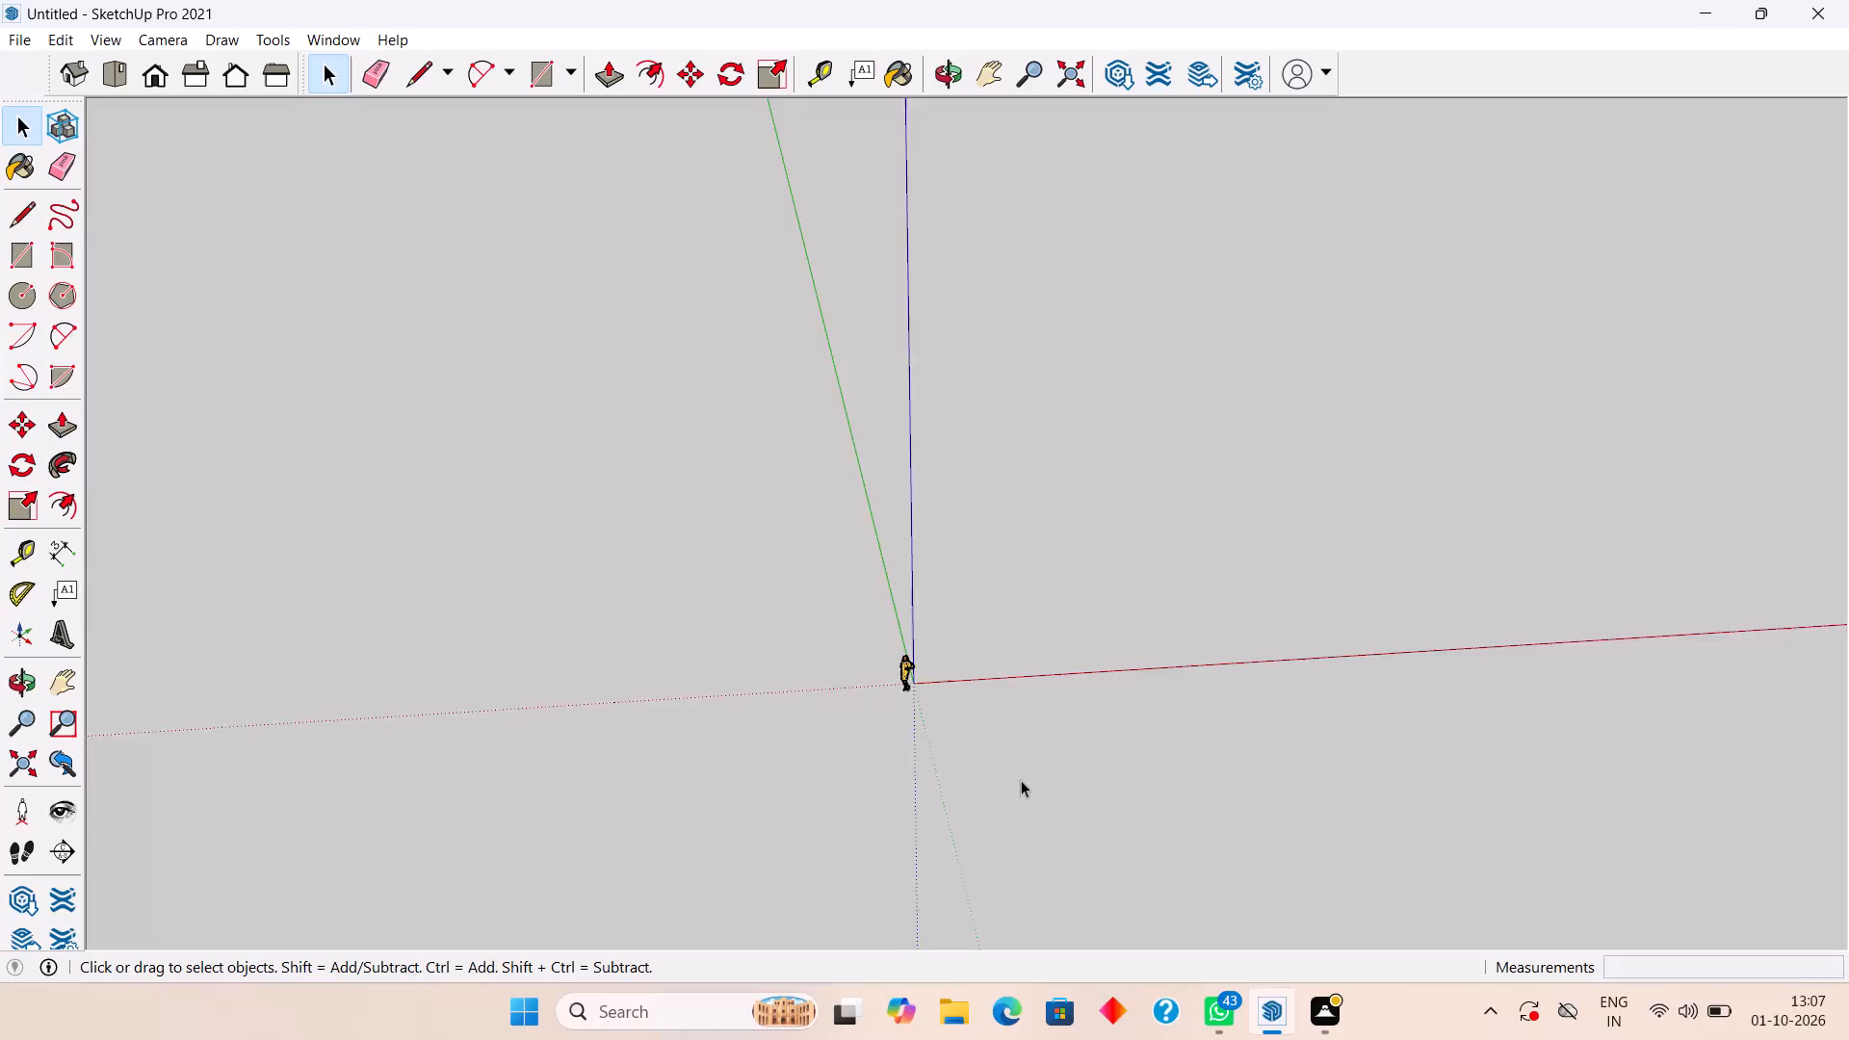
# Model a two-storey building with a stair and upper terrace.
# Draw a 25' by 15' rectangle on the ground between the green and red axes.
pyautogui.scroll(2, 1019, 776)
pyautogui.moveTo(918, 732); pyautogui.dragTo(904, 730, button='middle')
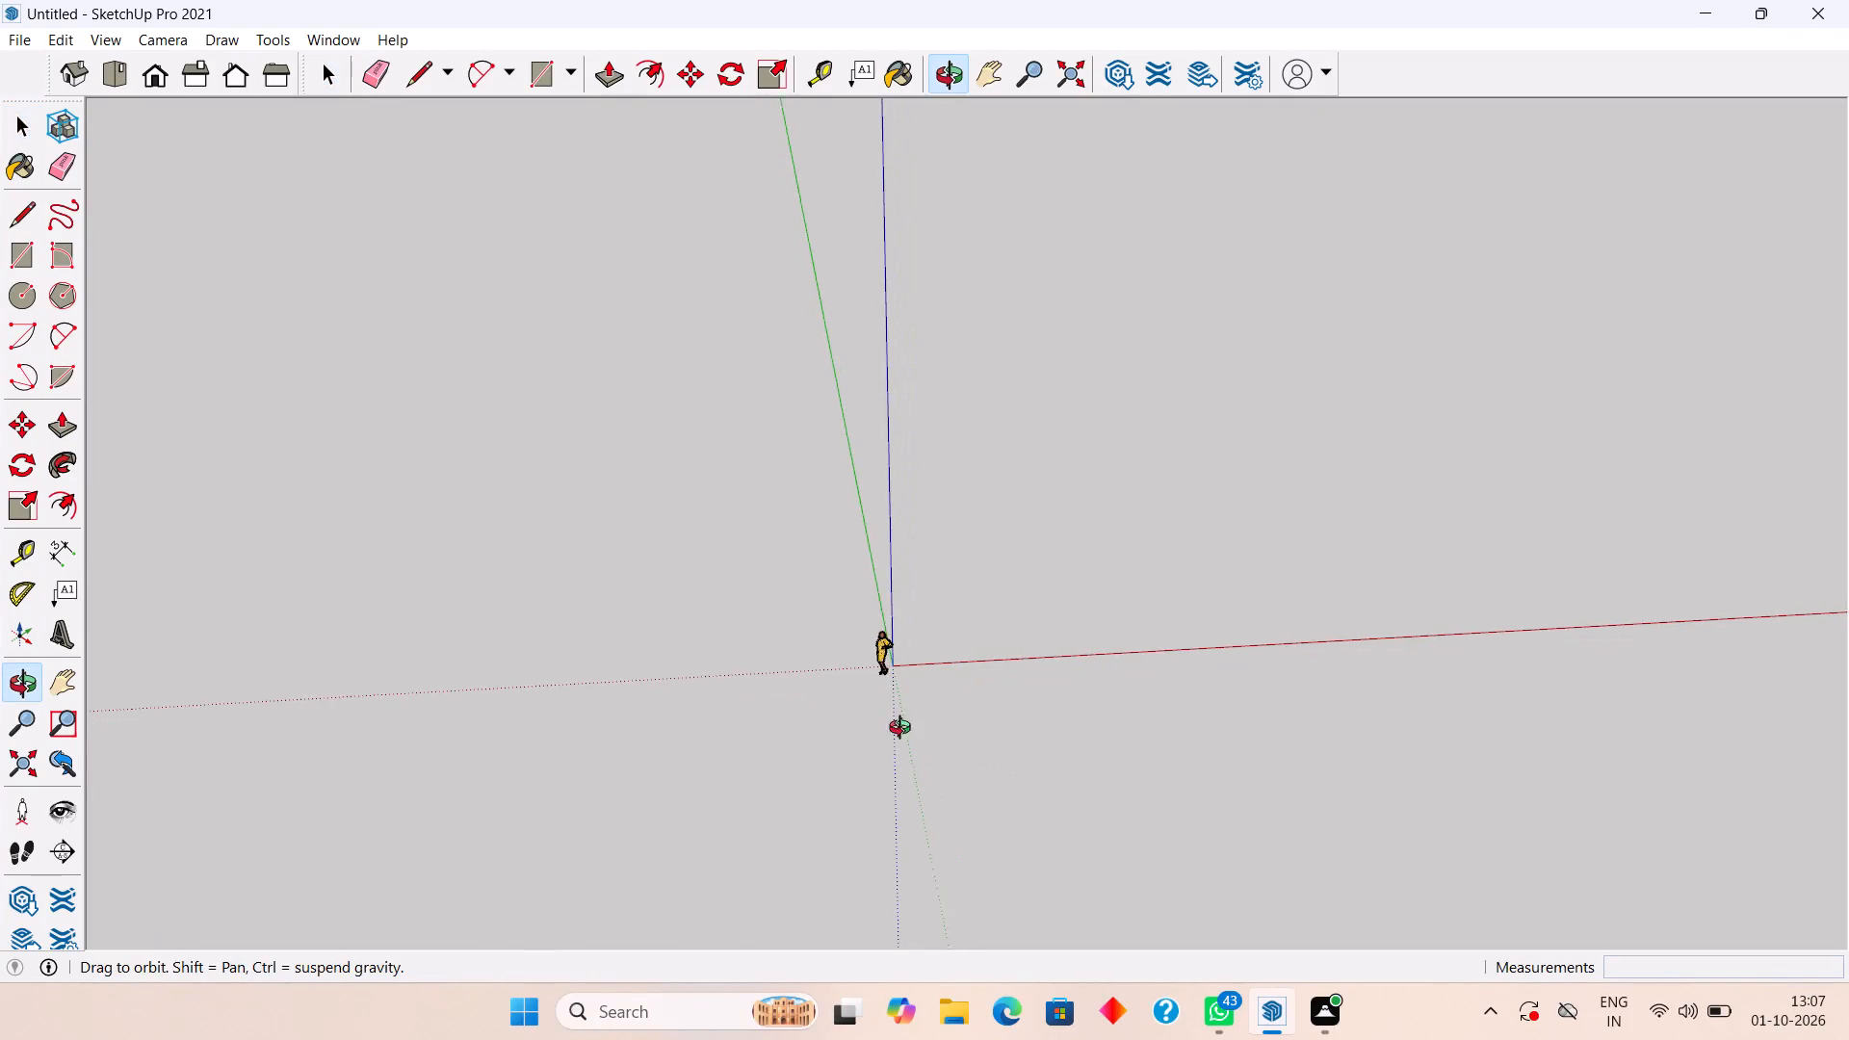
pyautogui.moveTo(904, 730); pyautogui.dragTo(820, 707, button='middle')
pyautogui.scroll(3, 1260, 635)
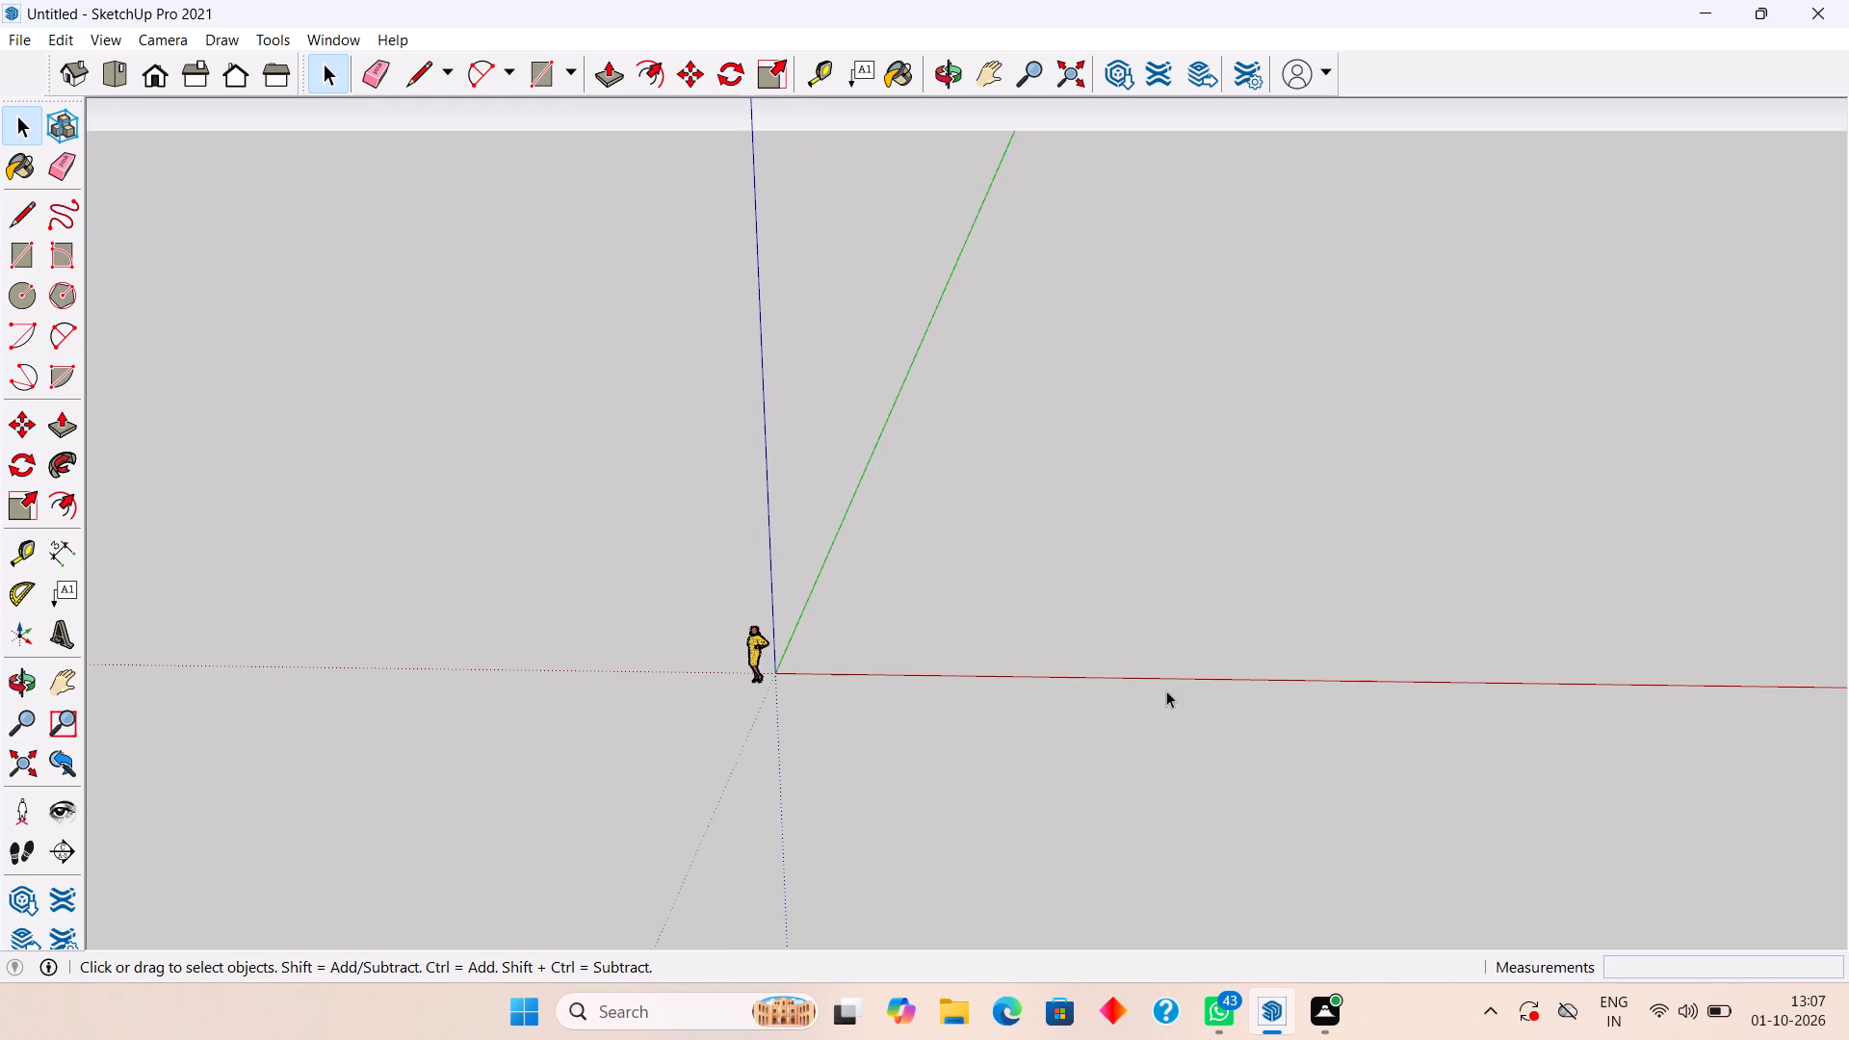
pyautogui.scroll(3, 1133, 608)
pyautogui.scroll(-1, 1137, 609)
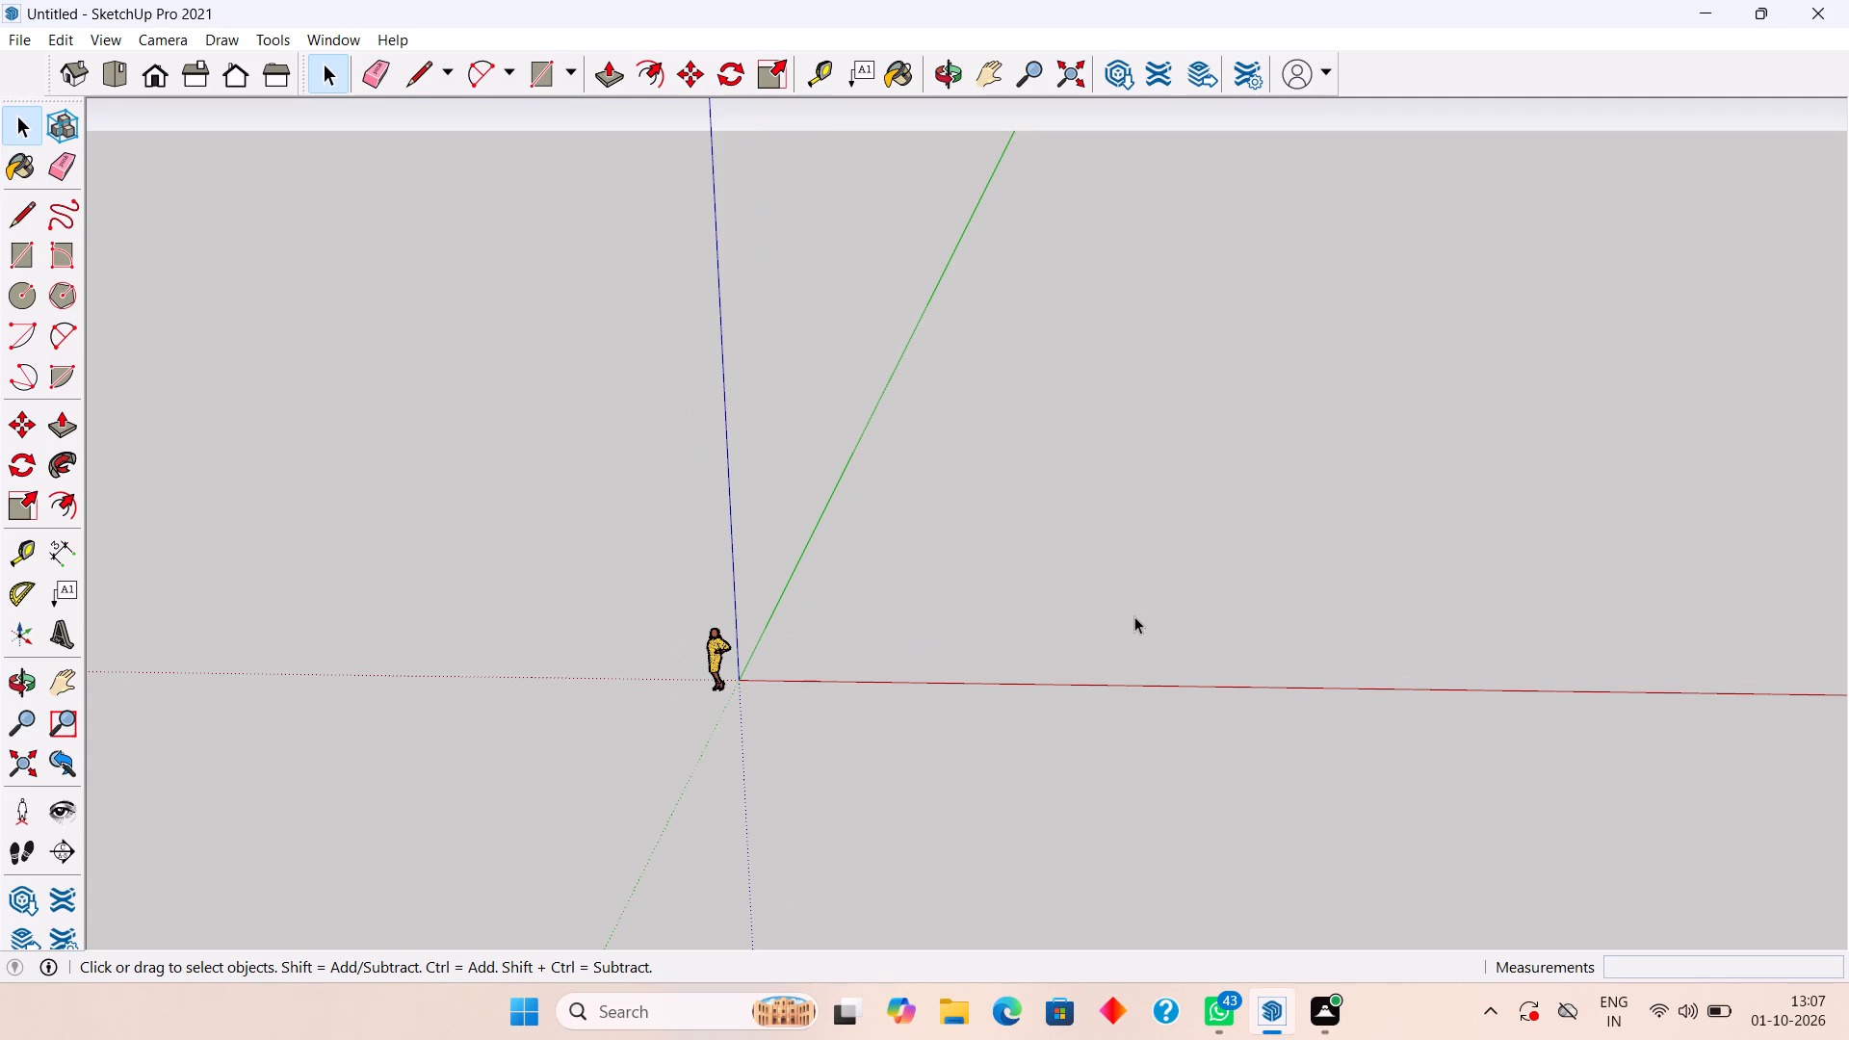
pyautogui.moveTo(1108, 583); pyautogui.dragTo(1179, 583, button='middle')
pyautogui.scroll(2, 1178, 581)
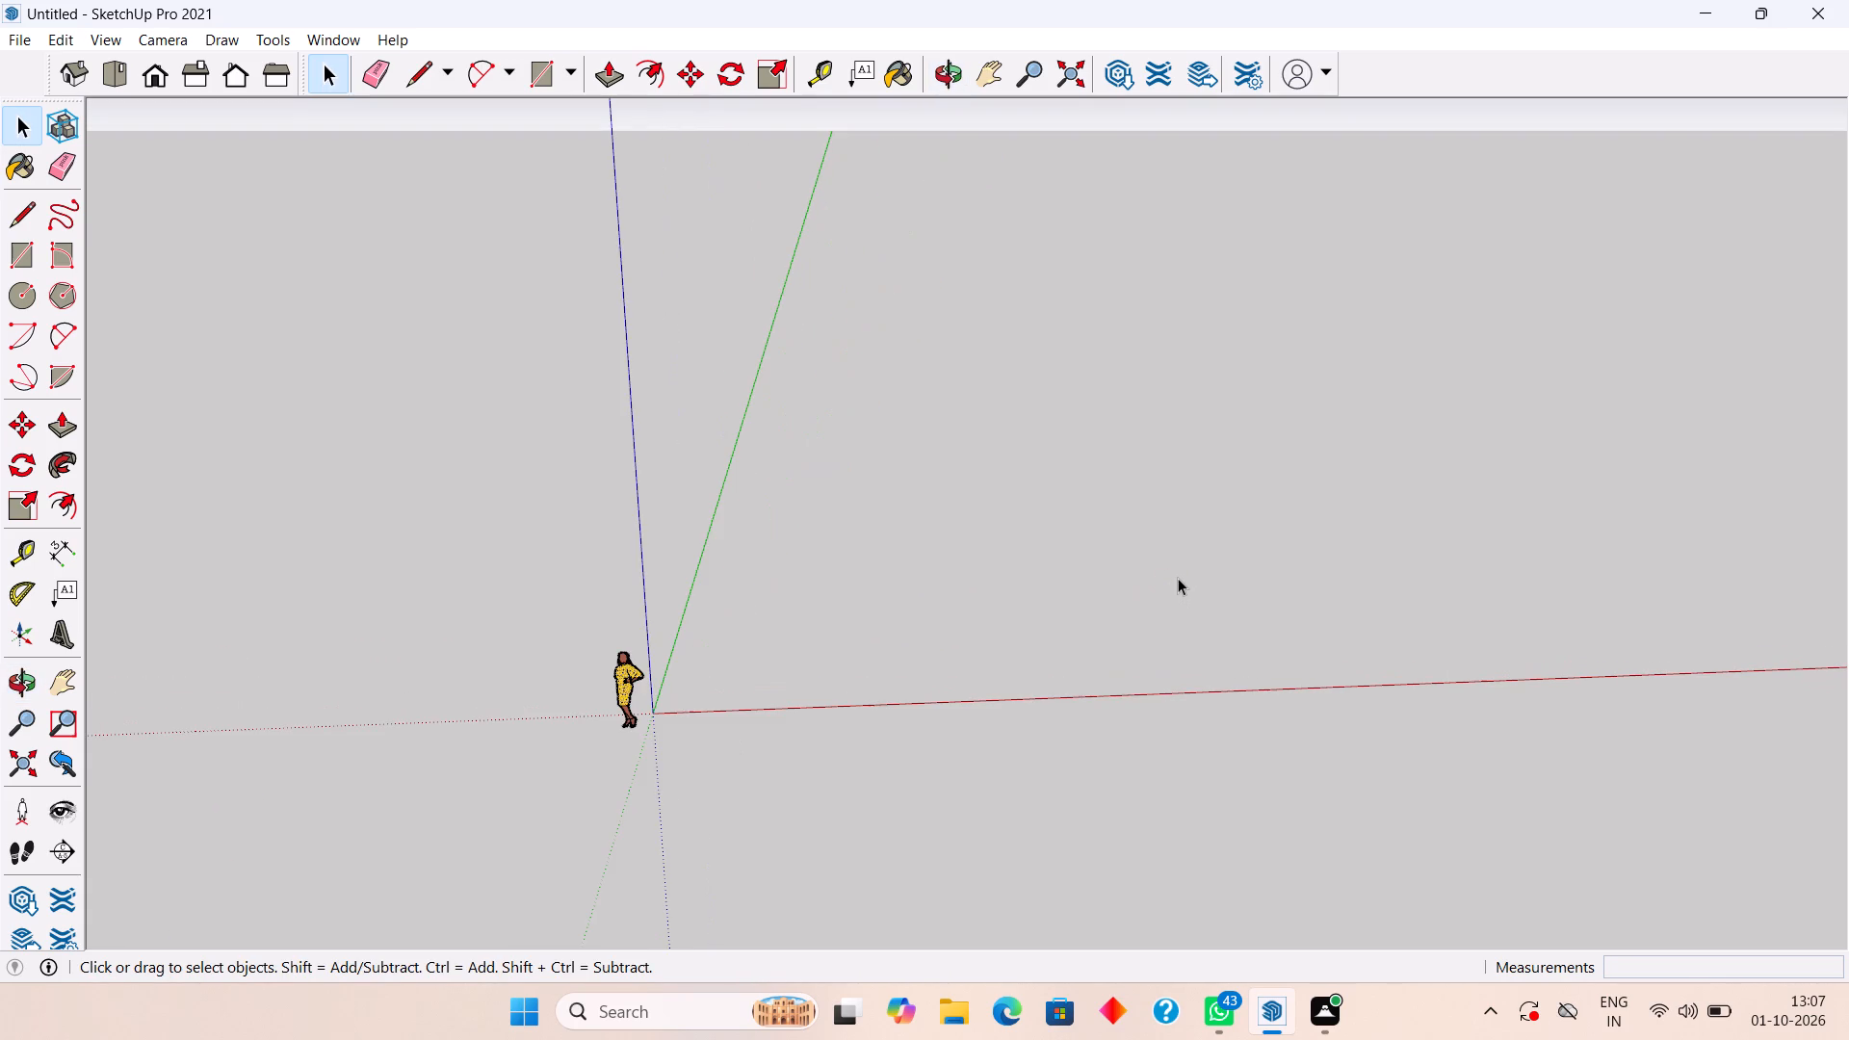
pyautogui.press('r')
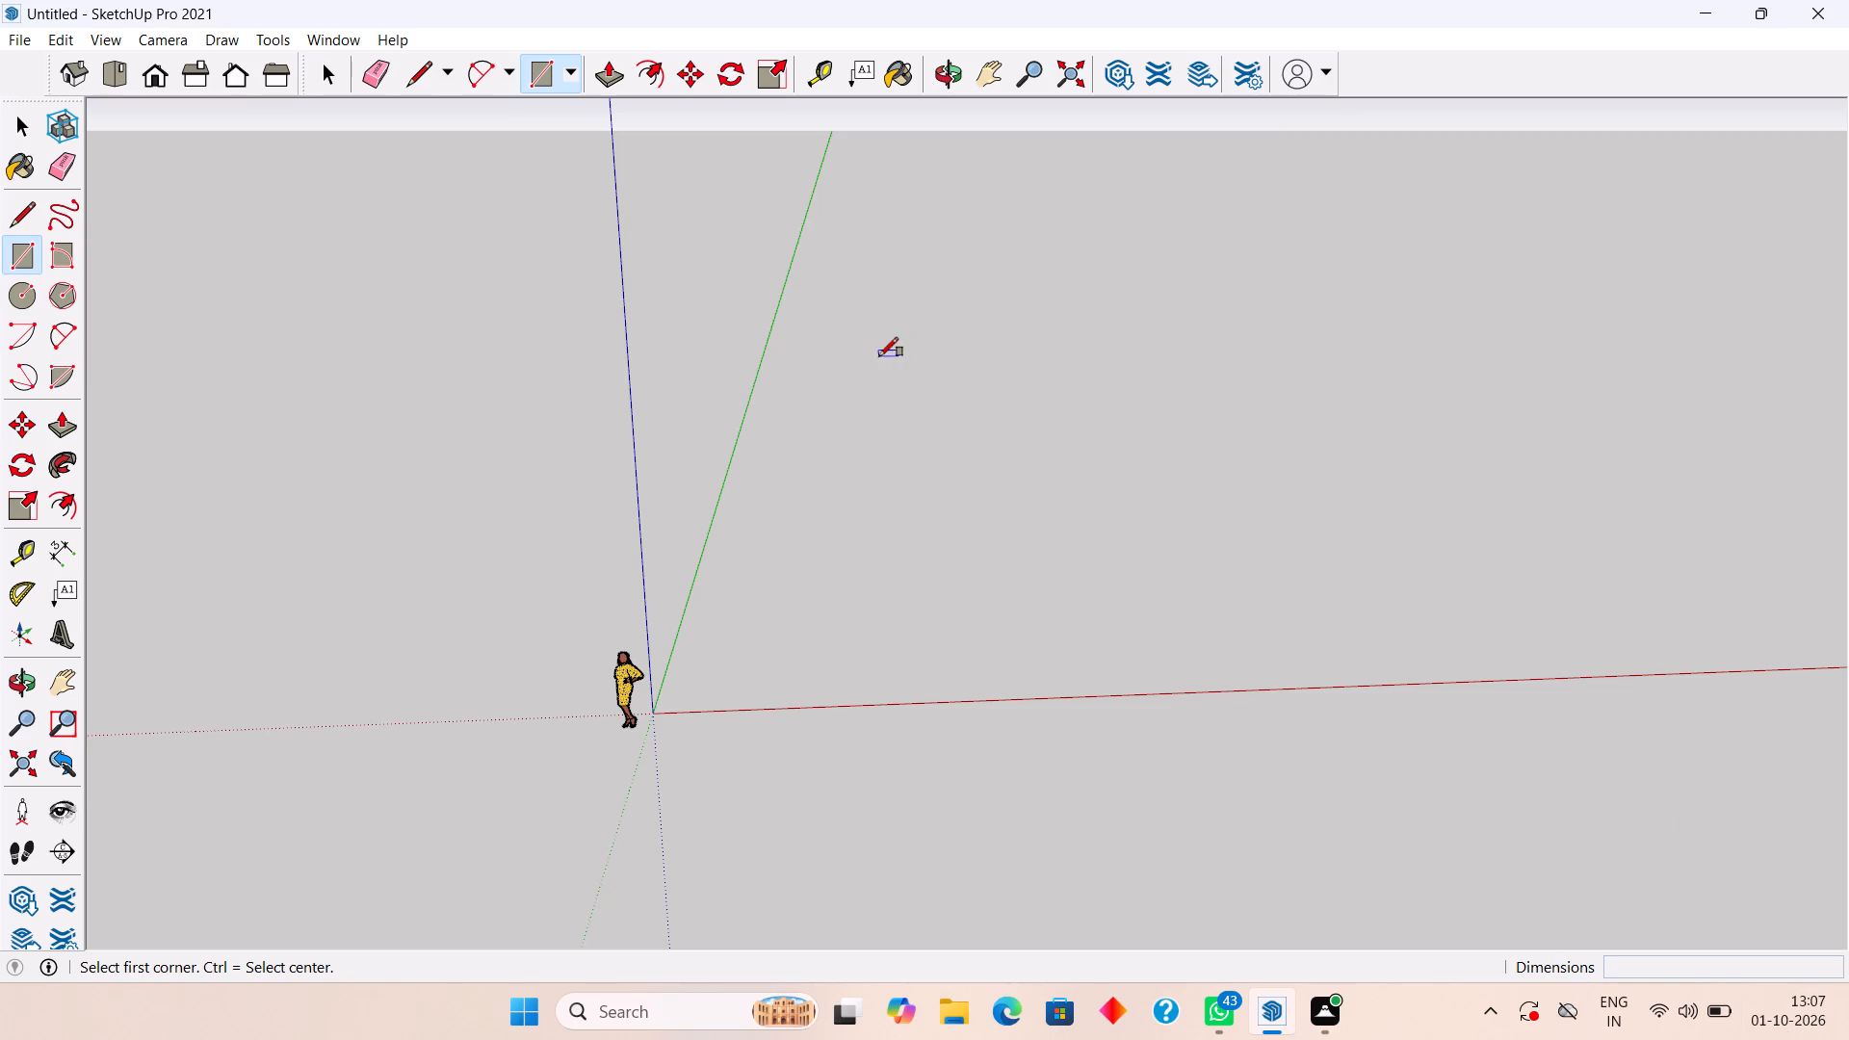
pyautogui.click(850, 444)
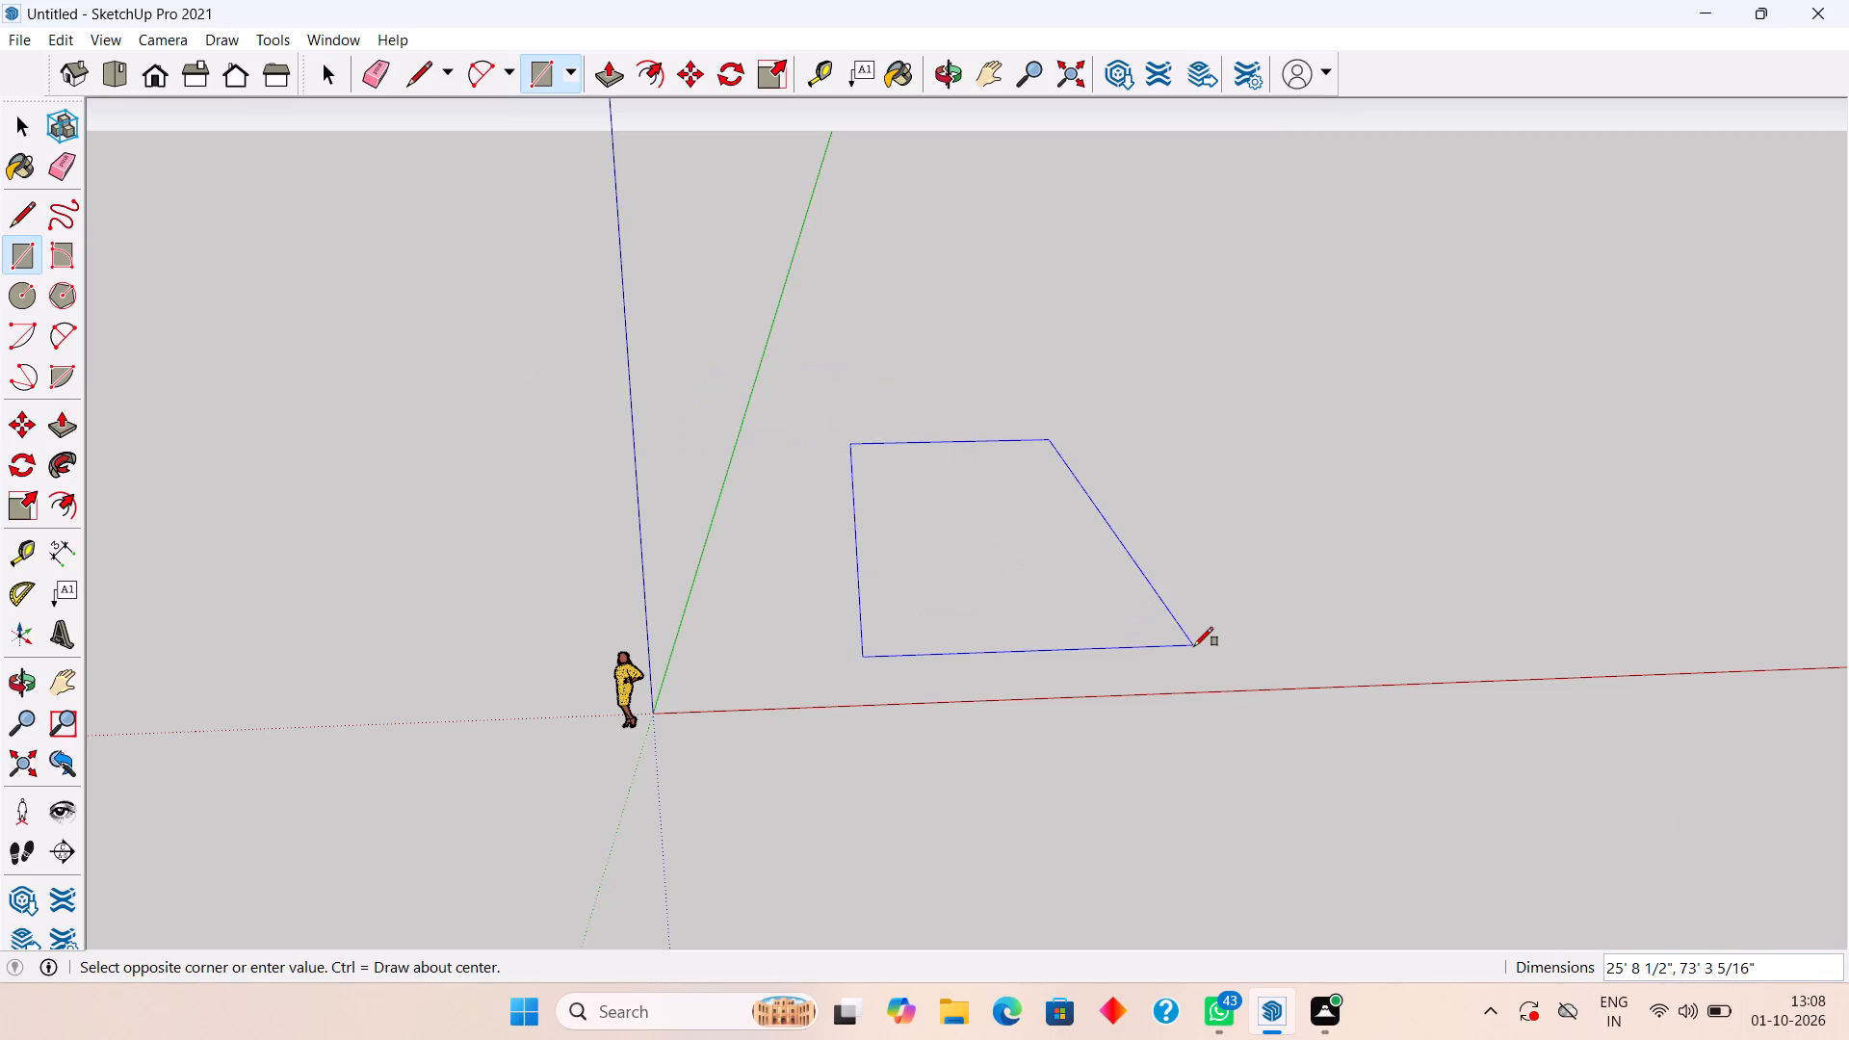
pyautogui.write("25',")
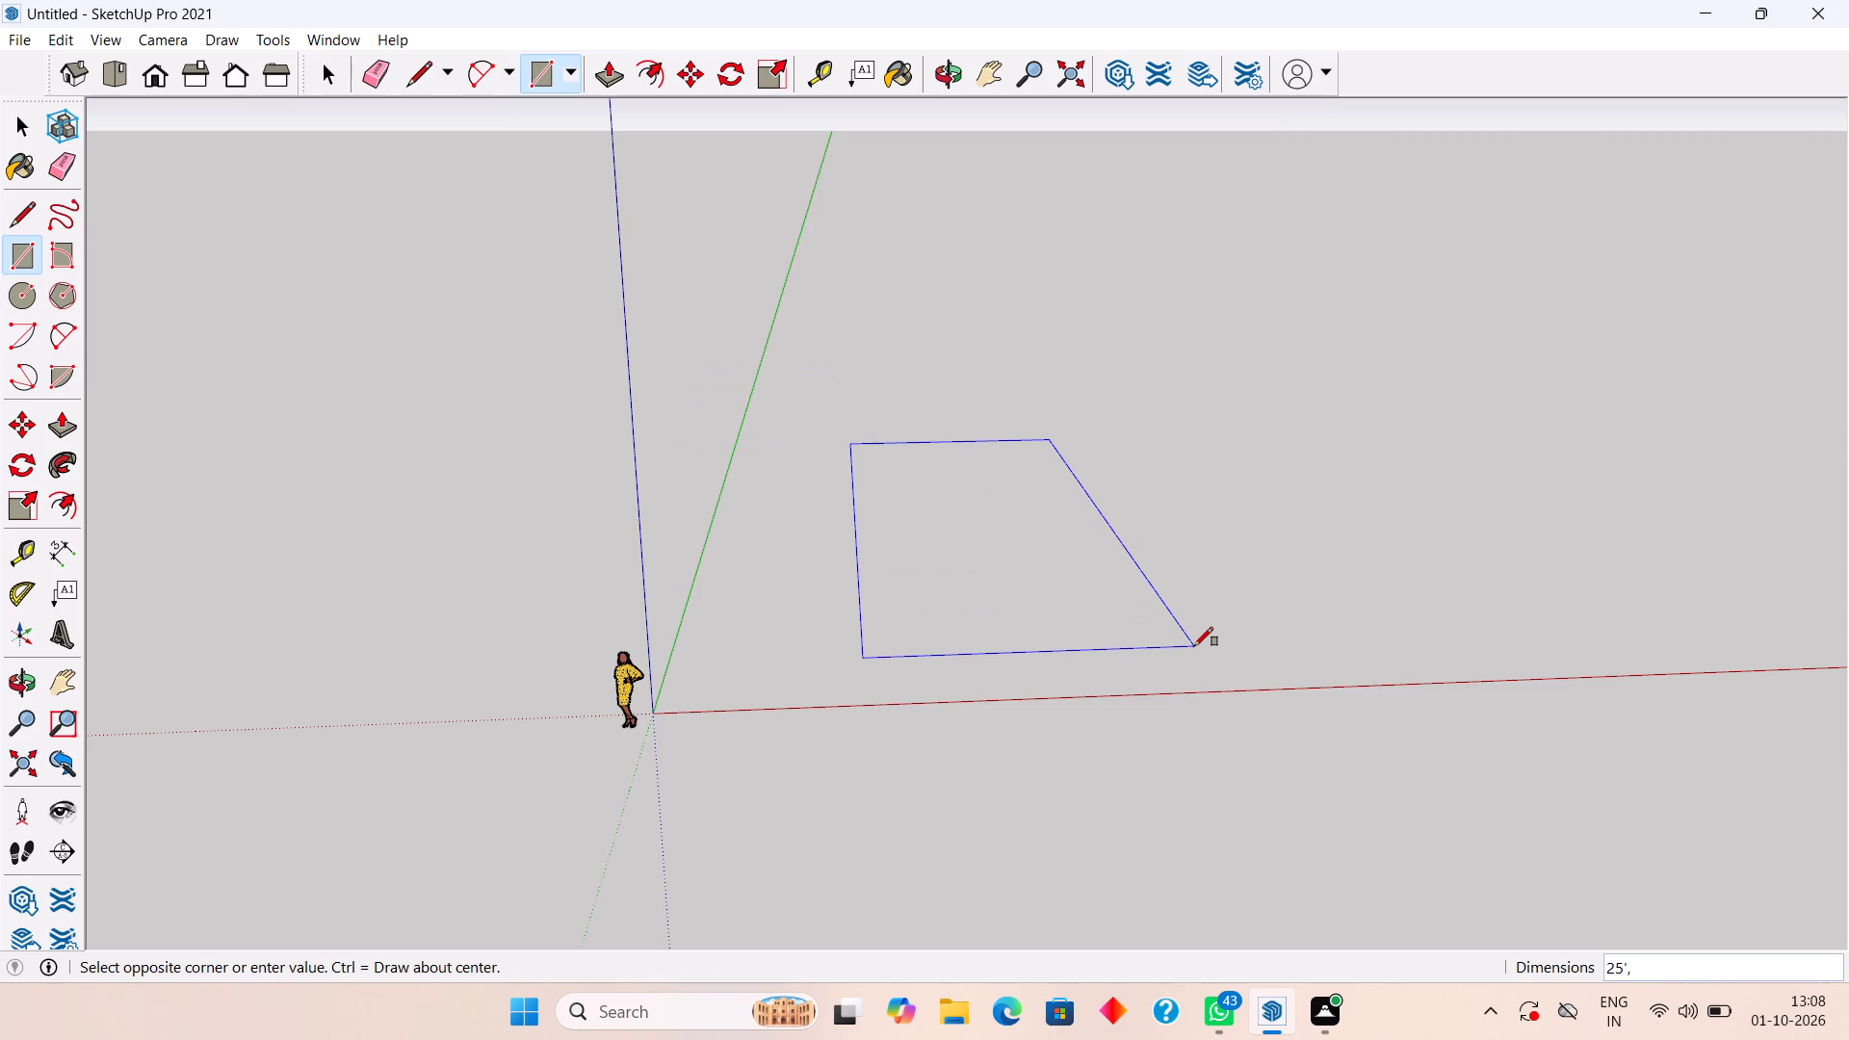
pyautogui.press('1')
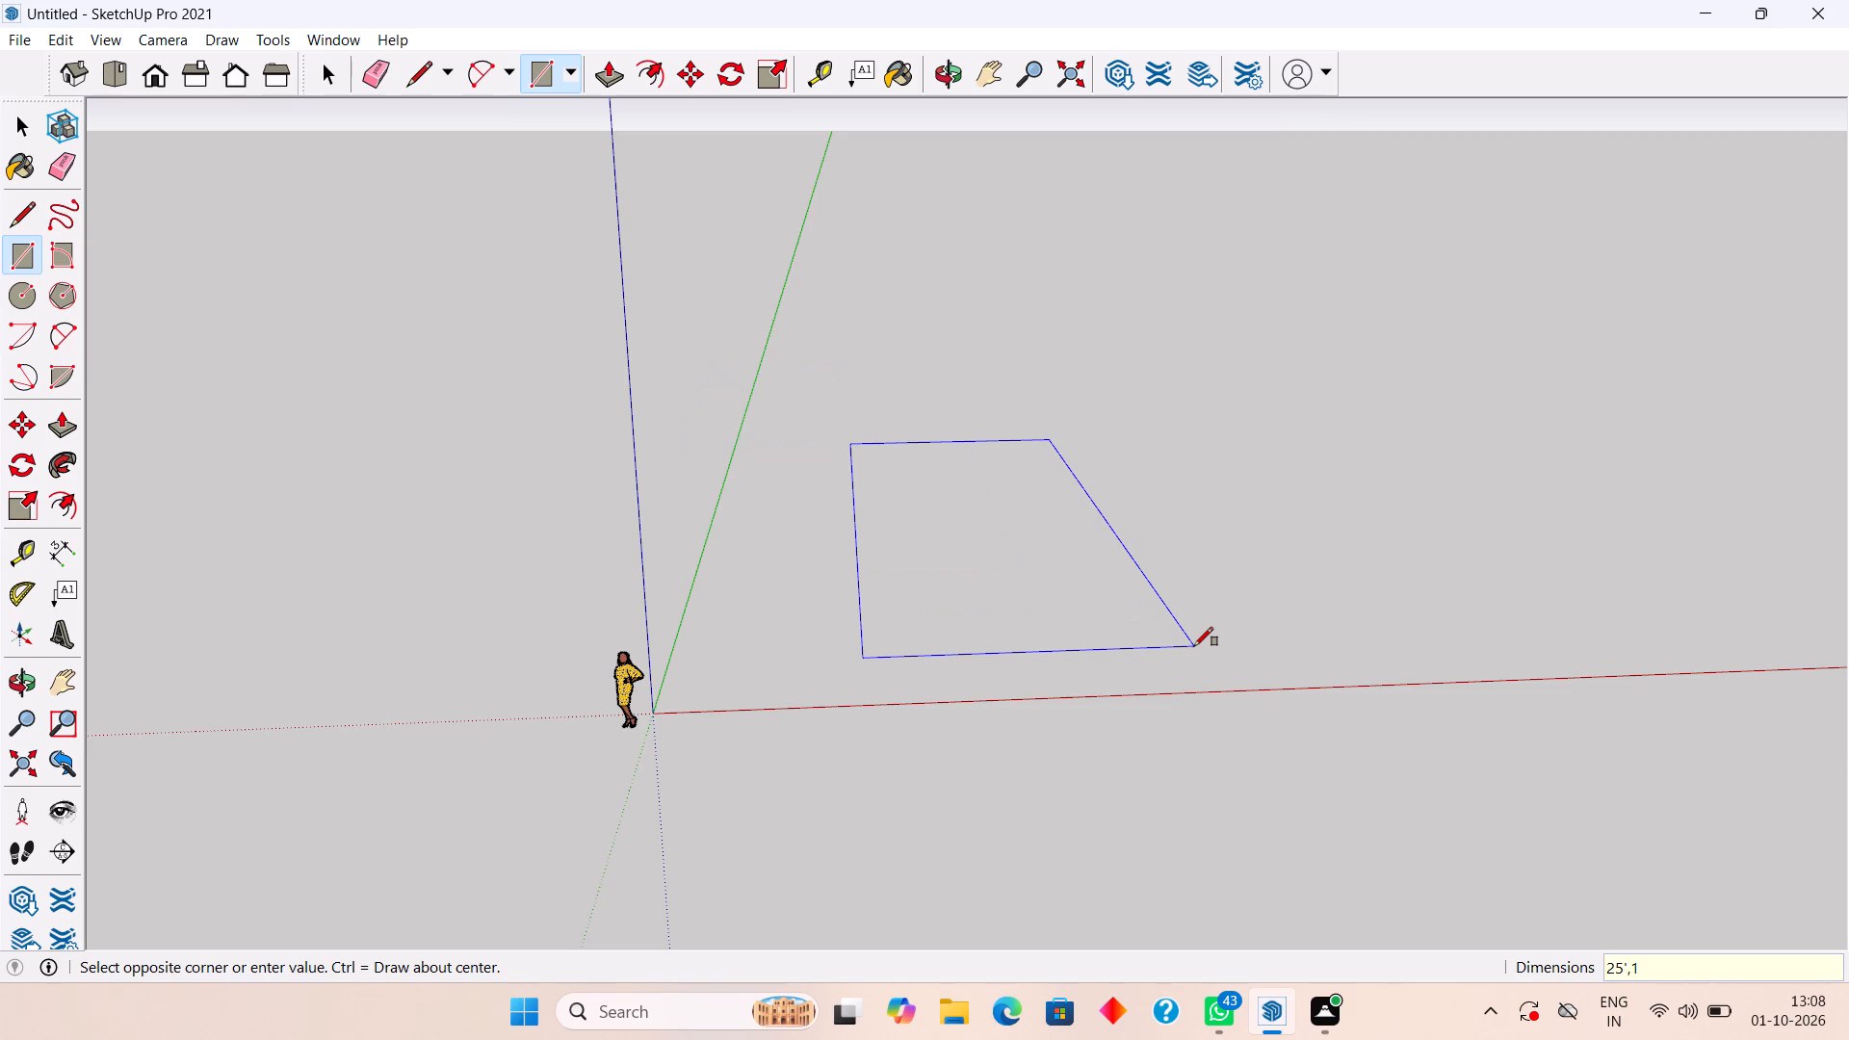
pyautogui.write("5'")
pyautogui.press('Return')
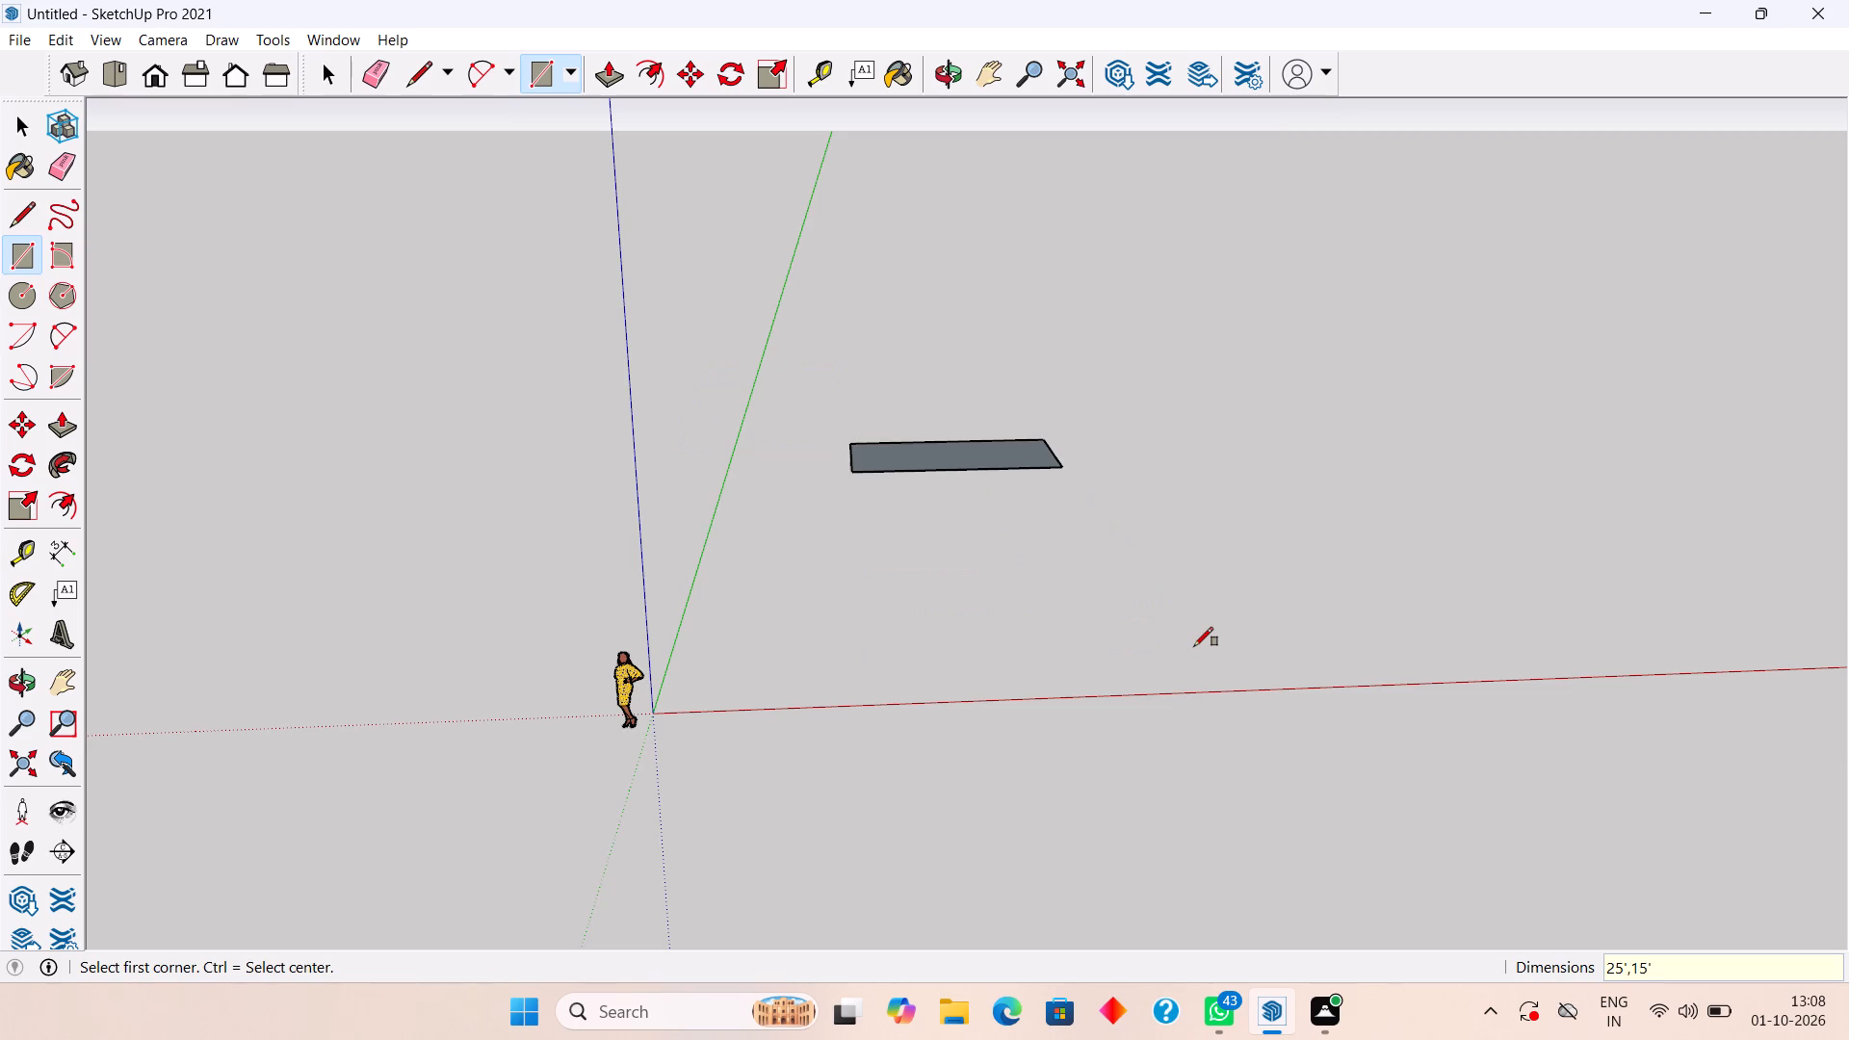
pyautogui.press('space')
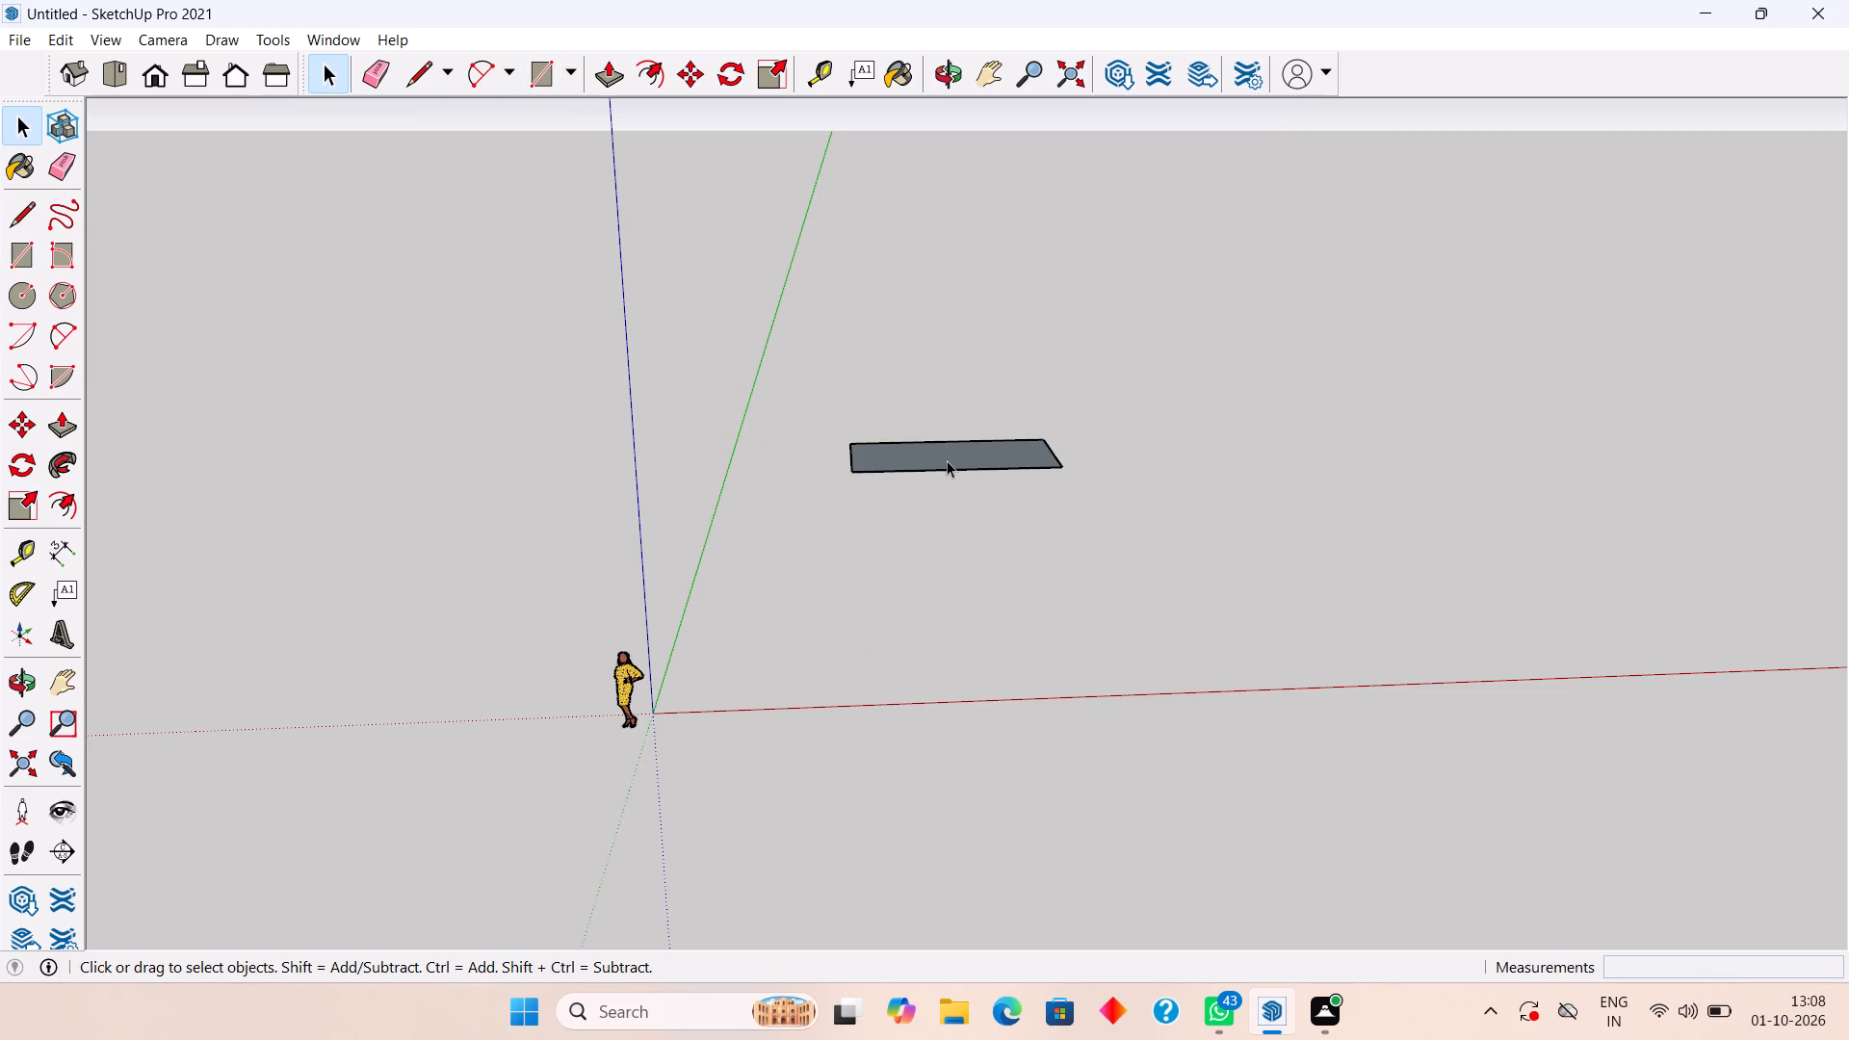
# Move the whole rectangle about 56' along the green axis direction, towards the red axis.
pyautogui.doubleClick(947, 461)
pyautogui.press('m')
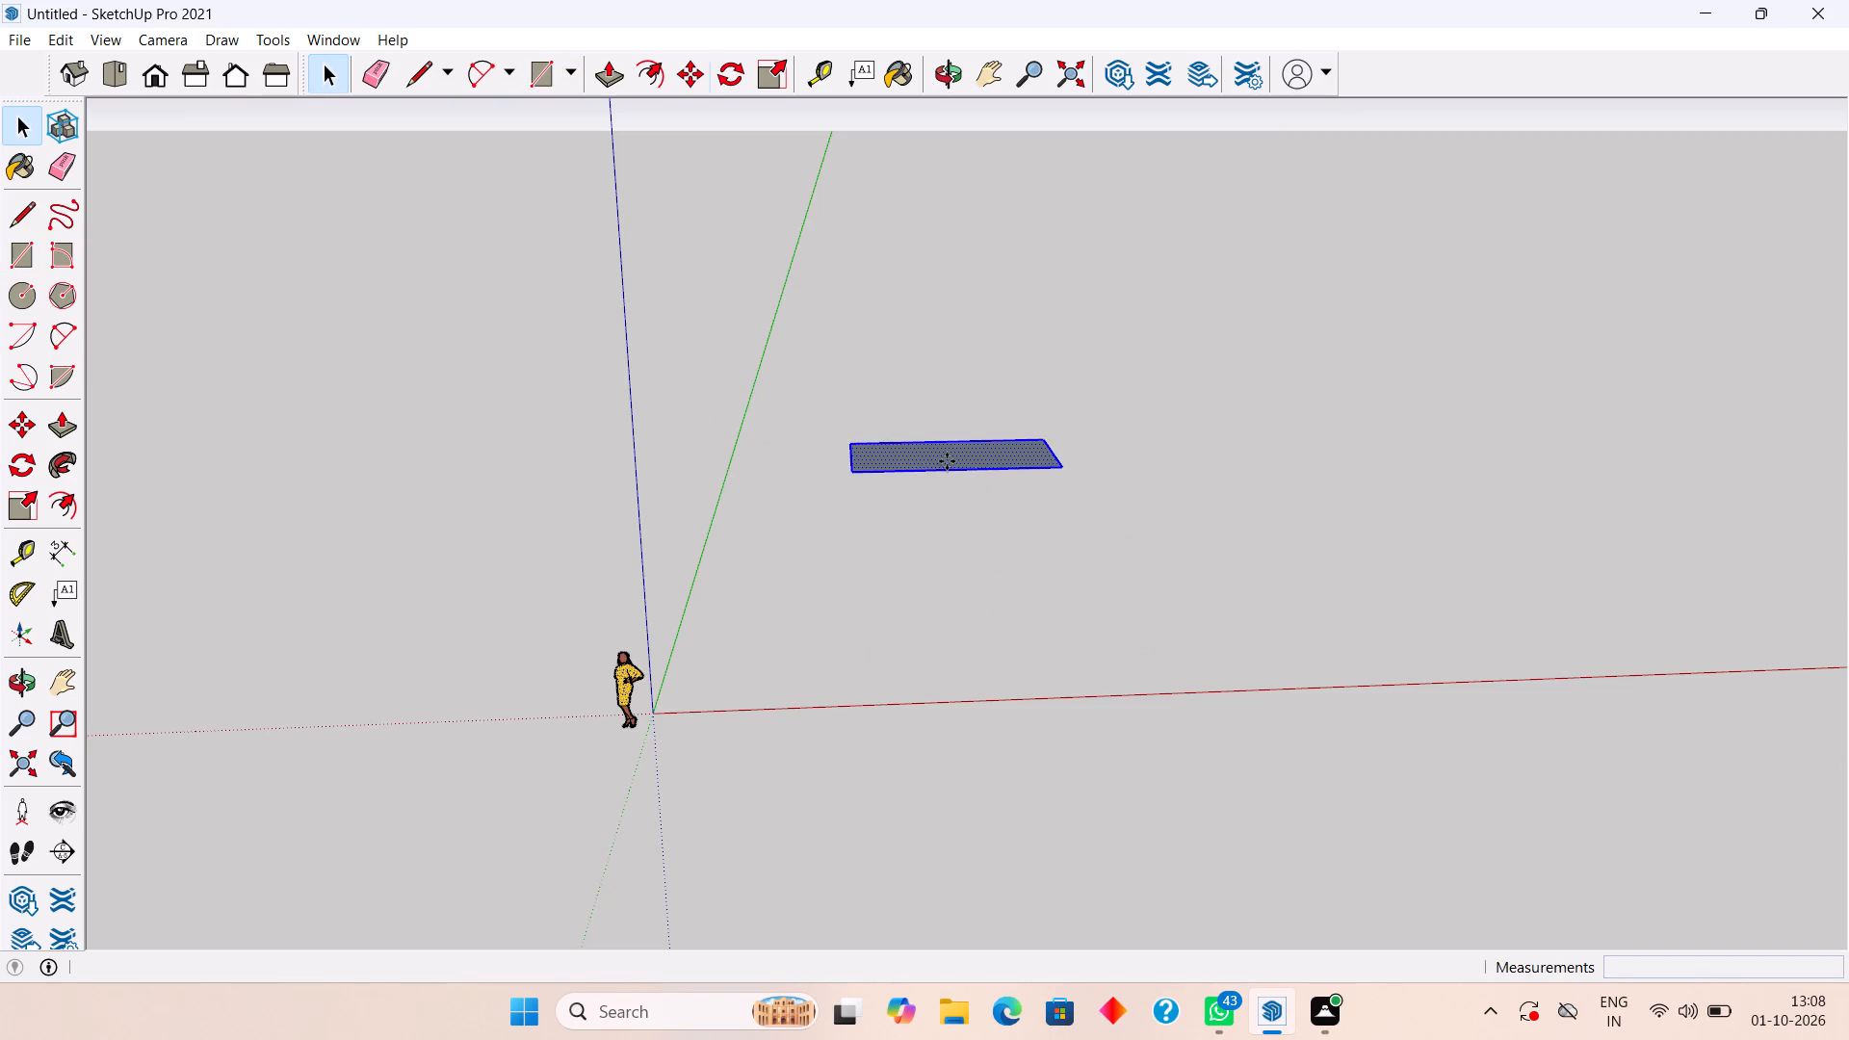
pyautogui.click(857, 471)
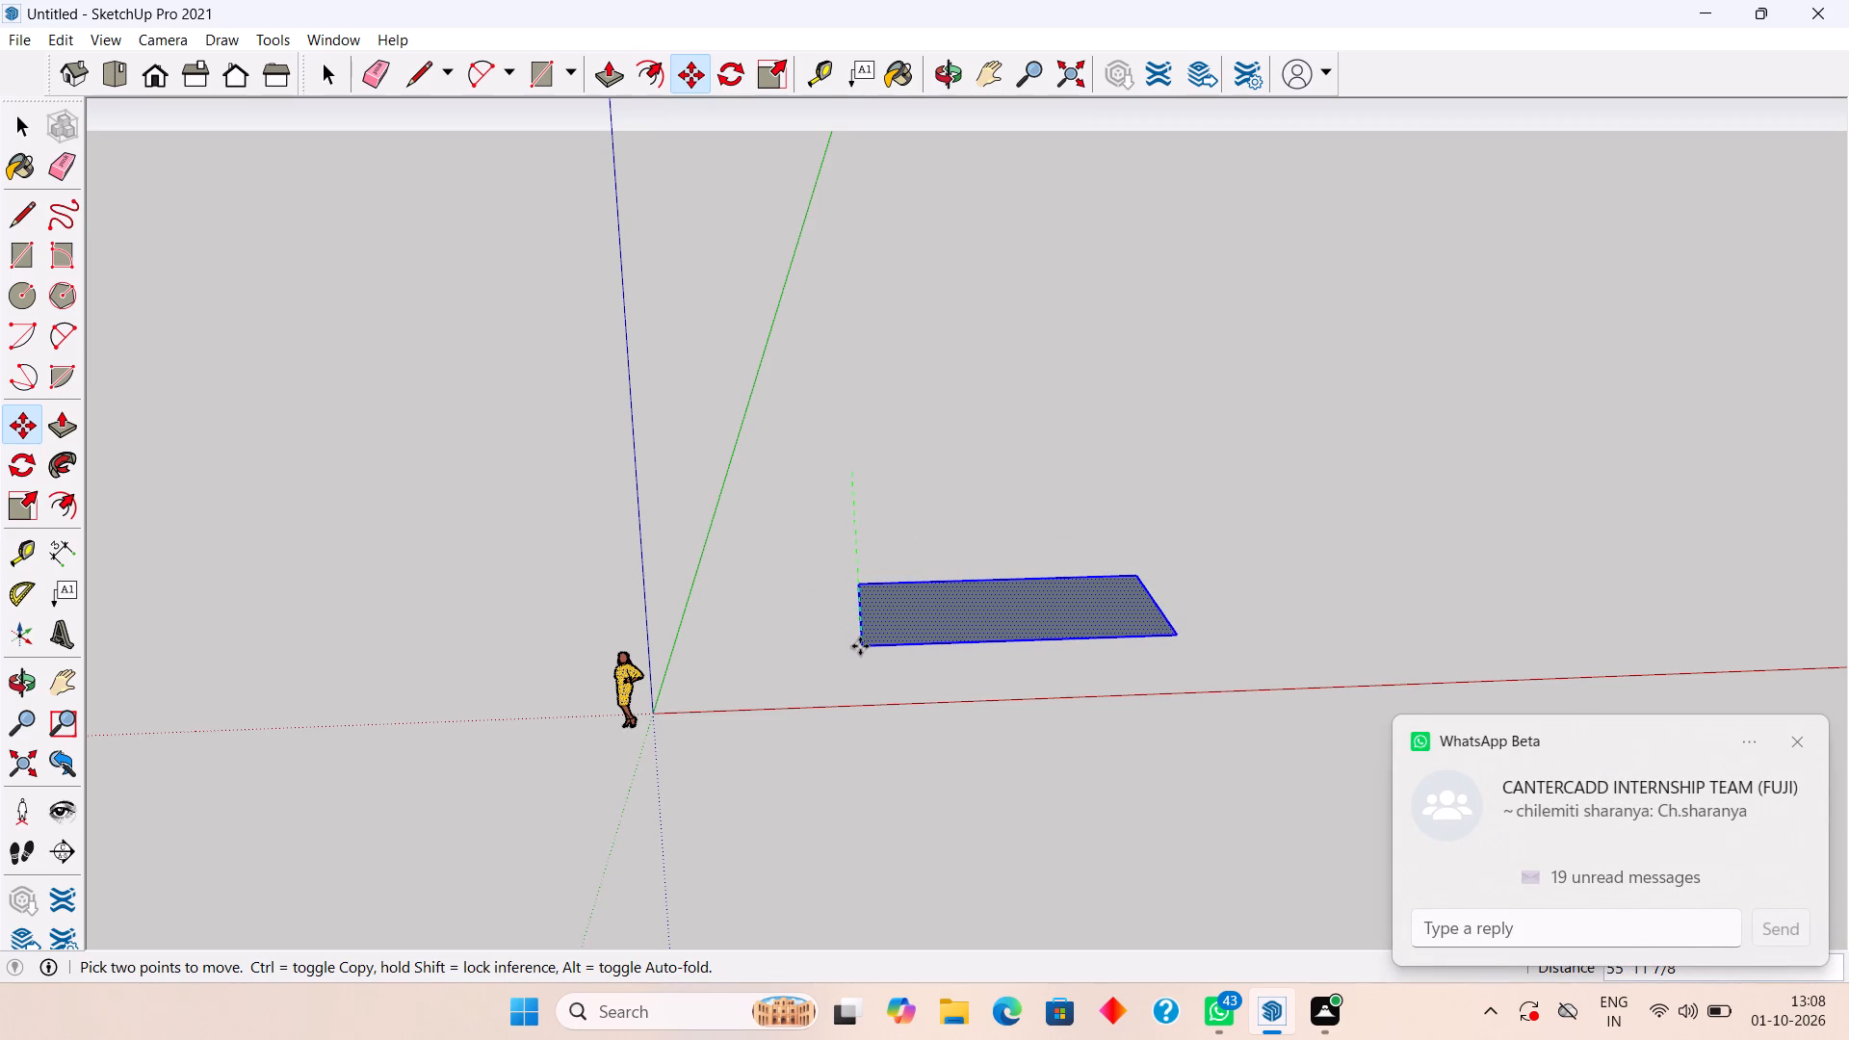
pyautogui.click(860, 646)
pyautogui.press('space')
pyautogui.click(927, 533)
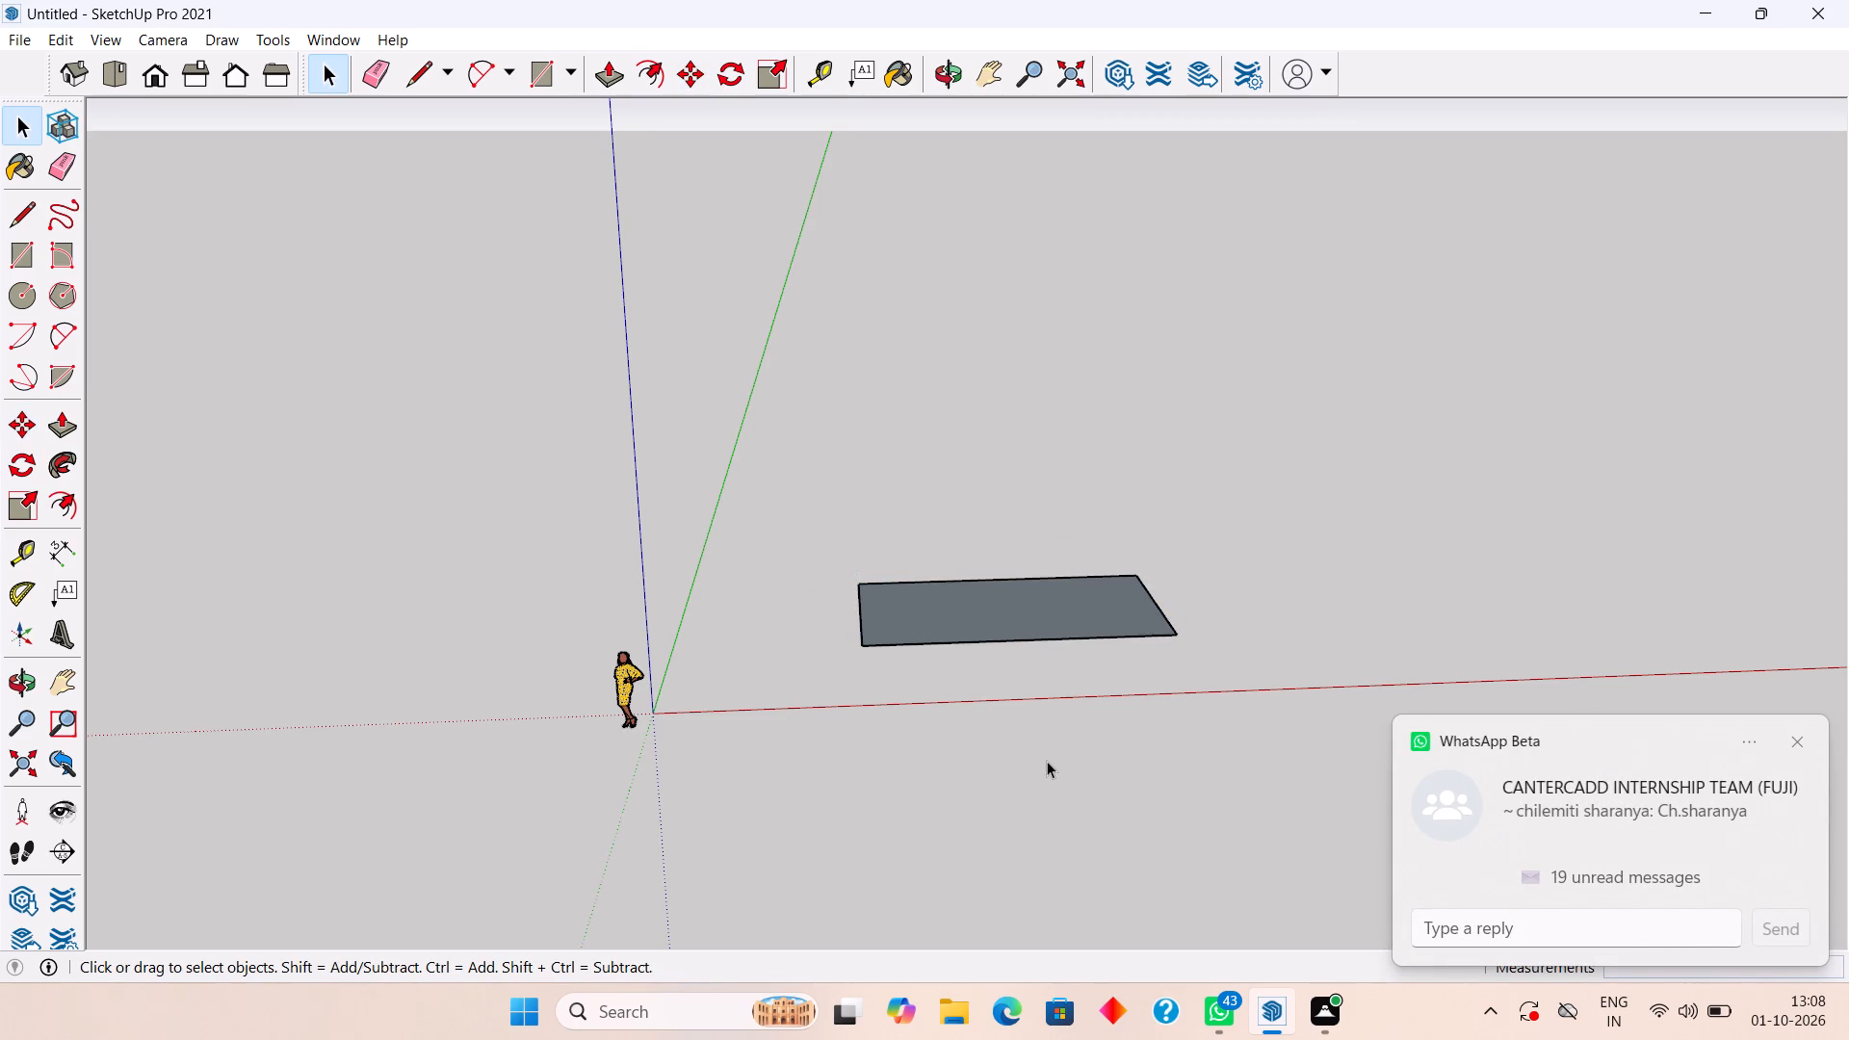
# Push/Pull the rectangle upward 3' to form a solid block.
pyautogui.moveTo(1047, 755); pyautogui.dragTo(1052, 857, button='middle')
pyautogui.moveTo(1071, 684); pyautogui.dragTo(1066, 948, button='middle')
pyautogui.scroll(3, 1050, 522)
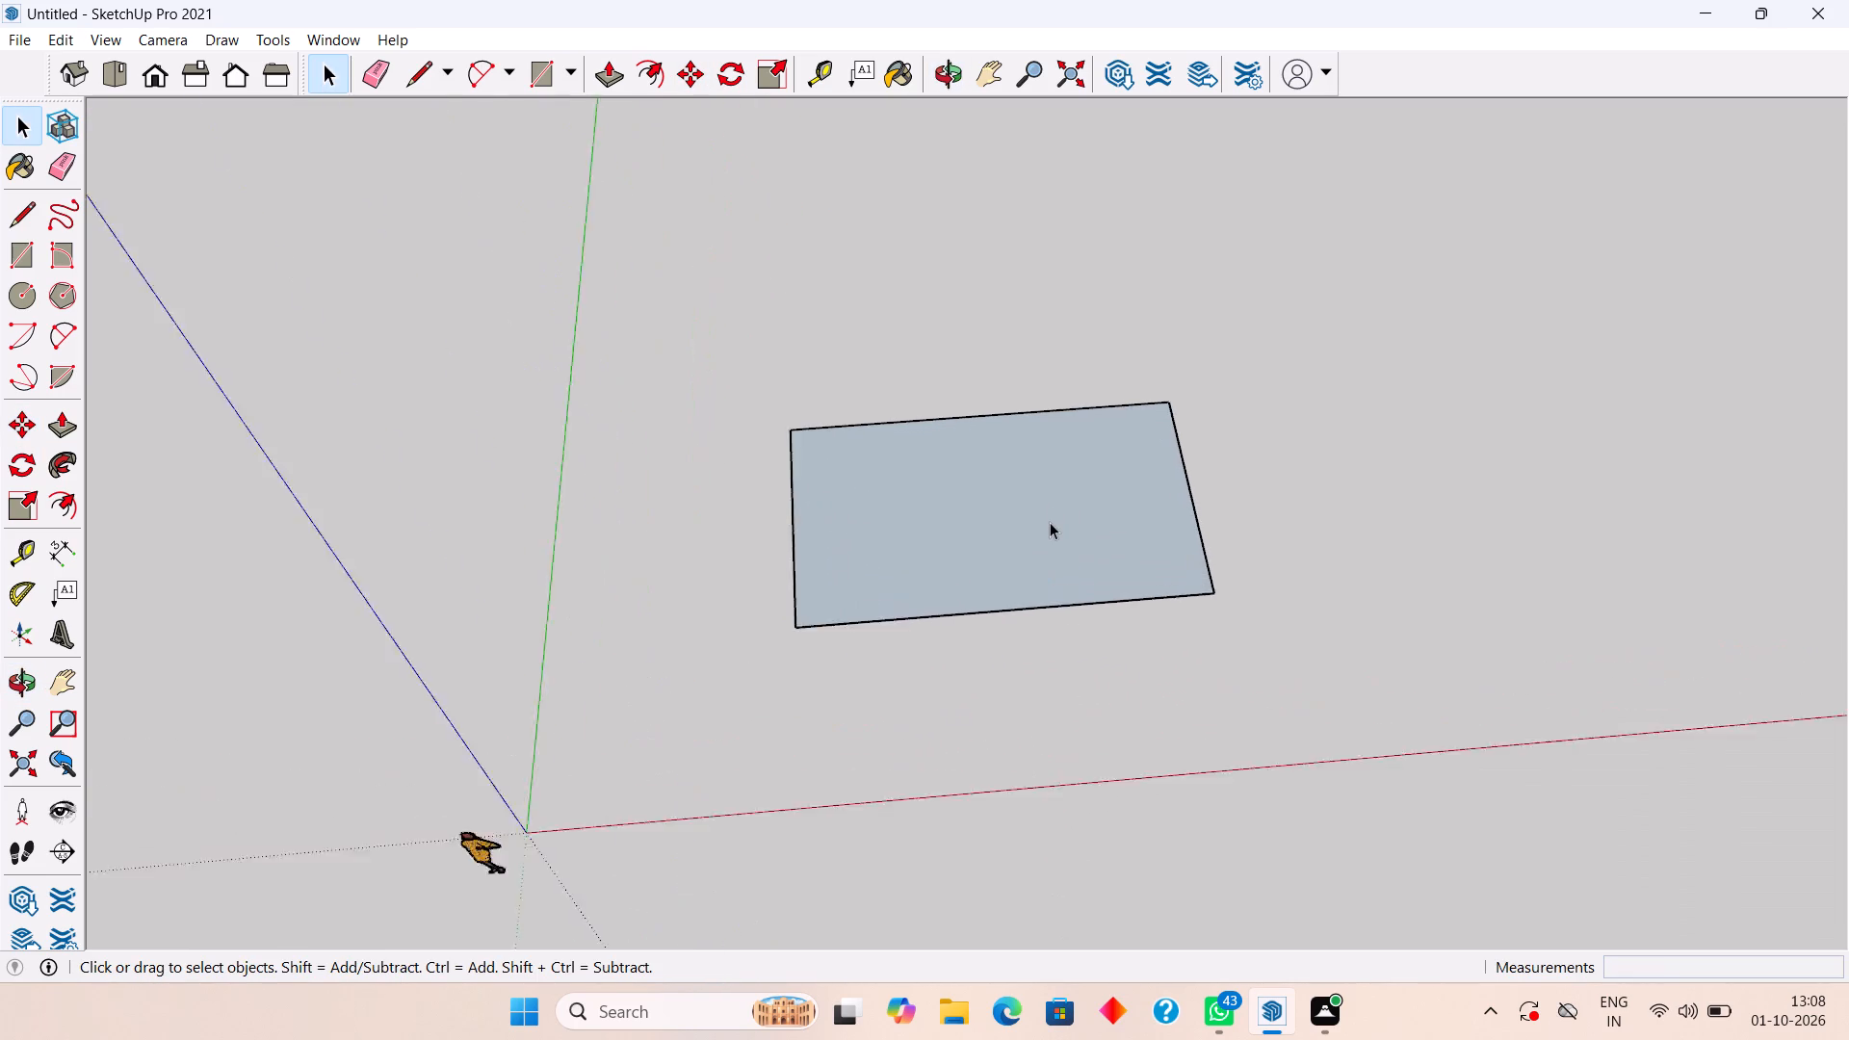
pyautogui.scroll(3, 1050, 522)
pyautogui.moveTo(1033, 533); pyautogui.dragTo(1069, 670, button='middle')
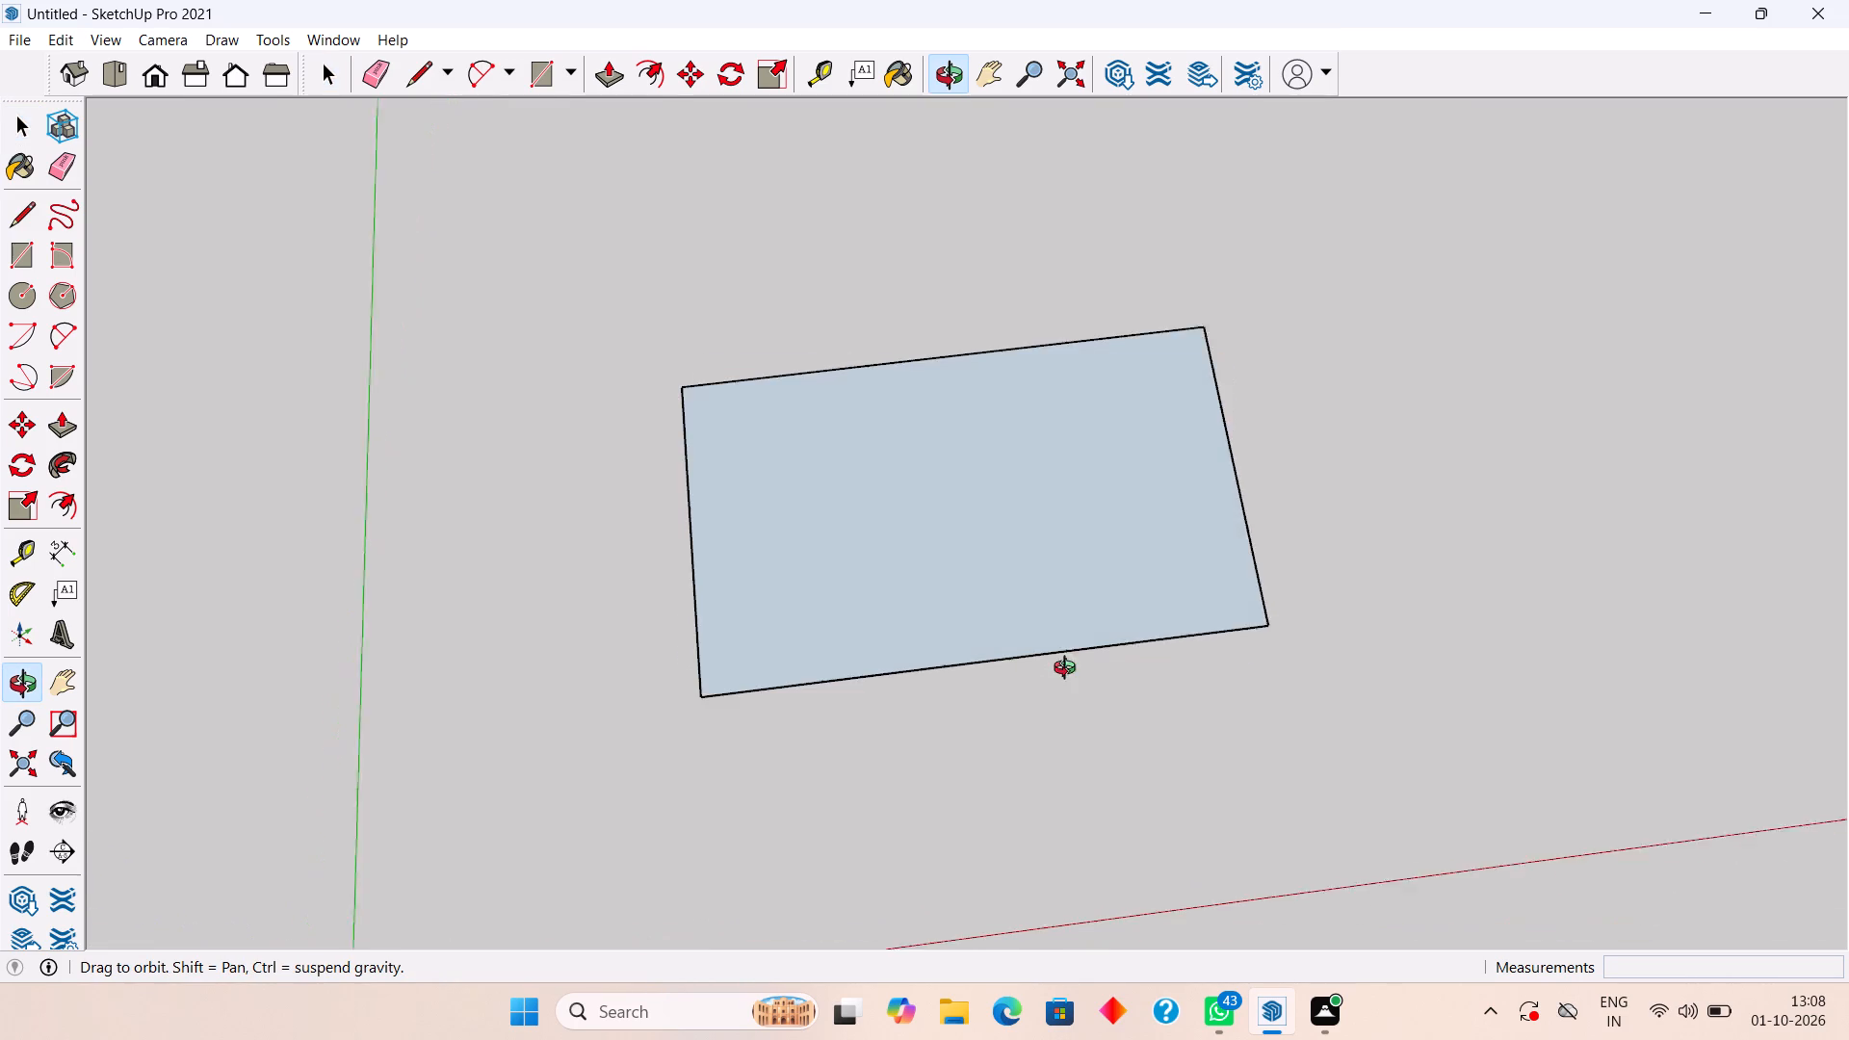
pyautogui.moveTo(1069, 670); pyautogui.dragTo(1061, 740, button='middle')
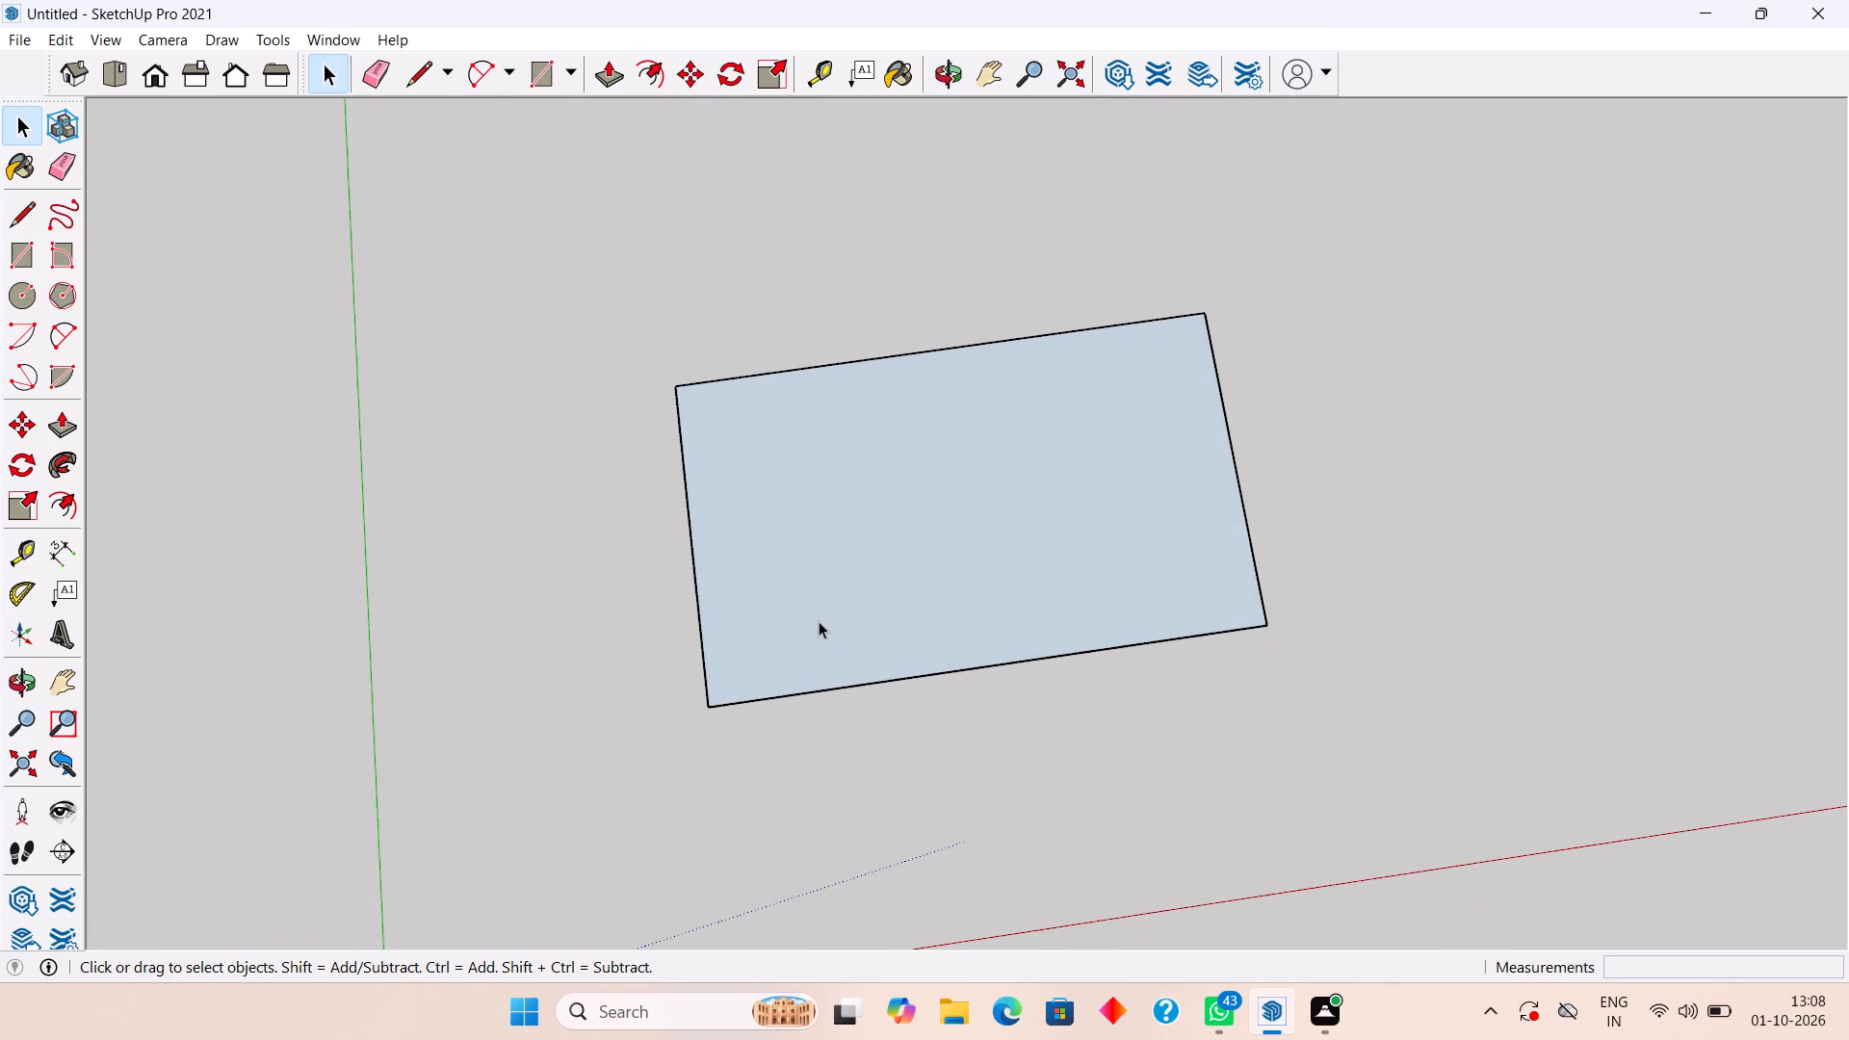
pyautogui.press('p')
pyautogui.click(819, 621)
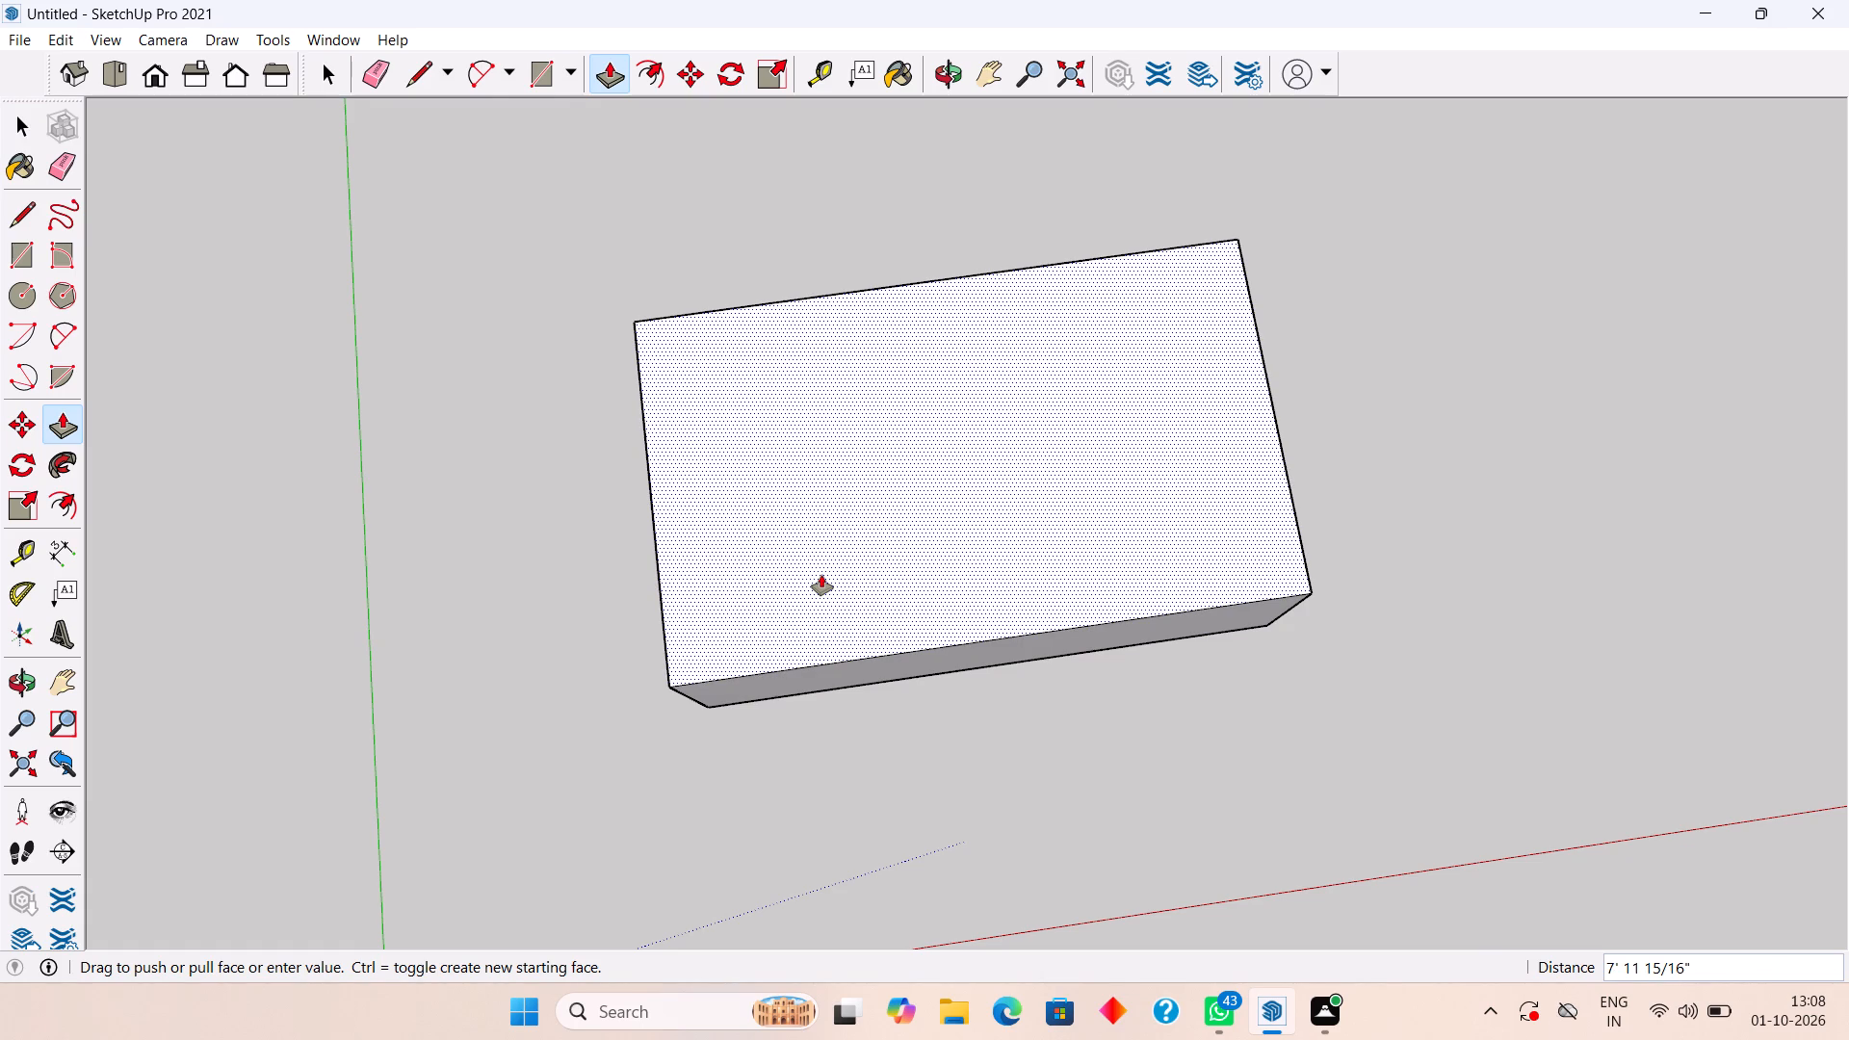
pyautogui.write("3'")
pyautogui.press('Return')
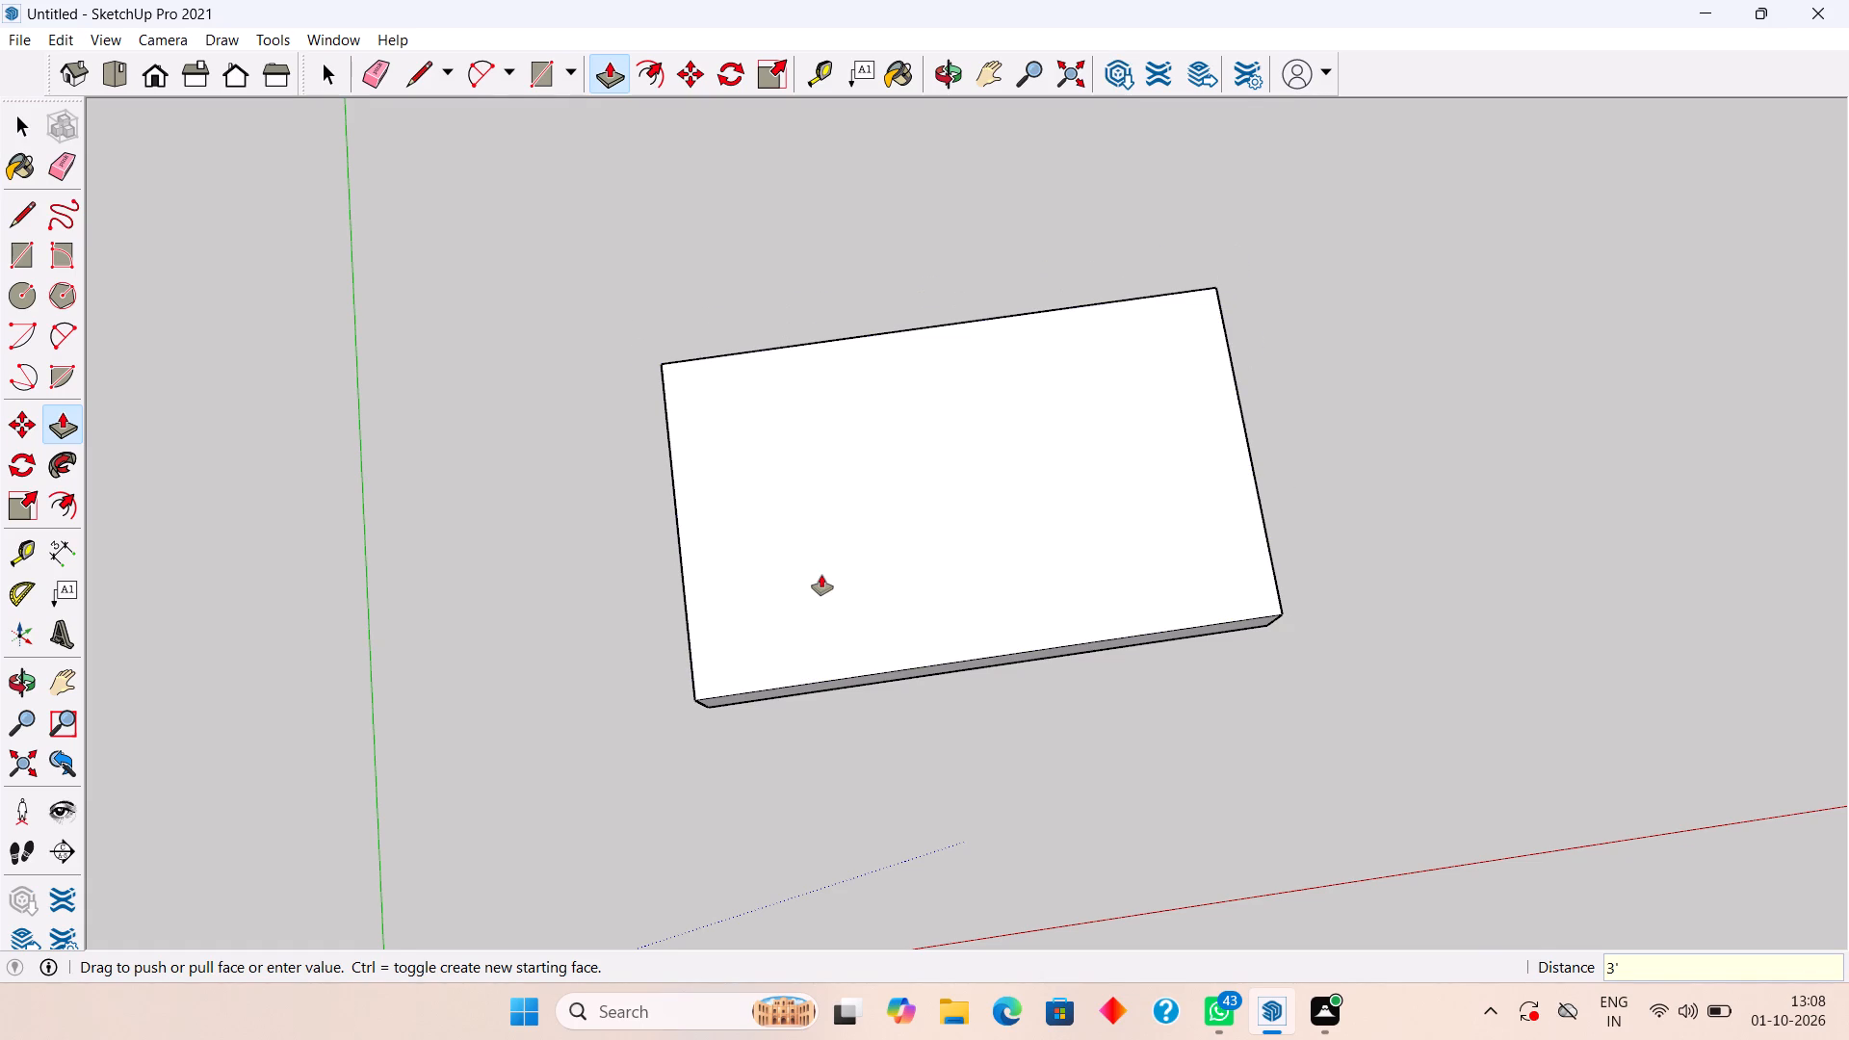
pyautogui.press('space')
# Make a group from all the faces and edges of the block.
pyautogui.moveTo(828, 632); pyautogui.dragTo(836, 456, button='middle')
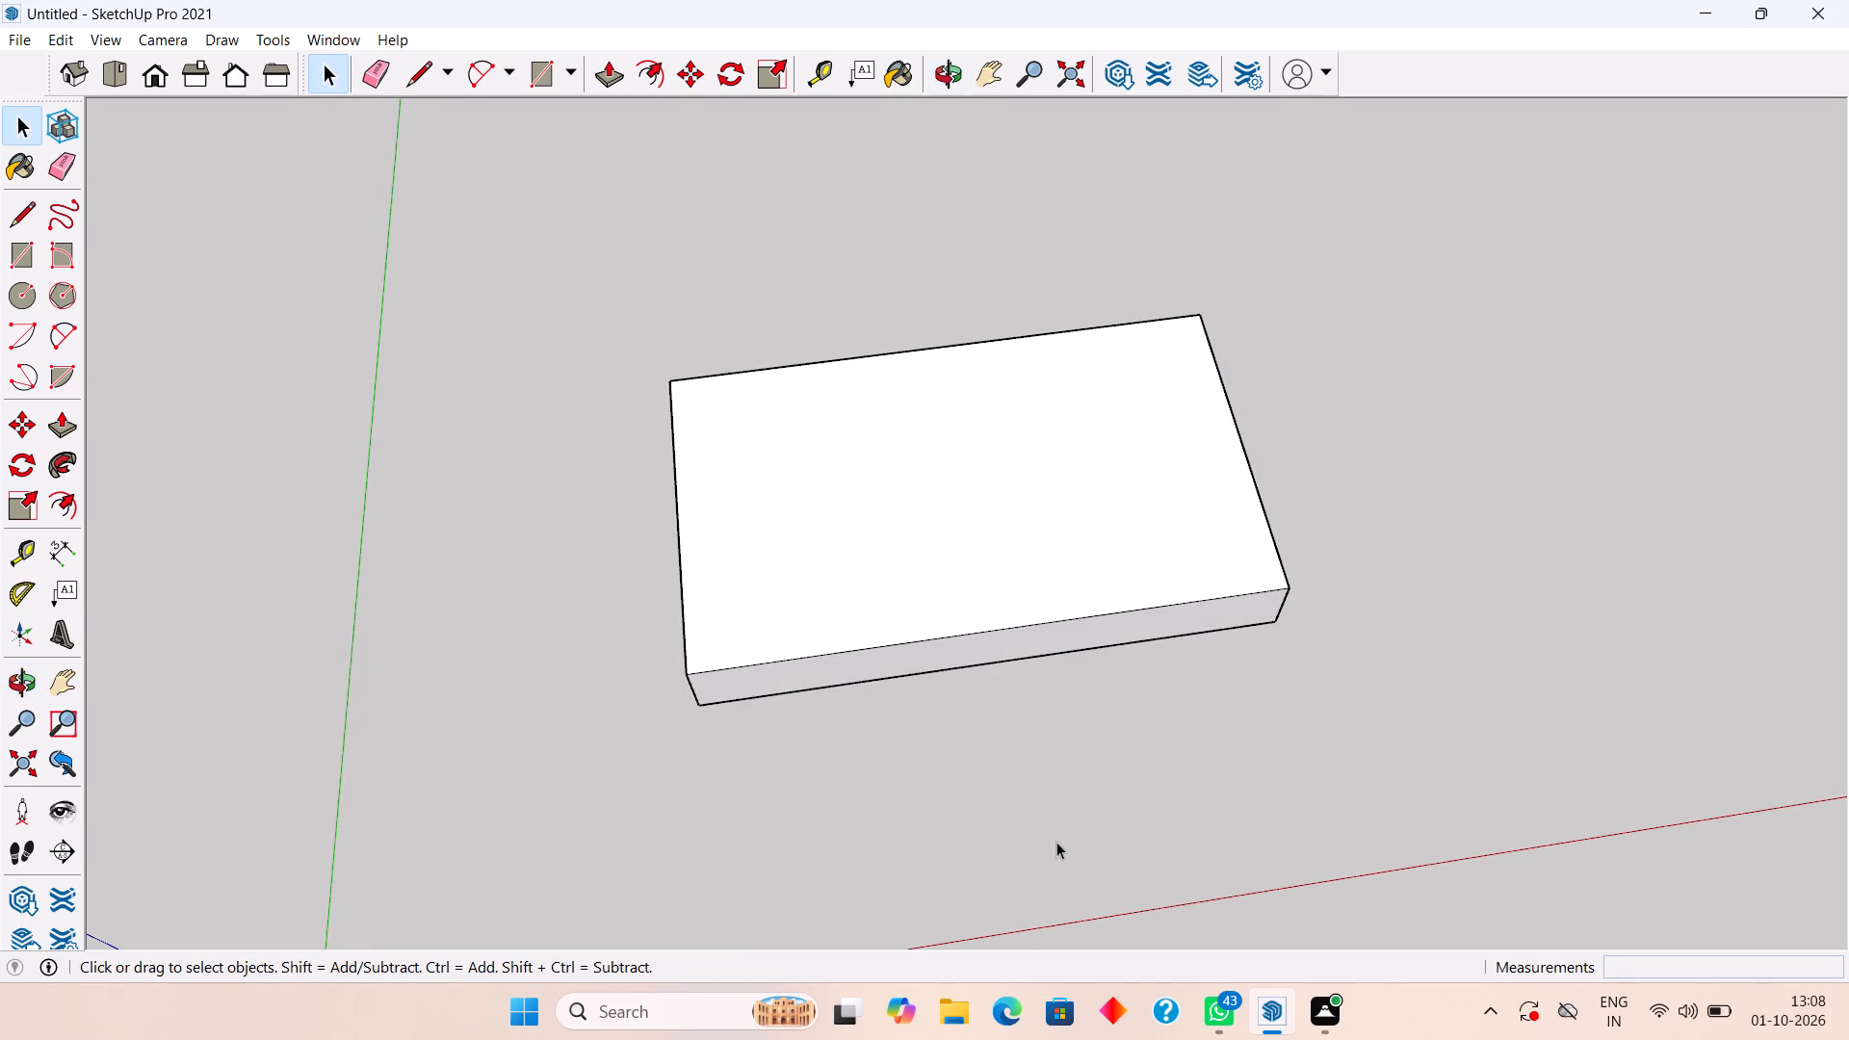
pyautogui.moveTo(1056, 842); pyautogui.dragTo(952, 519, button='middle')
pyautogui.tripleClick(915, 521)
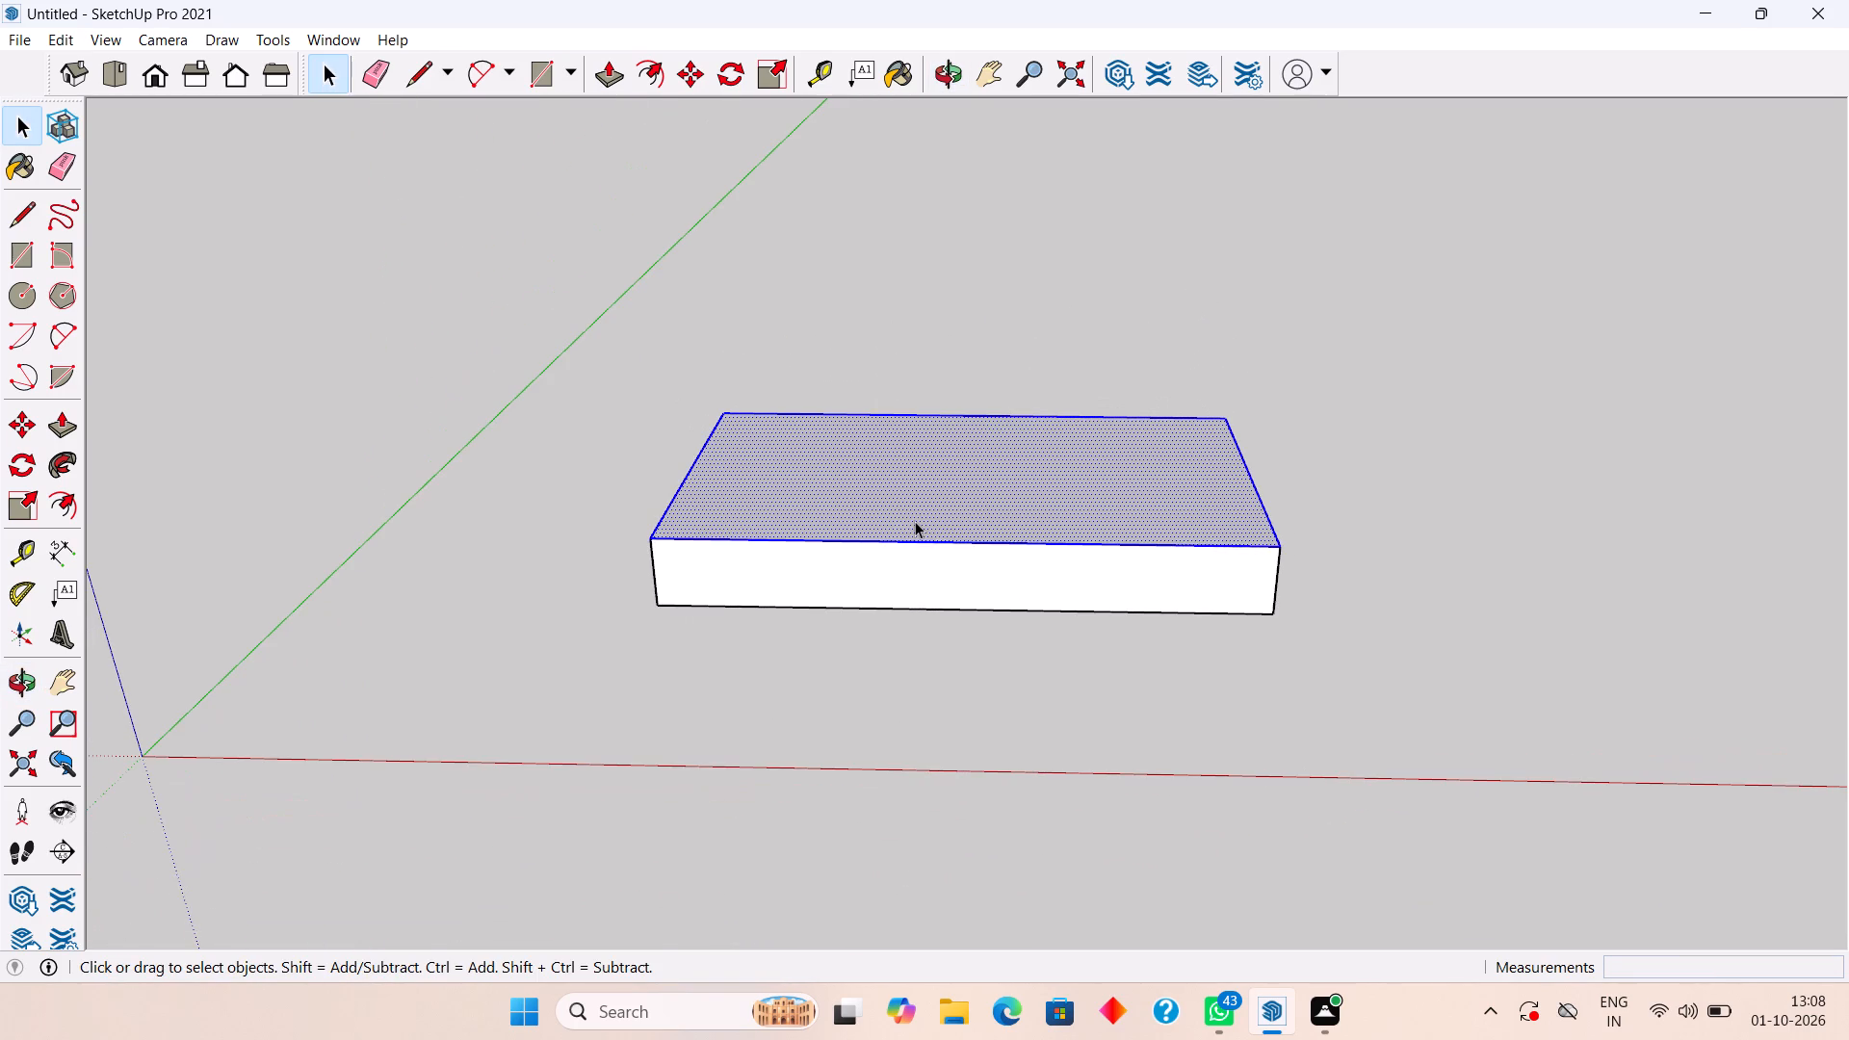
pyautogui.rightClick(915, 521)
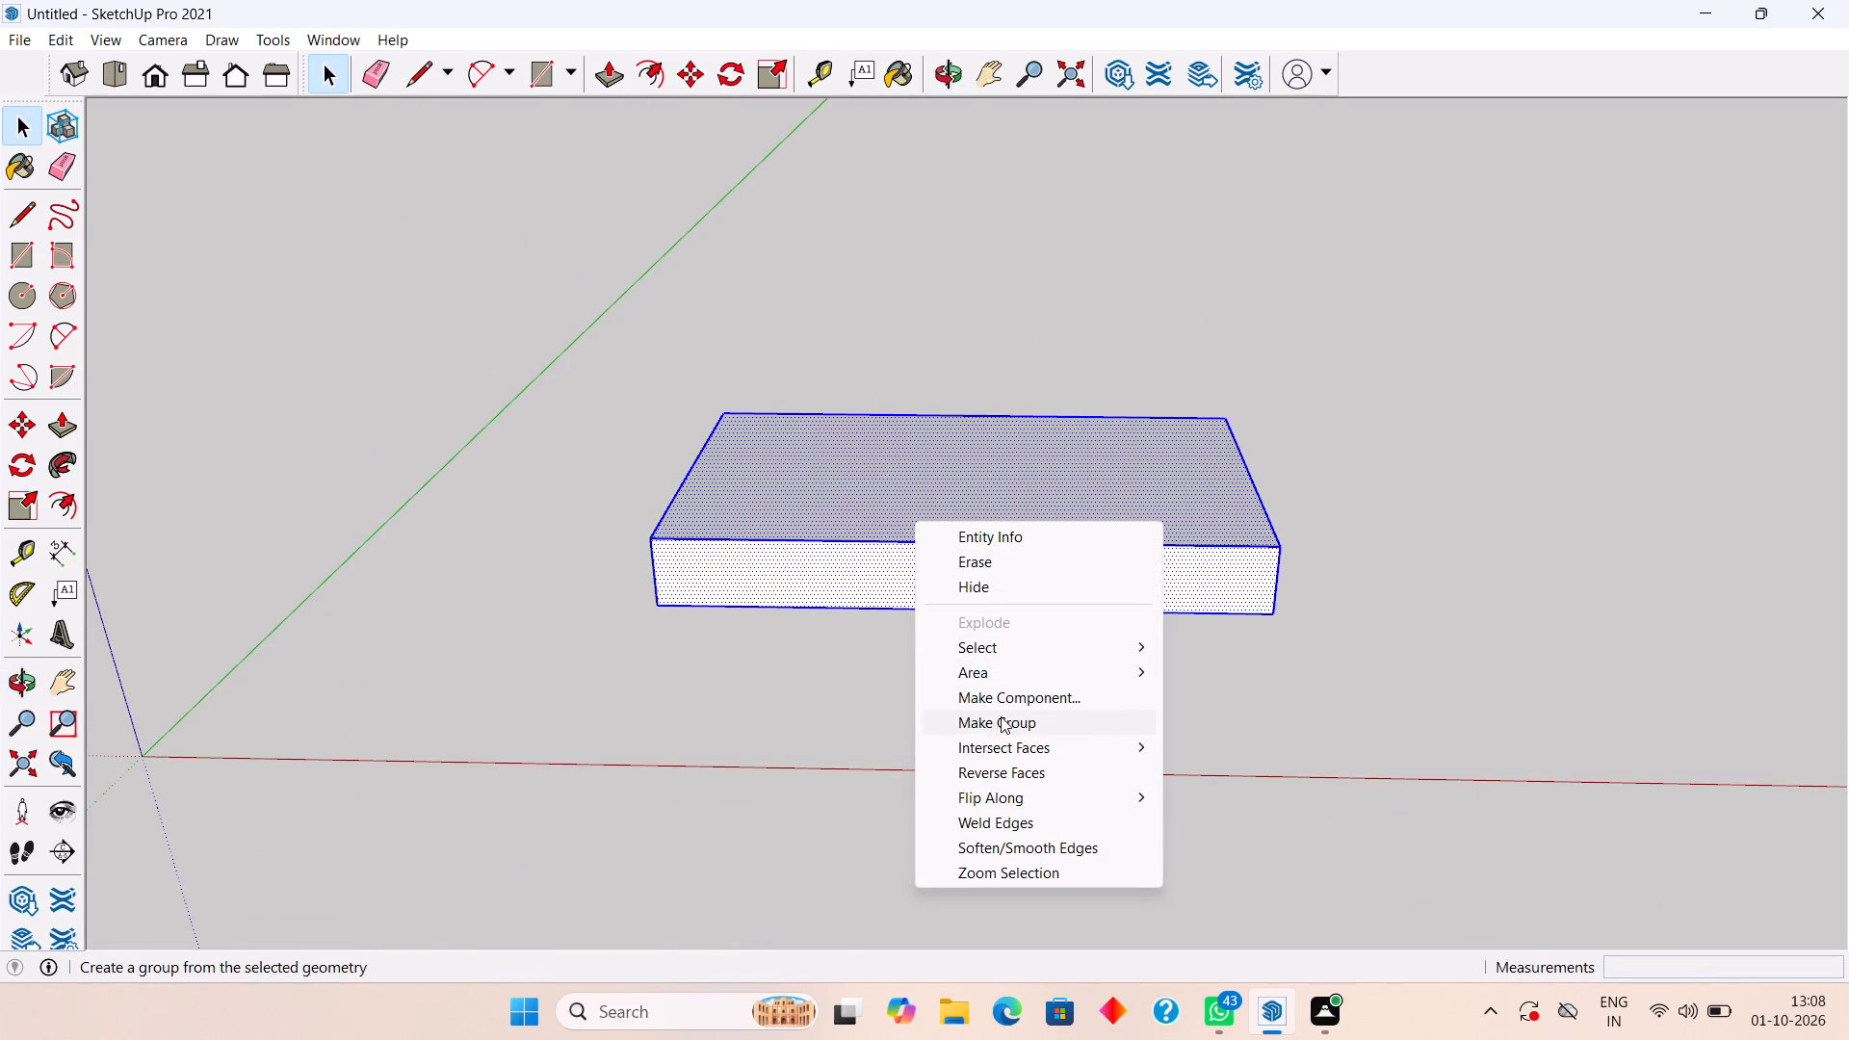
pyautogui.click(1002, 718)
pyautogui.moveTo(977, 675); pyautogui.dragTo(1077, 565, button='middle')
pyautogui.scroll(2, 935, 462)
pyautogui.click(931, 396)
# Inside the block's group, Push/Pull the long front face outward 6.5' and leave the group.
pyautogui.moveTo(955, 498); pyautogui.dragTo(995, 566, button='middle')
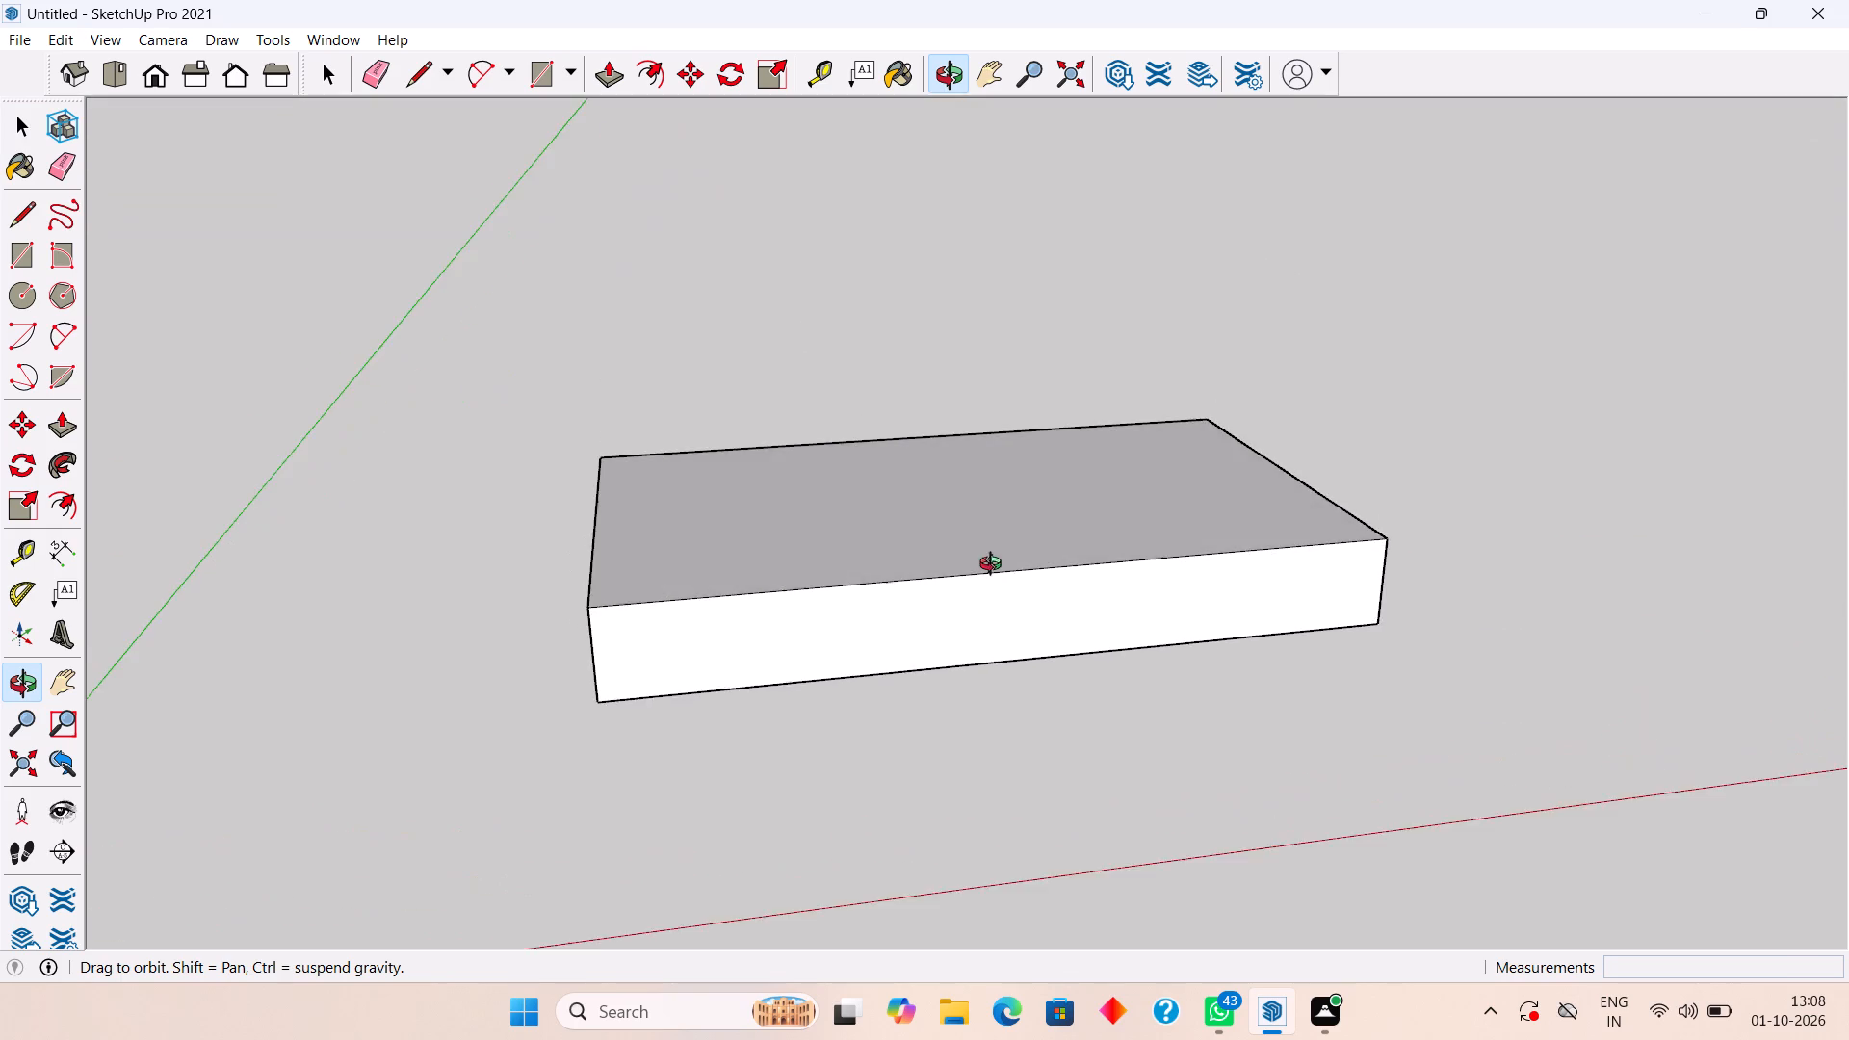
pyautogui.moveTo(995, 566); pyautogui.dragTo(964, 829, button='middle')
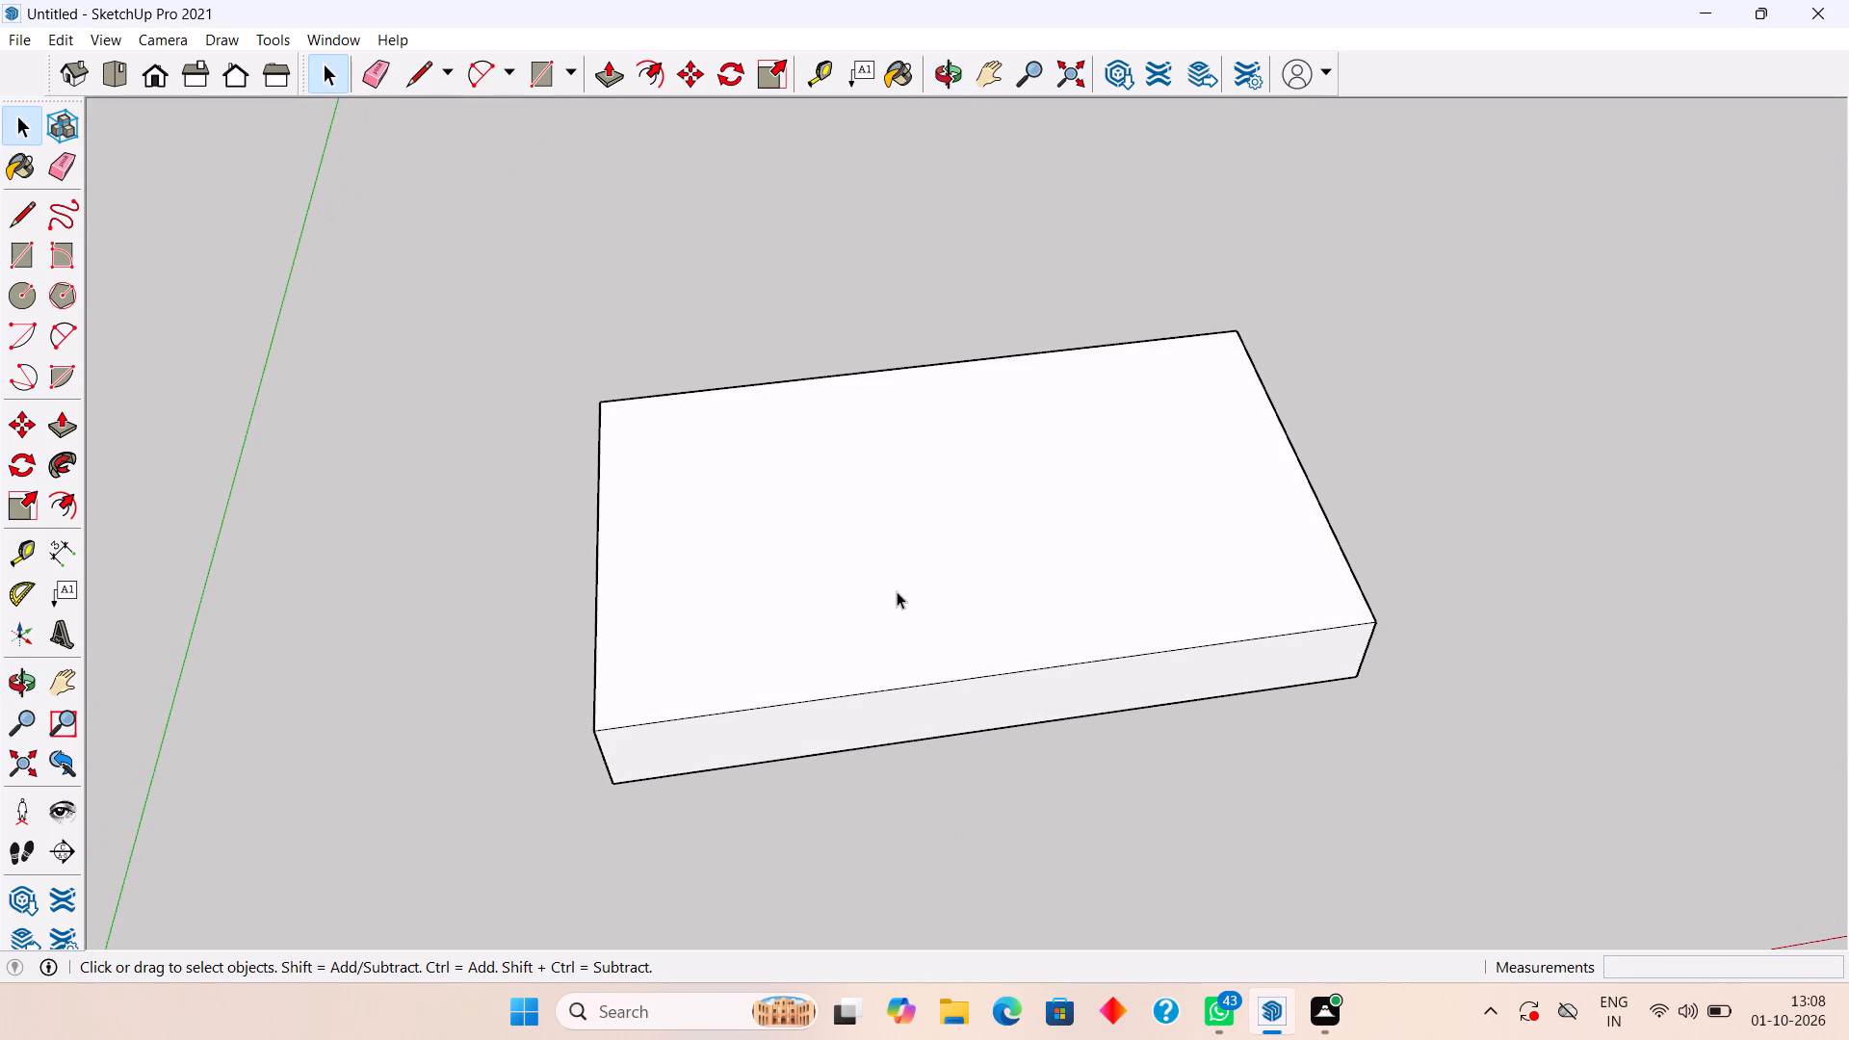
pyautogui.moveTo(897, 600); pyautogui.dragTo(888, 767, button='middle')
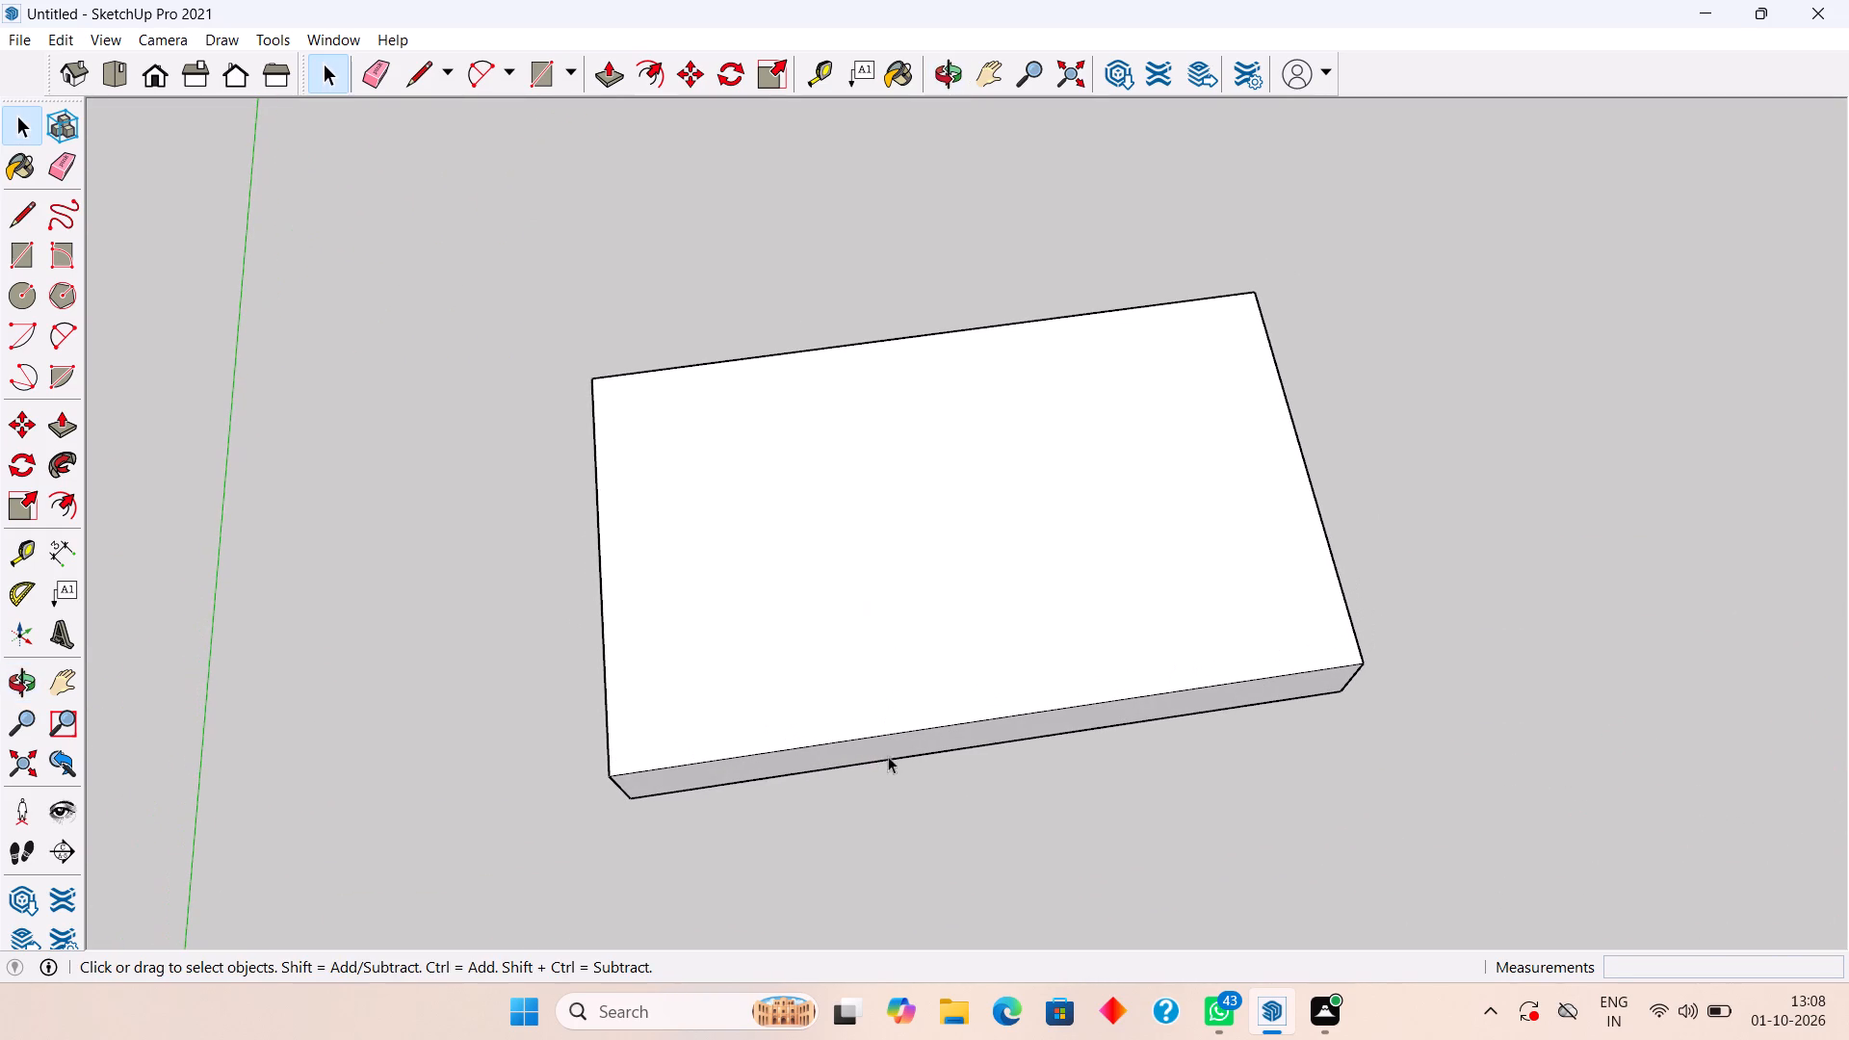
pyautogui.scroll(2, 879, 679)
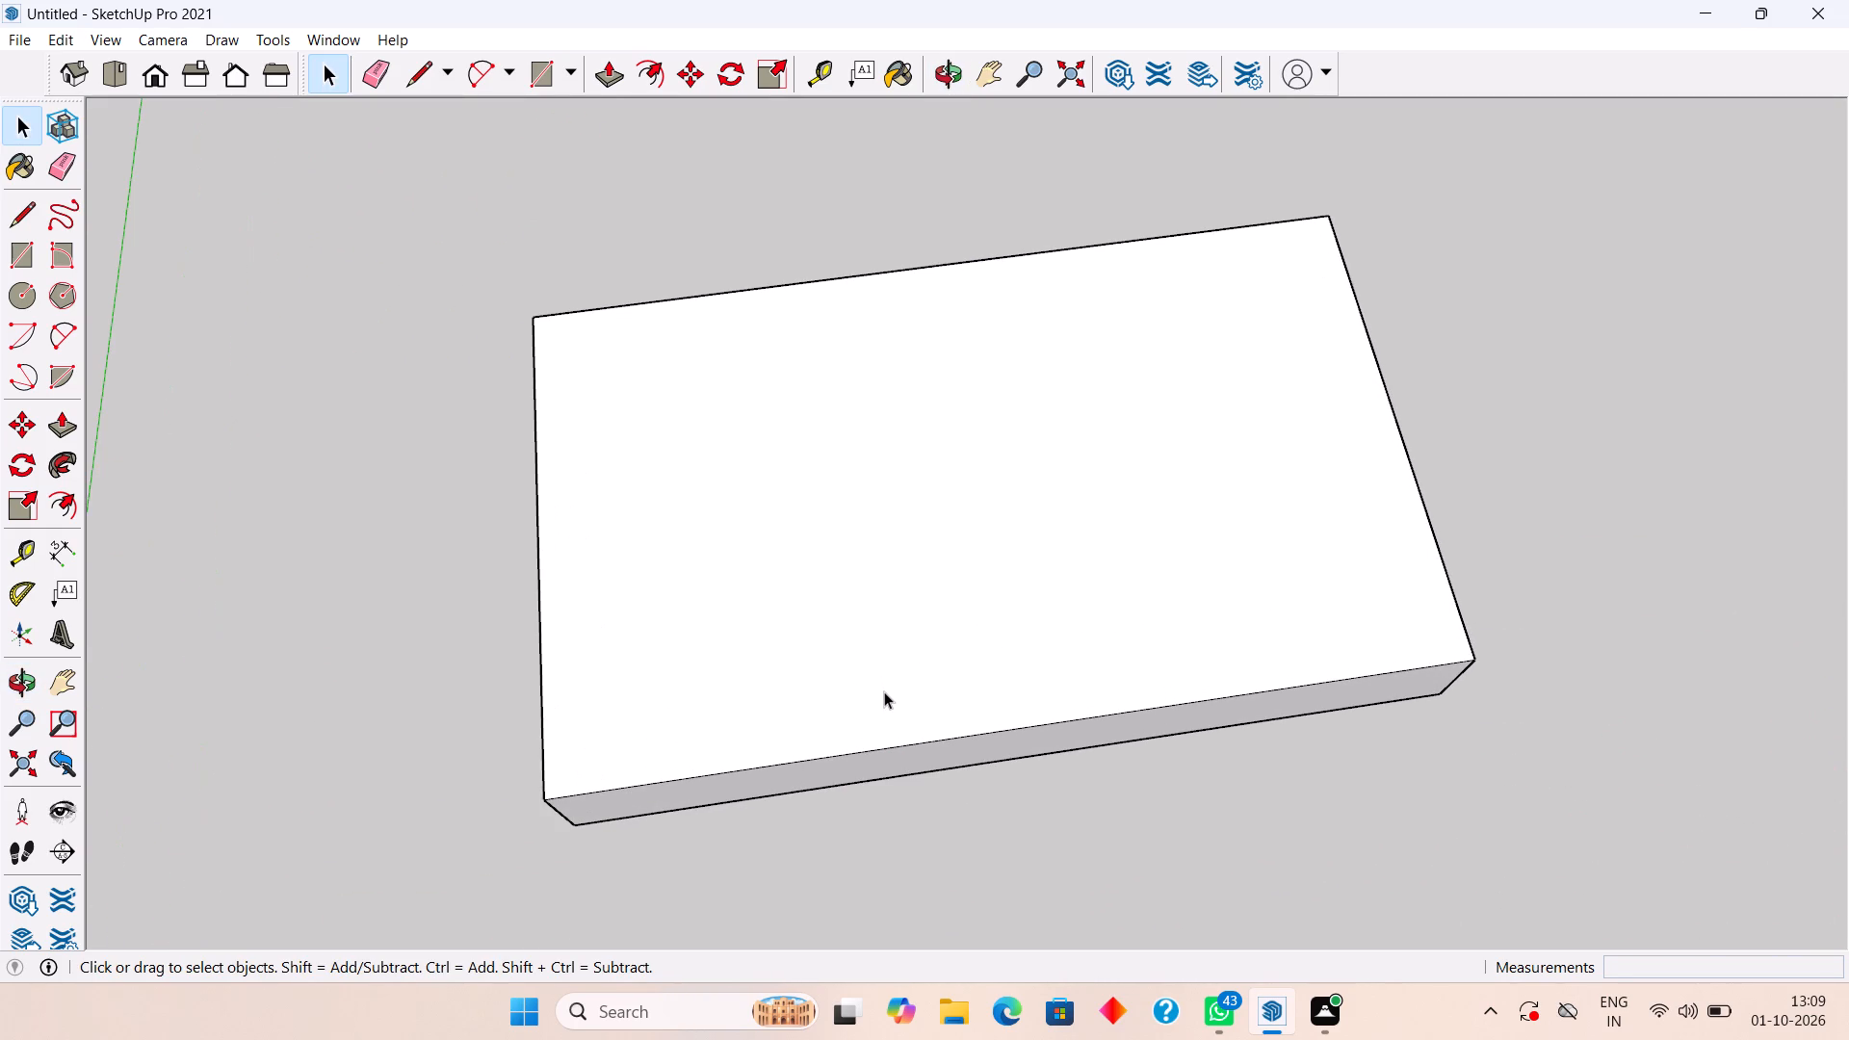
pyautogui.moveTo(884, 691); pyautogui.dragTo(921, 468, button='middle')
pyautogui.moveTo(899, 687); pyautogui.dragTo(881, 553, button='middle')
pyautogui.click(866, 636)
pyautogui.tripleClick(866, 636)
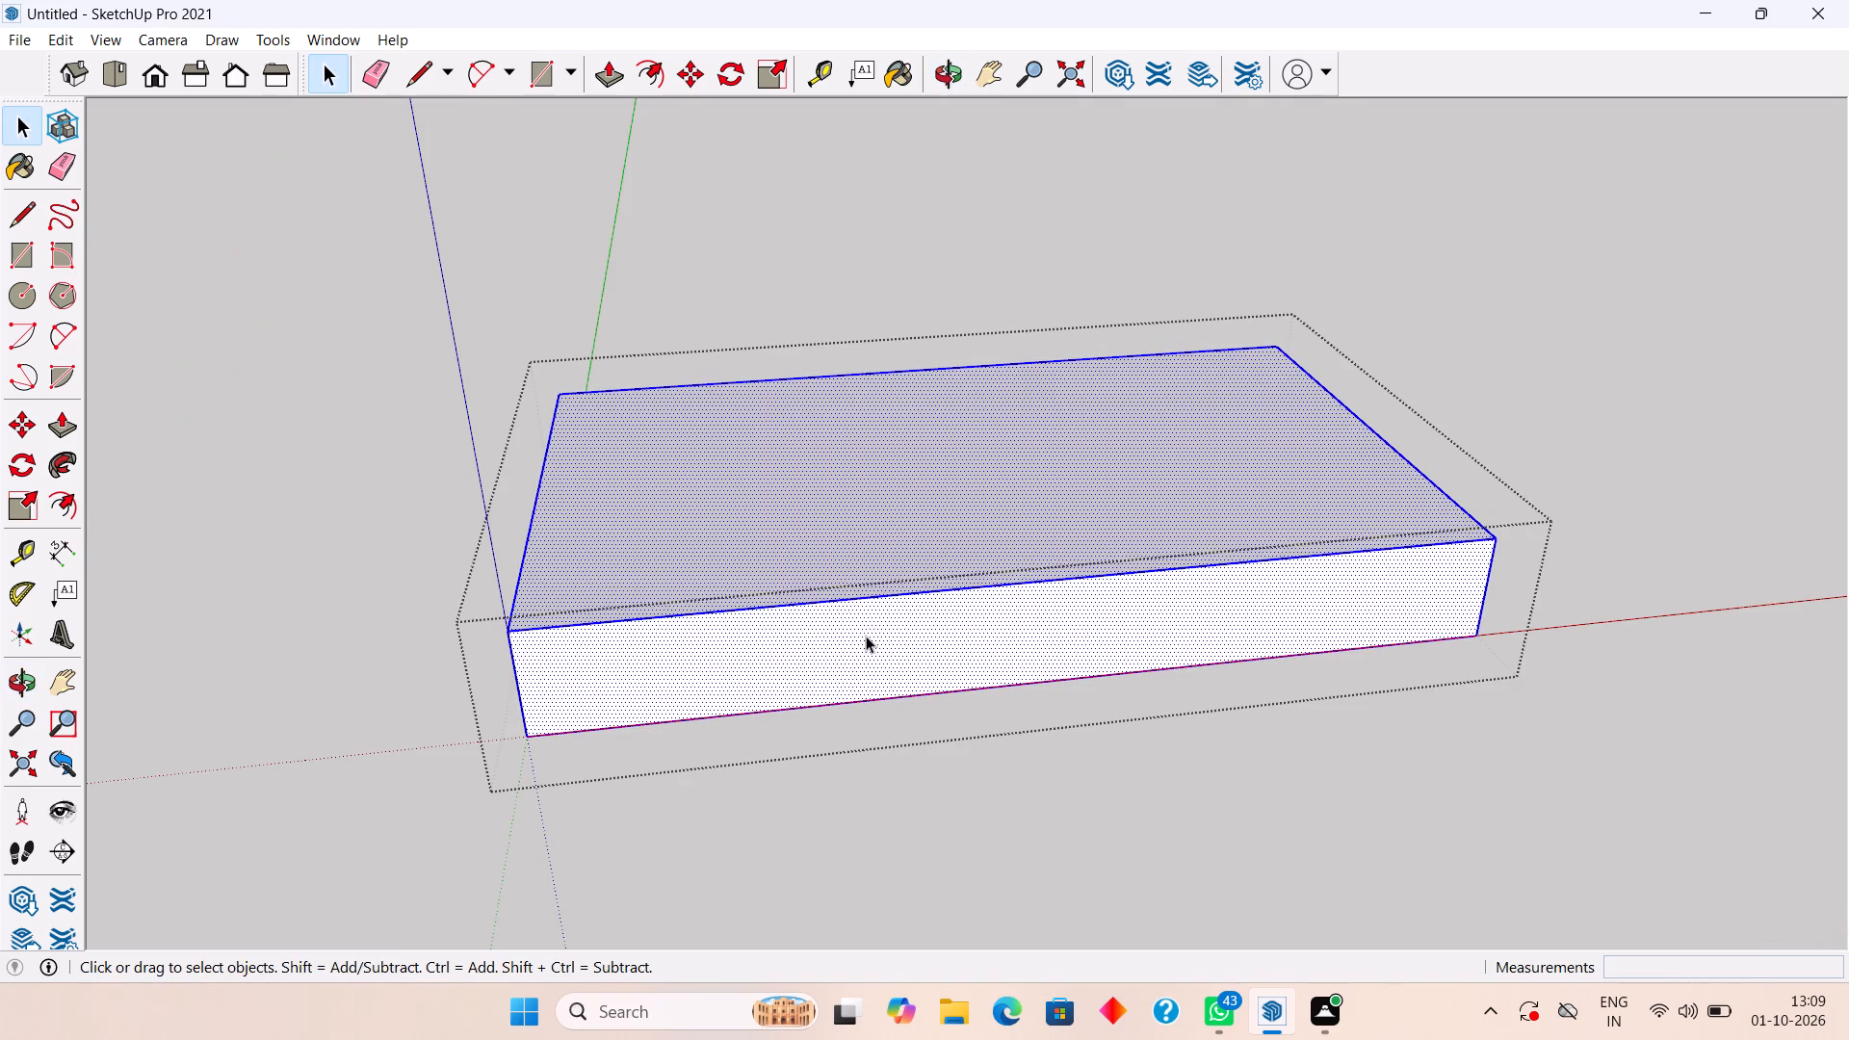
pyautogui.click(866, 636)
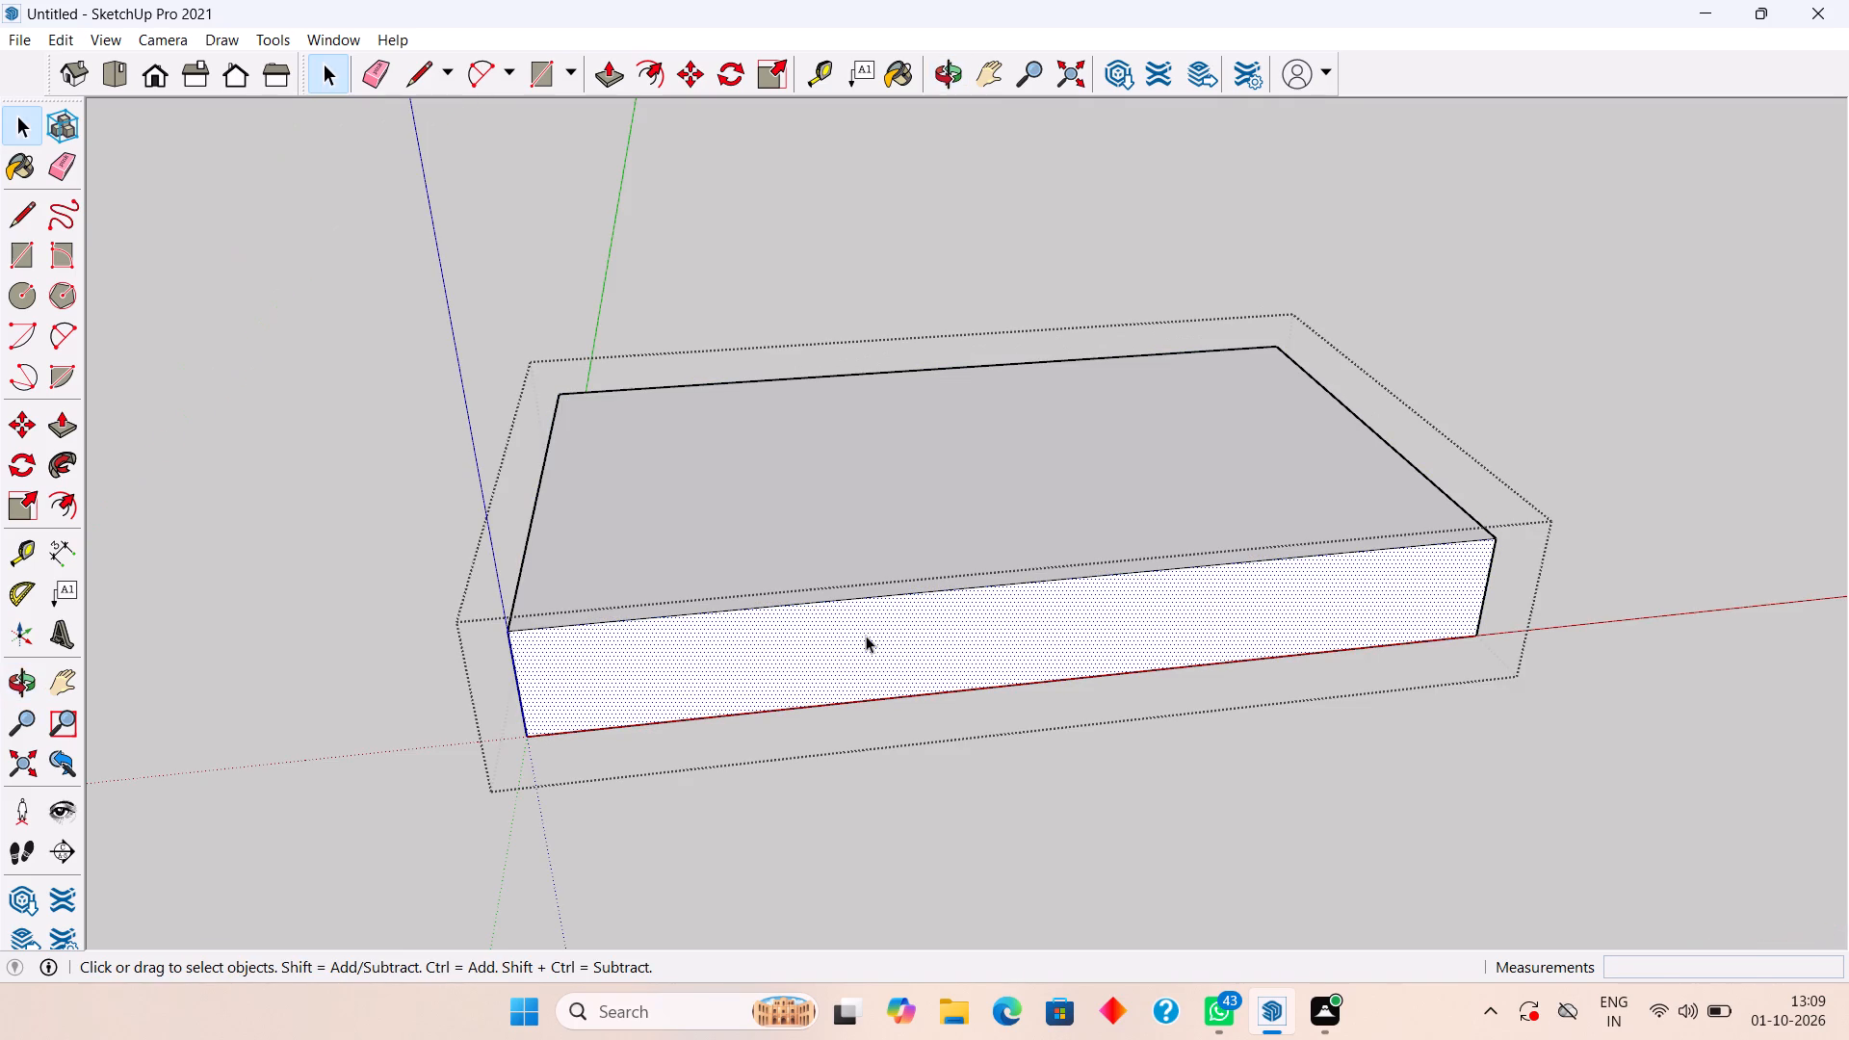
pyautogui.press('p')
pyautogui.click(866, 636)
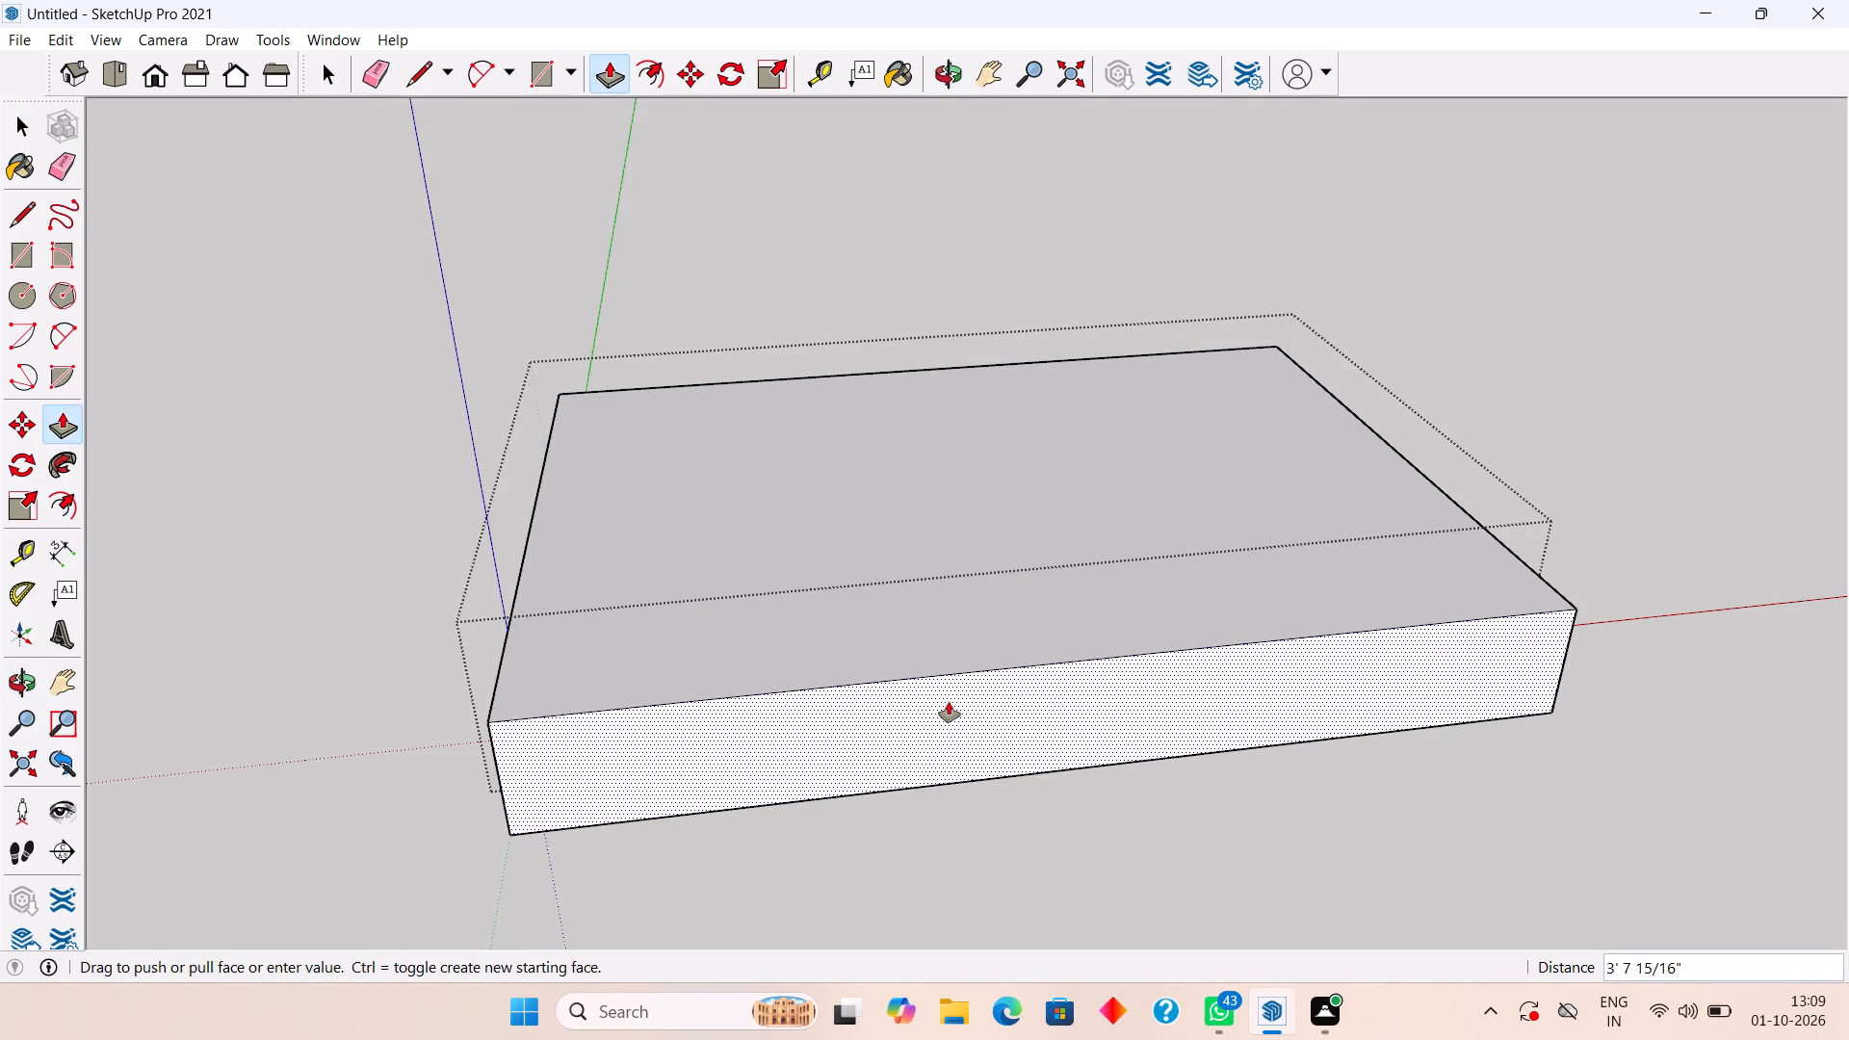
pyautogui.scroll(-4, 958, 701)
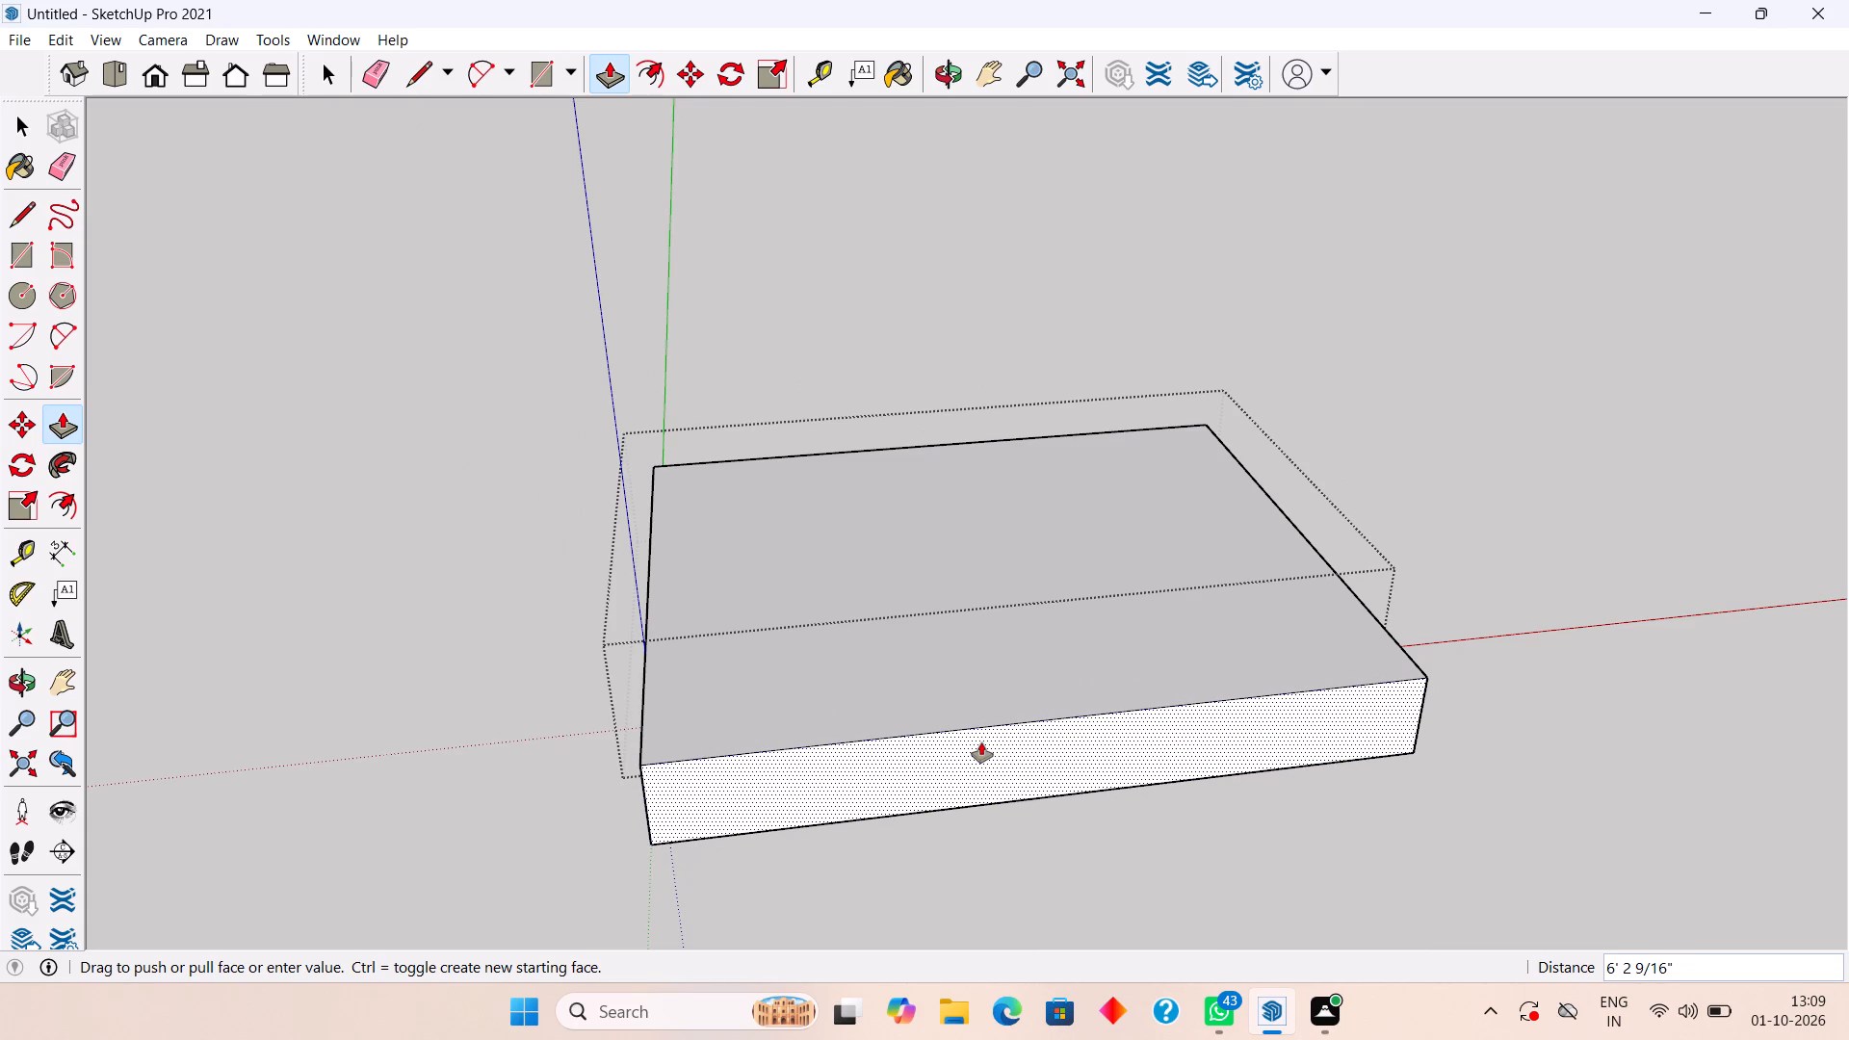
pyautogui.write("6.5'")
pyautogui.press('Return')
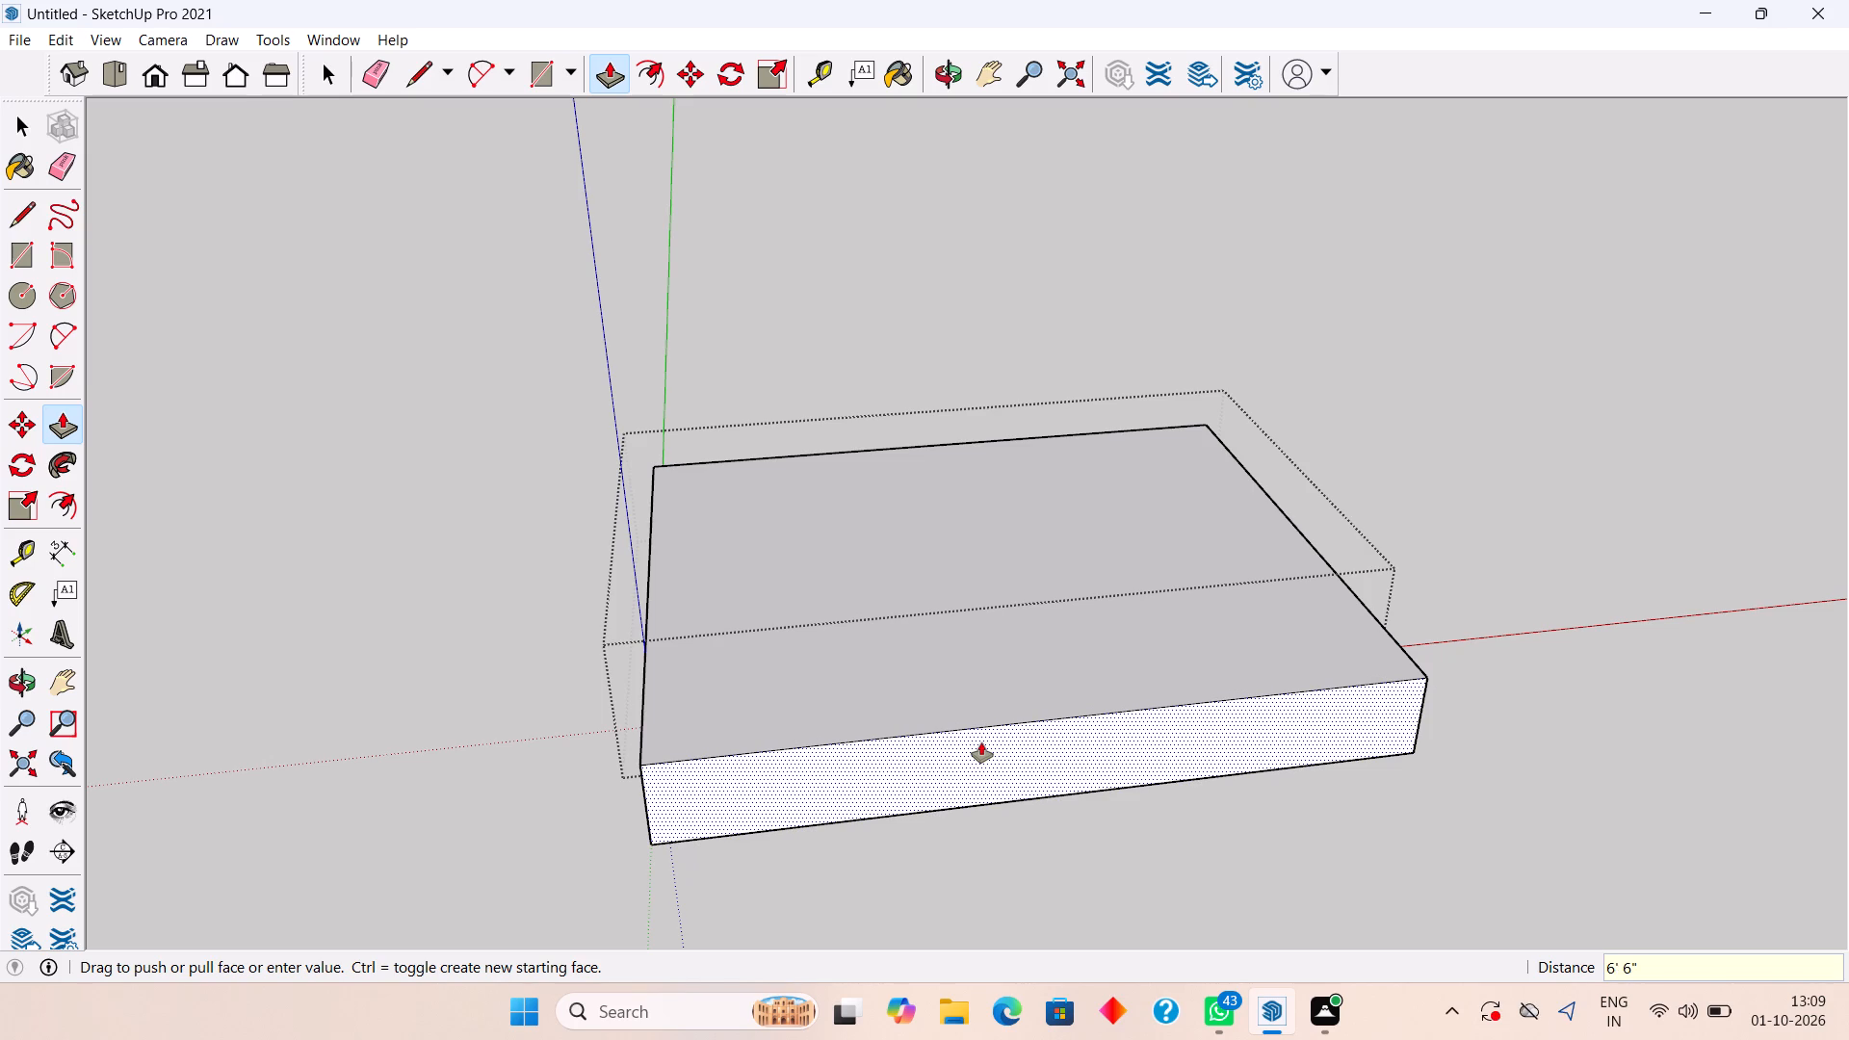
pyautogui.press('space')
pyautogui.scroll(1, 793, 707)
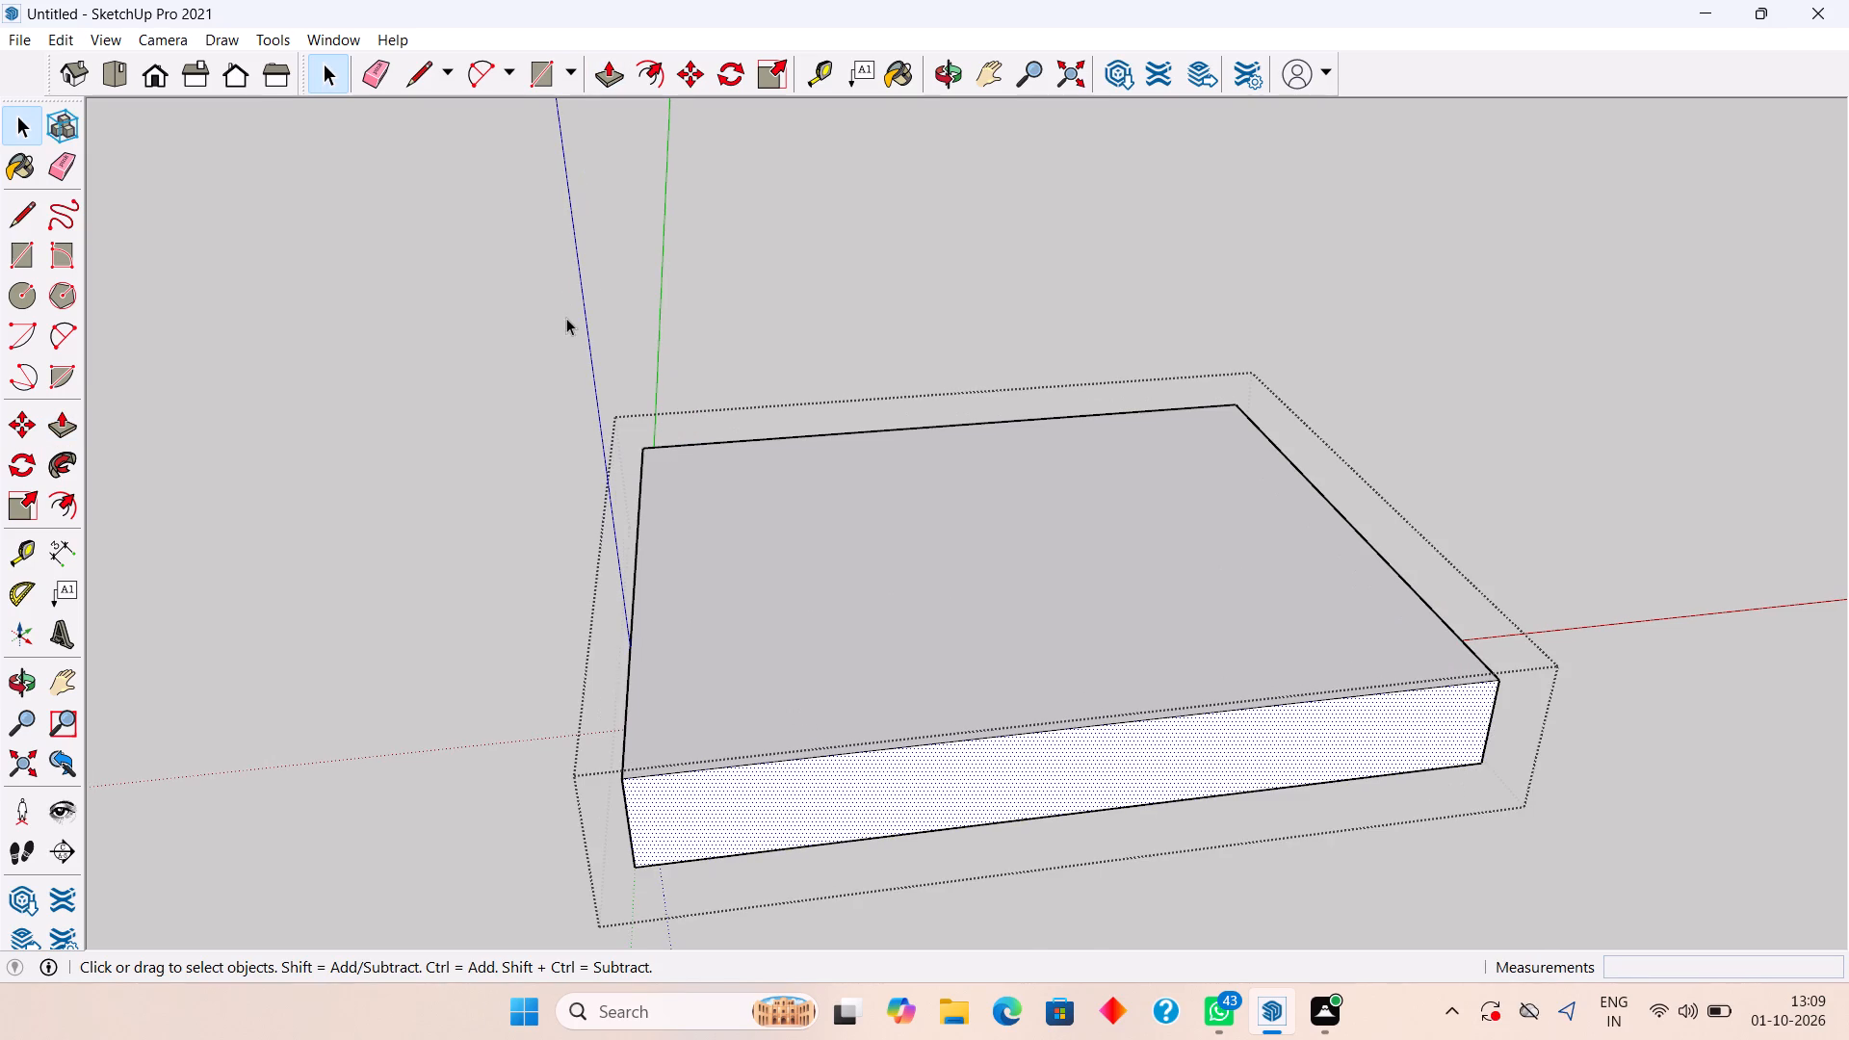
pyautogui.click(566, 319)
# Place a guide line on the block's top face, parallel to the front top edge and 6.5' from it.
pyautogui.moveTo(732, 405); pyautogui.dragTo(633, 601, button='middle')
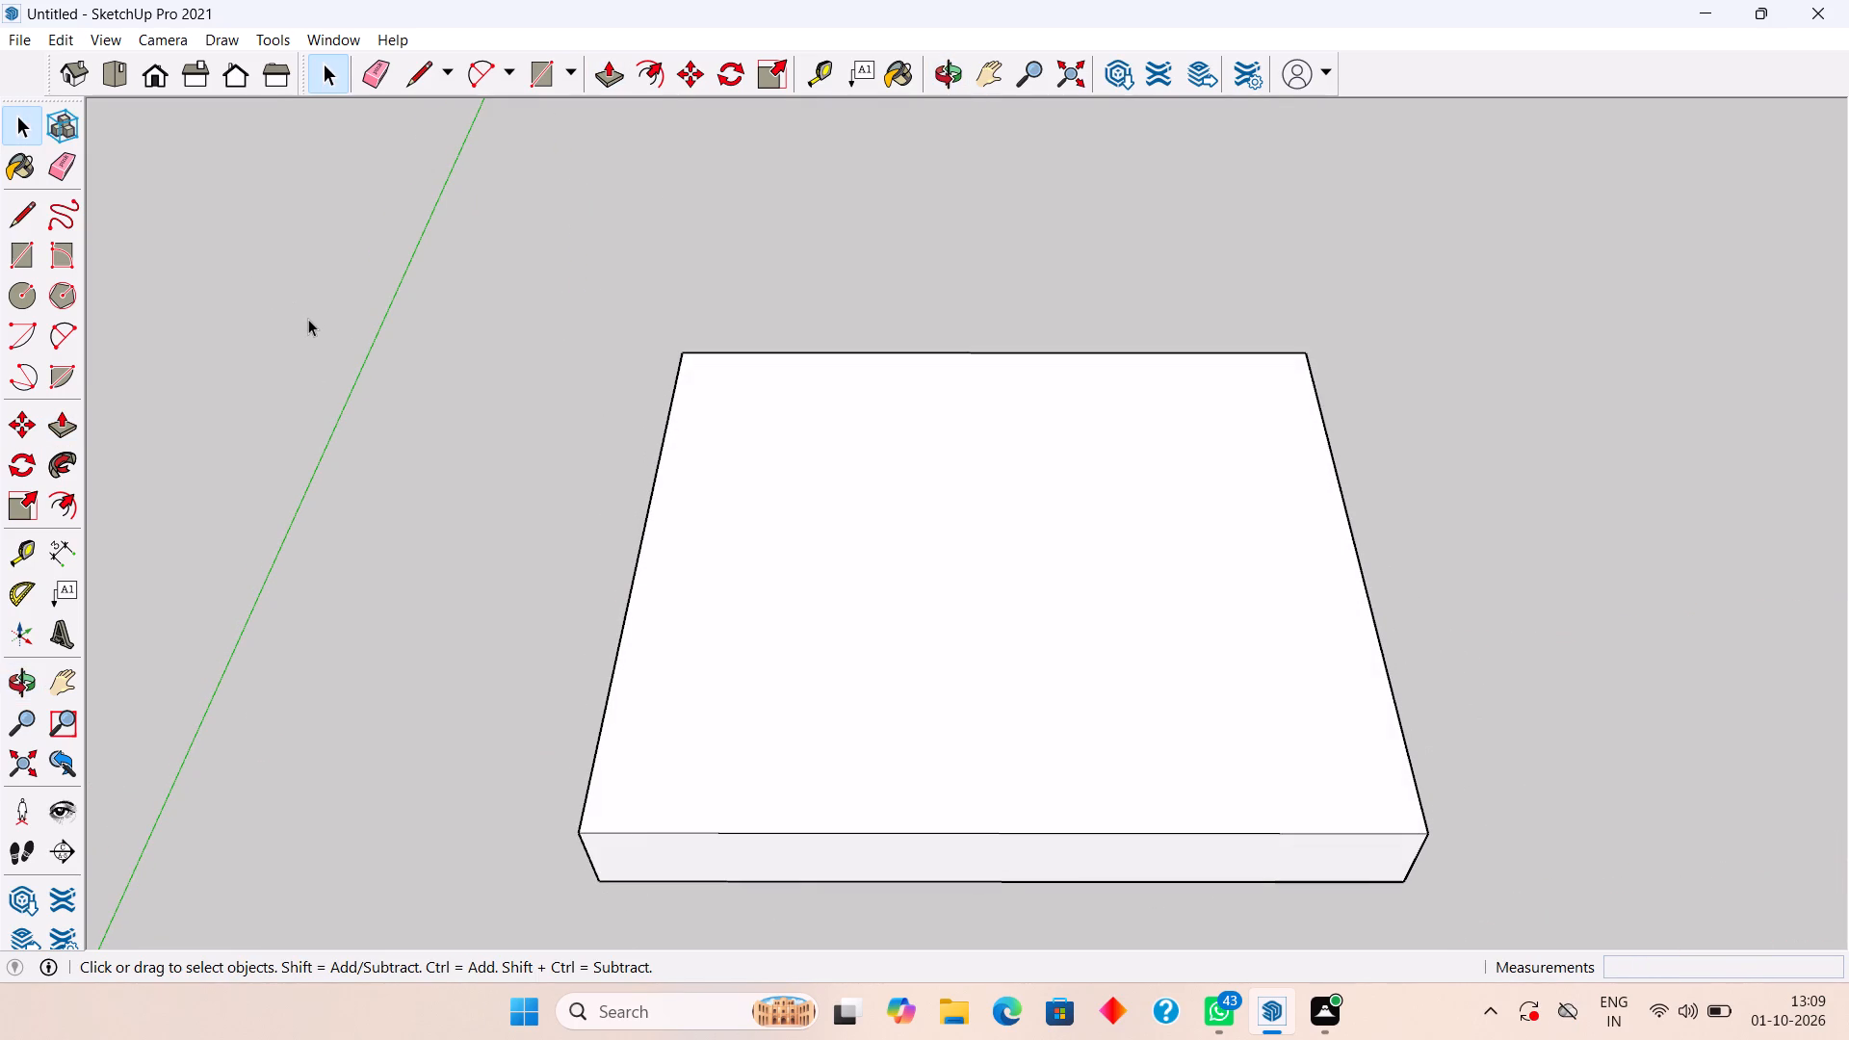
pyautogui.press('t')
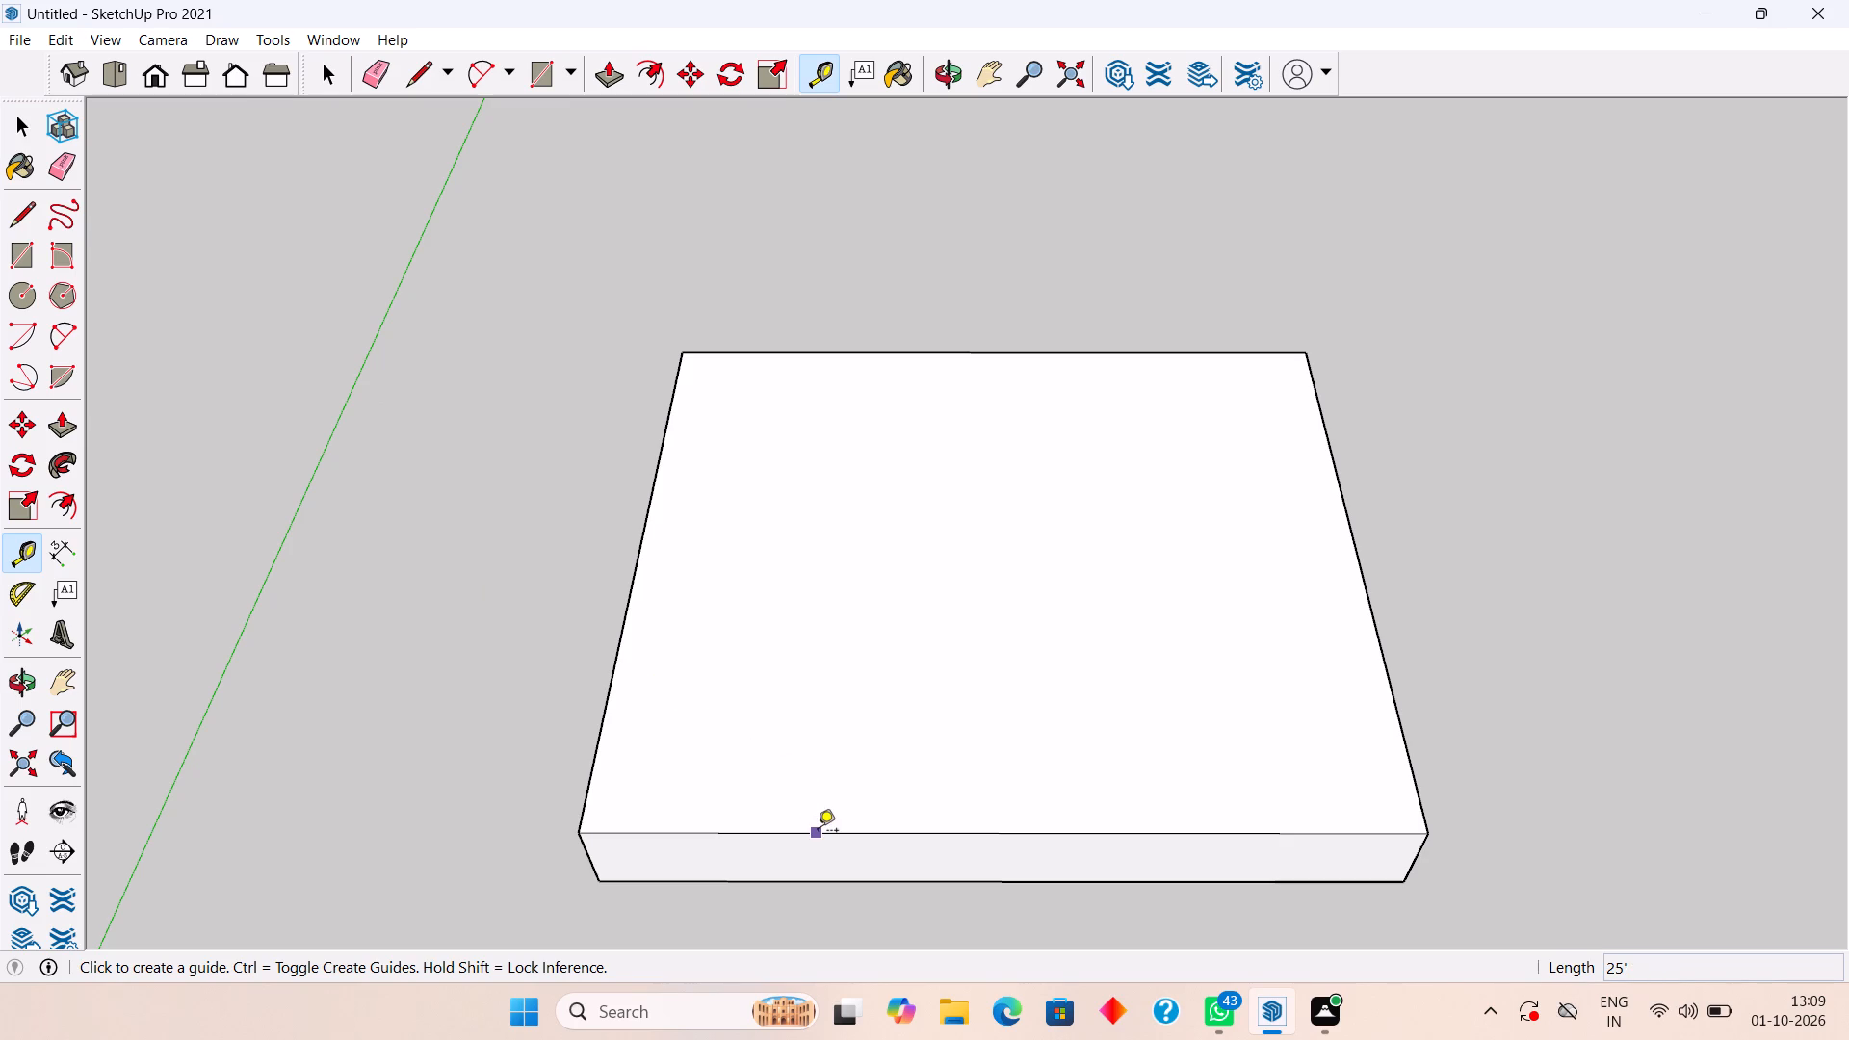
pyautogui.click(819, 832)
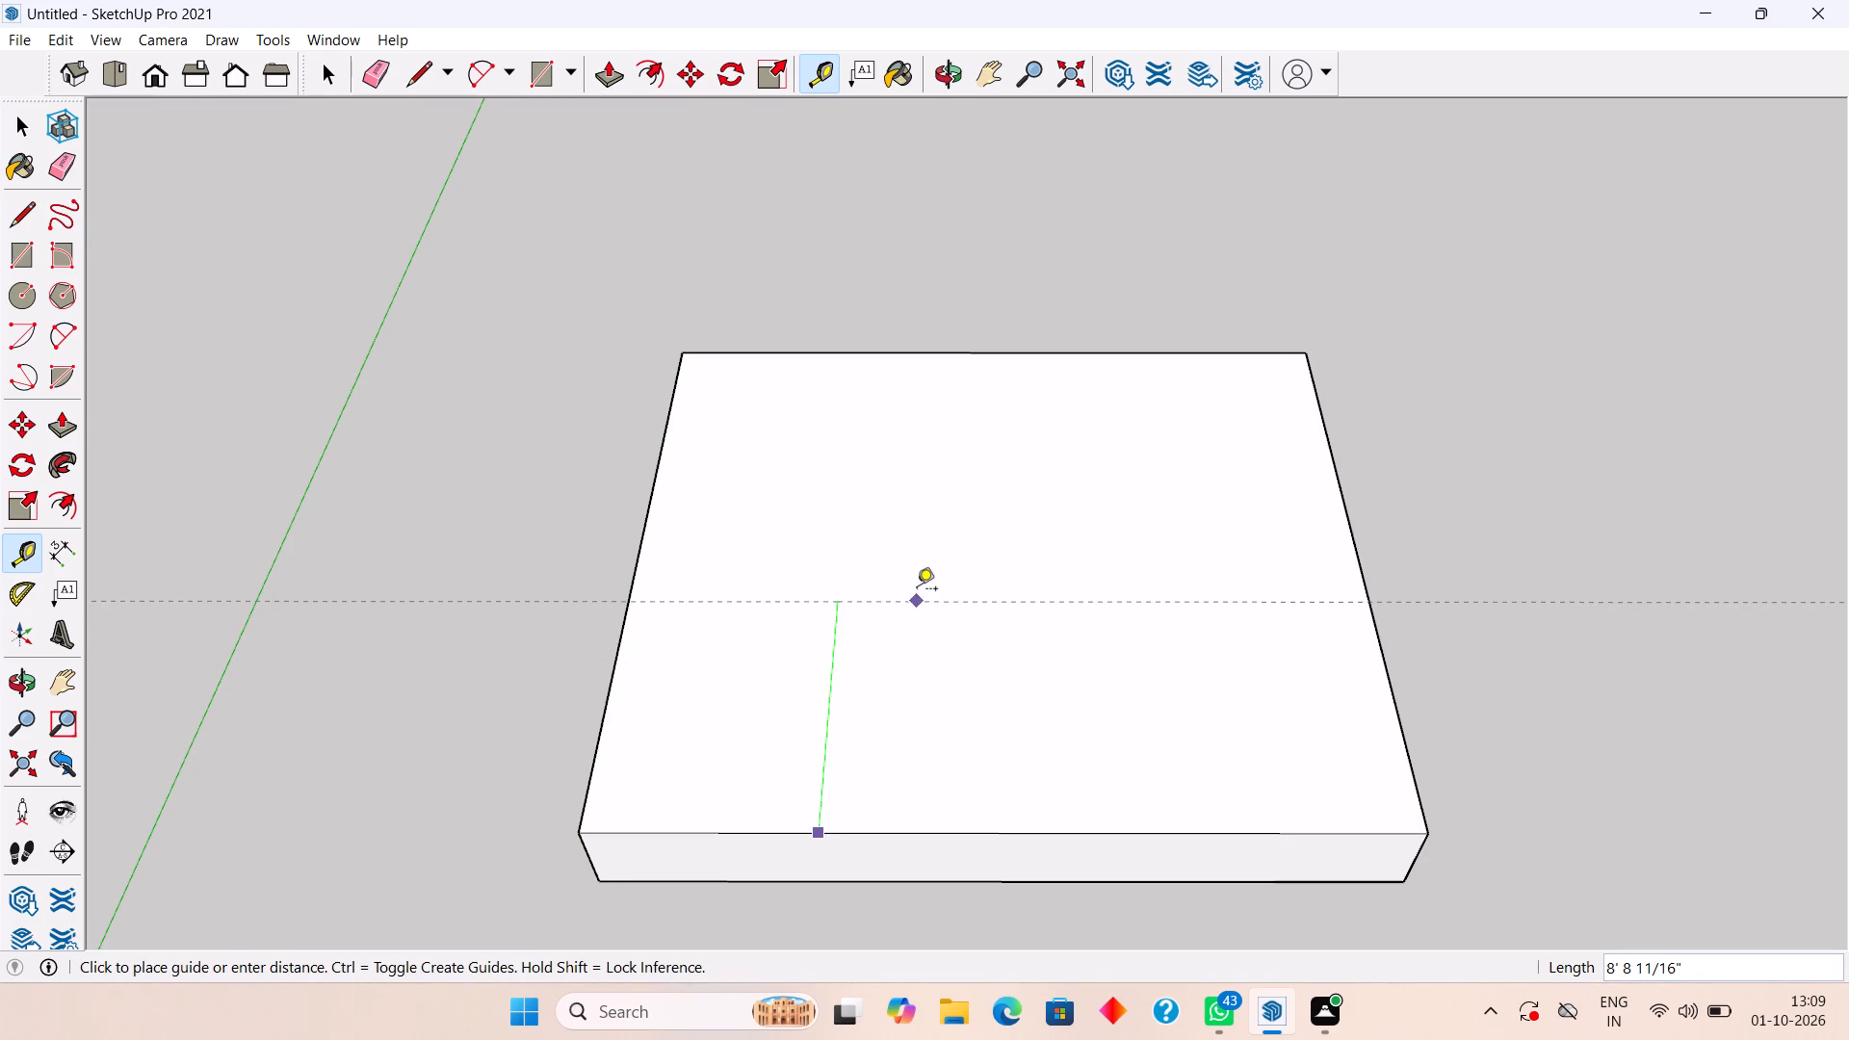
pyautogui.write("6.5'")
pyautogui.press('Return')
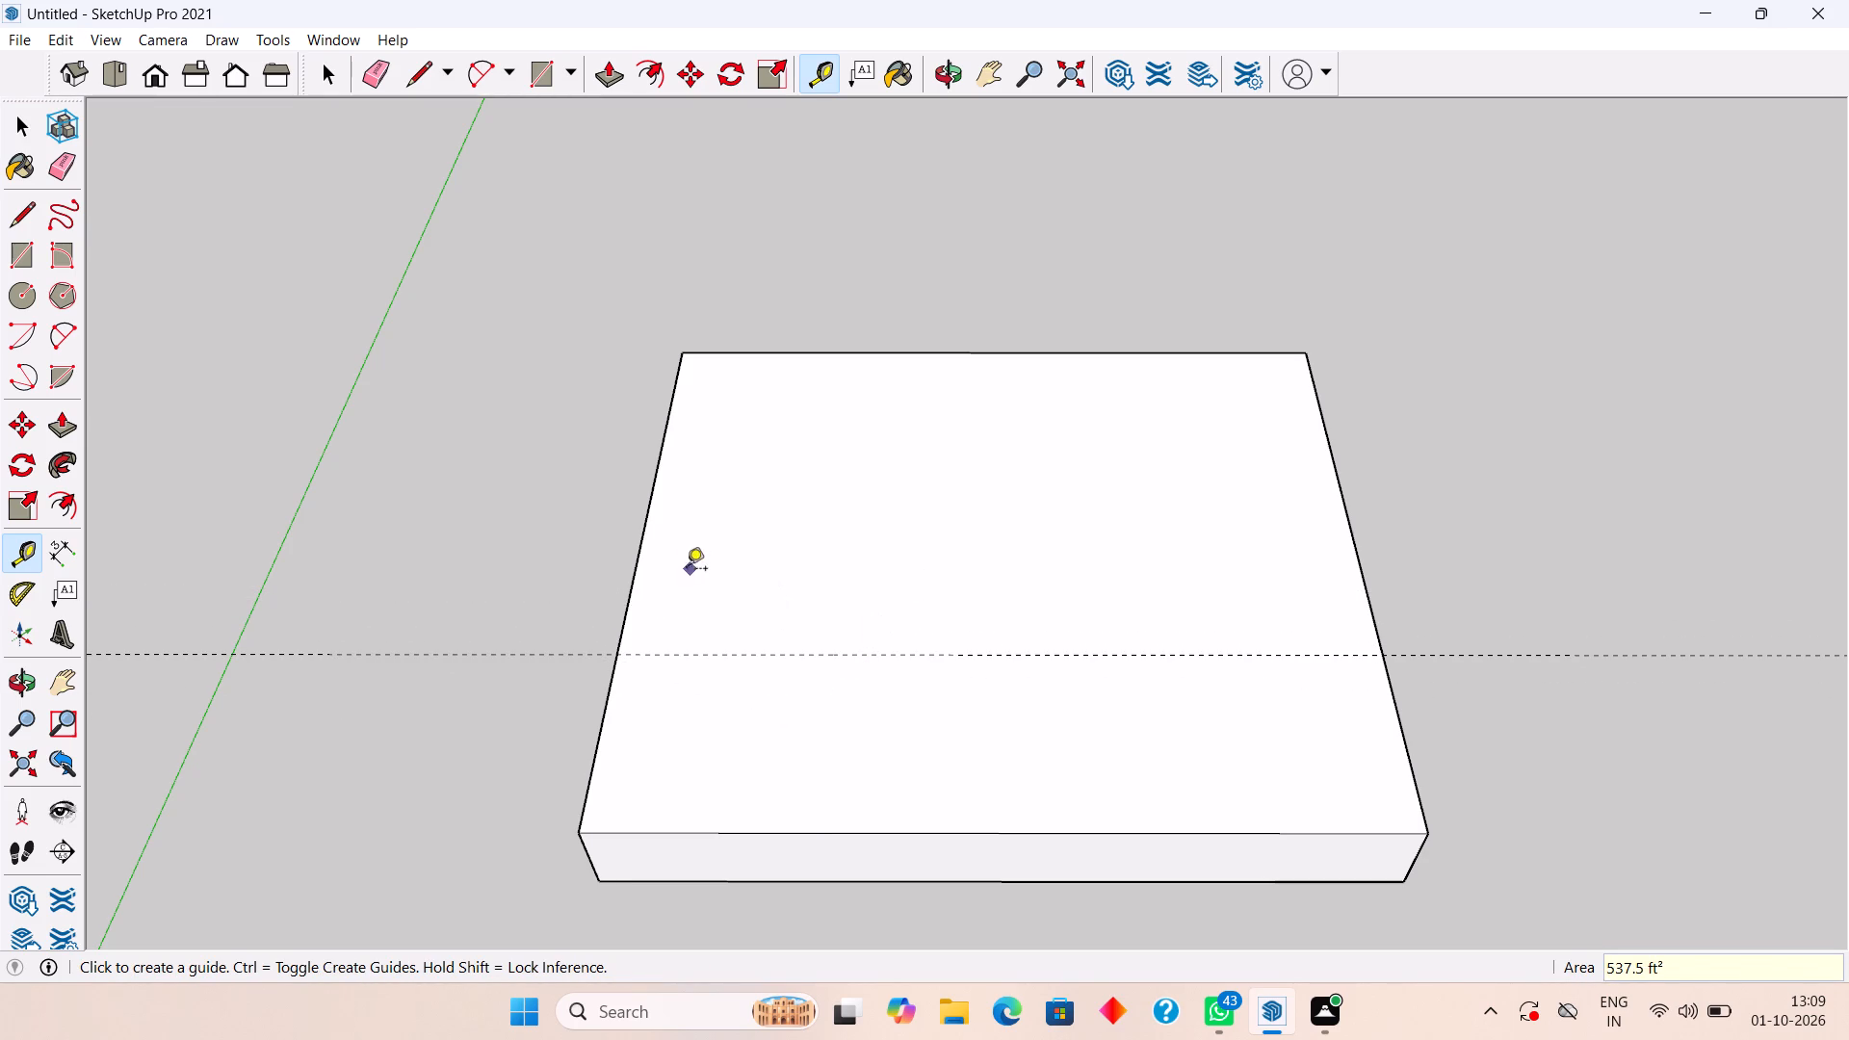
# Place guide lines on the block's top face 9" inward from its left, back and right edges.
pyautogui.click(641, 508)
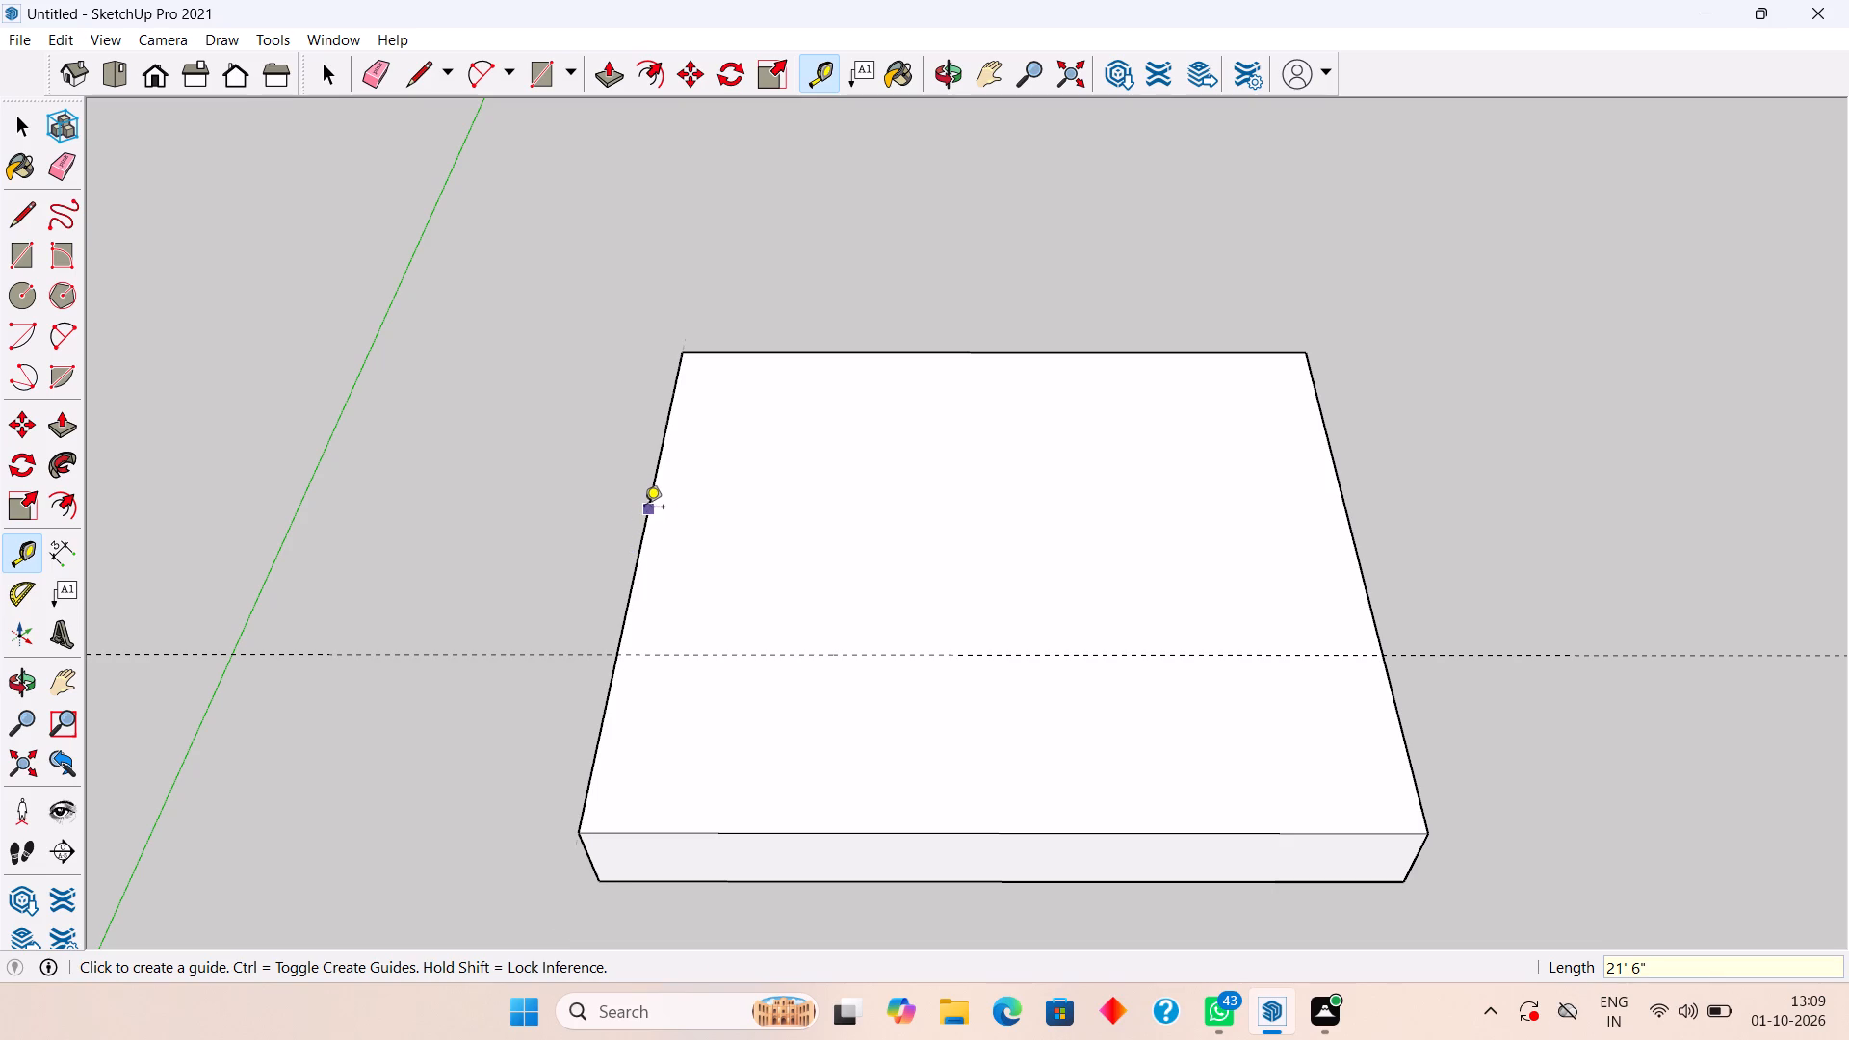
pyautogui.press('9')
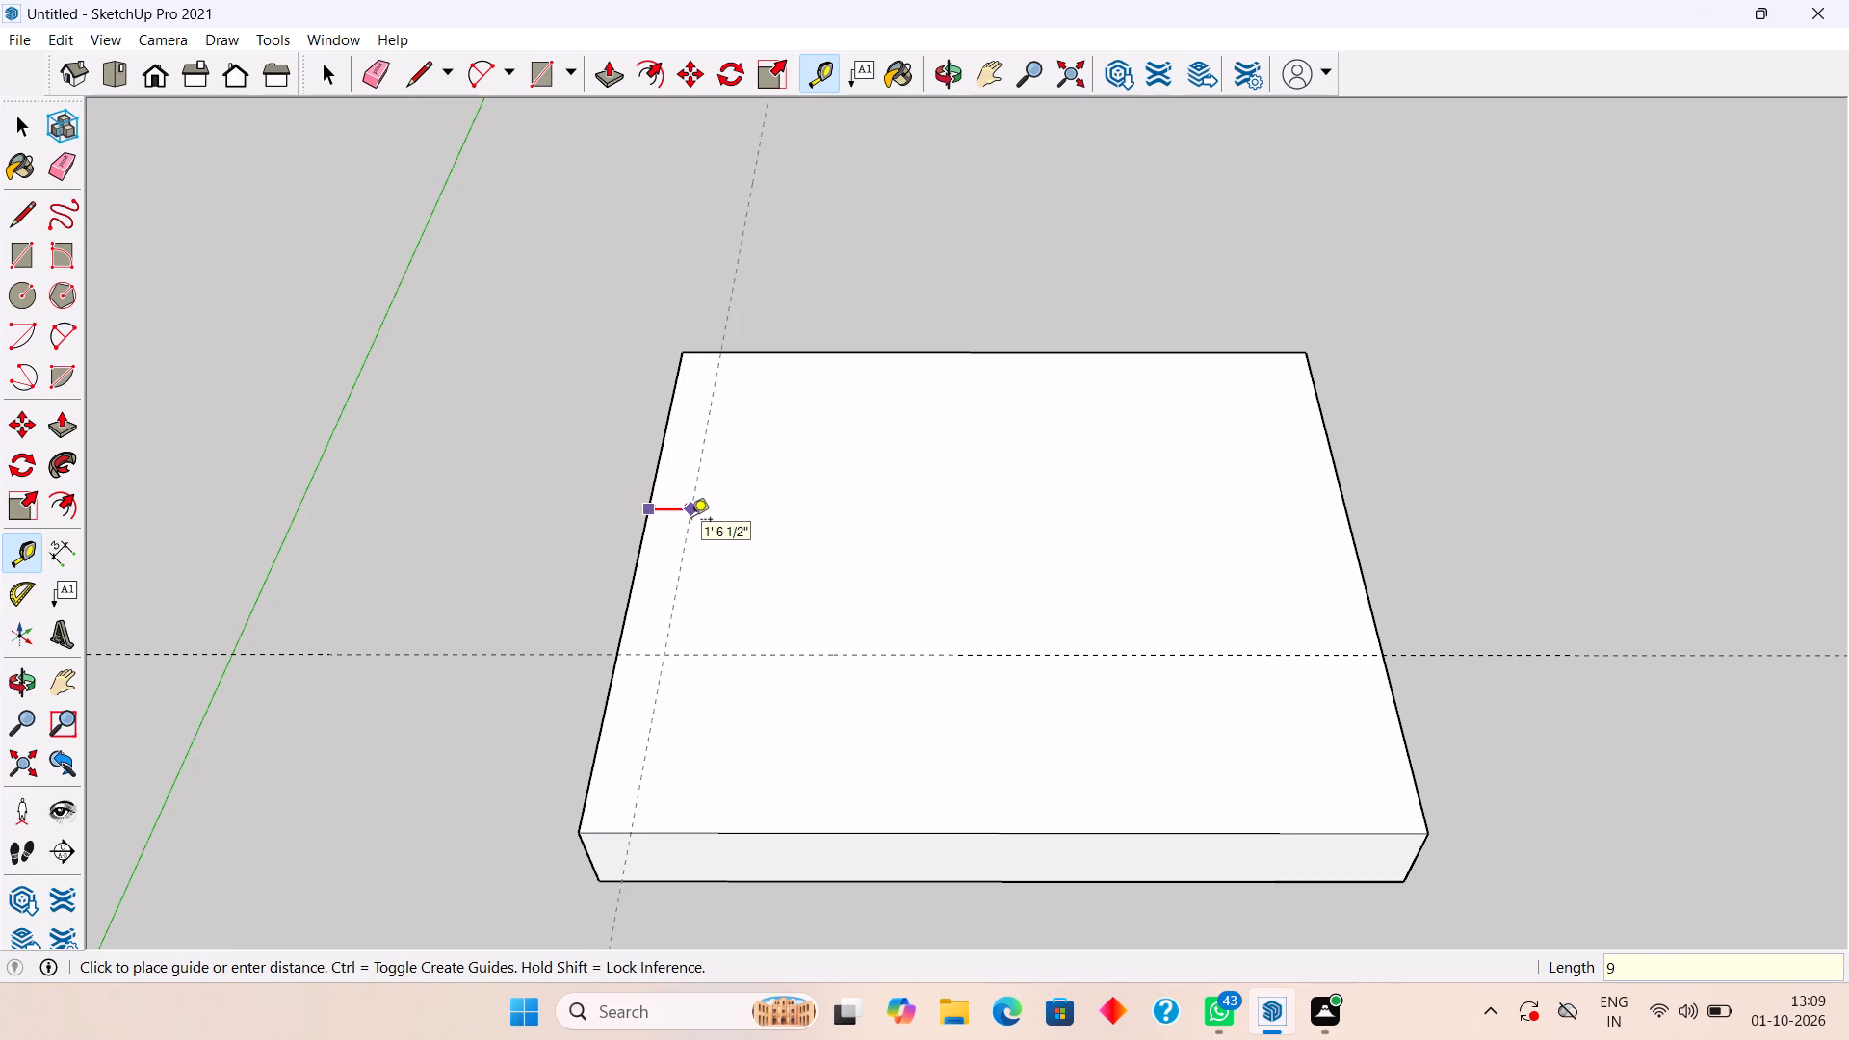
pyautogui.hotkey('shift', '"')
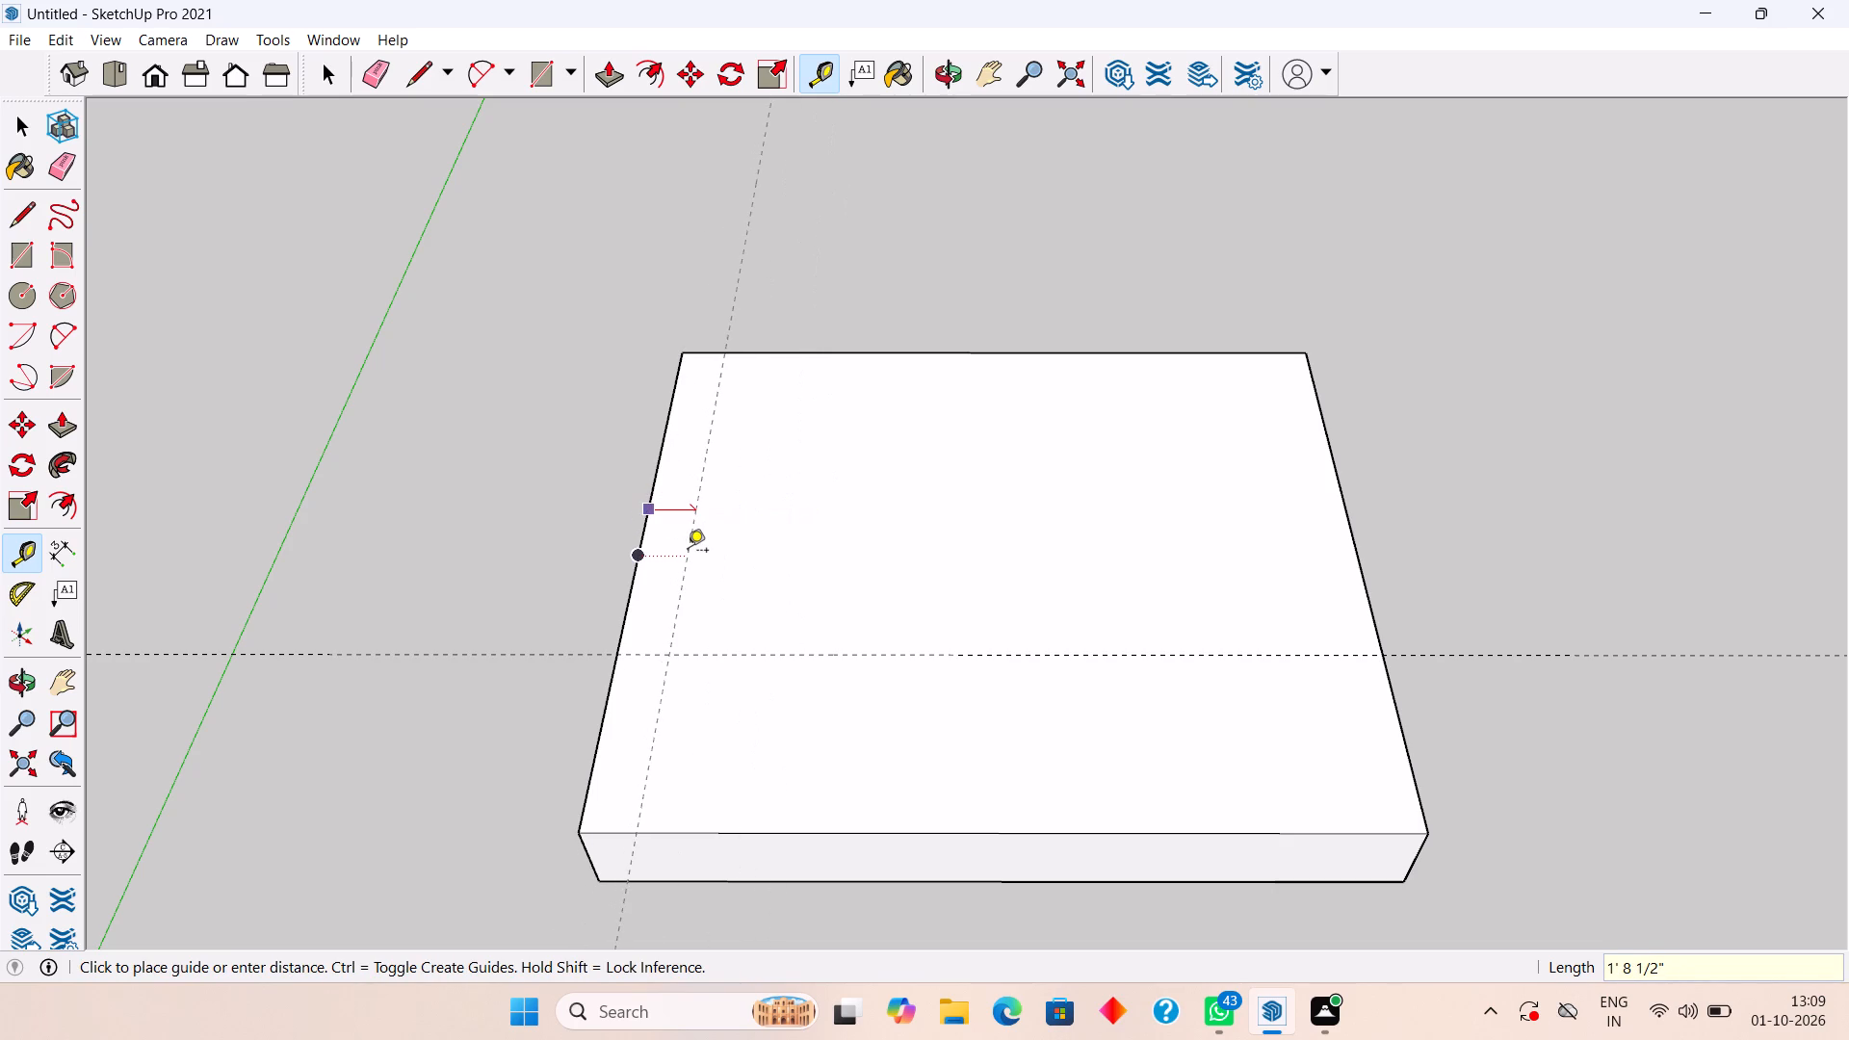
pyautogui.write('9"')
pyautogui.press('Return')
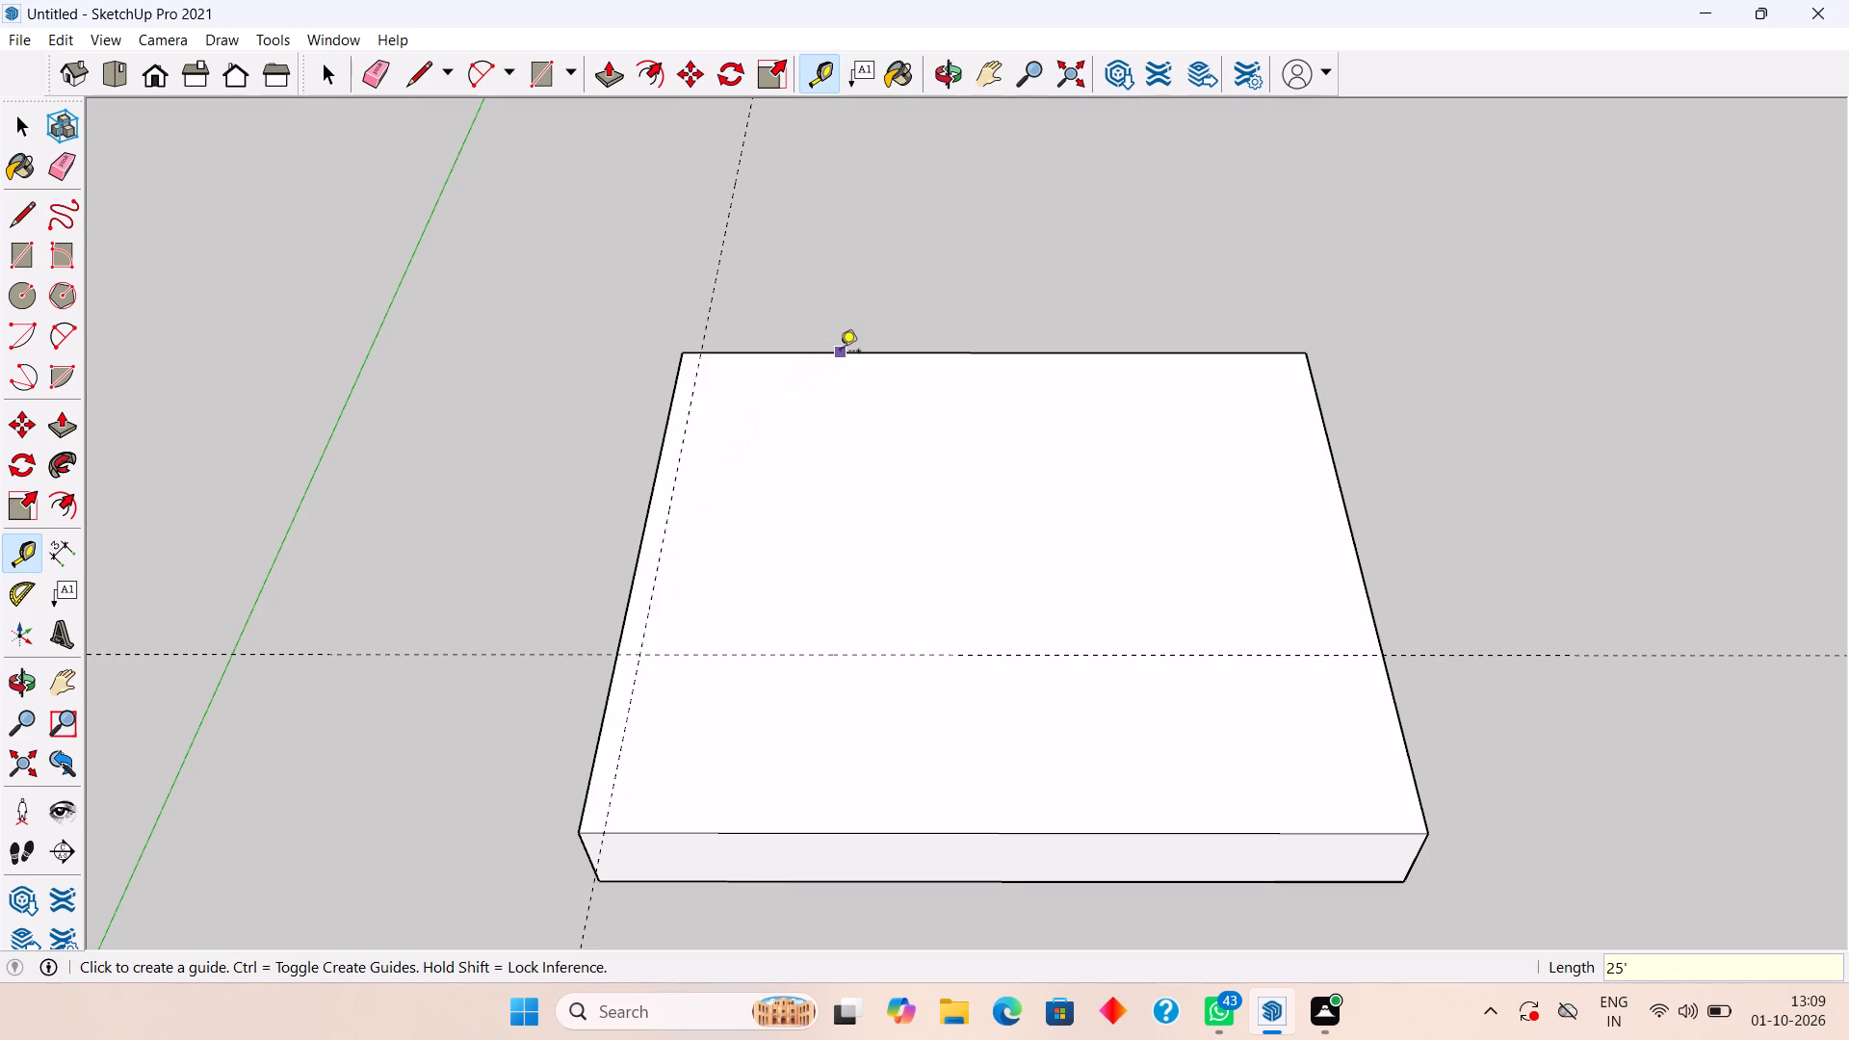
pyautogui.click(840, 352)
pyautogui.write('9"')
pyautogui.press('Return')
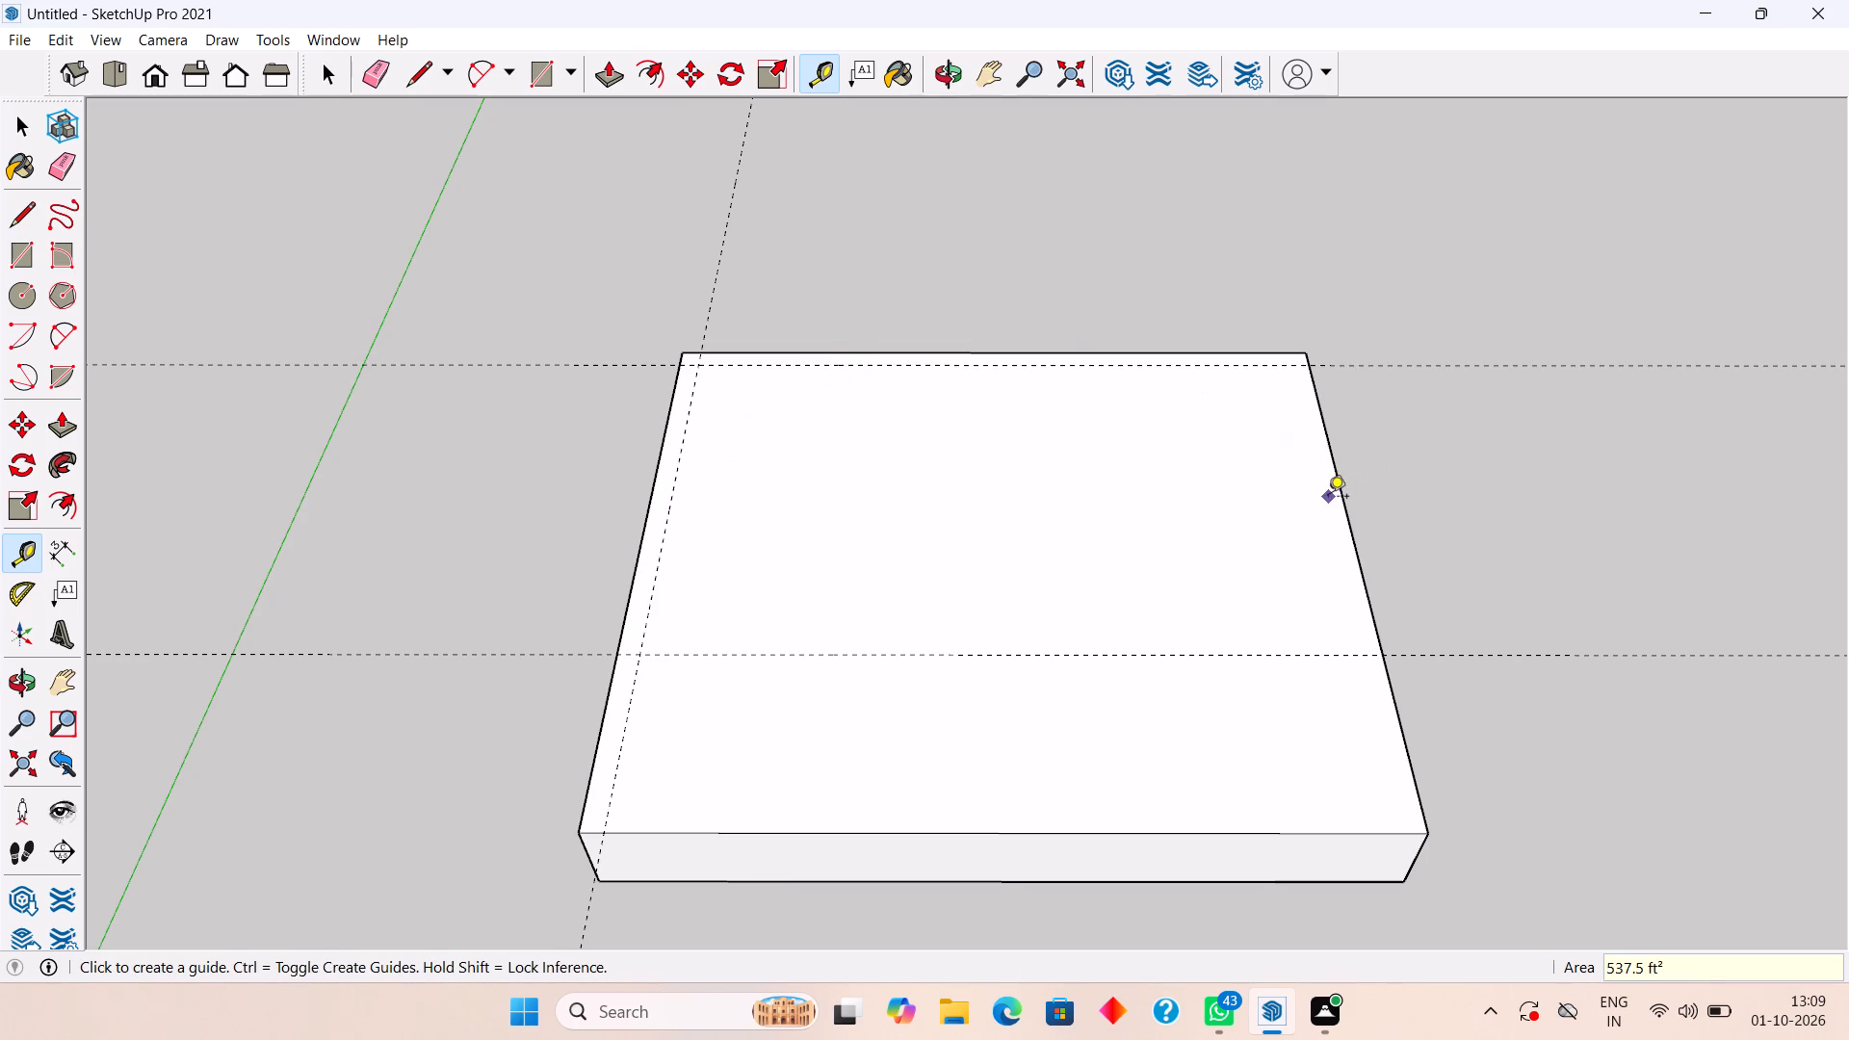
pyautogui.click(1344, 488)
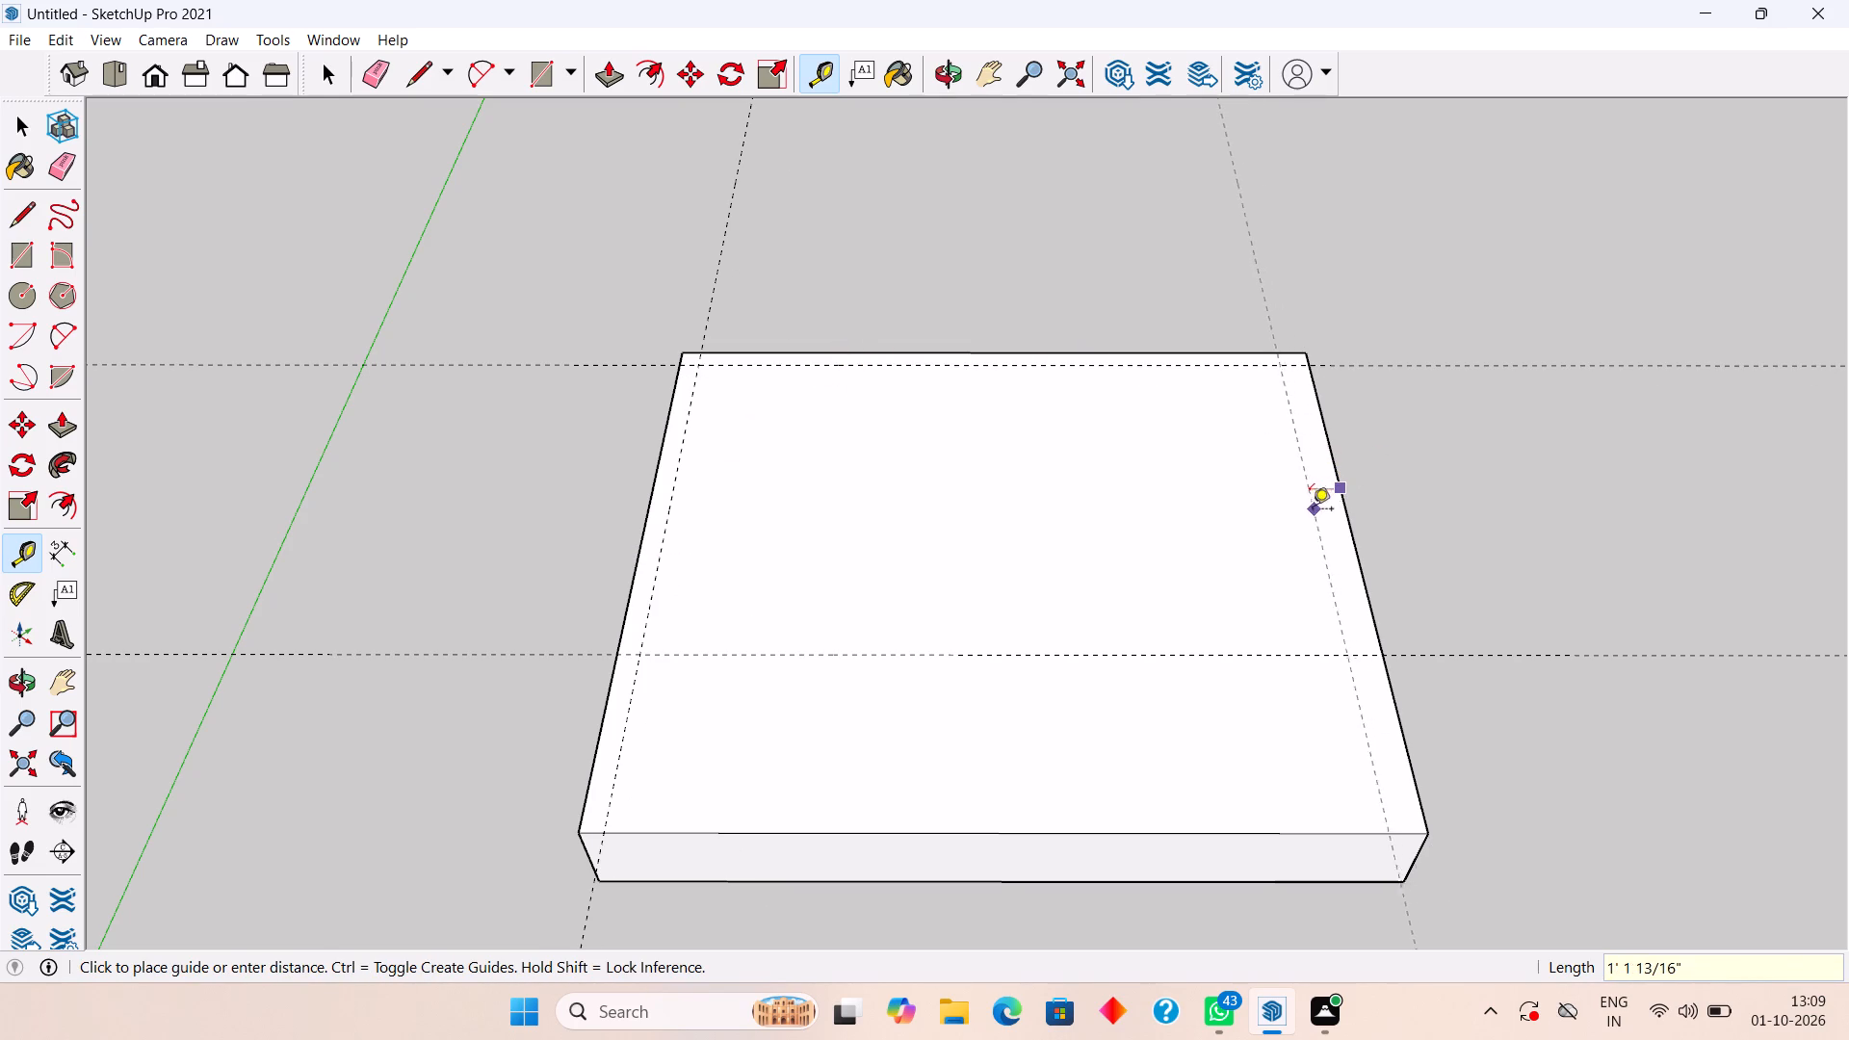
pyautogui.write('9"')
pyautogui.press('Return')
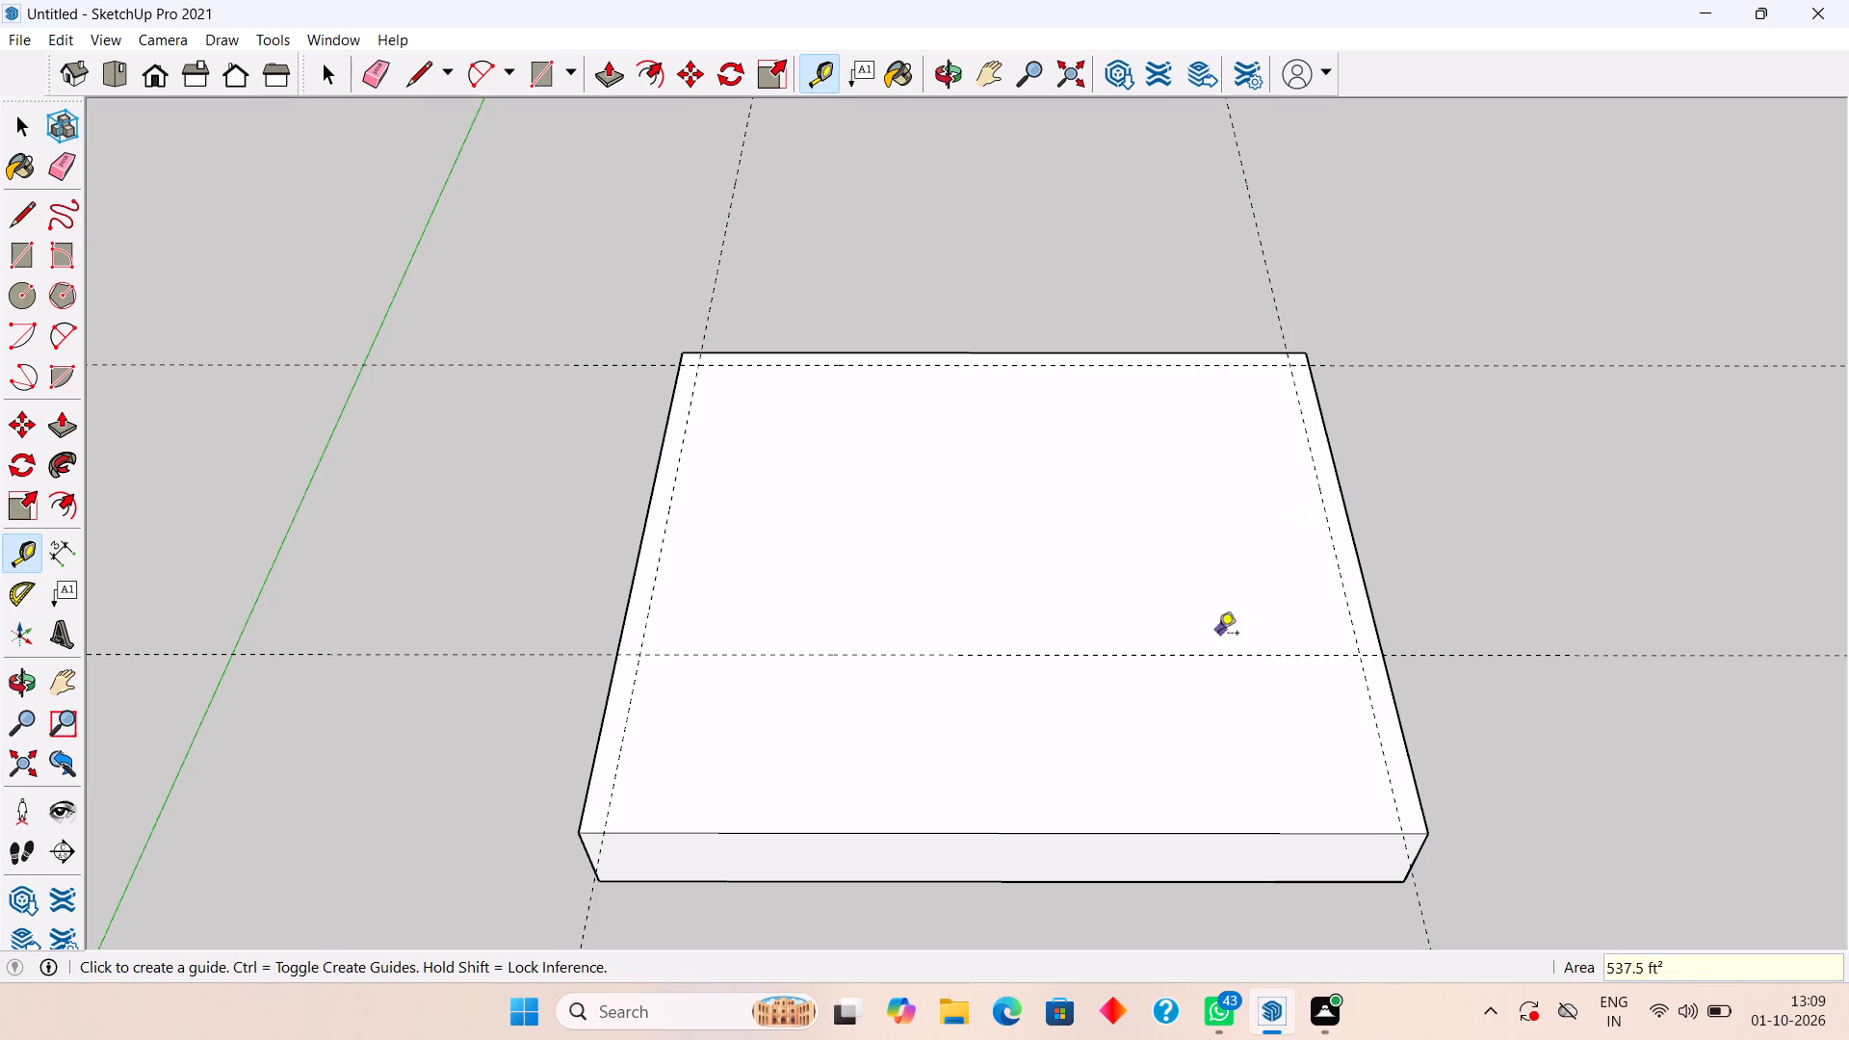
# Place a guide line 9" behind the existing 6.5' guide, parallel to it across the top face.
pyautogui.click(1197, 659)
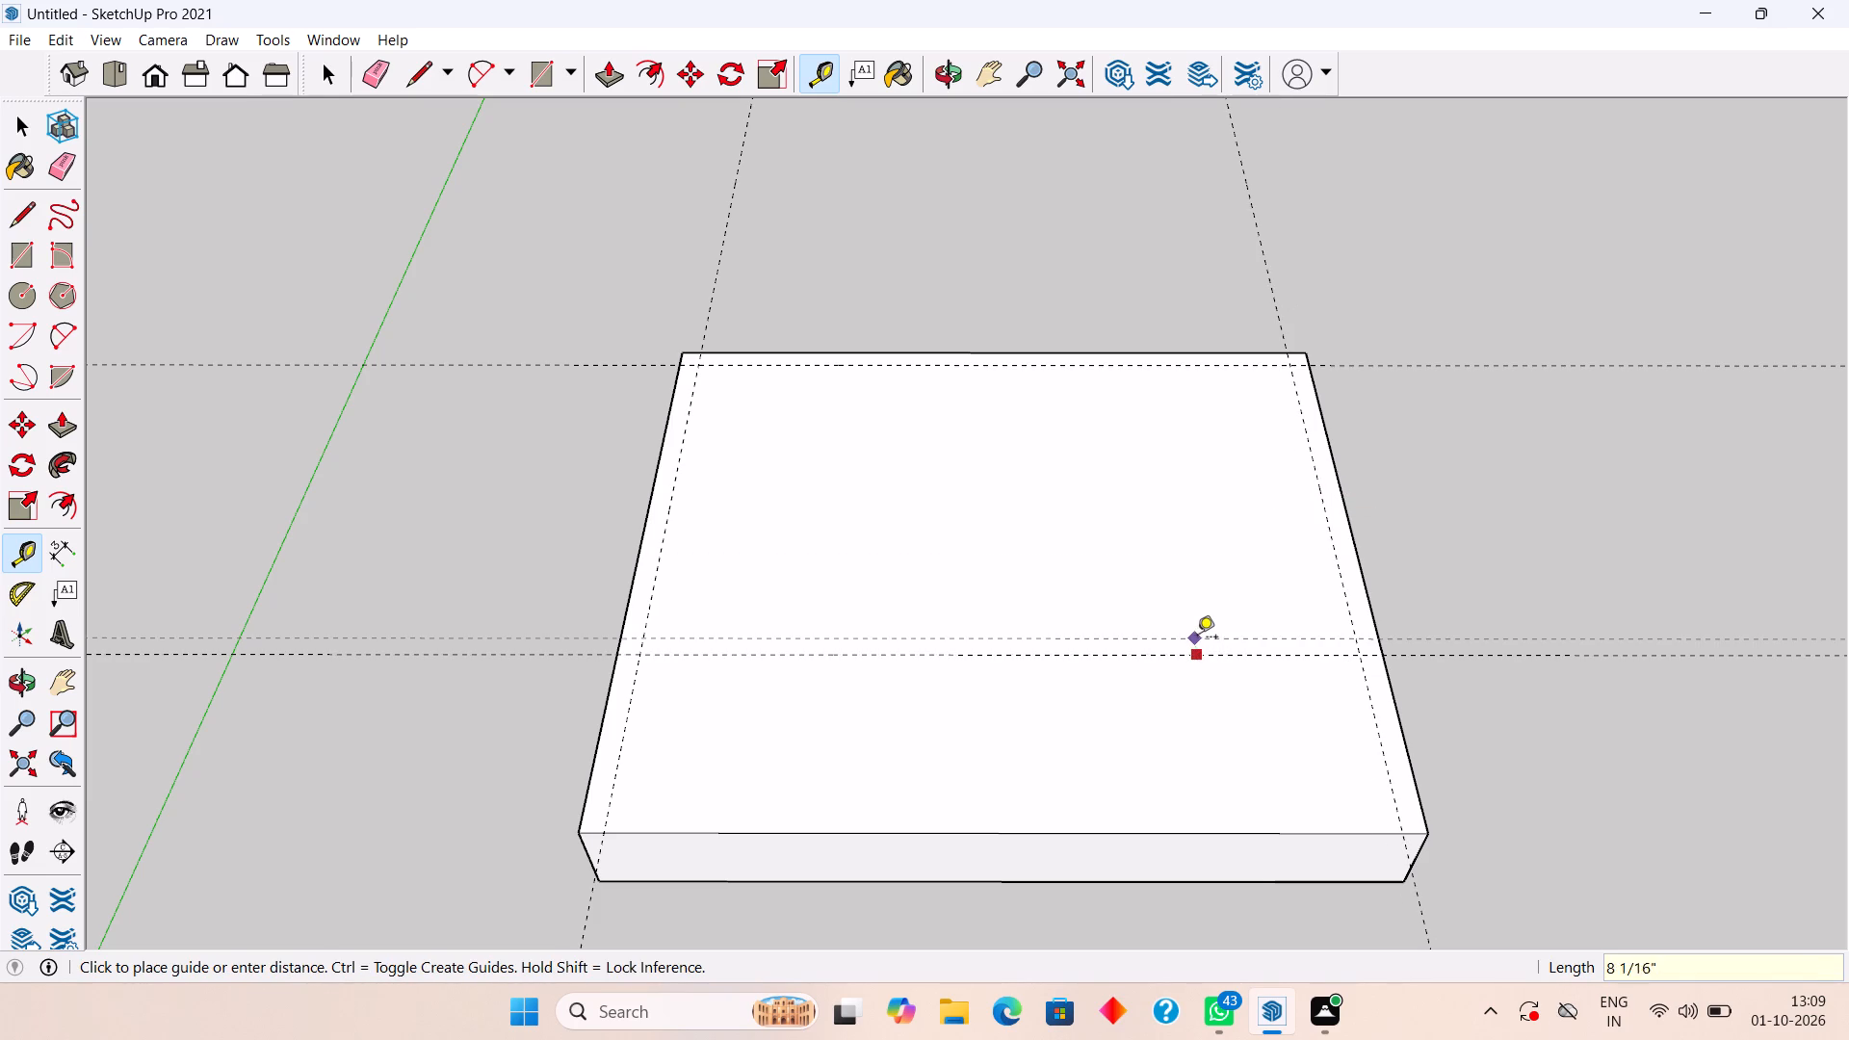
pyautogui.write('9"')
pyautogui.press('Return')
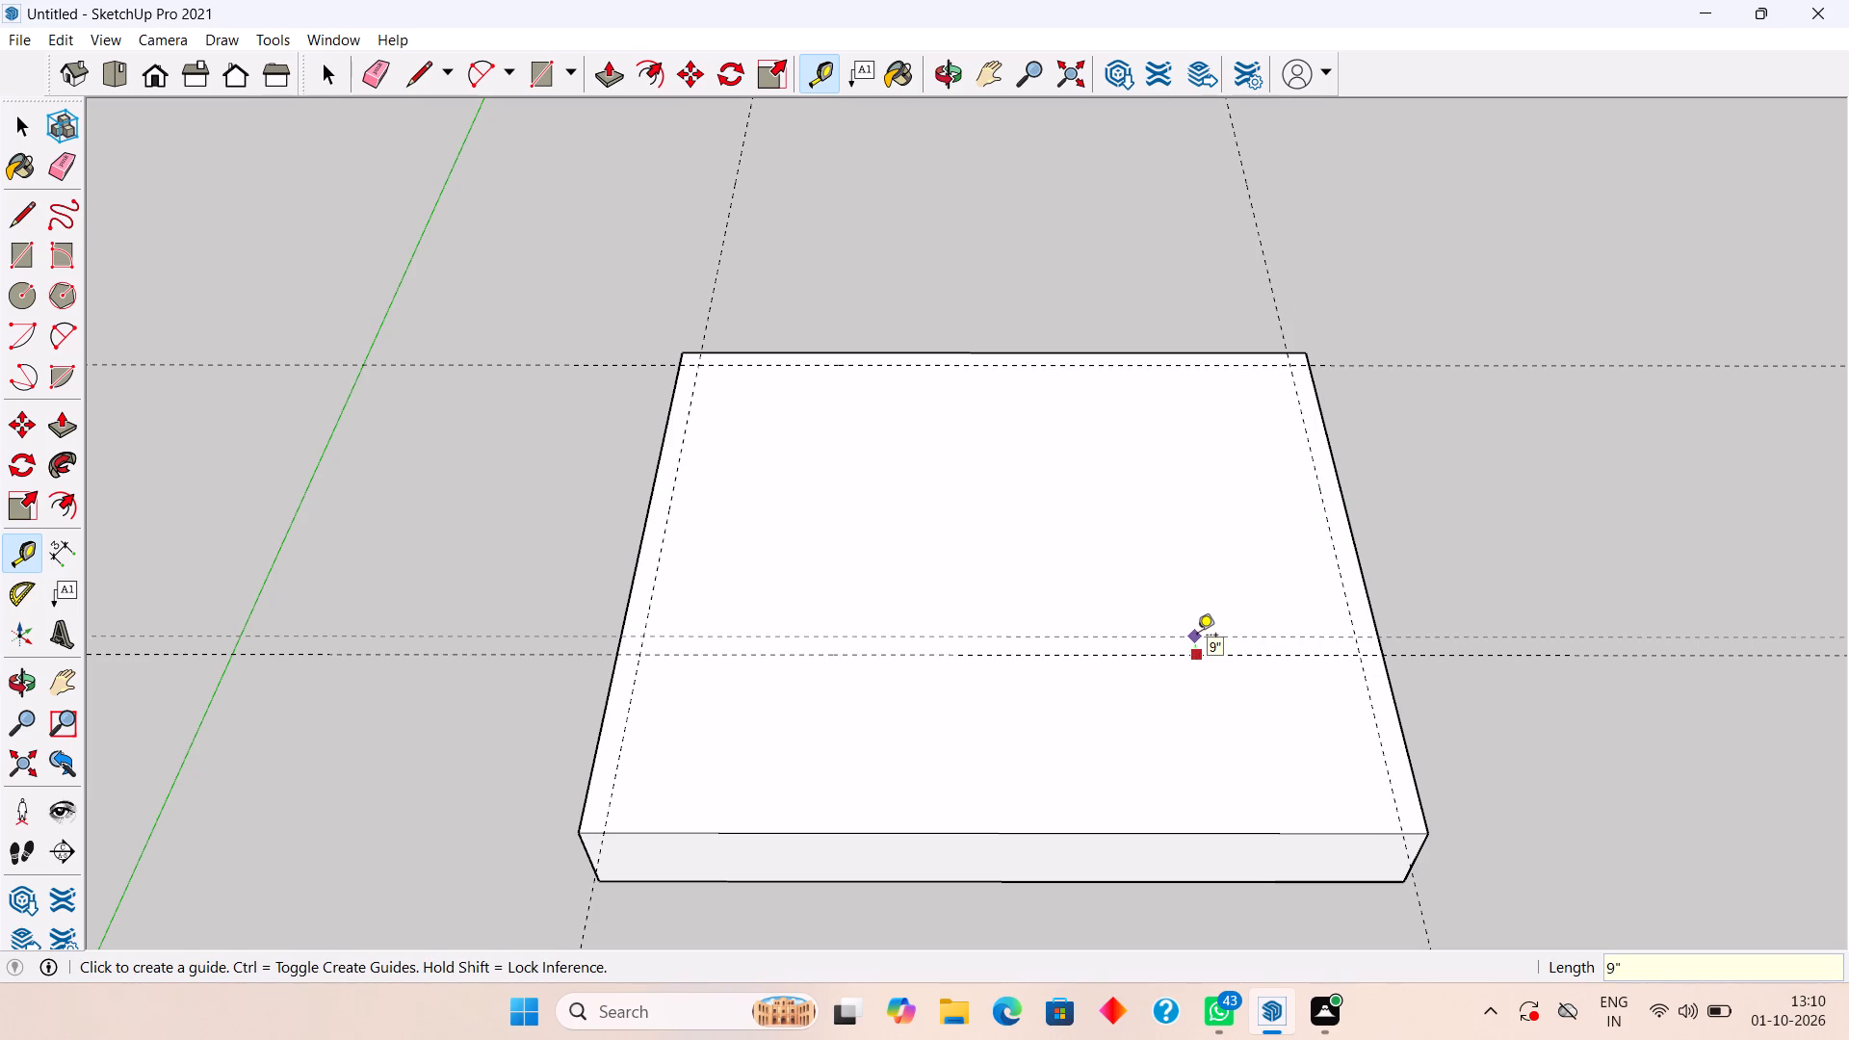
# Examine the guide layout on the block's top face from several angles.
pyautogui.moveTo(1321, 614); pyautogui.dragTo(1266, 440, button='middle')
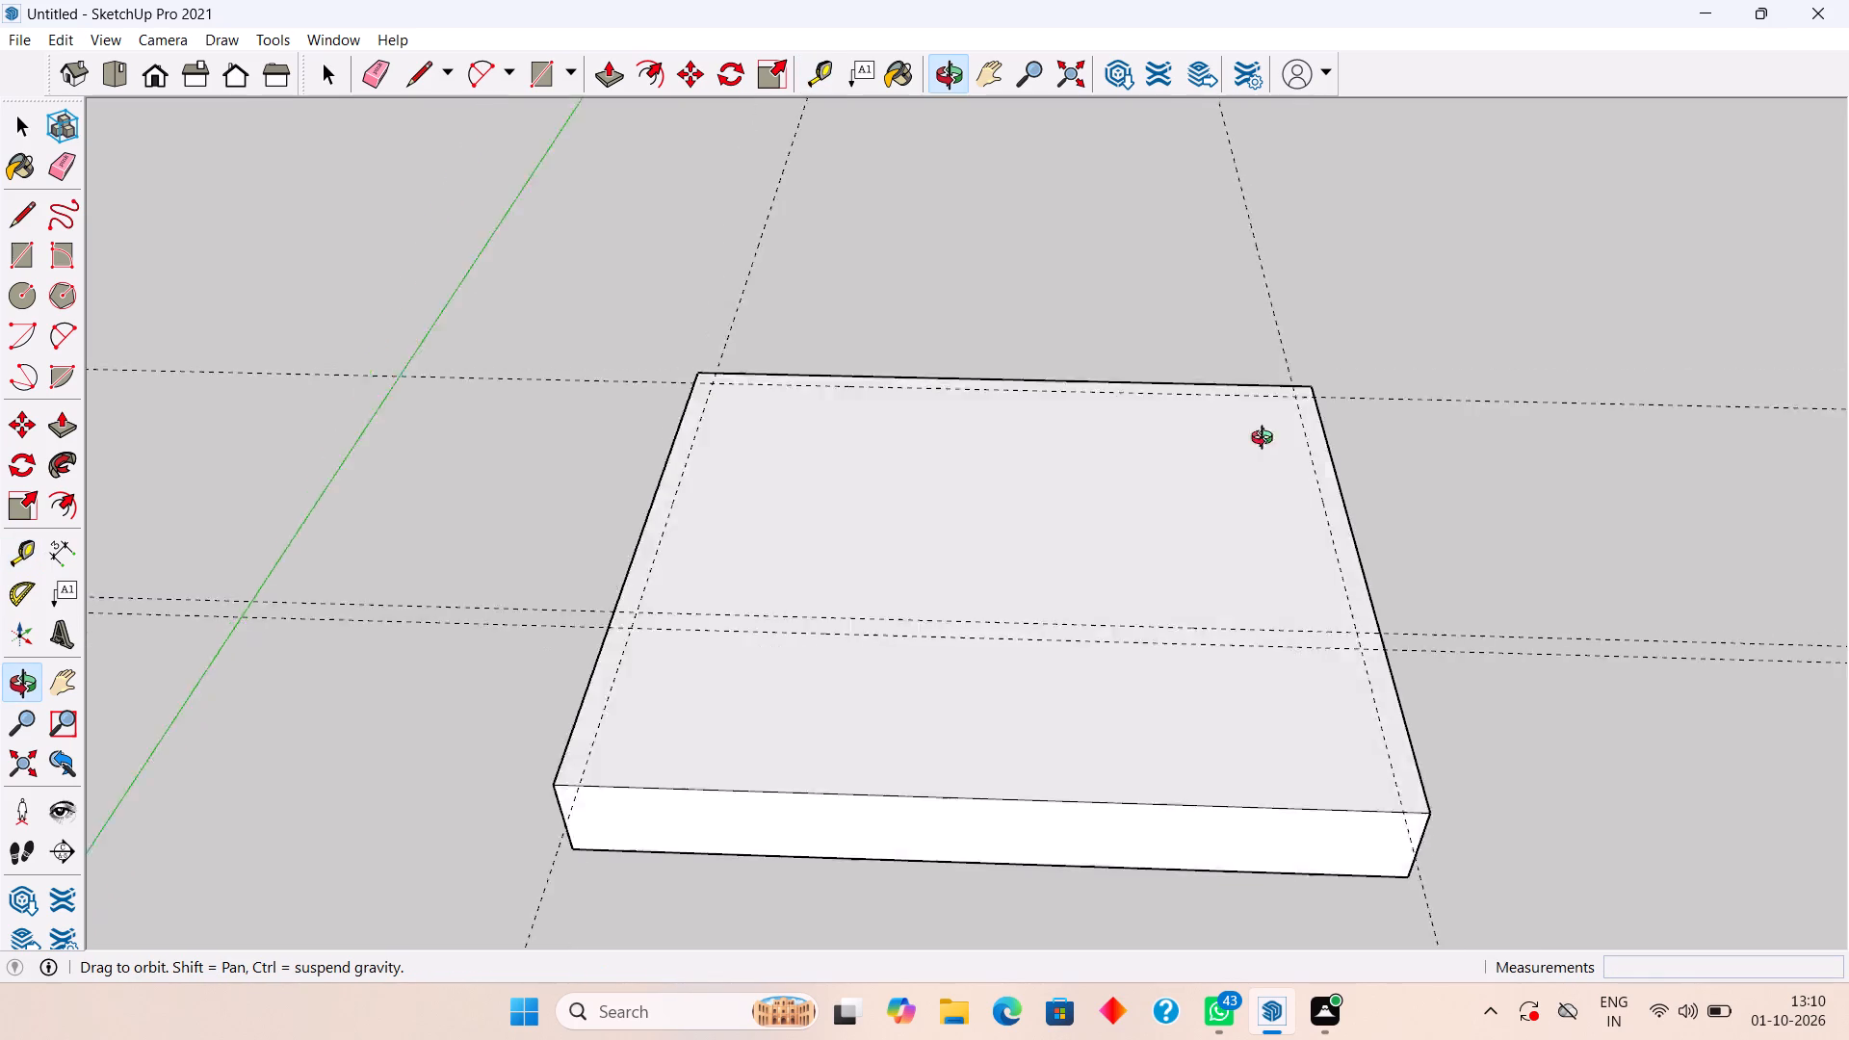
pyautogui.moveTo(1266, 440); pyautogui.dragTo(1279, 600, button='middle')
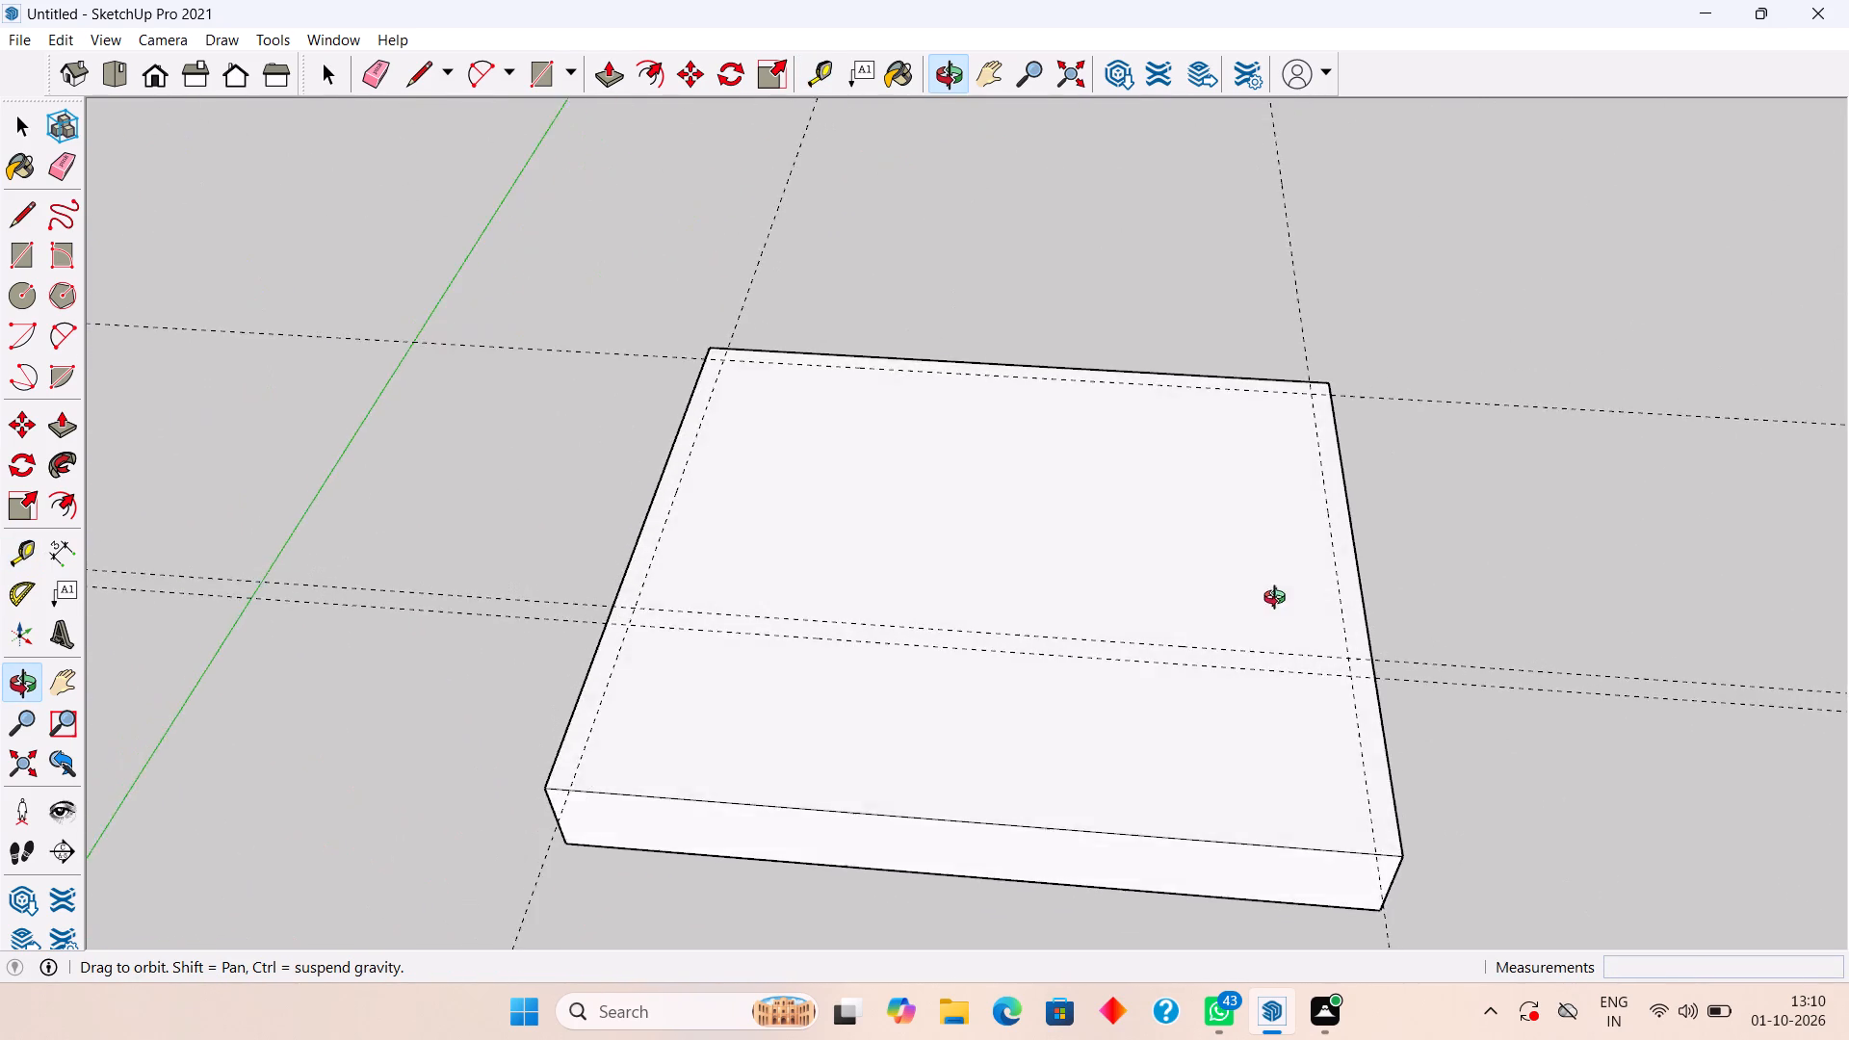
pyautogui.moveTo(1279, 600); pyautogui.dragTo(1351, 613, button='middle')
pyautogui.press('space')
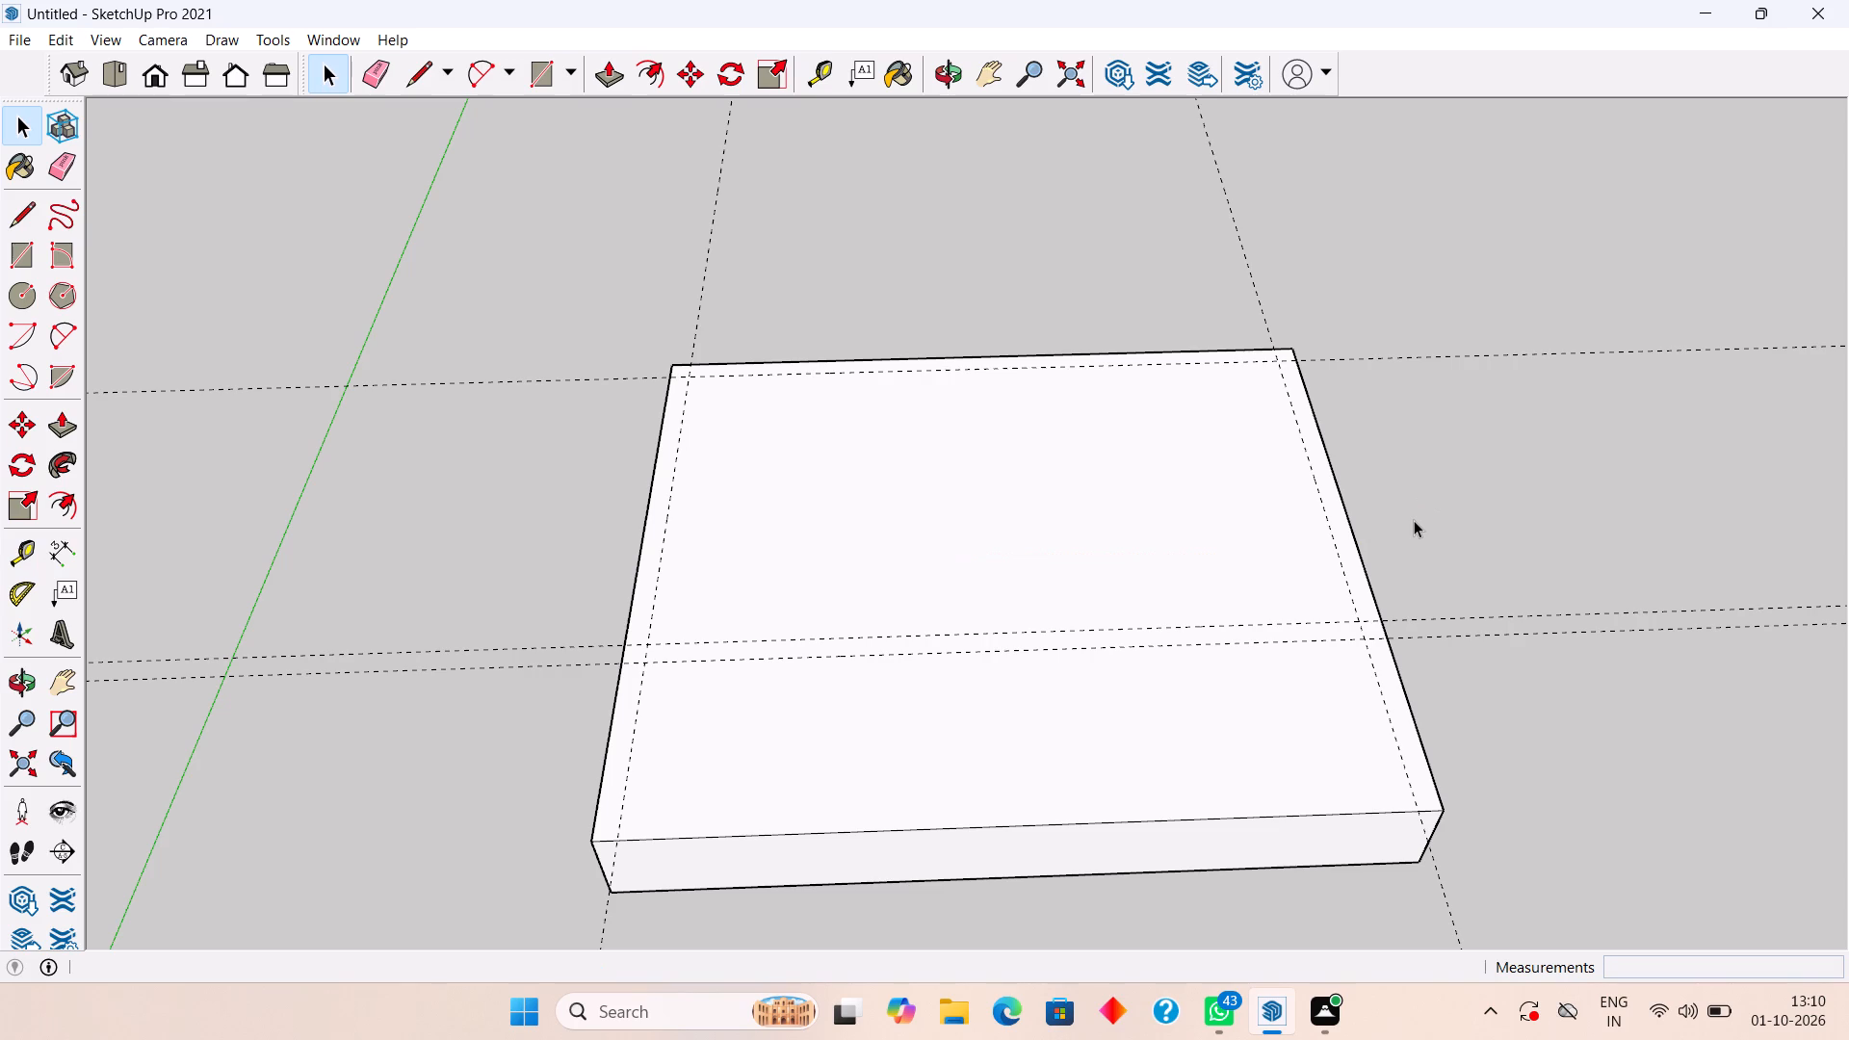
pyautogui.moveTo(1416, 578); pyautogui.dragTo(1380, 578, button='middle')
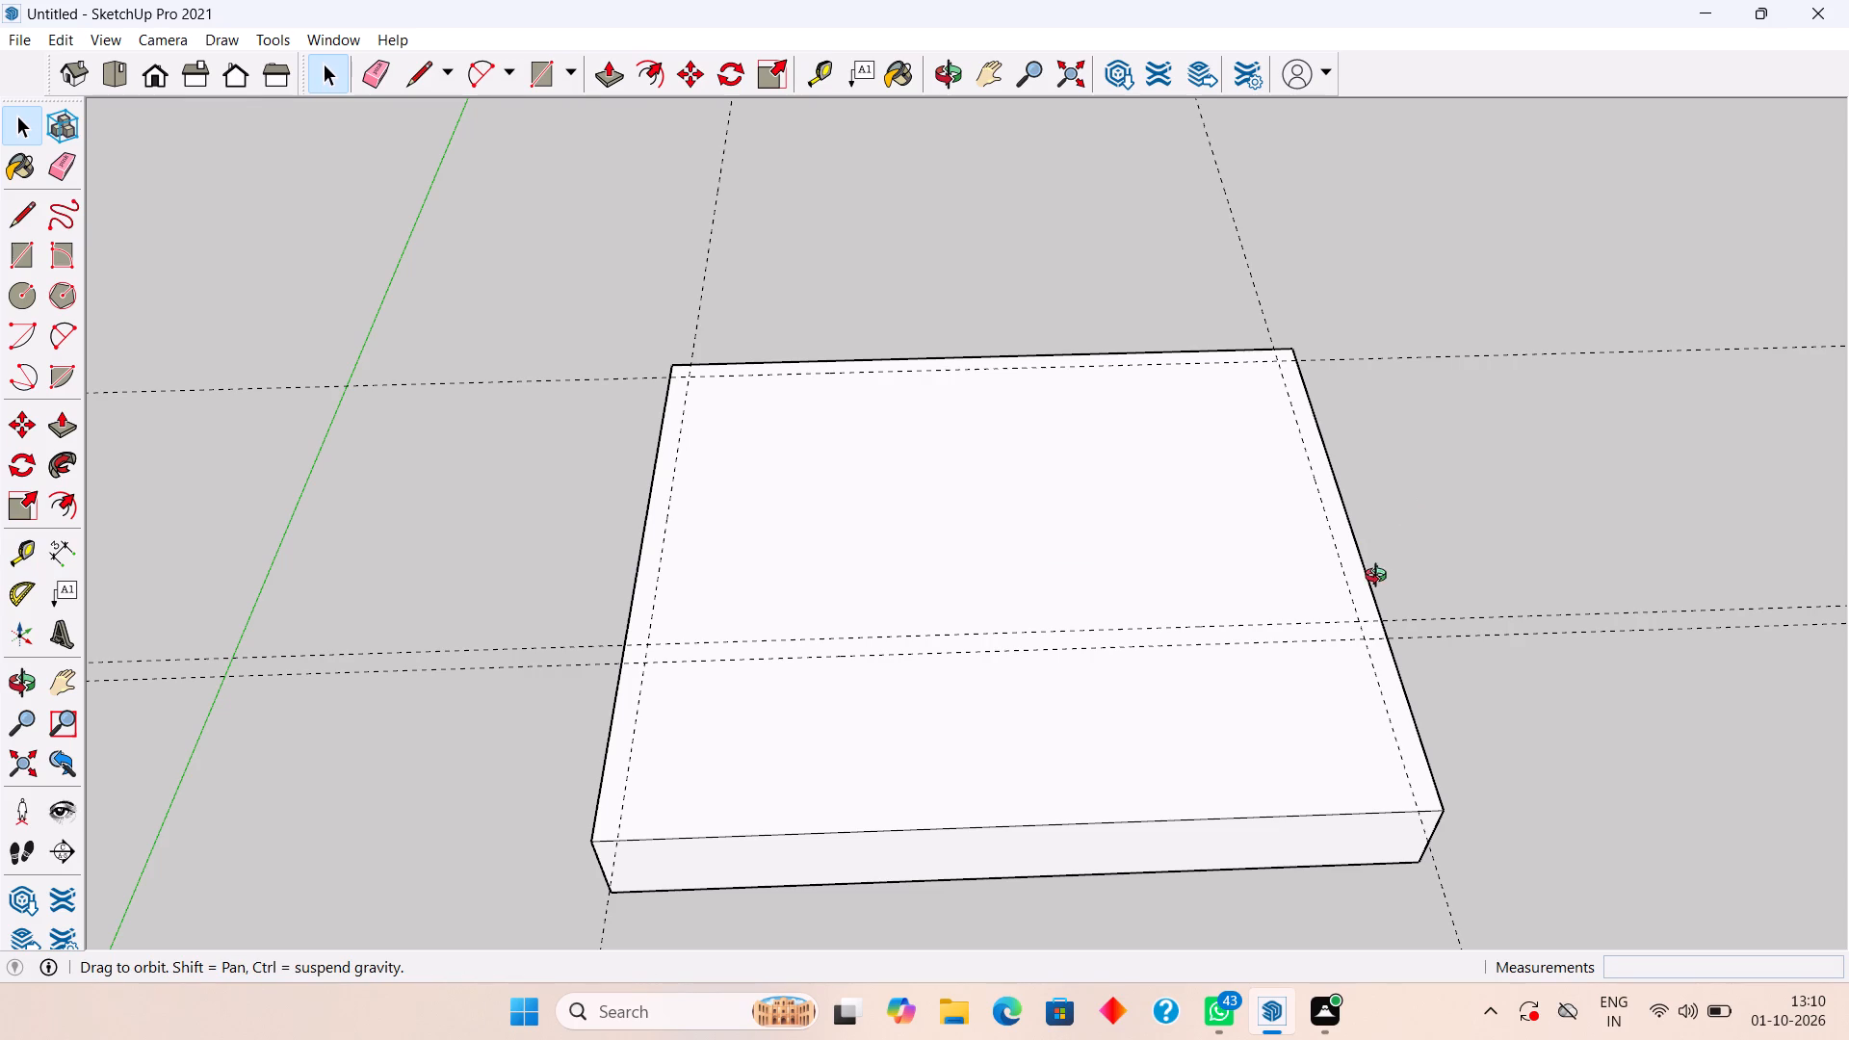
pyautogui.moveTo(1380, 578); pyautogui.dragTo(1117, 523, button='middle')
pyautogui.moveTo(1480, 599); pyautogui.dragTo(1450, 483, button='middle')
pyautogui.scroll(4, 1288, 680)
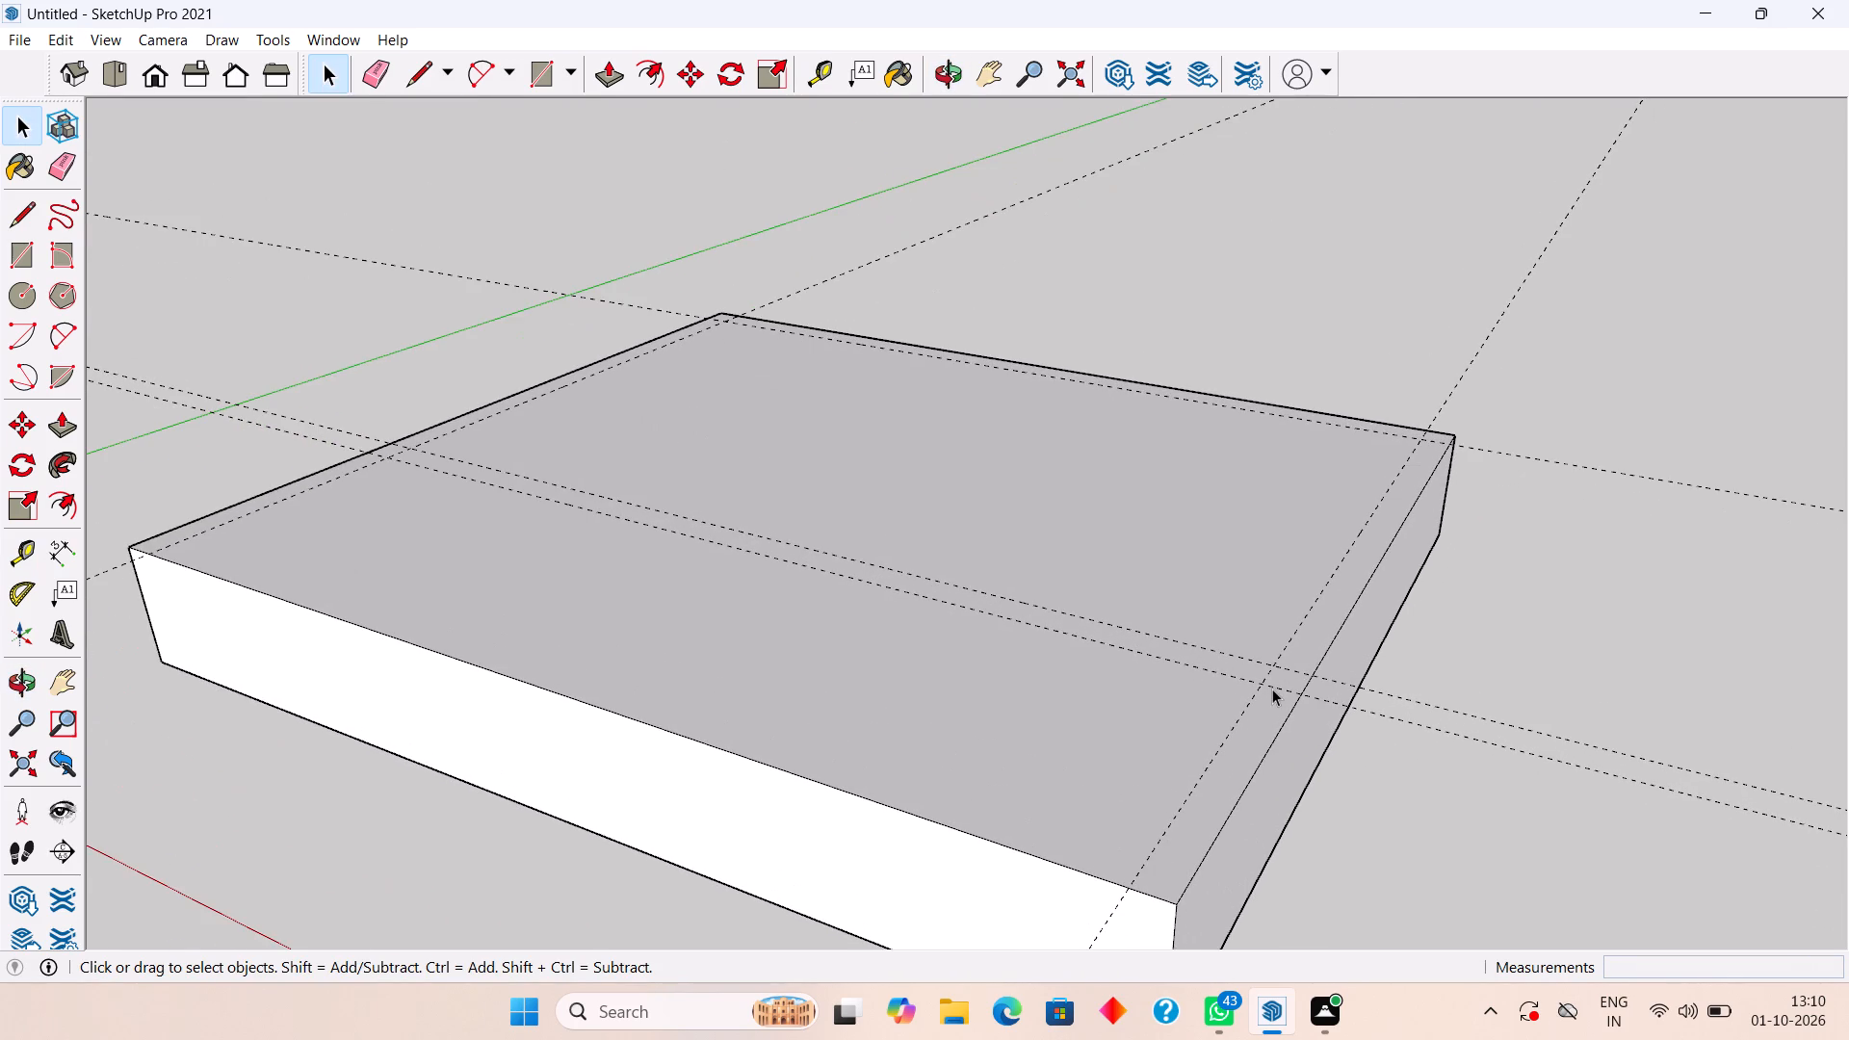
pyautogui.moveTo(1262, 690); pyautogui.dragTo(1450, 860, button='middle')
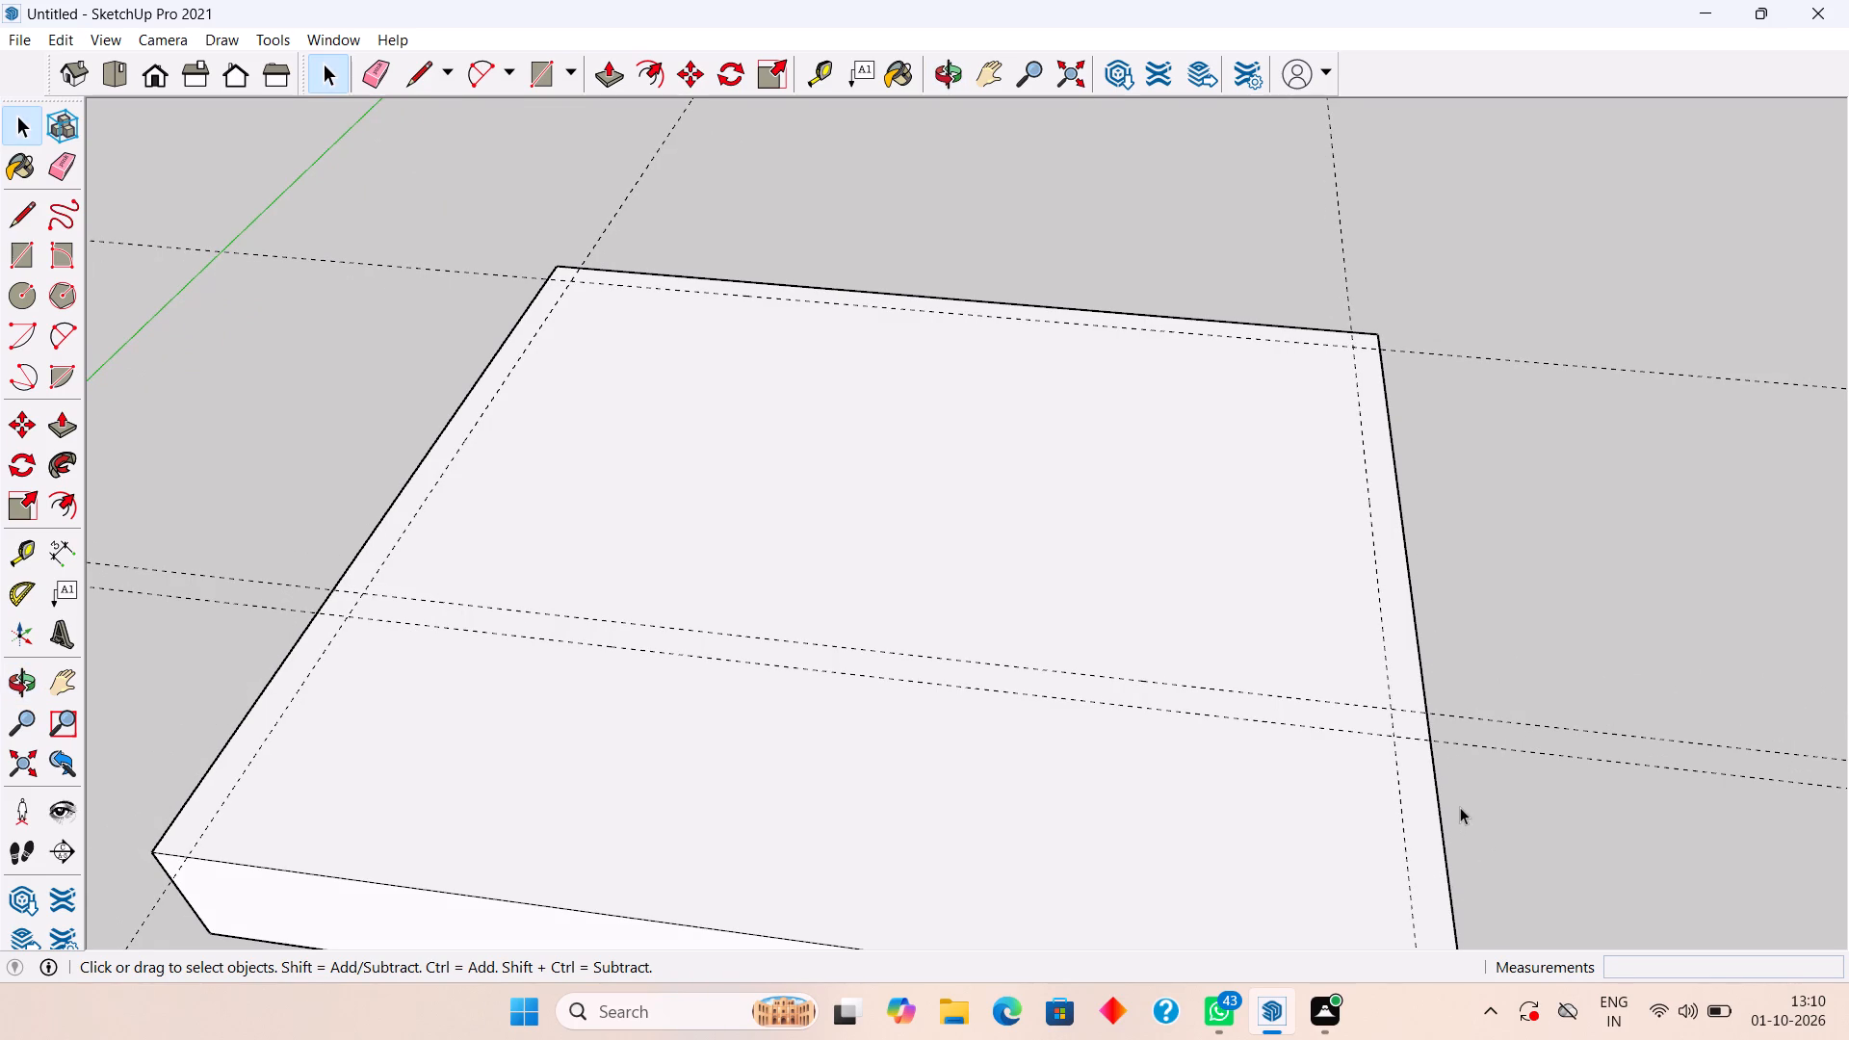
pyautogui.moveTo(1460, 804); pyautogui.dragTo(1423, 663, button='middle')
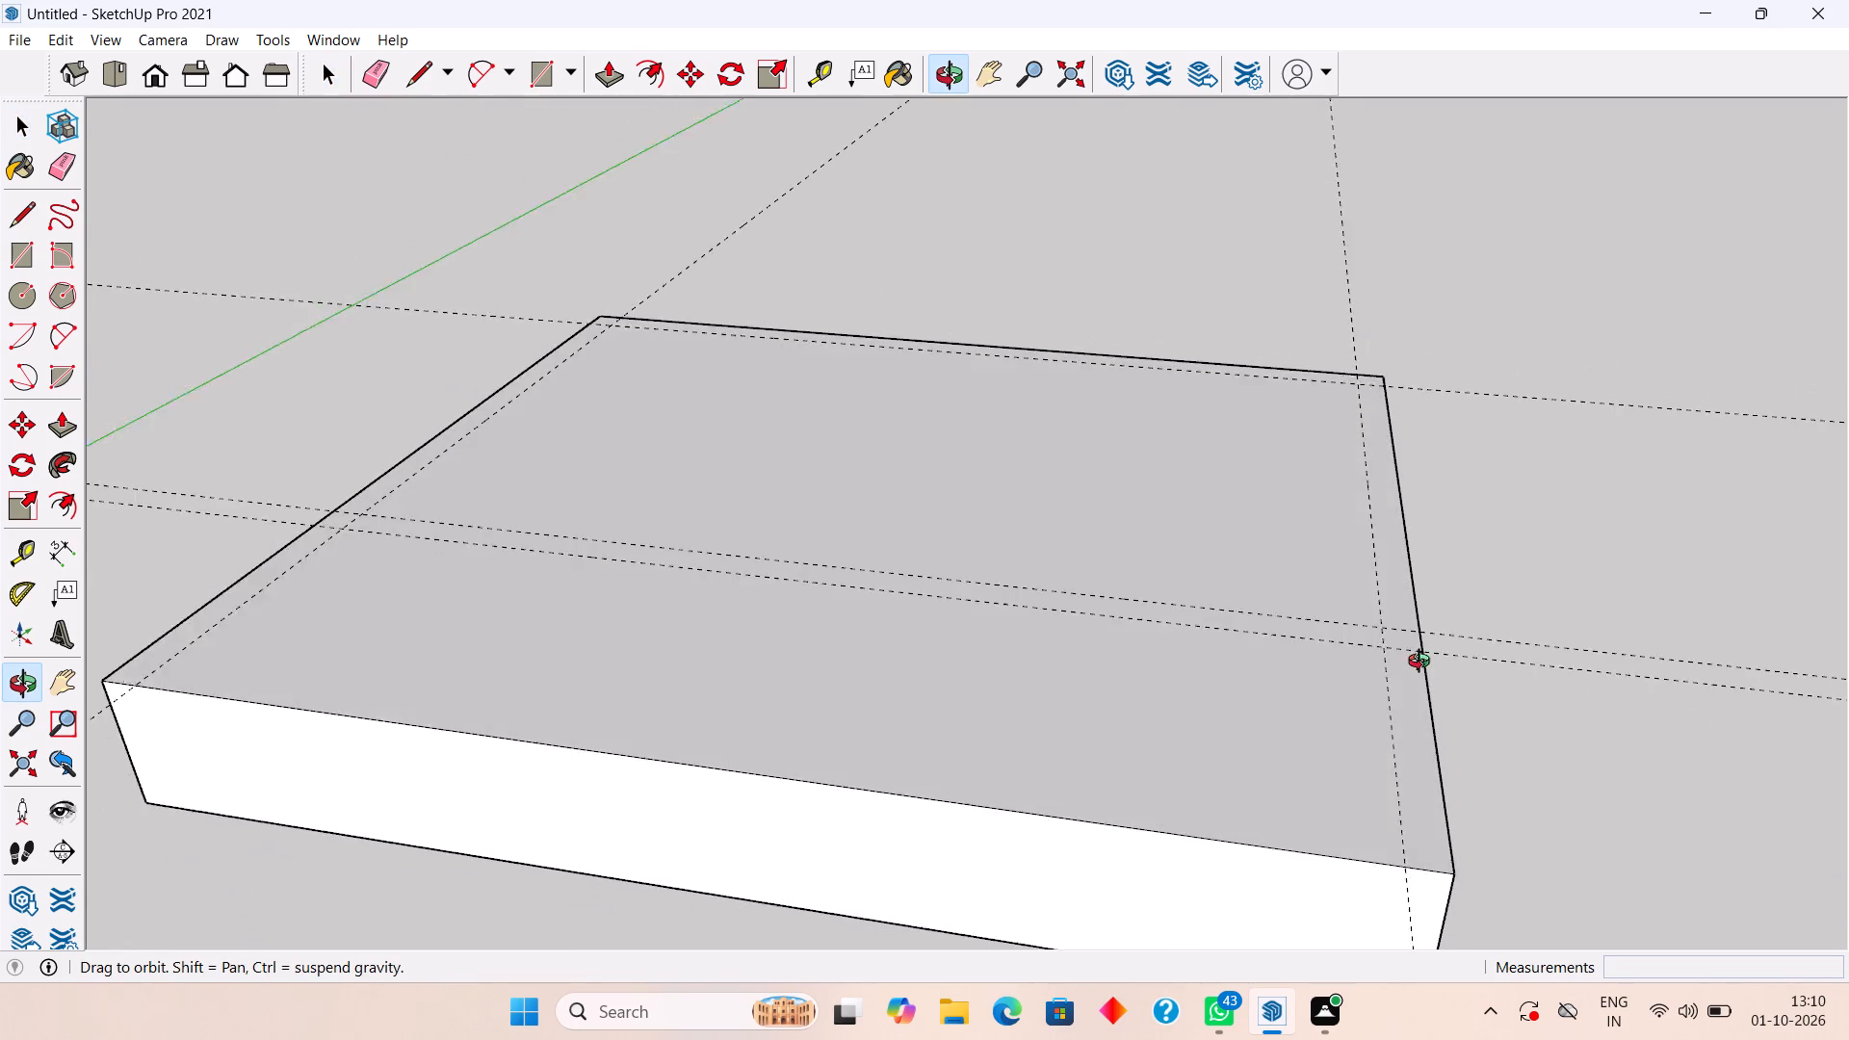
pyautogui.moveTo(1423, 663); pyautogui.dragTo(1421, 682, button='middle')
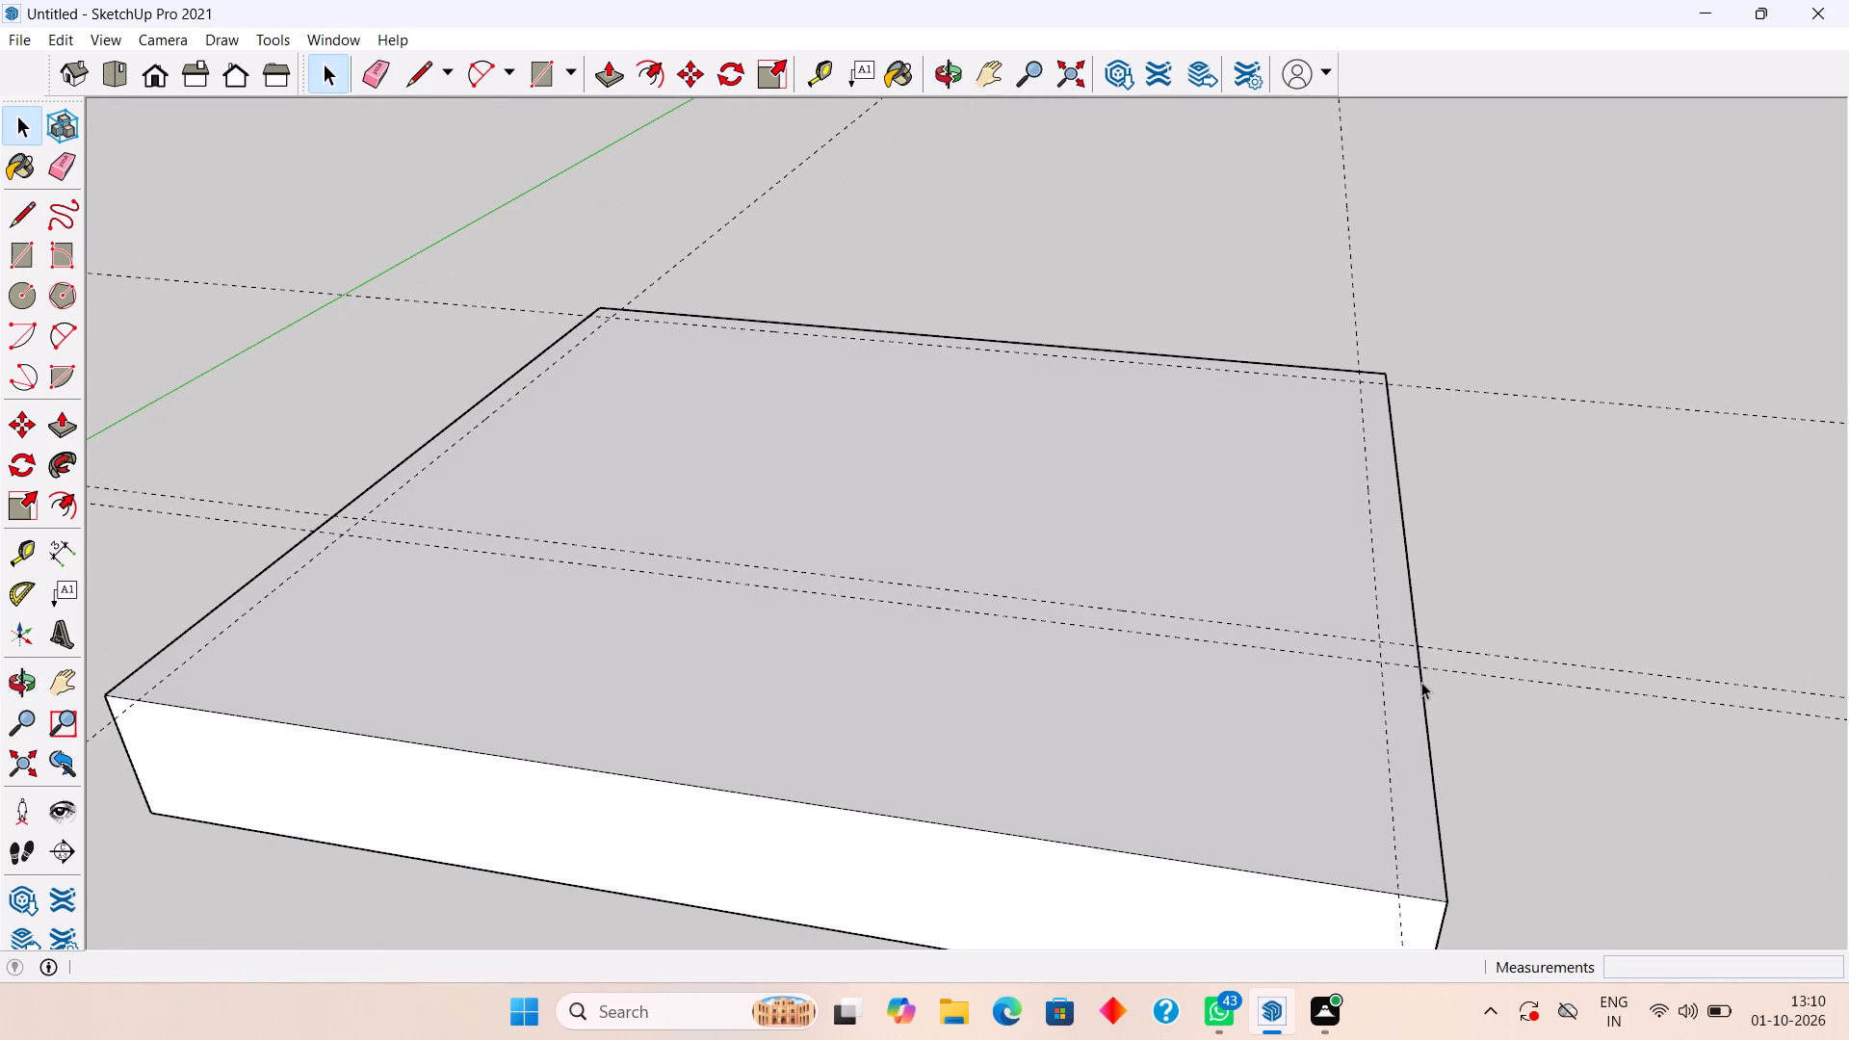
pyautogui.moveTo(1326, 633); pyautogui.dragTo(1326, 591, button='middle')
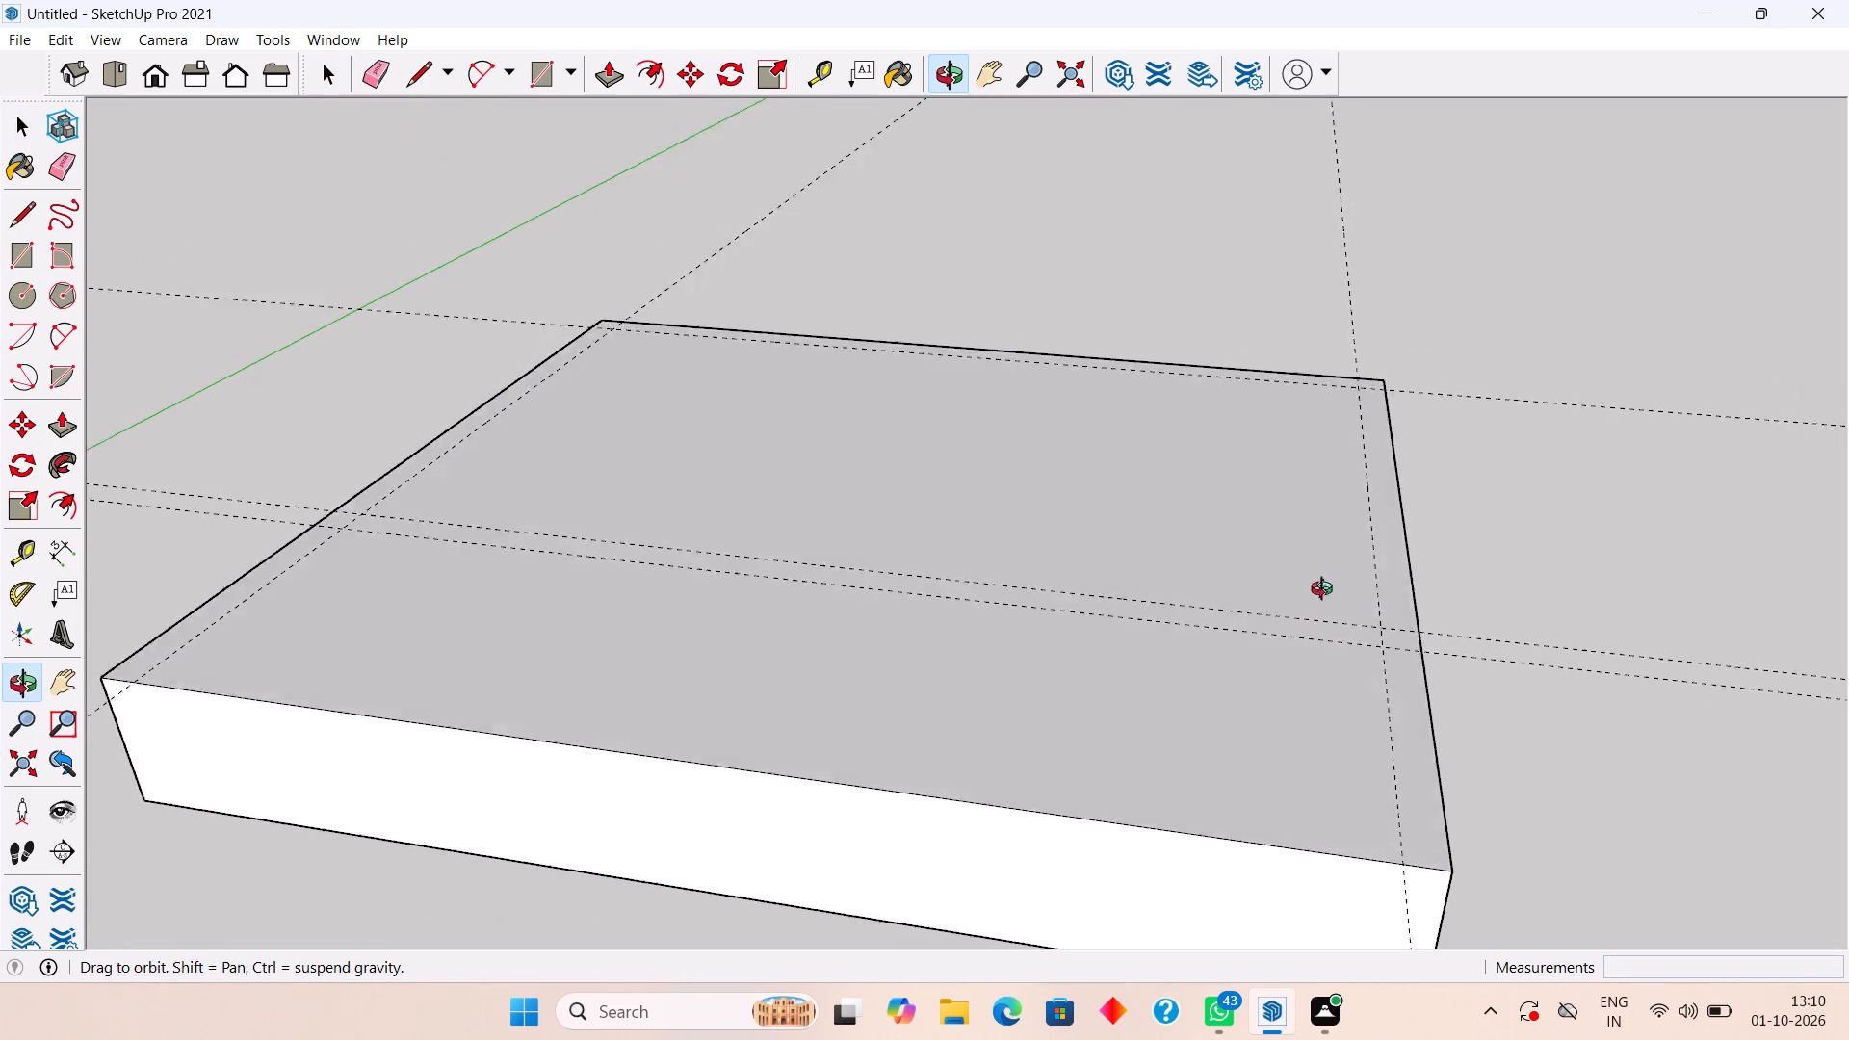
pyautogui.moveTo(1326, 591); pyautogui.dragTo(1326, 547, button='middle')
pyautogui.moveTo(1334, 657); pyautogui.dragTo(1442, 745, button='middle')
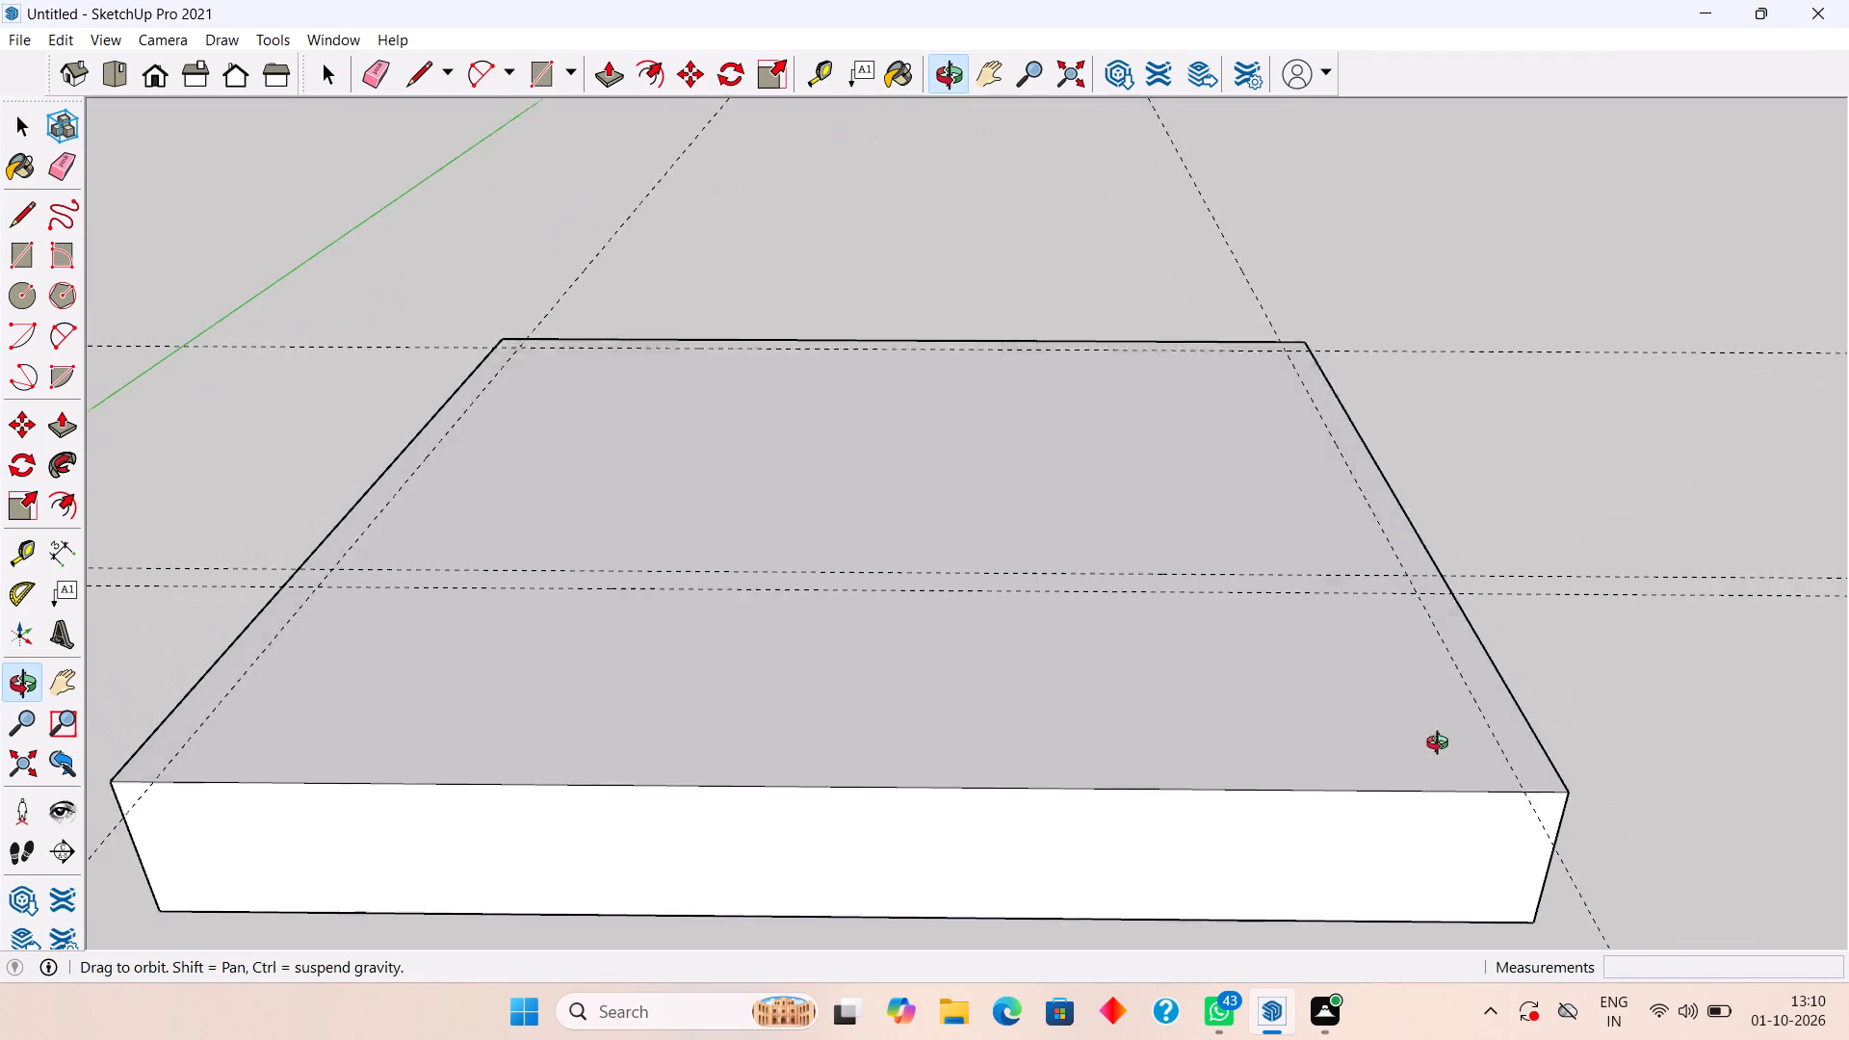
pyautogui.moveTo(1442, 745); pyautogui.dragTo(1441, 749, button='middle')
pyautogui.moveTo(1209, 751); pyautogui.dragTo(1219, 744, button='middle')
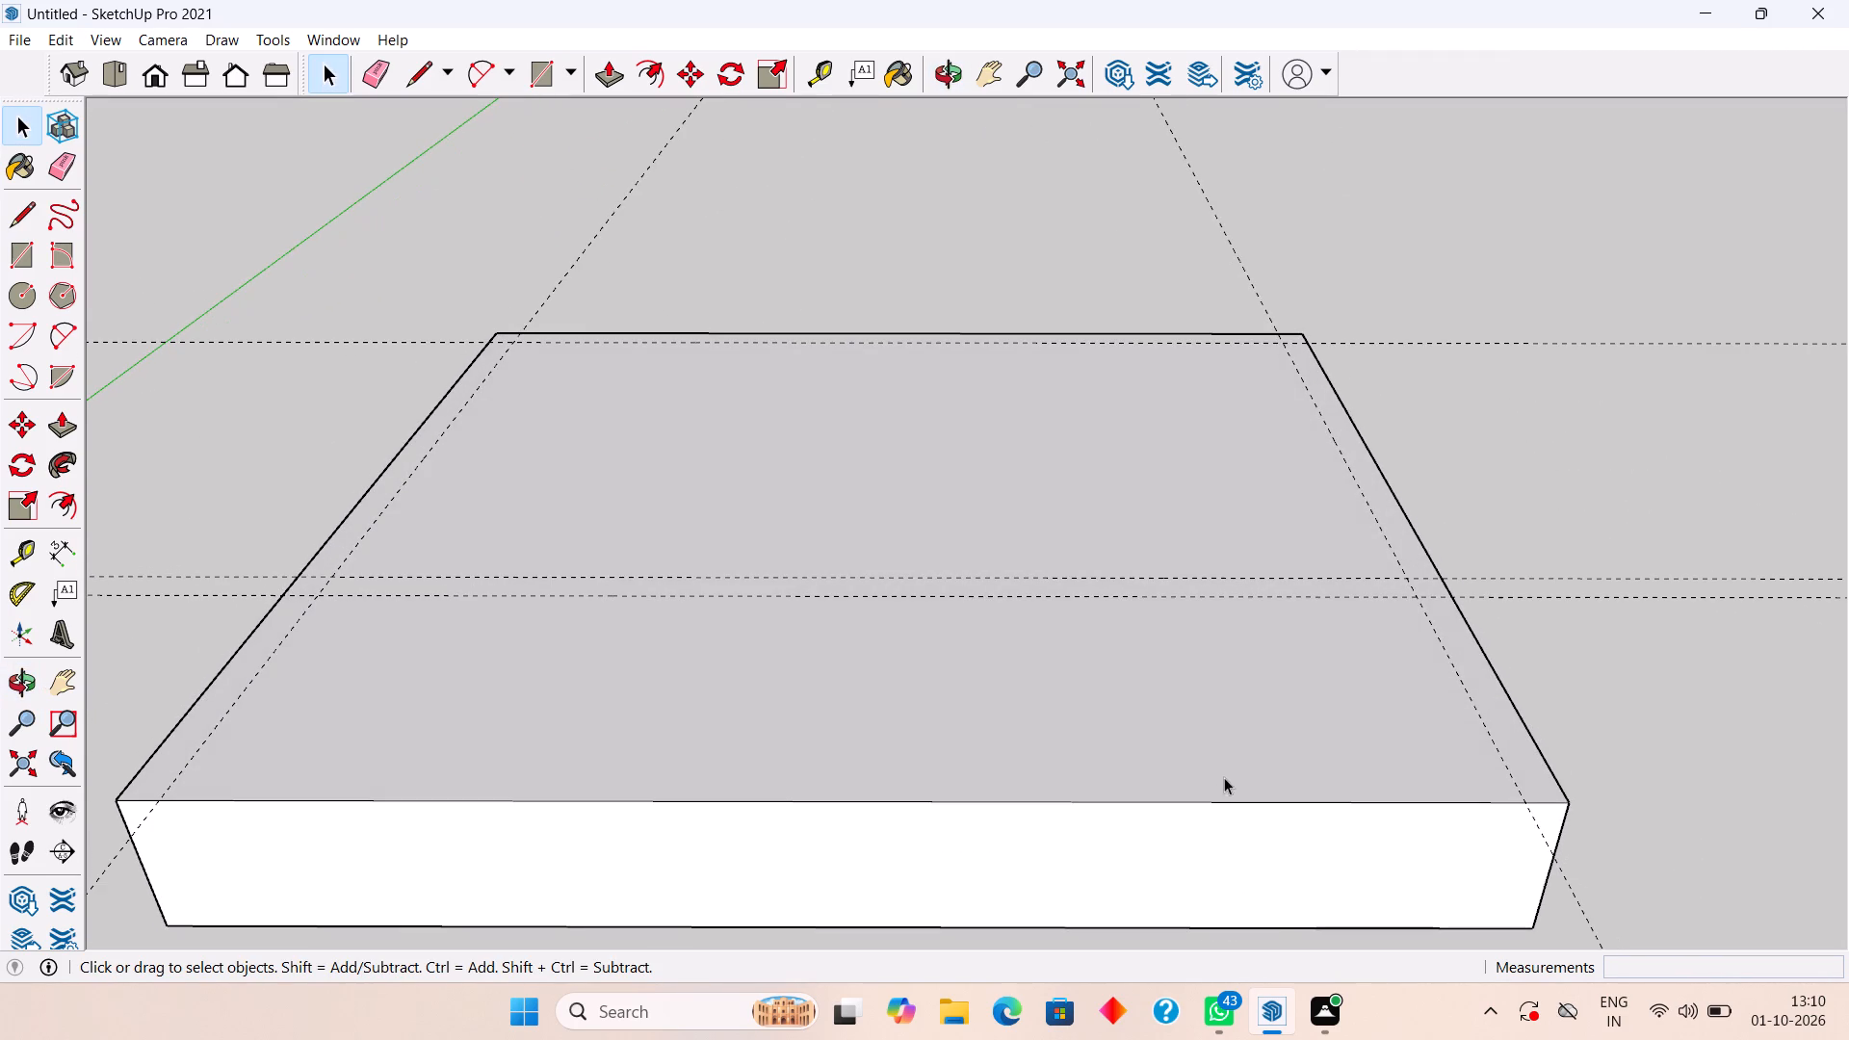
# Draw a 9" by 25' rectangle between the two close parallel guides, spanning the top face from side edge to side edge.
pyautogui.scroll(-7, 910, 725)
pyautogui.moveTo(713, 672); pyautogui.dragTo(782, 717, button='middle')
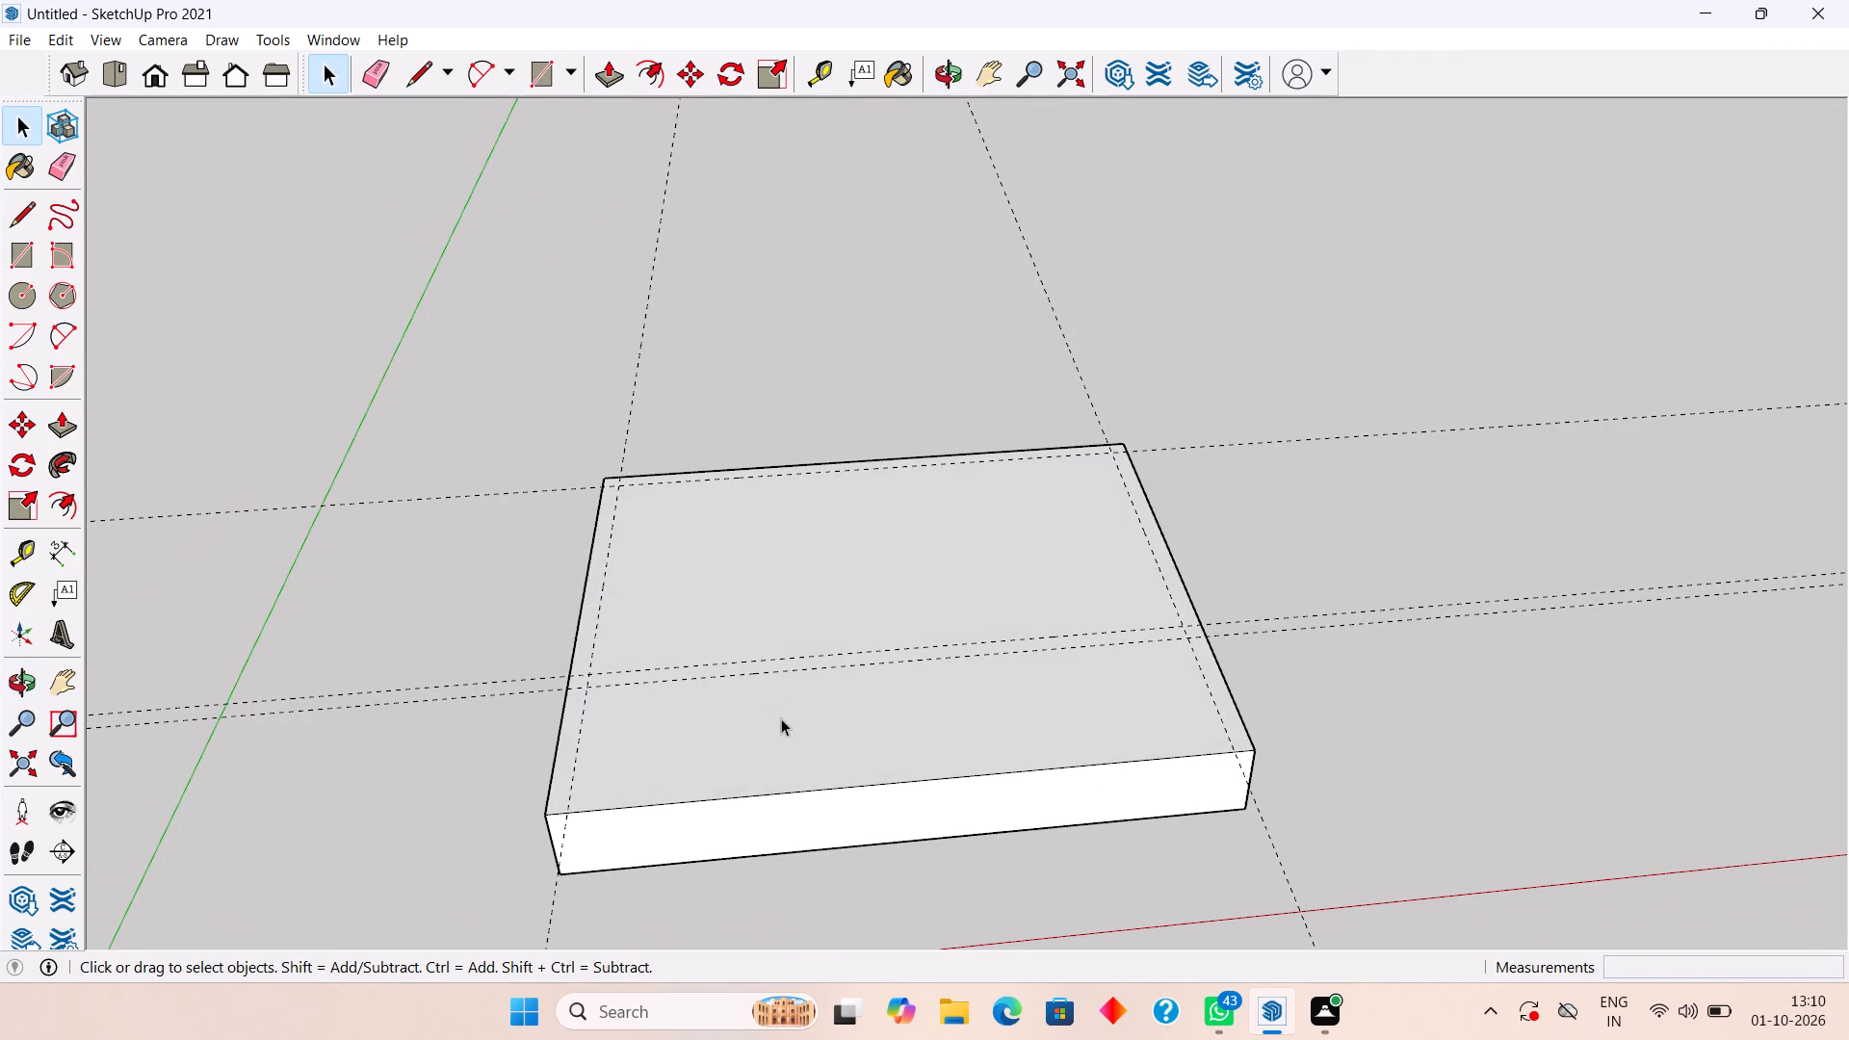
pyautogui.press('r')
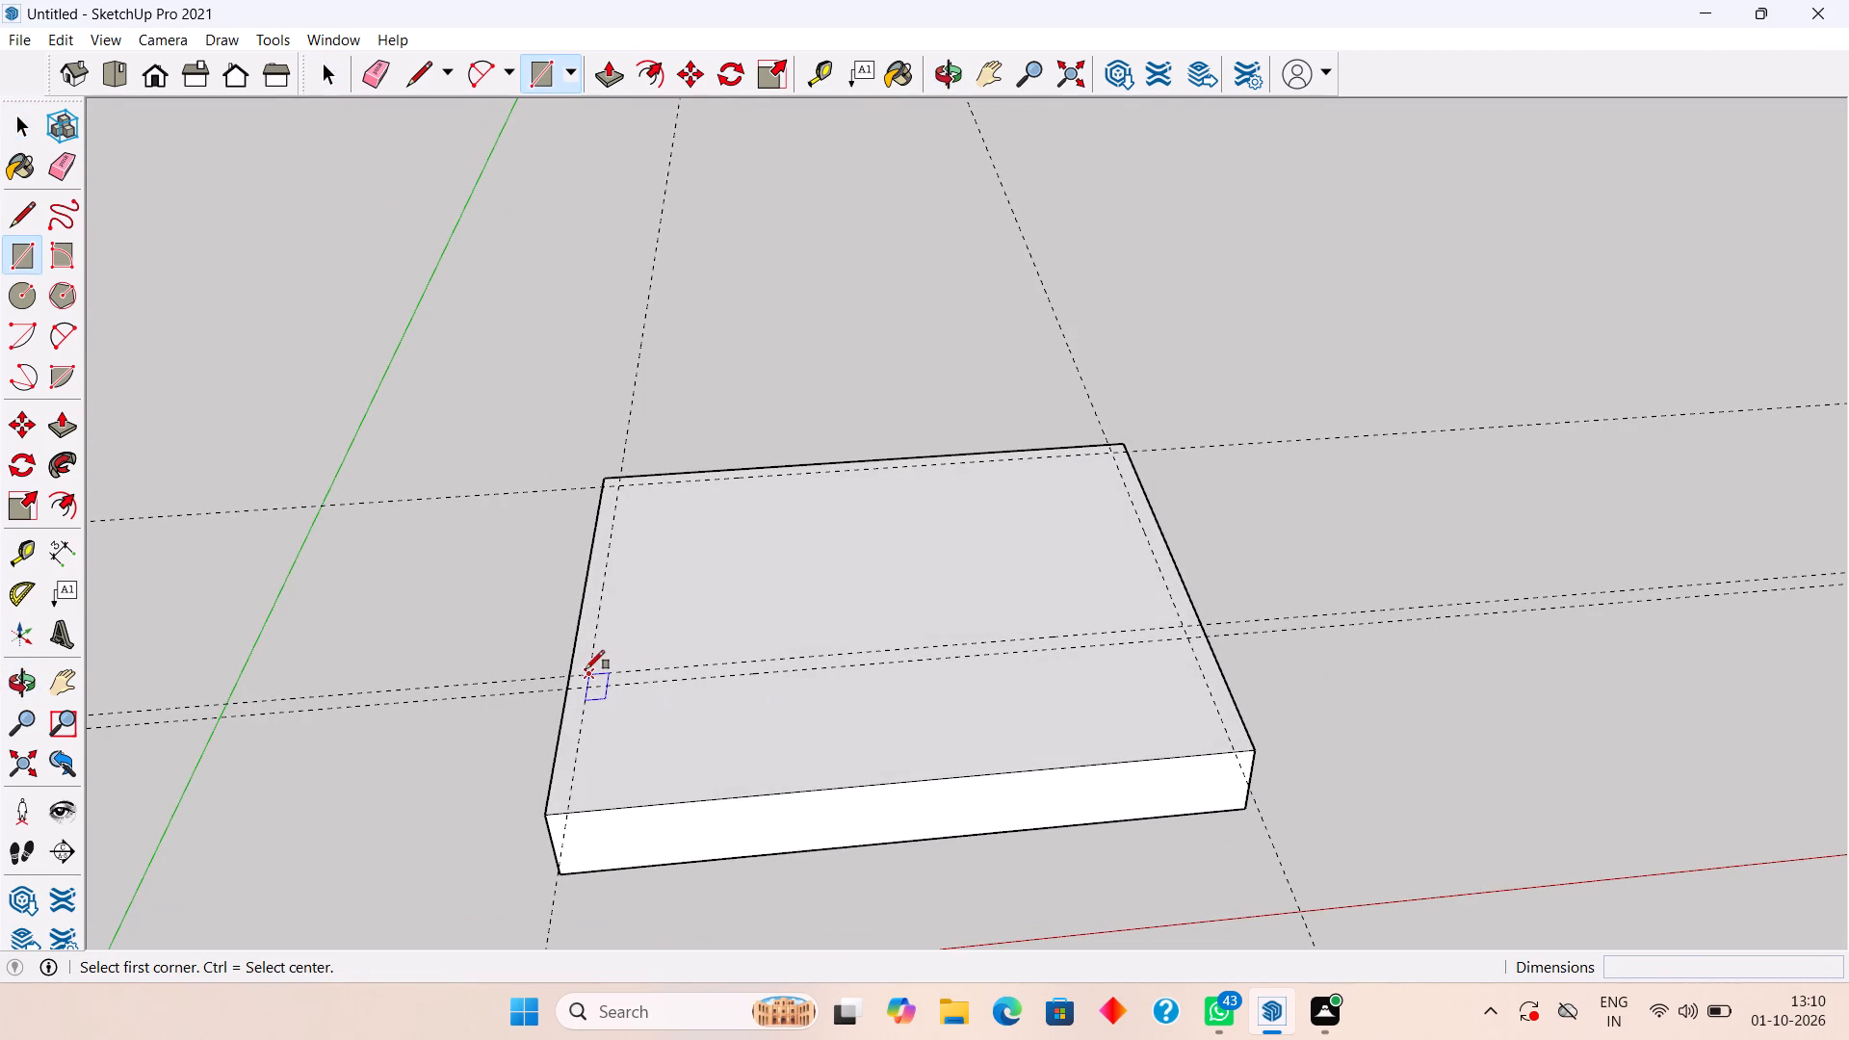
pyautogui.click(570, 671)
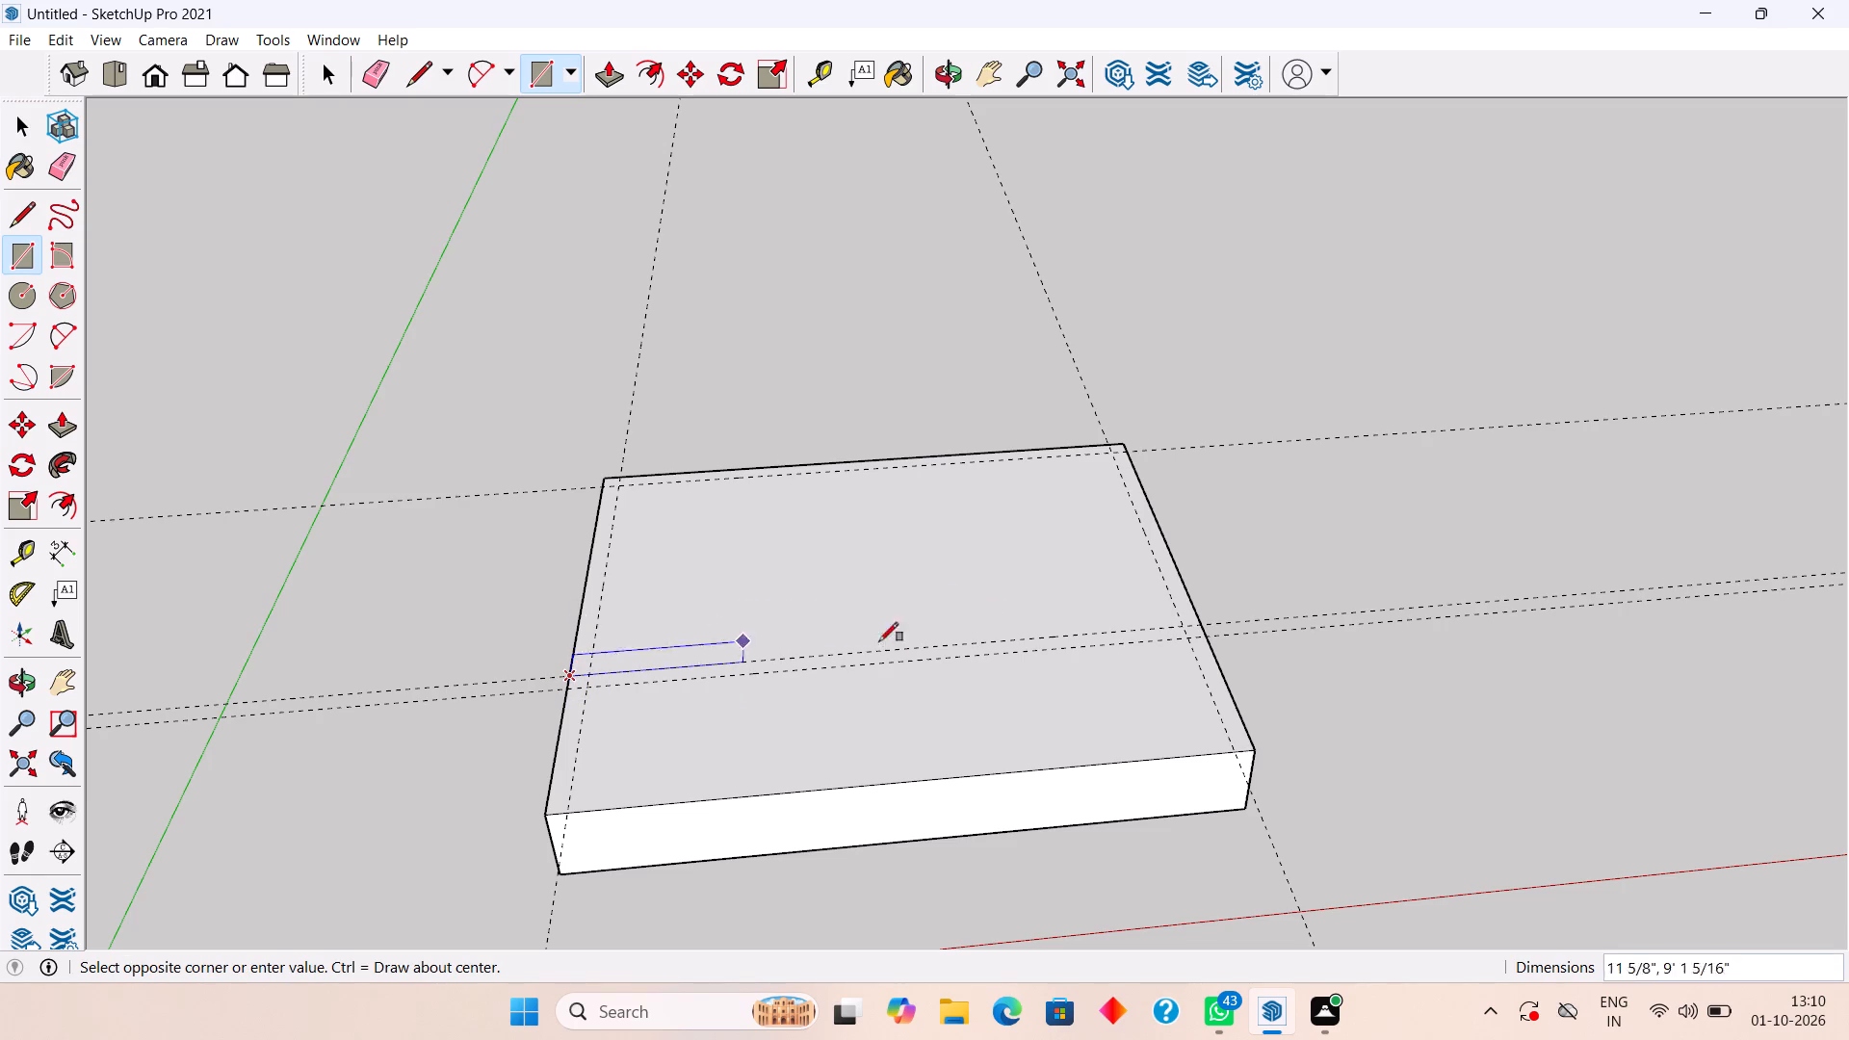
pyautogui.click(1200, 636)
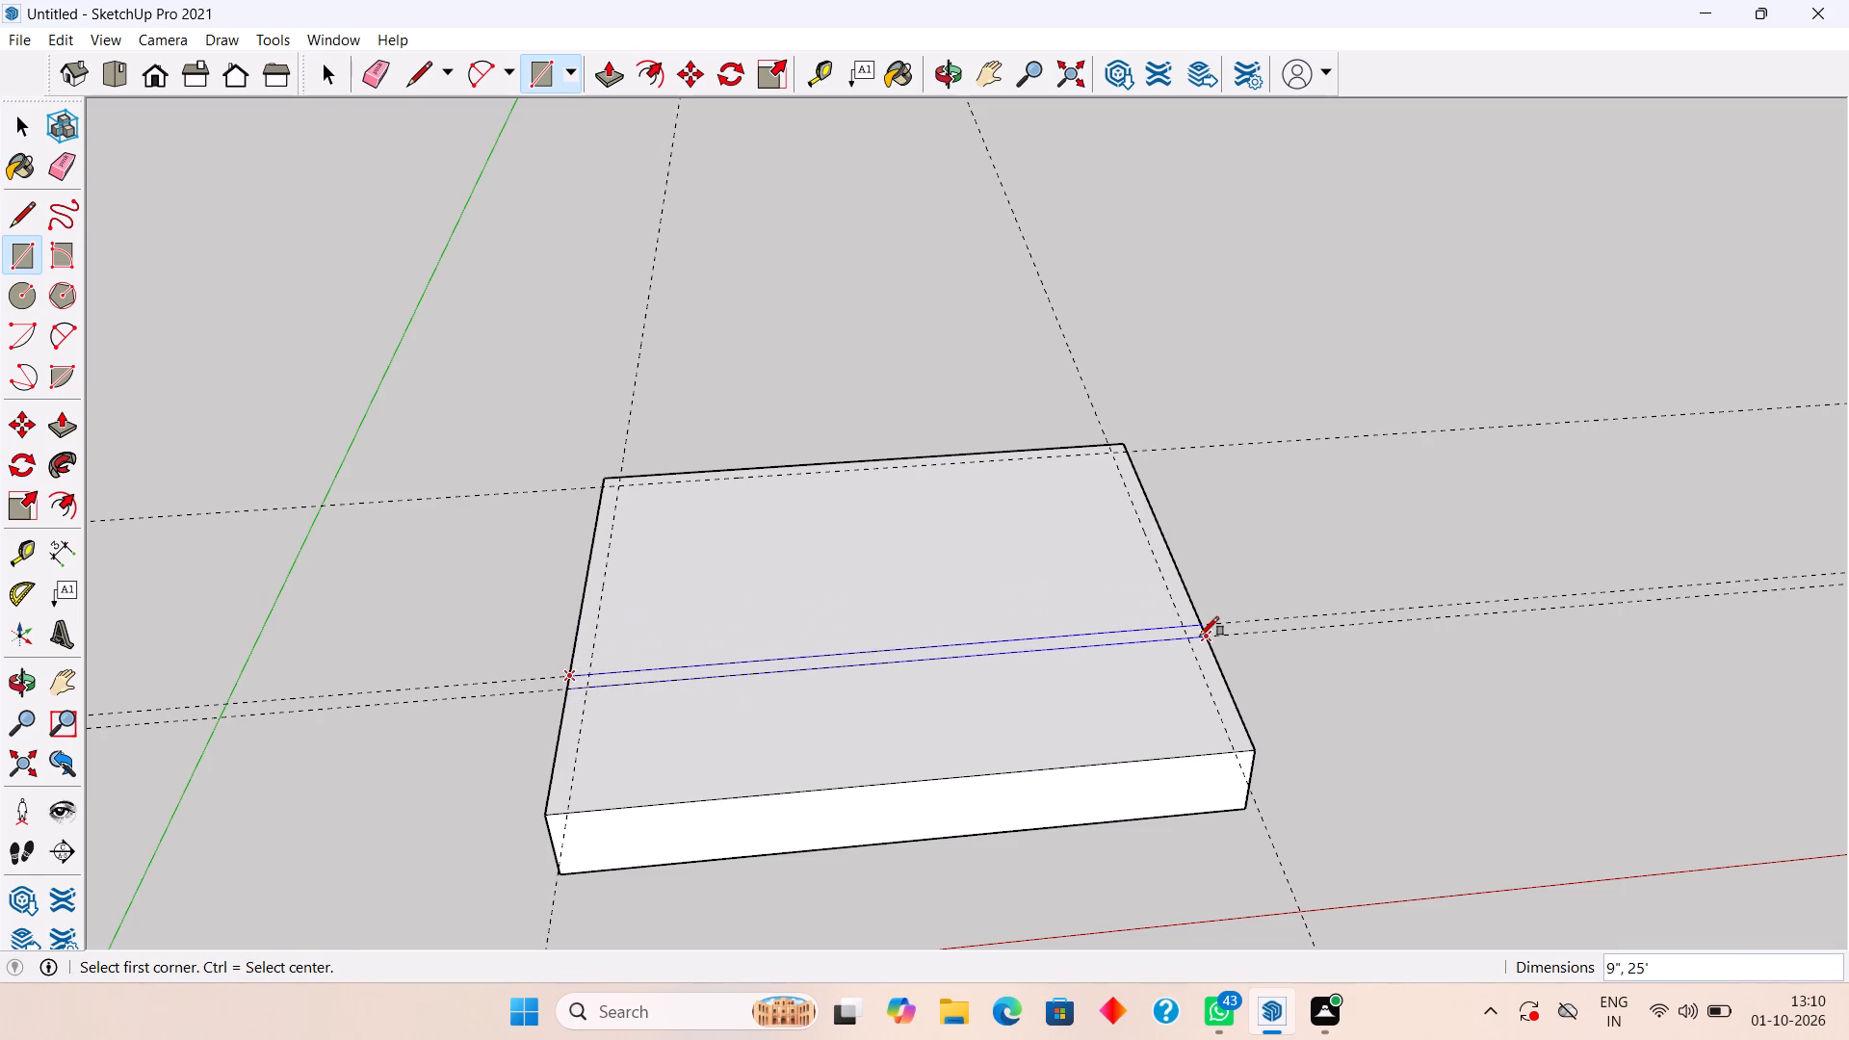
pyautogui.press('space')
# Push/Pull the narrow strip between the two parallel guides upward 10' to form a wall.
pyautogui.moveTo(1166, 651); pyautogui.dragTo(1121, 878, button='middle')
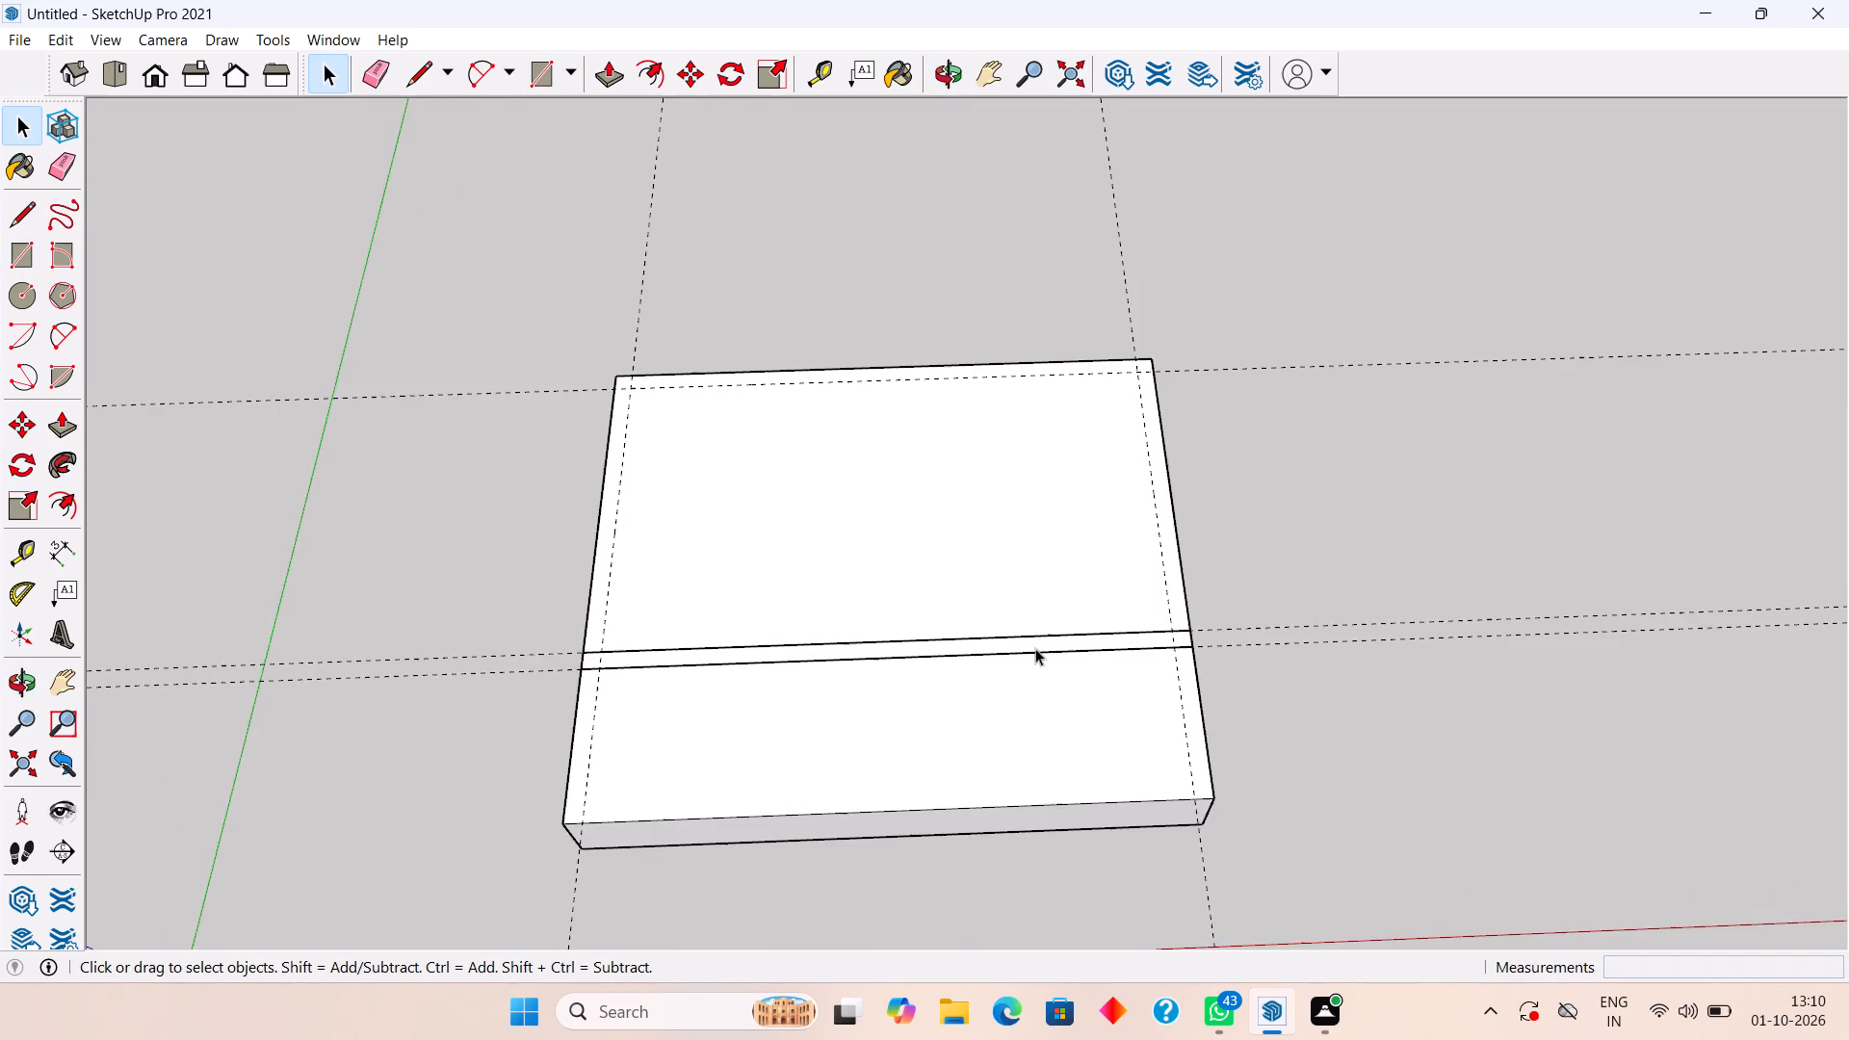
pyautogui.scroll(4, 1032, 640)
pyautogui.click(1034, 648)
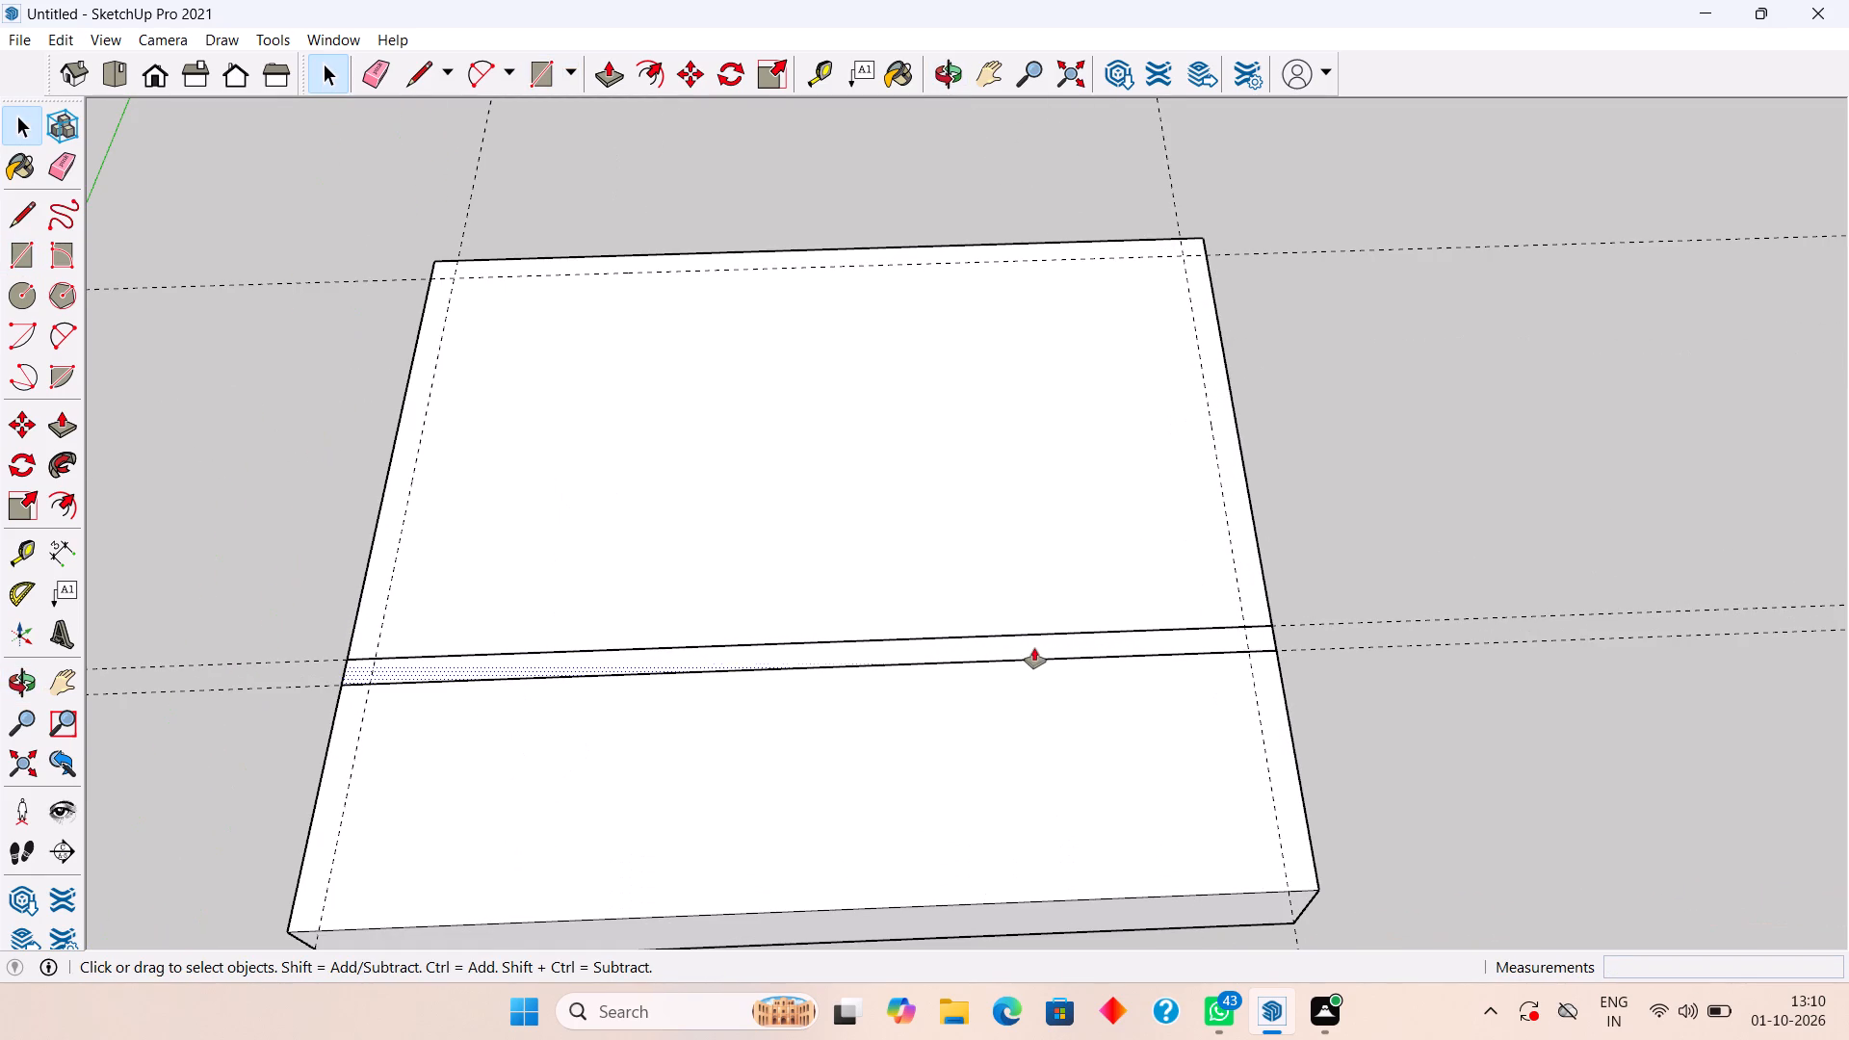
pyautogui.press('p')
pyautogui.scroll(7, 1081, 643)
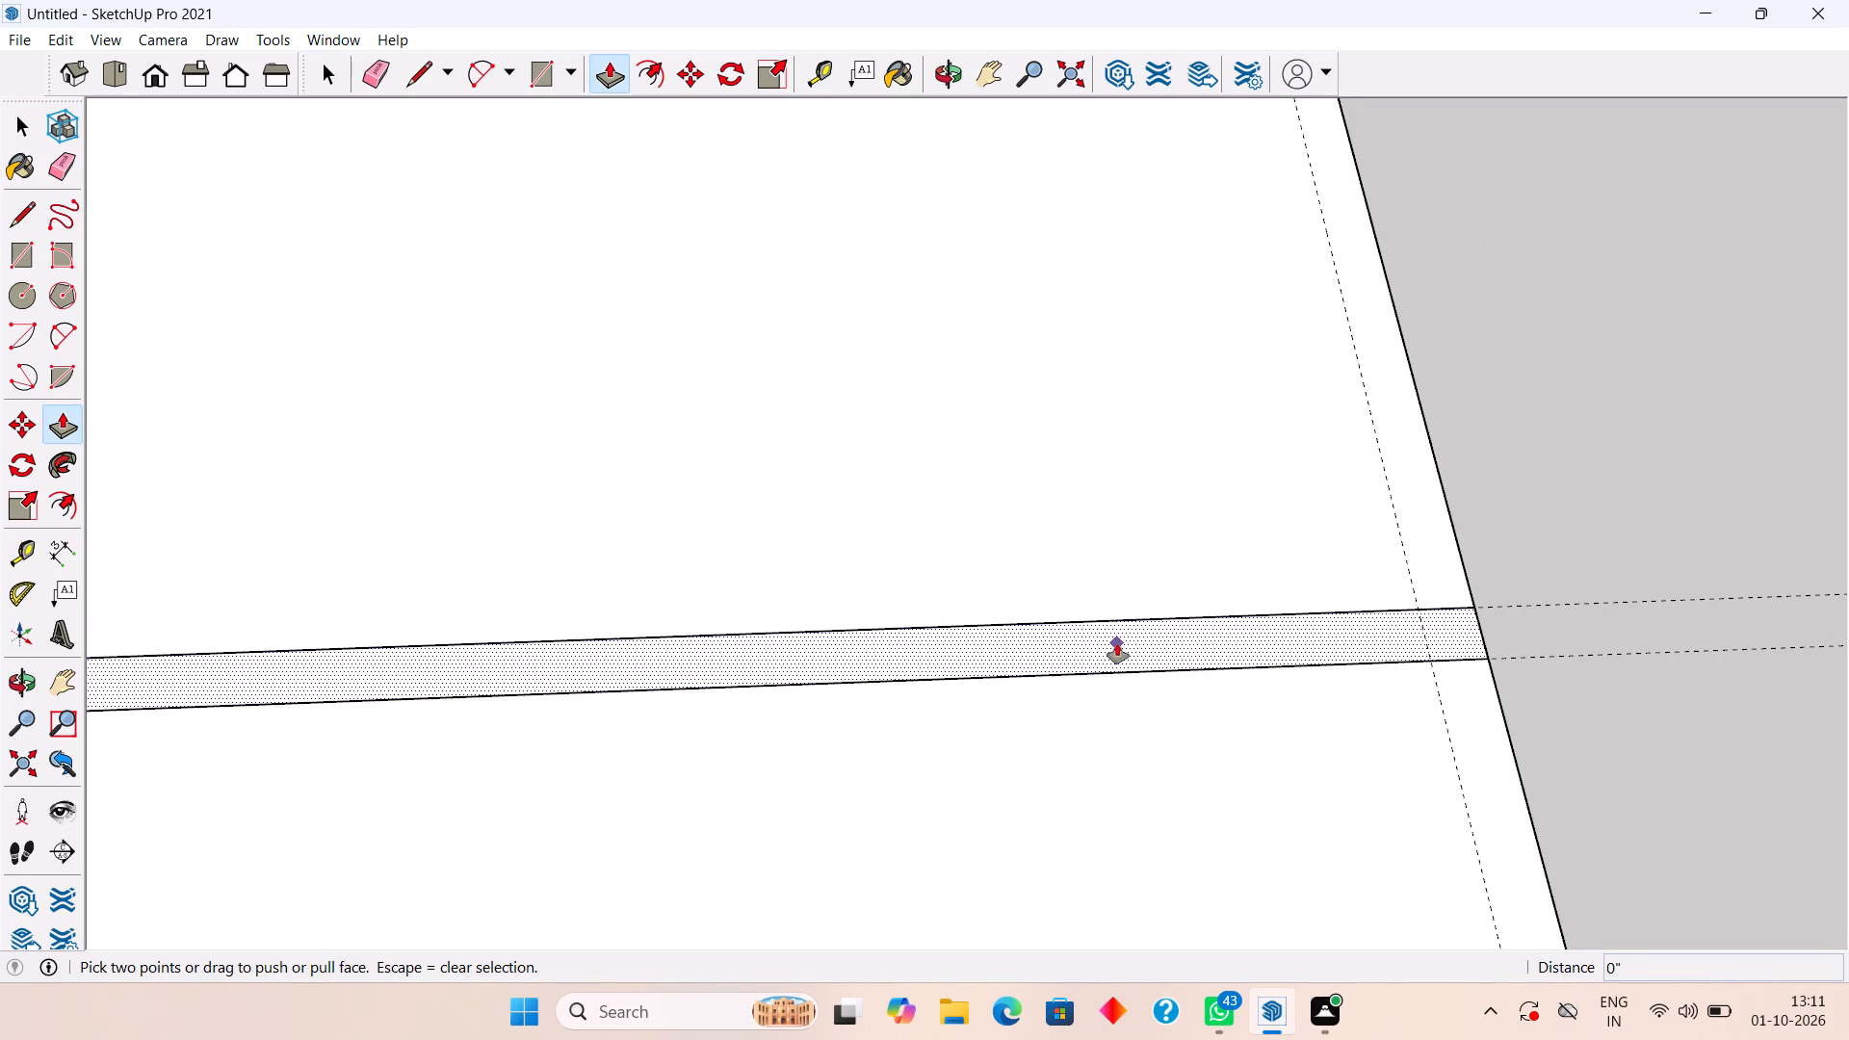
pyautogui.click(1117, 643)
pyautogui.scroll(-7, 1104, 483)
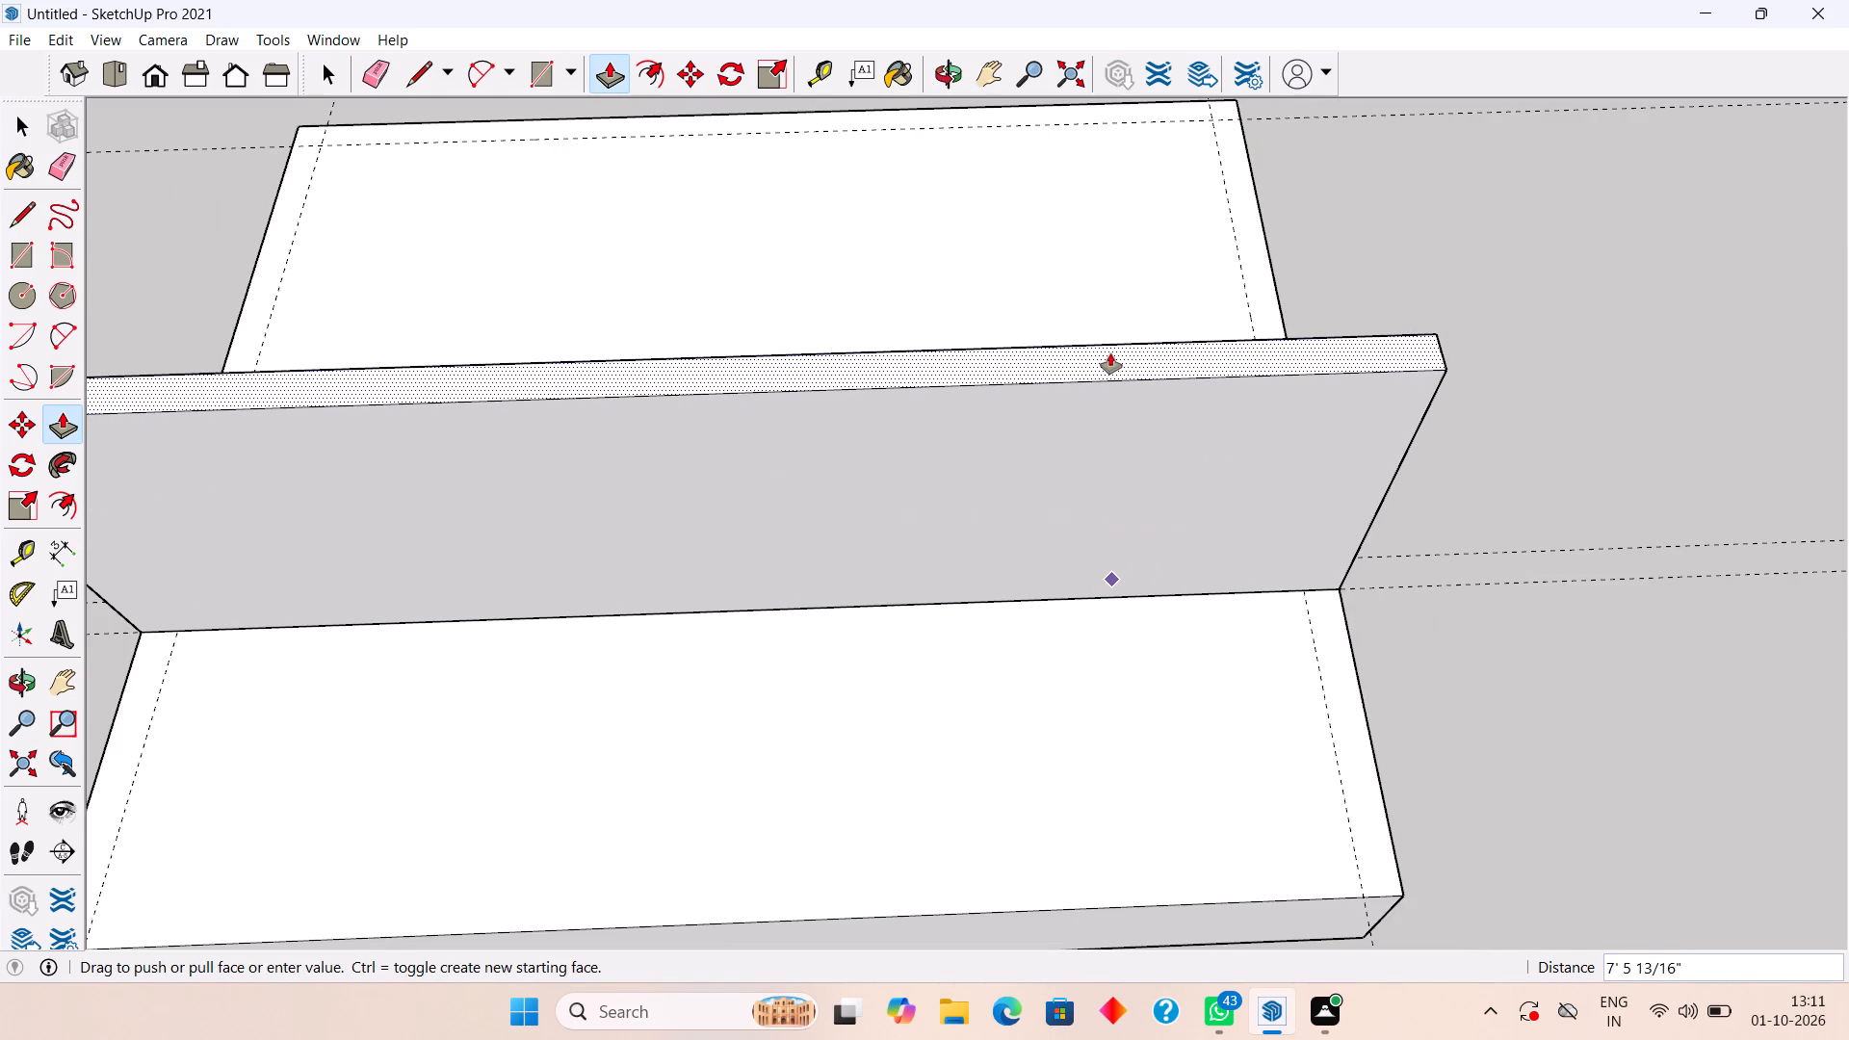
pyautogui.write("10'")
pyautogui.press('Return')
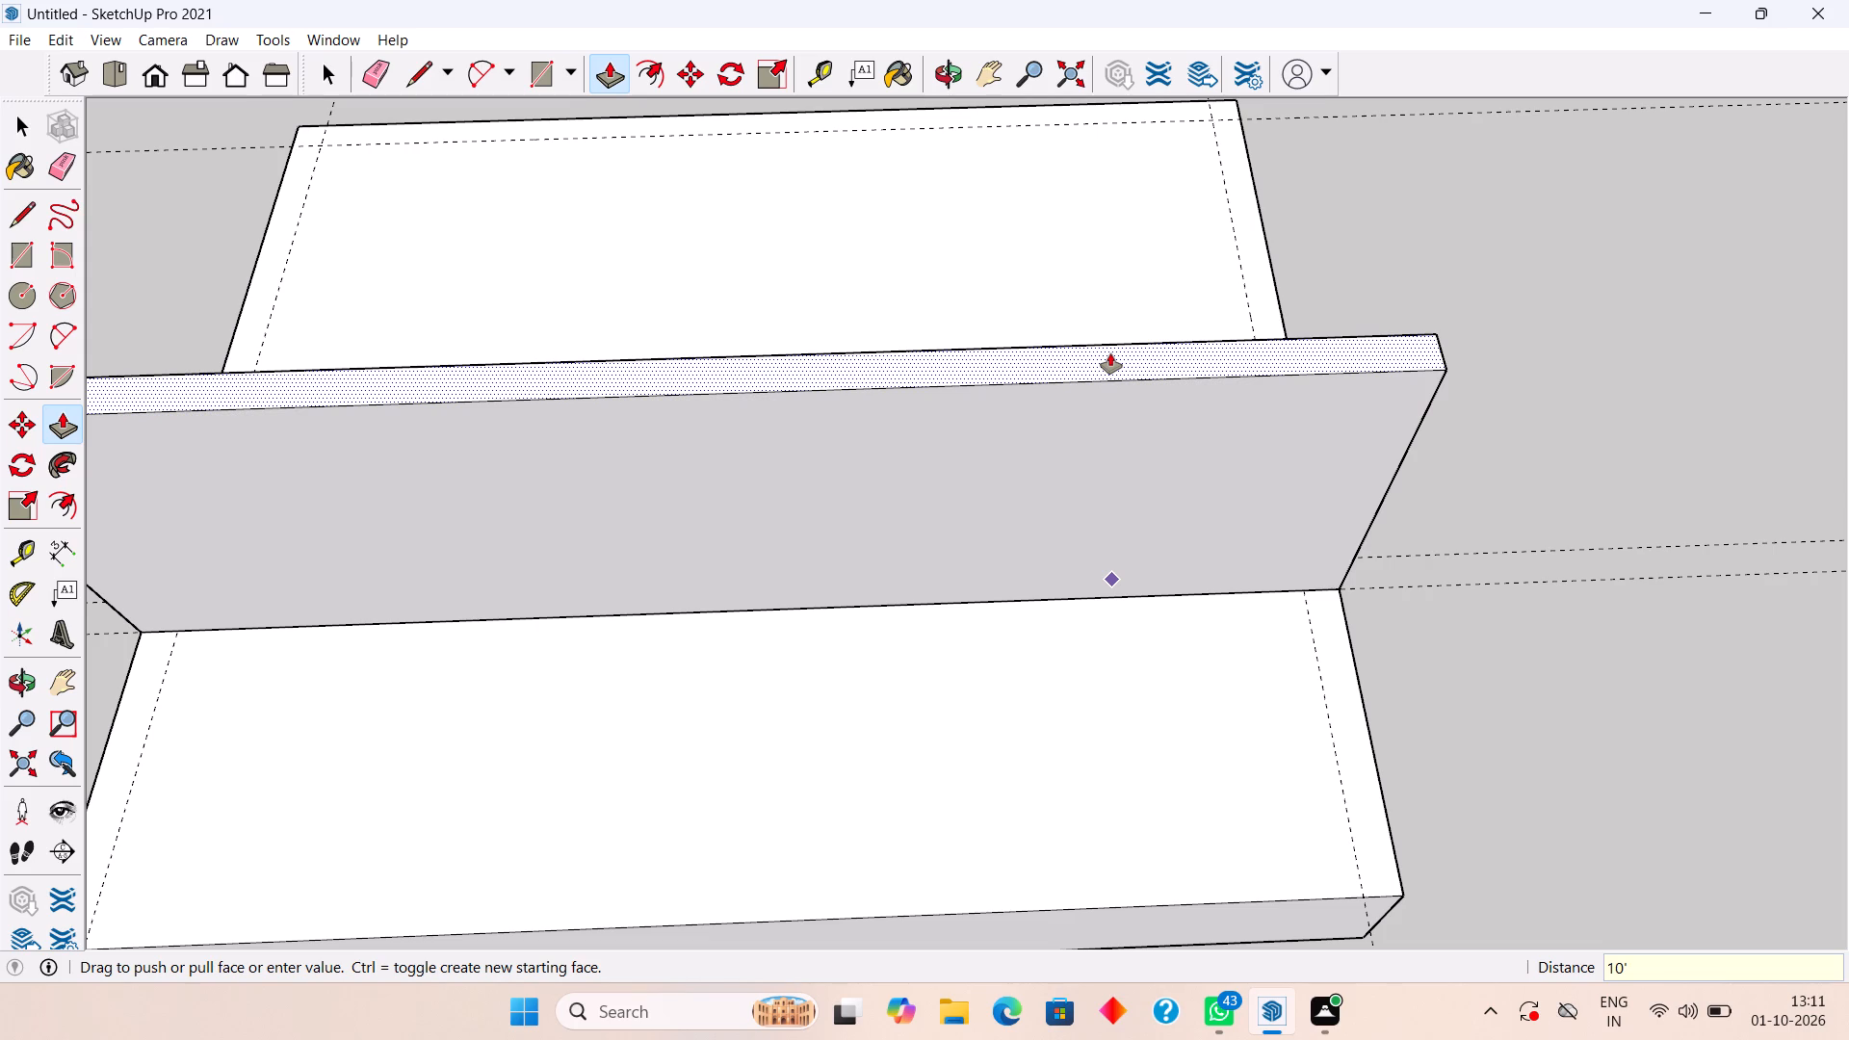
# Make a group from all the faces and edges of the new wall, then deselect it.
pyautogui.press('space')
pyautogui.tripleClick(1110, 350)
pyautogui.rightClick(1110, 350)
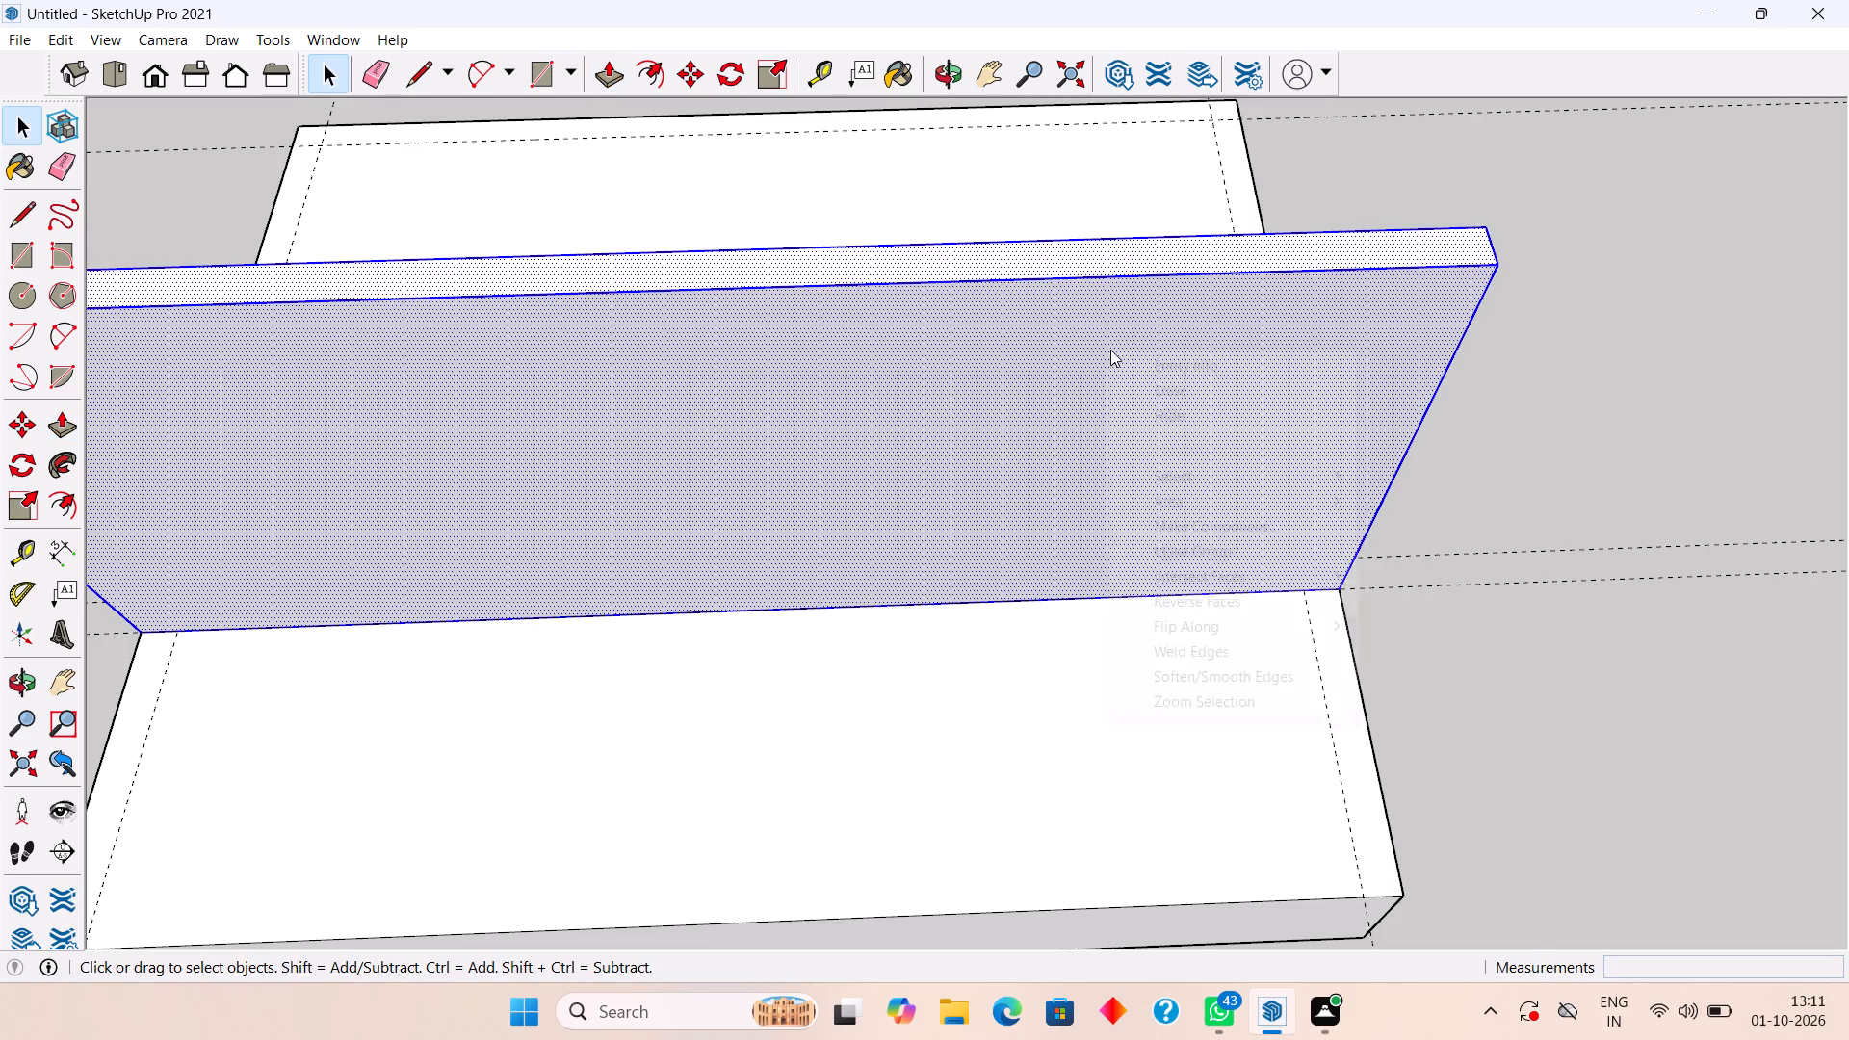
pyautogui.click(1180, 545)
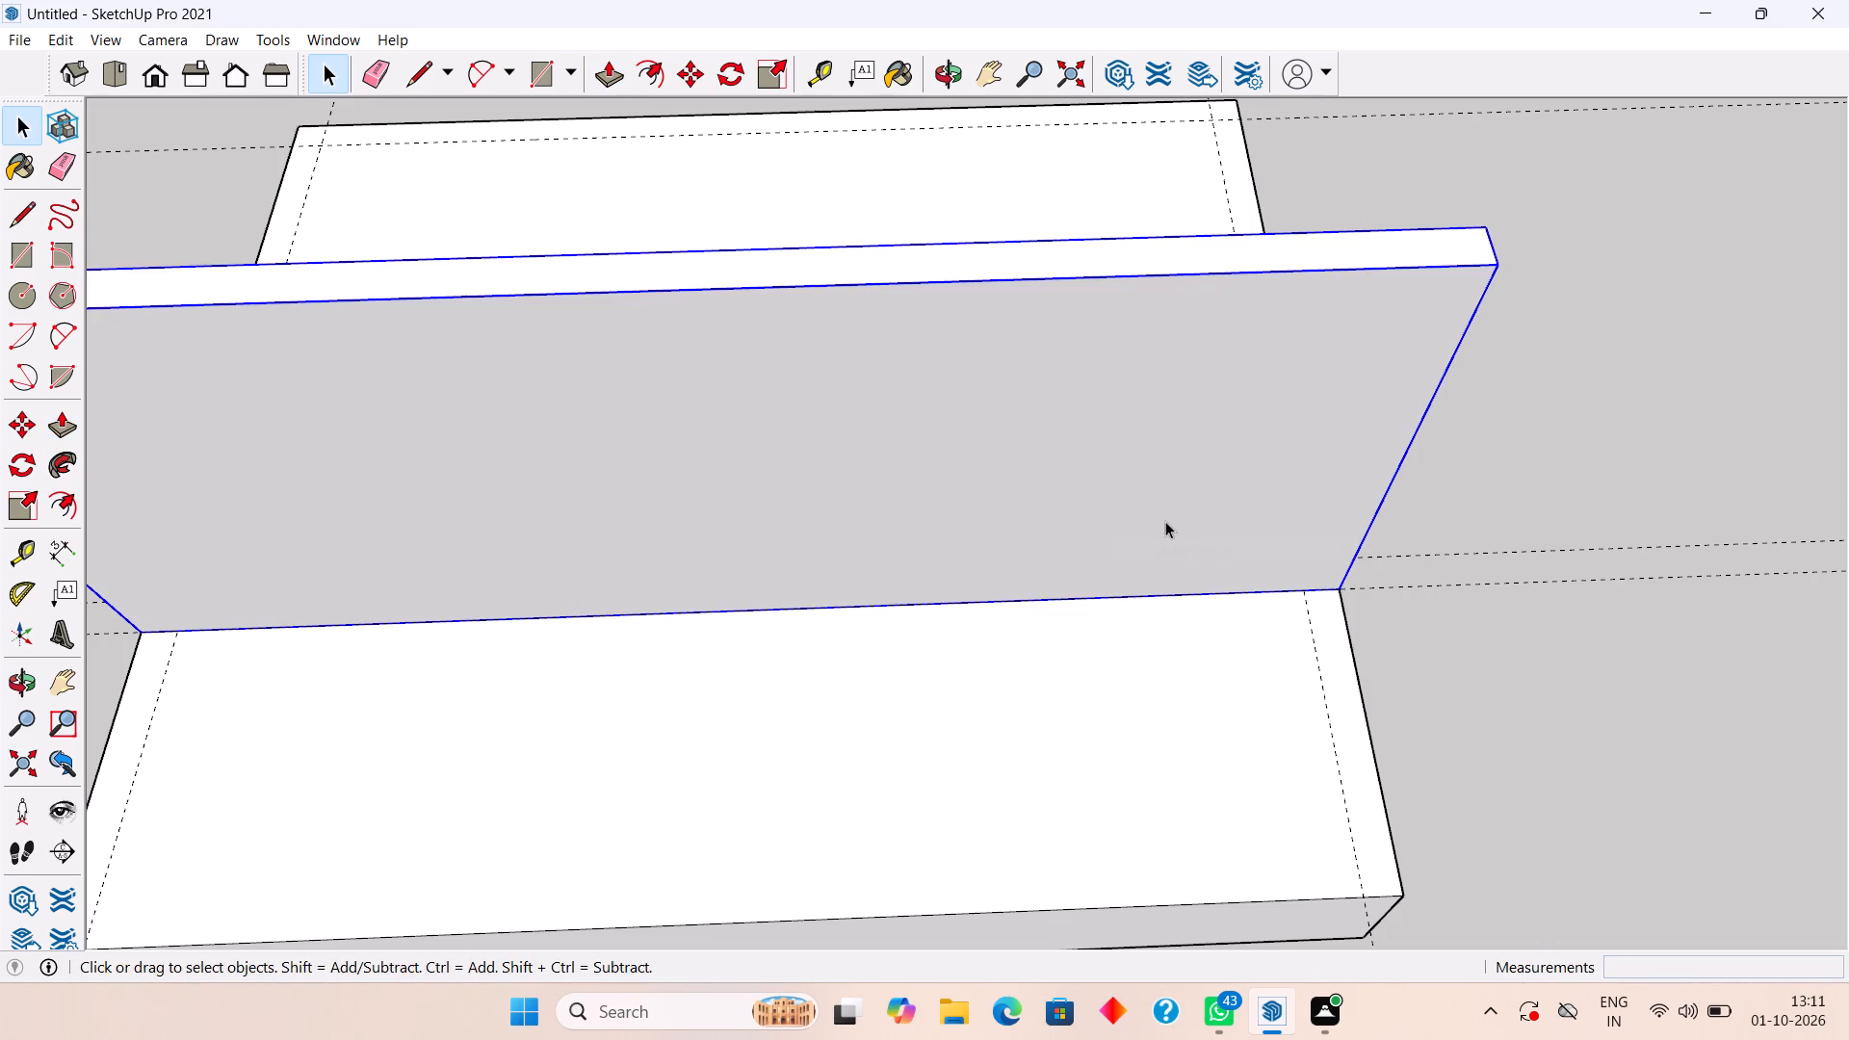
pyautogui.moveTo(1165, 521); pyautogui.dragTo(1077, 362, button='middle')
pyautogui.click(1508, 395)
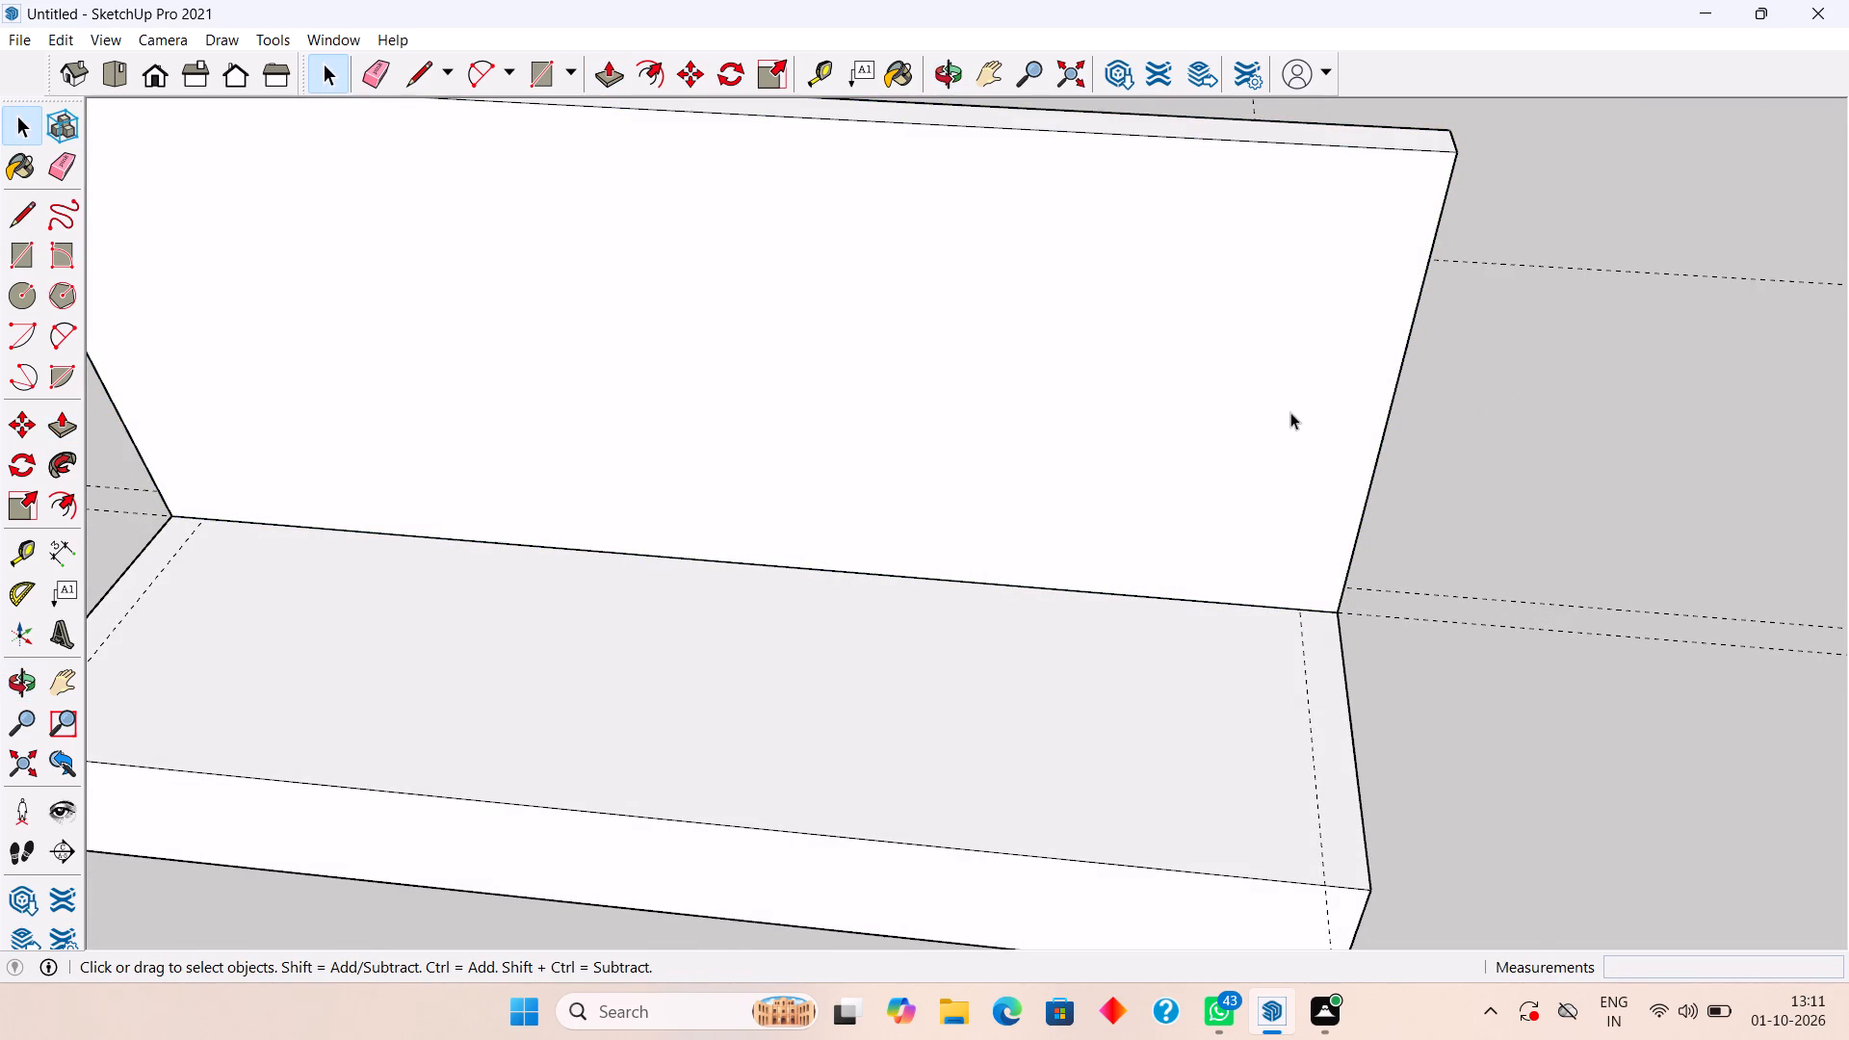
# Place a vertical guide on the wall's front face, 12' 6" in from its right side edge at the midpoint.
pyautogui.moveTo(1296, 413); pyautogui.dragTo(1316, 272, button='middle')
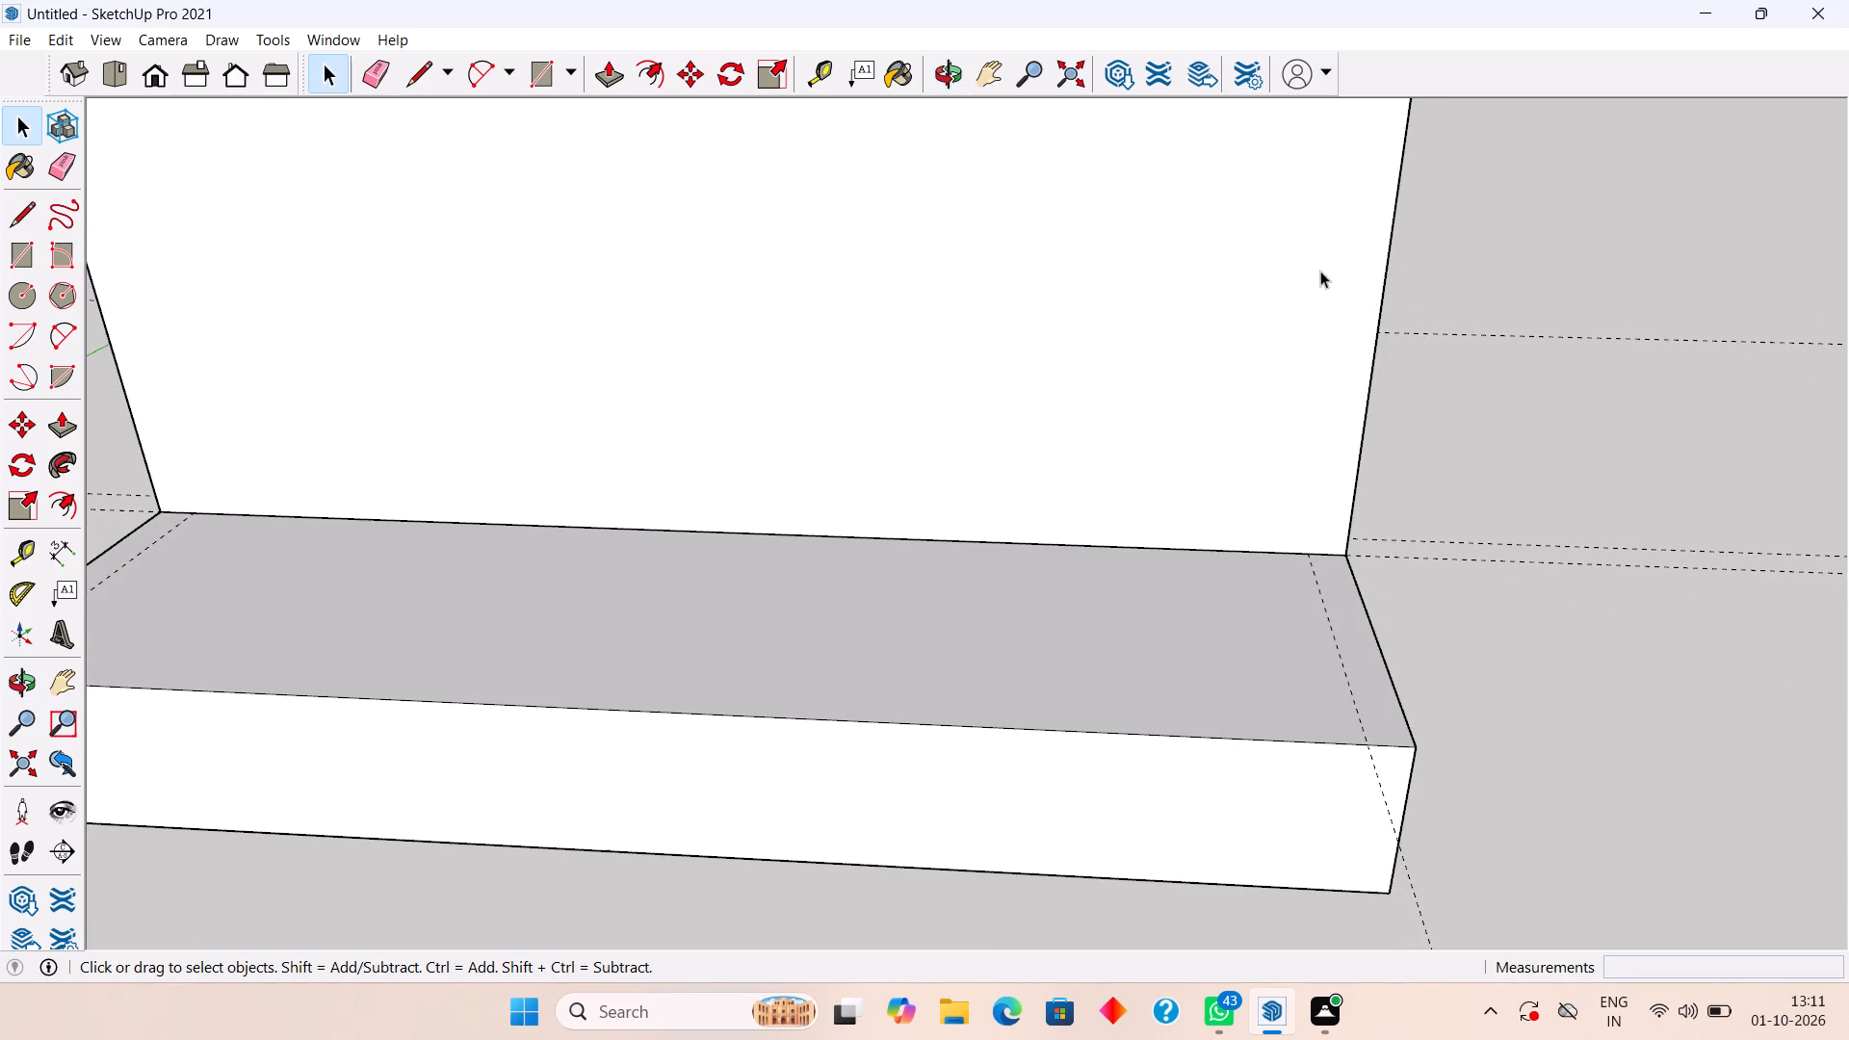
pyautogui.scroll(-5, 1389, 327)
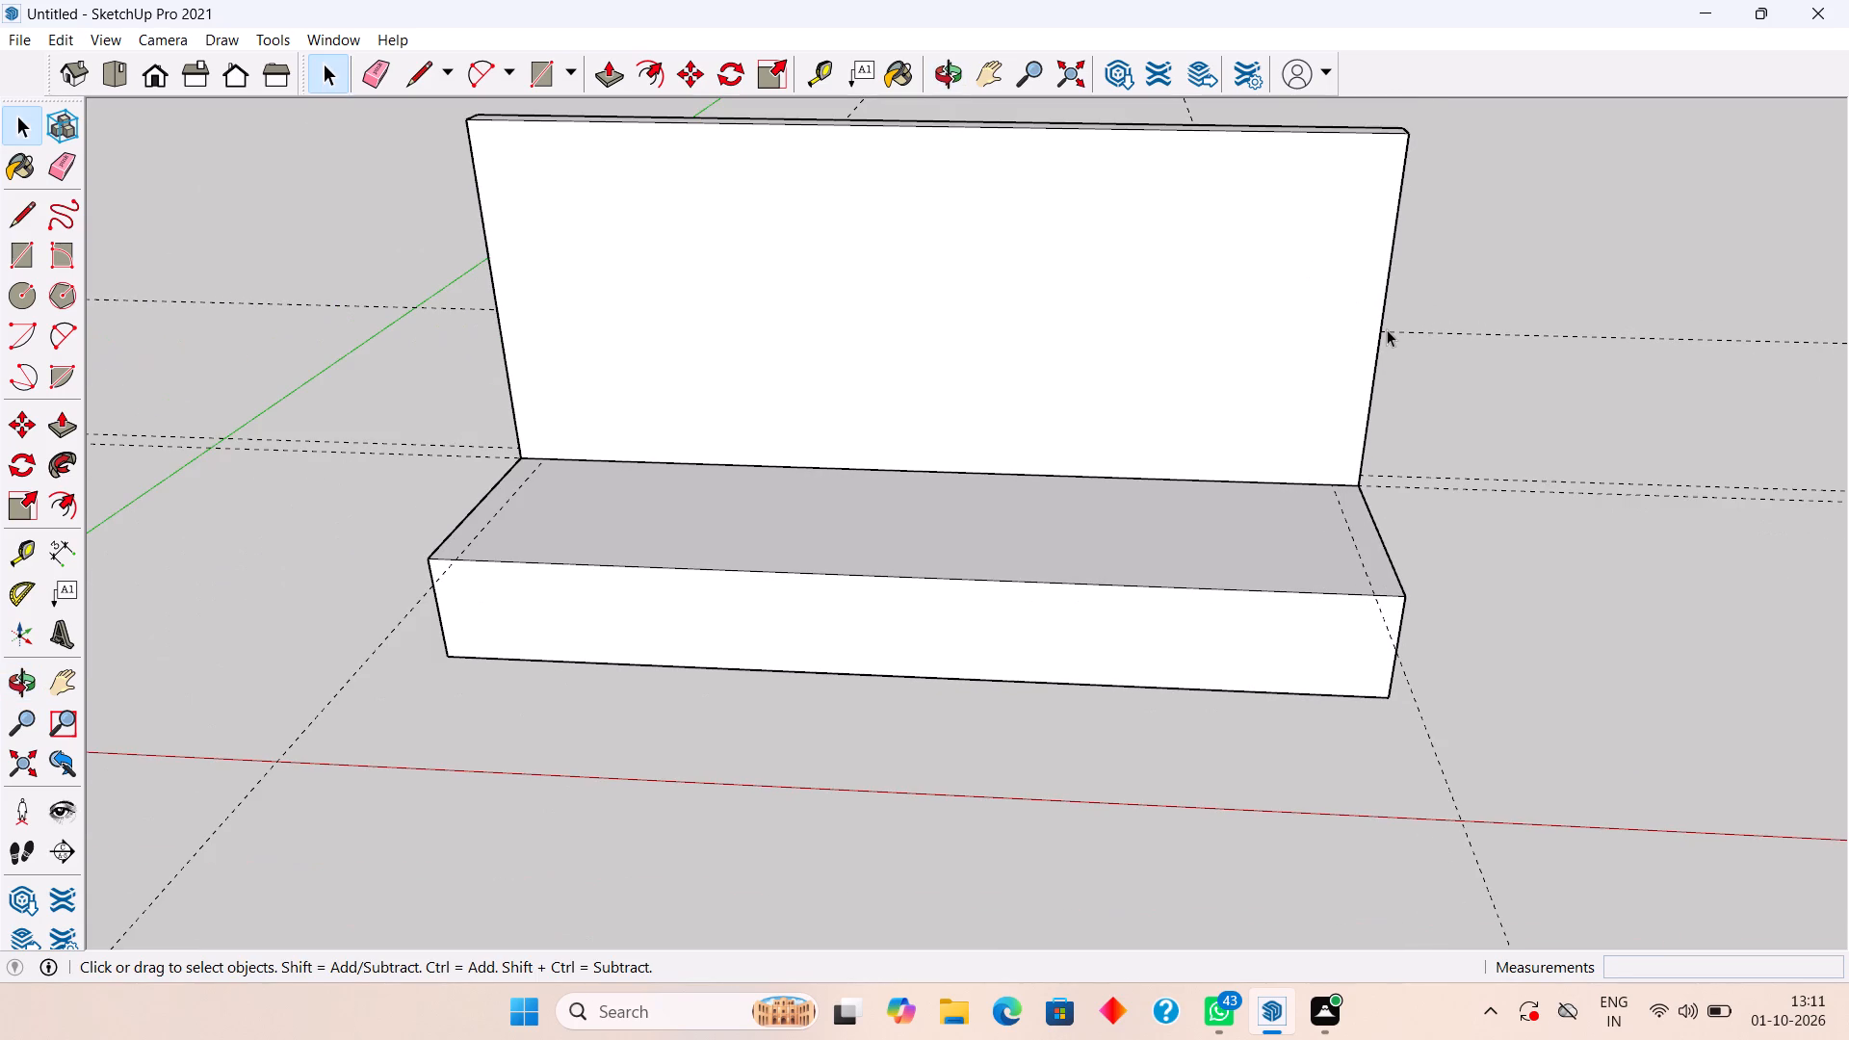
pyautogui.press('t')
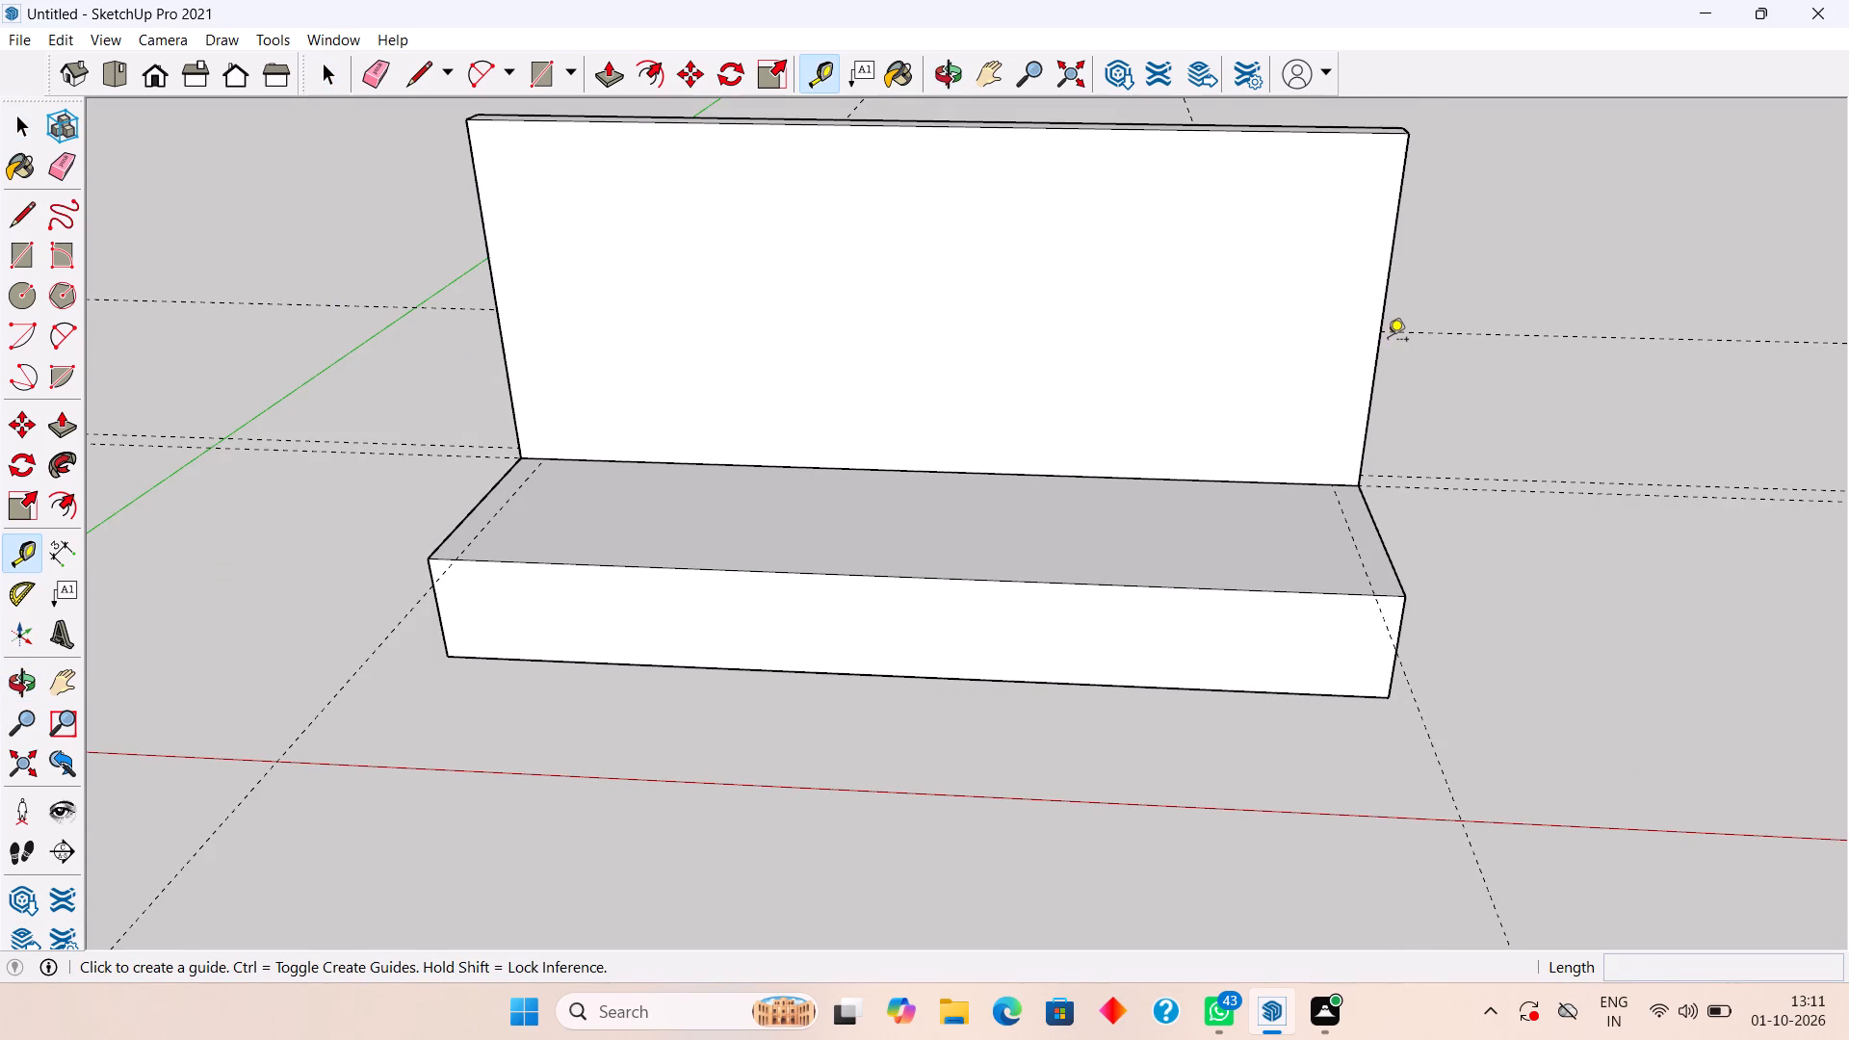
pyautogui.click(1374, 360)
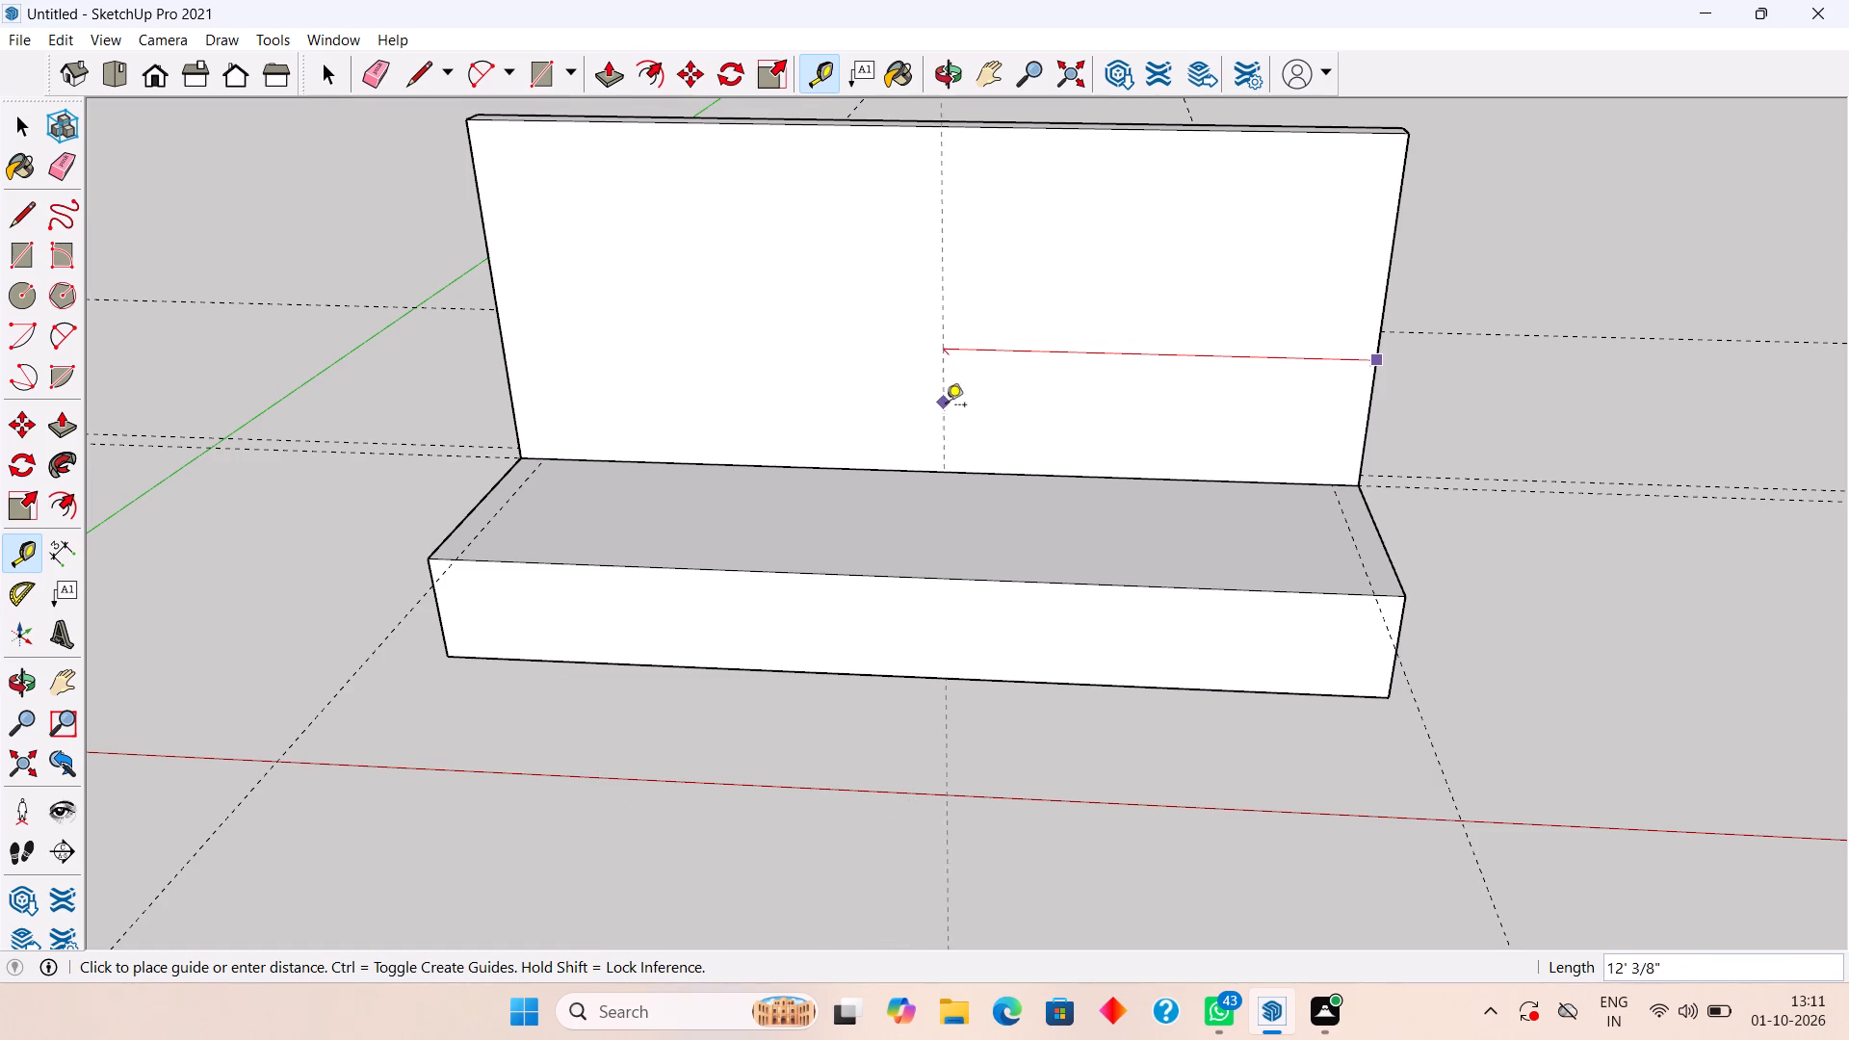
pyautogui.click(938, 472)
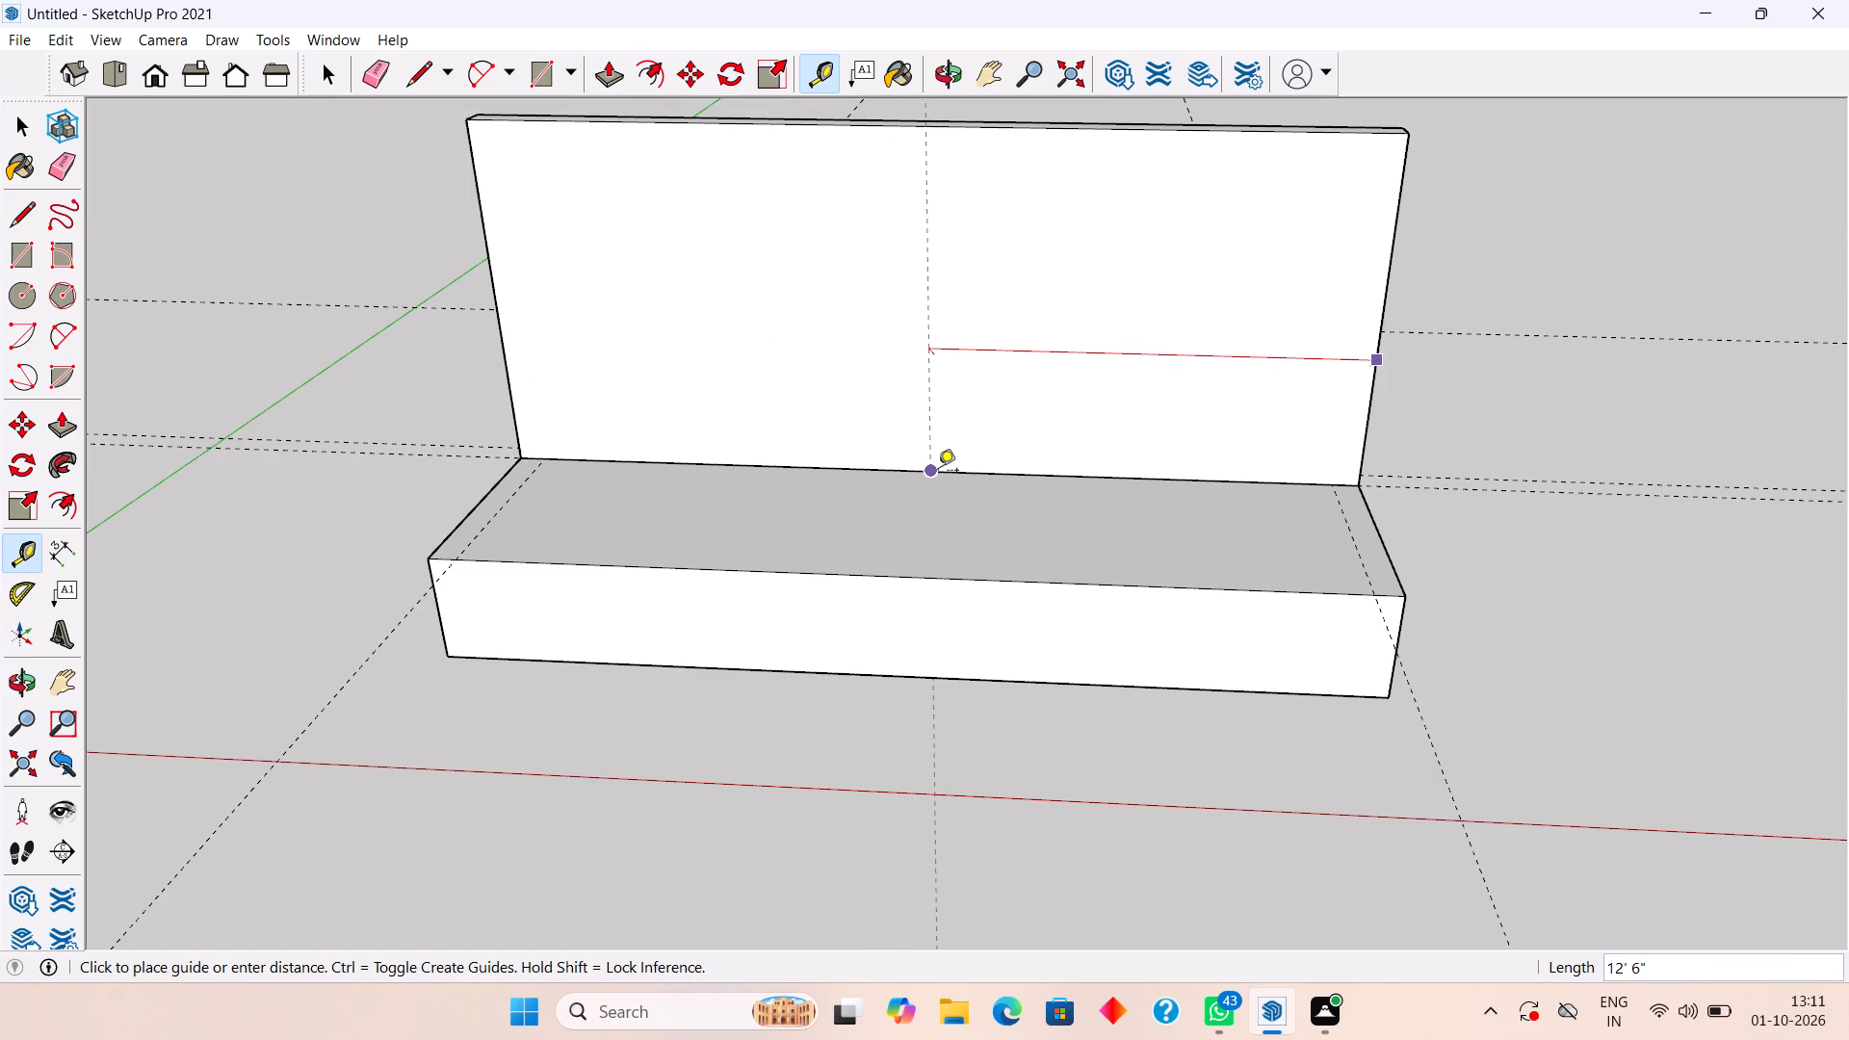
pyautogui.click(933, 403)
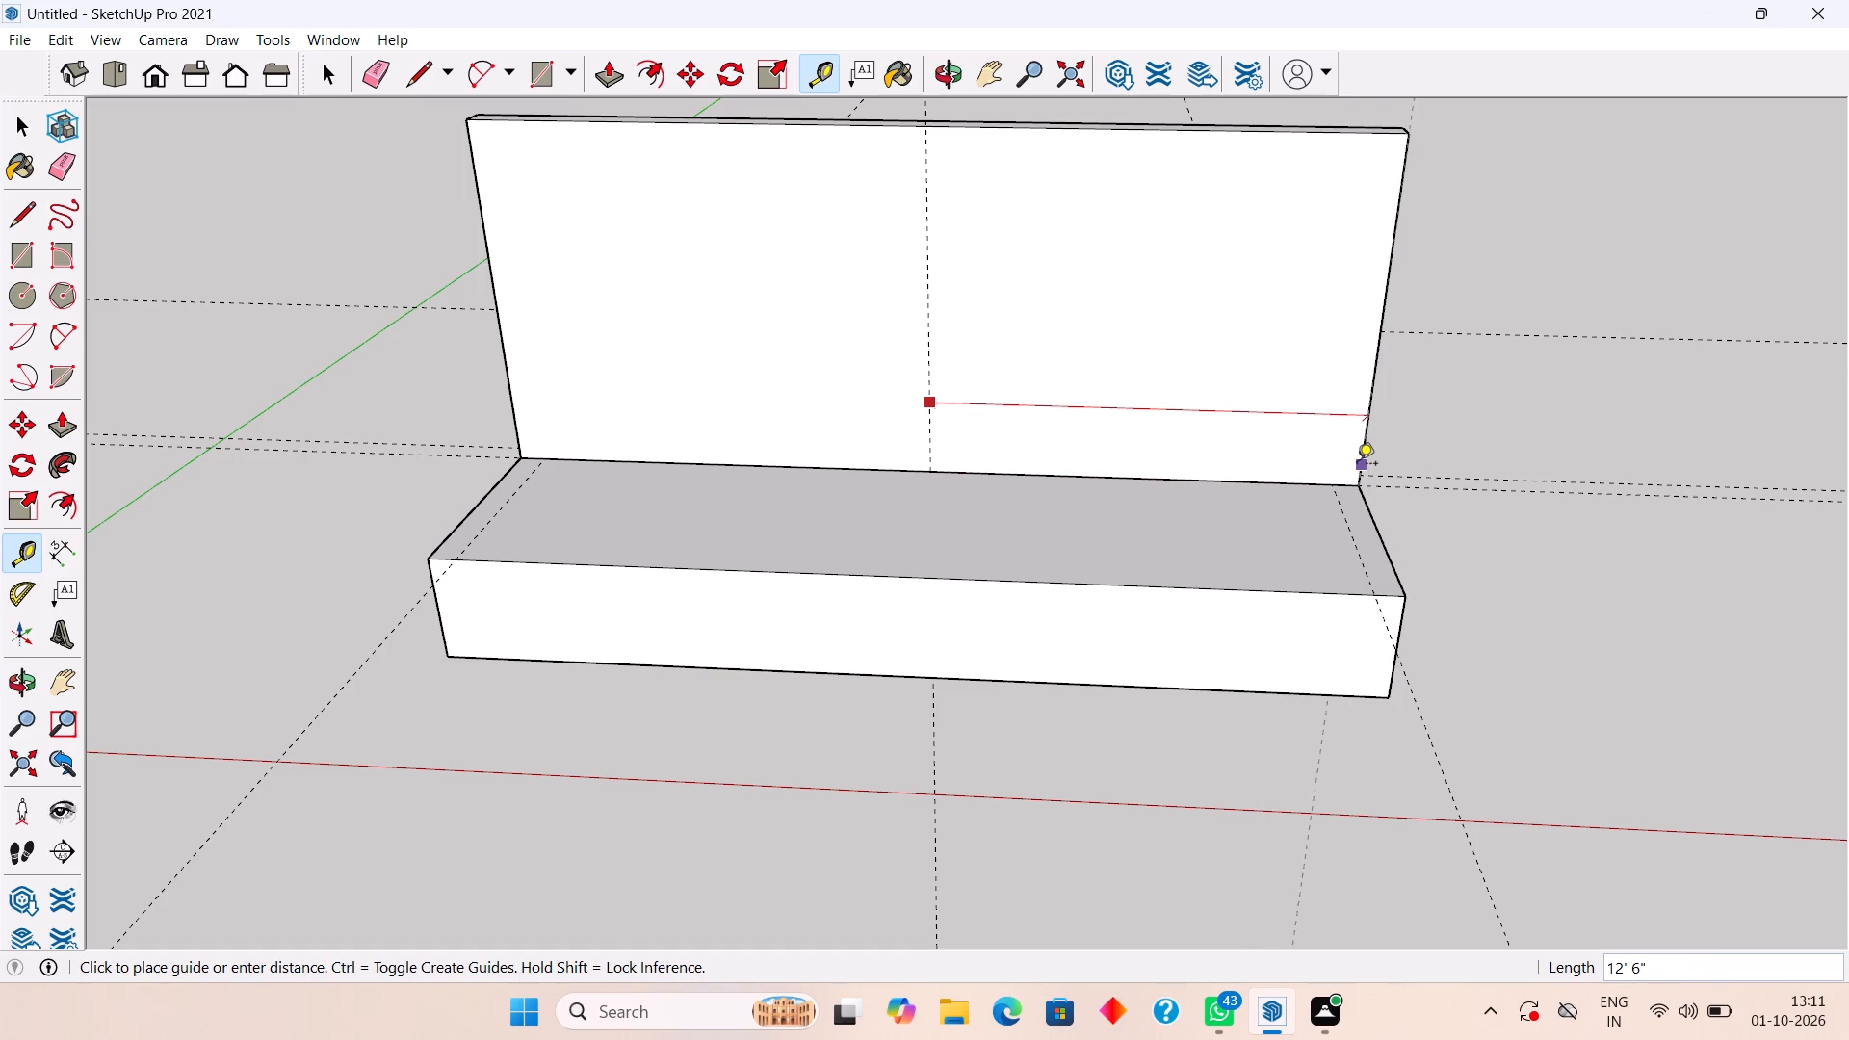
pyautogui.press('space')
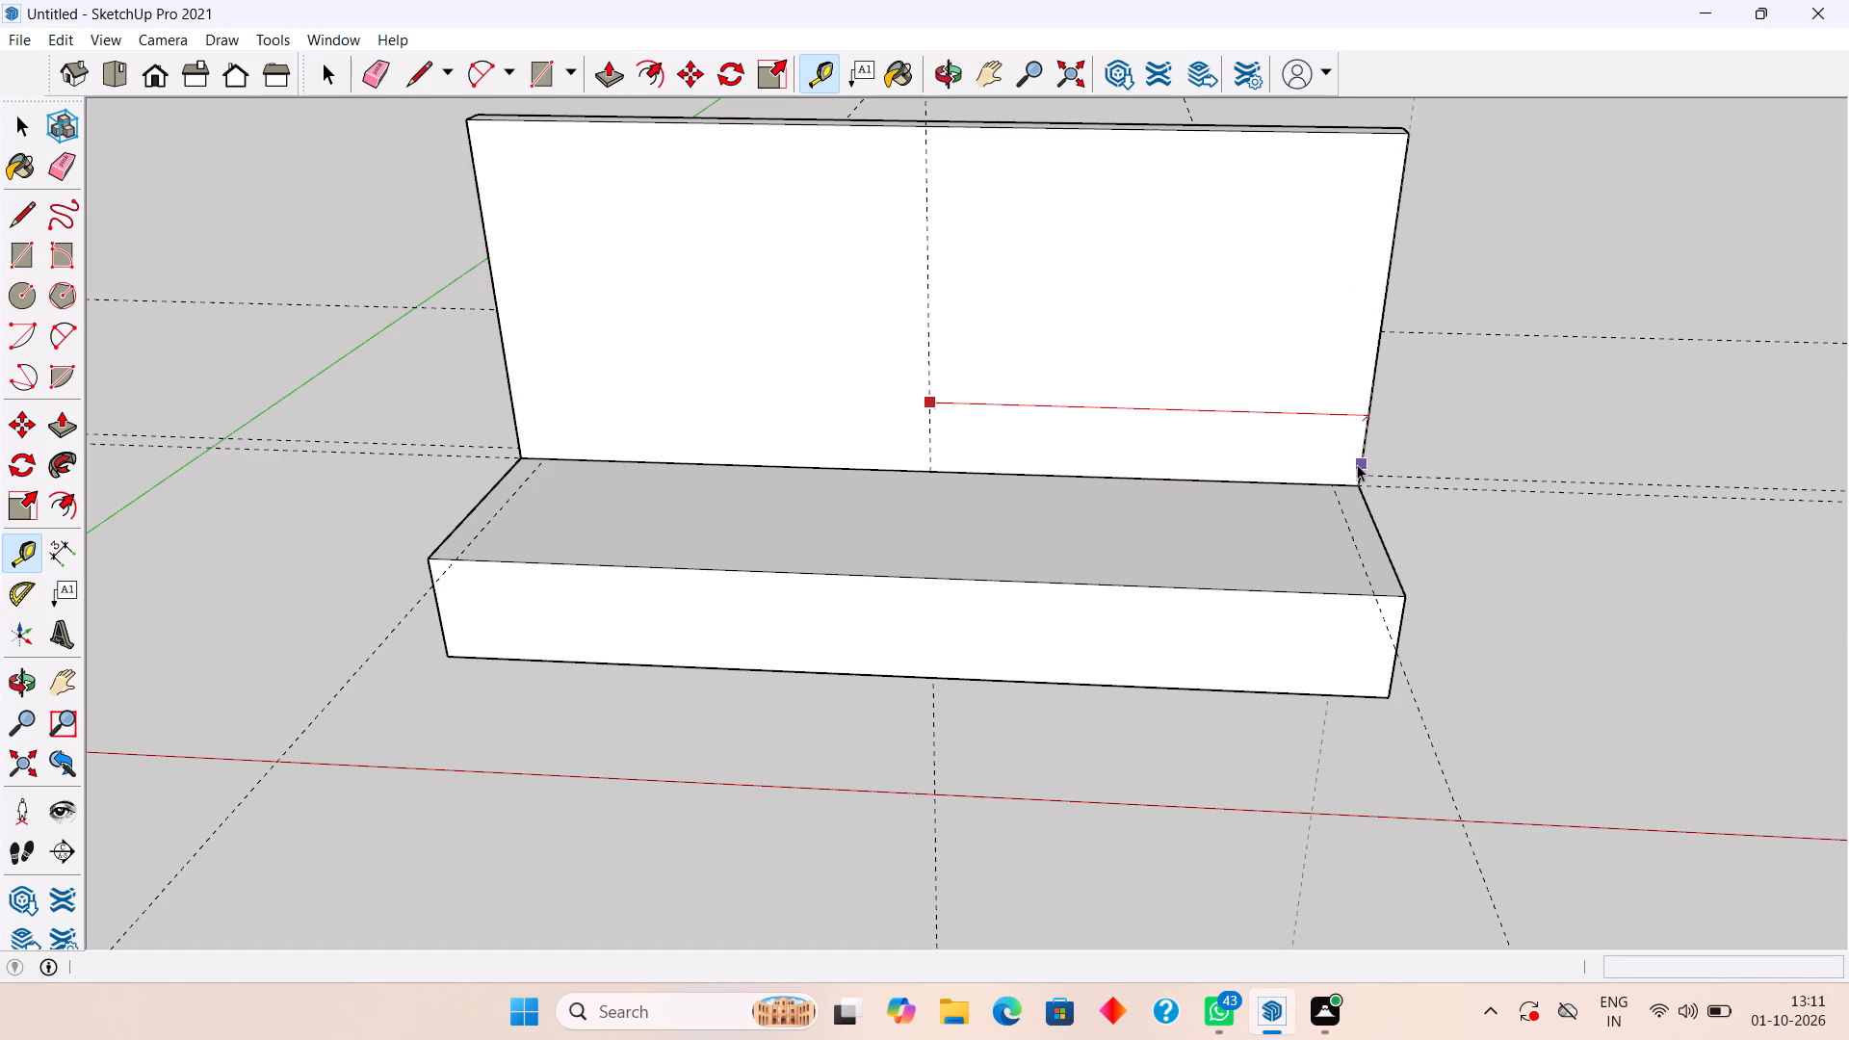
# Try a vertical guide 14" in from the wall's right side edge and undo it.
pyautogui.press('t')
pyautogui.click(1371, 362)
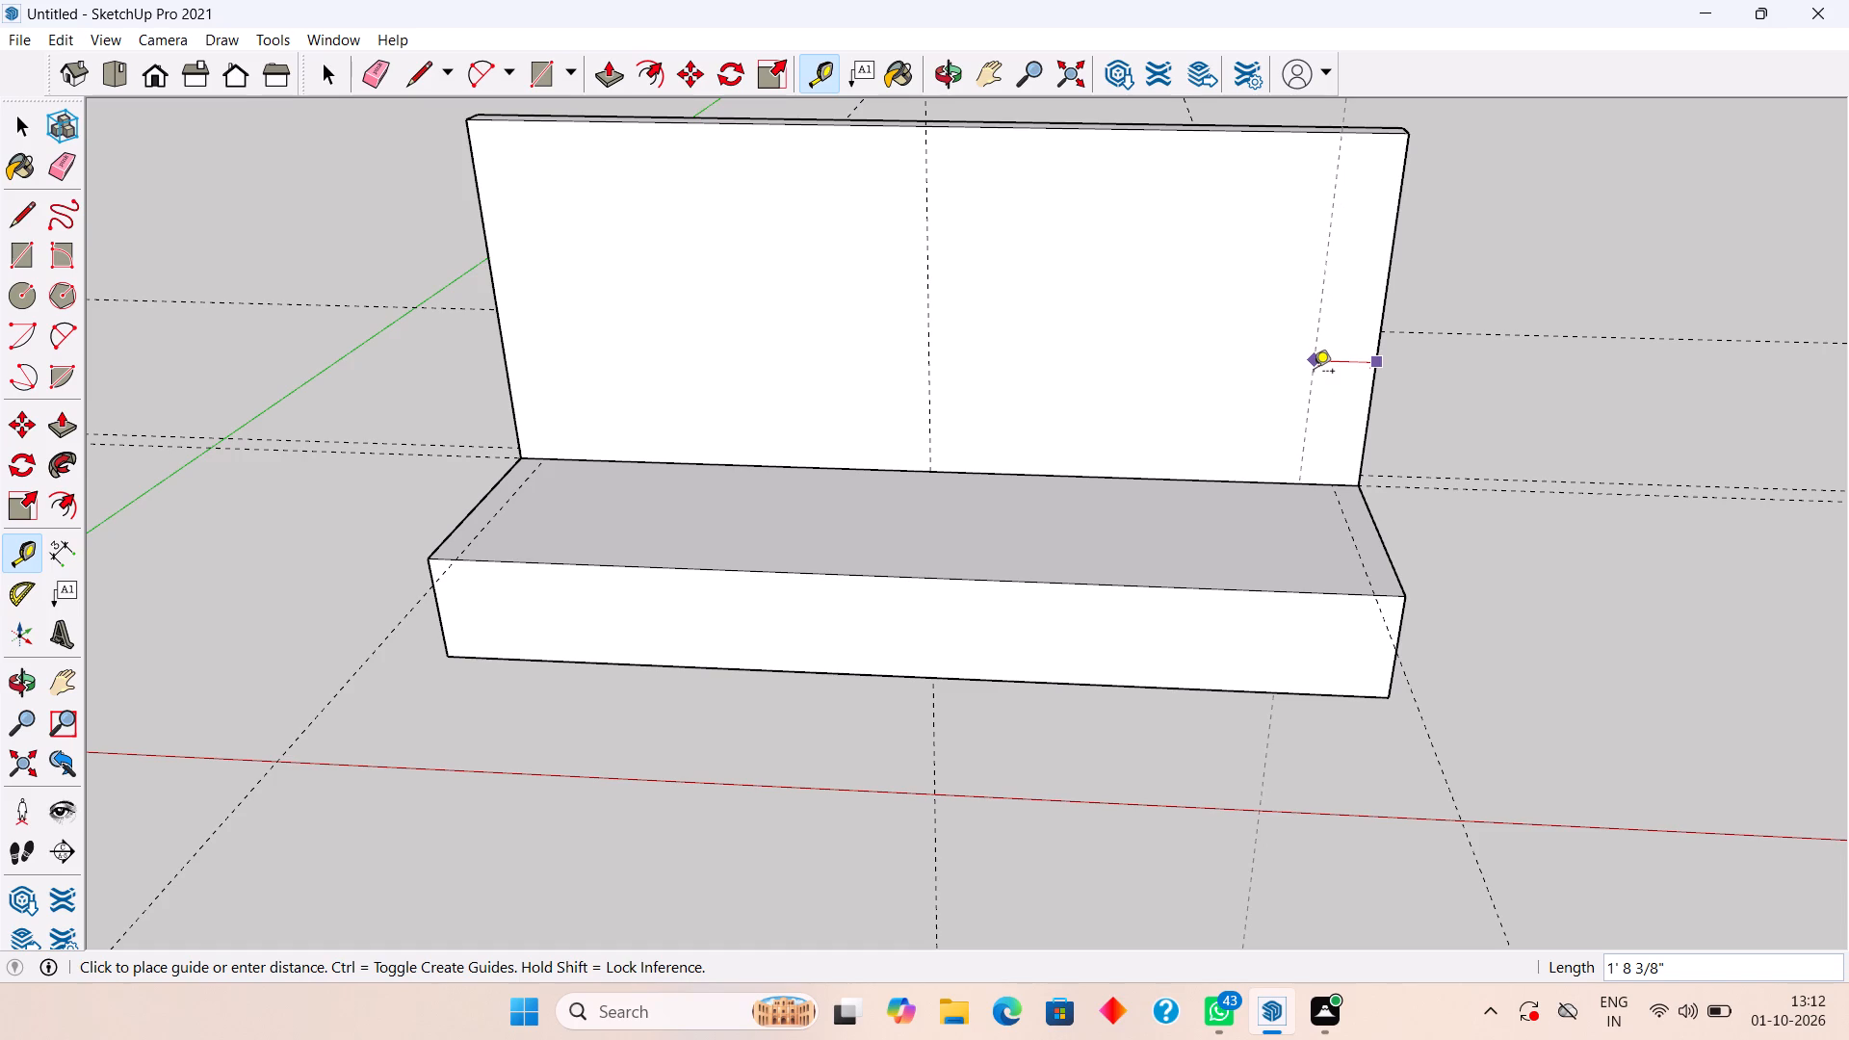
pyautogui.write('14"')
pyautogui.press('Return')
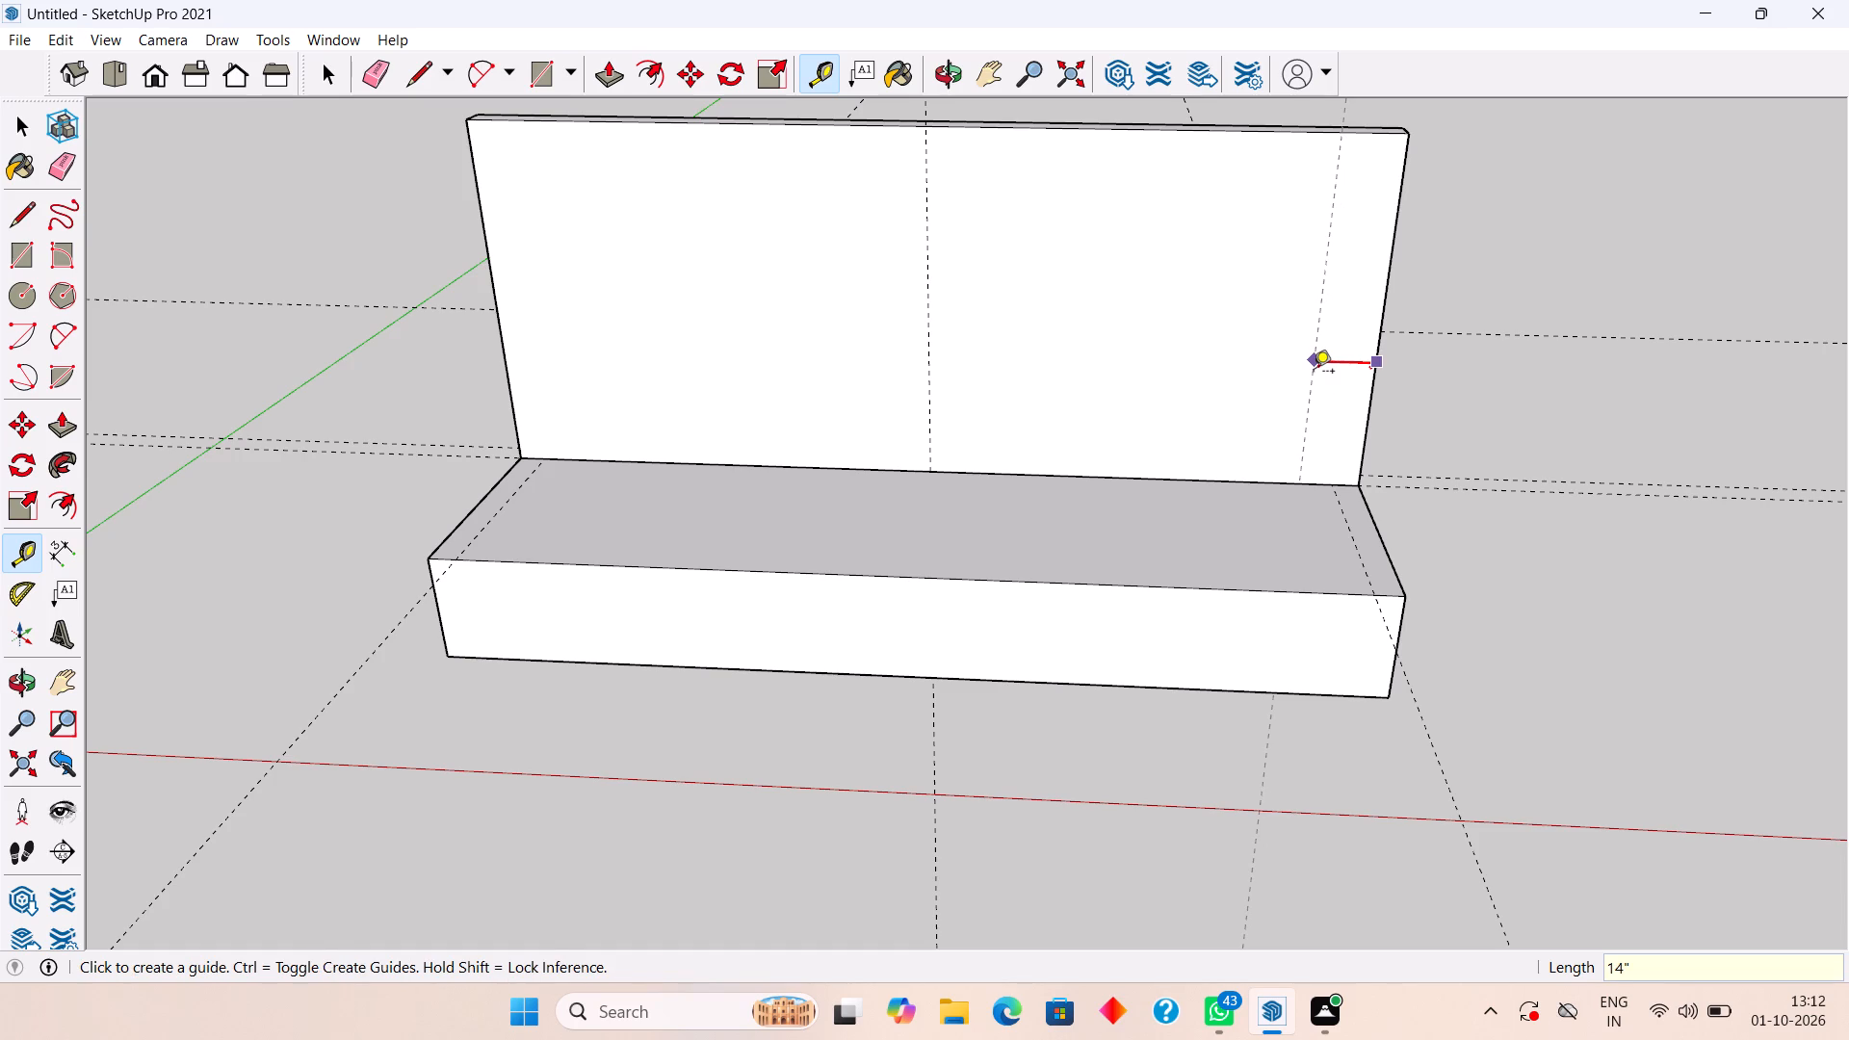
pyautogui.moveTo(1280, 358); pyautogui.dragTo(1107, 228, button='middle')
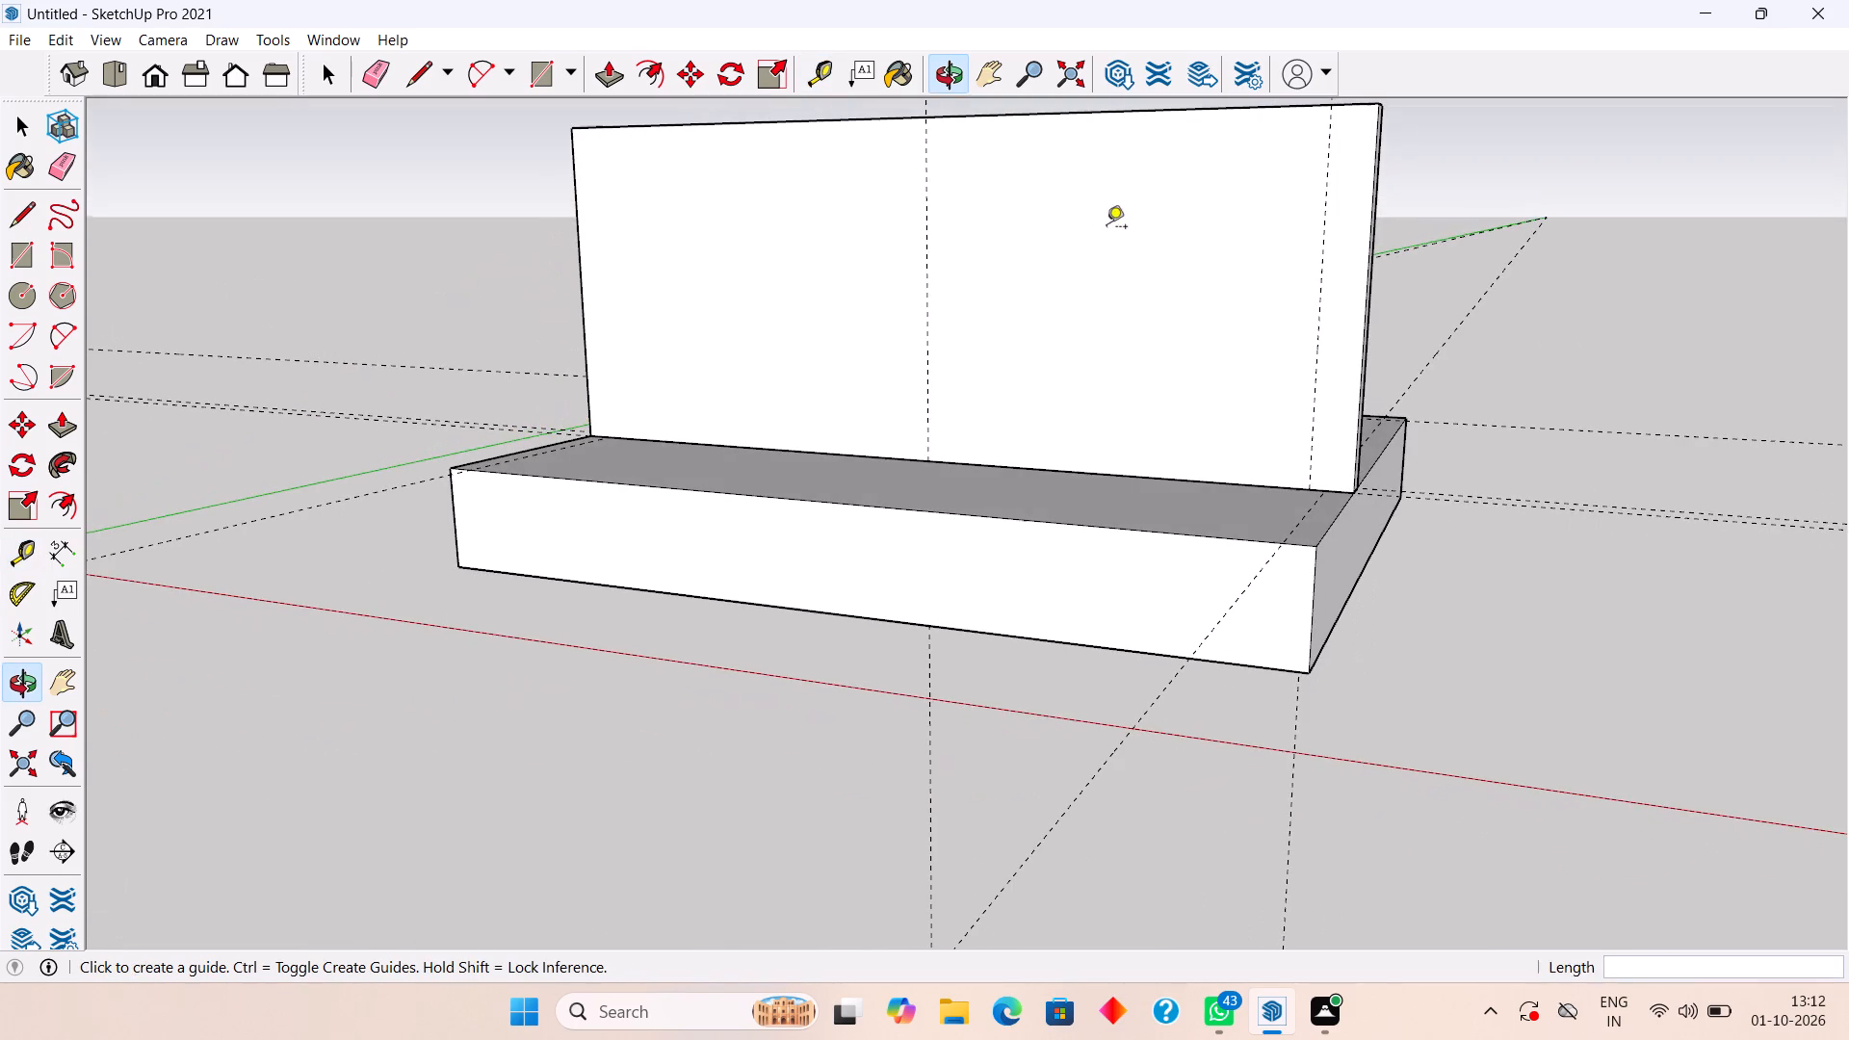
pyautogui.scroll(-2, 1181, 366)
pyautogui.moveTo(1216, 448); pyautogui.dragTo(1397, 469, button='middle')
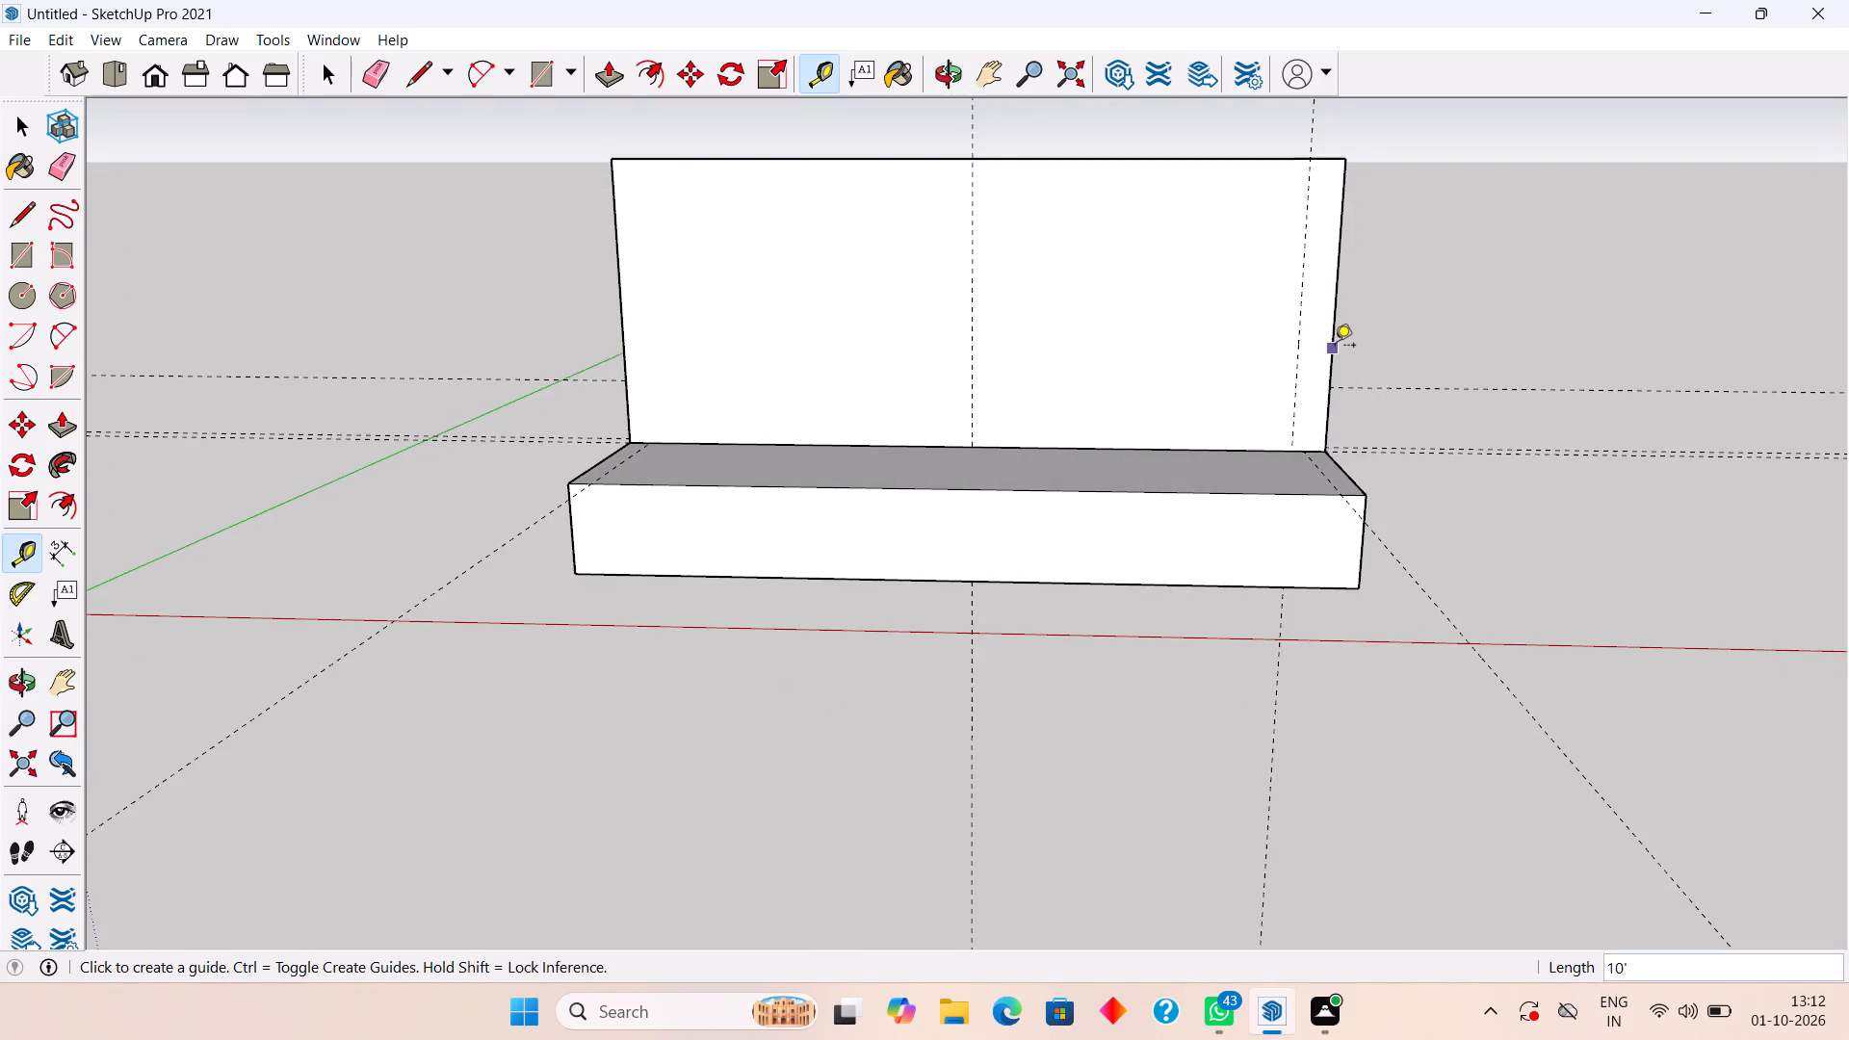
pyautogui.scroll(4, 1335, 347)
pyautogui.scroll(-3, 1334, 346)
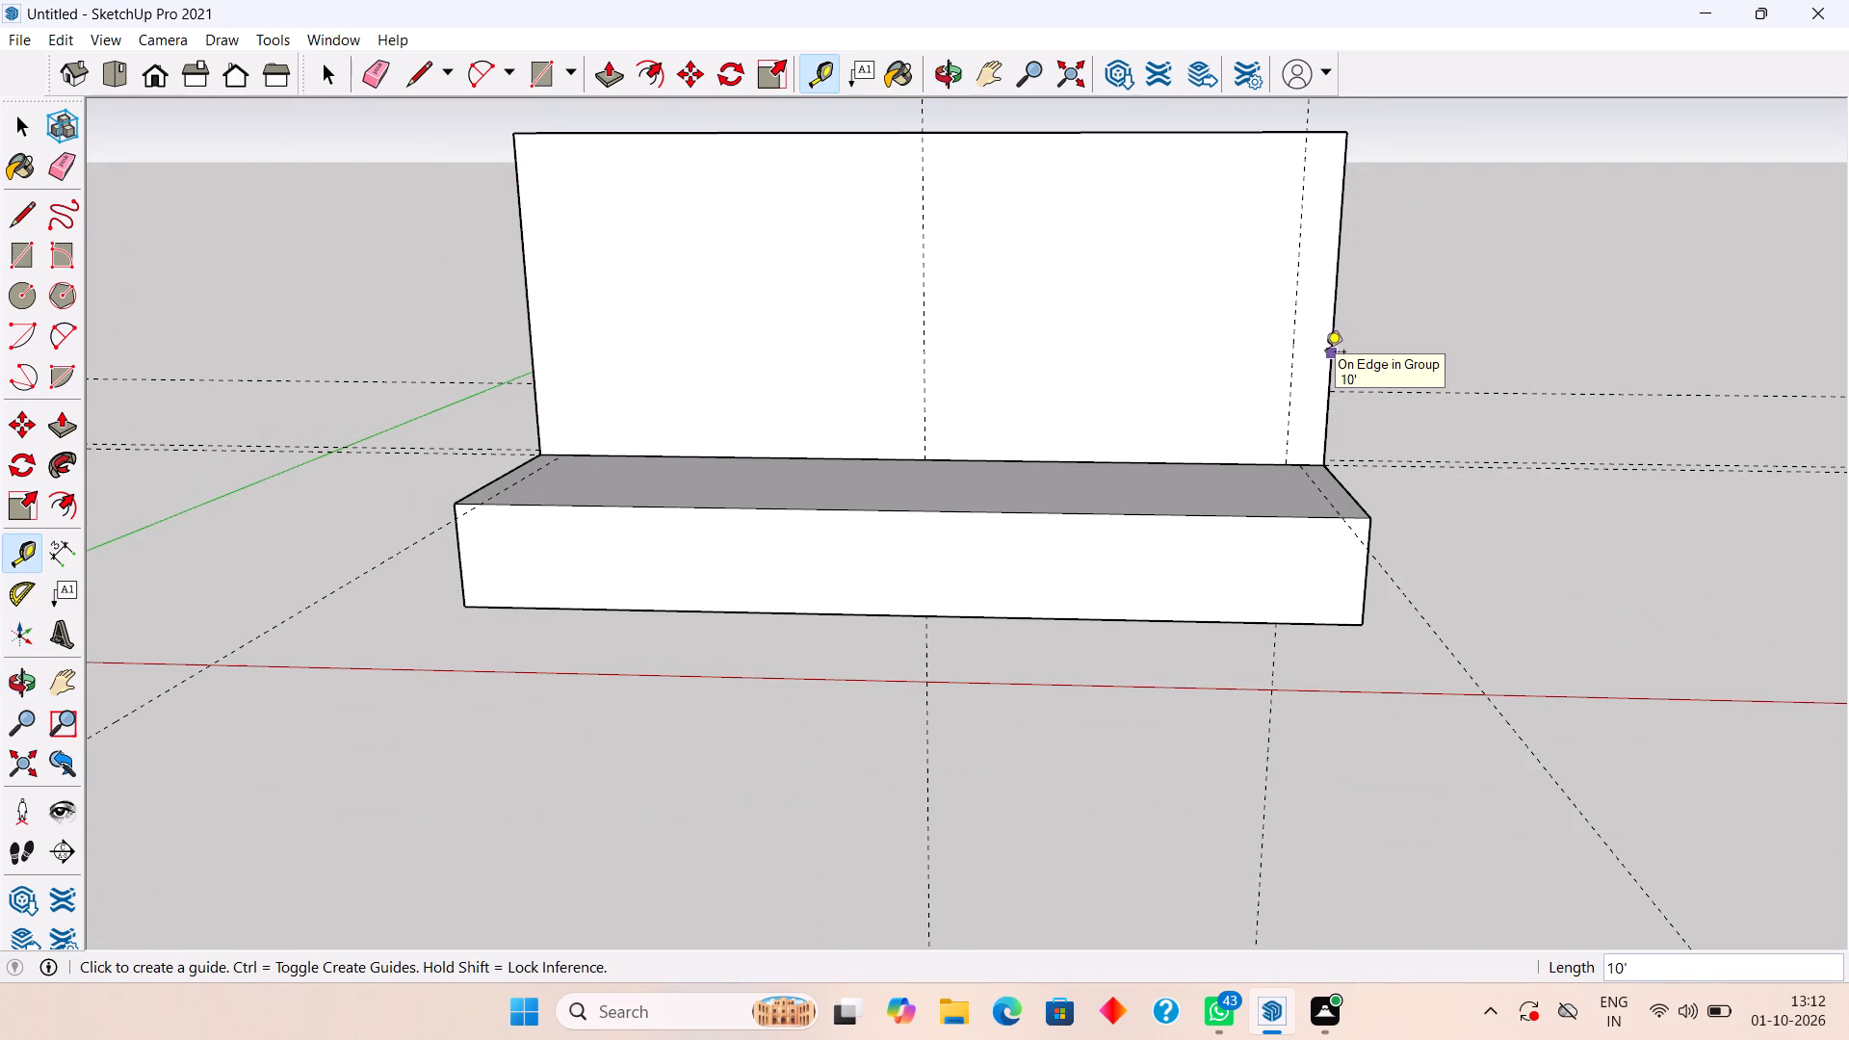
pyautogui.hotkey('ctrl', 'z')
# Place a vertical guide 1'6" in from the wall's right side edge and another 3' further toward the middle guide.
pyautogui.click(1338, 325)
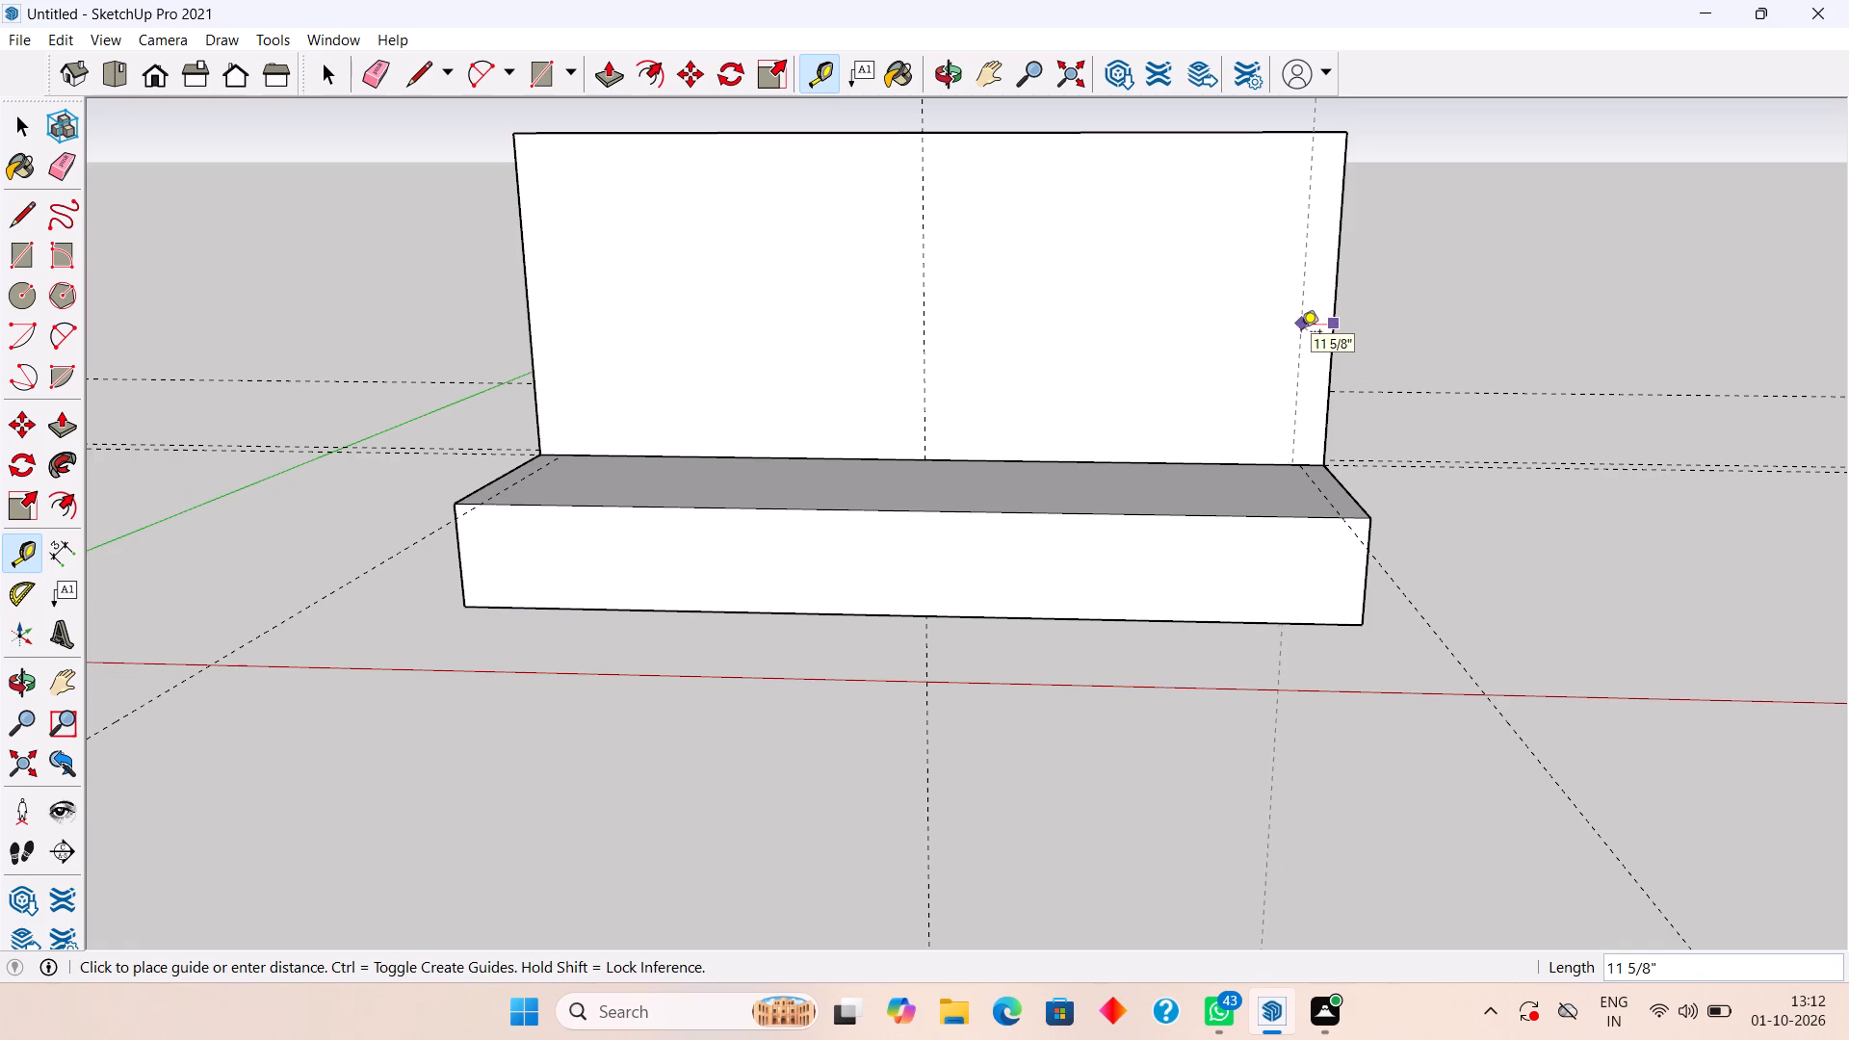
pyautogui.press('1')
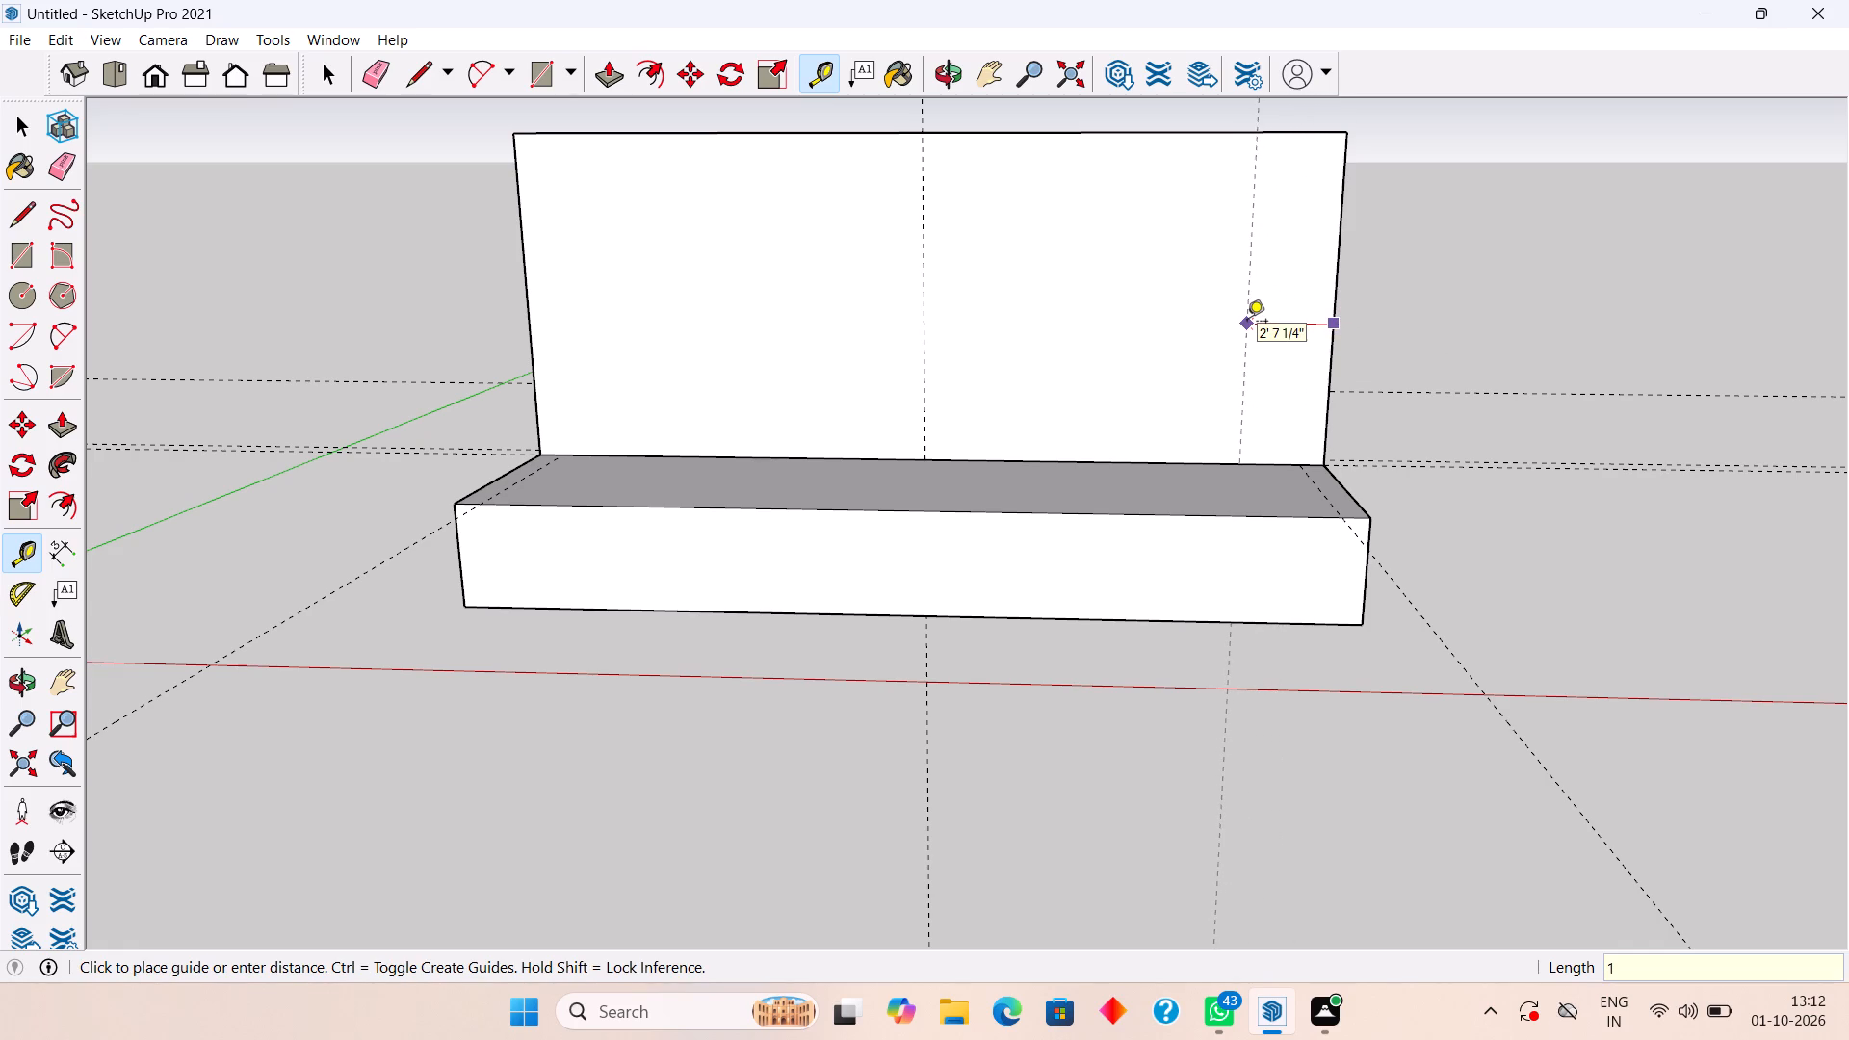
pyautogui.write('\'6"')
pyautogui.press('Return')
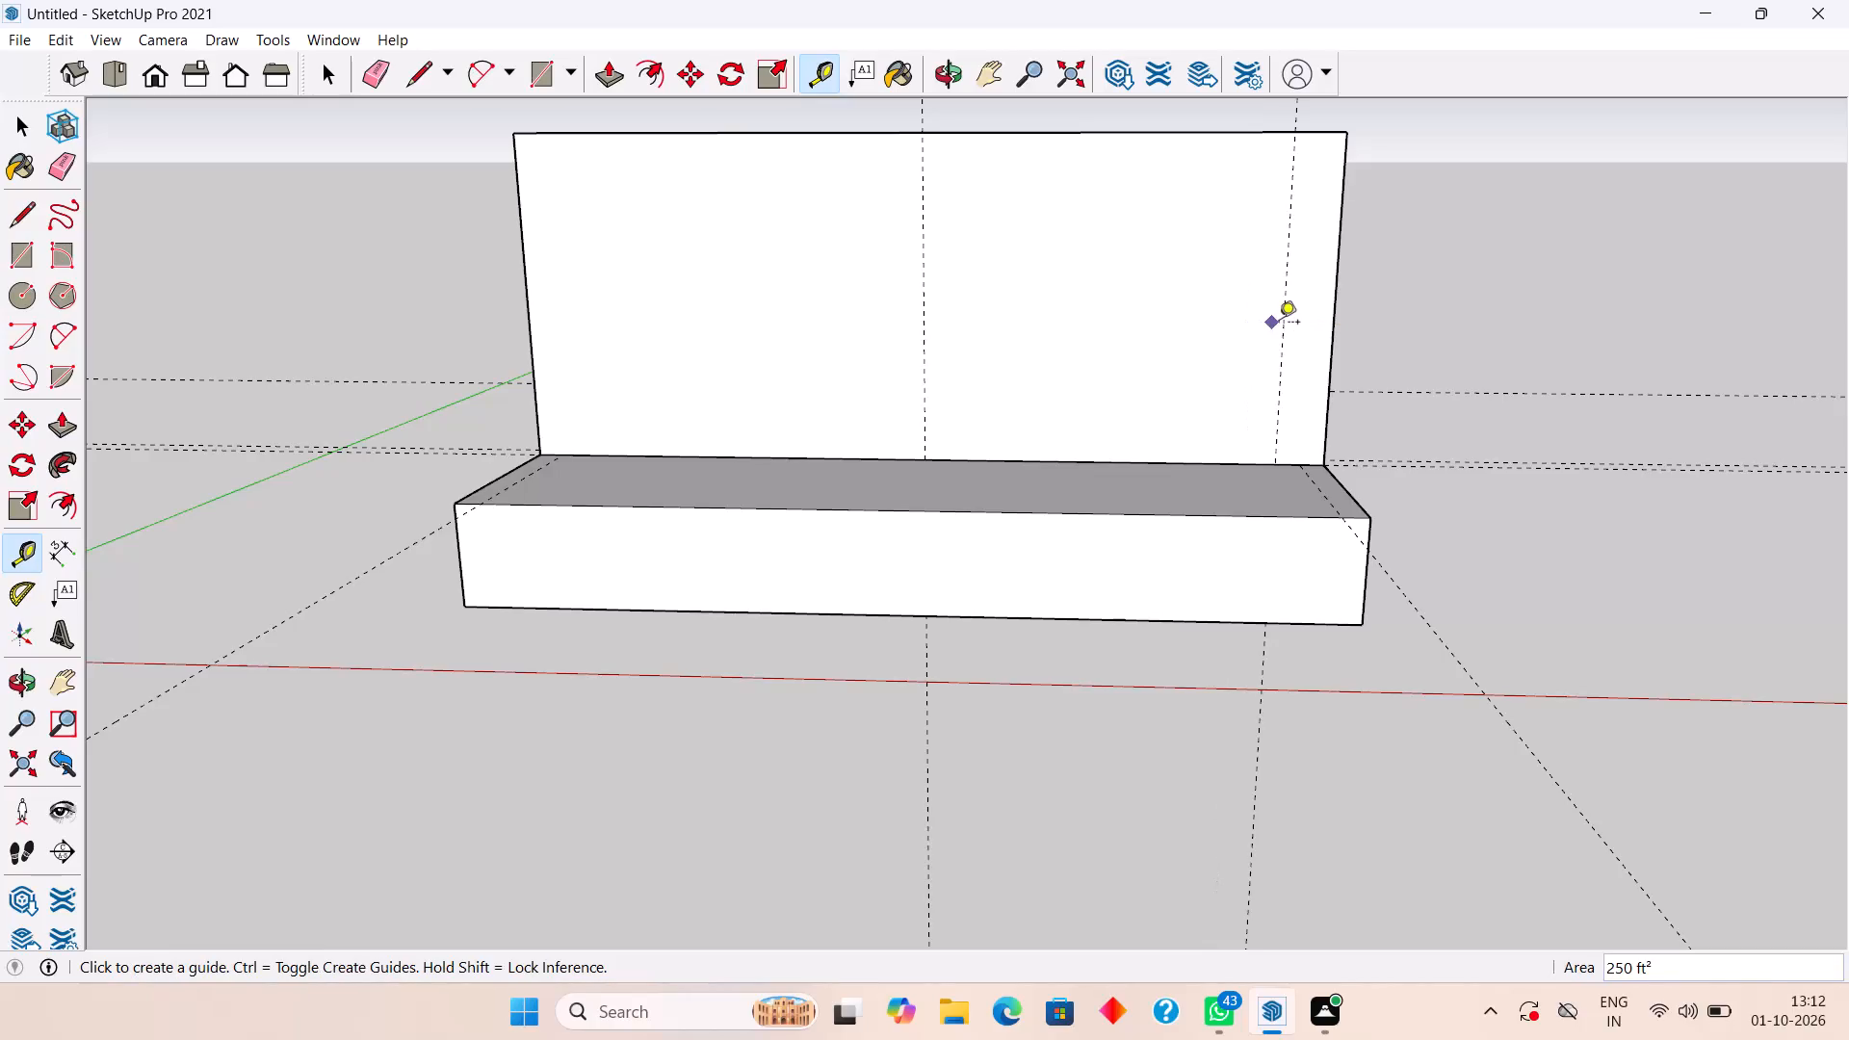
pyautogui.click(1286, 362)
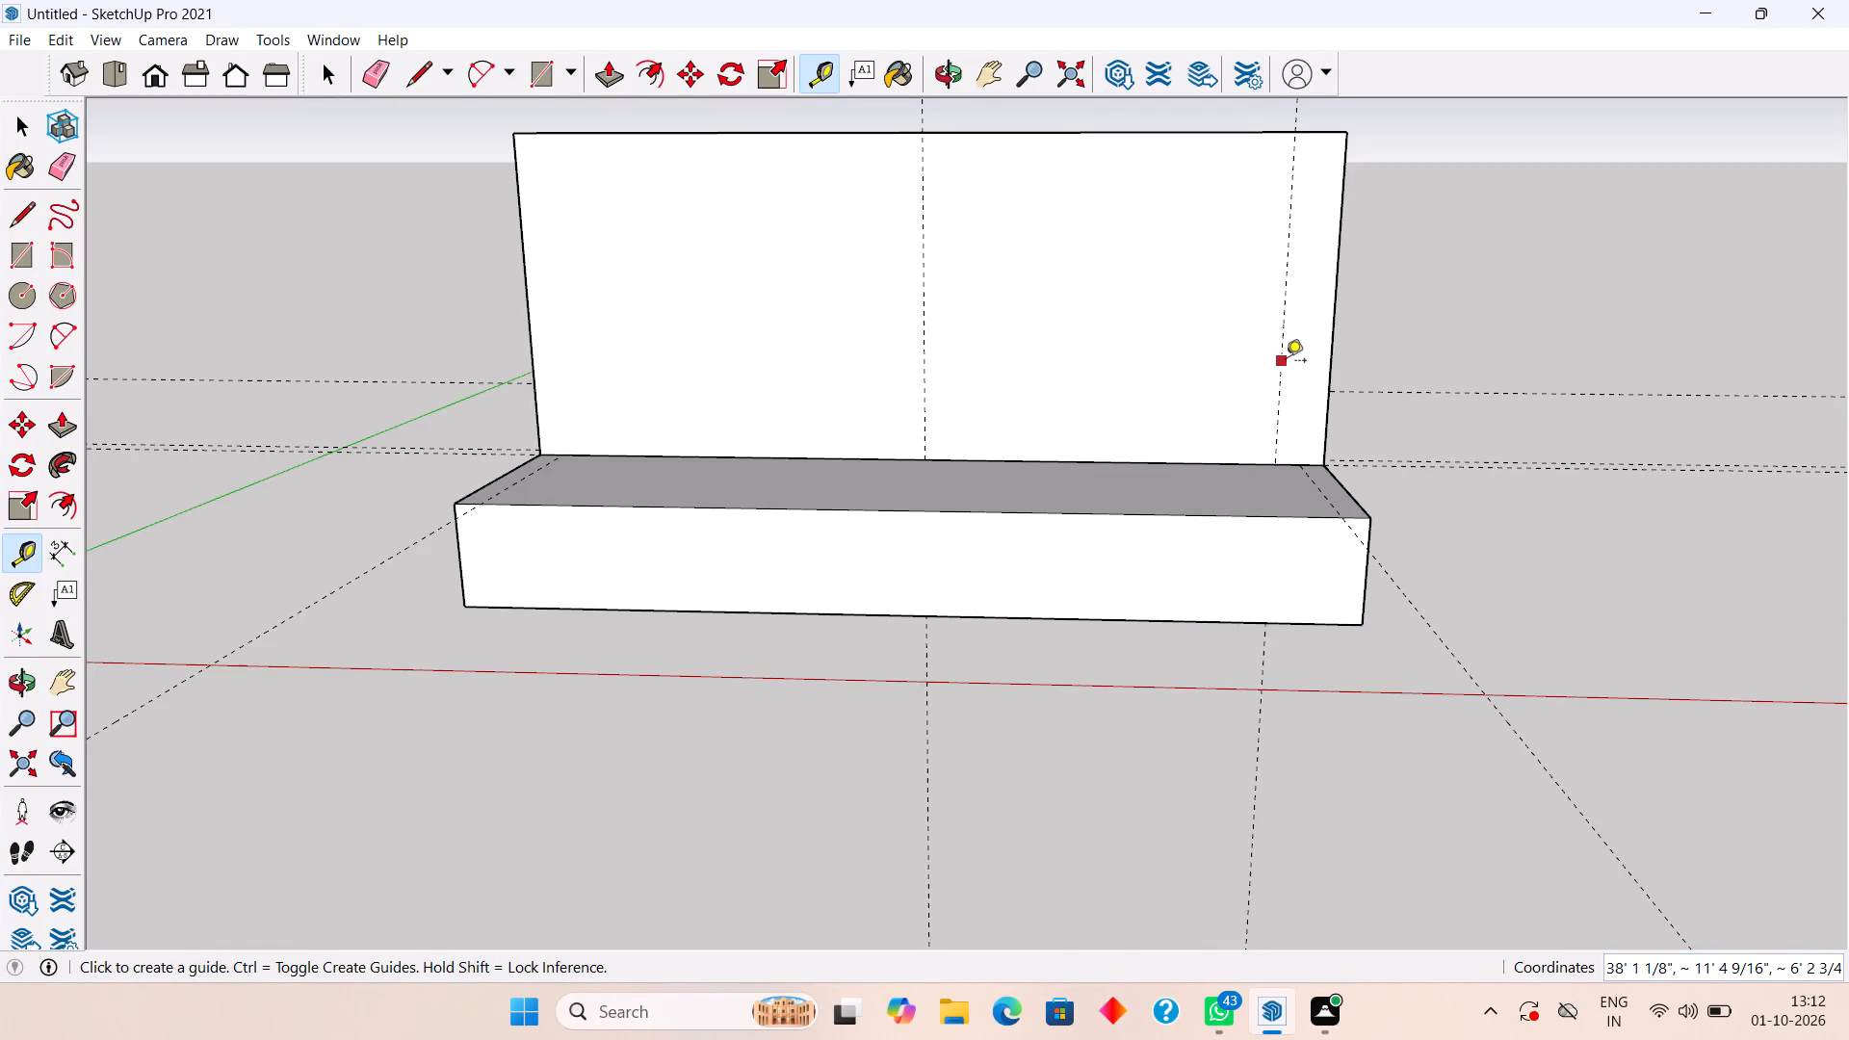
pyautogui.write("3'")
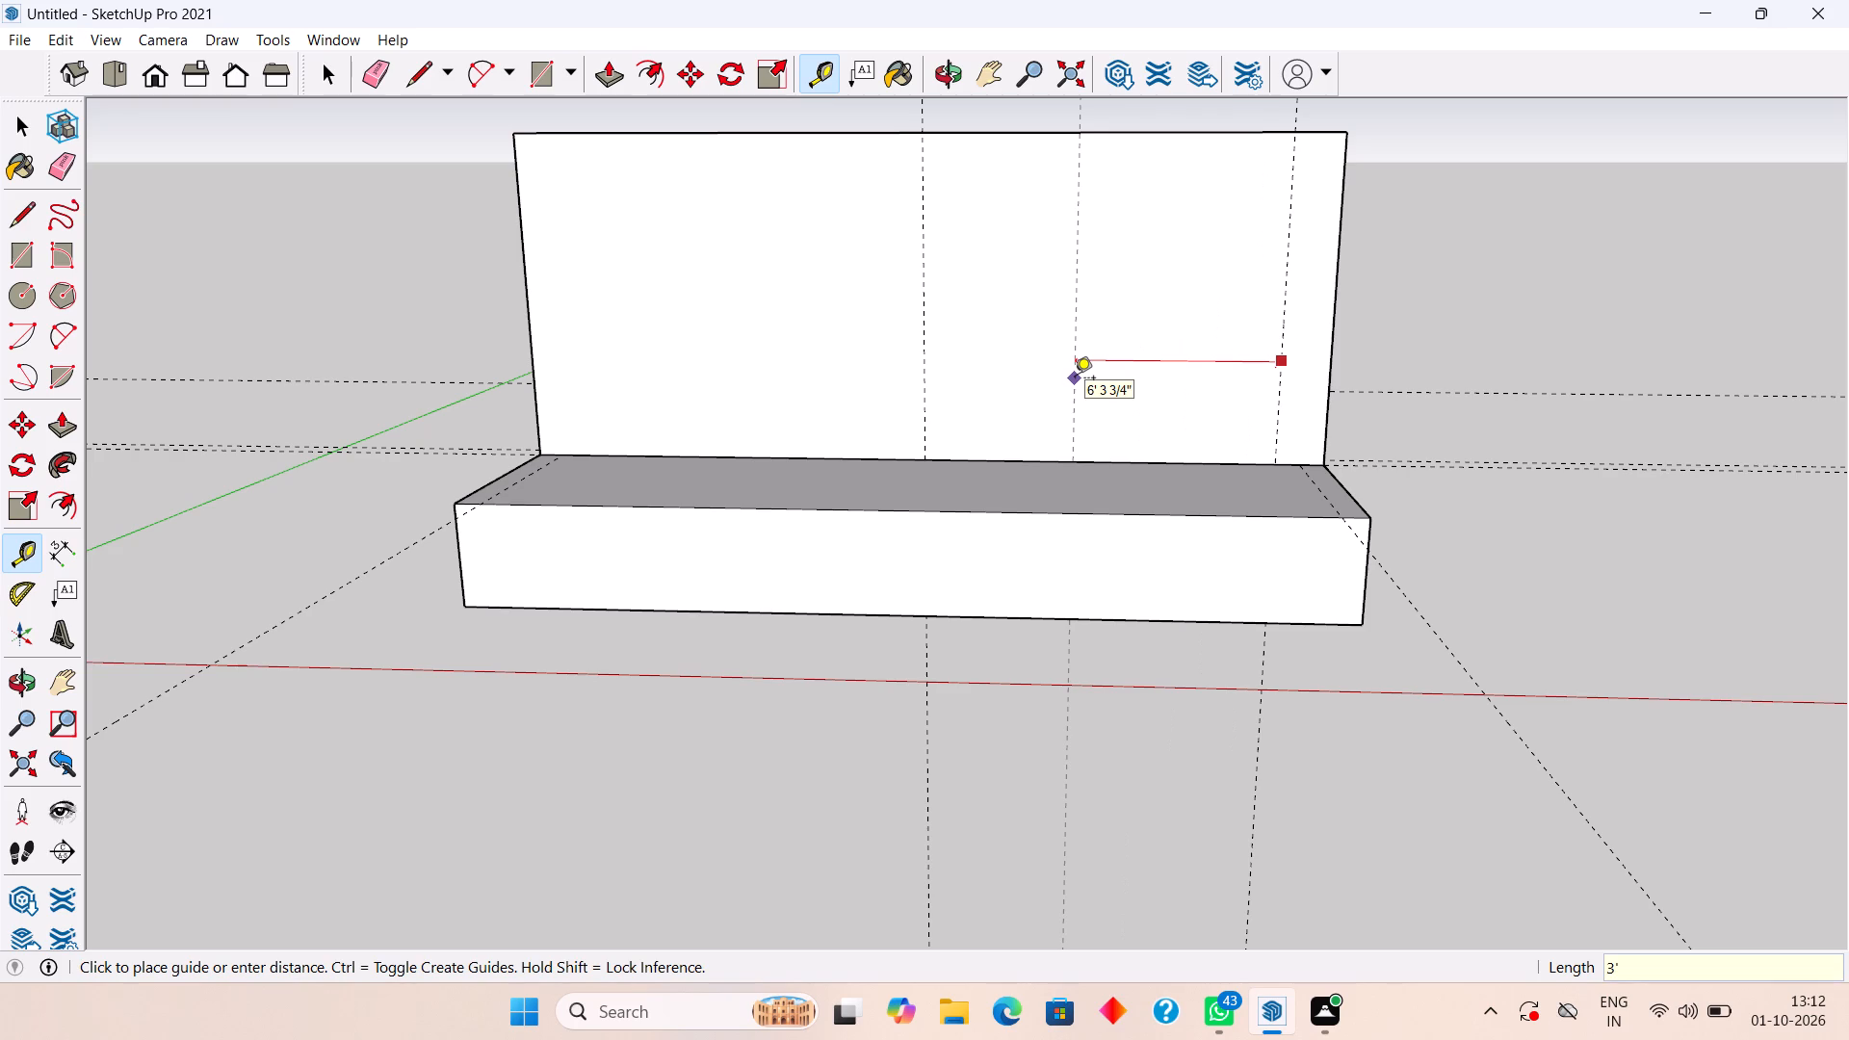
pyautogui.press('Return')
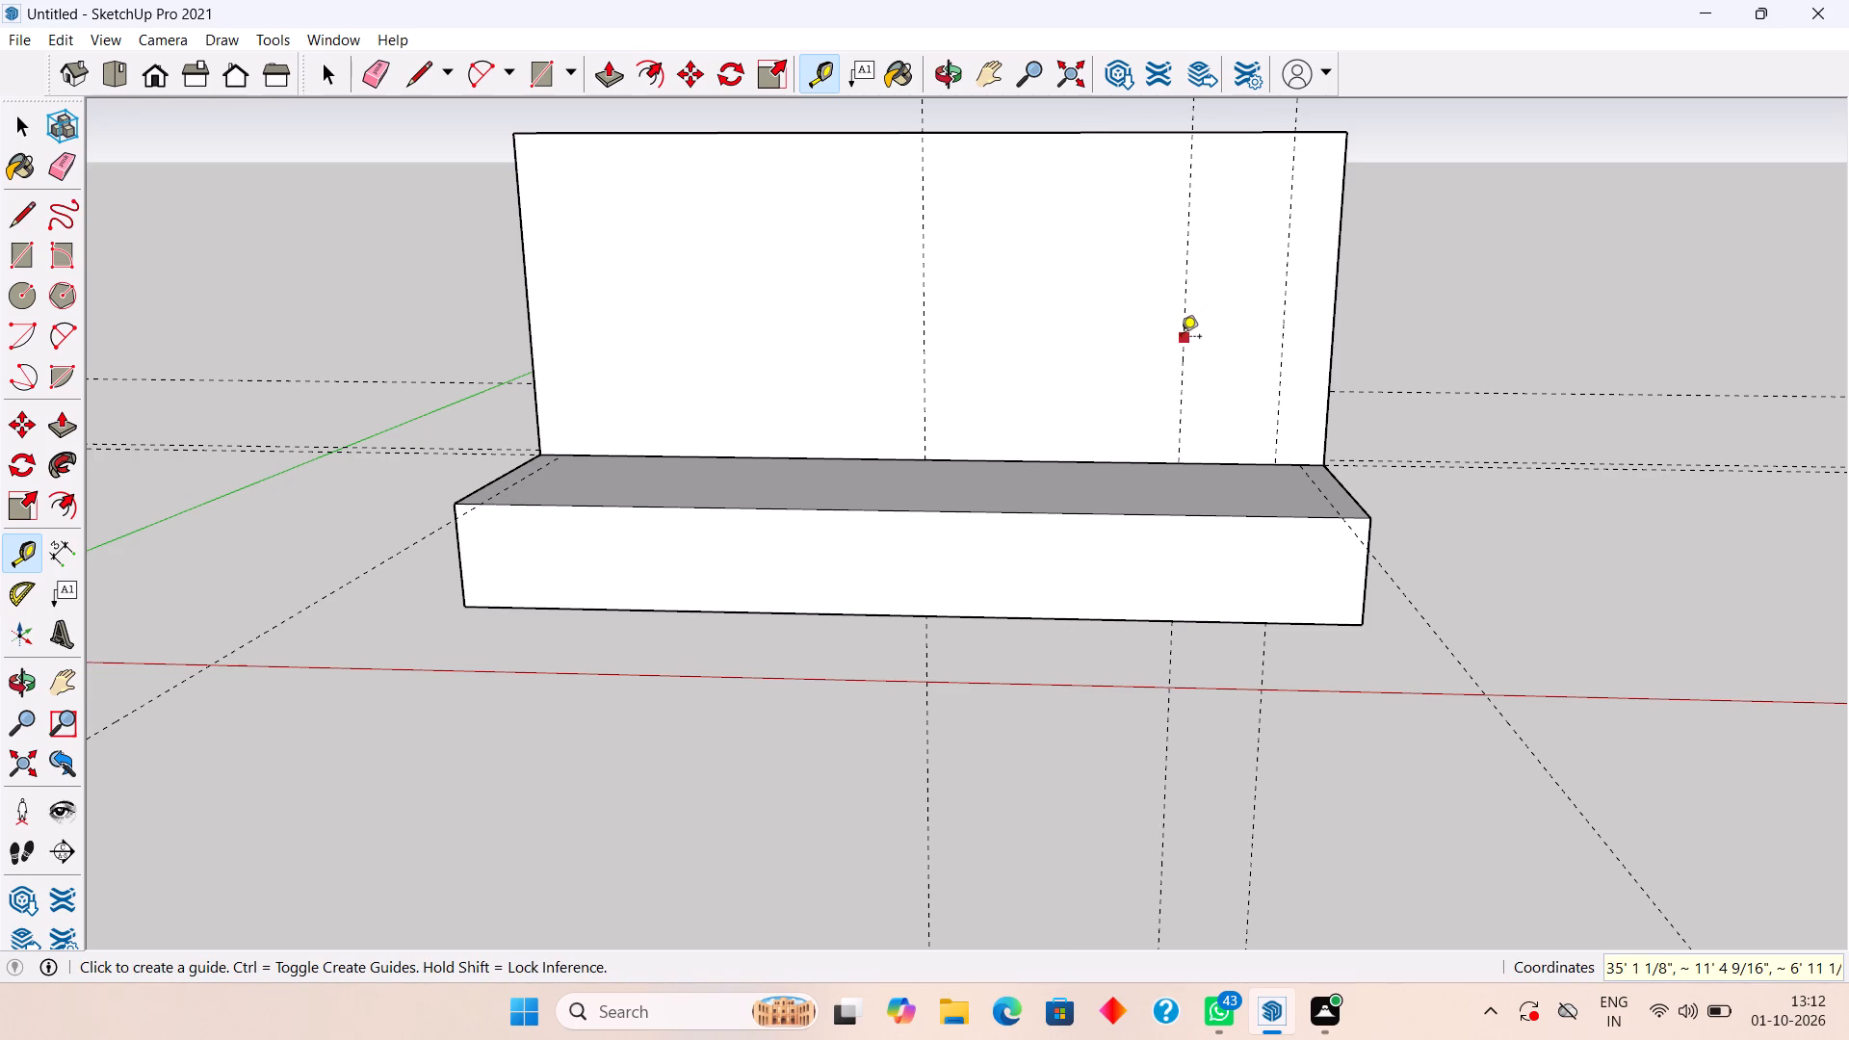
# Add a vertical guide 1'6" beyond the last one toward the wall's middle, and another 4' beyond that.
pyautogui.click(1181, 338)
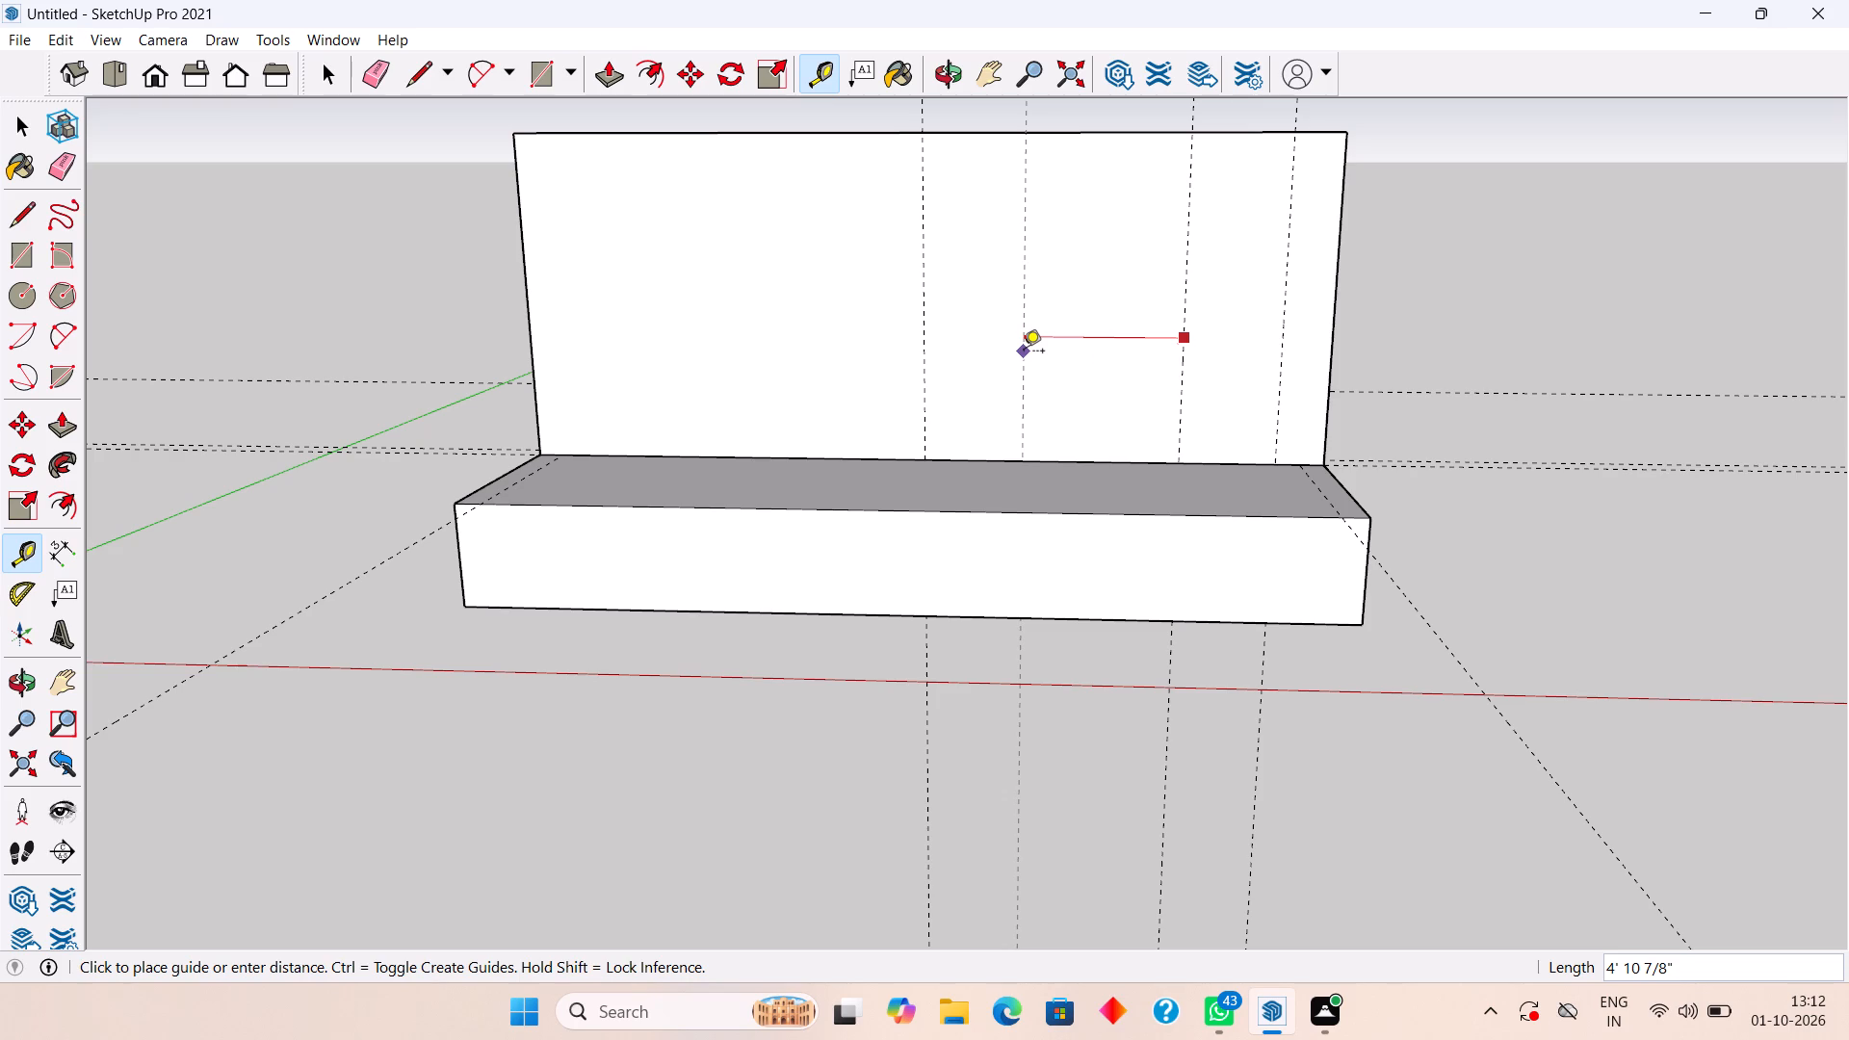
pyautogui.press('1')
pyautogui.write('\'6"')
pyautogui.press('Return')
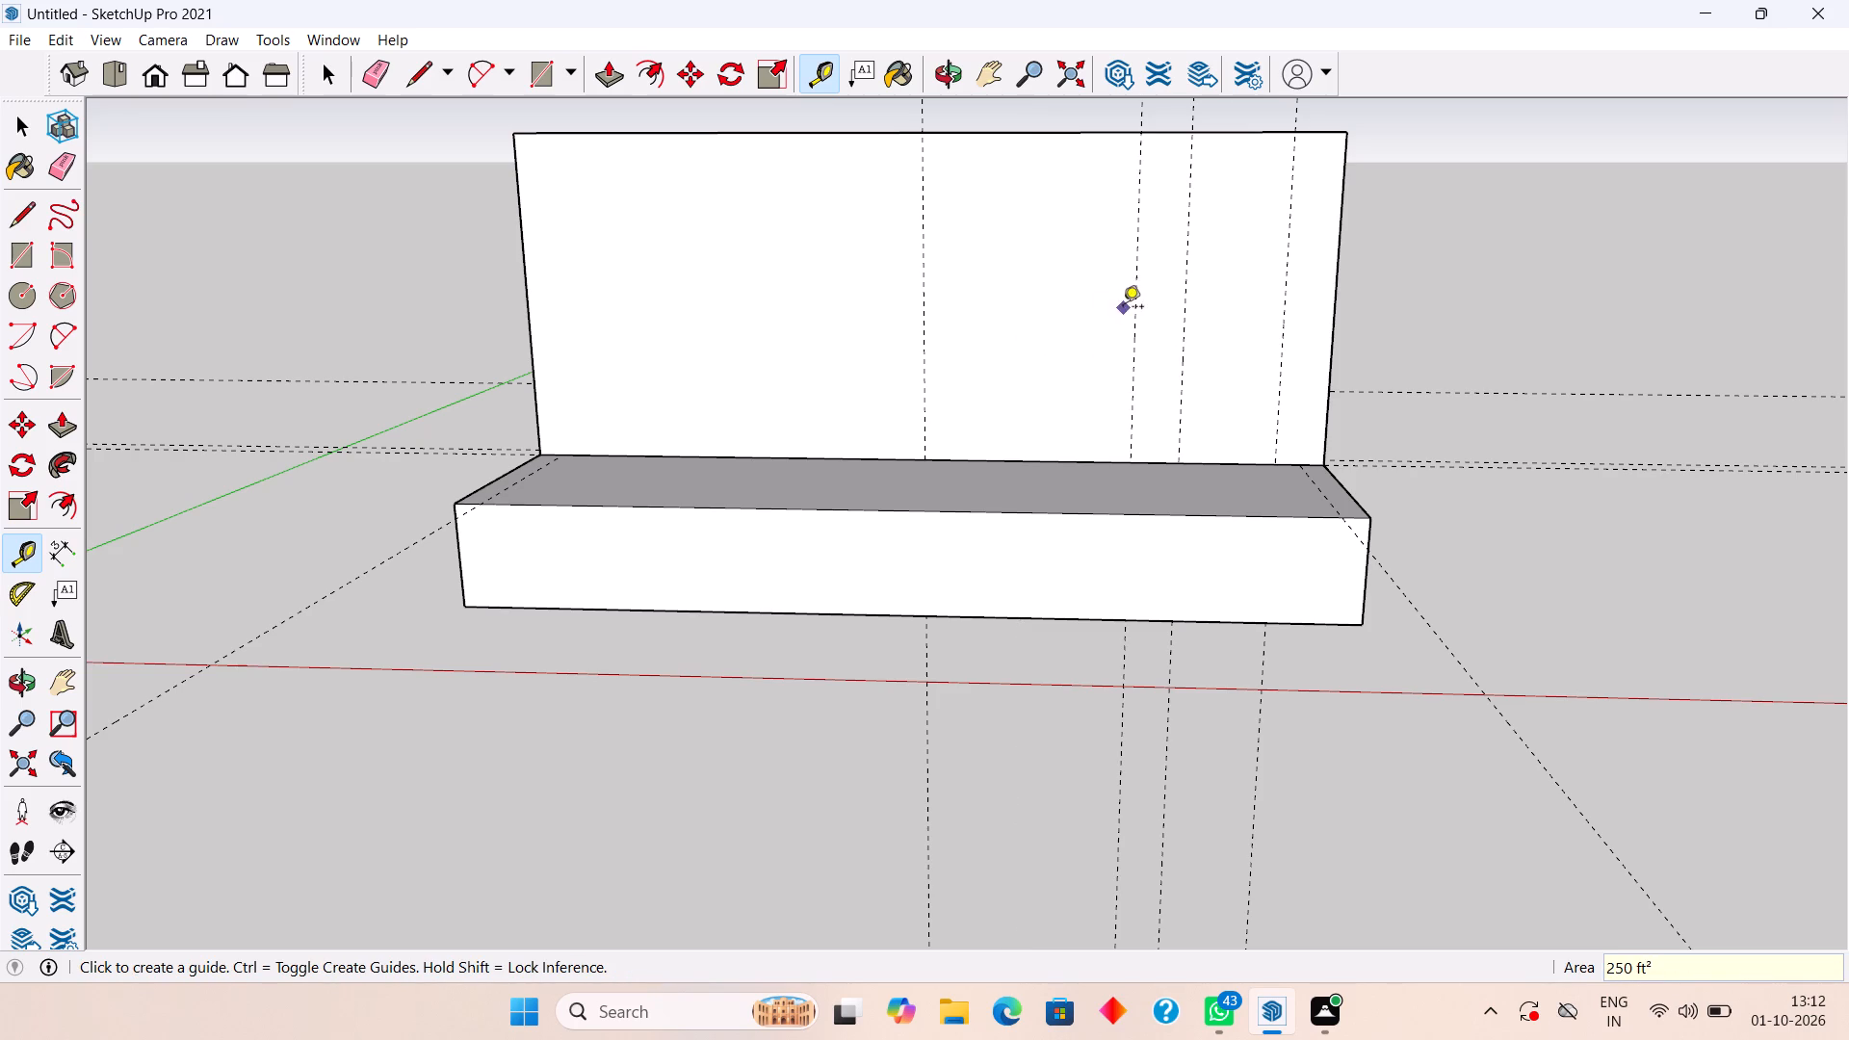
pyautogui.click(1133, 300)
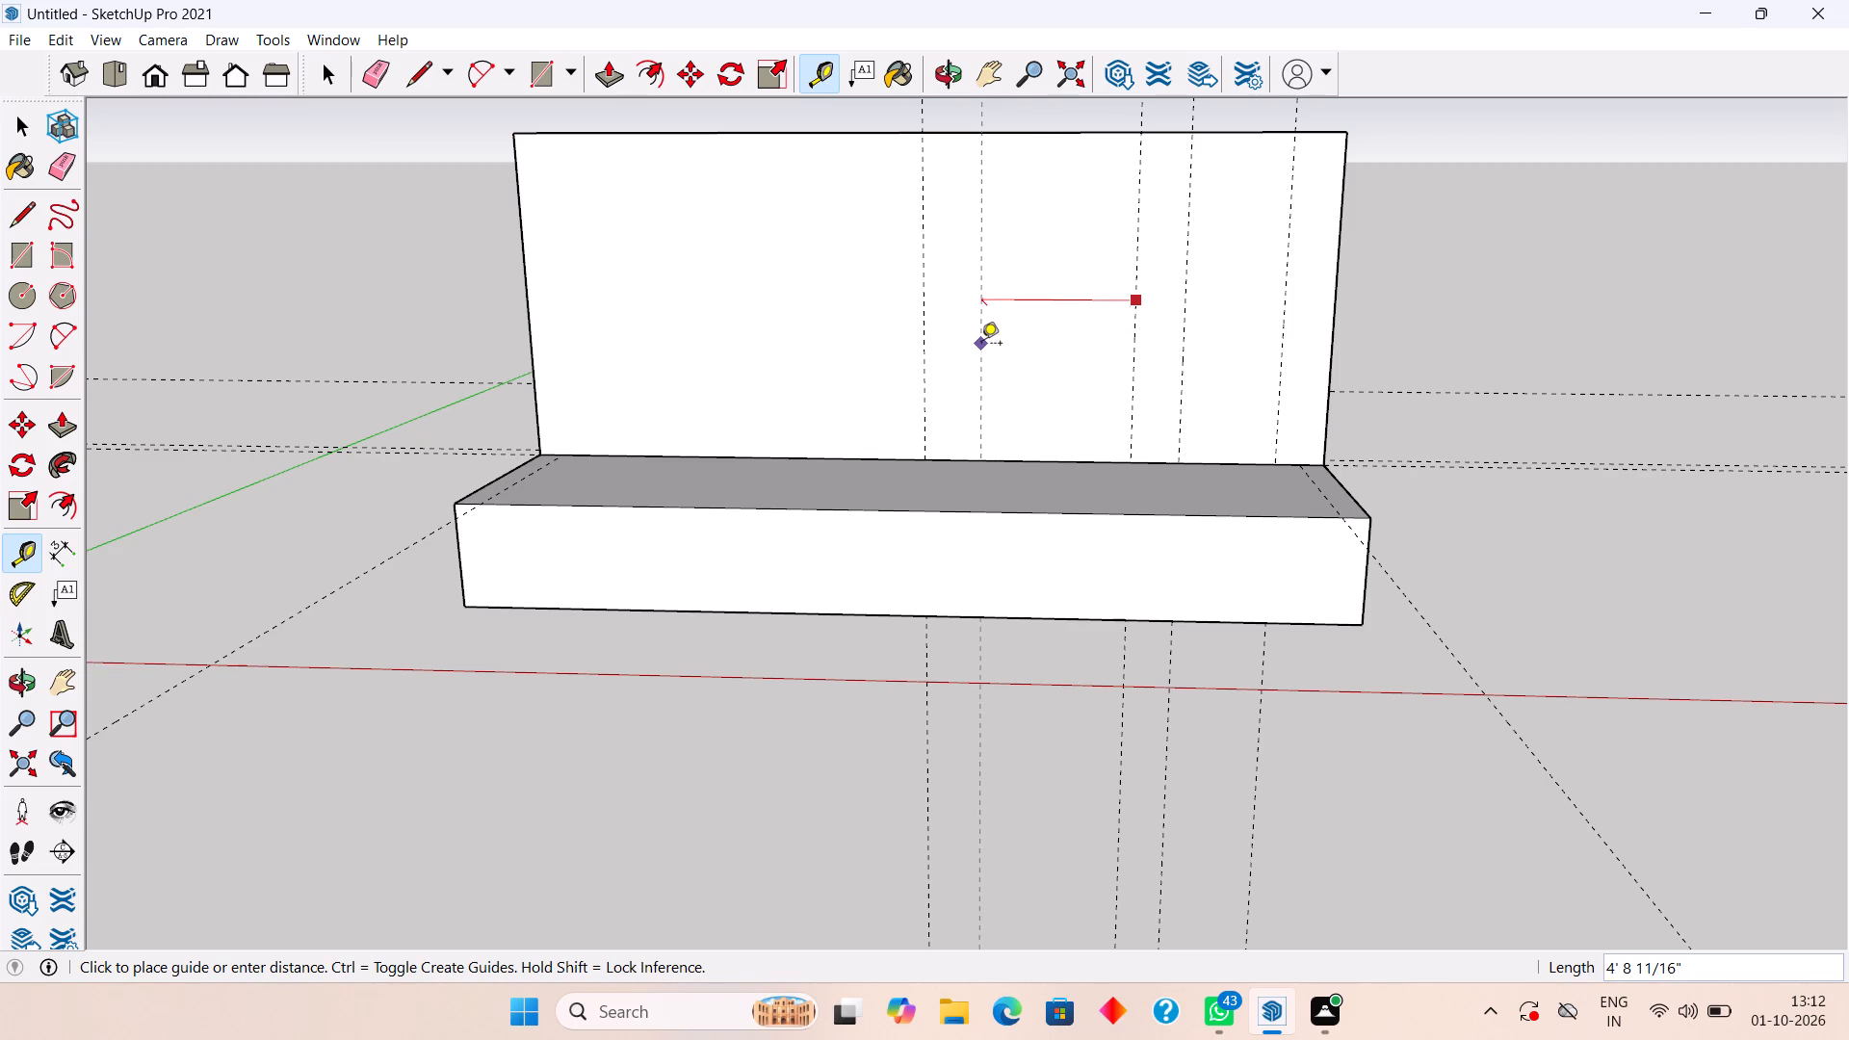
pyautogui.write("4'")
pyautogui.press('Return')
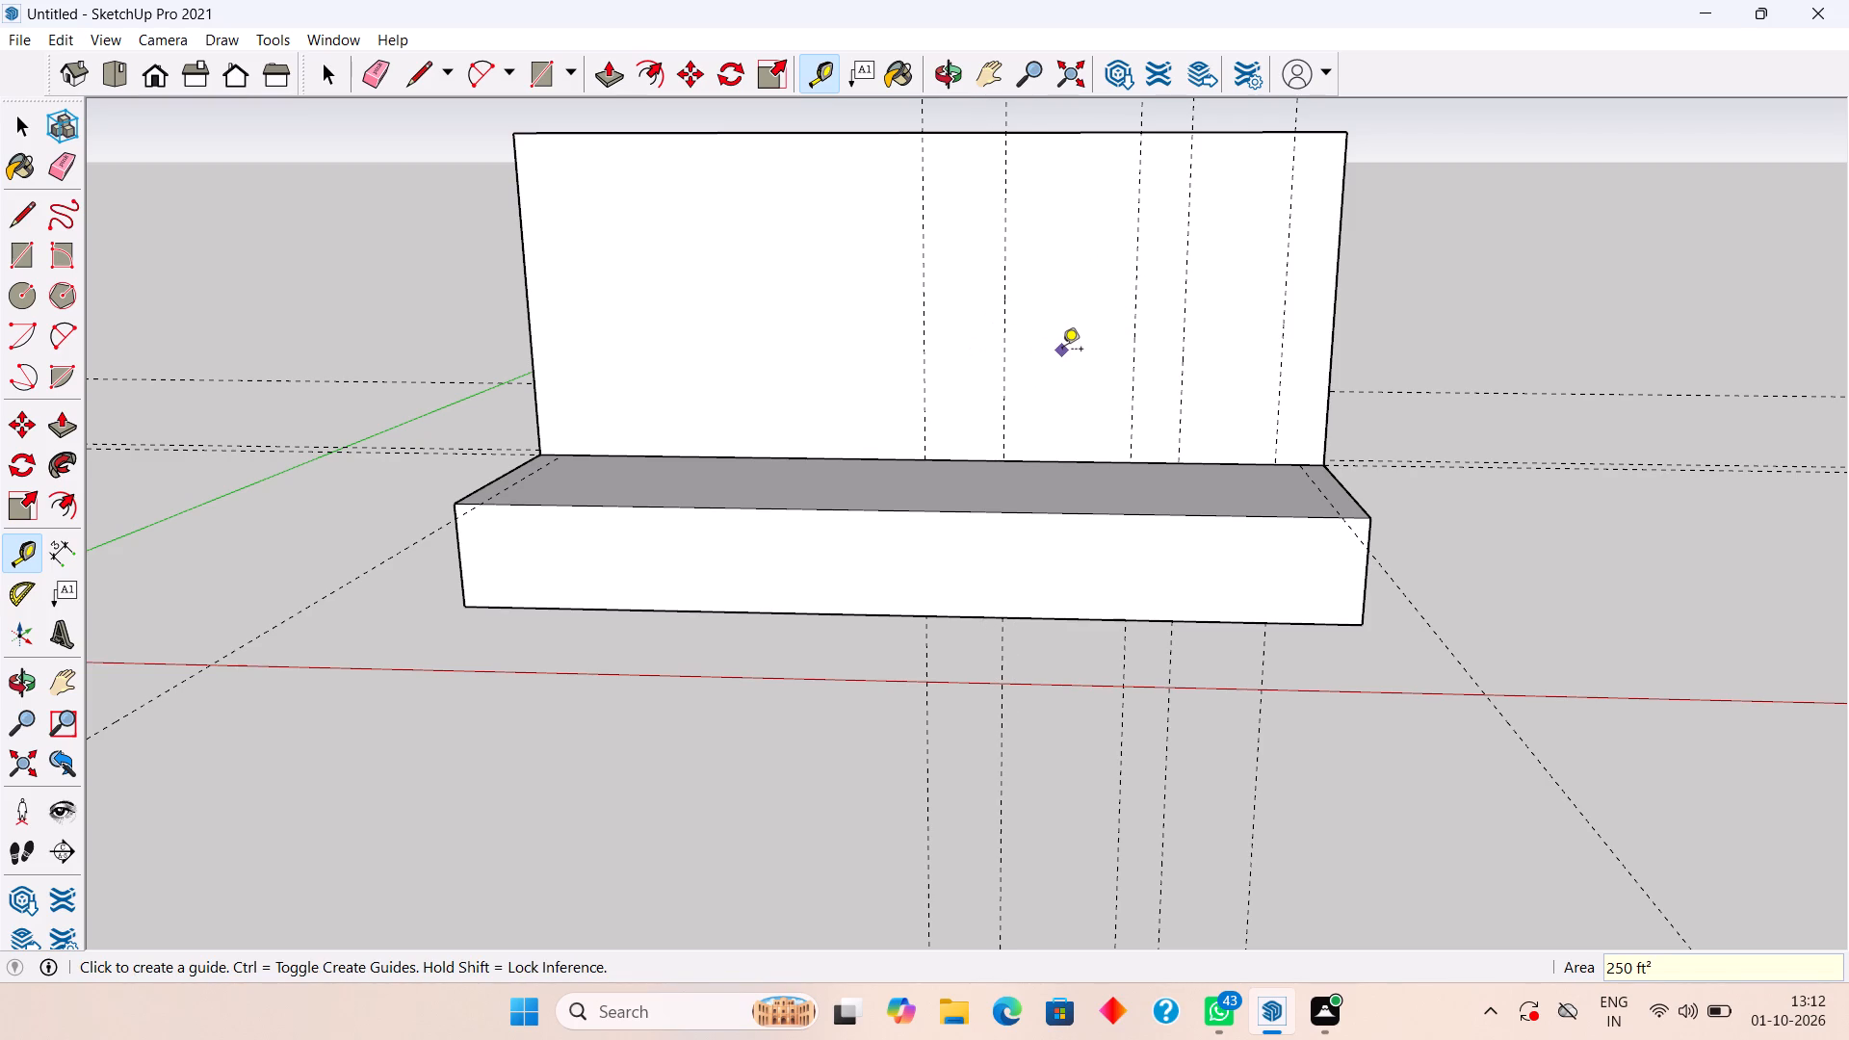
# Place a horizontal guide on the wall's front face, 3' above its bottom edge.
pyautogui.scroll(-2, 1063, 351)
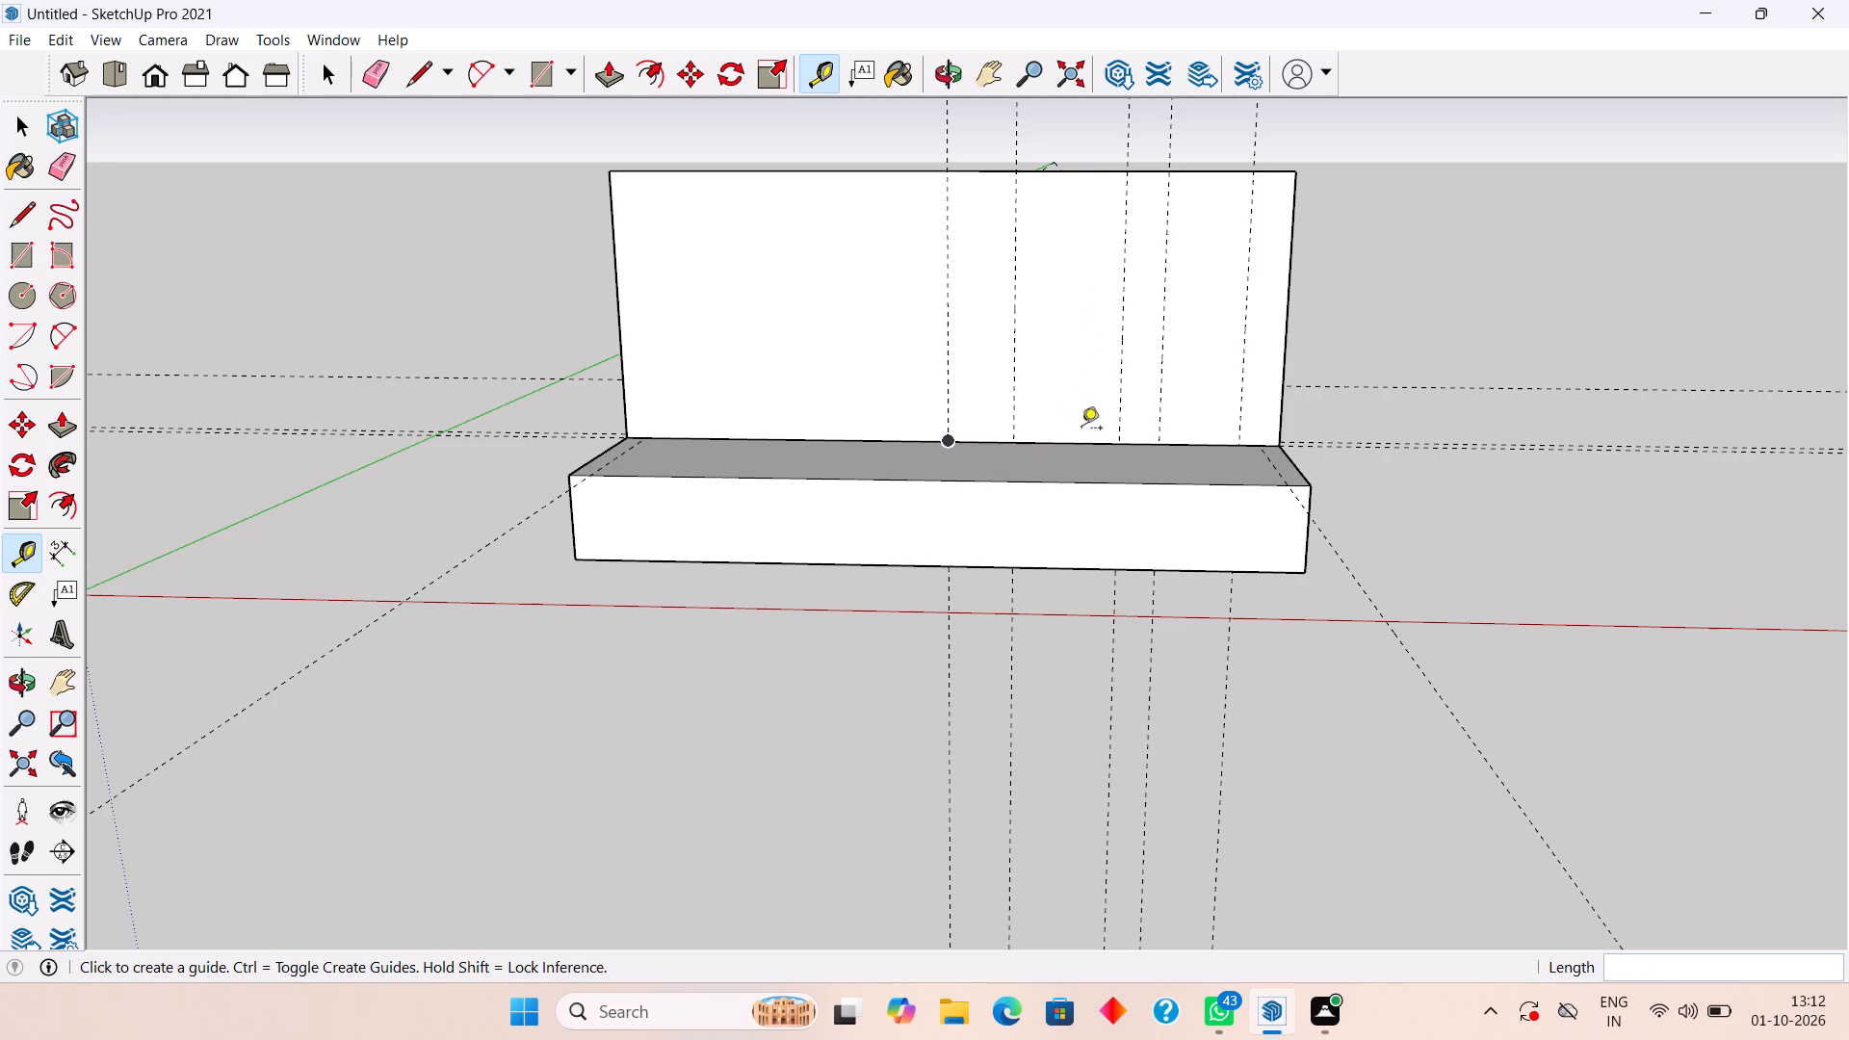
pyautogui.click(1081, 447)
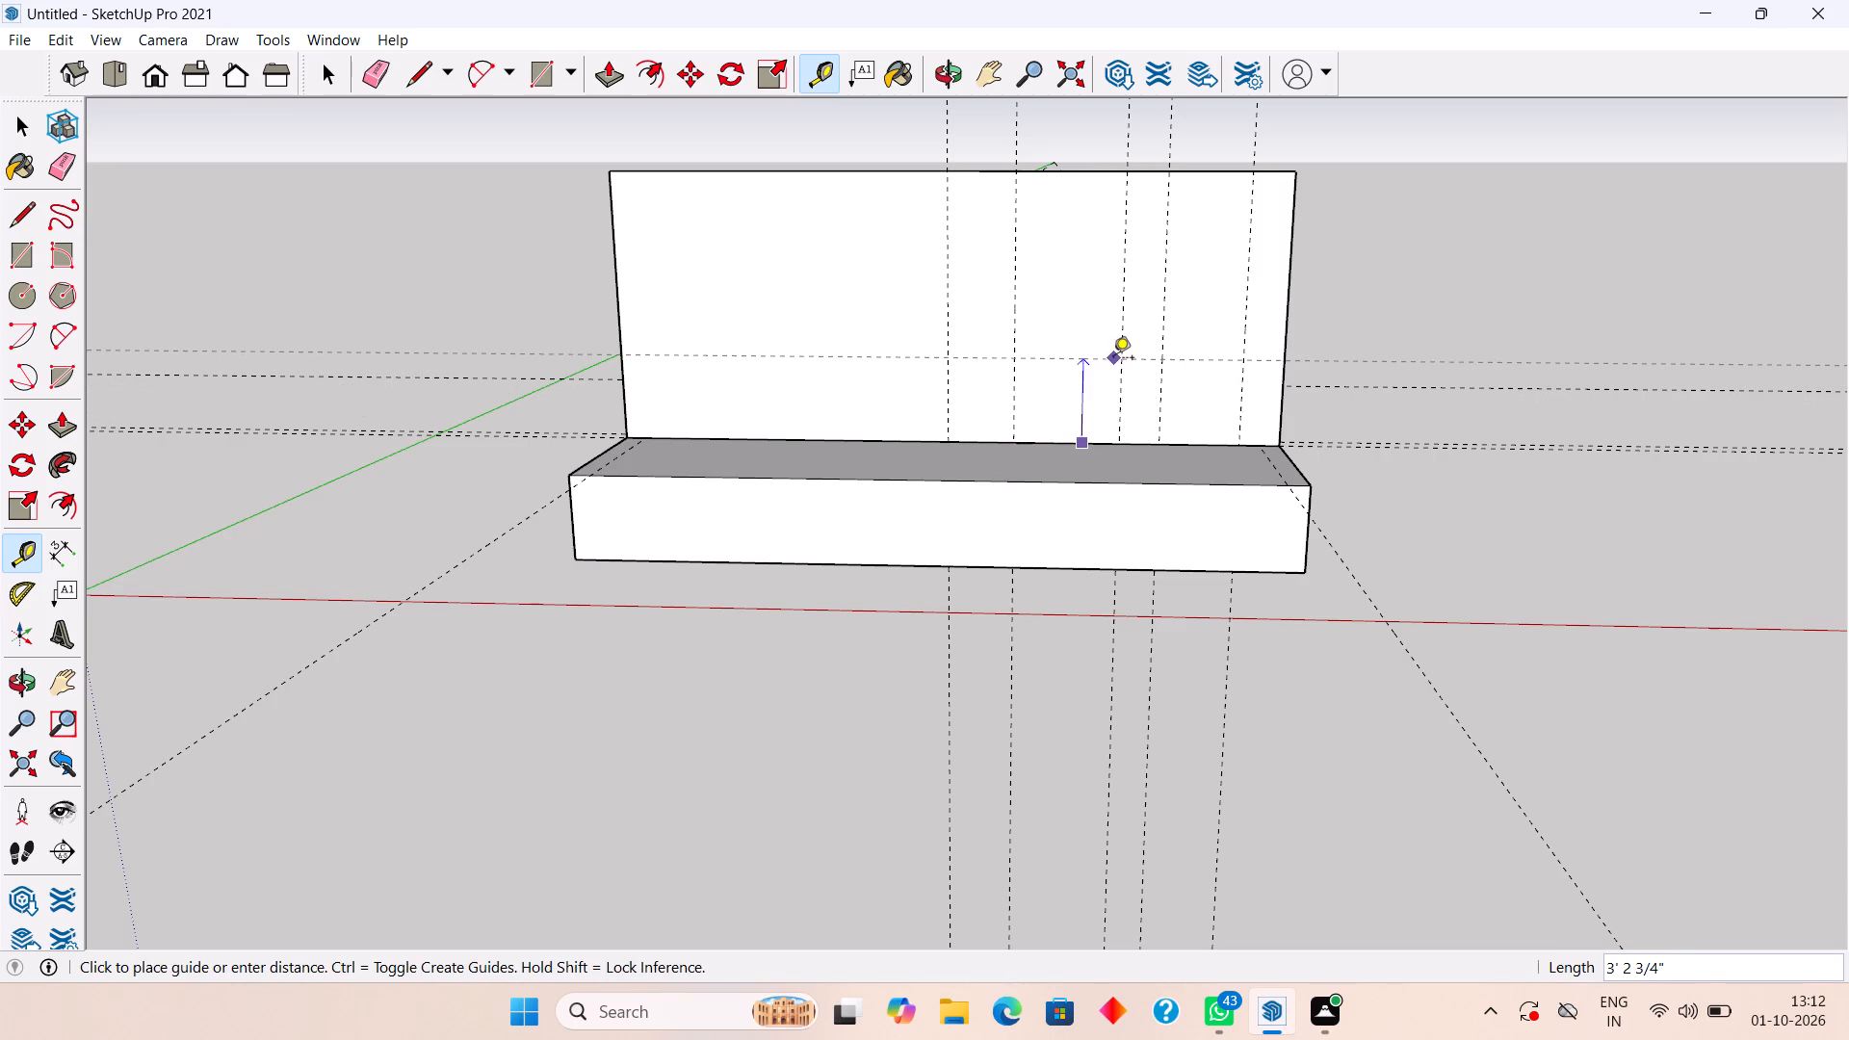
pyautogui.write("3'")
pyautogui.press('Return')
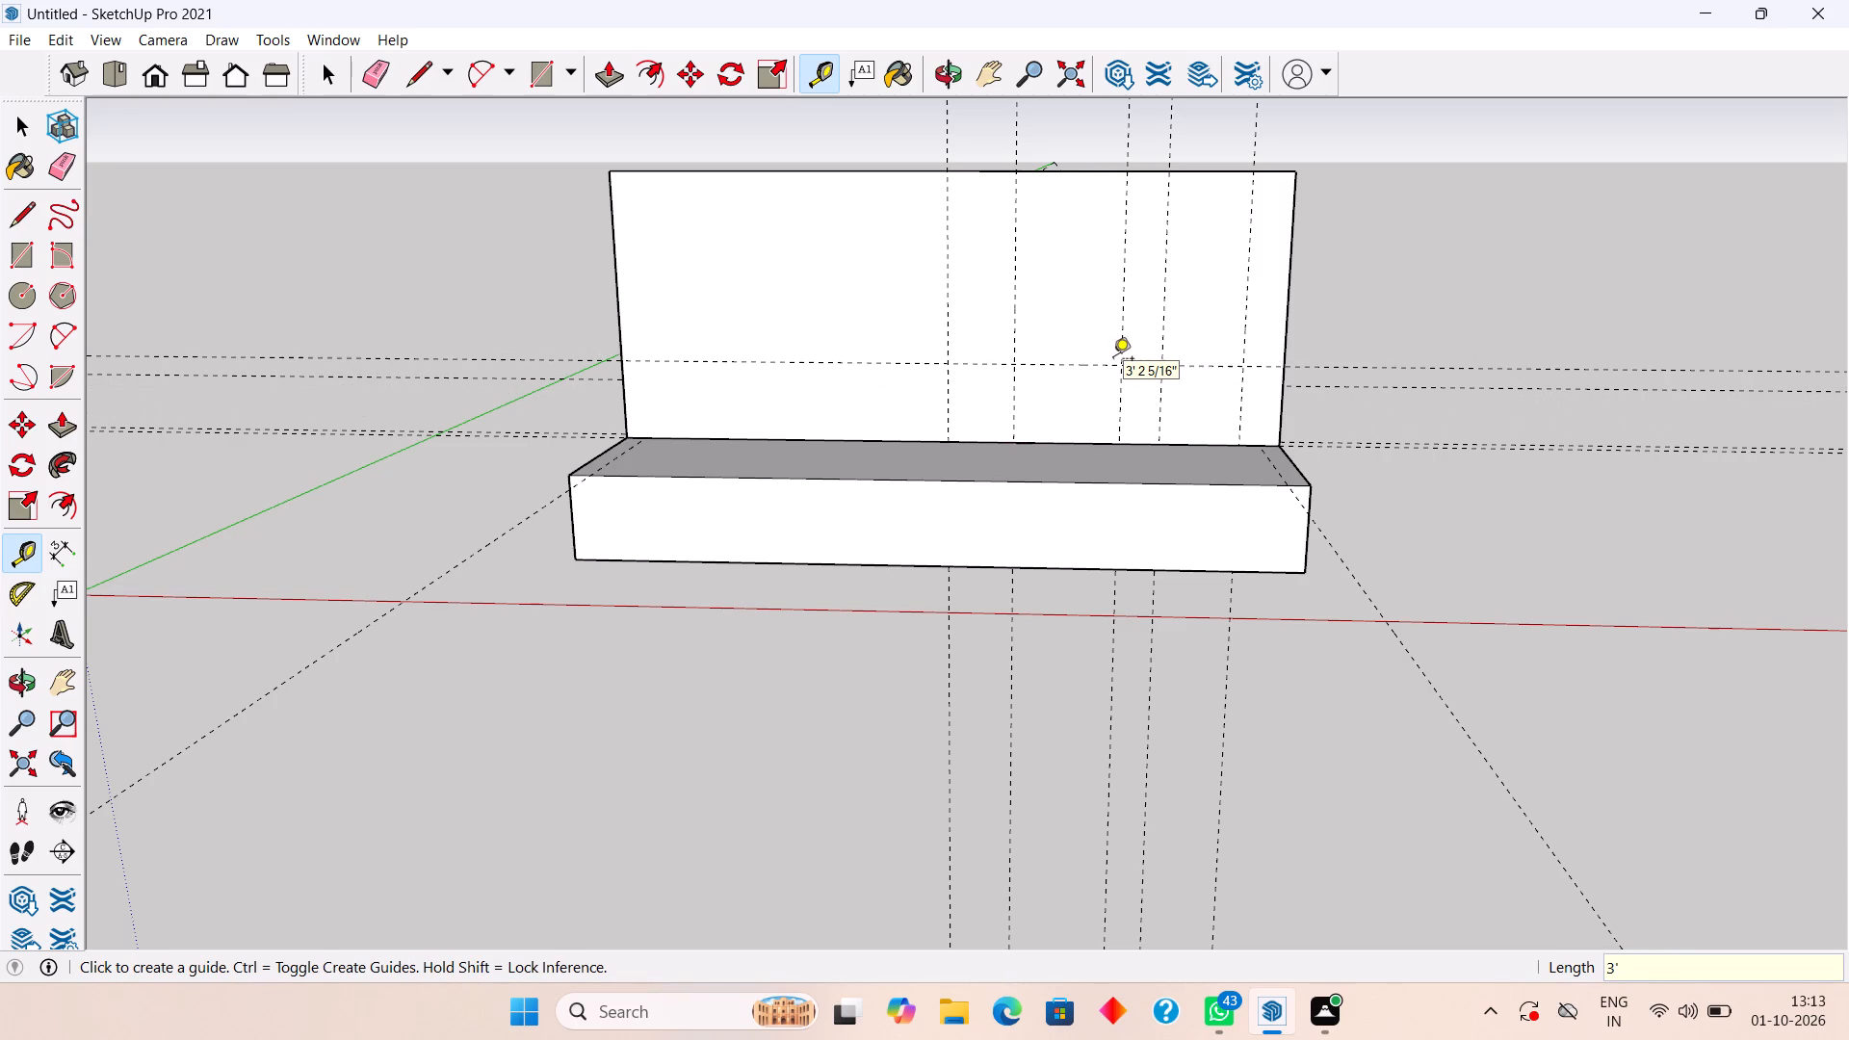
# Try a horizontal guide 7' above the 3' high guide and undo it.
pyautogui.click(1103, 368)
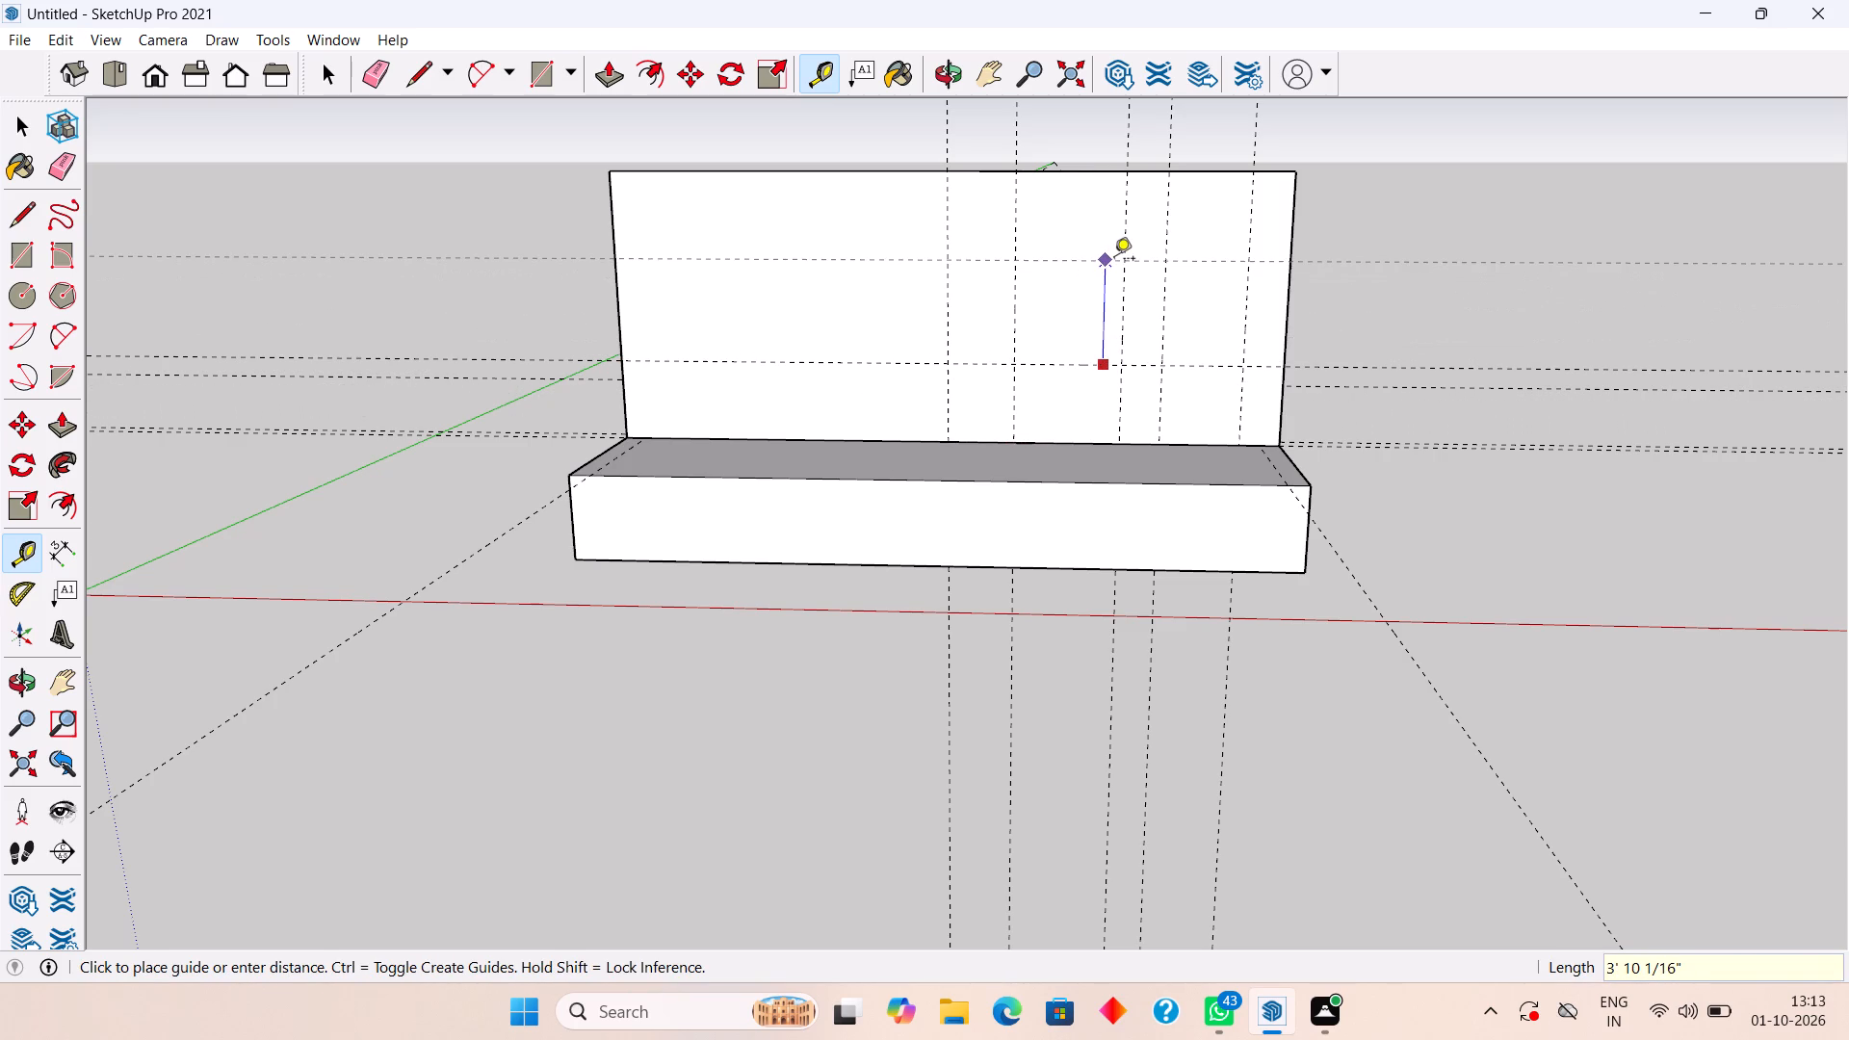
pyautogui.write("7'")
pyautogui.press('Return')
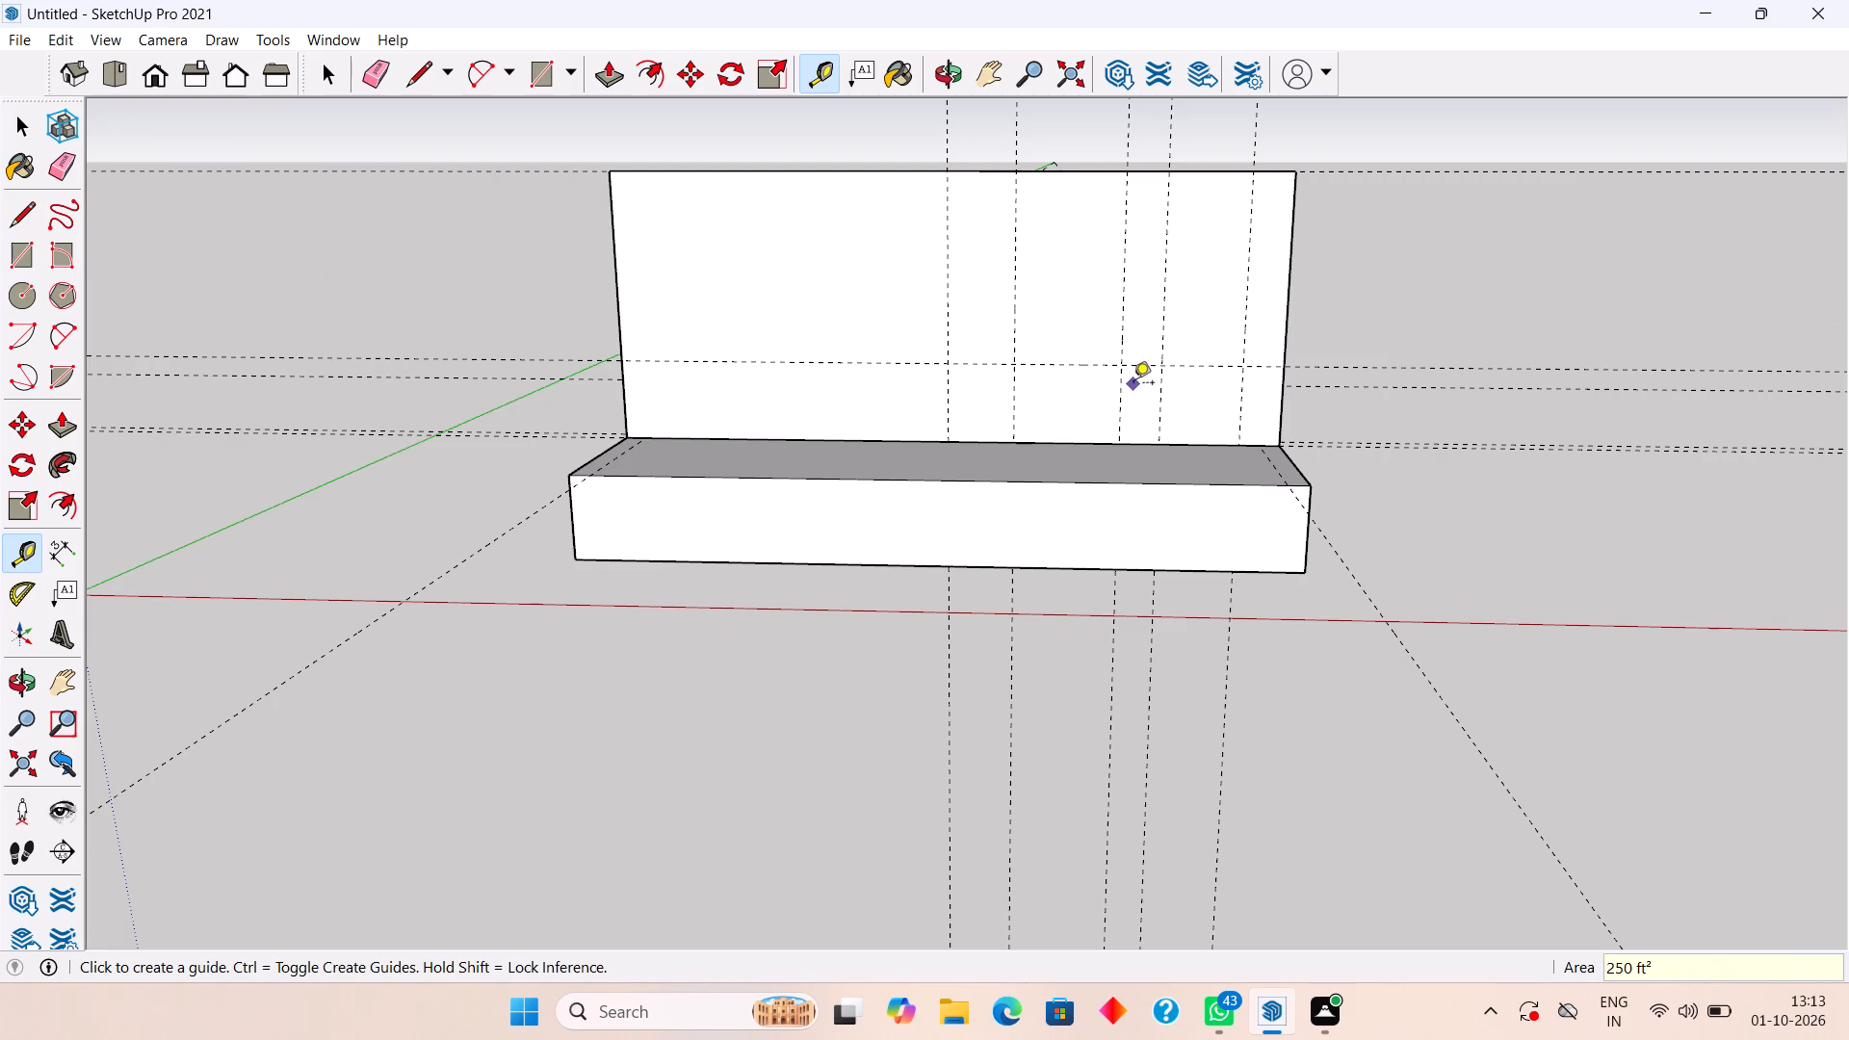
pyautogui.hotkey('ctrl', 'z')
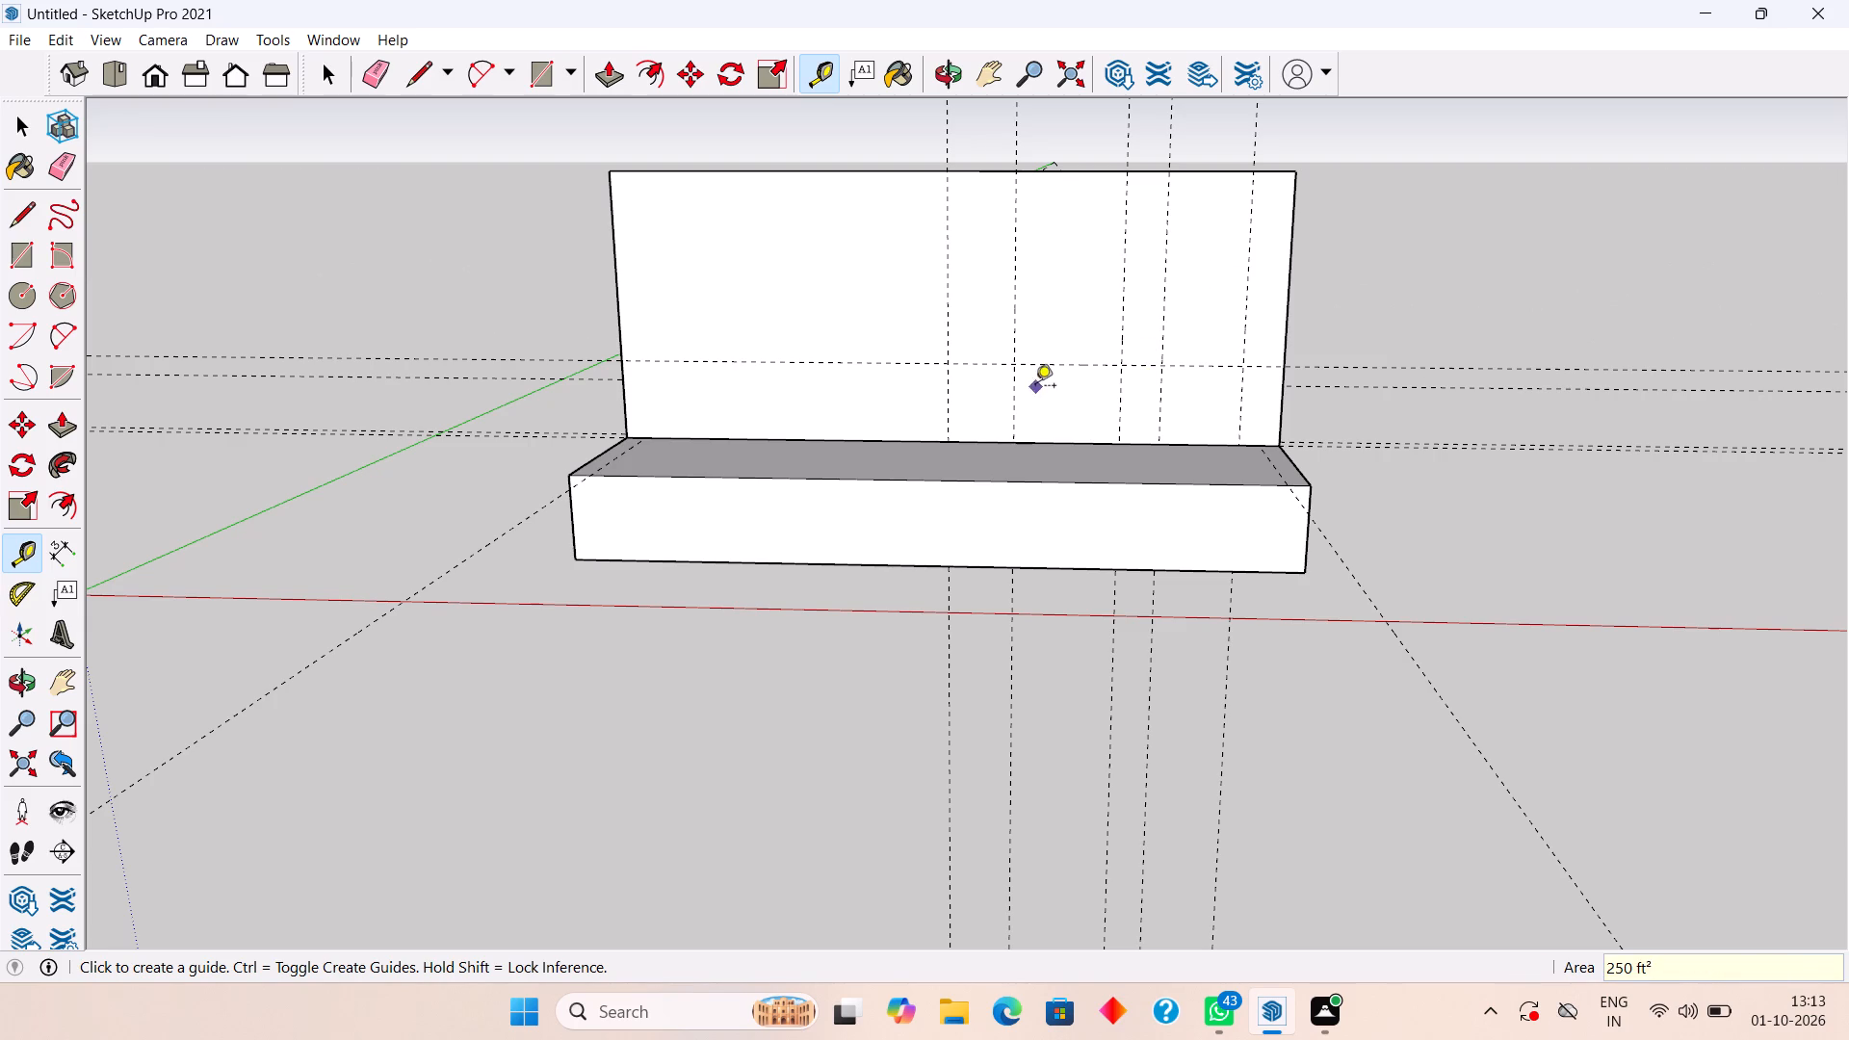
# Place a horizontal guide on the wall 4' above the 3' high guide.
pyautogui.click(1057, 360)
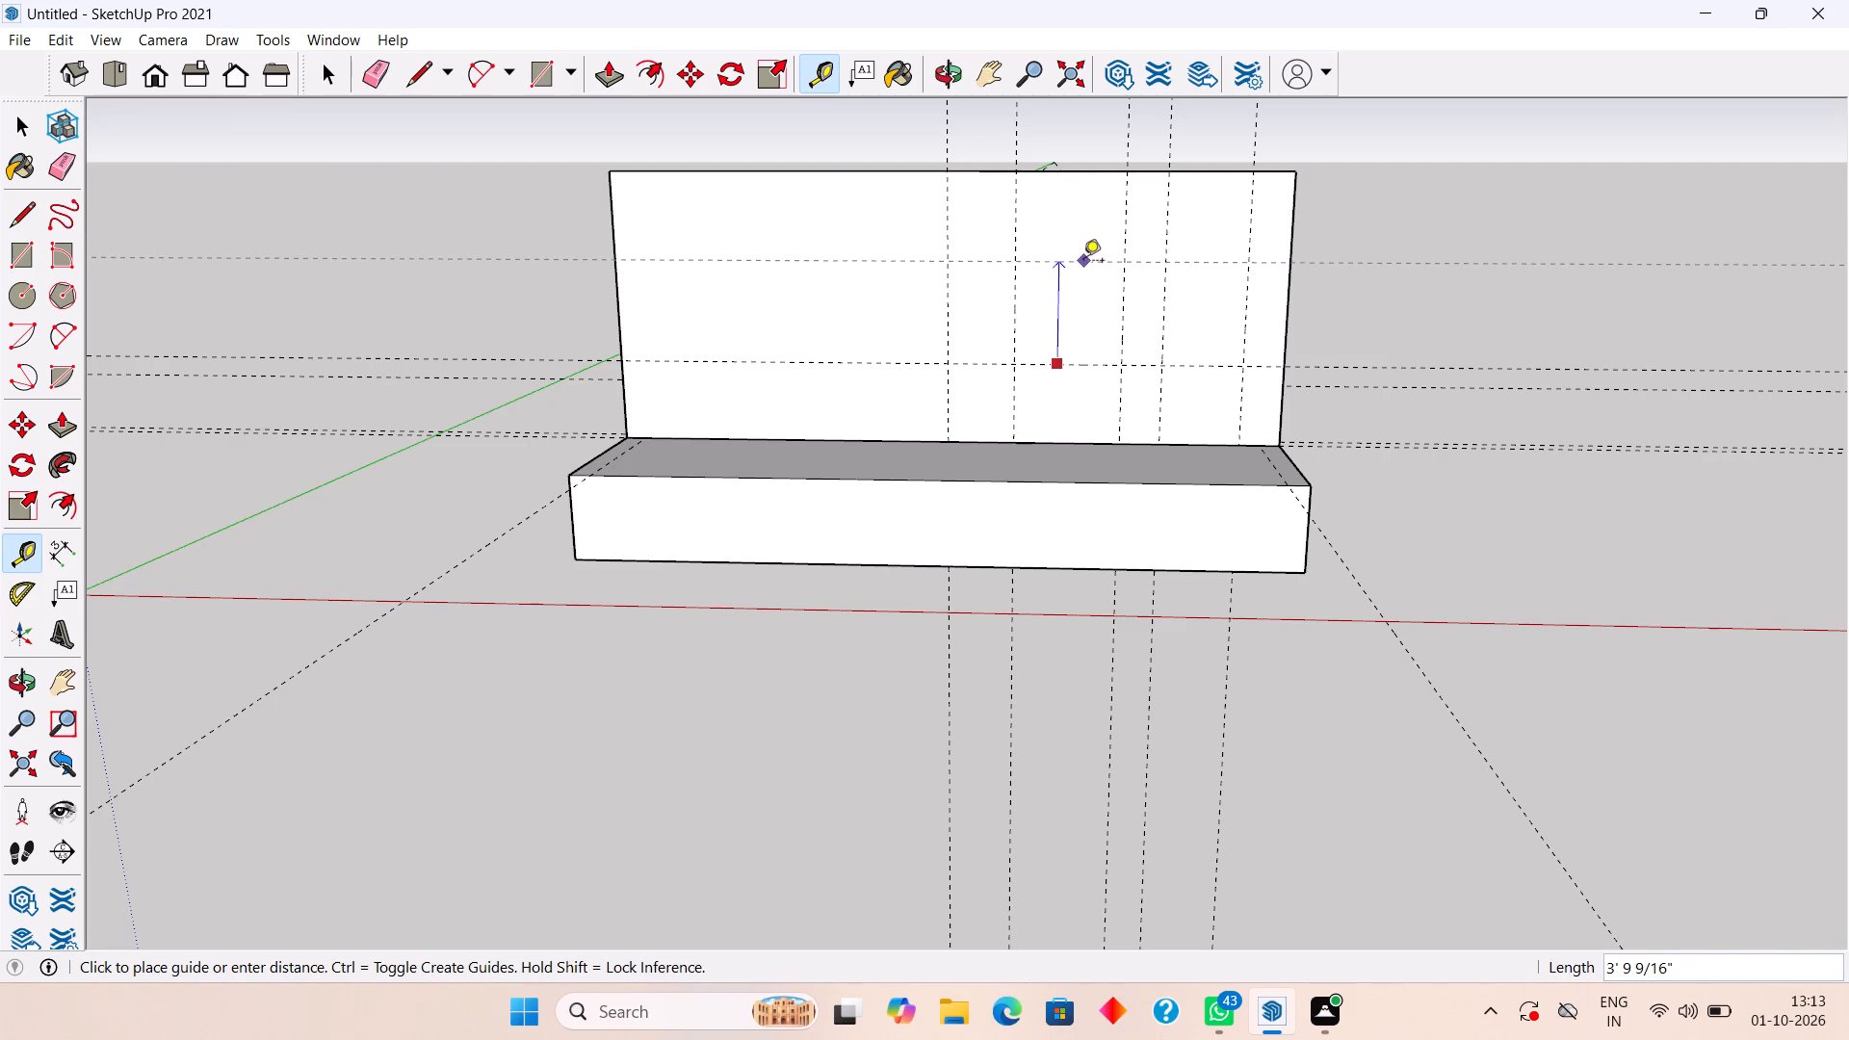
pyautogui.write("4'")
pyautogui.press('Return')
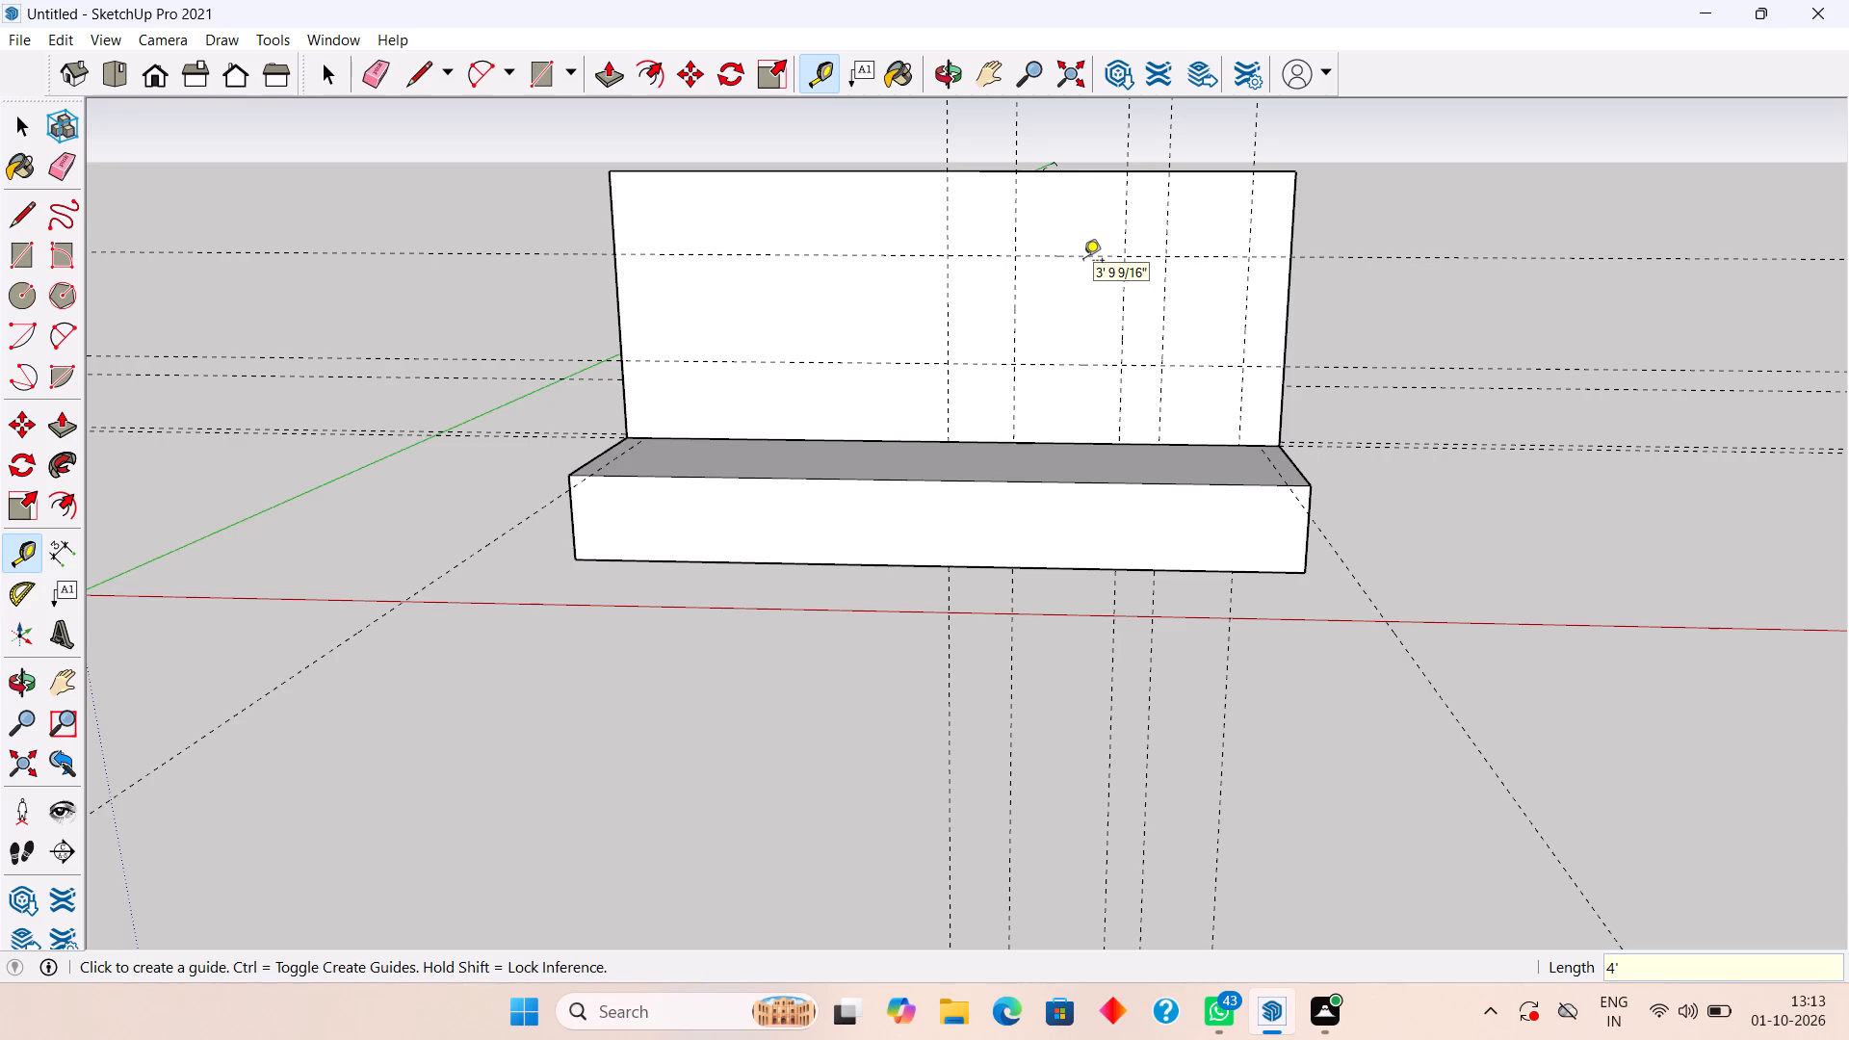
pyautogui.press('space')
# Open the wall group and draw a 3' wide by 7' high door rectangle on its front face along the guides.
pyautogui.scroll(-1, 1083, 262)
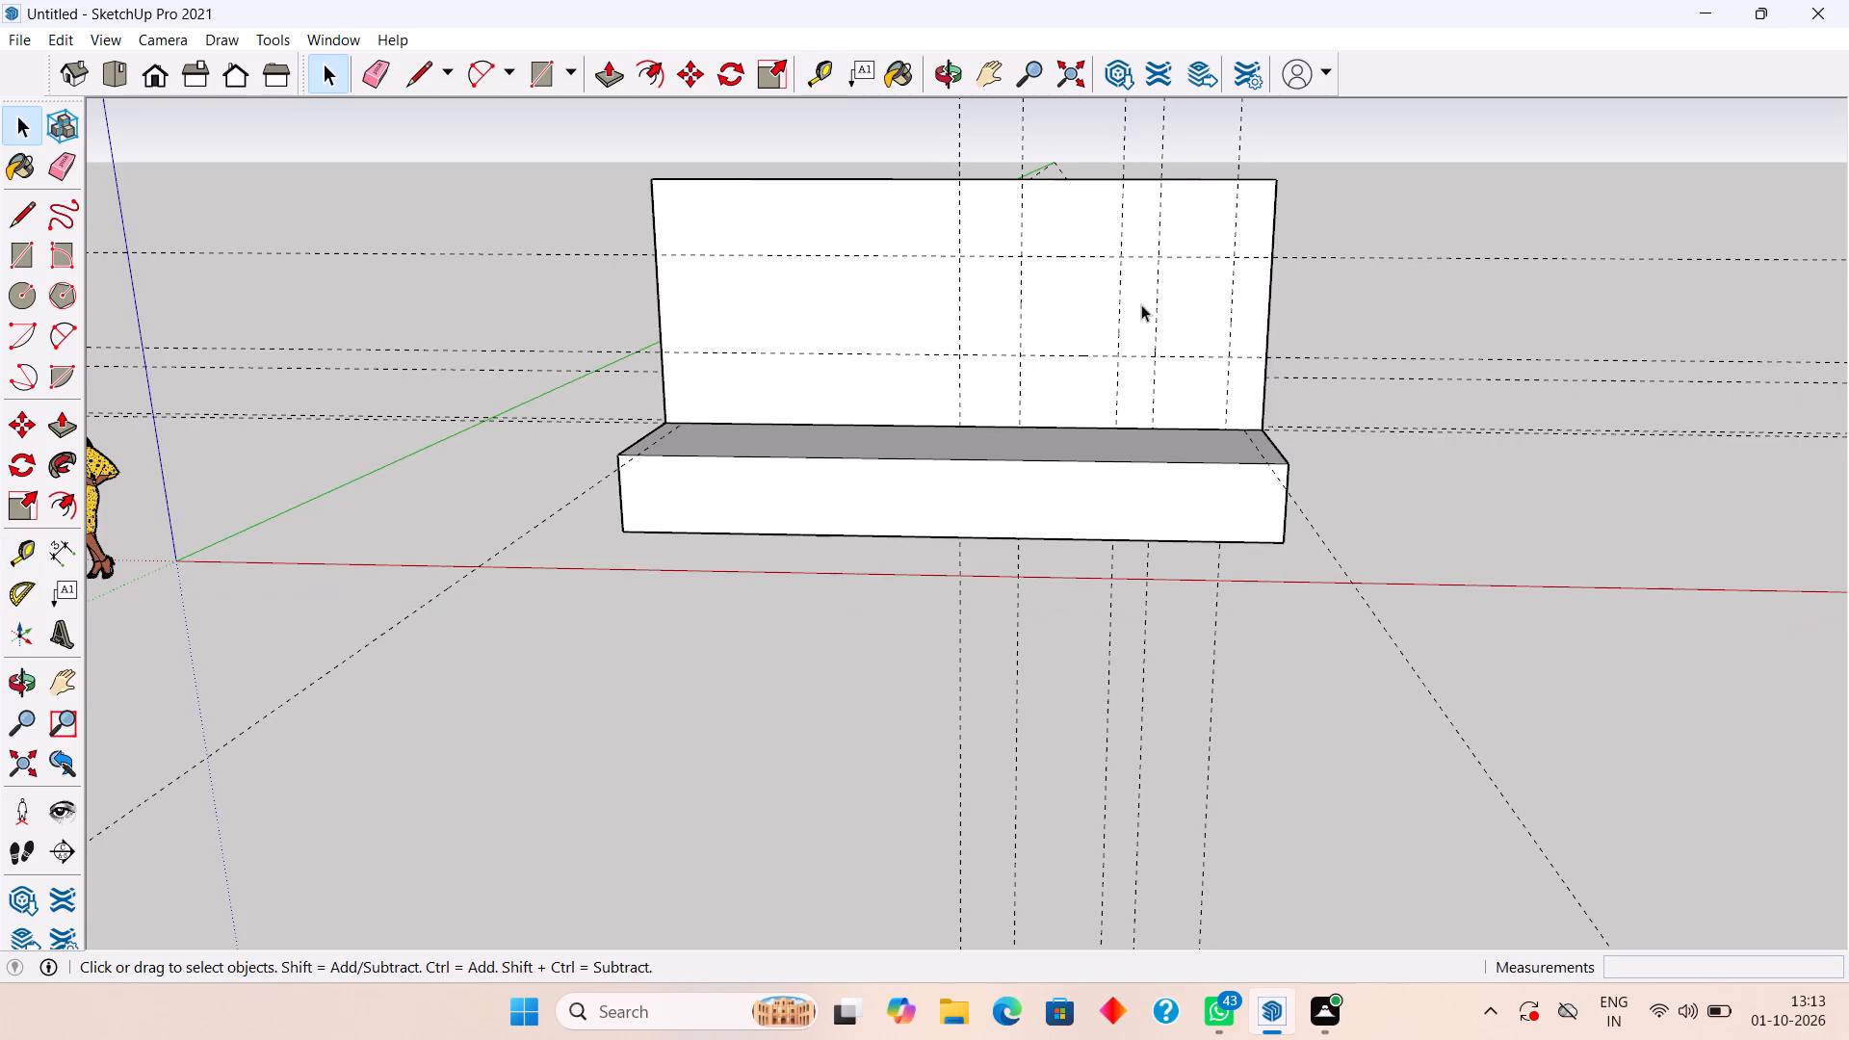
pyautogui.moveTo(1137, 308); pyautogui.dragTo(1010, 326, button='middle')
pyautogui.scroll(3, 1226, 421)
pyautogui.moveTo(1225, 412); pyautogui.dragTo(1336, 429, button='middle')
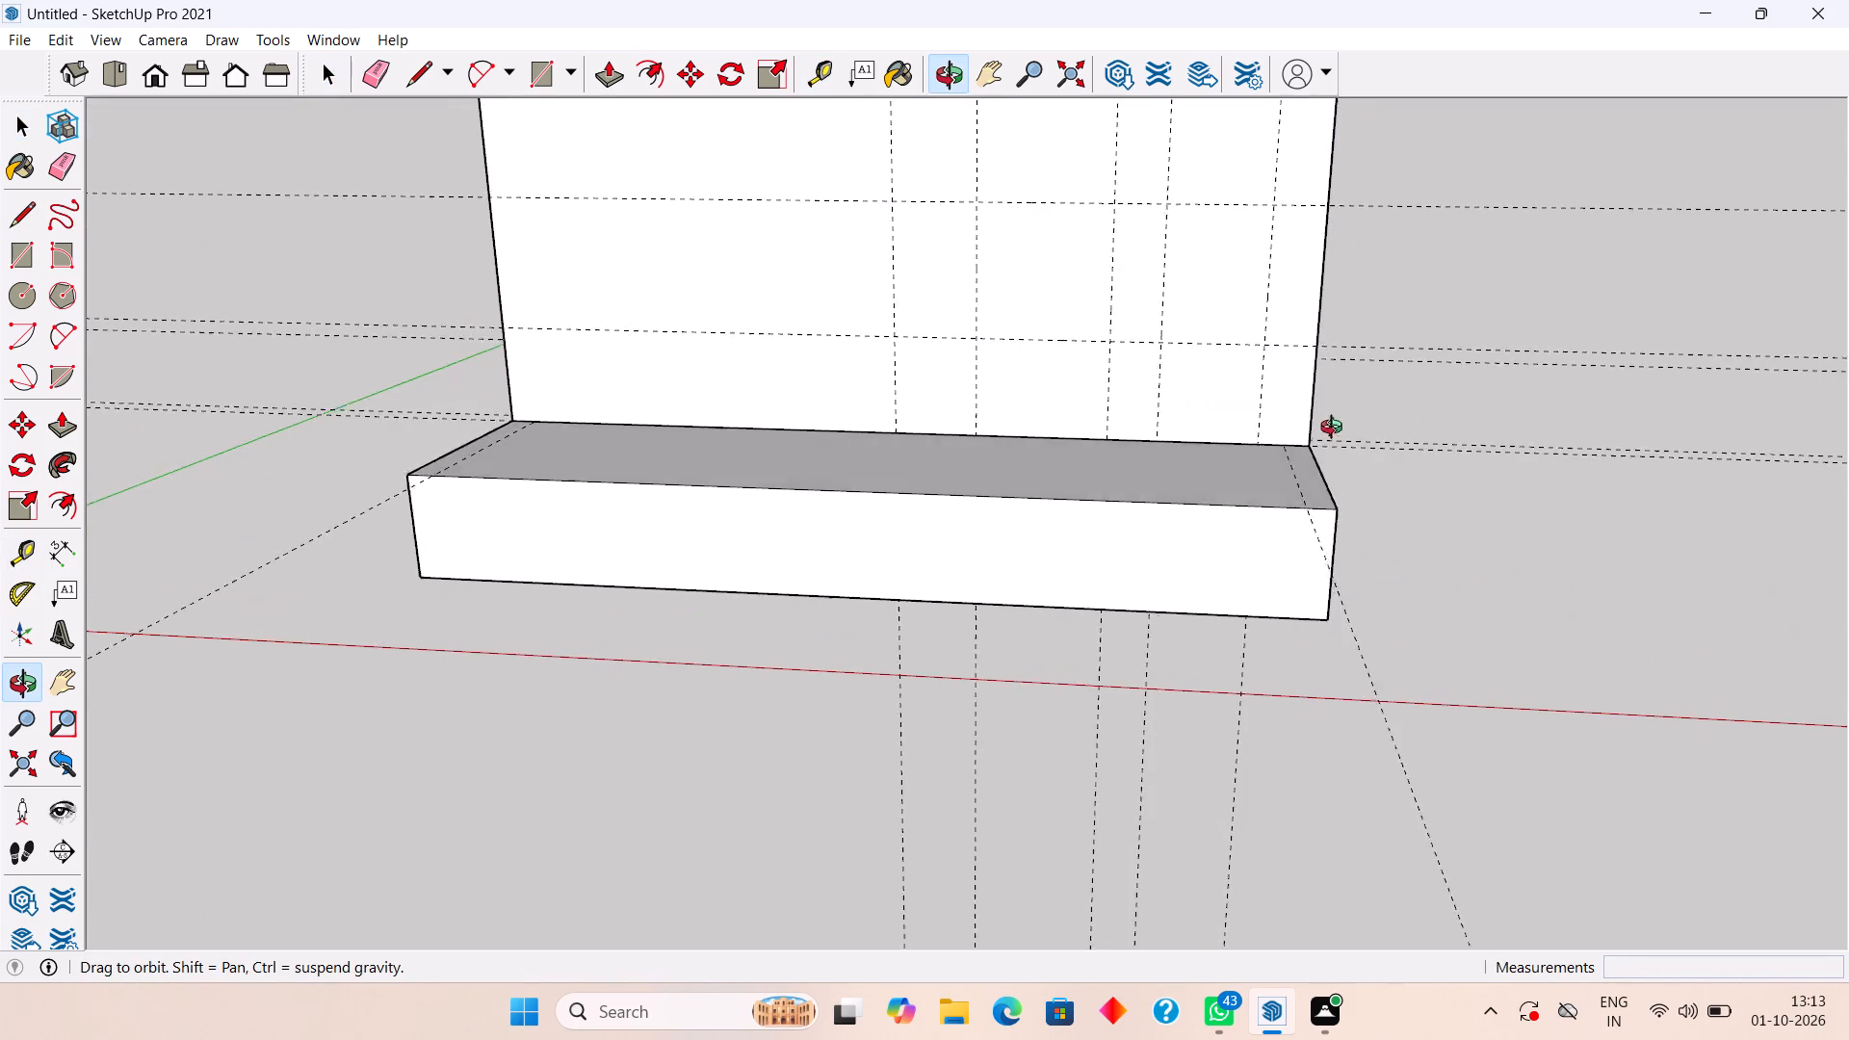
pyautogui.moveTo(1336, 429); pyautogui.dragTo(1386, 459, button='middle')
pyautogui.tripleClick(767, 304)
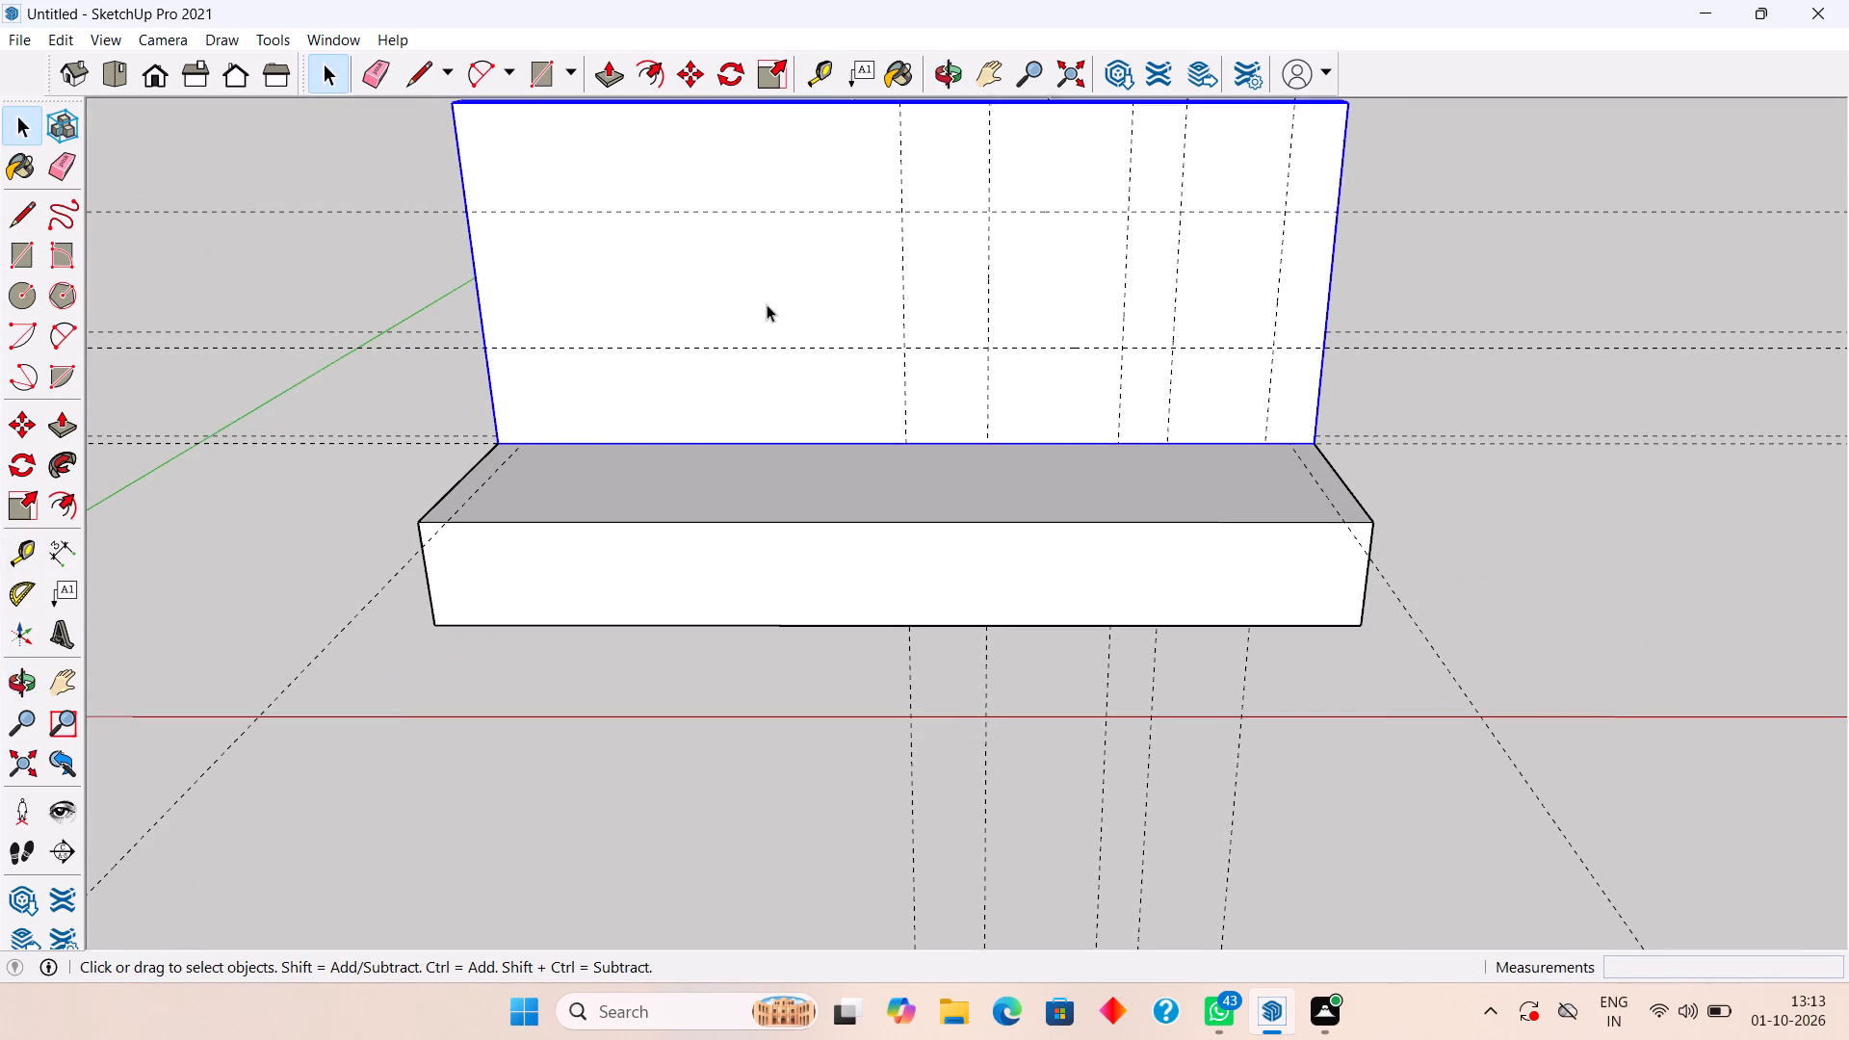
pyautogui.press('r')
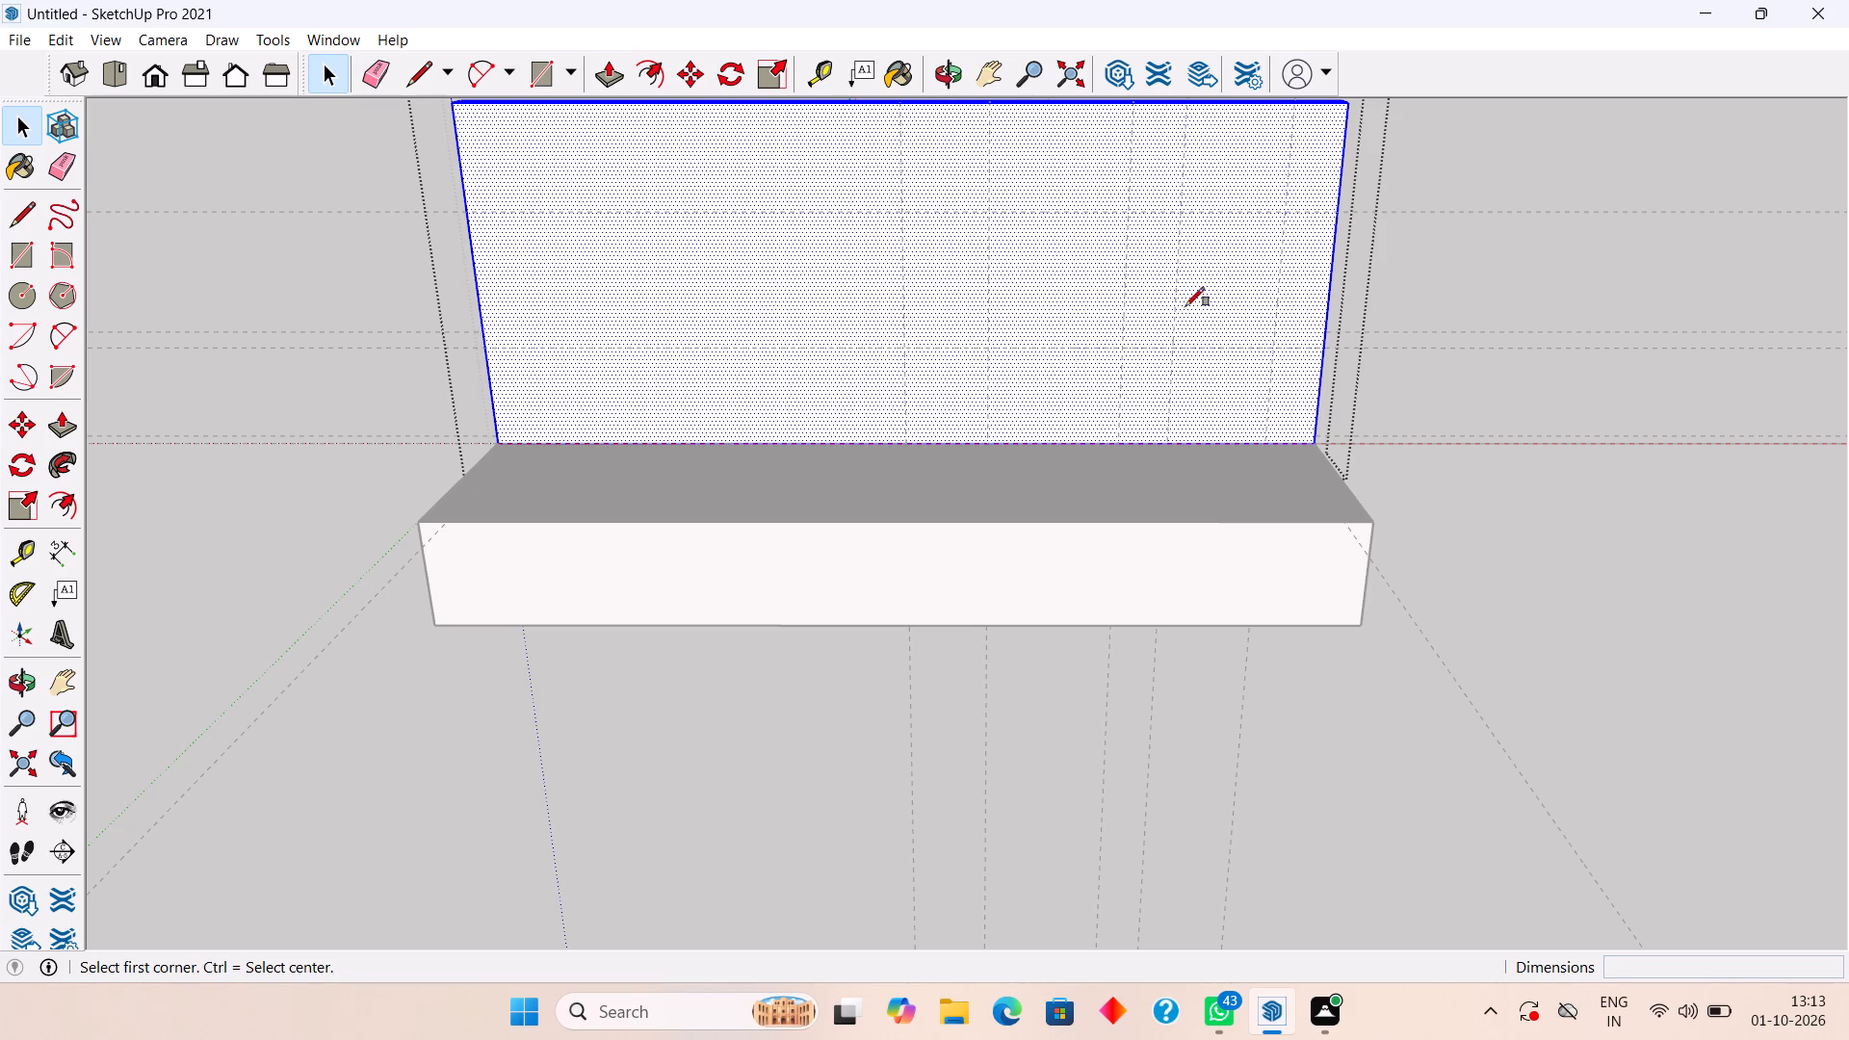
pyautogui.click(1183, 213)
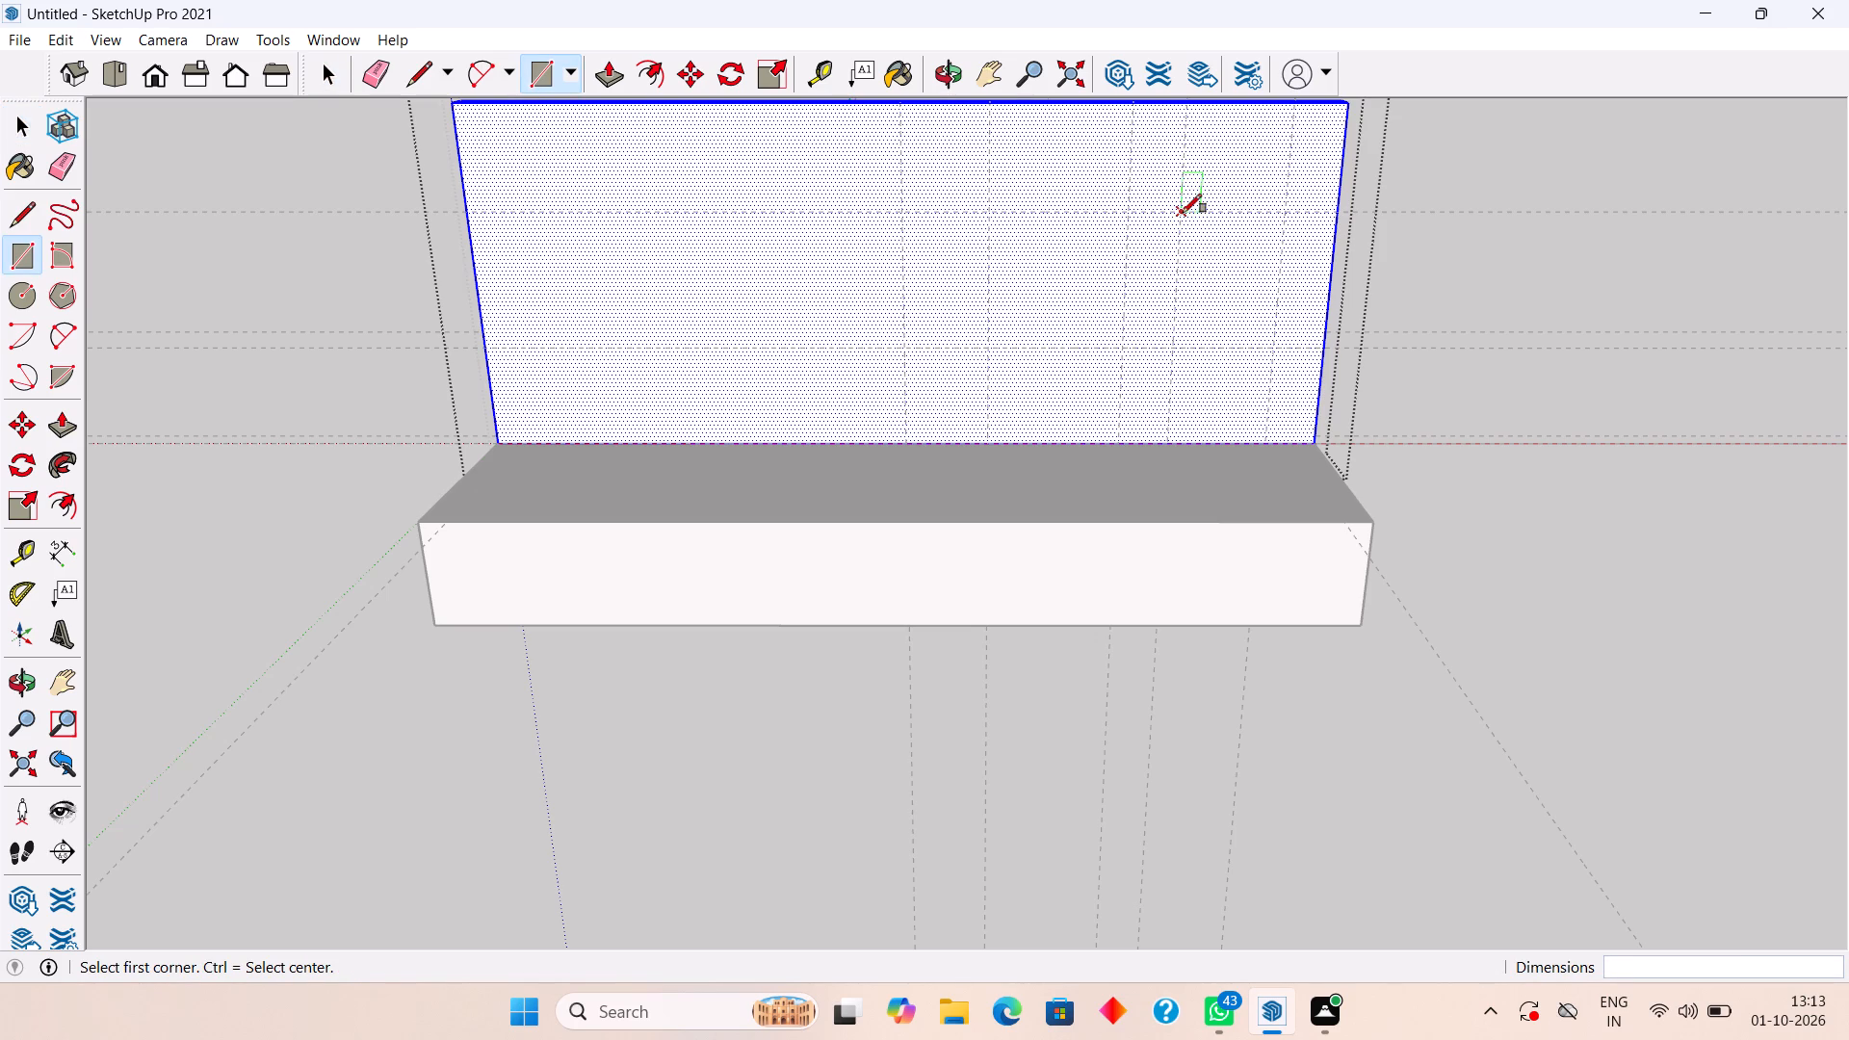
pyautogui.click(1268, 439)
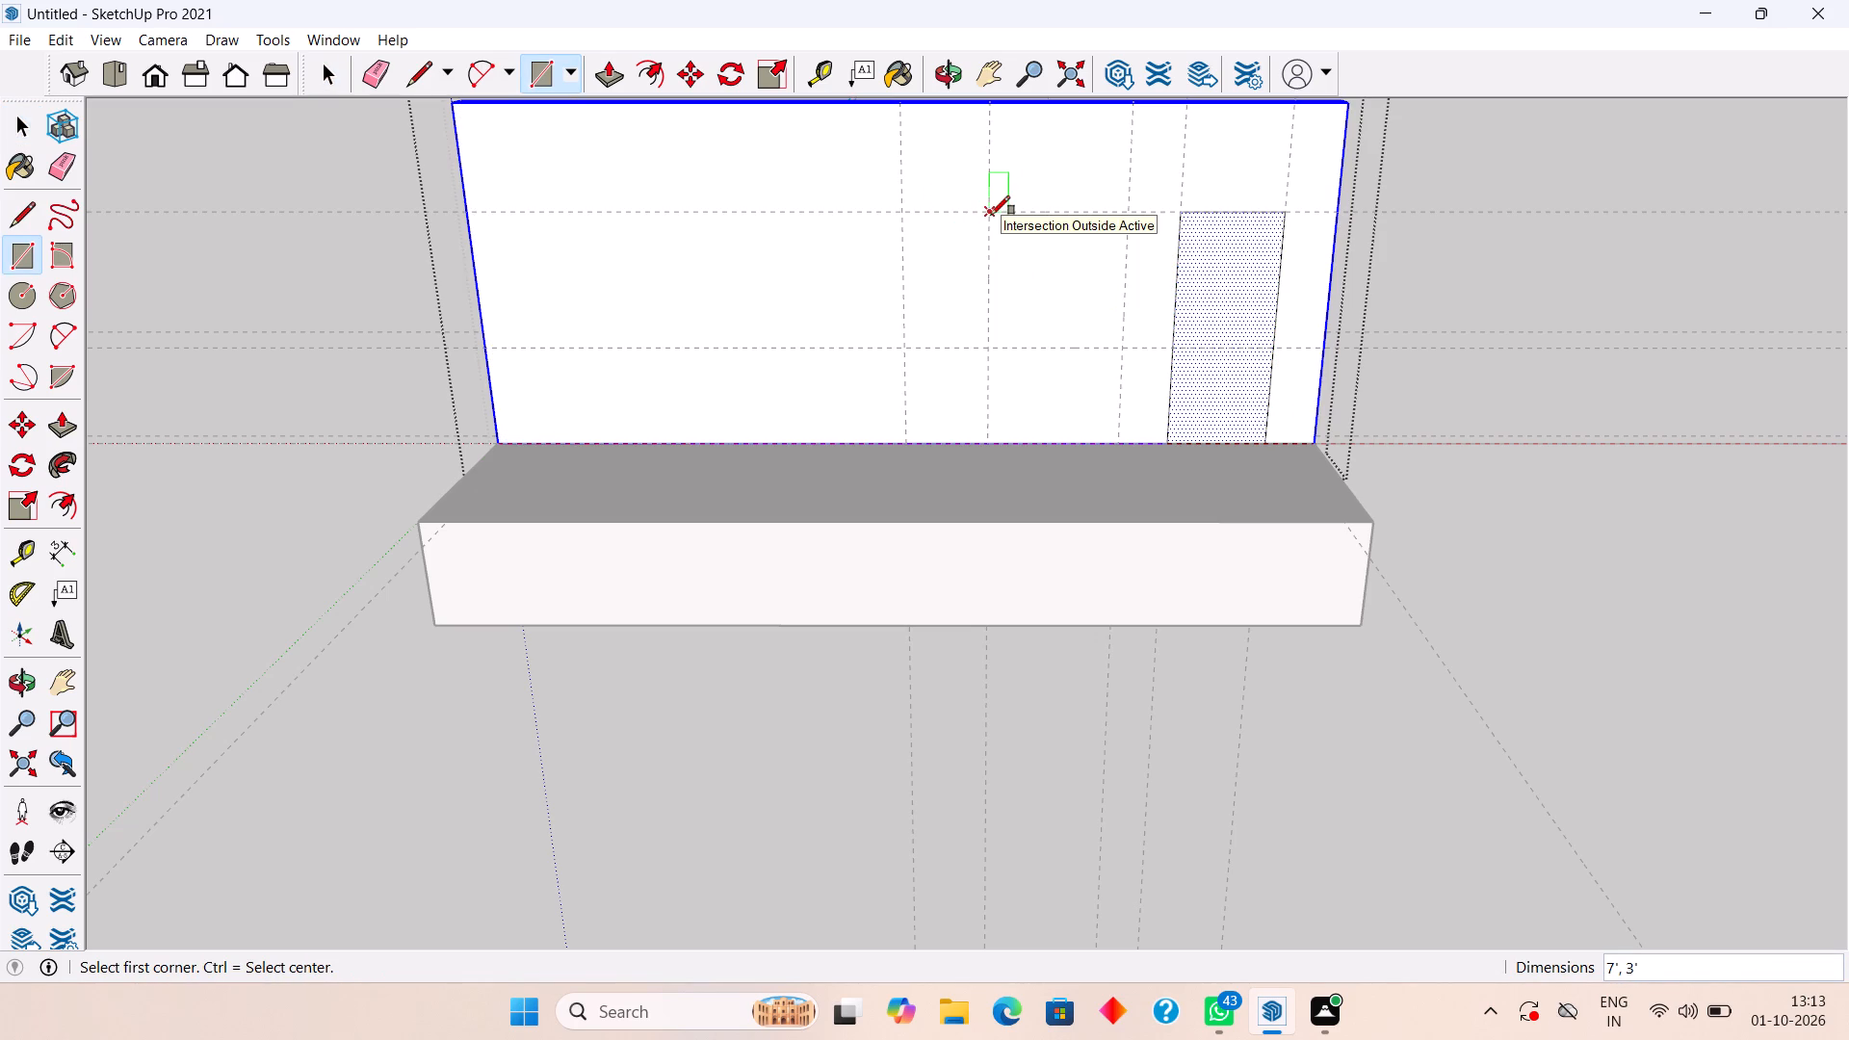
# Draw a 4' by 4' window rectangle beside the door outline, snapping to the guide intersections.
pyautogui.click(990, 214)
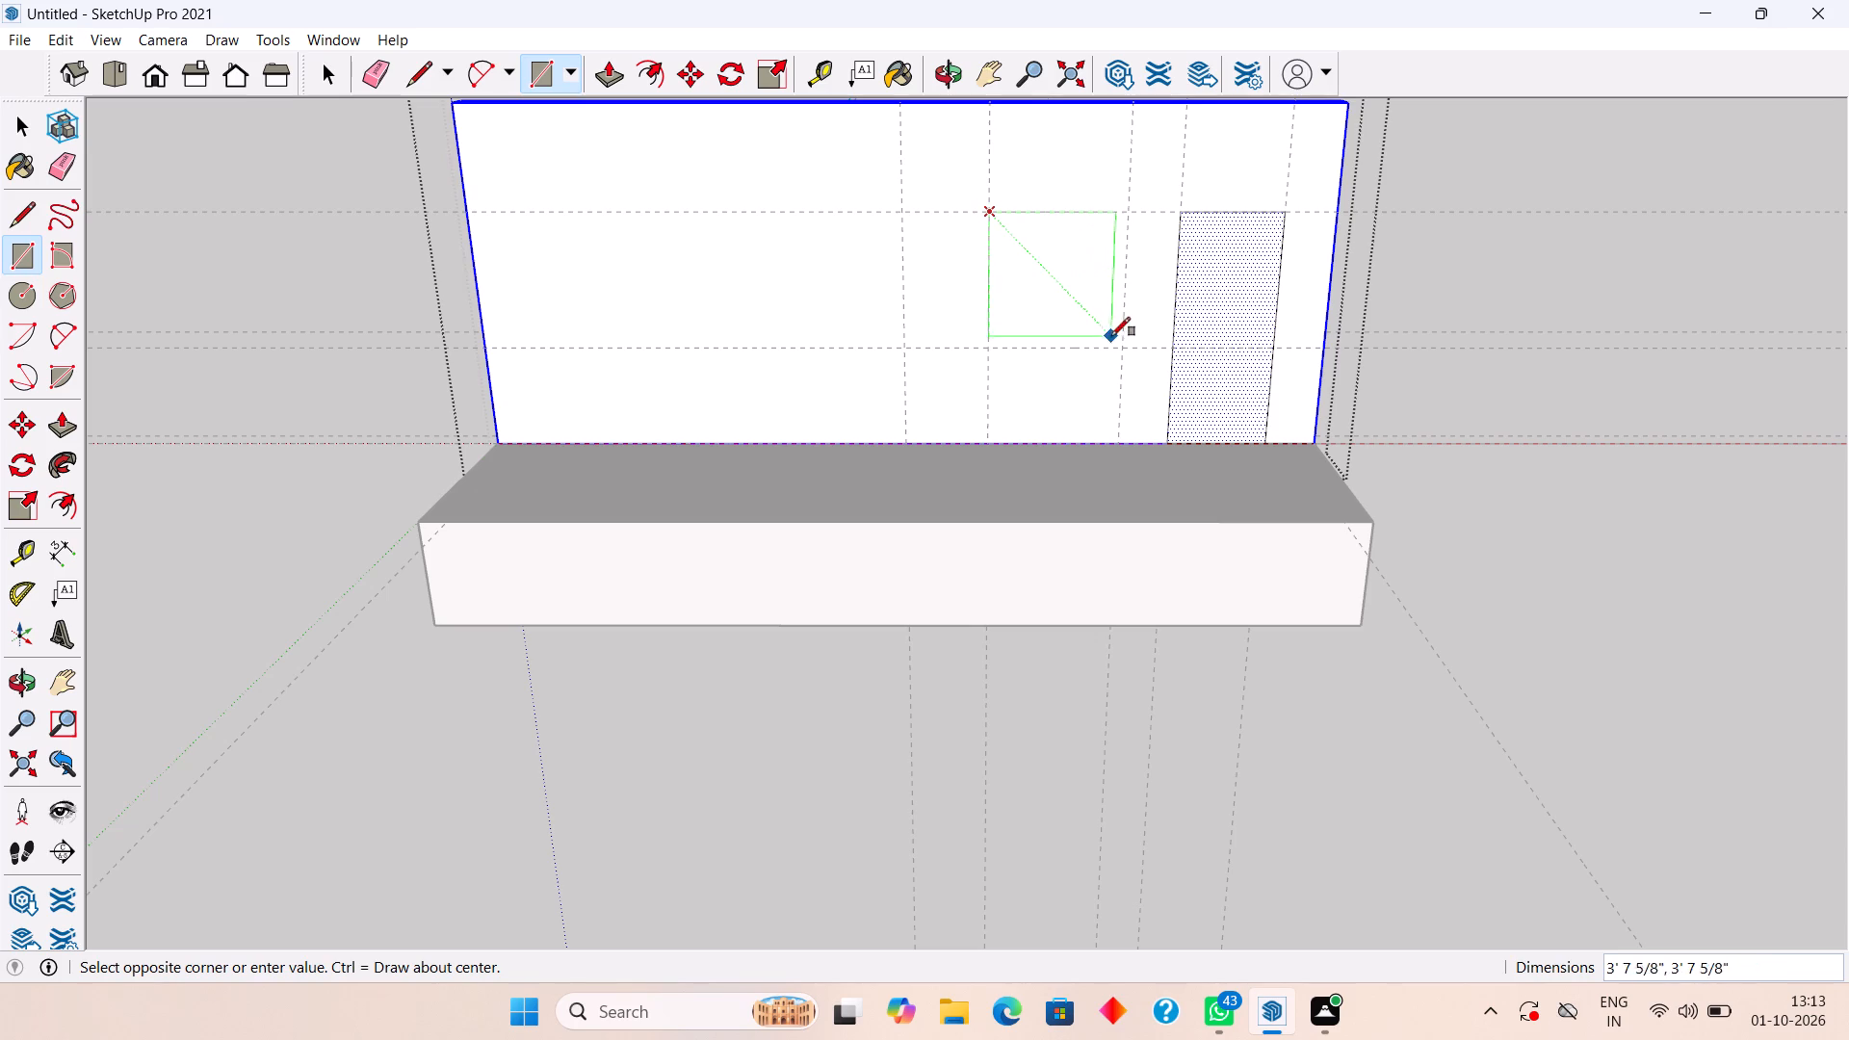
pyautogui.click(1123, 347)
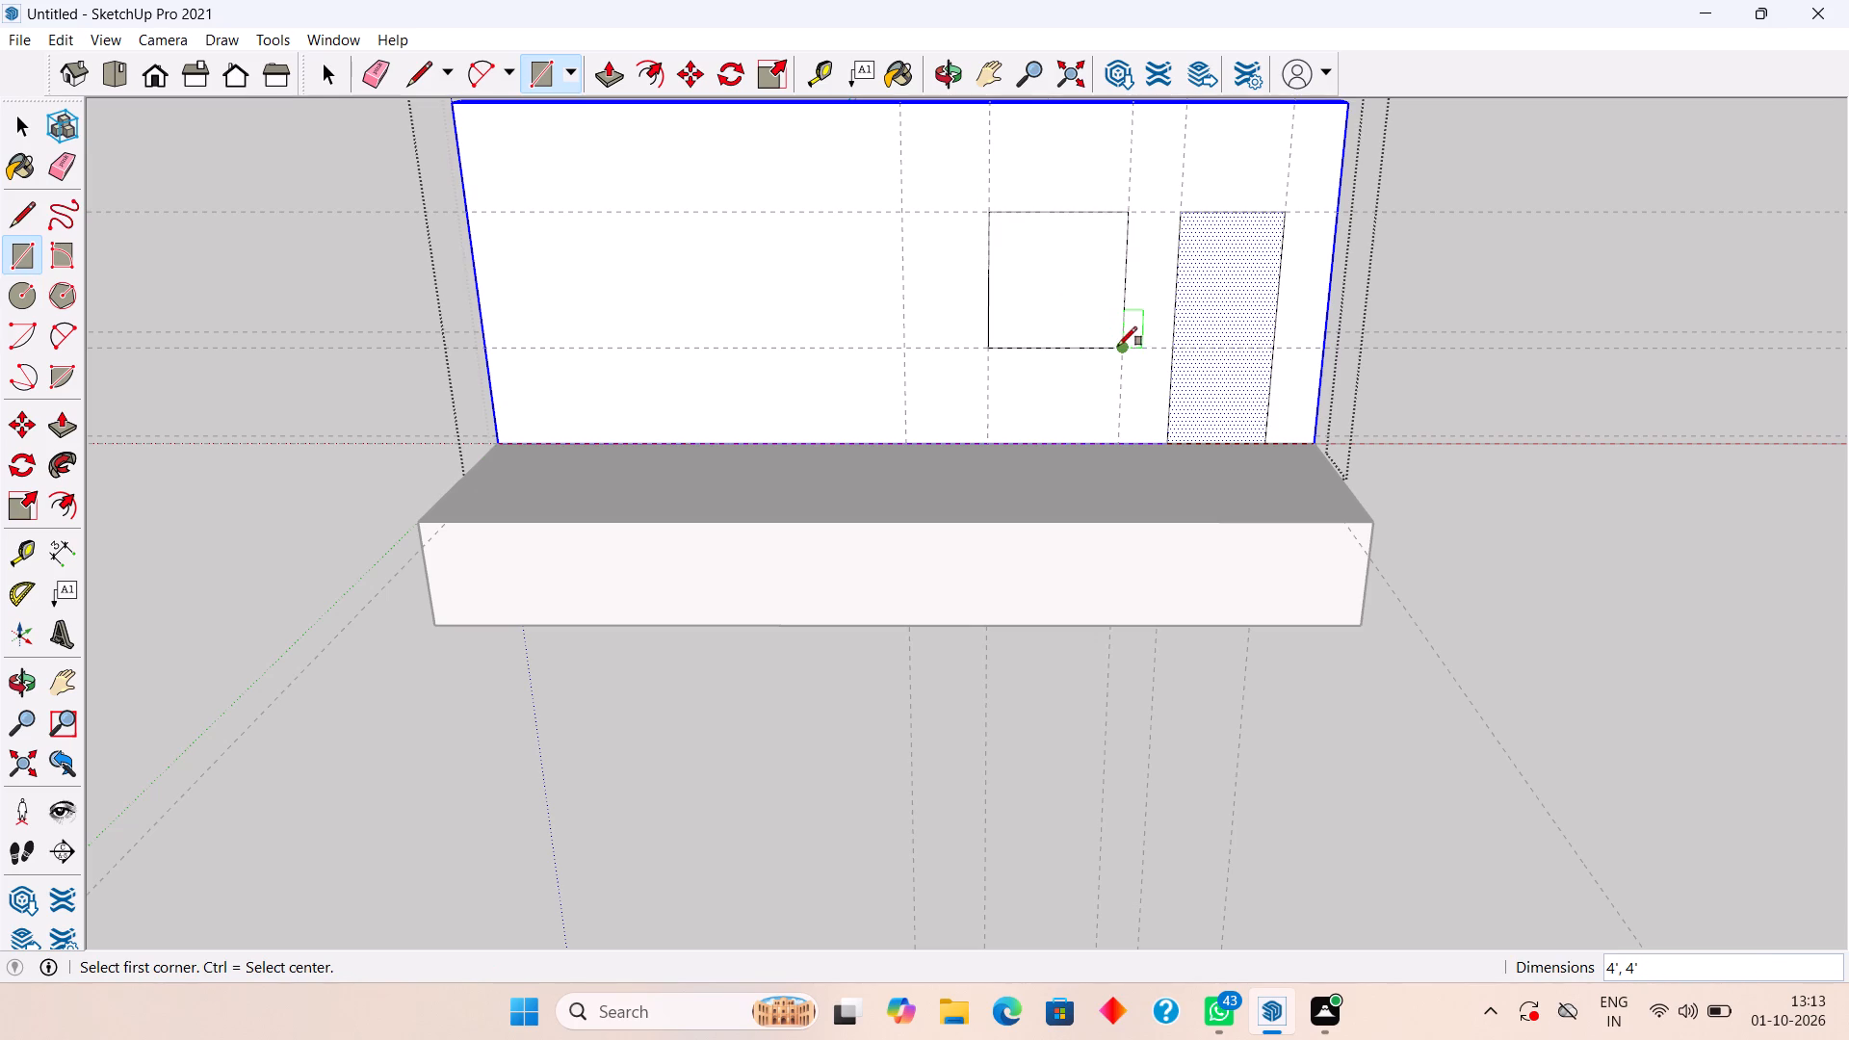
pyautogui.press('space')
# Push the door and window faces through the wall's full thickness to cut both openings, and leave the wall group.
pyautogui.press('p')
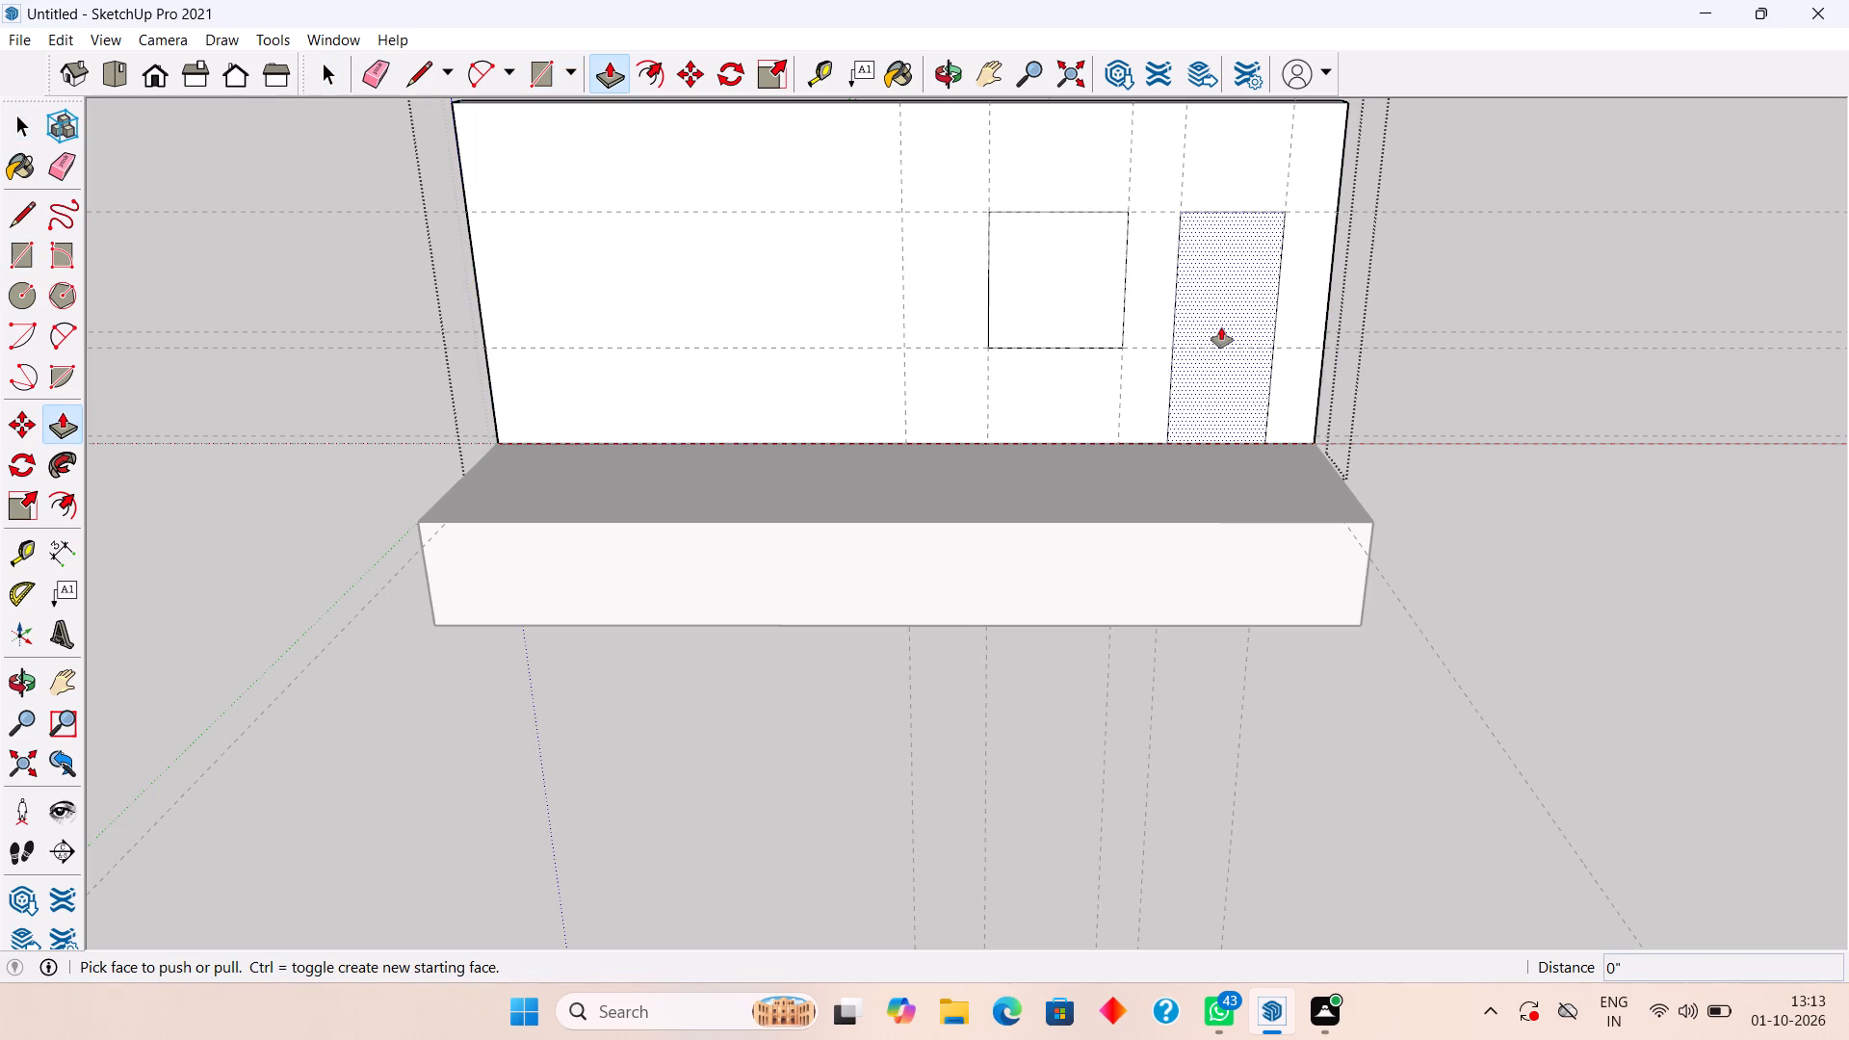
pyautogui.moveTo(1221, 327); pyautogui.dragTo(1211, 273)
pyautogui.doubleClick(1032, 265)
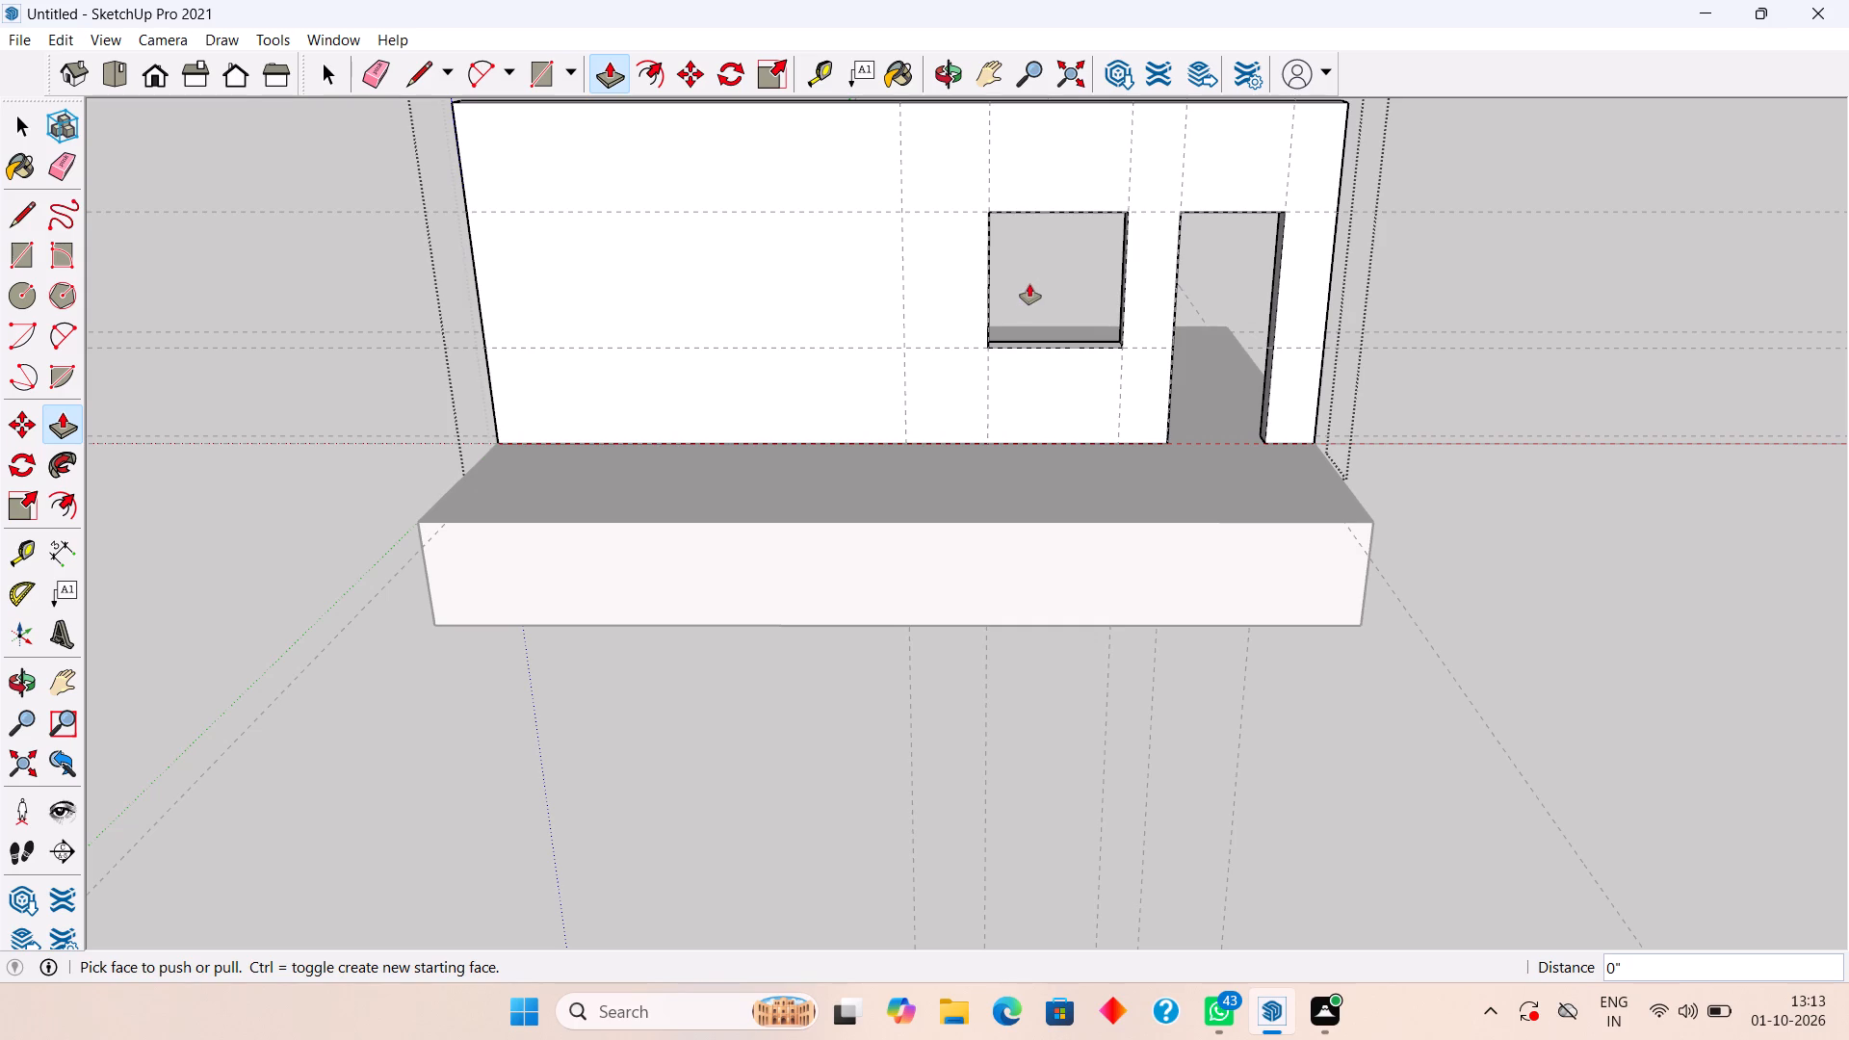
pyautogui.press('space')
pyautogui.scroll(-3, 1019, 467)
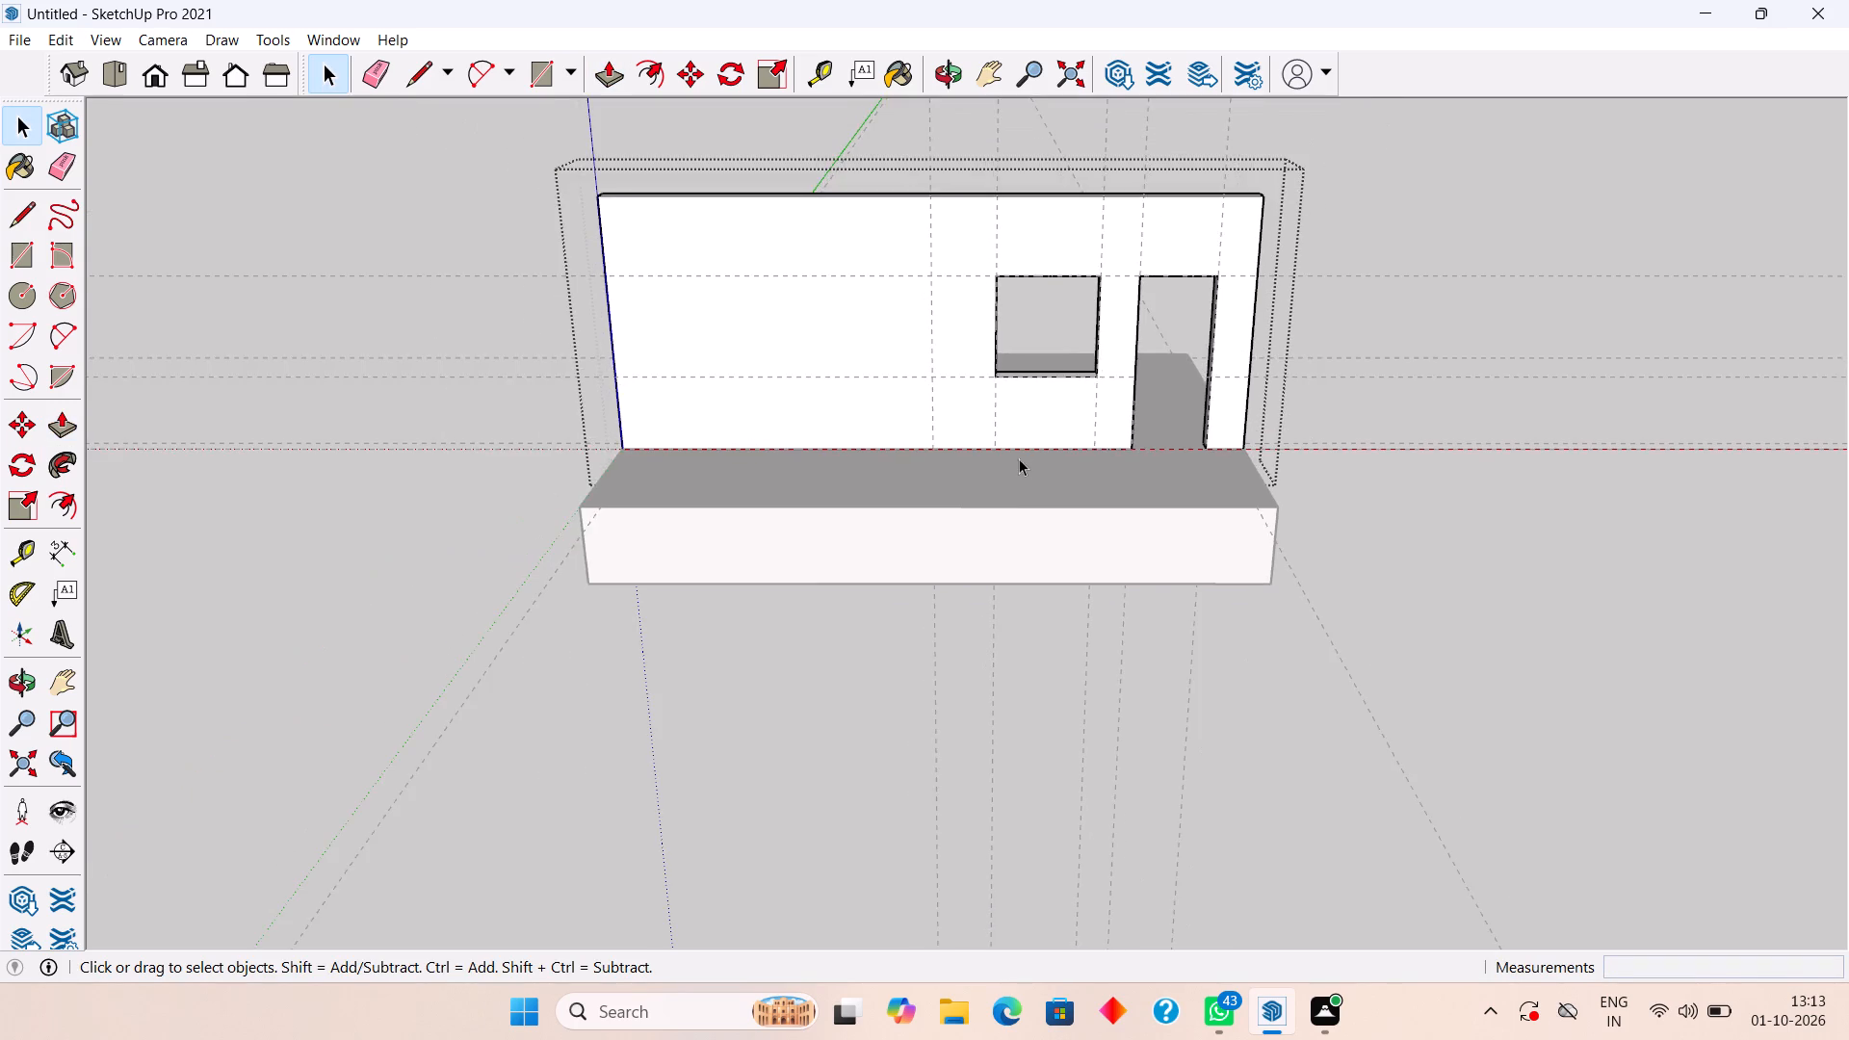
pyautogui.moveTo(1019, 446); pyautogui.dragTo(977, 352, button='middle')
pyautogui.click(1399, 315)
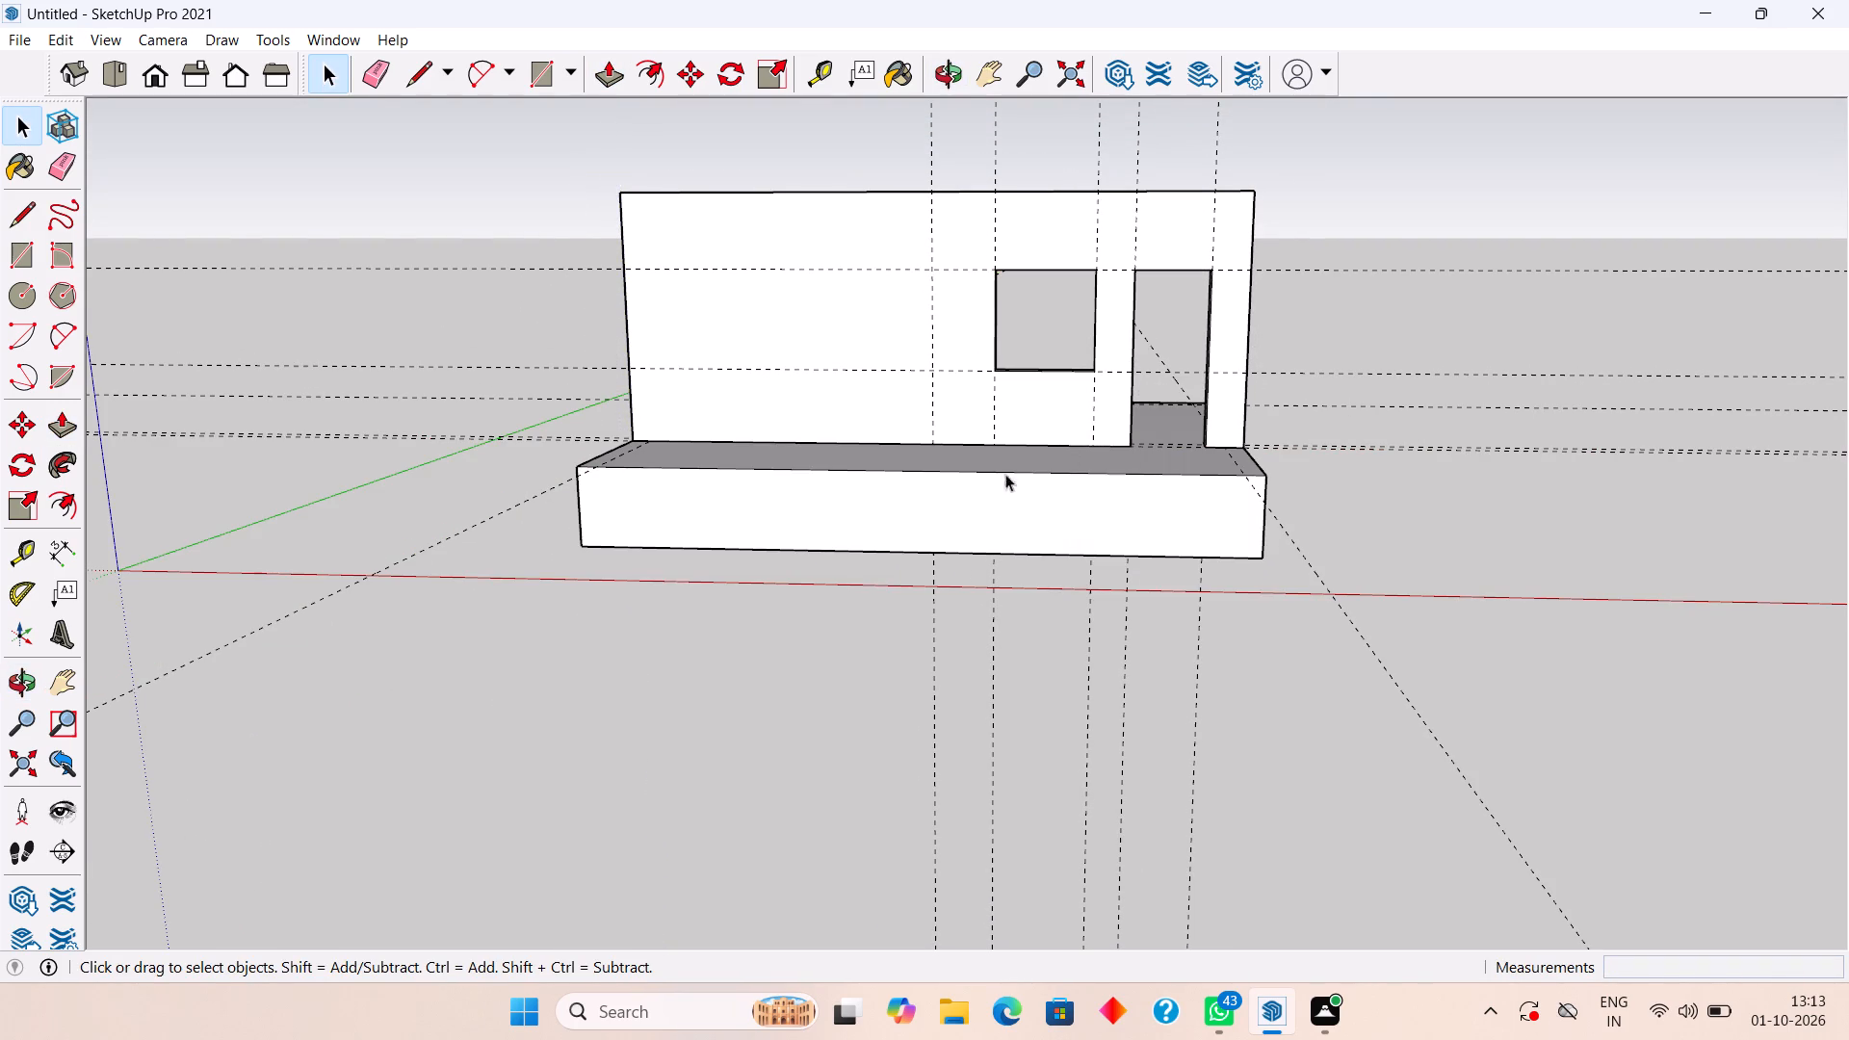
# Draw a 9" by 9" square at the top corner of the wall's front face, on the door end.
pyautogui.scroll(1, 984, 513)
pyautogui.moveTo(986, 514); pyautogui.dragTo(1086, 549, button='middle')
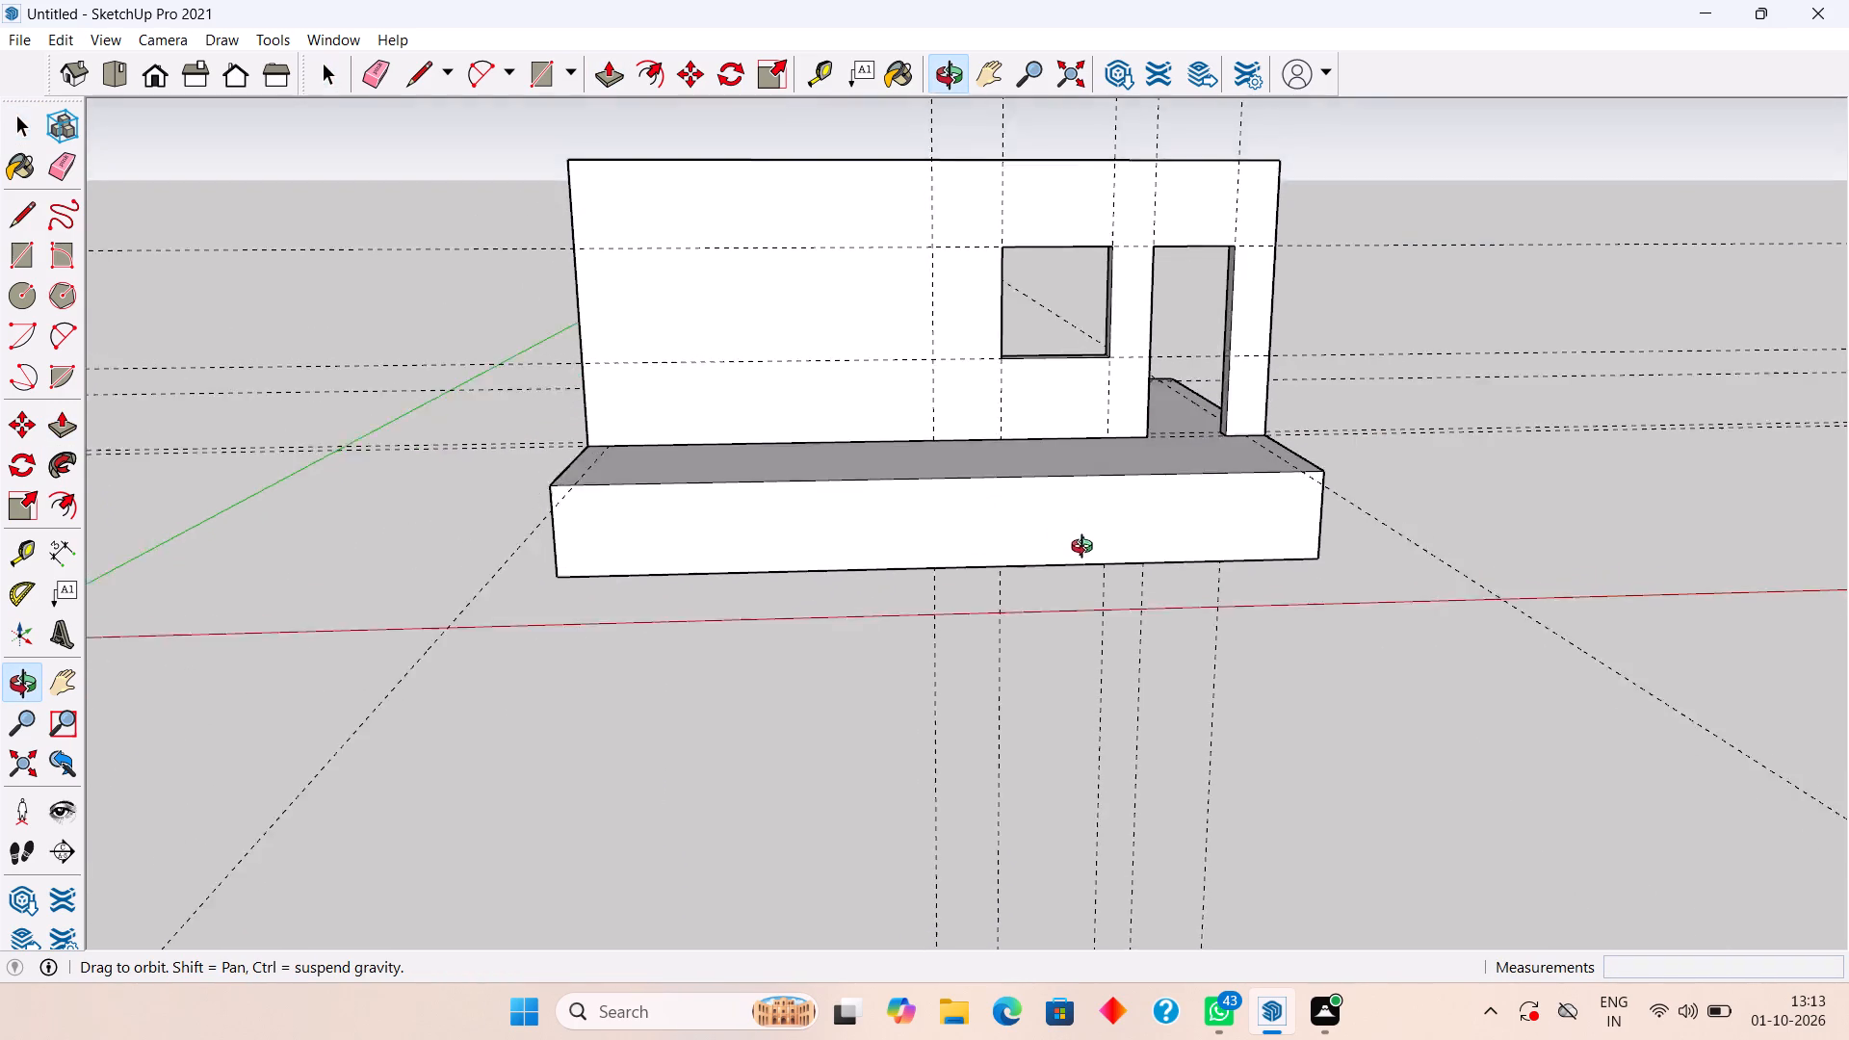
pyautogui.moveTo(1086, 549); pyautogui.dragTo(1107, 543, button='middle')
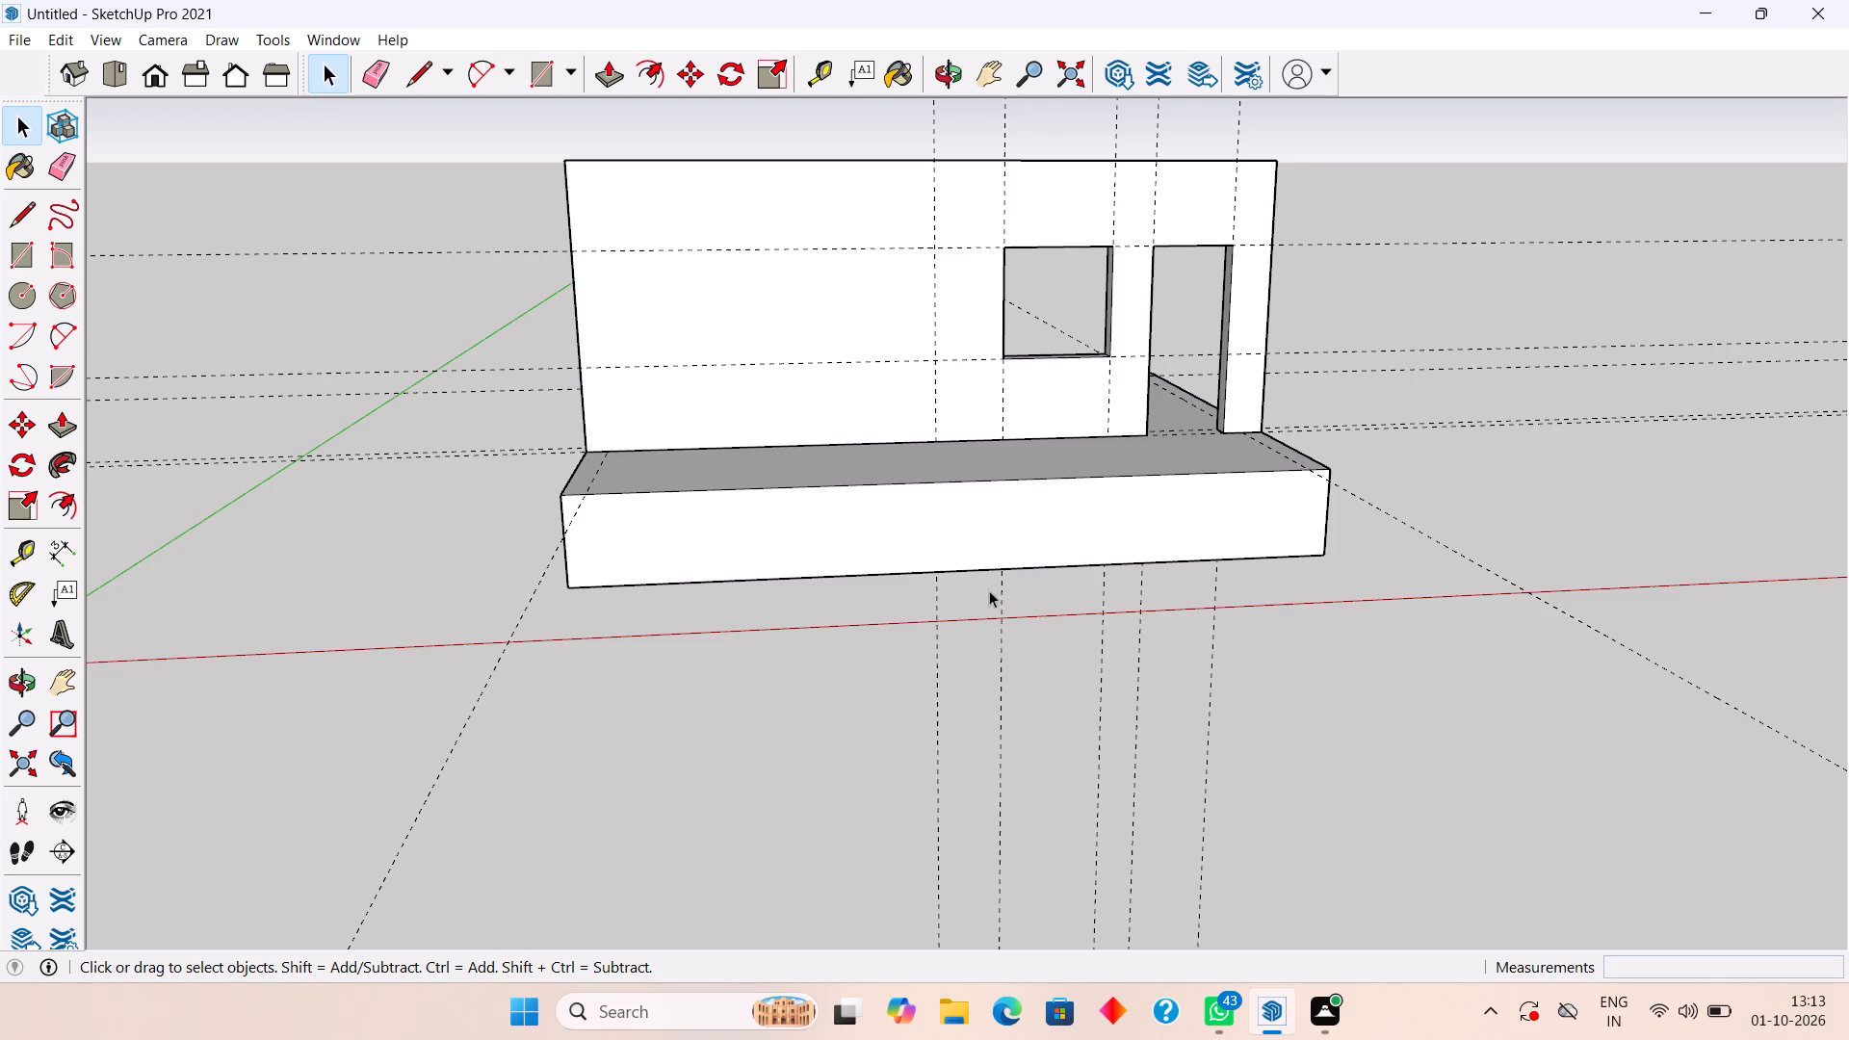
pyautogui.moveTo(703, 563); pyautogui.dragTo(594, 564, button='middle')
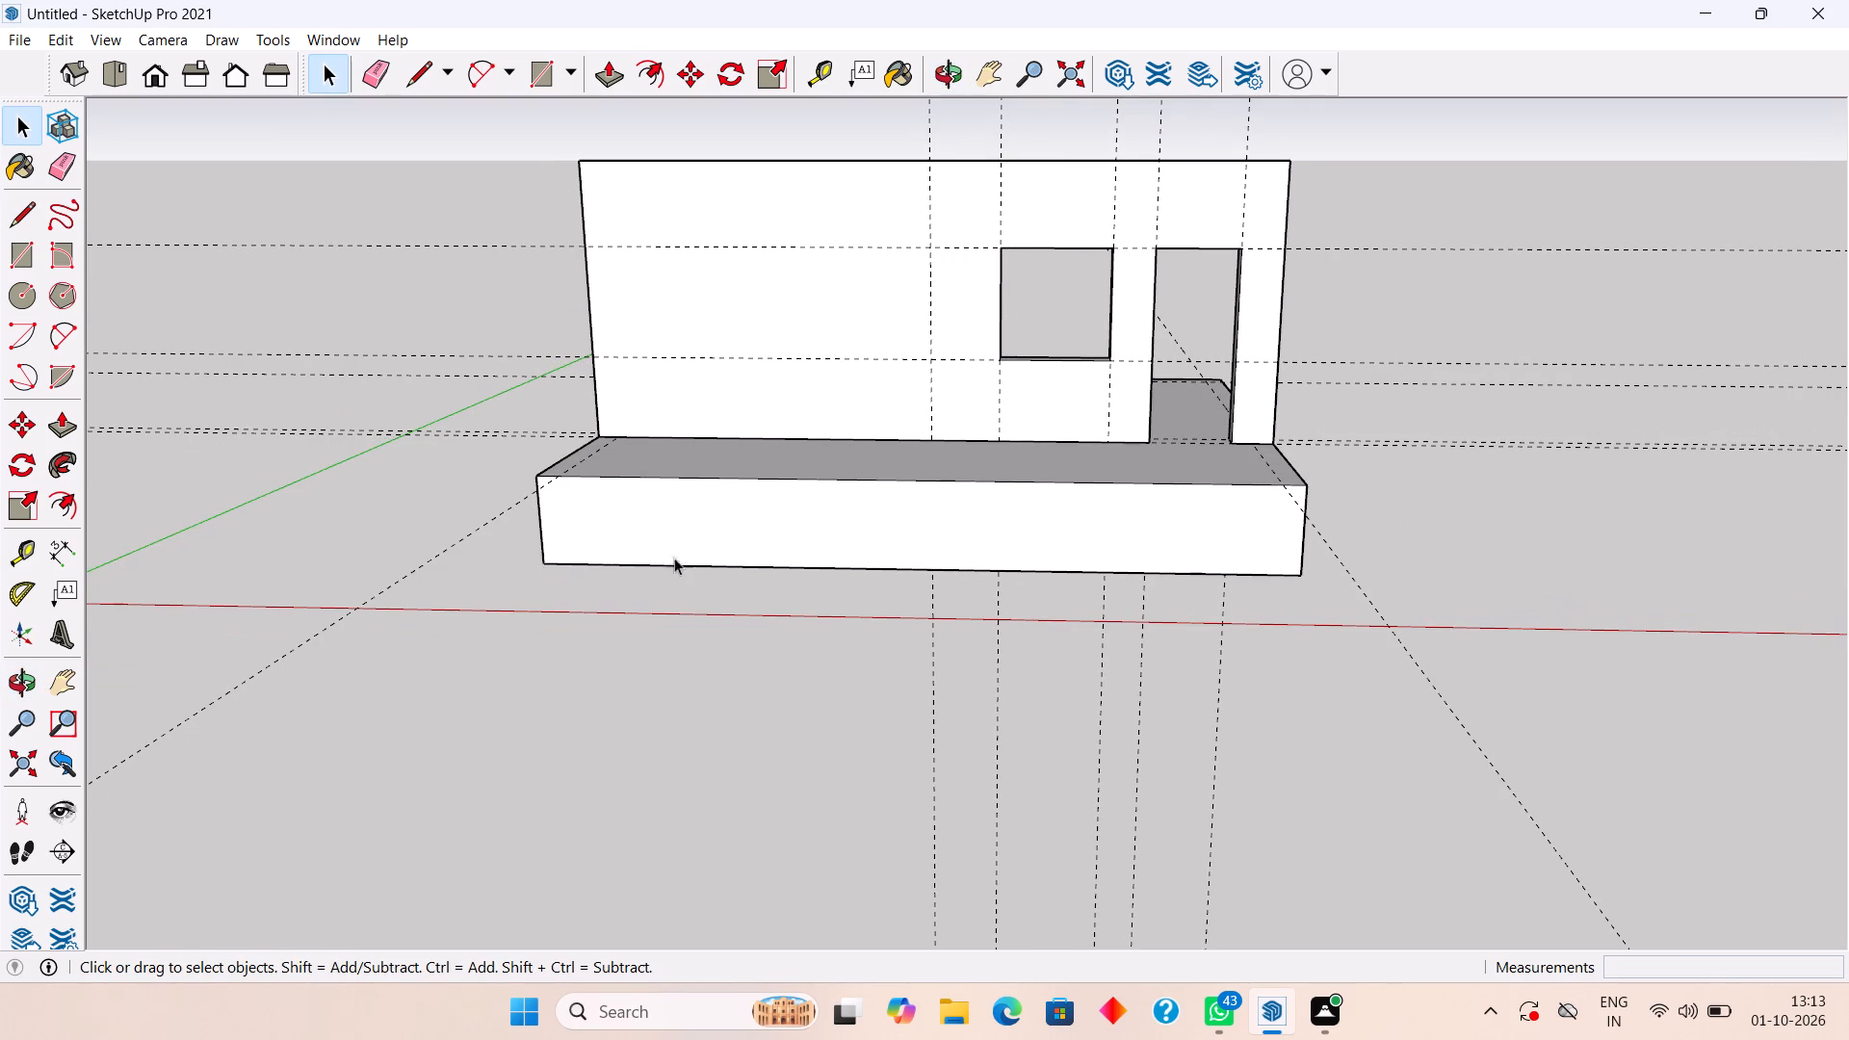
pyautogui.scroll(3, 1327, 316)
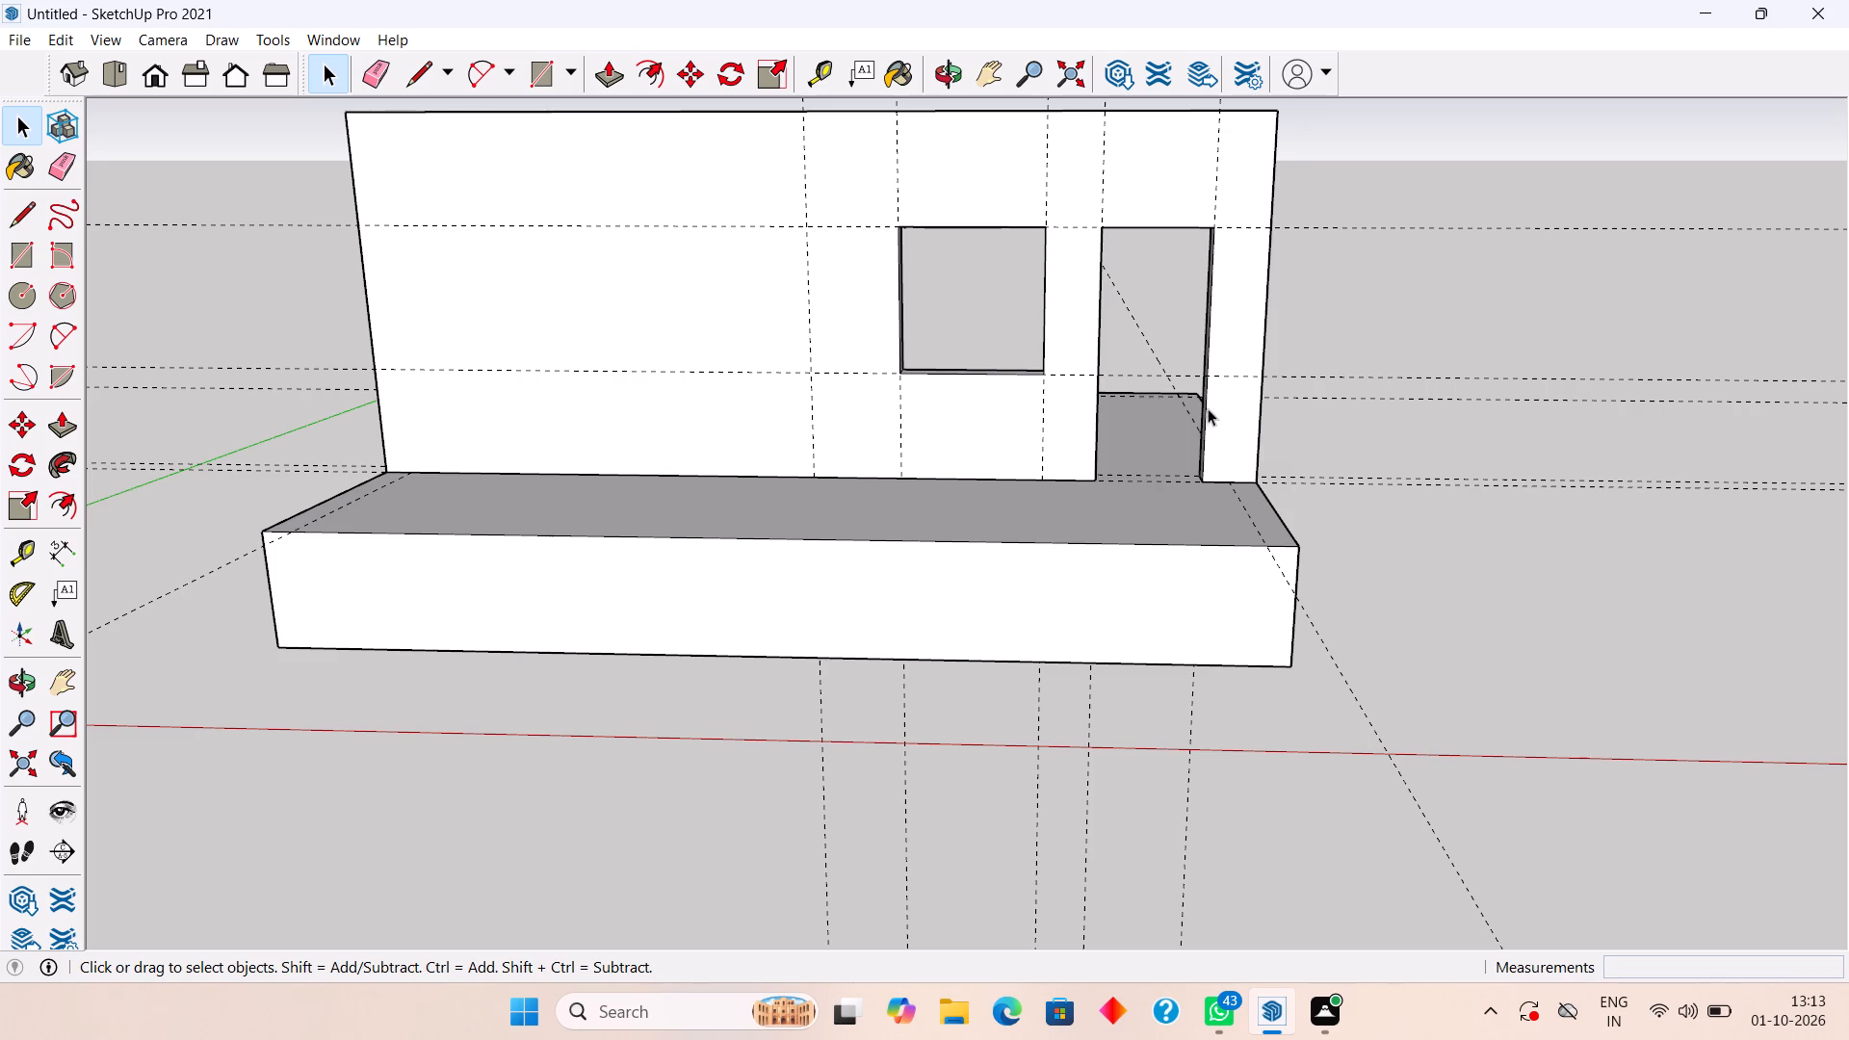
pyautogui.moveTo(1208, 417); pyautogui.dragTo(1259, 726, button='middle')
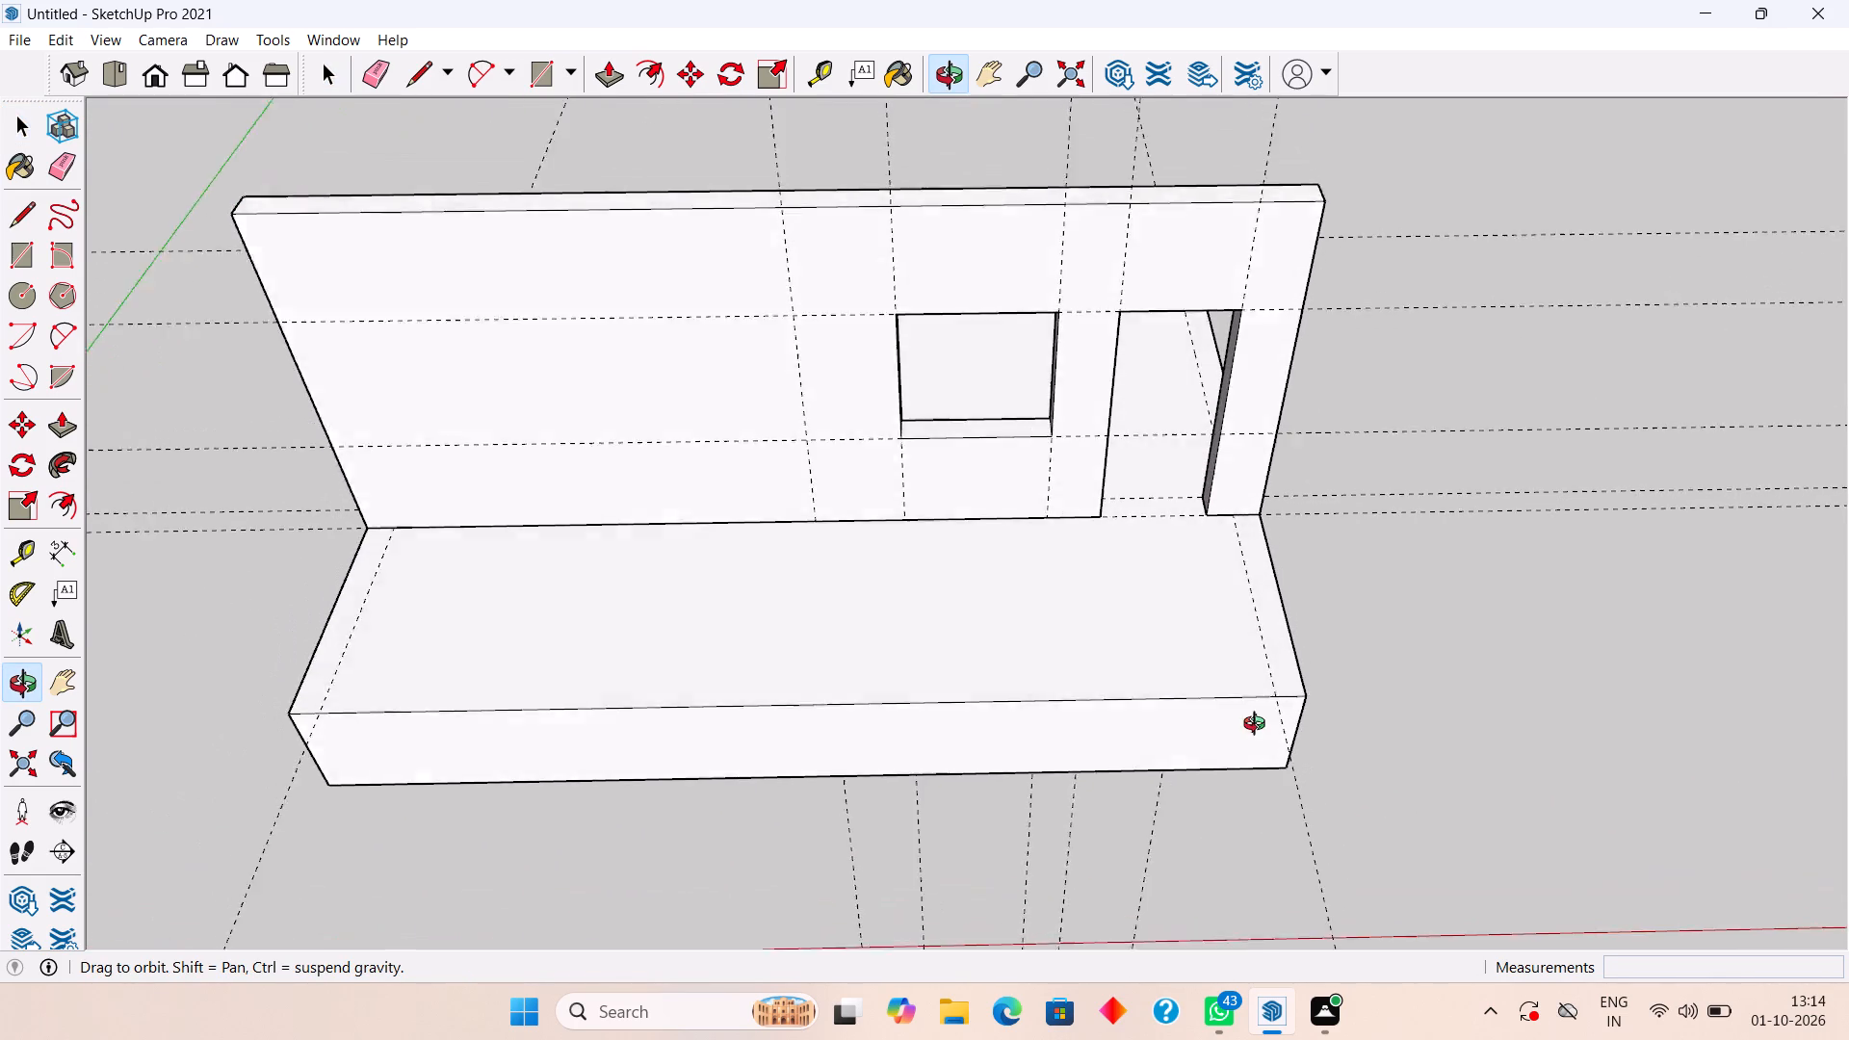
pyautogui.moveTo(1259, 726); pyautogui.dragTo(1244, 653, button='middle')
pyautogui.scroll(7, 1189, 176)
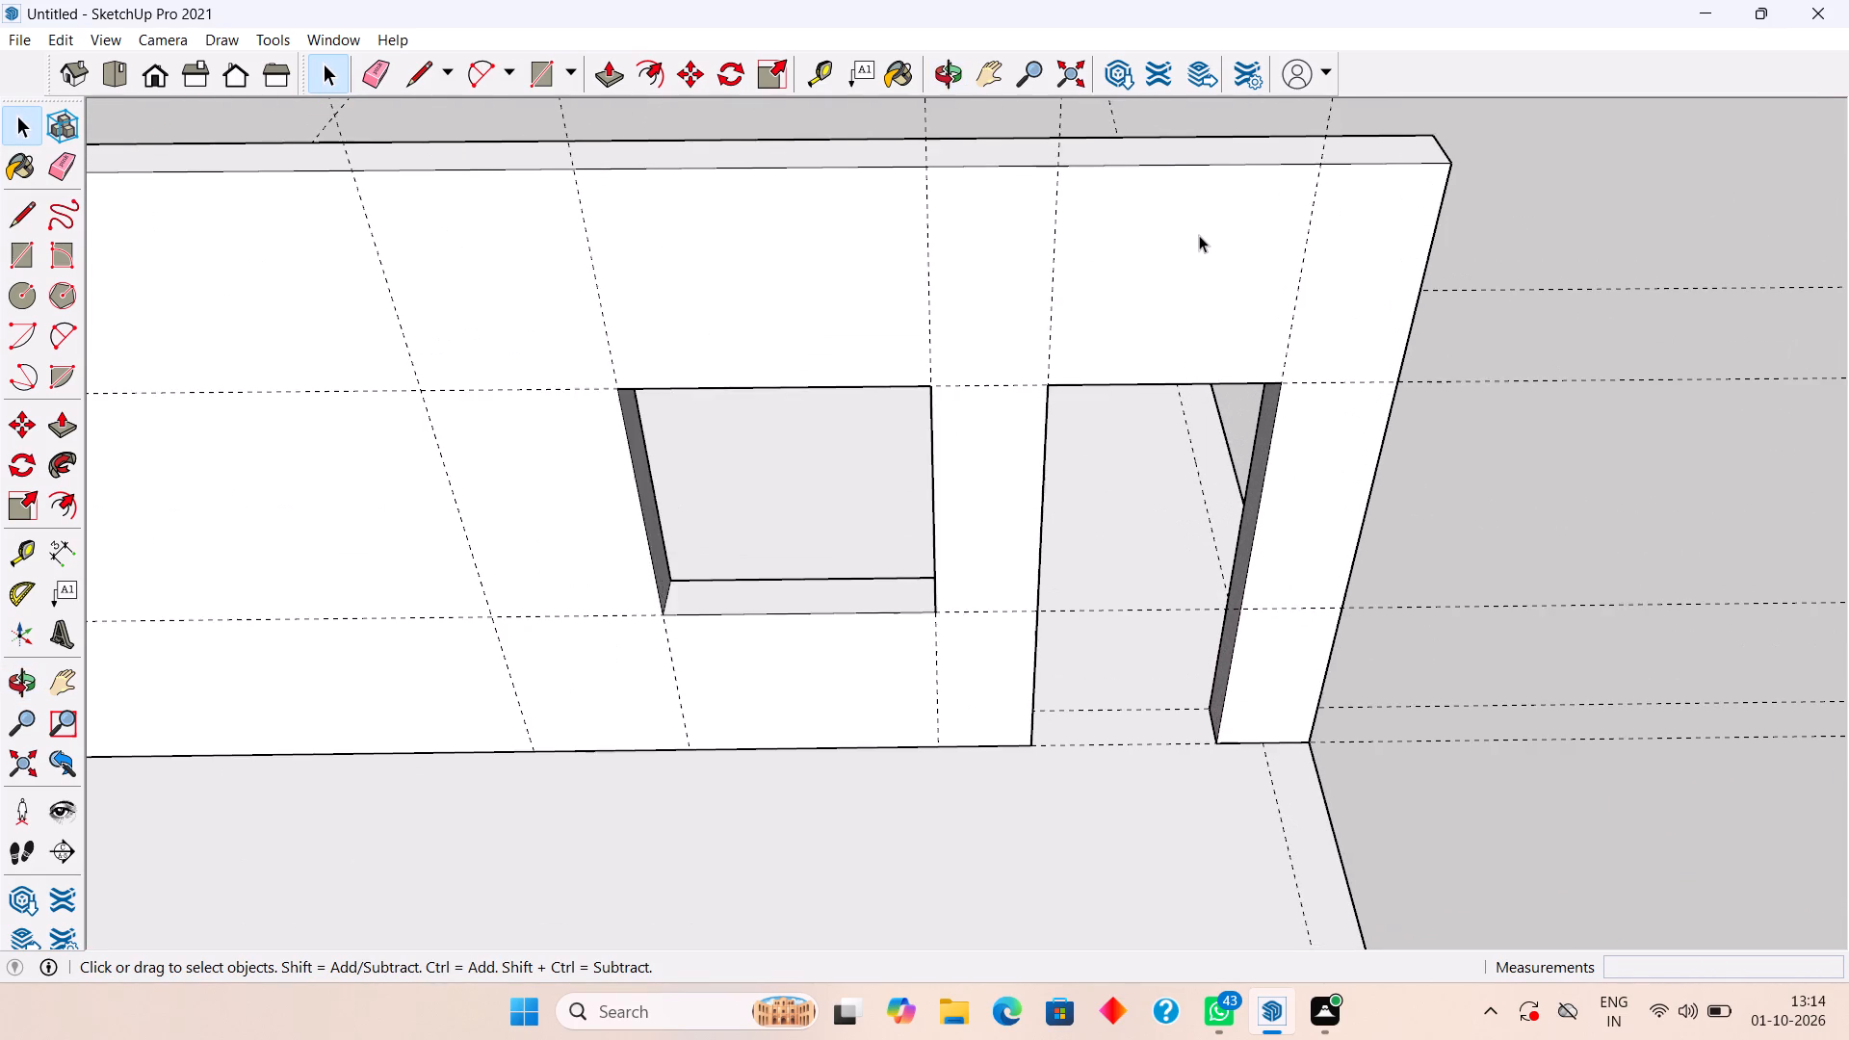
pyautogui.scroll(1, 1193, 238)
pyautogui.moveTo(1192, 234); pyautogui.dragTo(1192, 210, button='middle')
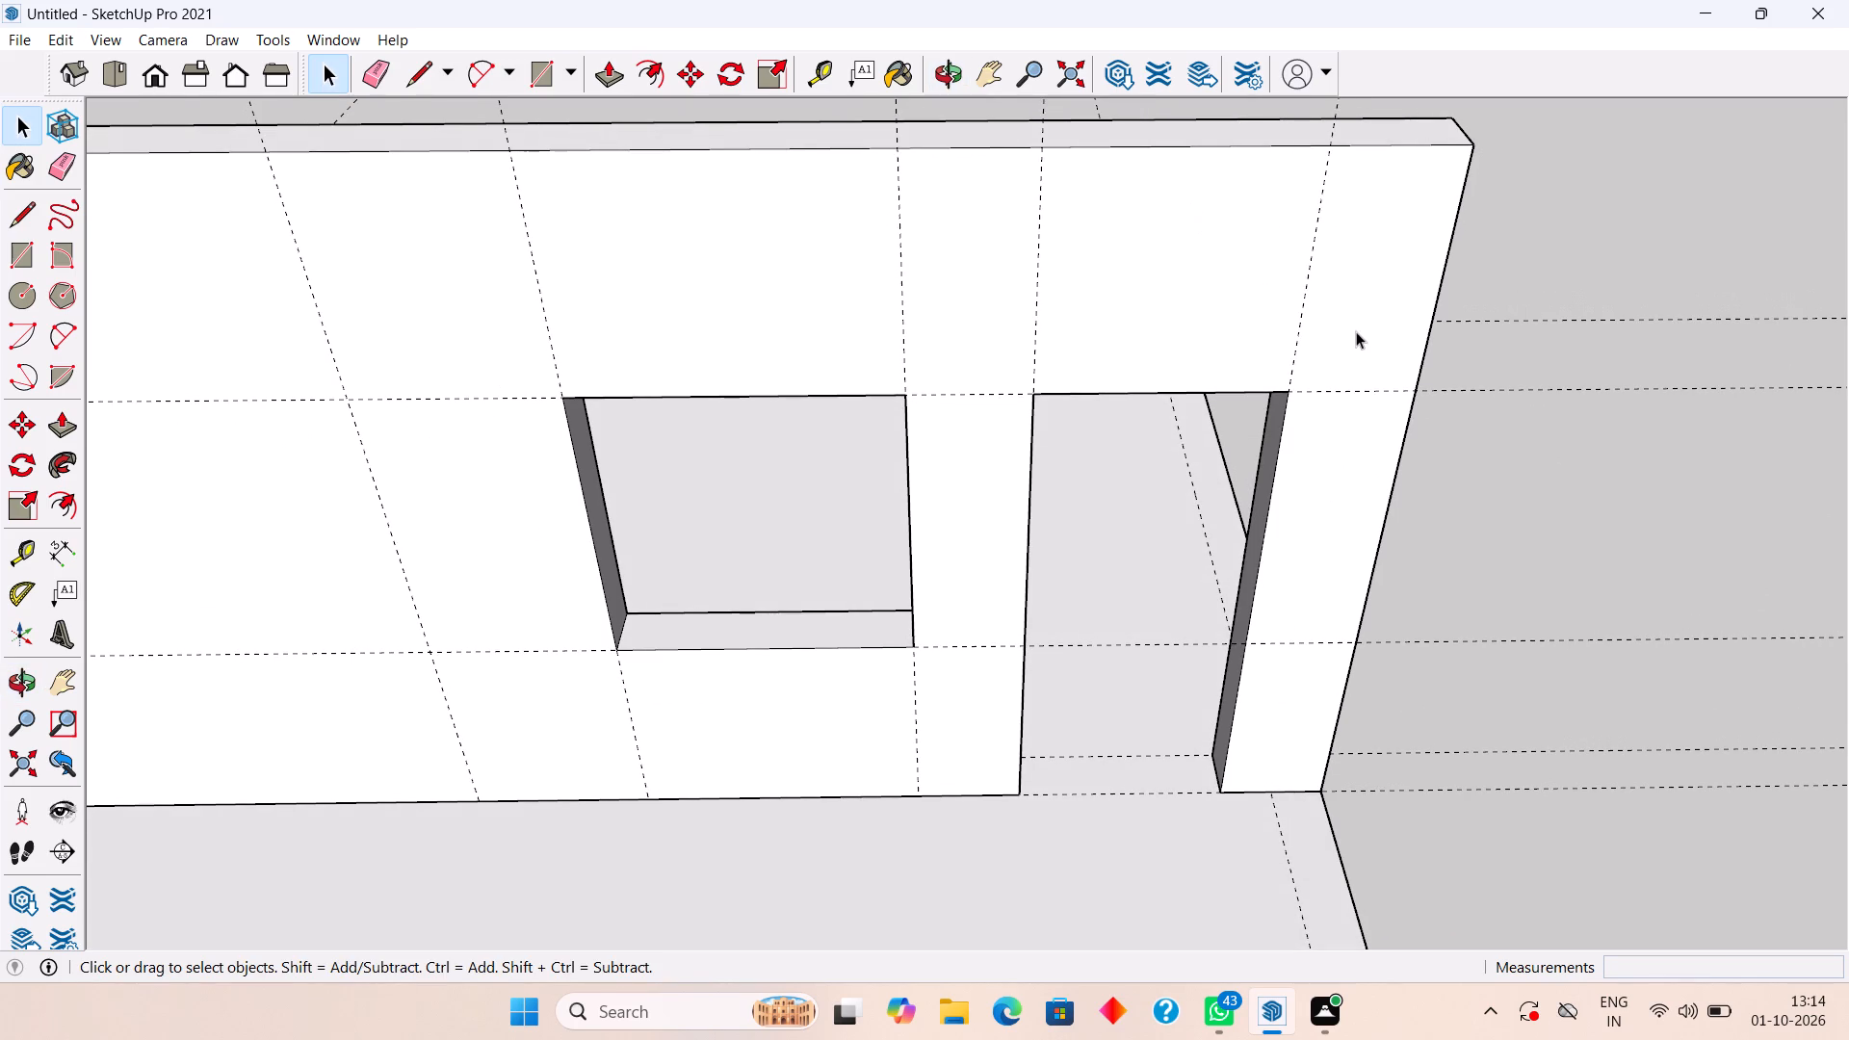
pyautogui.moveTo(1356, 331); pyautogui.dragTo(1184, 238, button='middle')
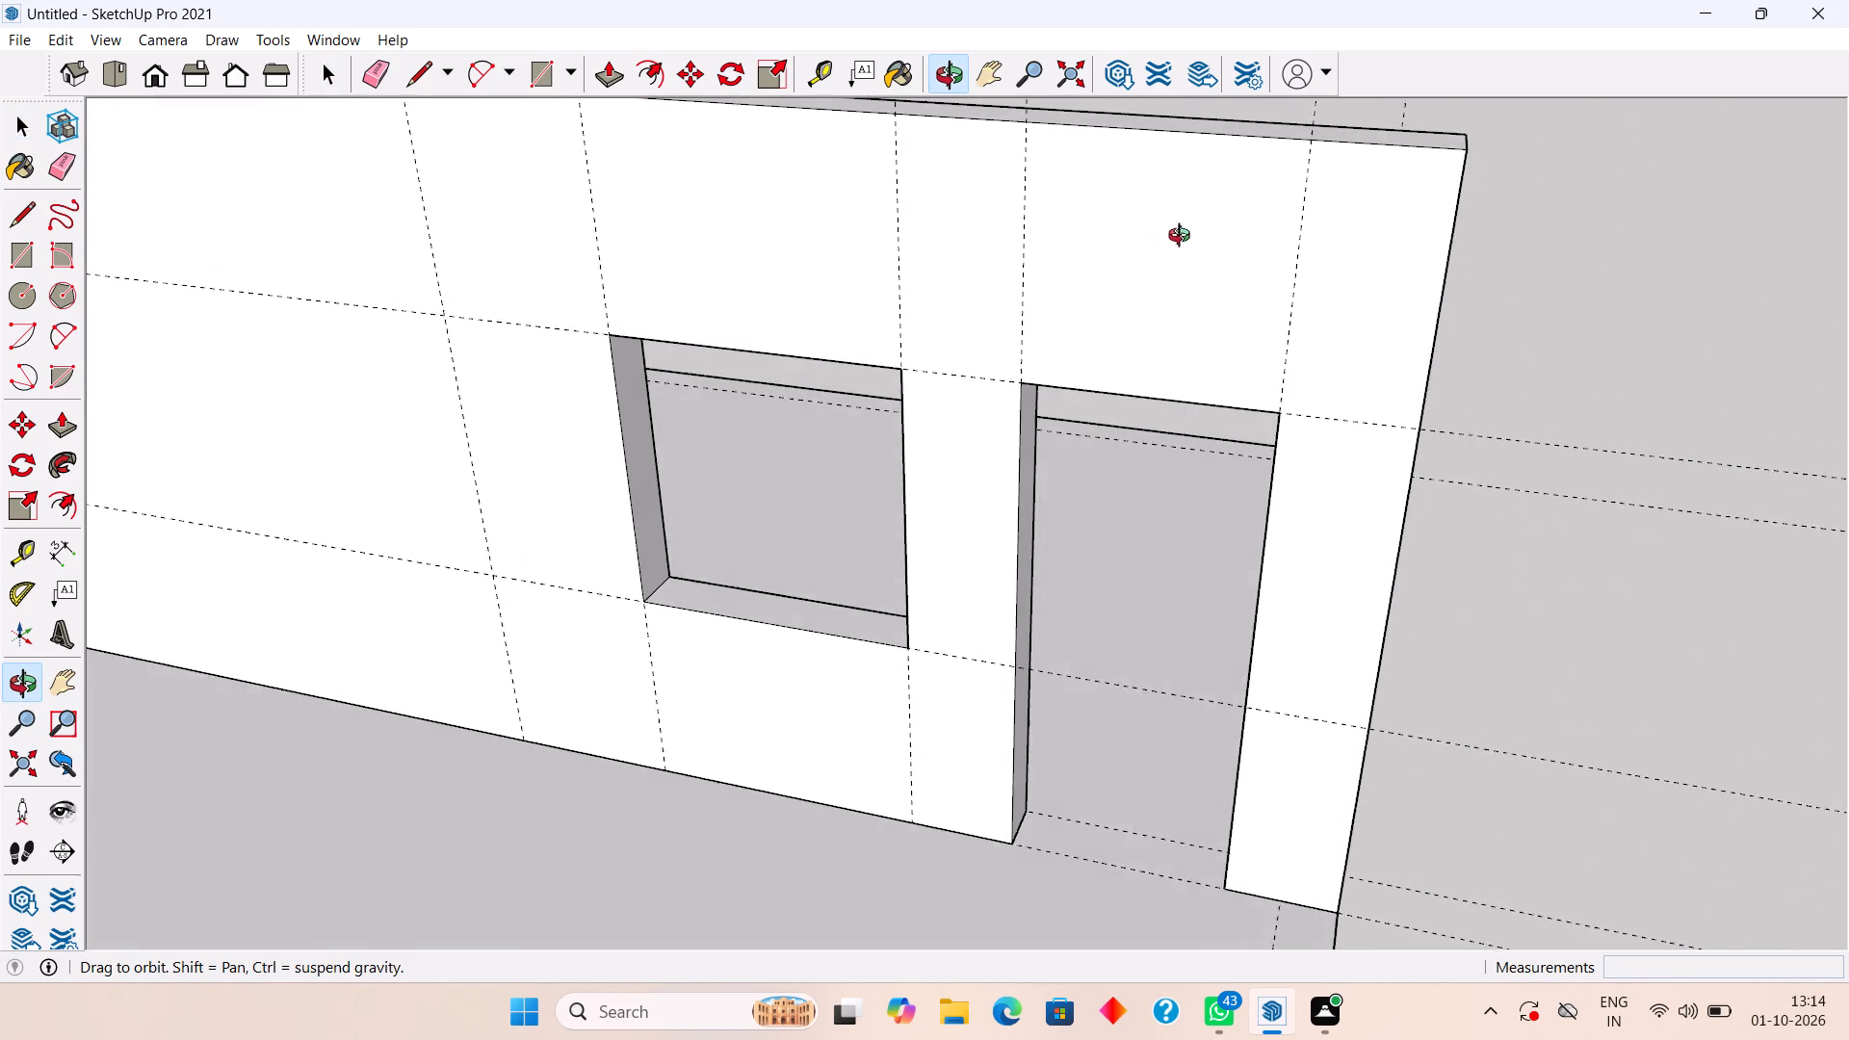
pyautogui.moveTo(1184, 238); pyautogui.dragTo(1211, 237, button='middle')
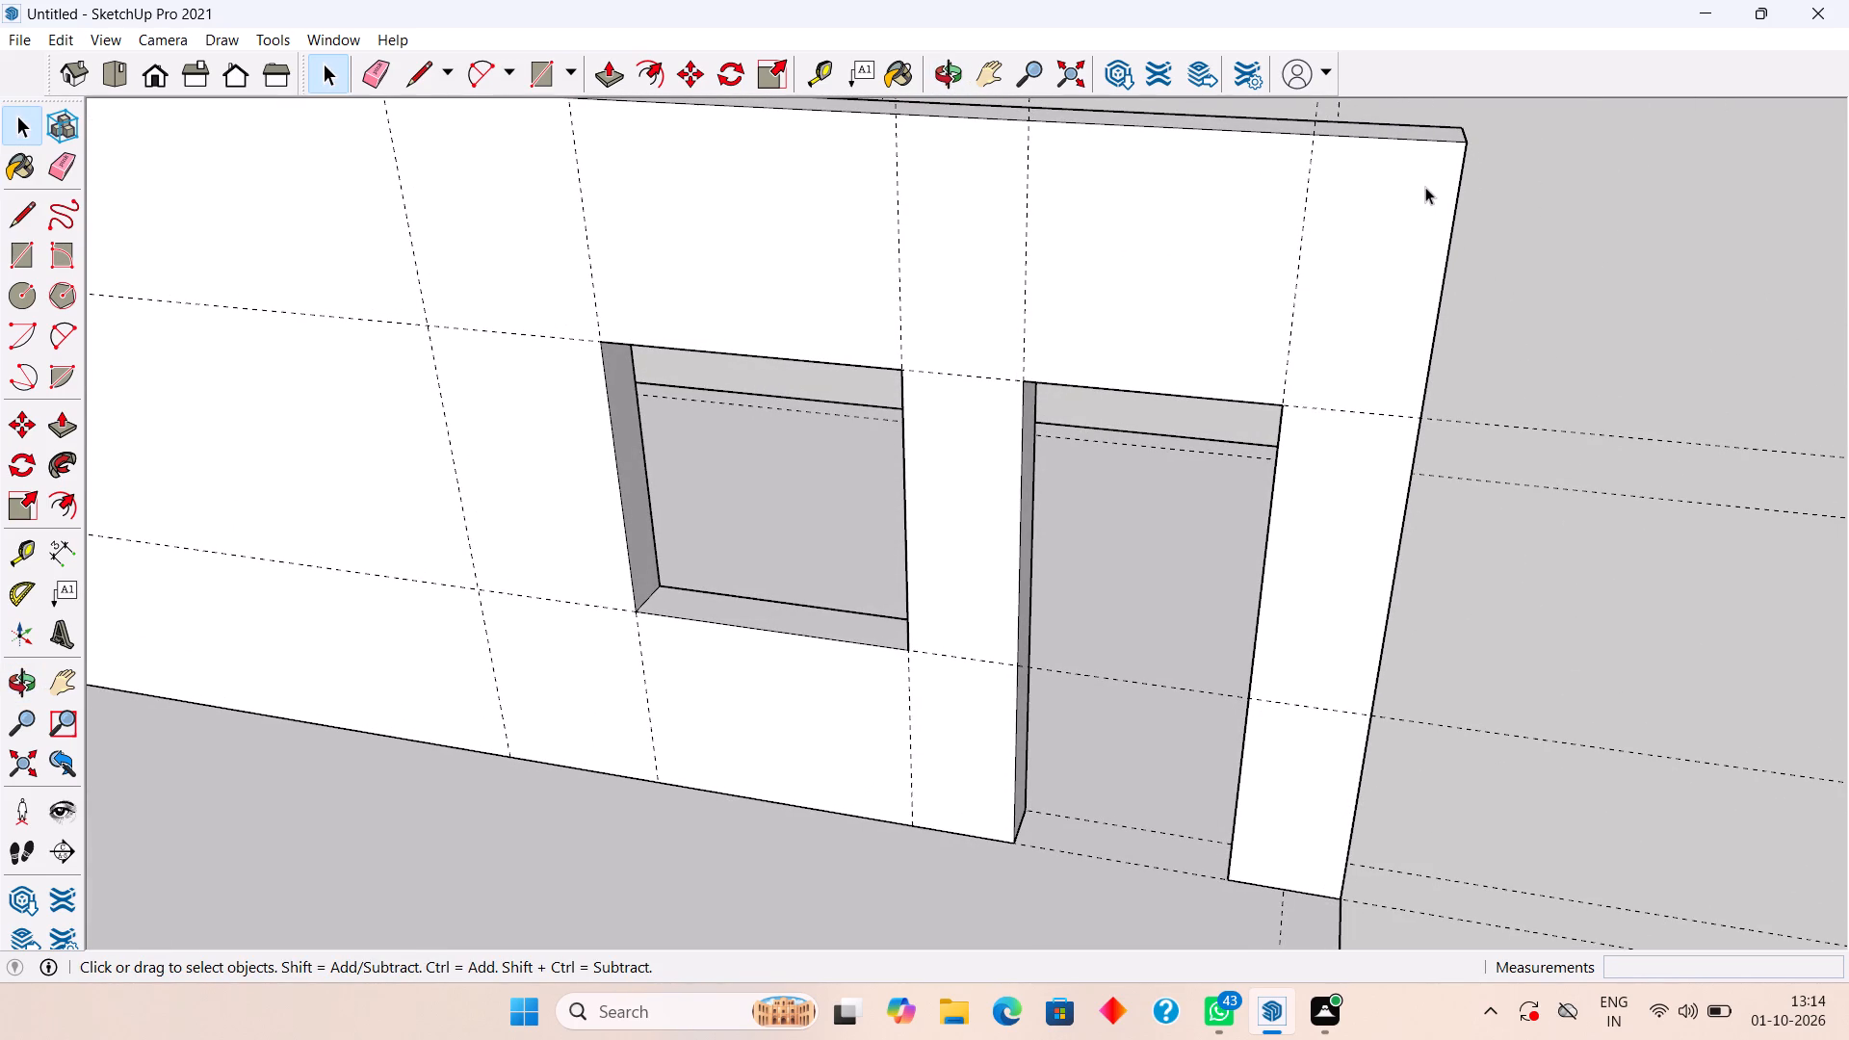
pyautogui.press('r')
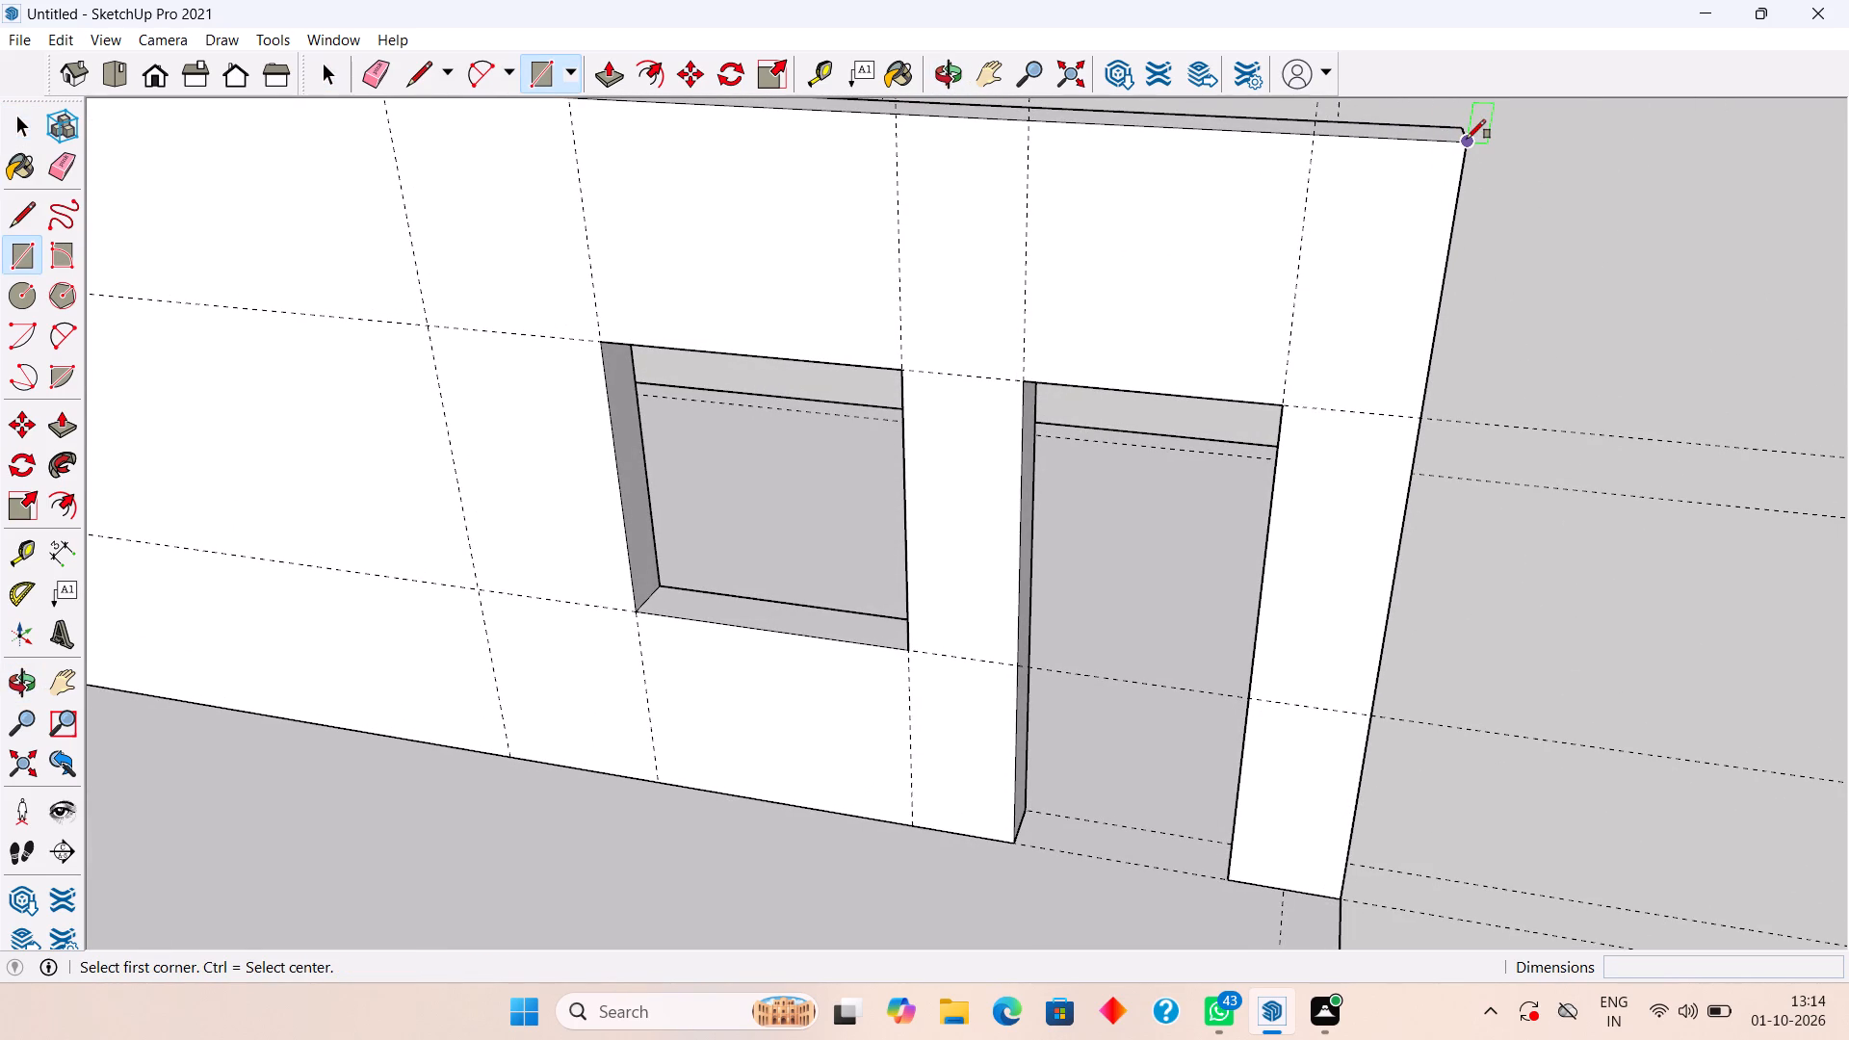
pyautogui.click(1467, 139)
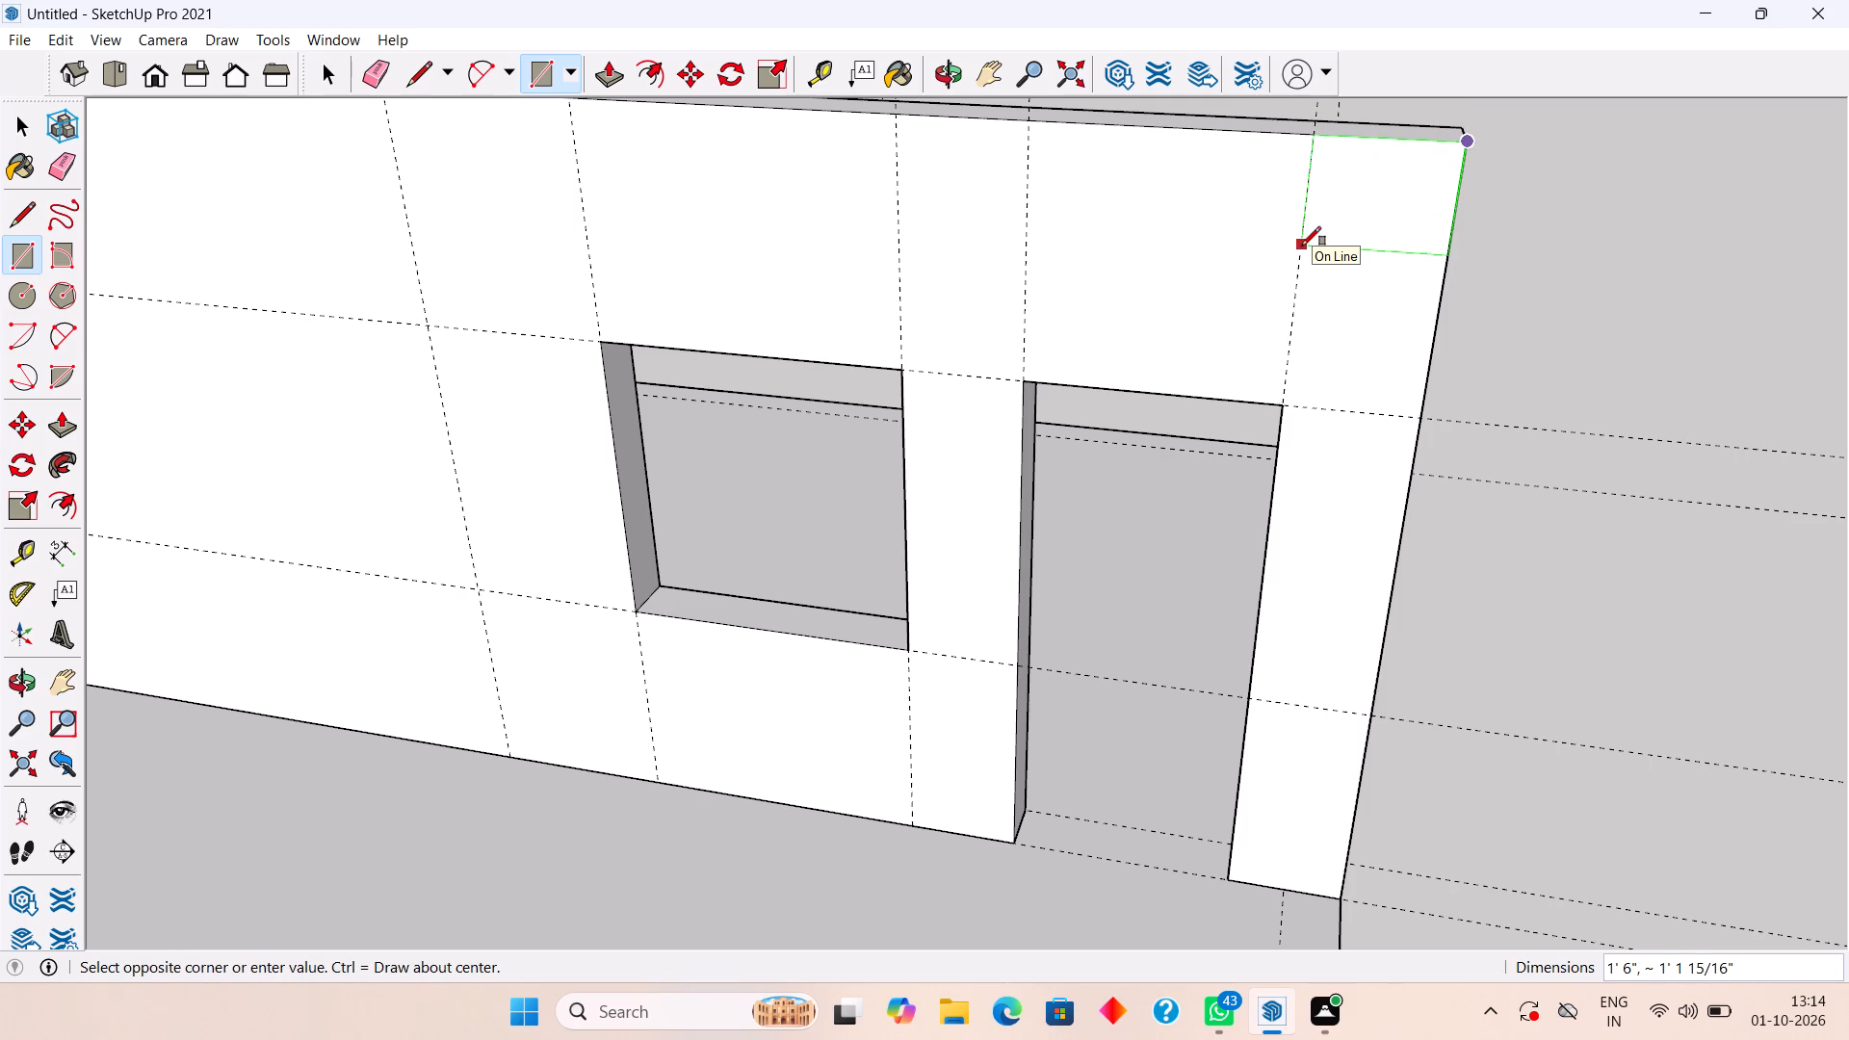
pyautogui.press('9')
pyautogui.write('",9"')
pyautogui.press('Return')
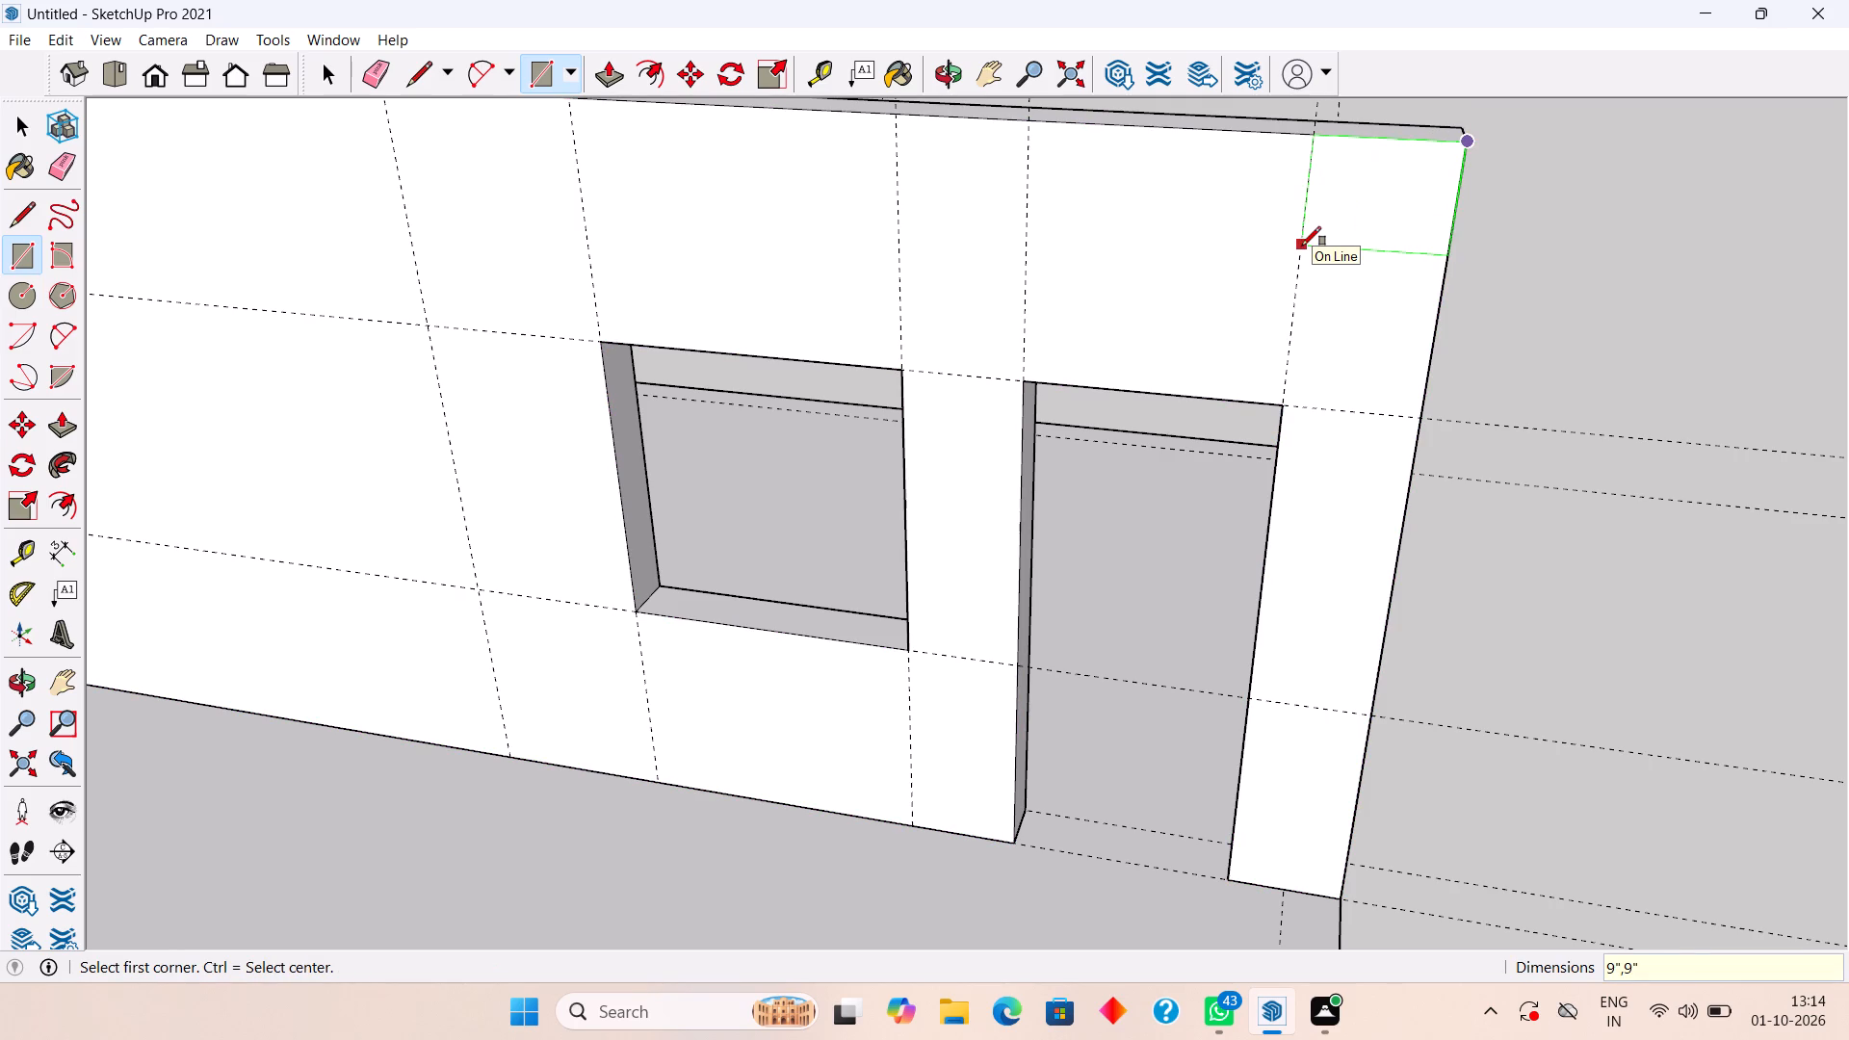
pyautogui.press('space')
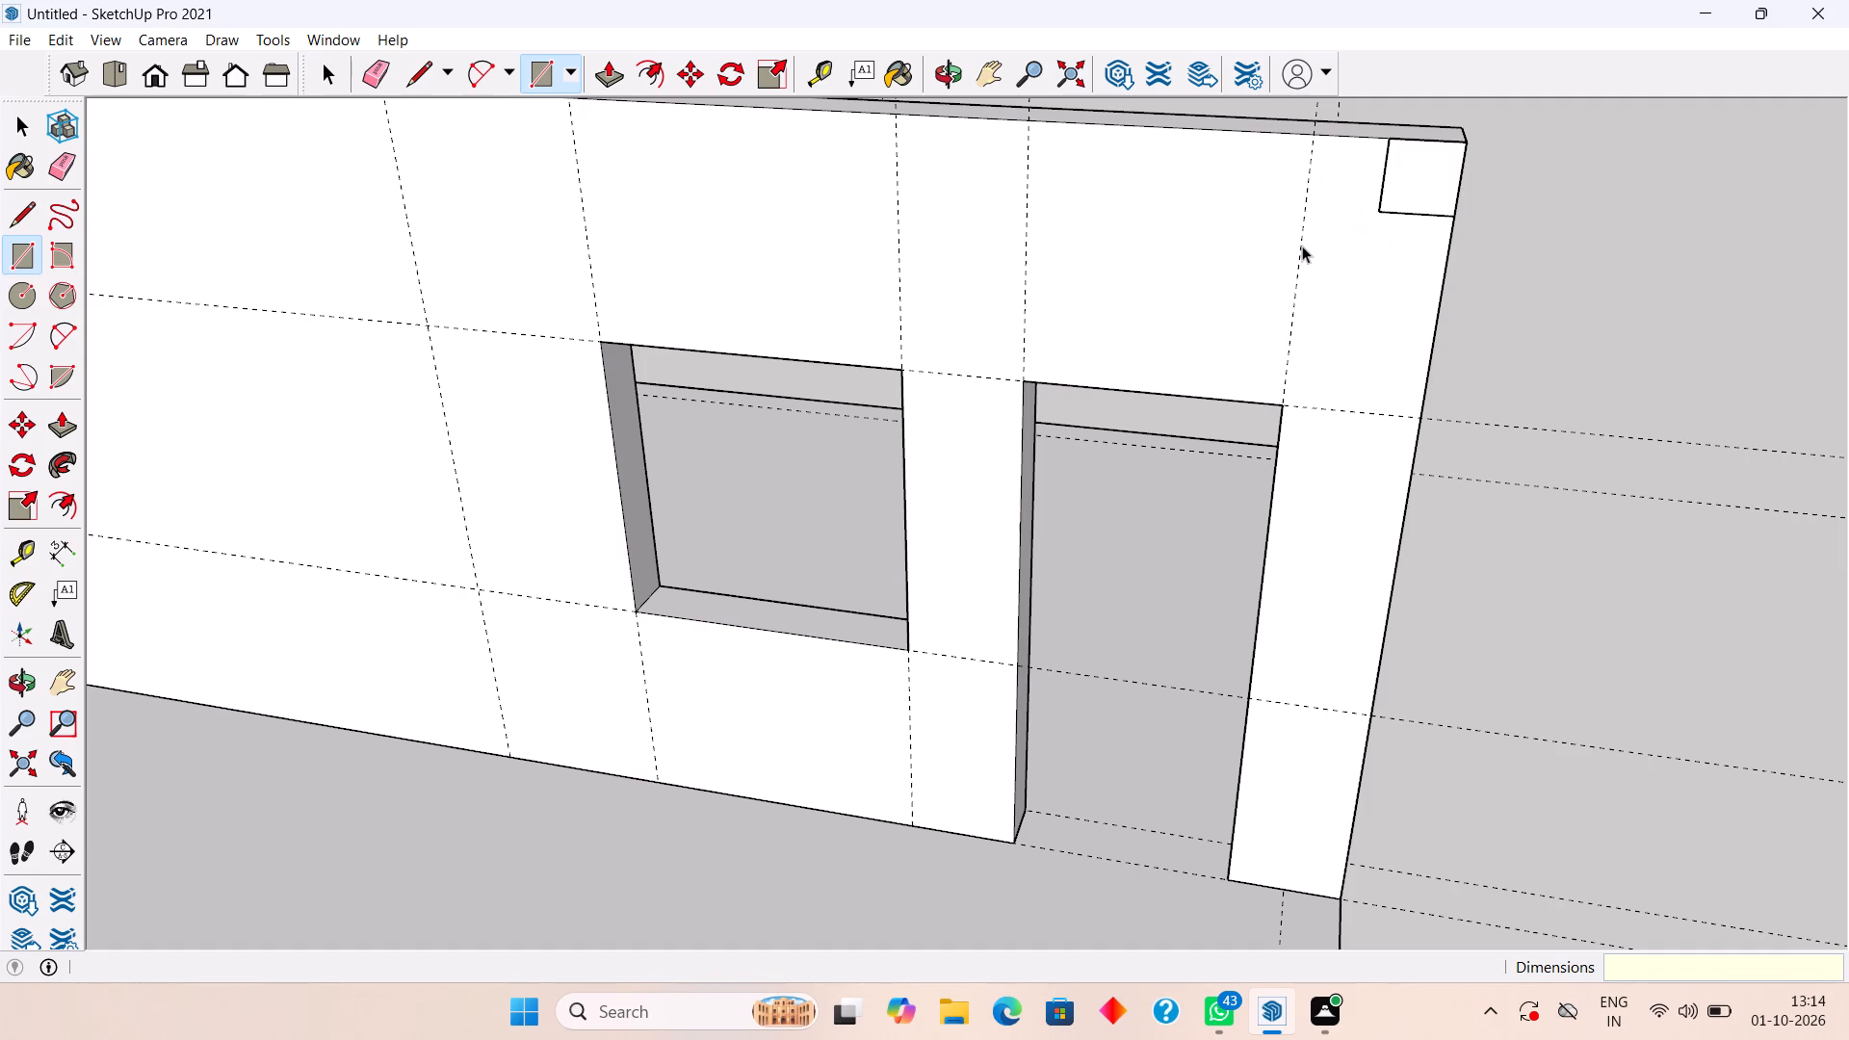
# Push/pull the corner square 6'6" outward to the base's front edge as a beam.
pyautogui.press('p')
pyautogui.click(1415, 185)
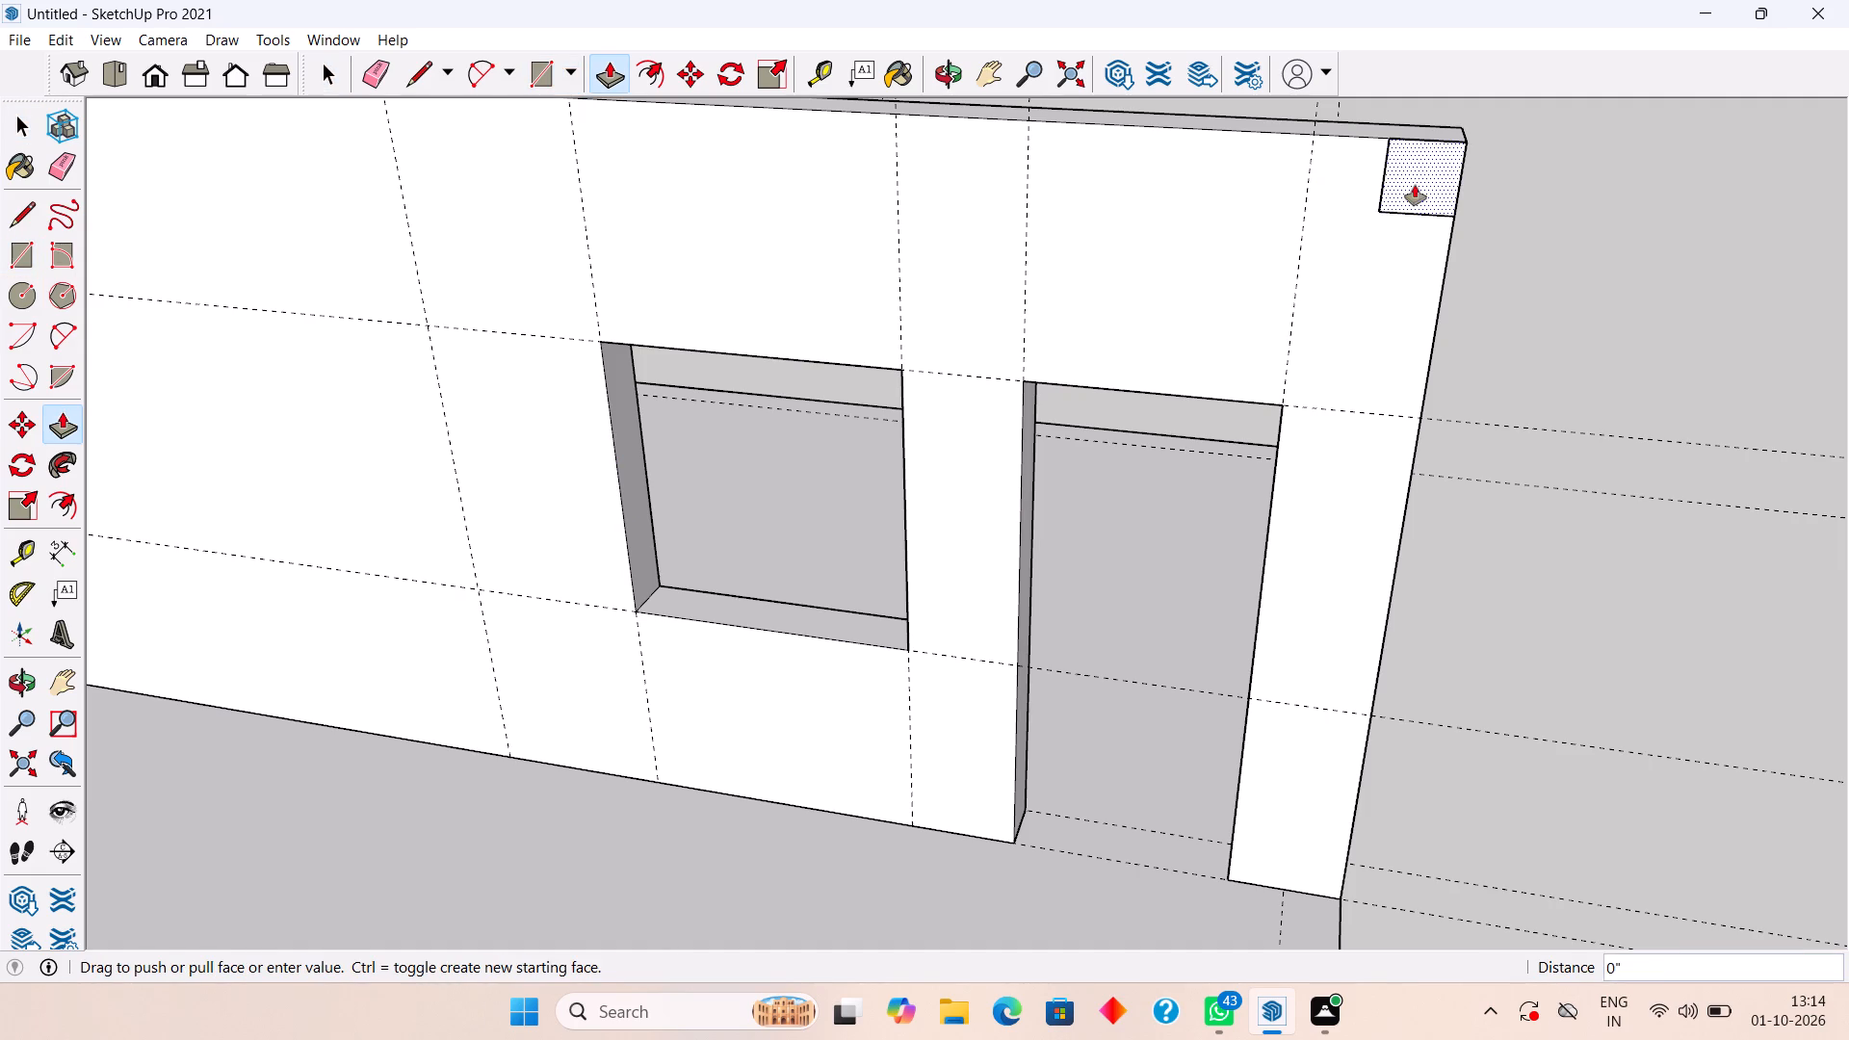
pyautogui.scroll(-12, 1424, 297)
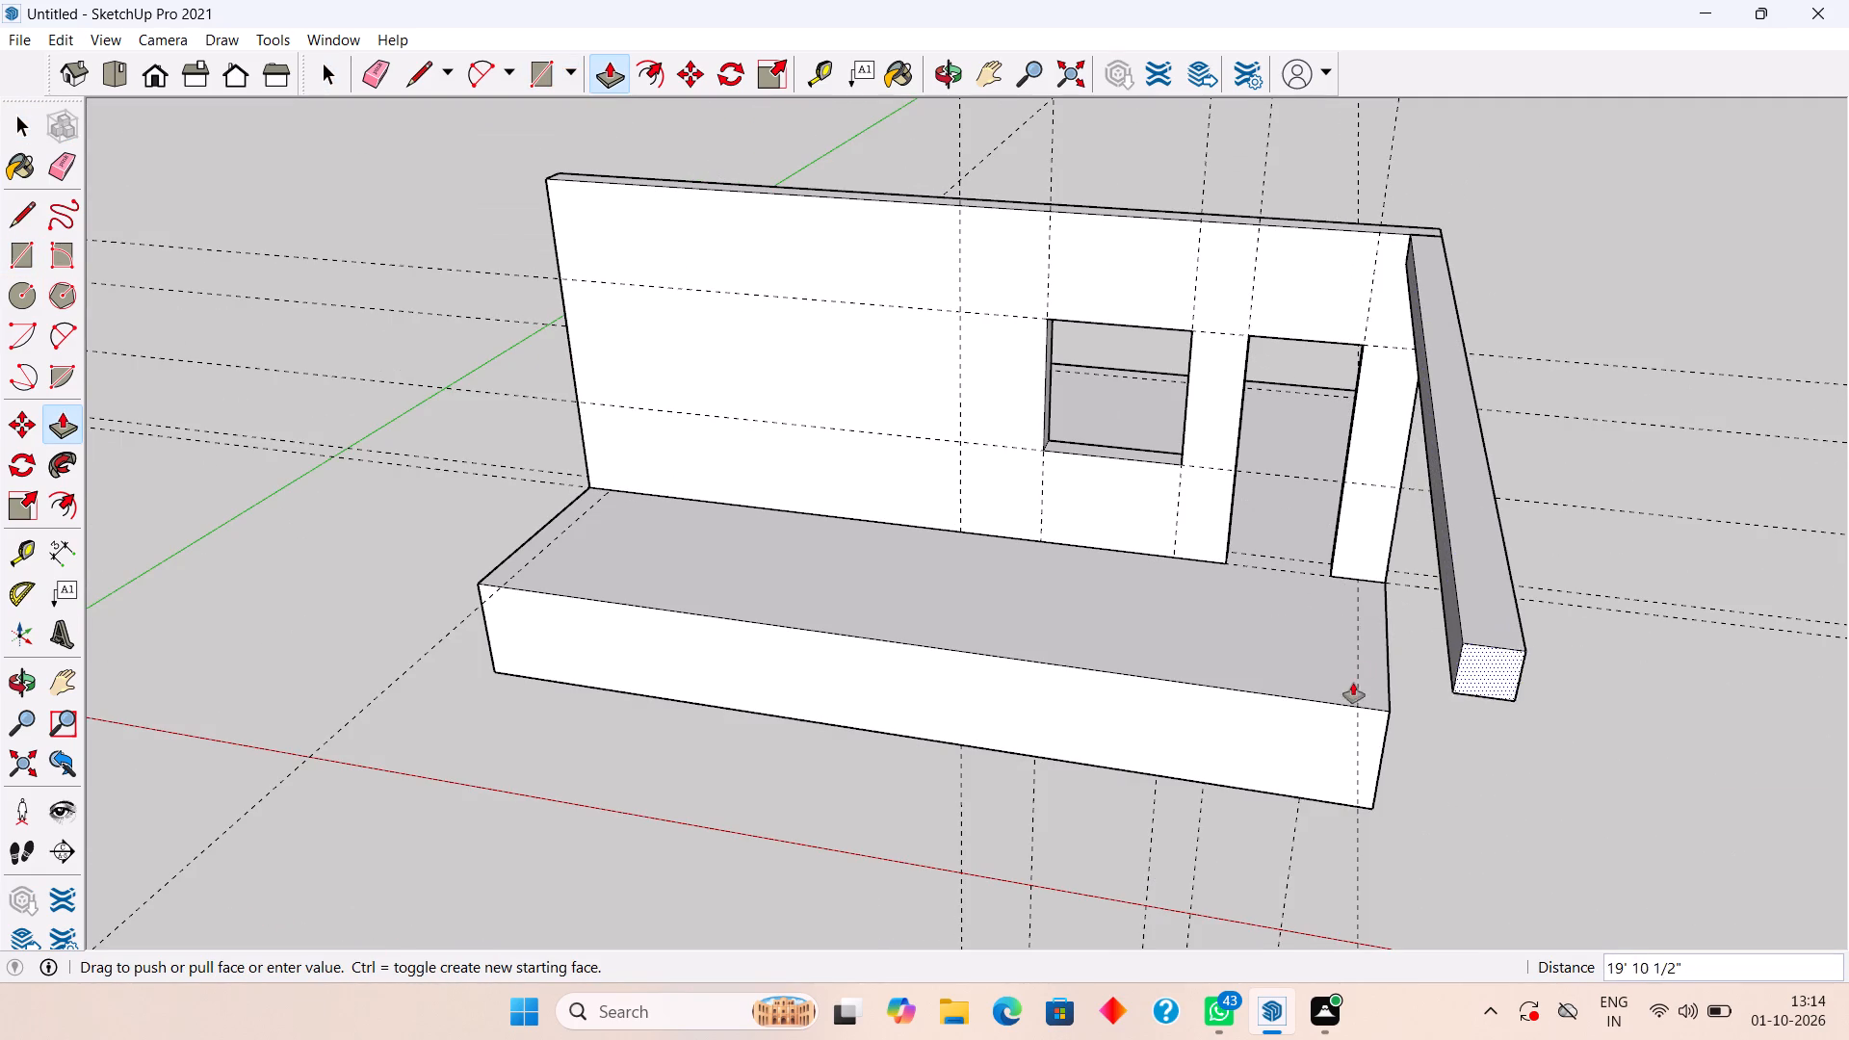
pyautogui.click(1274, 689)
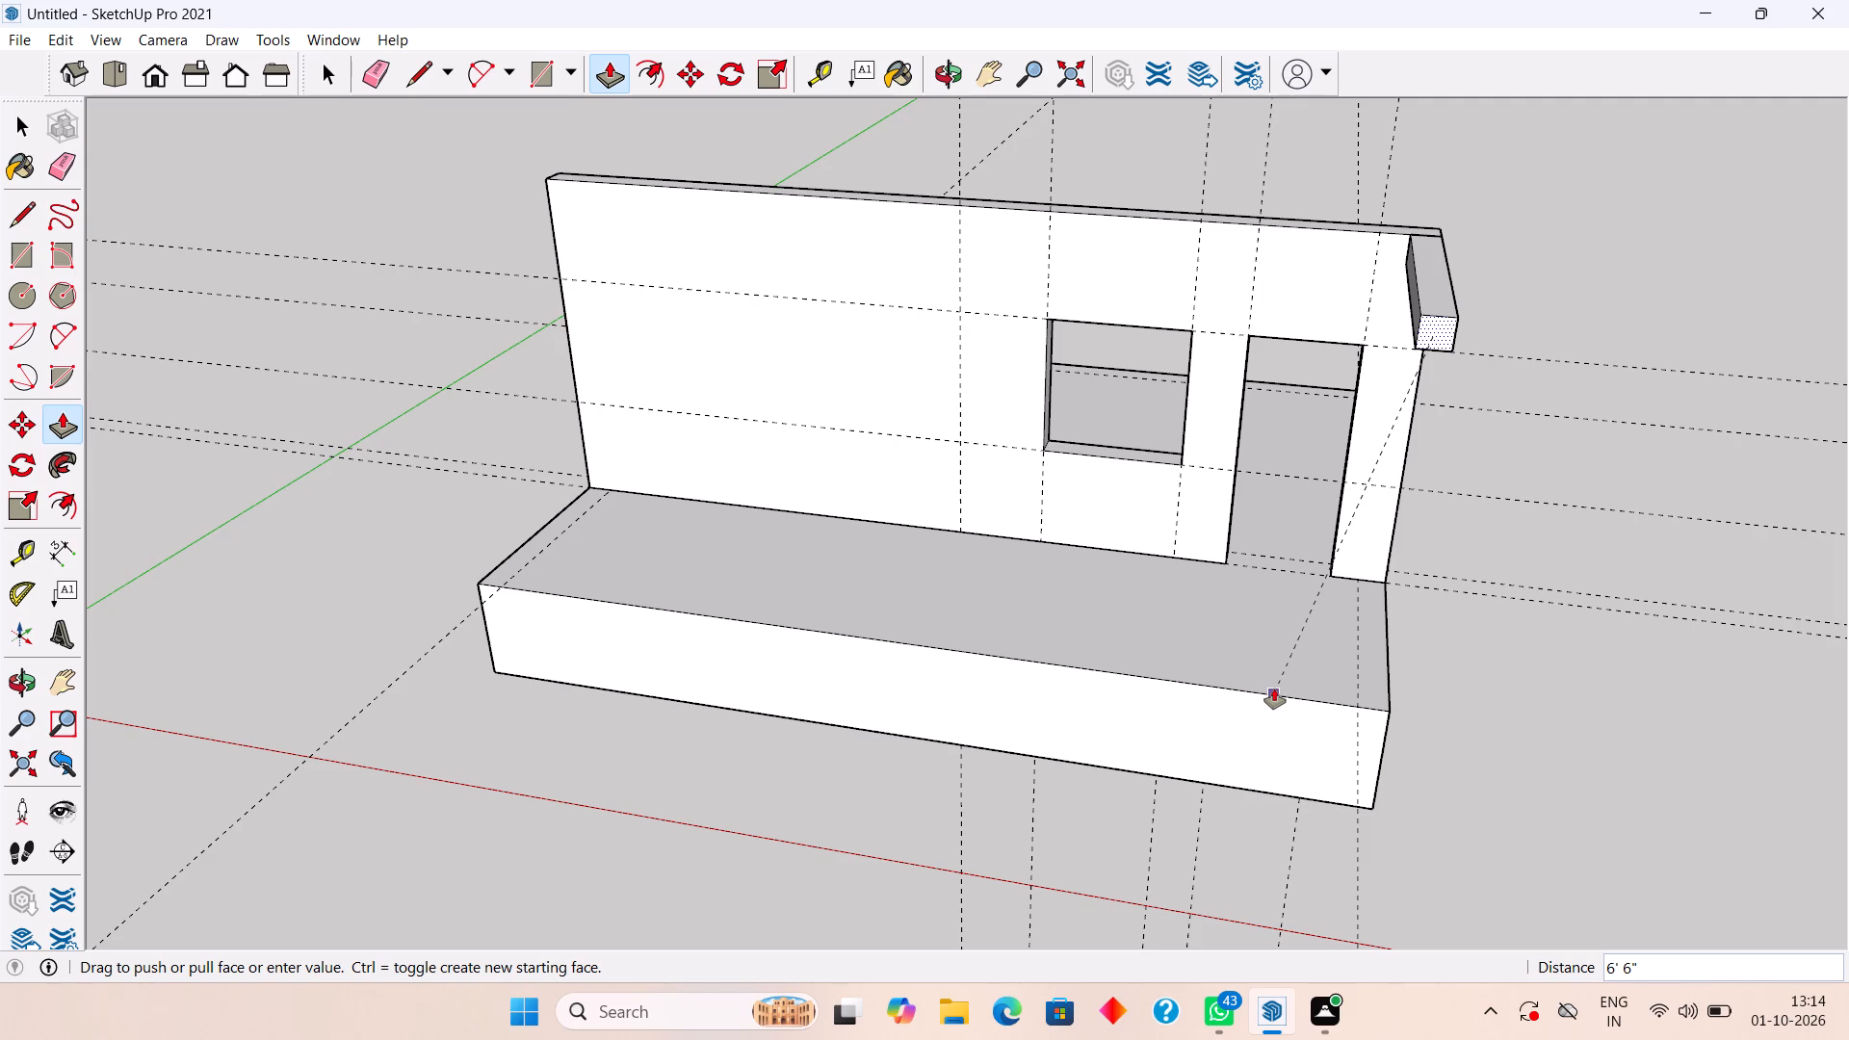
pyautogui.press('space')
# Make the whole projecting beam a group.
pyautogui.tripleClick(1433, 323)
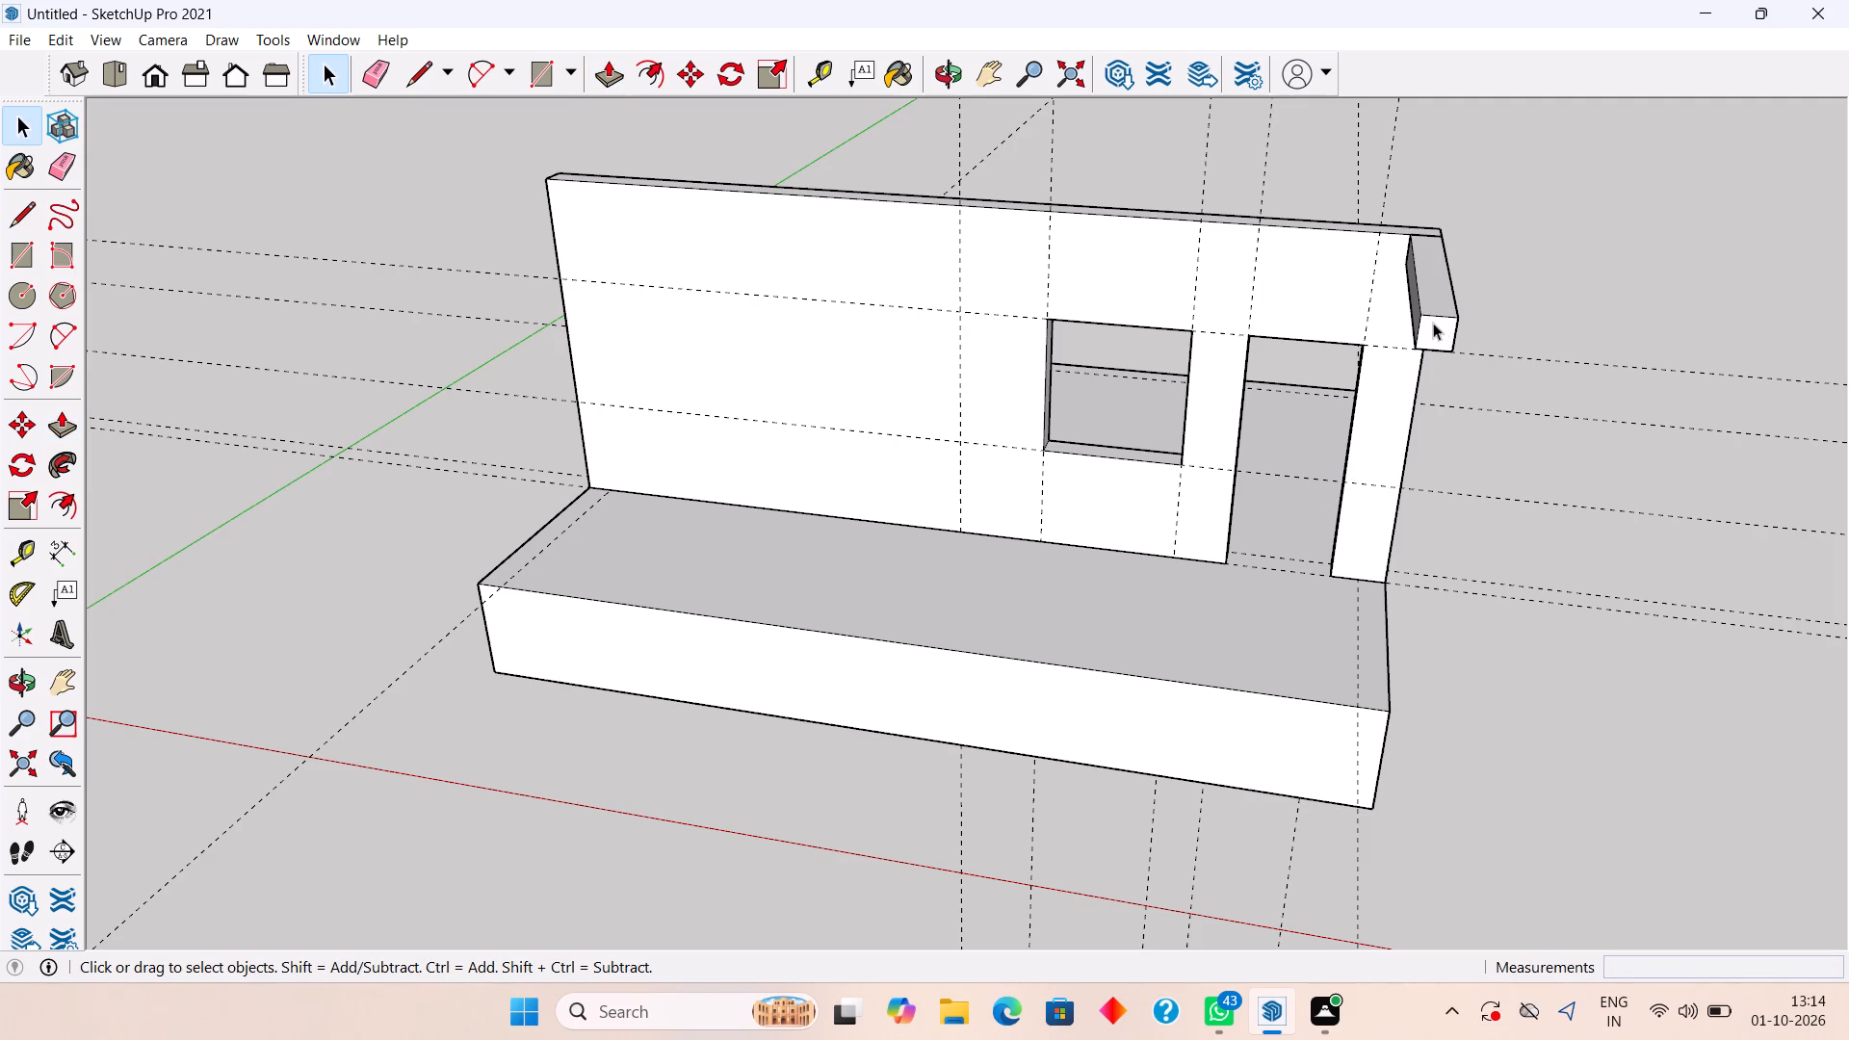
pyautogui.rightClick(1433, 323)
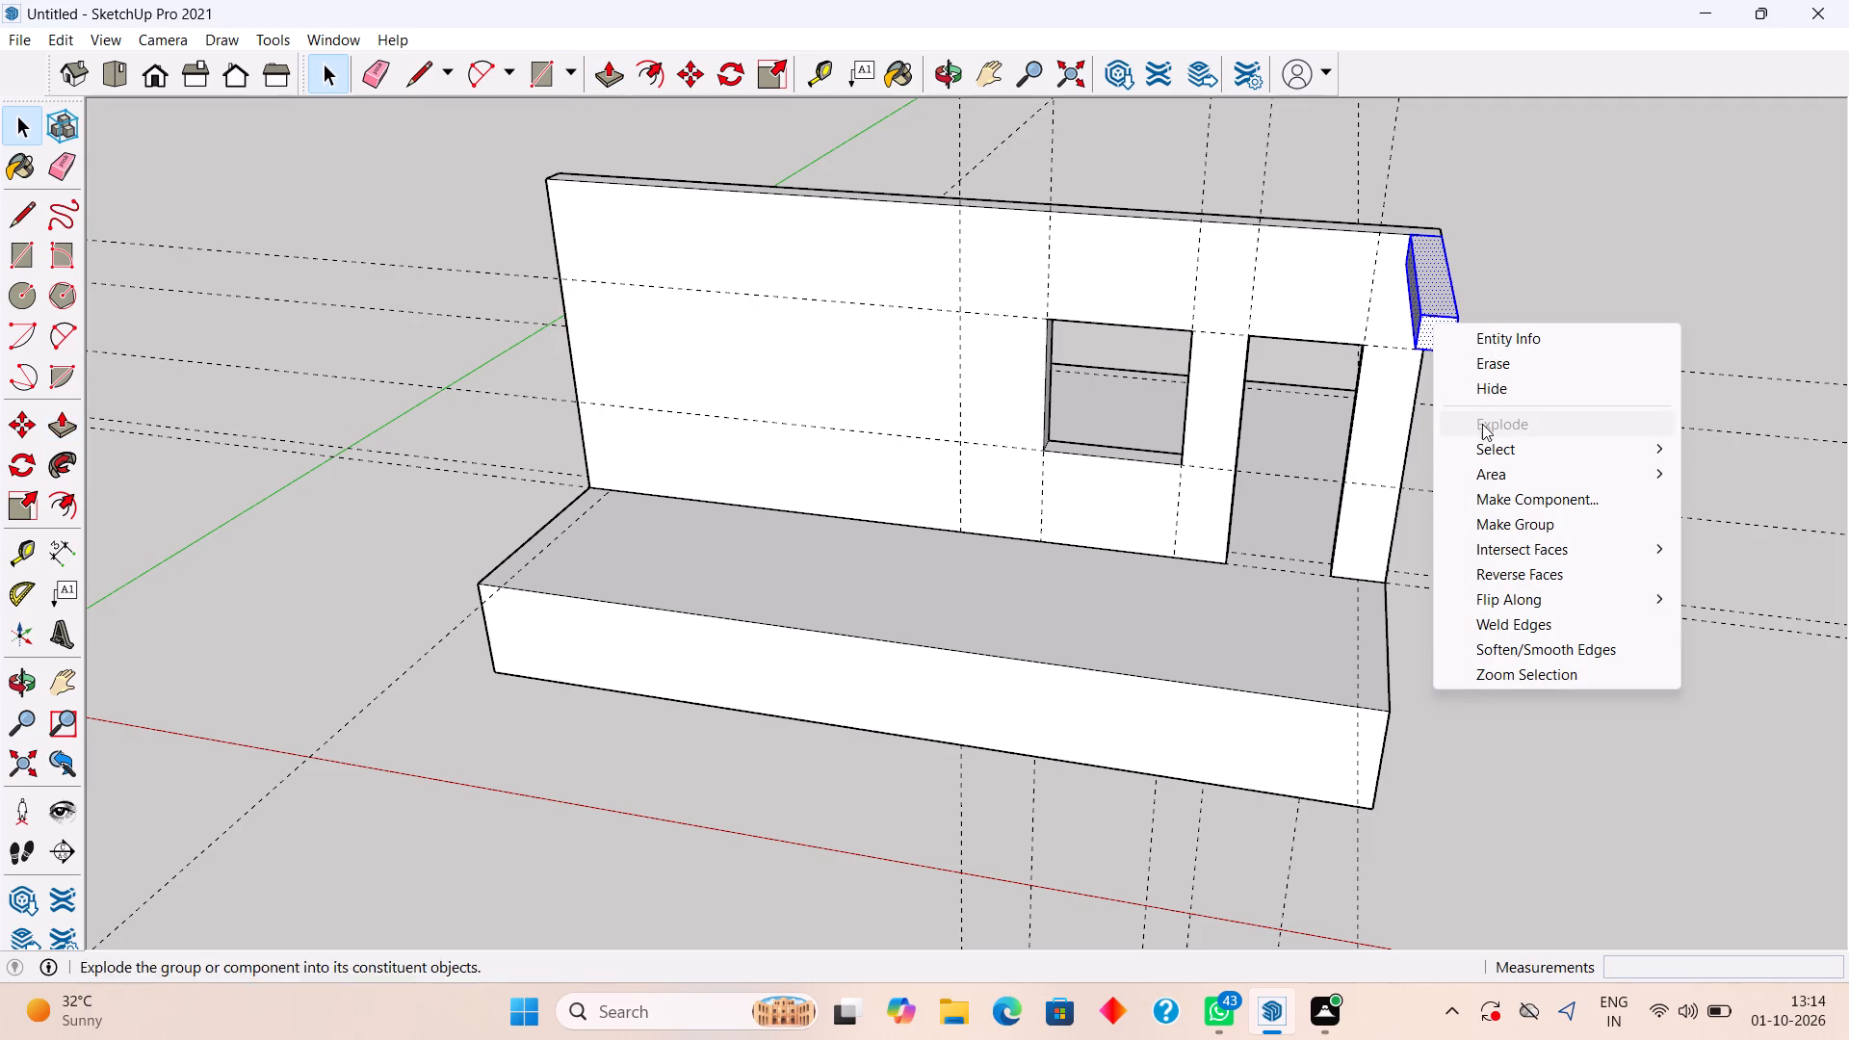
pyautogui.click(1517, 529)
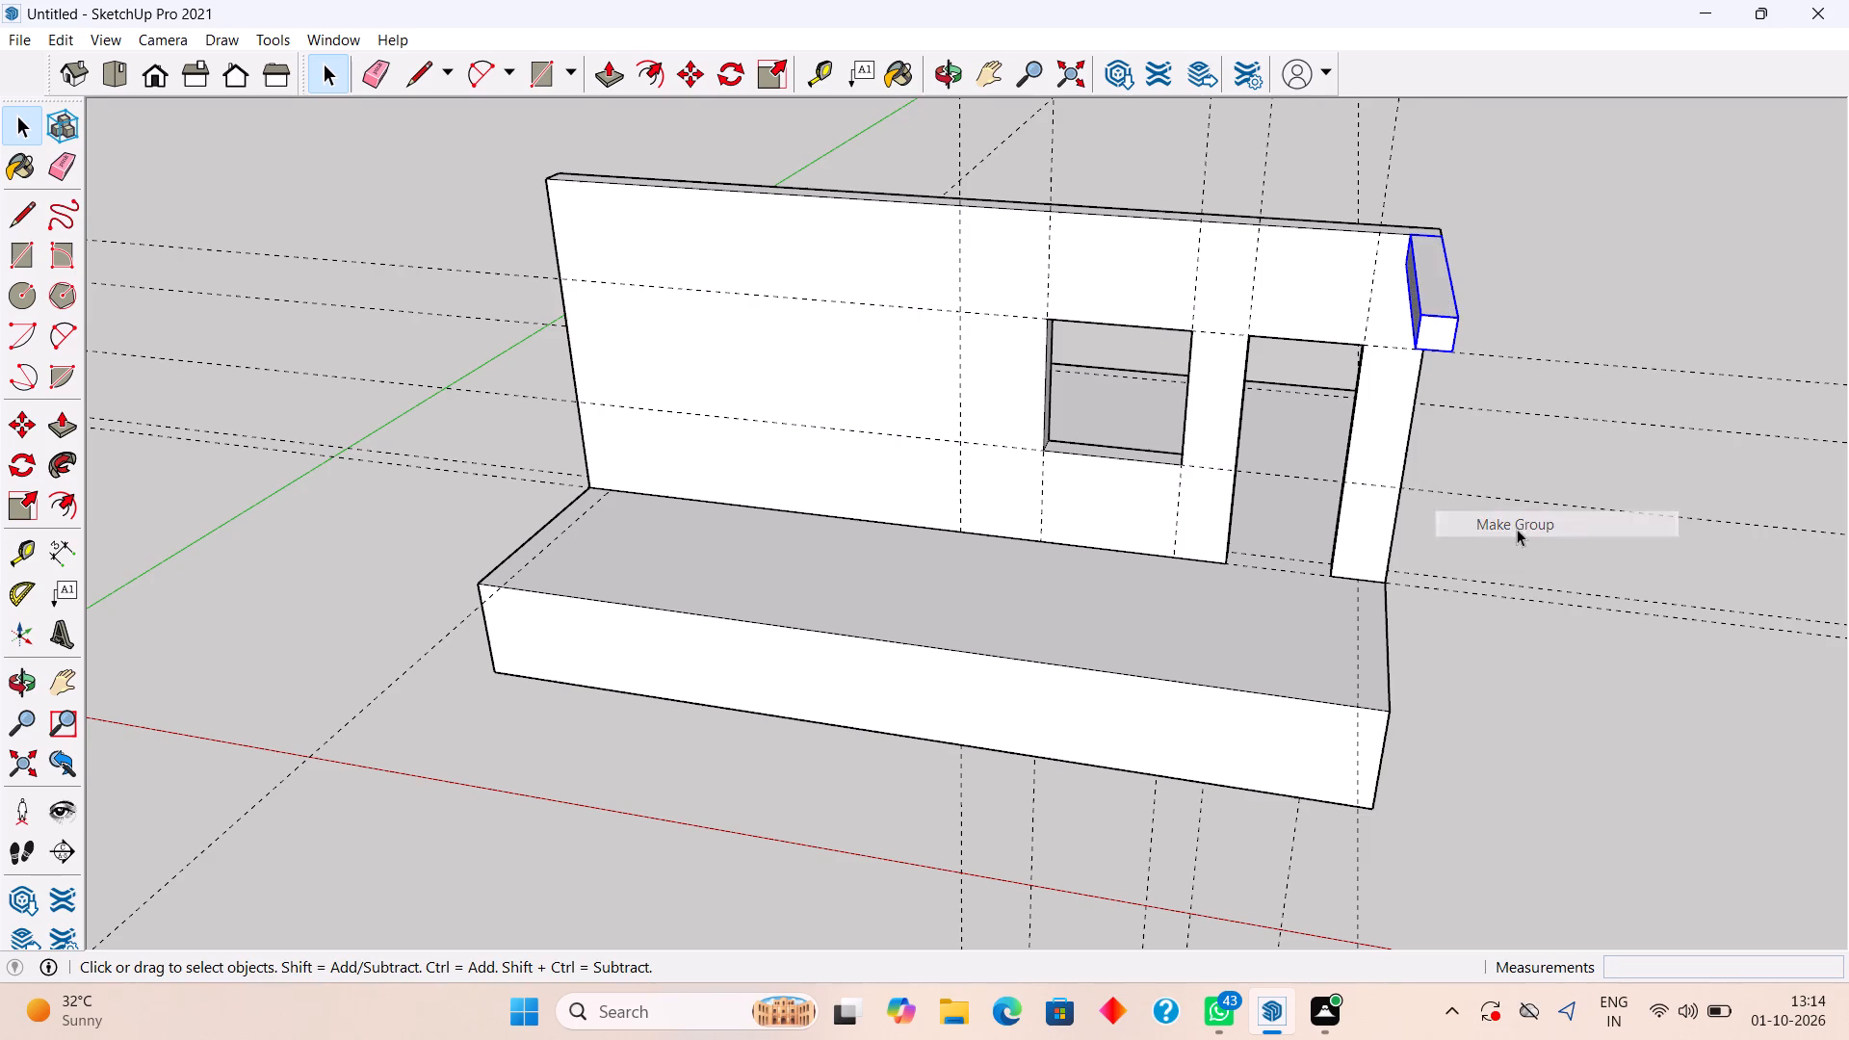
pyautogui.click(1534, 309)
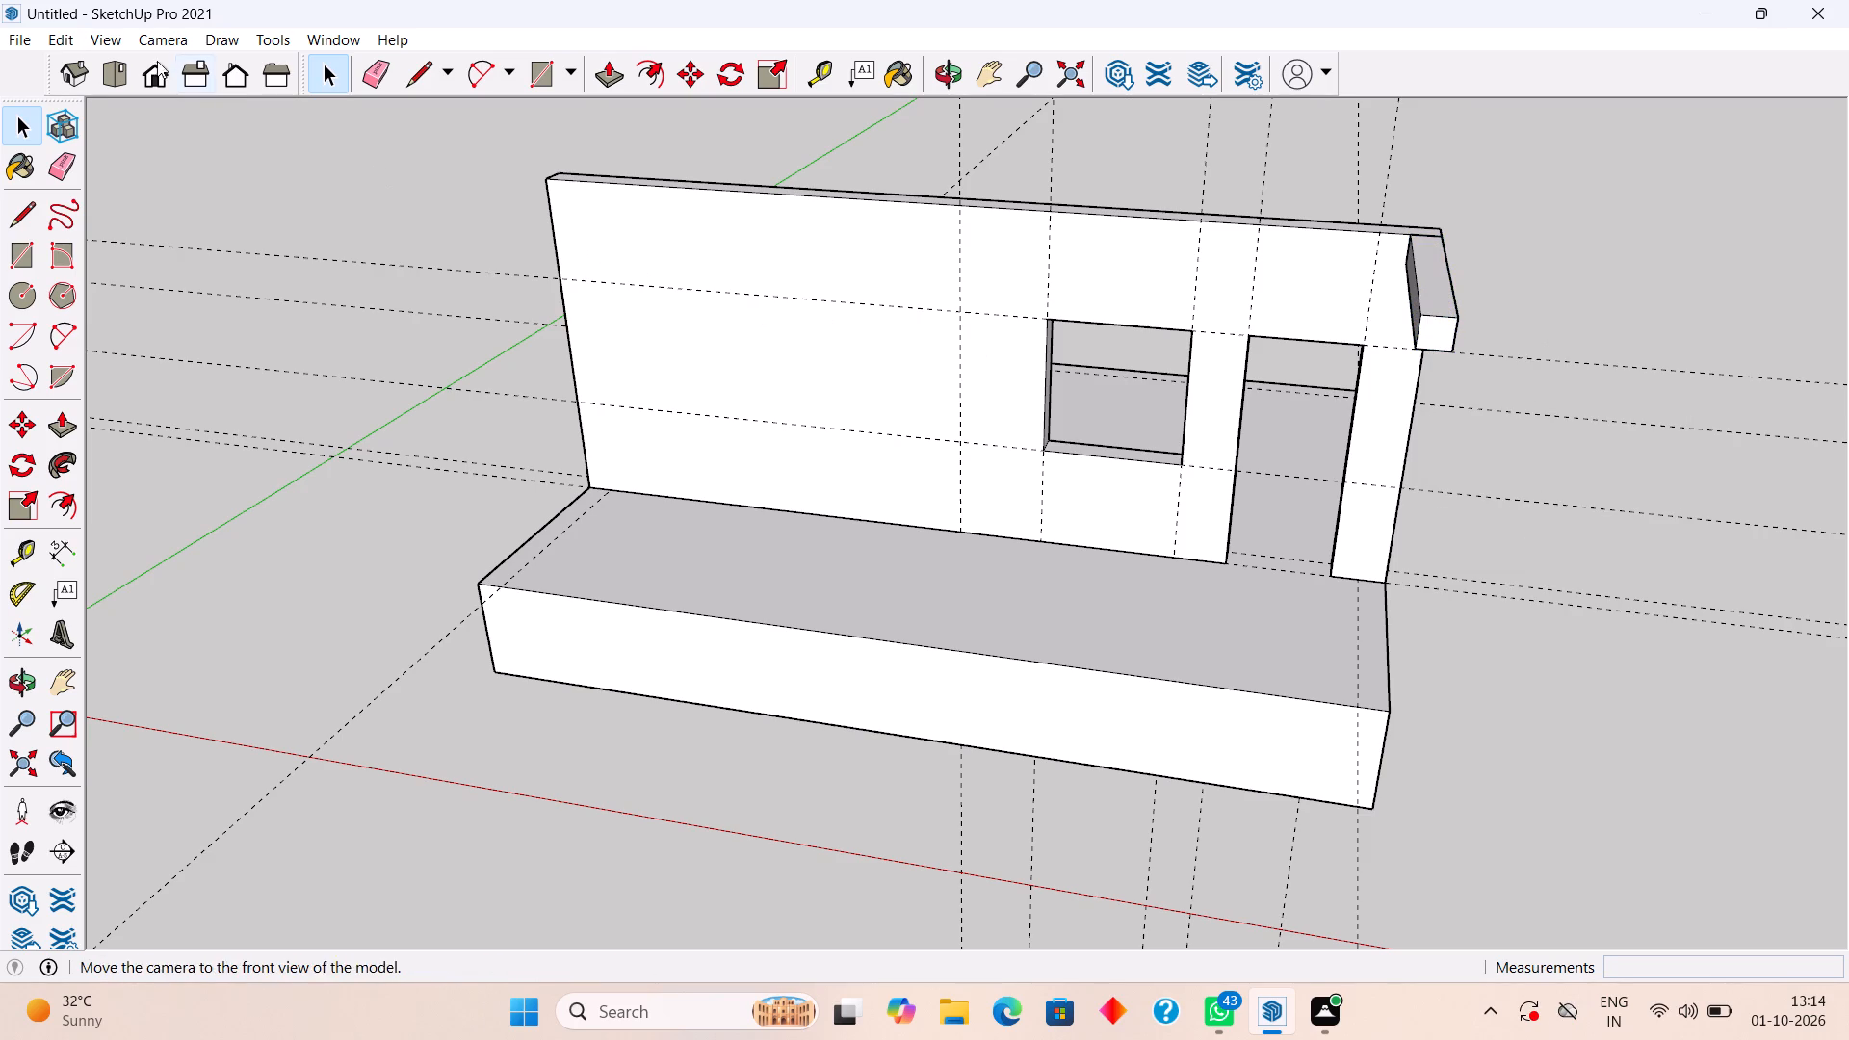
# Delete all the guides in the model.
pyautogui.click(69, 30)
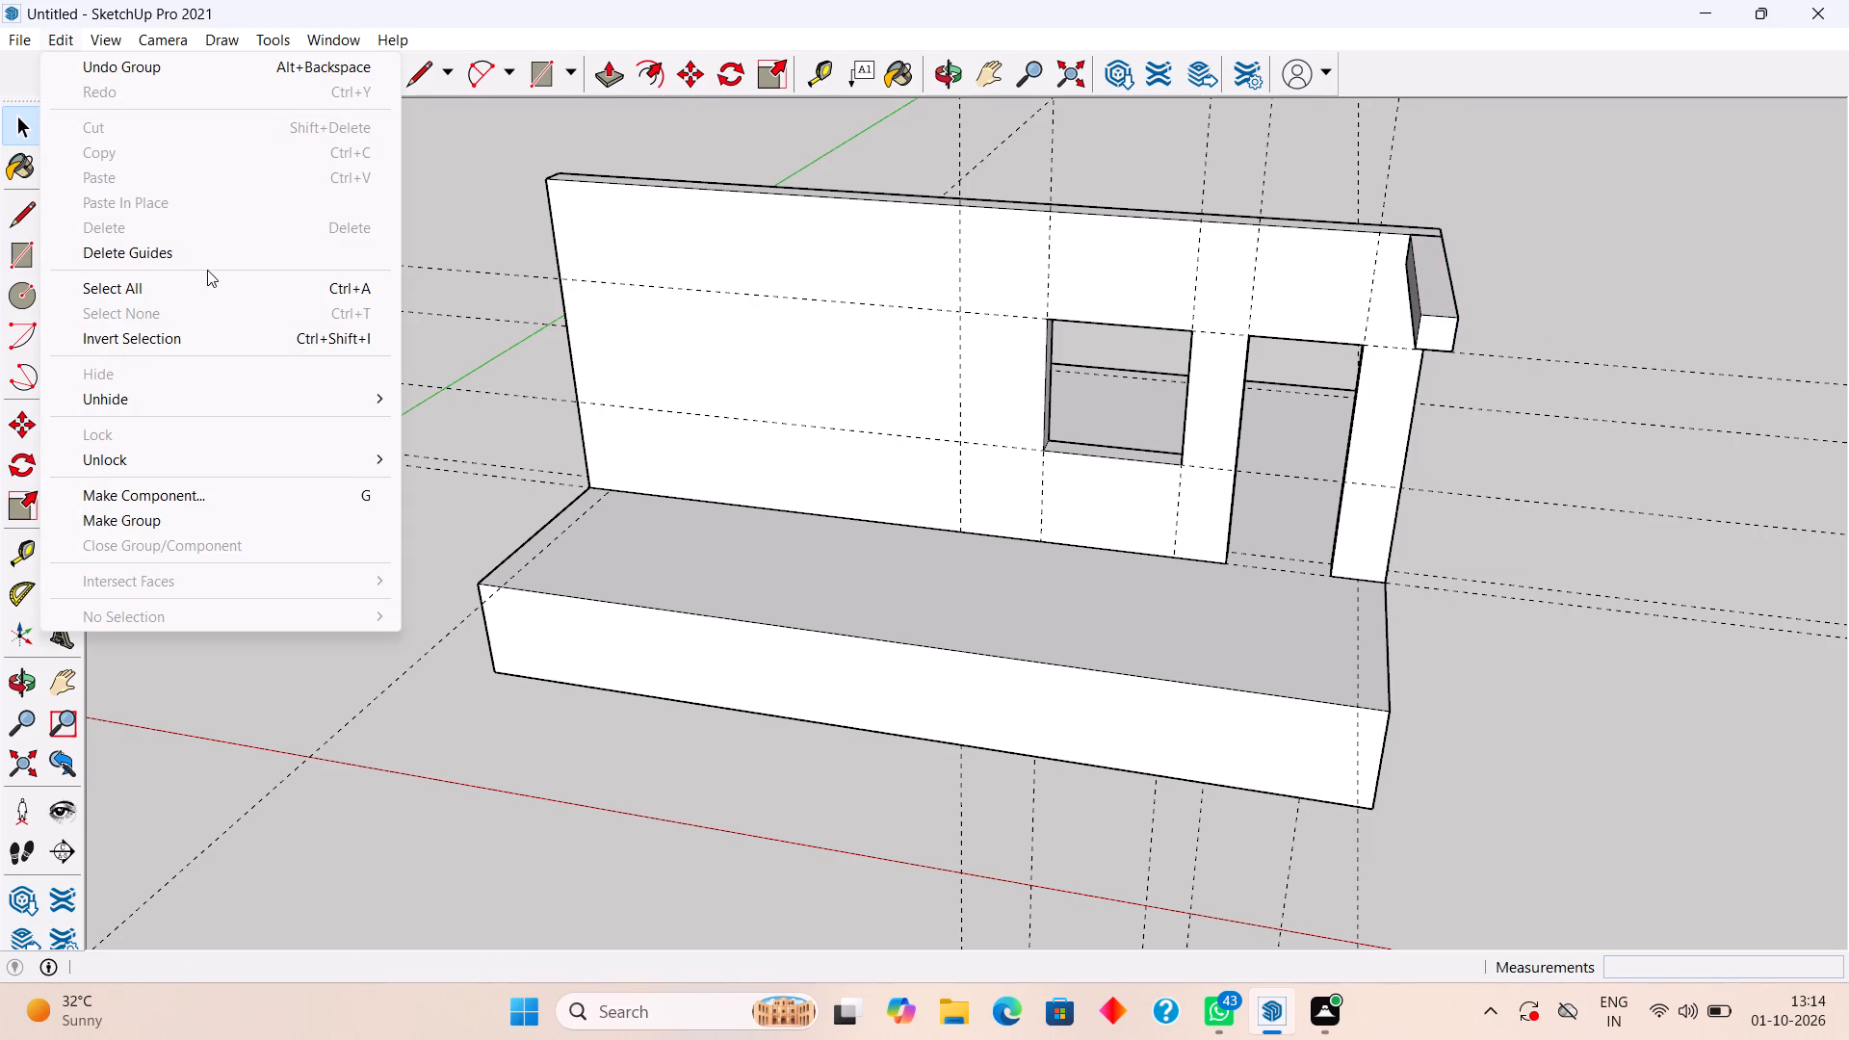
pyautogui.click(212, 249)
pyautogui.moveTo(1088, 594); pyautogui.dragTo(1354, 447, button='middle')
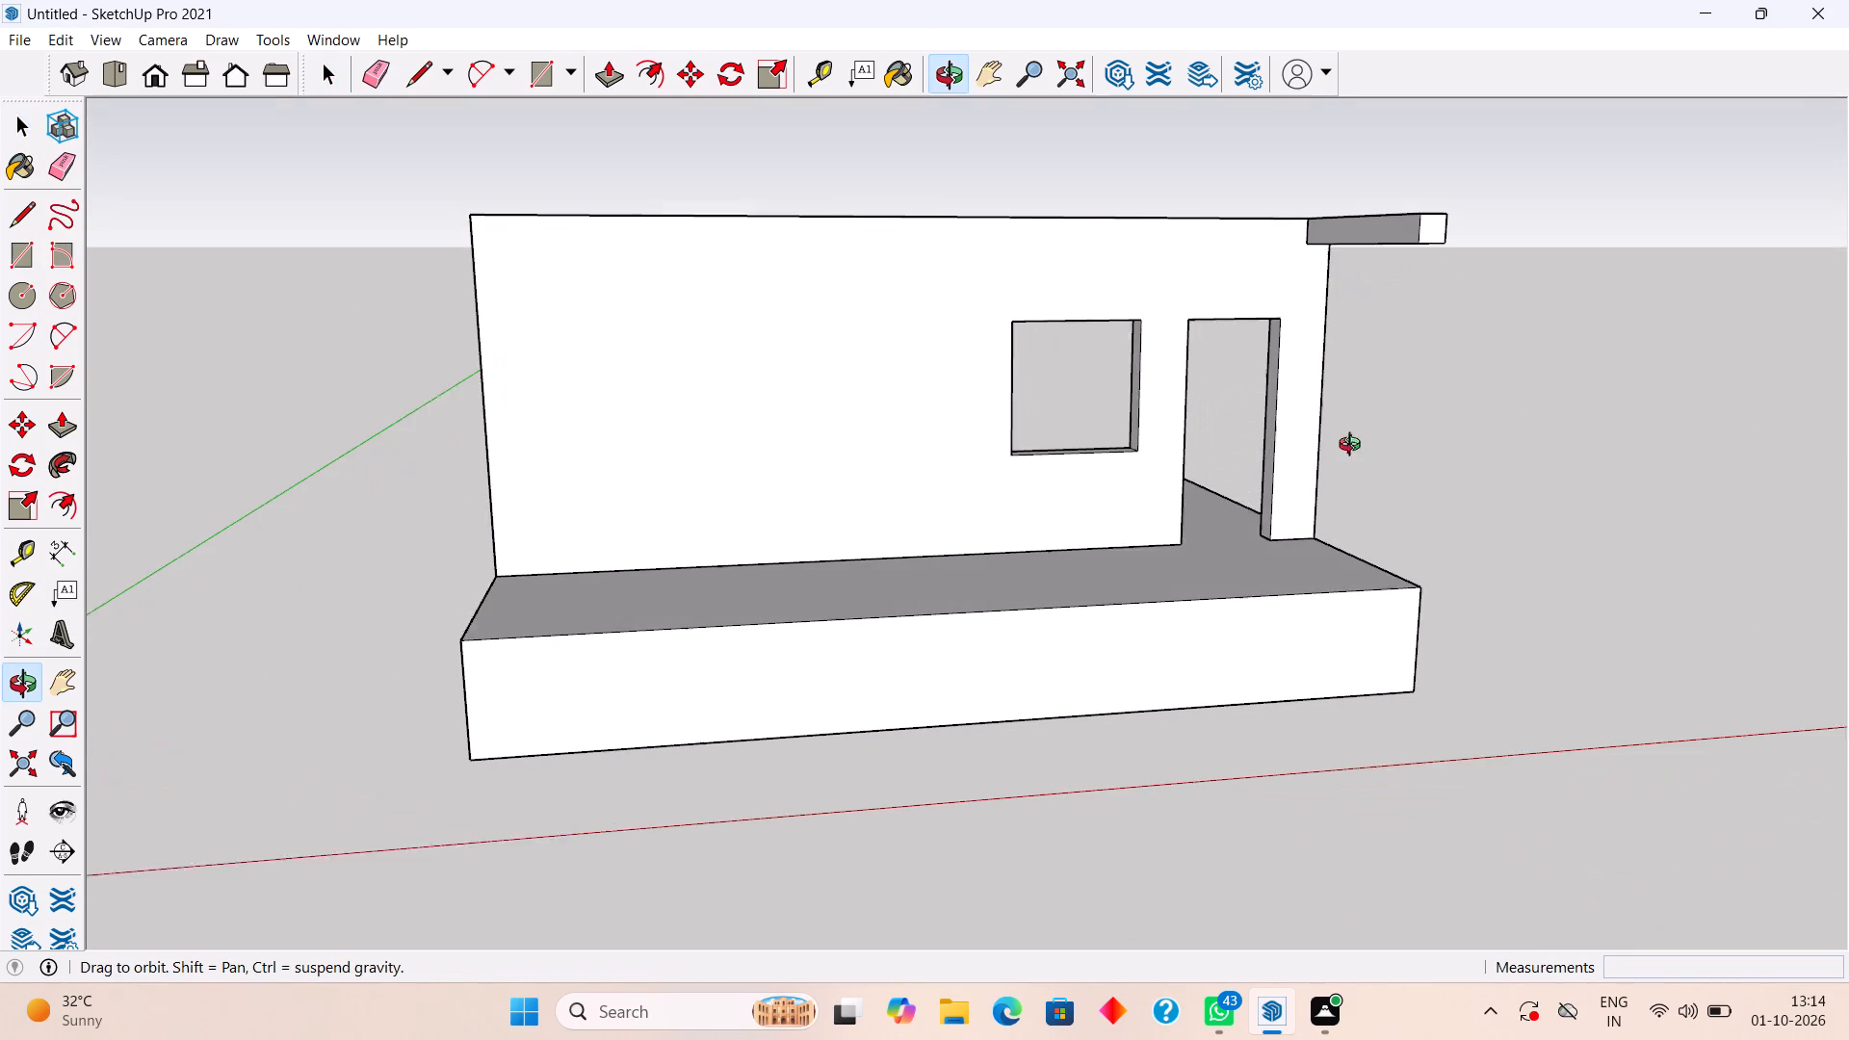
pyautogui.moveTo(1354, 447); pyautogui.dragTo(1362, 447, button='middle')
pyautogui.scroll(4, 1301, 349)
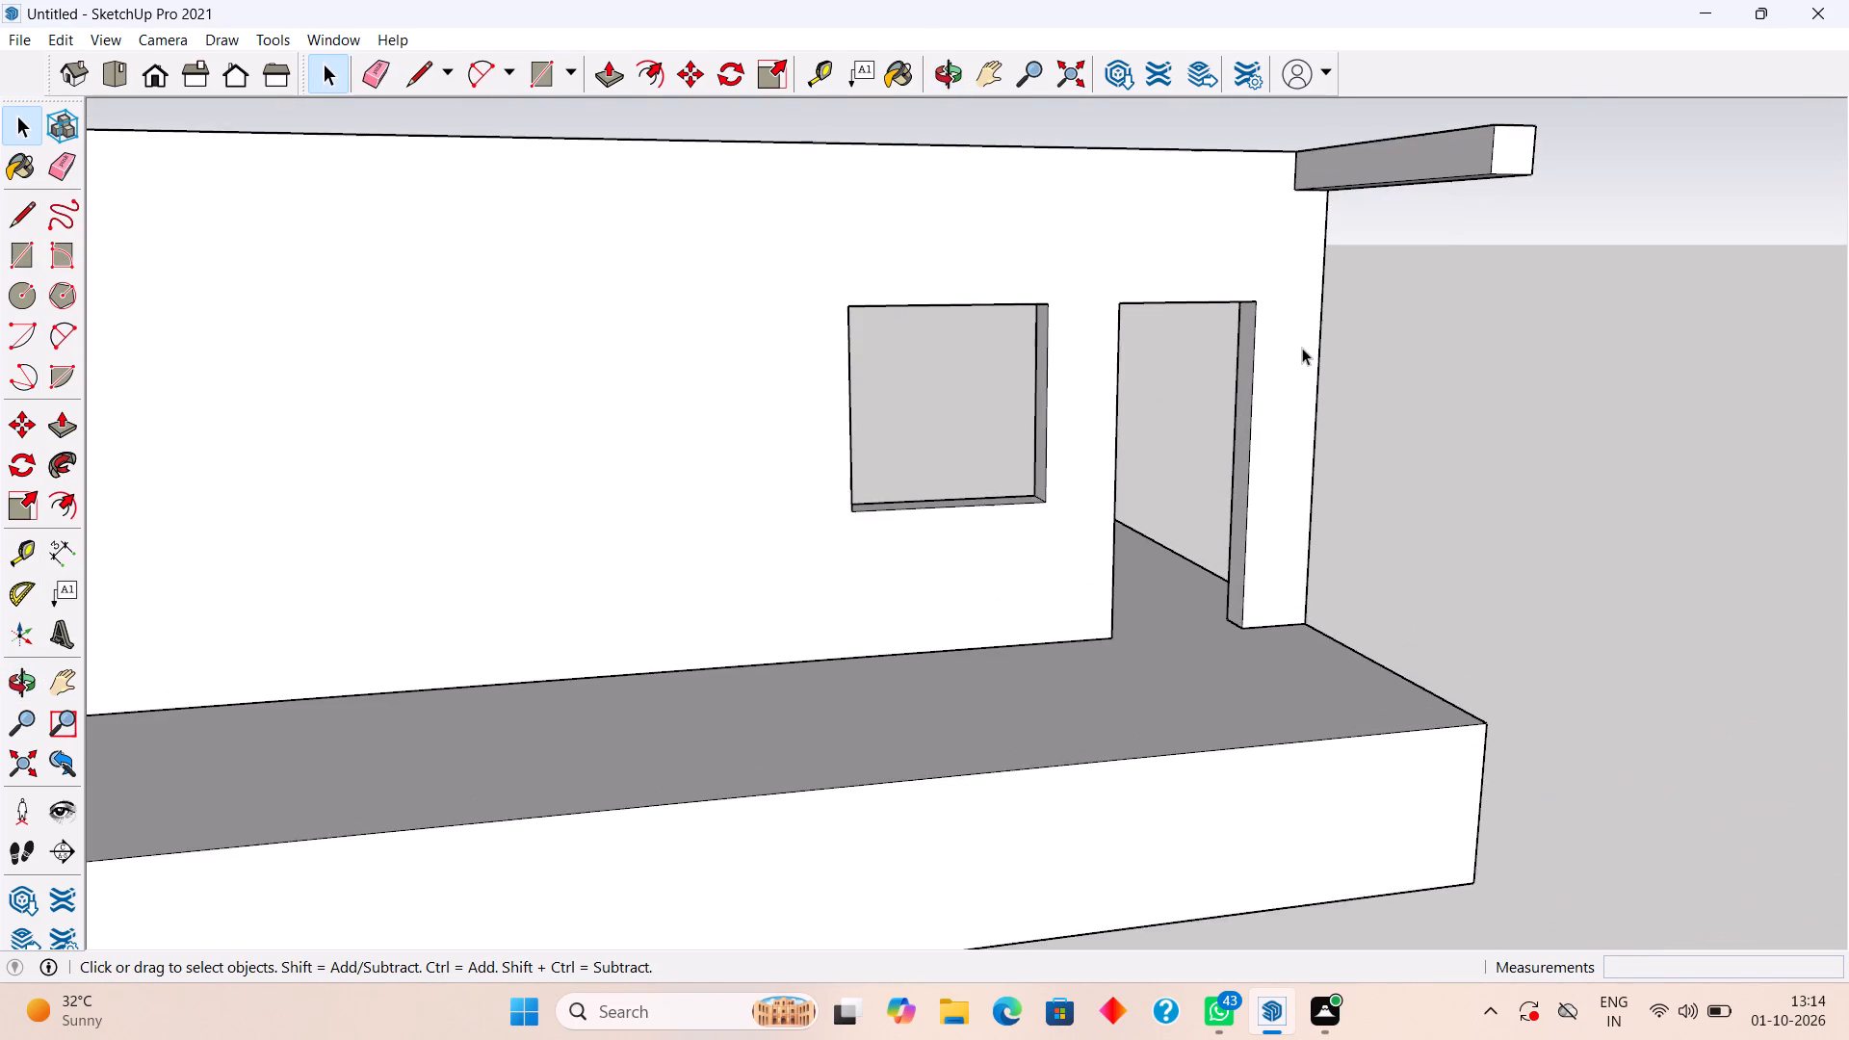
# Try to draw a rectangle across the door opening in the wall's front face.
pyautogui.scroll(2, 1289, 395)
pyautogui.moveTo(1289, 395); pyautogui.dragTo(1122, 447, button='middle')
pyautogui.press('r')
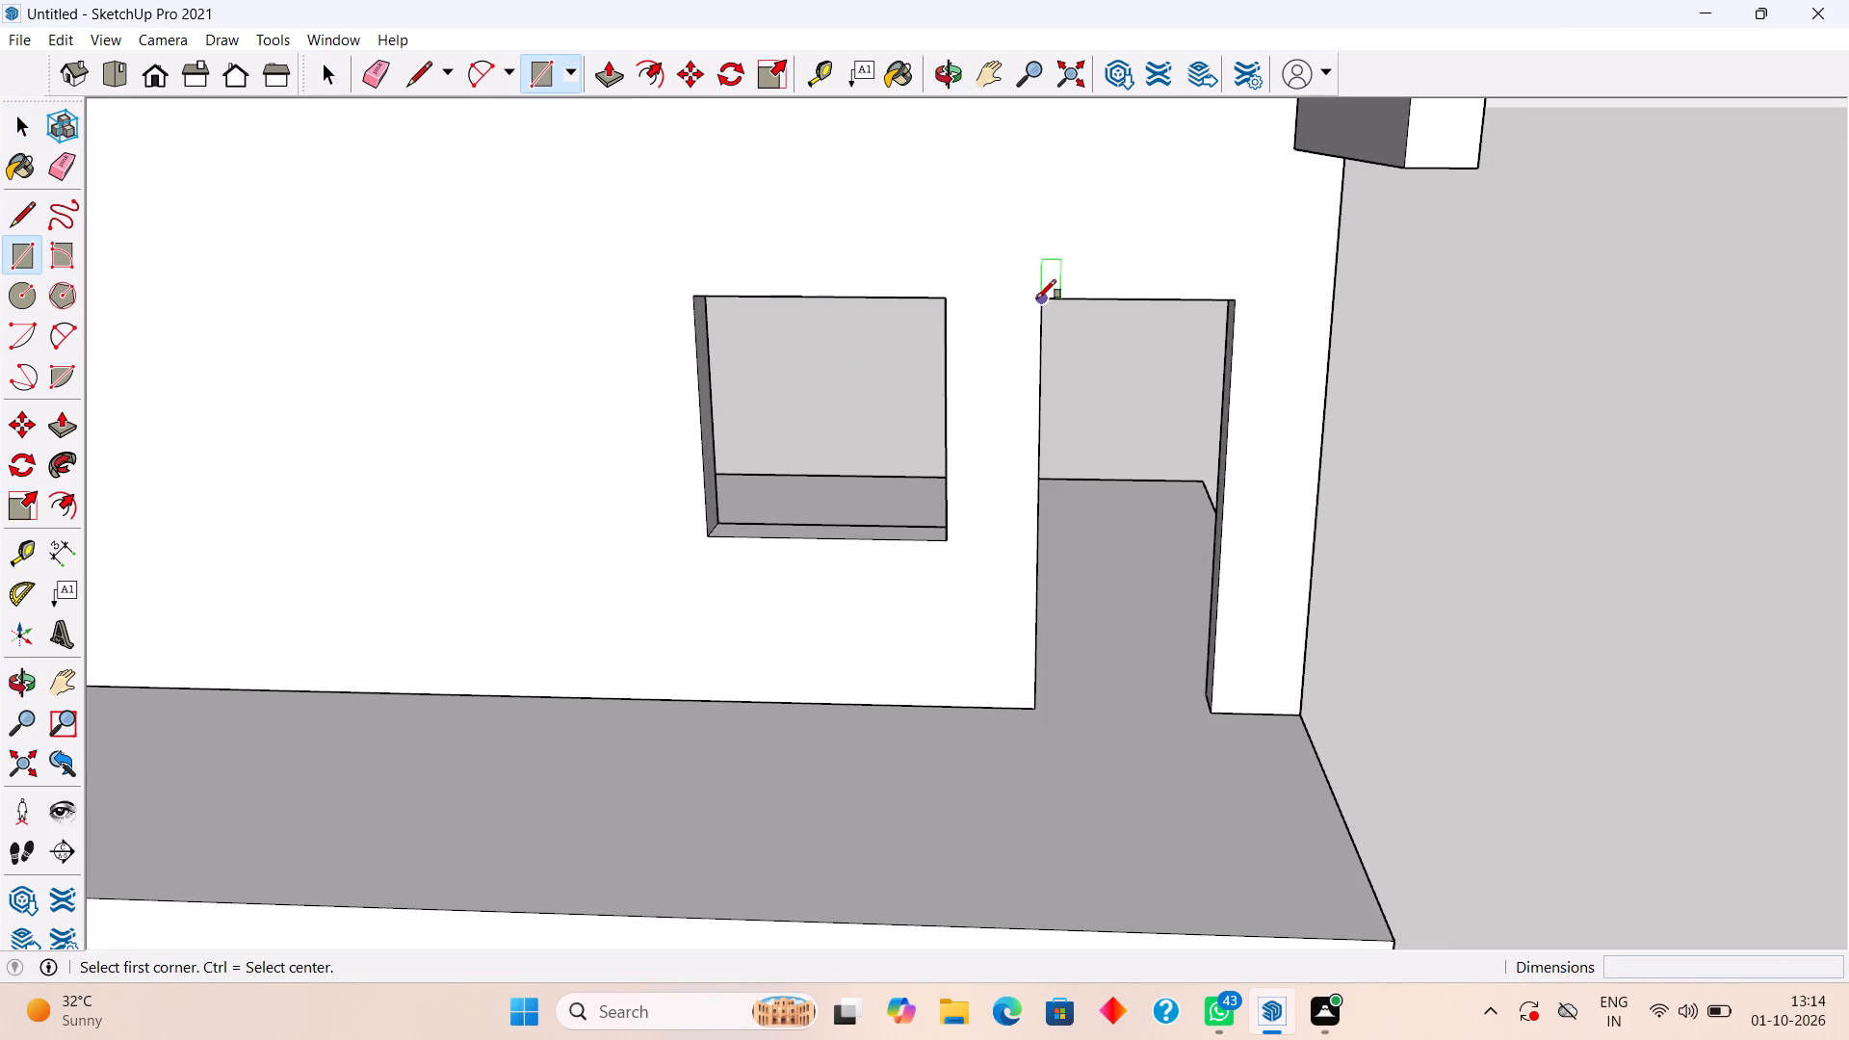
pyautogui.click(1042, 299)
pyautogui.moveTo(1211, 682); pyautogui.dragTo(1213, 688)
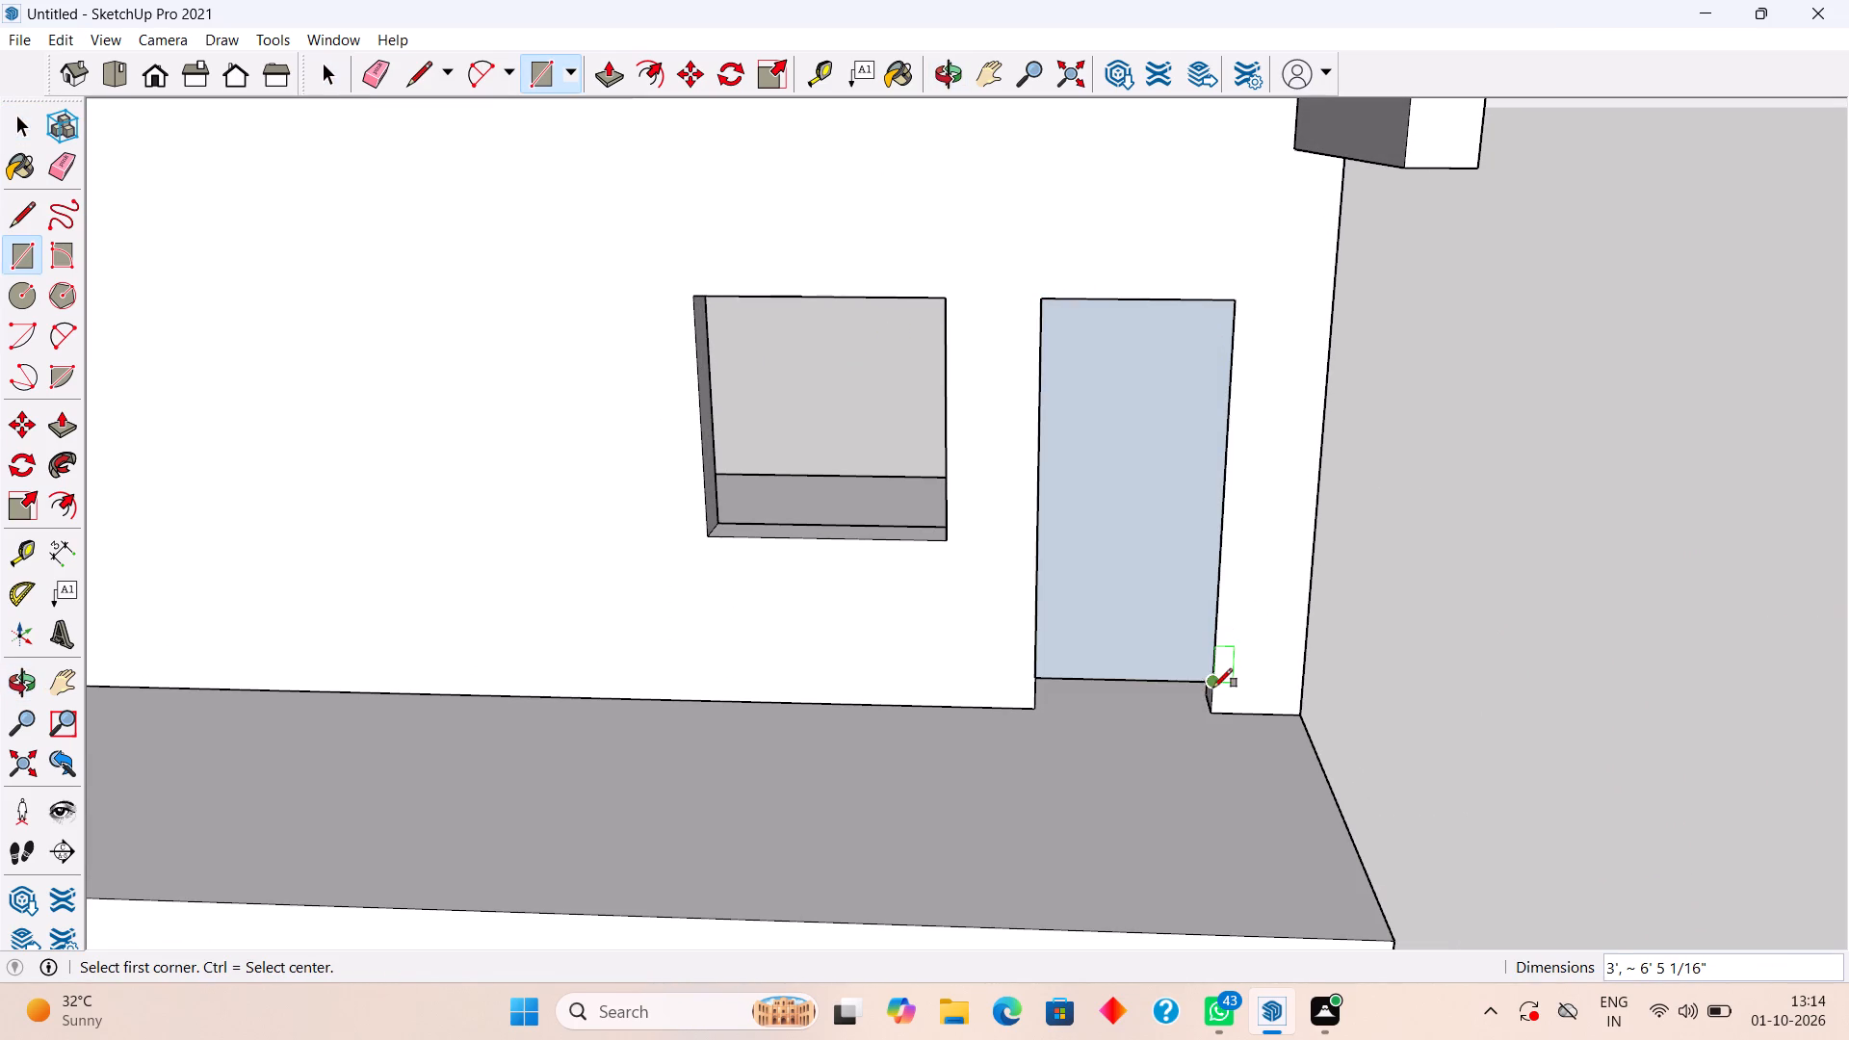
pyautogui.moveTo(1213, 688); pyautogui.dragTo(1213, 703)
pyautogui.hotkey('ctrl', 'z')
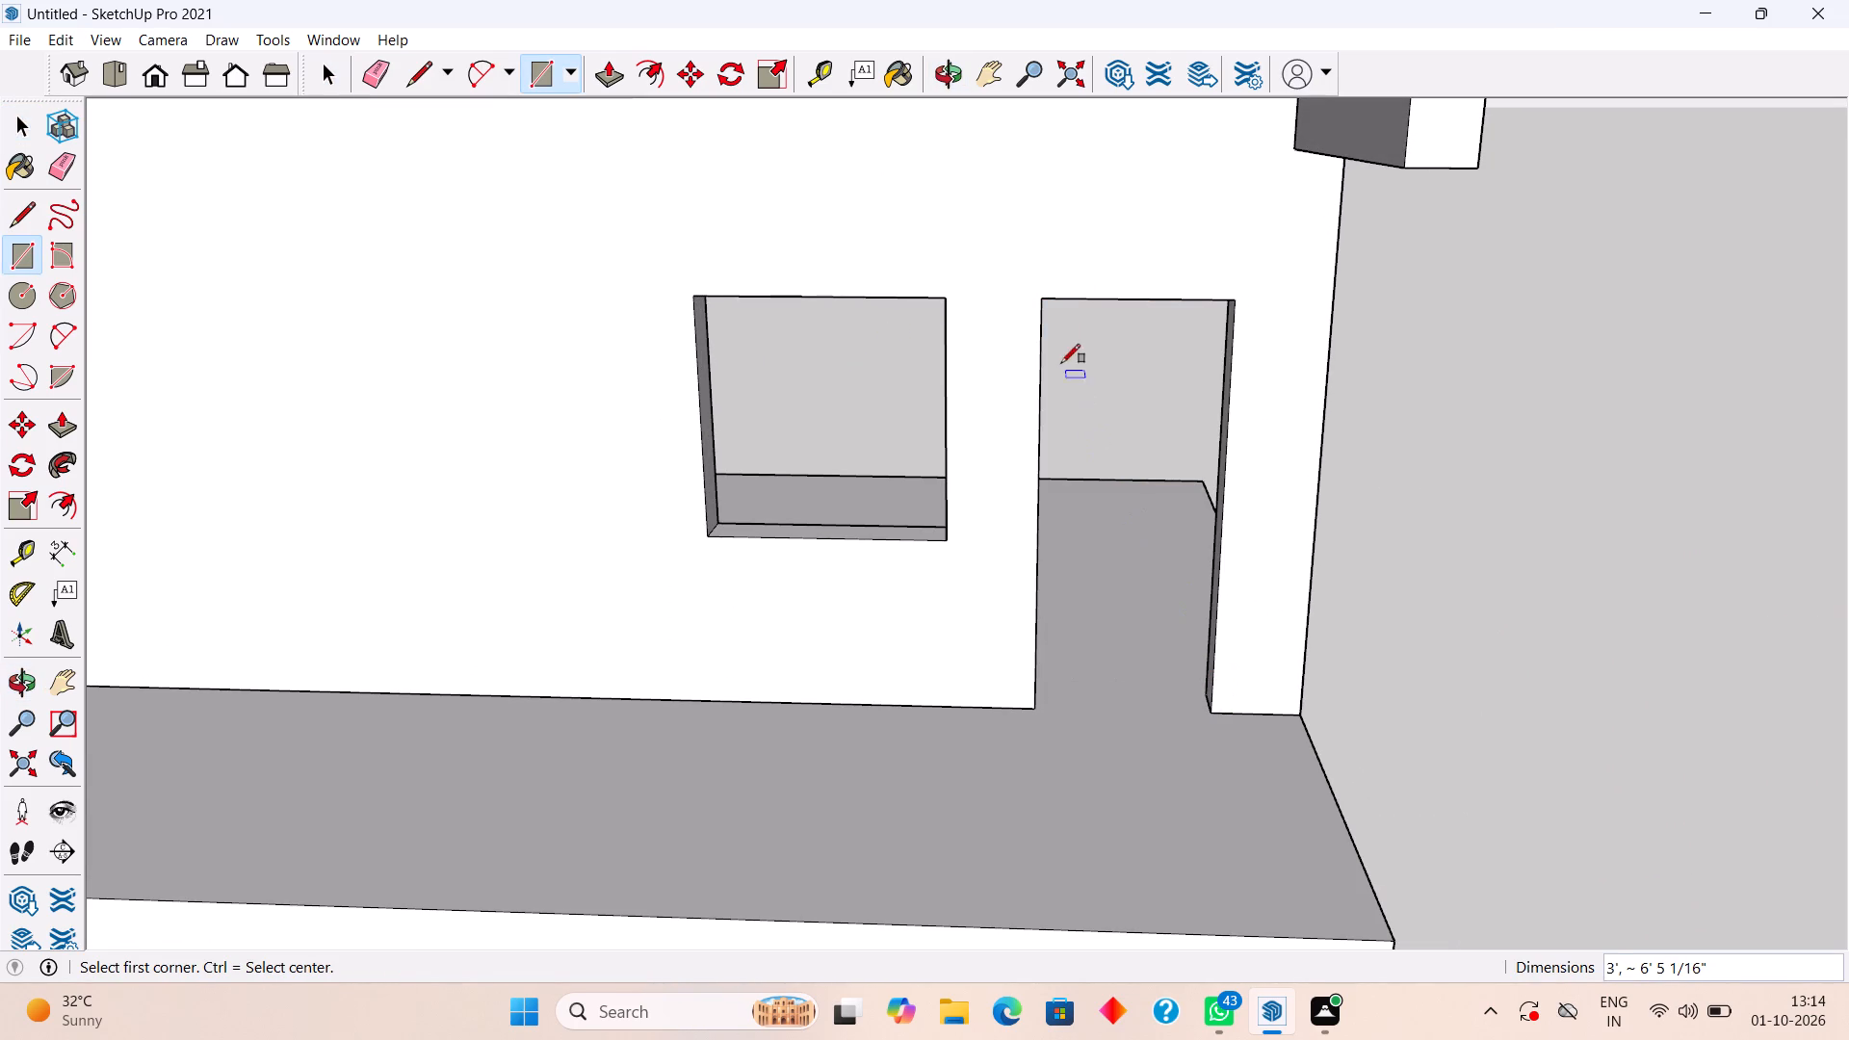
# Draw a 3' by 7' rectangle filling the whole door opening in the wall's front face.
pyautogui.click(1042, 300)
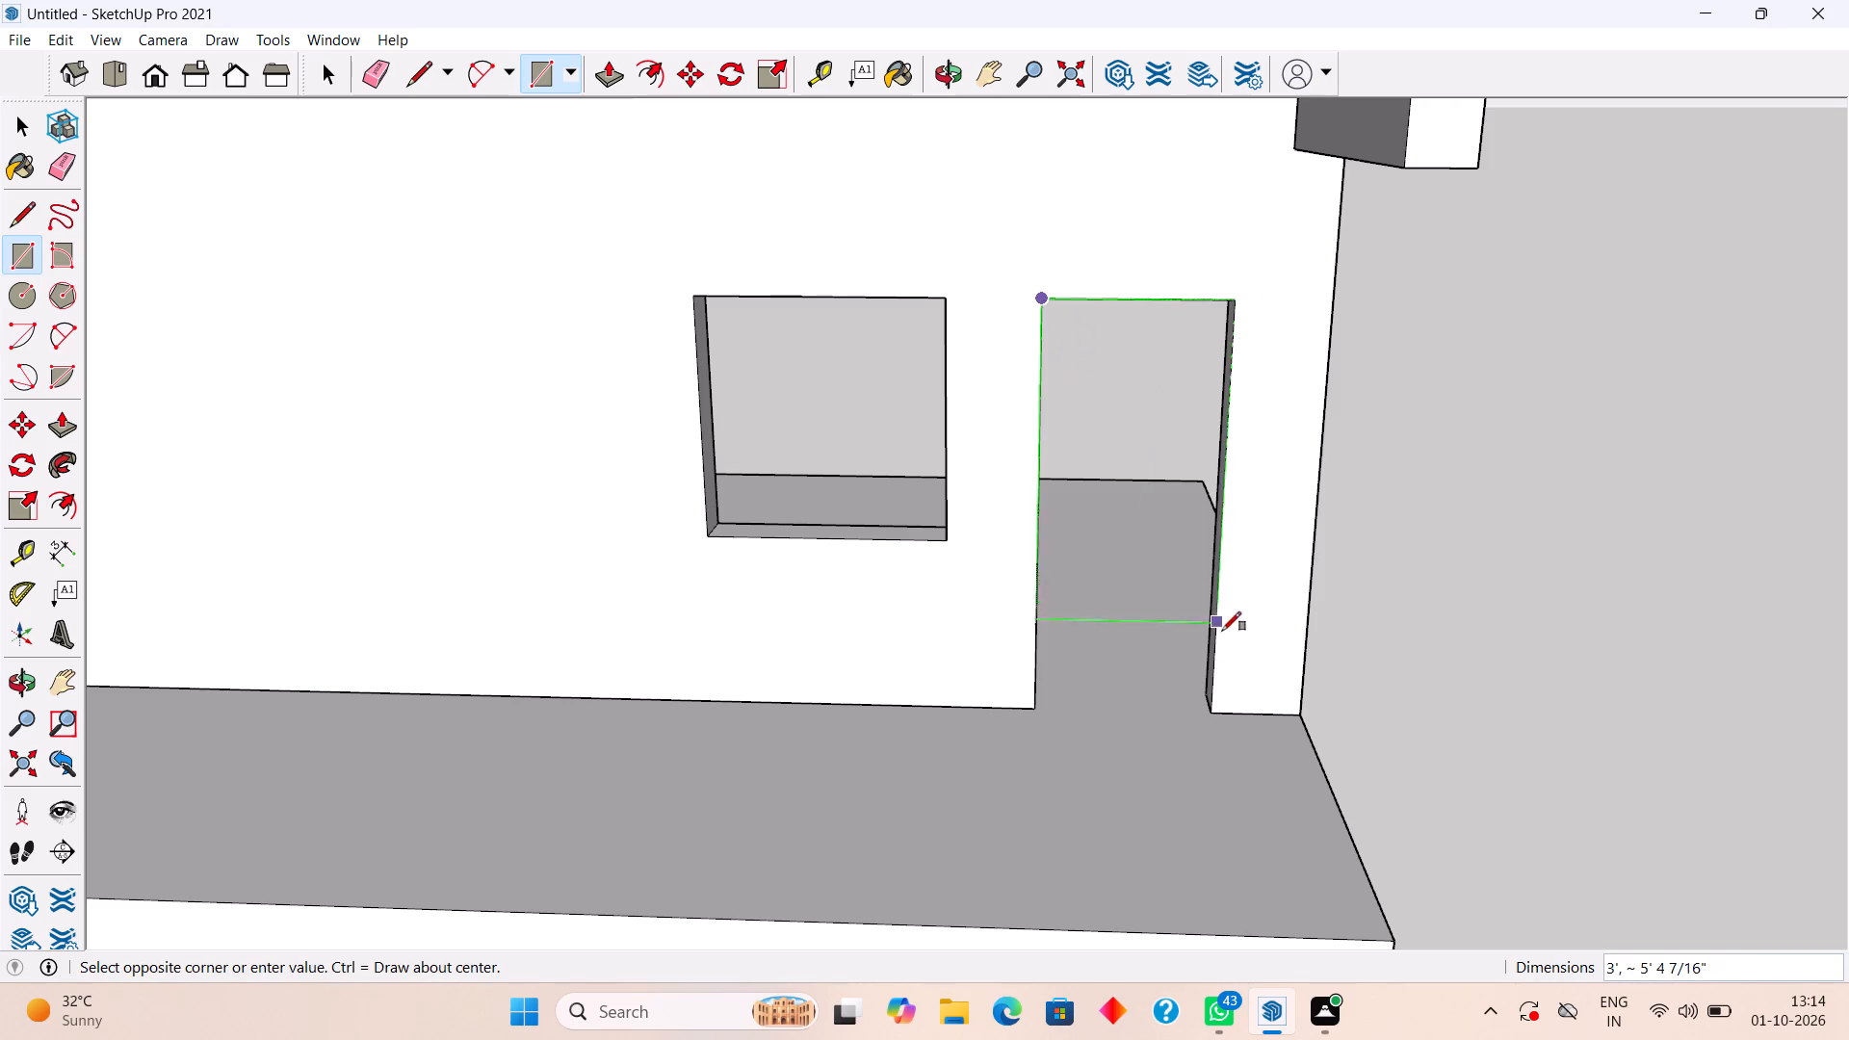
pyautogui.click(1211, 711)
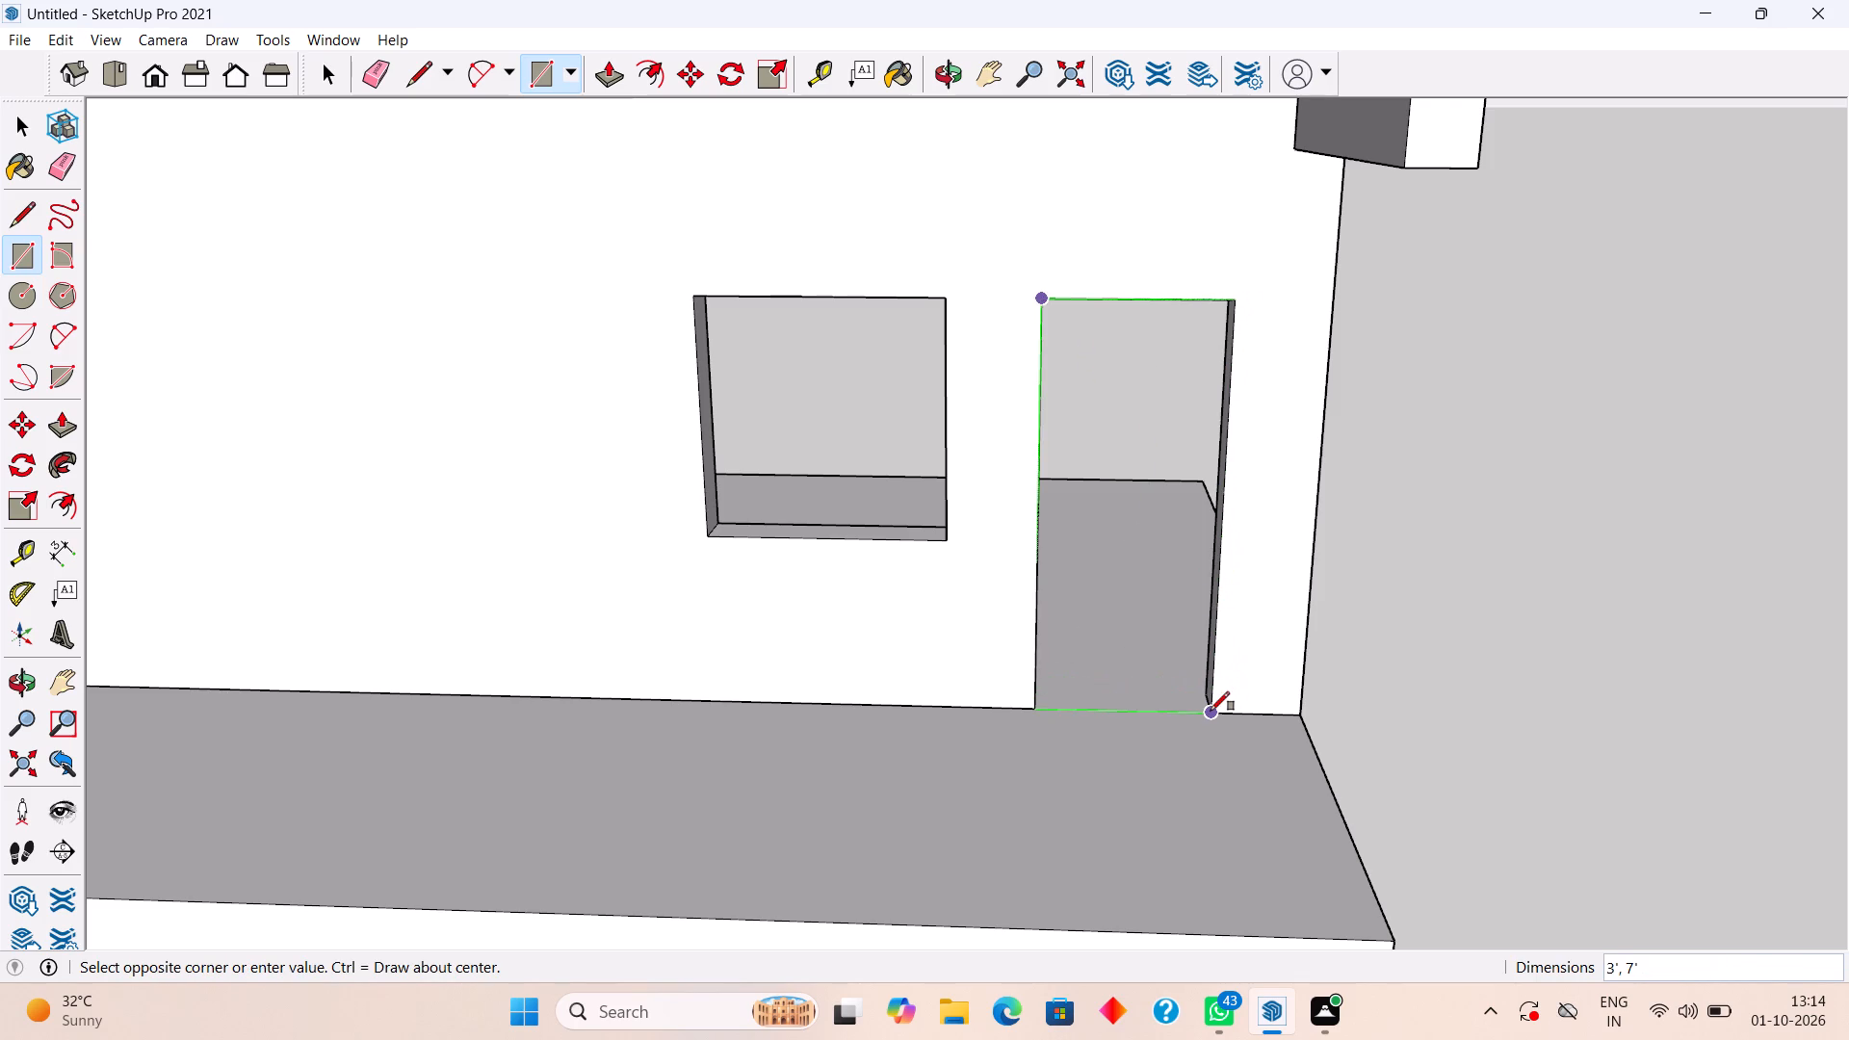
pyautogui.press('space')
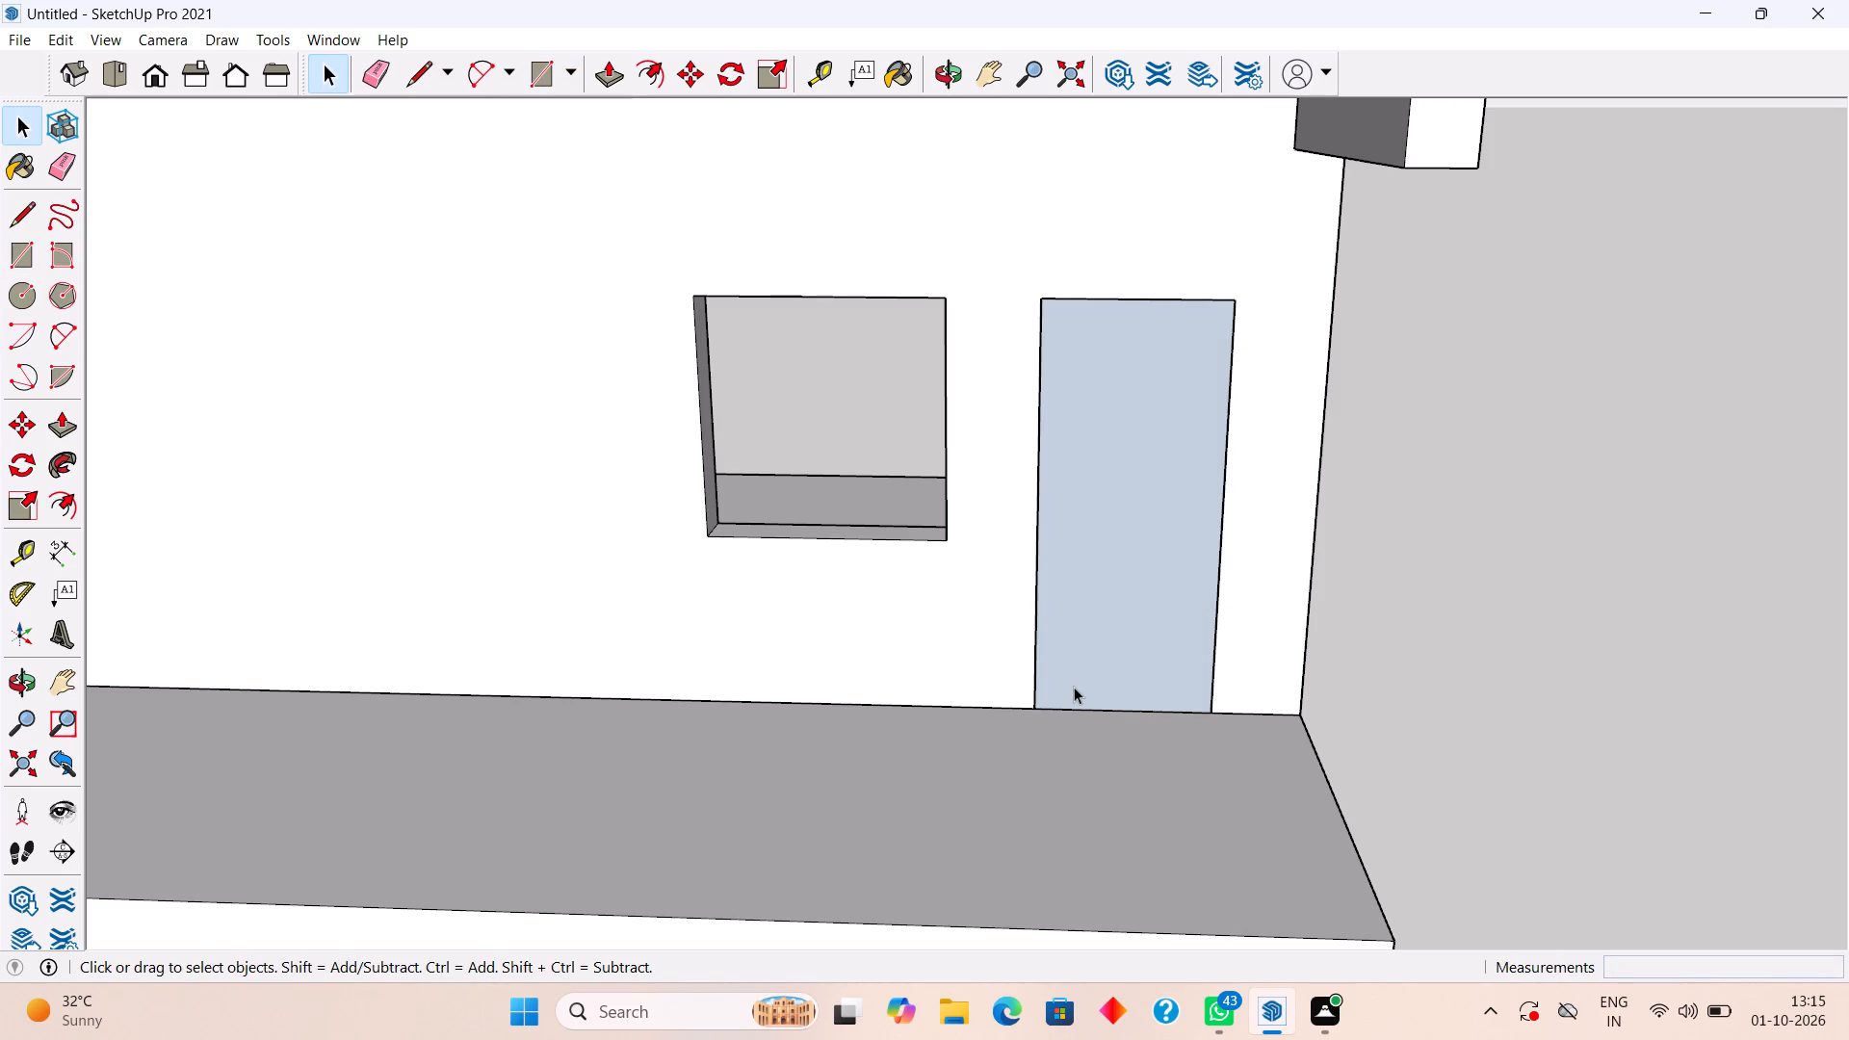
# Offset the door rectangle 3" inward and delete the inner face to leave a frame outline.
pyautogui.press('f')
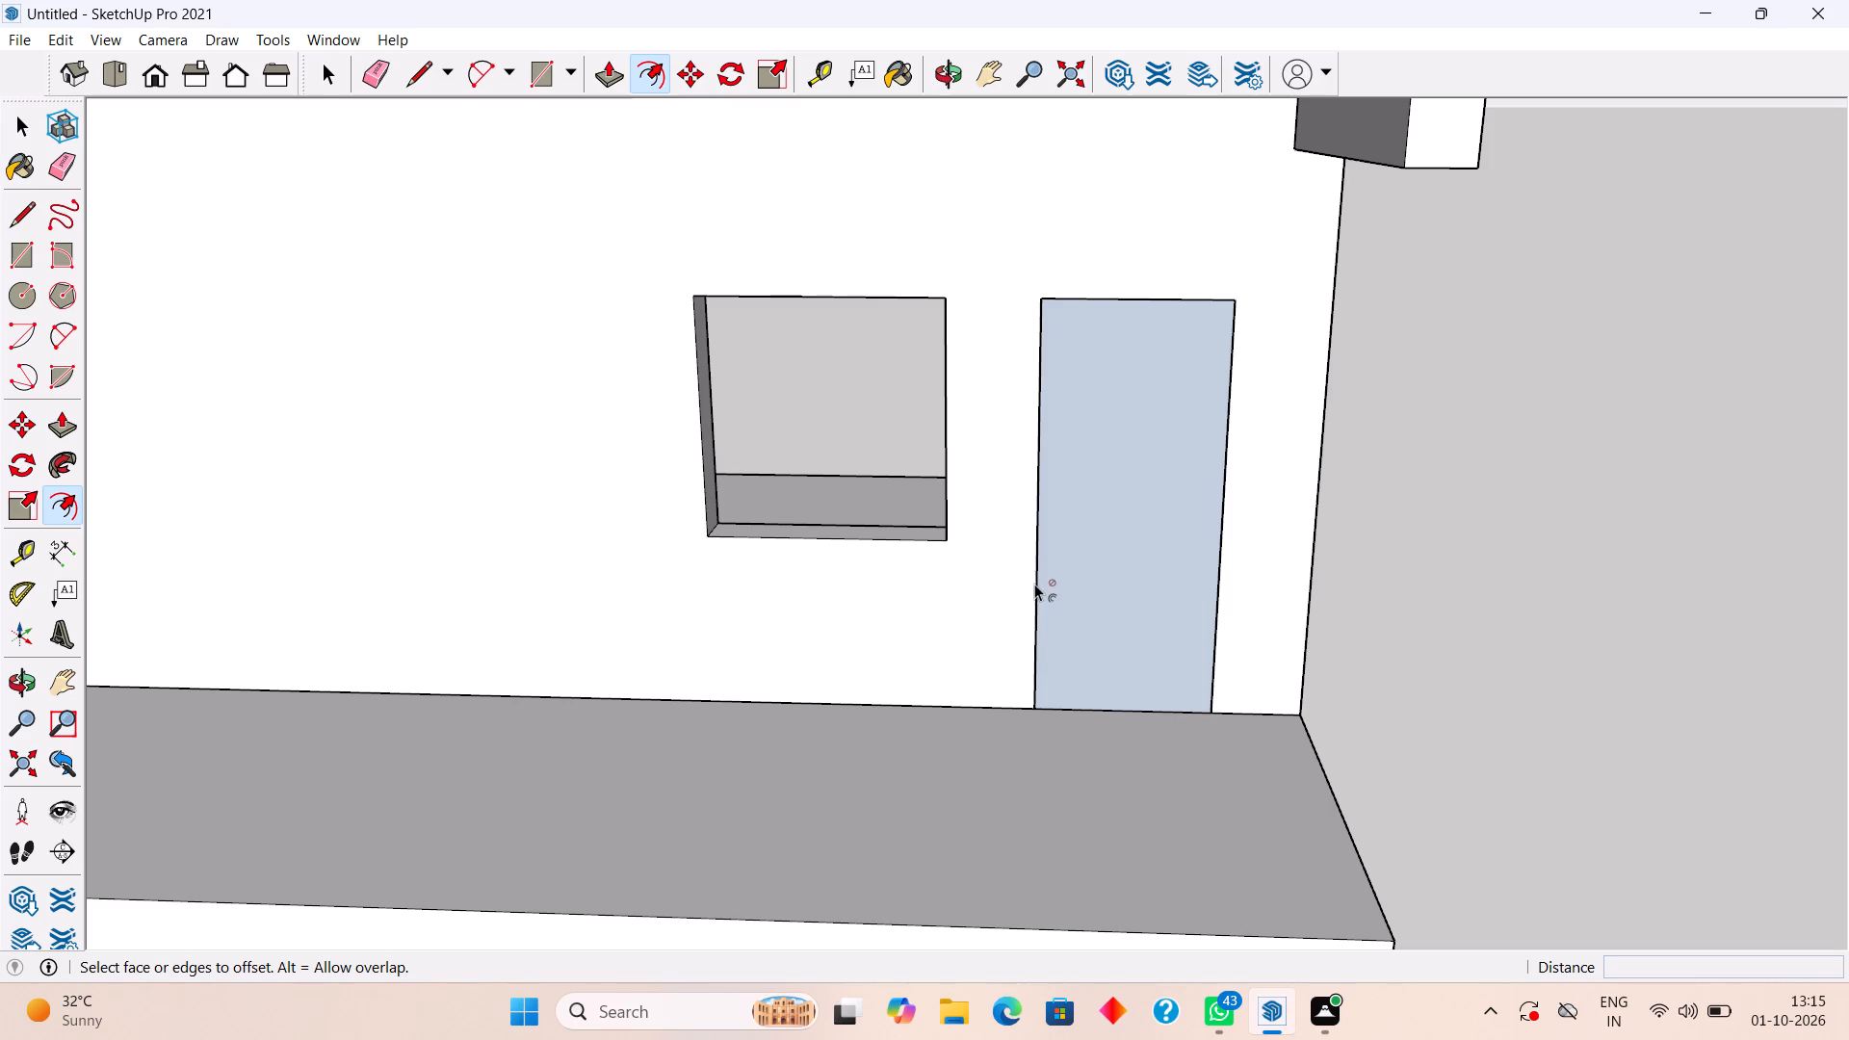
pyautogui.click(1067, 546)
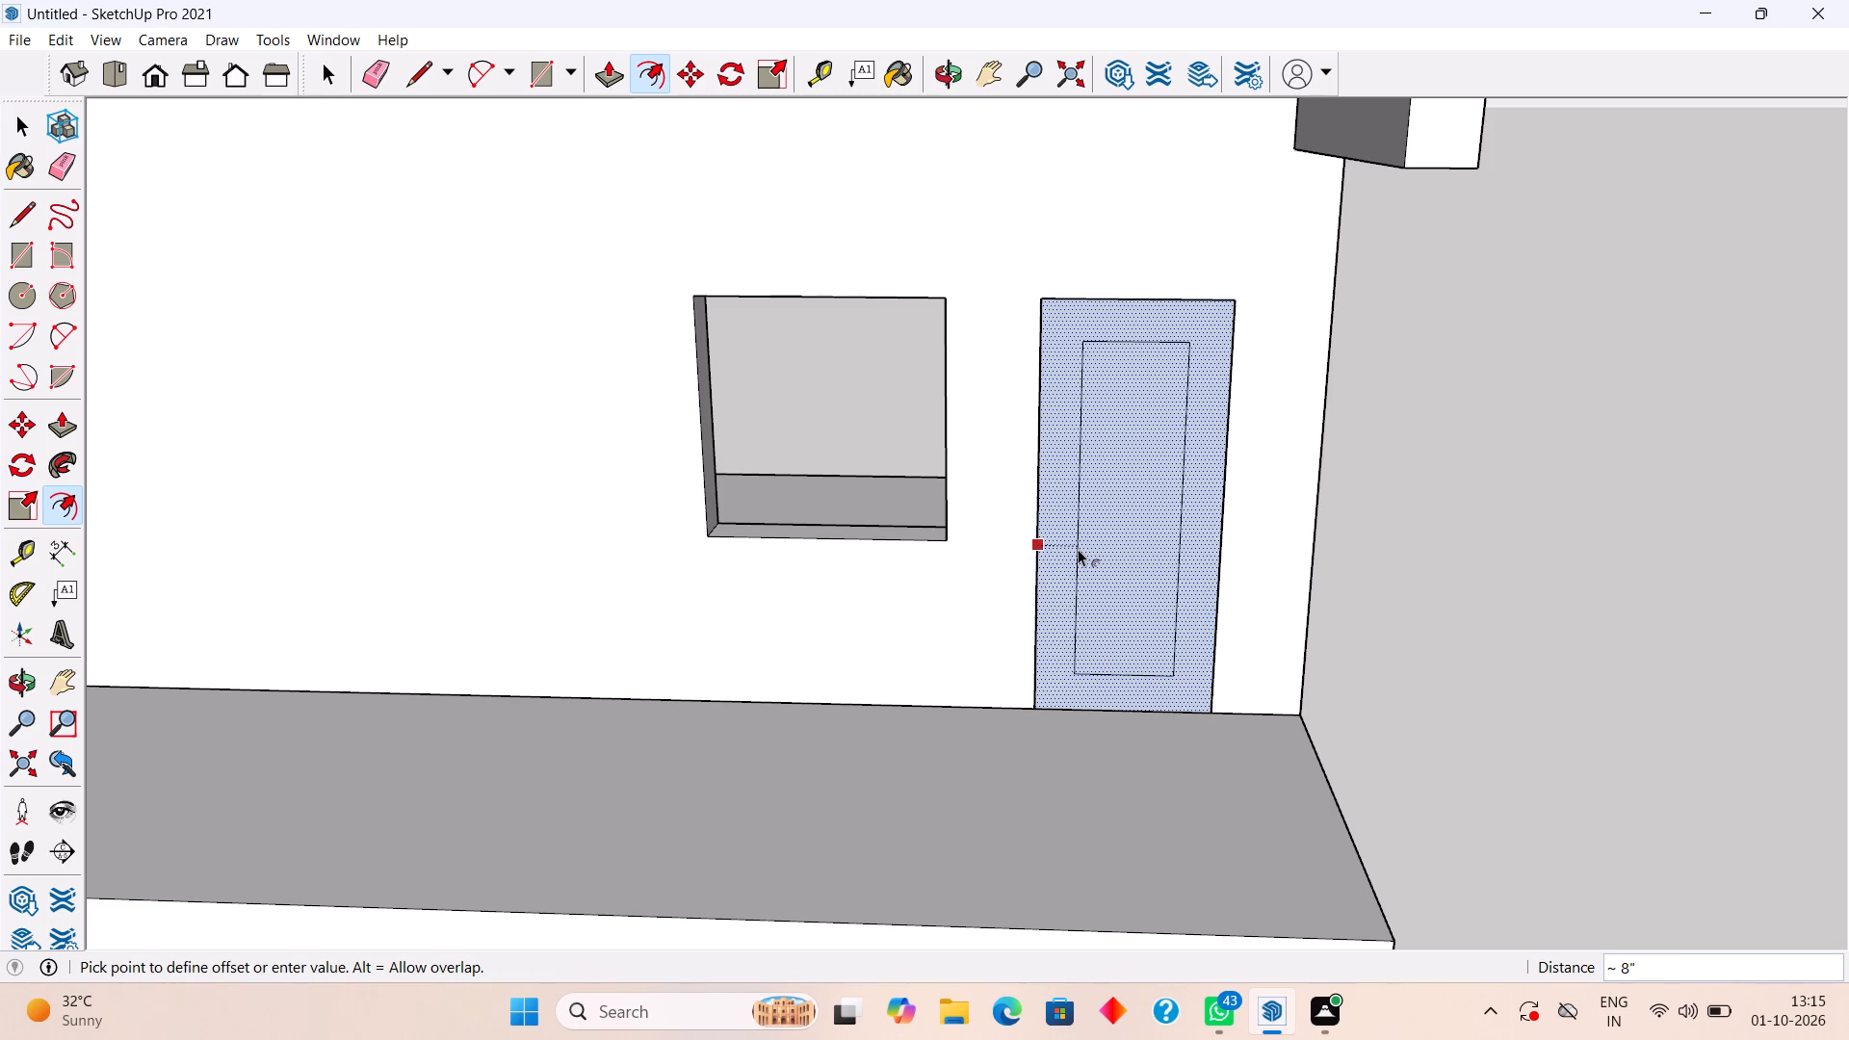
pyautogui.write('3"')
pyautogui.press('Return')
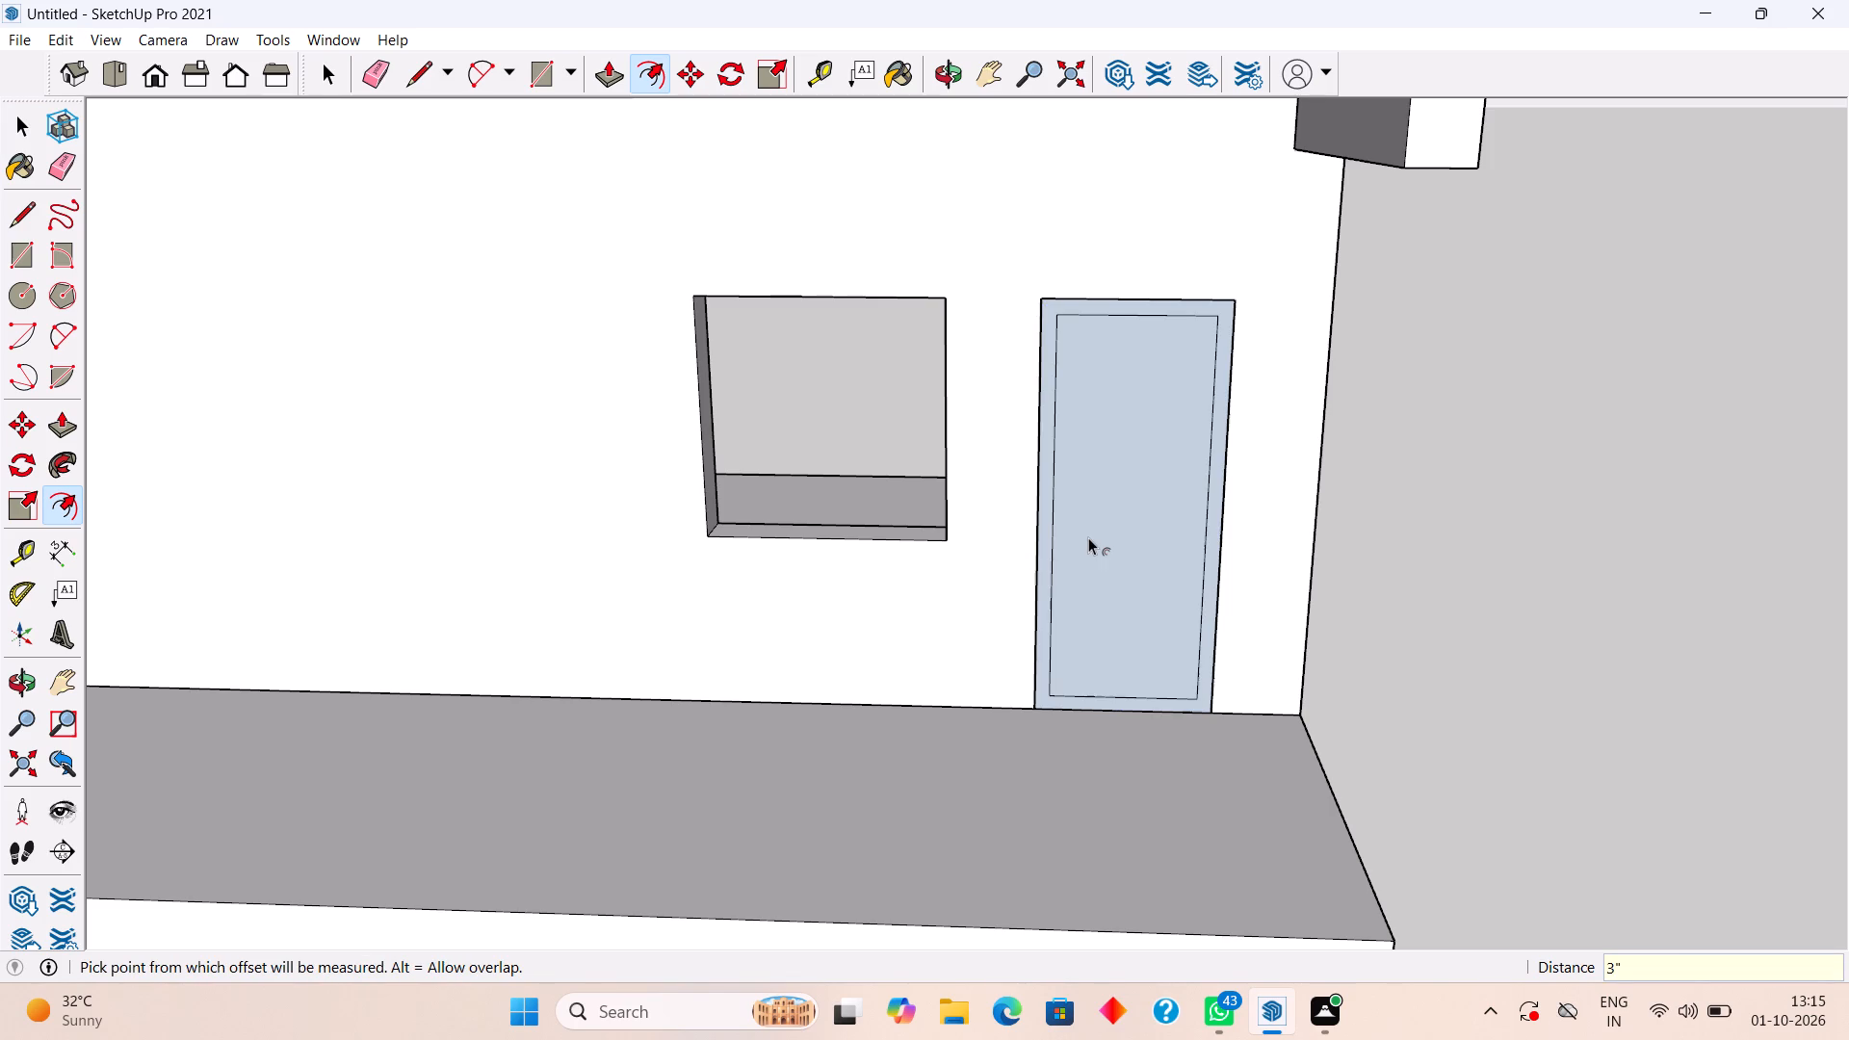
pyautogui.press('space')
pyautogui.click(1115, 515)
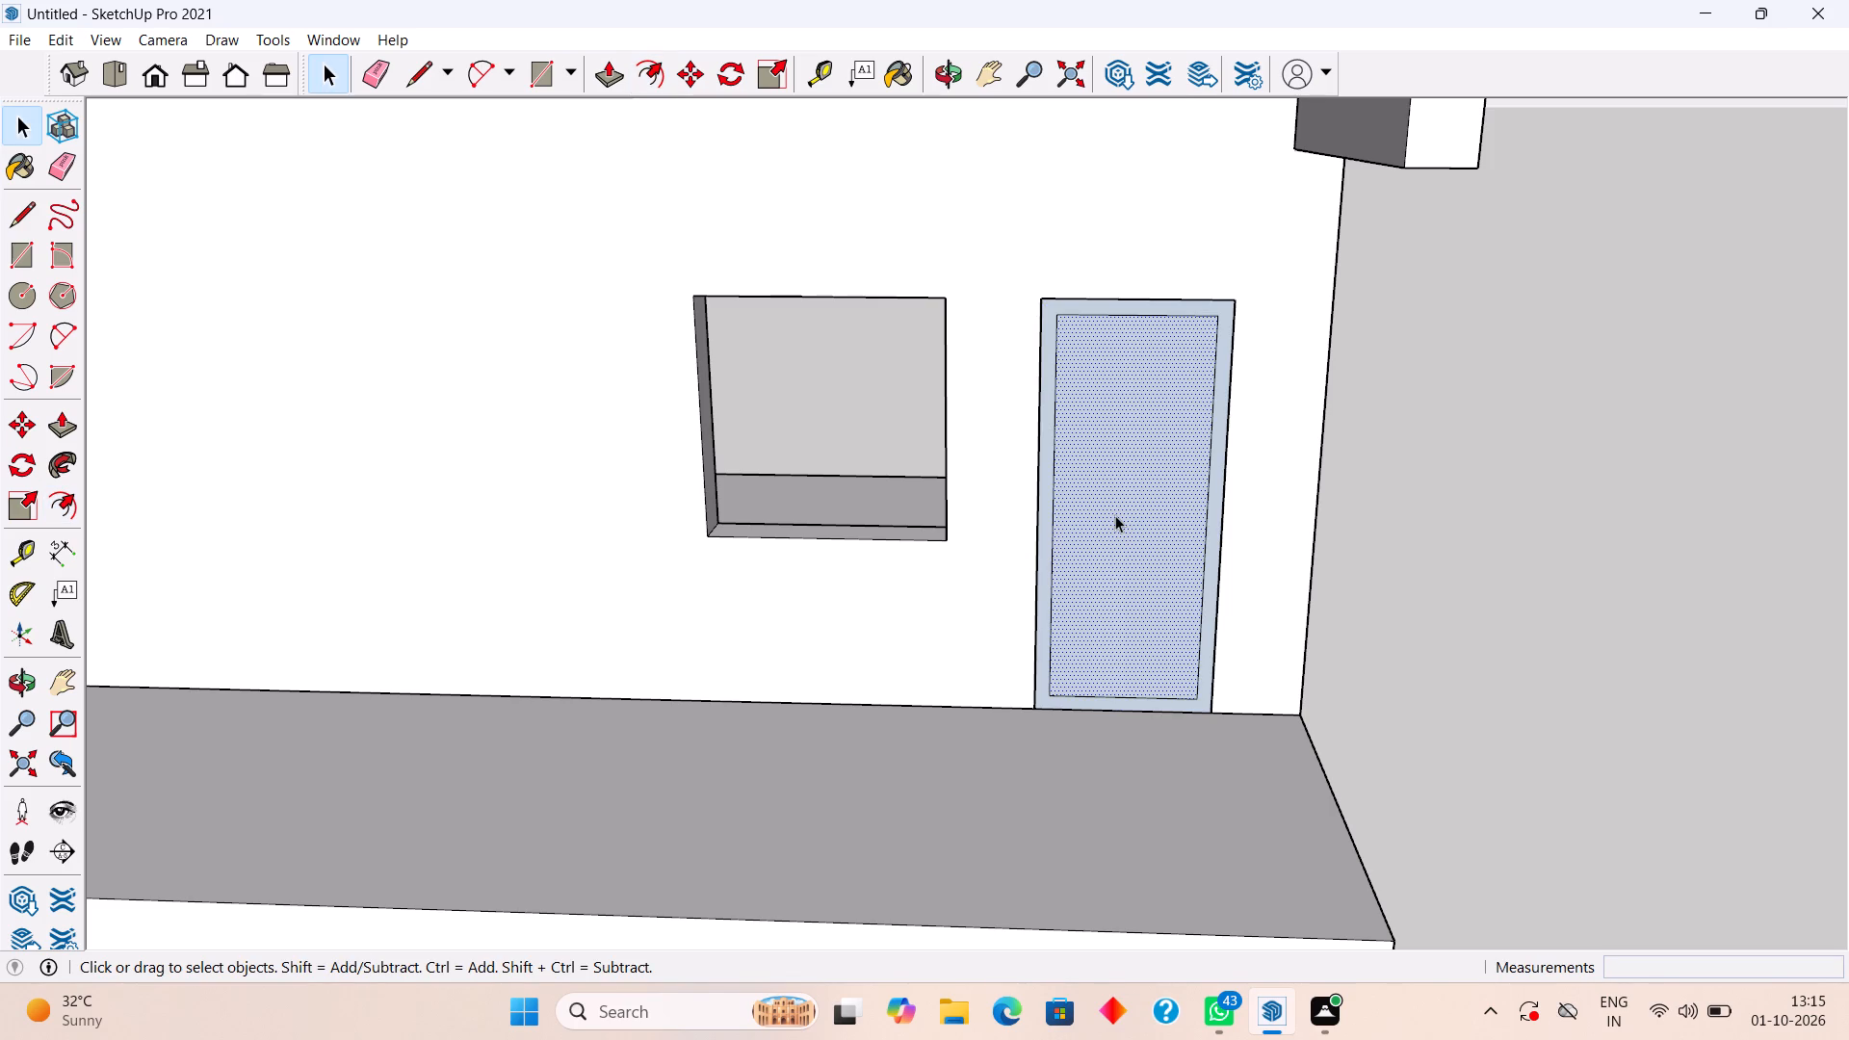
pyautogui.press('Delete')
# Push/pull the door frame face 3" outward.
pyautogui.scroll(4, 1021, 723)
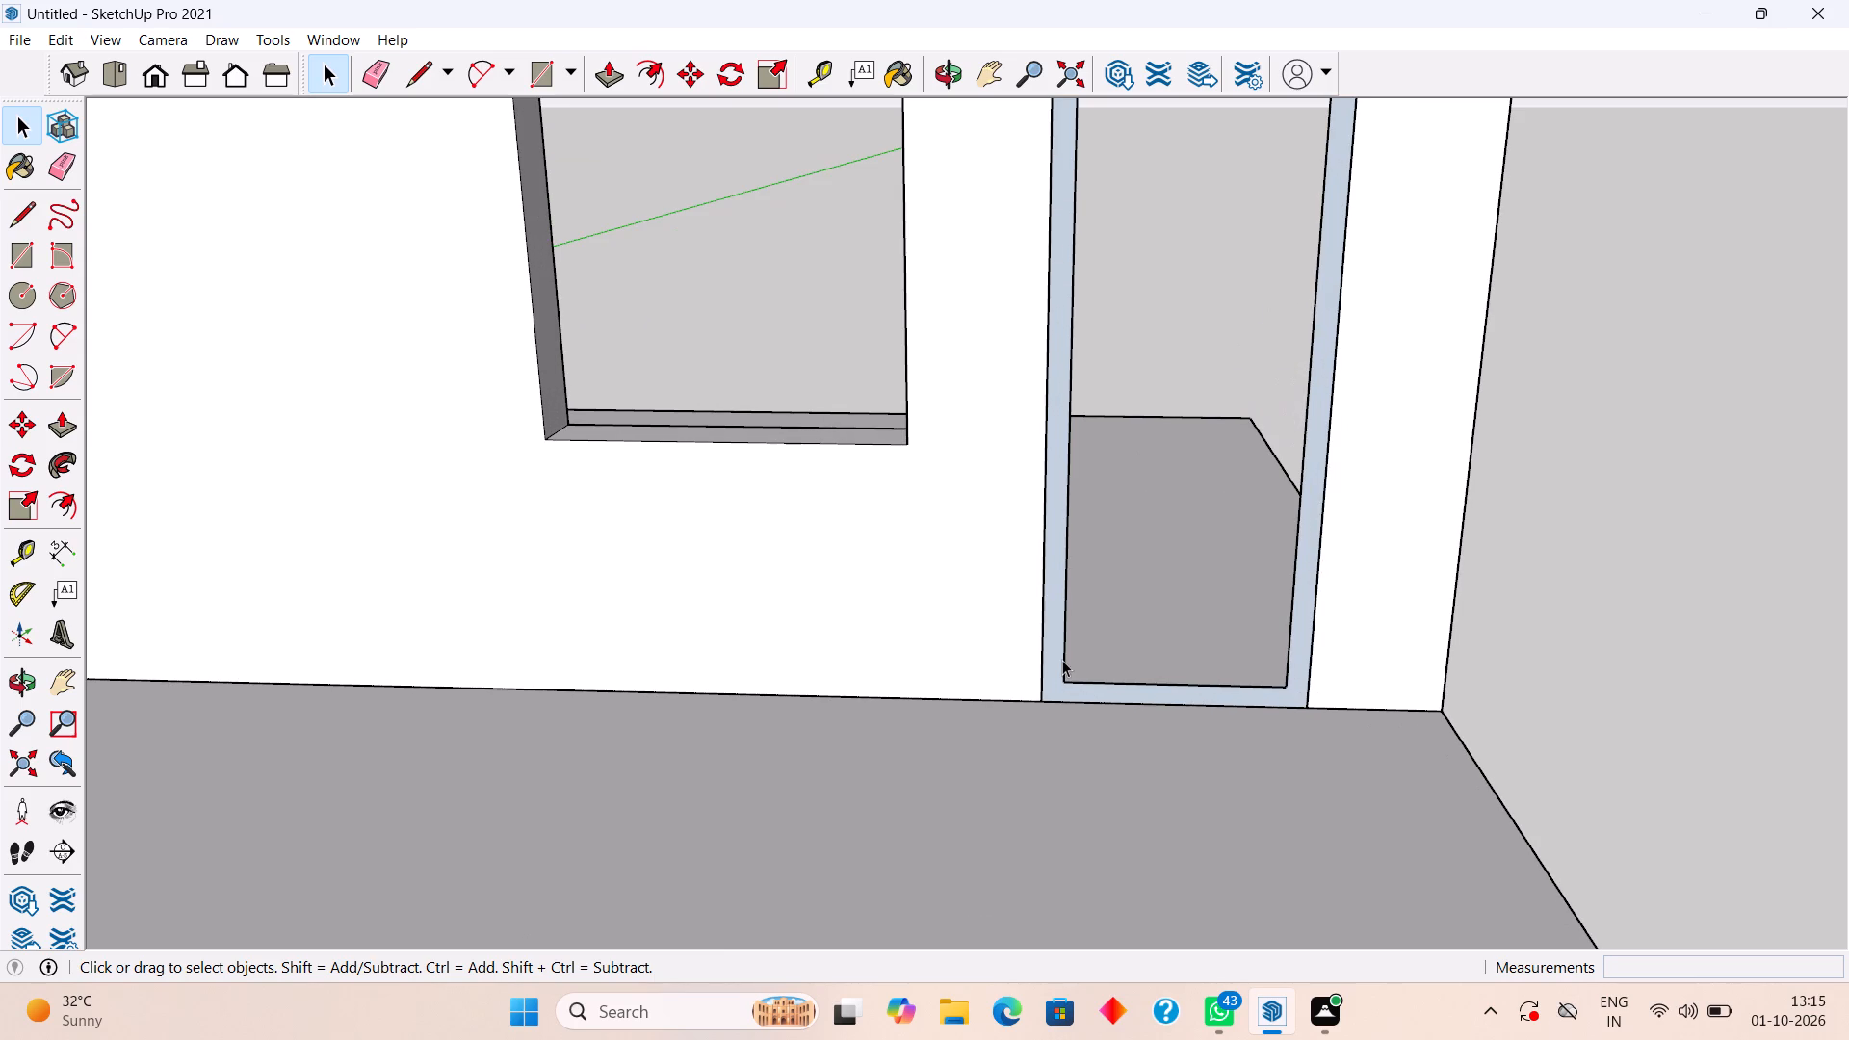
pyautogui.click(1057, 680)
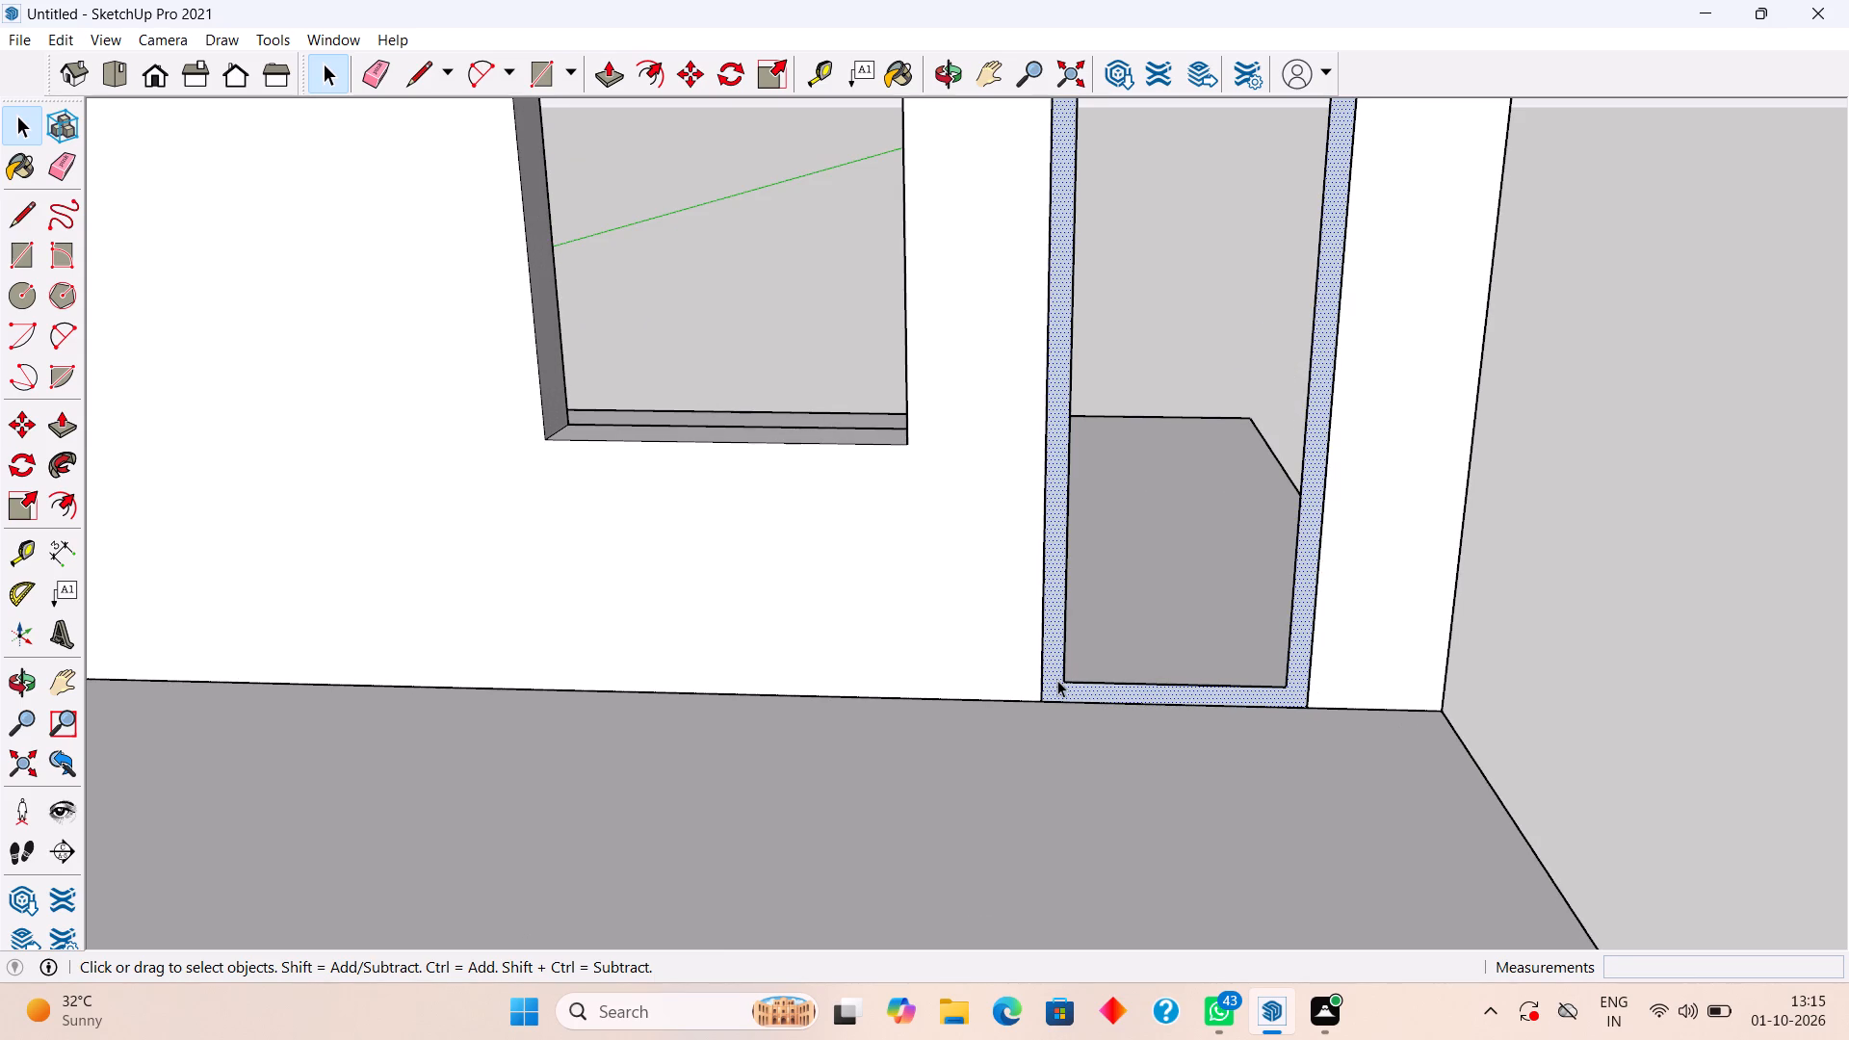
pyautogui.press('p')
pyautogui.click(1057, 680)
pyautogui.write('3"')
pyautogui.press('Return')
pyautogui.press('space')
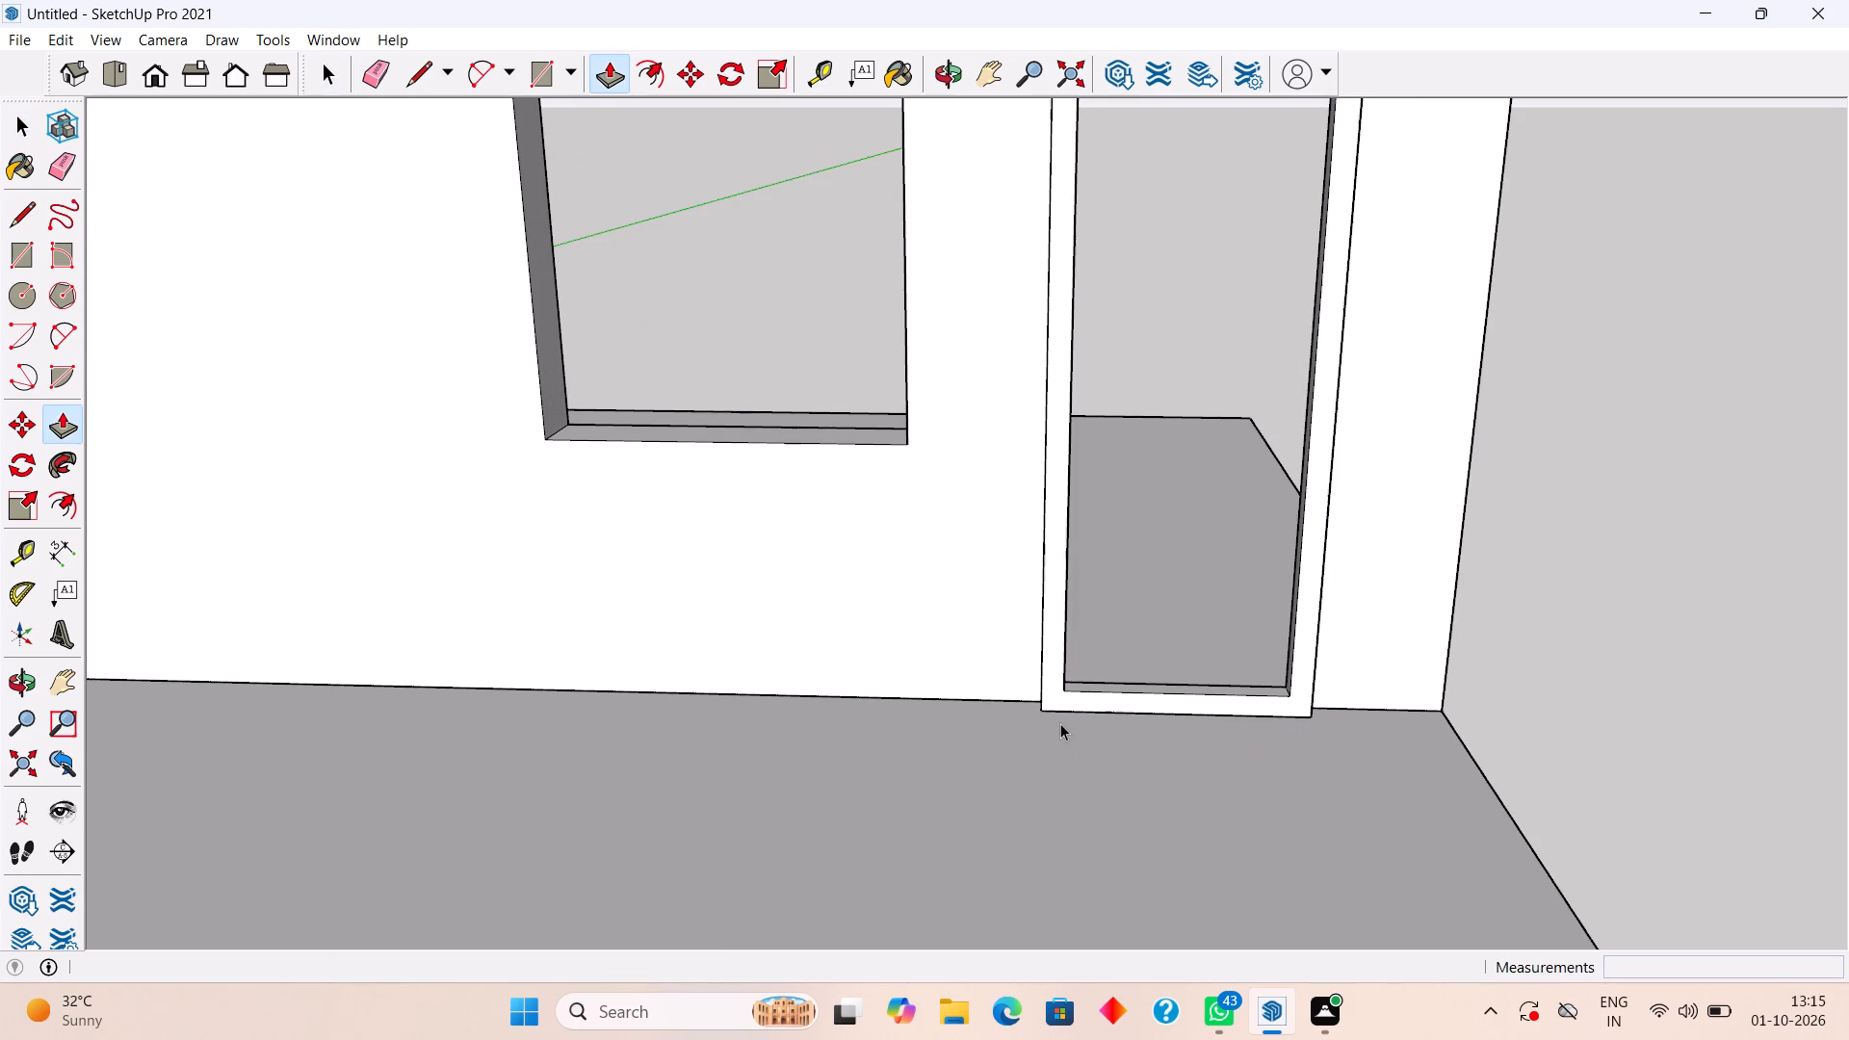
# Make the whole extruded door frame a group.
pyautogui.tripleClick(1055, 689)
pyautogui.rightClick(1055, 689)
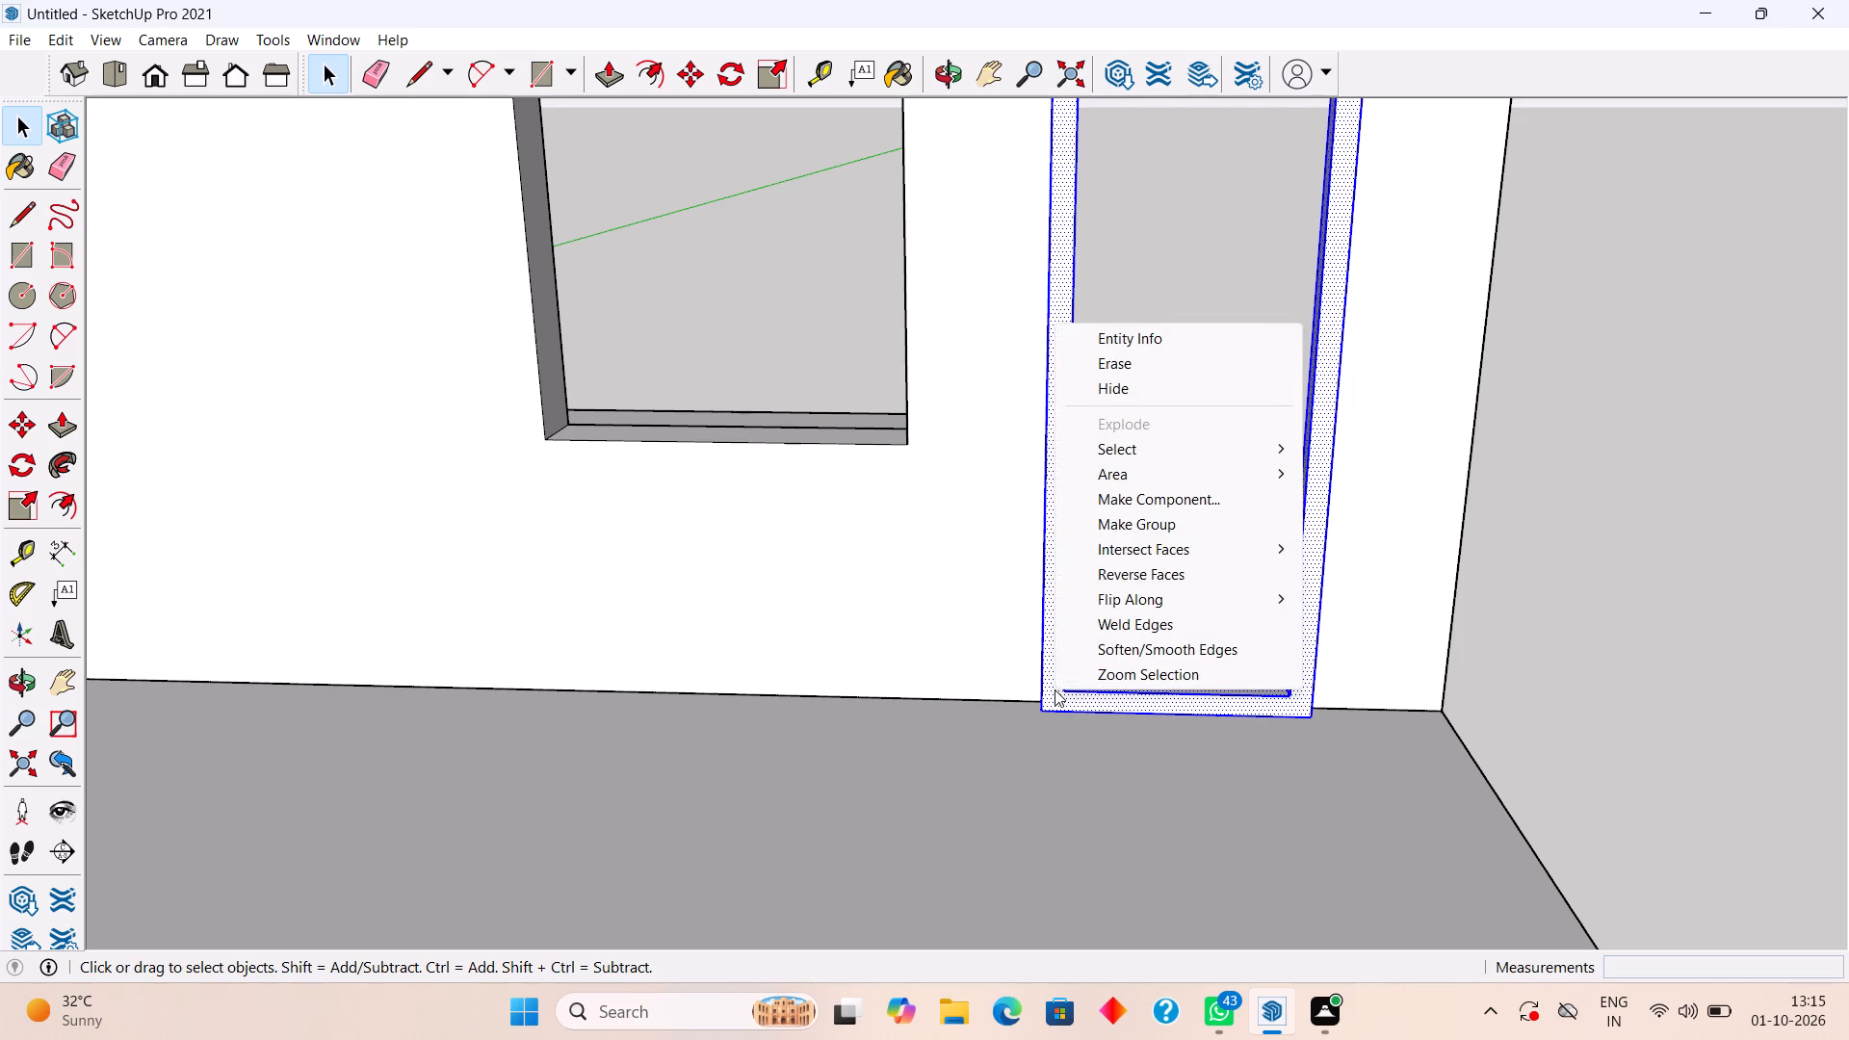
pyautogui.click(1126, 521)
# Move the door frame group 3" back into the opening, flush with the wall's front face.
pyautogui.moveTo(1016, 731); pyautogui.dragTo(1041, 722, button='middle')
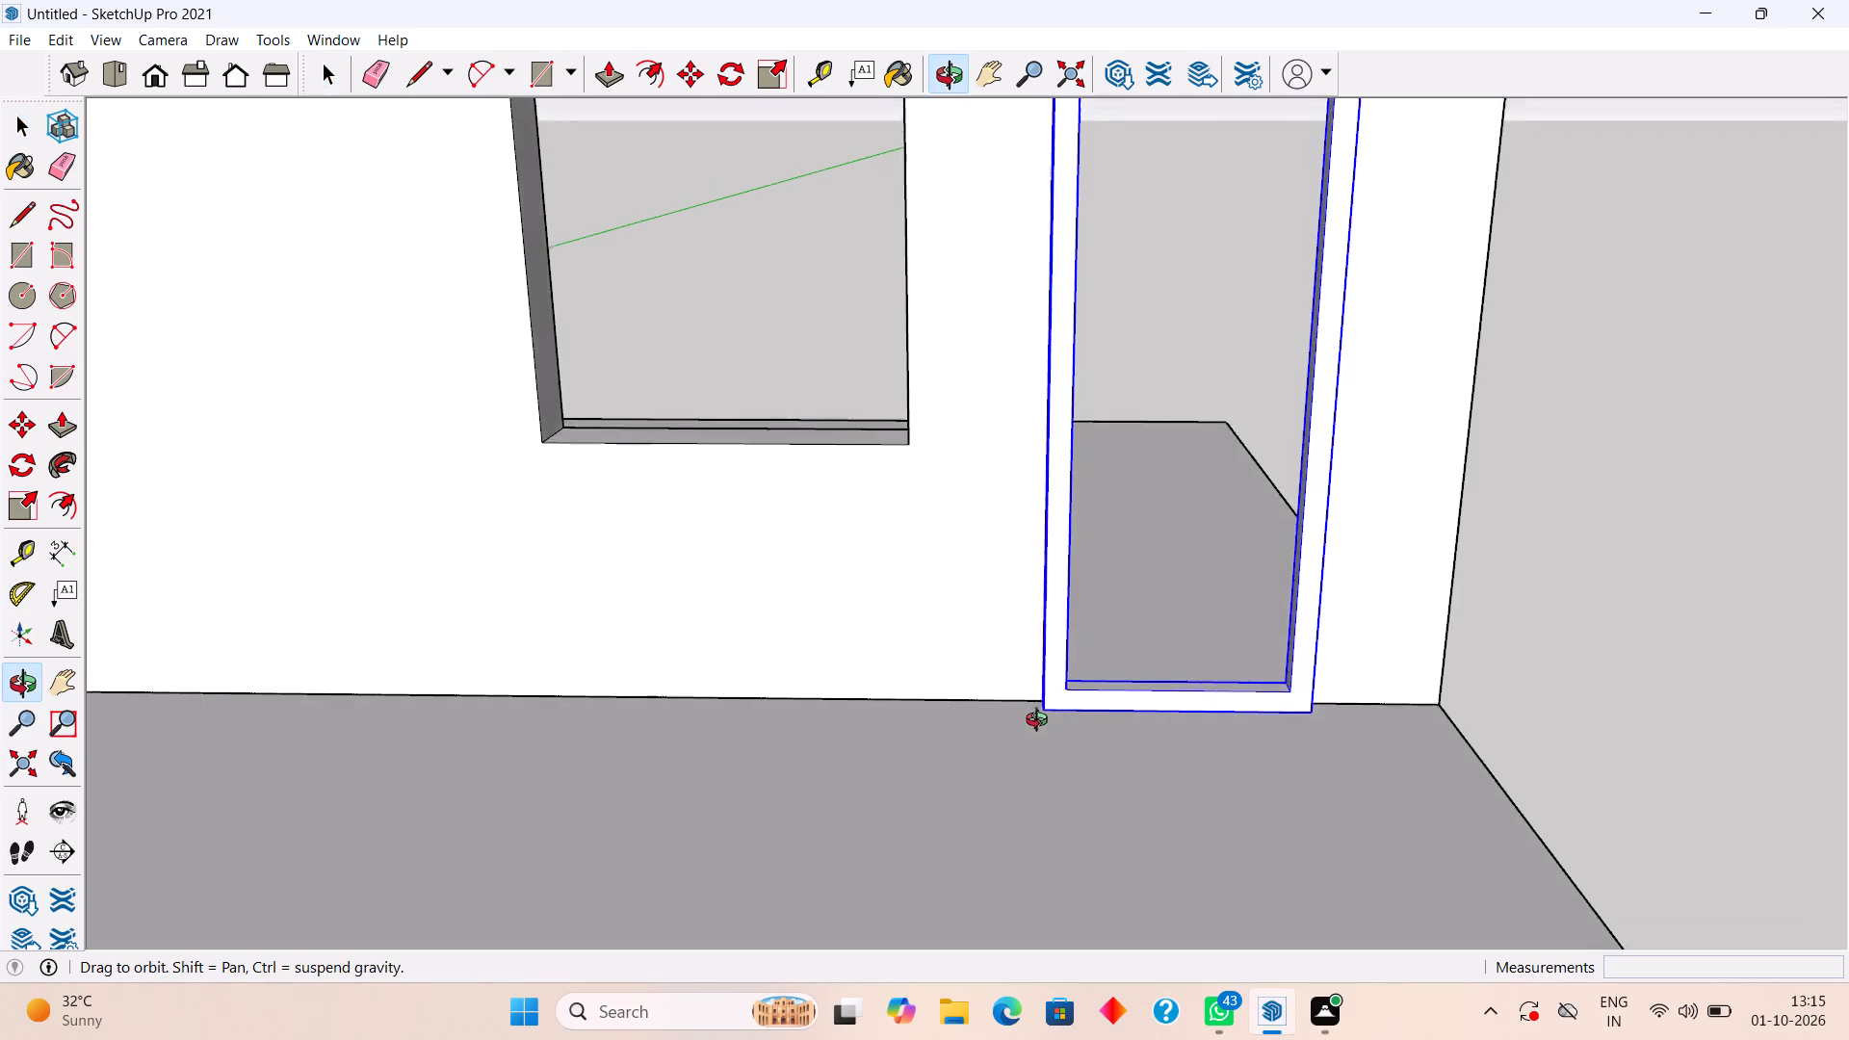
pyautogui.moveTo(1041, 722); pyautogui.dragTo(1348, 764, button='middle')
pyautogui.scroll(4, 1060, 721)
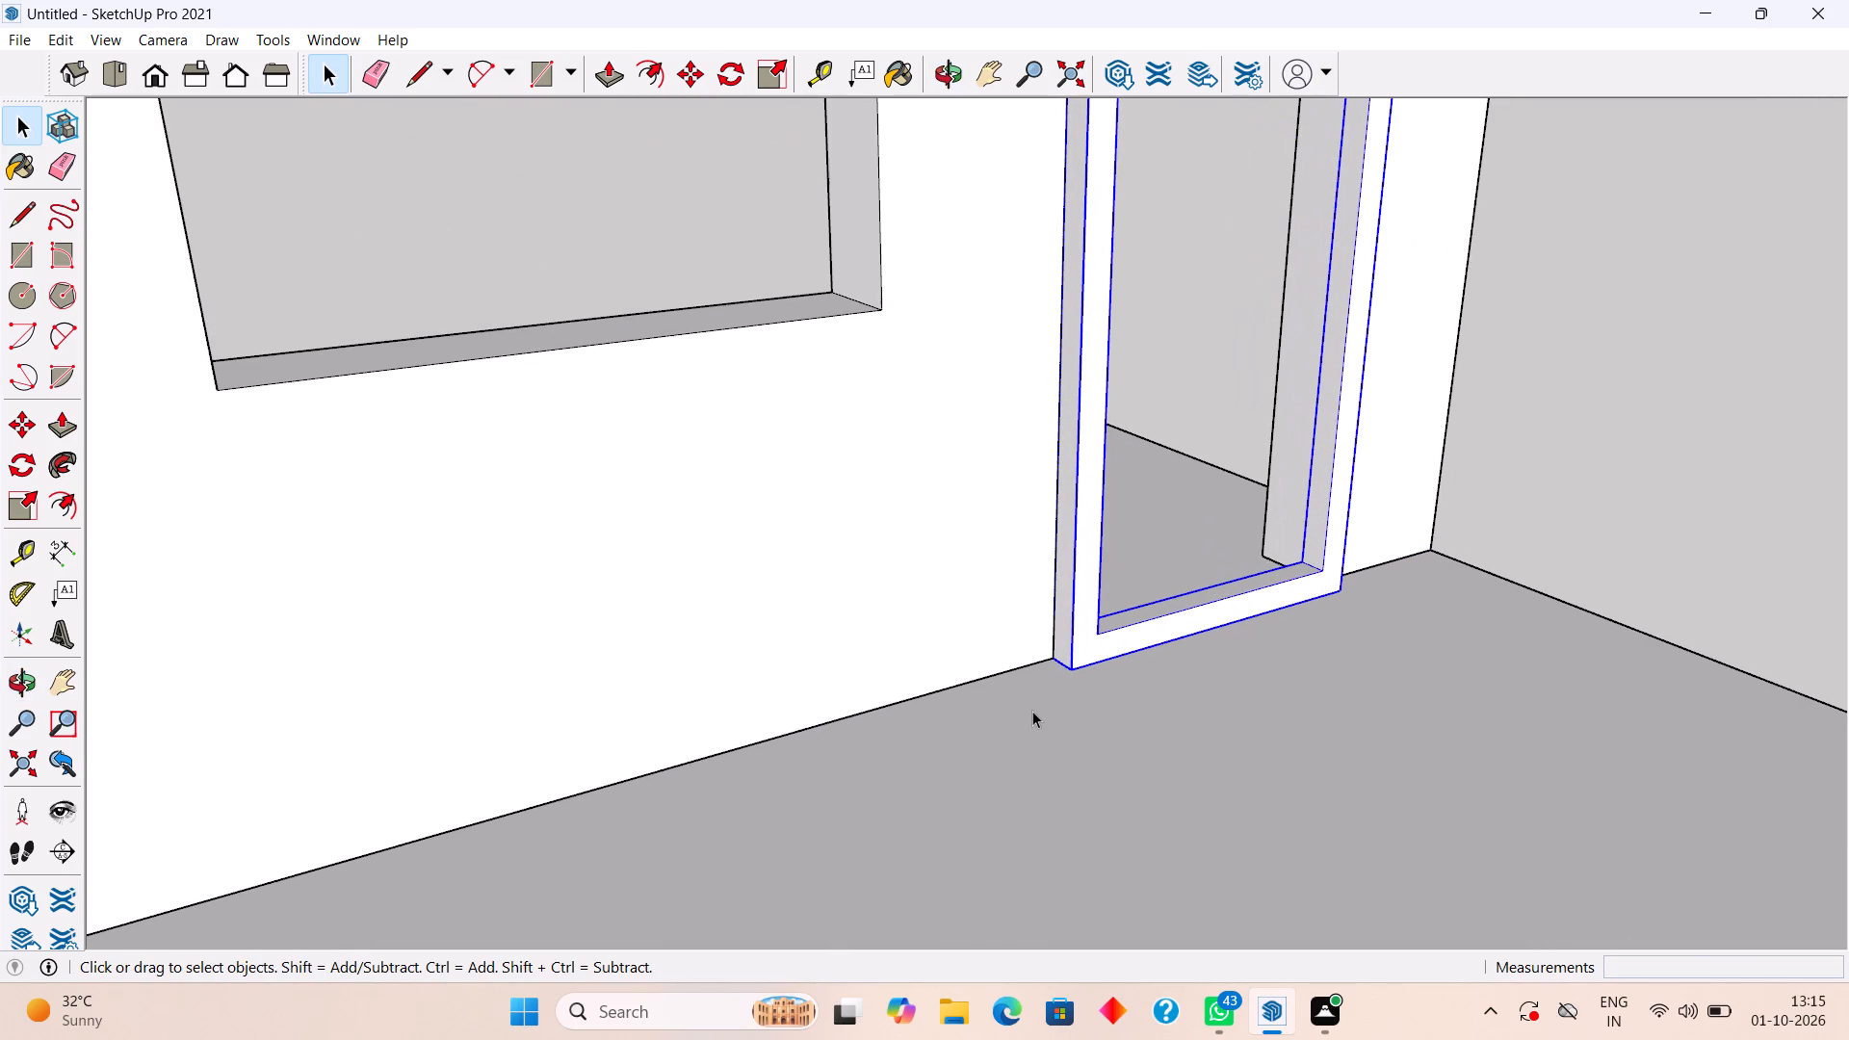
pyautogui.press('m')
pyautogui.click(1076, 673)
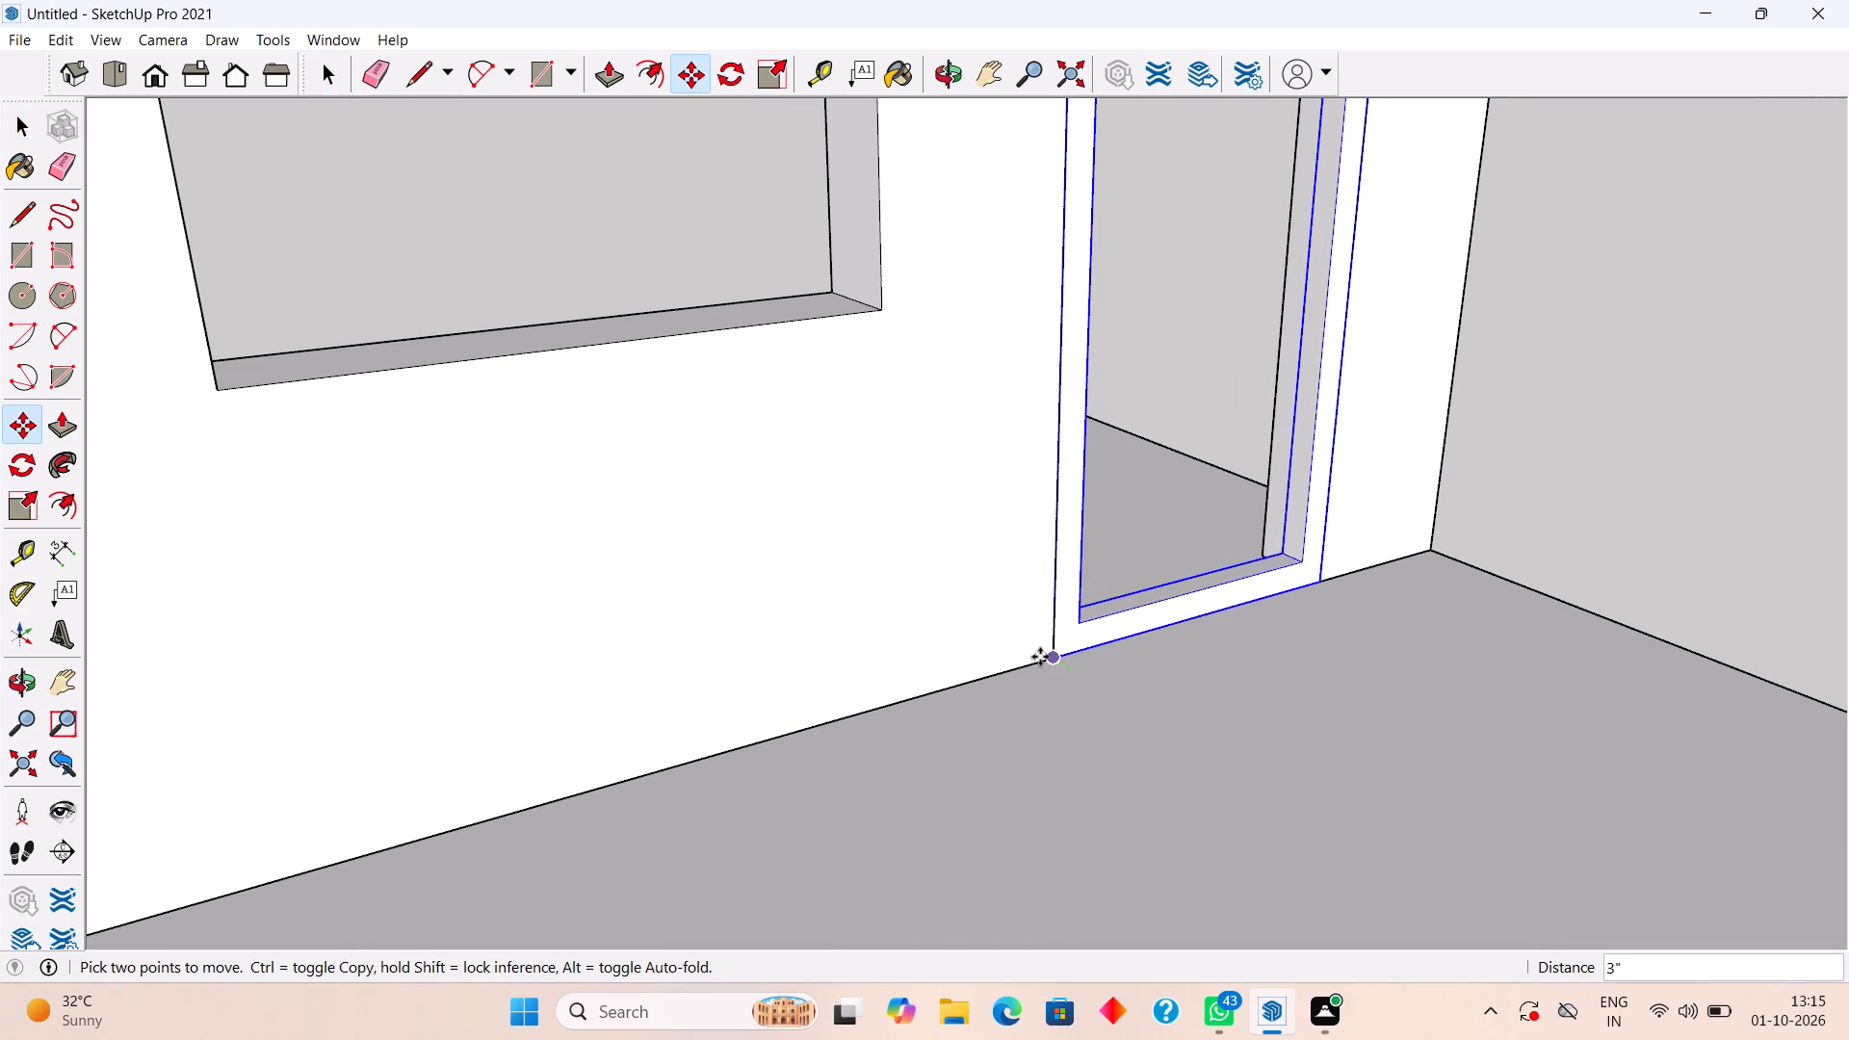
pyautogui.click(1040, 657)
pyautogui.scroll(-4, 1040, 657)
pyautogui.press('space')
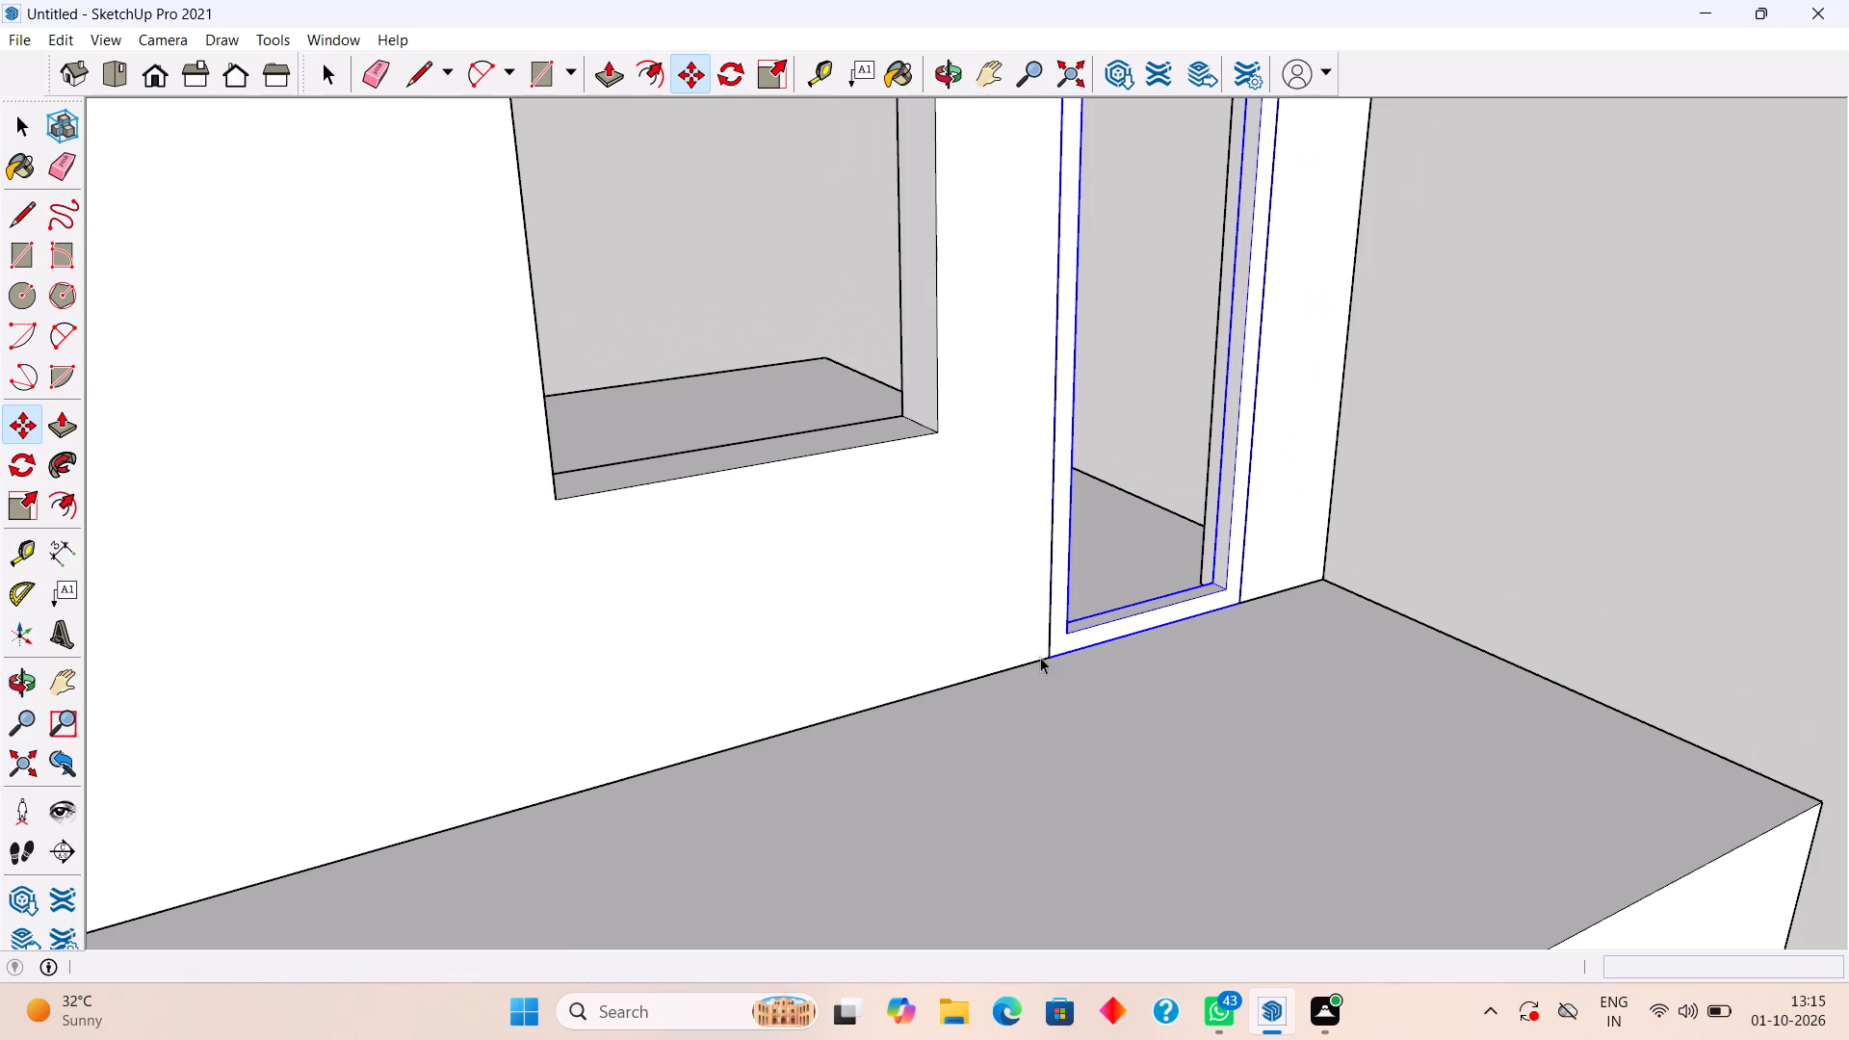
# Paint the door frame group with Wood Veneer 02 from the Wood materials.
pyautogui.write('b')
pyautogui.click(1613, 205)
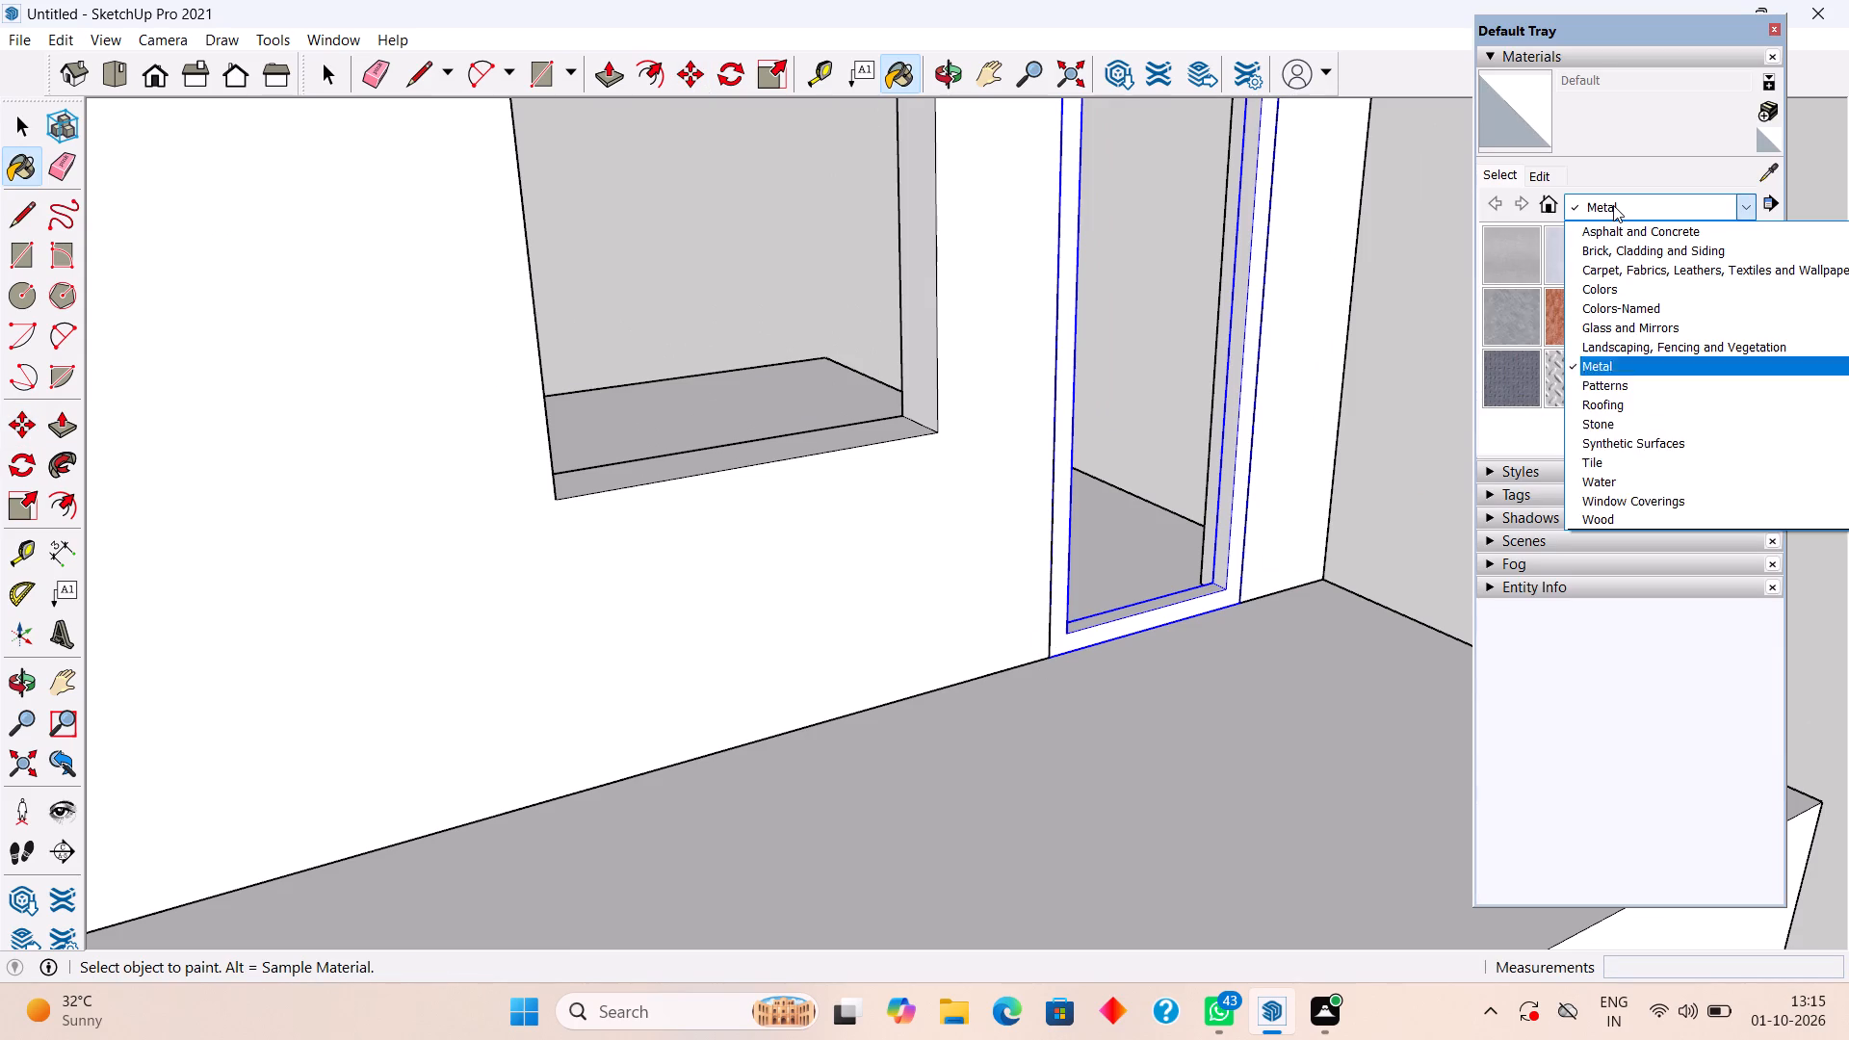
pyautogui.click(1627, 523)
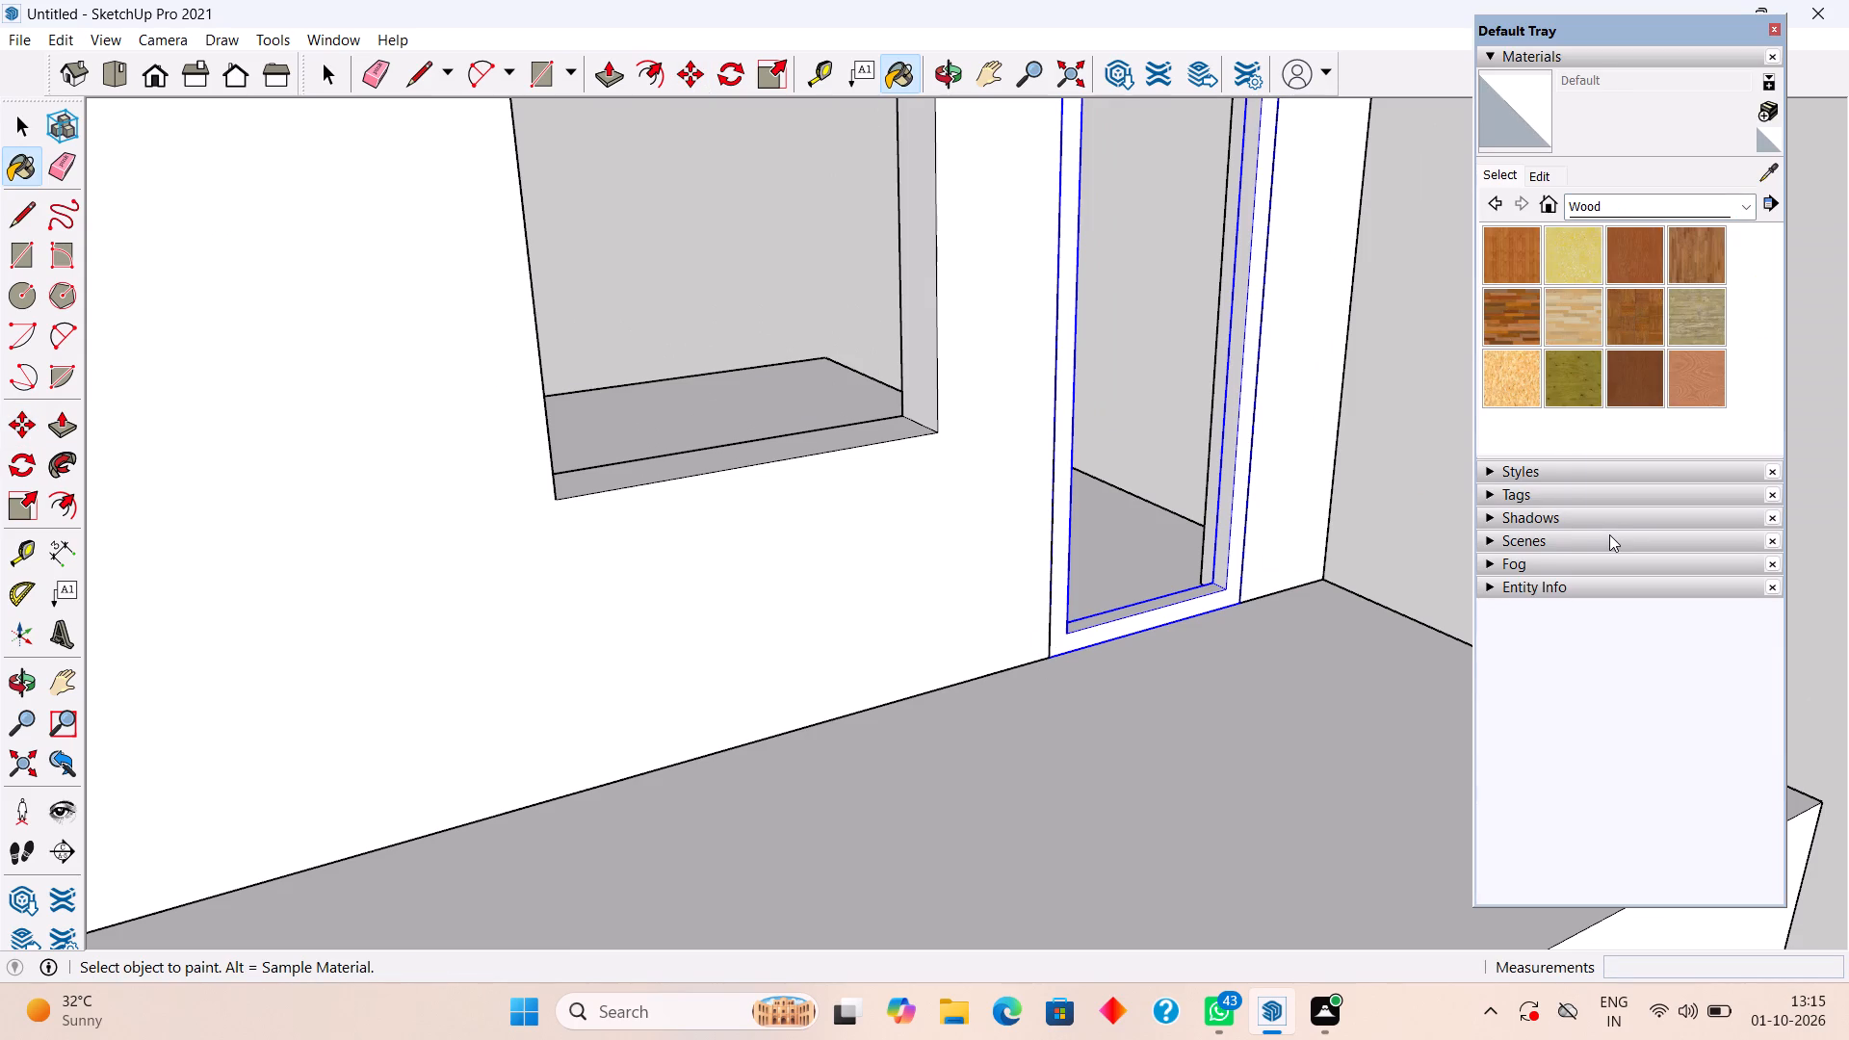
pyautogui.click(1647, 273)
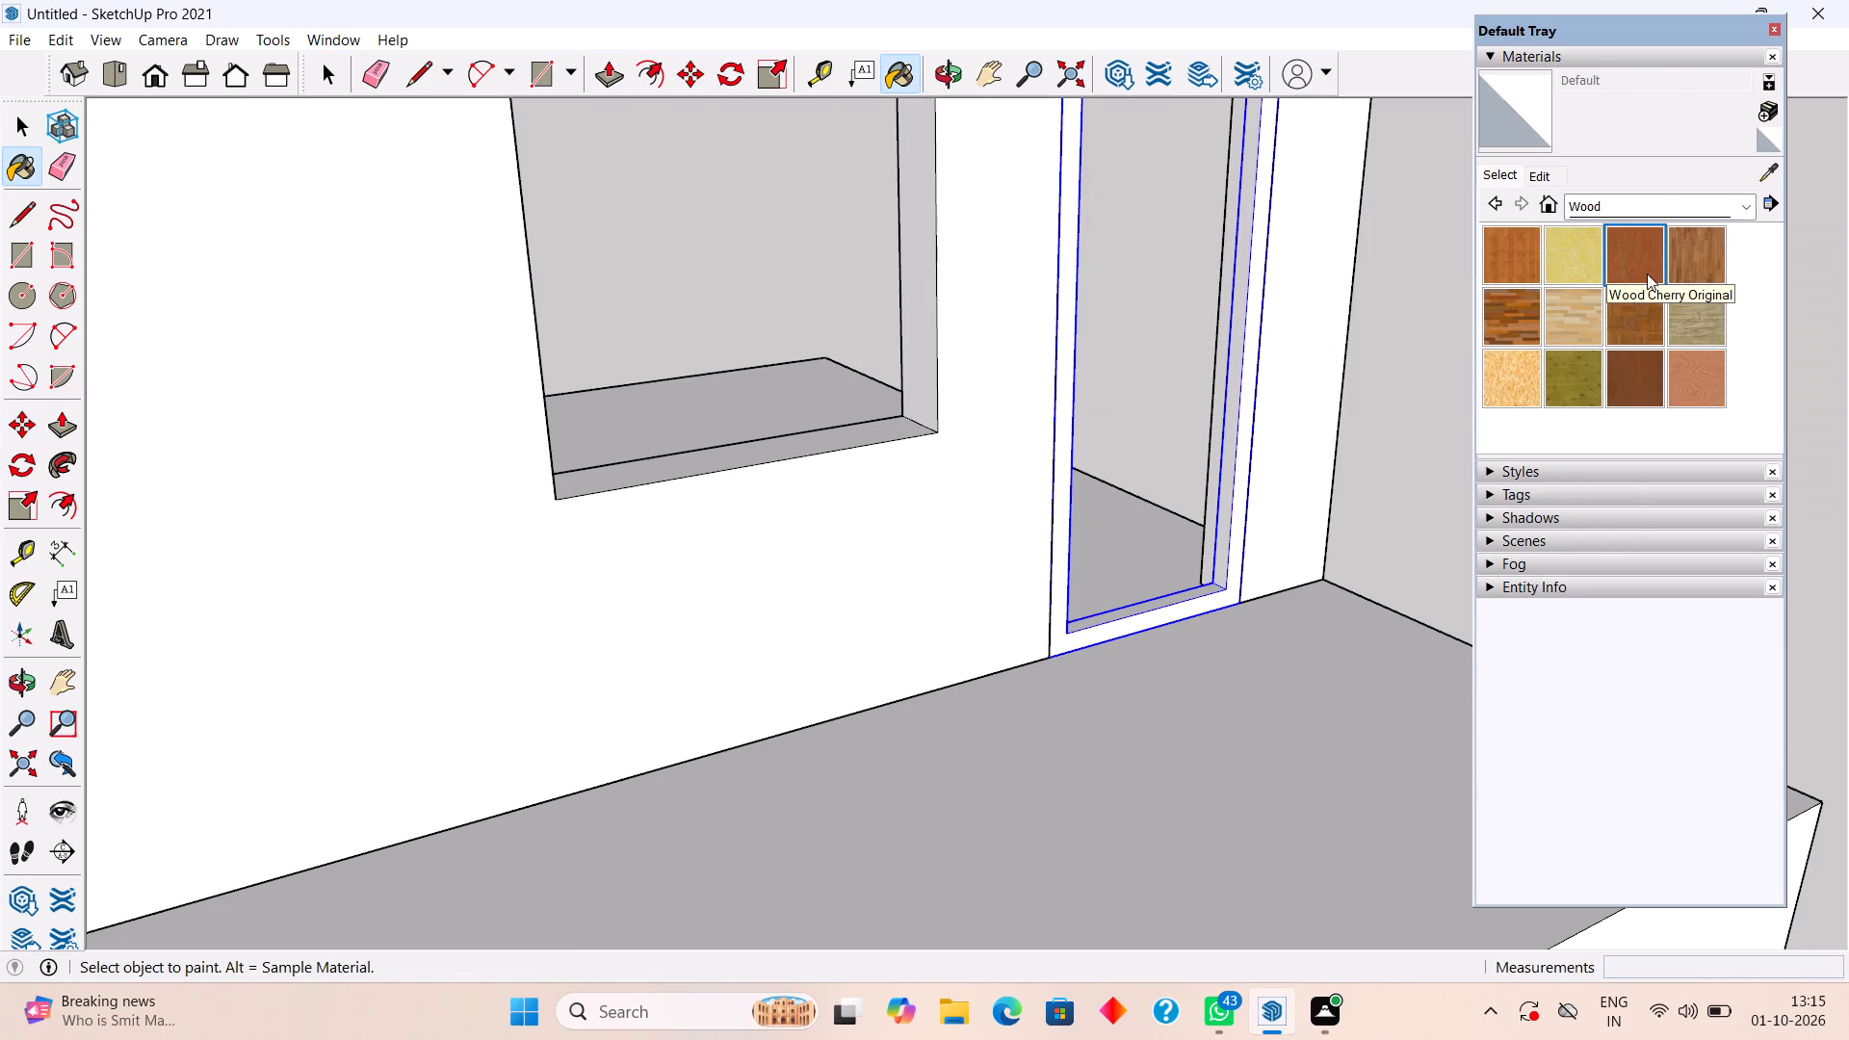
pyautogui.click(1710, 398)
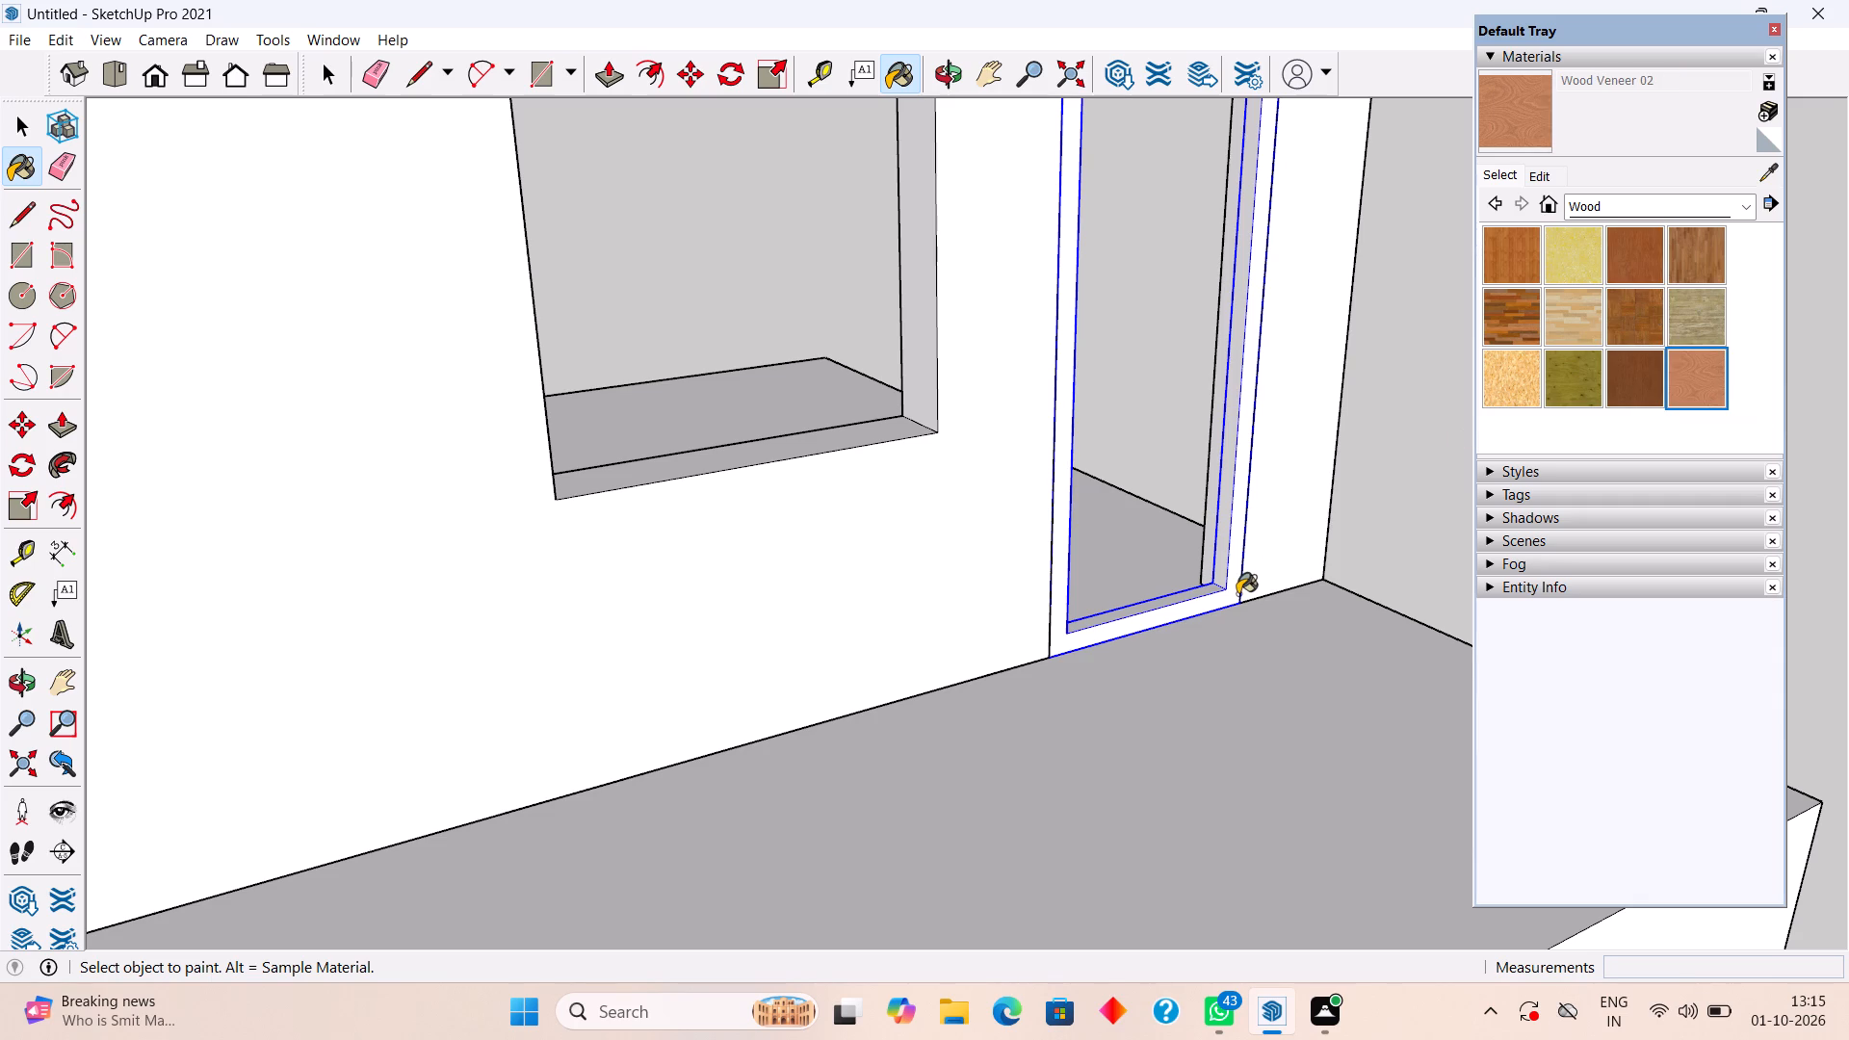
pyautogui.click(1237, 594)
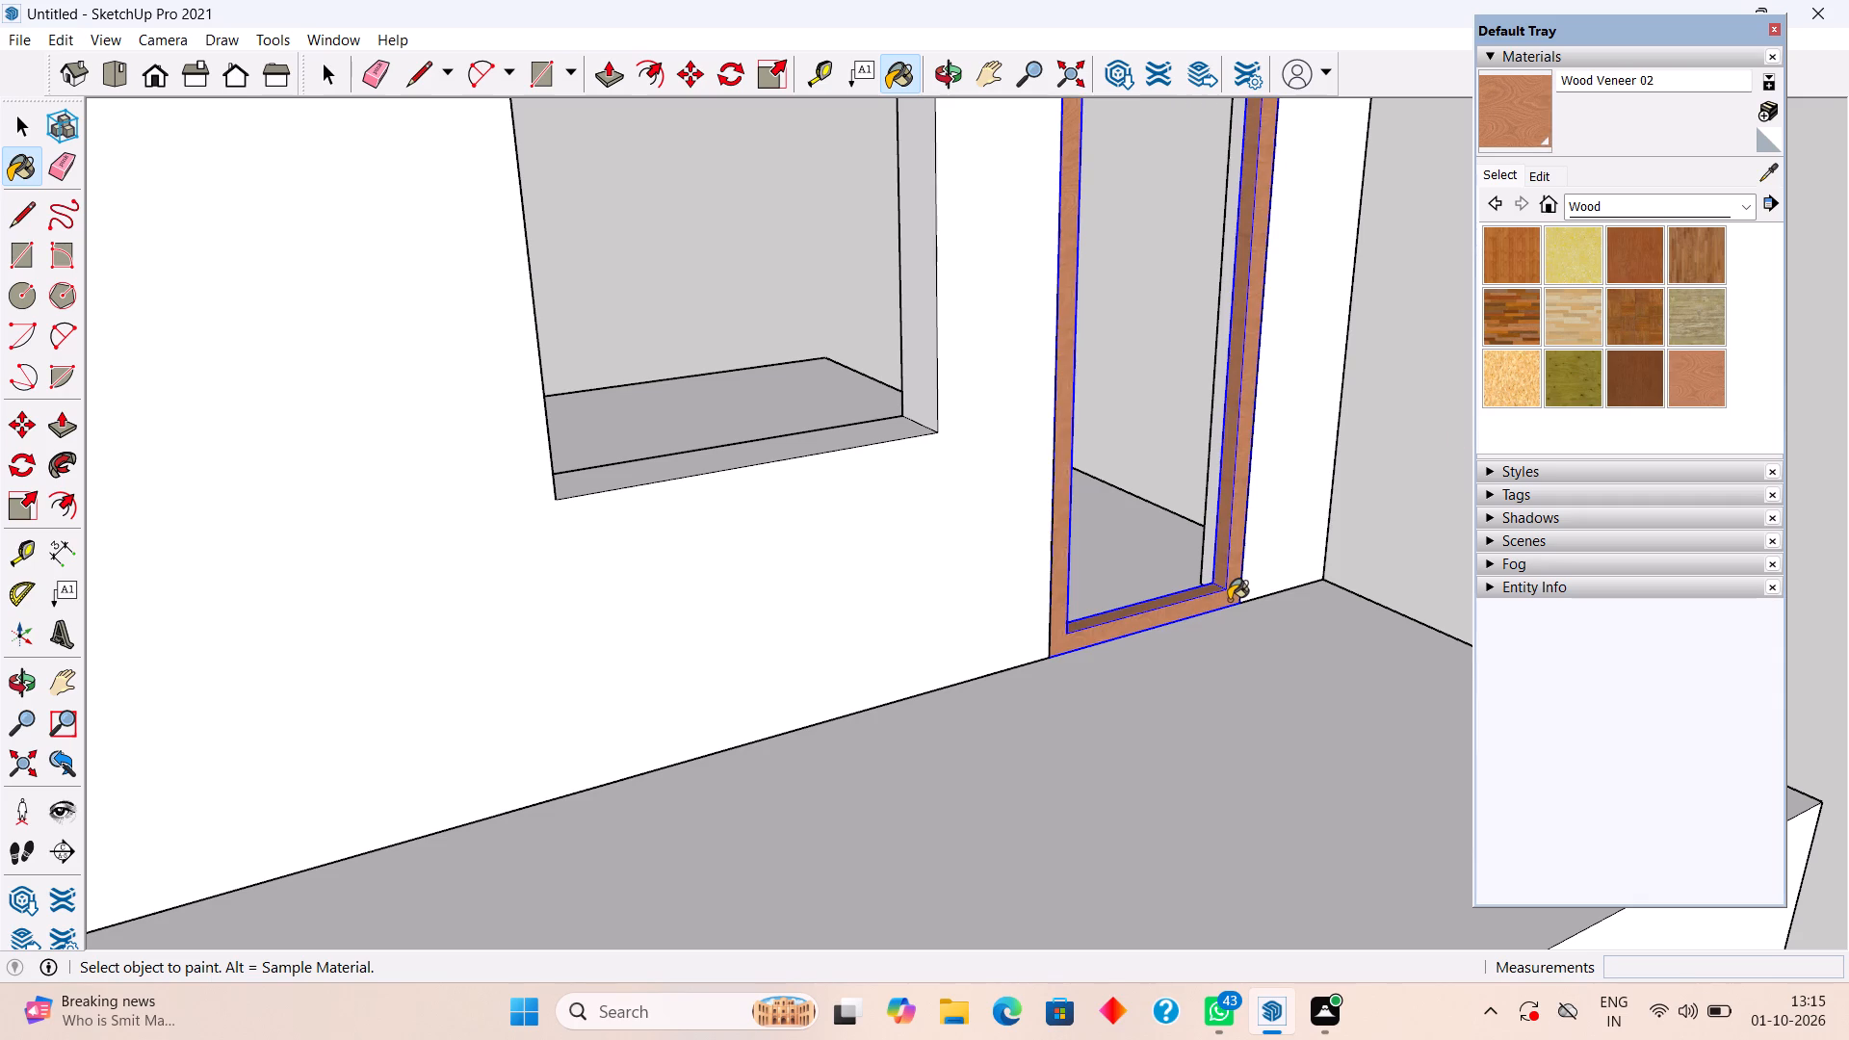
# Paint the door frame group with the Wood Bamboo material and deselect it.
pyautogui.scroll(1, 1245, 498)
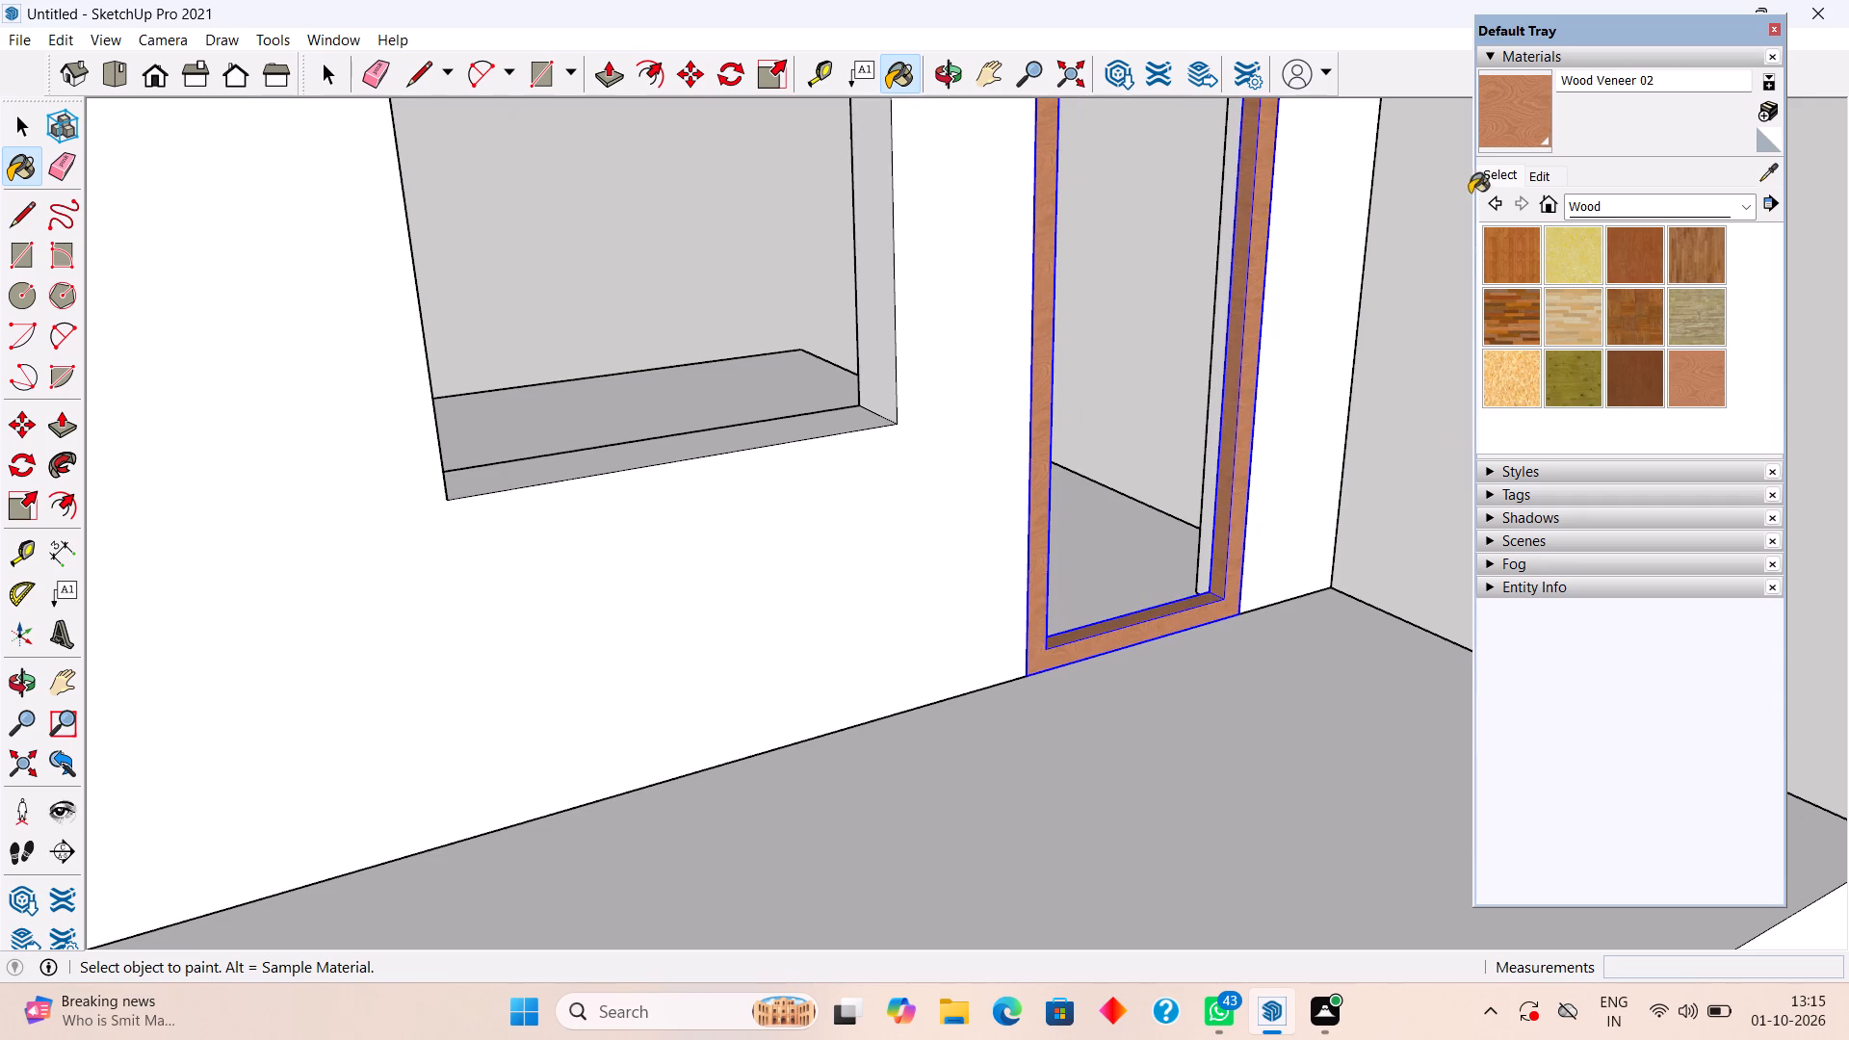
pyautogui.click(1511, 264)
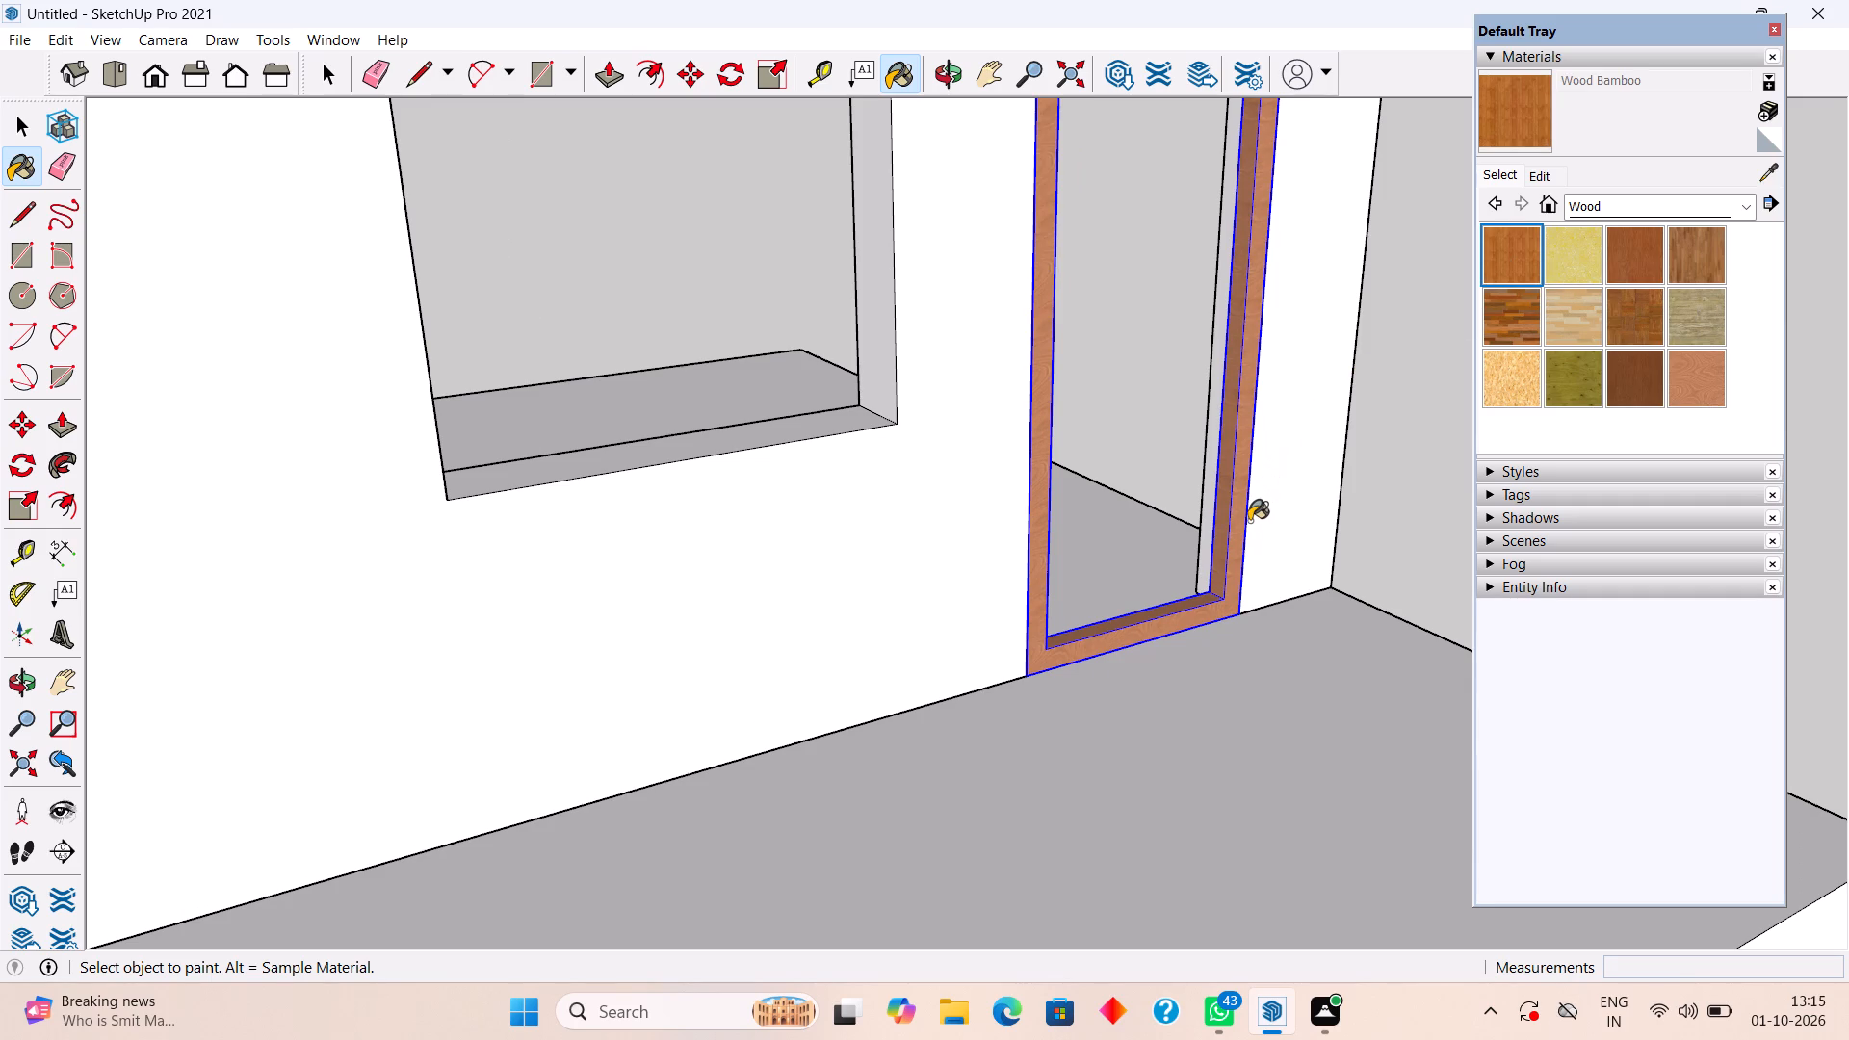
pyautogui.click(1238, 541)
pyautogui.scroll(-4, 1228, 537)
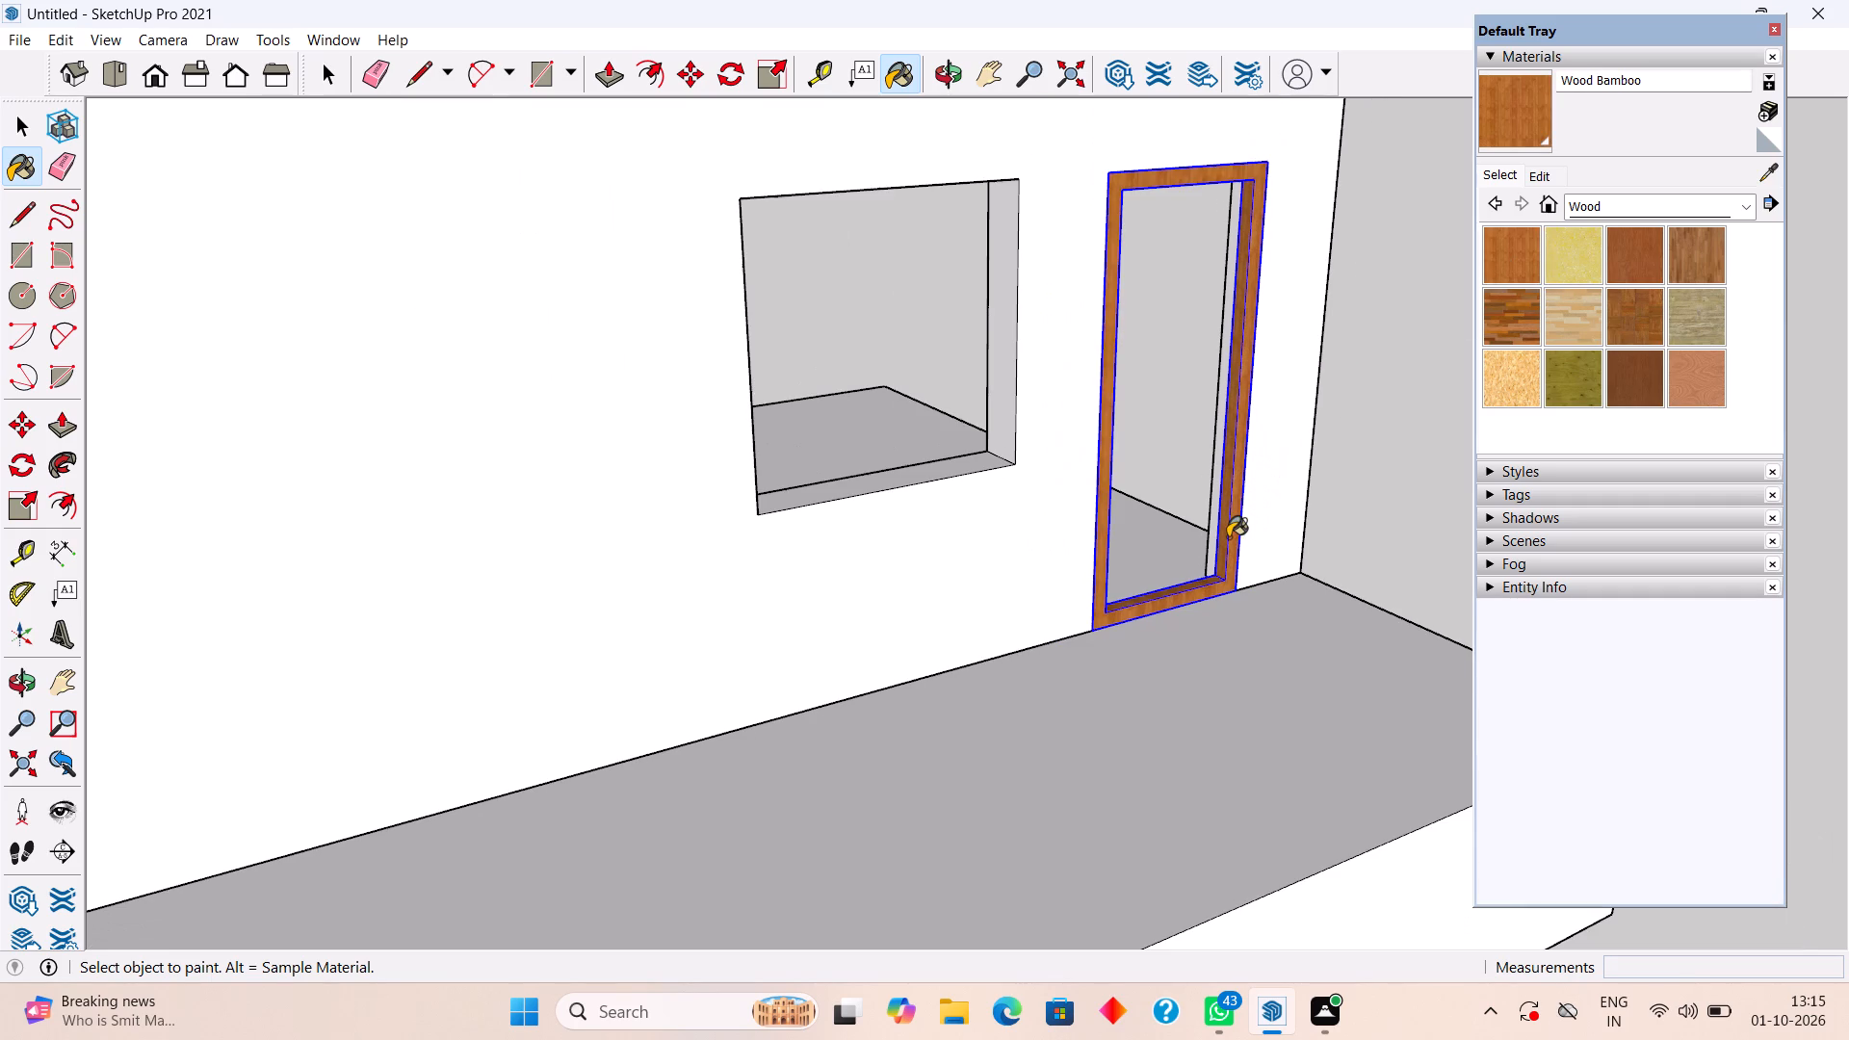
pyautogui.press('space')
pyautogui.click(1392, 430)
# Draw a 4' by 4' rectangle filling the window opening in the wall's front face.
pyautogui.moveTo(1013, 546); pyautogui.dragTo(649, 551, button='middle')
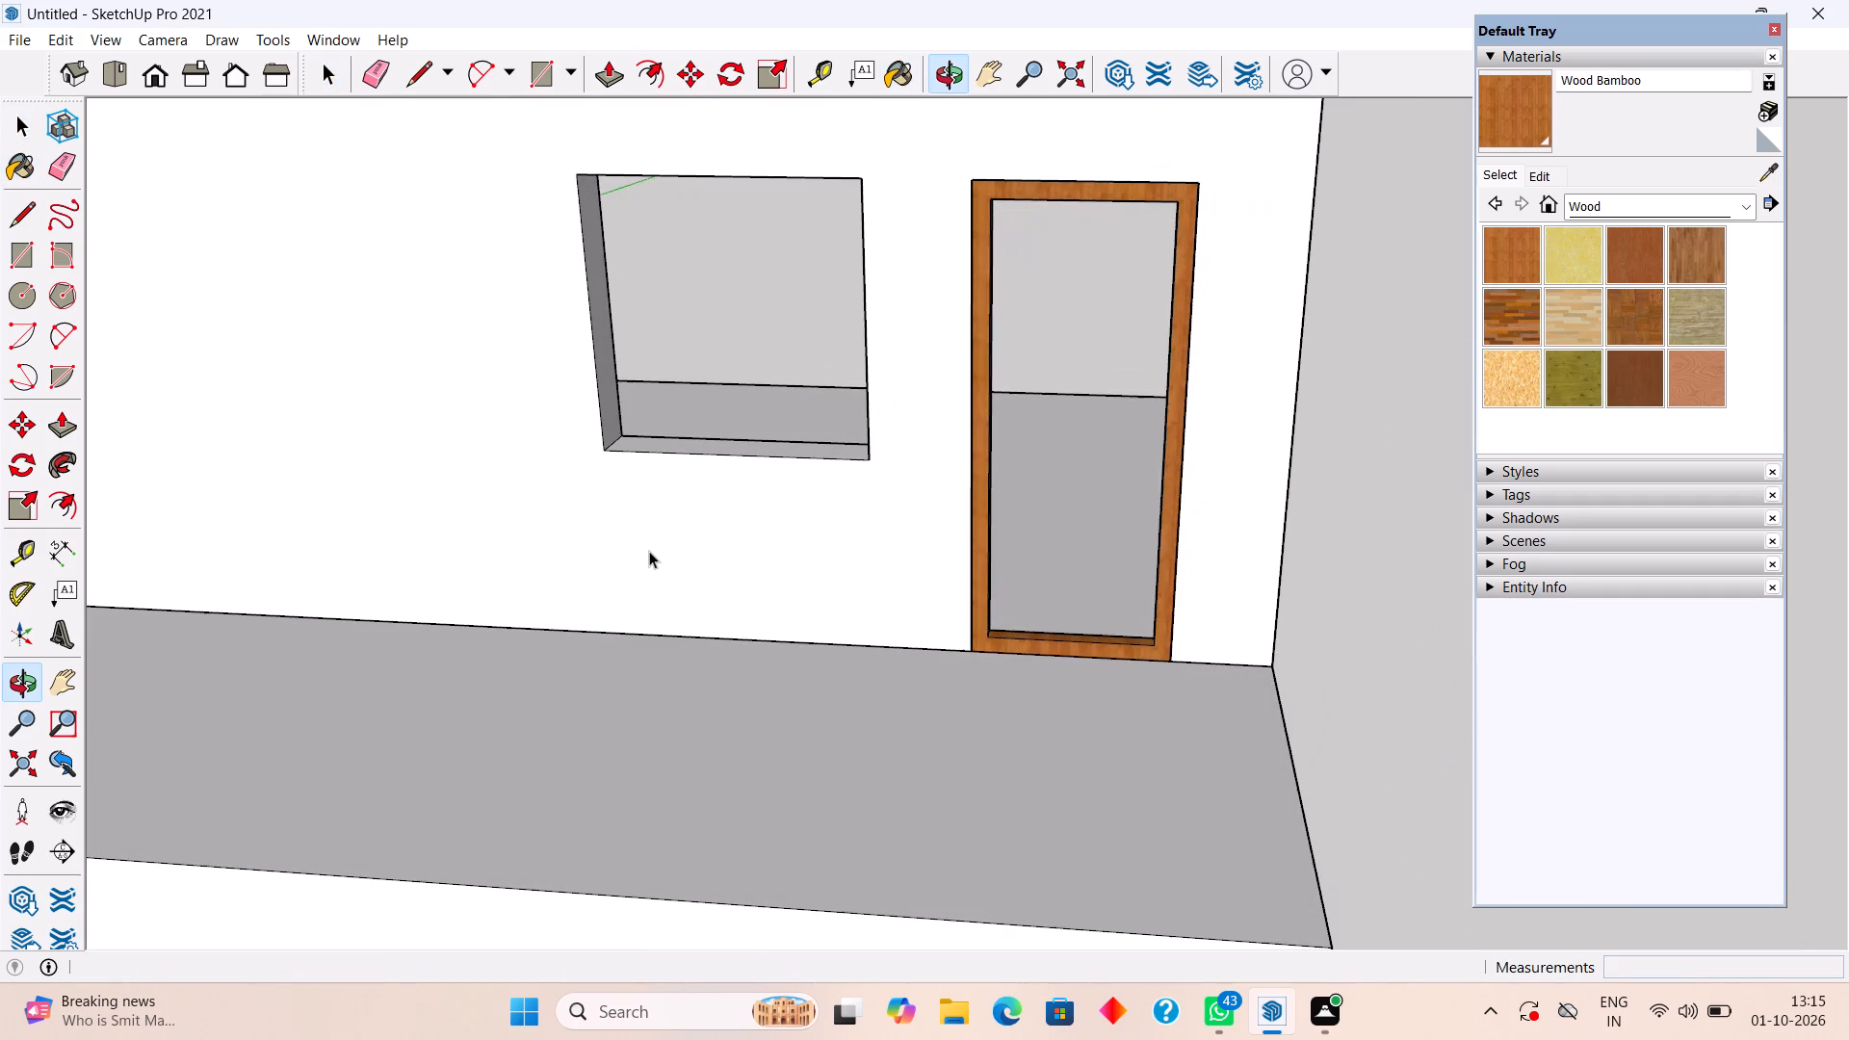
pyautogui.scroll(-3, 648, 540)
pyautogui.scroll(5, 773, 270)
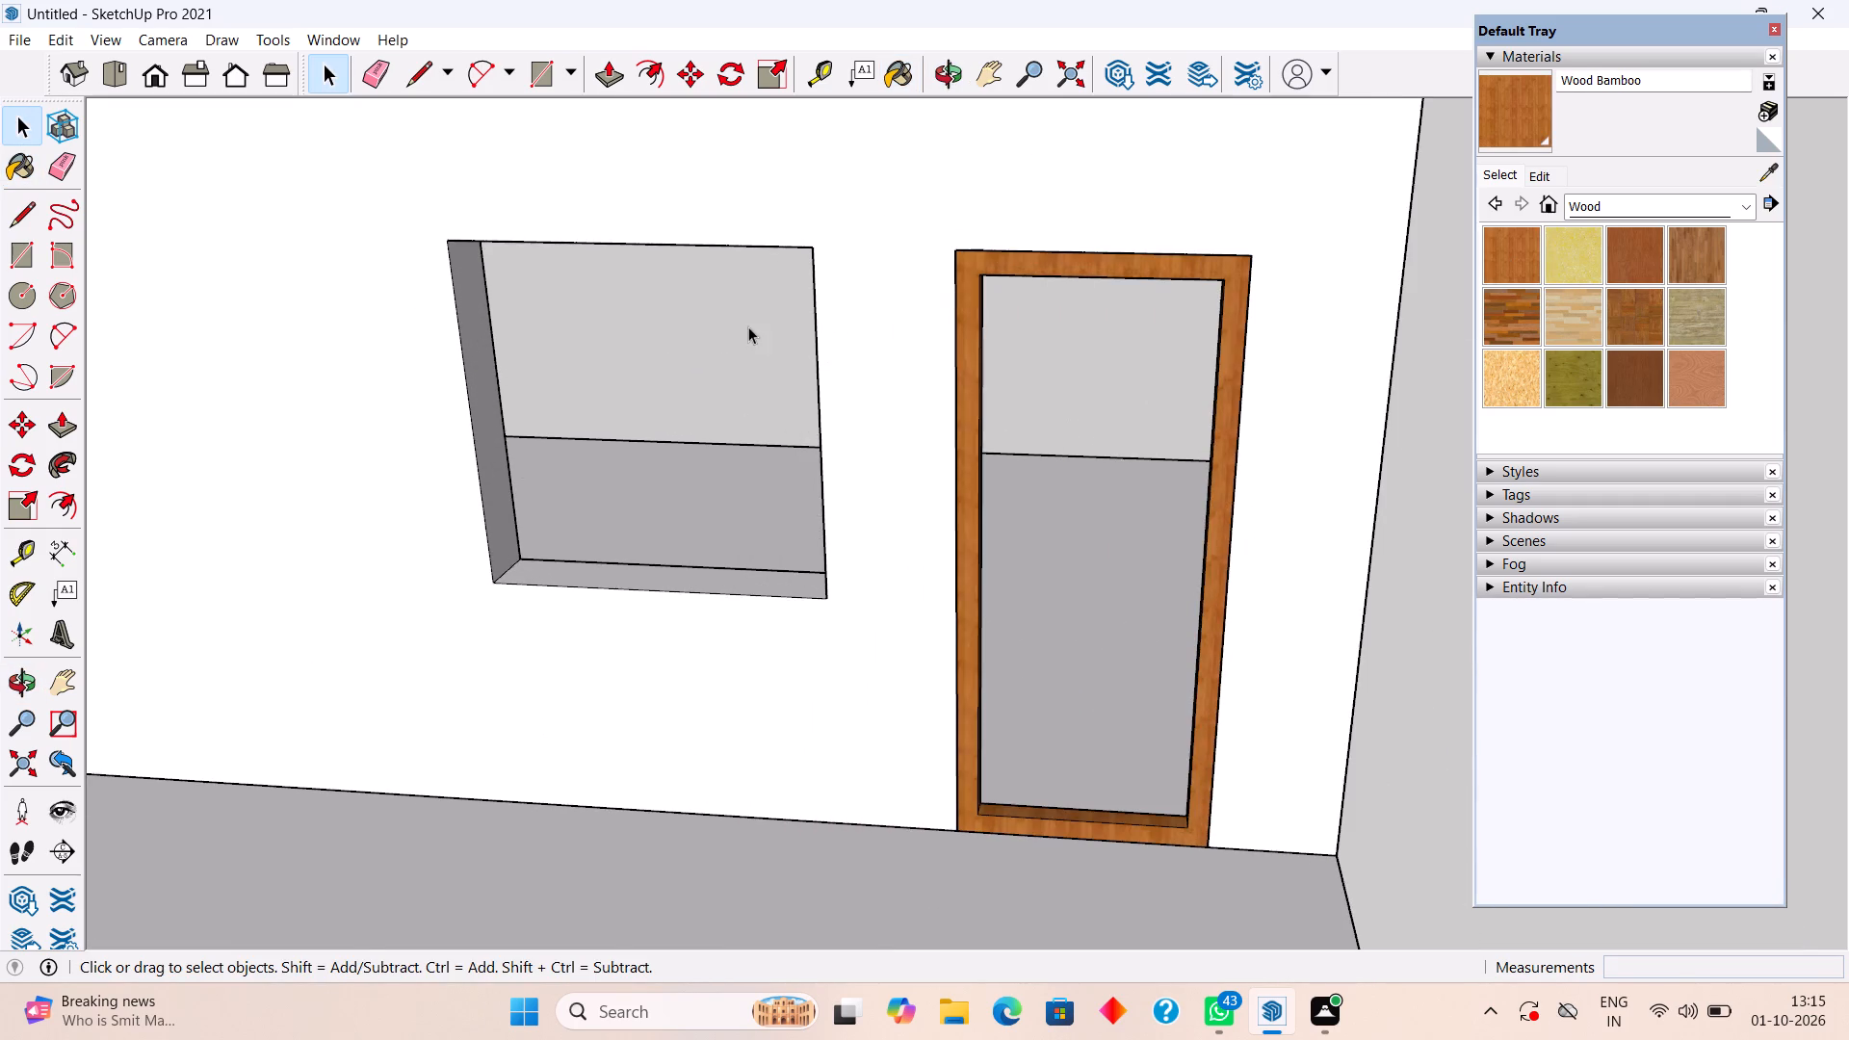
pyautogui.moveTo(748, 326); pyautogui.dragTo(904, 319, button='middle')
pyautogui.scroll(-2, 921, 353)
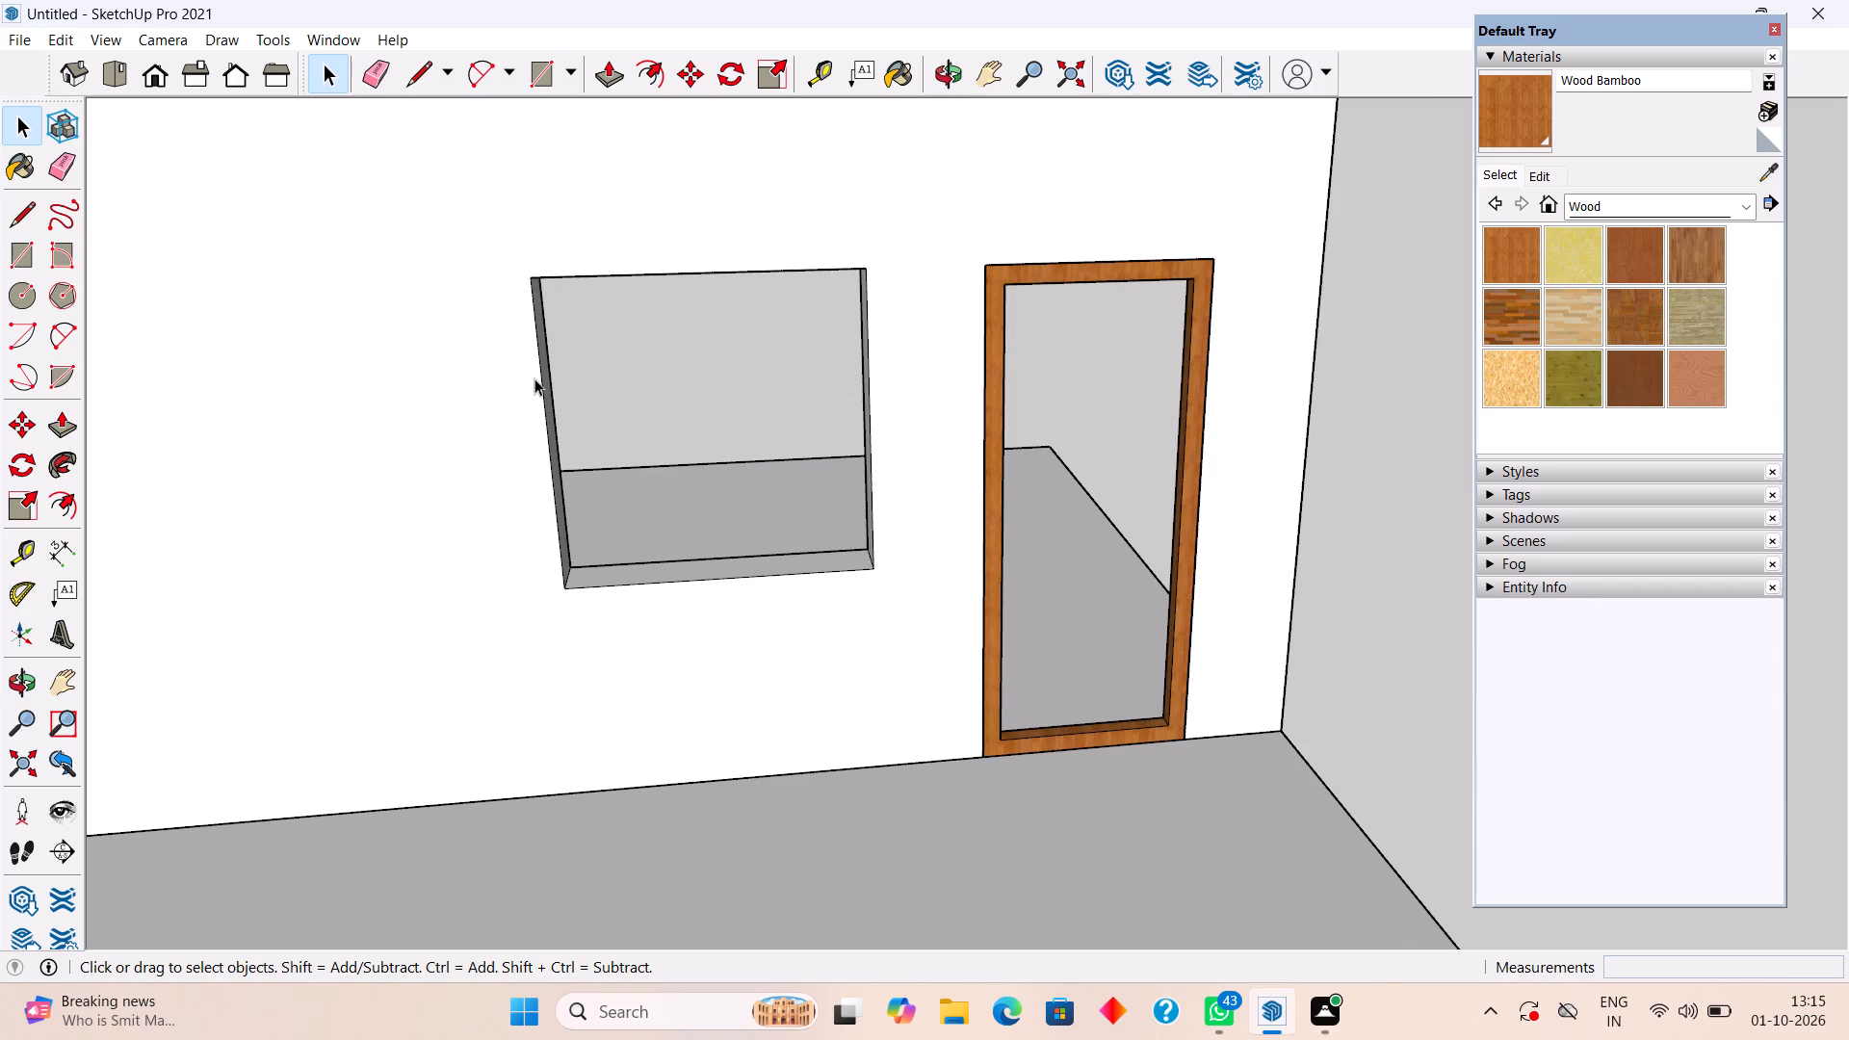
pyautogui.press('r')
pyautogui.click(532, 279)
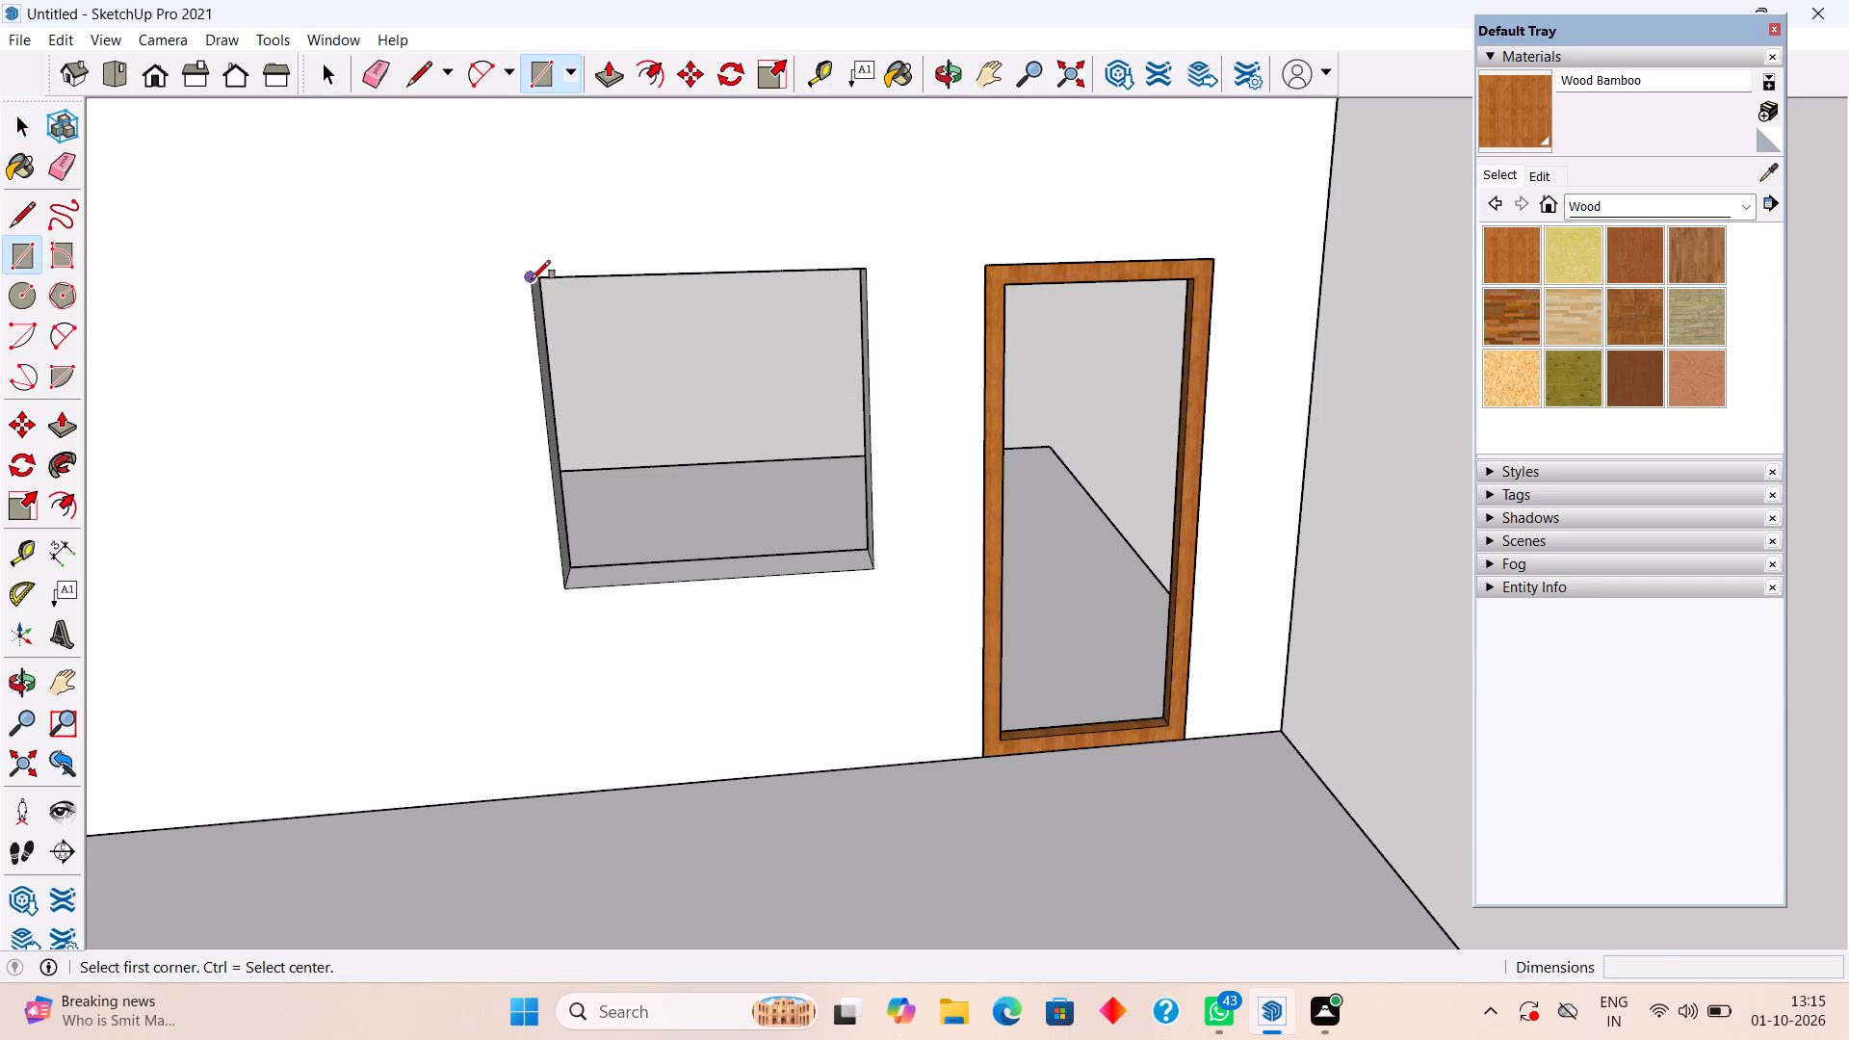
pyautogui.click(872, 568)
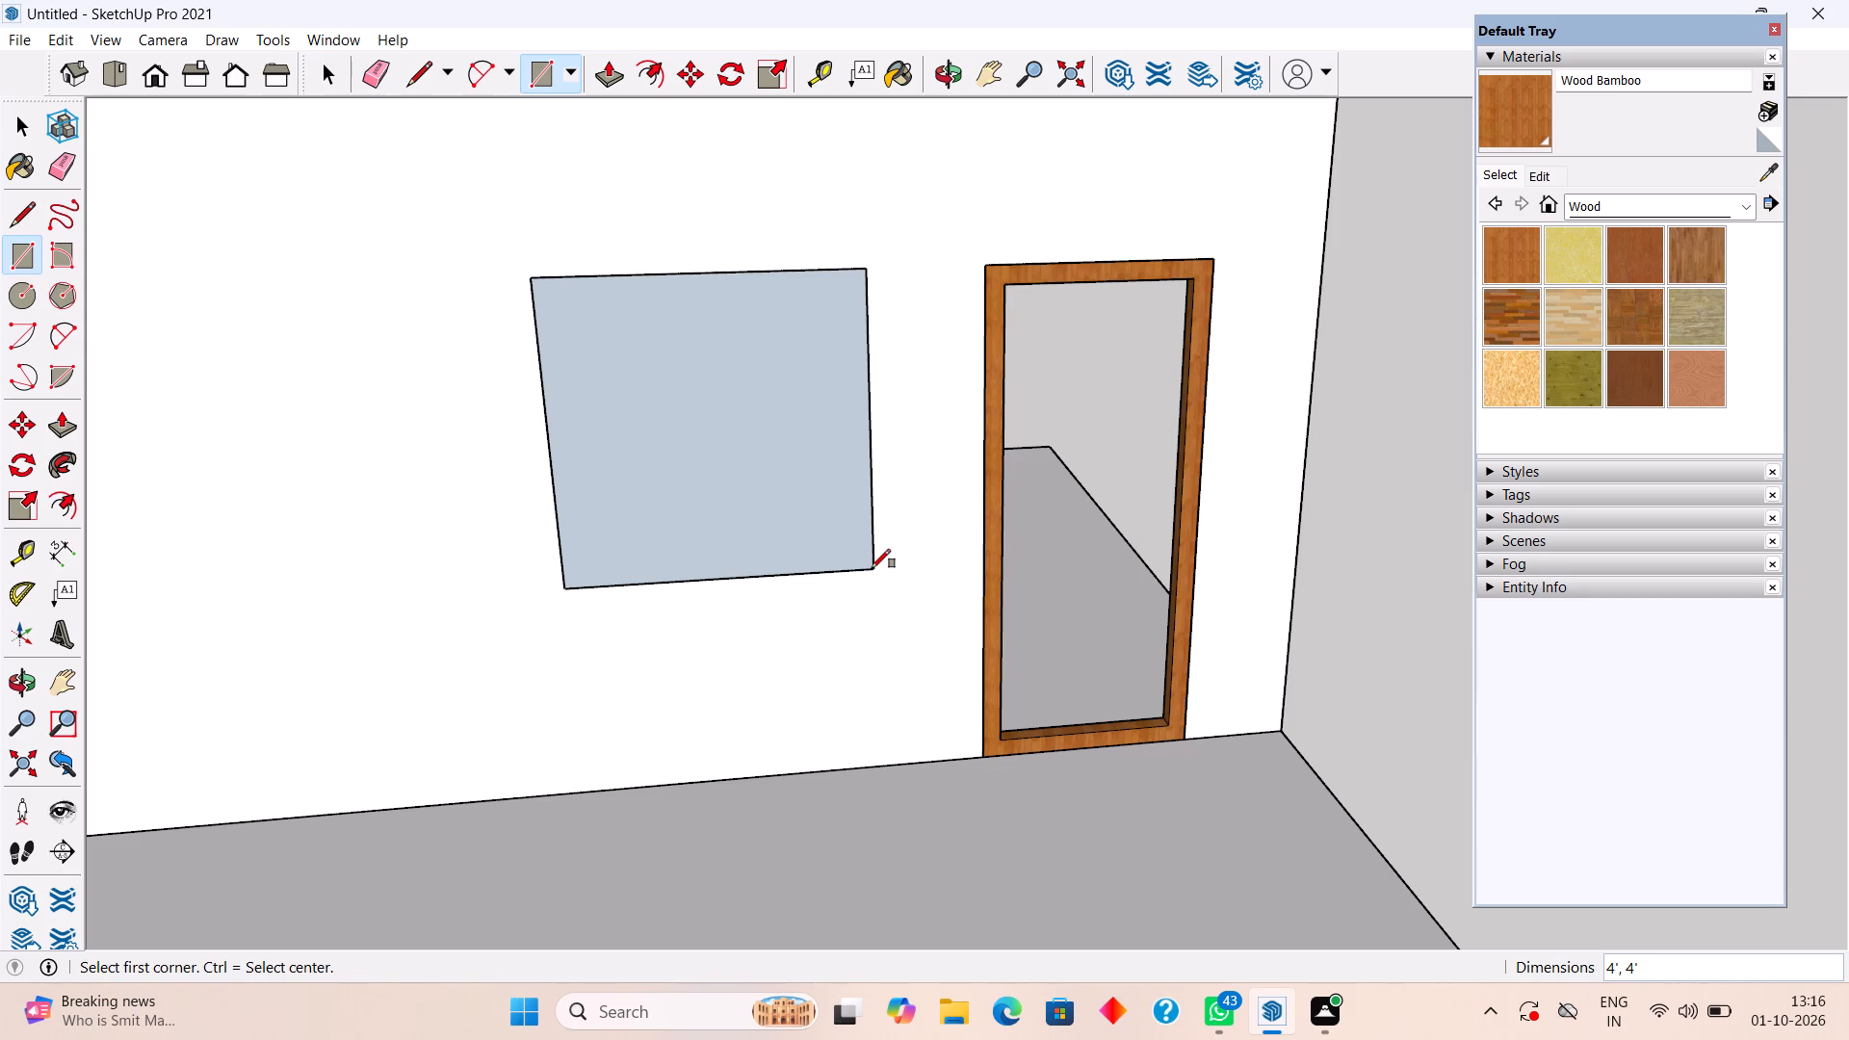
pyautogui.press('space')
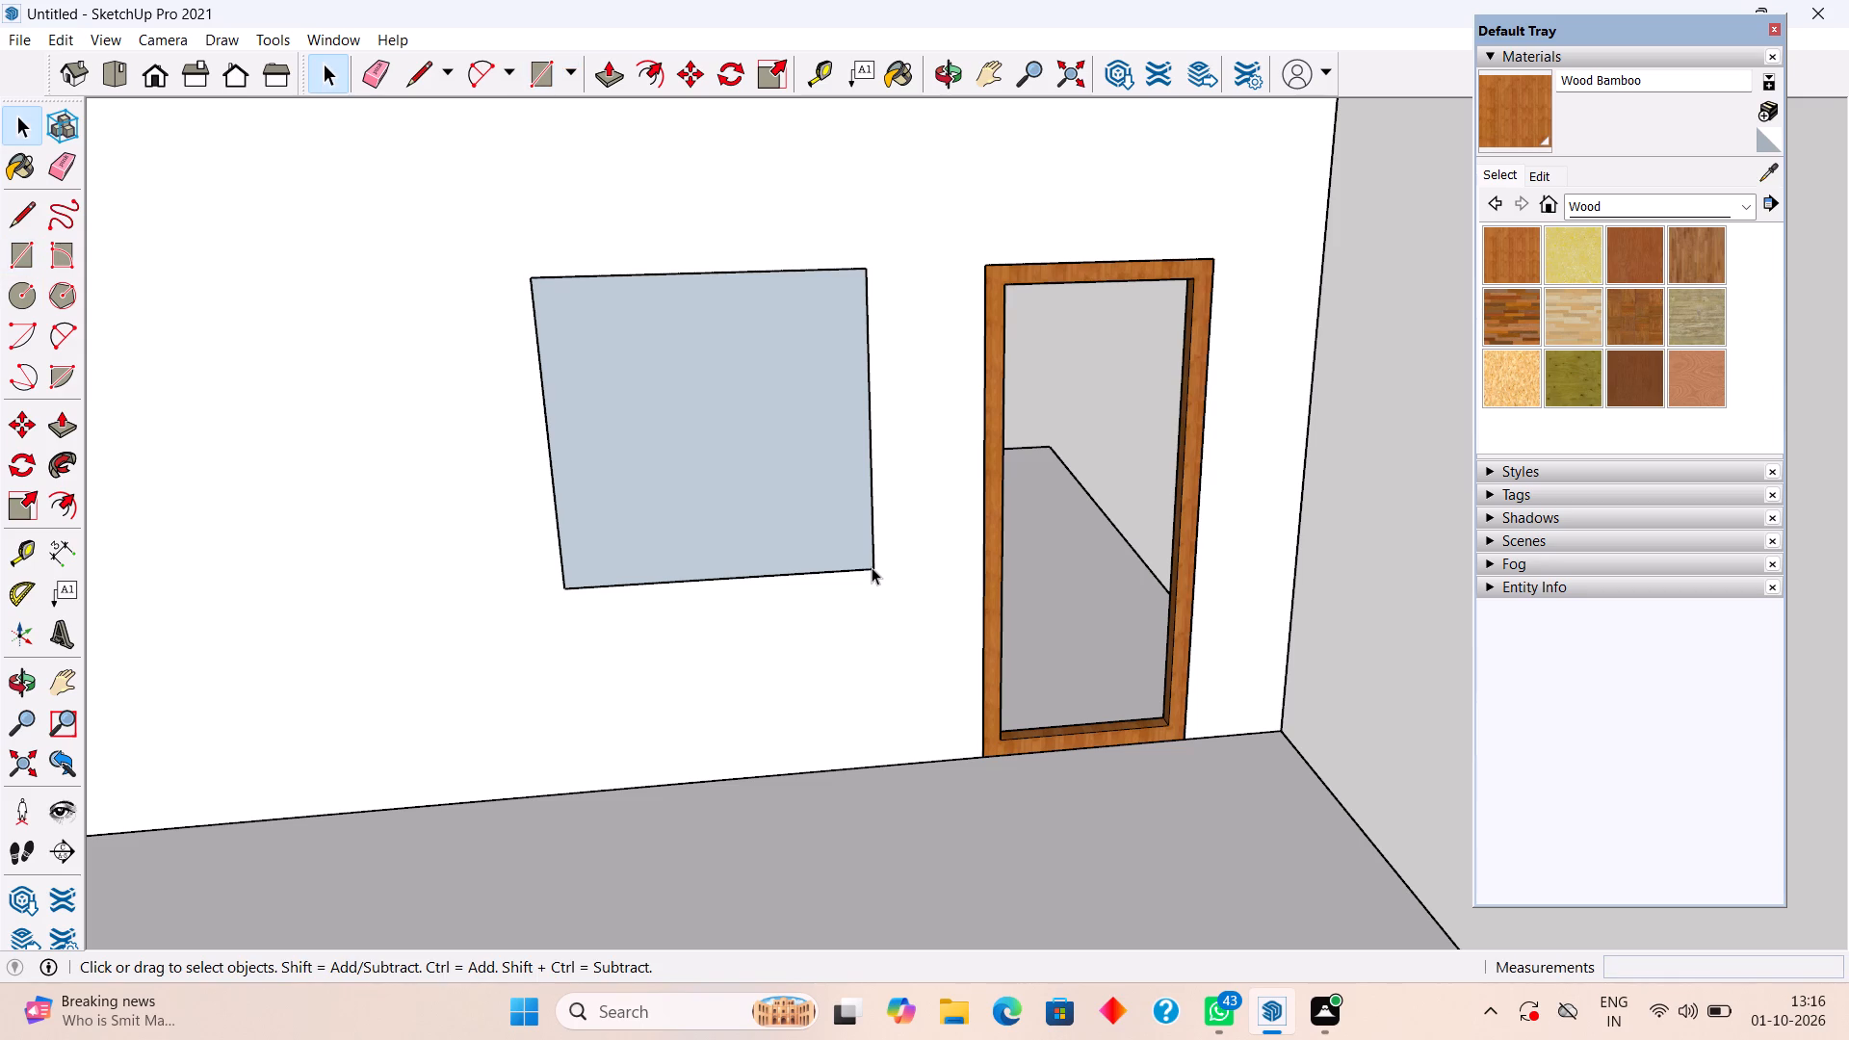
# Draw a vertical 4' line between the midpoints of the window rectangle's top and bottom edges, splitting it in half.
pyautogui.press('l')
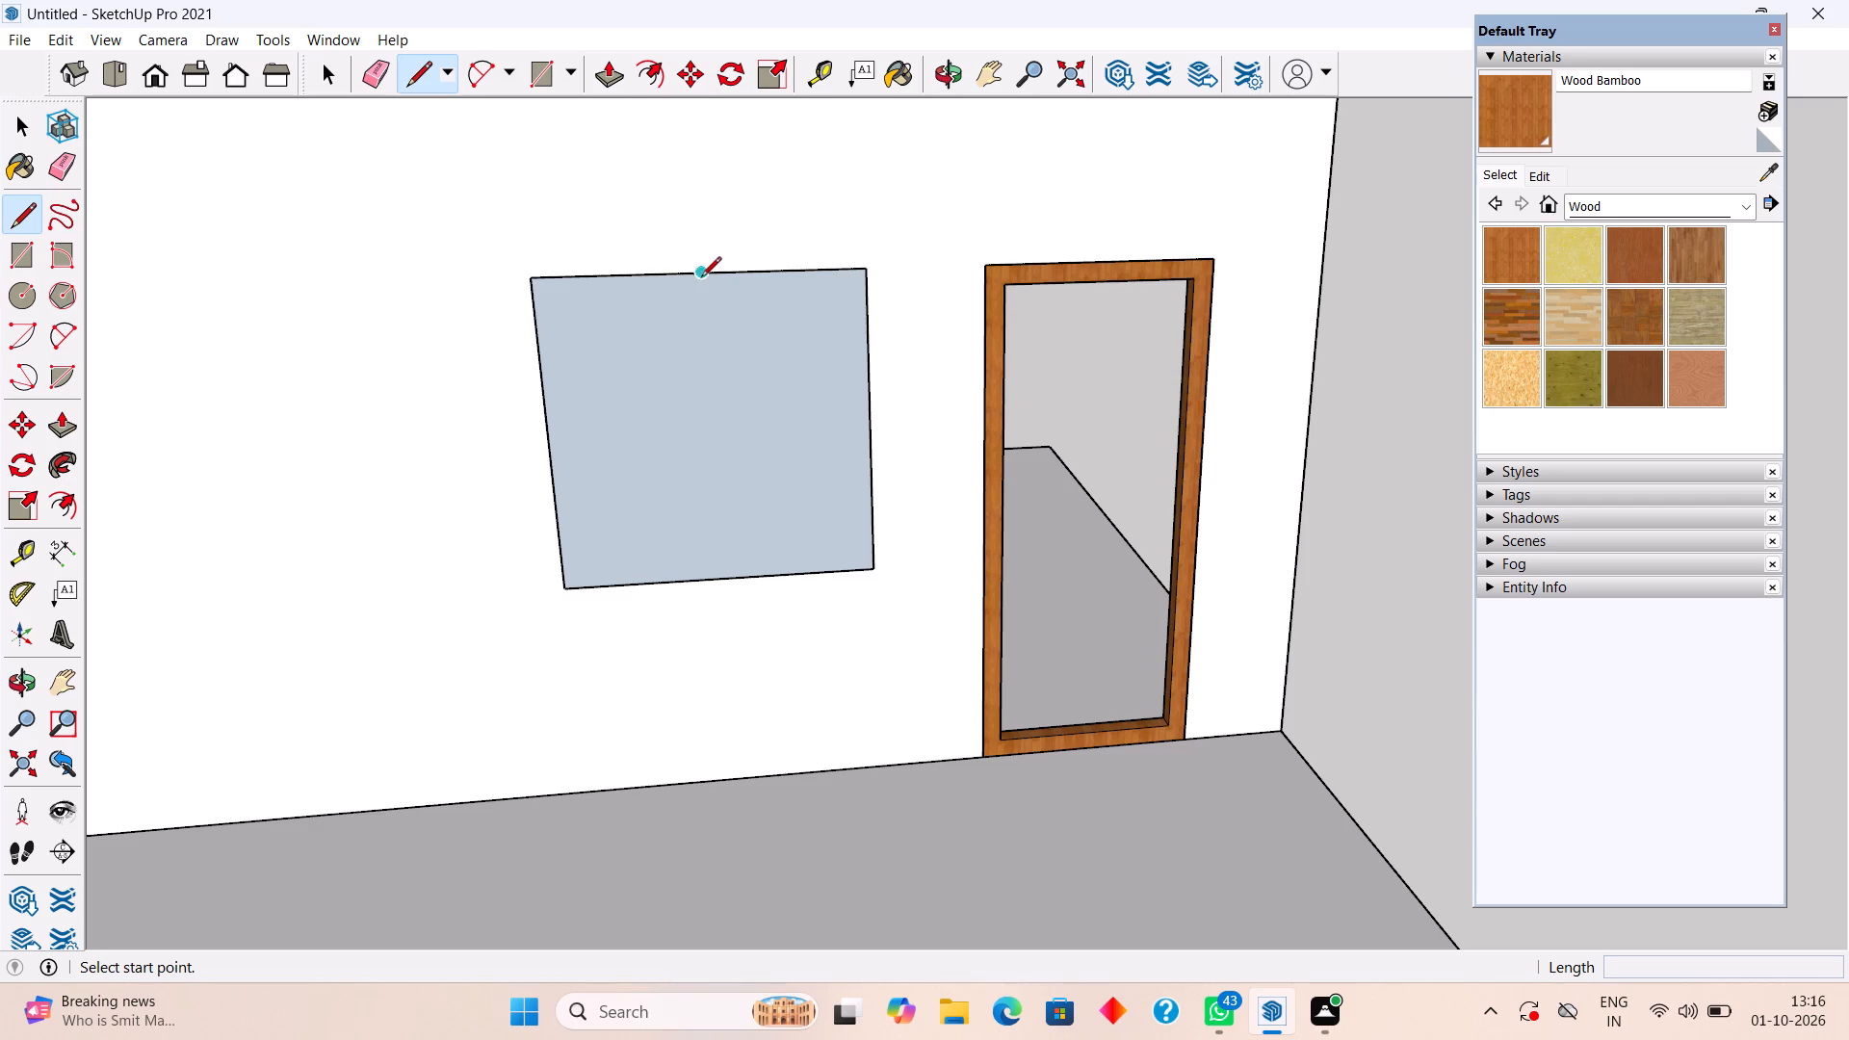
pyautogui.click(700, 270)
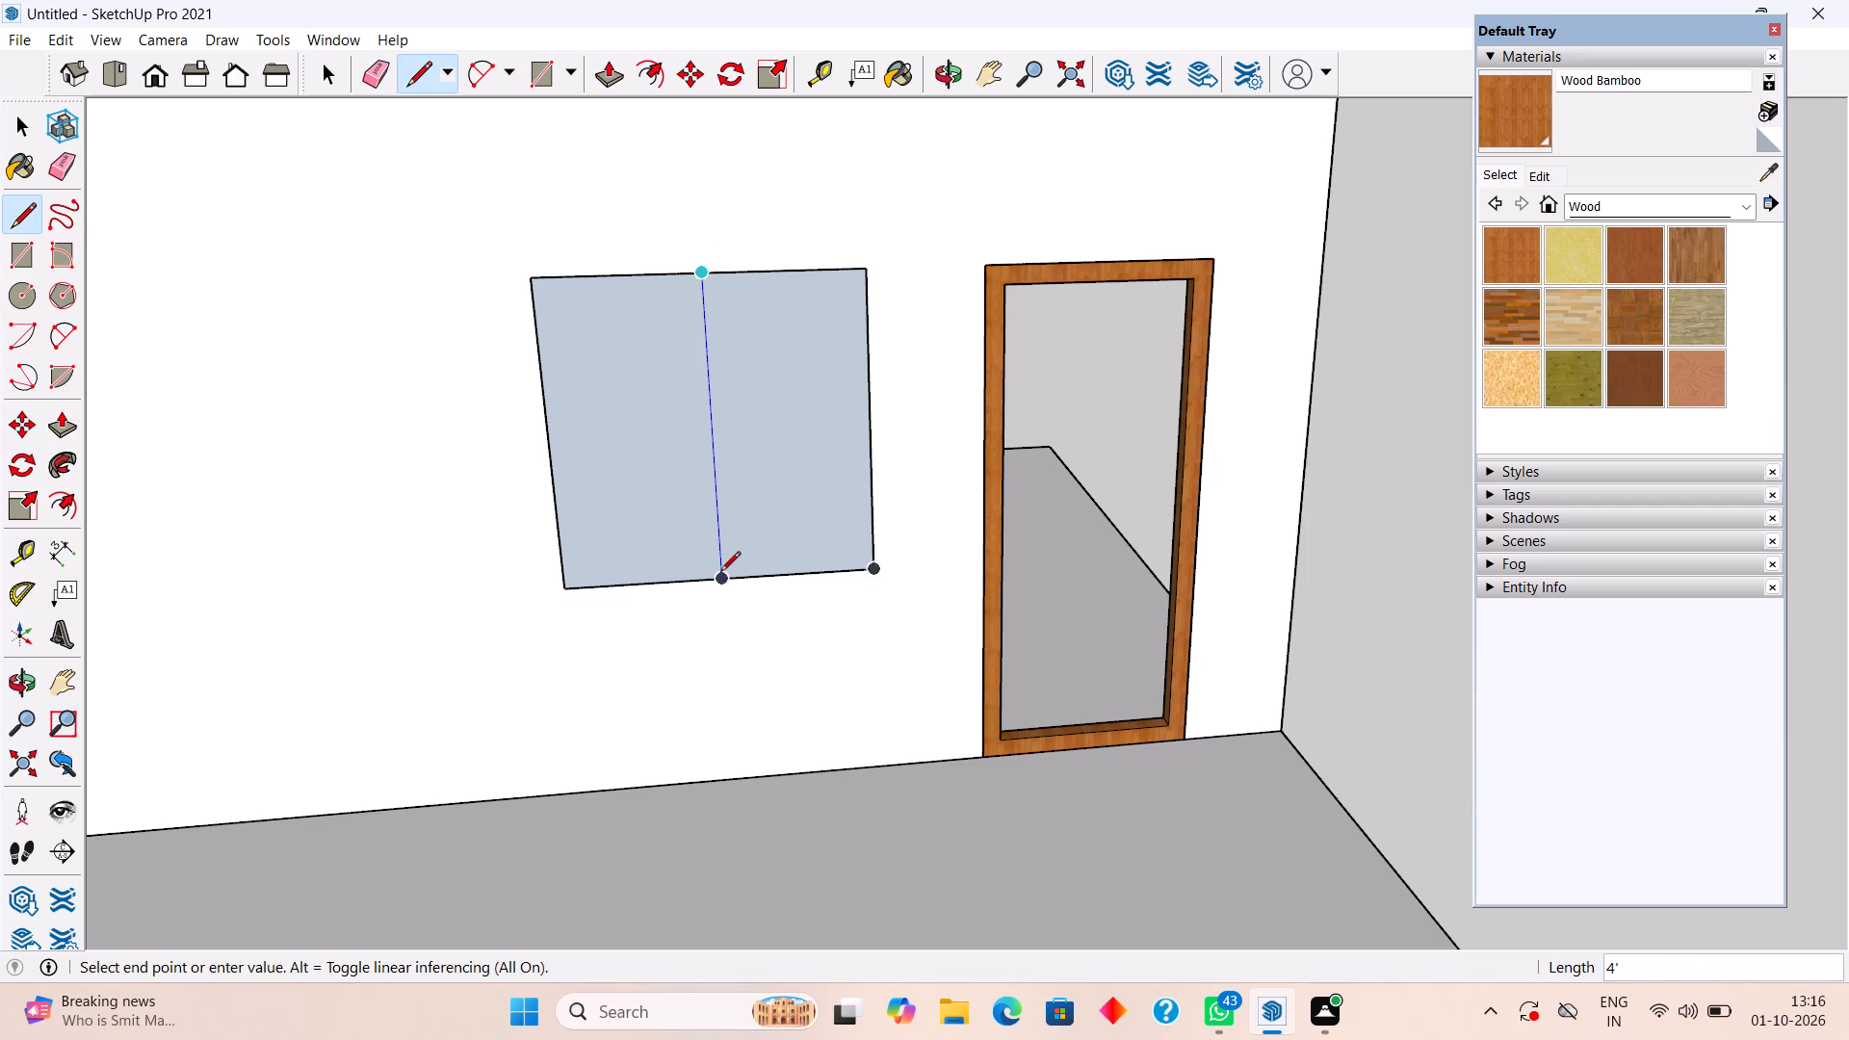
pyautogui.click(720, 573)
pyautogui.press('space')
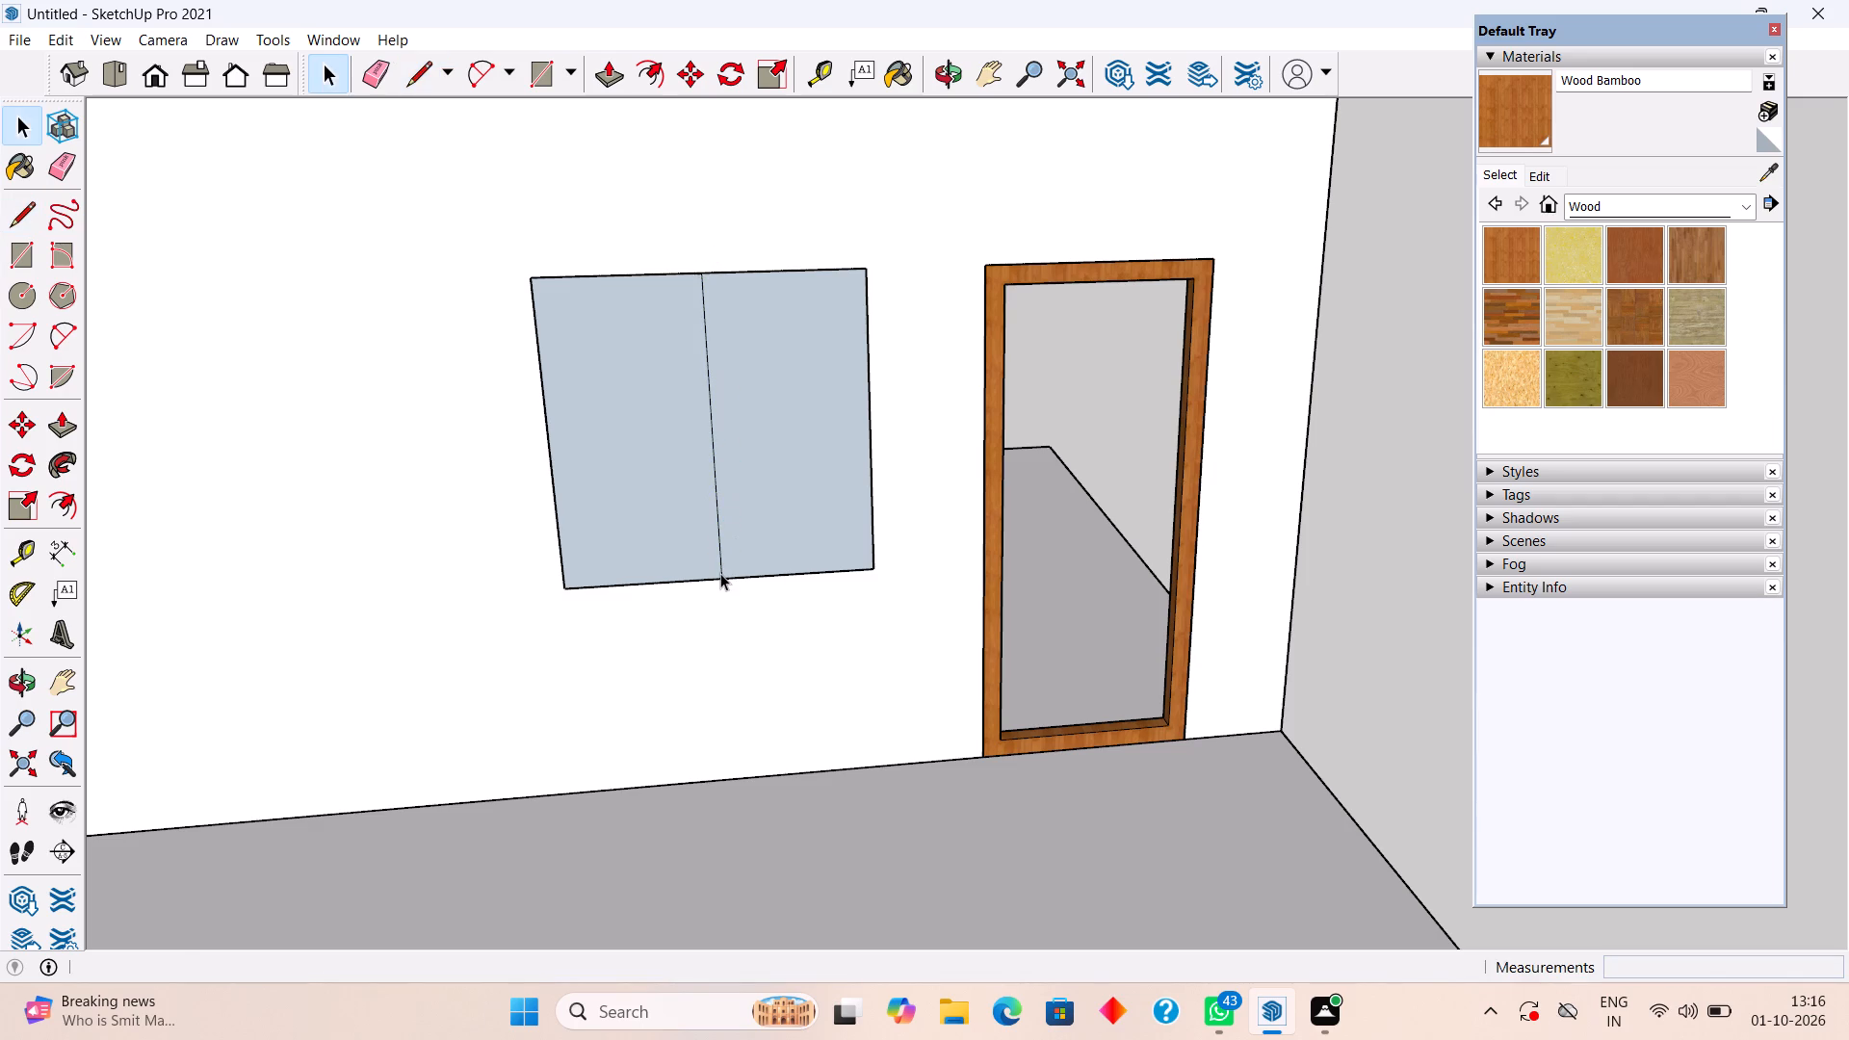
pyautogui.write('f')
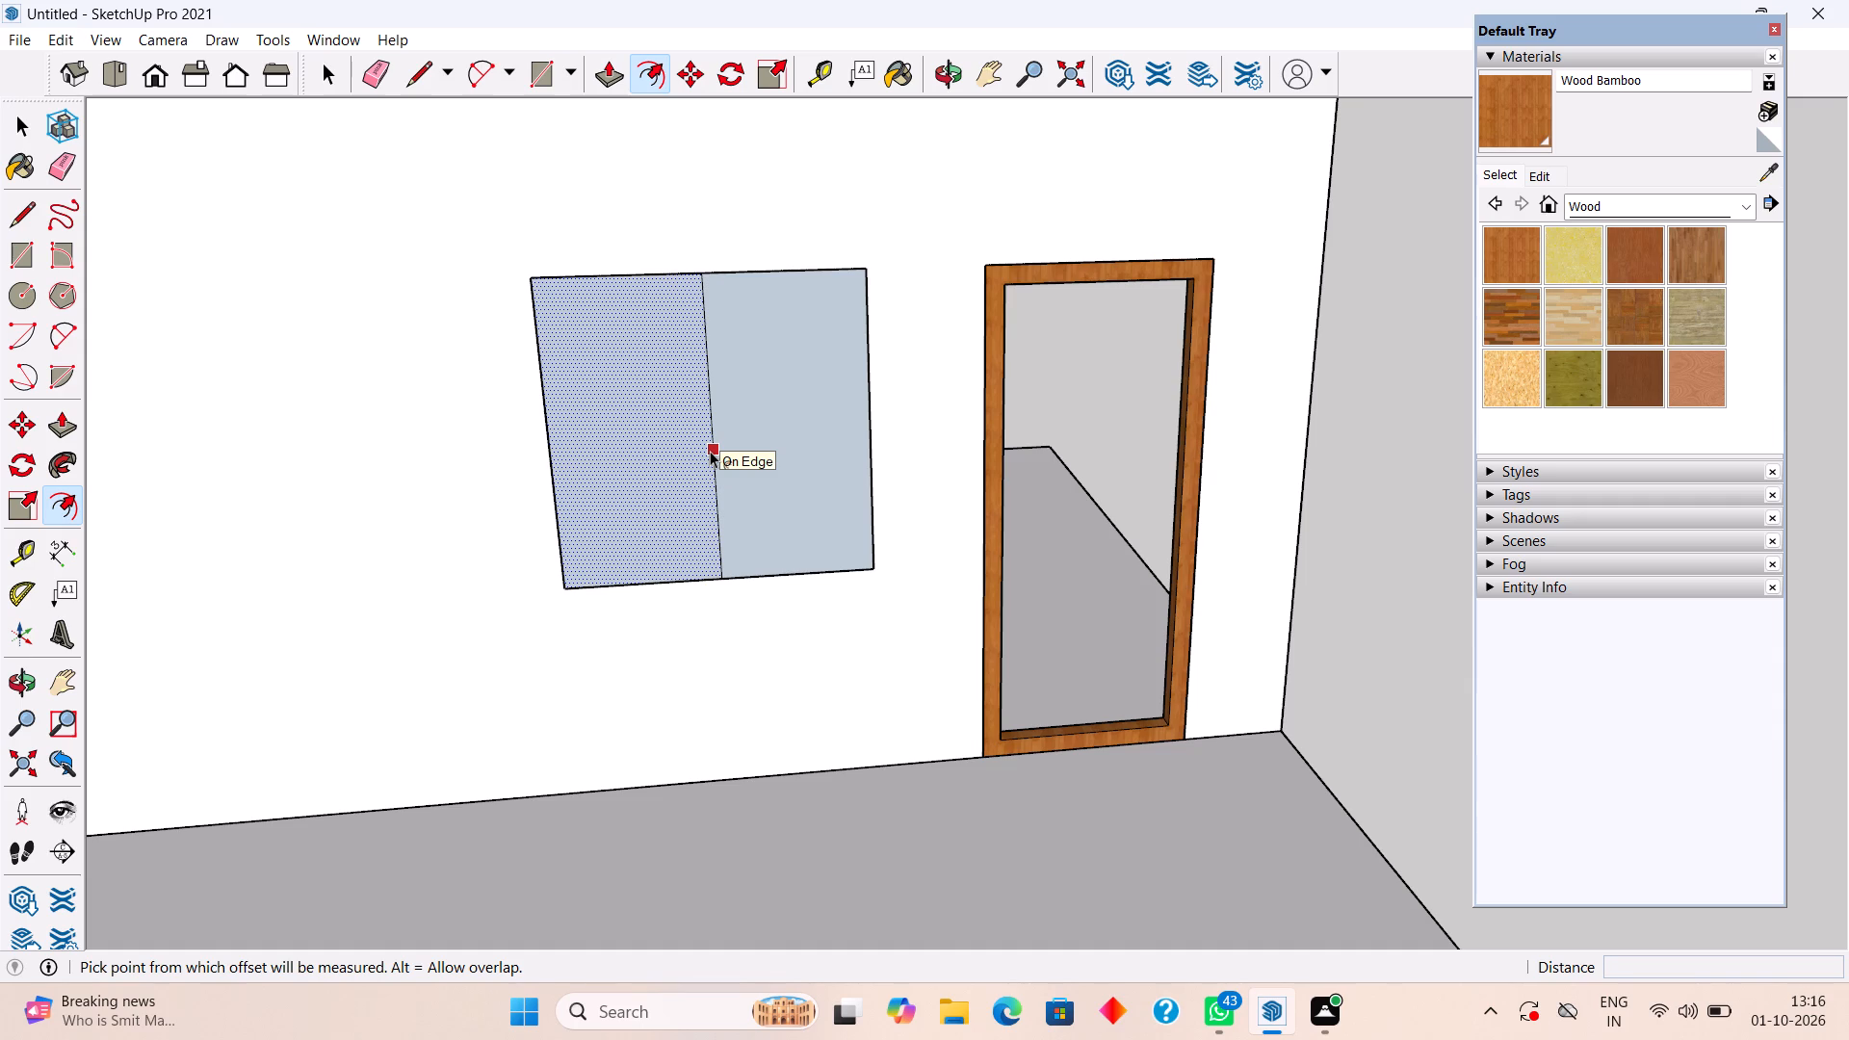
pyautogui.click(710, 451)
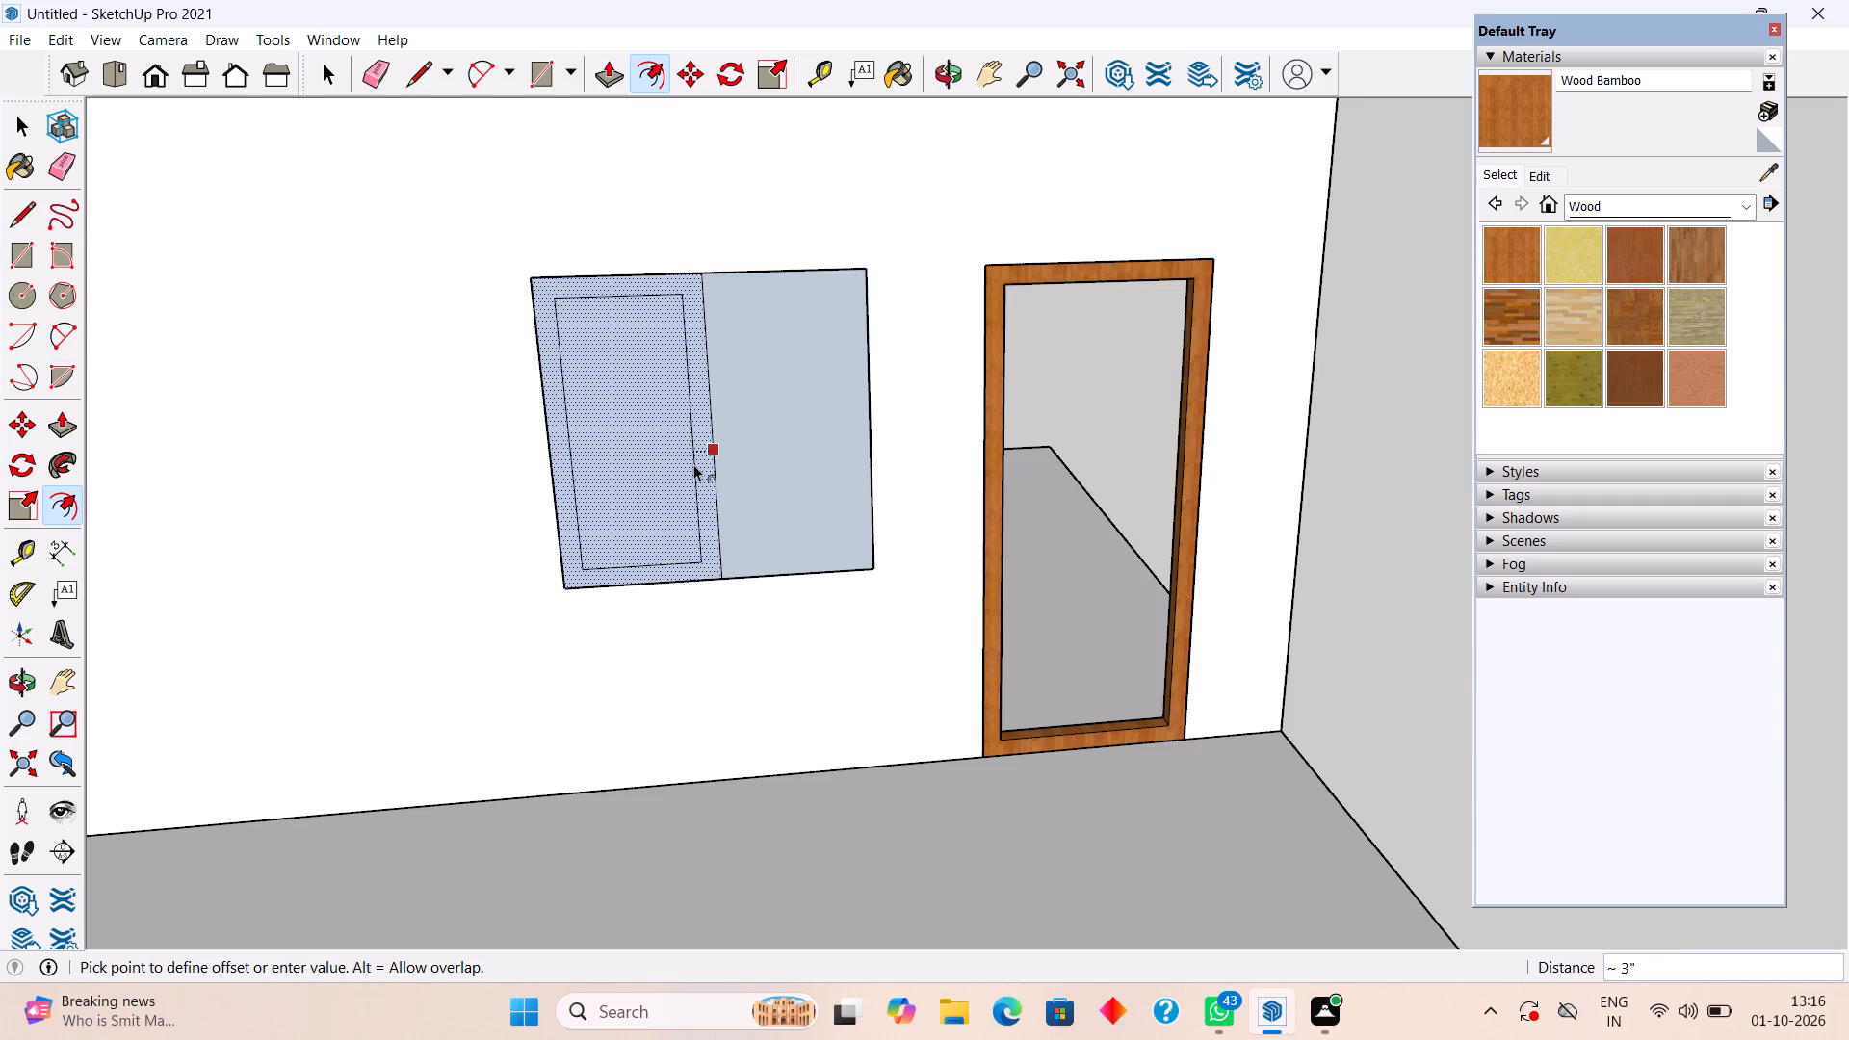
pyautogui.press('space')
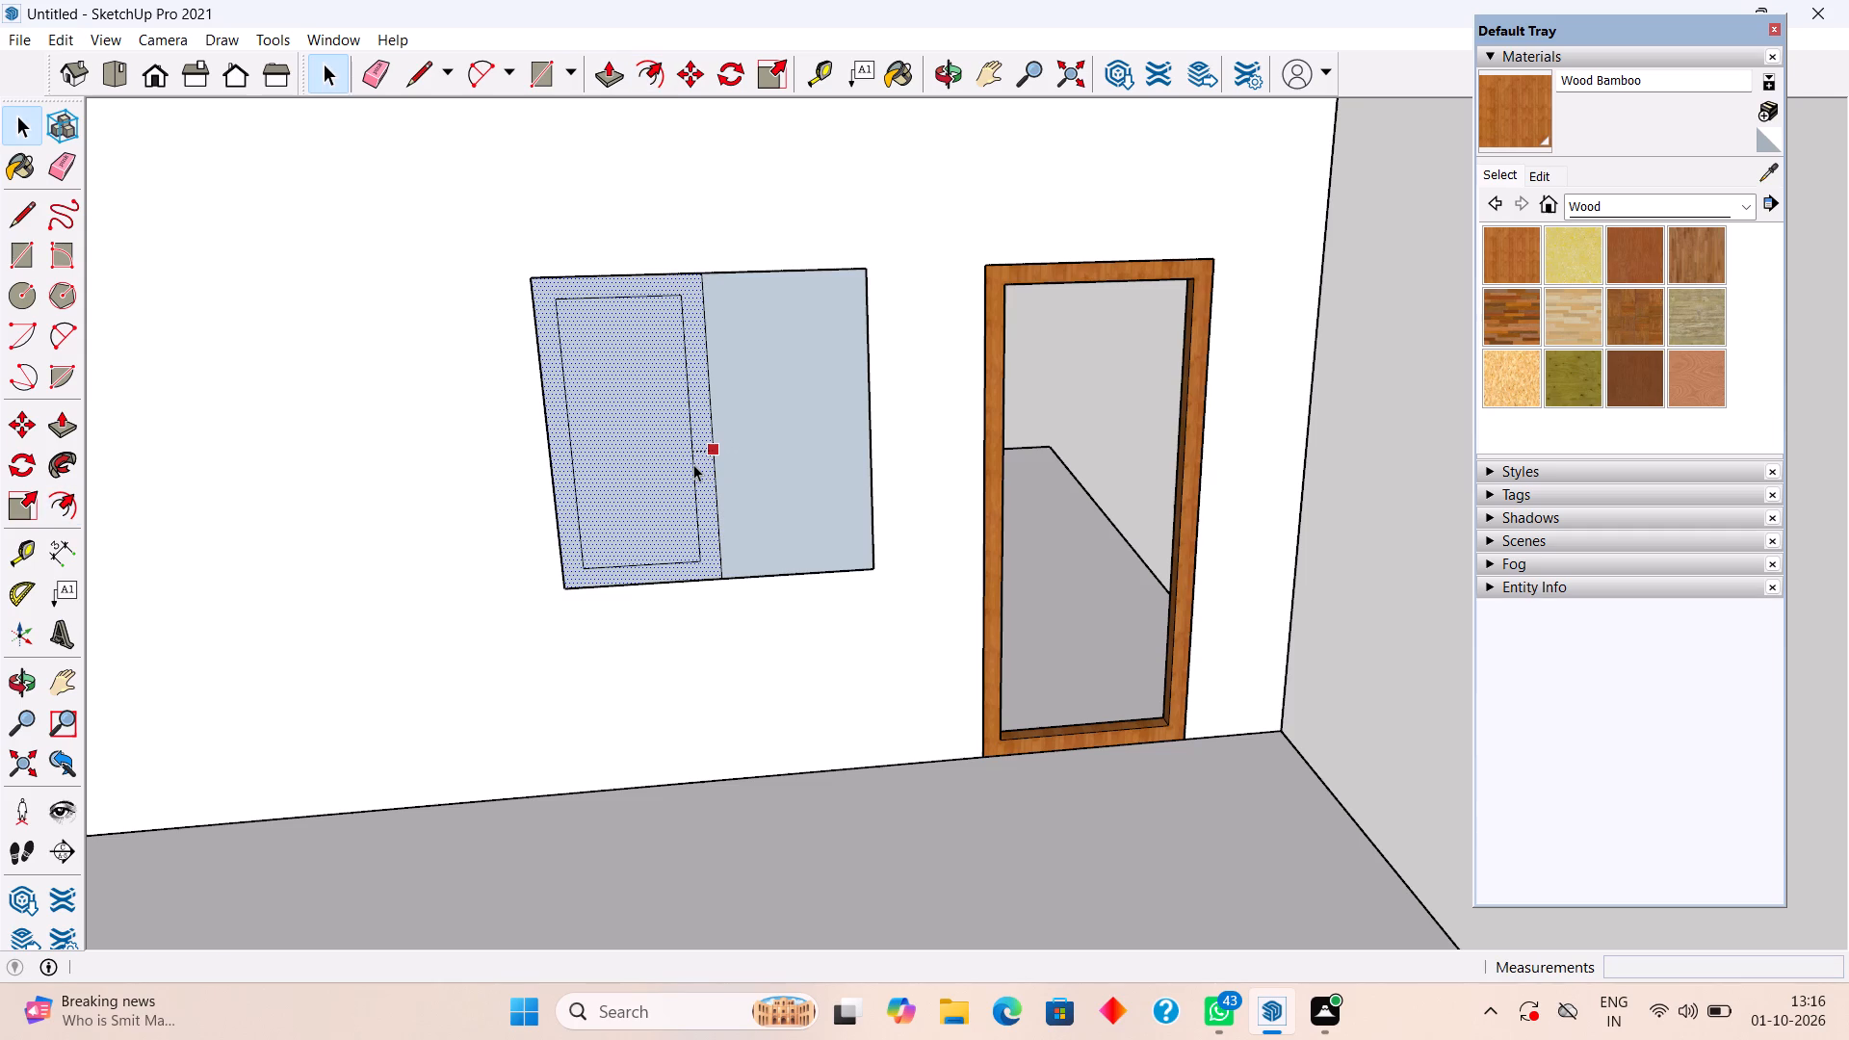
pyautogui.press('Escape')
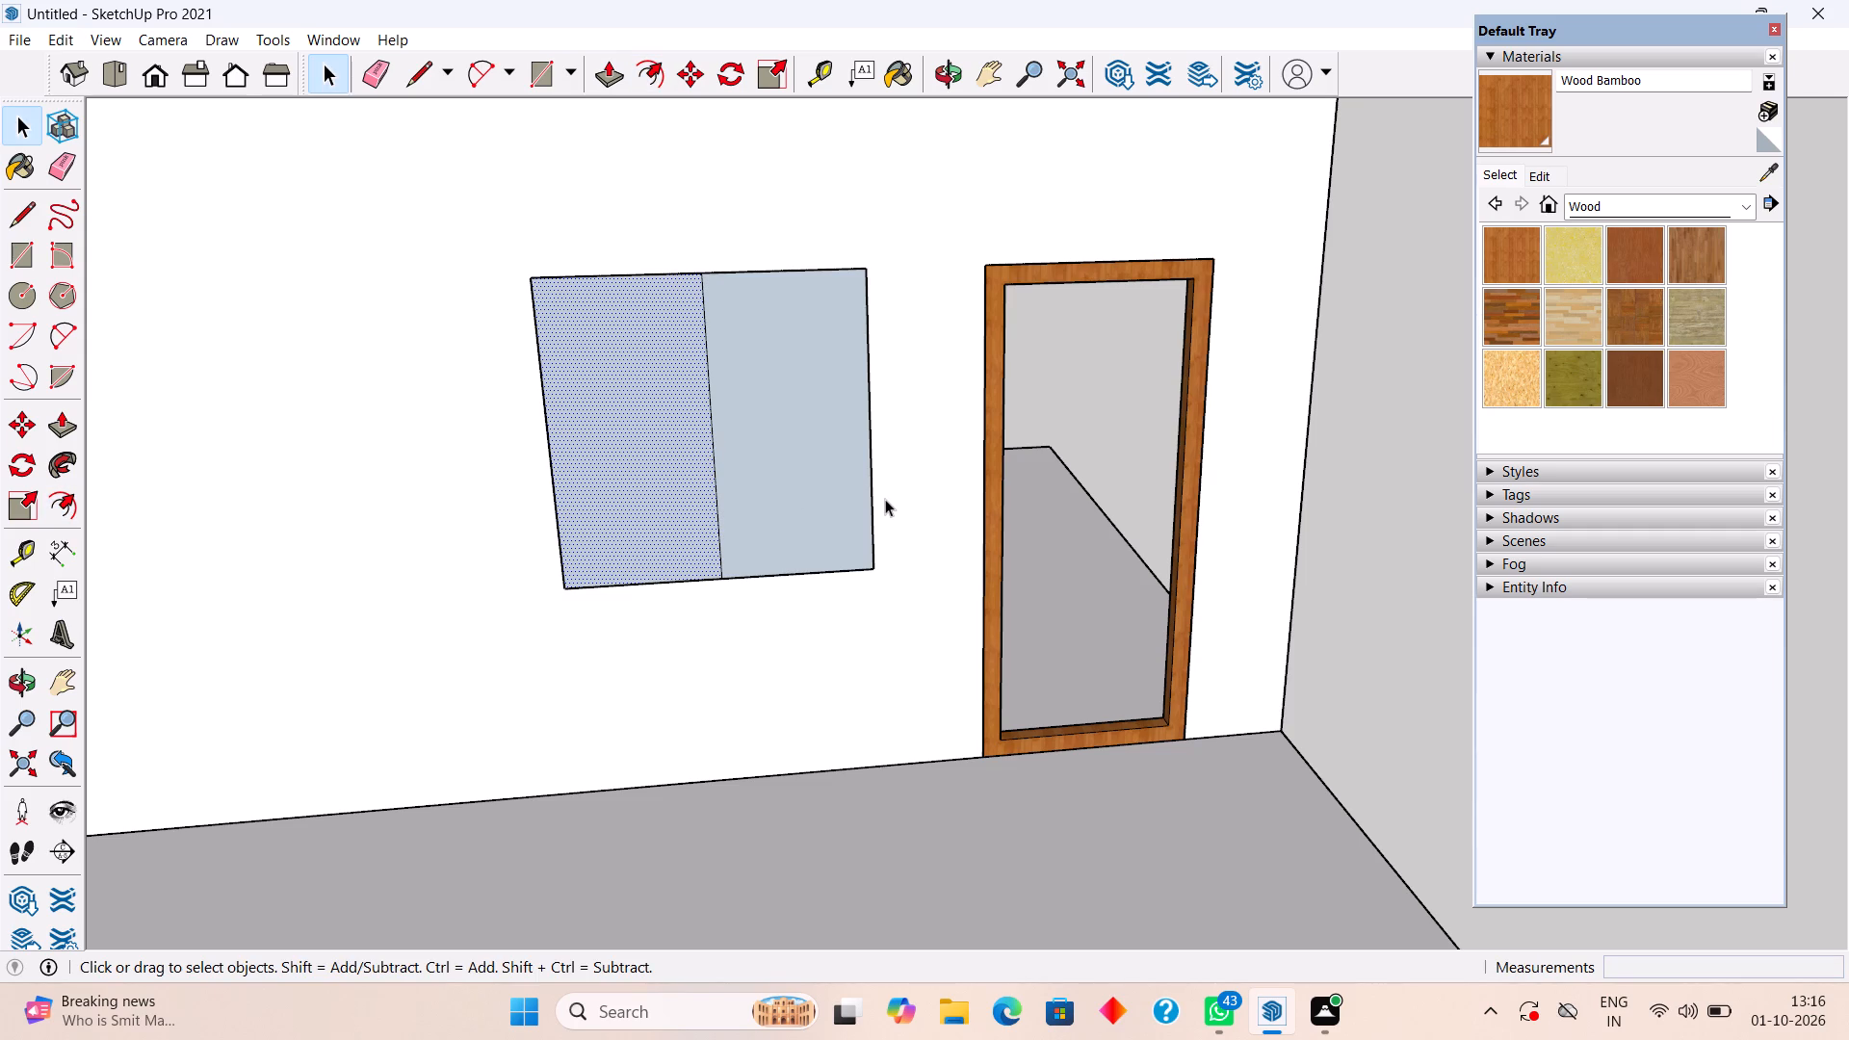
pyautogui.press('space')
# Place two vertical guides 1.5" to either side of the window's centre line.
pyautogui.scroll(4, 721, 489)
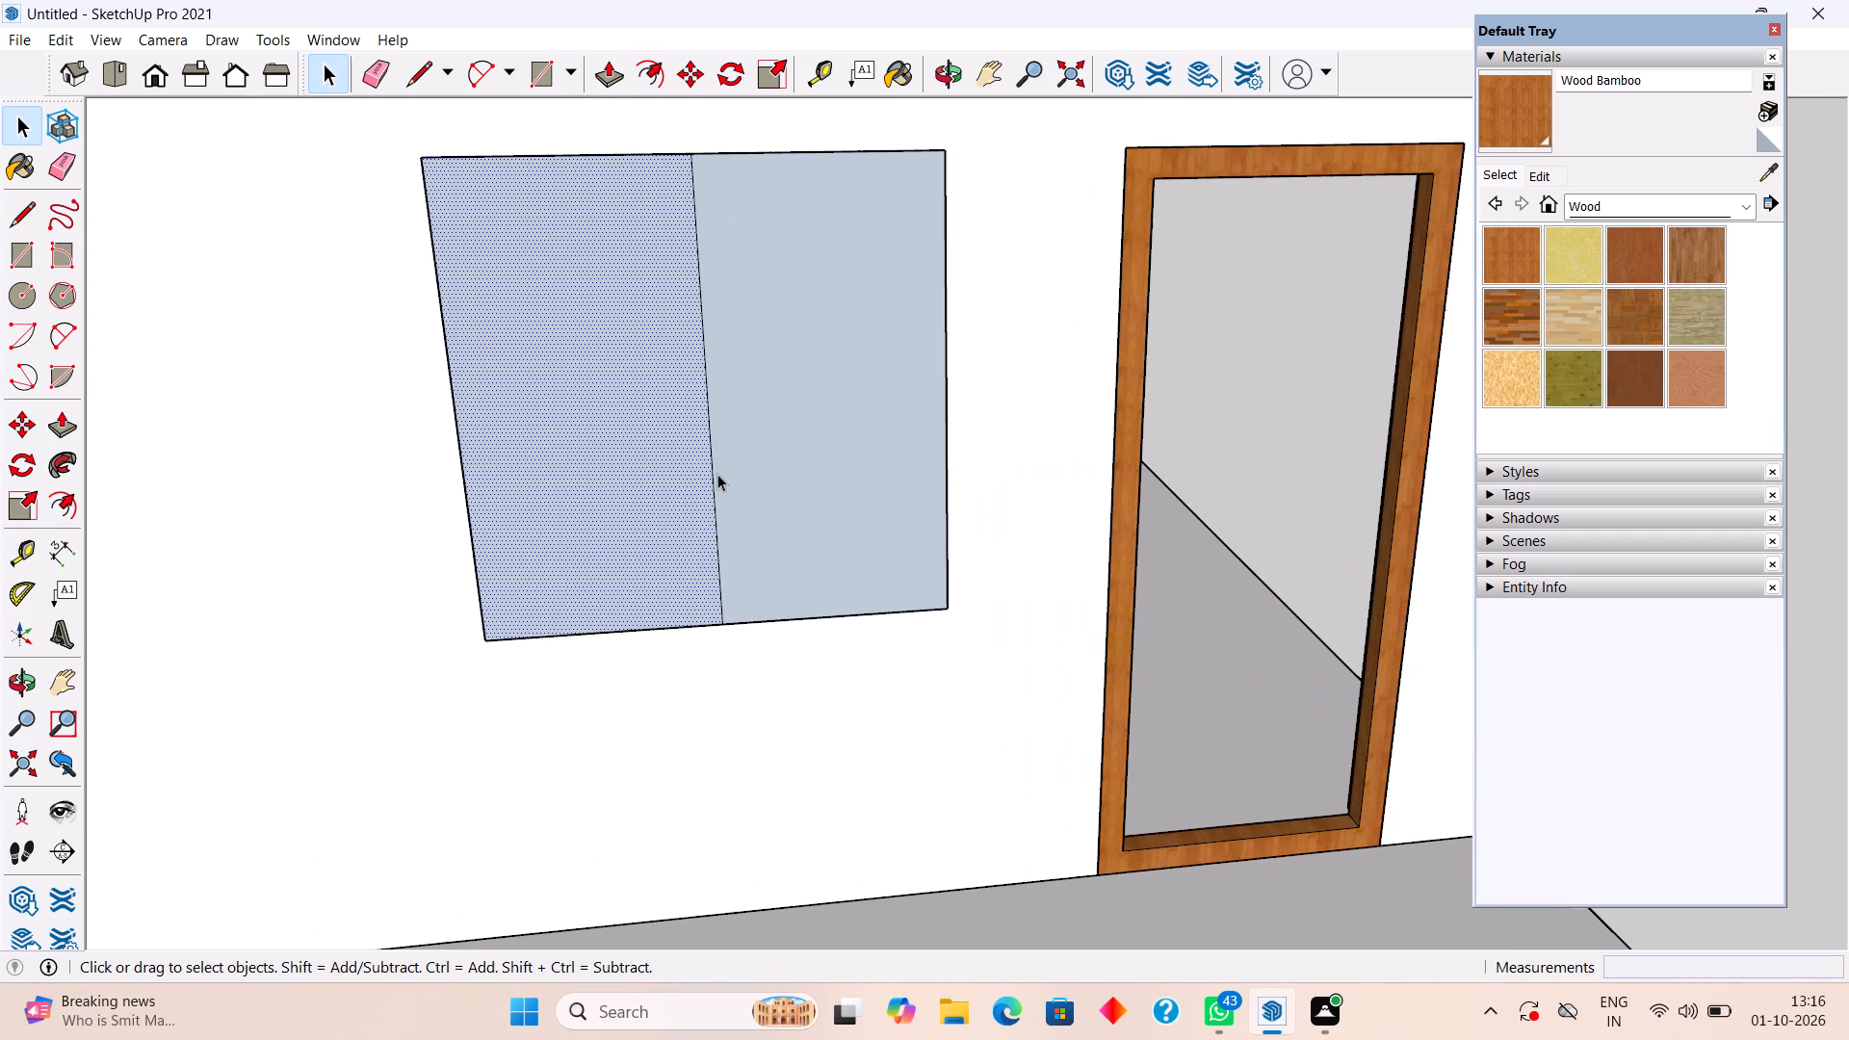
pyautogui.press('t')
pyautogui.click(717, 449)
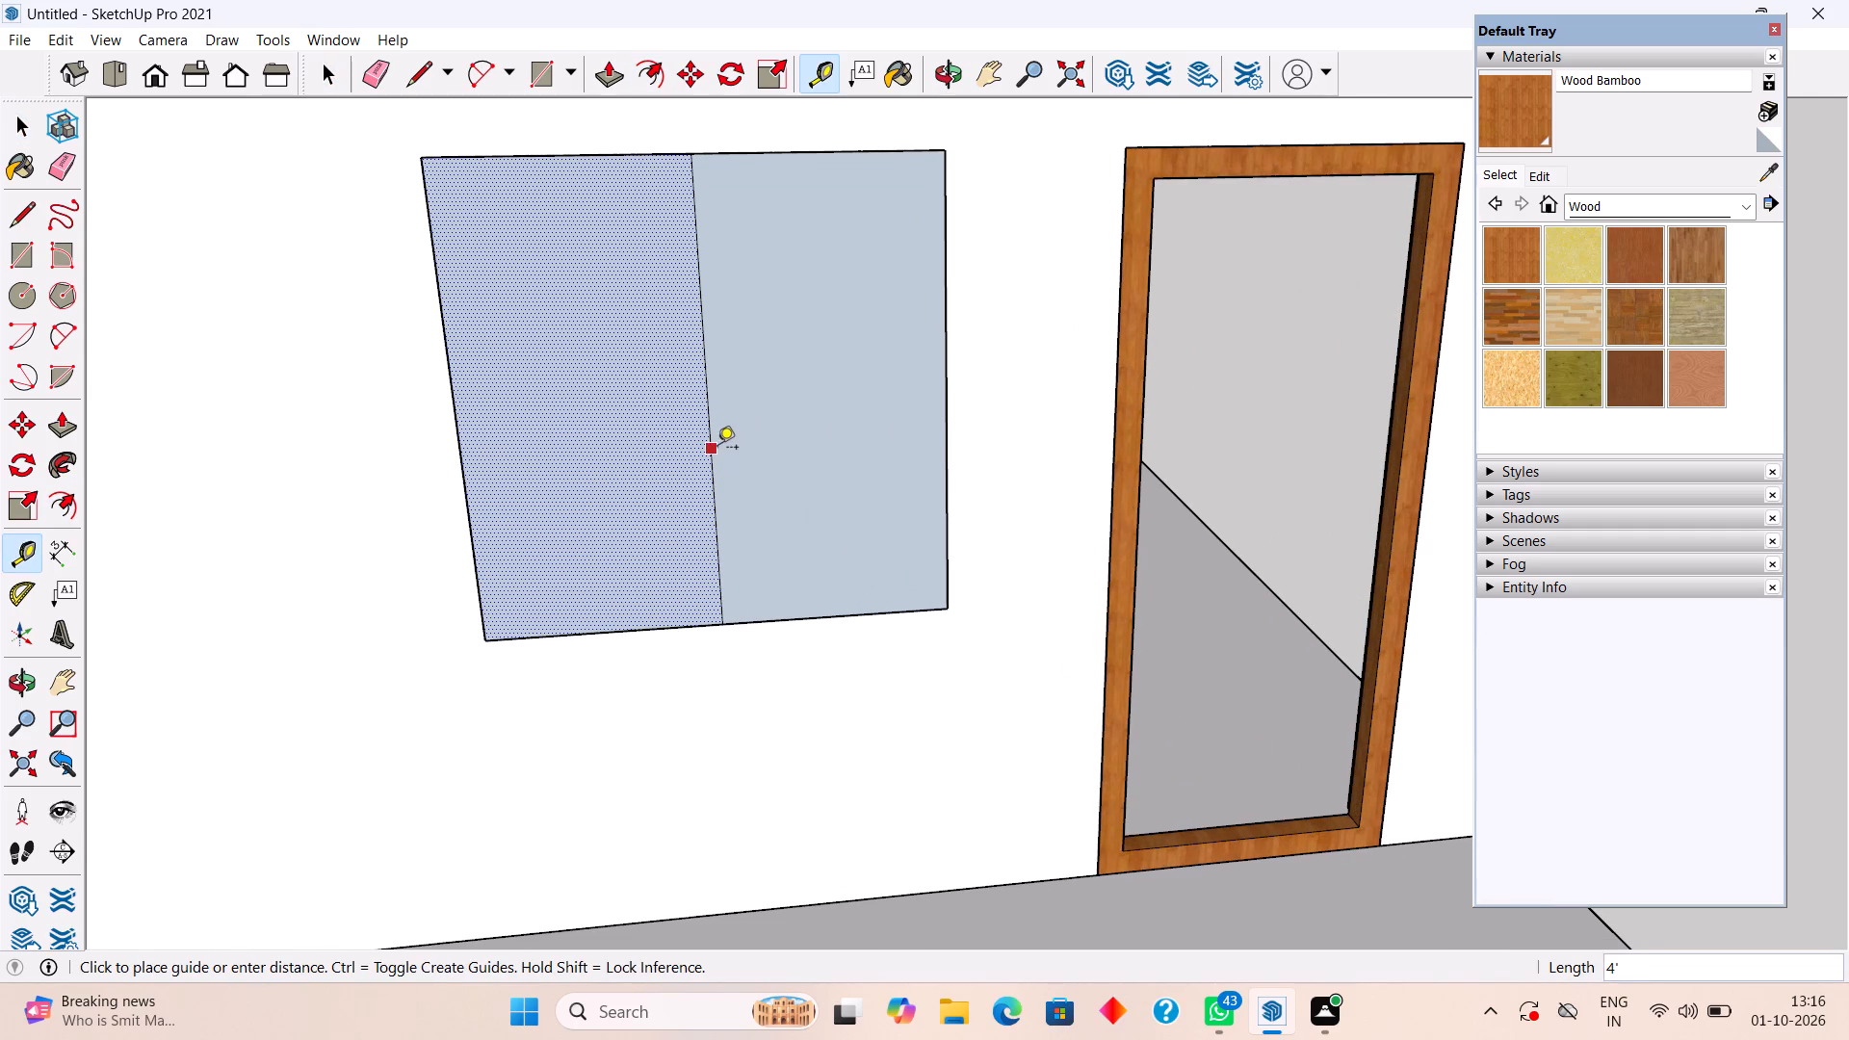
pyautogui.write('1.5"')
pyautogui.press('Return')
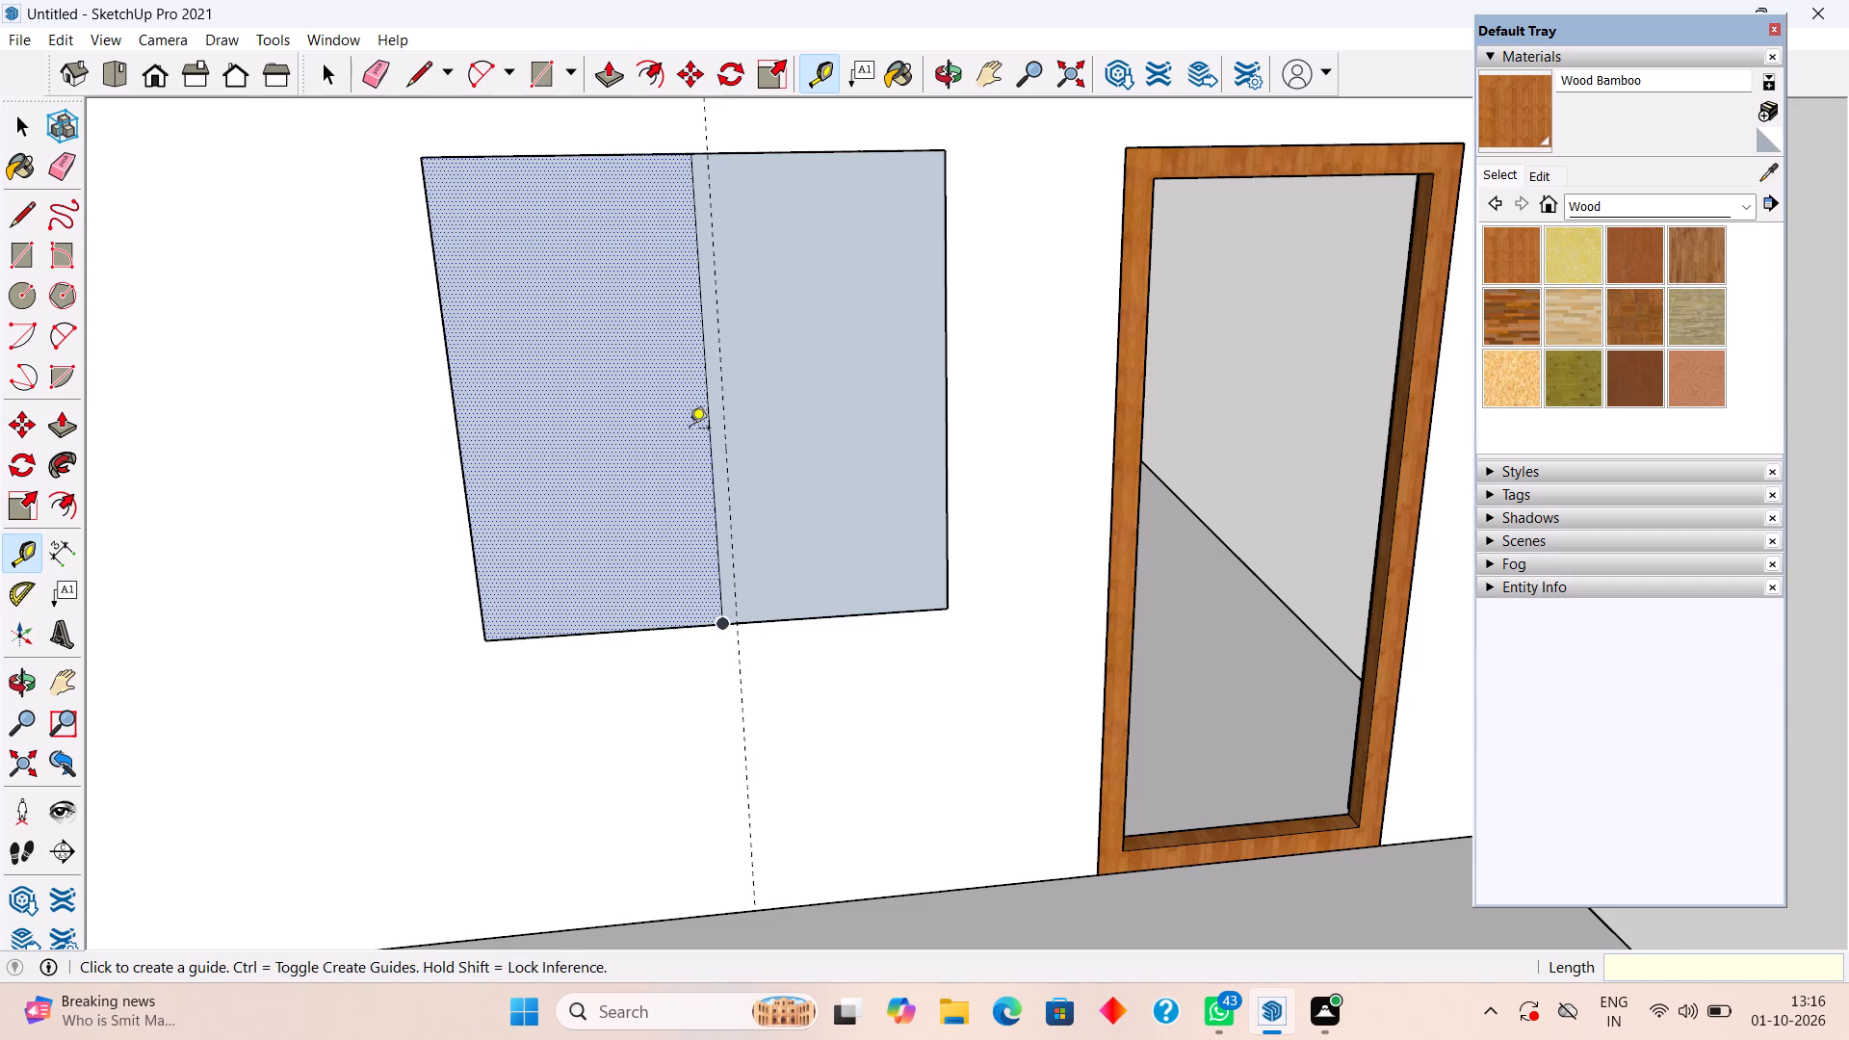
pyautogui.click(710, 423)
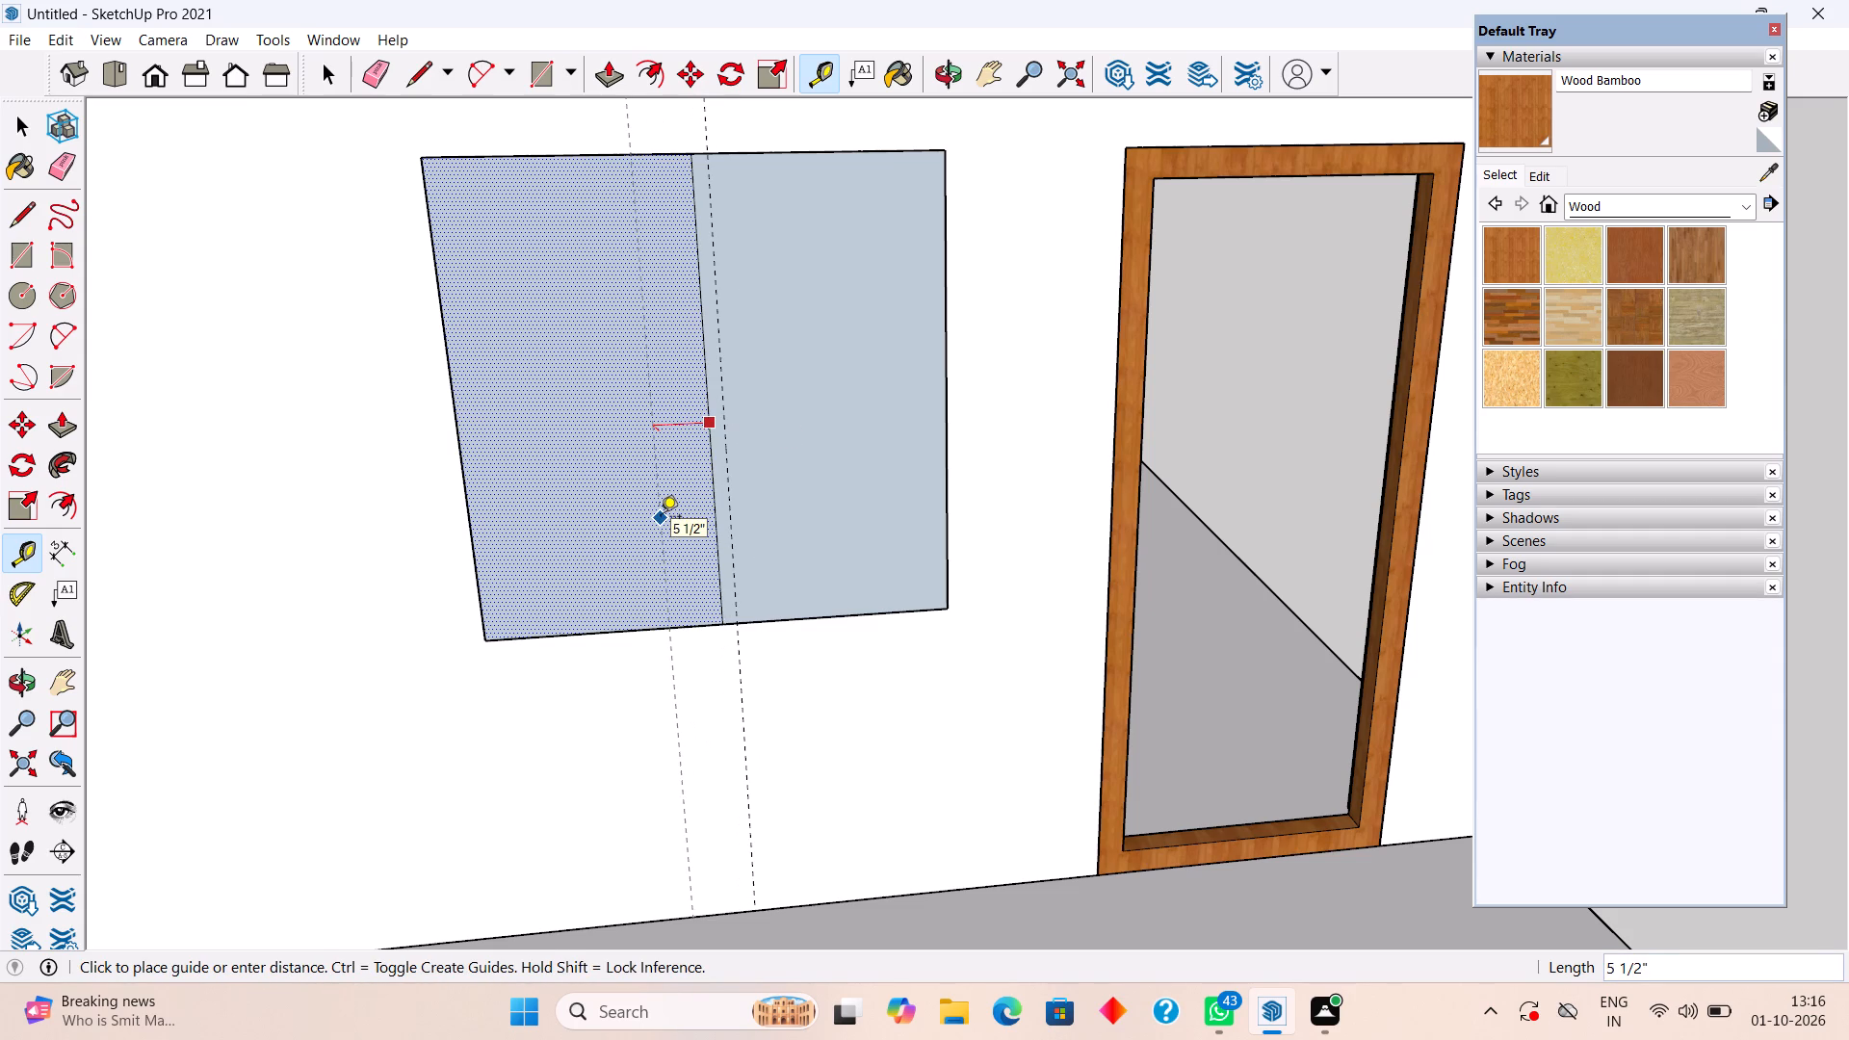
pyautogui.press('1')
pyautogui.write('.5"')
pyautogui.press('Return')
pyautogui.press('space')
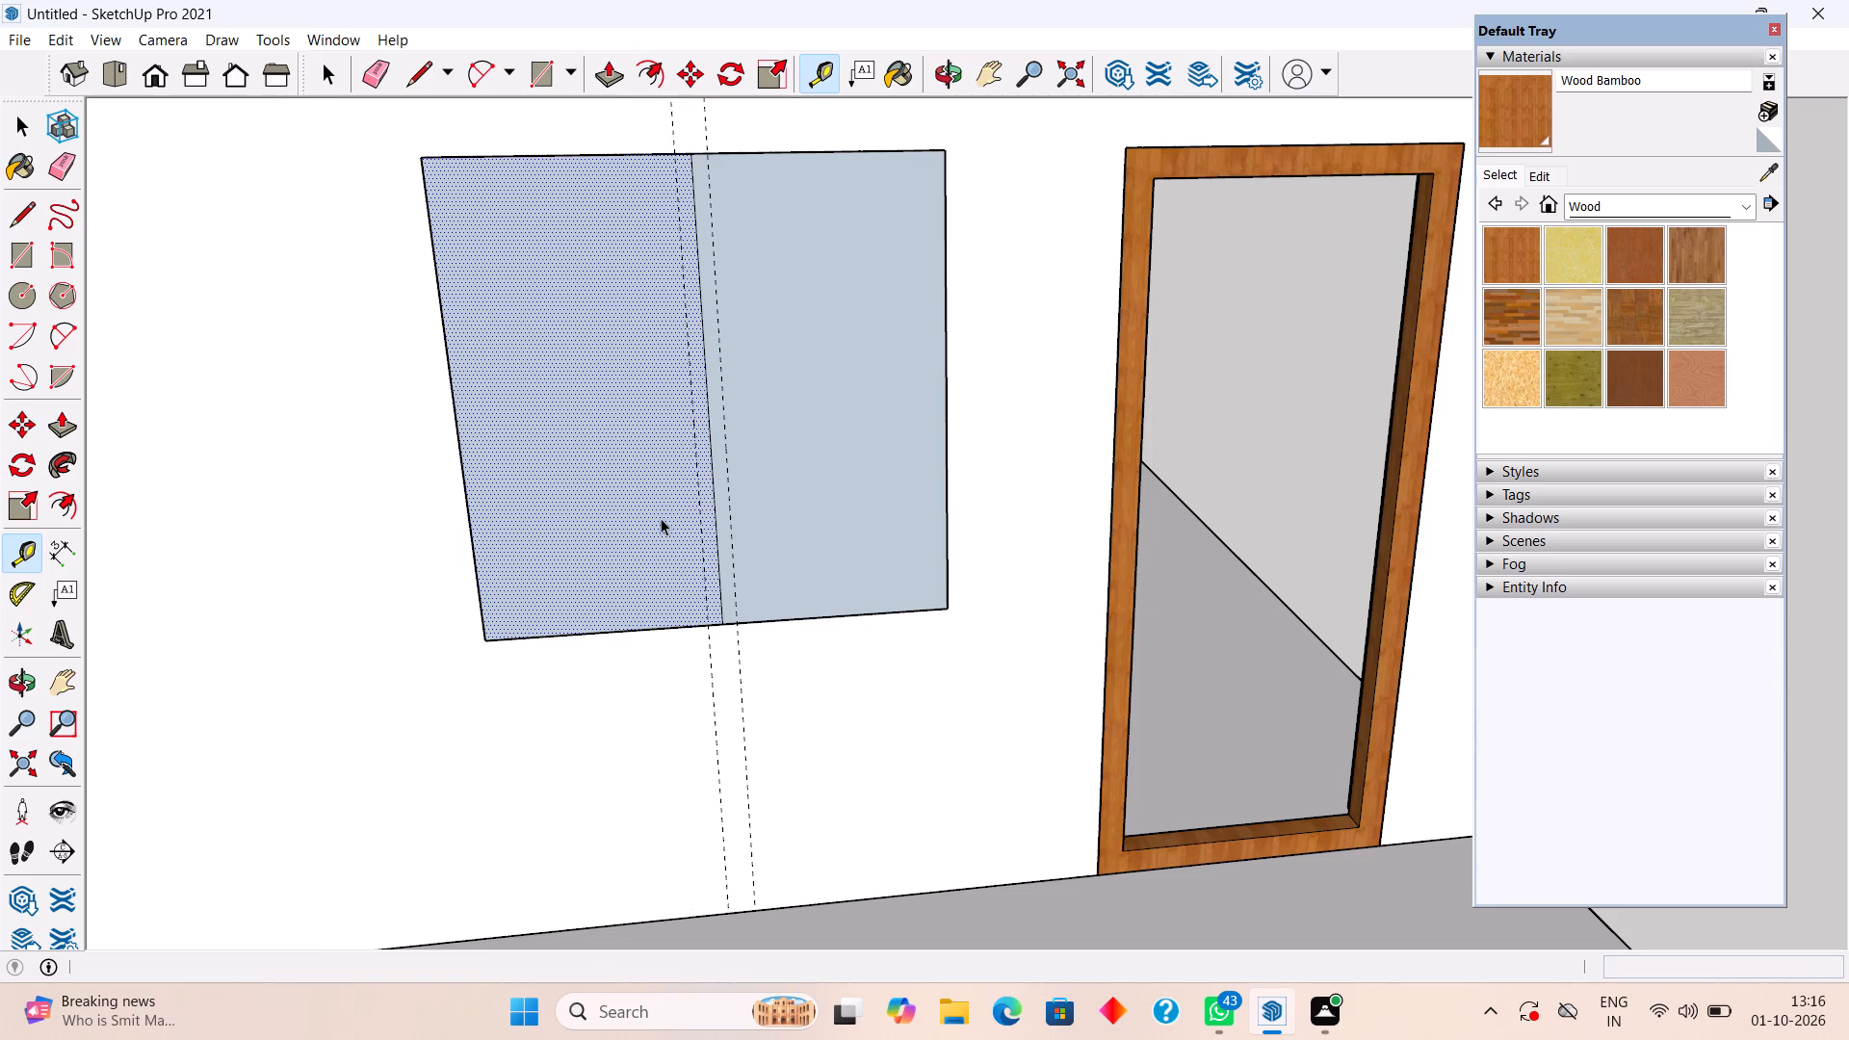
# Offset the outline of the window's left half 3" inward.
pyautogui.scroll(-2, 661, 518)
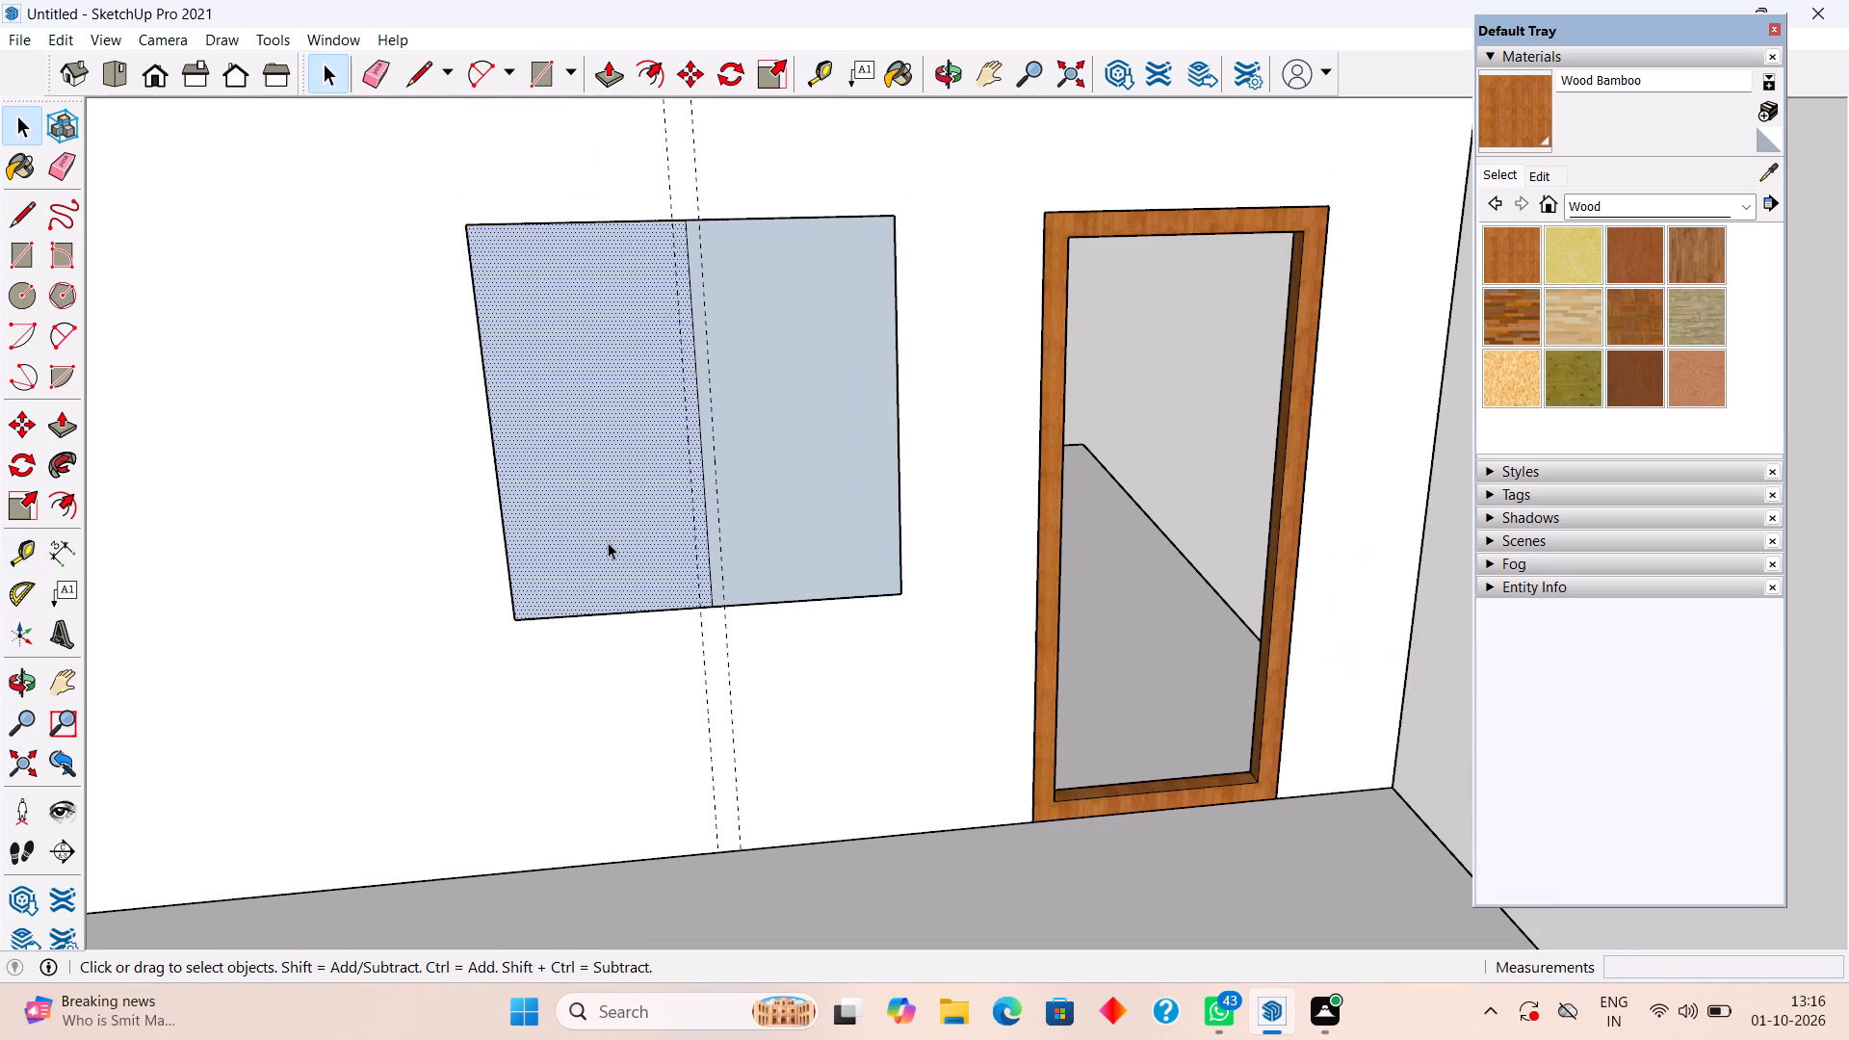
pyautogui.press('f')
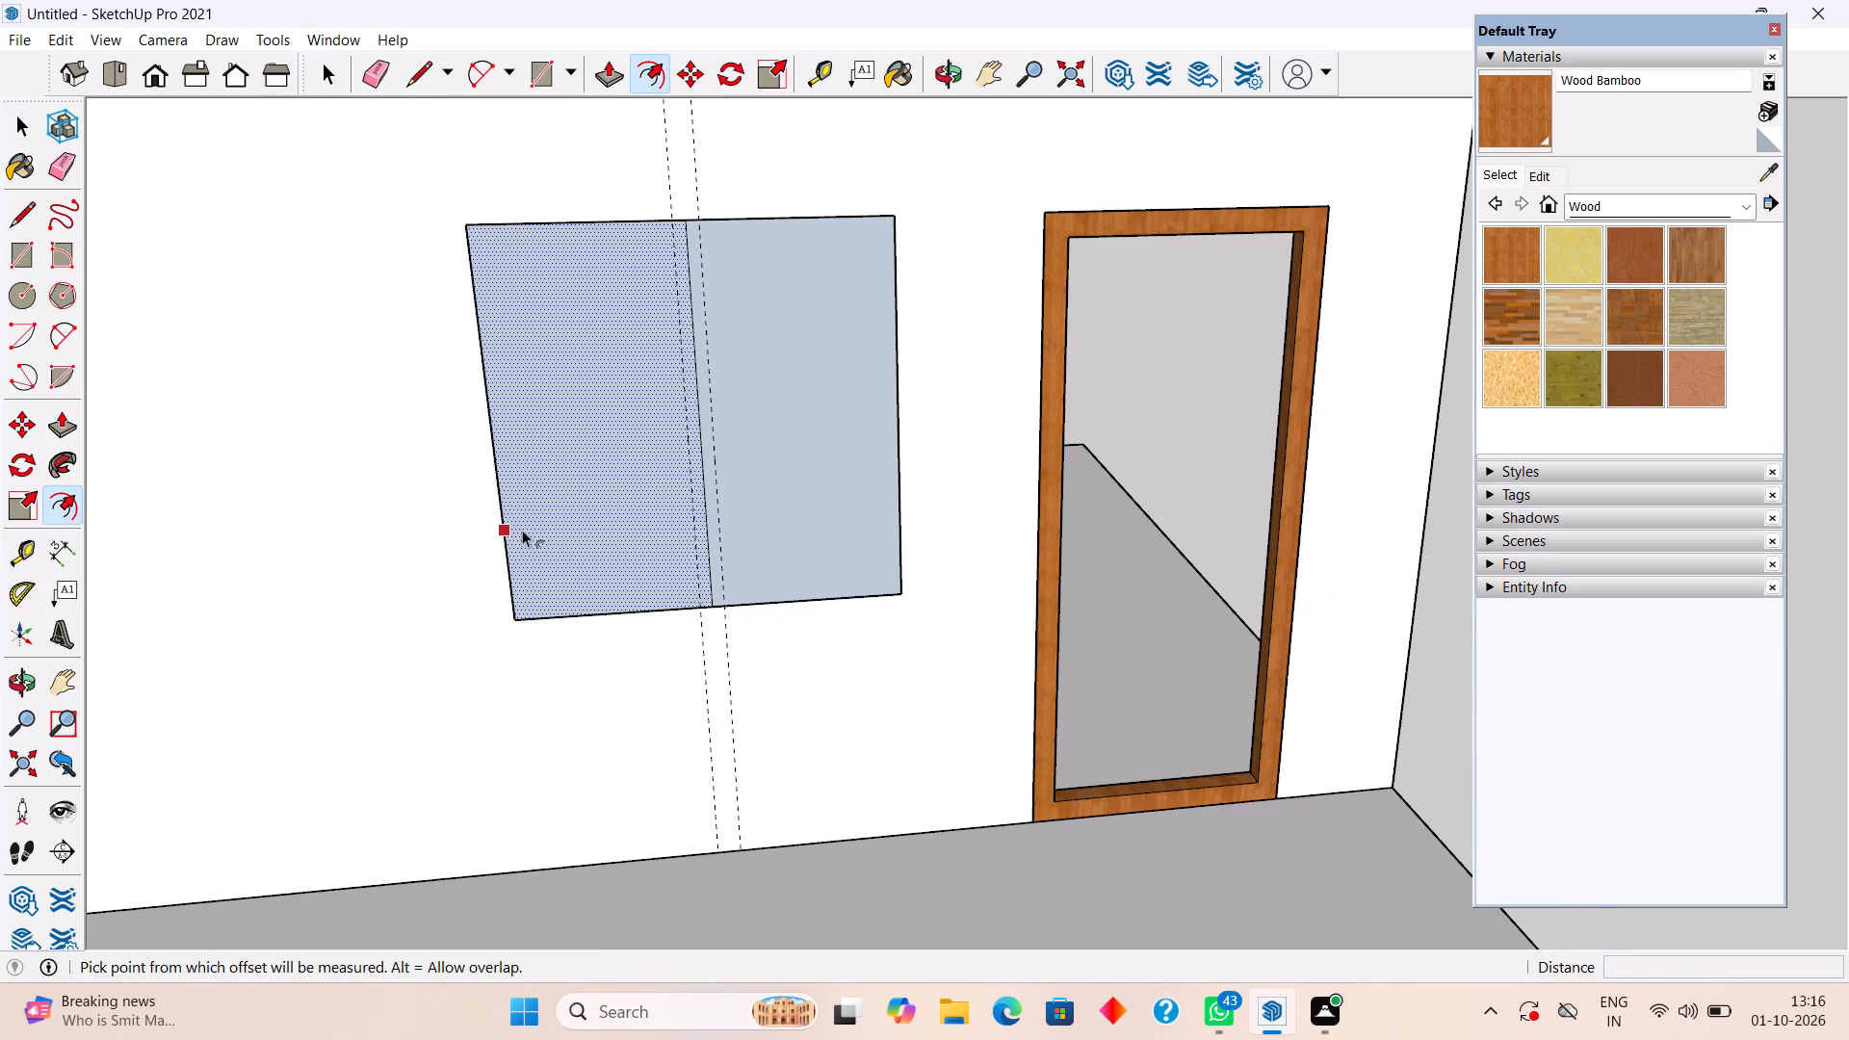
pyautogui.click(522, 530)
pyautogui.write('3"')
pyautogui.press('Return')
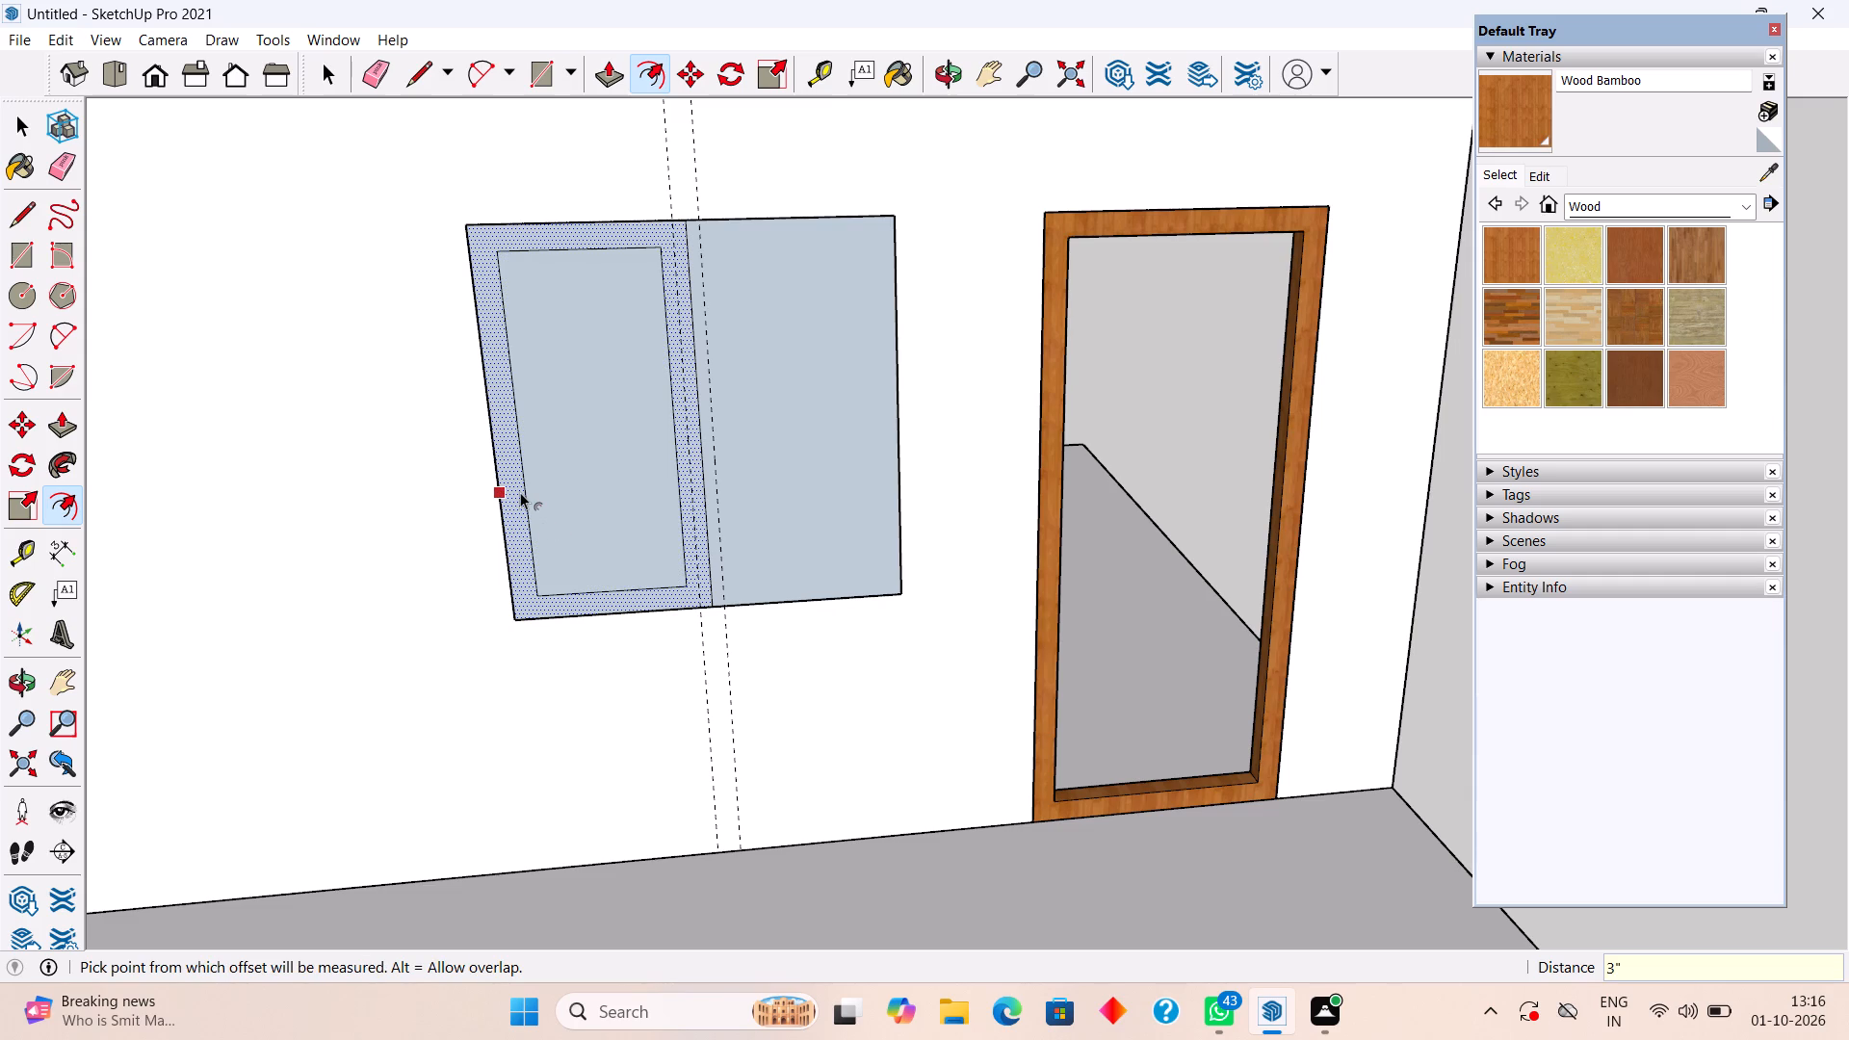
pyautogui.press('space')
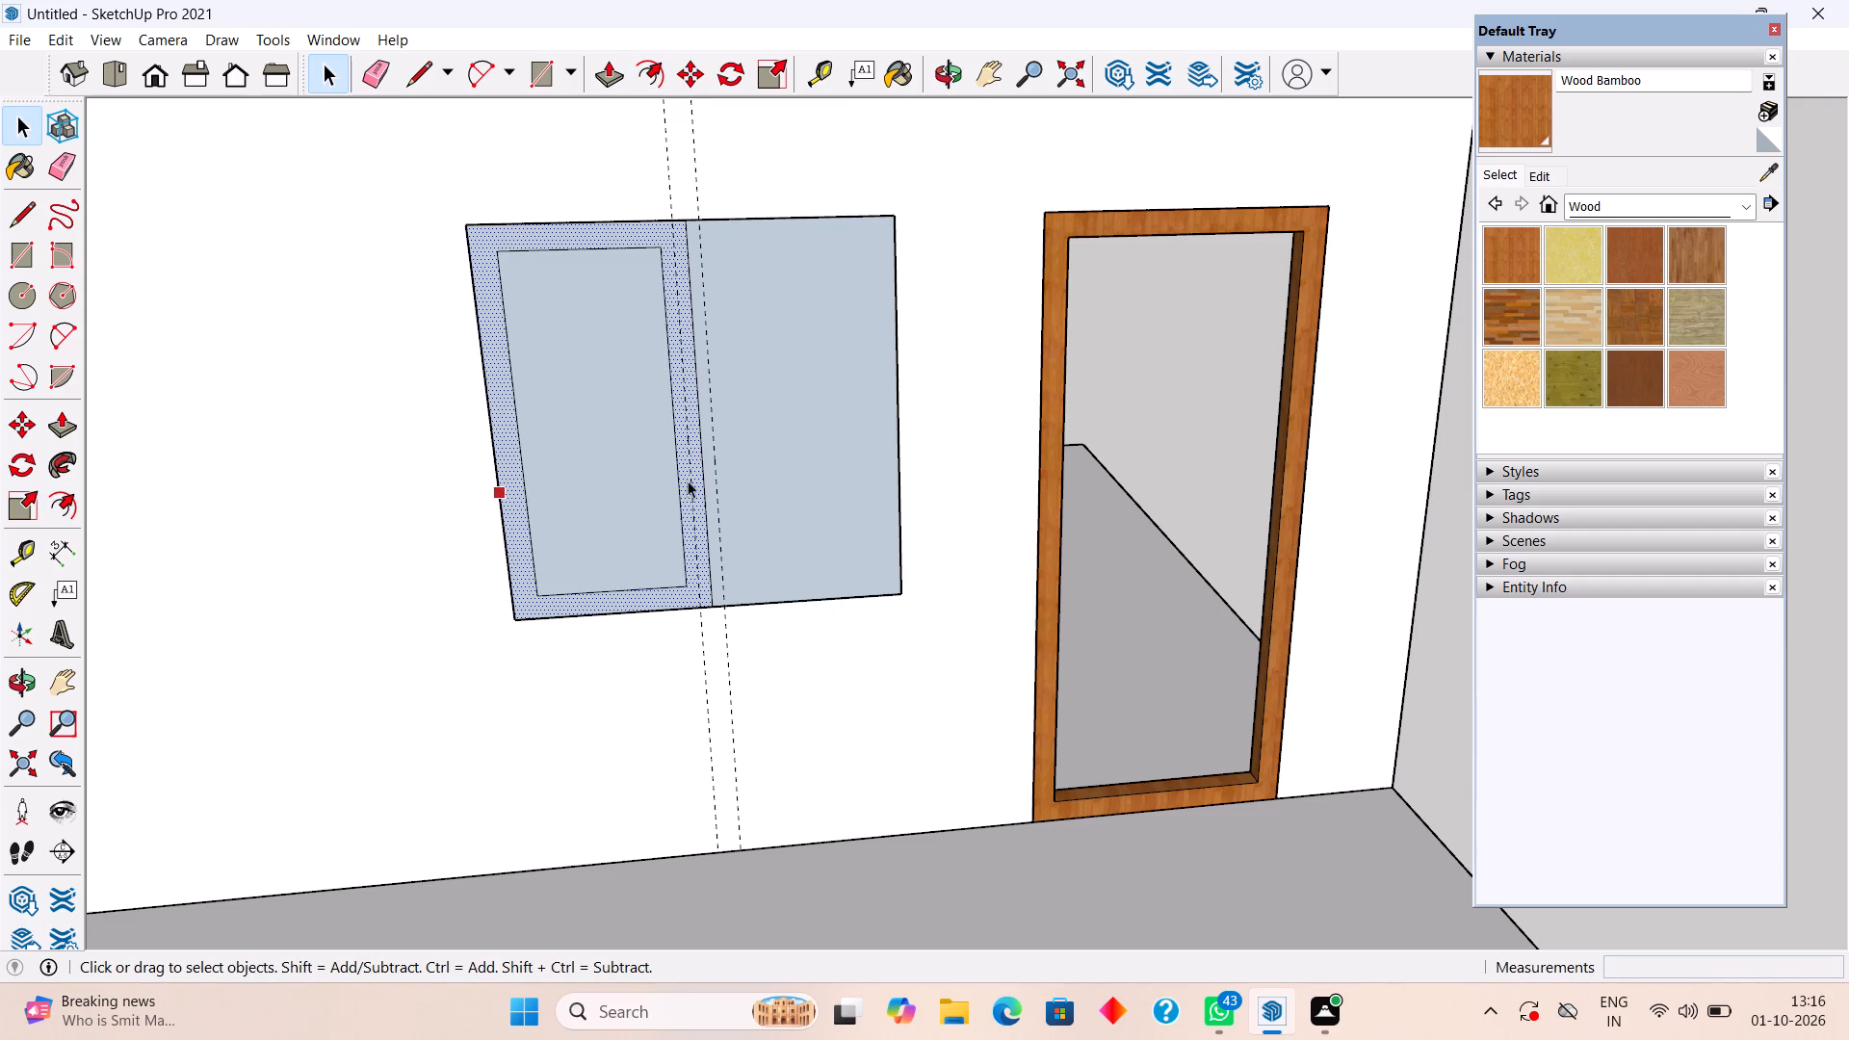
# Offset the outline of the window's right half 3" inward.
pyautogui.click(784, 442)
pyautogui.press('f')
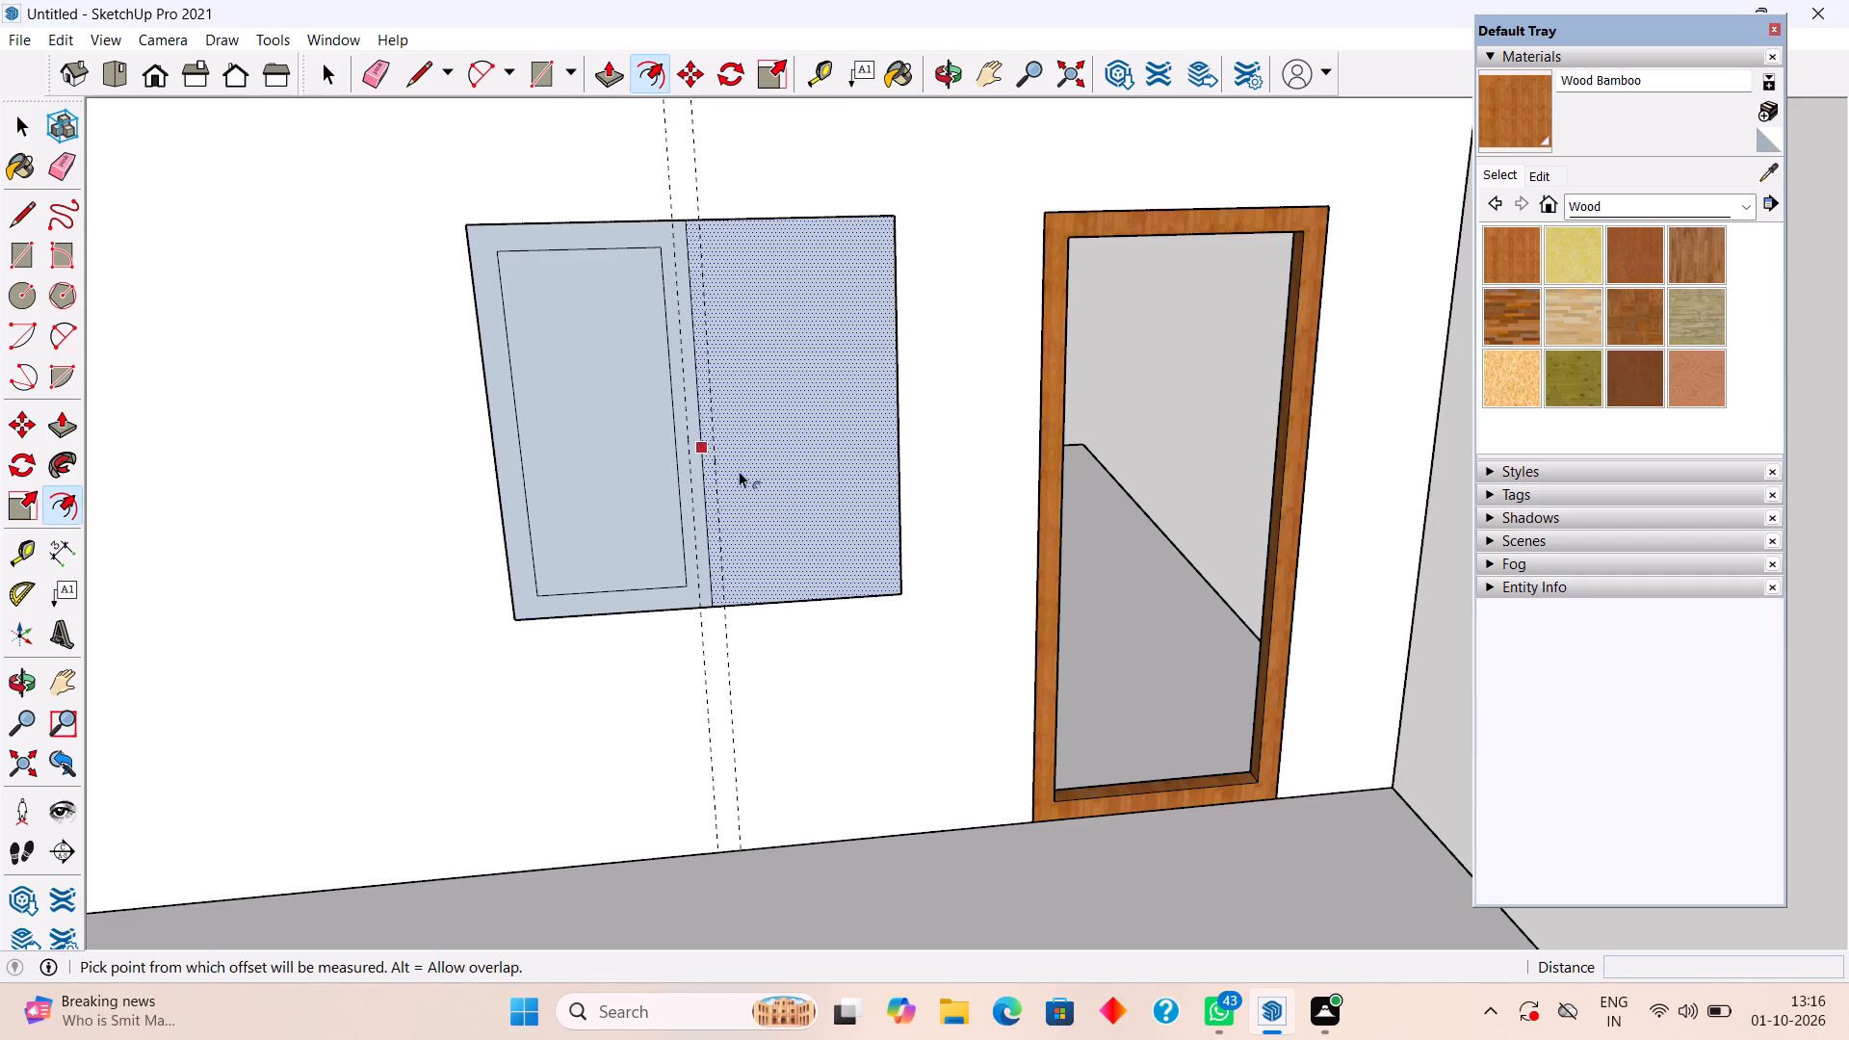
pyautogui.click(696, 481)
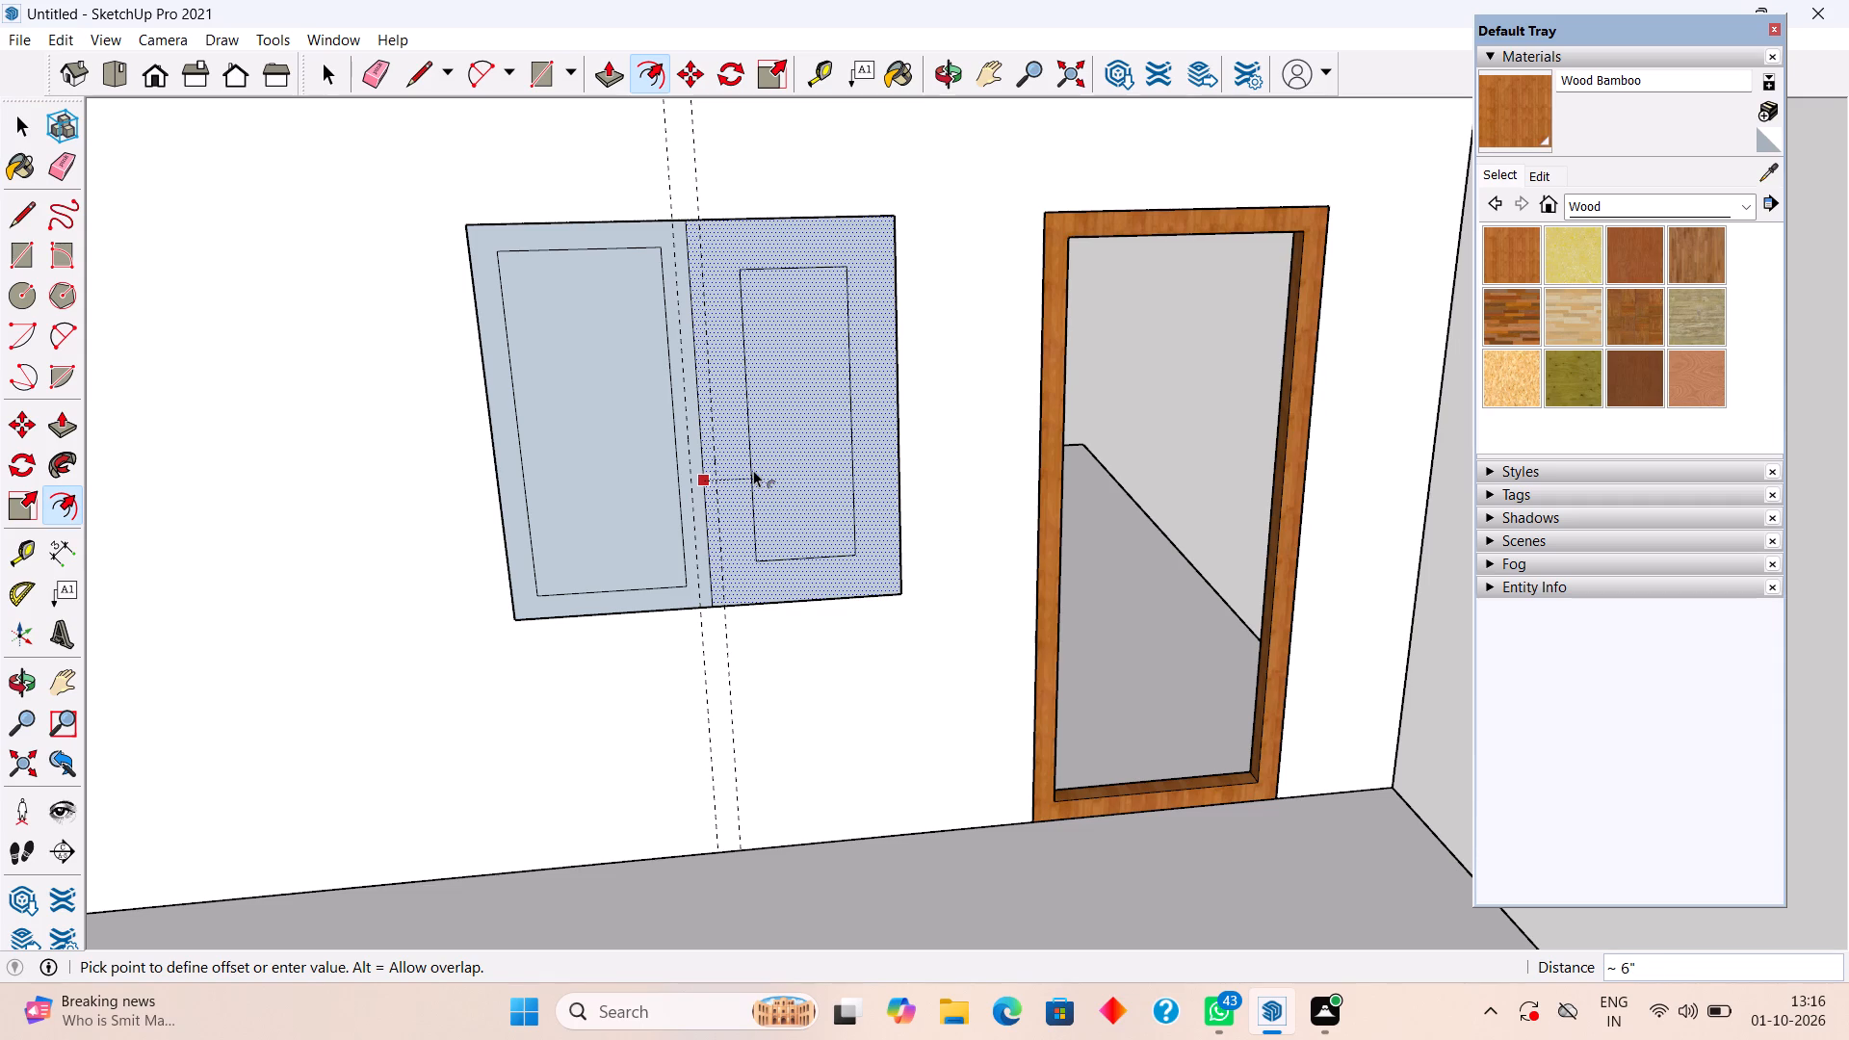
pyautogui.write('3"')
pyautogui.press('Return')
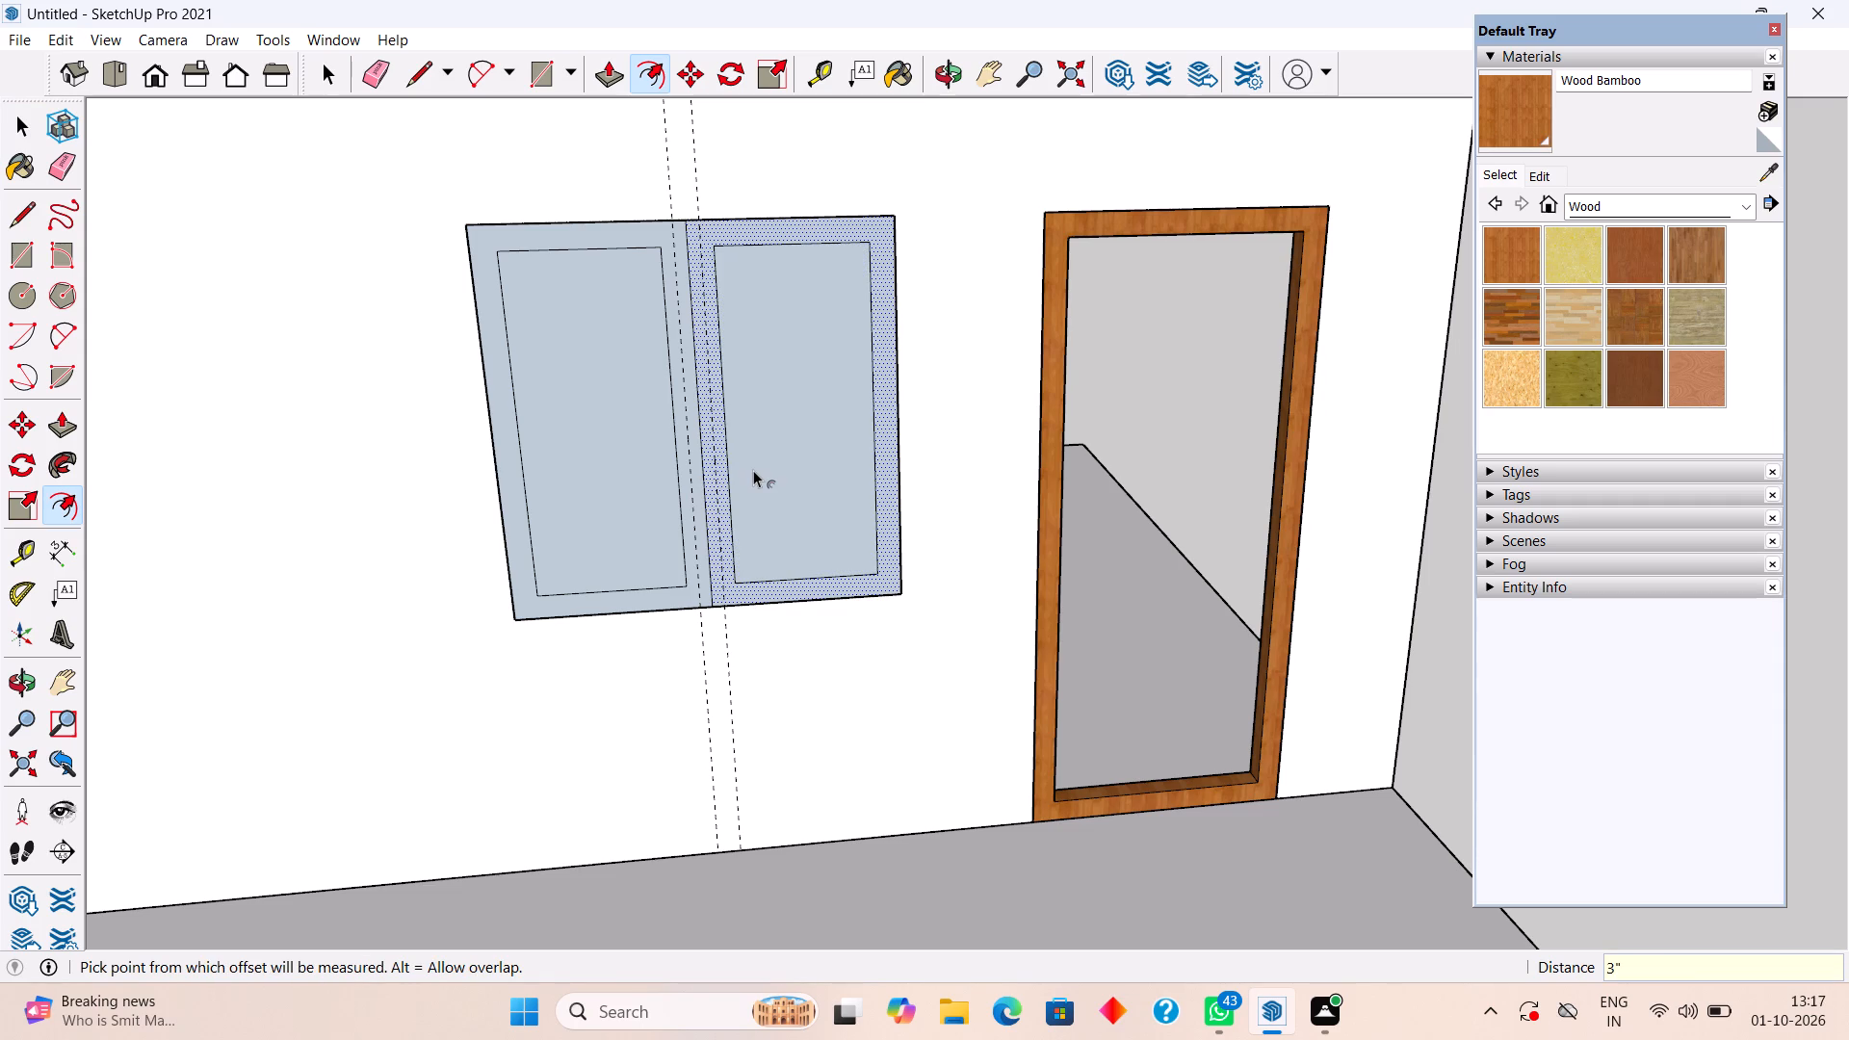
pyautogui.press('space')
# Draw a short horizontal line extending the left pane's top inner edge to the guide beside the centre line.
pyautogui.scroll(1, 677, 386)
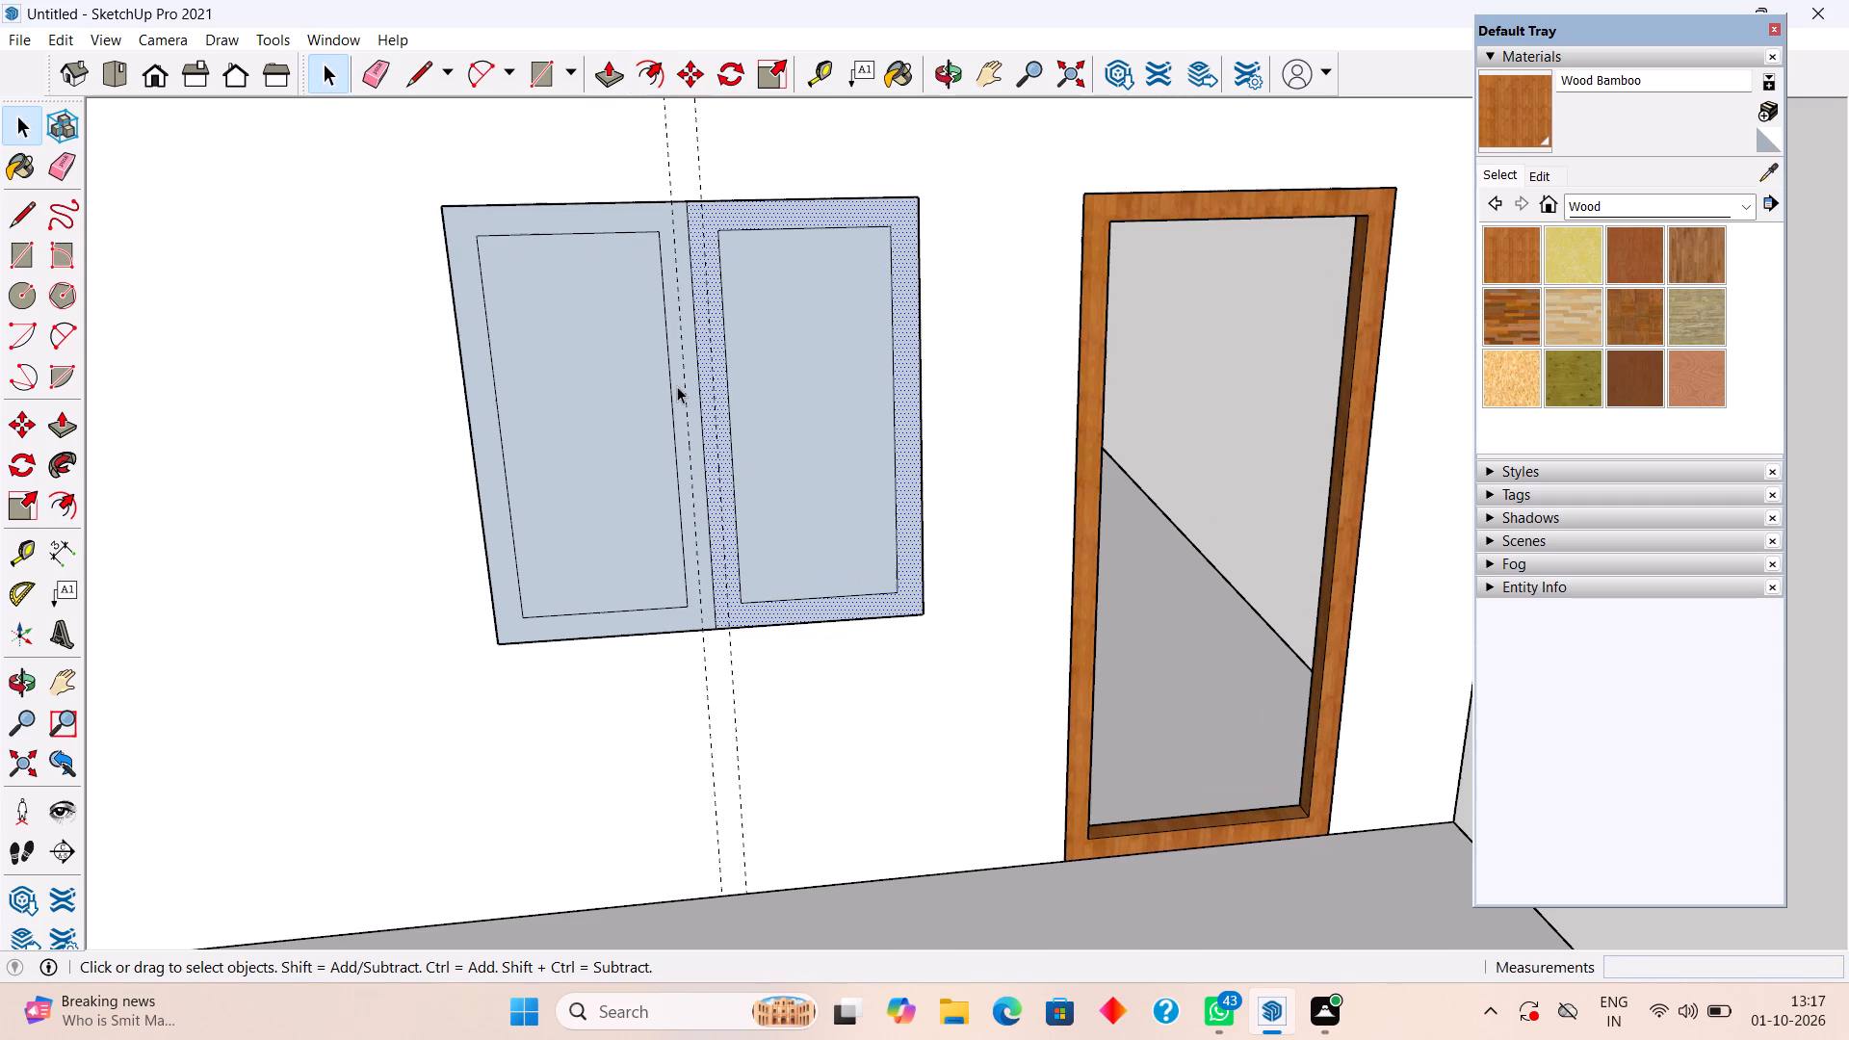
pyautogui.press('l')
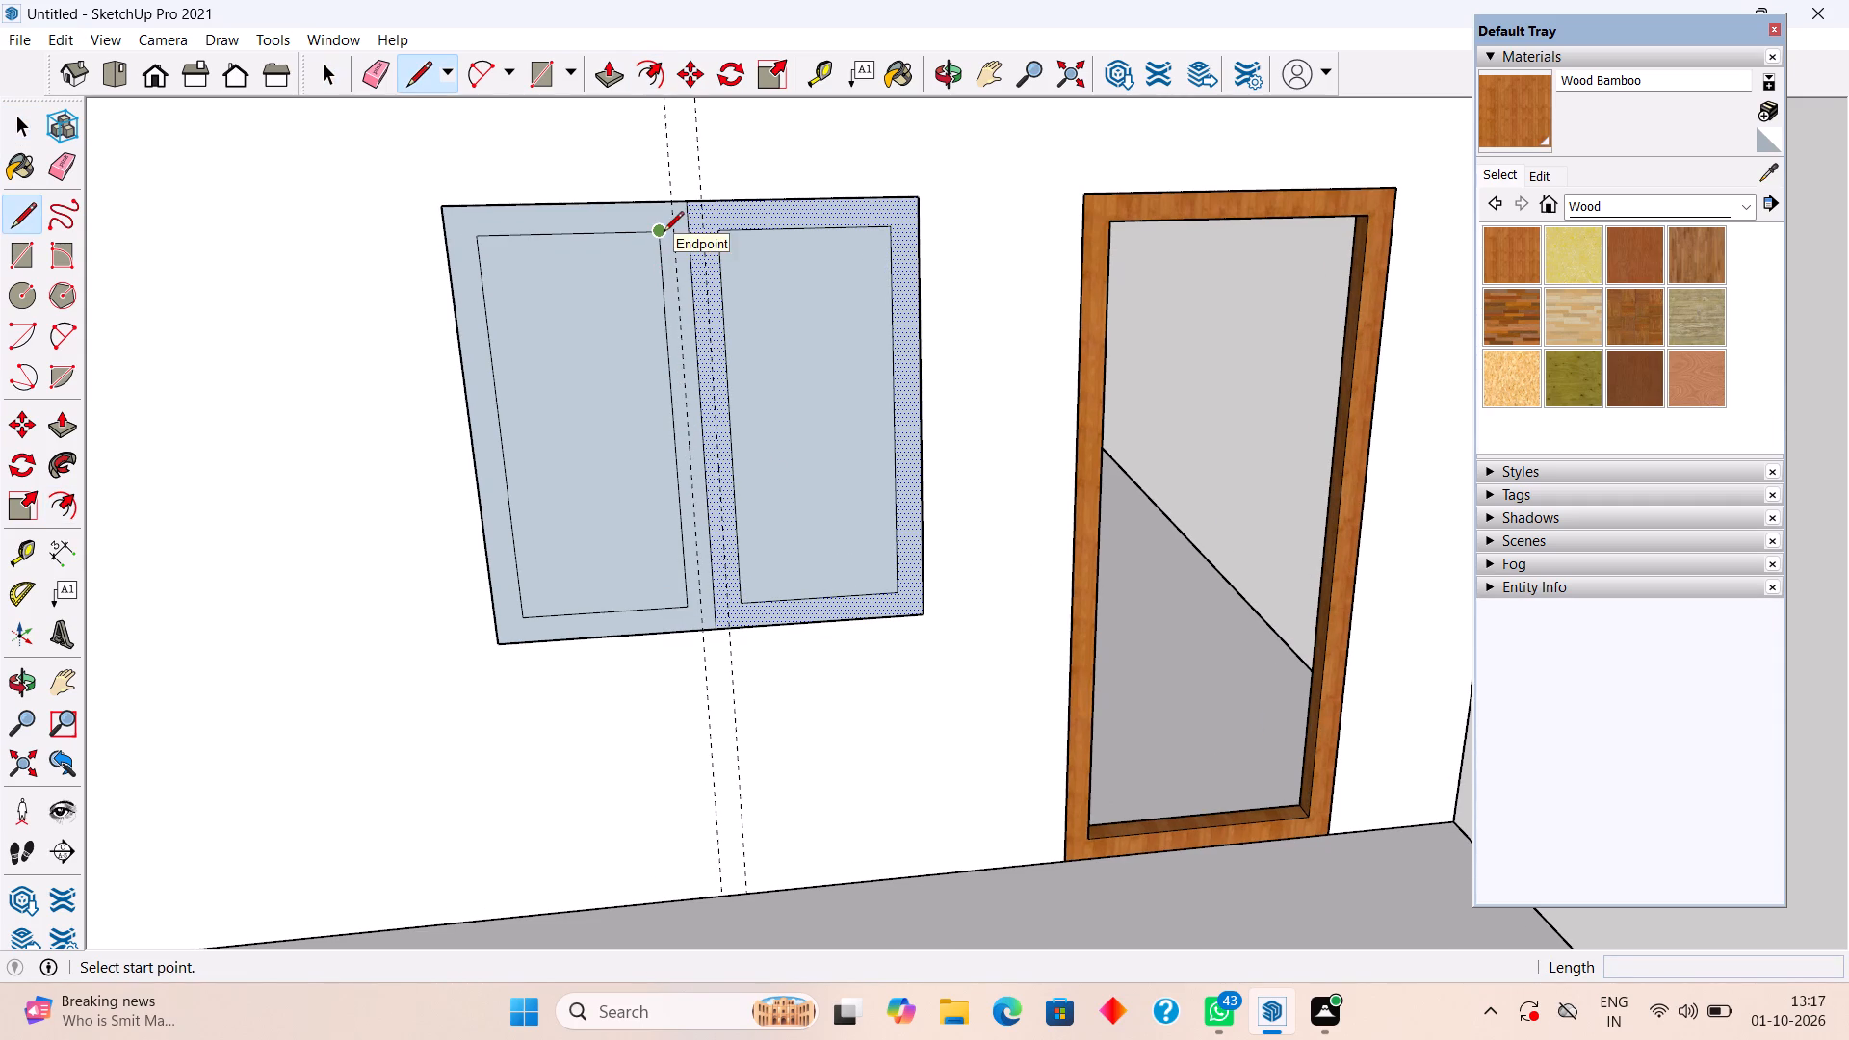
pyautogui.click(664, 233)
pyautogui.click(674, 231)
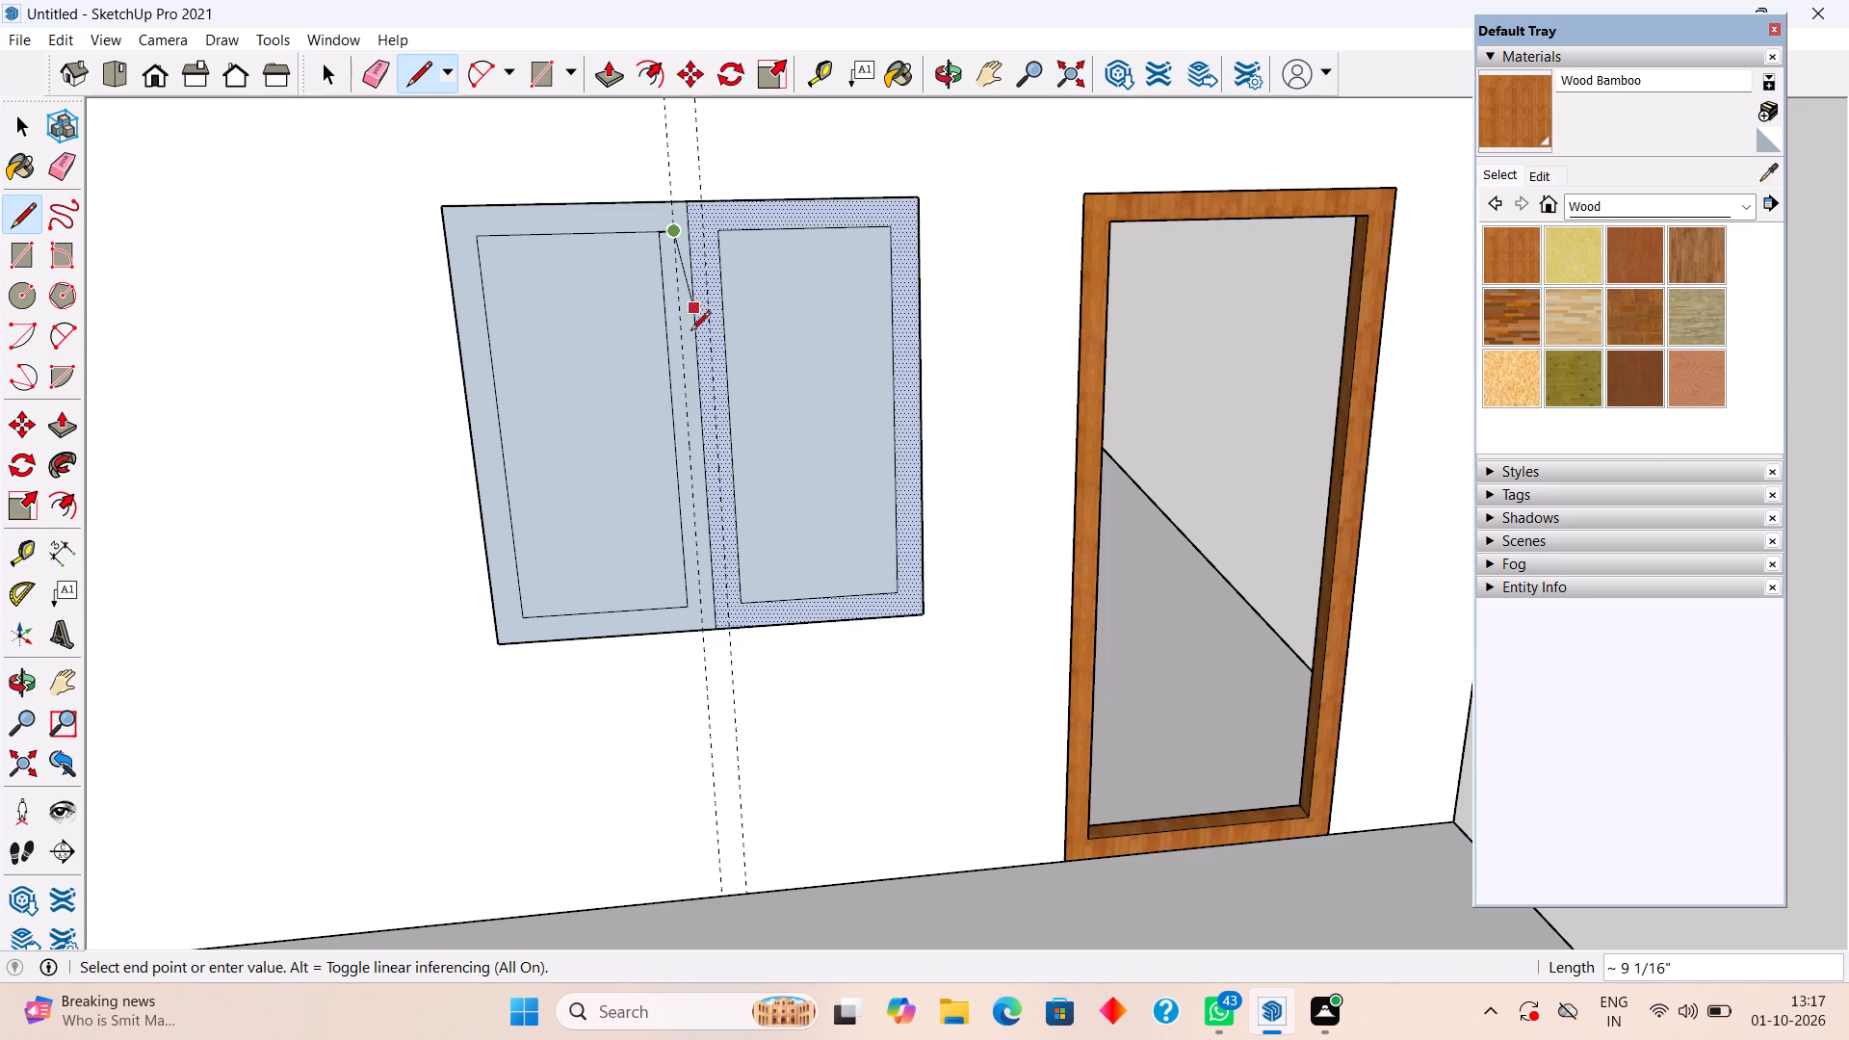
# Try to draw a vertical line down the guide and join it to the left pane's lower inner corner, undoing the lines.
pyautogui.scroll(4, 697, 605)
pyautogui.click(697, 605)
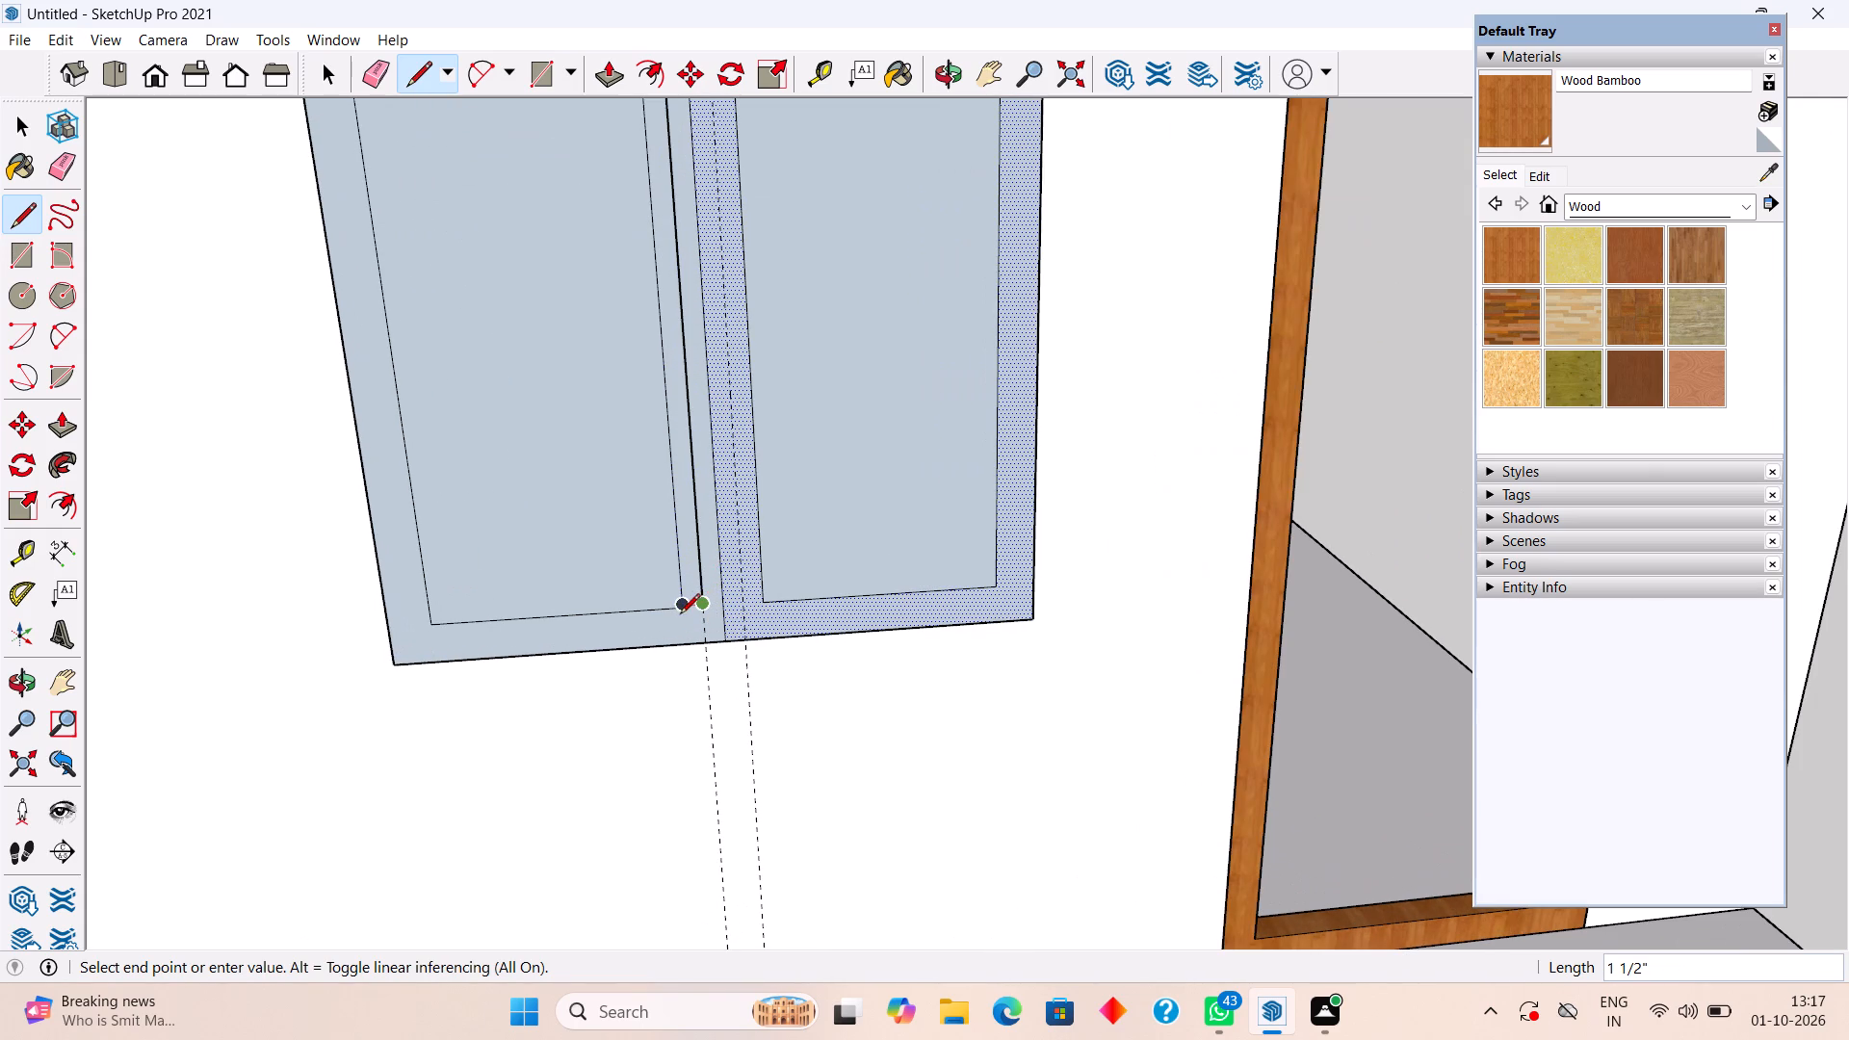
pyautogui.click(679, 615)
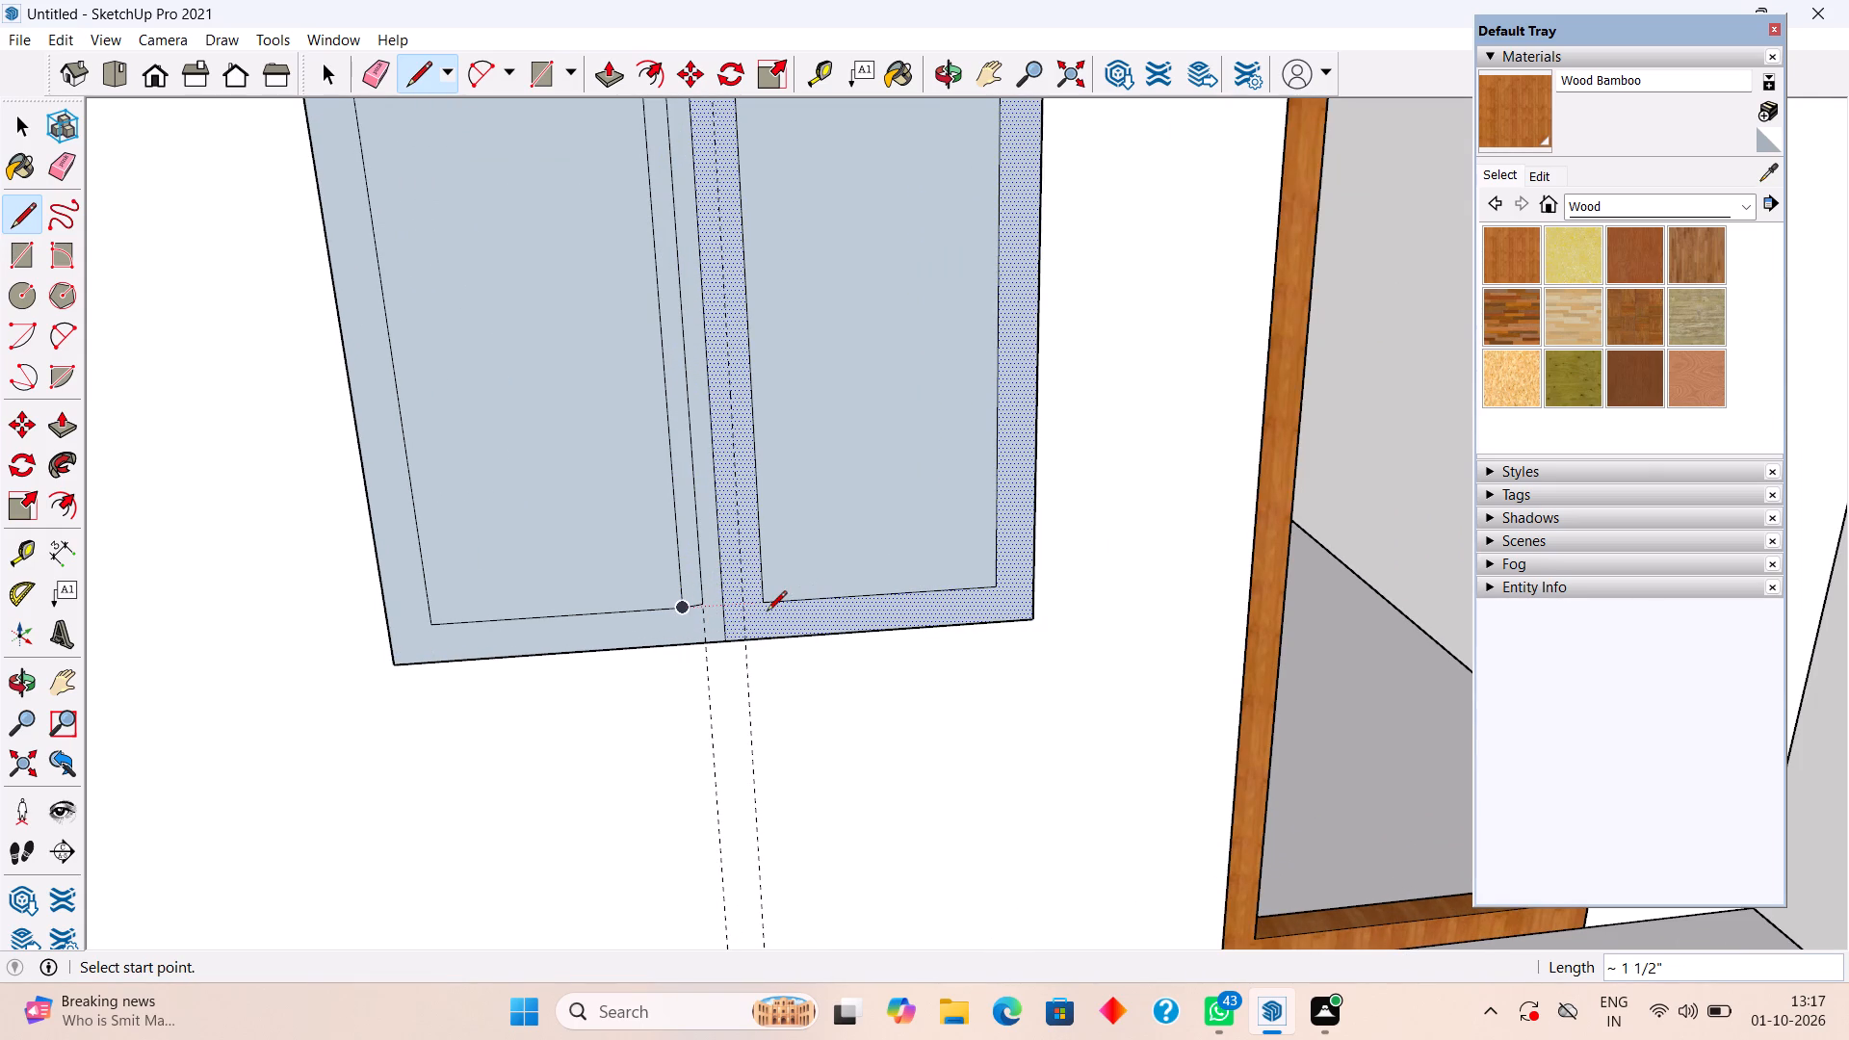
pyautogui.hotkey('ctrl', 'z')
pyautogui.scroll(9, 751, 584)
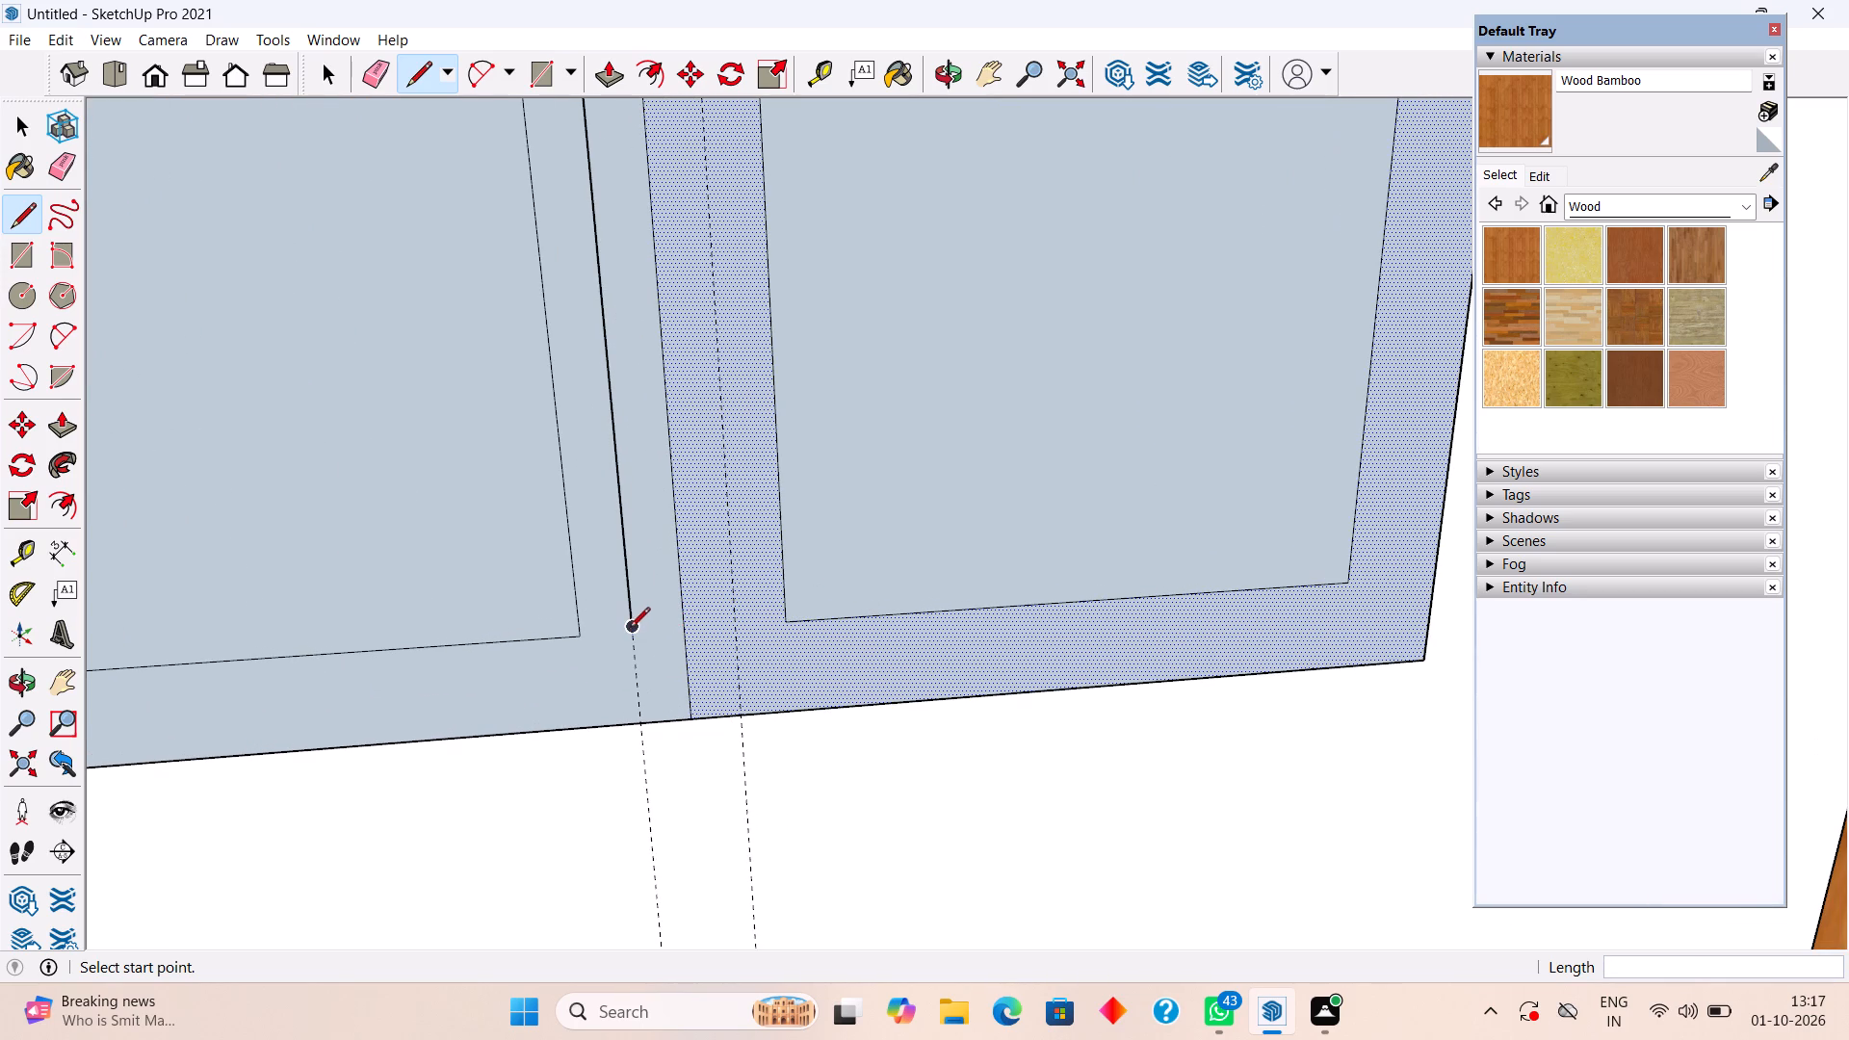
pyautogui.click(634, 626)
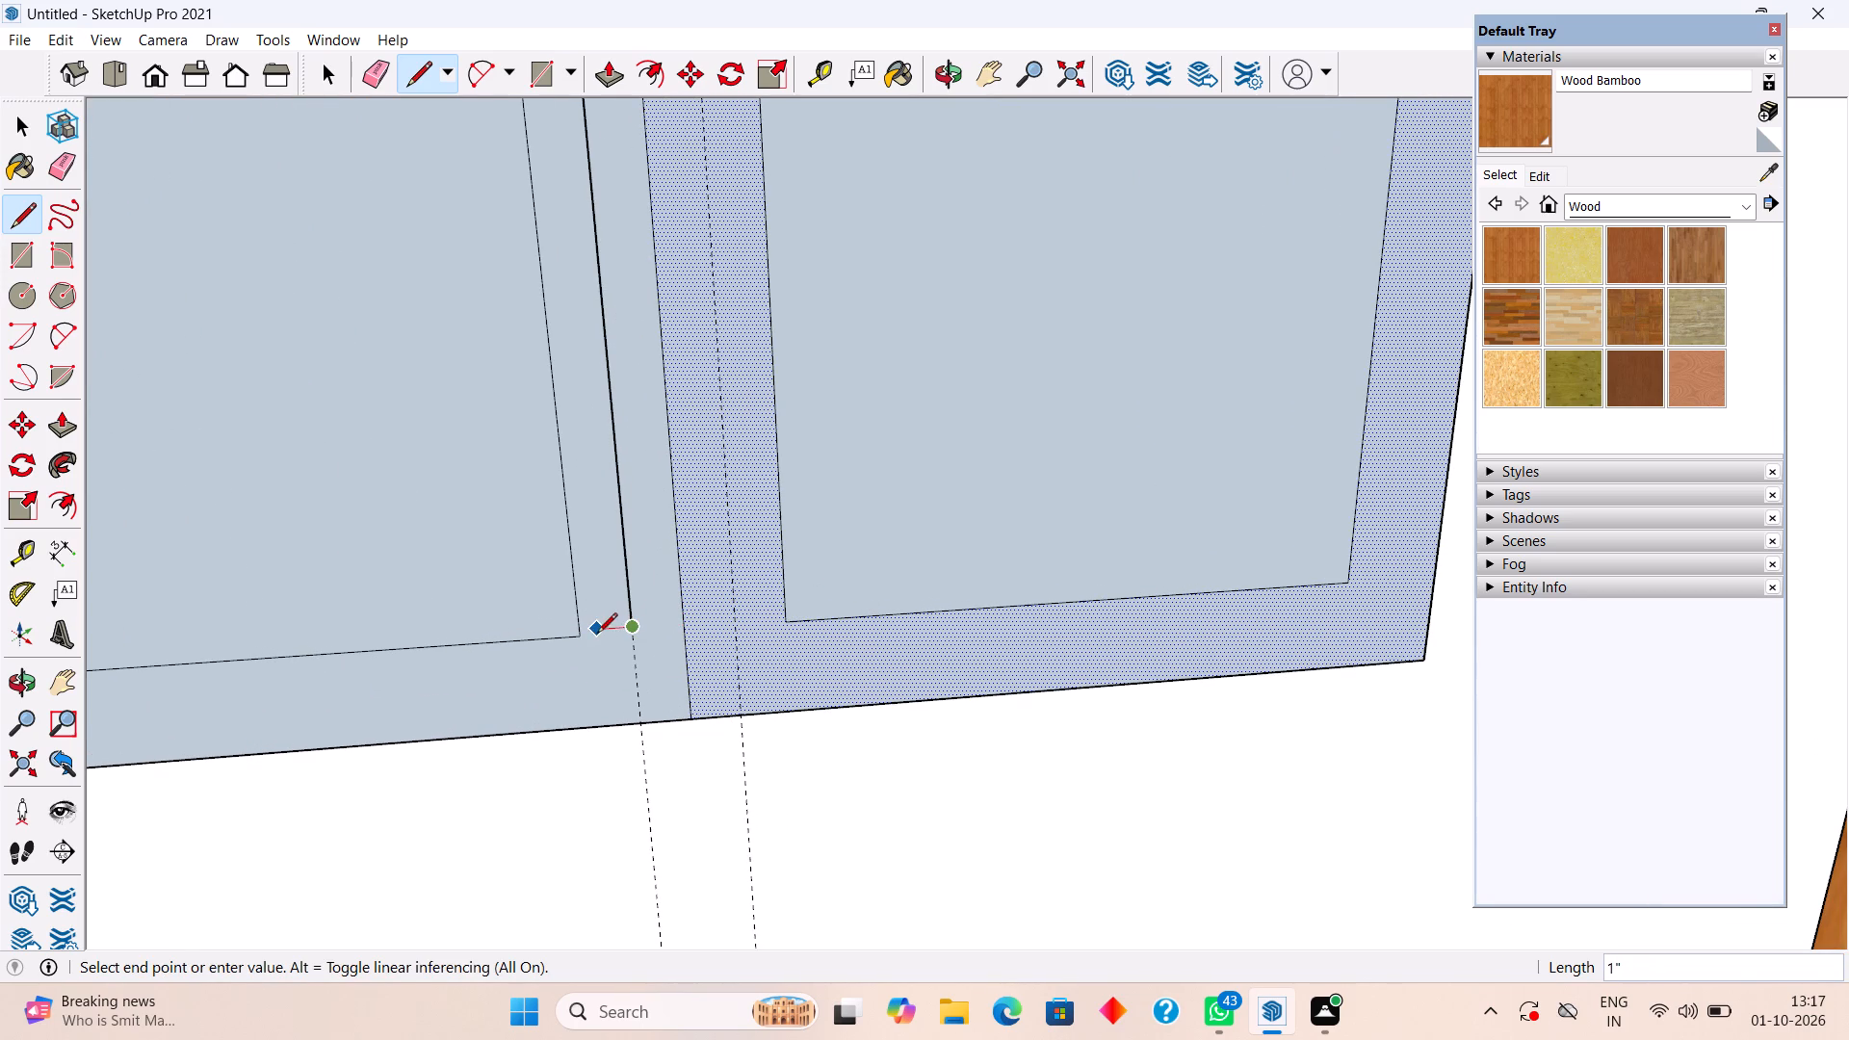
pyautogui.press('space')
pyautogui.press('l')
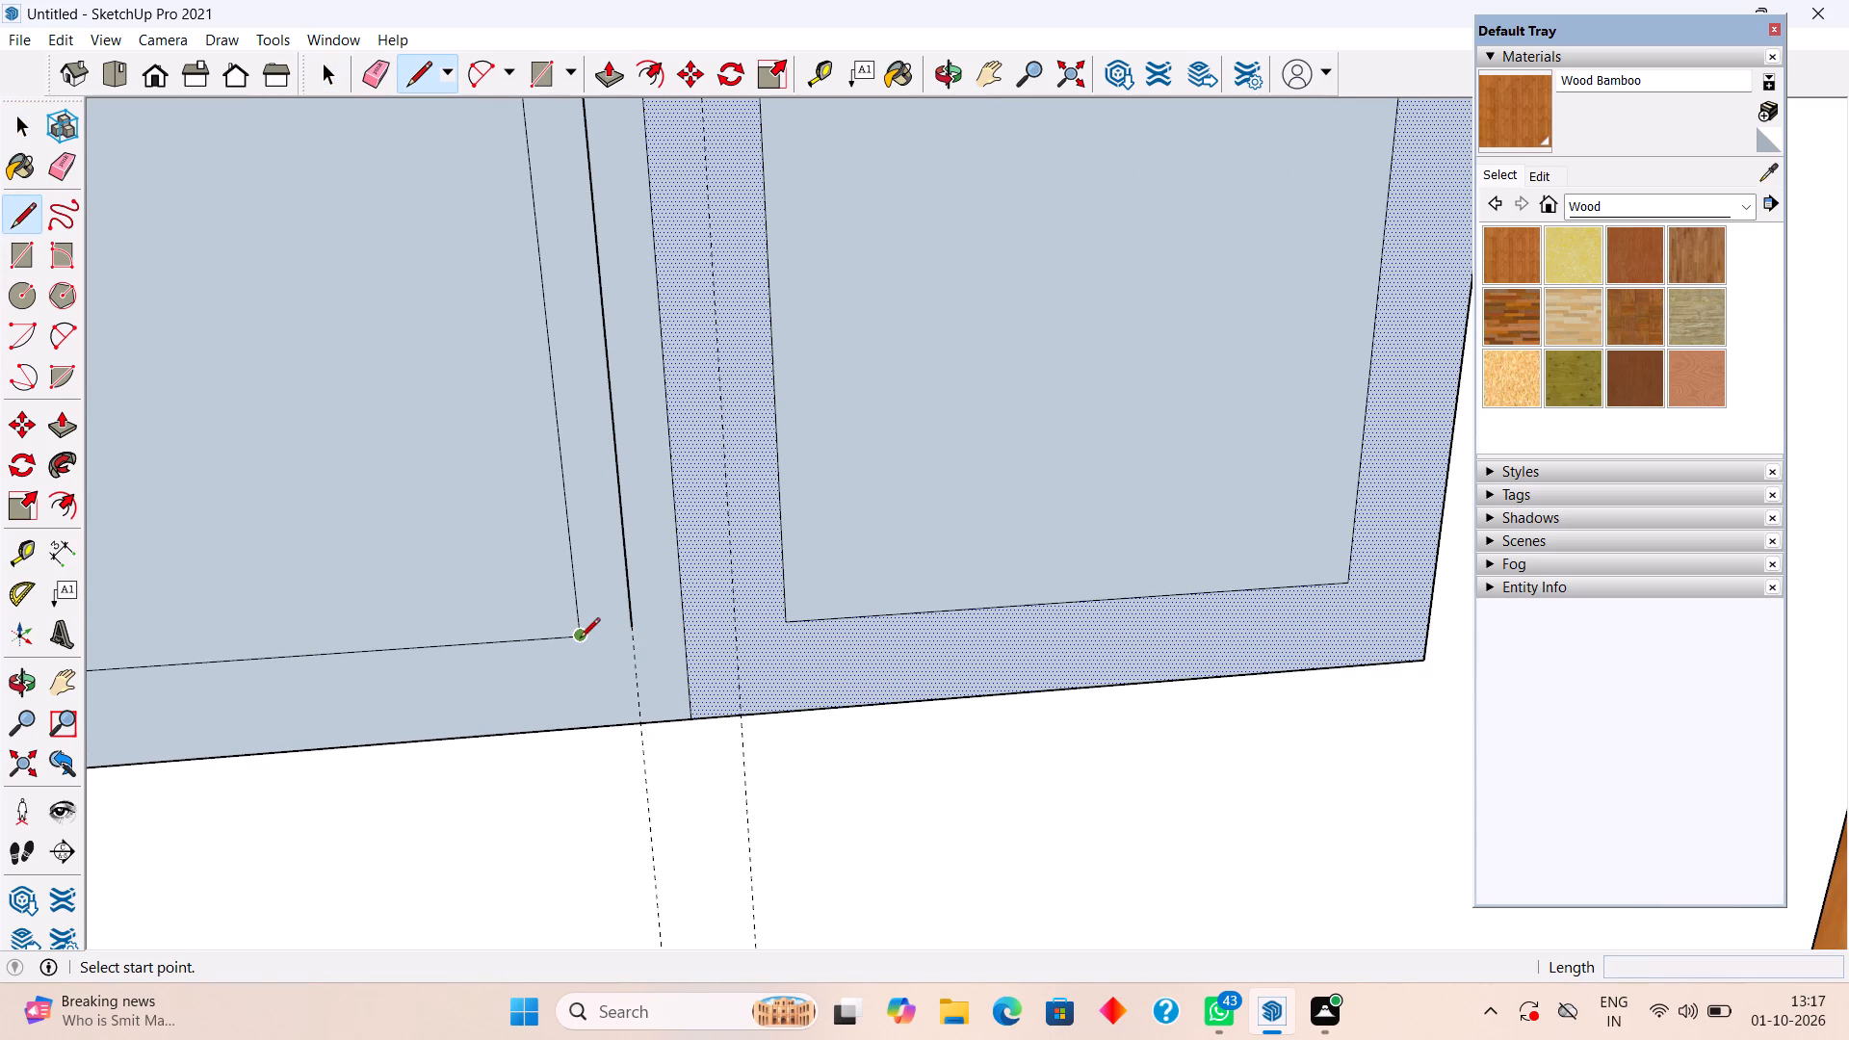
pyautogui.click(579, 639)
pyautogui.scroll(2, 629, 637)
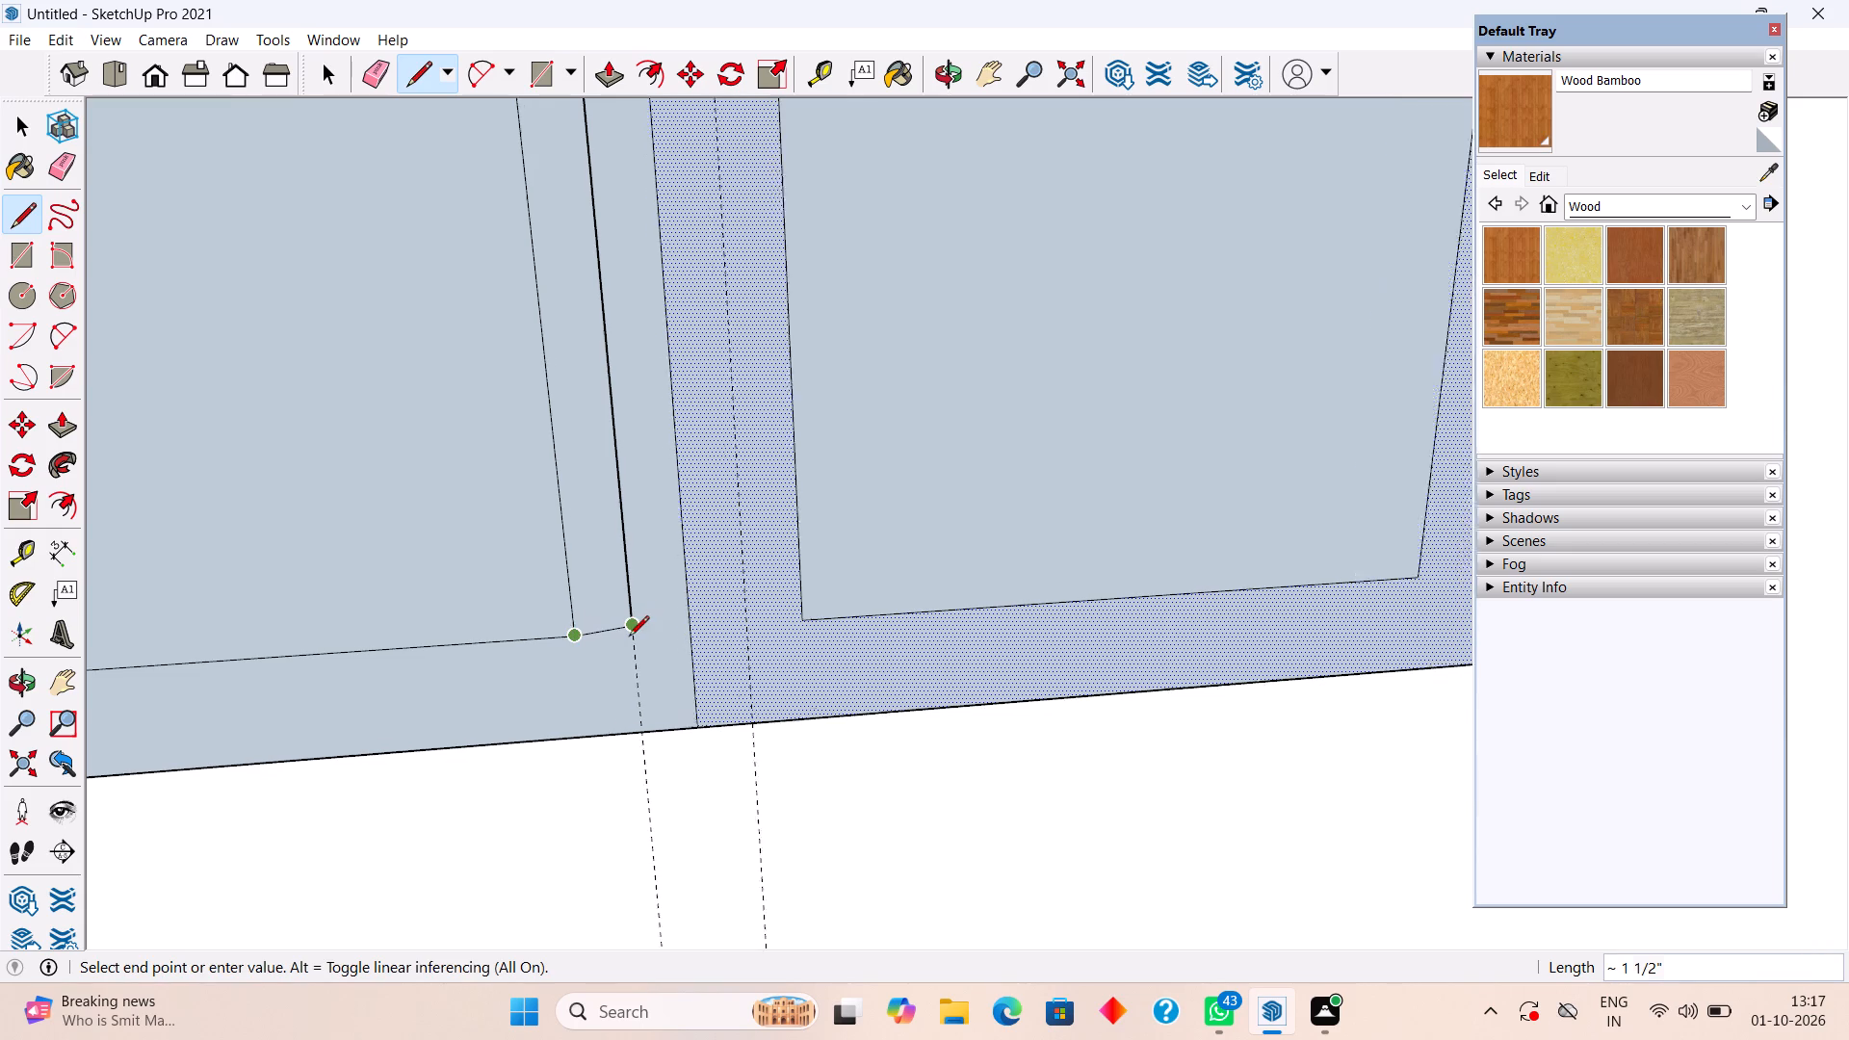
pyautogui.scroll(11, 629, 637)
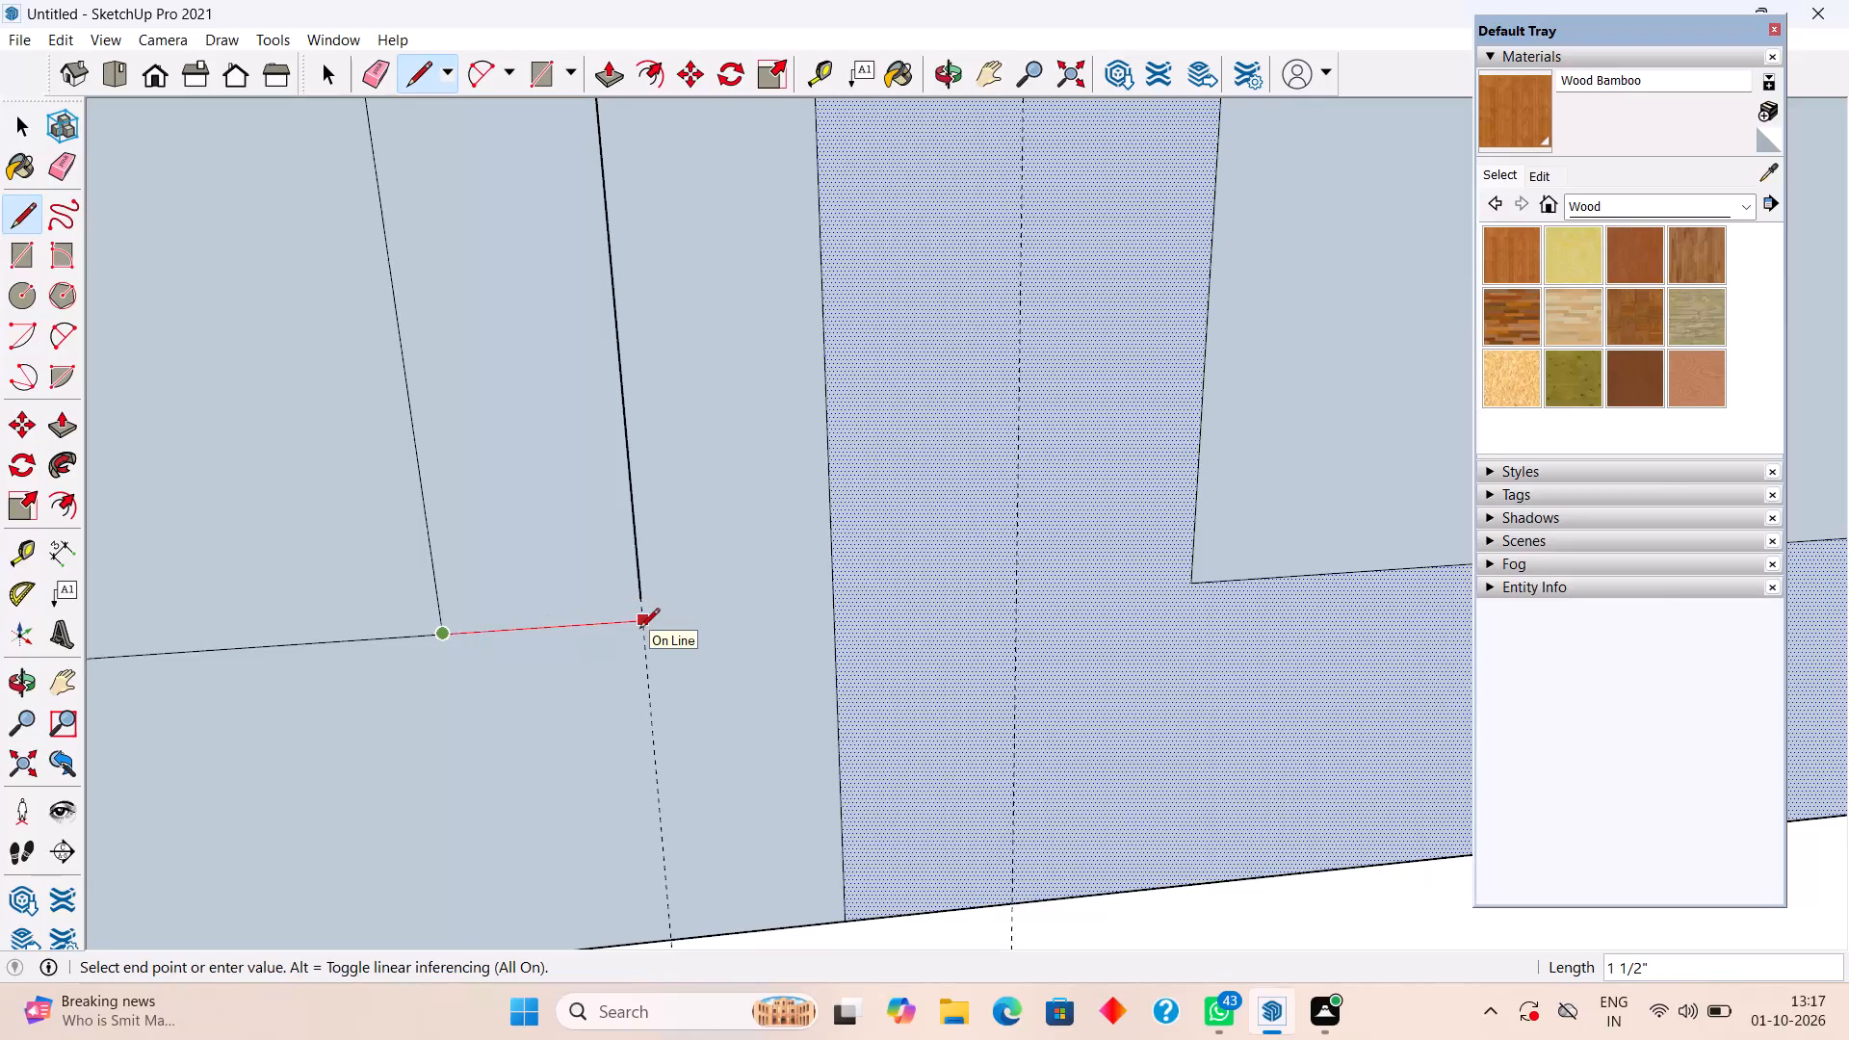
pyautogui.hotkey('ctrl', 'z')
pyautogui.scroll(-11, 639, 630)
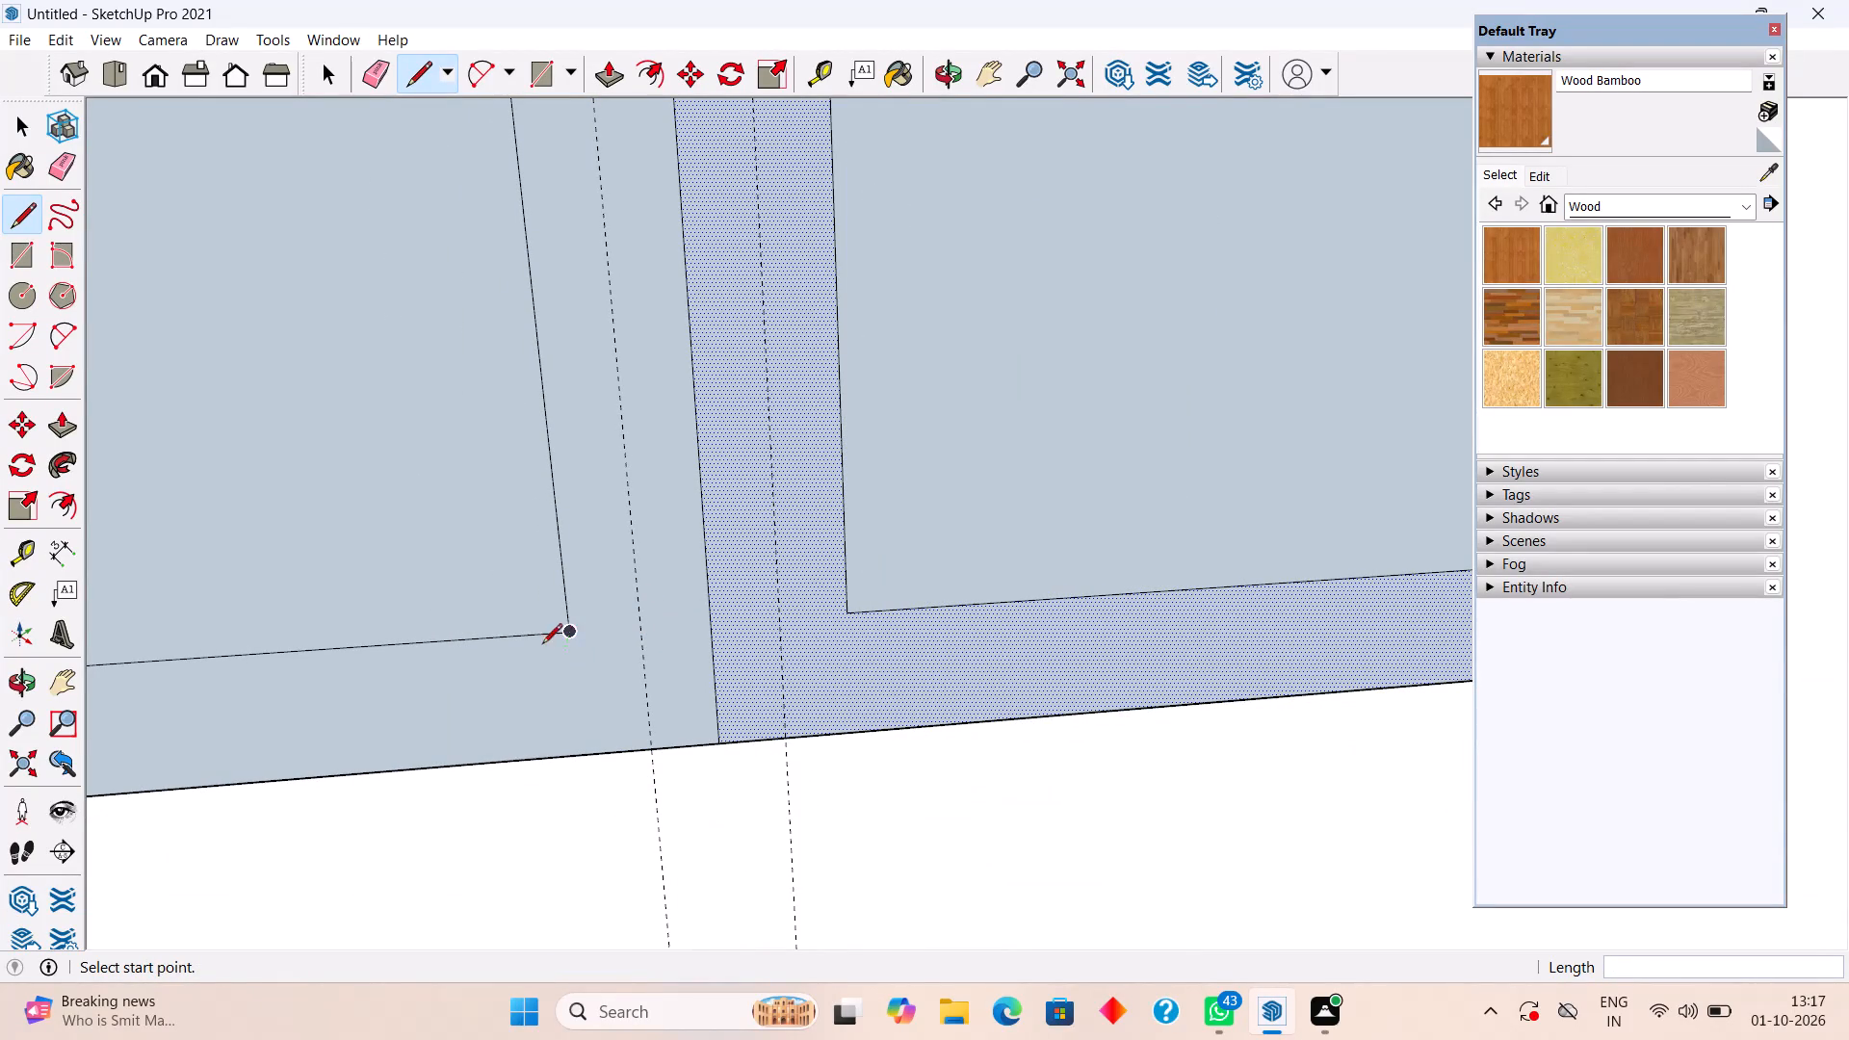
# Draw a 1 1/2" line from the left pane's lower inner corner to the guide, and a 3' 6" vertical line up the guide.
pyautogui.click(569, 637)
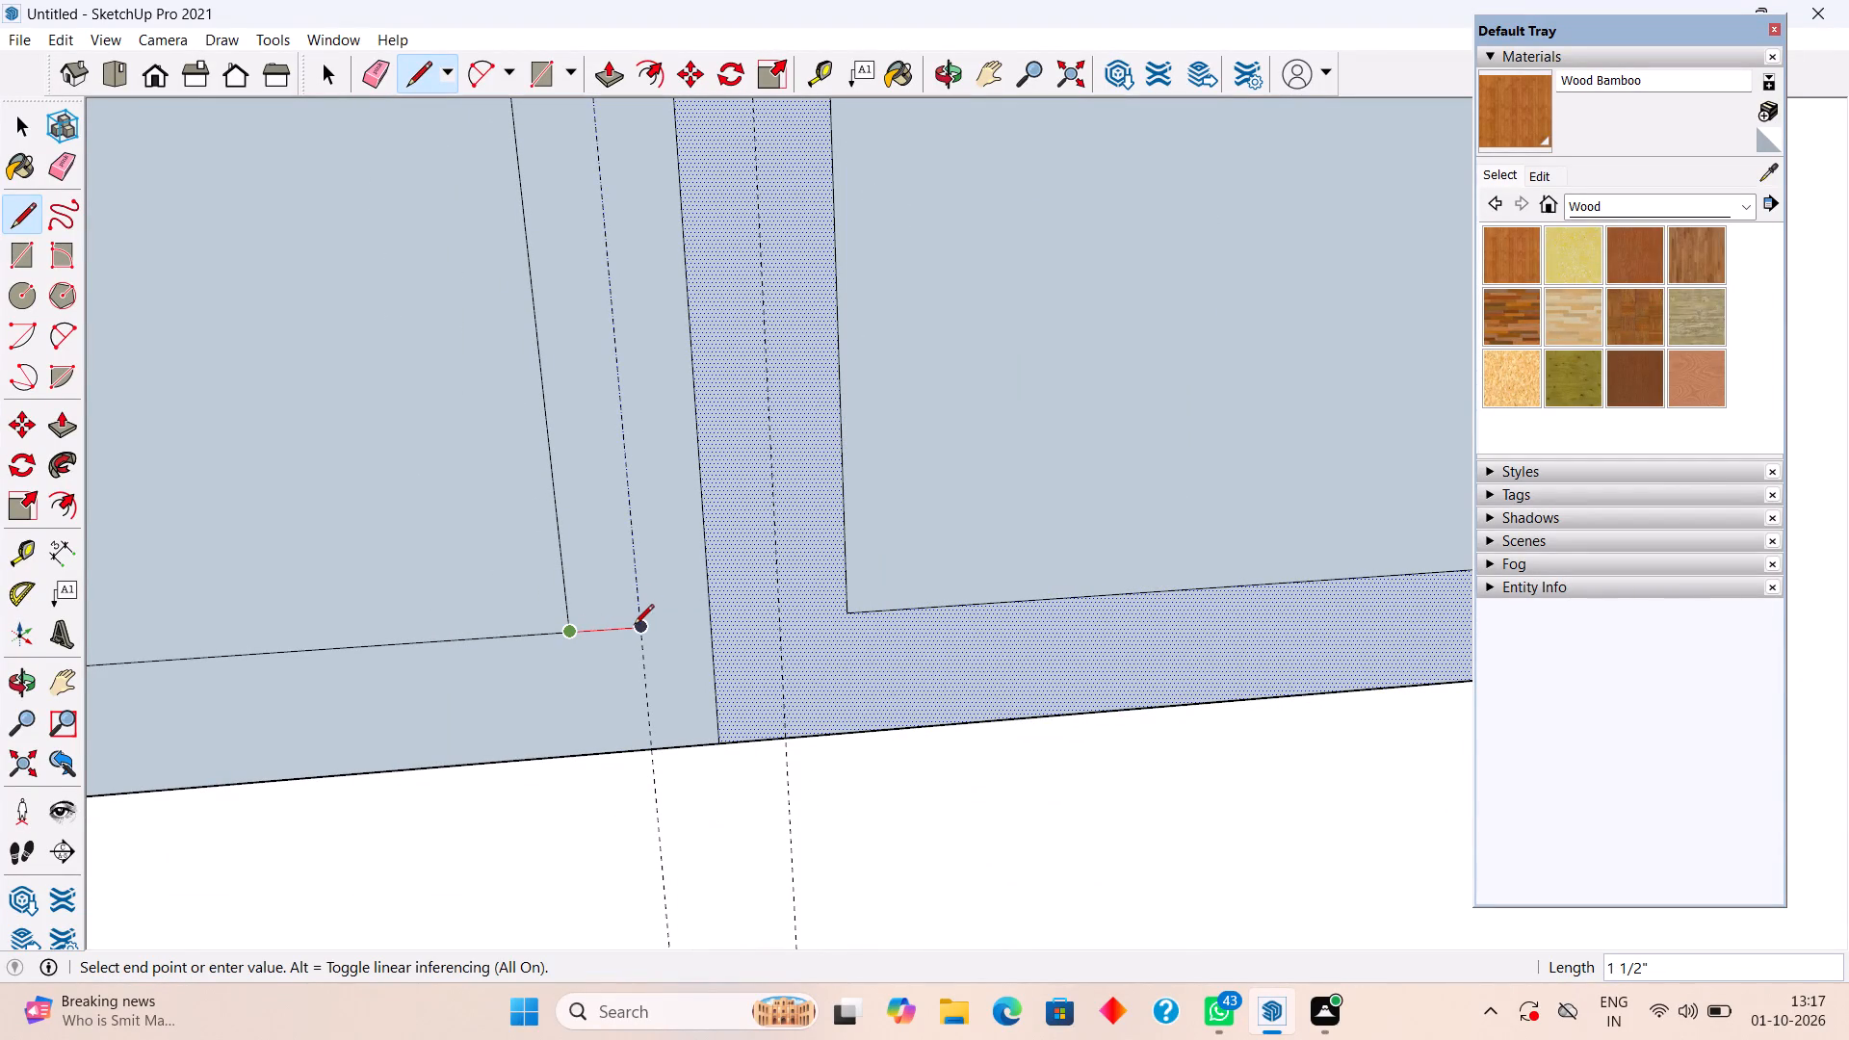
pyautogui.click(634, 626)
pyautogui.scroll(-20, 633, 623)
pyautogui.scroll(-2, 633, 623)
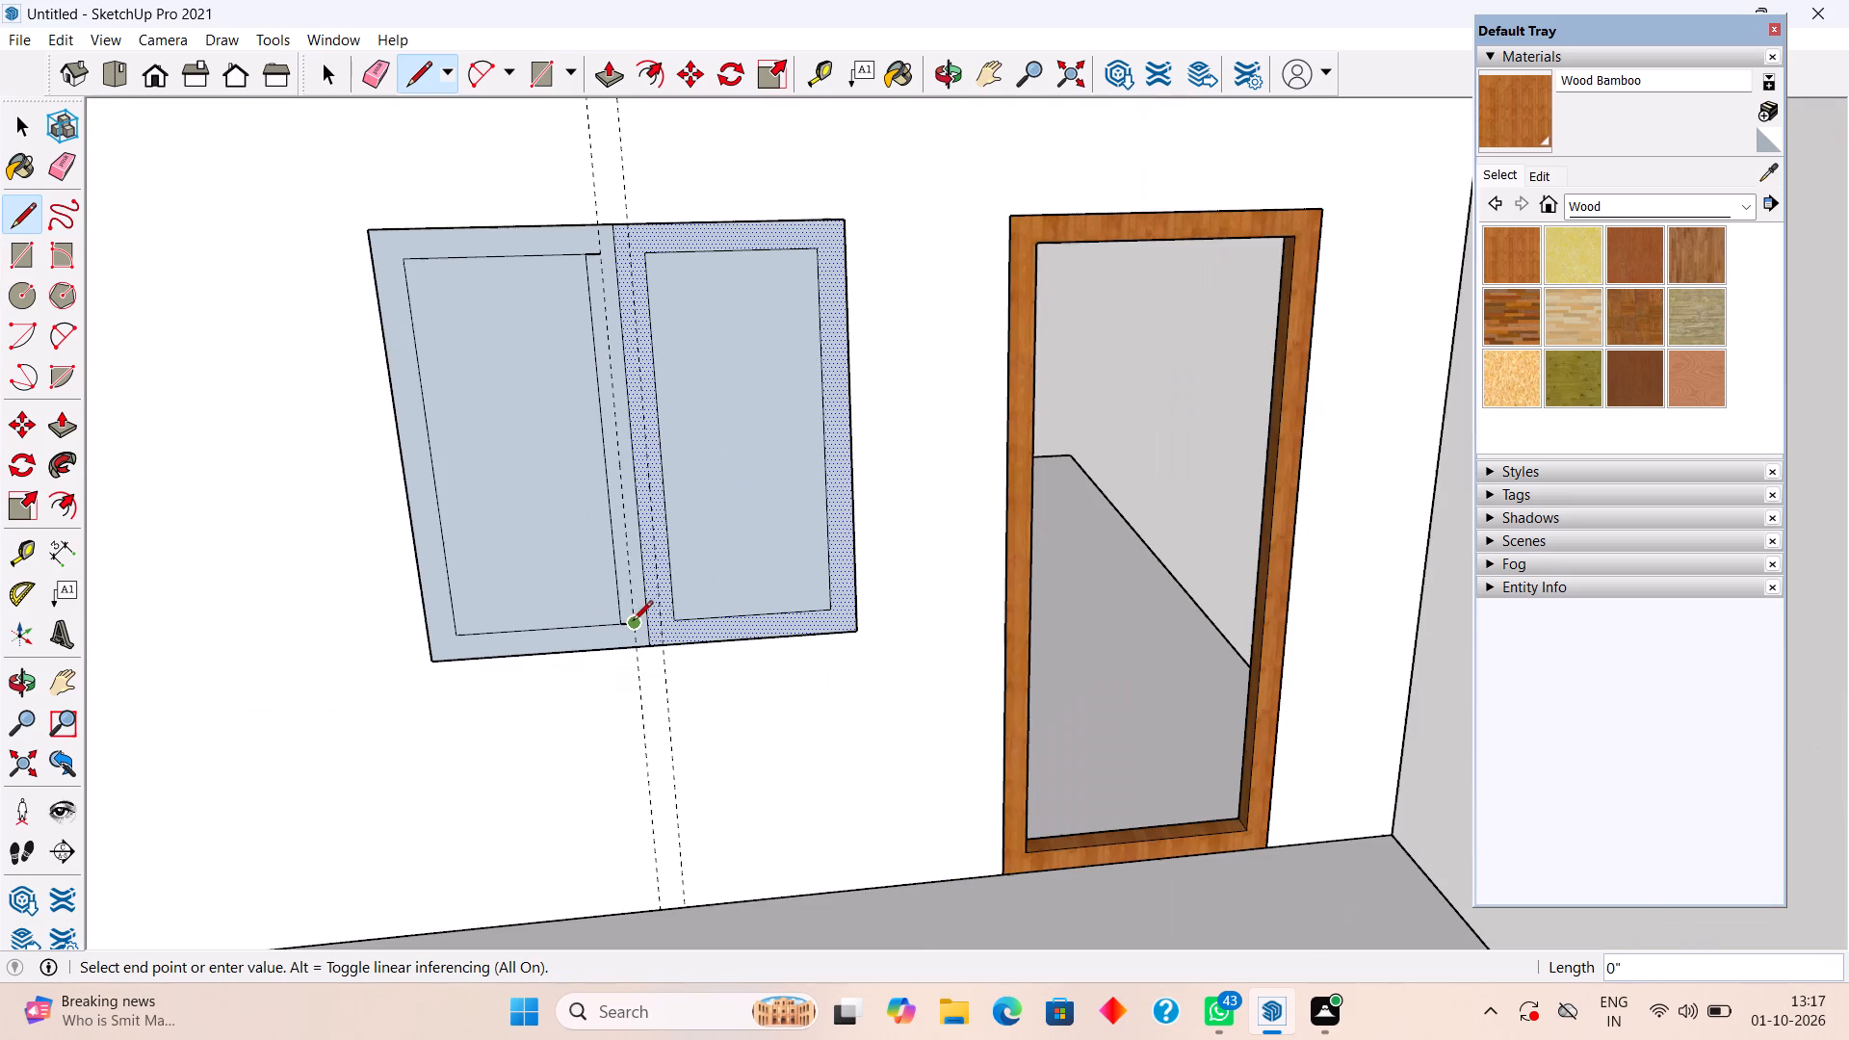
pyautogui.scroll(7, 631, 390)
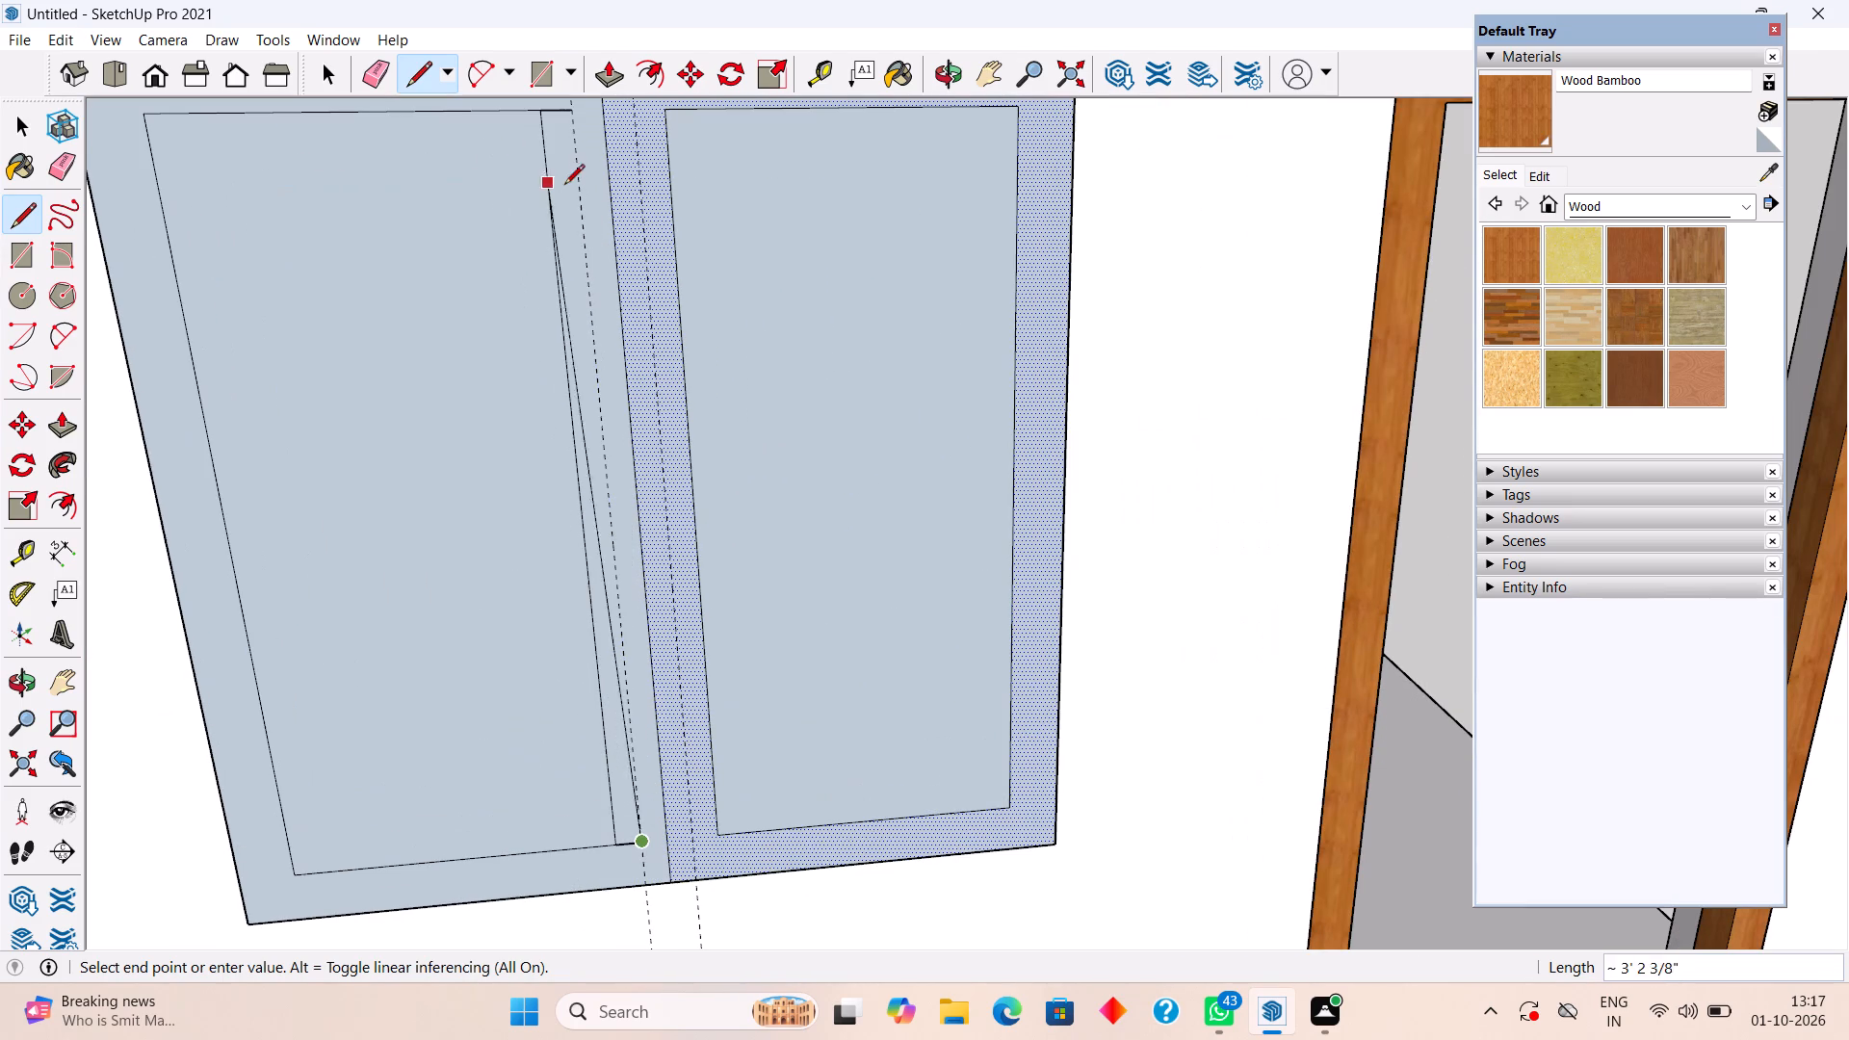
pyautogui.click(571, 113)
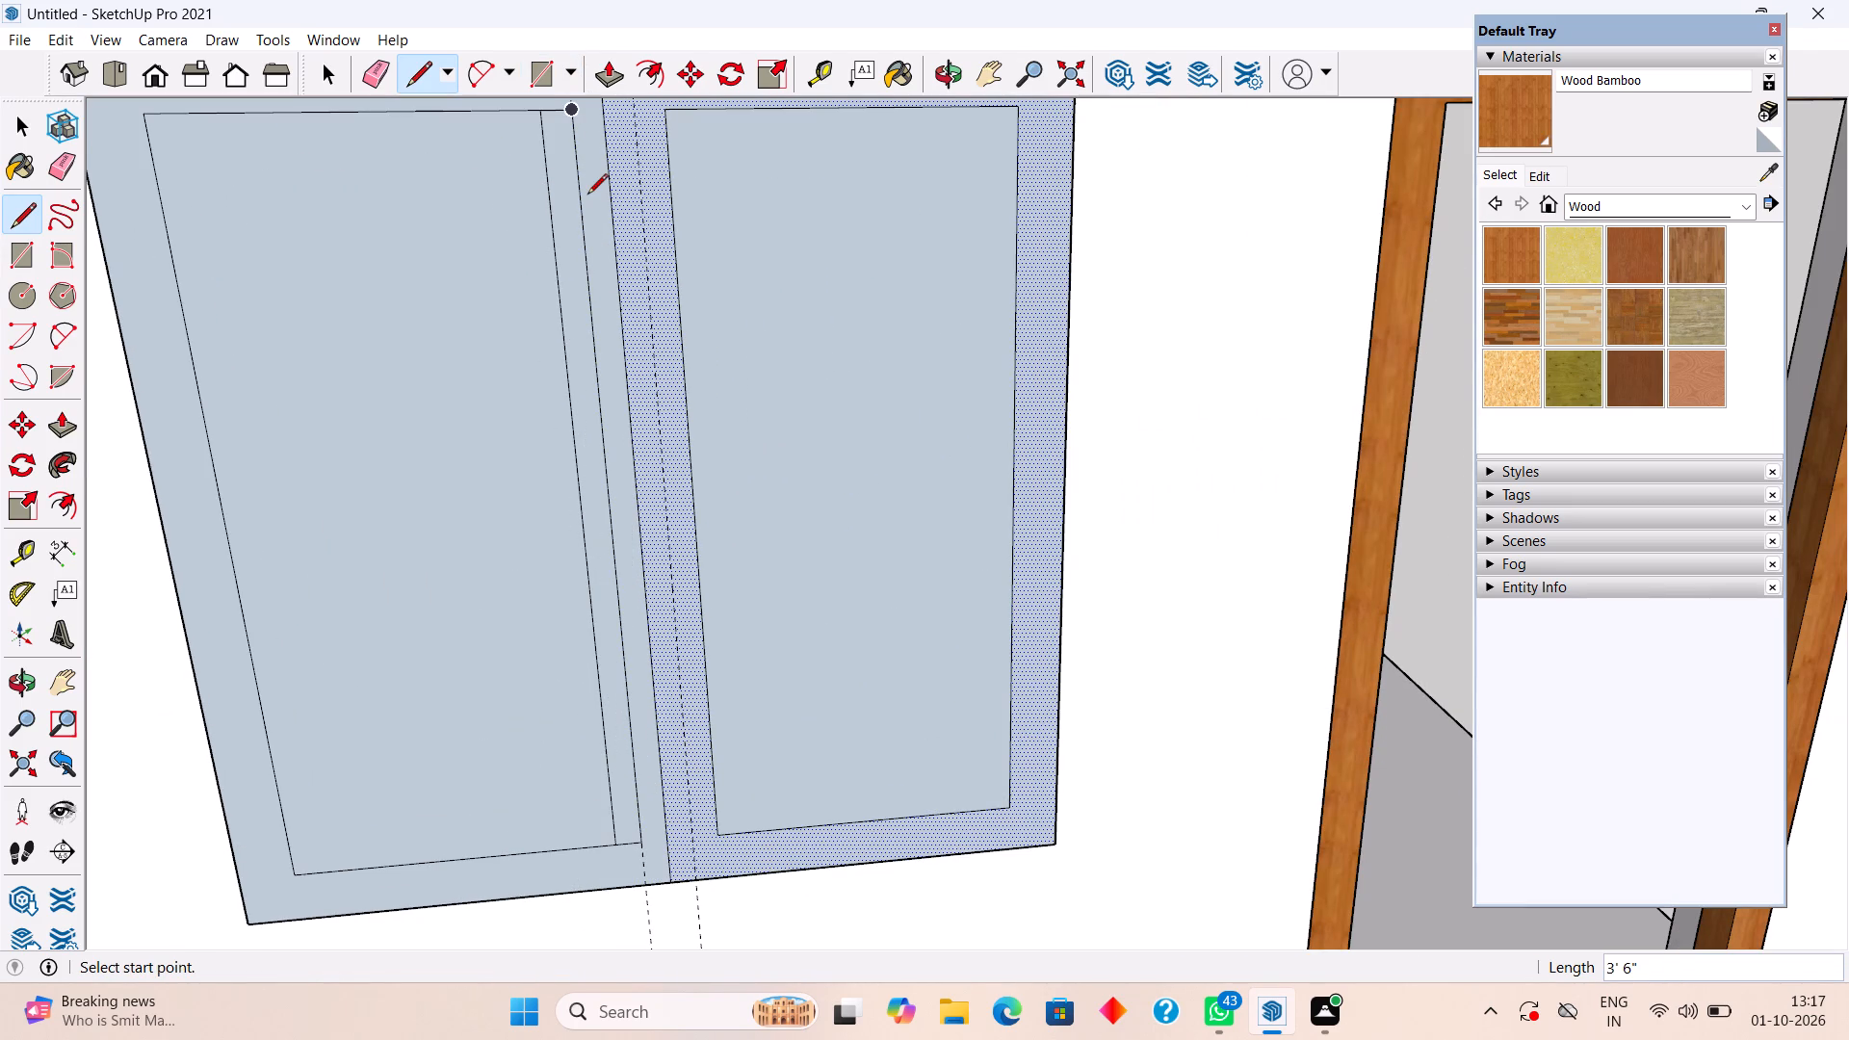
pyautogui.press('space')
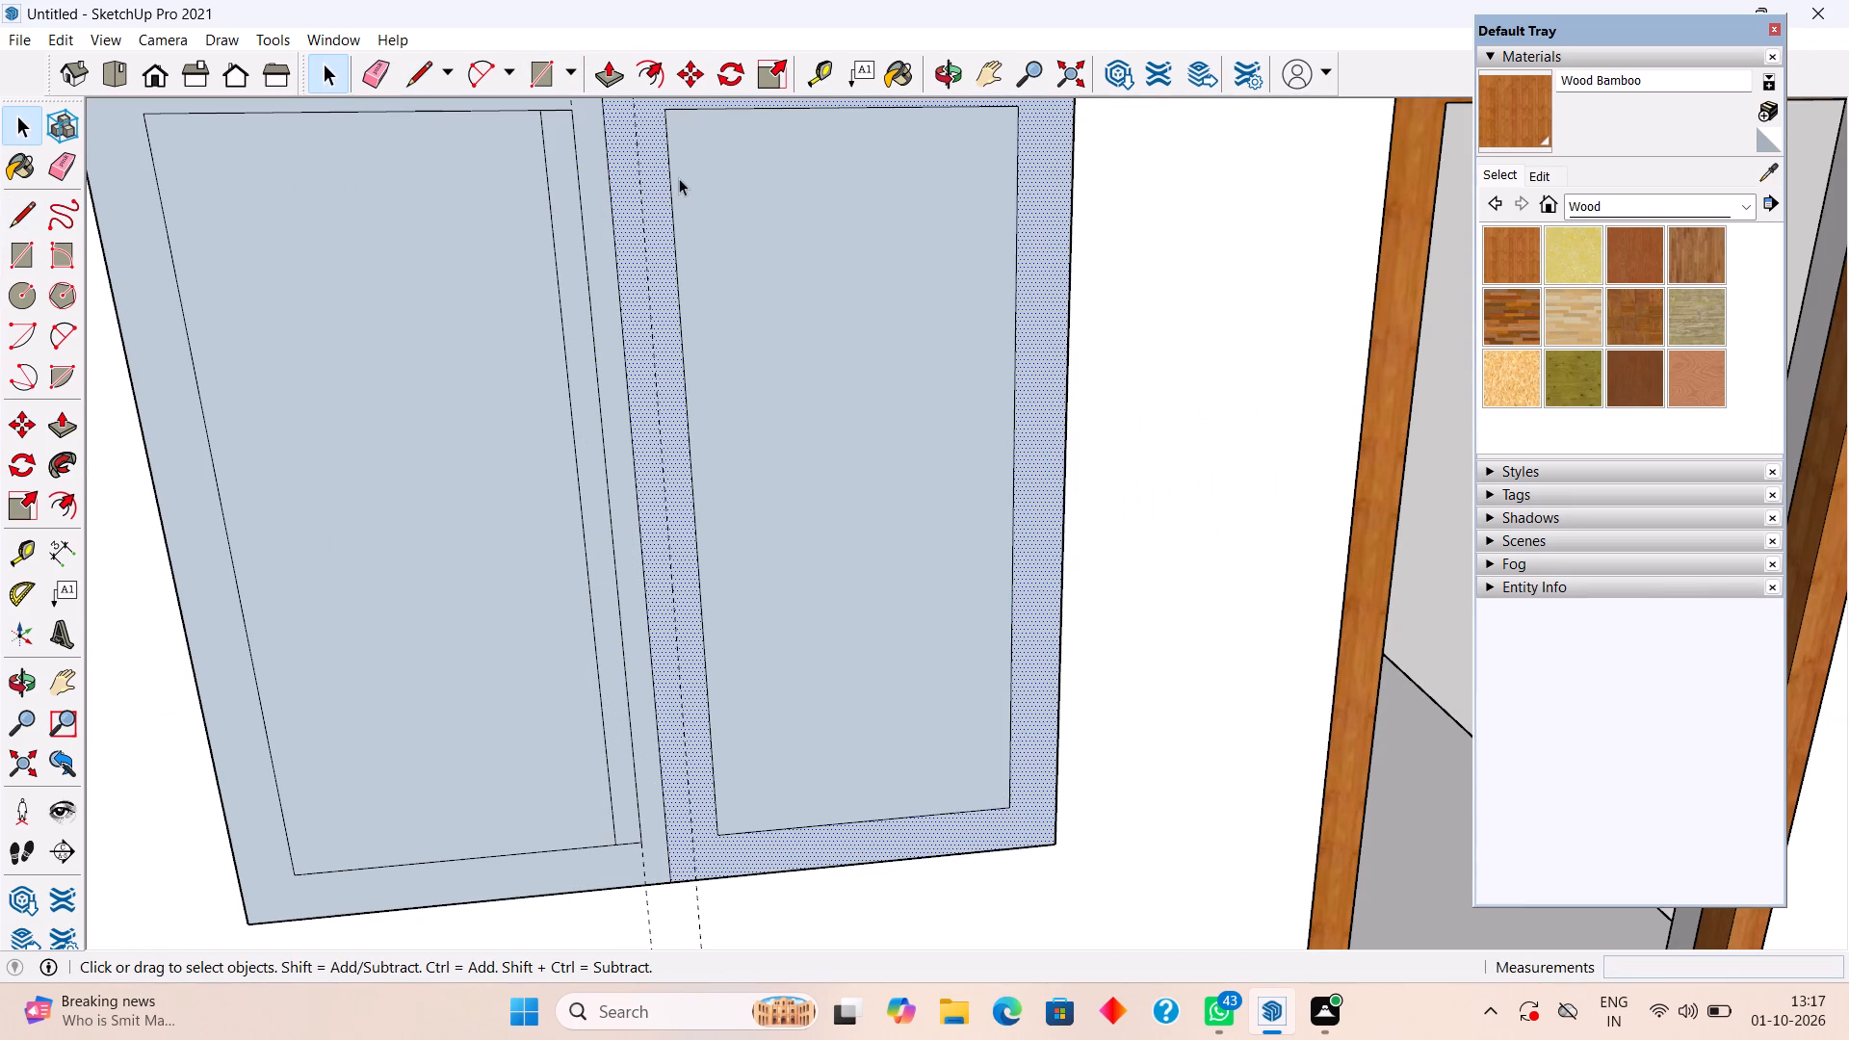
# Delete the left pane's original inner vertical edge beside the new line on the guide.
pyautogui.click(559, 299)
pyautogui.press('Delete')
# Draw a line from the right pane's upper inner corner to the guide, down the guide, and 1 1/2" back to its lower inner corner.
pyautogui.scroll(-2, 560, 300)
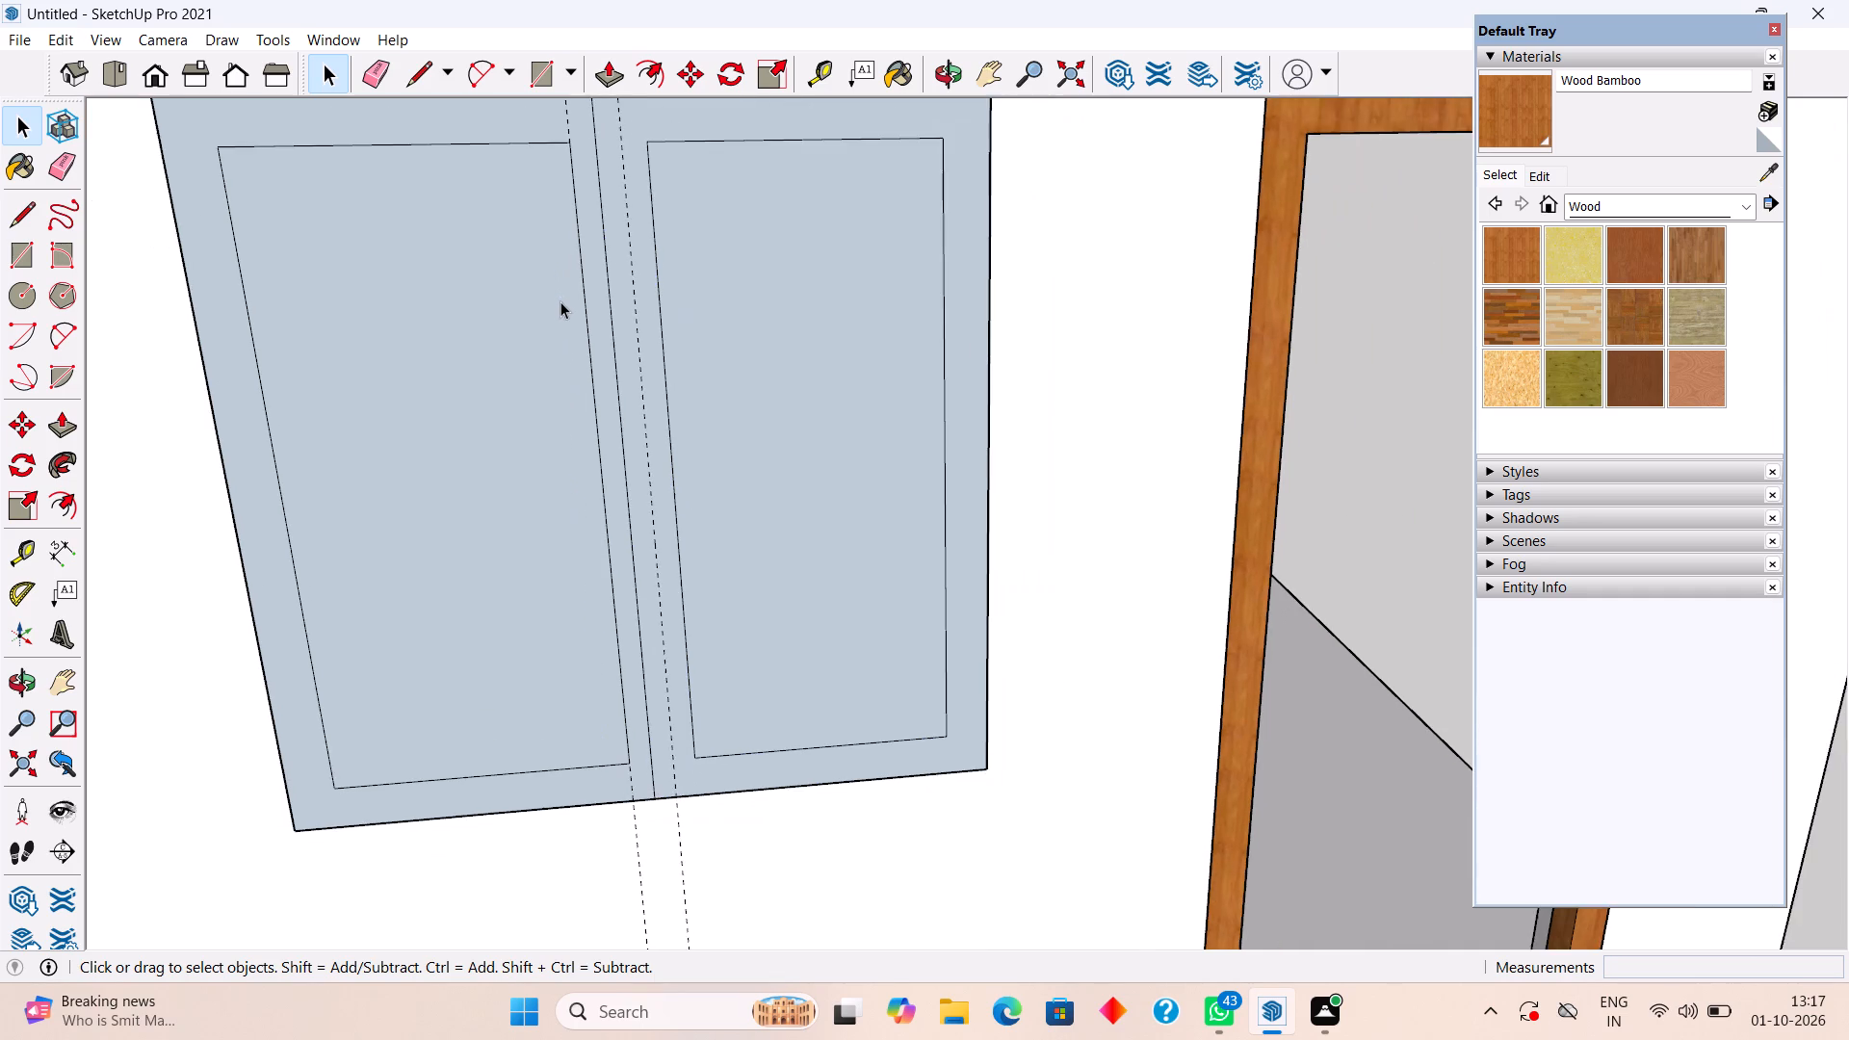
pyautogui.scroll(-2, 560, 301)
pyautogui.press('l')
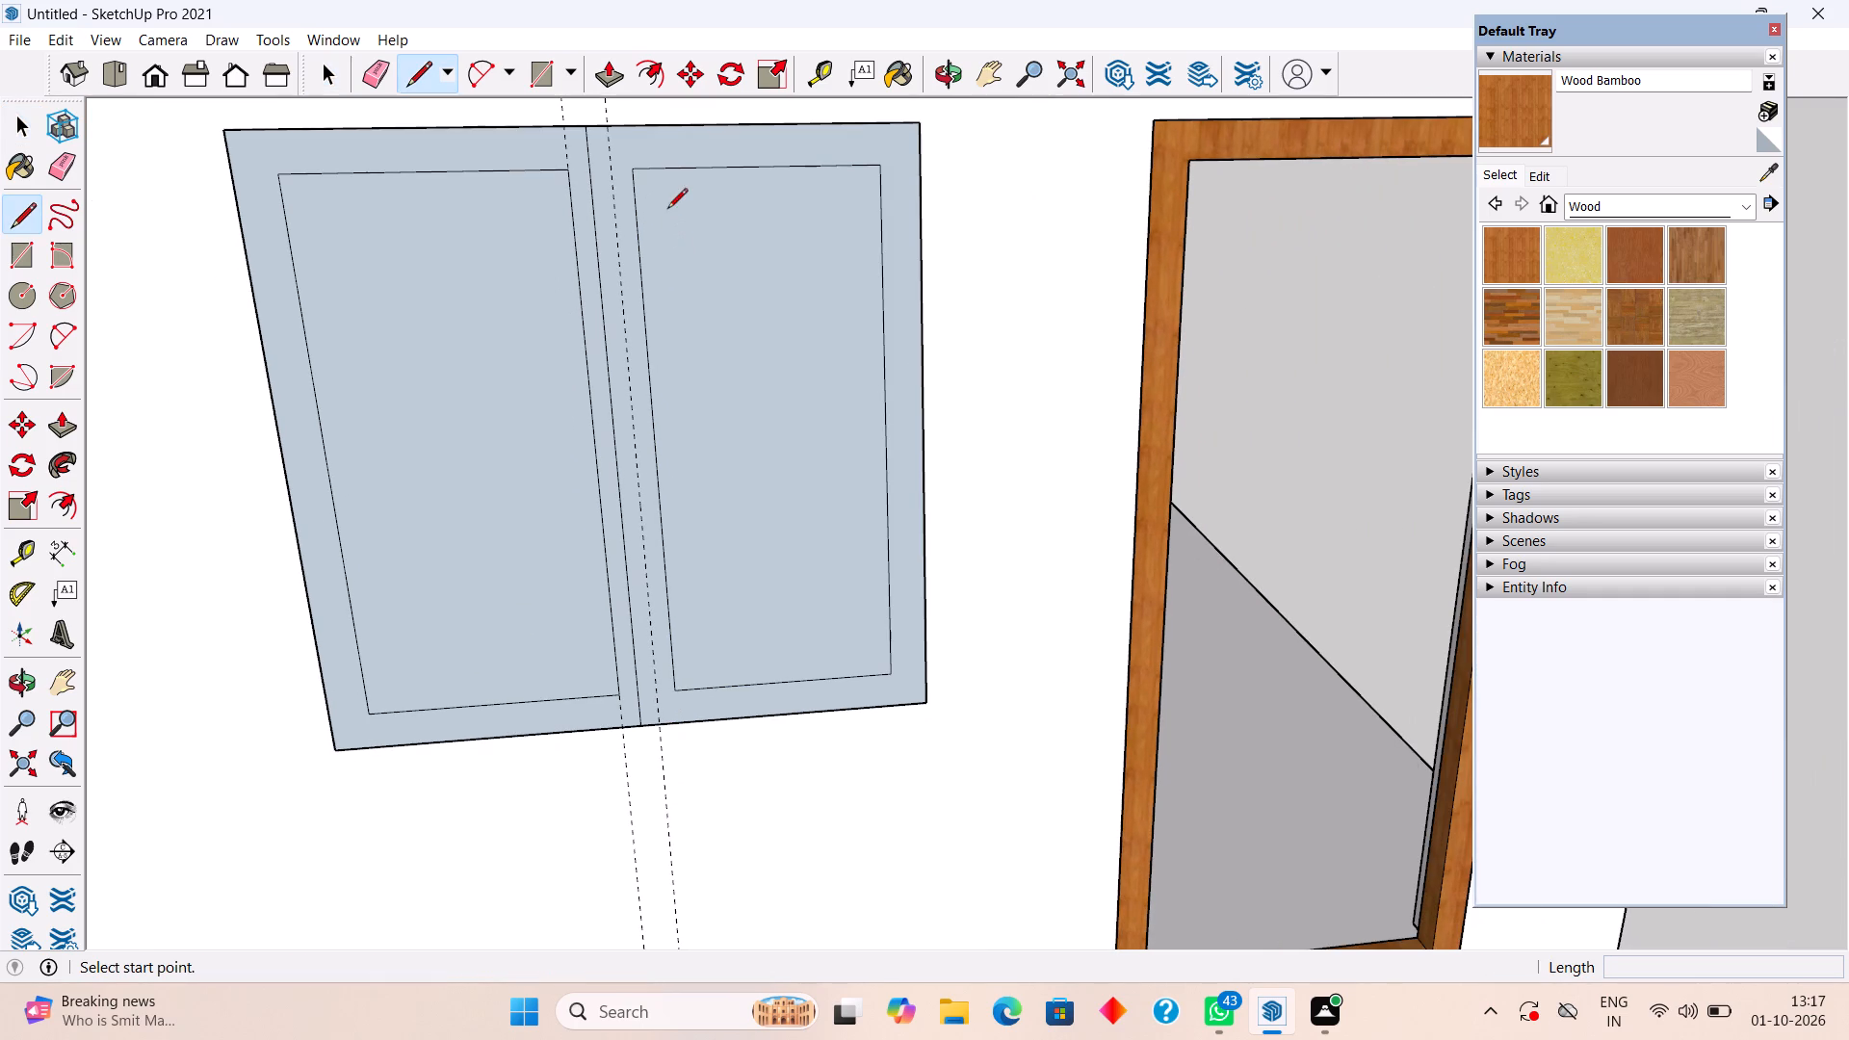
pyautogui.click(637, 169)
pyautogui.click(609, 170)
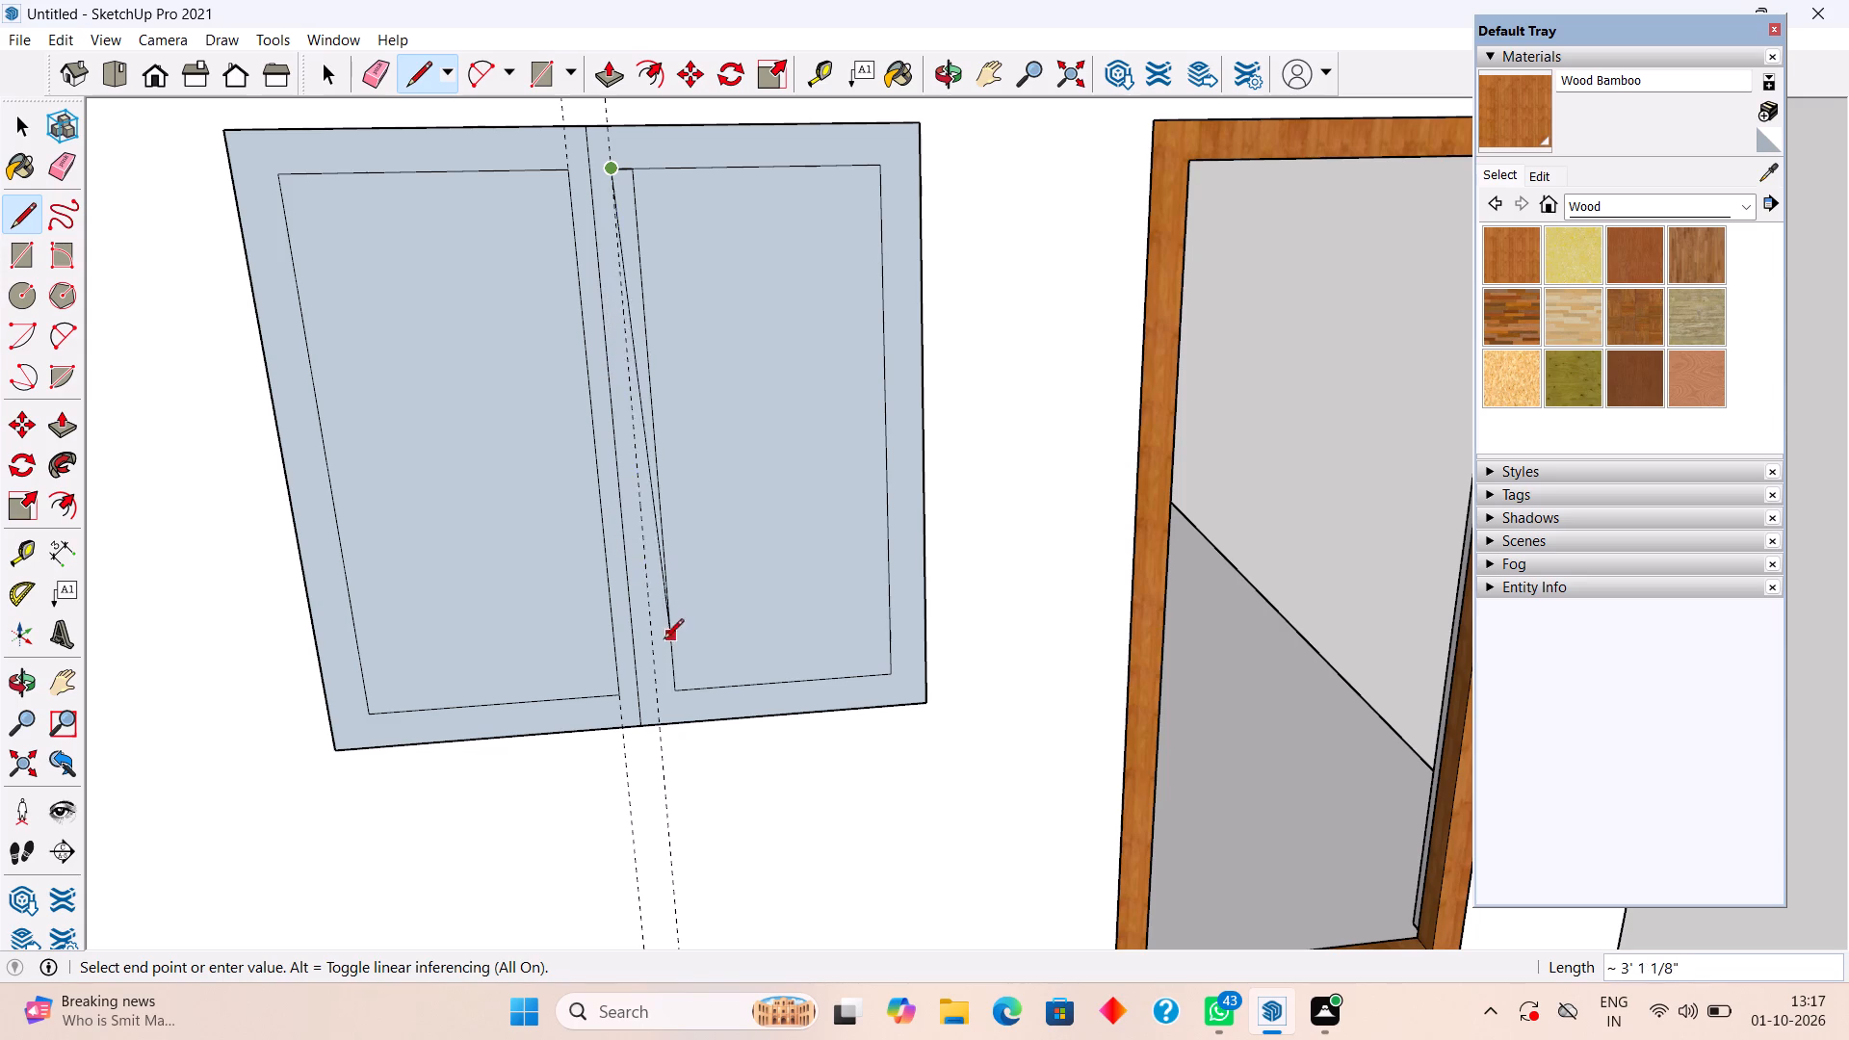
pyautogui.click(657, 694)
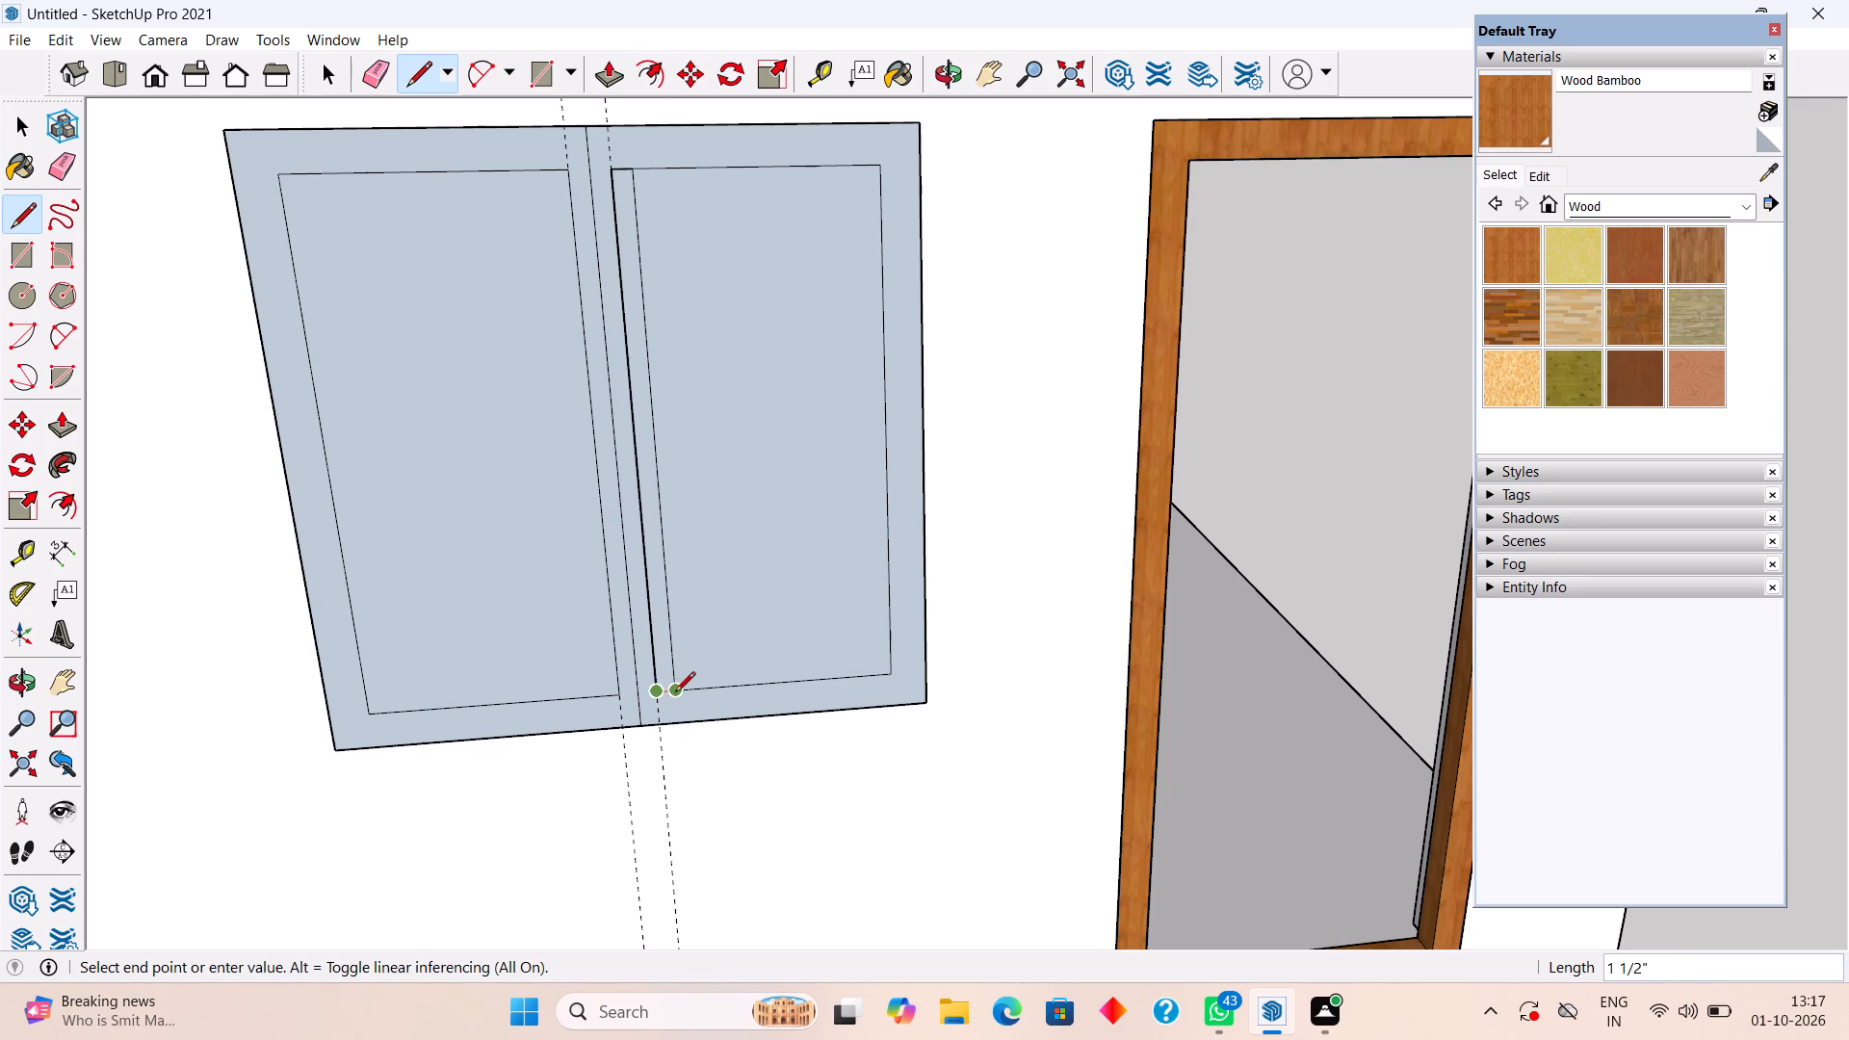
pyautogui.click(675, 693)
# Delete the right pane's original inner vertical edge and the window's centre line.
pyautogui.press('space')
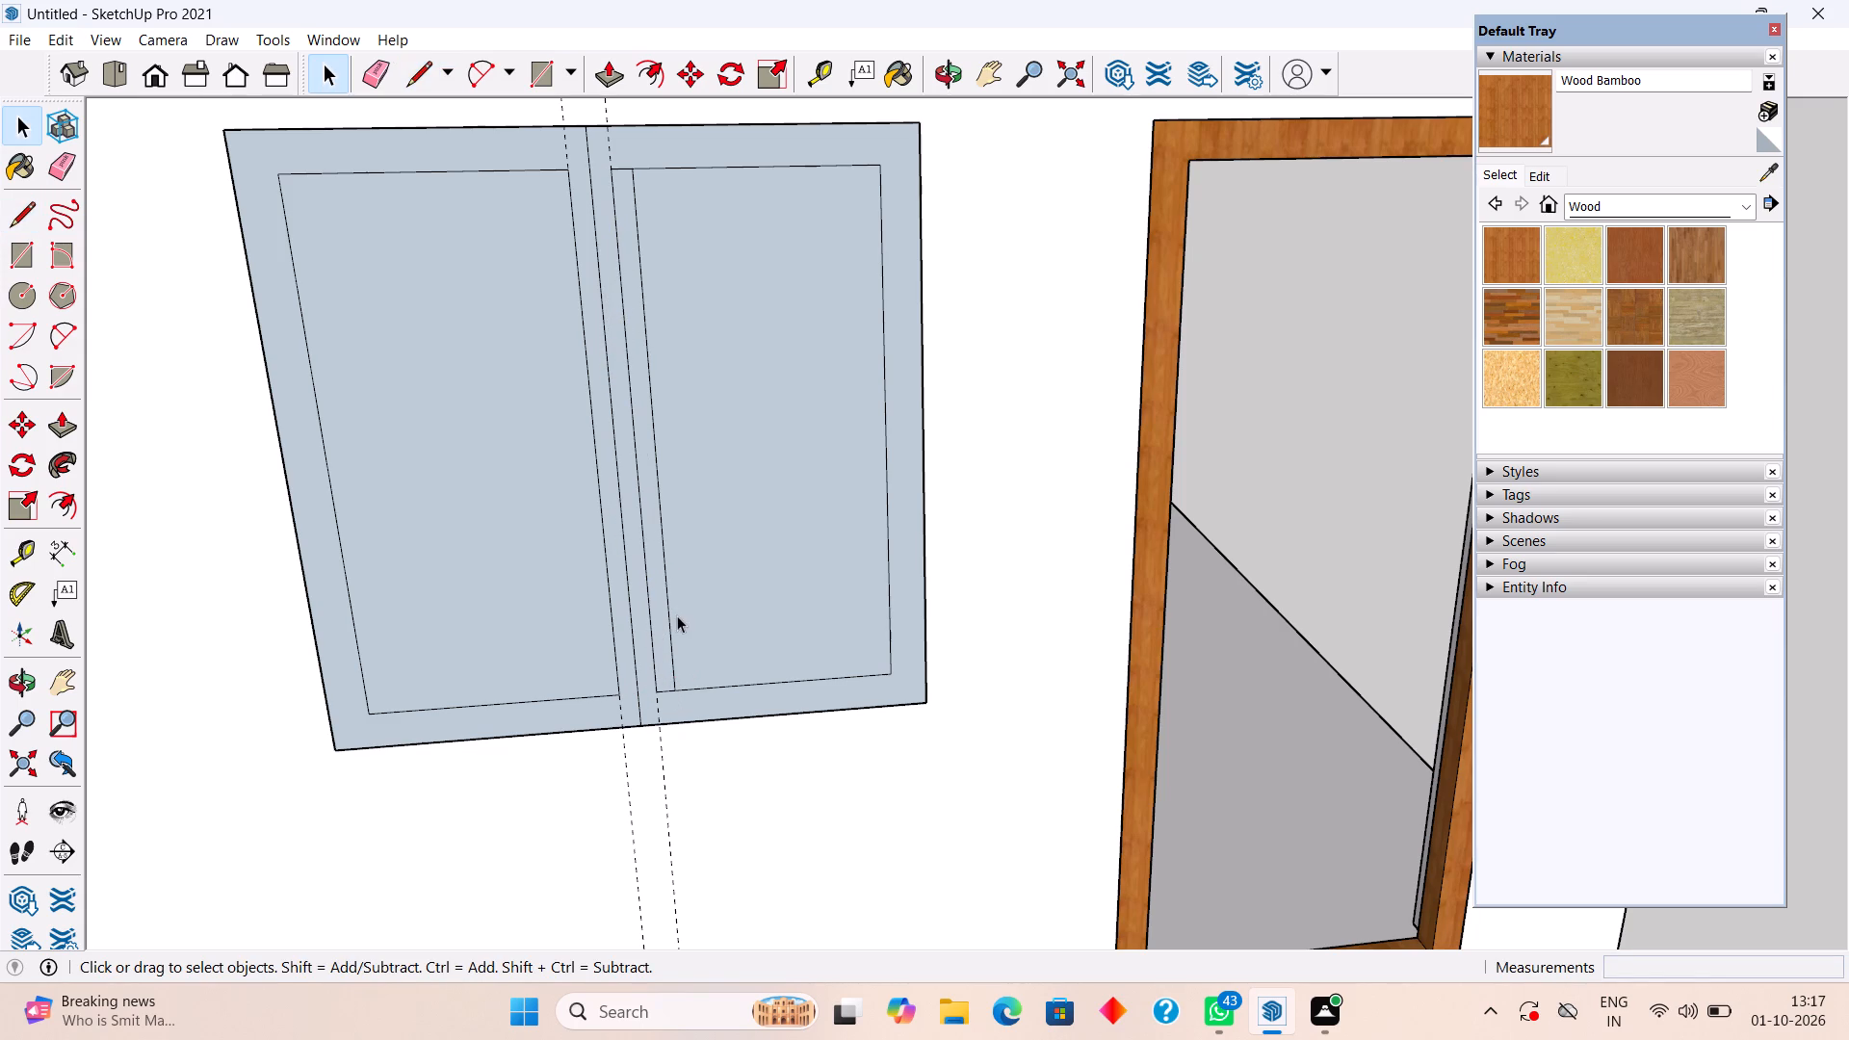
pyautogui.click(671, 625)
pyautogui.press('Delete')
pyautogui.click(638, 699)
pyautogui.press('Delete')
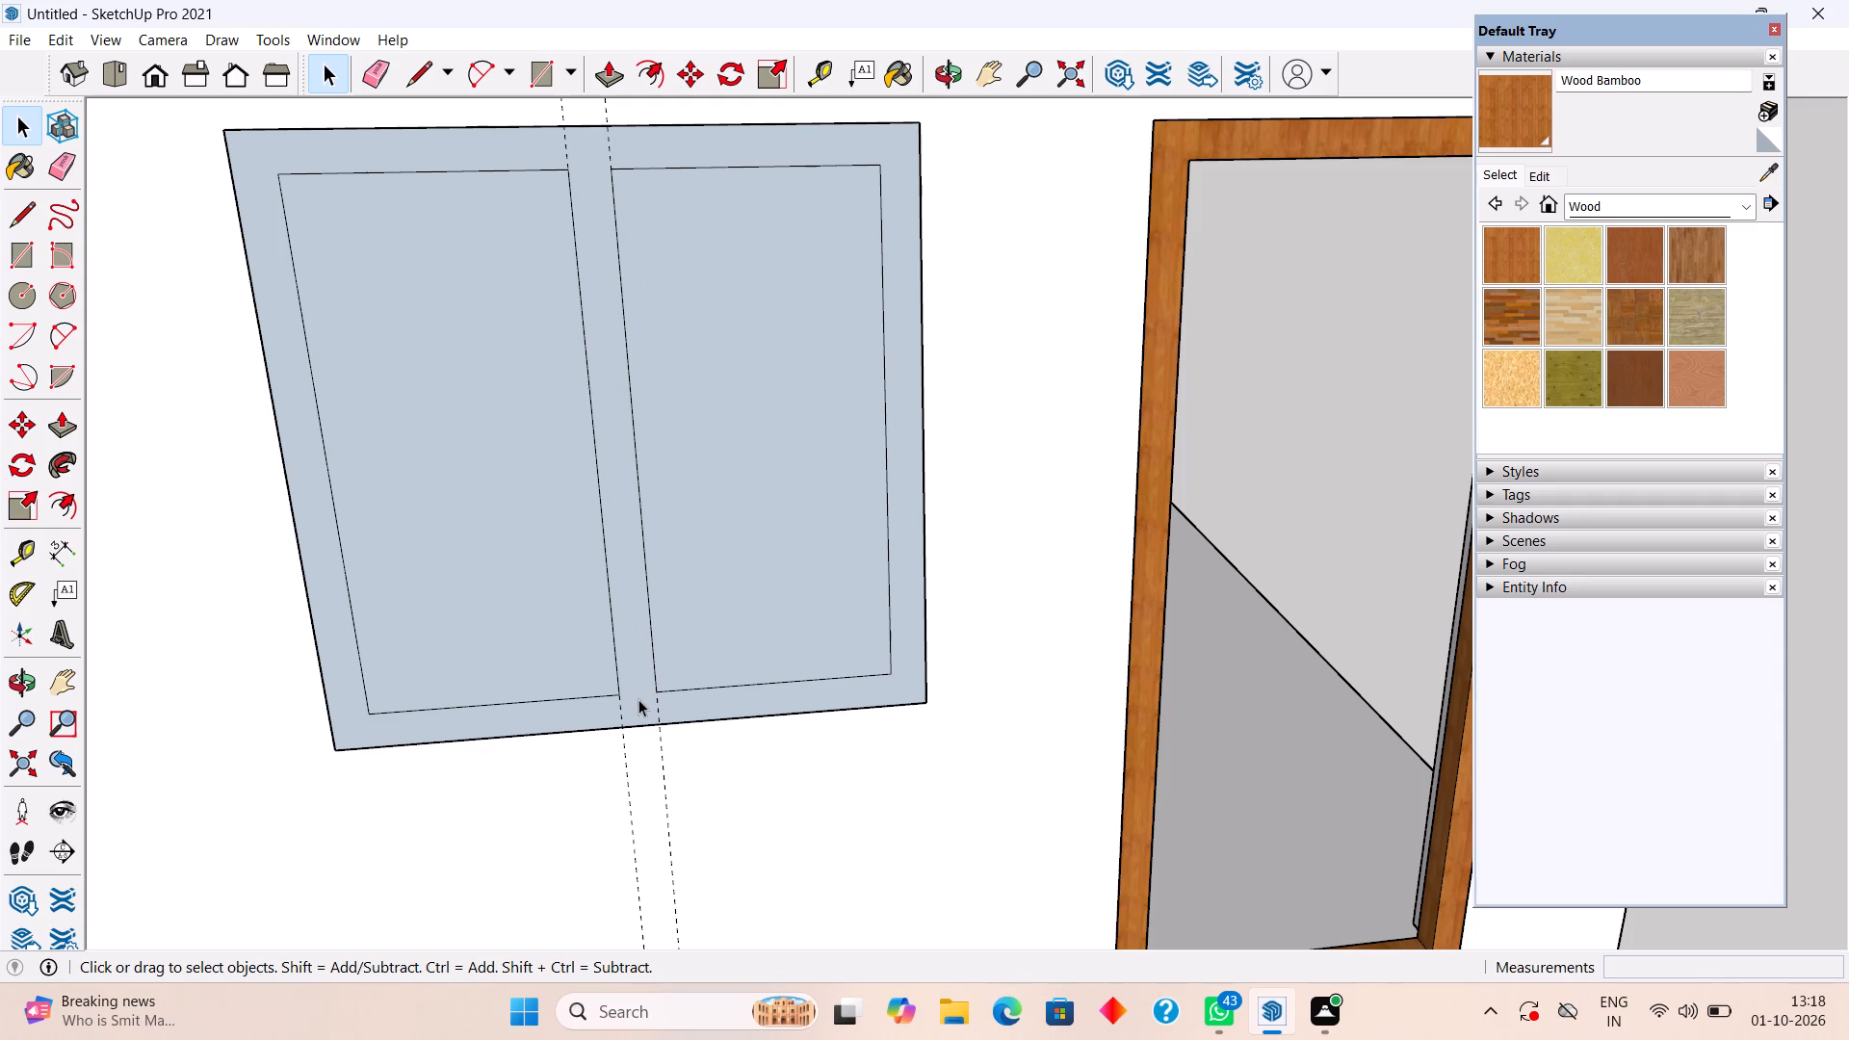
# Delete the left and right pane faces to open up the window frame.
pyautogui.scroll(-3, 638, 699)
pyautogui.click(581, 641)
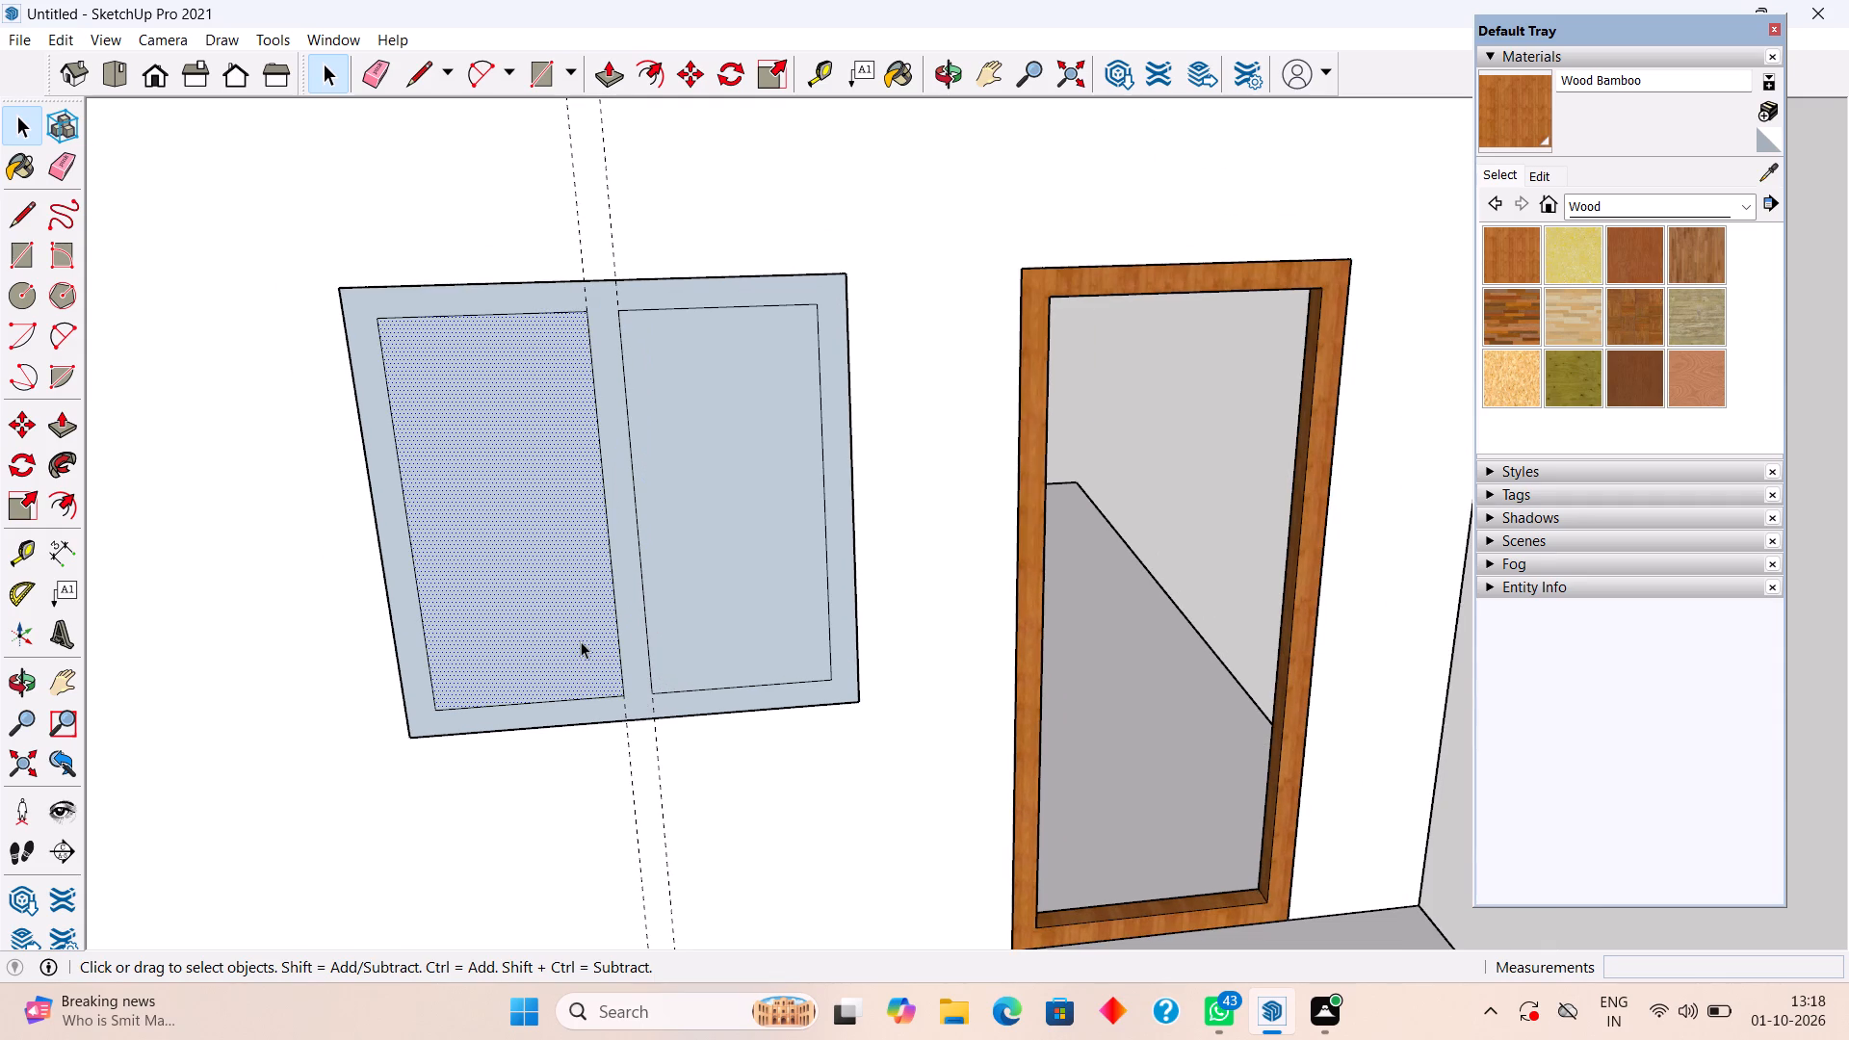
pyautogui.press('Delete')
pyautogui.click(677, 587)
pyautogui.press('Delete')
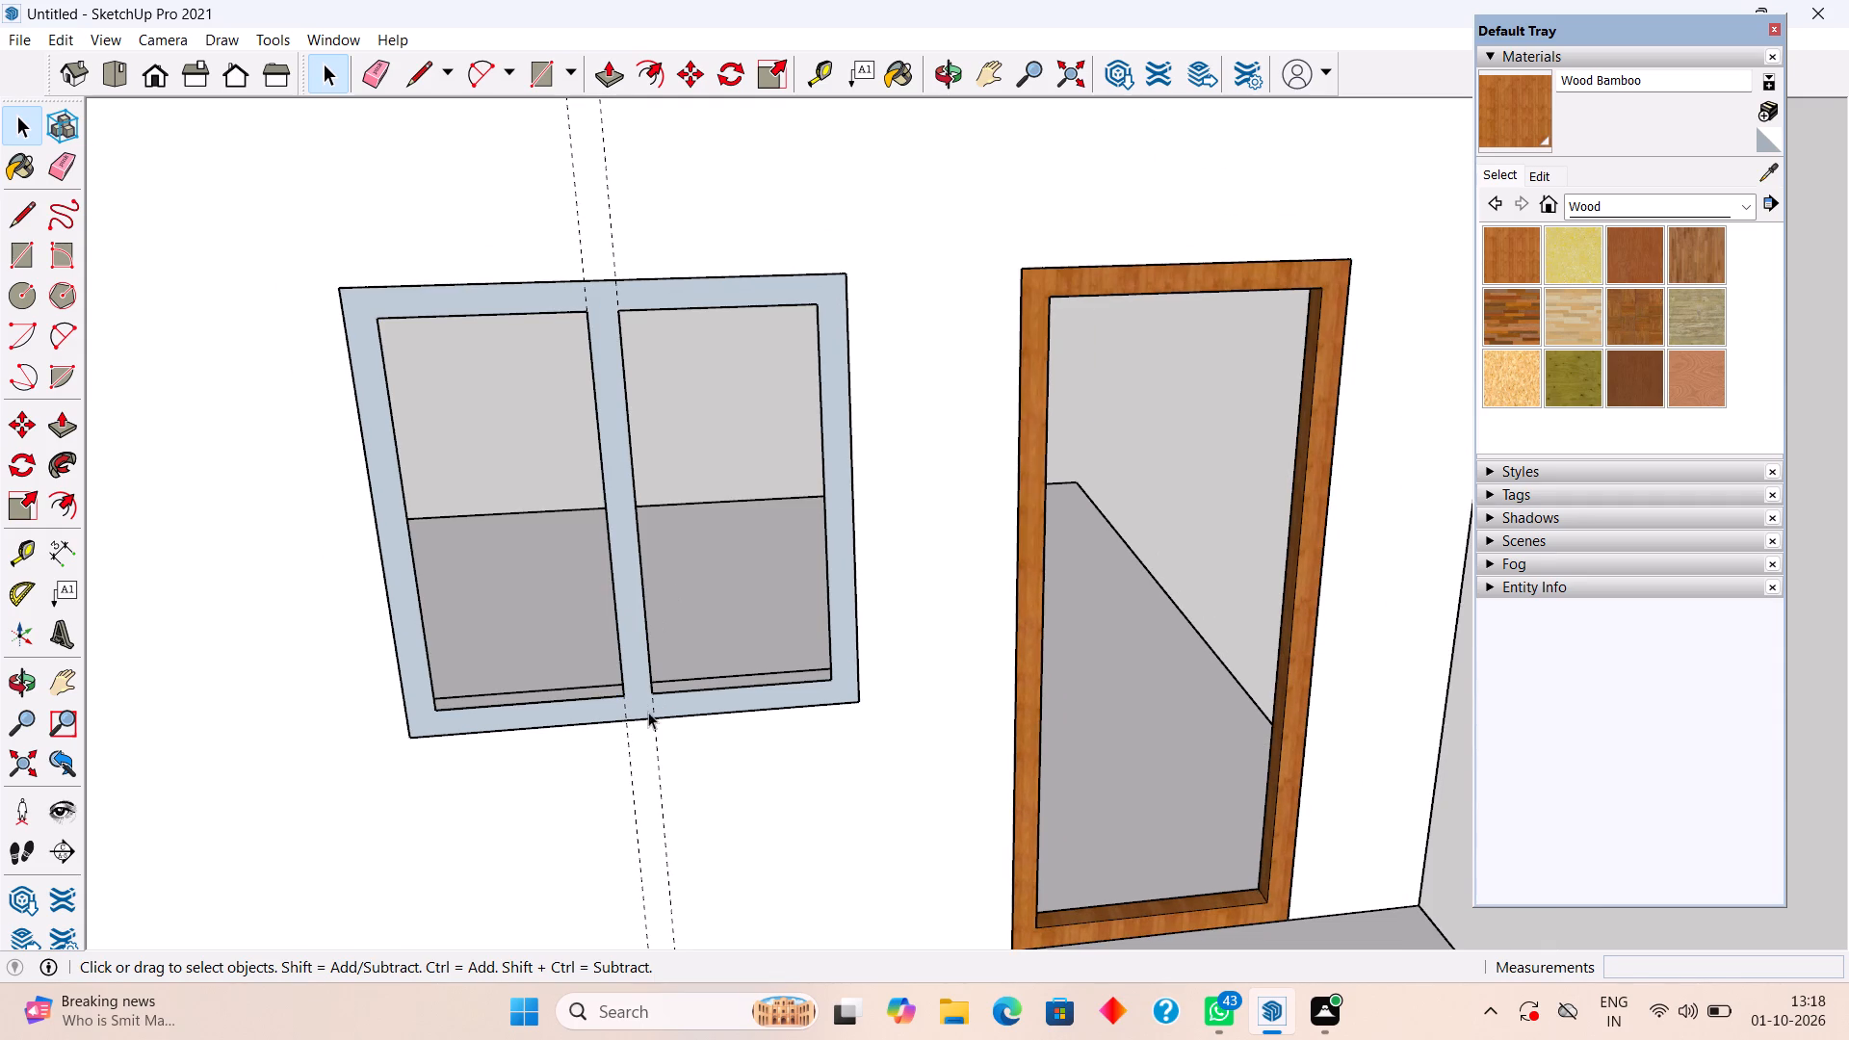
# Push/Pull the window frame face outward by 3".
pyautogui.click(630, 687)
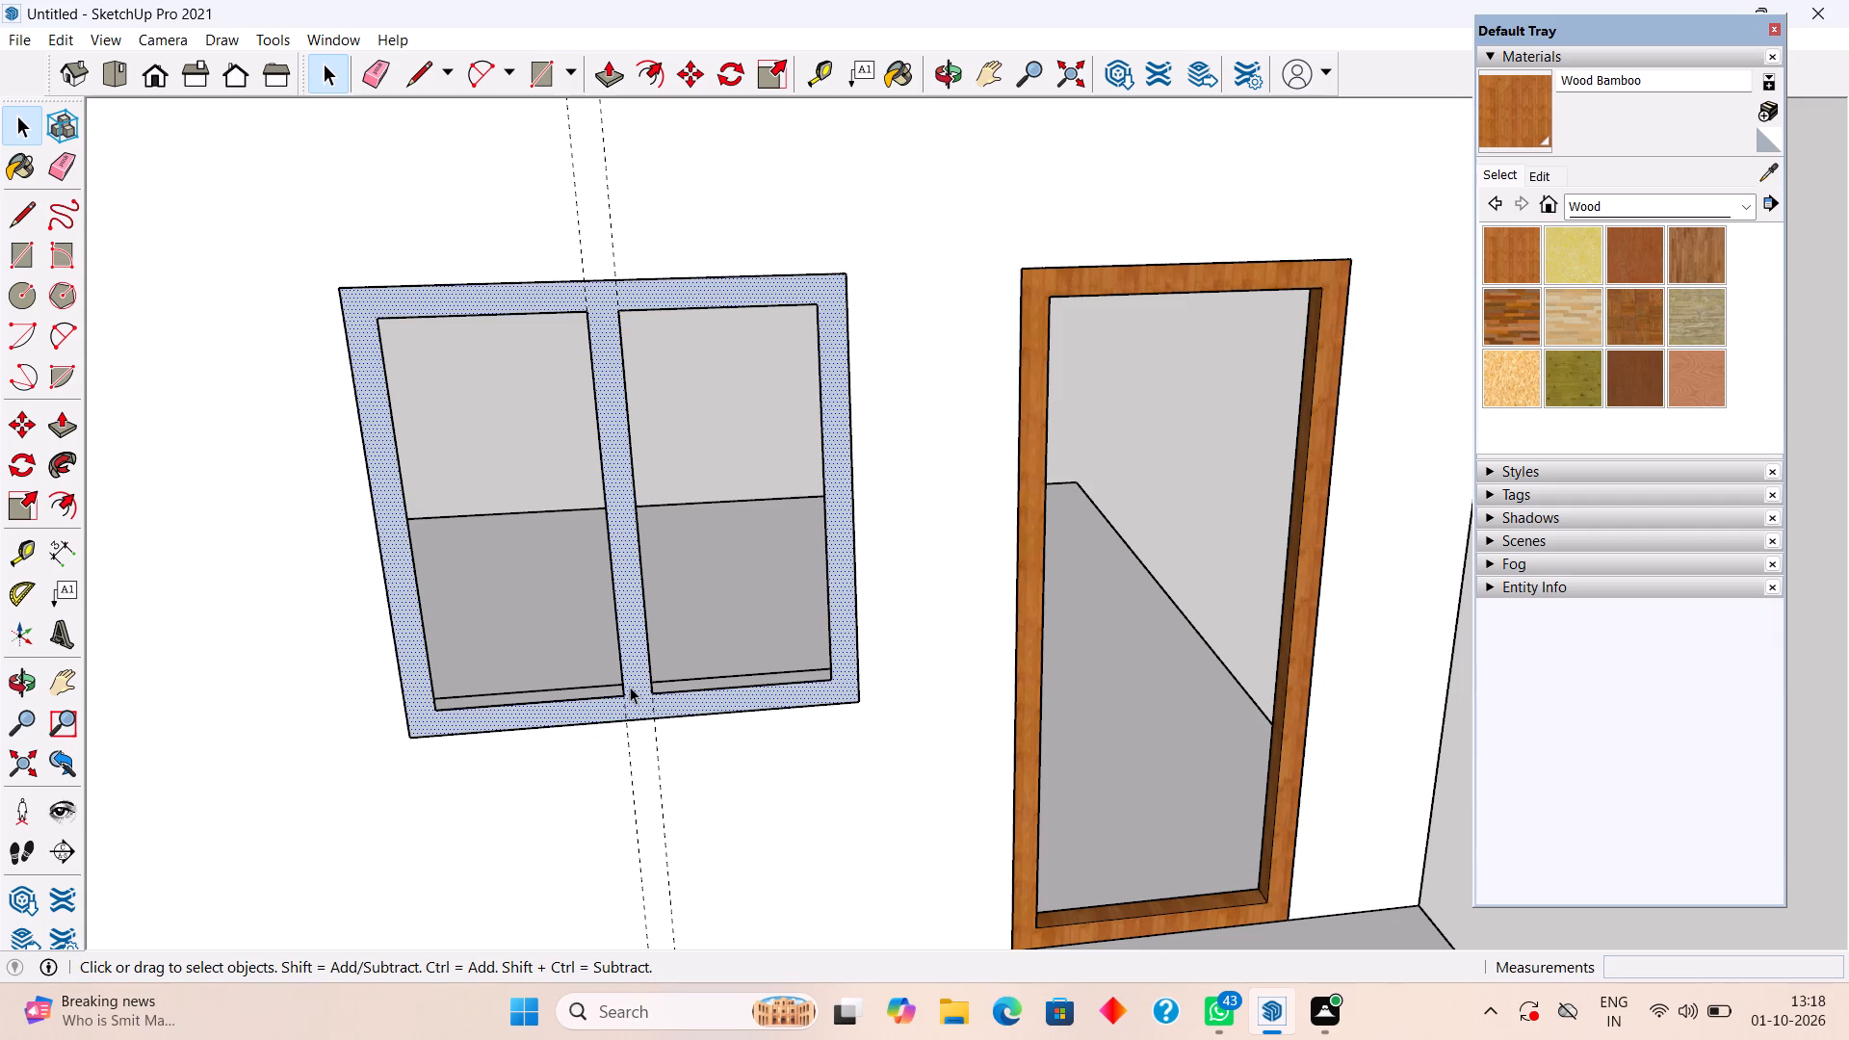
pyautogui.press('p')
pyautogui.click(630, 687)
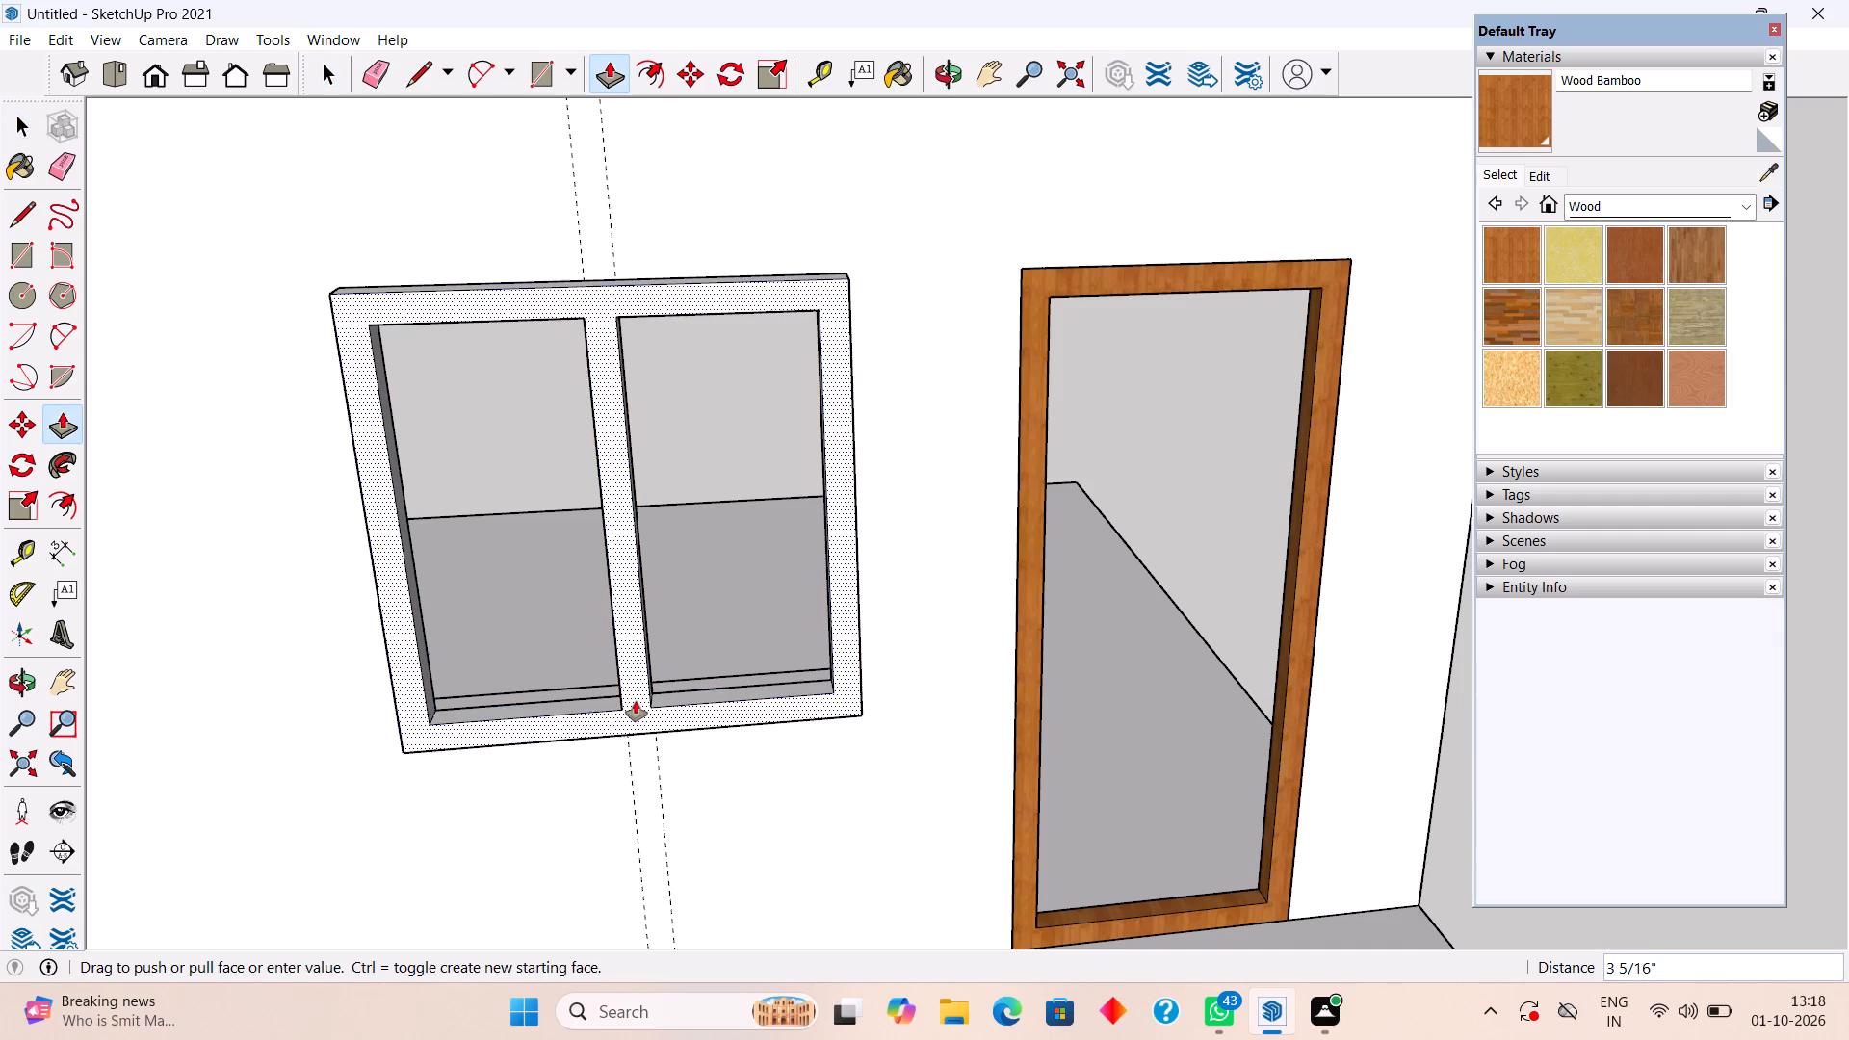
pyautogui.write('3"')
pyautogui.press('Return')
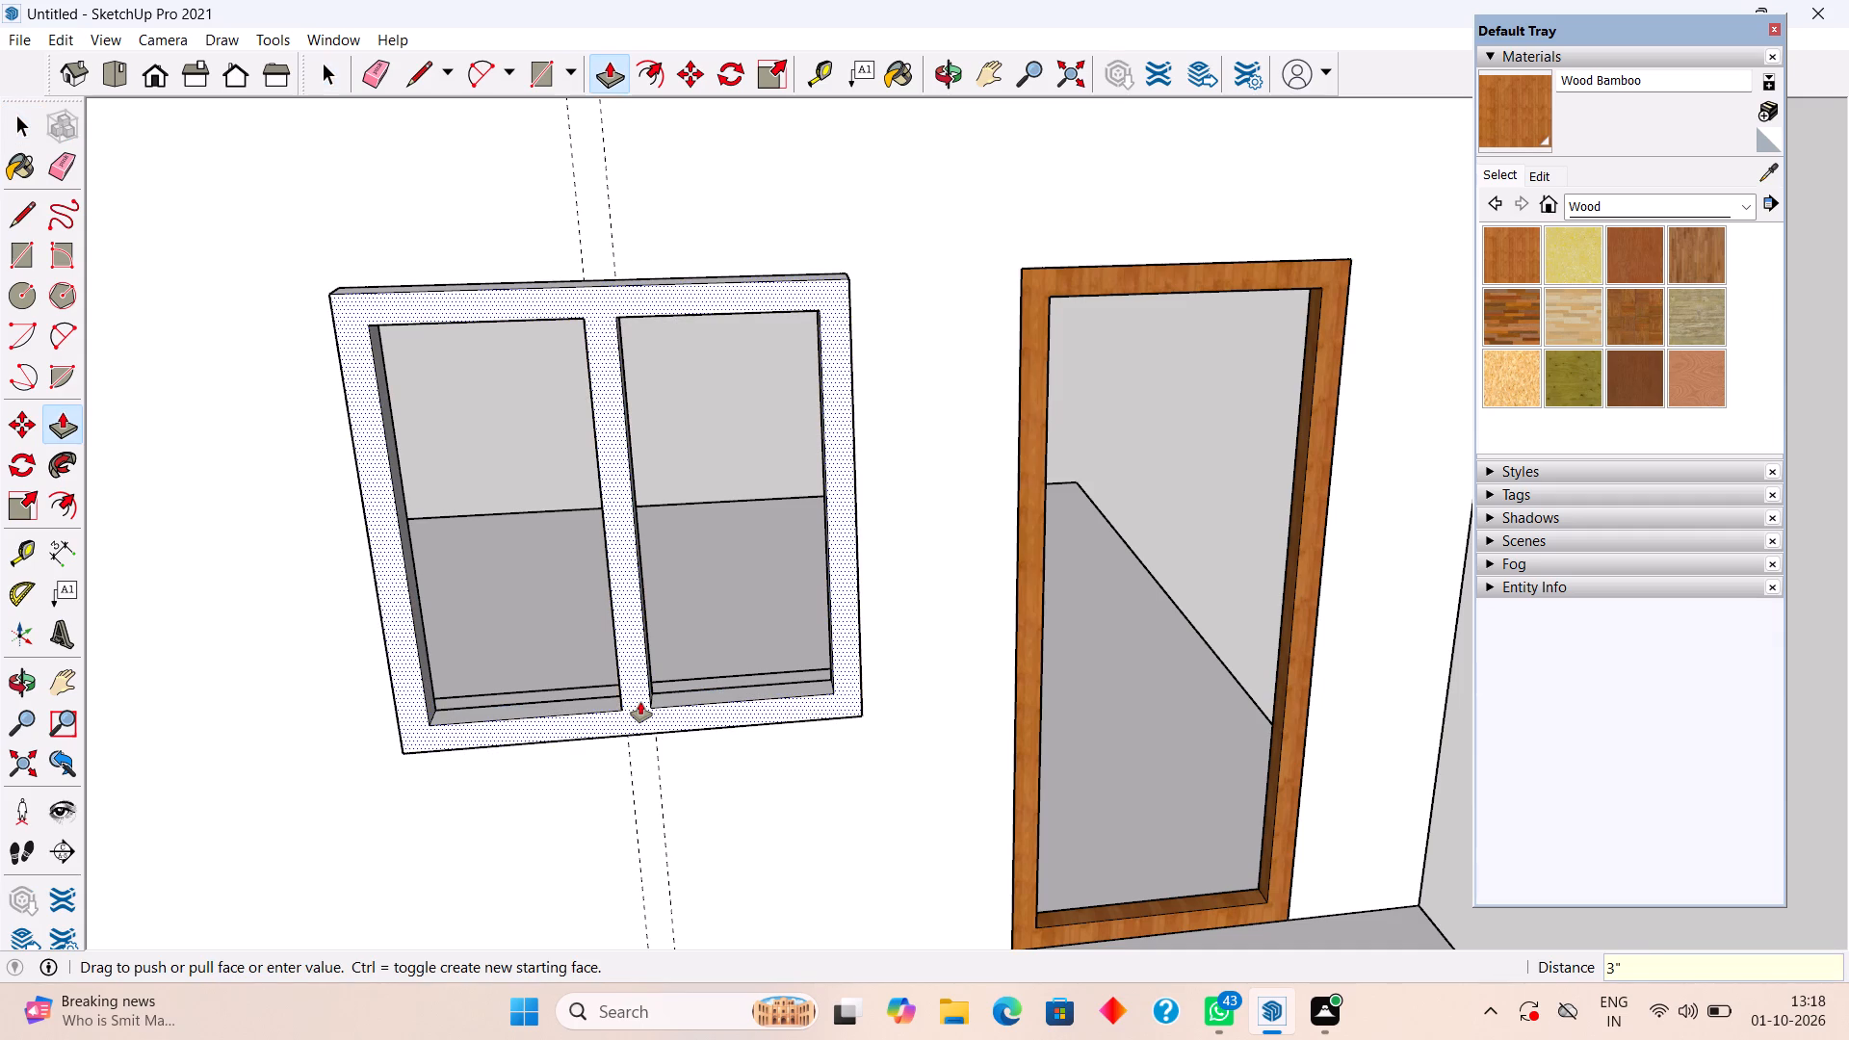
pyautogui.press('space')
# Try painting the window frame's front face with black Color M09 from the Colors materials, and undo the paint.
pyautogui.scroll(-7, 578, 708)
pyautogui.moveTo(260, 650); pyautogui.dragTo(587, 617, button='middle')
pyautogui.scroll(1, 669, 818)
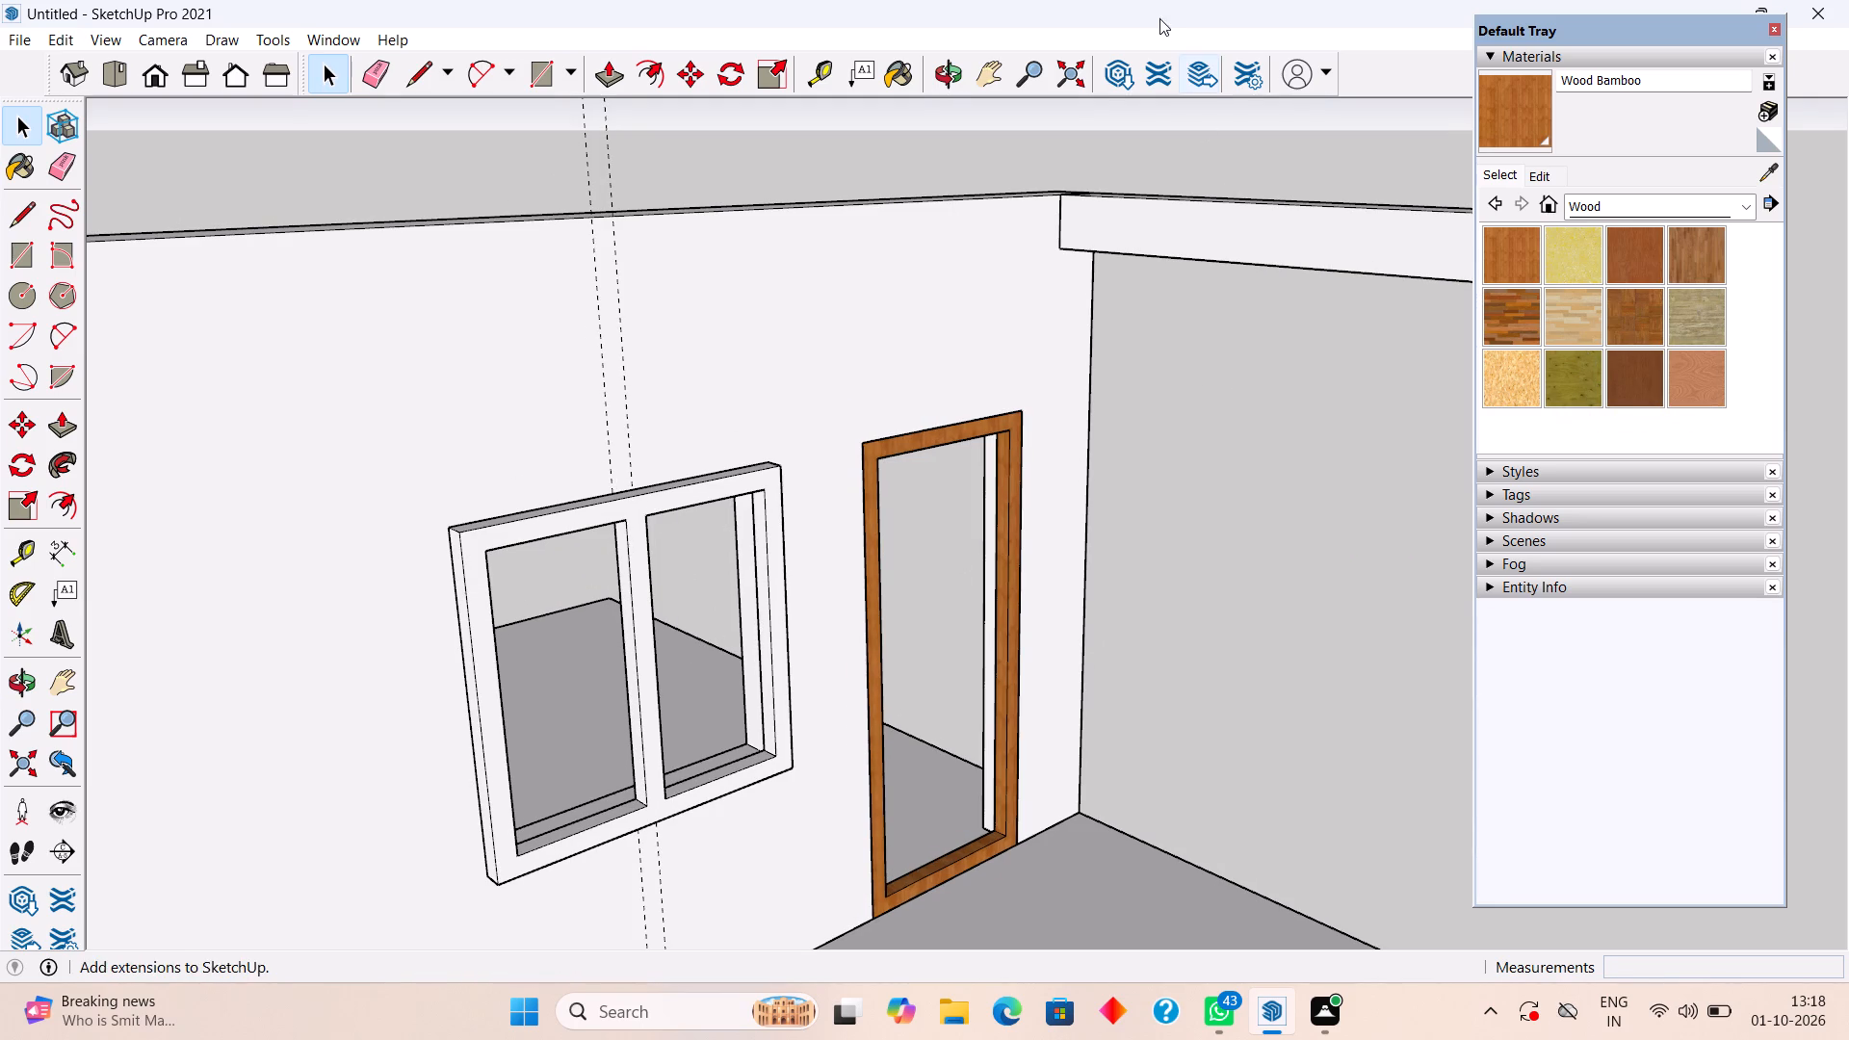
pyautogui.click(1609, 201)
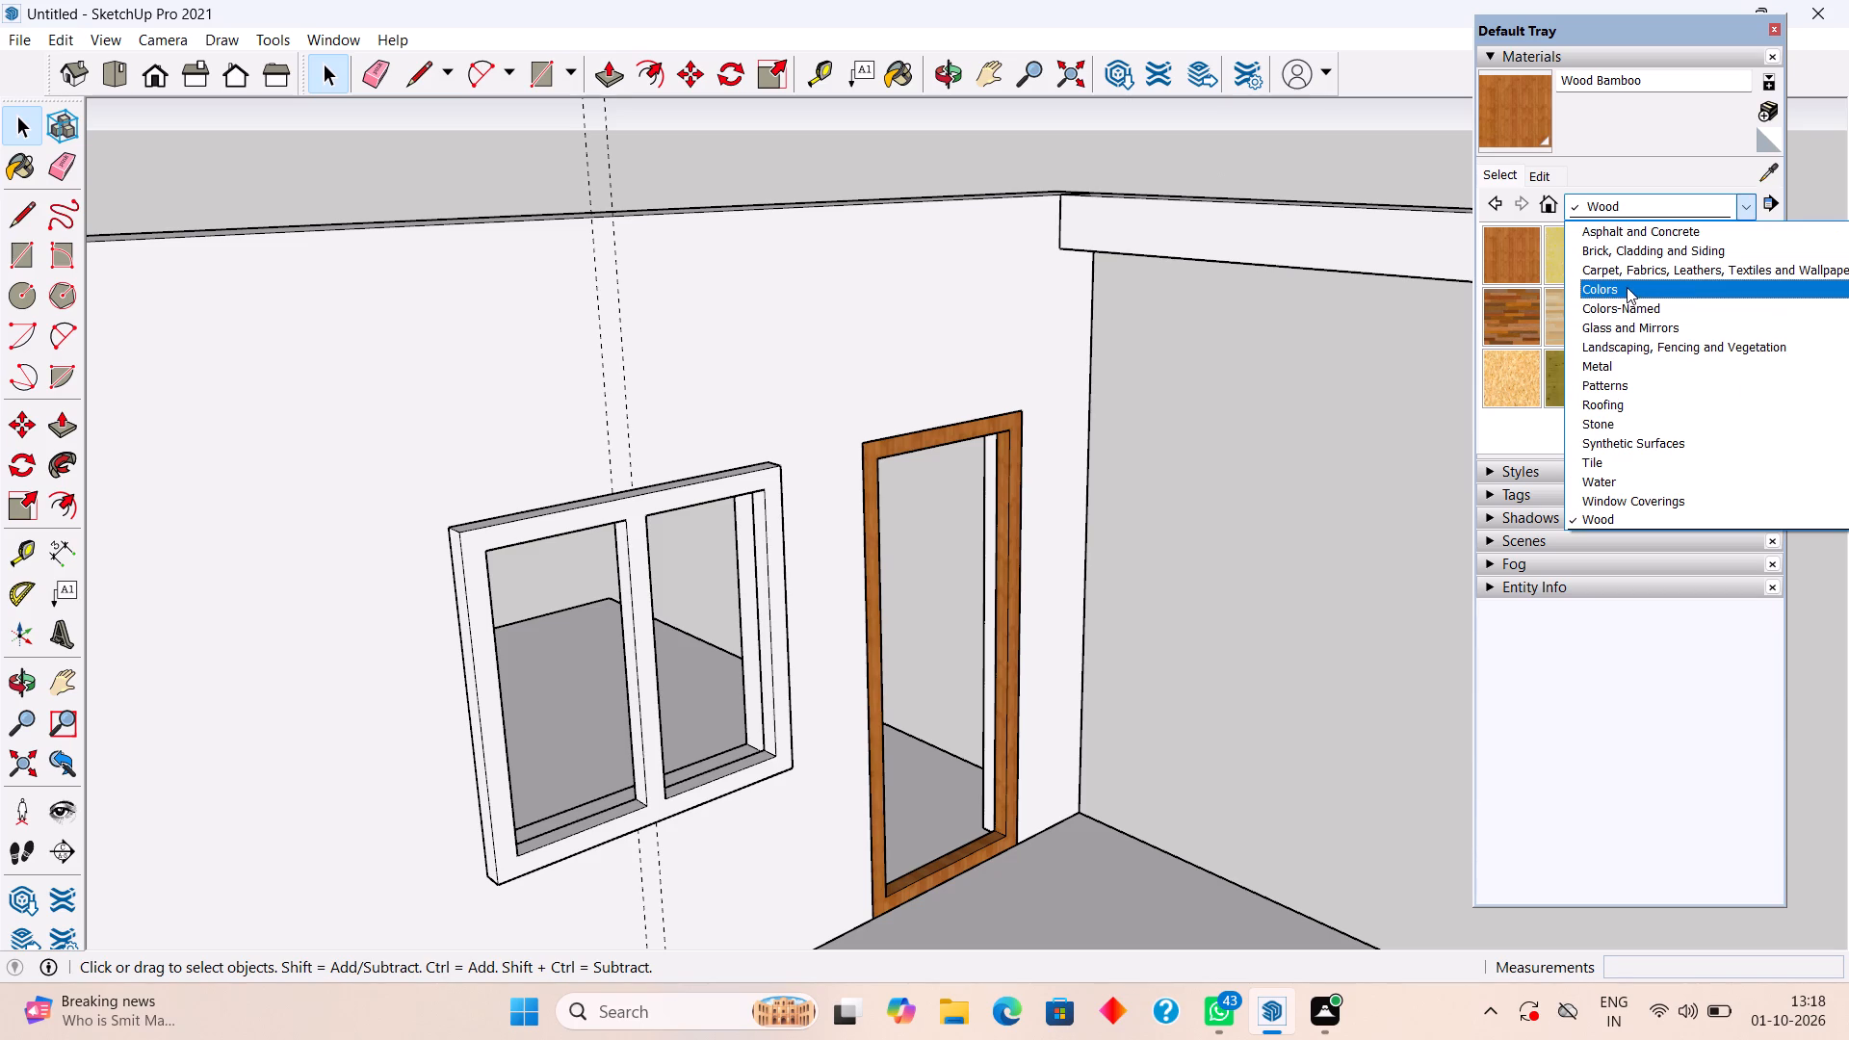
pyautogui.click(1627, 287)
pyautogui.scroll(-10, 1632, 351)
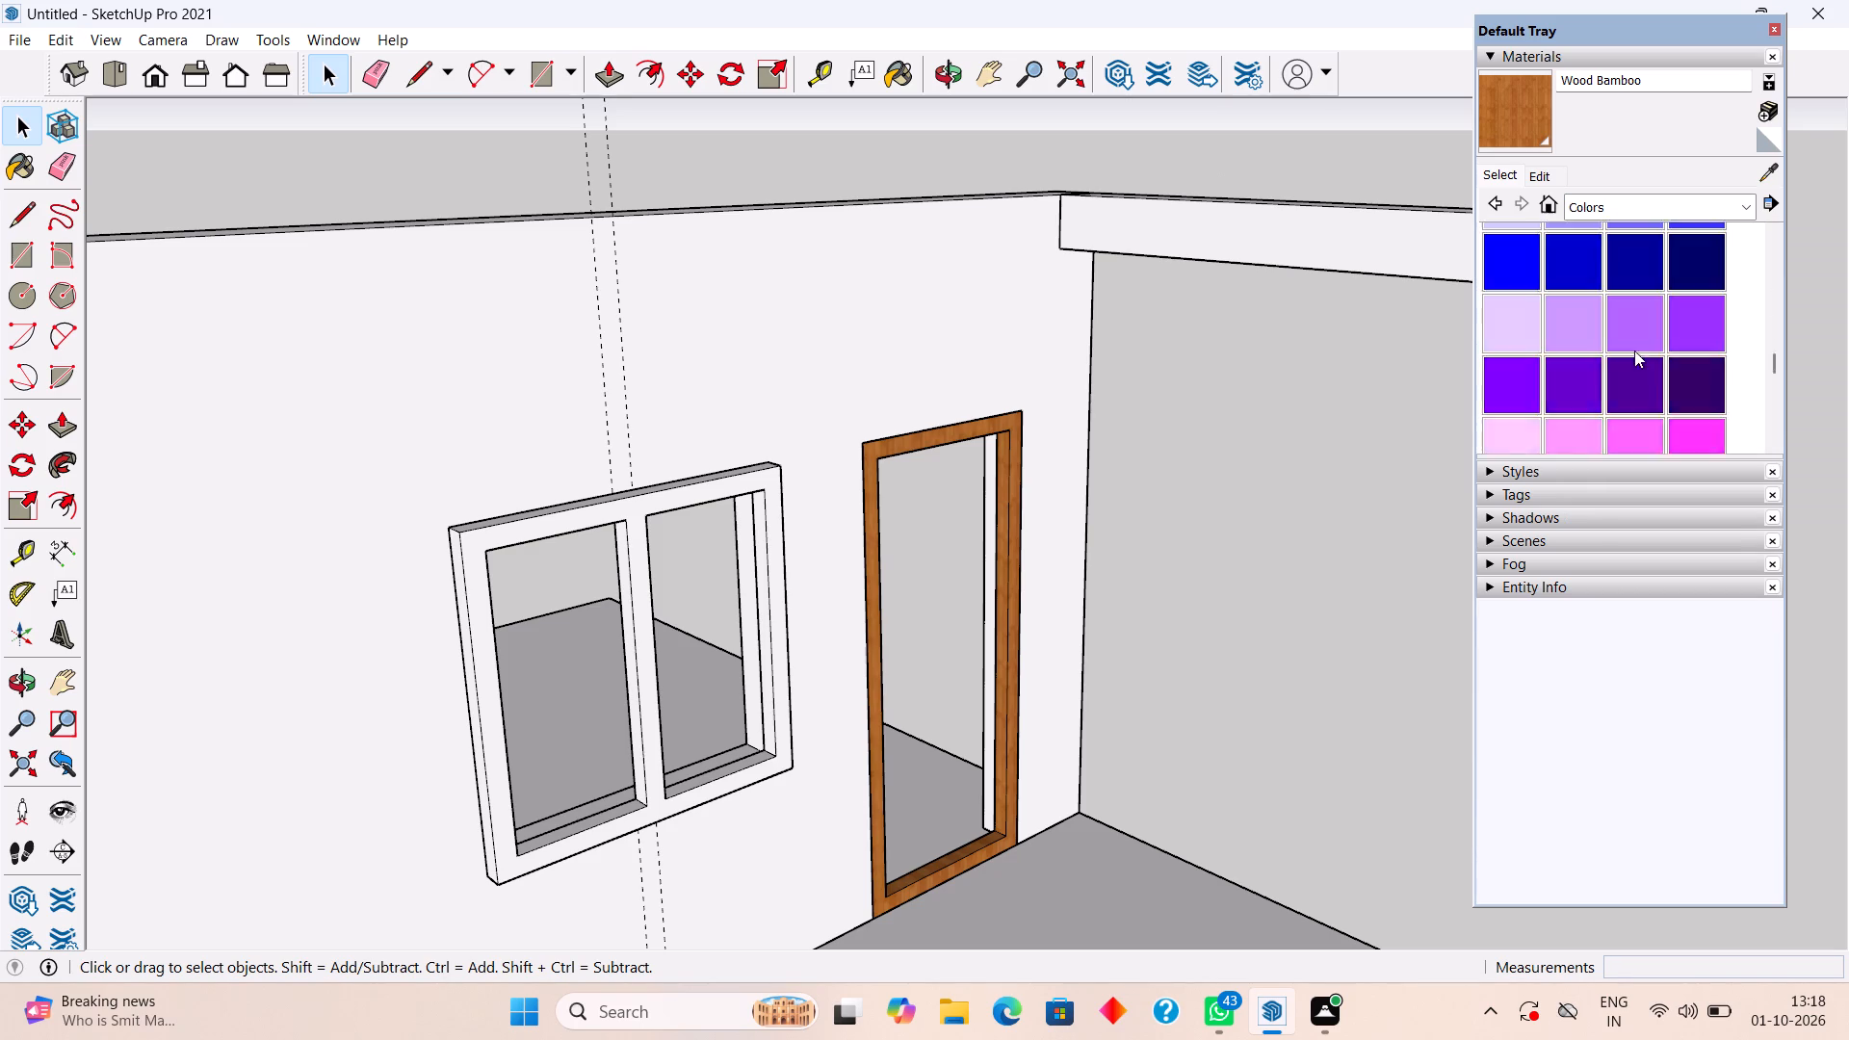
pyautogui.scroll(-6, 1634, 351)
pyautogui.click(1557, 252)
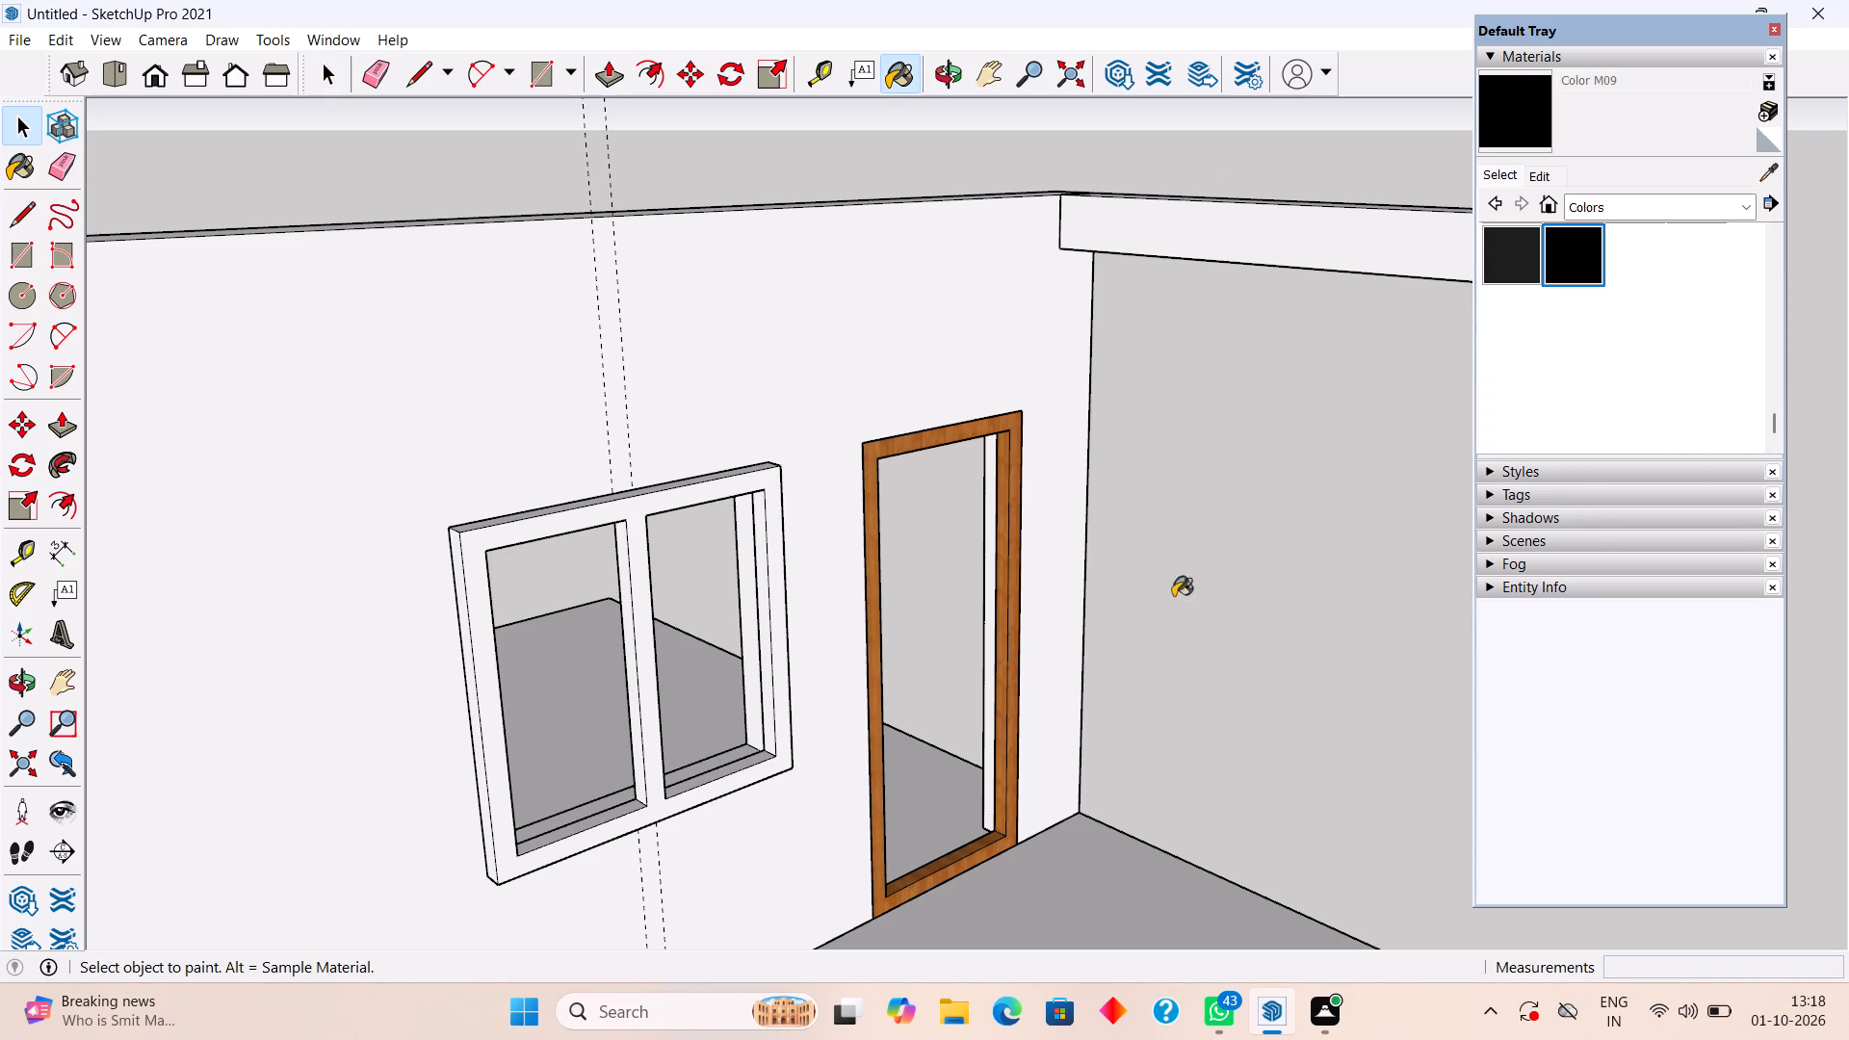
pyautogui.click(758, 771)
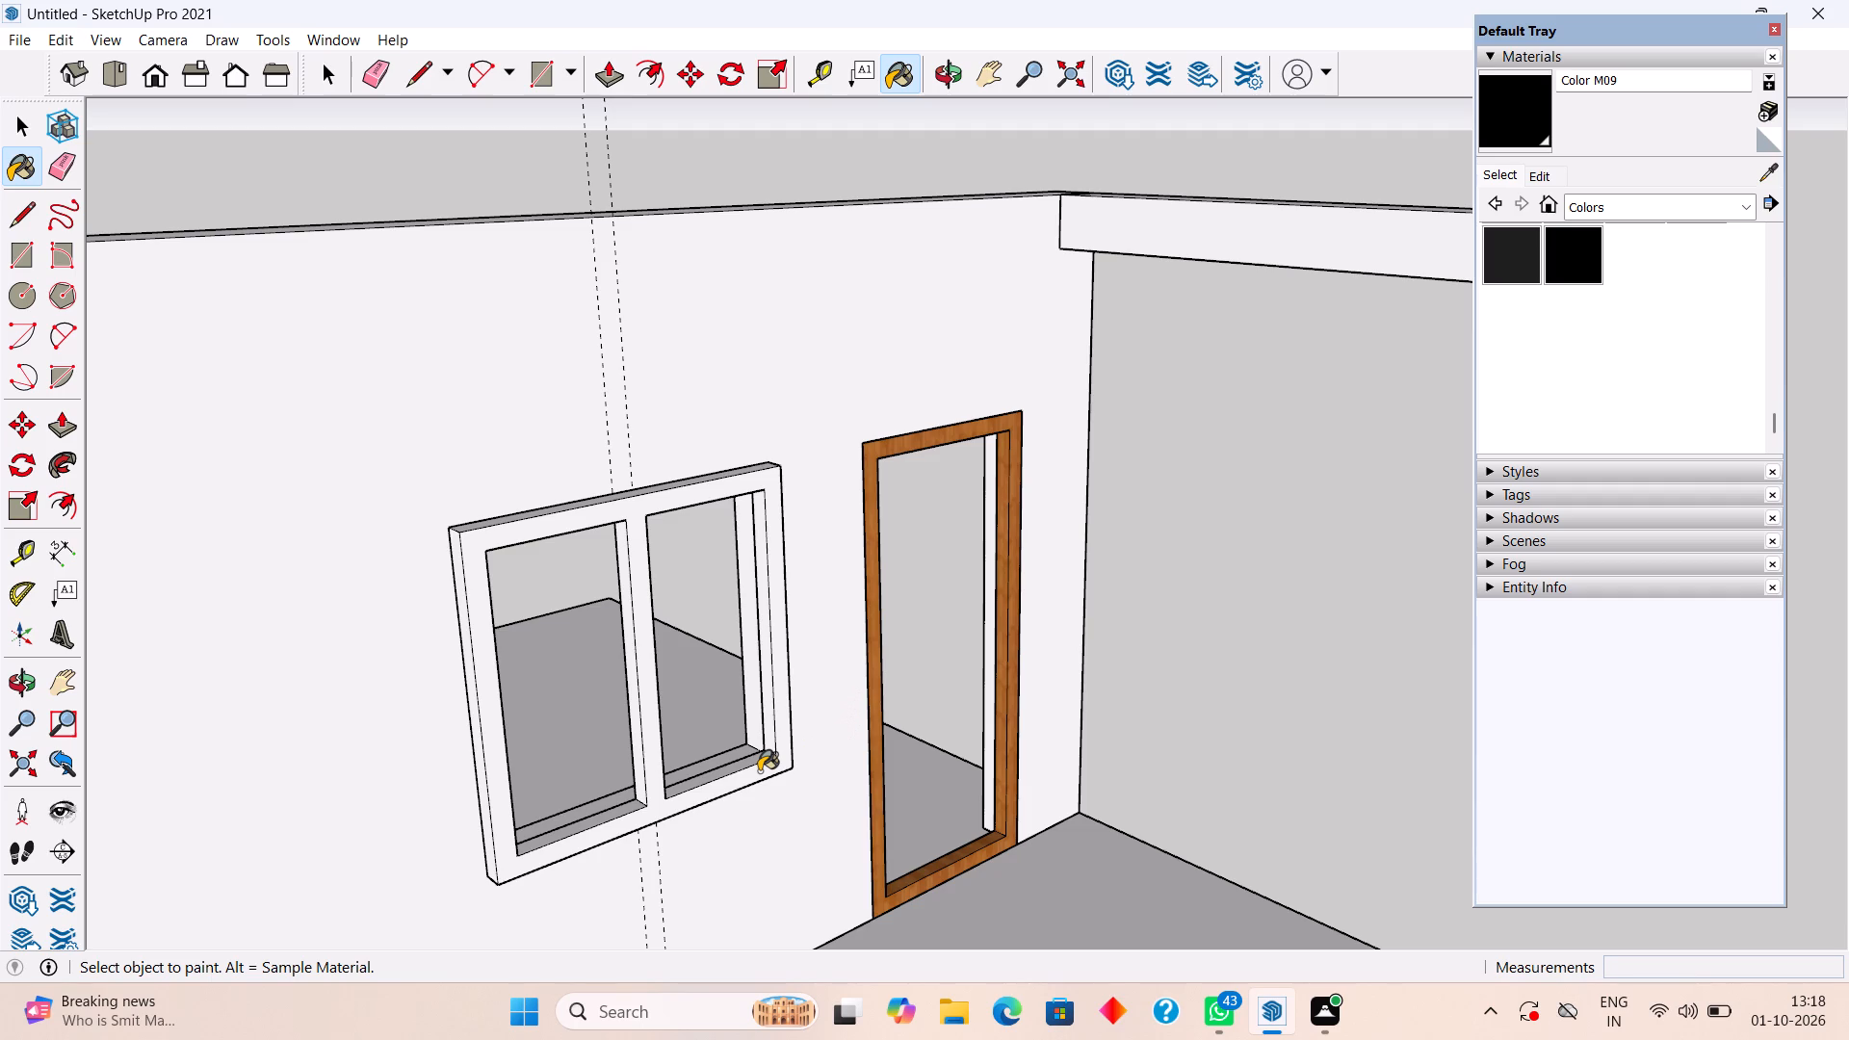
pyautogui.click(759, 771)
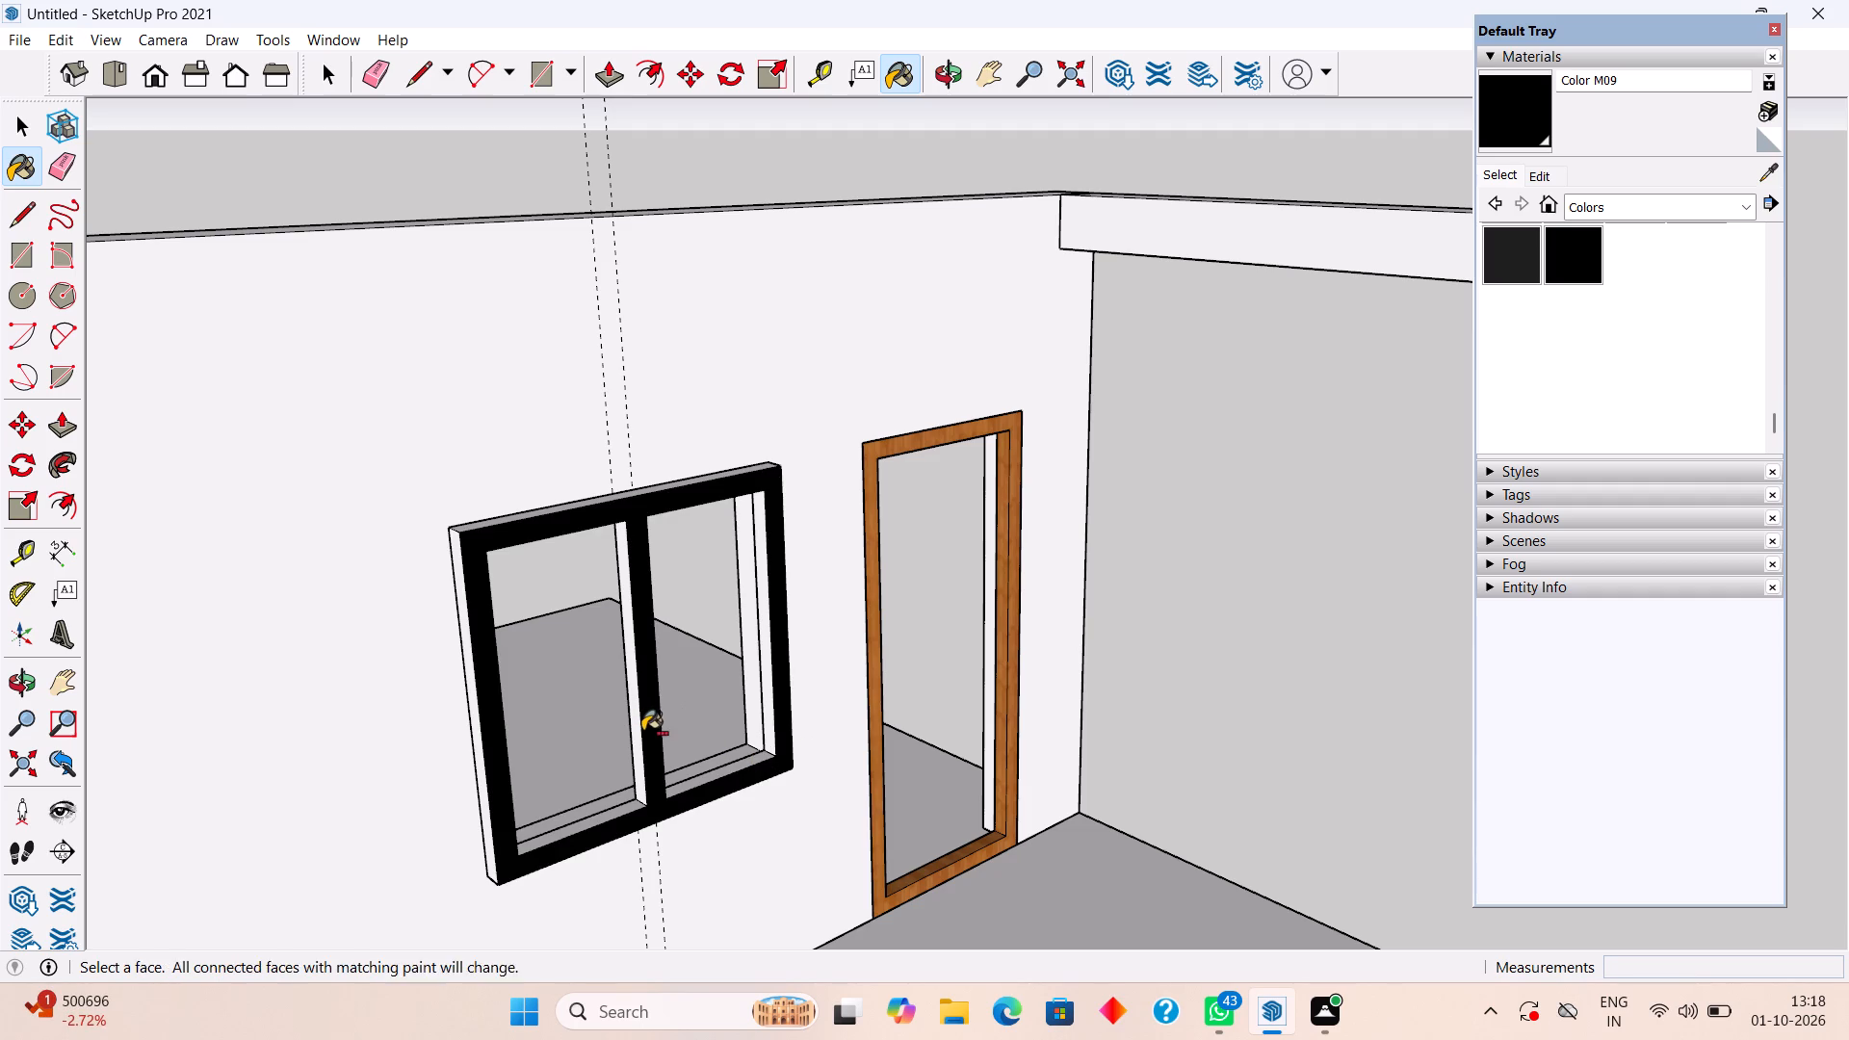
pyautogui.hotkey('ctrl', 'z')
# Select all connected geometry of the window frame and make it a group.
pyautogui.press('space')
pyautogui.tripleClick(645, 731)
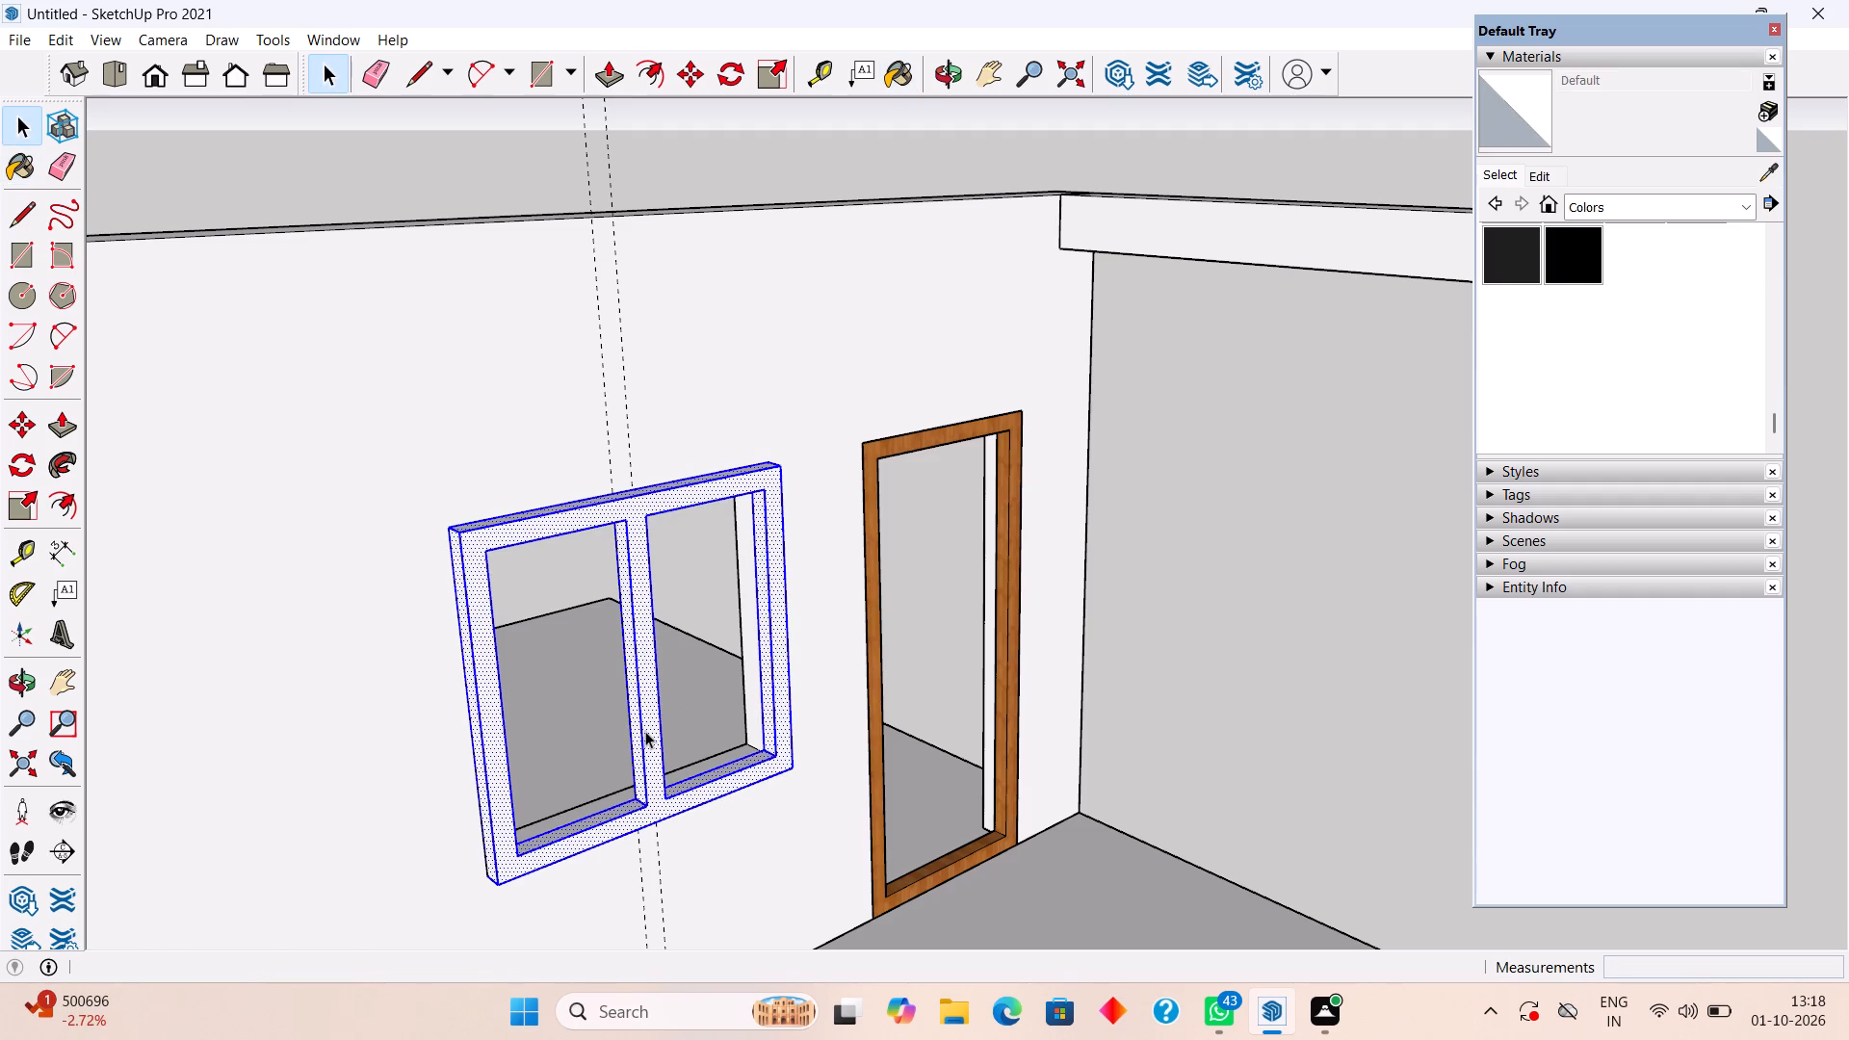
pyautogui.rightClick(645, 730)
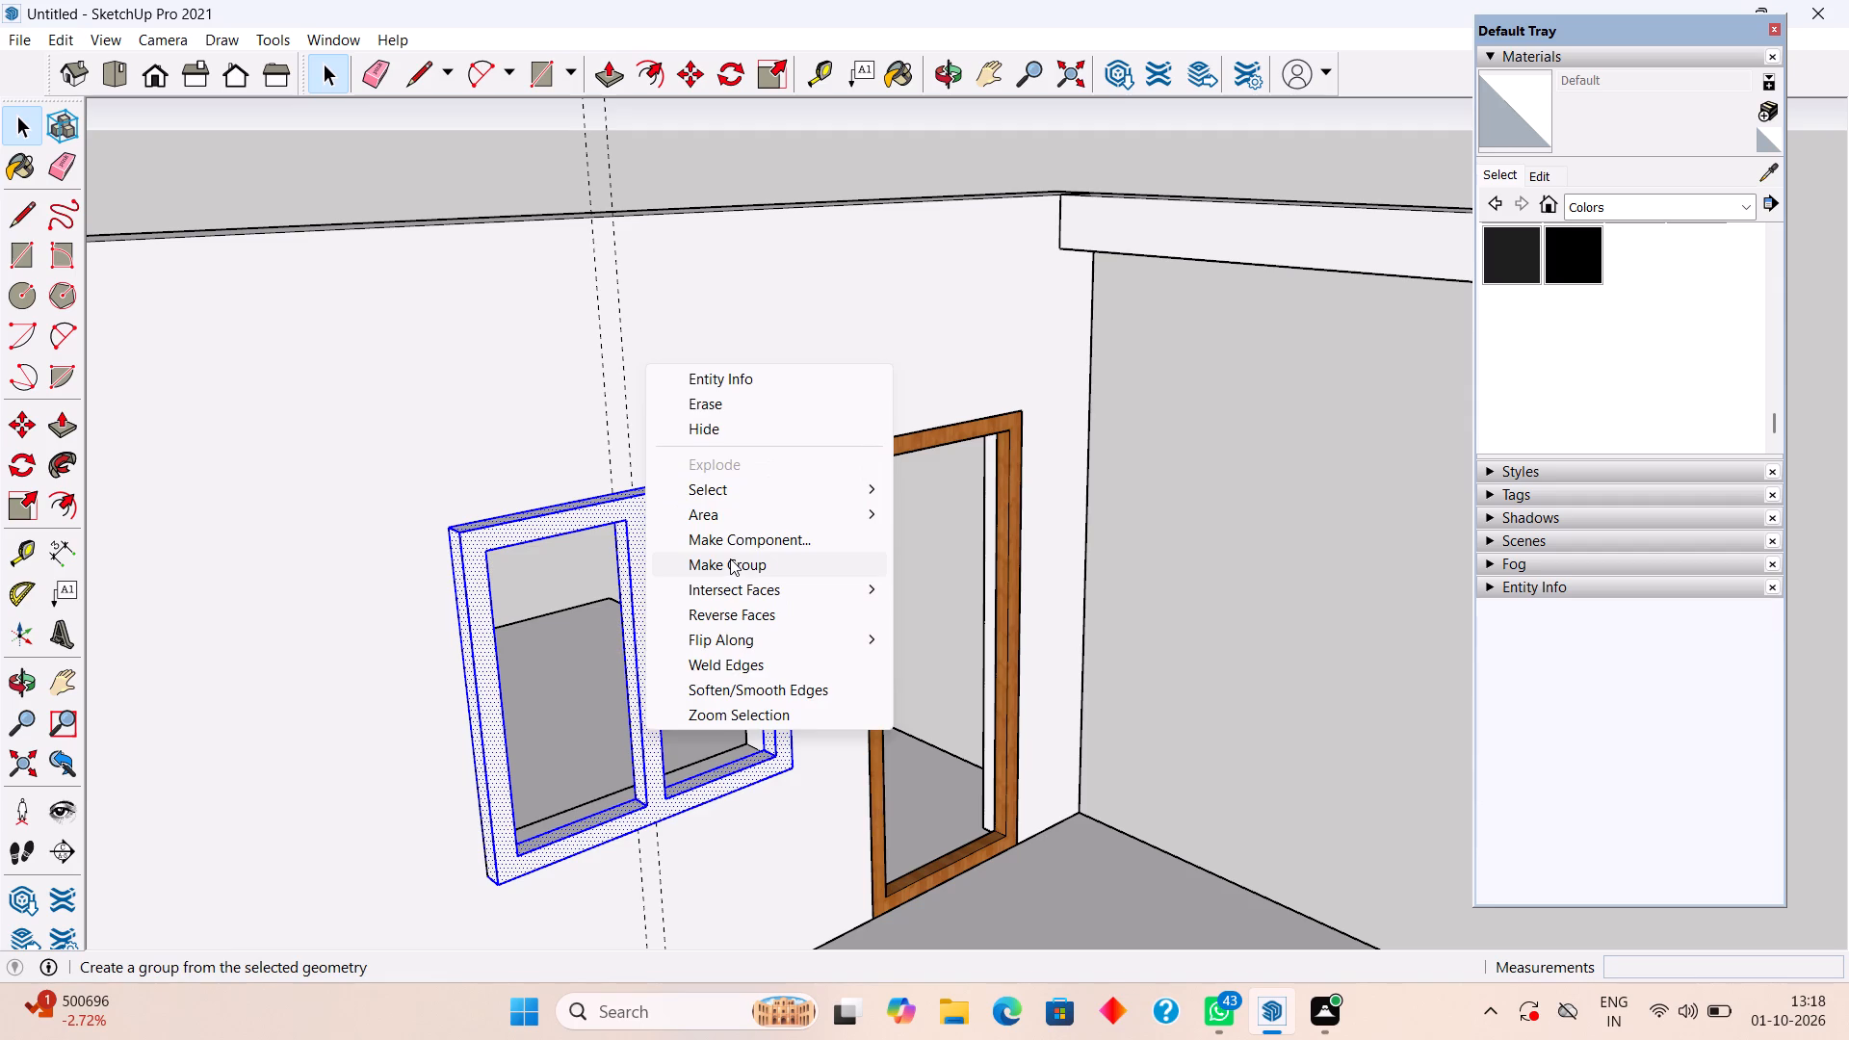
pyautogui.click(730, 559)
# Paint the window frame group with black Color M09.
pyautogui.click(1315, 491)
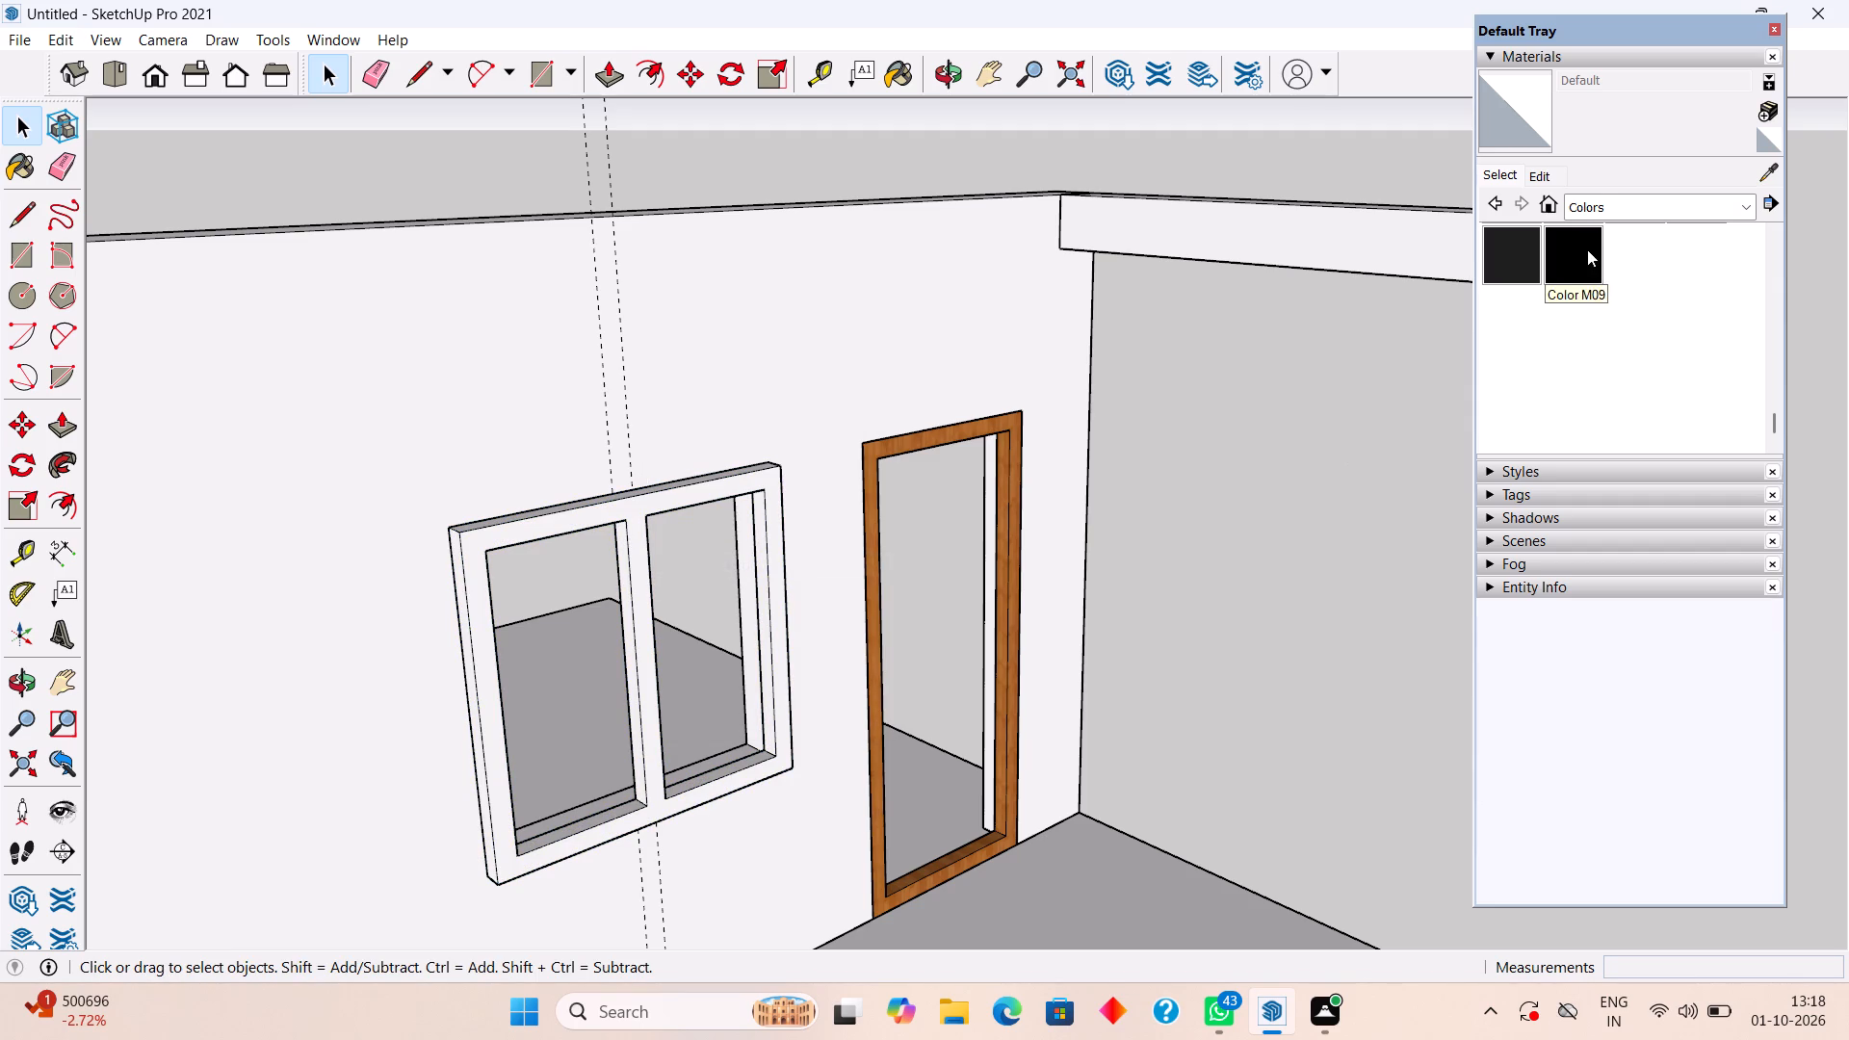
pyautogui.click(1587, 249)
pyautogui.click(642, 616)
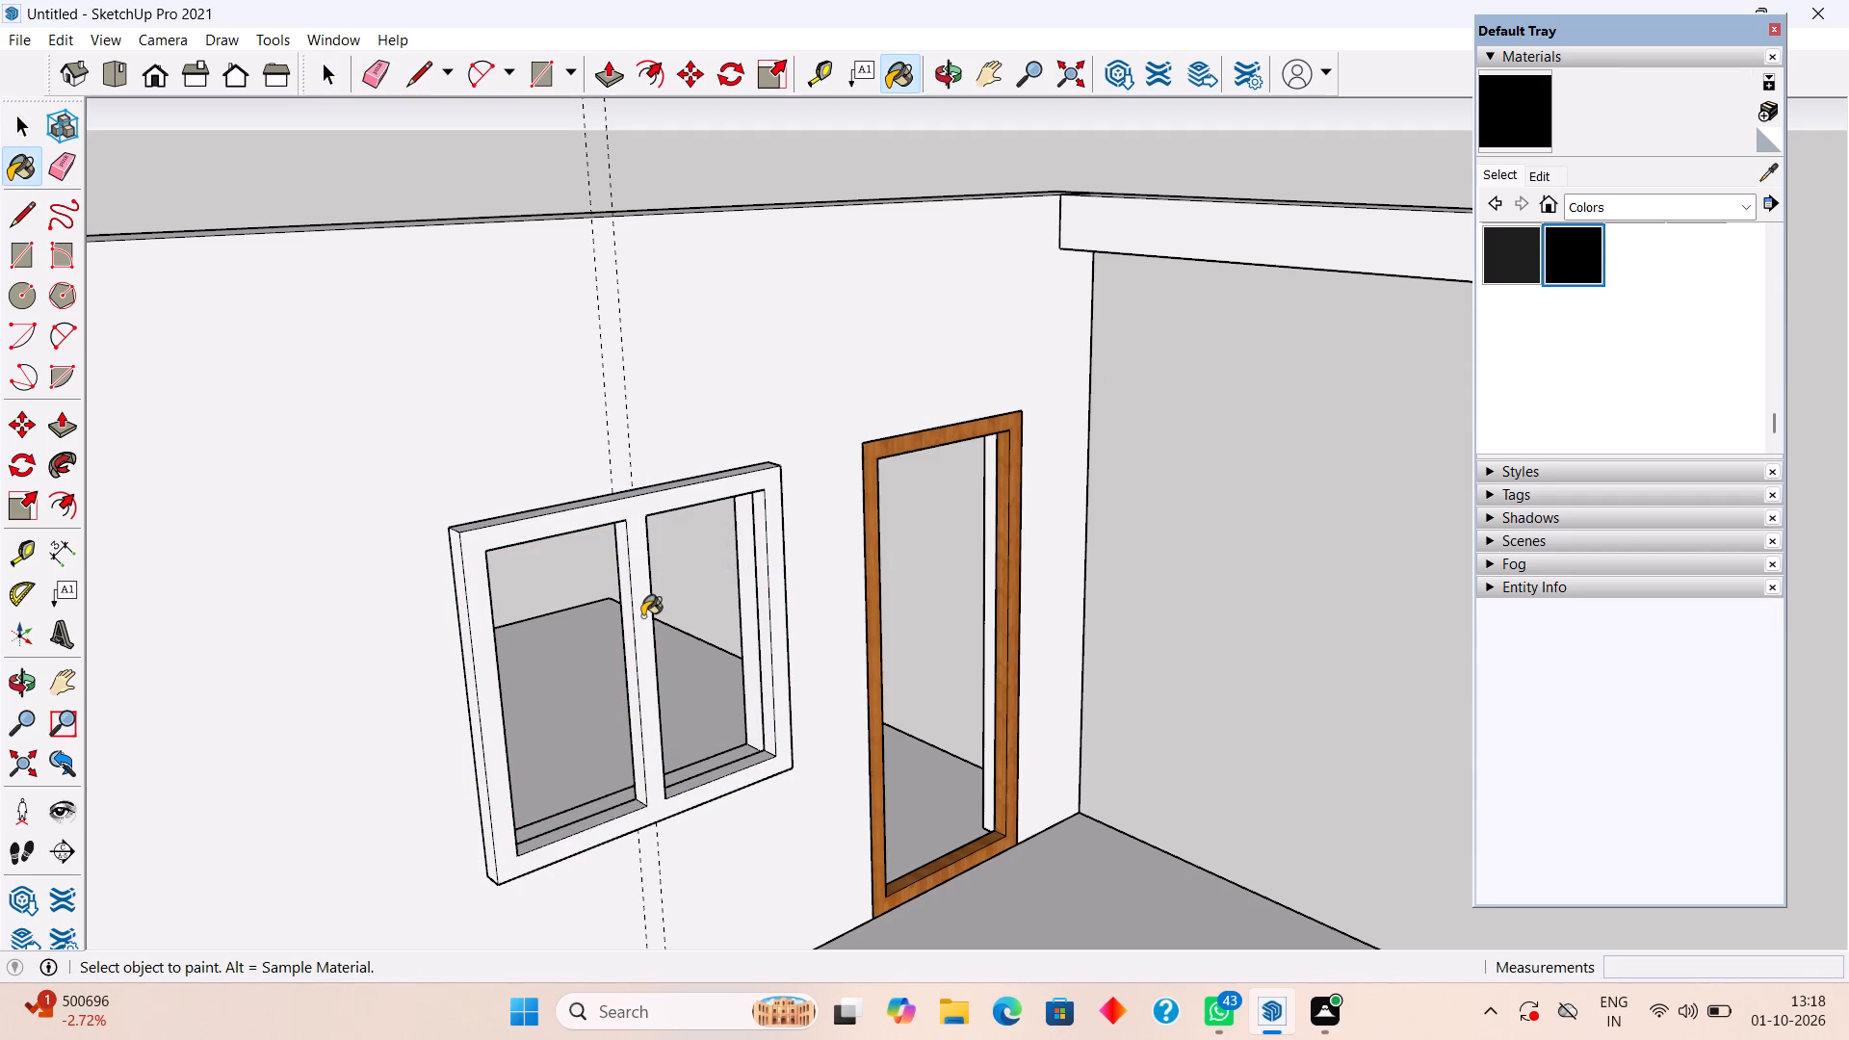
pyautogui.press('space')
# Move the window frame group 3" back into the wall opening, from its lower outer corner to the wall face.
pyautogui.moveTo(563, 686); pyautogui.dragTo(584, 631, button='middle')
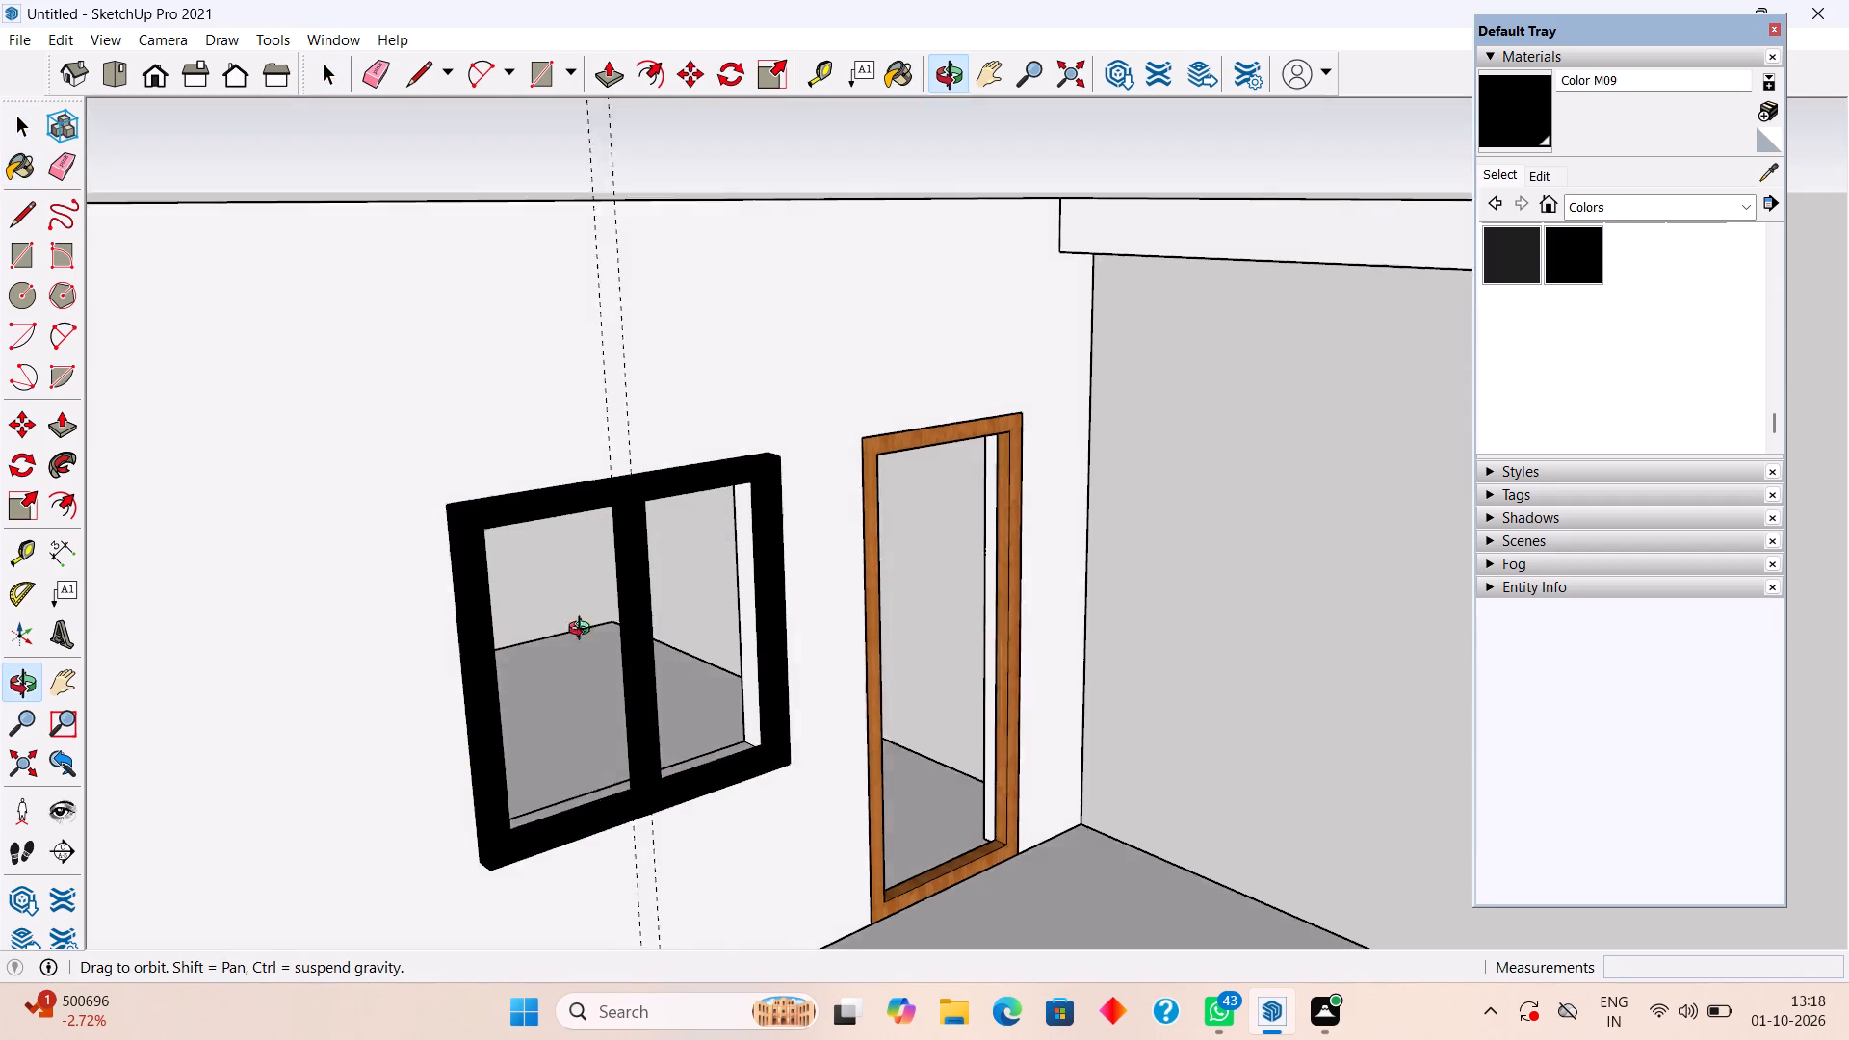
pyautogui.moveTo(584, 631); pyautogui.dragTo(780, 541, button='middle')
pyautogui.scroll(5, 669, 796)
pyautogui.press('m')
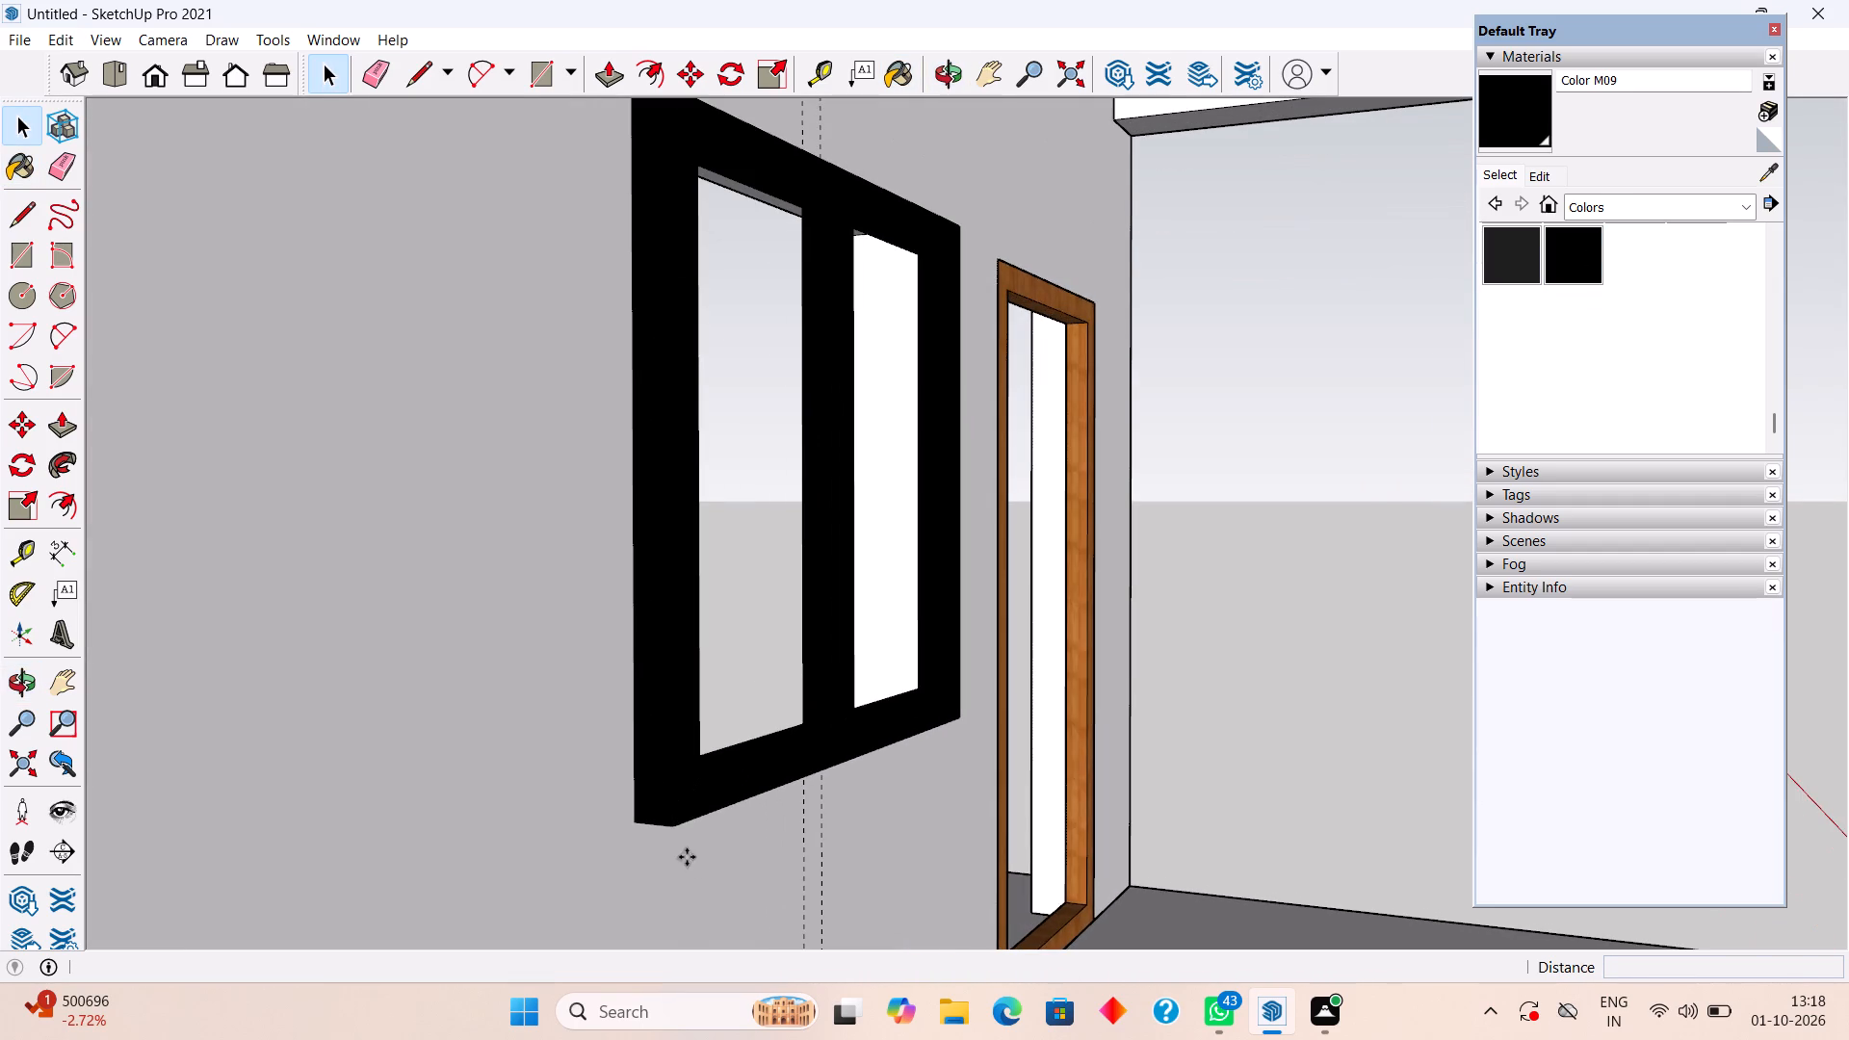
pyautogui.click(675, 823)
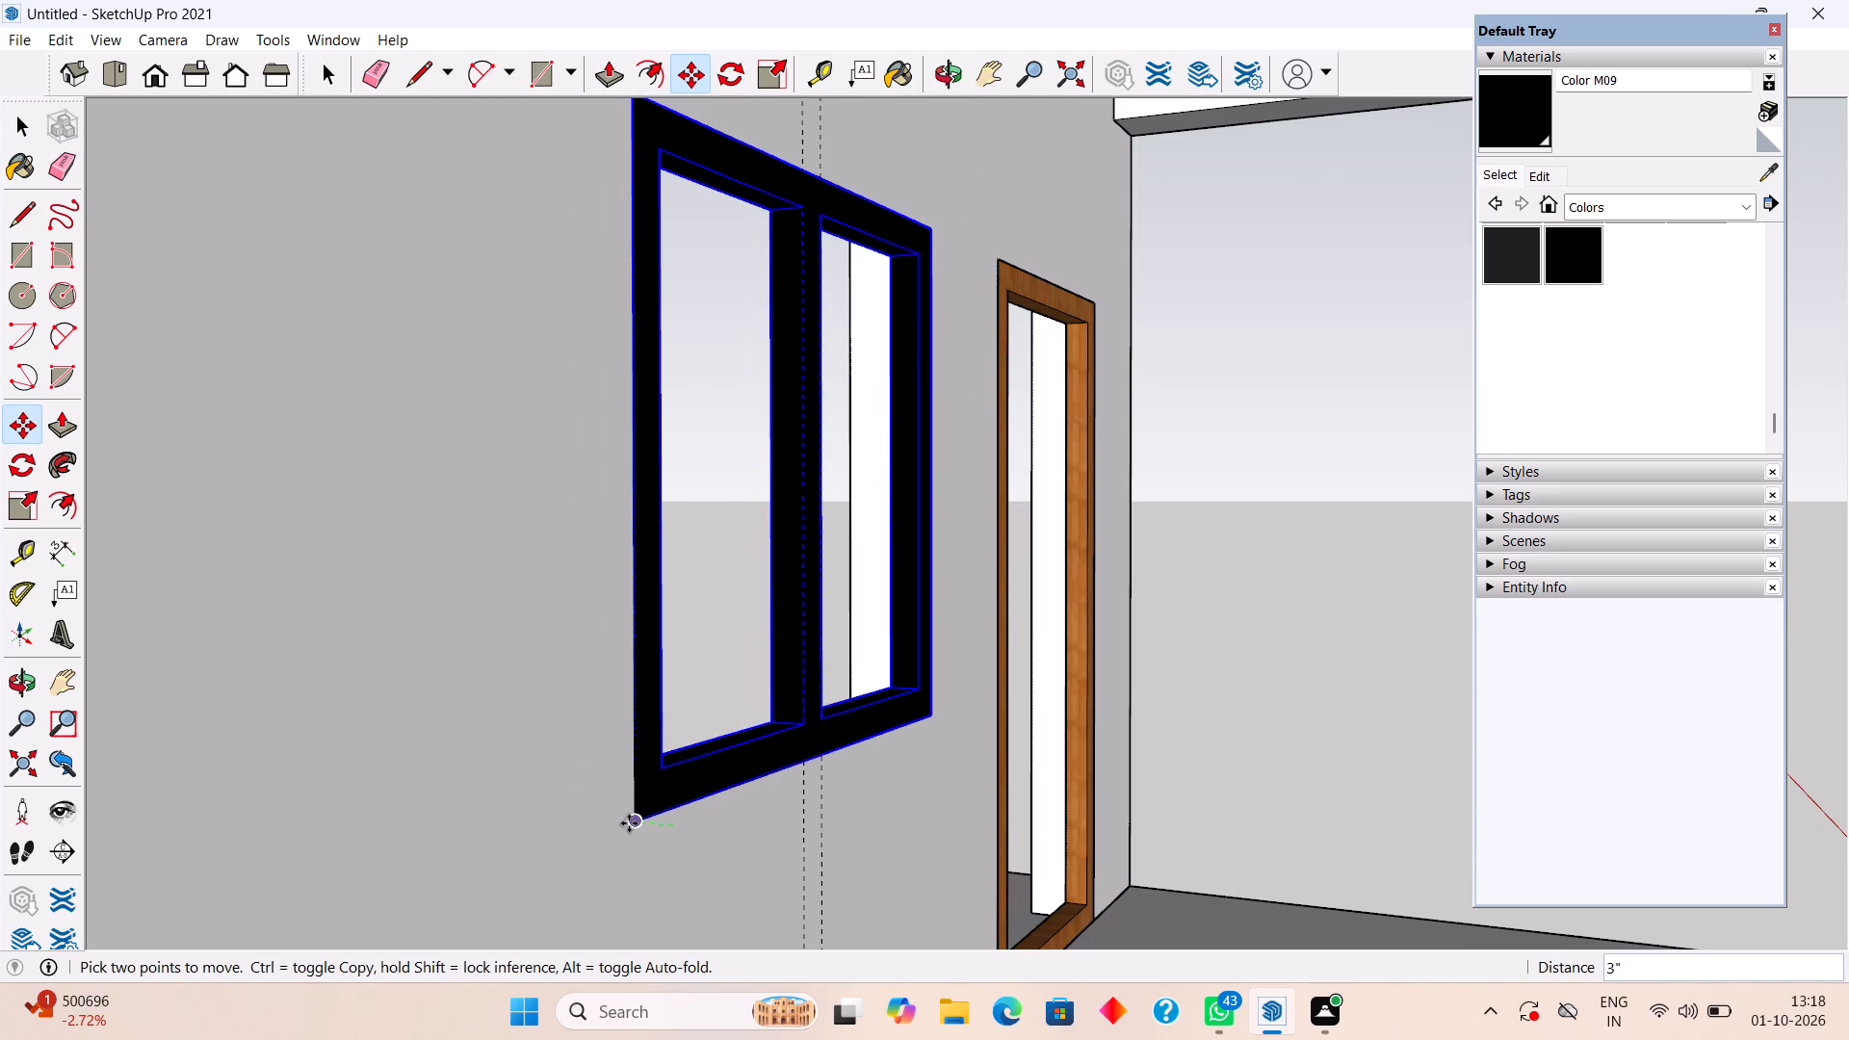
pyautogui.click(629, 823)
pyautogui.press('space')
# Examine how the window frame sits in its wall opening from both sides of the wall.
pyautogui.scroll(-8, 625, 817)
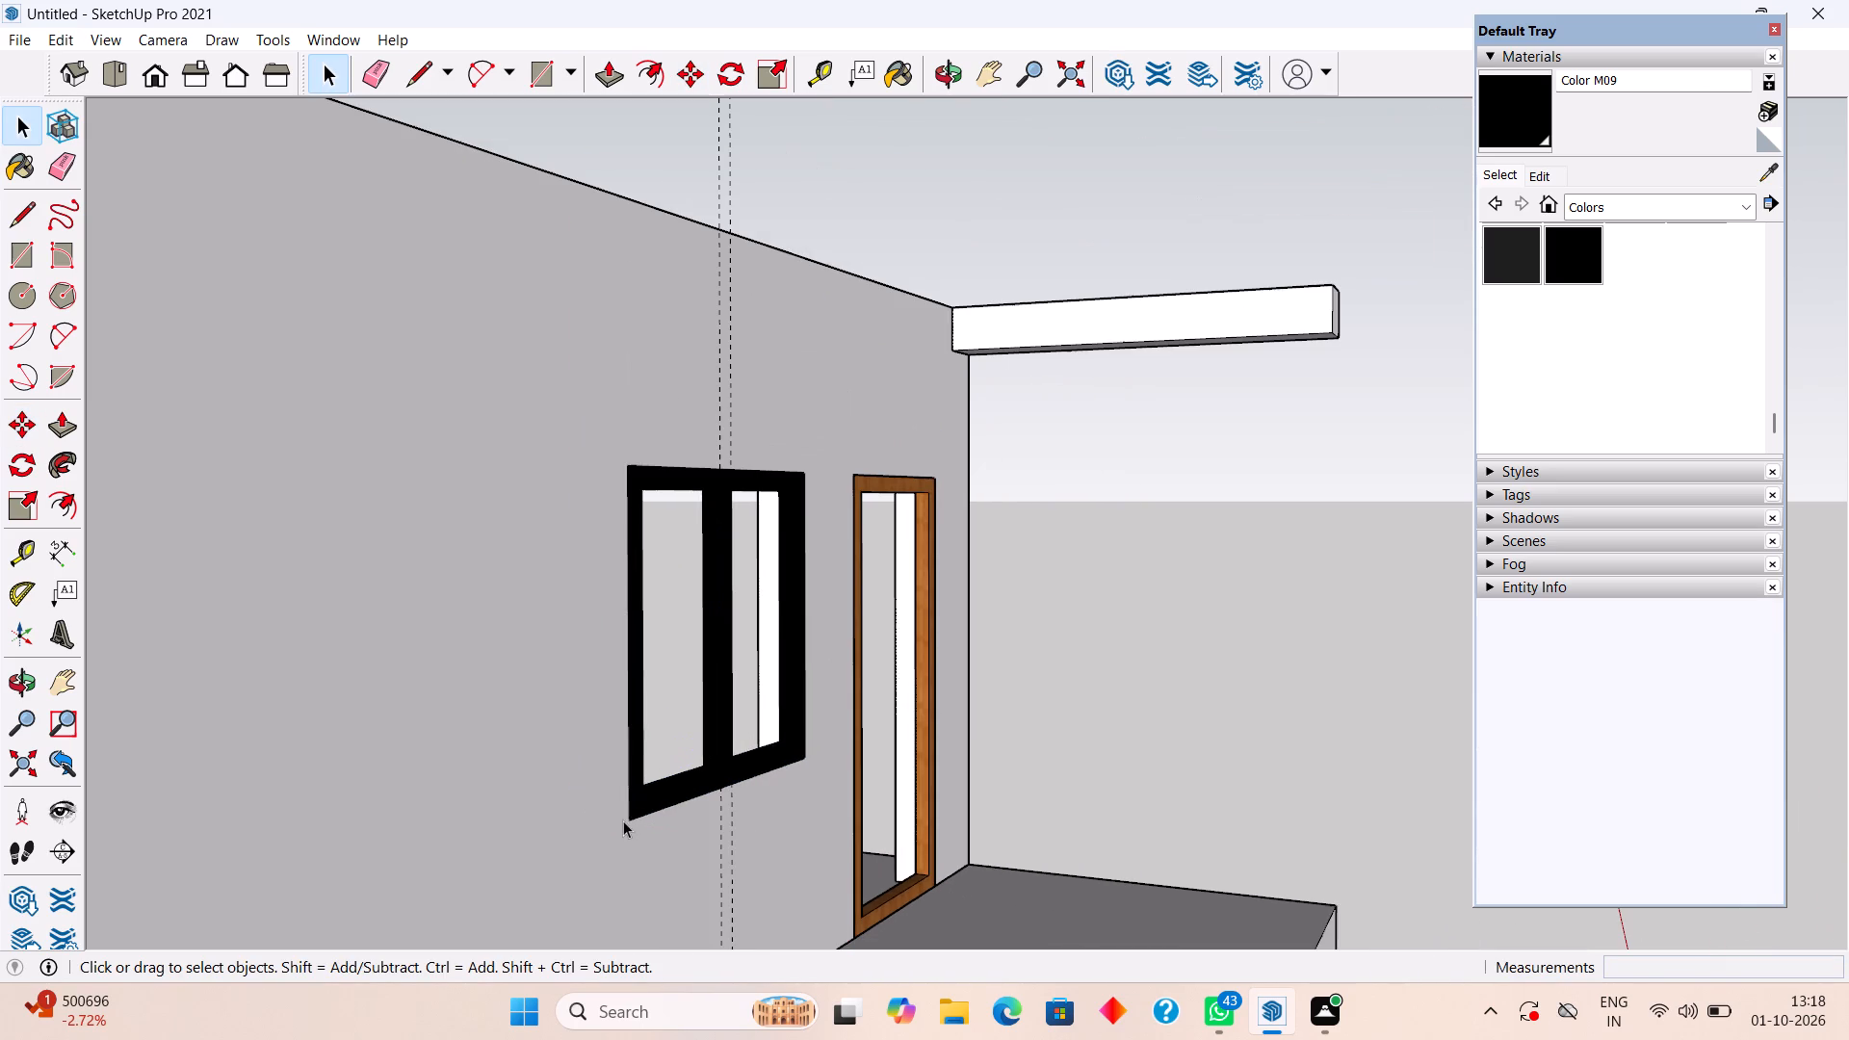
pyautogui.click(1033, 568)
pyautogui.moveTo(847, 668); pyautogui.dragTo(472, 804, button='middle')
pyautogui.scroll(-1, 472, 801)
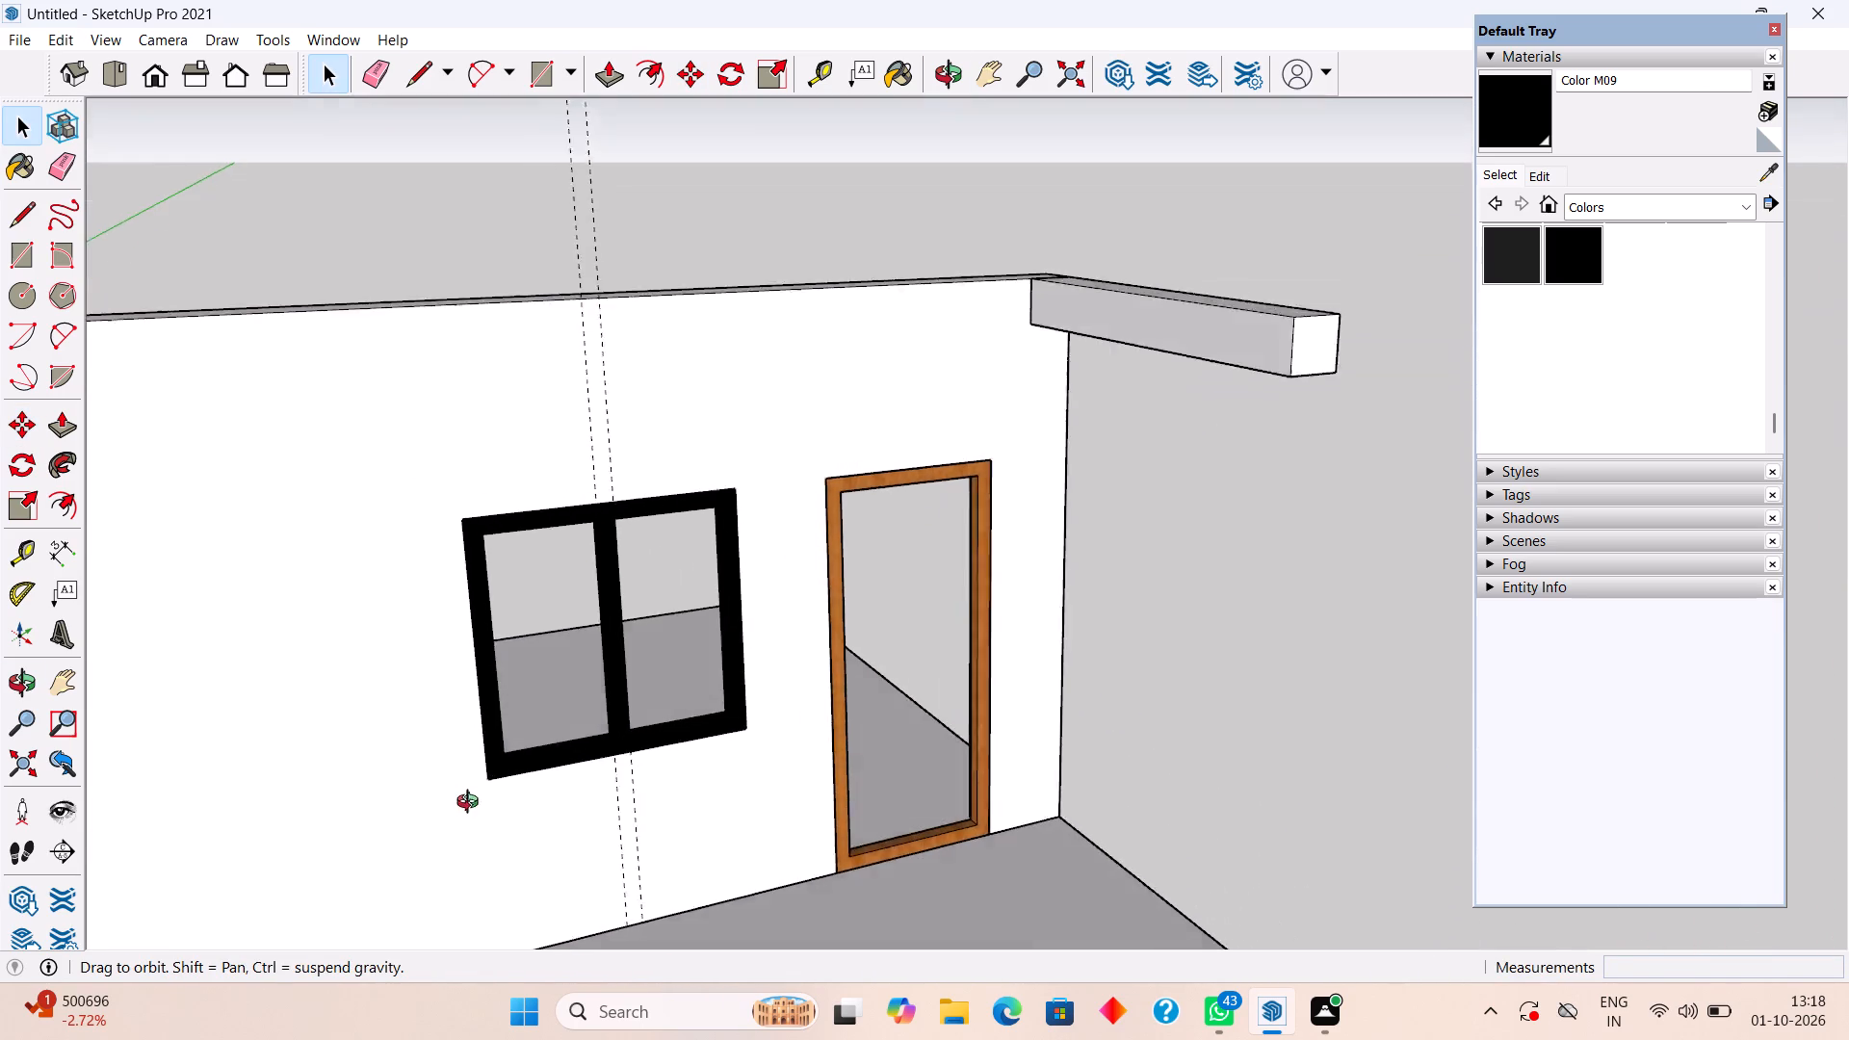
pyautogui.moveTo(472, 804); pyautogui.dragTo(472, 806, button='middle')
pyautogui.scroll(-5, 446, 793)
pyautogui.moveTo(486, 733); pyautogui.dragTo(1244, 631, button='middle')
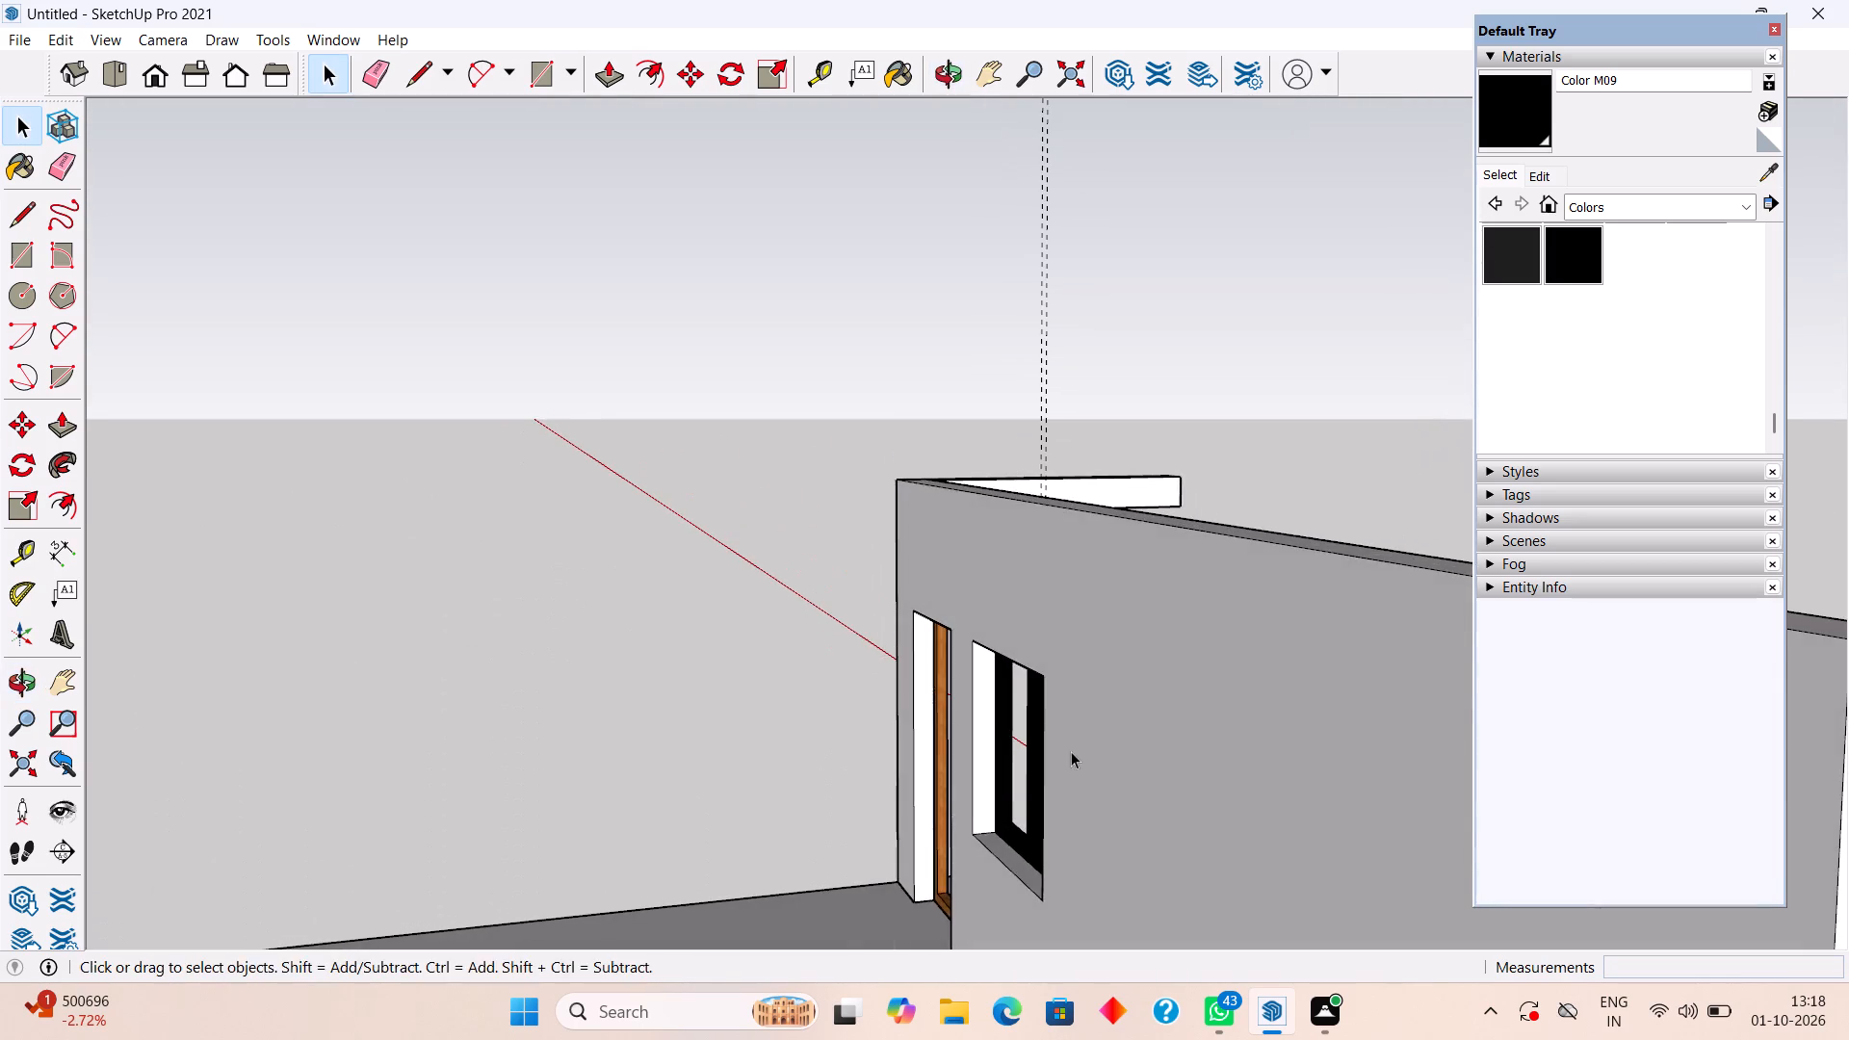
pyautogui.moveTo(1073, 752); pyautogui.dragTo(1379, 602, button='middle')
pyautogui.scroll(6, 1159, 726)
pyautogui.moveTo(1160, 772); pyautogui.dragTo(1105, 920, button='middle')
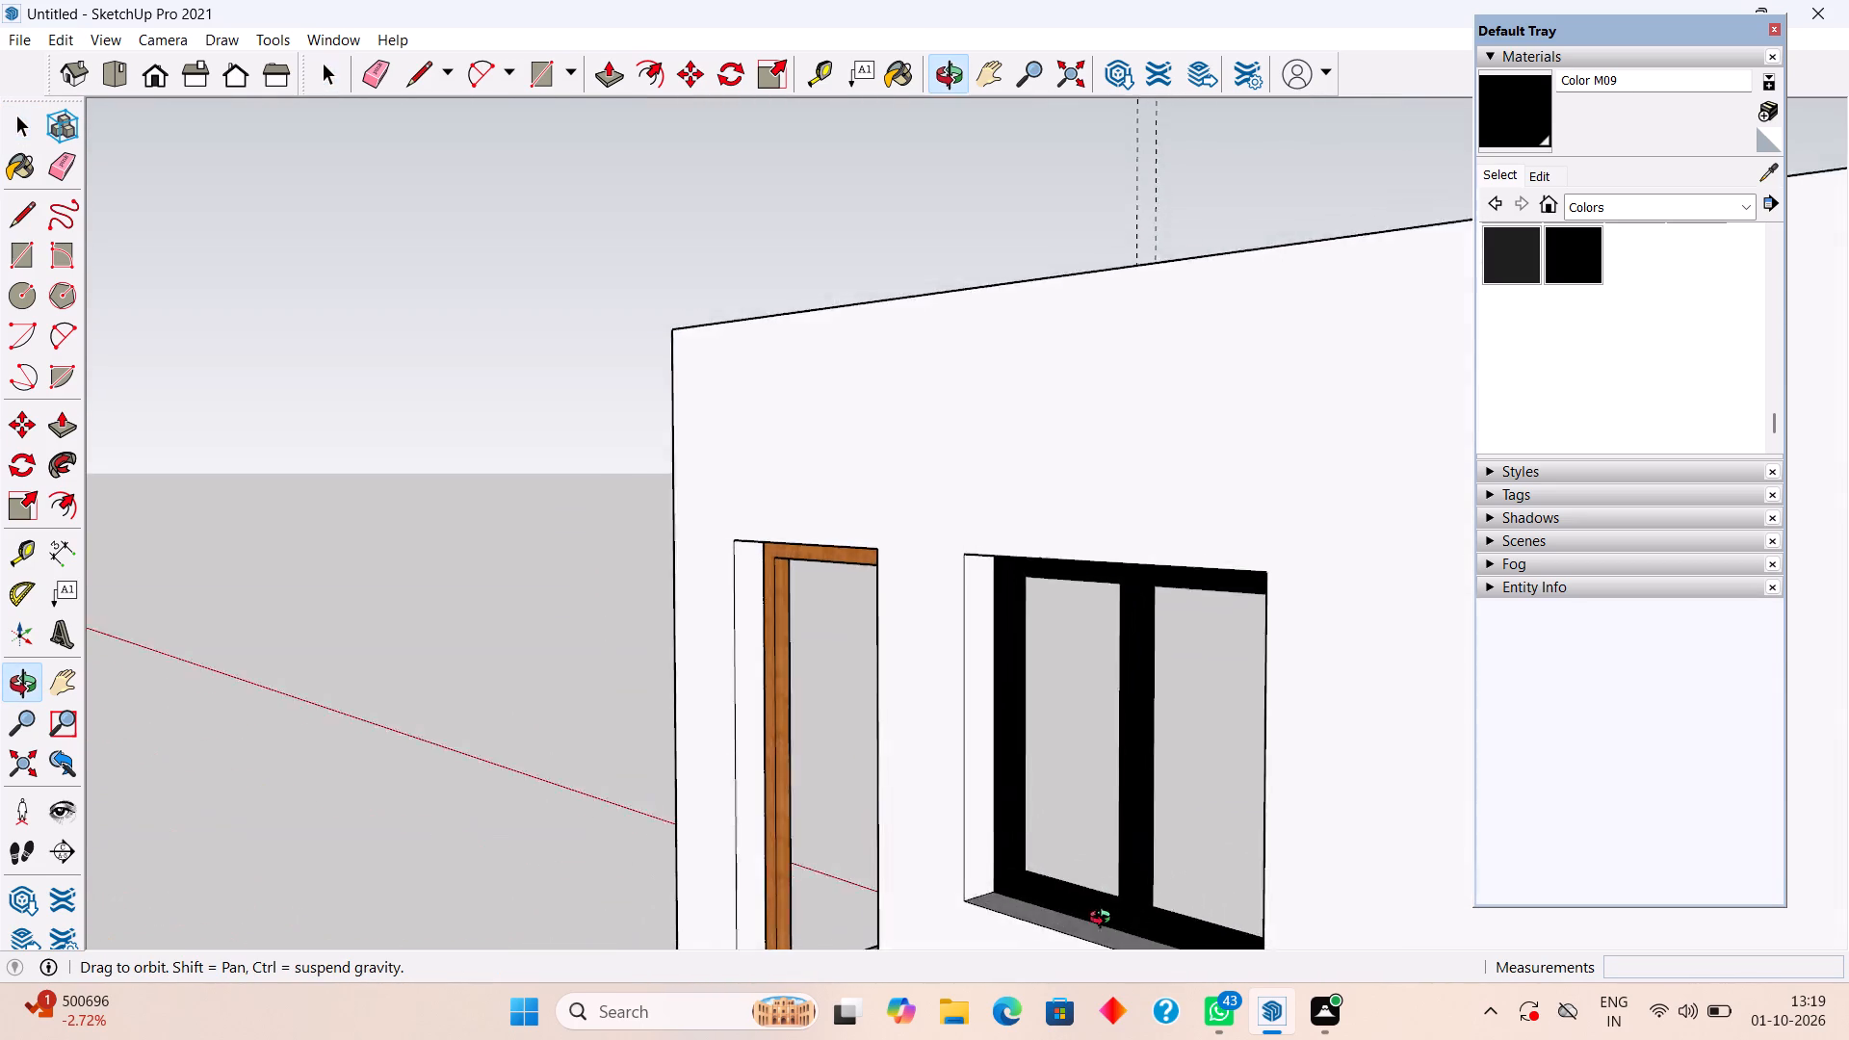
pyautogui.moveTo(1105, 920); pyautogui.dragTo(507, 869, button='middle')
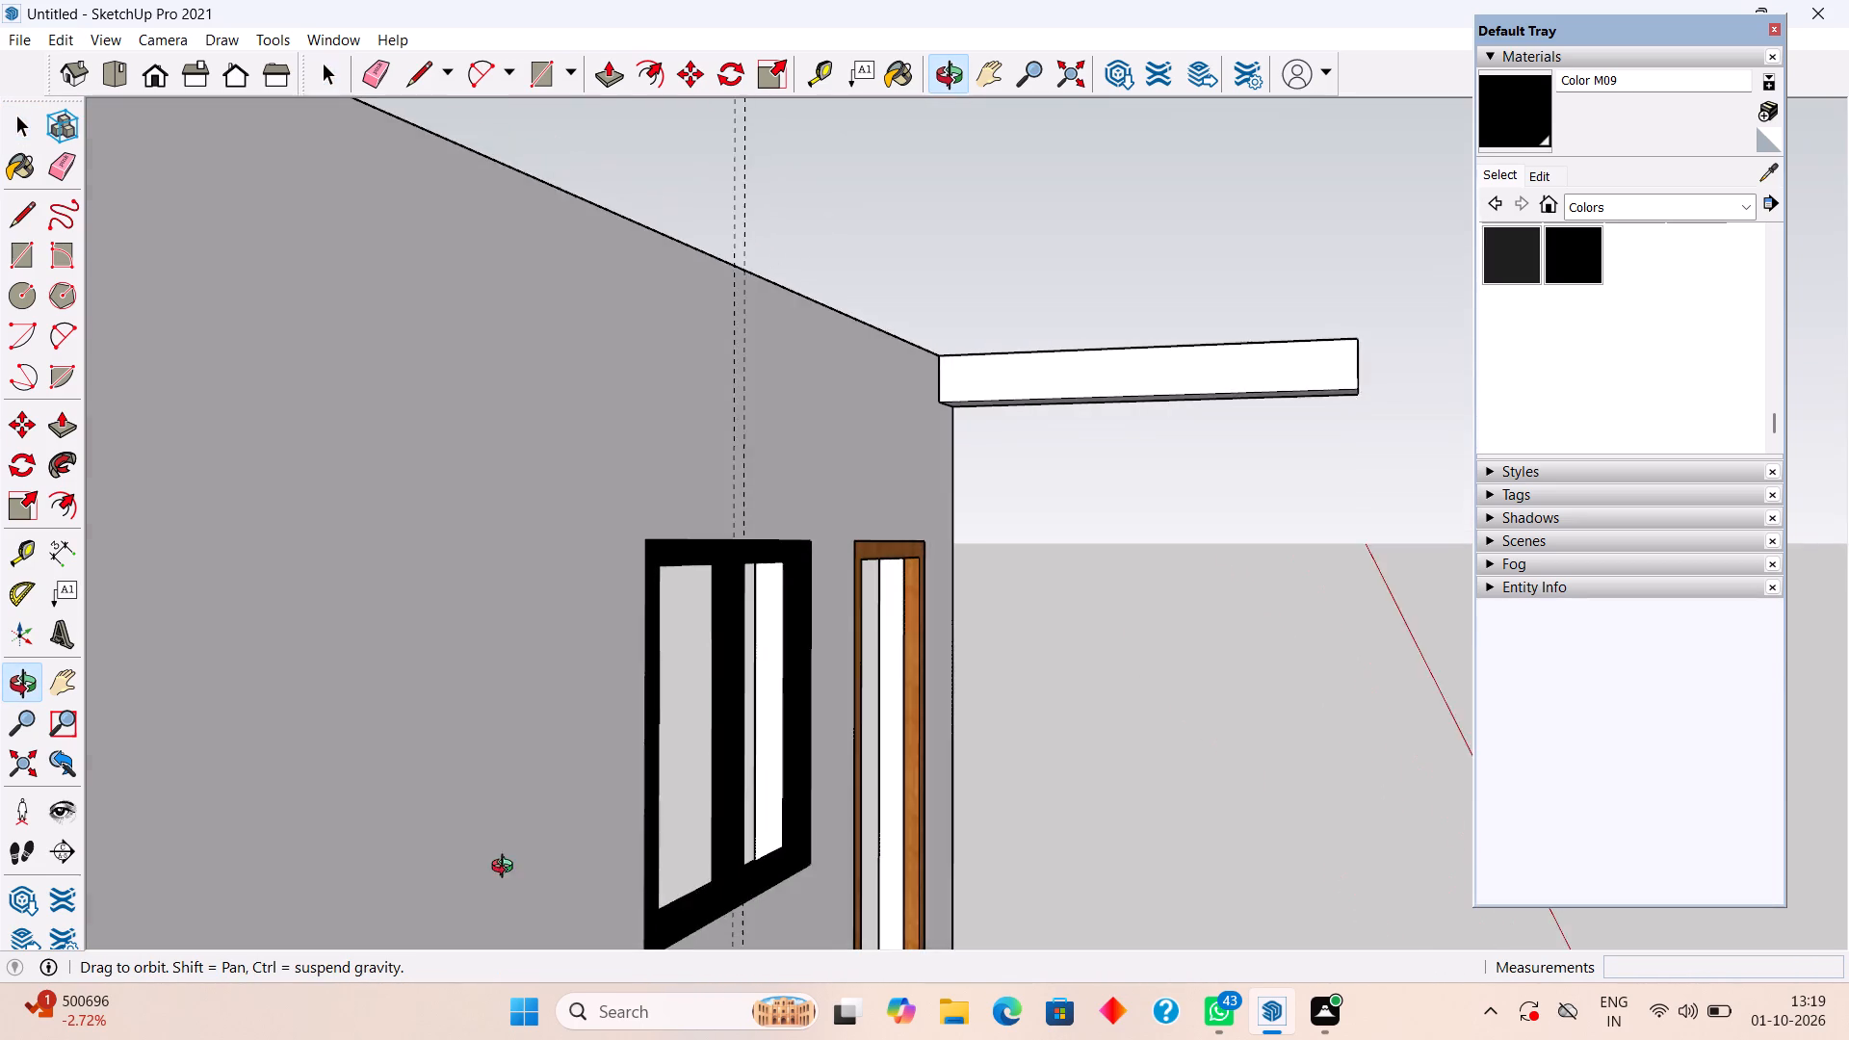
pyautogui.moveTo(507, 869); pyautogui.dragTo(1016, 884, button='middle')
pyautogui.scroll(5, 925, 864)
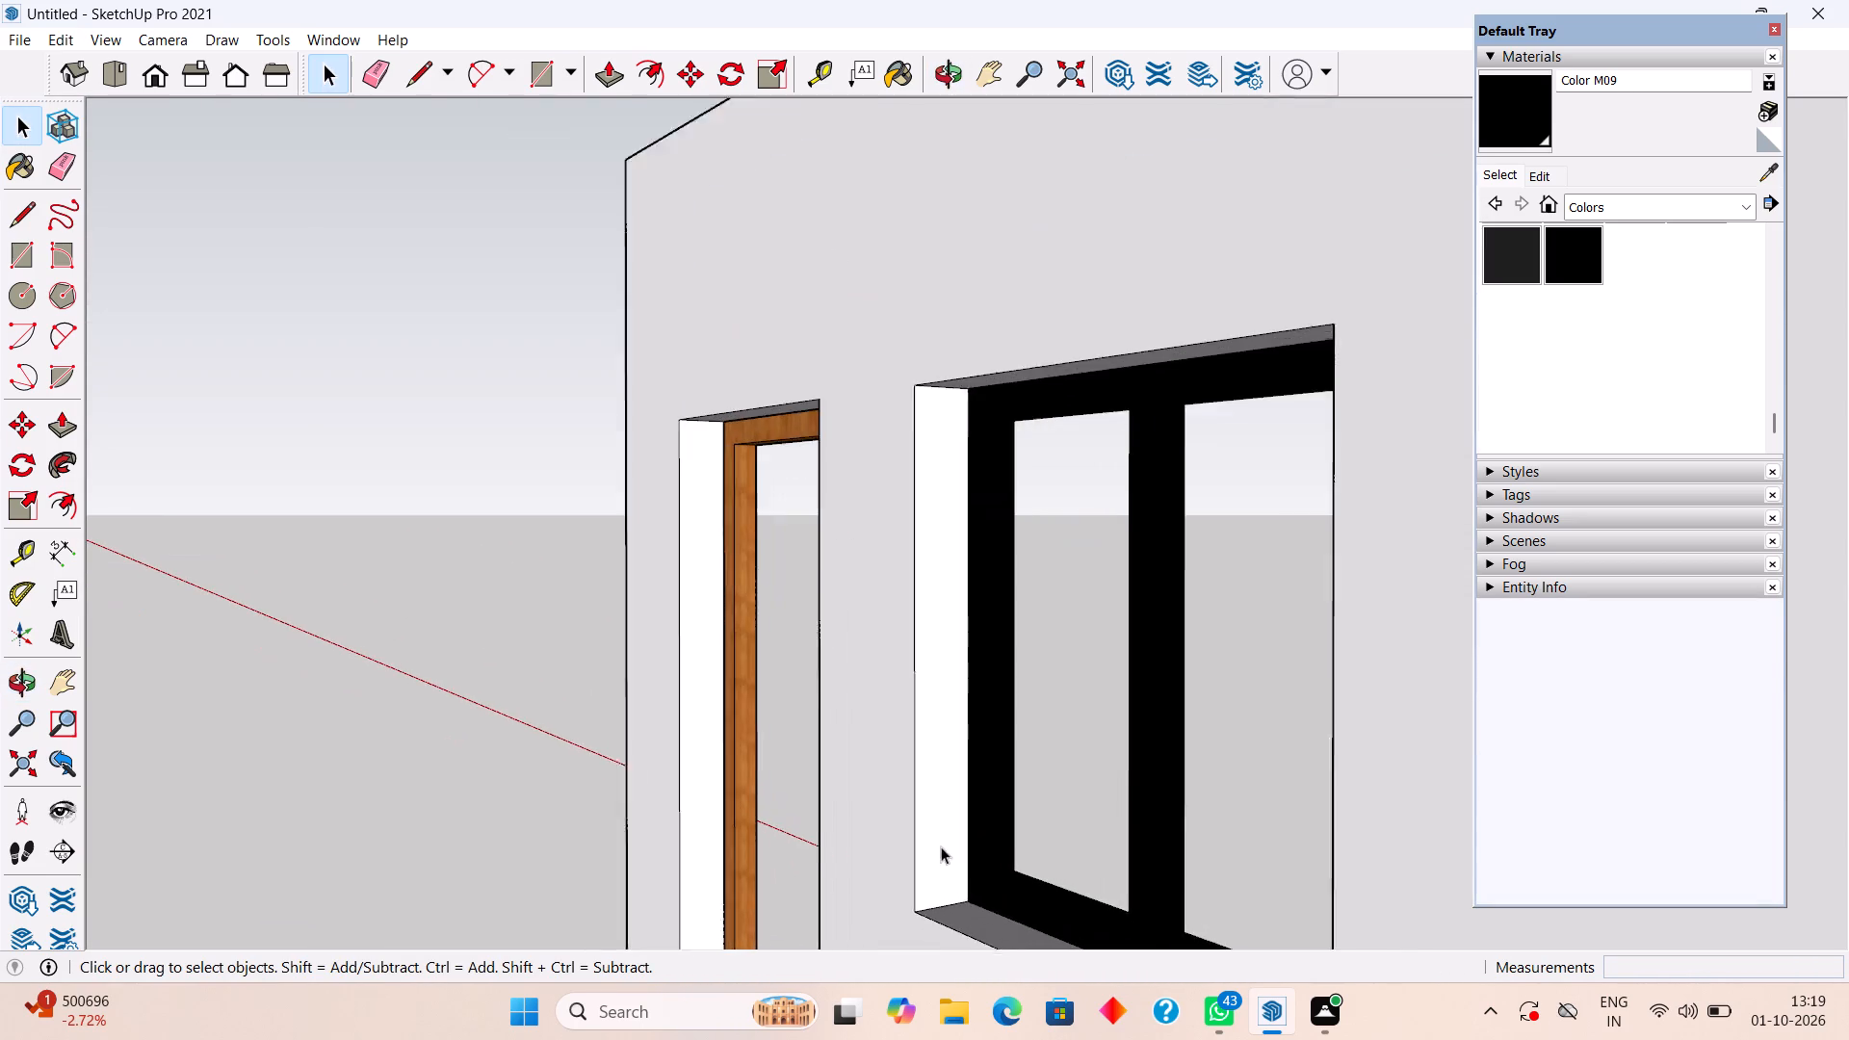
pyautogui.scroll(2, 982, 840)
pyautogui.moveTo(985, 847); pyautogui.dragTo(872, 871, button='middle')
pyautogui.scroll(2, 944, 765)
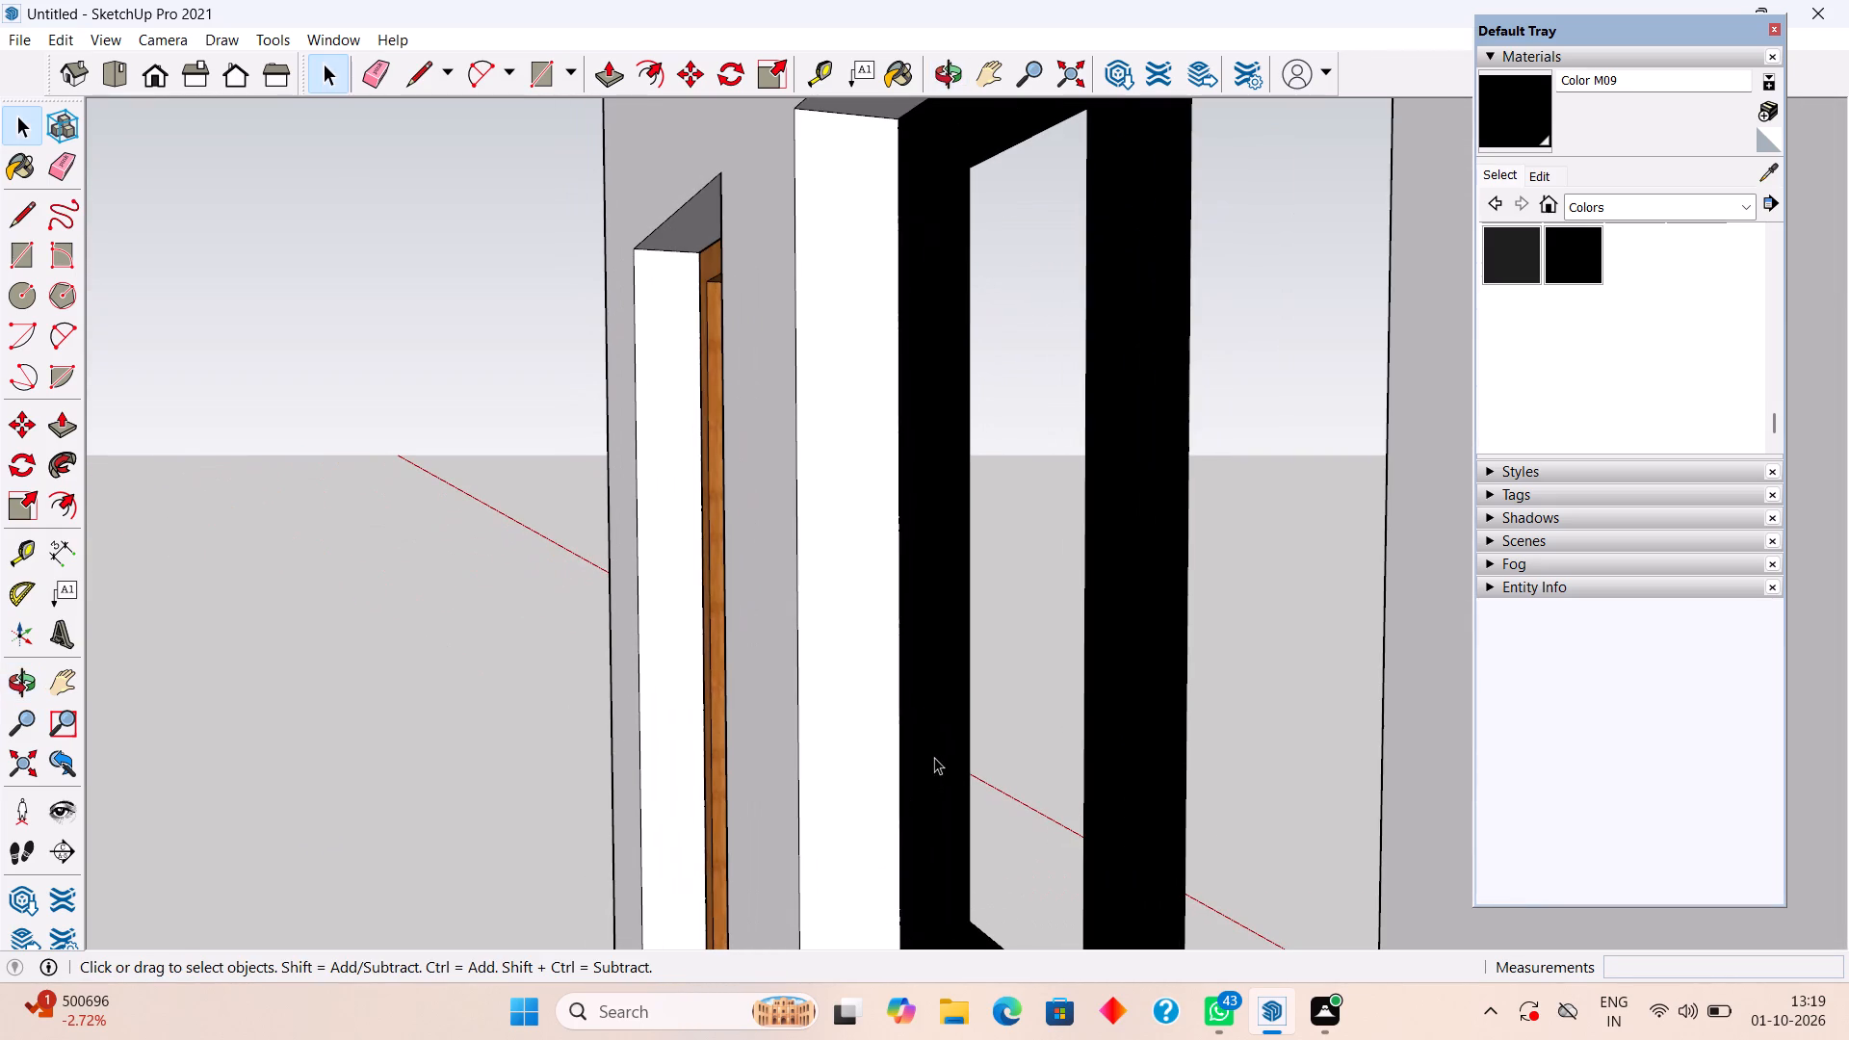
pyautogui.click(935, 757)
pyautogui.click(946, 748)
pyautogui.scroll(-10, 947, 747)
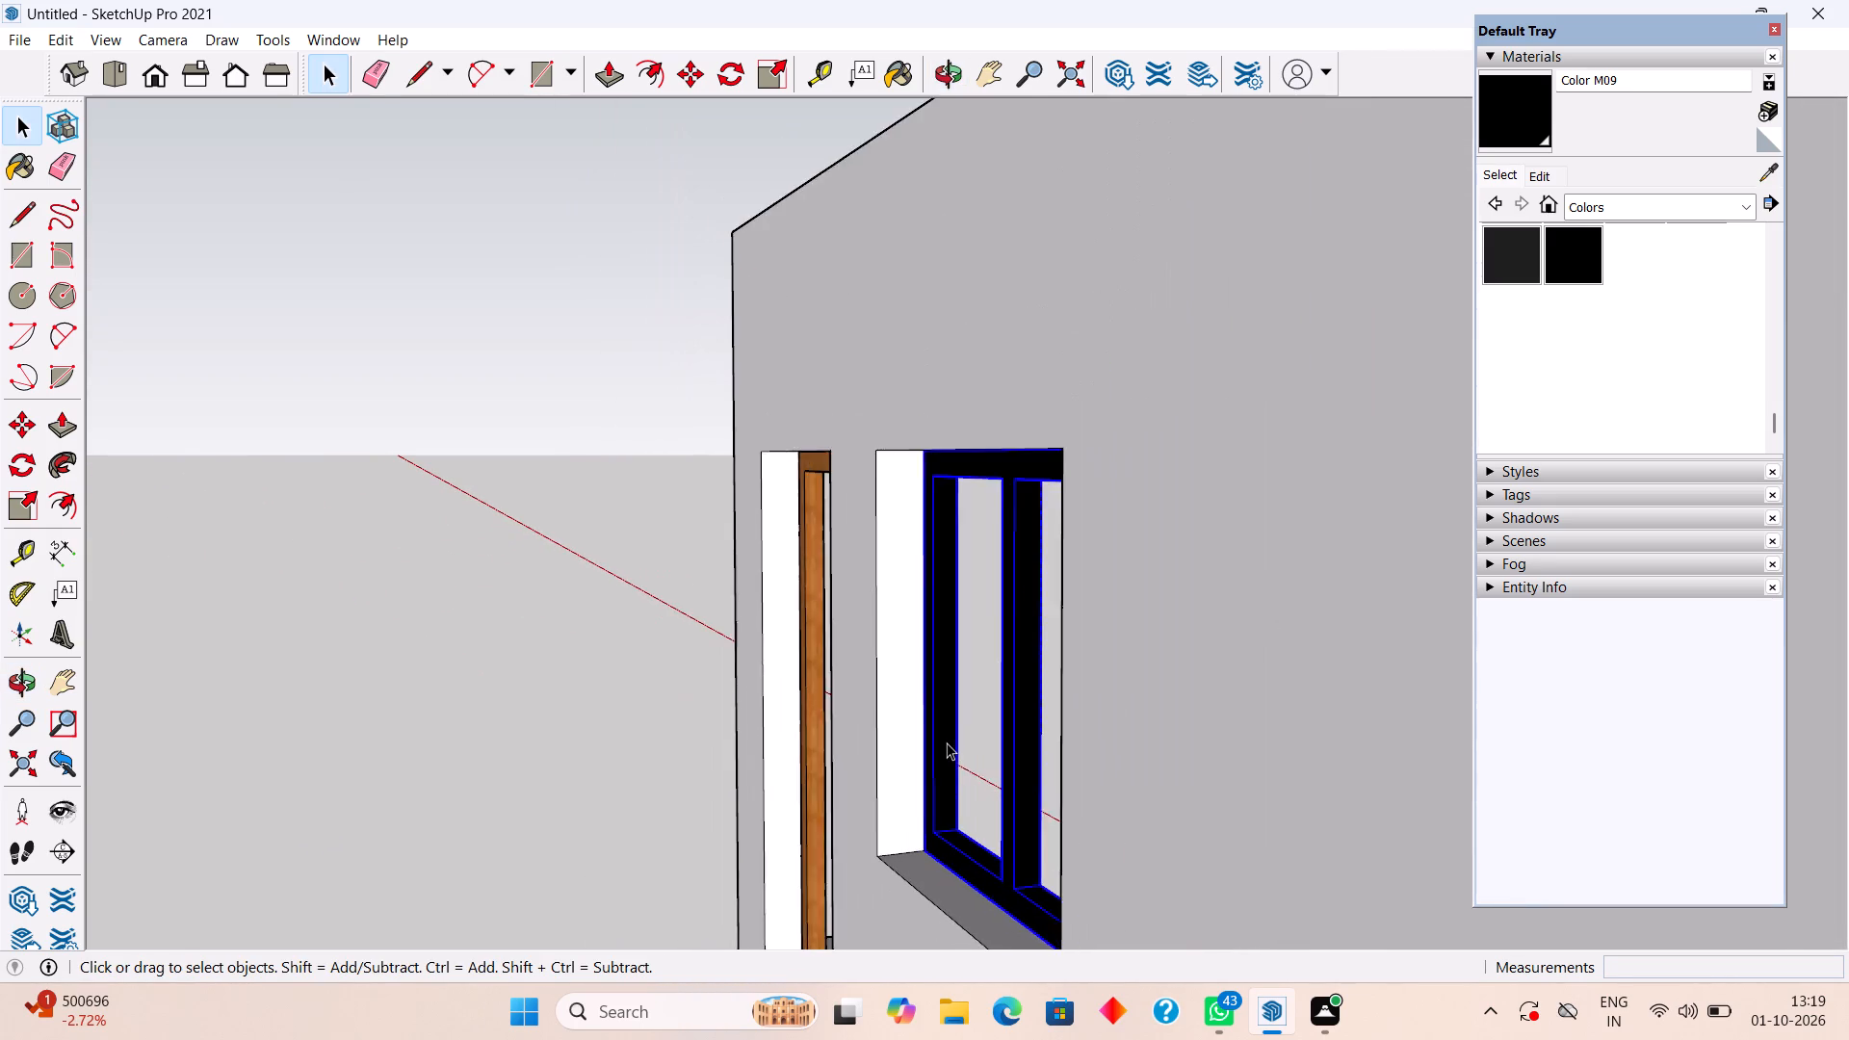
# Examine the wall, base, beam, door frame and window frame from the end, back and front.
pyautogui.scroll(-6, 947, 742)
pyautogui.click(805, 363)
pyautogui.moveTo(1094, 618); pyautogui.dragTo(856, 687, button='middle')
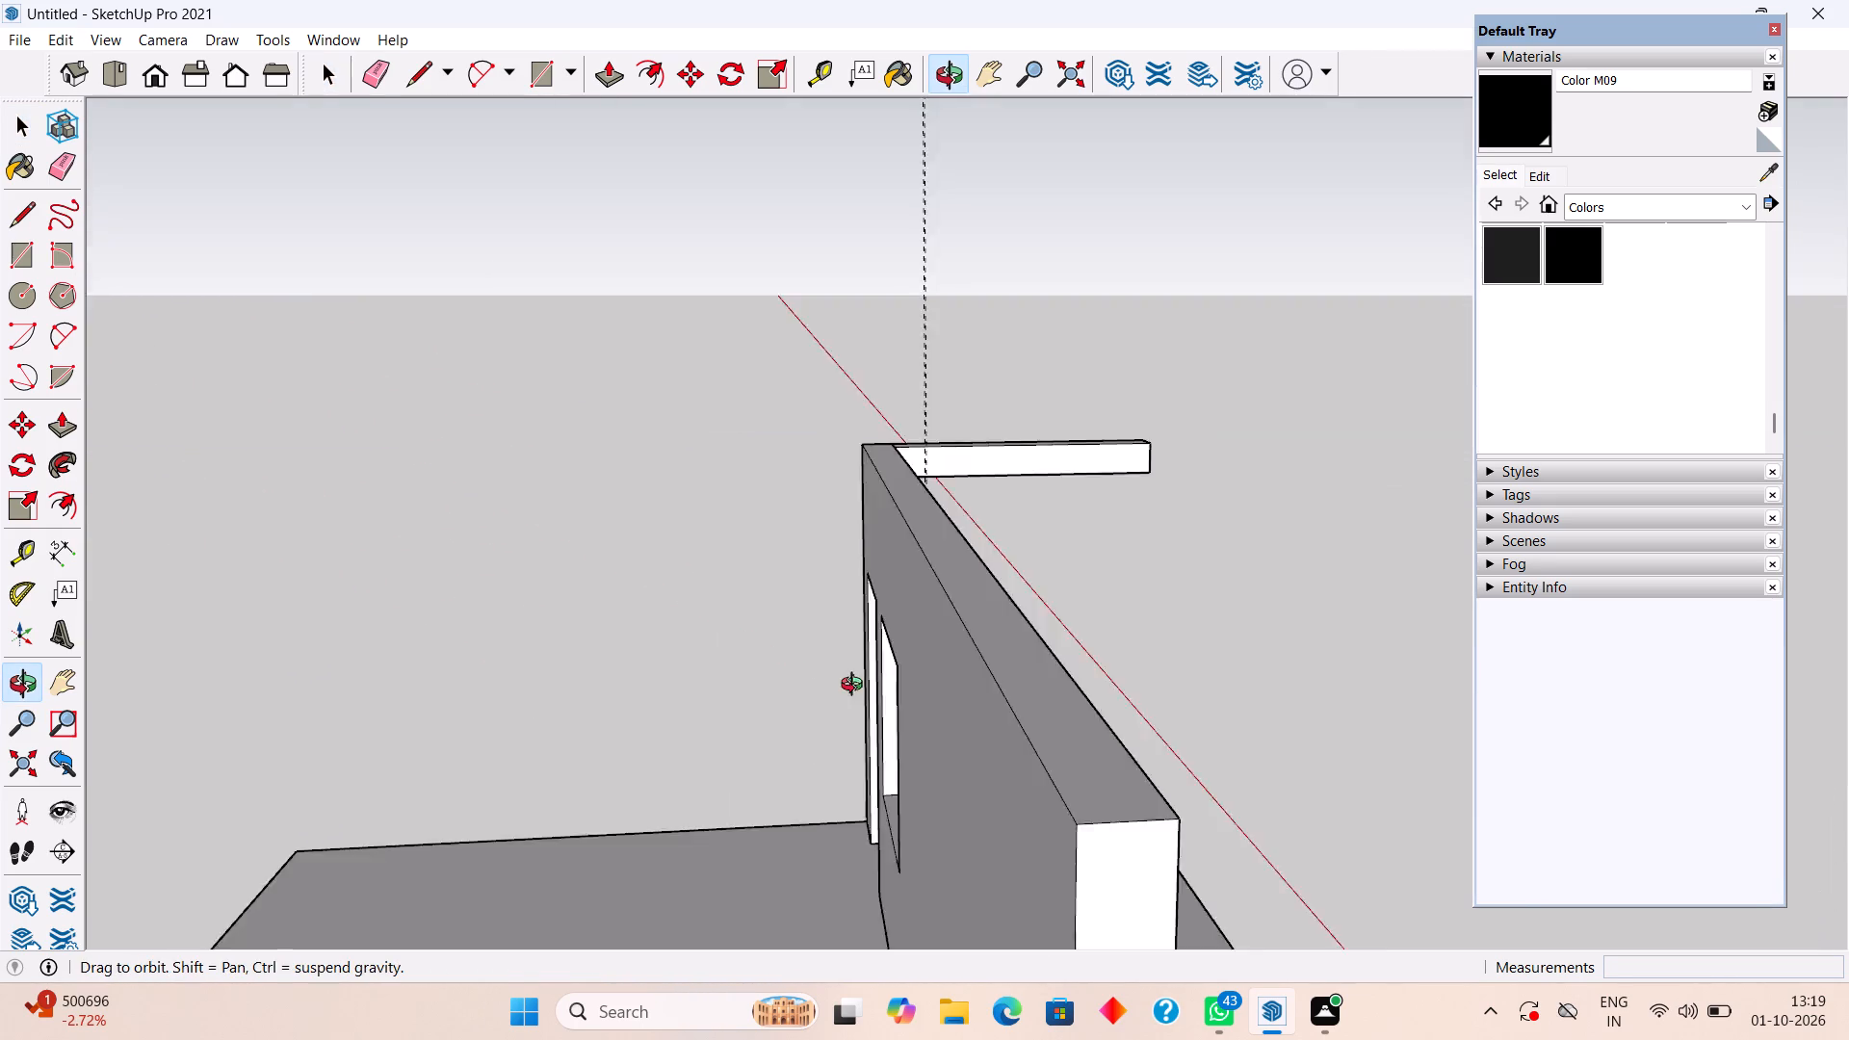
pyautogui.moveTo(856, 687); pyautogui.dragTo(722, 689, button='middle')
pyautogui.scroll(3, 792, 828)
pyautogui.scroll(-13, 745, 801)
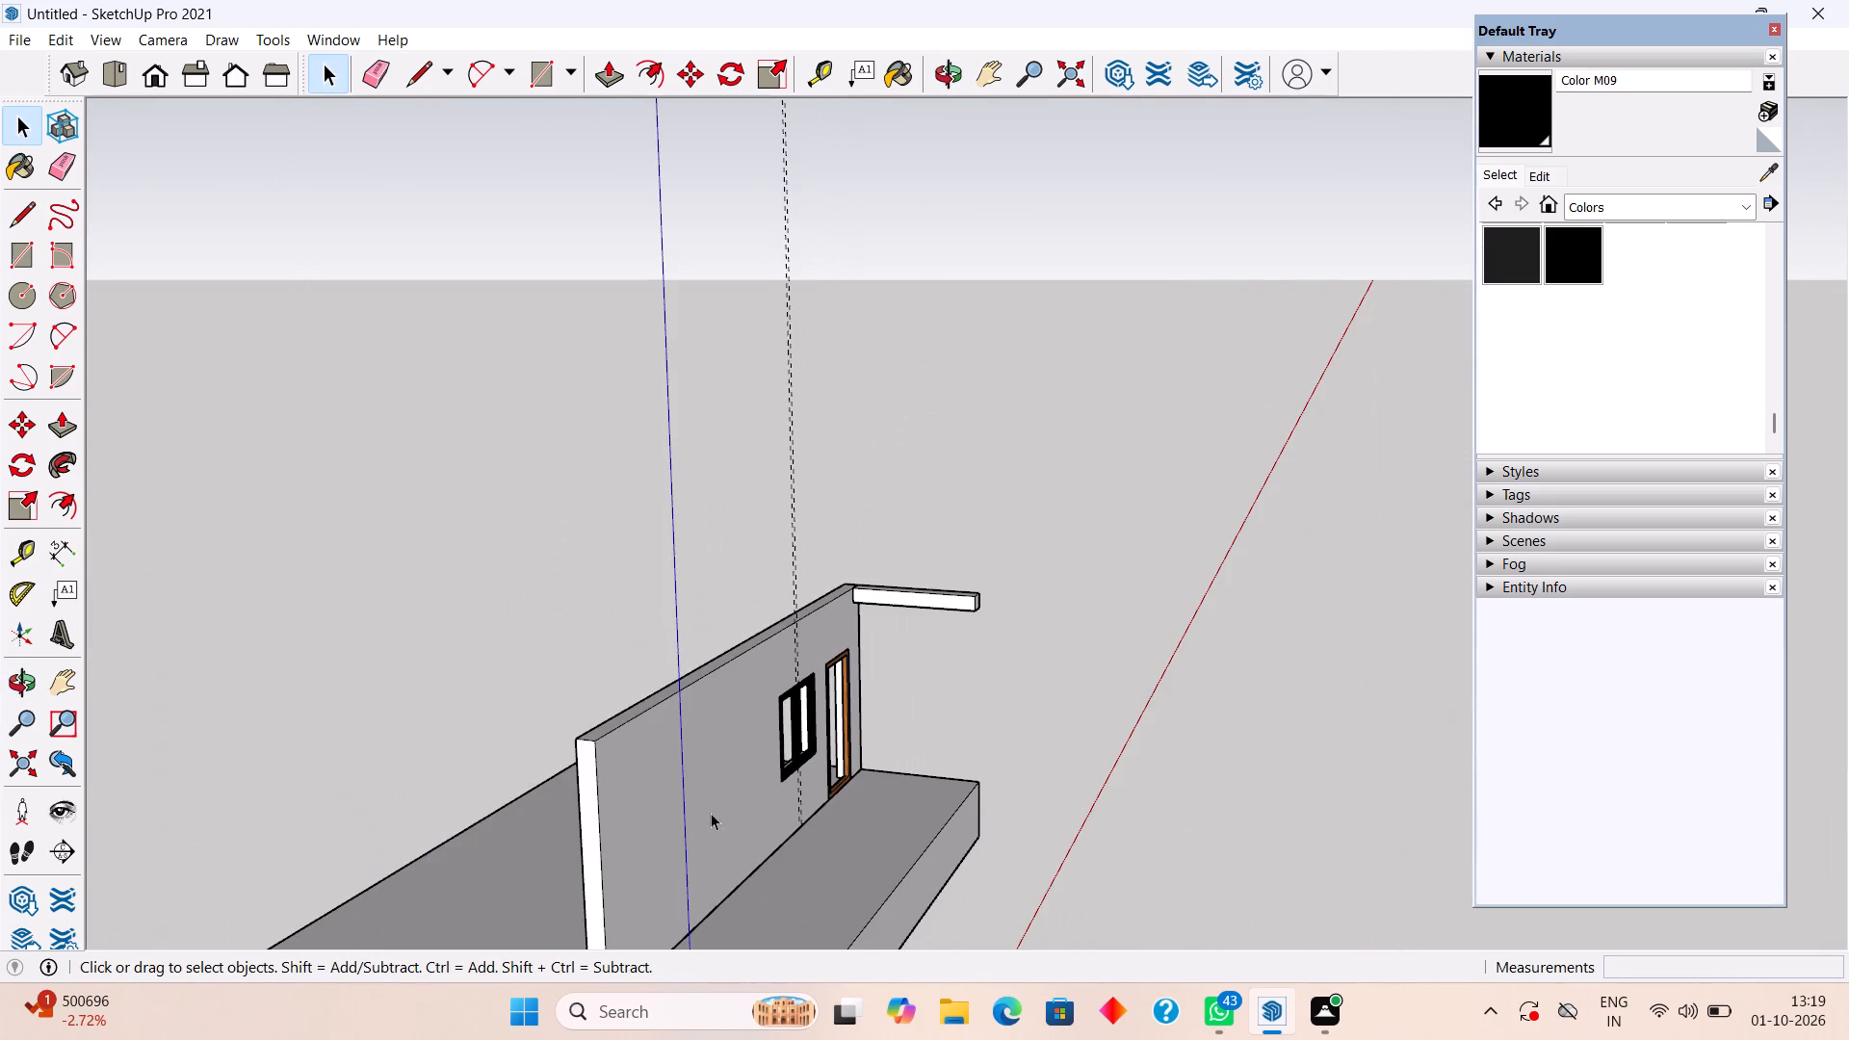
pyautogui.moveTo(675, 824); pyautogui.dragTo(360, 697, button='middle')
pyautogui.scroll(4, 540, 777)
pyautogui.moveTo(543, 777); pyautogui.dragTo(379, 745, button='middle')
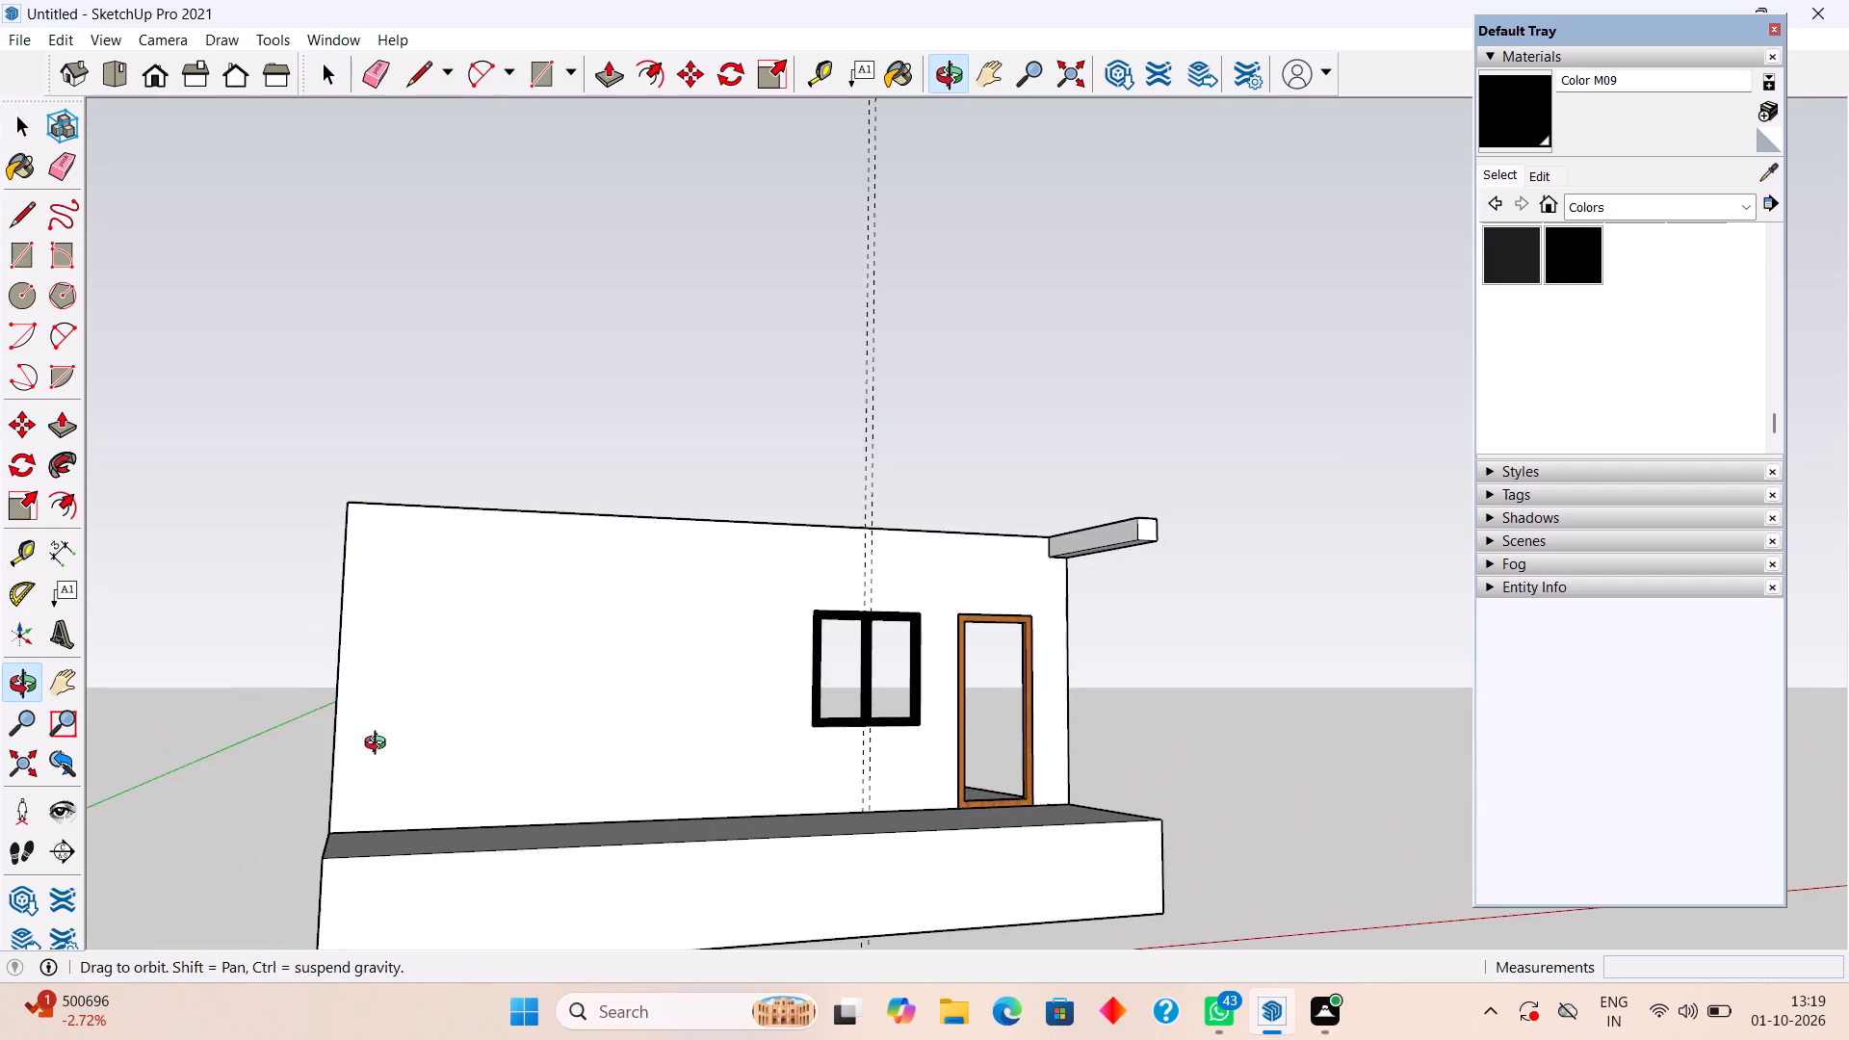
pyautogui.moveTo(379, 745); pyautogui.dragTo(378, 746, button='middle')
pyautogui.scroll(-1, 373, 775)
pyautogui.keyDown('shift'); pyautogui.moveTo(359, 785); pyautogui.dragTo(741, 707, button='middle'); pyautogui.keyUp('shift')
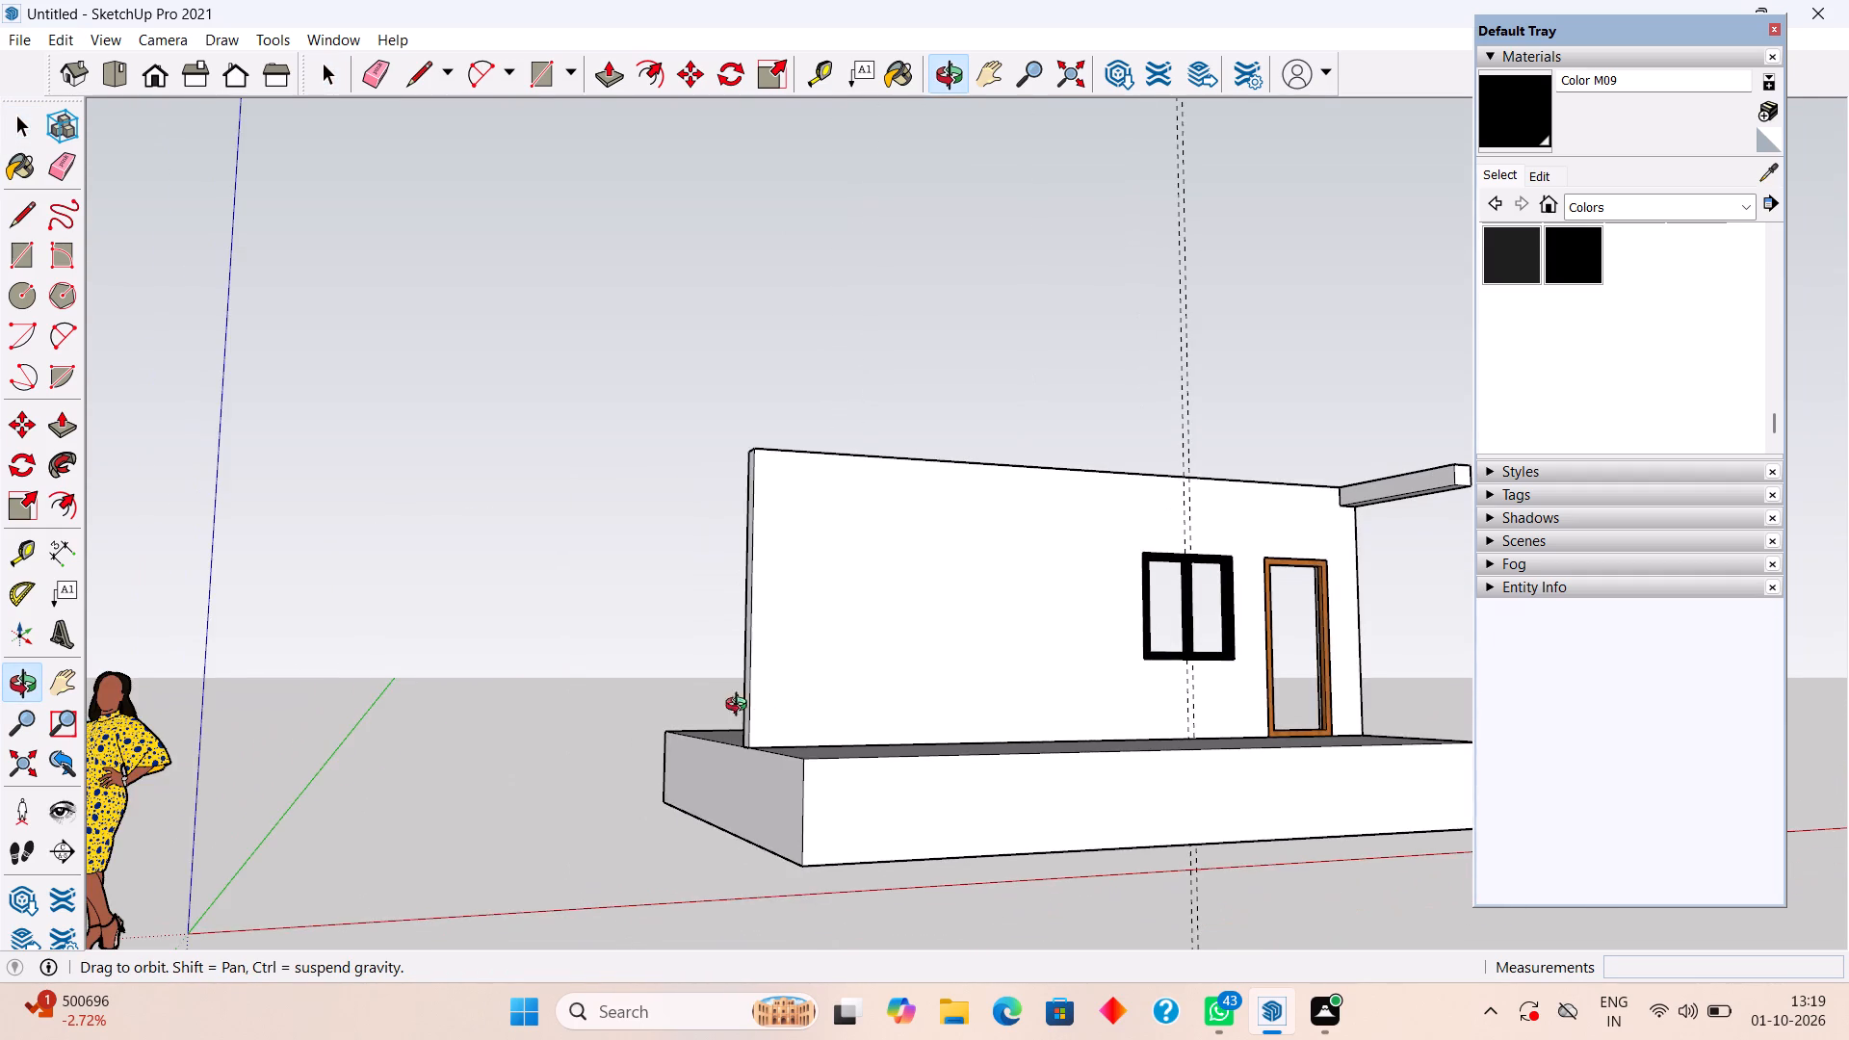
pyautogui.keyDown('shift'); pyautogui.moveTo(741, 707); pyautogui.dragTo(643, 694, button='middle'); pyautogui.keyUp('shift')
pyautogui.scroll(3, 943, 665)
pyautogui.scroll(-6, 943, 665)
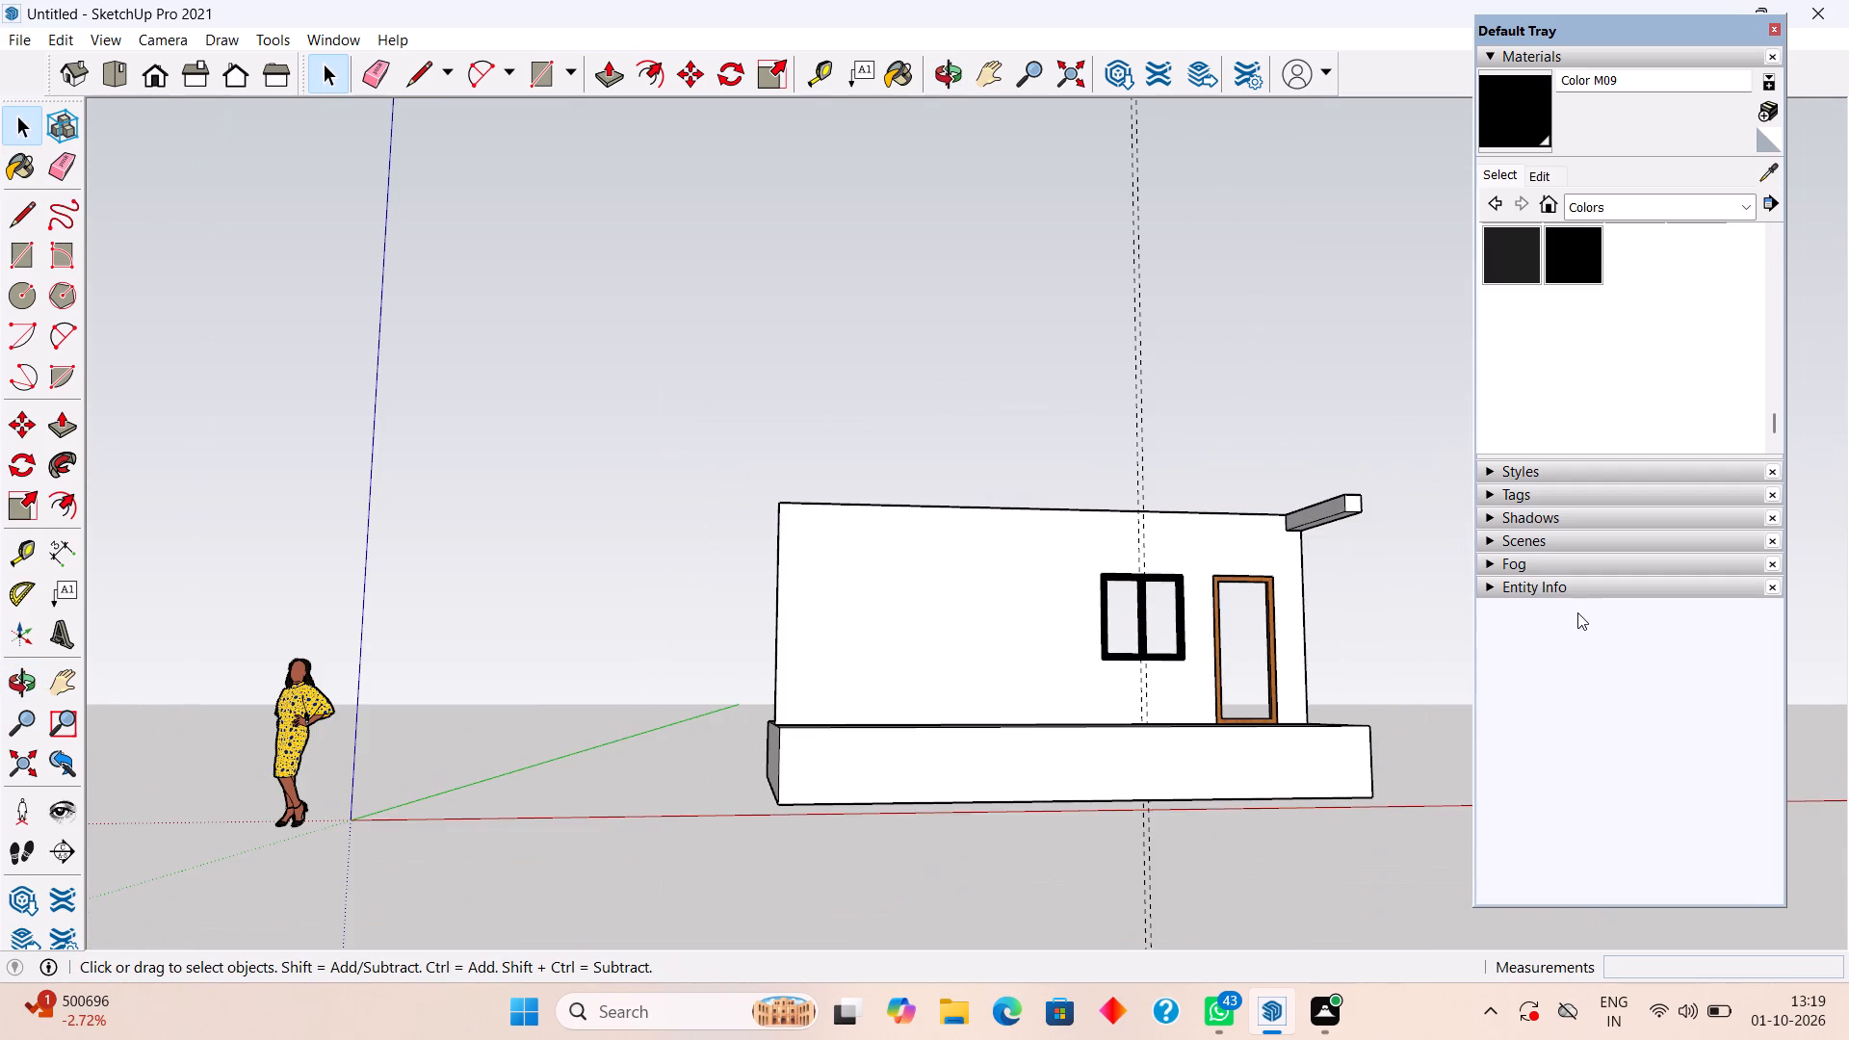
# Erase the two vertical dashed guide lines running through the middle of the window.
pyautogui.scroll(5, 1386, 622)
pyautogui.moveTo(1302, 663); pyautogui.dragTo(1225, 840, button='middle')
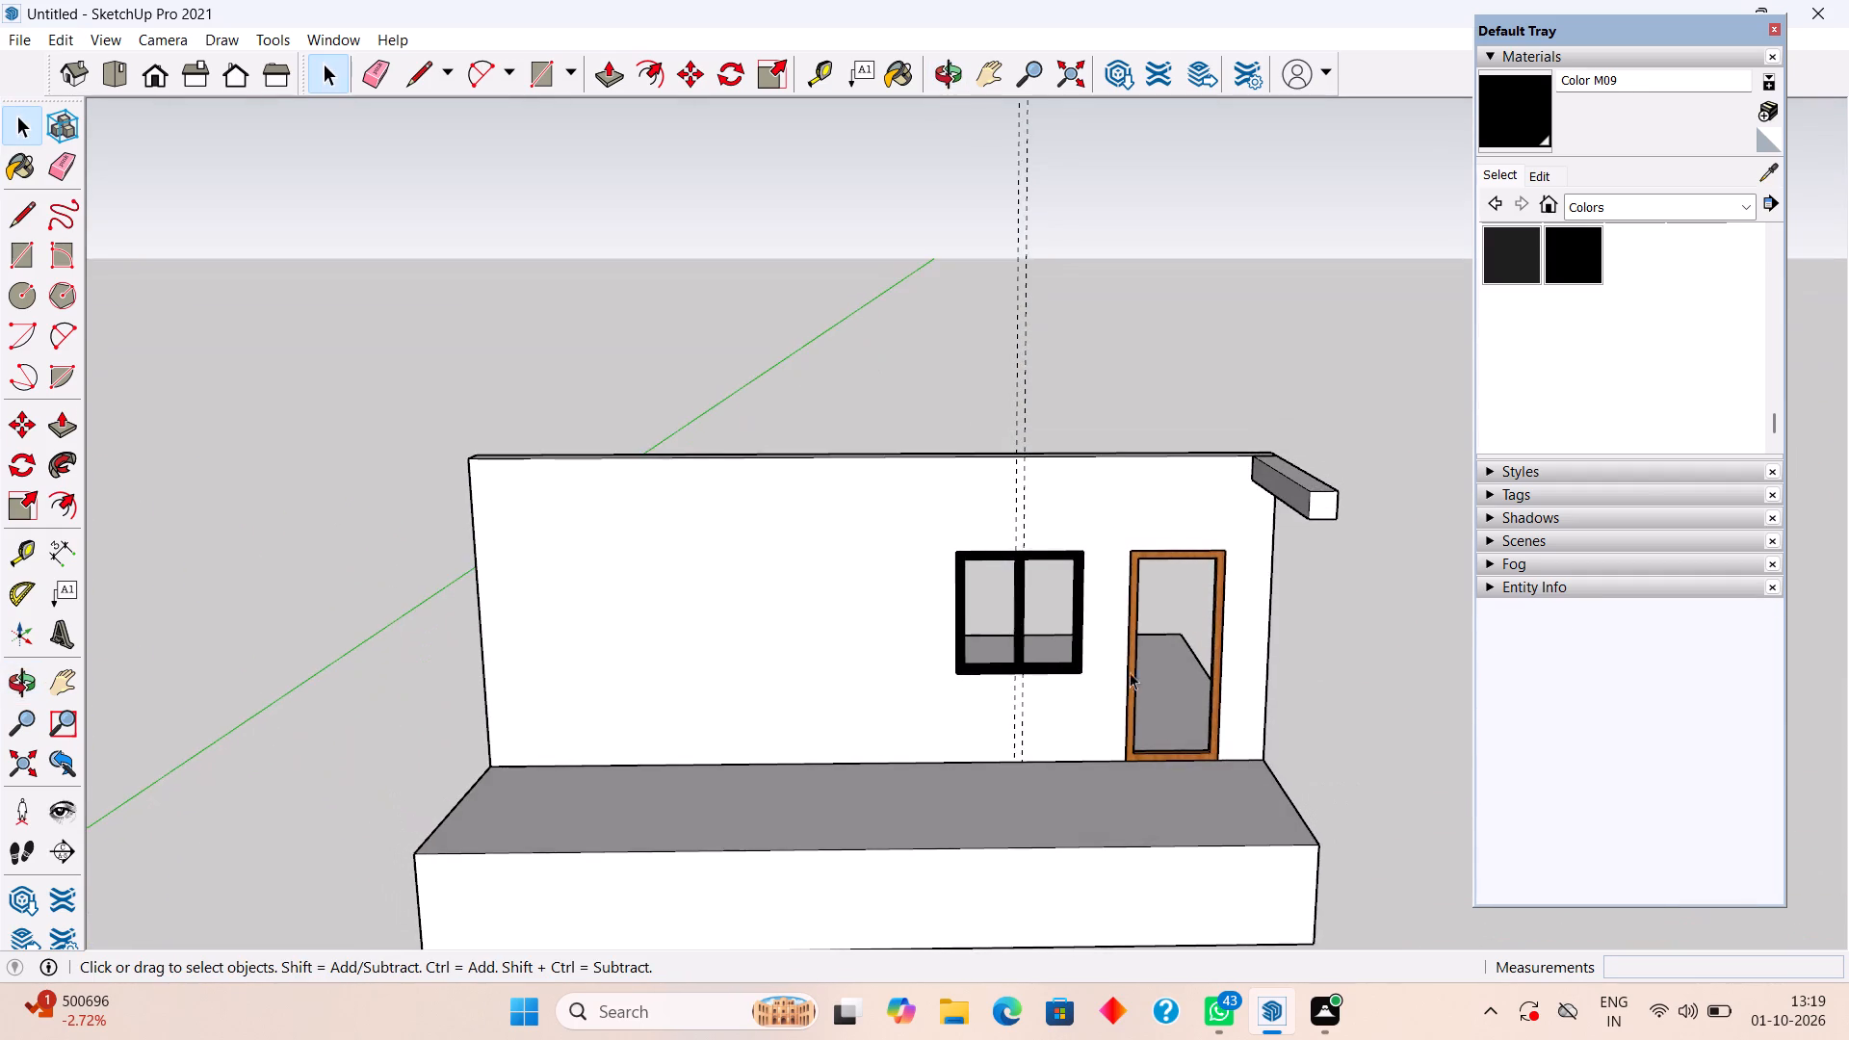
pyautogui.scroll(1, 1060, 559)
pyautogui.press('e')
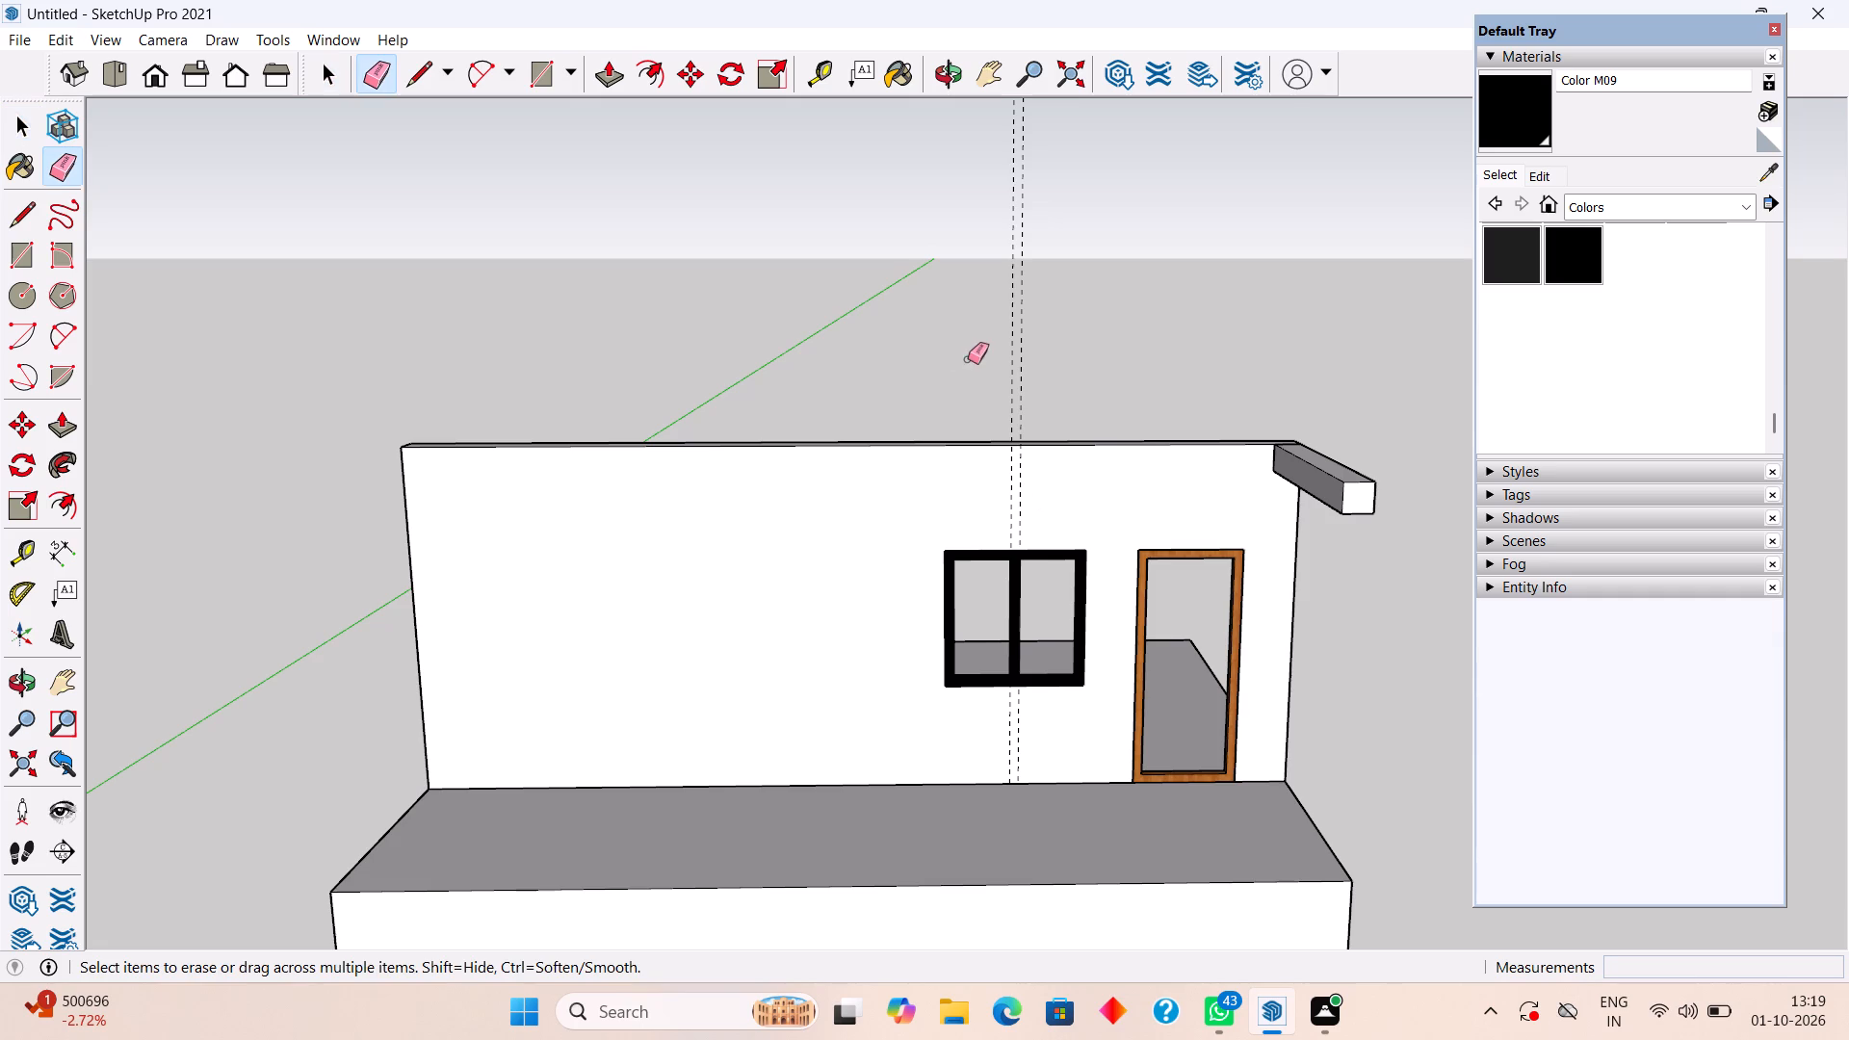
pyautogui.moveTo(981, 355); pyautogui.dragTo(1086, 351)
pyautogui.moveTo(1033, 374); pyautogui.dragTo(981, 403)
pyautogui.scroll(-3, 980, 403)
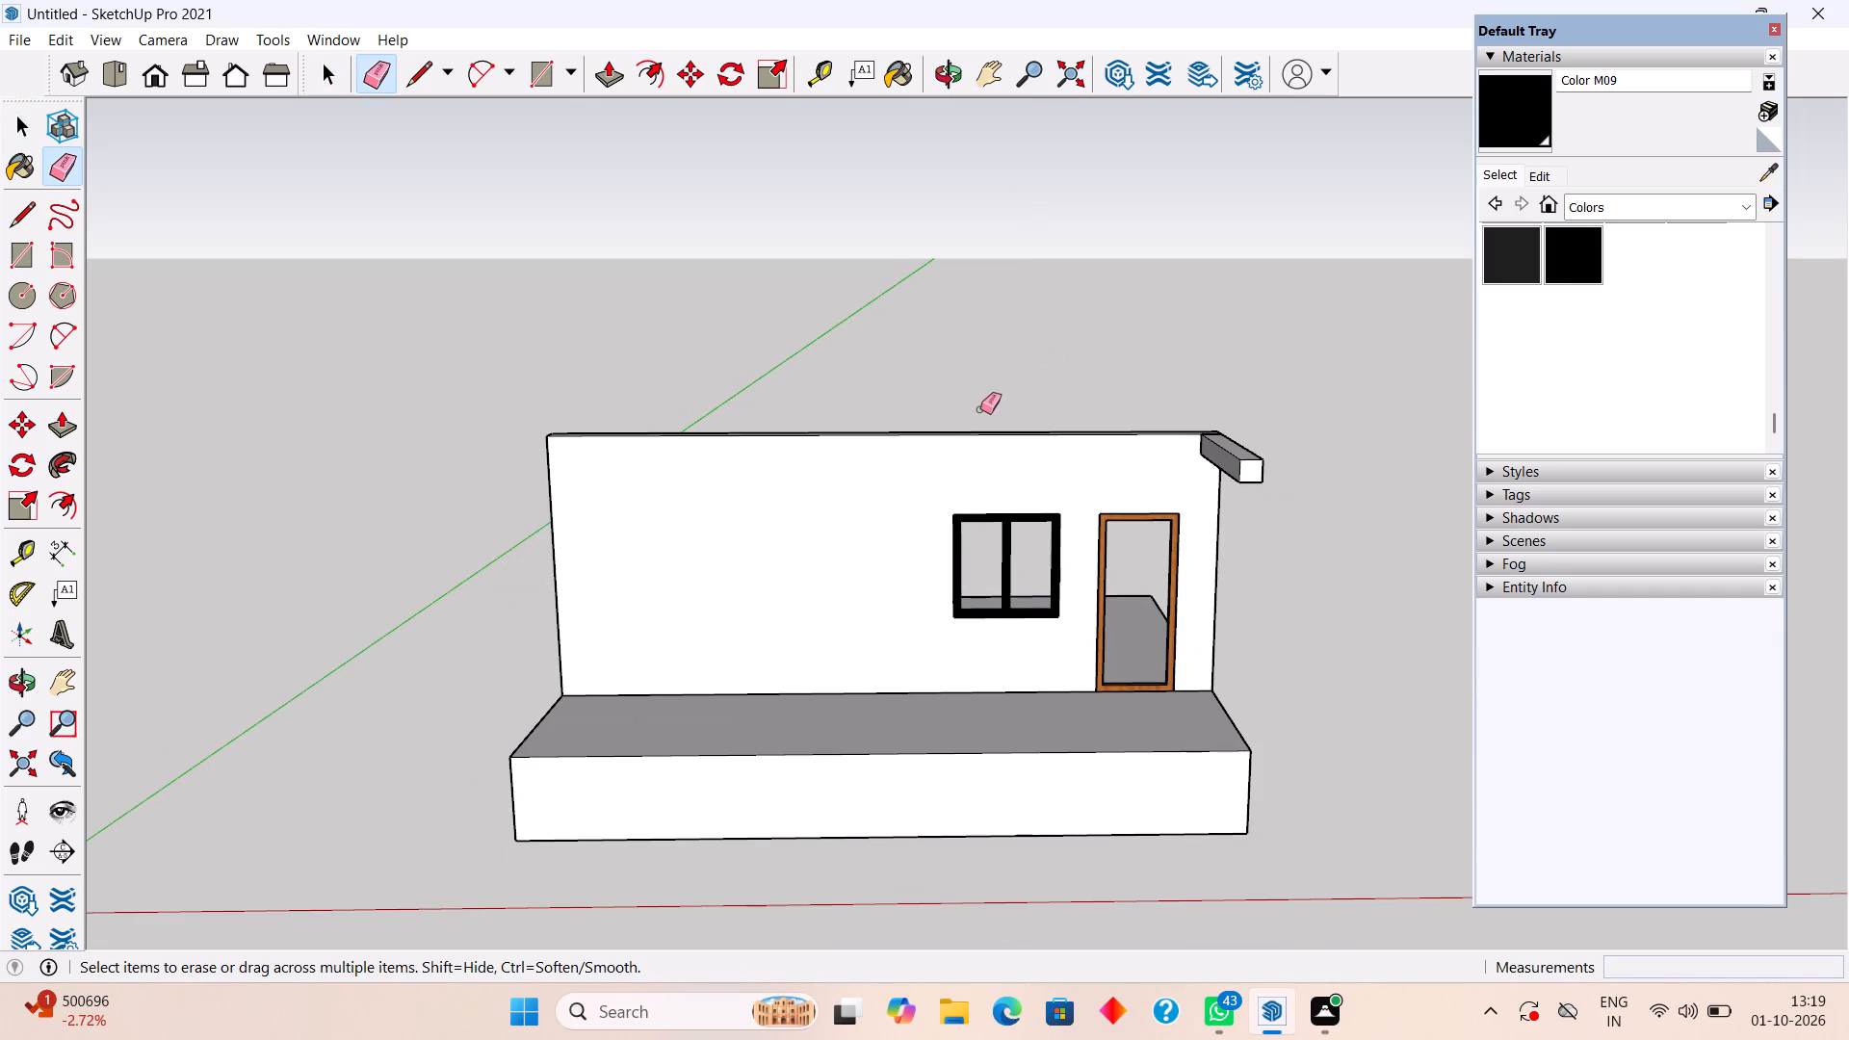
pyautogui.press('space')
# Draw a 1' 7 1/2" by 3' 6" rectangular pane in each of the two openings of the black window frame.
pyautogui.scroll(6, 1089, 607)
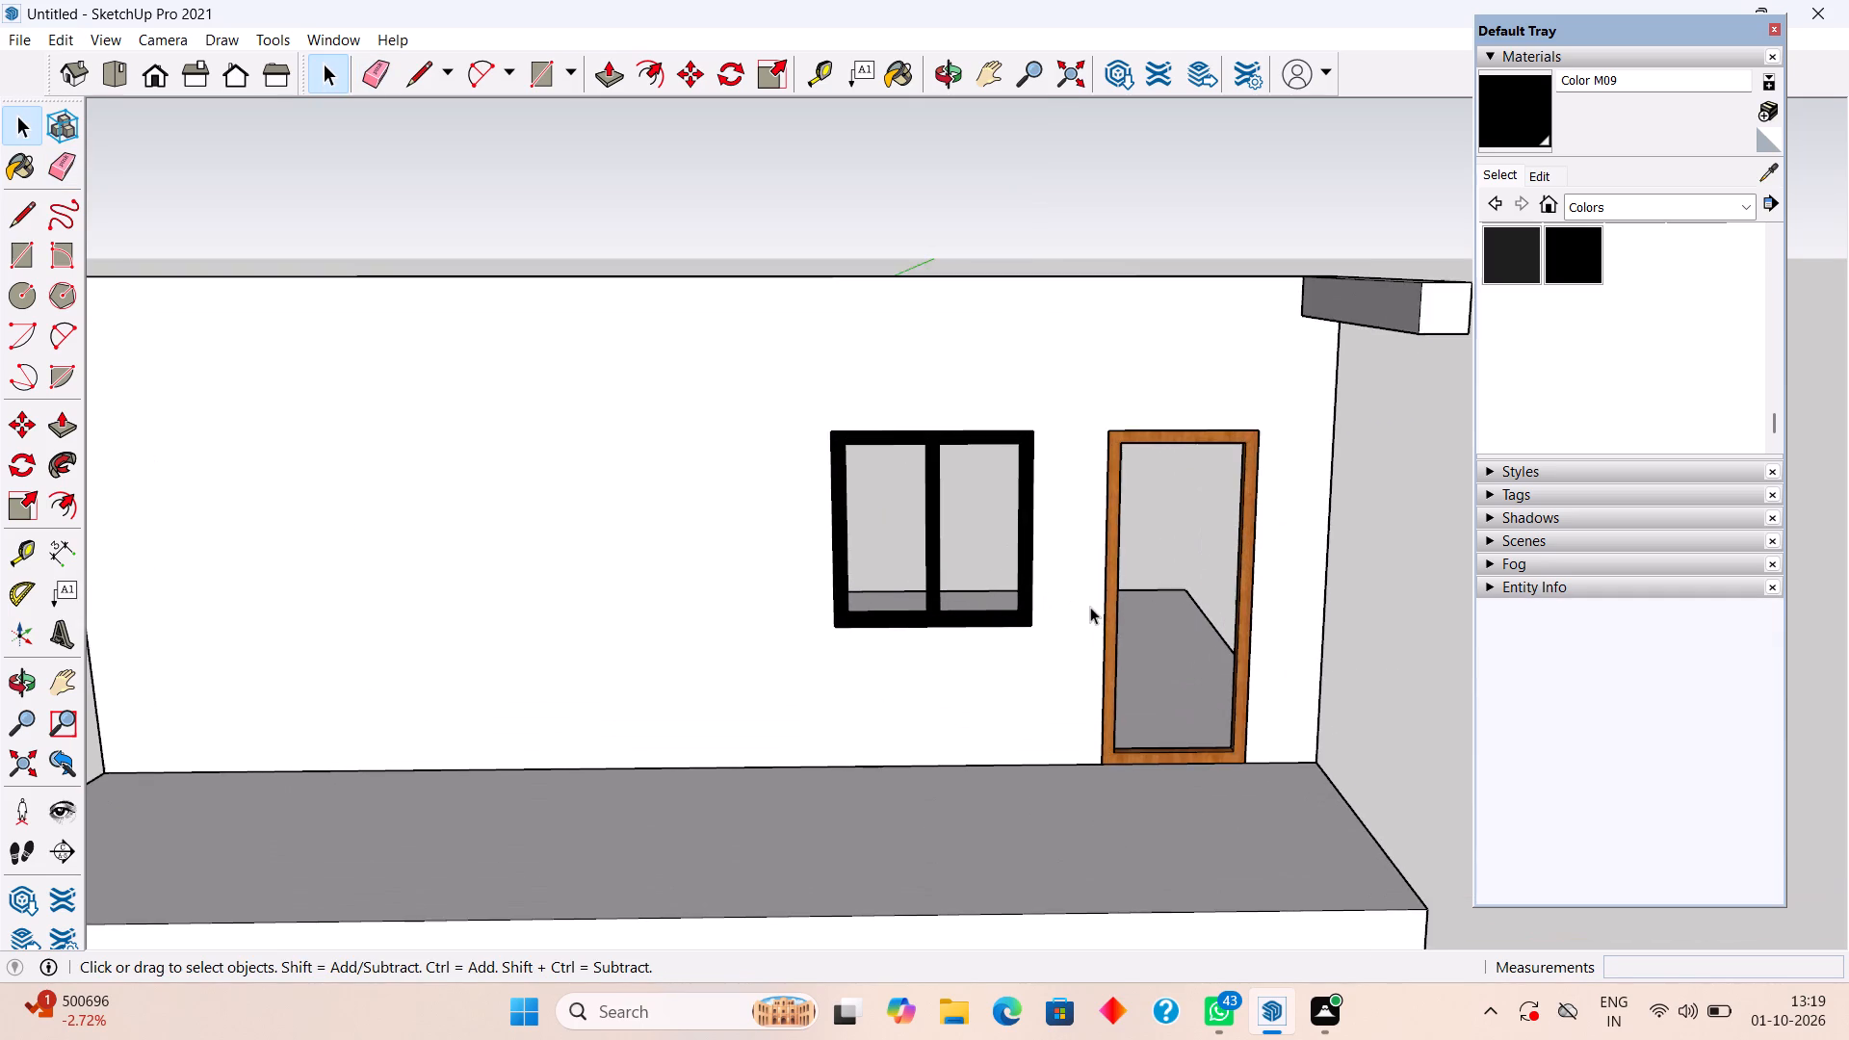
pyautogui.moveTo(1090, 607); pyautogui.dragTo(685, 533, button='middle')
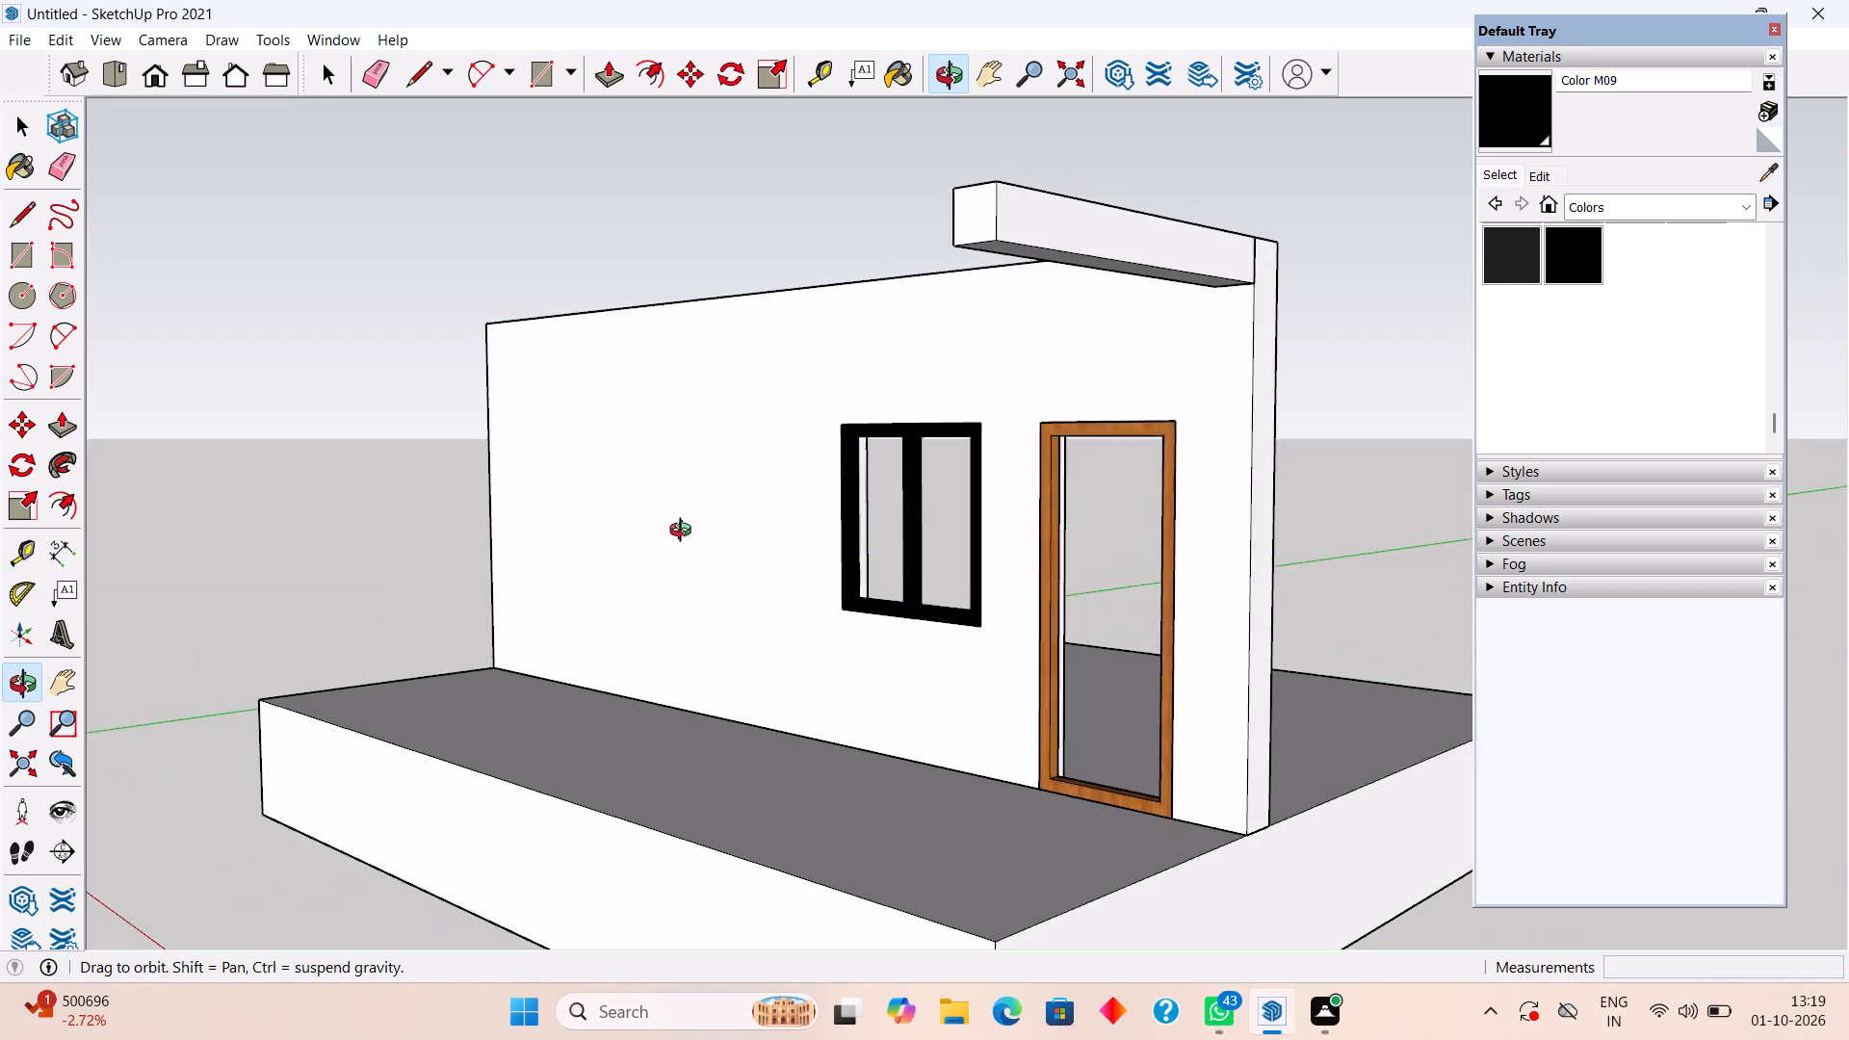
pyautogui.moveTo(685, 533); pyautogui.dragTo(1036, 586, button='middle')
pyautogui.scroll(-2, 1036, 586)
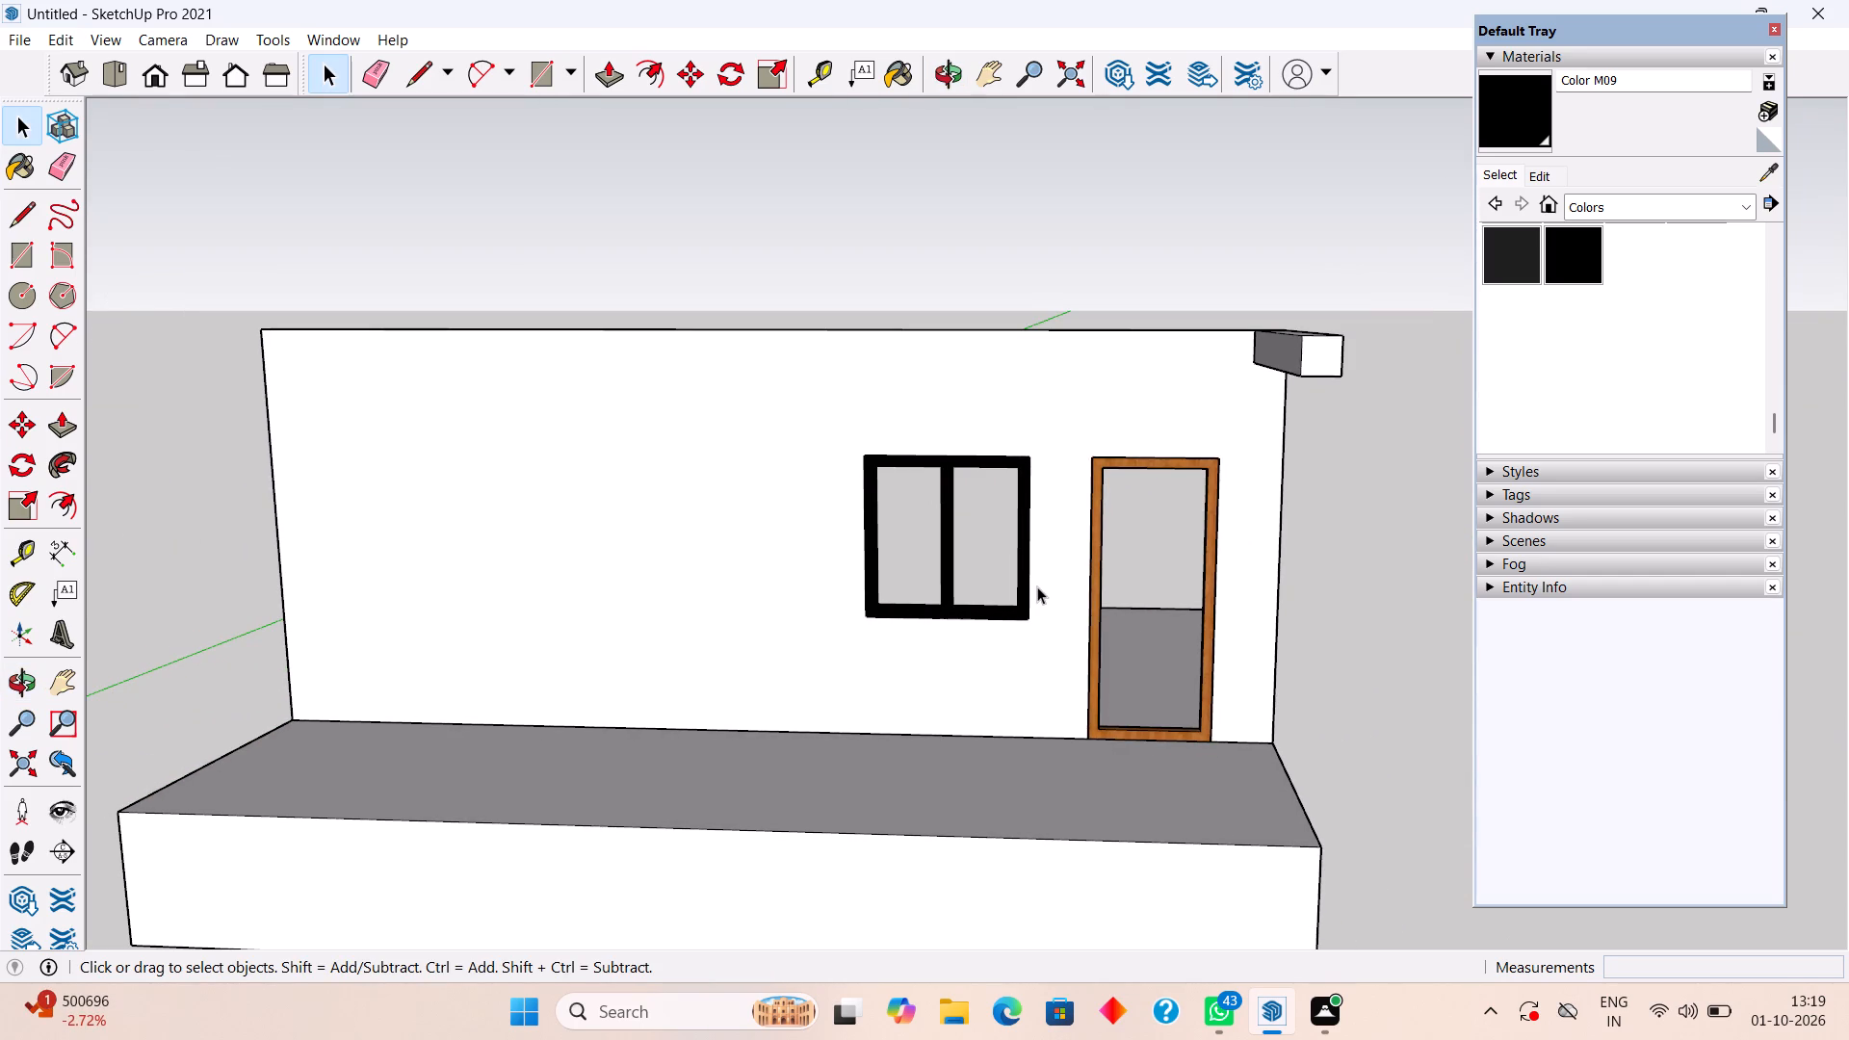
pyautogui.scroll(2, 1017, 513)
pyautogui.scroll(1, 868, 520)
pyautogui.moveTo(868, 520); pyautogui.dragTo(973, 500, button='middle')
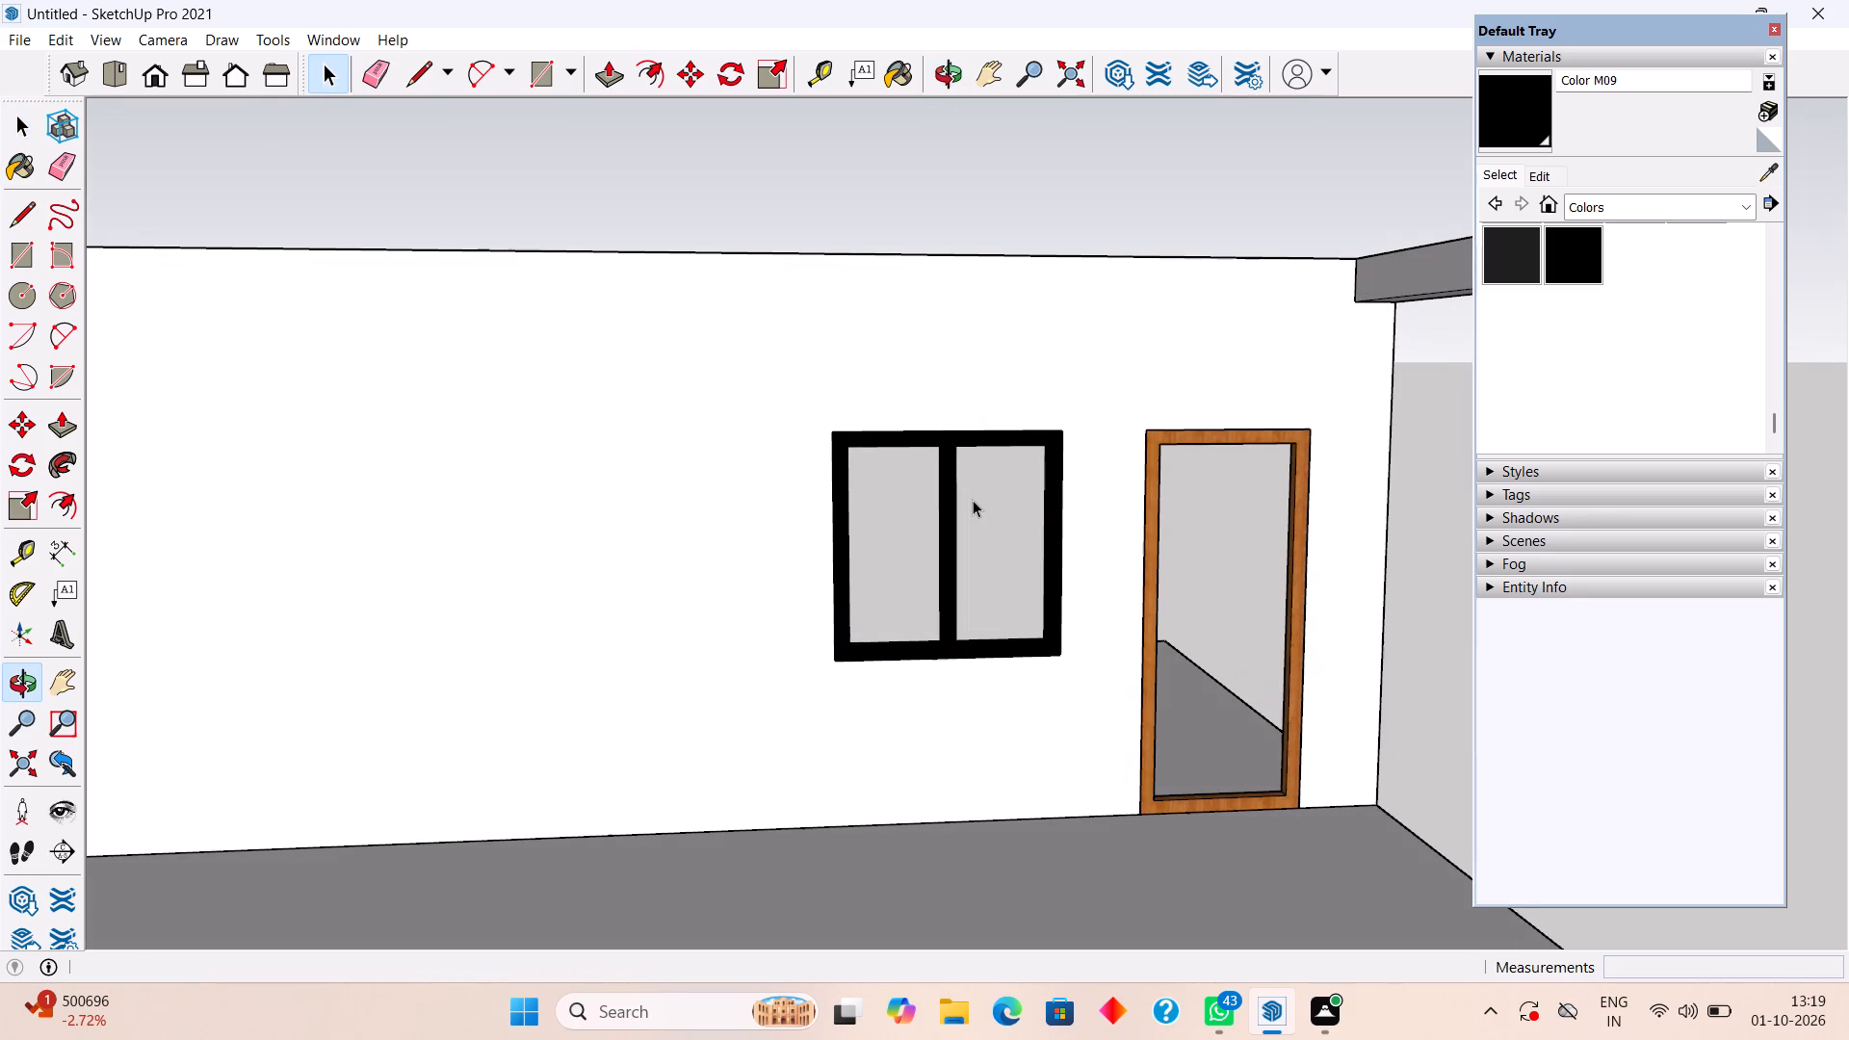
pyautogui.press('r')
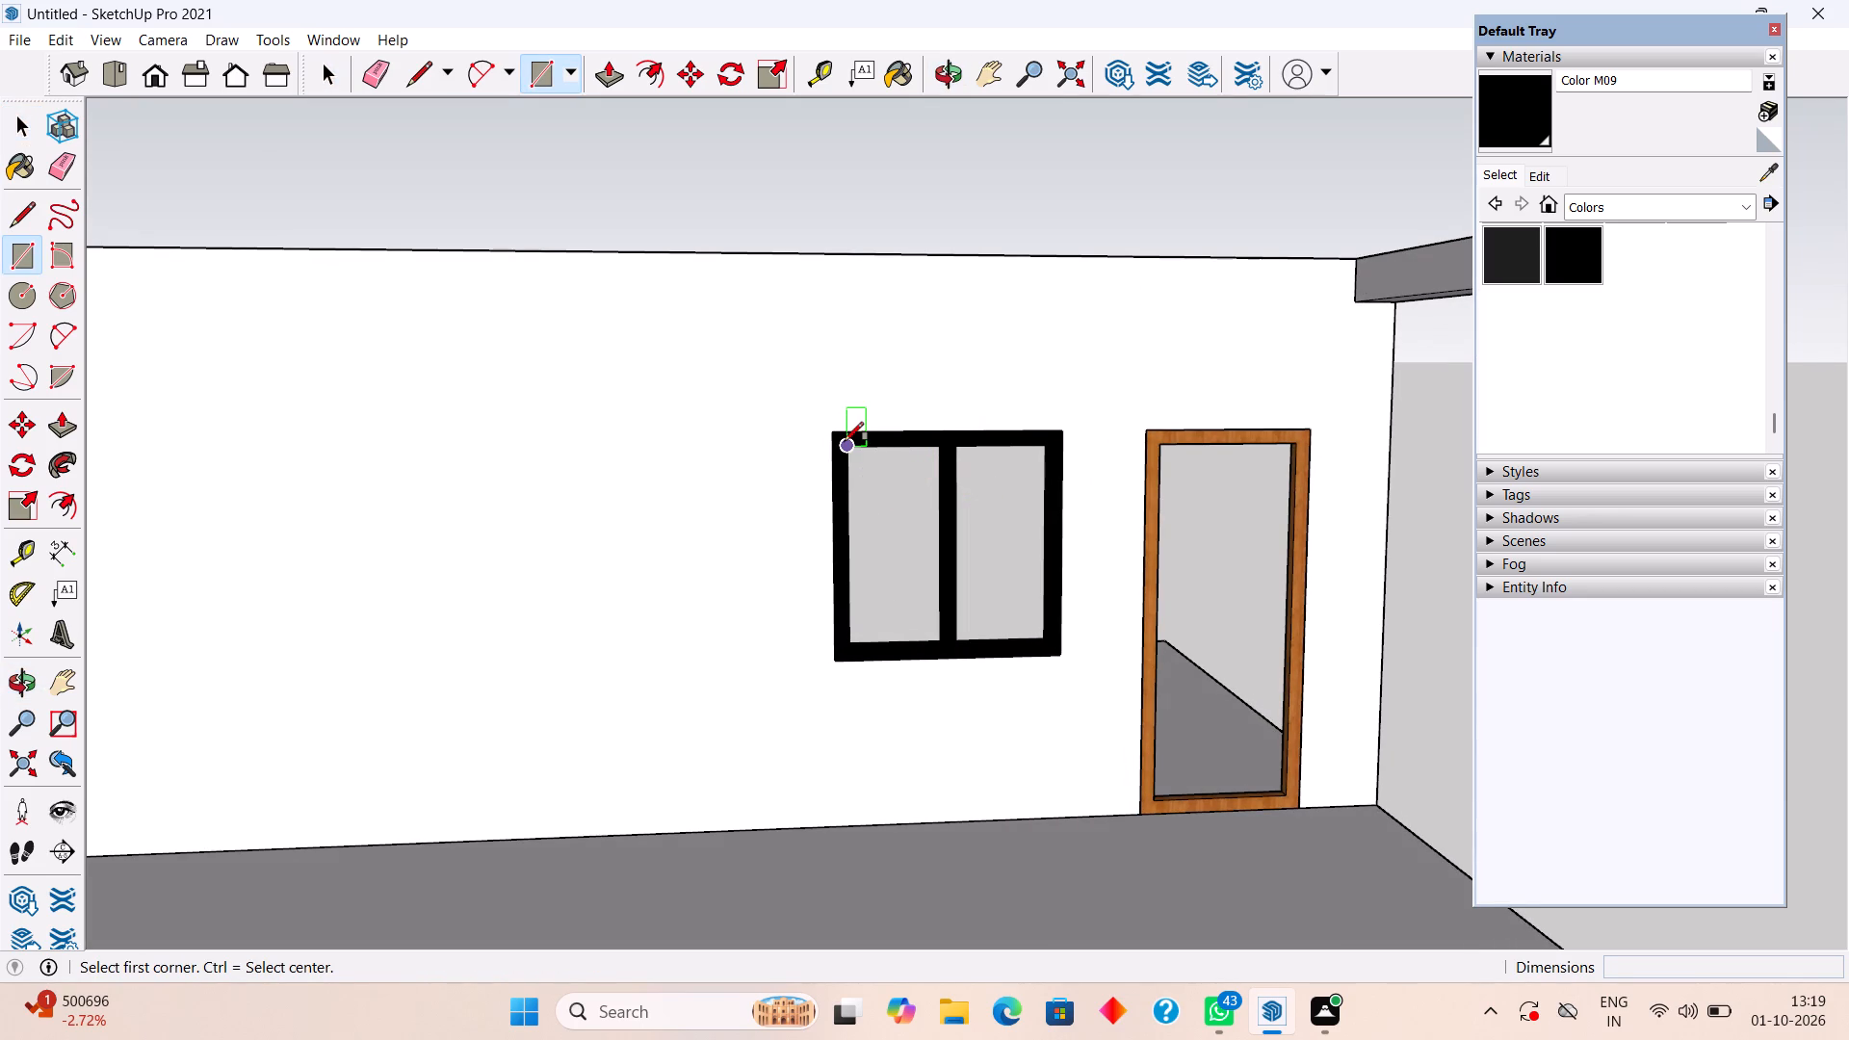
pyautogui.click(848, 448)
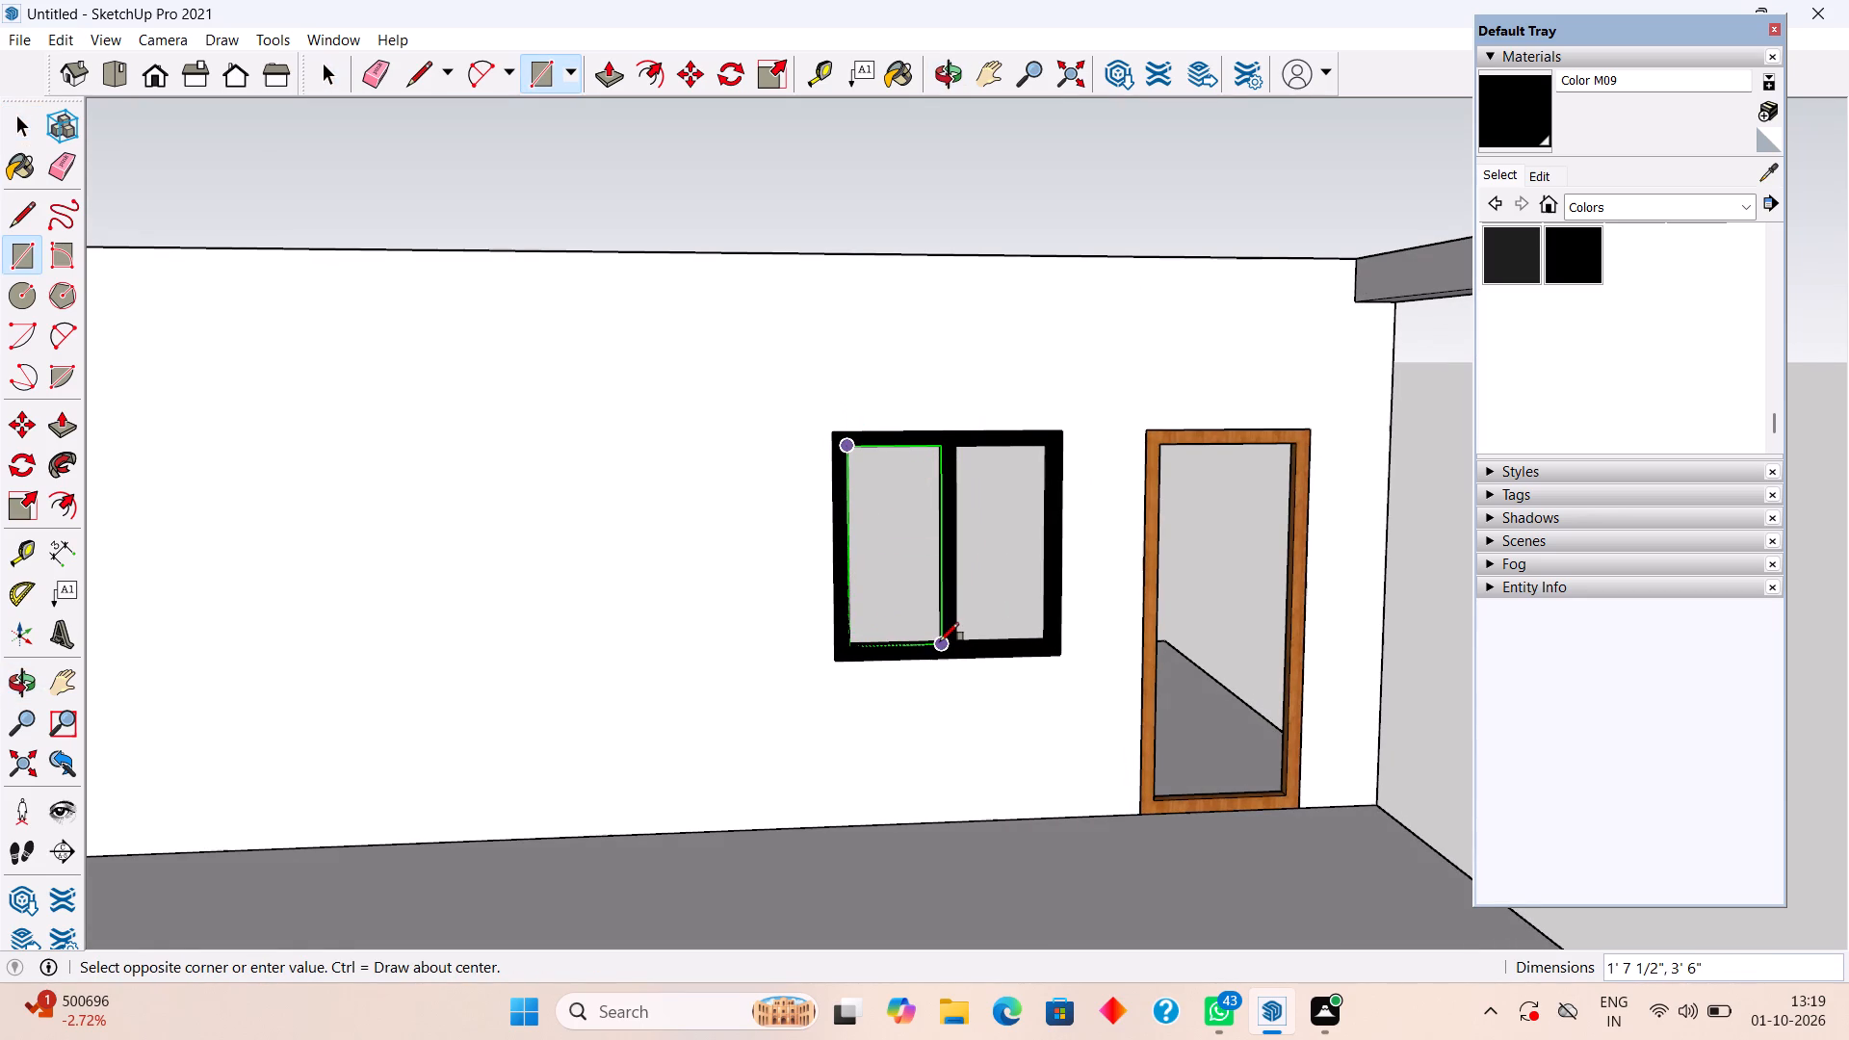
pyautogui.scroll(16, 936, 642)
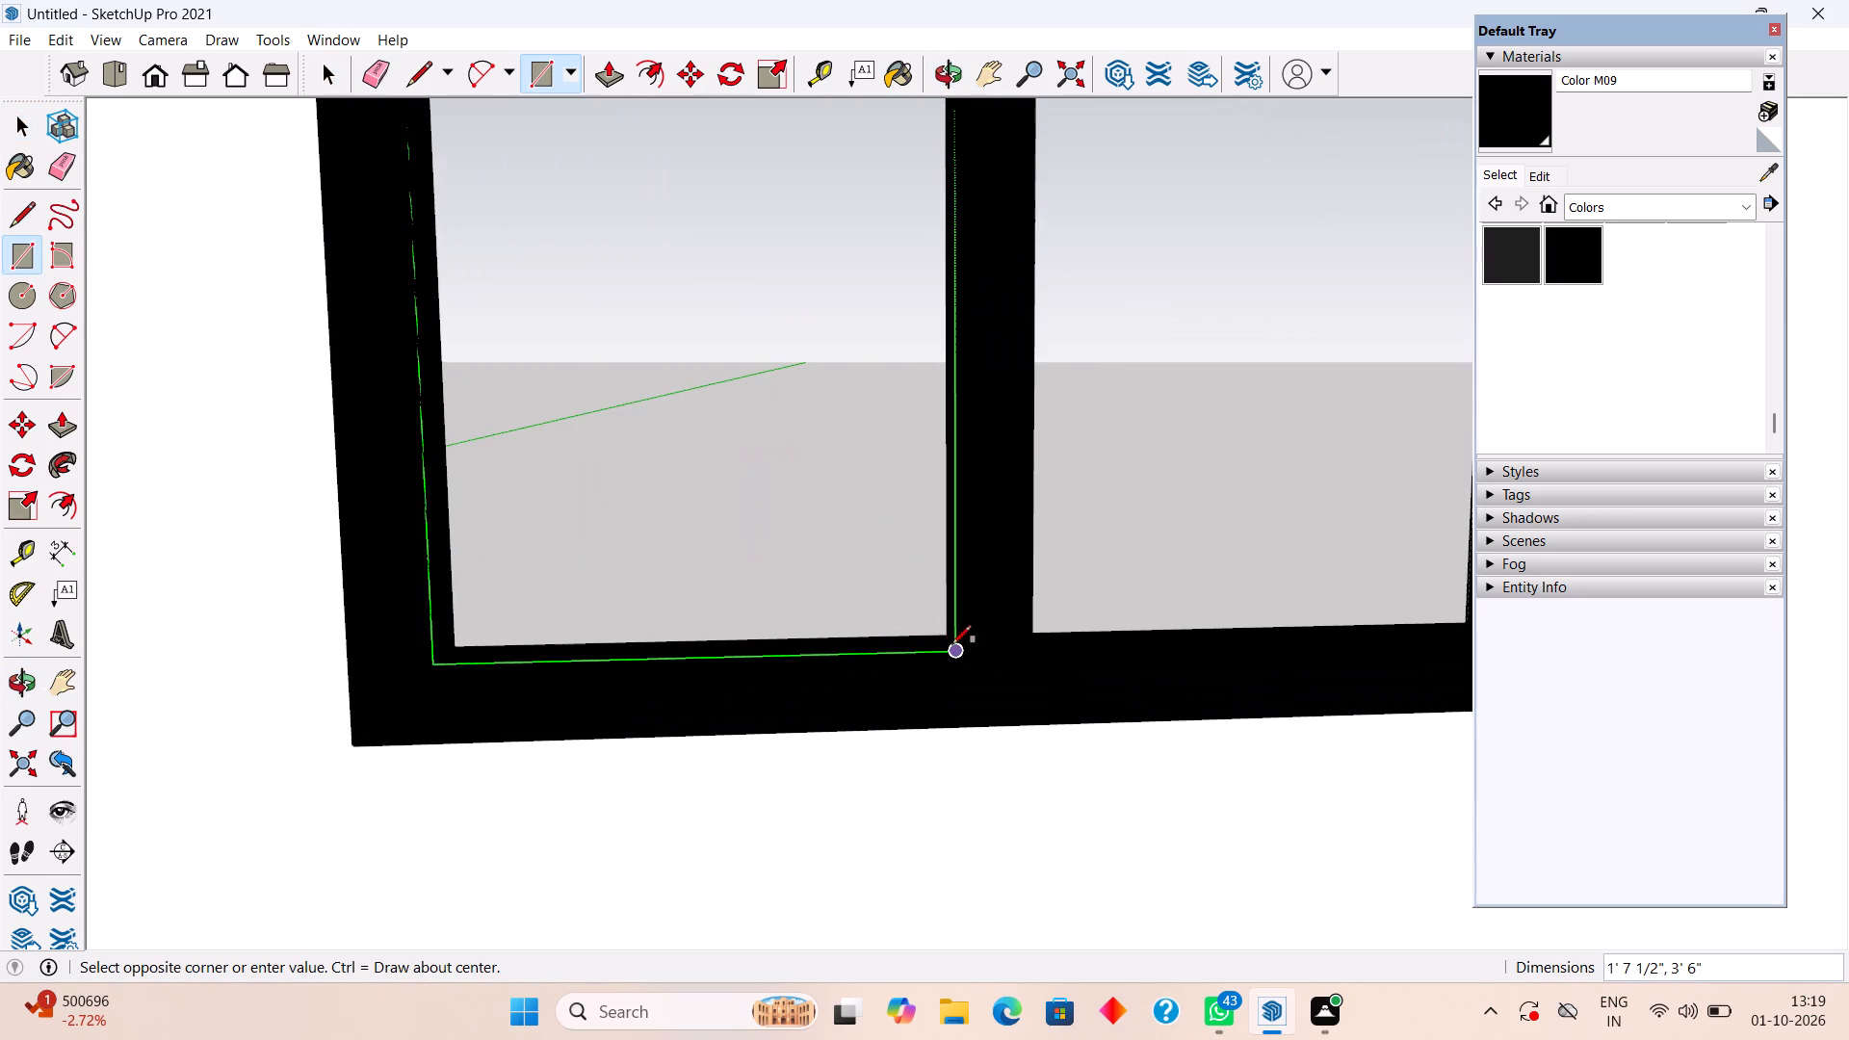
pyautogui.click(952, 645)
pyautogui.scroll(-14, 952, 645)
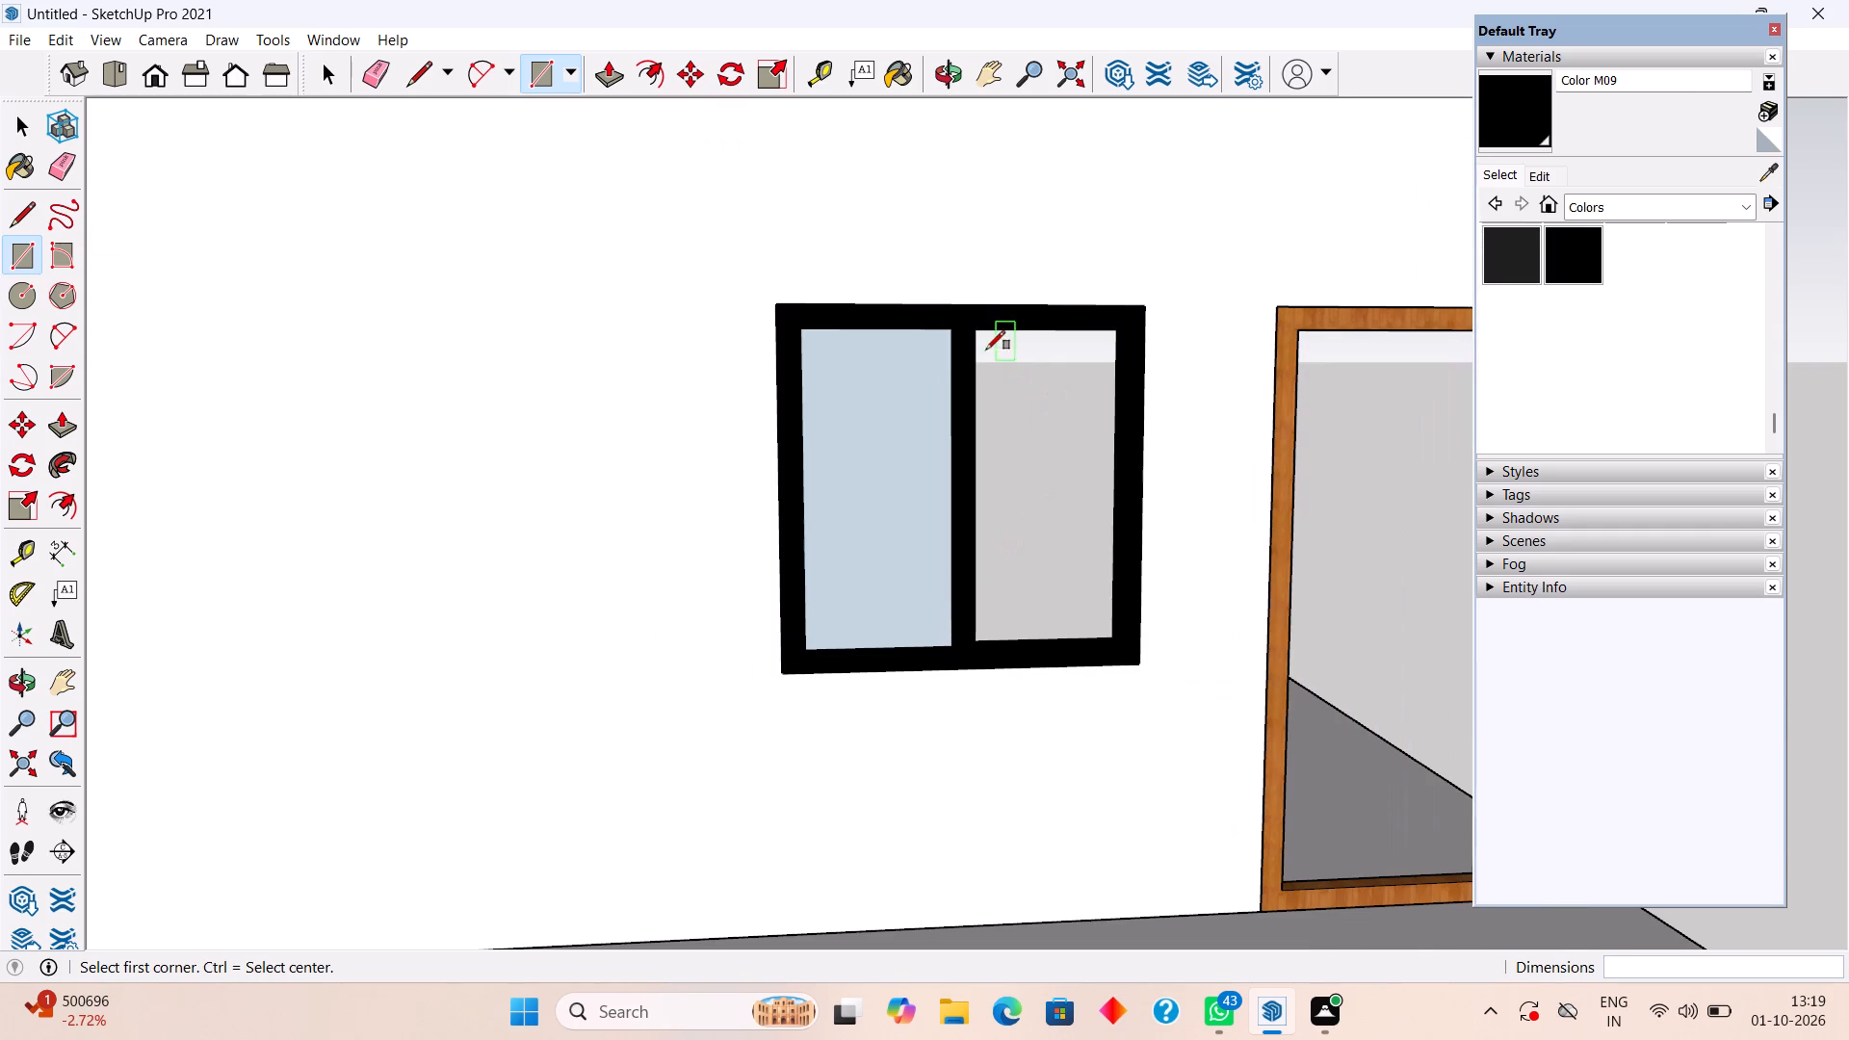
pyautogui.click(977, 331)
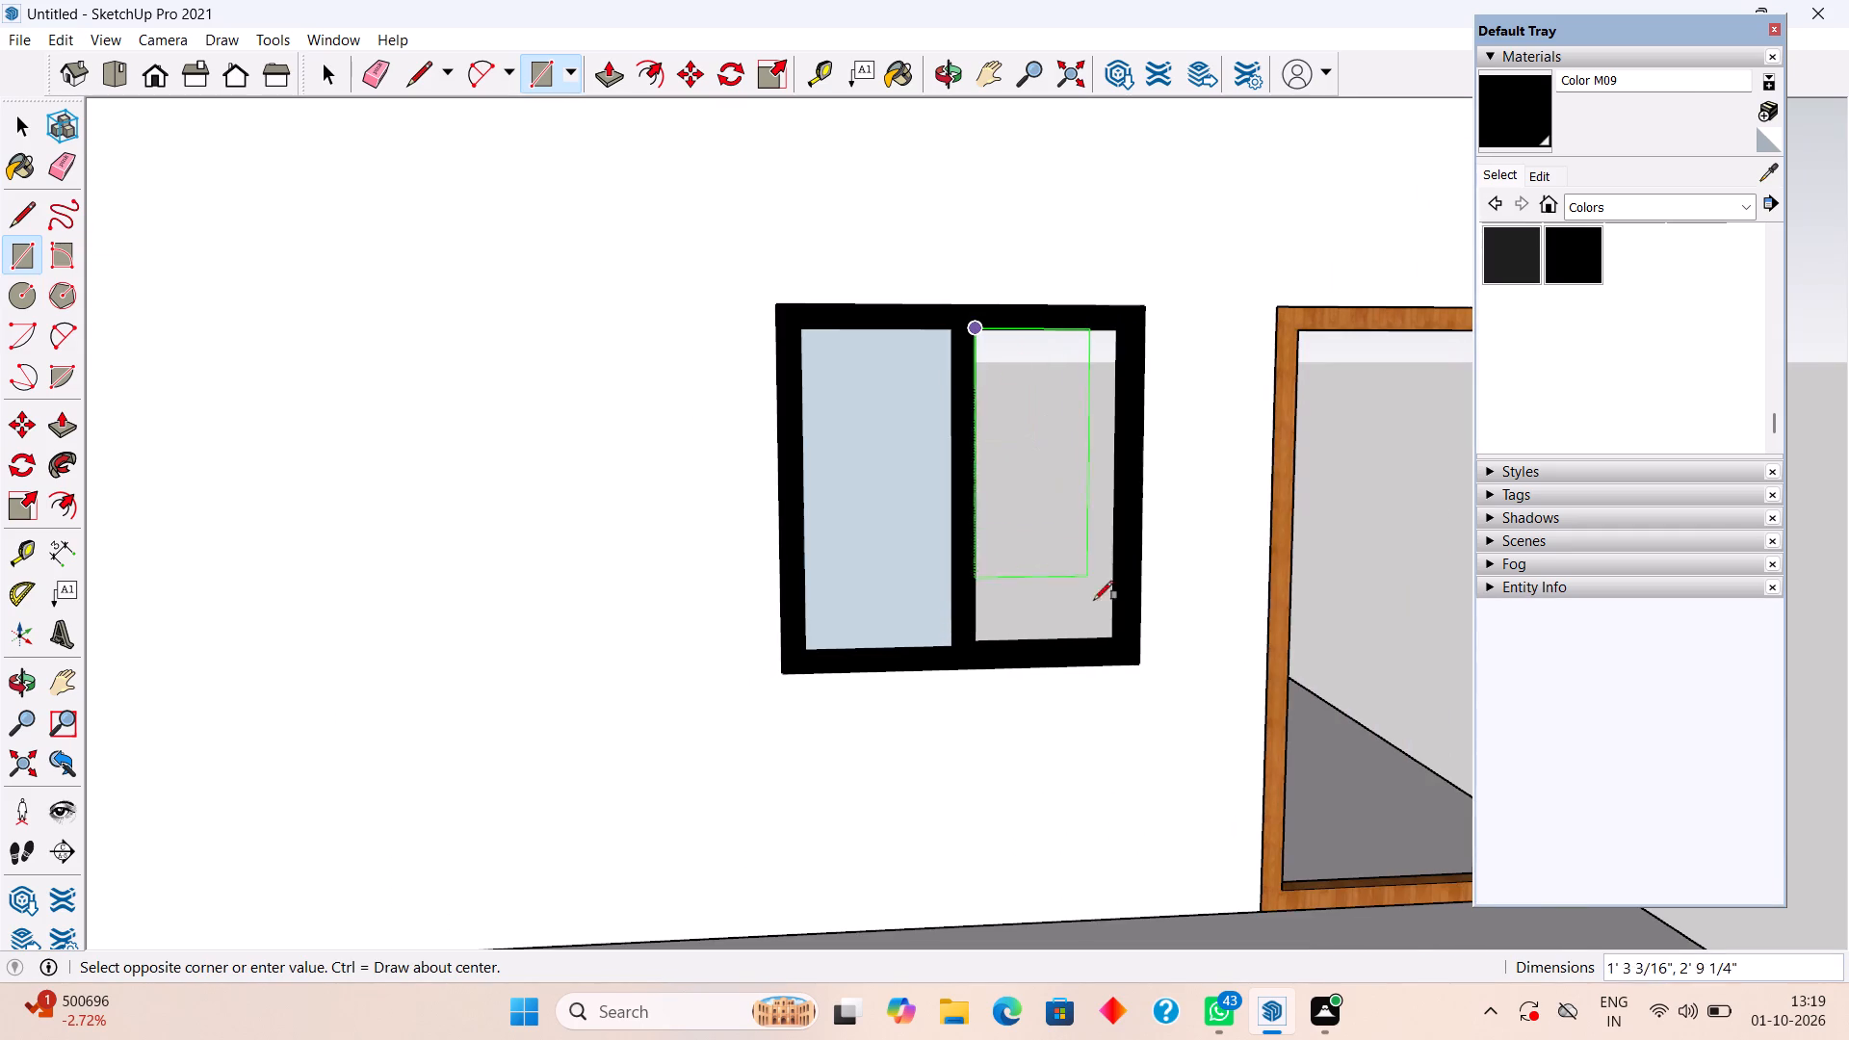
pyautogui.click(1114, 635)
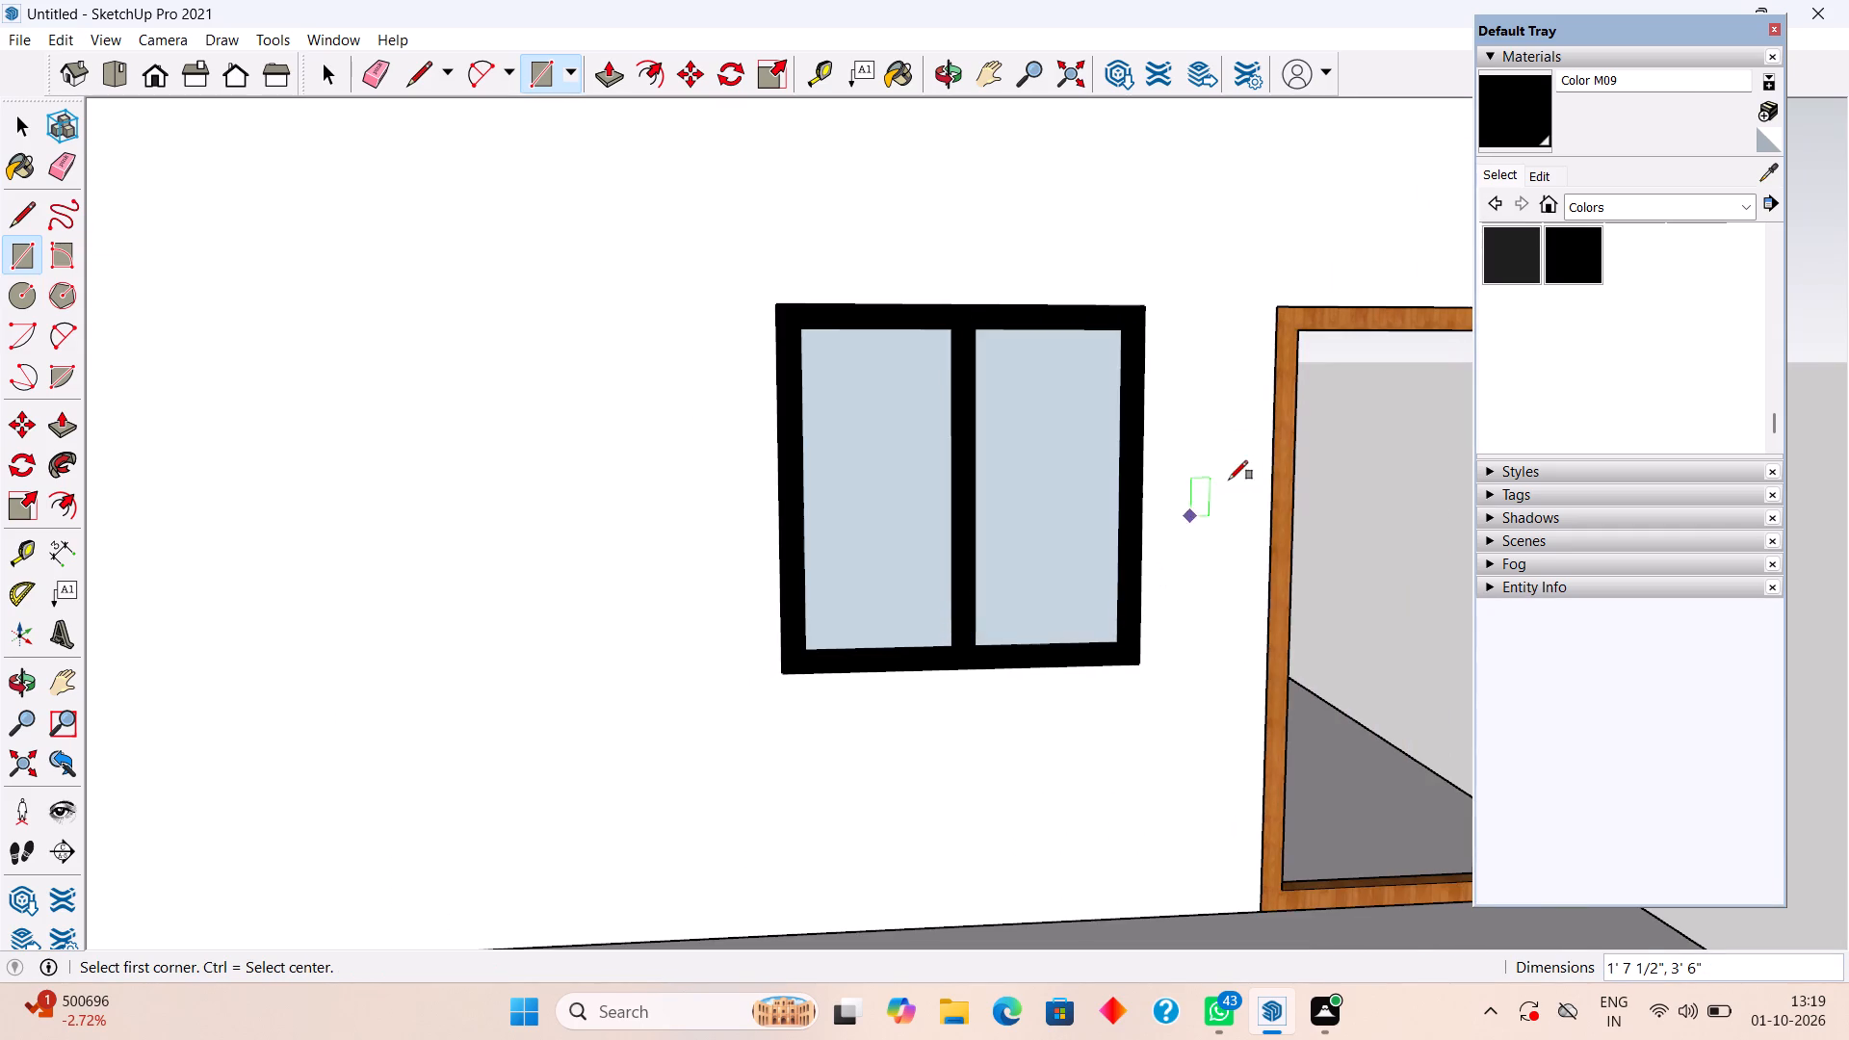
pyautogui.press('space')
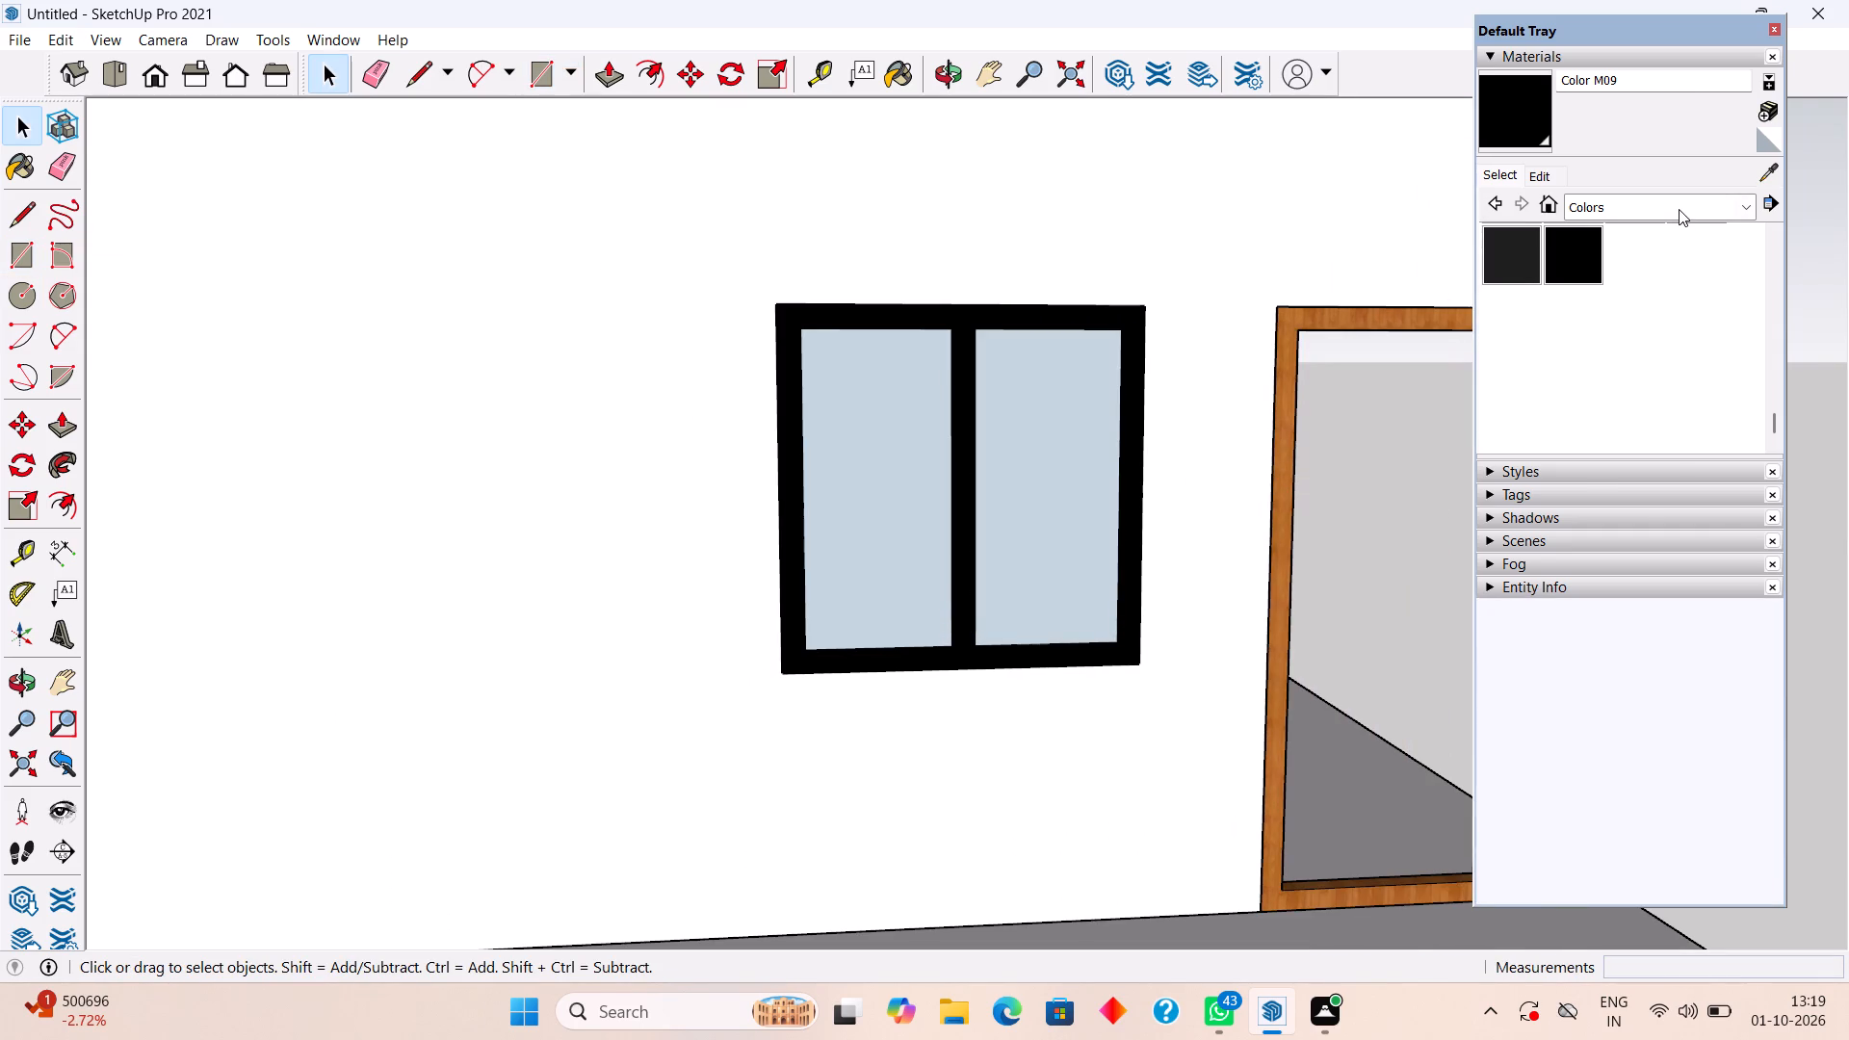
# Paint both window panes with Translucent Glass Gray from the Glass and Mirrors materials.
pyautogui.click(1679, 209)
pyautogui.click(1643, 324)
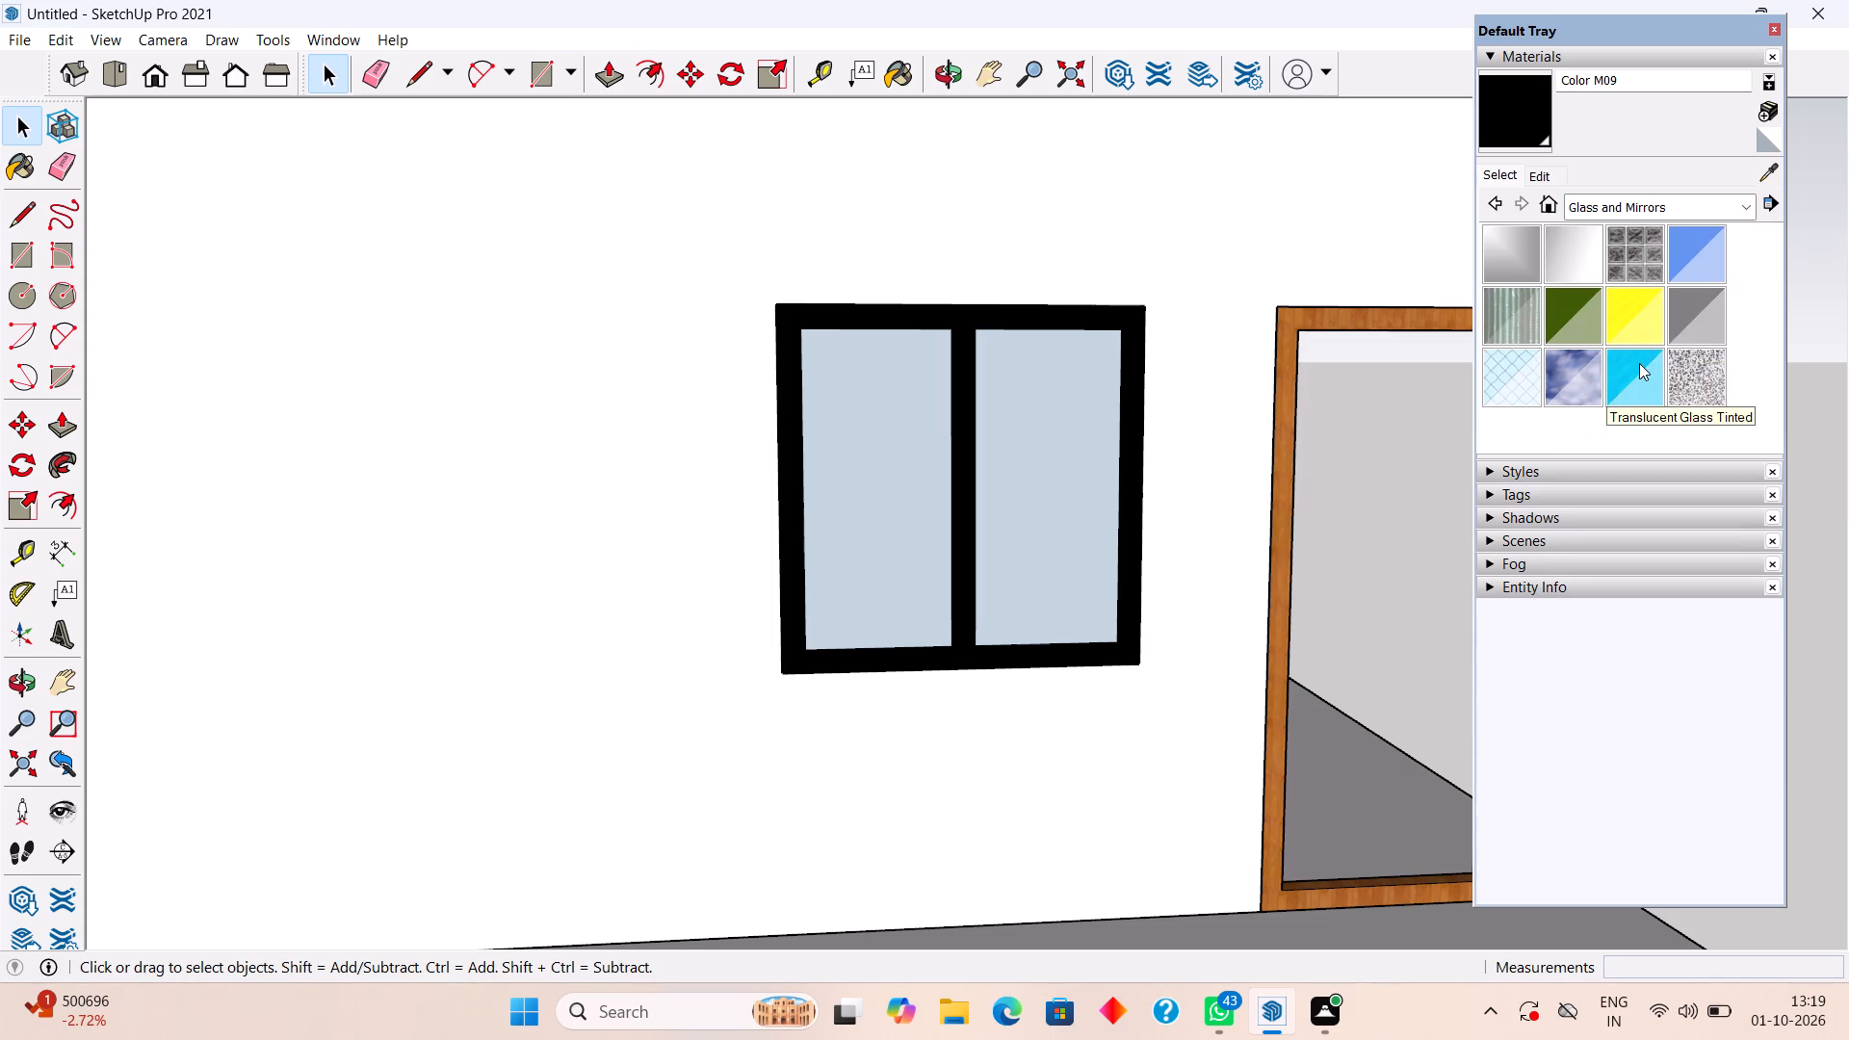
pyautogui.click(1708, 302)
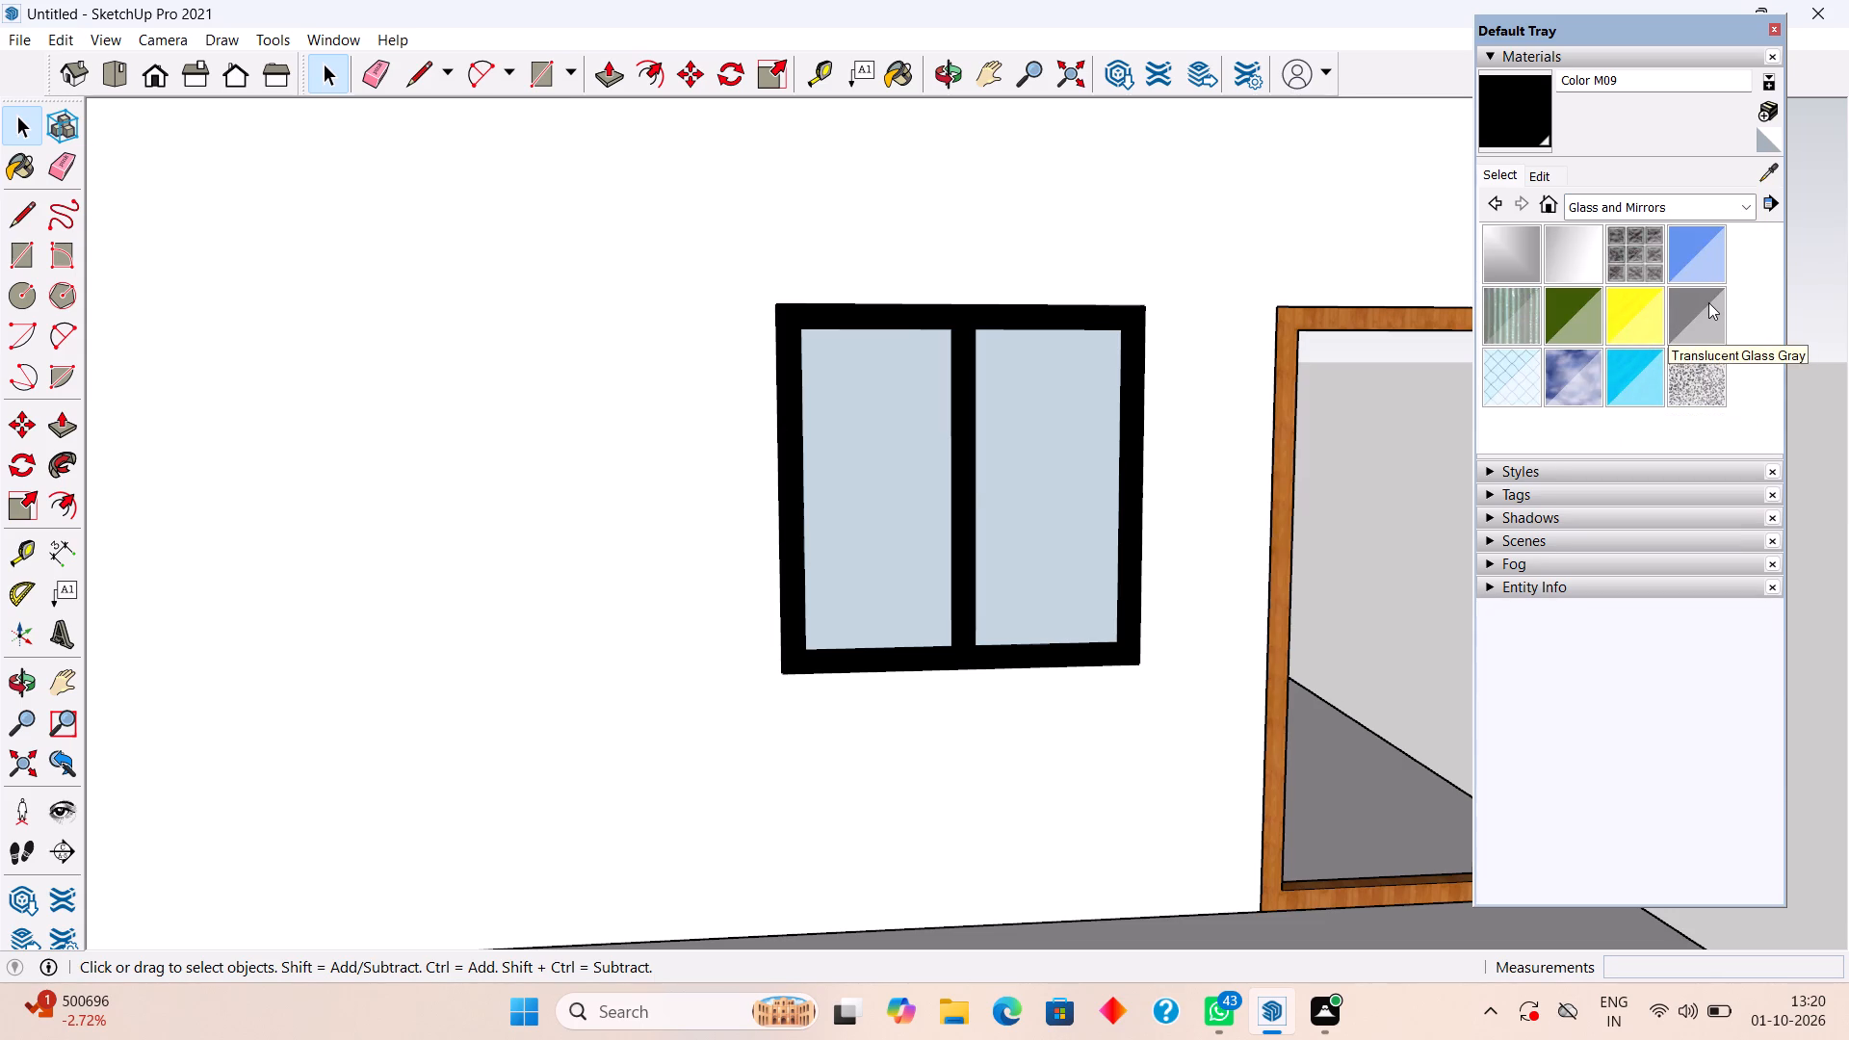
pyautogui.click(1003, 488)
pyautogui.click(903, 517)
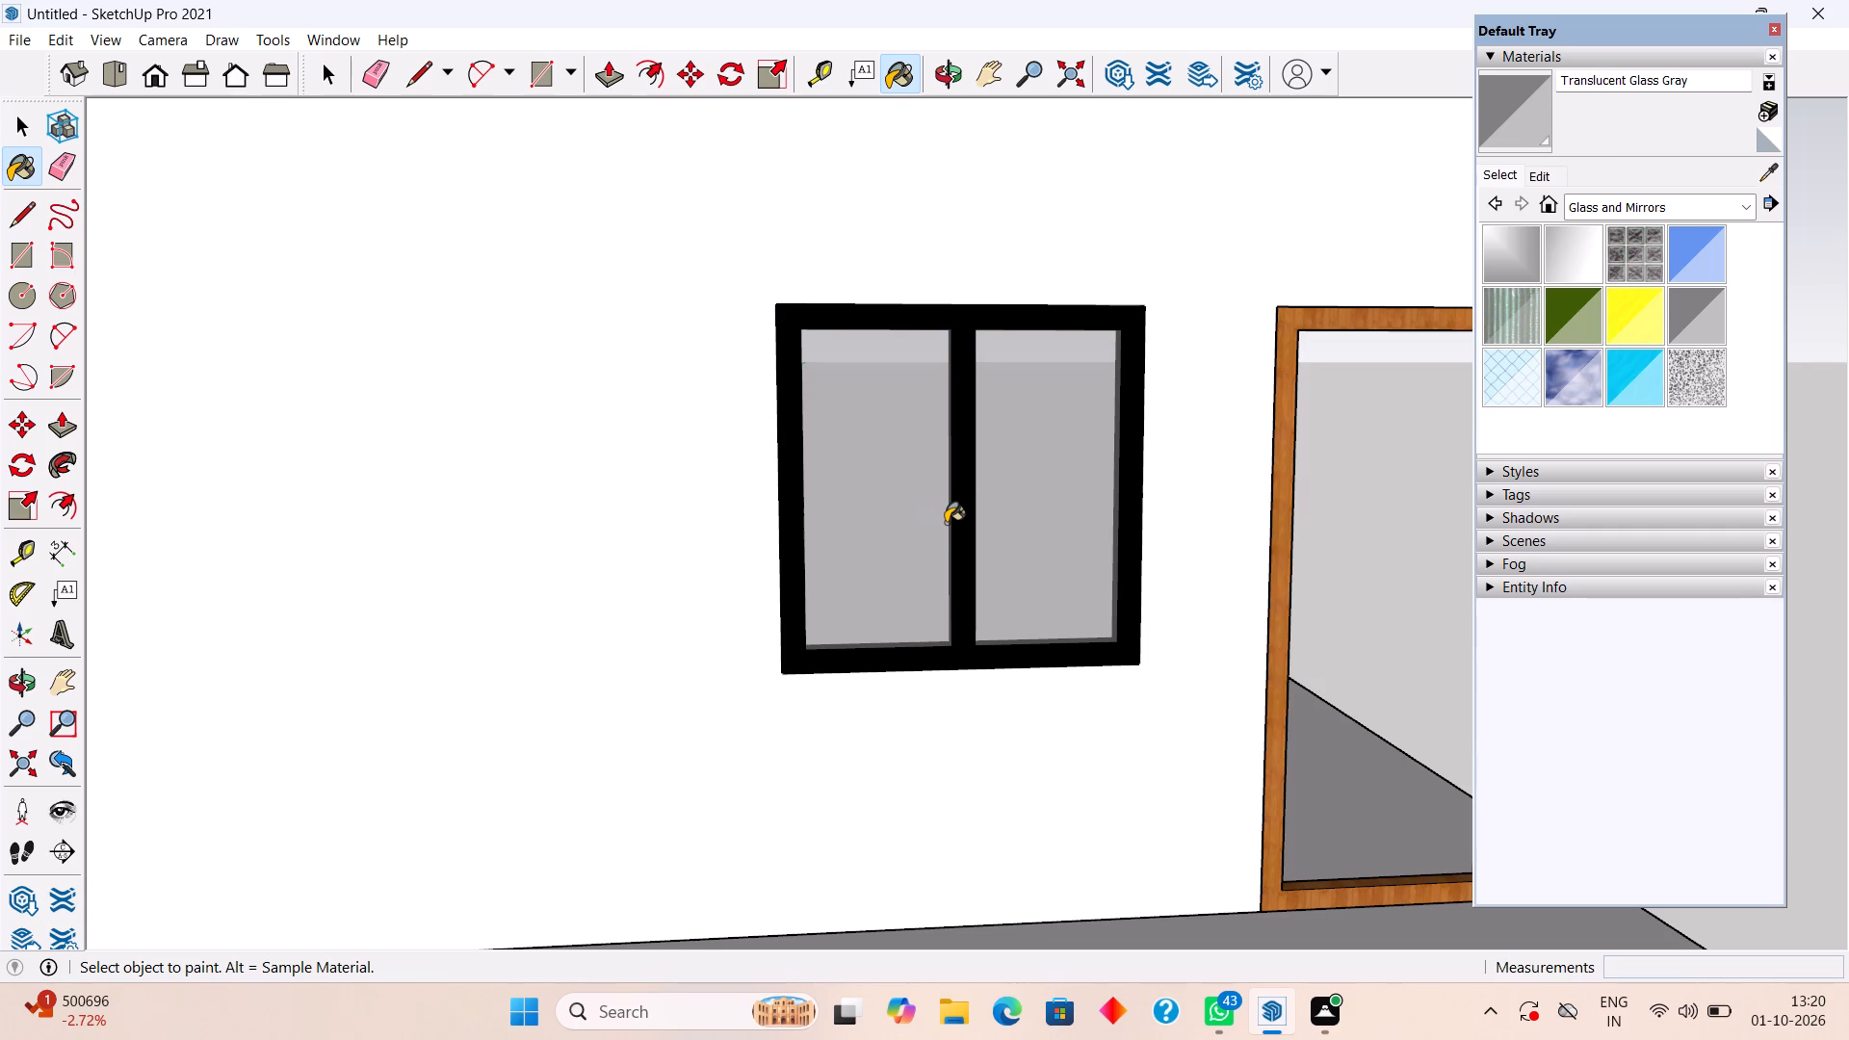
pyautogui.press('space')
# Examine the whole building from the front, beam end and back, including the glazed window and the empty base area.
pyautogui.scroll(-12, 946, 523)
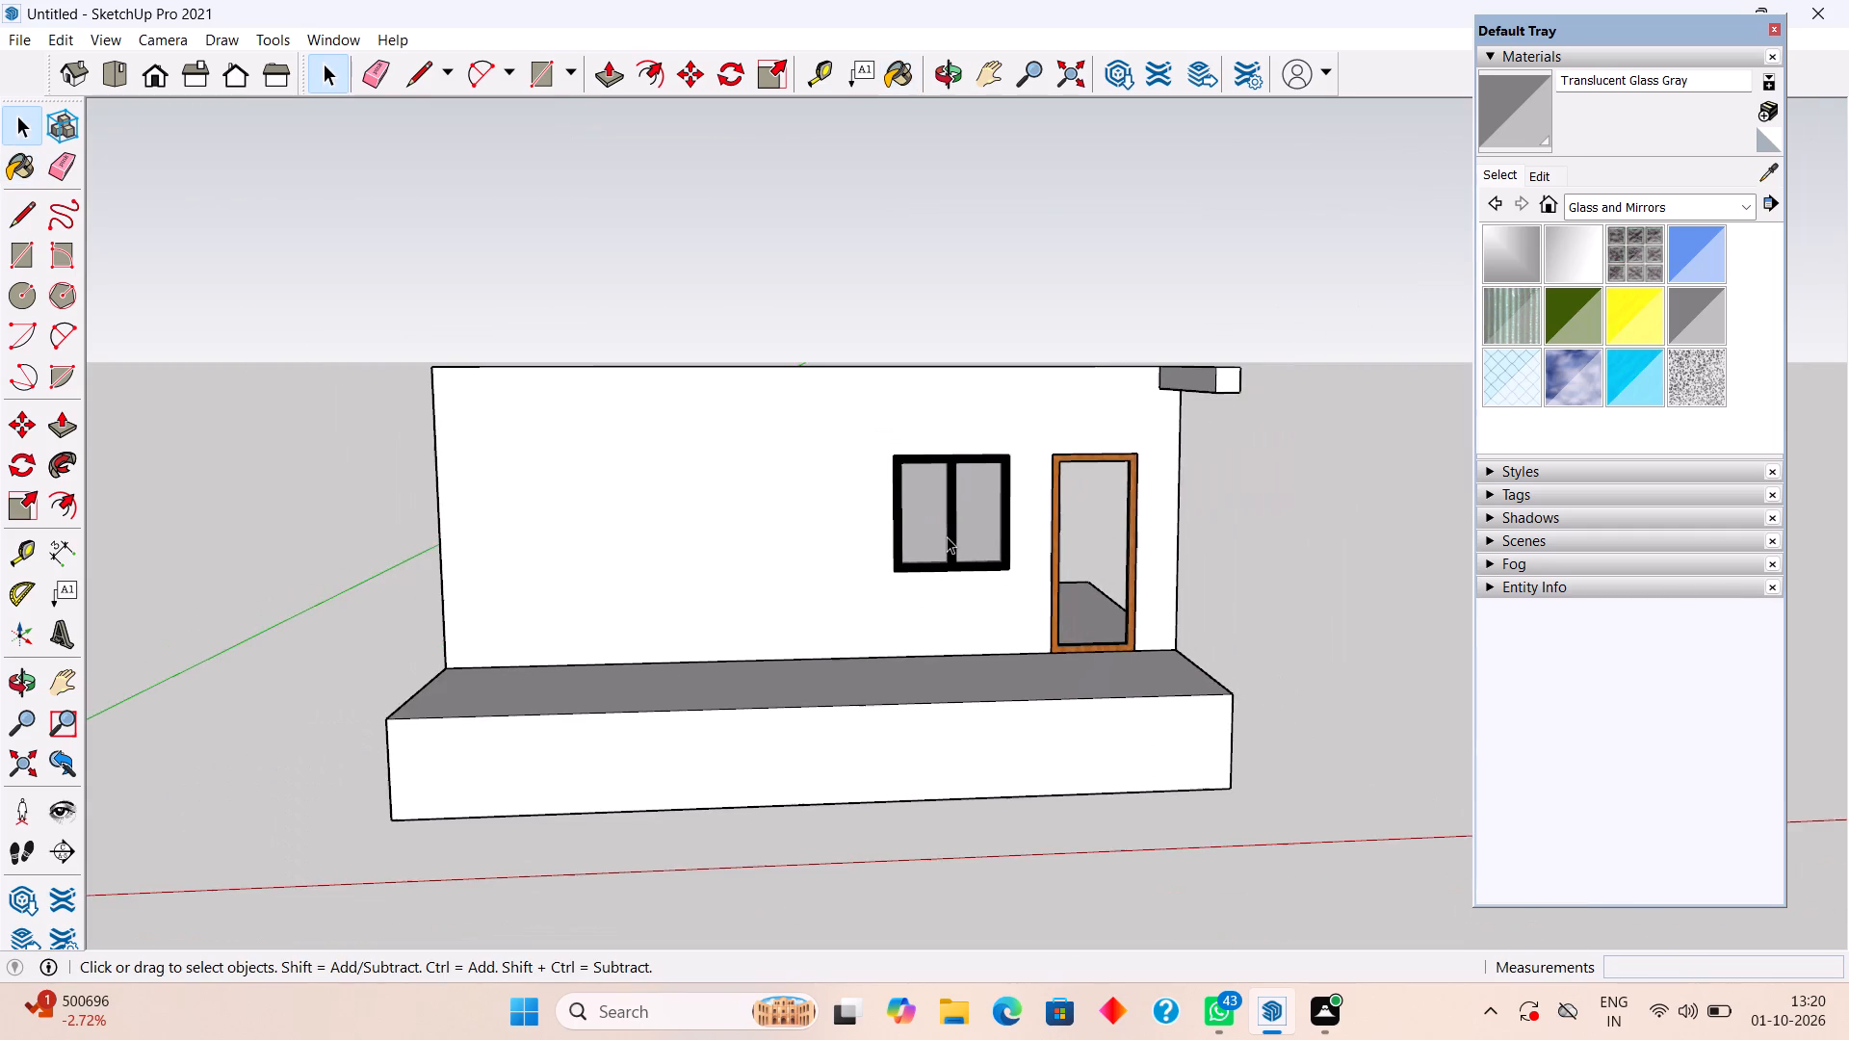
pyautogui.scroll(-2, 947, 536)
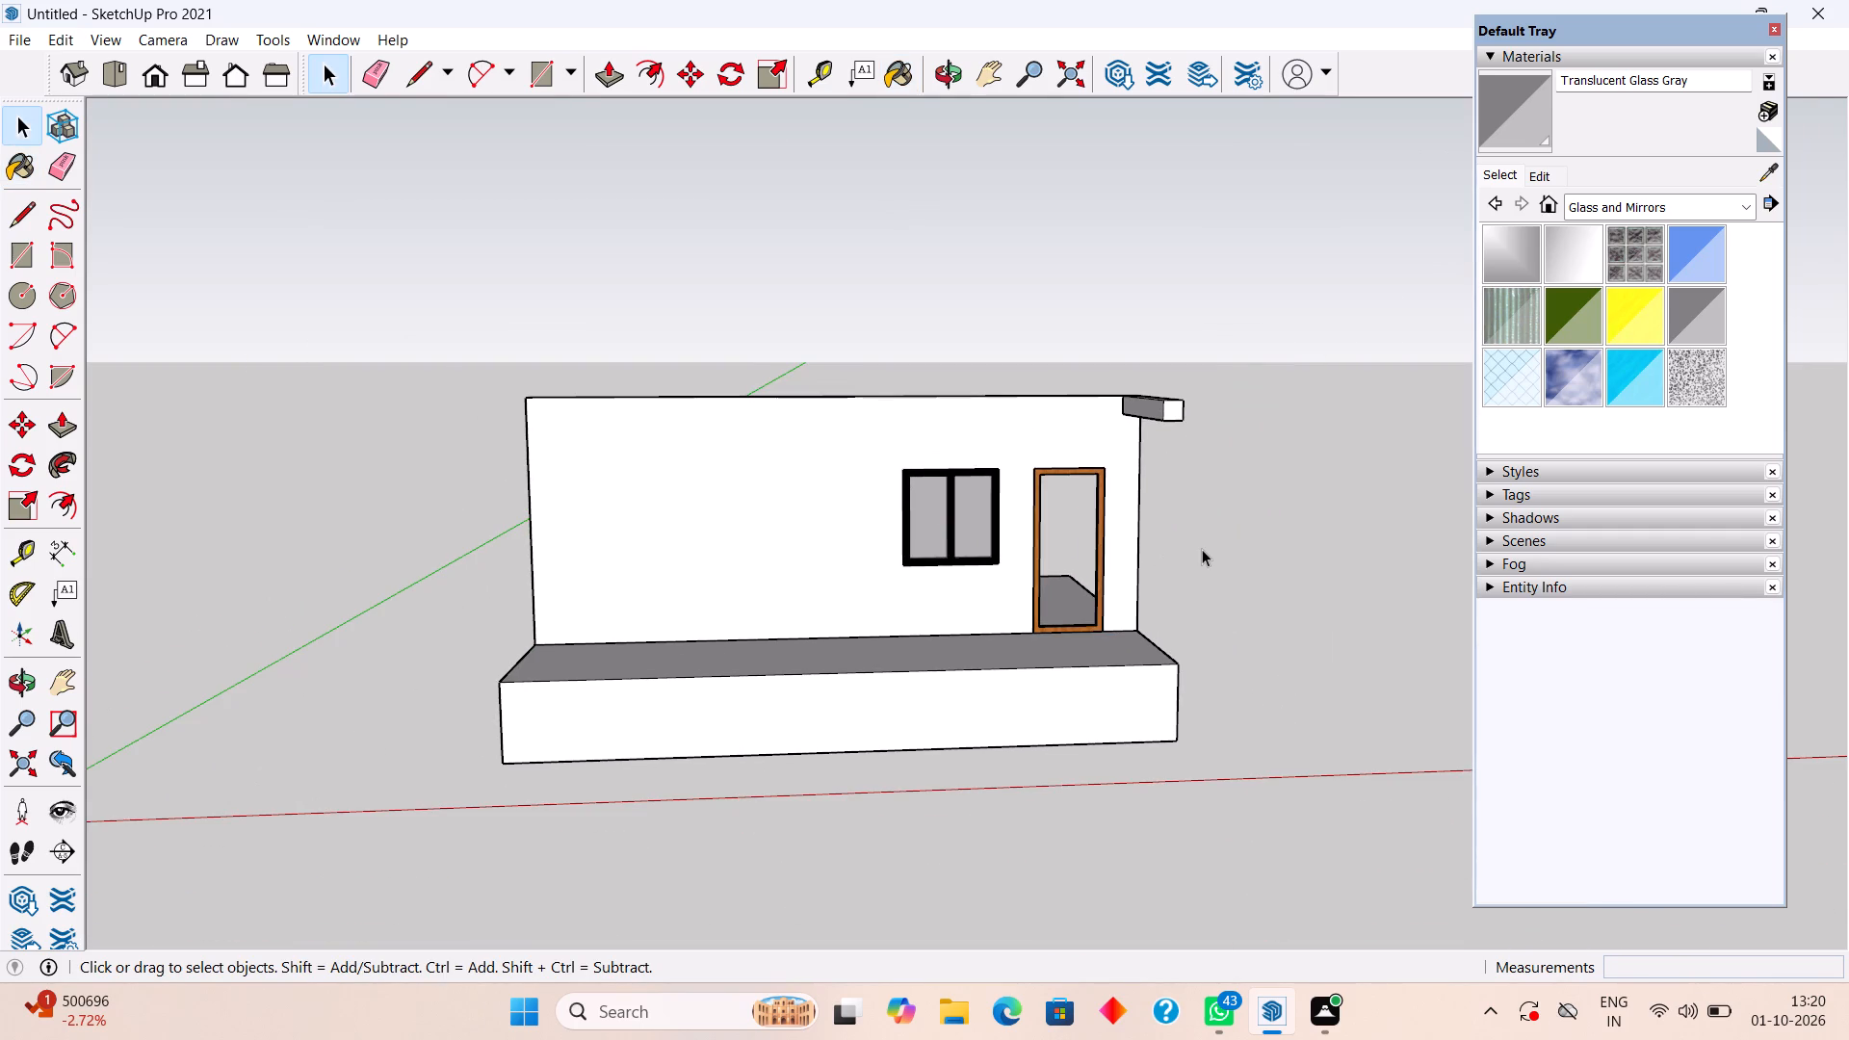
pyautogui.scroll(-4, 1201, 546)
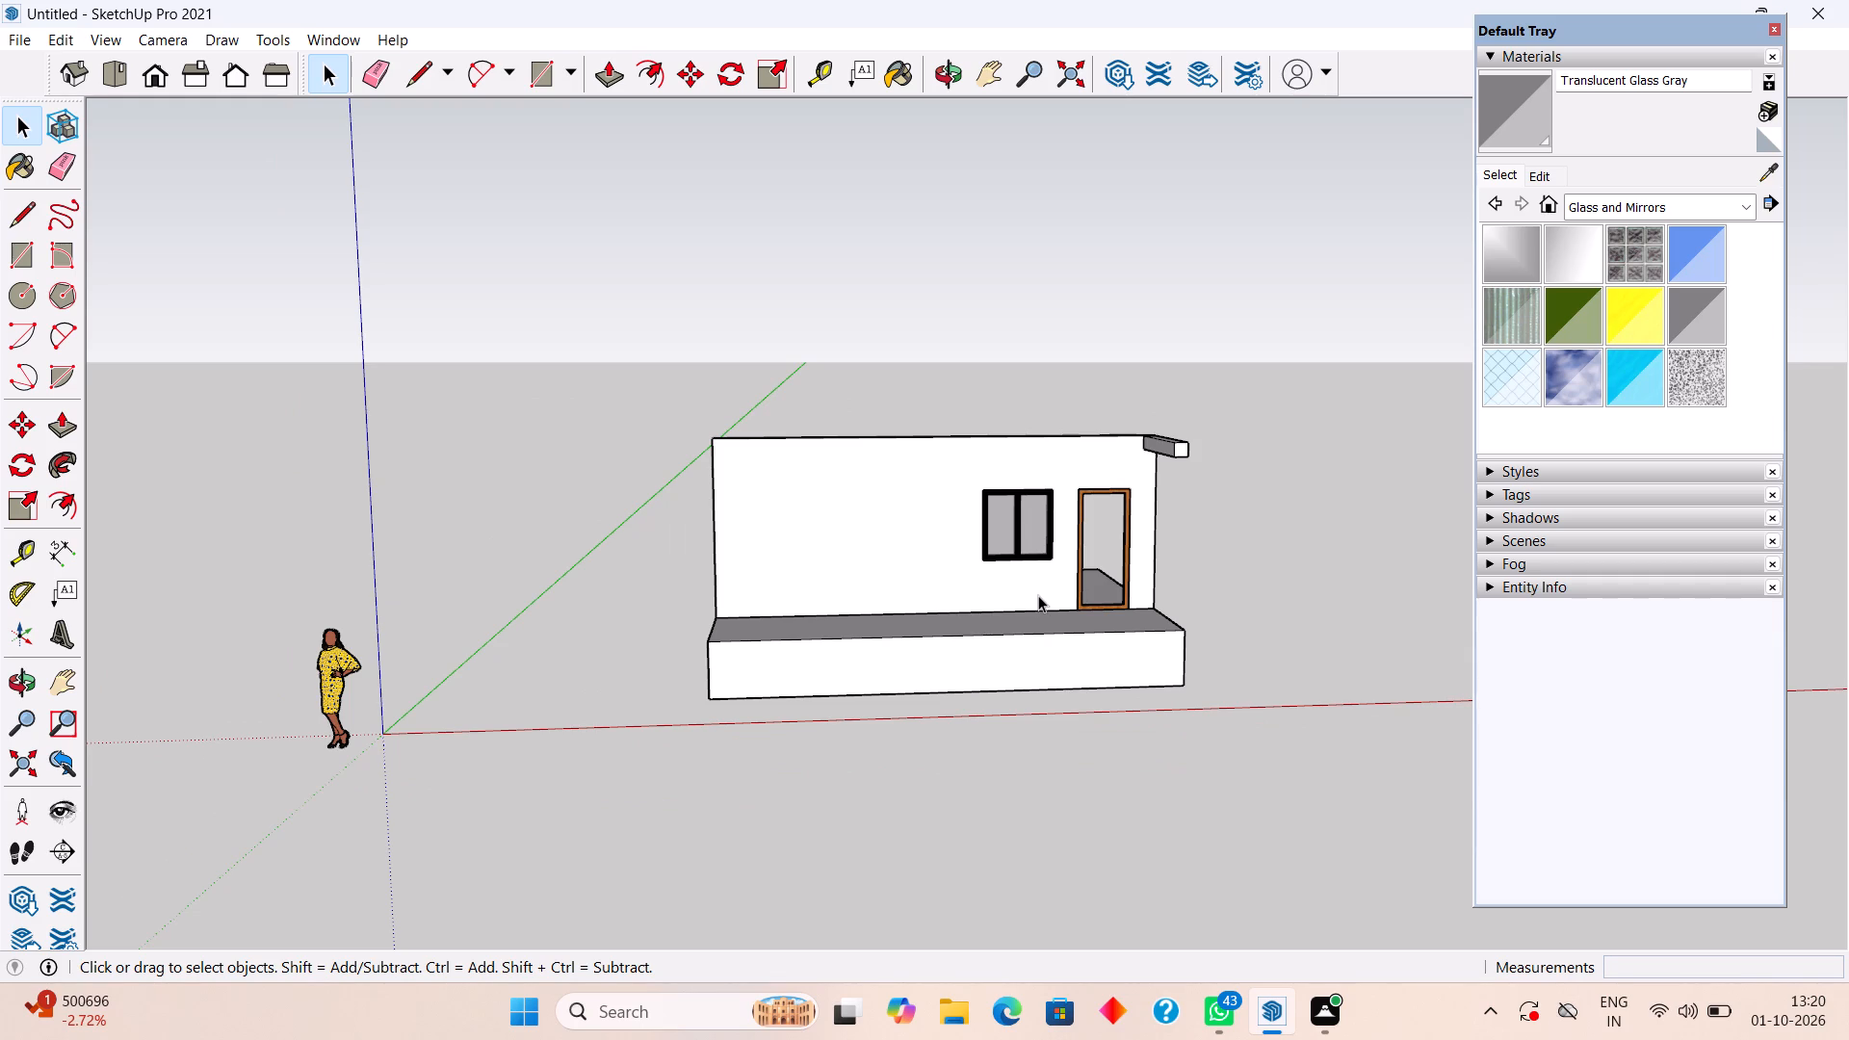
pyautogui.moveTo(977, 589); pyautogui.dragTo(745, 792, button='middle')
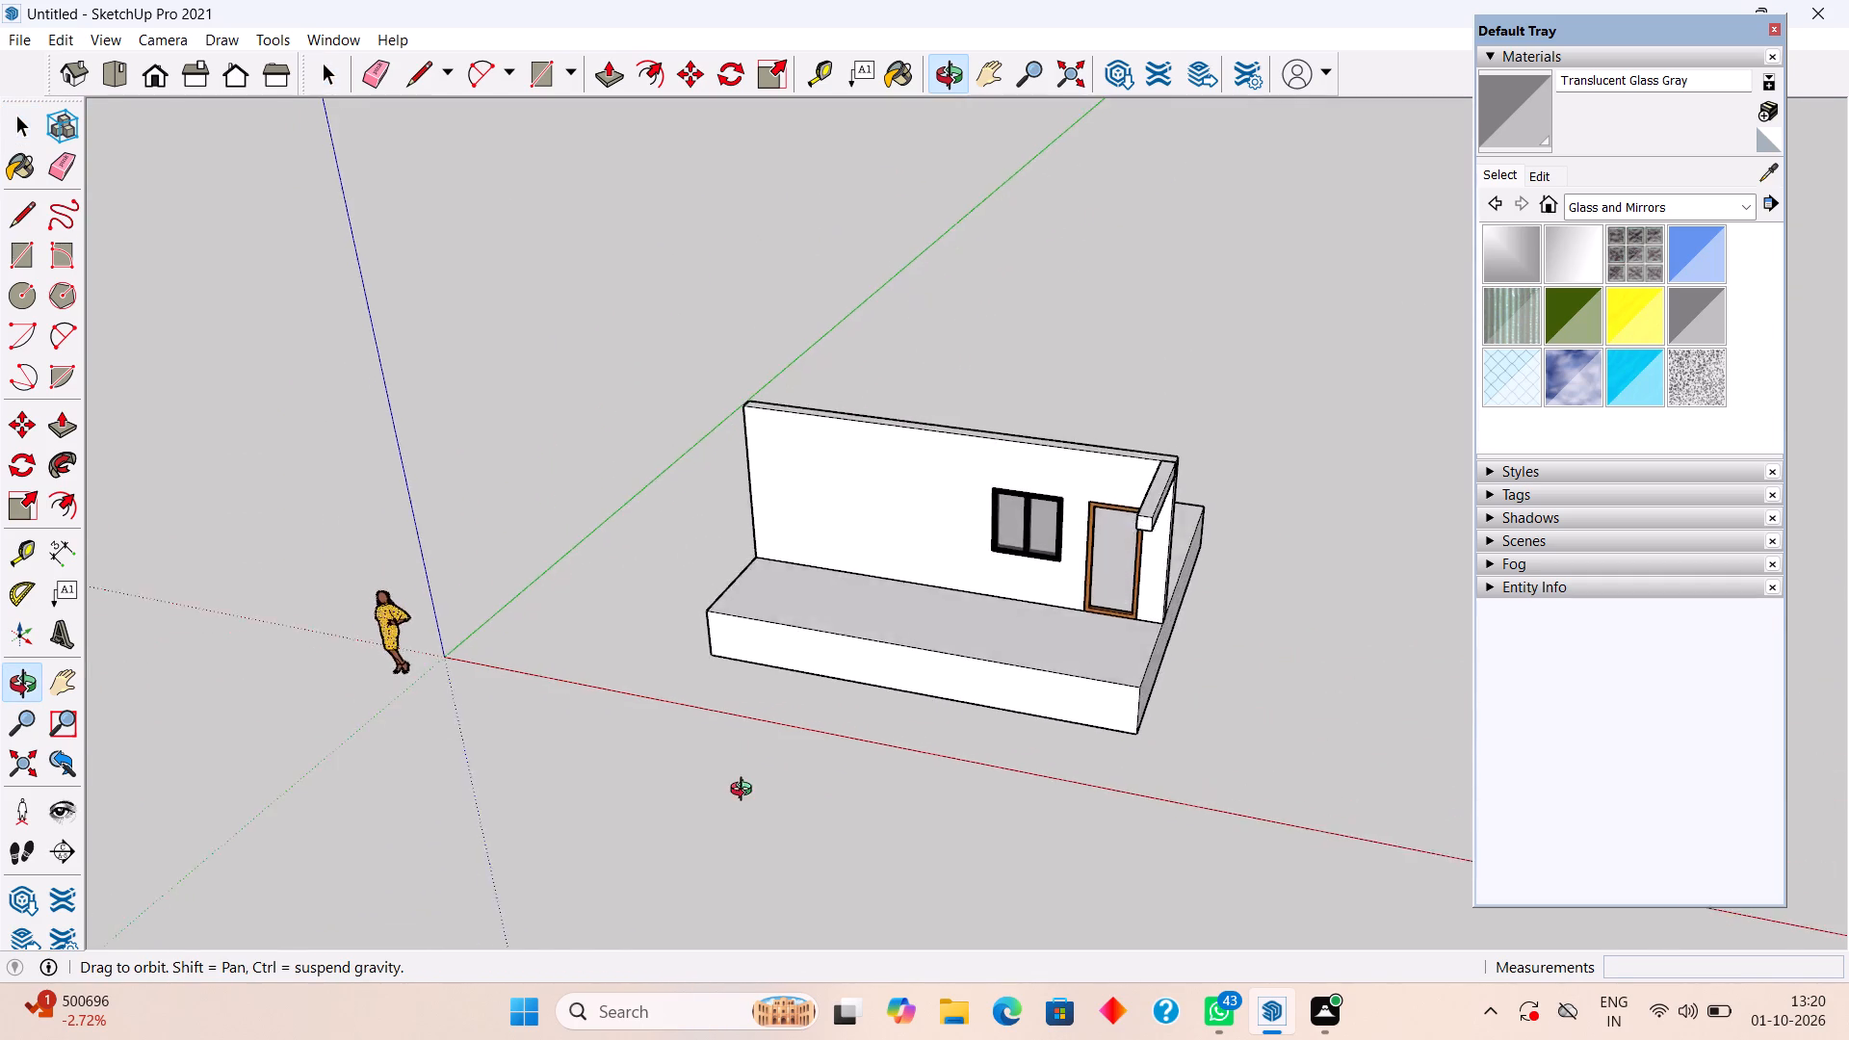
pyautogui.moveTo(745, 792); pyautogui.dragTo(725, 845, button='middle')
pyautogui.scroll(-2, 725, 845)
pyautogui.moveTo(808, 656); pyautogui.dragTo(679, 616, button='middle')
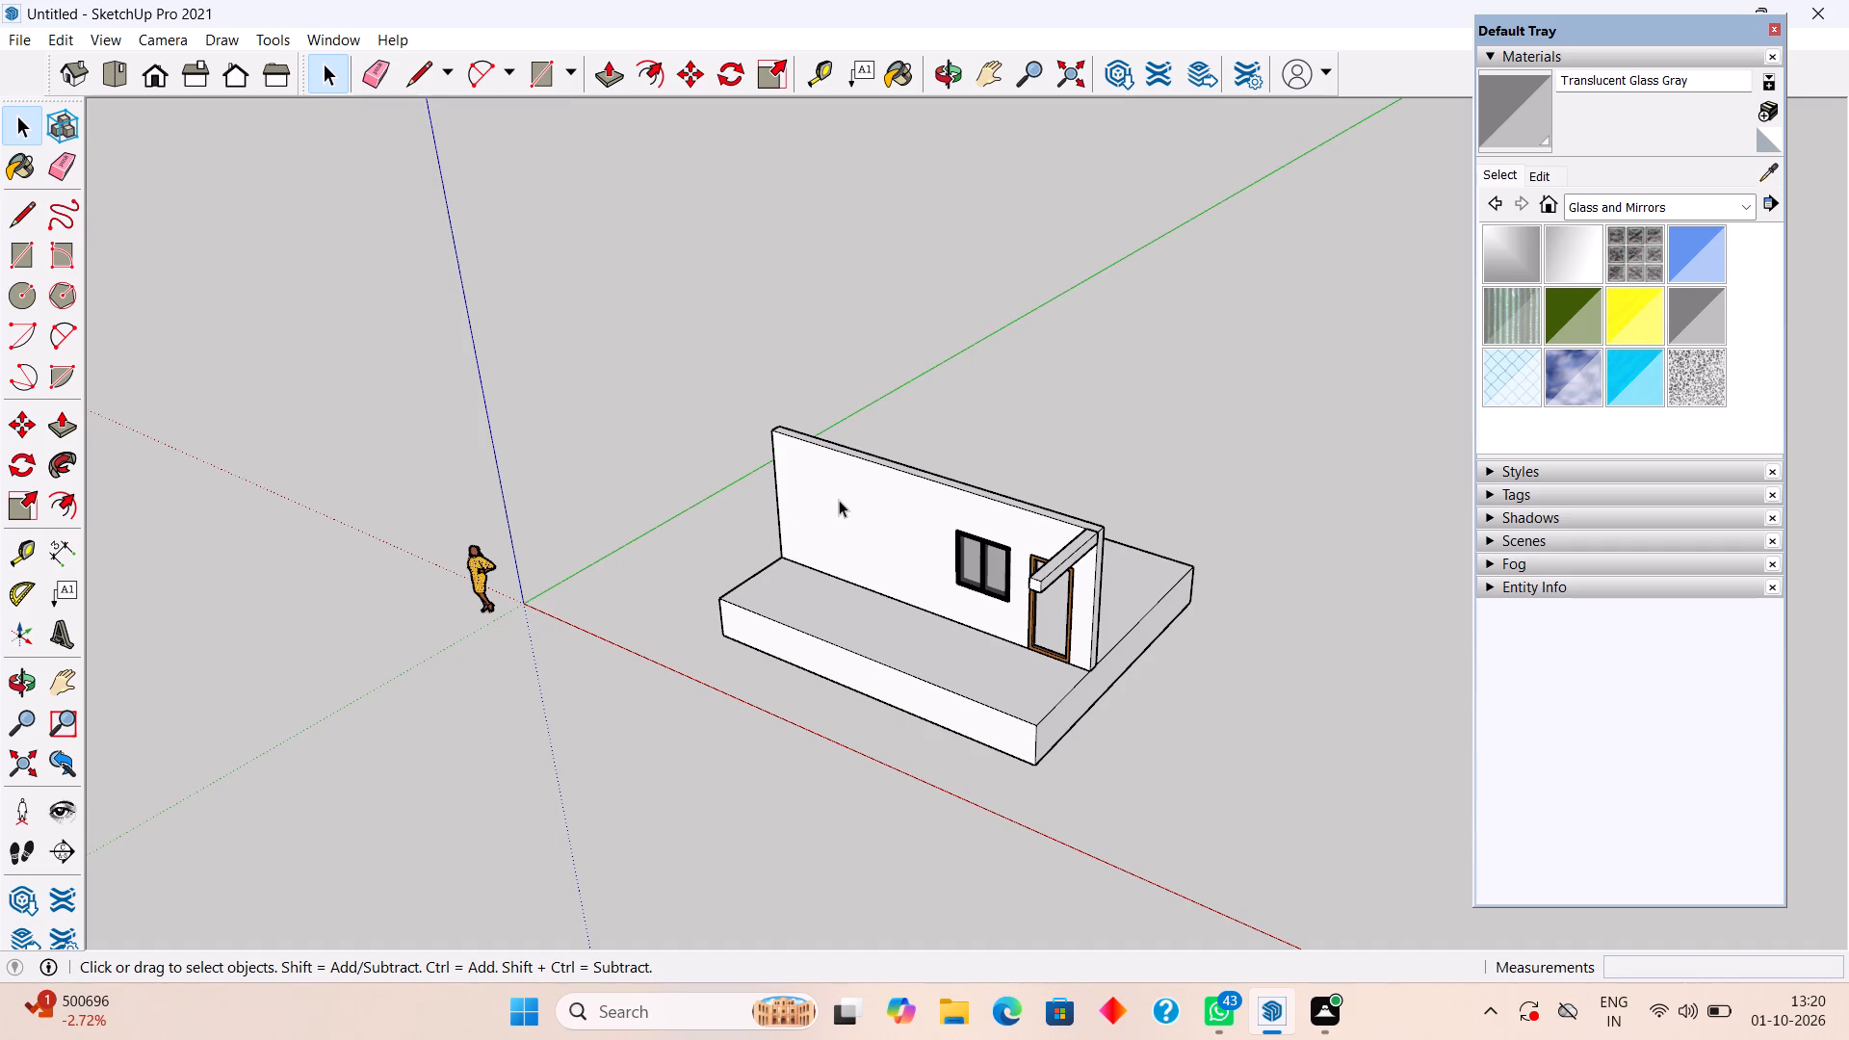
pyautogui.moveTo(846, 509); pyautogui.dragTo(900, 456, button='middle')
pyautogui.moveTo(865, 543); pyautogui.dragTo(904, 445, button='middle')
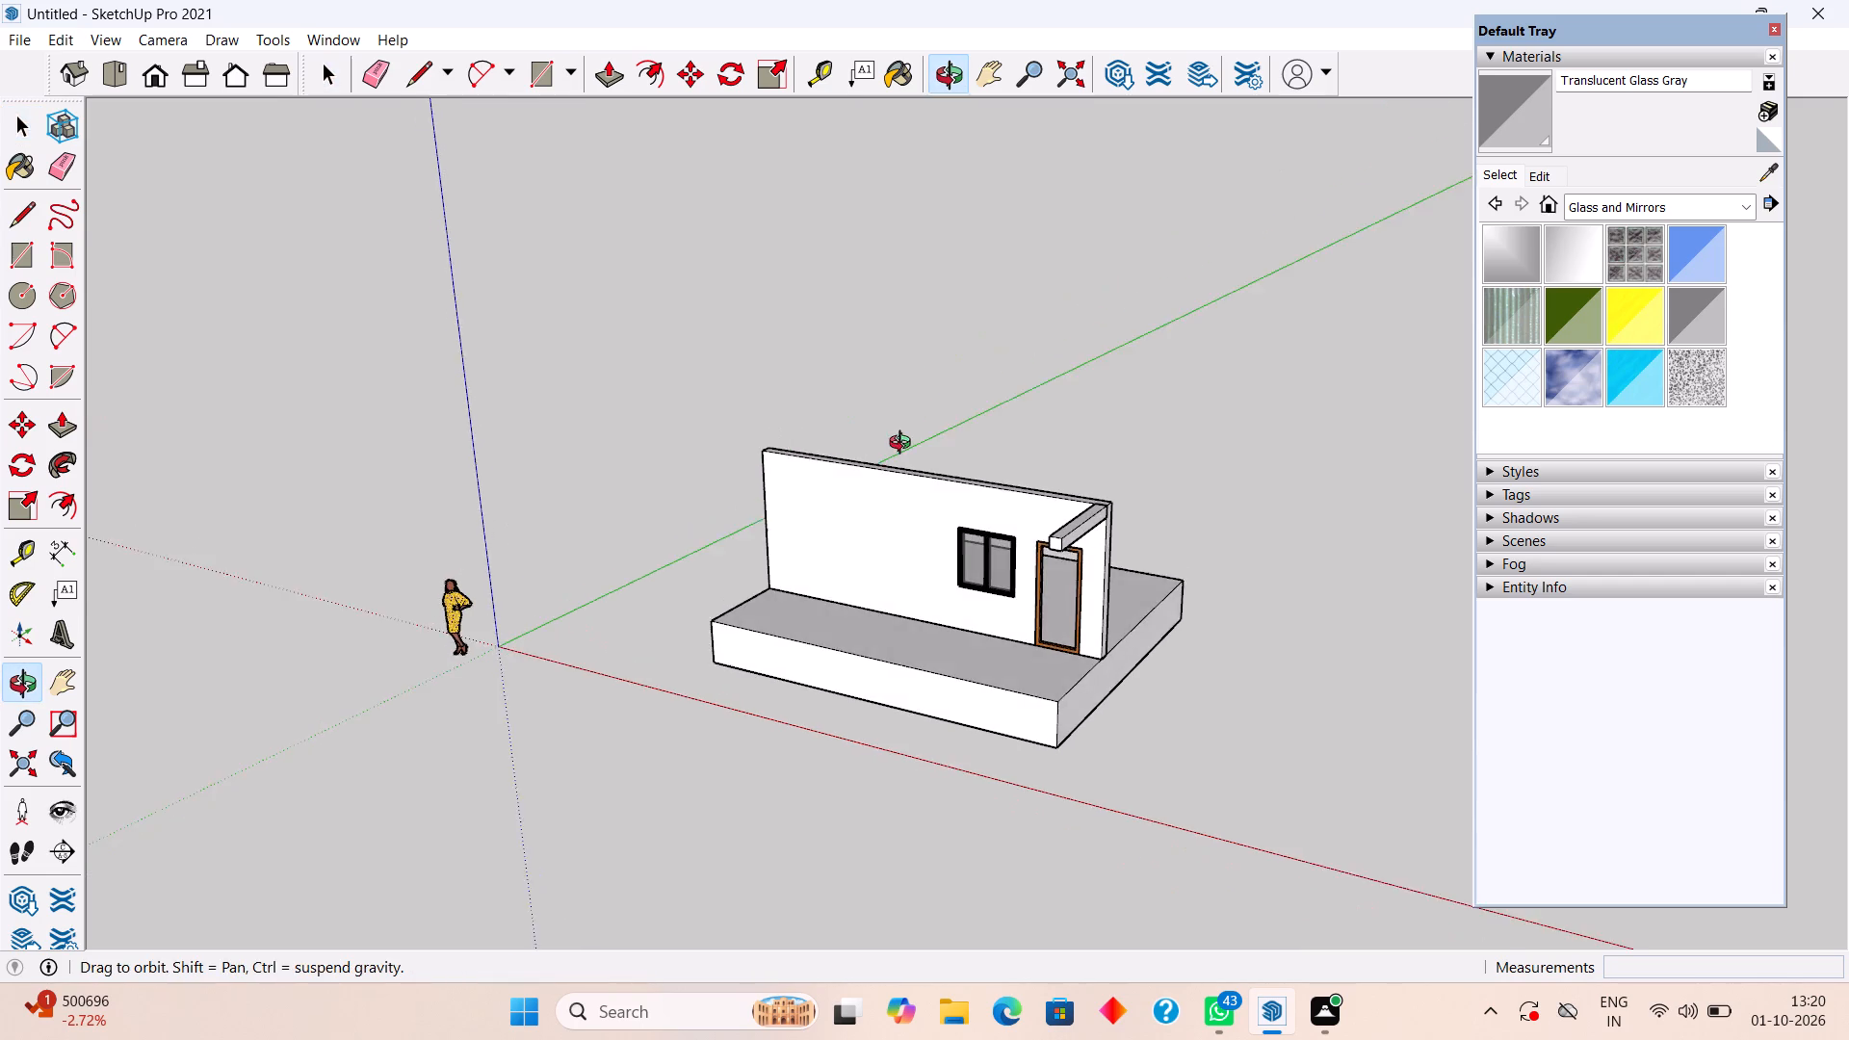
pyautogui.moveTo(904, 445); pyautogui.dragTo(909, 437, button='middle')
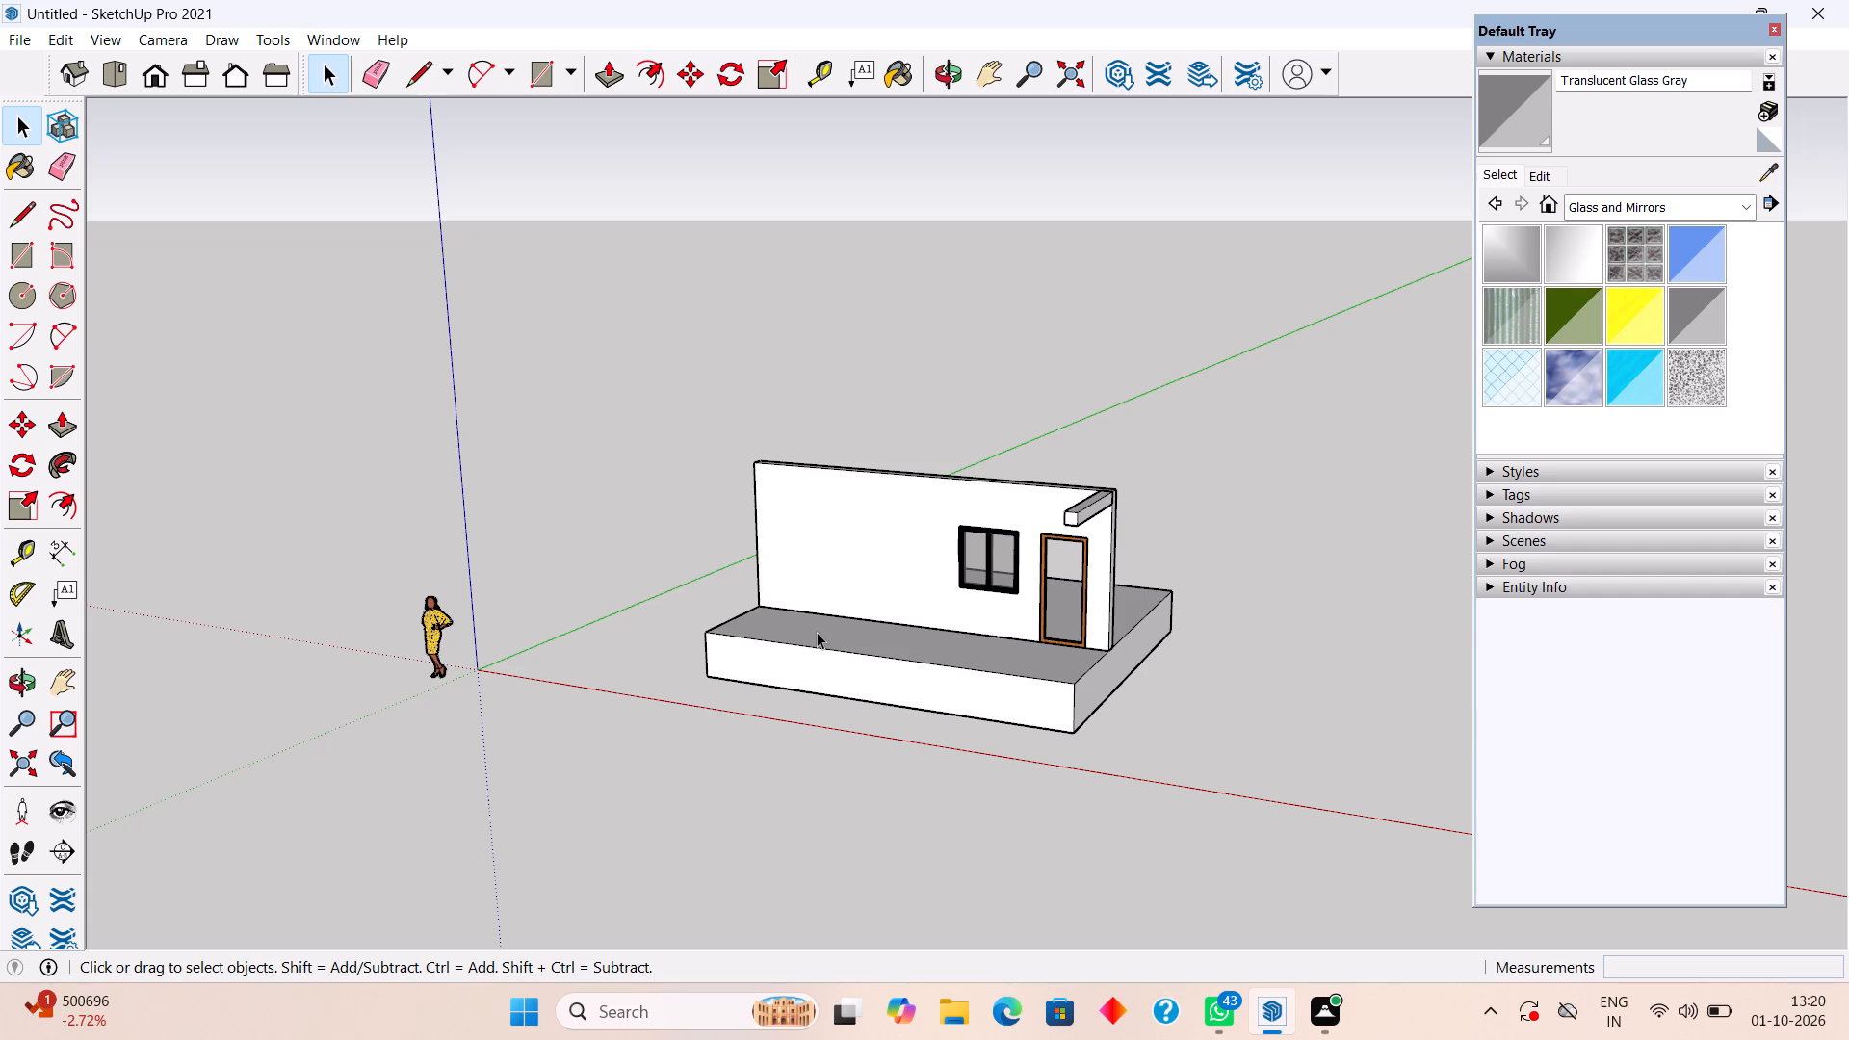
pyautogui.scroll(-1, 817, 632)
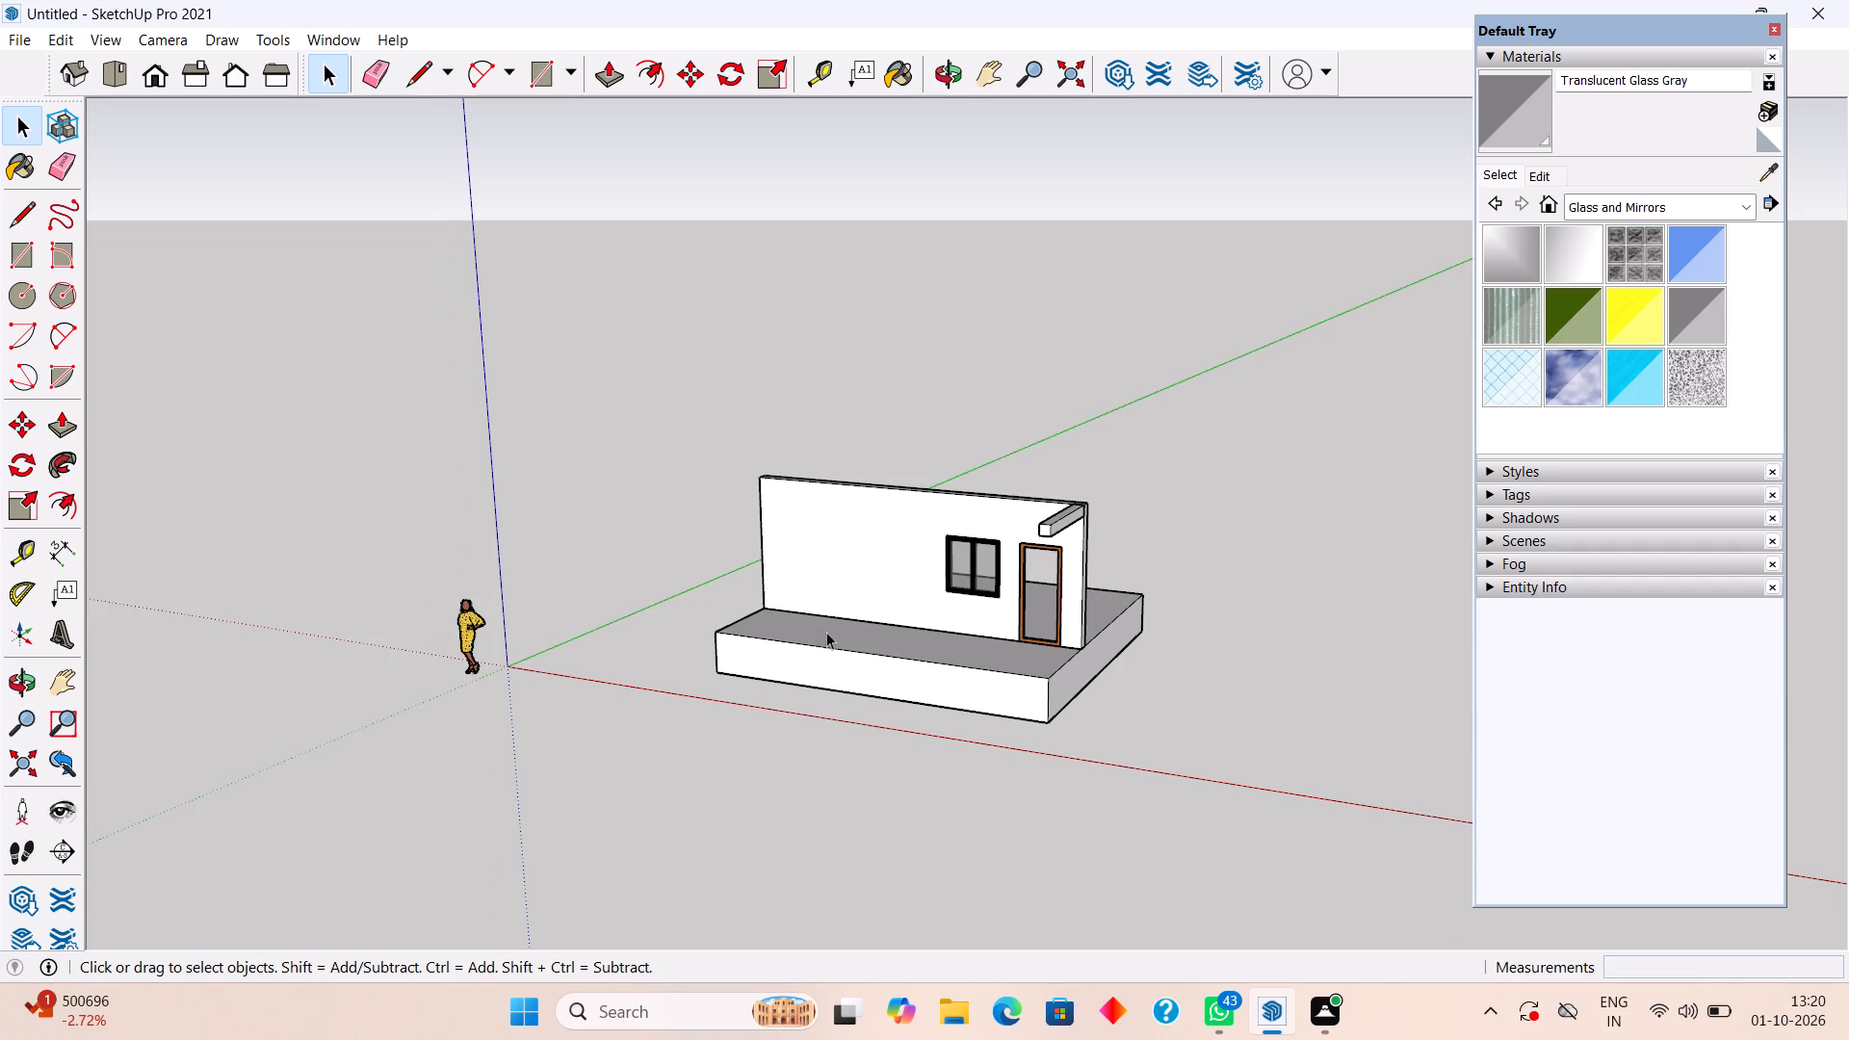
pyautogui.moveTo(1051, 610); pyautogui.dragTo(716, 574, button='middle')
pyautogui.moveTo(1143, 615); pyautogui.dragTo(936, 618, button='middle')
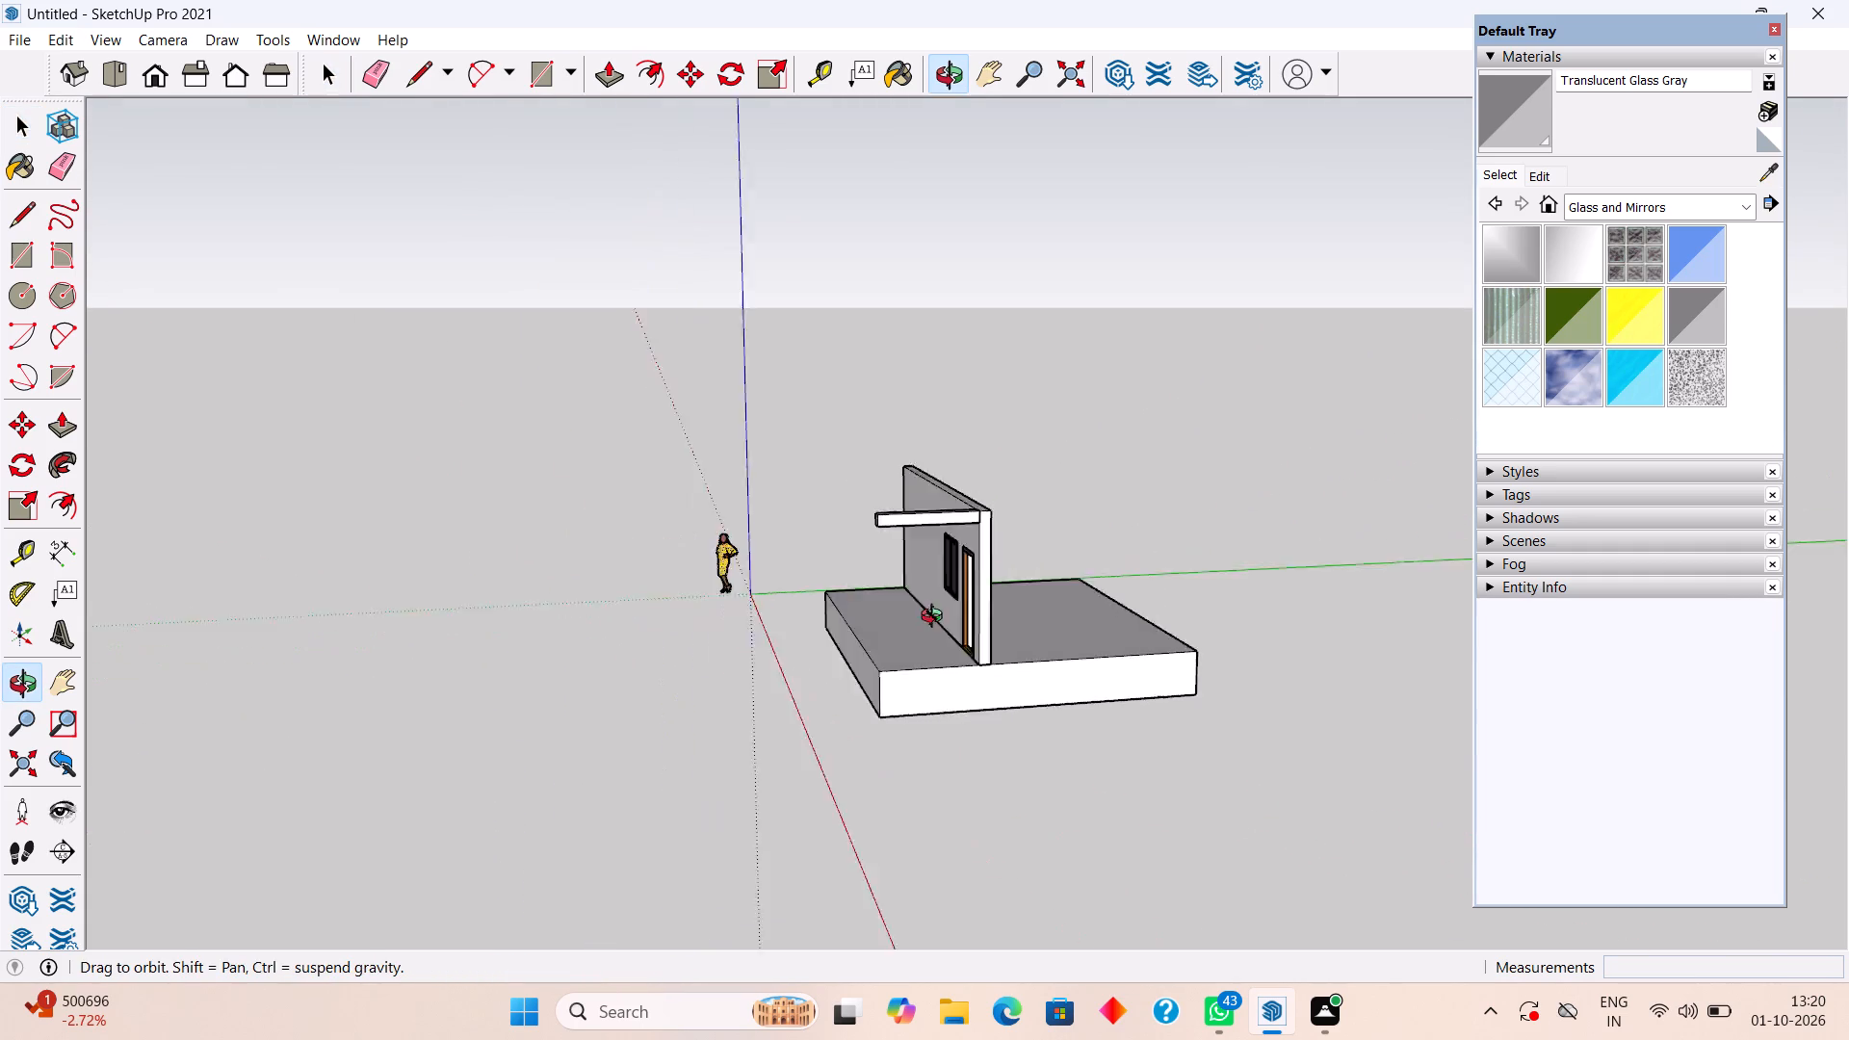
pyautogui.moveTo(936, 618); pyautogui.dragTo(737, 664, button='middle')
pyautogui.moveTo(1211, 610); pyautogui.dragTo(1048, 880, button='middle')
pyautogui.scroll(4, 935, 718)
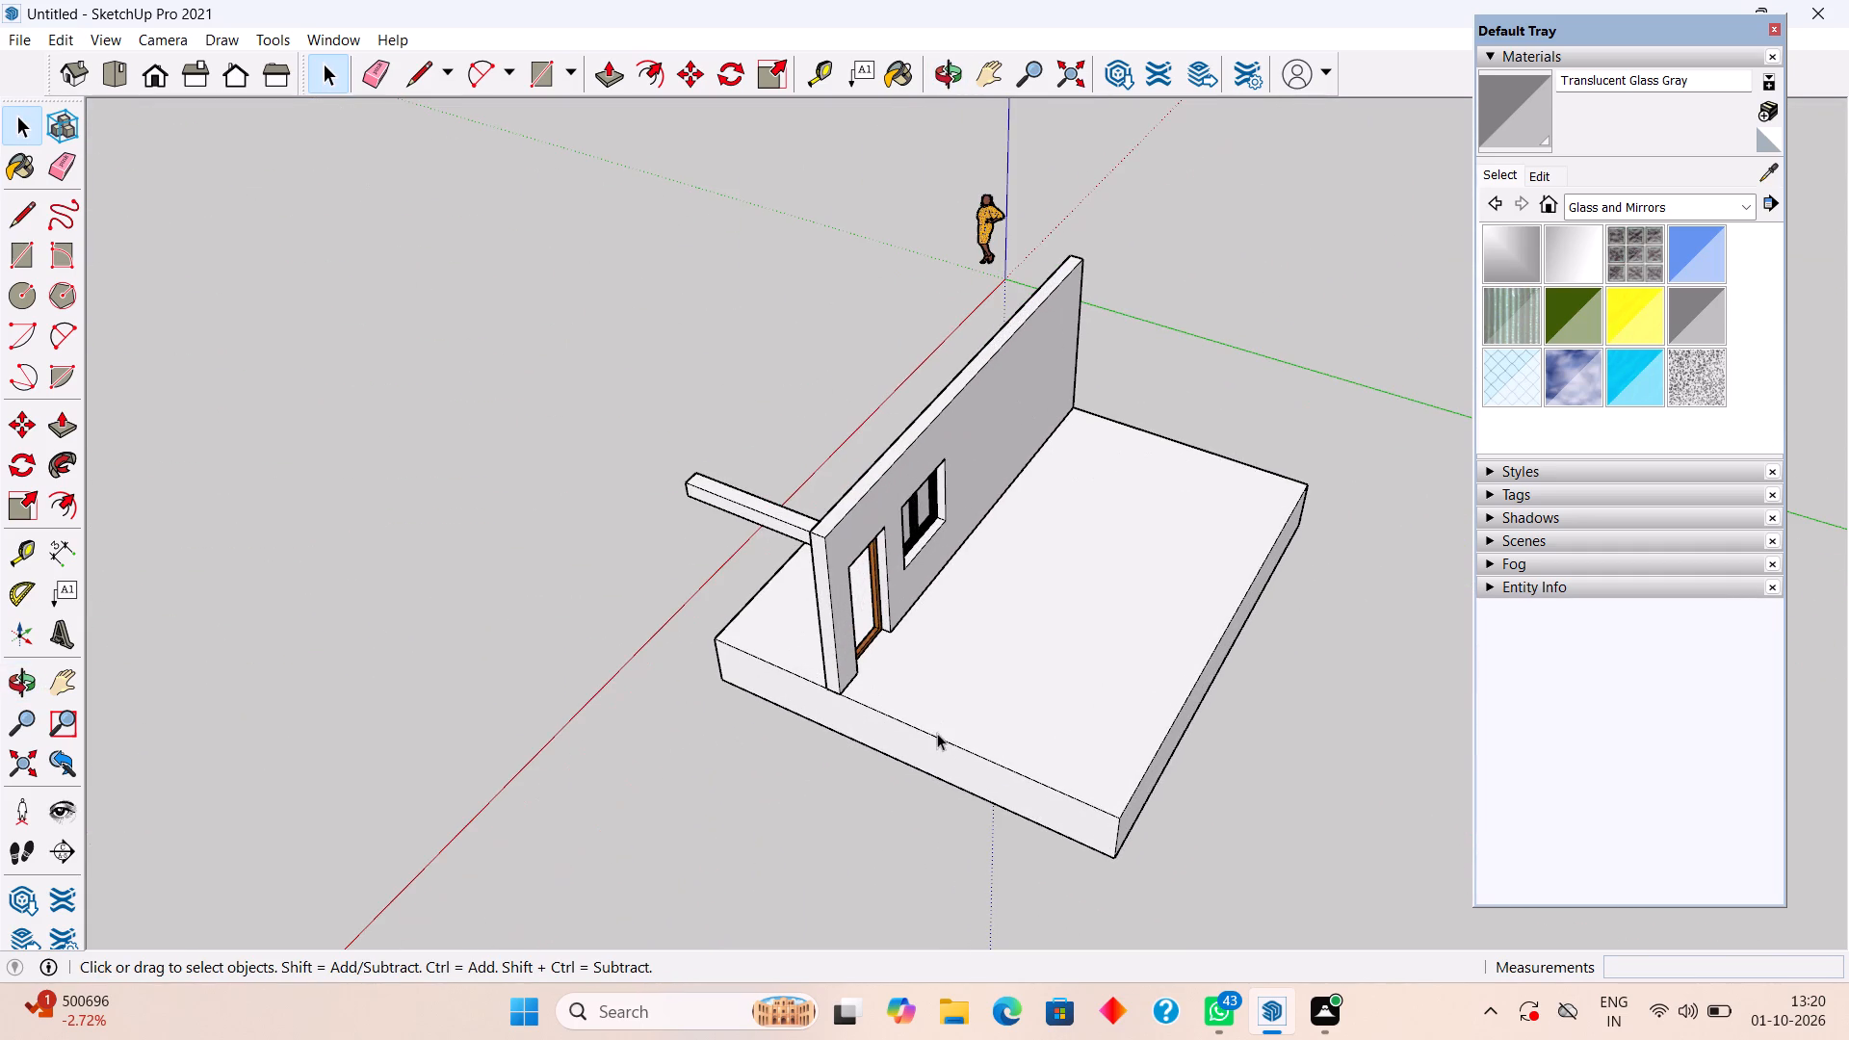
pyautogui.moveTo(911, 752); pyautogui.dragTo(710, 766, button='middle')
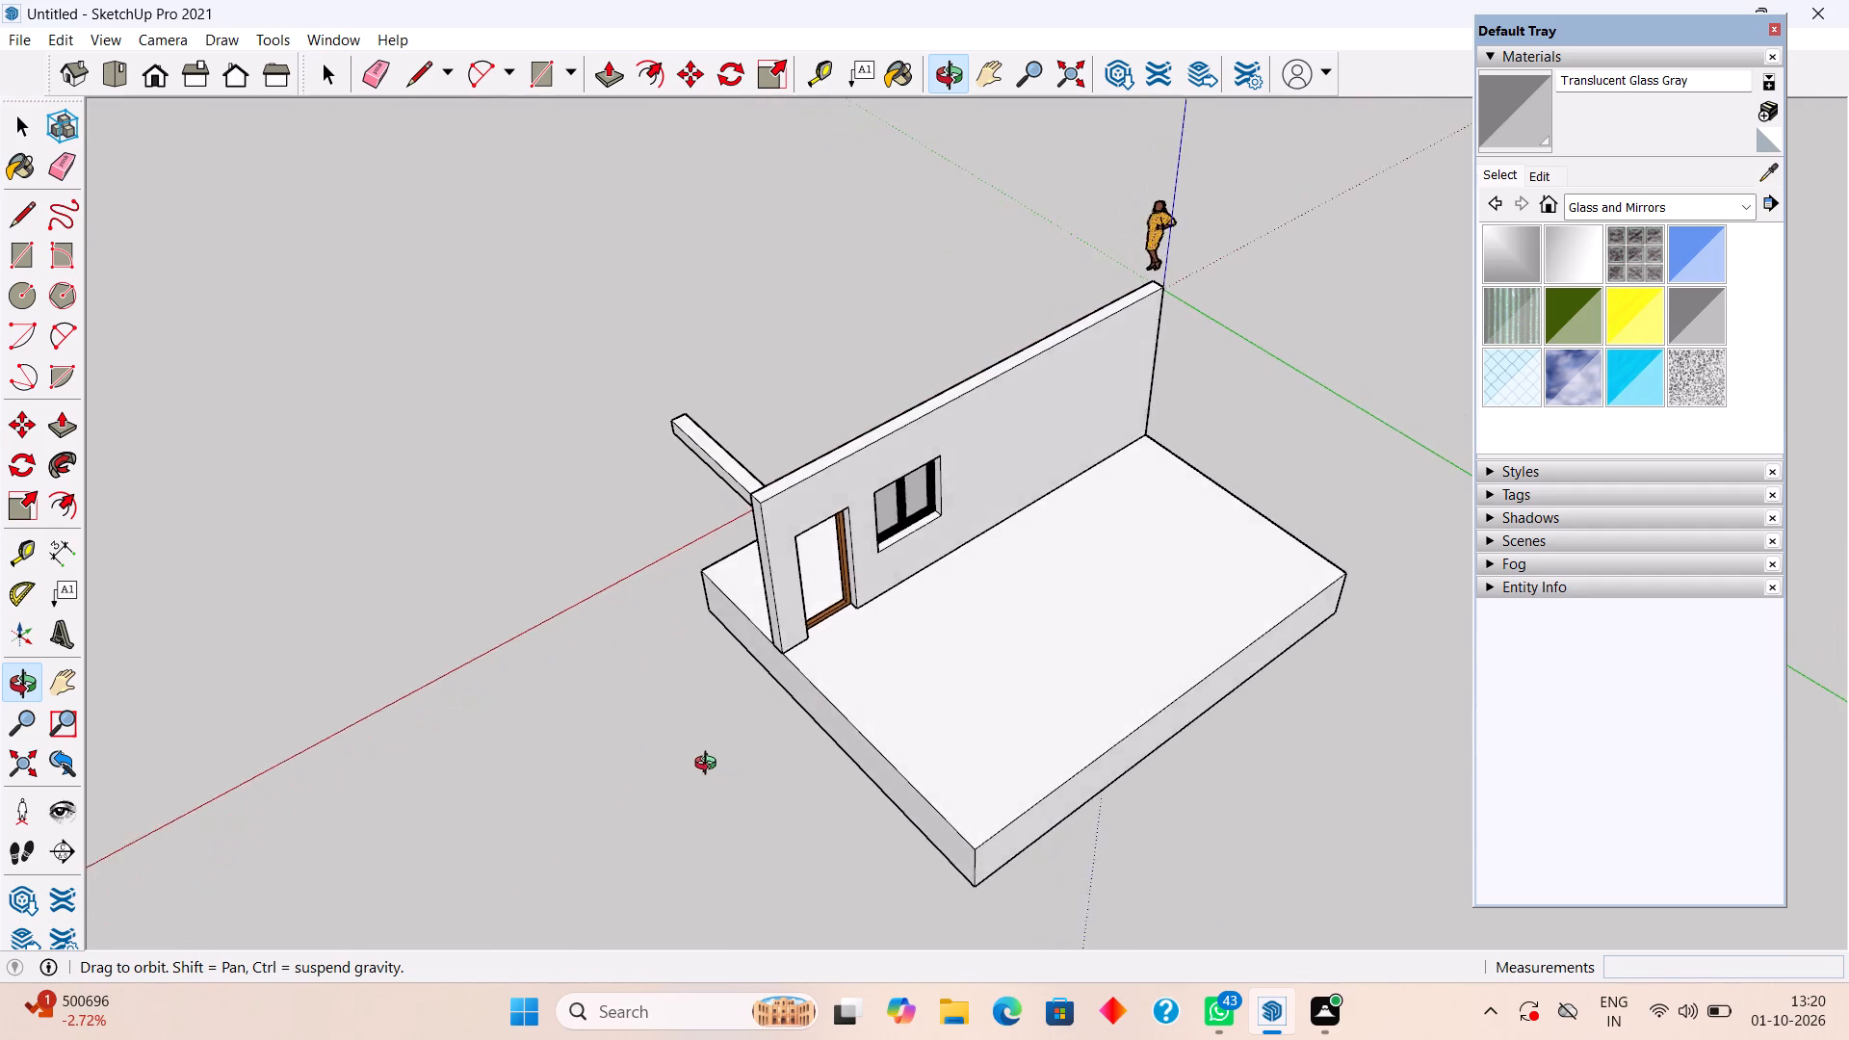
pyautogui.moveTo(710, 766); pyautogui.dragTo(698, 760, button='middle')
pyautogui.moveTo(734, 573); pyautogui.dragTo(977, 528, button='middle')
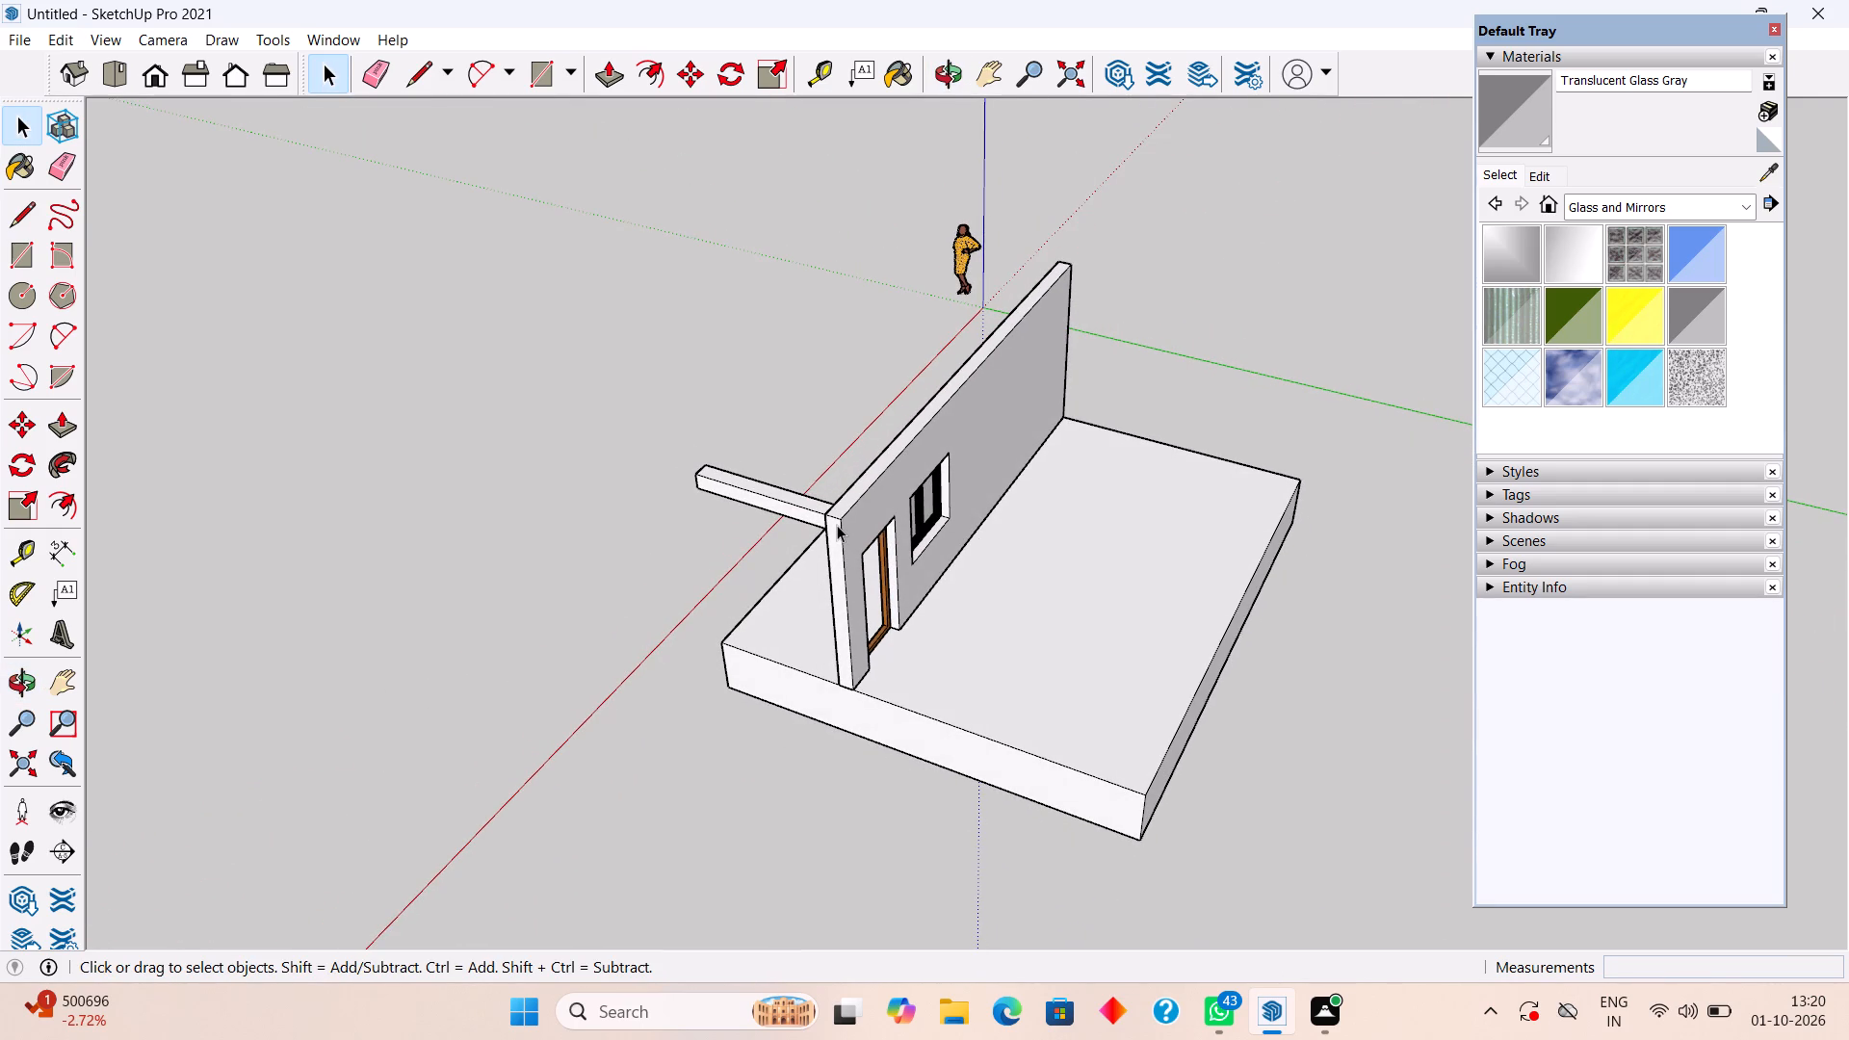
pyautogui.moveTo(837, 525); pyautogui.dragTo(1022, 443, button='middle')
pyautogui.scroll(3, 963, 522)
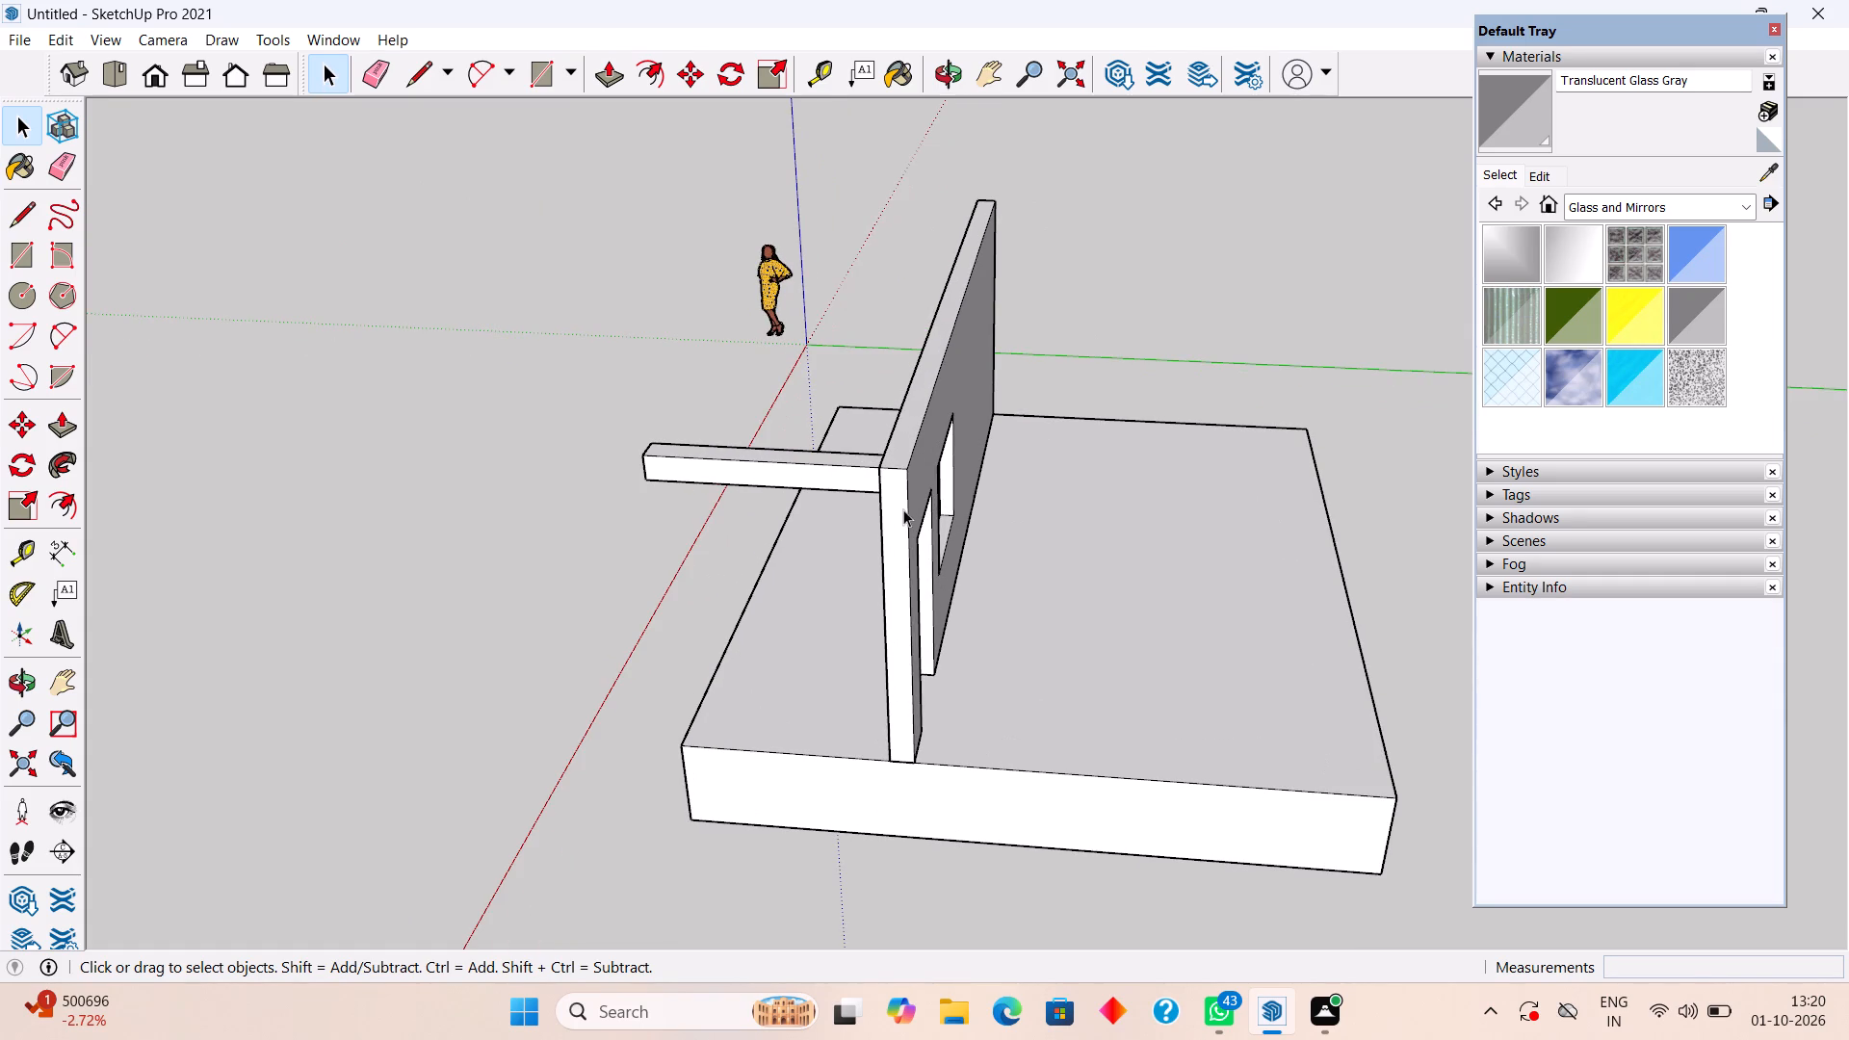
# Draw a 9" by 9" square at the top of the wall's end face, starting from the corner beside the beam.
pyautogui.moveTo(922, 457); pyautogui.dragTo(950, 345, button='middle')
pyautogui.scroll(7, 912, 437)
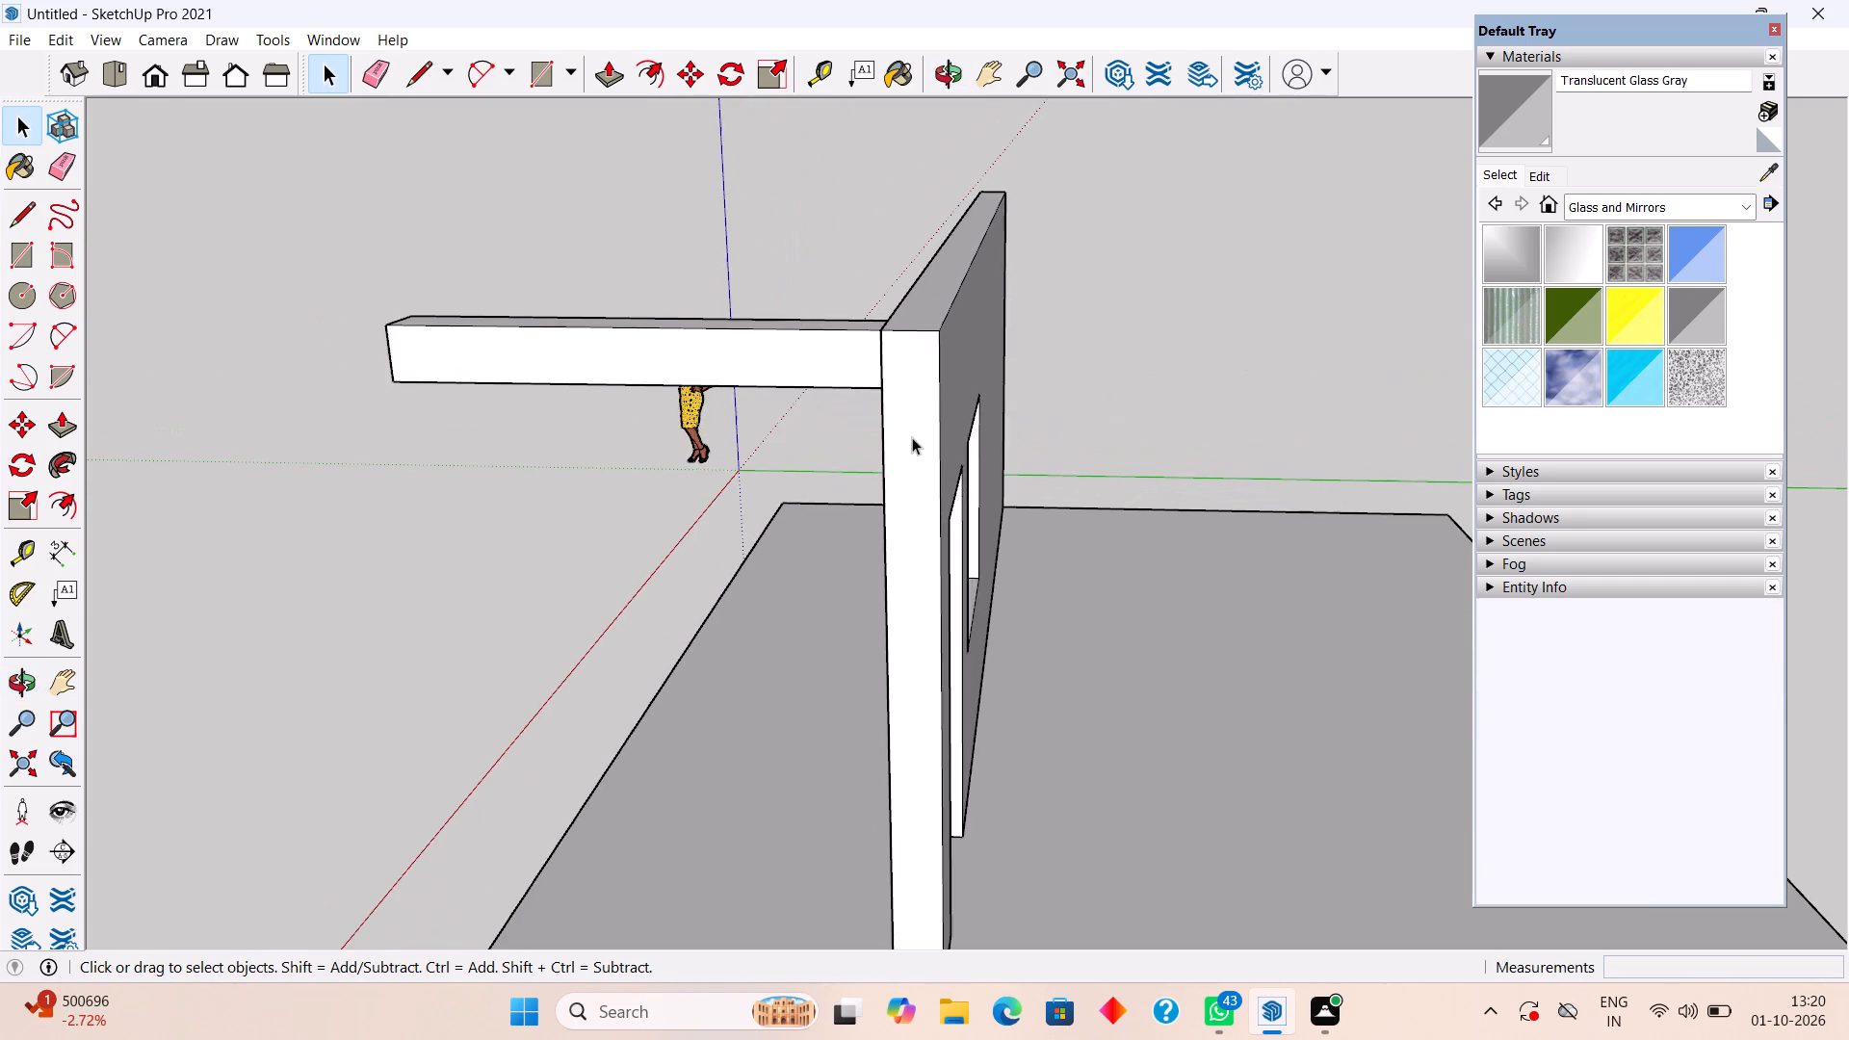
pyautogui.moveTo(916, 440); pyautogui.dragTo(1315, 578, button='middle')
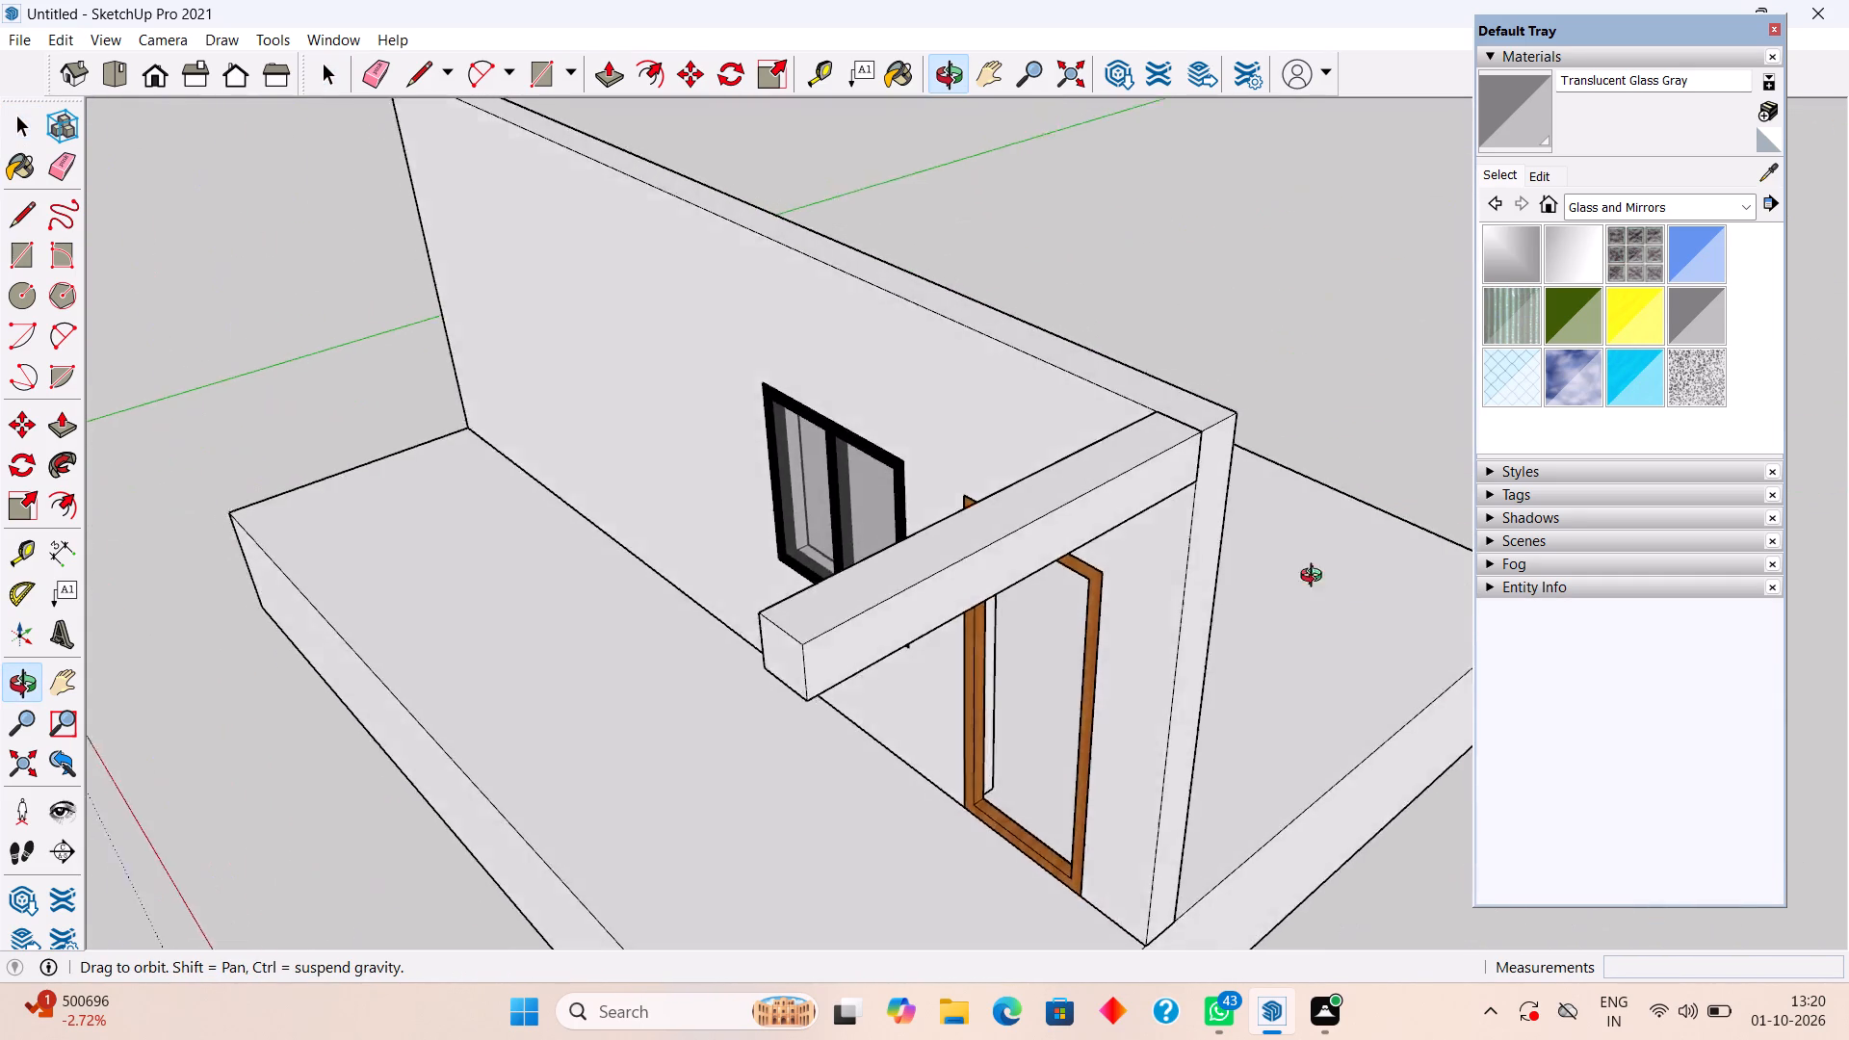
pyautogui.moveTo(1315, 578); pyautogui.dragTo(935, 516, button='middle')
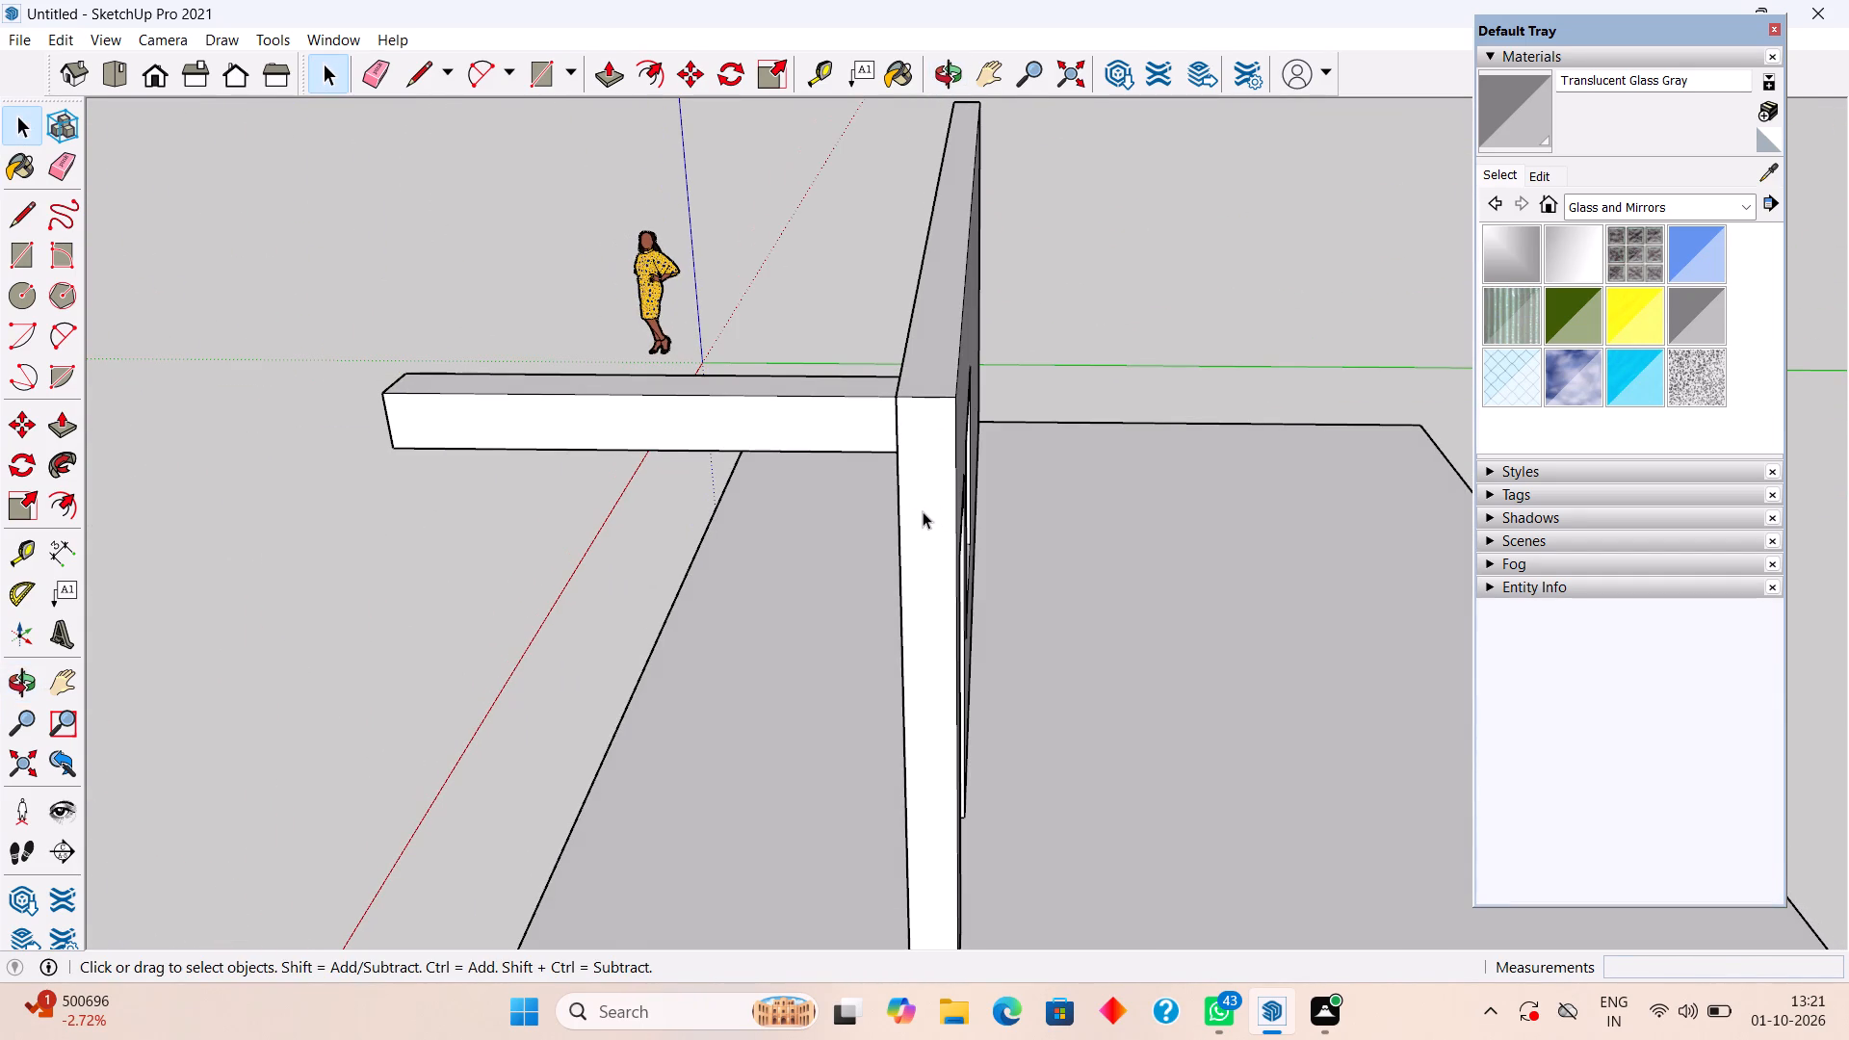
pyautogui.press('r')
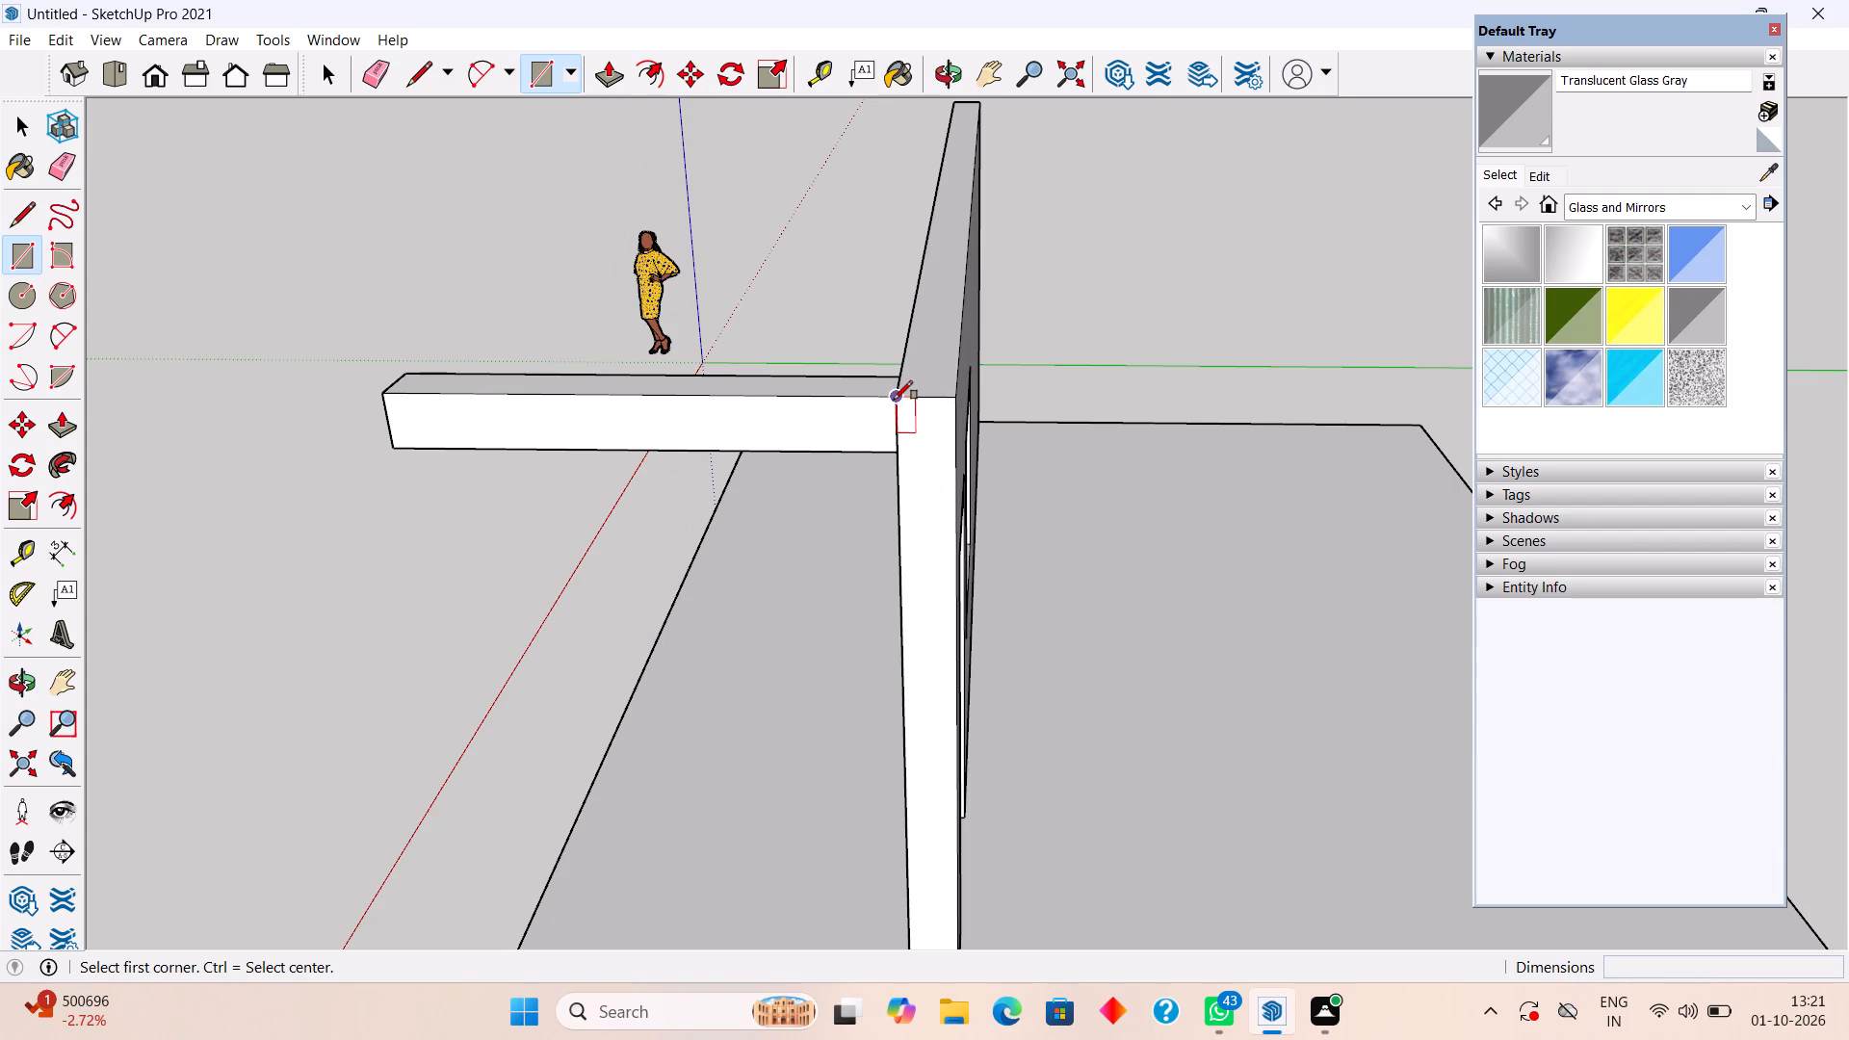
pyautogui.click(894, 400)
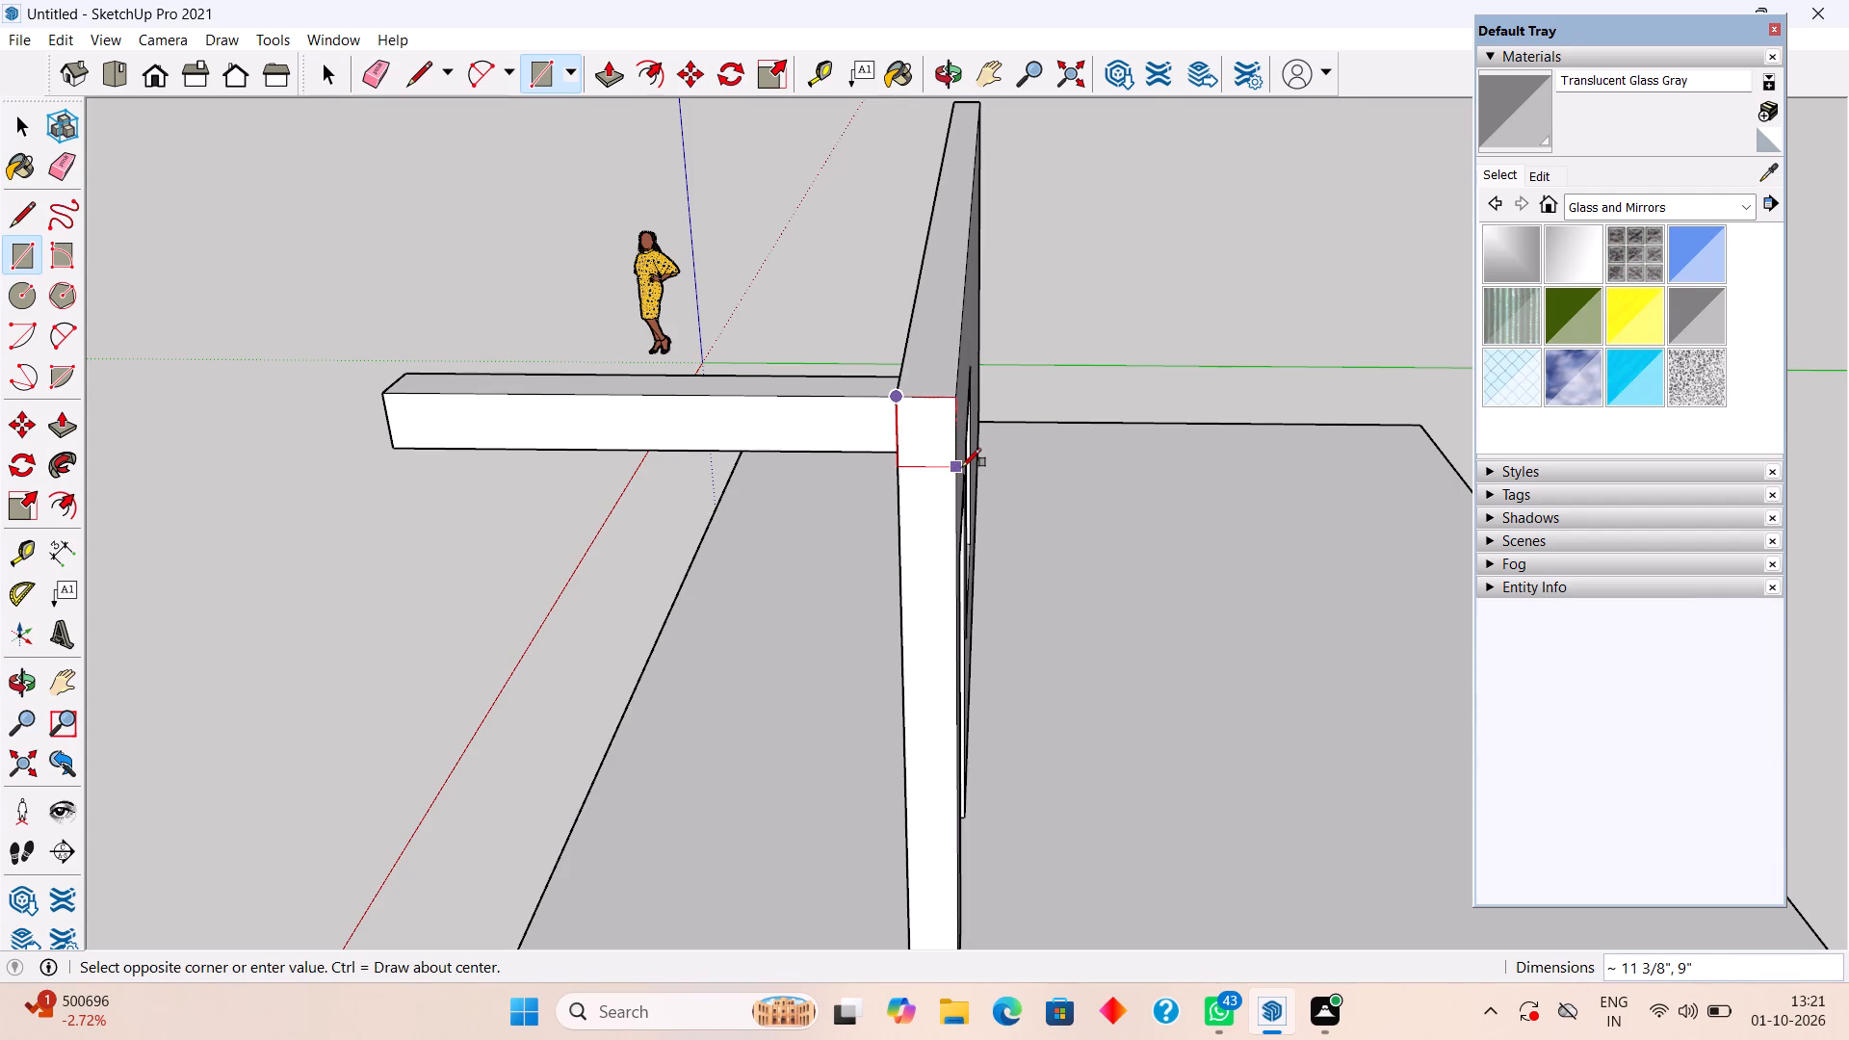
pyautogui.write('9",9"')
pyautogui.press('Return')
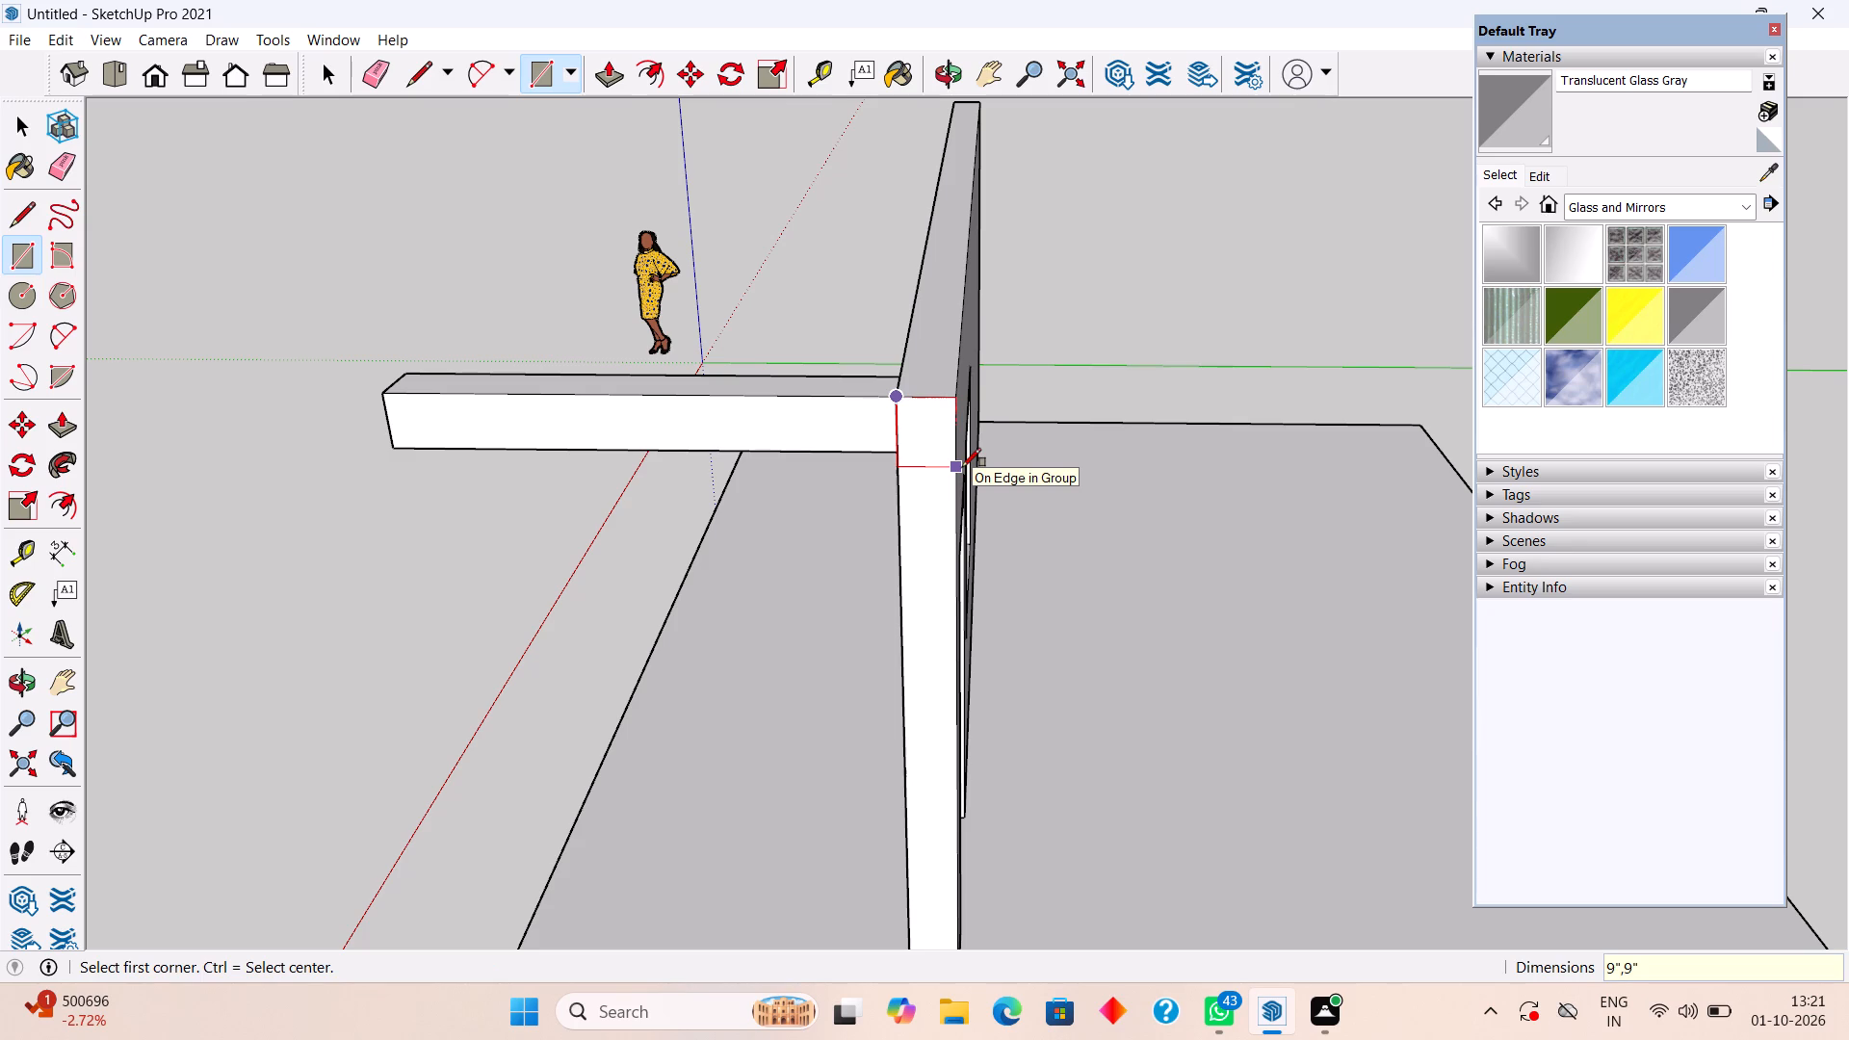
pyautogui.press('space')
# Extrude the 9" square outward by 5' to form a second beam in line with the wall.
pyautogui.press('p')
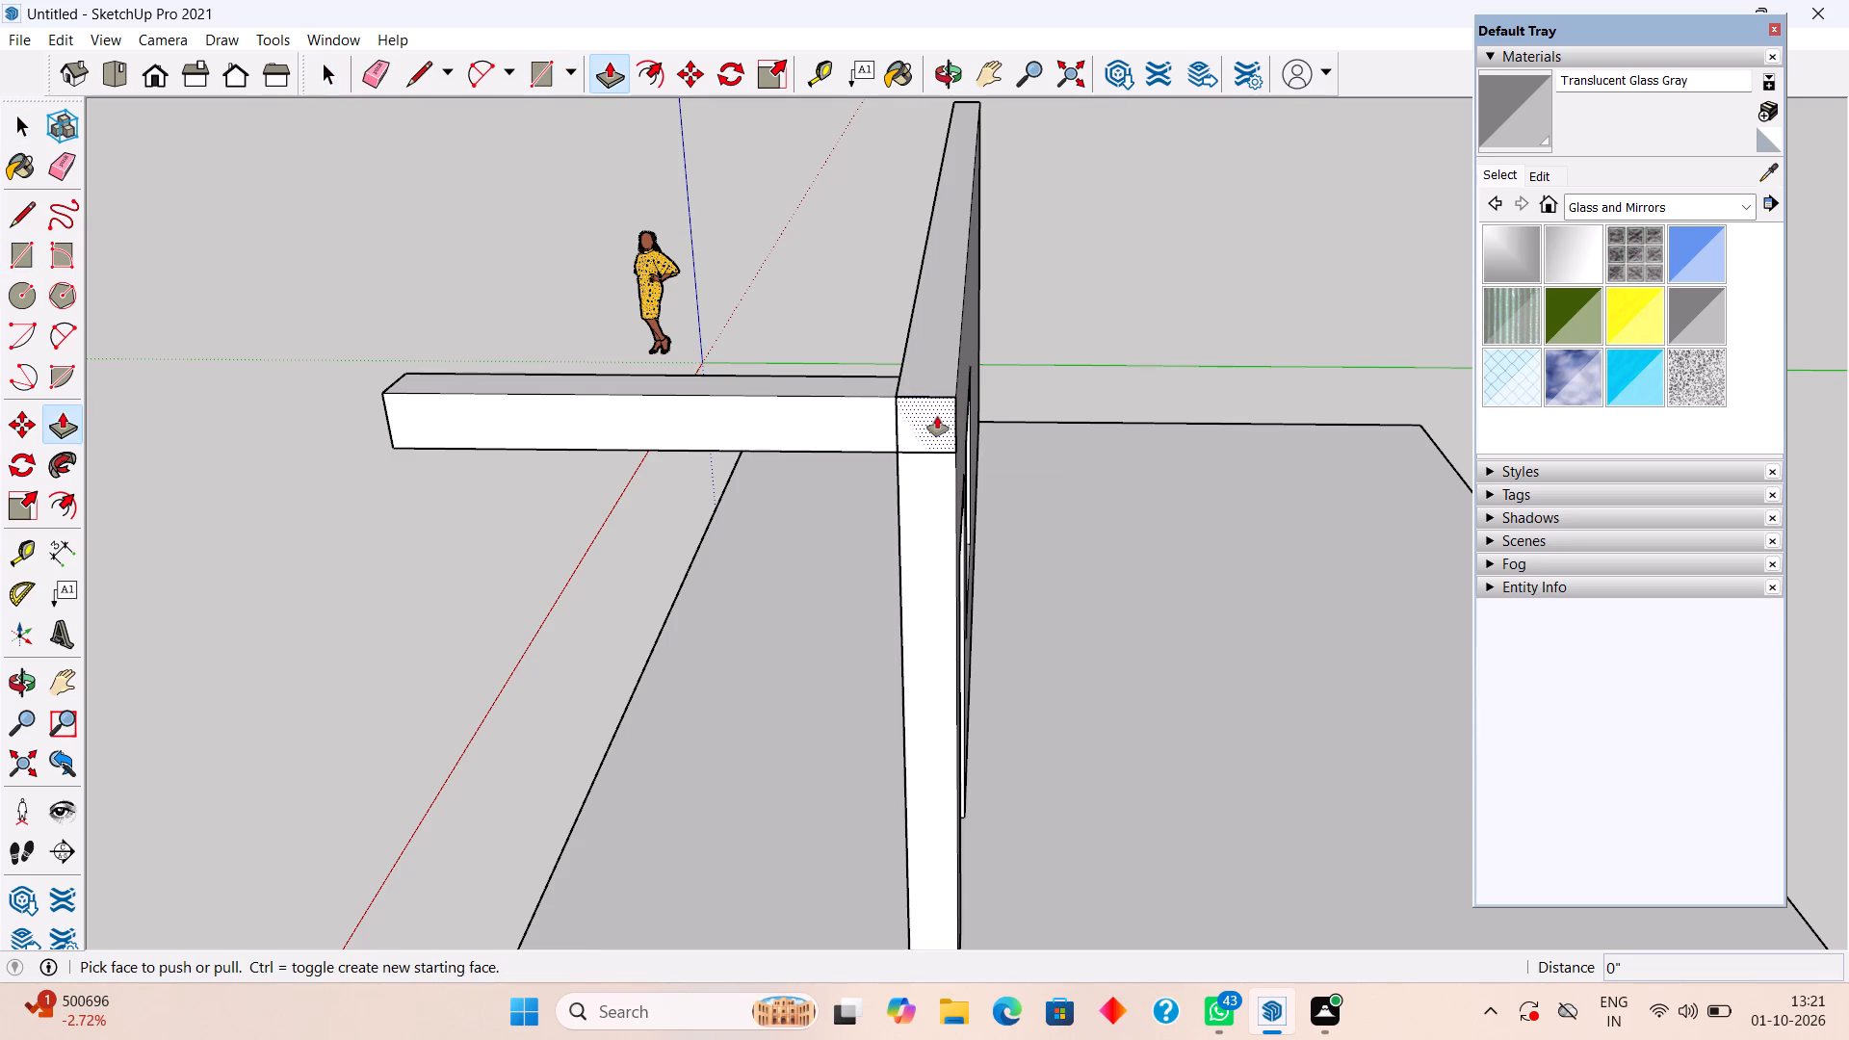
pyautogui.click(937, 416)
pyautogui.scroll(-6, 931, 481)
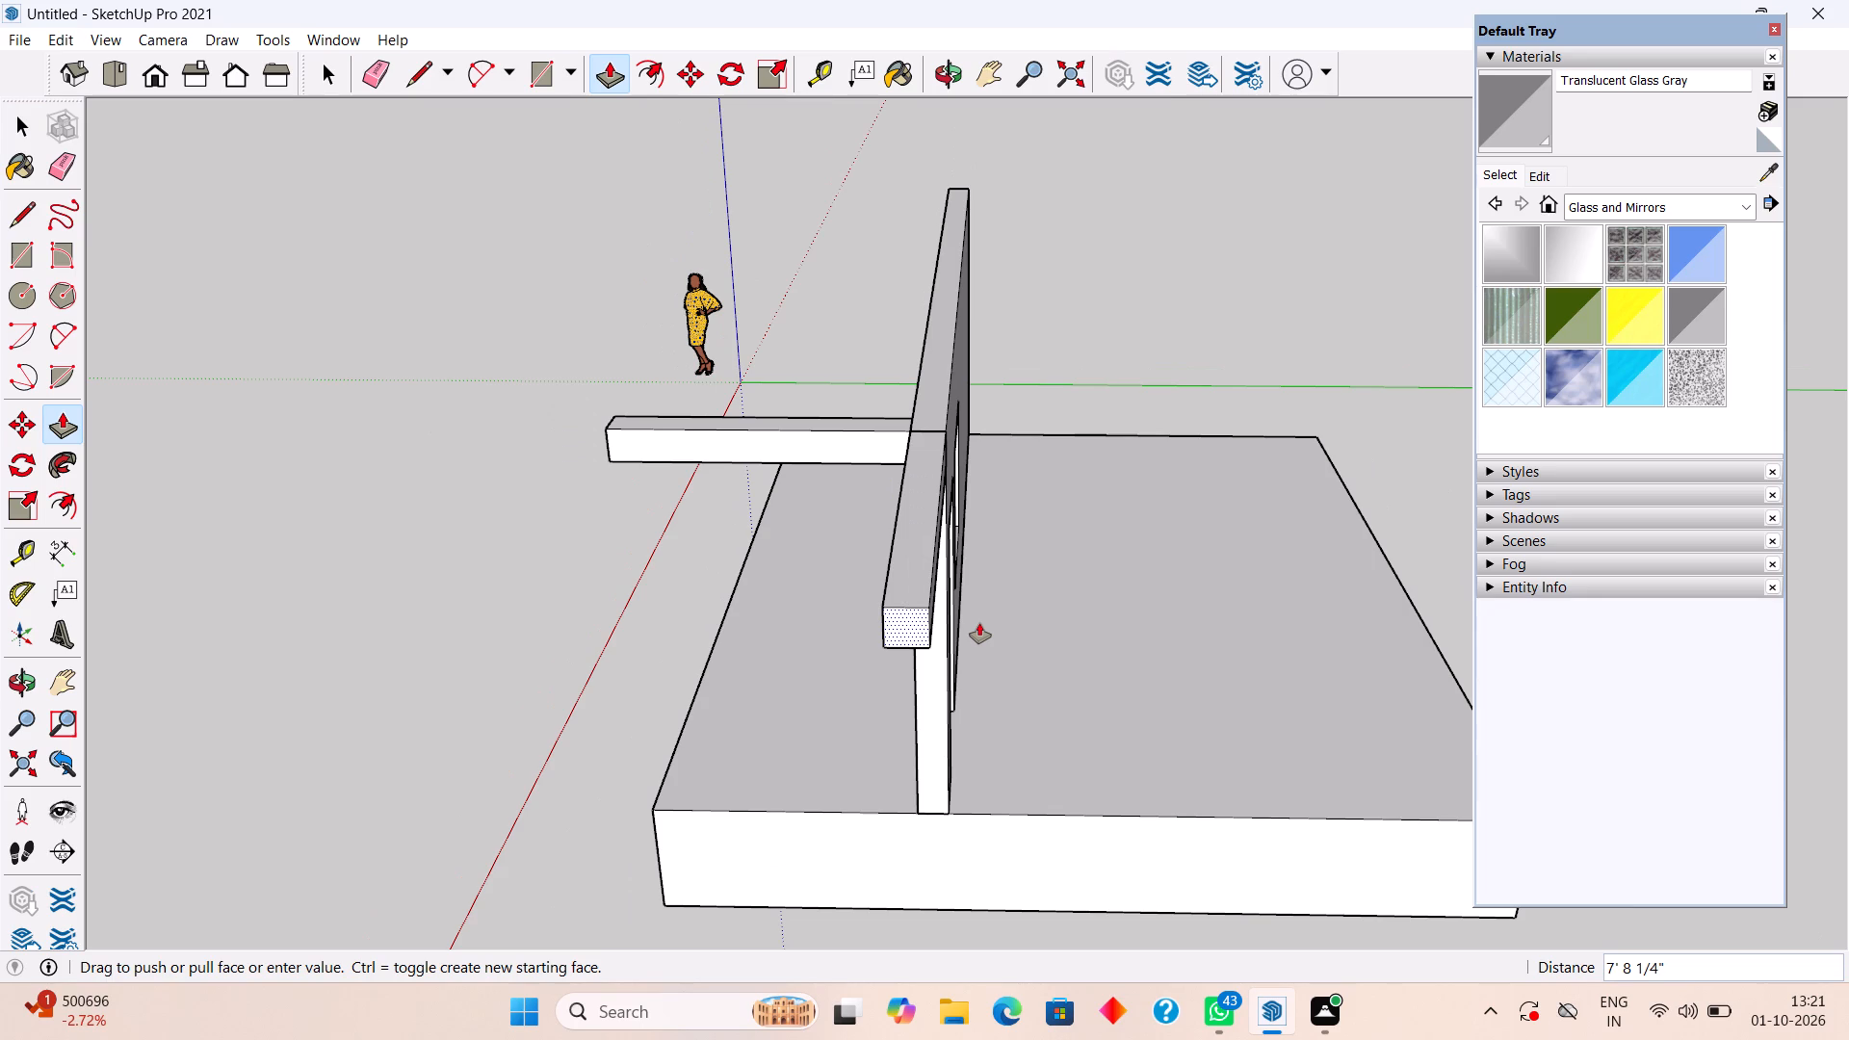
pyautogui.write("5'")
pyautogui.press('Return')
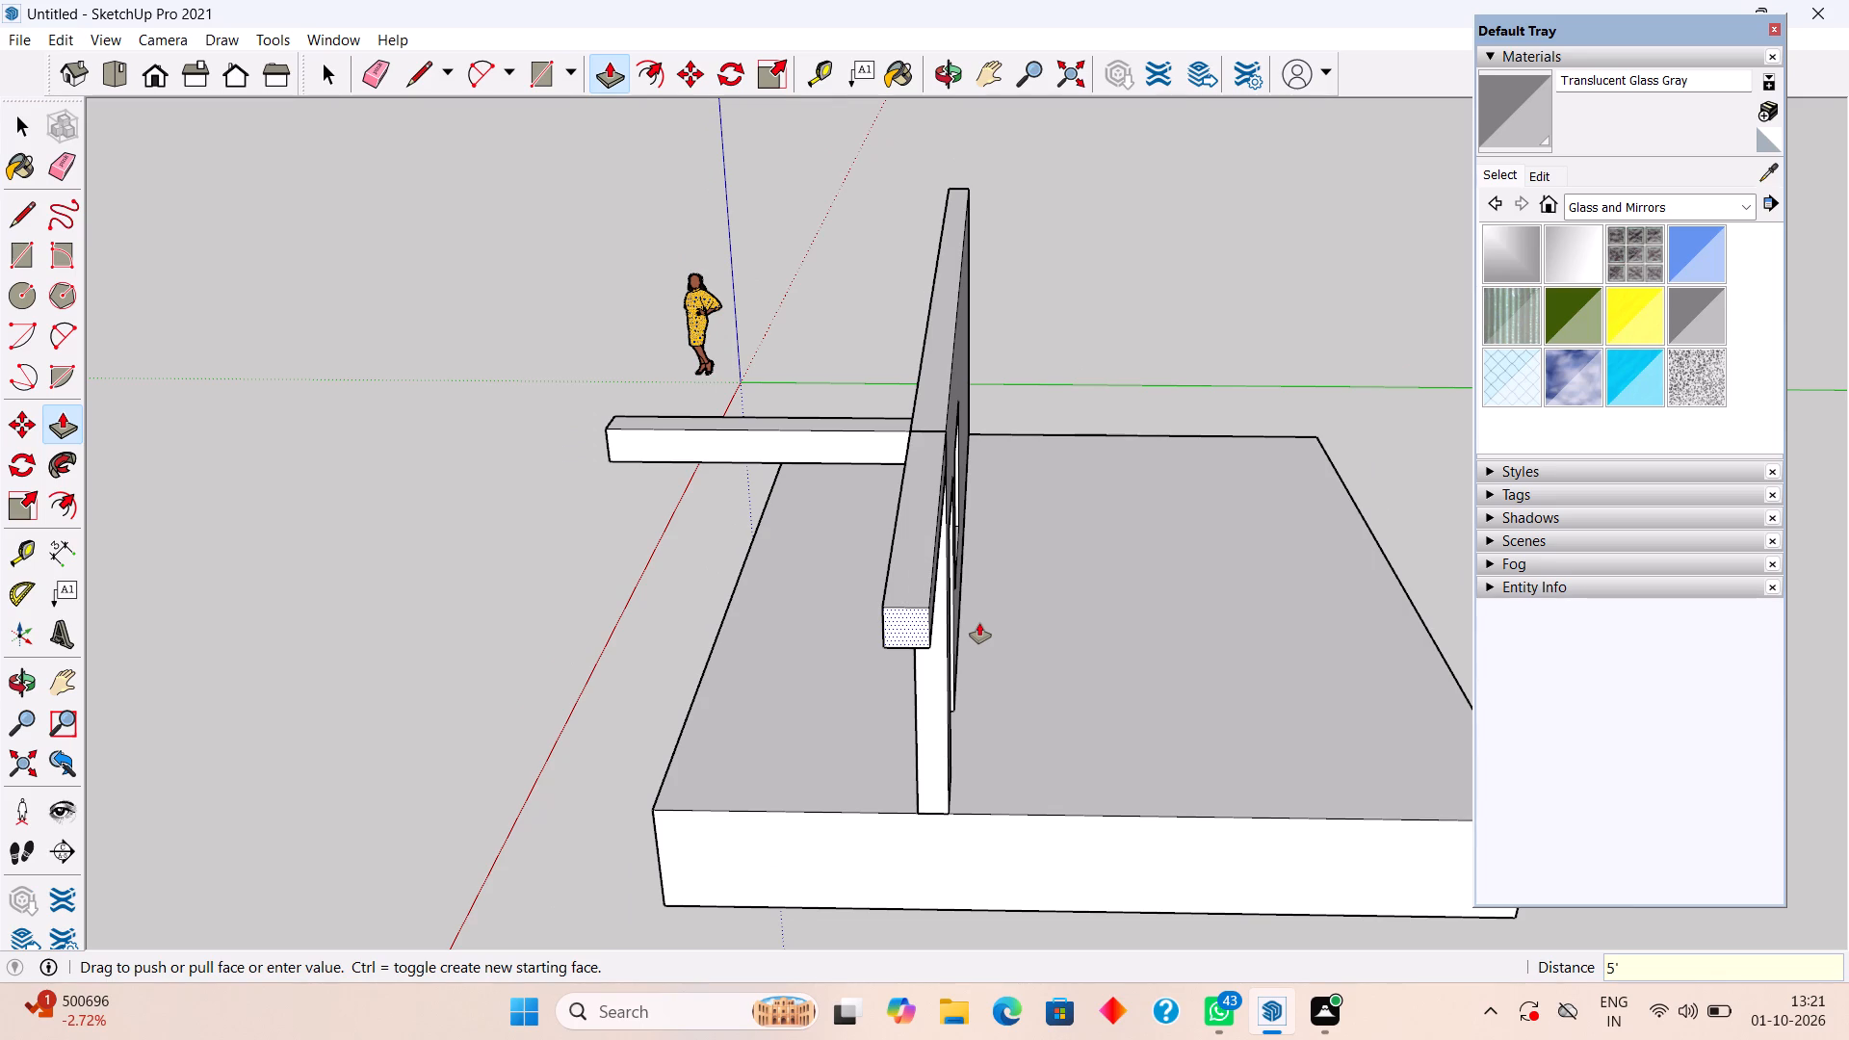
pyautogui.press('space')
# Select all the geometry of the new 5' beam and make it a group.
pyautogui.scroll(-1, 900, 522)
pyautogui.moveTo(902, 546); pyautogui.dragTo(1271, 488, button='middle')
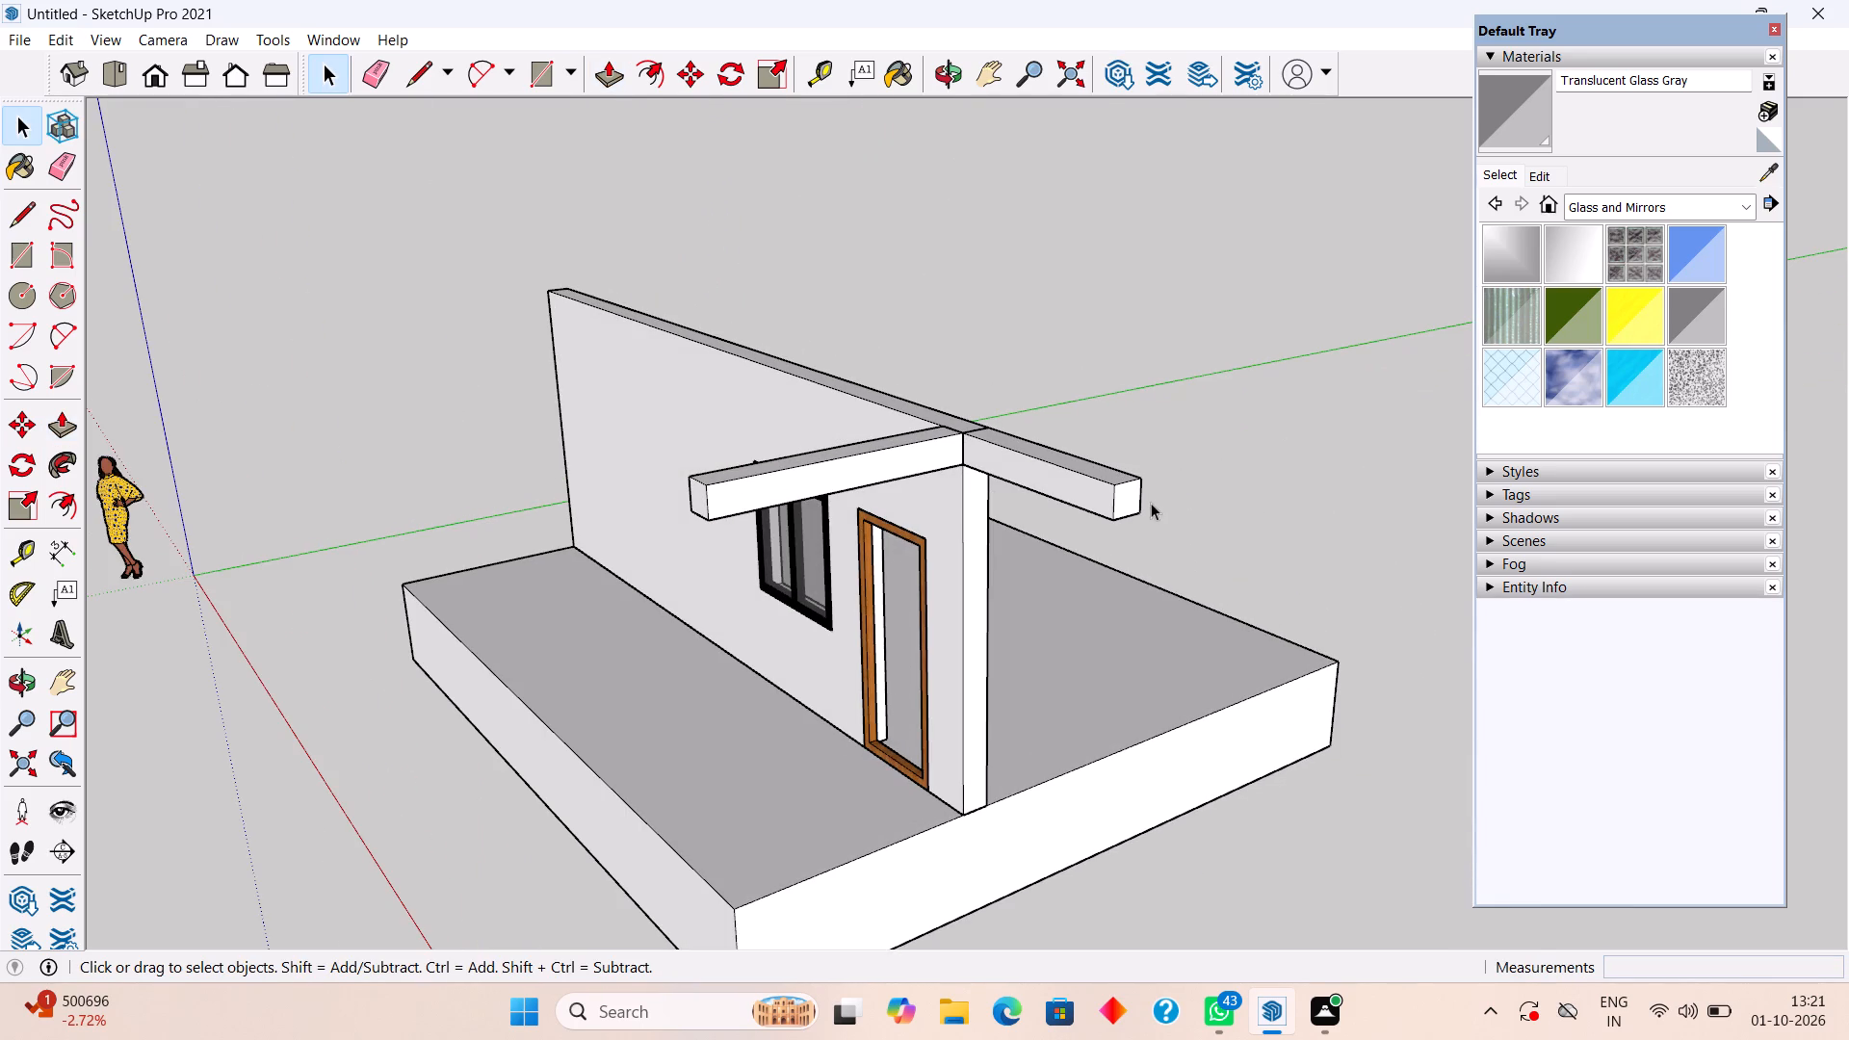
pyautogui.moveTo(1116, 514); pyautogui.dragTo(1273, 483, button='middle')
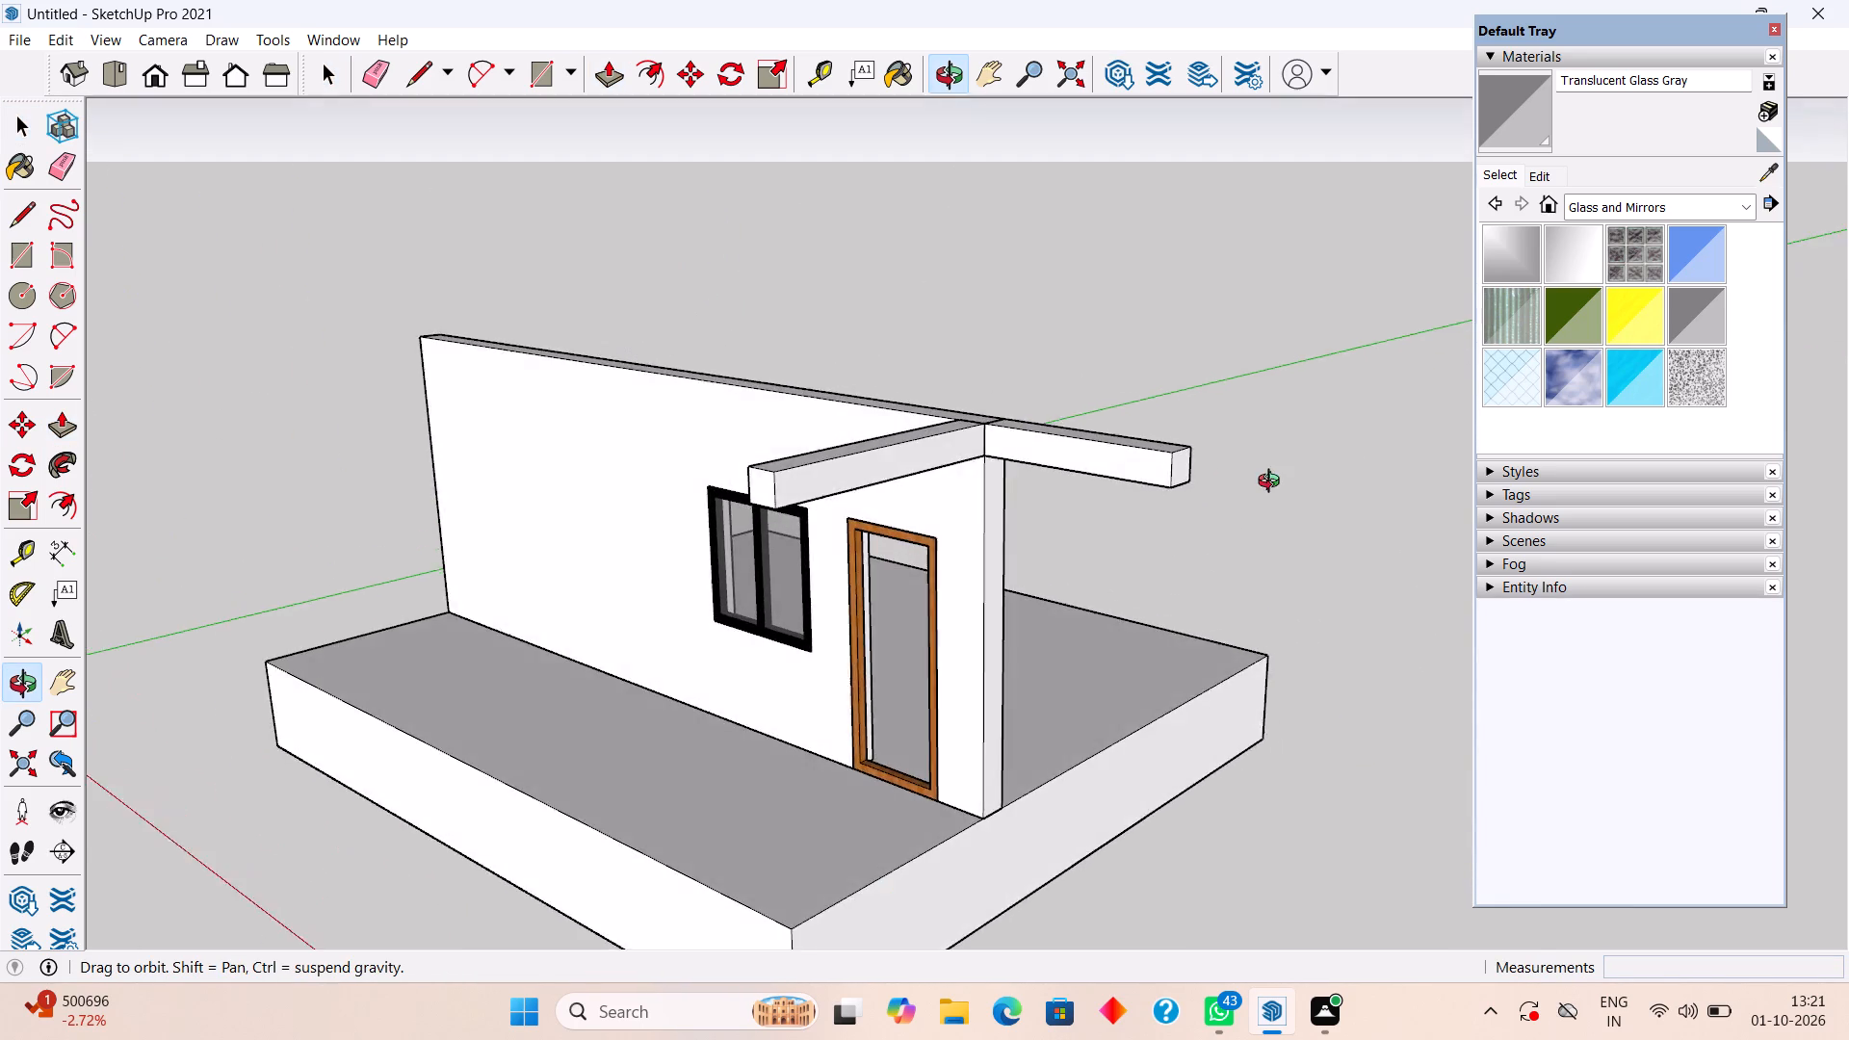
pyautogui.moveTo(1273, 483); pyautogui.dragTo(1457, 483, button='middle')
pyautogui.moveTo(1202, 465); pyautogui.dragTo(1324, 386, button='middle')
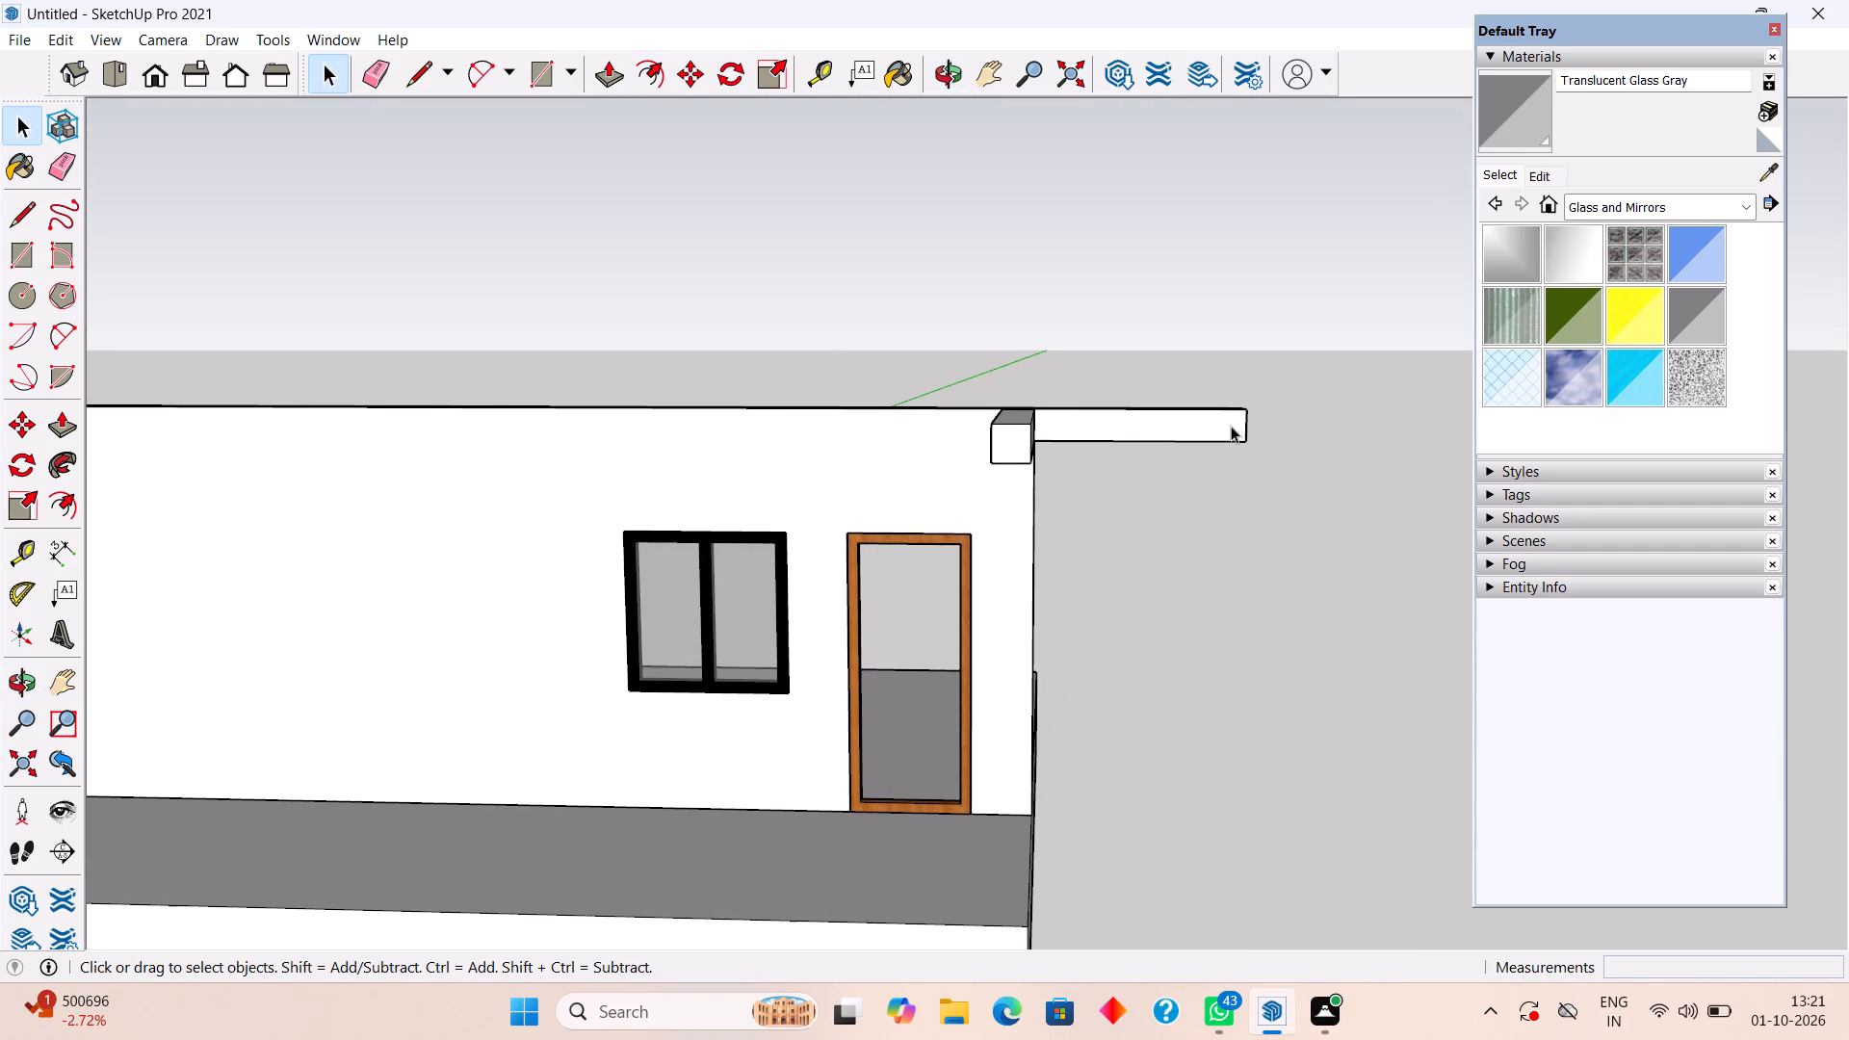
pyautogui.tripleClick(1231, 426)
pyautogui.rightClick(1231, 426)
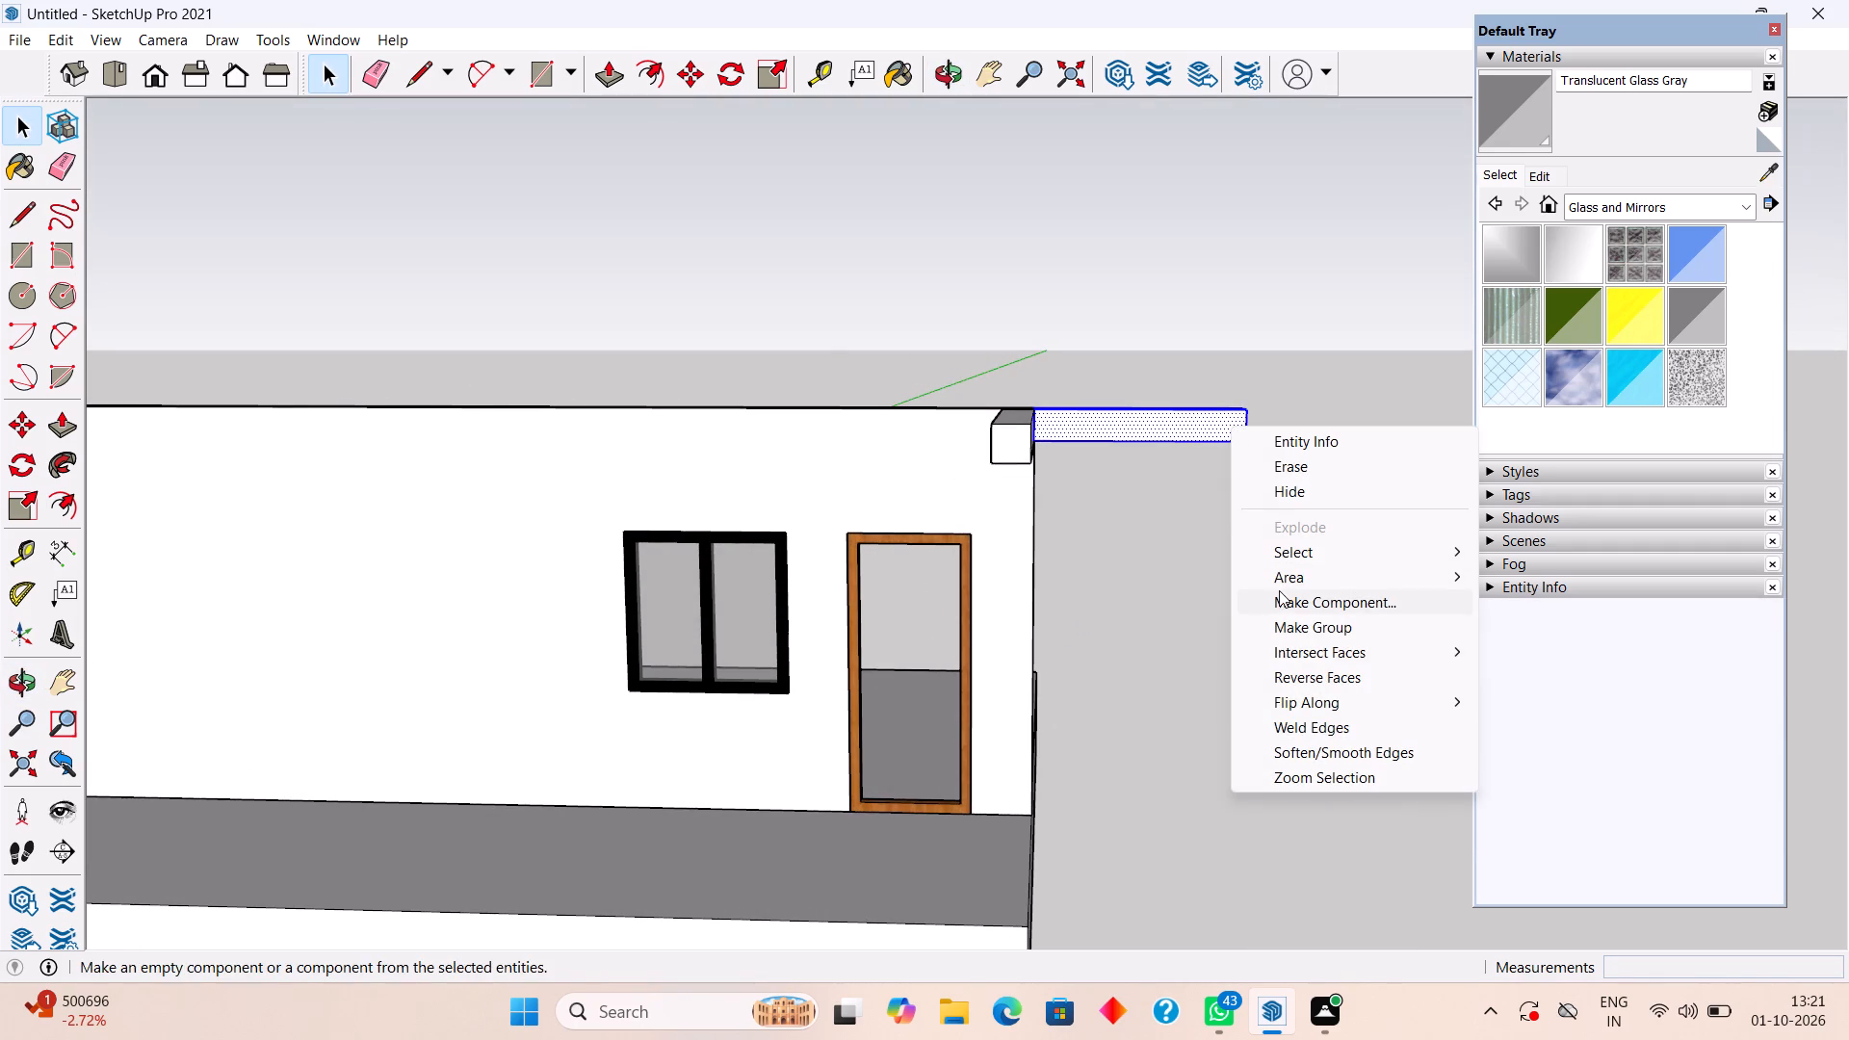
pyautogui.click(1289, 626)
# Place a guide 9" inside the base's short top edge at the door end, behind the wall.
pyautogui.moveTo(1107, 591); pyautogui.dragTo(922, 617, button='middle')
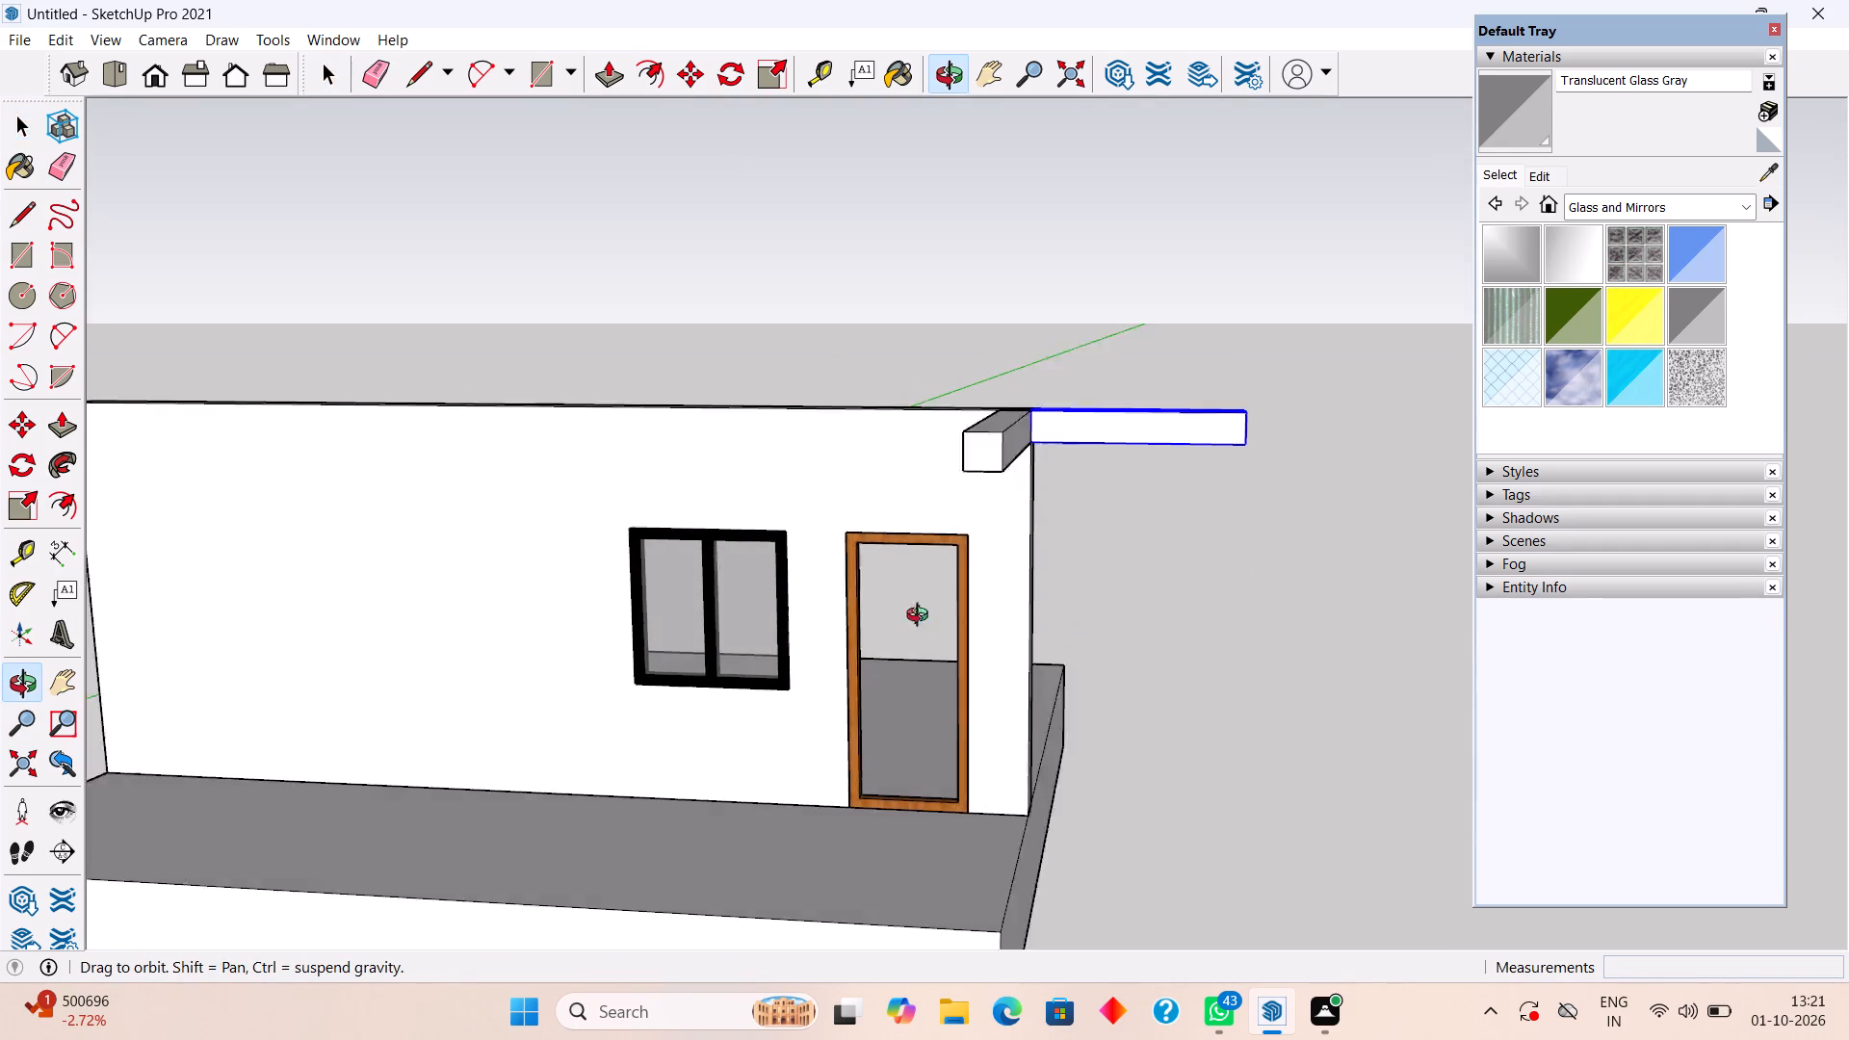
pyautogui.moveTo(922, 617); pyautogui.dragTo(179, 690, button='middle')
pyautogui.scroll(-3, 884, 518)
pyautogui.click(613, 544)
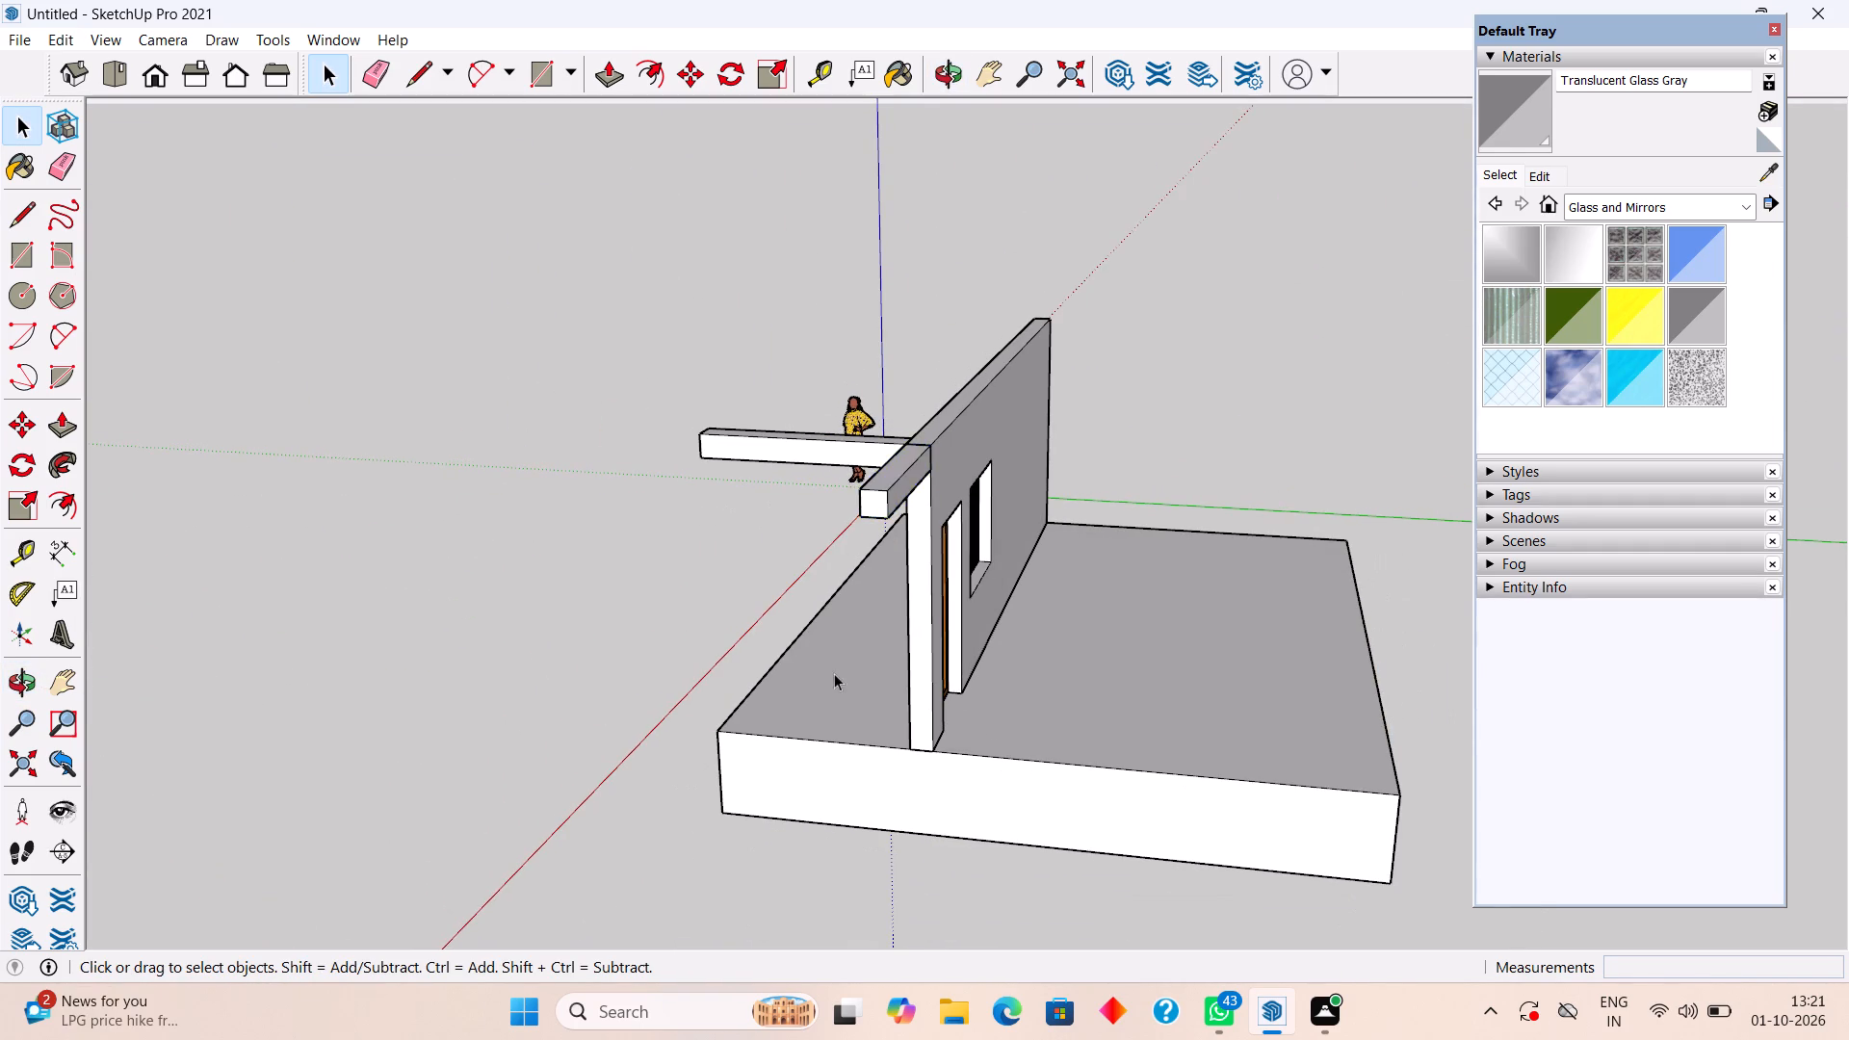
pyautogui.scroll(-5, 864, 683)
pyautogui.moveTo(894, 664); pyautogui.dragTo(553, 723, button='middle')
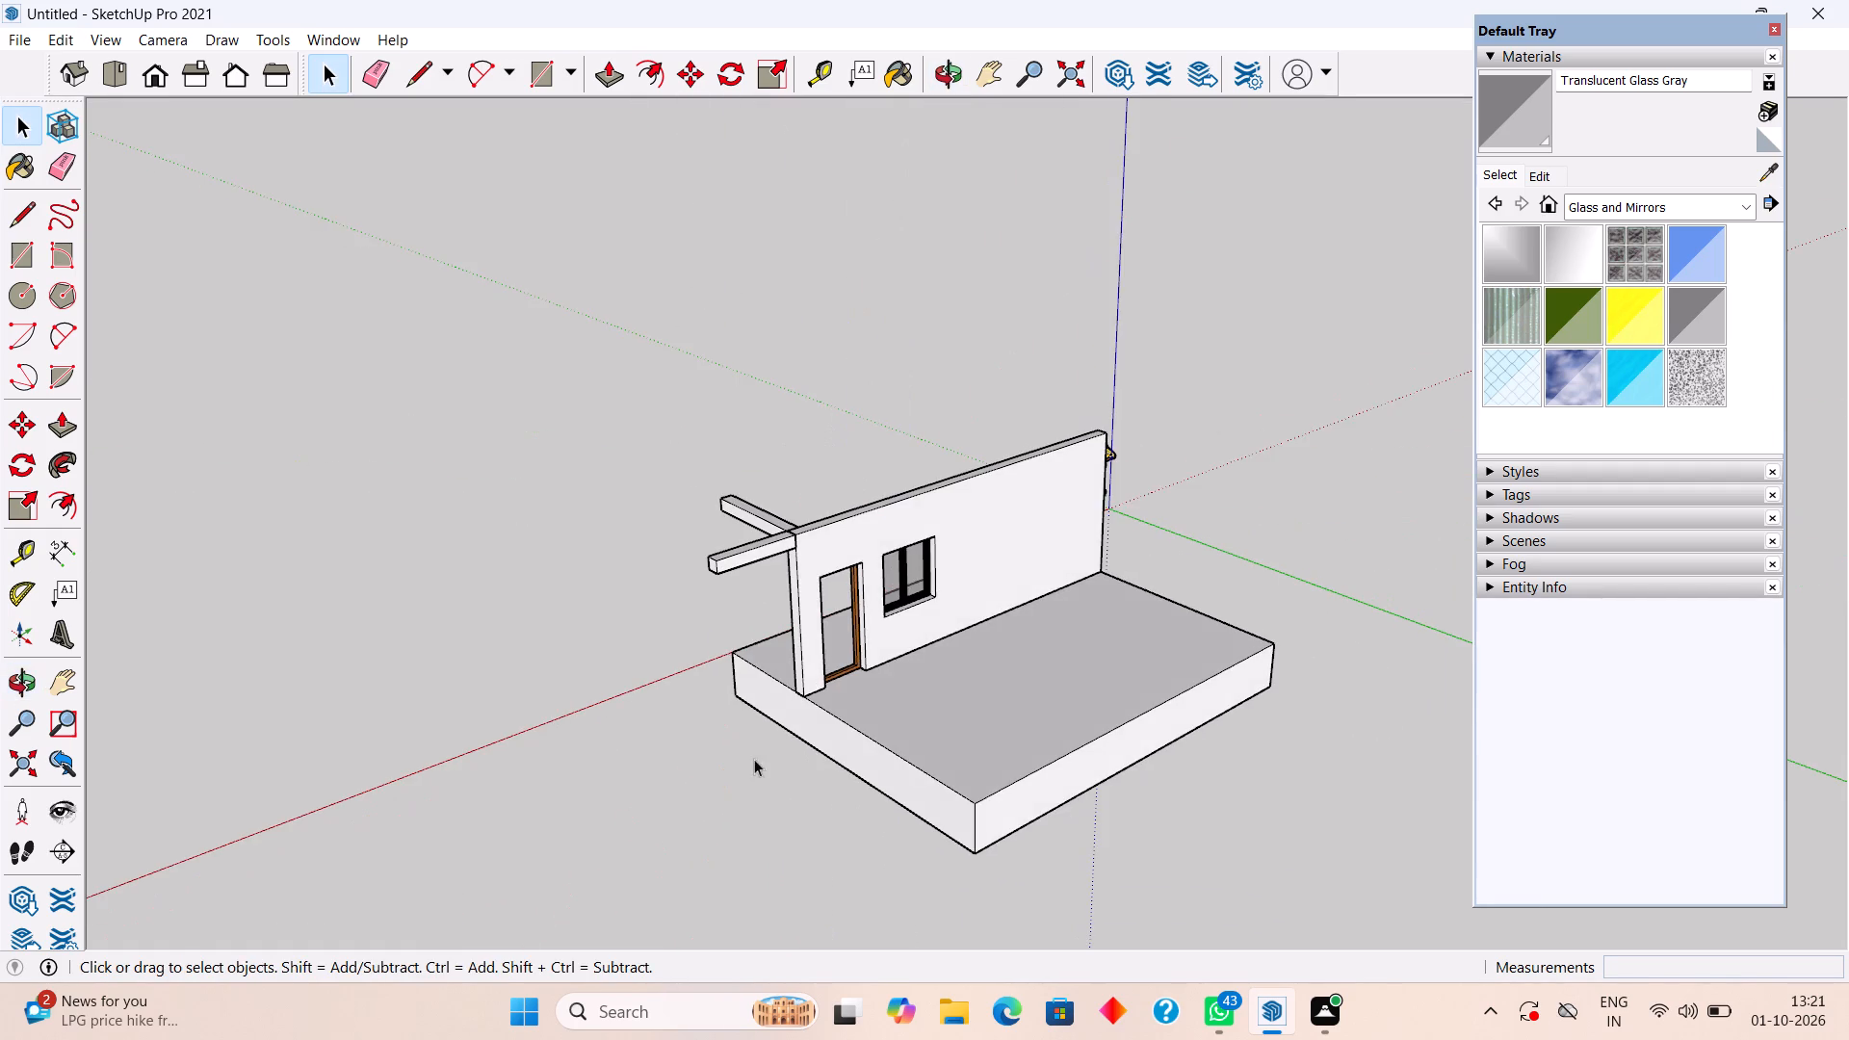
pyautogui.scroll(1, 920, 765)
pyautogui.moveTo(924, 773); pyautogui.dragTo(986, 890, button='middle')
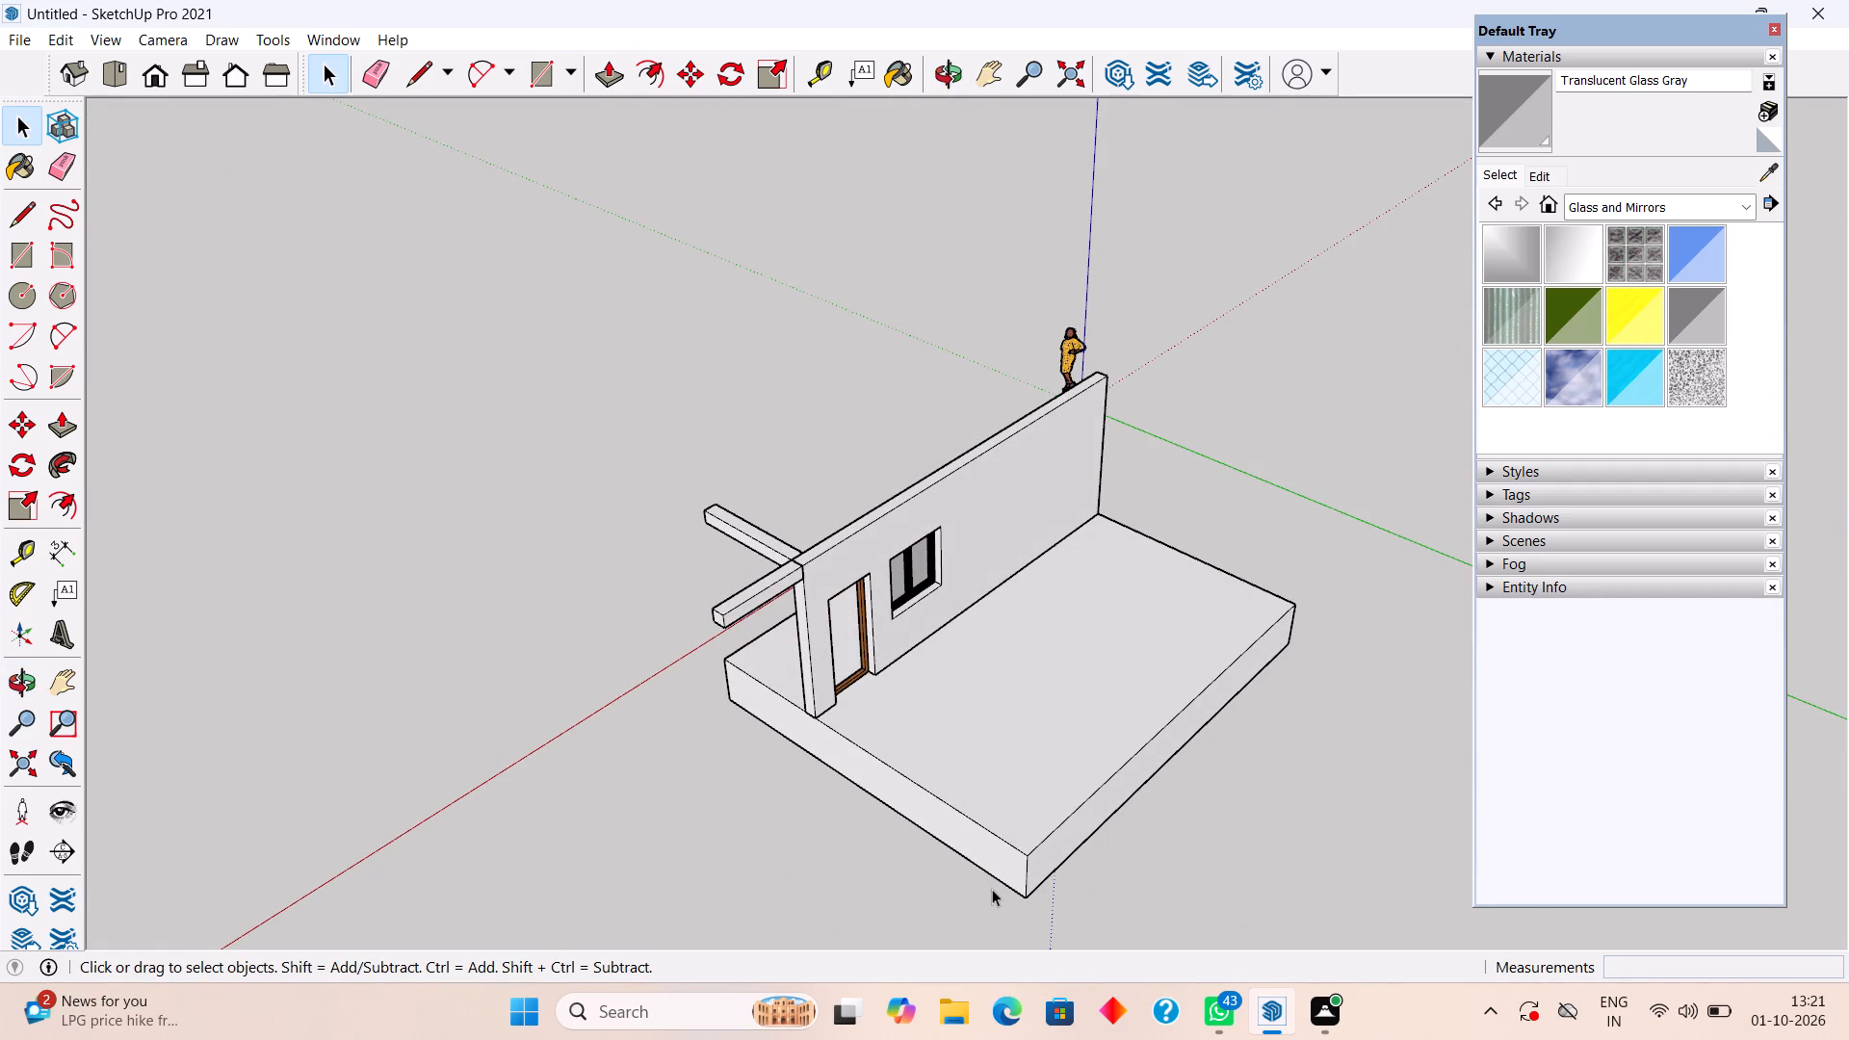
pyautogui.press('t')
pyautogui.click(983, 828)
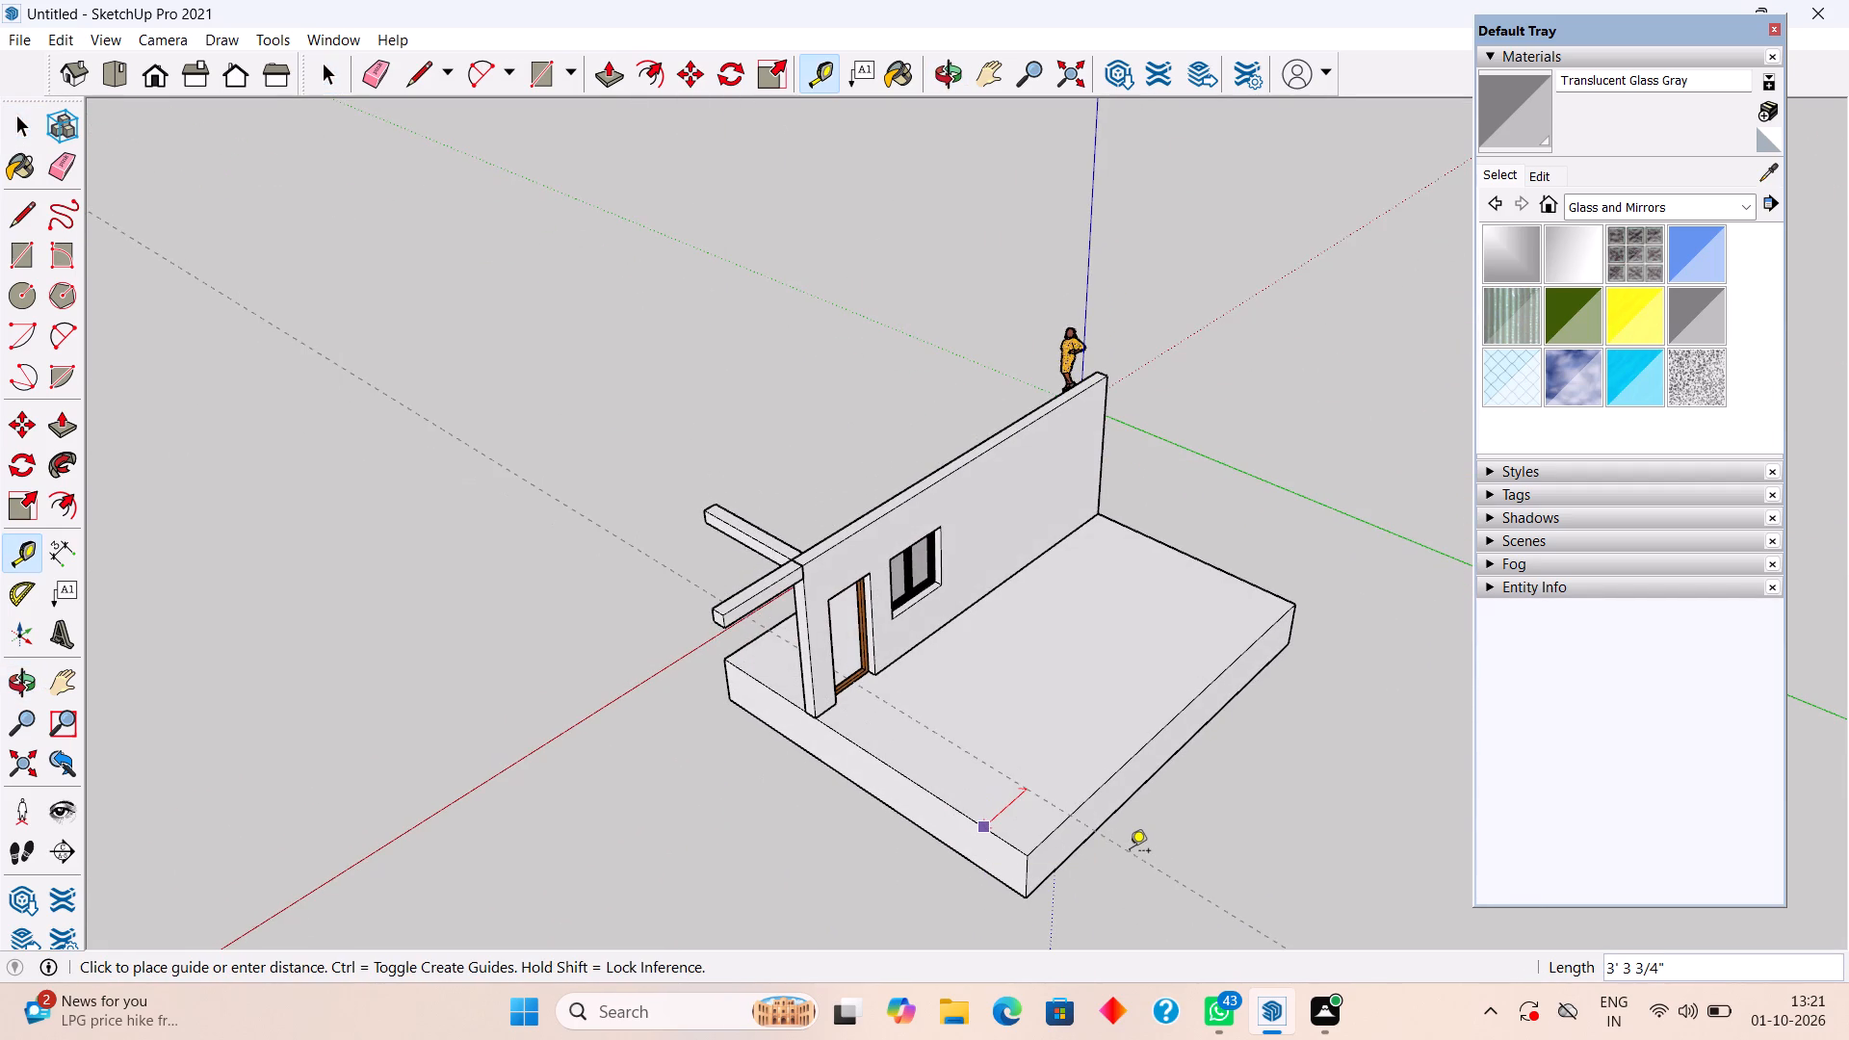
pyautogui.write('9"')
pyautogui.press('Return')
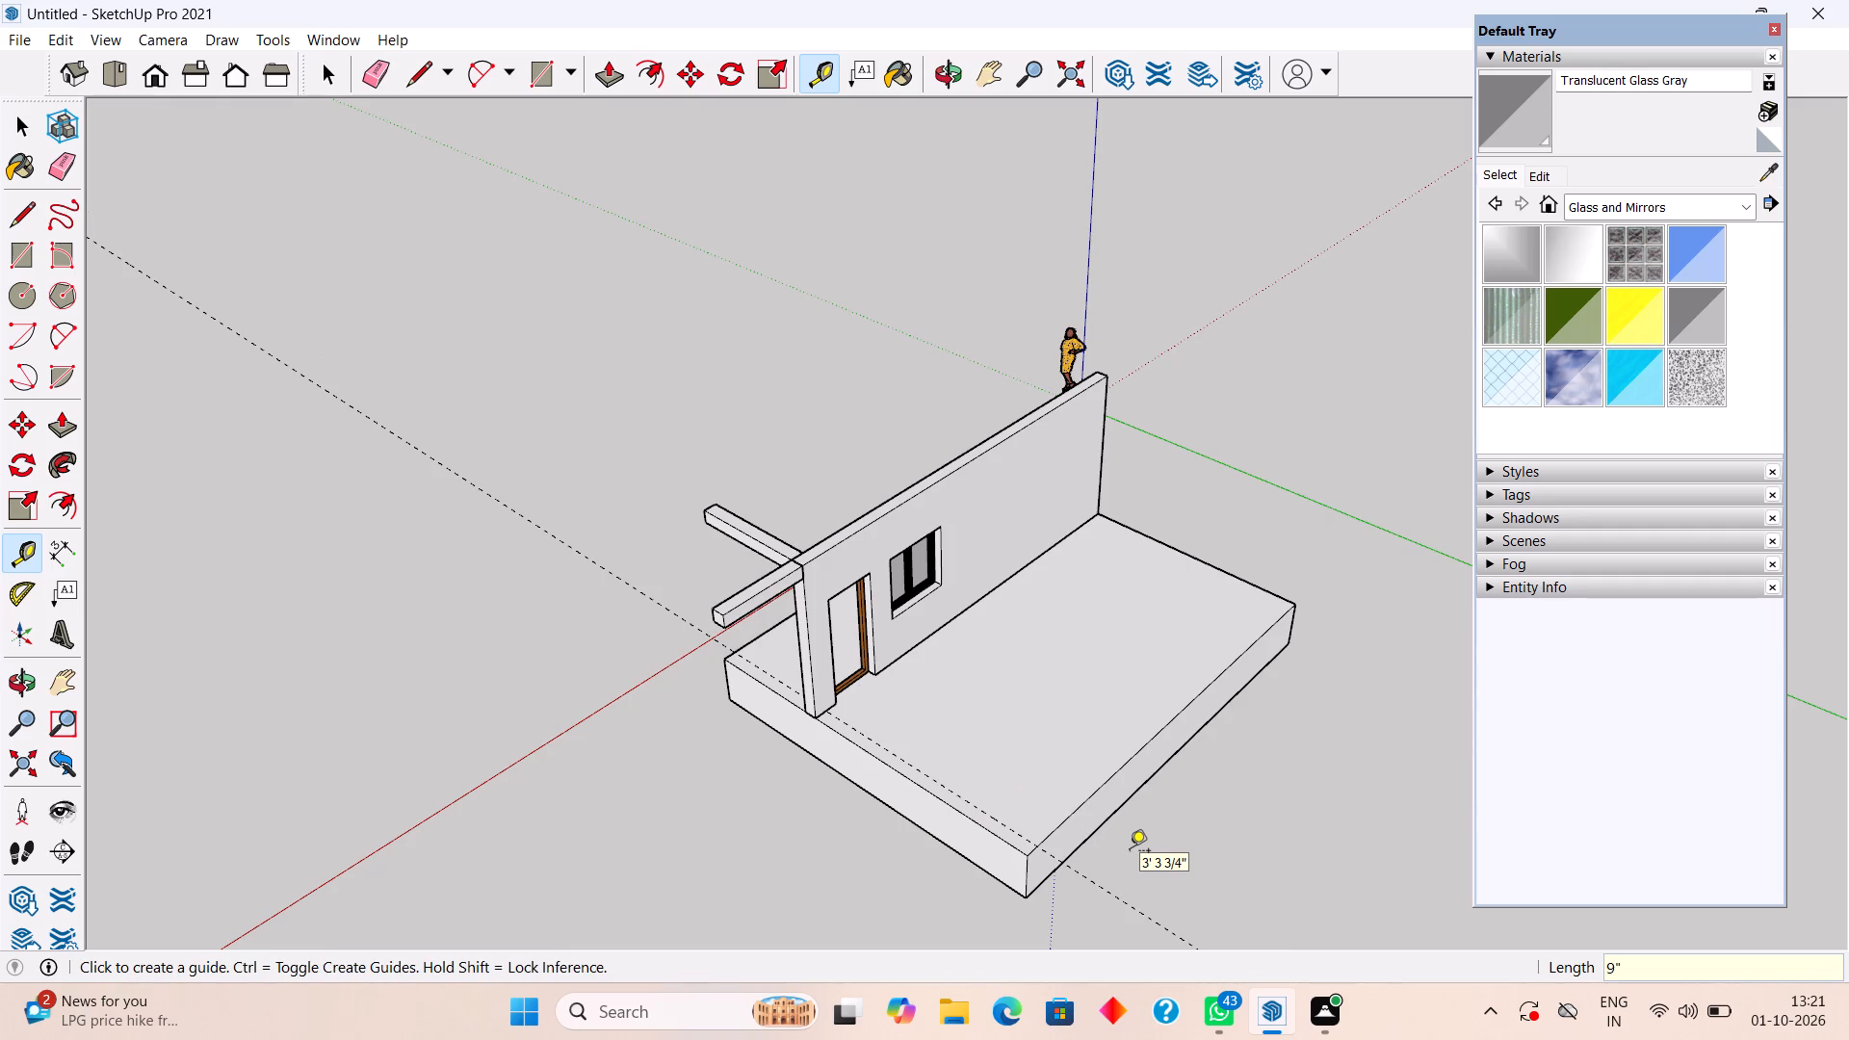
# Place guides 9" inside the base's long back edge and inside its short edge at the end away from the door.
pyautogui.click(1156, 734)
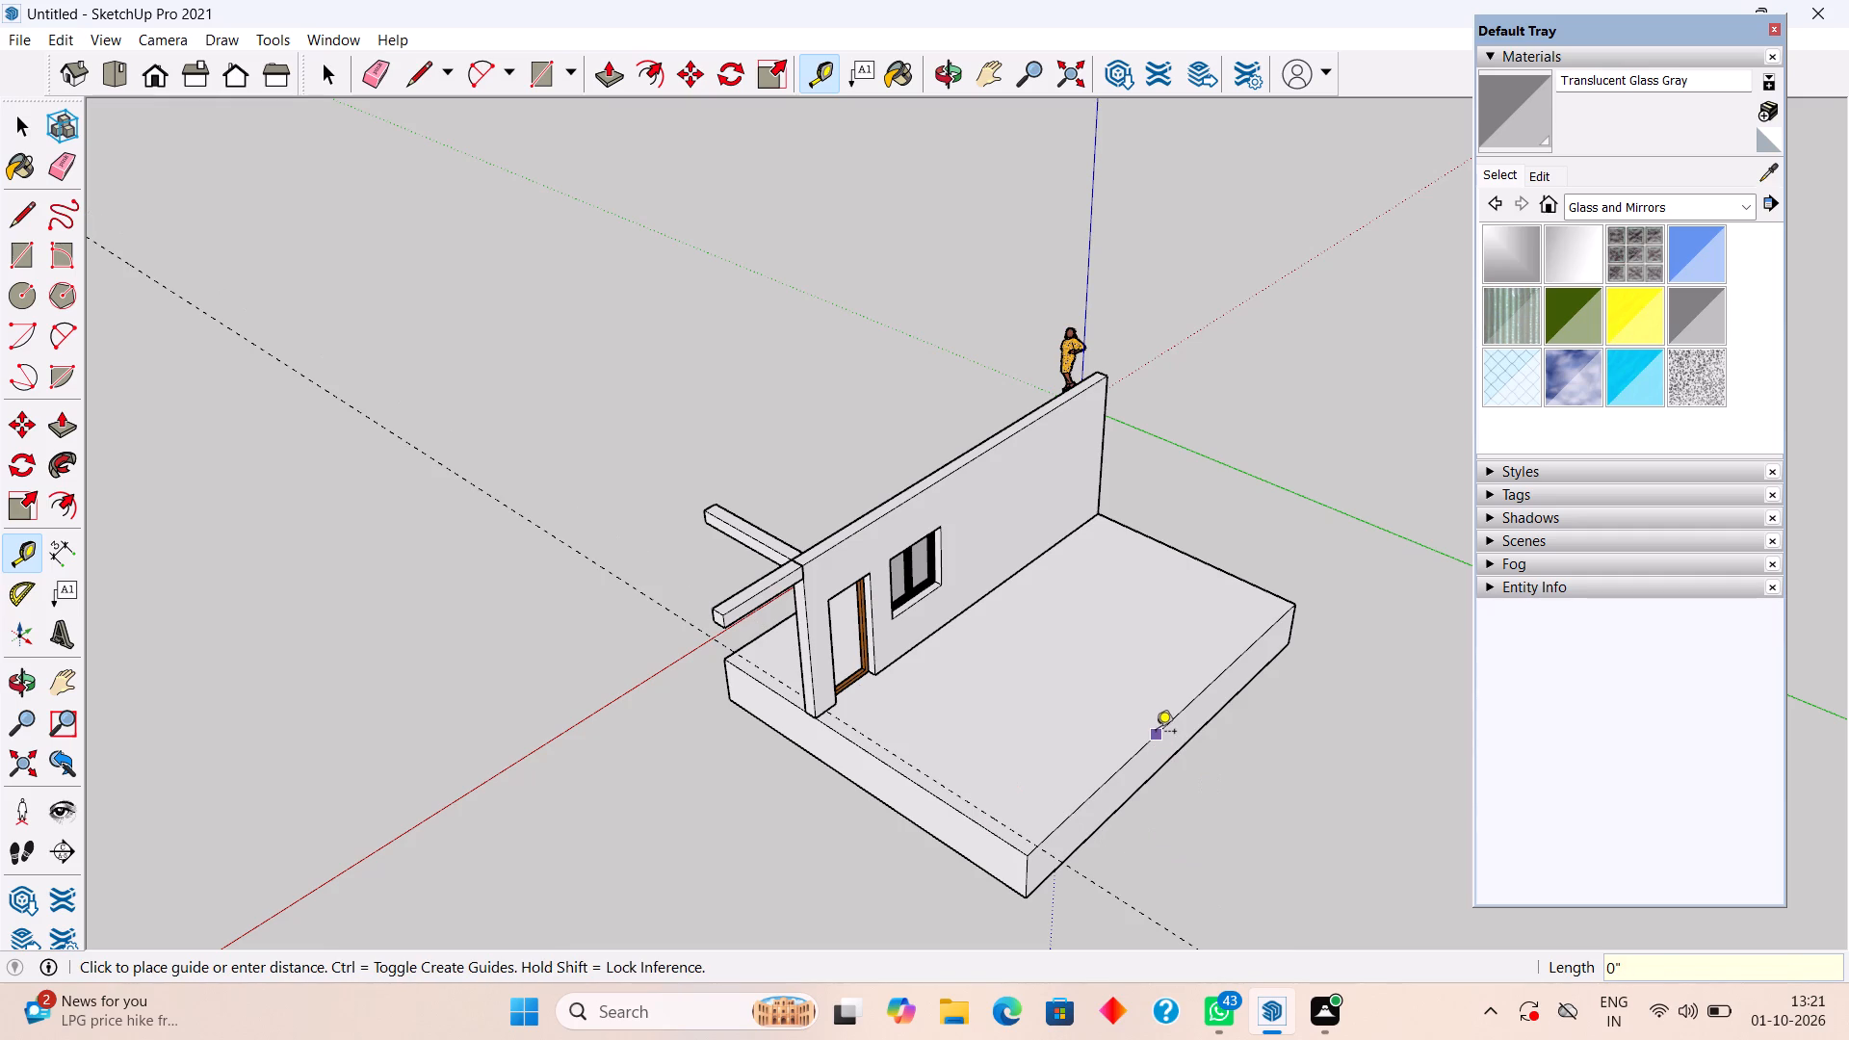
pyautogui.write('90')
pyautogui.press('BackSpace')
pyautogui.hotkey('shift', '"')
pyautogui.press('Return')
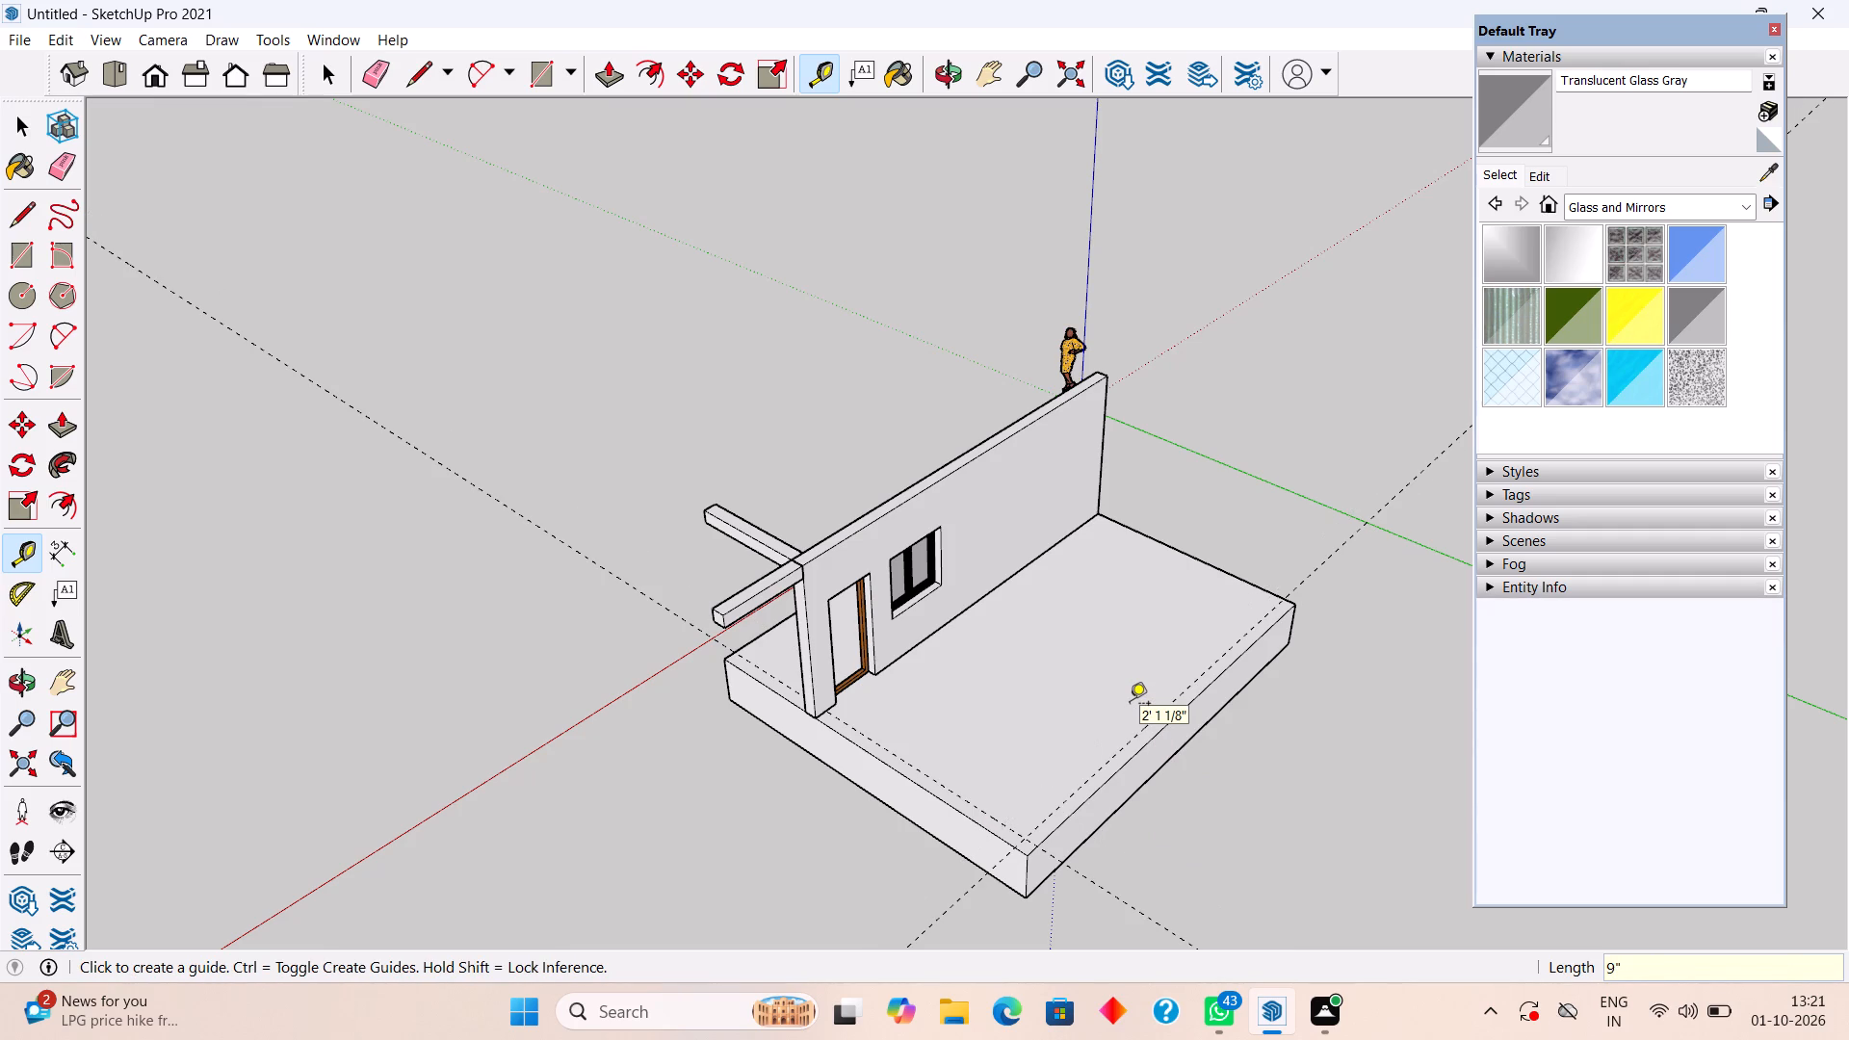
pyautogui.click(1230, 576)
pyautogui.write('9"')
pyautogui.press('Return')
pyautogui.press('space')
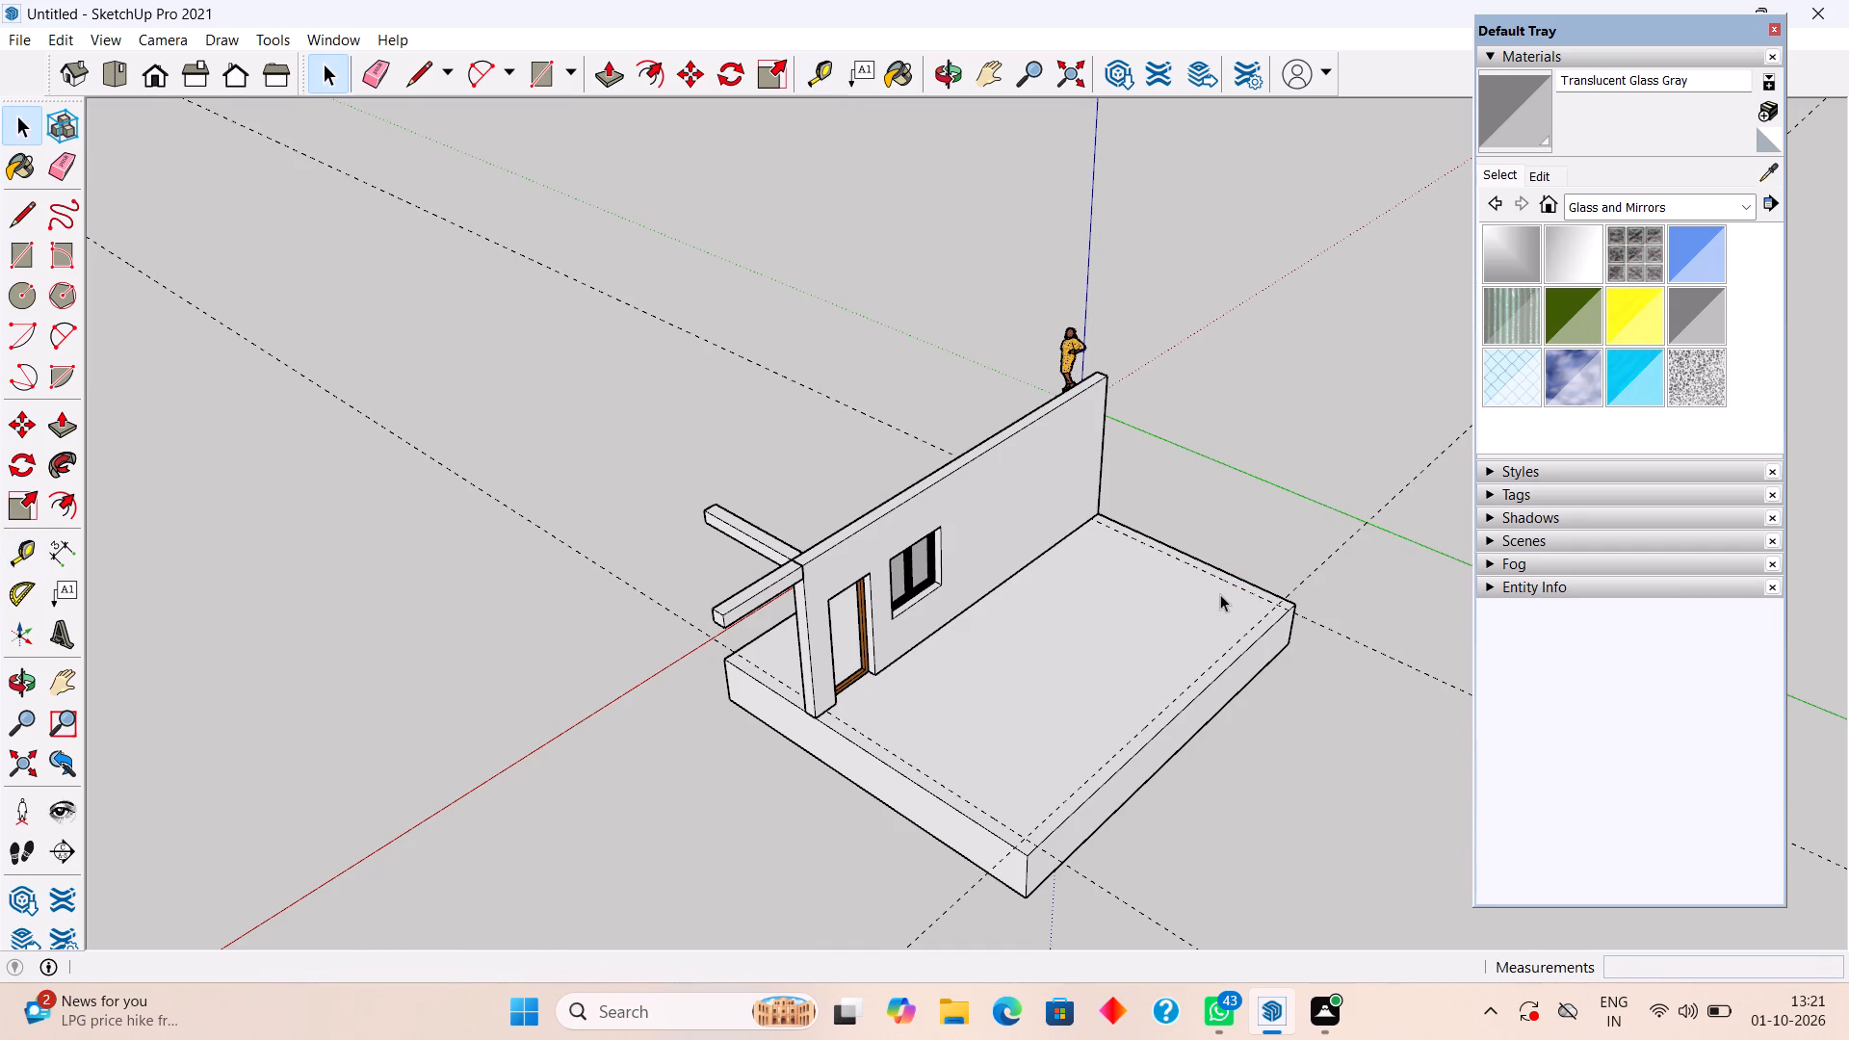
# Draw a 14' 3" by 9" rectangle along the base's door-end edge, from the wall to the back corner.
pyautogui.write('r')
pyautogui.scroll(5, 821, 696)
pyautogui.scroll(4, 839, 781)
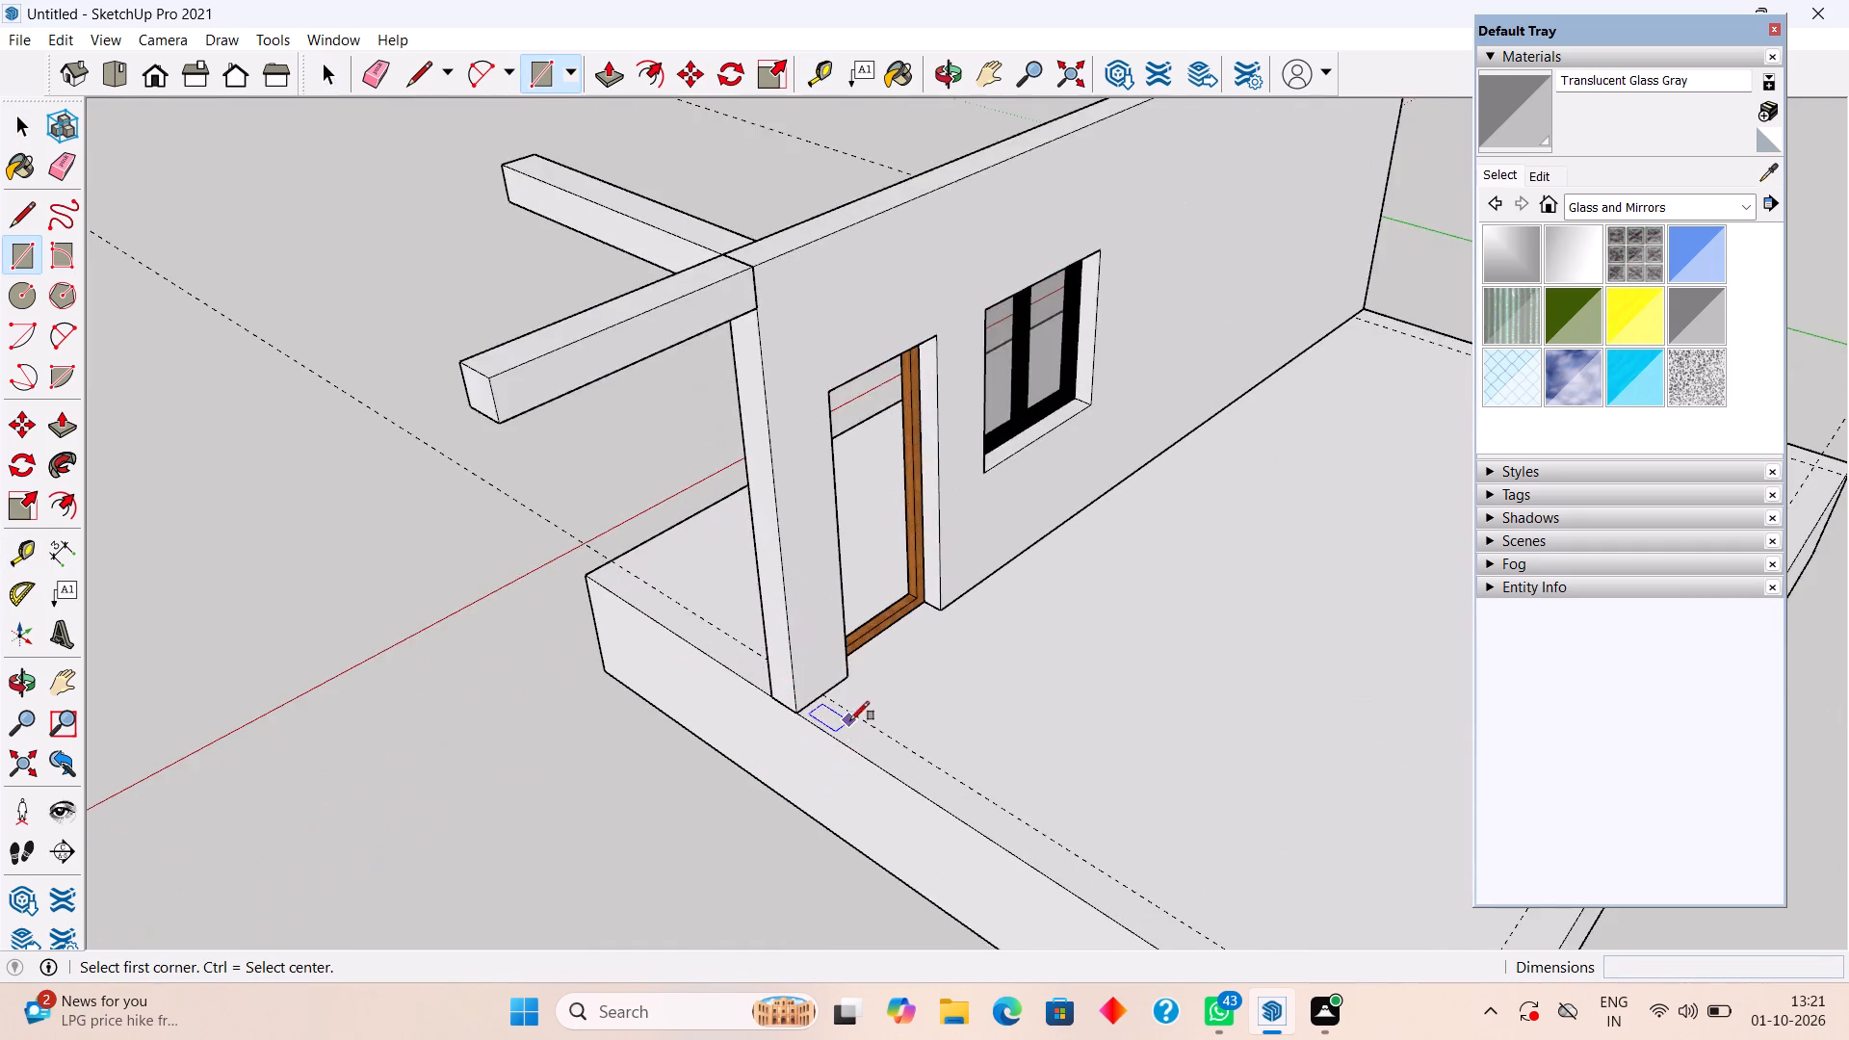
pyautogui.scroll(4, 850, 720)
pyautogui.click(814, 680)
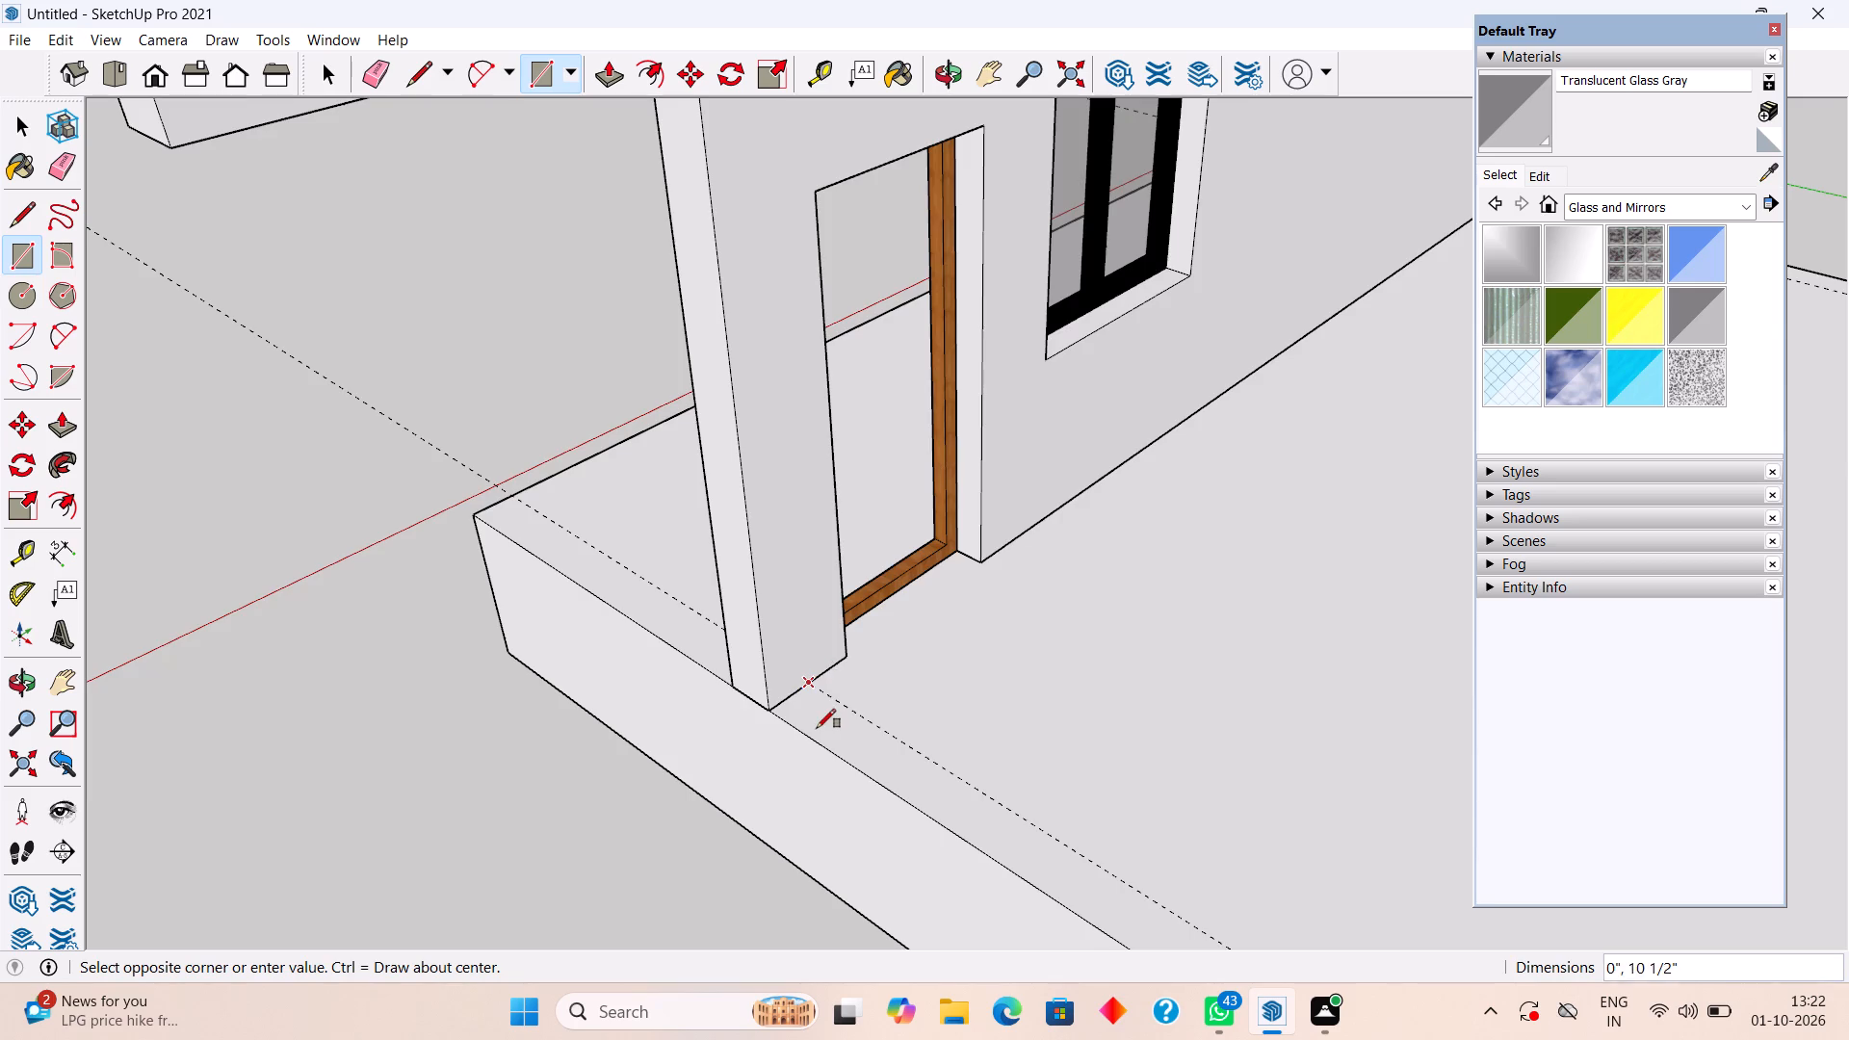
pyautogui.scroll(-10, 817, 728)
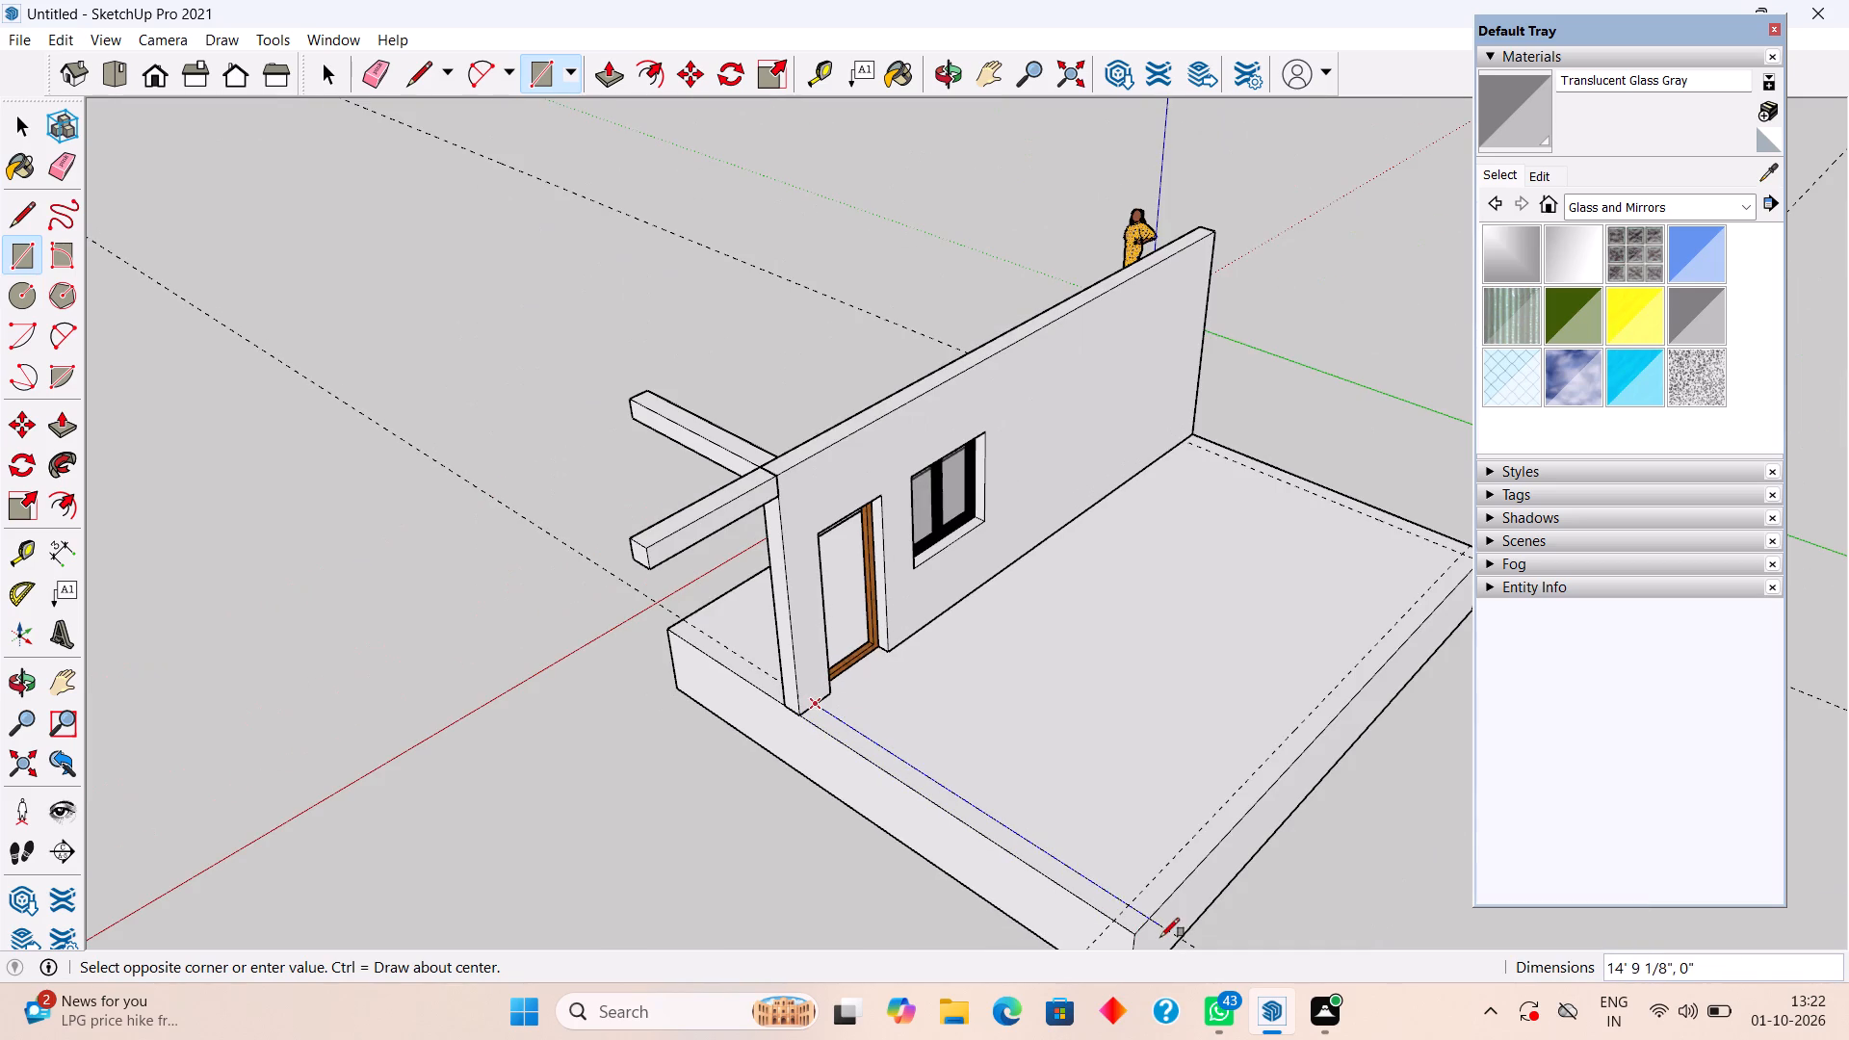
pyautogui.click(1134, 936)
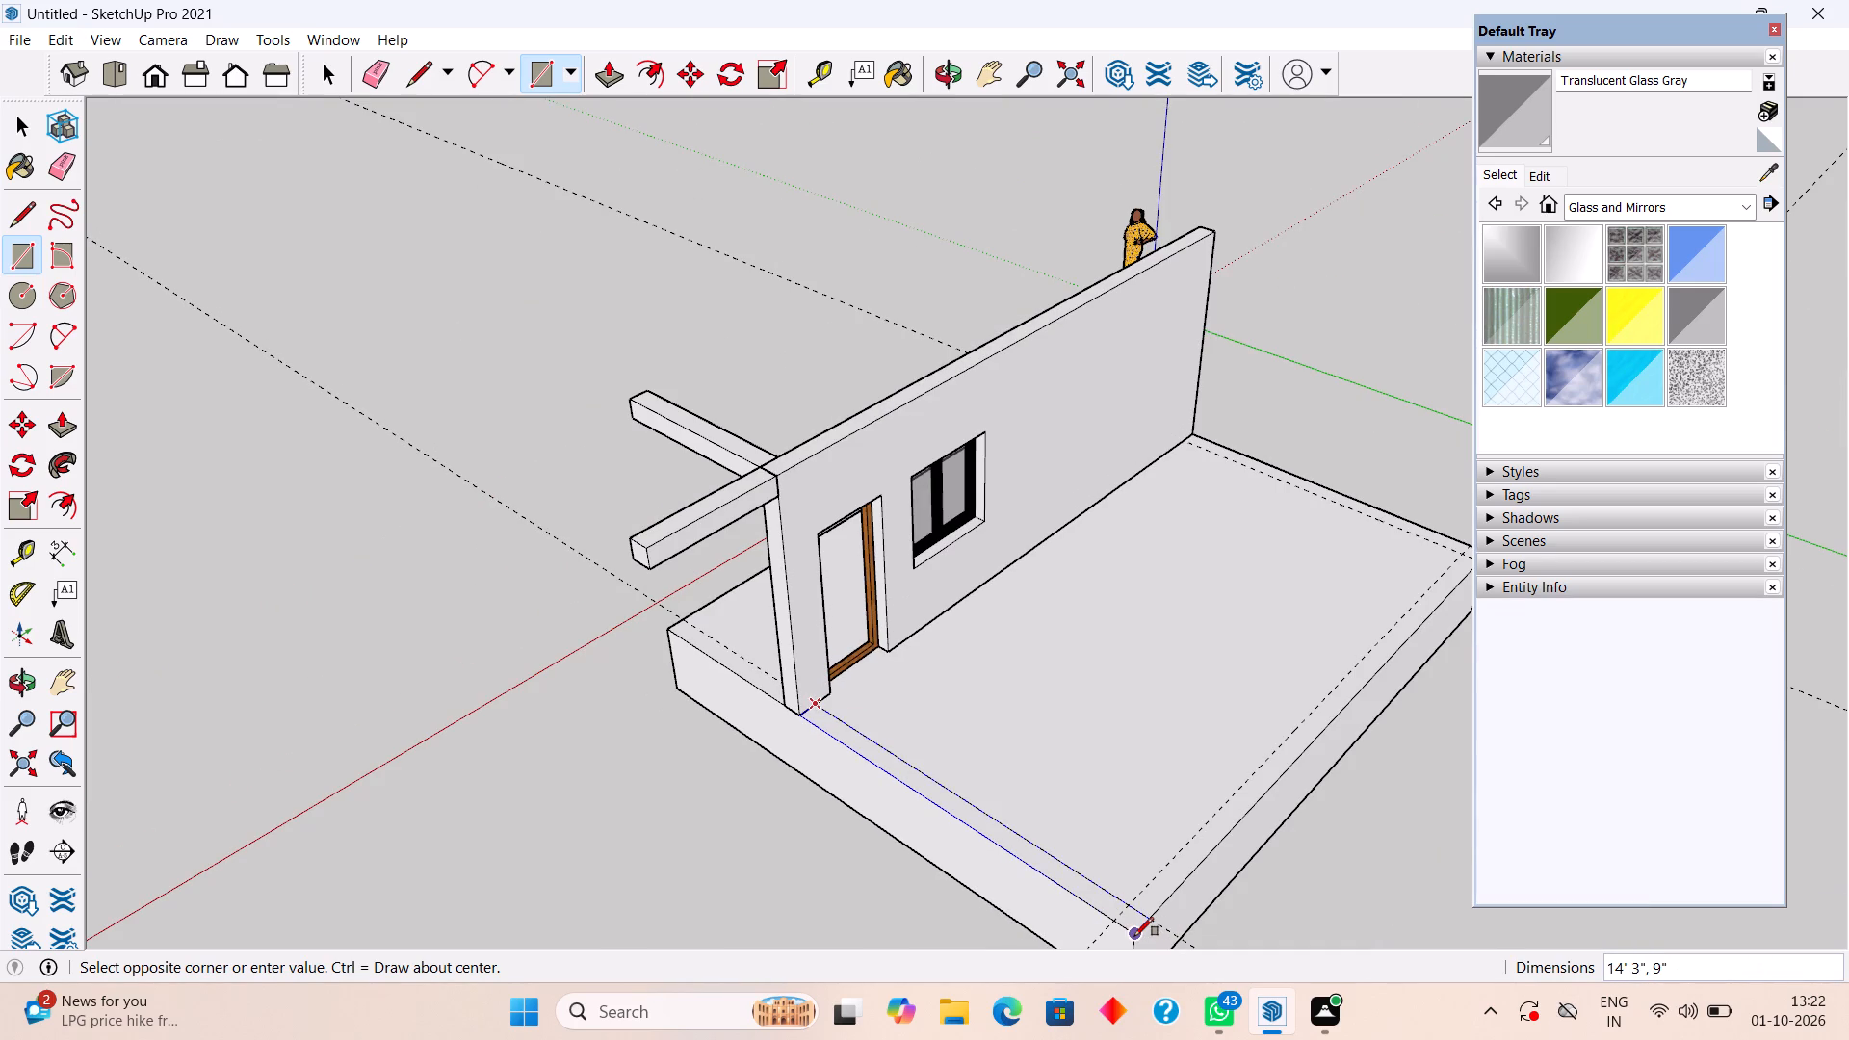
pyautogui.press('space')
# Extrude the 14' 3" by 9" strip upward by 10' to form the side wall.
pyautogui.write('p')
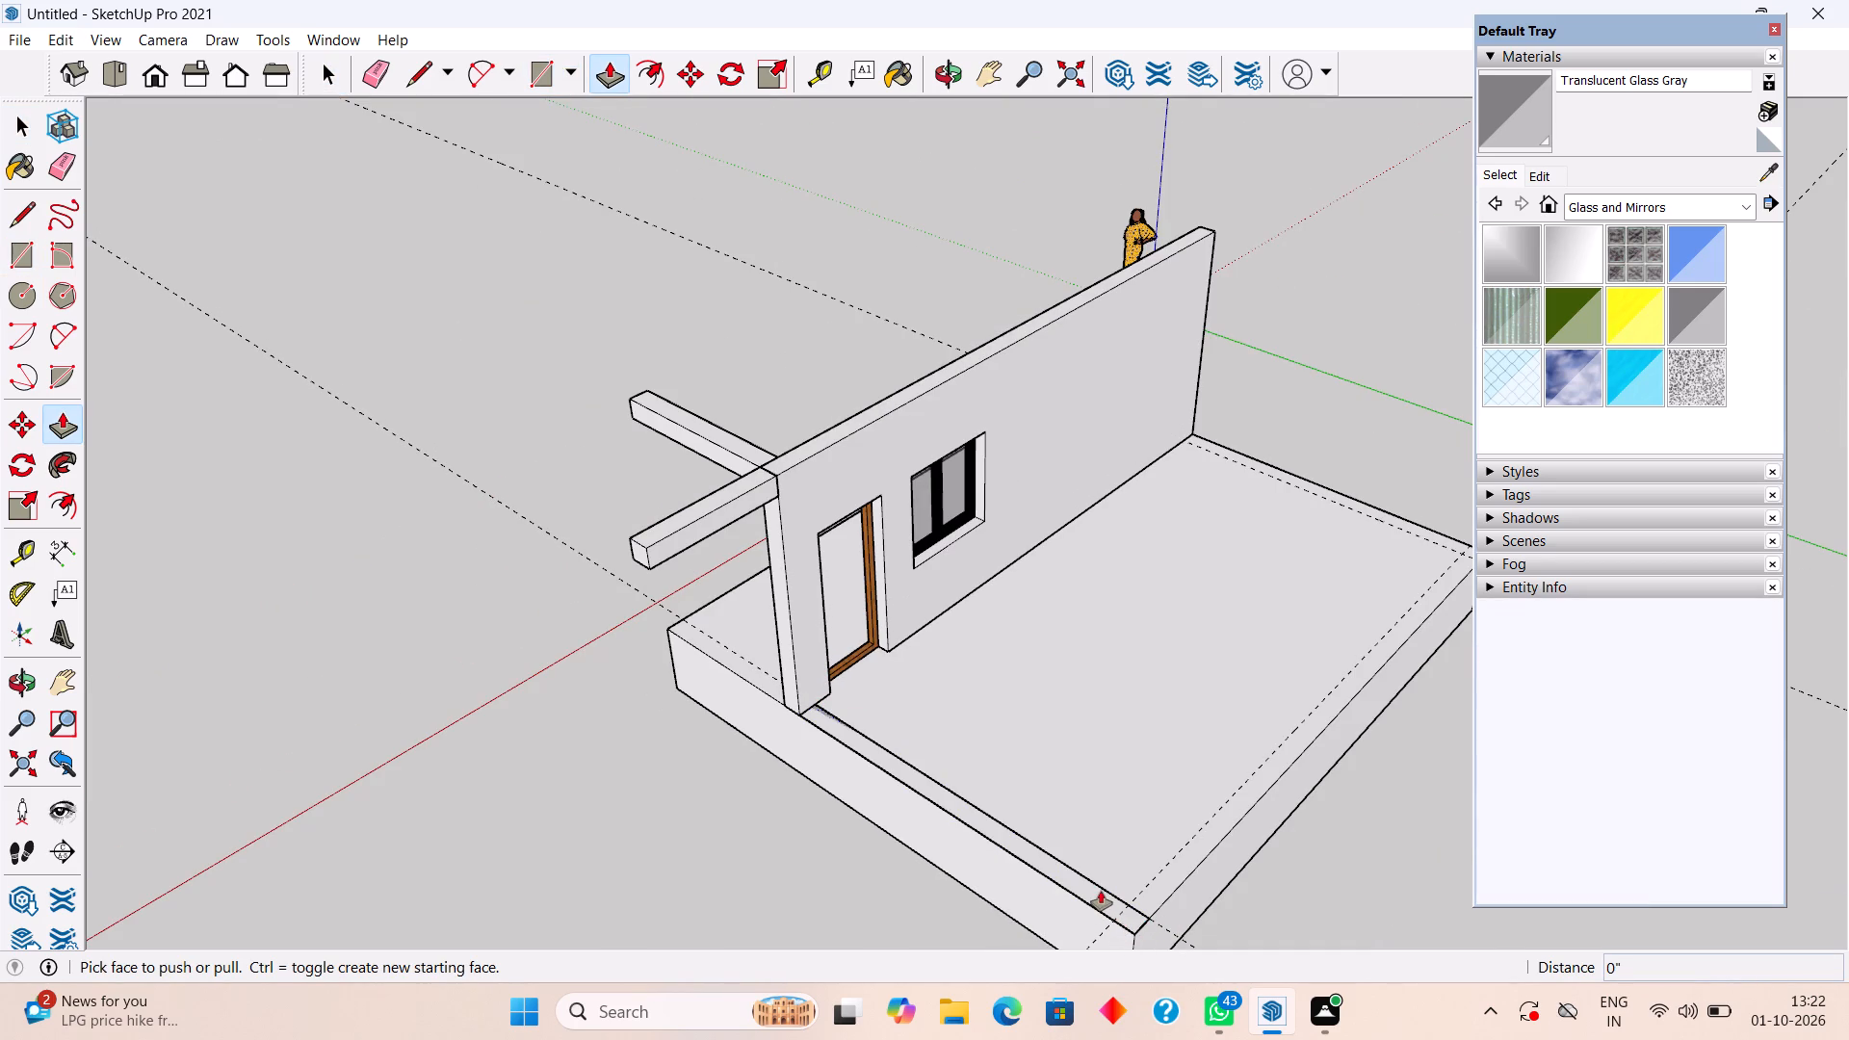
pyautogui.scroll(5, 1094, 887)
pyautogui.click(1096, 883)
pyautogui.scroll(-6, 1094, 737)
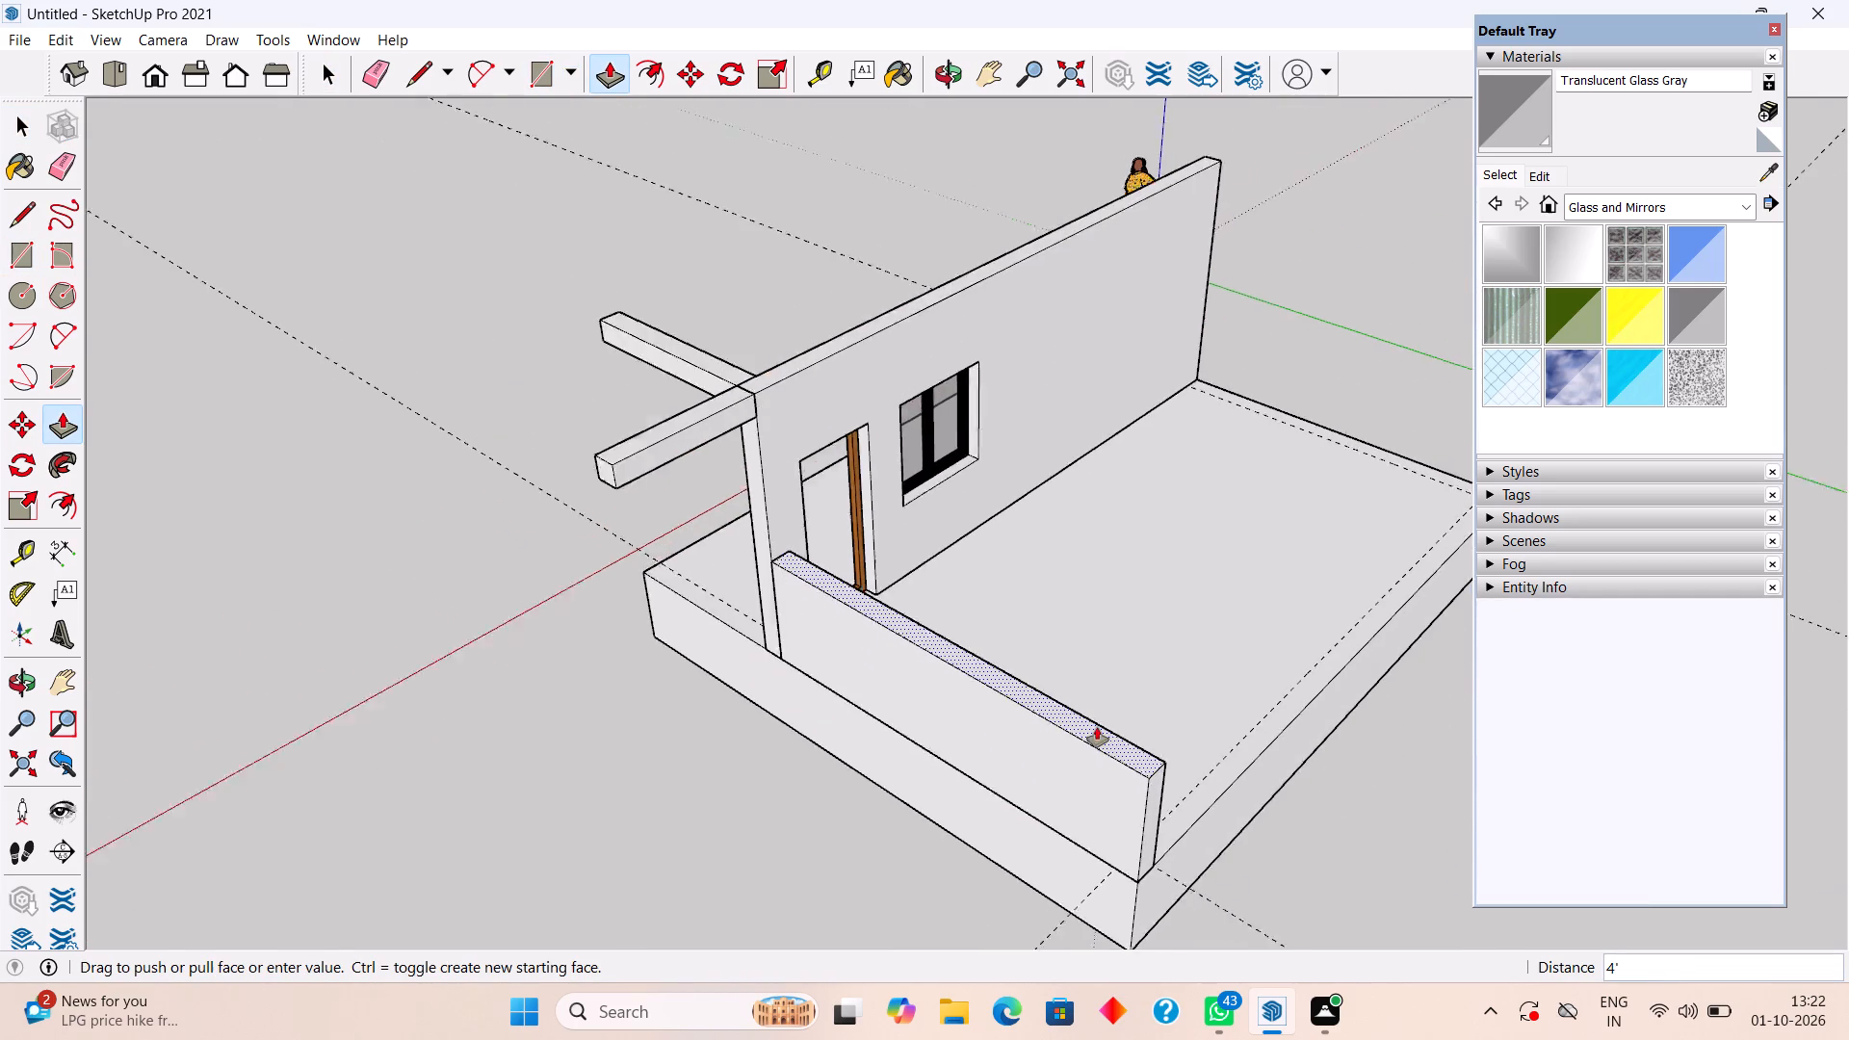
pyautogui.write("10'")
pyautogui.press('Return')
pyautogui.press('space')
# Select all the geometry of the new side wall and make it a group.
pyautogui.tripleClick(1080, 640)
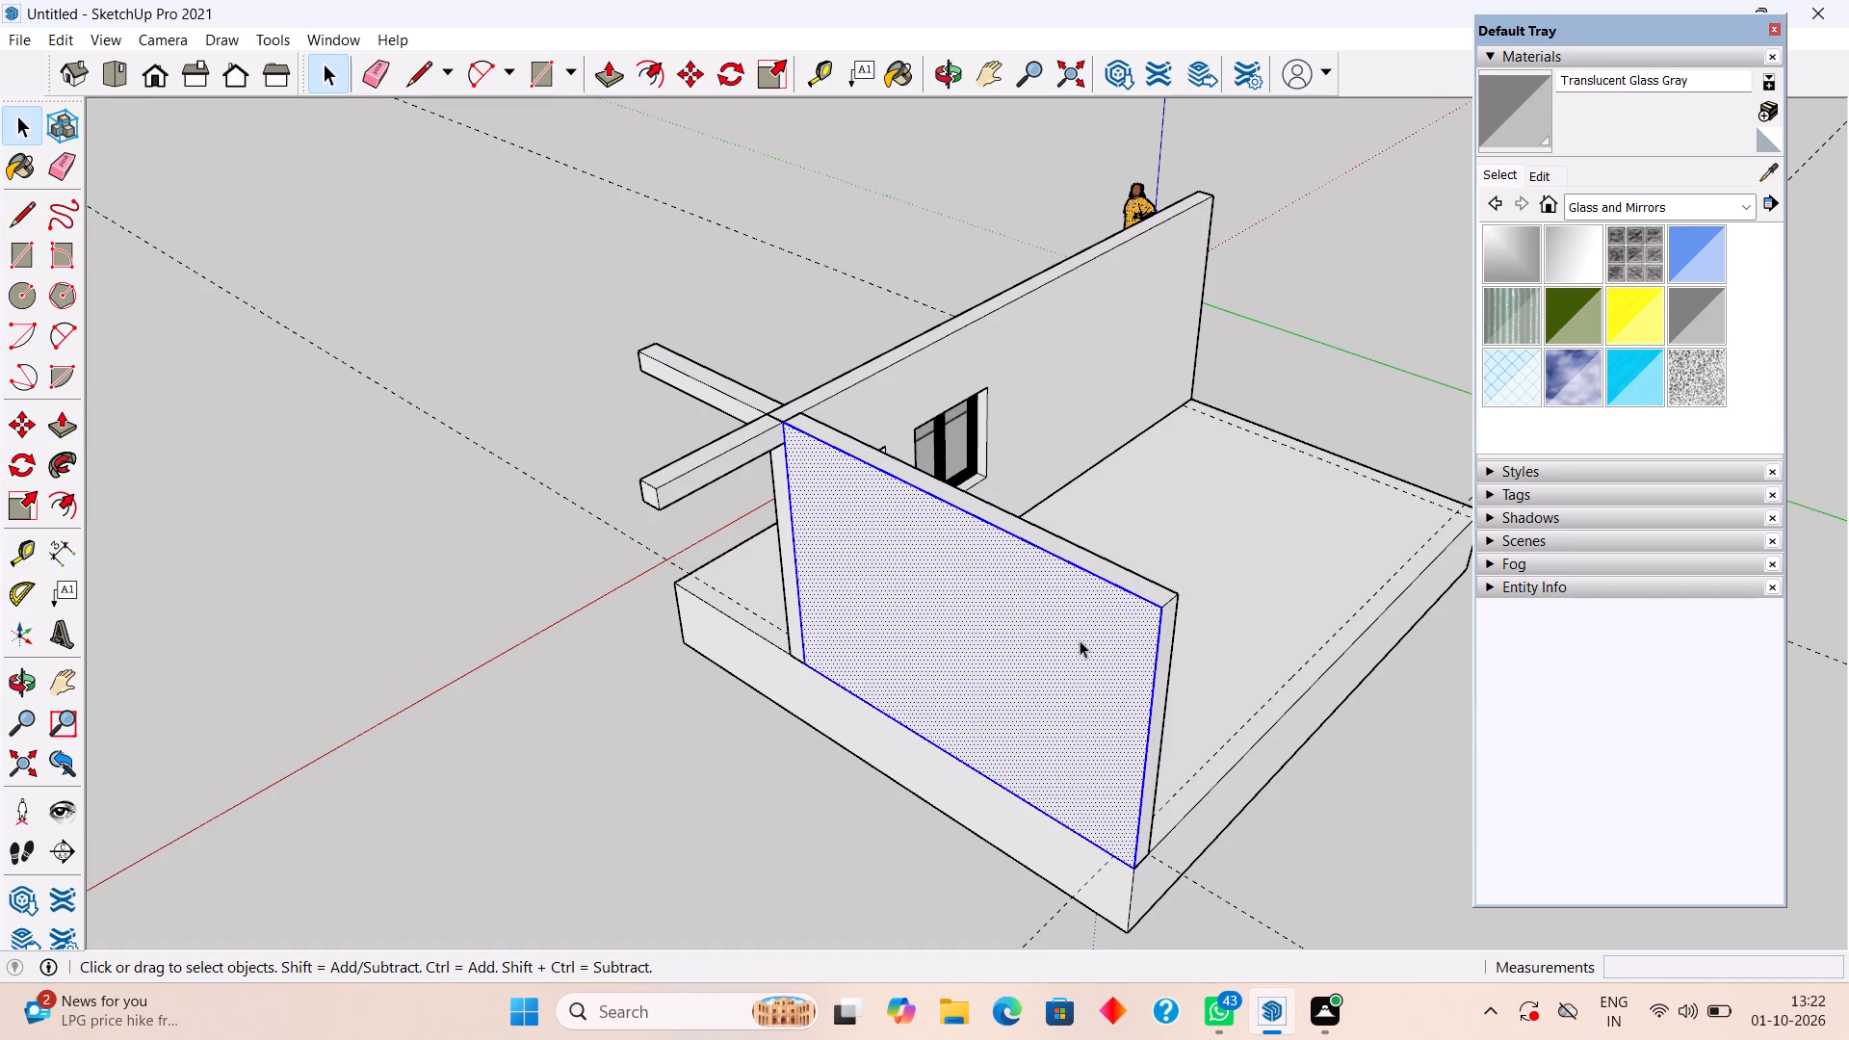
pyautogui.rightClick(1075, 640)
pyautogui.click(1122, 484)
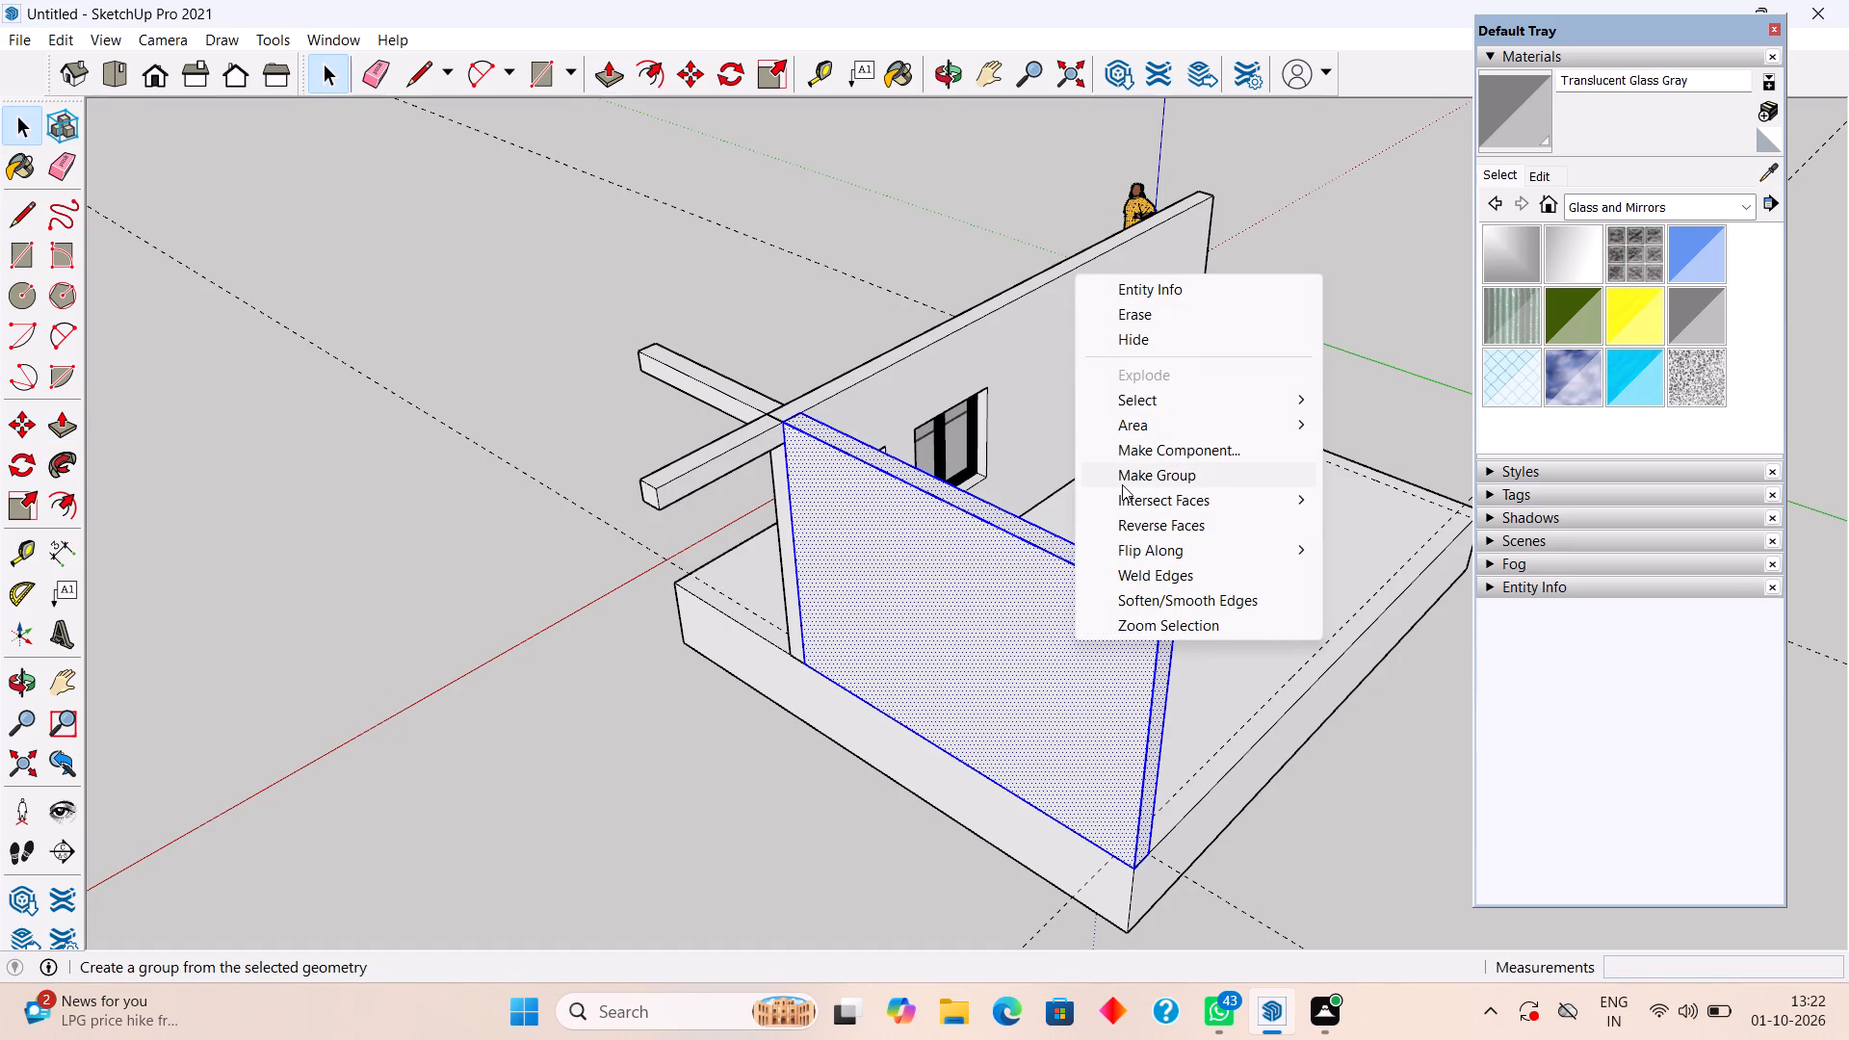
pyautogui.moveTo(1130, 507); pyautogui.dragTo(664, 482, button='middle')
pyautogui.scroll(-3, 666, 481)
pyautogui.click(781, 820)
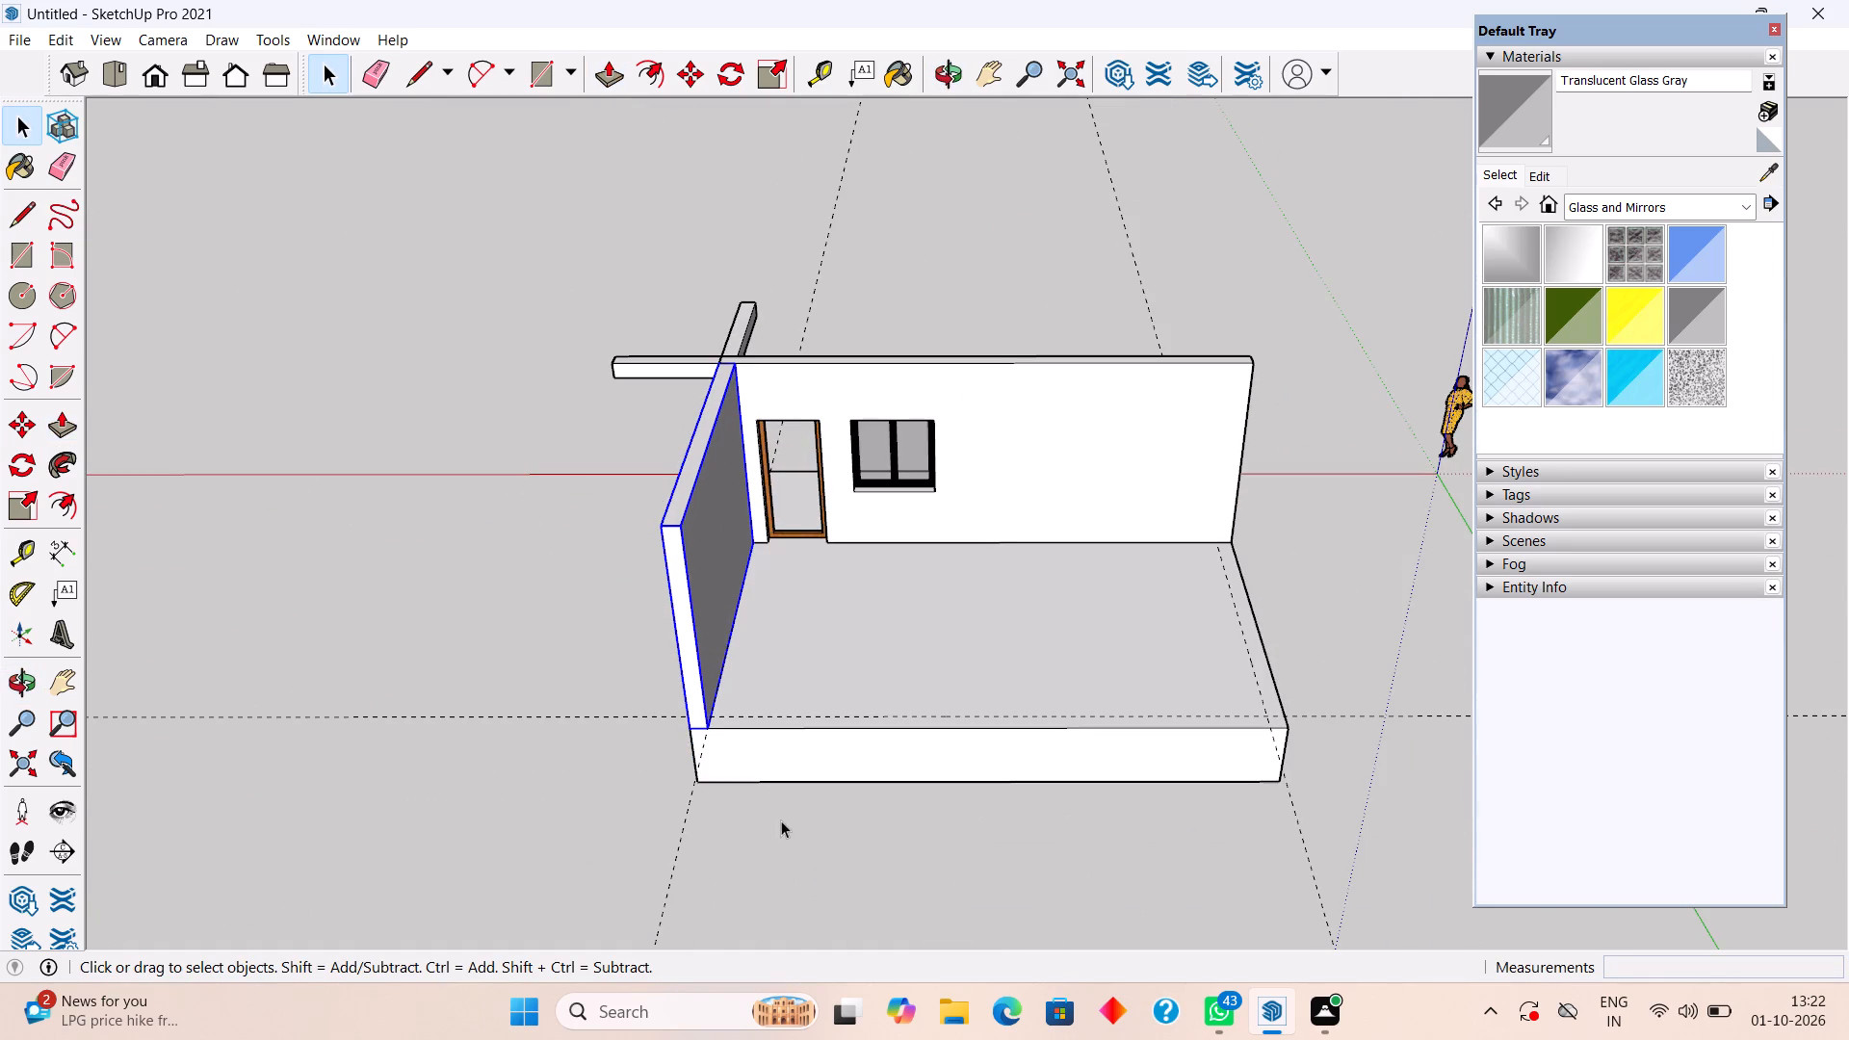
# Open the side wall group and place a vertical guide 7' 1 1/2" from its back edge, through the bottom edge's midpoint.
pyautogui.scroll(1, 723, 719)
pyautogui.moveTo(608, 691); pyautogui.dragTo(1302, 546, button='middle')
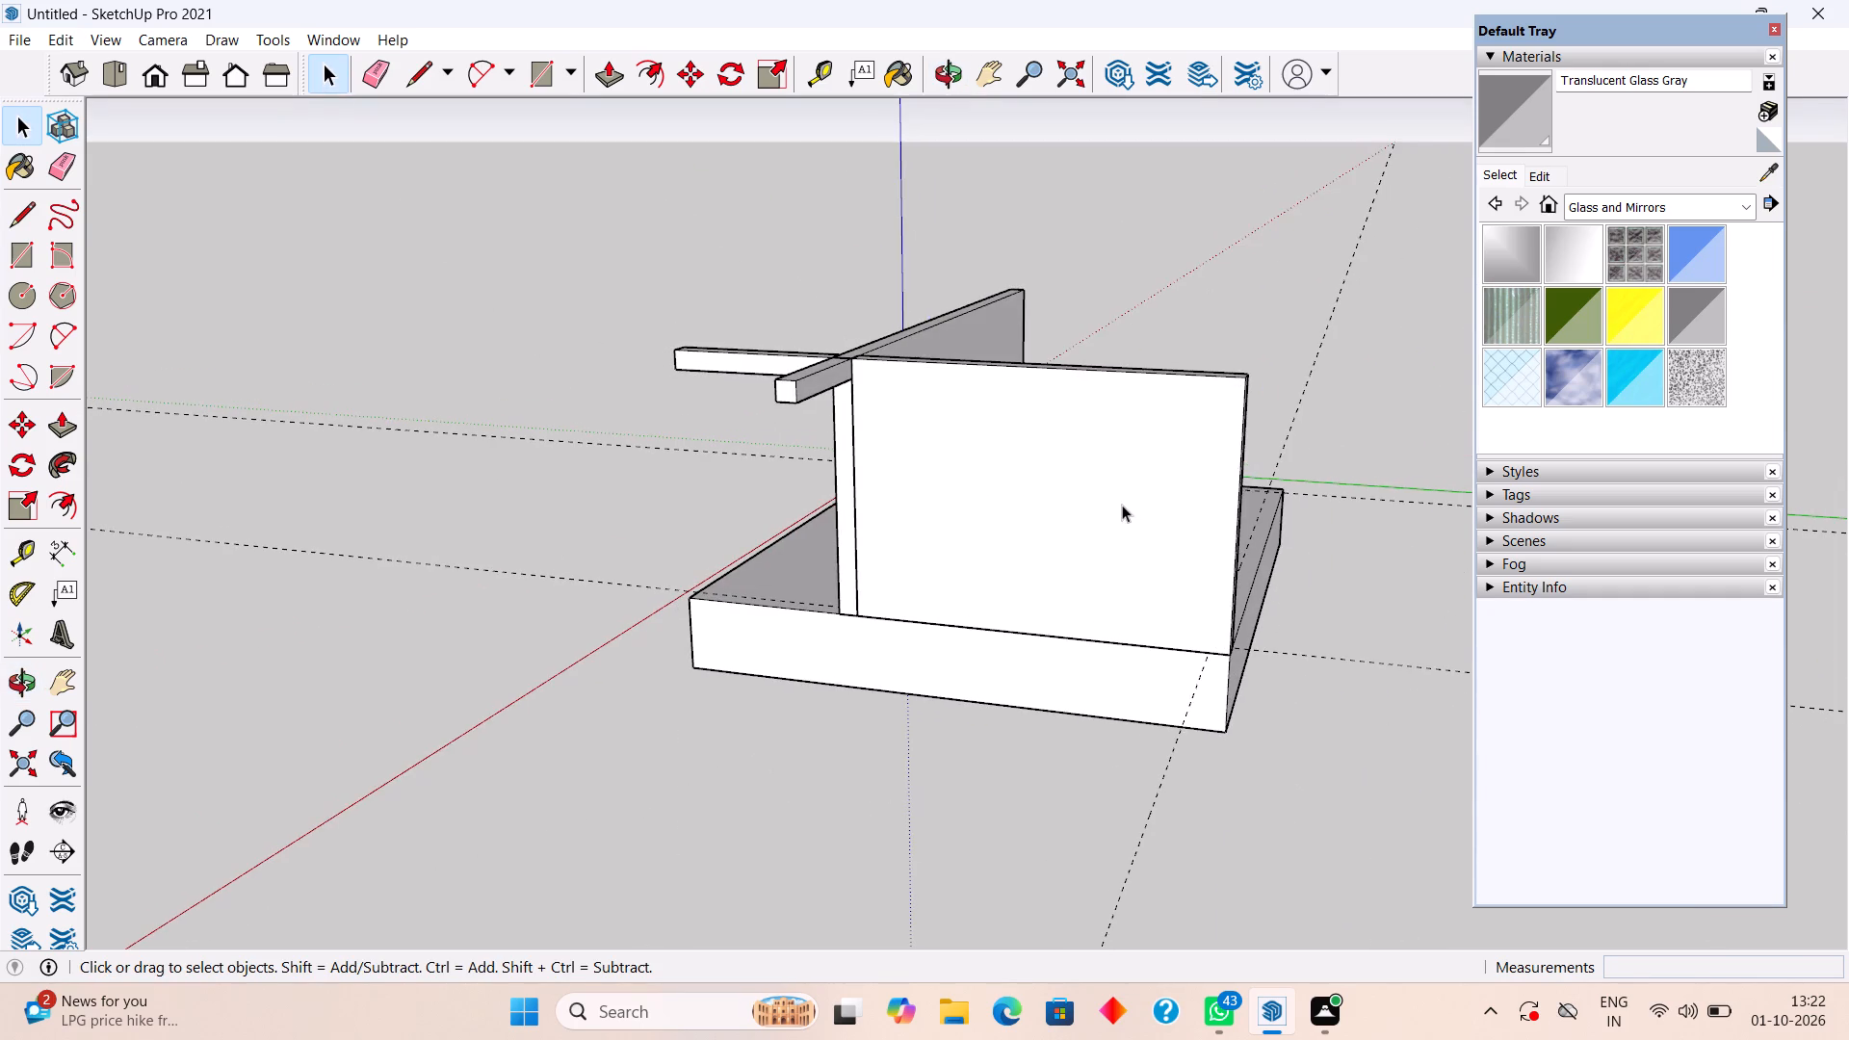
pyautogui.doubleClick(1122, 505)
pyautogui.moveTo(1199, 502); pyautogui.dragTo(1427, 471, button='middle')
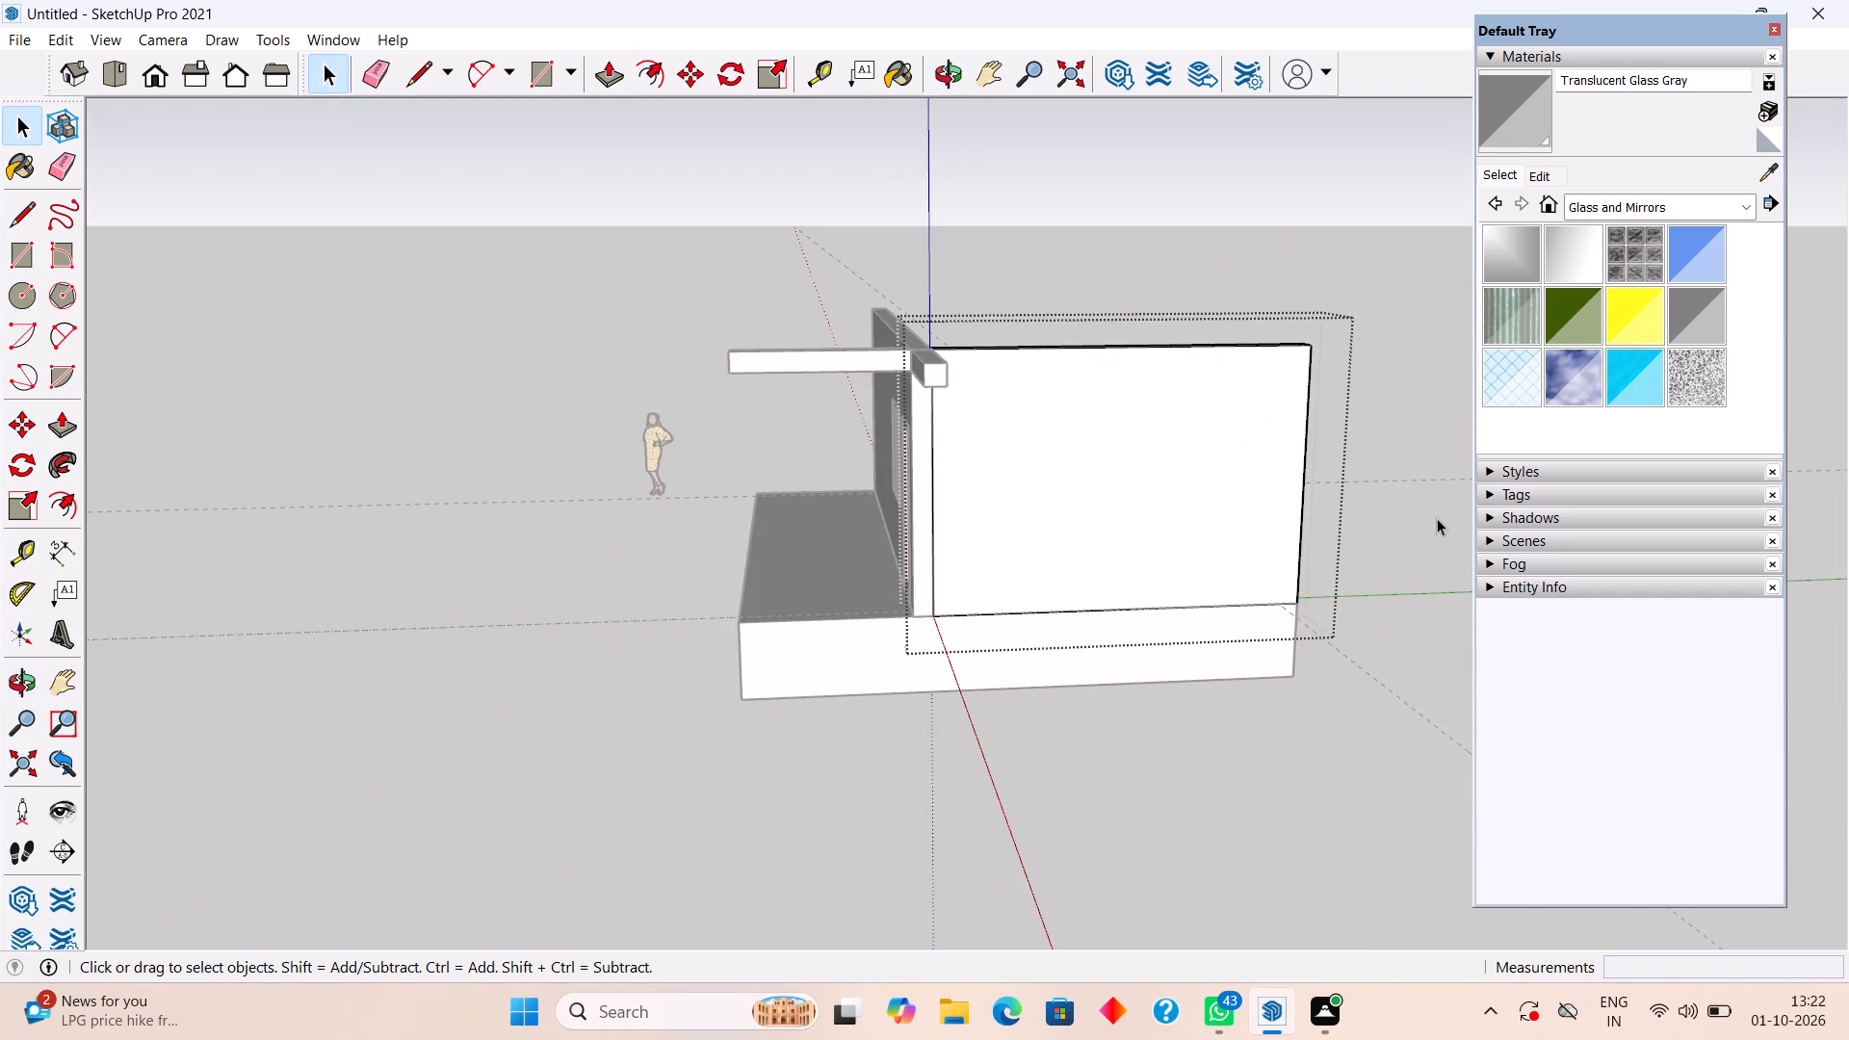
pyautogui.scroll(1, 1211, 534)
pyautogui.press('t')
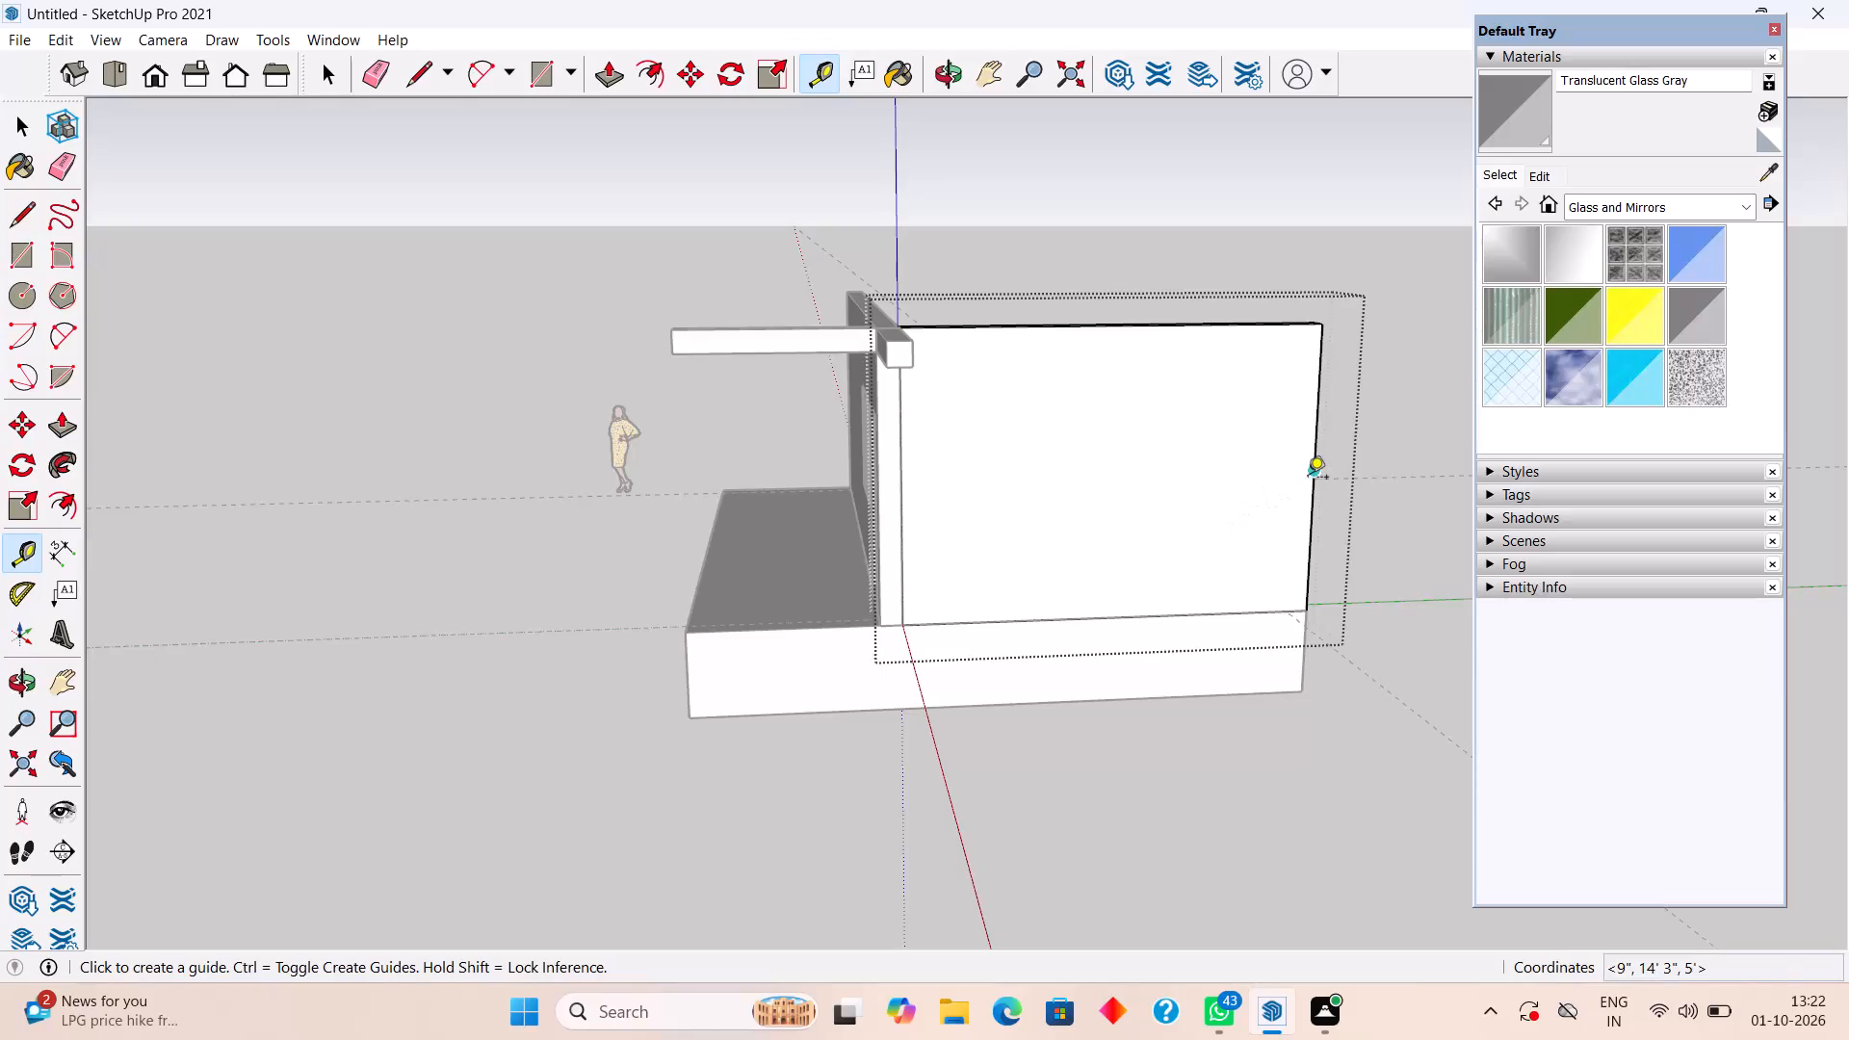
pyautogui.click(1315, 511)
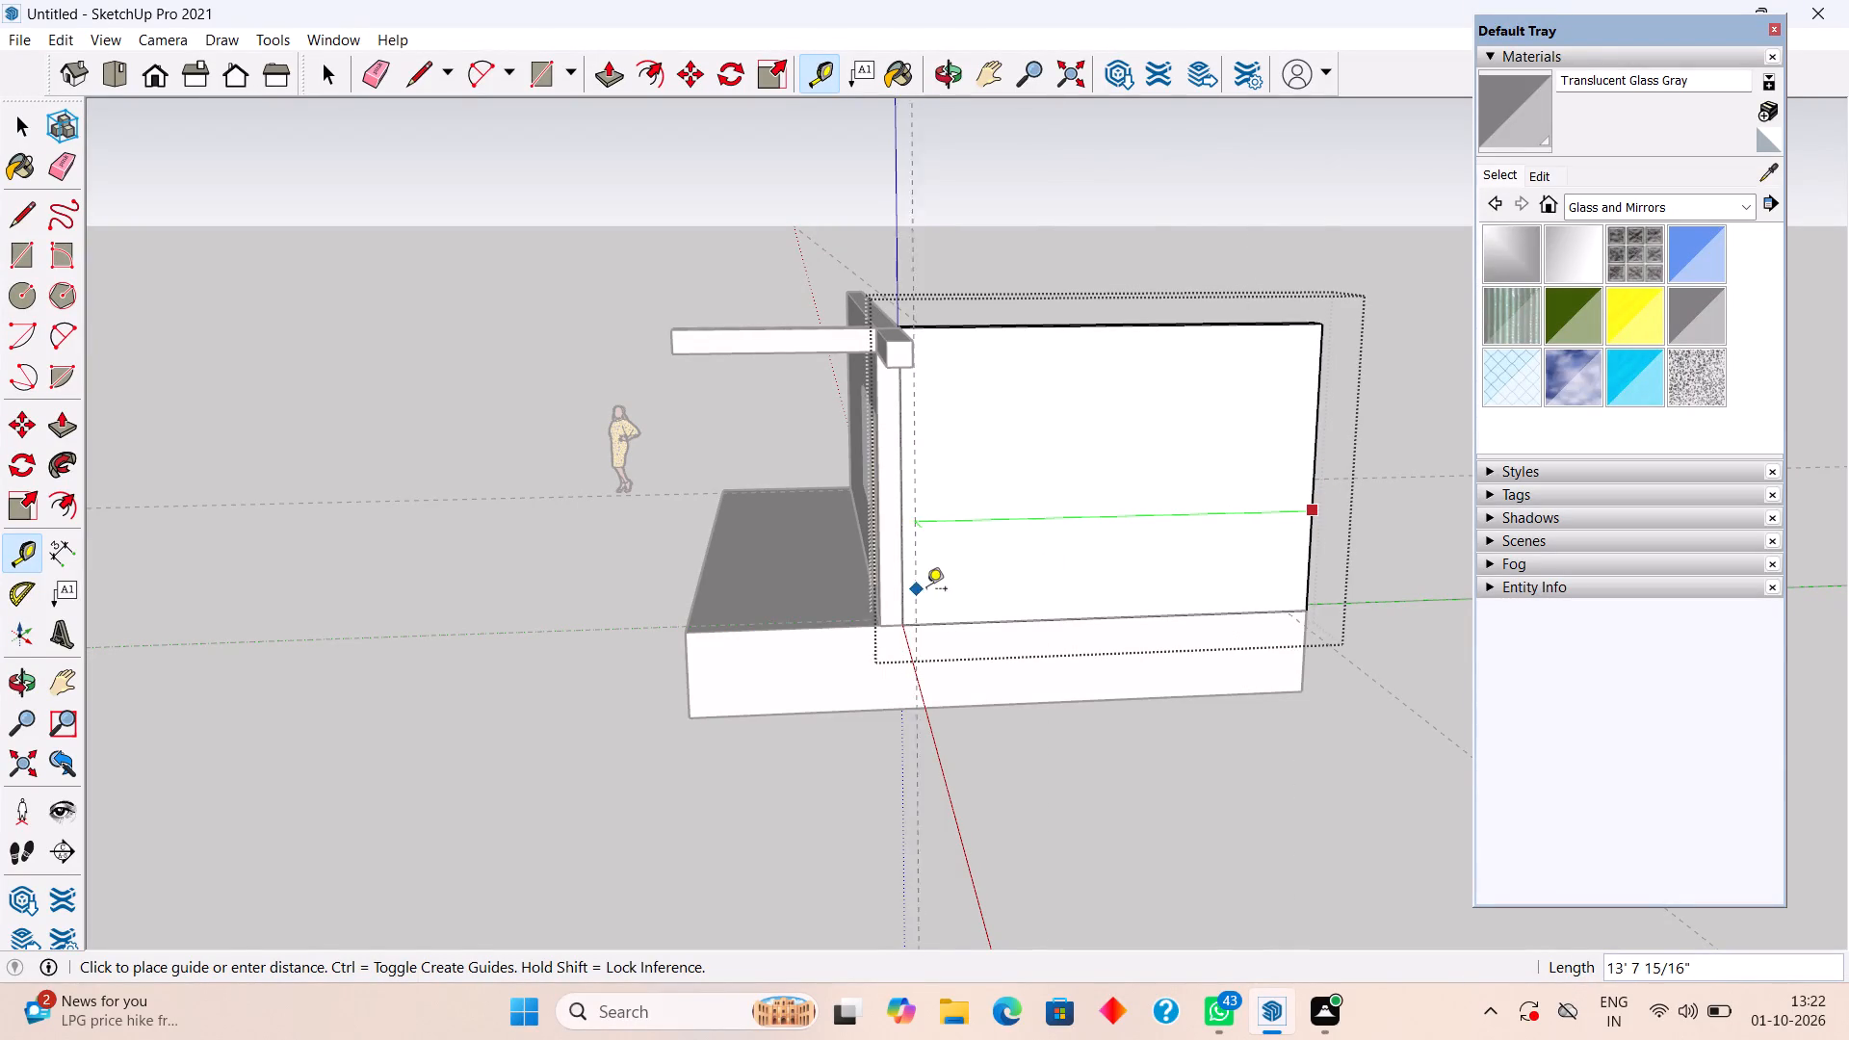
pyautogui.click(1112, 622)
pyautogui.press('space')
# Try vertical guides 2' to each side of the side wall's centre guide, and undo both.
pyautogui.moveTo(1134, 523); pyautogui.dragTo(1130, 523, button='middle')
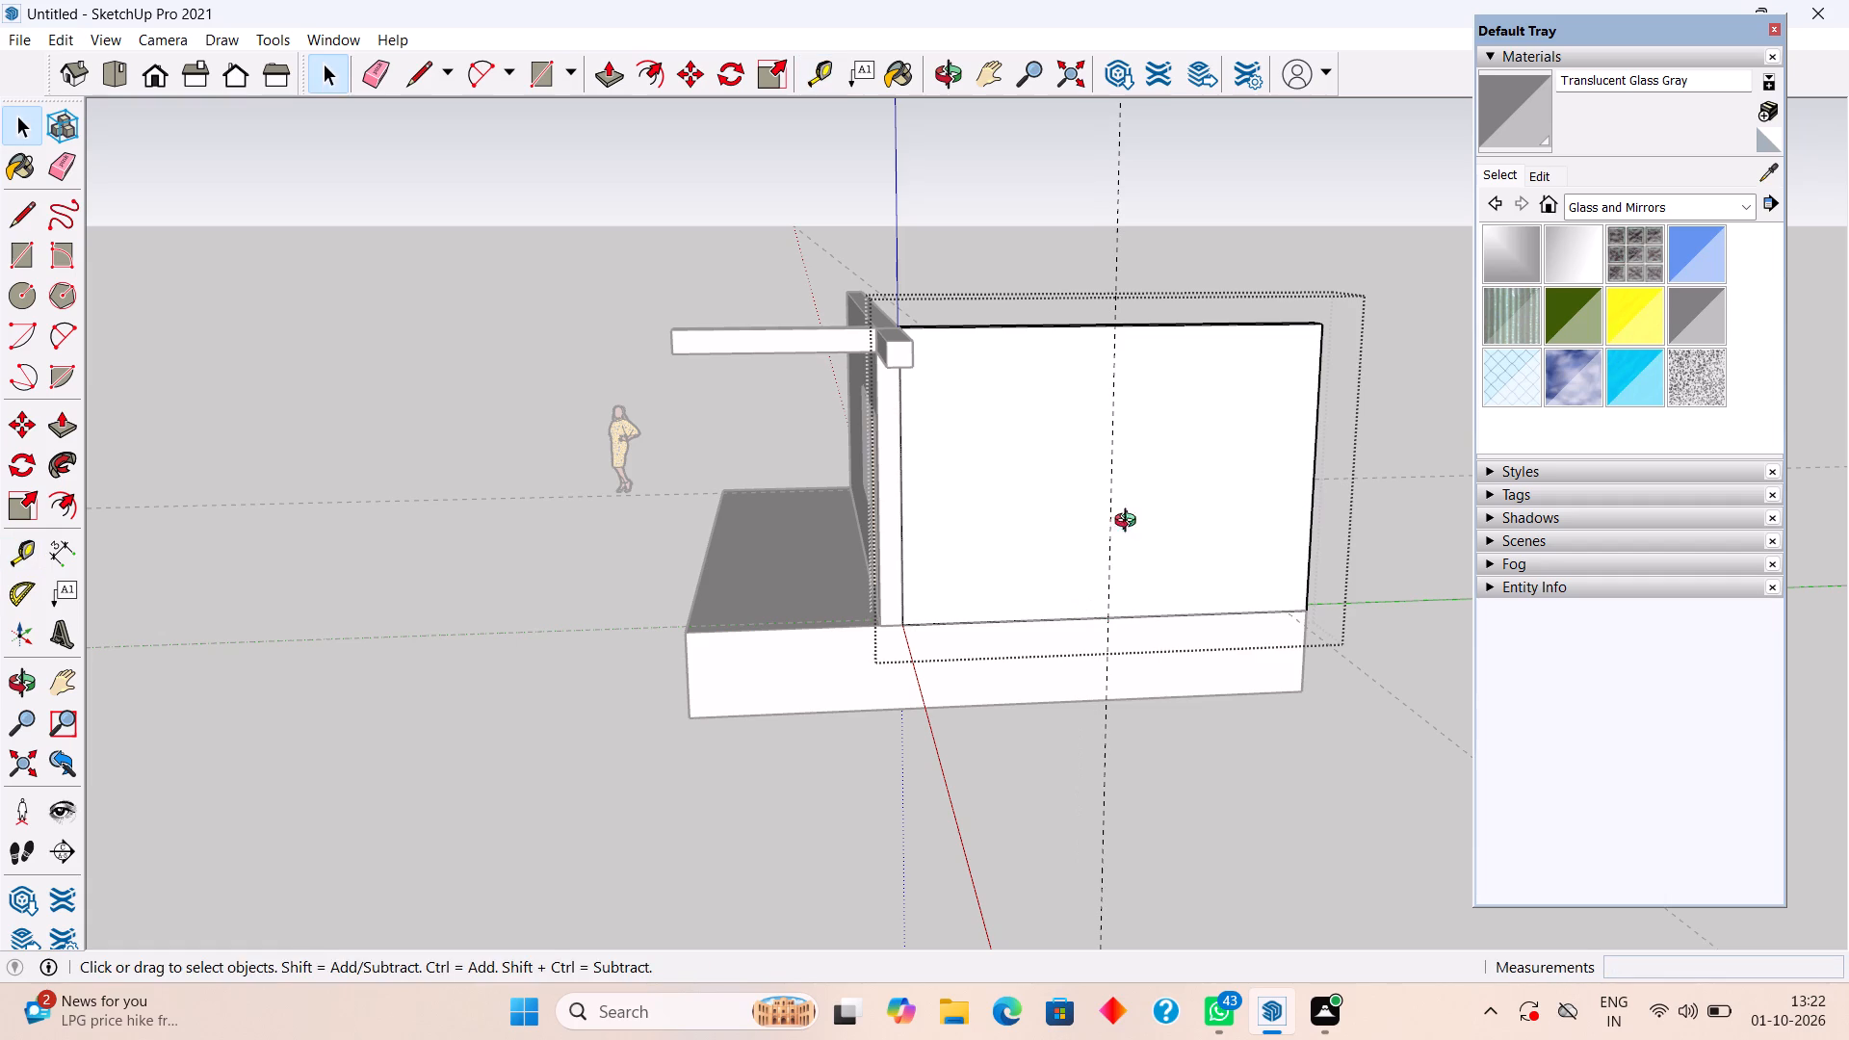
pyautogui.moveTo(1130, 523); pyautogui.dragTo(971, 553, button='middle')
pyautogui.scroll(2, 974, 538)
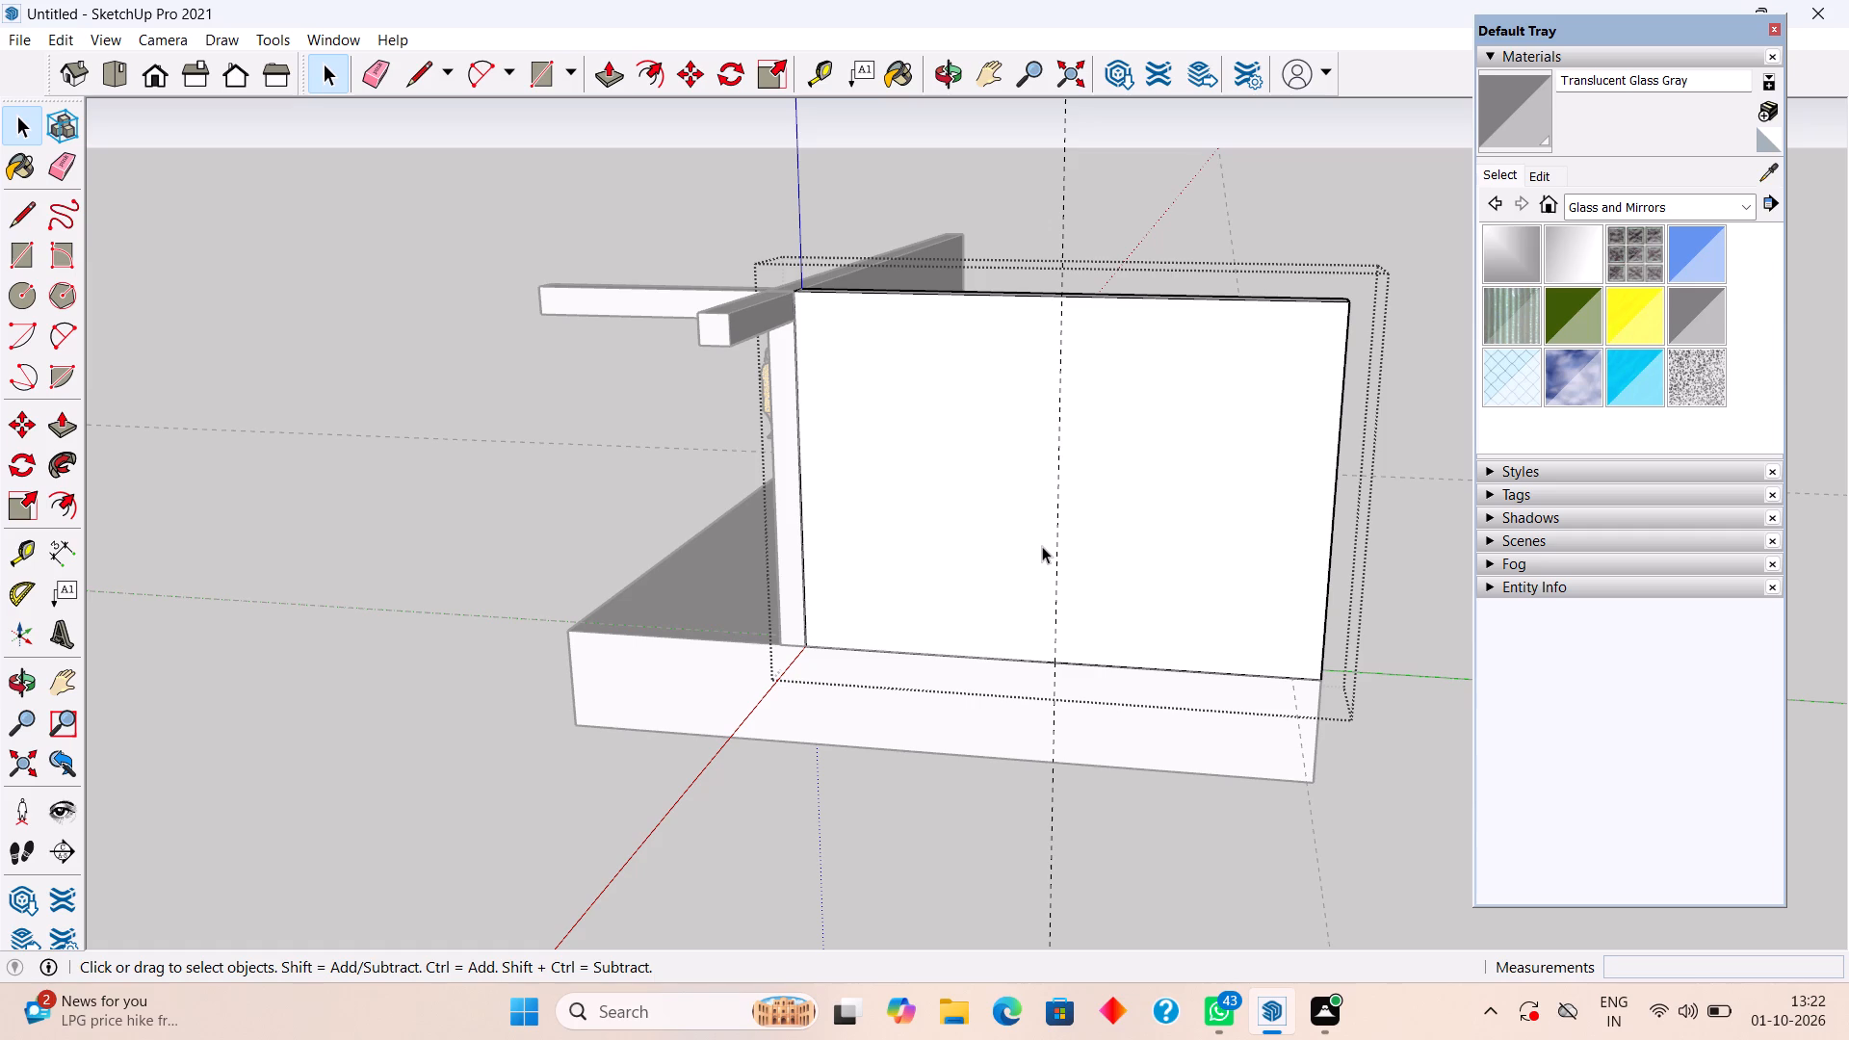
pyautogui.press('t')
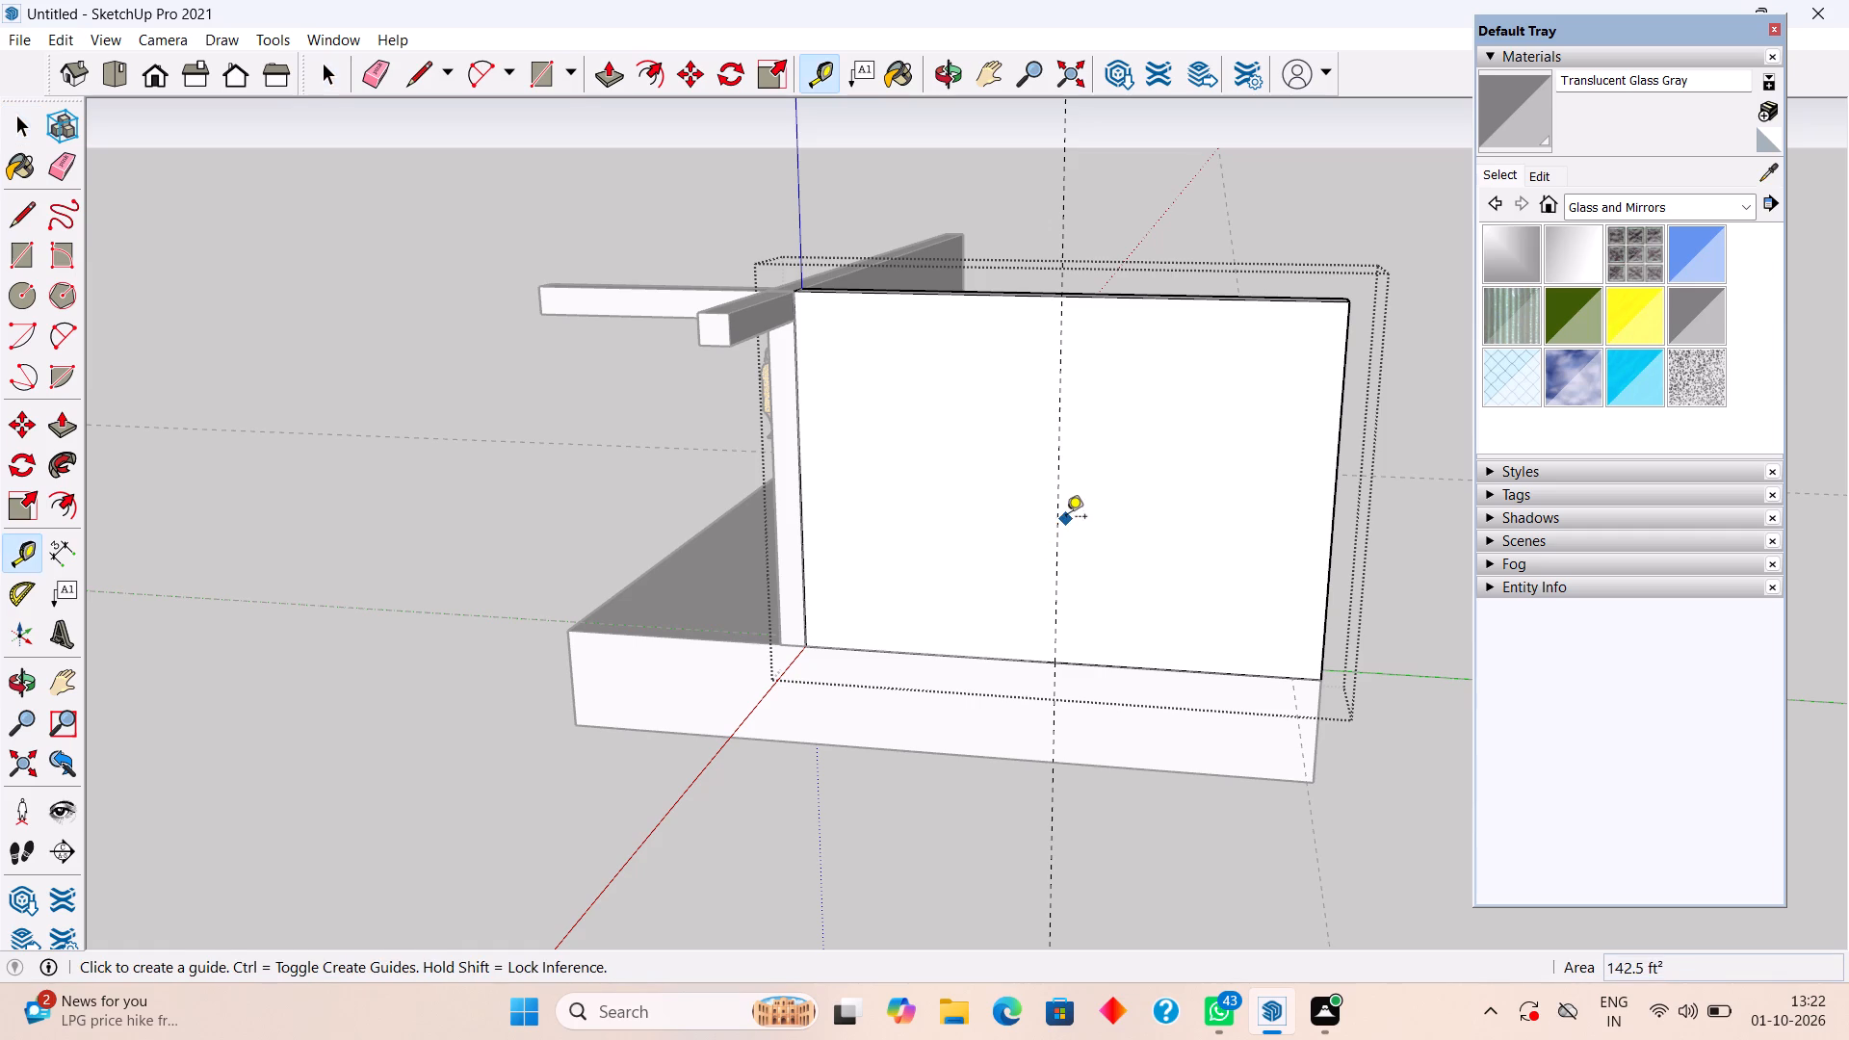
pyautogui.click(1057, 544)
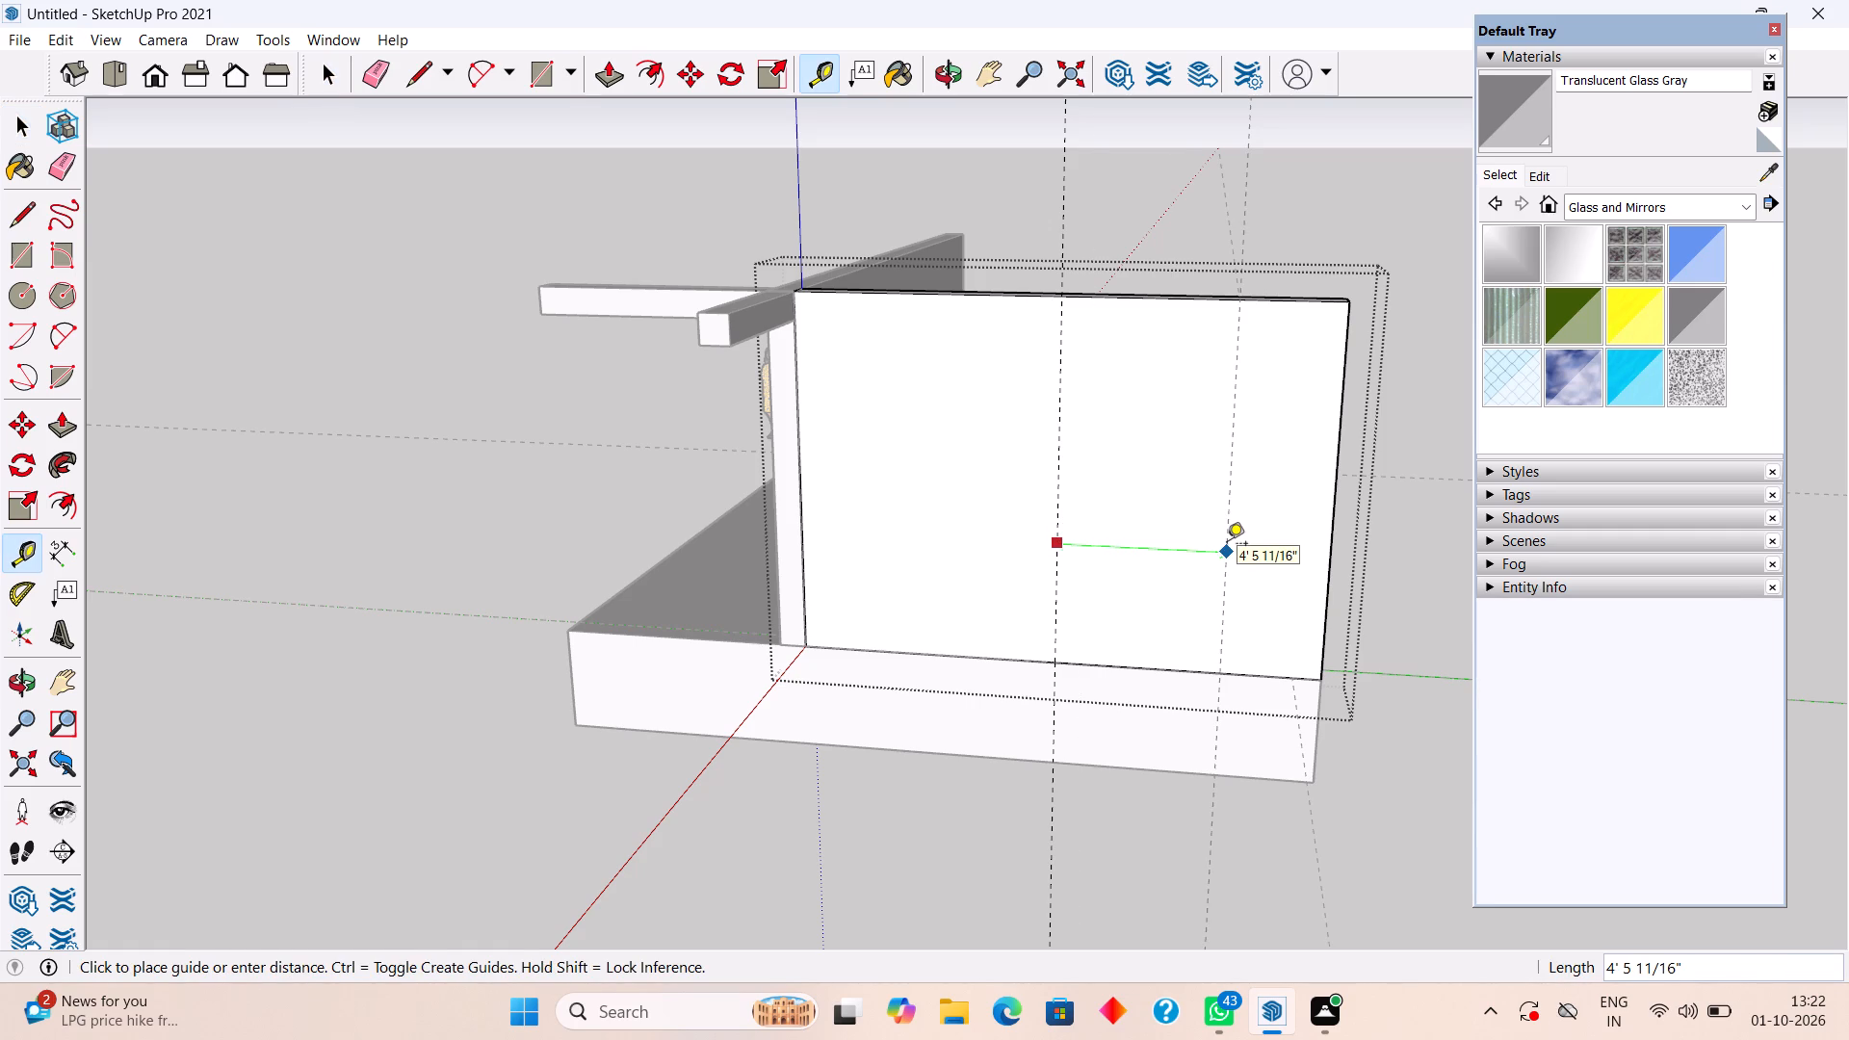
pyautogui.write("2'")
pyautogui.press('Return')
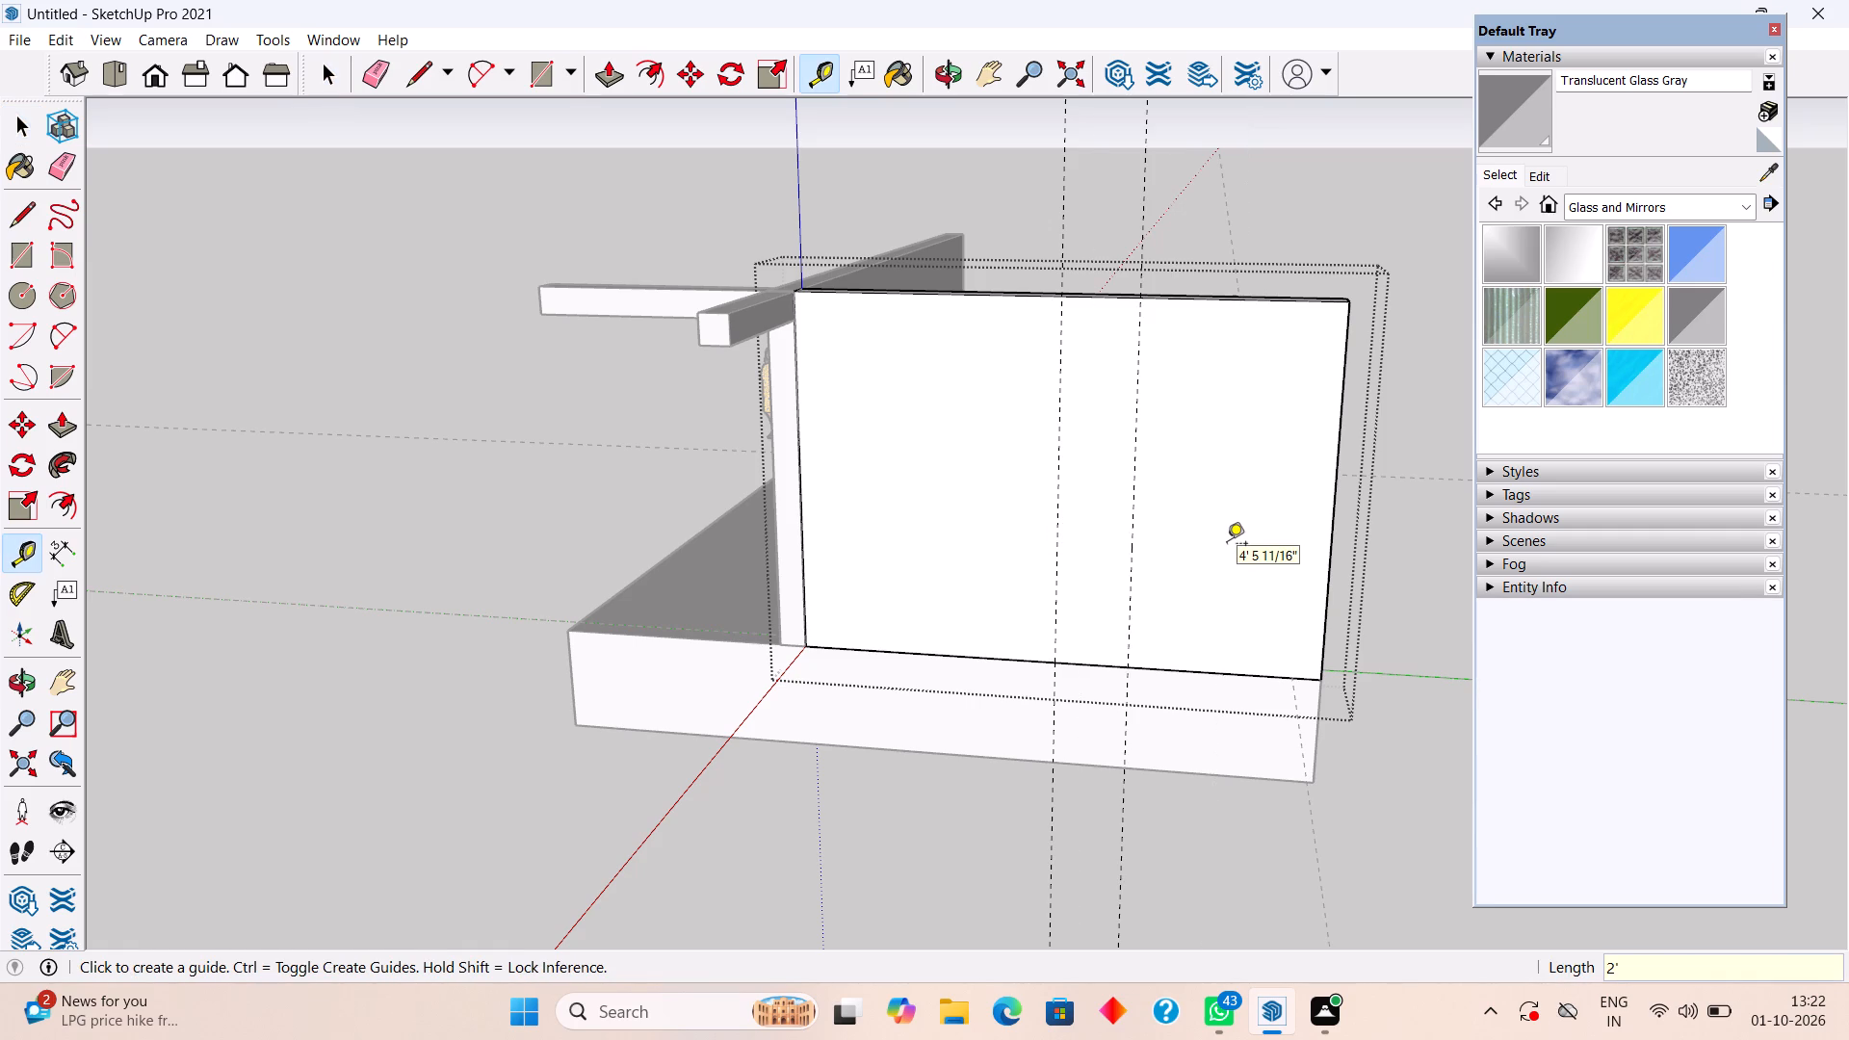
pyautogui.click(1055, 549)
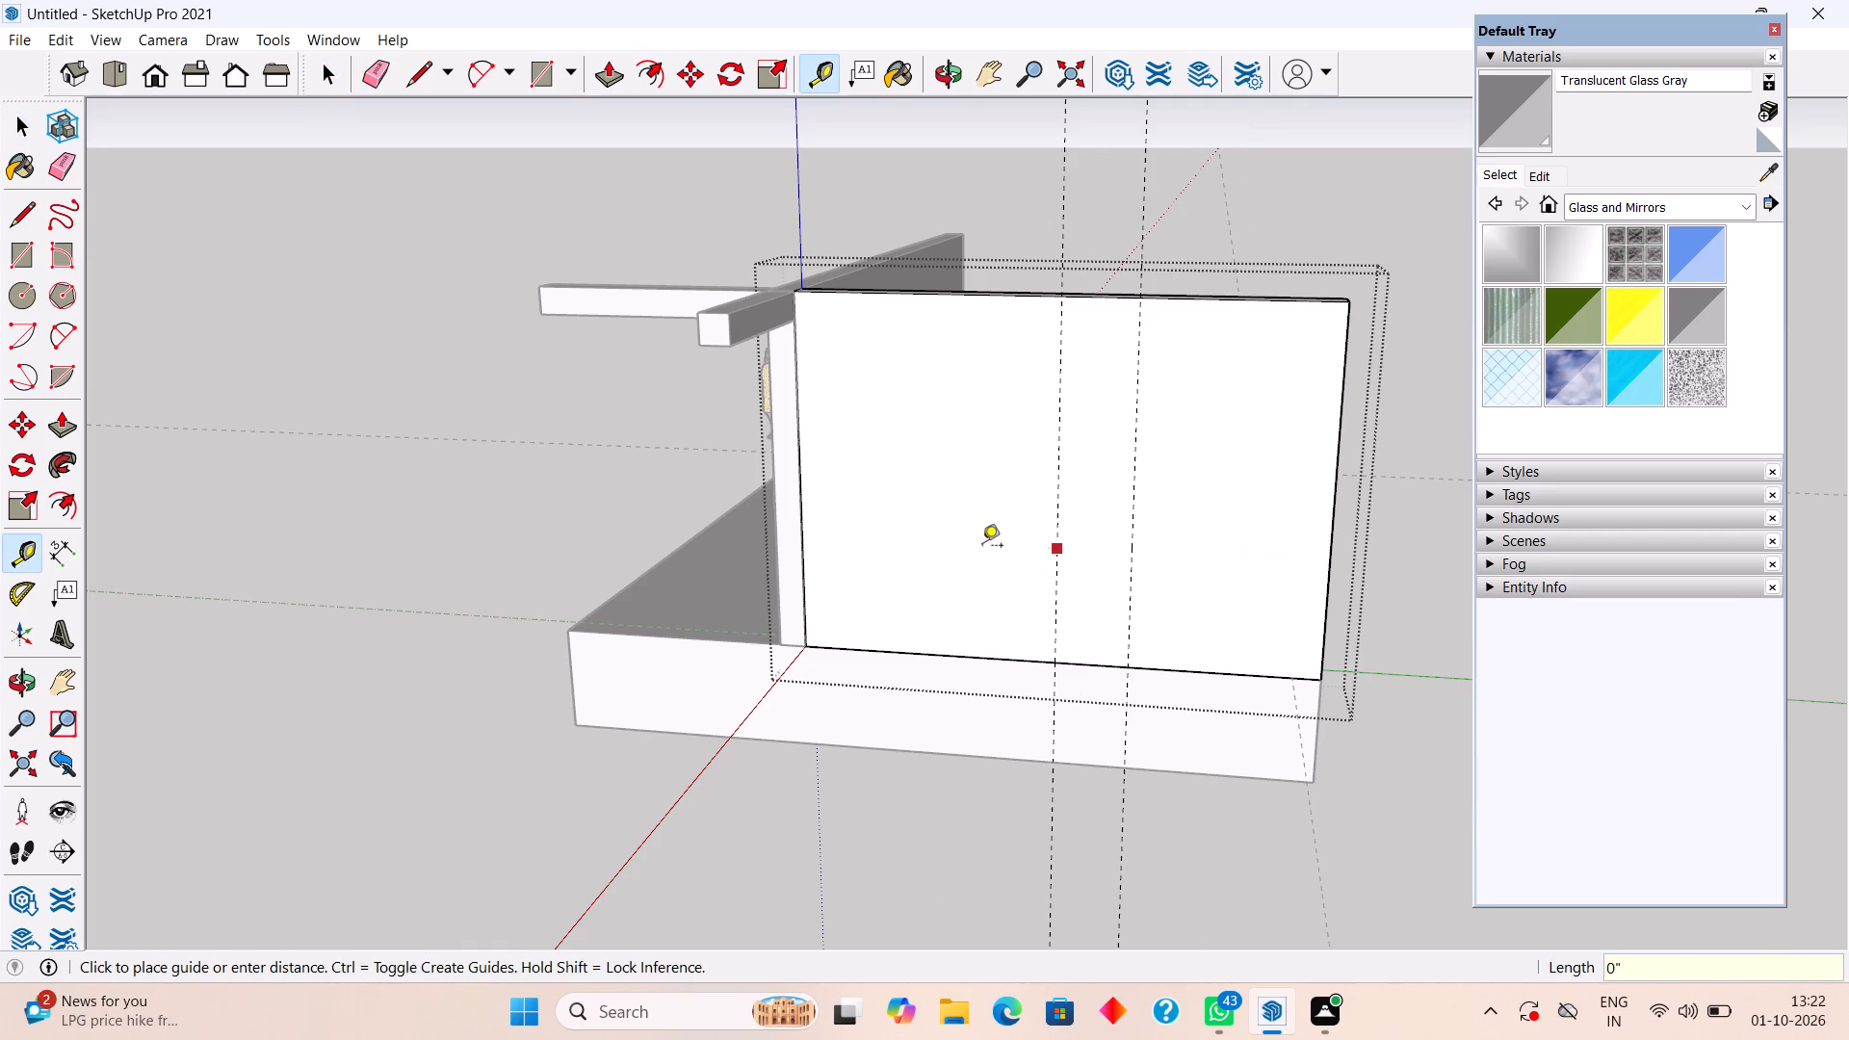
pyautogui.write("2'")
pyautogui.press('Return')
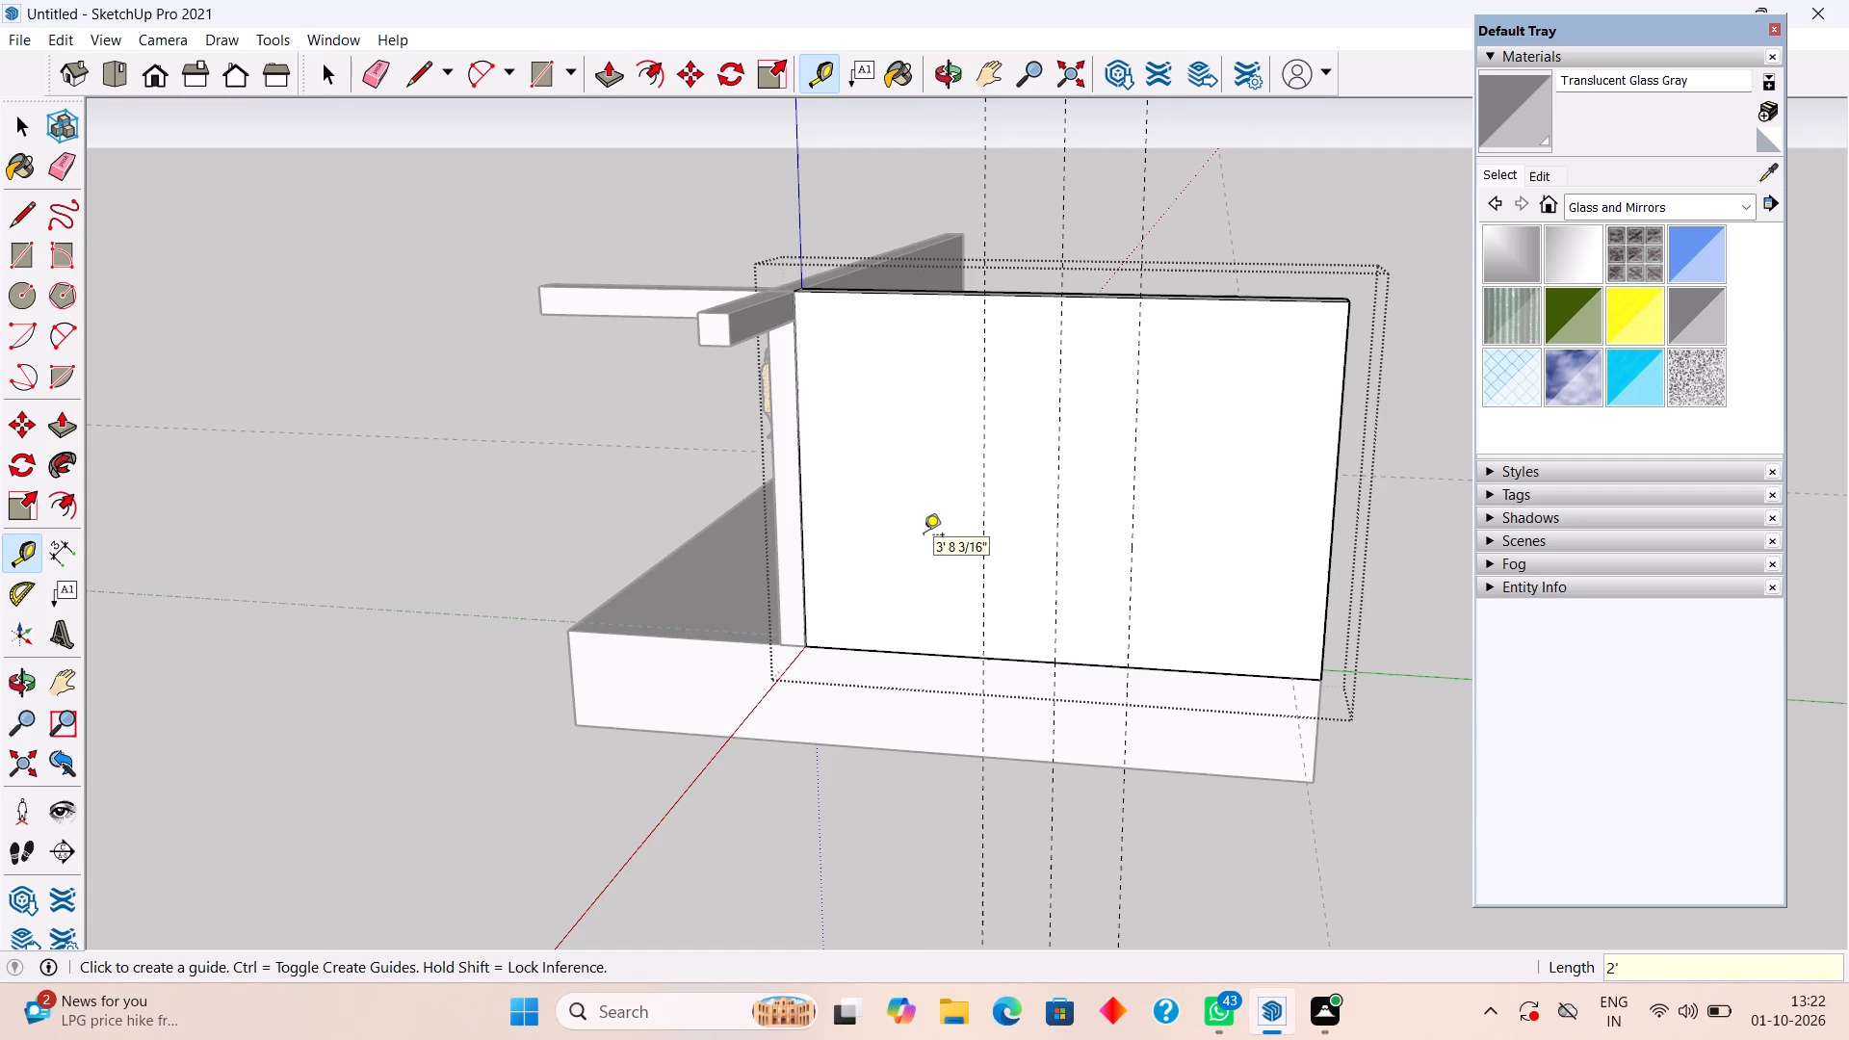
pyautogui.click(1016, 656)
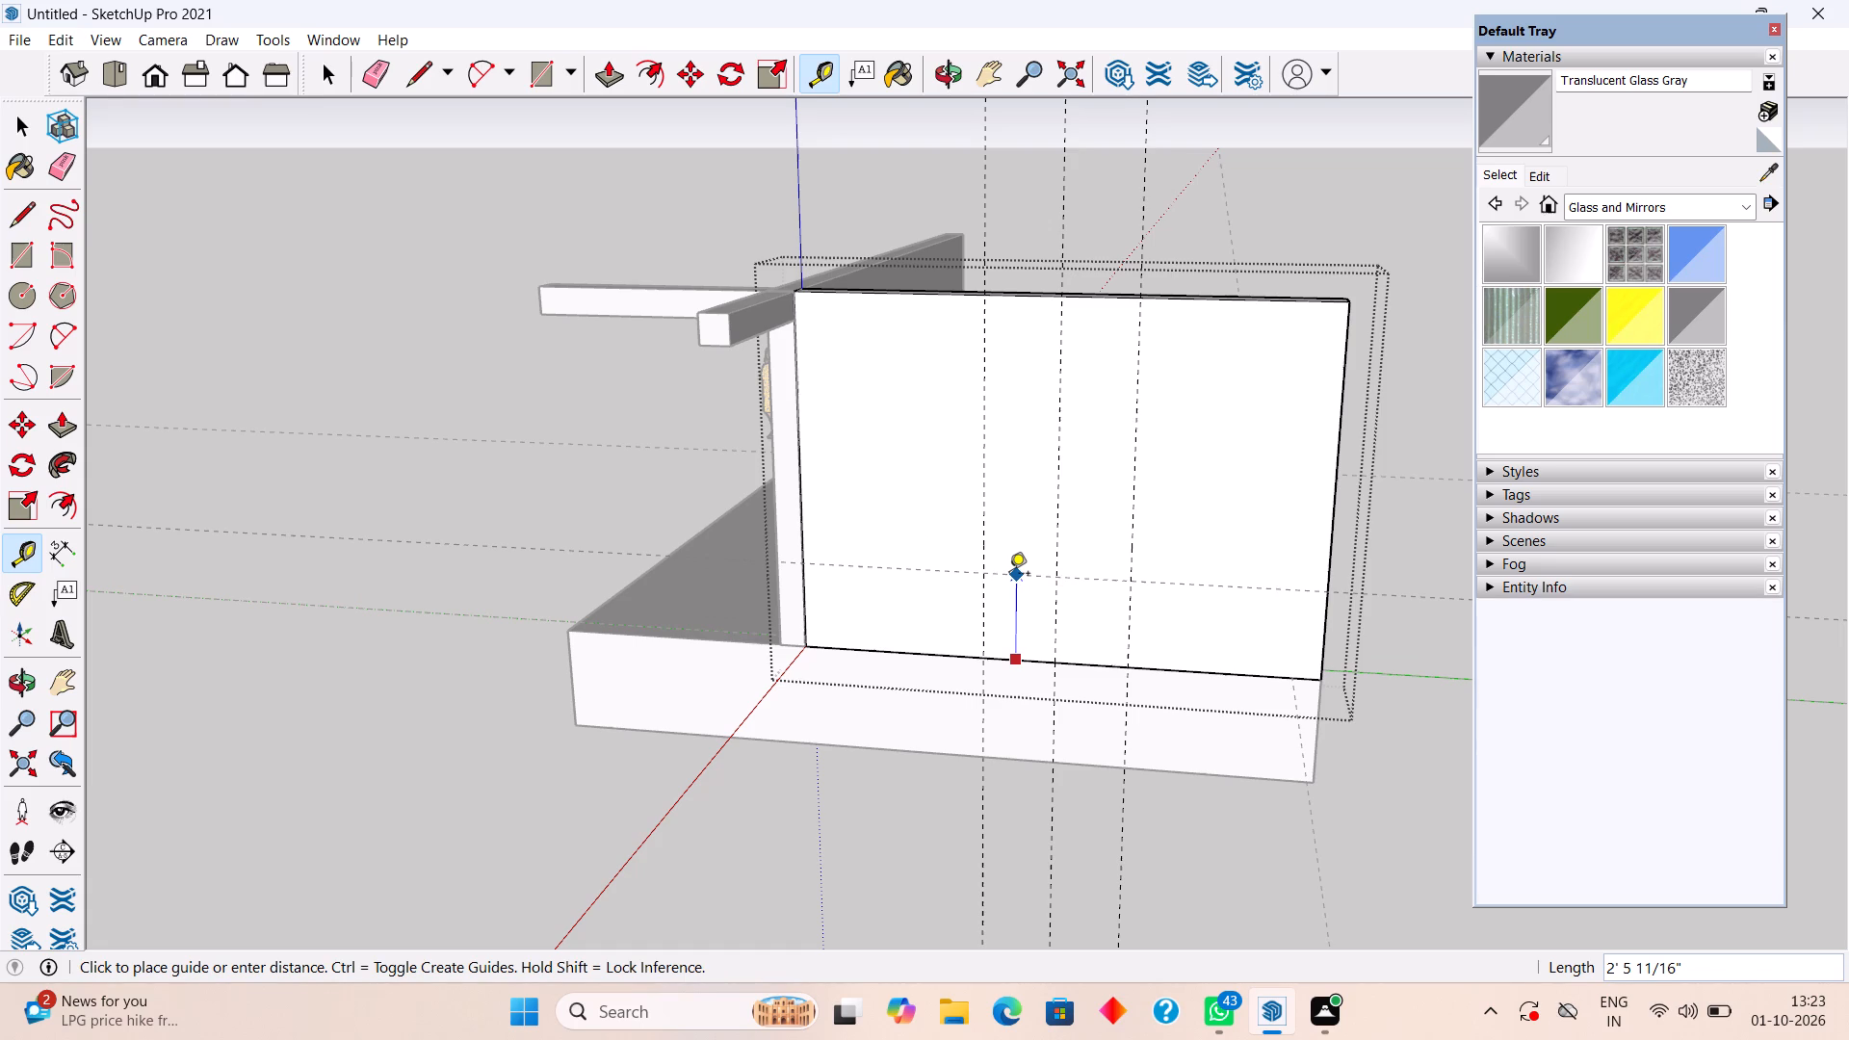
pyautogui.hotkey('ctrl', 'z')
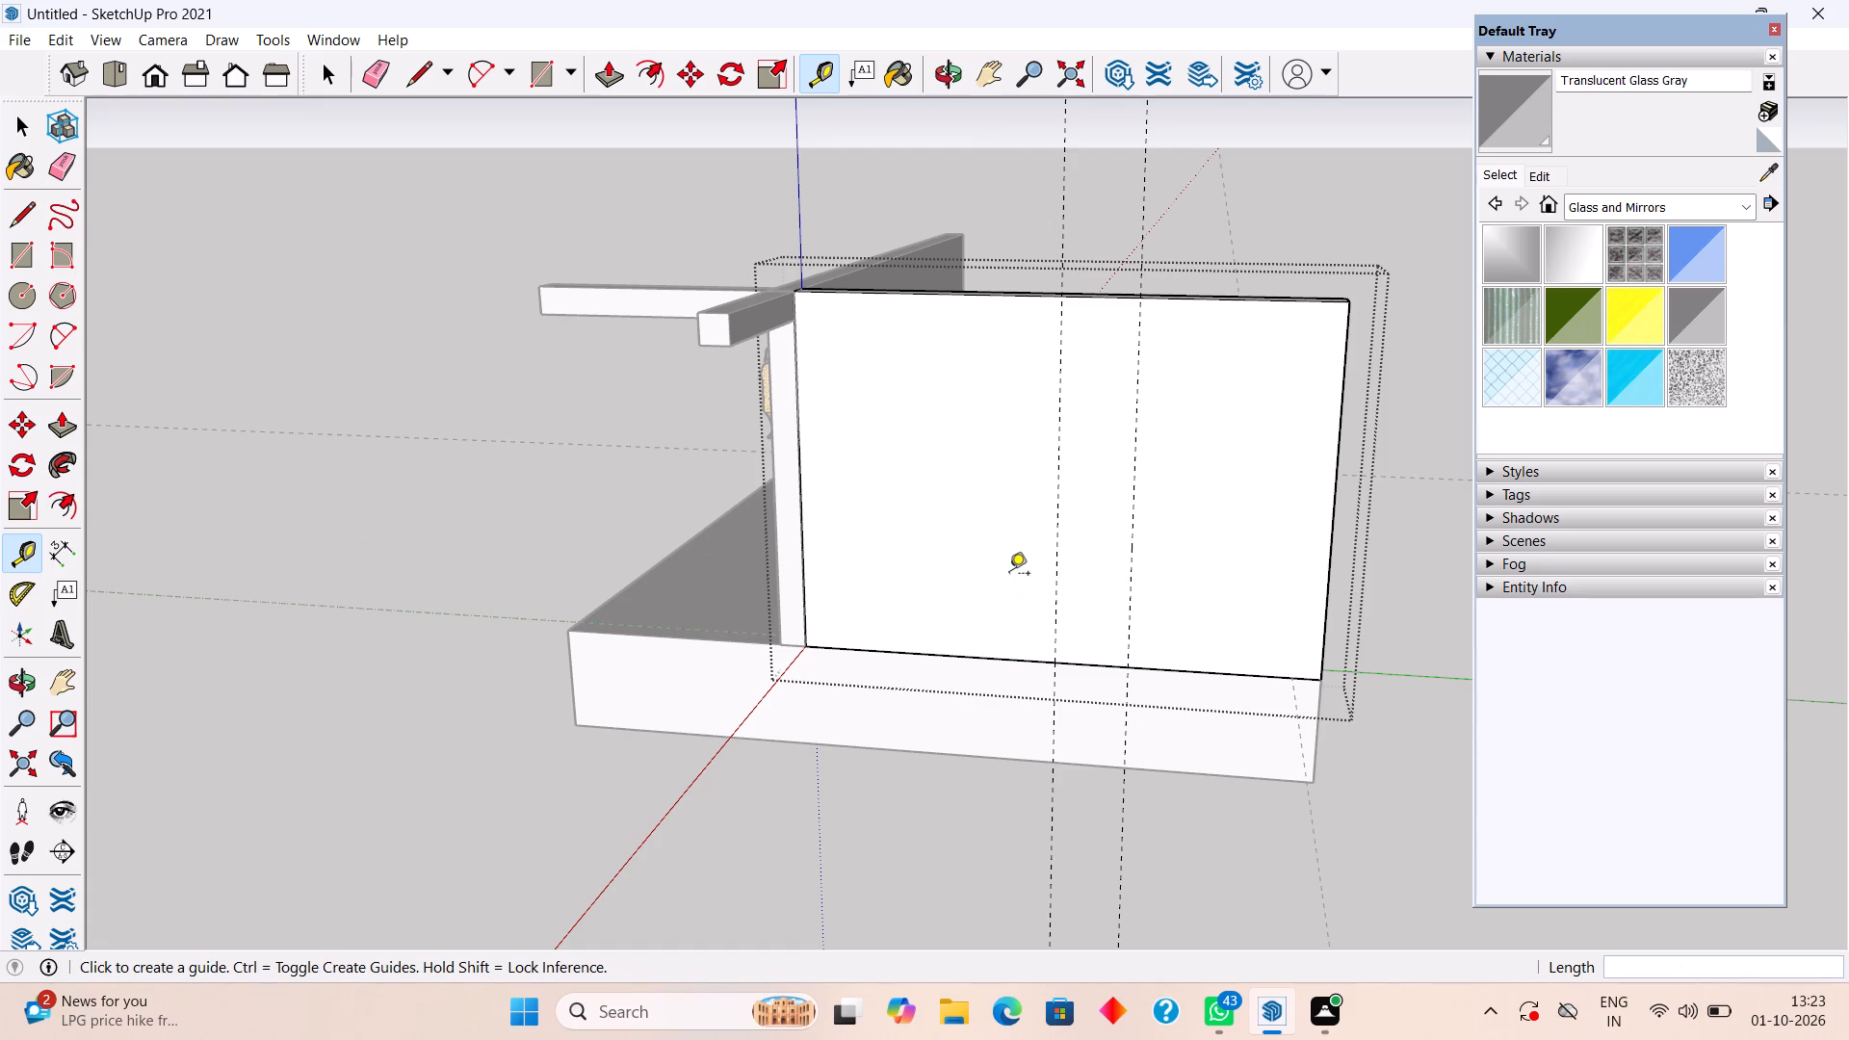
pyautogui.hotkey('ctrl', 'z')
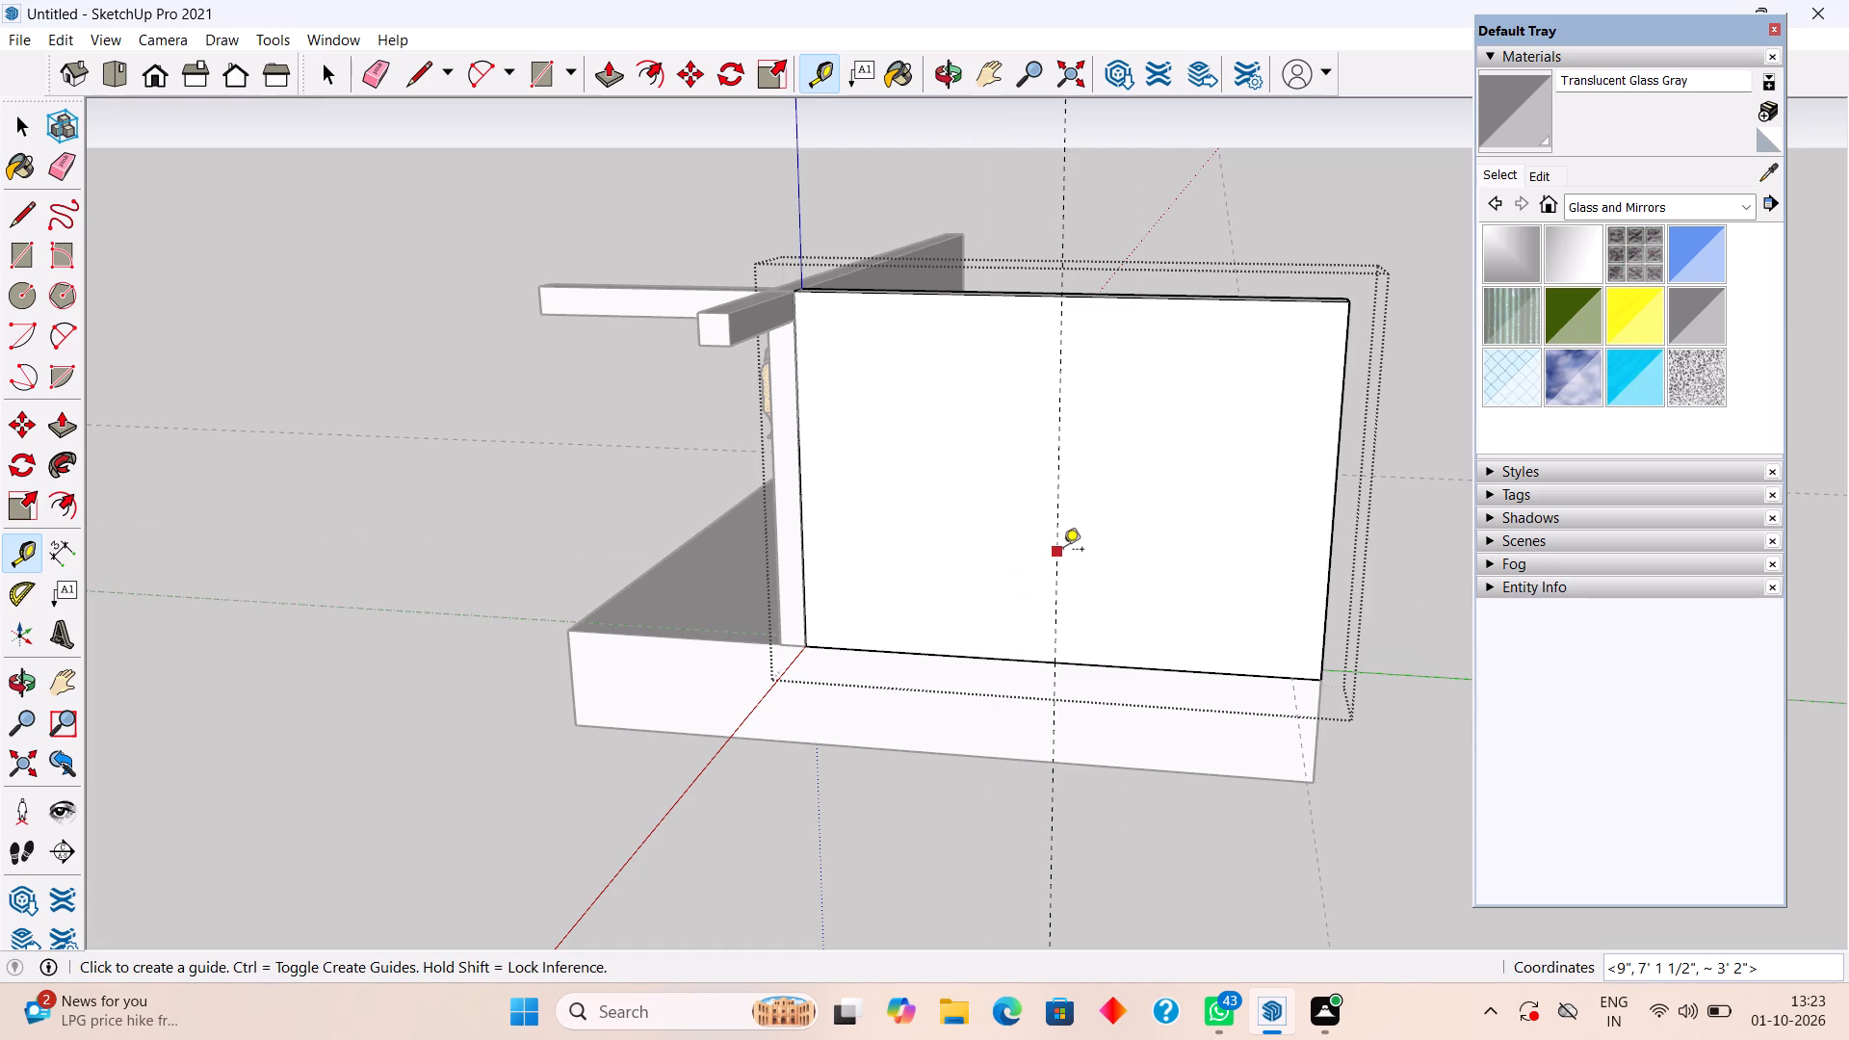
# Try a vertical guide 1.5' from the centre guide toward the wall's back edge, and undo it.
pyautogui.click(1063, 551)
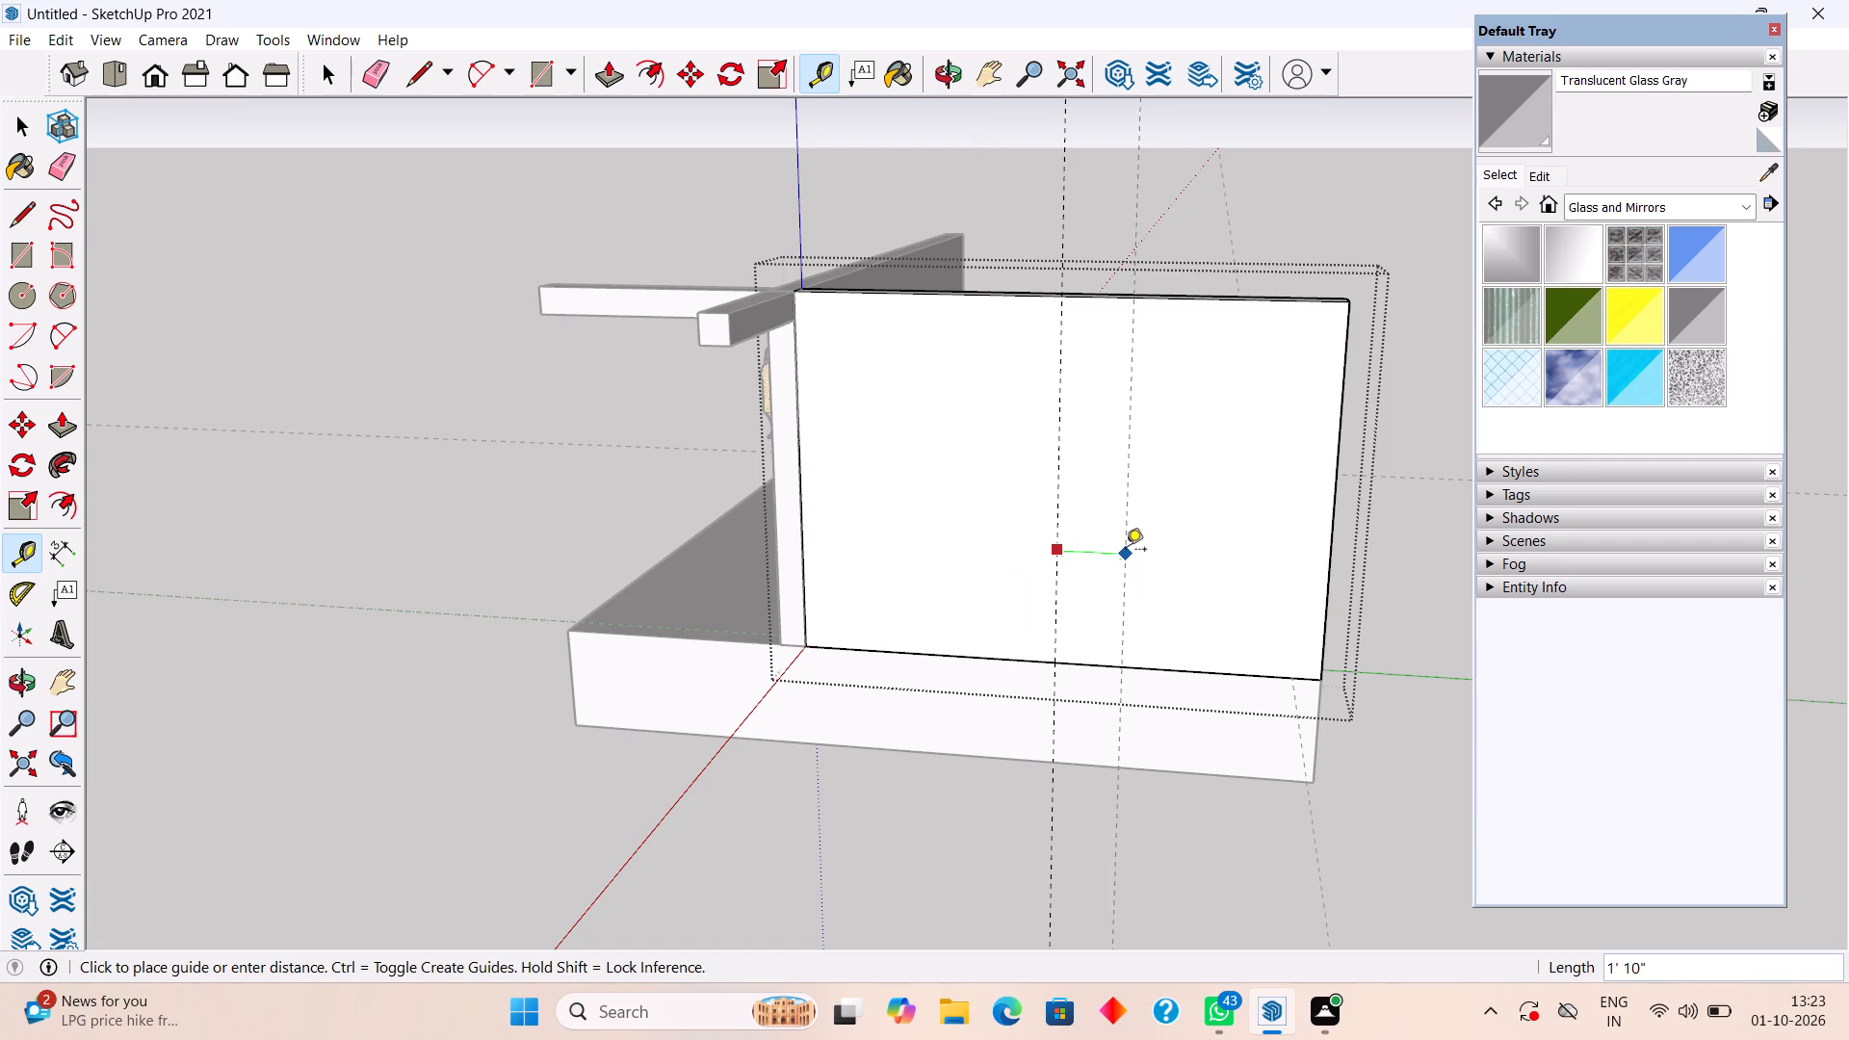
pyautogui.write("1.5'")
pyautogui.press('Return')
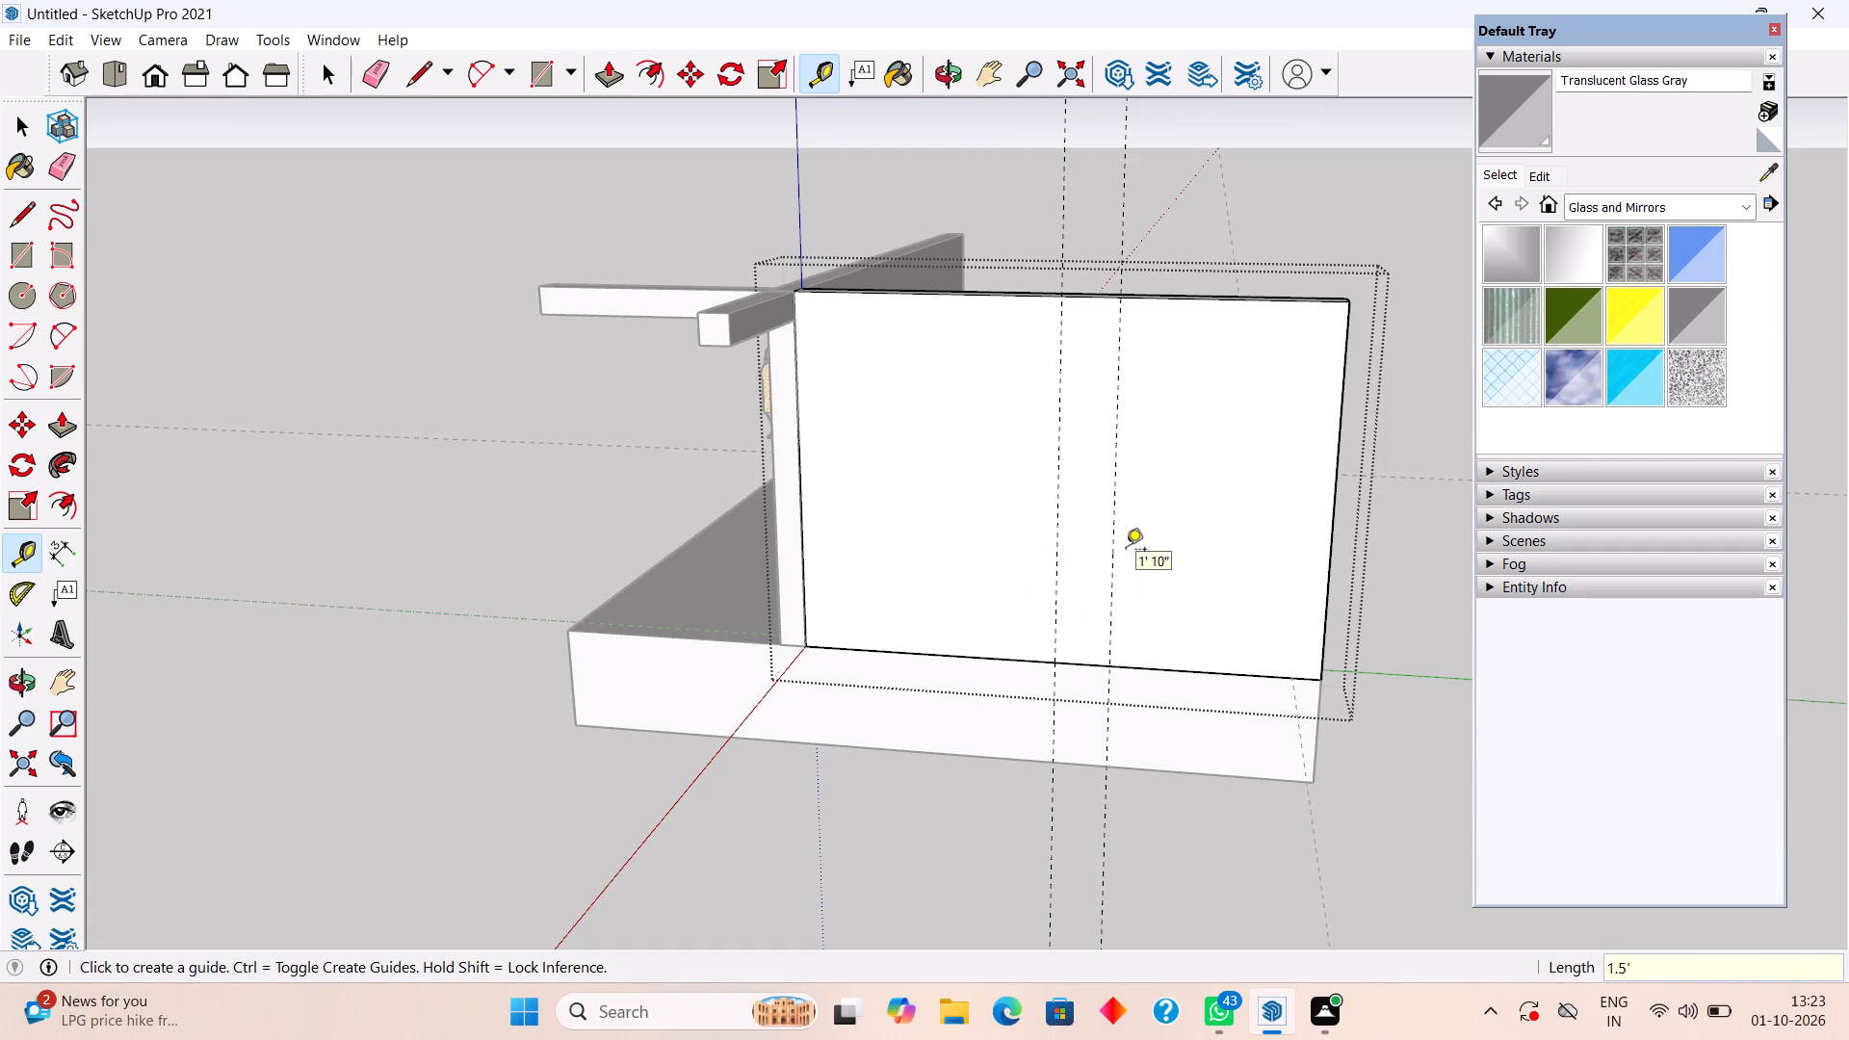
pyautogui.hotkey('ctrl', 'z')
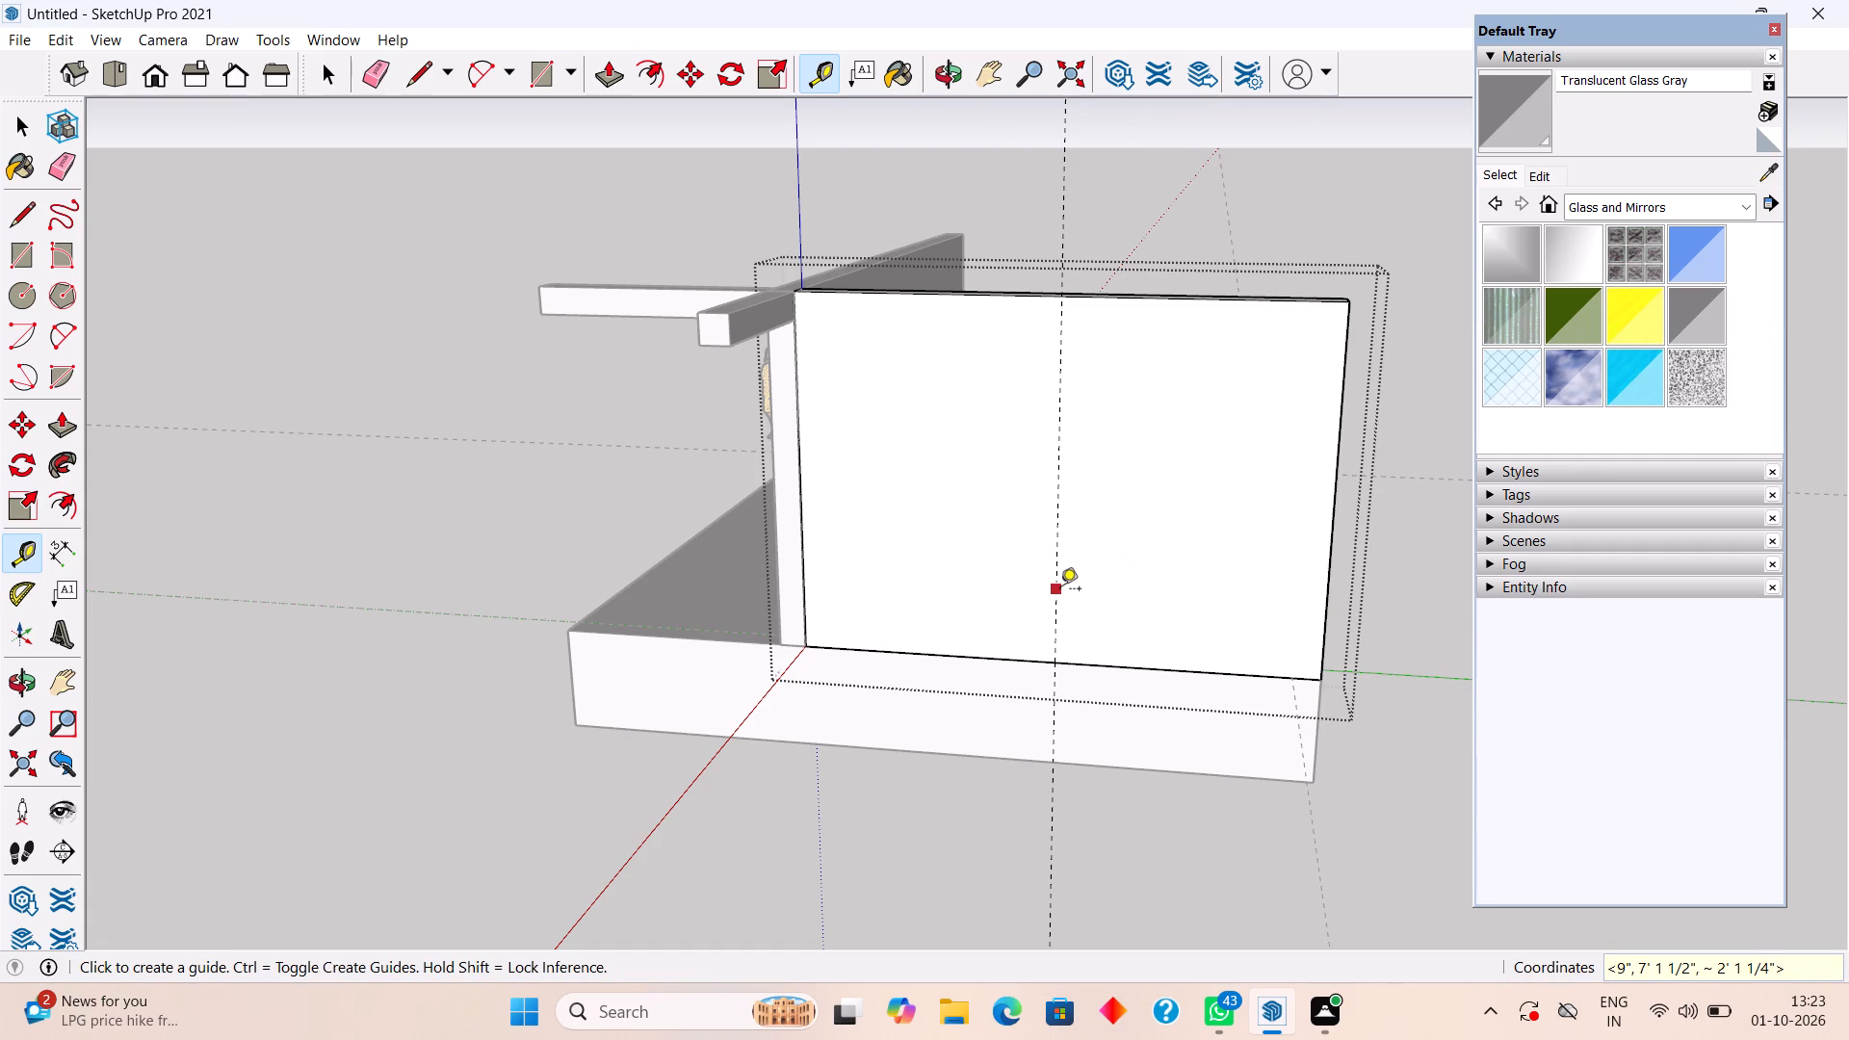
# Place vertical guides 3' to each side of the side wall's centre guide.
pyautogui.click(1060, 590)
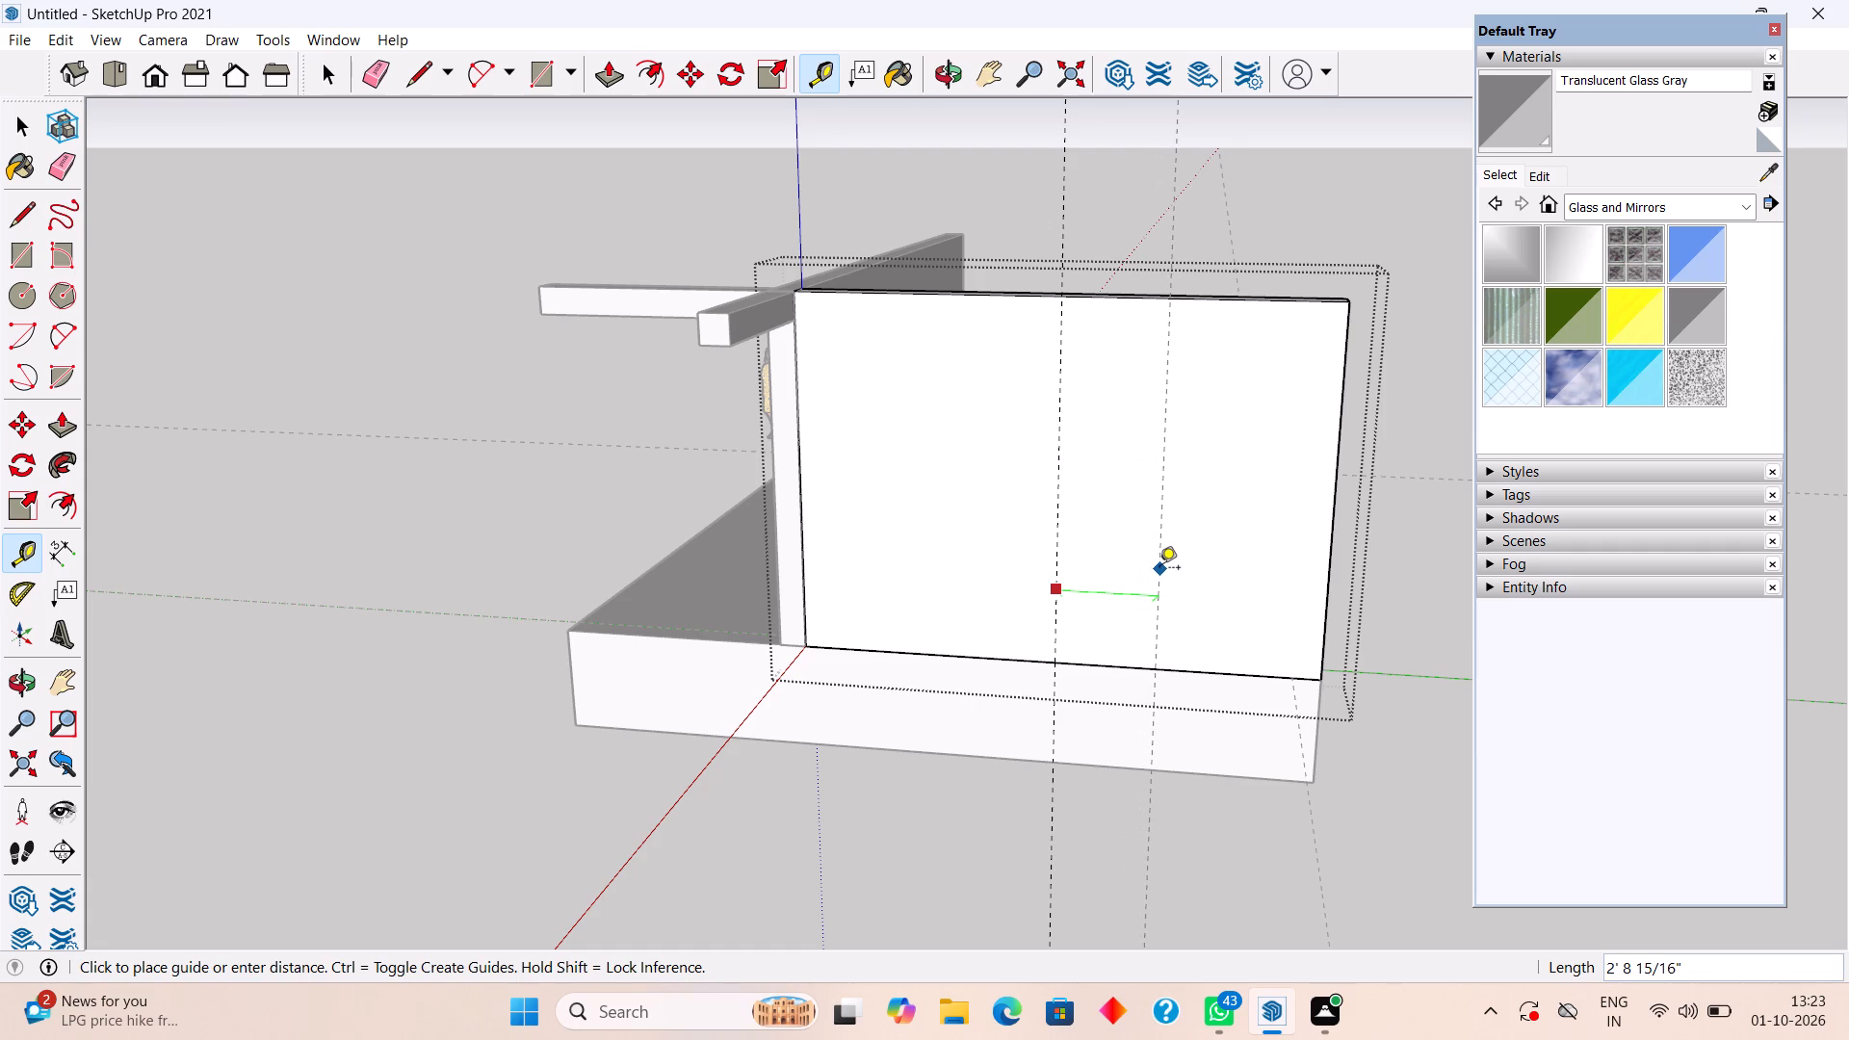
pyautogui.write("3'")
pyautogui.press('Return')
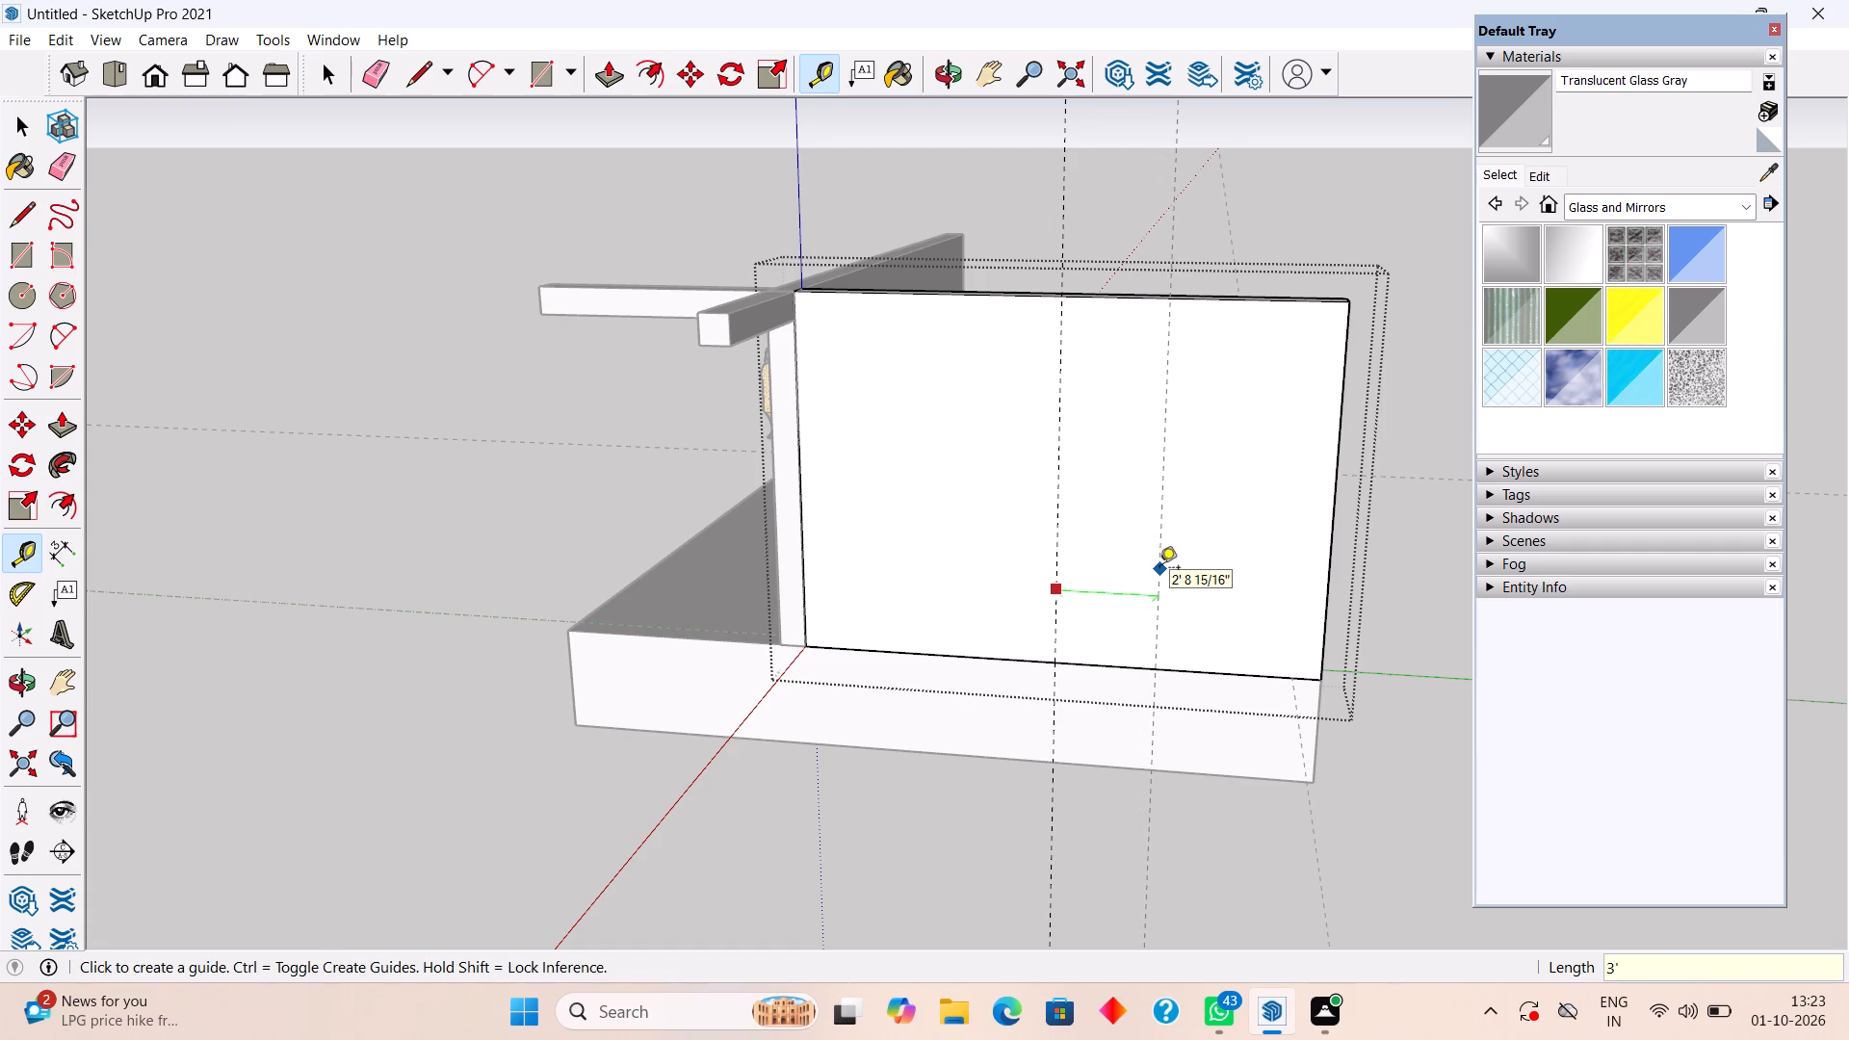
pyautogui.click(1057, 563)
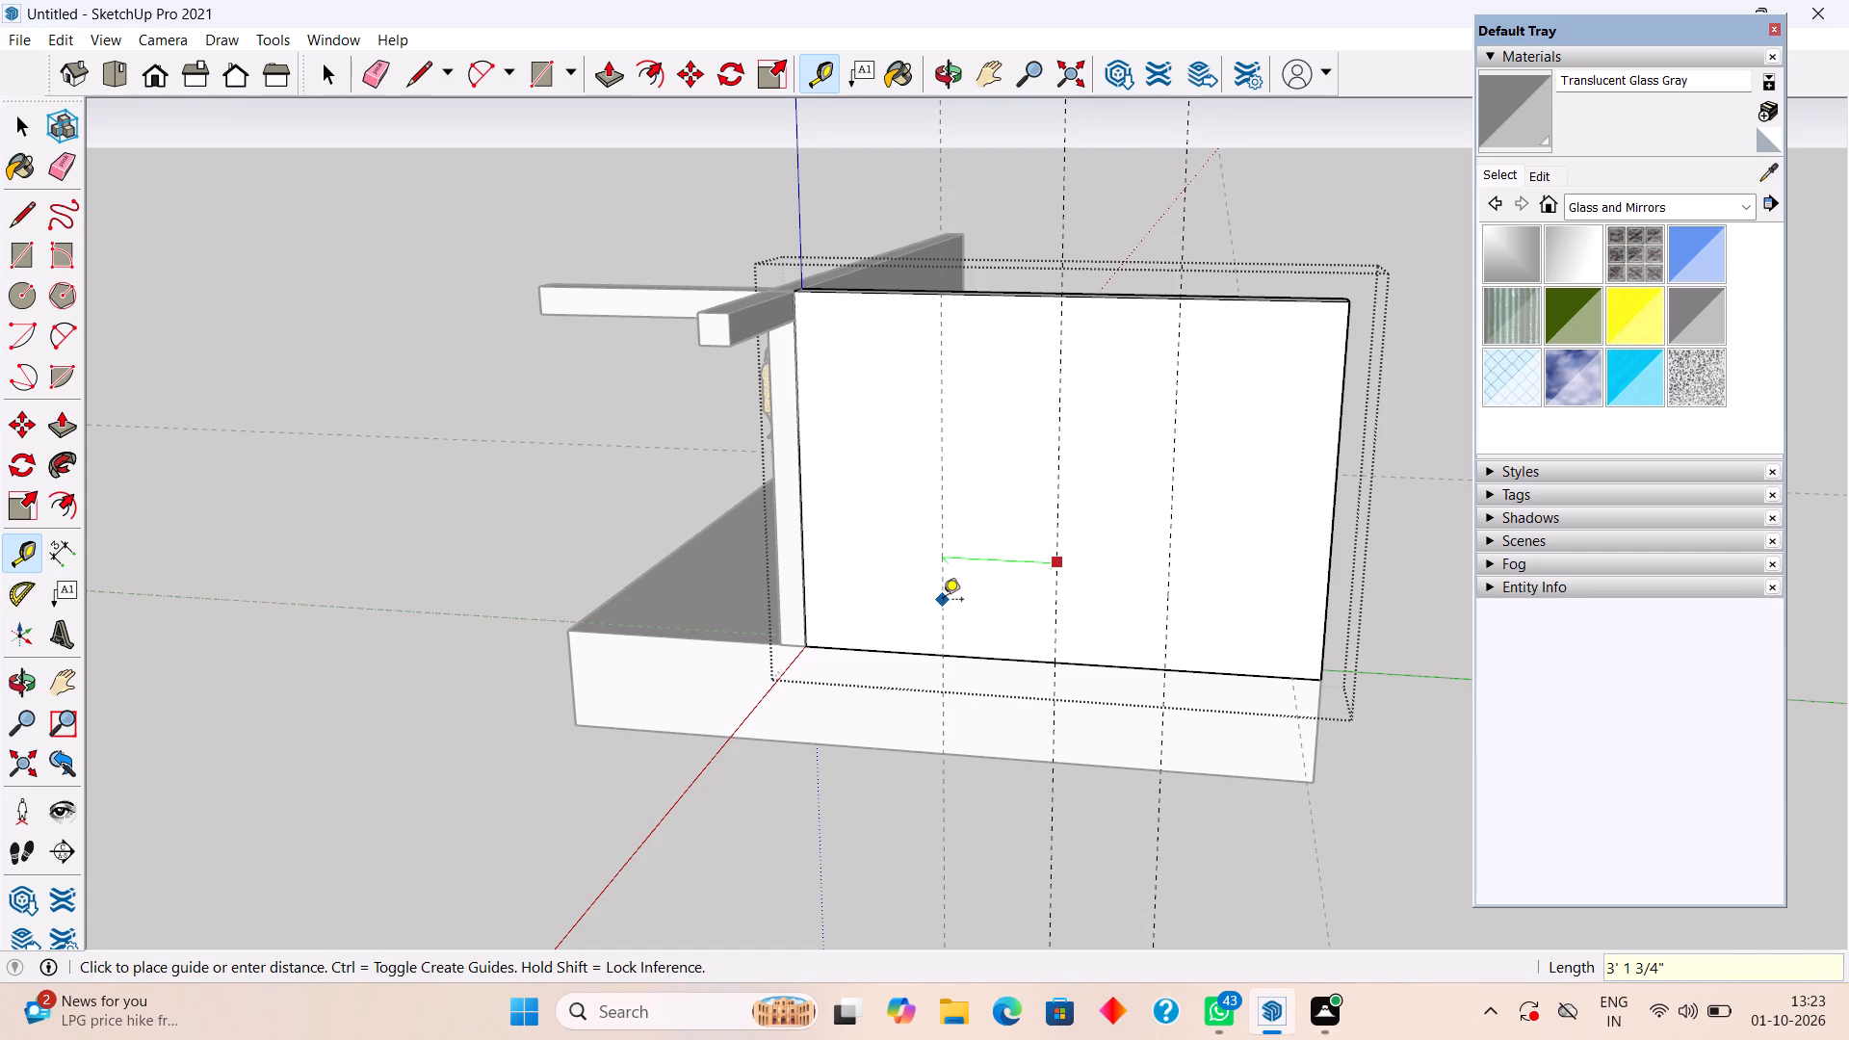
pyautogui.write("3'")
pyautogui.press('Return')
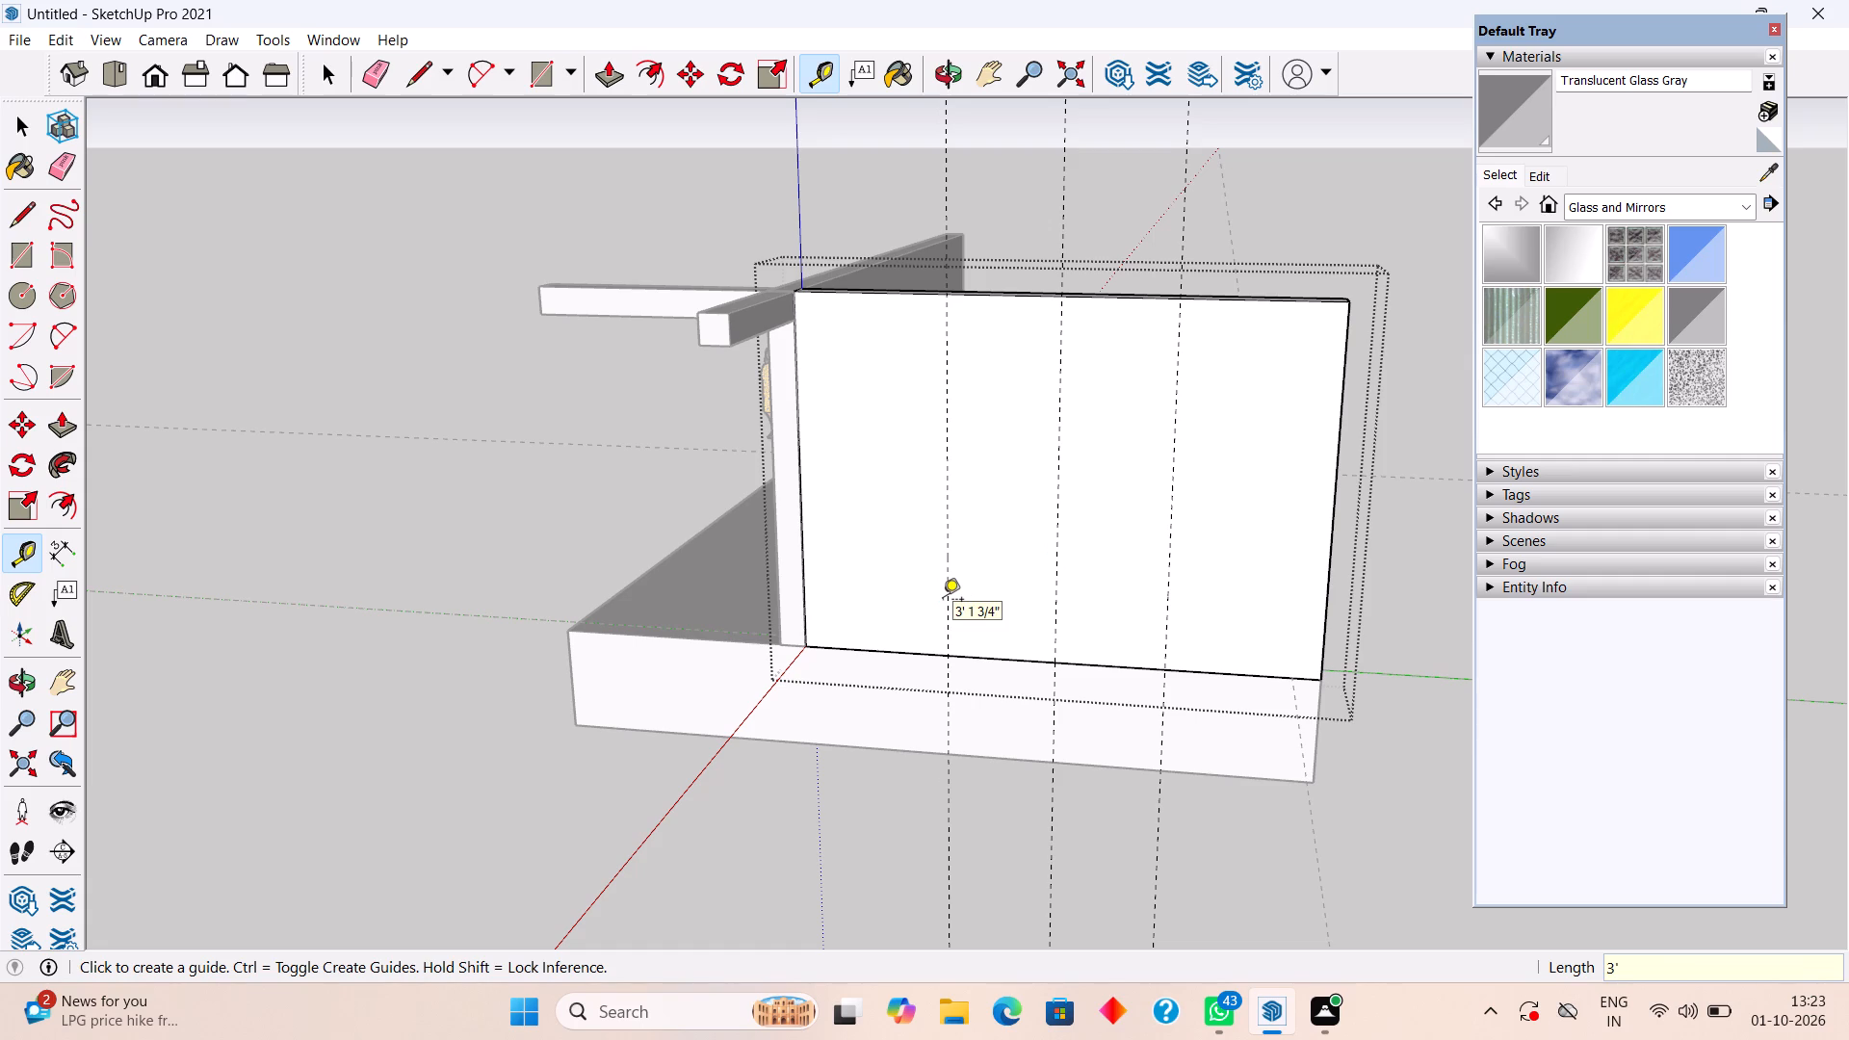
# Place a horizontal guide 3' above the side wall's bottom edge.
pyautogui.click(984, 654)
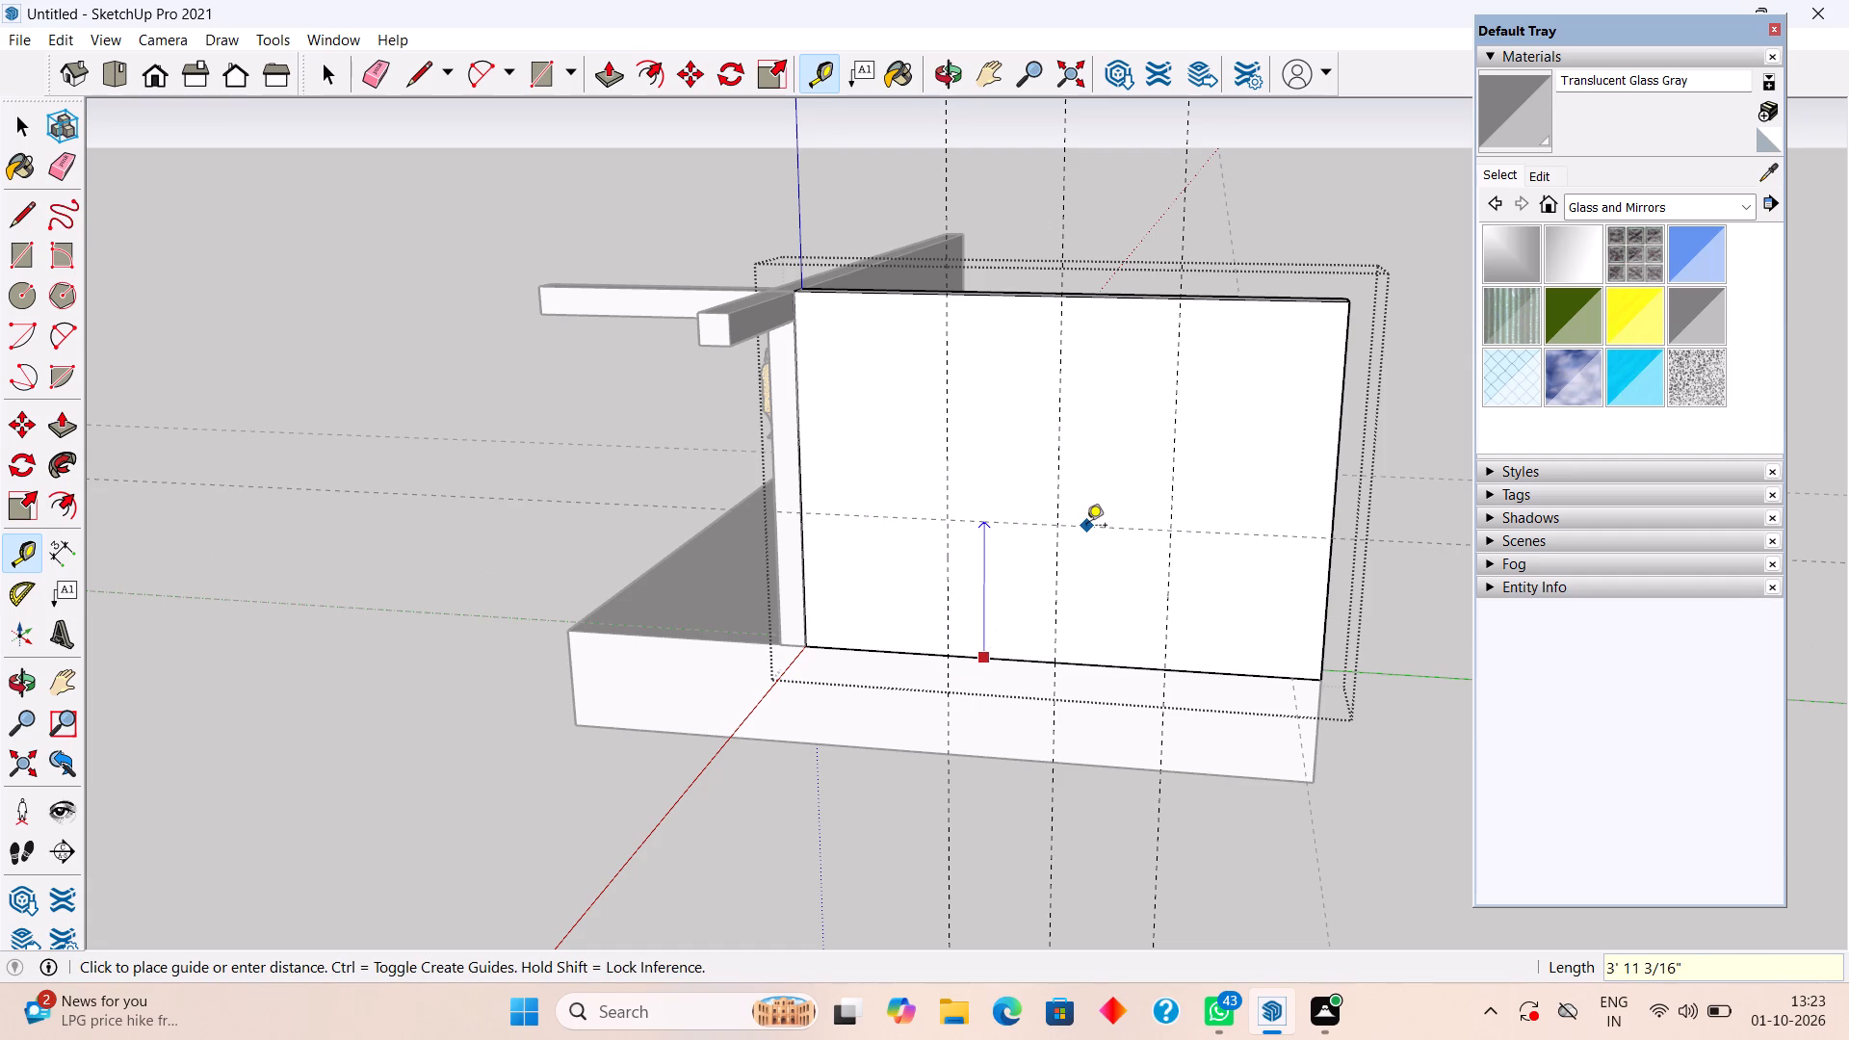
pyautogui.write("3'")
pyautogui.press('Return')
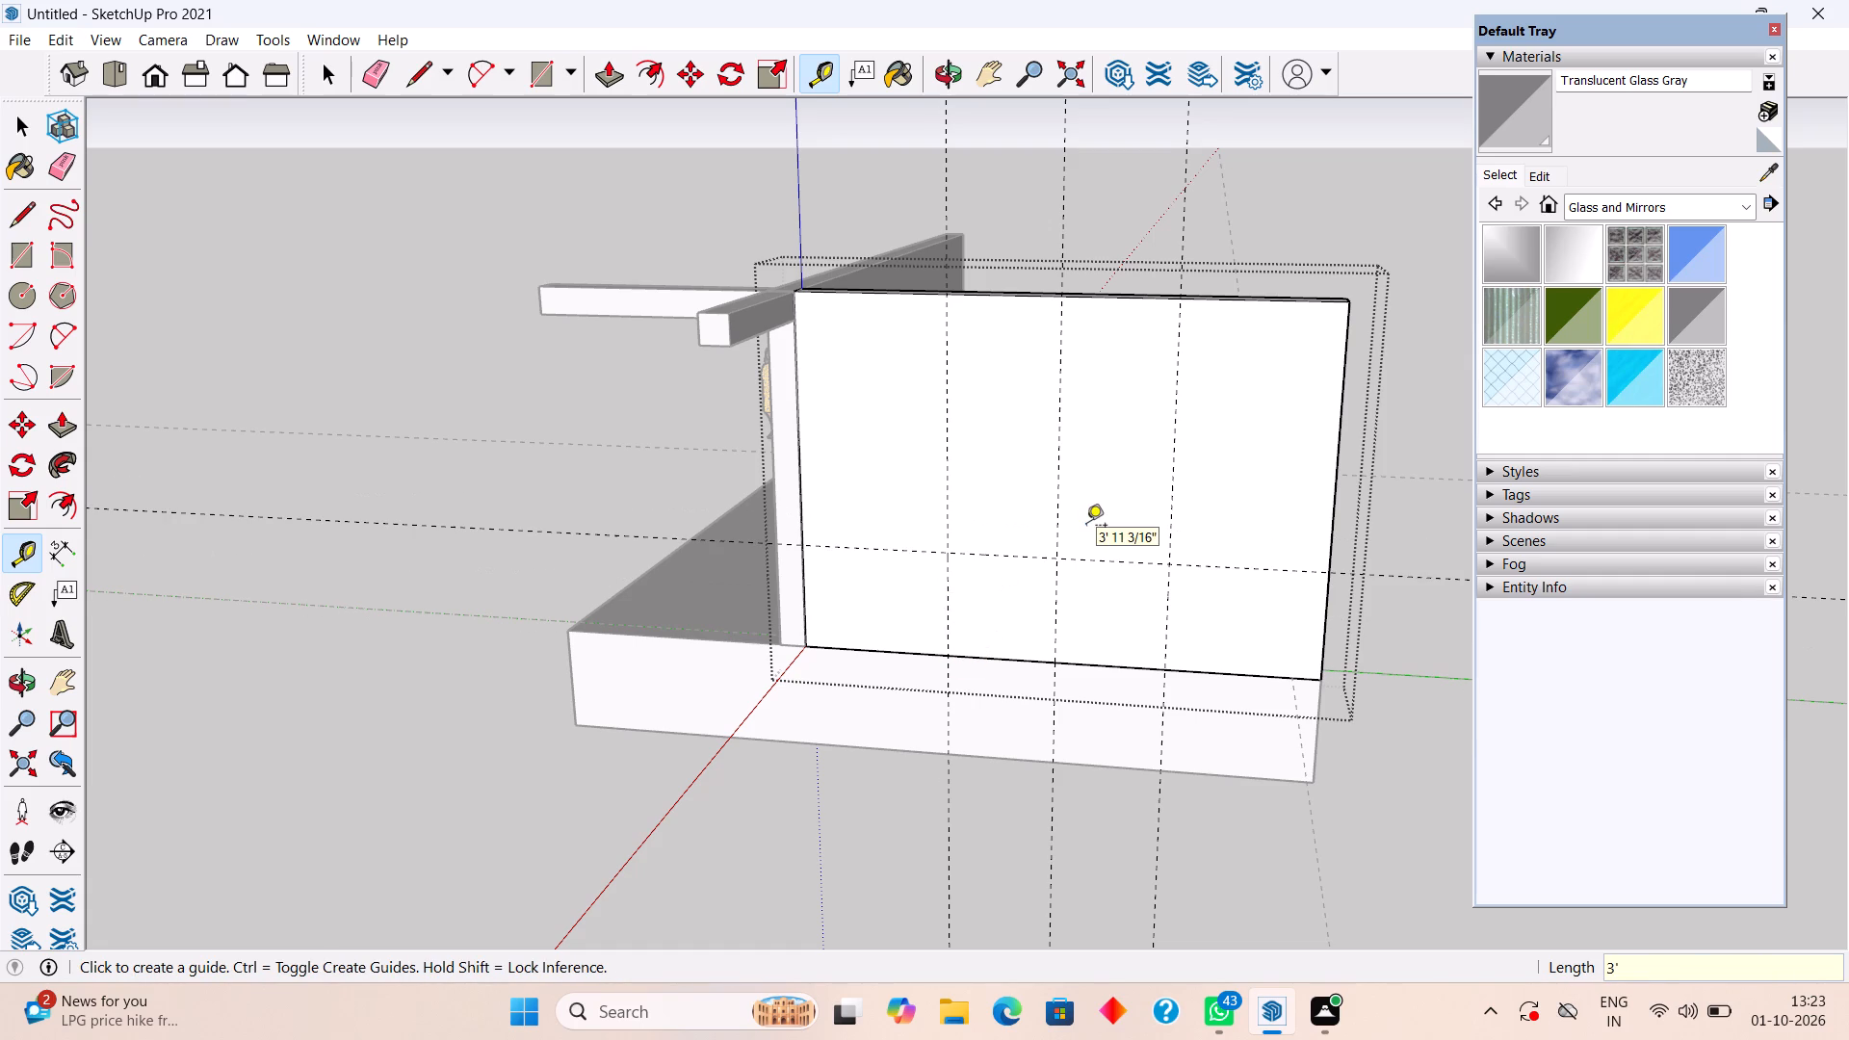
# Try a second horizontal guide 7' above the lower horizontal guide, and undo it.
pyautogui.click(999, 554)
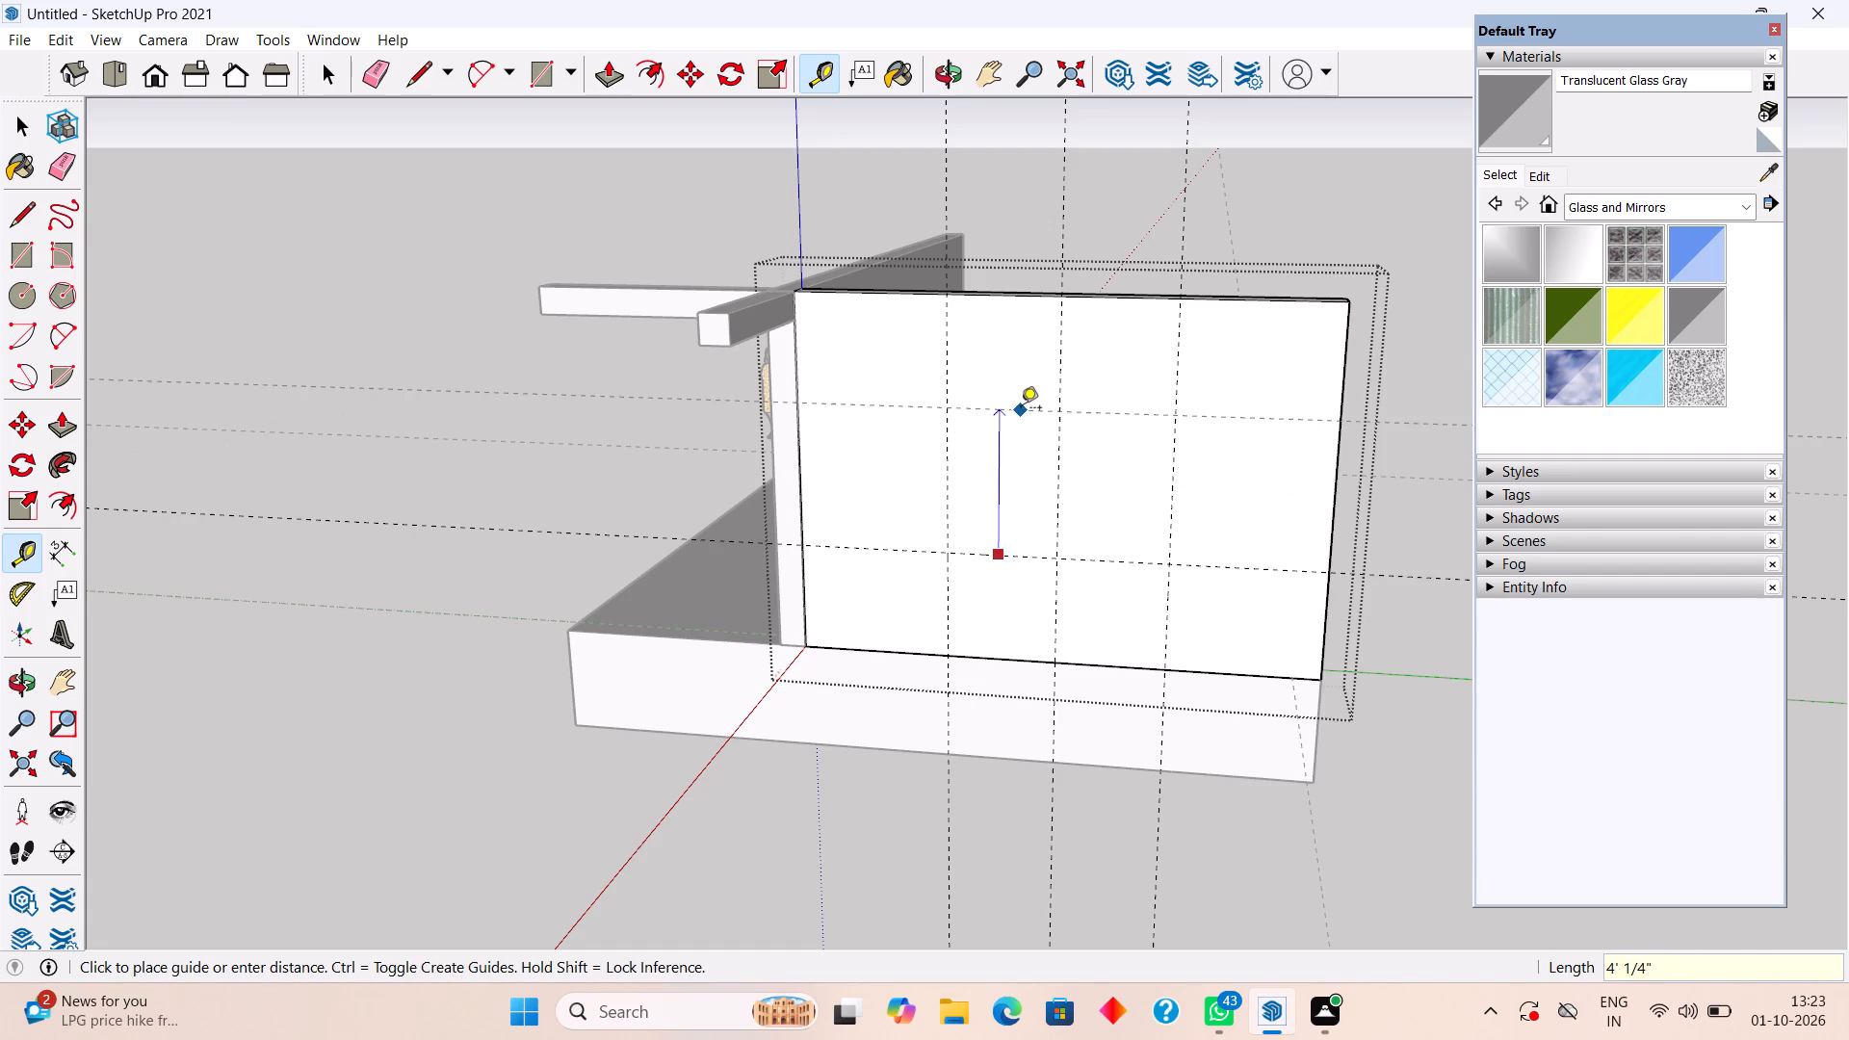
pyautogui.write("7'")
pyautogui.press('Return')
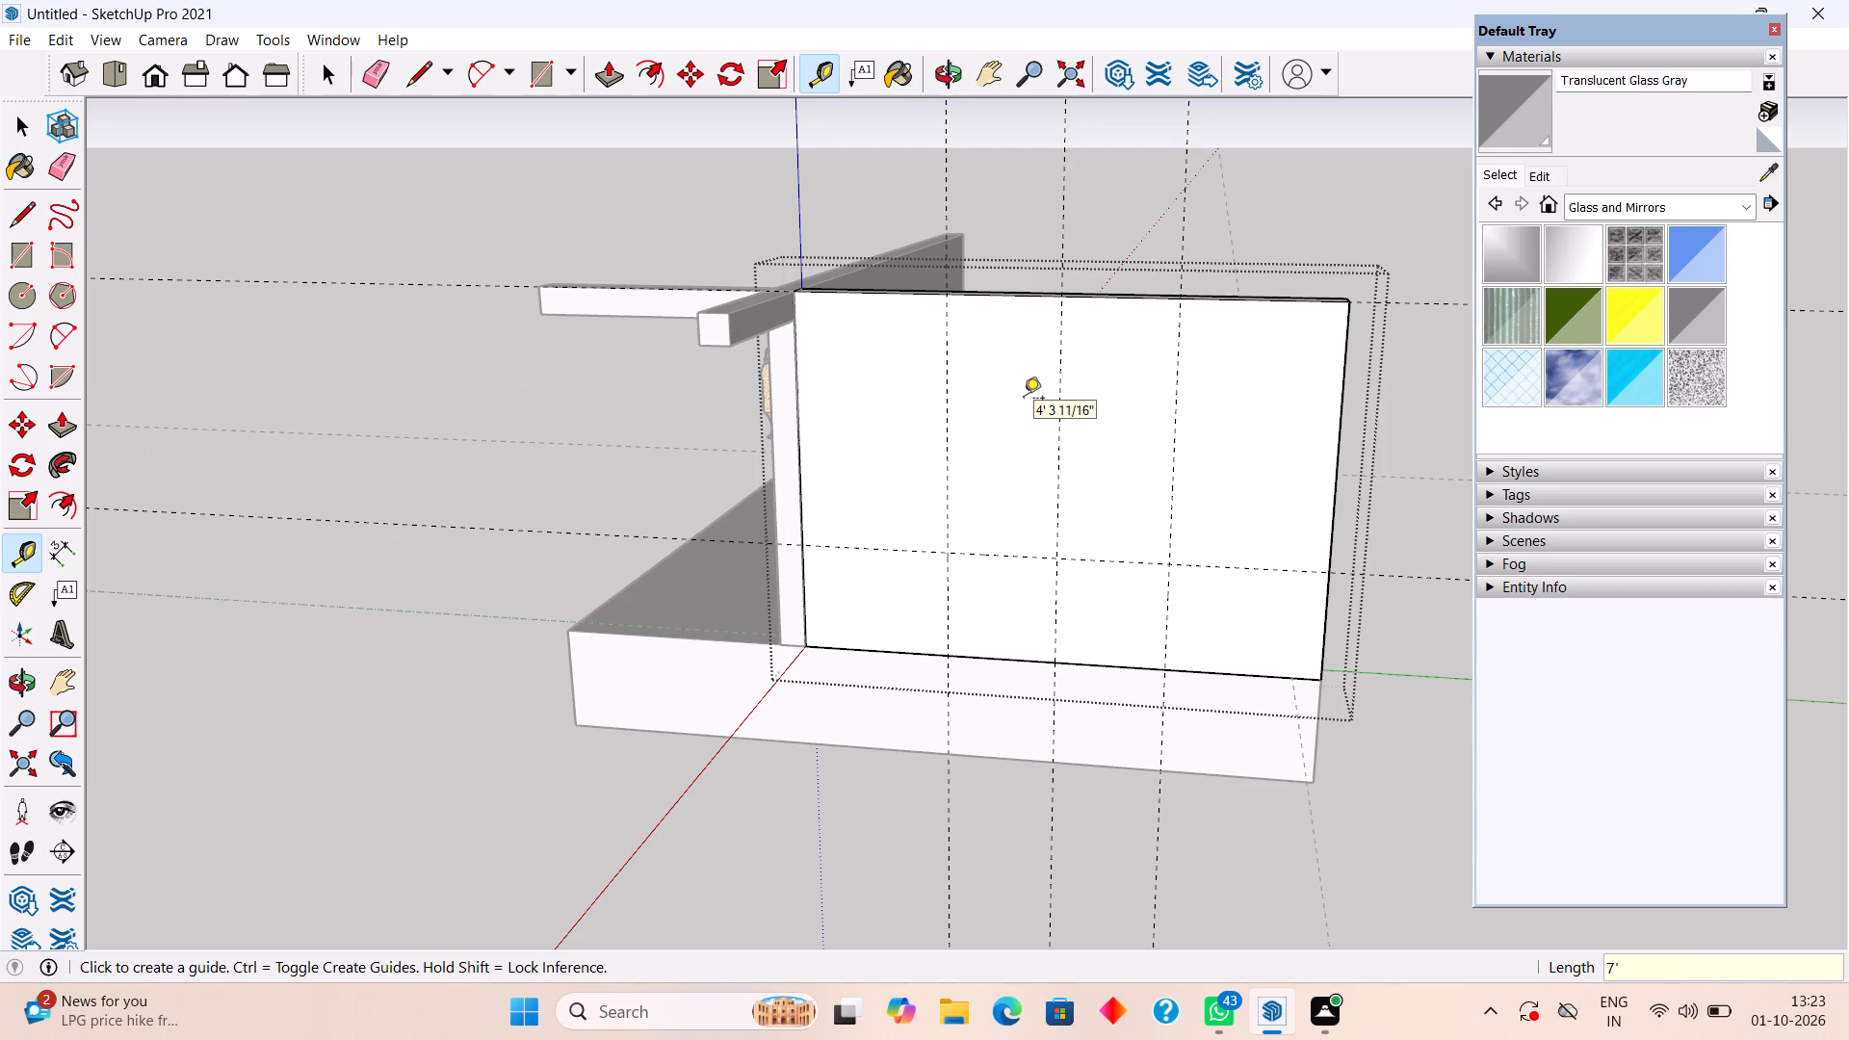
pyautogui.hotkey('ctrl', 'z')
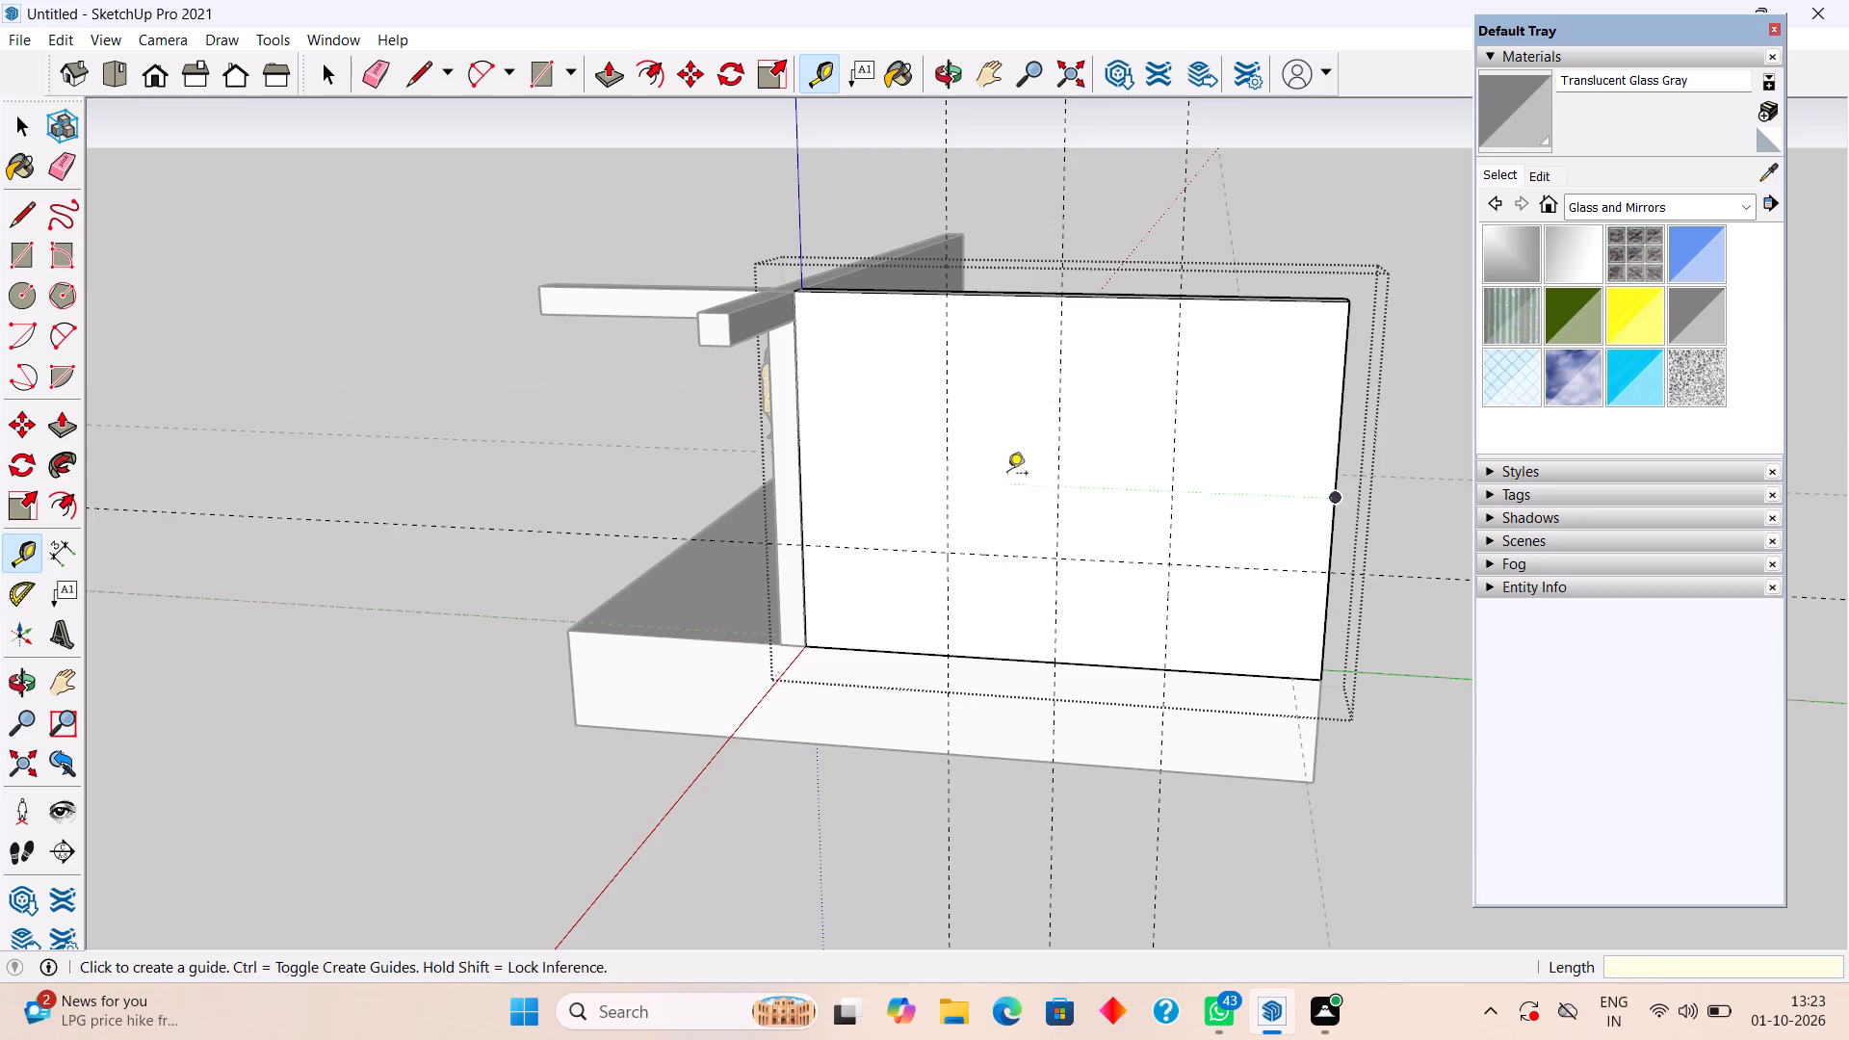
# Place a horizontal guide 4' above the lower horizontal guide on the side wall.
pyautogui.click(992, 558)
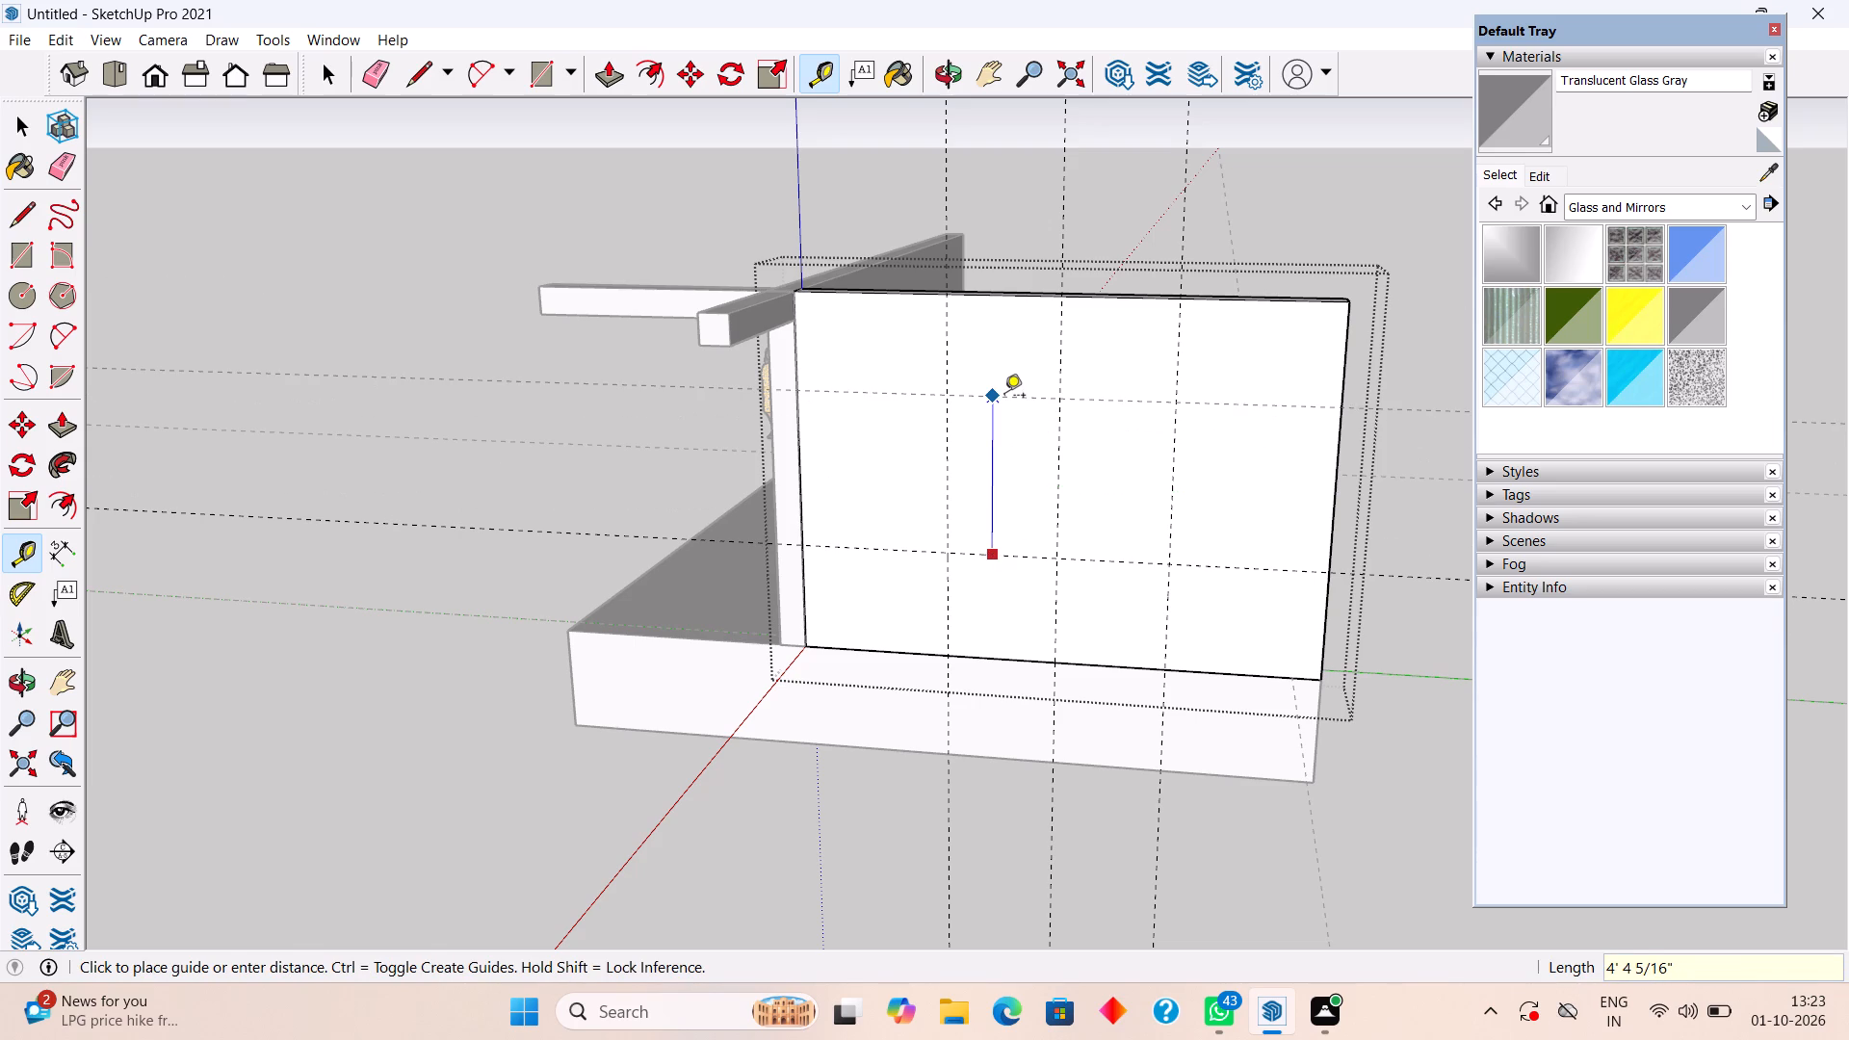
pyautogui.write("4'")
pyautogui.press('Return')
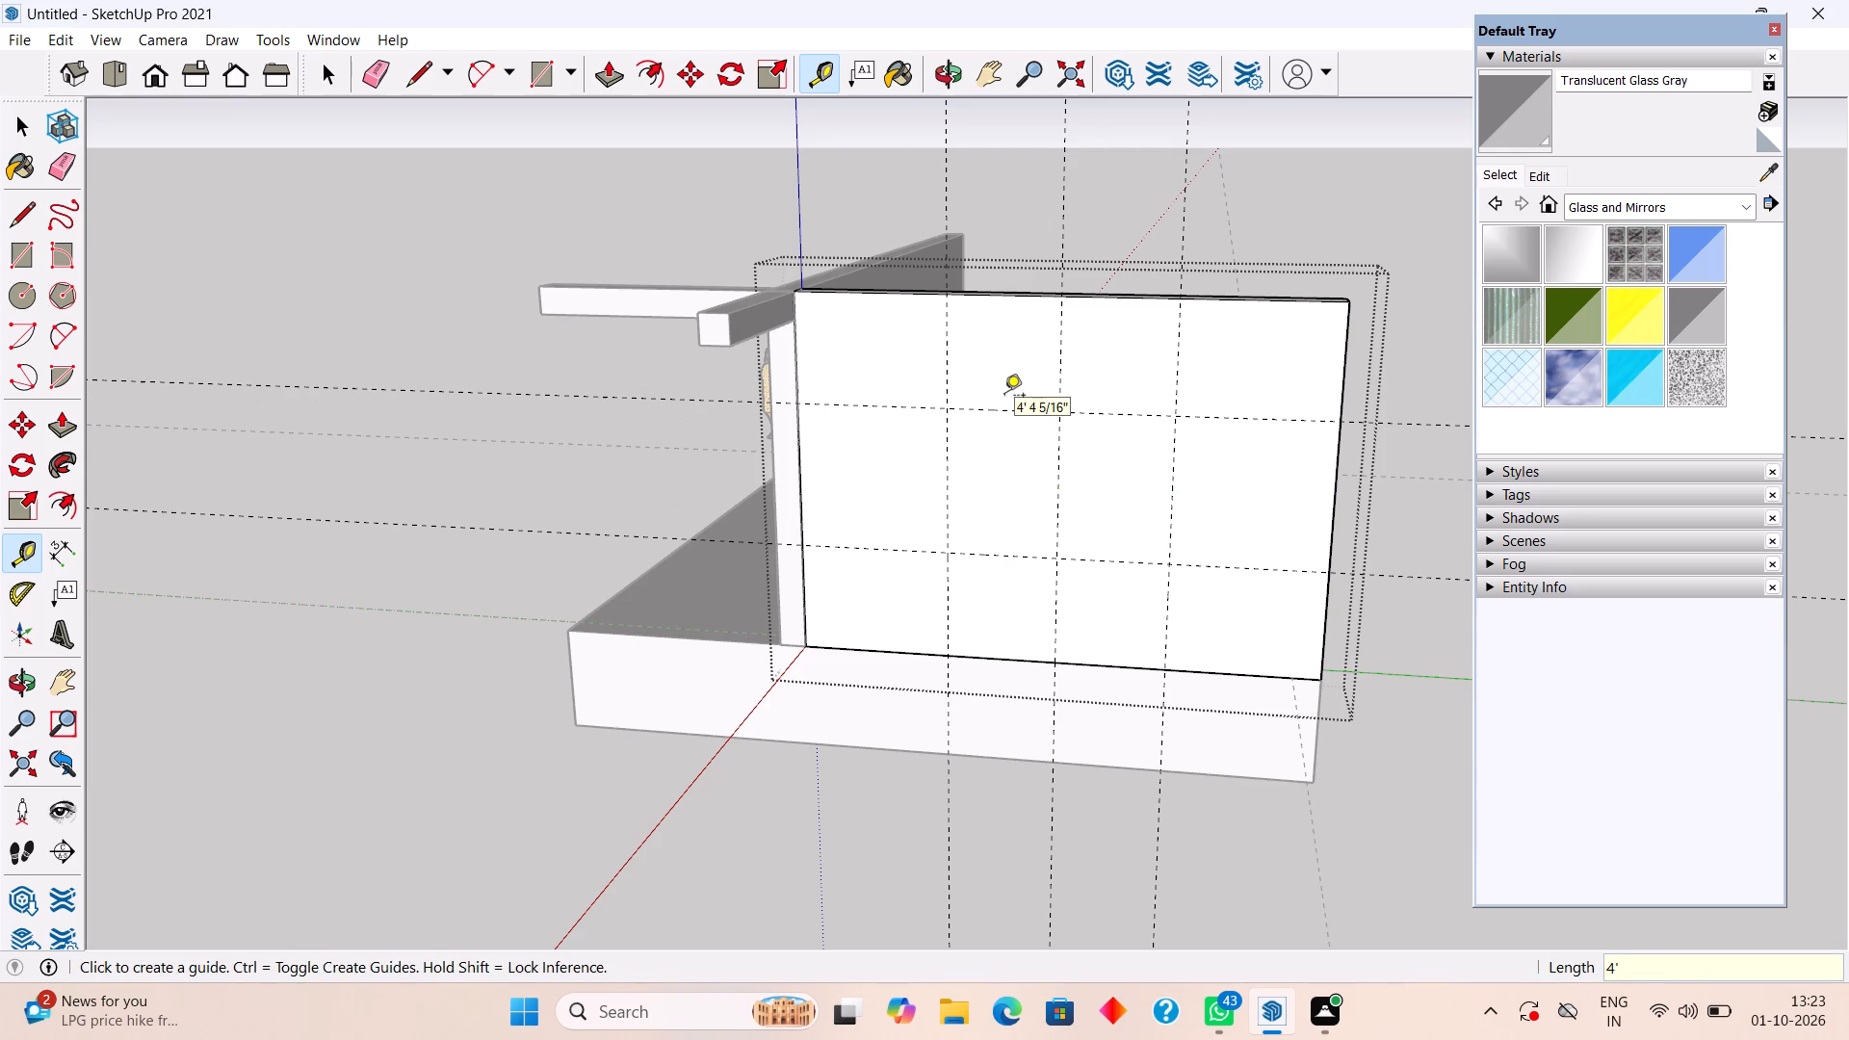
pyautogui.press('space')
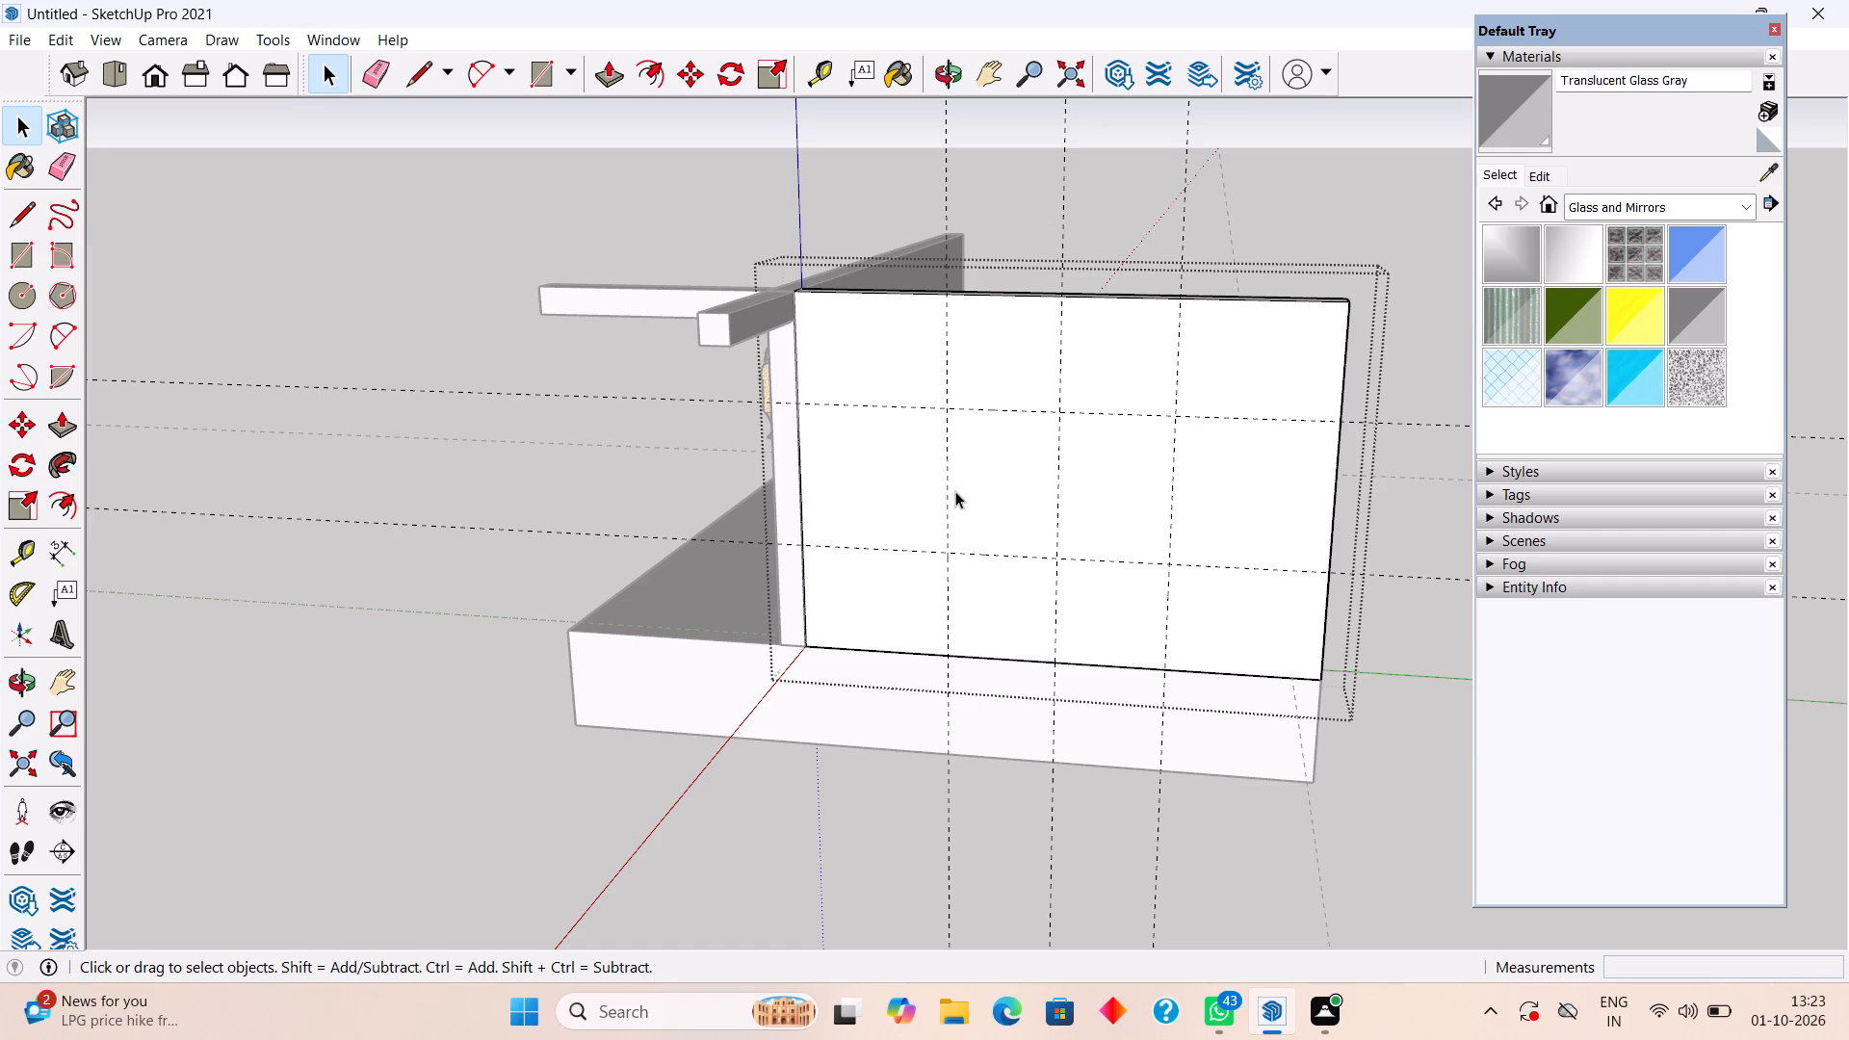
# Place two vertical guides at successive 2' spacings, starting from the outer guide nearest the door wall and going toward the back.
pyautogui.press('t')
pyautogui.click(941, 514)
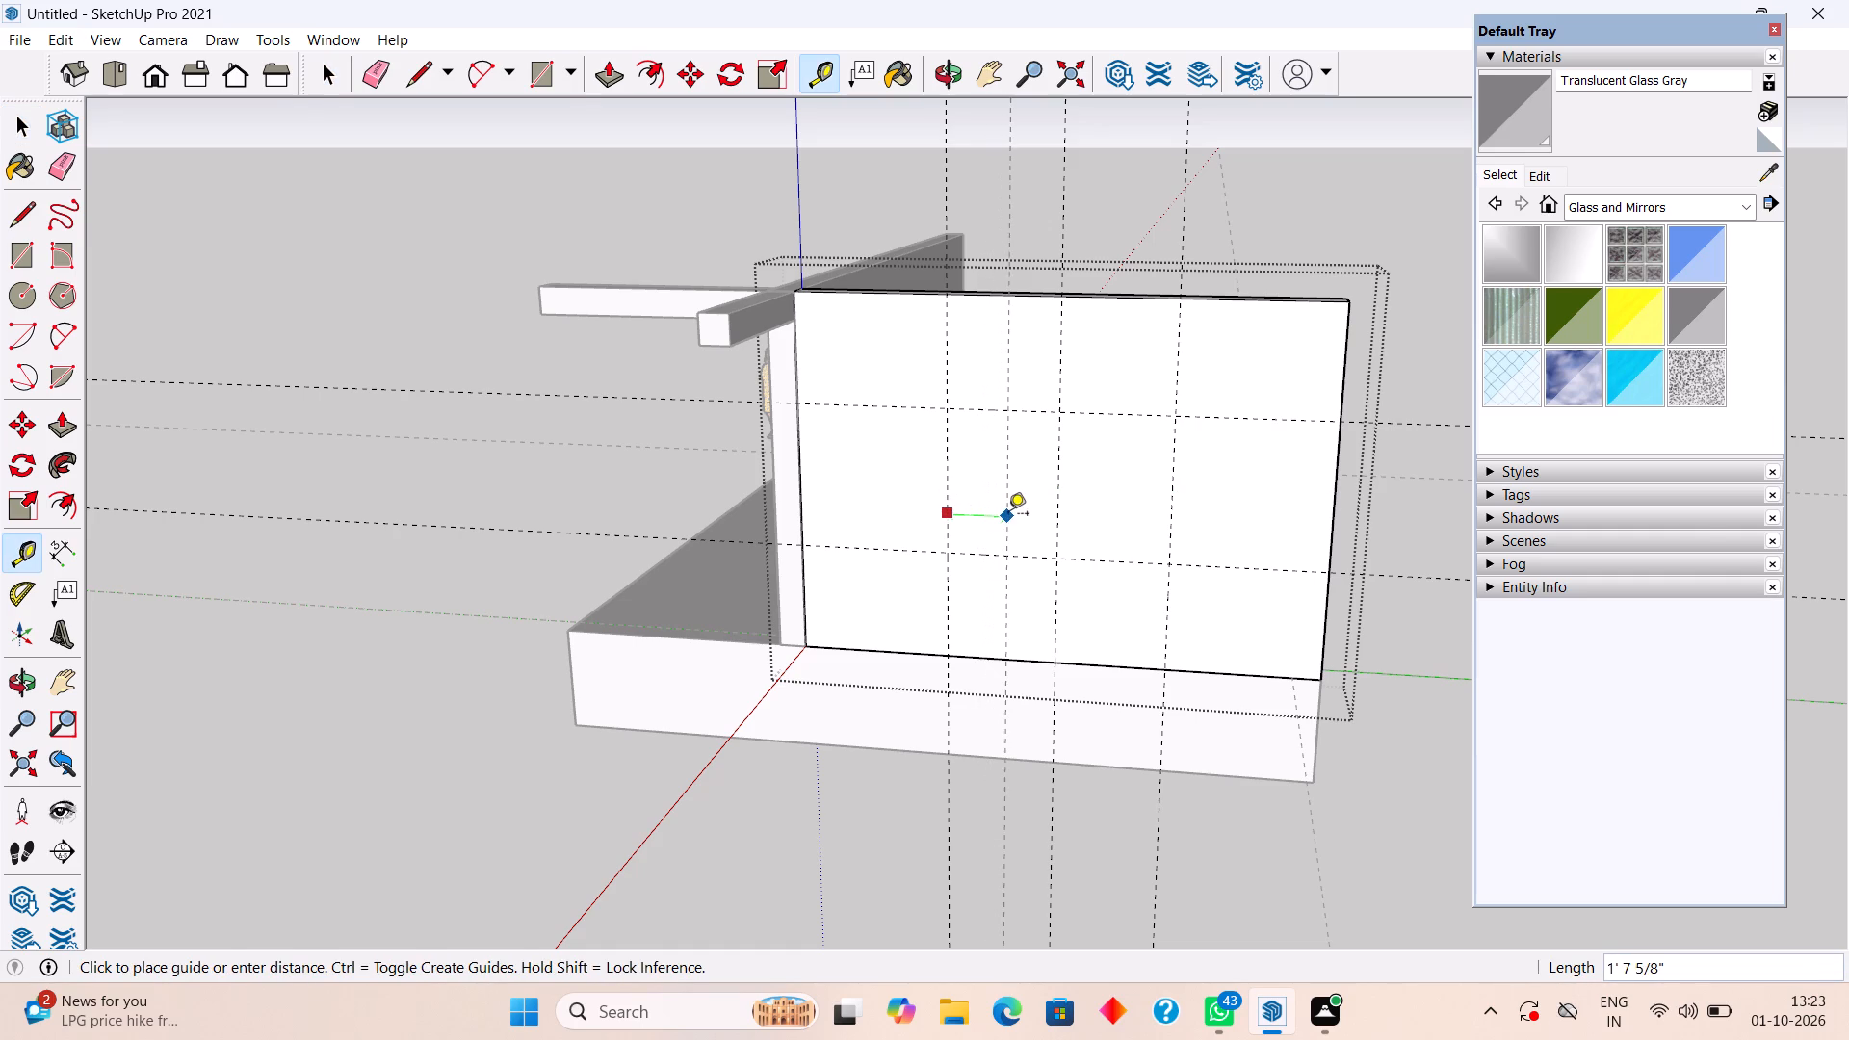
pyautogui.write("2'")
pyautogui.press('Return')
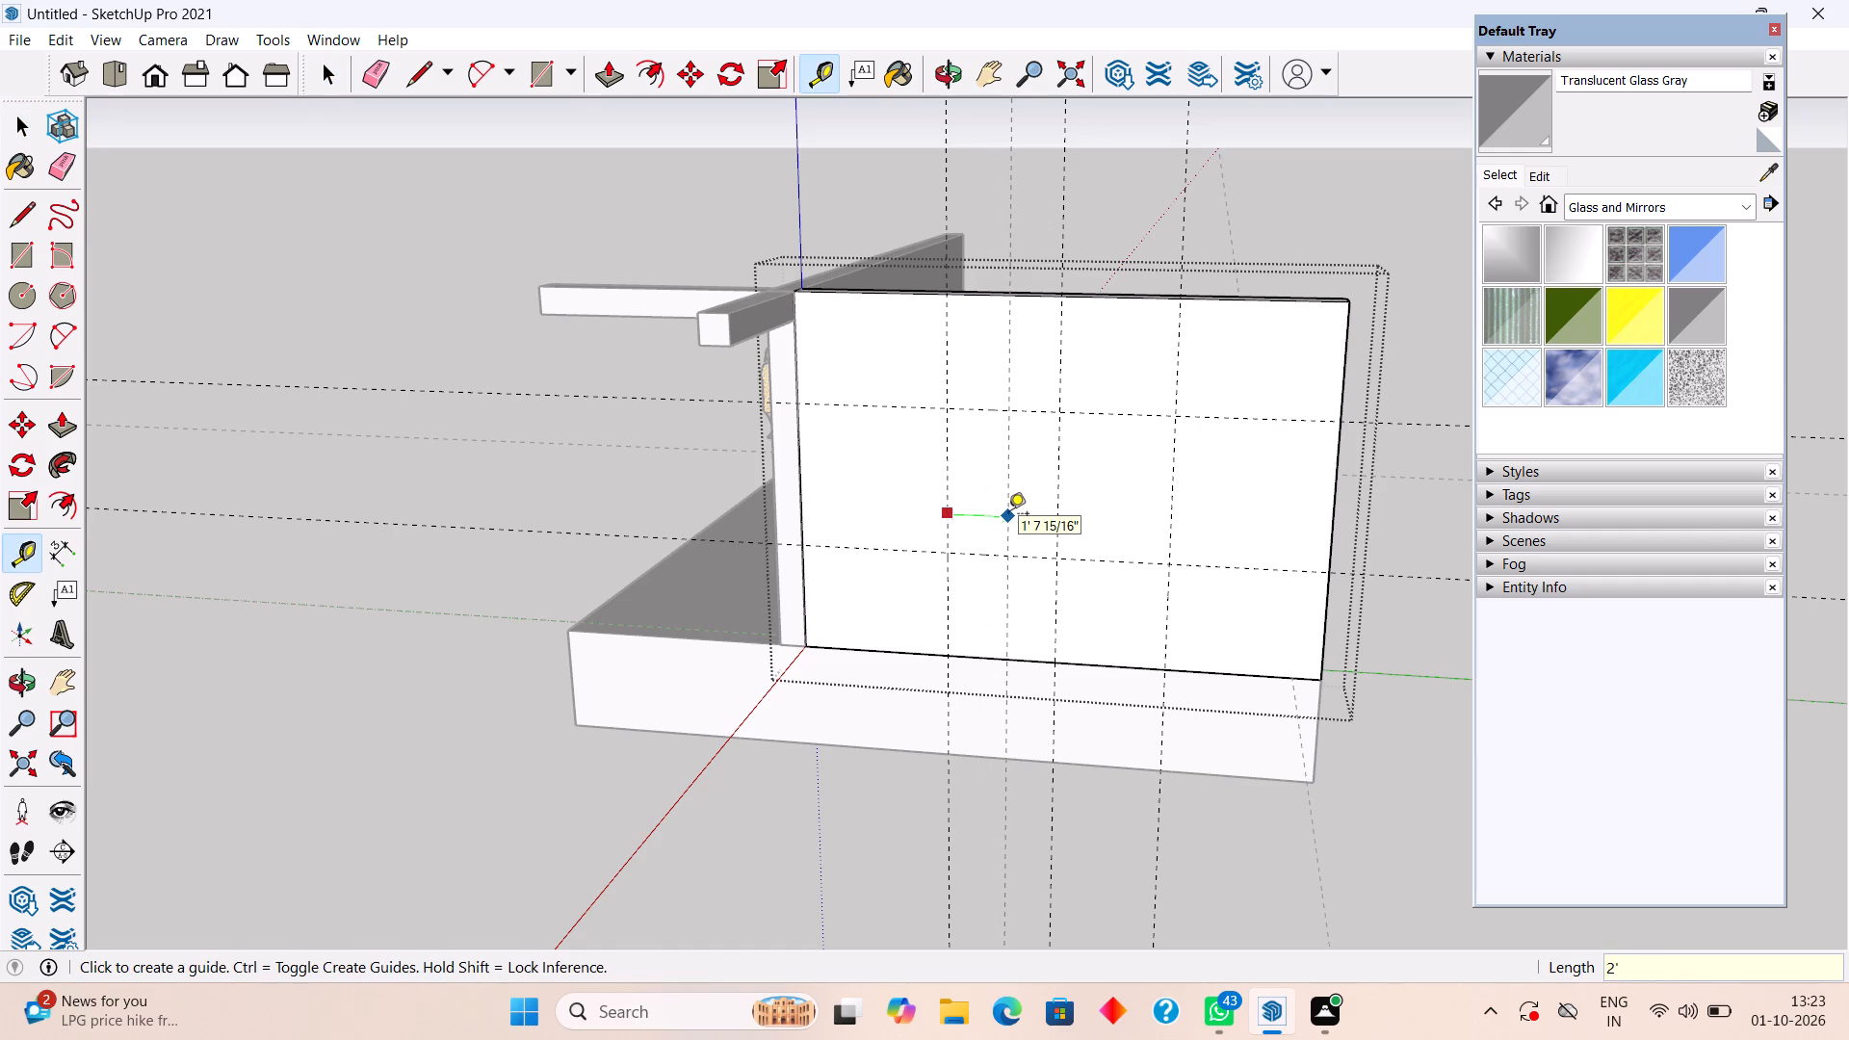
pyautogui.click(1018, 510)
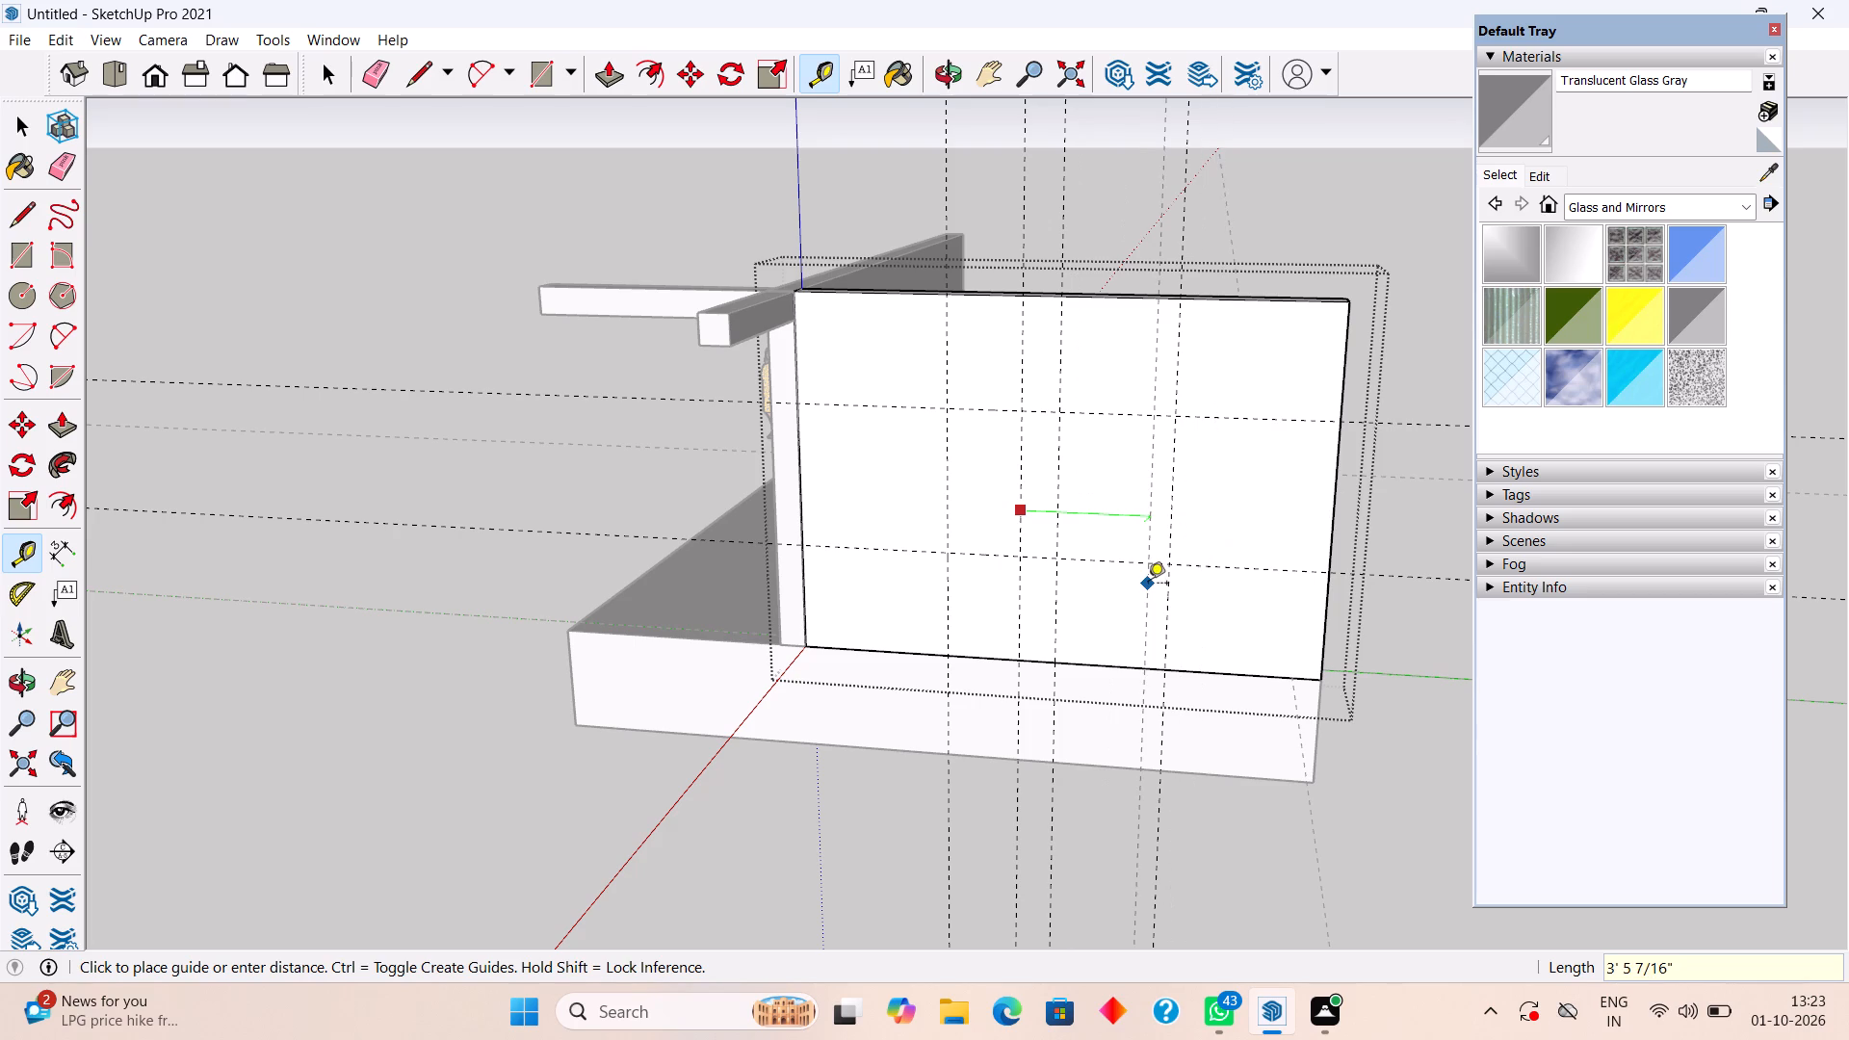
pyautogui.press('2')
pyautogui.press("'")
pyautogui.press('Return')
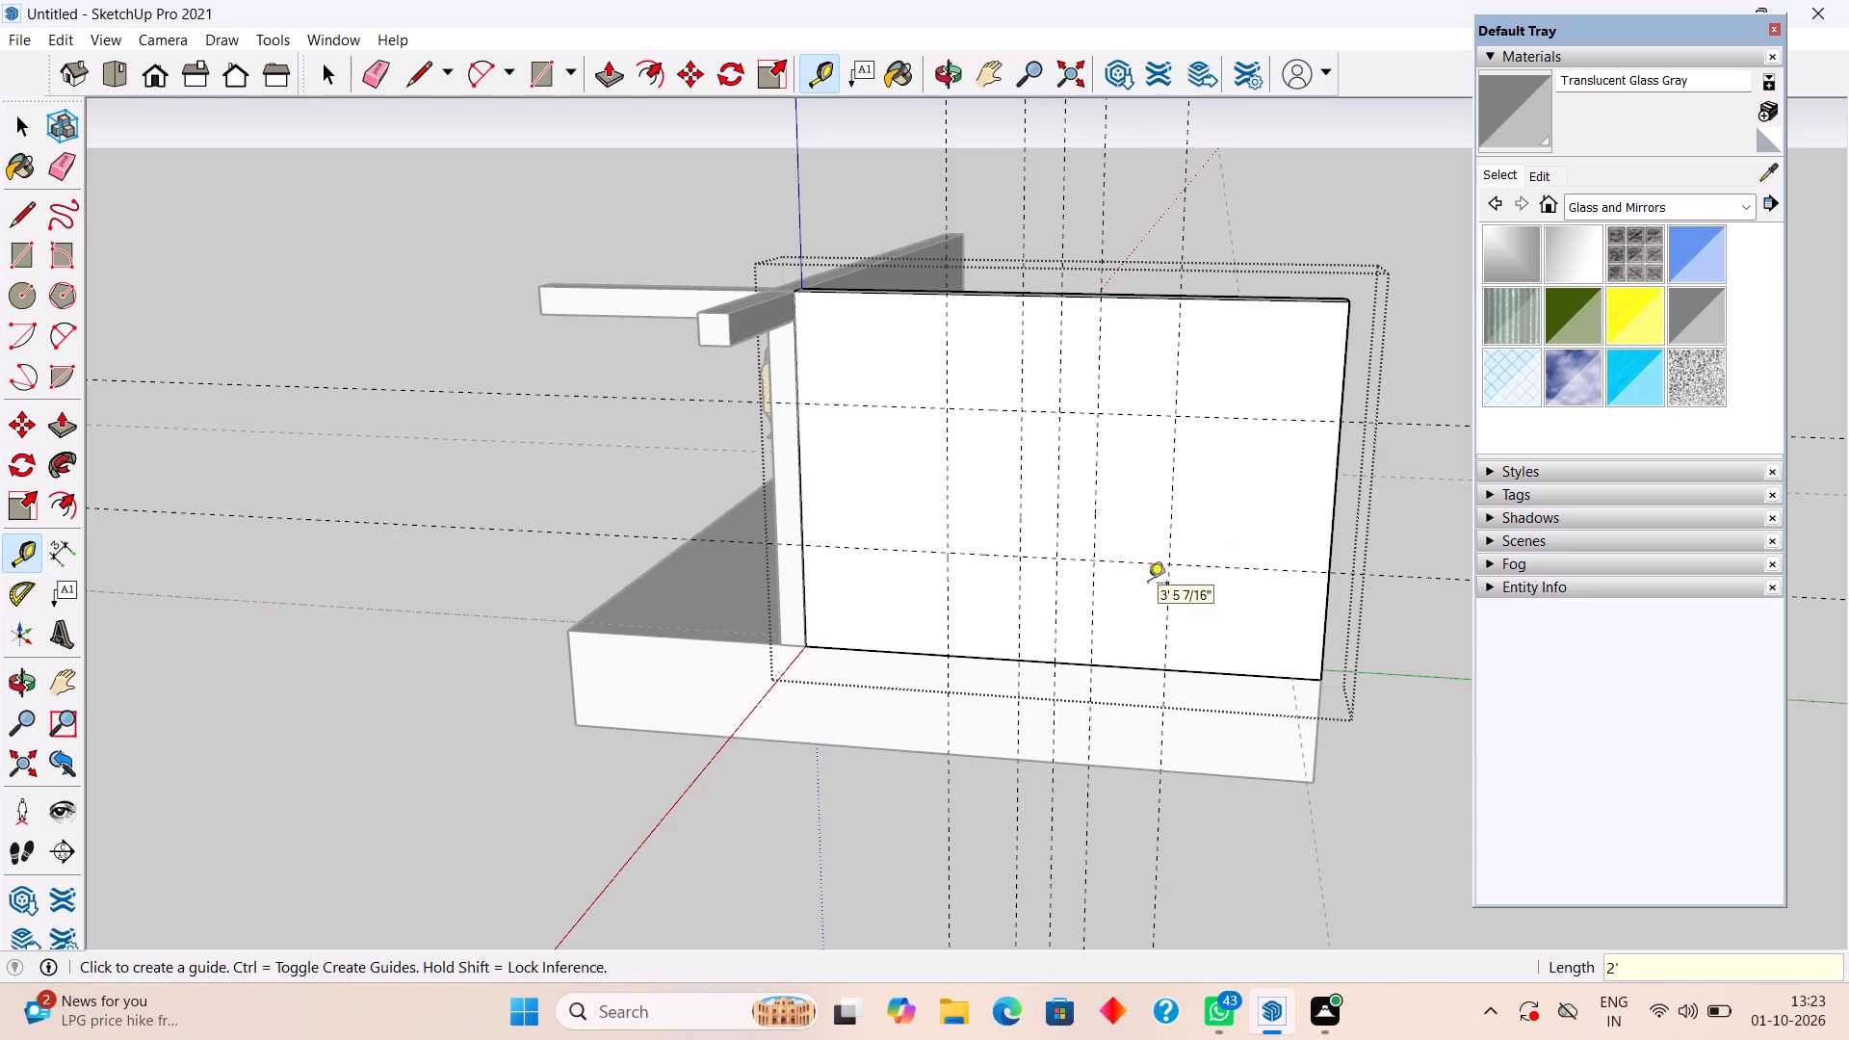
pyautogui.press('space')
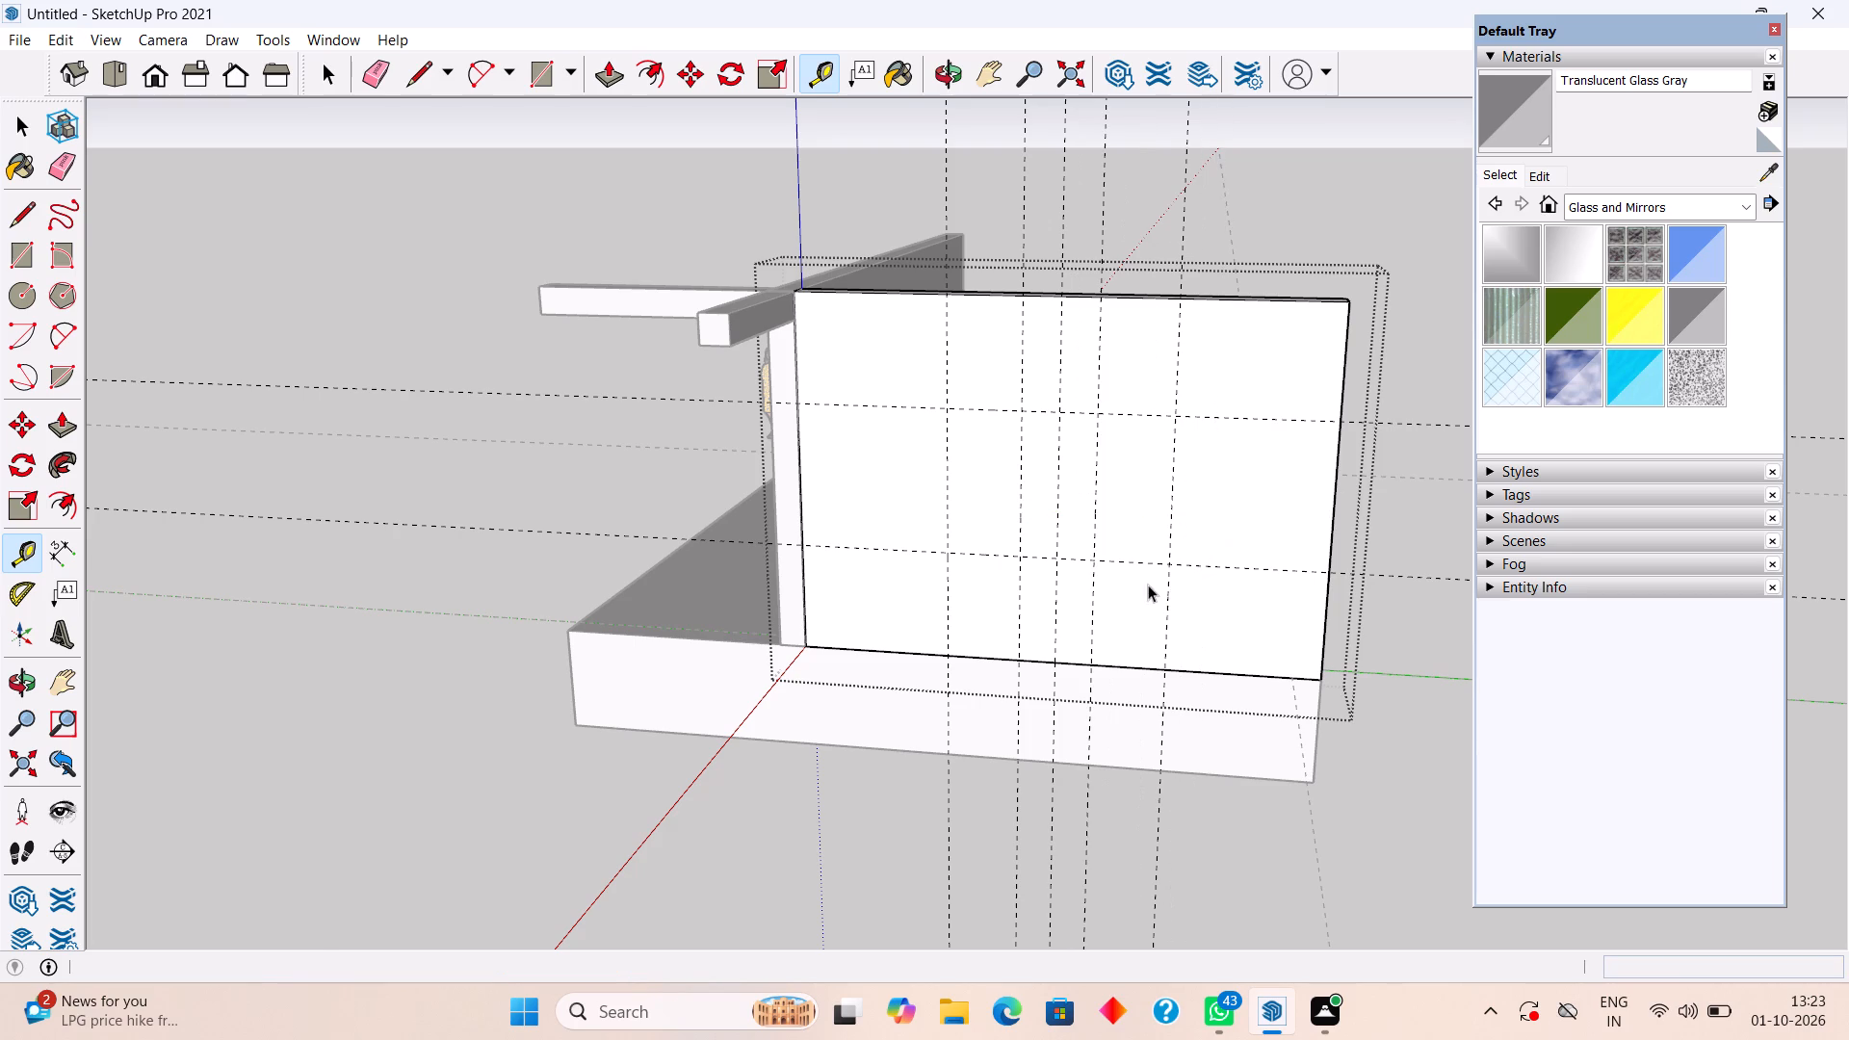
# Delete the middle one of the five vertical guides crossing the side wall.
pyautogui.click(1062, 197)
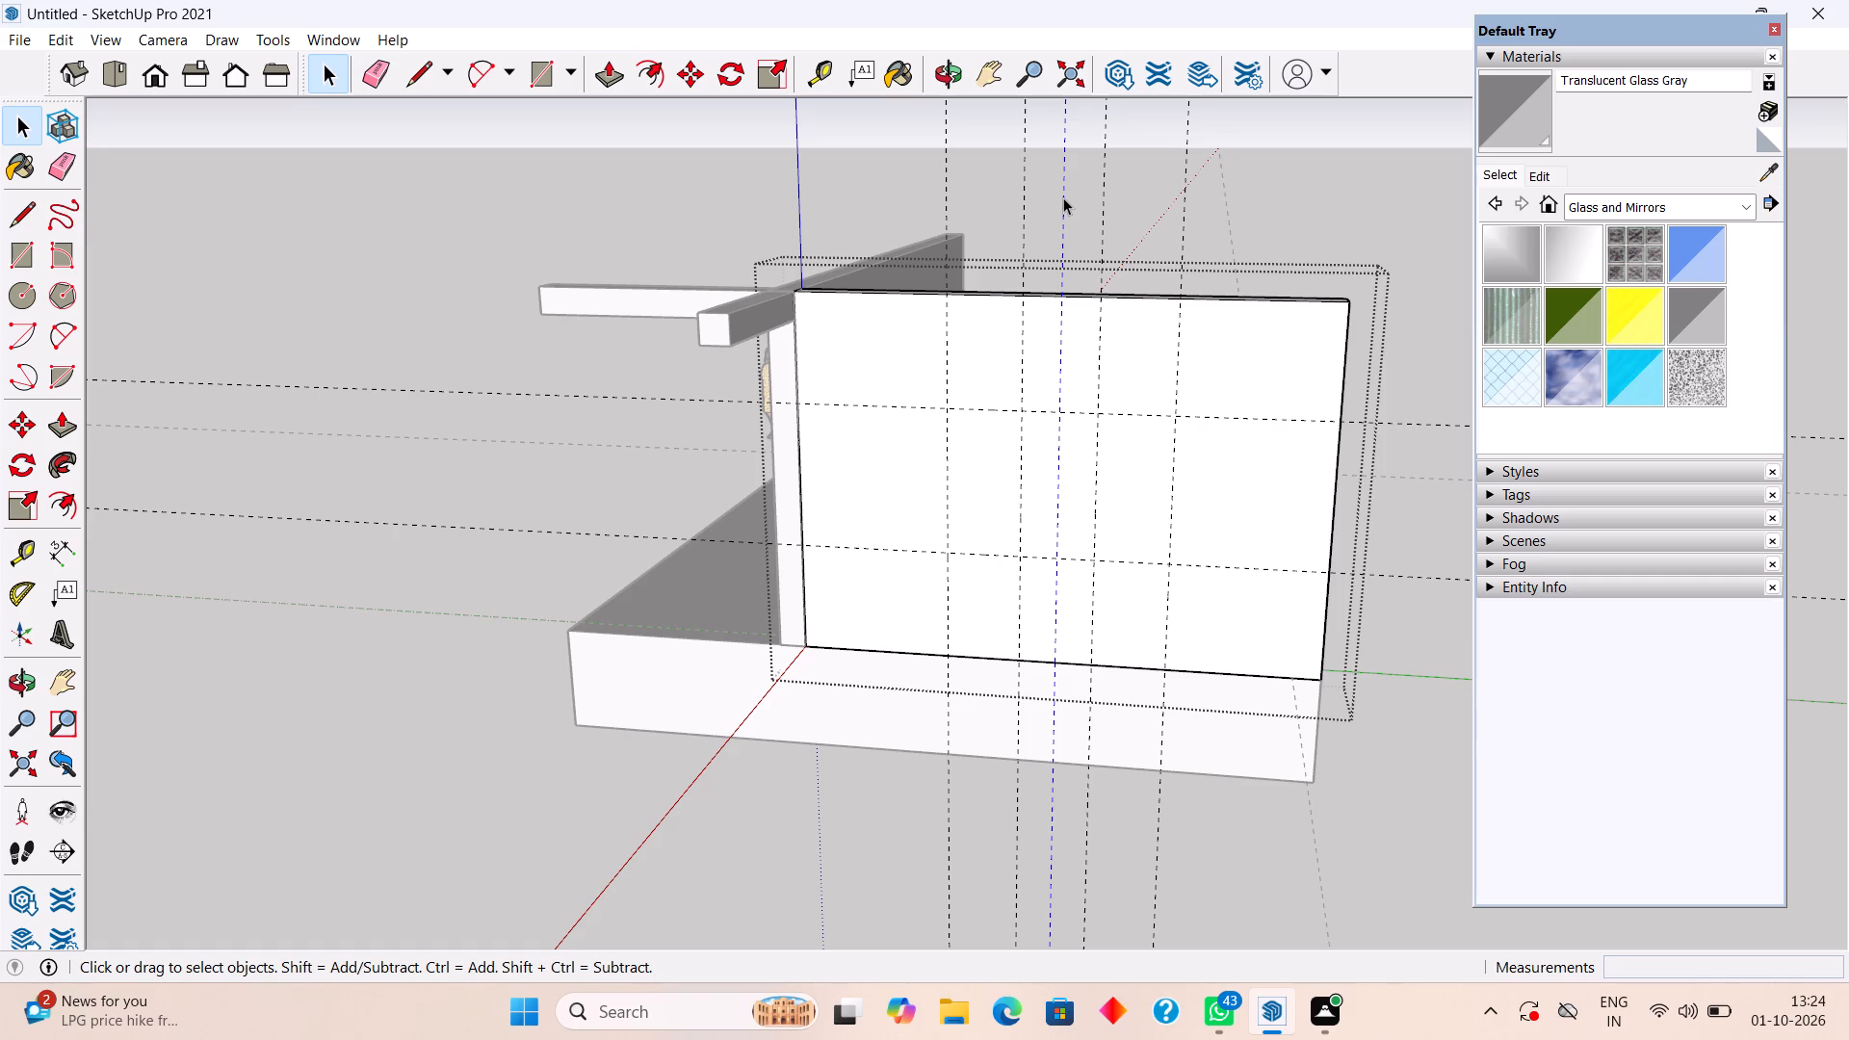
pyautogui.press('Delete')
# Draw a 6' by 4' window rectangle on the side wall between the outermost vertical guides and the two horizontal guides.
pyautogui.moveTo(1038, 464); pyautogui.dragTo(1093, 395, button='middle')
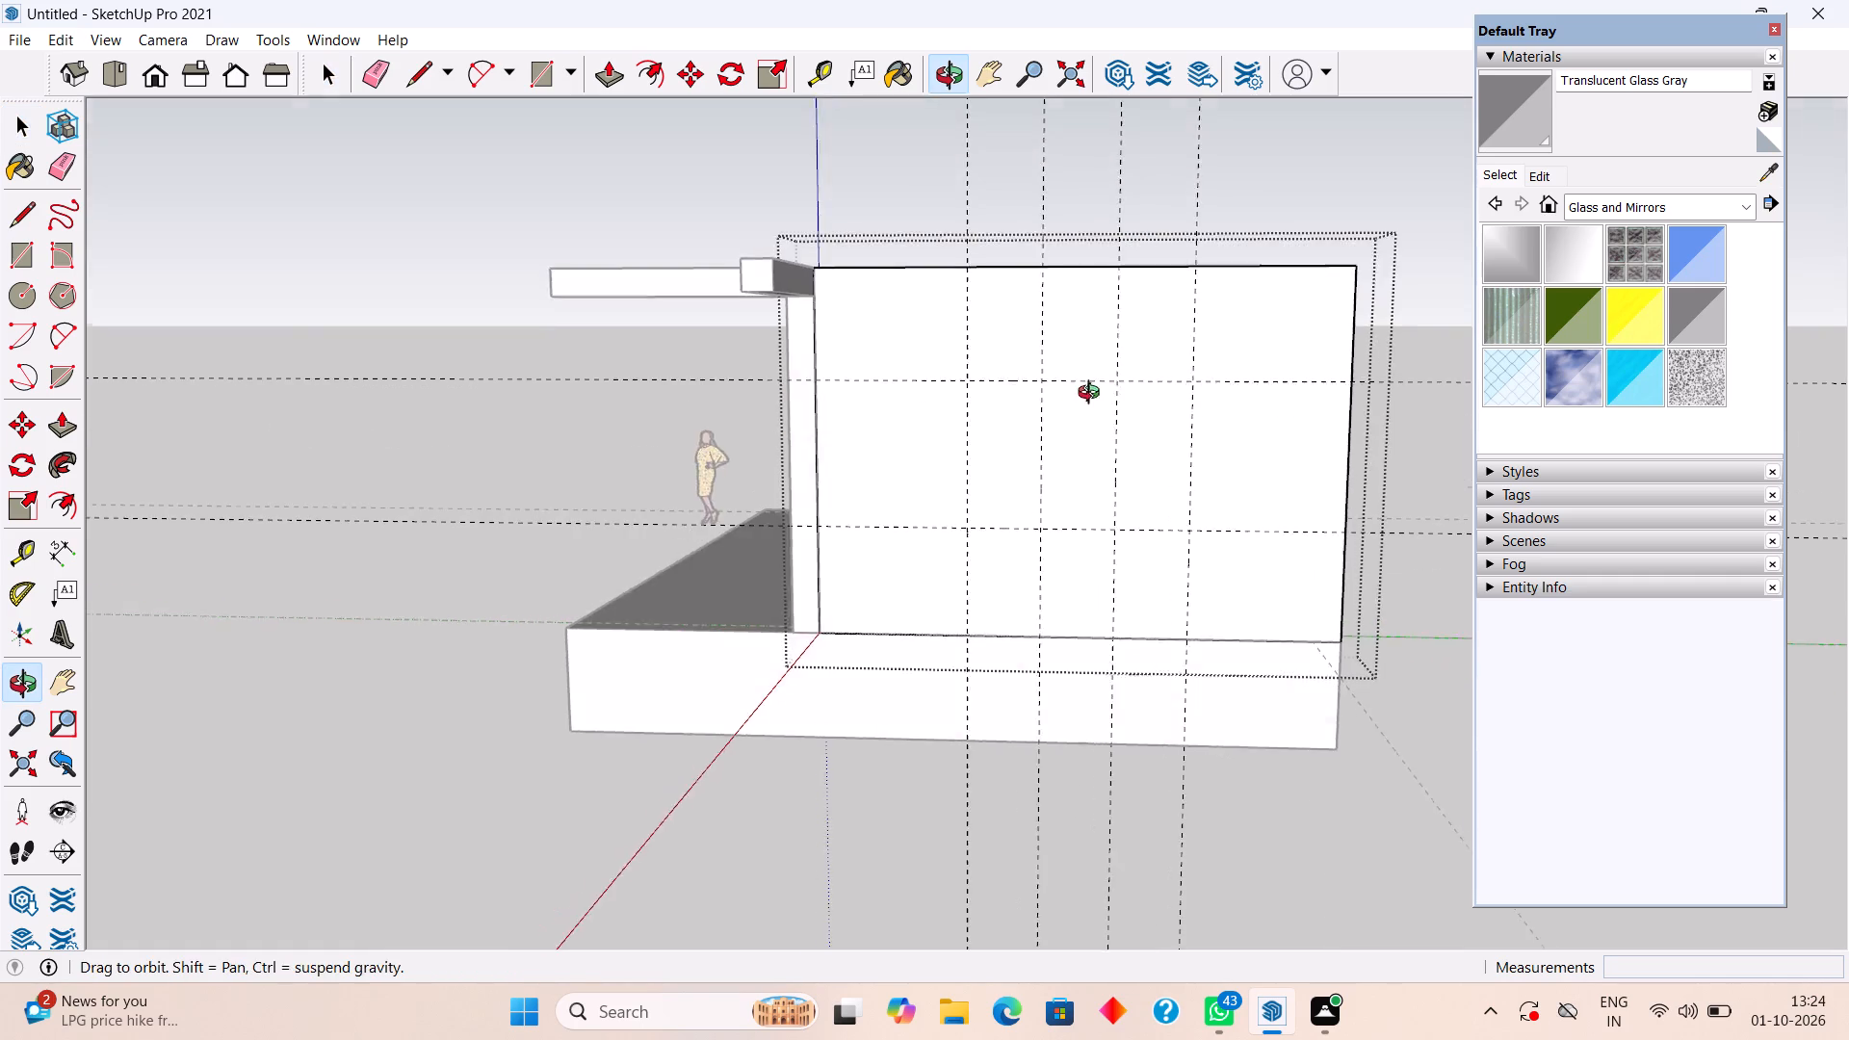
pyautogui.moveTo(1093, 395); pyautogui.dragTo(1137, 415, button='middle')
pyautogui.press('r')
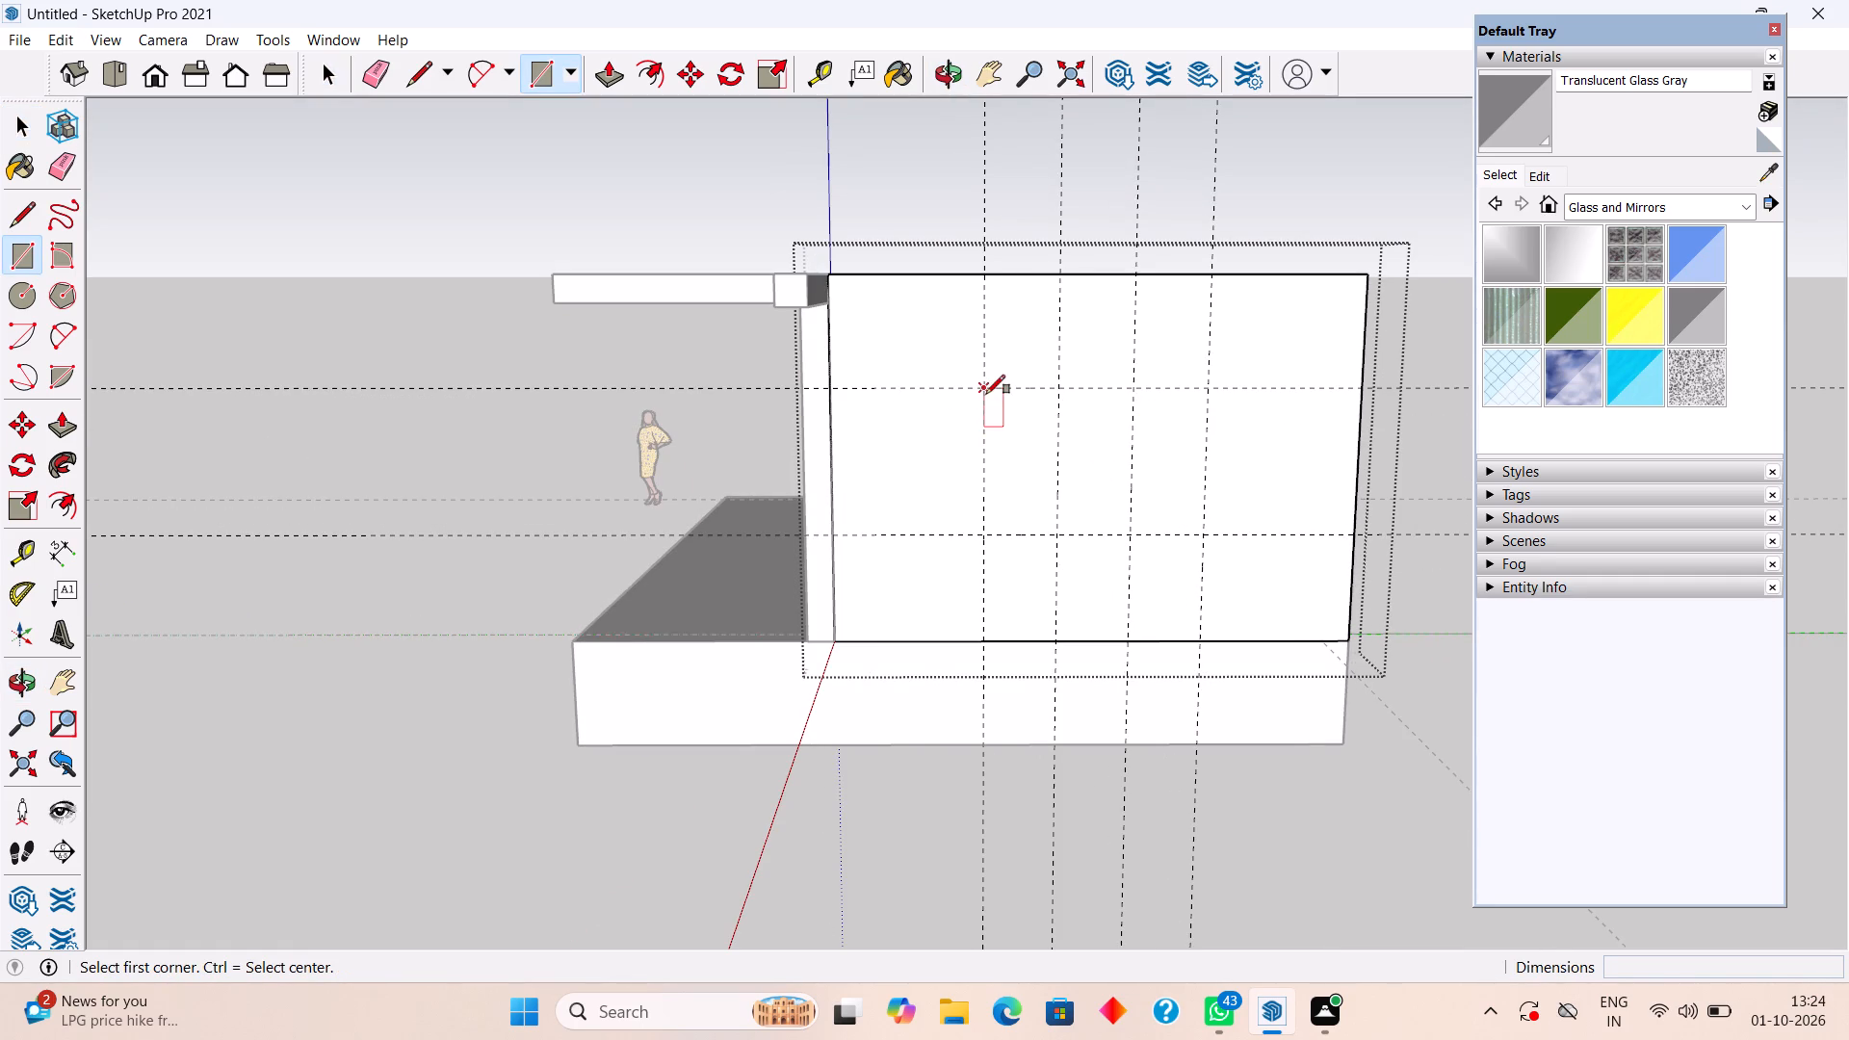
pyautogui.click(984, 387)
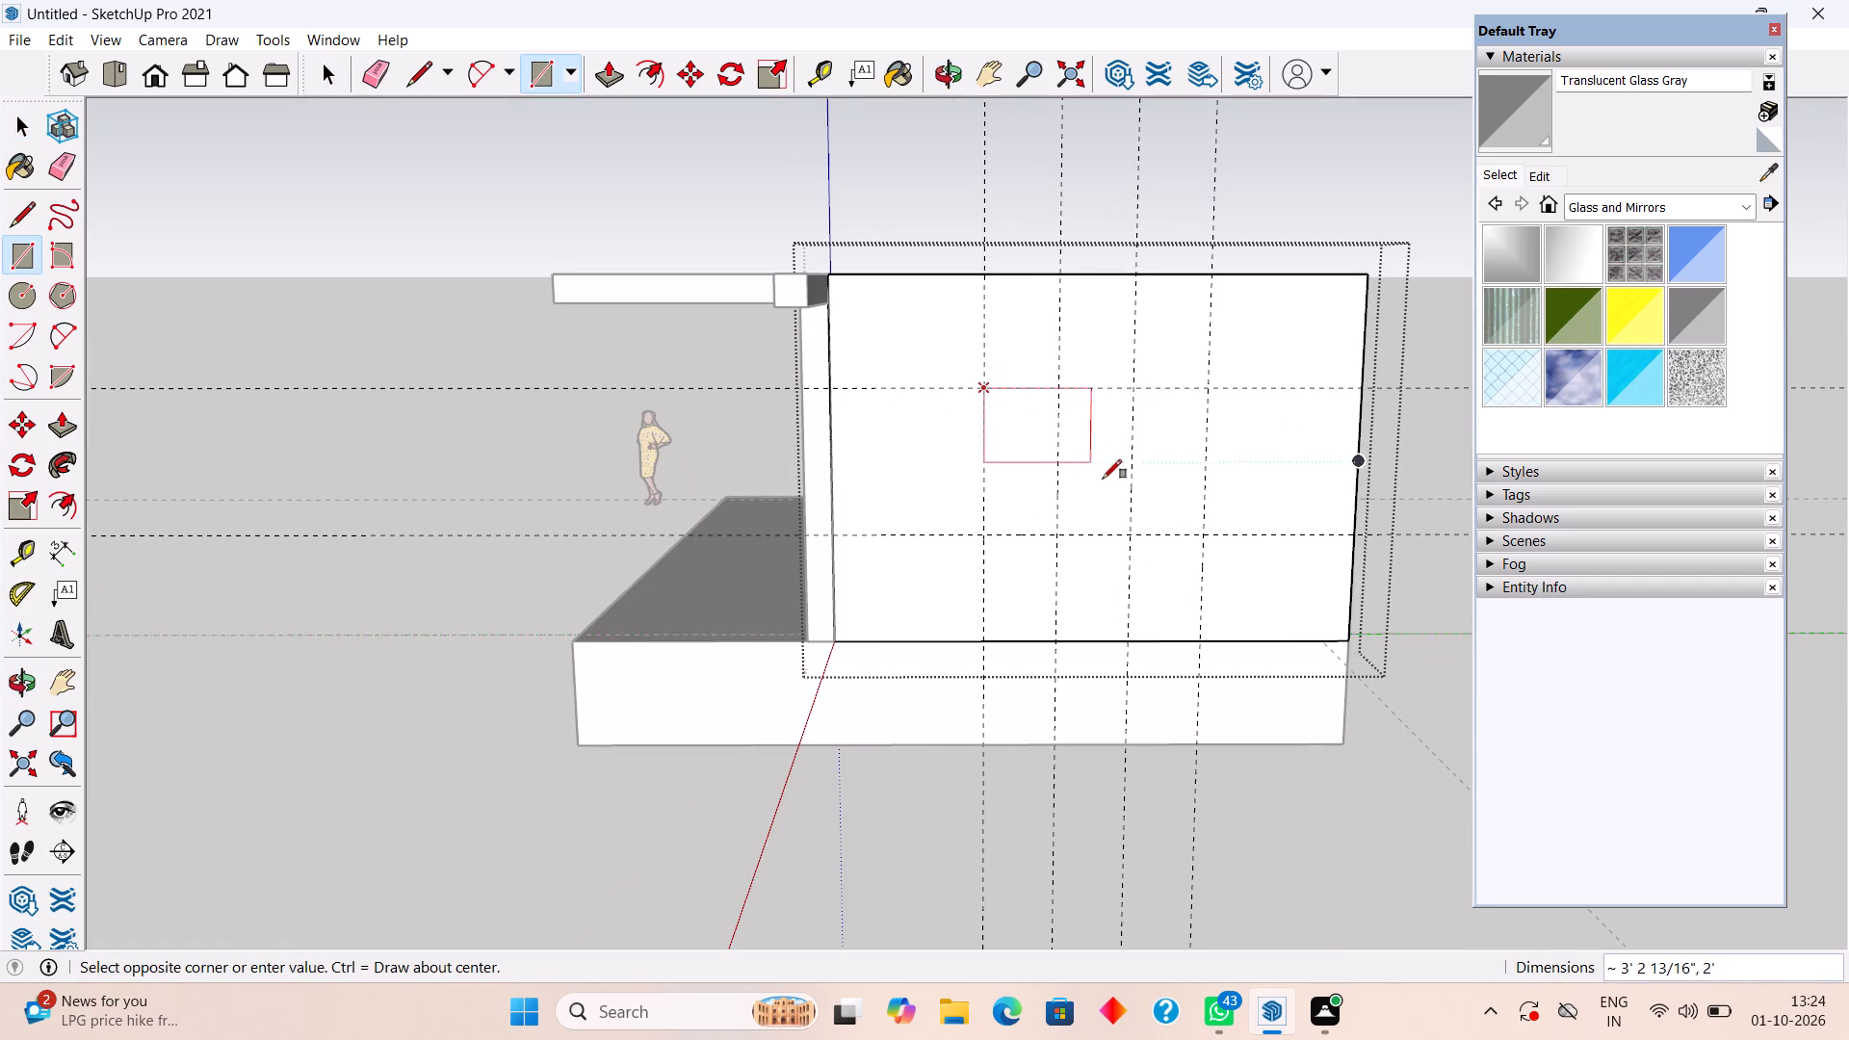
pyautogui.click(1202, 538)
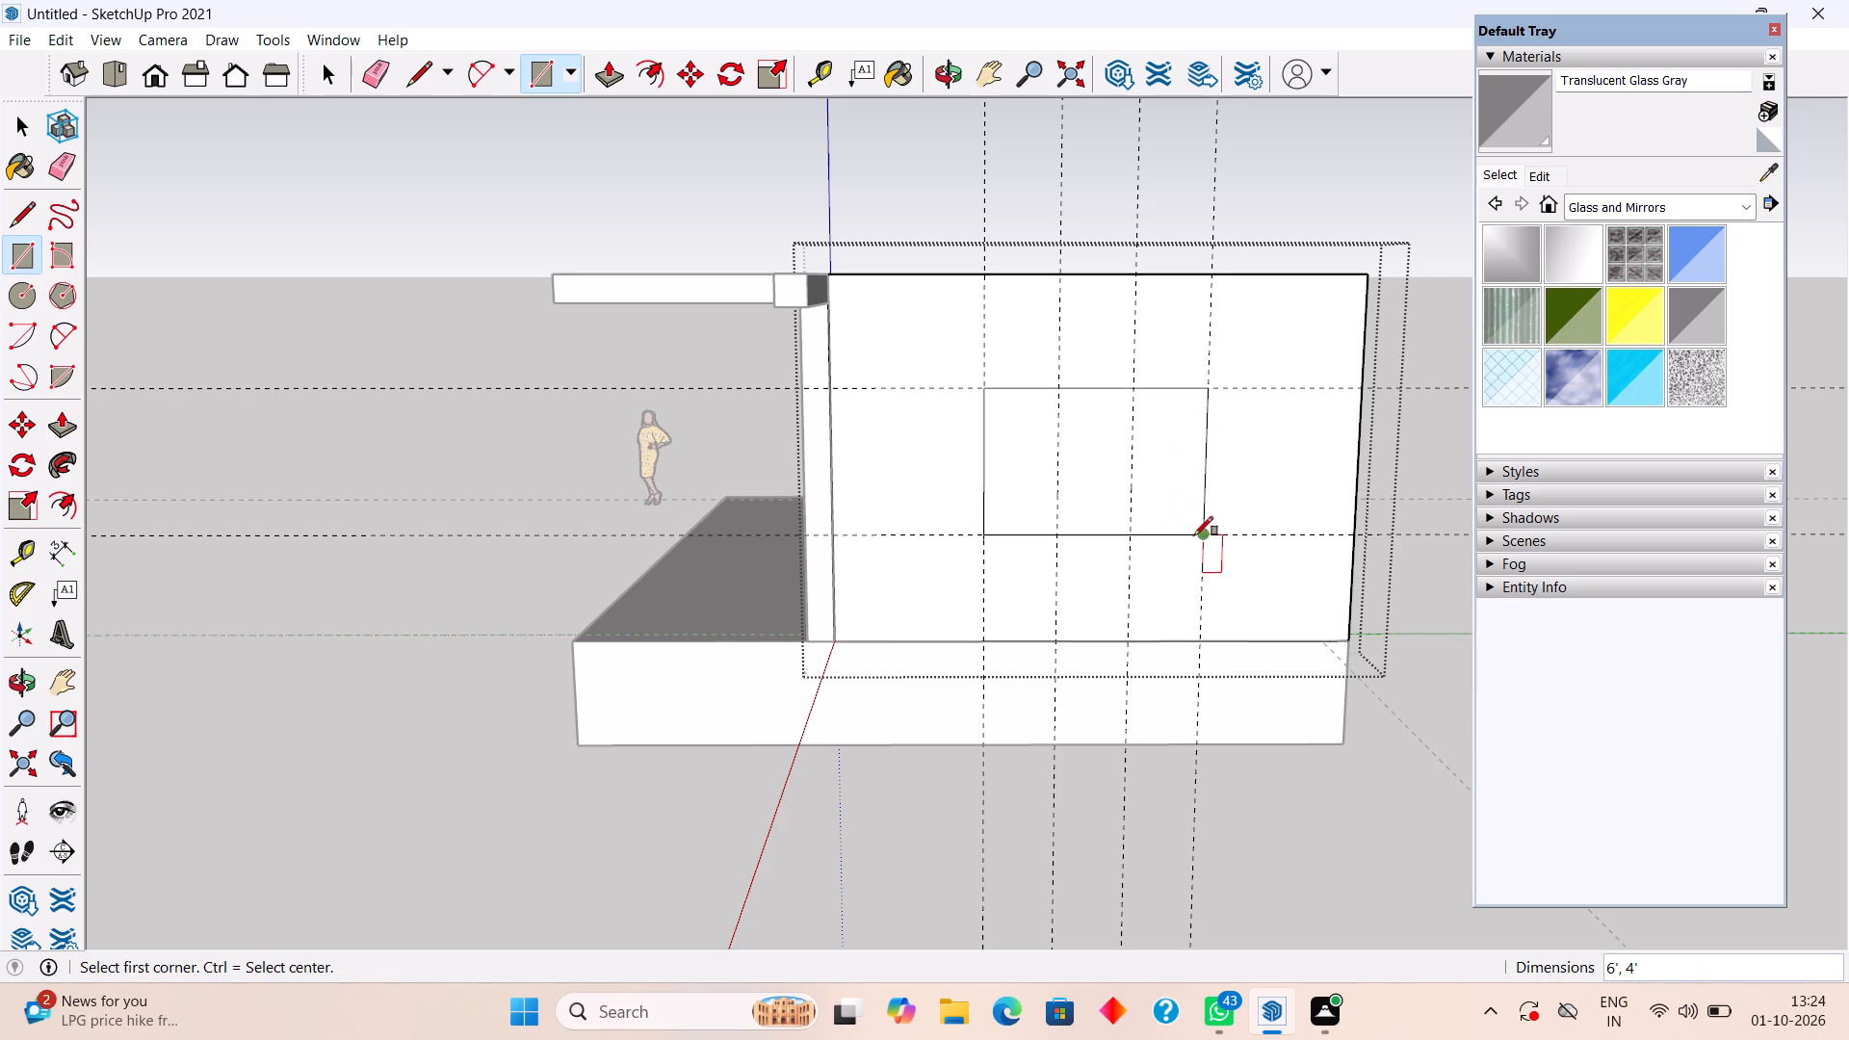
pyautogui.press('space')
# Push the window rectangle through the side wall's thickness to cut an opening.
pyautogui.click(1169, 490)
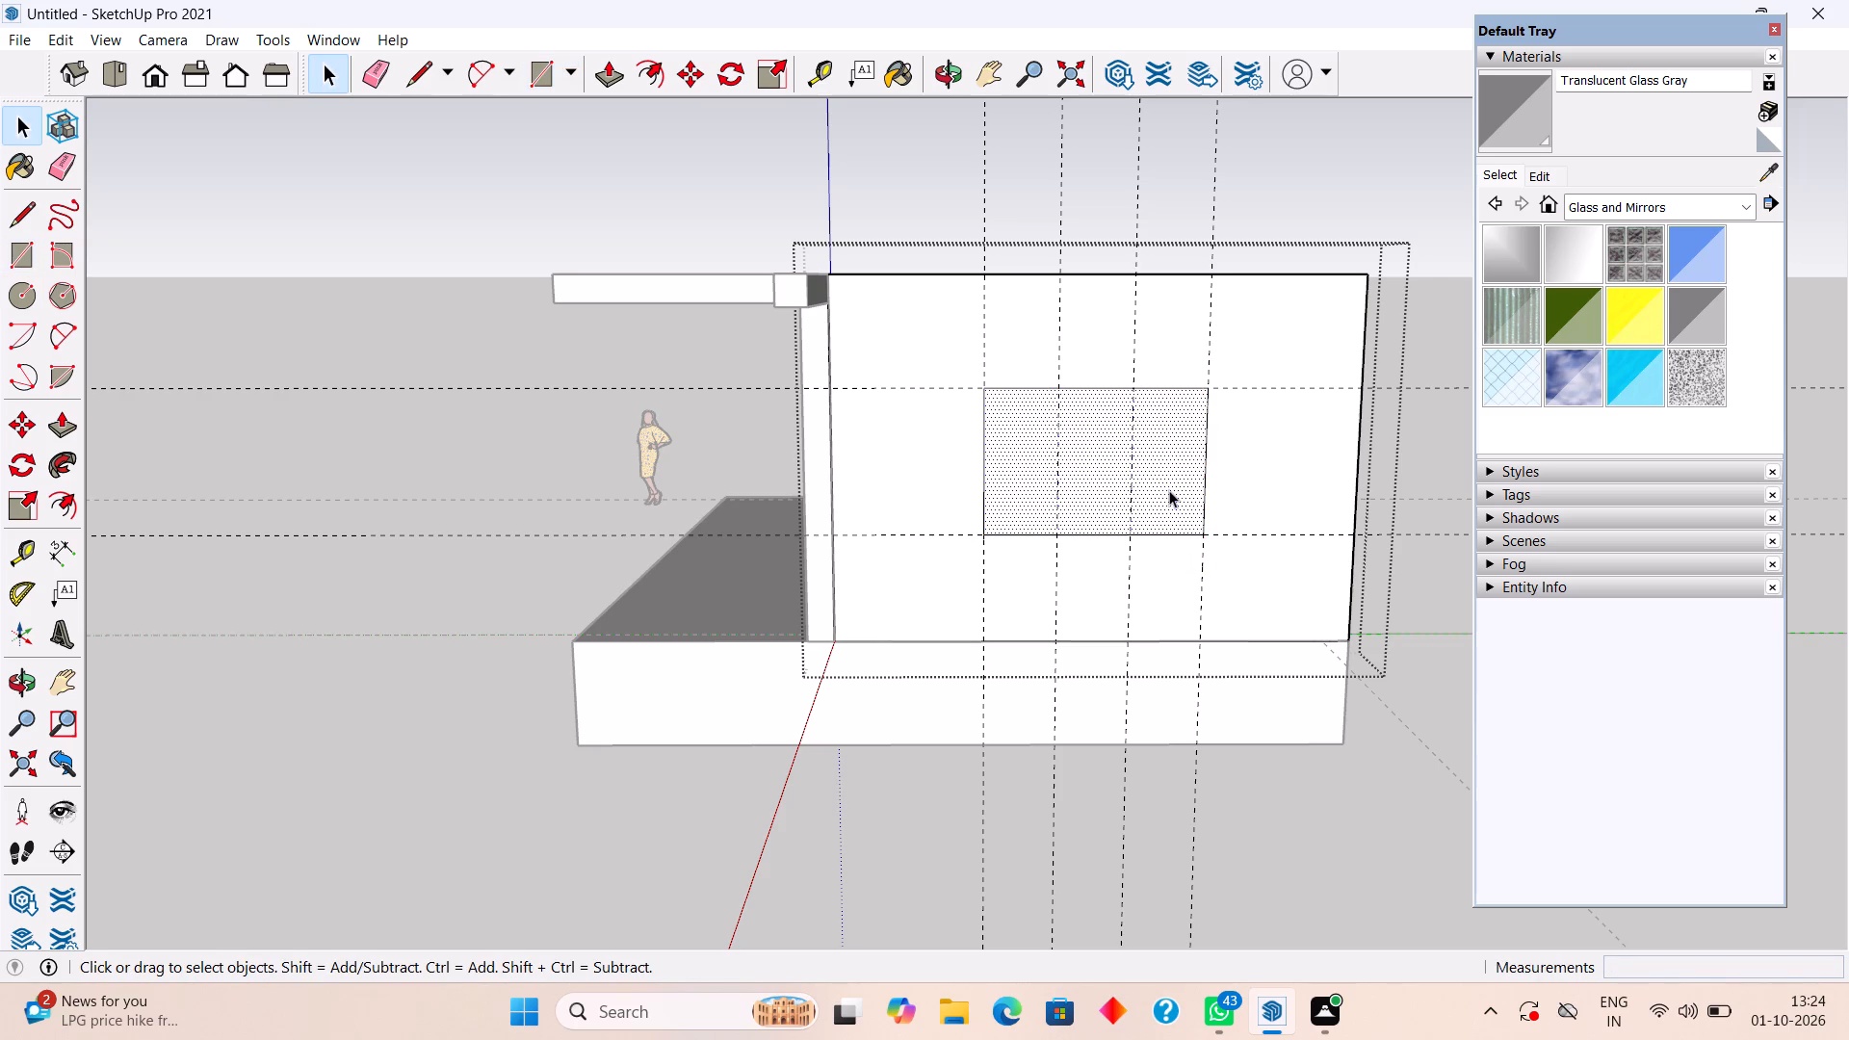
pyautogui.press('p')
pyautogui.moveTo(1169, 490); pyautogui.dragTo(1159, 453)
pyautogui.press('space')
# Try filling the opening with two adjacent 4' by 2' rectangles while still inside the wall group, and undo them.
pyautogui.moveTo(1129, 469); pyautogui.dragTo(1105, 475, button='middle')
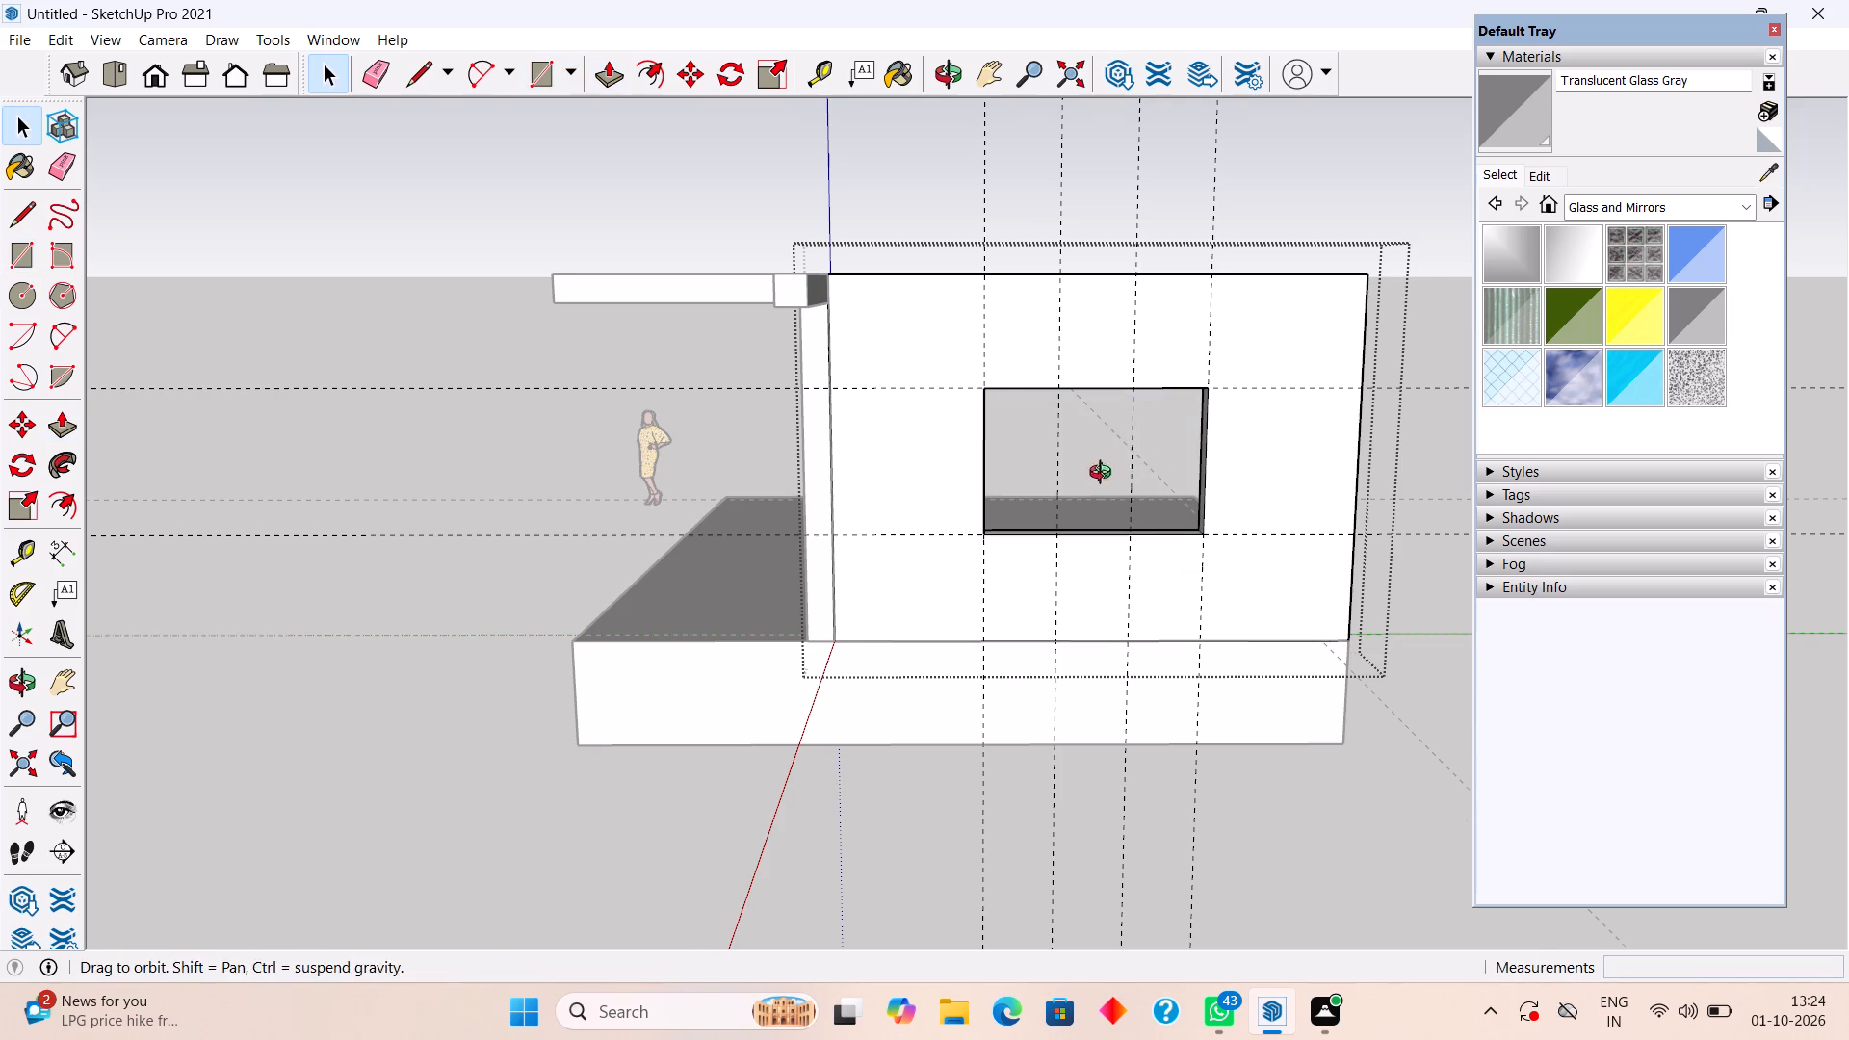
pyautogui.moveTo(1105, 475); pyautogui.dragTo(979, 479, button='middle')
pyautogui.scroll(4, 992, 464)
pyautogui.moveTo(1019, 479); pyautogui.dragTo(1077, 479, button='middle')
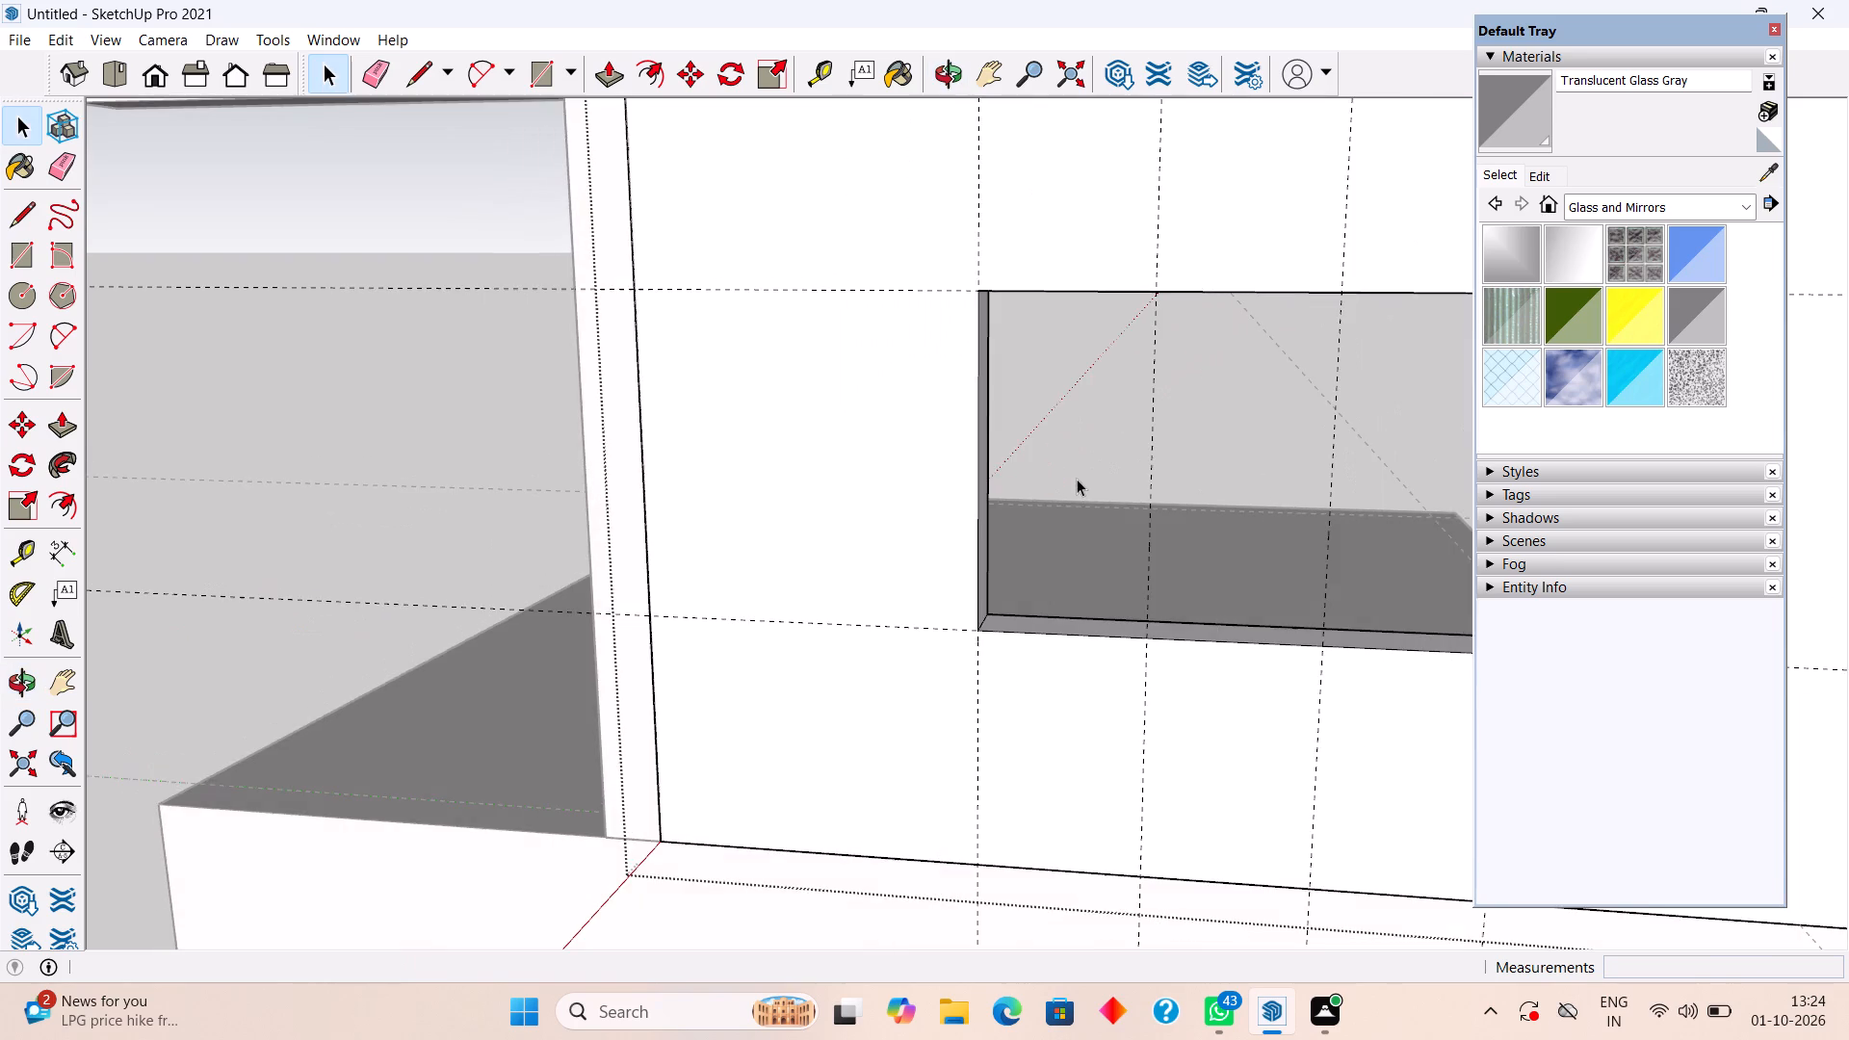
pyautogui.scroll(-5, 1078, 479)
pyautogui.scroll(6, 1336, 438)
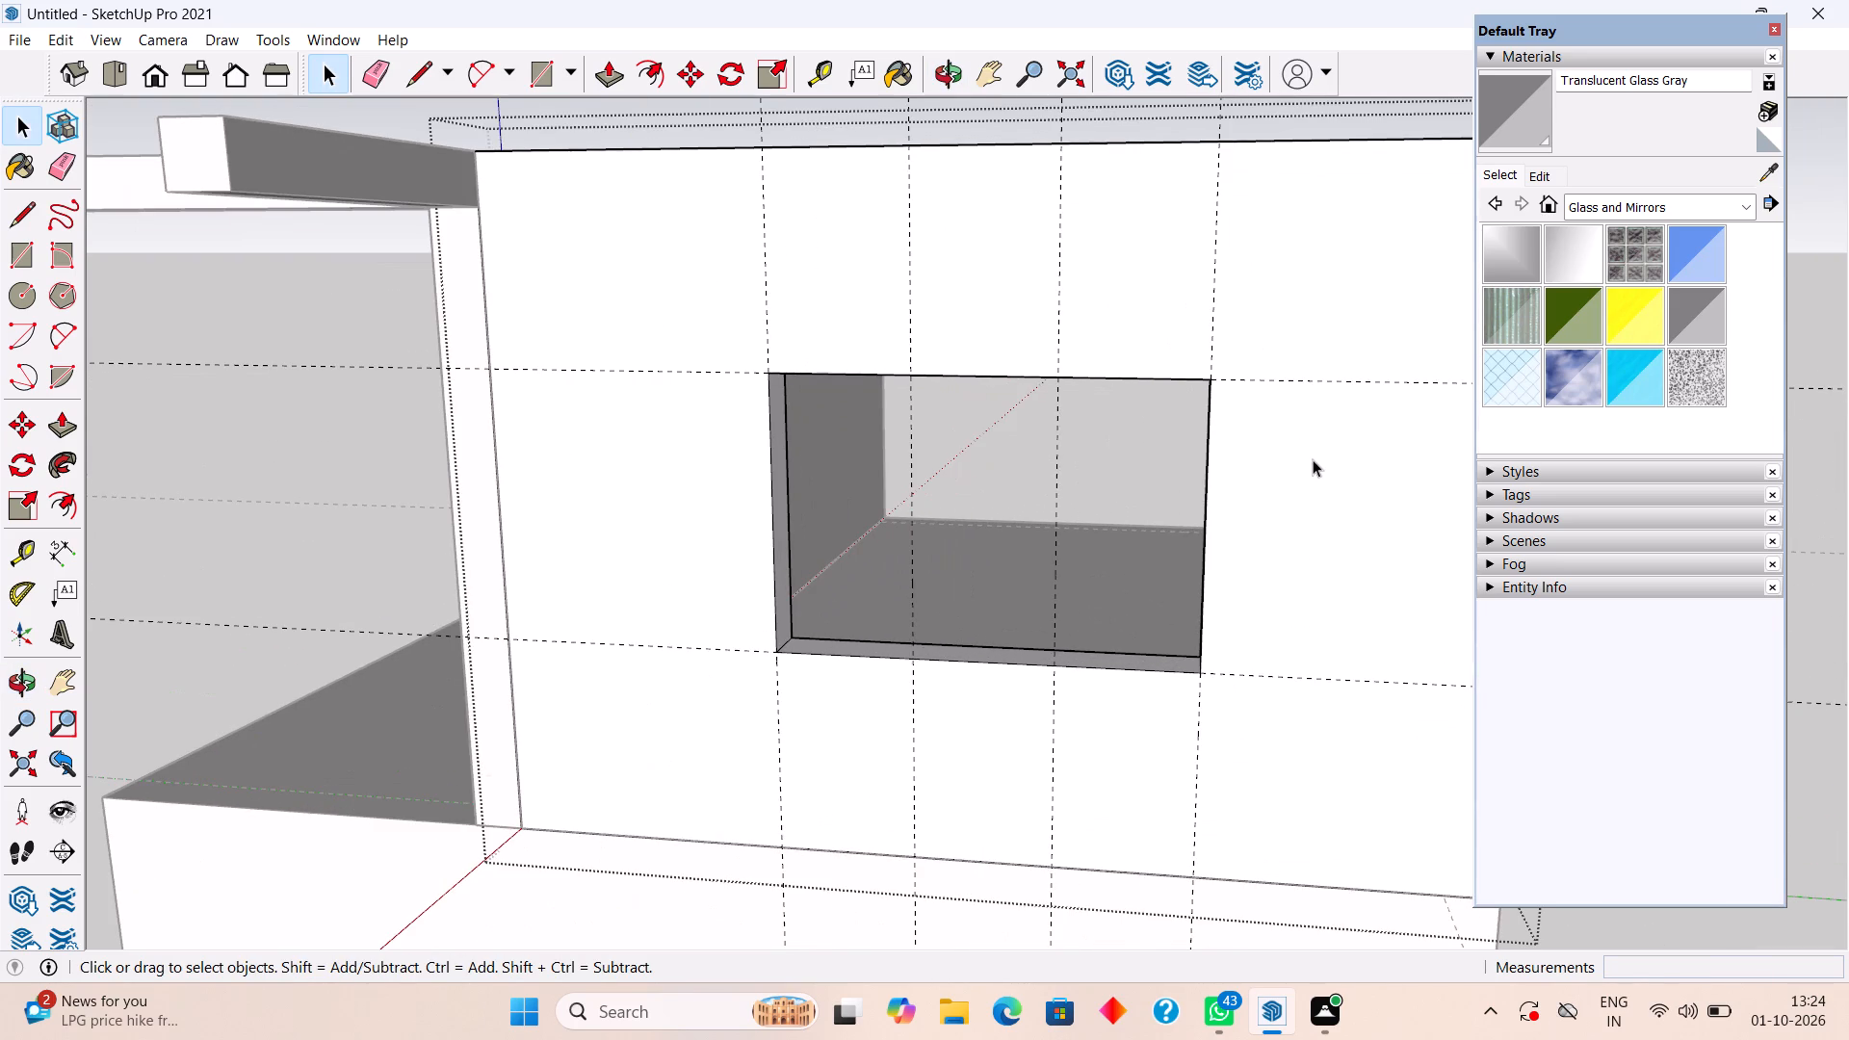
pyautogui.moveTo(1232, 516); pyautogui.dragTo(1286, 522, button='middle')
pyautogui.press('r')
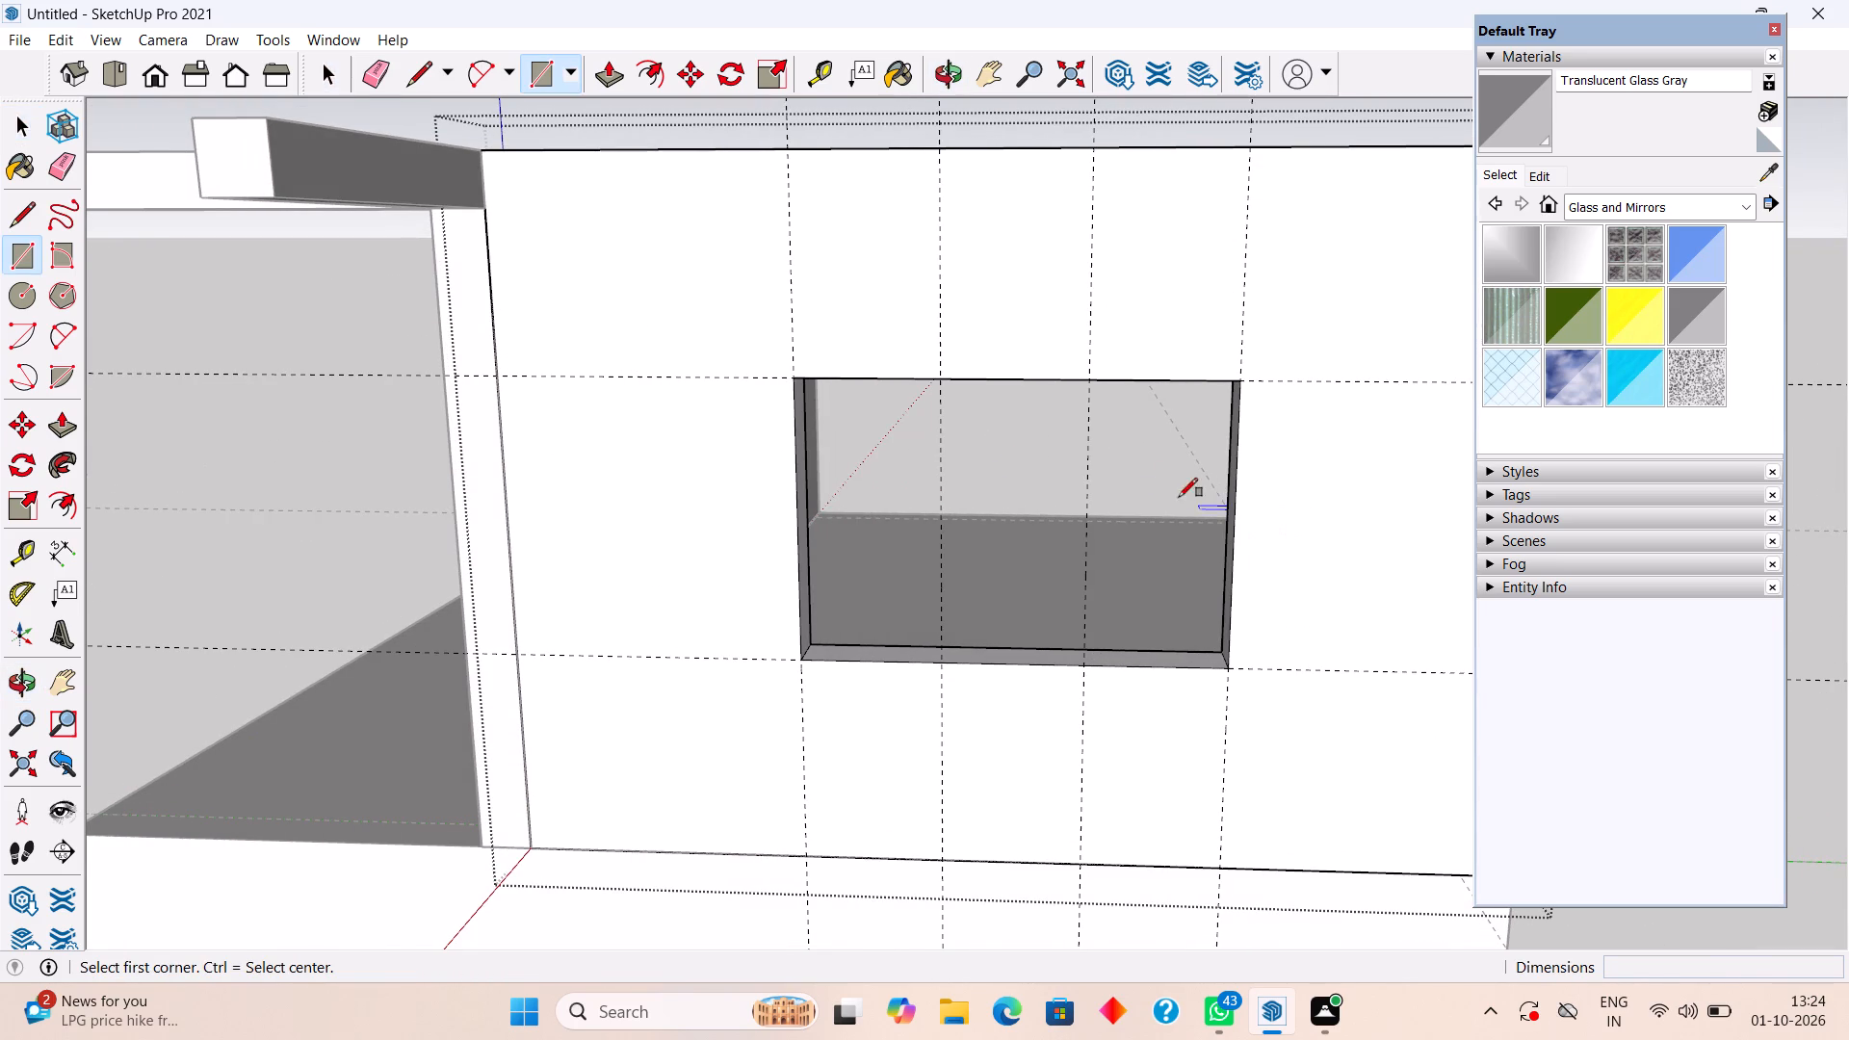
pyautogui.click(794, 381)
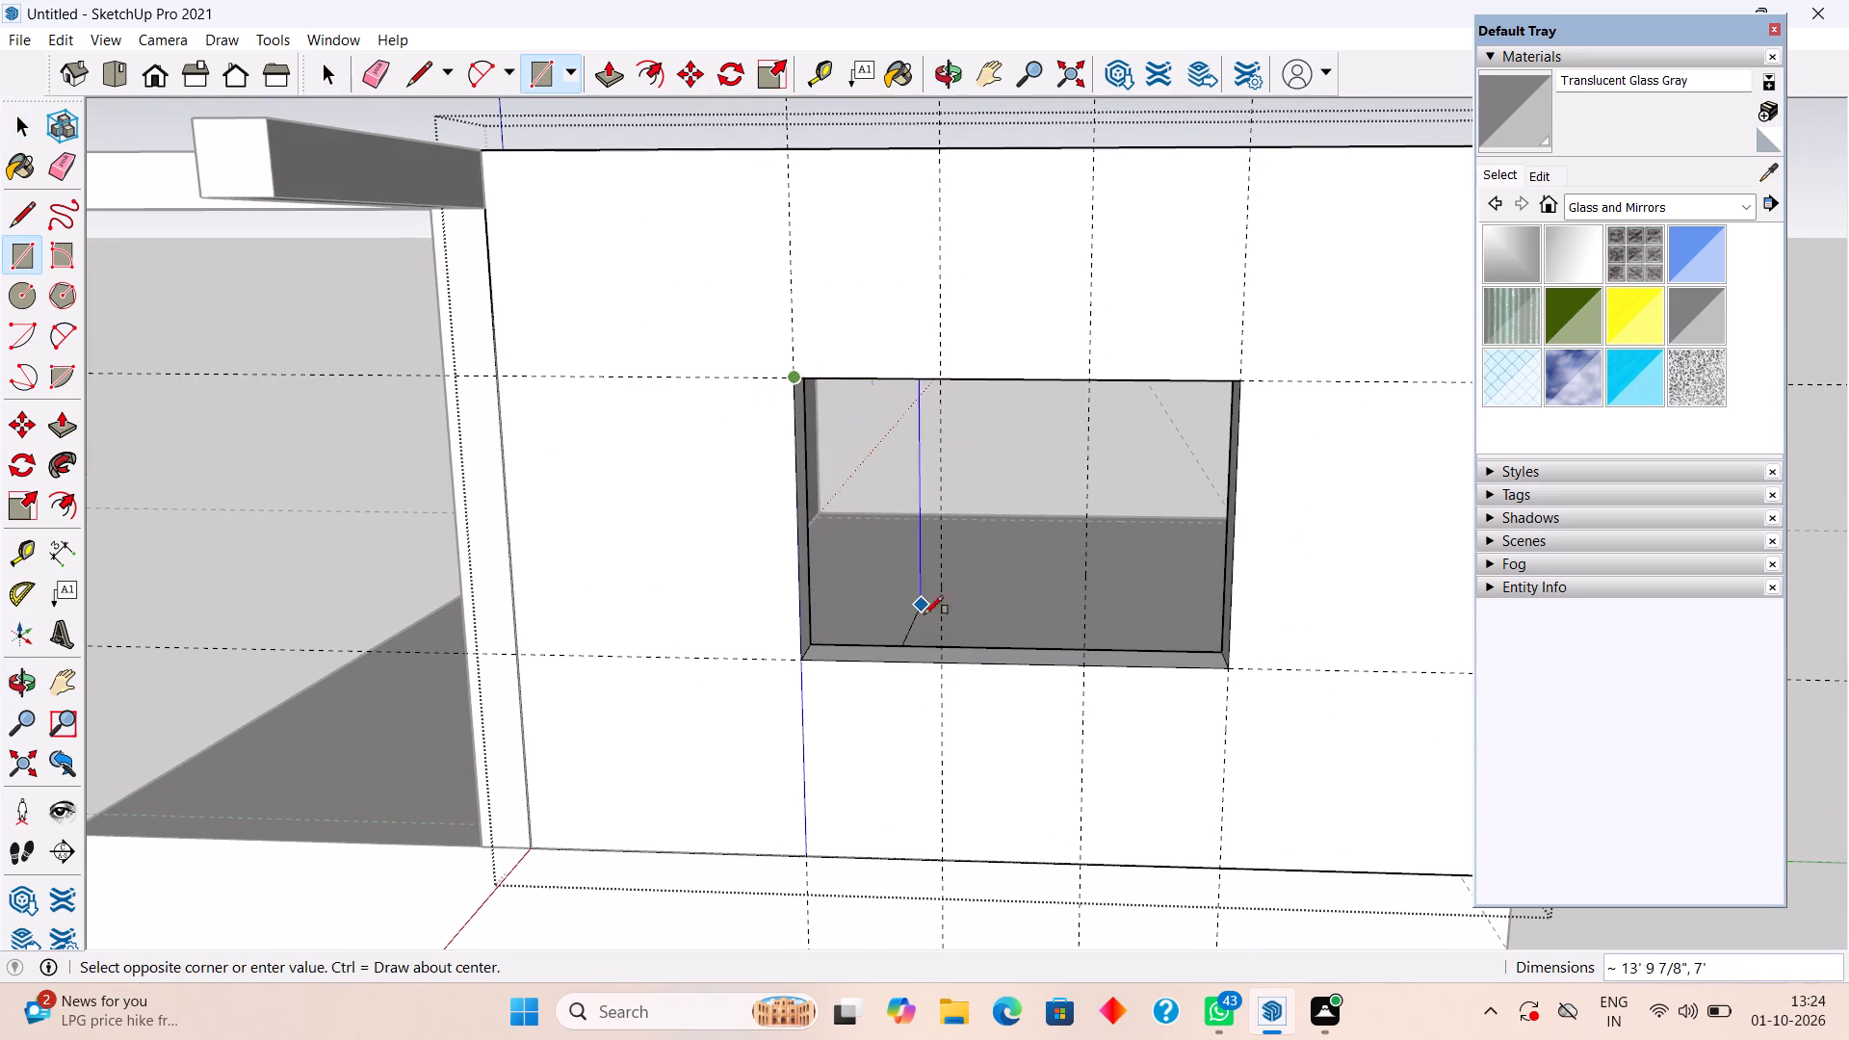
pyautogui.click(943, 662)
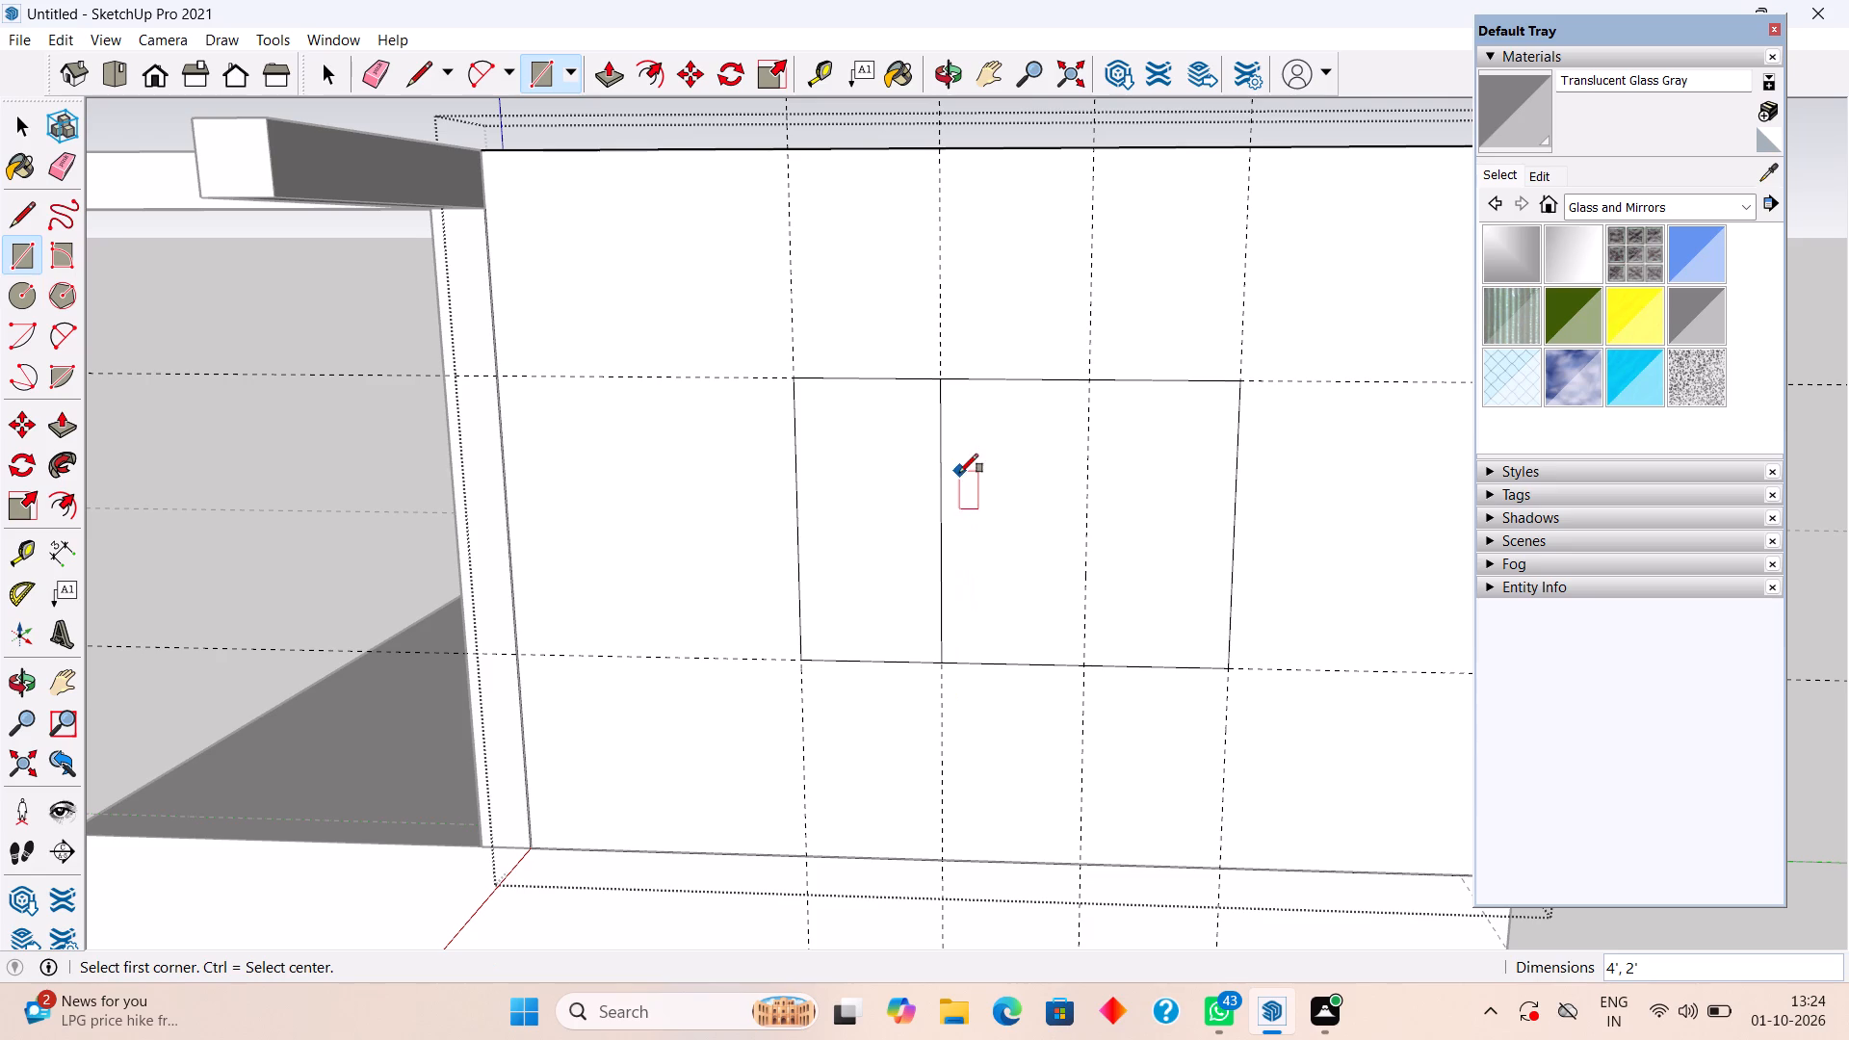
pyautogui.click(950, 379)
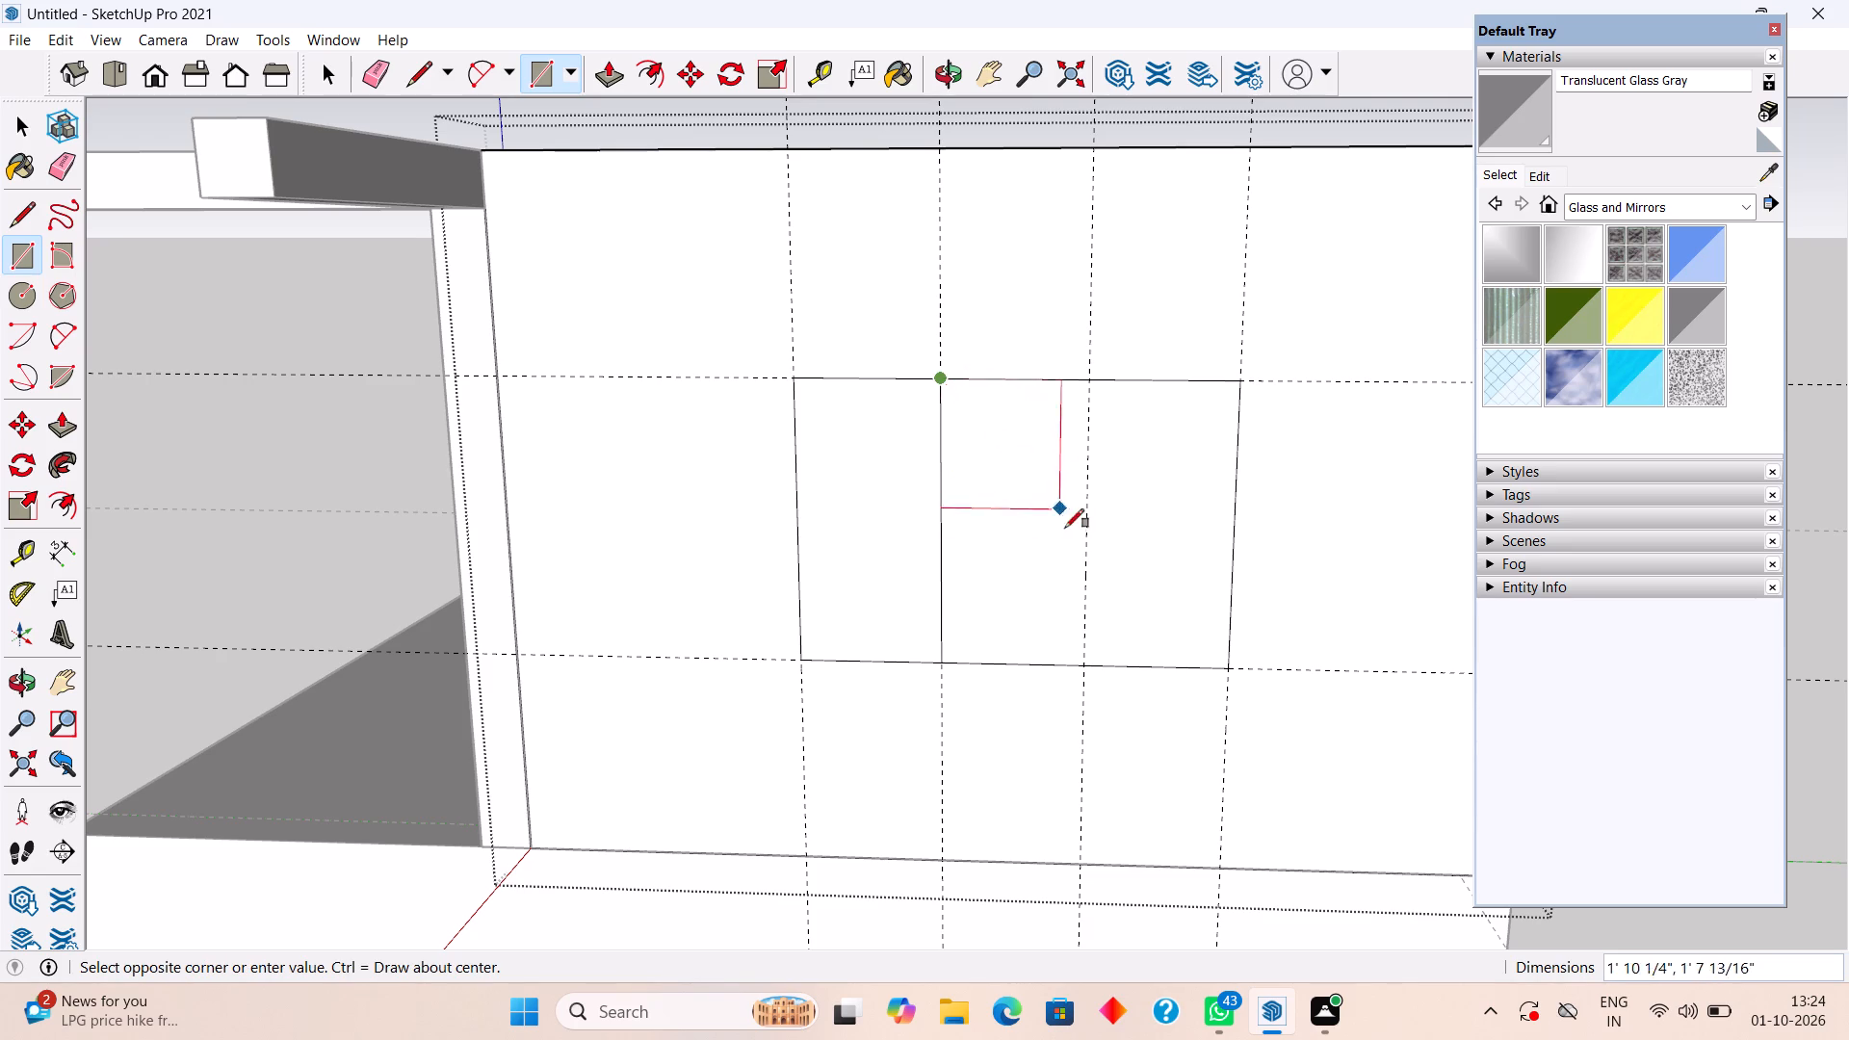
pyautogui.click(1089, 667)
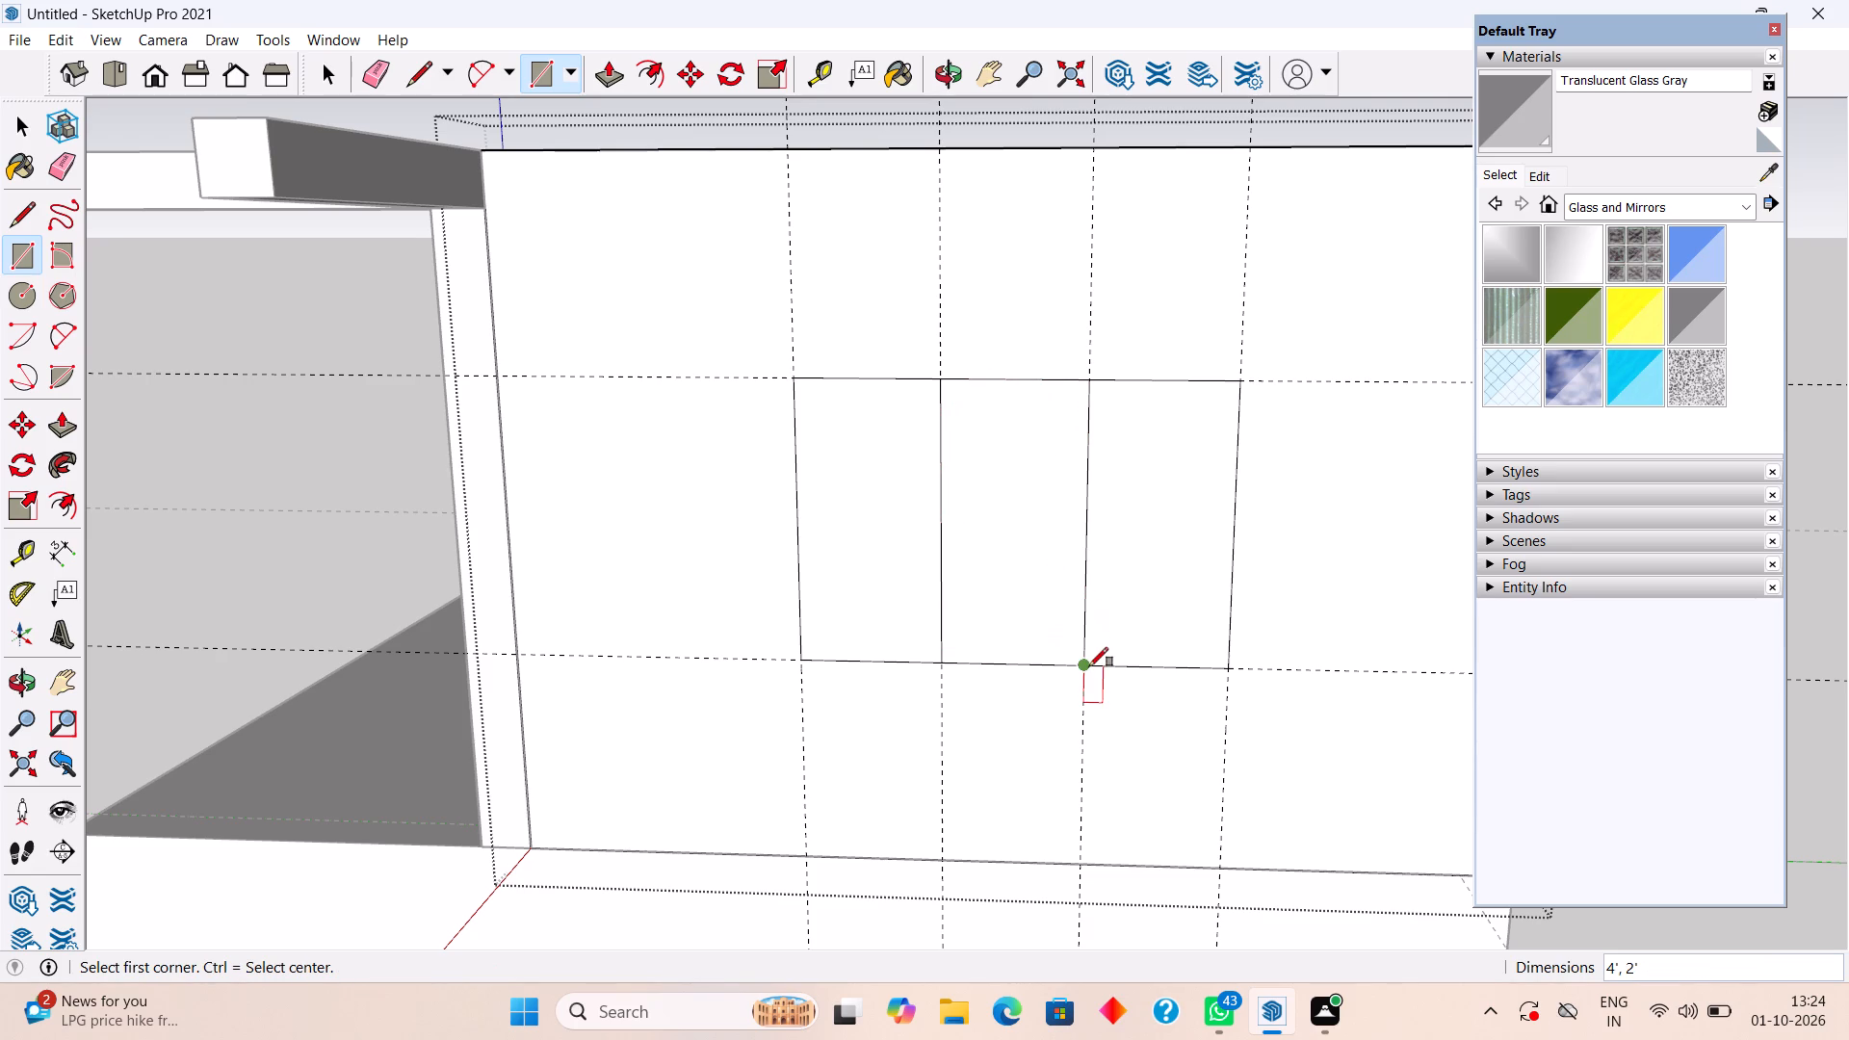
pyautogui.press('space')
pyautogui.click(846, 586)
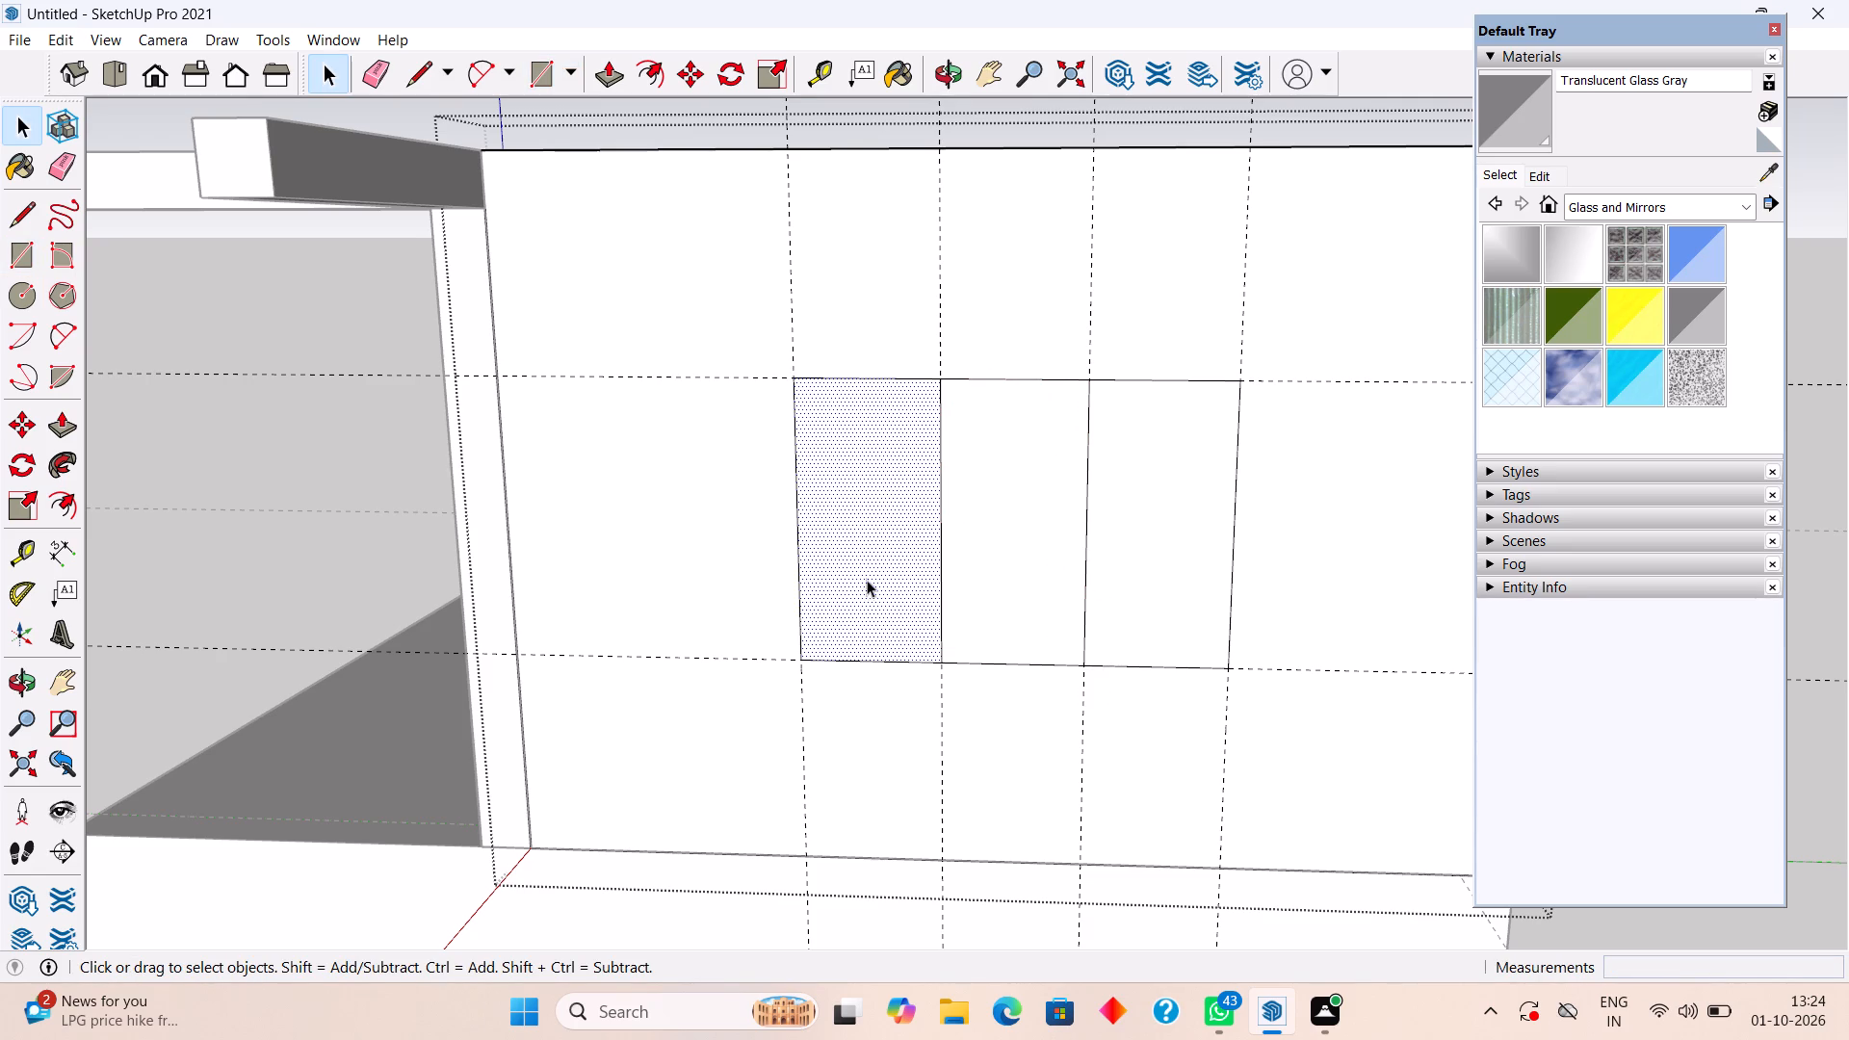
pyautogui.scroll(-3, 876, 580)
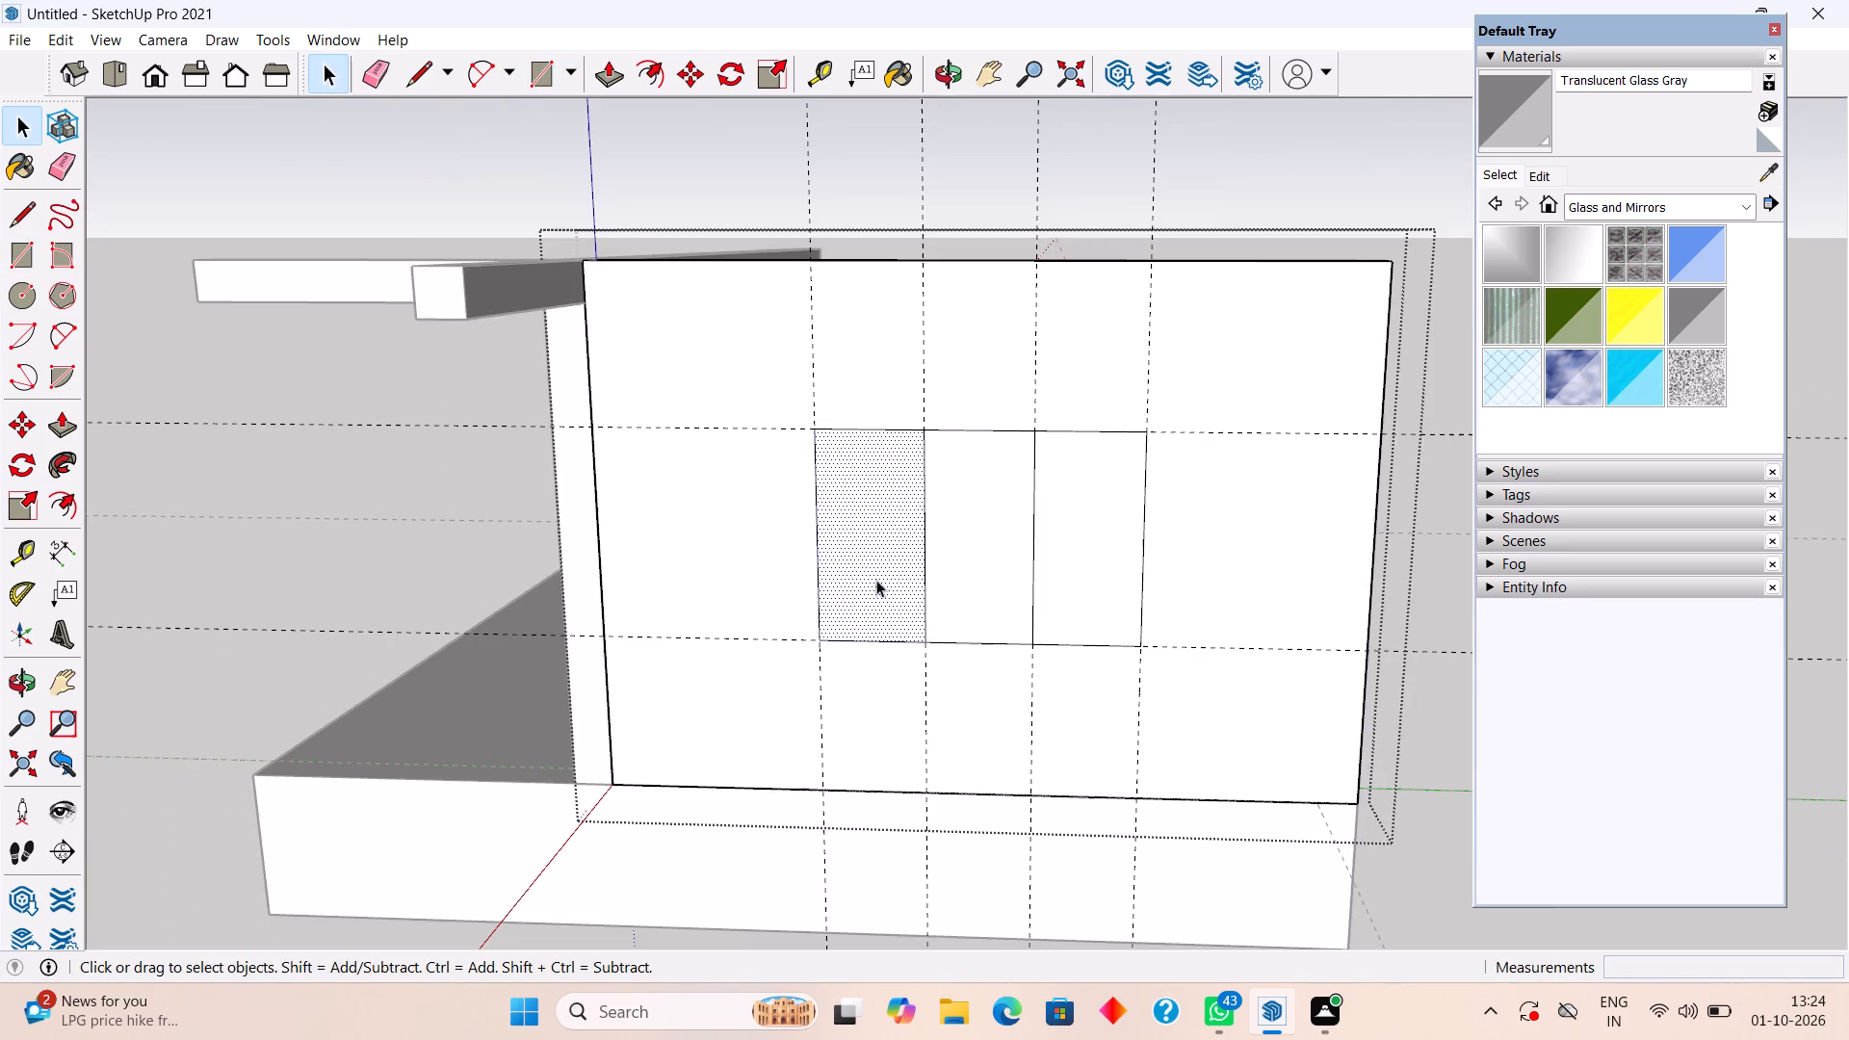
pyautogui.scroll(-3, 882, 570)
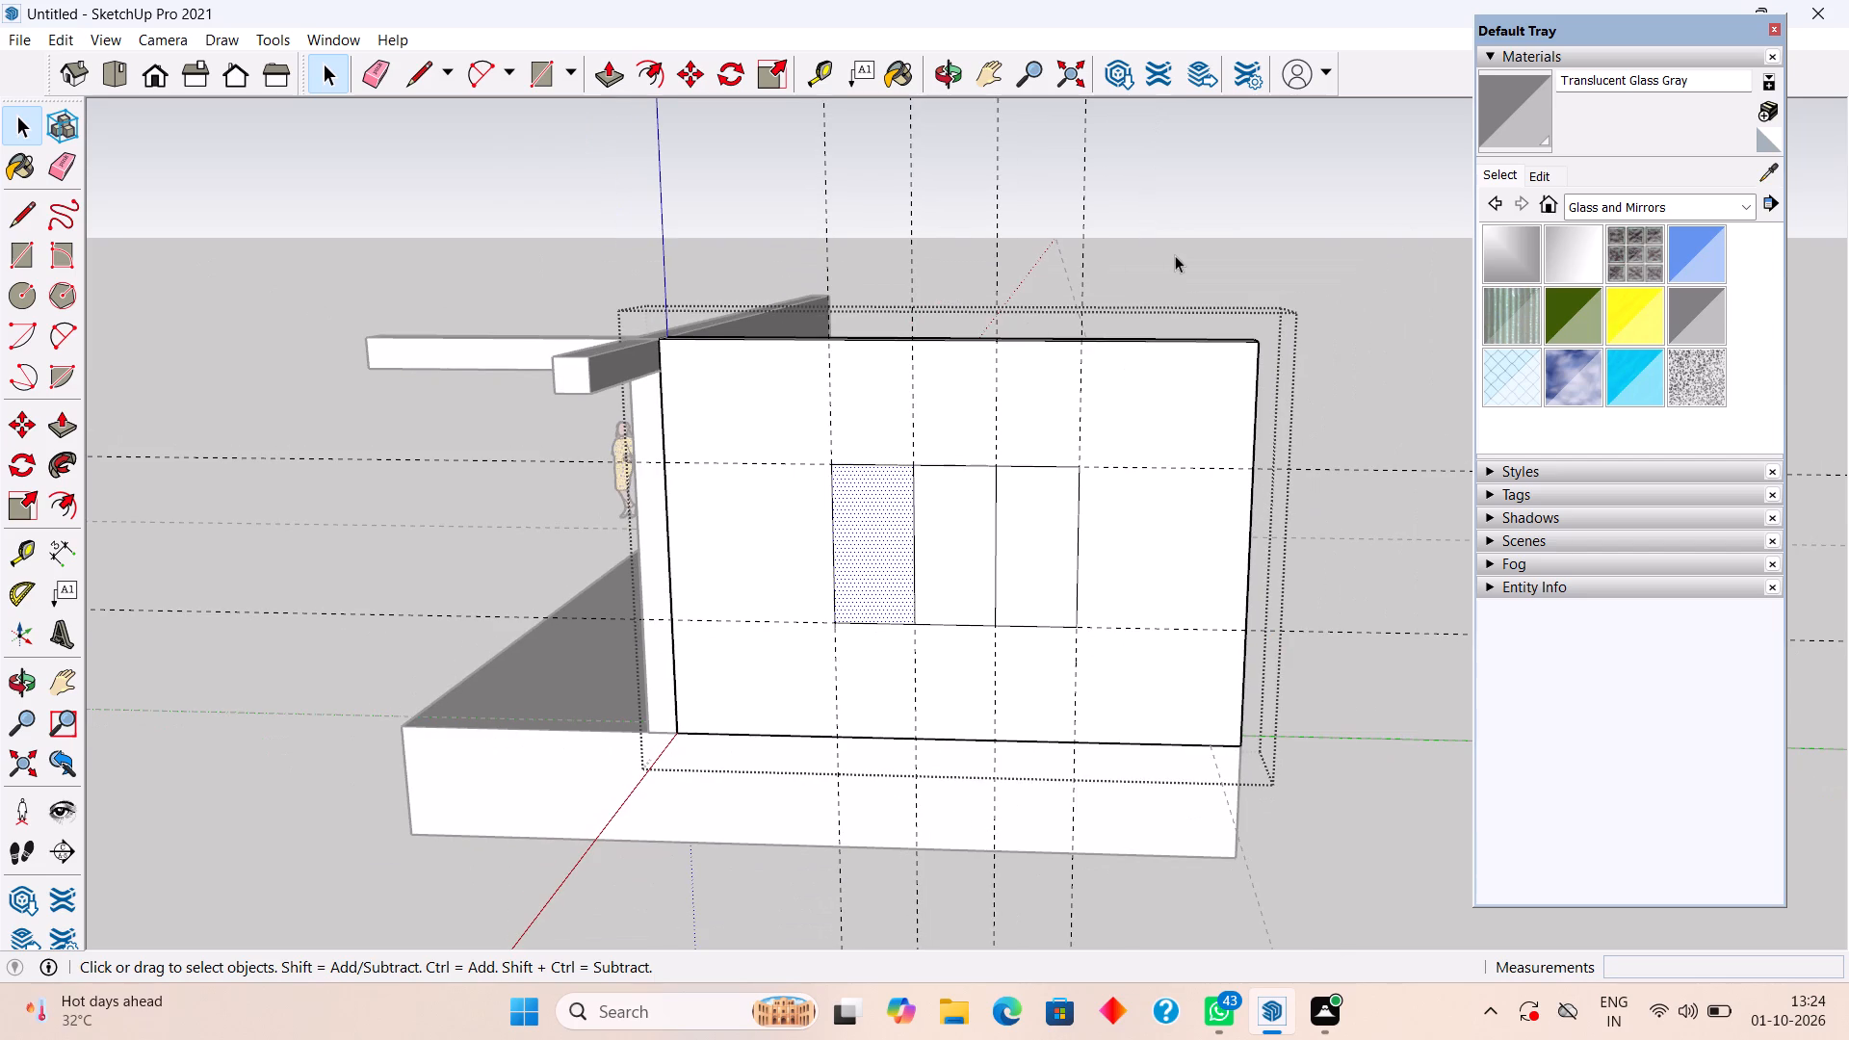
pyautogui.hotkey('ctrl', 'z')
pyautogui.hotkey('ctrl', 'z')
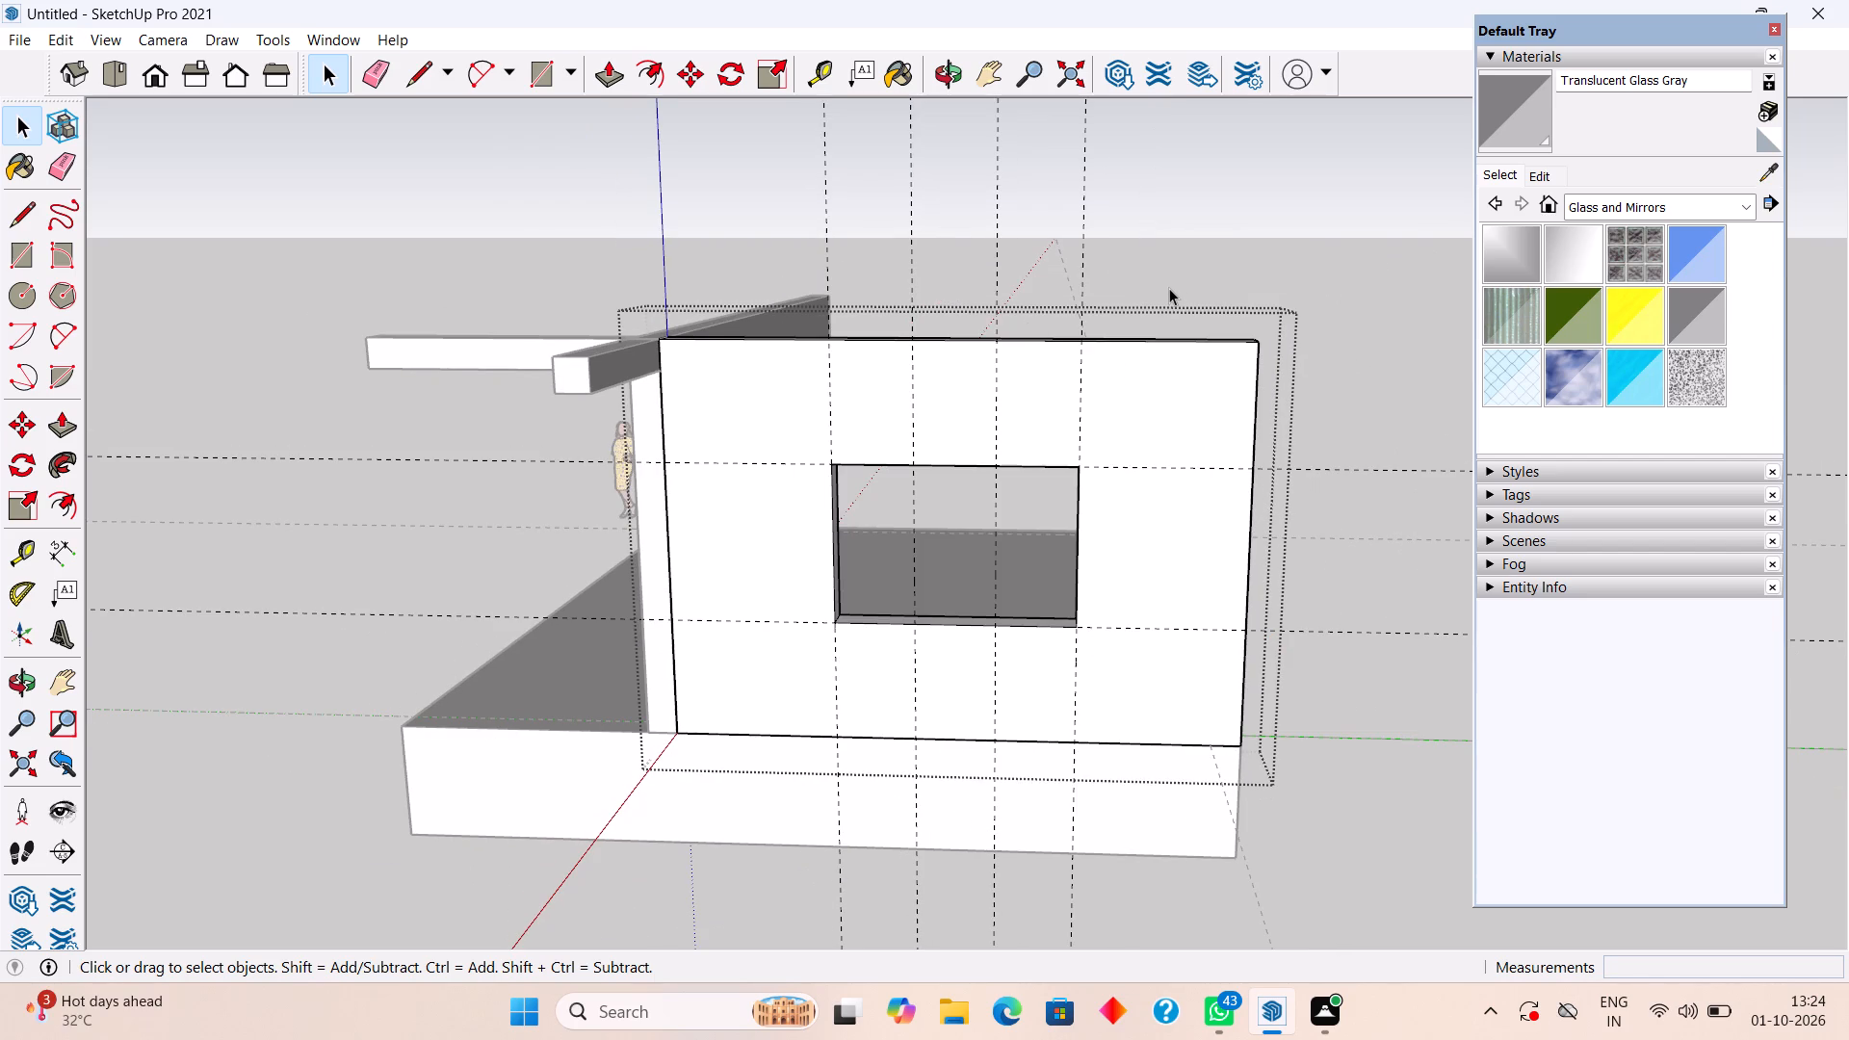
# Exit the wall group and fill the window opening with three adjacent 4' by 2' rectangles snapped to the guides.
pyautogui.click(1174, 283)
pyautogui.moveTo(1083, 571); pyautogui.dragTo(1195, 486, button='middle')
pyautogui.scroll(2, 1121, 469)
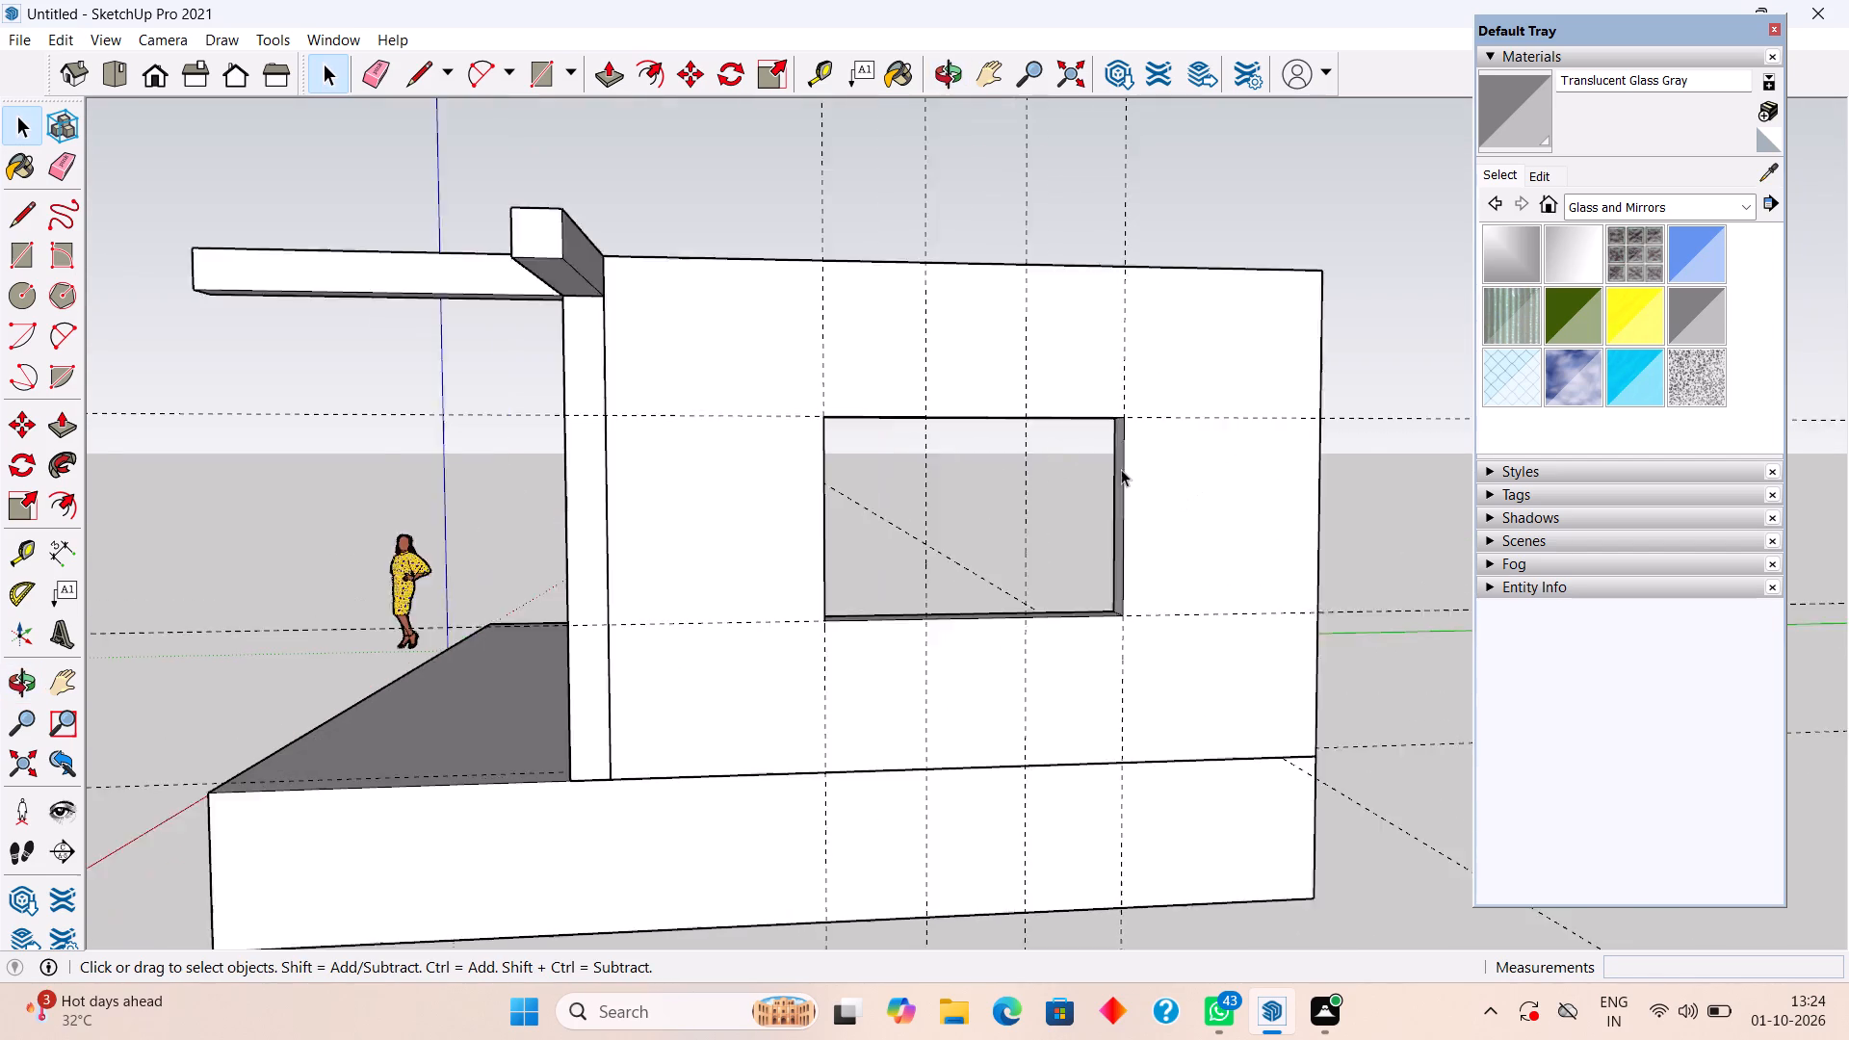
pyautogui.scroll(3, 1121, 469)
pyautogui.press('r')
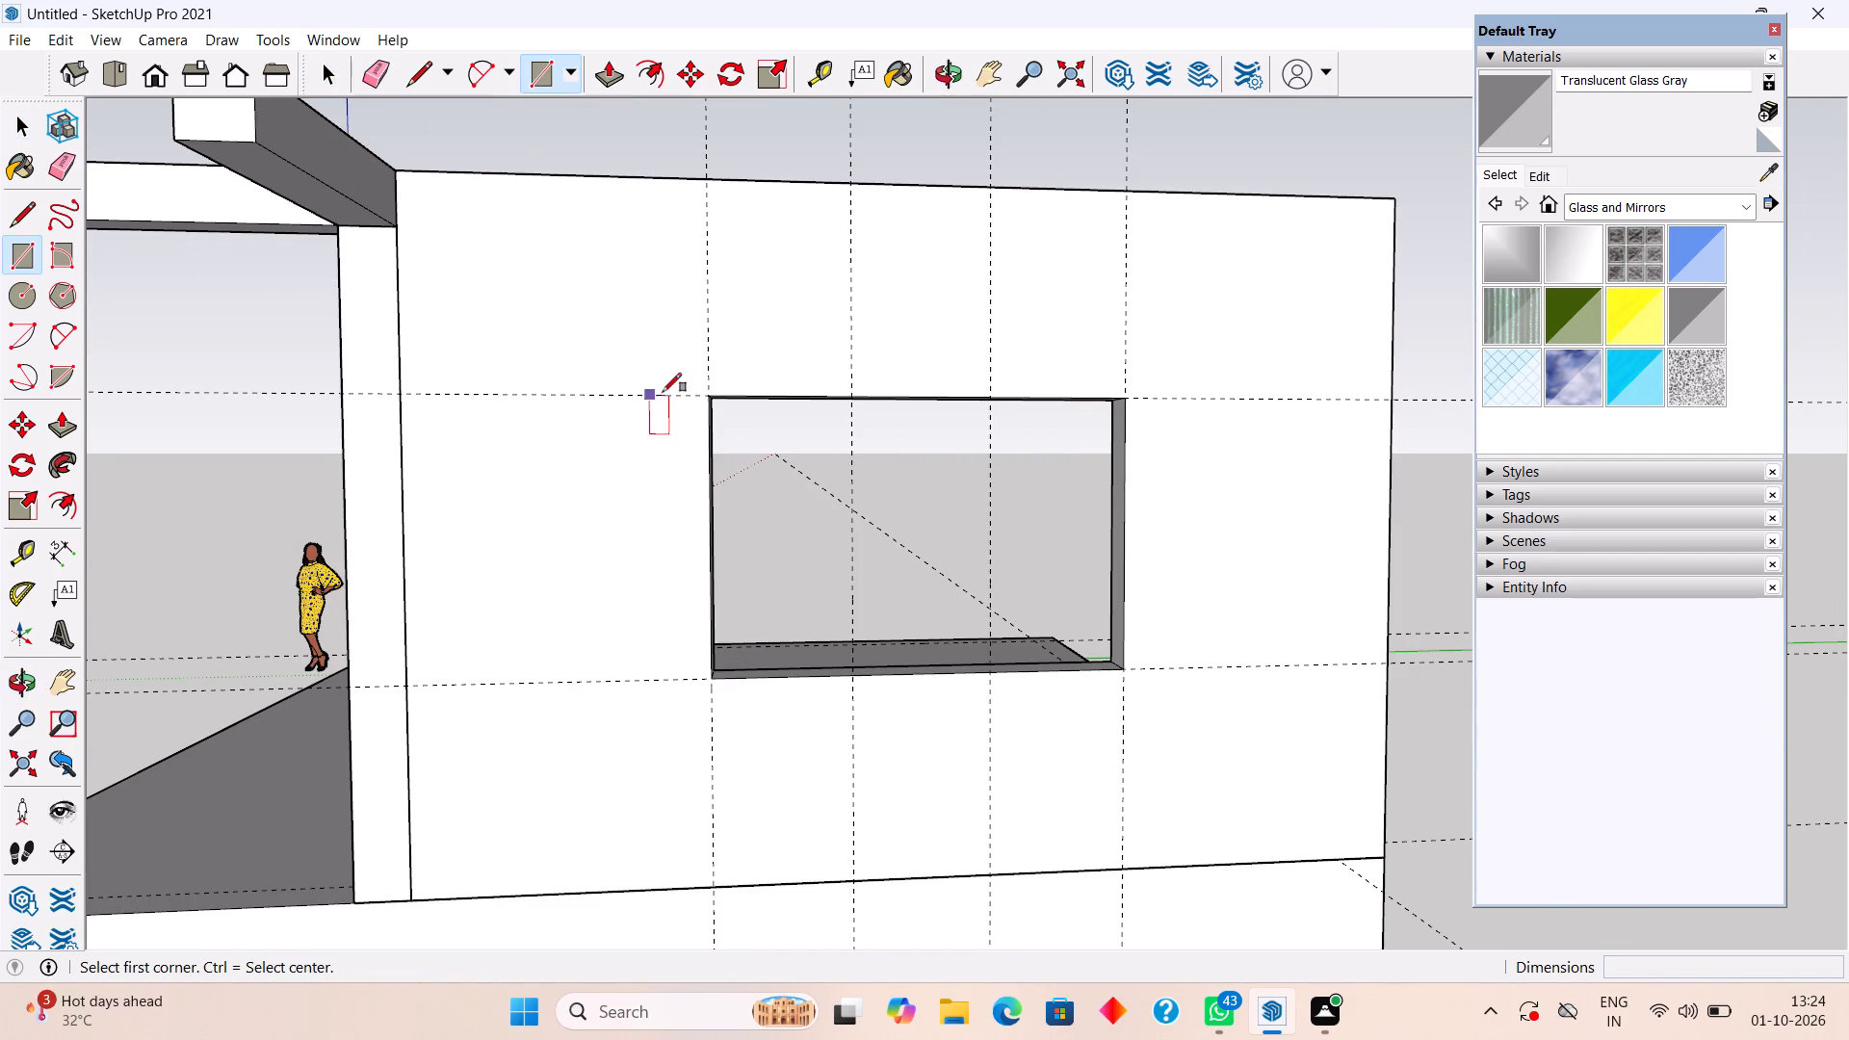
pyautogui.click(707, 390)
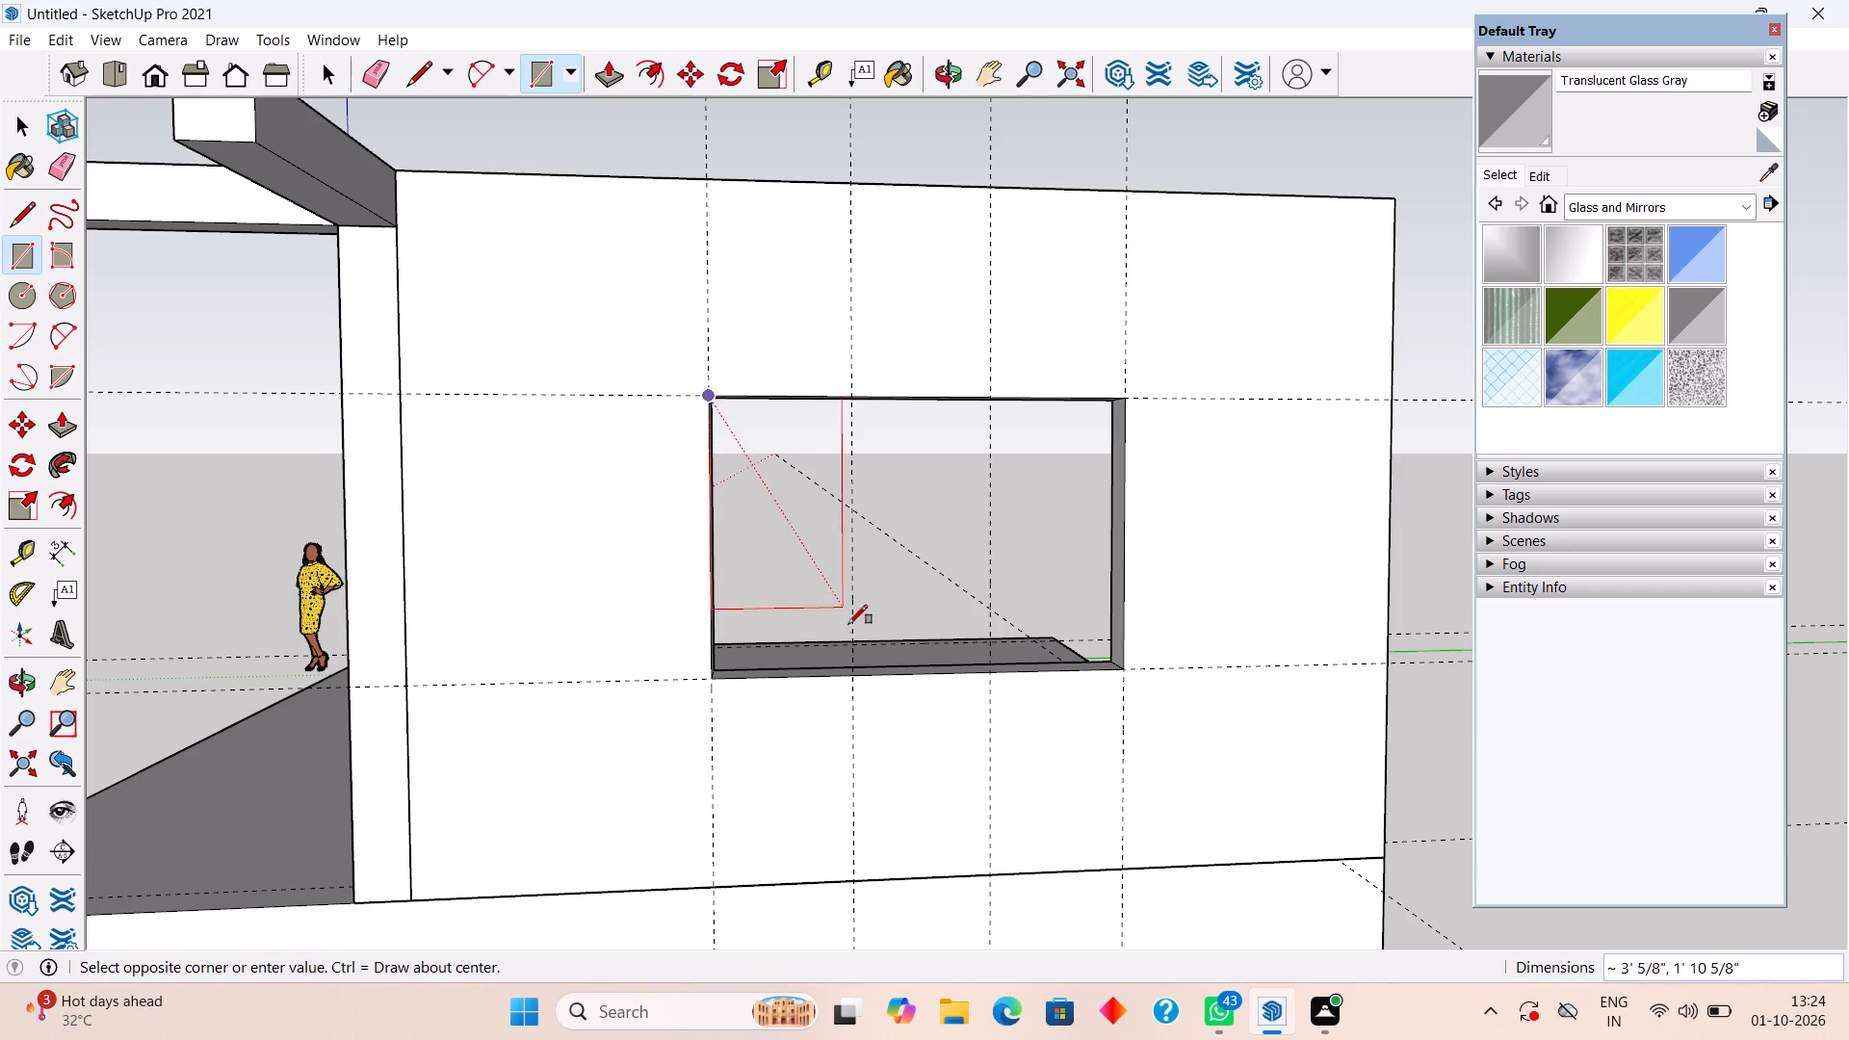
pyautogui.click(854, 678)
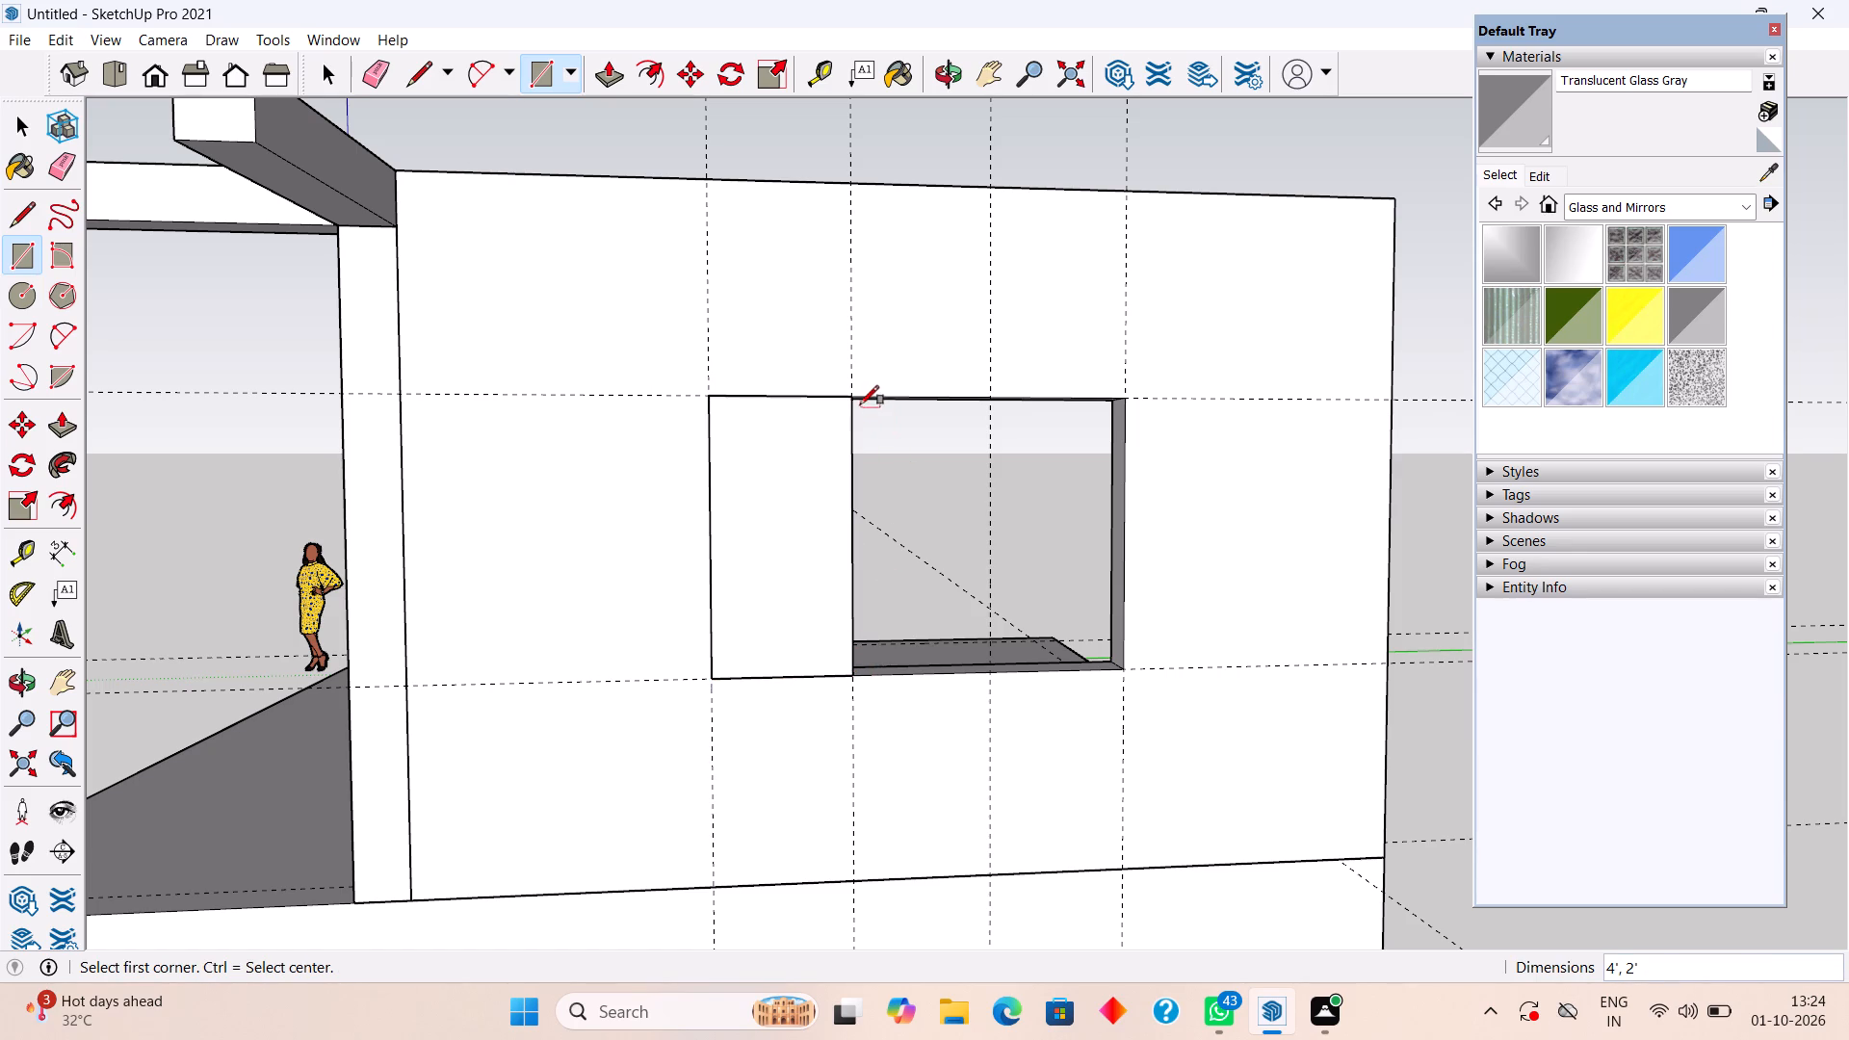
pyautogui.click(856, 399)
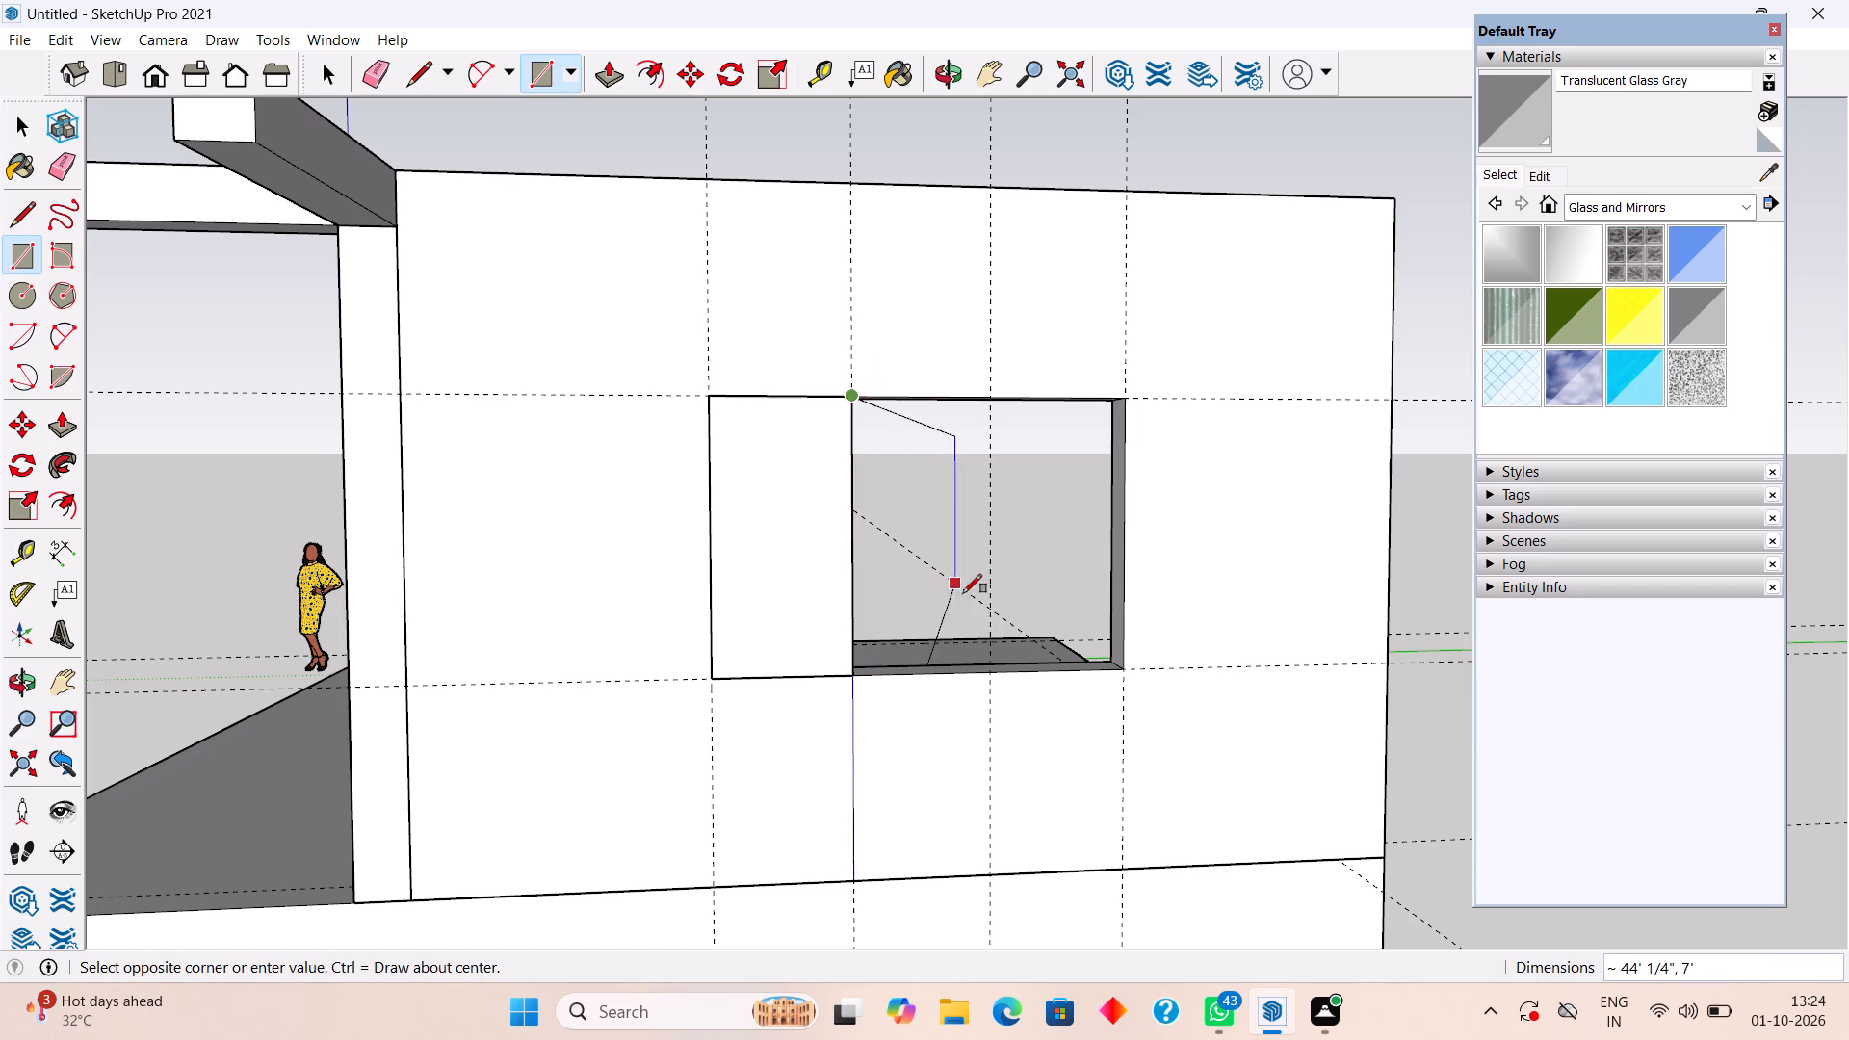
pyautogui.click(996, 676)
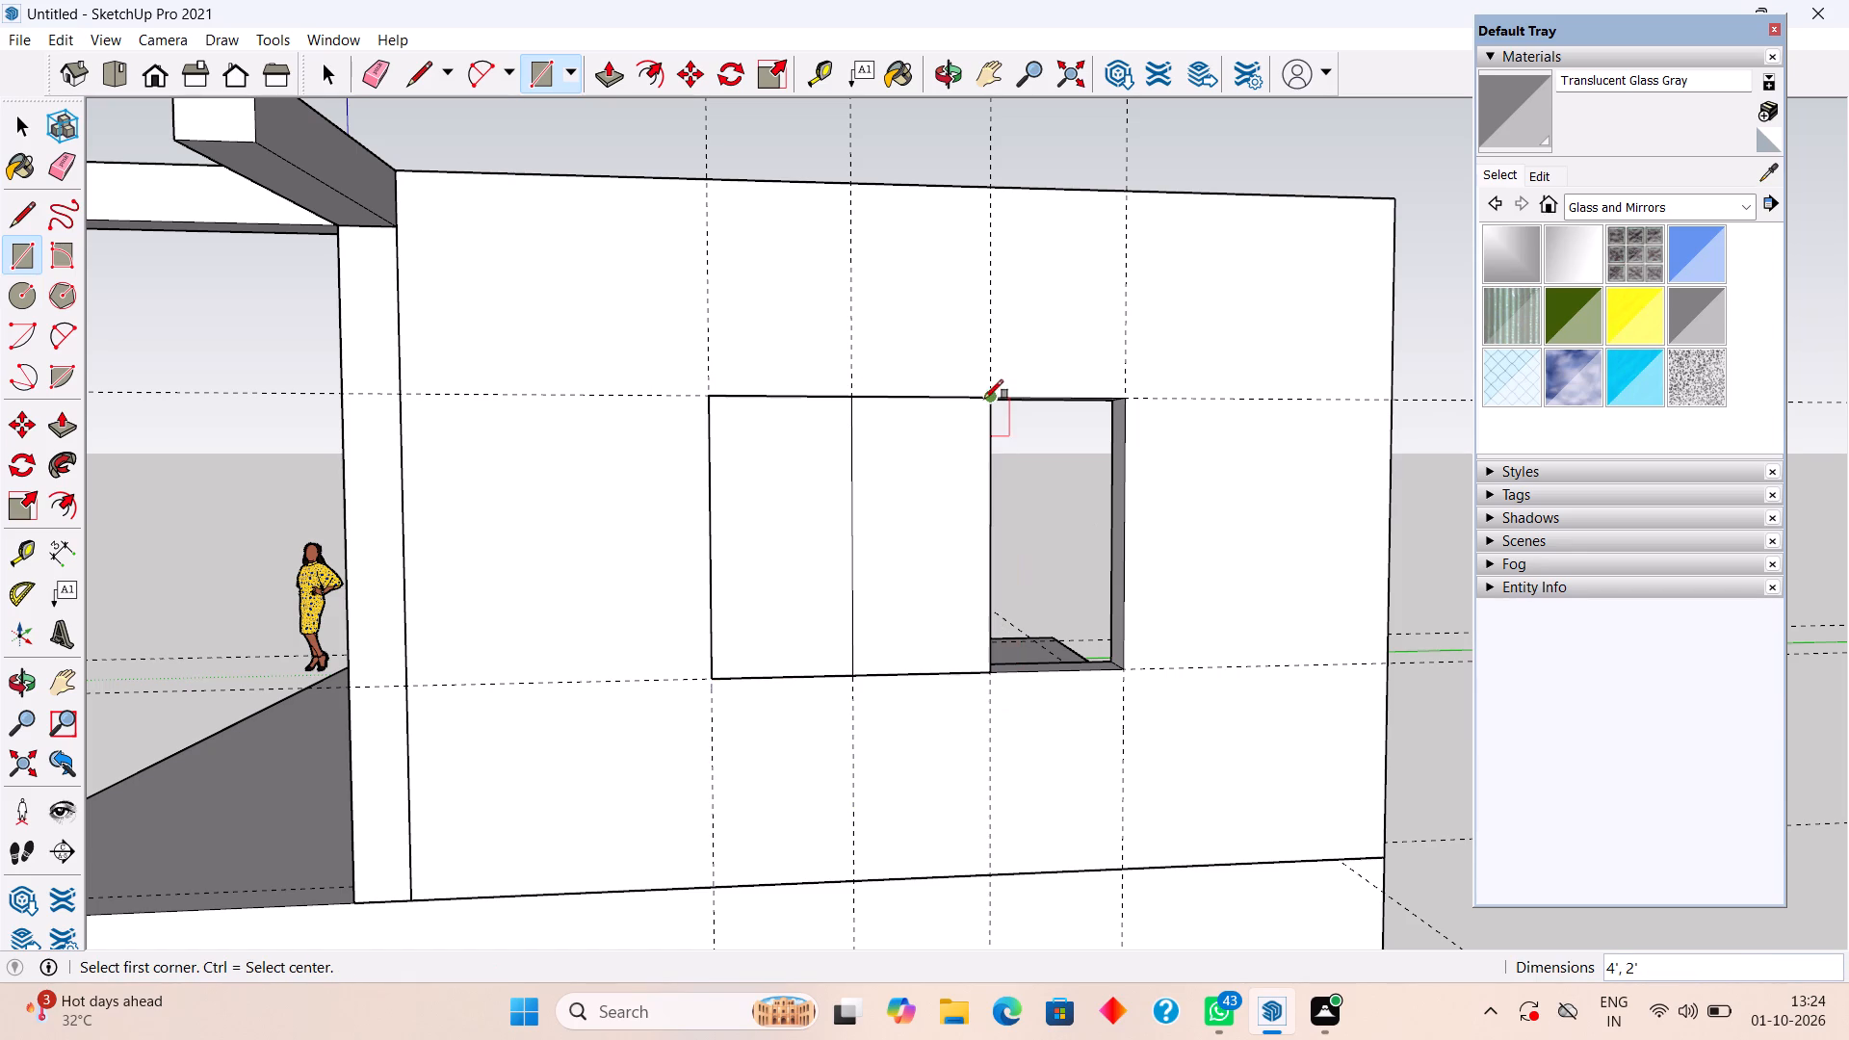
pyautogui.click(993, 399)
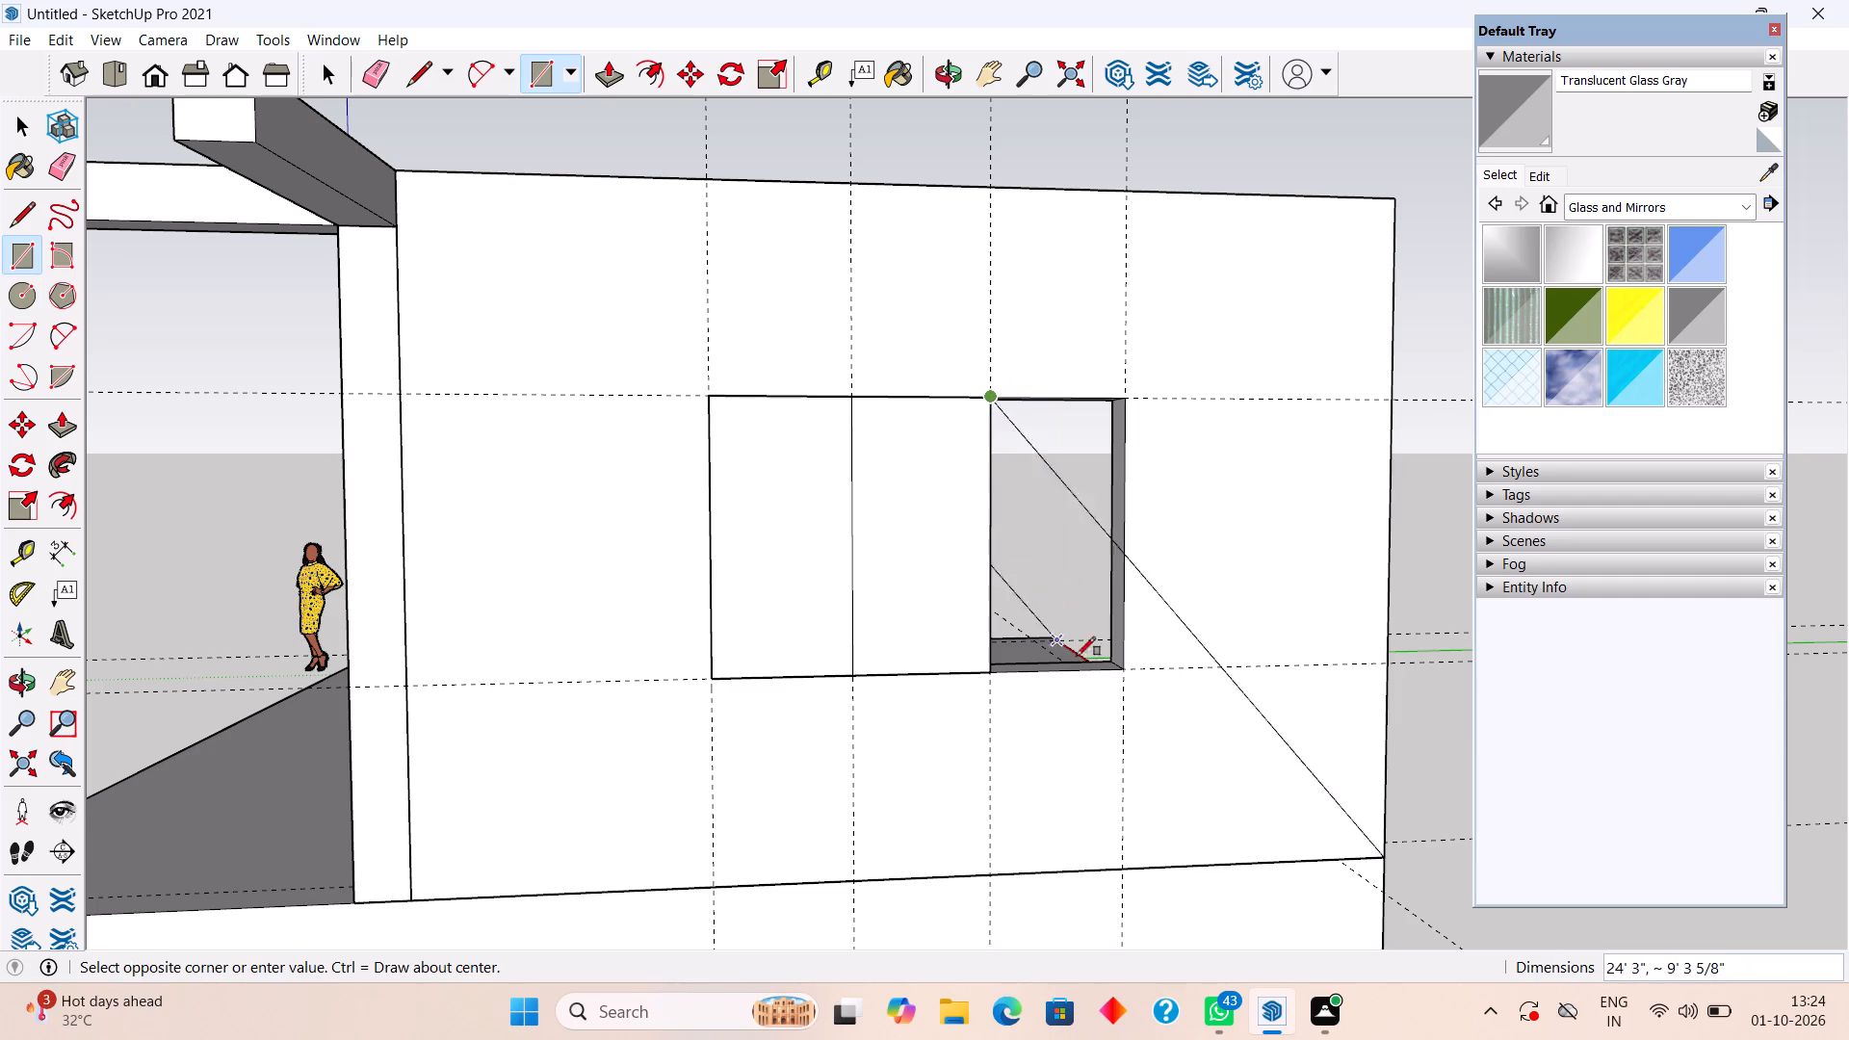
pyautogui.click(1123, 672)
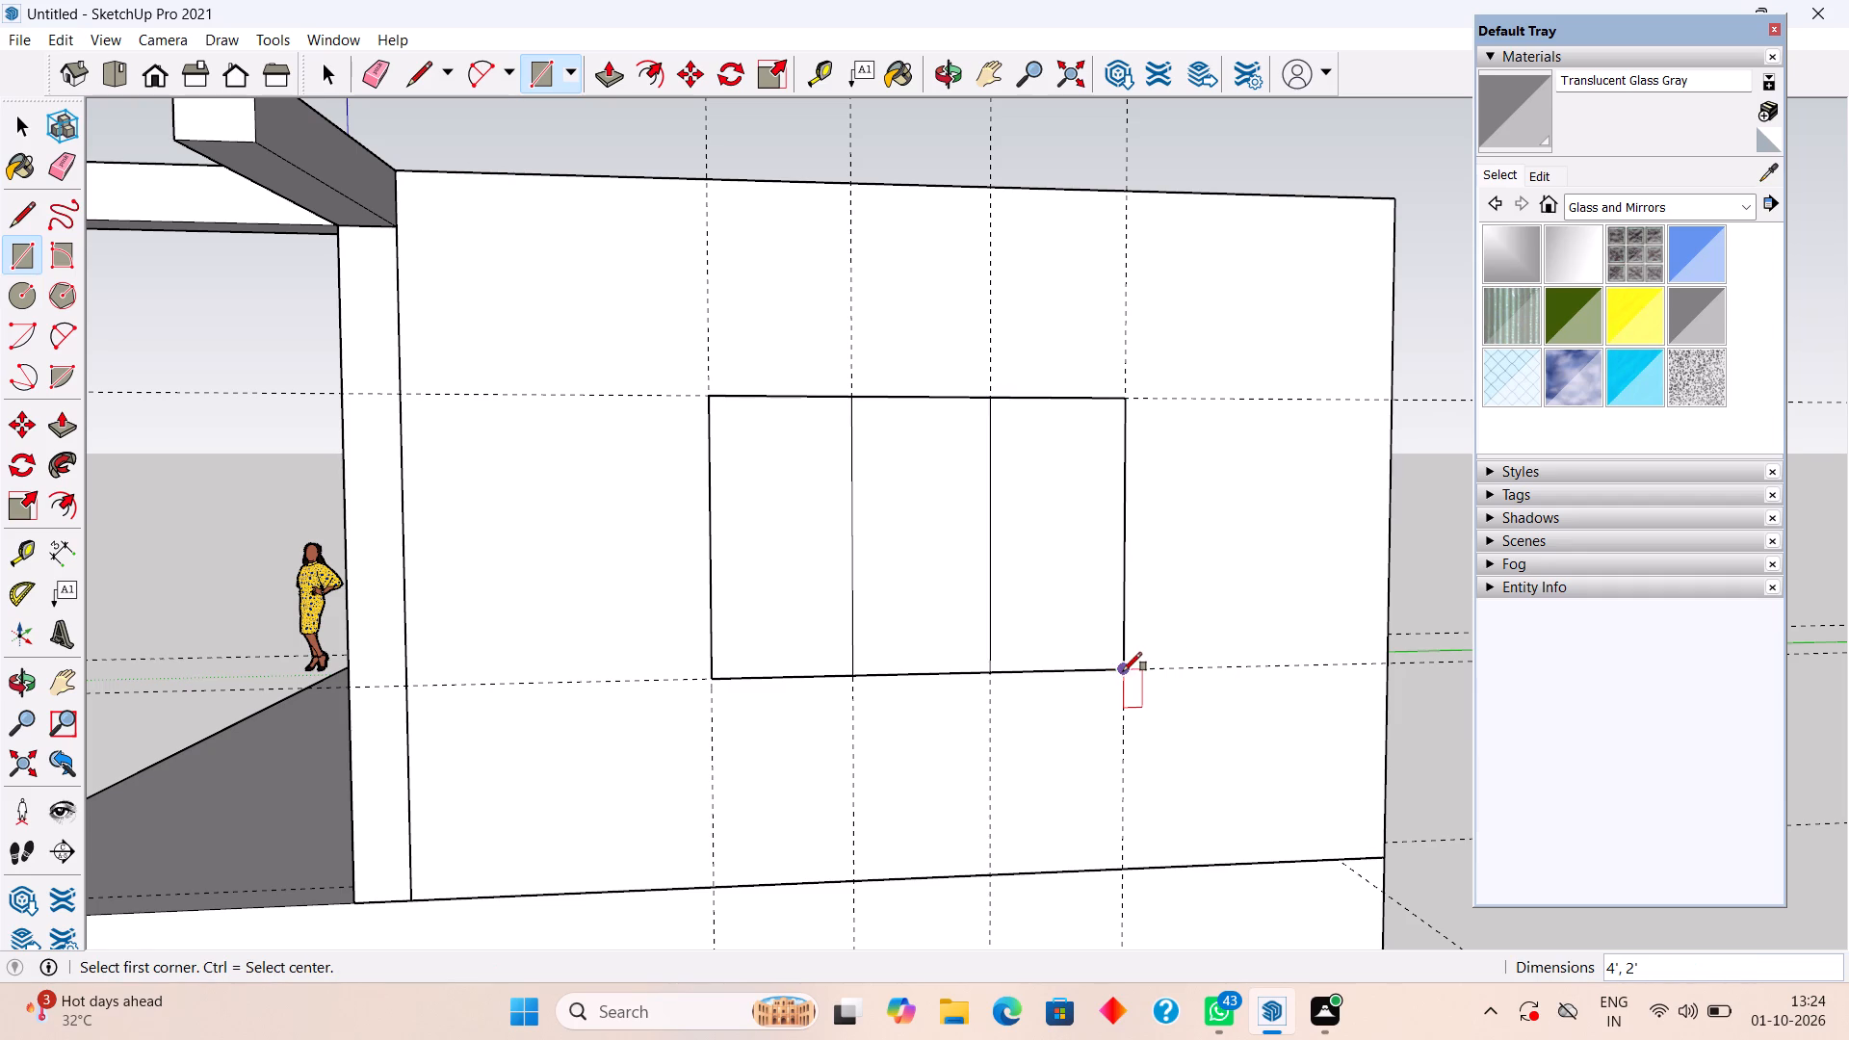
pyautogui.press('space')
# Offset the outline of the window panel nearest the door wall 3" inward.
pyautogui.moveTo(818, 621); pyautogui.dragTo(869, 605, button='middle')
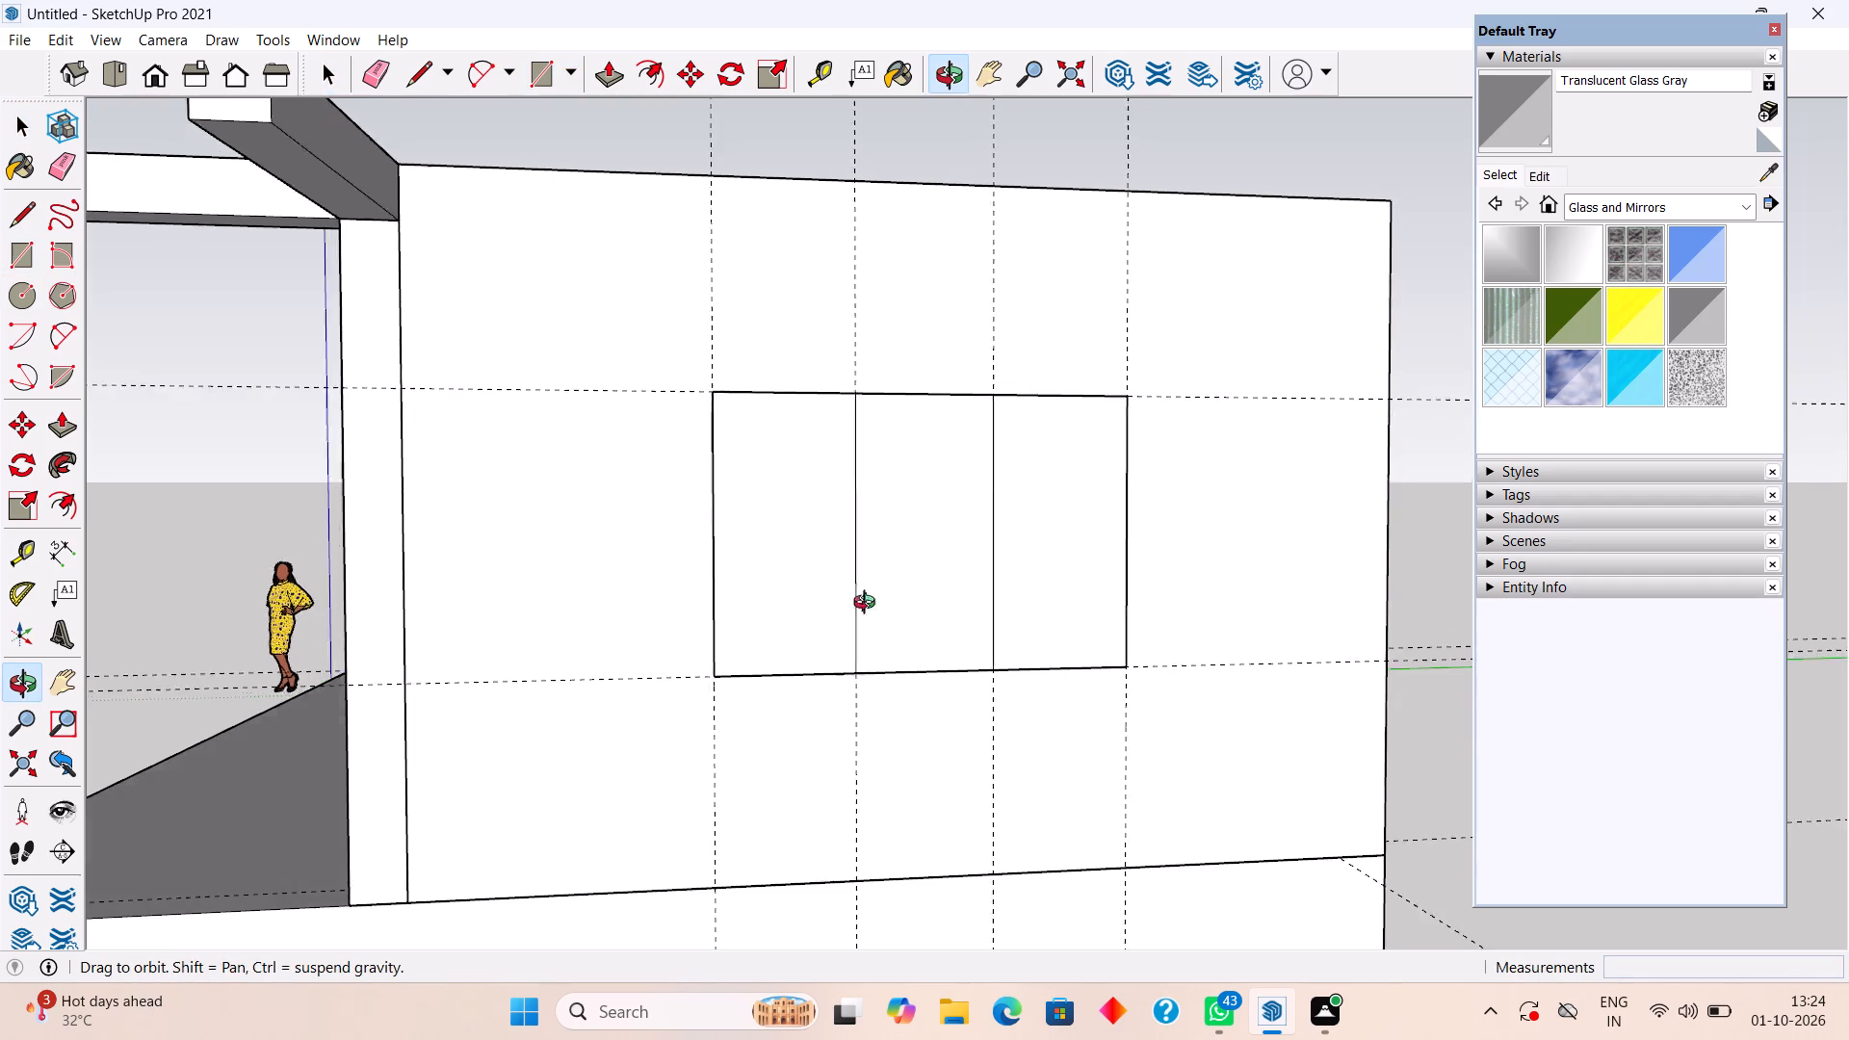
pyautogui.moveTo(869, 605); pyautogui.dragTo(980, 666, button='middle')
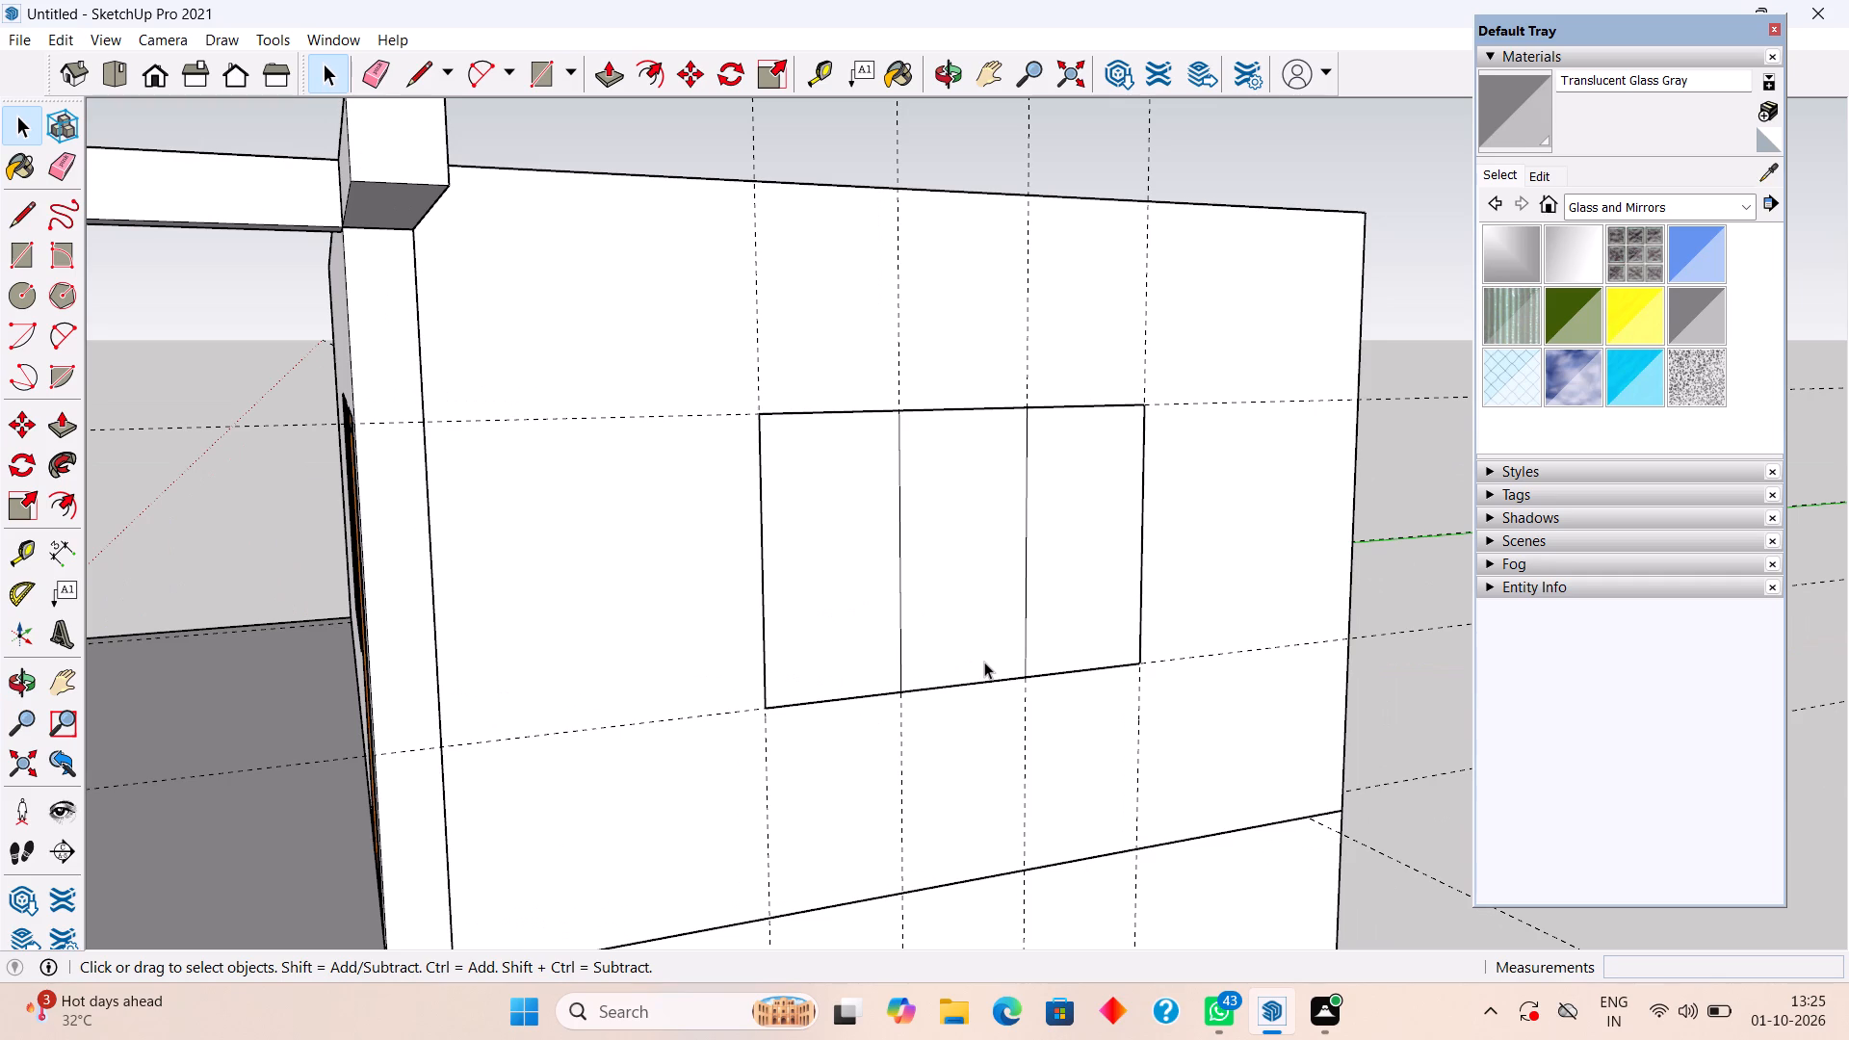
pyautogui.click(823, 491)
pyautogui.click(848, 511)
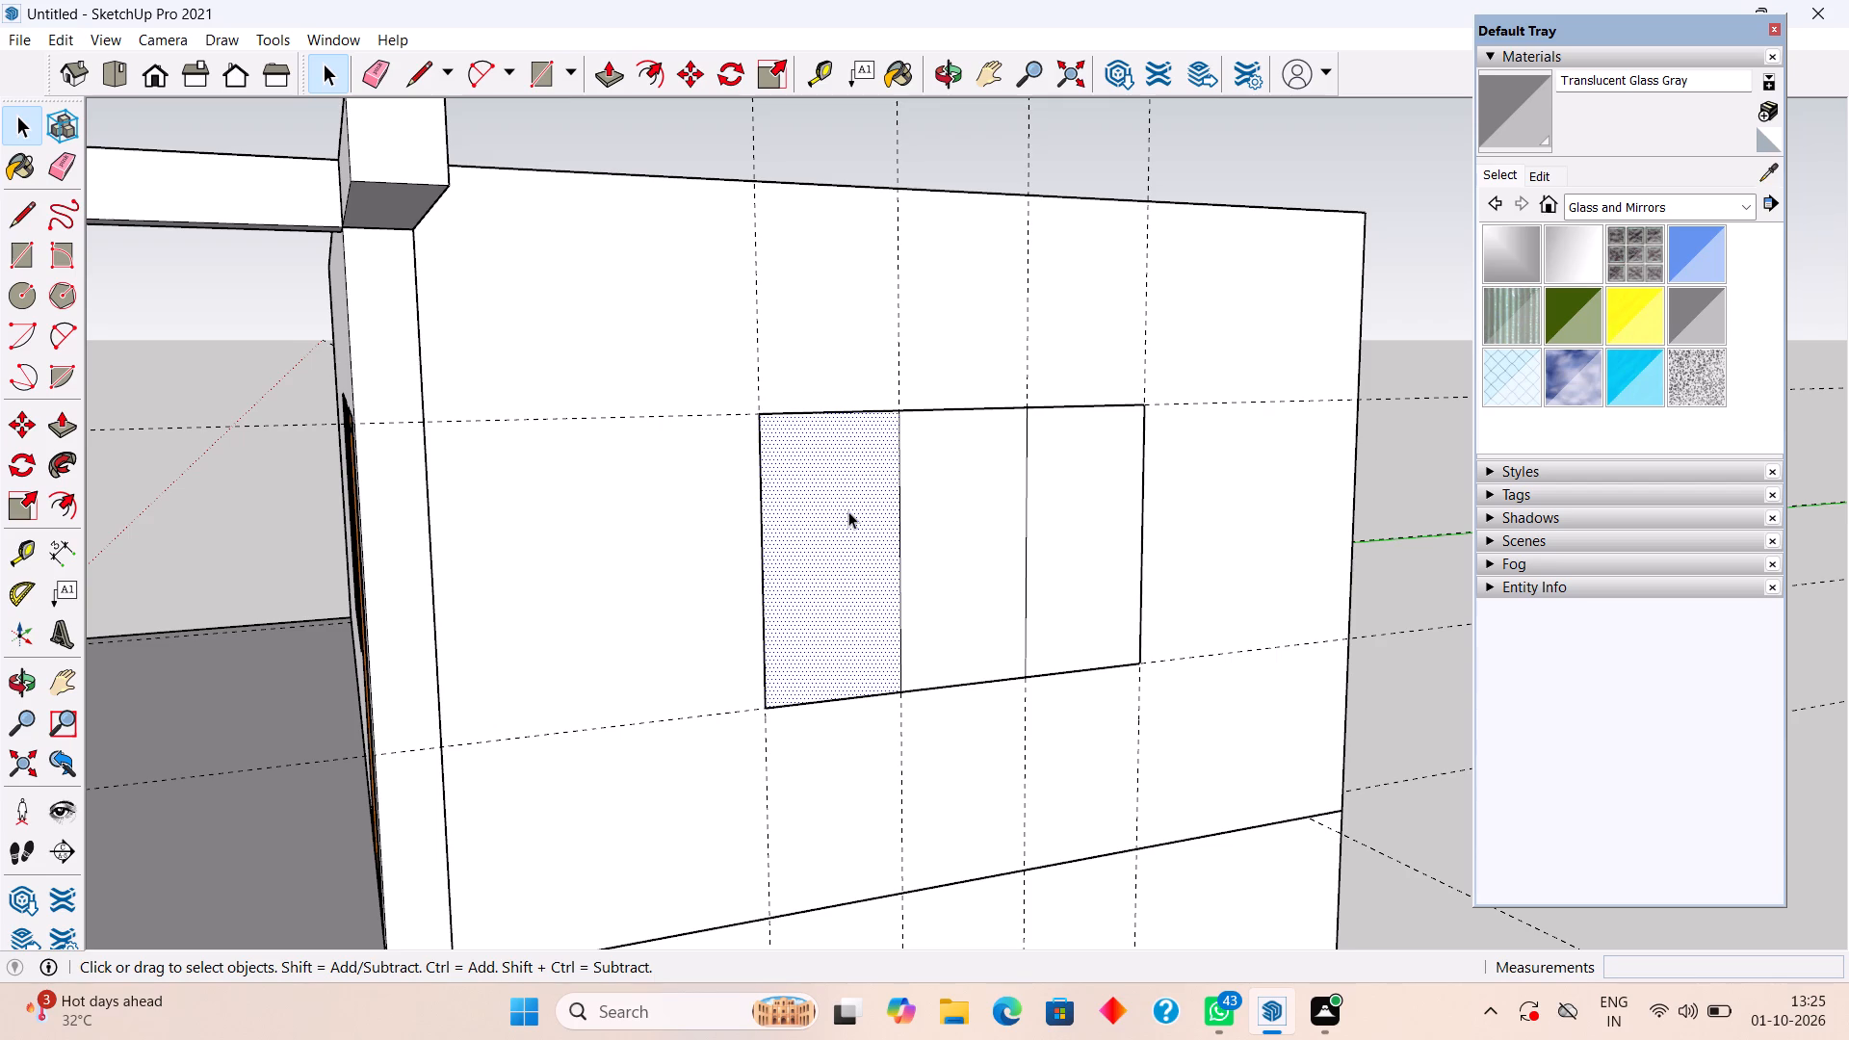
pyautogui.press('f')
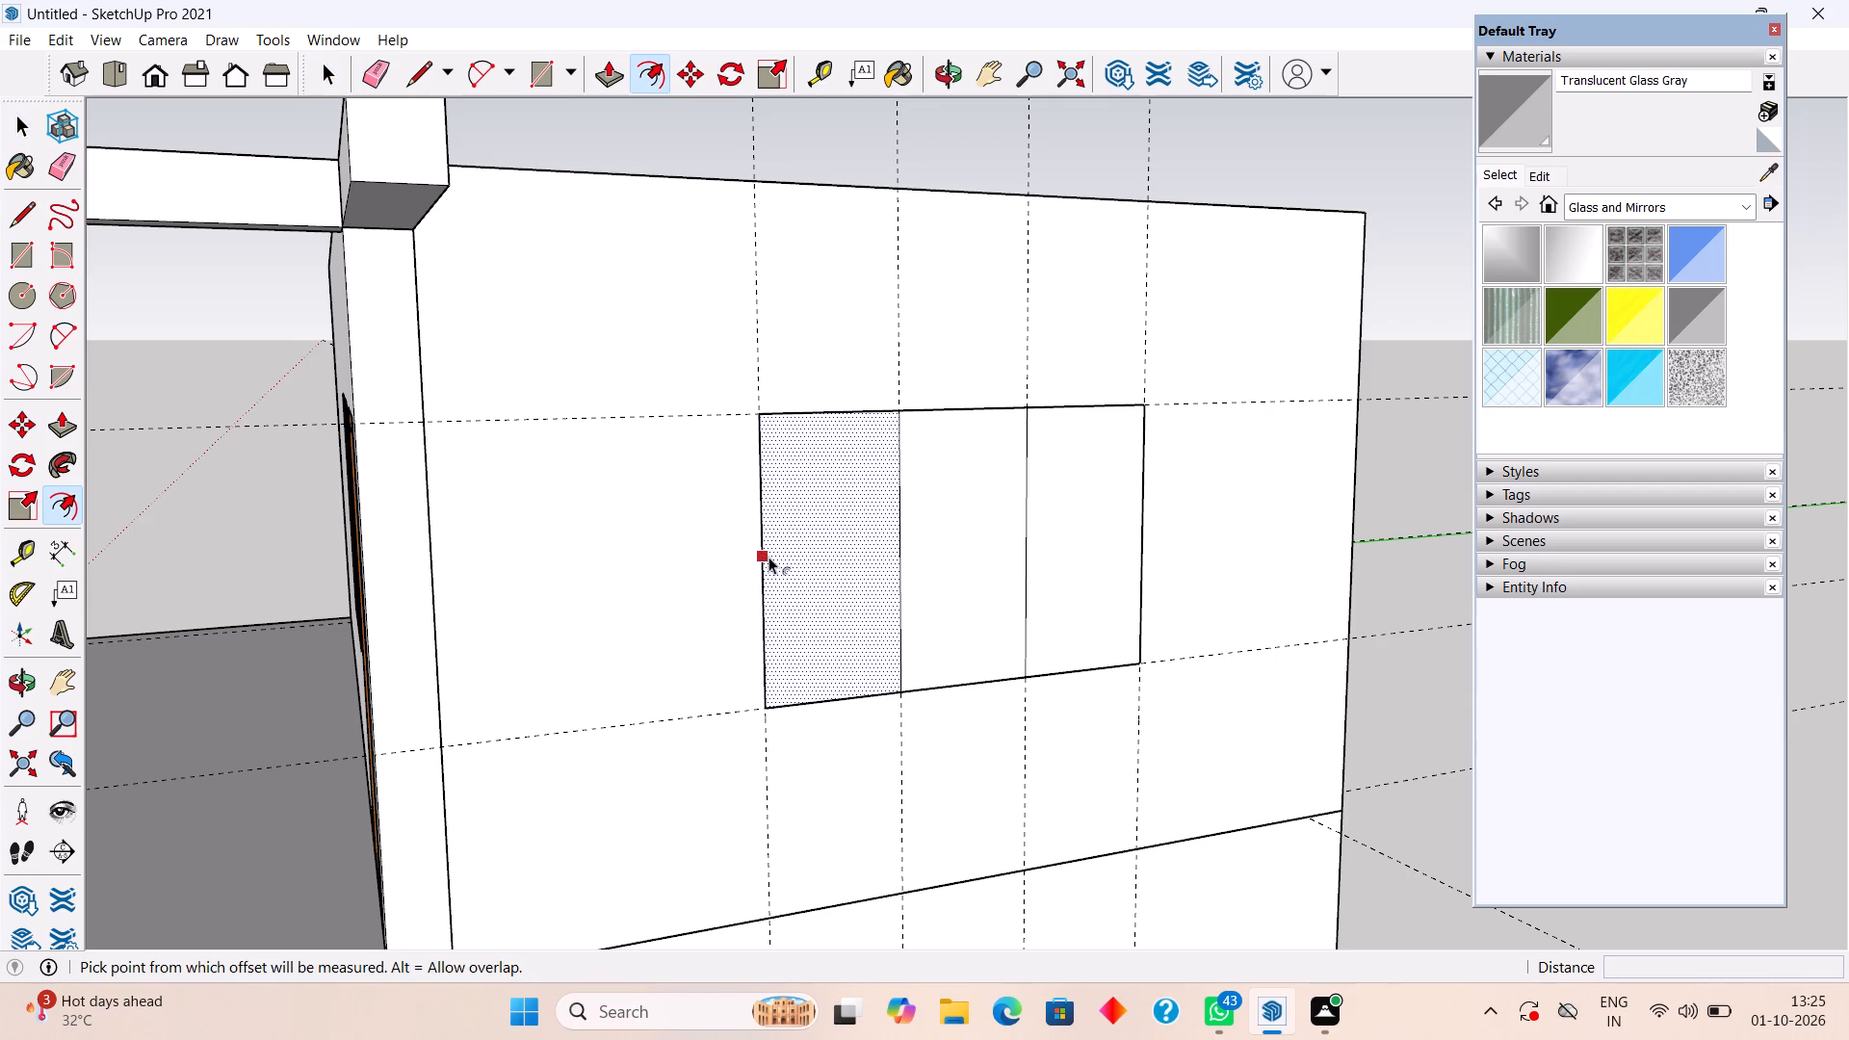
pyautogui.click(768, 557)
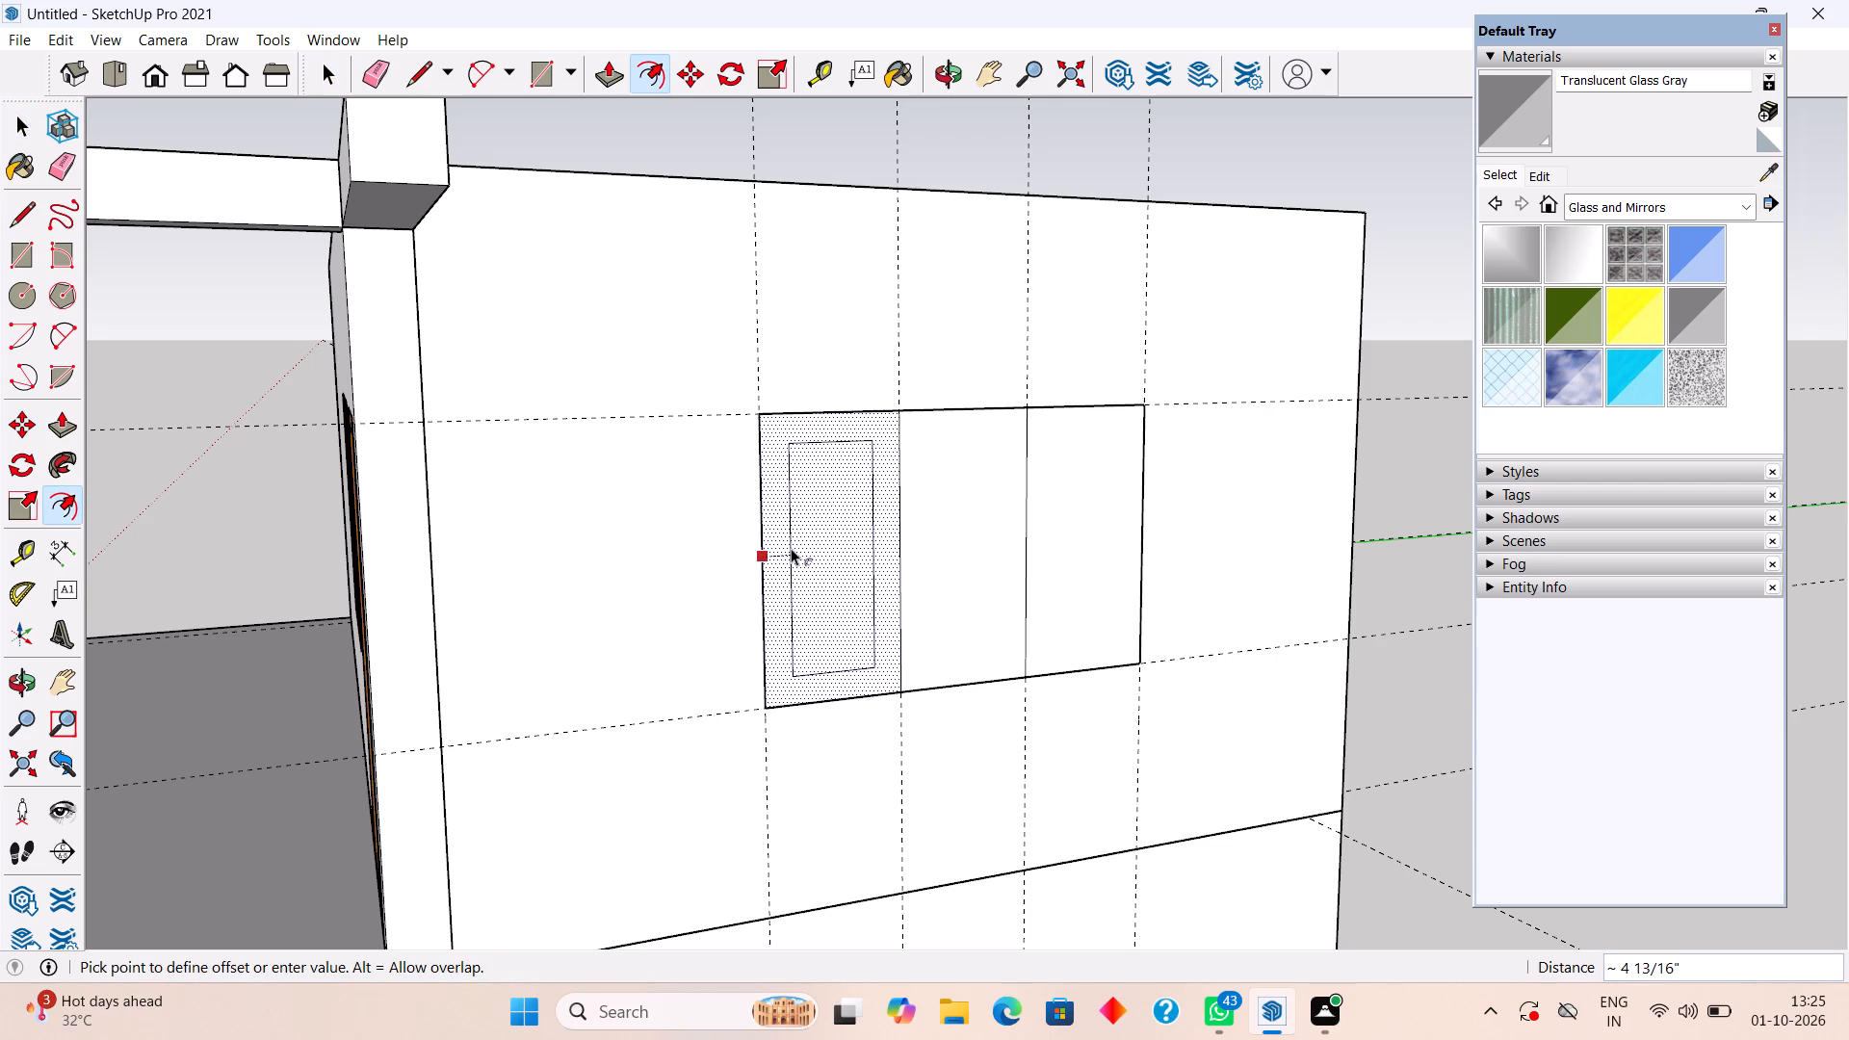
pyautogui.write('3"')
pyautogui.press('Return')
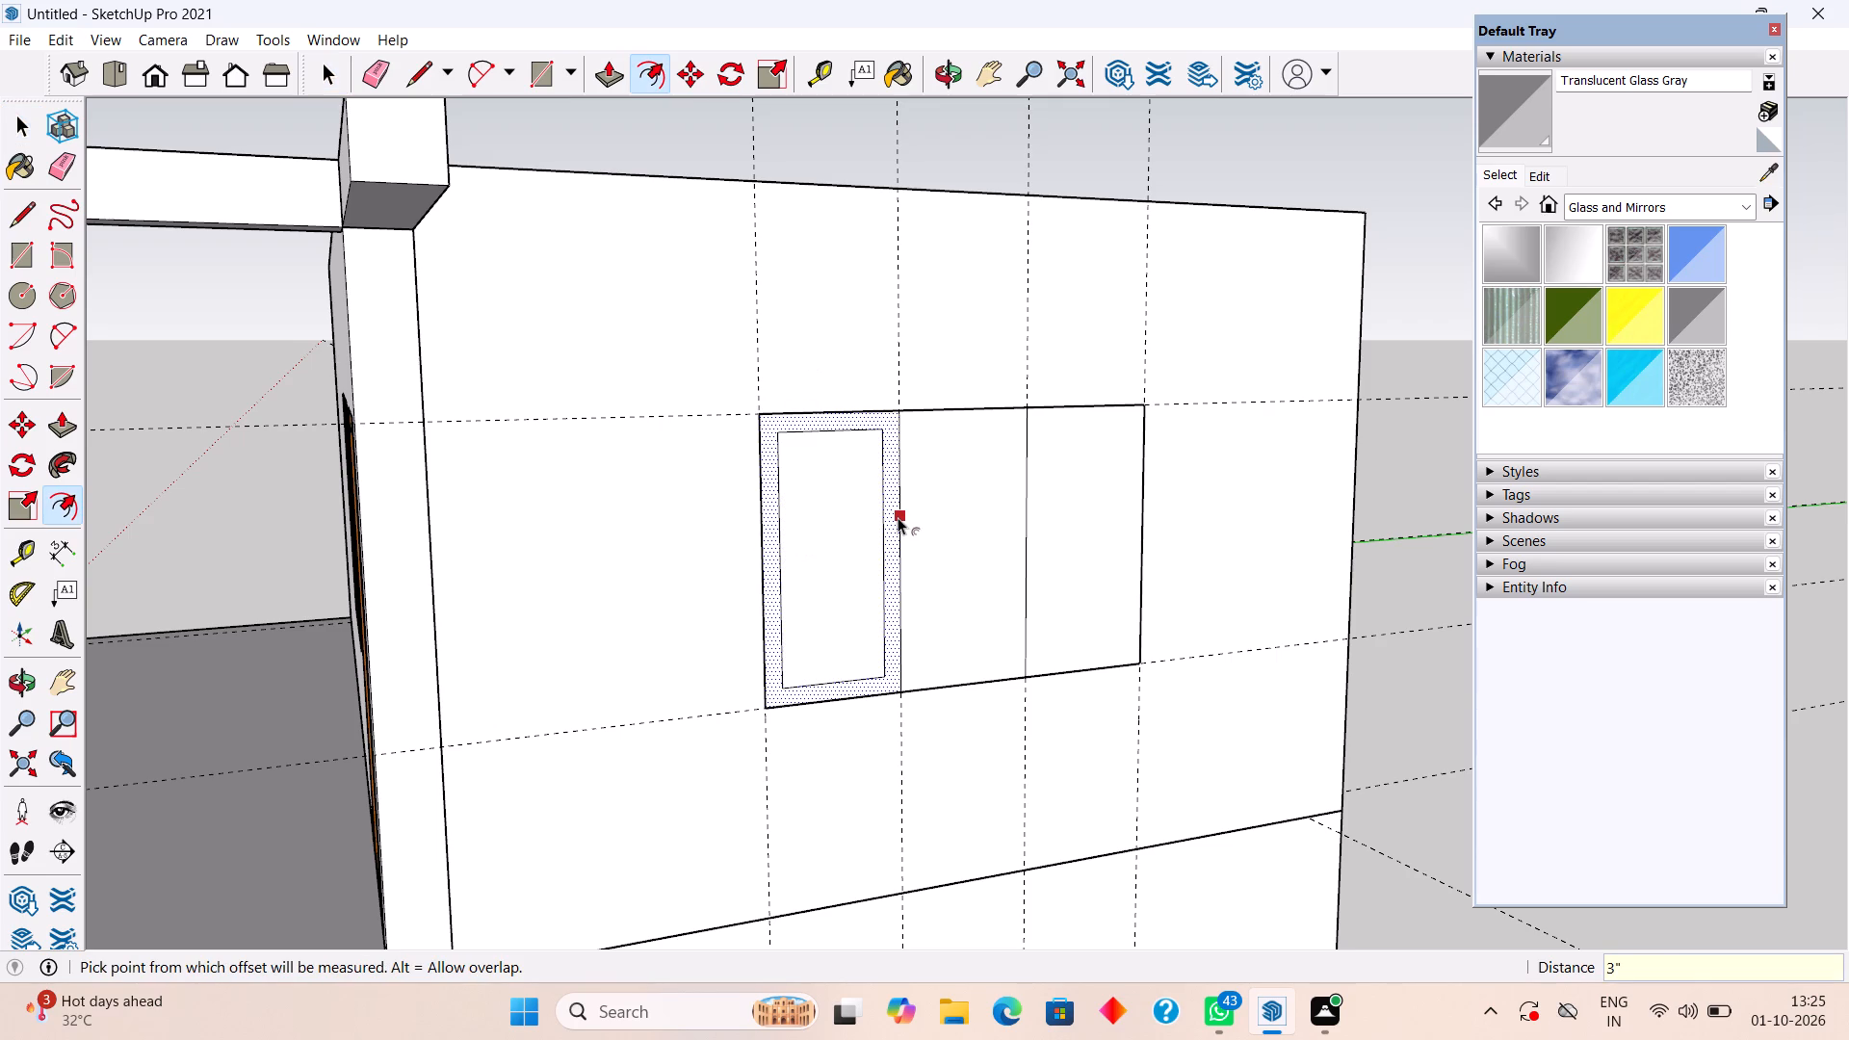
pyautogui.click(898, 517)
pyautogui.press('space')
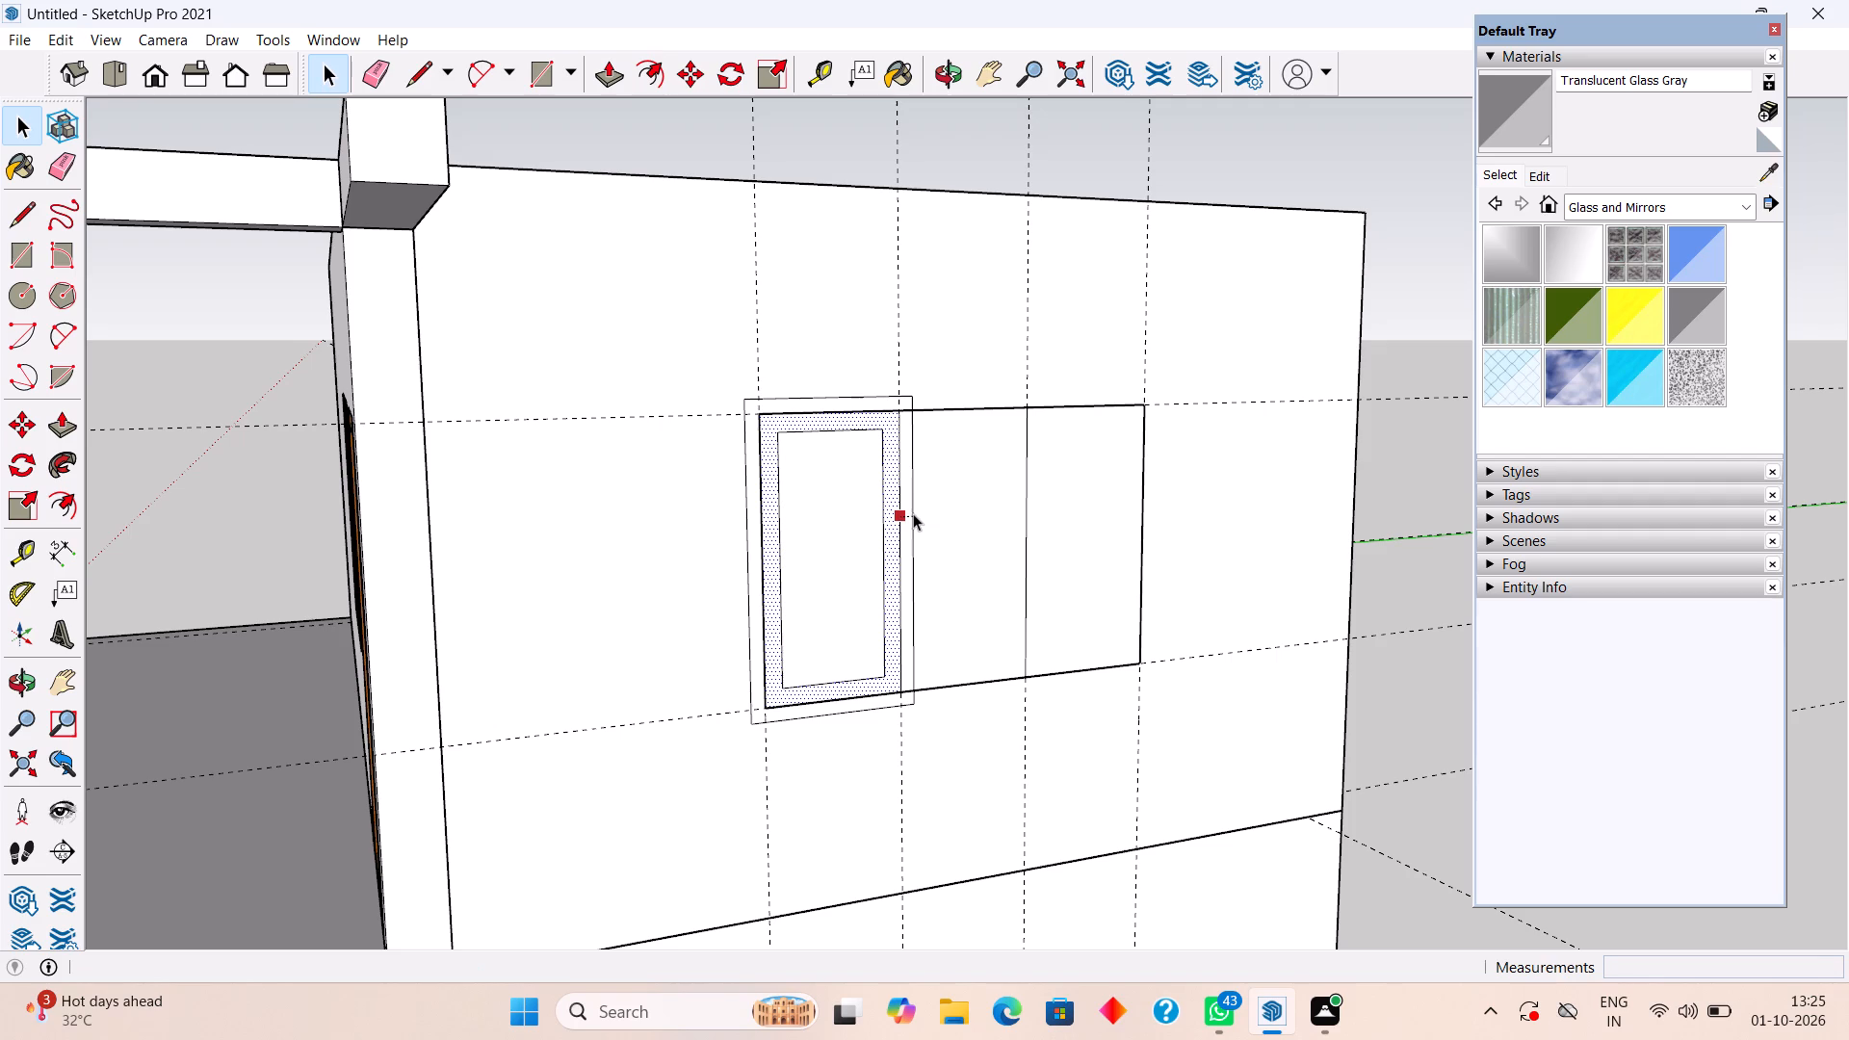
# Offset the outlines of the middle and far side-wall window panels 3" inward.
pyautogui.click(998, 541)
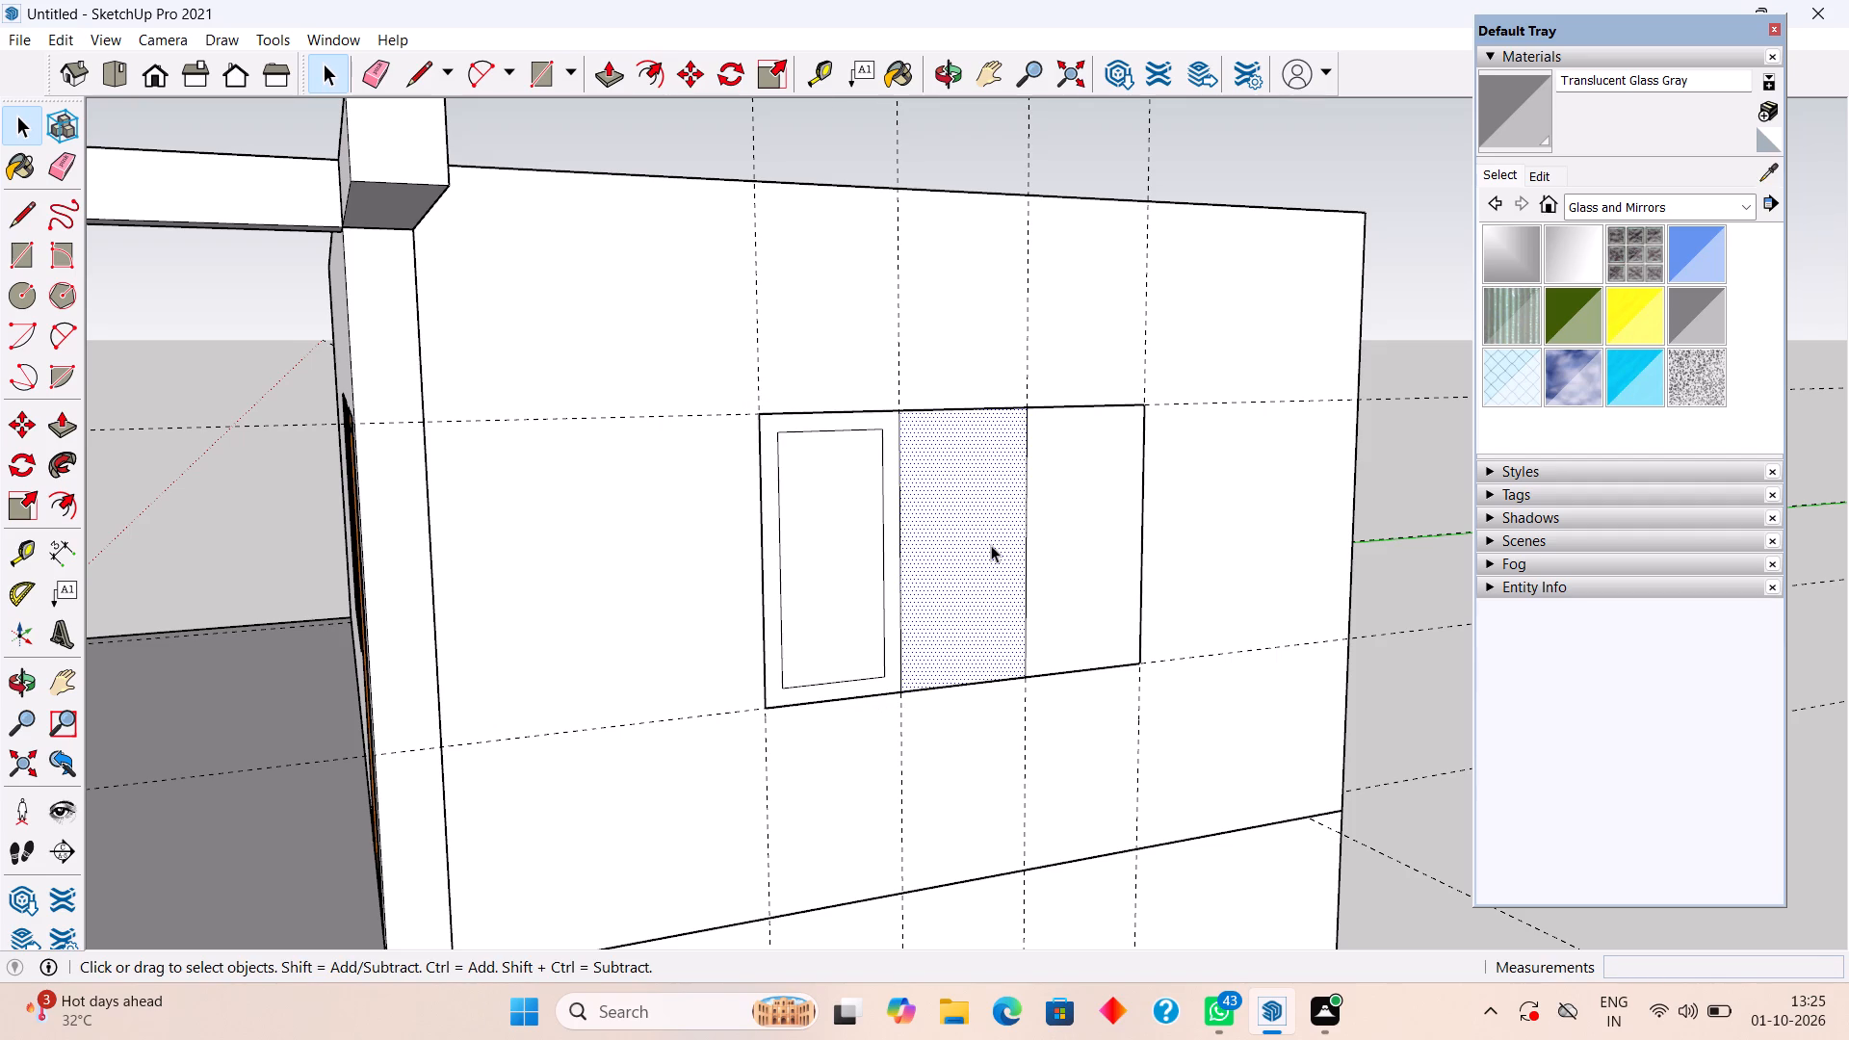
pyautogui.press('f')
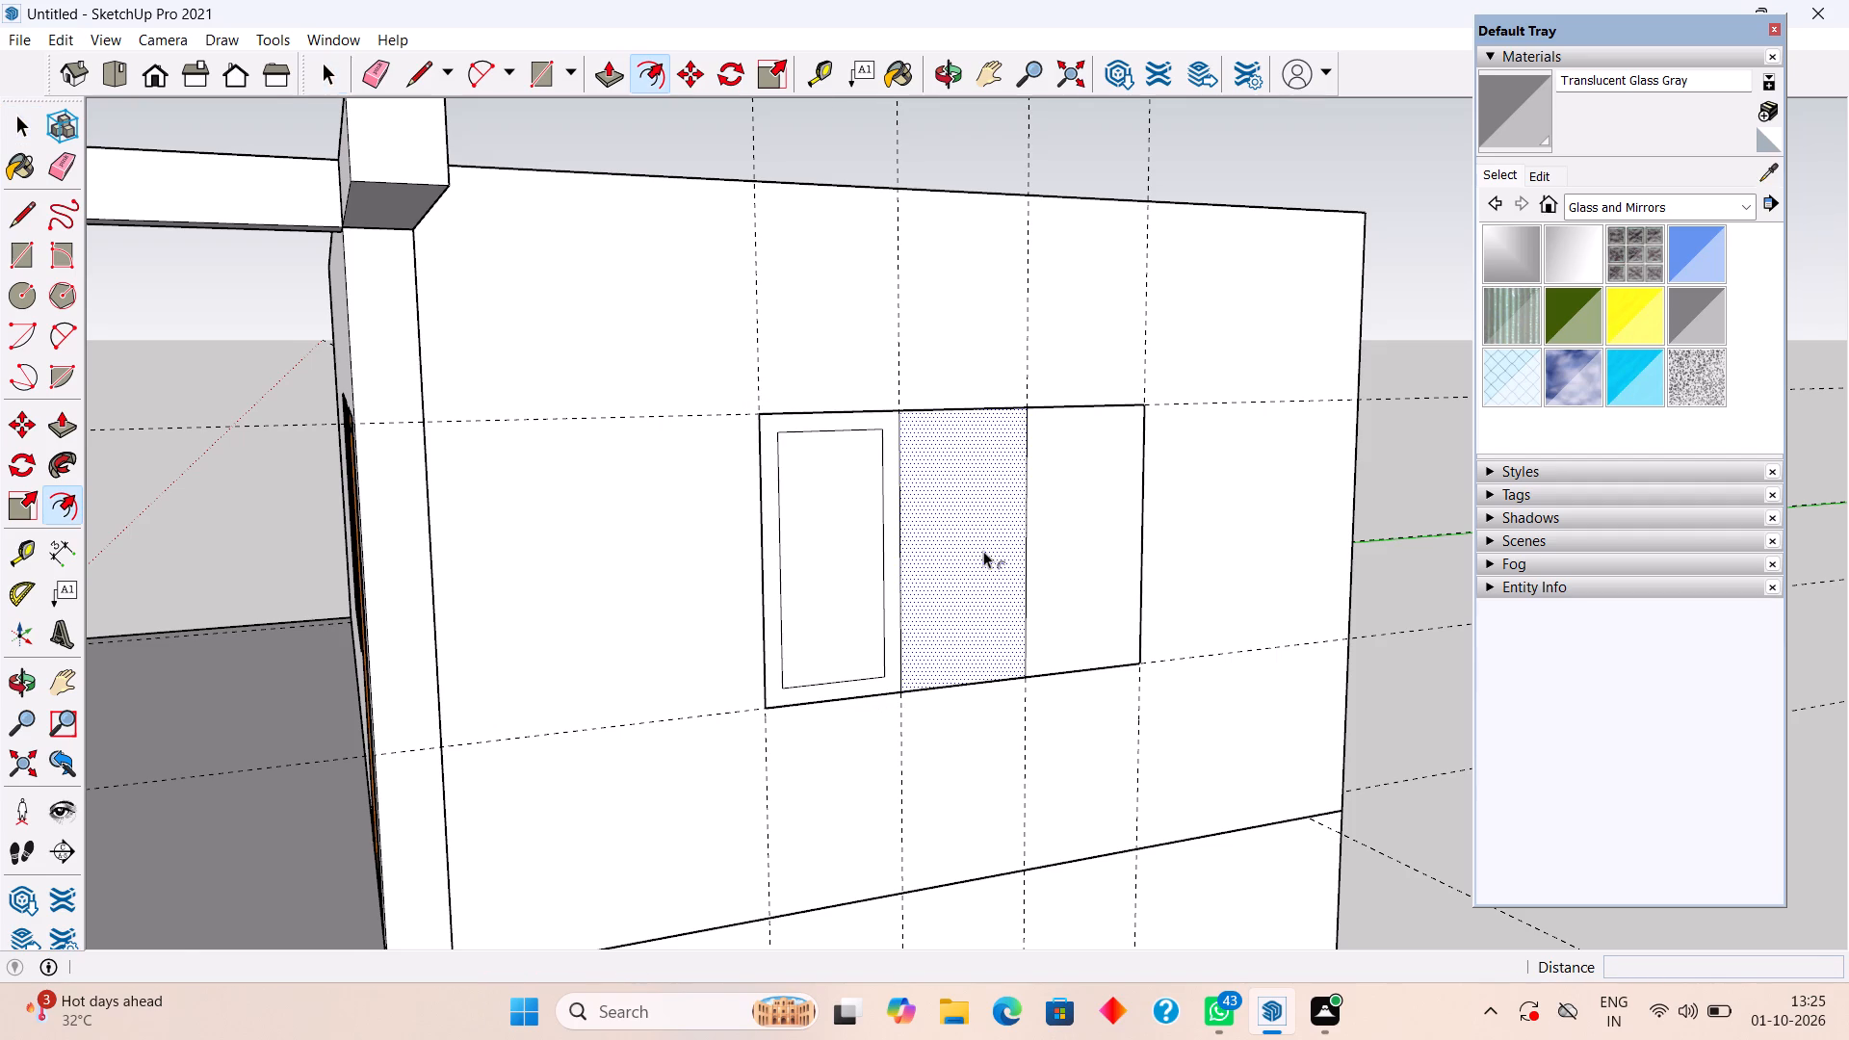
pyautogui.click(936, 585)
pyautogui.write('3"')
pyautogui.press('Return')
pyautogui.press('space')
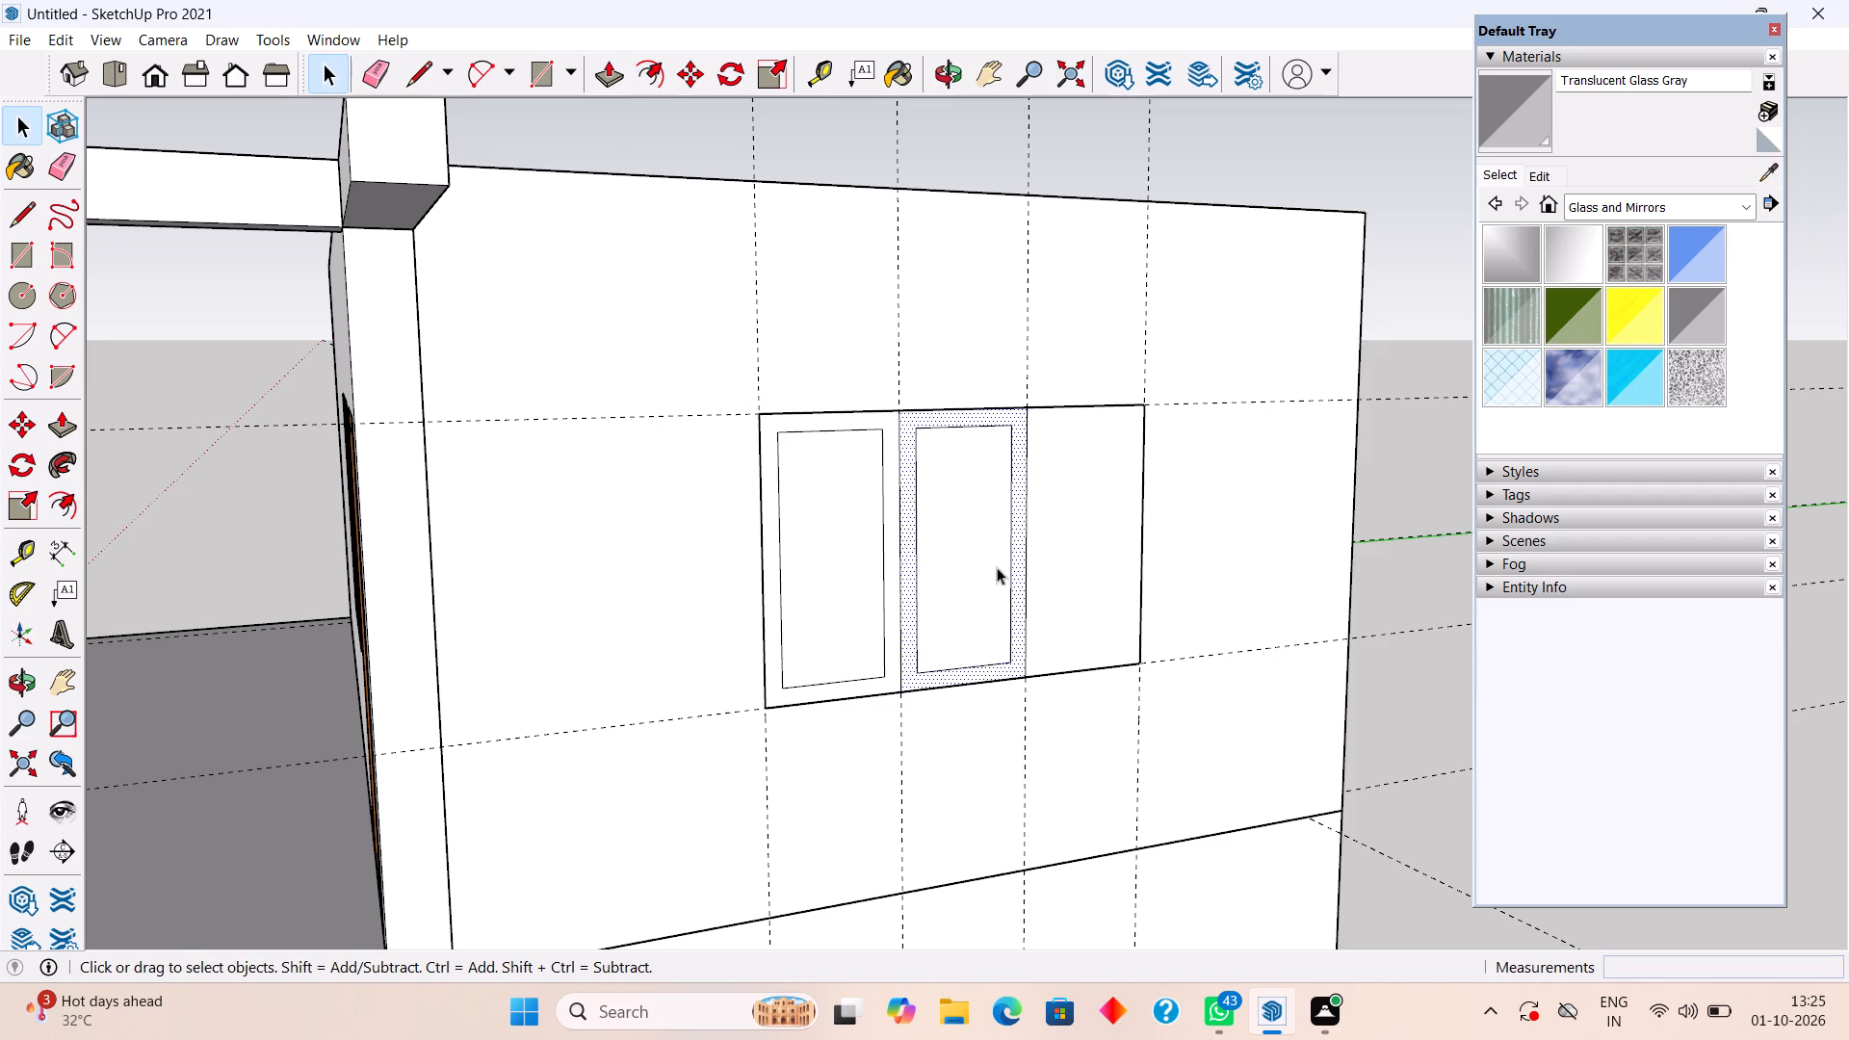
pyautogui.click(1109, 556)
pyautogui.press('f')
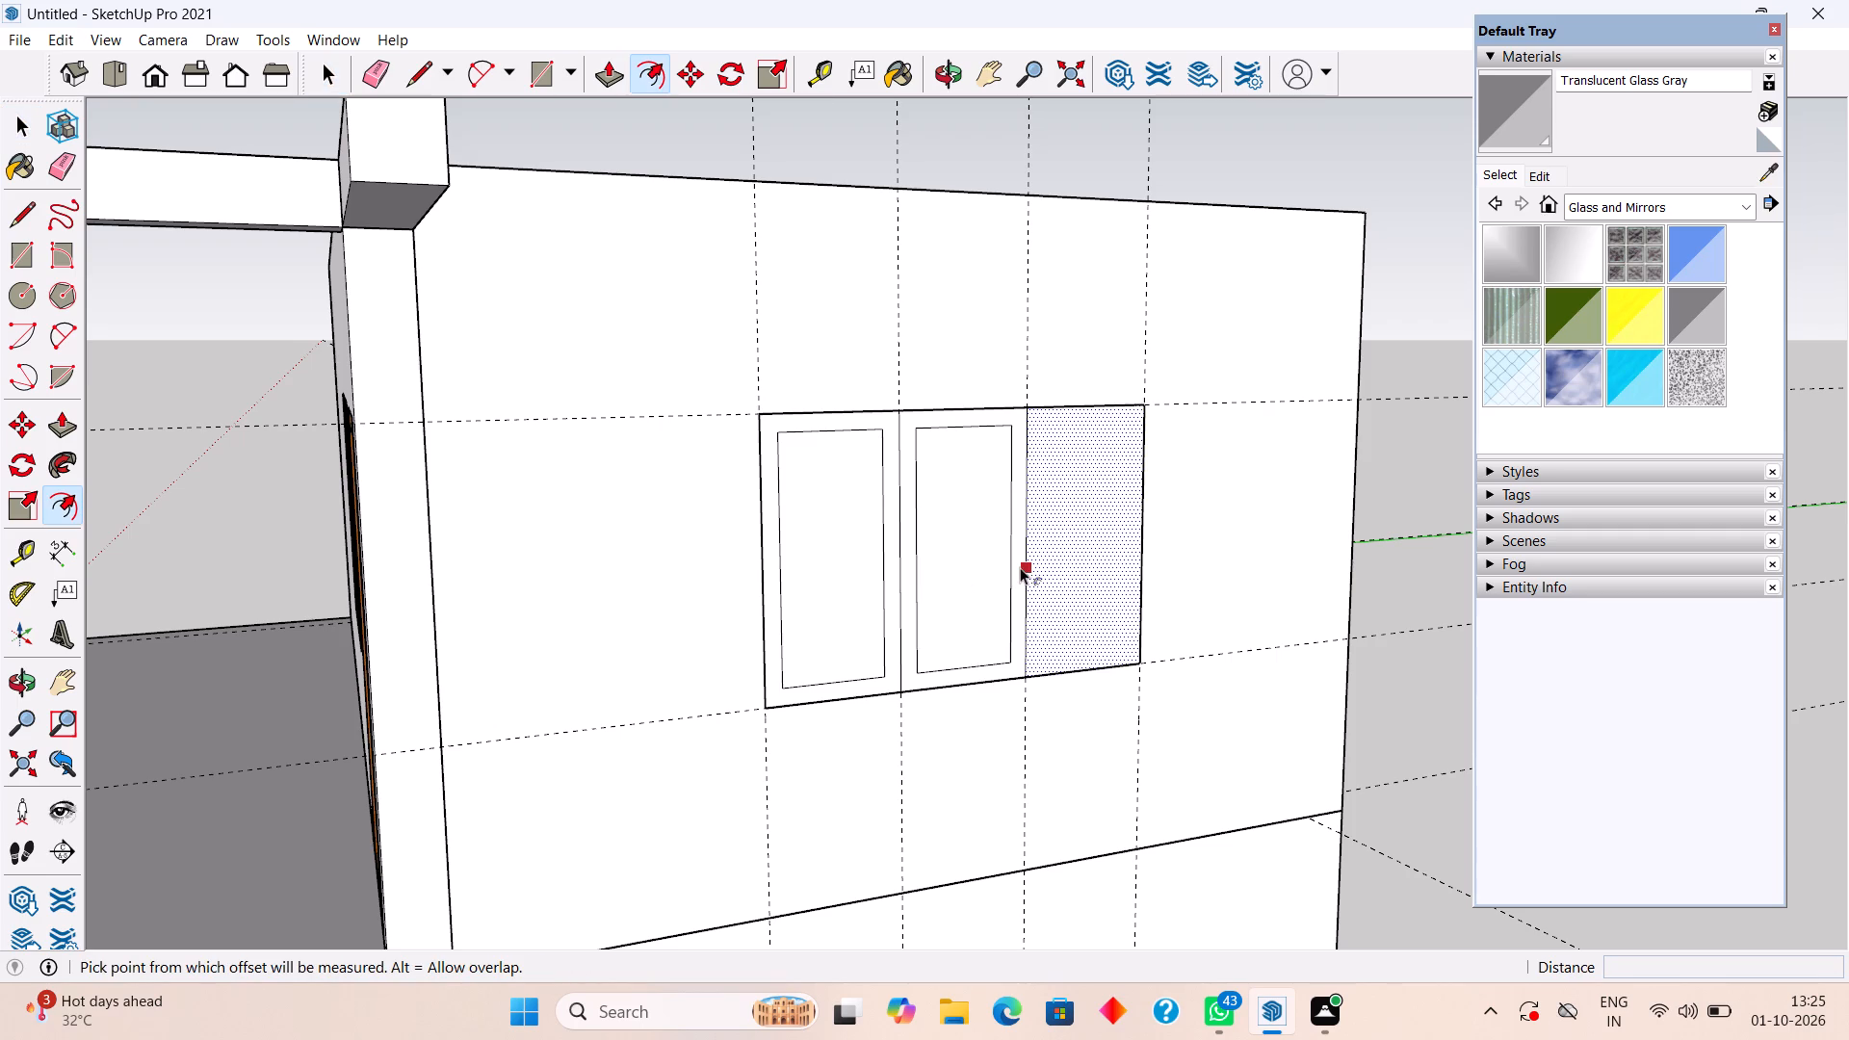
pyautogui.click(1022, 566)
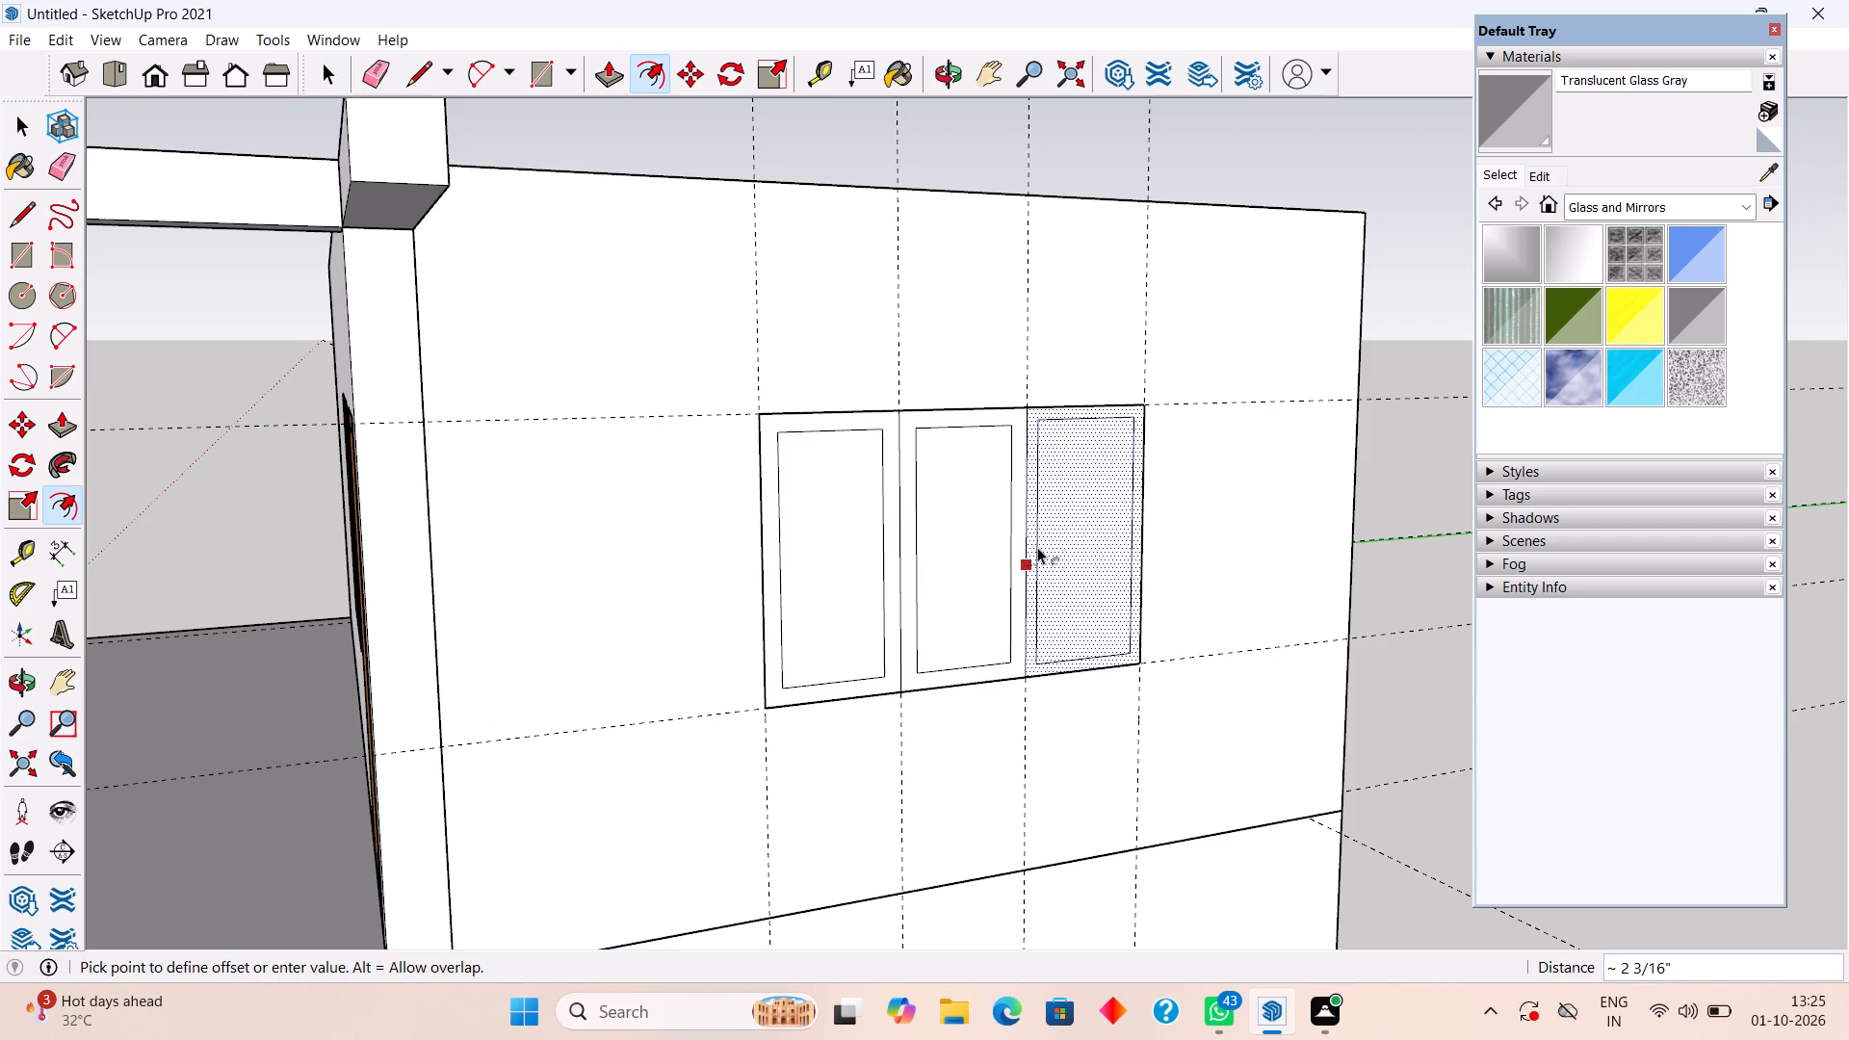
pyautogui.write('3"')
pyautogui.press('Return')
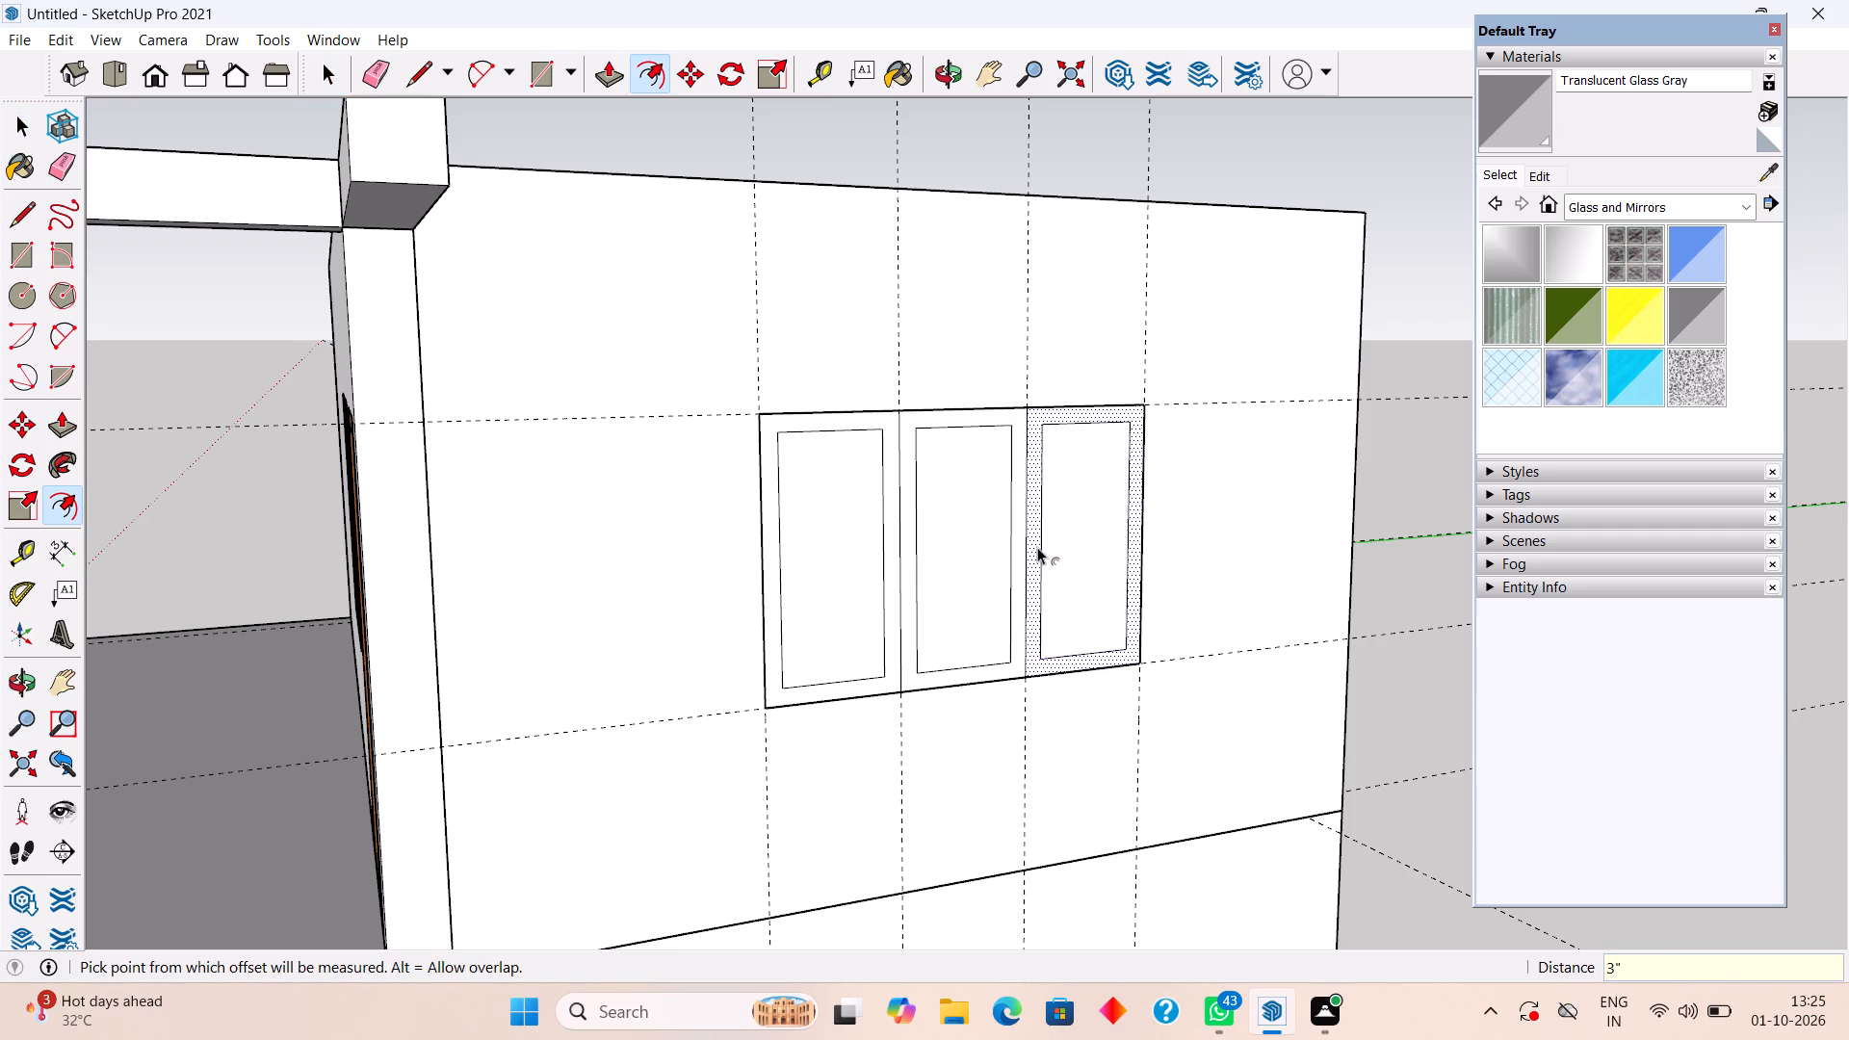
pyautogui.press('space')
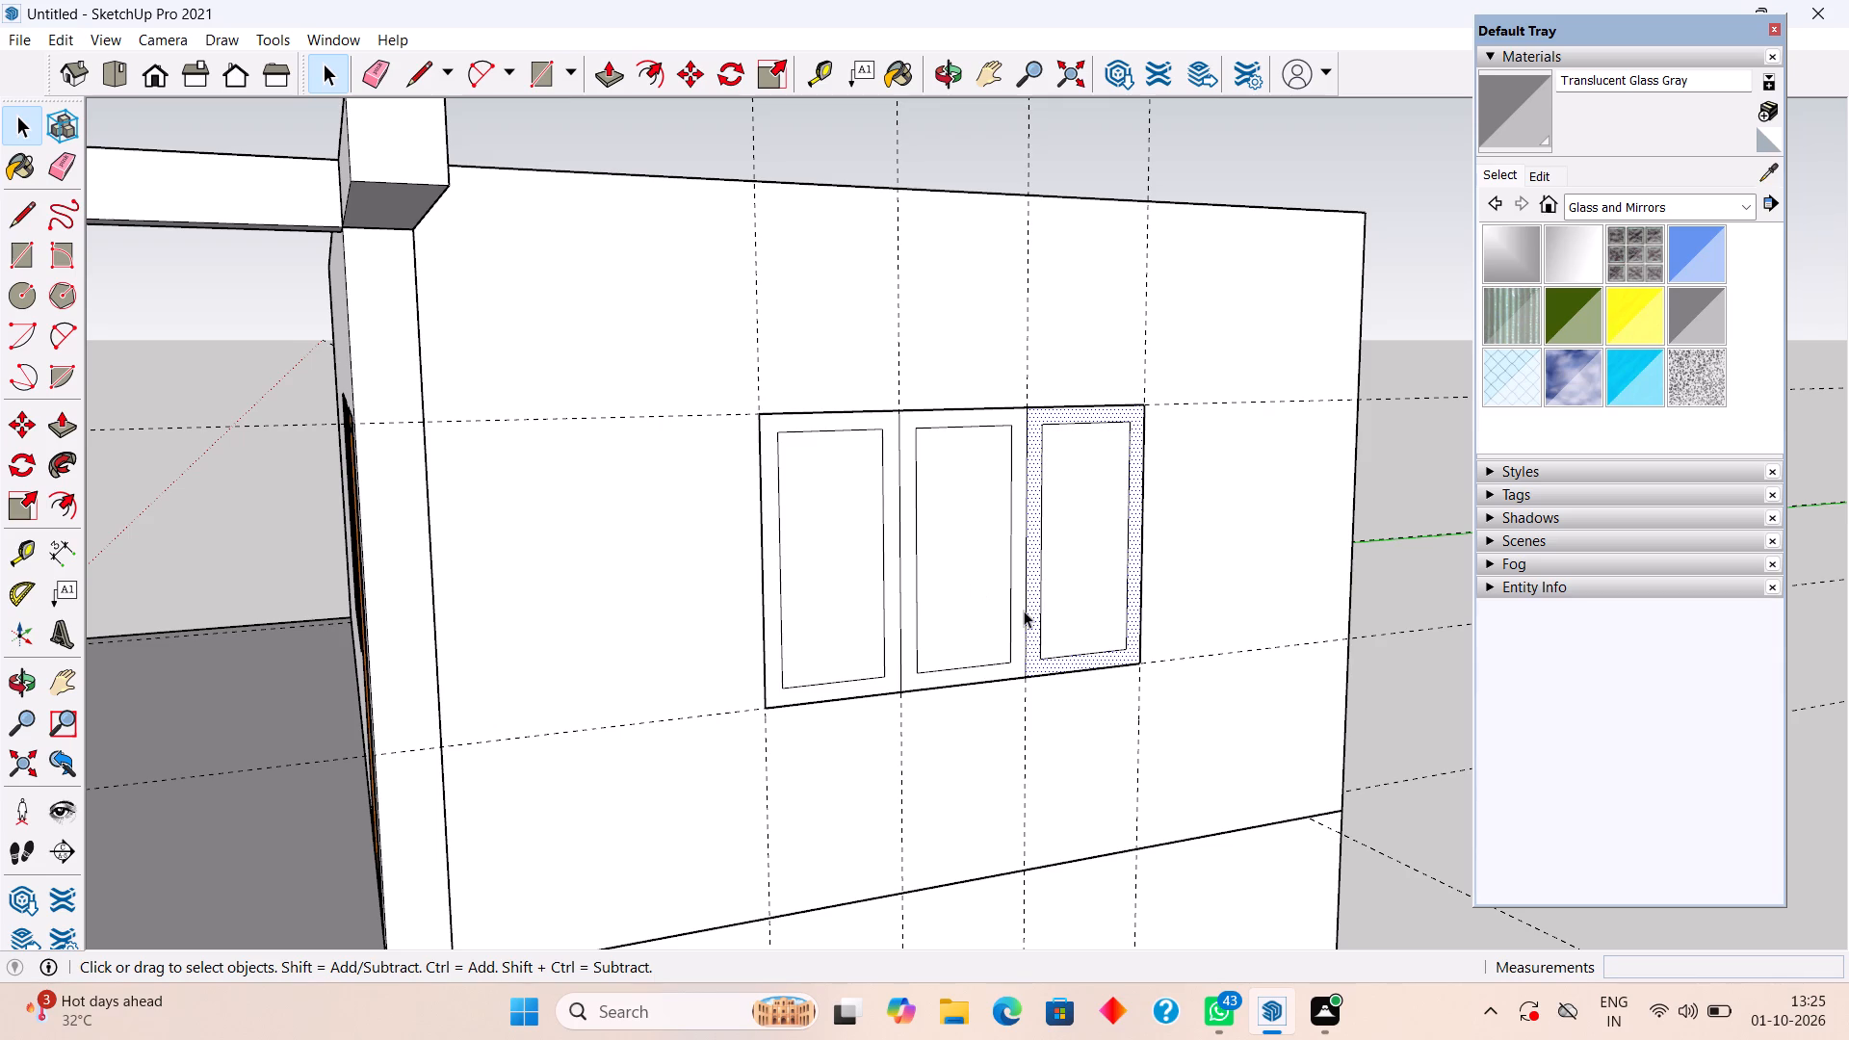
# Delete the two vertical edges dividing the three window panels so their borders merge into one frame face.
pyautogui.click(1024, 611)
pyautogui.press('Delete')
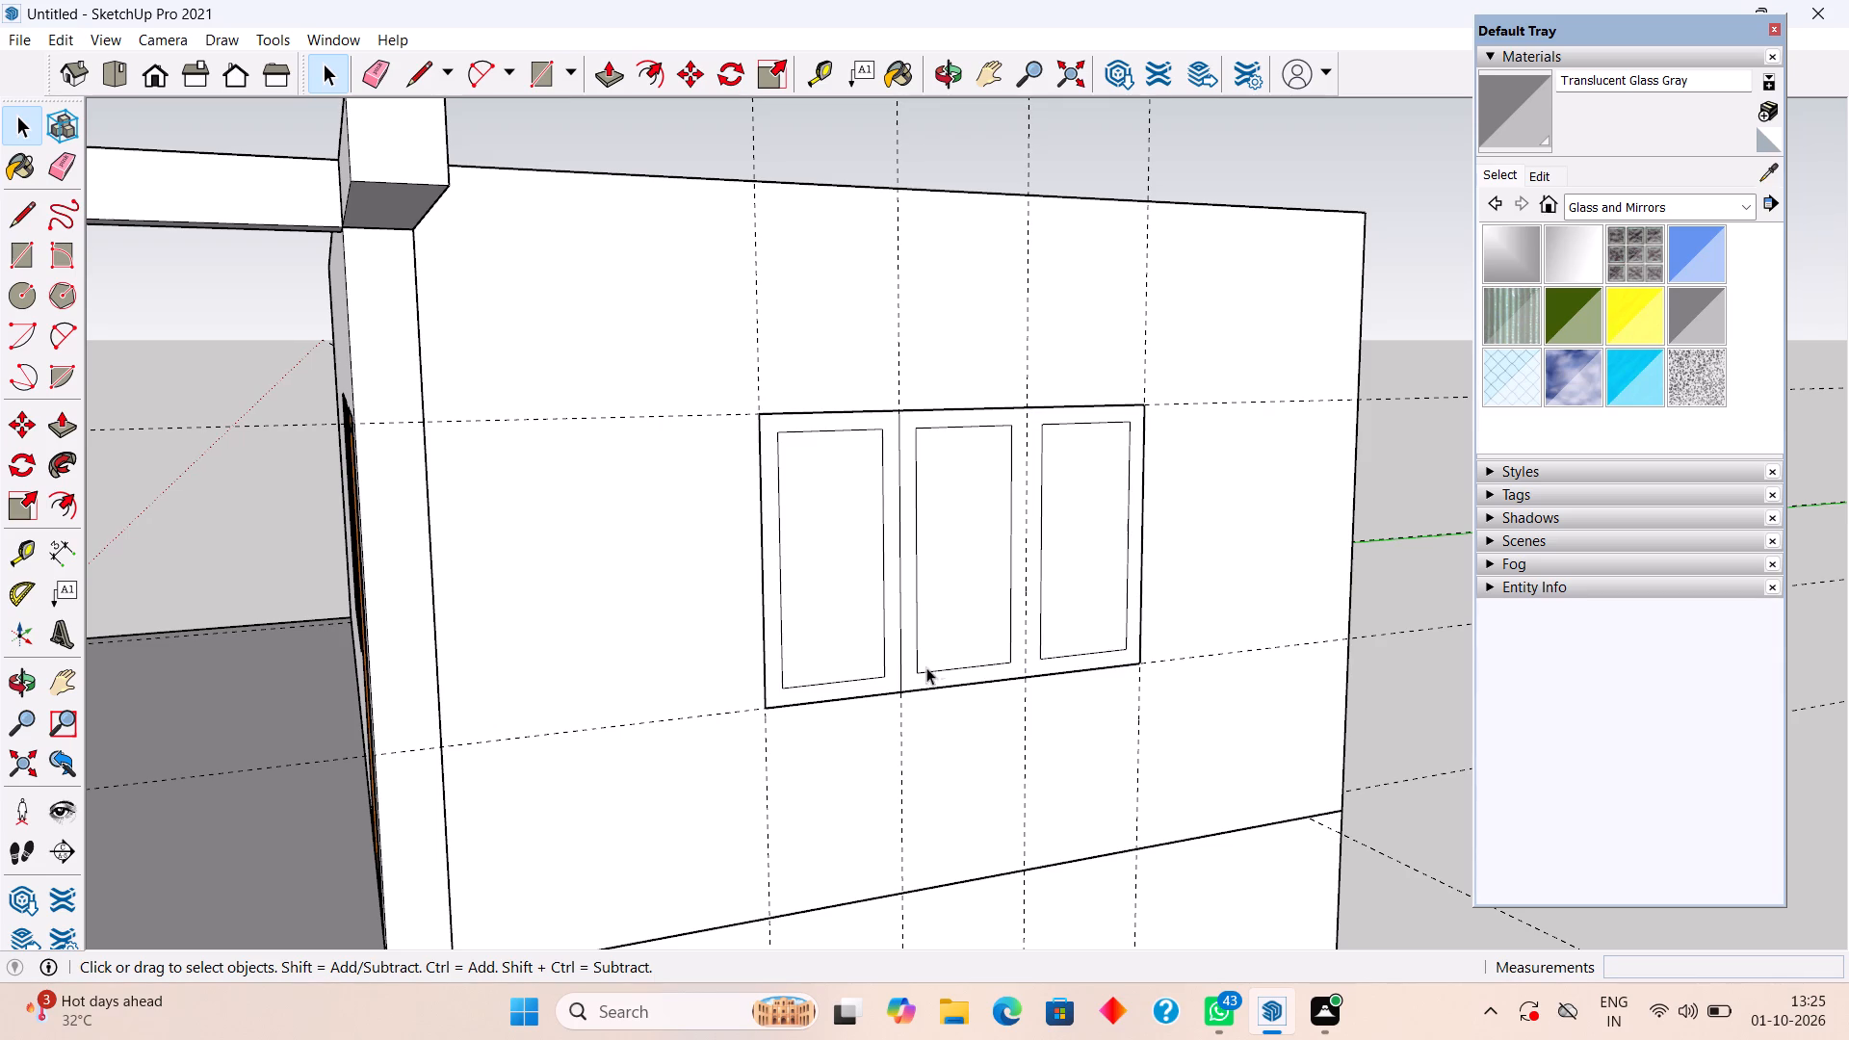
pyautogui.click(898, 681)
pyautogui.press('Delete')
pyautogui.click(900, 678)
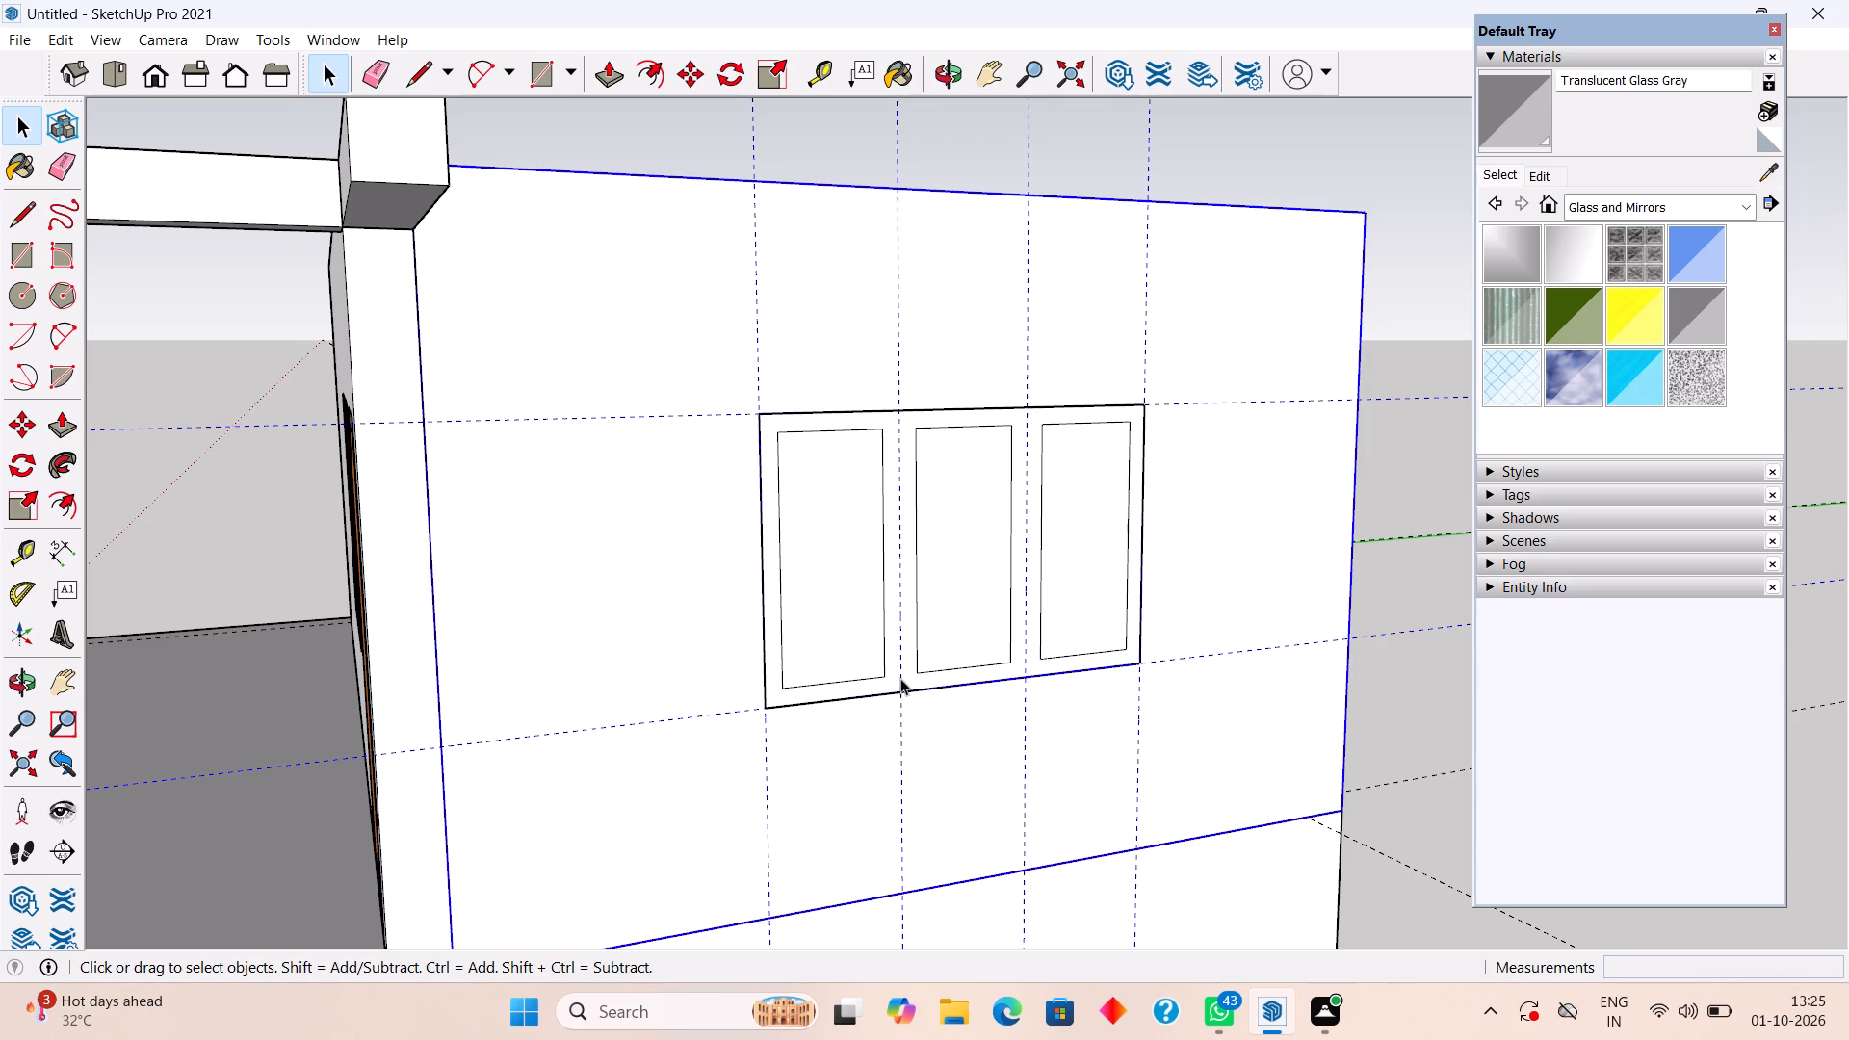
pyautogui.click(966, 157)
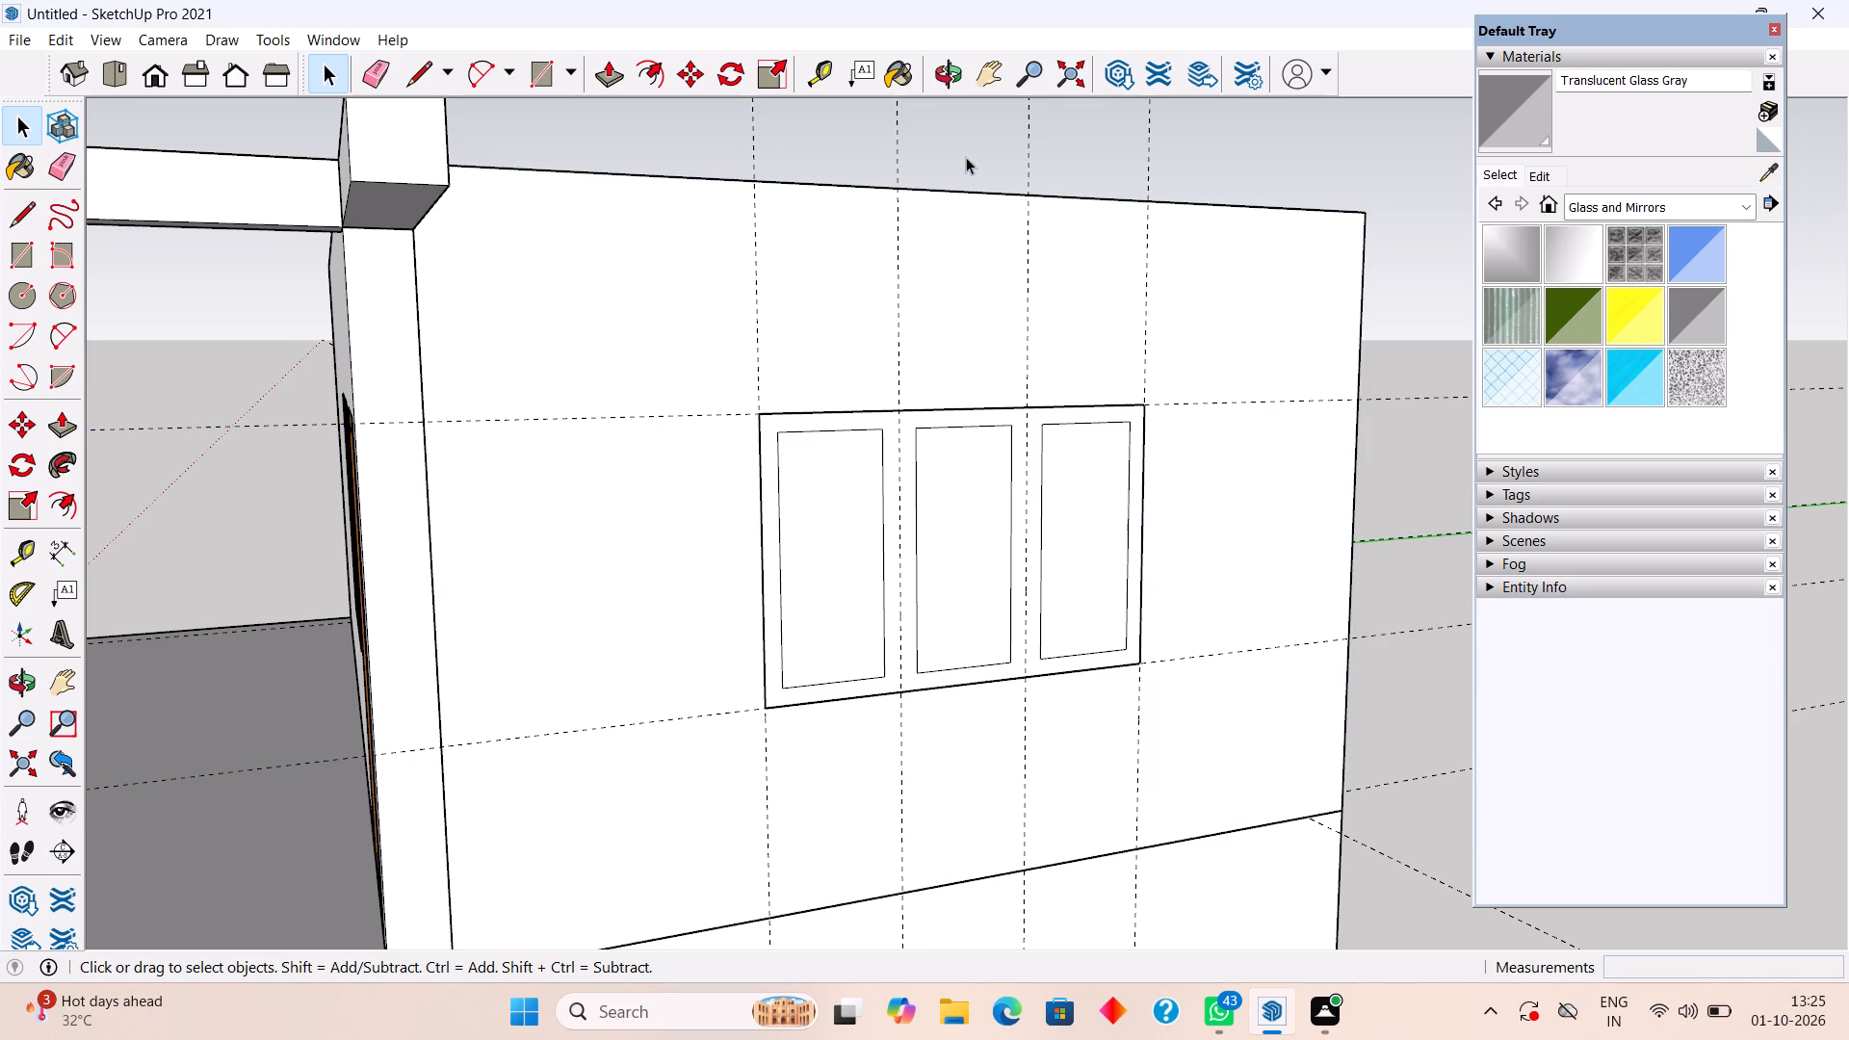
# Delete the three inner faces of the side-wall window to open up its panels.
pyautogui.scroll(-2, 956, 310)
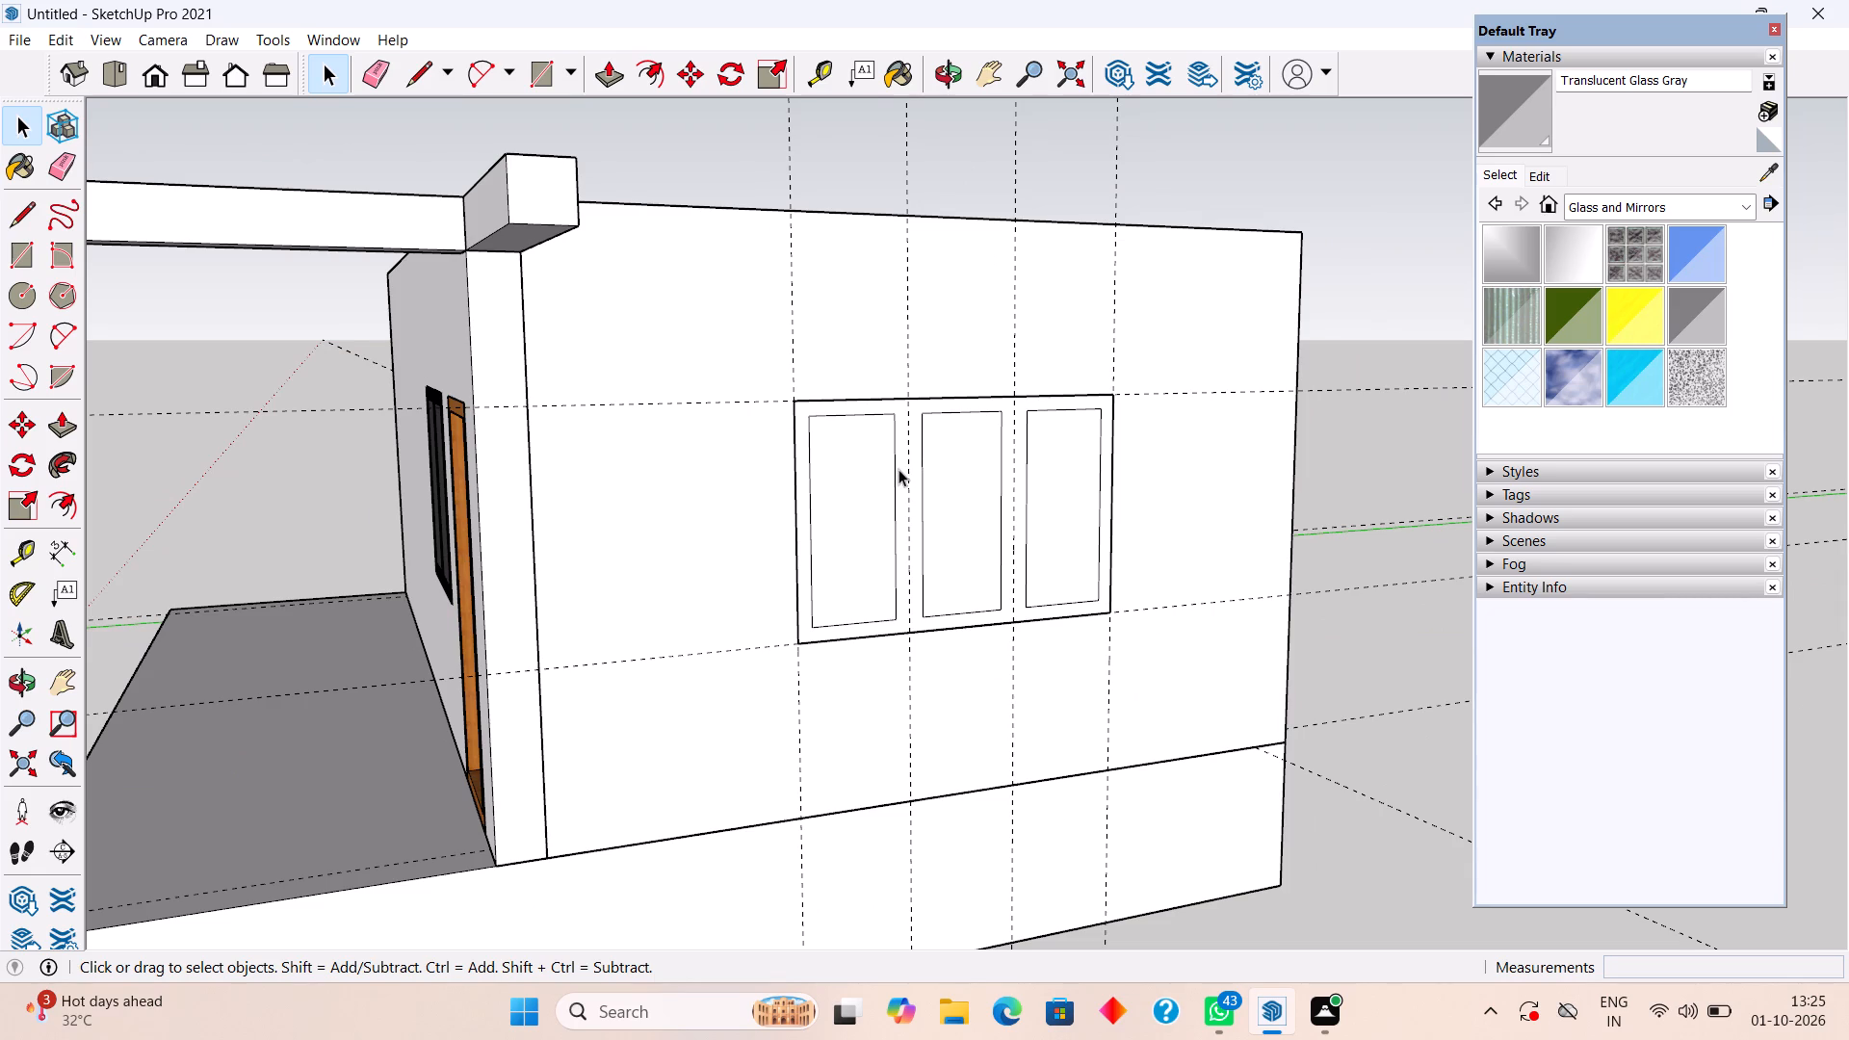
pyautogui.scroll(1, 898, 469)
pyautogui.click(859, 489)
pyautogui.press('Delete')
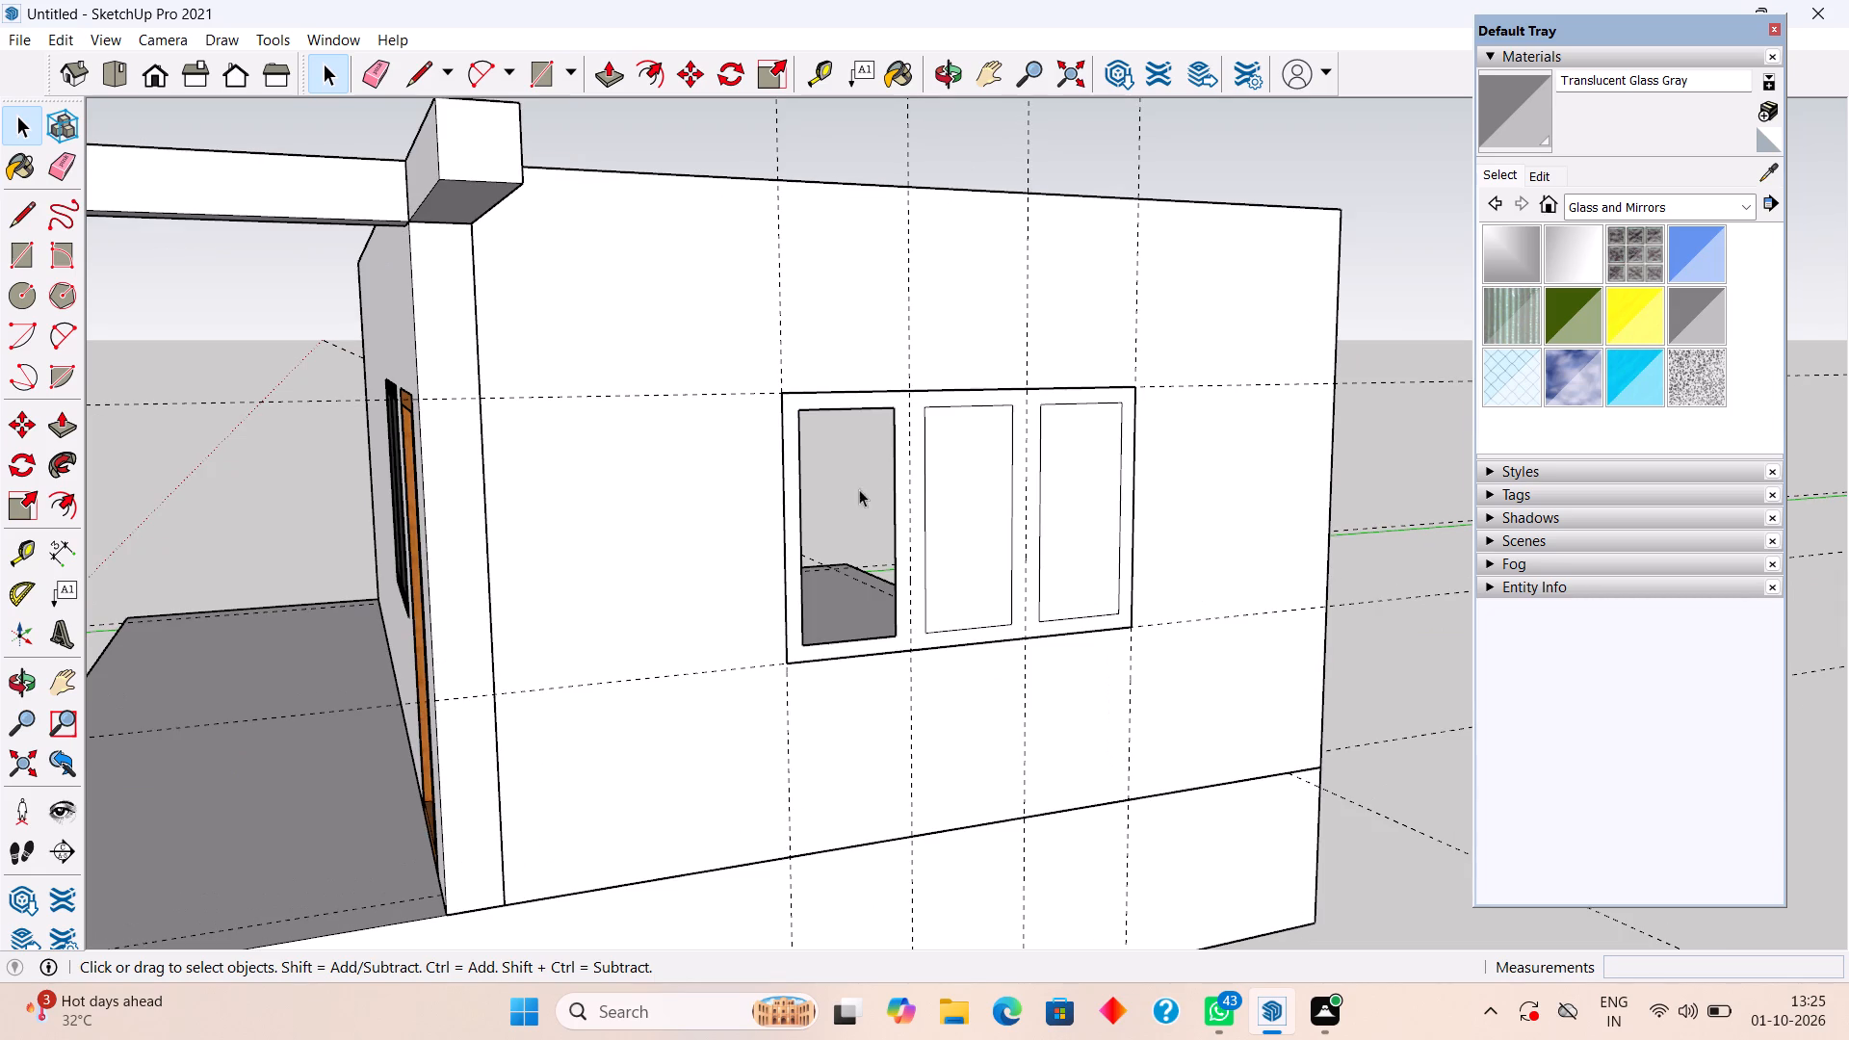
pyautogui.click(955, 466)
pyautogui.press('Delete')
pyautogui.click(1064, 474)
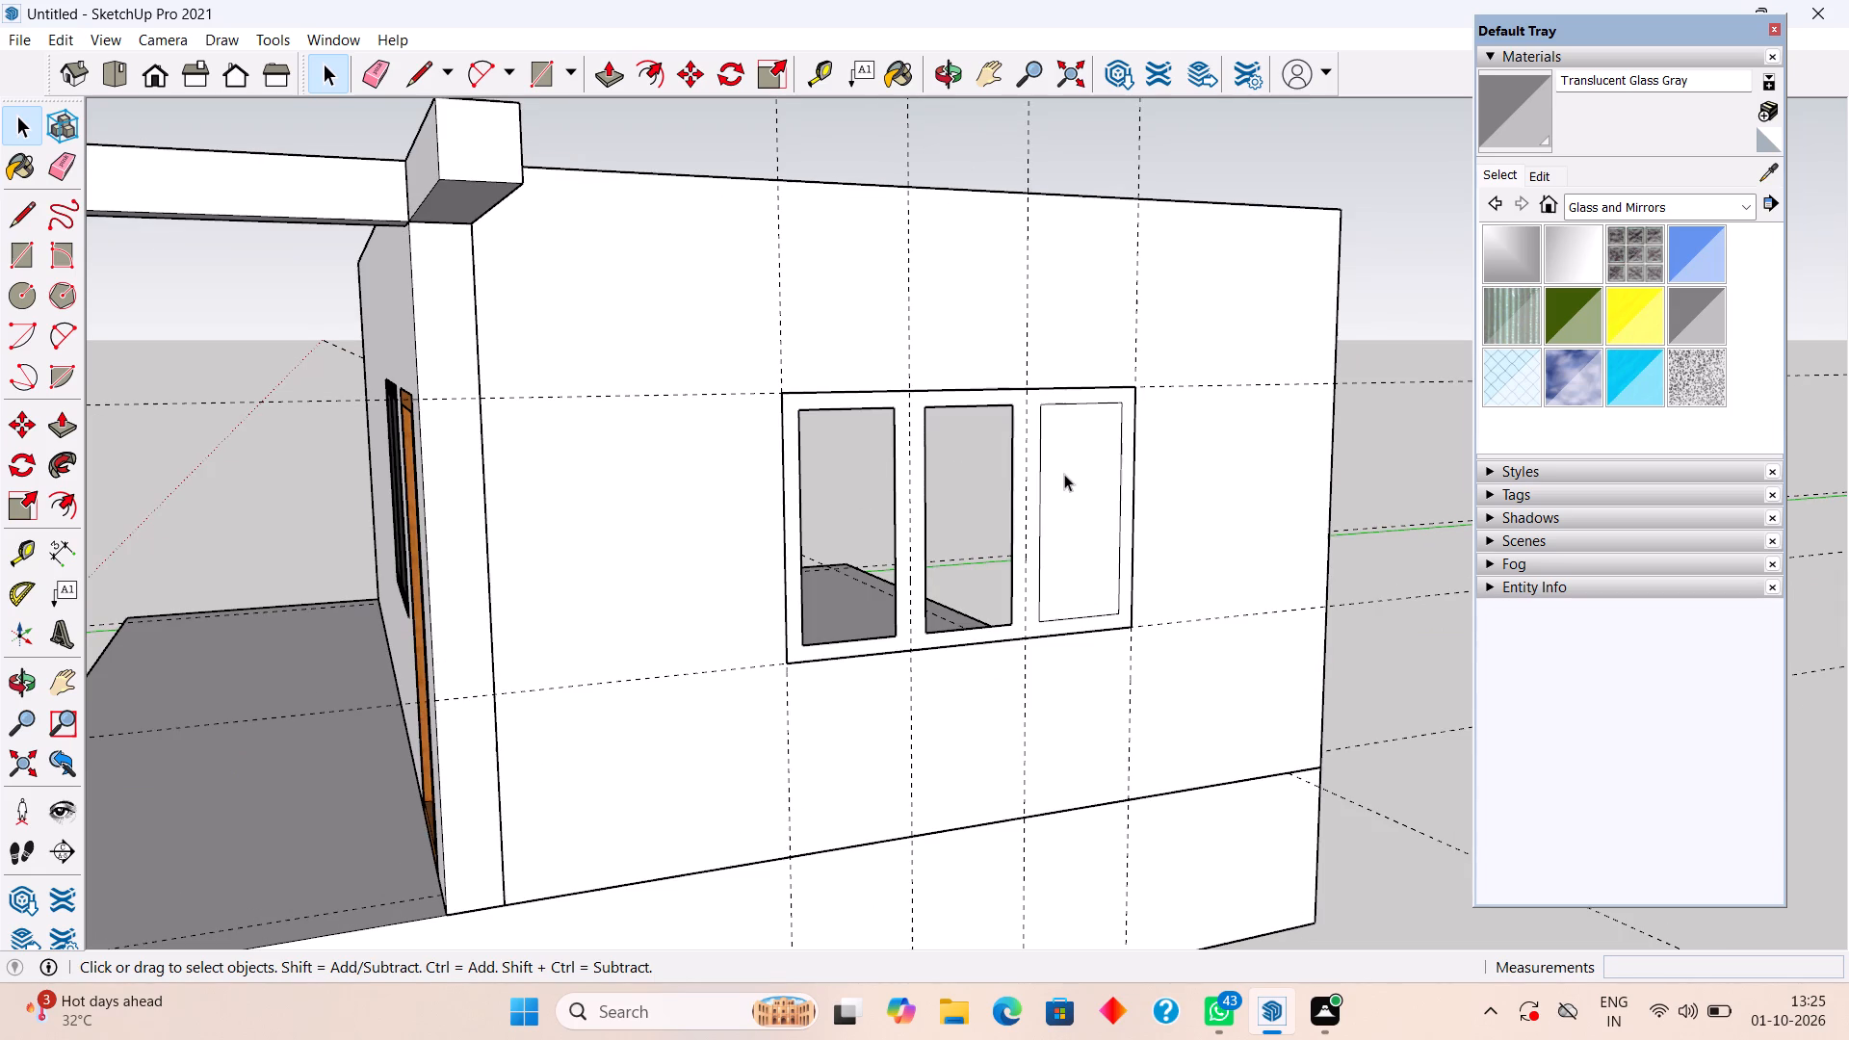
pyautogui.press('Delete')
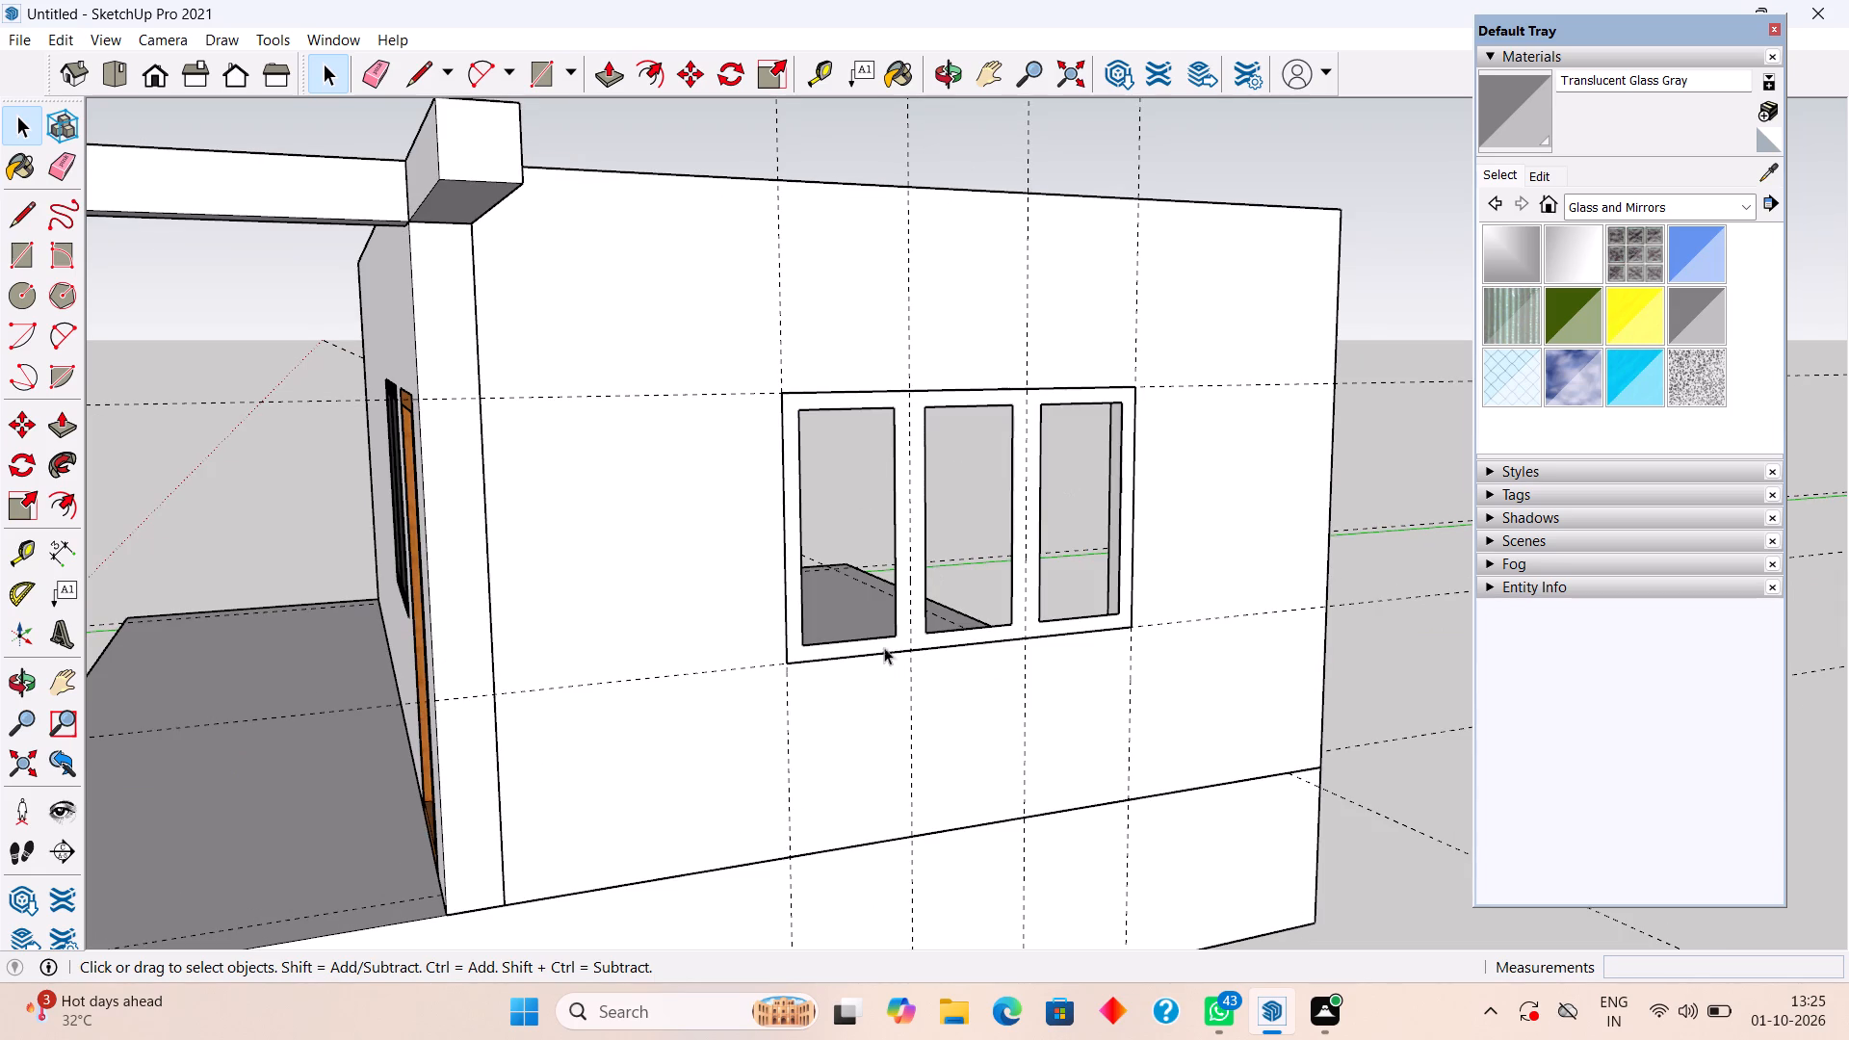
# Extrude the three-panel window frame face 3" outward.
pyautogui.click(875, 646)
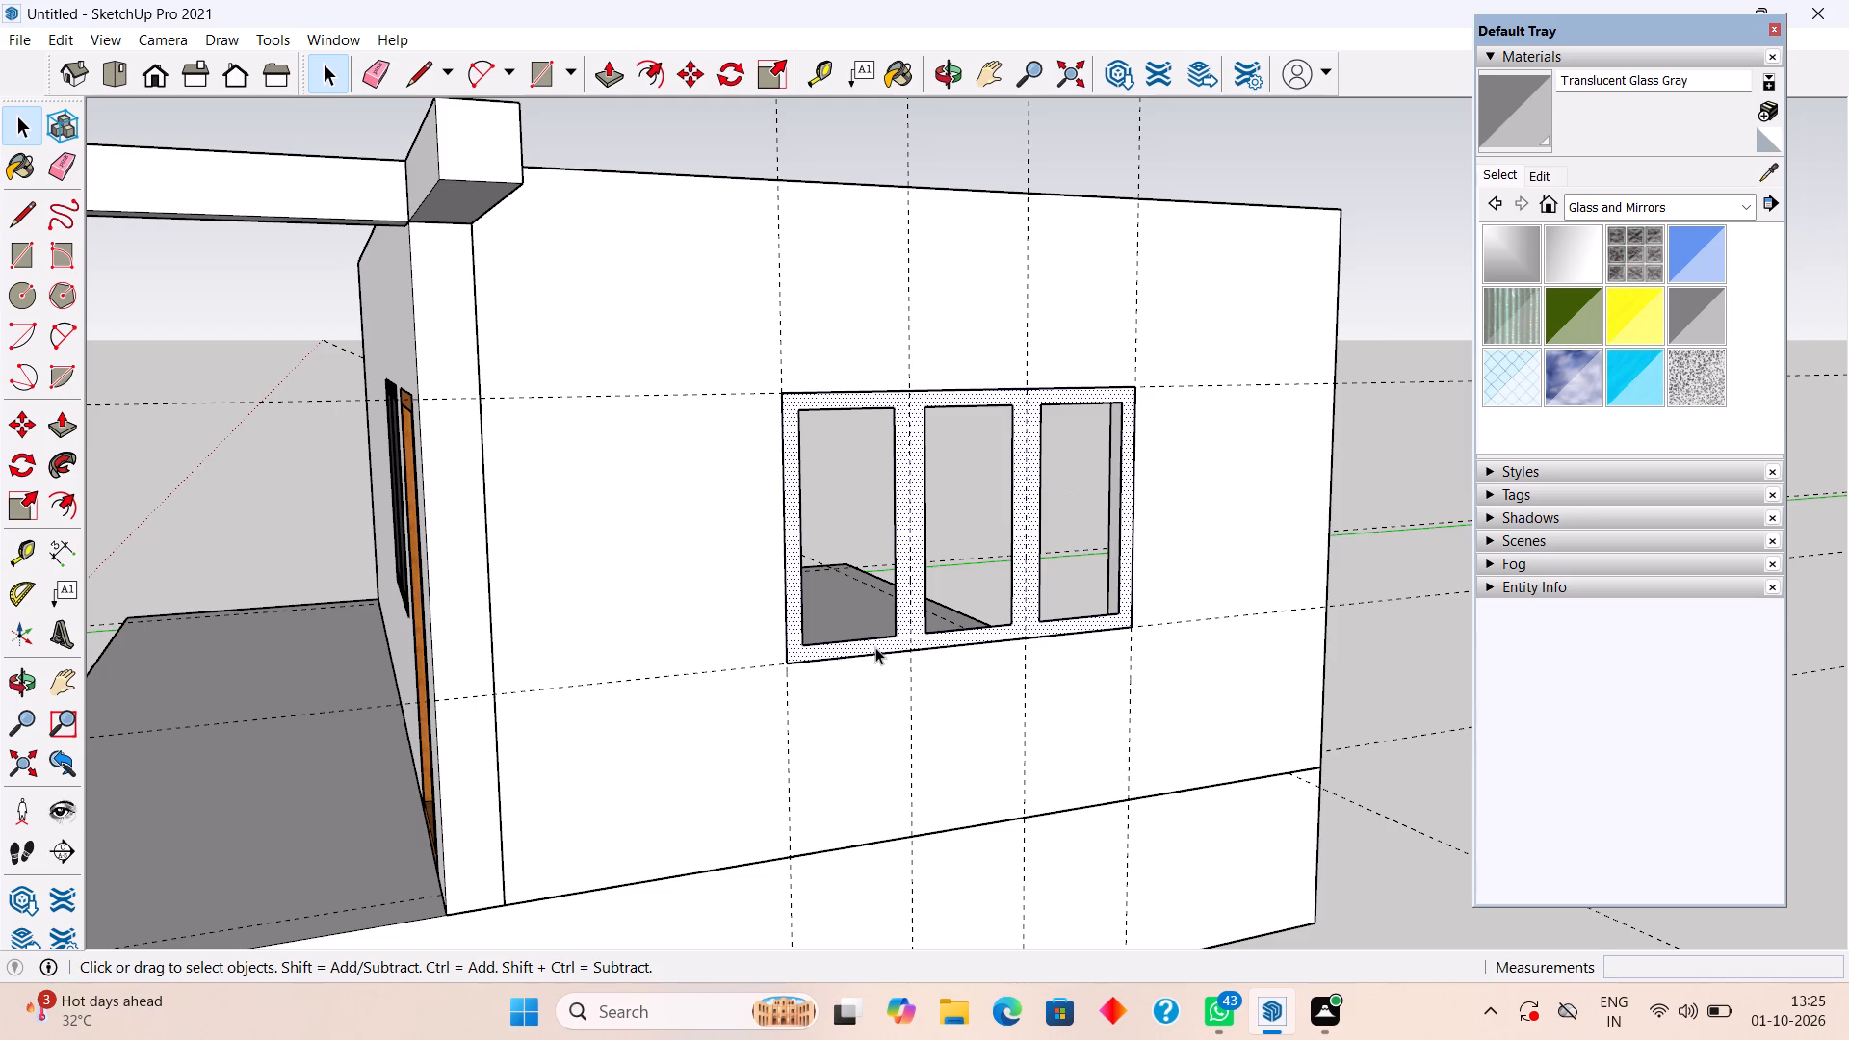
pyautogui.press('p')
pyautogui.click(875, 647)
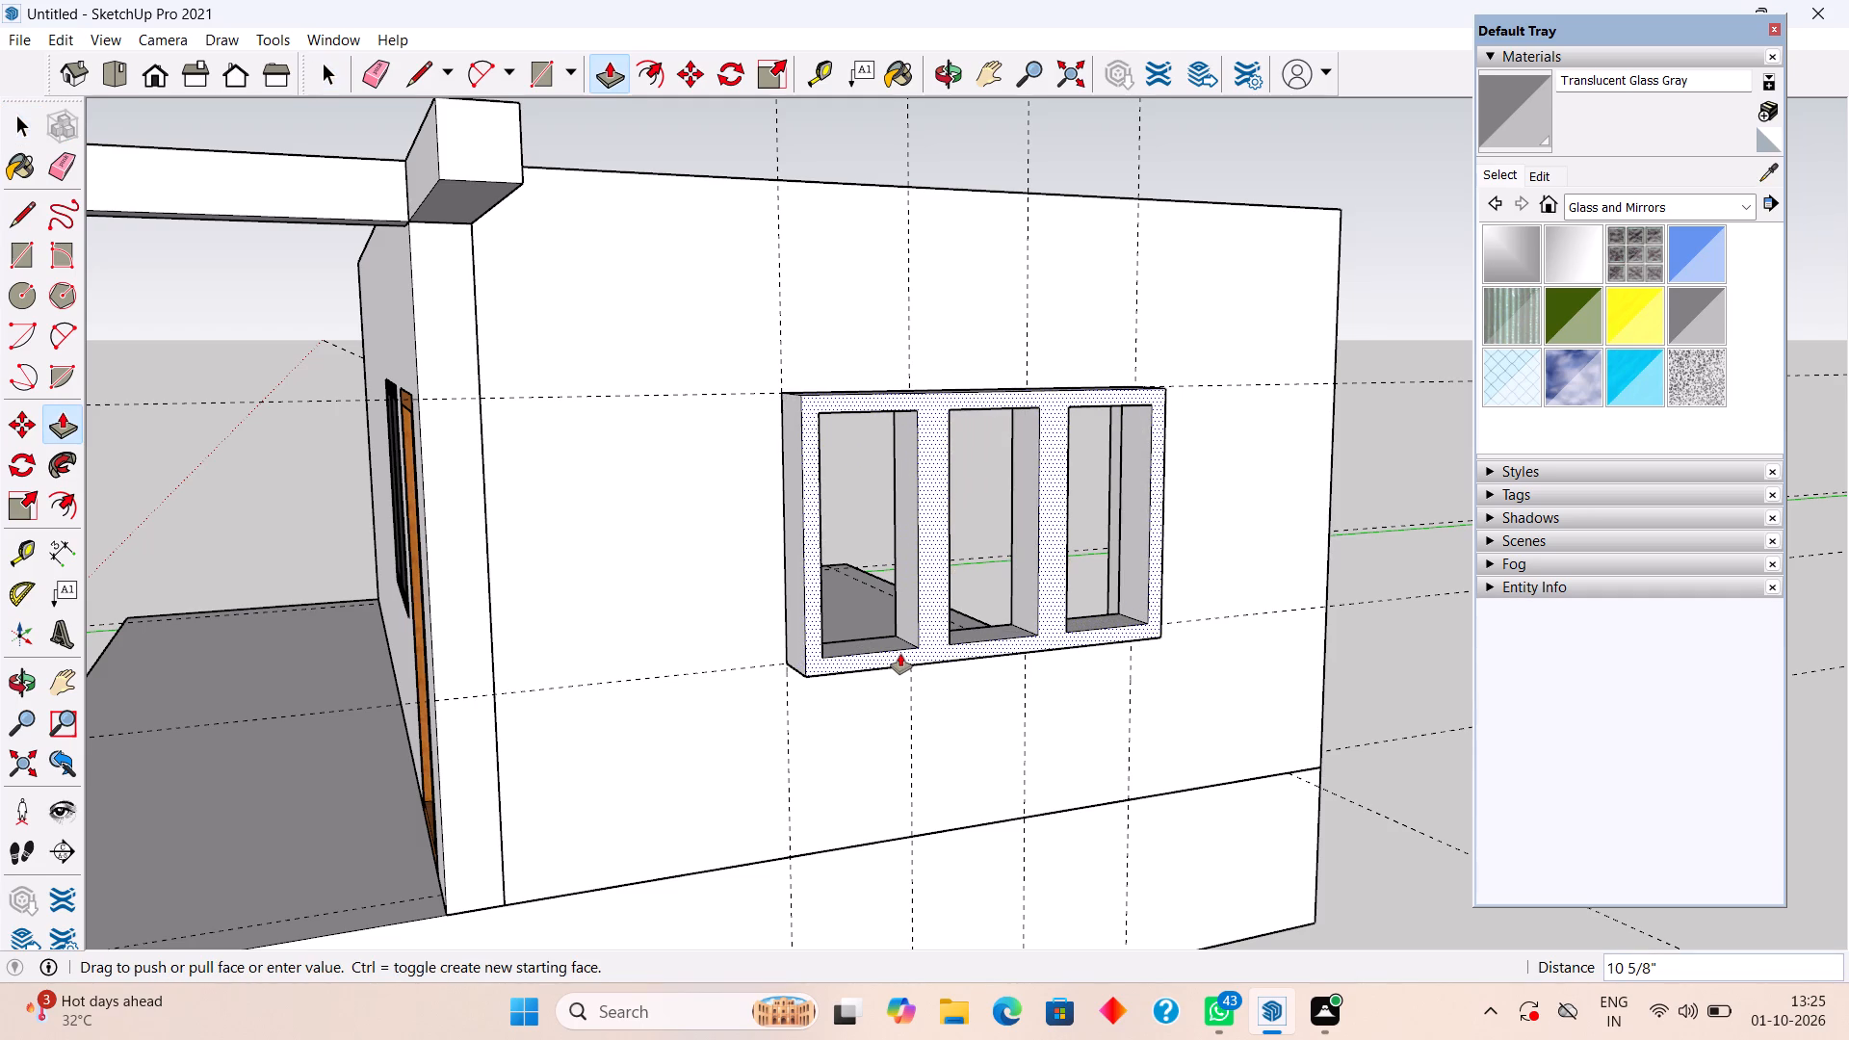
pyautogui.write('3"')
pyautogui.press('Return')
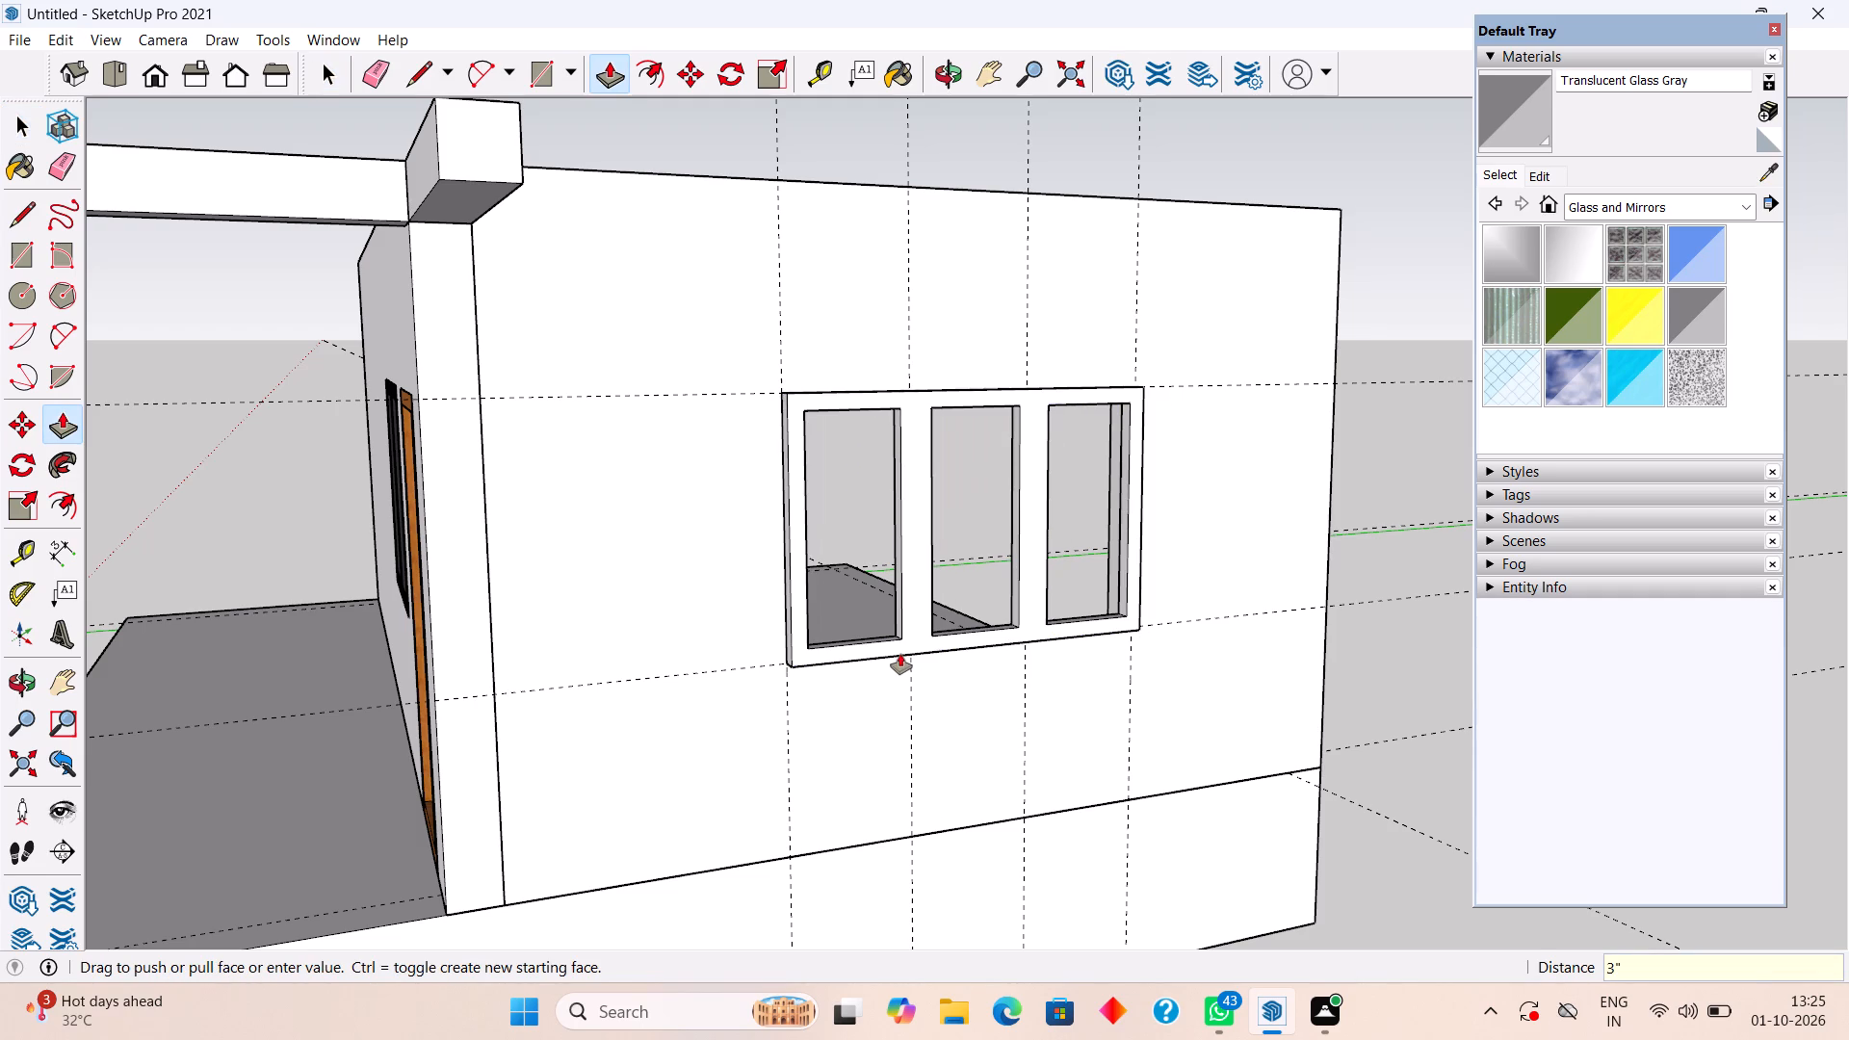
pyautogui.press('space')
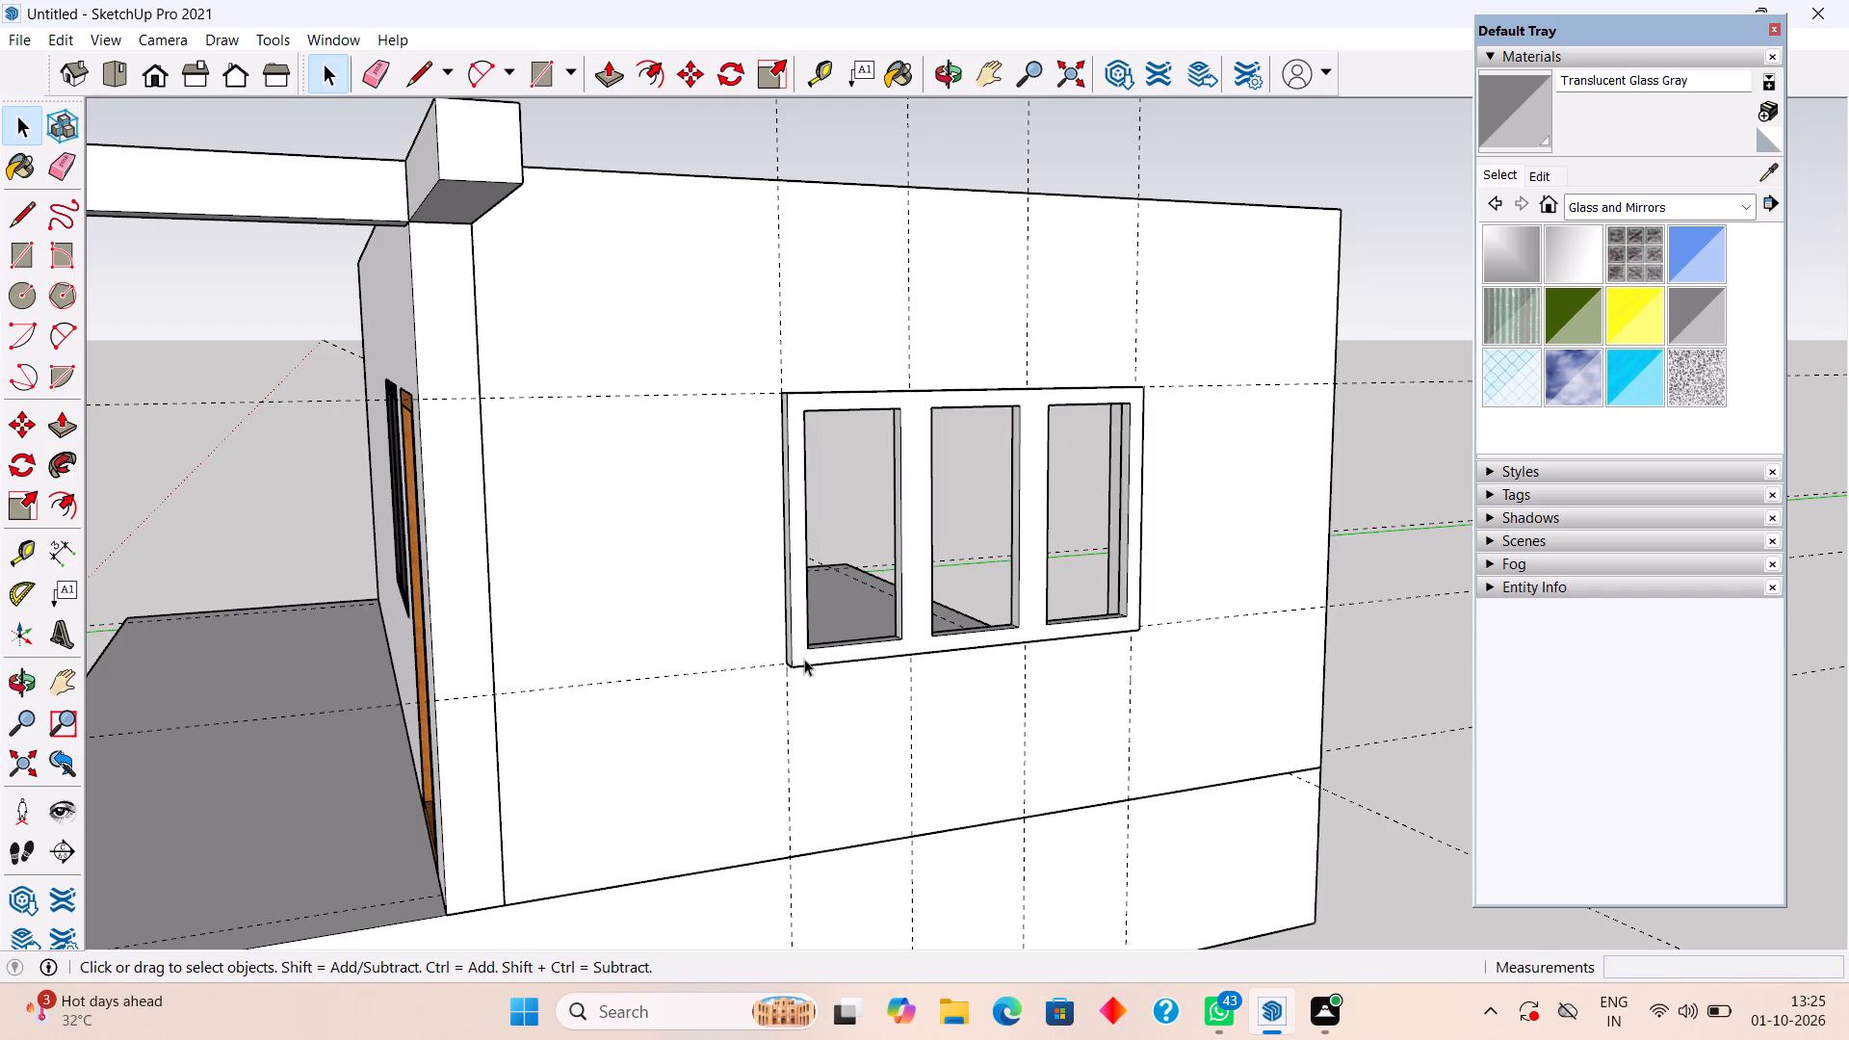
# Select the whole three-panel window frame and examine its depth and dividers from several angles.
pyautogui.click(804, 659)
pyautogui.click(804, 659)
pyautogui.click(804, 659)
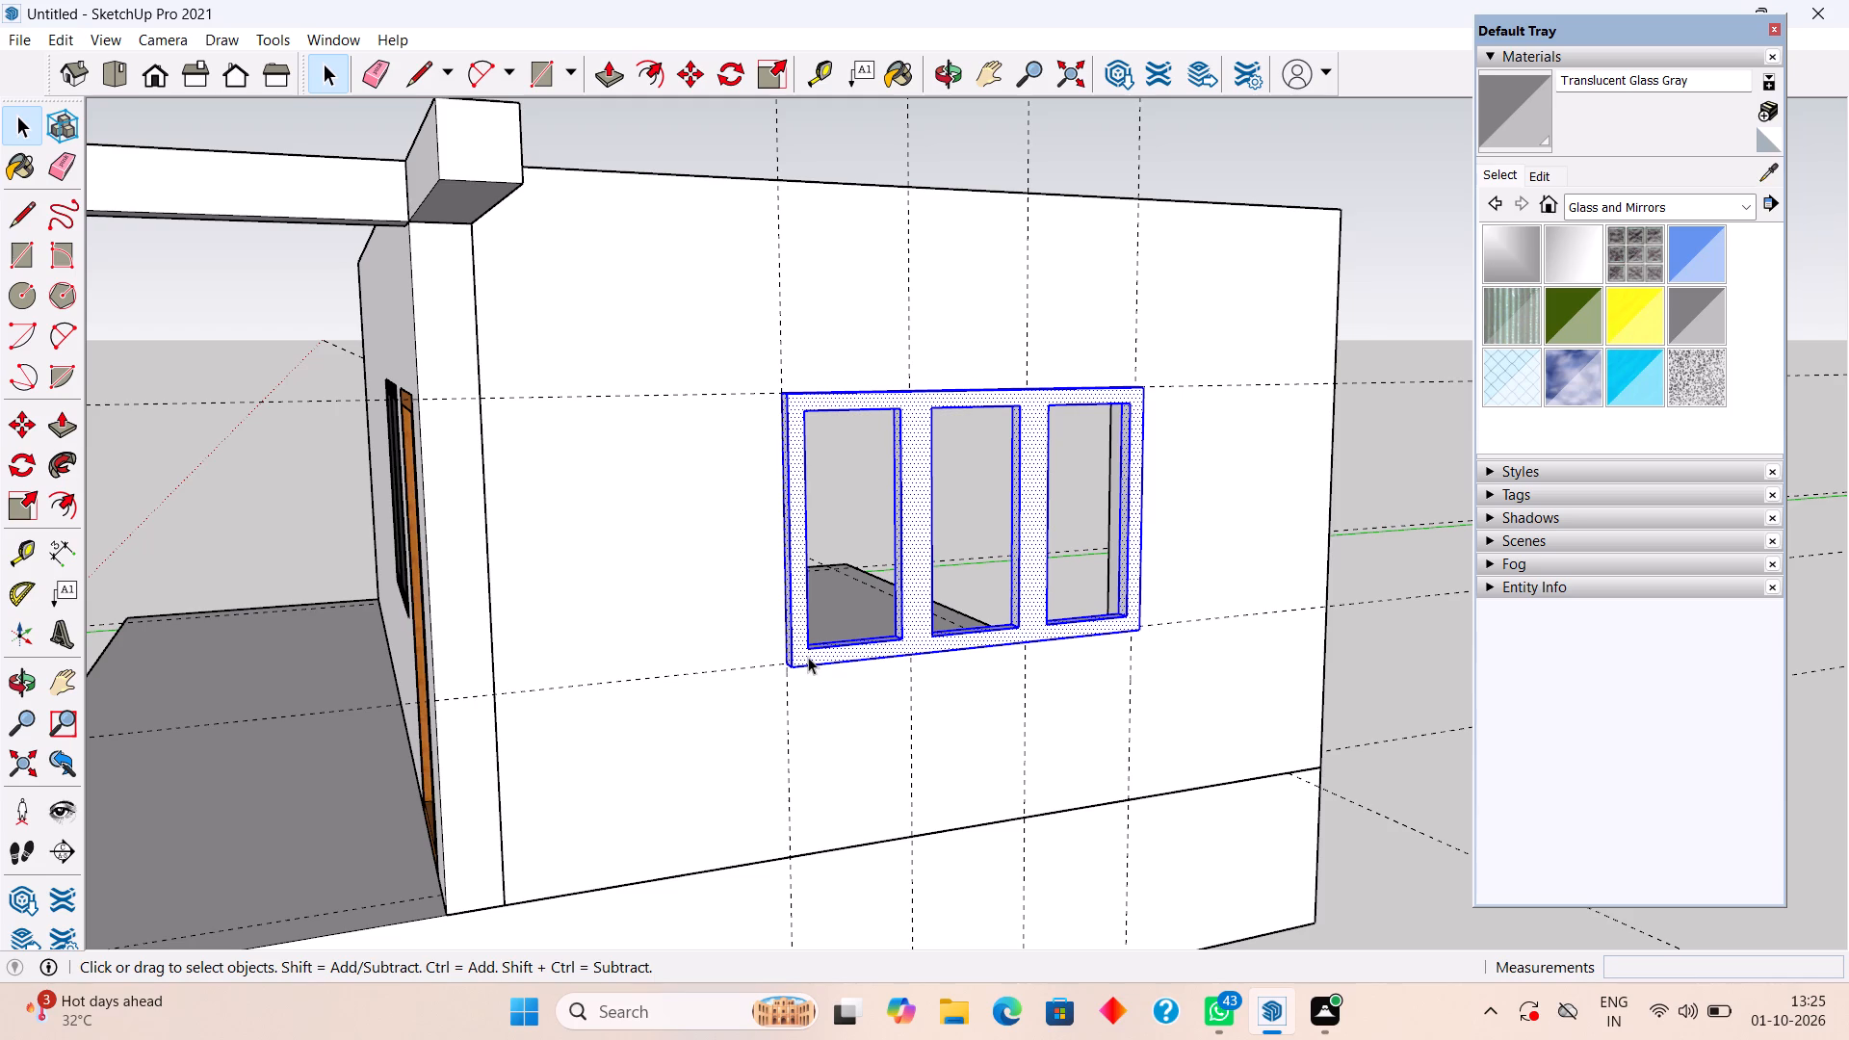
pyautogui.moveTo(823, 650); pyautogui.dragTo(1343, 703, button='middle')
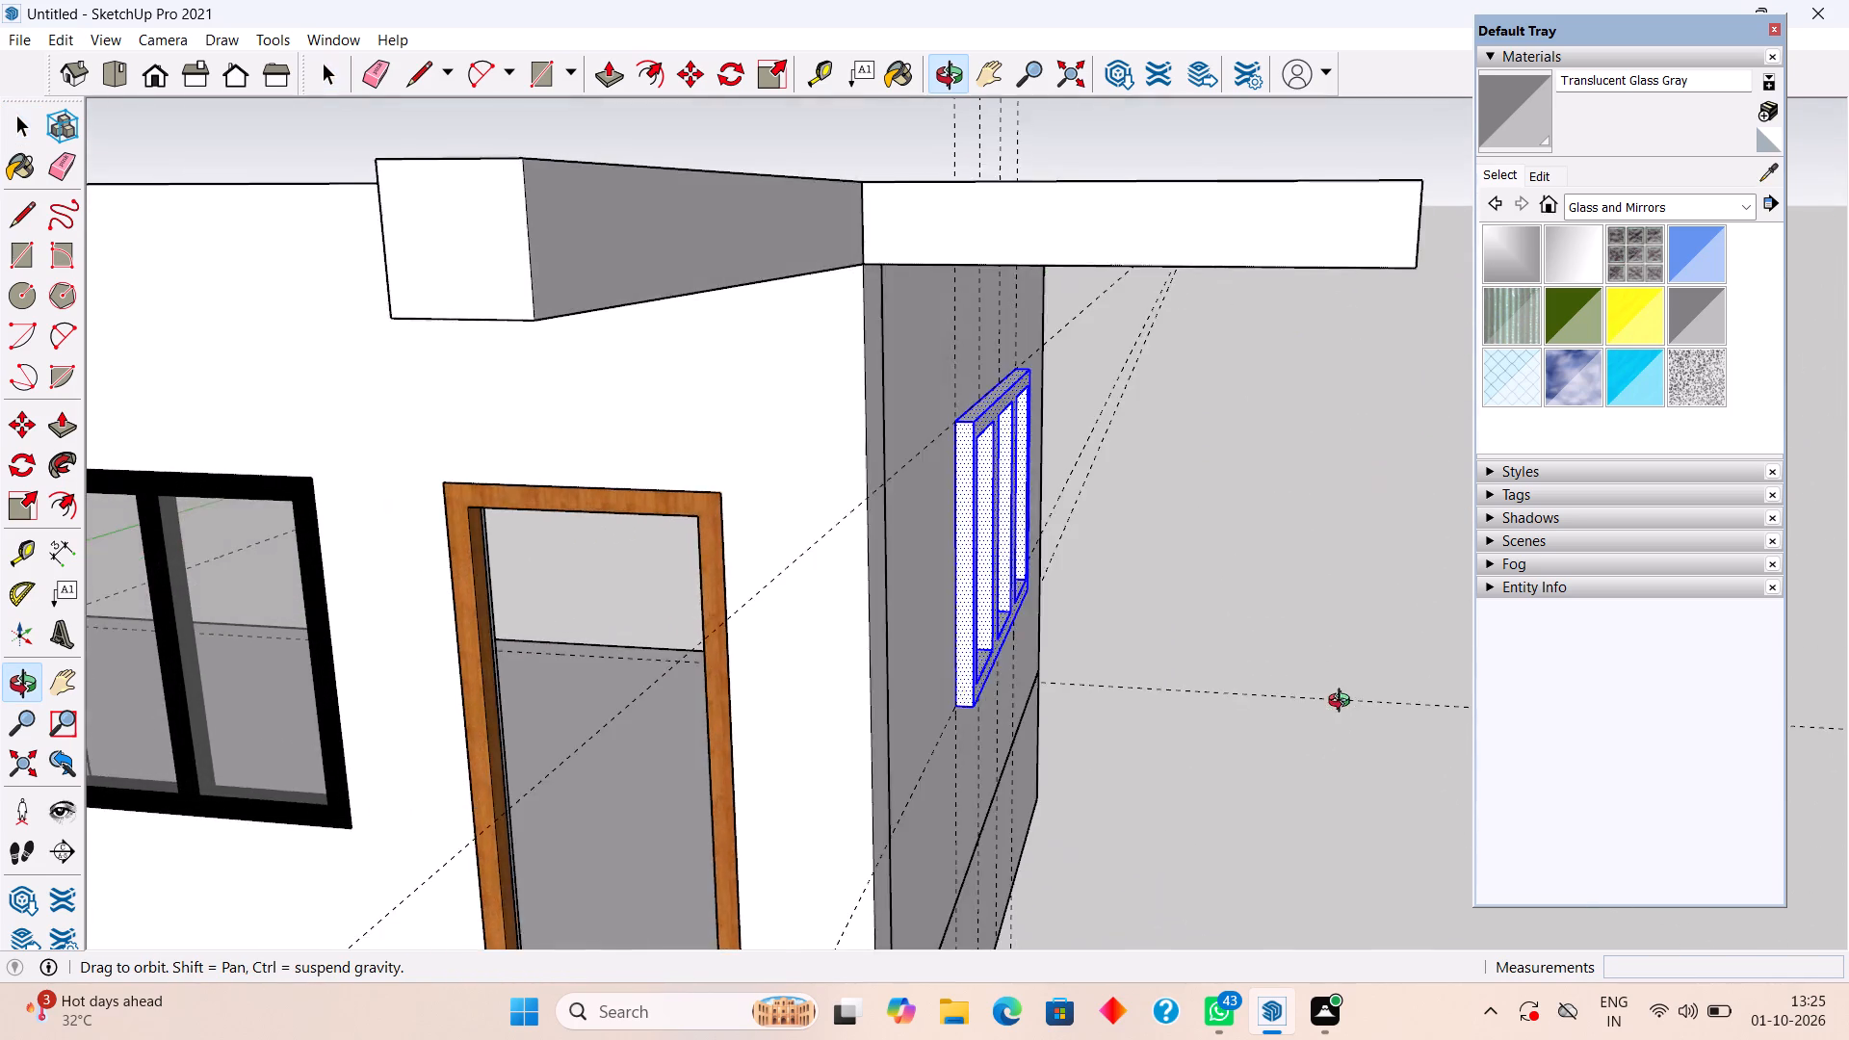
pyautogui.moveTo(1343, 703); pyautogui.dragTo(345, 724, button='middle')
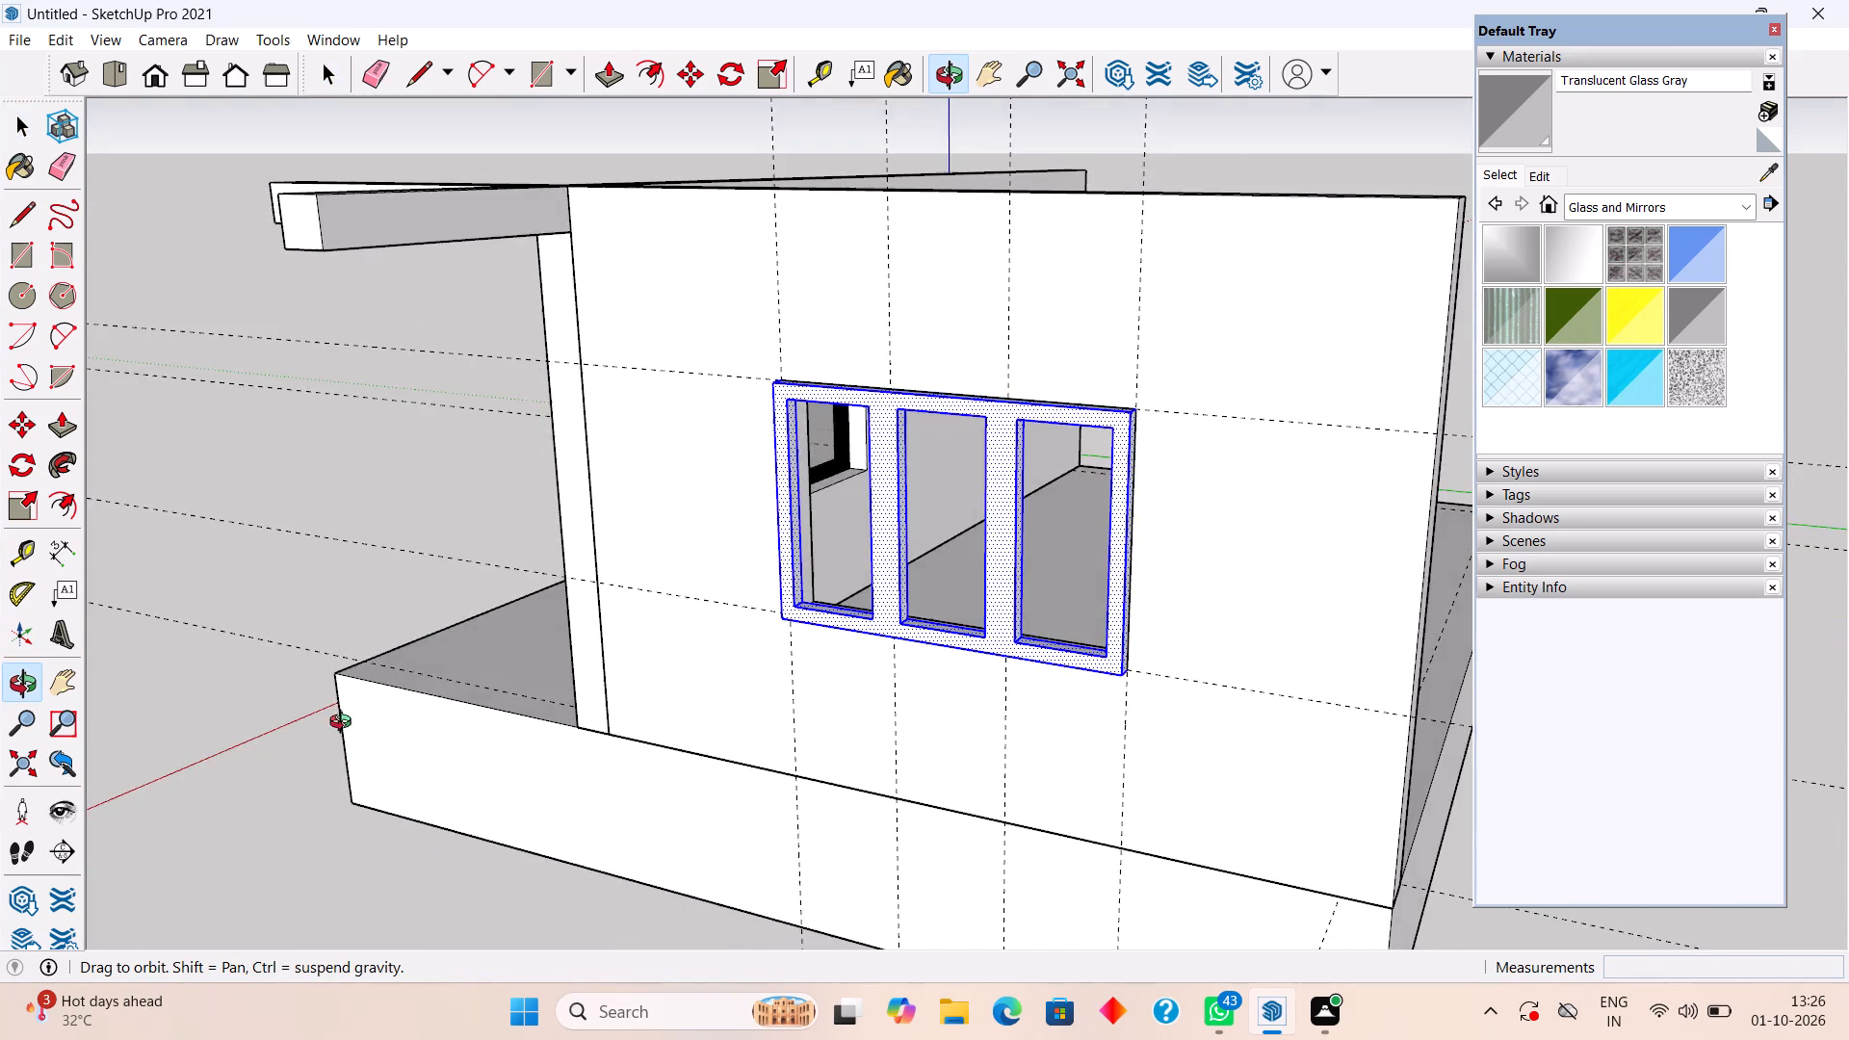
pyautogui.moveTo(345, 724); pyautogui.dragTo(434, 733, button='middle')
pyautogui.scroll(3, 974, 596)
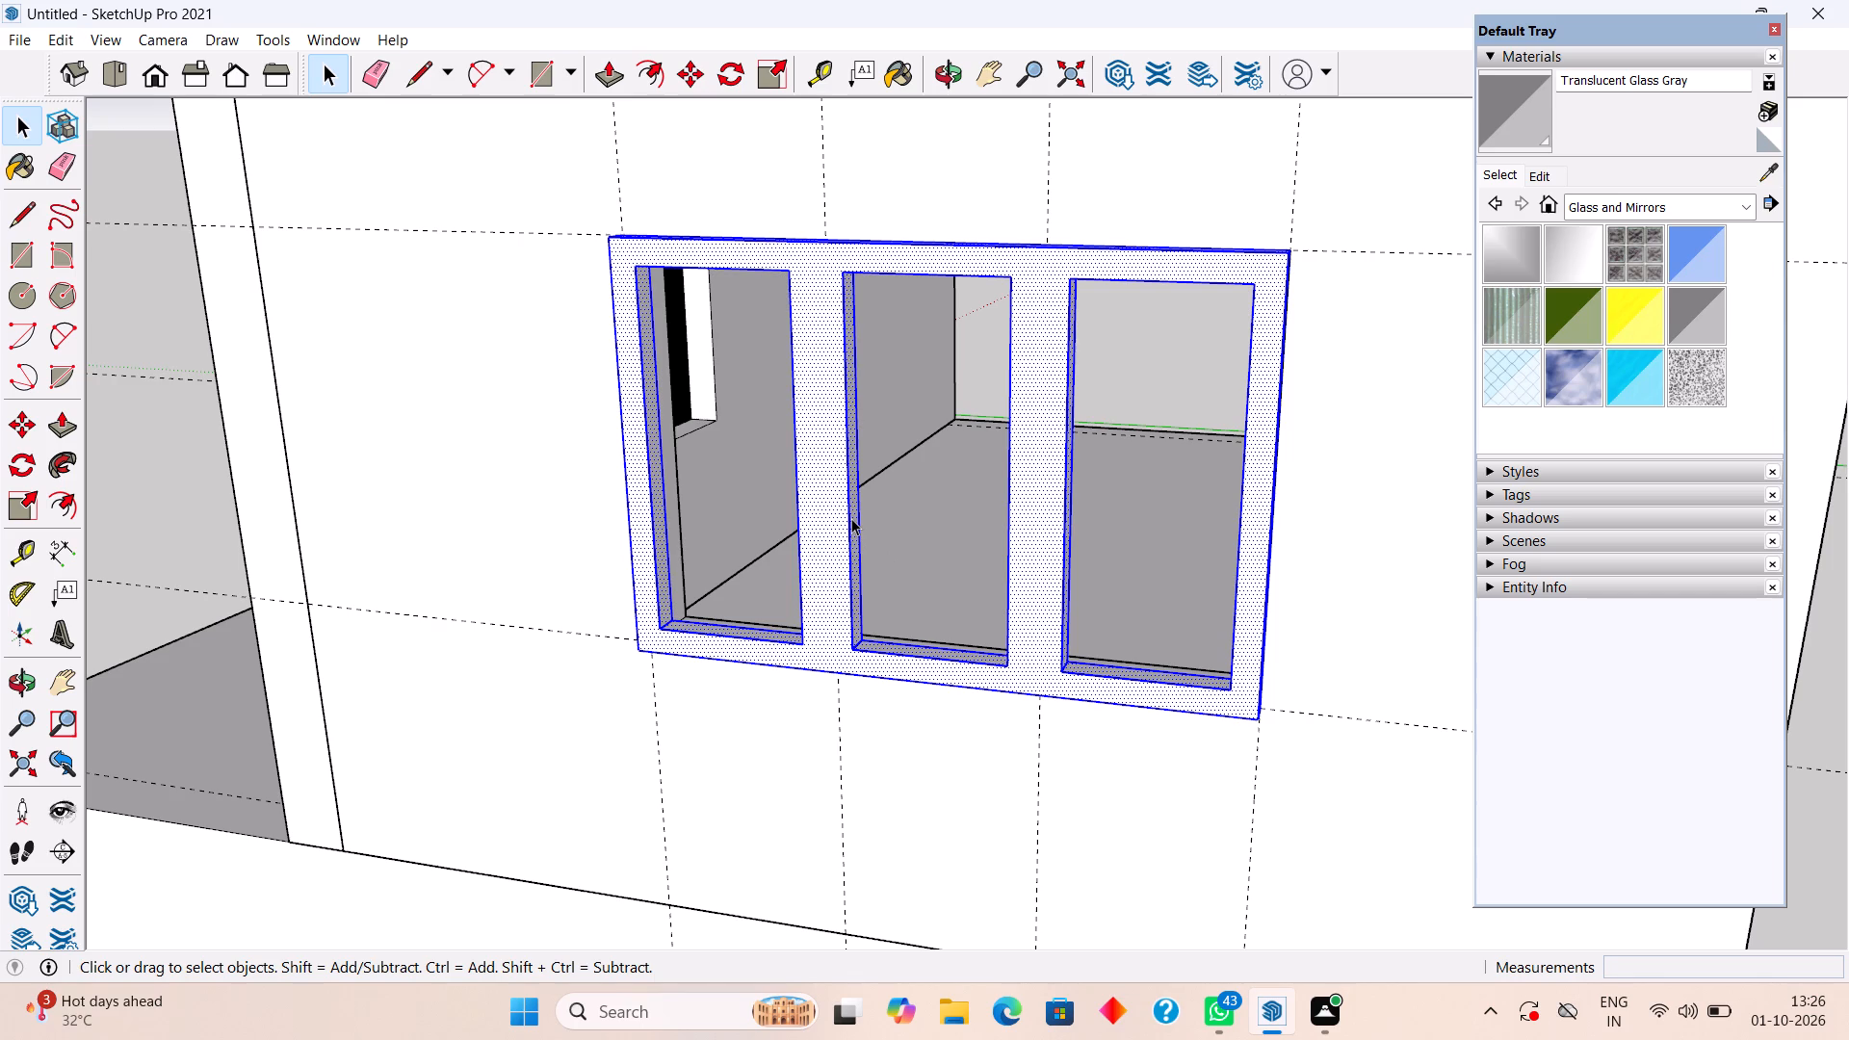
pyautogui.scroll(-1, 851, 518)
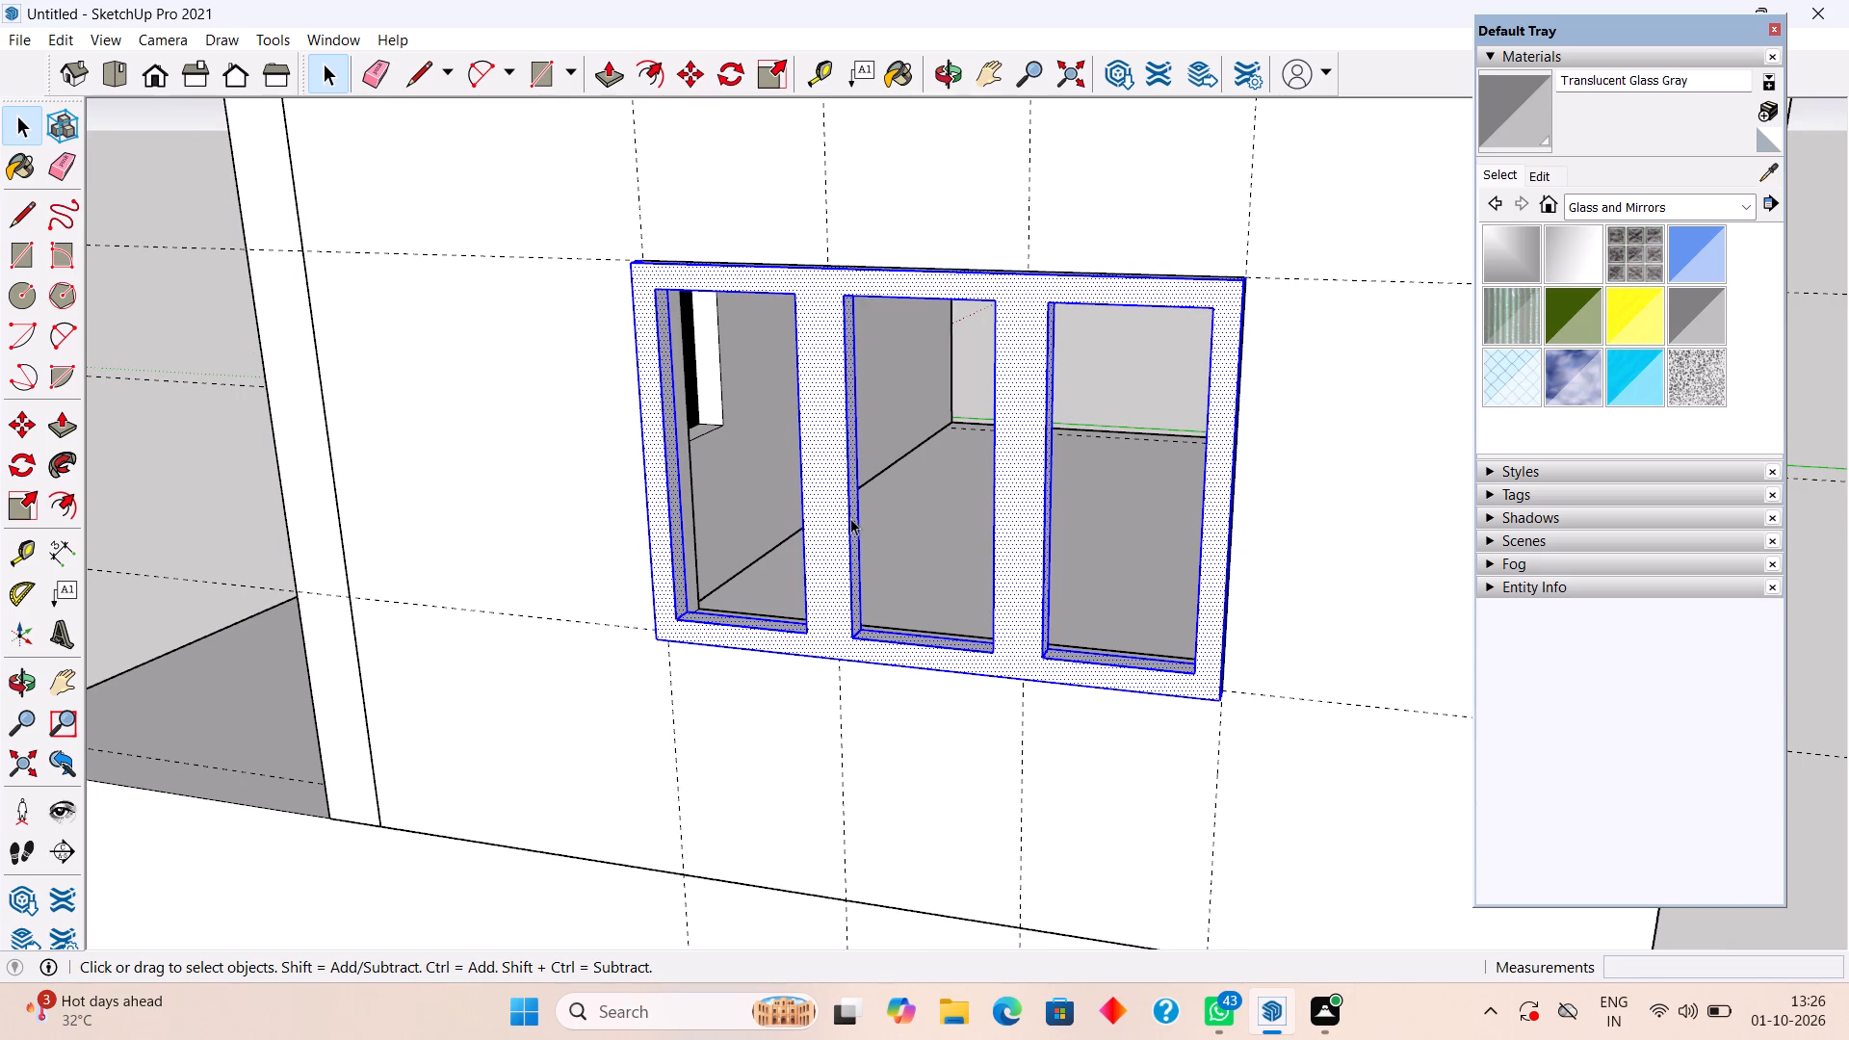
pyautogui.moveTo(823, 524); pyautogui.dragTo(1063, 535, button='middle')
pyautogui.scroll(2, 885, 536)
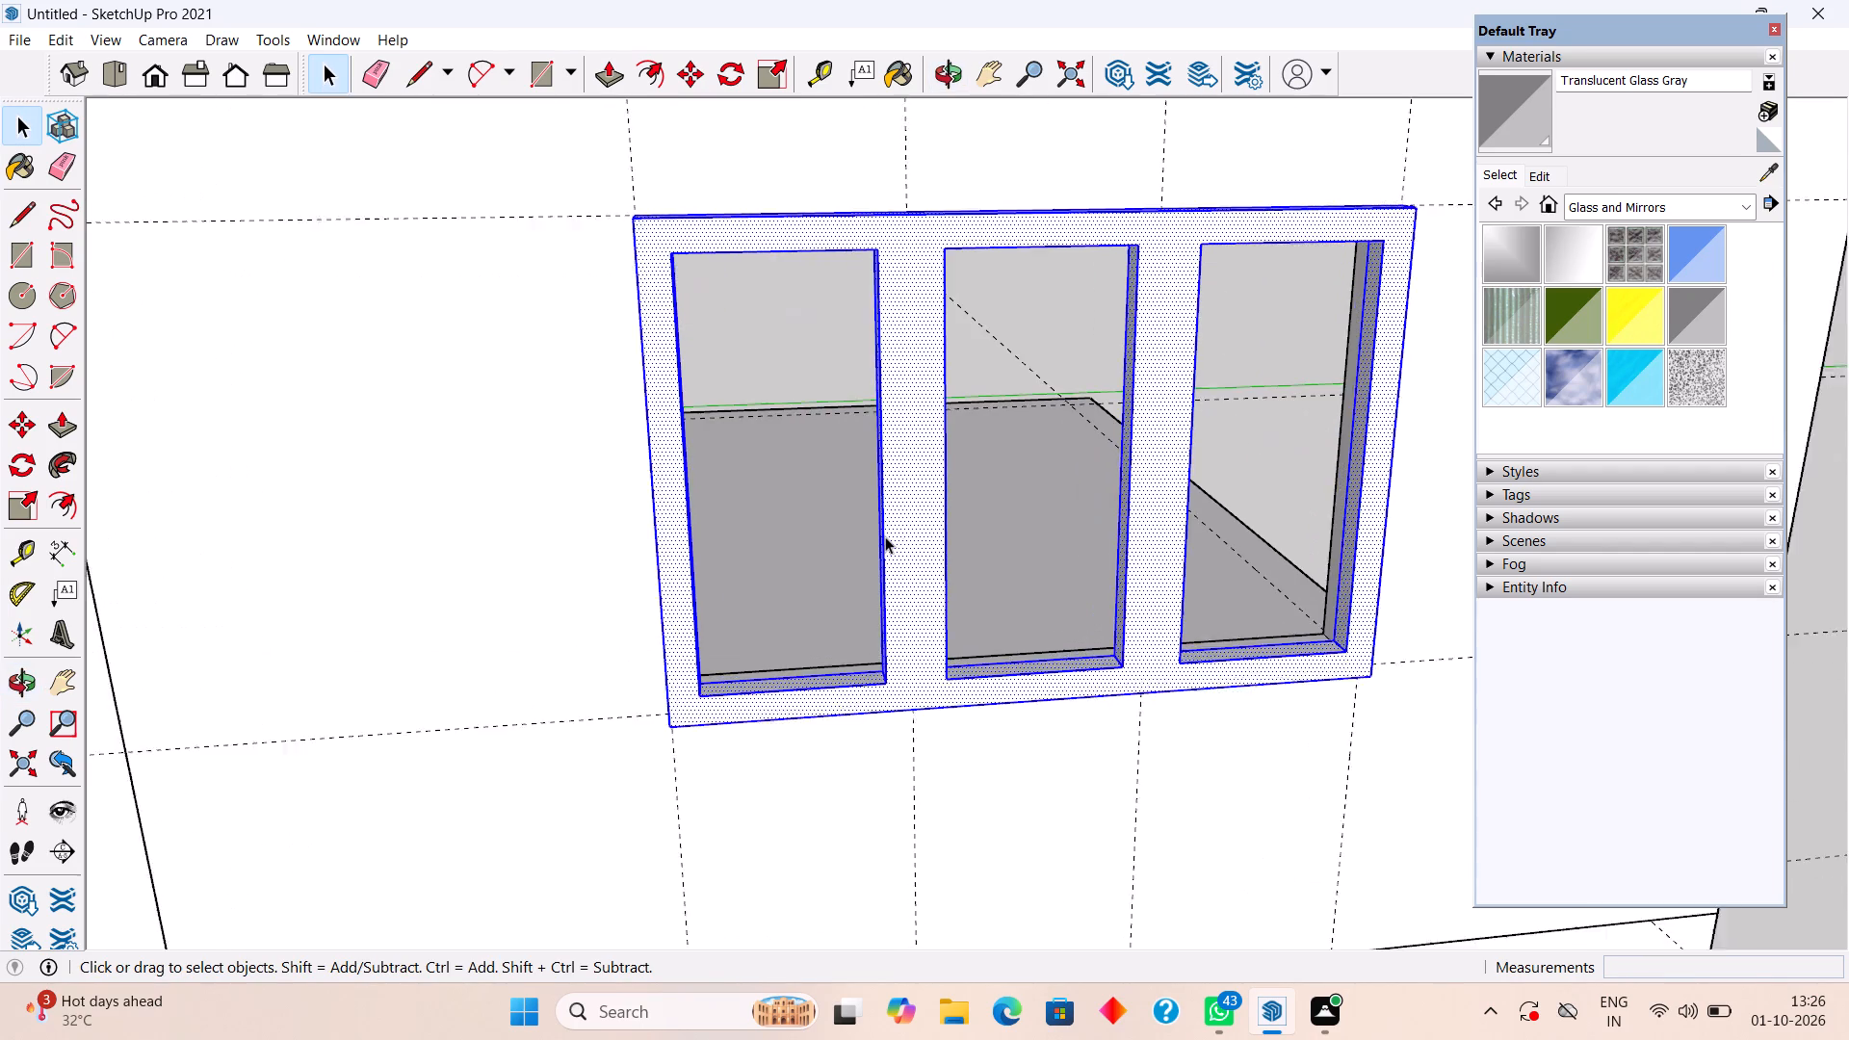
pyautogui.scroll(1, 885, 536)
pyautogui.scroll(-2, 885, 536)
pyautogui.moveTo(885, 536); pyautogui.dragTo(1099, 540, button='middle')
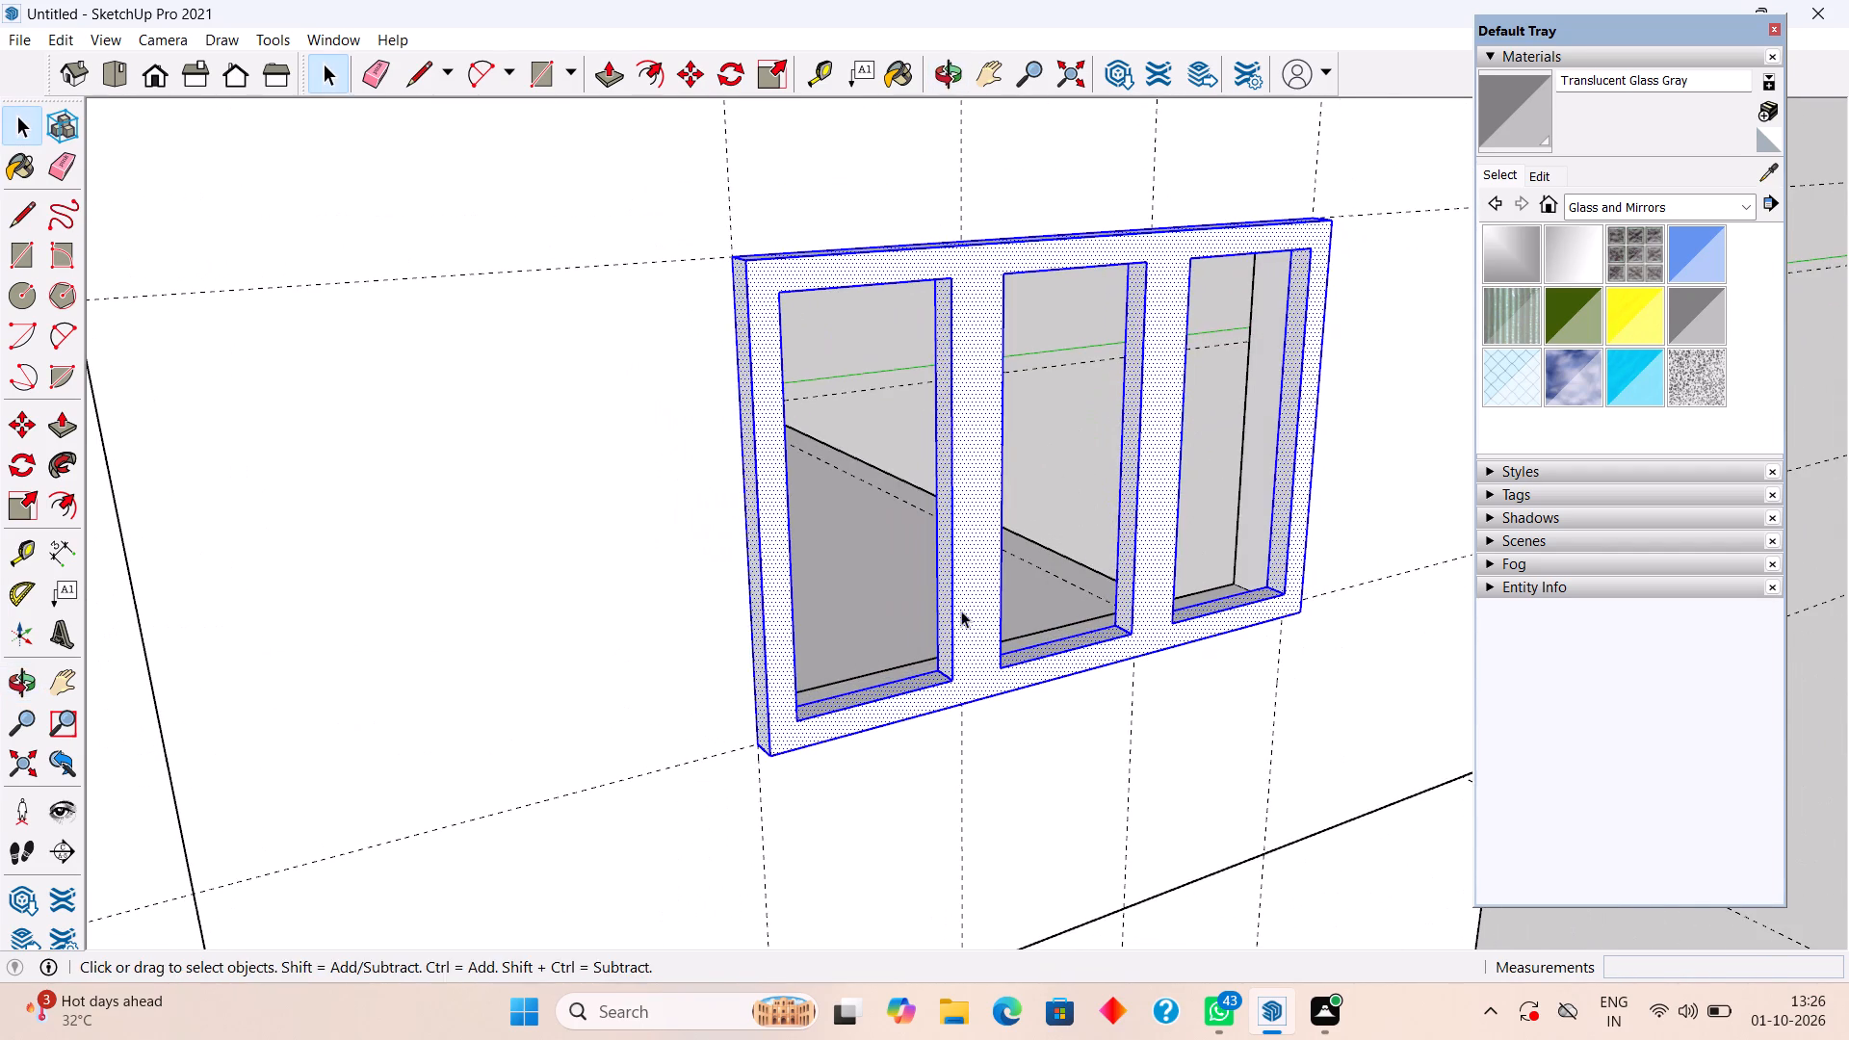
pyautogui.moveTo(961, 611); pyautogui.dragTo(1073, 585, button='middle')
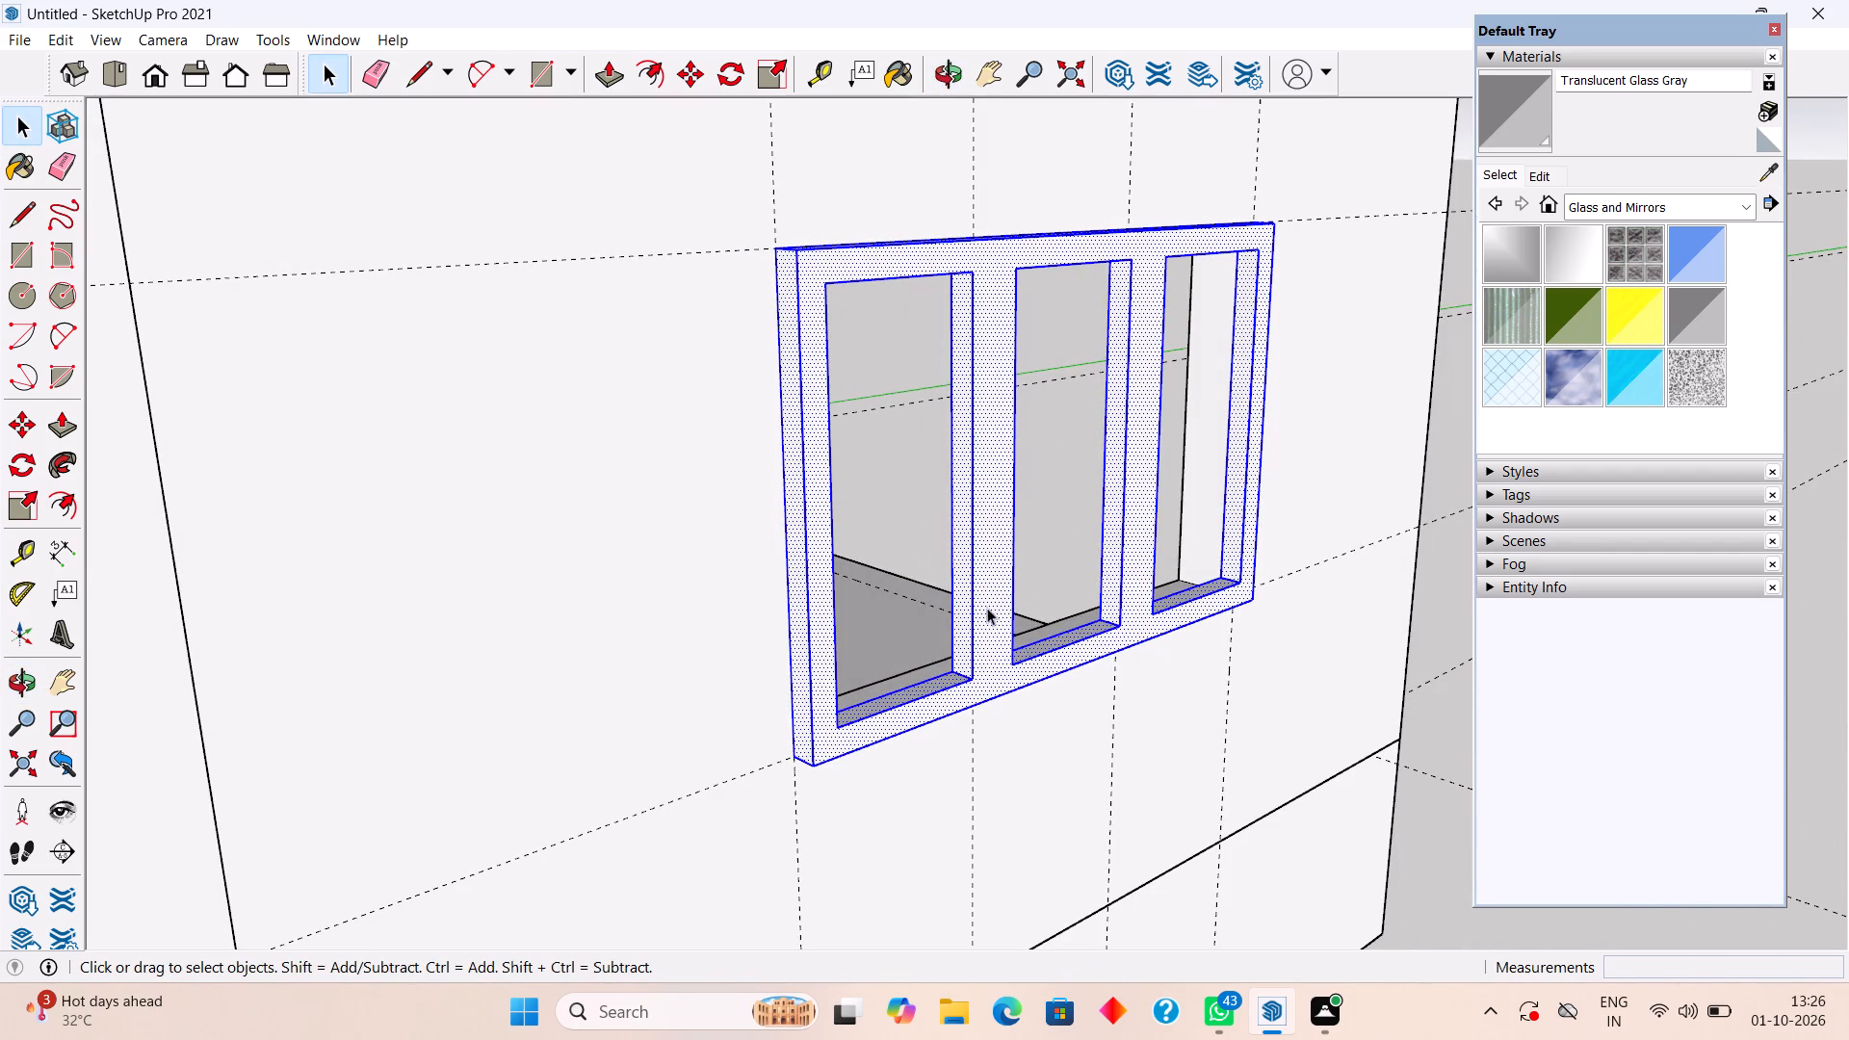
pyautogui.moveTo(967, 622); pyautogui.dragTo(1014, 609, button='middle')
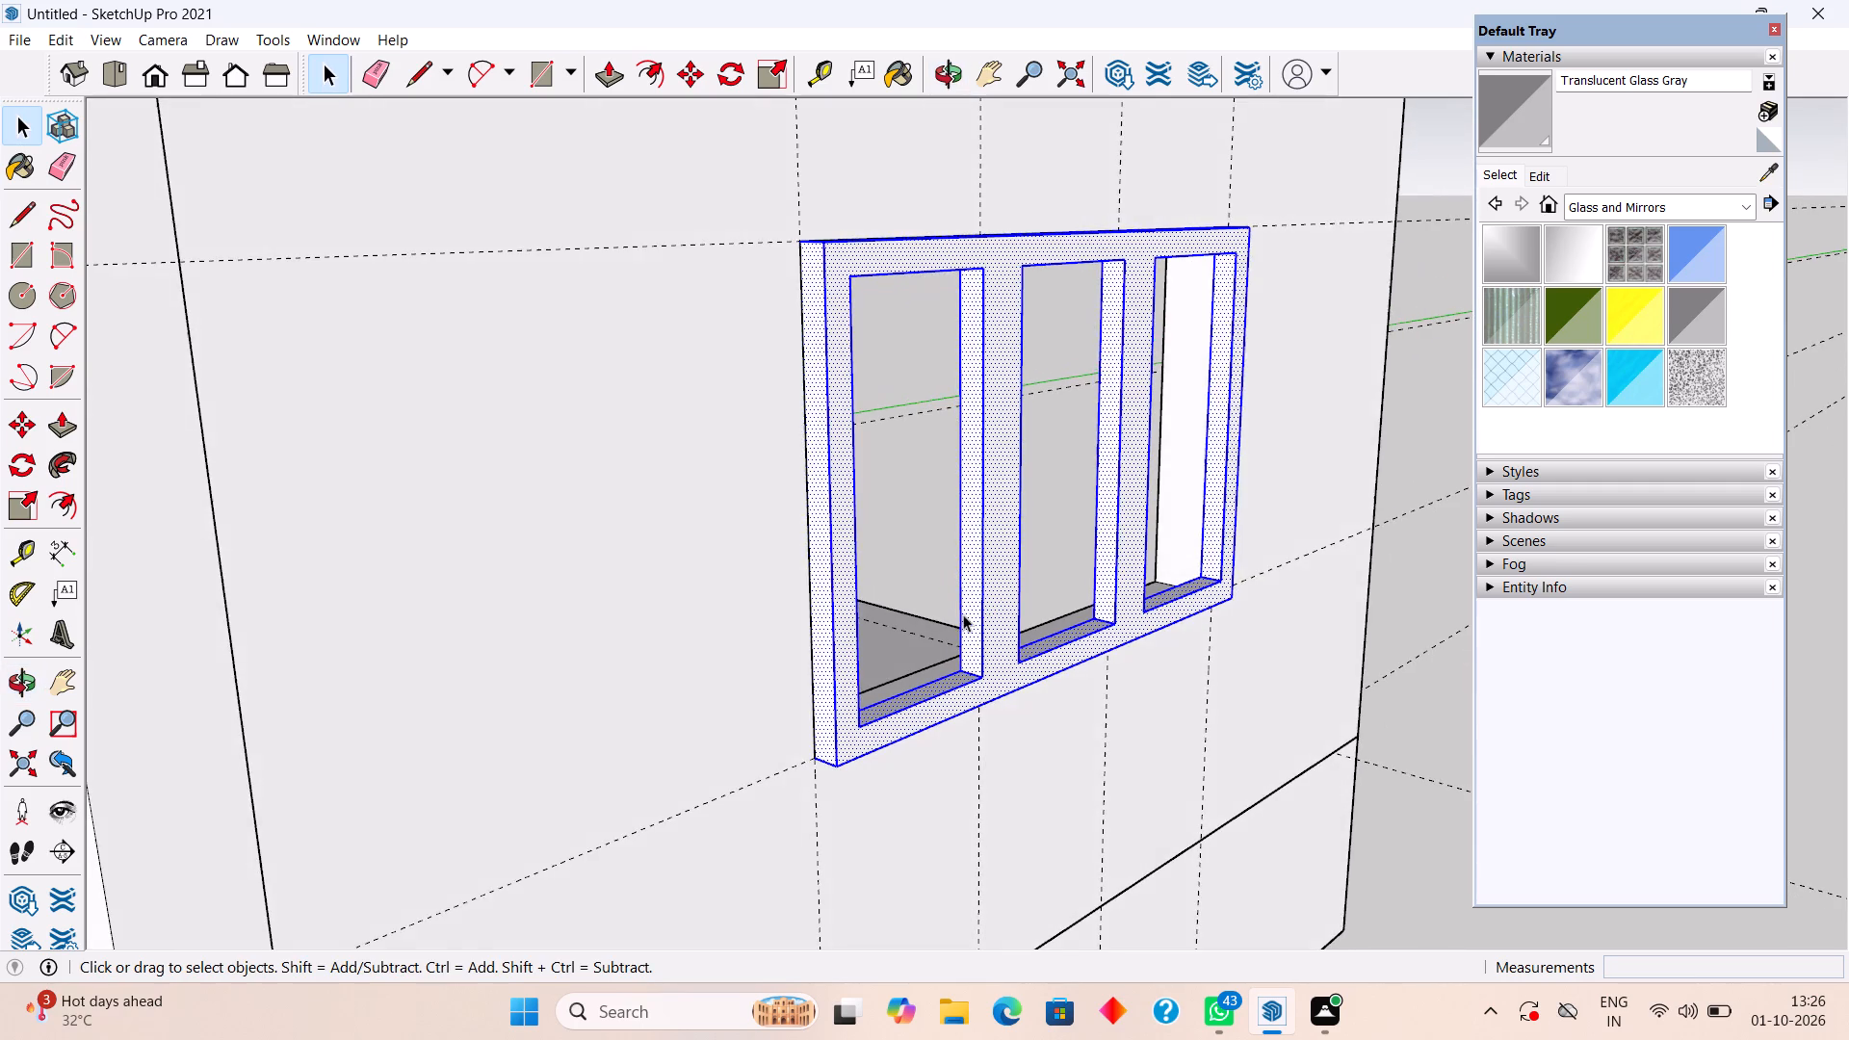
# Push the door-side face of the divider between the first and middle window panels in by 1.5".
pyautogui.scroll(5, 959, 611)
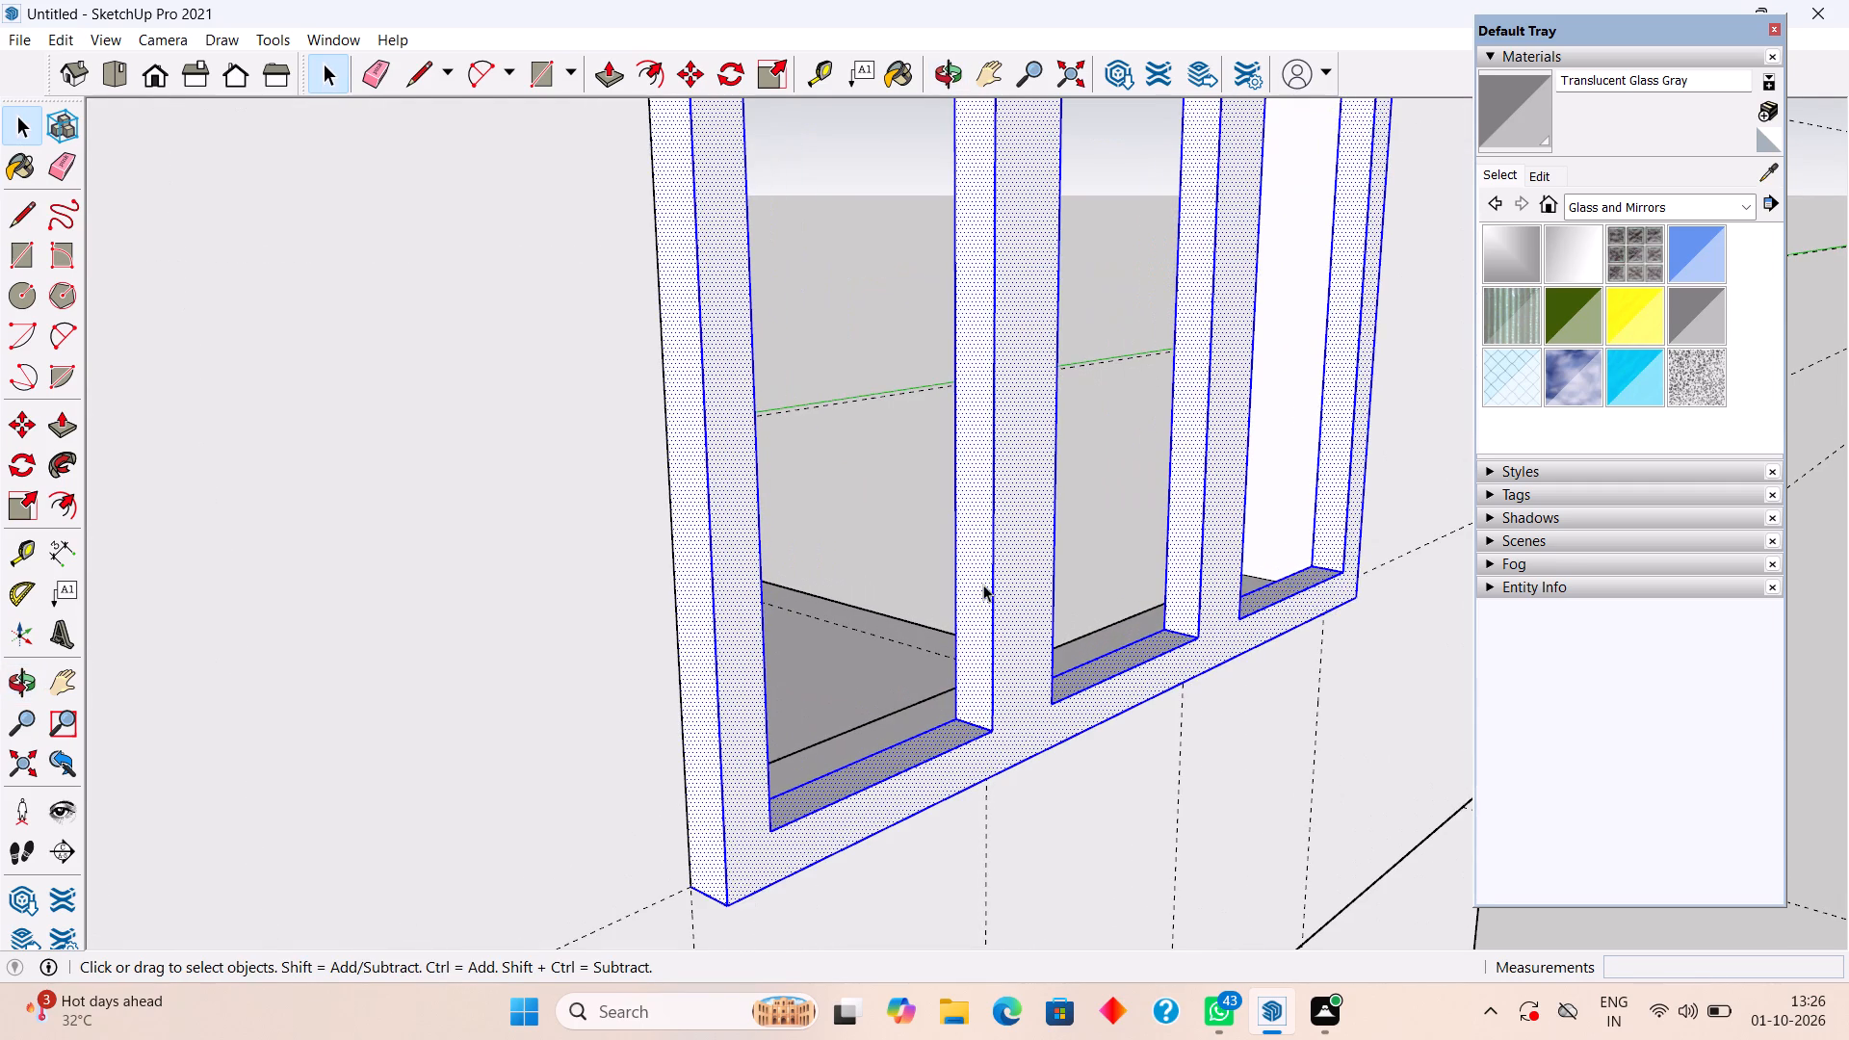
pyautogui.click(983, 585)
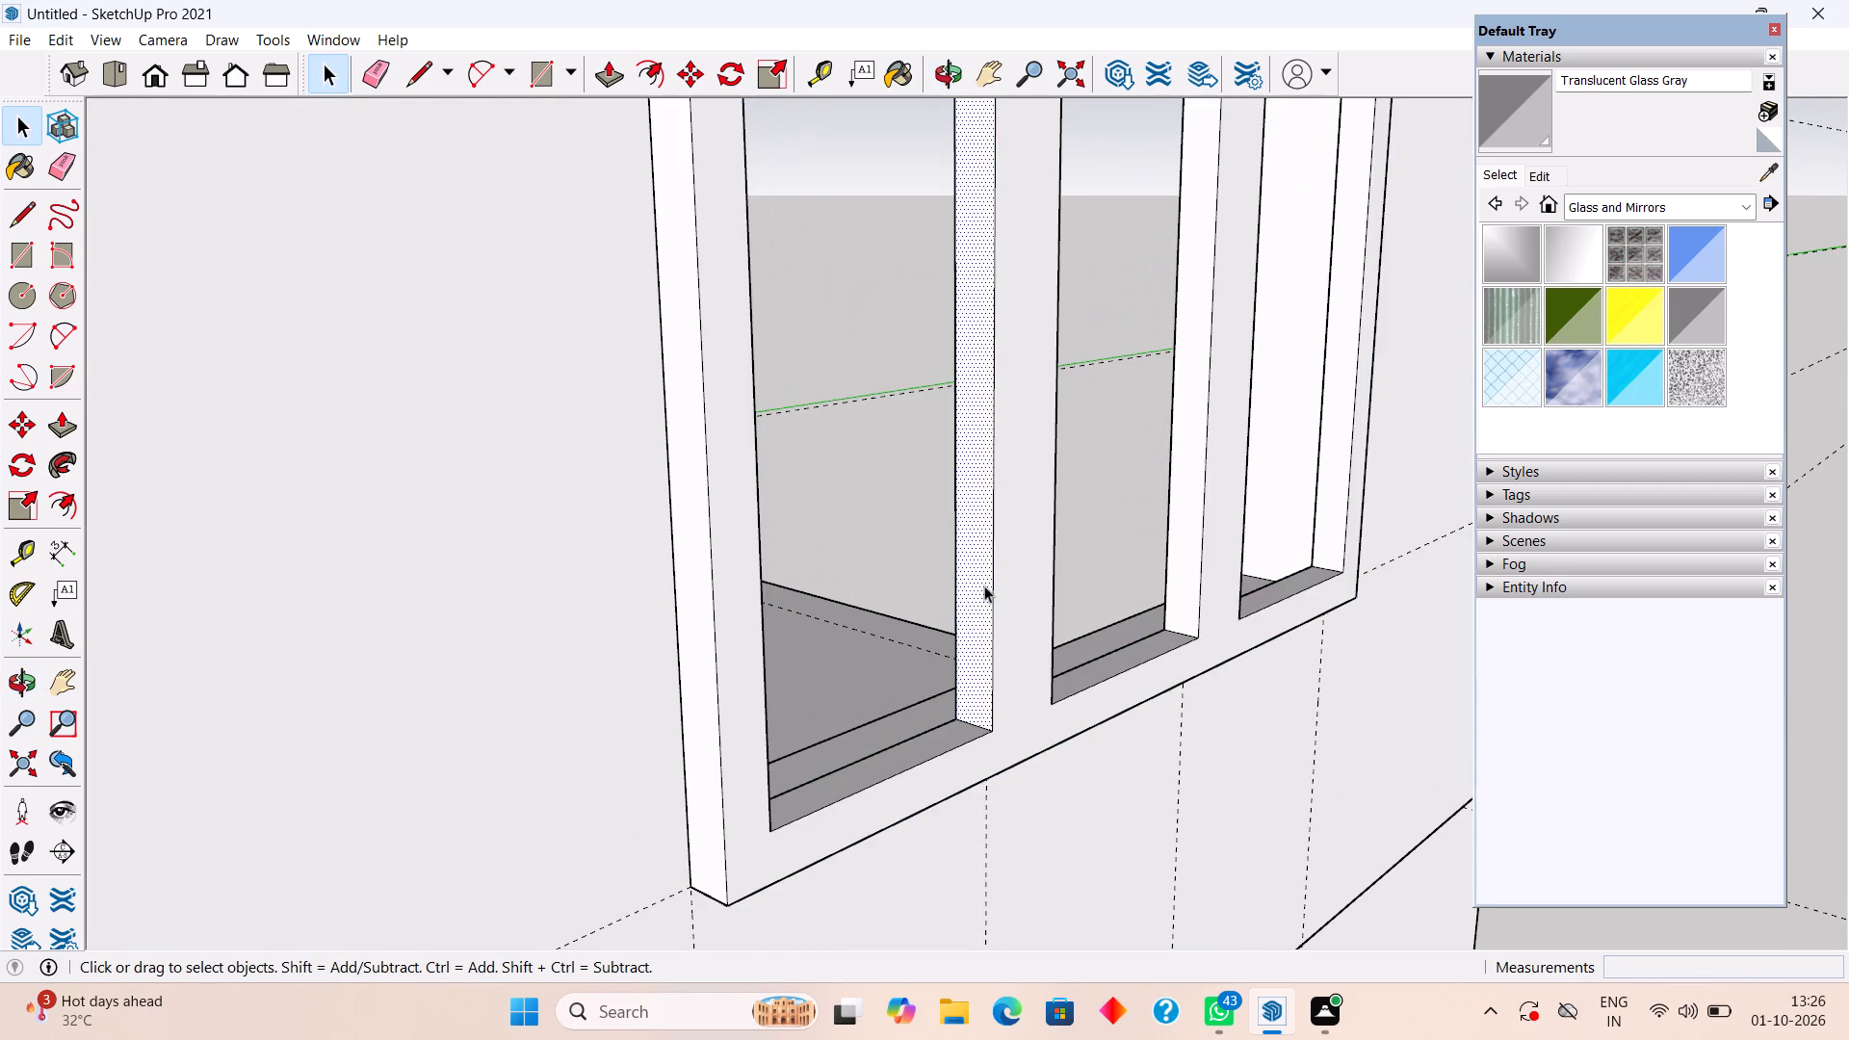
pyautogui.press('p')
pyautogui.click(980, 594)
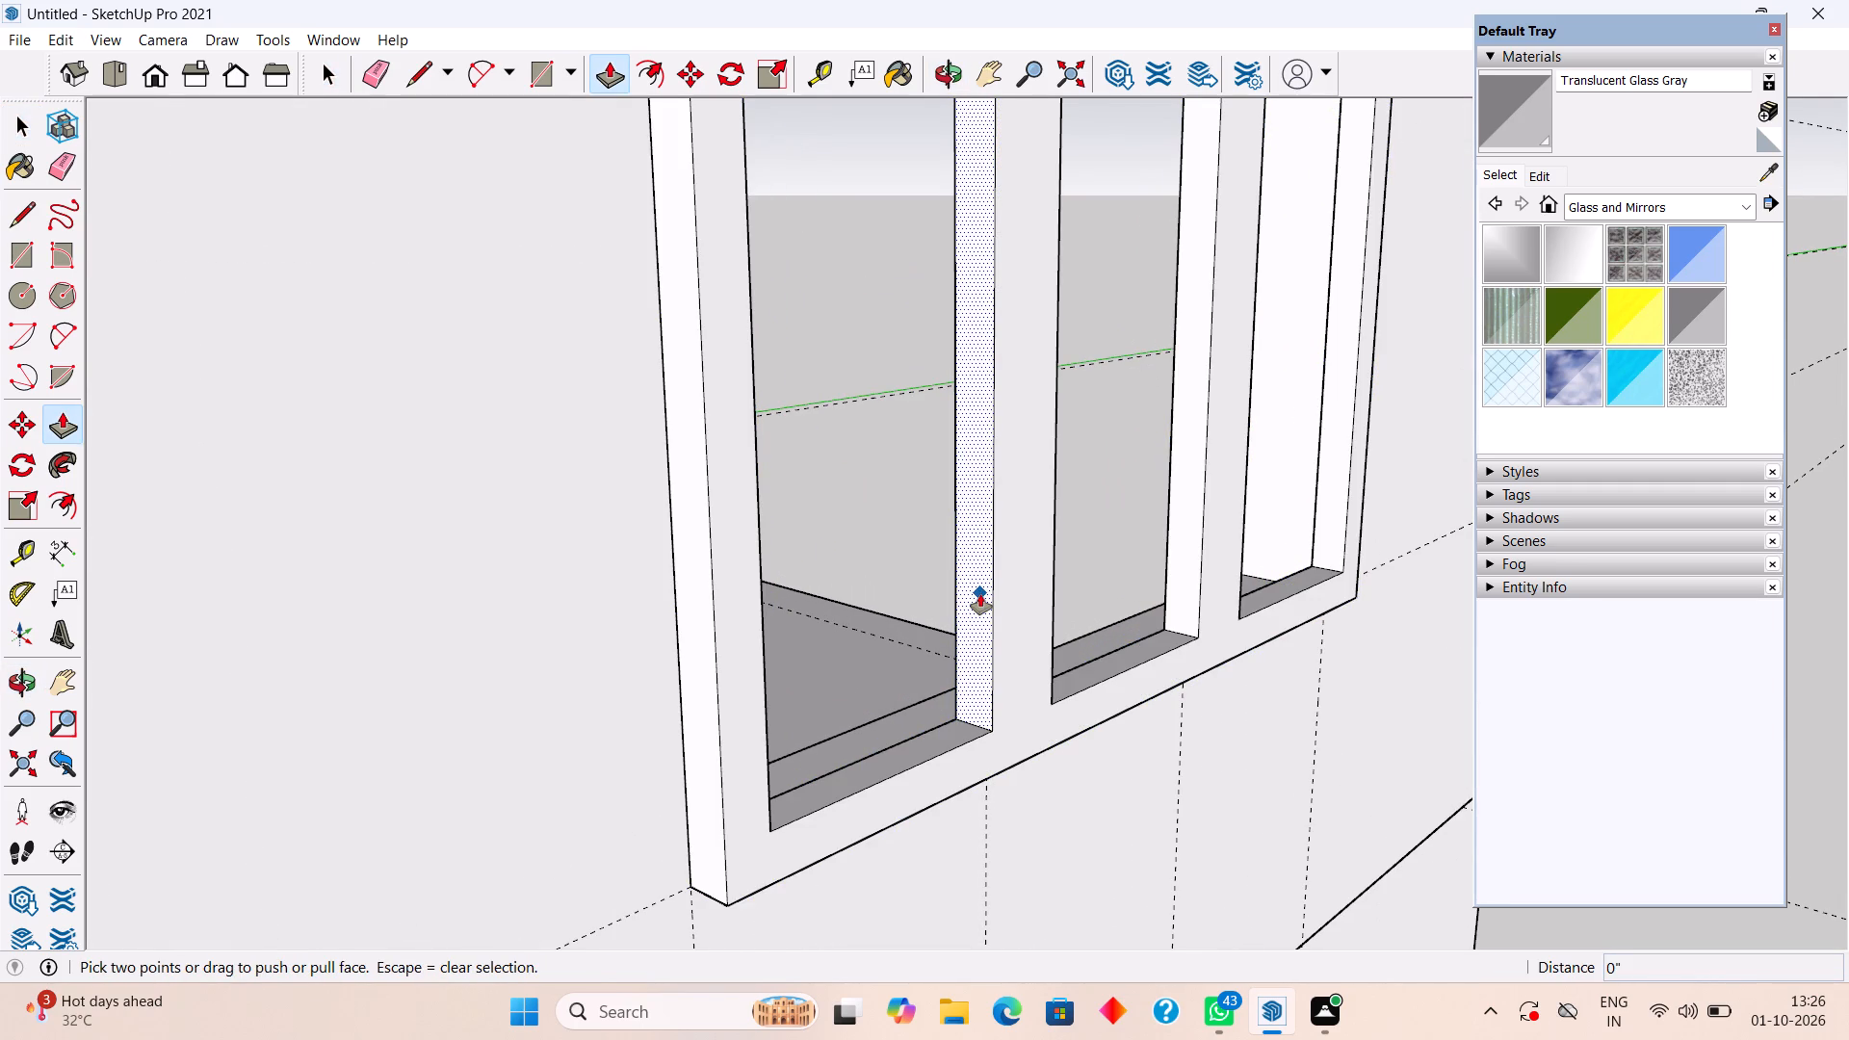
pyautogui.write('1.5"')
pyautogui.press('Return')
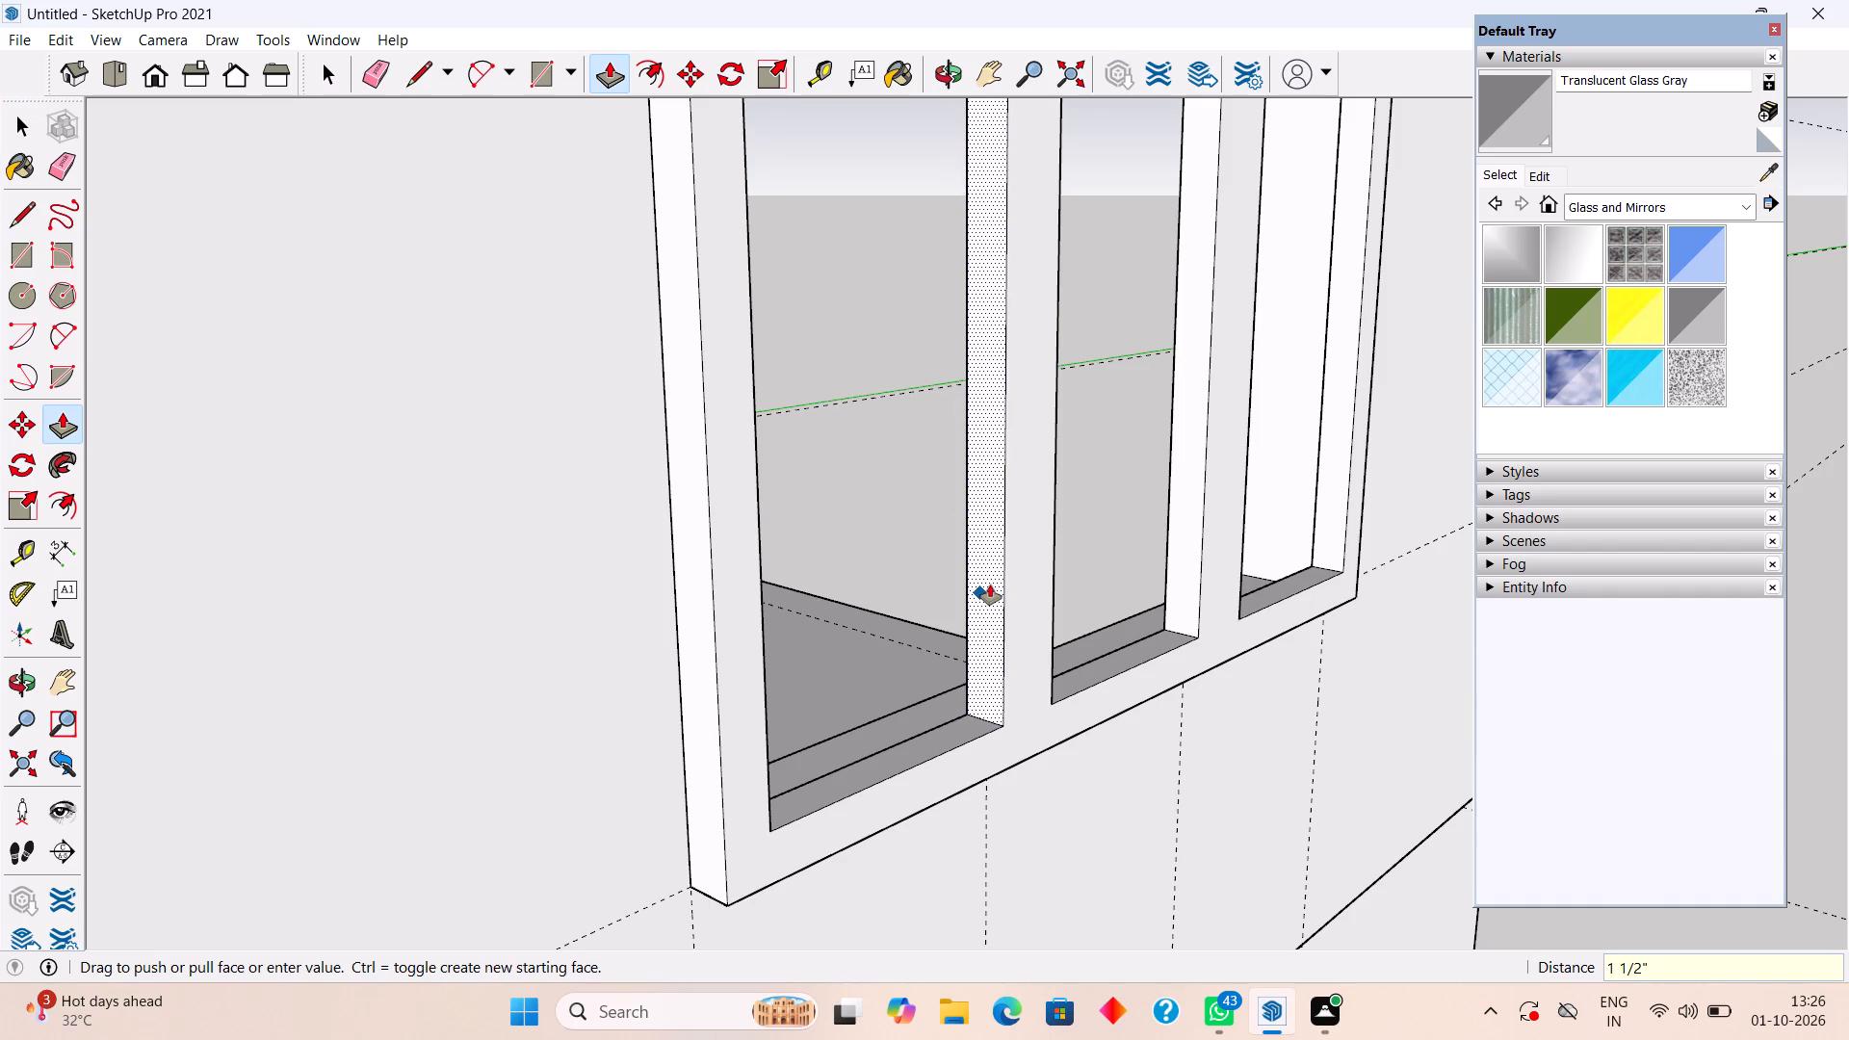
# Push the opposite face of the same divider, facing the middle panel, in by 1.5".
pyautogui.scroll(-3, 1018, 547)
pyautogui.moveTo(1135, 591); pyautogui.dragTo(662, 644, button='middle')
pyautogui.scroll(1, 980, 479)
pyautogui.moveTo(980, 479); pyautogui.dragTo(861, 481, button='middle')
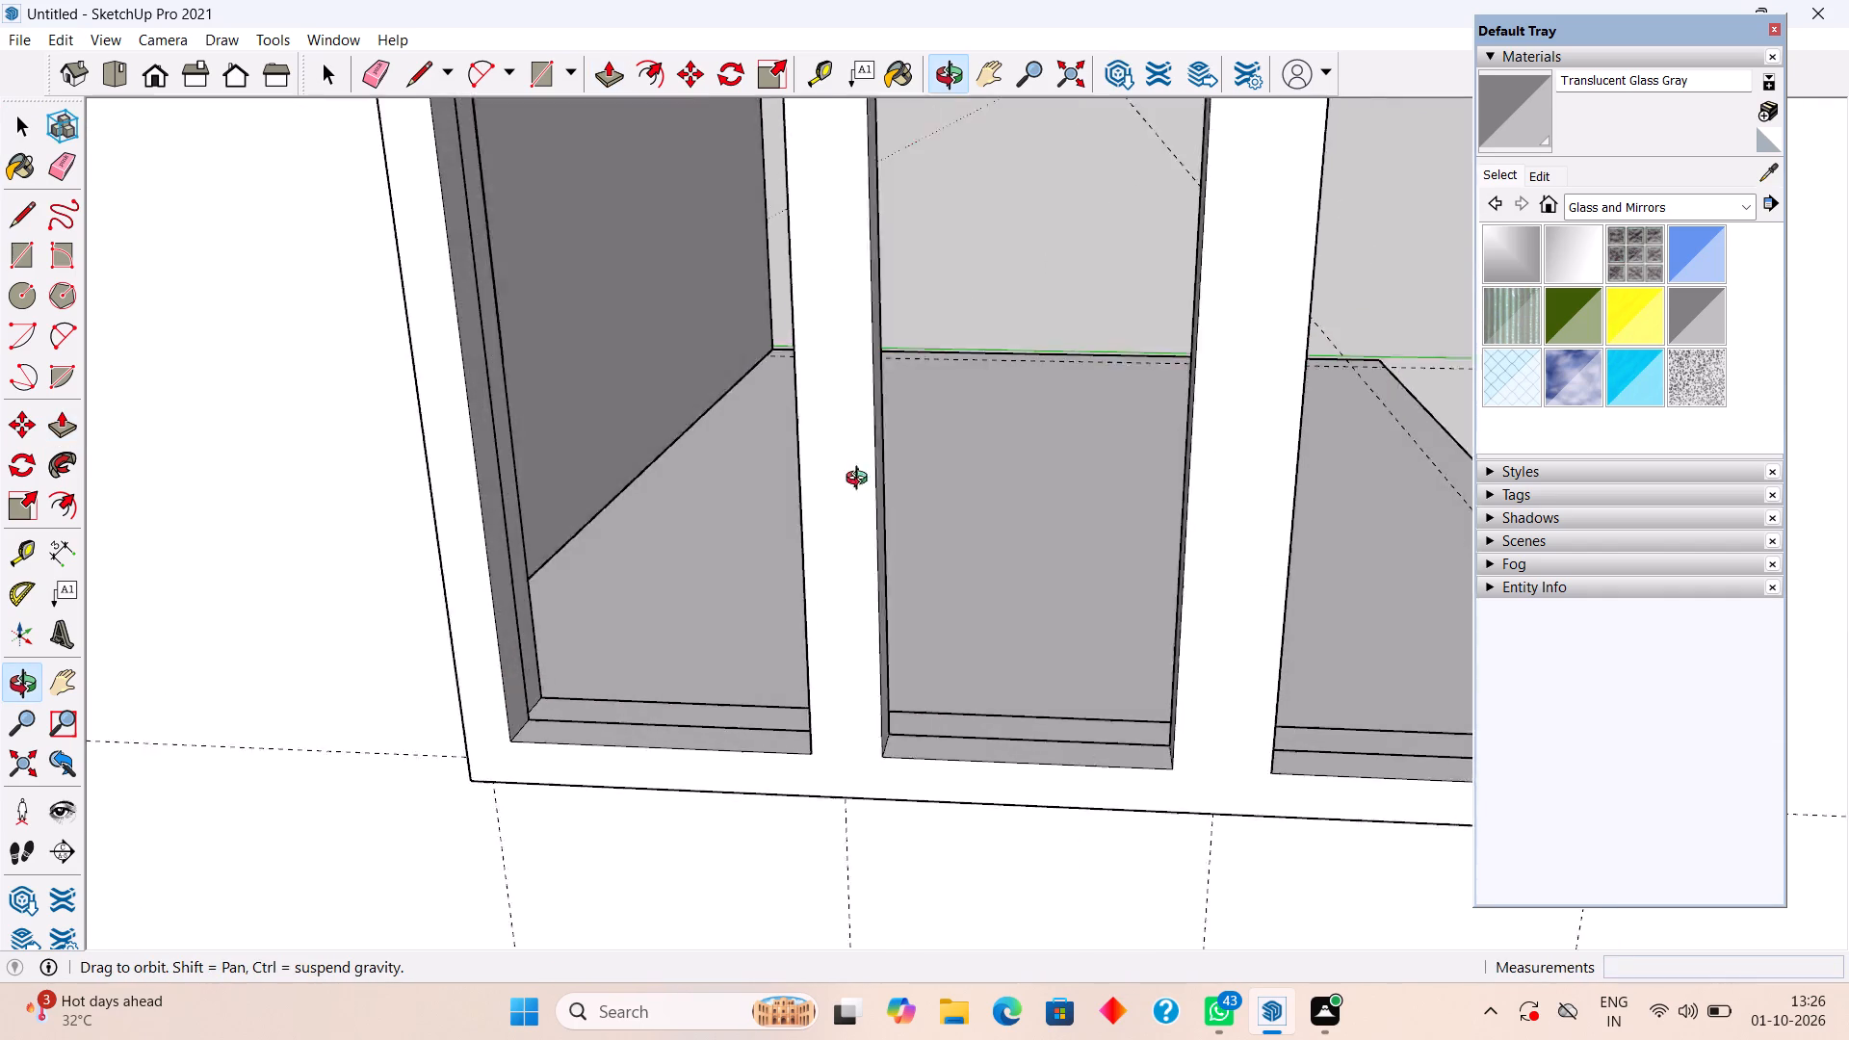
pyautogui.moveTo(861, 481); pyautogui.dragTo(745, 481, button='middle')
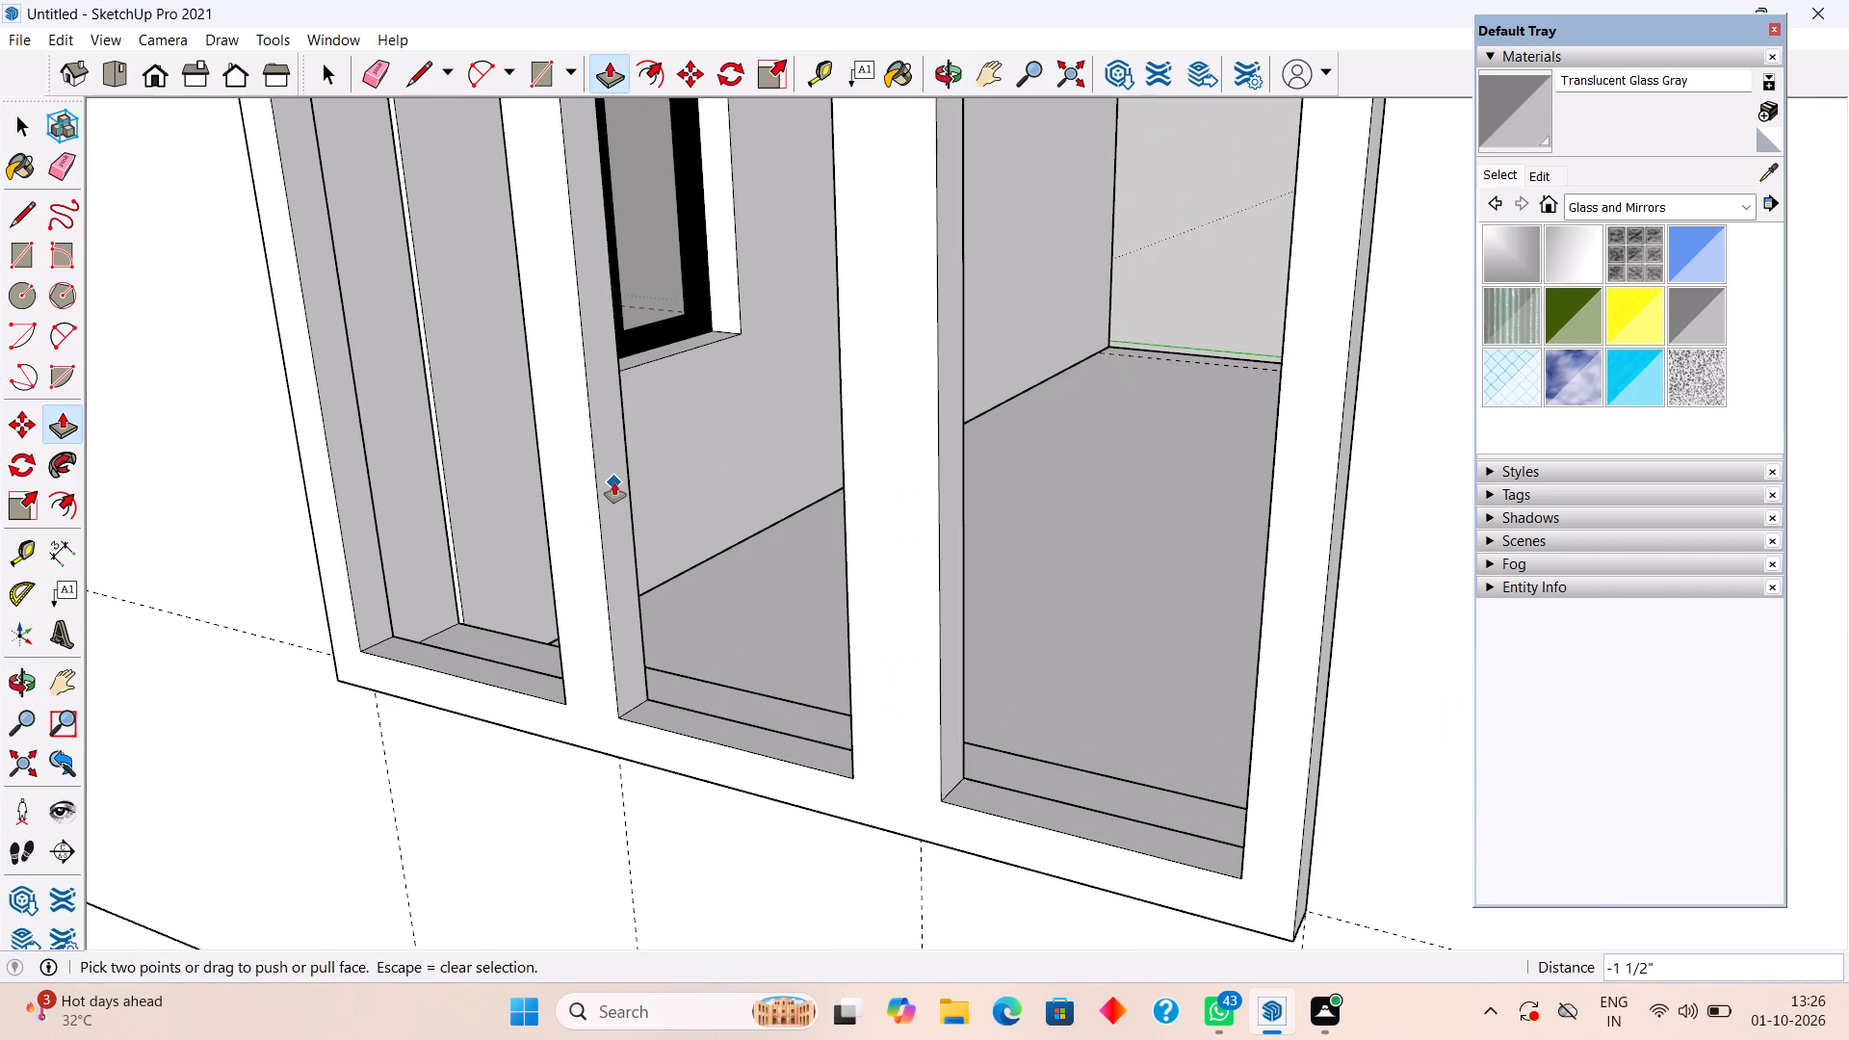
pyautogui.press('space')
pyautogui.click(614, 482)
pyautogui.press('p')
pyautogui.click(614, 482)
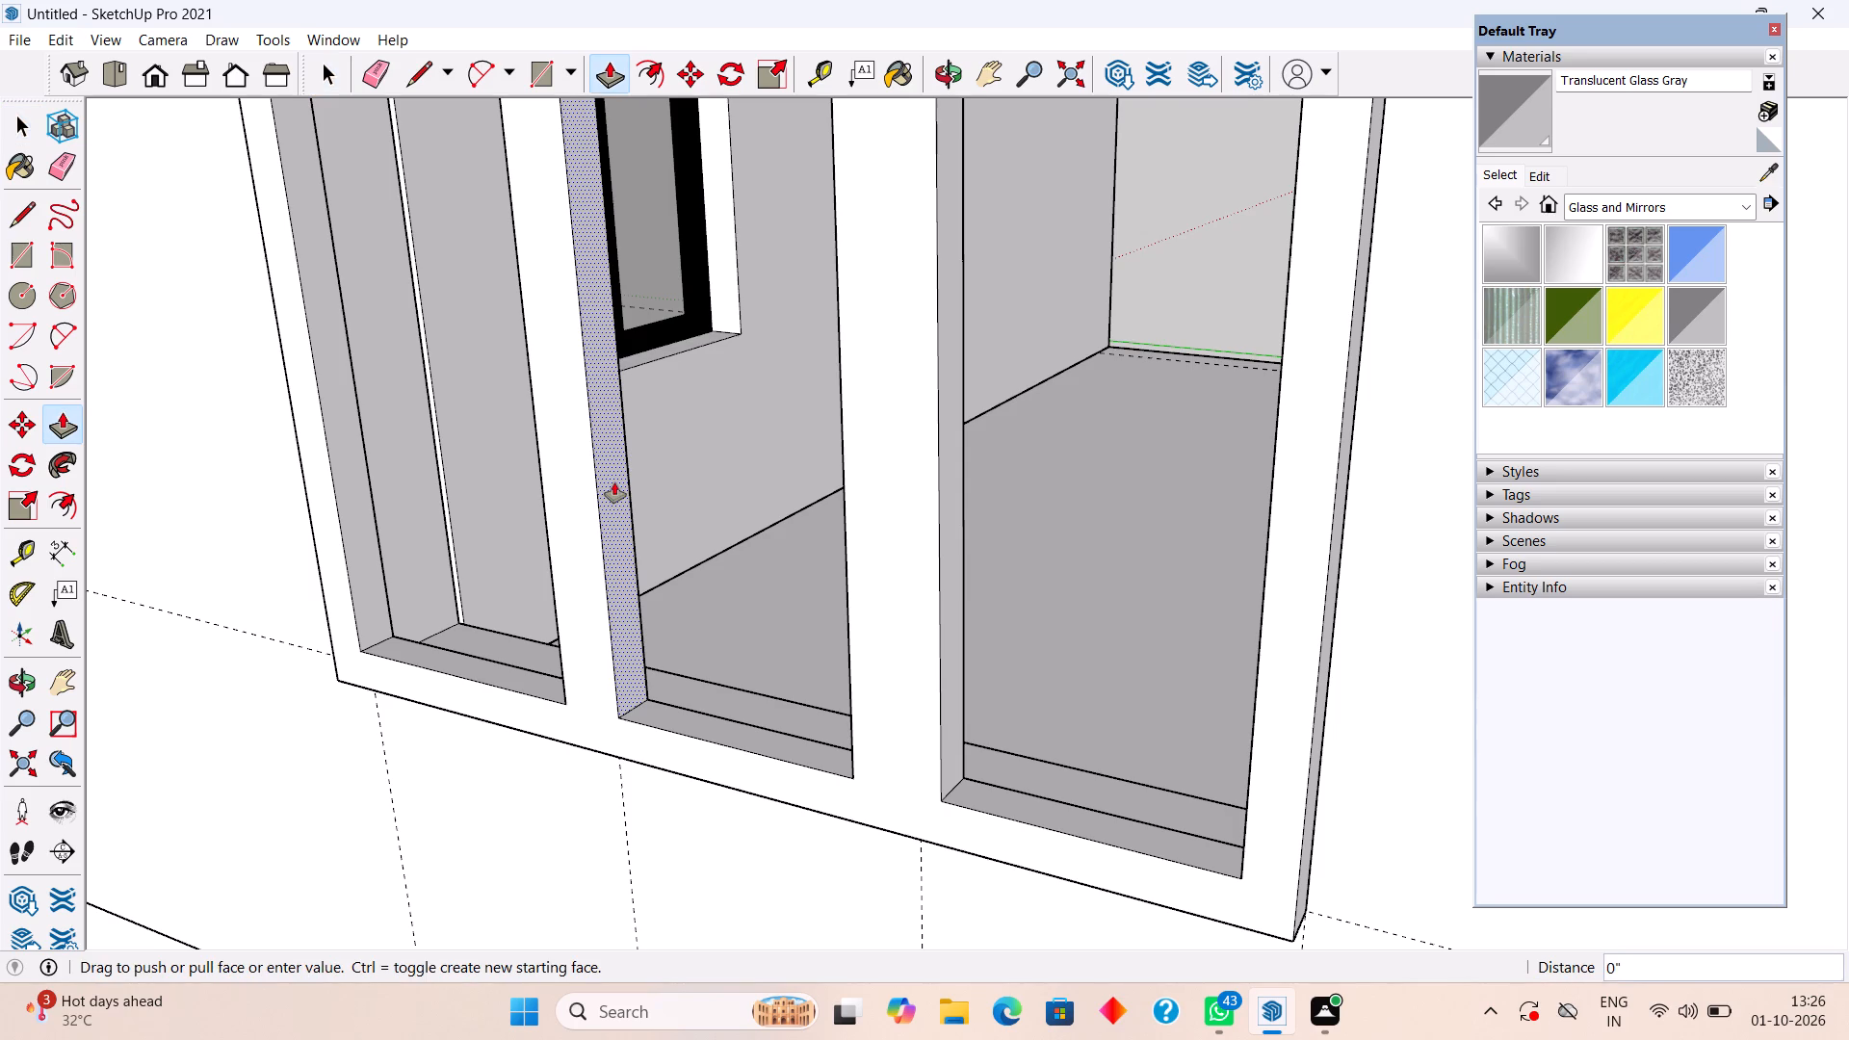
pyautogui.write('1.5"')
pyautogui.press('Return')
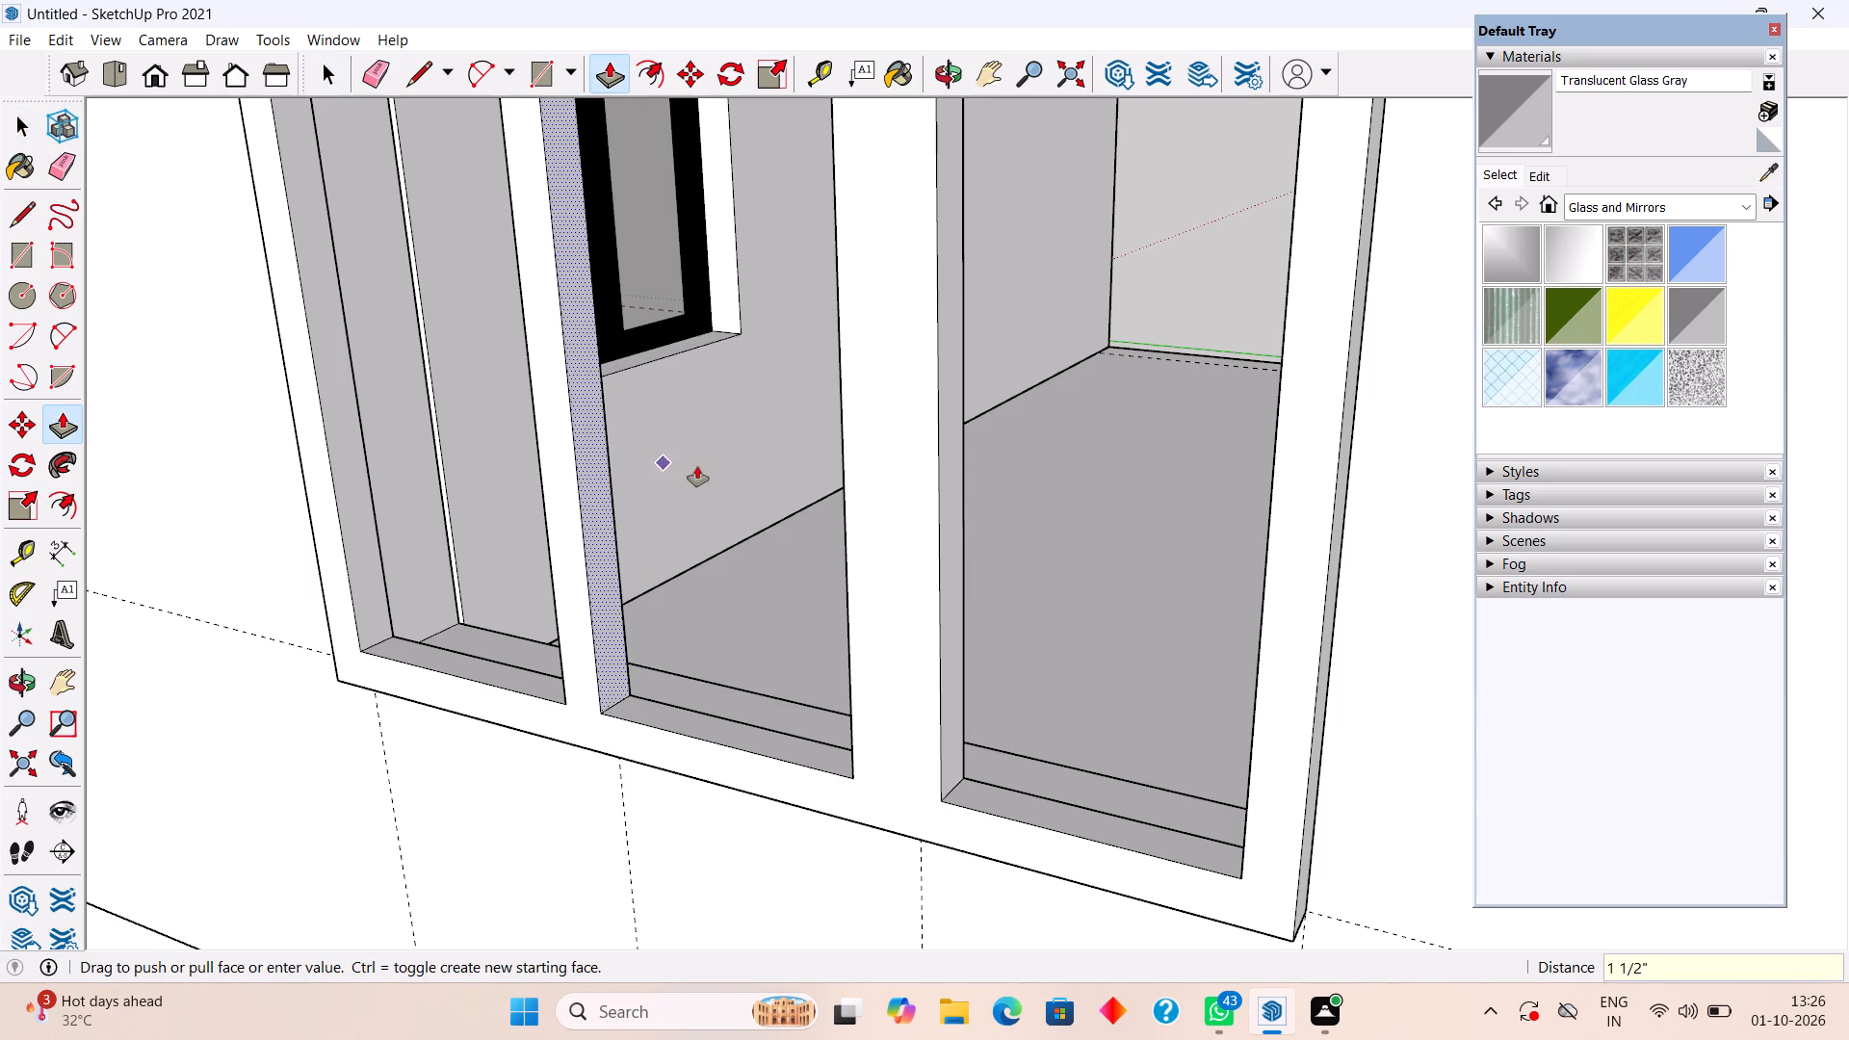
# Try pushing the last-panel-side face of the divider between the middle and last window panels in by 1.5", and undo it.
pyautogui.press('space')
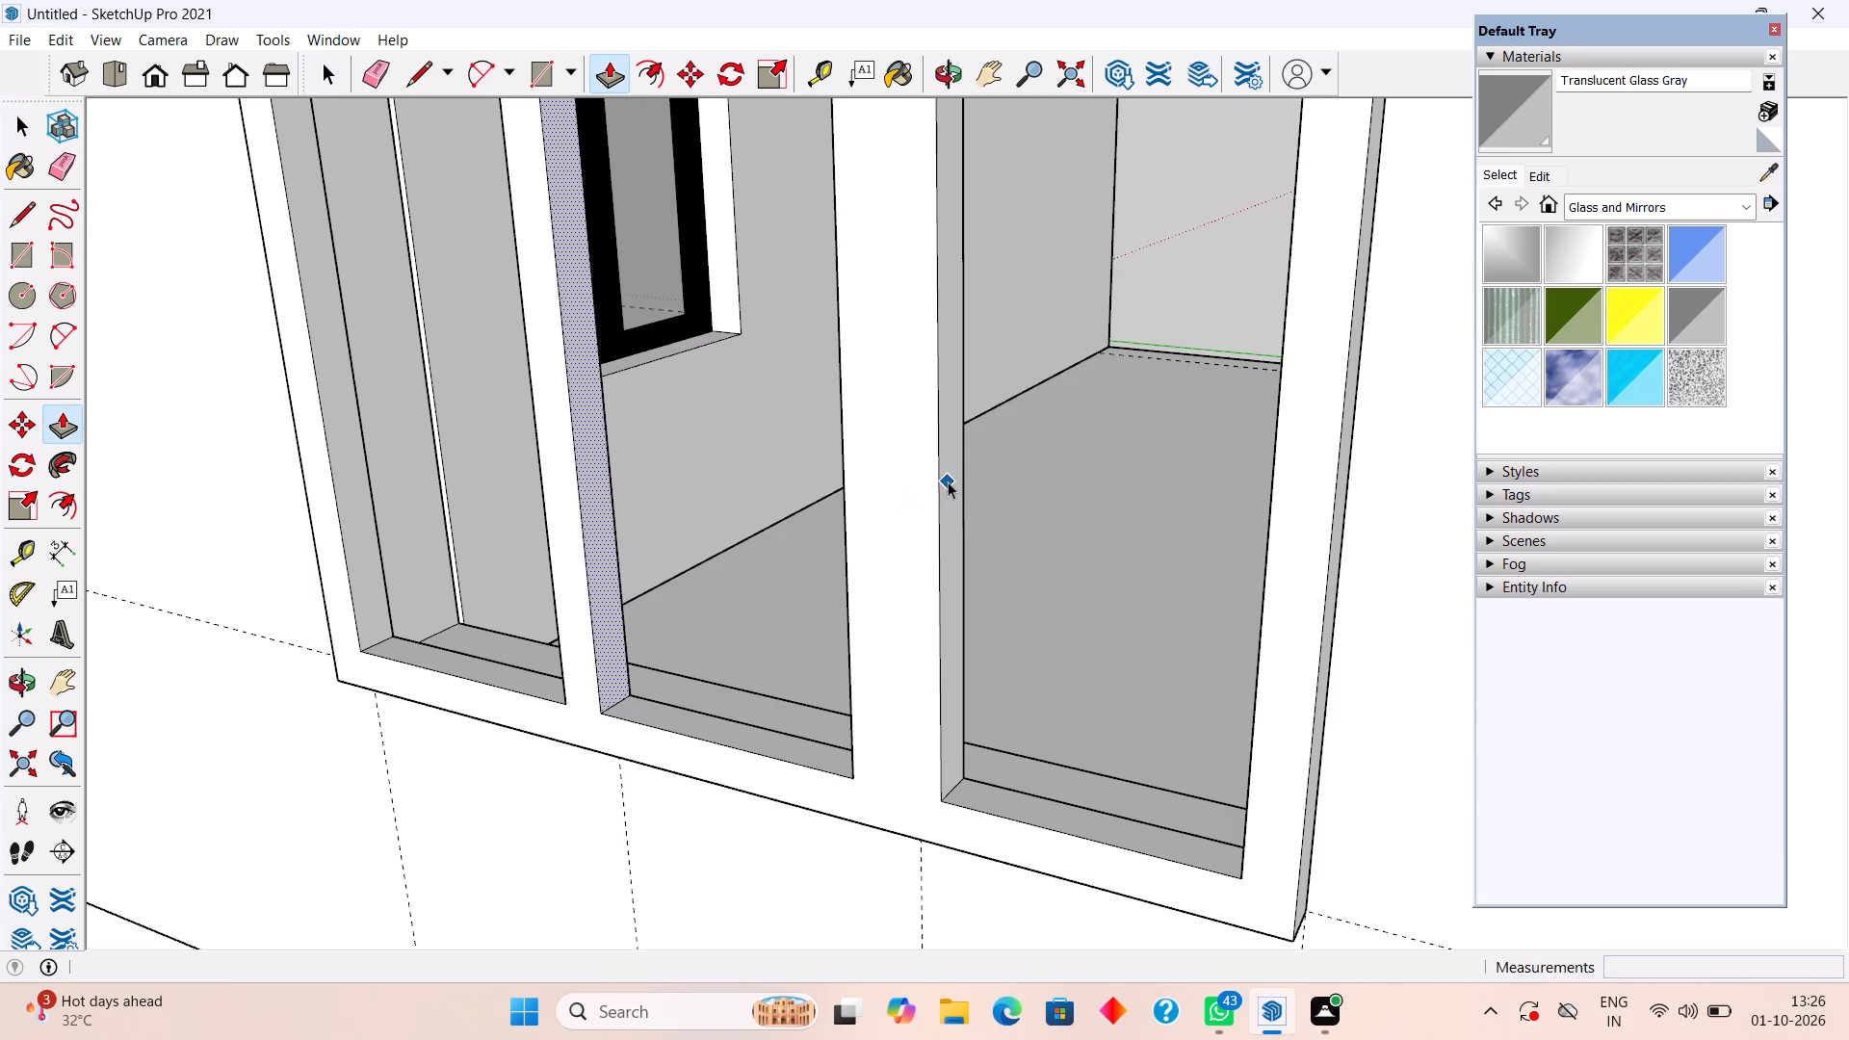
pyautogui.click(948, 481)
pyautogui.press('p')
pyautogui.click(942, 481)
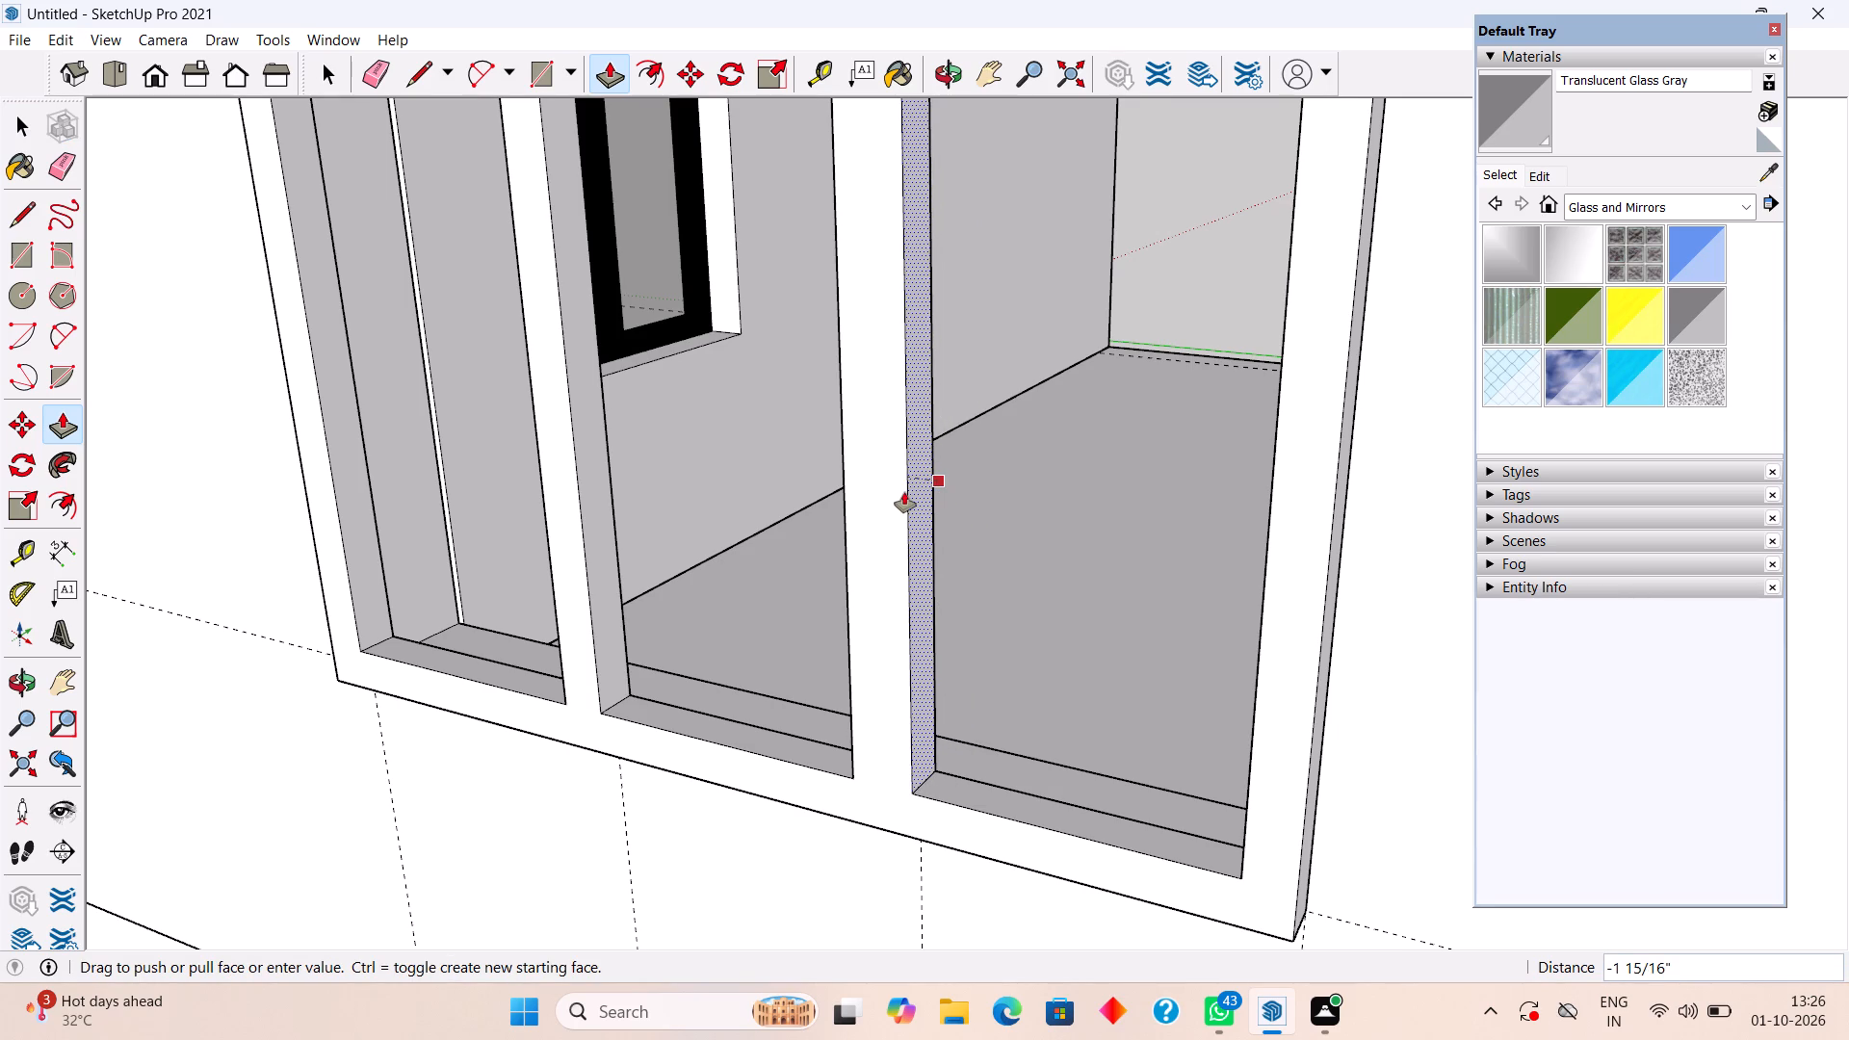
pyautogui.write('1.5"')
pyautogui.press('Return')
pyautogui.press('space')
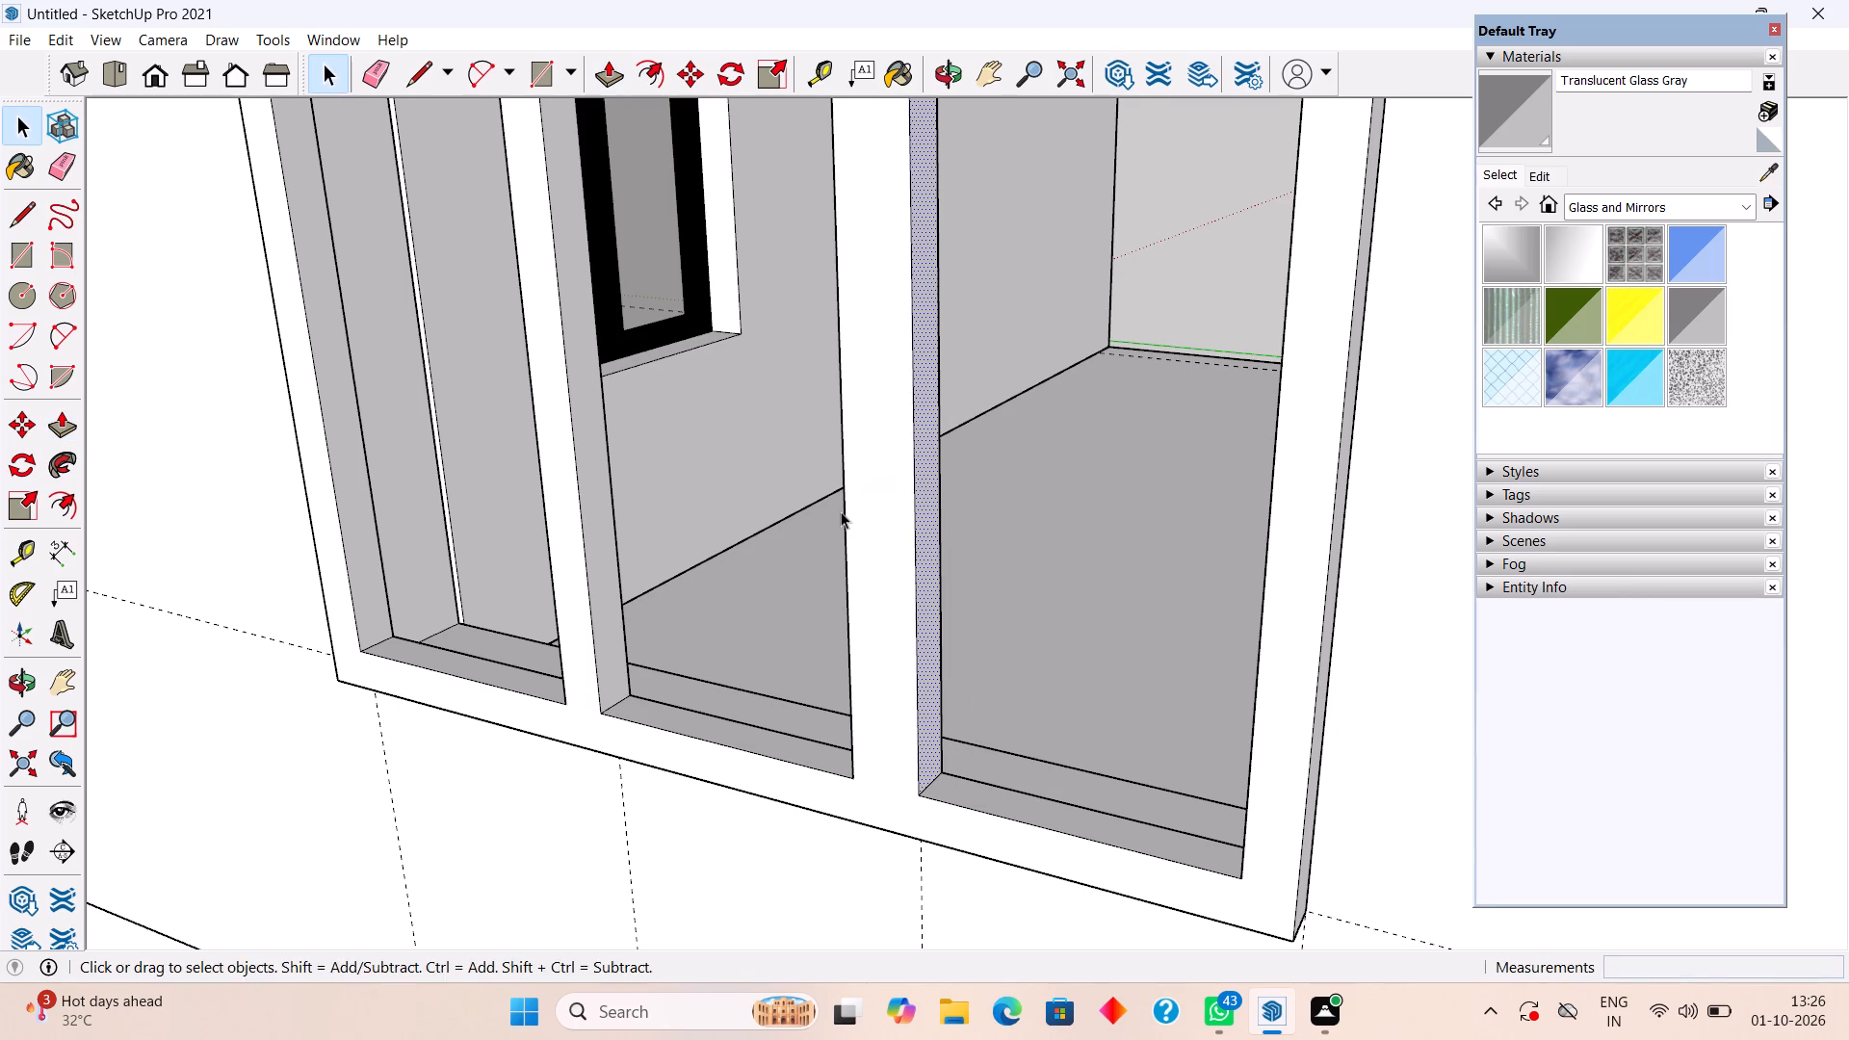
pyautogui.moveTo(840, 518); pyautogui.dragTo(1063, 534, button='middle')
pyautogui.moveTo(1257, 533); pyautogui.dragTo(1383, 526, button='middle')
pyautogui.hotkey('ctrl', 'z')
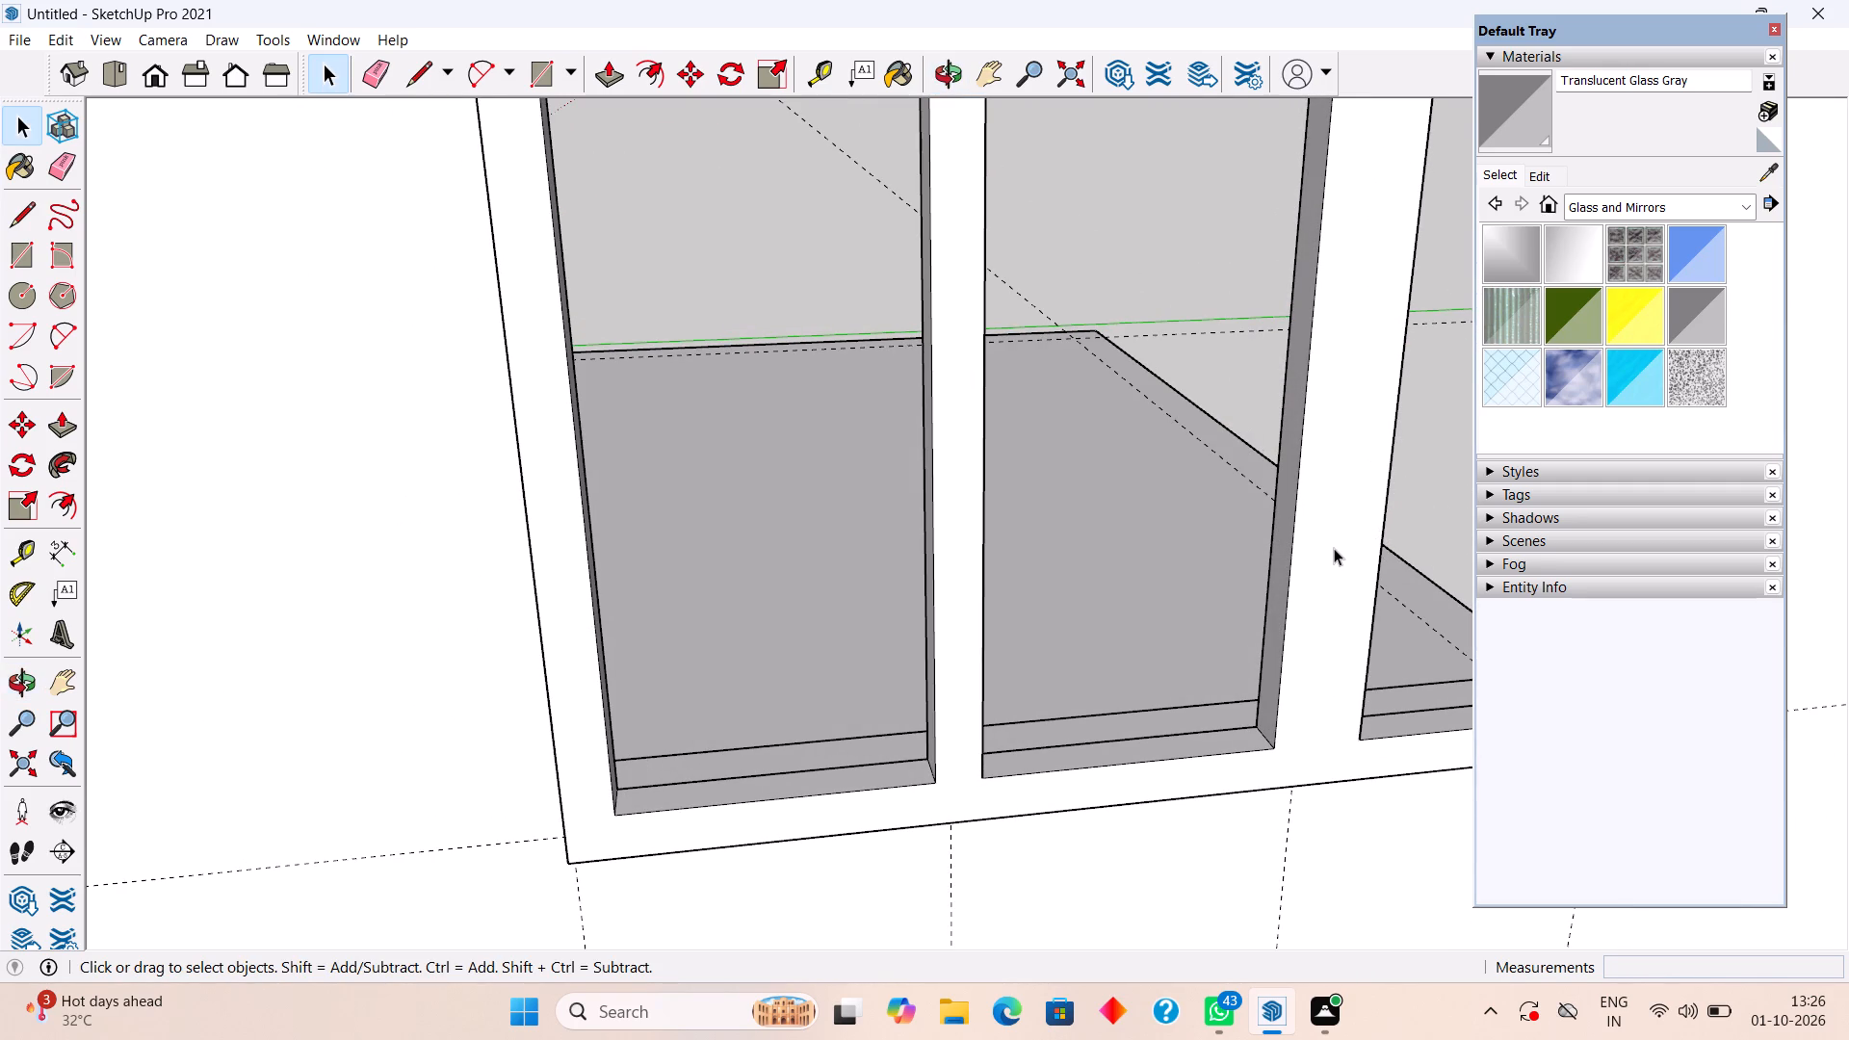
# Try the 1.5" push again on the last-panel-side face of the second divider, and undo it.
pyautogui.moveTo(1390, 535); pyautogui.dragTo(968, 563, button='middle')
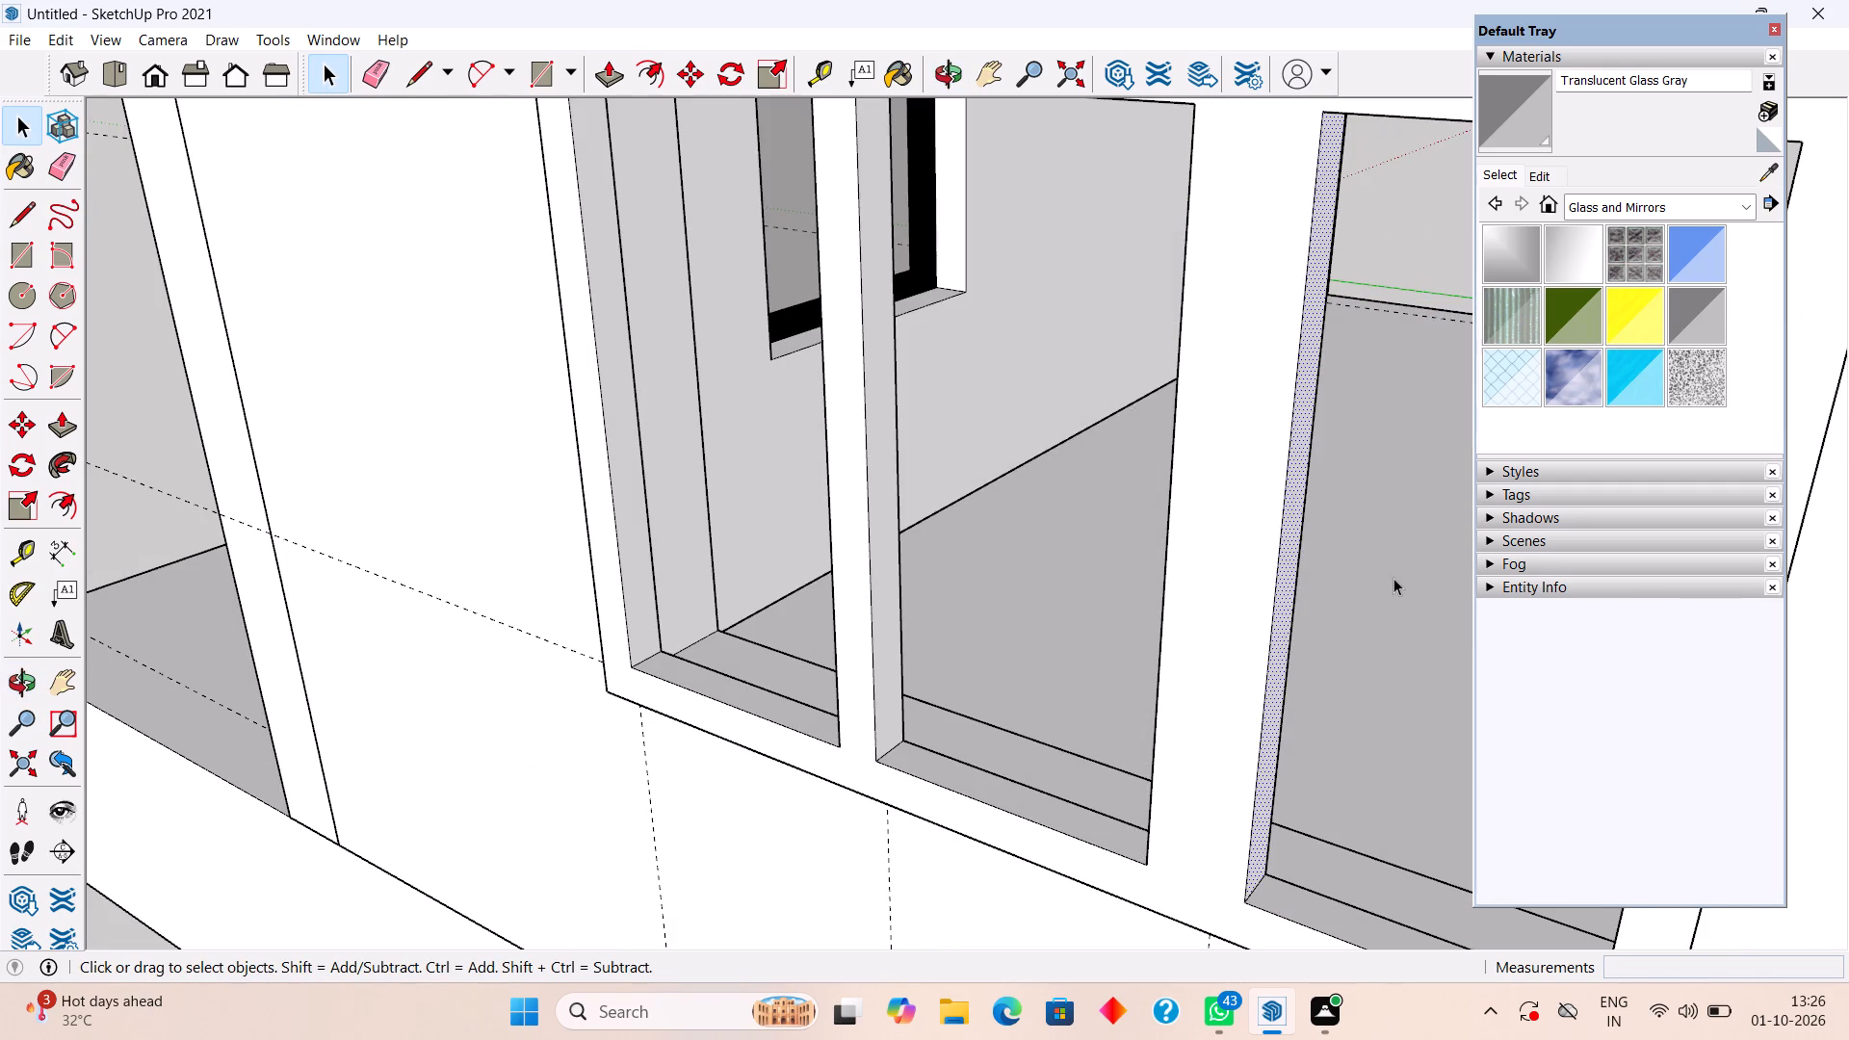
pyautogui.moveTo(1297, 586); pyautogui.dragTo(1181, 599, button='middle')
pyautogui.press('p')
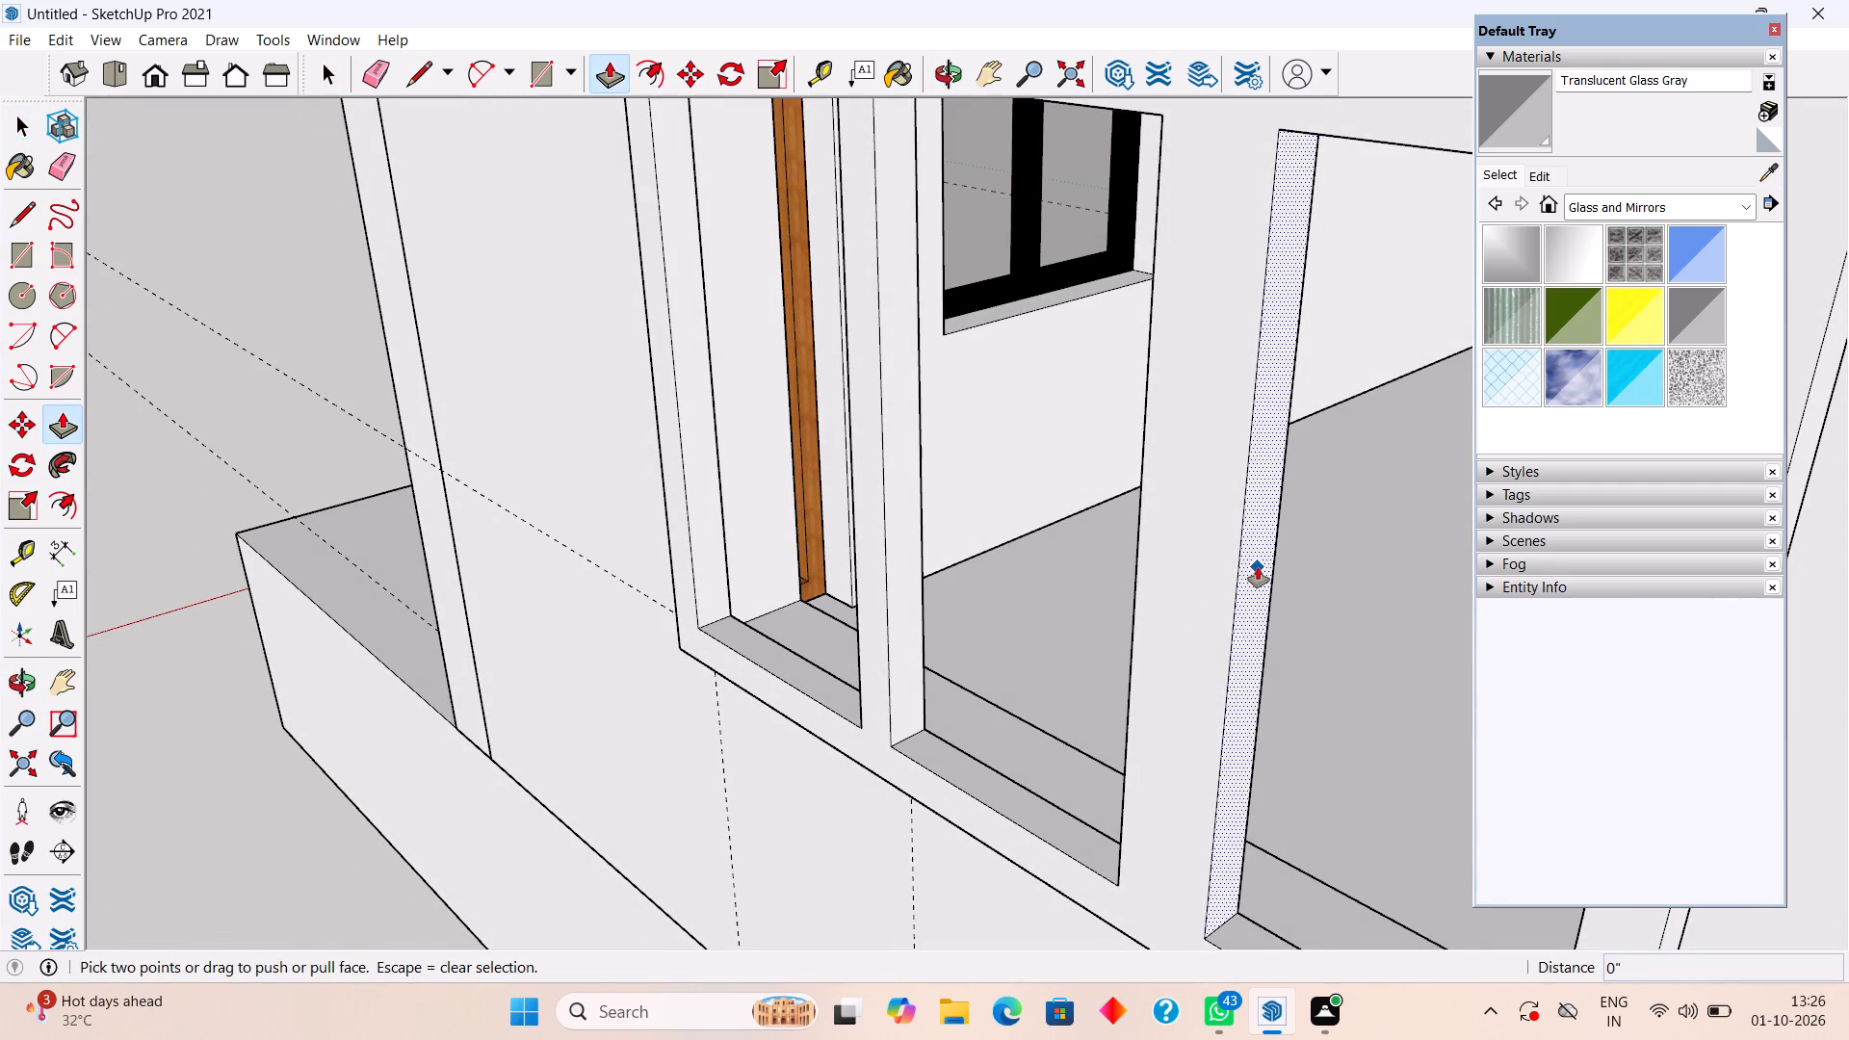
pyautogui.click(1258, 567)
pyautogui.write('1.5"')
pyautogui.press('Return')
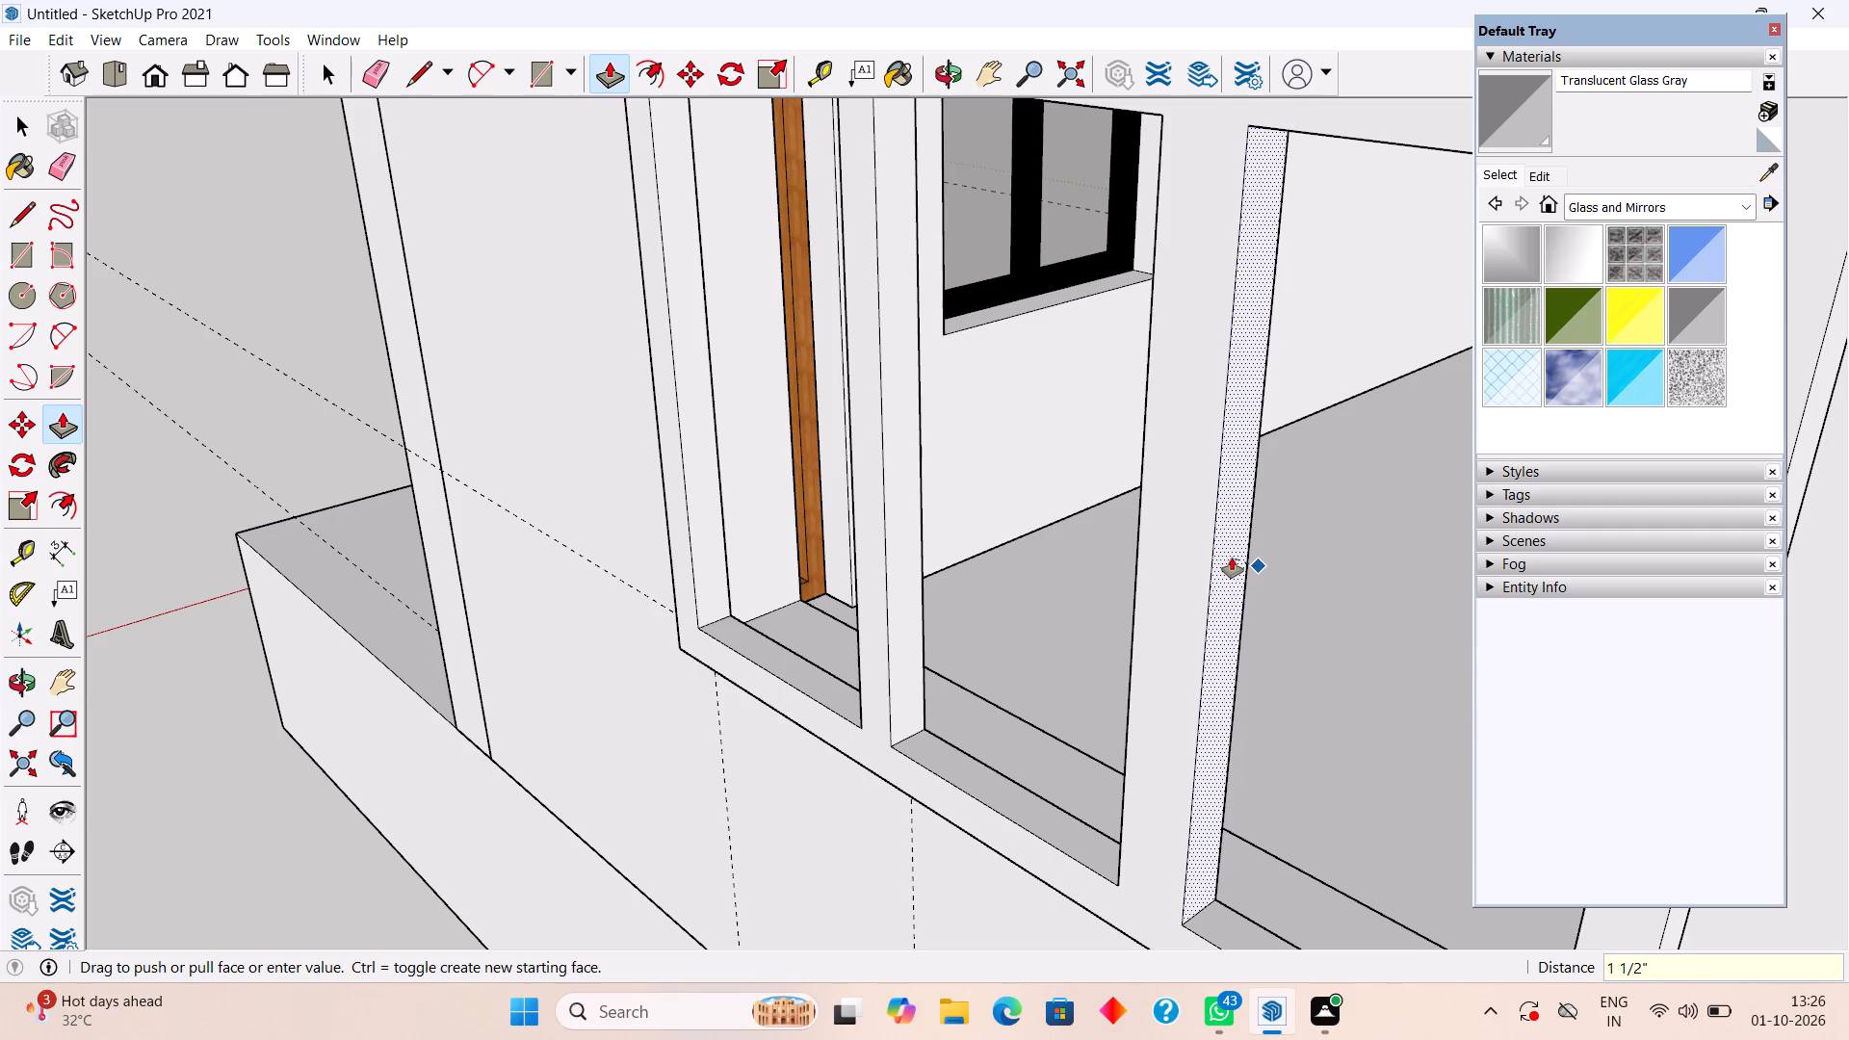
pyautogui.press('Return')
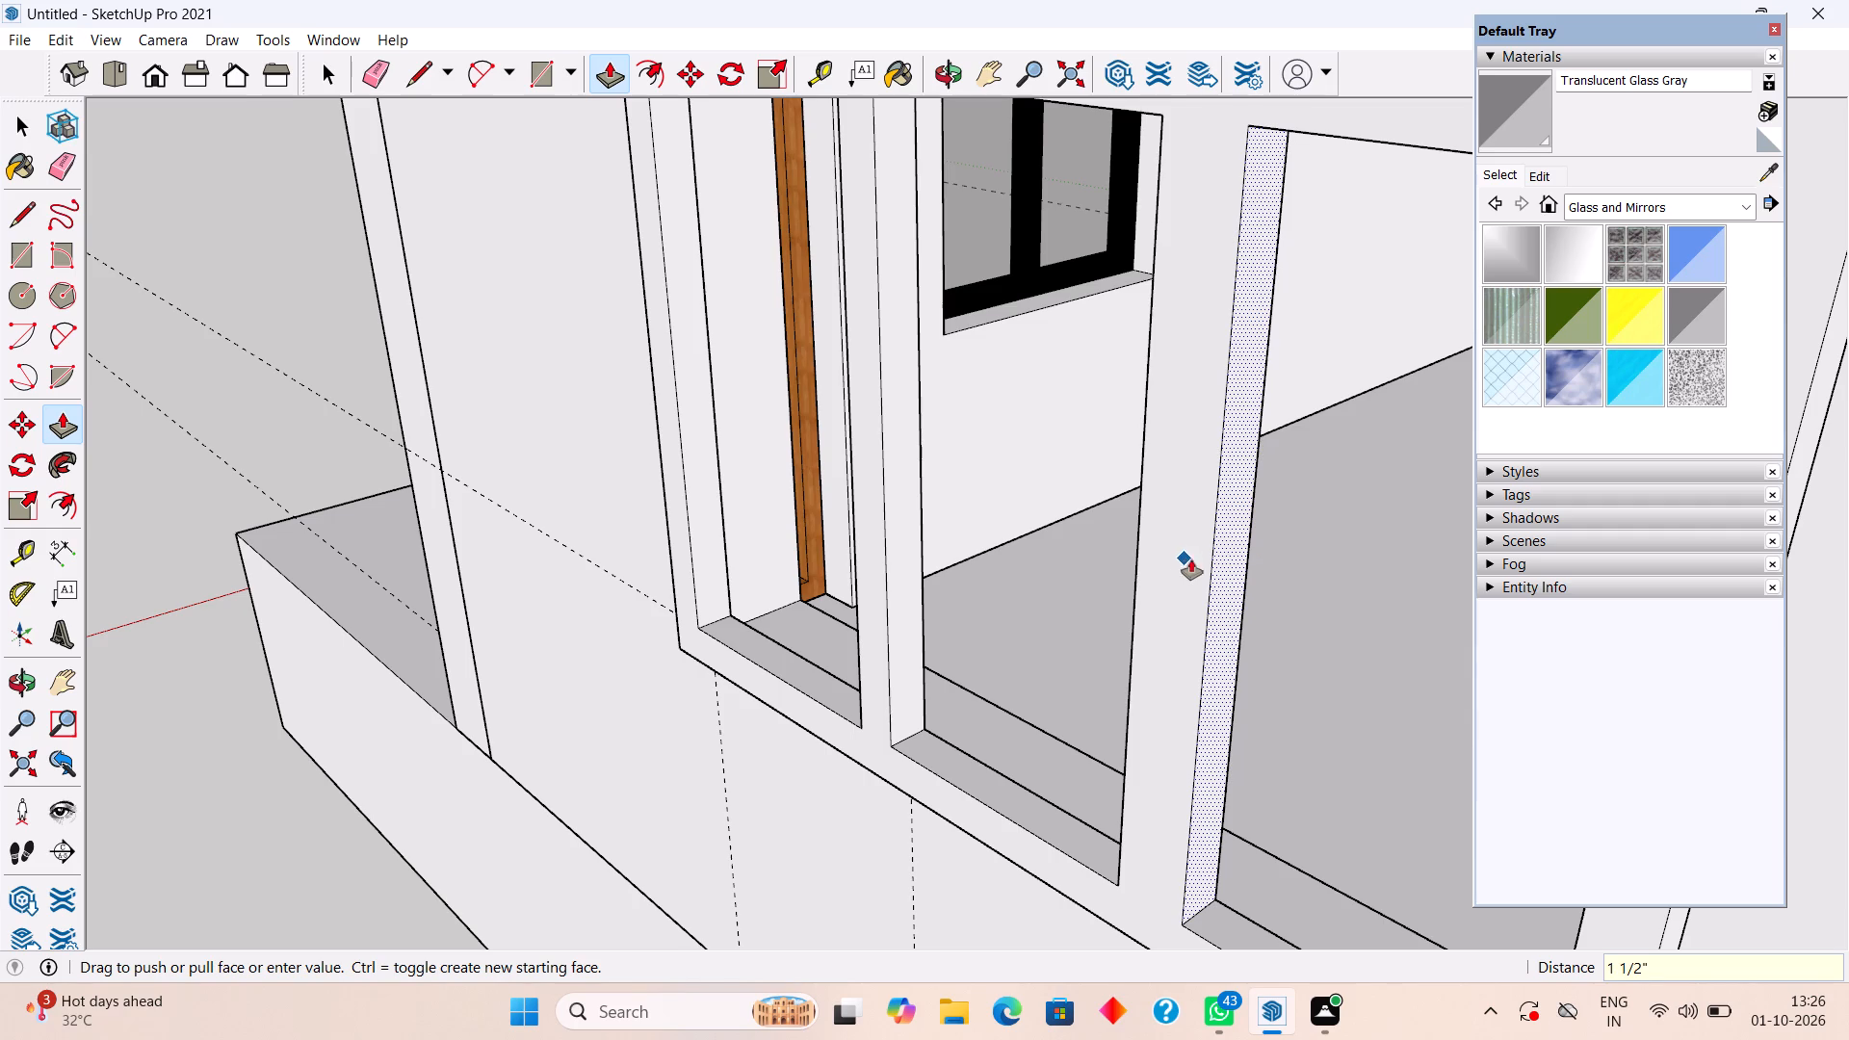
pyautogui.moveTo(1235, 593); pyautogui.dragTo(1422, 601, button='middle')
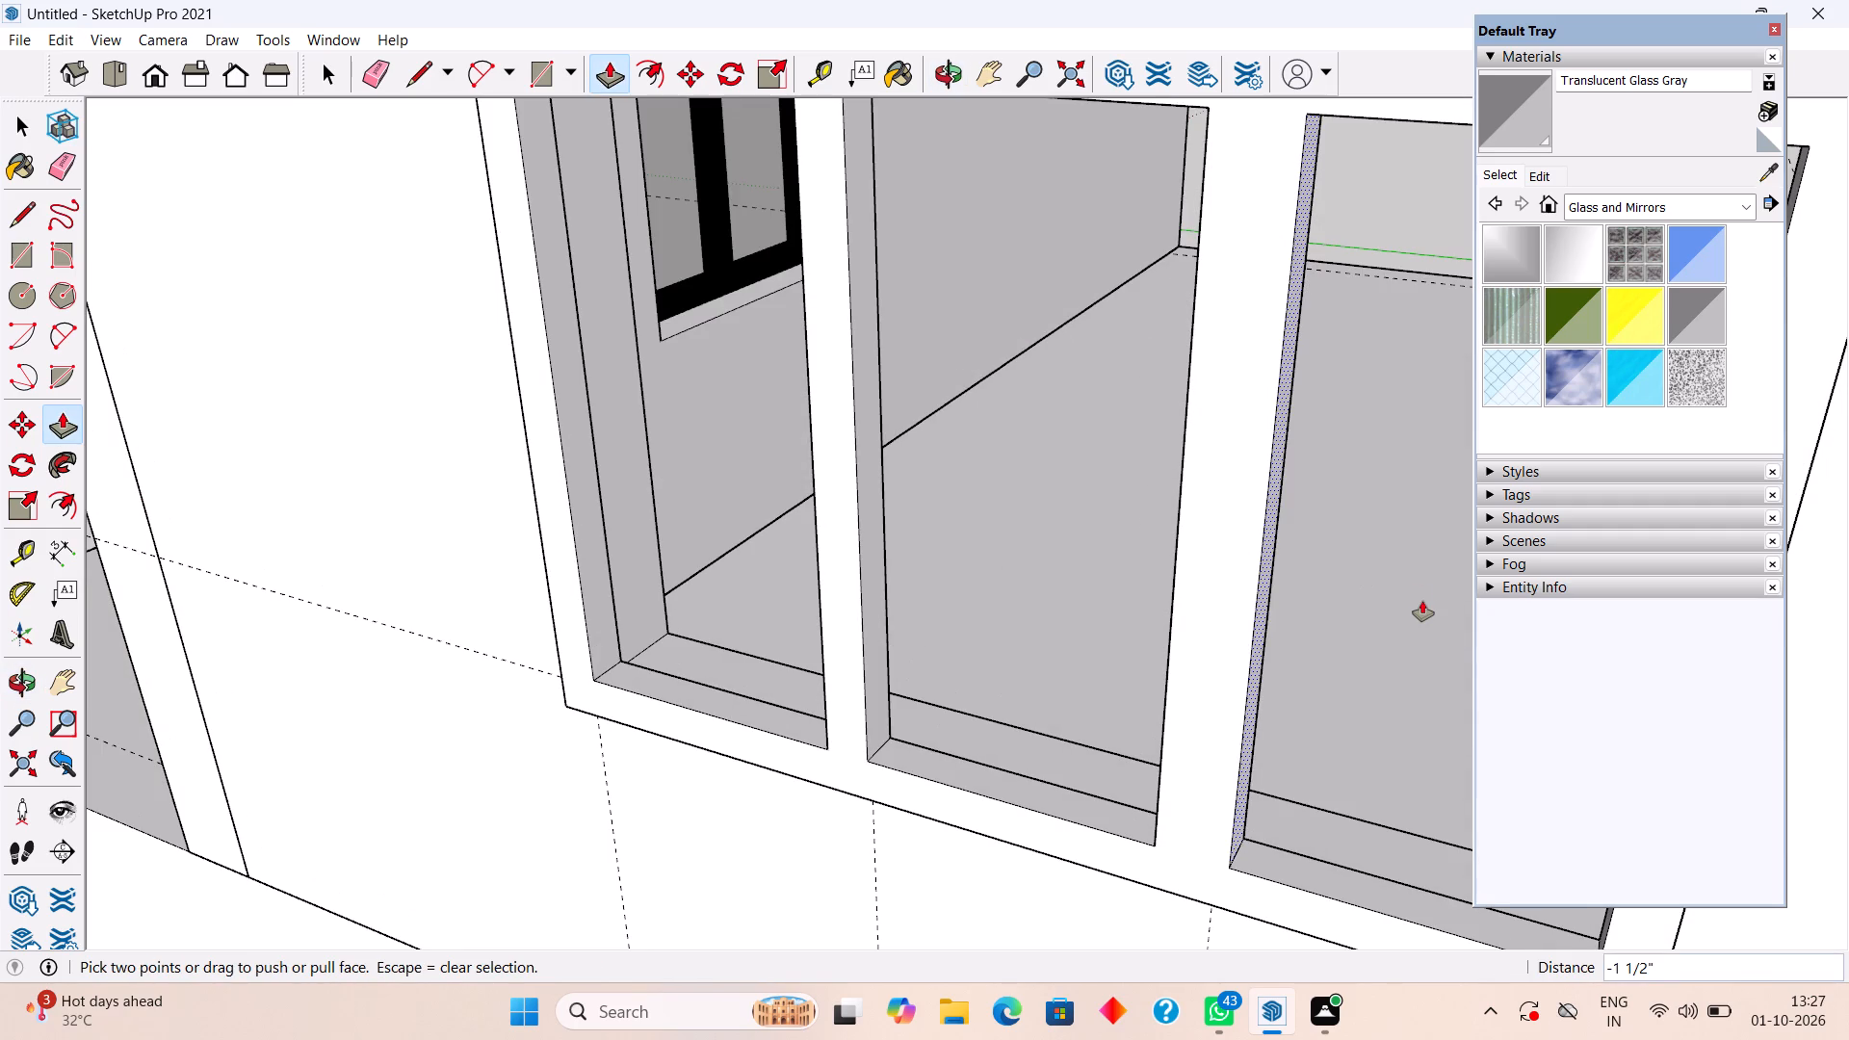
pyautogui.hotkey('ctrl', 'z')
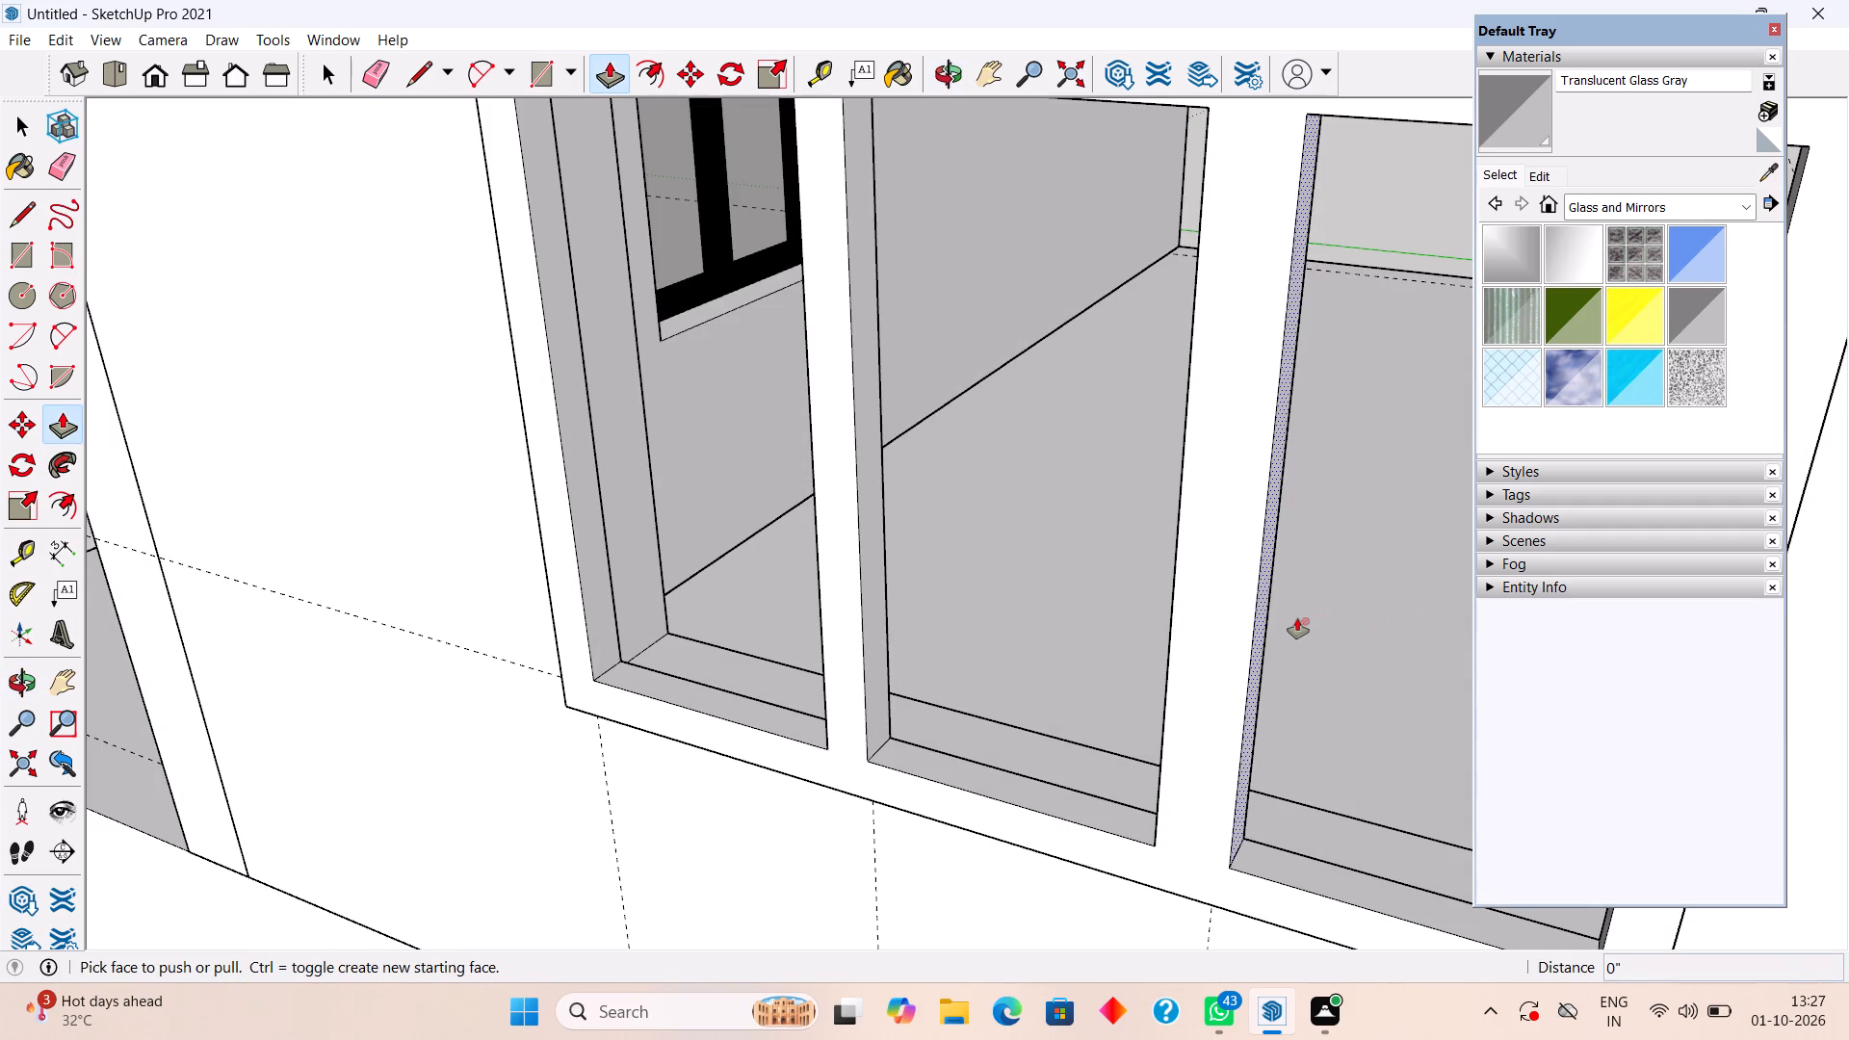
# Push the last-panel-side face of the divider between the middle and last panels in by 1.5".
pyautogui.moveTo(1295, 618); pyautogui.dragTo(1177, 630, button='middle')
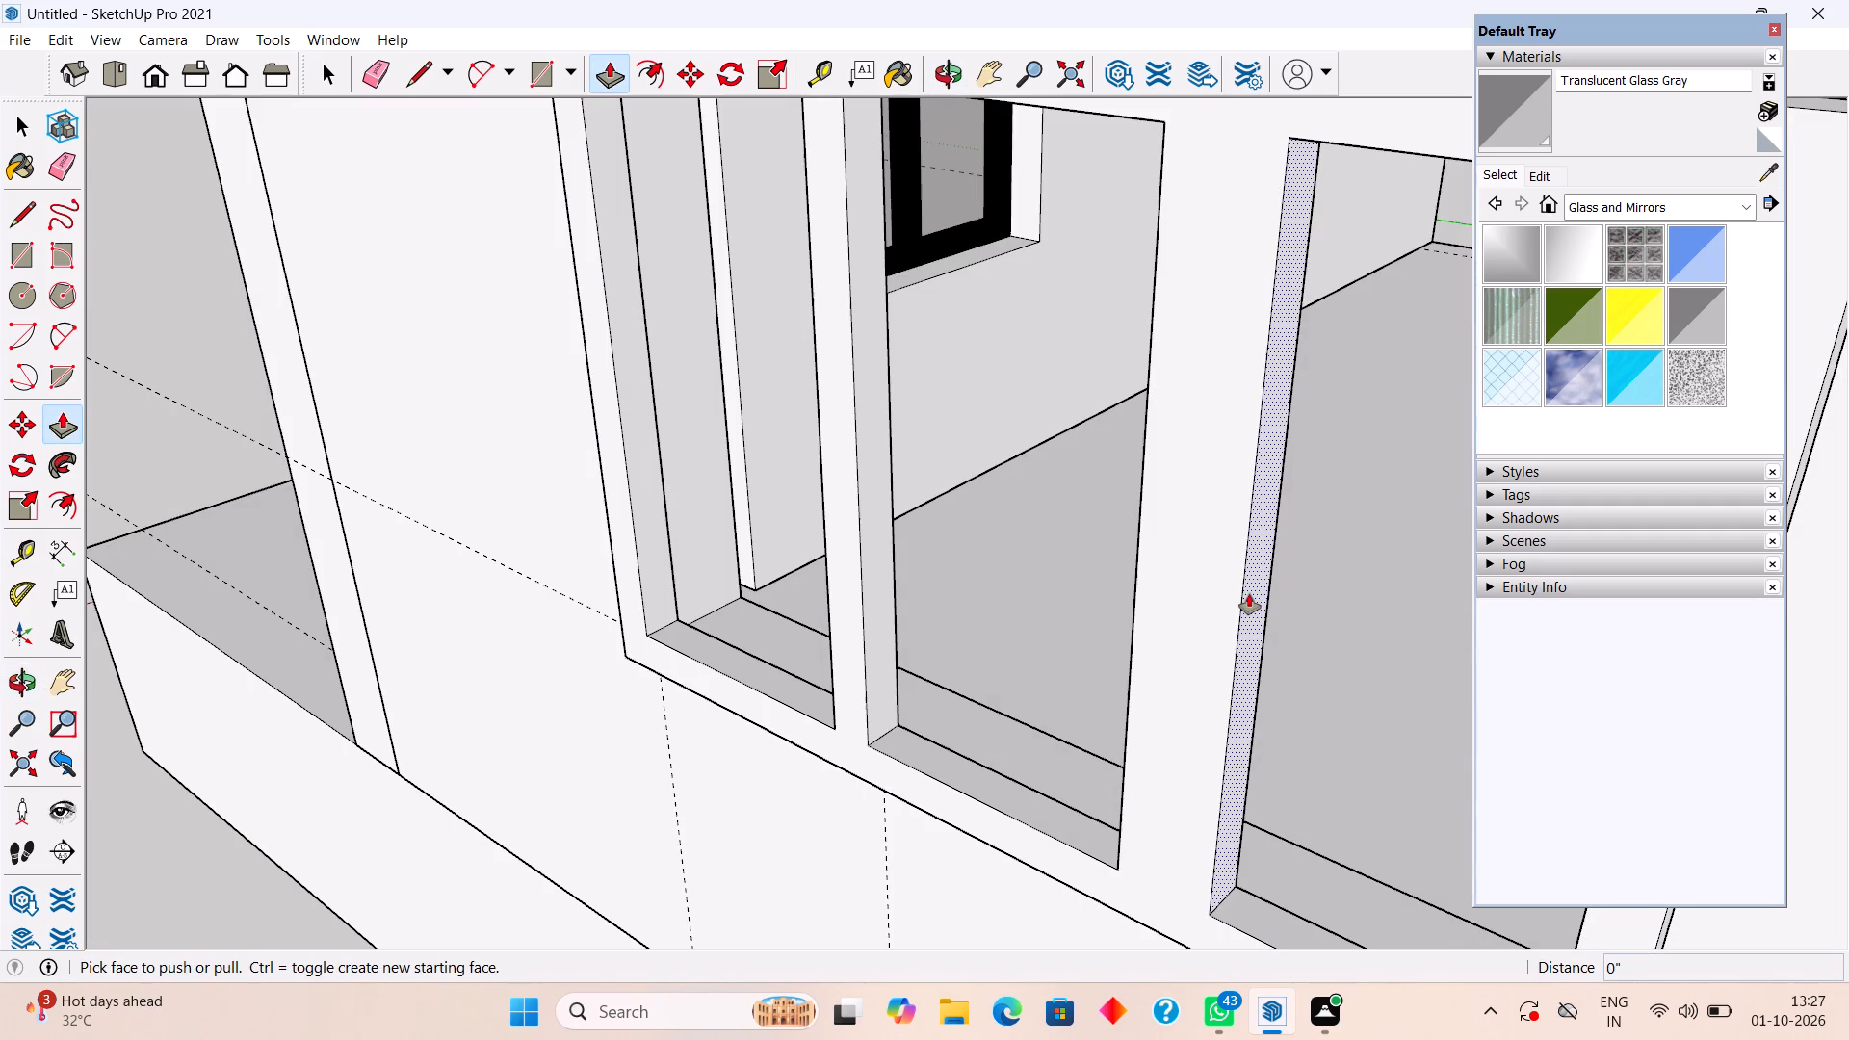
pyautogui.click(1249, 593)
pyautogui.write('1.5"')
pyautogui.press('Return')
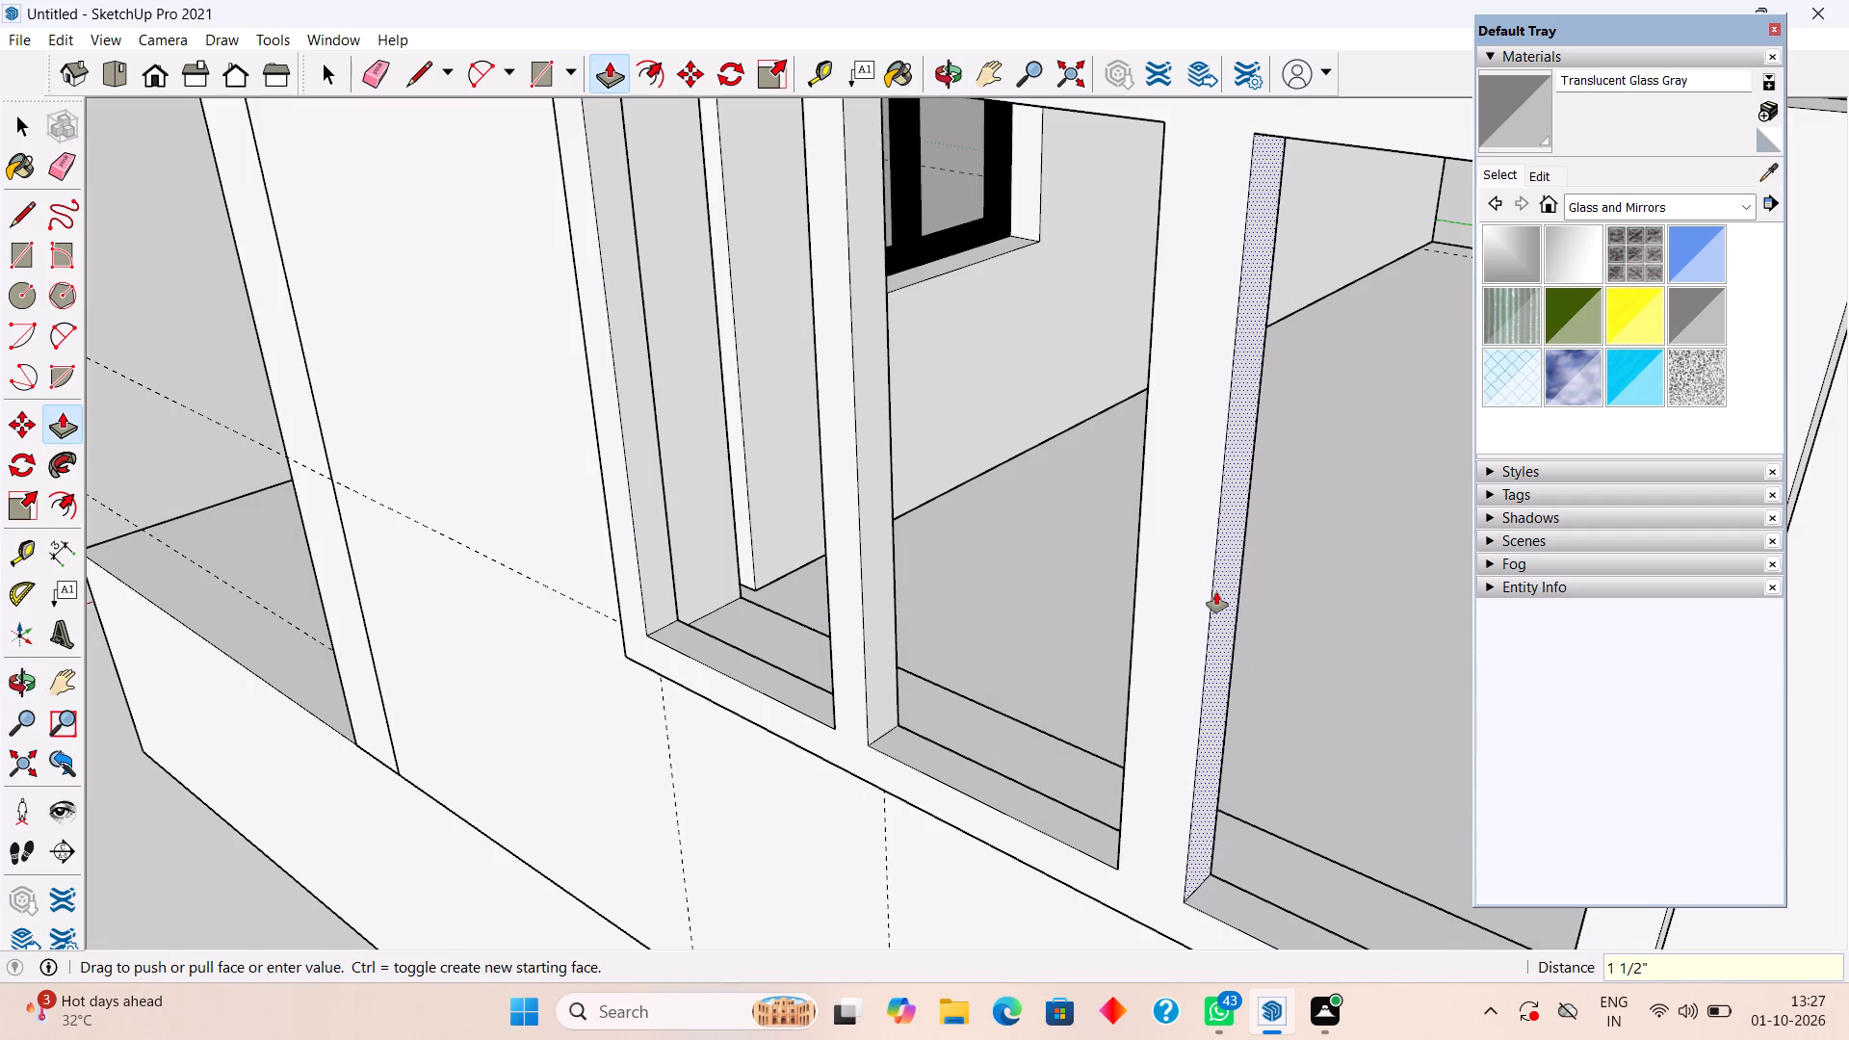
# Push the opposite face of the same divider, facing the middle panel, in by 1.5".
pyautogui.moveTo(1272, 709); pyautogui.dragTo(1448, 660, button='middle')
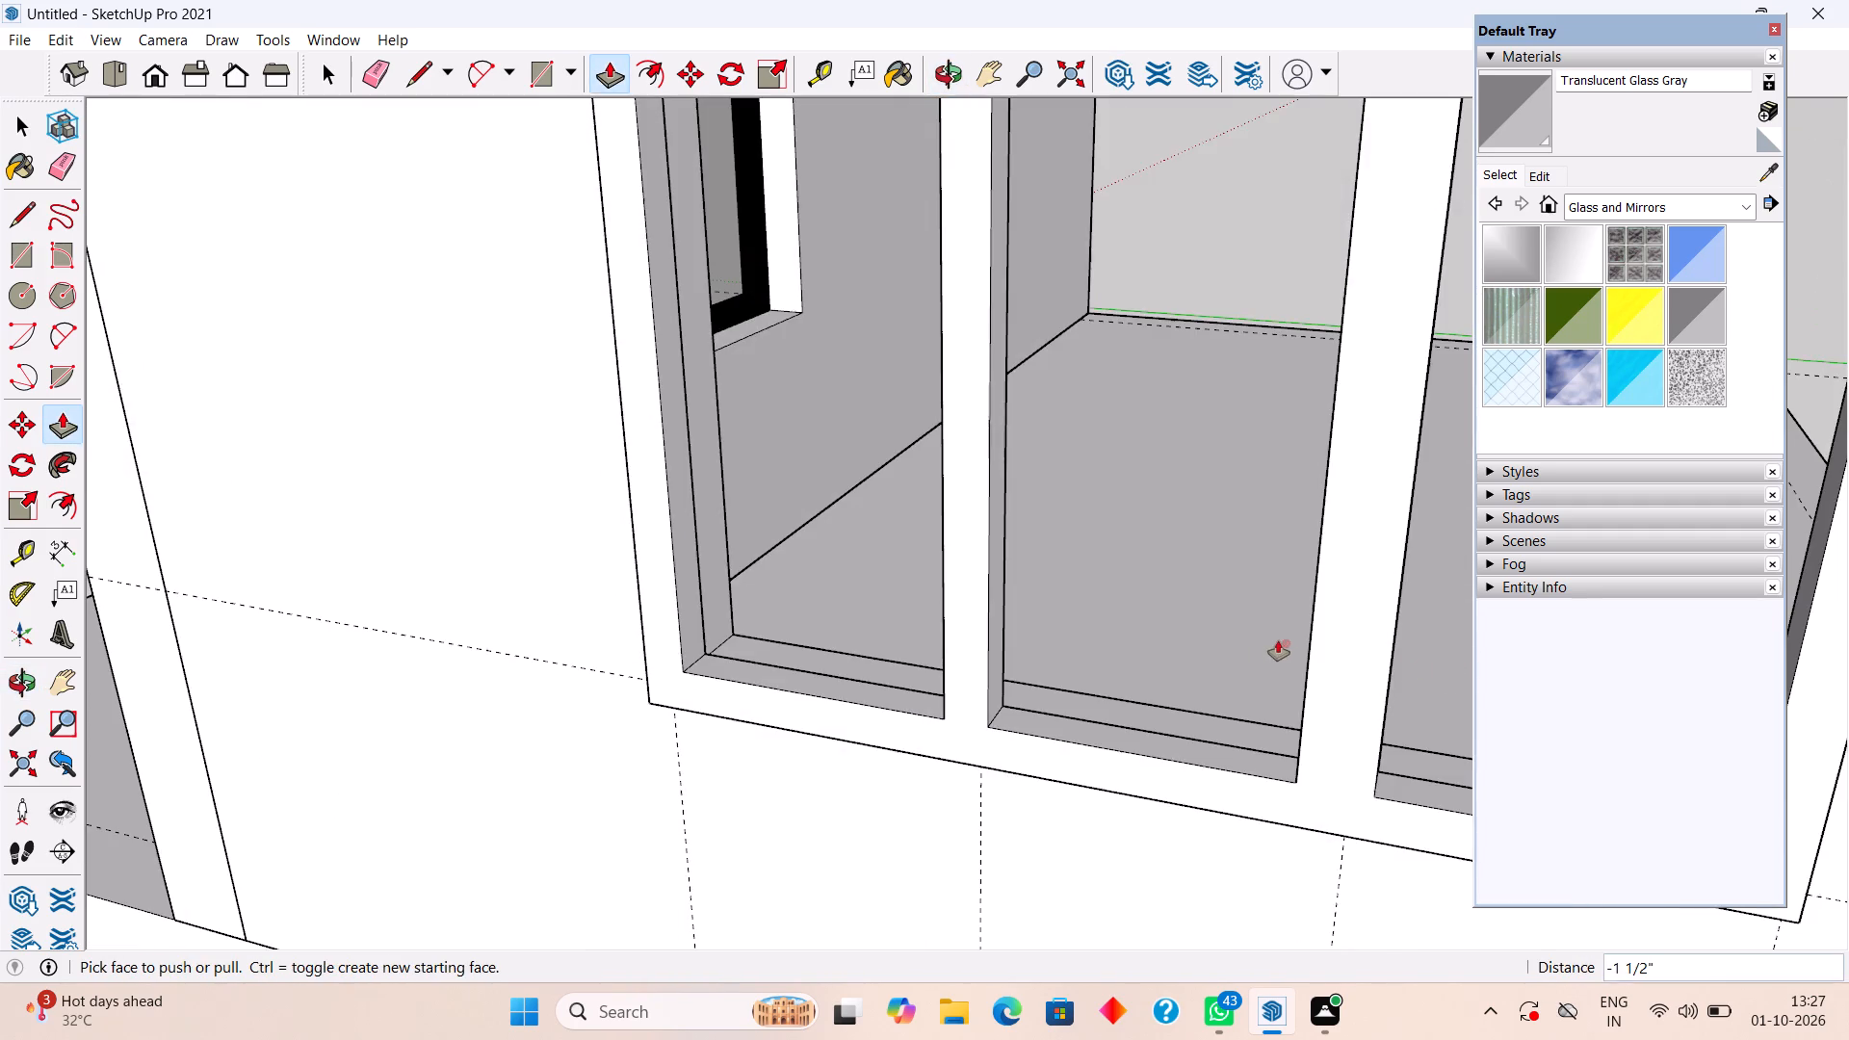
pyautogui.moveTo(1285, 640); pyautogui.dragTo(1453, 633, button='middle')
pyautogui.scroll(-8, 1385, 637)
pyautogui.scroll(4, 1424, 535)
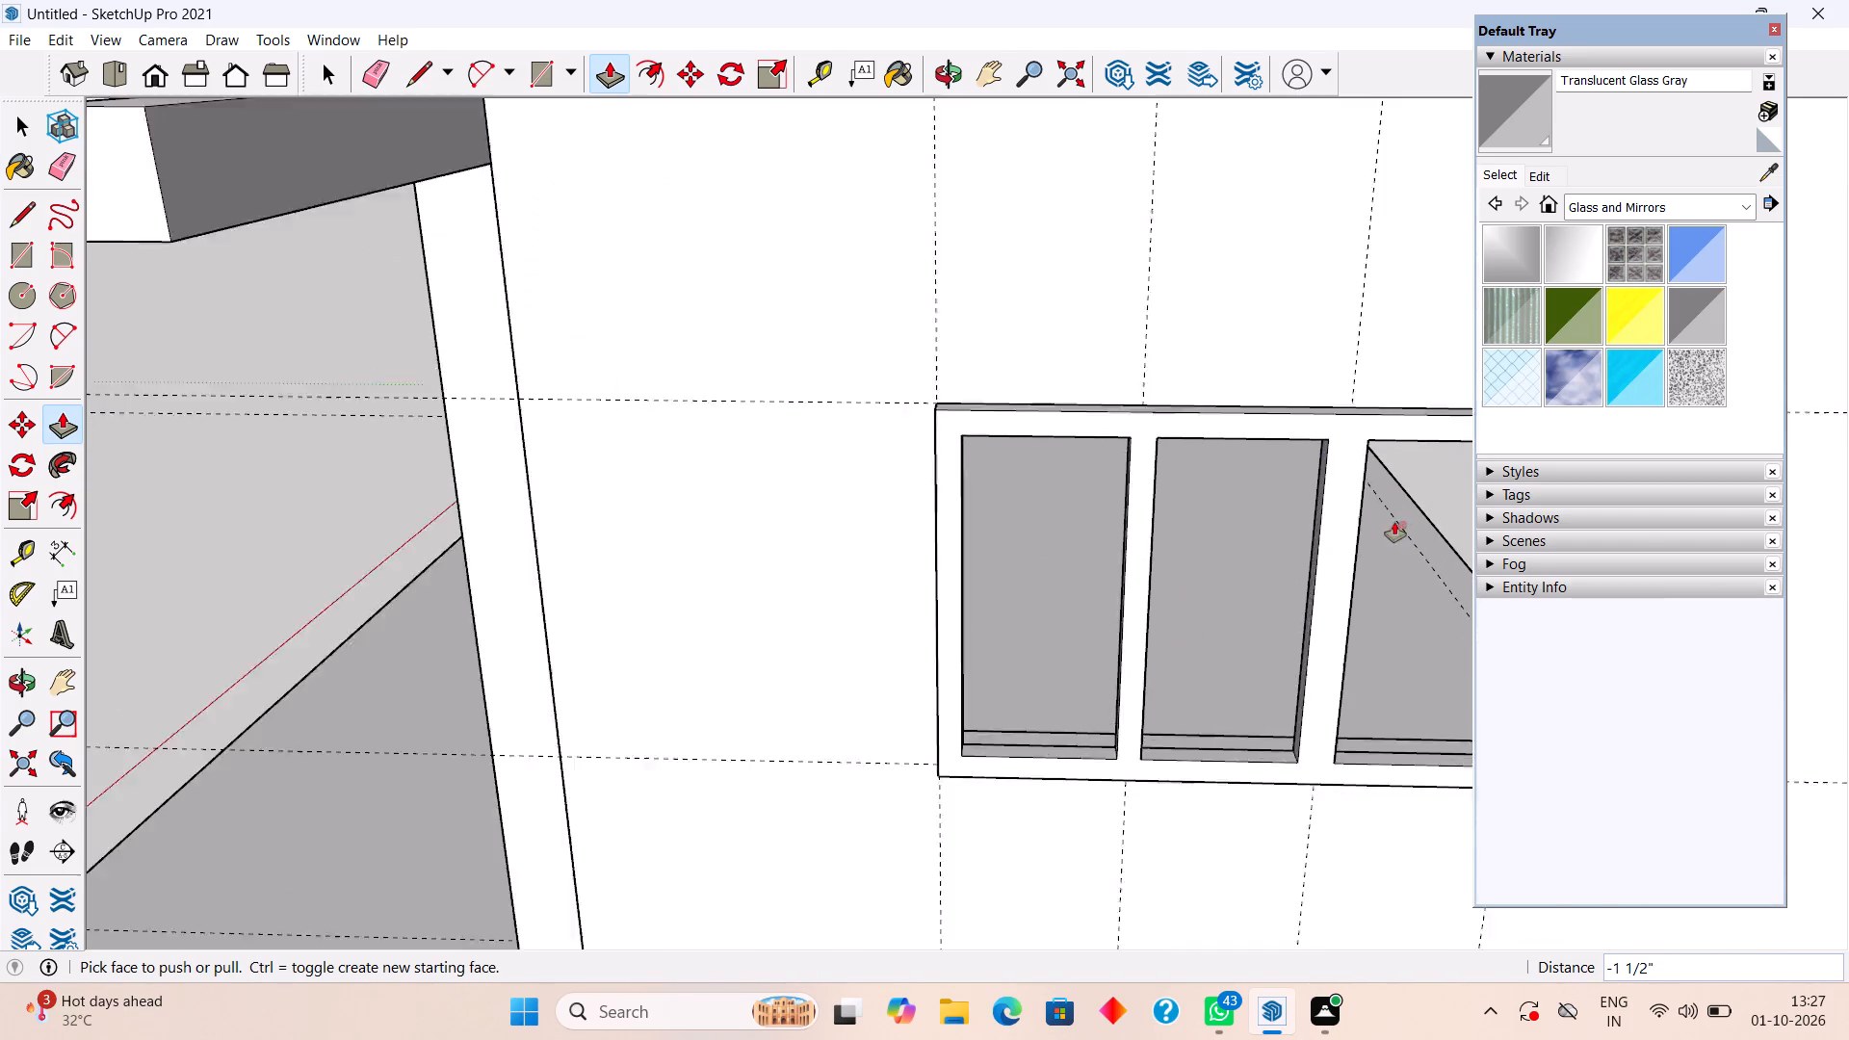
pyautogui.scroll(1, 1394, 522)
pyautogui.moveTo(1253, 606); pyautogui.dragTo(1325, 583, button='middle')
pyautogui.scroll(3, 1293, 591)
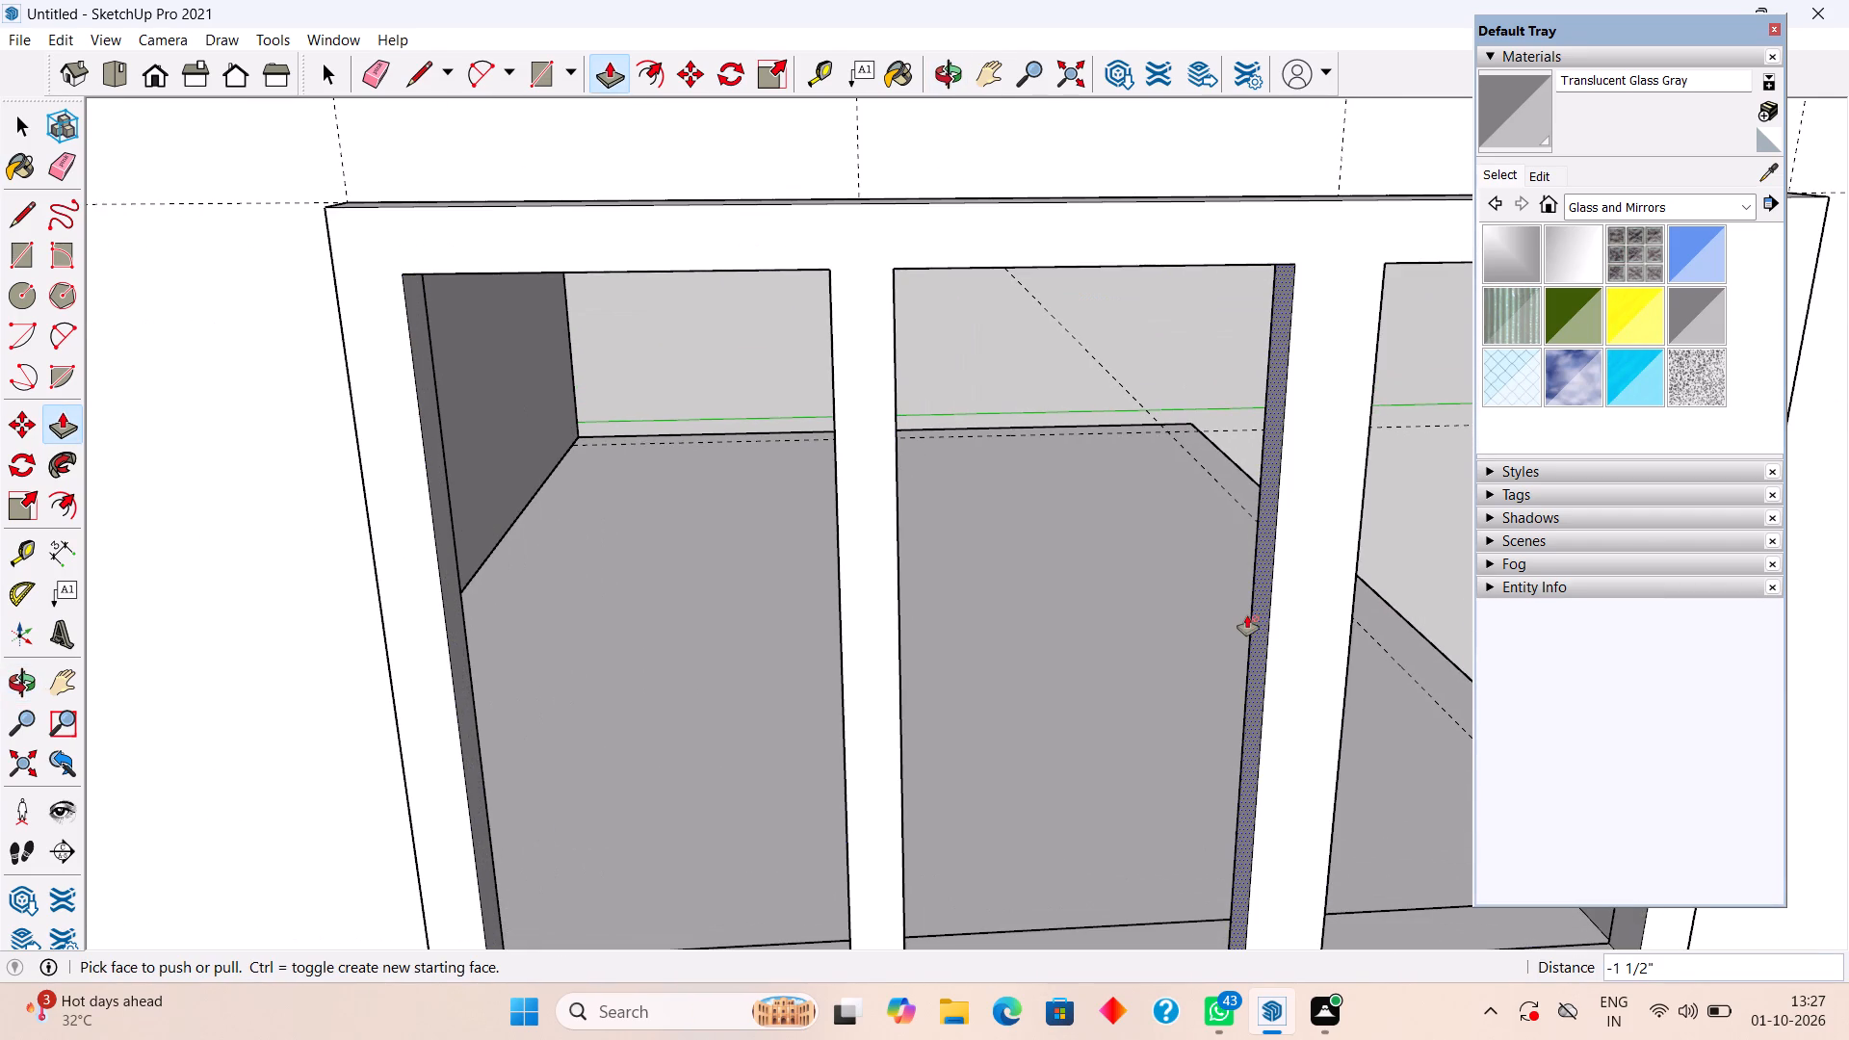
pyautogui.click(1256, 614)
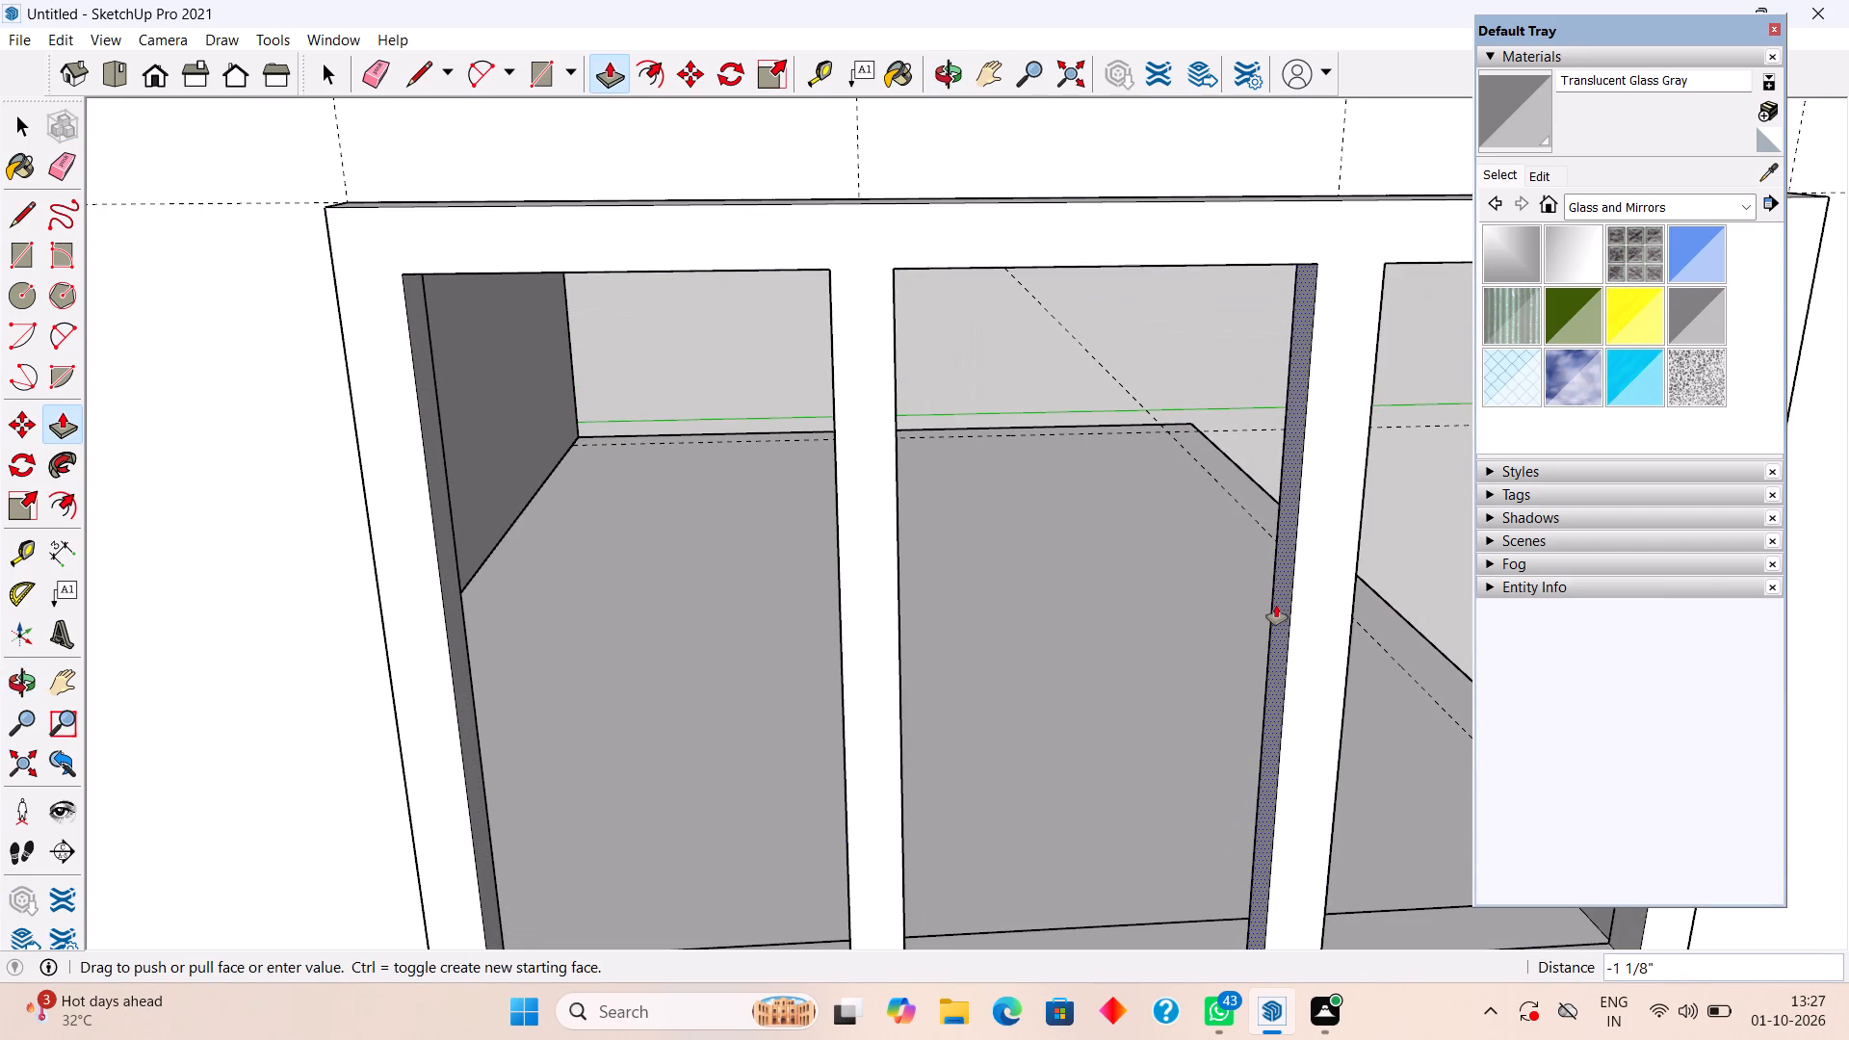
pyautogui.write('1.5"')
pyautogui.press('Return')
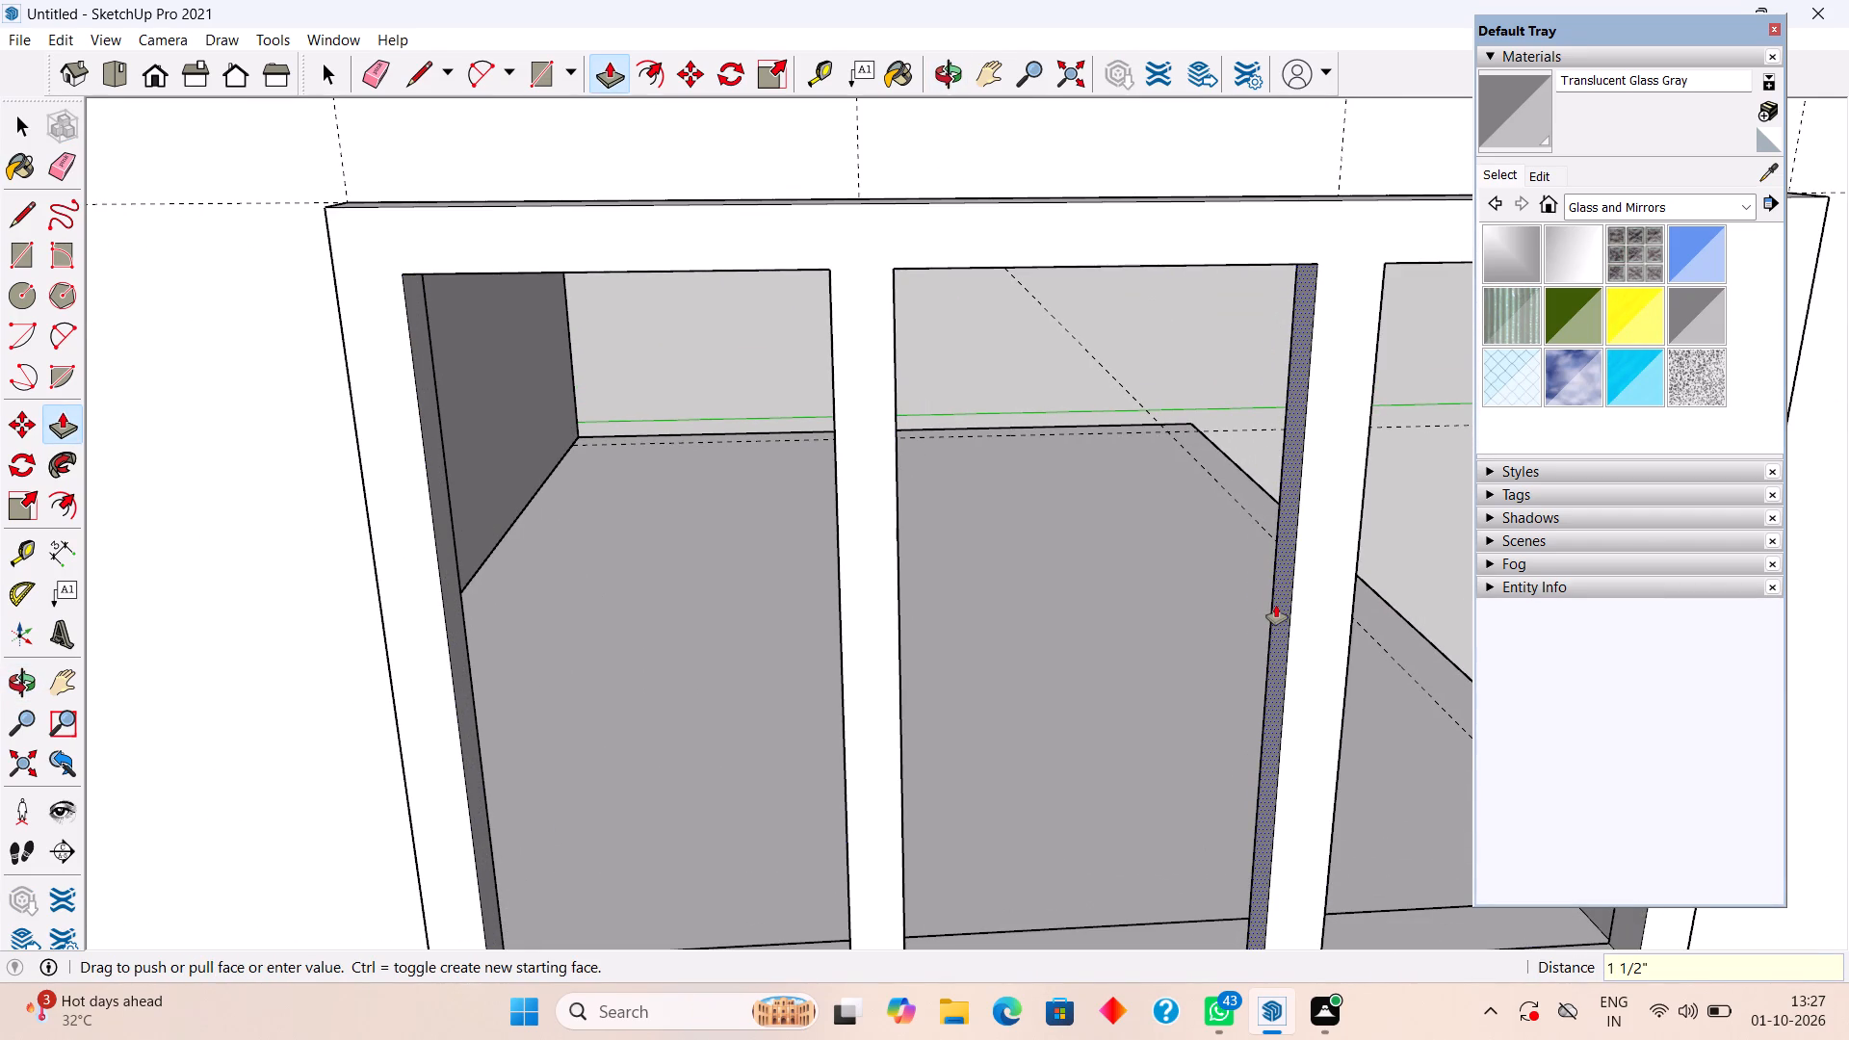
pyautogui.press('space')
# Examine the three-panel window frame and its slimmed dividers from several angles around the side wall.
pyautogui.scroll(-8, 1276, 600)
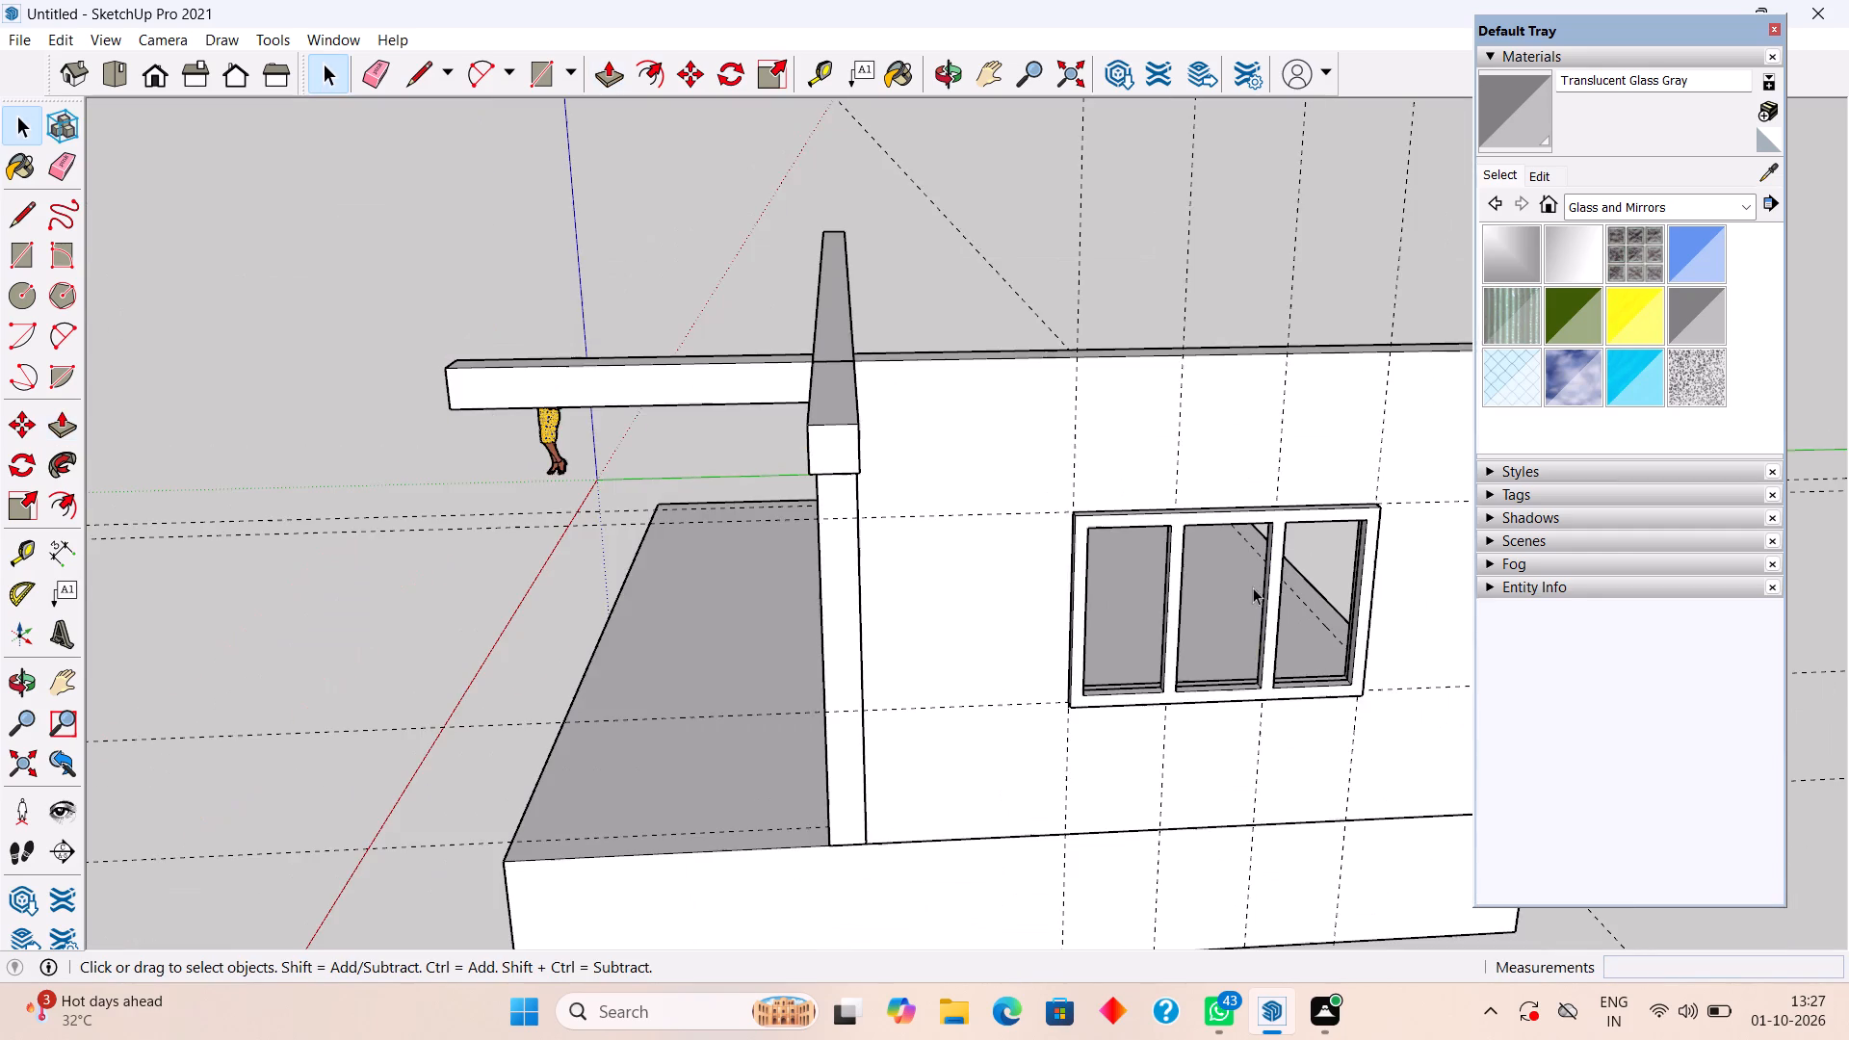
pyautogui.moveTo(1254, 587); pyautogui.dragTo(1107, 507, button='middle')
pyautogui.moveTo(1144, 594); pyautogui.dragTo(1151, 451, button='middle')
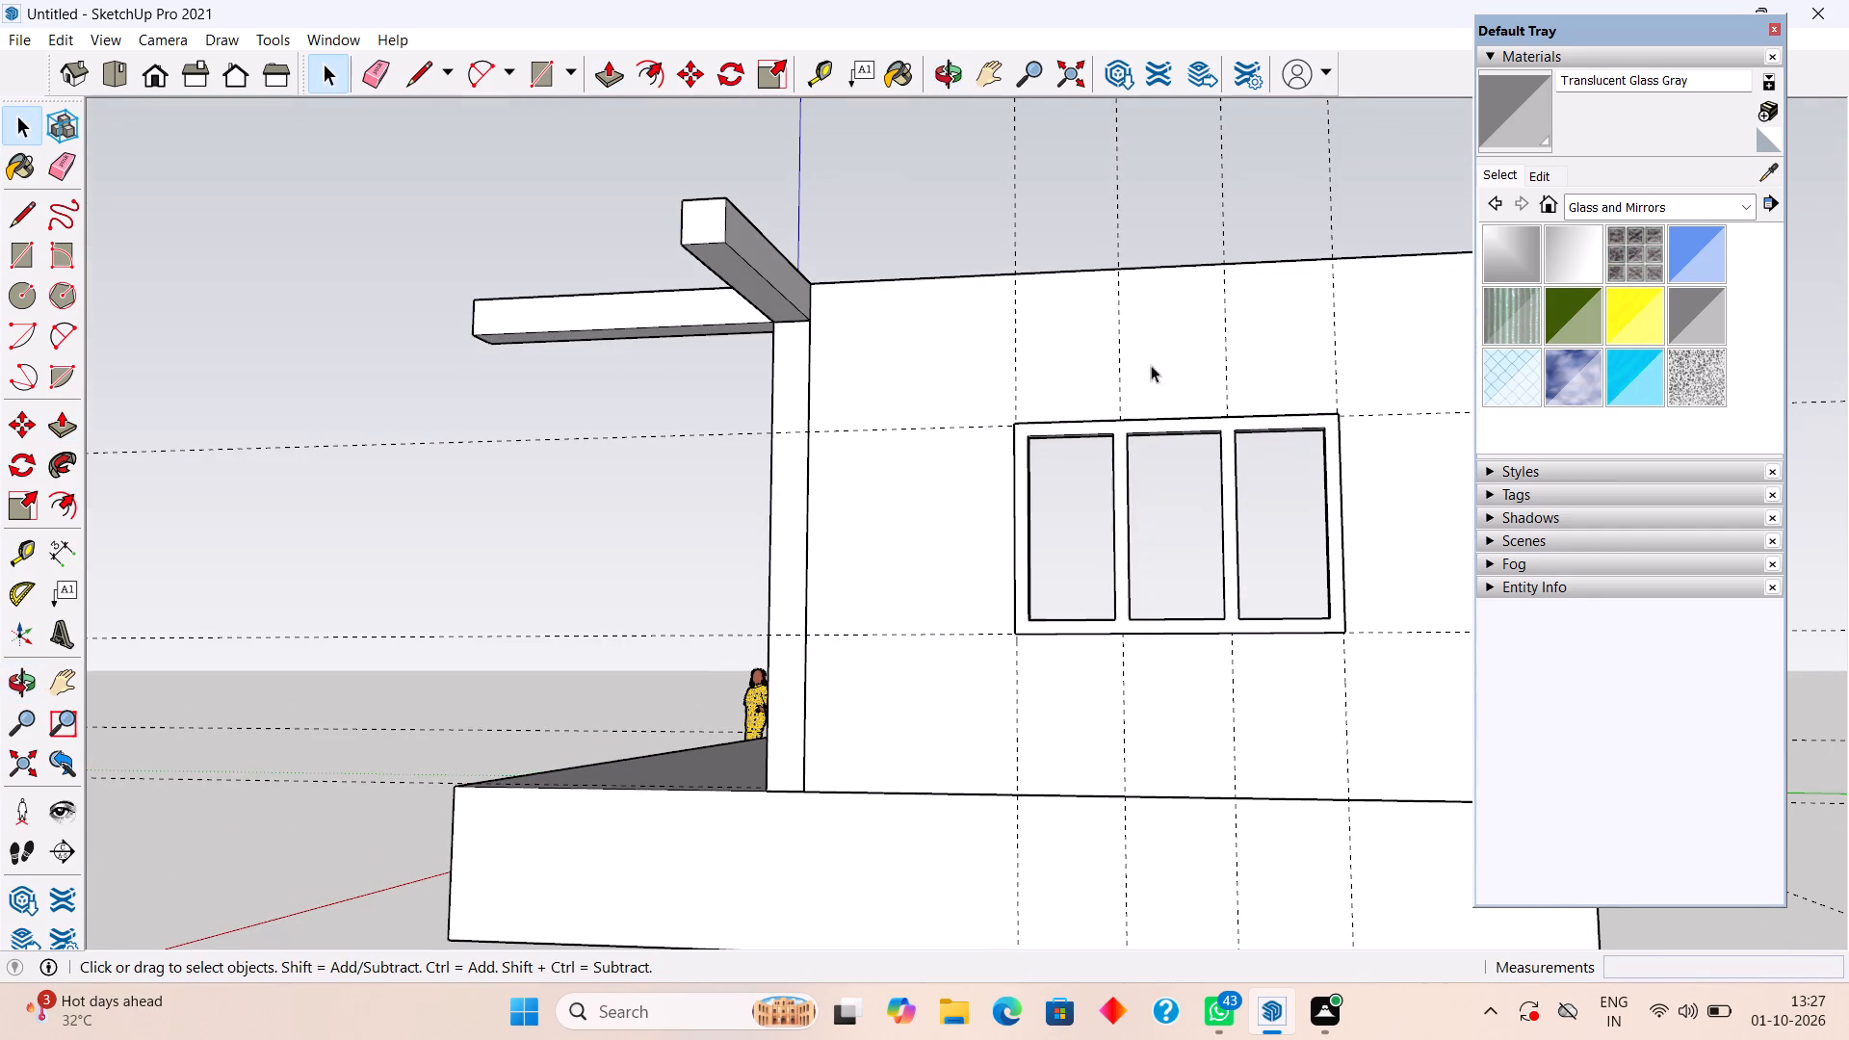
pyautogui.click(1136, 156)
pyautogui.moveTo(1093, 561); pyautogui.dragTo(1157, 703, button='middle')
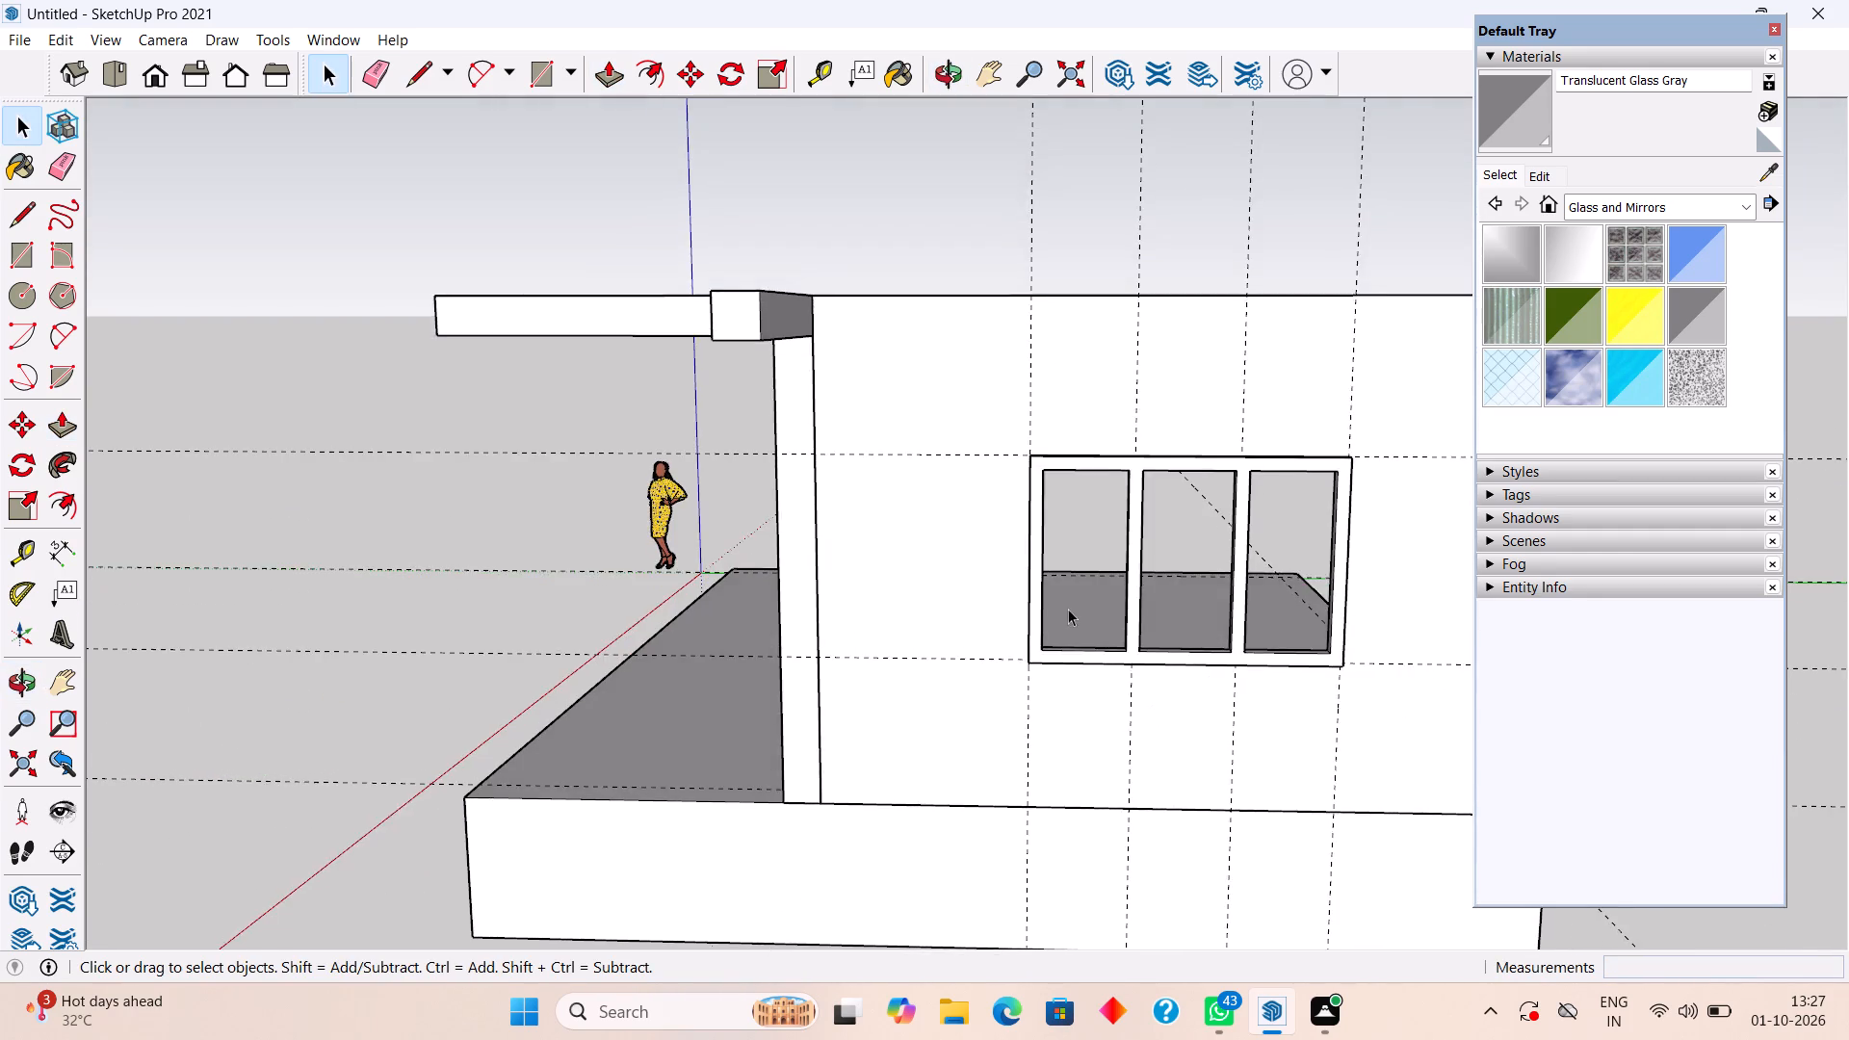
pyautogui.scroll(7, 1036, 585)
pyautogui.scroll(-3, 1092, 593)
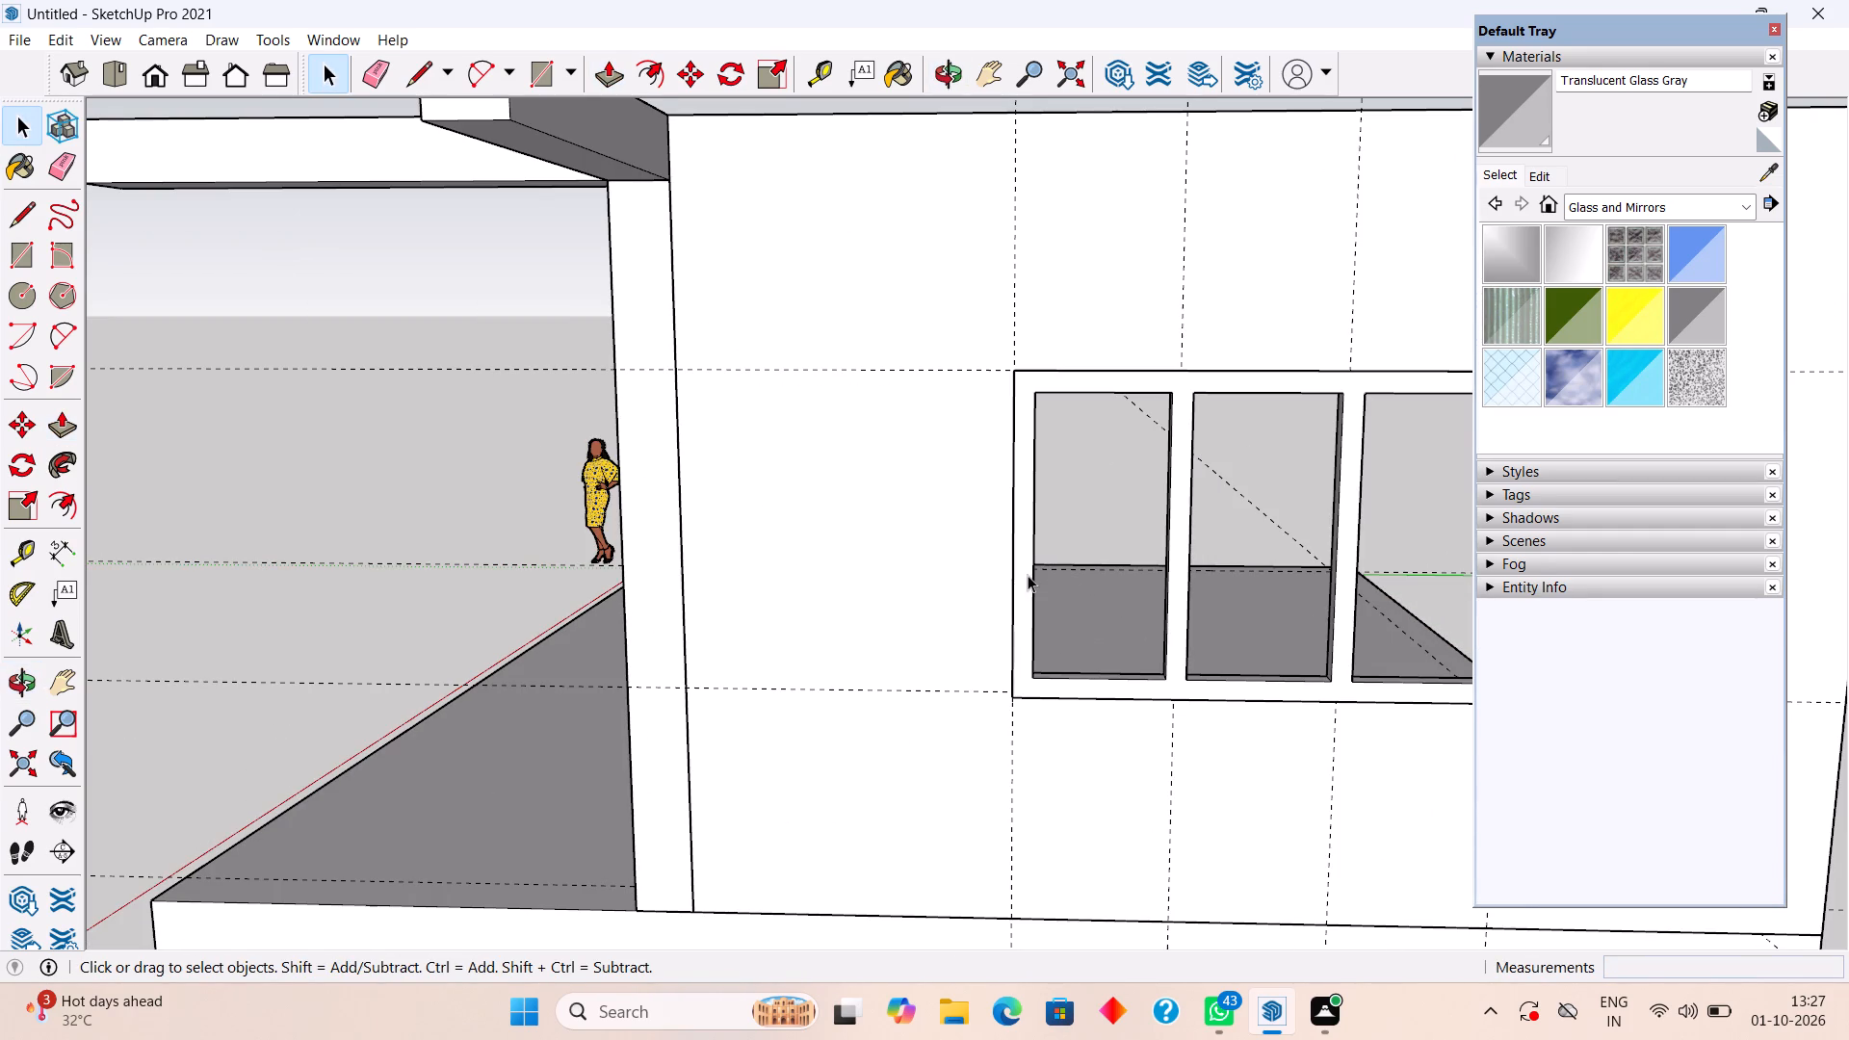
pyautogui.moveTo(1024, 578); pyautogui.dragTo(1307, 665, button='middle')
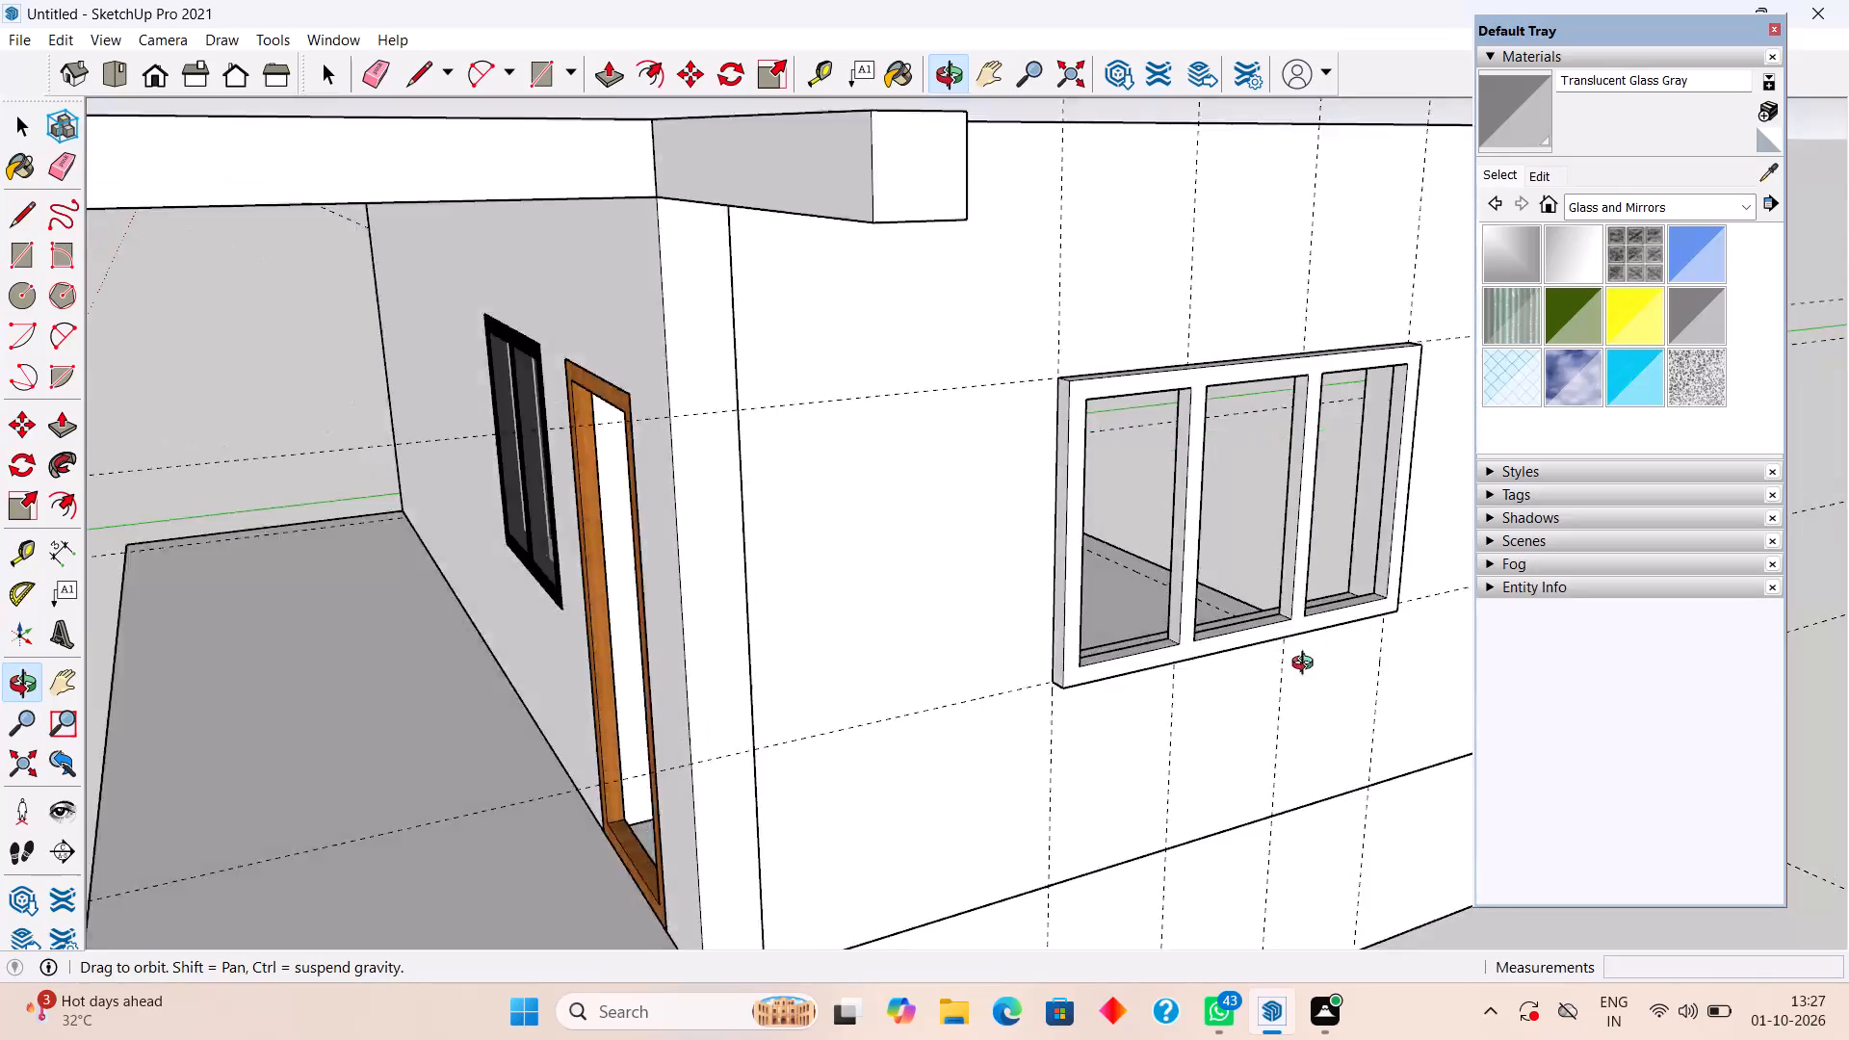
pyautogui.moveTo(1307, 665); pyautogui.dragTo(1133, 700, button='middle')
pyautogui.scroll(-2, 1101, 670)
pyautogui.moveTo(1085, 649); pyautogui.dragTo(904, 602, button='middle')
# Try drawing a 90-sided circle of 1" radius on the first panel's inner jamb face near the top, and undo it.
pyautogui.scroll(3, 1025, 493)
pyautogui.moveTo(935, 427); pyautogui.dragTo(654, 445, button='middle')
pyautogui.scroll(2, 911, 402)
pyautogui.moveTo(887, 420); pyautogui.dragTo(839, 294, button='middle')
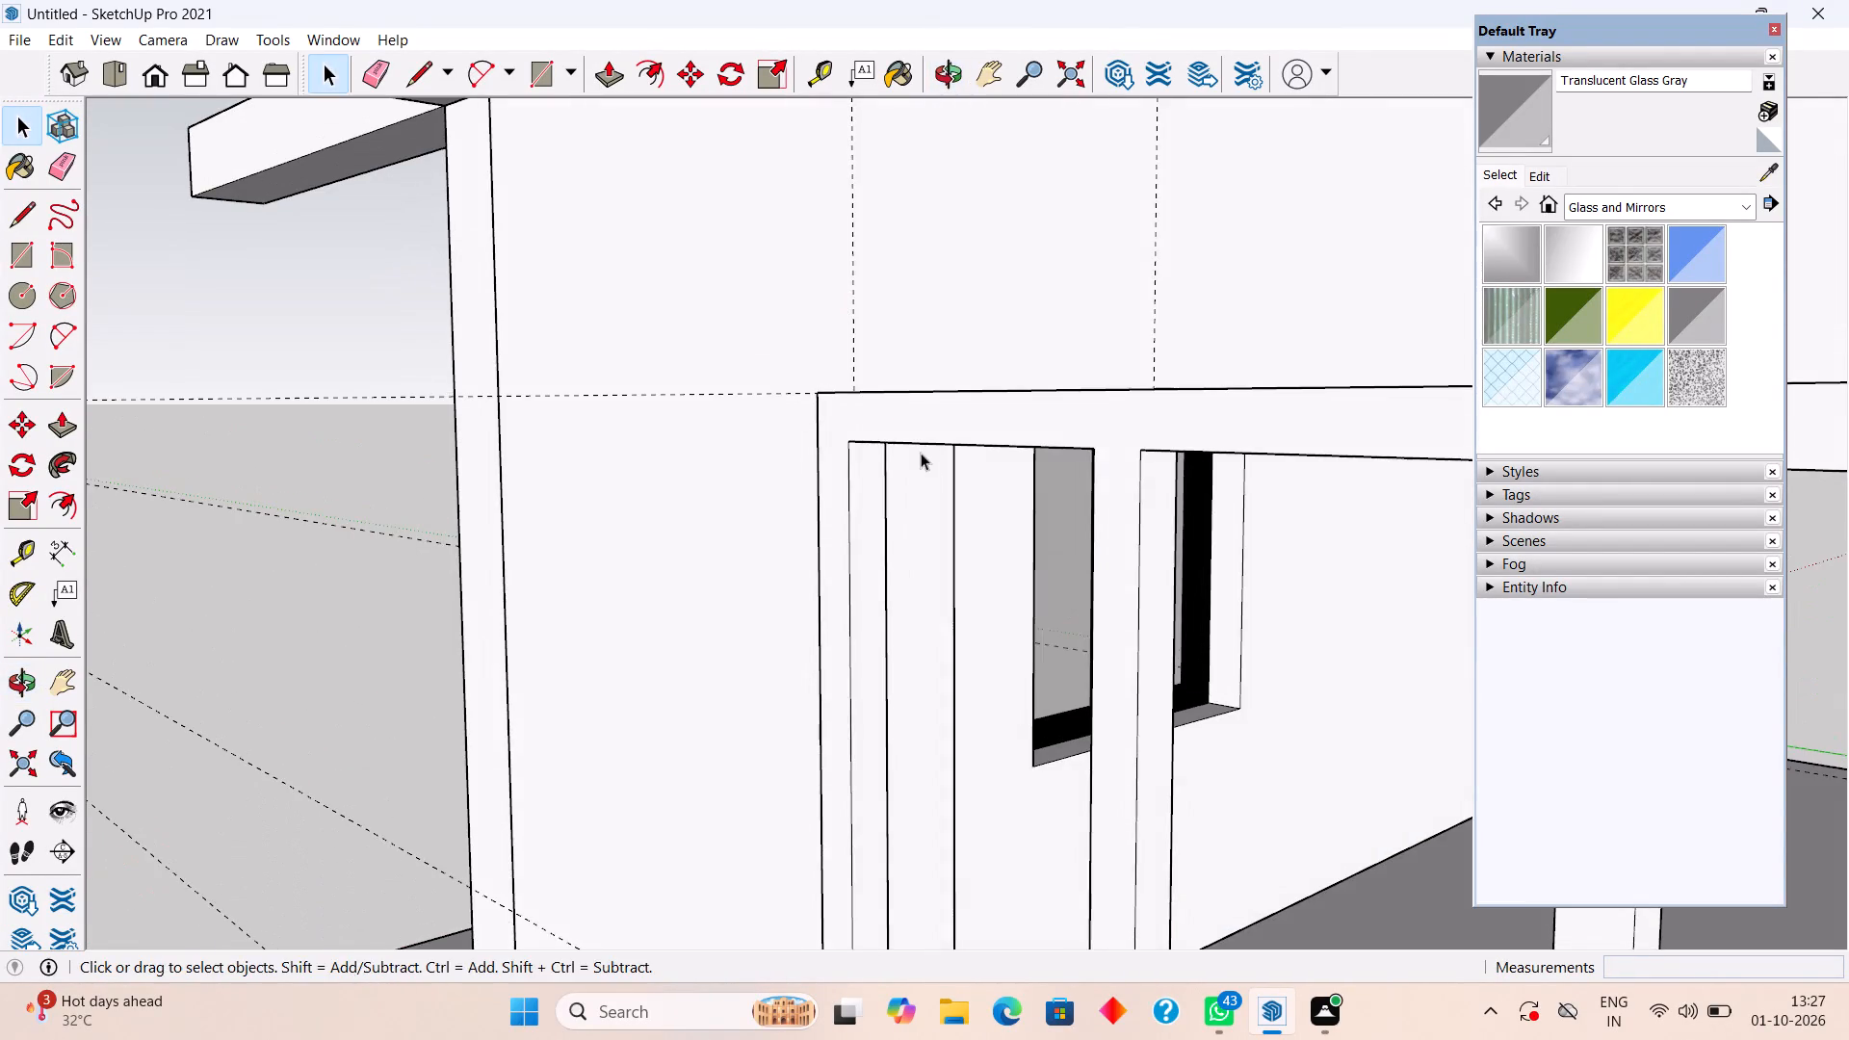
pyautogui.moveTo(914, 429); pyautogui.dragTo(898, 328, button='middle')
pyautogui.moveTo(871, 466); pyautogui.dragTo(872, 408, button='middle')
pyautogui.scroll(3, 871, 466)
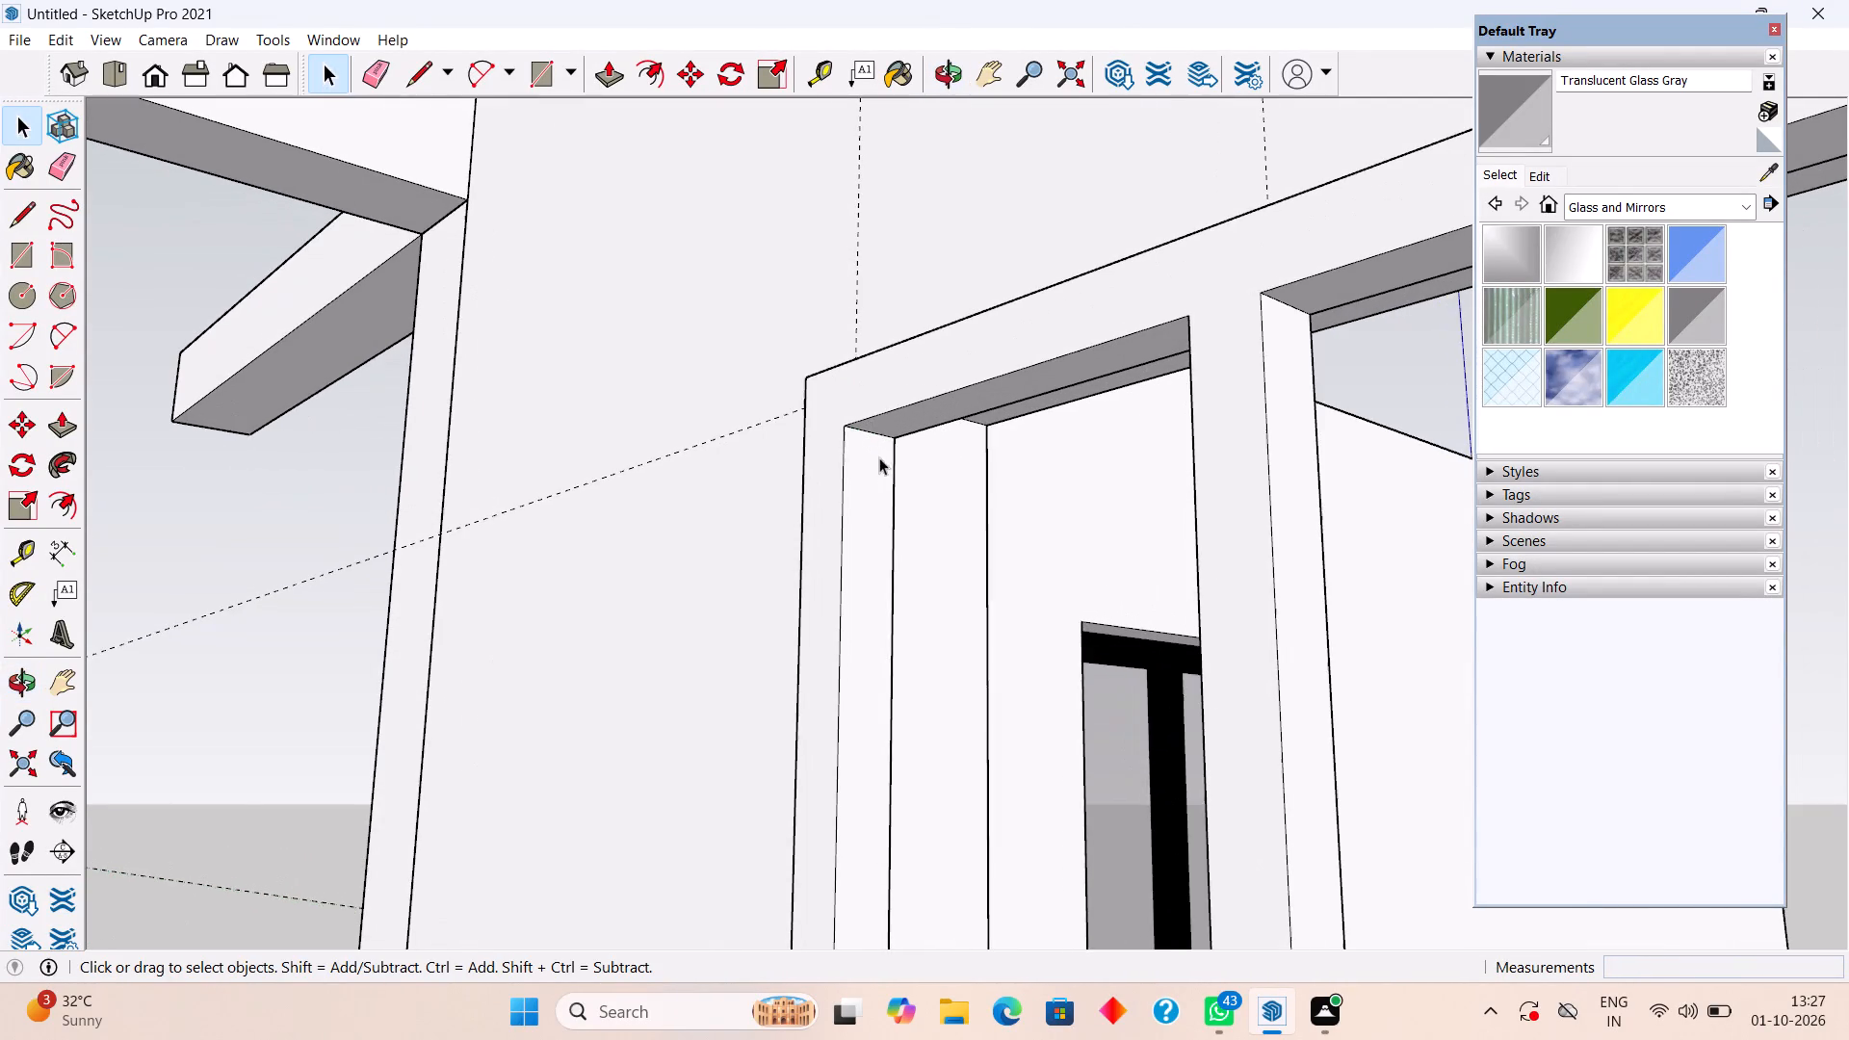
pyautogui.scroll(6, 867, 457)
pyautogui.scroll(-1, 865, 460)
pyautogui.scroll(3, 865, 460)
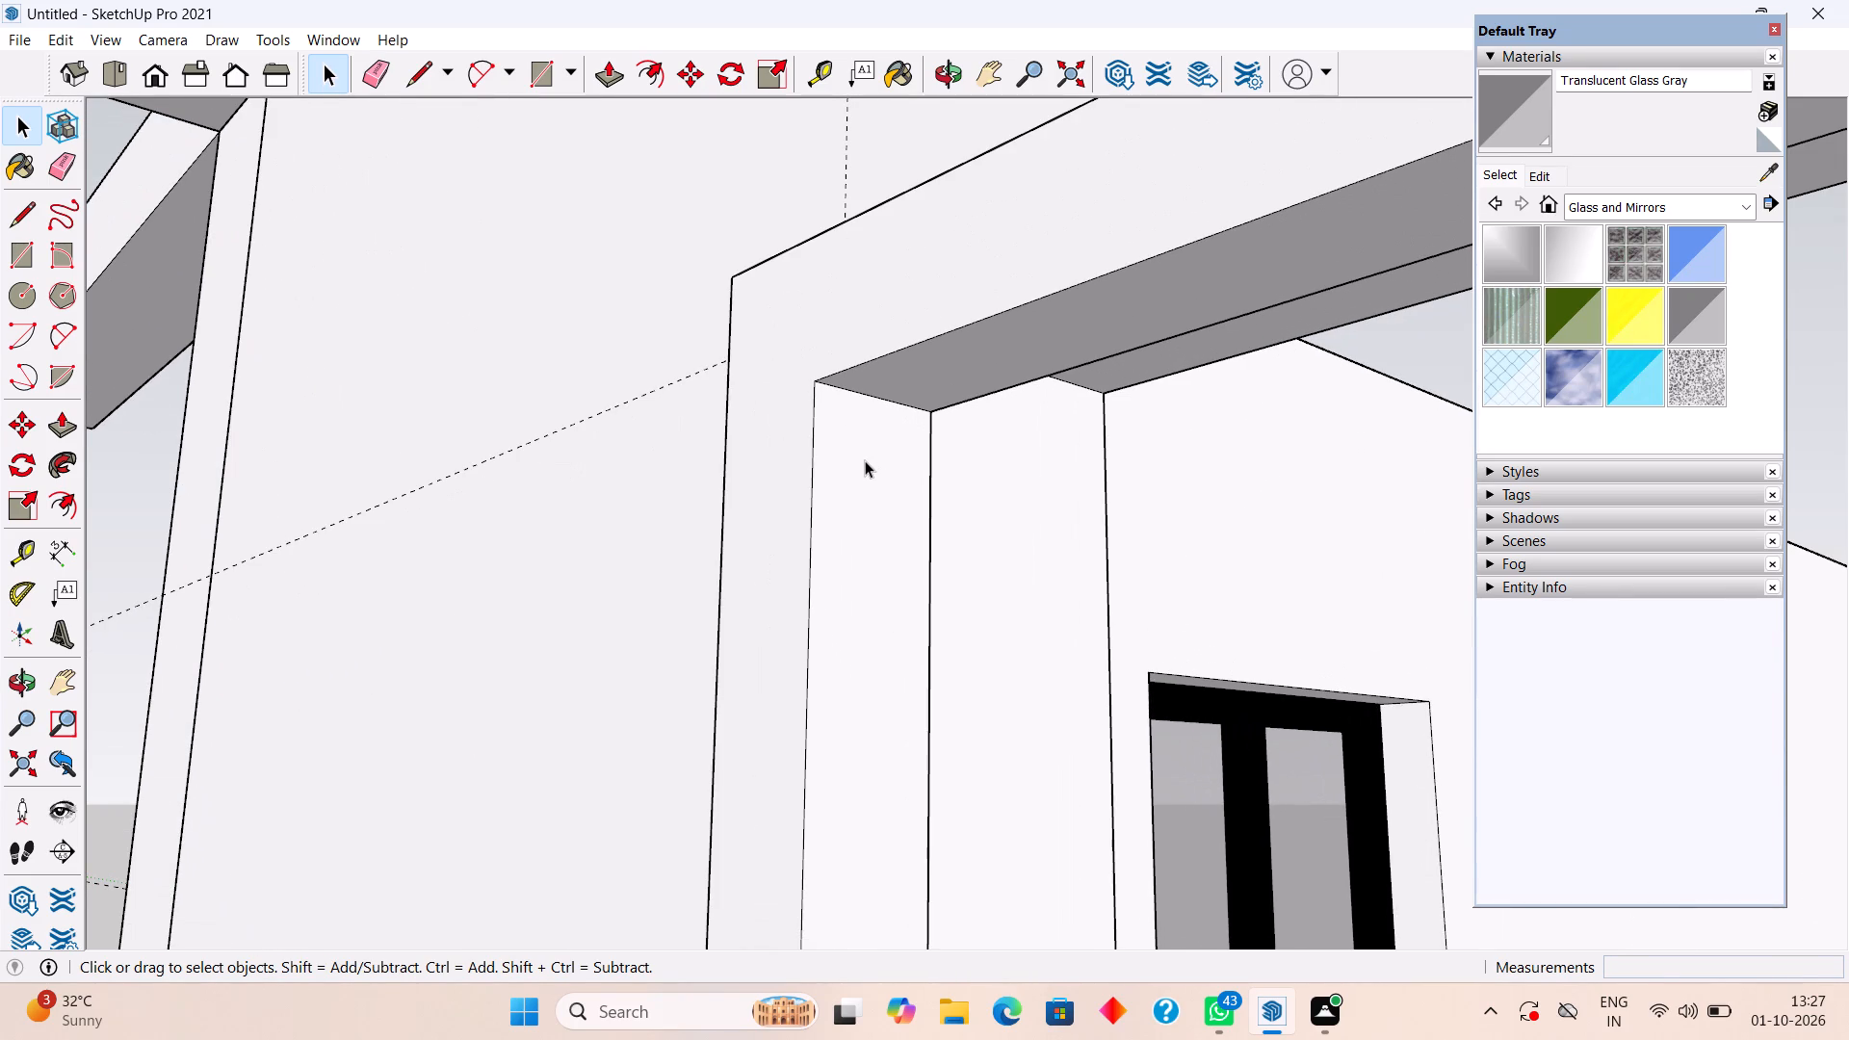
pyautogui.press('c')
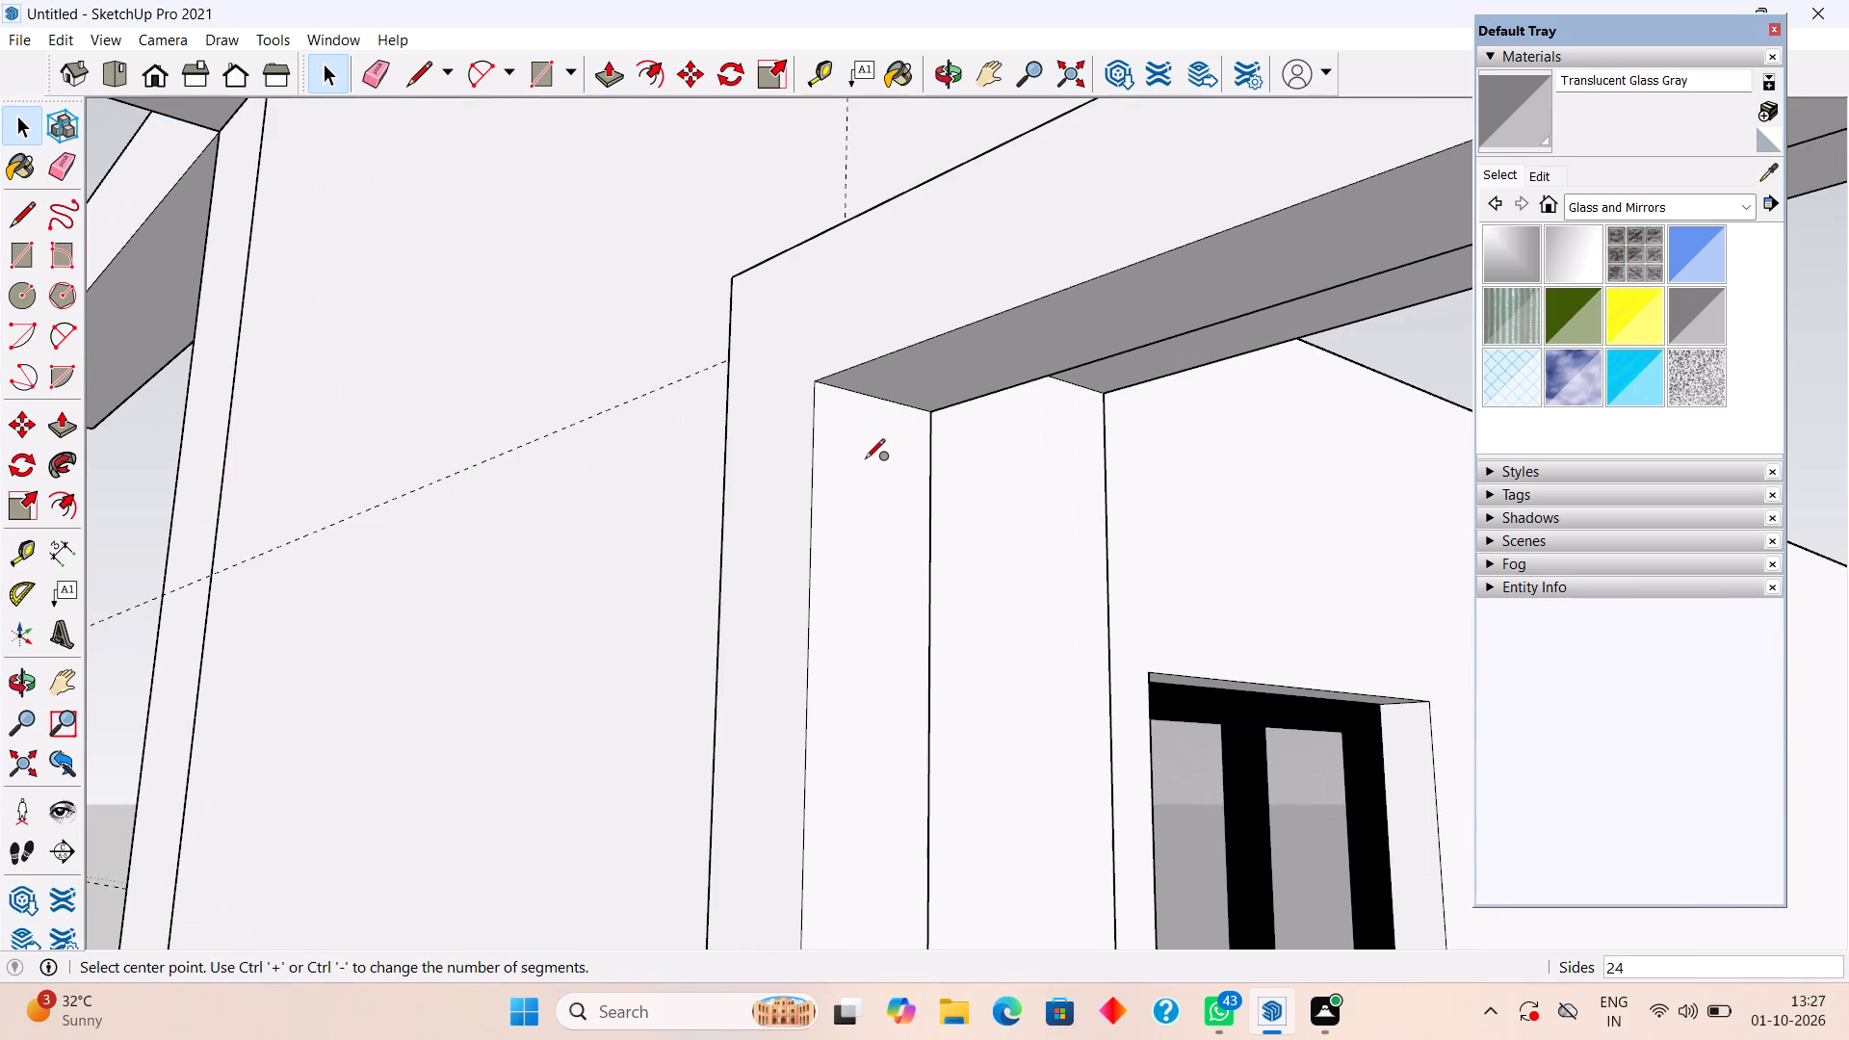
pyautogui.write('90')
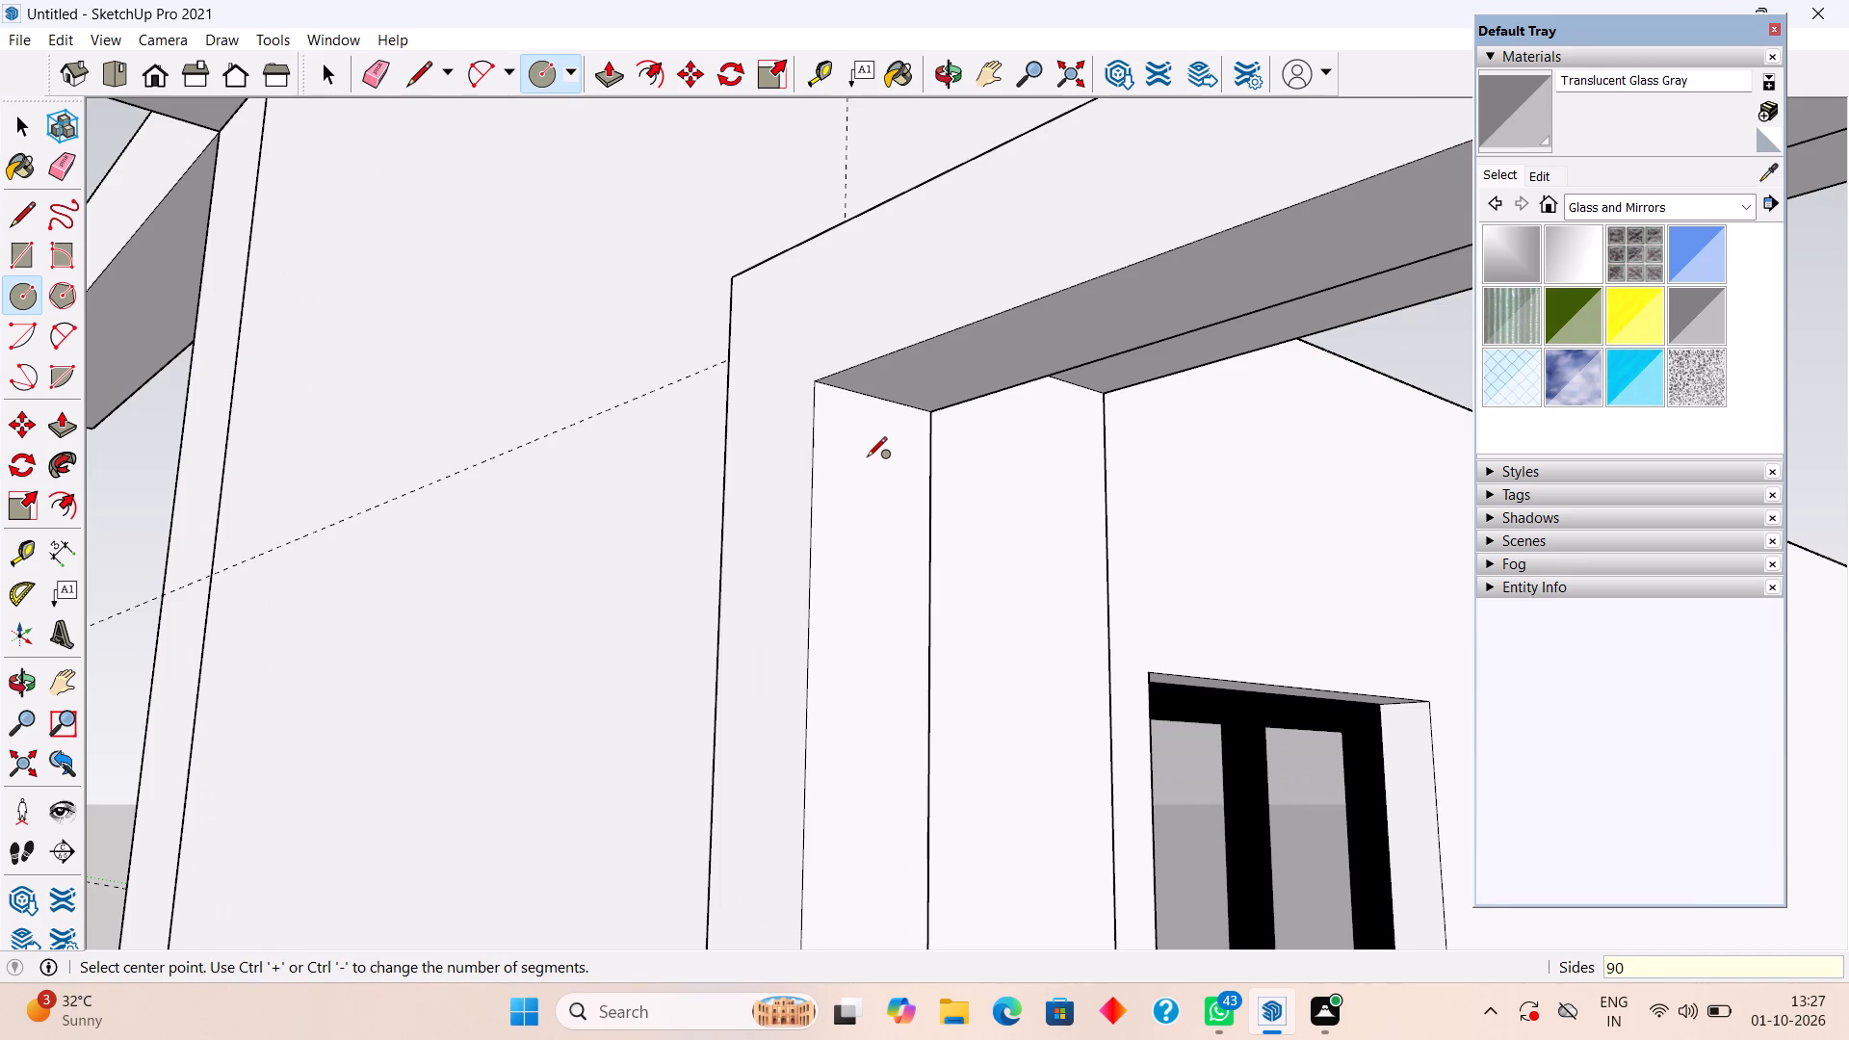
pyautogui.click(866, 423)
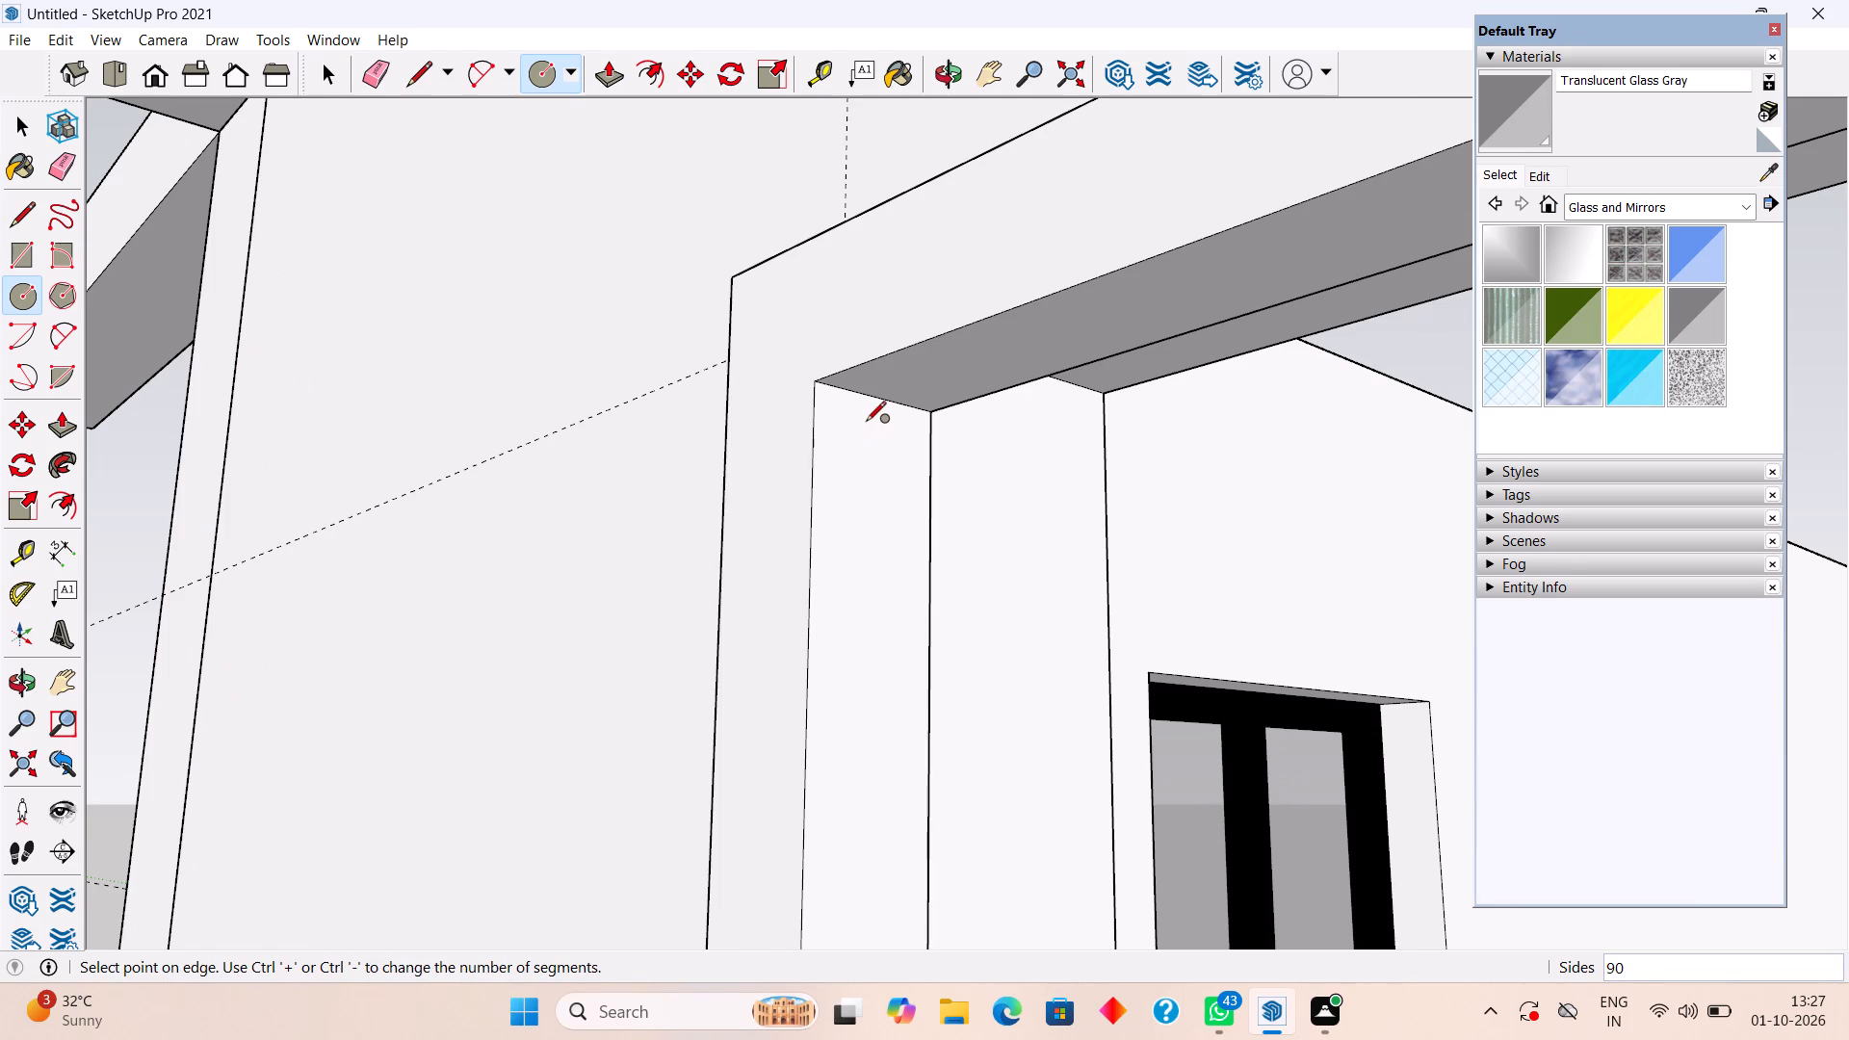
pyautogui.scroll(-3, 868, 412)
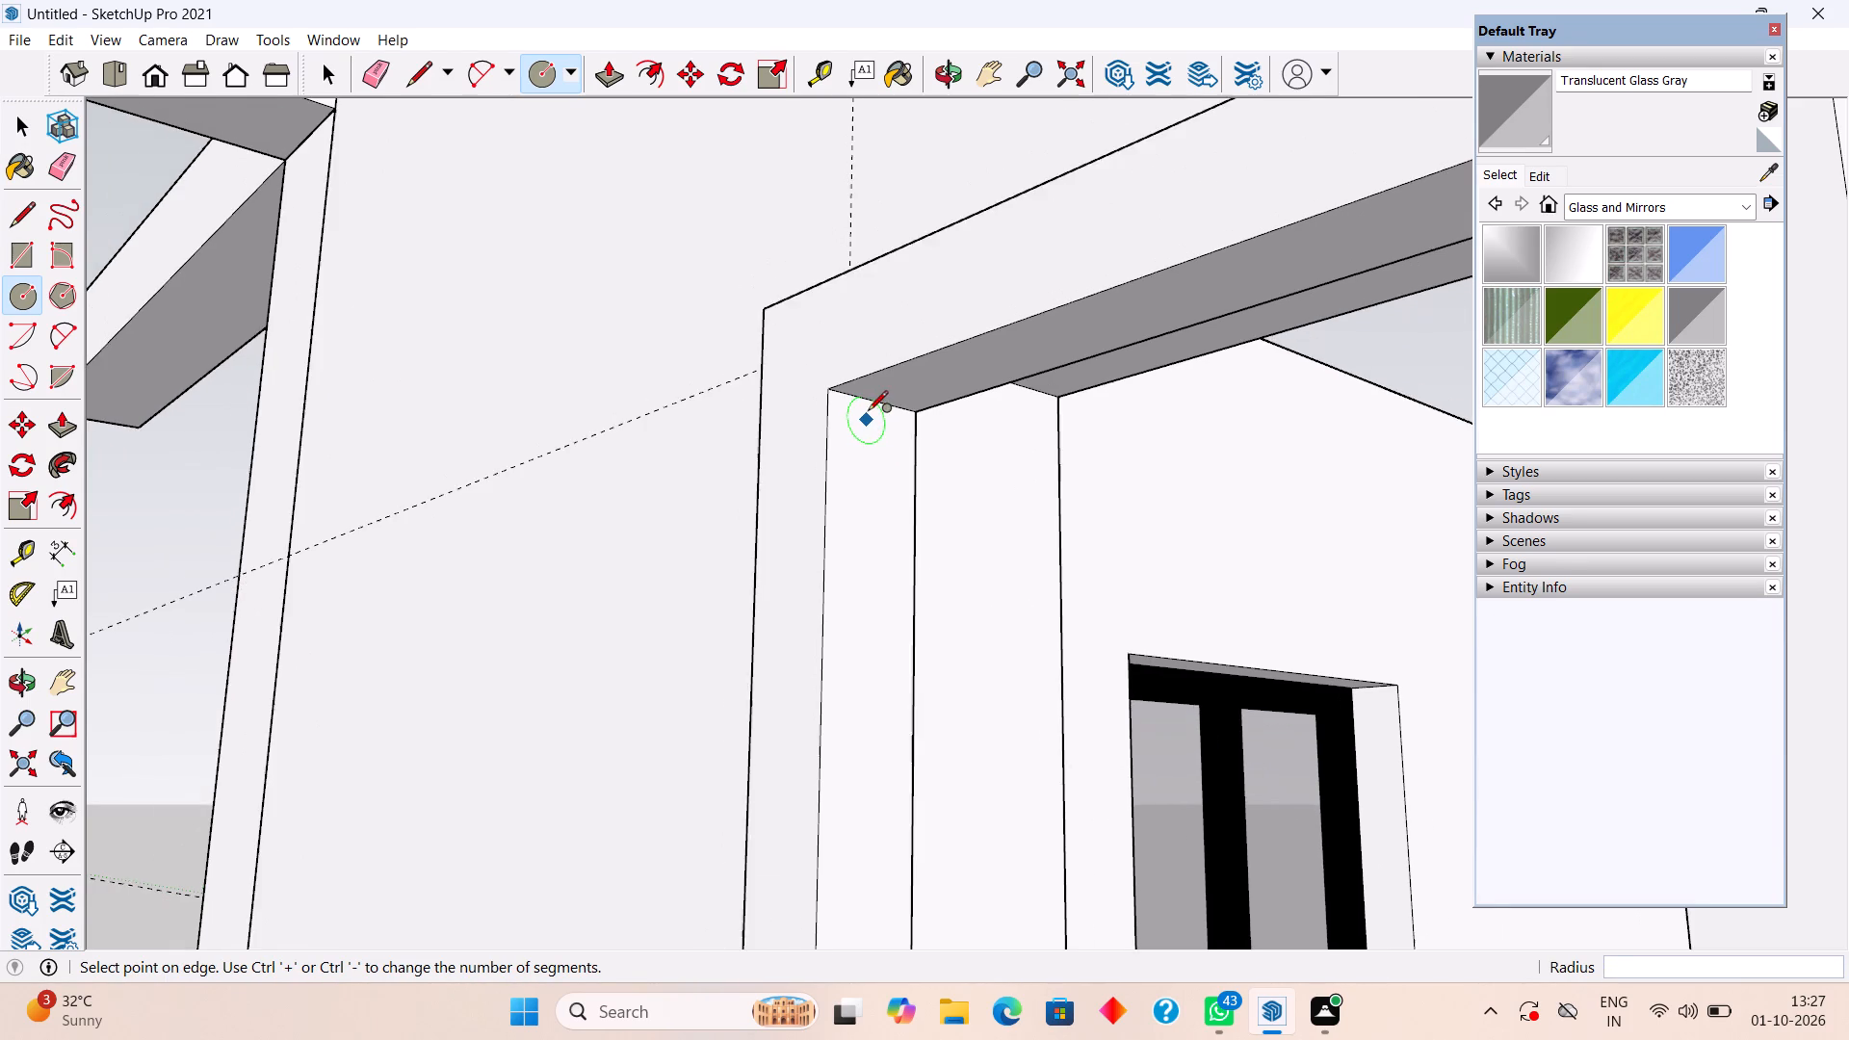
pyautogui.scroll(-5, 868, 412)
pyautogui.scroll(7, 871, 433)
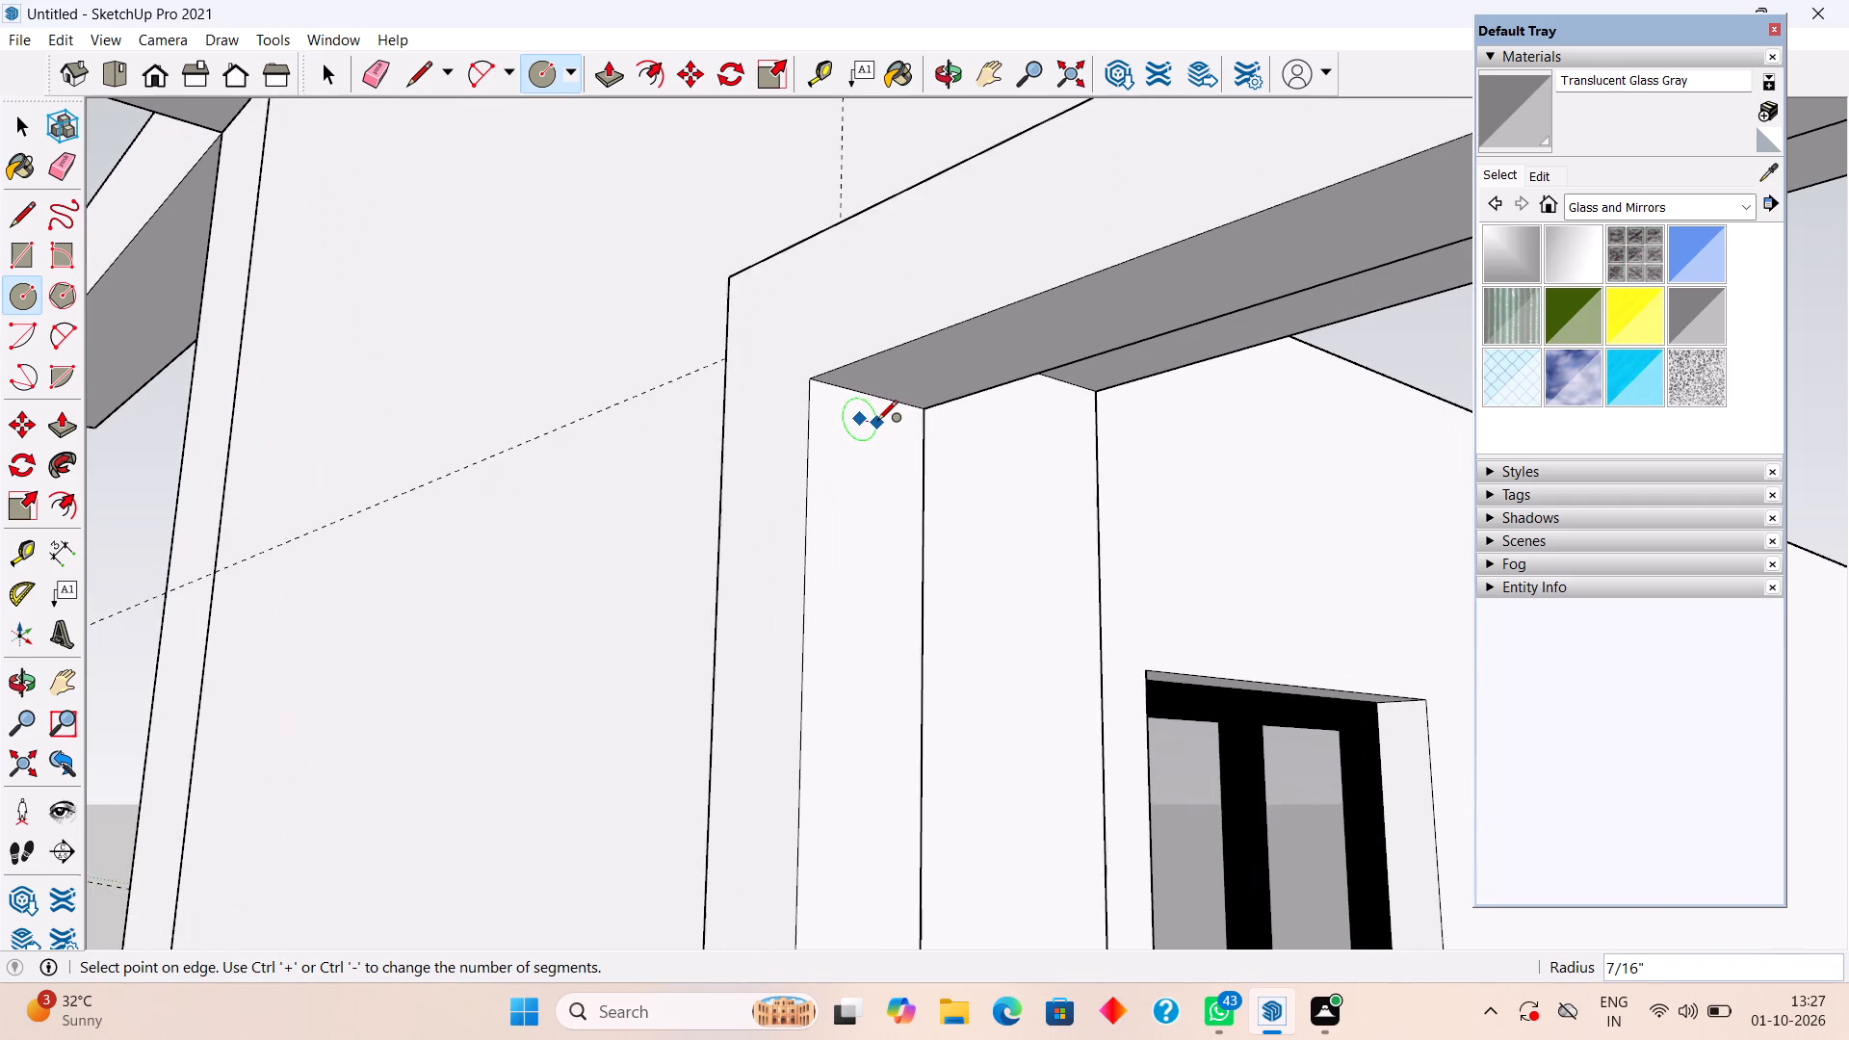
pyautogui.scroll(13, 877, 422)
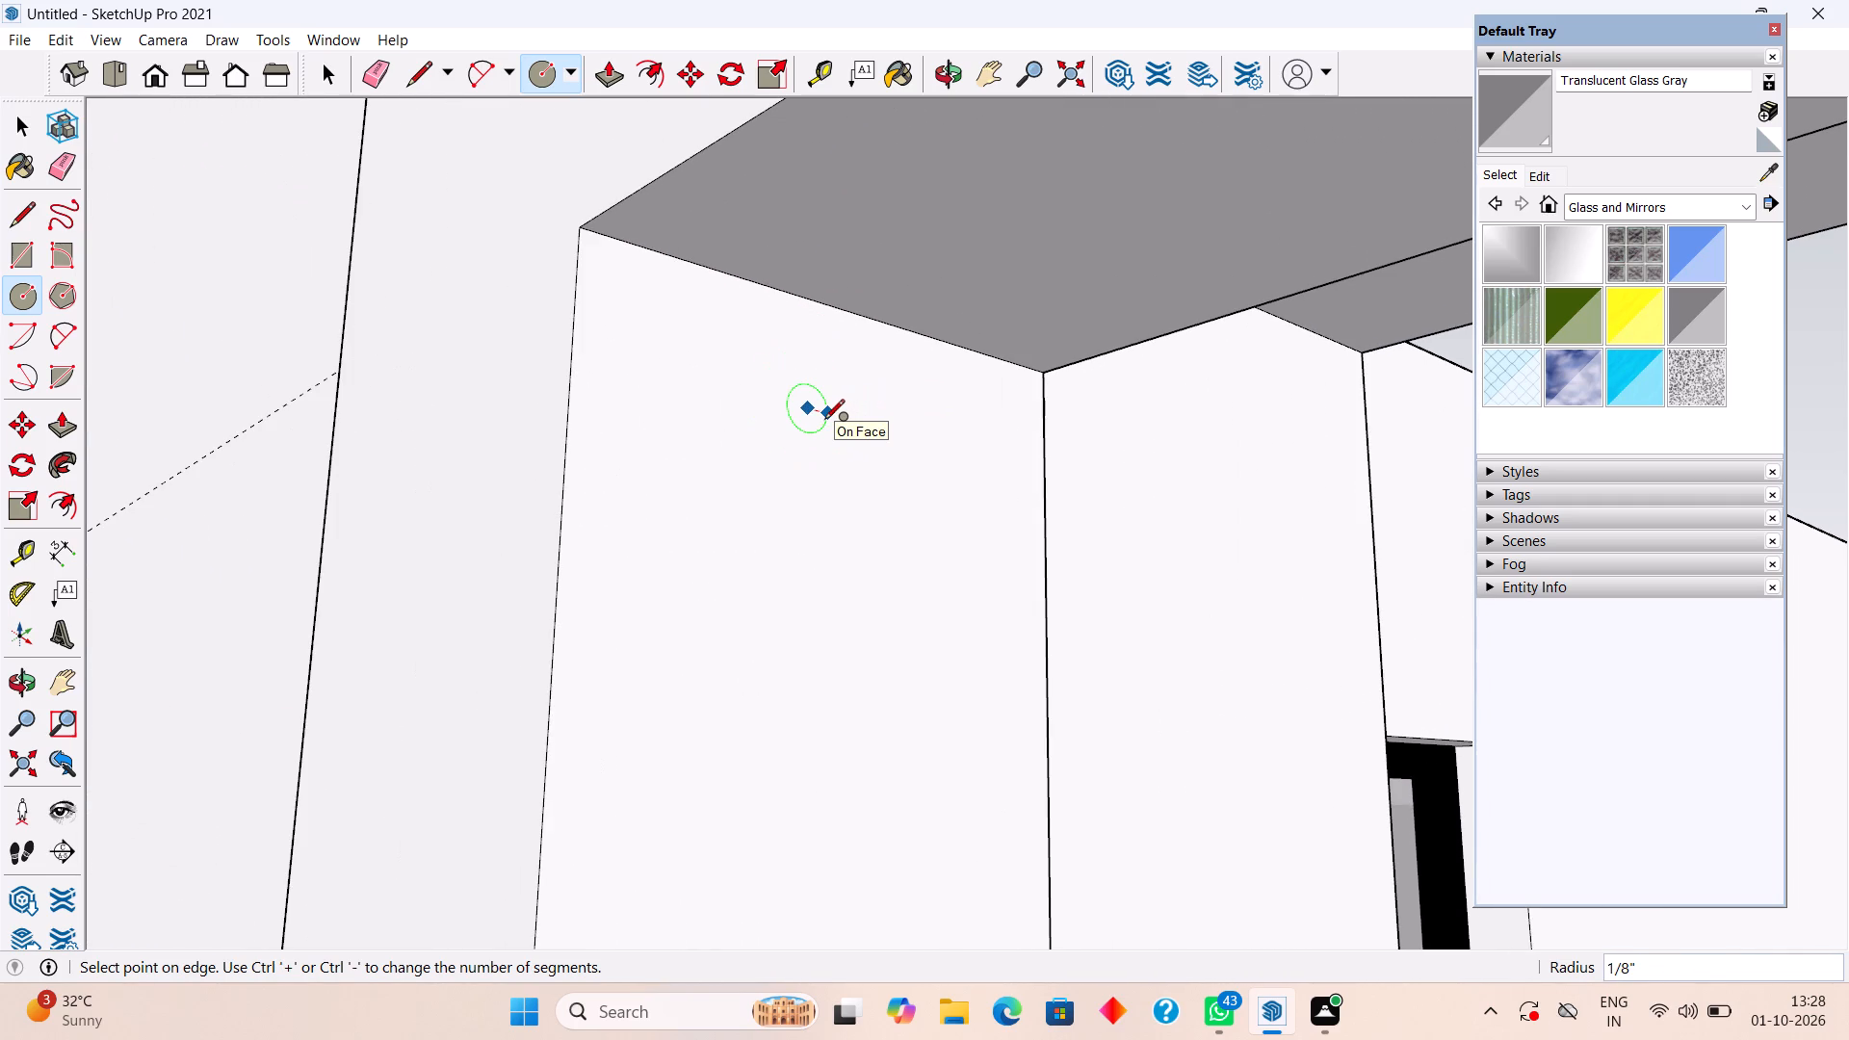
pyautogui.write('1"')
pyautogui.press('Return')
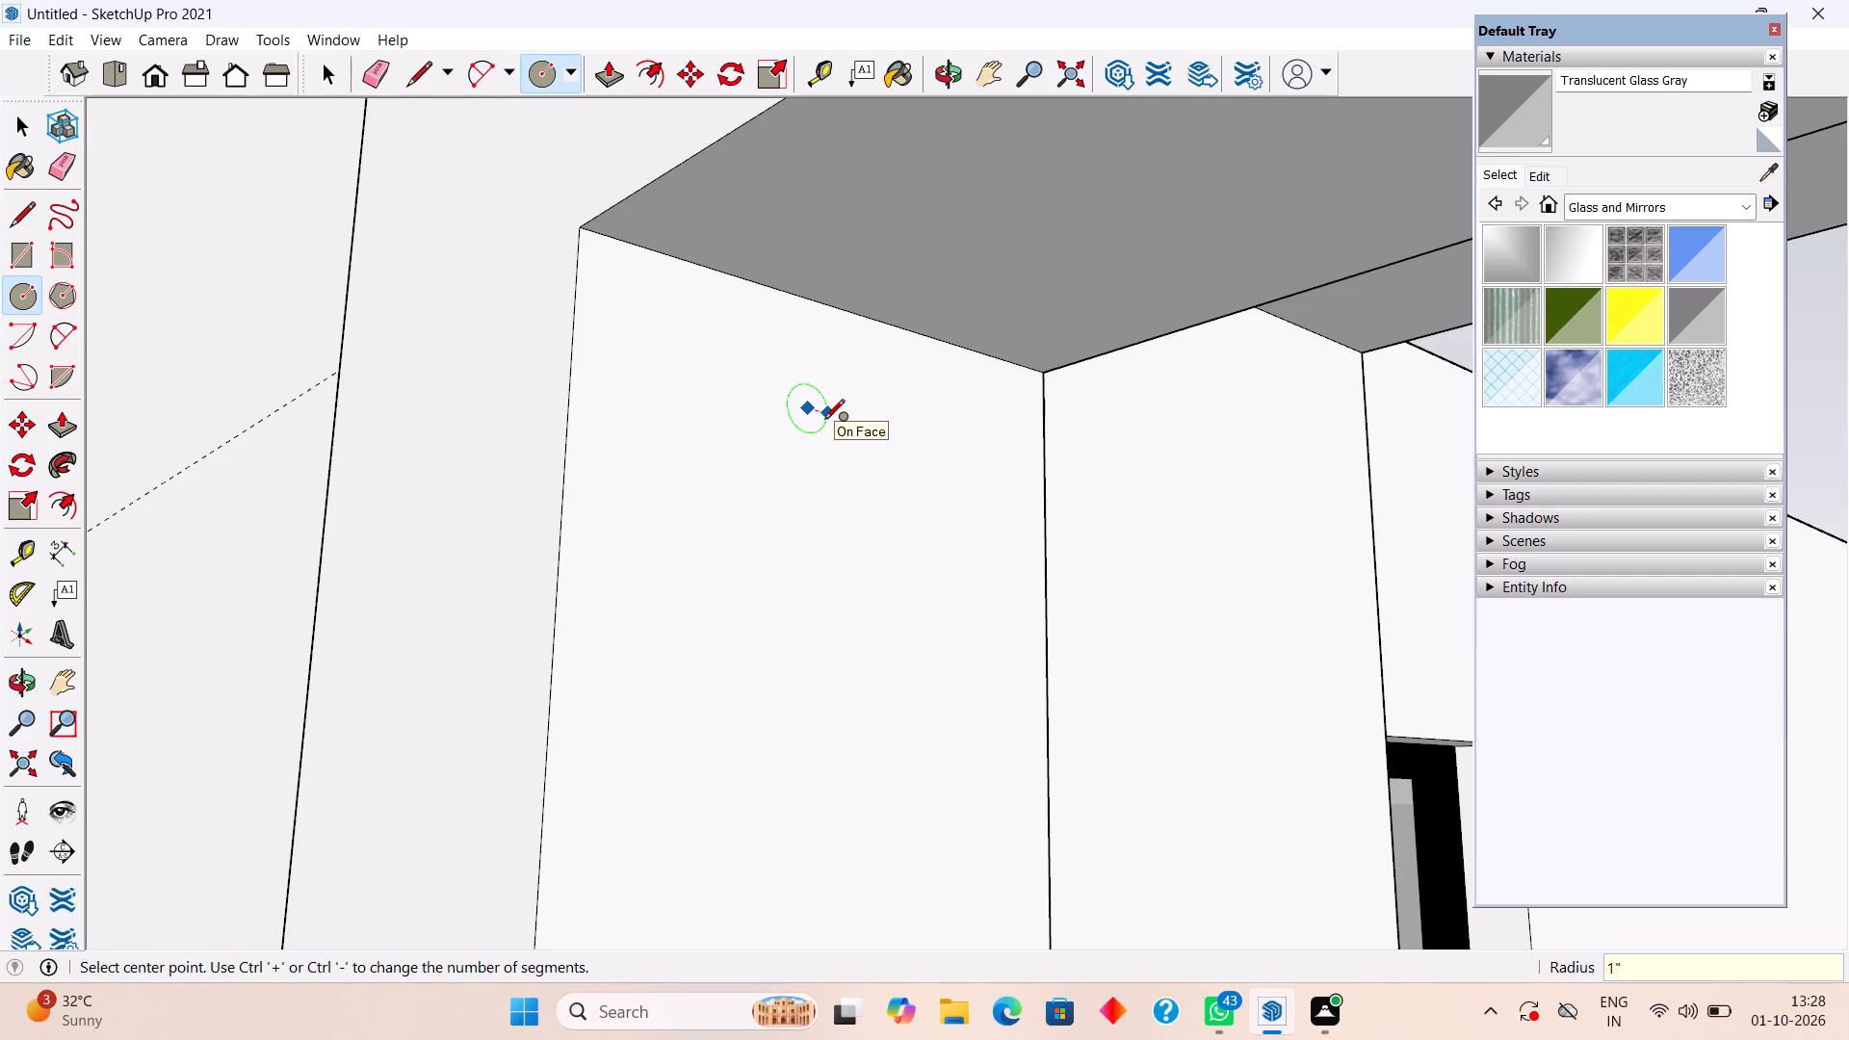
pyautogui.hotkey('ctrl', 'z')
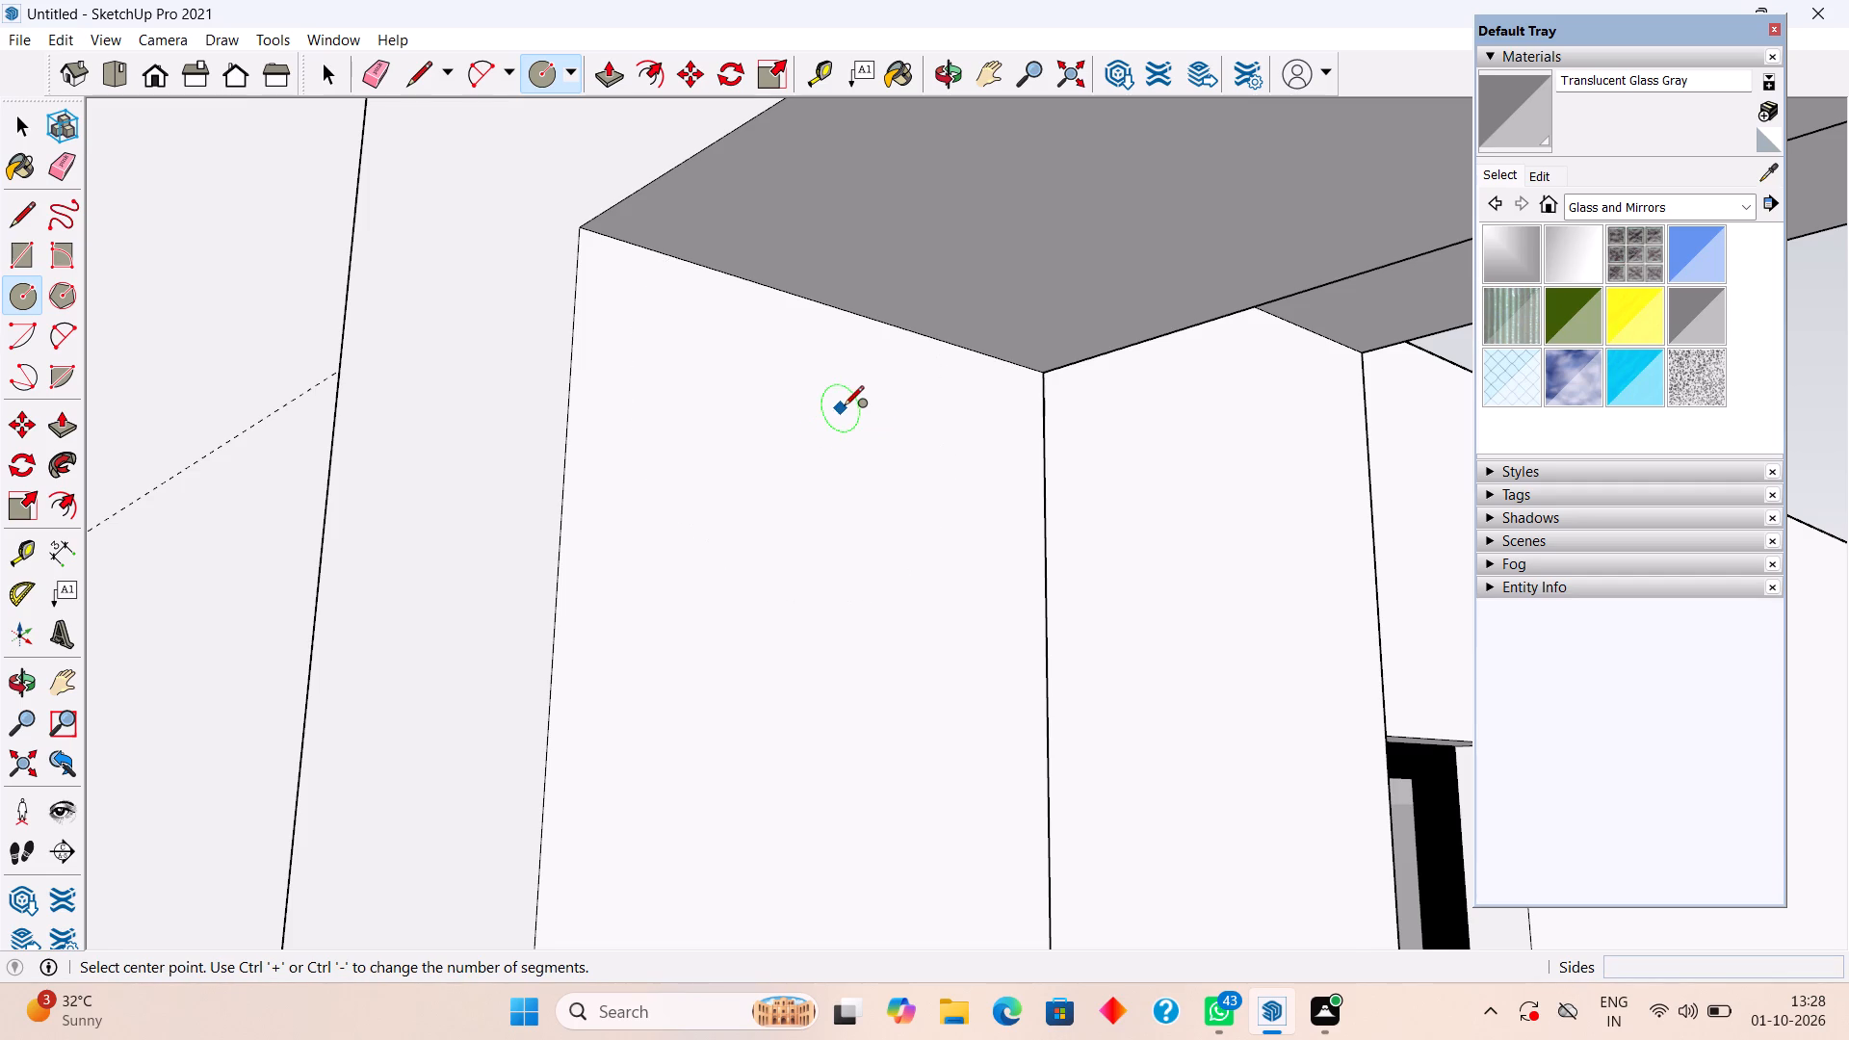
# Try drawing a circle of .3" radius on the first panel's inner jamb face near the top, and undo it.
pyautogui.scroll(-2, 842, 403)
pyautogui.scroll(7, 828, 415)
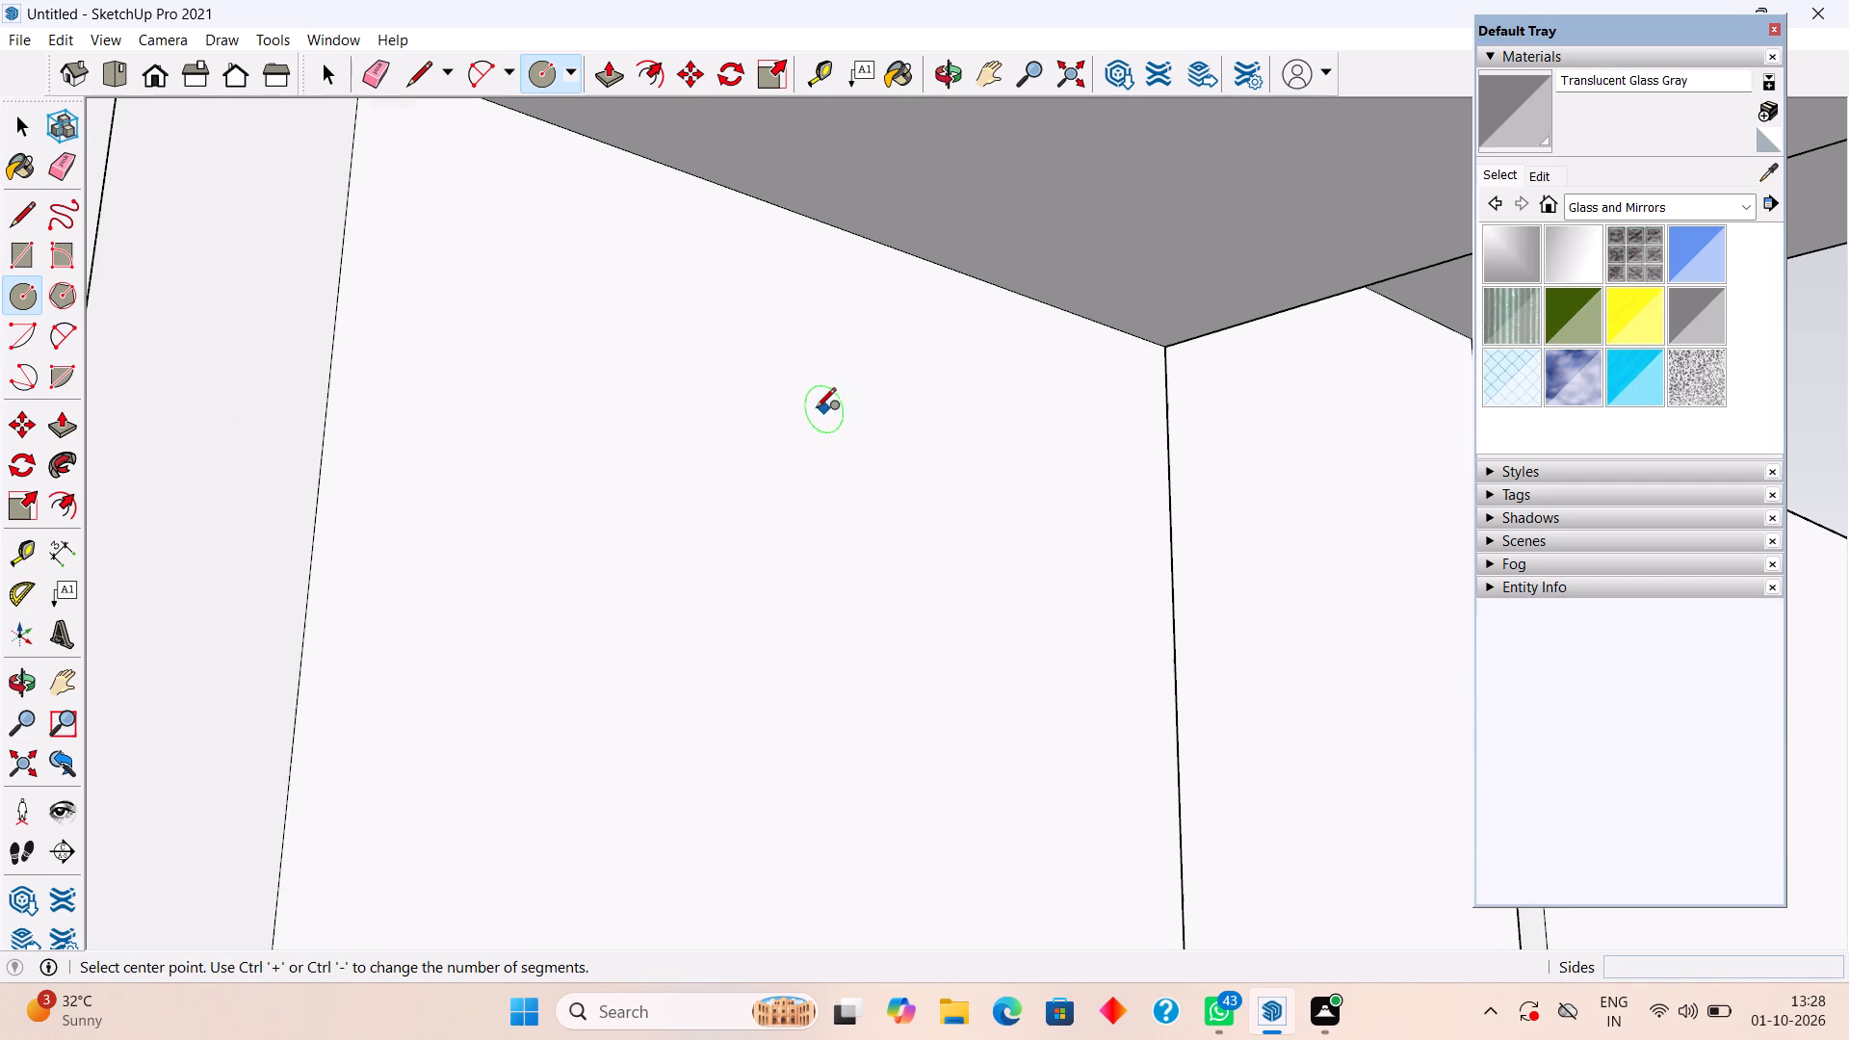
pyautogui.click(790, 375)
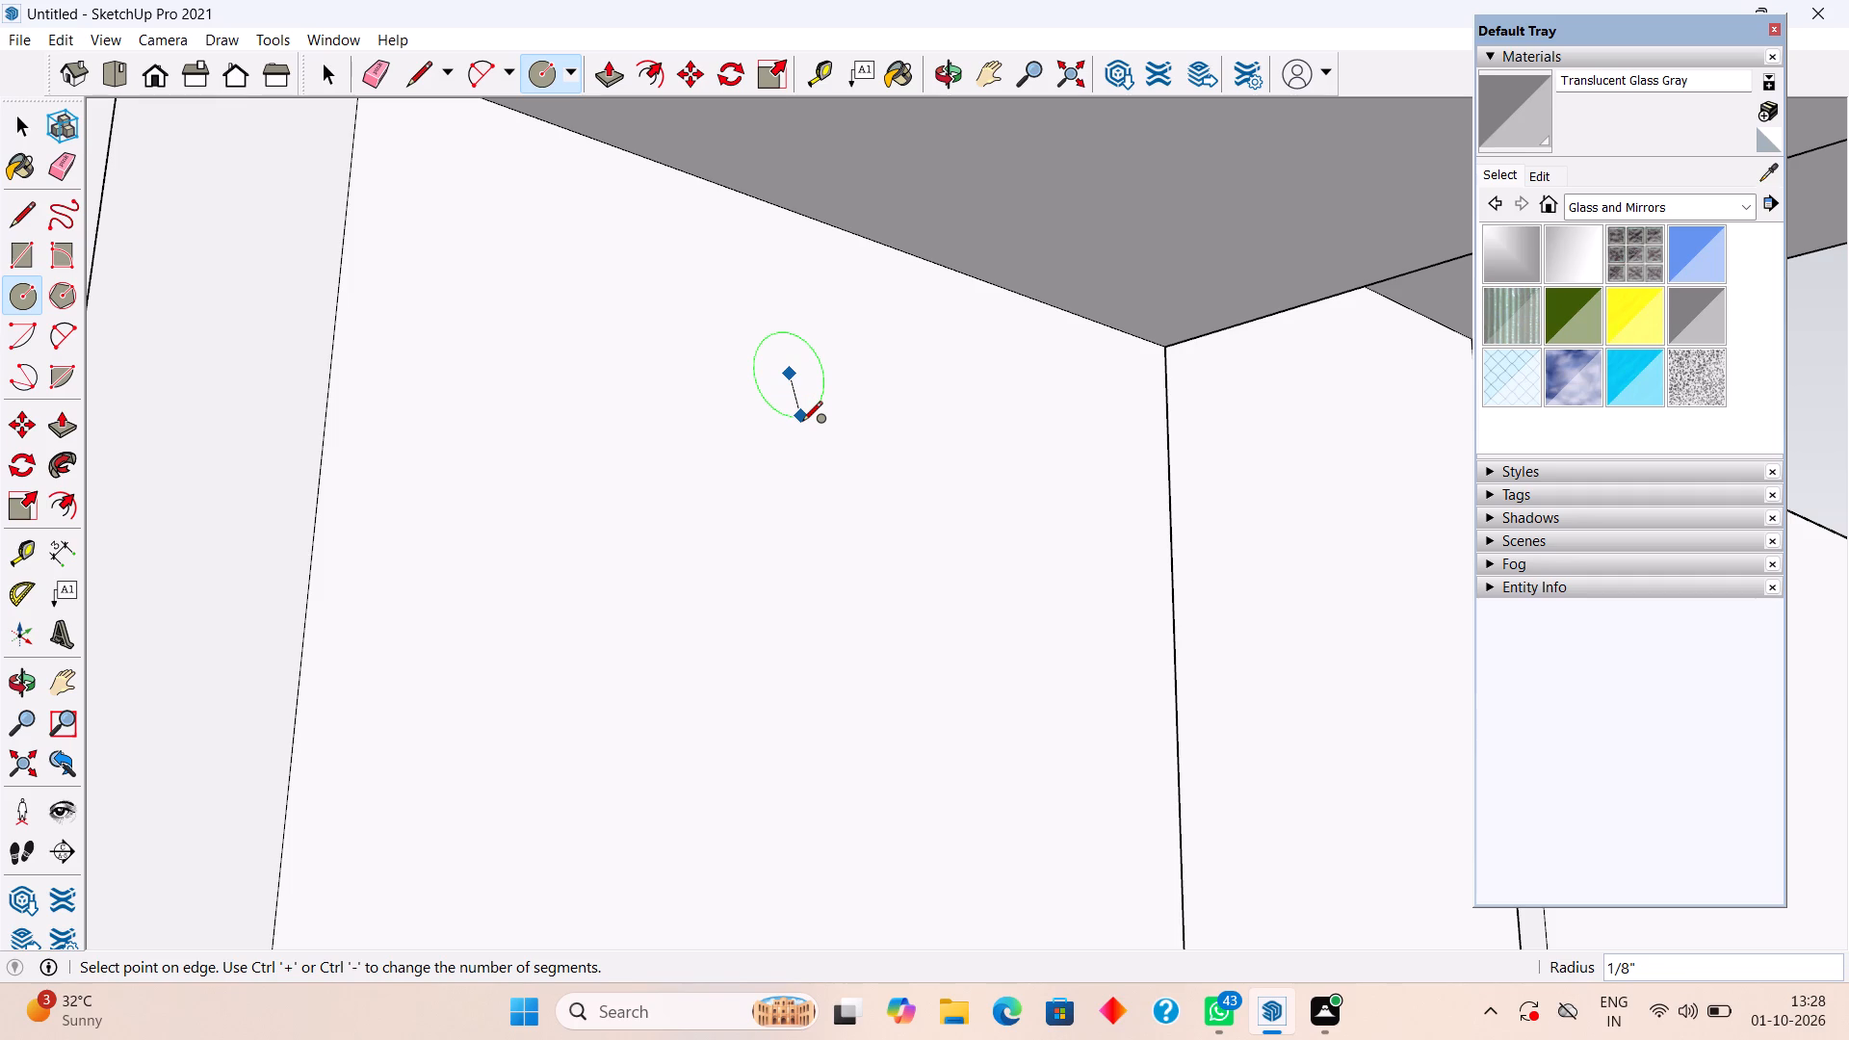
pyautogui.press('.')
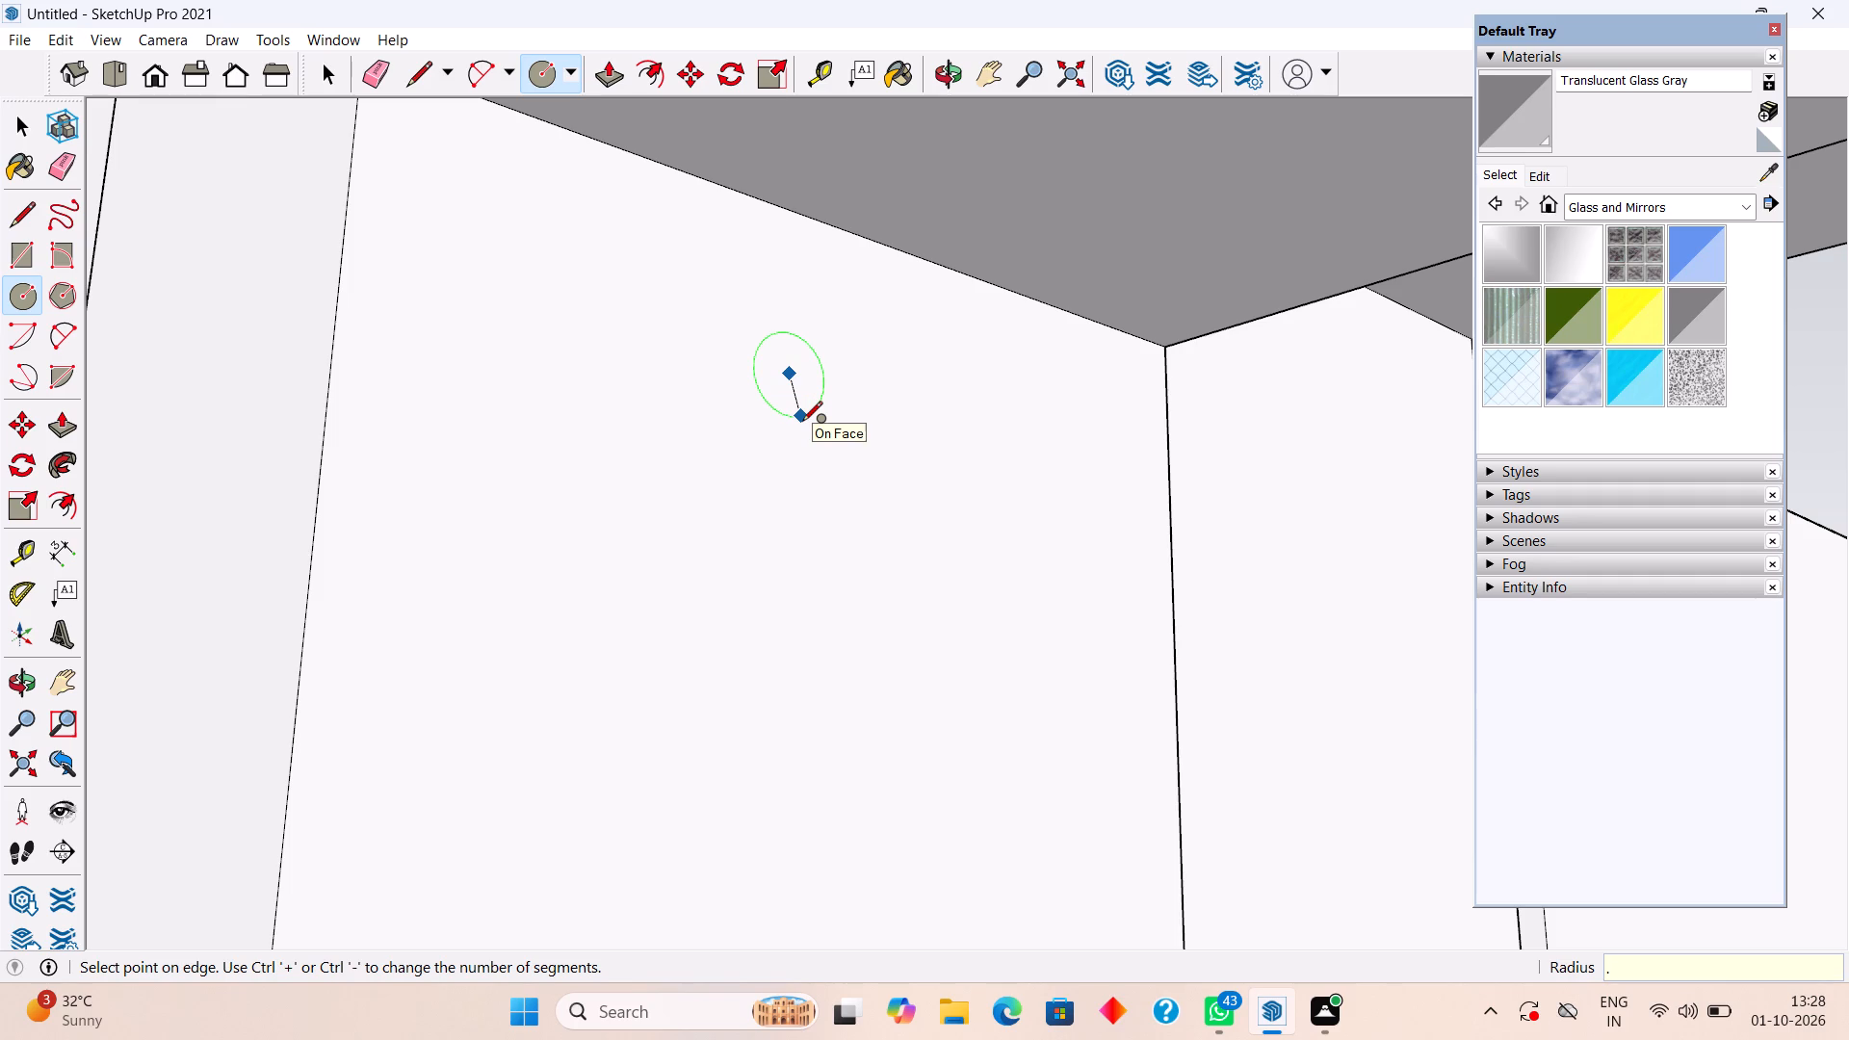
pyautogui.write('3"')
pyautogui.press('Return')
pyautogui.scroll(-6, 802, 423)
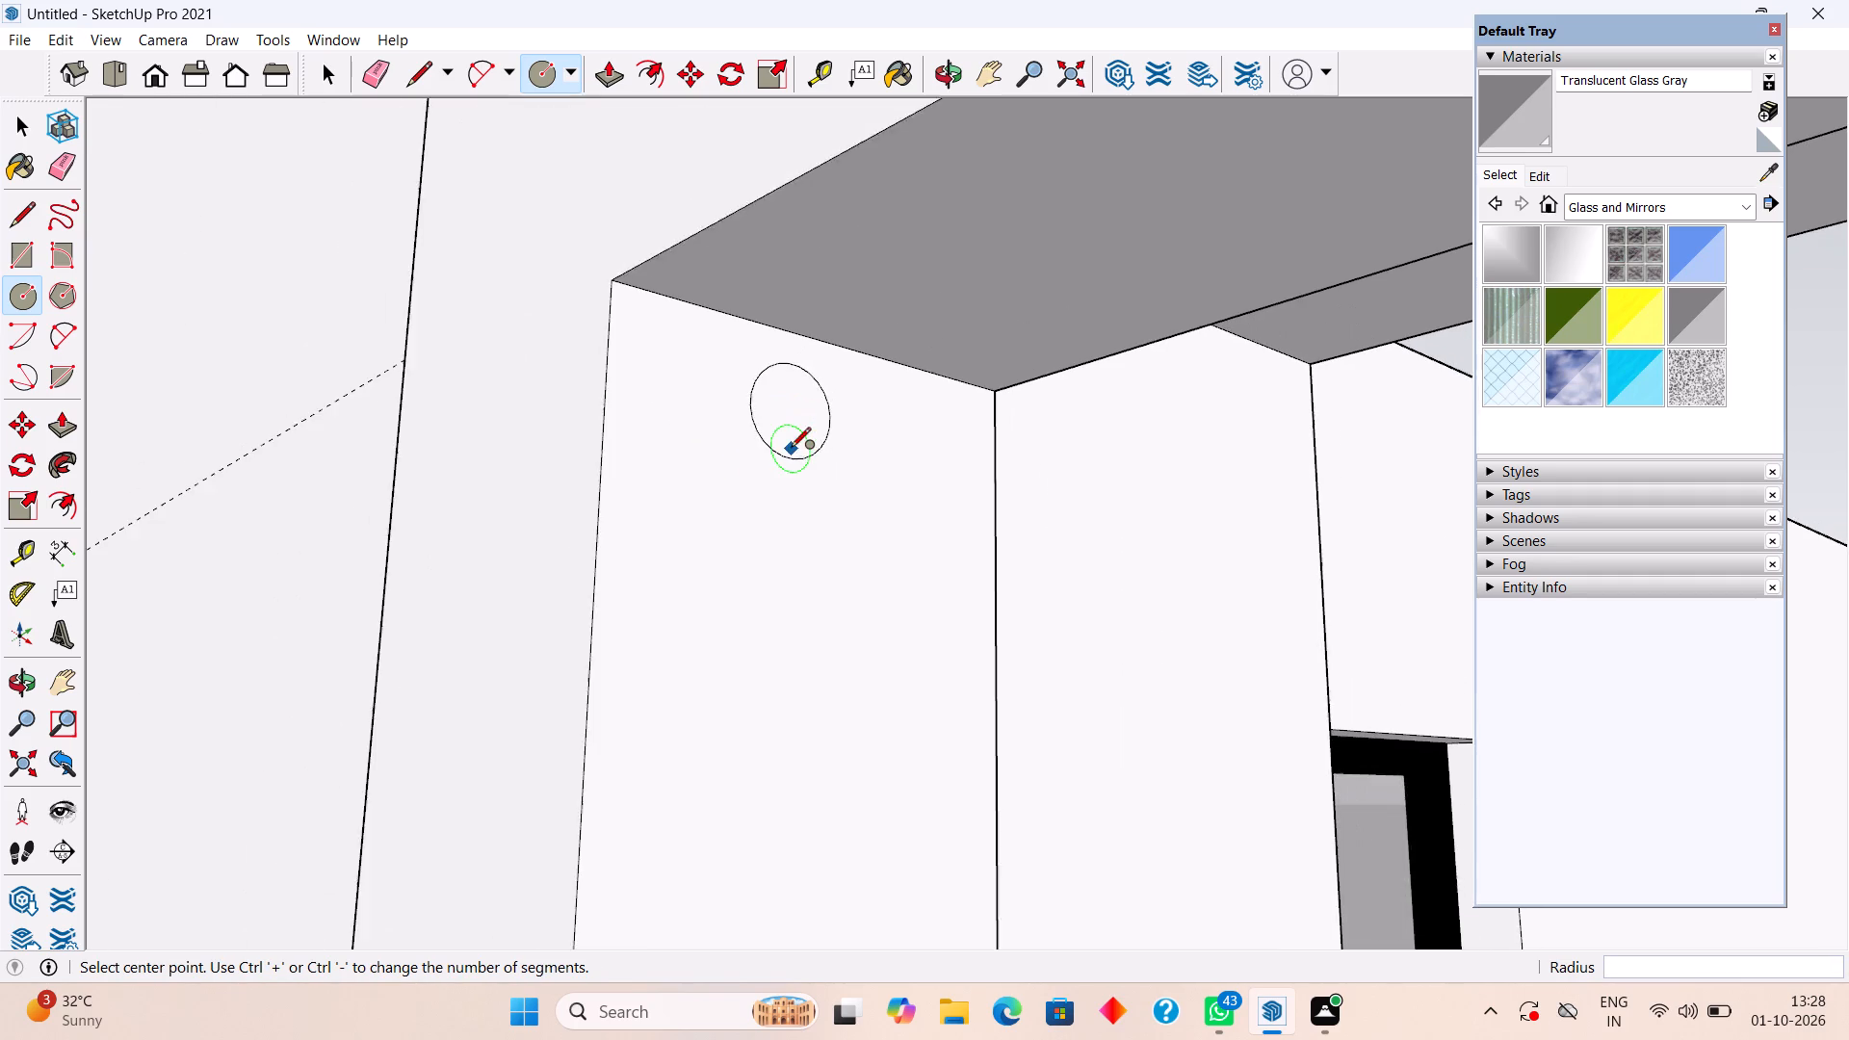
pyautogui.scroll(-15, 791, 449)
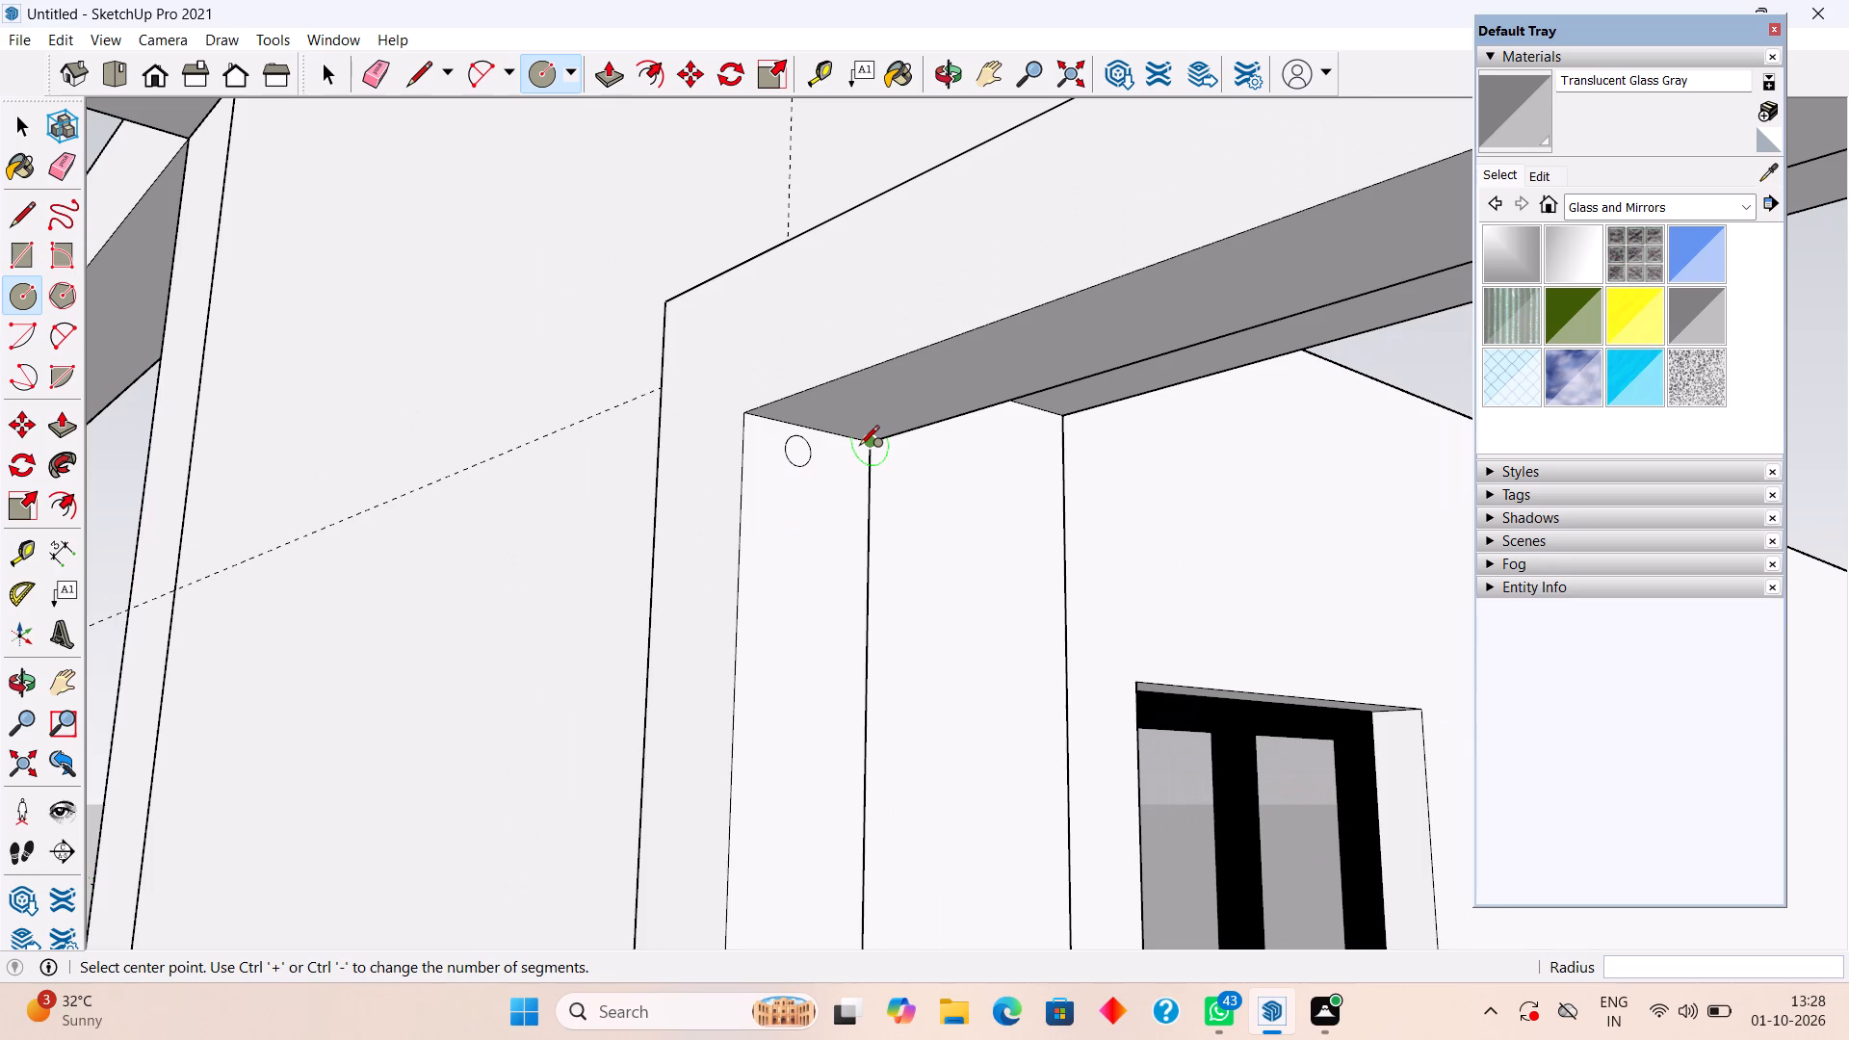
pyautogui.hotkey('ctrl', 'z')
# Draw a circle of .1" radius on the first panel's inner jamb face near the top.
pyautogui.scroll(13, 787, 466)
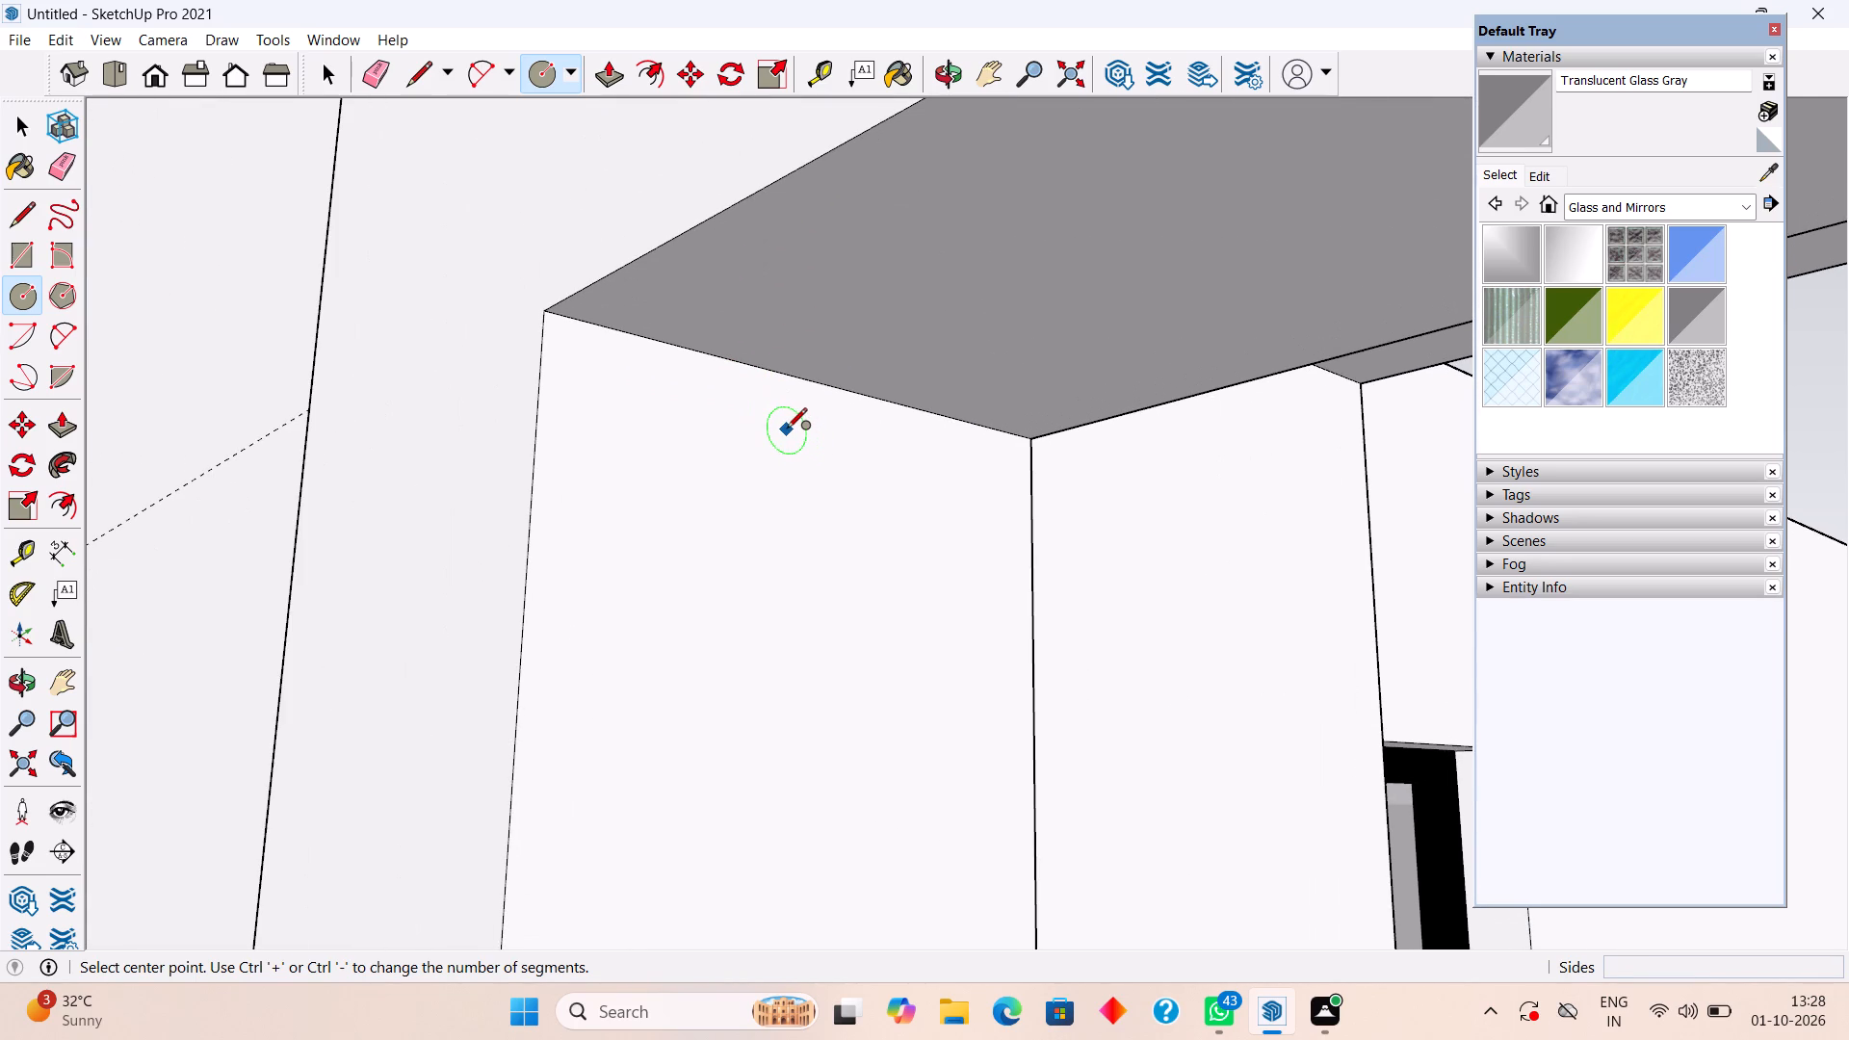
pyautogui.click(791, 429)
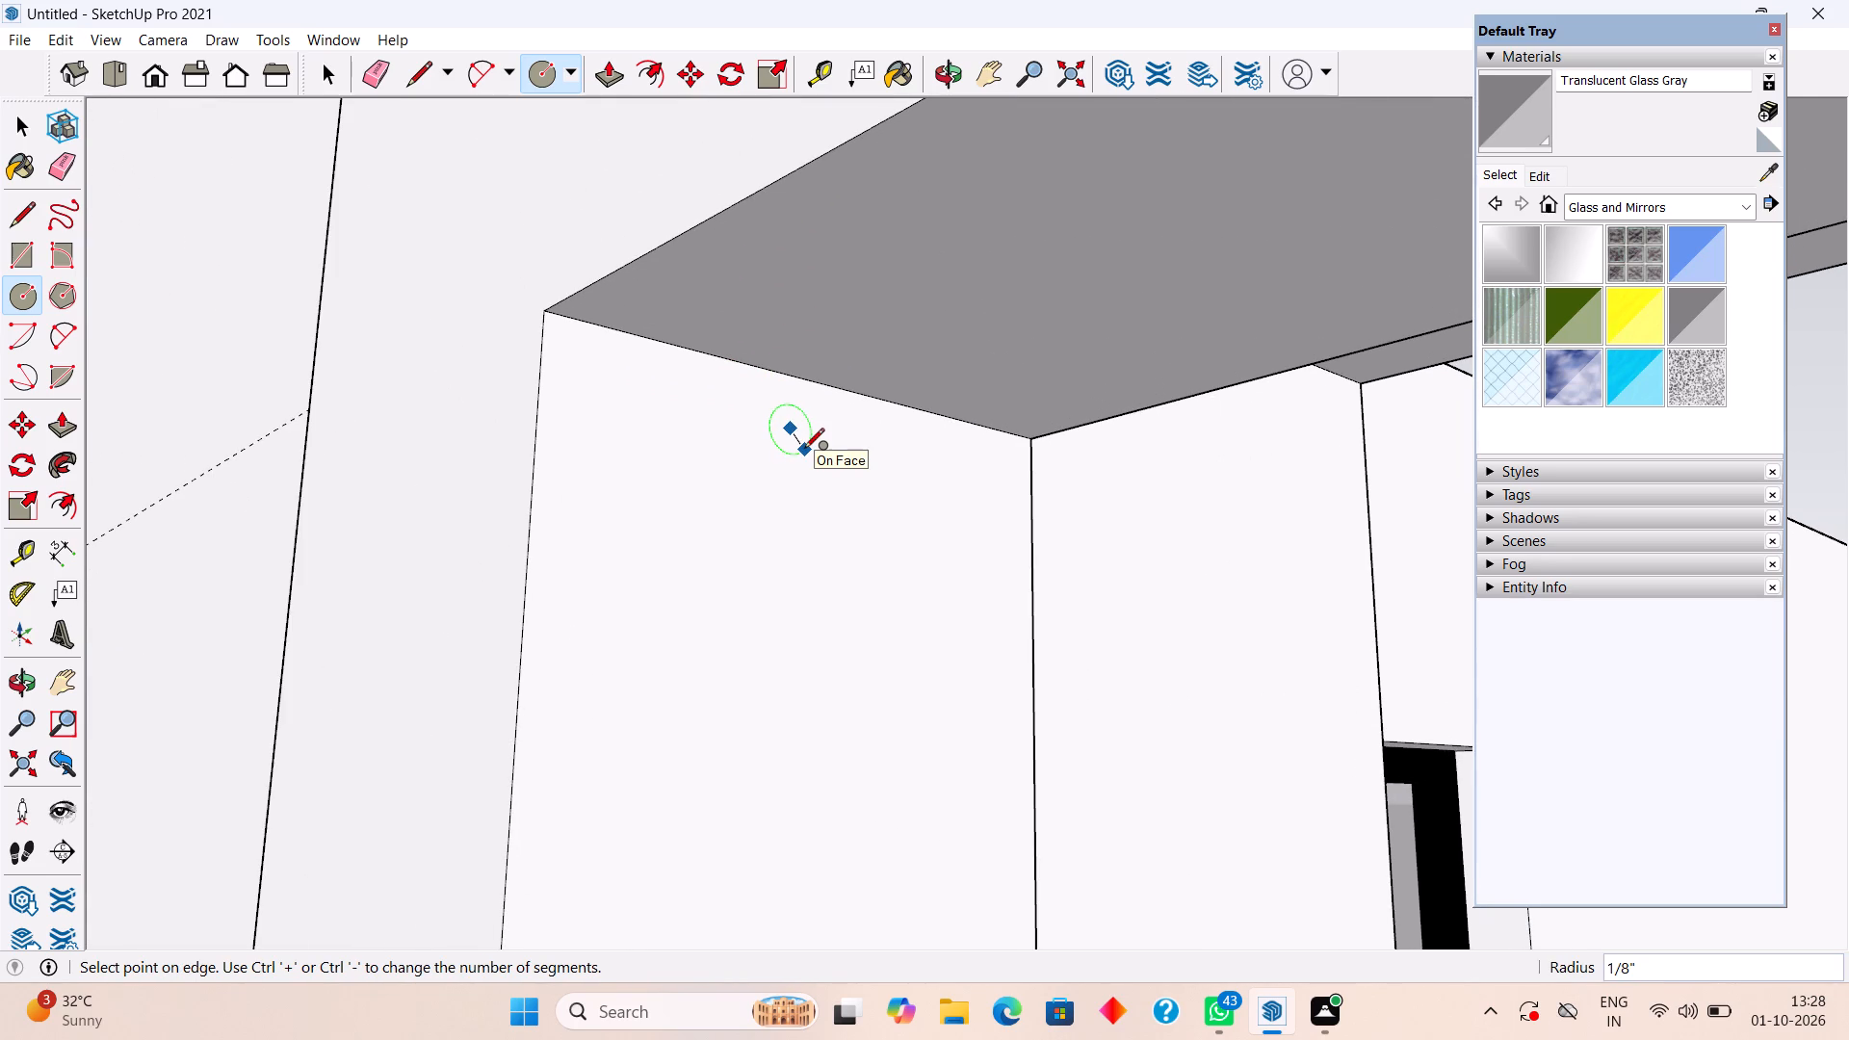
pyautogui.write('.1"')
pyautogui.press('Return')
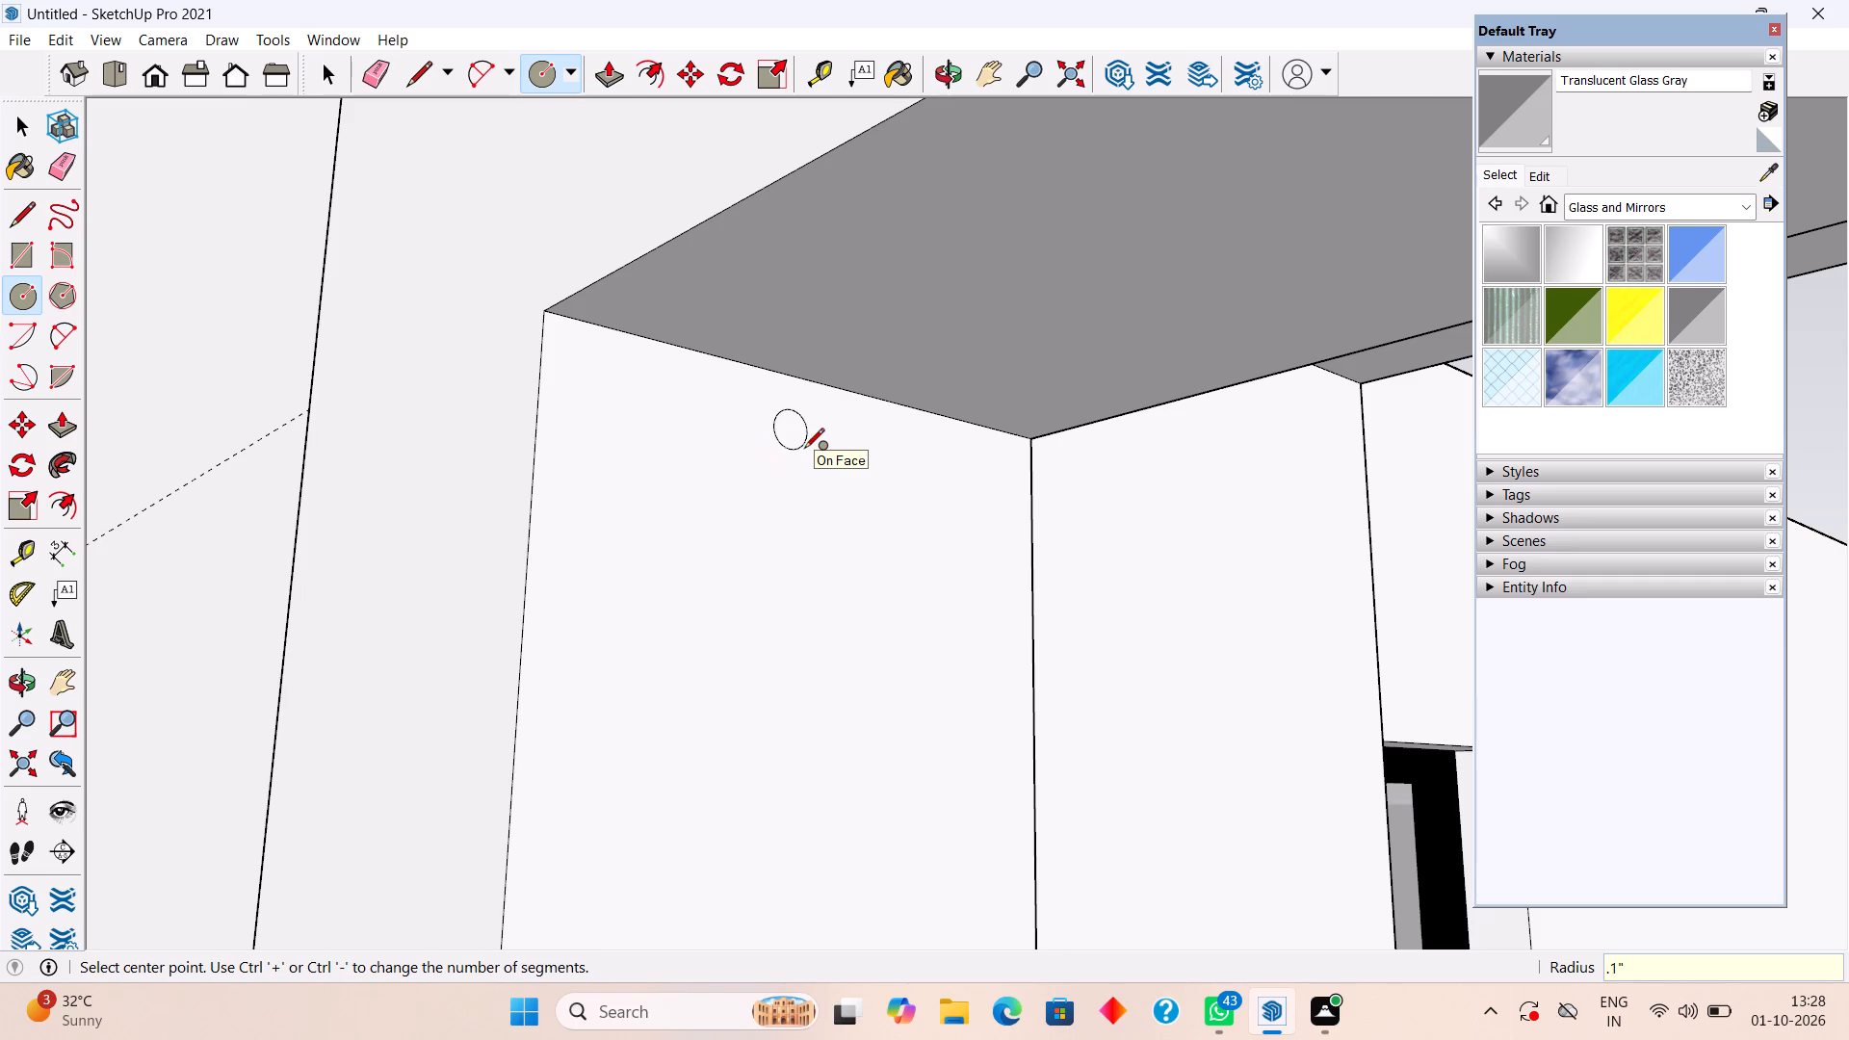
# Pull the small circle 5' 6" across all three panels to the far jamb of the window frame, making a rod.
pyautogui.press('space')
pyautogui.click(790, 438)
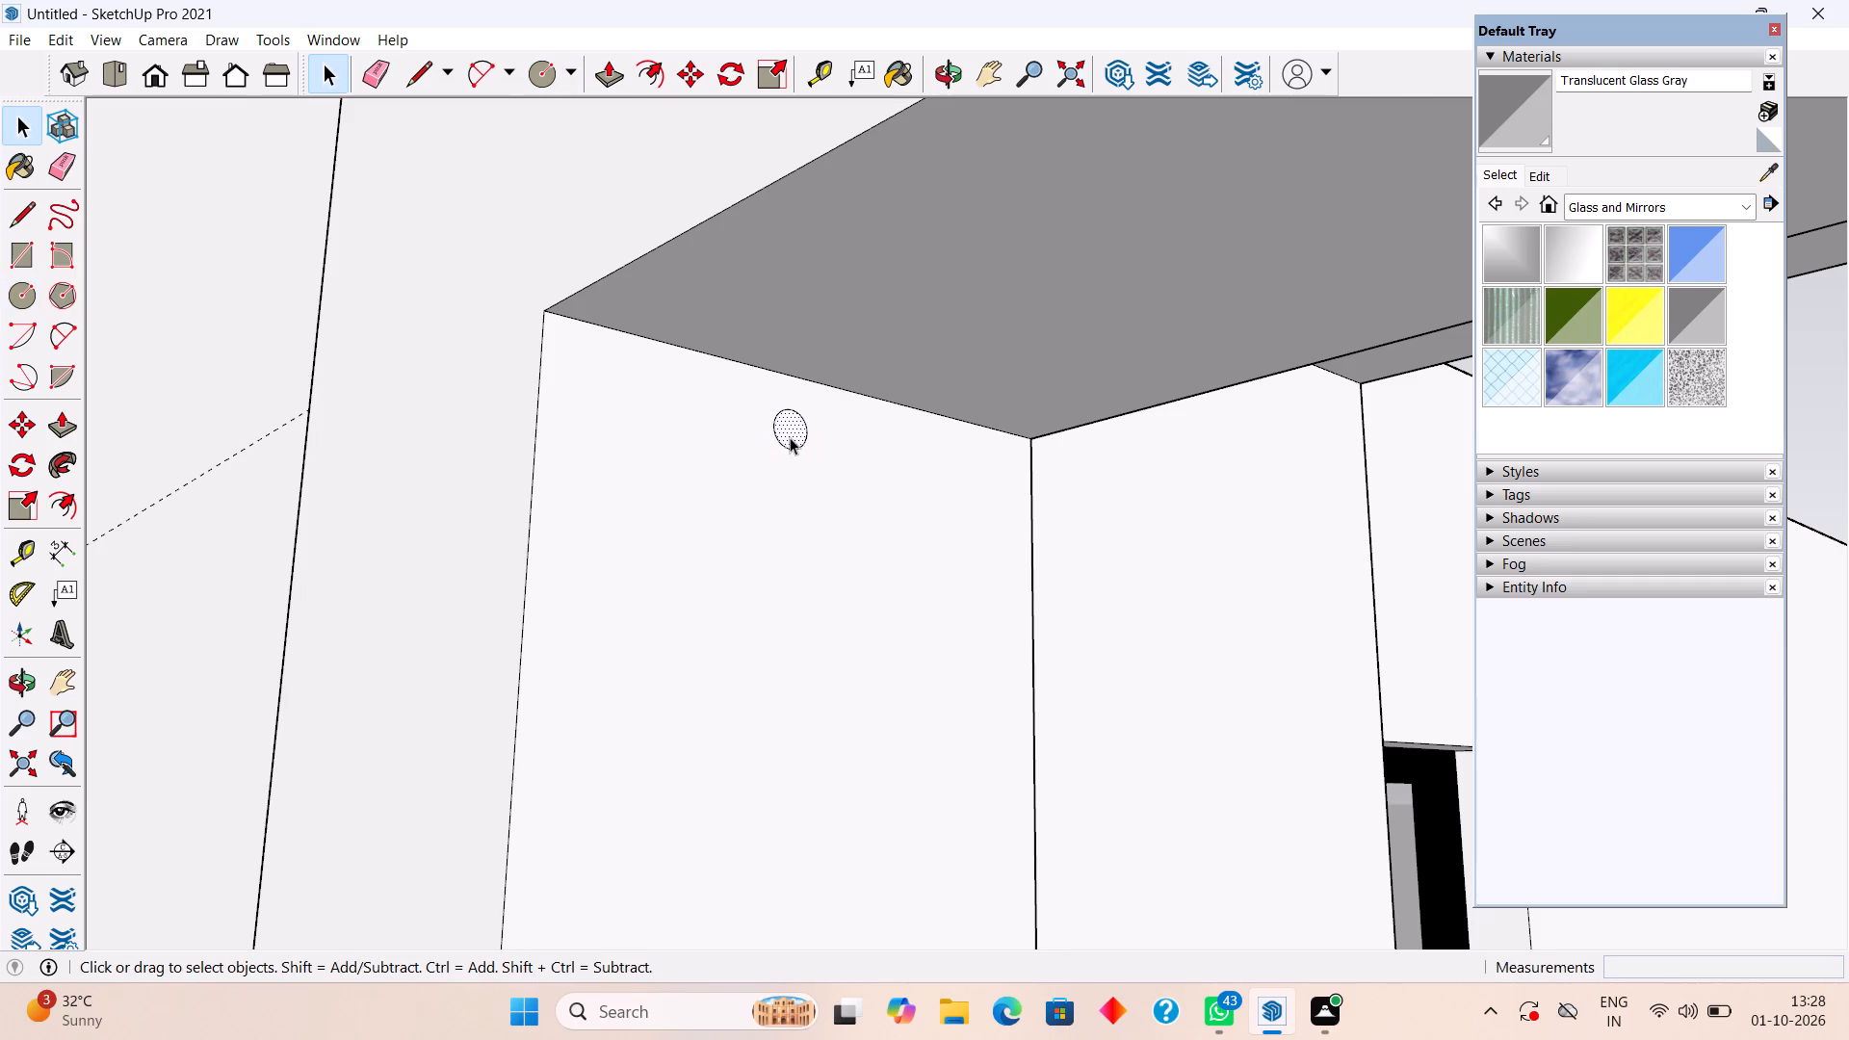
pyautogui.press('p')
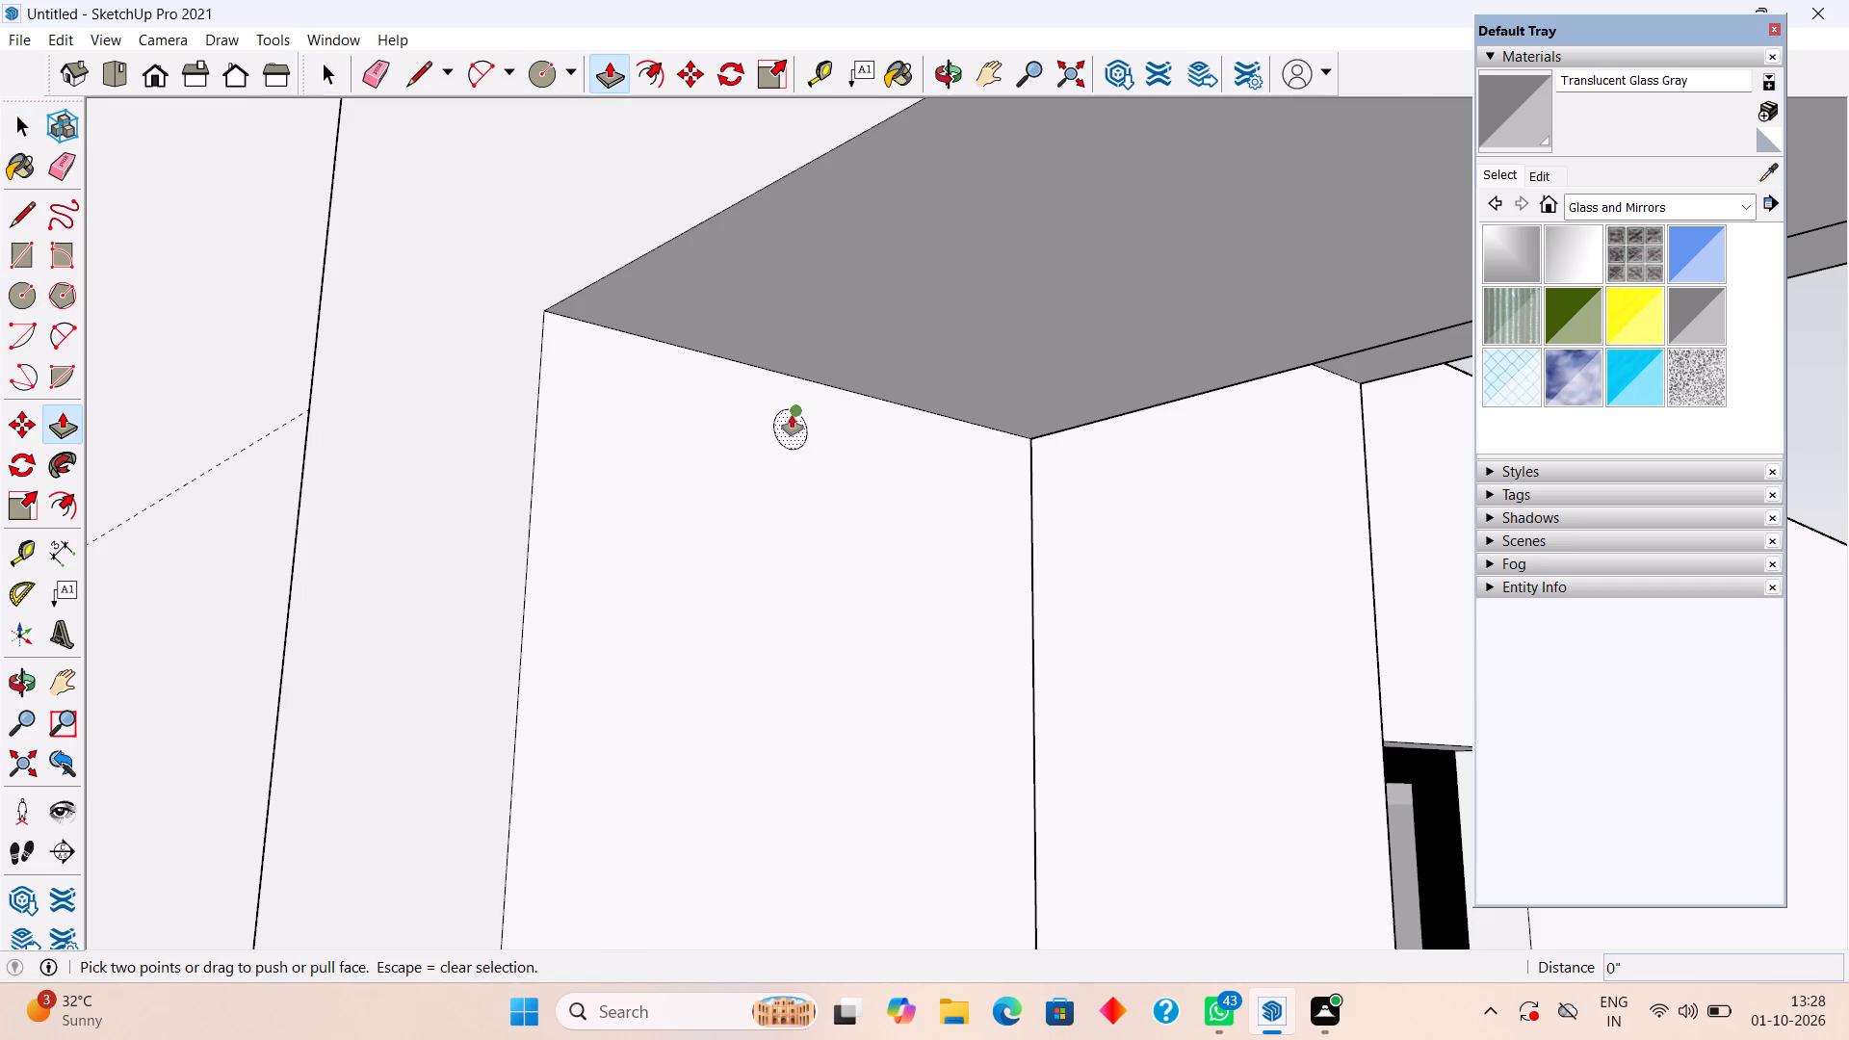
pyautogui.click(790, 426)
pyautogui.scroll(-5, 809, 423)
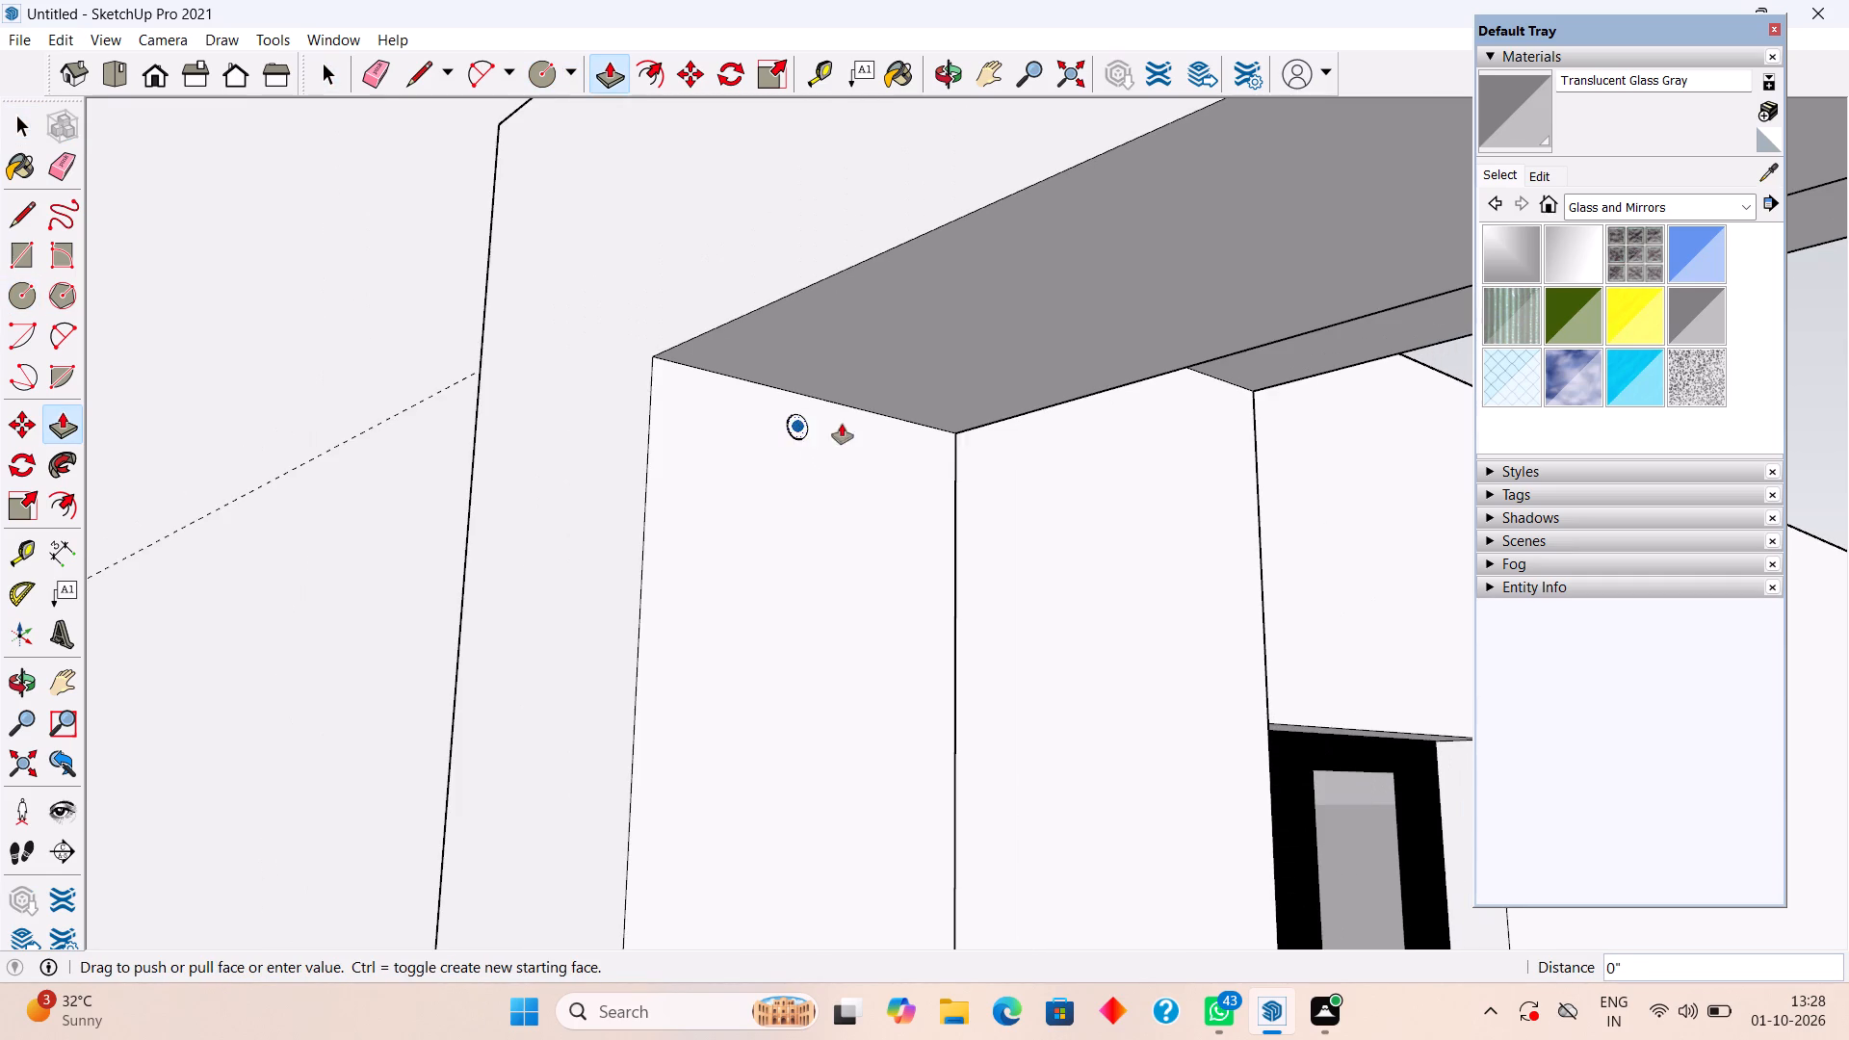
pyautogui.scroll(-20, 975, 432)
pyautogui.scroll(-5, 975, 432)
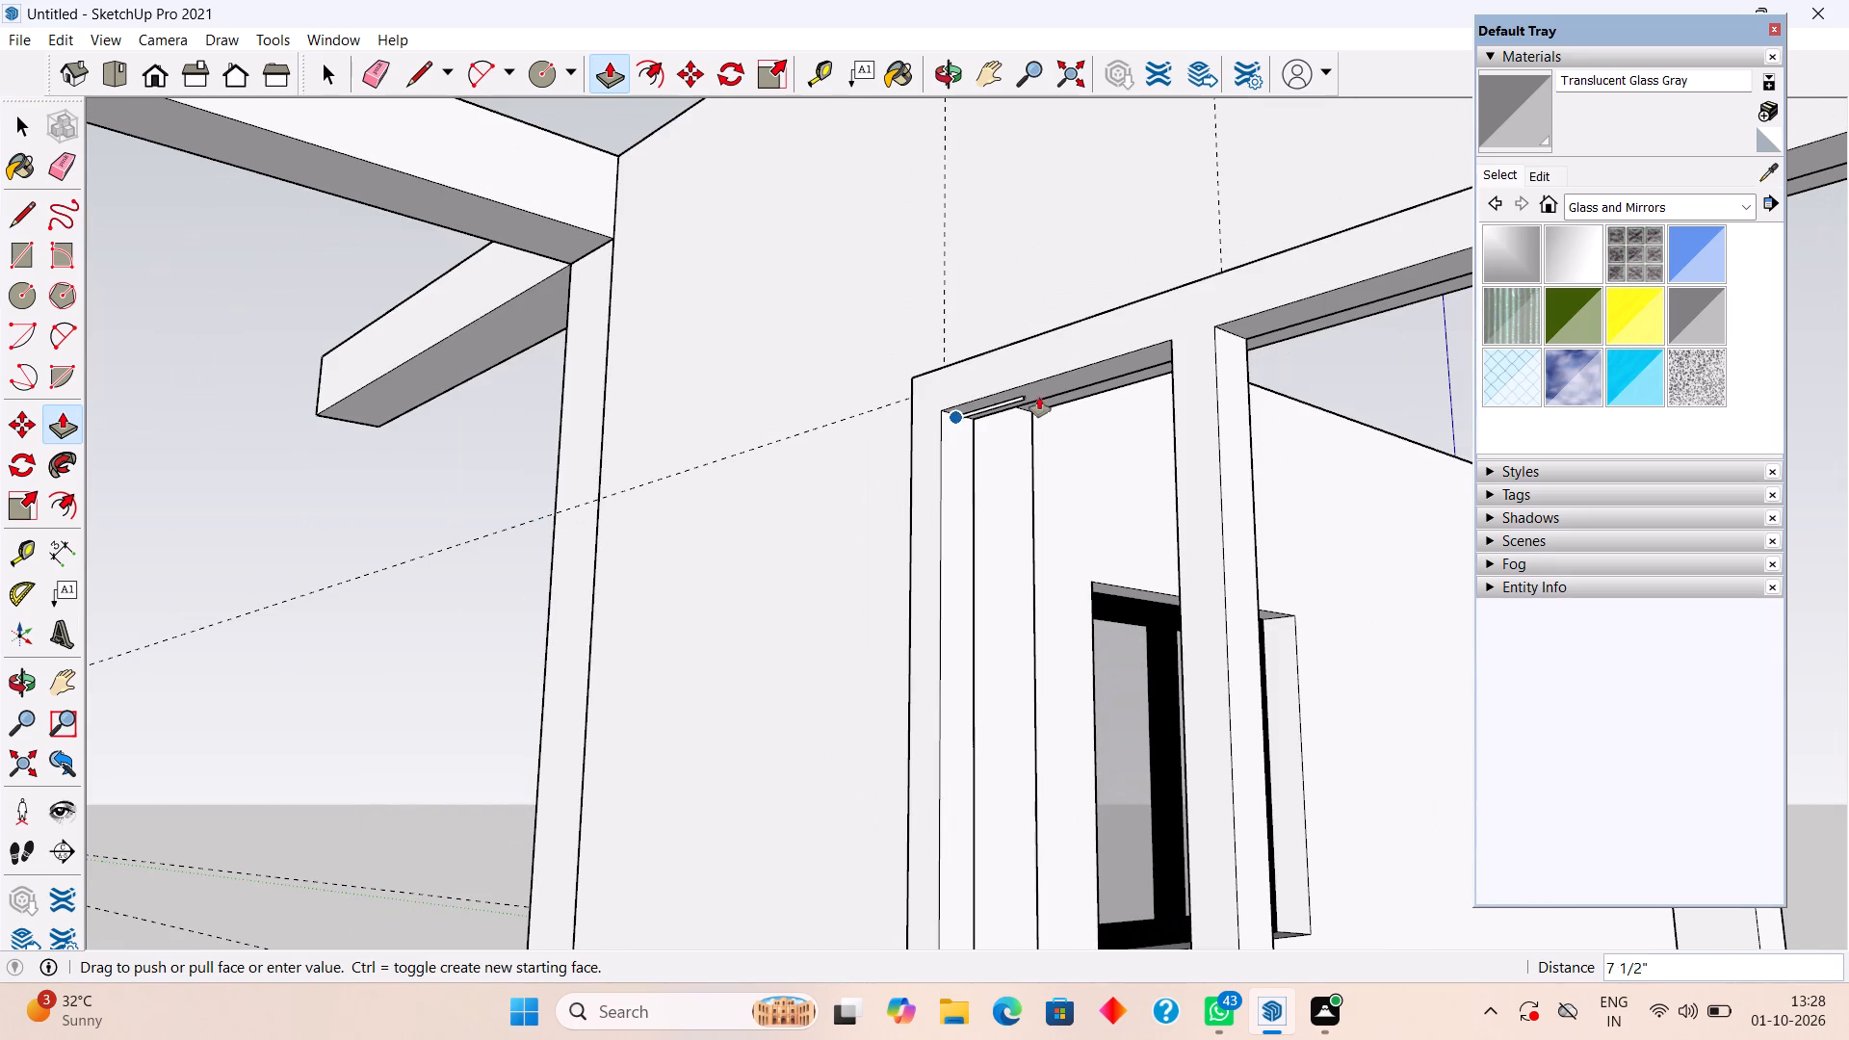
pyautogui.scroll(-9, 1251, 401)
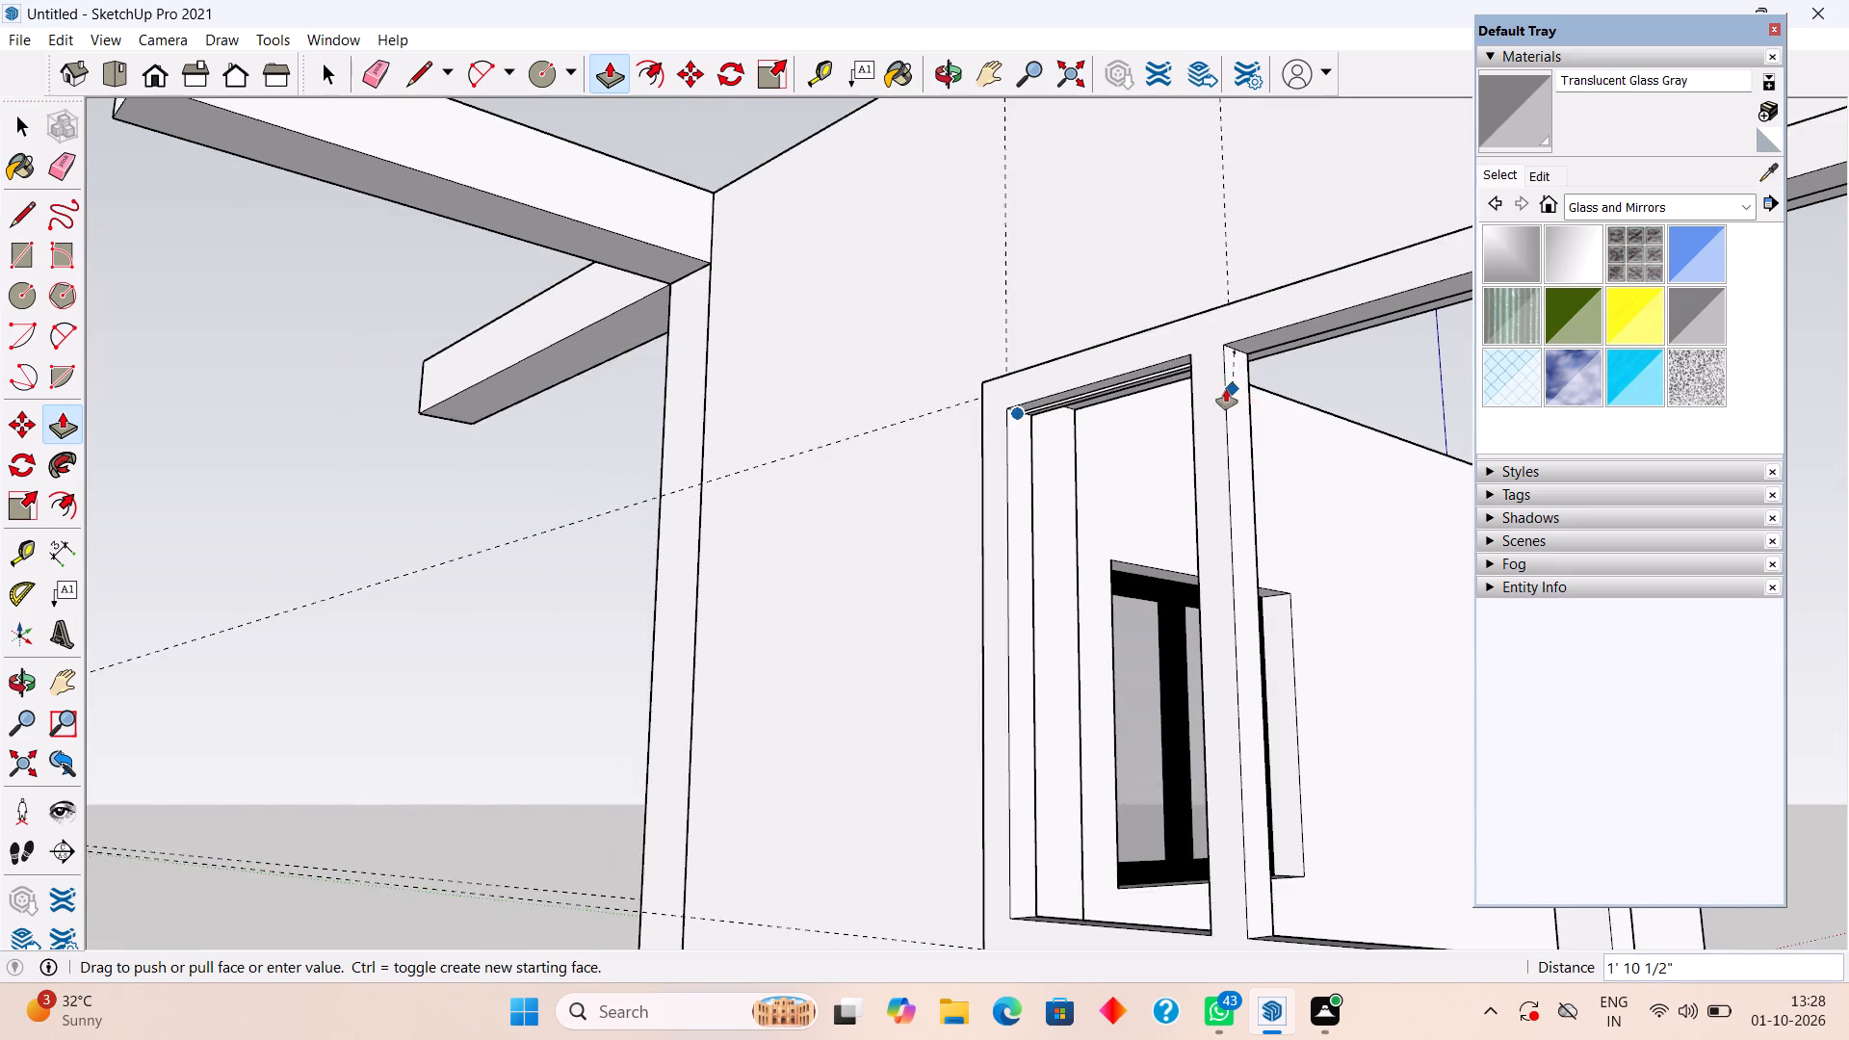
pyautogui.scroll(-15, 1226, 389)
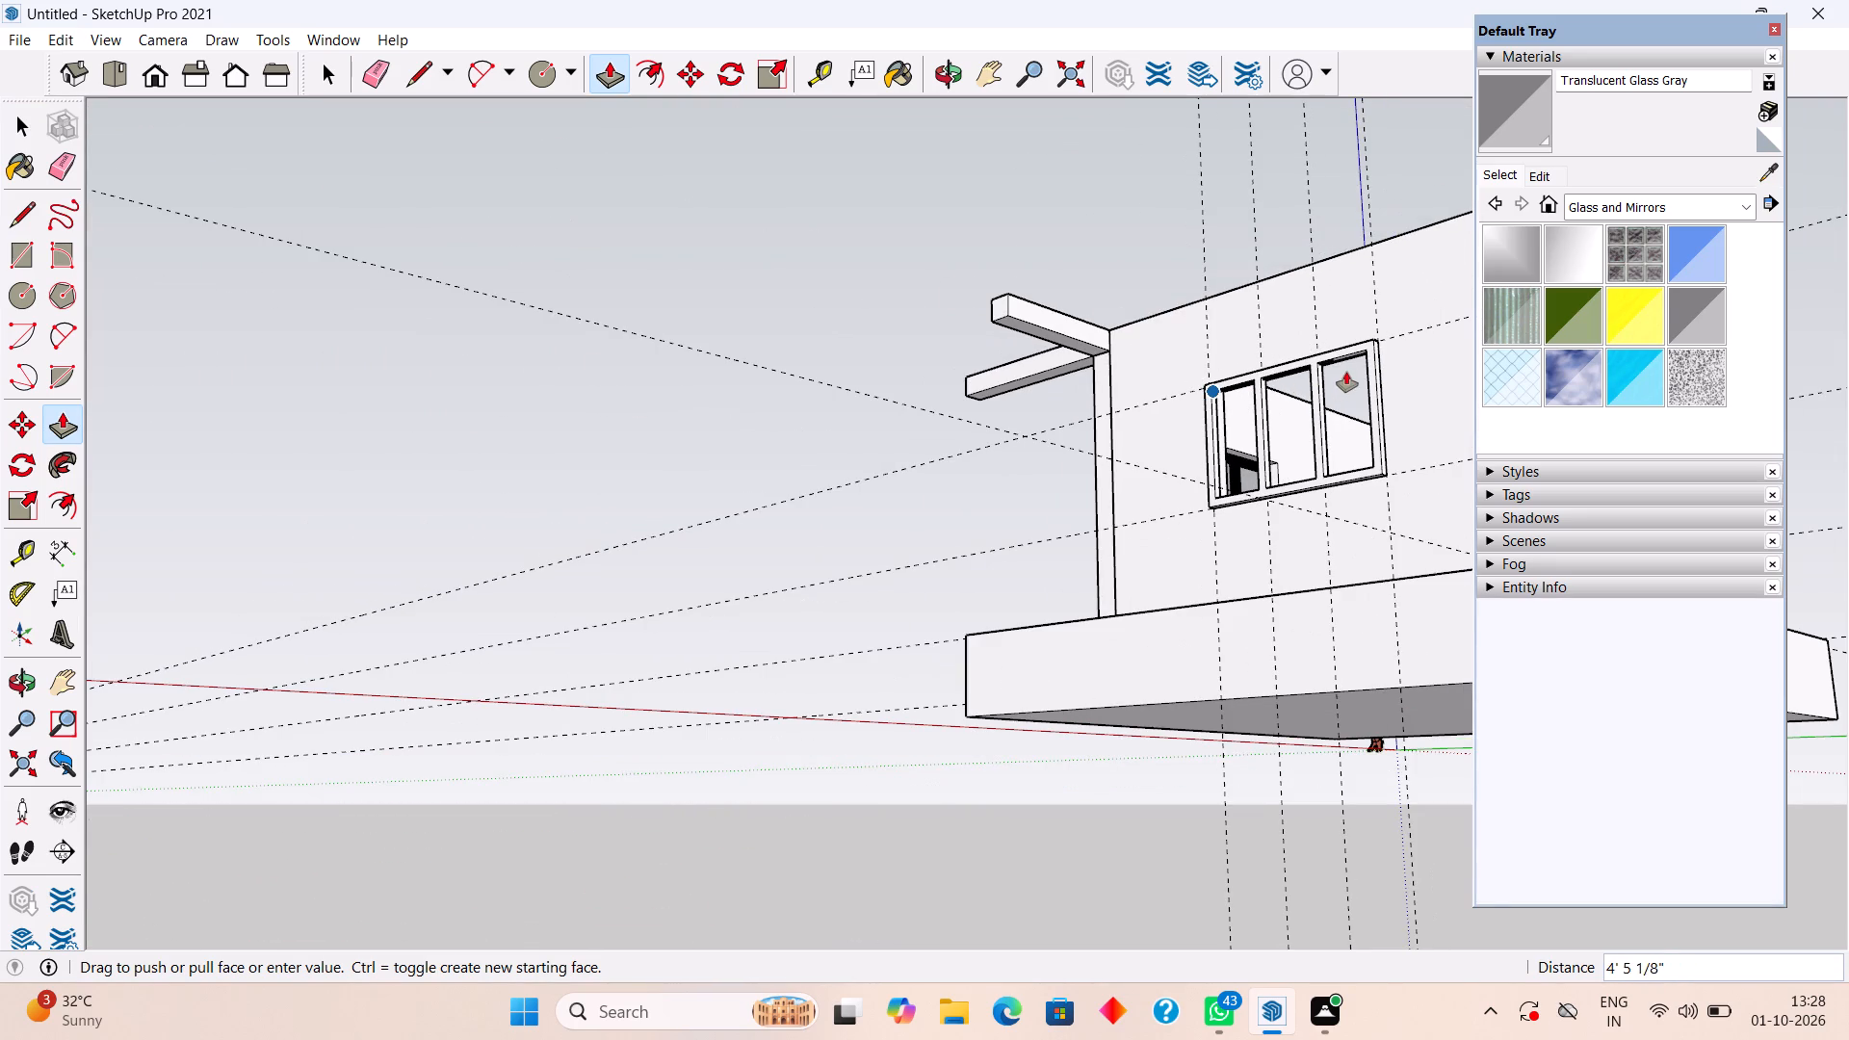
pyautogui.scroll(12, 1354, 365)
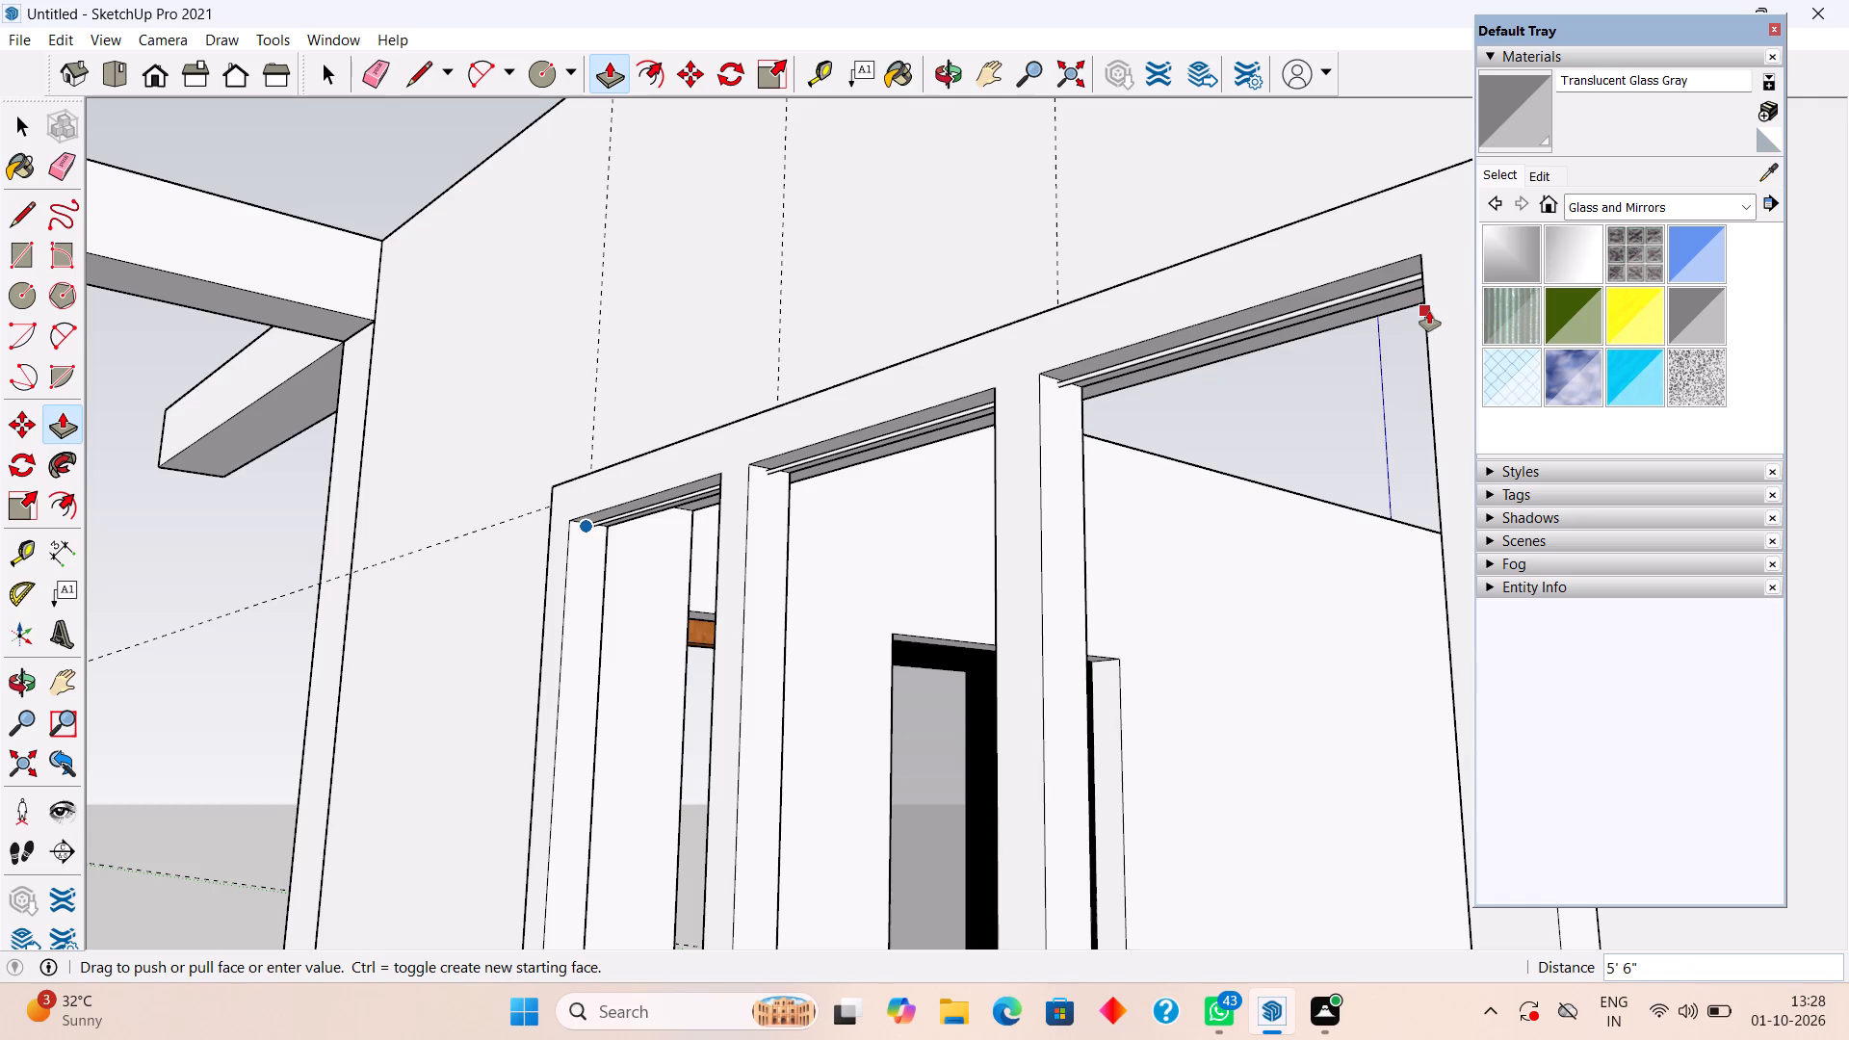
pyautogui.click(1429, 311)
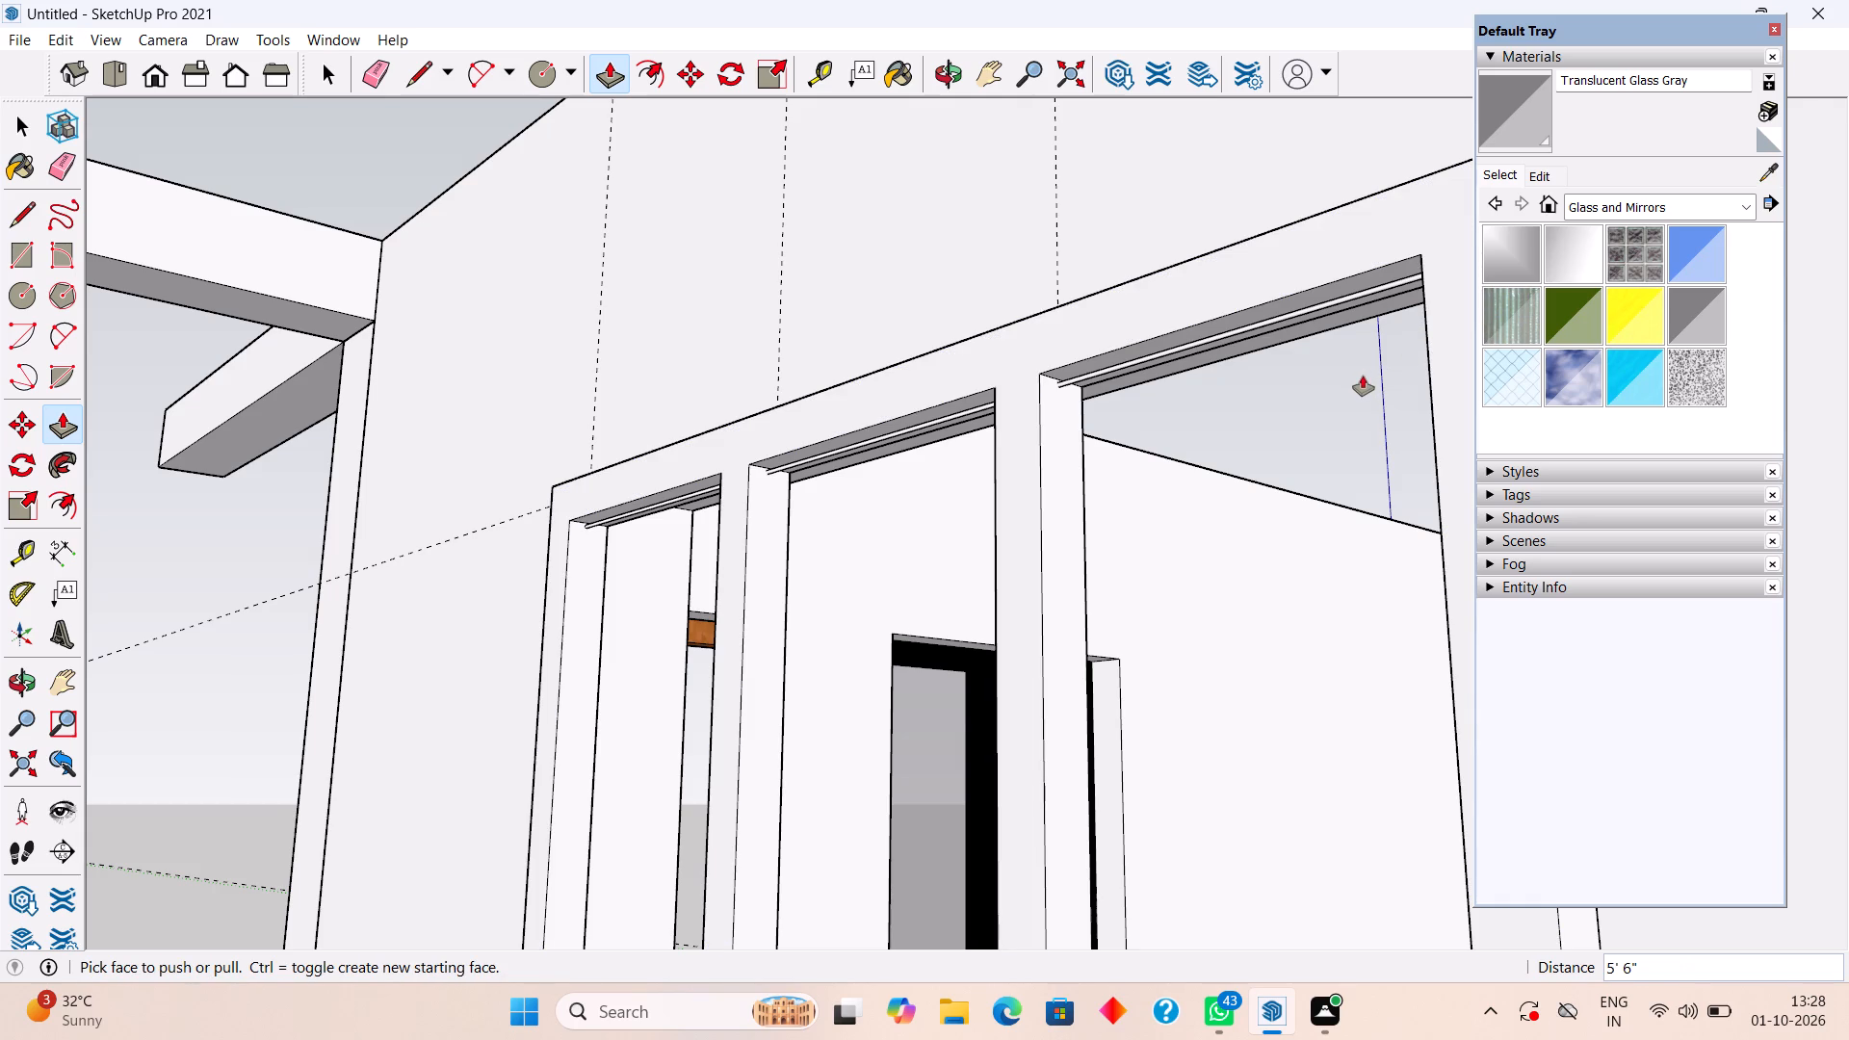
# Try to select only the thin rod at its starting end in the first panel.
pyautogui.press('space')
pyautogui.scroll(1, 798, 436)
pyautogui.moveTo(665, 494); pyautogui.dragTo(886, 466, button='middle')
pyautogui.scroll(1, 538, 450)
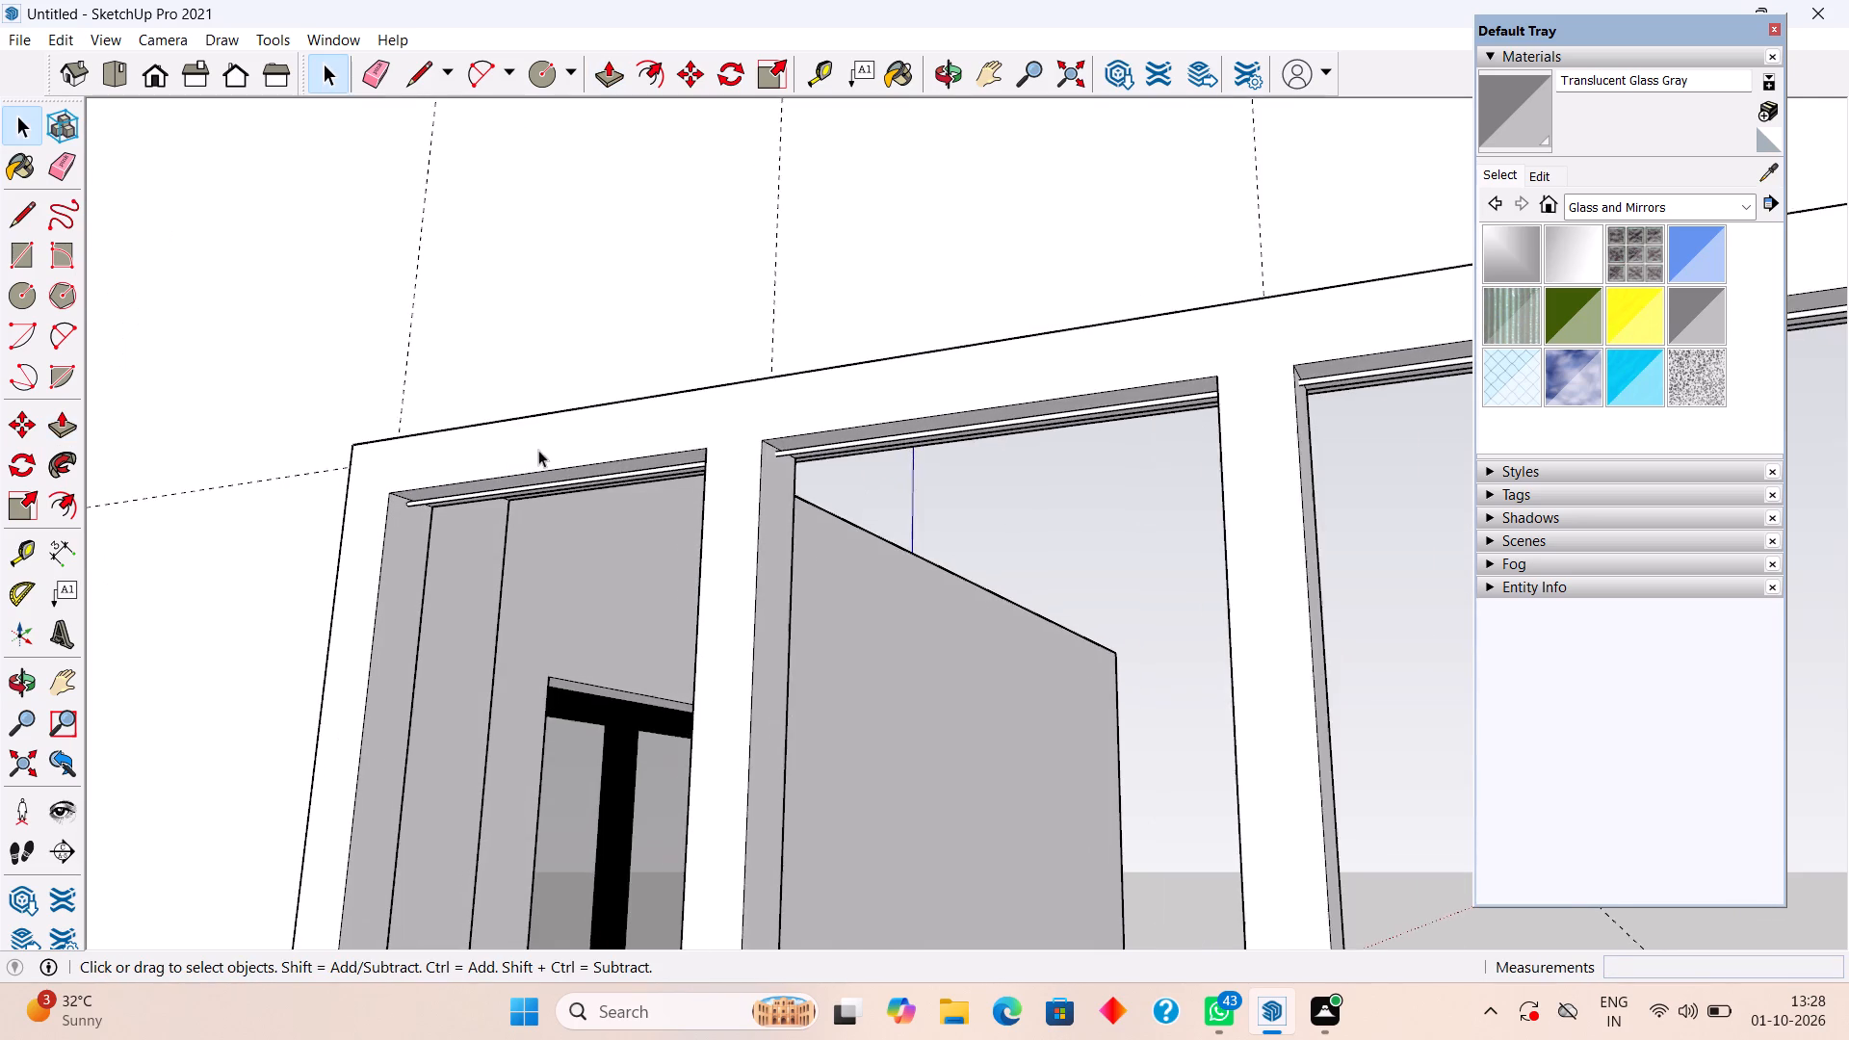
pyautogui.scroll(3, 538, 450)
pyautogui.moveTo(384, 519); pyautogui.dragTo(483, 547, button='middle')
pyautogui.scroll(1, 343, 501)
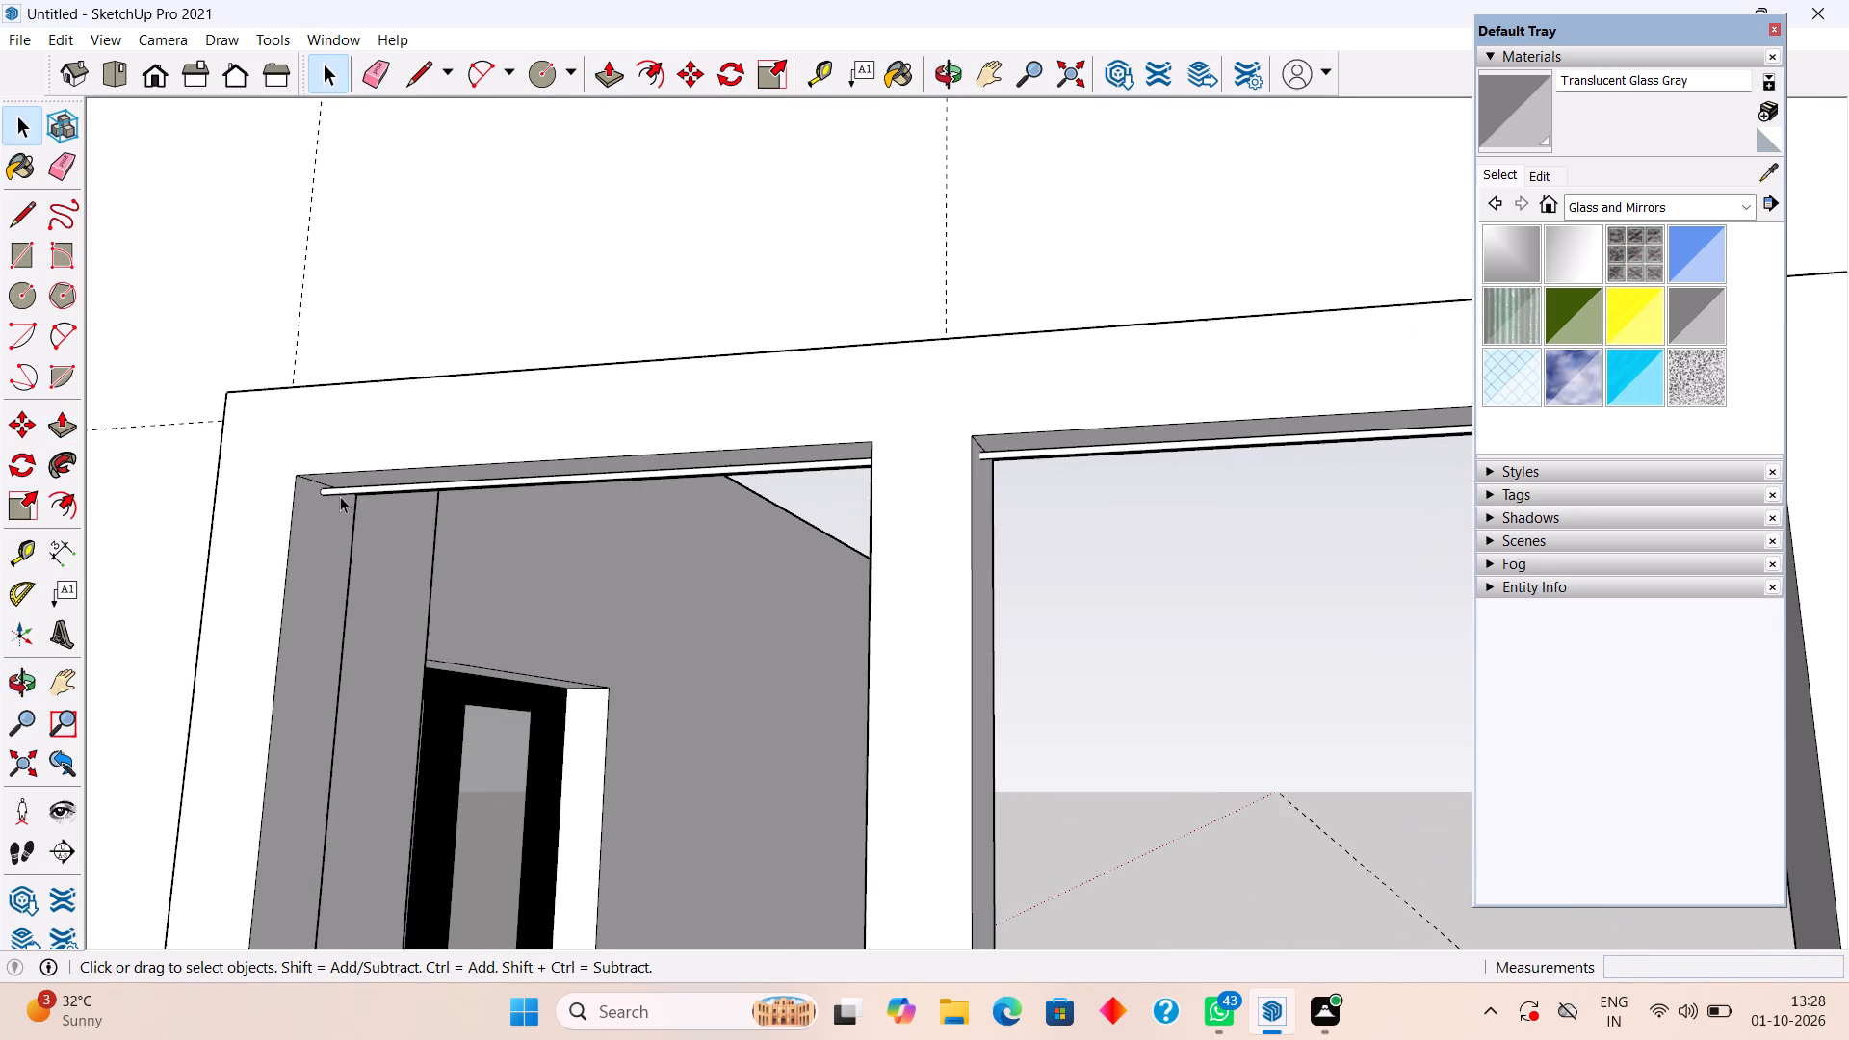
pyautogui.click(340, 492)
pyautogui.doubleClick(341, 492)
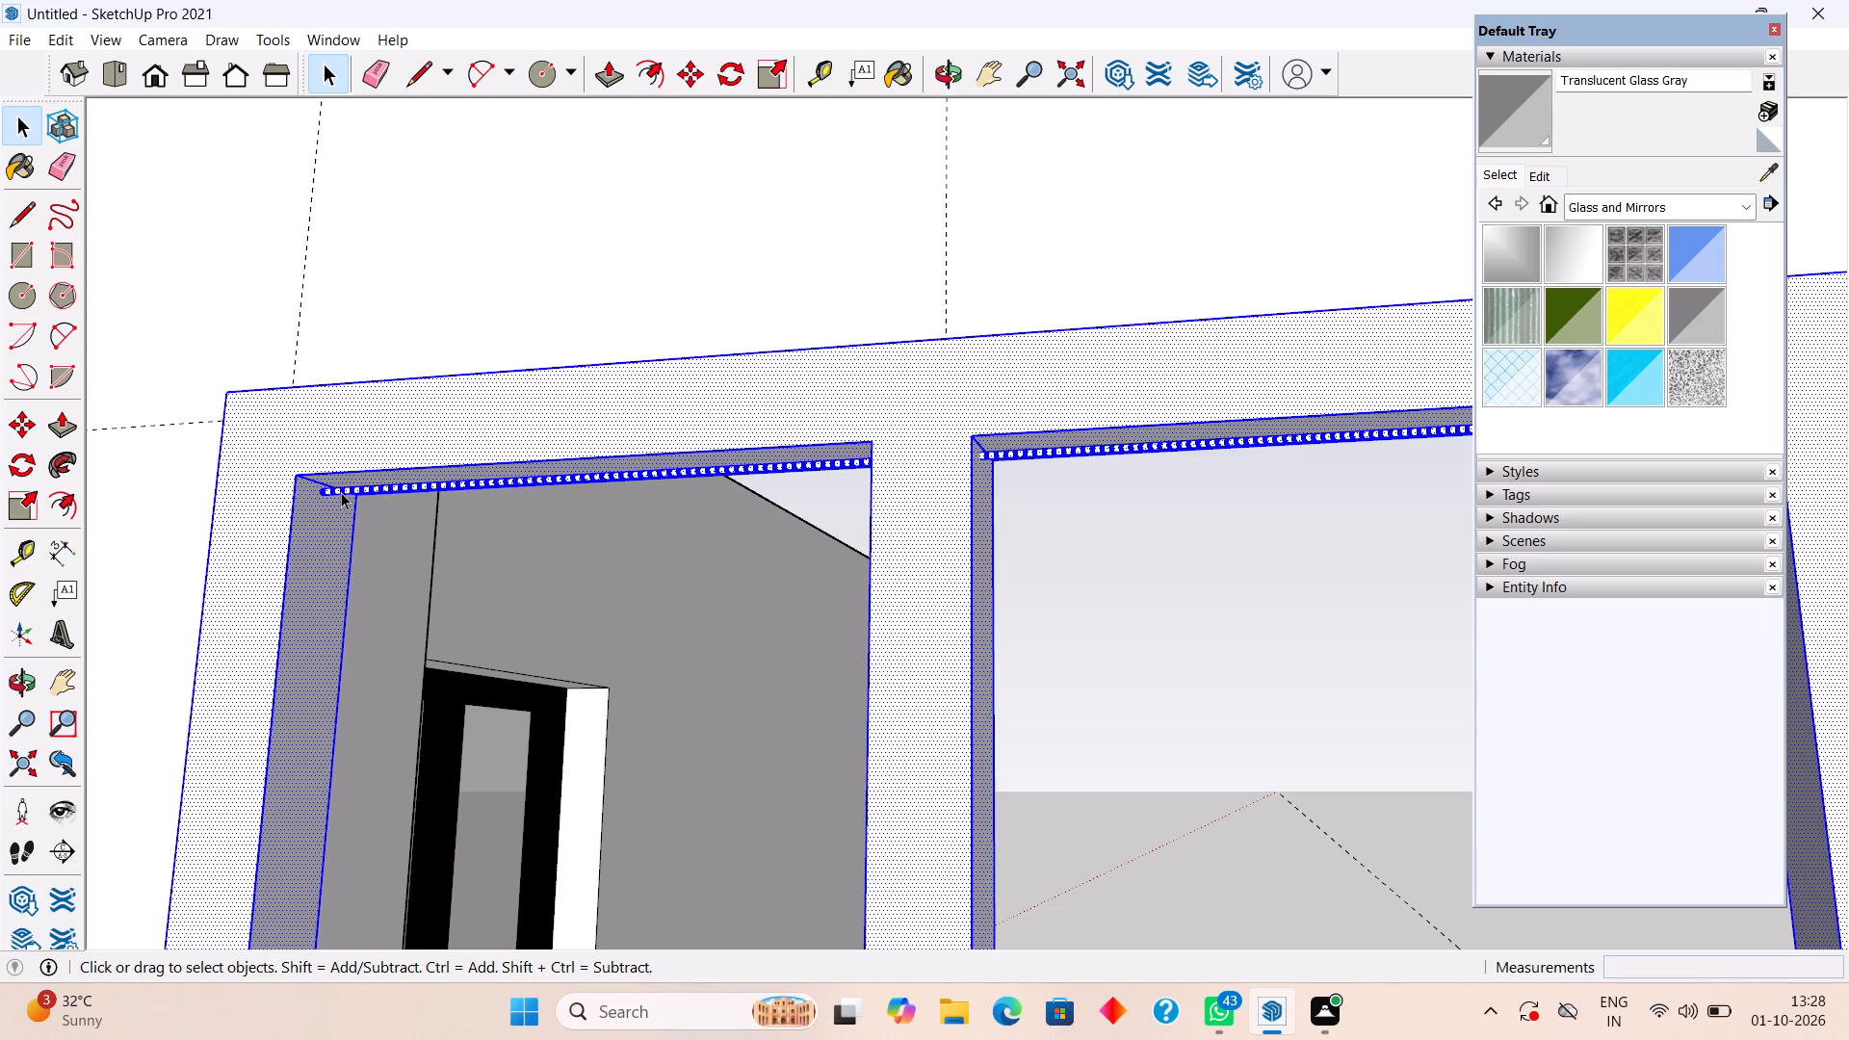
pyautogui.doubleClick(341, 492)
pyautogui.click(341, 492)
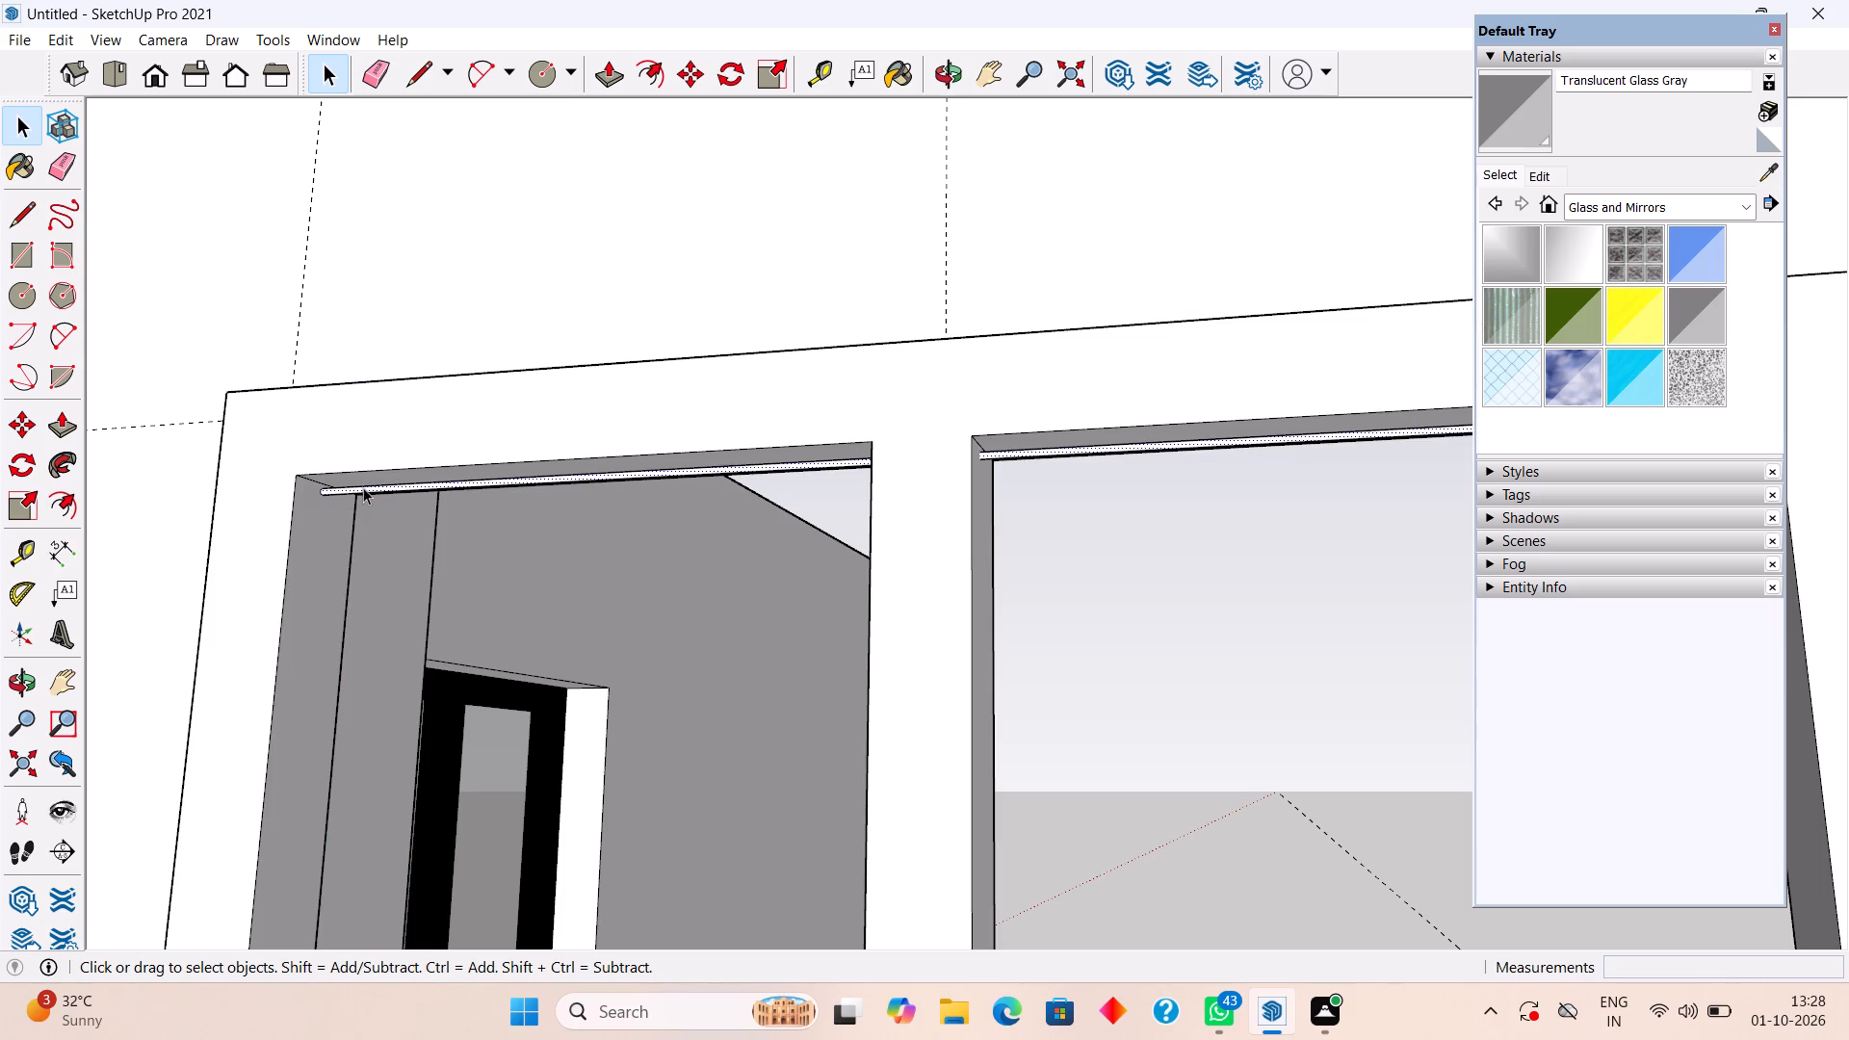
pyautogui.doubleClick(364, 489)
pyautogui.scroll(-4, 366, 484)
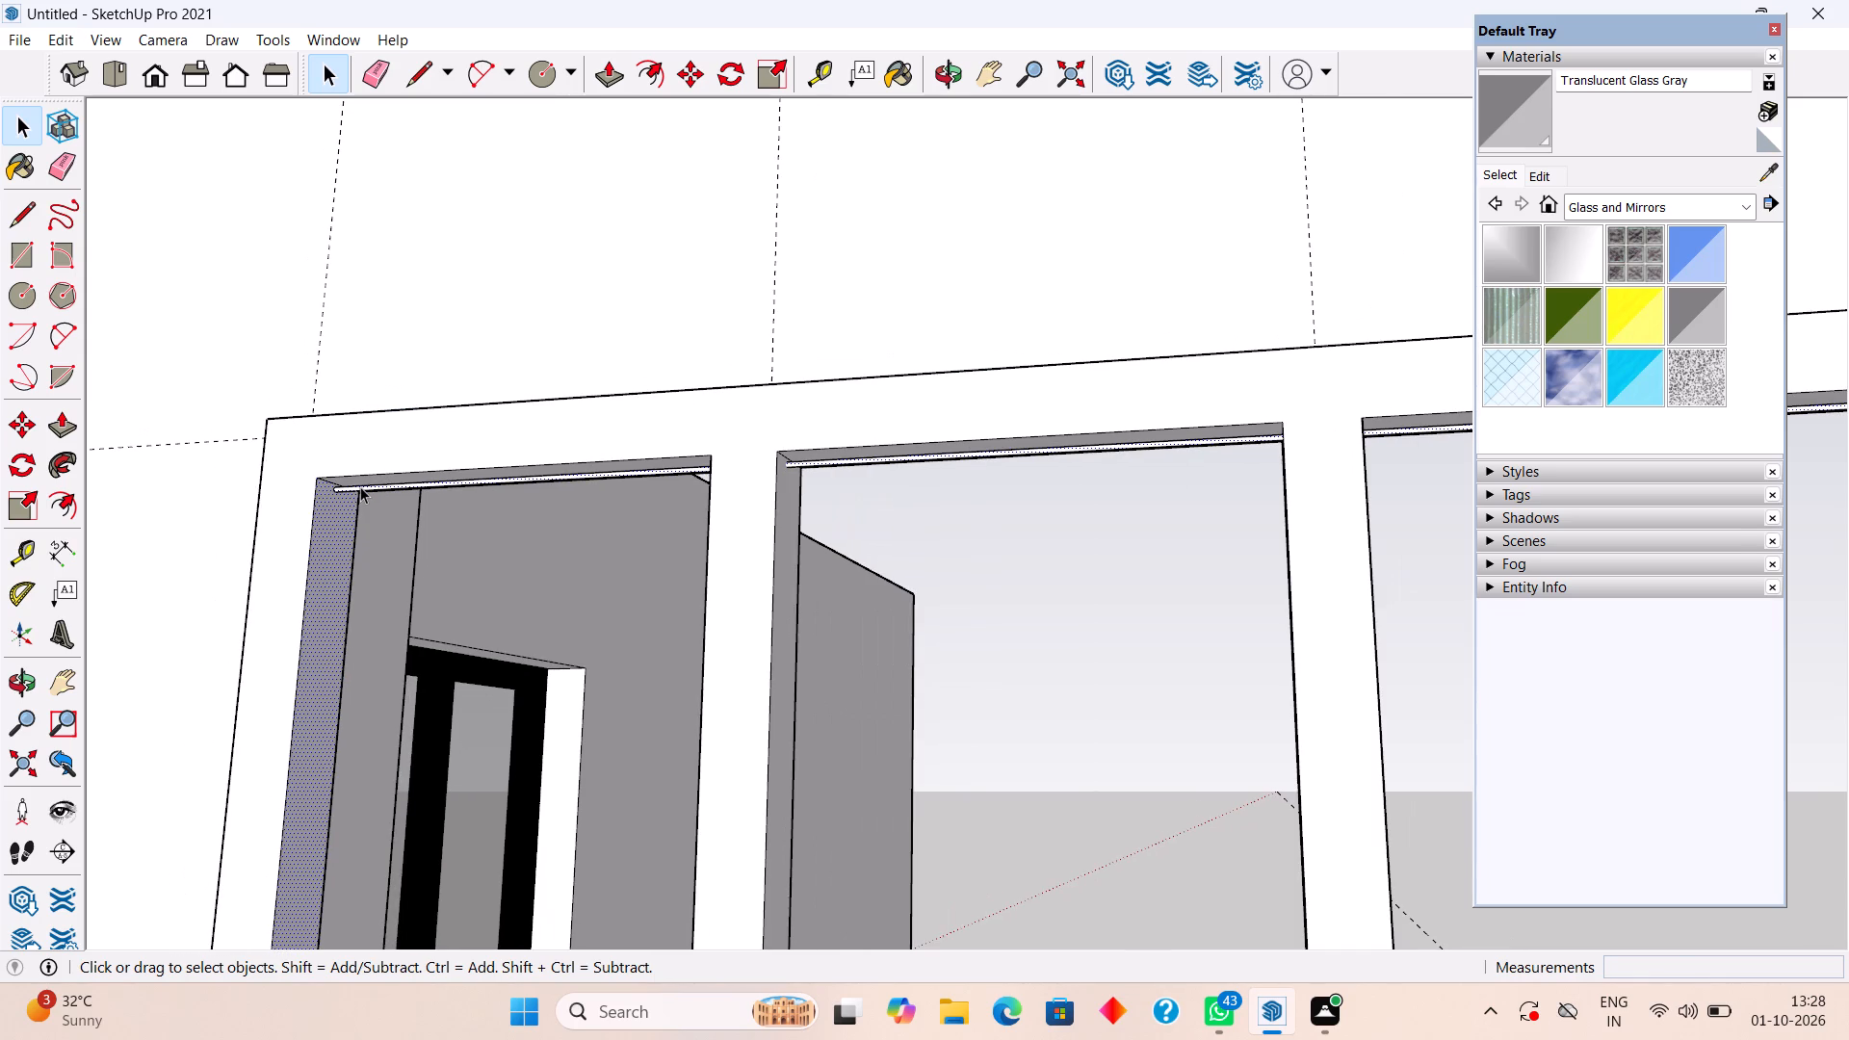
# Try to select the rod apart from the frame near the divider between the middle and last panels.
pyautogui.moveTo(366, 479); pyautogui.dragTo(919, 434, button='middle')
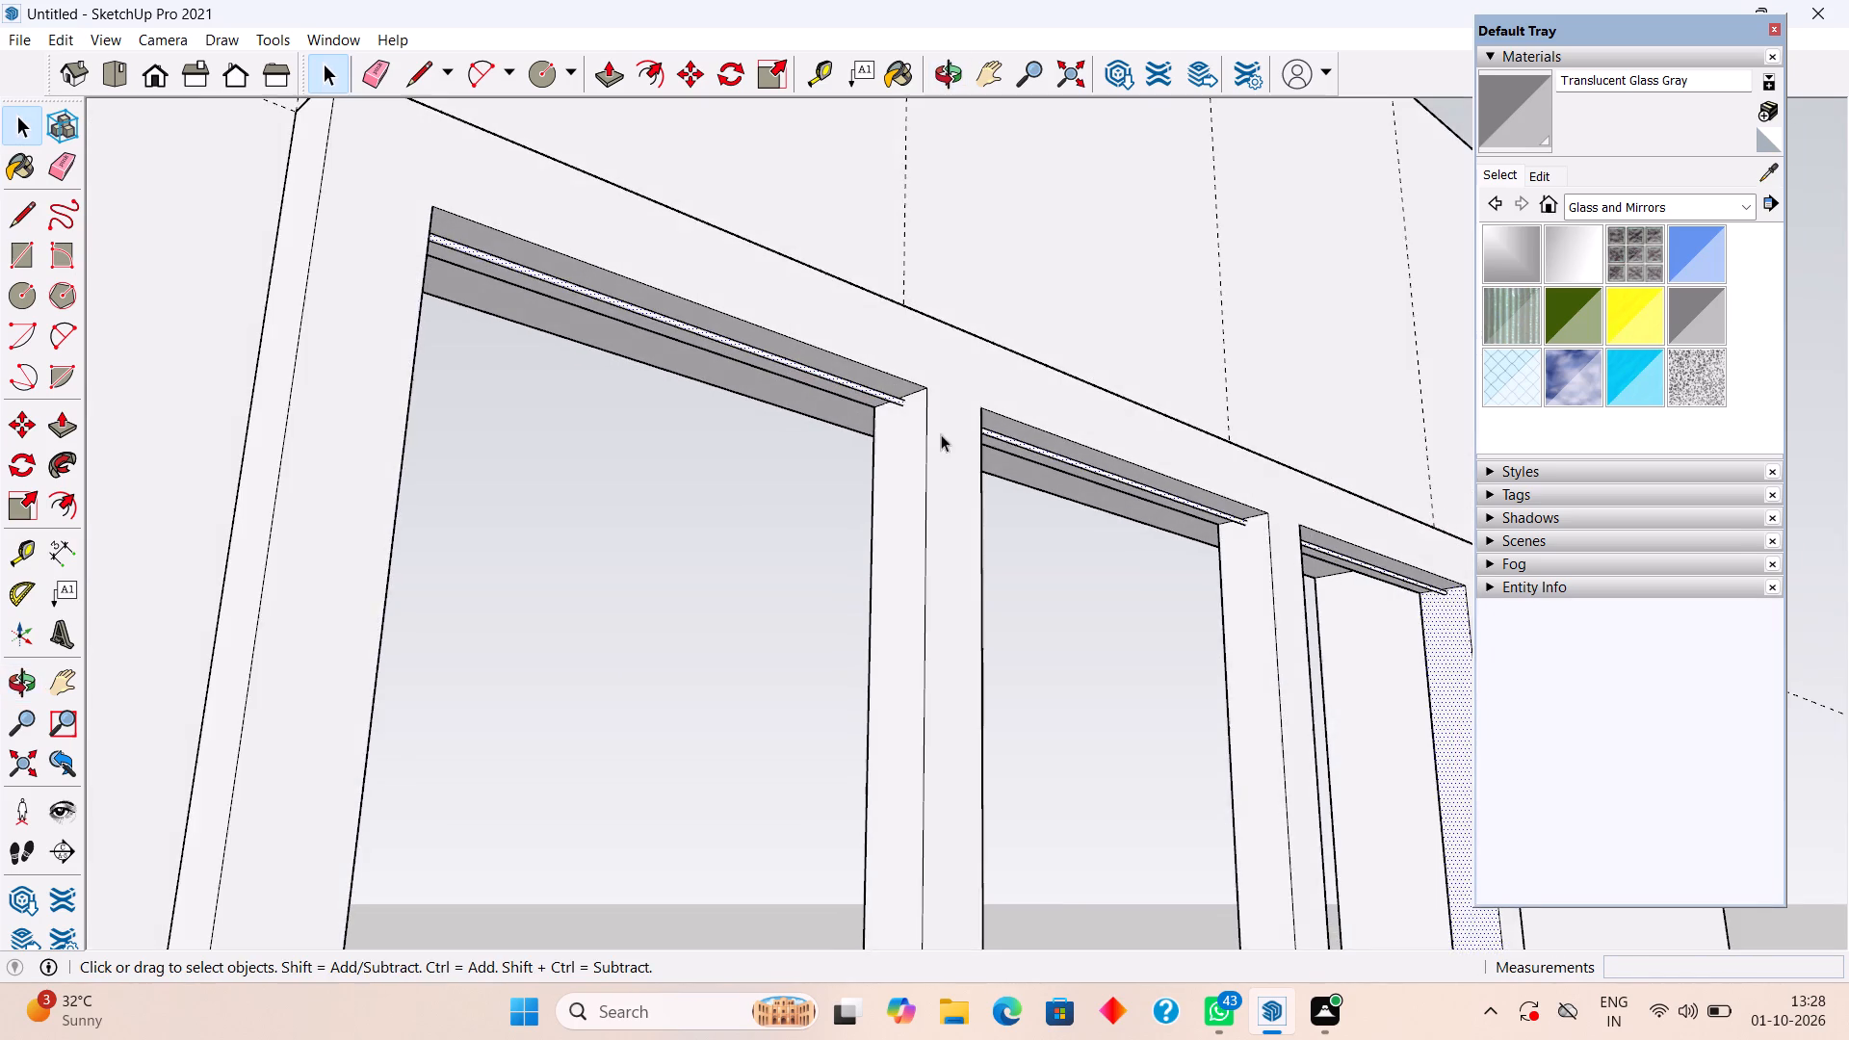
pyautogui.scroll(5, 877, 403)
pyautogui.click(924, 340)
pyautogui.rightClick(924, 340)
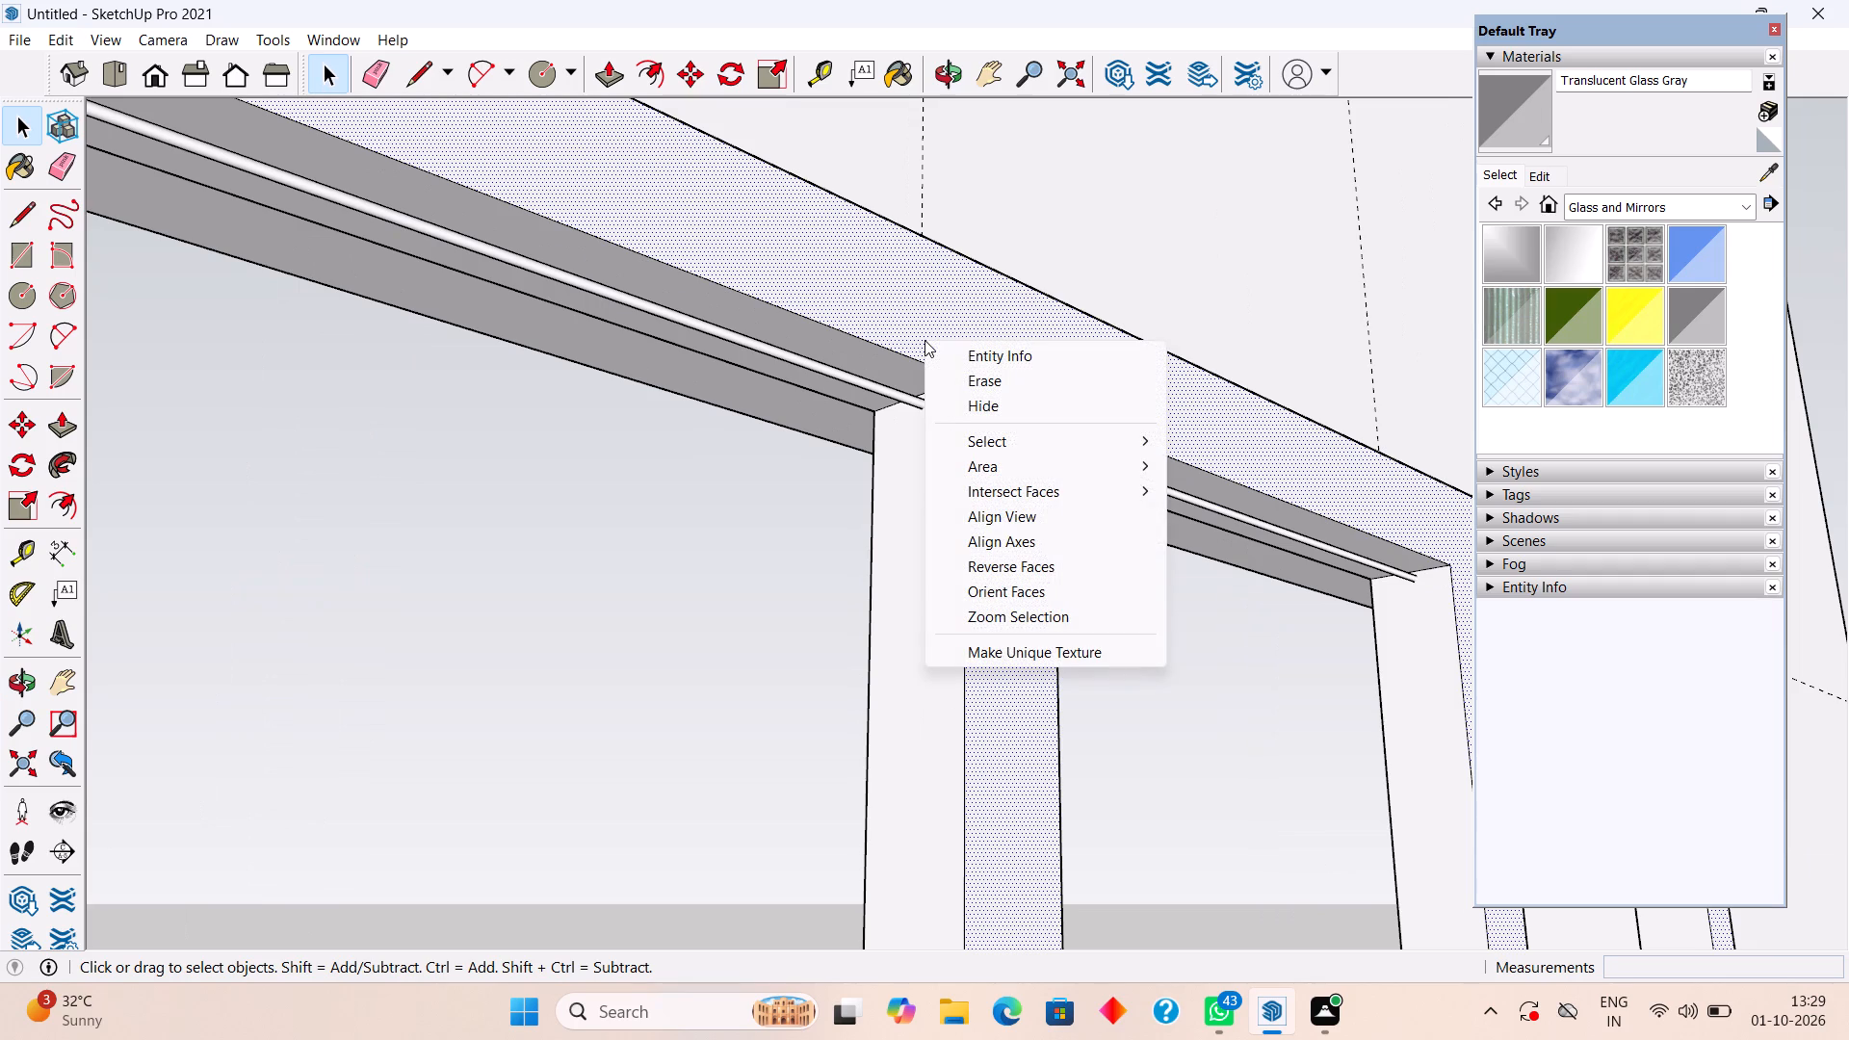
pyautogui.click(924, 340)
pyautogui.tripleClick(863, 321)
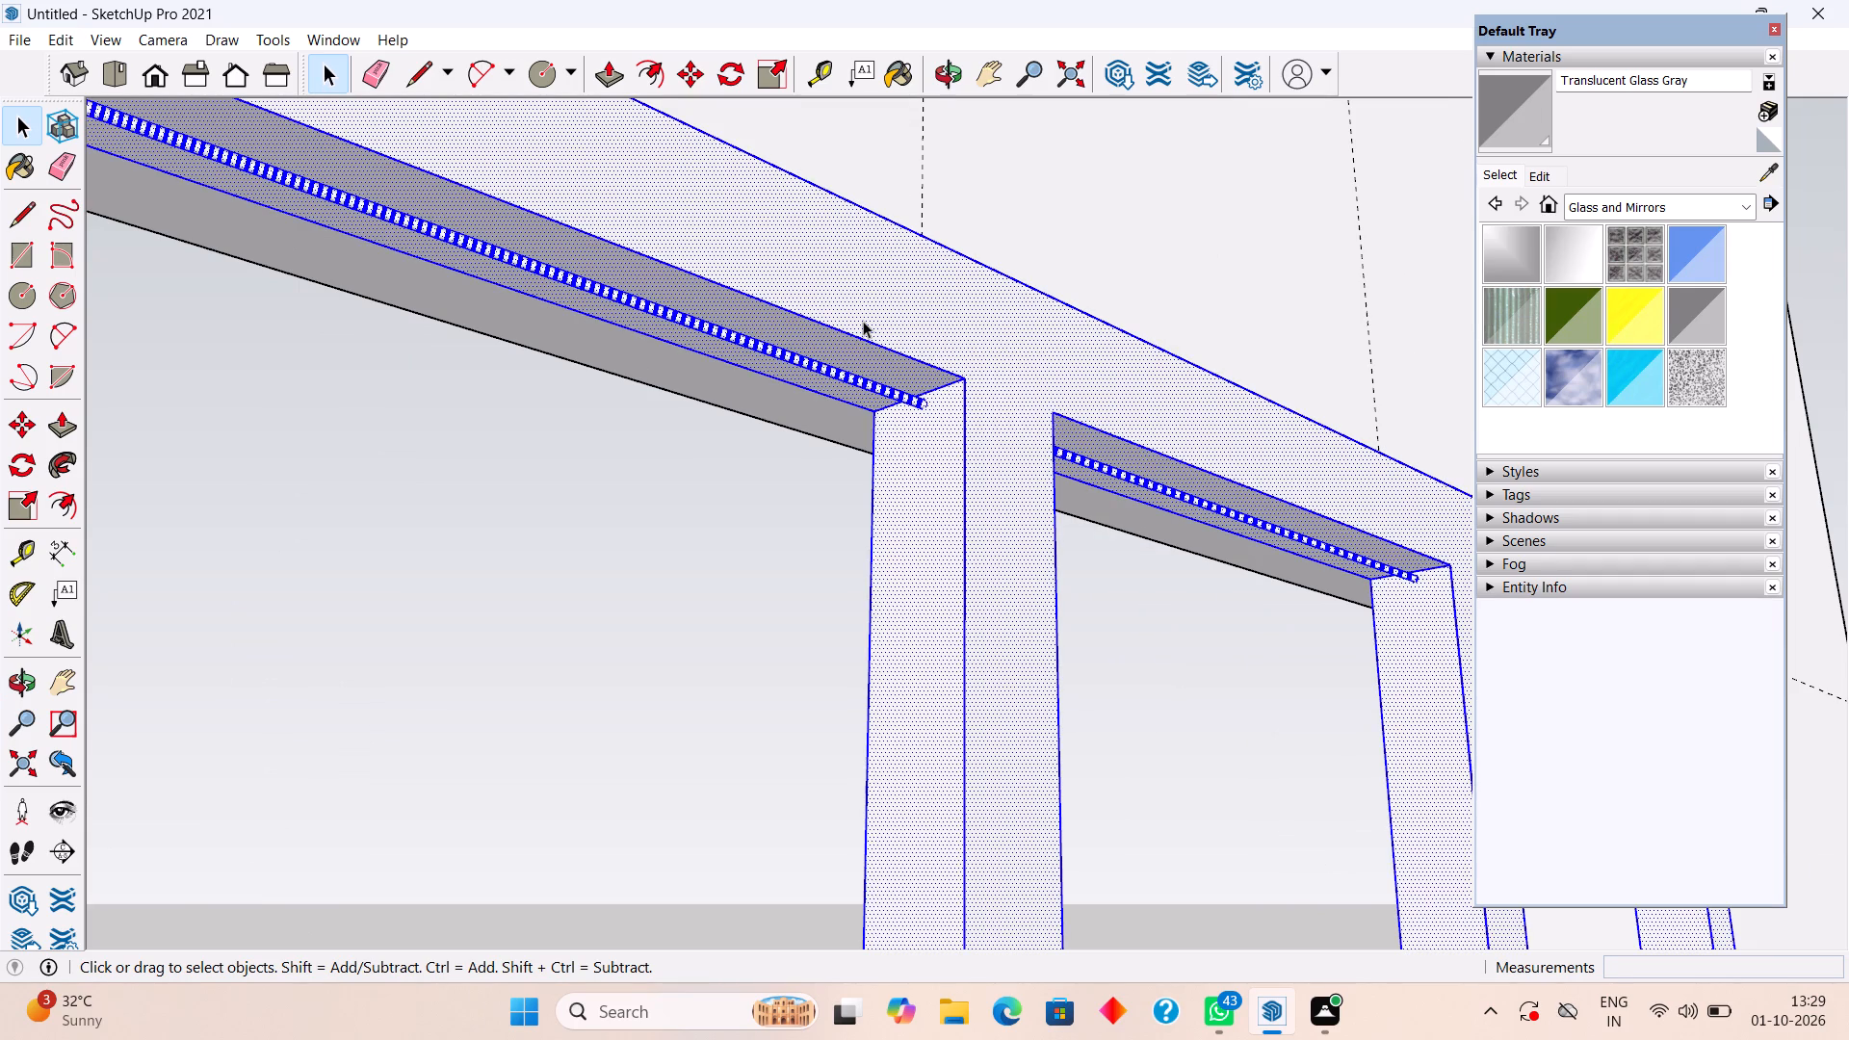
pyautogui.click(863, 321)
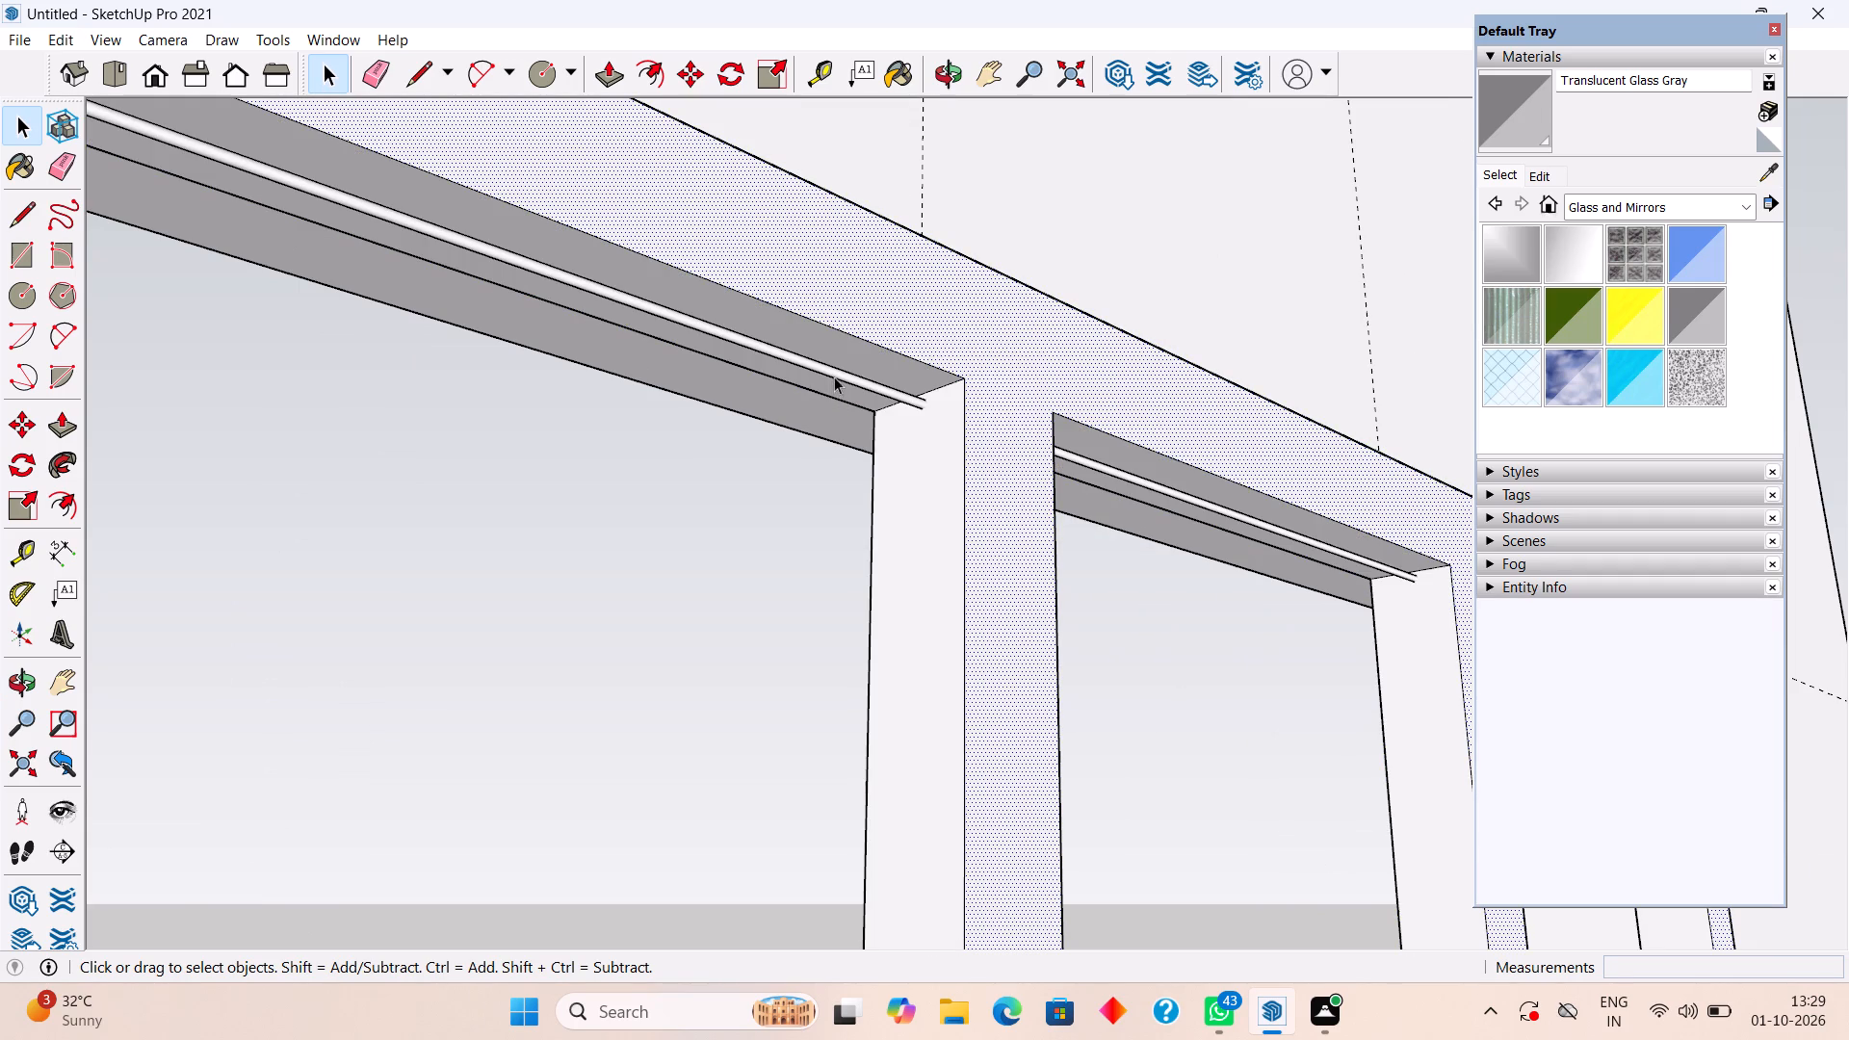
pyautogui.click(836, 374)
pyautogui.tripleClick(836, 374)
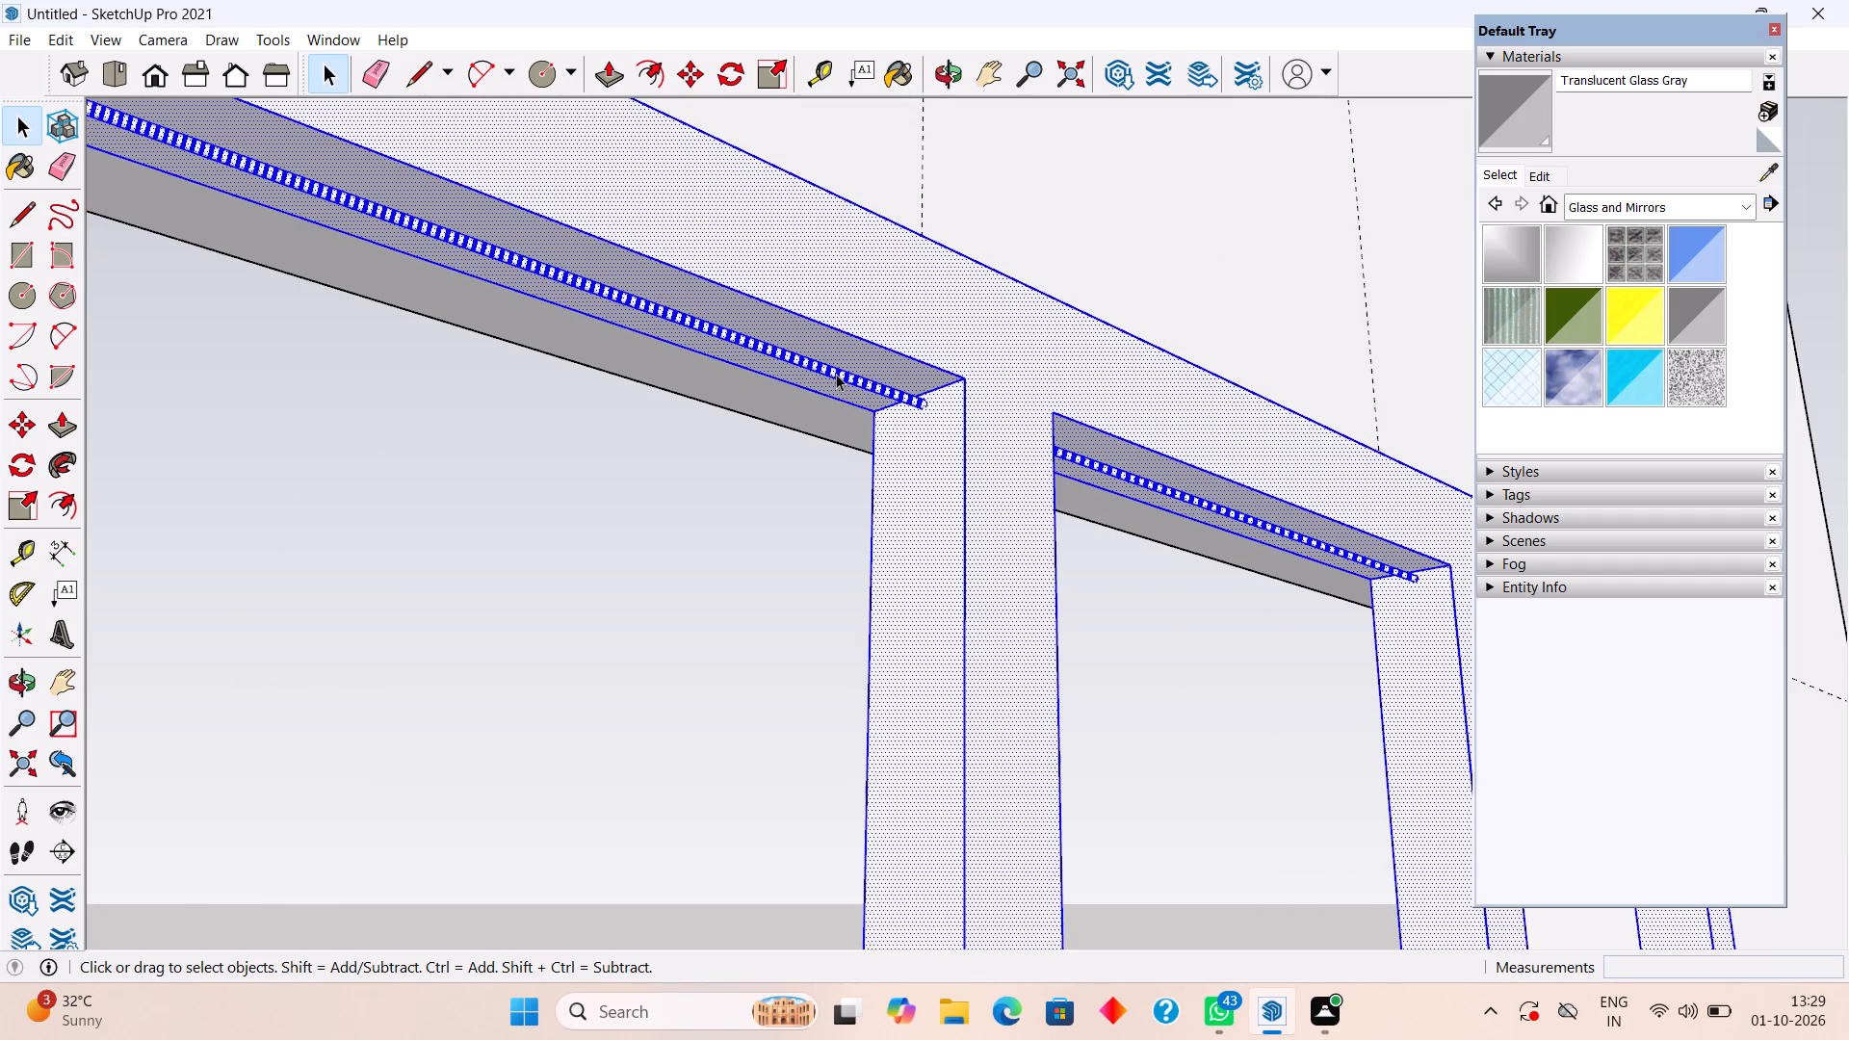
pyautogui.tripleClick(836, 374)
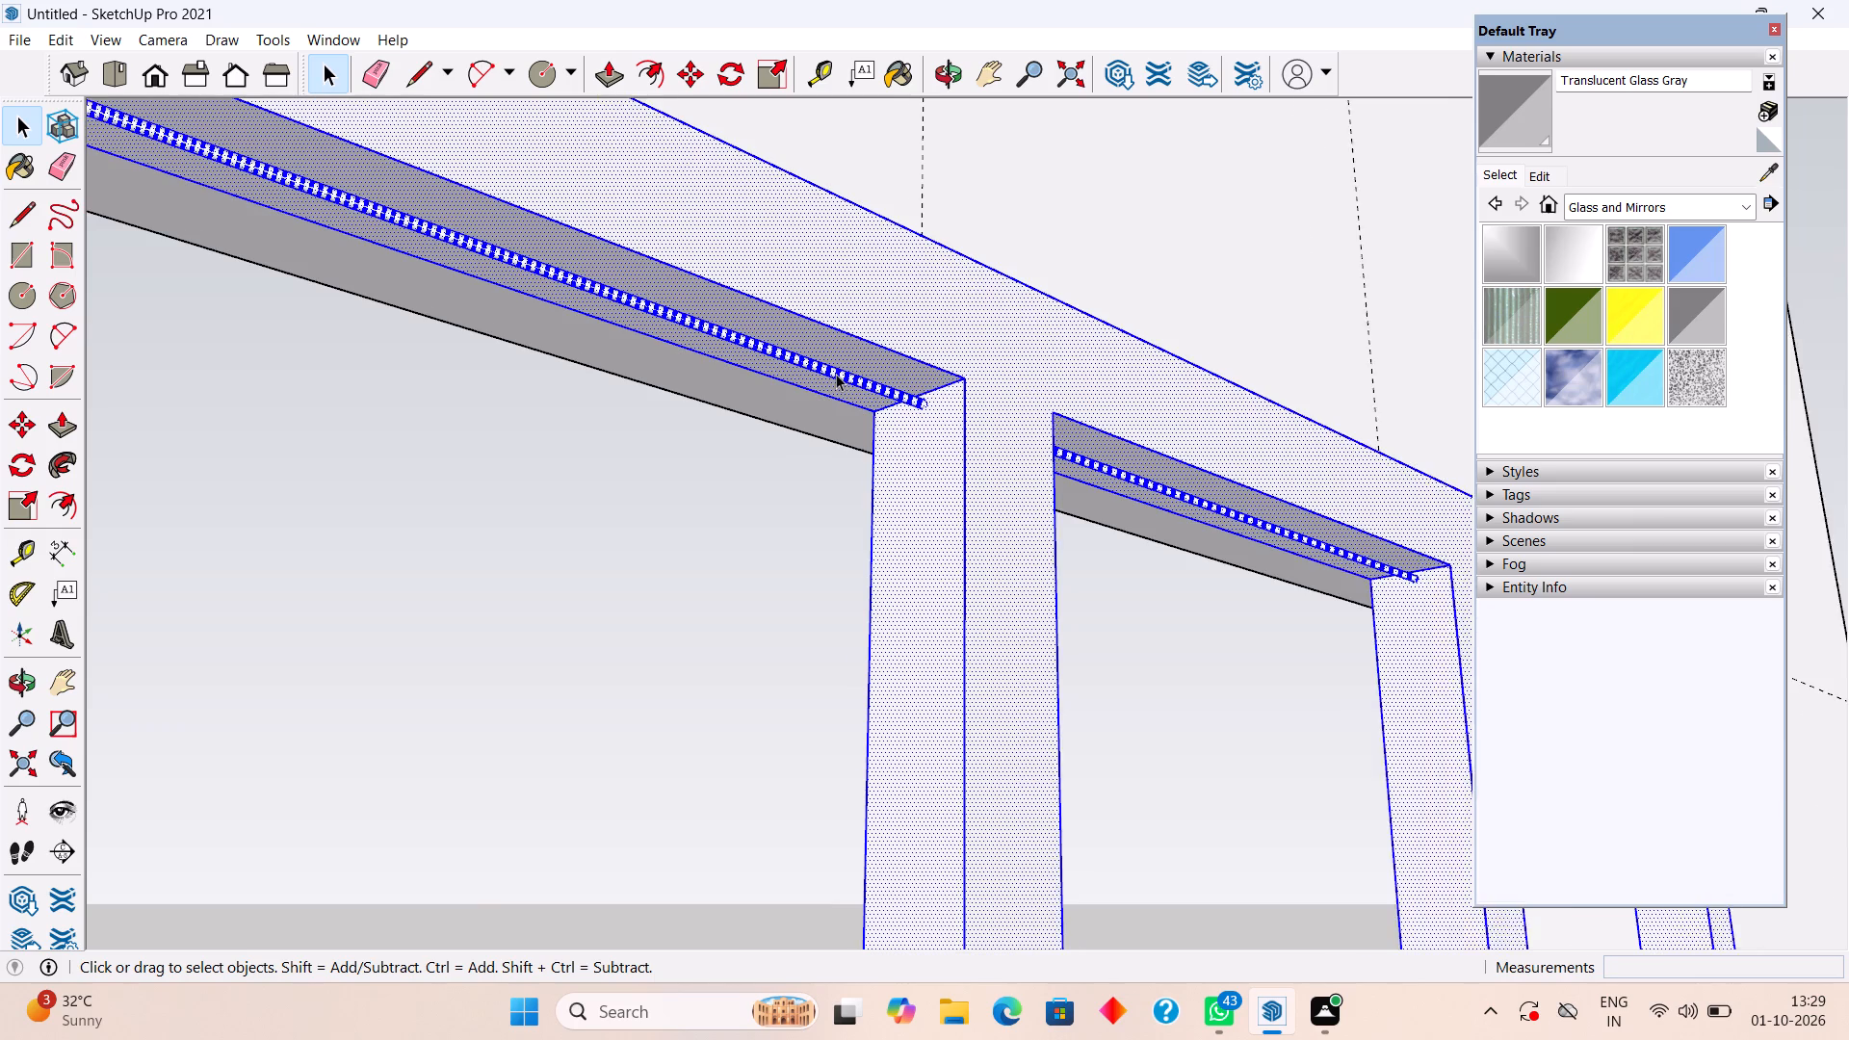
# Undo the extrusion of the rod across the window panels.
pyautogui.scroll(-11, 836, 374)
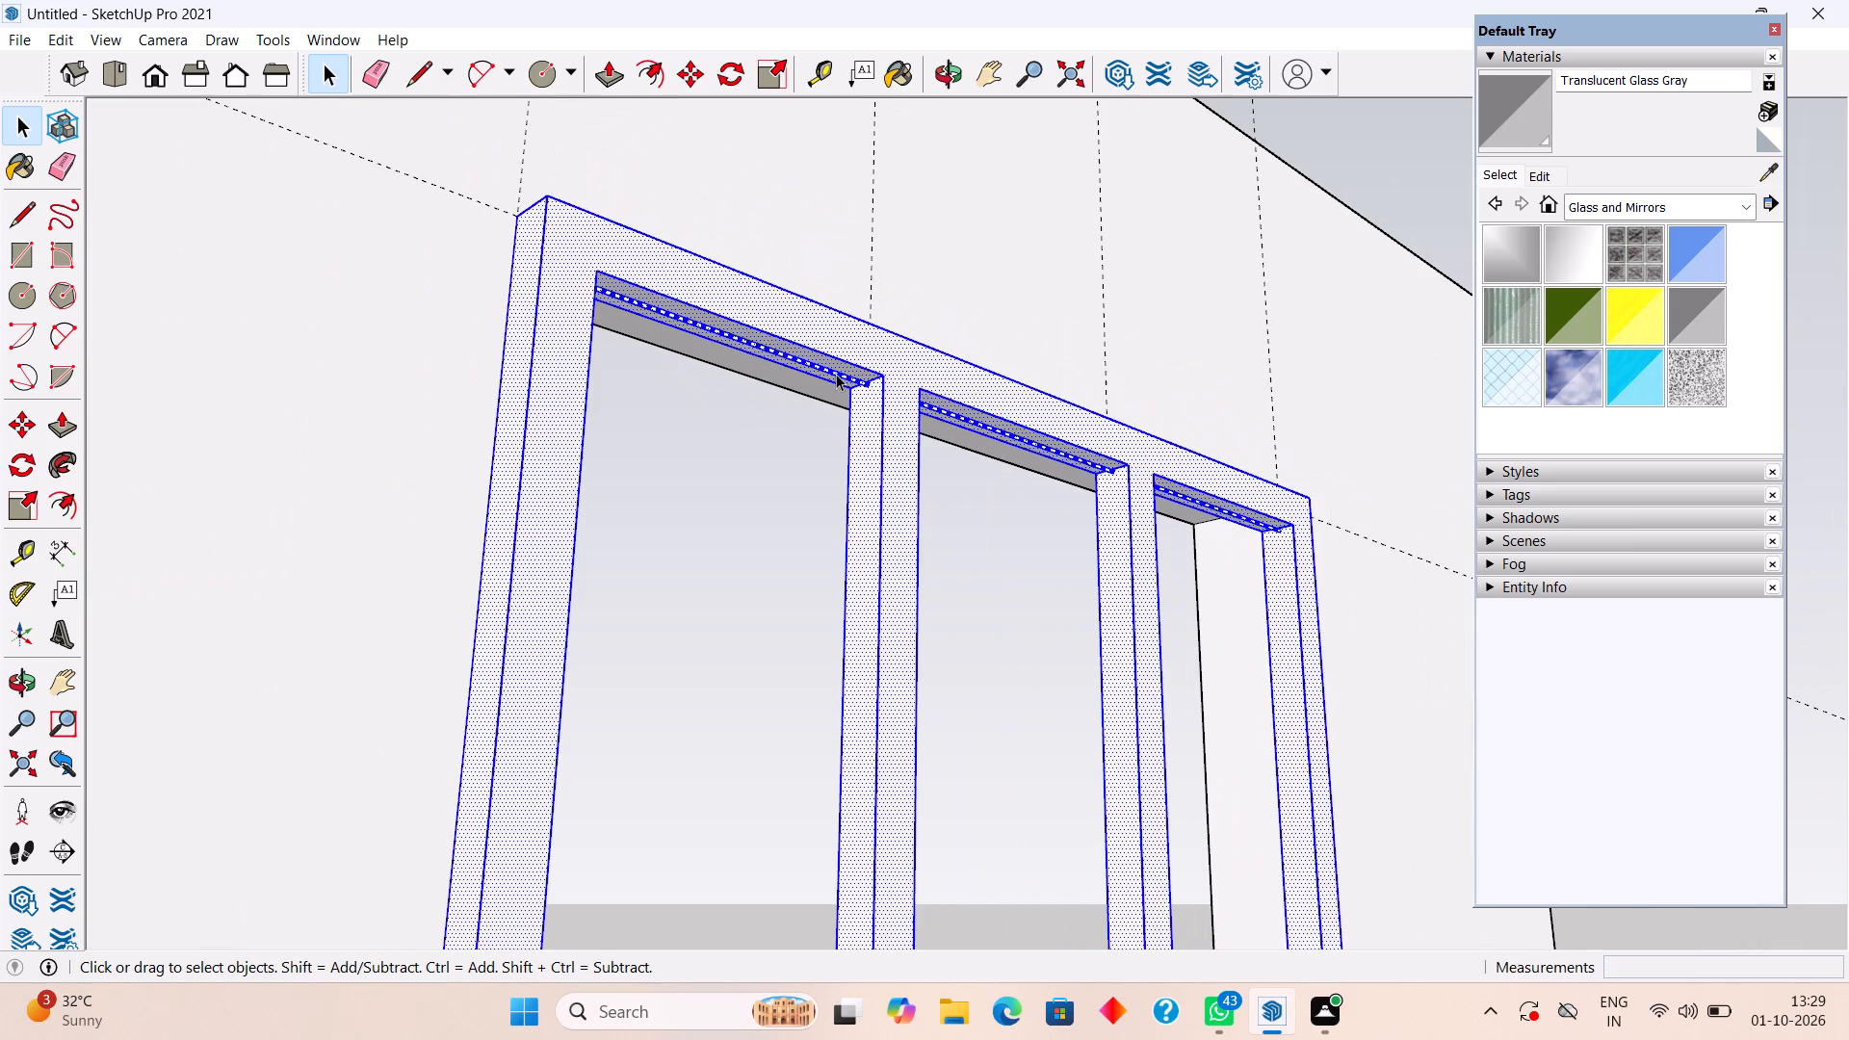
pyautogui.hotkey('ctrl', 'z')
# Make a group from the selected three-panel window frame geometry.
pyautogui.moveTo(835, 489); pyautogui.dragTo(742, 500, button='middle')
pyautogui.rightClick(875, 449)
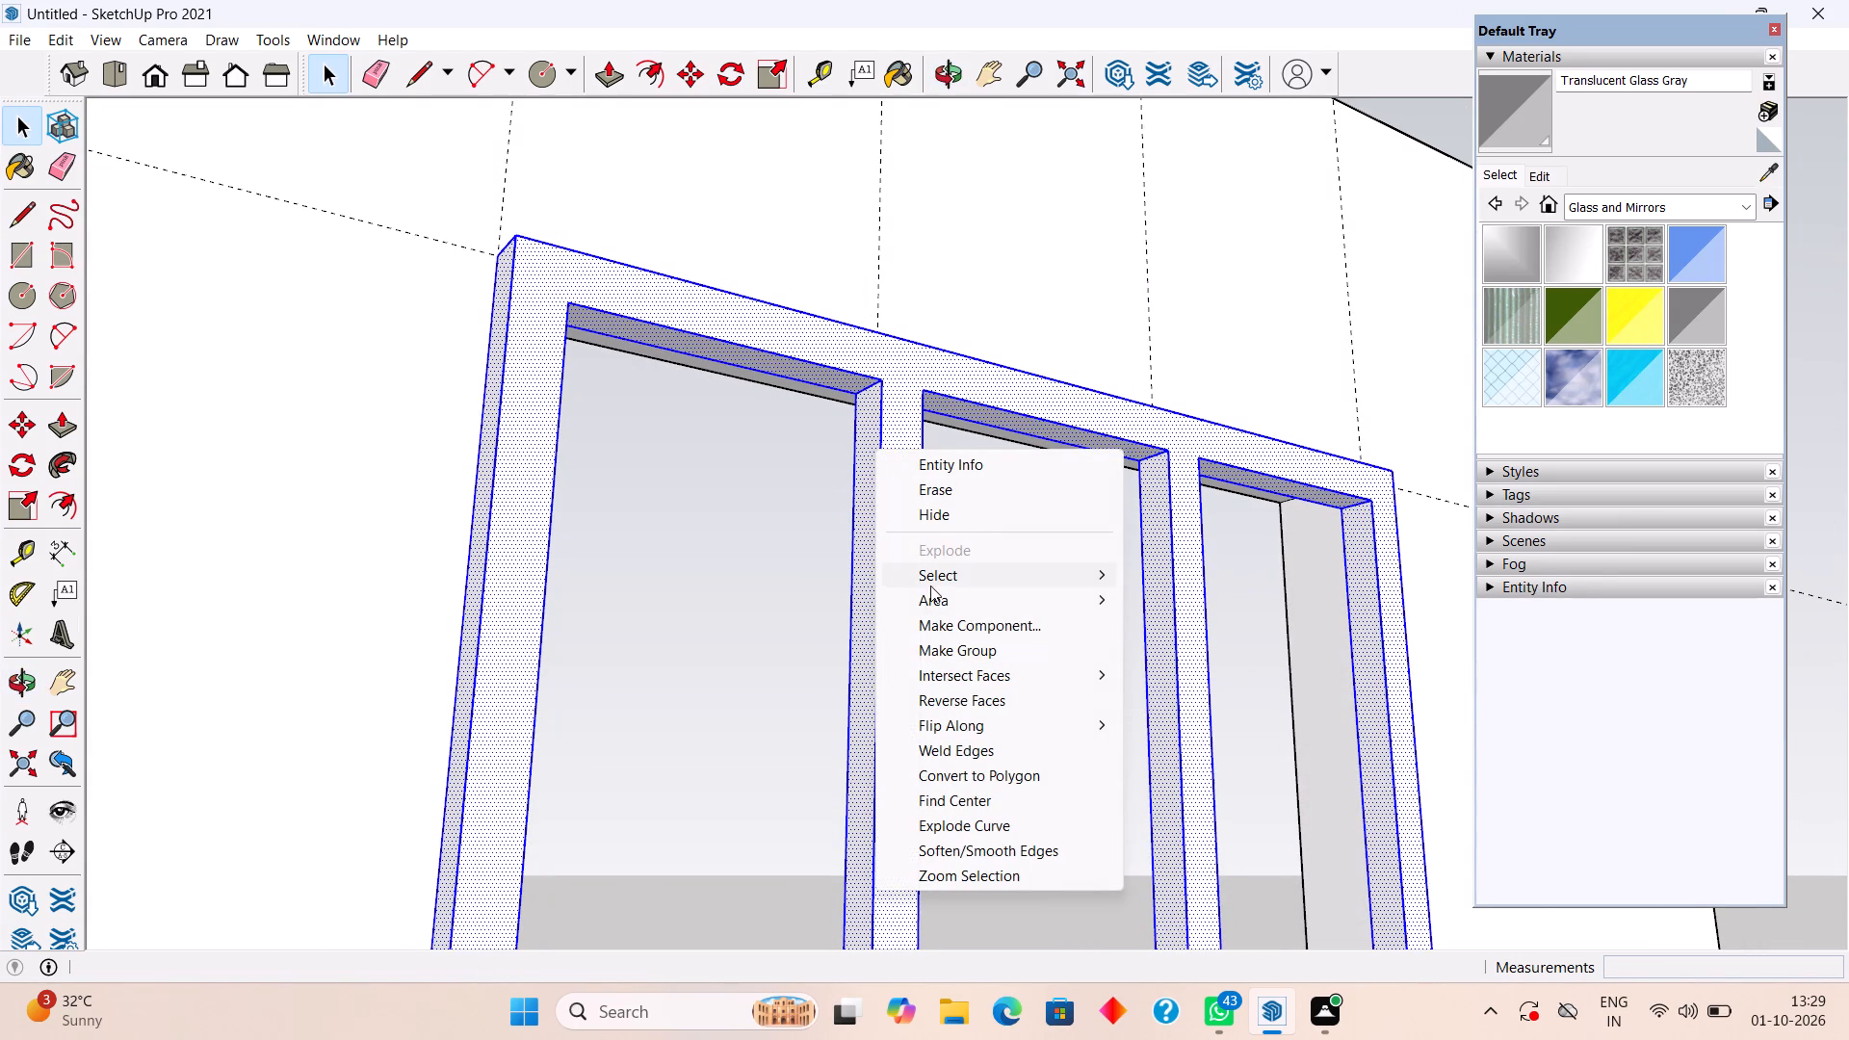
pyautogui.click(940, 652)
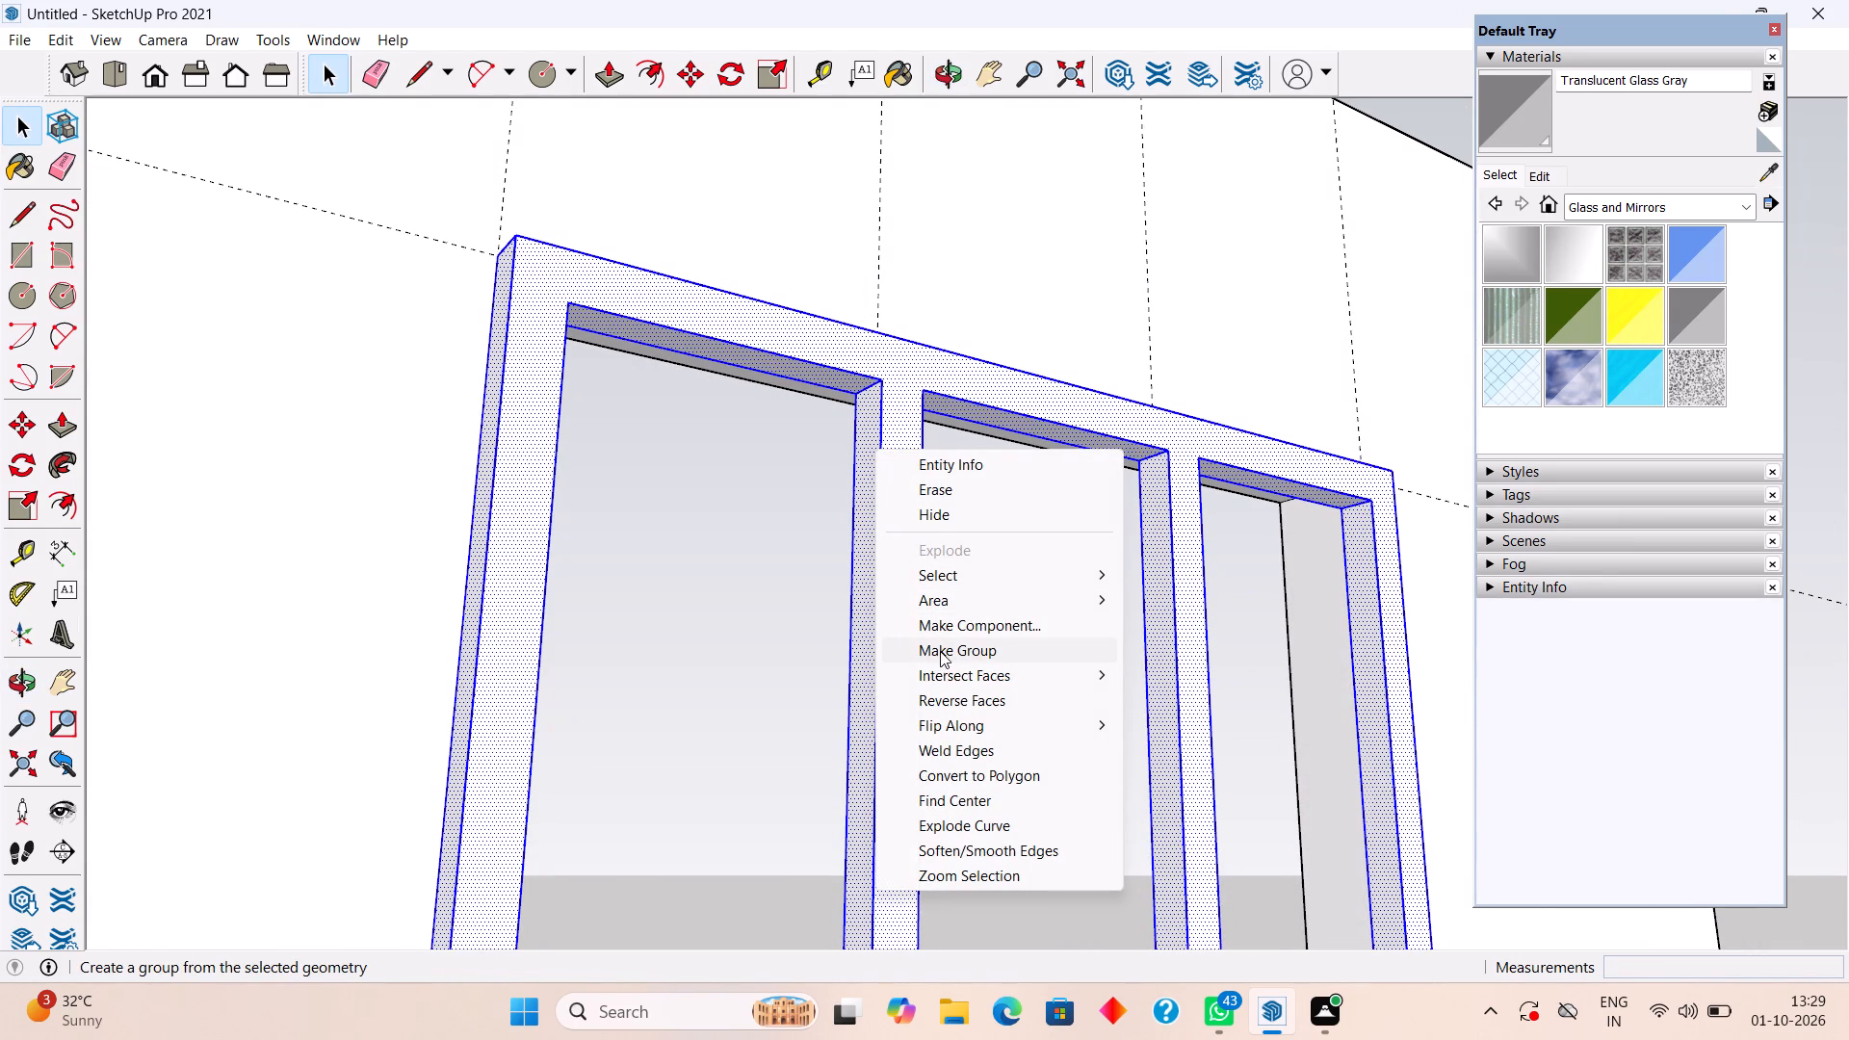
pyautogui.click(735, 613)
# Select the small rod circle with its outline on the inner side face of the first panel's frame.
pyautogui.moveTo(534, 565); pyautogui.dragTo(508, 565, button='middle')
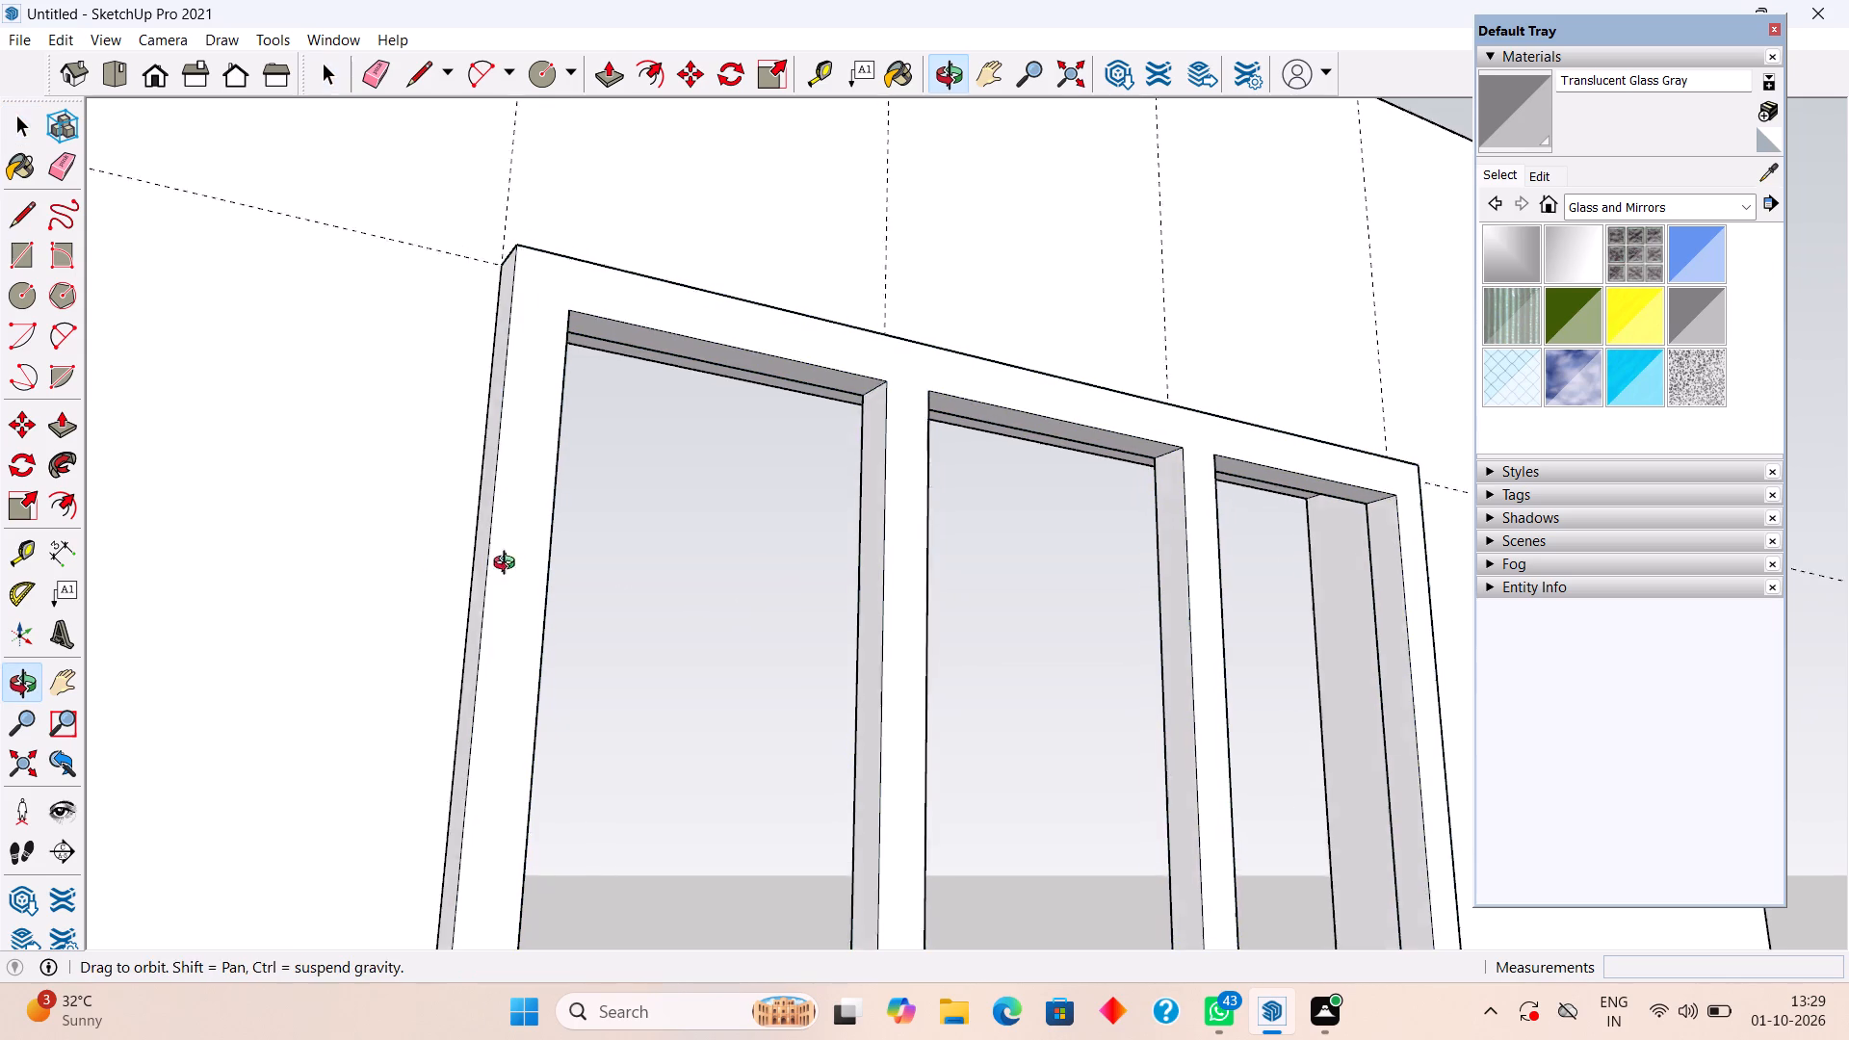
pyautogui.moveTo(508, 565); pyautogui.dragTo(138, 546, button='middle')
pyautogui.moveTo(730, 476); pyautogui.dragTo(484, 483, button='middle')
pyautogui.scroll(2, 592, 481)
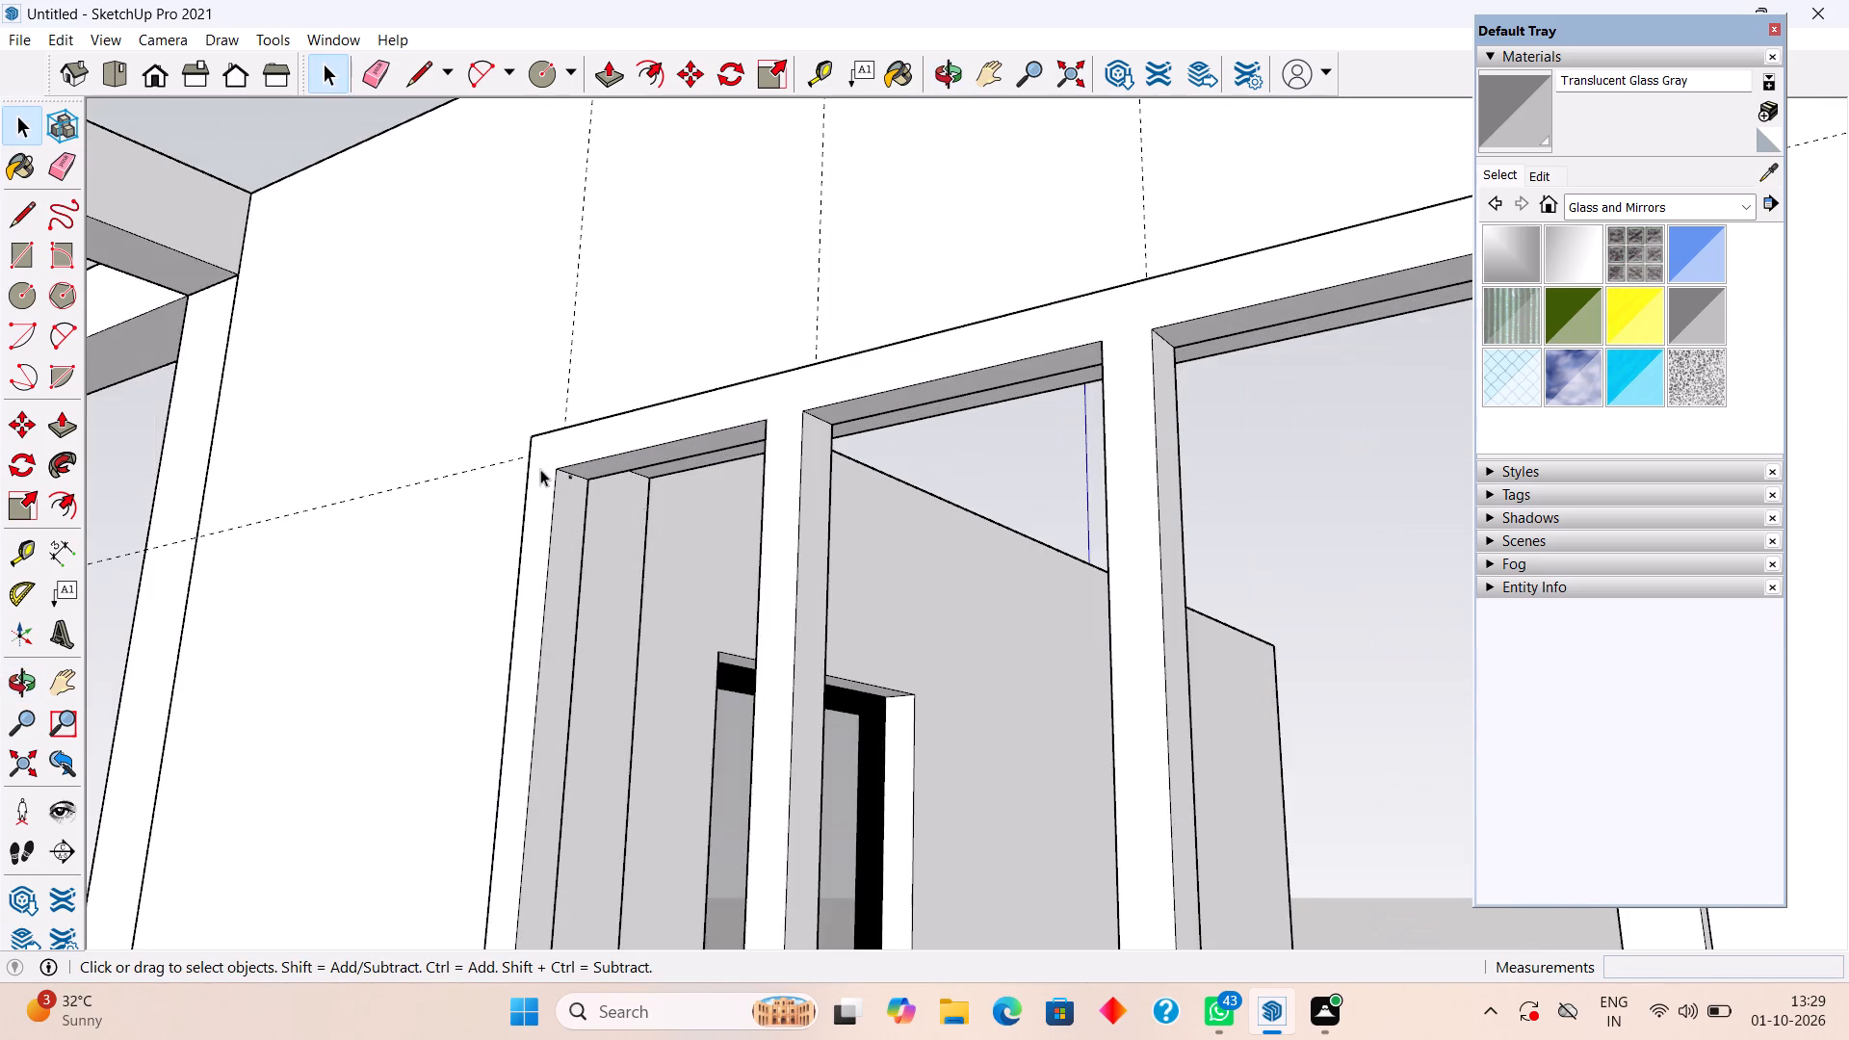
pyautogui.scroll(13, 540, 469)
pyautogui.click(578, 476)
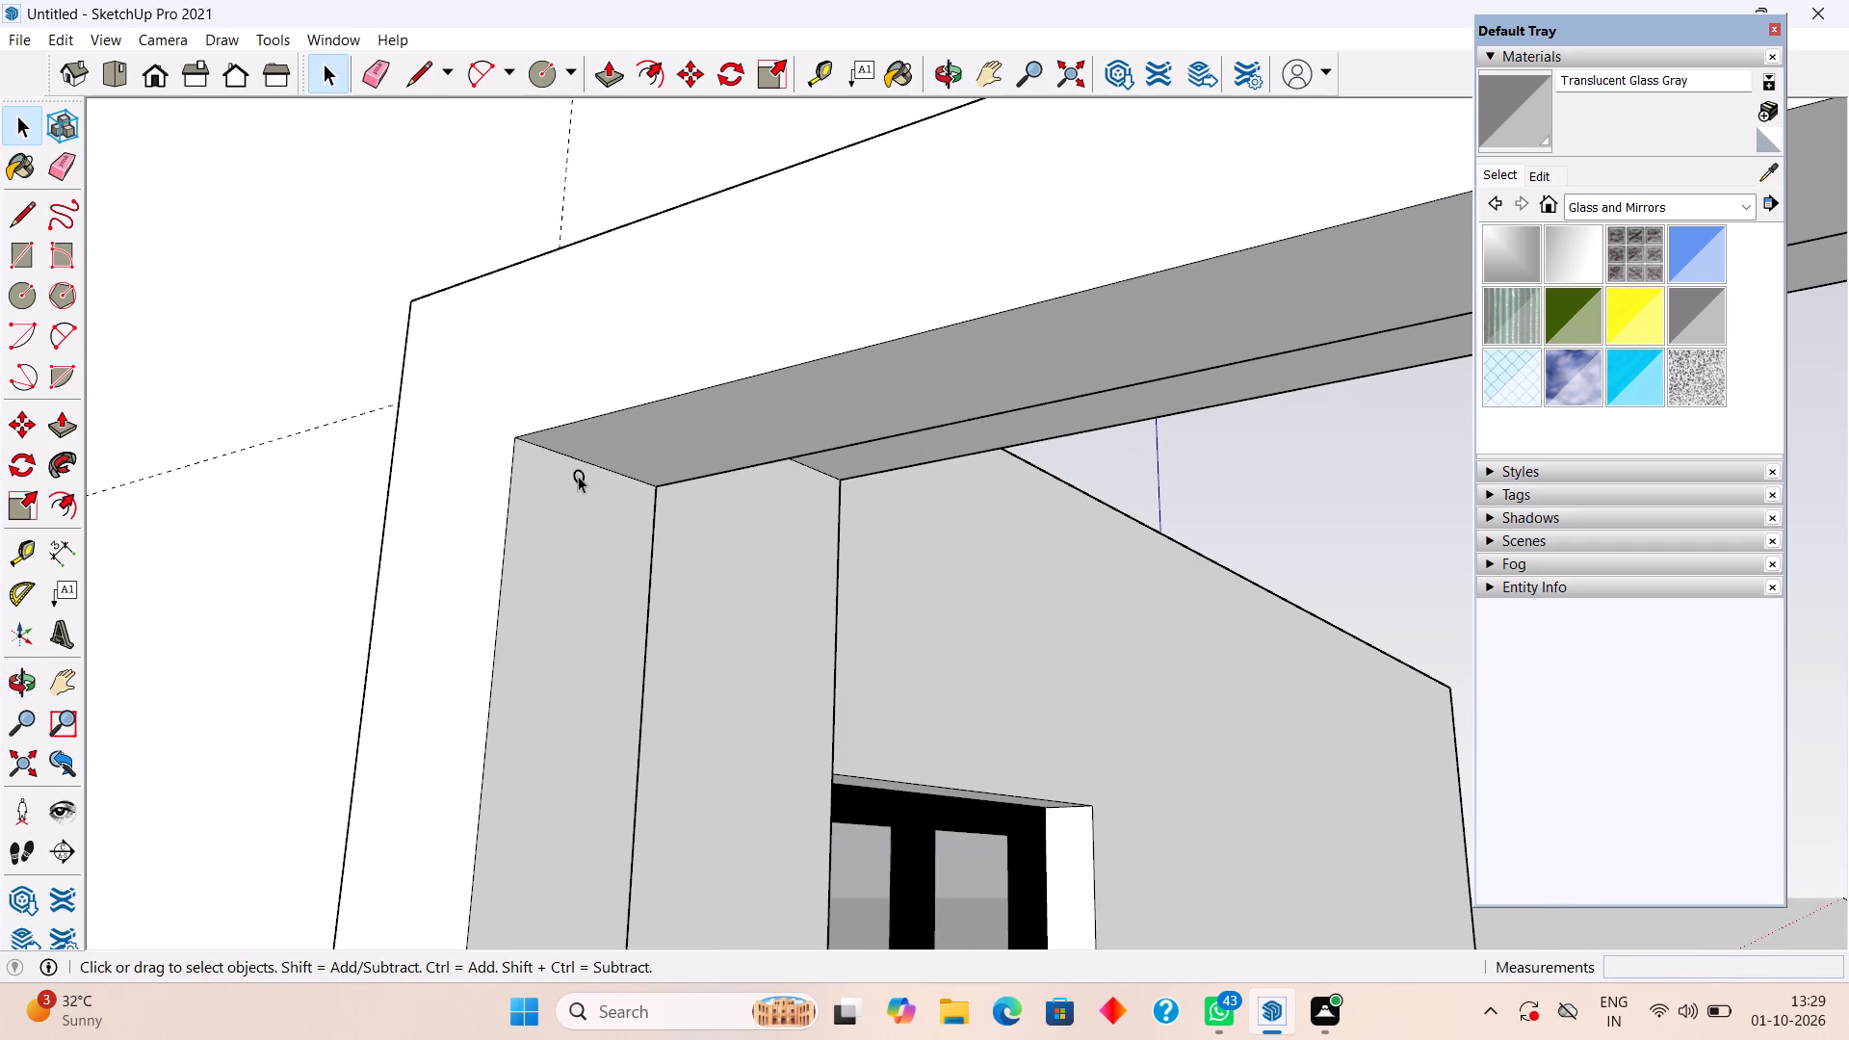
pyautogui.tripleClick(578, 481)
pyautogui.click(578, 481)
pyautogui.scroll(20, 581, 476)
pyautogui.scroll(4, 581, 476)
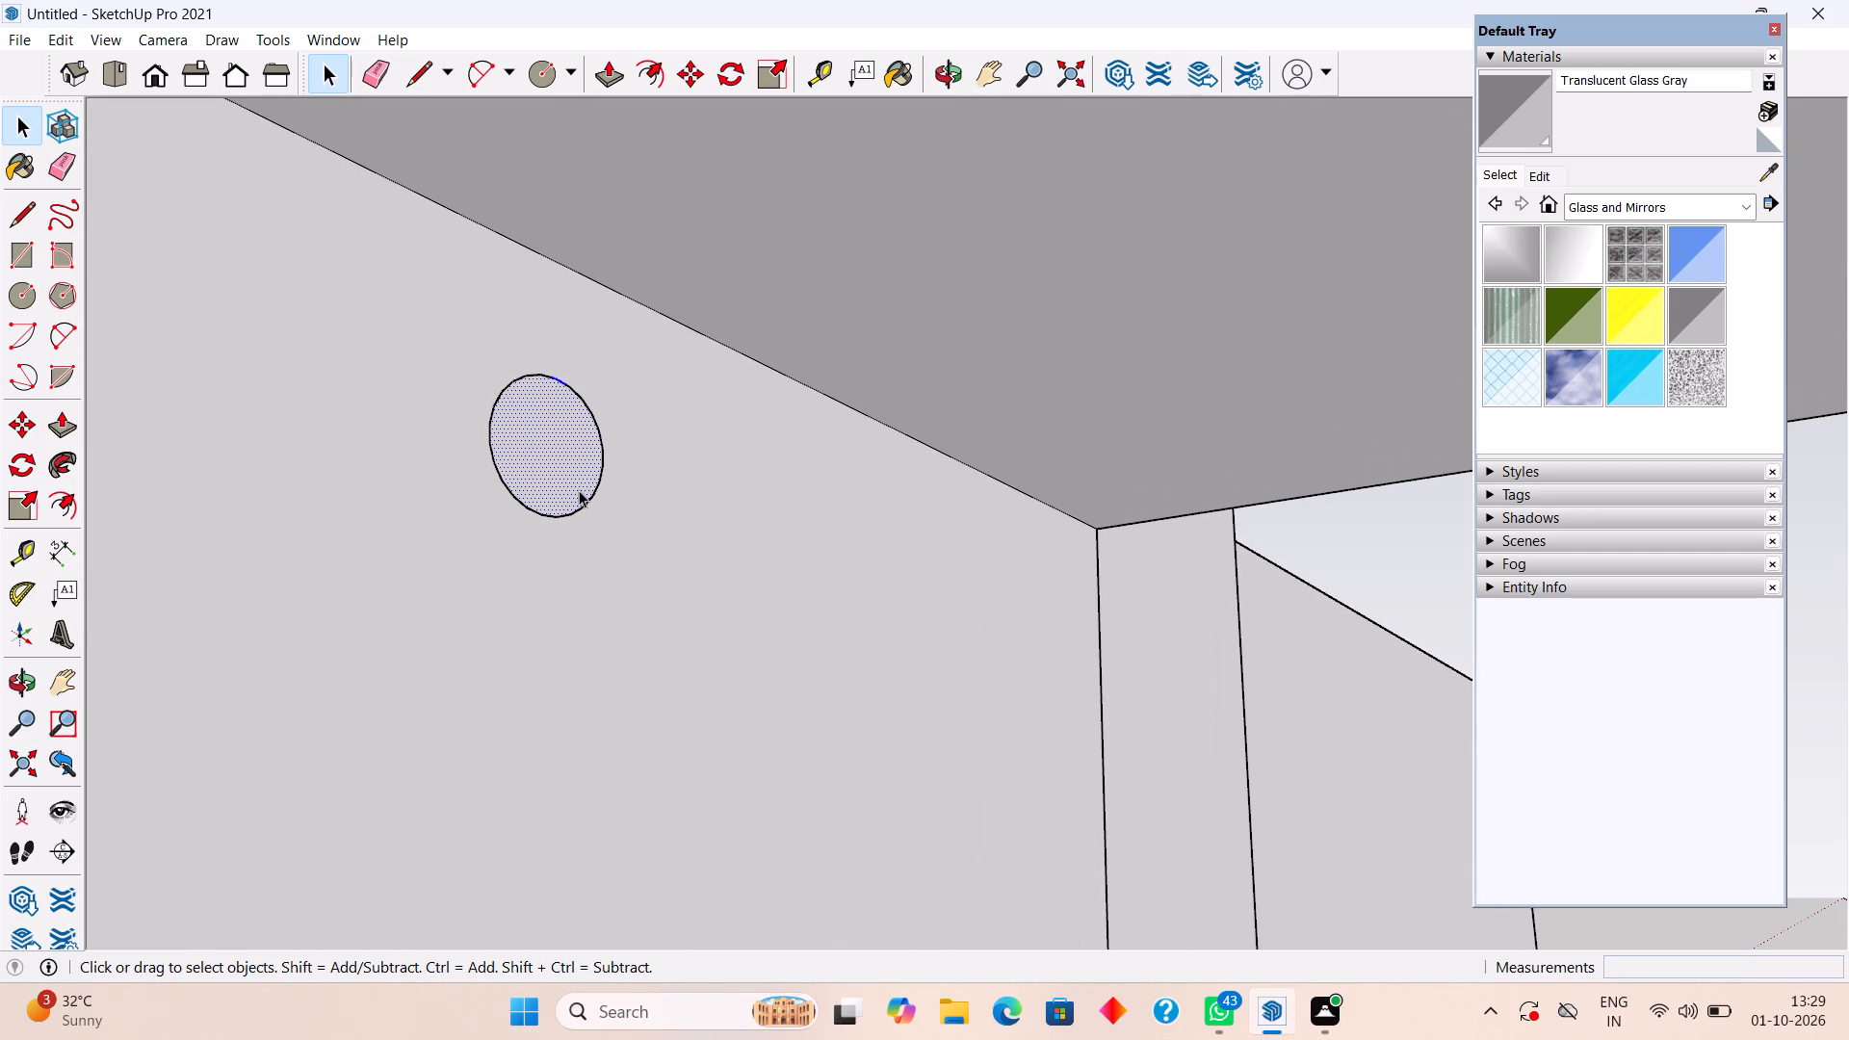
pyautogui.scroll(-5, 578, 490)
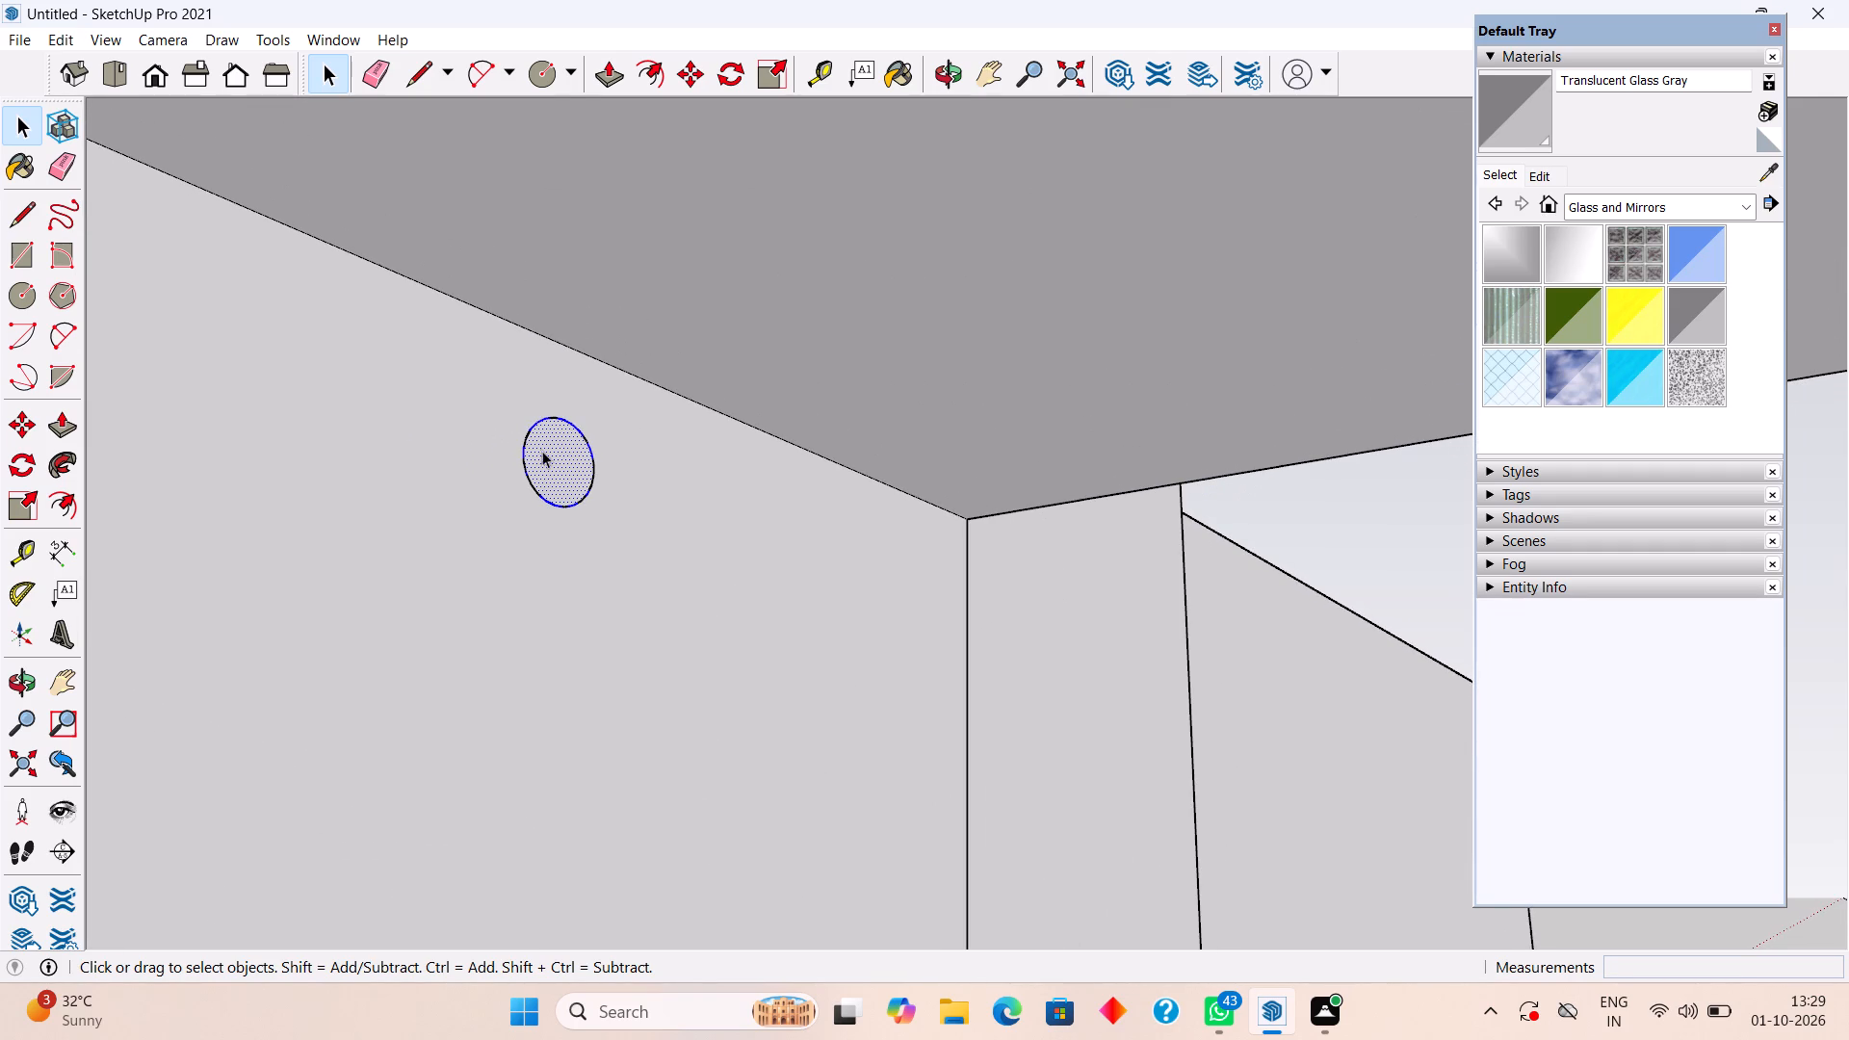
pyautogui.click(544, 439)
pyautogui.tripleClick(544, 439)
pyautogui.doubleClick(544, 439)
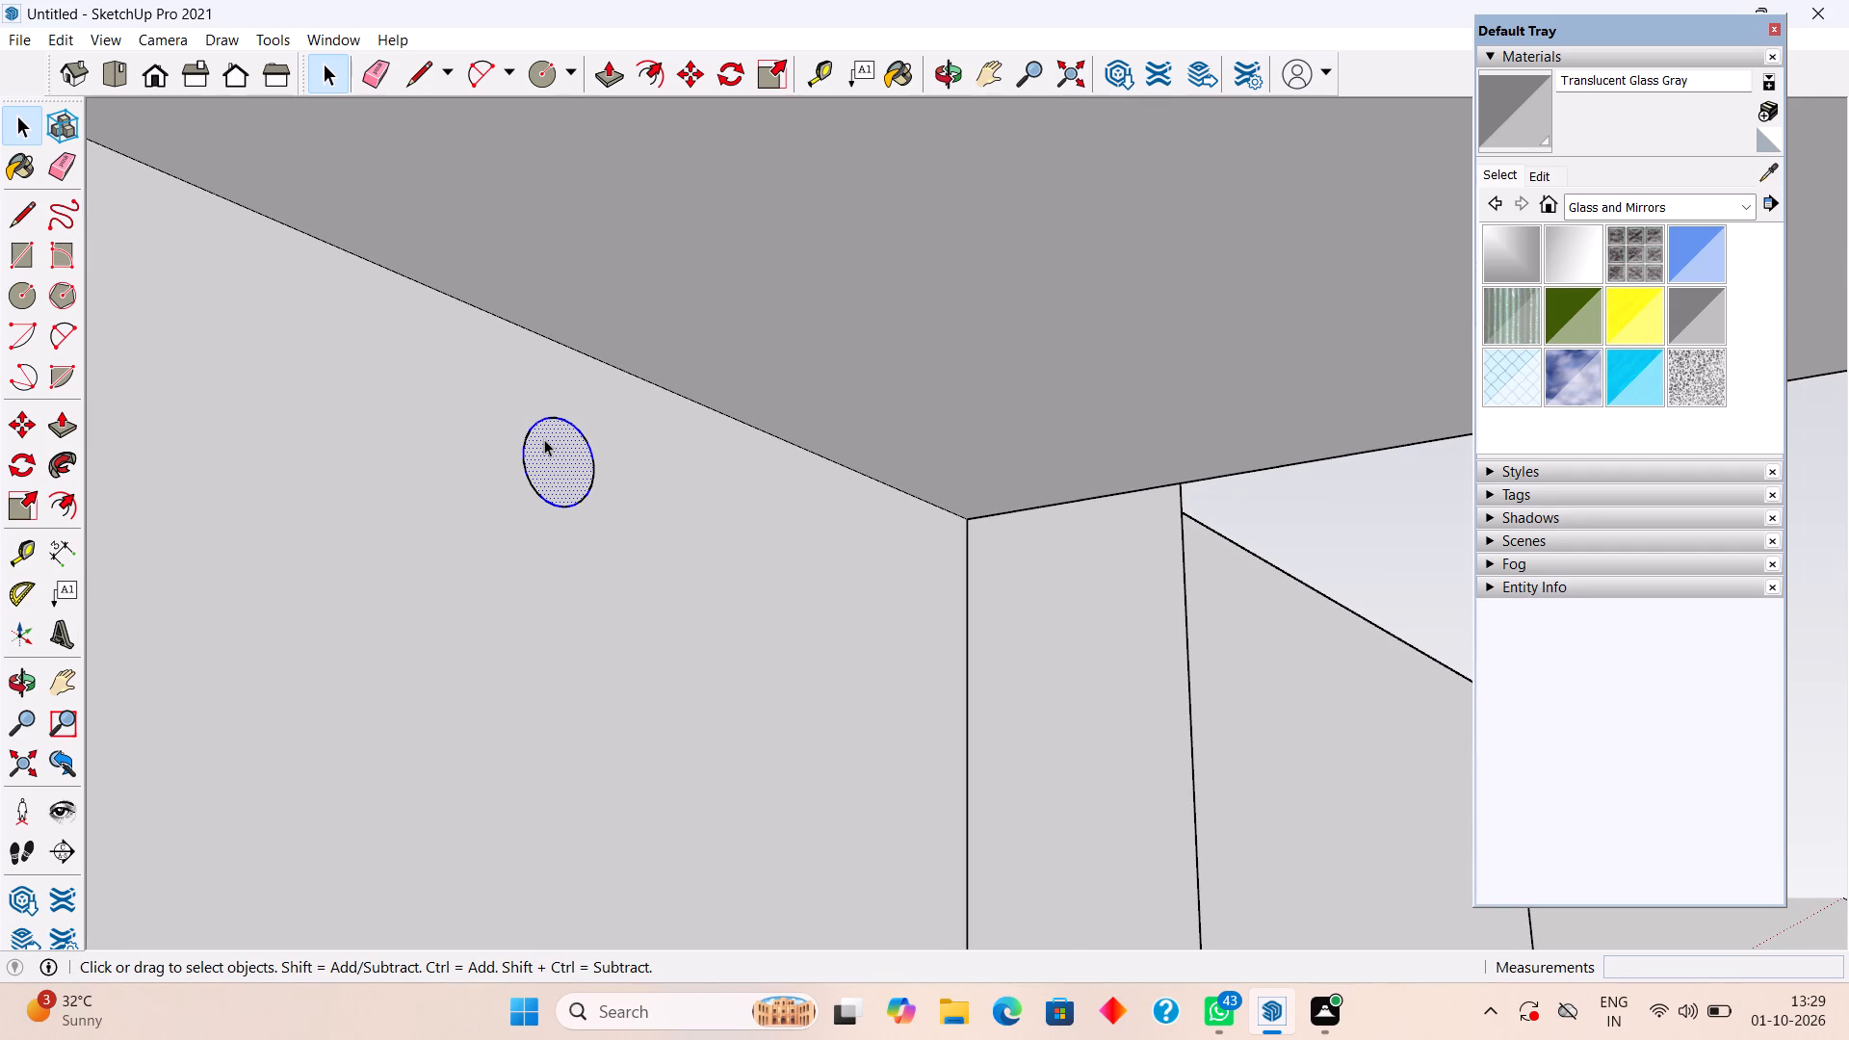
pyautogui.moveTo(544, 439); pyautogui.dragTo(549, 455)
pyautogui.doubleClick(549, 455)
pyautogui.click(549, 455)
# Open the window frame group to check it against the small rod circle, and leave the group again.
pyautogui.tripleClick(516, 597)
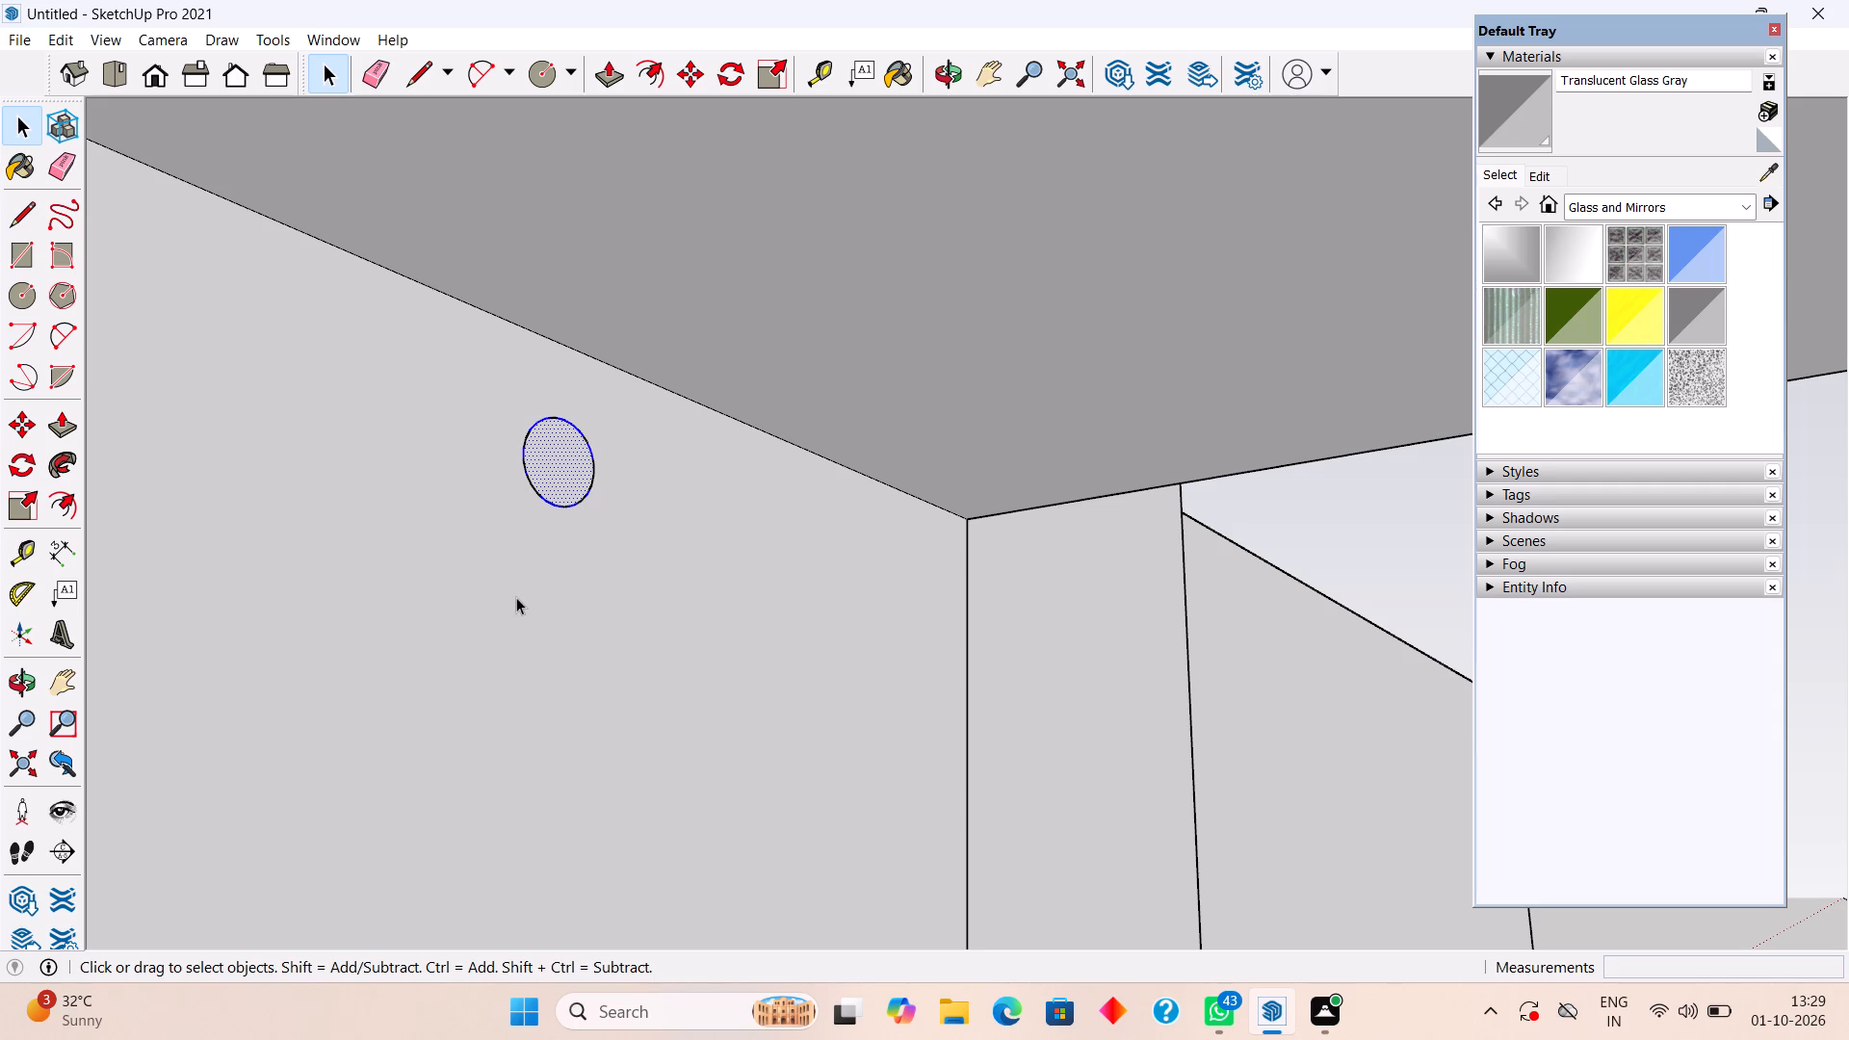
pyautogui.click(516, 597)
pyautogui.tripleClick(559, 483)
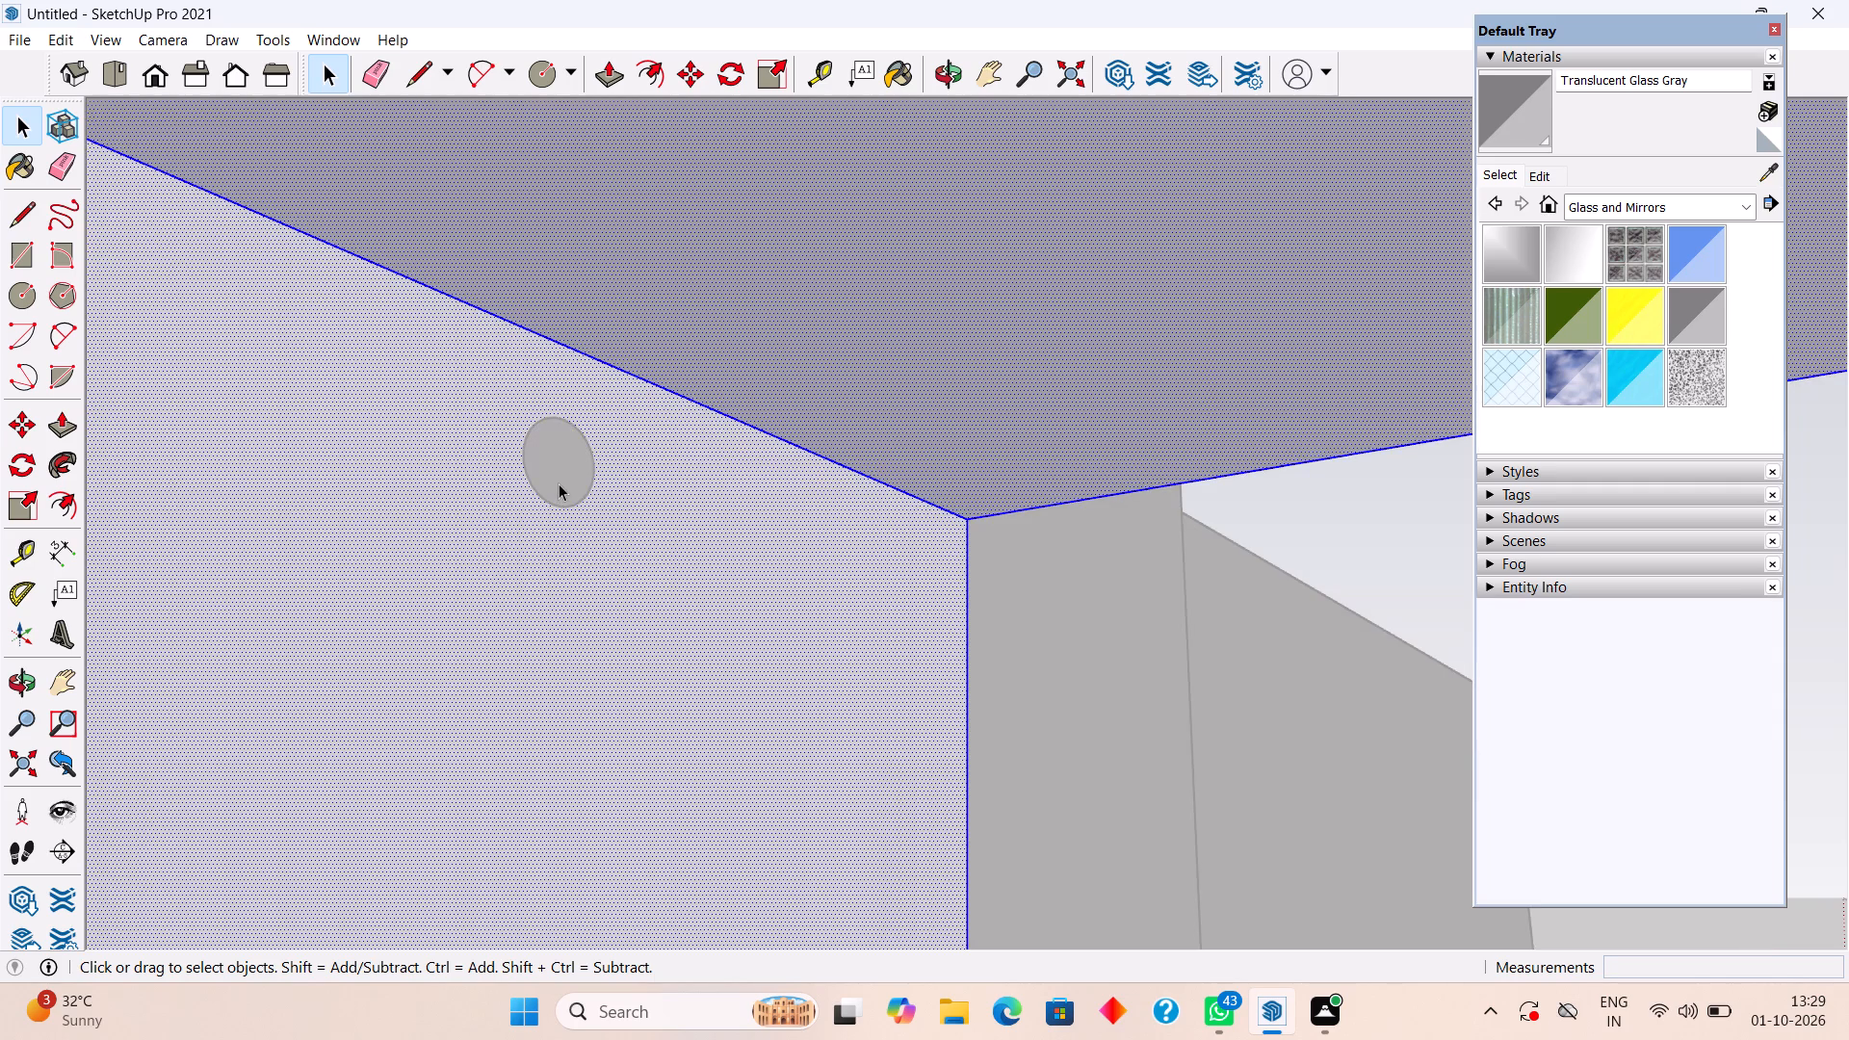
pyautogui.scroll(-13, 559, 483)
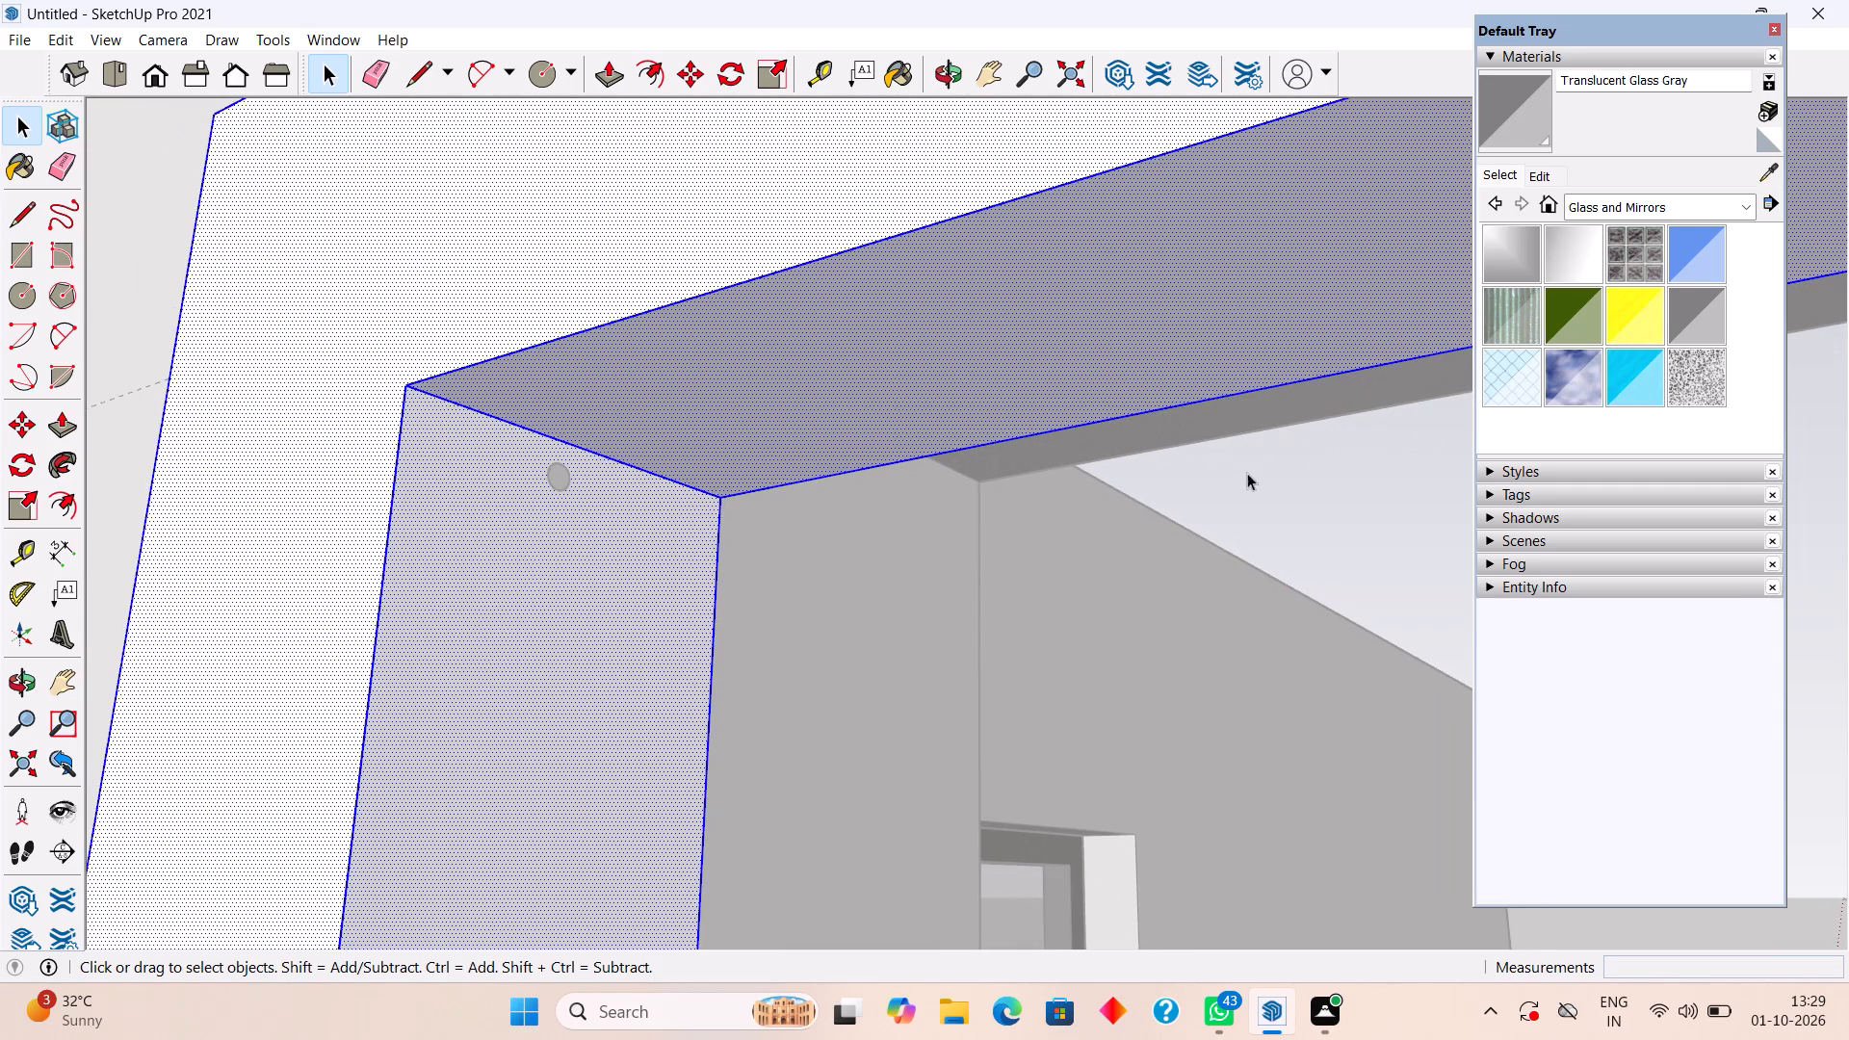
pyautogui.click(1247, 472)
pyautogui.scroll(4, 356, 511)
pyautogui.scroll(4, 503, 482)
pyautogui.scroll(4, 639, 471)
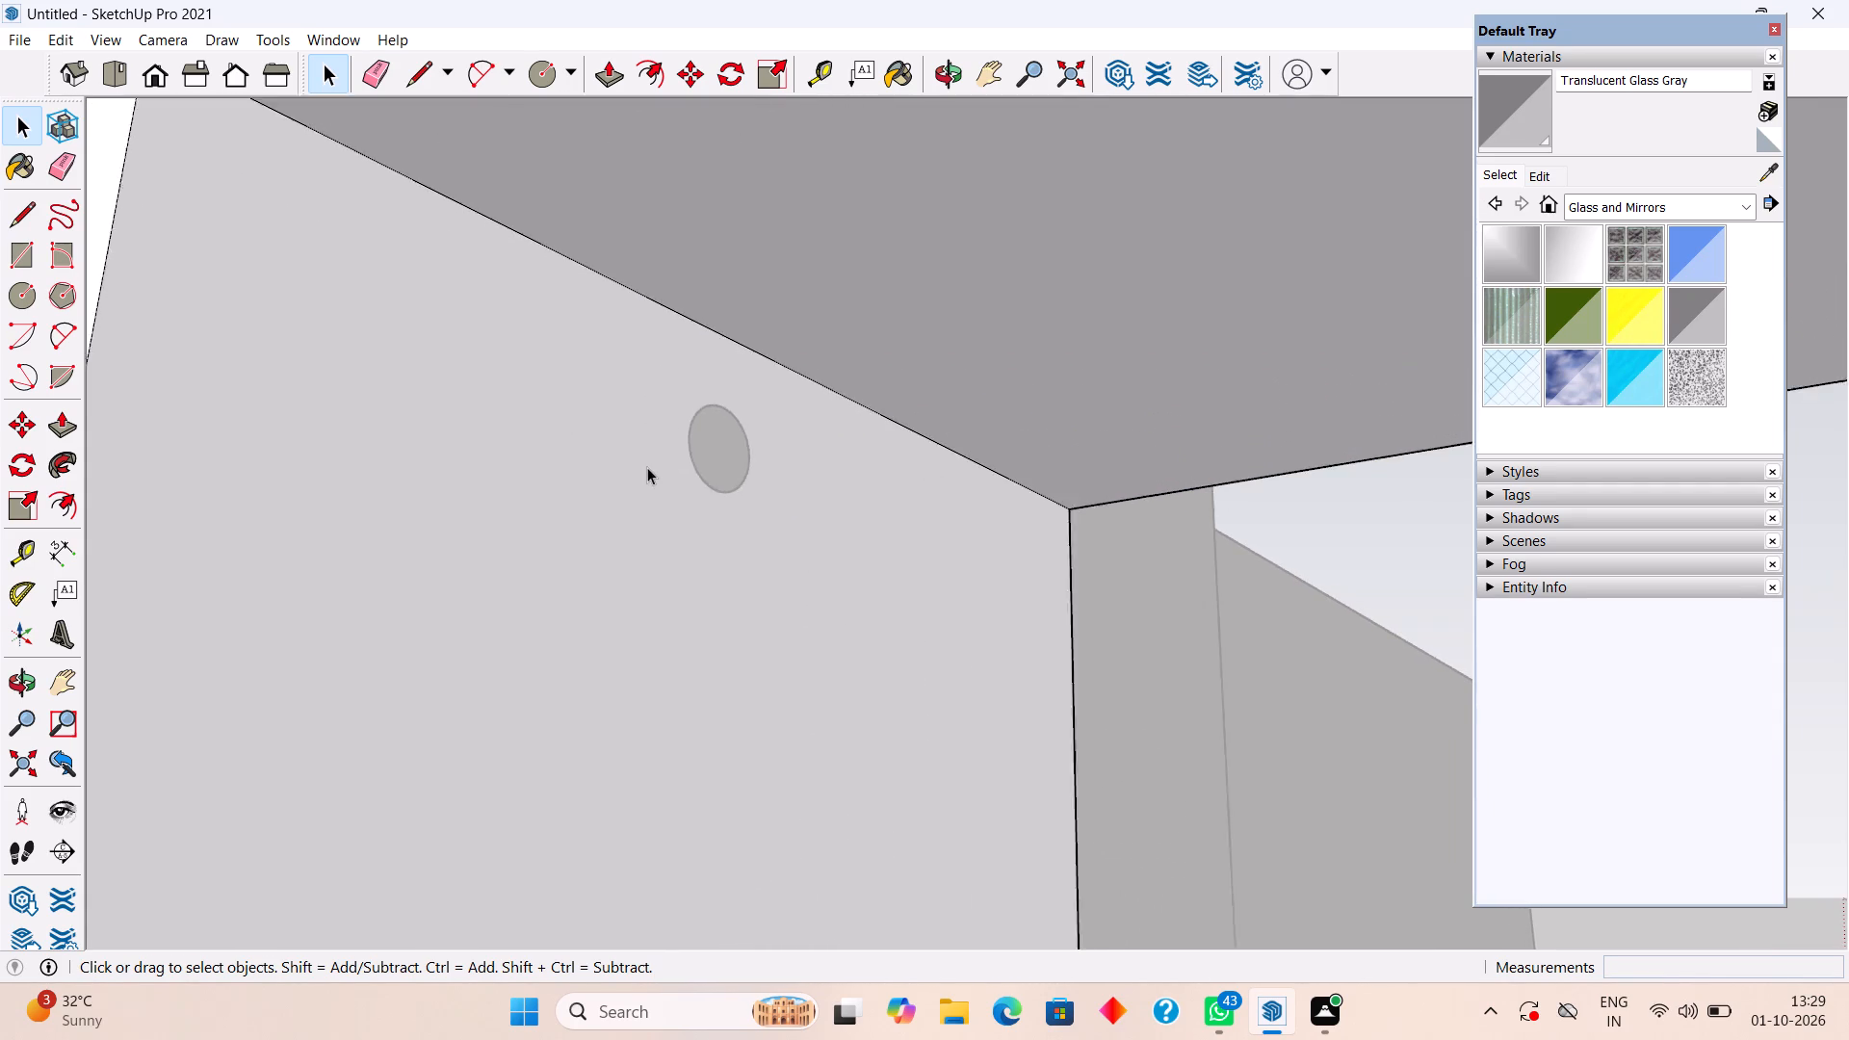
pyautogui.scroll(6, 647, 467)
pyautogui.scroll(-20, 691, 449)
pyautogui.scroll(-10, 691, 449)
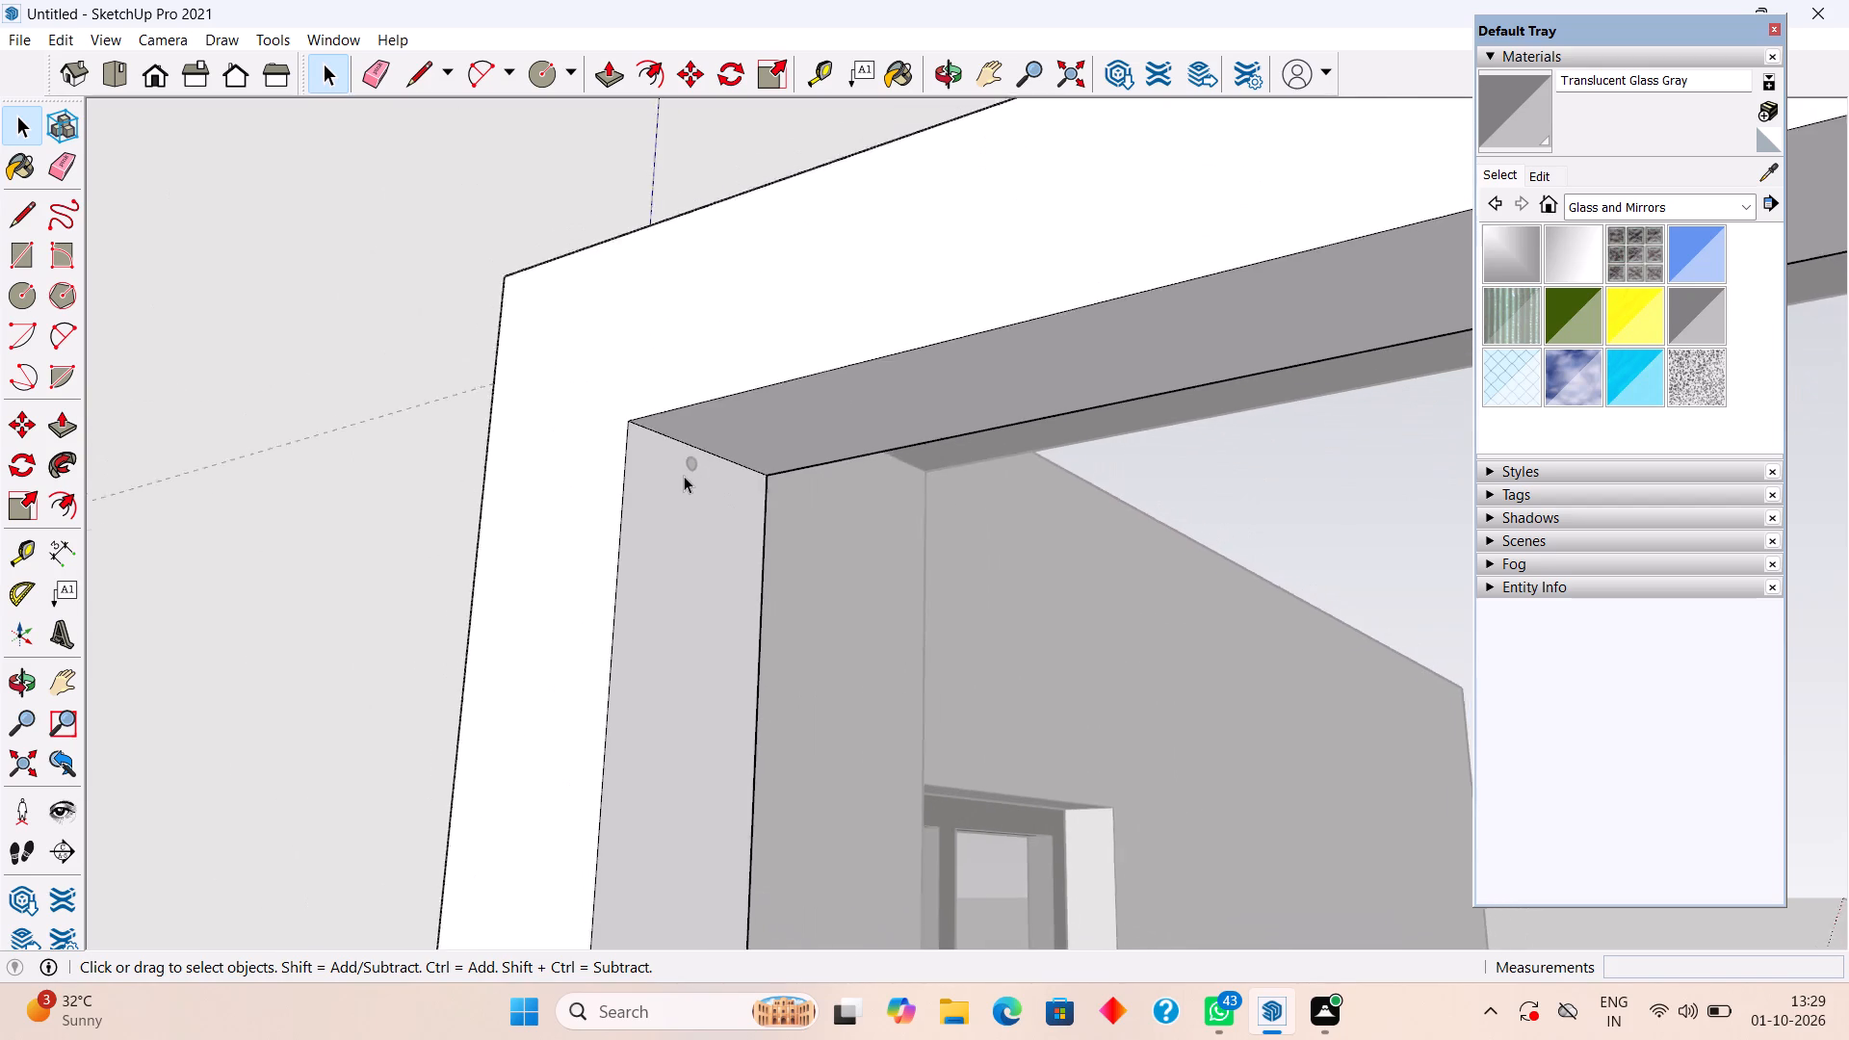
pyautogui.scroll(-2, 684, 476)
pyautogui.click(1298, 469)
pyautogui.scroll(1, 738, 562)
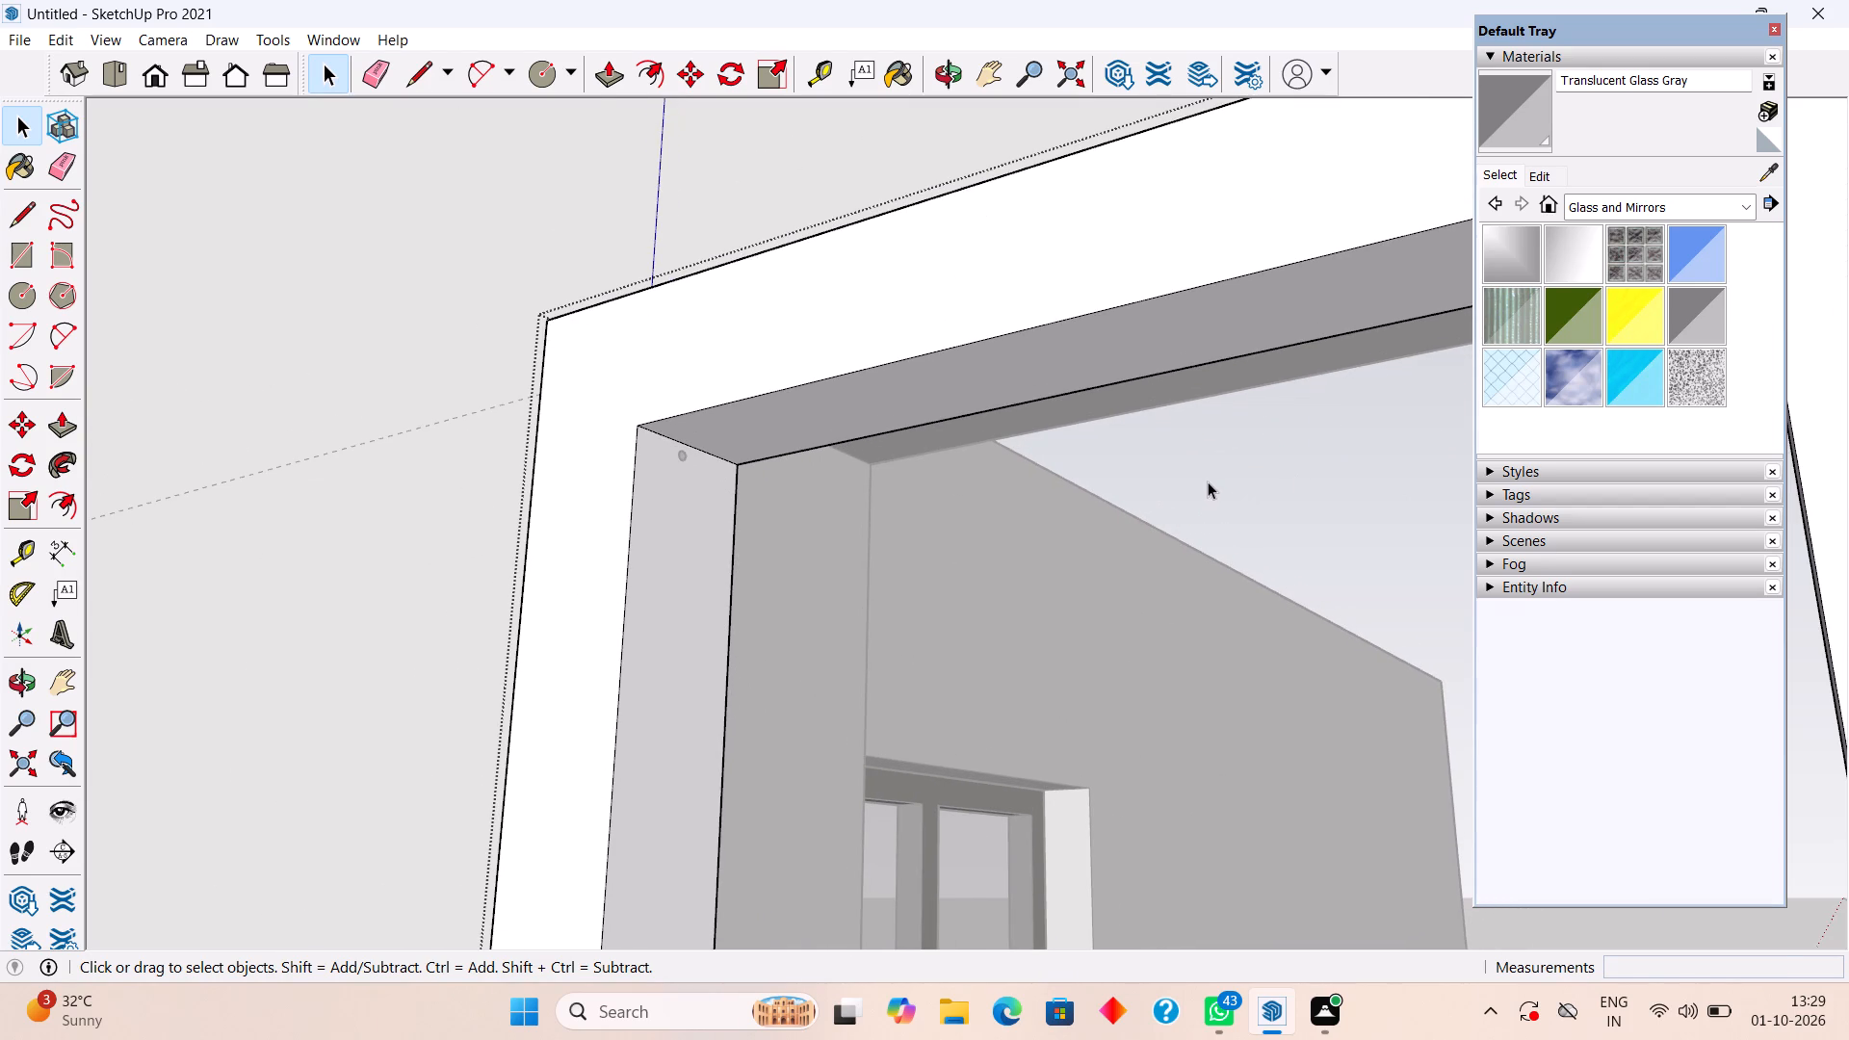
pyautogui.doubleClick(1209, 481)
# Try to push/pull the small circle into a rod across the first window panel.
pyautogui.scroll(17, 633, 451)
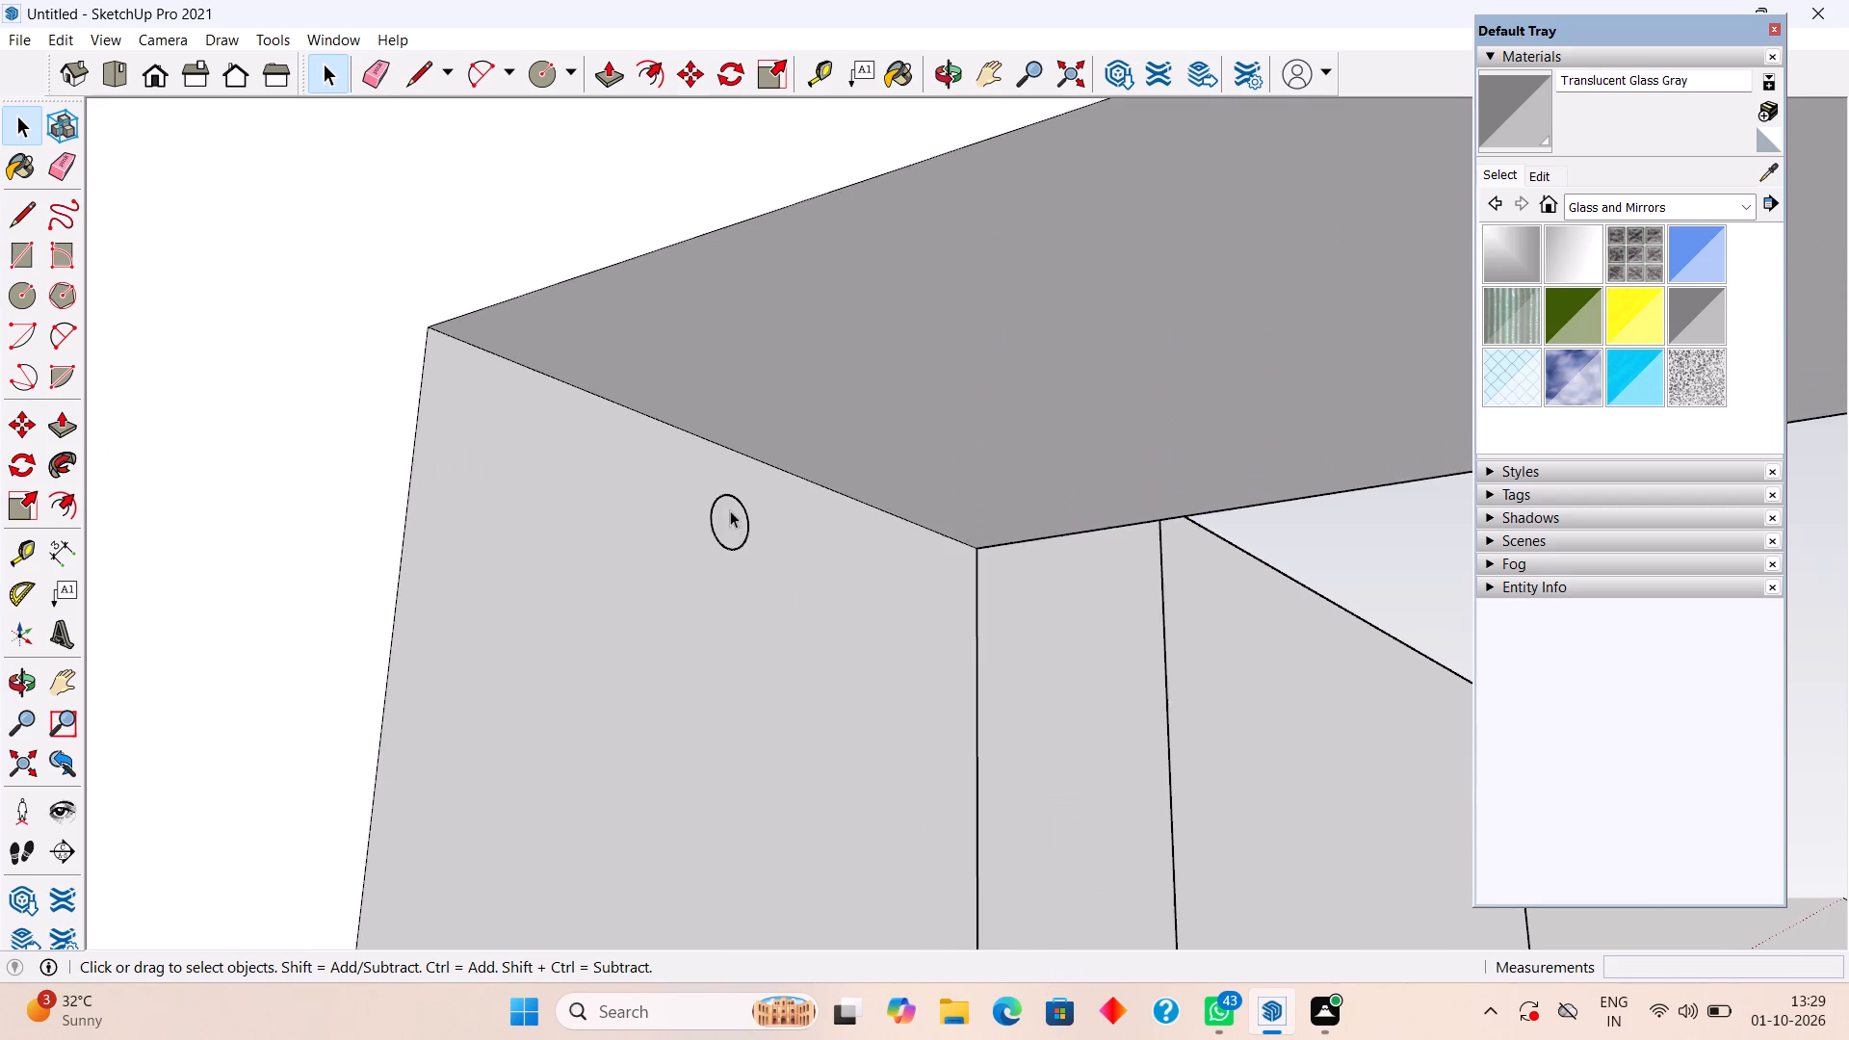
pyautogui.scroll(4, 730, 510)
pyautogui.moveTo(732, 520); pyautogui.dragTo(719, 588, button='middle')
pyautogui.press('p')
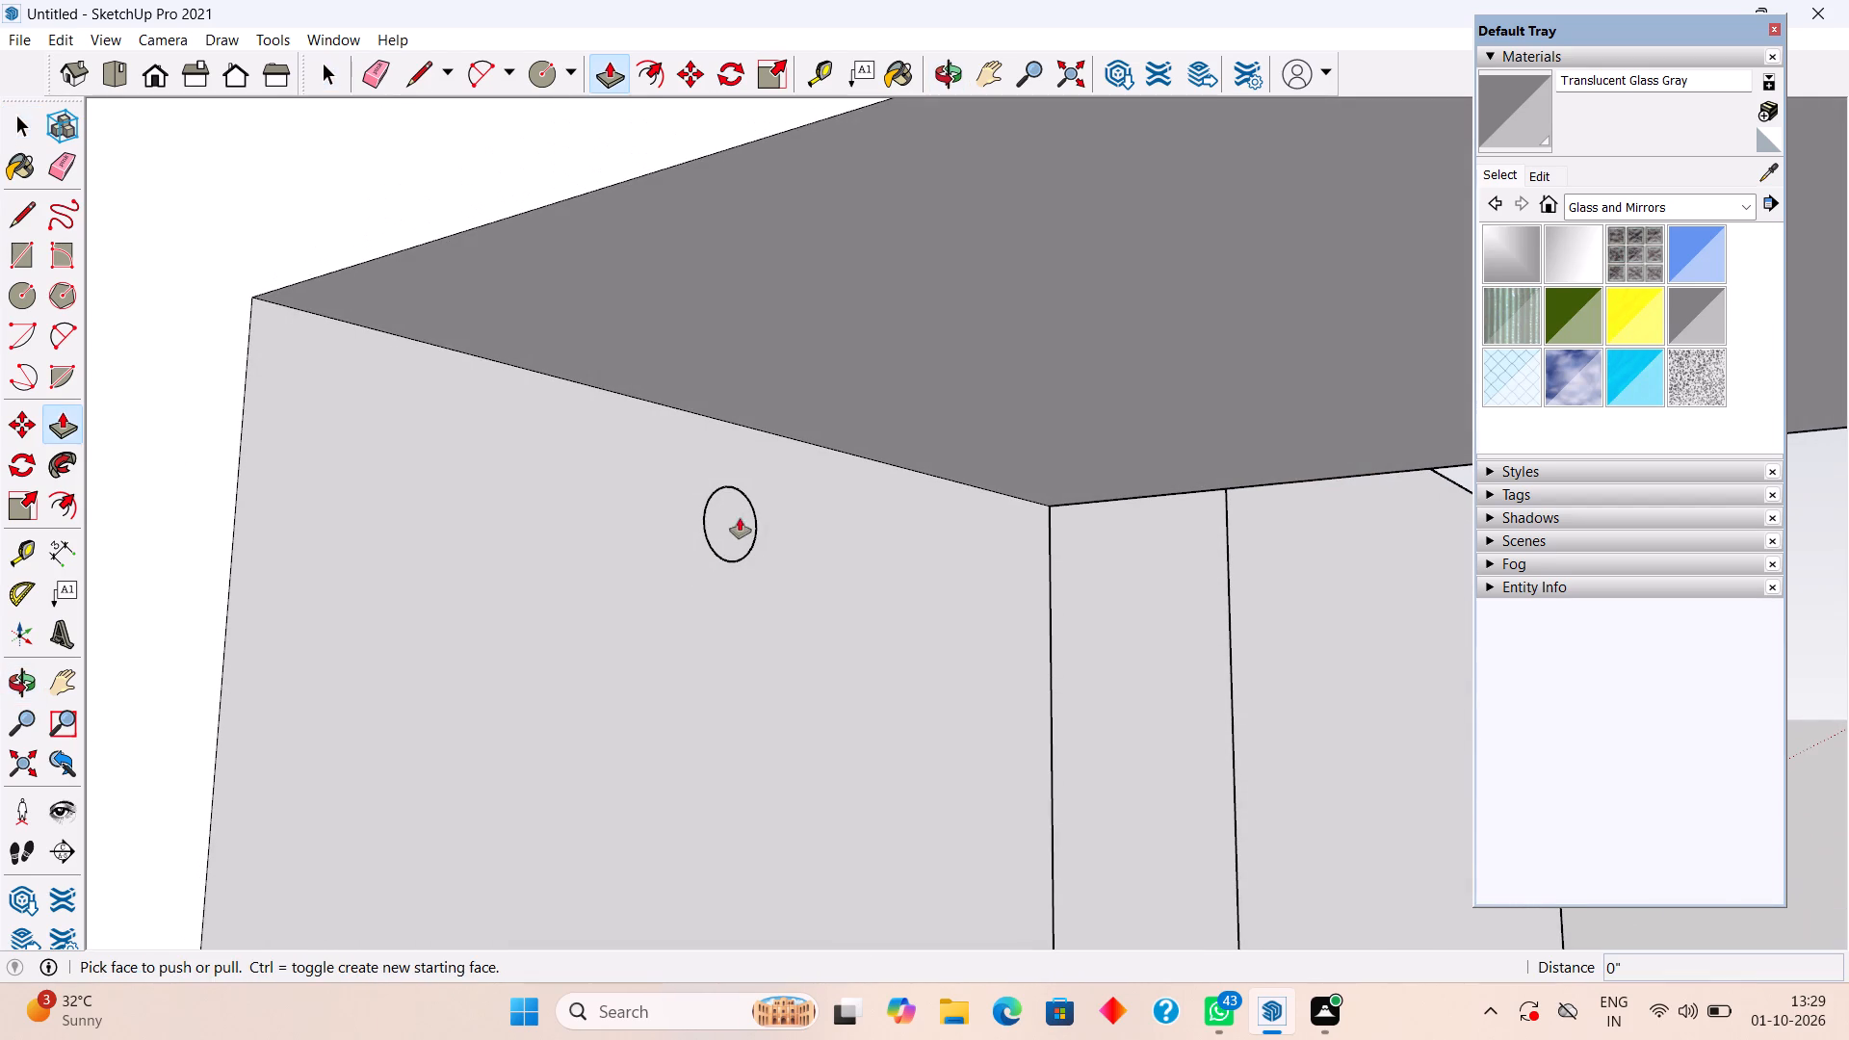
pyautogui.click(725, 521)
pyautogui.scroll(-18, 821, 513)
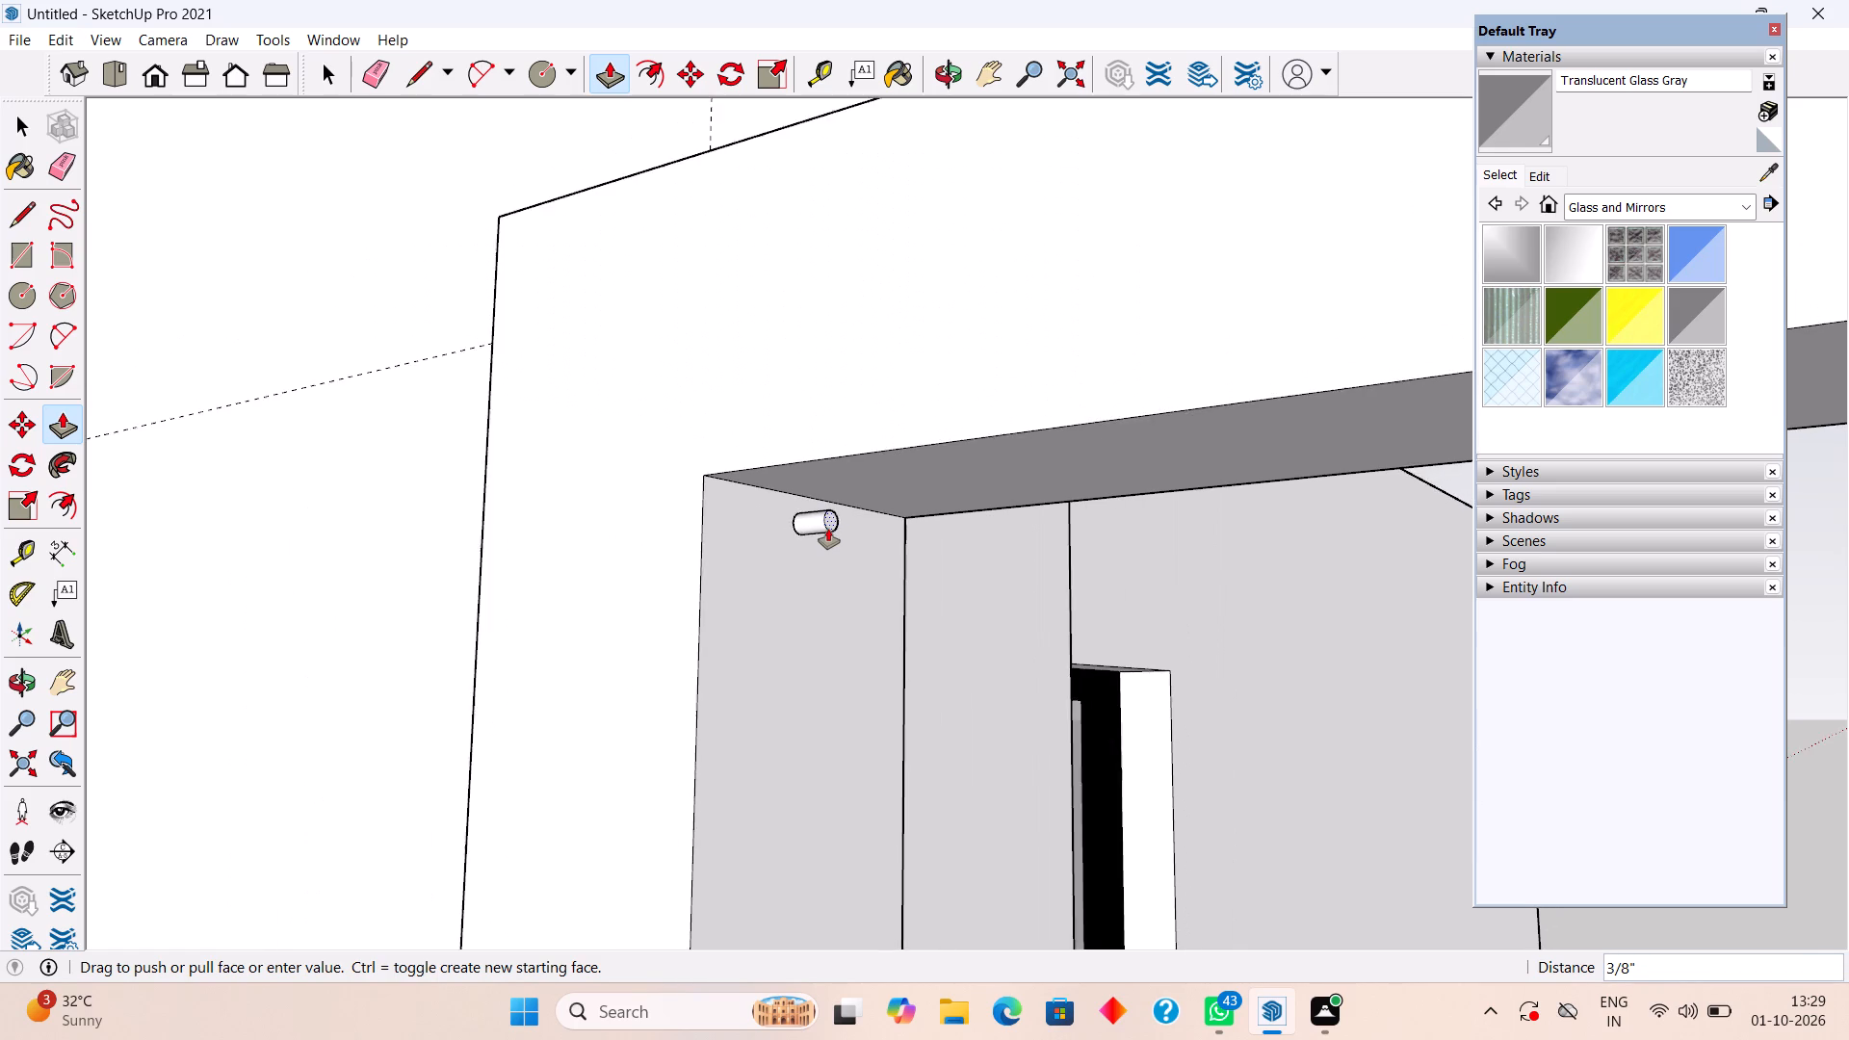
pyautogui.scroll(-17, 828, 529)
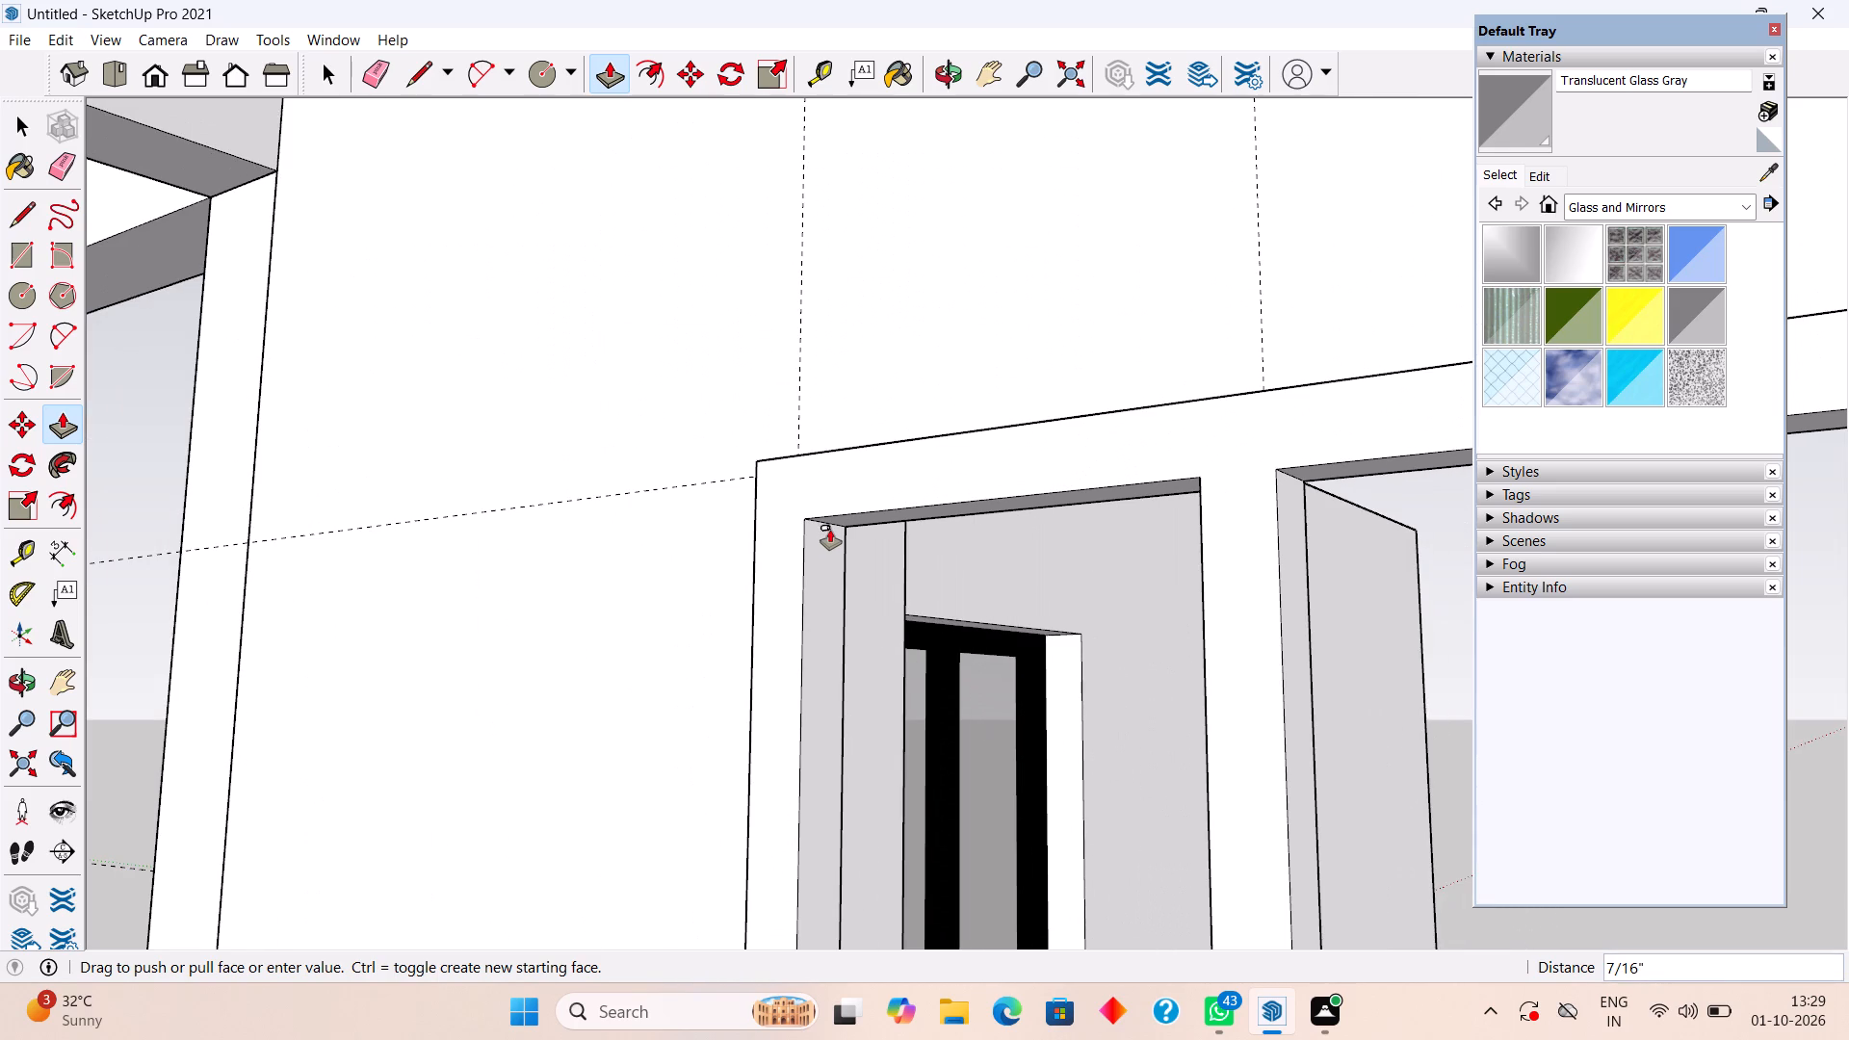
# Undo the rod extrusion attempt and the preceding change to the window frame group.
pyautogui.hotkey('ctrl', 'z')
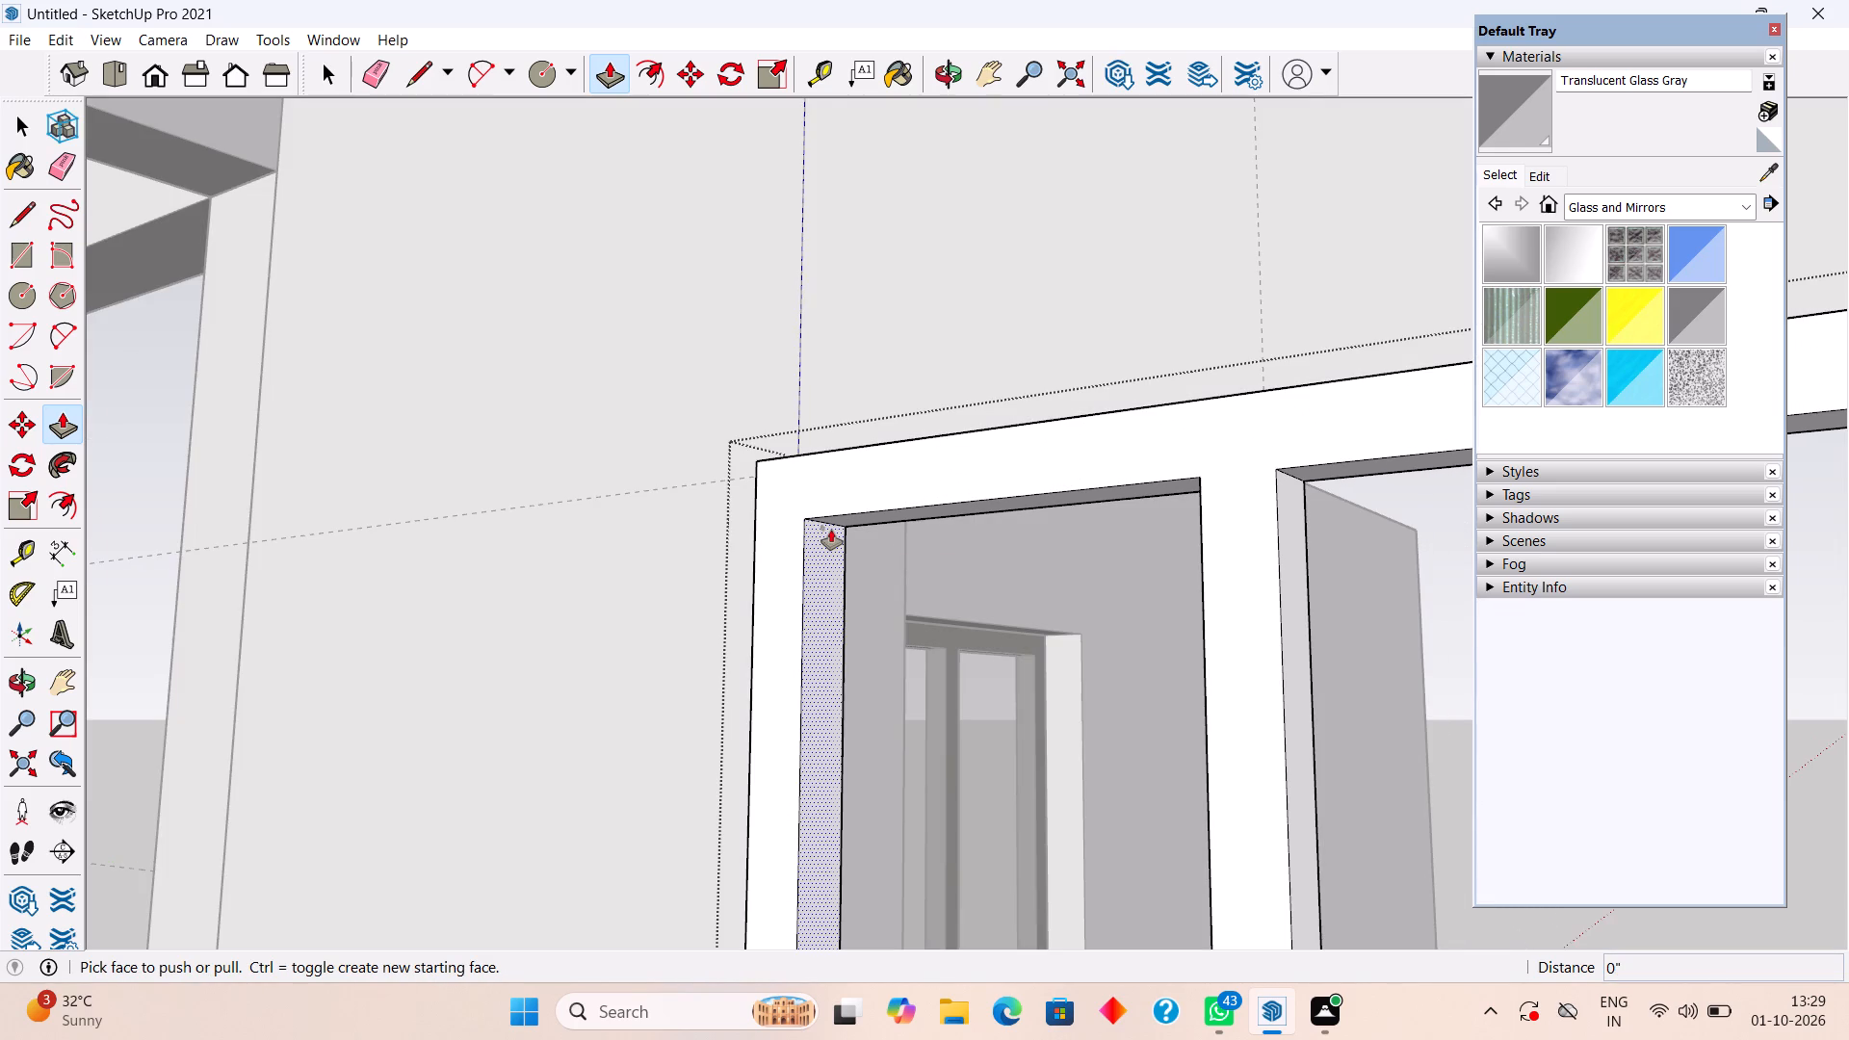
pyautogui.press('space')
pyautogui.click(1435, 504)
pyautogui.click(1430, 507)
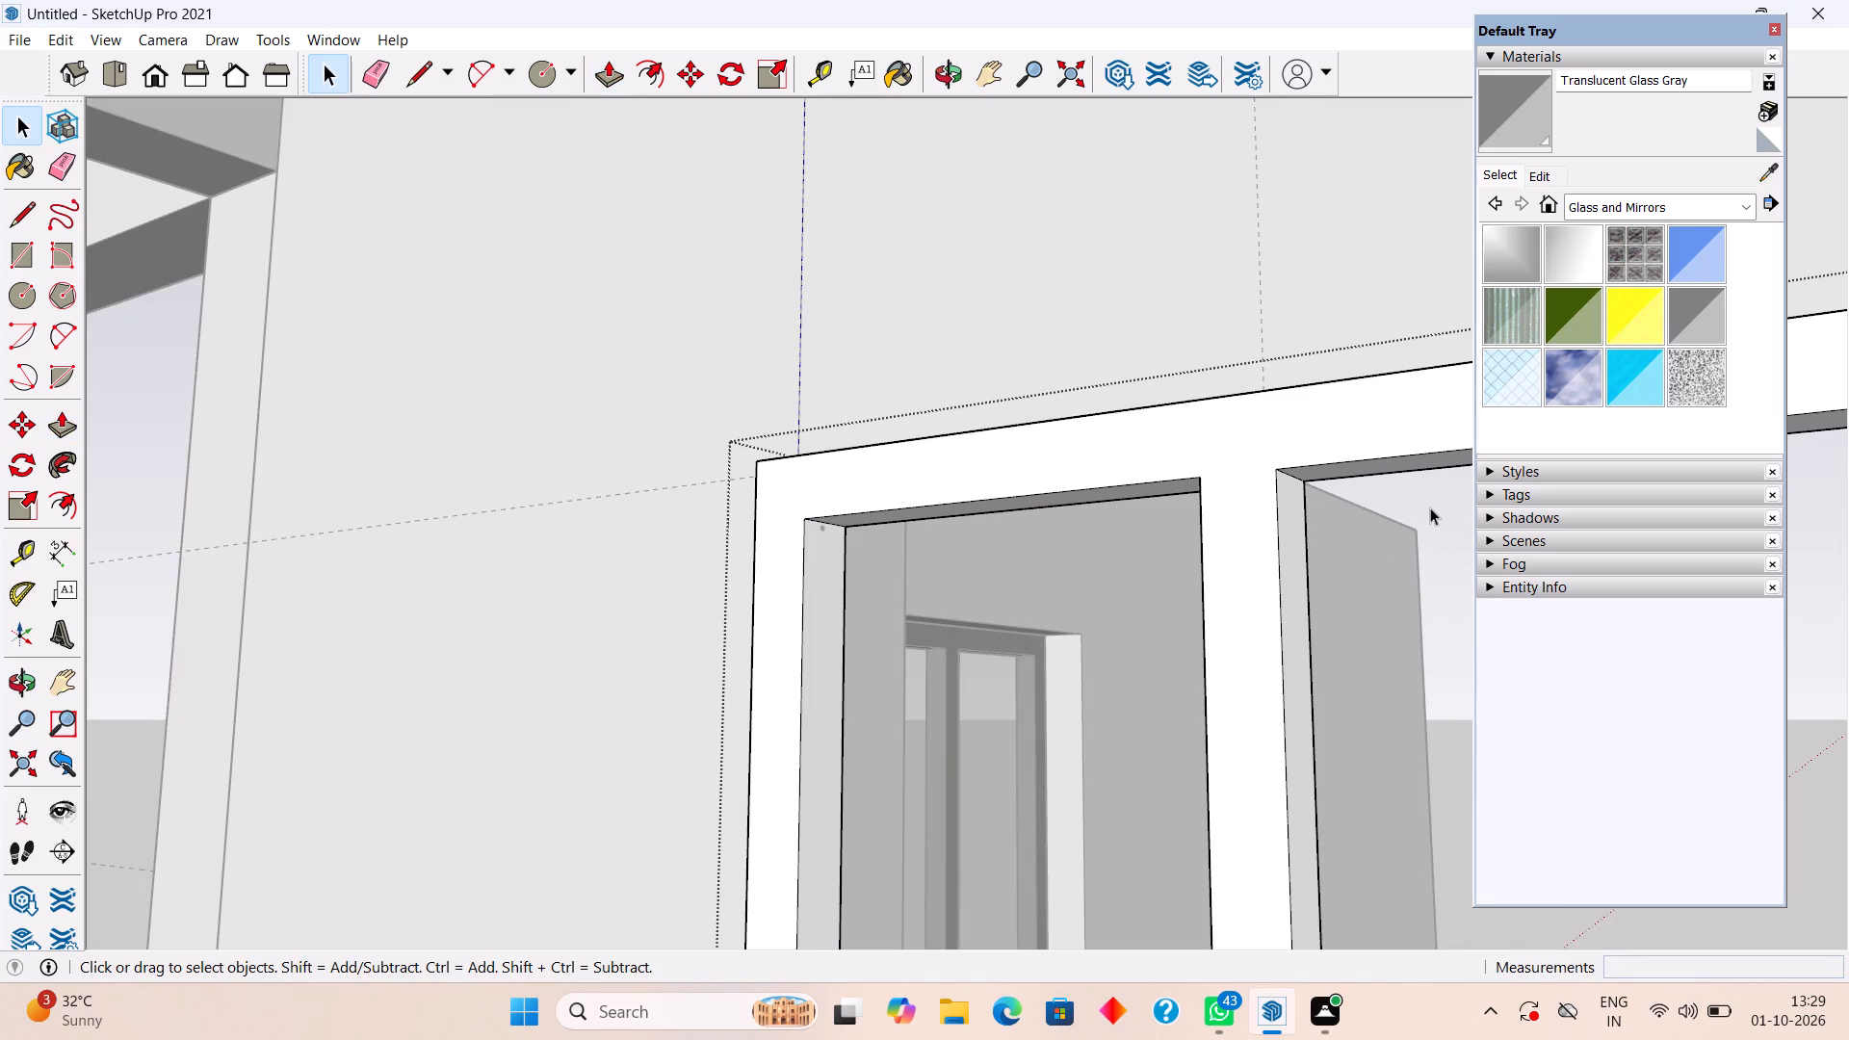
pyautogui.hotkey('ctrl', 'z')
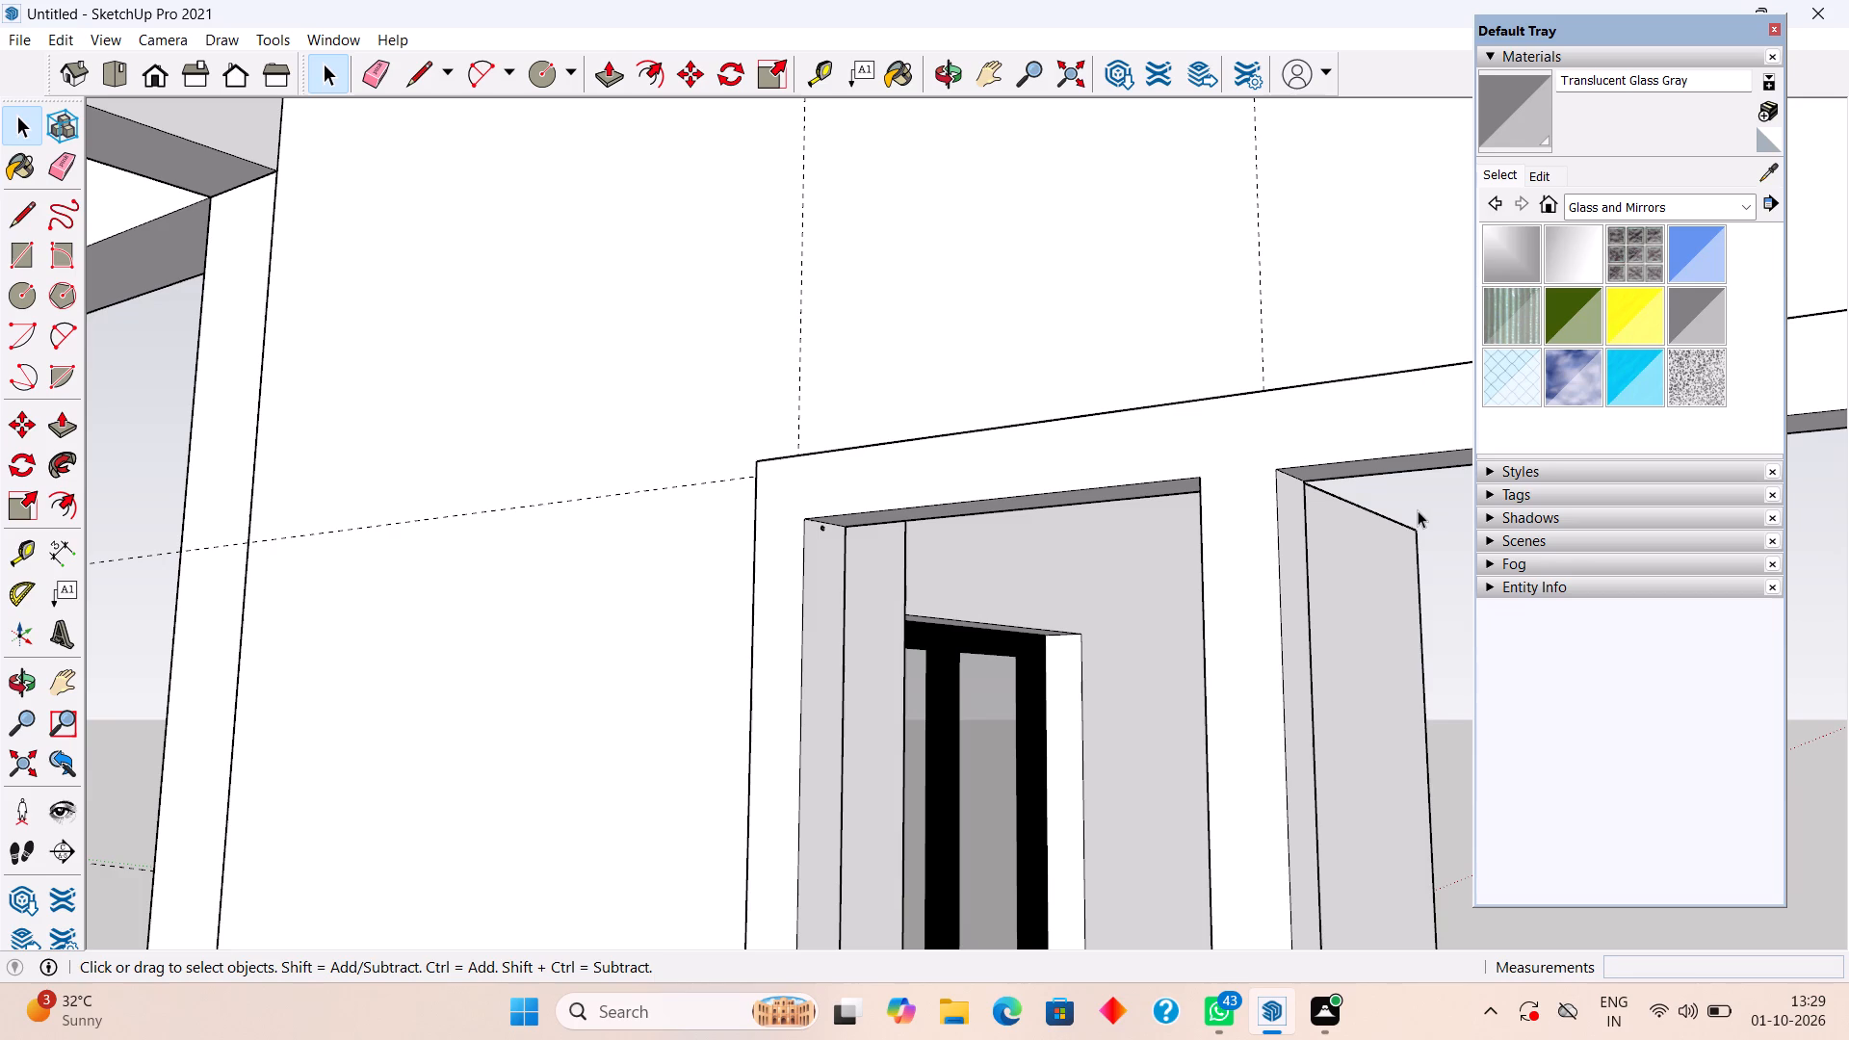
# Delete the small rod circle and the three-panel frame from the side-wall window opening.
pyautogui.scroll(16, 769, 481)
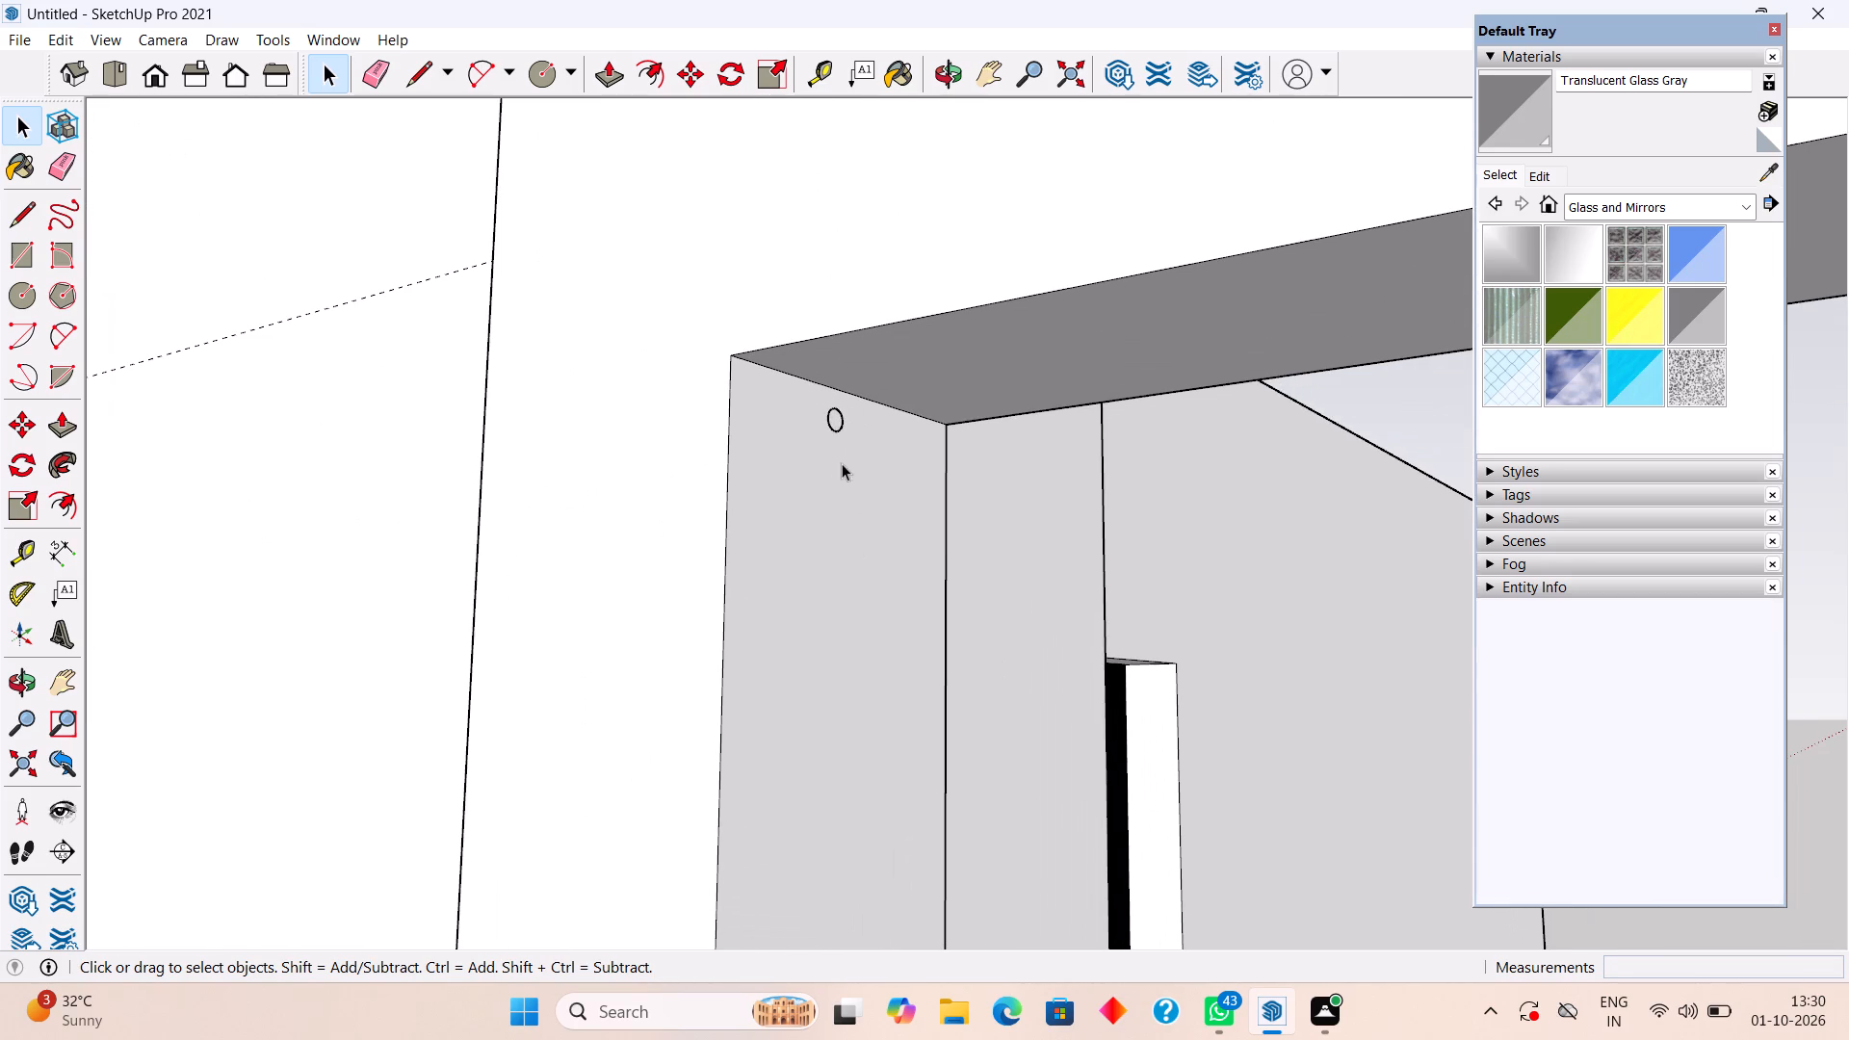
pyautogui.click(827, 419)
pyautogui.press('Delete')
pyautogui.press('Delete')
pyautogui.press('Delete')
pyautogui.press('Delete')
pyautogui.press('Delete')
pyautogui.press('Delete')
pyautogui.press('Delete')
pyautogui.press('Delete')
pyautogui.press('Delete')
pyautogui.press('Delete')
pyautogui.press('Delete')
pyautogui.press('Delete')
pyautogui.press('Delete')
pyautogui.press('Delete')
pyautogui.press('Delete')
pyautogui.press('Delete')
pyautogui.press('Delete')
pyautogui.press('Delete')
pyautogui.press('Delete')
pyautogui.press('Delete')
pyautogui.press('Delete')
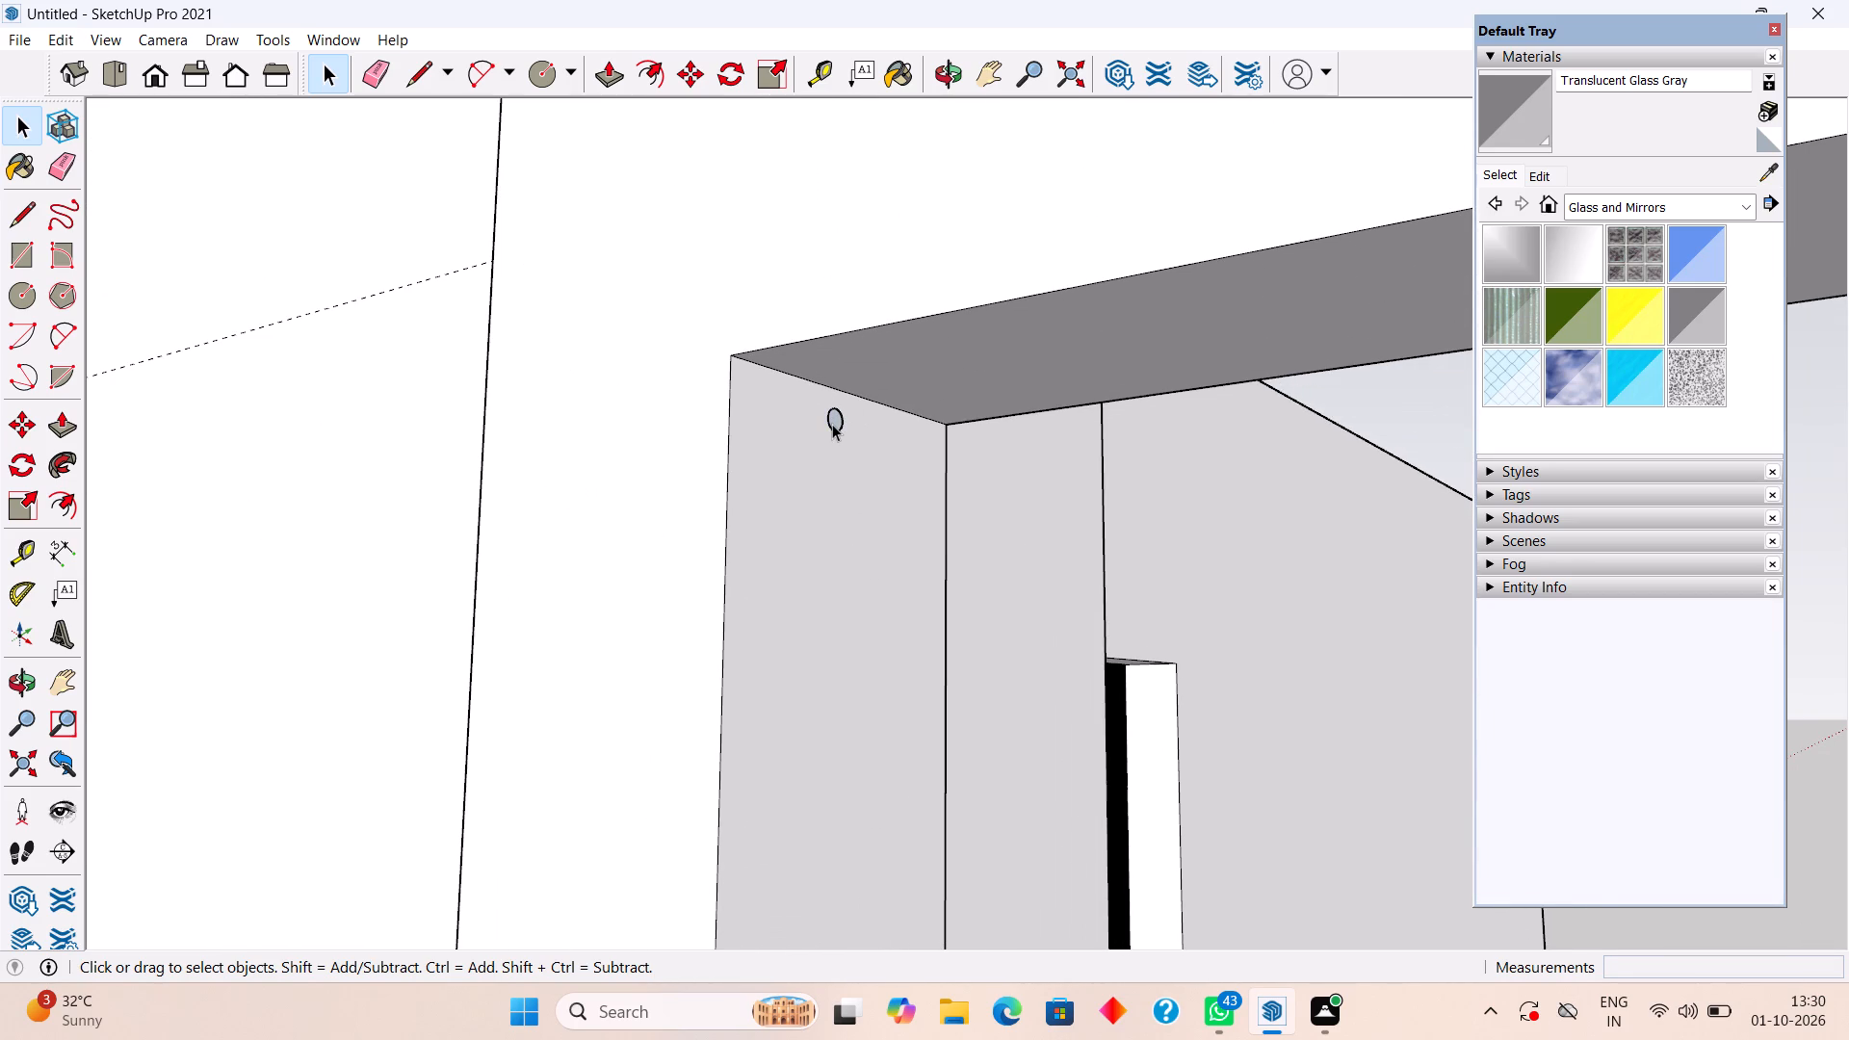
pyautogui.click(832, 427)
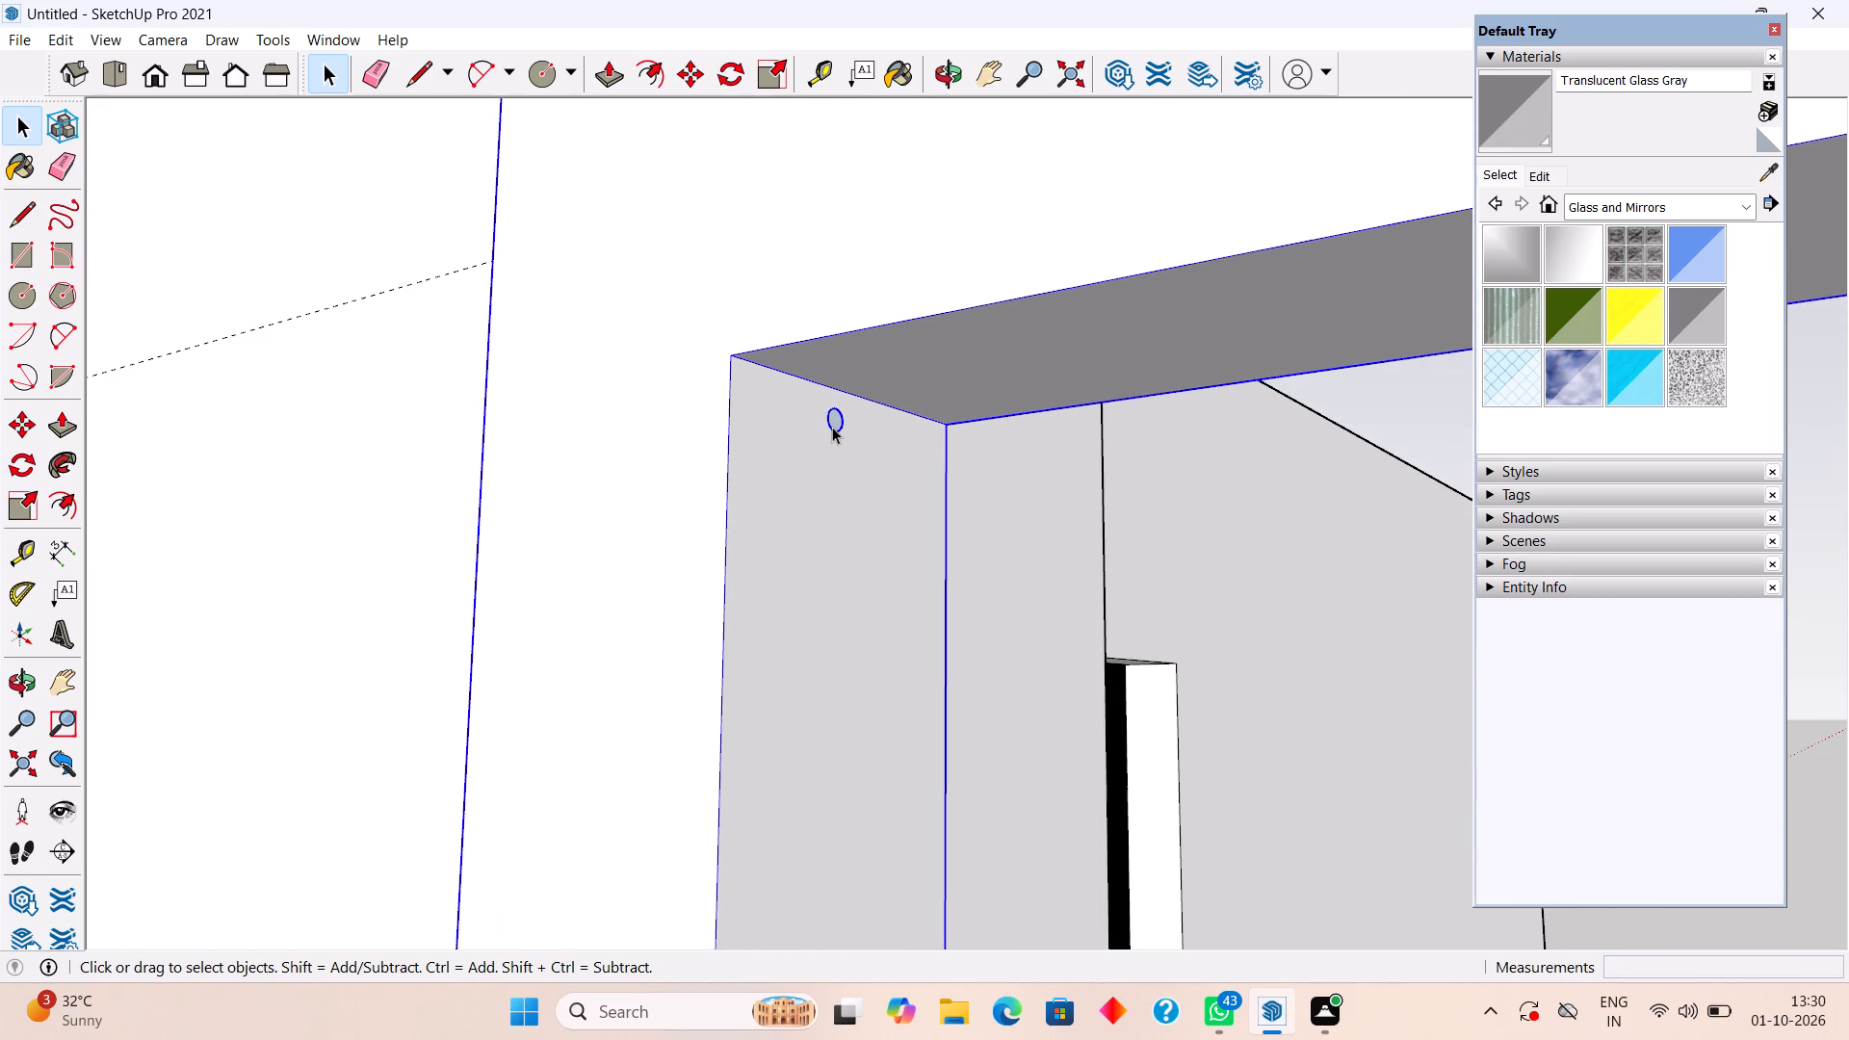
pyautogui.scroll(-9, 832, 427)
pyautogui.scroll(-12, 832, 428)
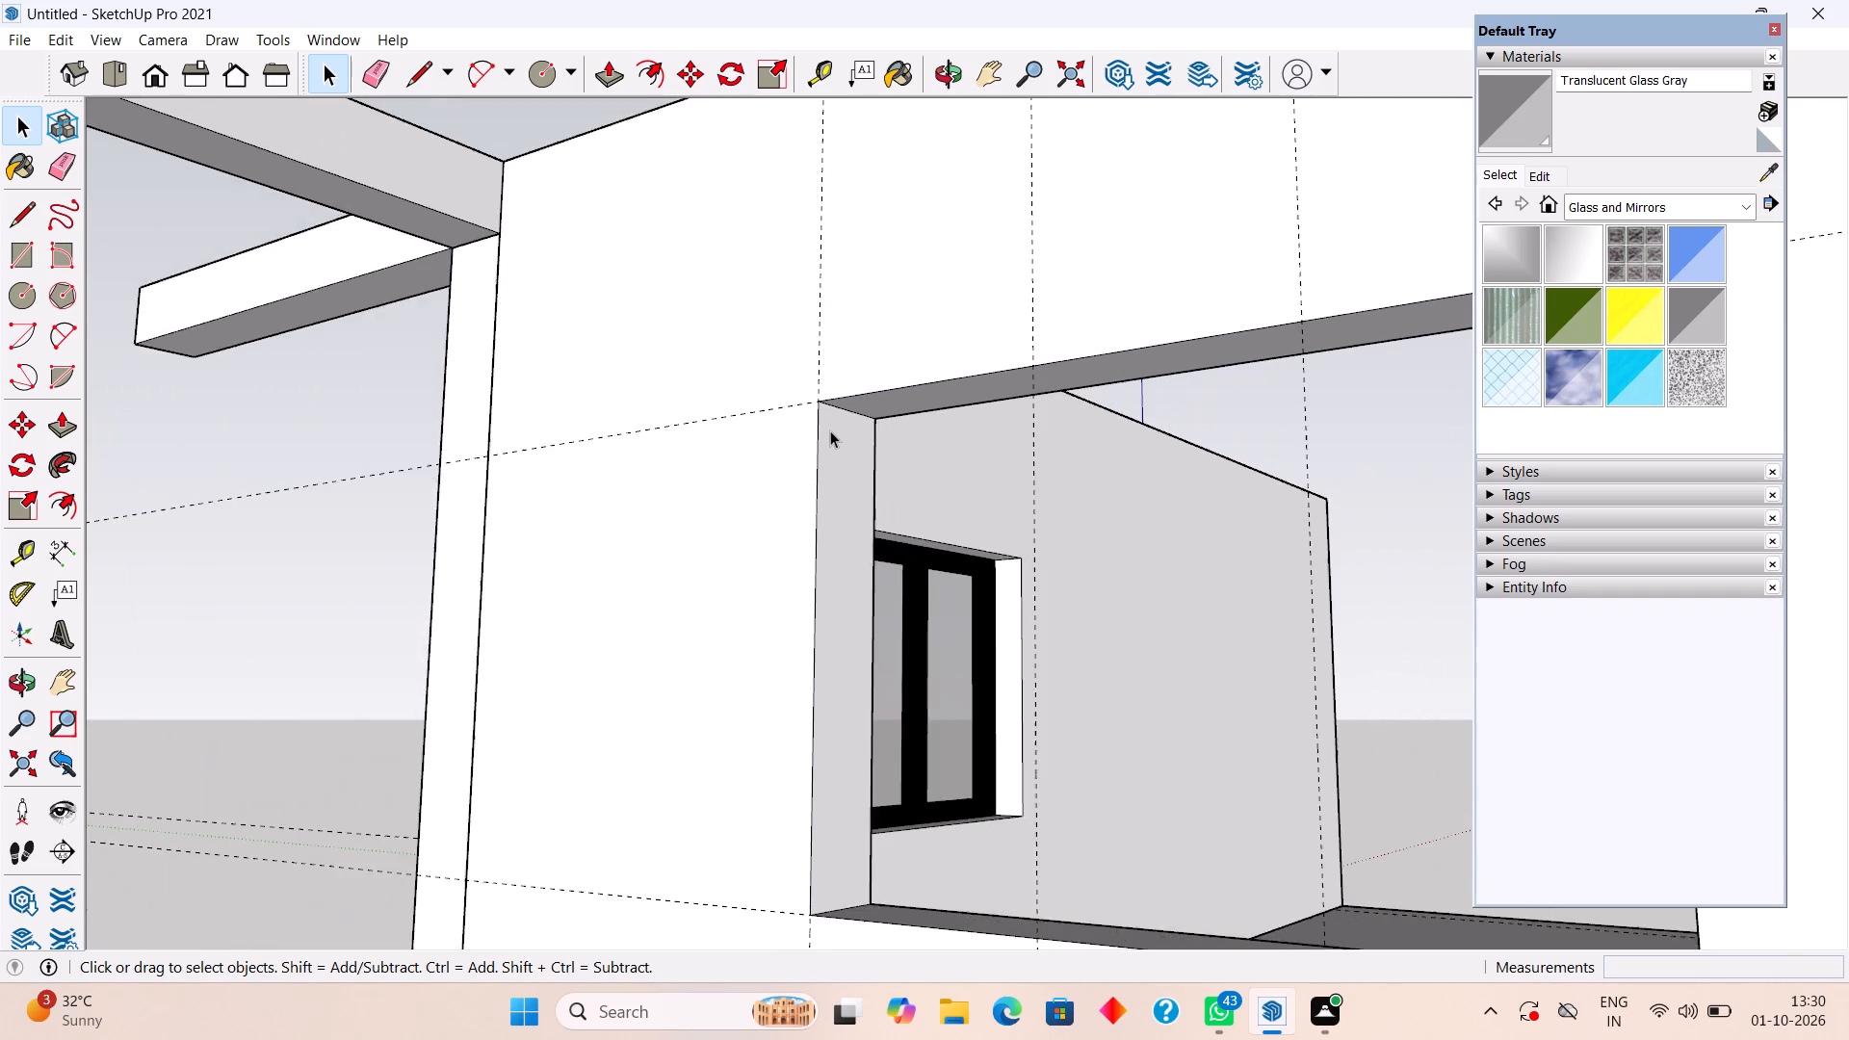
pyautogui.scroll(-10, 830, 430)
# Place a vertical guide roughly midway across the side face of the window opening, parallel to its outer edge.
pyautogui.moveTo(911, 585); pyautogui.dragTo(1085, 619, button='middle')
pyautogui.scroll(6, 1038, 434)
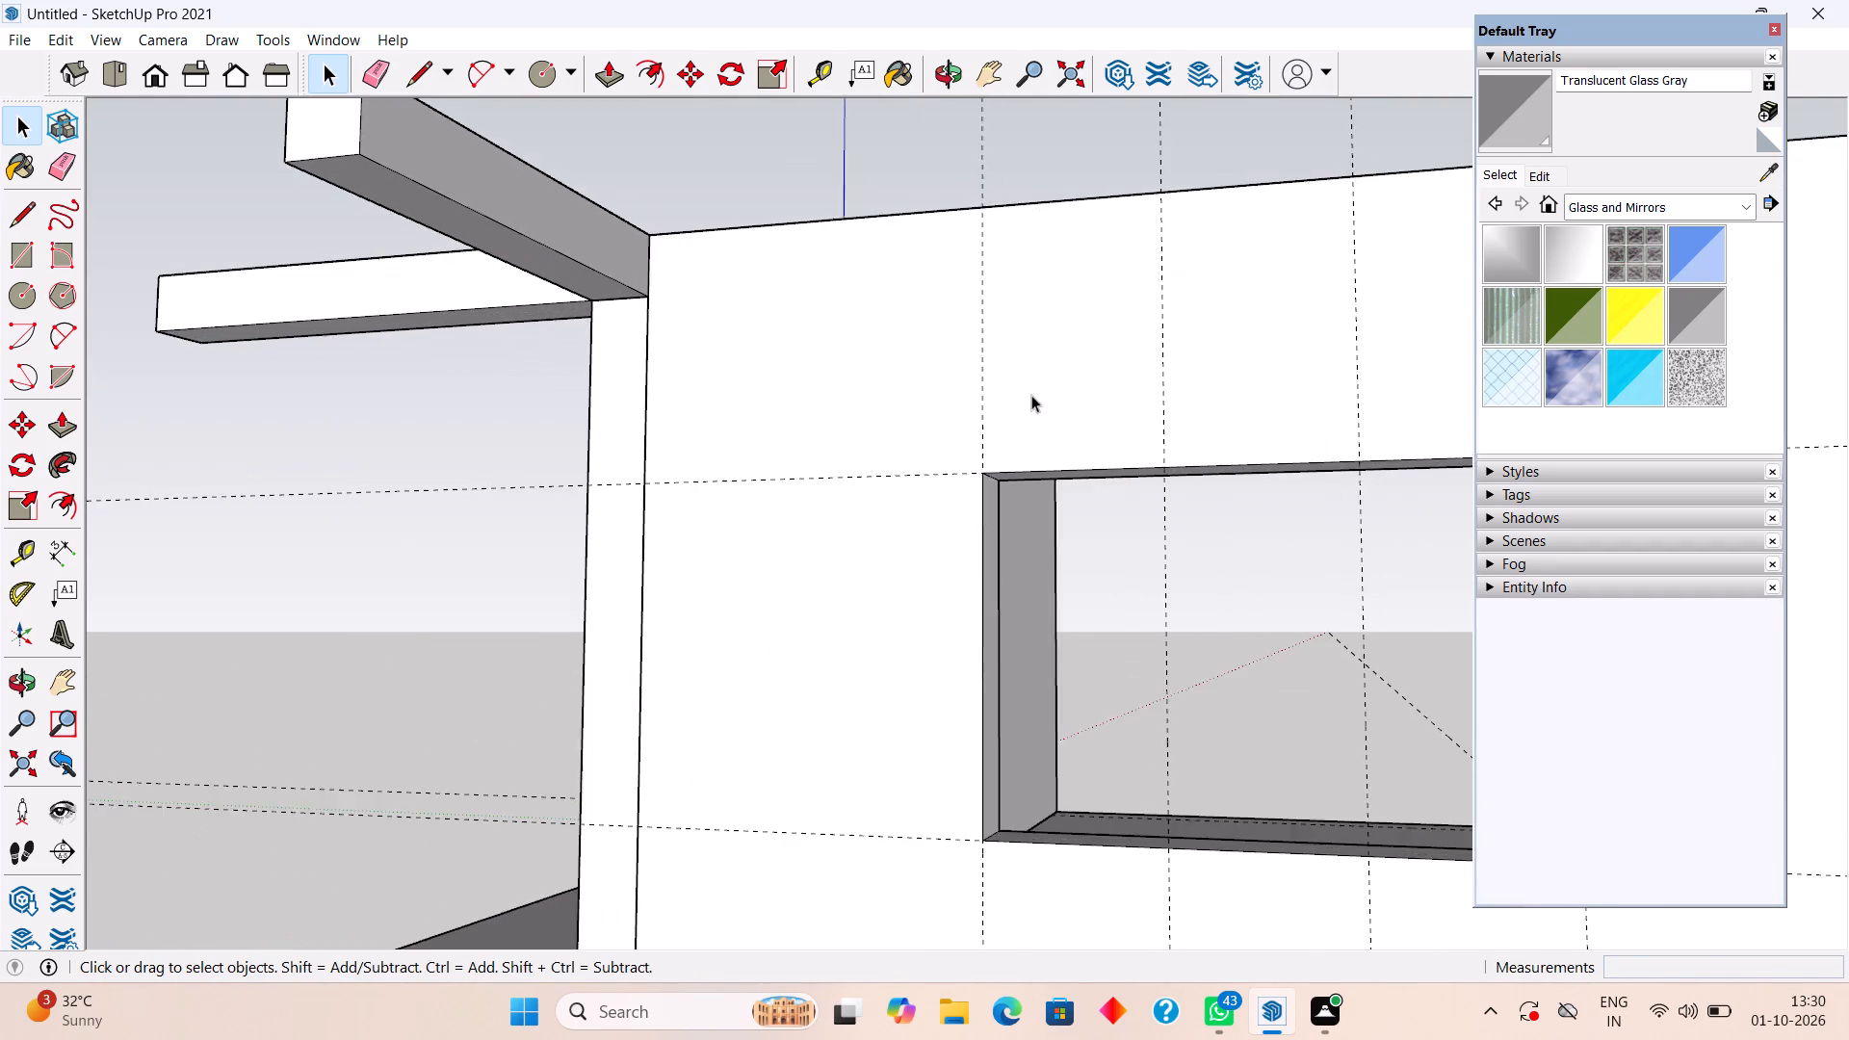
pyautogui.scroll(4, 1031, 395)
pyautogui.scroll(1, 988, 487)
pyautogui.moveTo(973, 448); pyautogui.dragTo(937, 379, button='middle')
pyautogui.scroll(8, 935, 390)
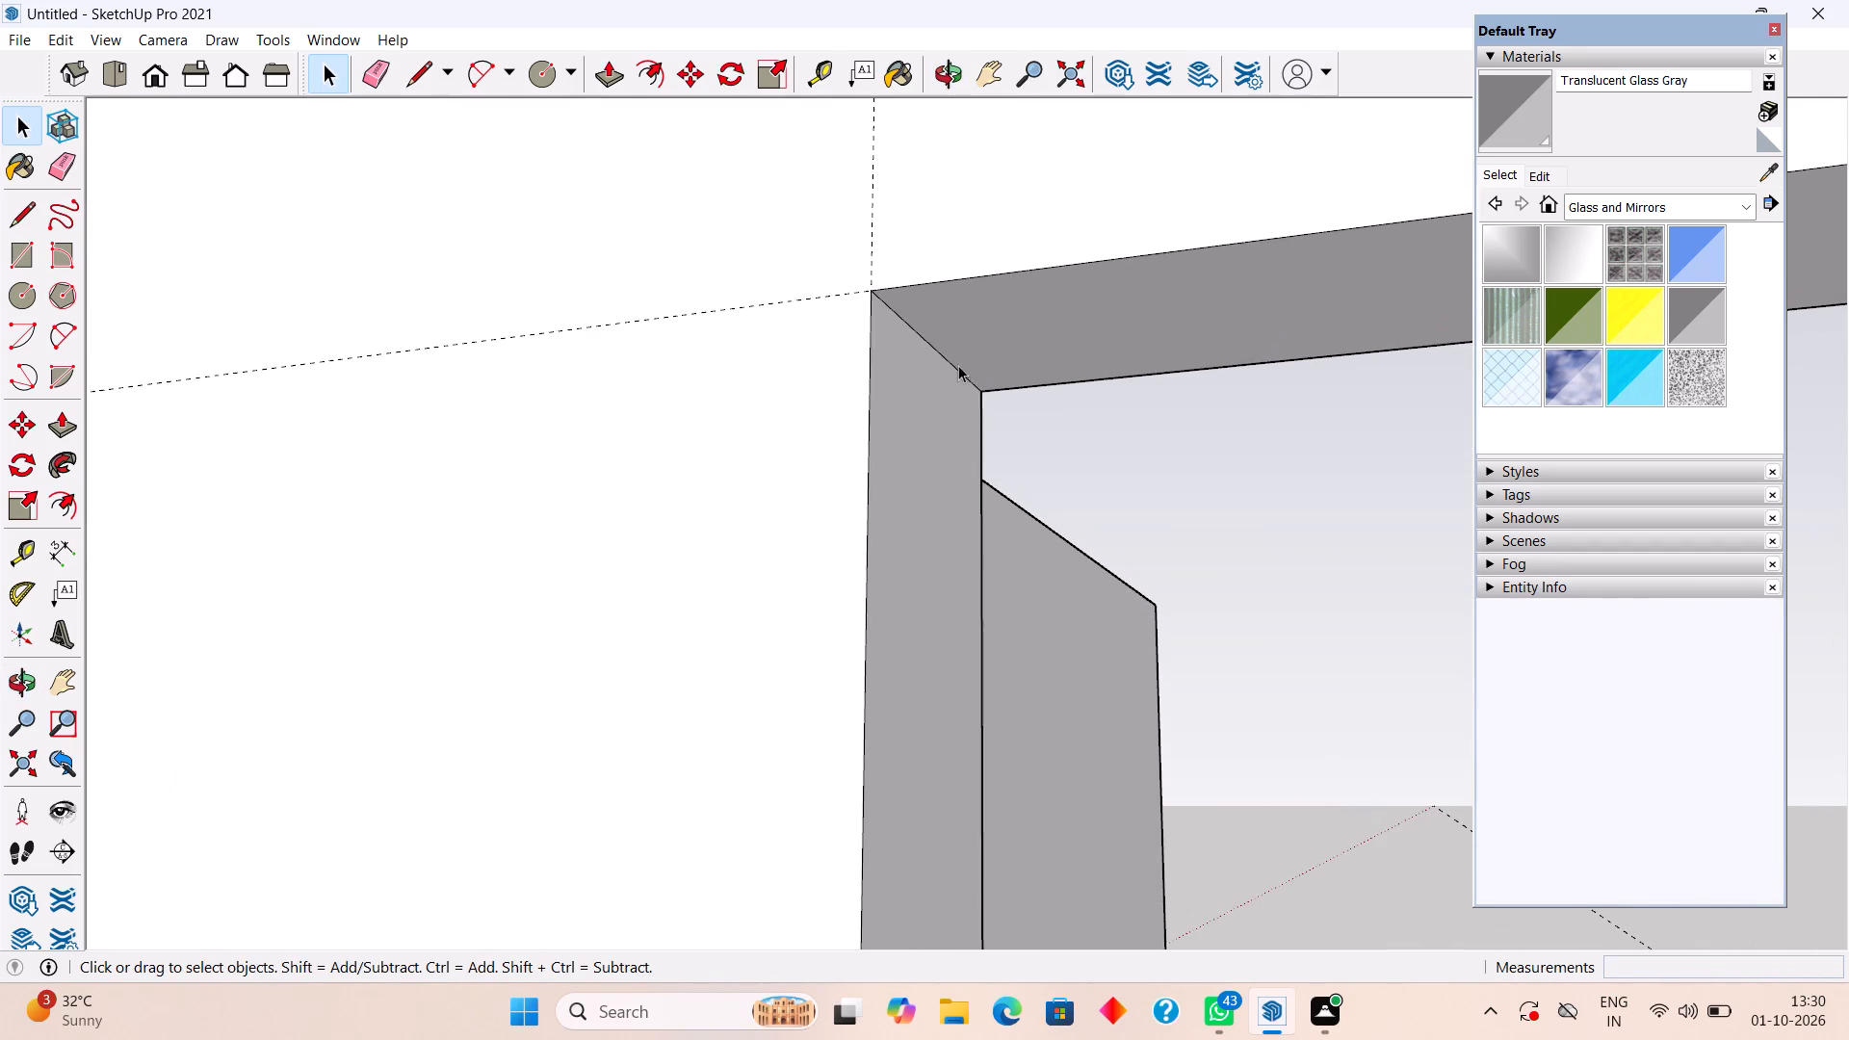
pyautogui.scroll(8, 958, 365)
pyautogui.moveTo(914, 383); pyautogui.dragTo(684, 486, button='middle')
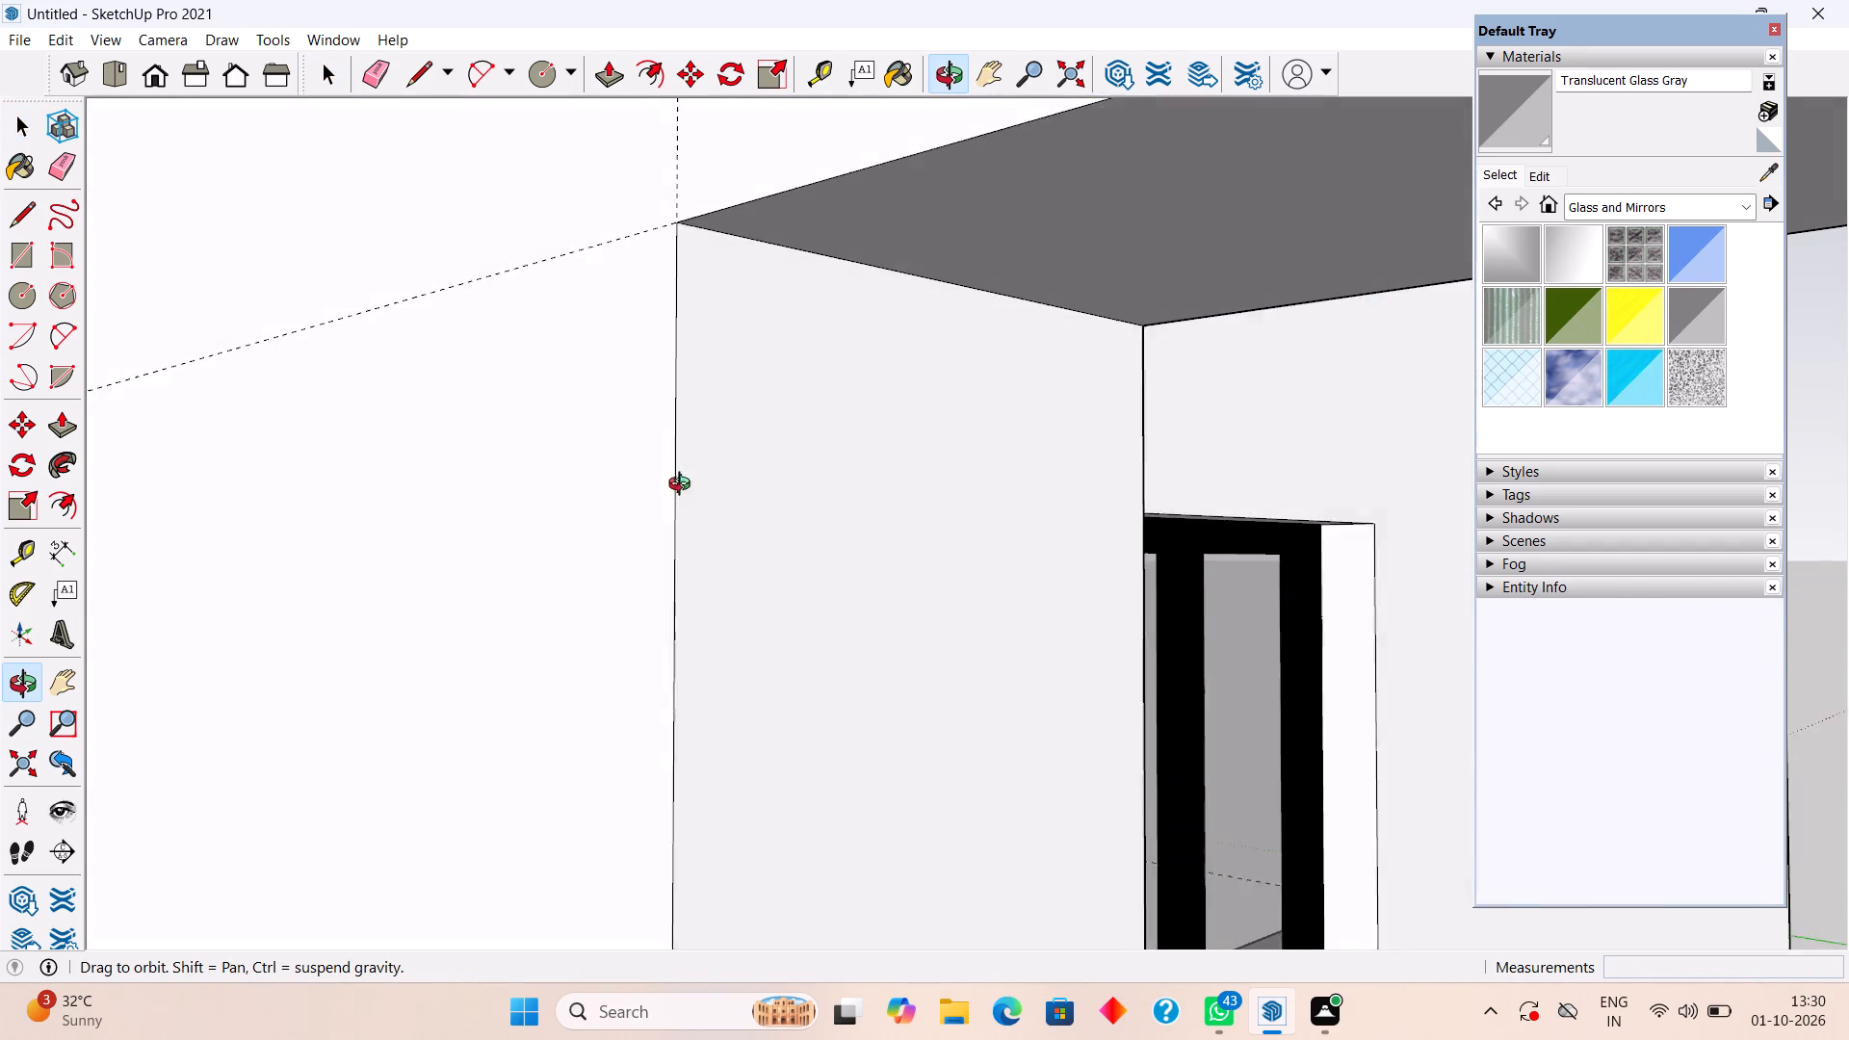
pyautogui.moveTo(684, 486); pyautogui.dragTo(683, 487, button='middle')
pyautogui.press('t')
pyautogui.click(677, 481)
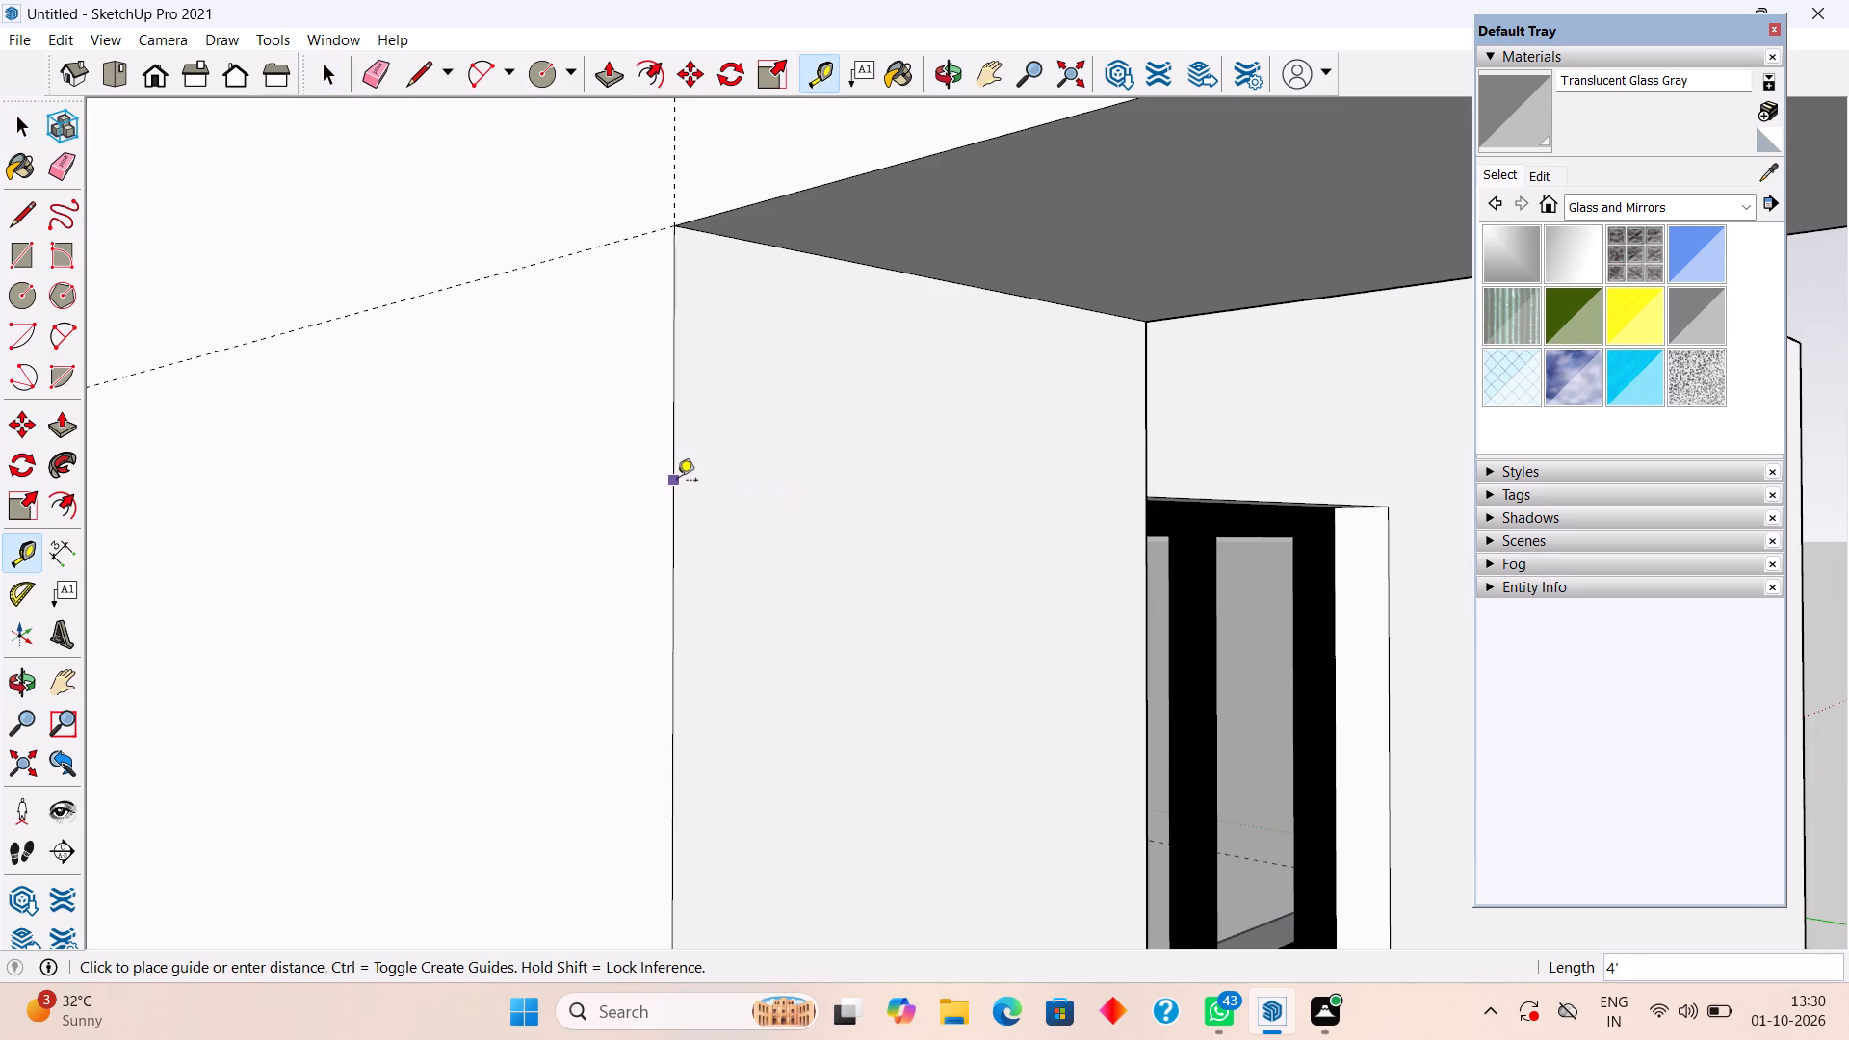
pyautogui.click(946, 280)
pyautogui.press('space')
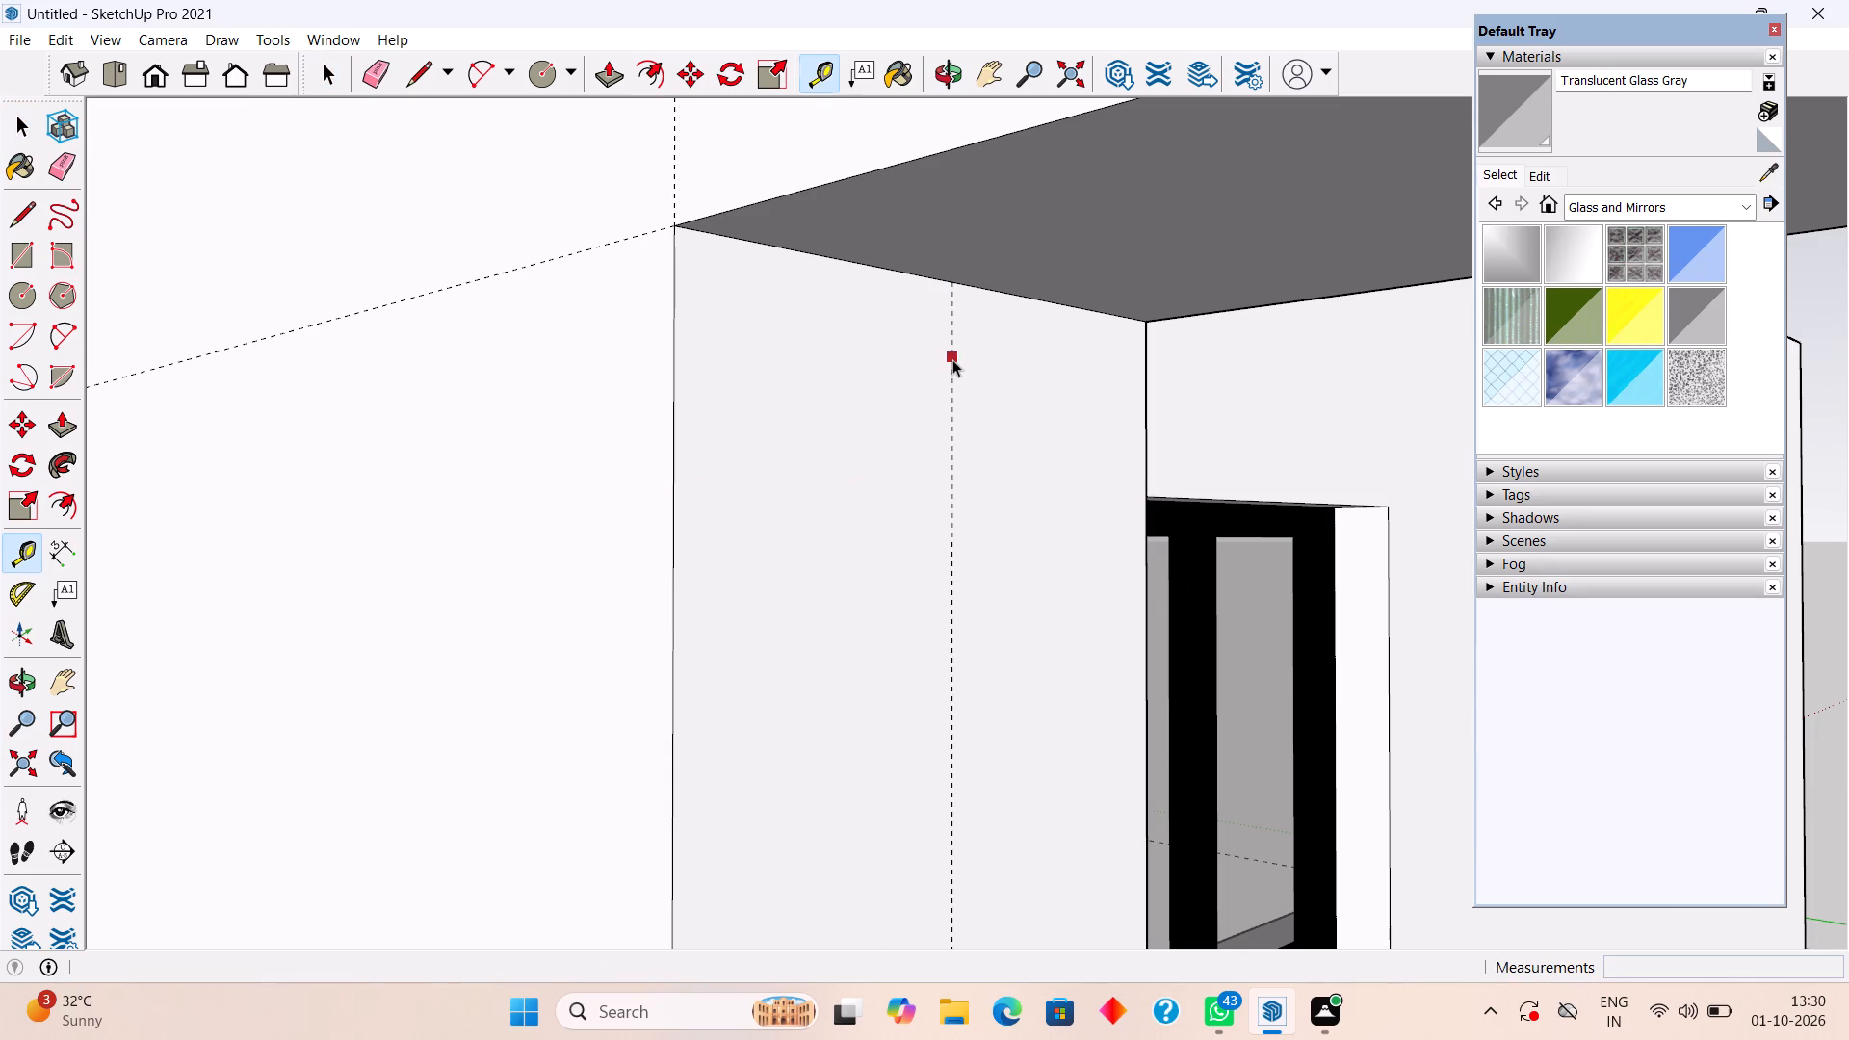
# Draw a circle with a .5" radius centred on the guide, just below the opening's top face.
pyautogui.press('c')
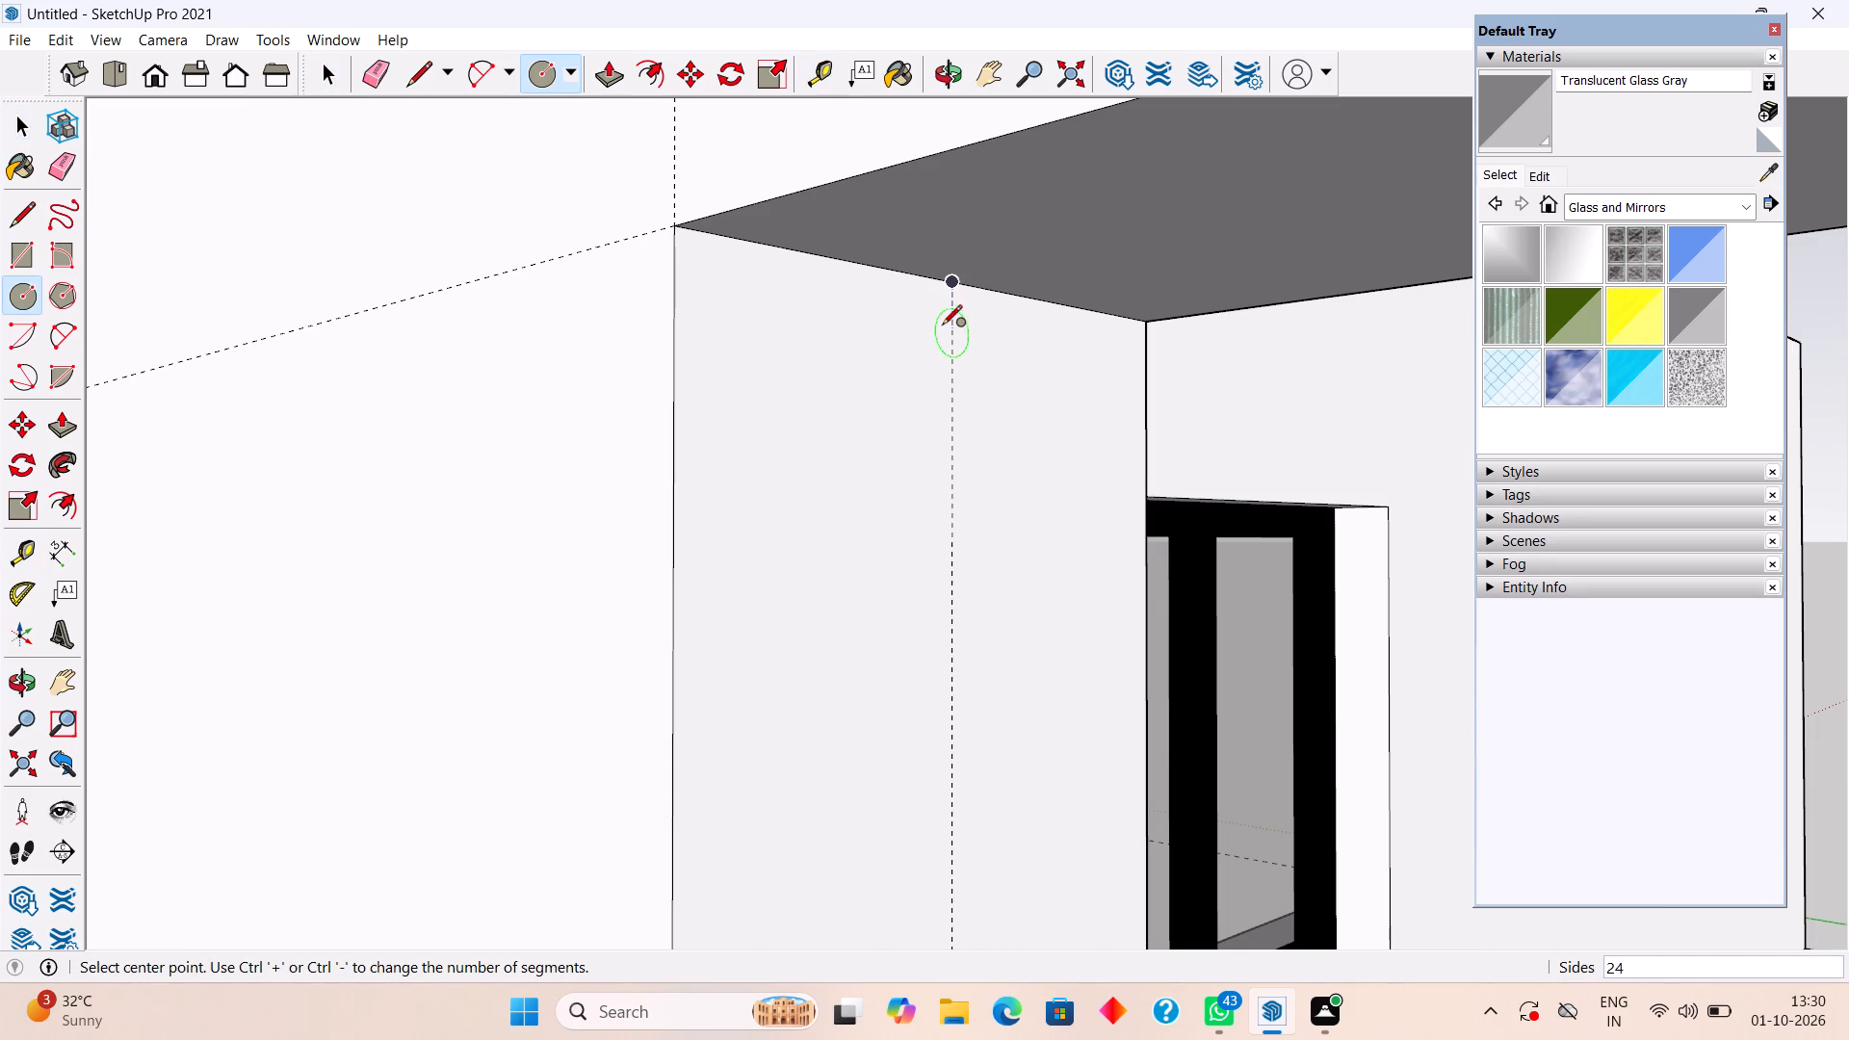
pyautogui.click(951, 313)
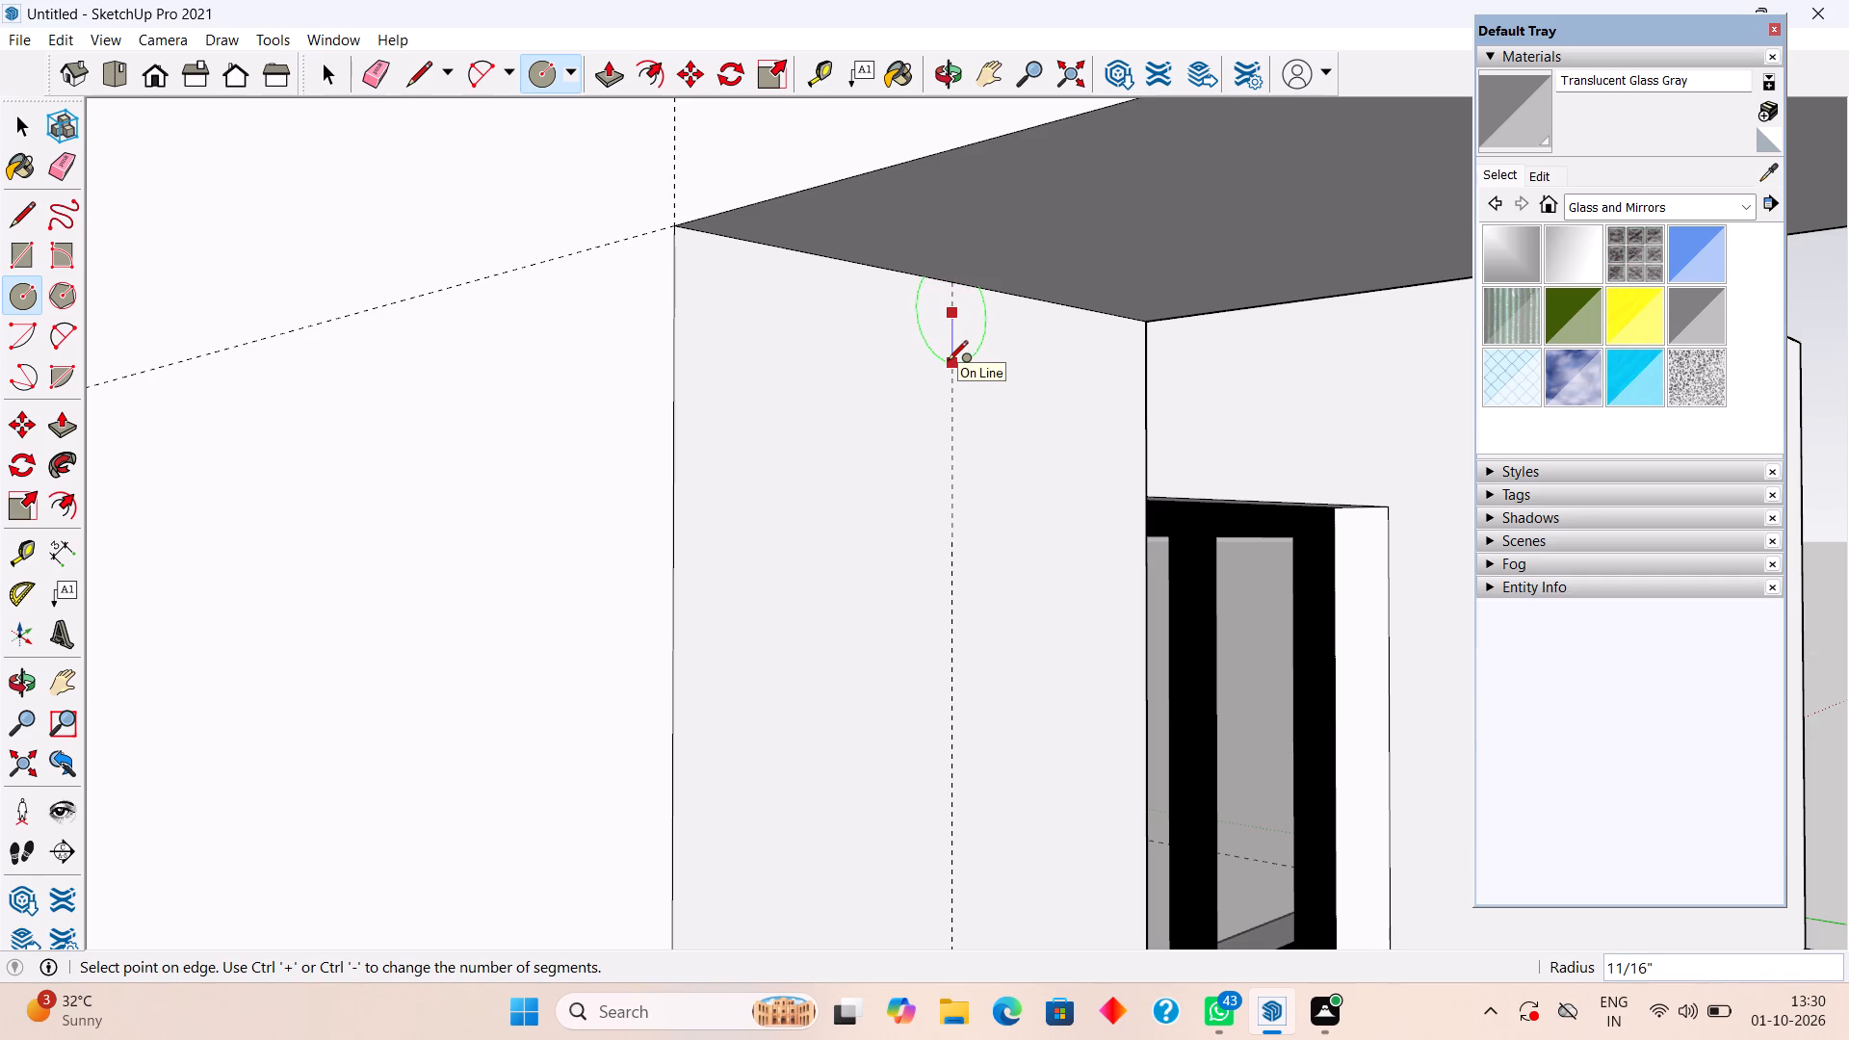
pyautogui.write('.5"')
pyautogui.press('Return')
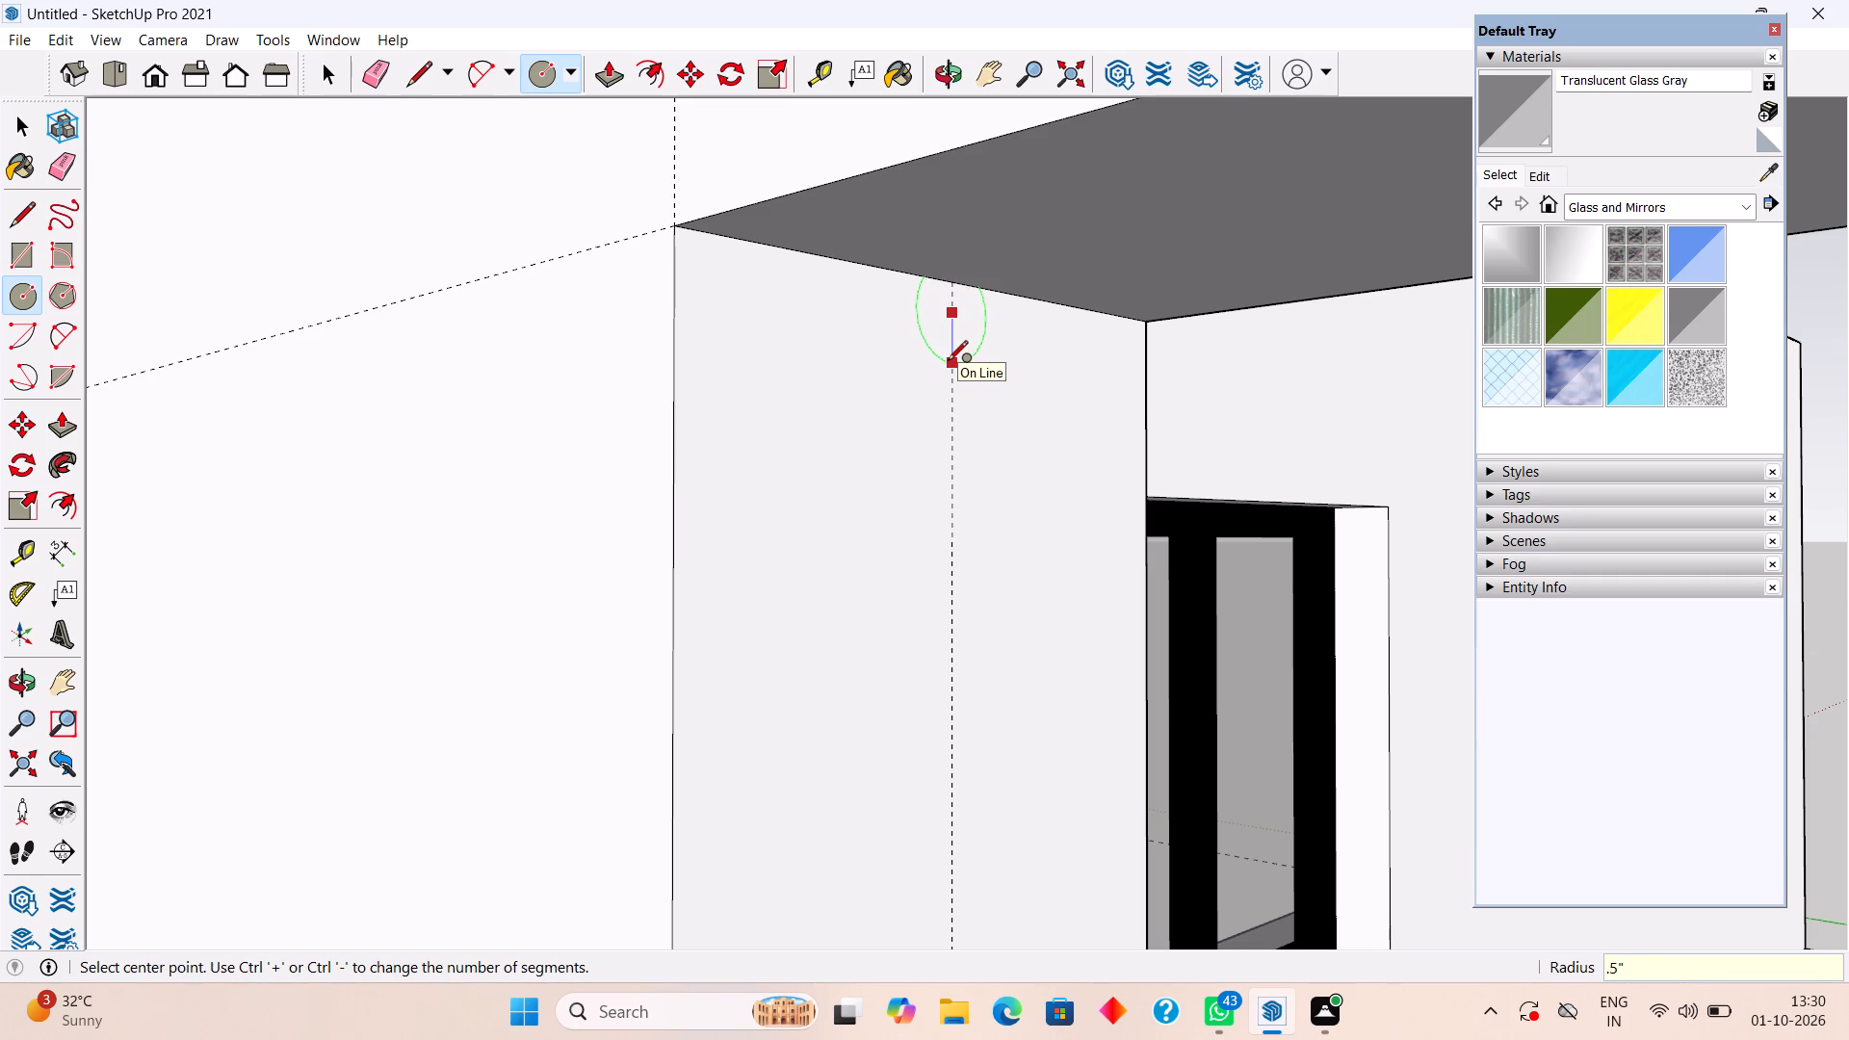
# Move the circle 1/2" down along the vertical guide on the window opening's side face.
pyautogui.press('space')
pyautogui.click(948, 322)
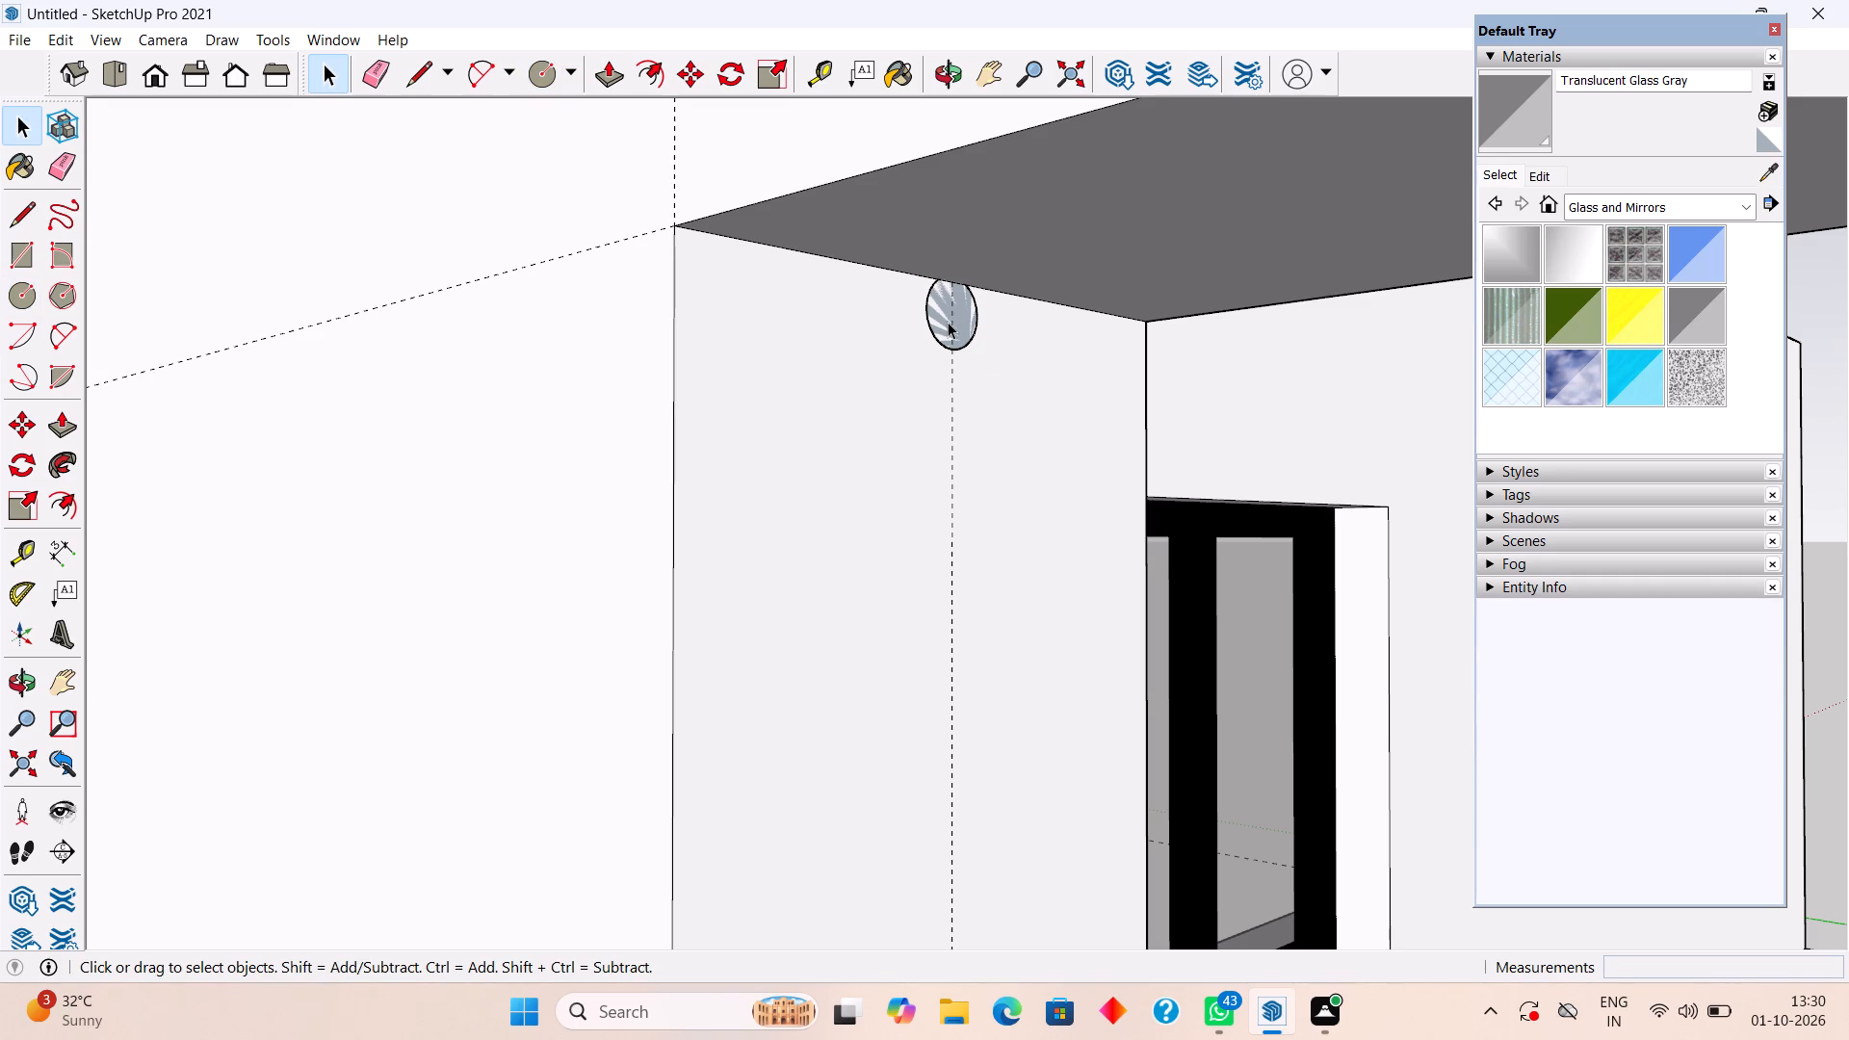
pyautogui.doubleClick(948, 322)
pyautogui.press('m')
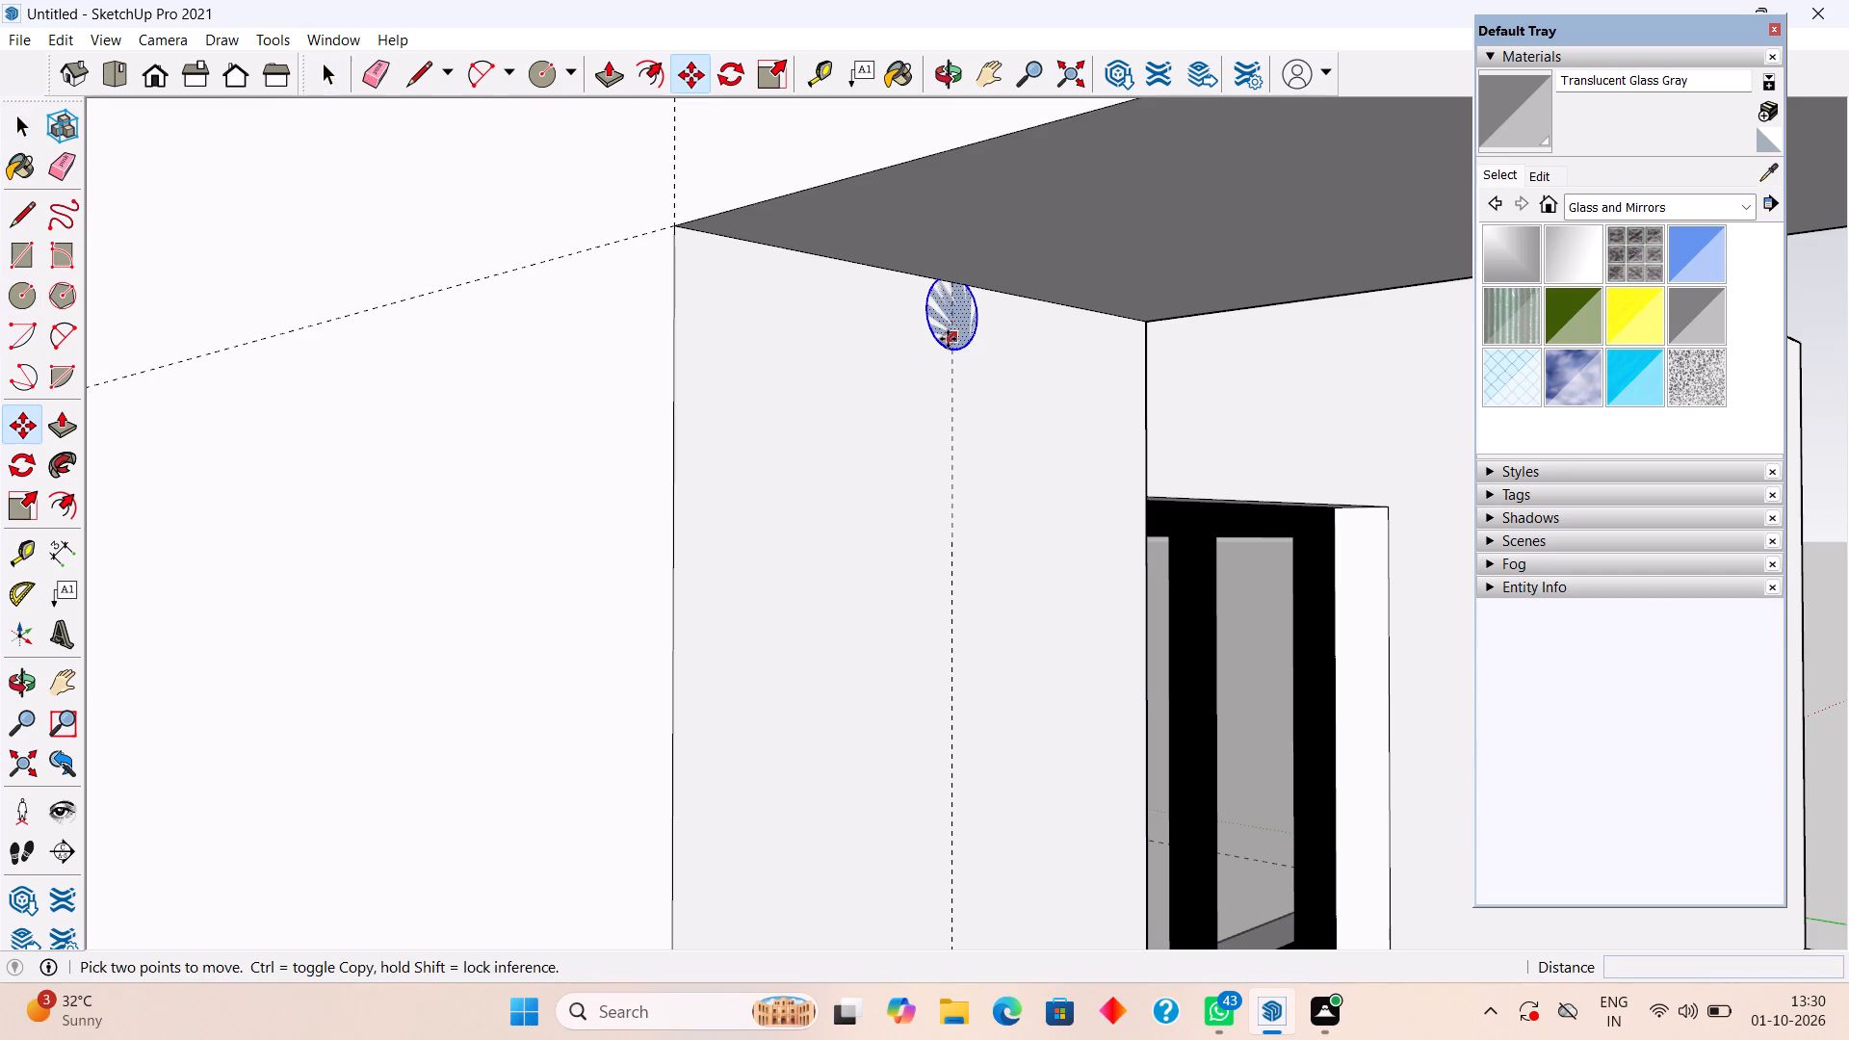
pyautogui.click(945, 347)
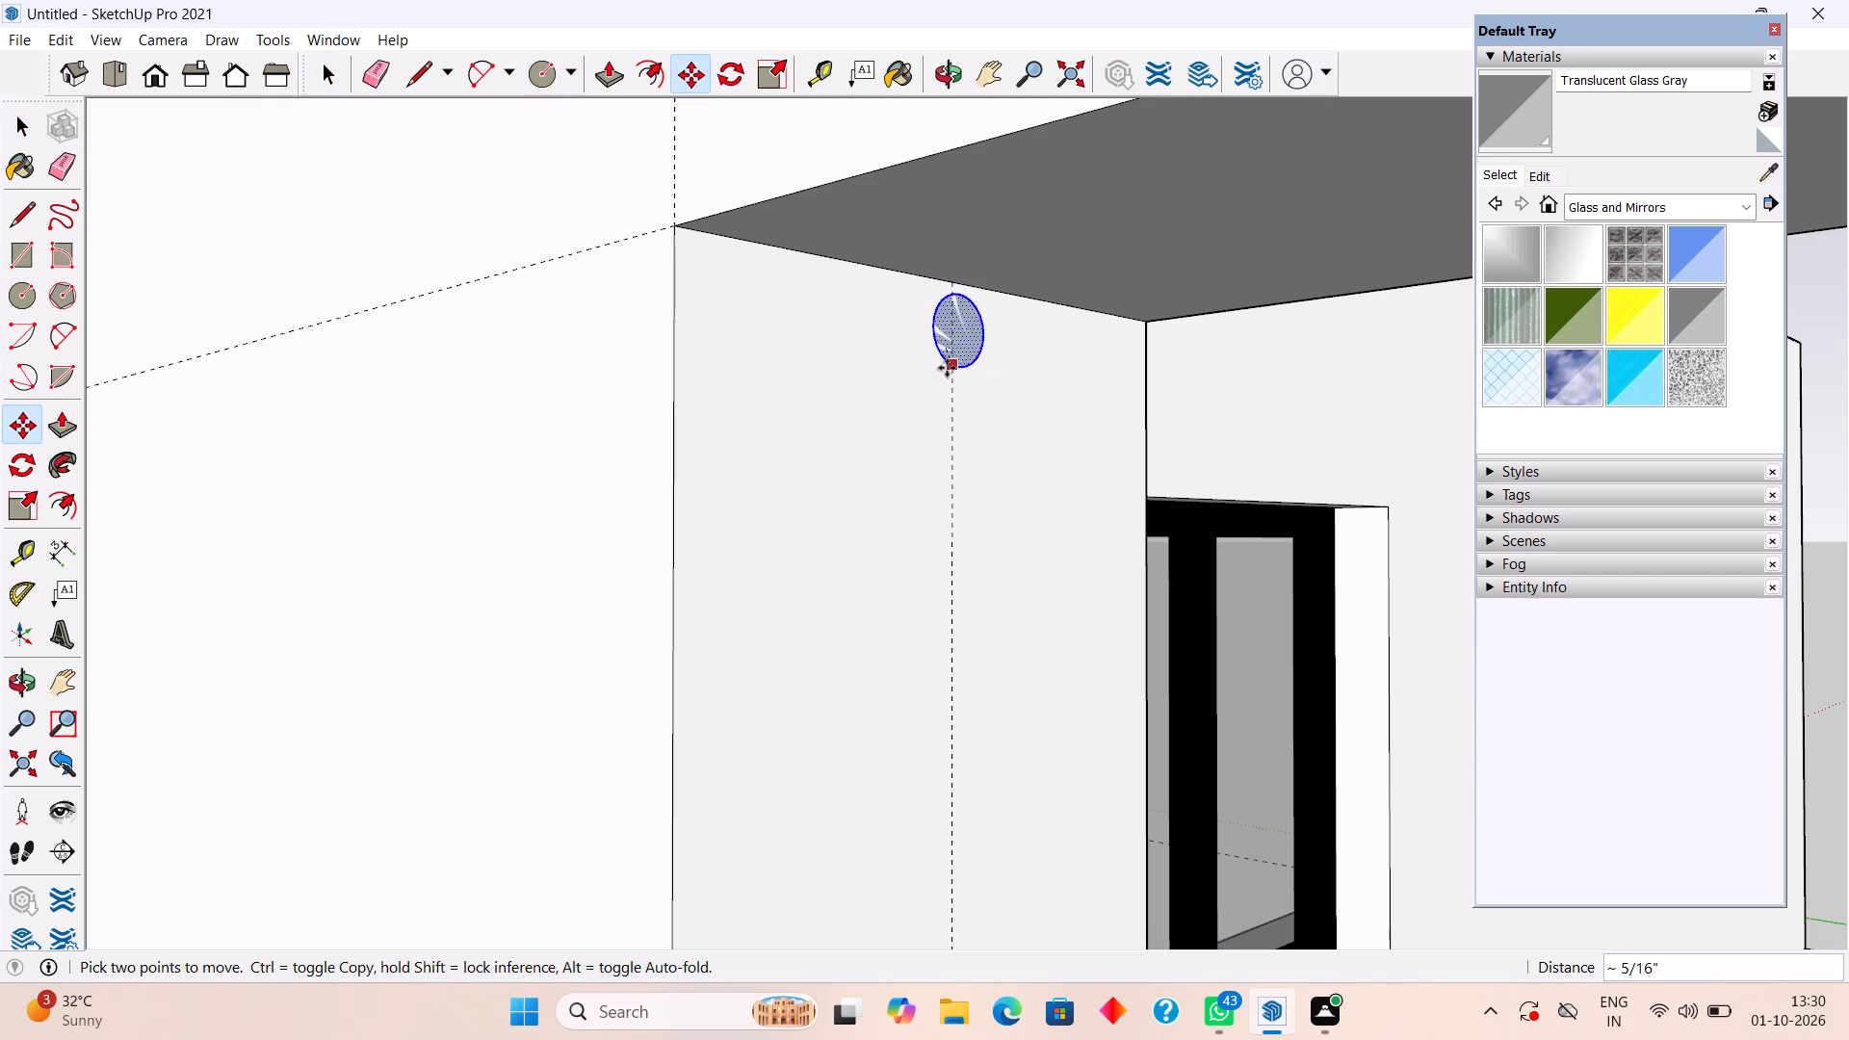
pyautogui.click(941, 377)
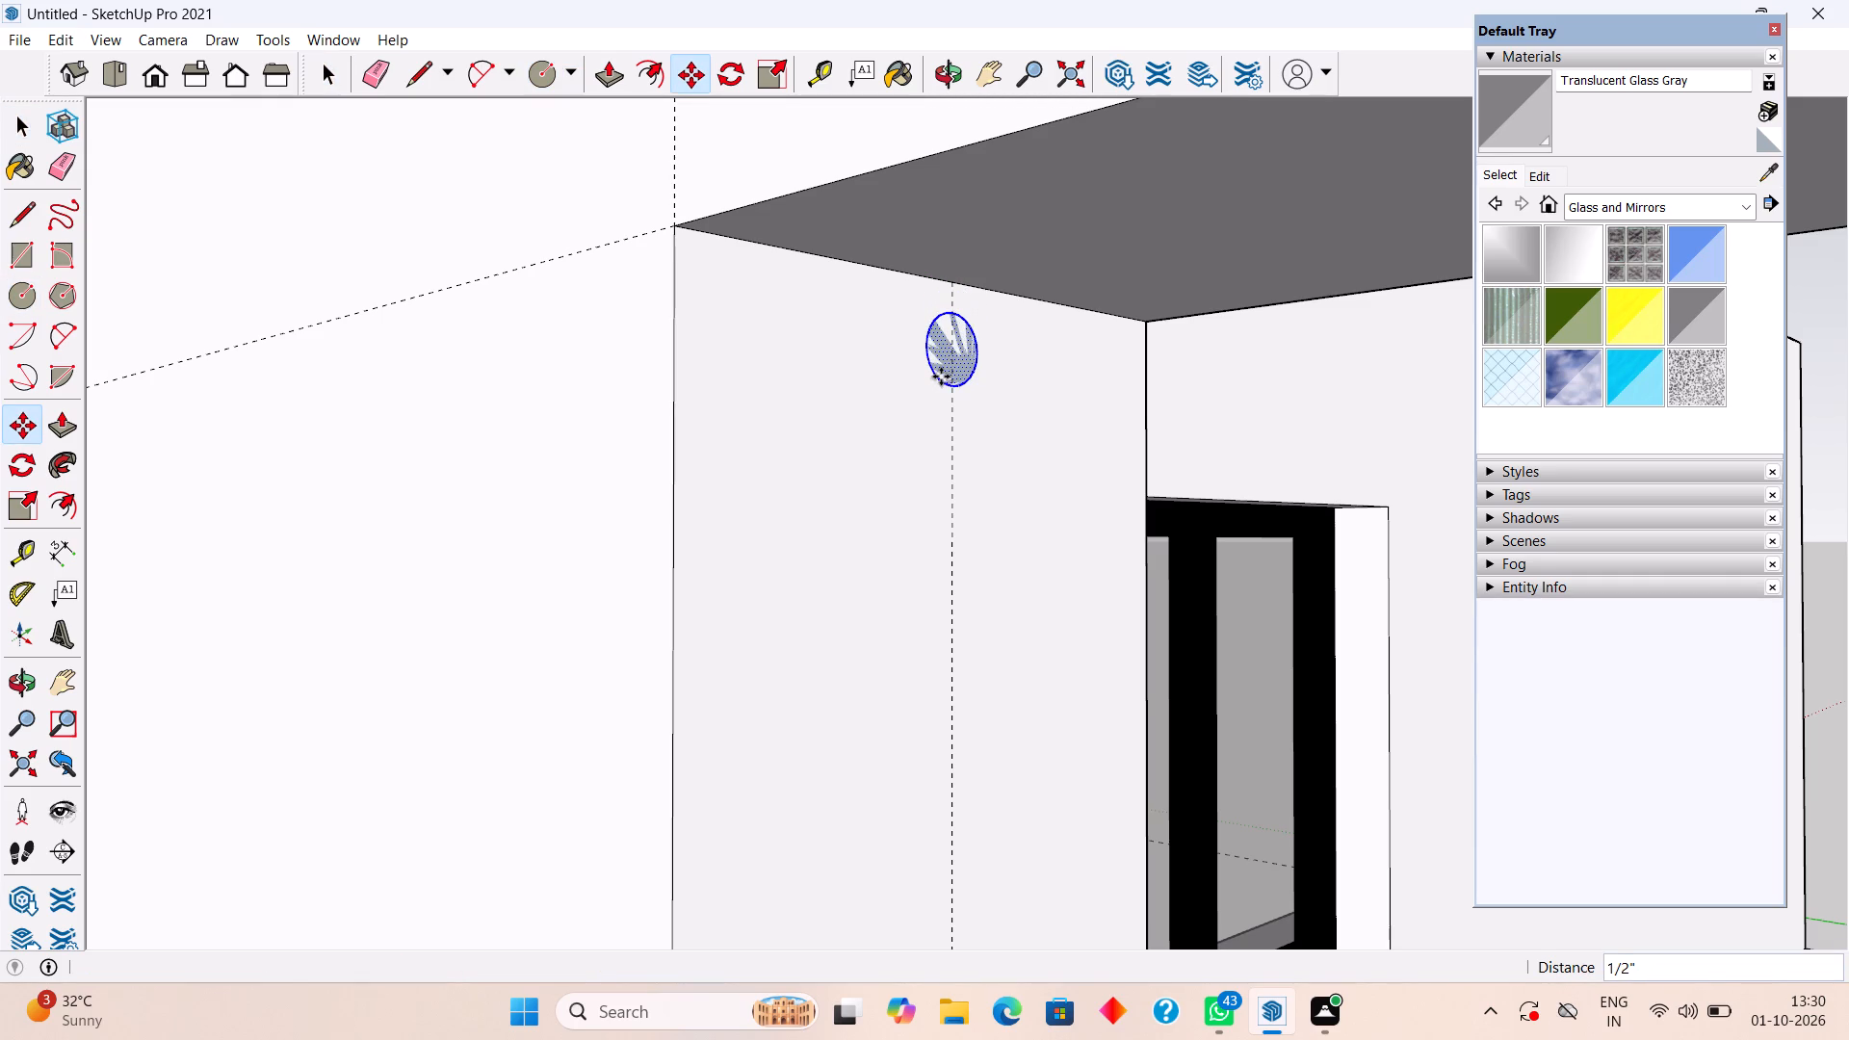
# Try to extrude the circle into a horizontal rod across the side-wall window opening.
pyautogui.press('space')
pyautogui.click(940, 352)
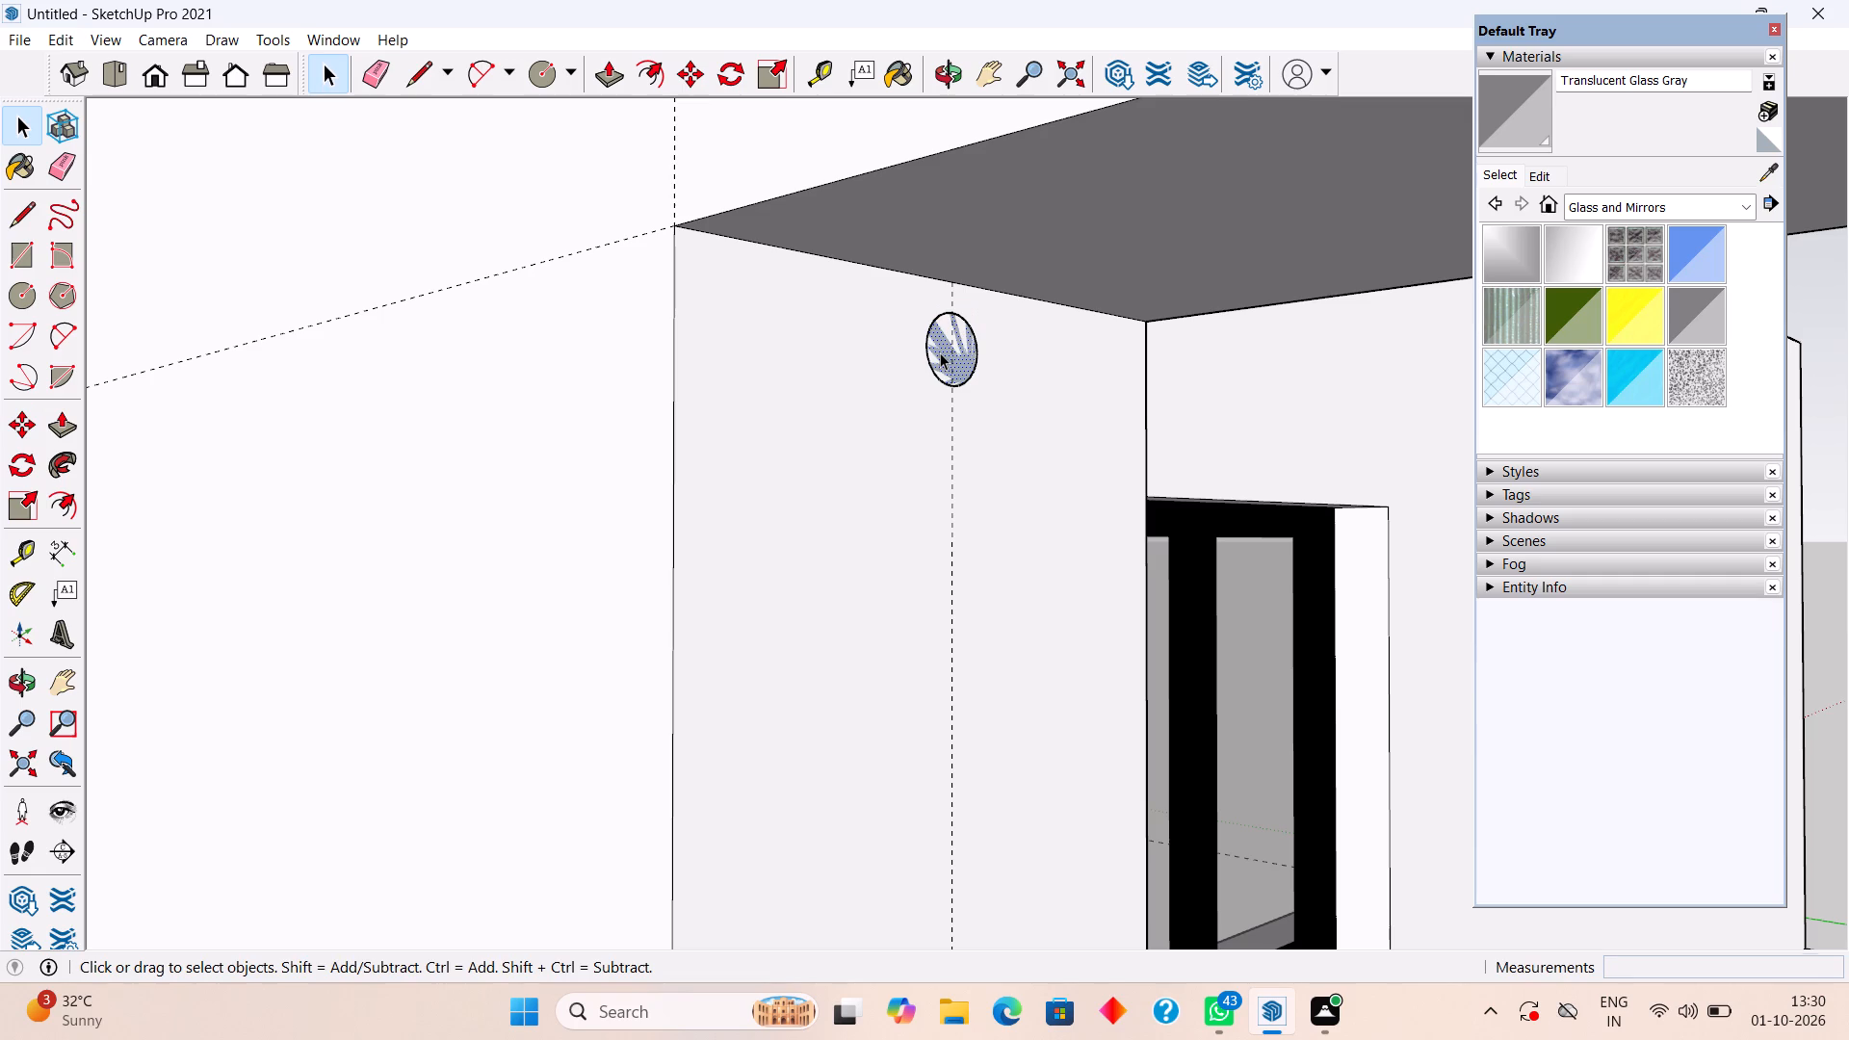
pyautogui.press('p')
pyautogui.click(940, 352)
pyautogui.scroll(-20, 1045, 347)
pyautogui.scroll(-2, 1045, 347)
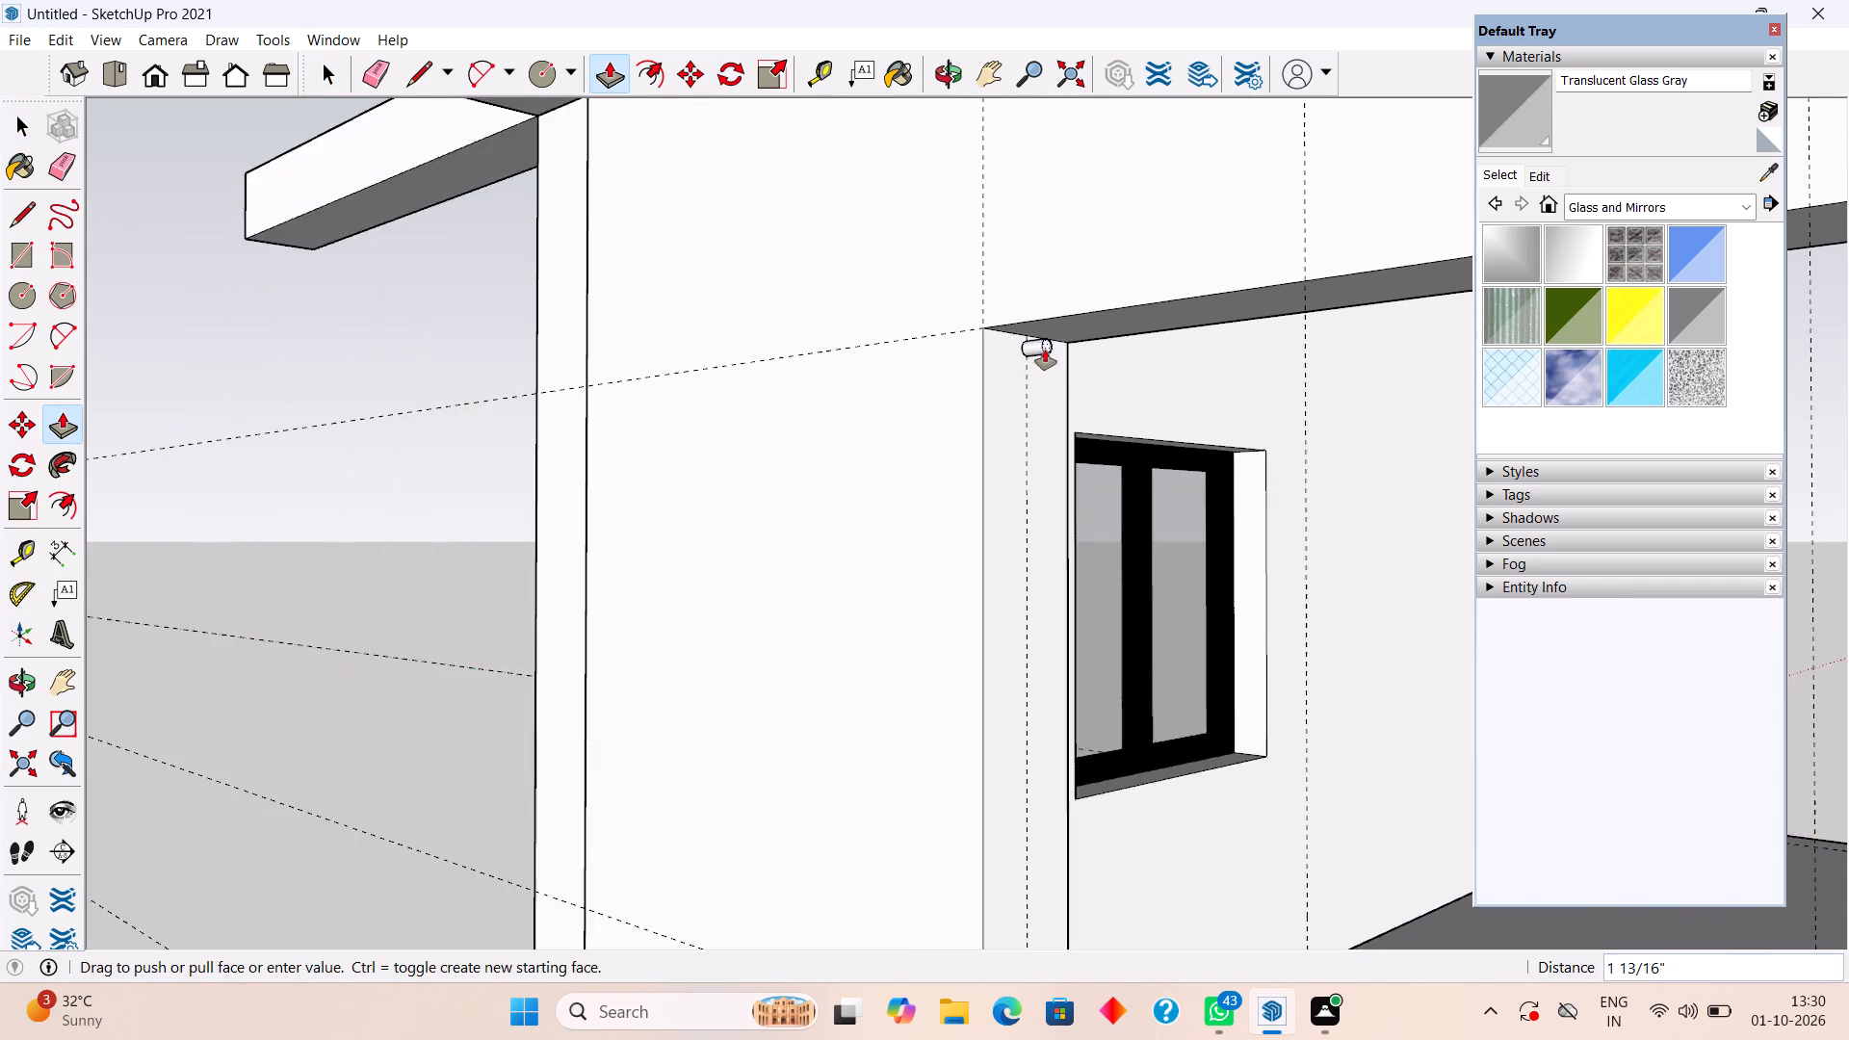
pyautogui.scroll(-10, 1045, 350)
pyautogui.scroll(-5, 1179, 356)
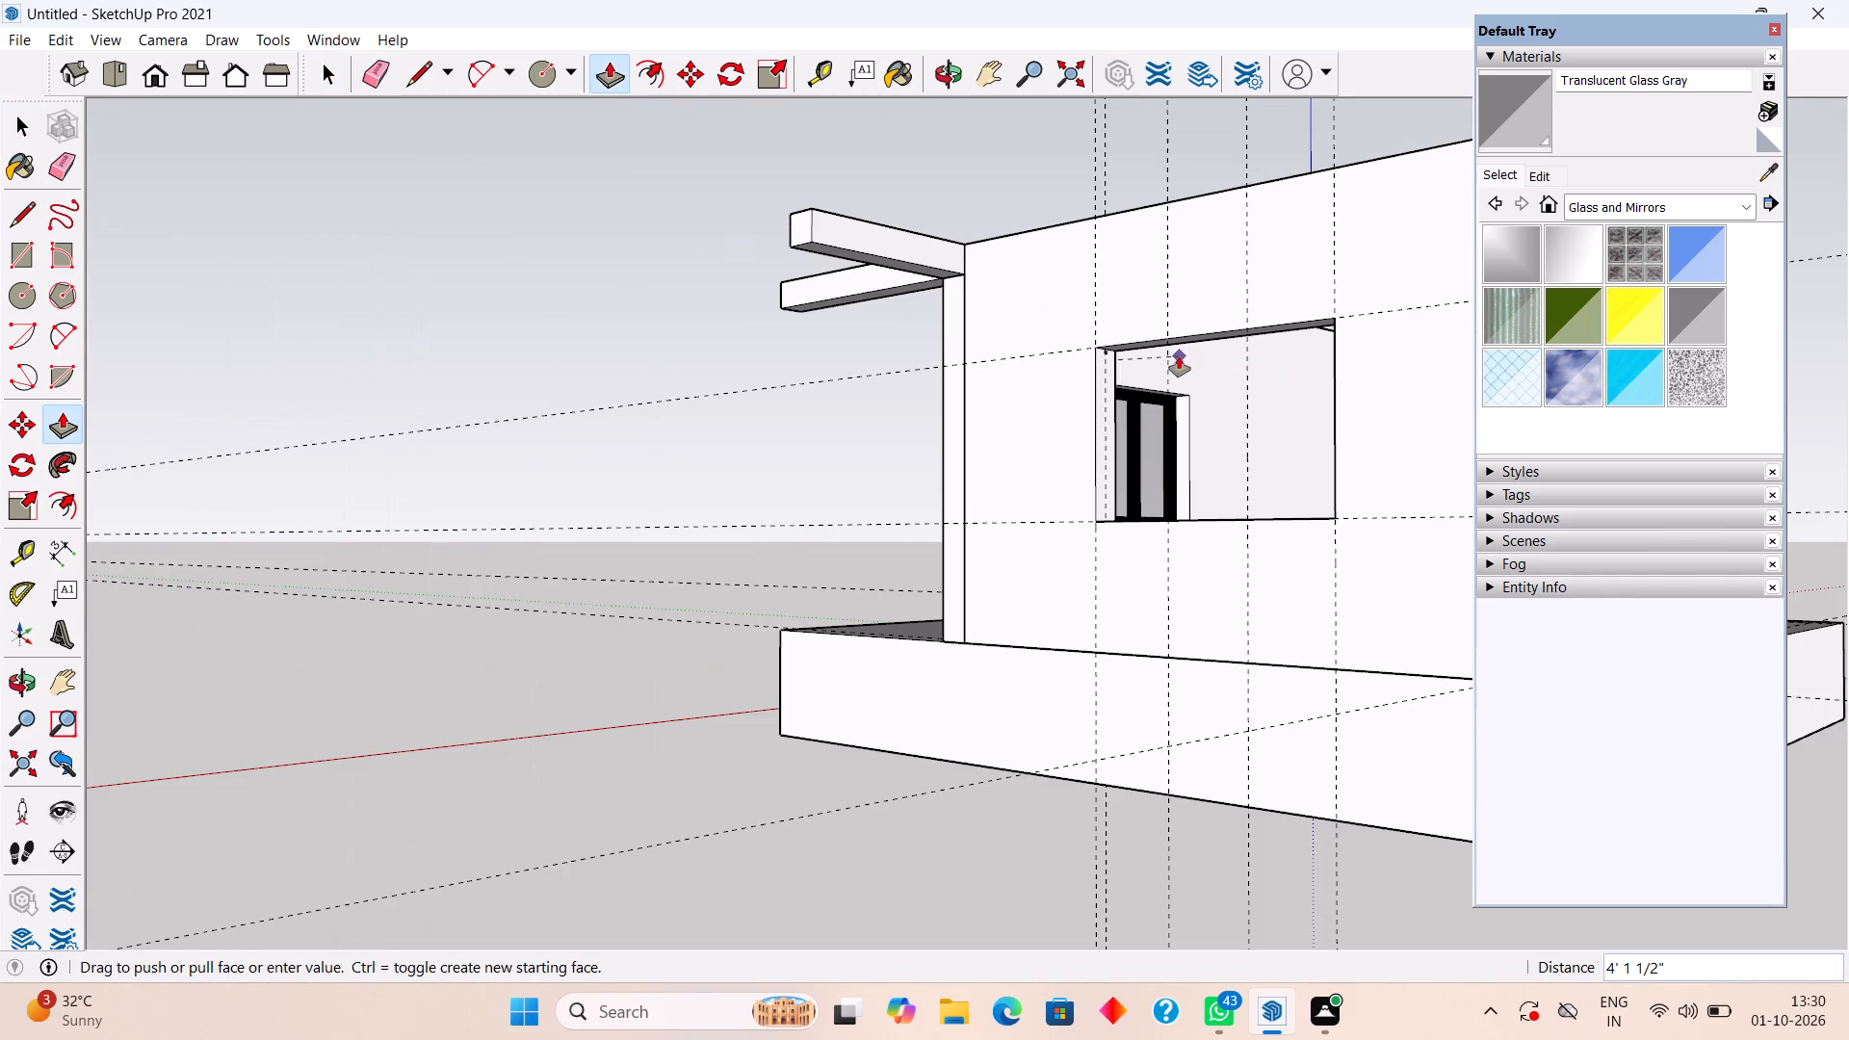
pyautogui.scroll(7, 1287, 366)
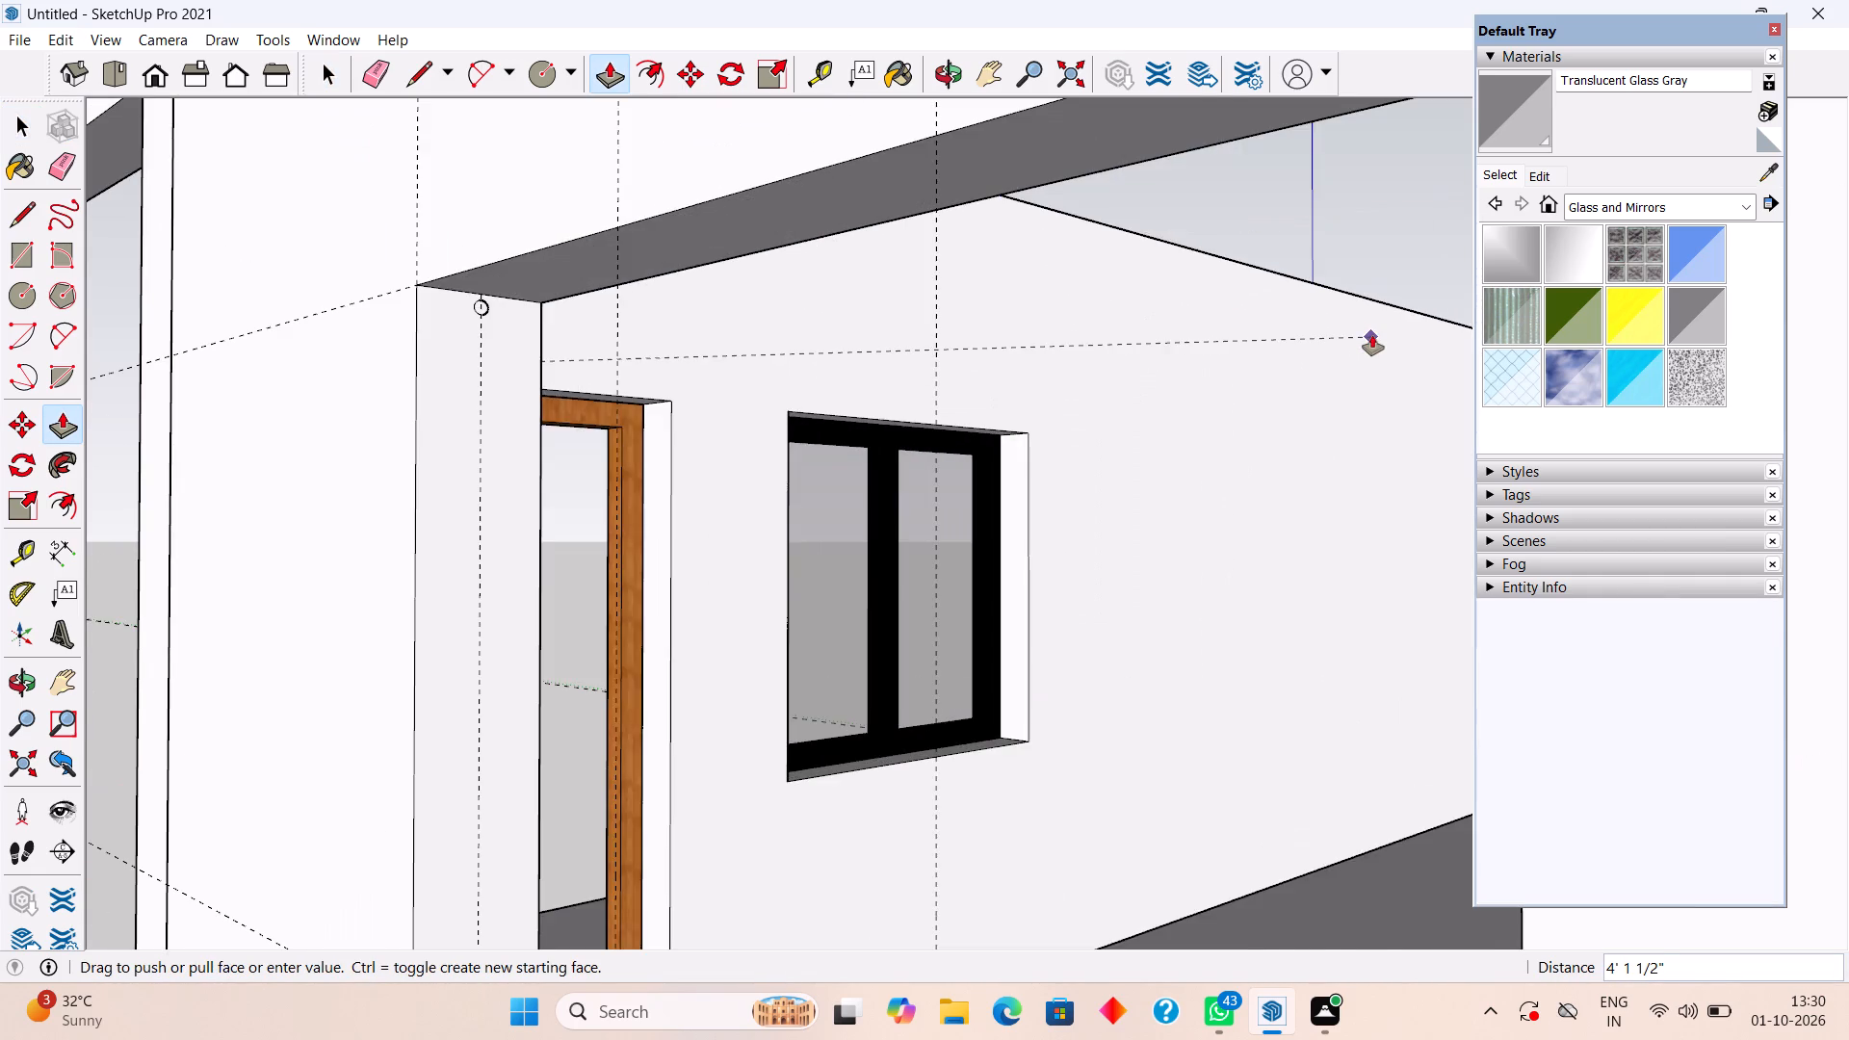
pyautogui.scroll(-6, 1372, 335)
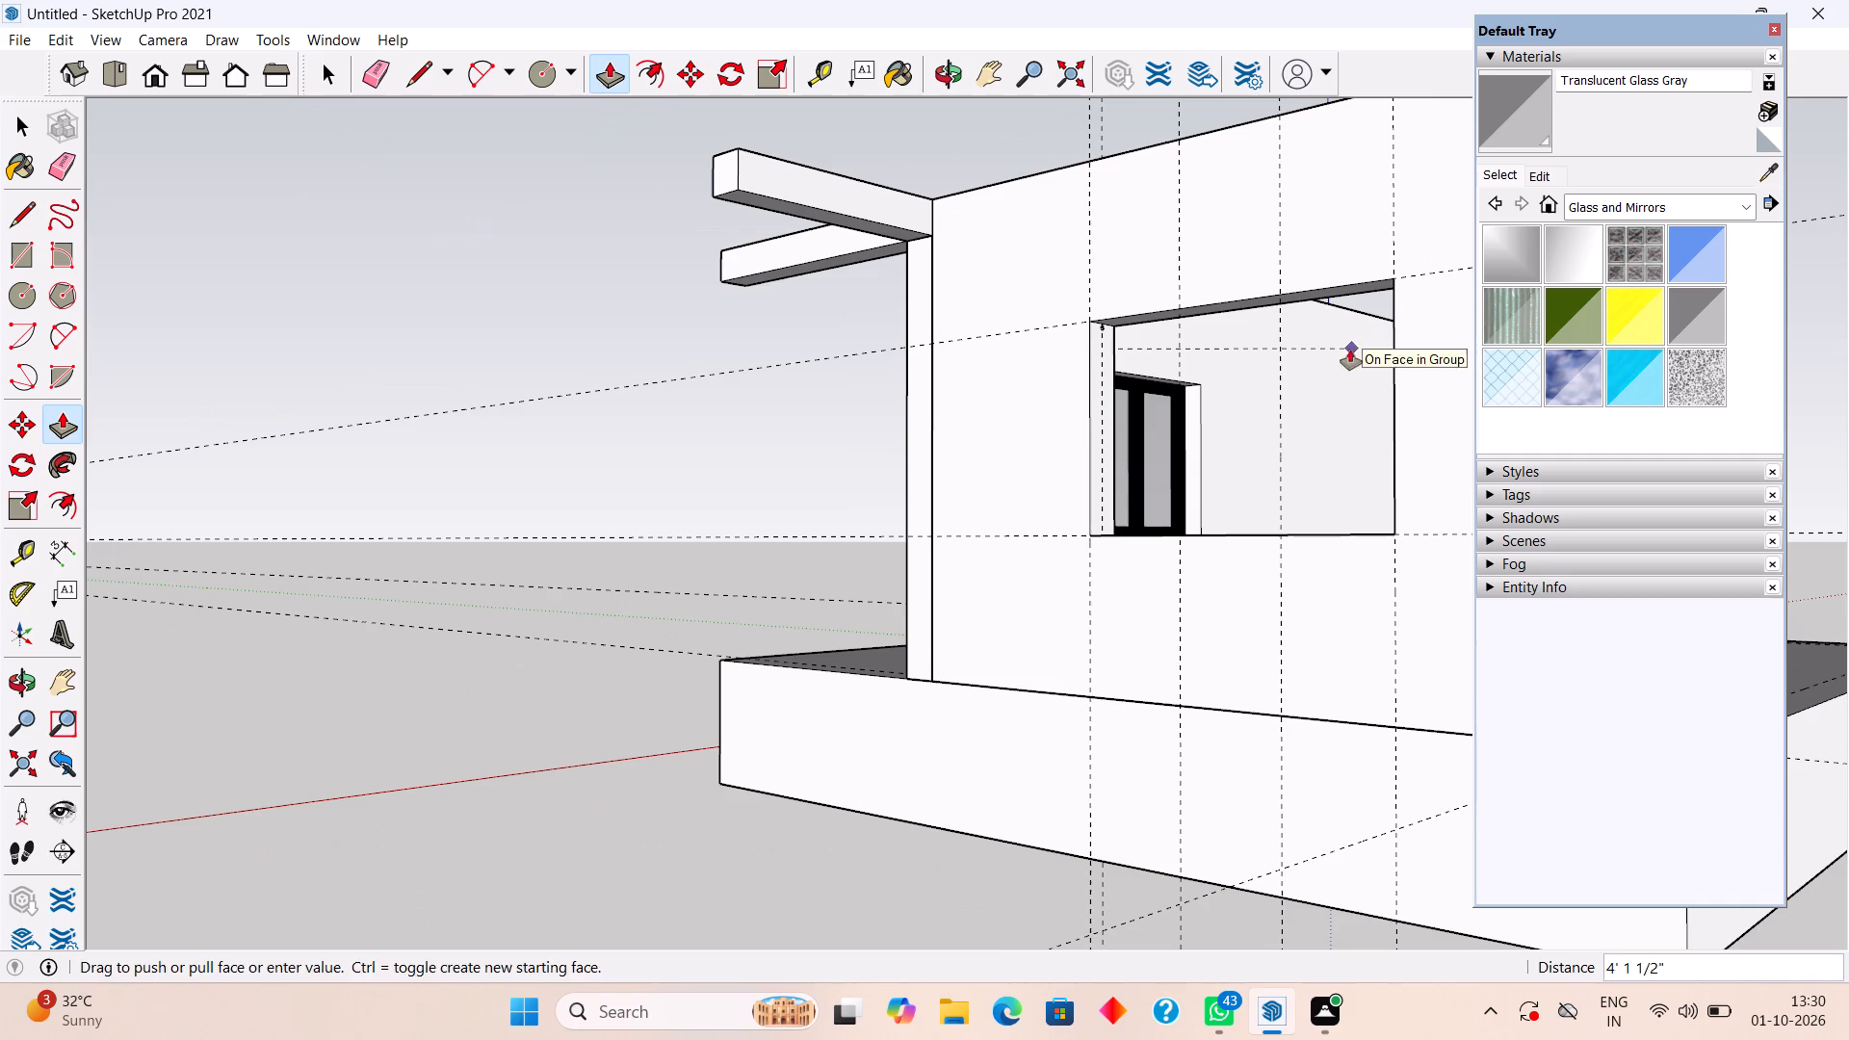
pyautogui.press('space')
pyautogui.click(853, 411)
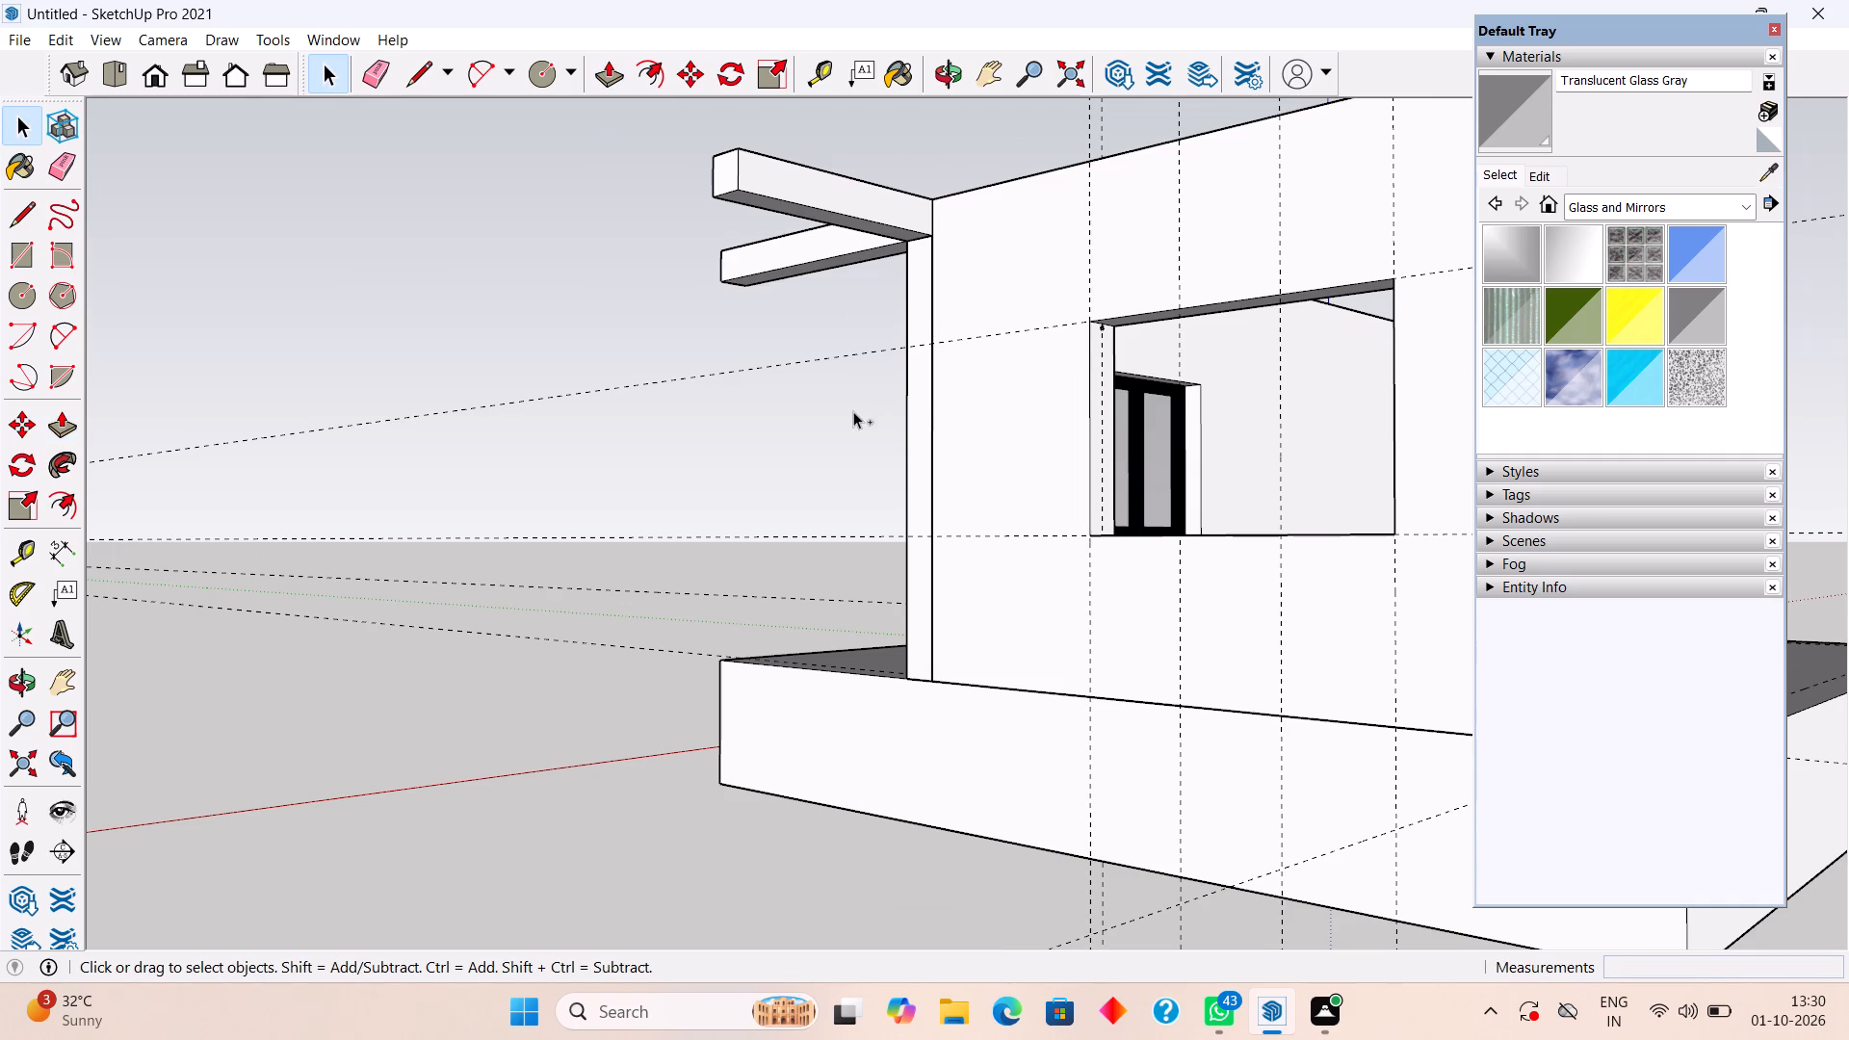
# Undo the circle's move, the circle, its vertical guide and the deletion of the three-panel window frame.
pyautogui.hotkey('ctrl', 'z')
pyautogui.hotkey('ctrl', 'z')
pyautogui.hotkey('ctrl', 'z')
pyautogui.hotkey('ctrl', 'z')
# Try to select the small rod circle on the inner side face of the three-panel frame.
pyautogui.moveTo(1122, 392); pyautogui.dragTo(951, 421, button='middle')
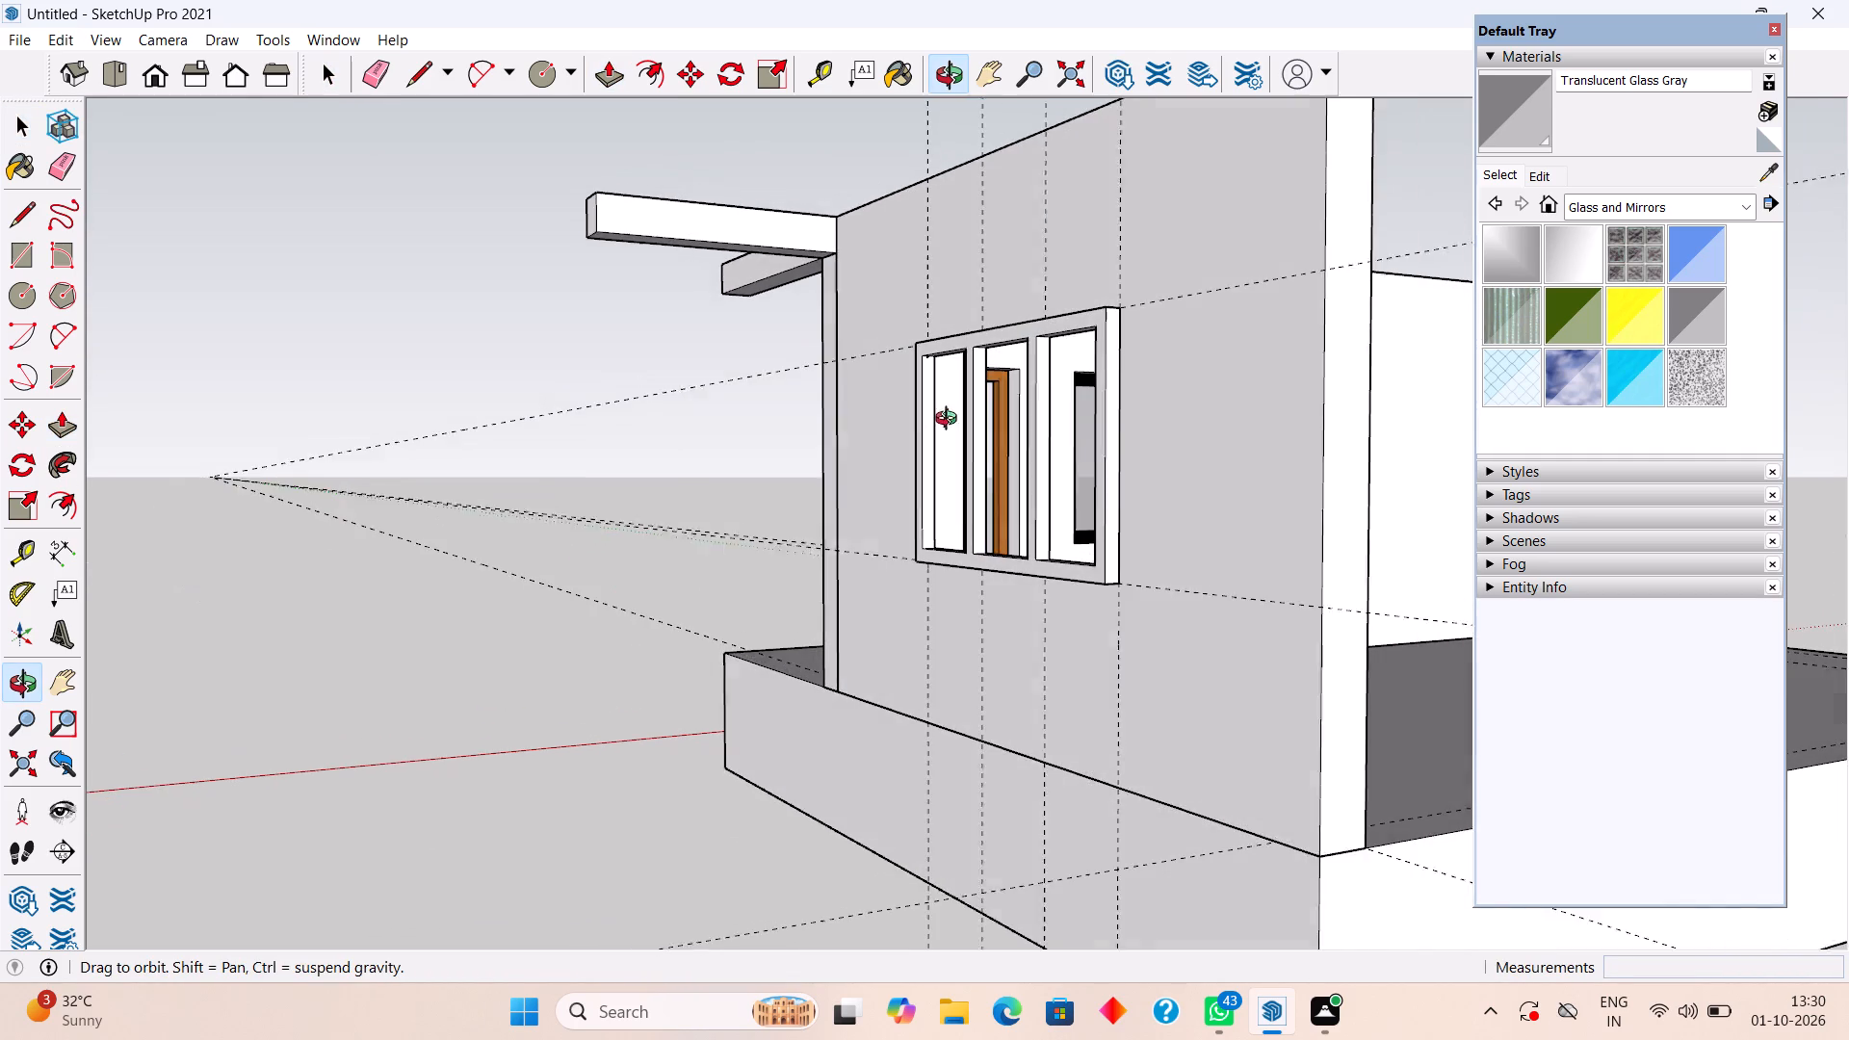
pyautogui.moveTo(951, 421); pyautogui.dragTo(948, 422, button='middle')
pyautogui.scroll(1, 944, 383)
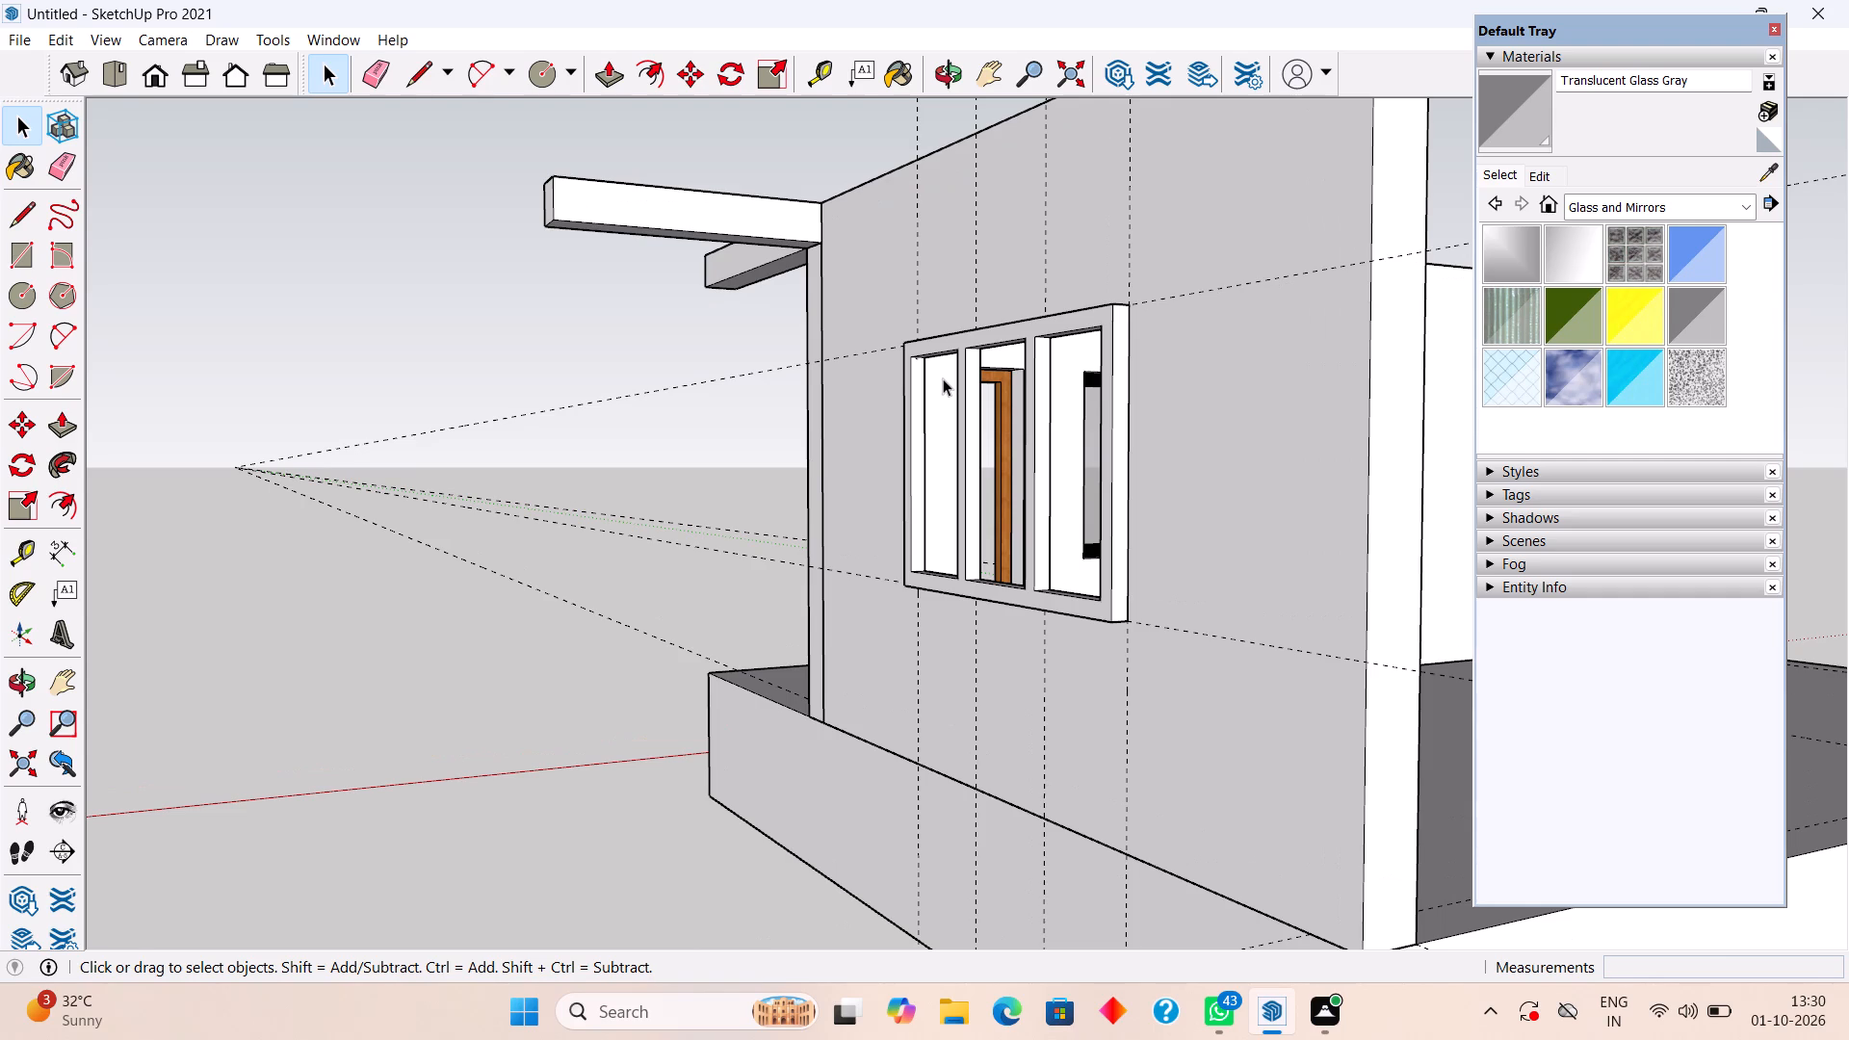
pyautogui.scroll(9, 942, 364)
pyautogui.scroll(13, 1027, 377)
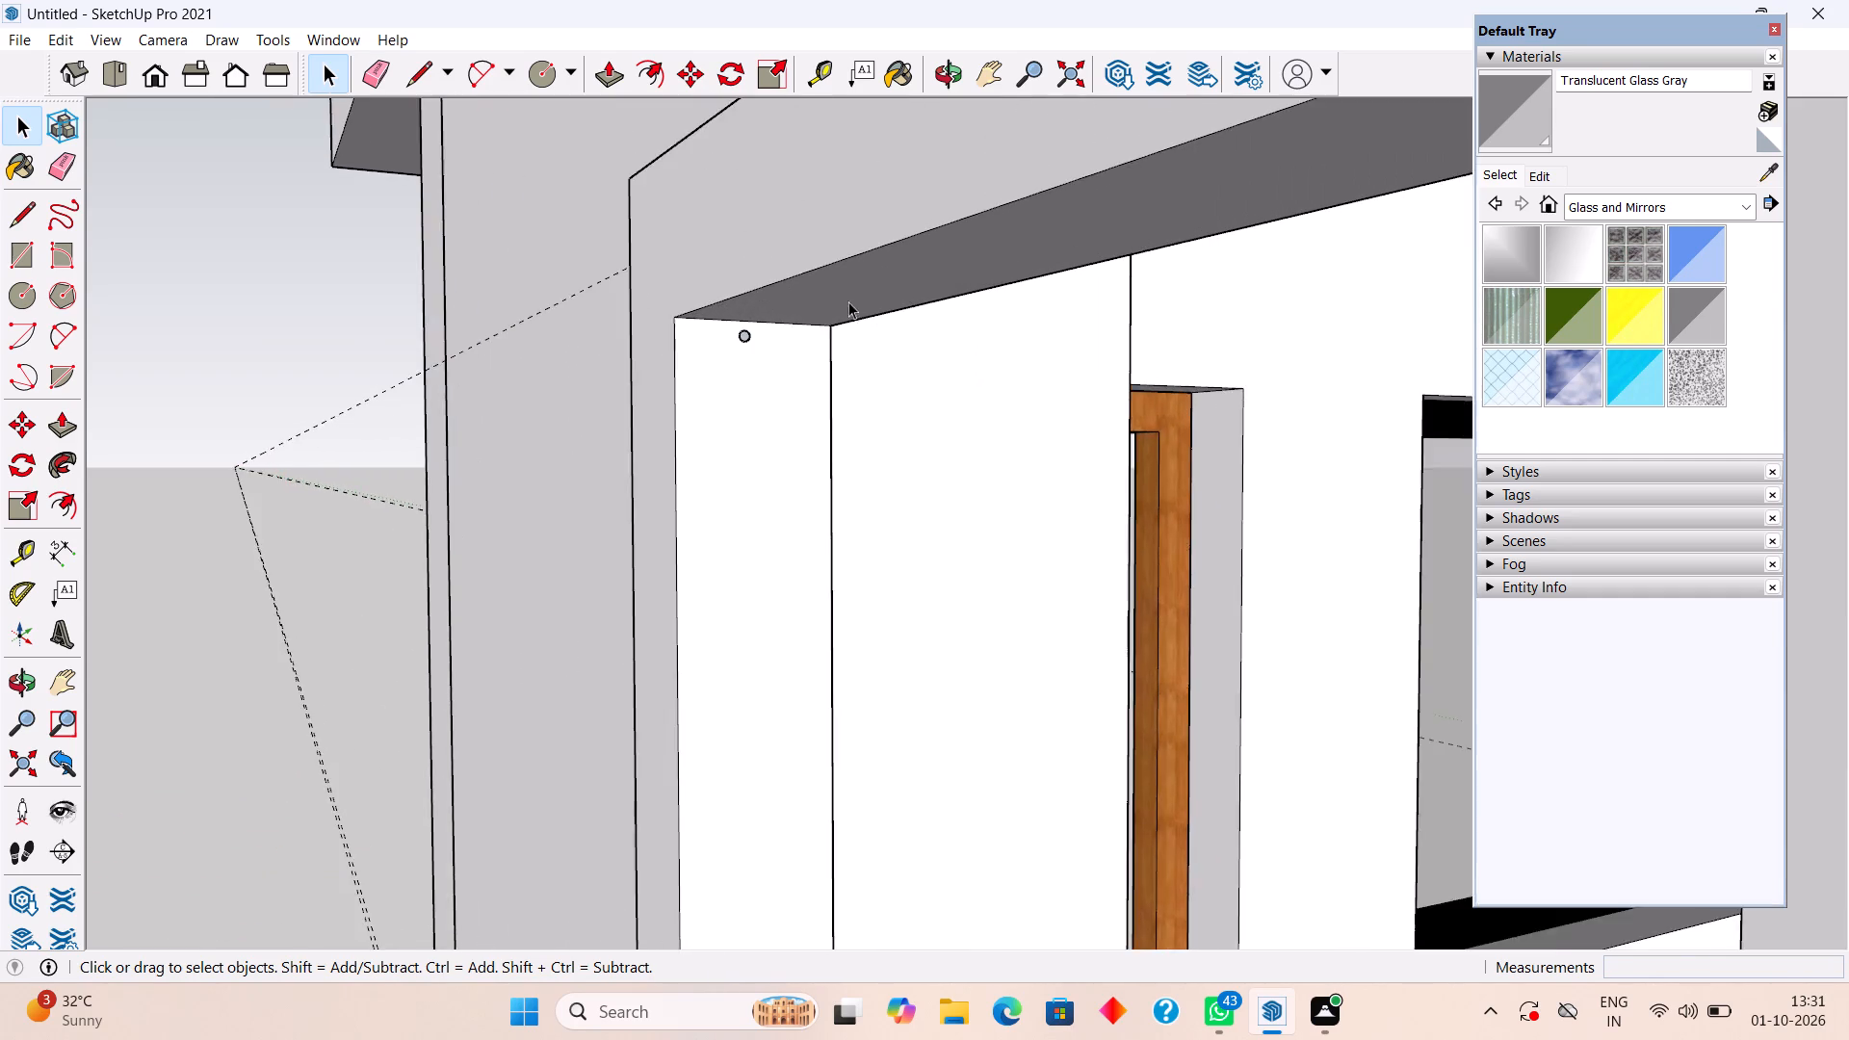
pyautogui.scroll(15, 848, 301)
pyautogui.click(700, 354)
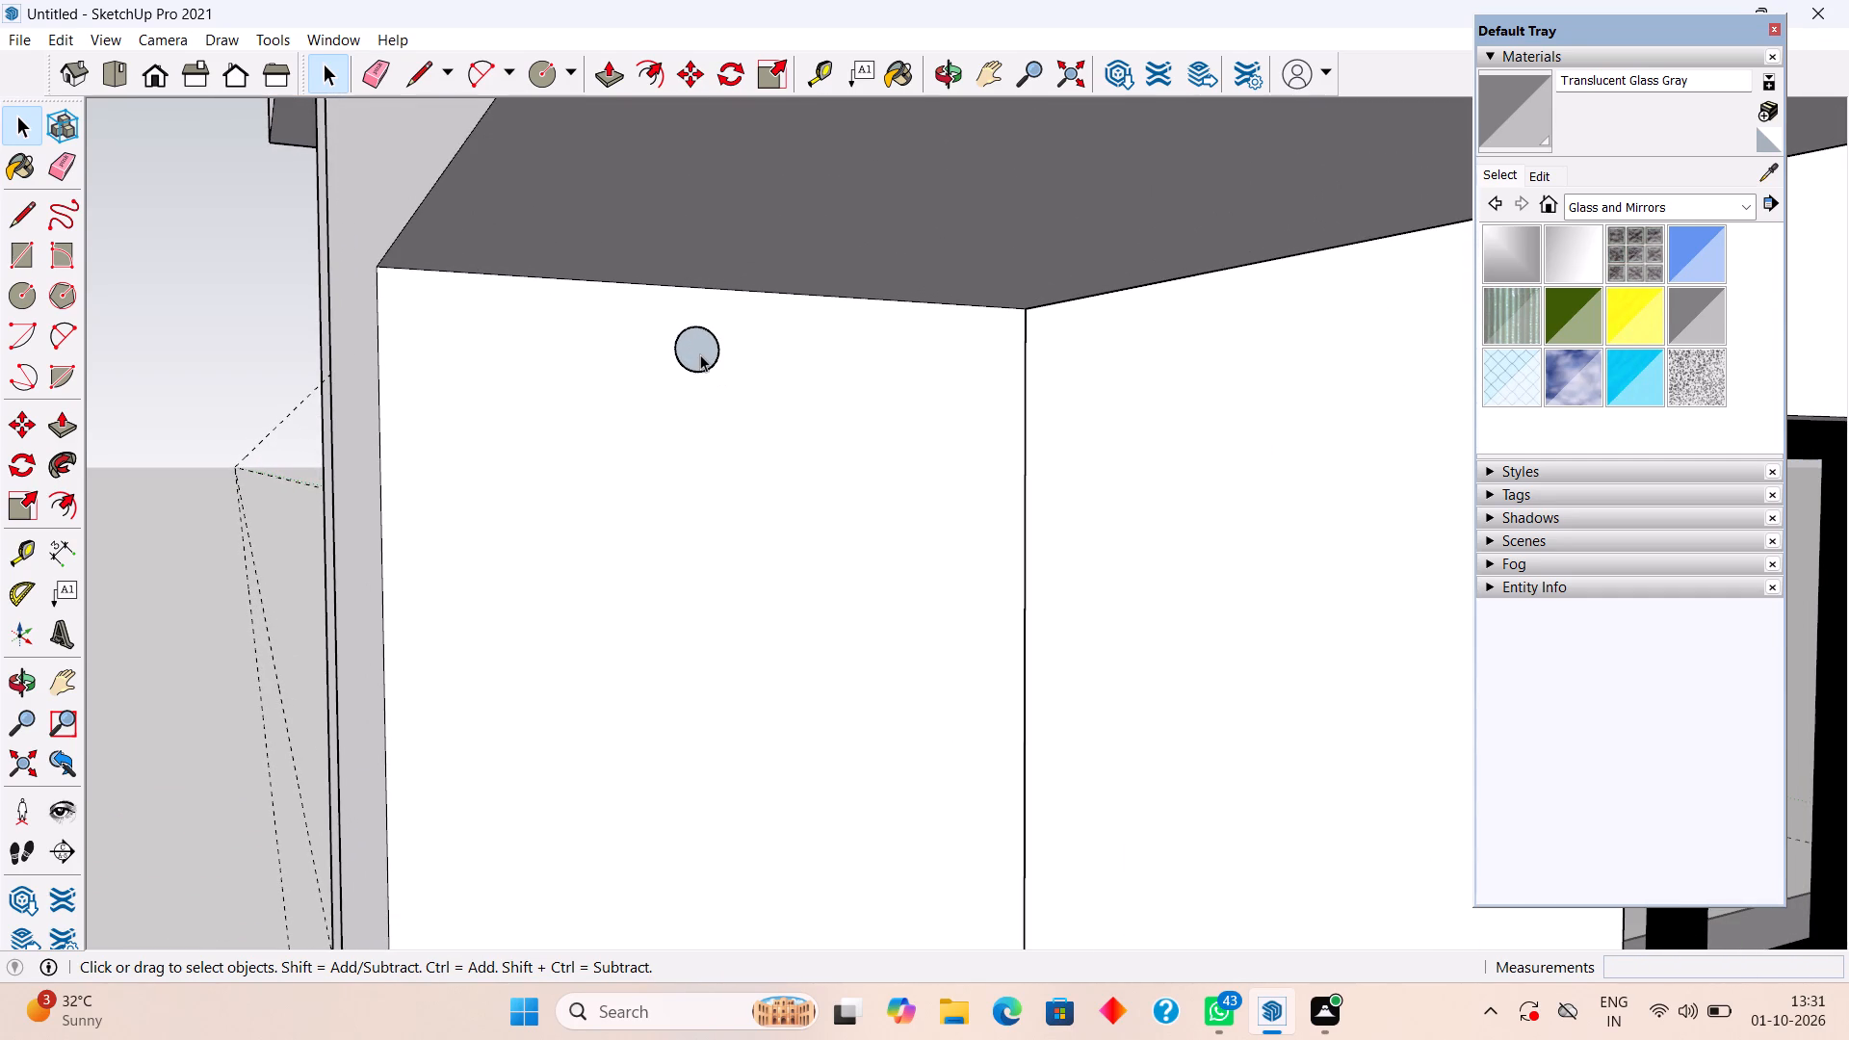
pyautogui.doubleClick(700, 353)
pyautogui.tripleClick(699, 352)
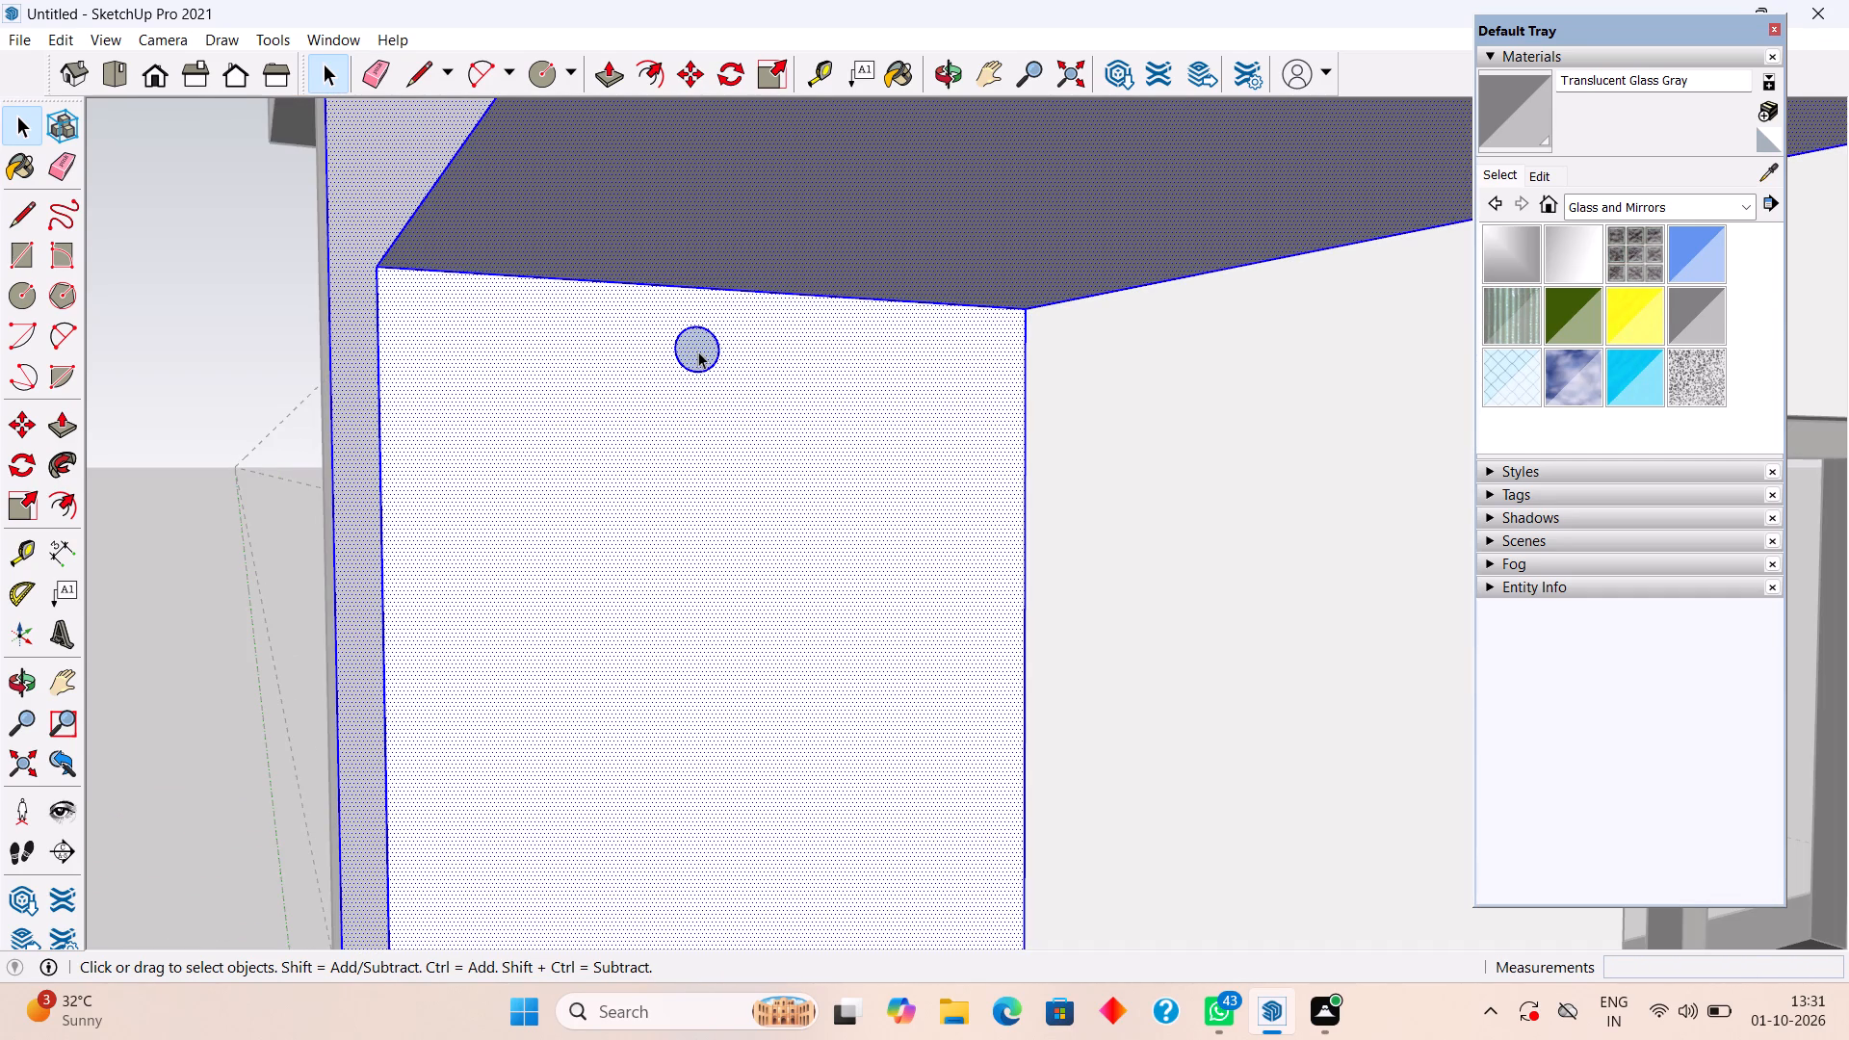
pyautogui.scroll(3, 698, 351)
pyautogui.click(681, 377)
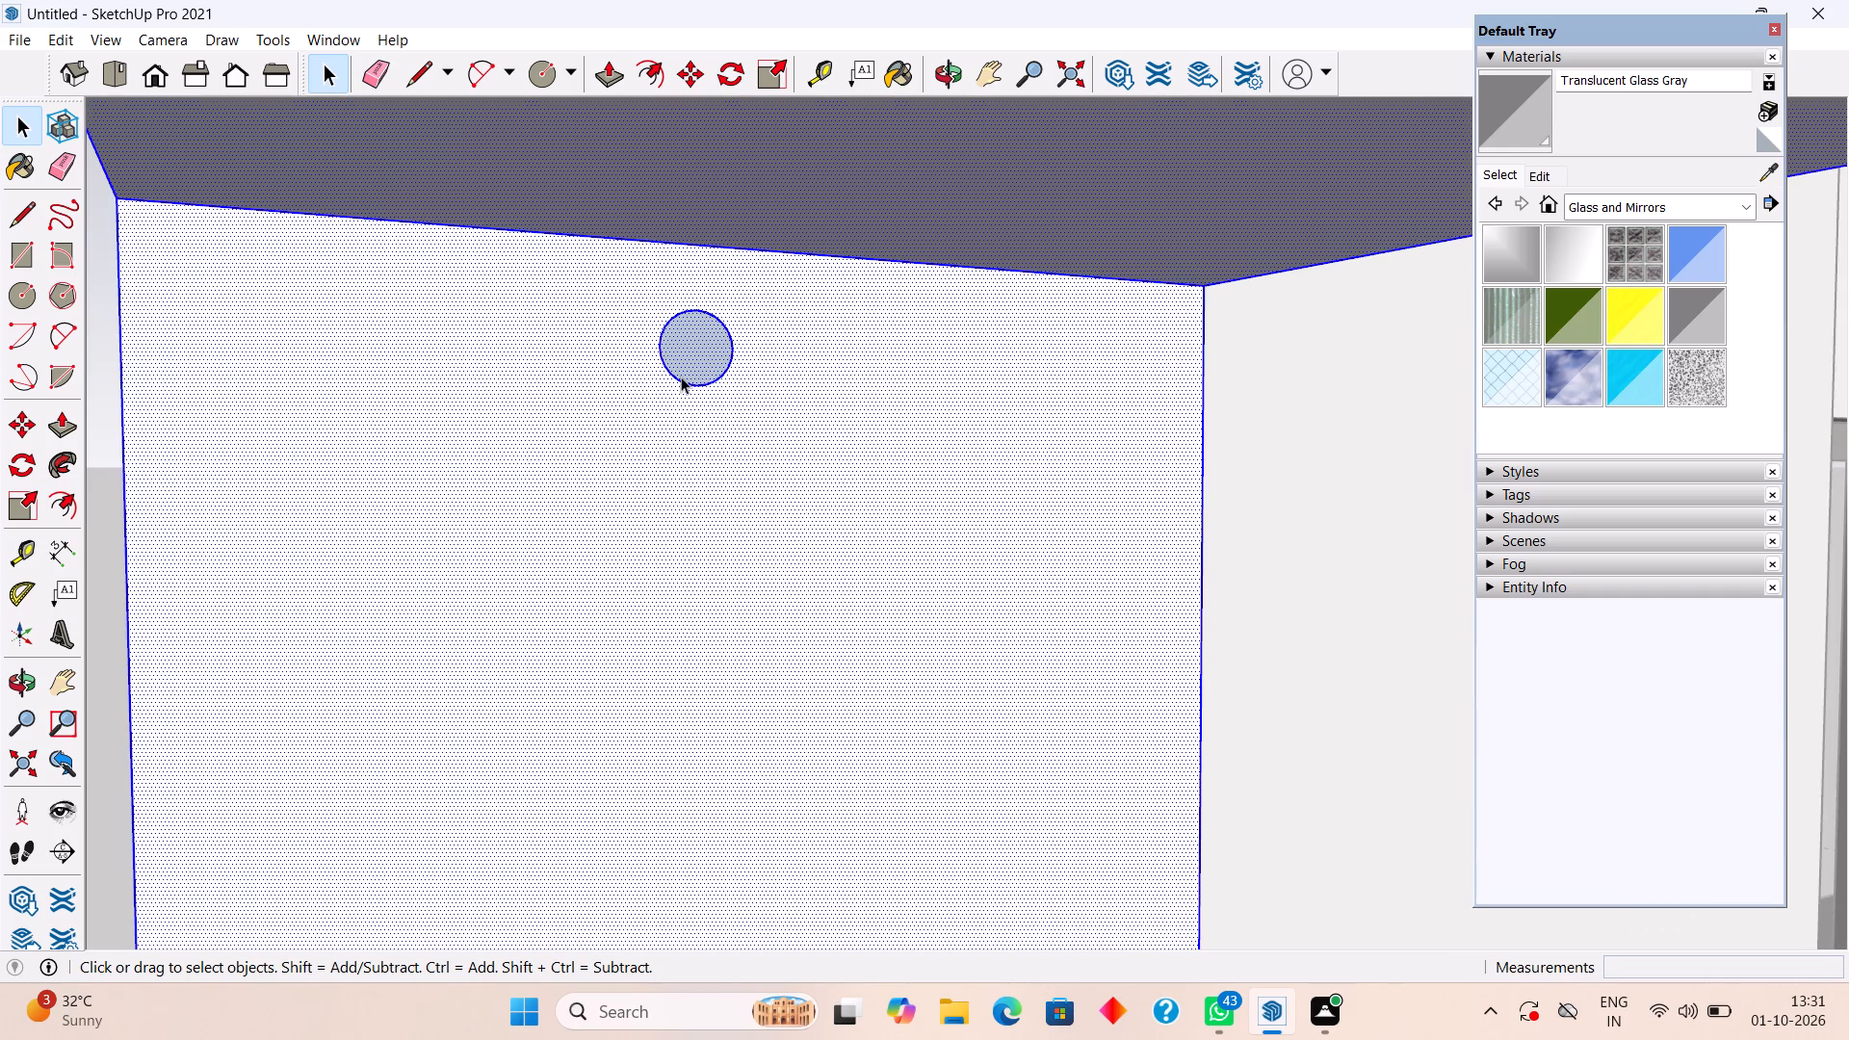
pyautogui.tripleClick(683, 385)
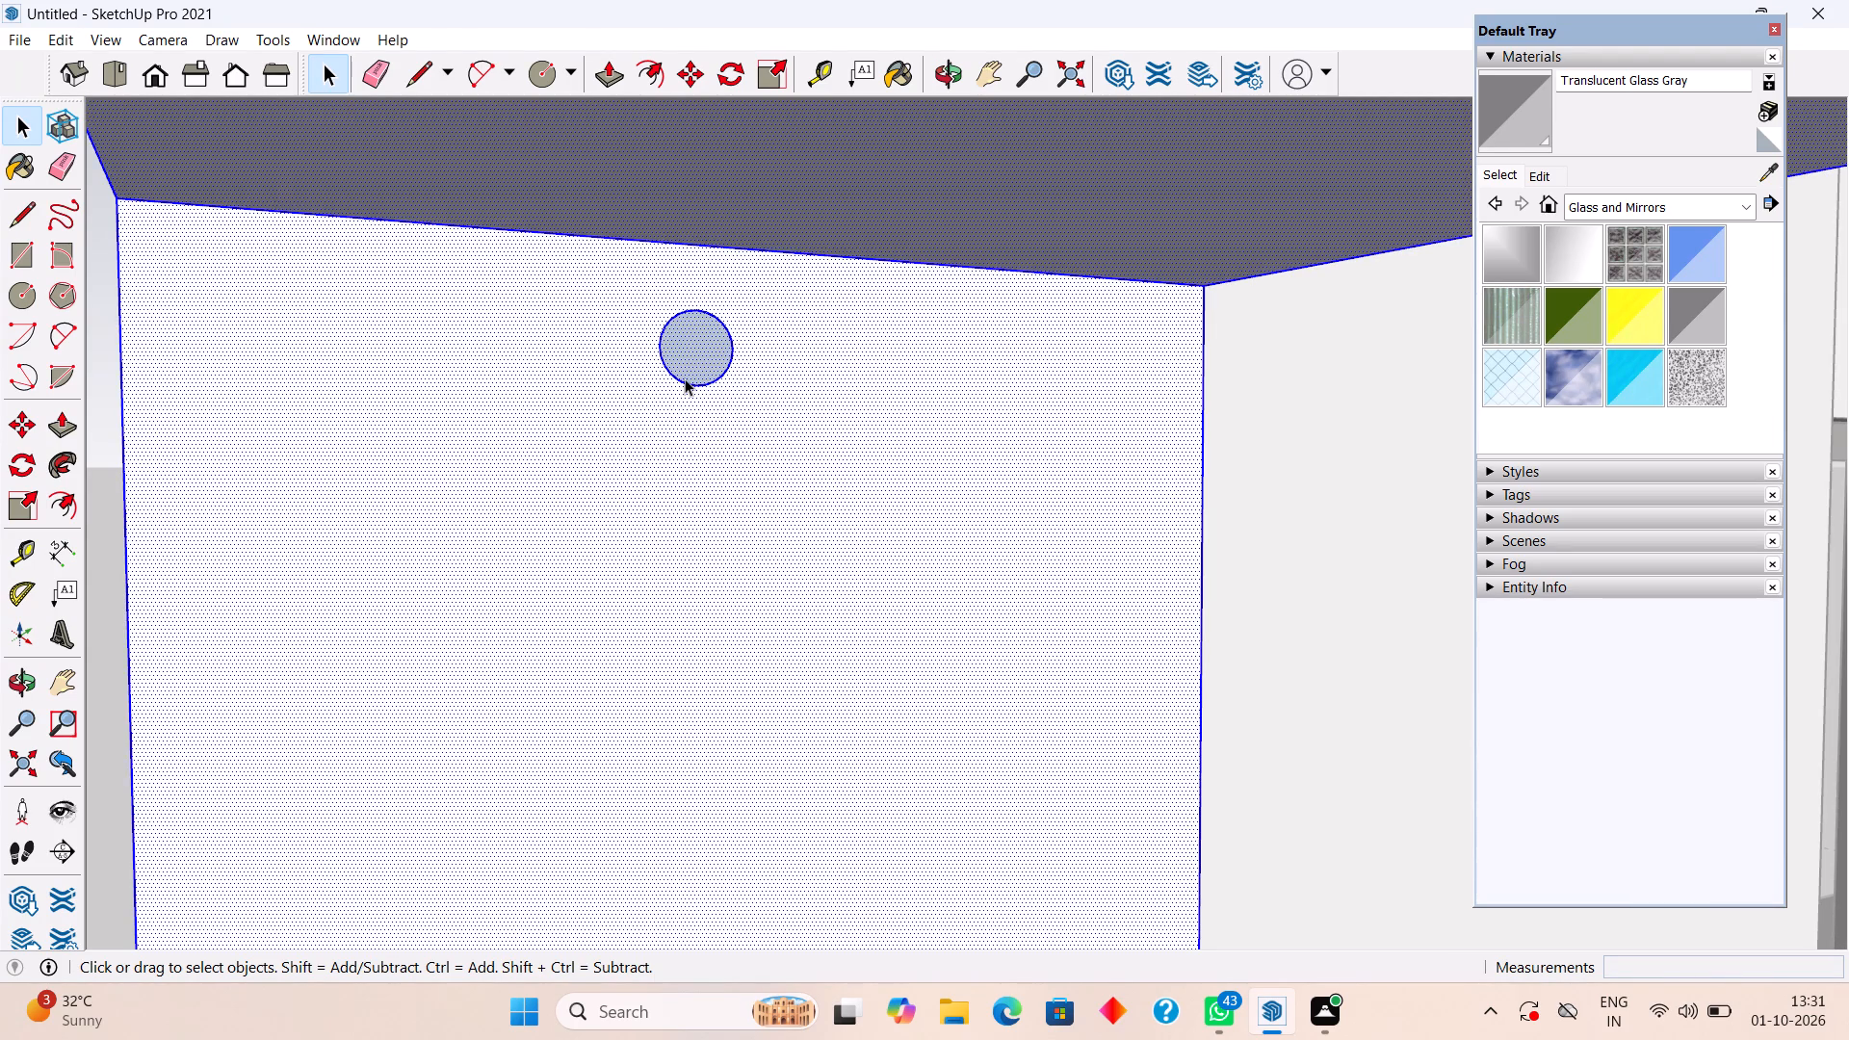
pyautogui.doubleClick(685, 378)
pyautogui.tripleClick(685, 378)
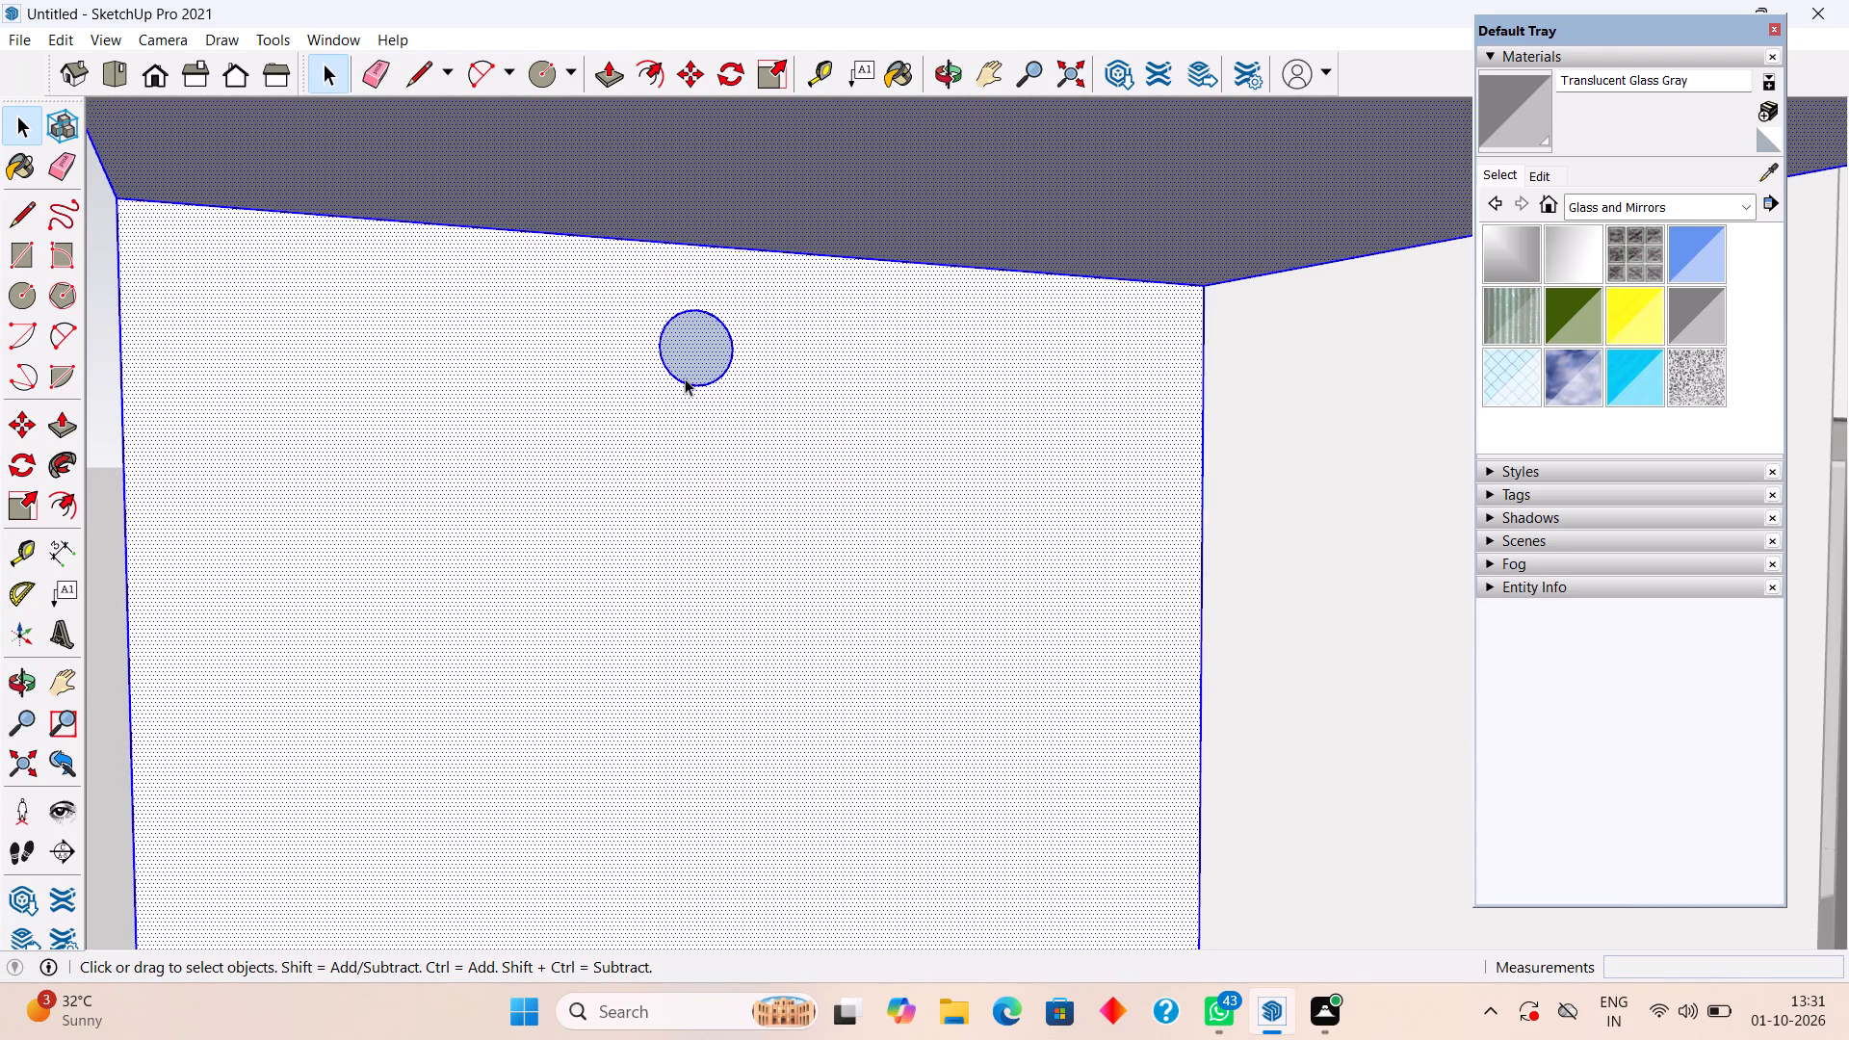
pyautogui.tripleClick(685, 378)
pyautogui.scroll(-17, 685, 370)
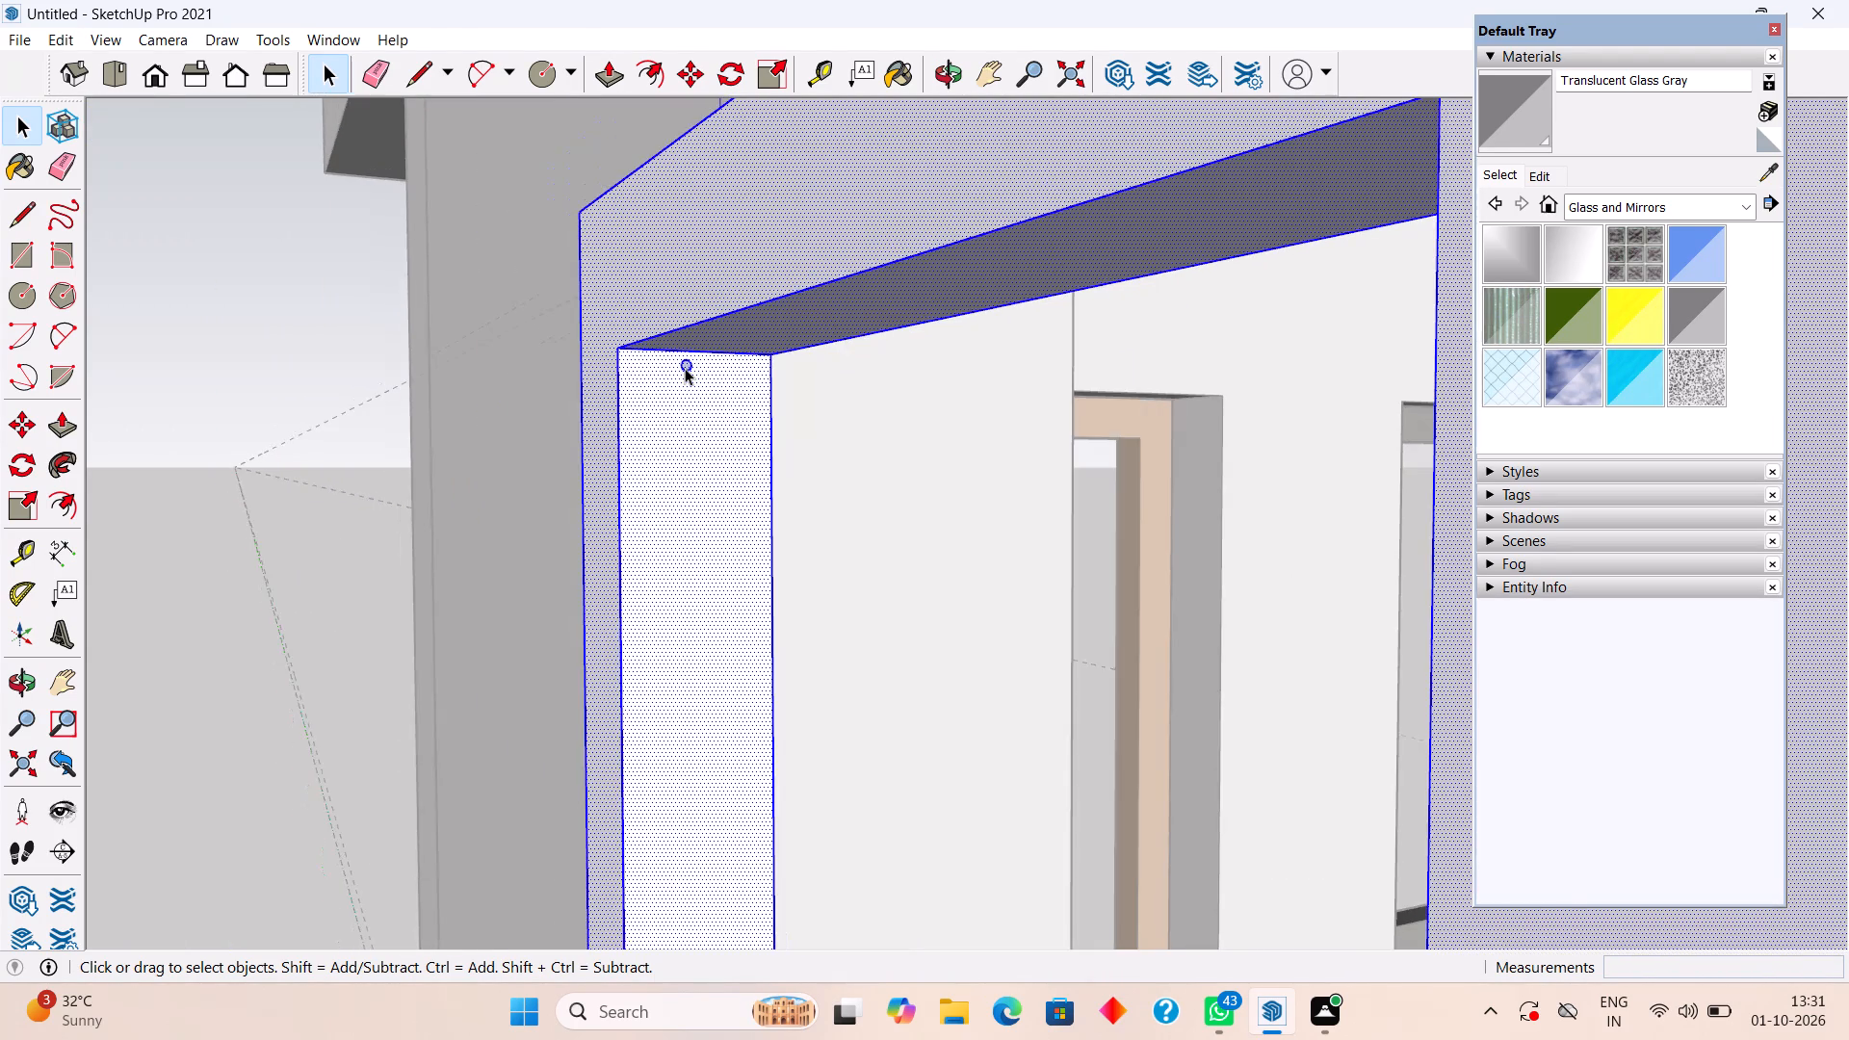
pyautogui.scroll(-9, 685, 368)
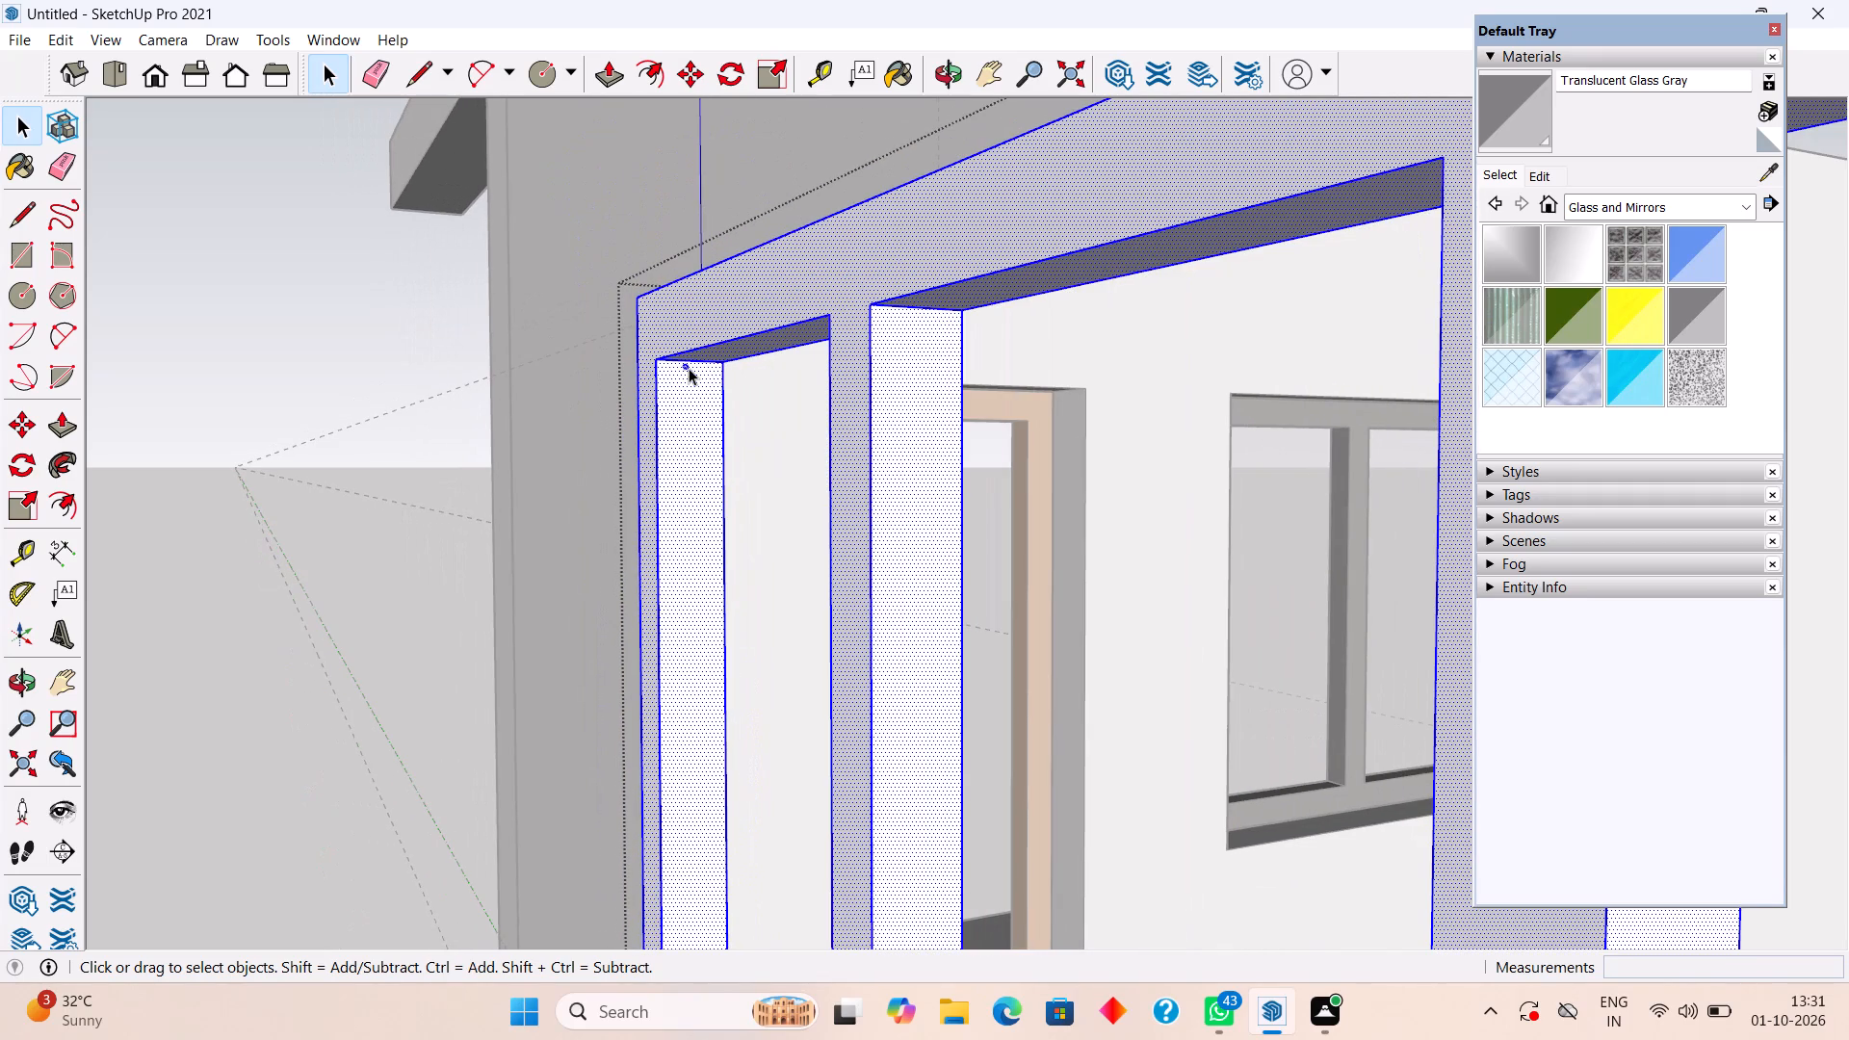
# Undo the small rod circle drawn on the frame's inner side face and clear the selection.
pyautogui.hotkey('ctrl', 'z')
pyautogui.hotkey('ctrl', 'z')
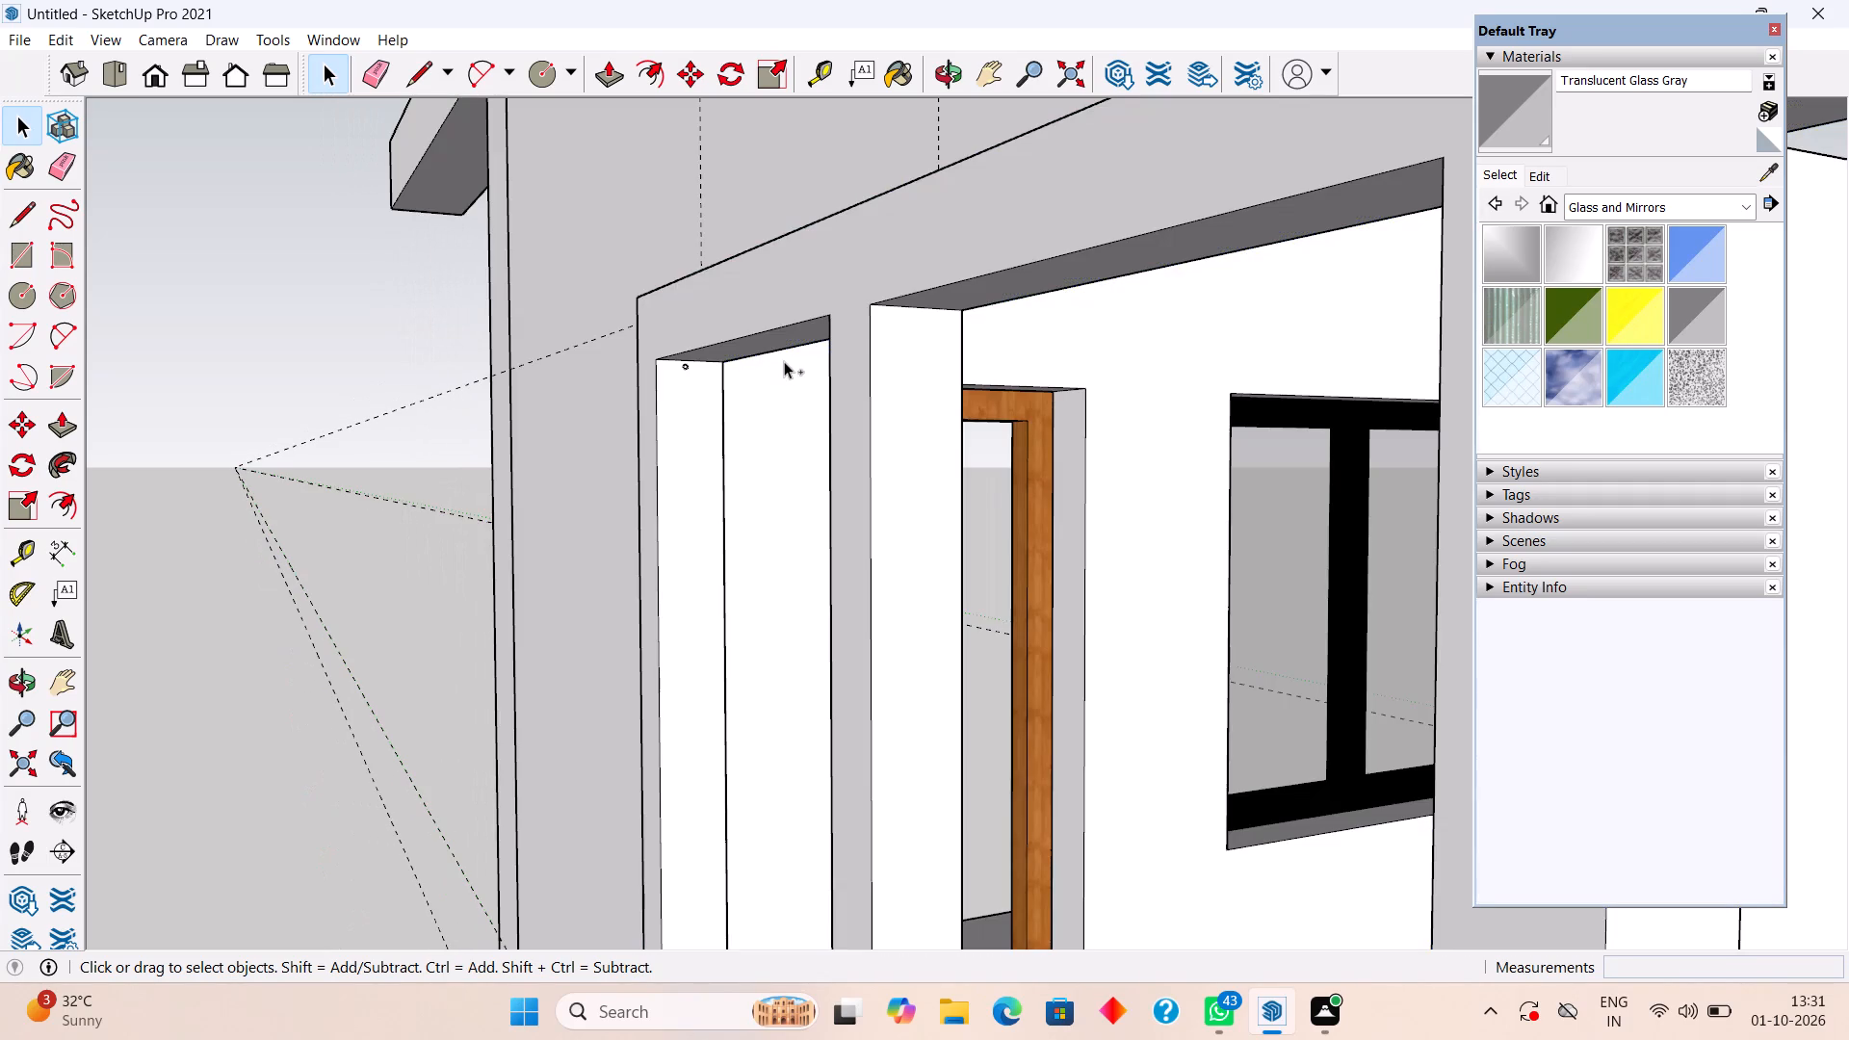
pyautogui.hotkey('ctrl', 'z')
pyautogui.hotkey('ctrl', 'z')
pyautogui.click(437, 340)
# Place a vertical guide midway across the frame's inner side face, 1 1/2" from its outer edge.
pyautogui.scroll(8, 822, 415)
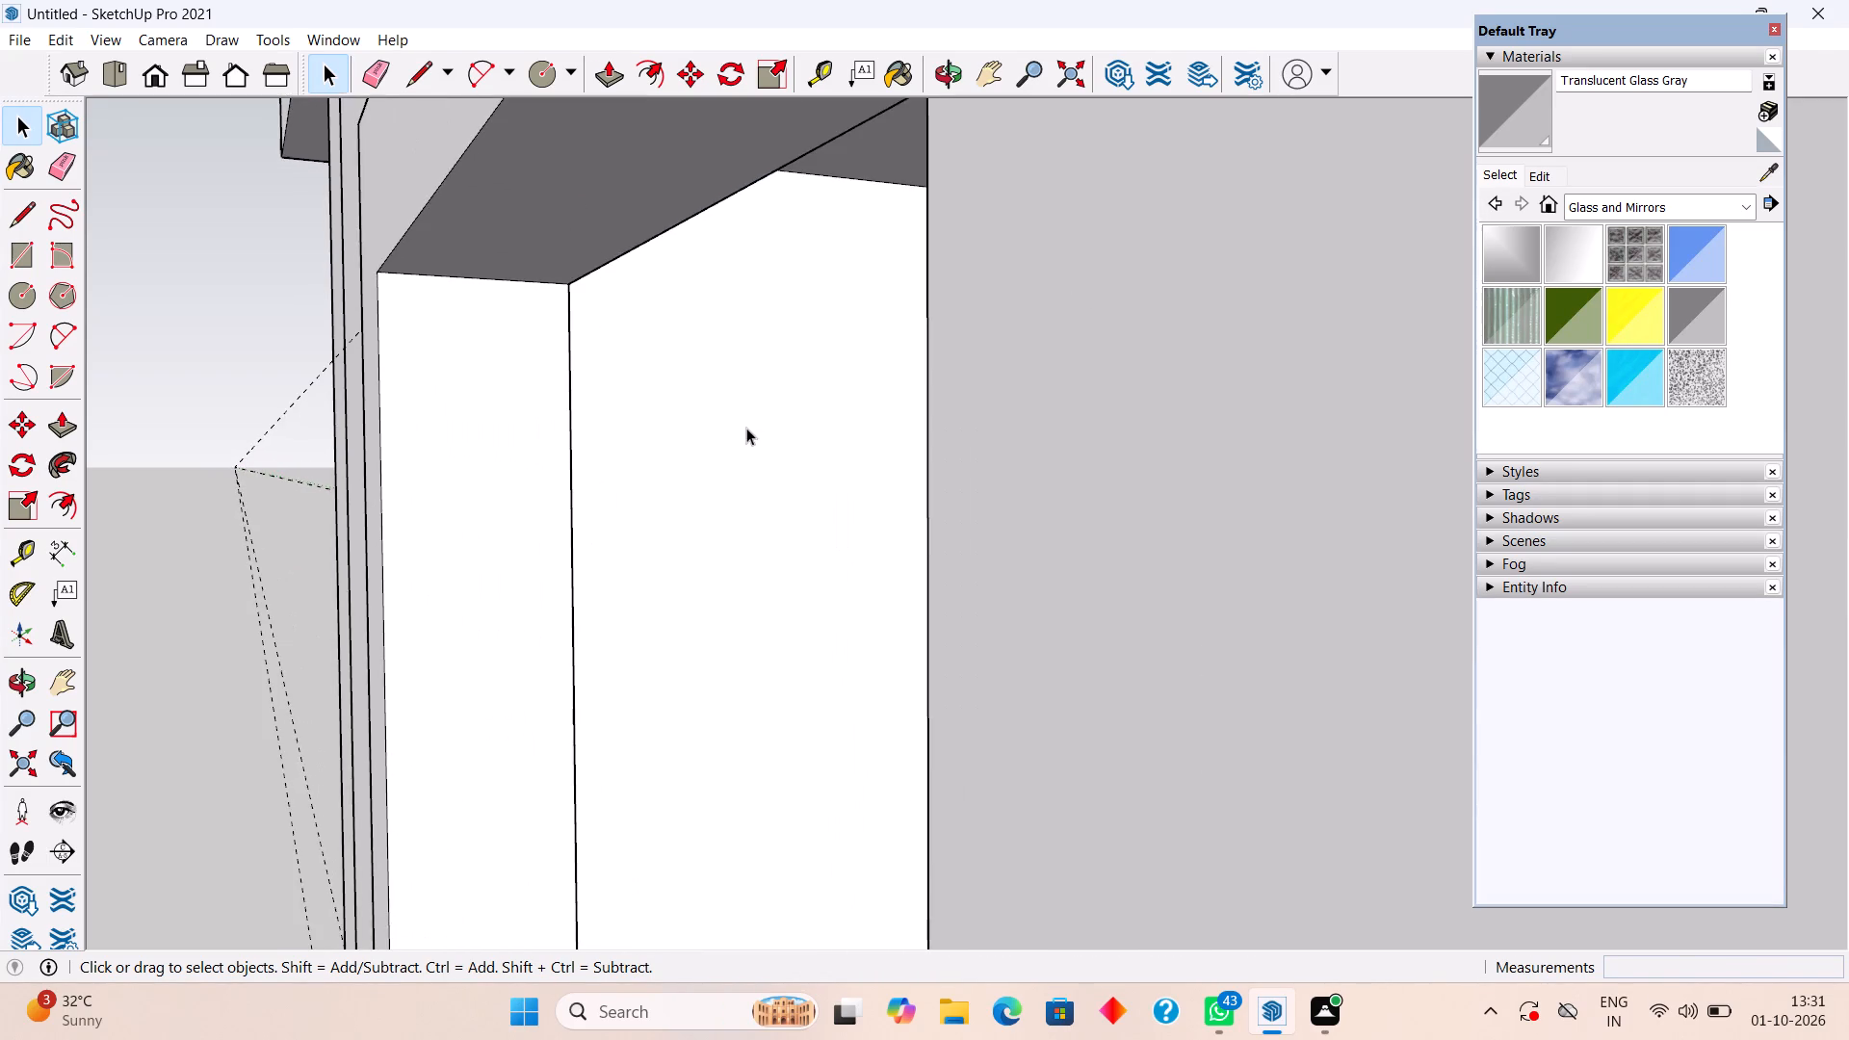
pyautogui.moveTo(720, 426); pyautogui.dragTo(777, 446, button='middle')
pyautogui.scroll(4, 529, 426)
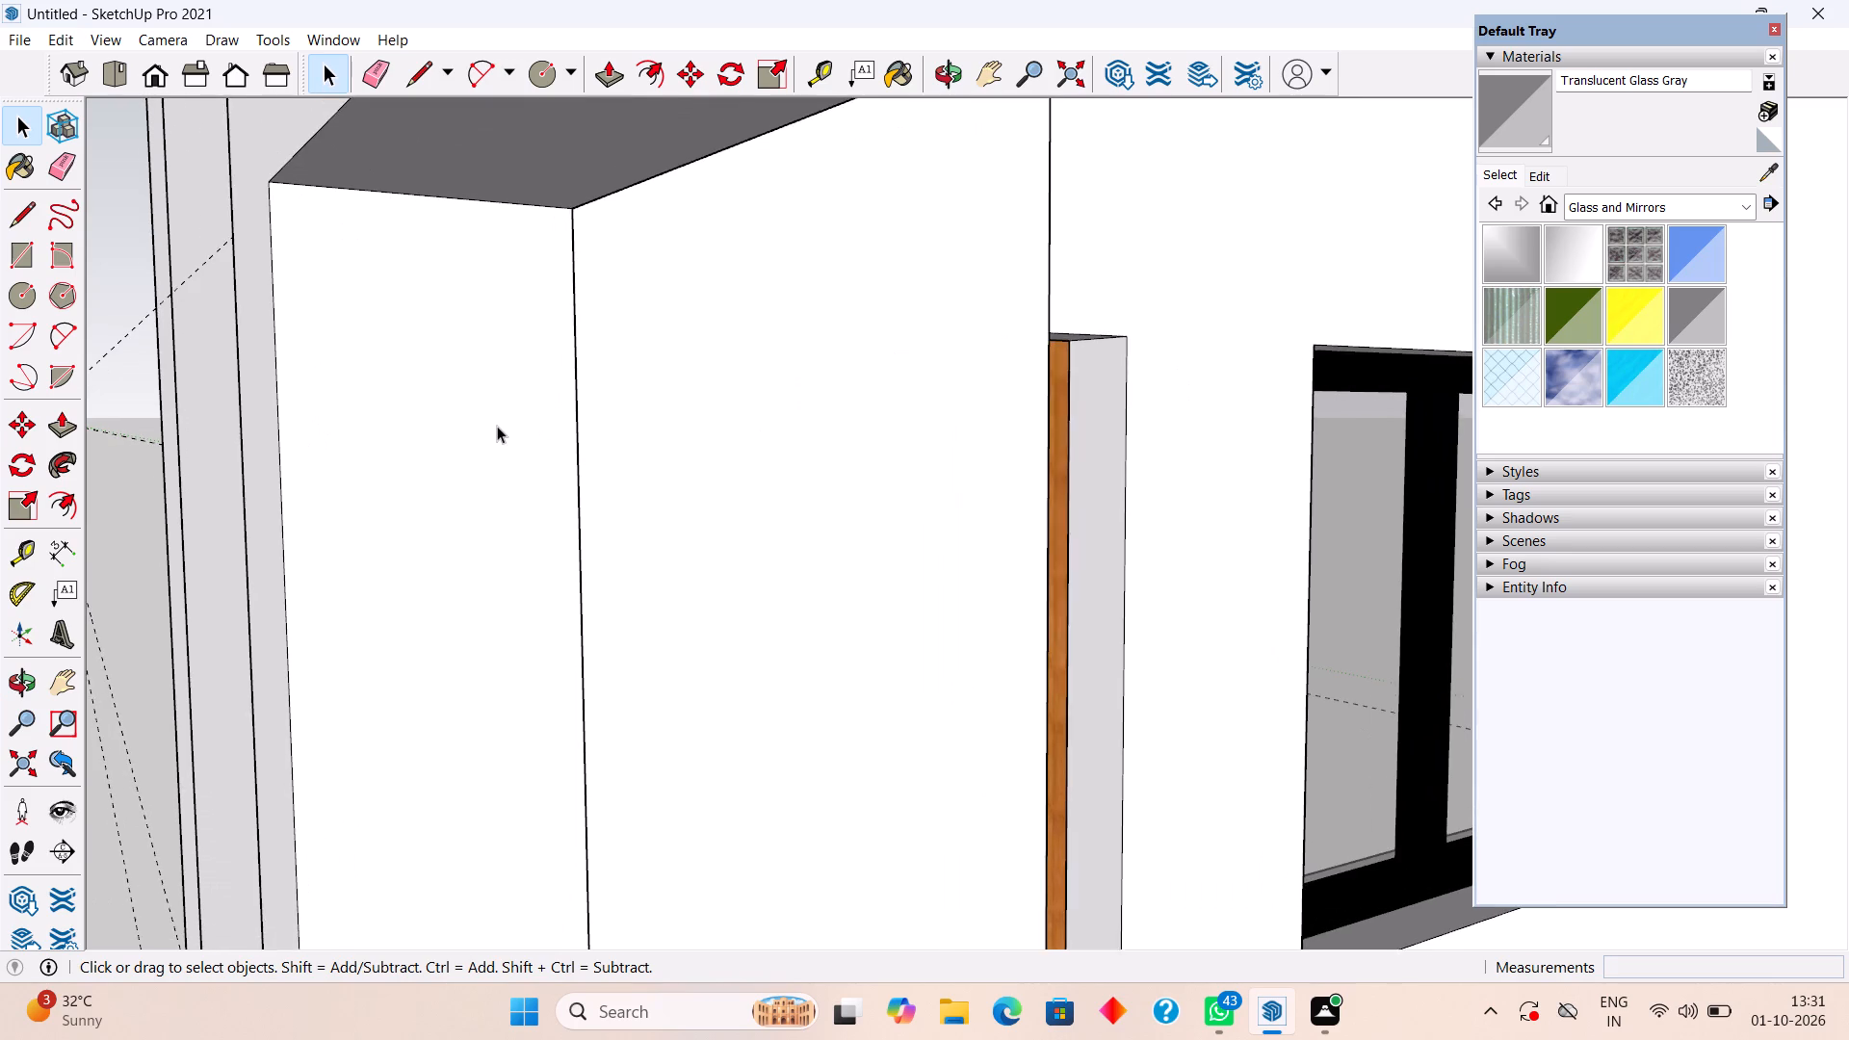
pyautogui.scroll(1, 497, 426)
pyautogui.press('t')
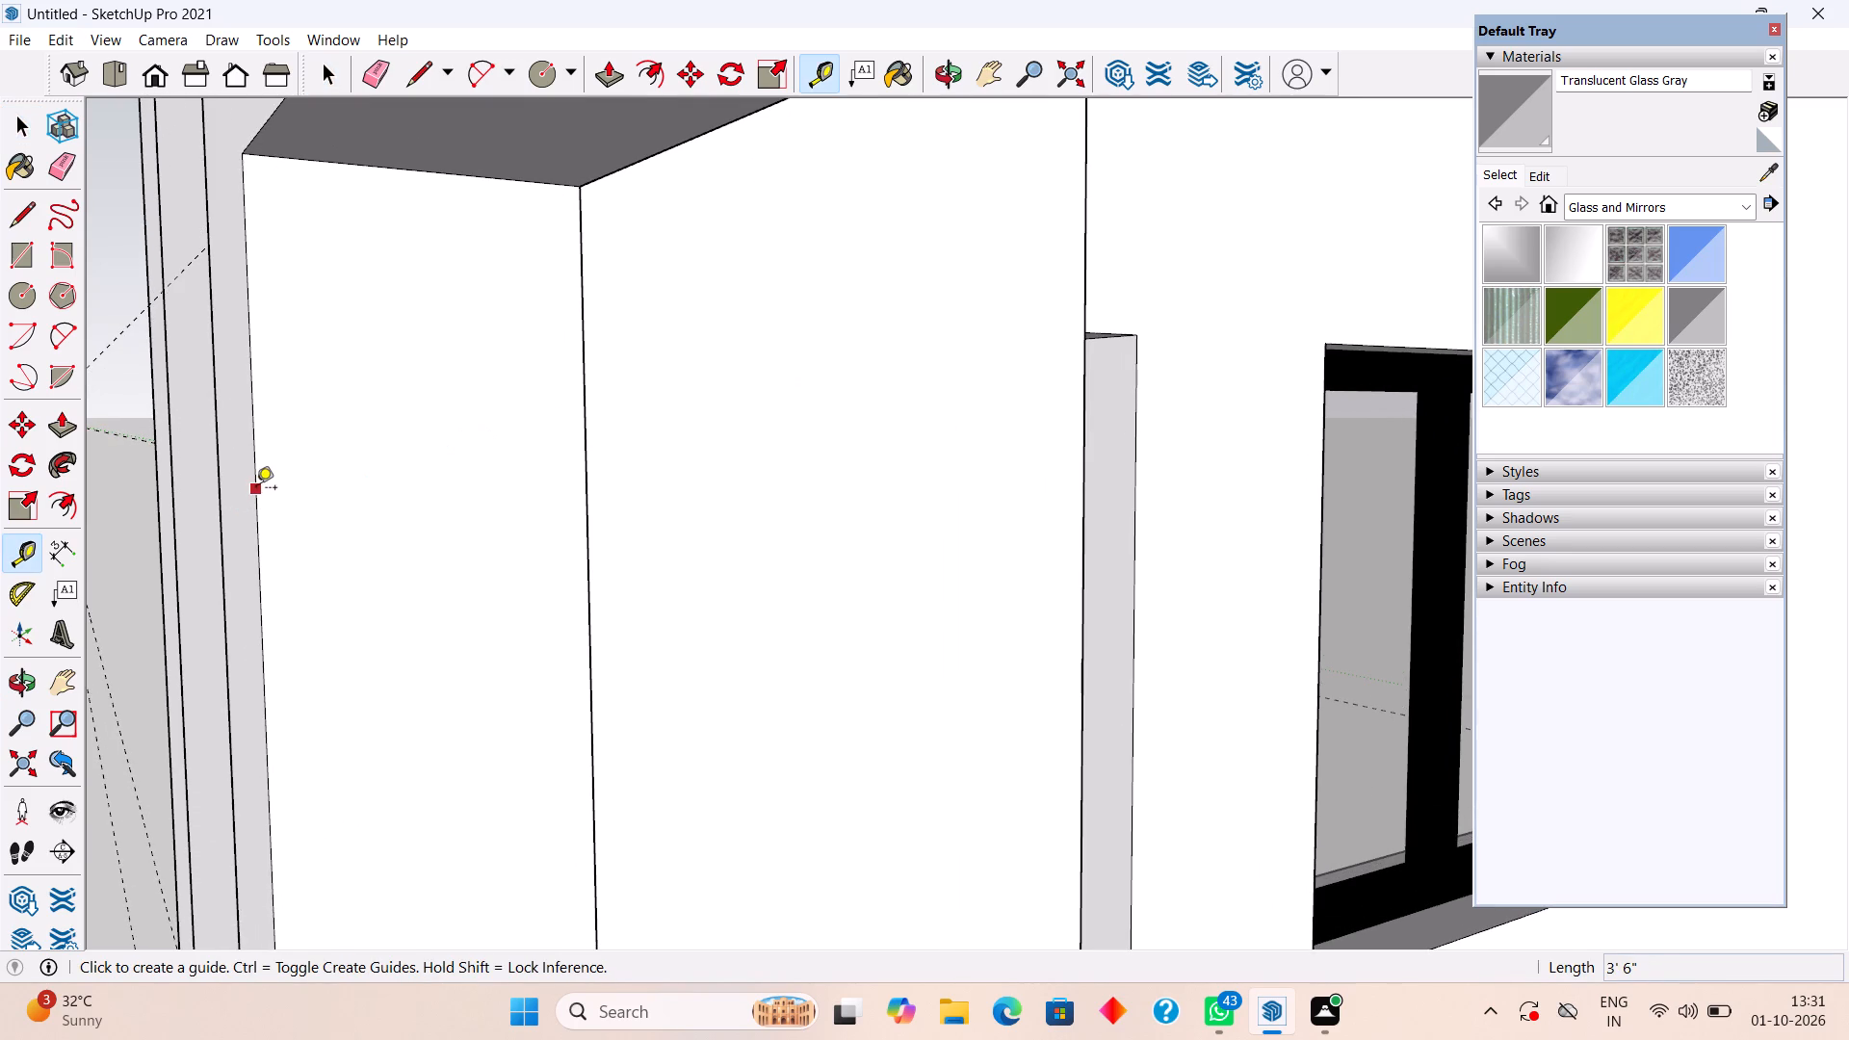
pyautogui.click(256, 489)
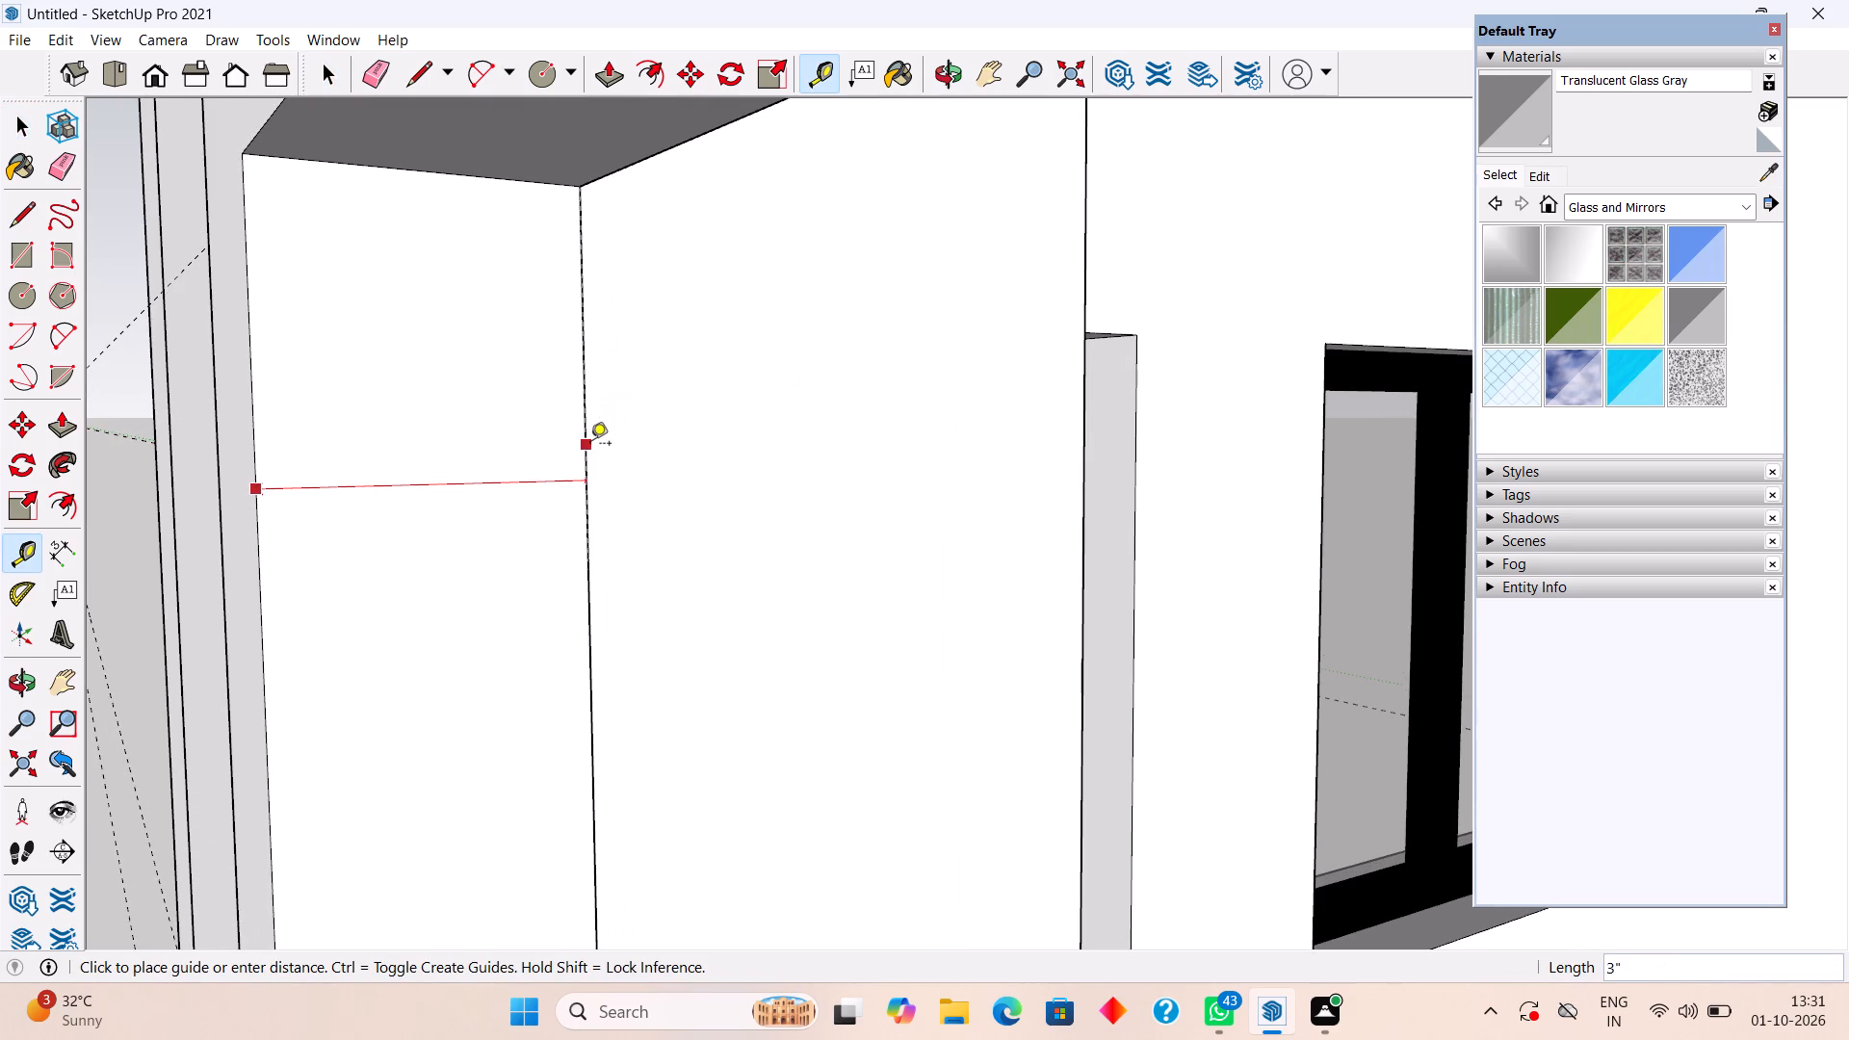
pyautogui.click(423, 169)
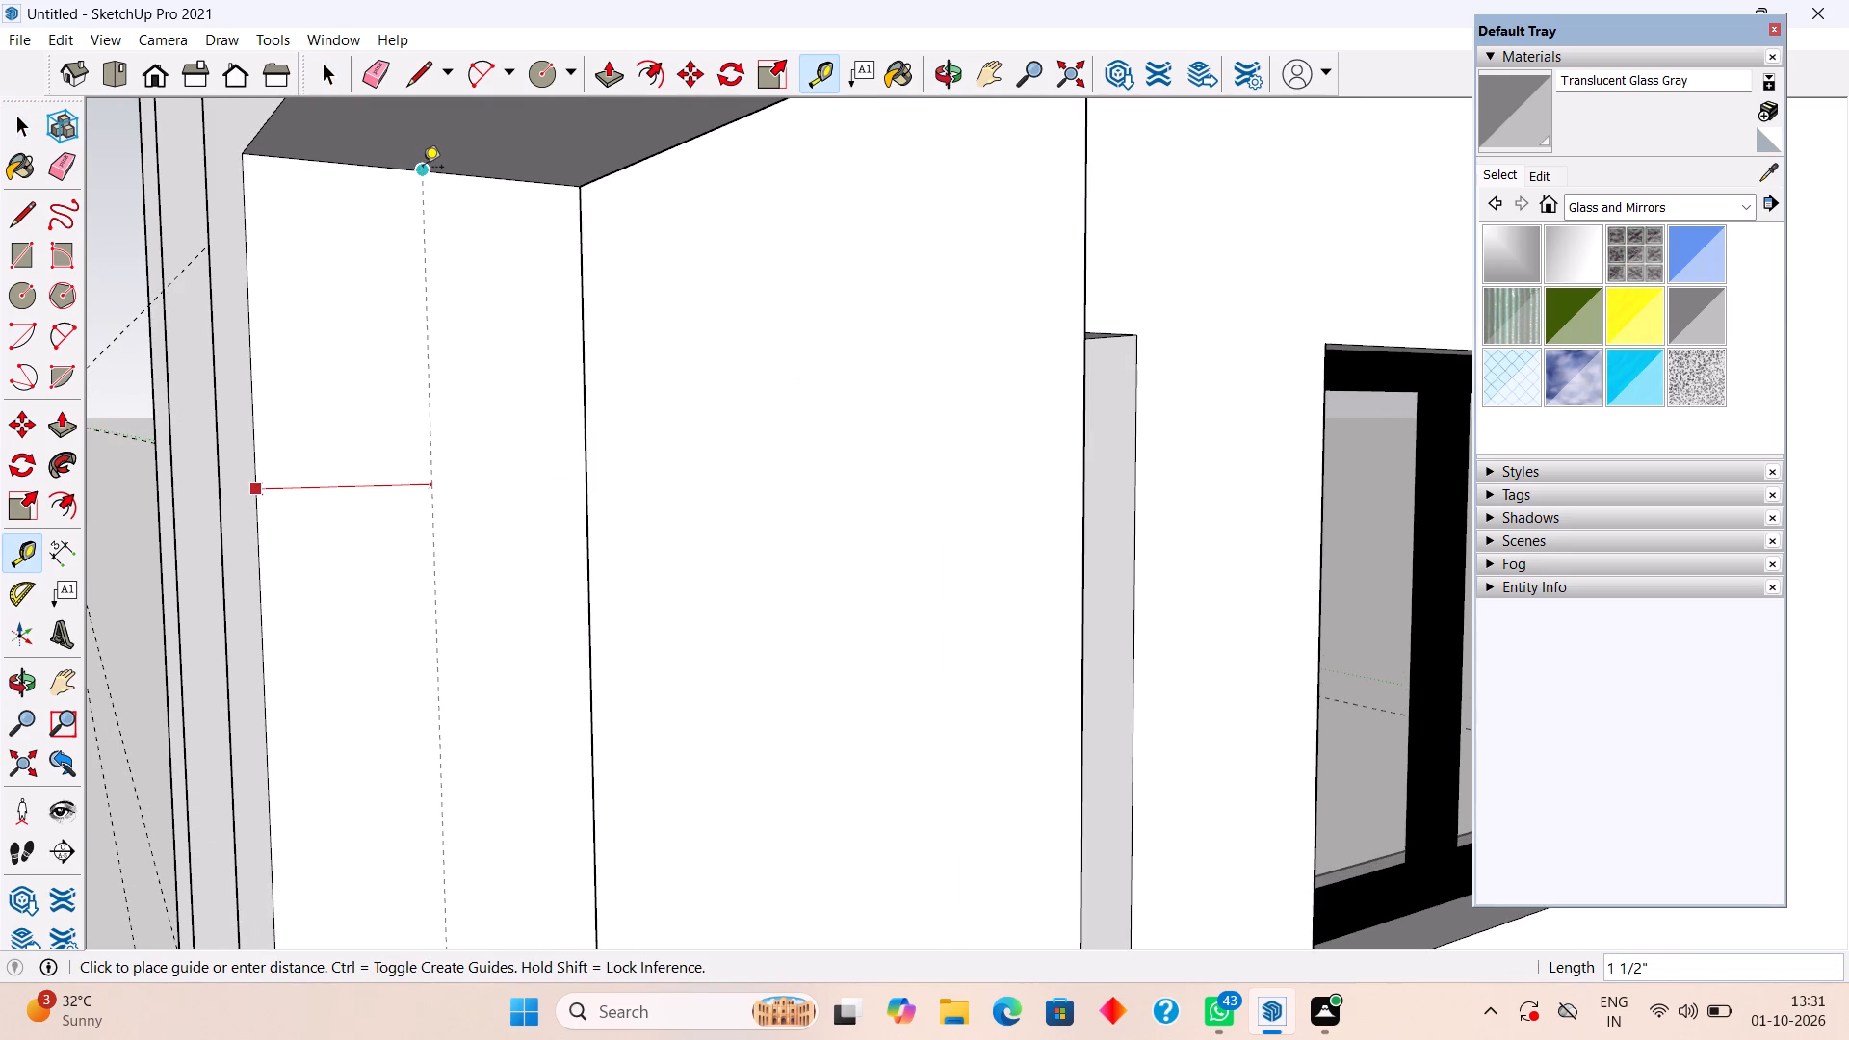
pyautogui.press('space')
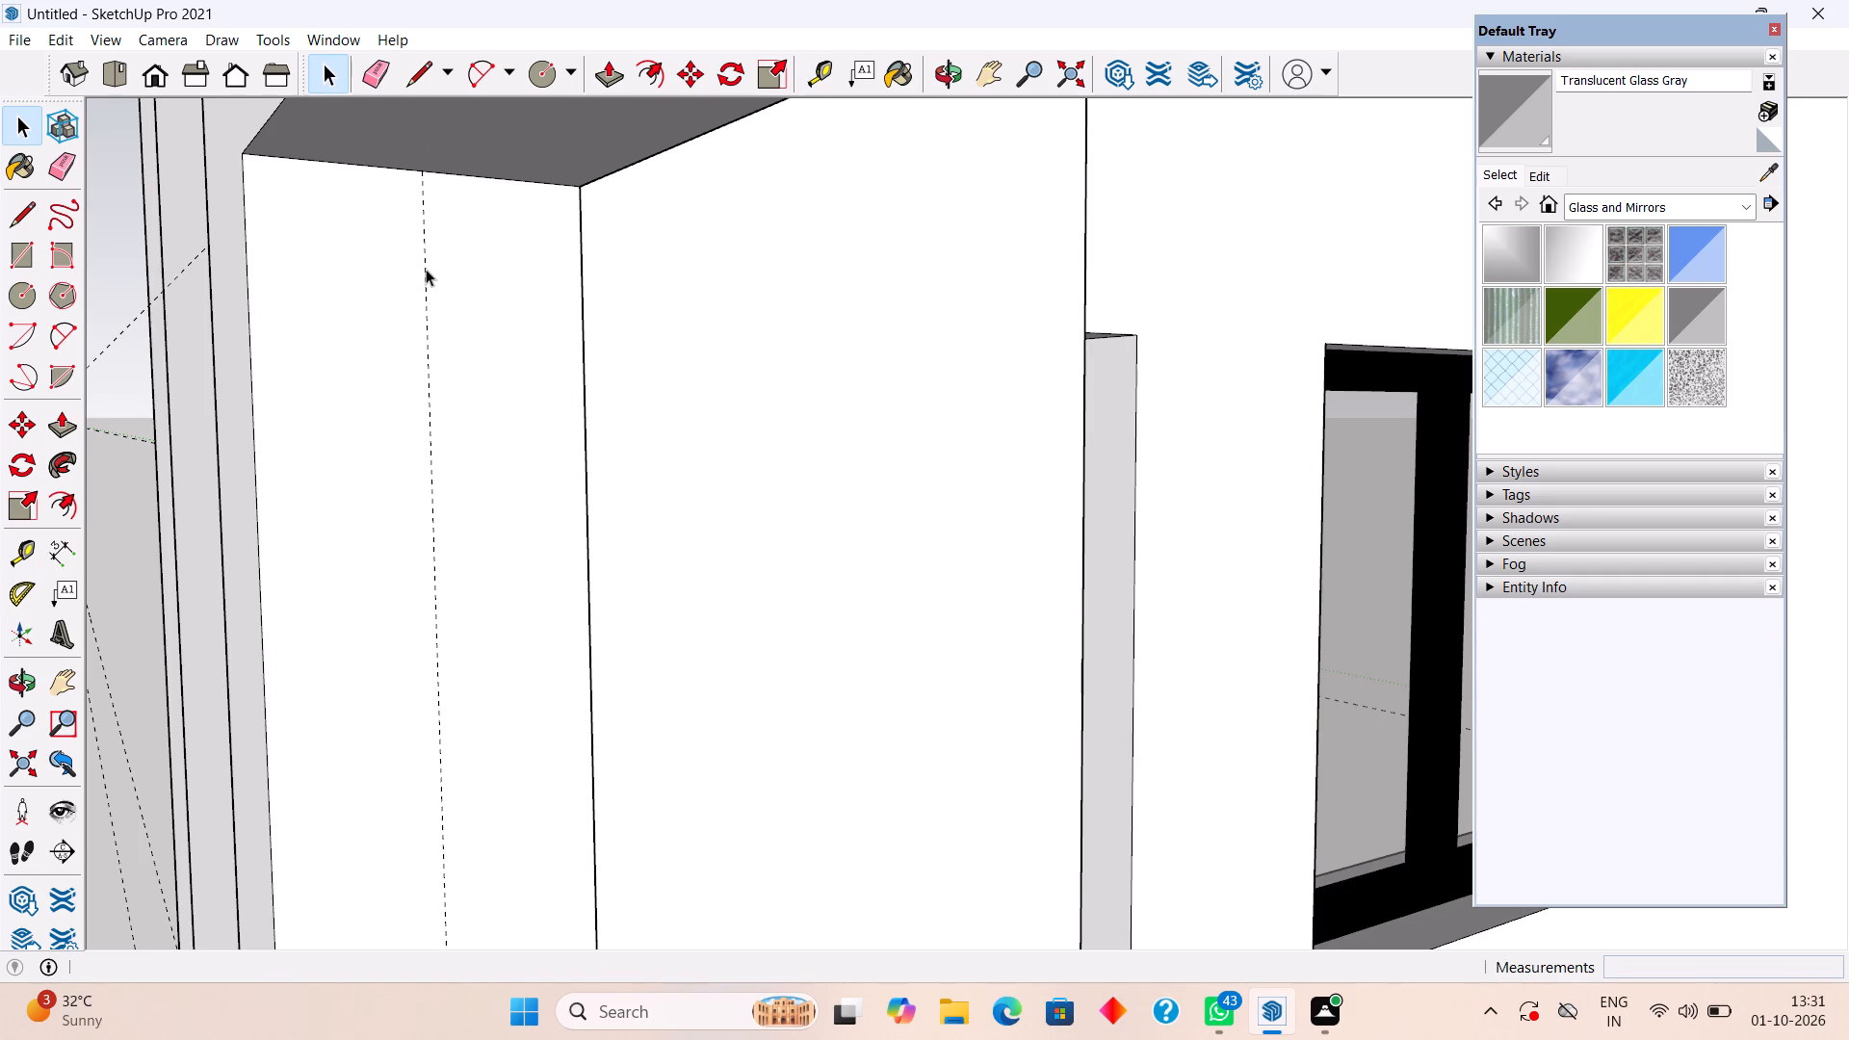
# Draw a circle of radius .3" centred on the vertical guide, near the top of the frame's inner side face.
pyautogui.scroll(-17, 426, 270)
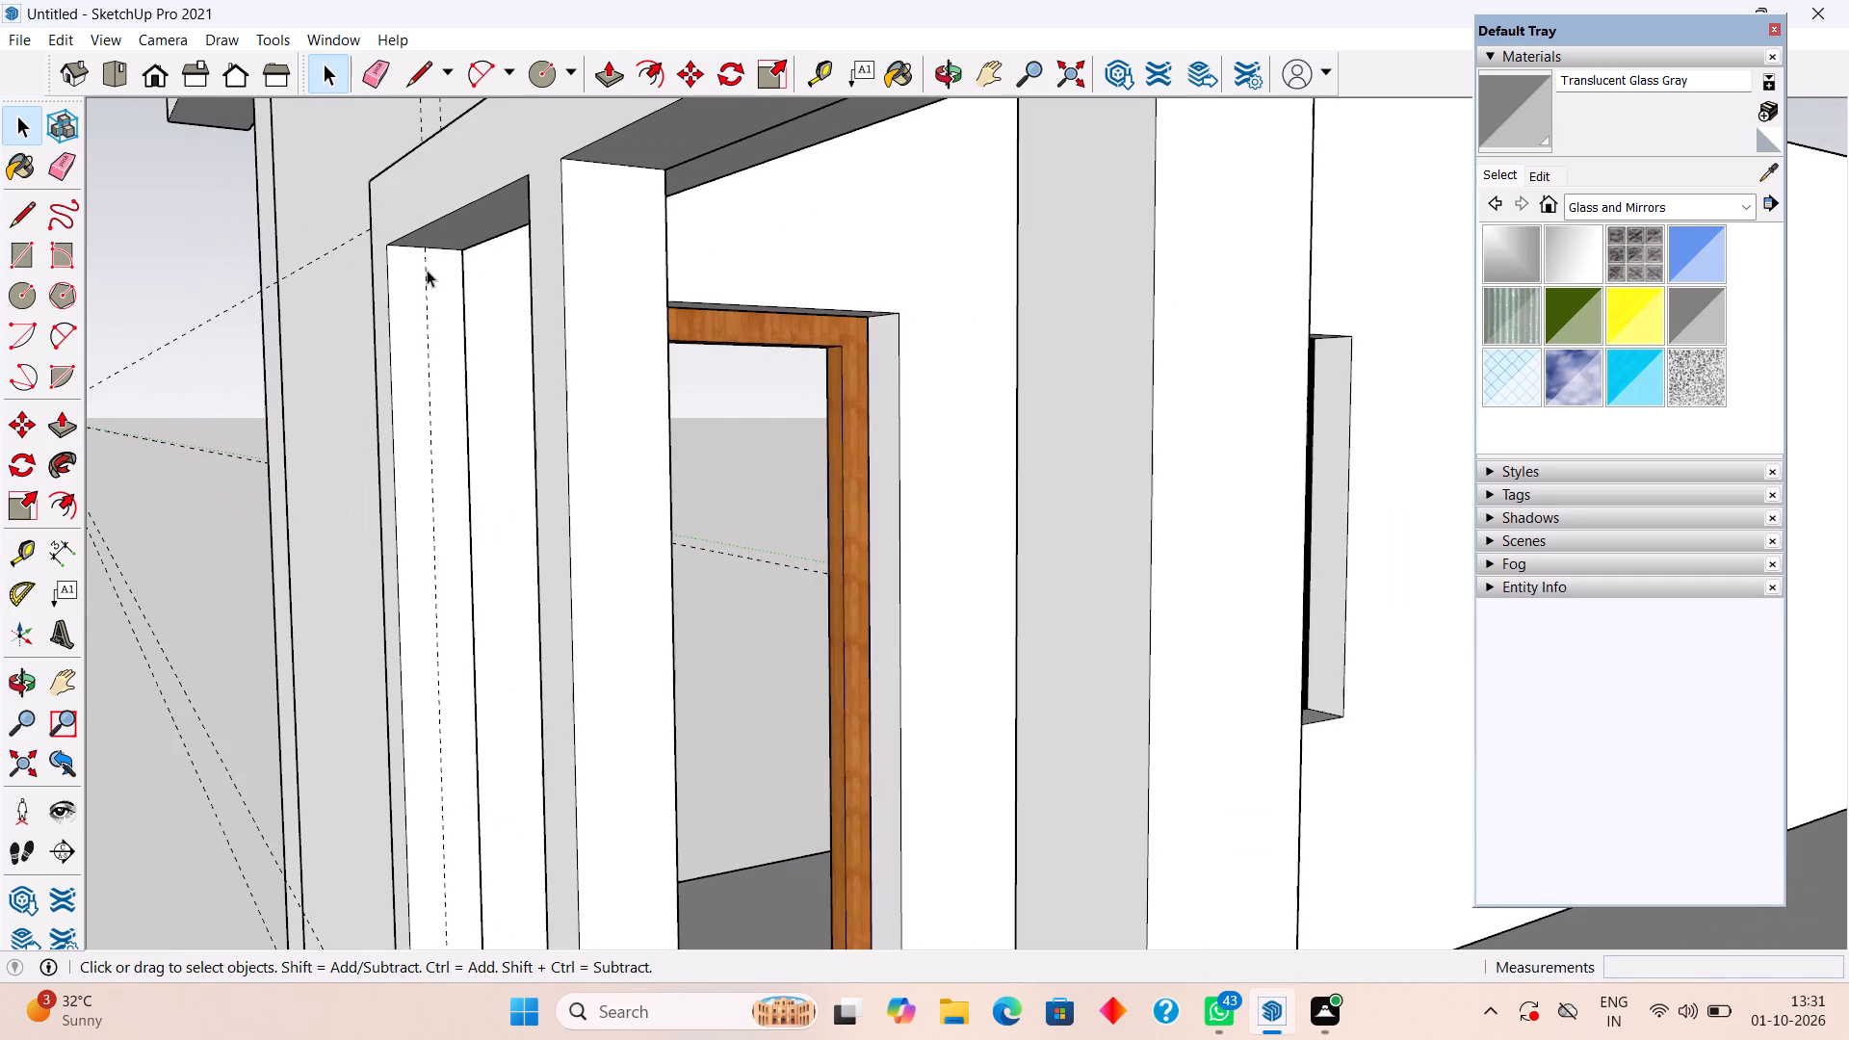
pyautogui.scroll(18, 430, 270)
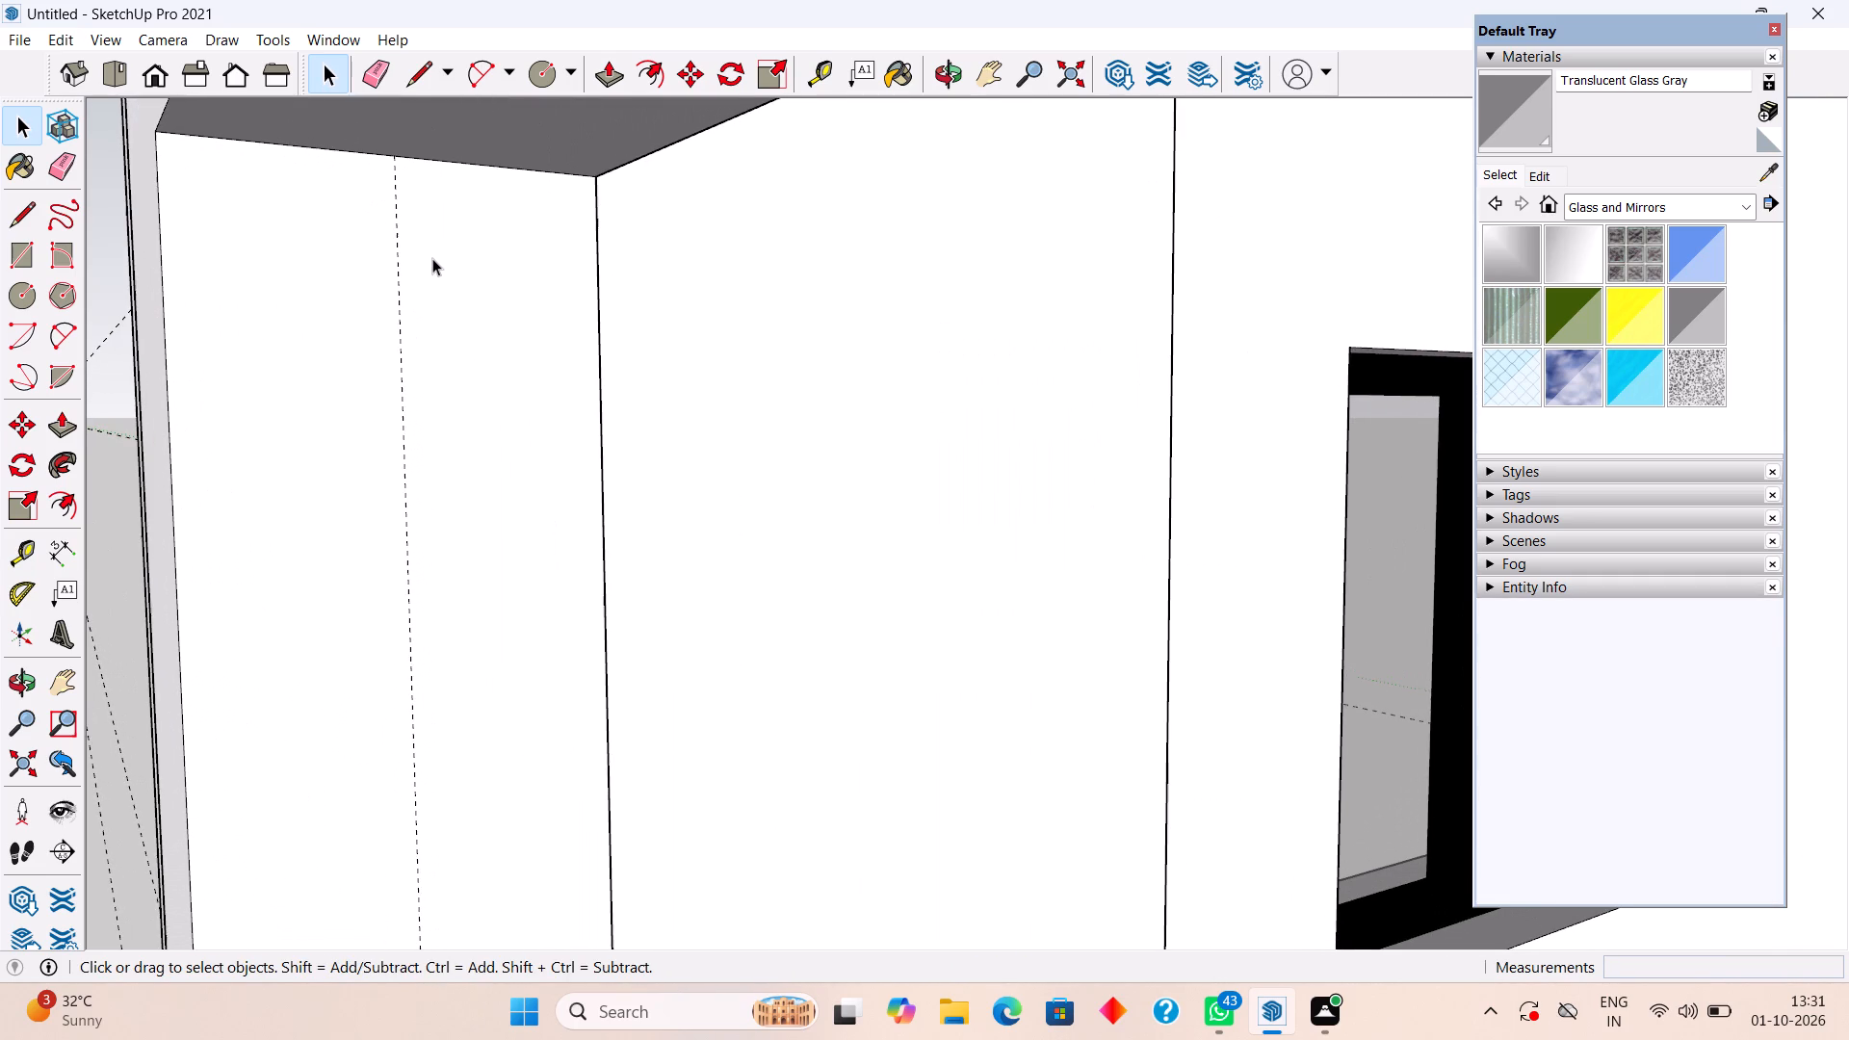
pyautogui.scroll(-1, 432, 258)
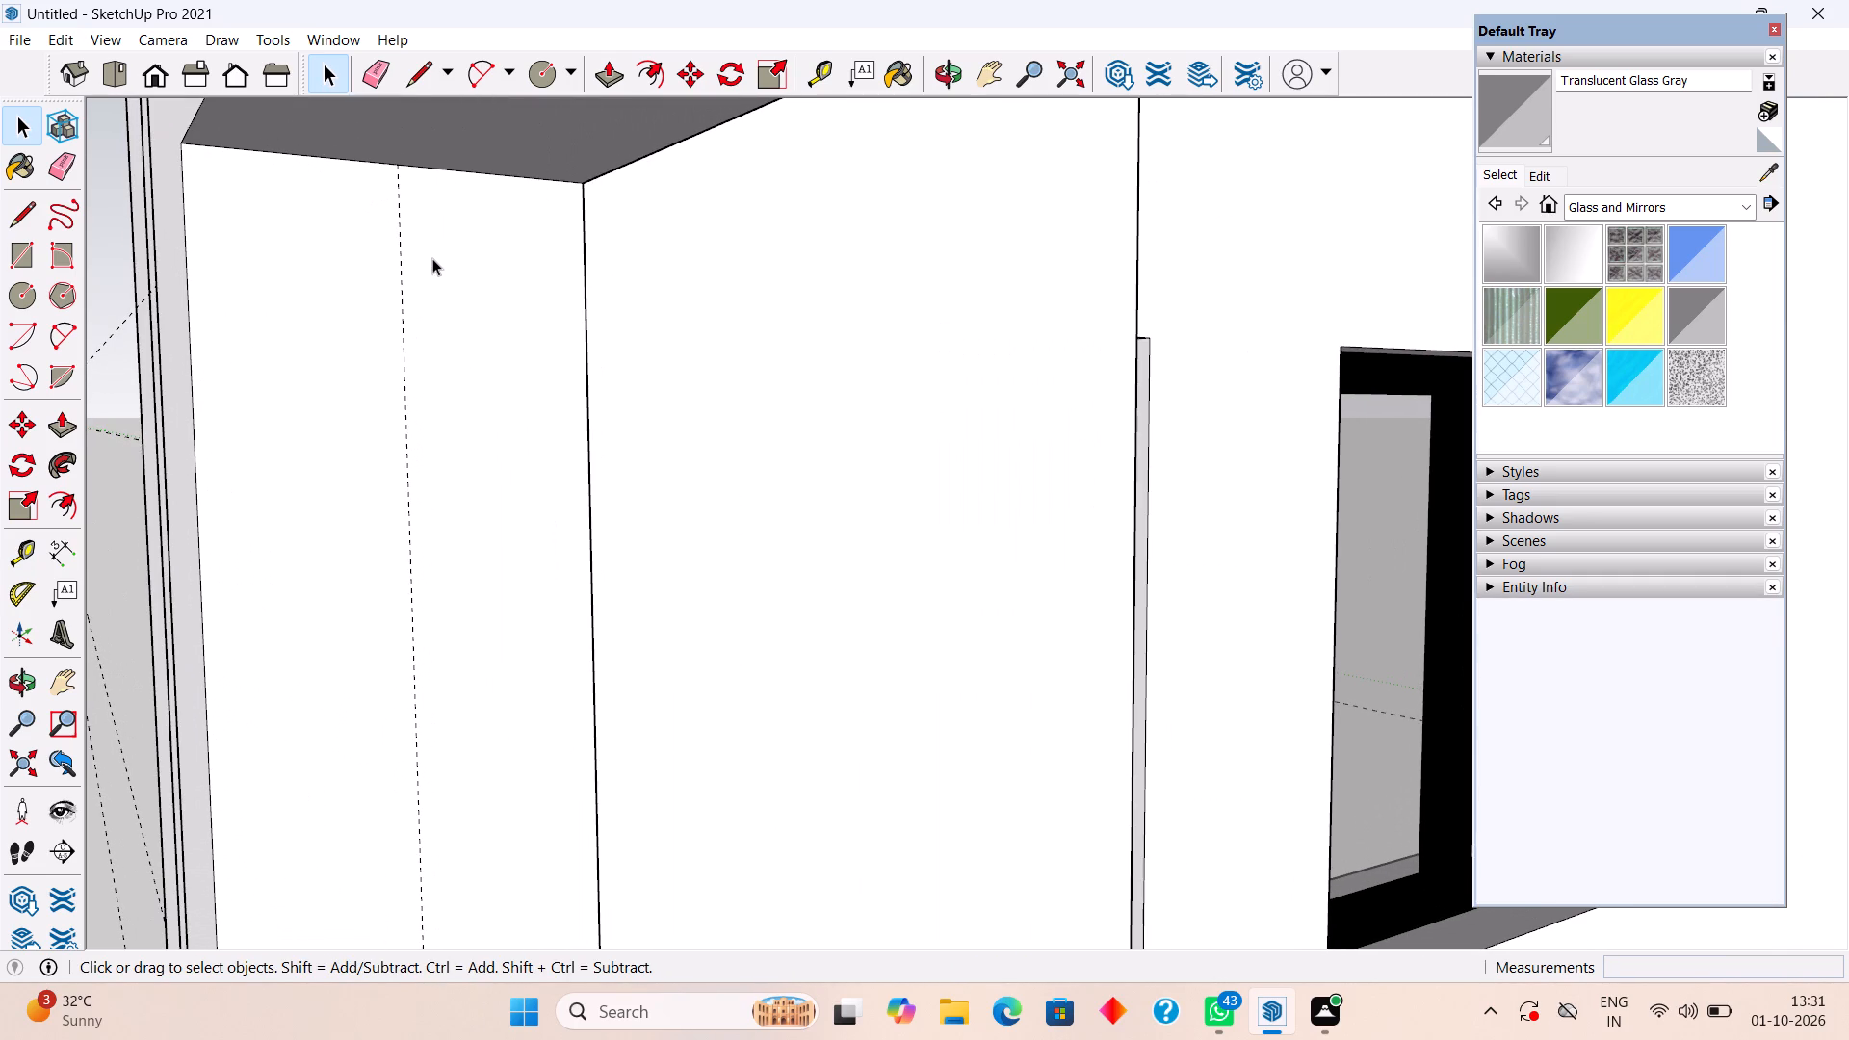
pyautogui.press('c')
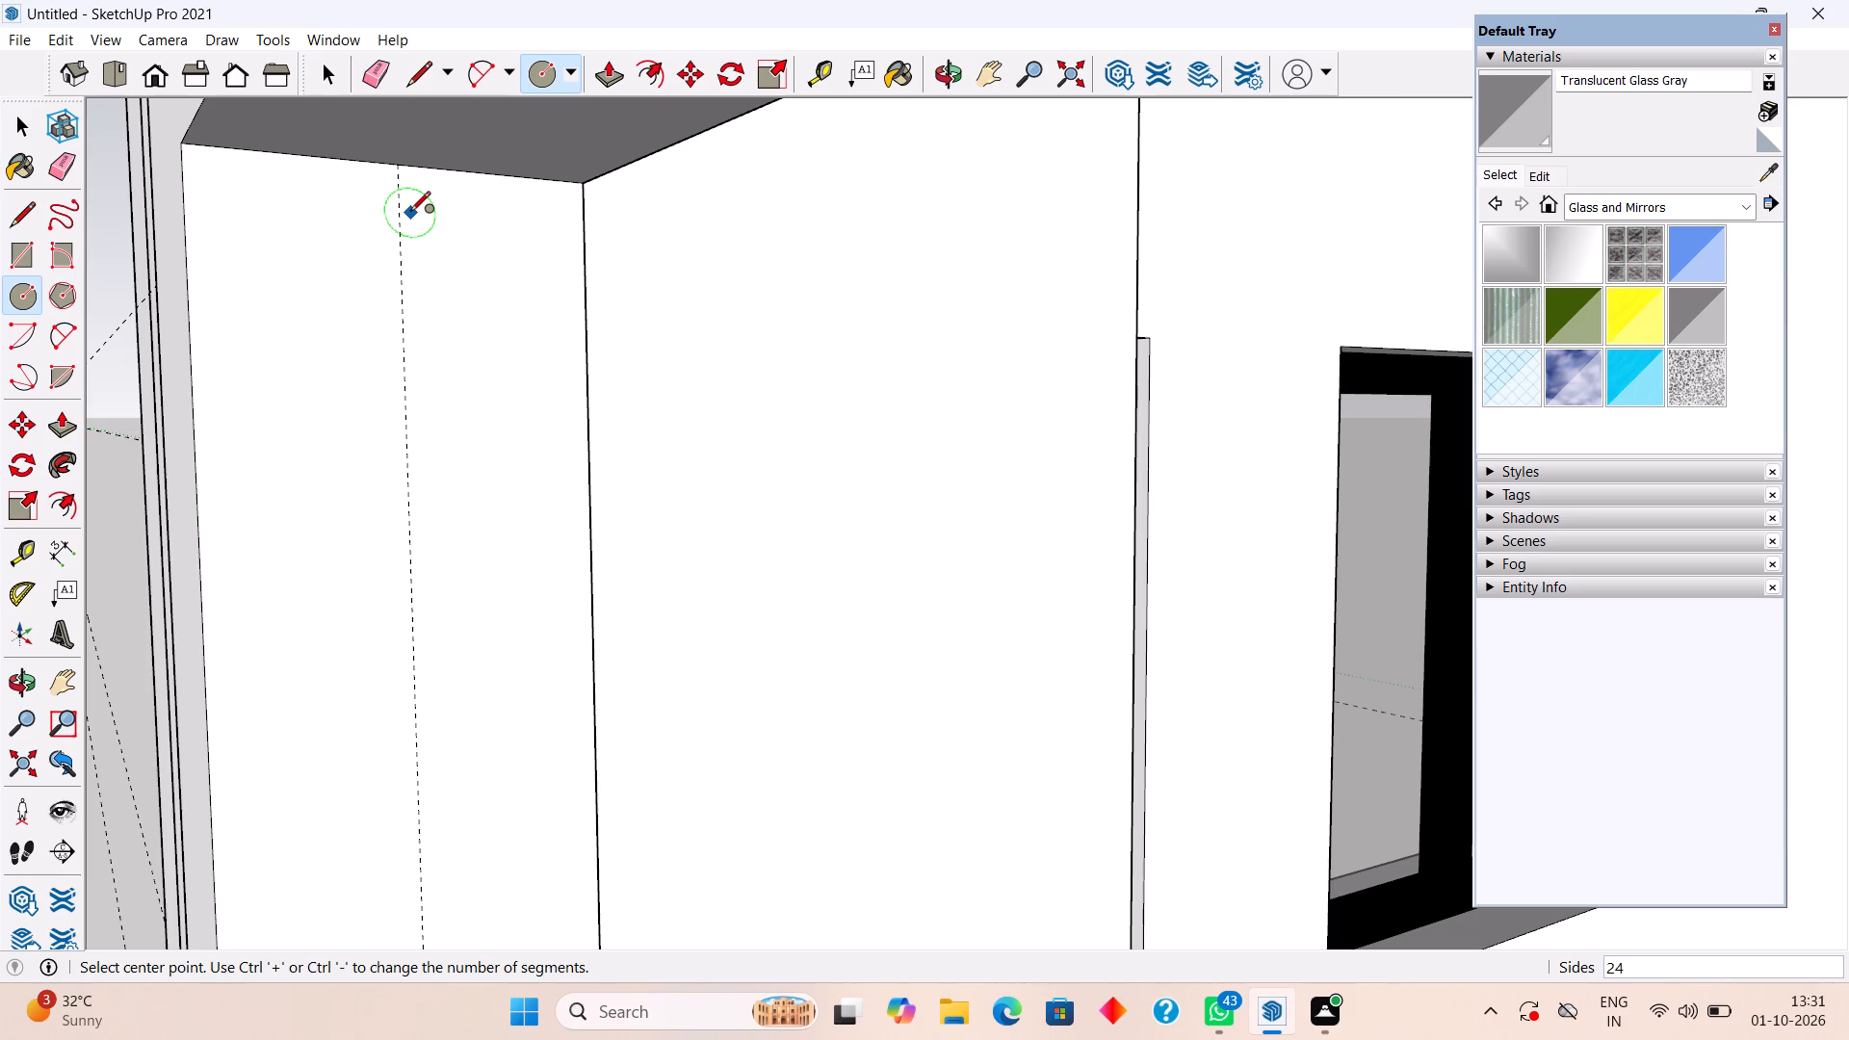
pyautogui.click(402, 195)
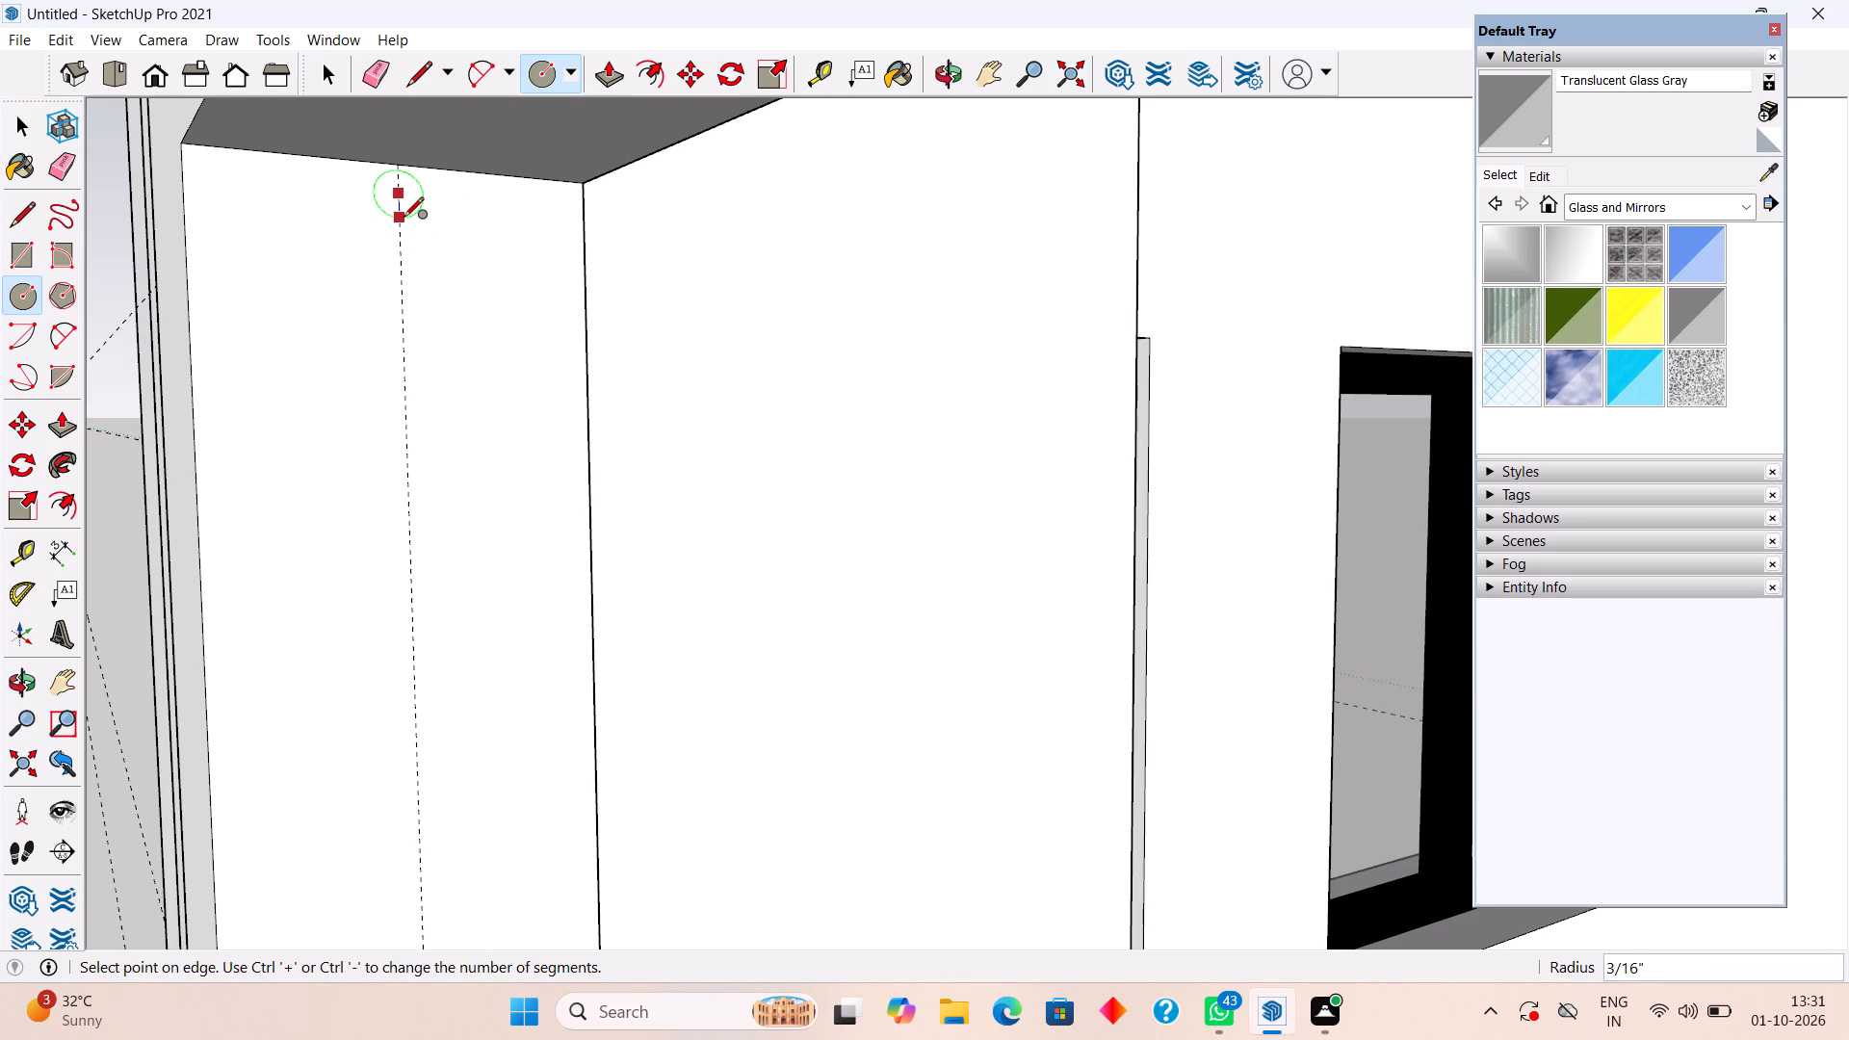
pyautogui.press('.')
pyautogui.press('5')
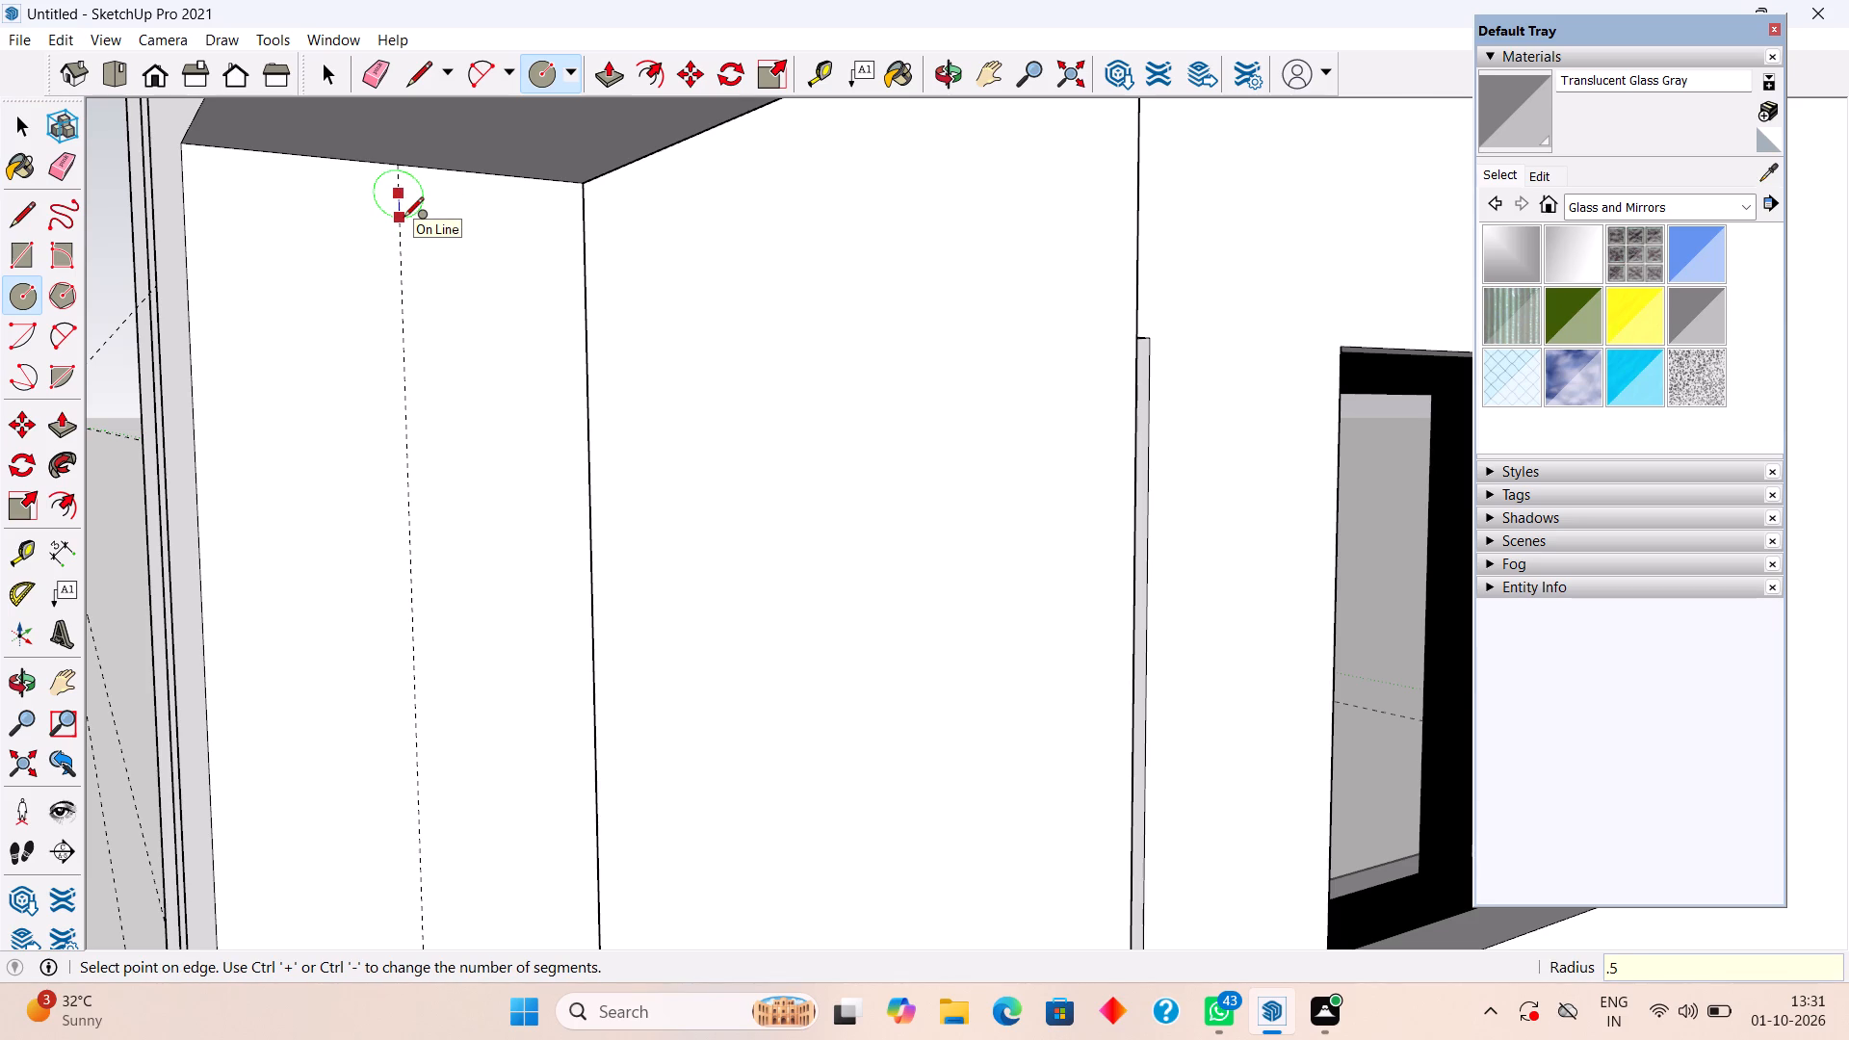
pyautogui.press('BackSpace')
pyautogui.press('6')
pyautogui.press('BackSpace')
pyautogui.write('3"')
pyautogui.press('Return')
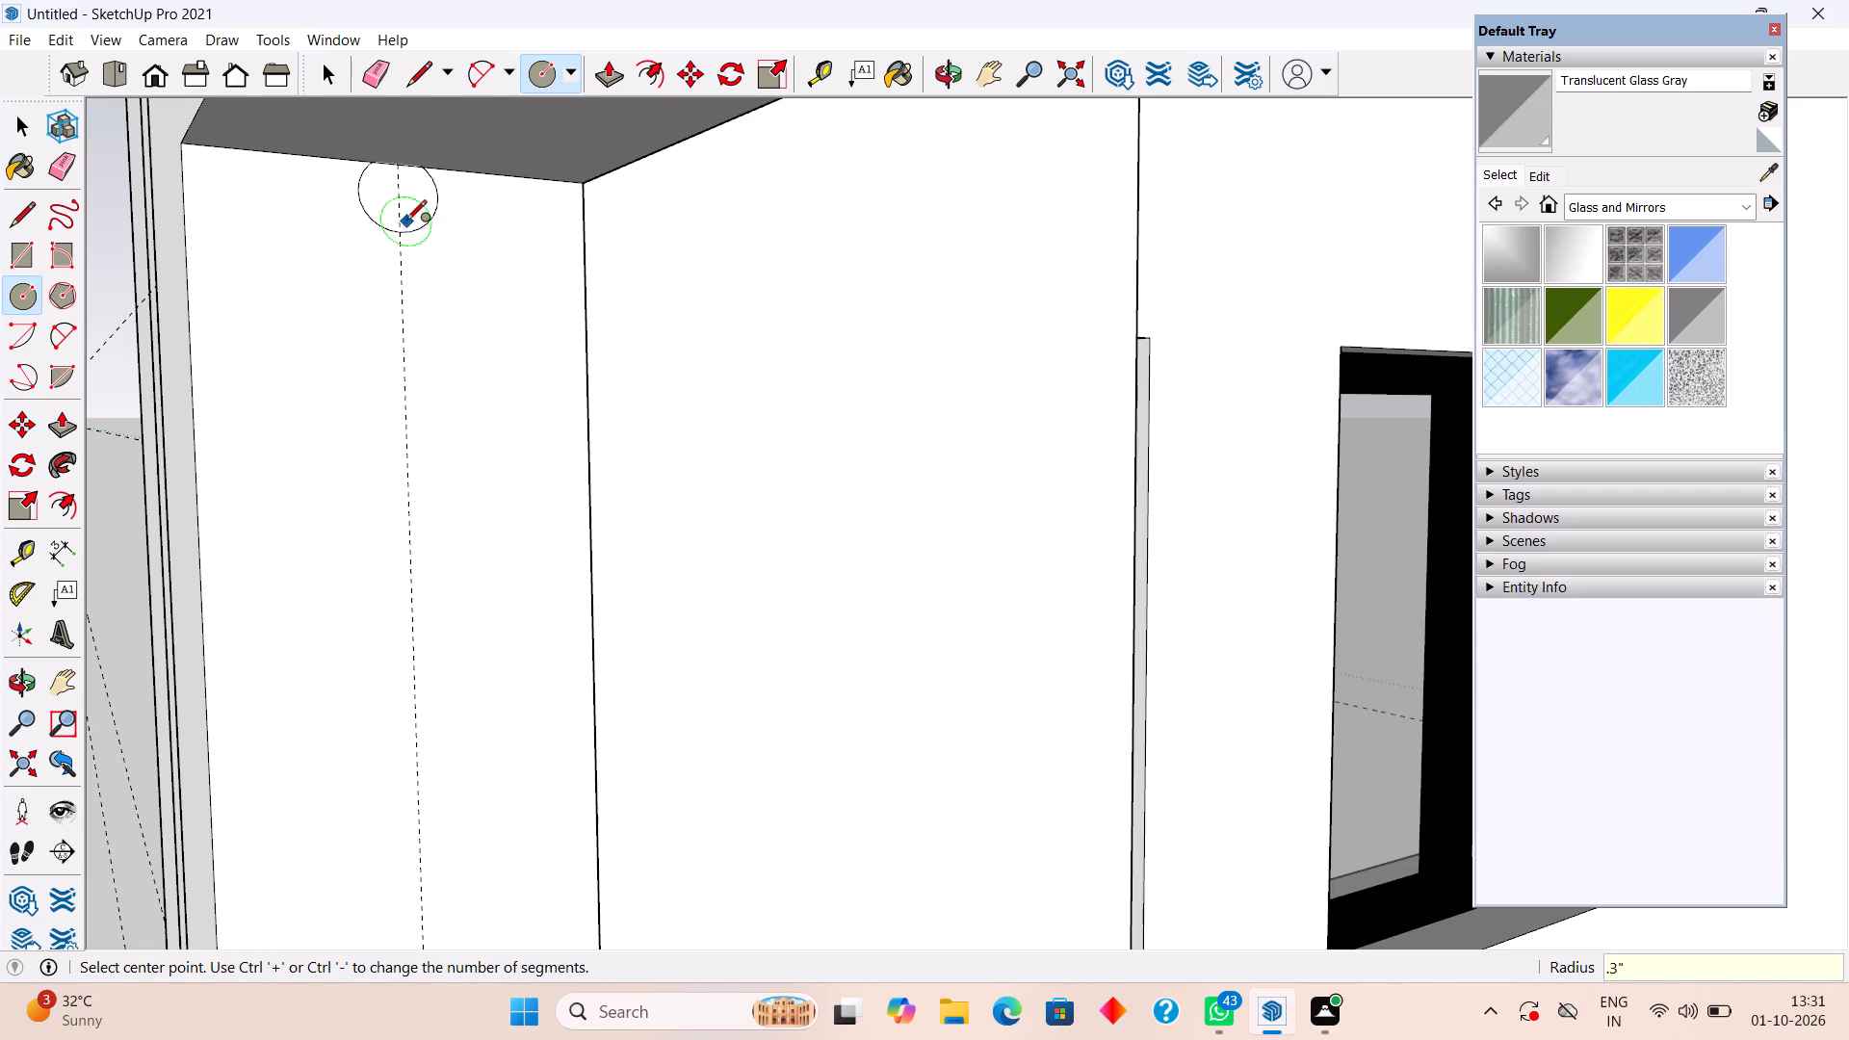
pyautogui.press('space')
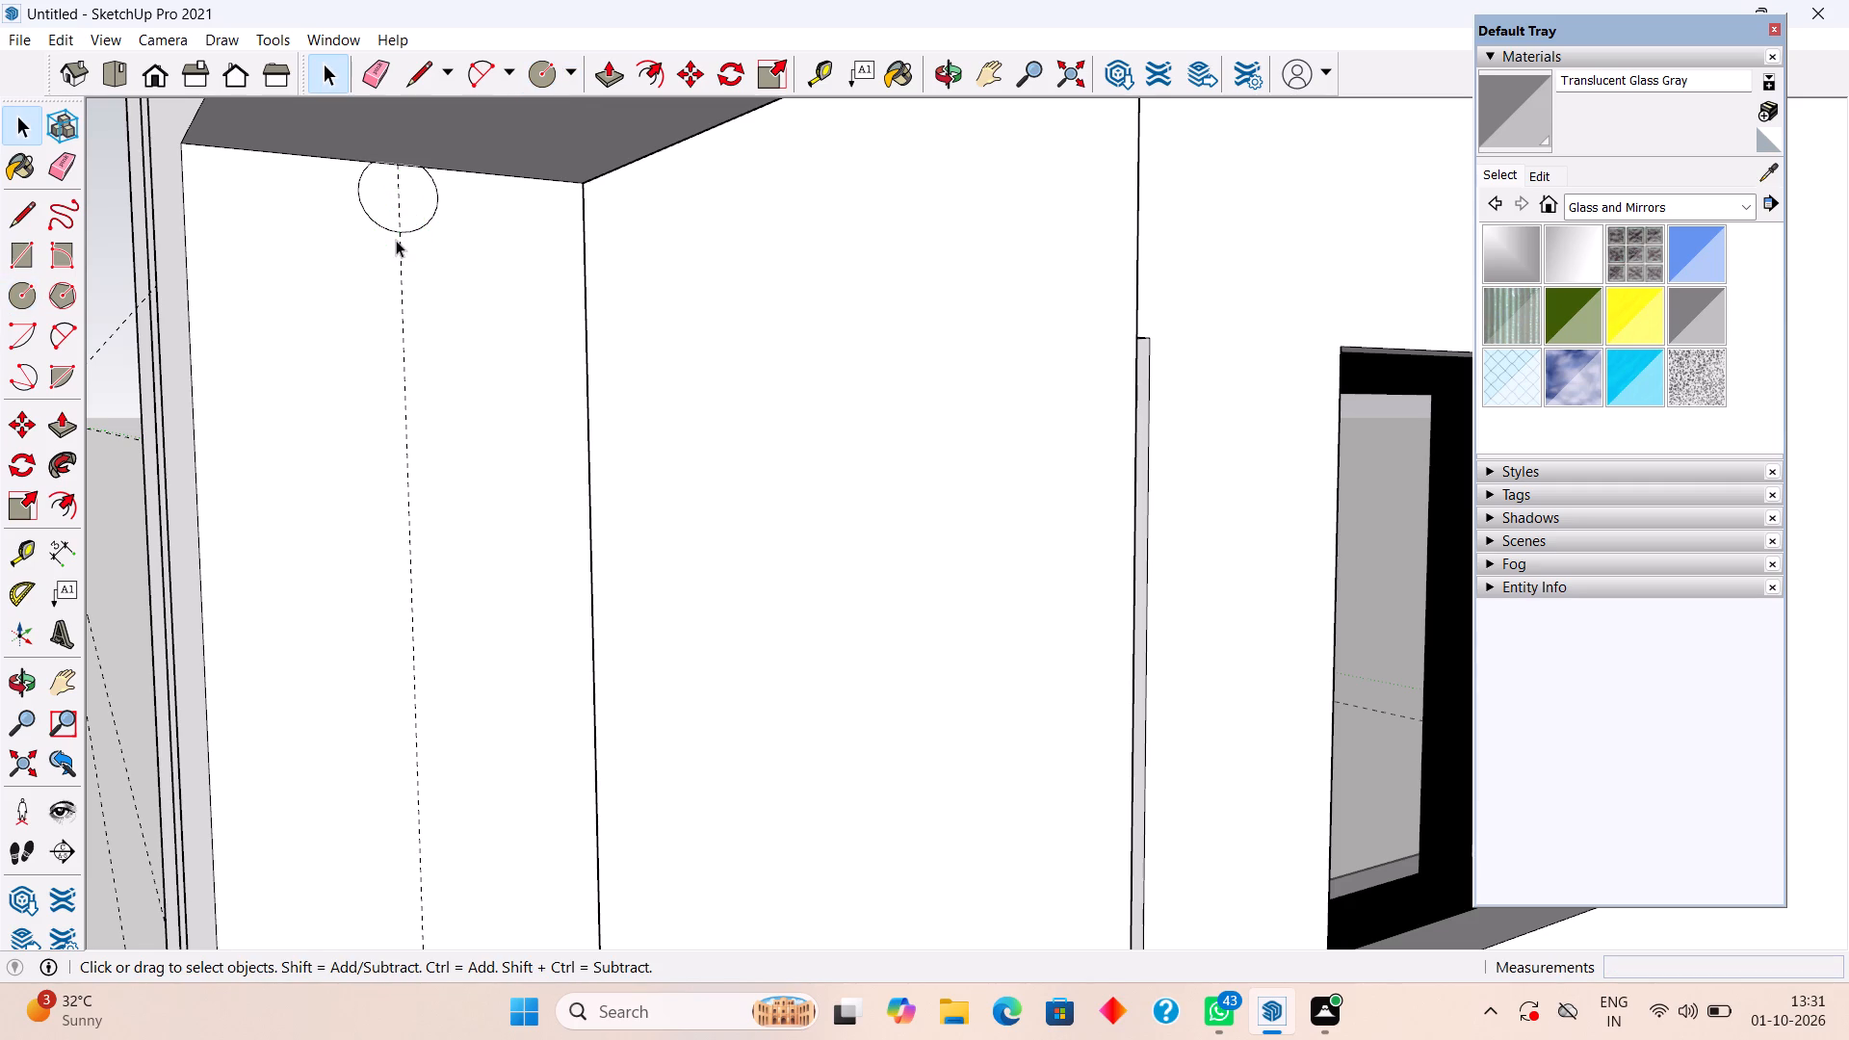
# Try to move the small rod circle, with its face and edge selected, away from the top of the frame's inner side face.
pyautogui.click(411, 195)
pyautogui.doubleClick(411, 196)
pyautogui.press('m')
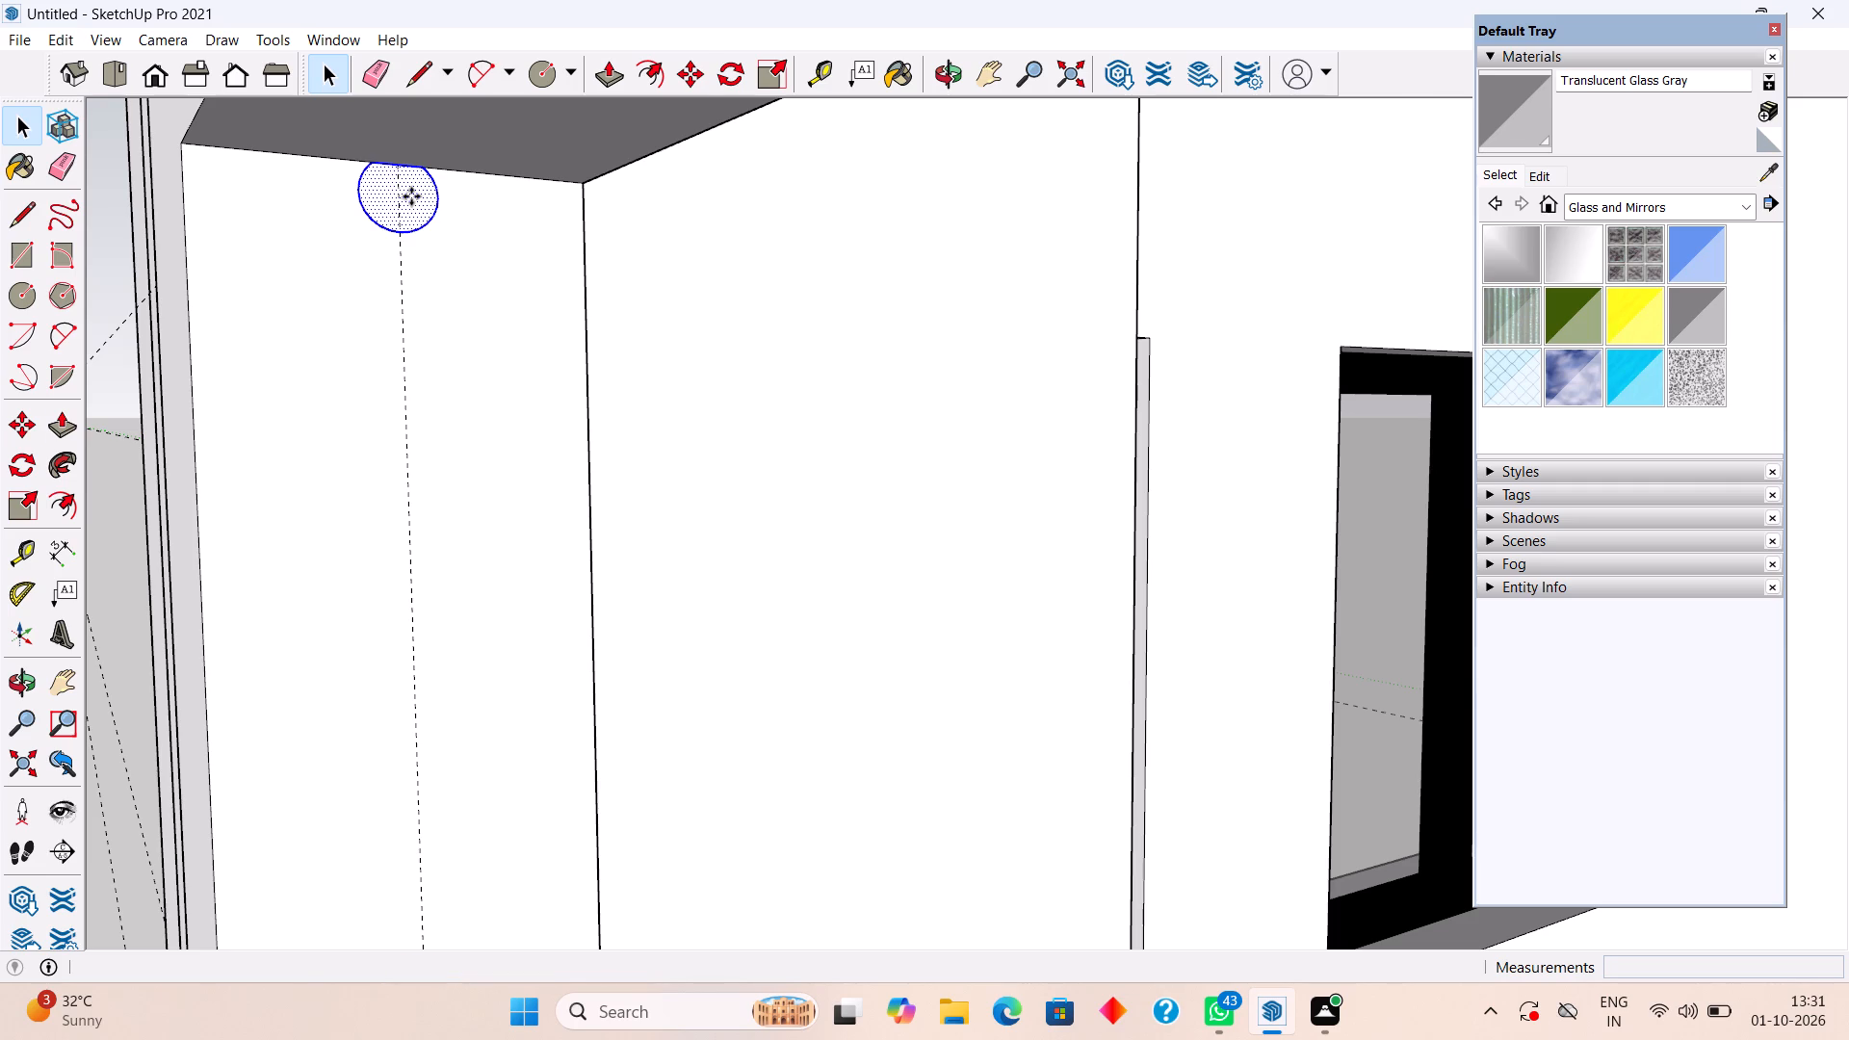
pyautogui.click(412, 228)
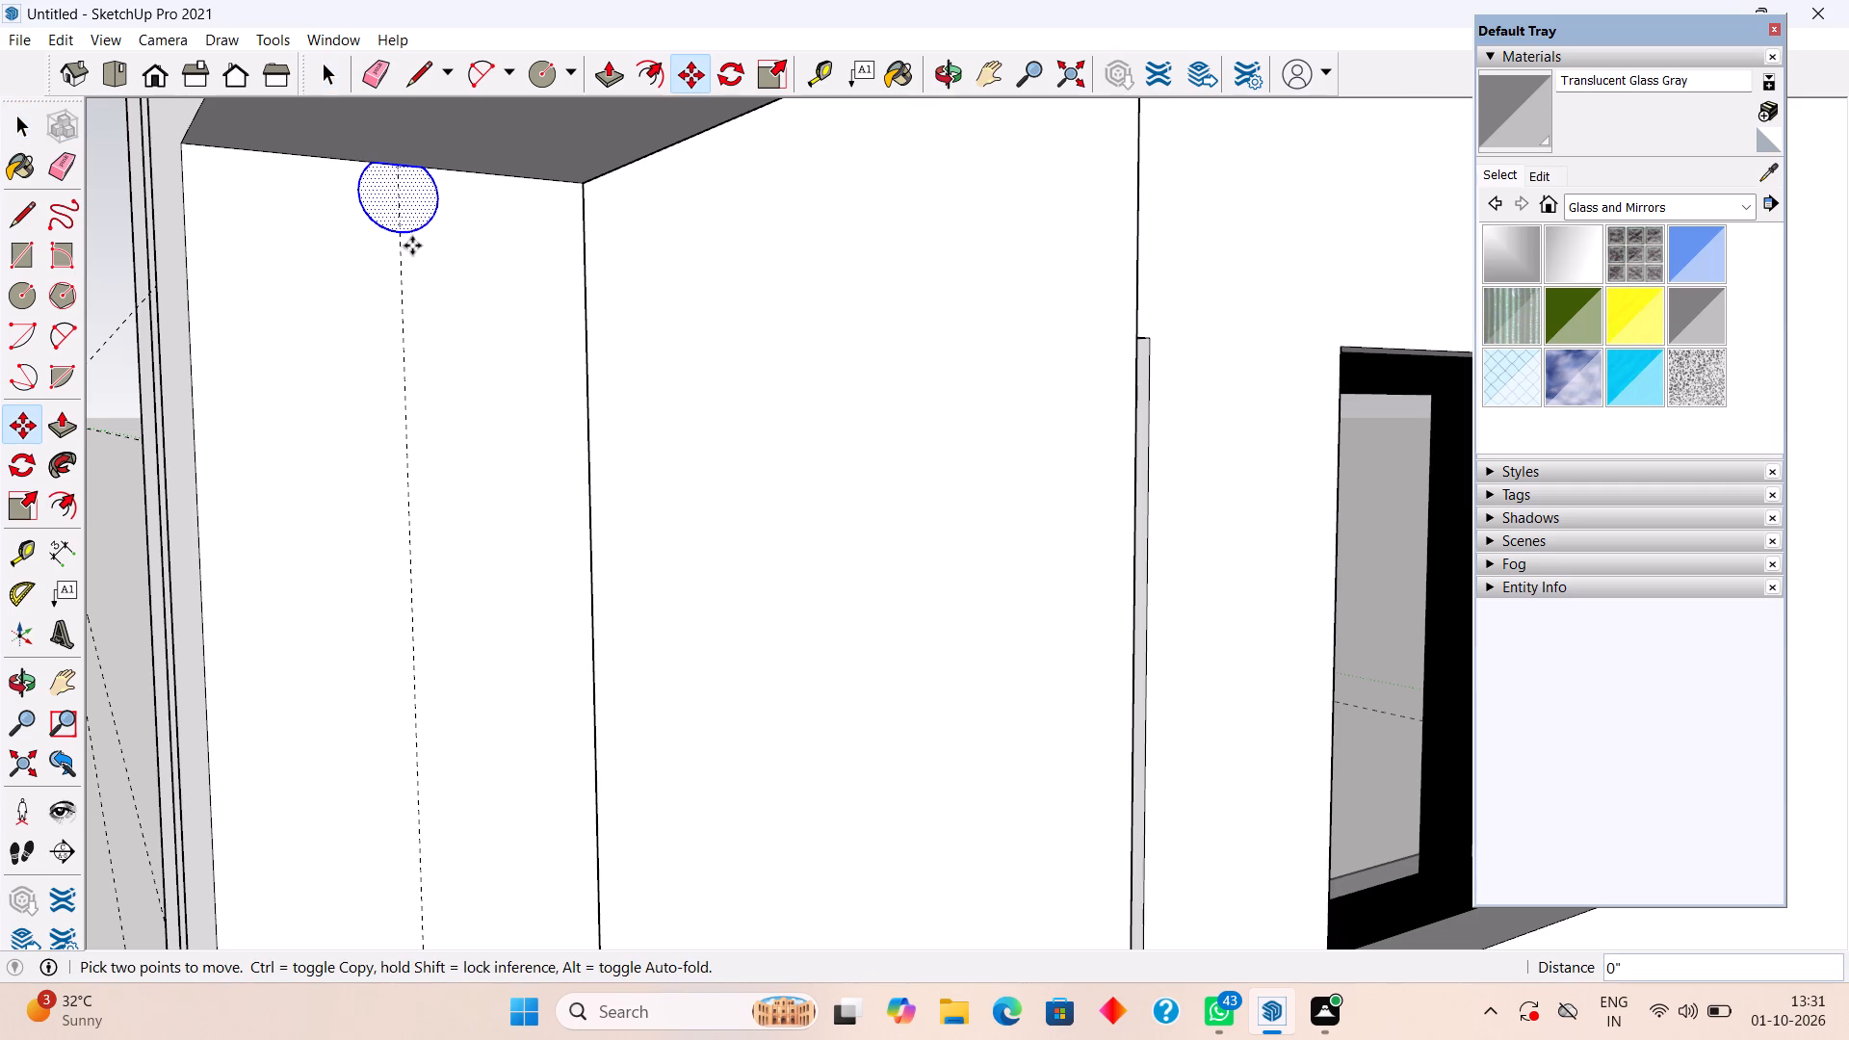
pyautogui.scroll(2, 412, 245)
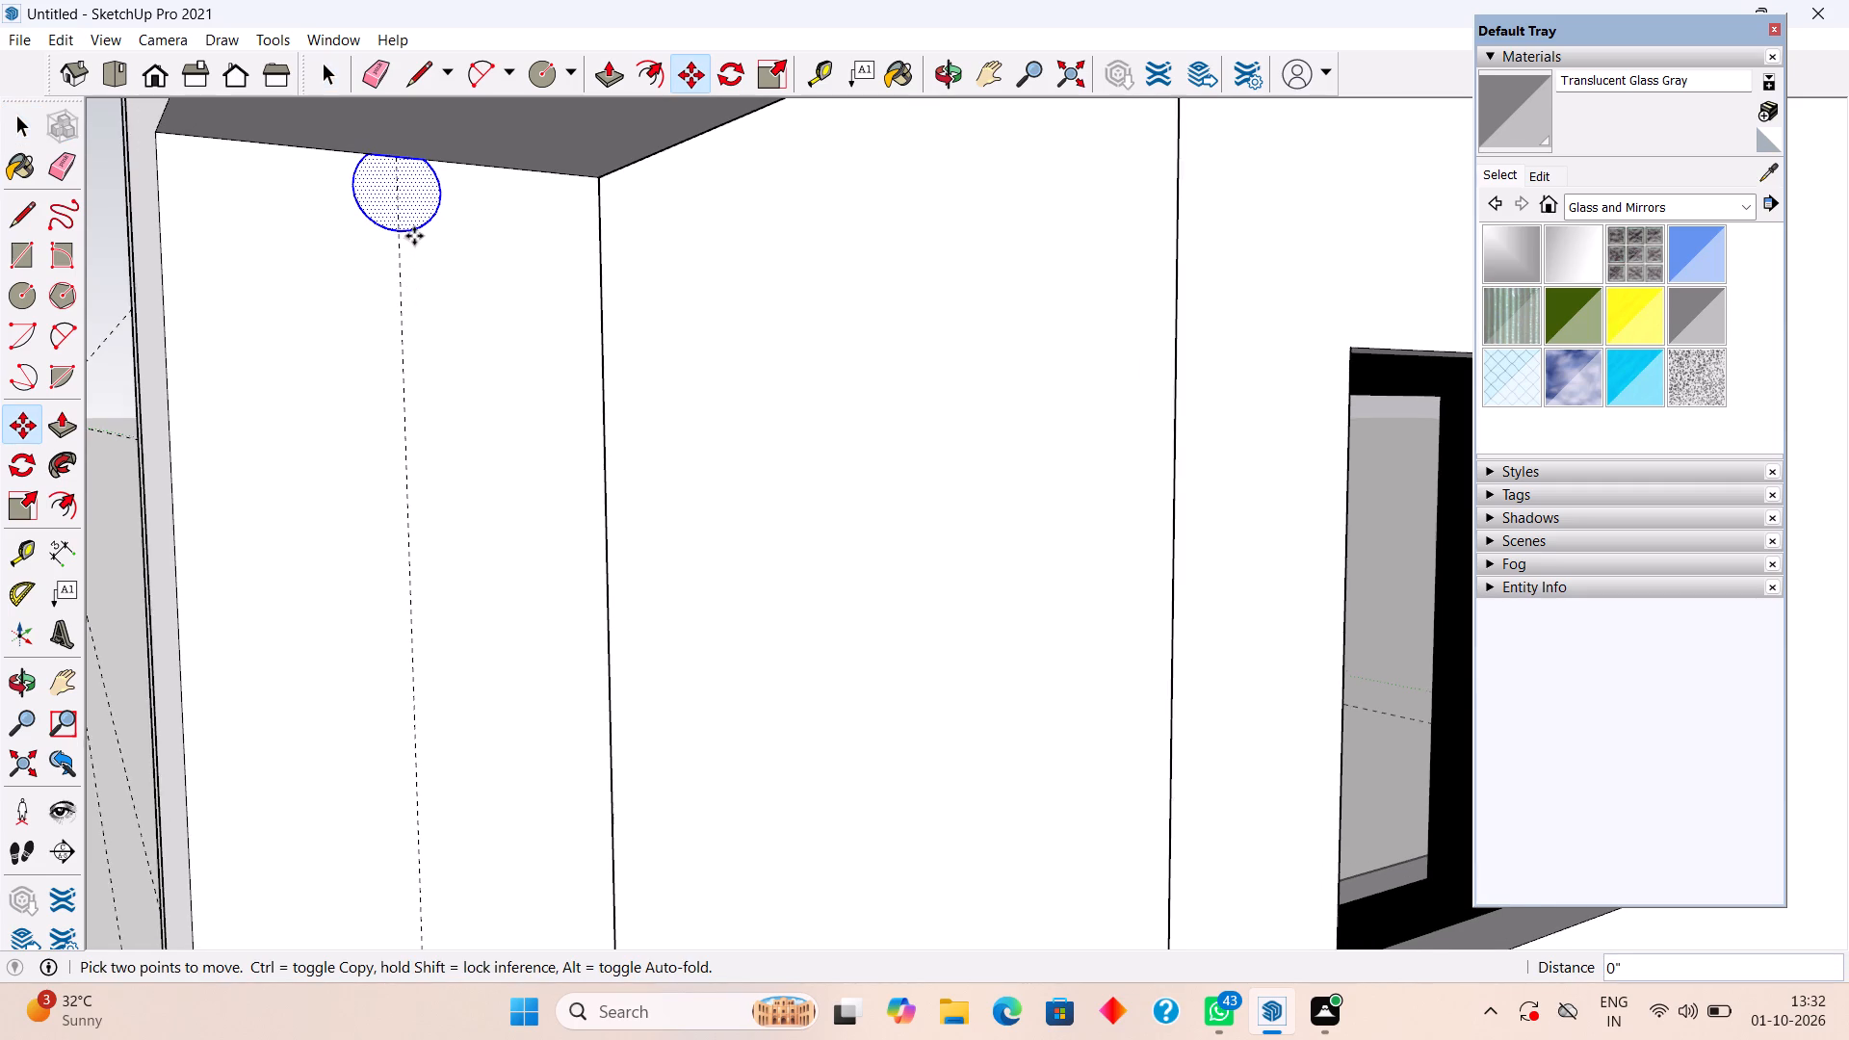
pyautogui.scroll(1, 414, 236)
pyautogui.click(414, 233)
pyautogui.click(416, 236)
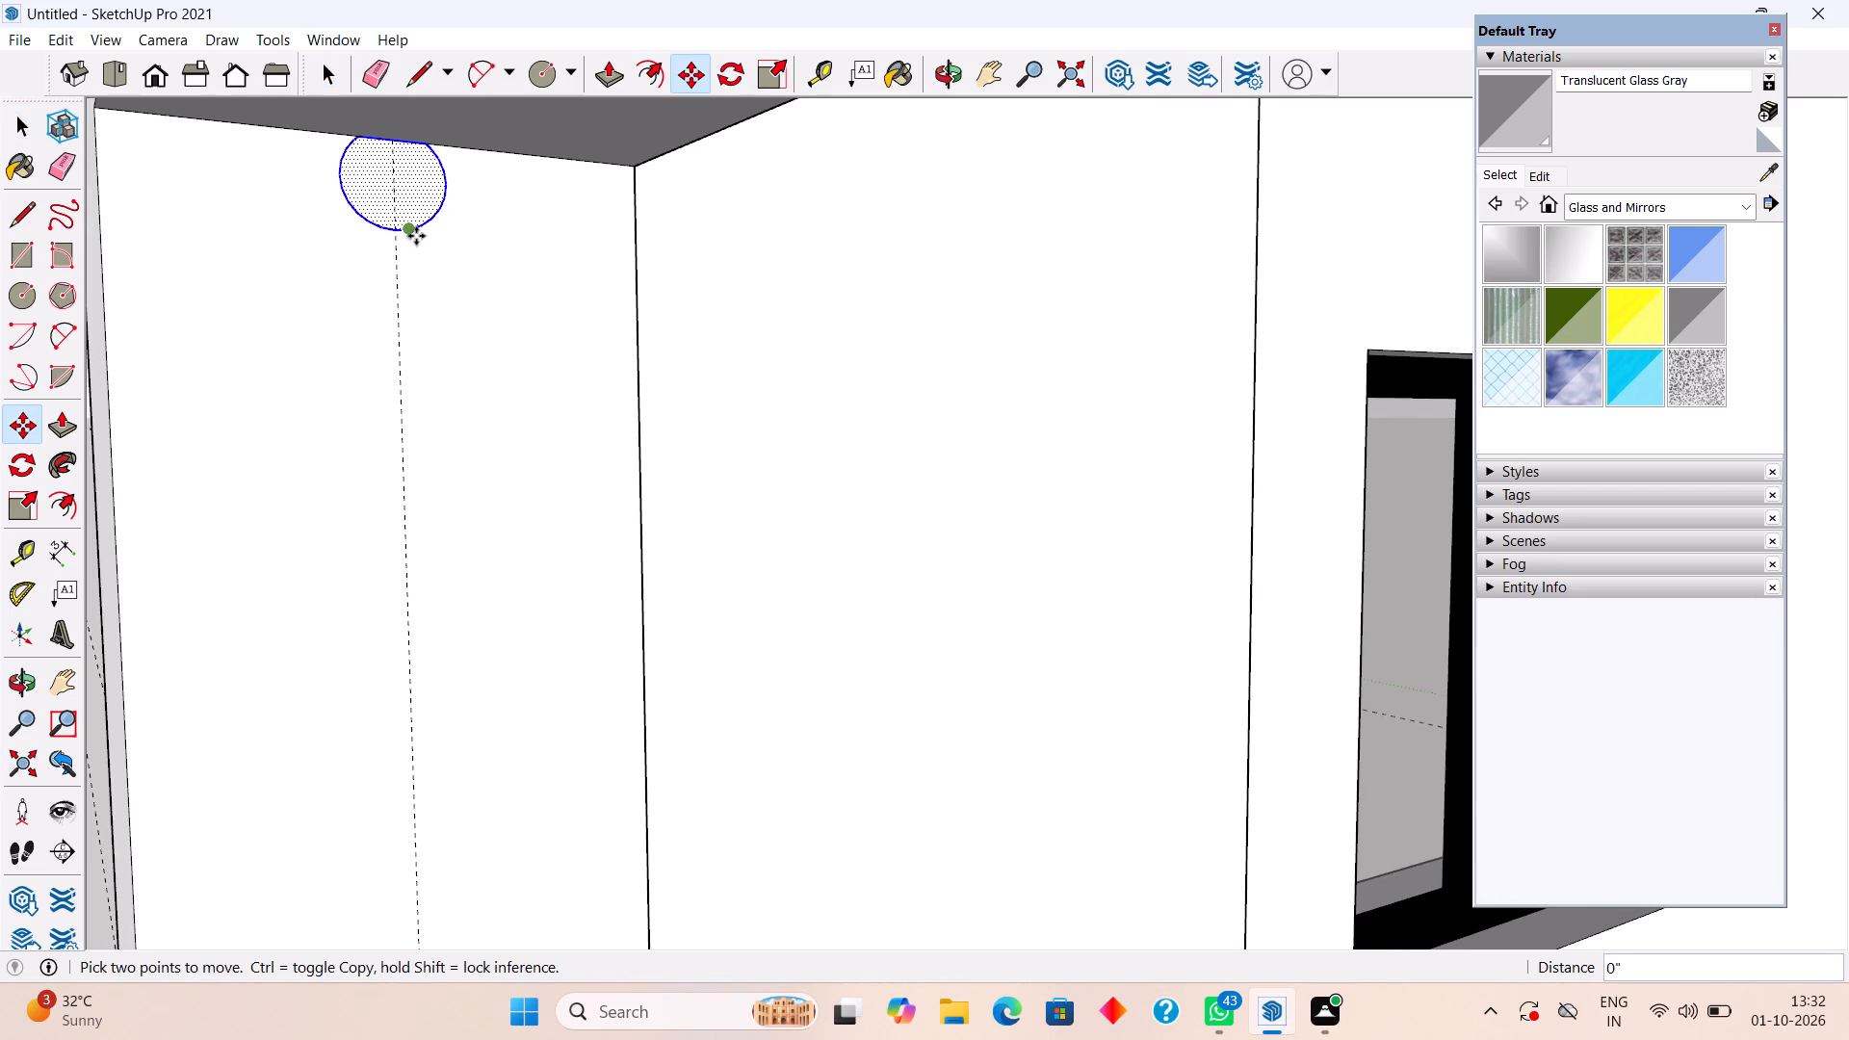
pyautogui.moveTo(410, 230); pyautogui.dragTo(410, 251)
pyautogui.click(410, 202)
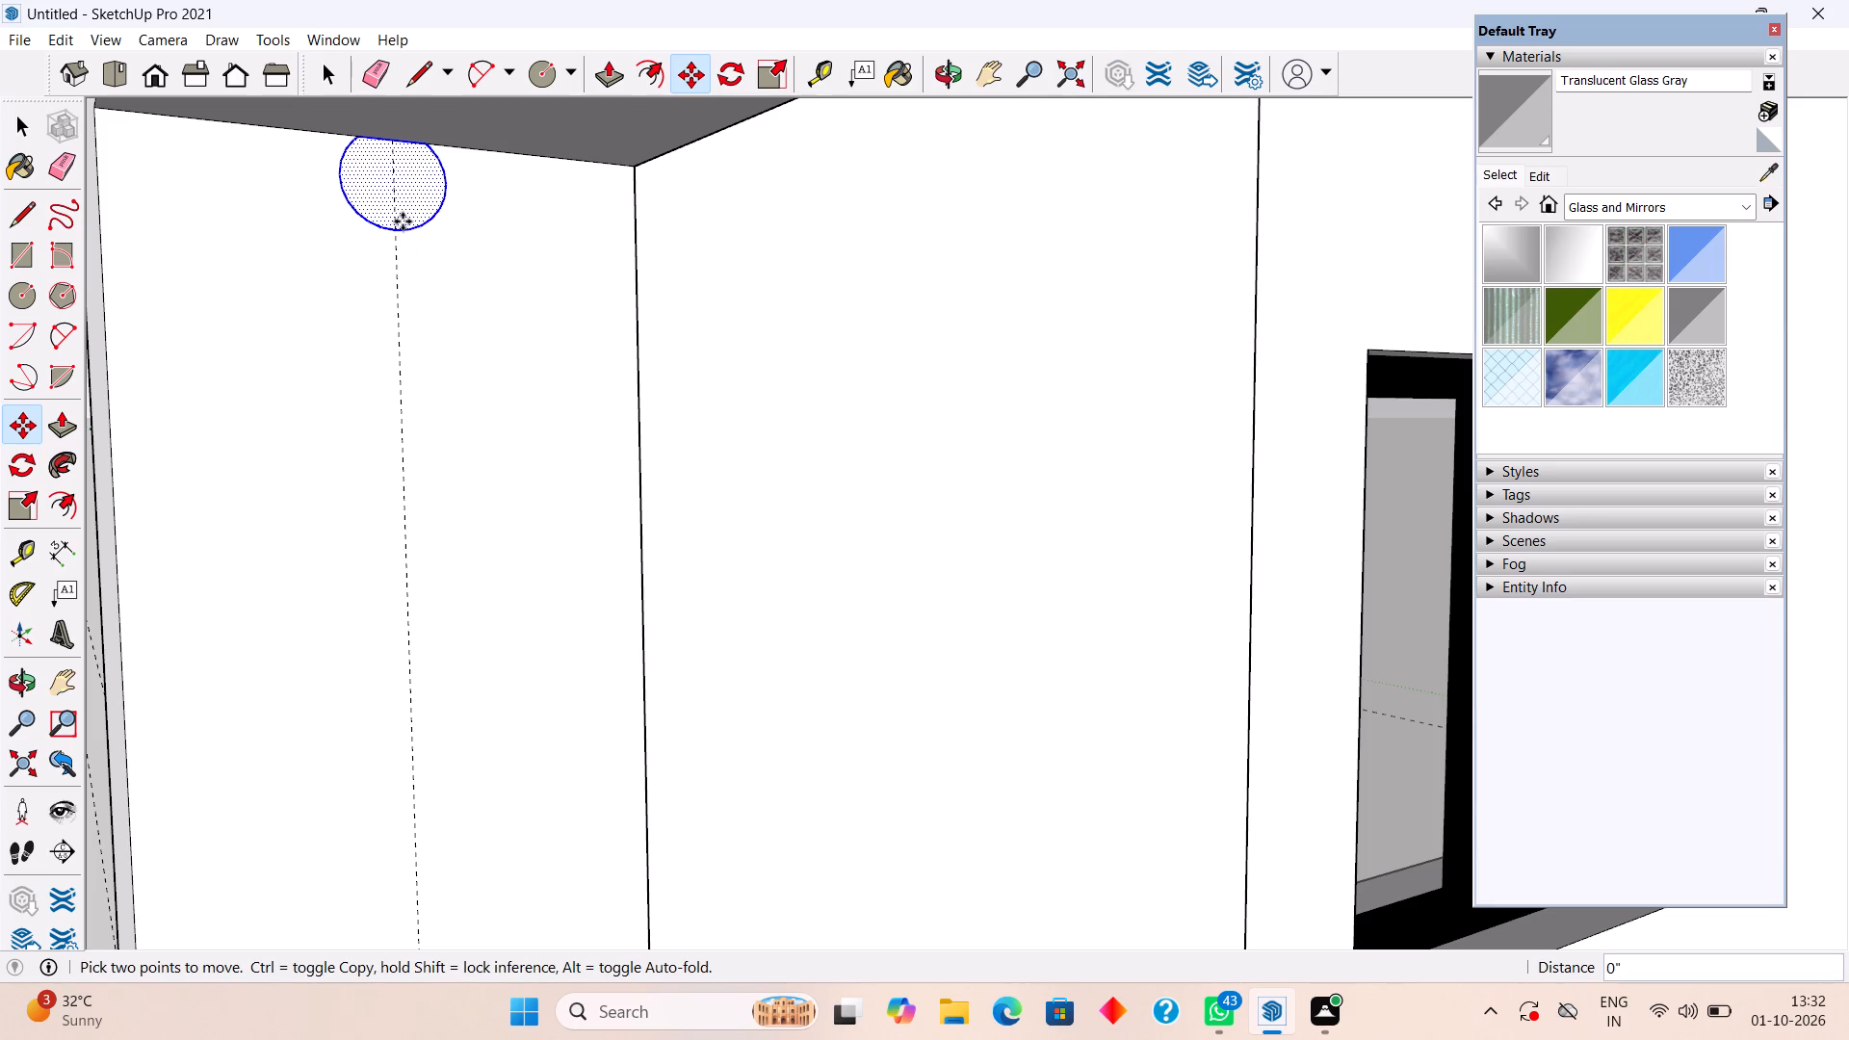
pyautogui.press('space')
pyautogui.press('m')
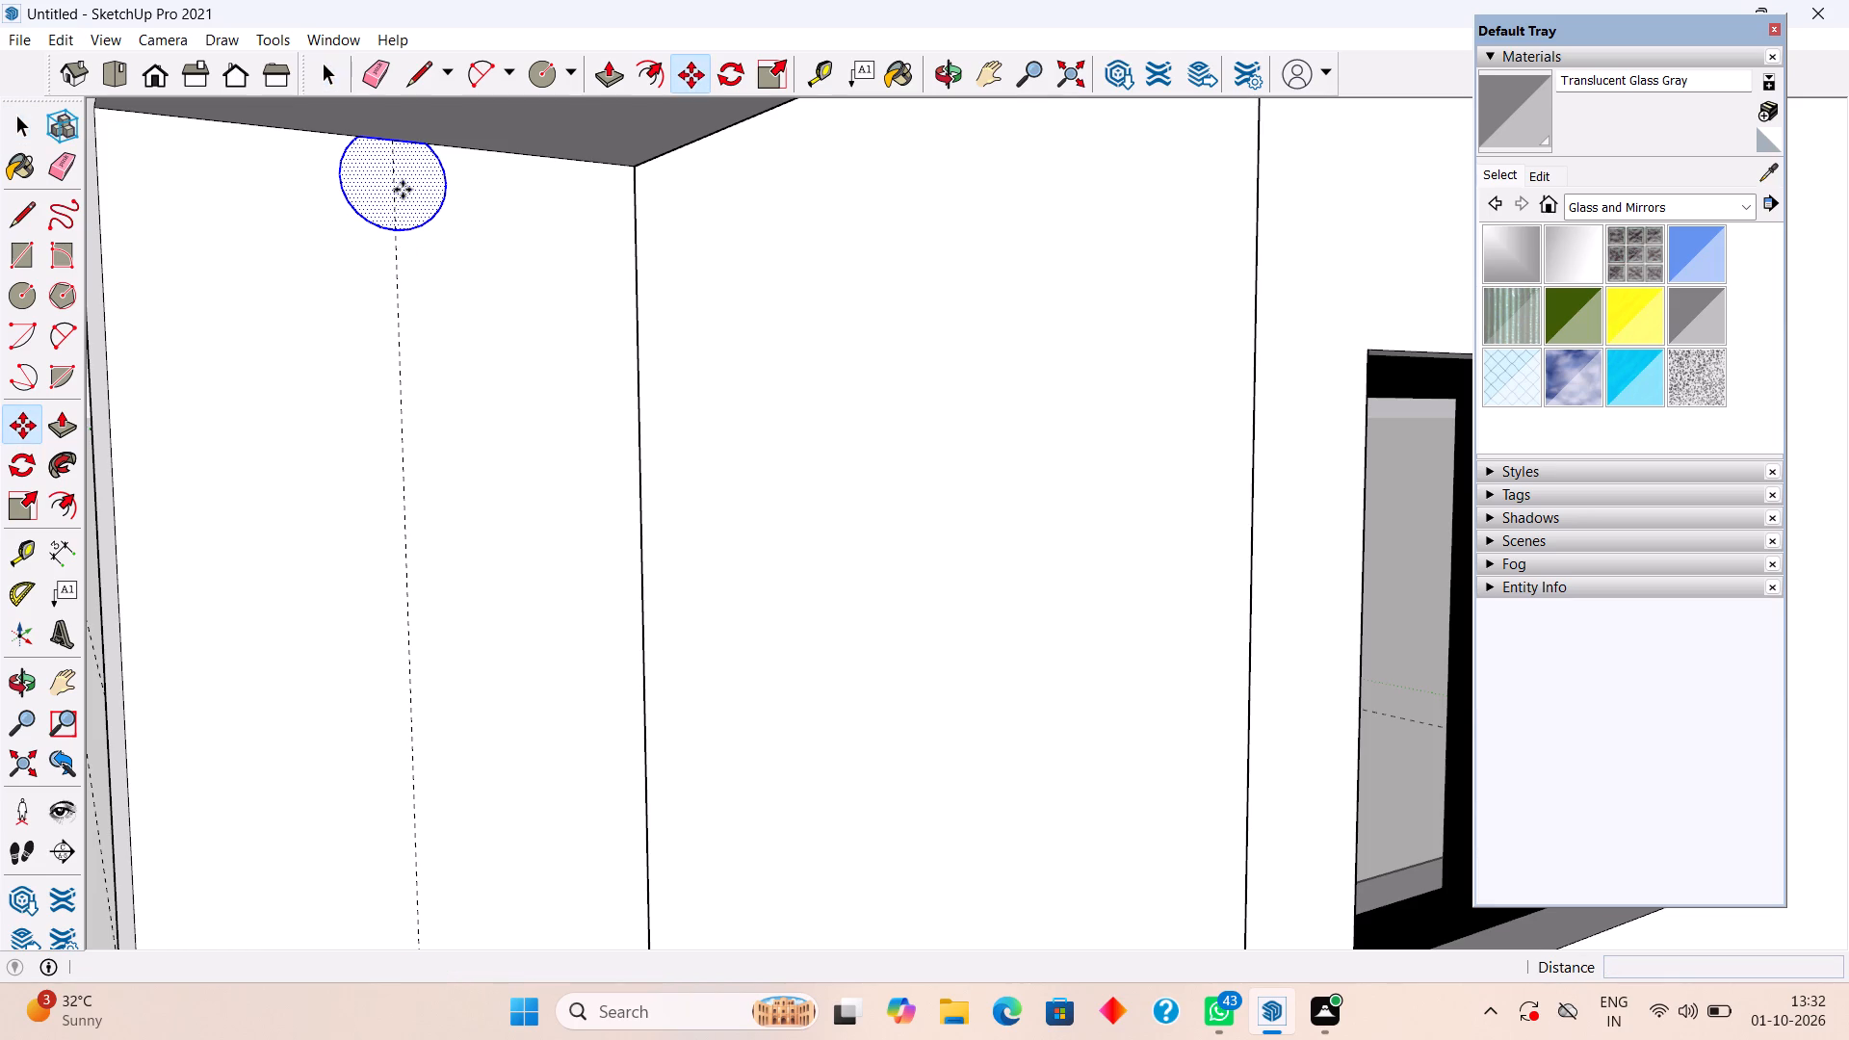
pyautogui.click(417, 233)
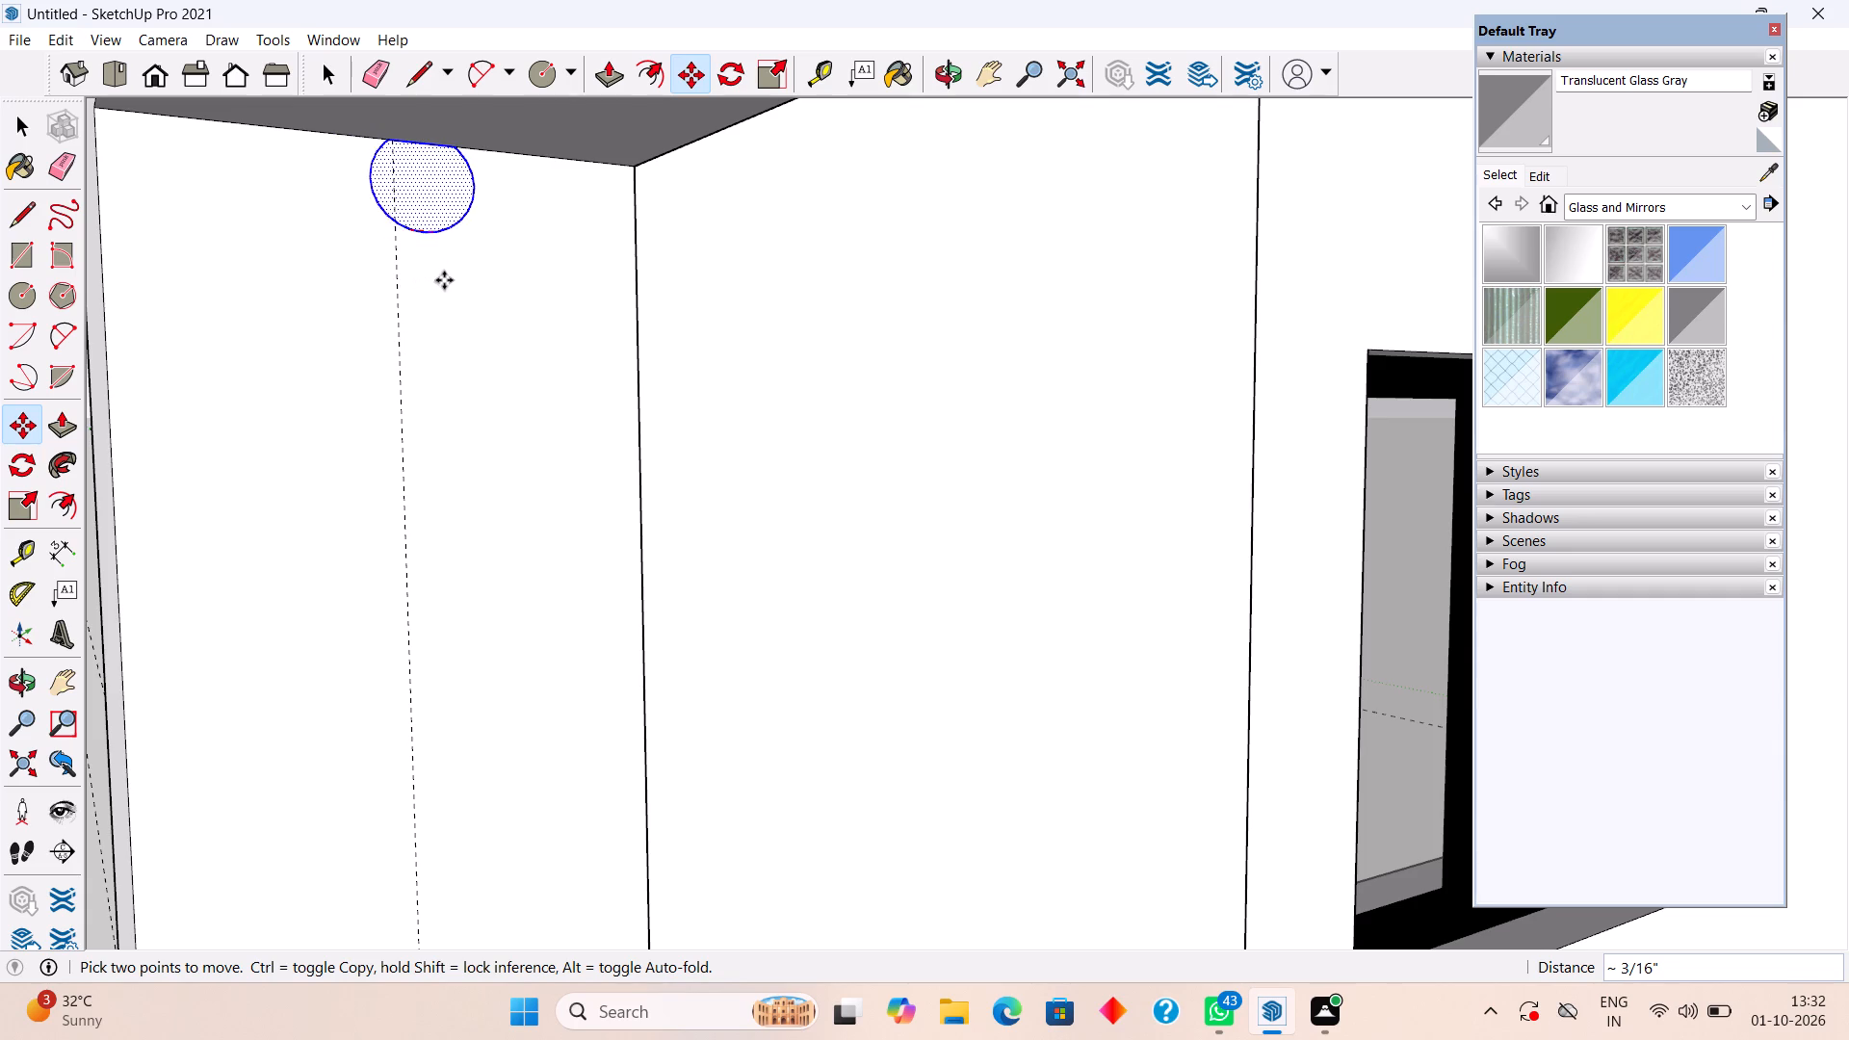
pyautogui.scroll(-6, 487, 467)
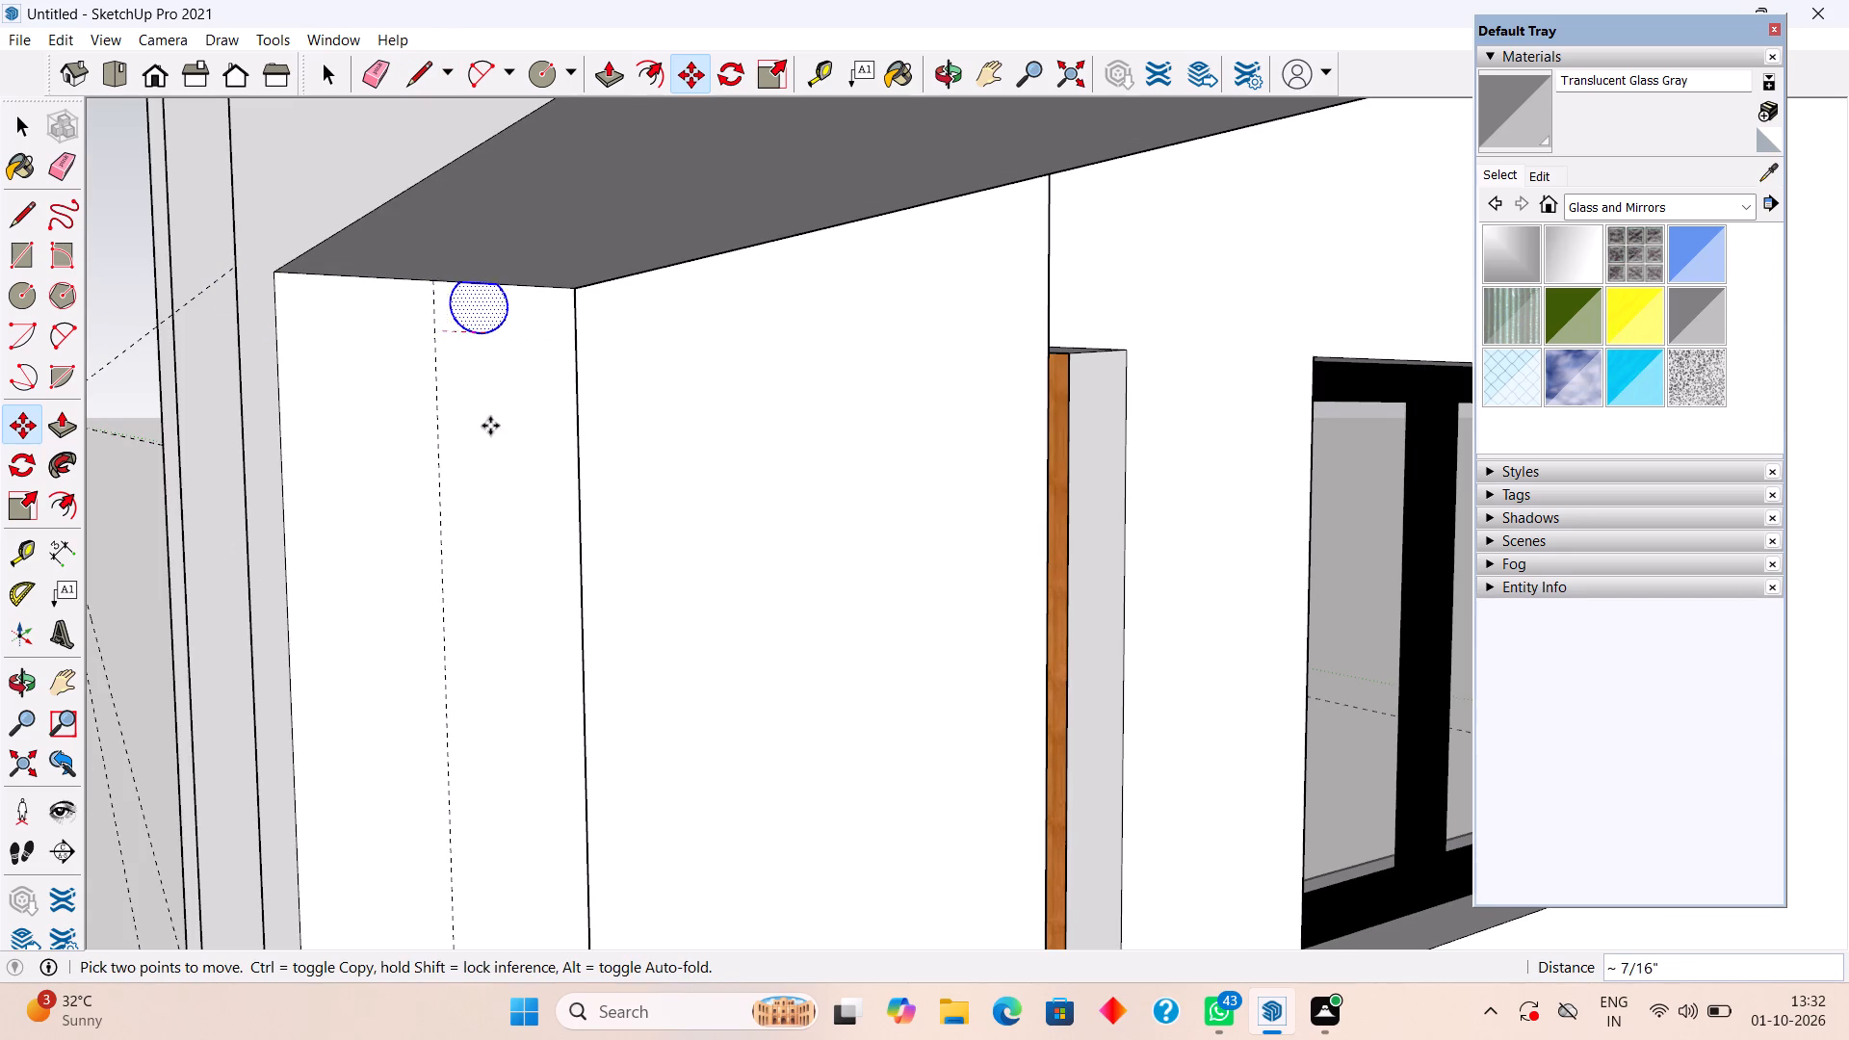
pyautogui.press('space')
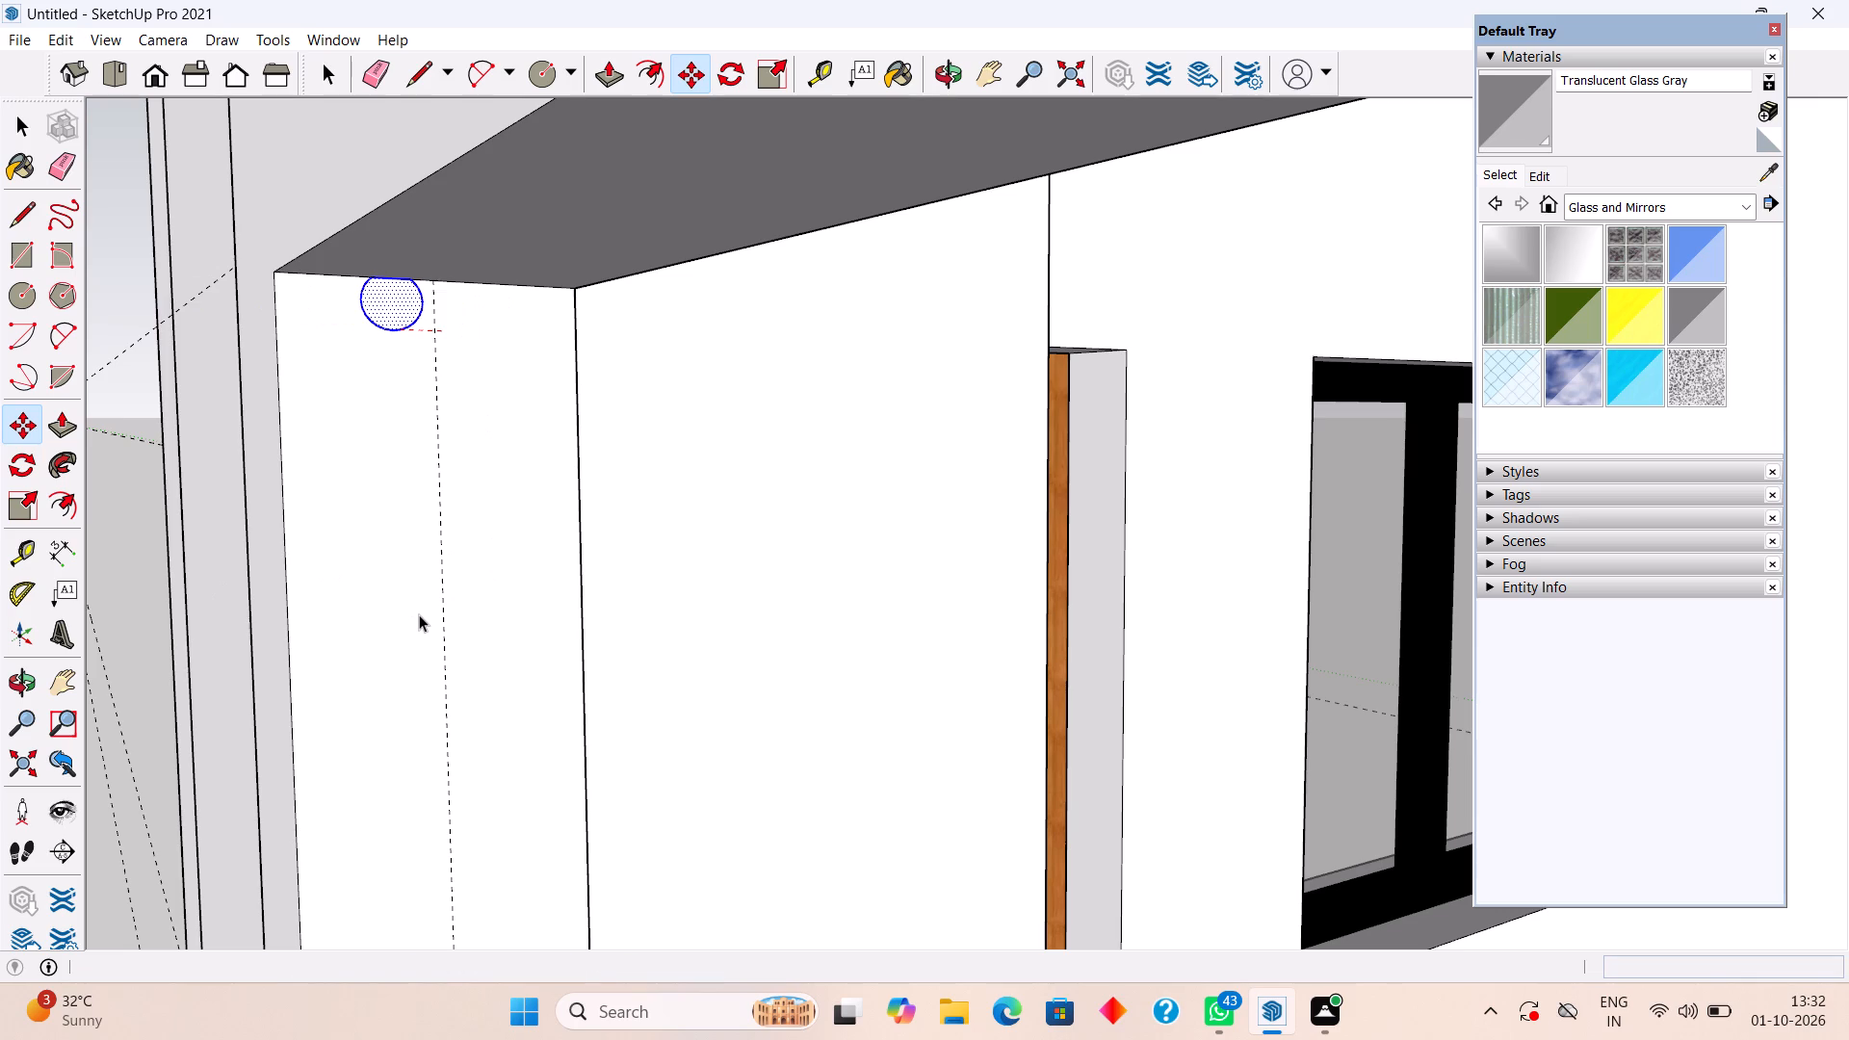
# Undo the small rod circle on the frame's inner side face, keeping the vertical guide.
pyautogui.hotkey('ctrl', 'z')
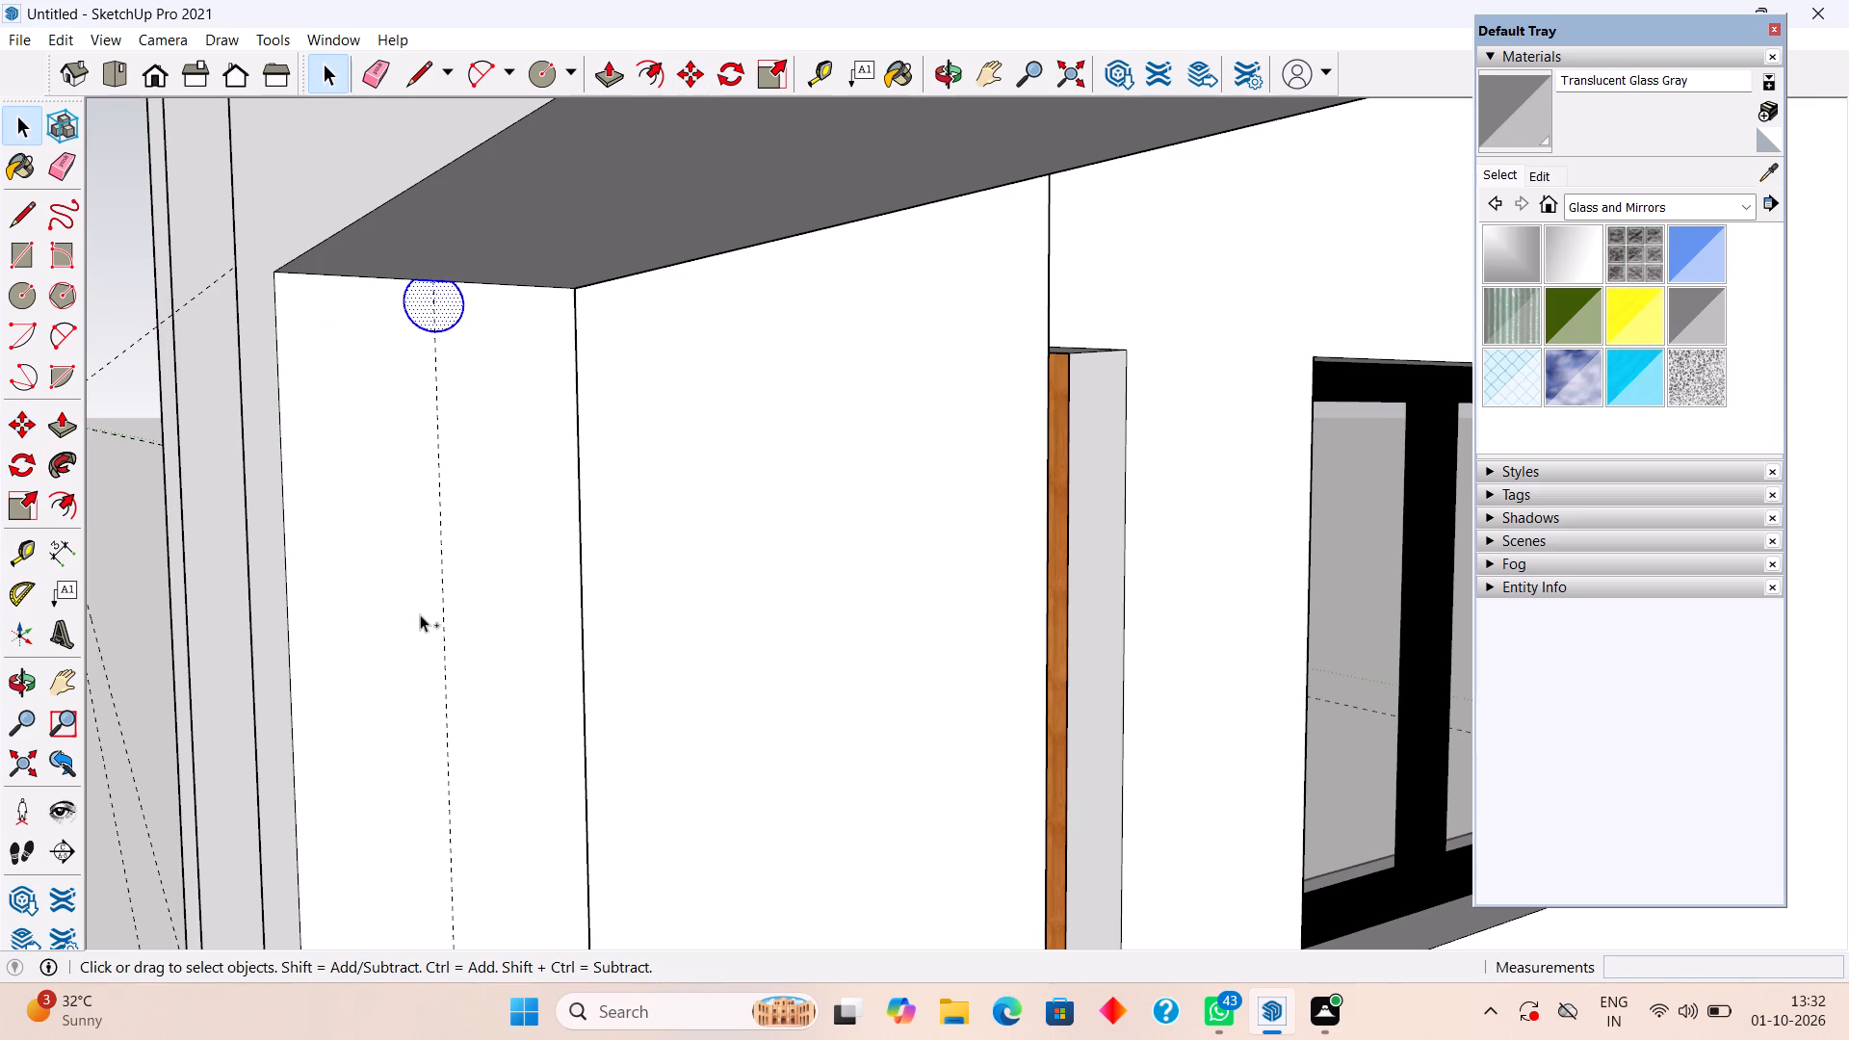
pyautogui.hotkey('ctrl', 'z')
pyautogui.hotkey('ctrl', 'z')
# Draw a new rod circle centred on the vertical guide, slightly below the top edge of the frame's inner side face.
pyautogui.scroll(4, 439, 350)
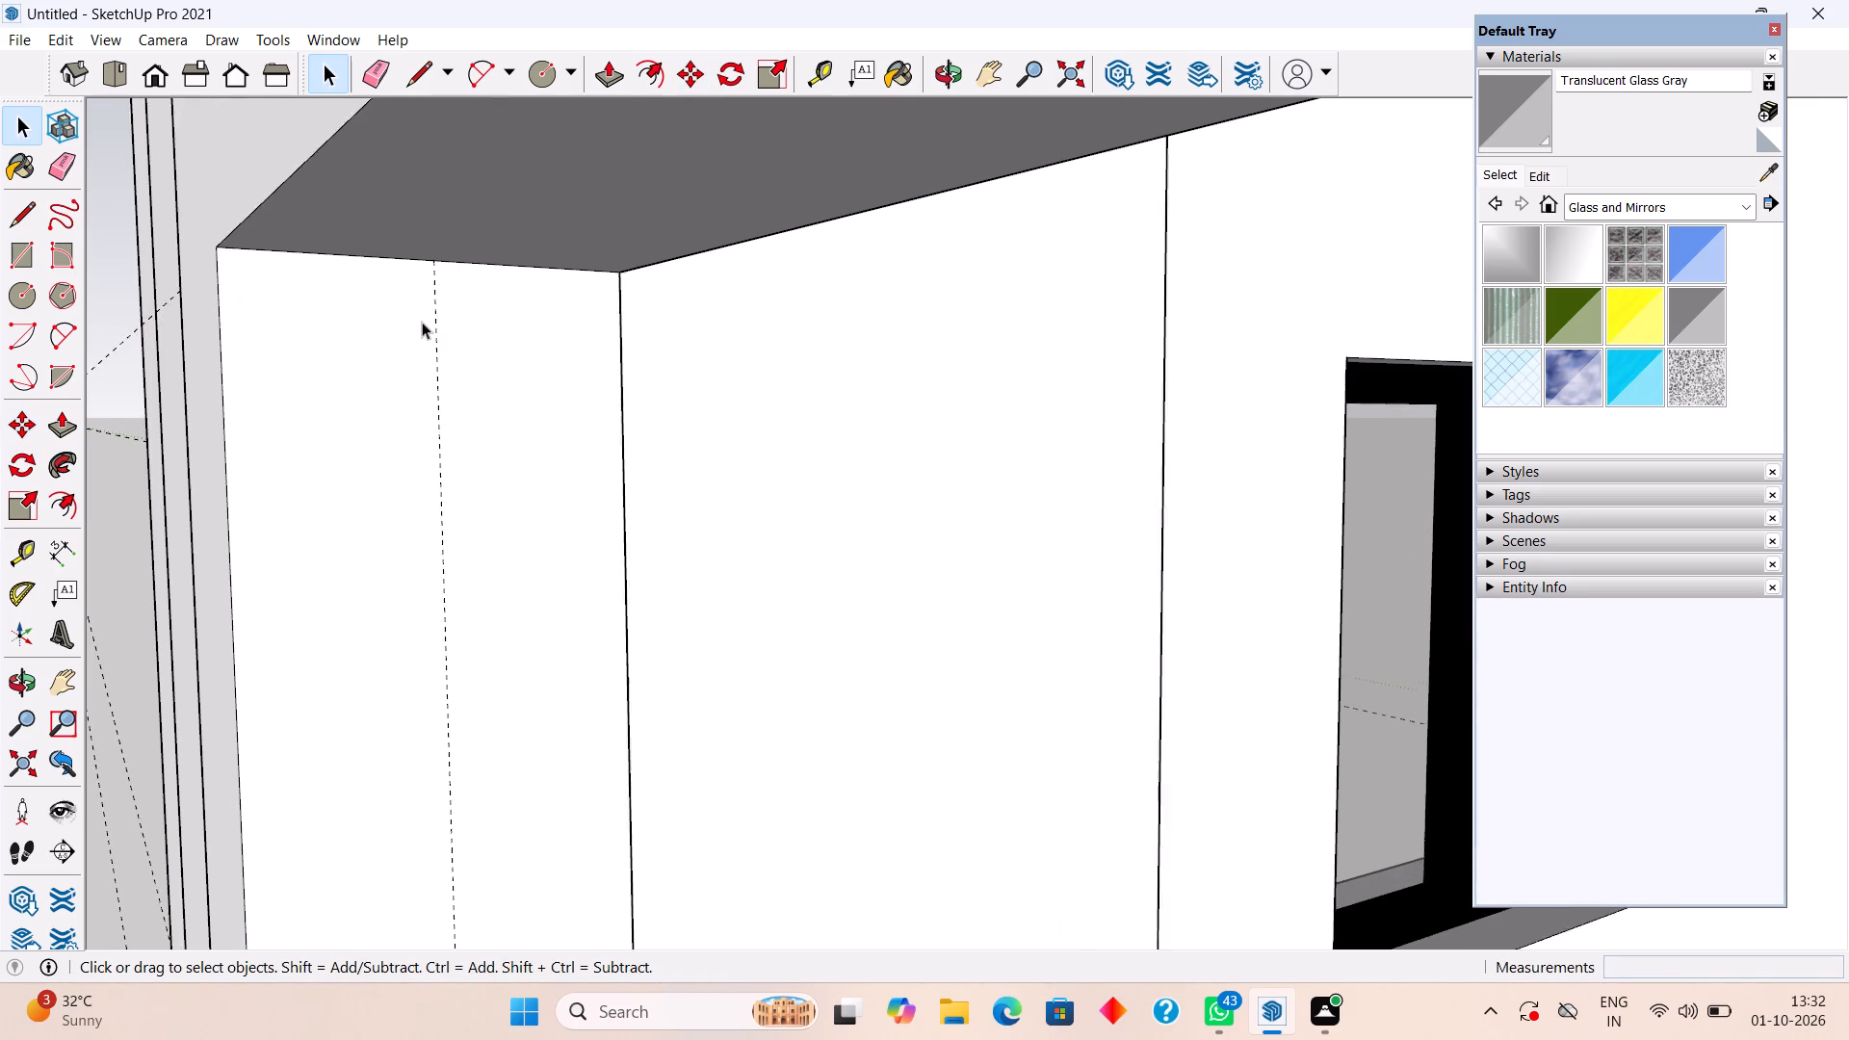
pyautogui.scroll(1, 422, 322)
pyautogui.press('c')
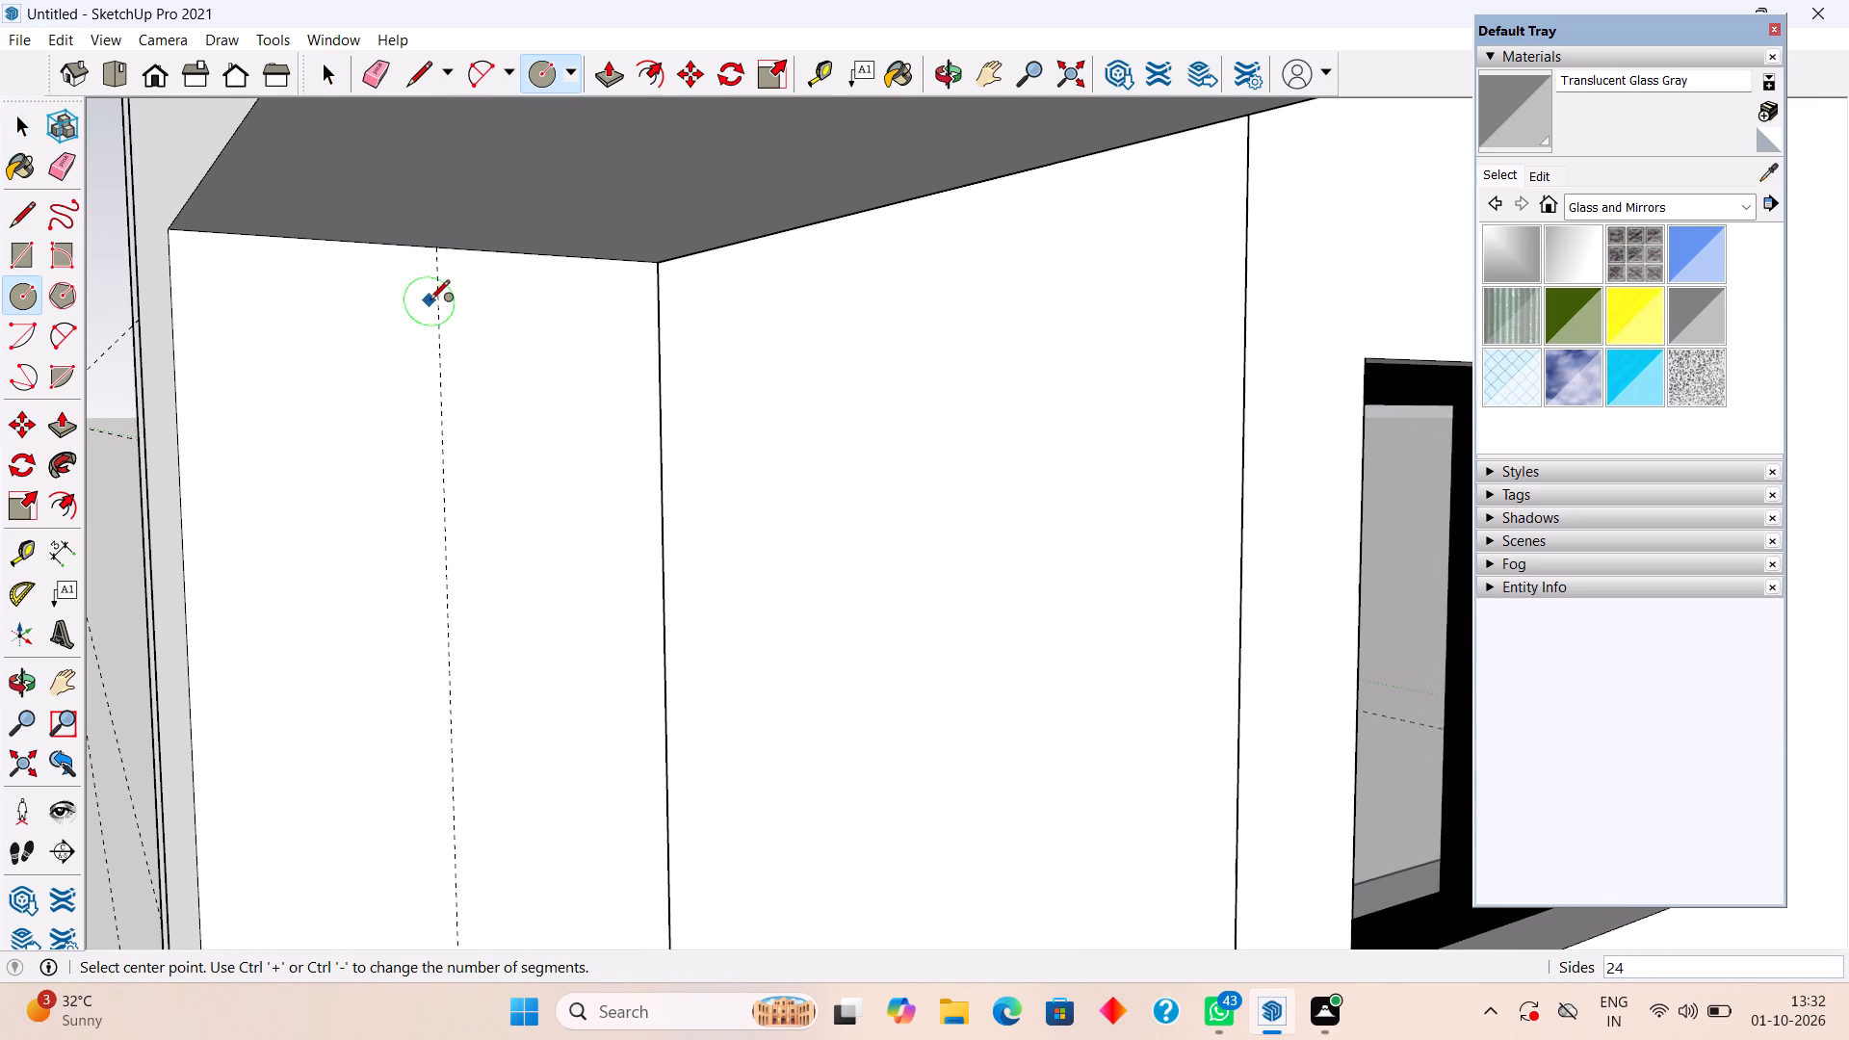
pyautogui.click(439, 308)
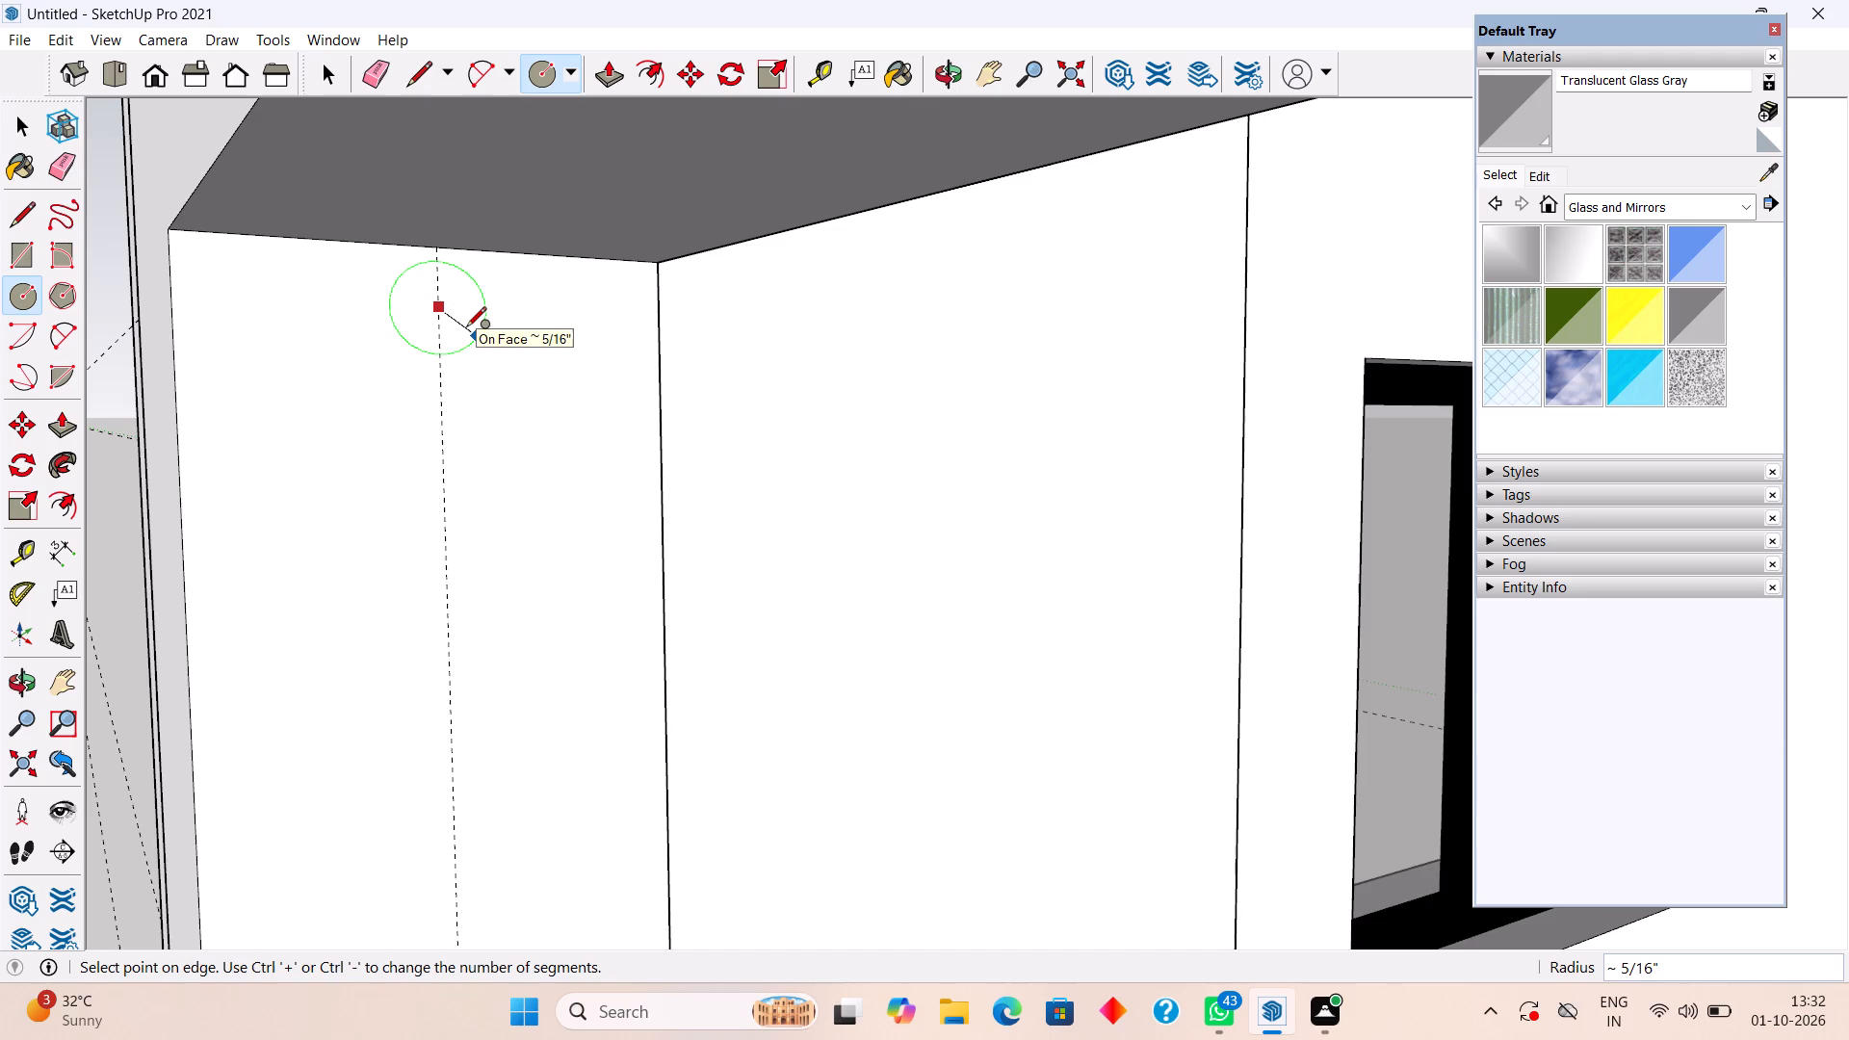
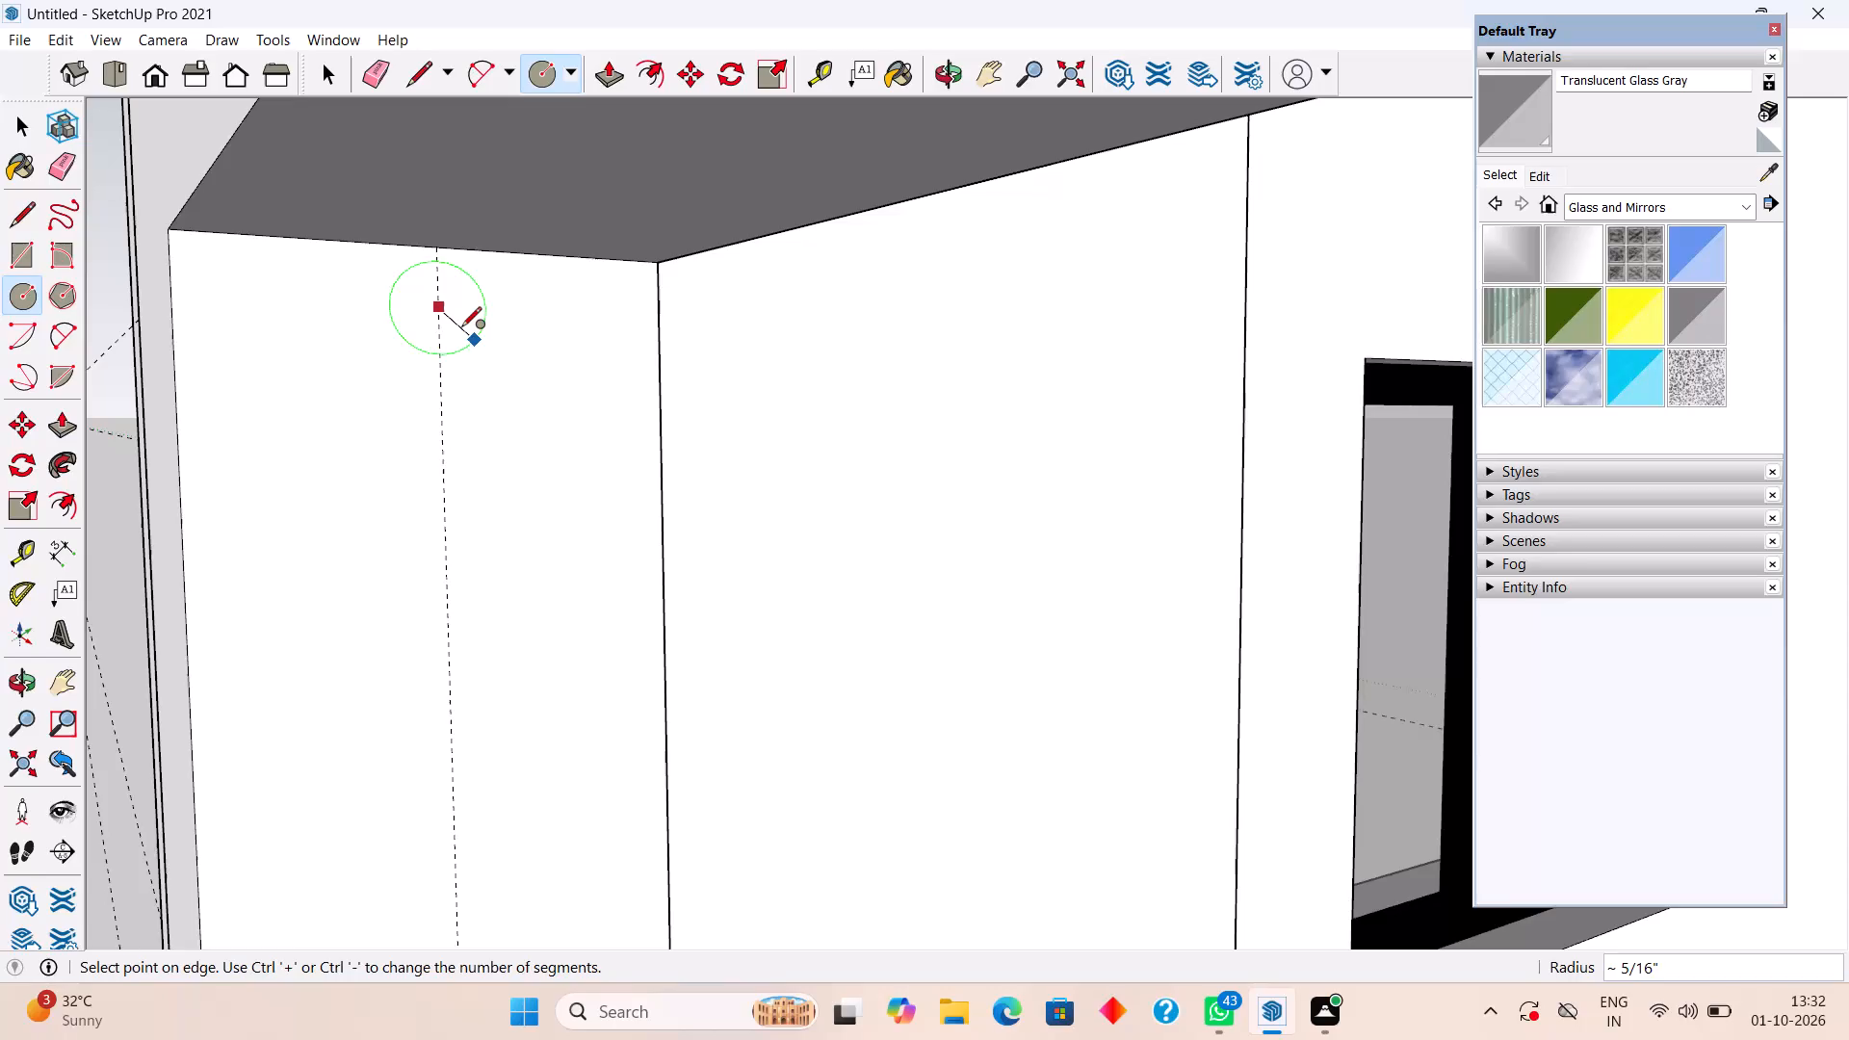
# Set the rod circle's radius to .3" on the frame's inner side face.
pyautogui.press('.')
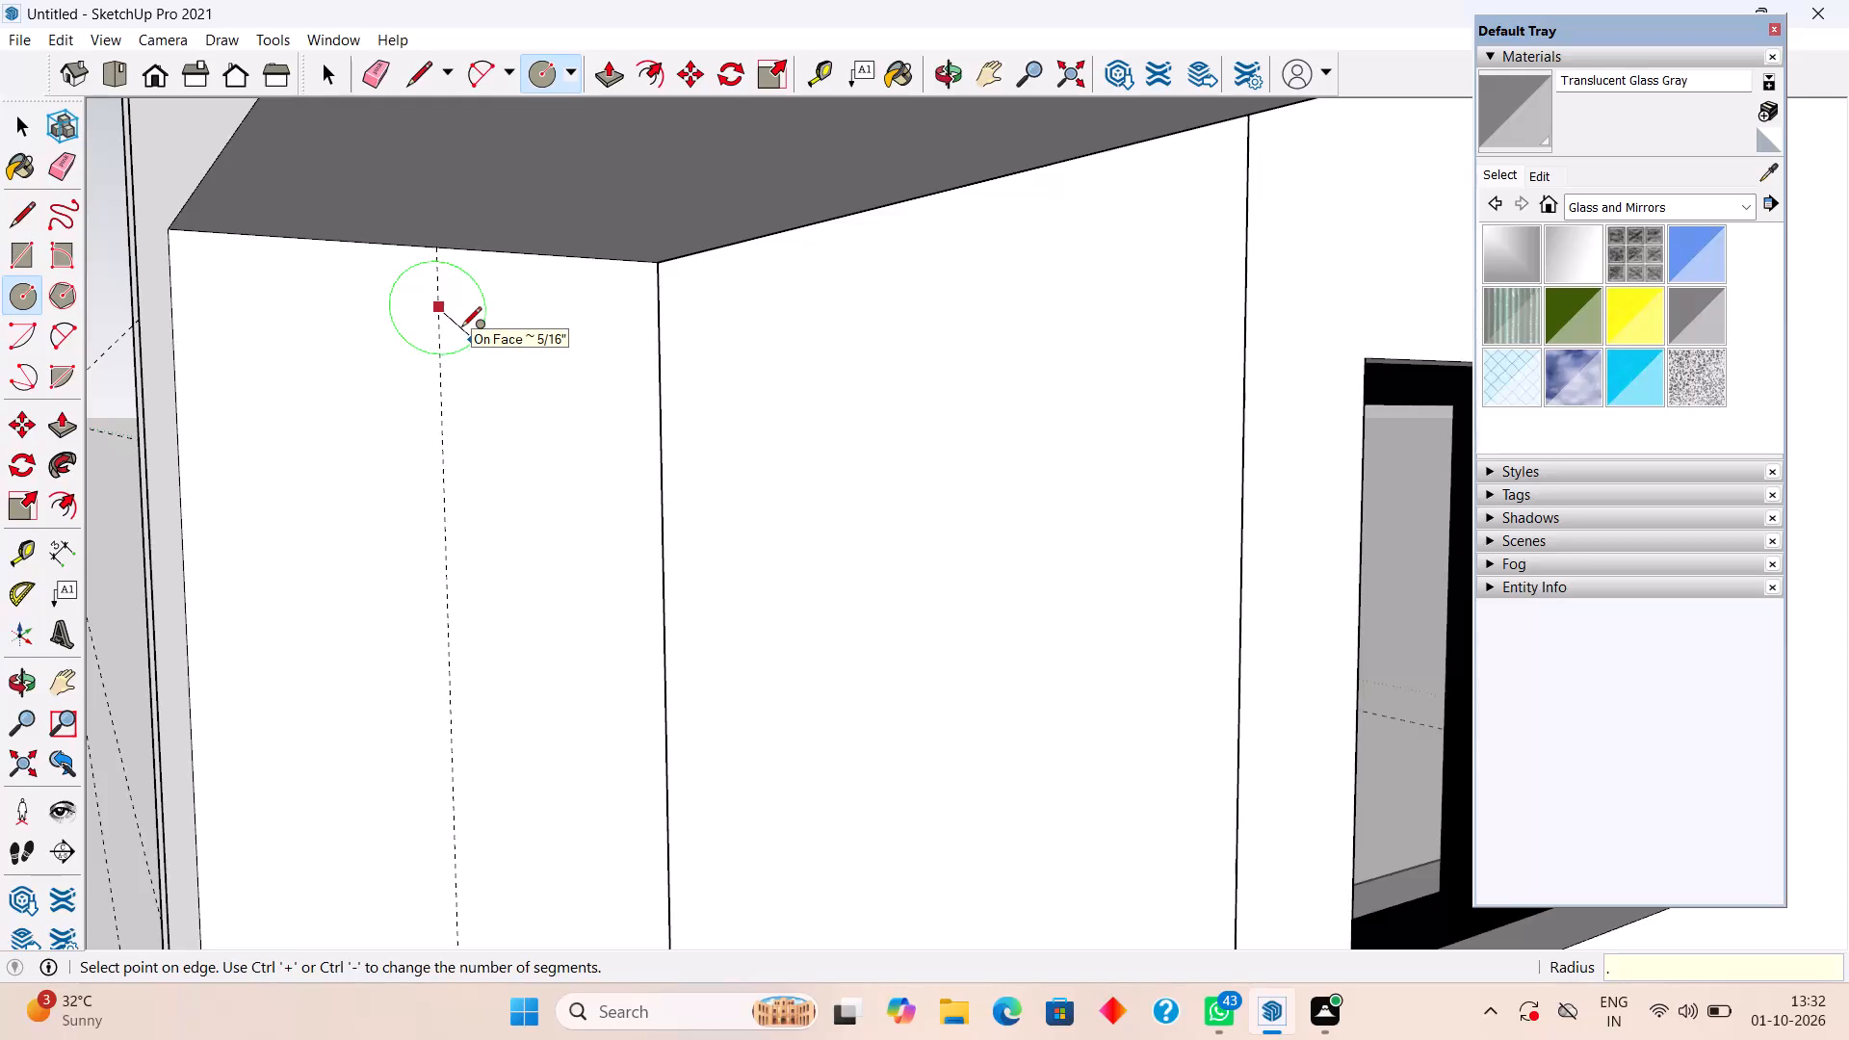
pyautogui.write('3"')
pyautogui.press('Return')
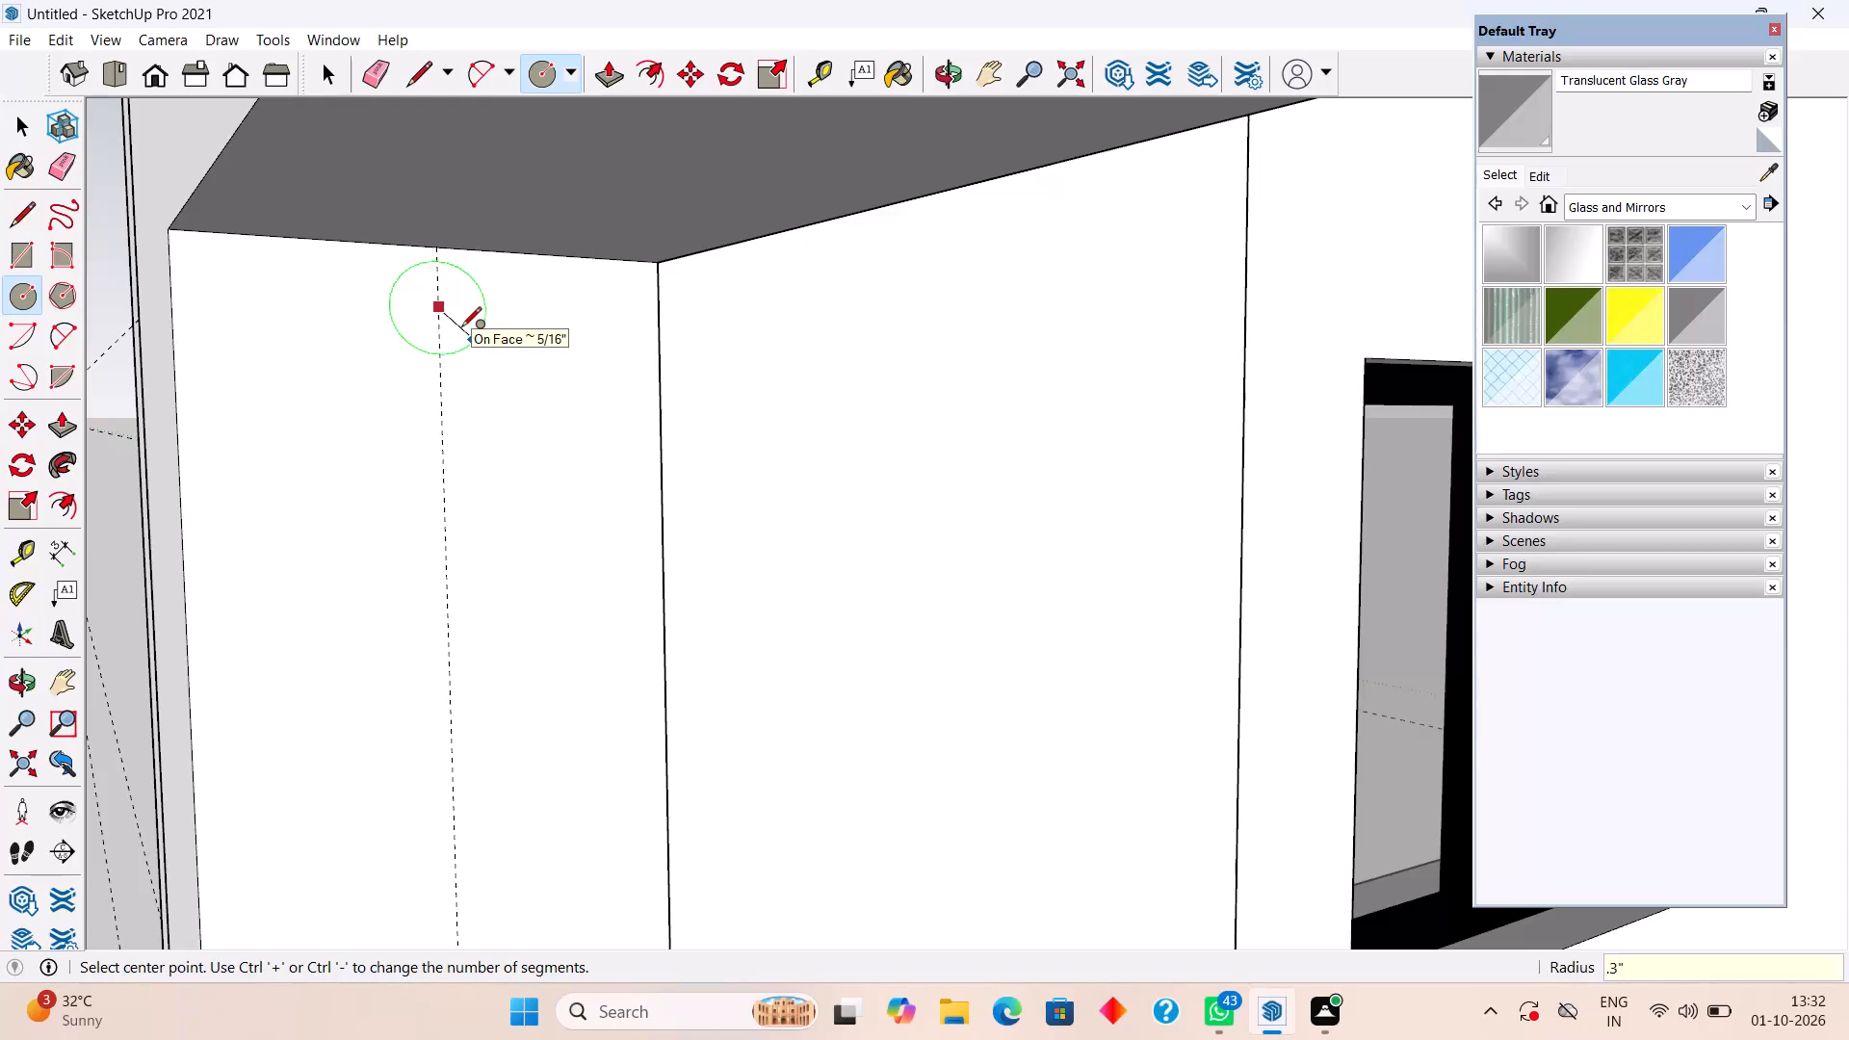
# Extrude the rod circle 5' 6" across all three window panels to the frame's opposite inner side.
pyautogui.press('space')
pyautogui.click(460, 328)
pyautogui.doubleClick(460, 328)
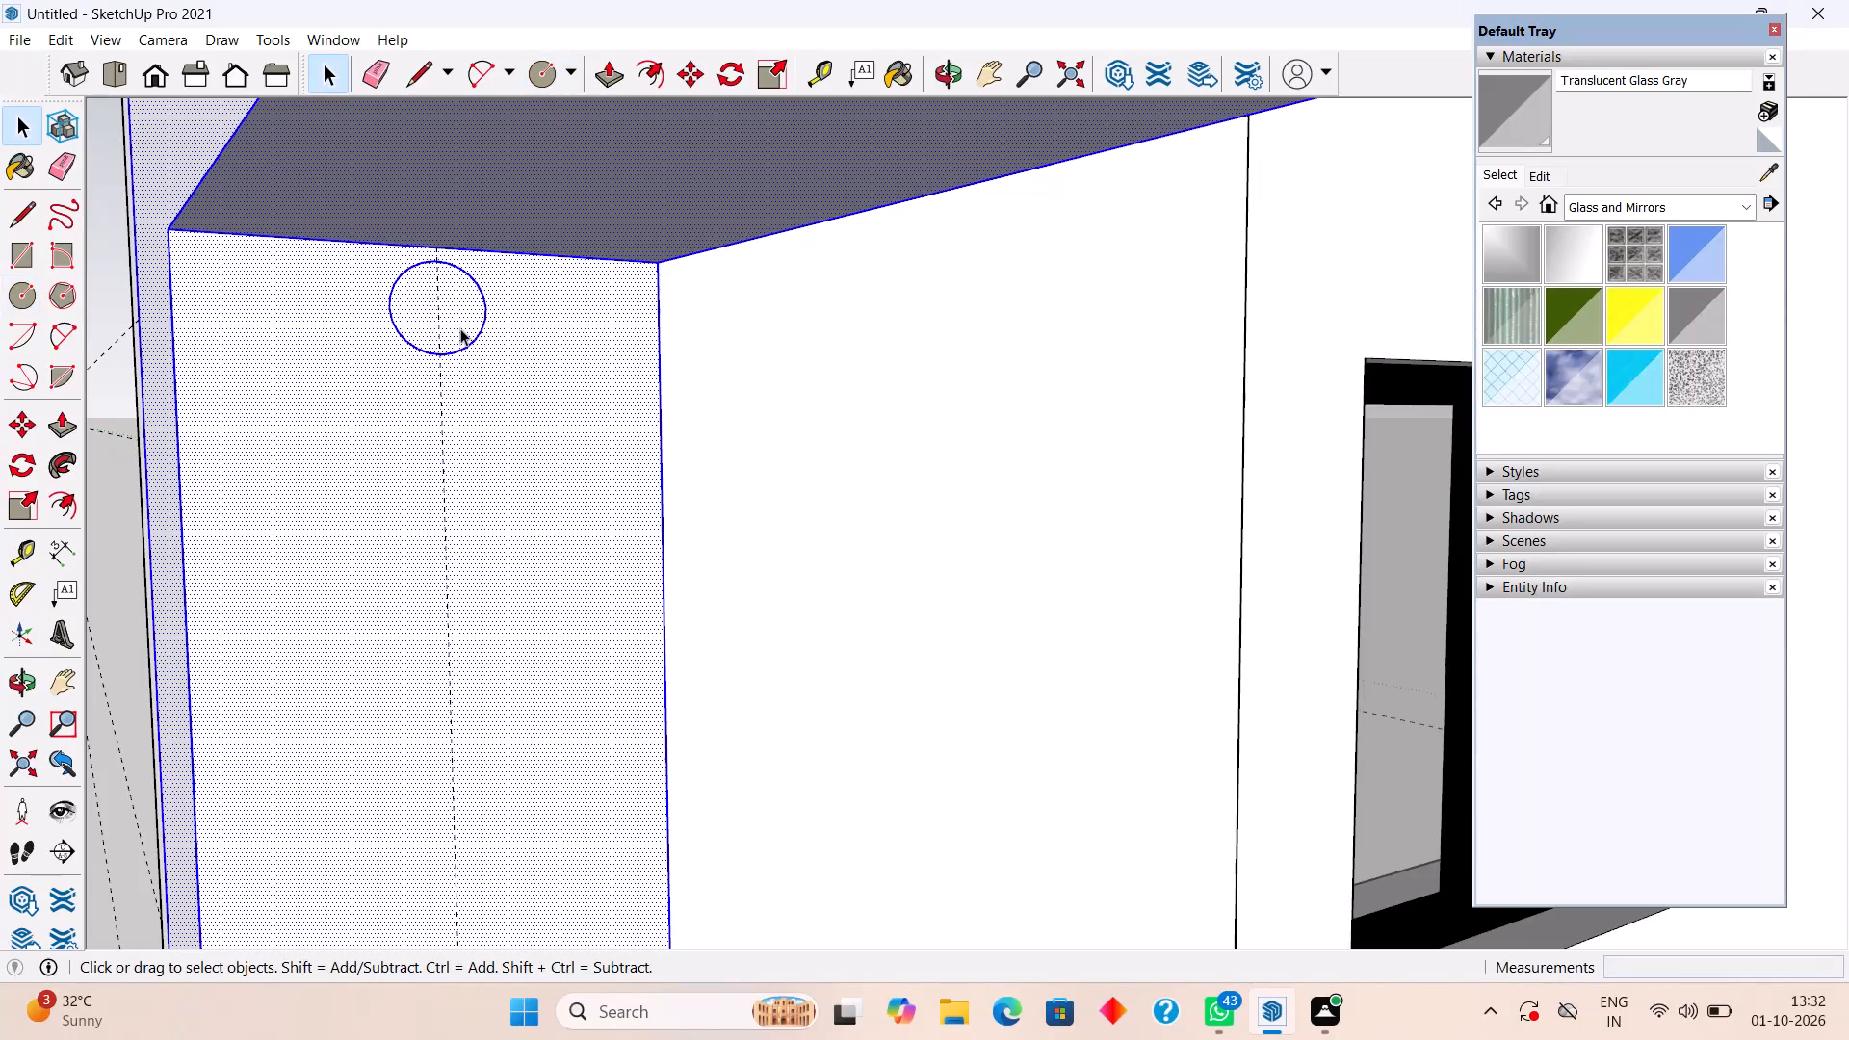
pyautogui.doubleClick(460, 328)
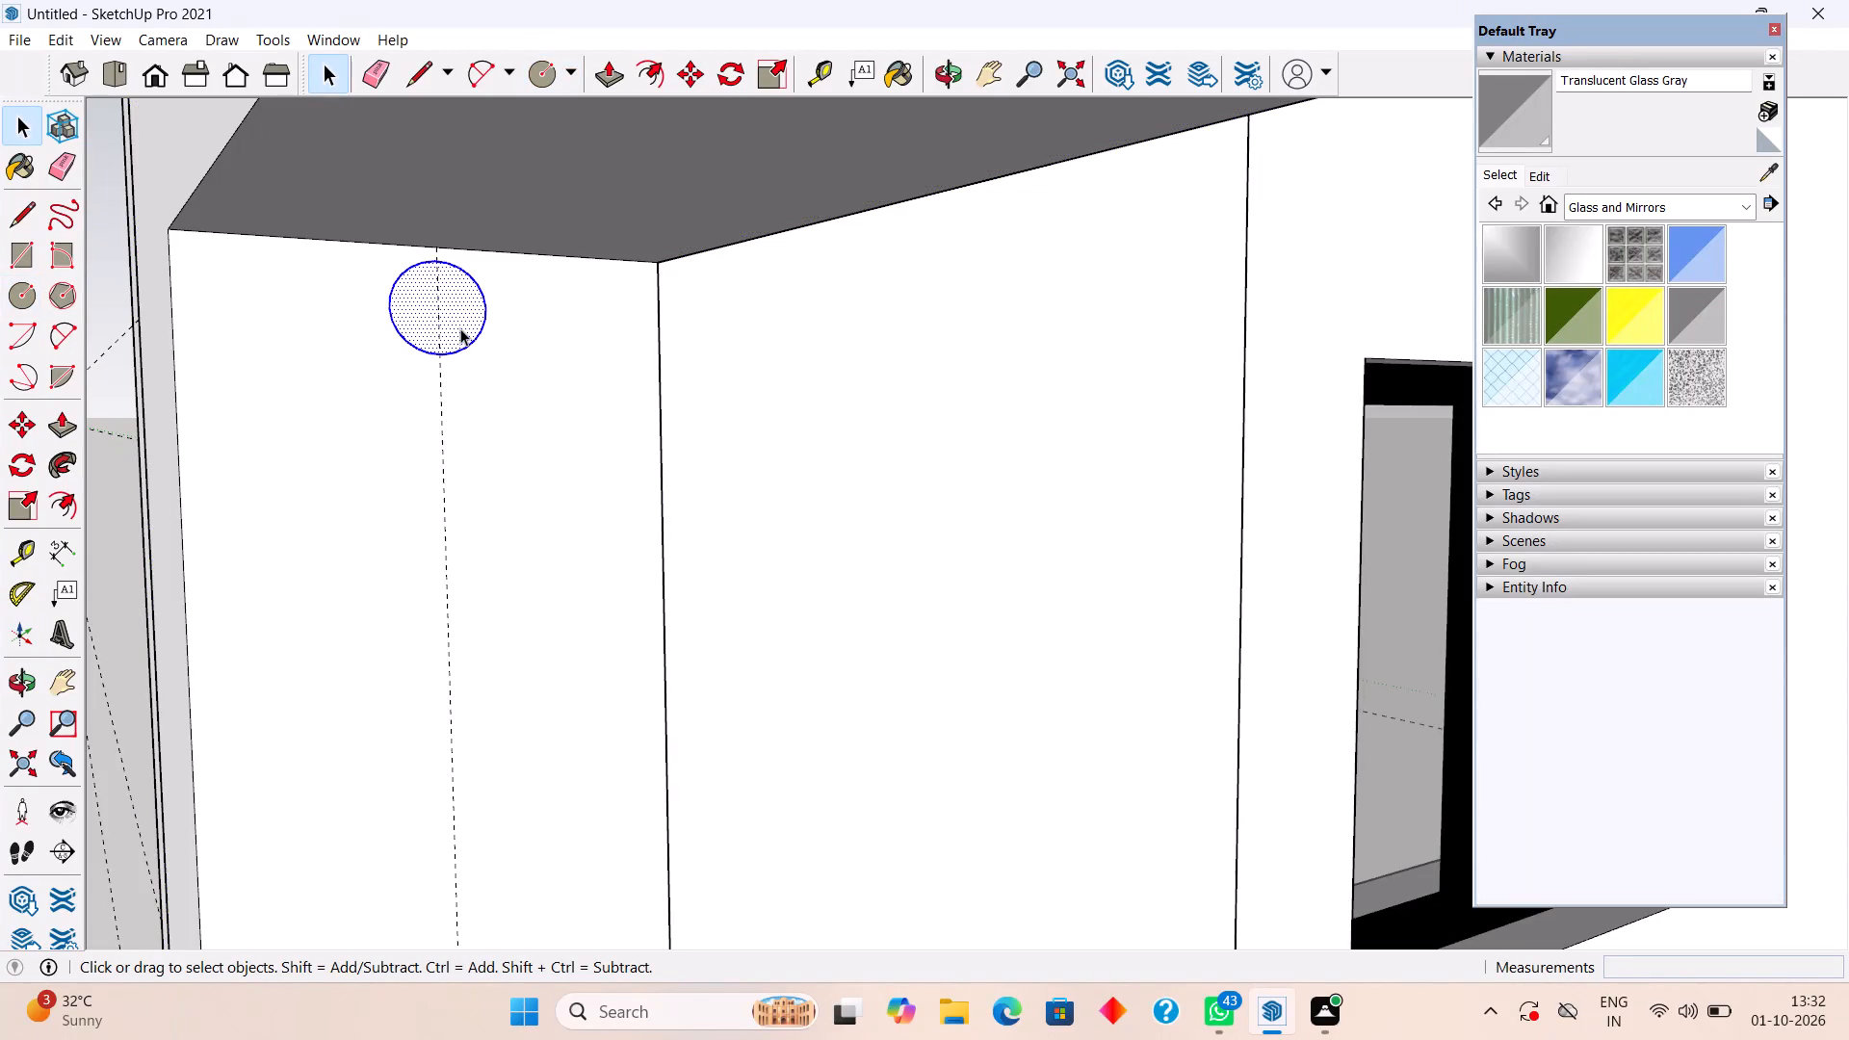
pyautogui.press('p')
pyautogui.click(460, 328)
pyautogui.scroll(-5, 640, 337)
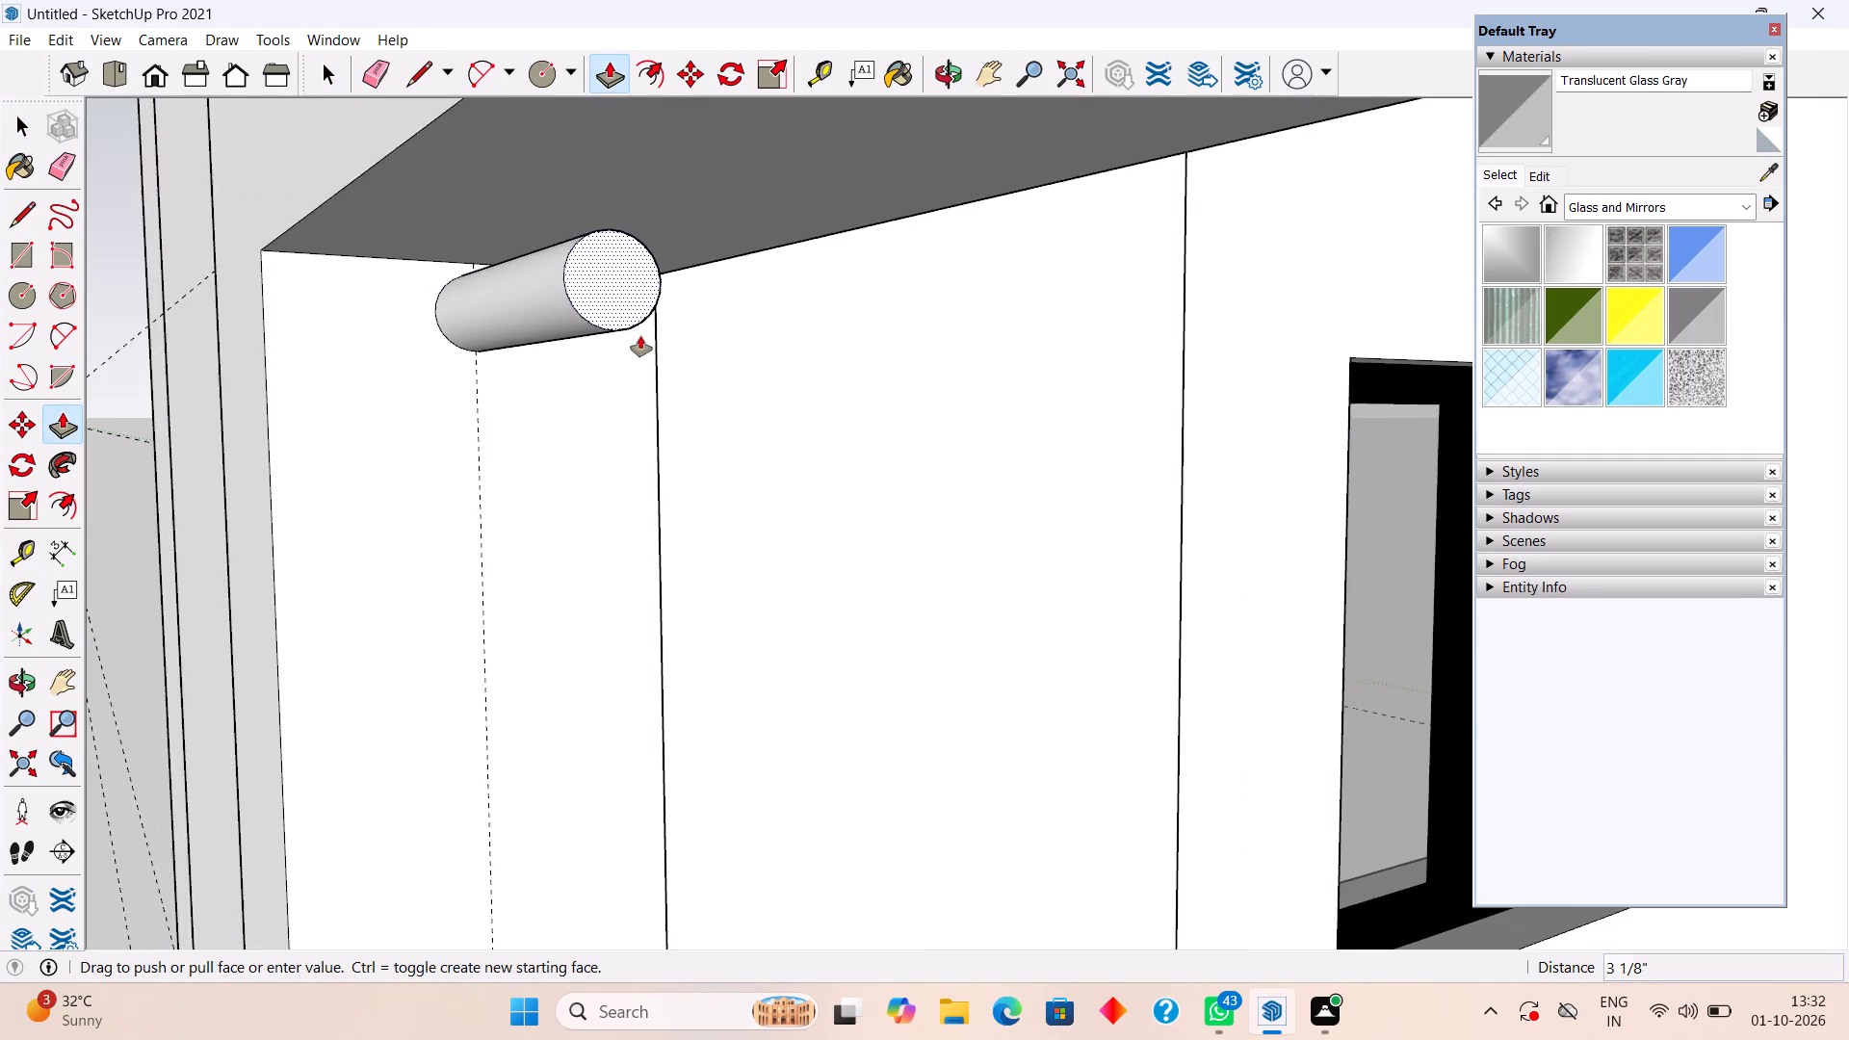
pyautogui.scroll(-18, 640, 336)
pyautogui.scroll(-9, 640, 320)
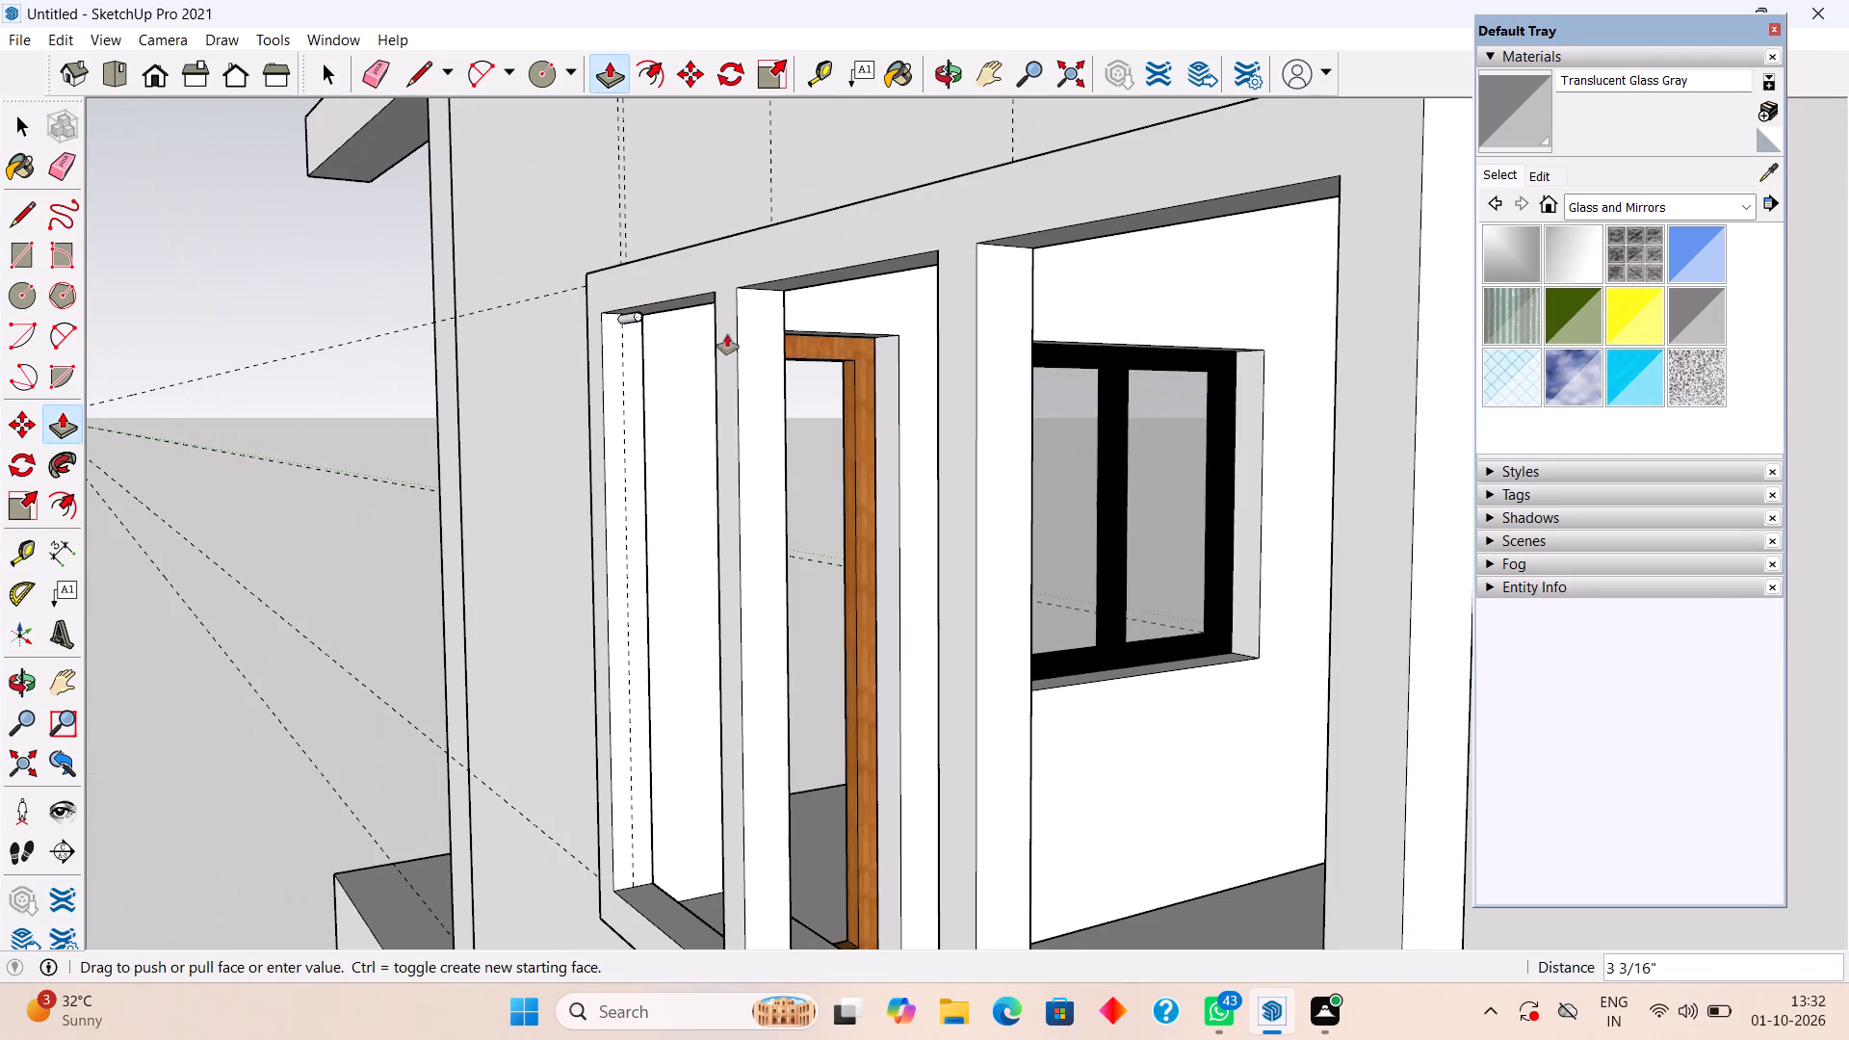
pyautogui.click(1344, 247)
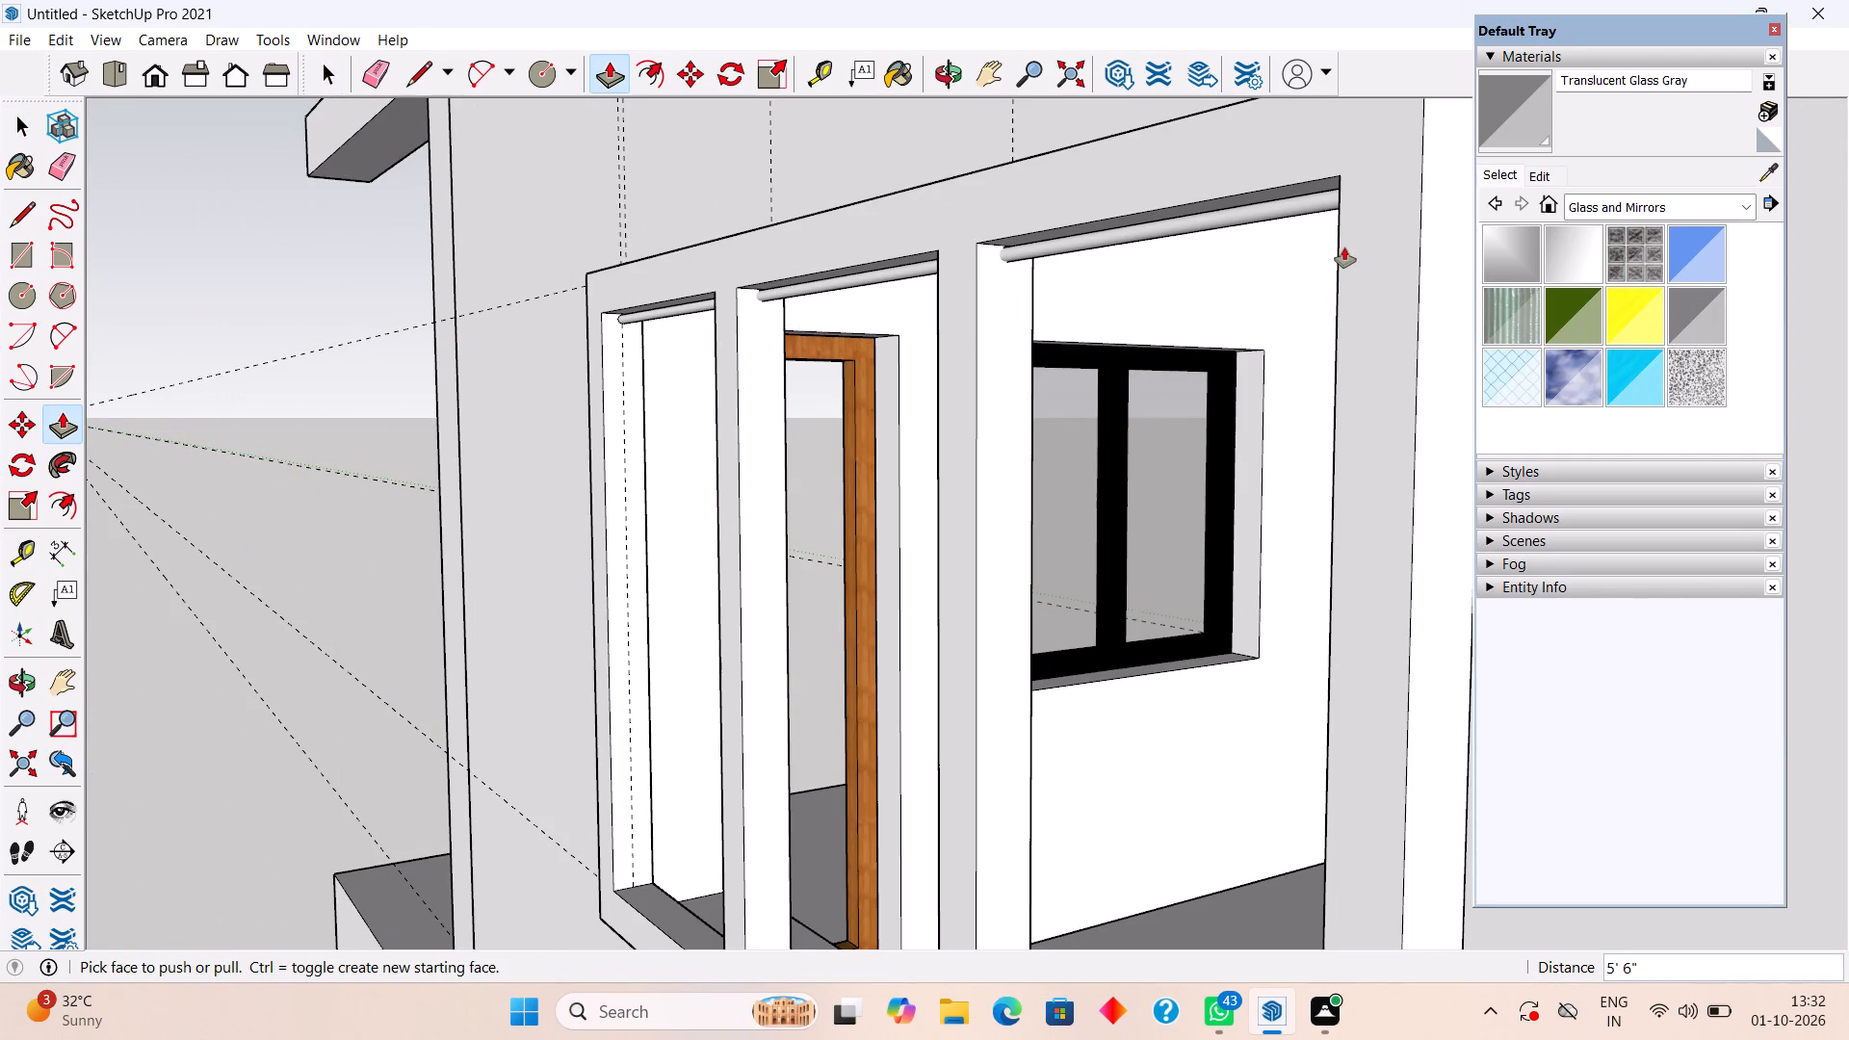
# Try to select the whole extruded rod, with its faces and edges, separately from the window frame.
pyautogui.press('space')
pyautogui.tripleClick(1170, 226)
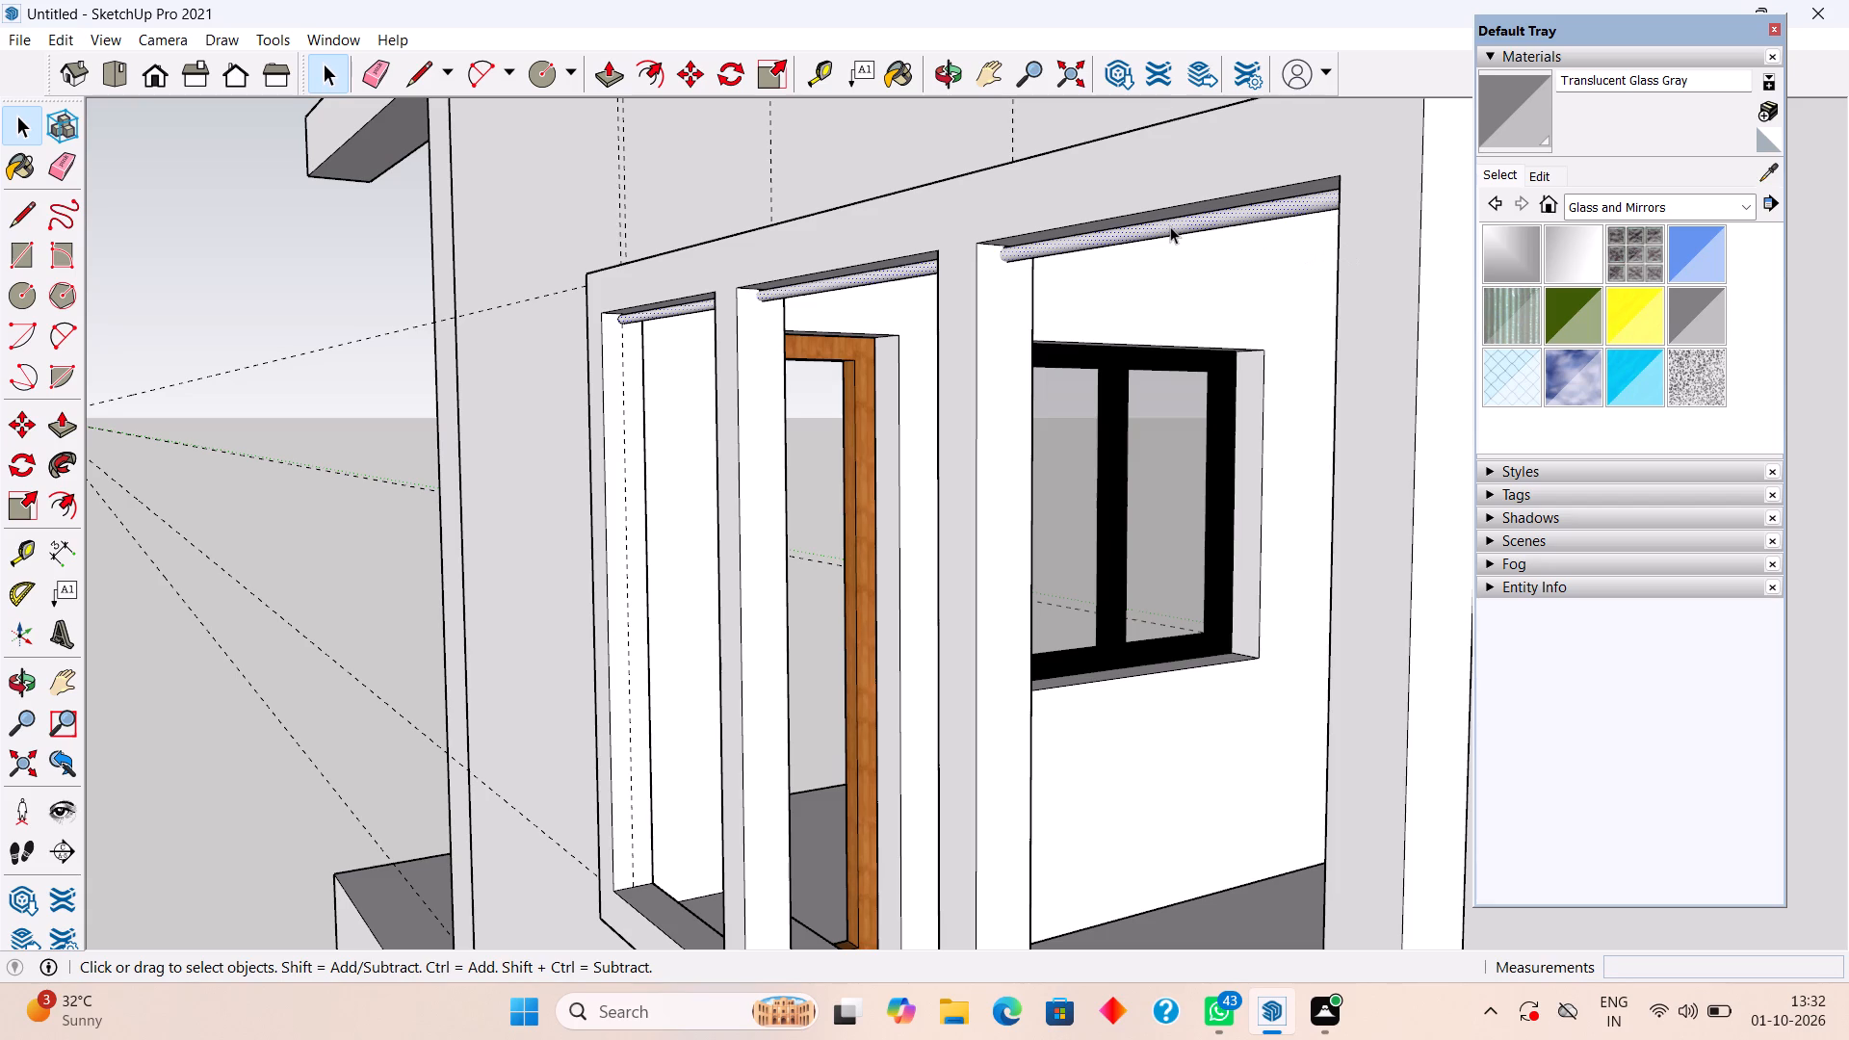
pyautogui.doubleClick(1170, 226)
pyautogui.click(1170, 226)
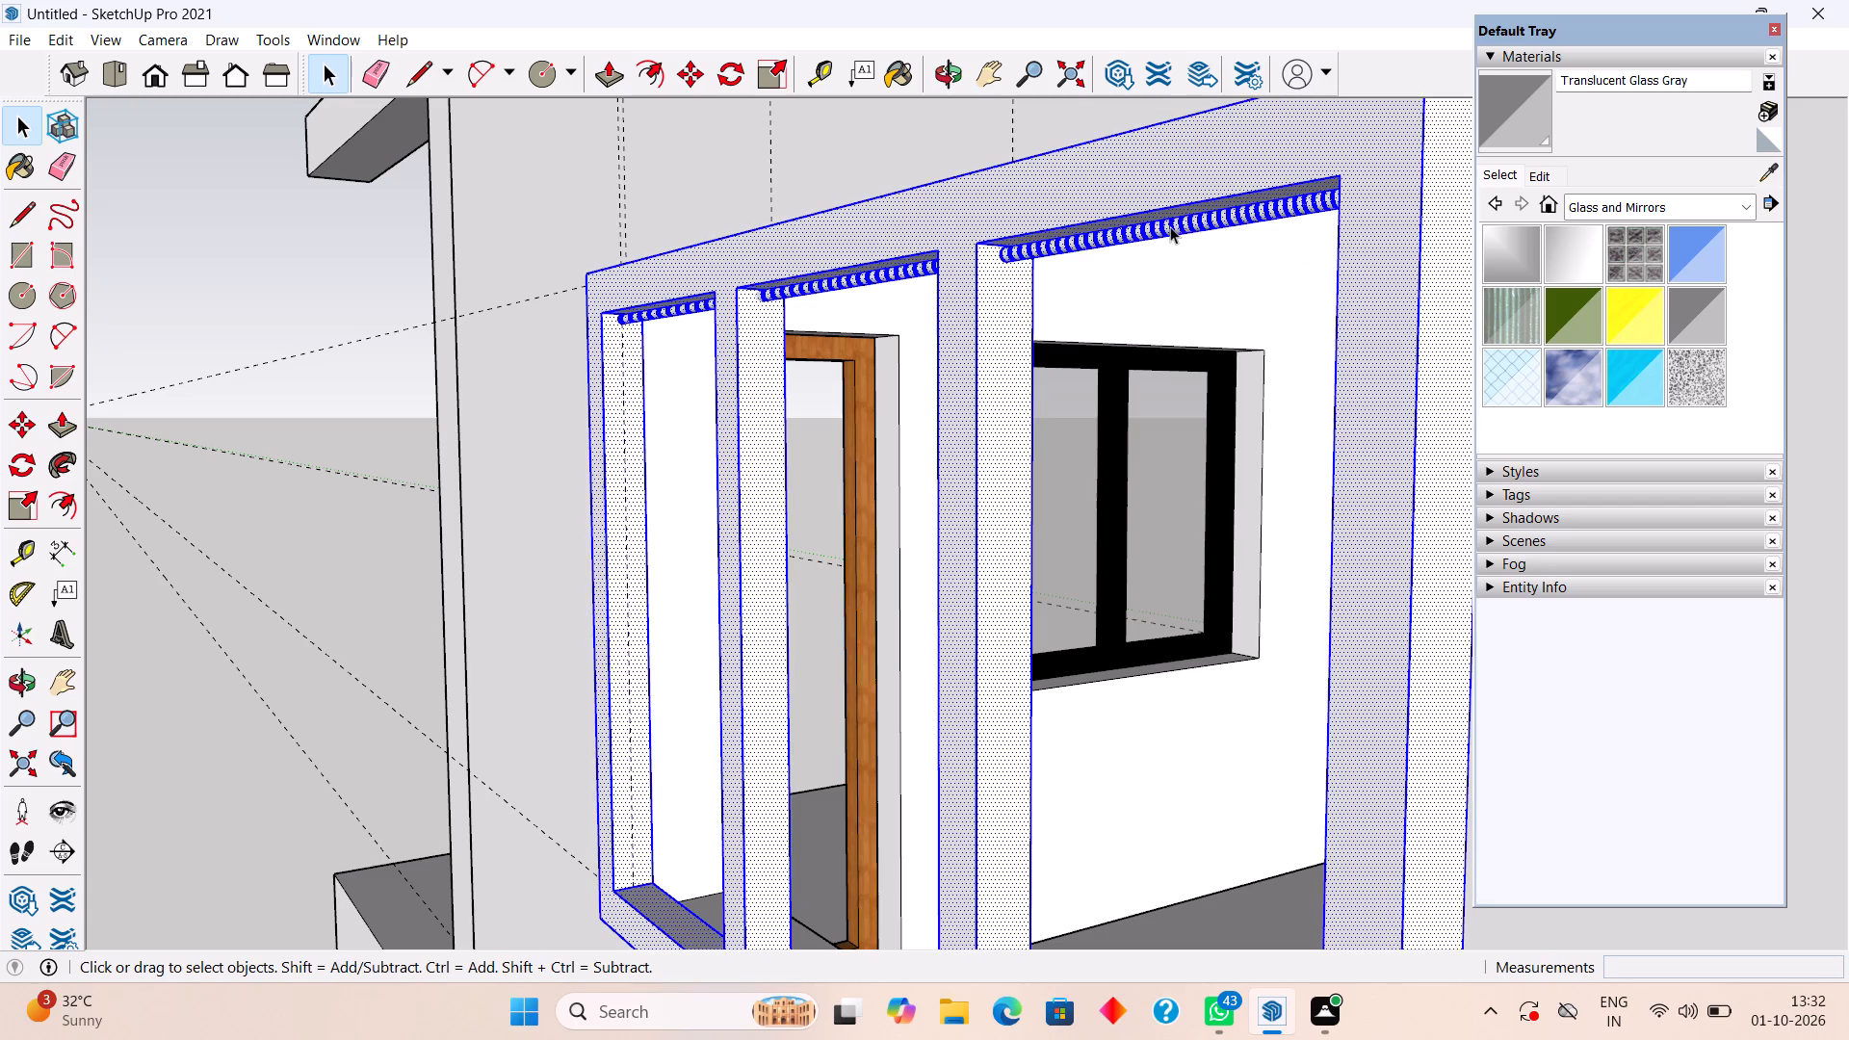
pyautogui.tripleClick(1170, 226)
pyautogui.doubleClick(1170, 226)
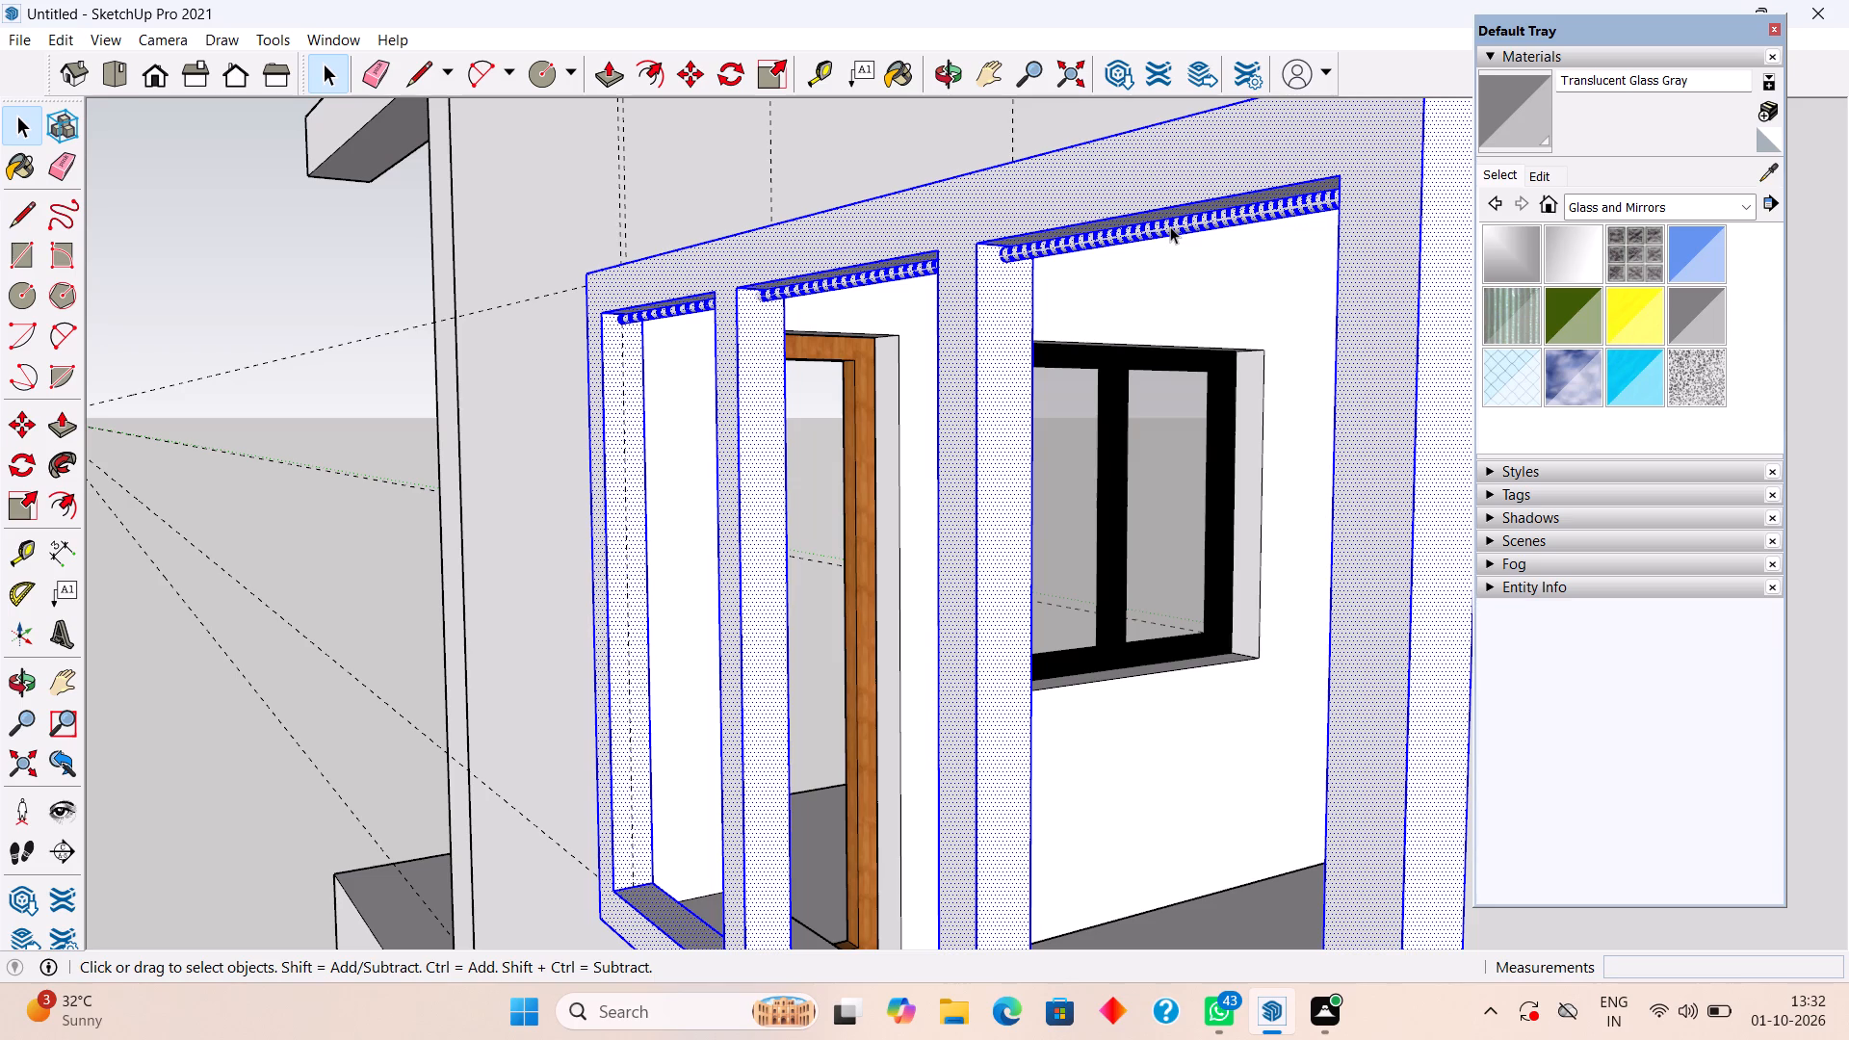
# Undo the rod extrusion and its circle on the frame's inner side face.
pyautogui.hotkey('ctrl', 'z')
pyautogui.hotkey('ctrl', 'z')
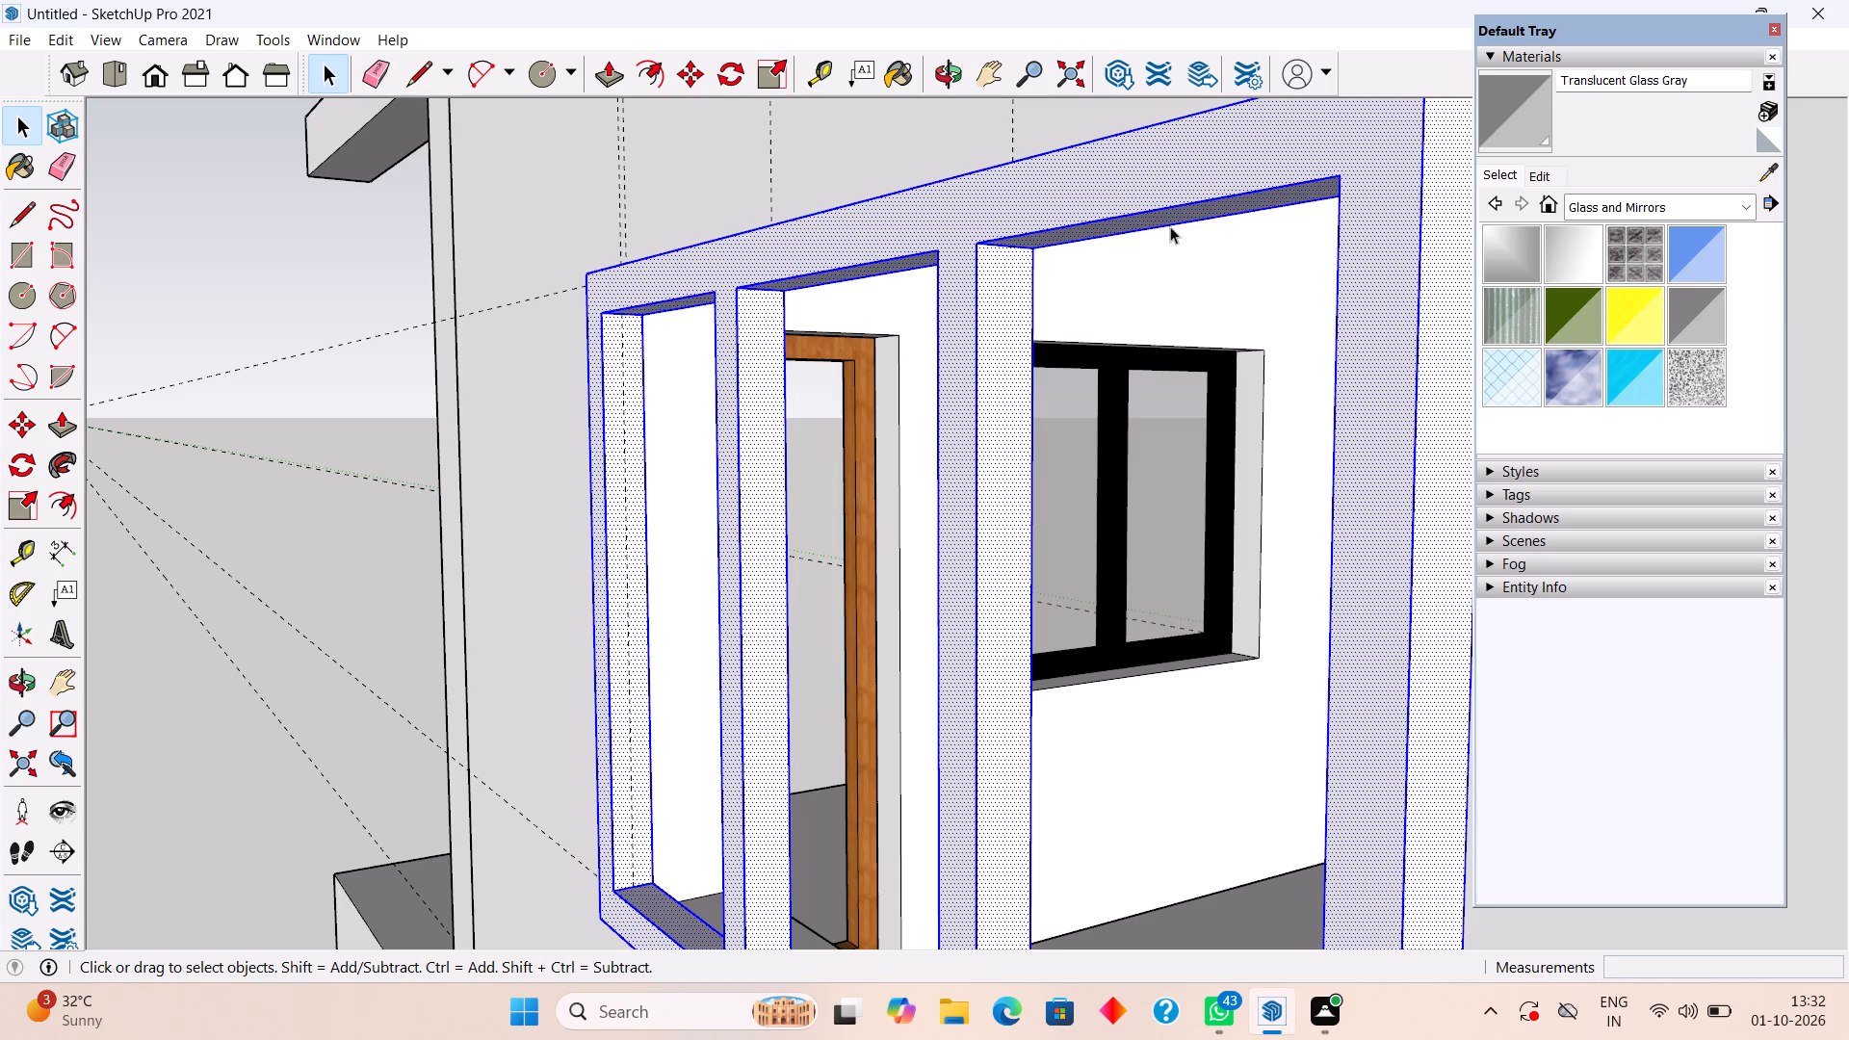
# Select all connected geometry of the three-panel window frame and make it a group.
pyautogui.click(333, 247)
pyautogui.click(739, 293)
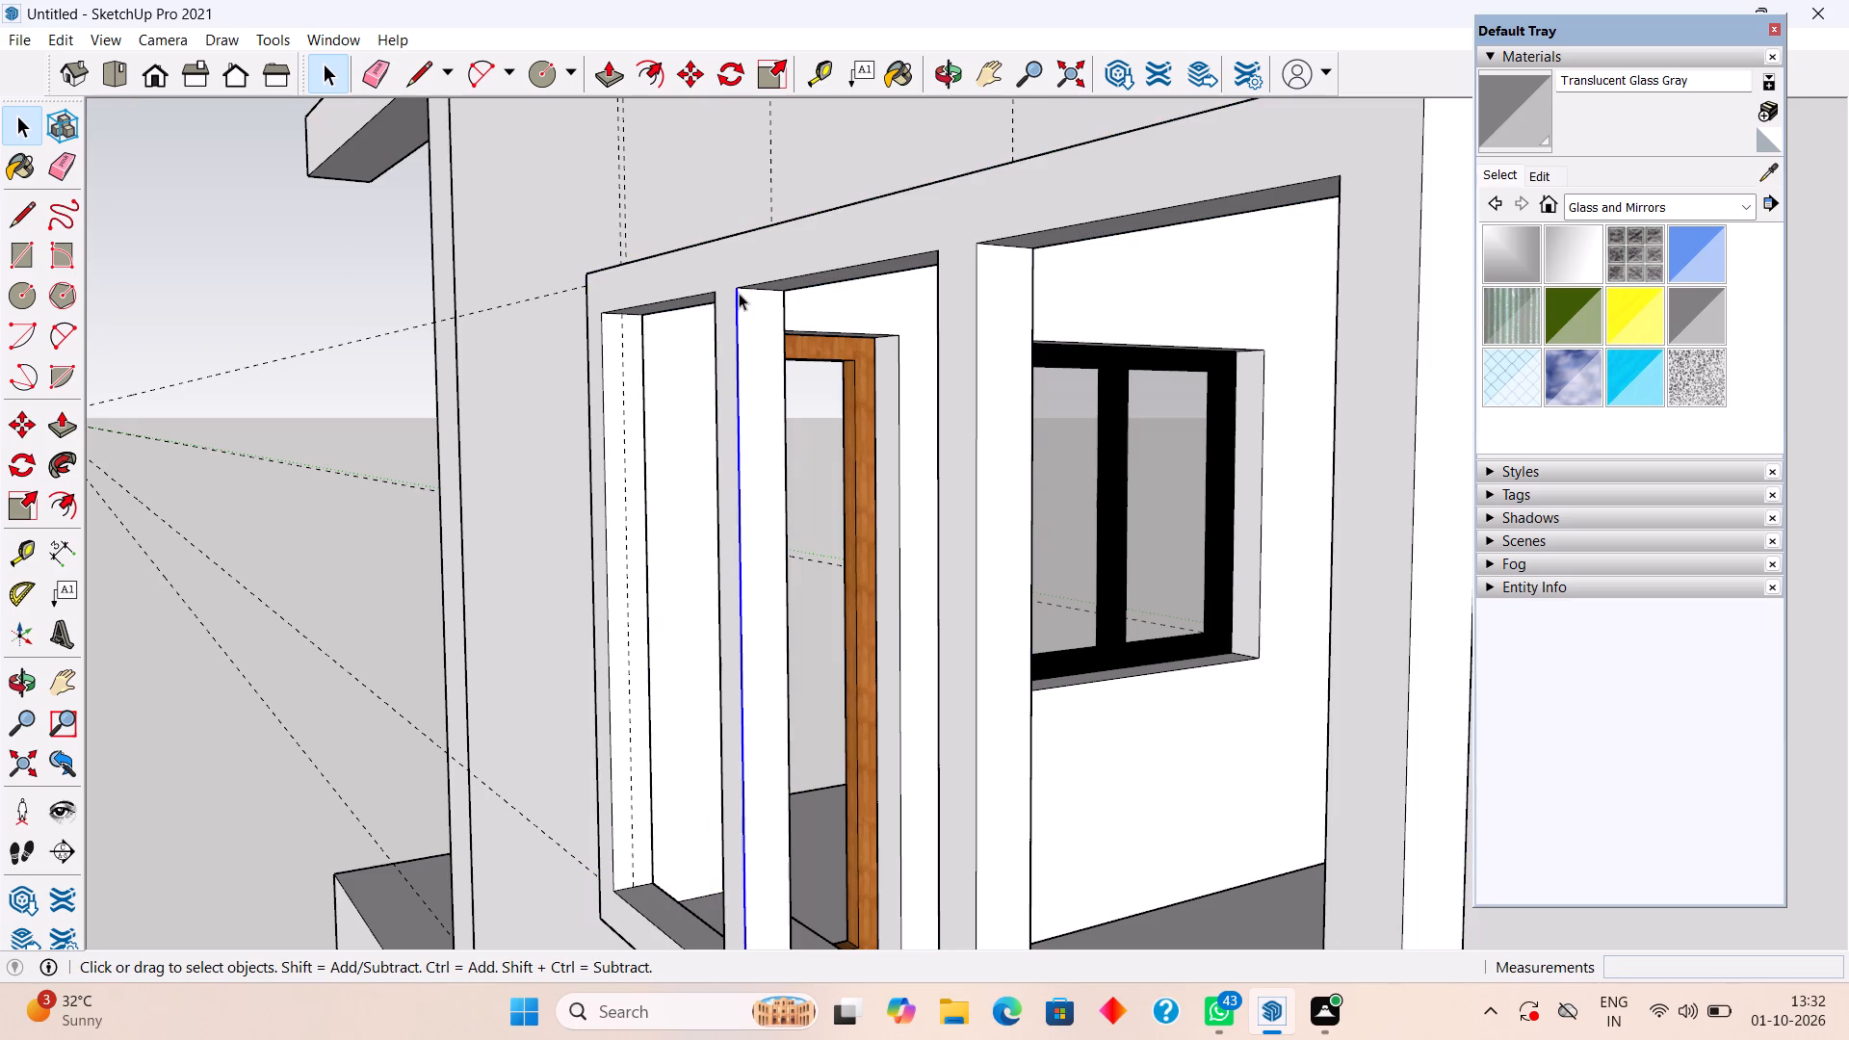
pyautogui.tripleClick(734, 272)
pyautogui.click(734, 272)
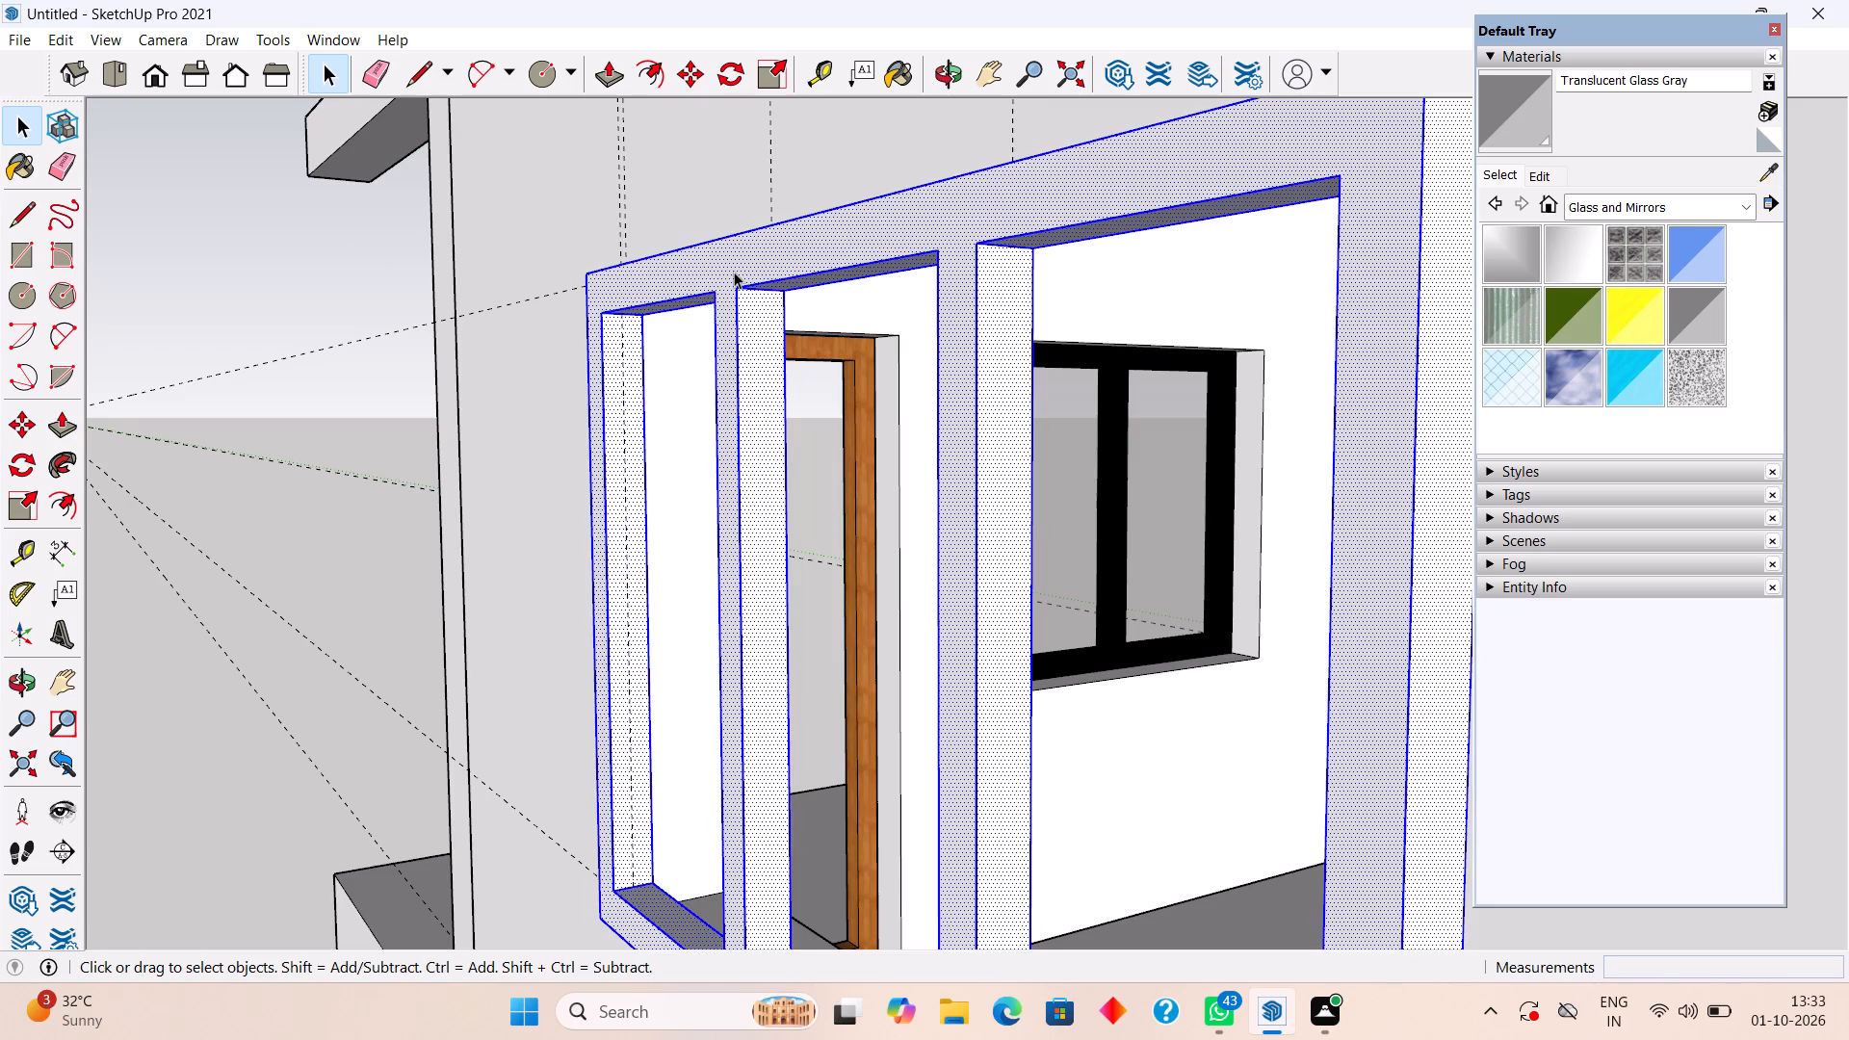
pyautogui.rightClick(734, 272)
pyautogui.click(793, 475)
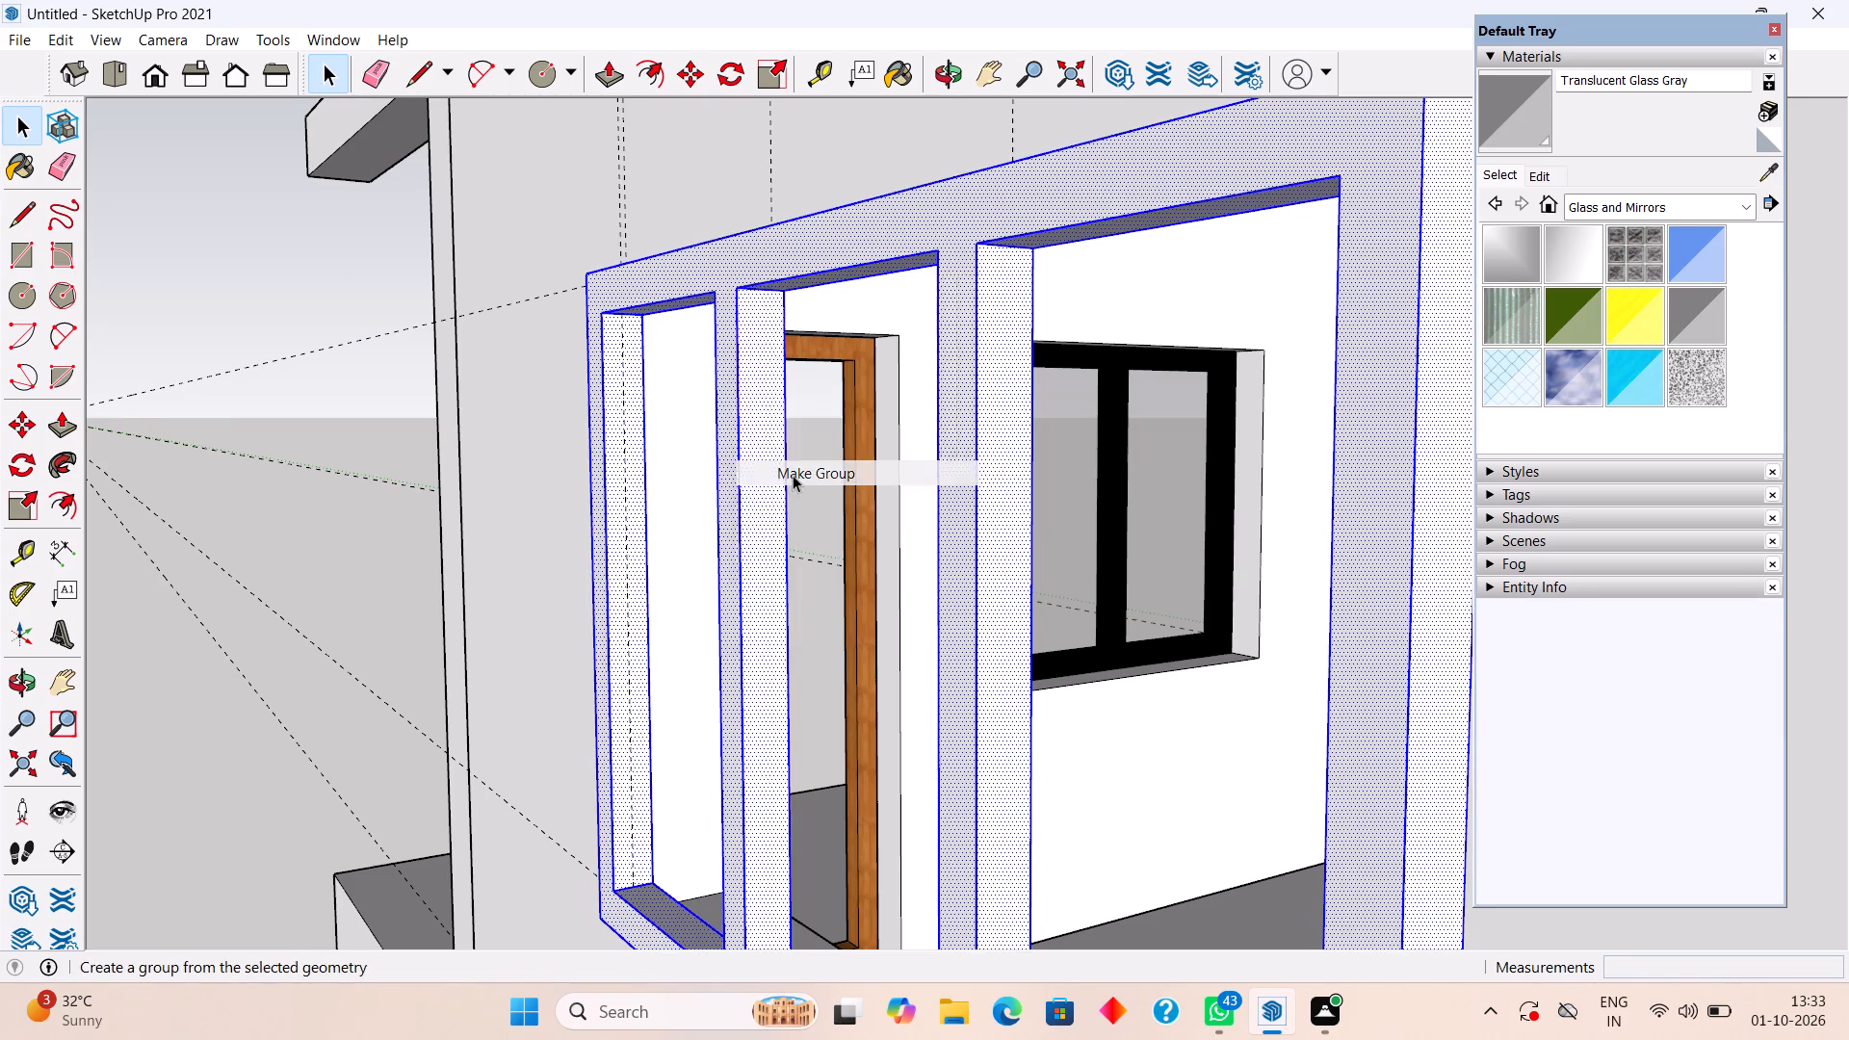
pyautogui.click(359, 396)
# Draw a circle of radius .3" centred on the vertical guide, just below the top of the frame's inner side face.
pyautogui.scroll(5, 653, 356)
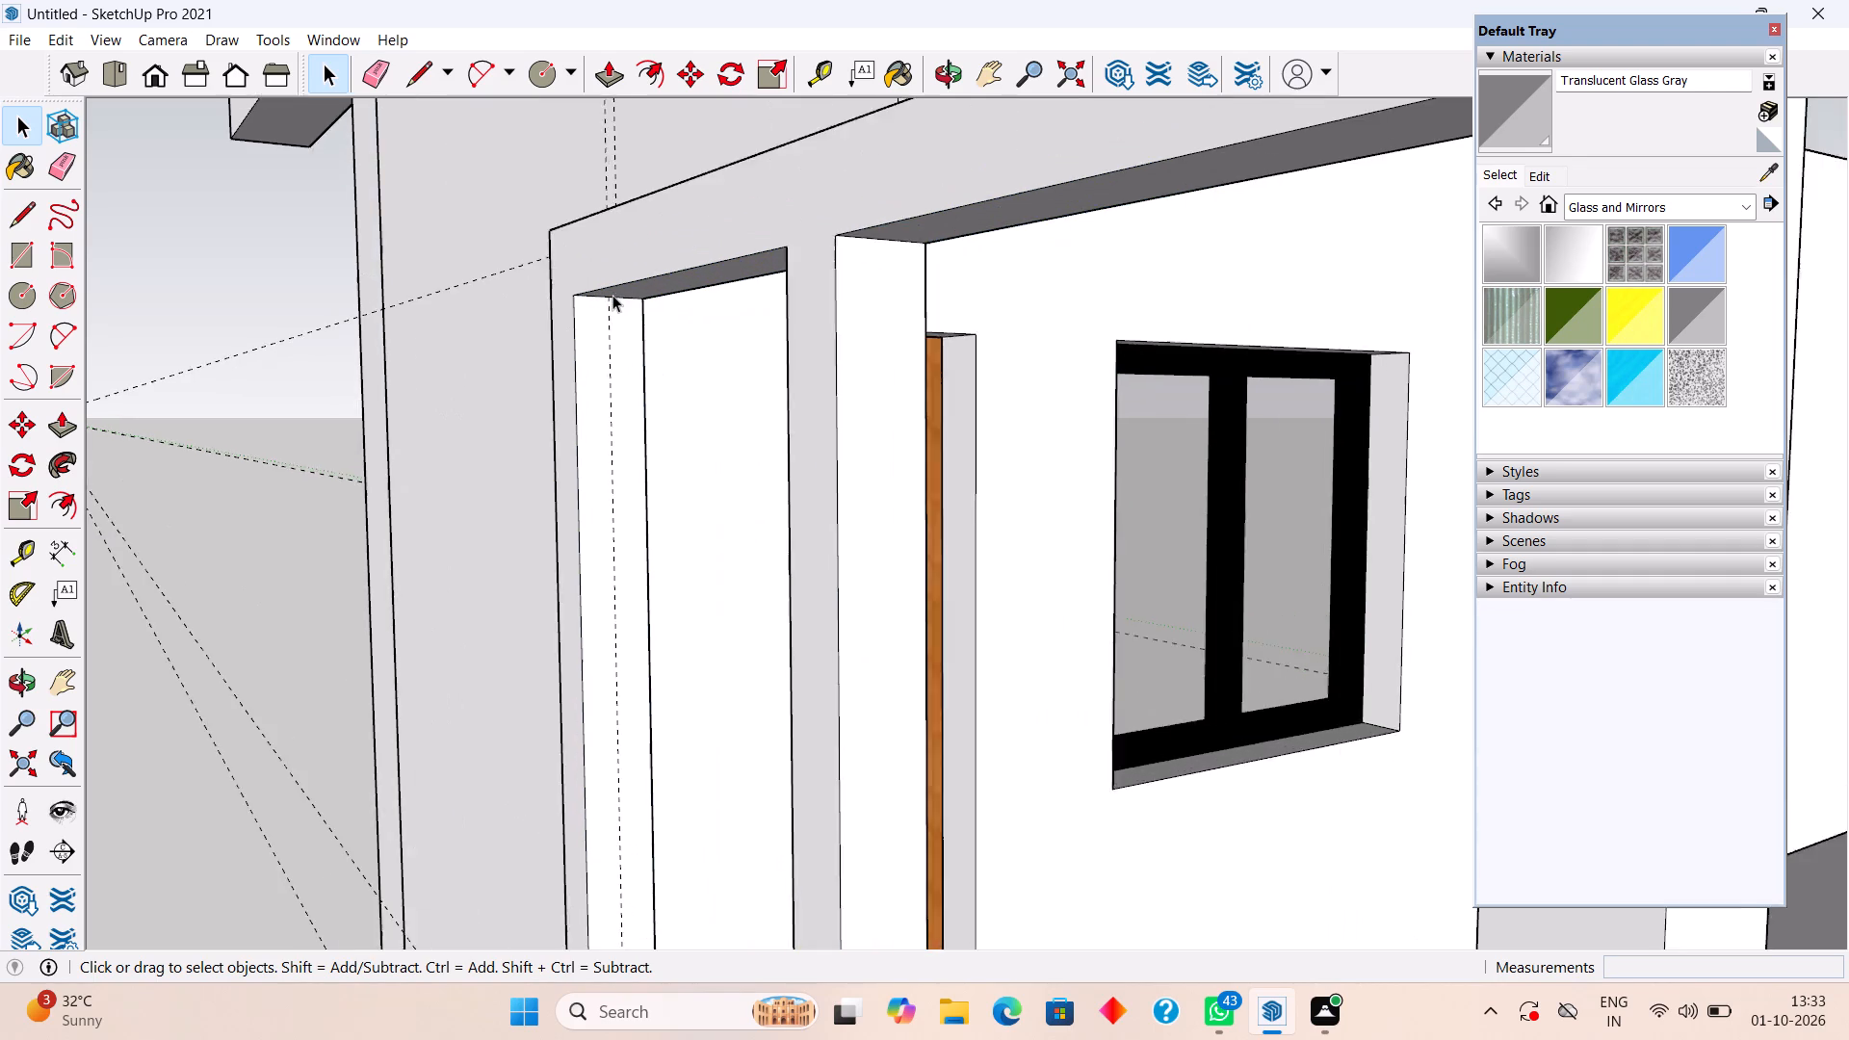
pyautogui.scroll(20, 612, 295)
pyautogui.scroll(3, 612, 295)
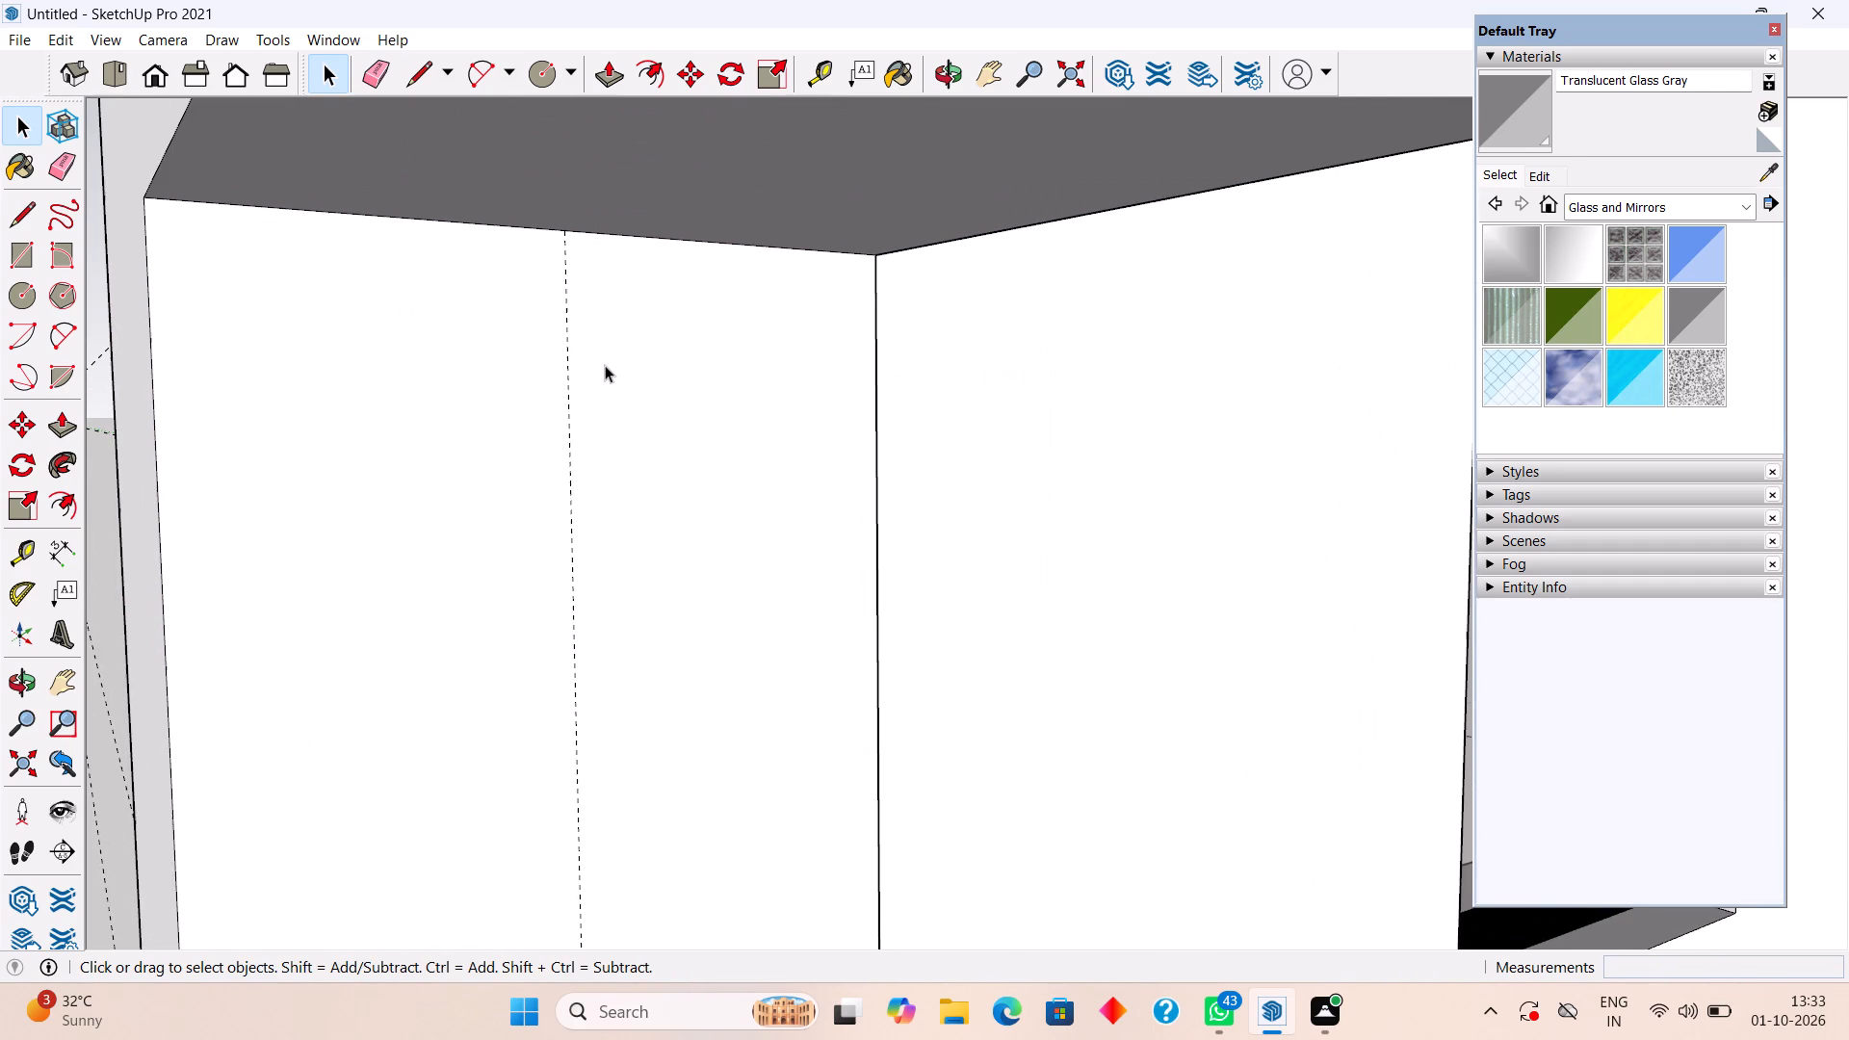
pyautogui.press('c')
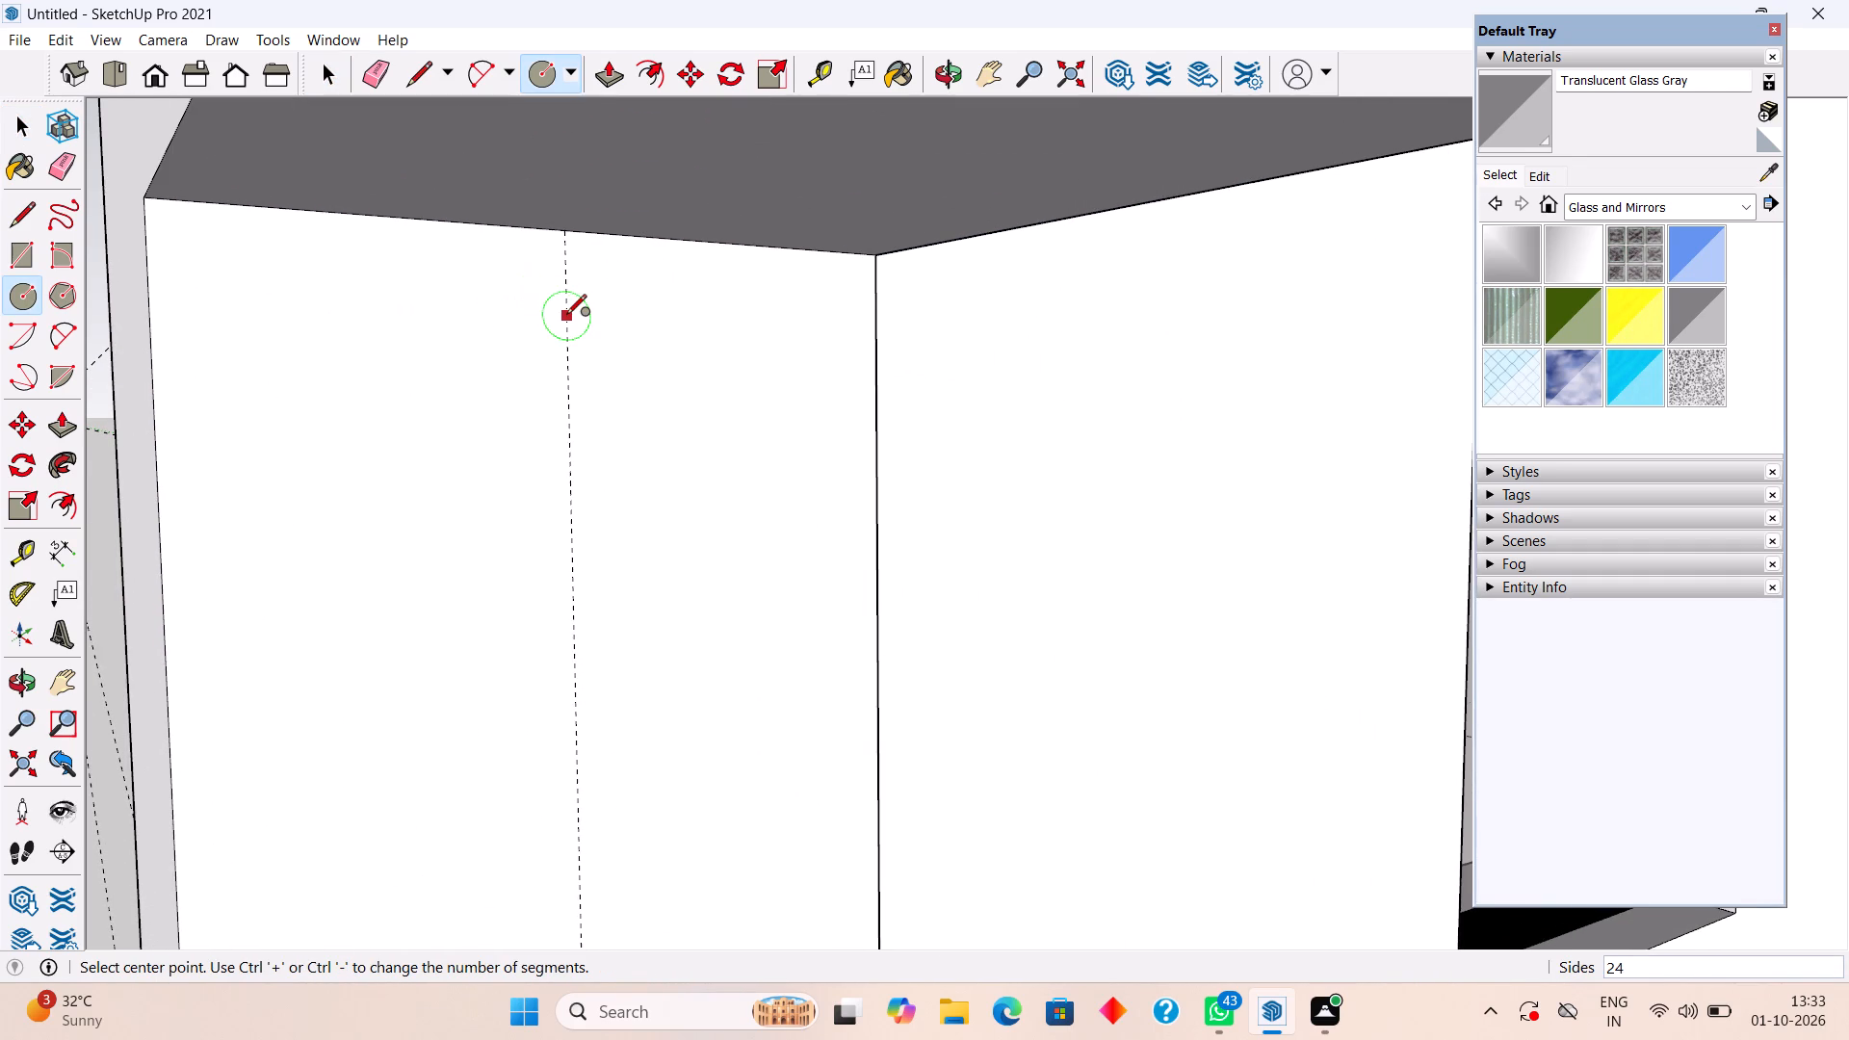
pyautogui.click(566, 316)
pyautogui.write('.3"')
pyautogui.press('Return')
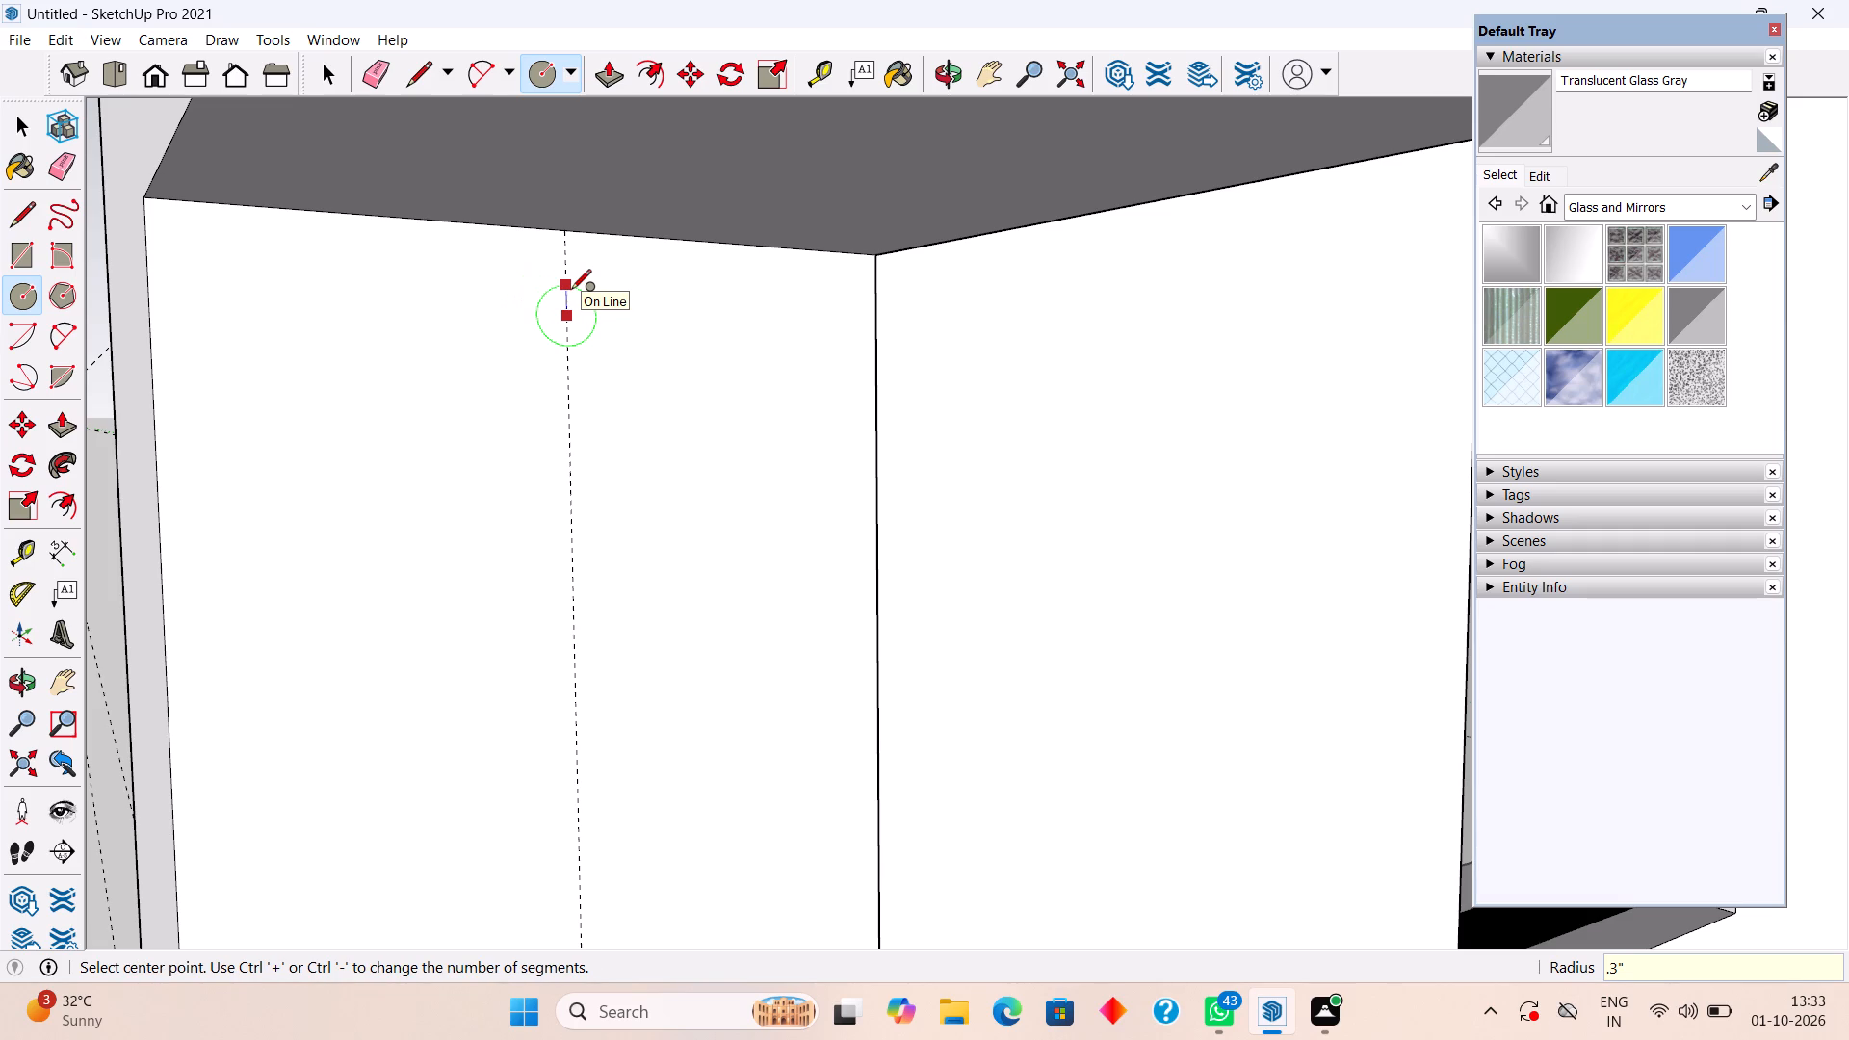
# Extrude the rod circle 5' 6" through the three window panels to the frame's opposite inner side.
pyautogui.press('space')
pyautogui.press('p')
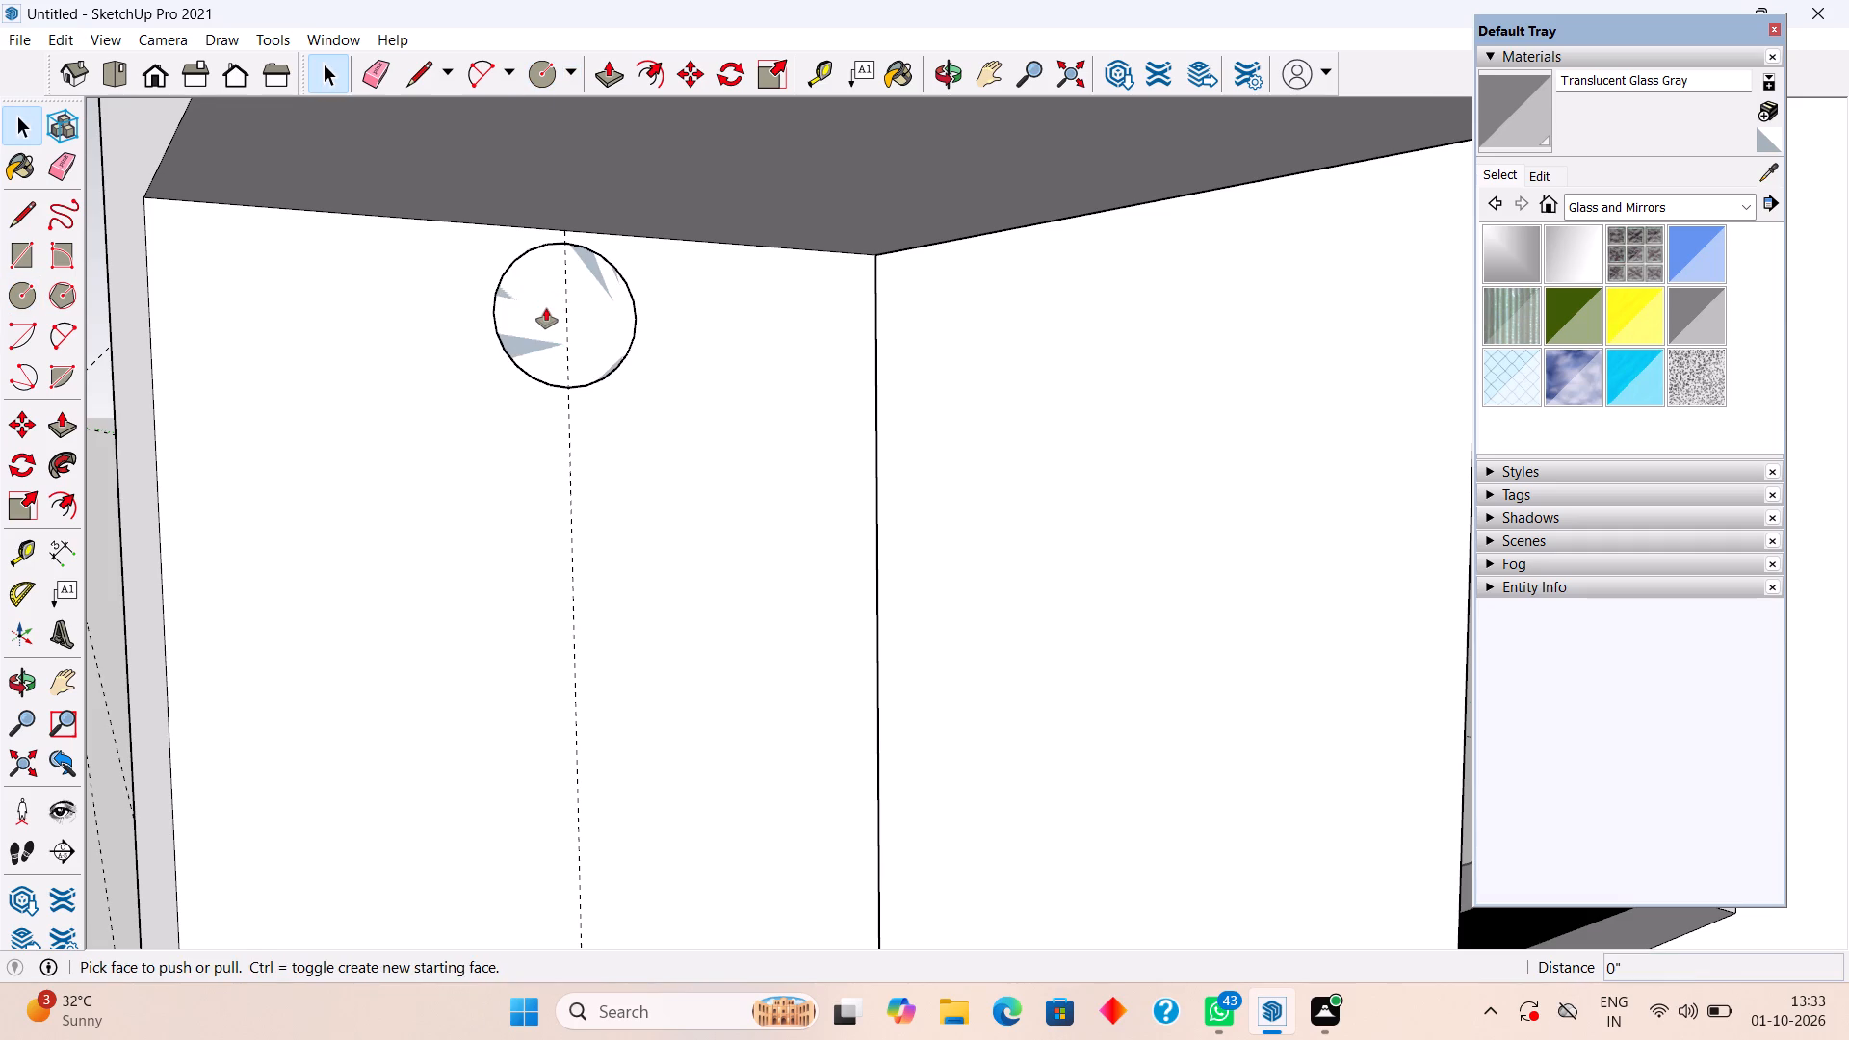
pyautogui.click(546, 308)
pyautogui.scroll(-20, 678, 309)
pyautogui.scroll(-4, 678, 309)
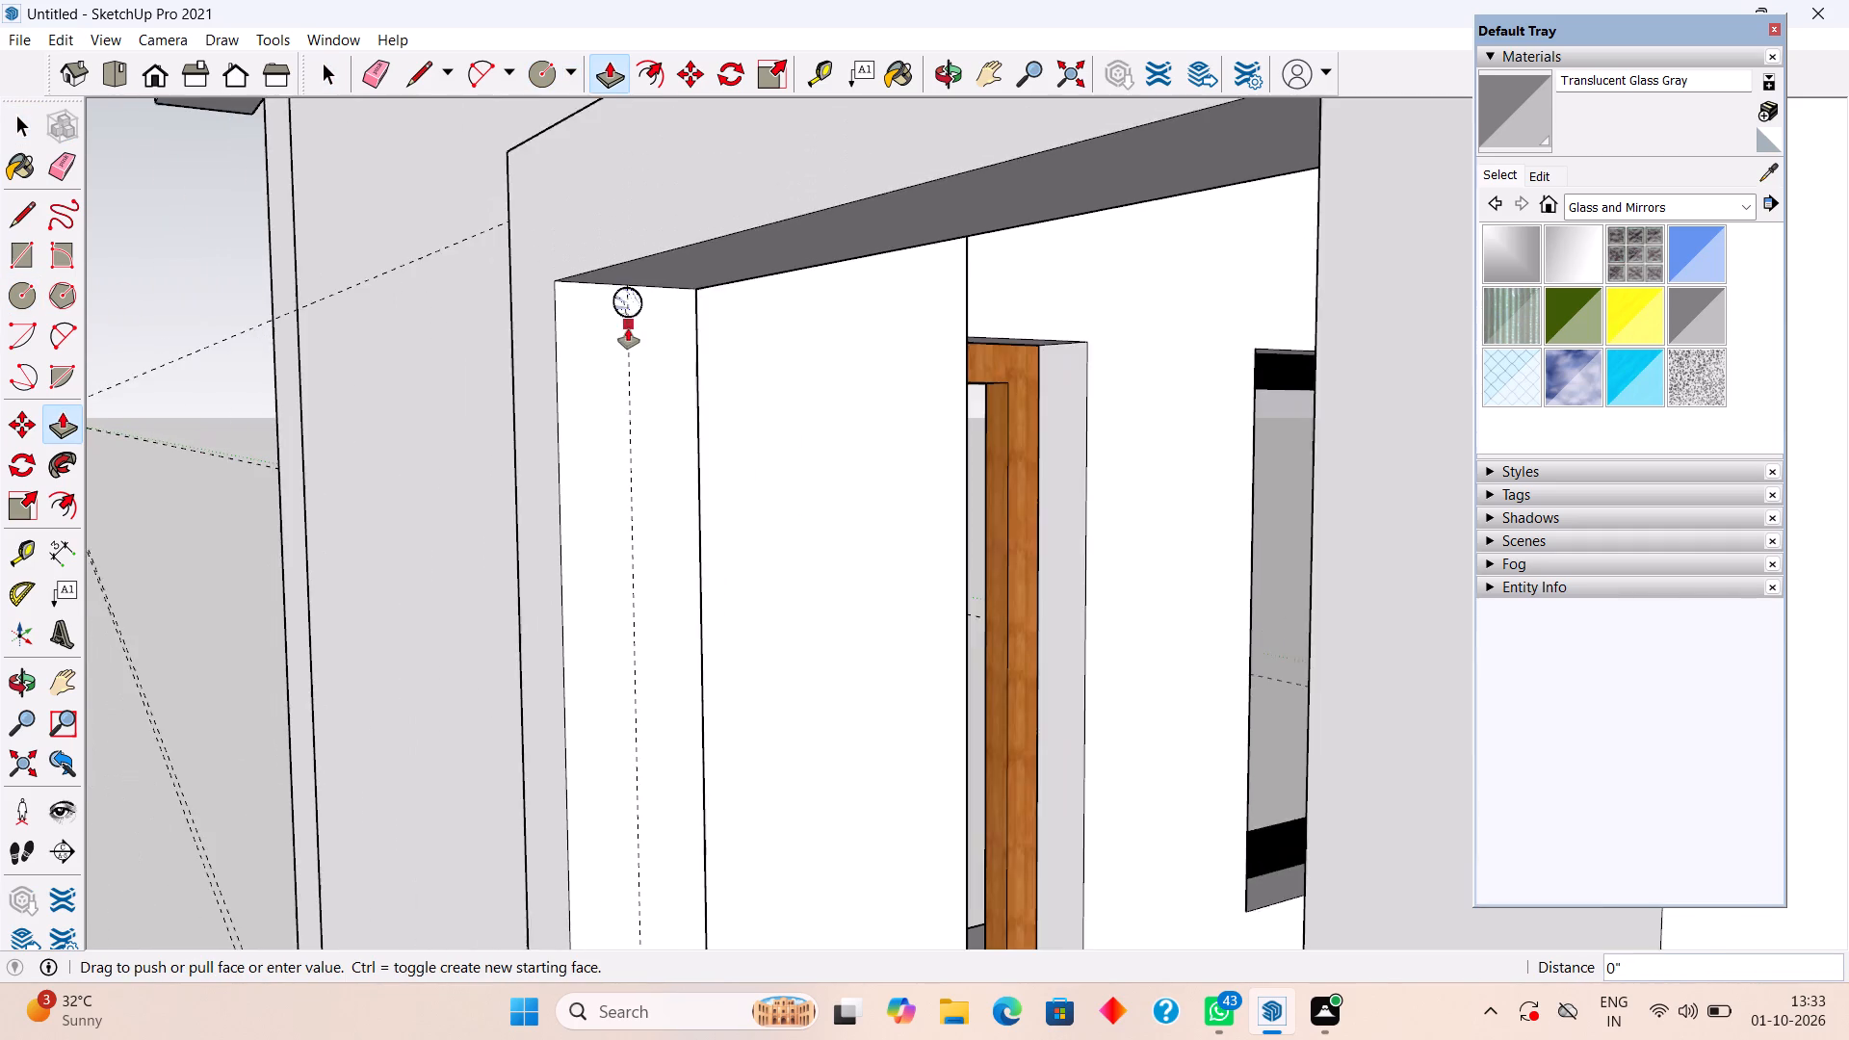
pyautogui.scroll(-3, 628, 328)
pyautogui.scroll(-14, 1155, 242)
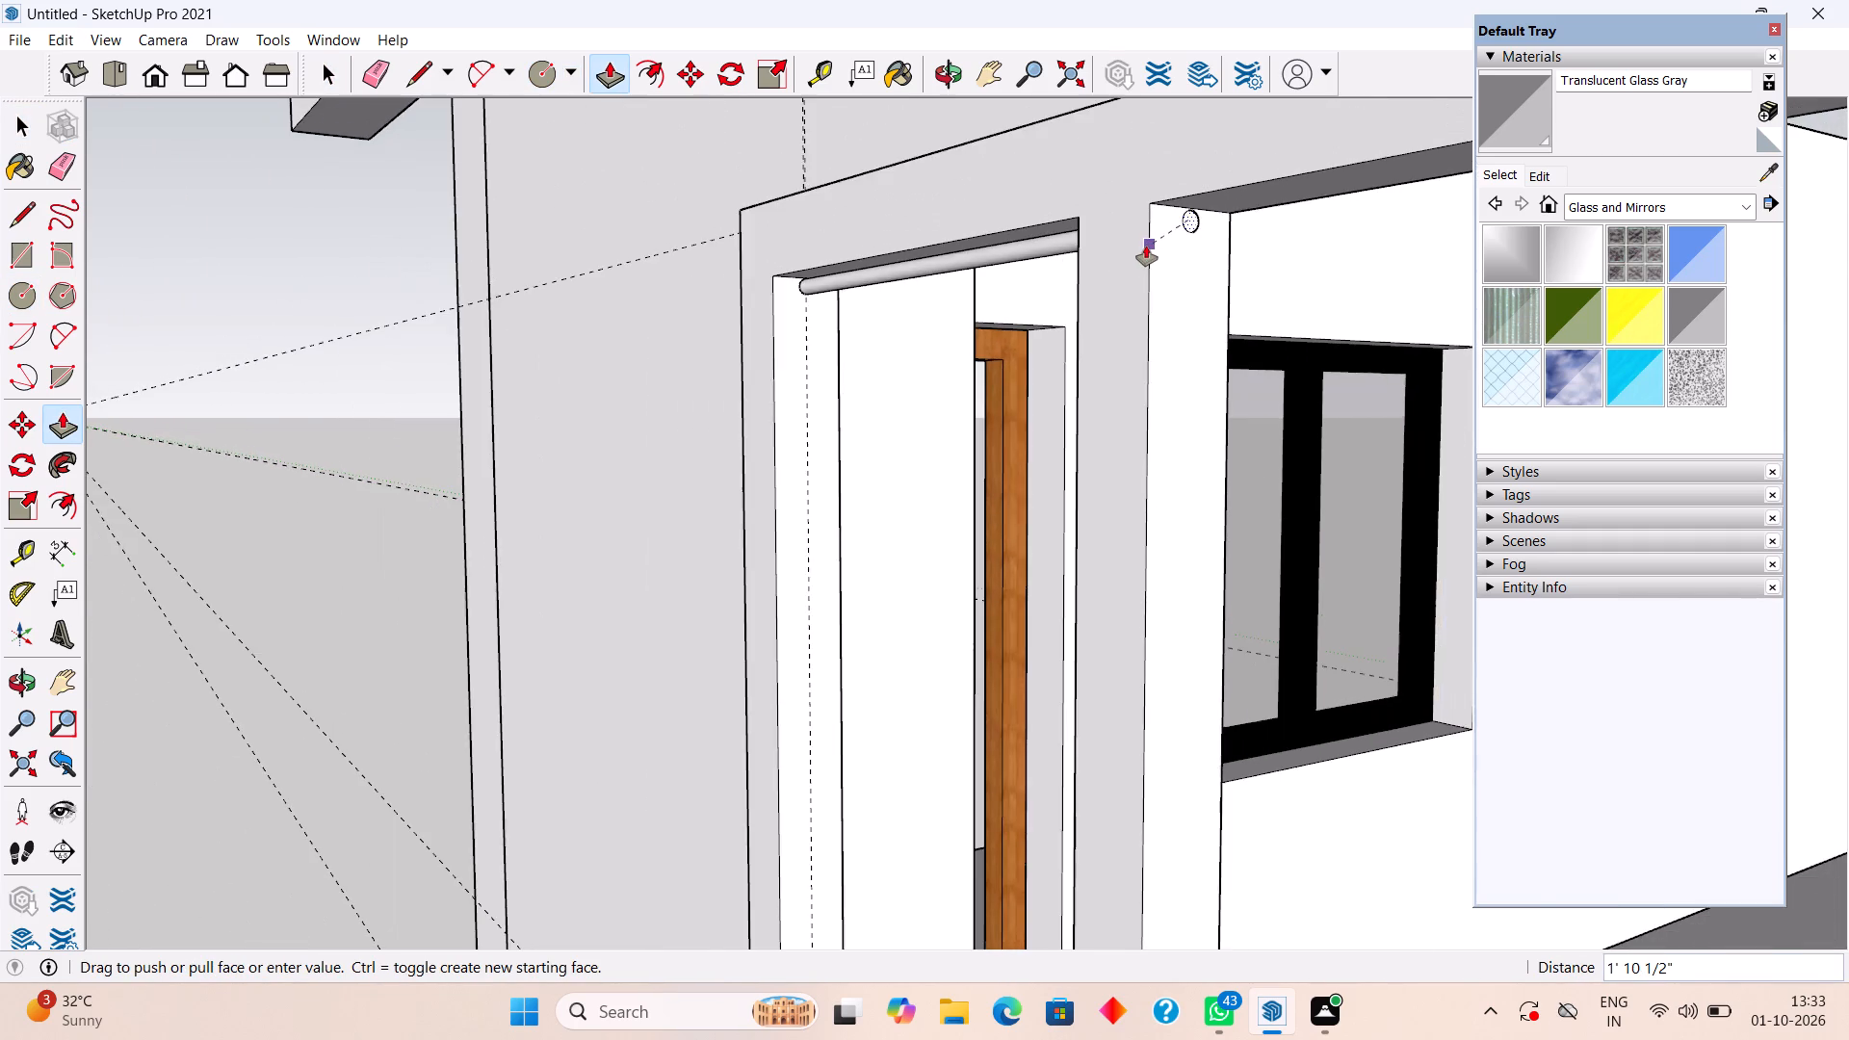
pyautogui.scroll(-17, 1146, 246)
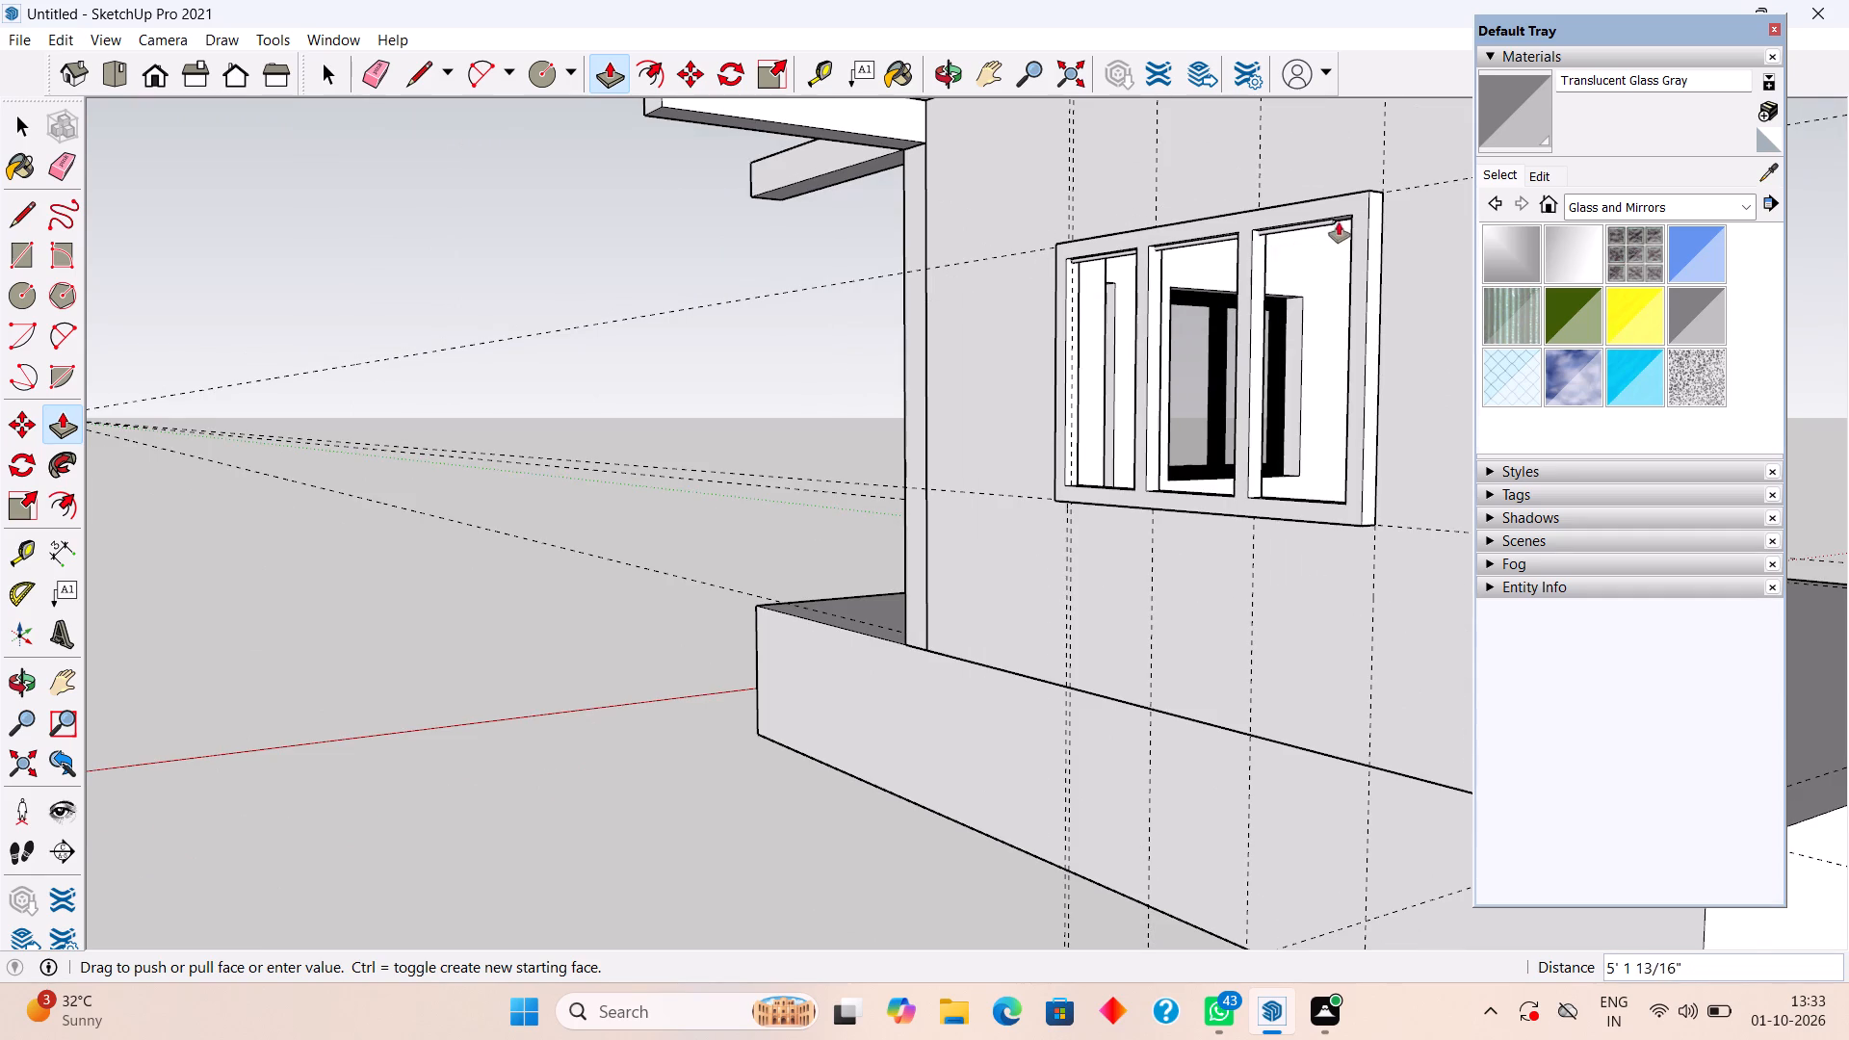
pyautogui.scroll(16, 1341, 222)
pyautogui.click(1362, 231)
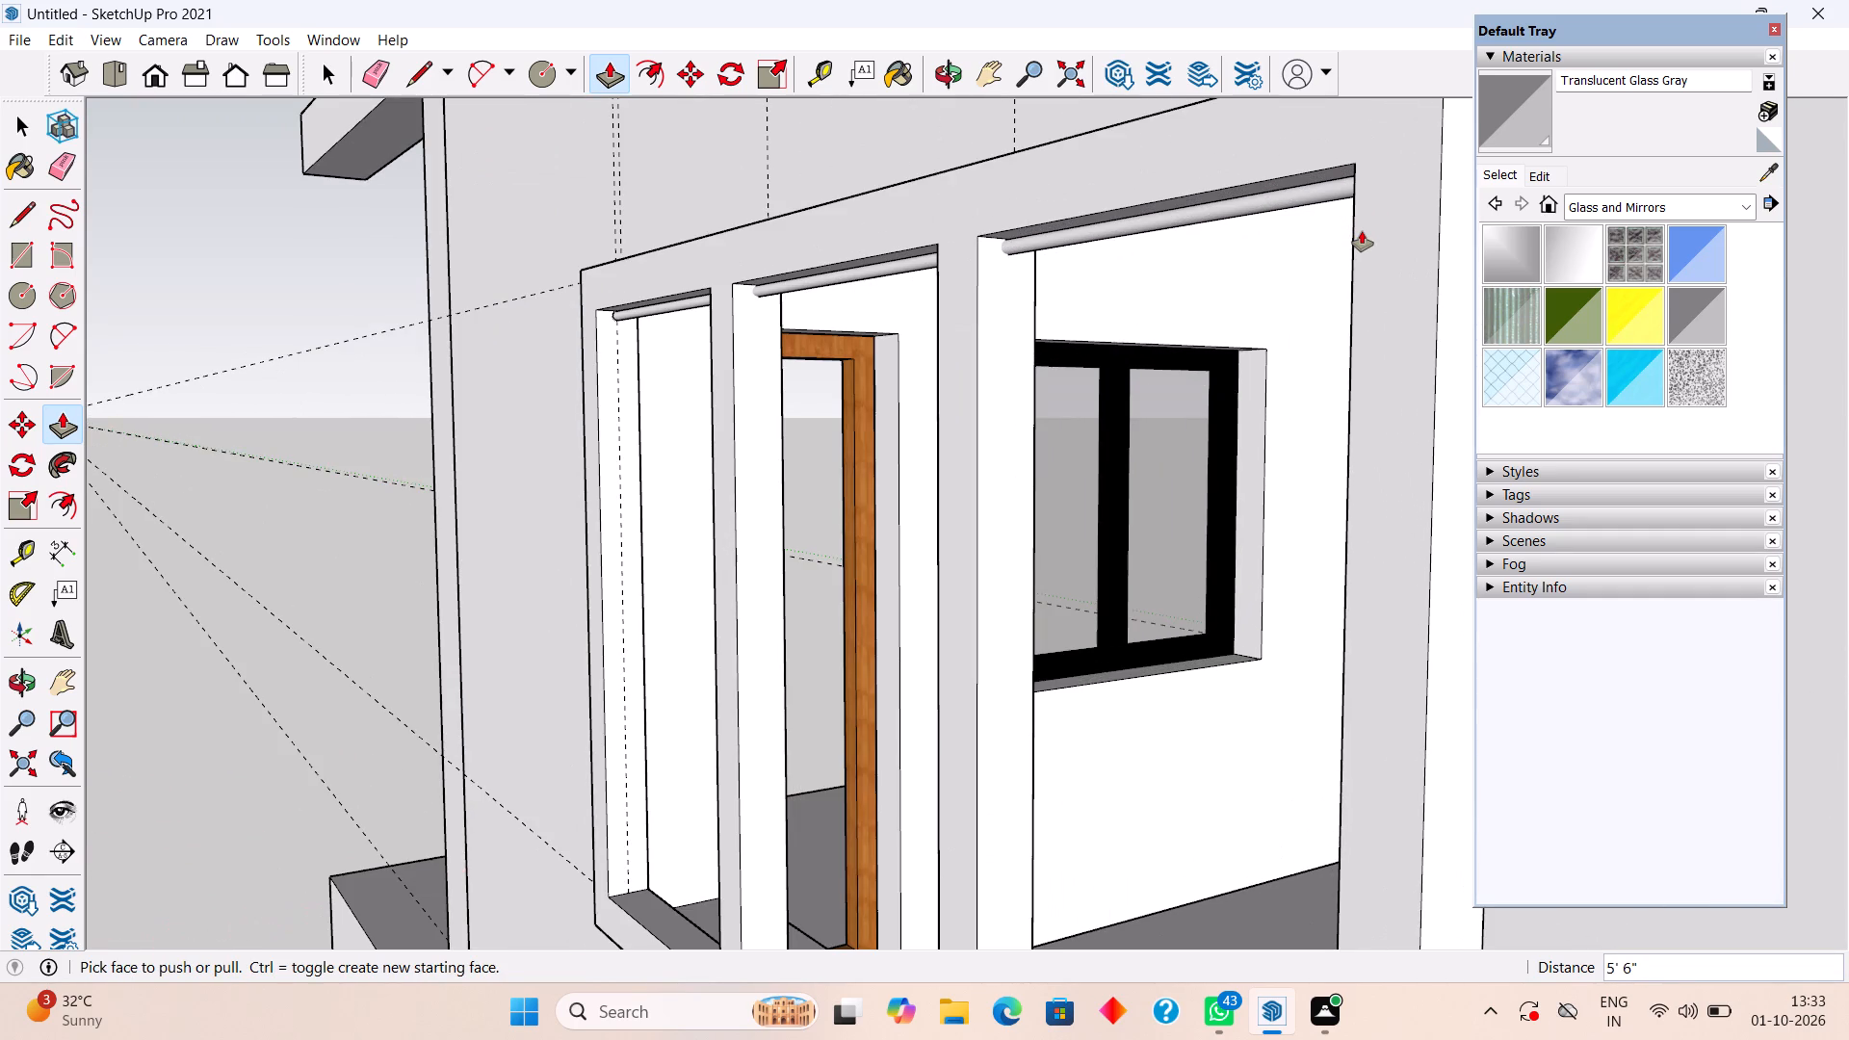
# Select the entire rod at the top of the window frame and make it a group.
pyautogui.press('space')
pyautogui.tripleClick(1229, 211)
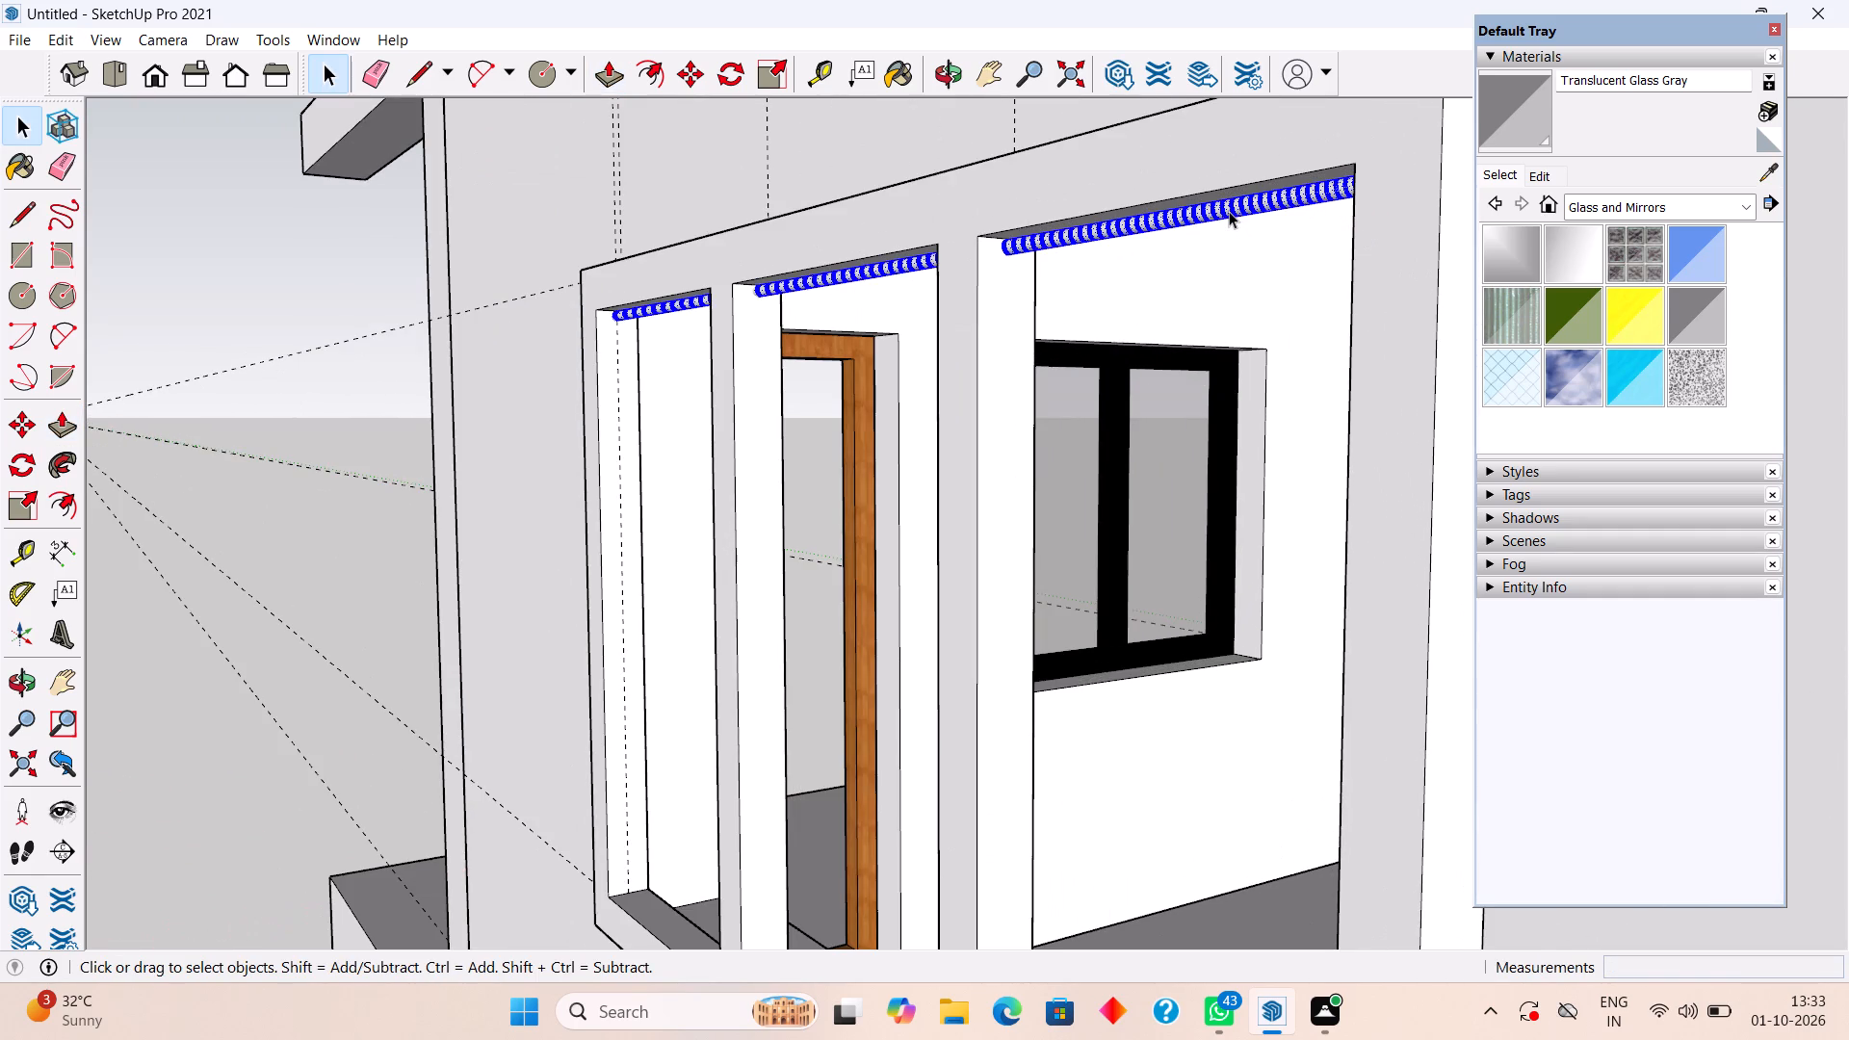
pyautogui.rightClick(1229, 210)
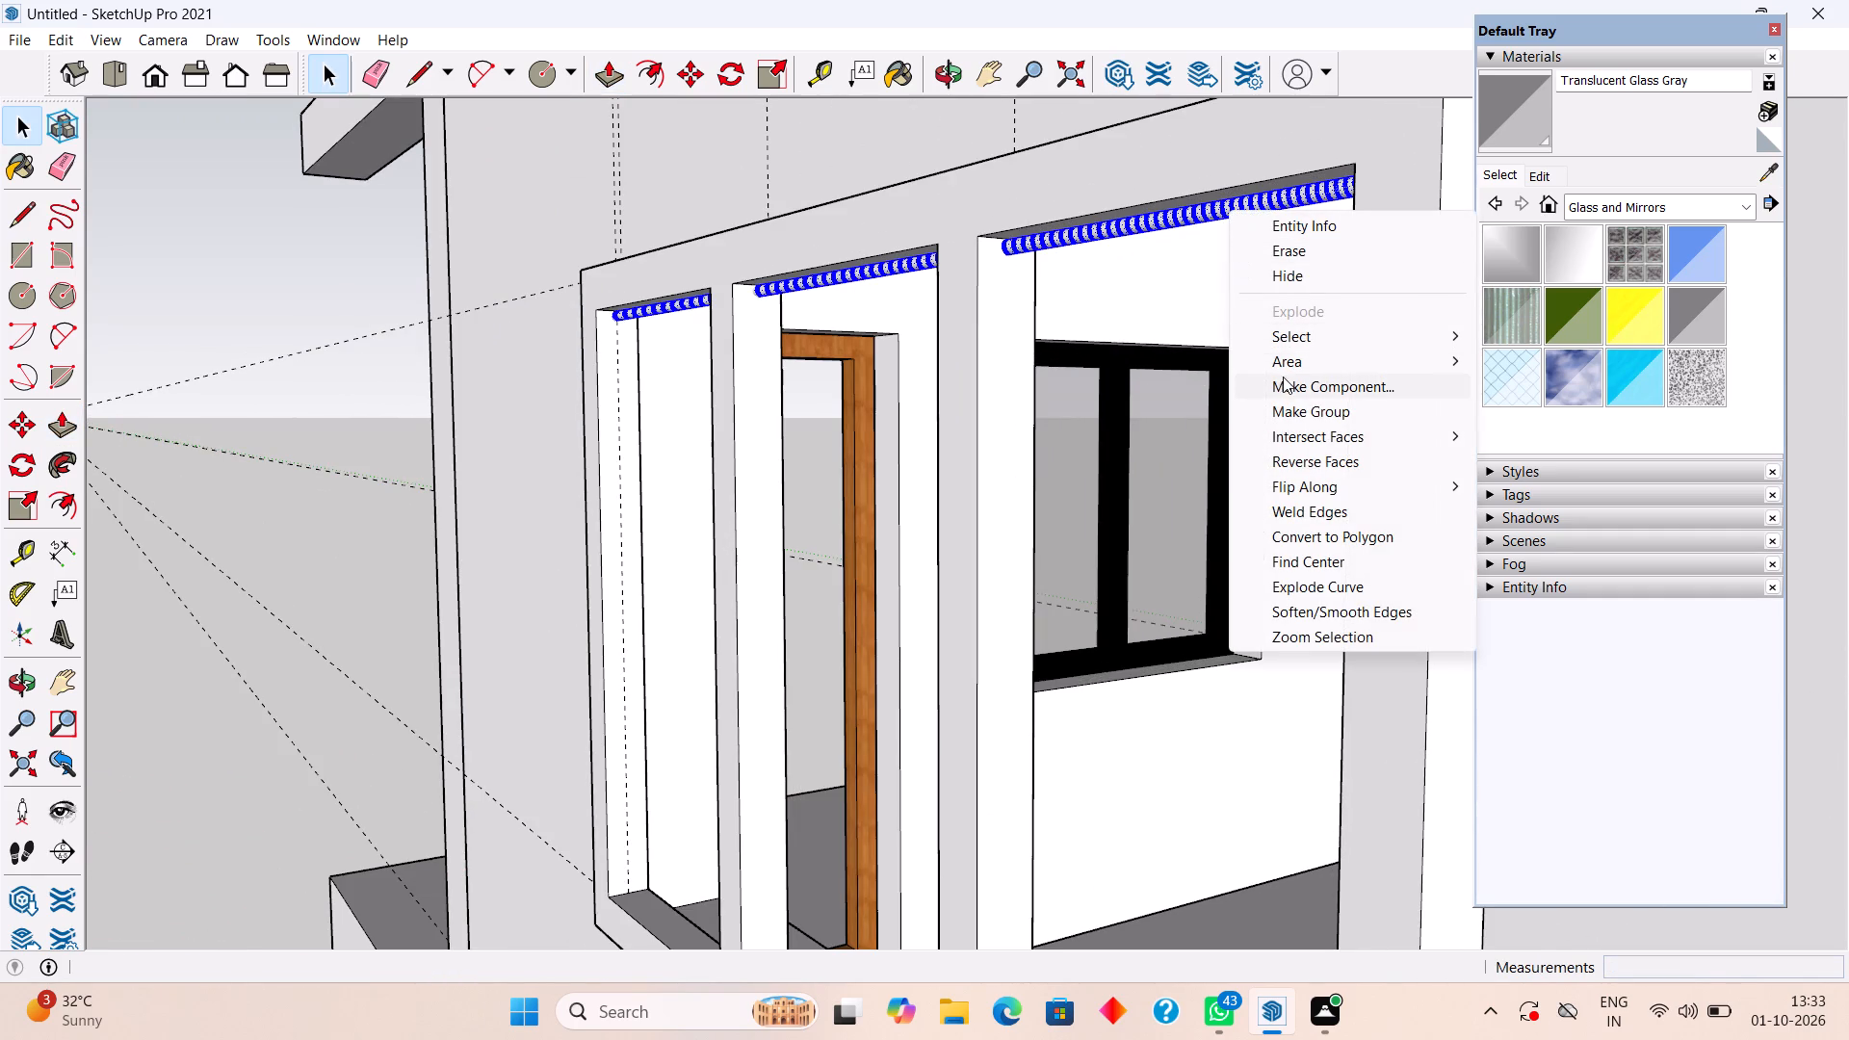
pyautogui.click(1291, 404)
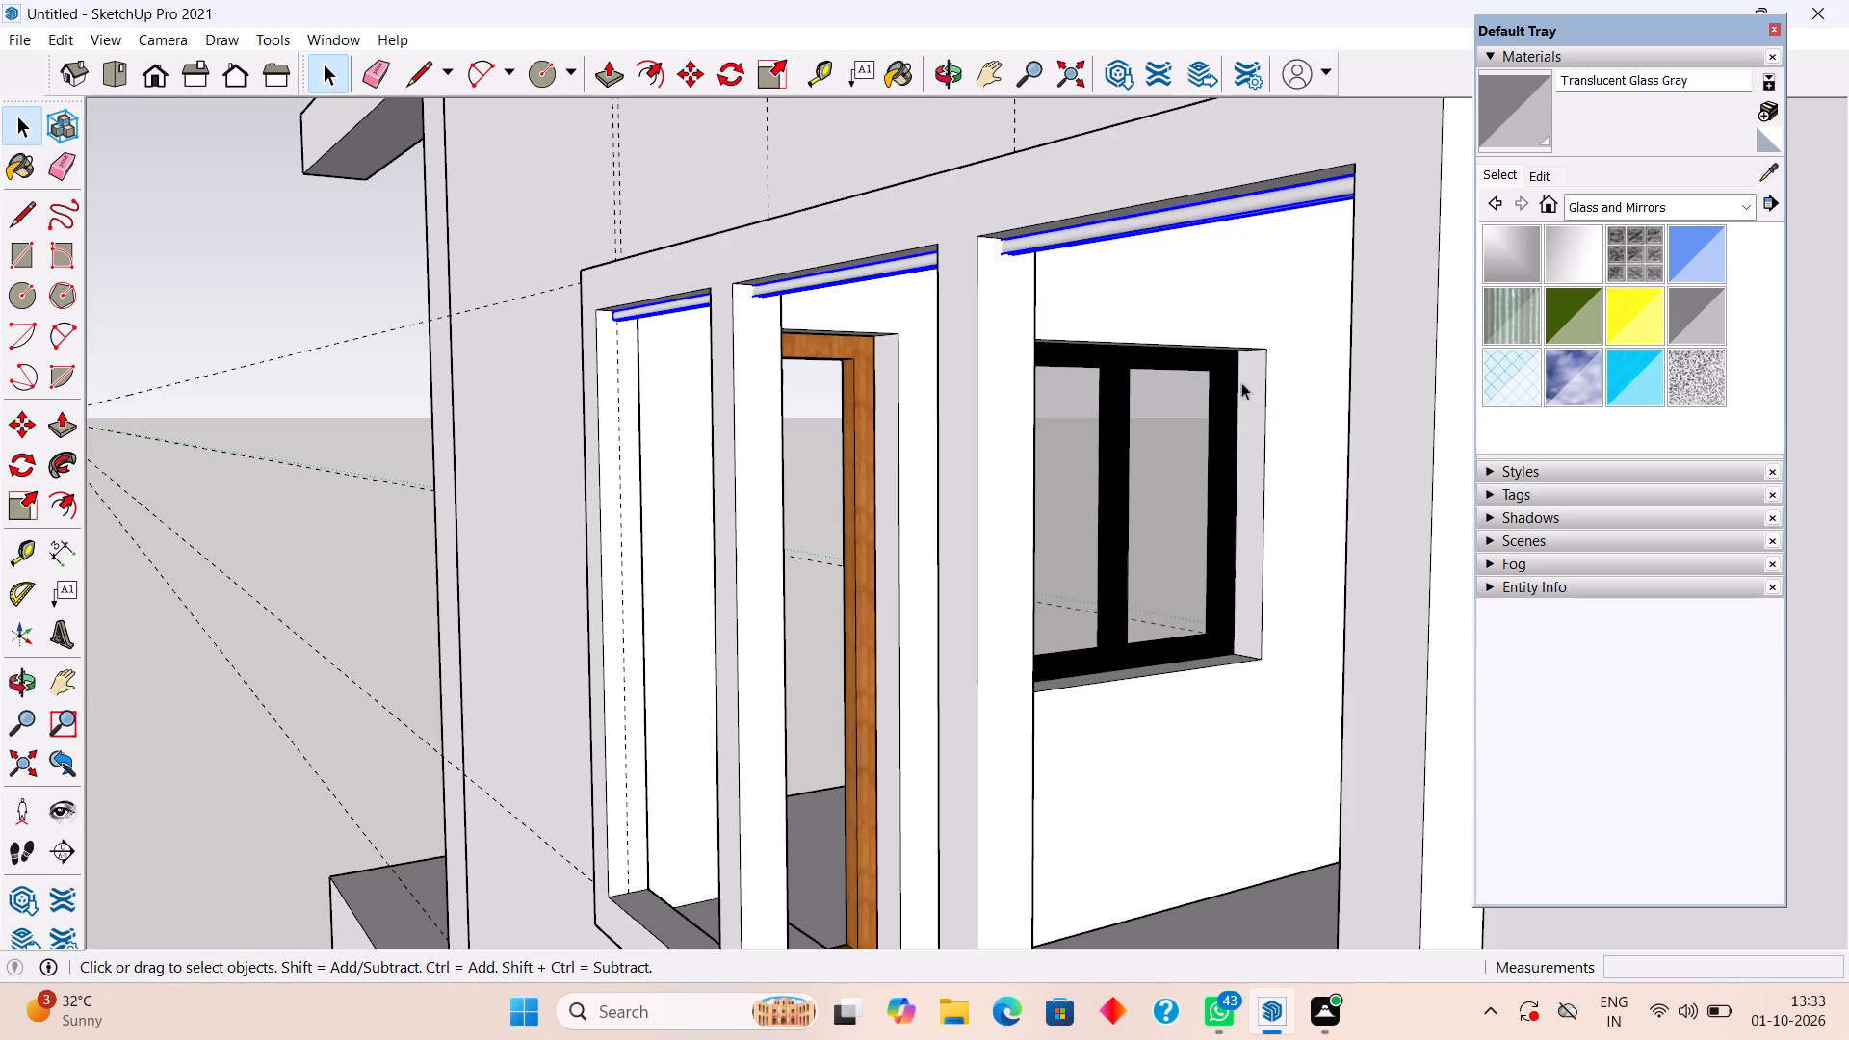
# Copy the grouped rod .9" straight down along the vertical guide on the frame's inner side.
pyautogui.moveTo(968, 315); pyautogui.dragTo(1411, 353, button='middle')
pyautogui.scroll(-3, 1003, 347)
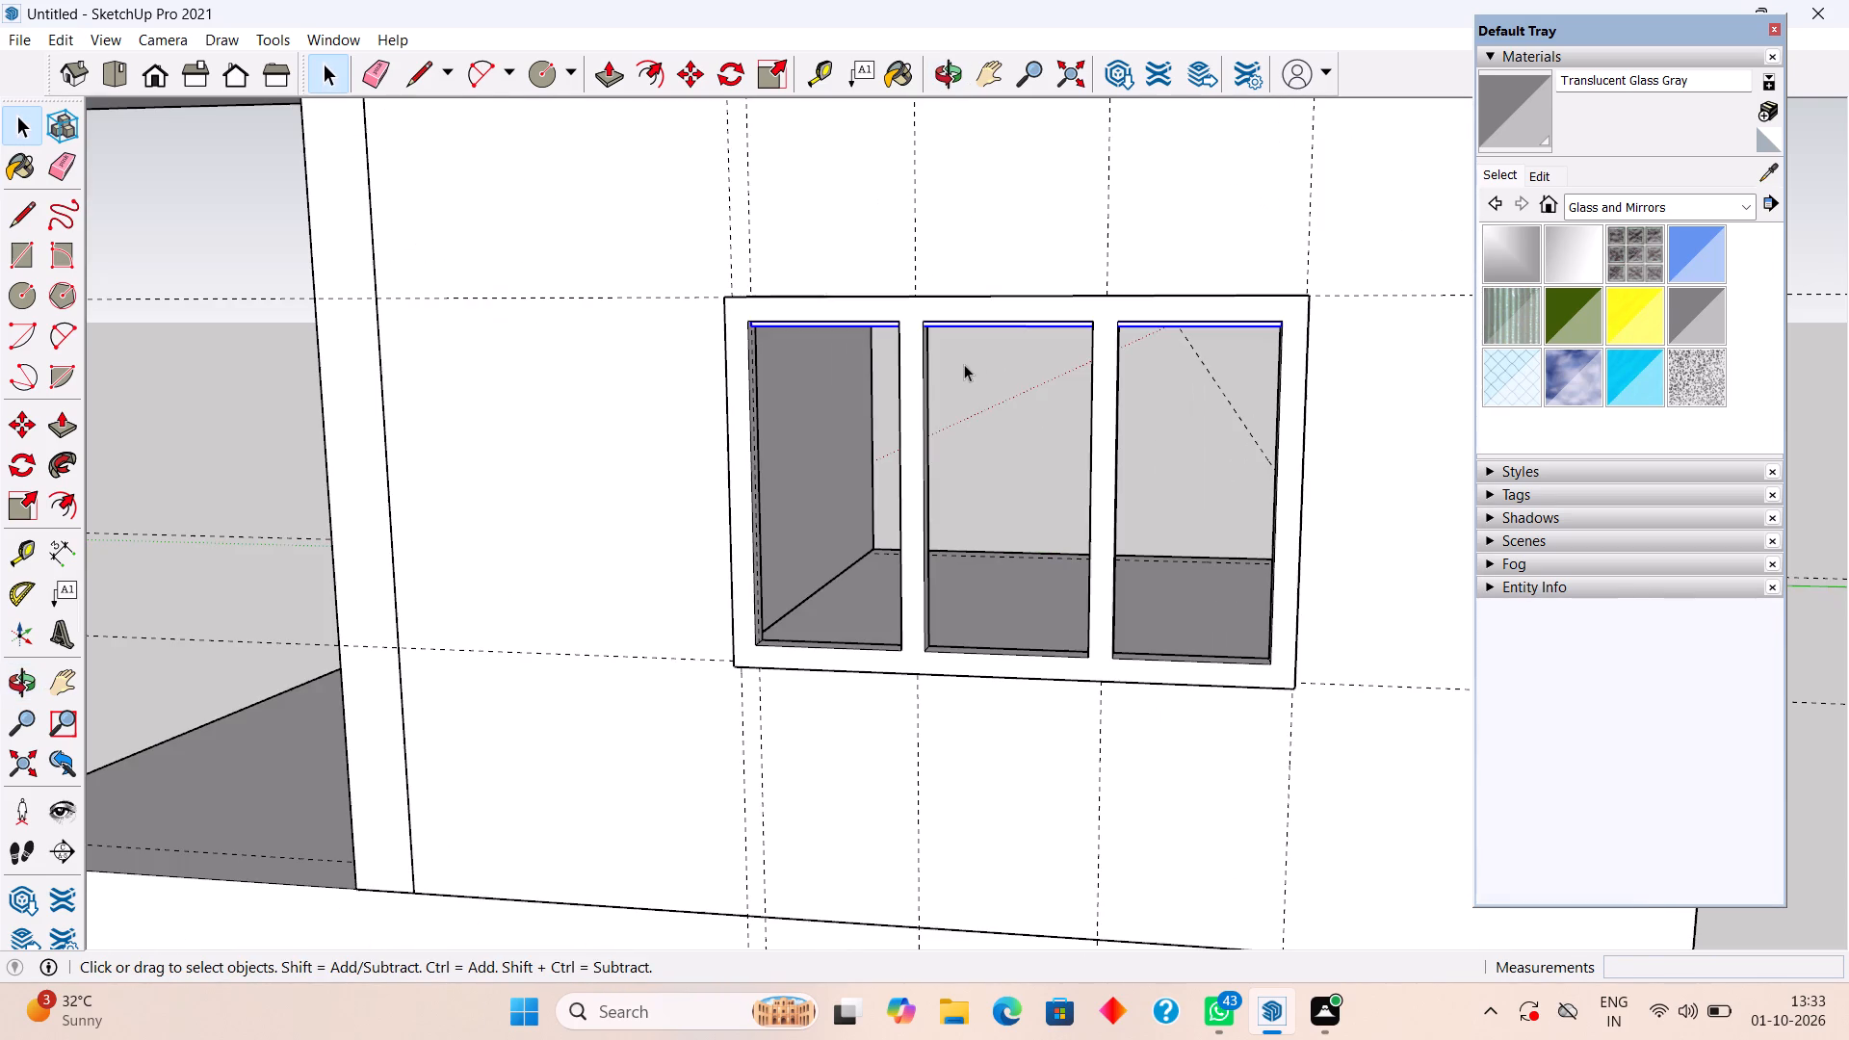
pyautogui.moveTo(931, 347); pyautogui.dragTo(921, 289, button='middle')
pyautogui.scroll(5, 629, 221)
pyautogui.scroll(6, 811, 258)
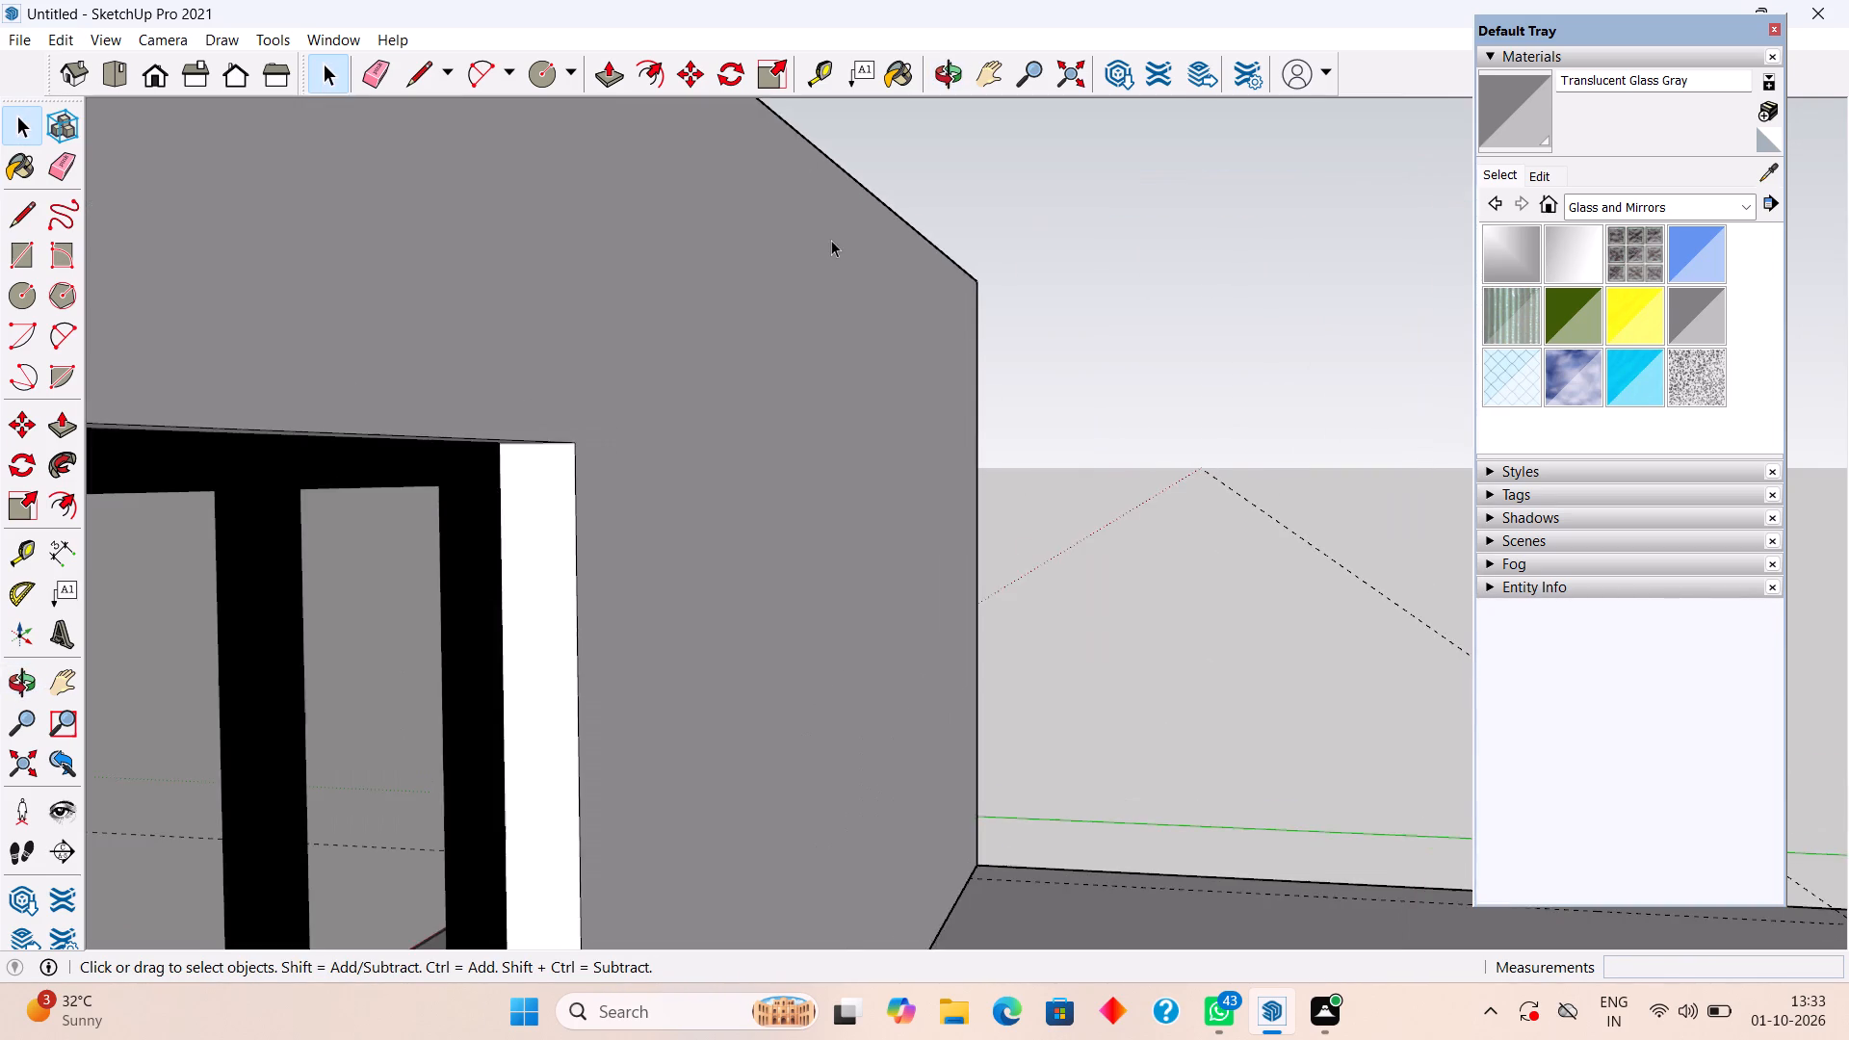
pyautogui.scroll(-6, 801, 226)
pyautogui.scroll(3, 824, 159)
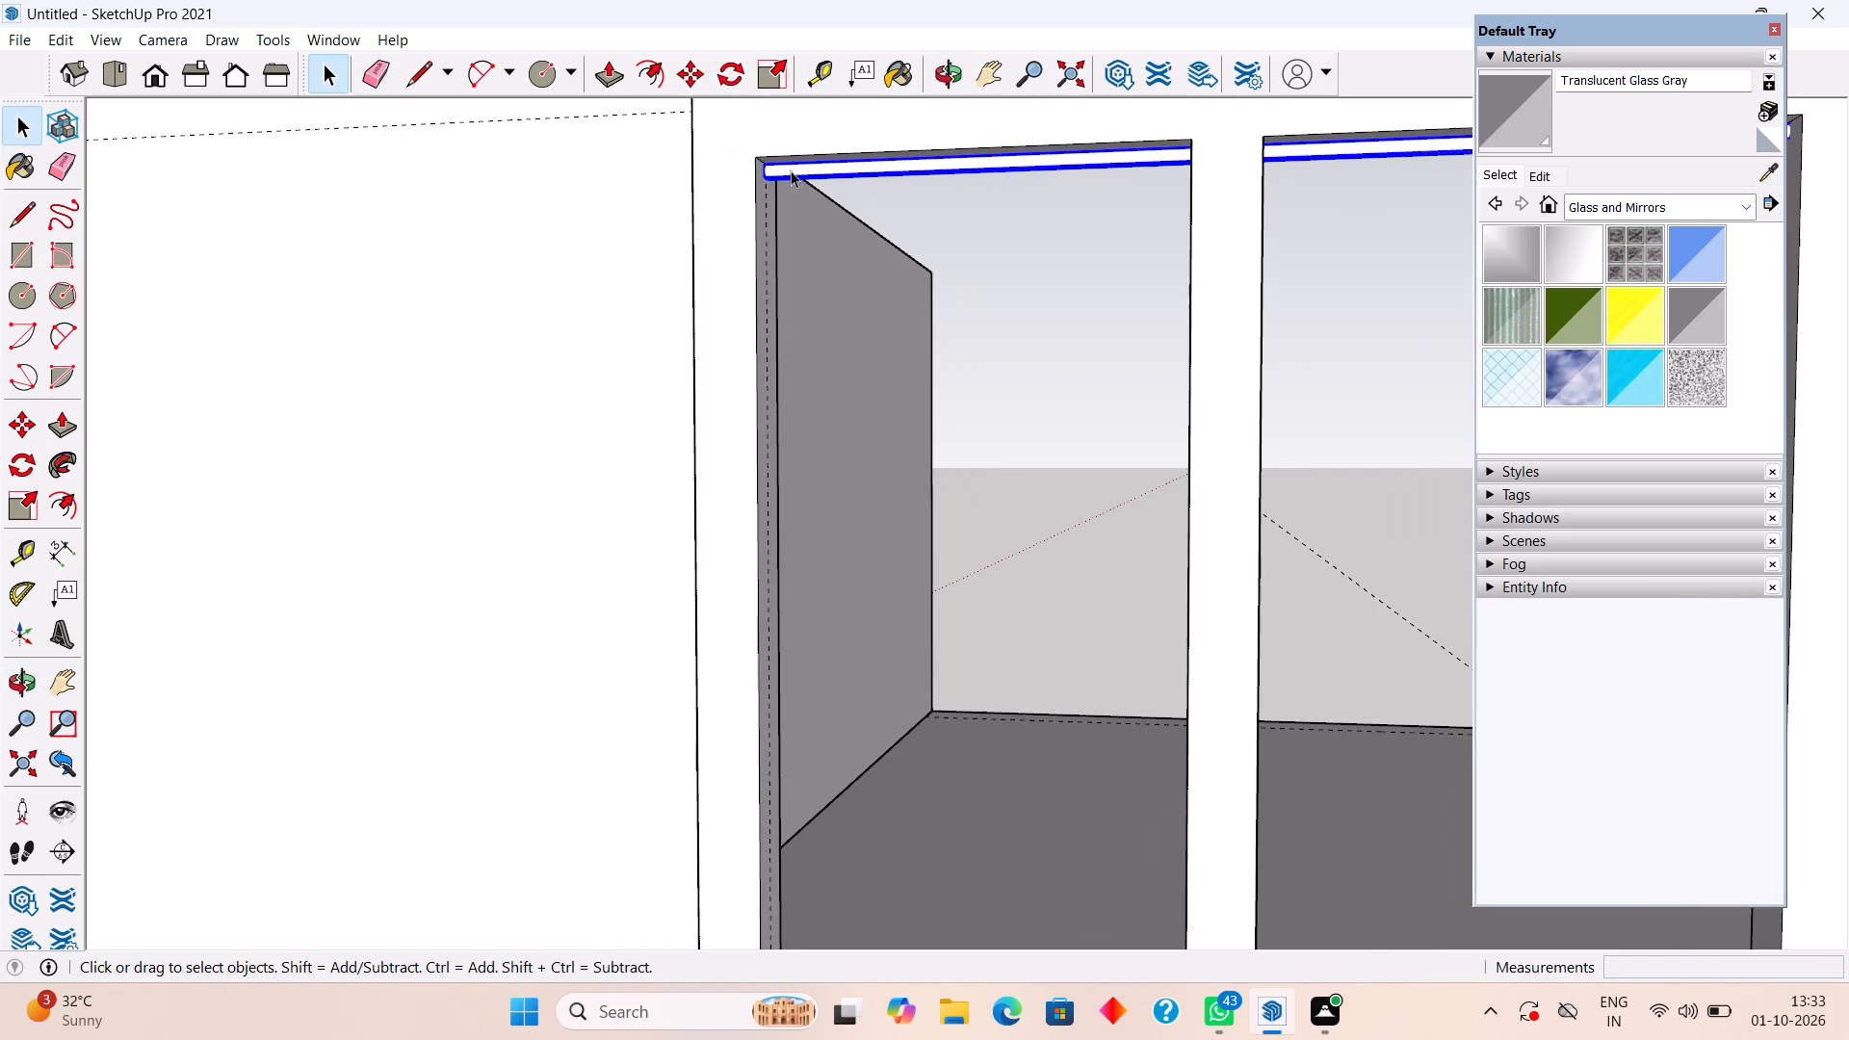
pyautogui.scroll(9, 789, 172)
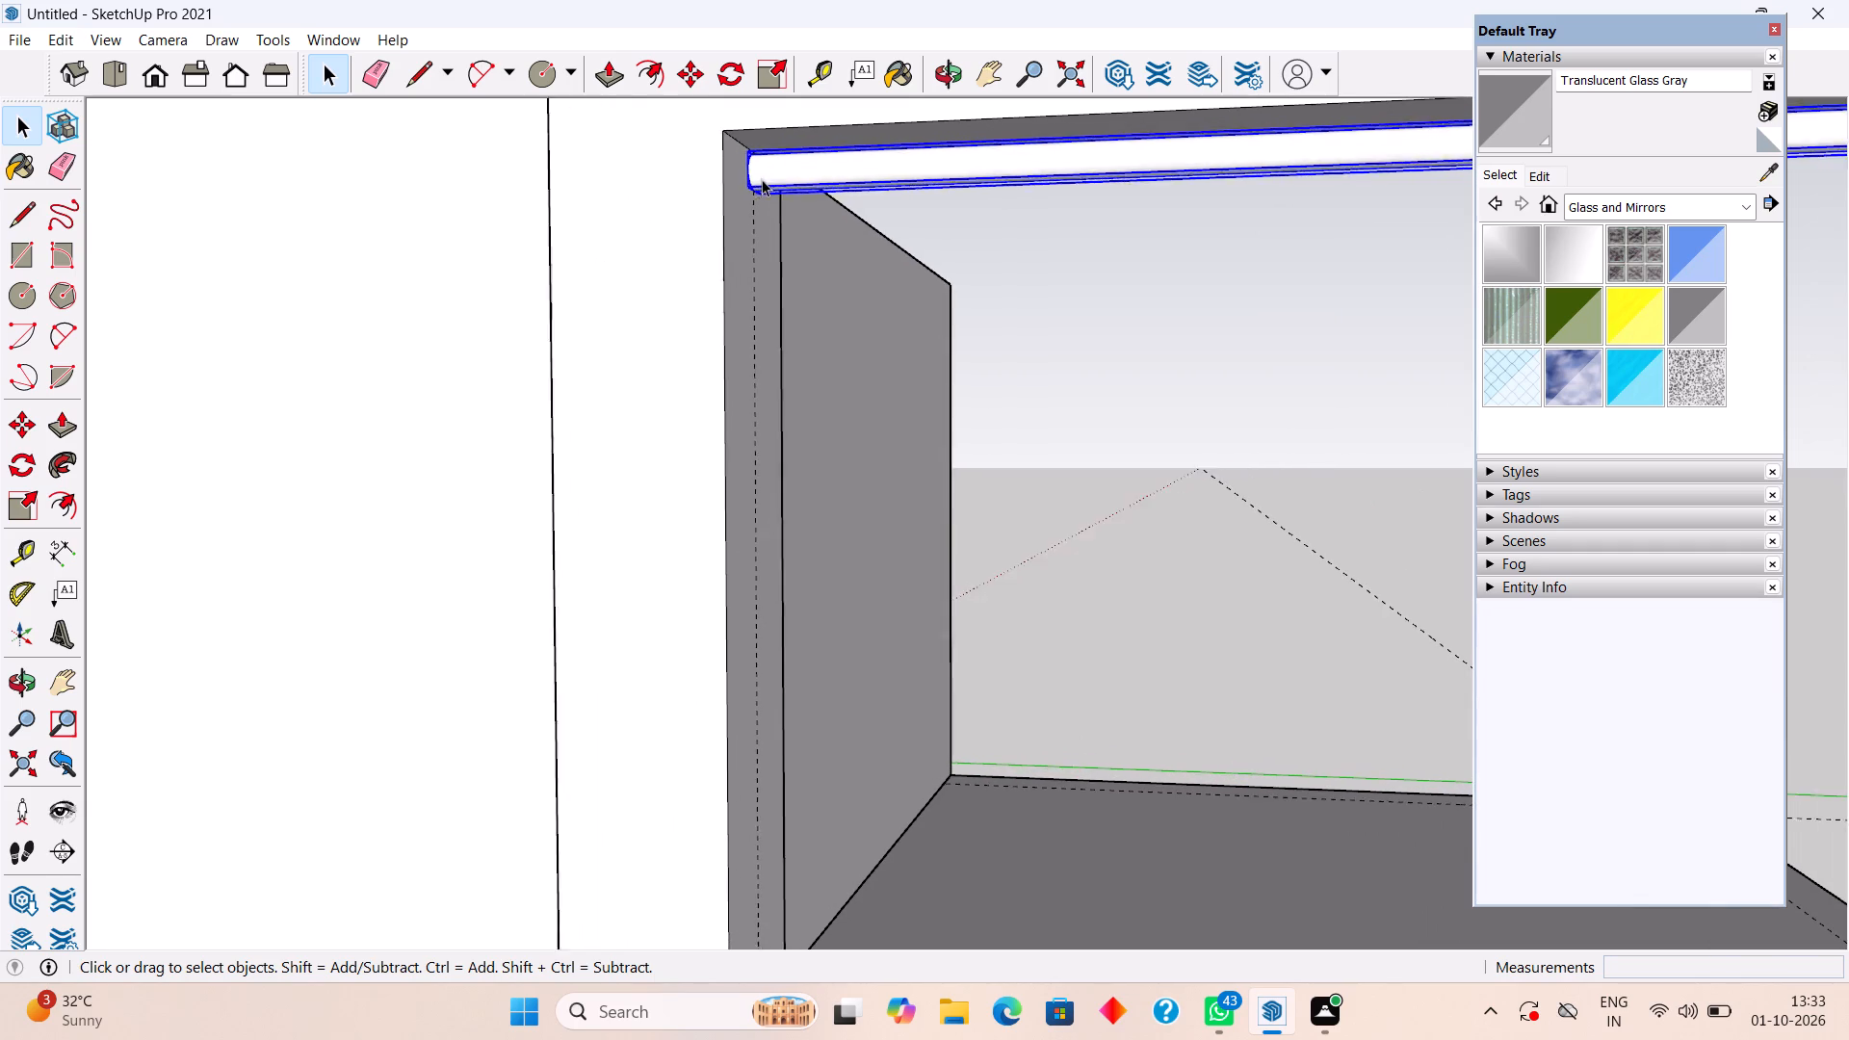
pyautogui.scroll(10, 762, 179)
pyautogui.press('m')
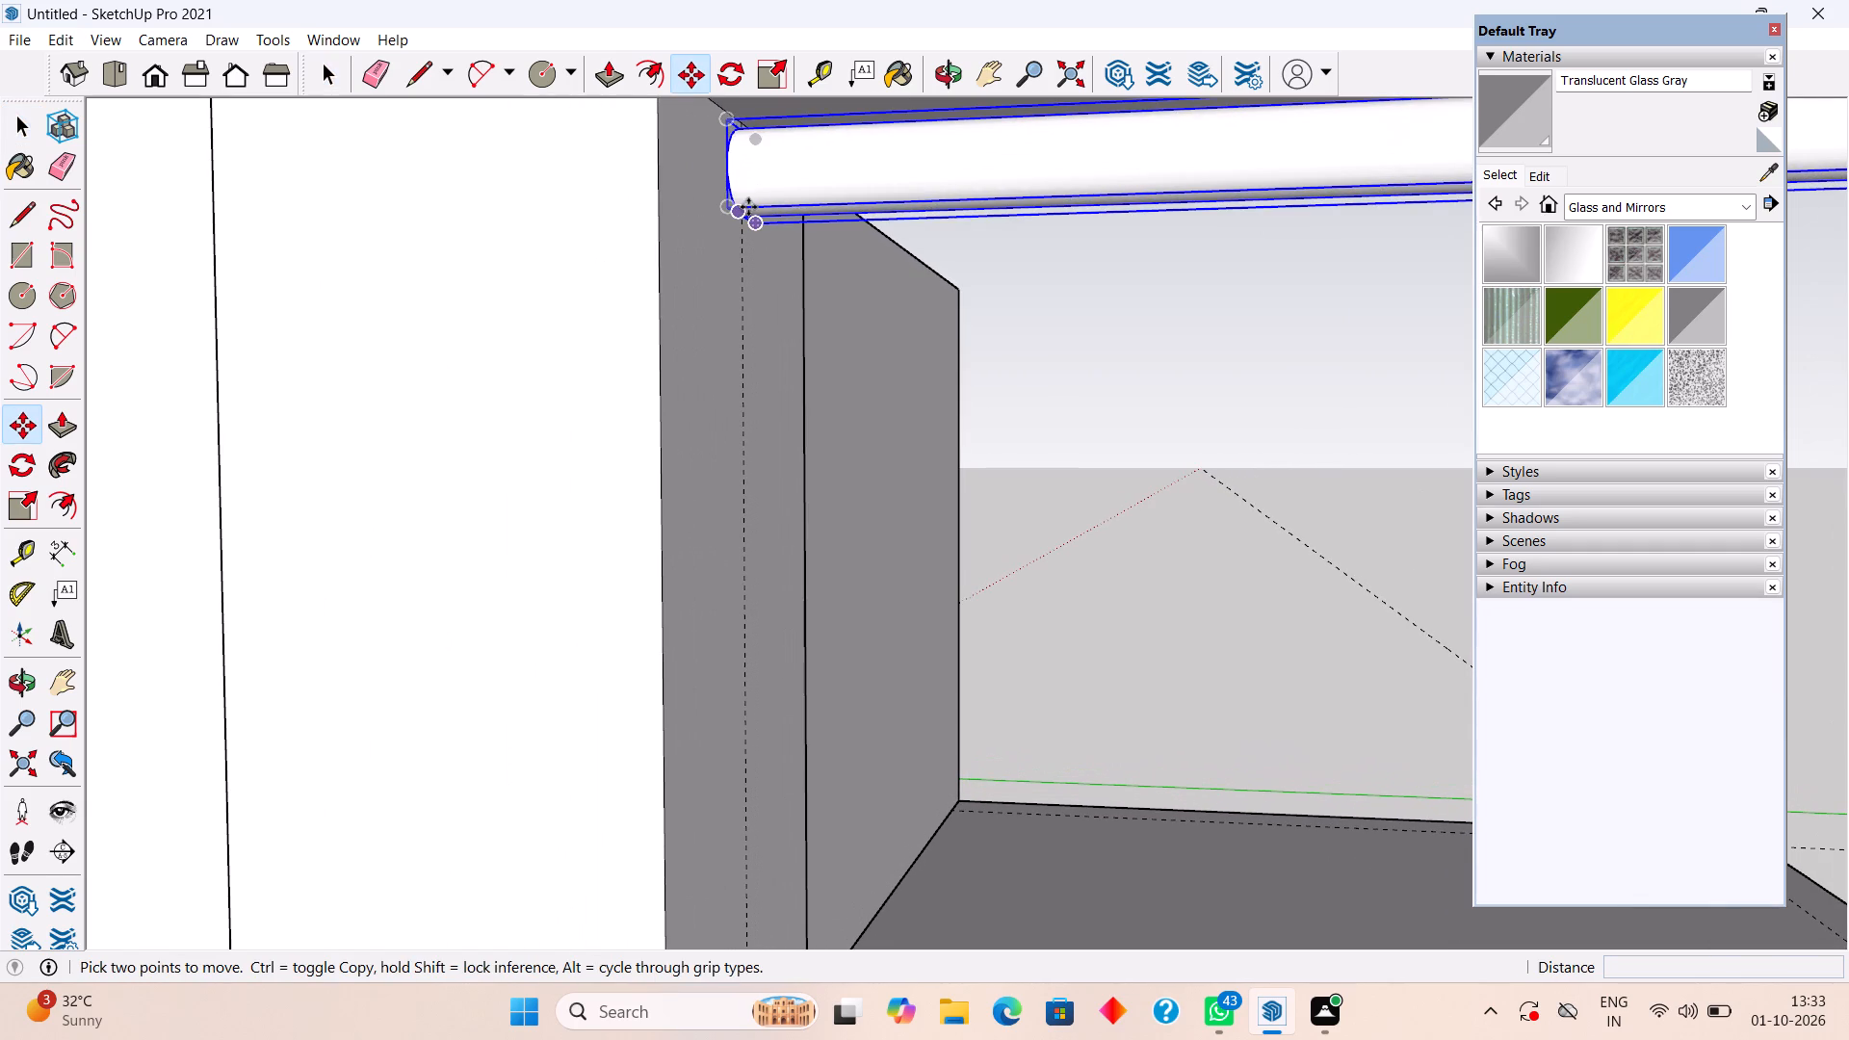
pyautogui.click(729, 207)
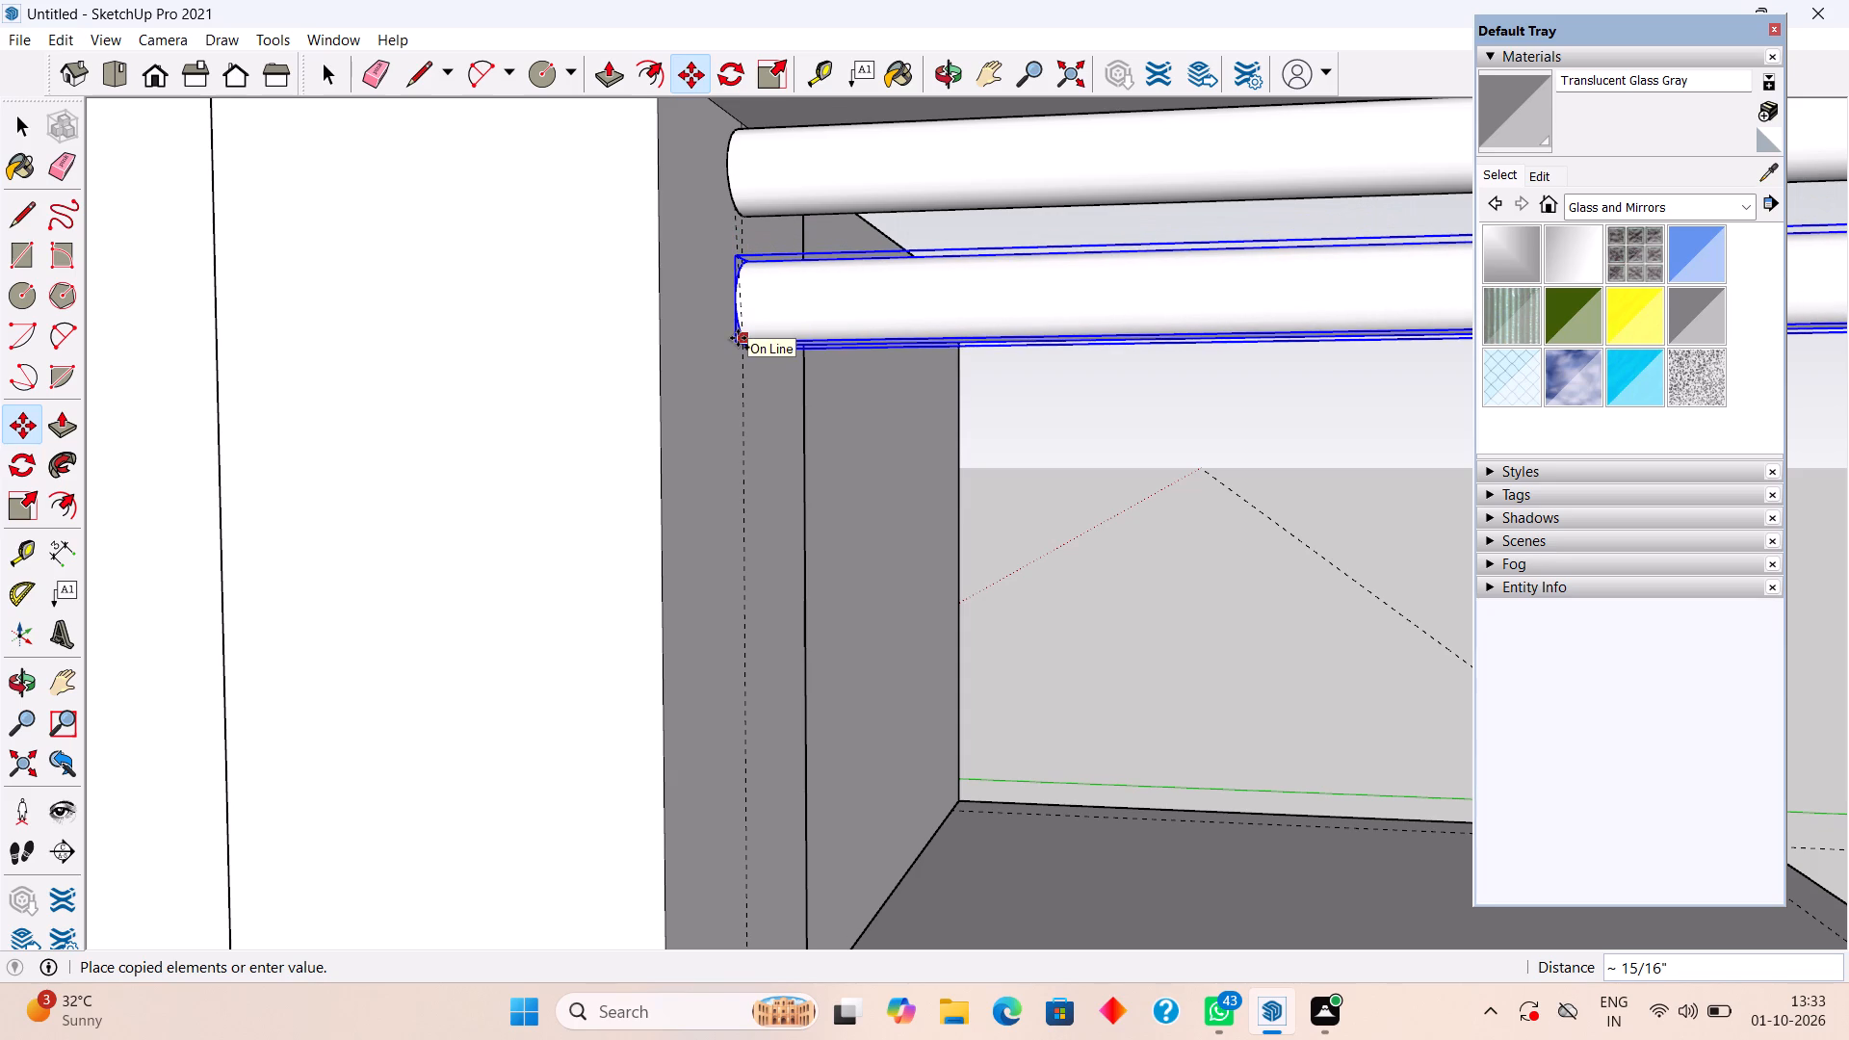
pyautogui.press('.')
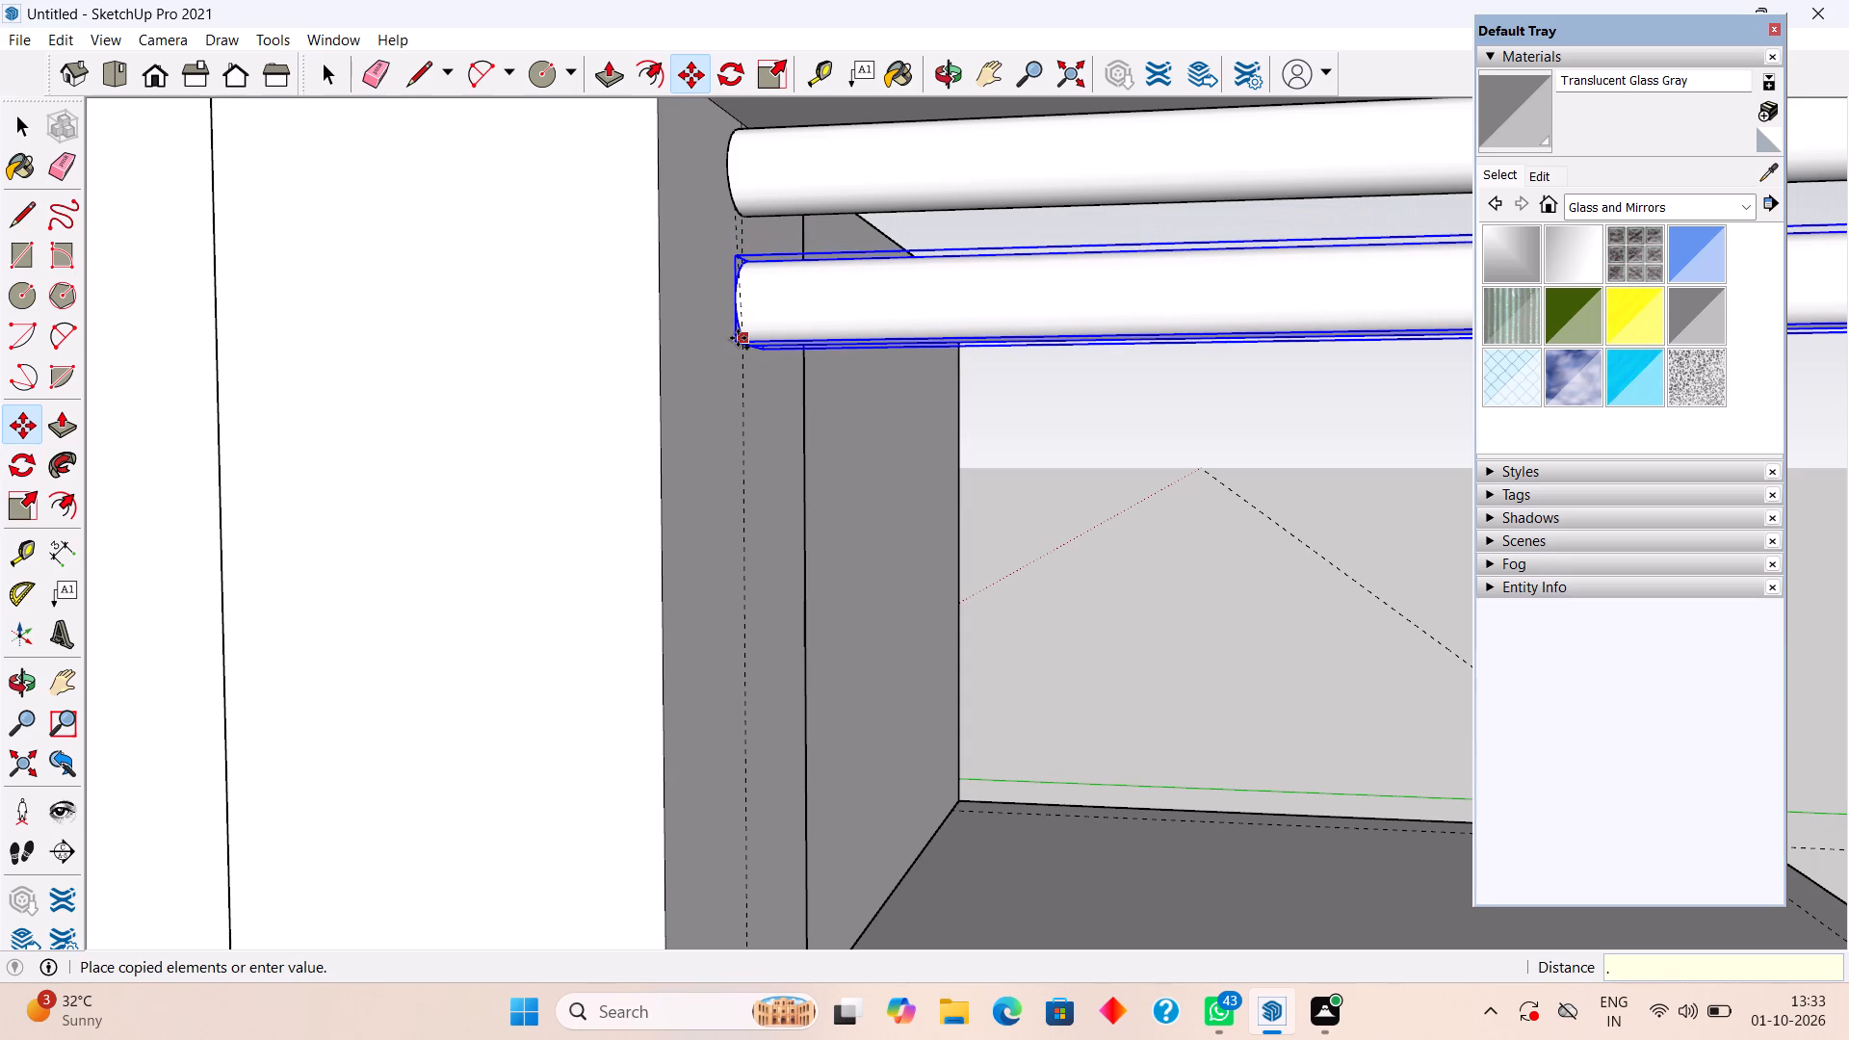
pyautogui.press('9')
pyautogui.hotkey('shift', '"')
pyautogui.press('Return')
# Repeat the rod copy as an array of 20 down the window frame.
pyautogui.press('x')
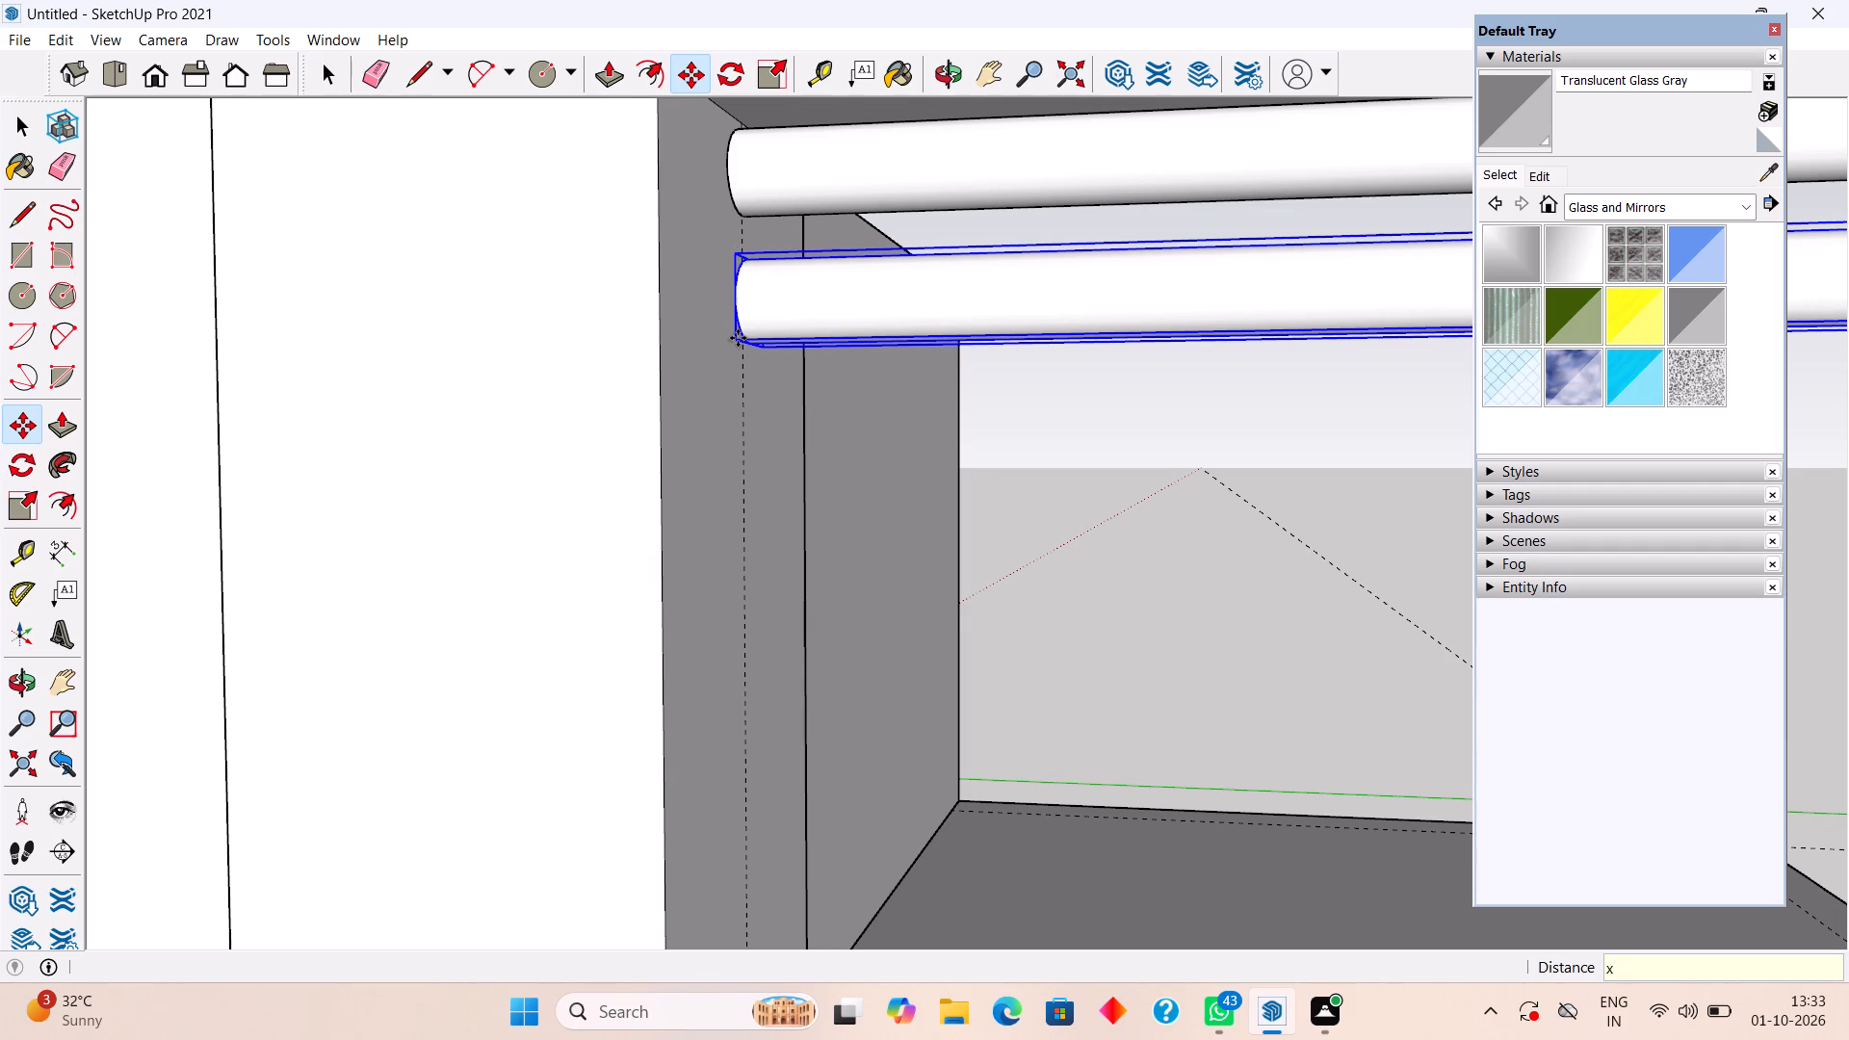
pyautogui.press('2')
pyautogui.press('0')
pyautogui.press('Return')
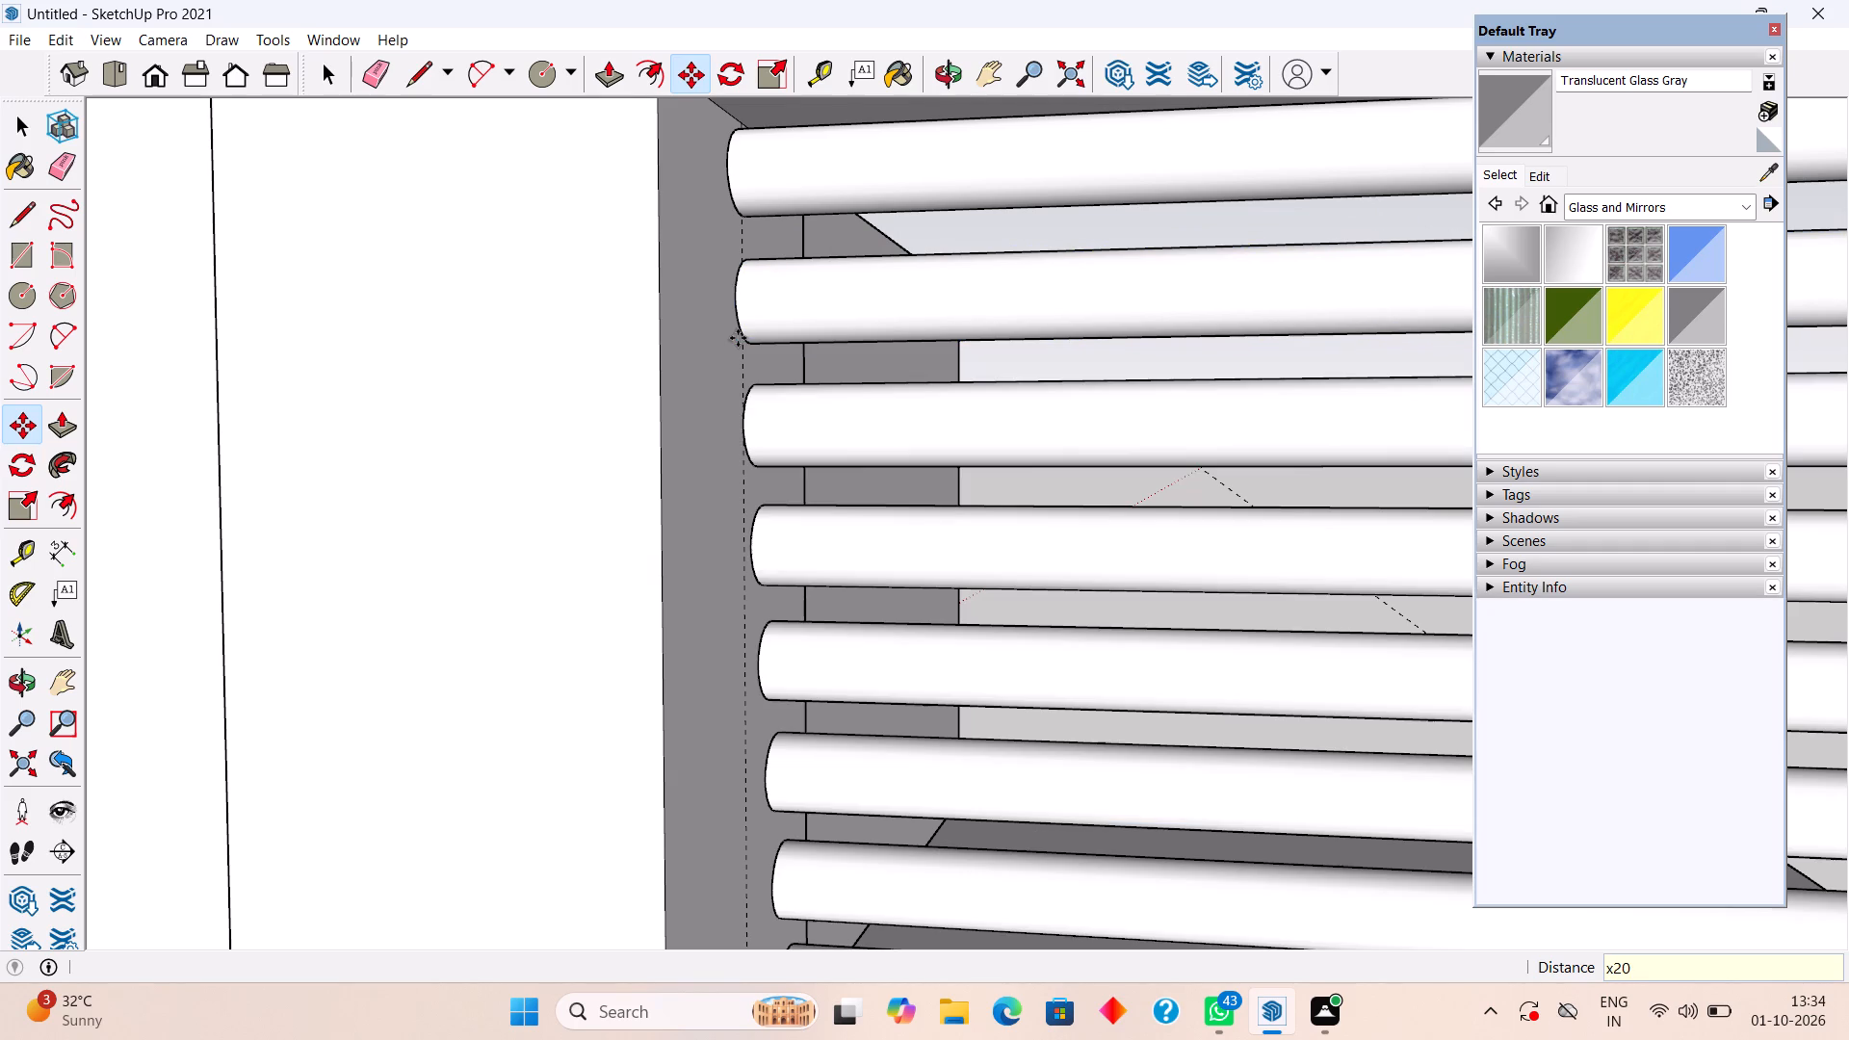
# Examine how far the rods extend down the three window panels and how closely they are spaced.
pyautogui.scroll(-11, 738, 338)
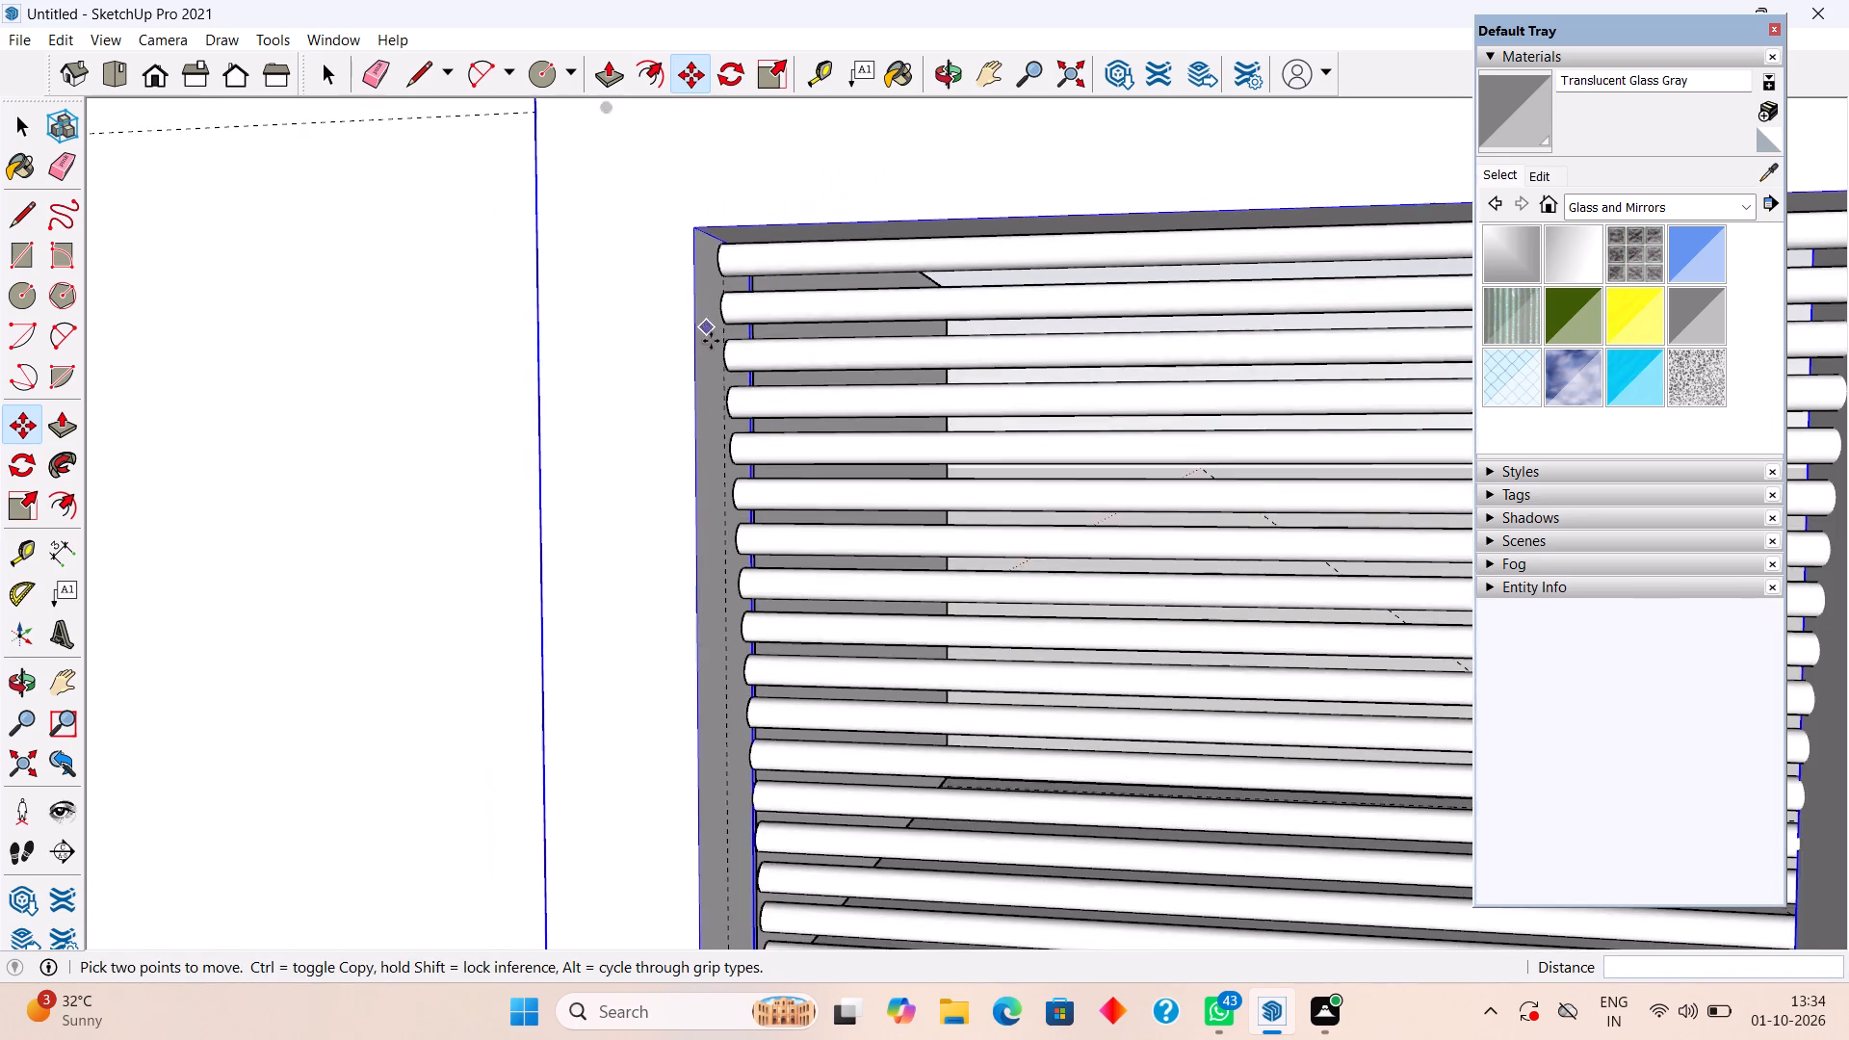
pyautogui.scroll(-7, 723, 384)
pyautogui.scroll(-3, 739, 473)
pyautogui.scroll(-6, 822, 552)
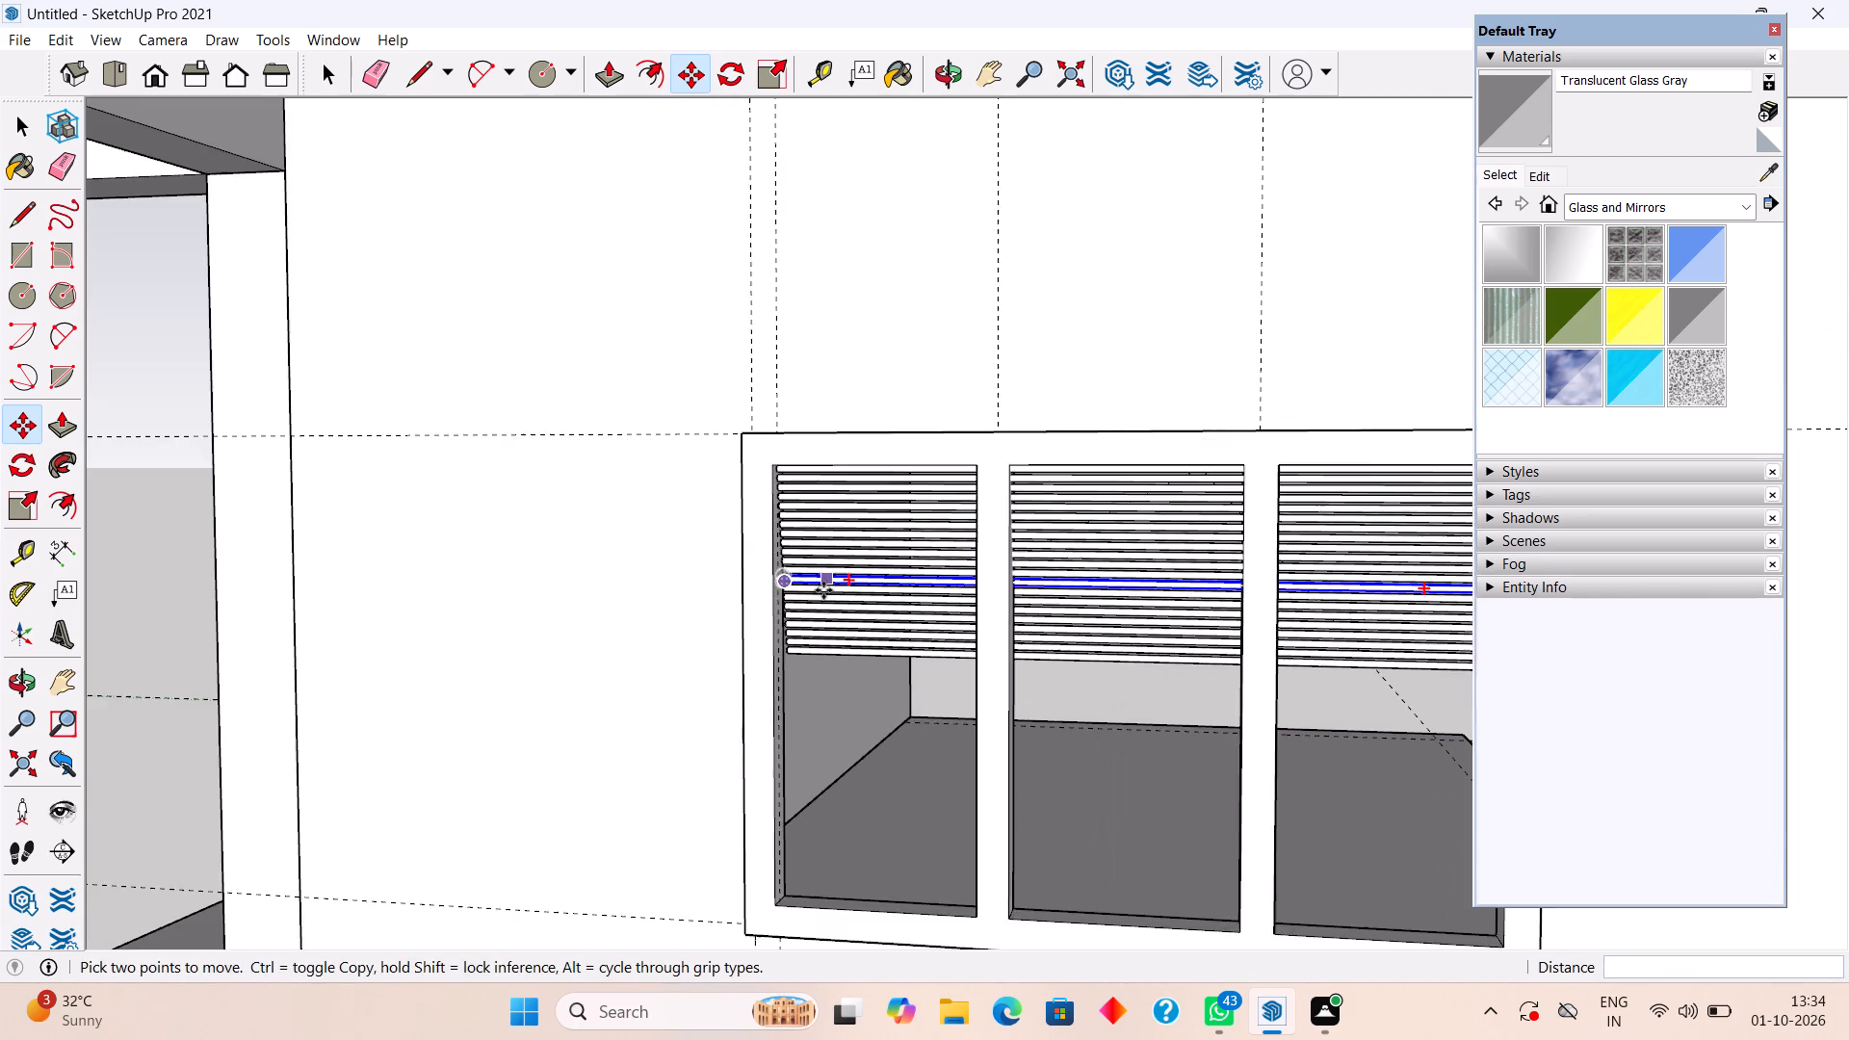
pyautogui.scroll(-4, 823, 590)
pyautogui.scroll(3, 869, 630)
pyautogui.scroll(6, 797, 679)
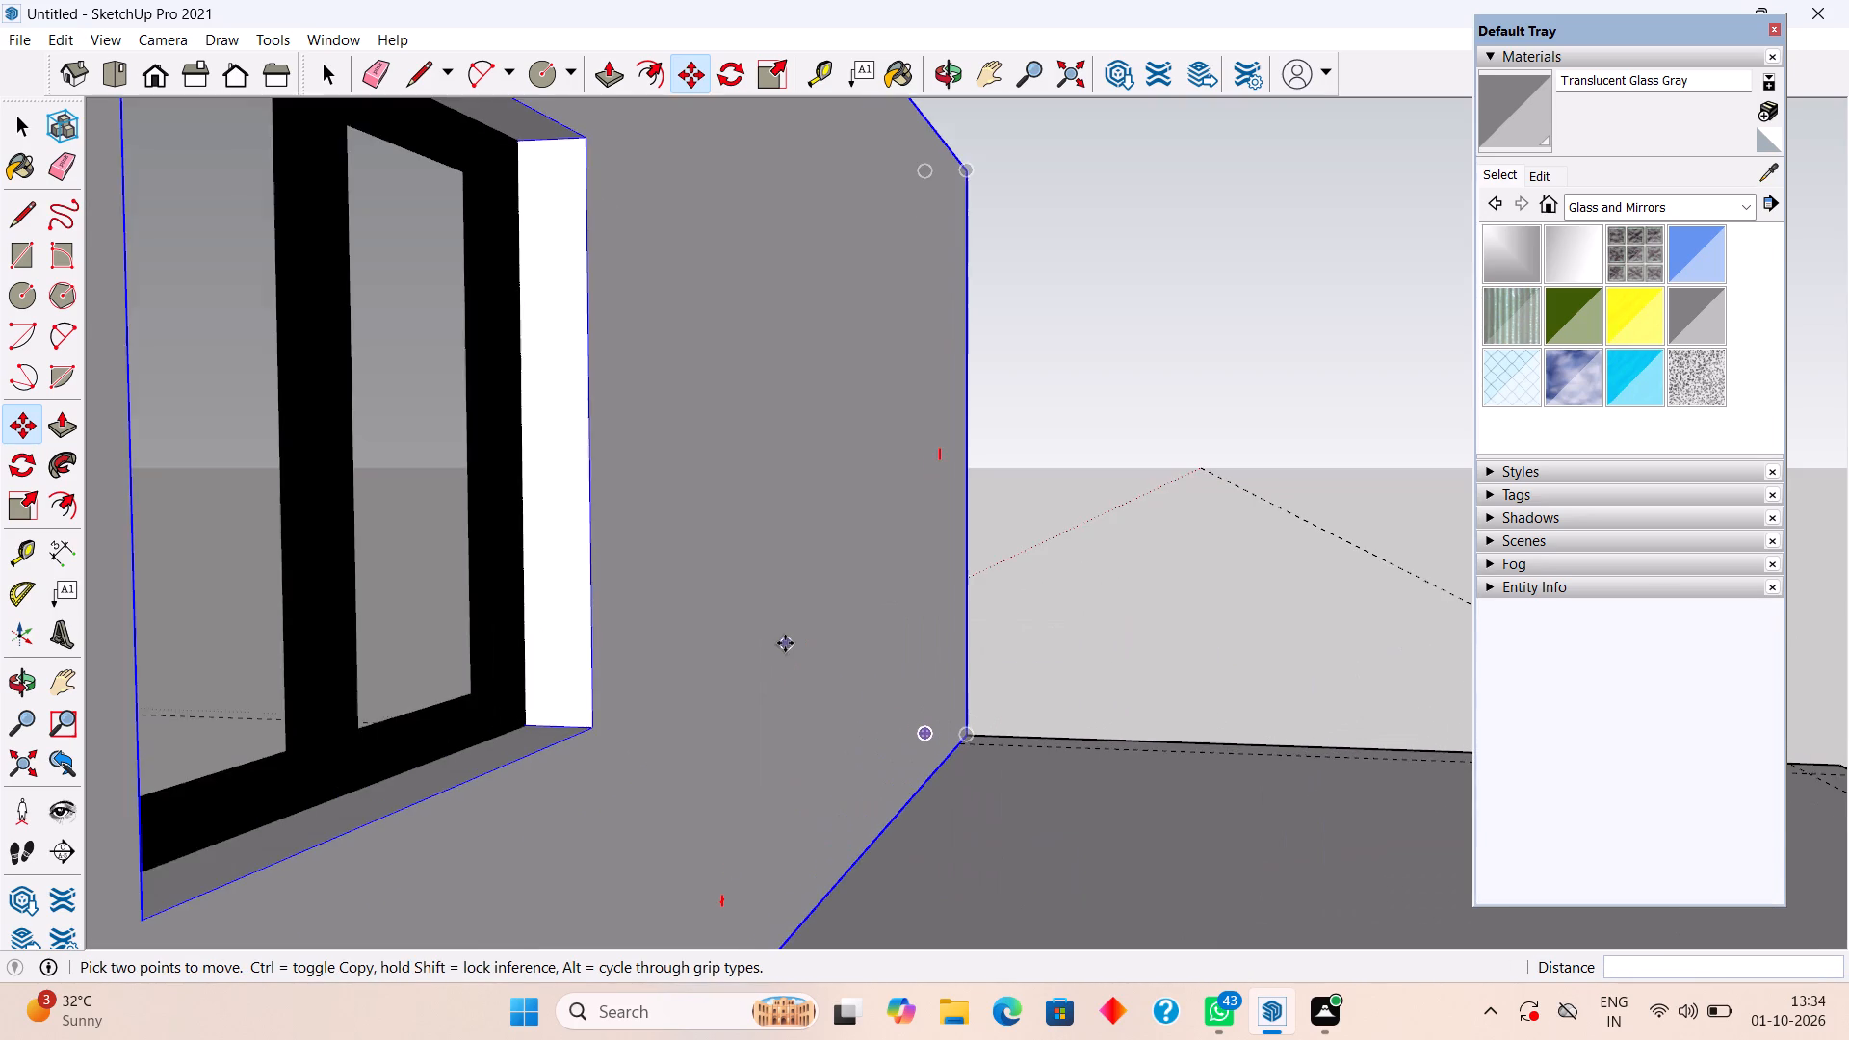
pyautogui.scroll(-7, 785, 643)
pyautogui.scroll(2, 782, 613)
pyautogui.scroll(-2, 779, 611)
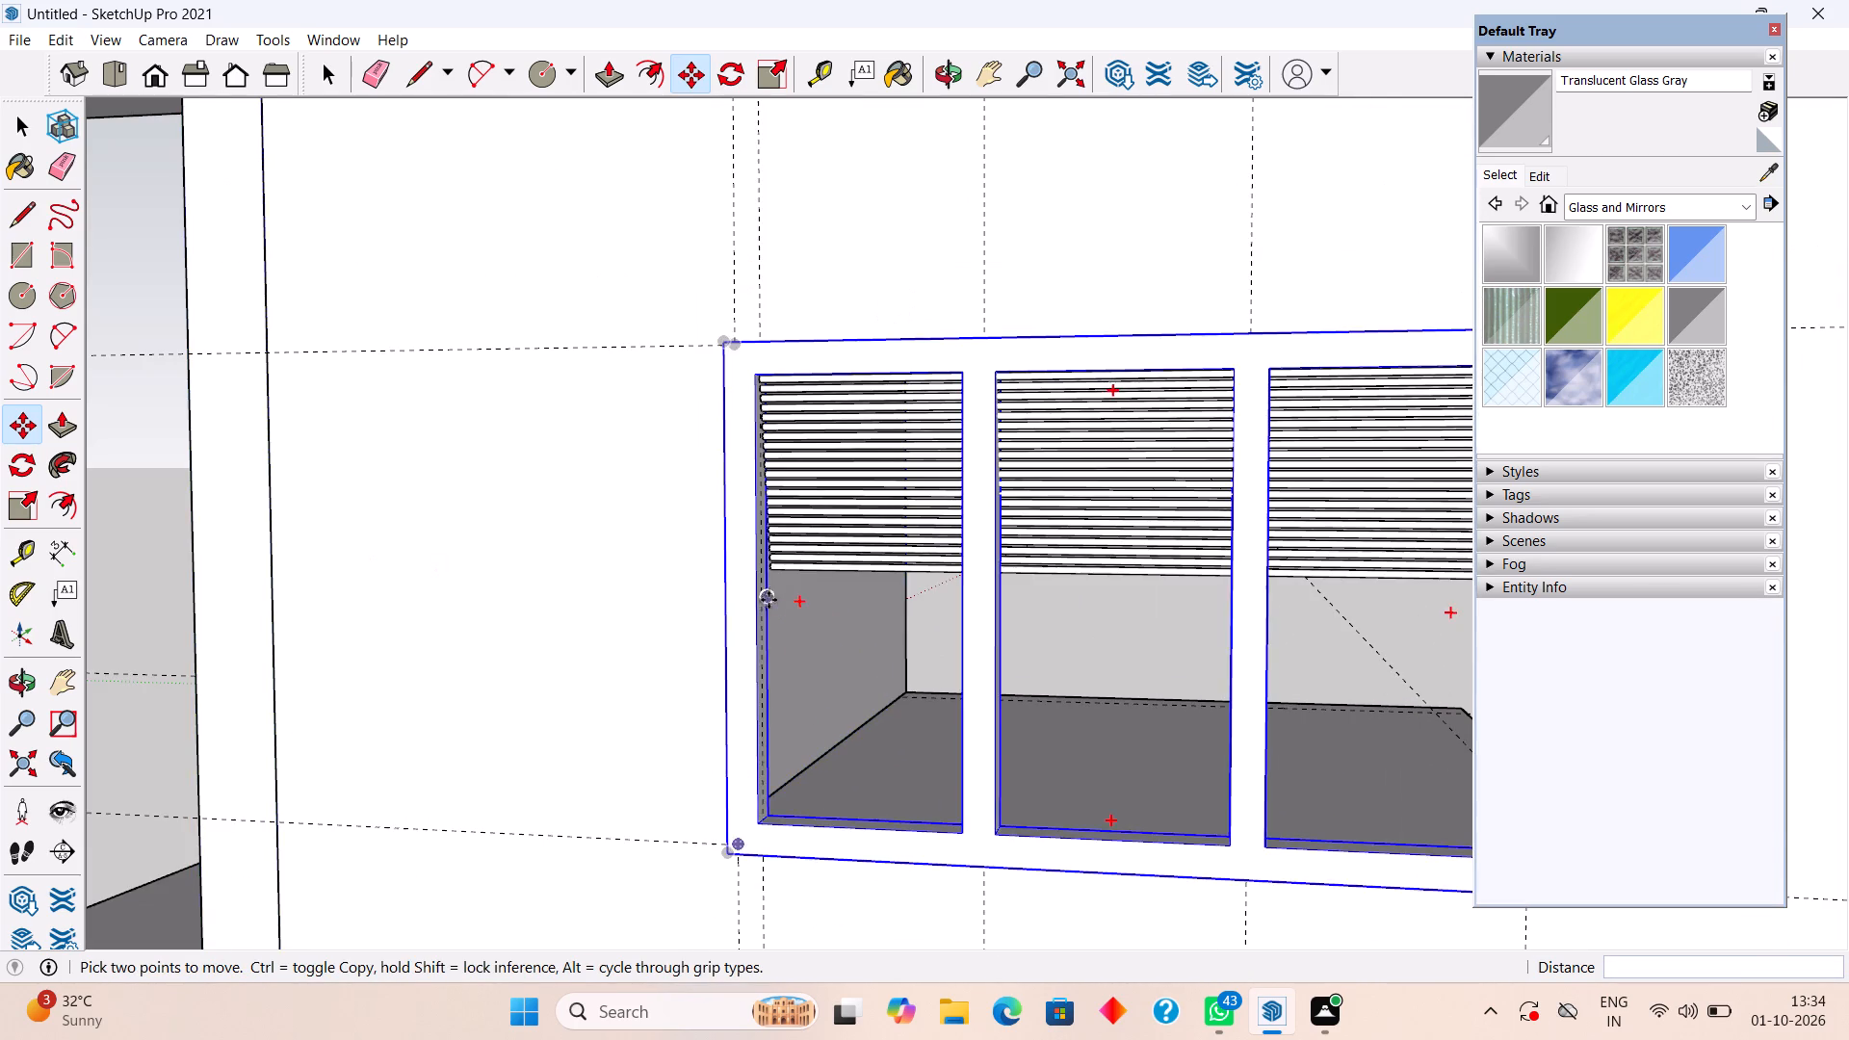
pyautogui.scroll(13, 752, 563)
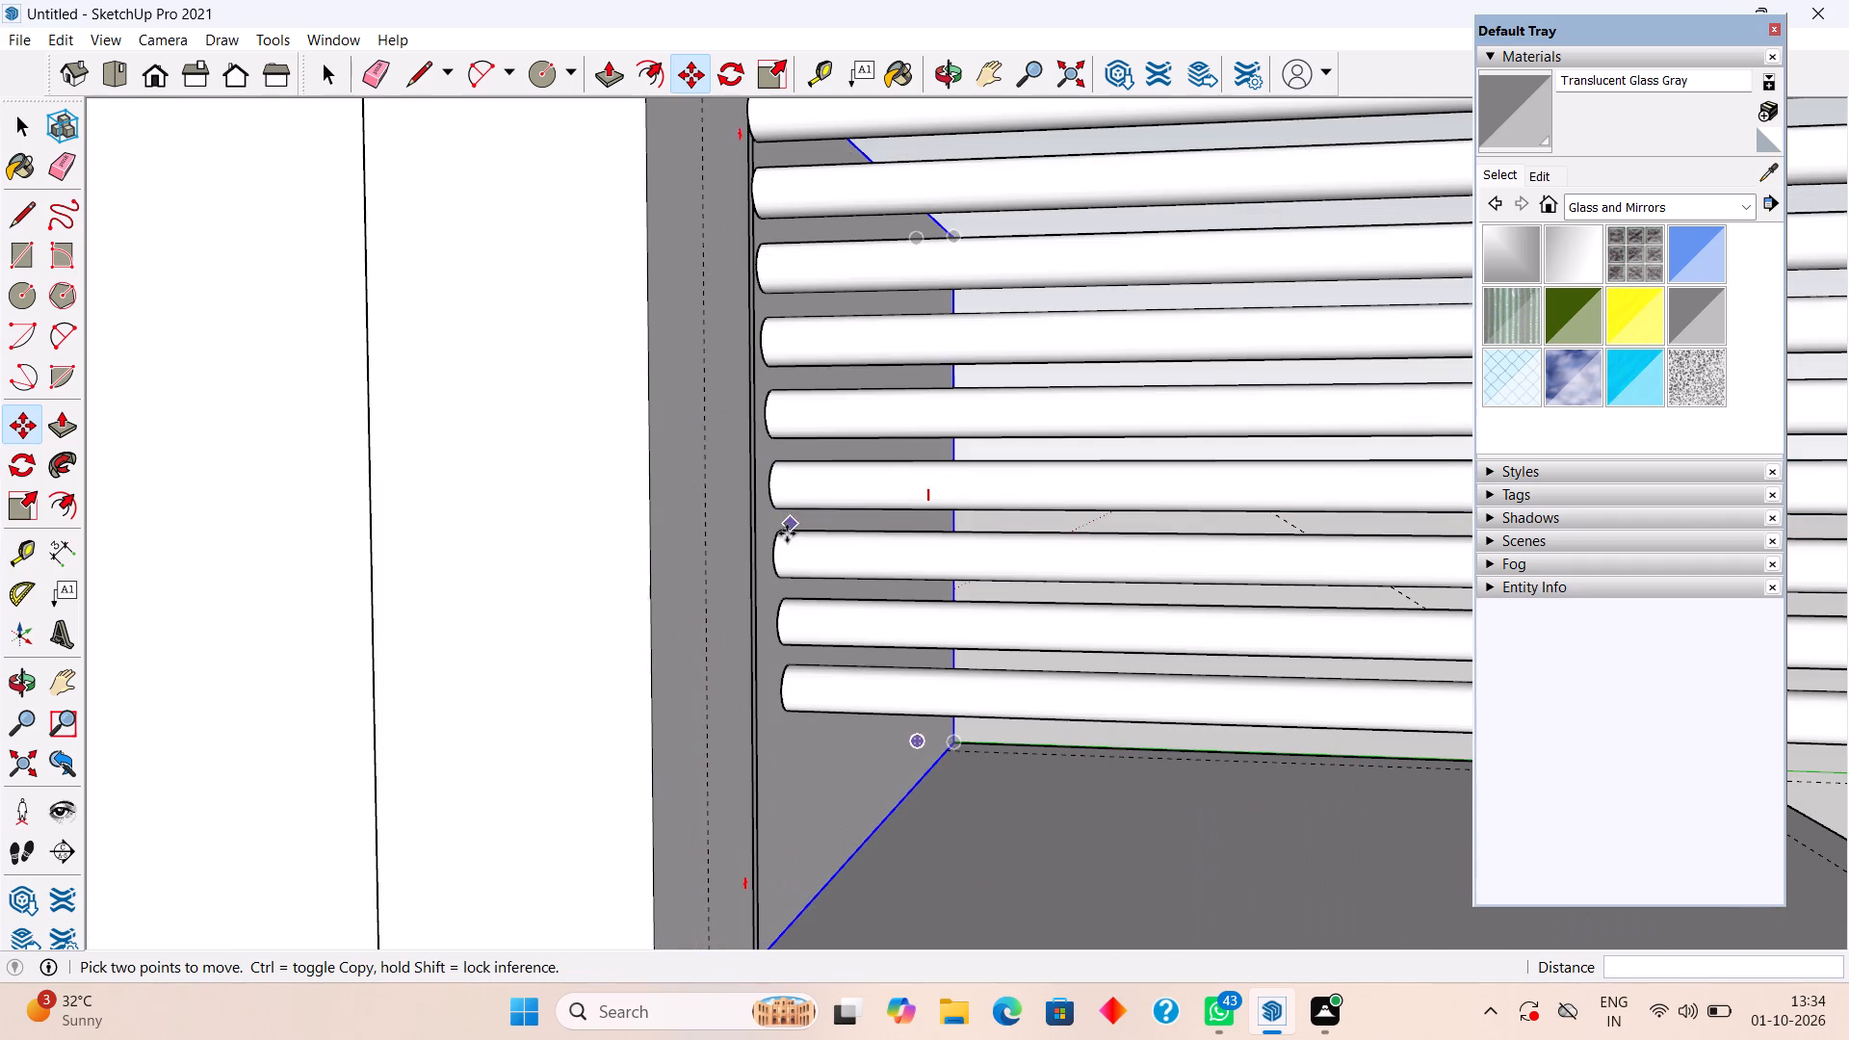
pyautogui.scroll(1, 782, 541)
pyautogui.scroll(-3, 810, 600)
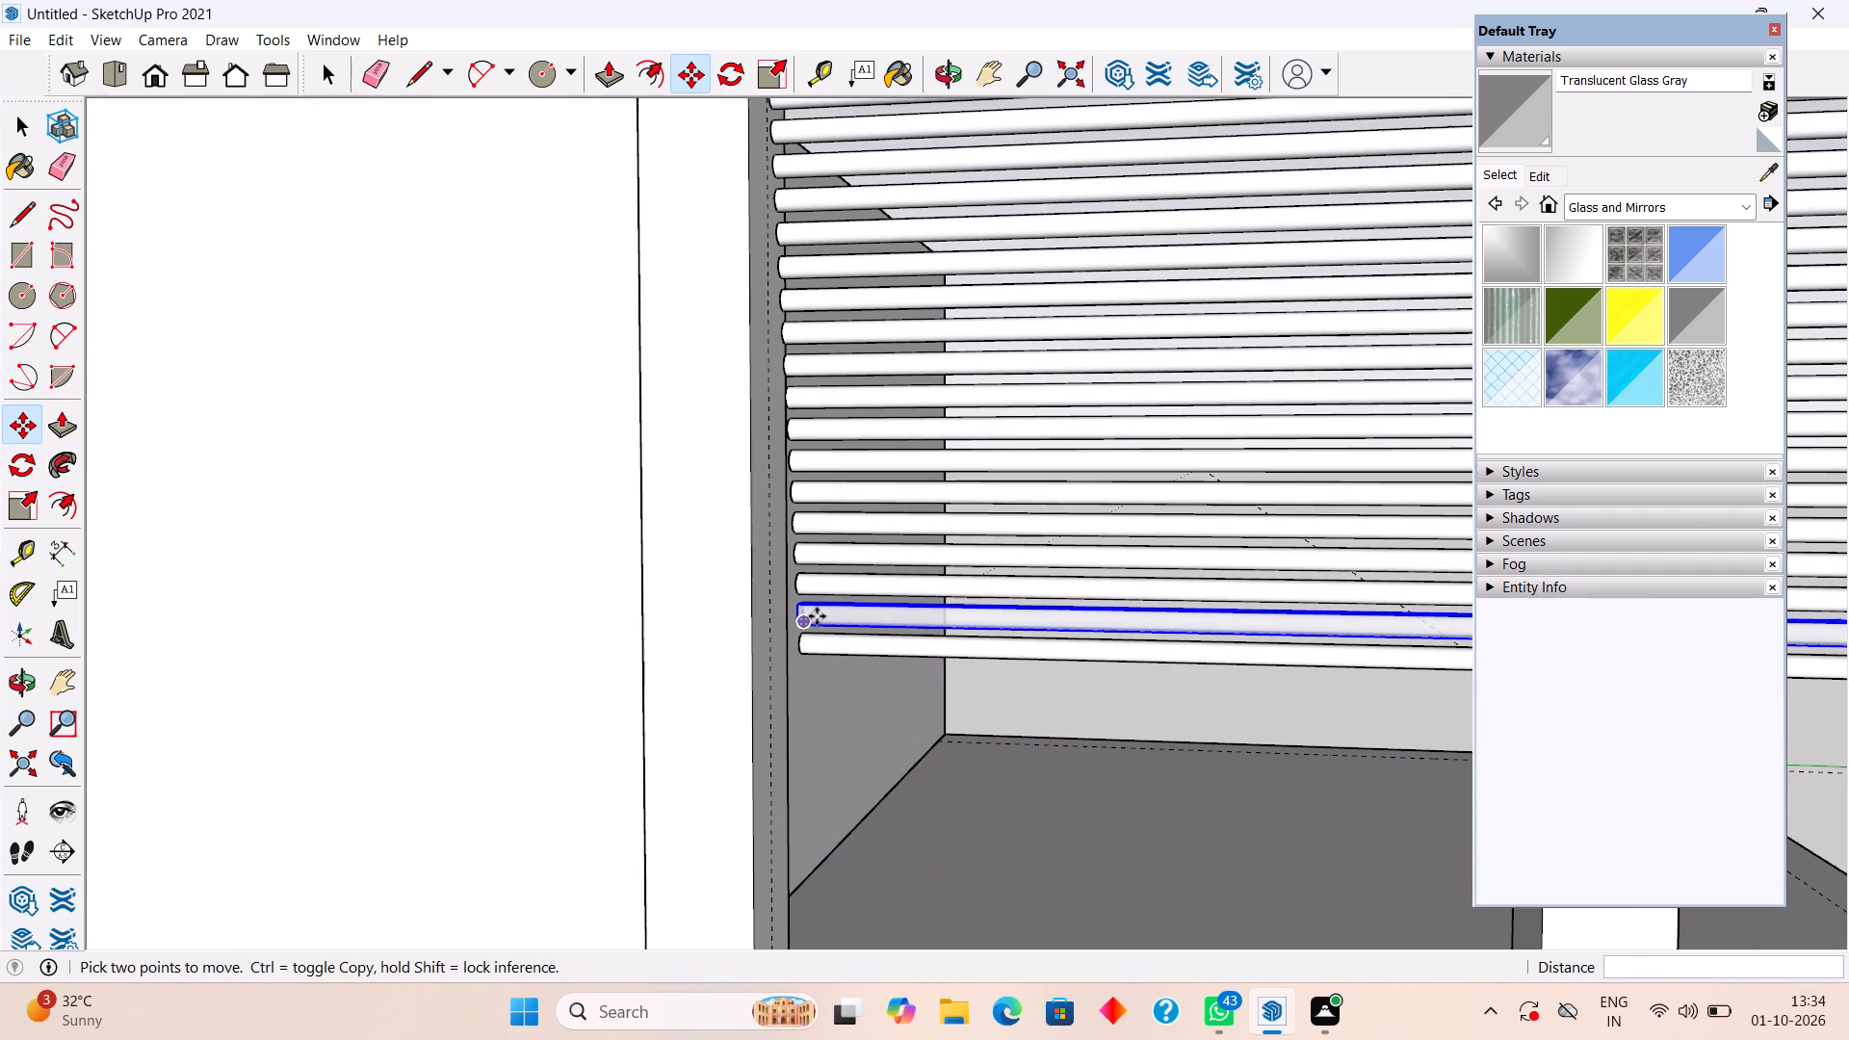
pyautogui.moveTo(802, 613); pyautogui.dragTo(506, 661, button='middle')
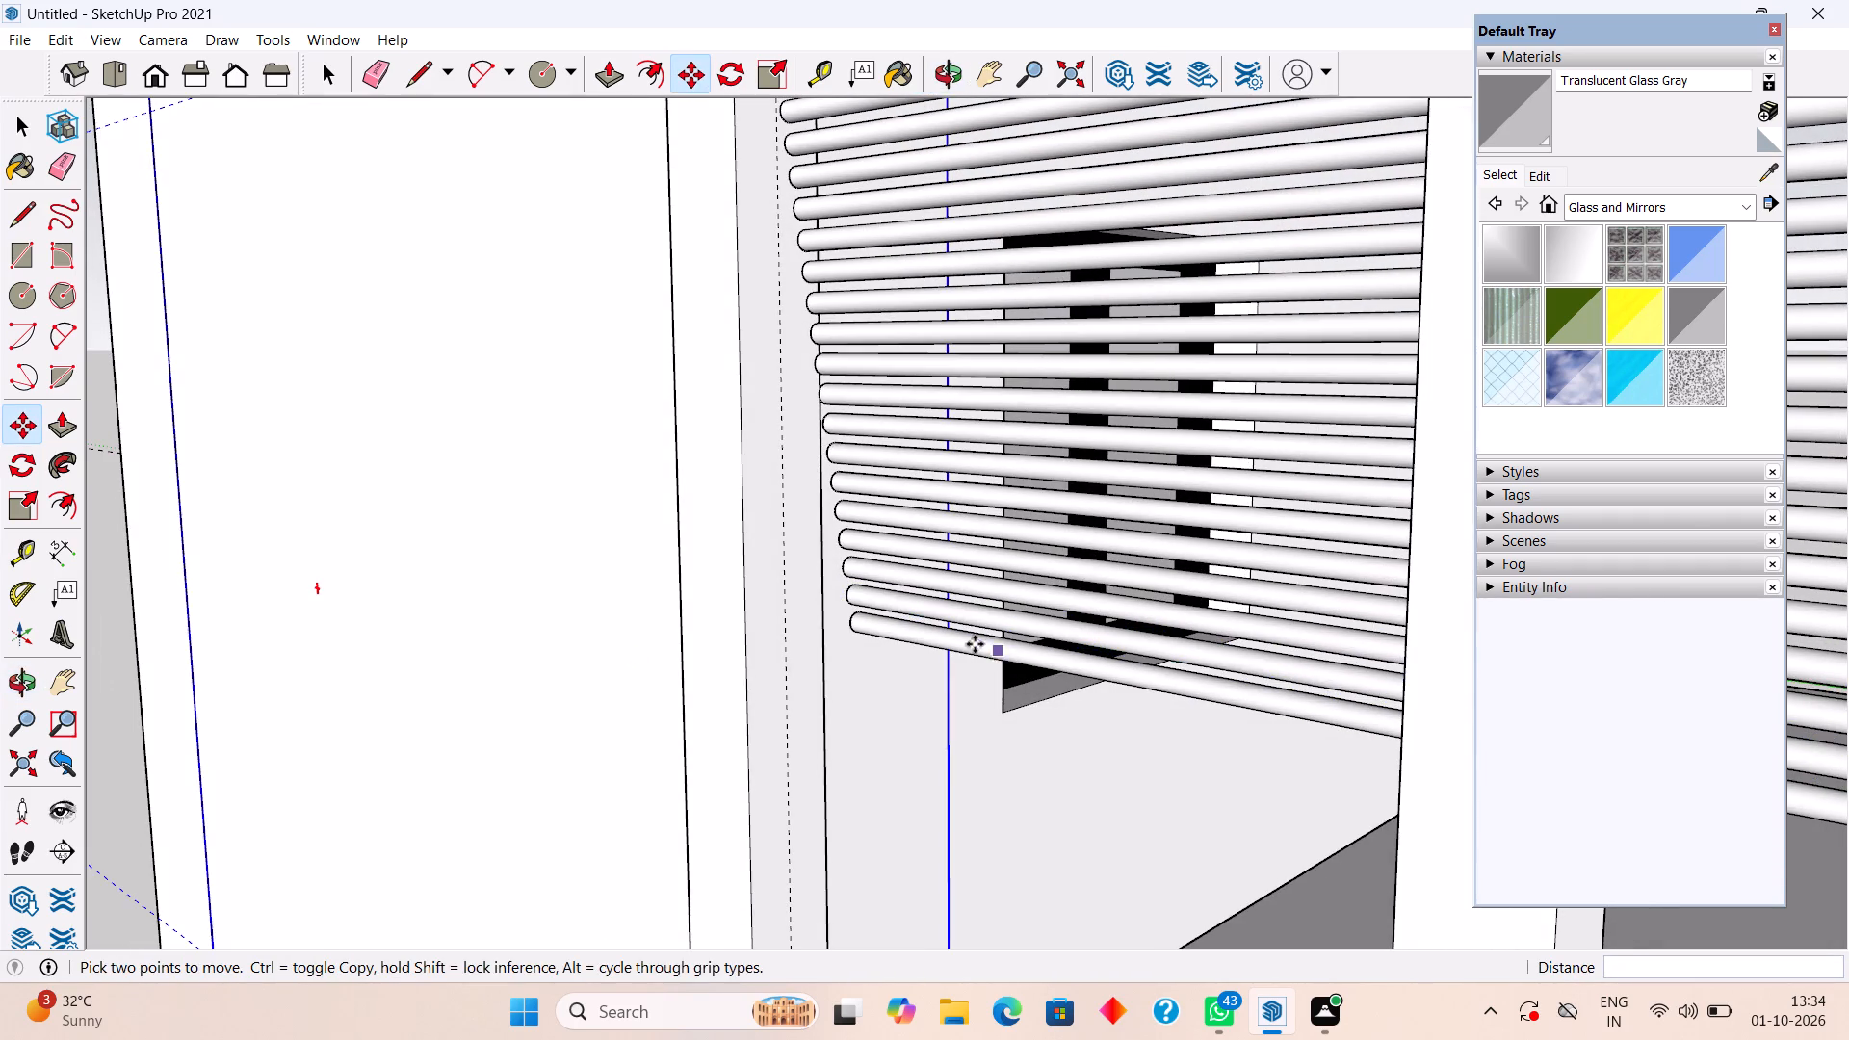
pyautogui.moveTo(969, 642); pyautogui.dragTo(732, 663, button='middle')
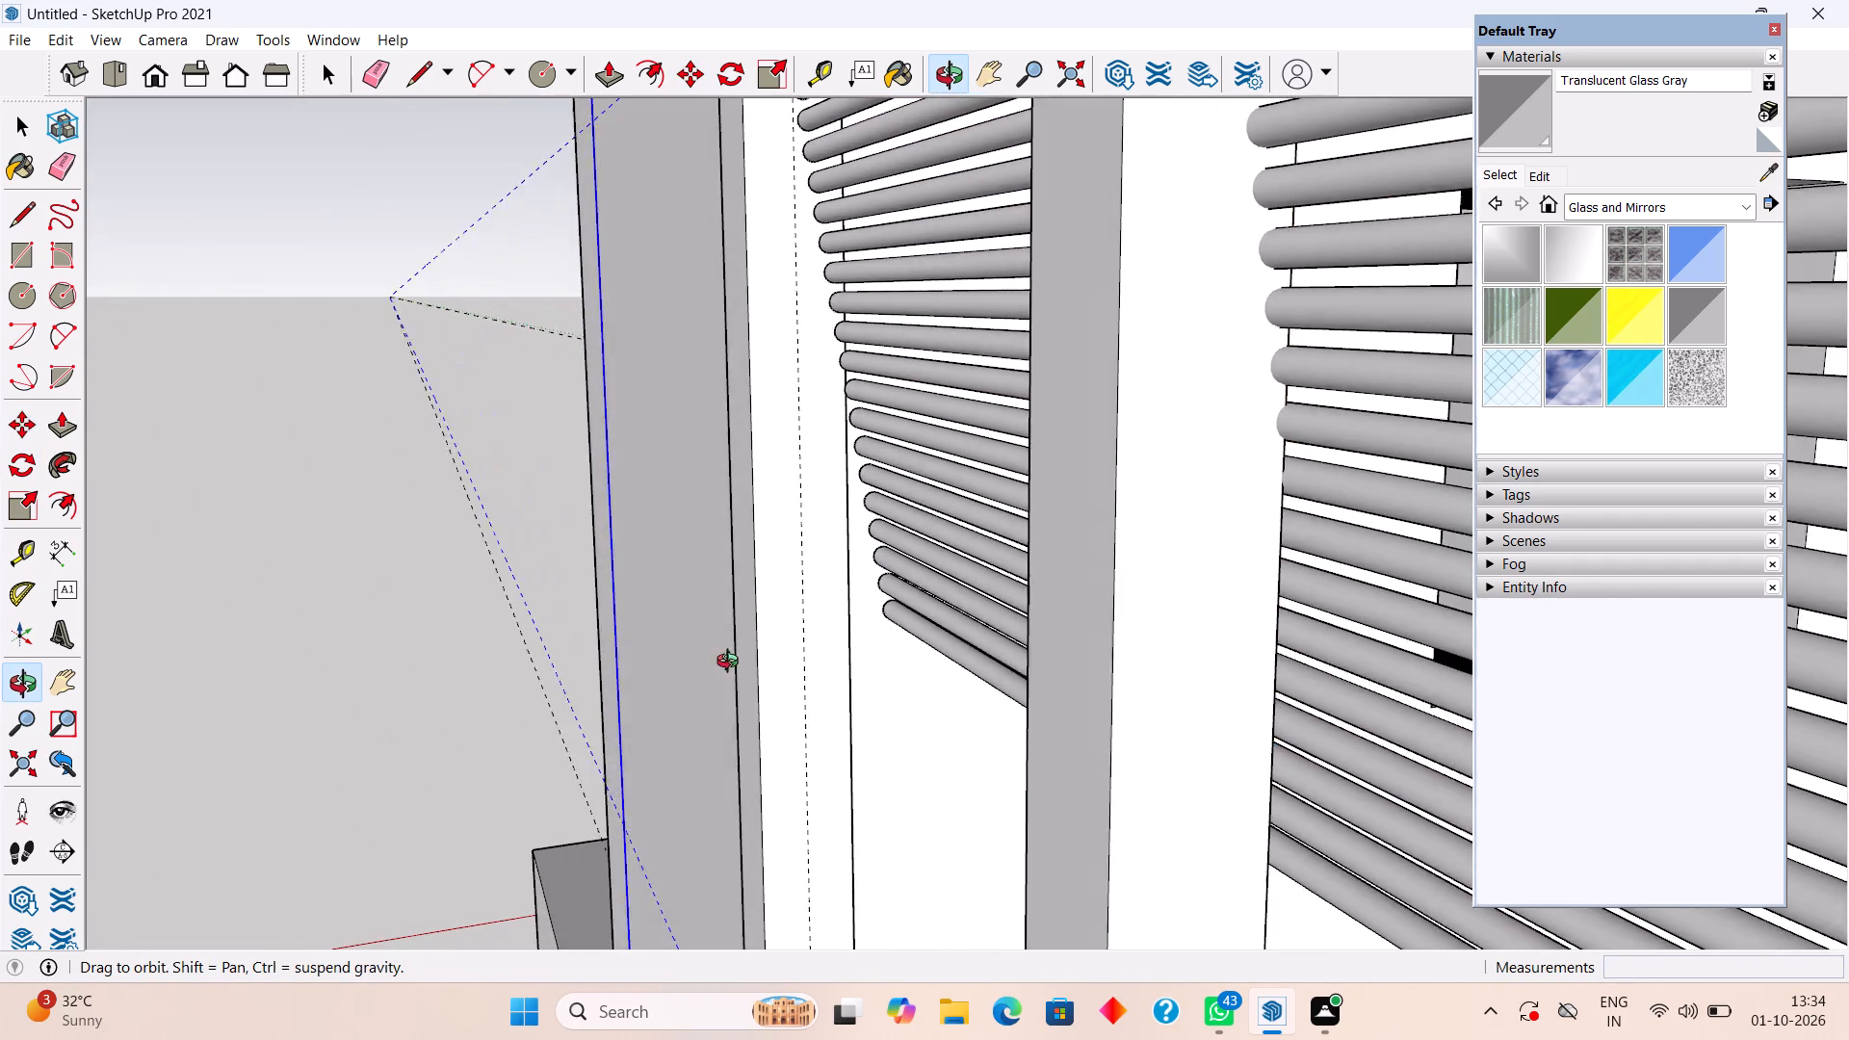
pyautogui.moveTo(732, 663); pyautogui.dragTo(770, 693, button='middle')
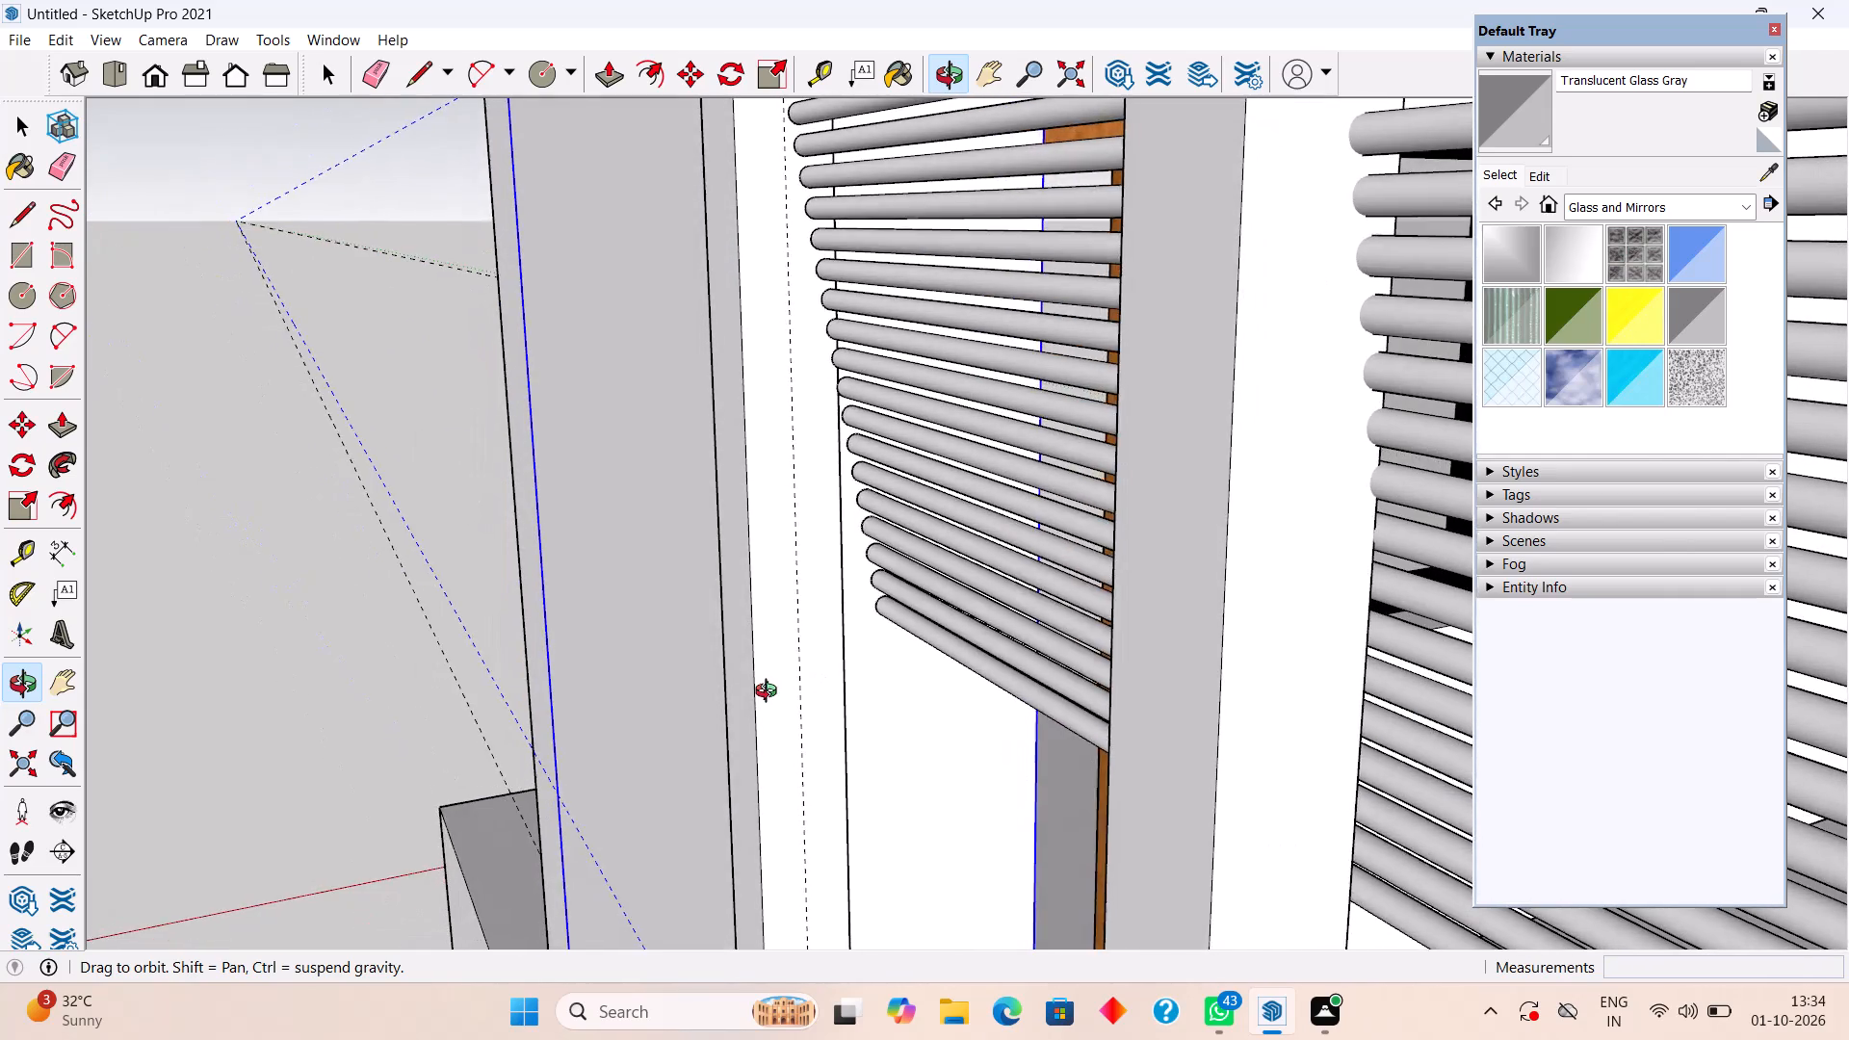
pyautogui.moveTo(770, 693); pyautogui.dragTo(774, 686, button='middle')
pyautogui.scroll(-6, 770, 691)
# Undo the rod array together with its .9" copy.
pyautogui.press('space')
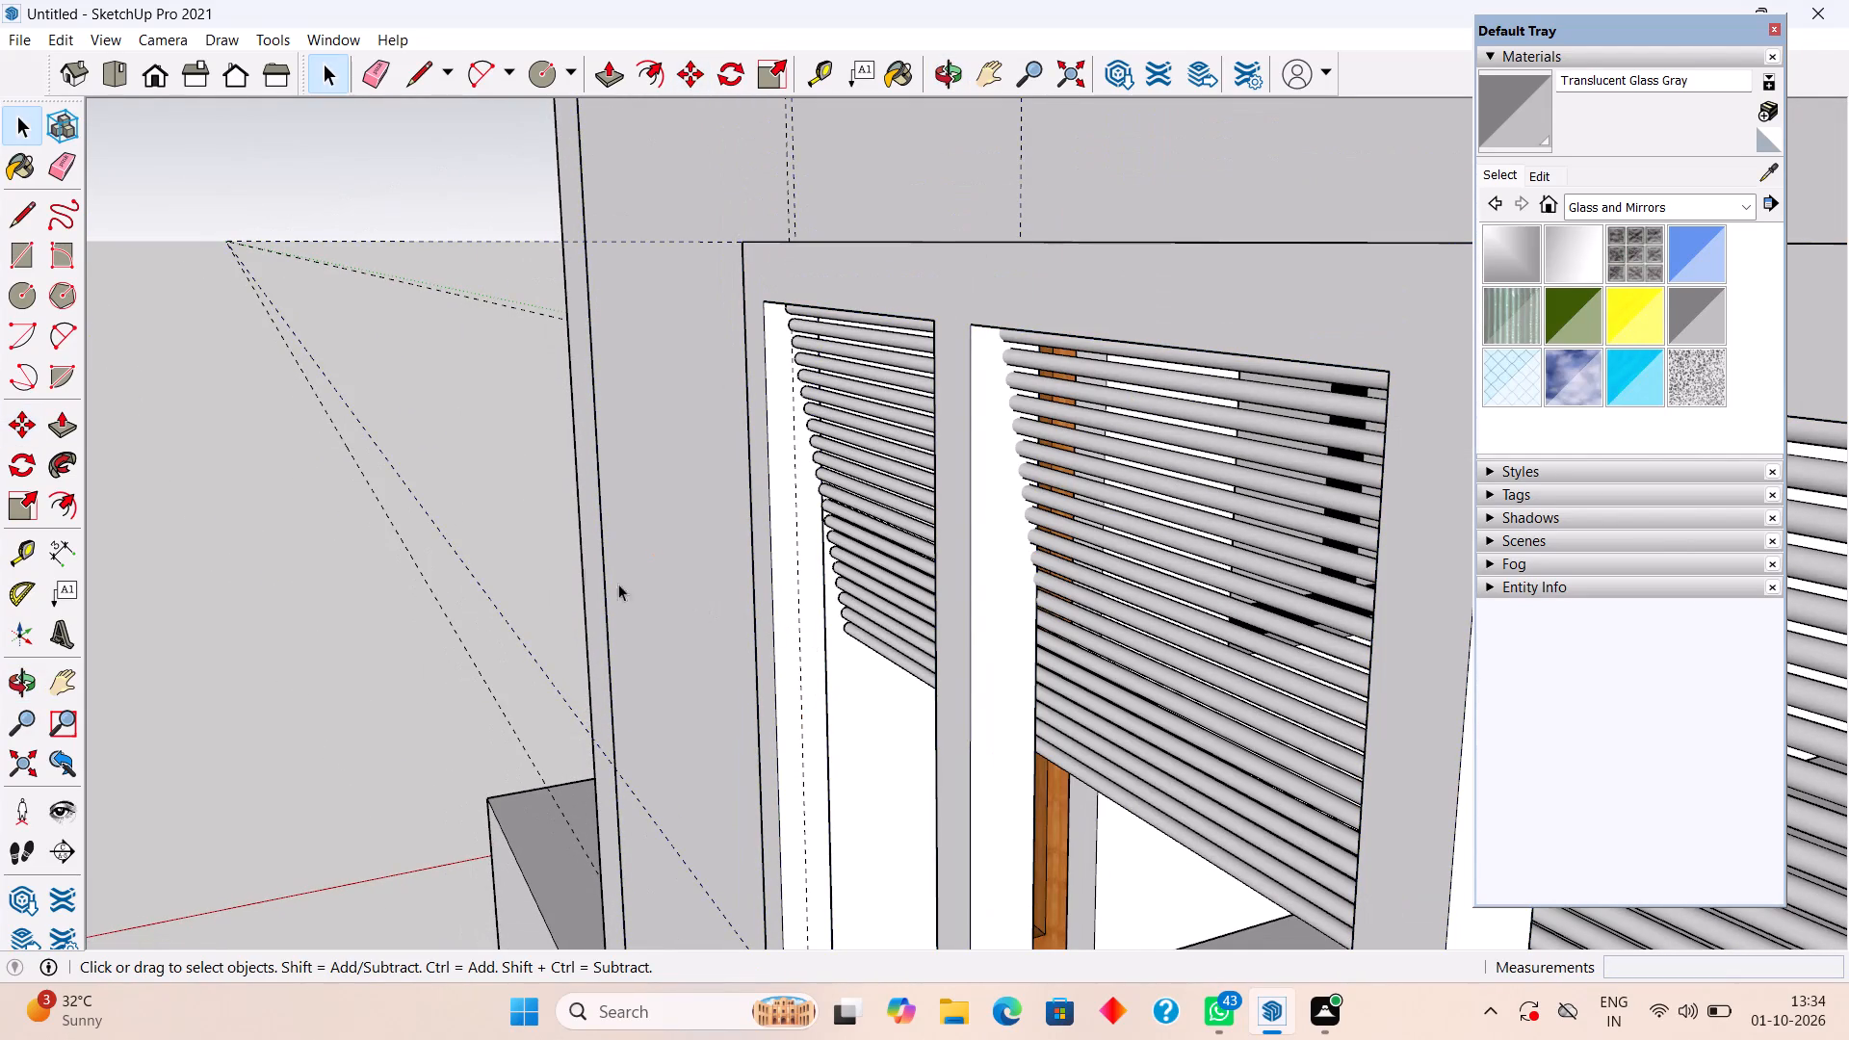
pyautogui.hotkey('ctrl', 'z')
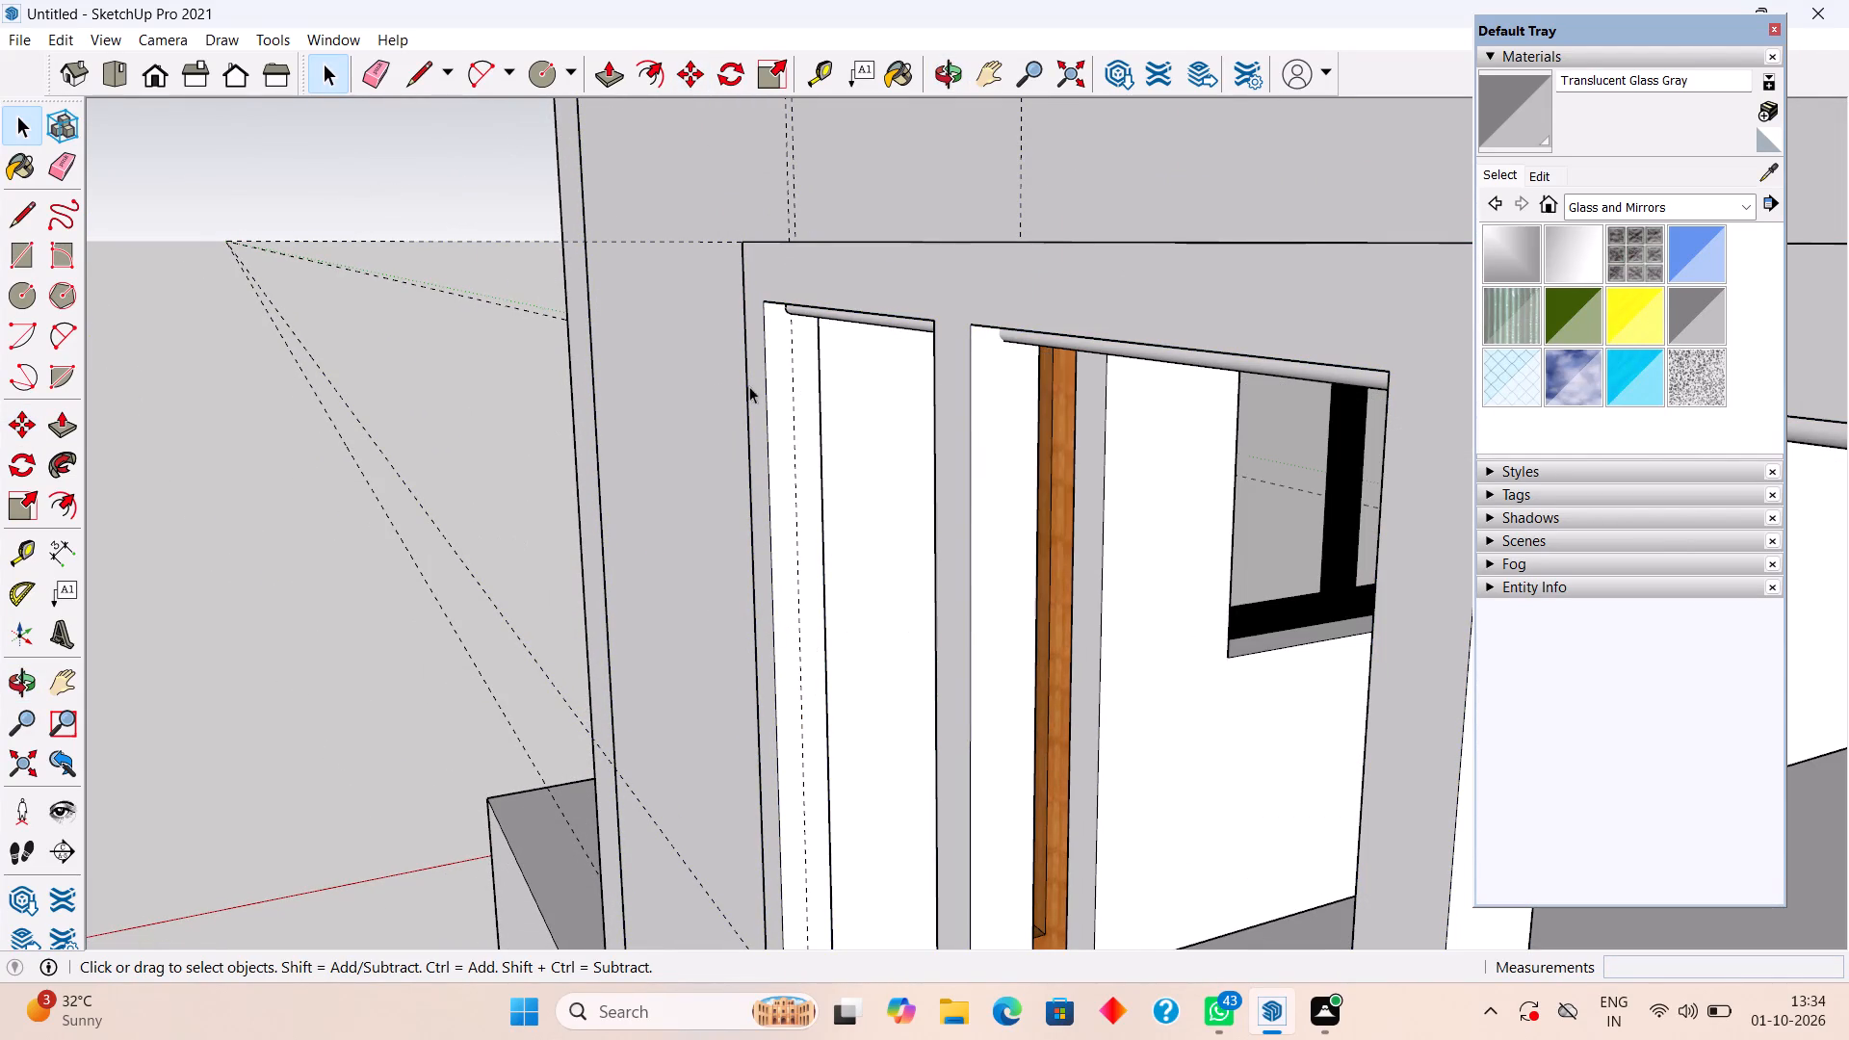
# Copy the grouped rod at the top of the window frame 1" straight down.
pyautogui.moveTo(791, 355); pyautogui.dragTo(806, 320, button='middle')
pyautogui.scroll(5, 806, 314)
pyautogui.click(810, 278)
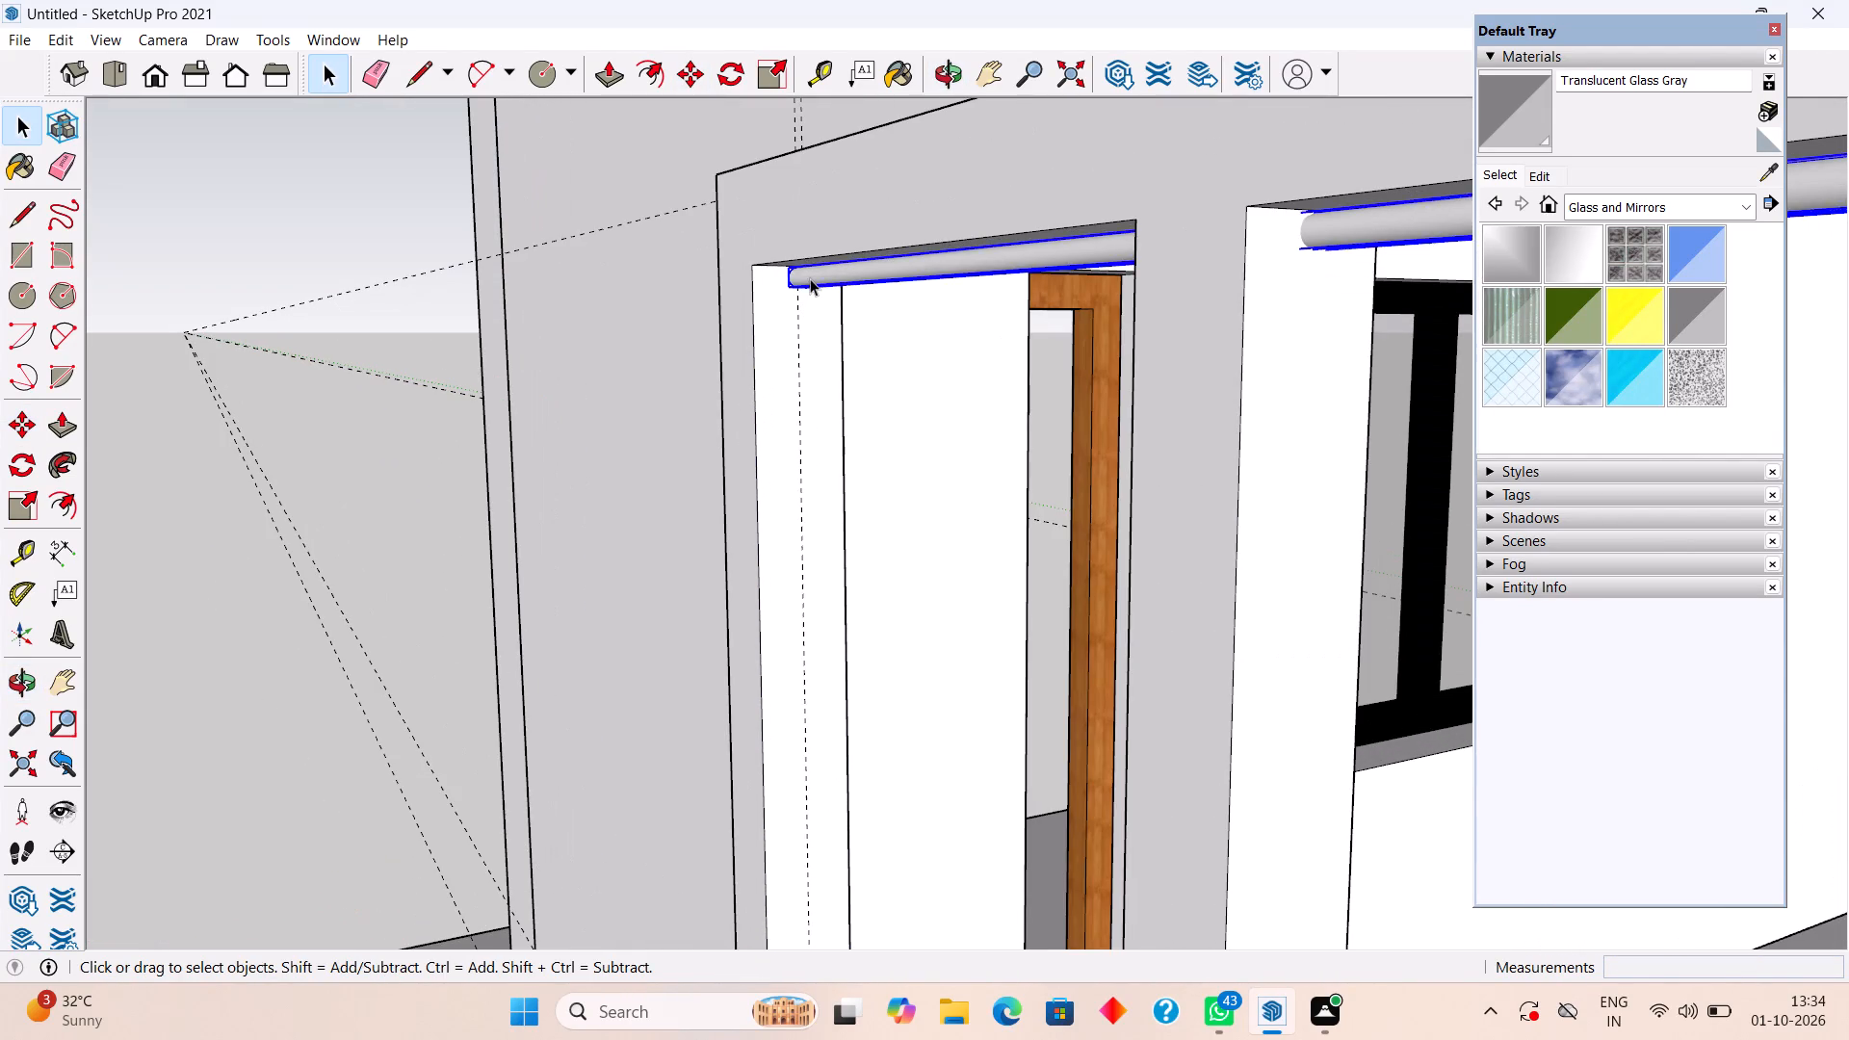
pyautogui.scroll(17, 810, 278)
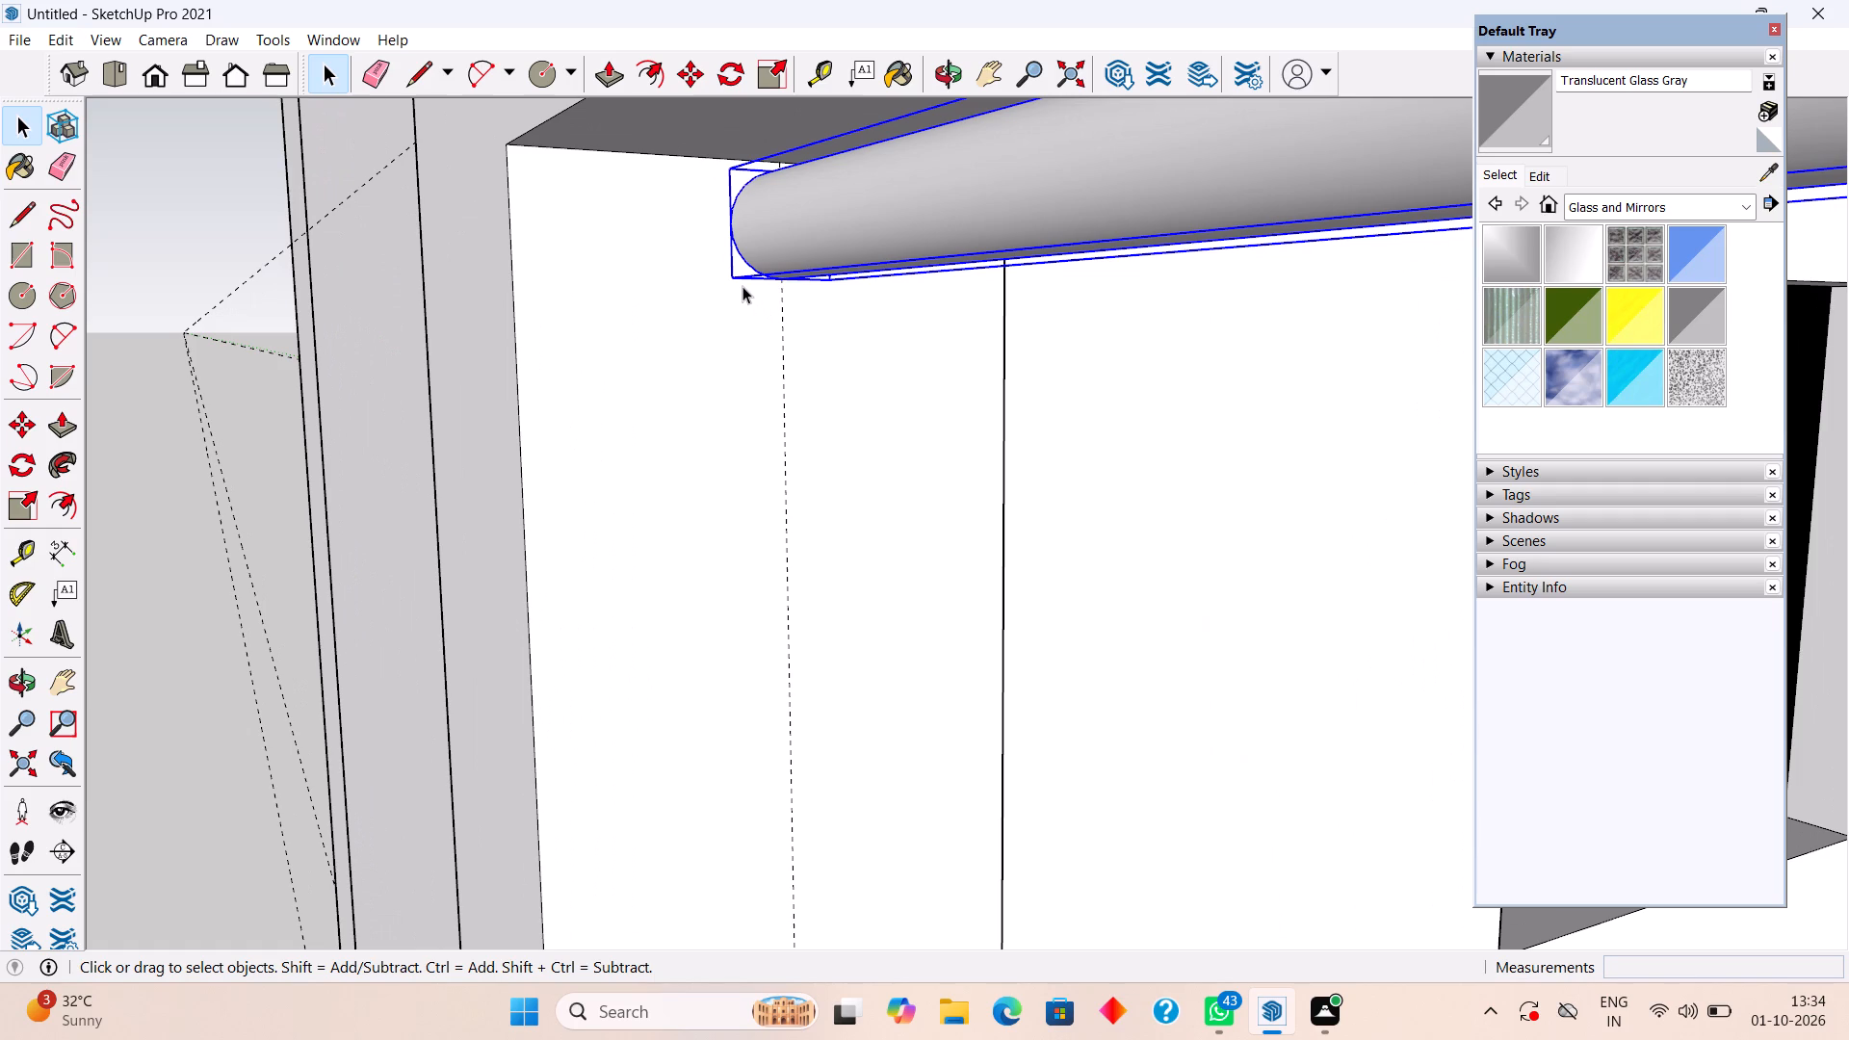
pyautogui.press('m')
pyautogui.click(731, 279)
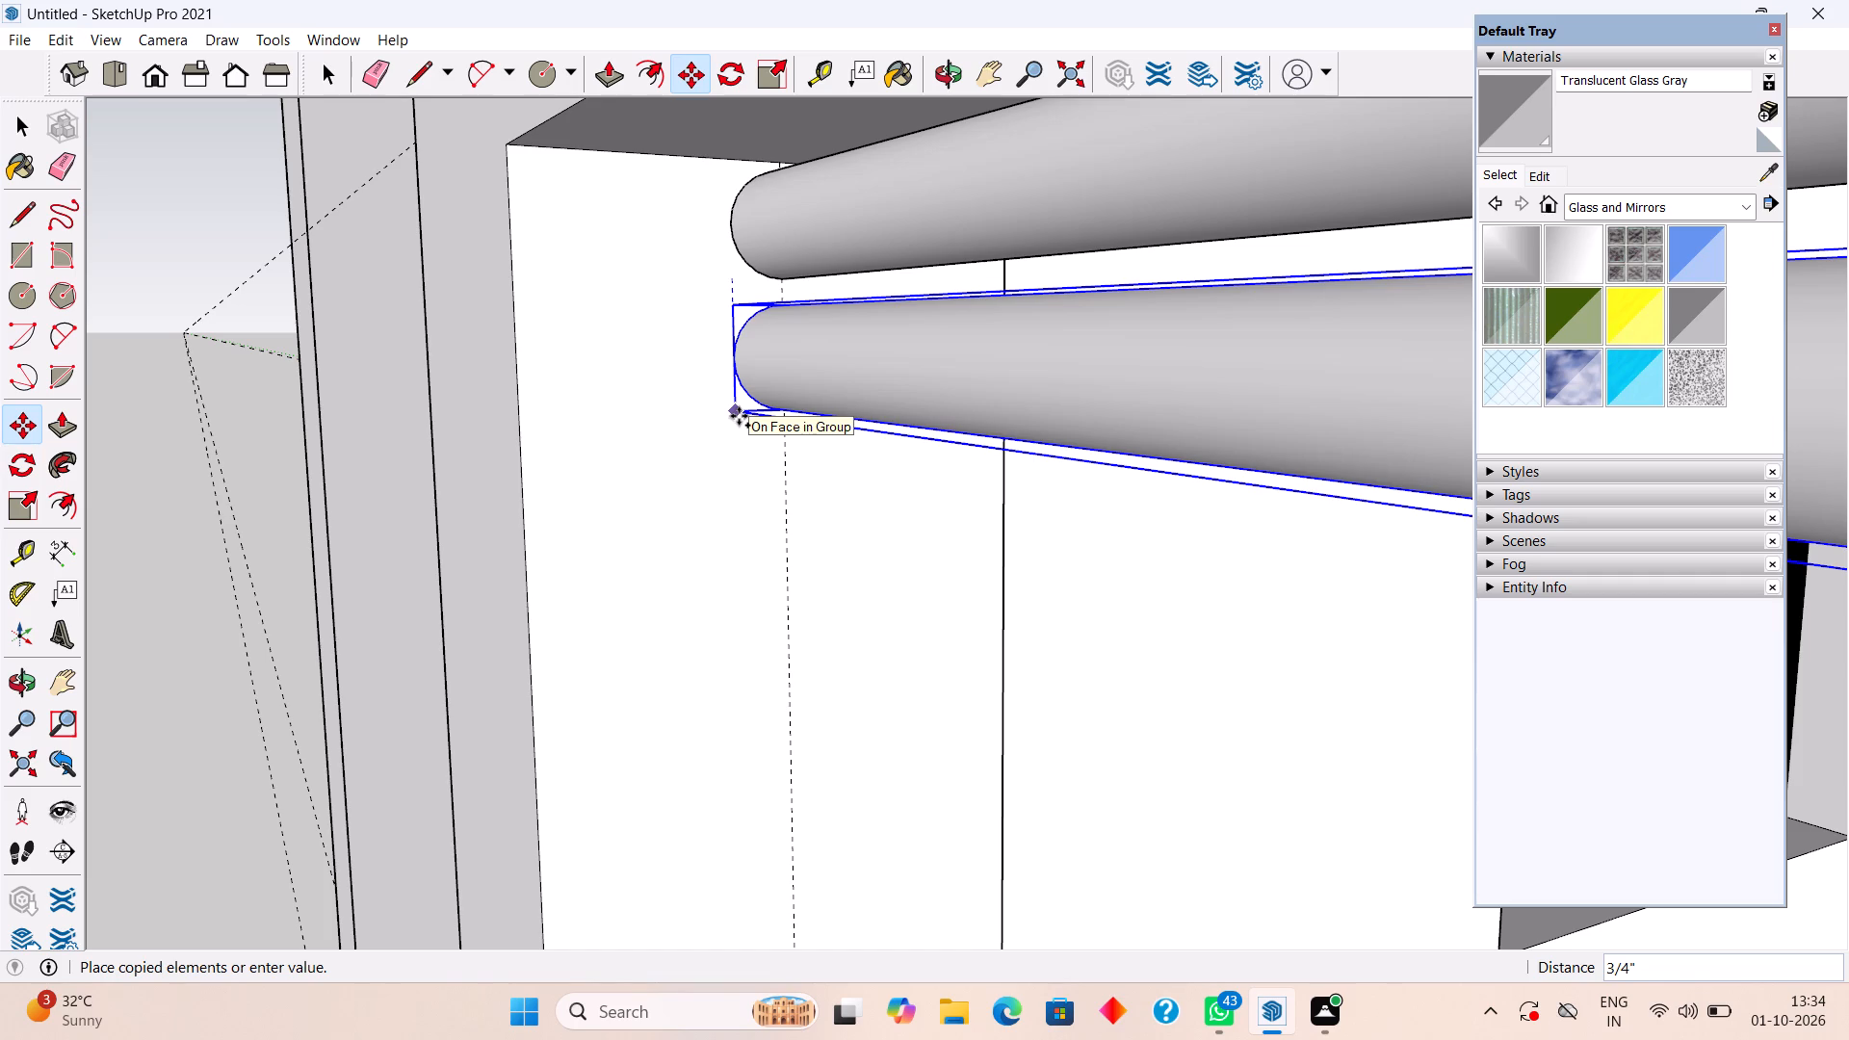
pyautogui.write('10')
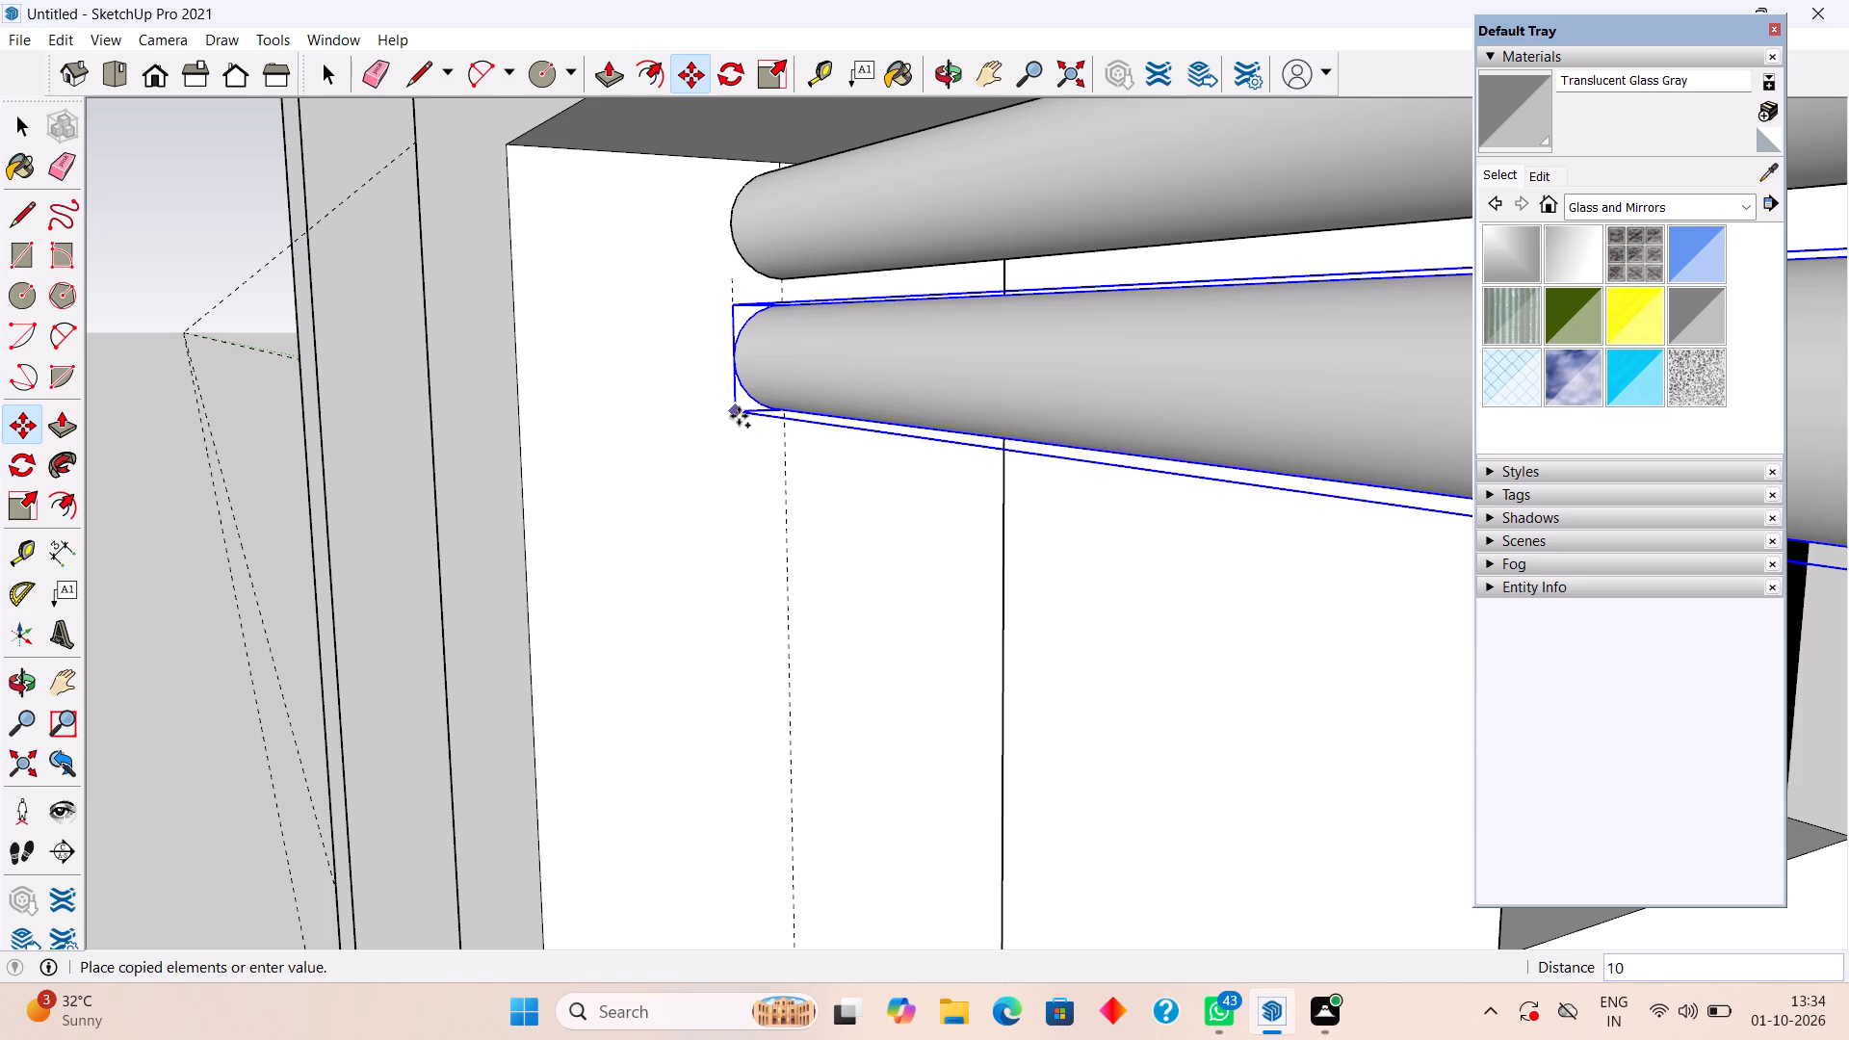
pyautogui.press('BackSpace')
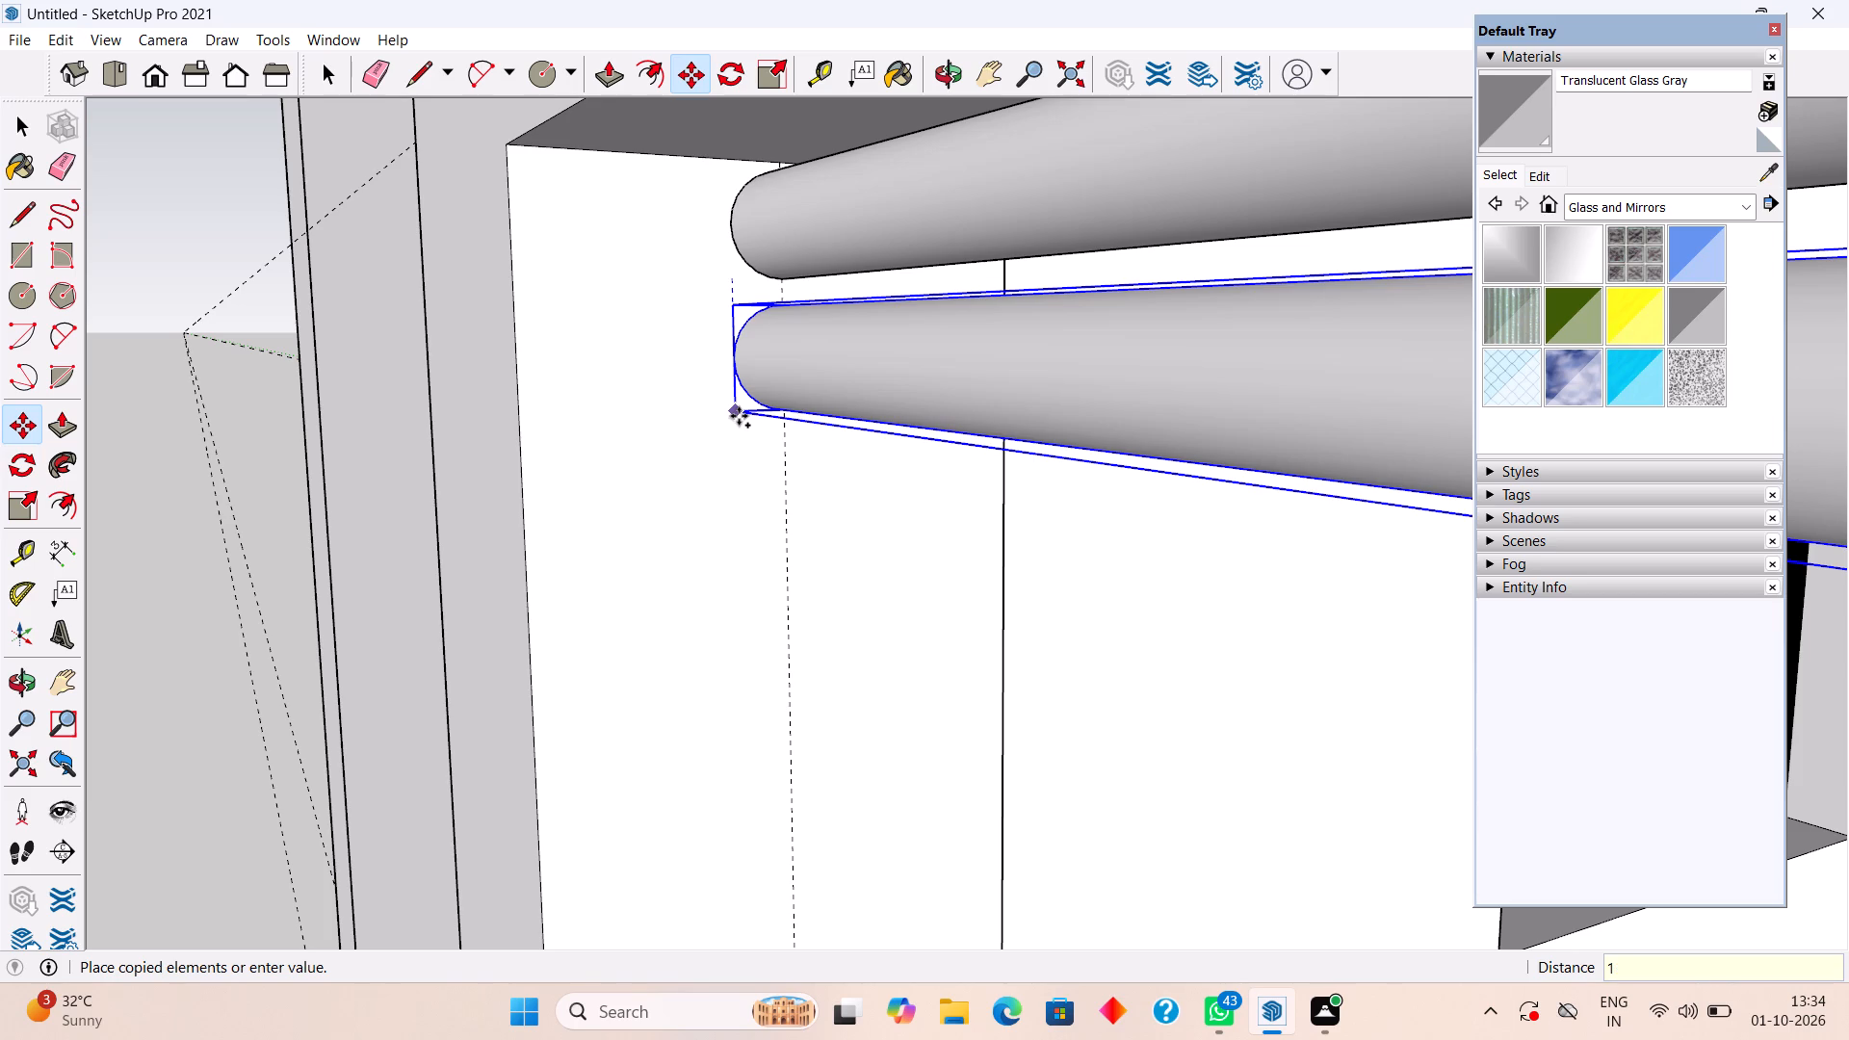
pyautogui.press('BackSpace')
pyautogui.press('1')
pyautogui.hotkey('shift', '"')
pyautogui.press('Return')
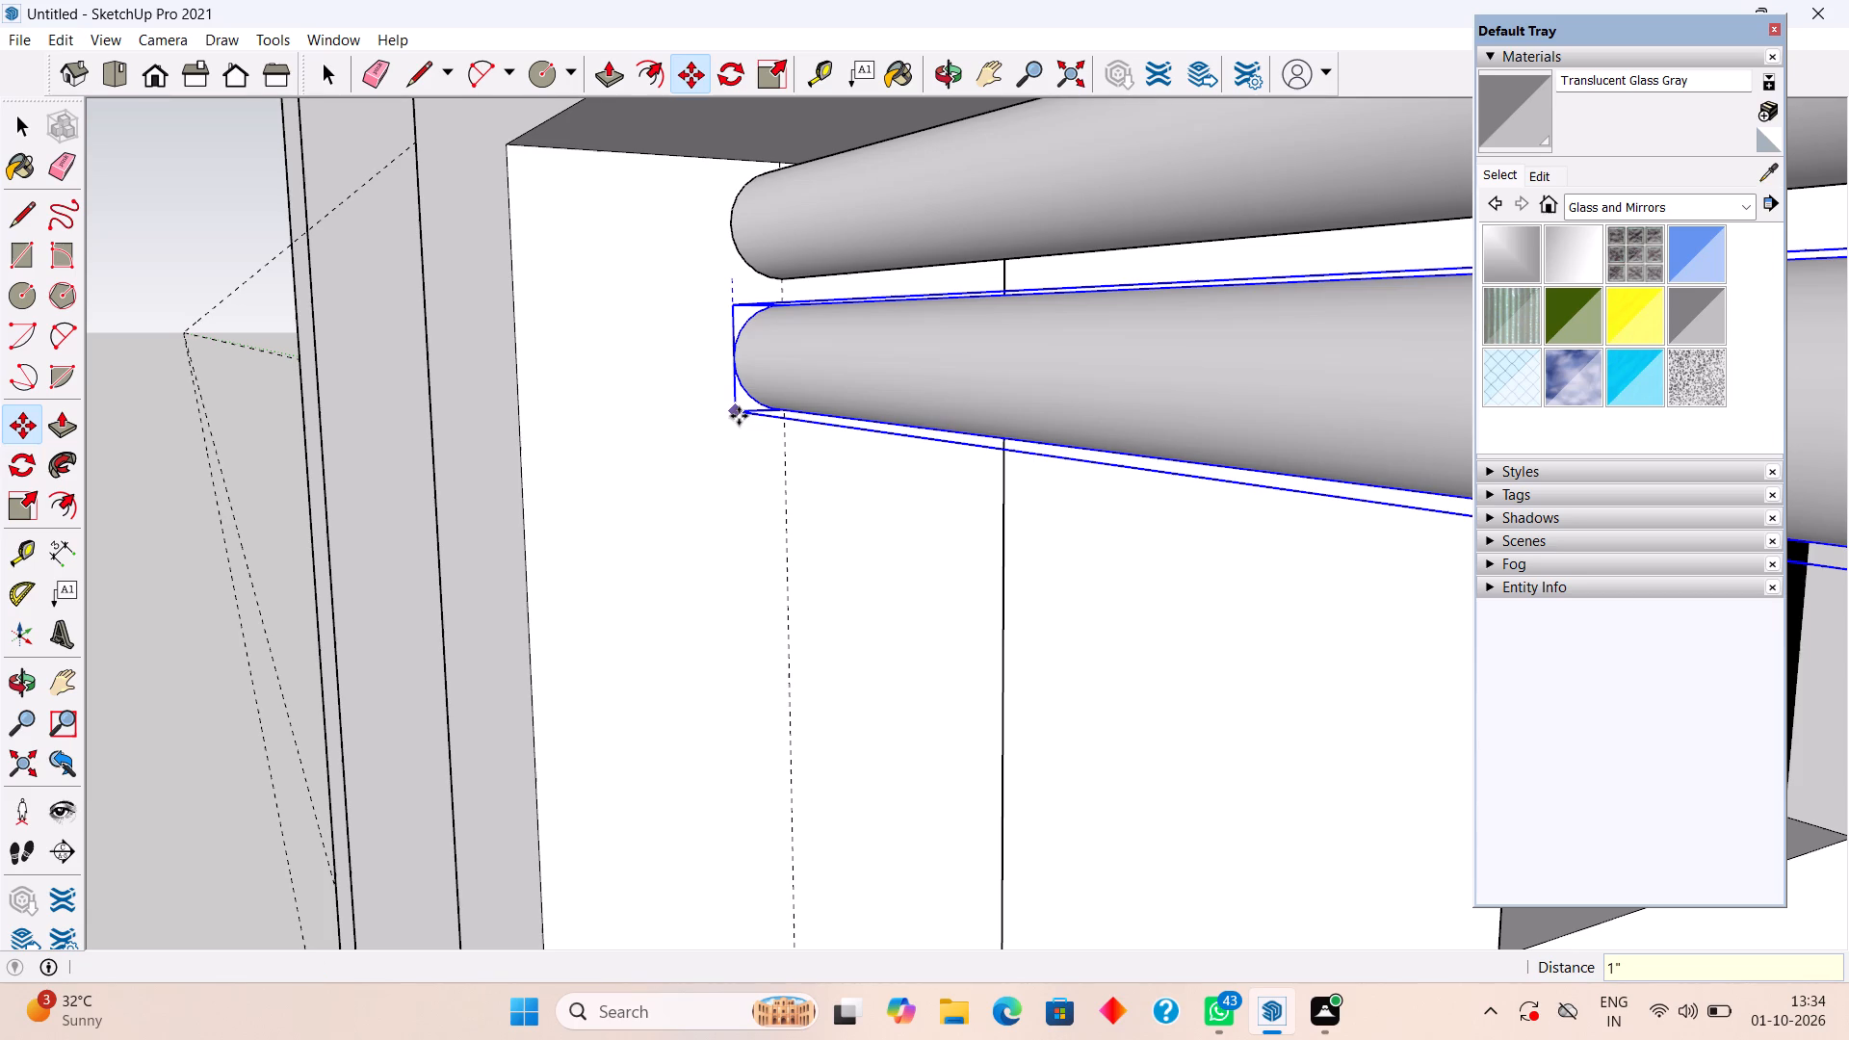
# Repeat the 1" rod copy as an array of 40 down the window frame.
pyautogui.press('x')
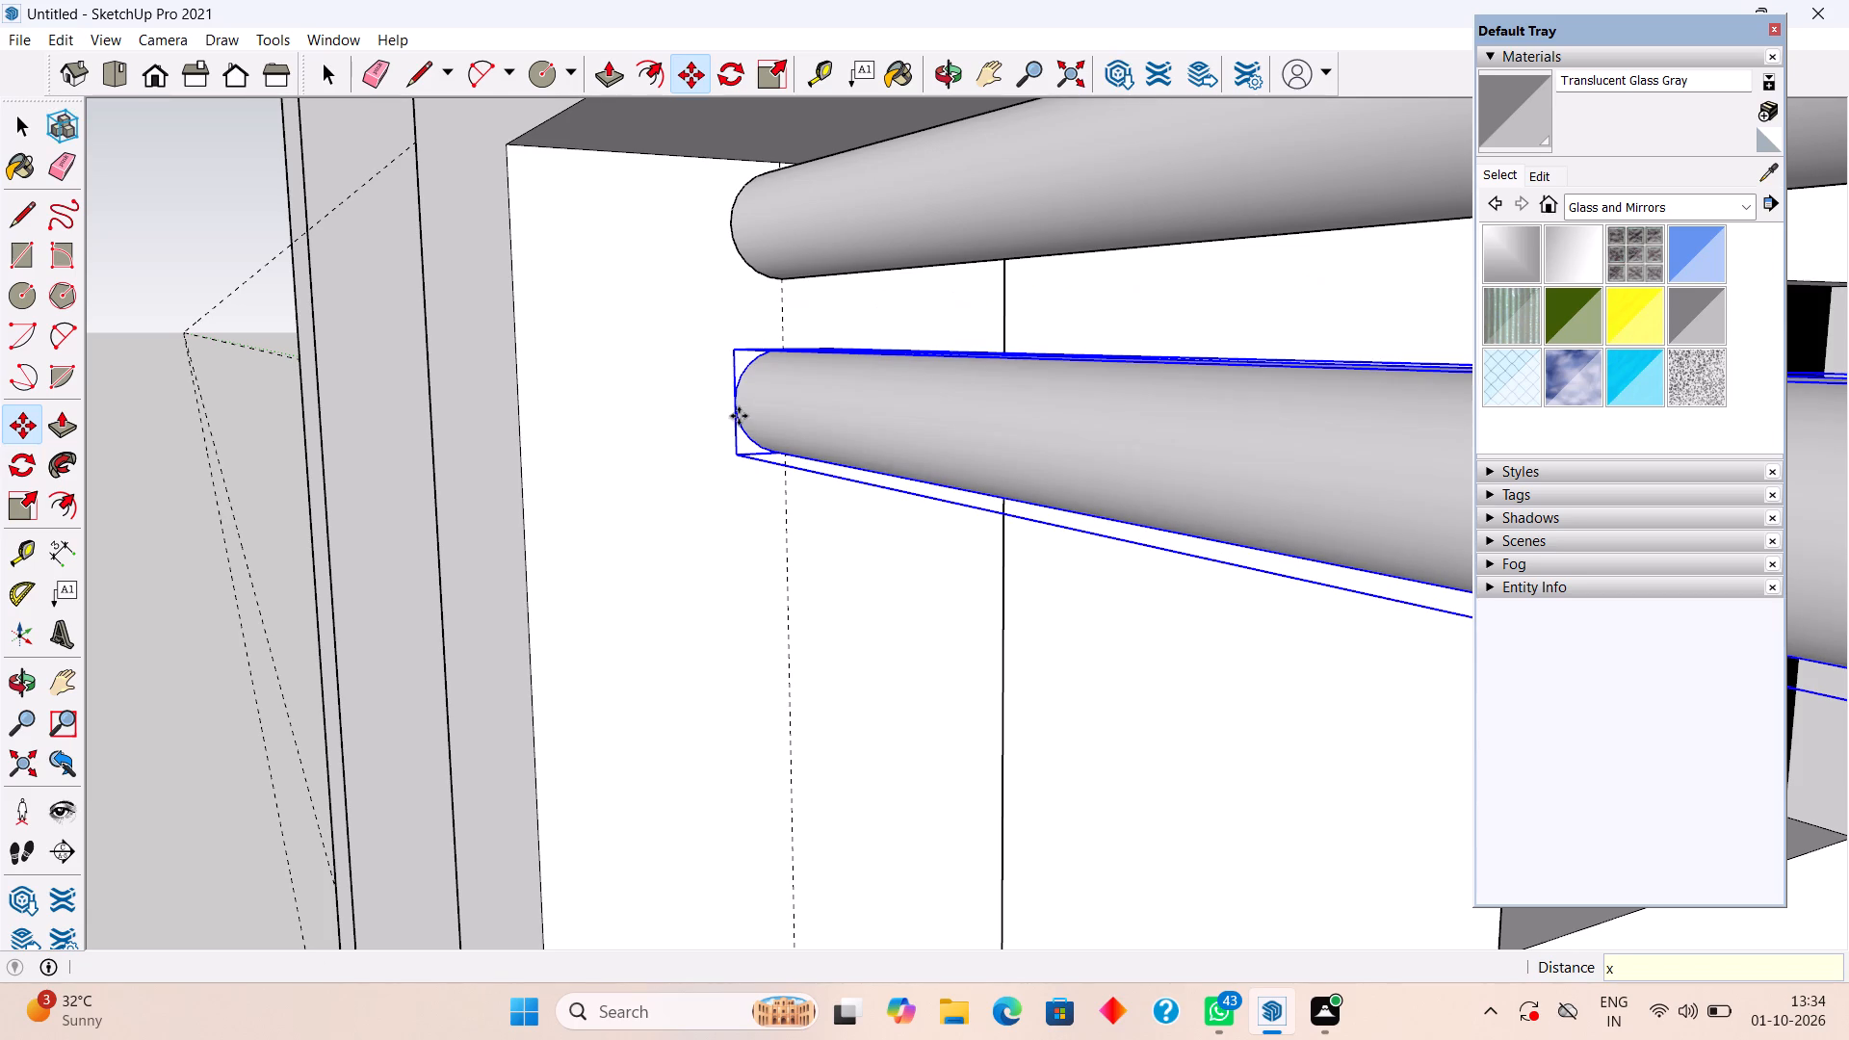
pyautogui.press('4')
pyautogui.press('0')
pyautogui.press('Return')
# Examine how far the 1" rod array reaches towards the bottom of the three window panels.
pyautogui.scroll(-9, 741, 419)
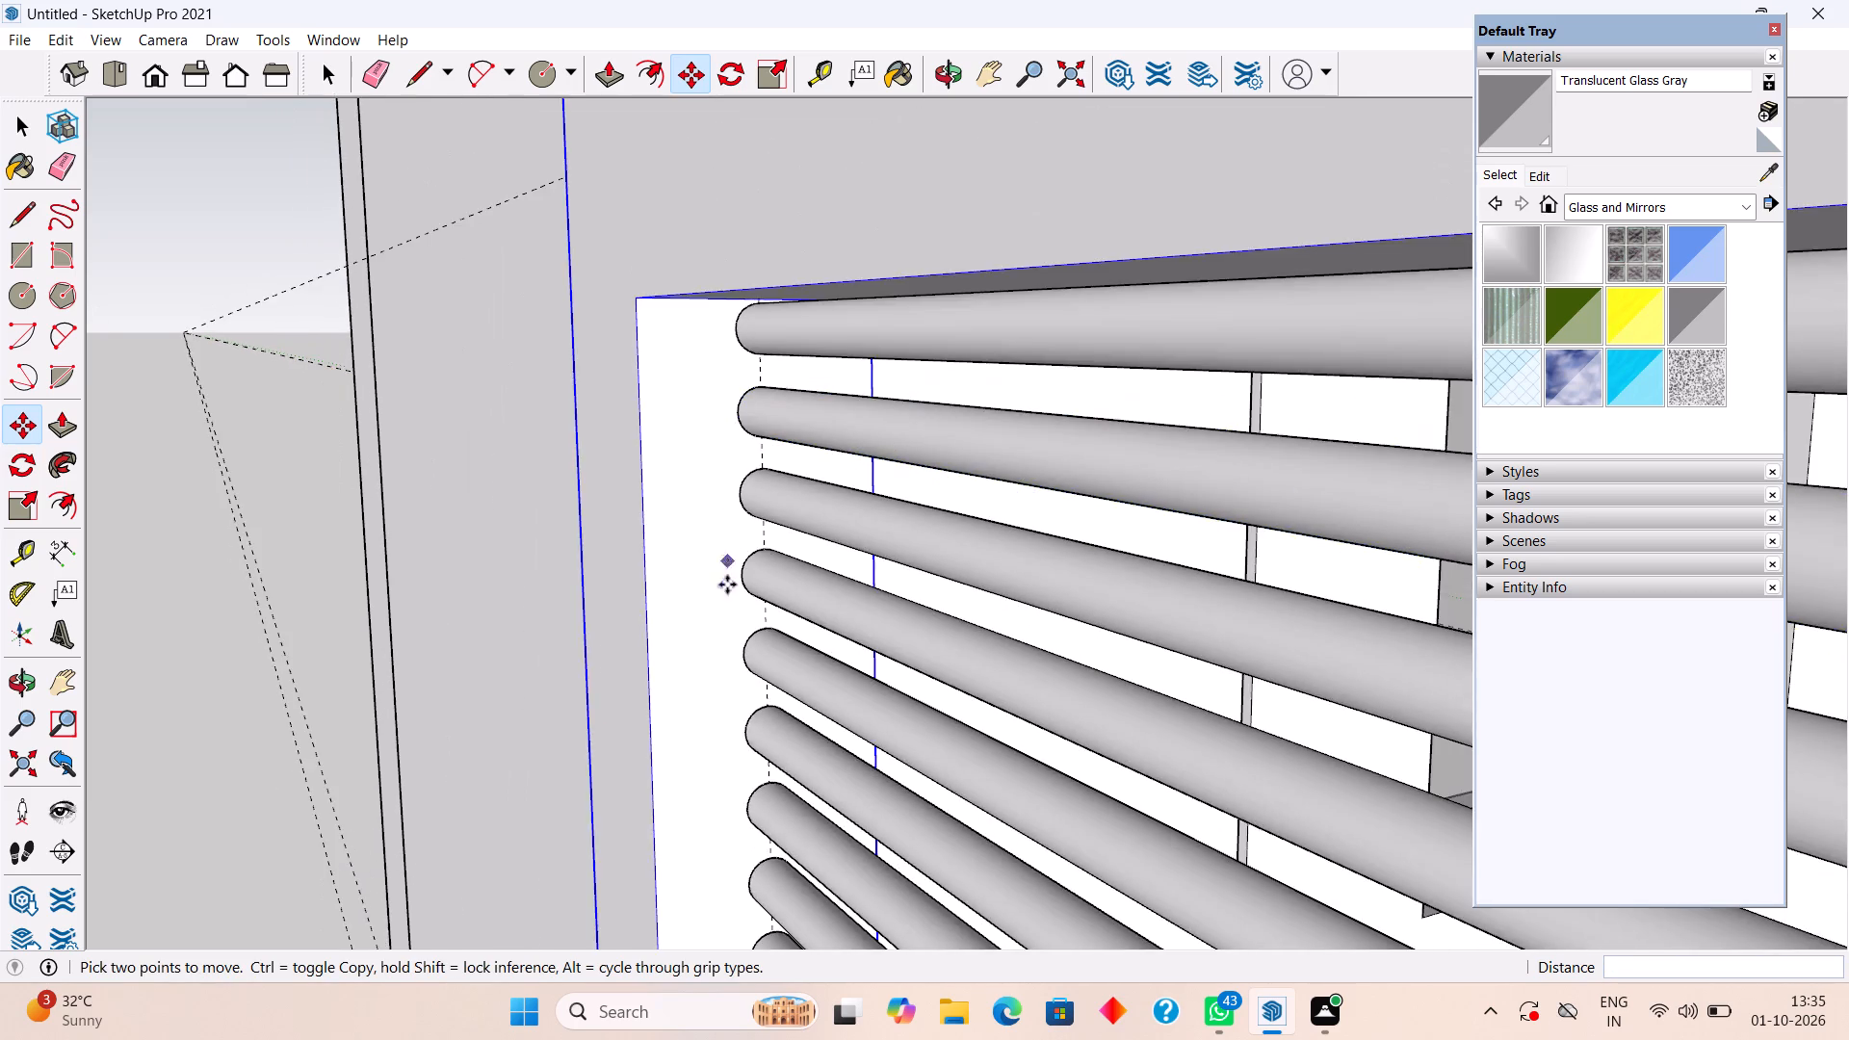
pyautogui.scroll(-20, 727, 585)
pyautogui.scroll(-7, 727, 585)
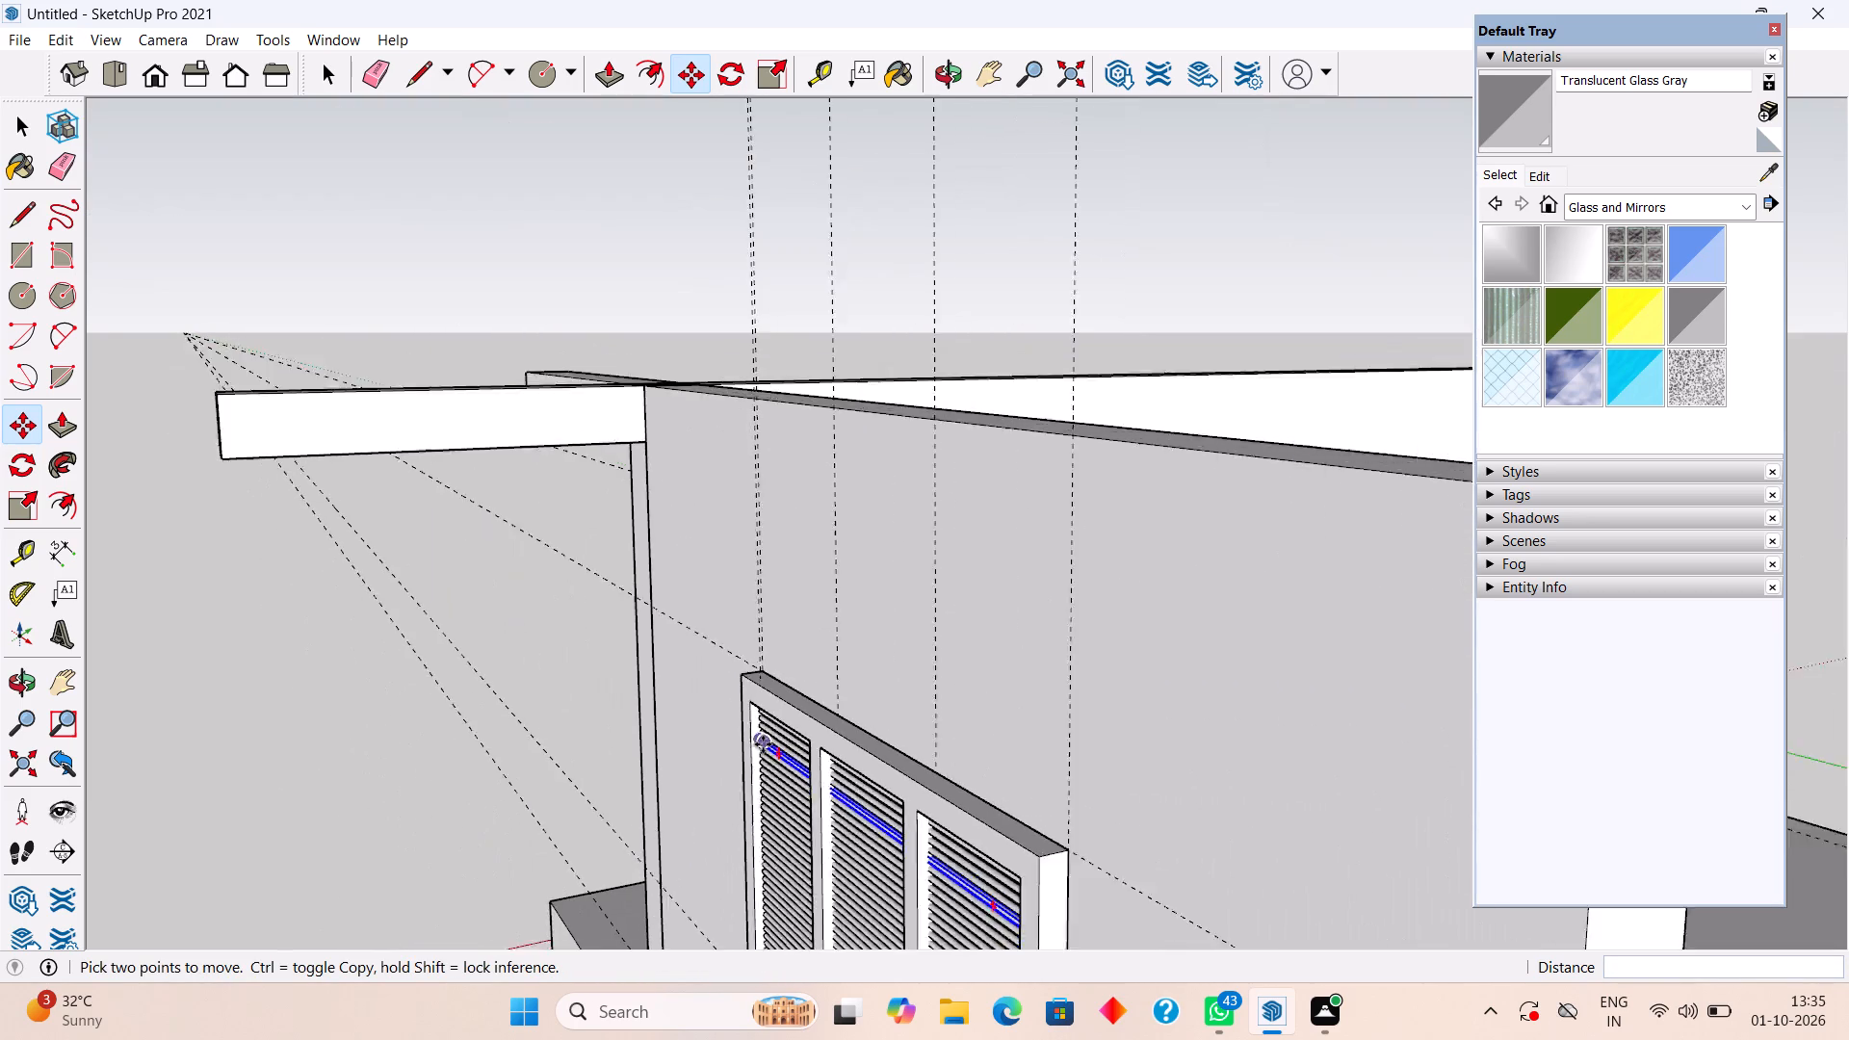
pyautogui.scroll(-5, 763, 744)
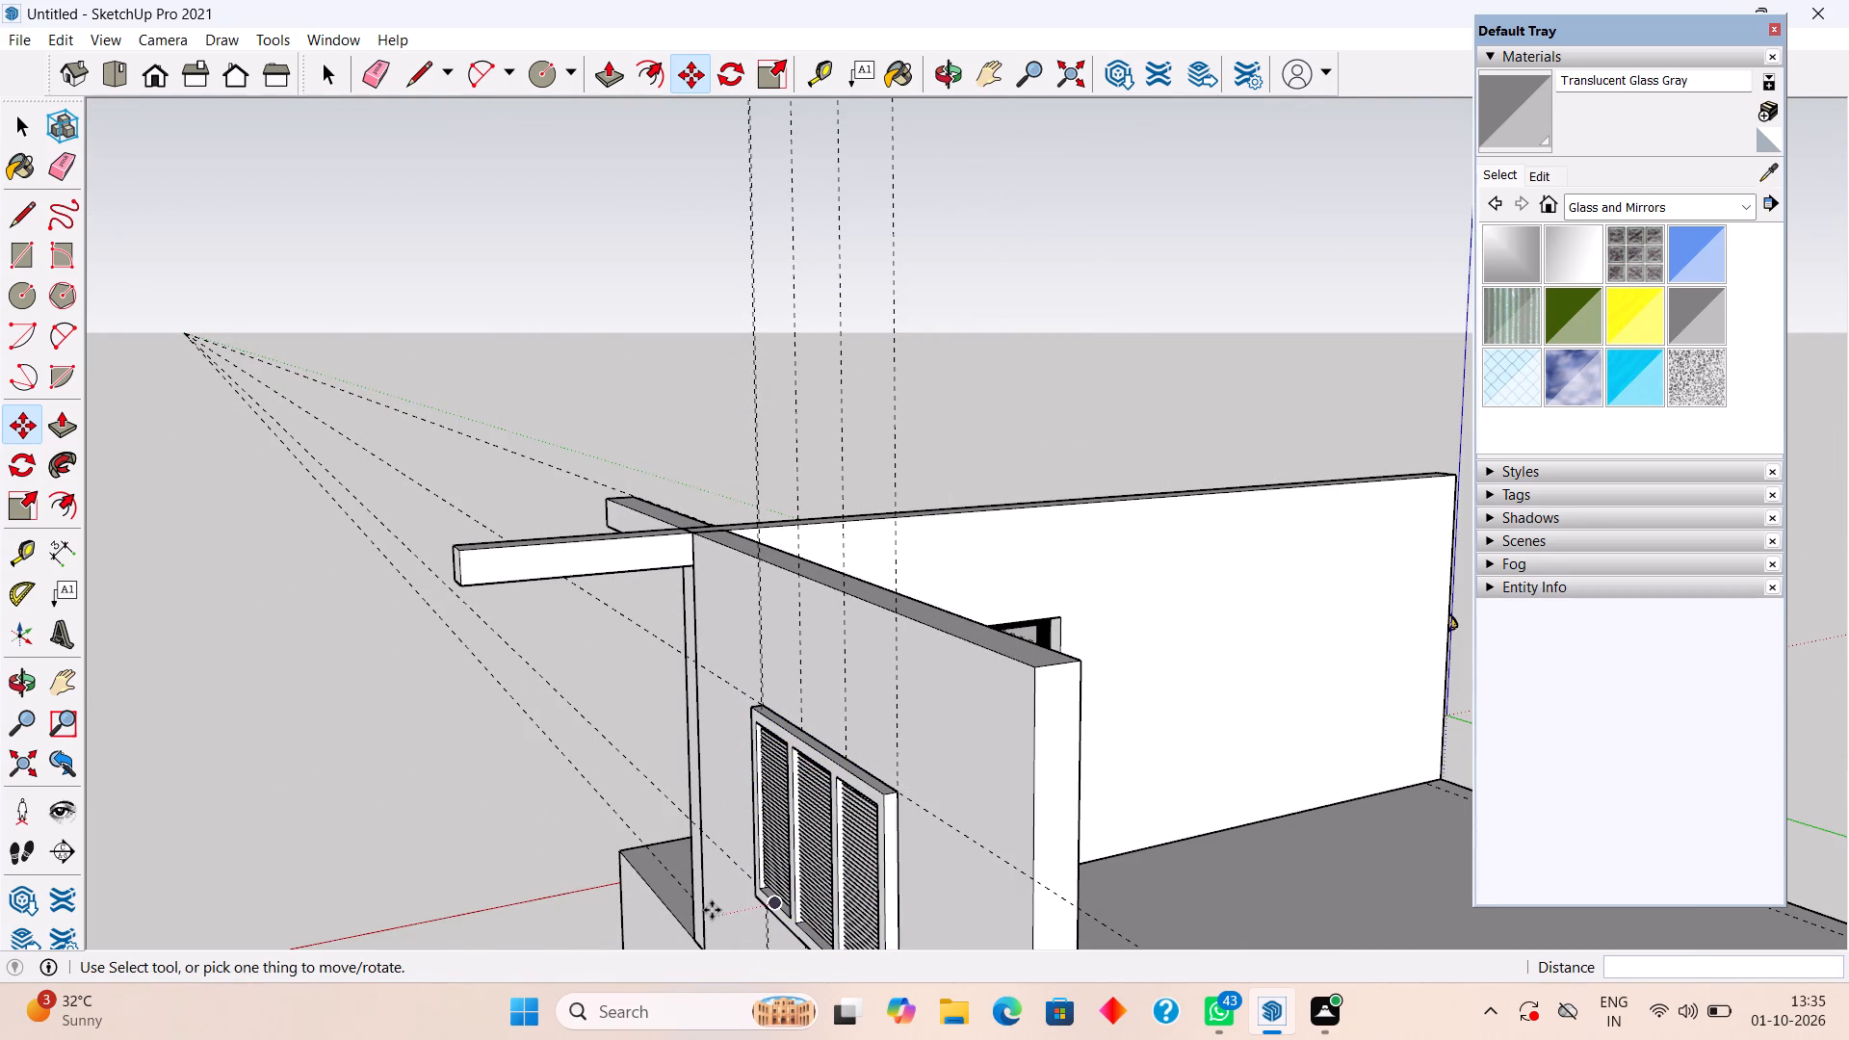
pyautogui.press('space')
pyautogui.moveTo(852, 822); pyautogui.dragTo(938, 421, button='middle')
pyautogui.moveTo(887, 798); pyautogui.dragTo(855, 977, button='middle')
pyautogui.scroll(19, 789, 843)
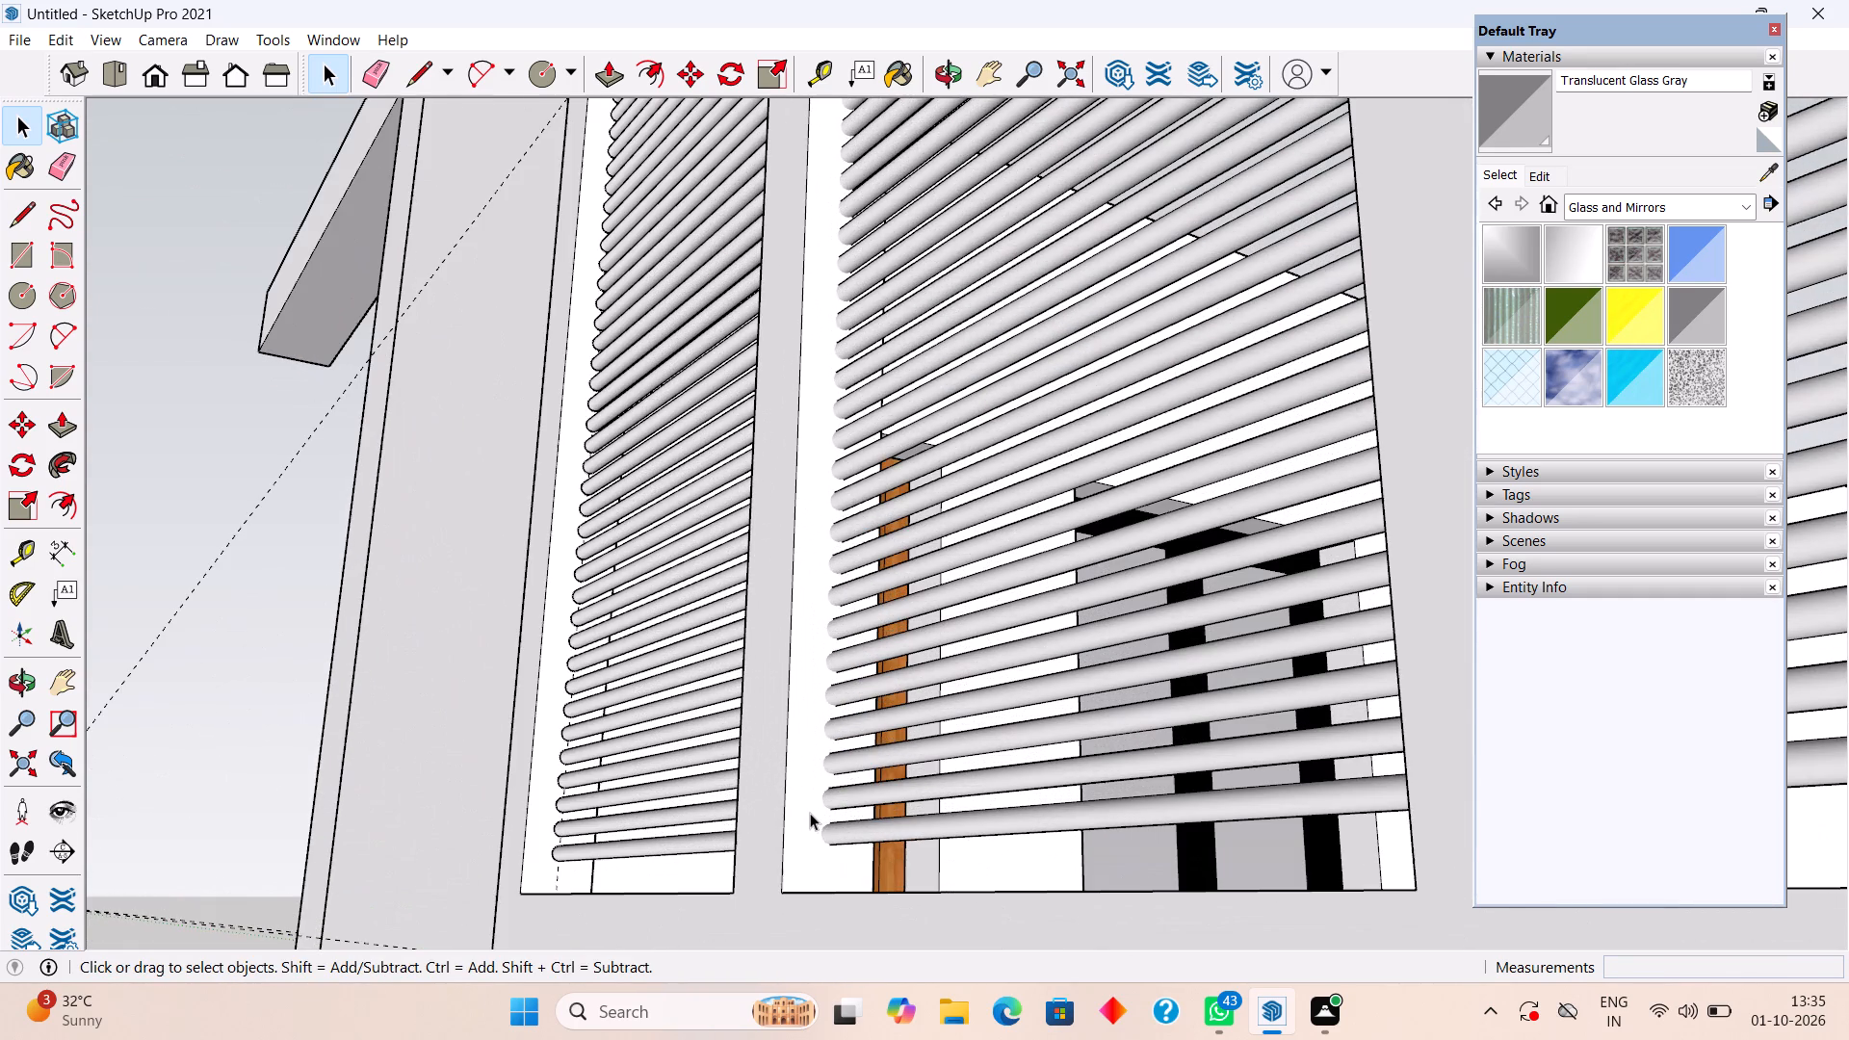
pyautogui.scroll(3, 644, 837)
pyautogui.moveTo(640, 784); pyautogui.dragTo(794, 794, button='middle')
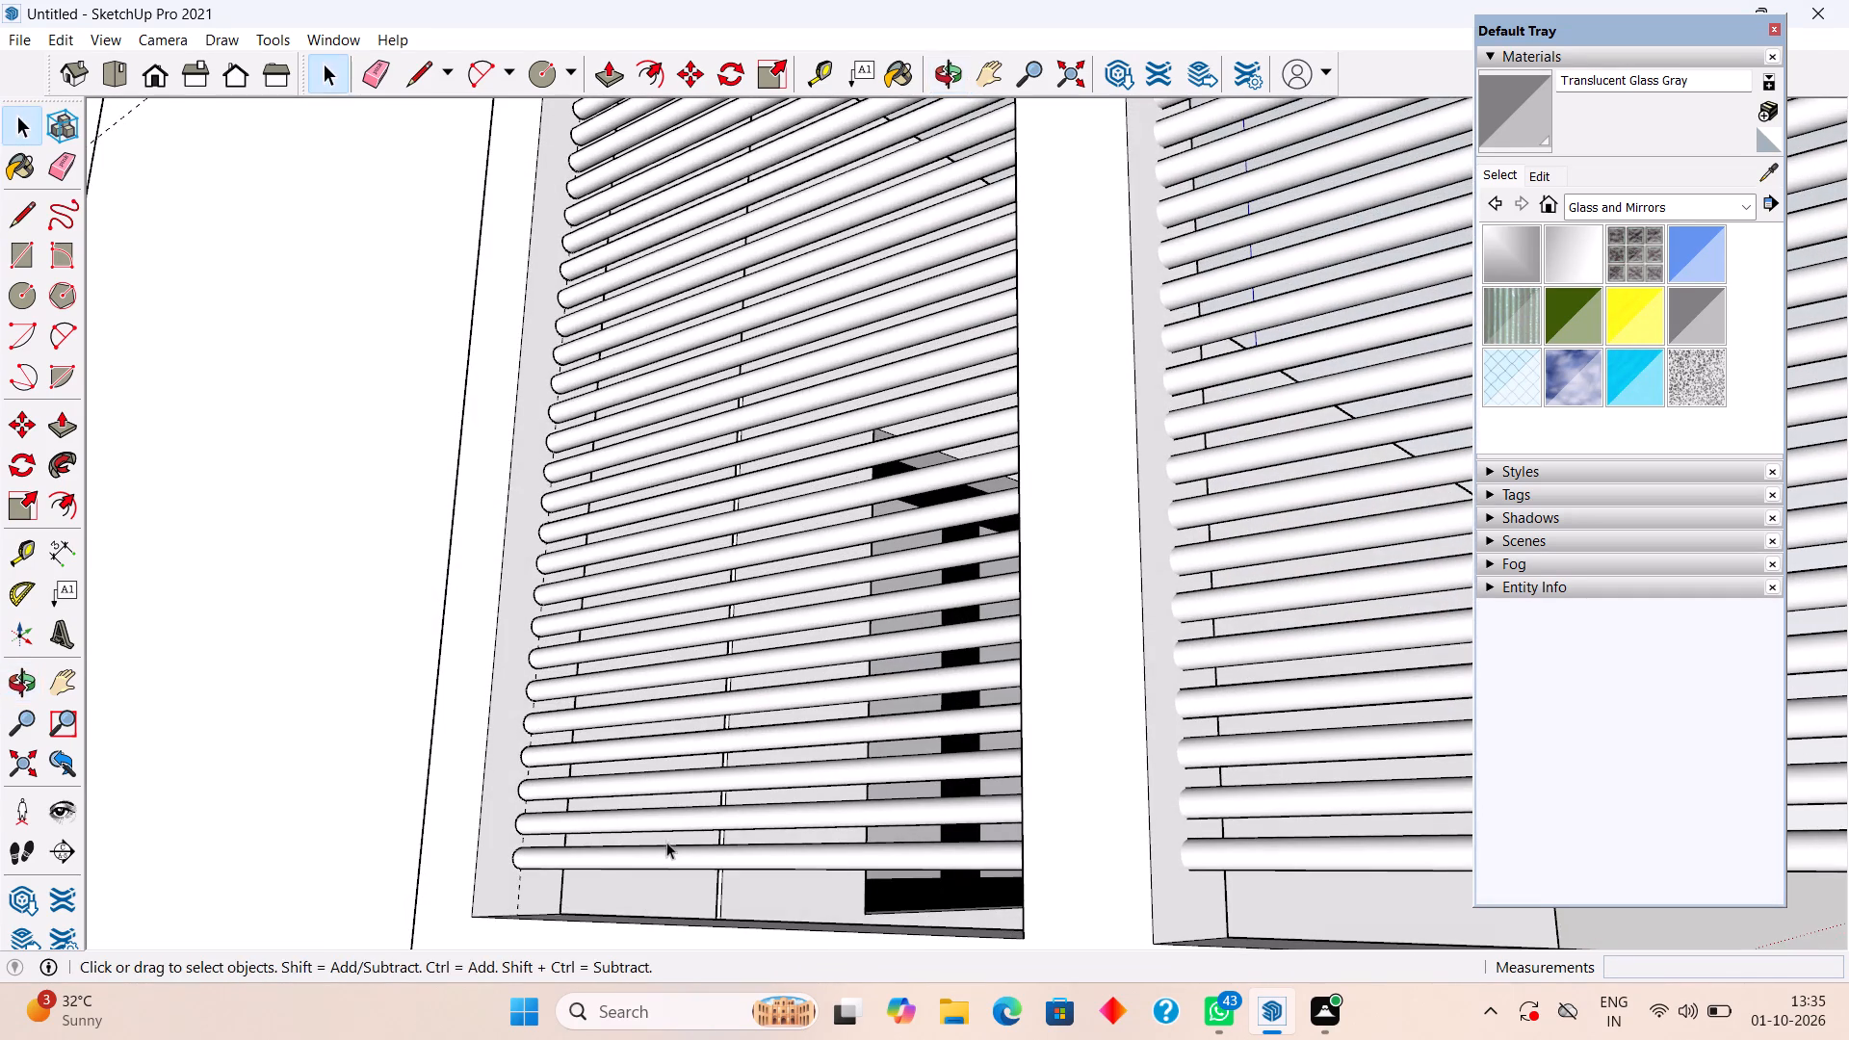
# Copy the lowest rod 1" straight down to close the gap at the bottom of the window frame.
pyautogui.click(661, 857)
pyautogui.scroll(5, 494, 916)
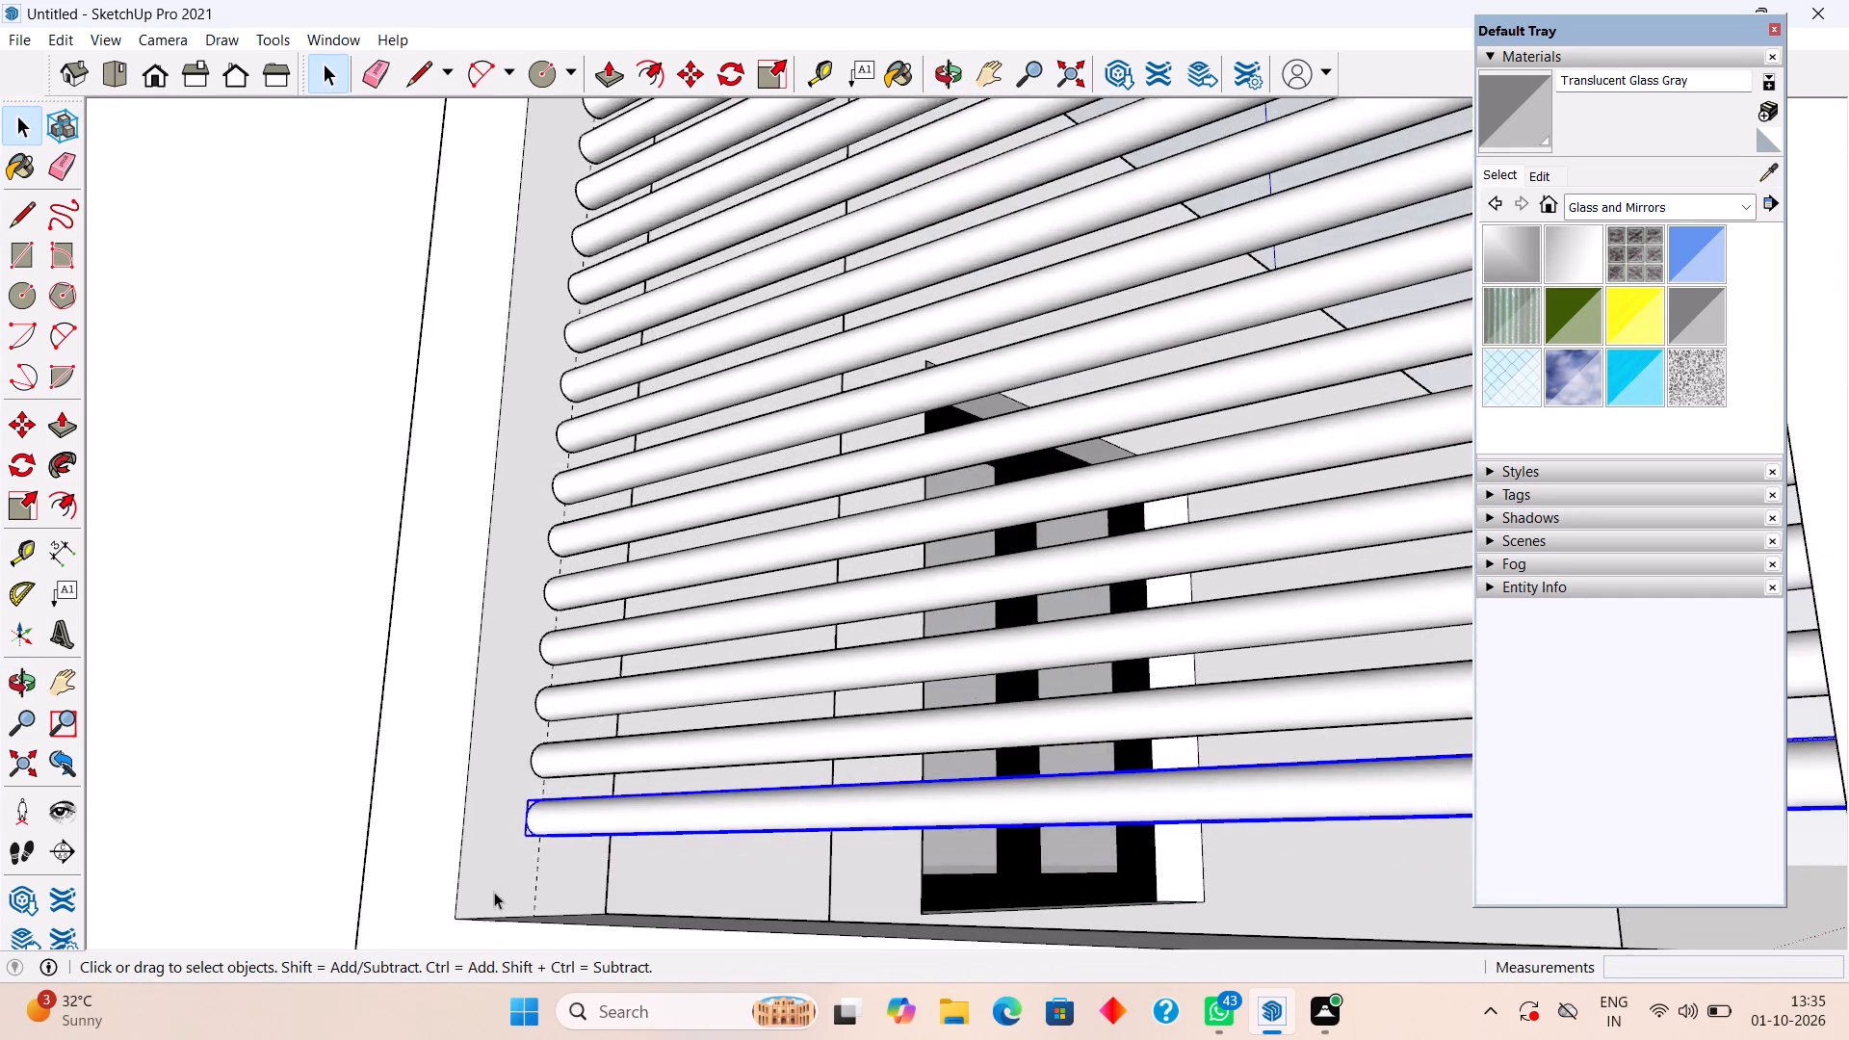
pyautogui.scroll(10, 494, 892)
pyautogui.scroll(-5, 512, 863)
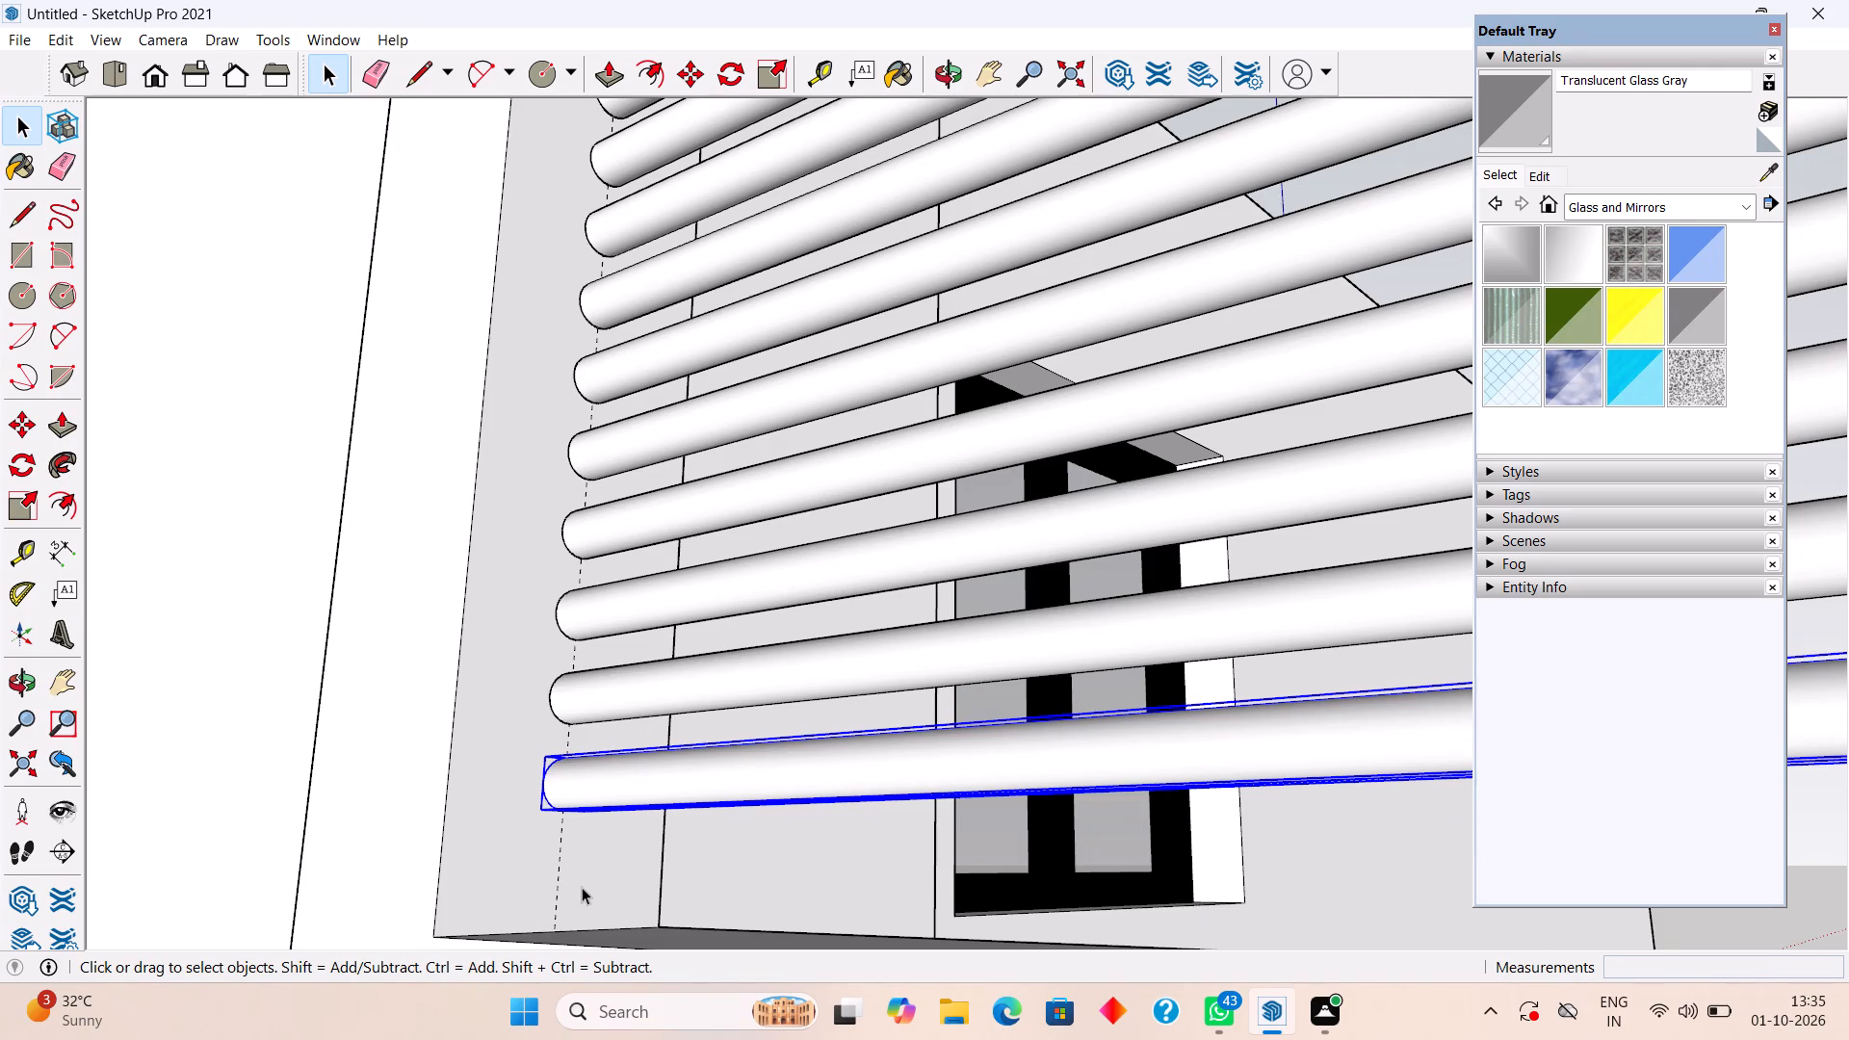
pyautogui.scroll(-3, 582, 887)
pyautogui.scroll(1, 586, 871)
pyautogui.scroll(-7, 586, 867)
pyautogui.scroll(6, 532, 932)
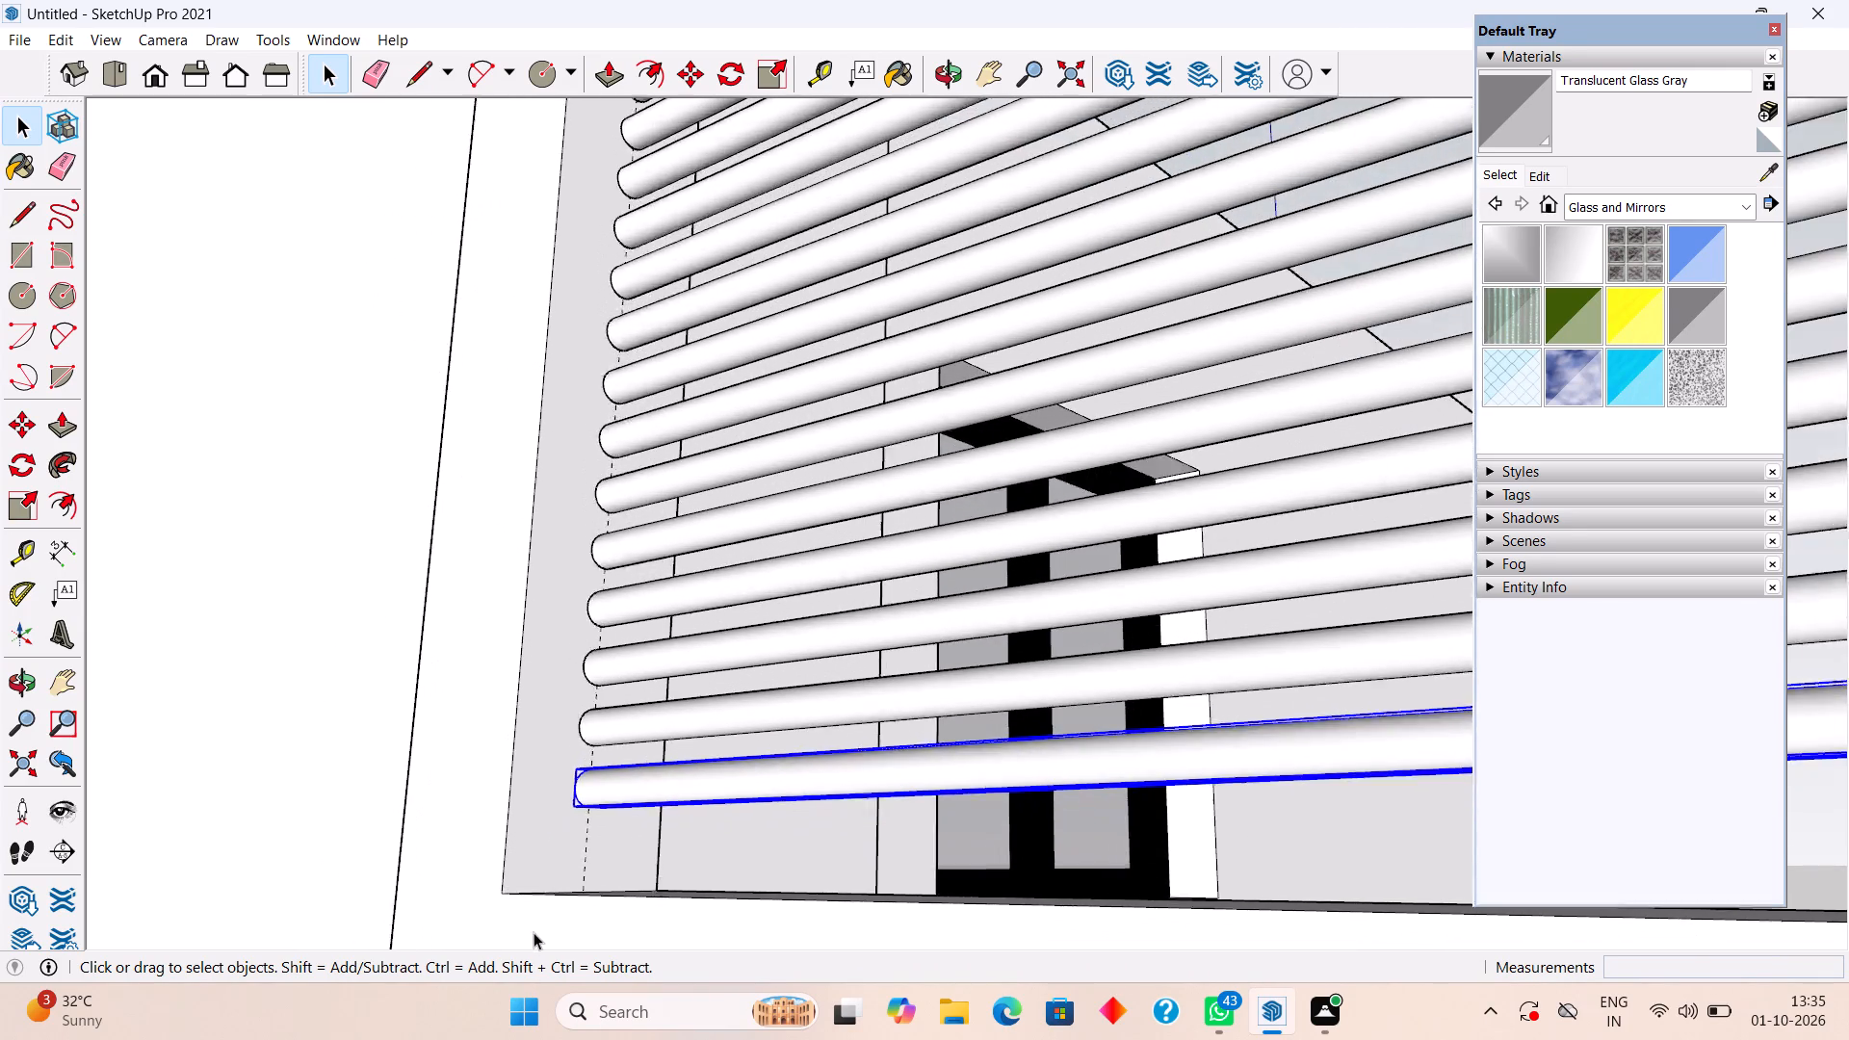
pyautogui.scroll(9, 534, 932)
pyautogui.press('m')
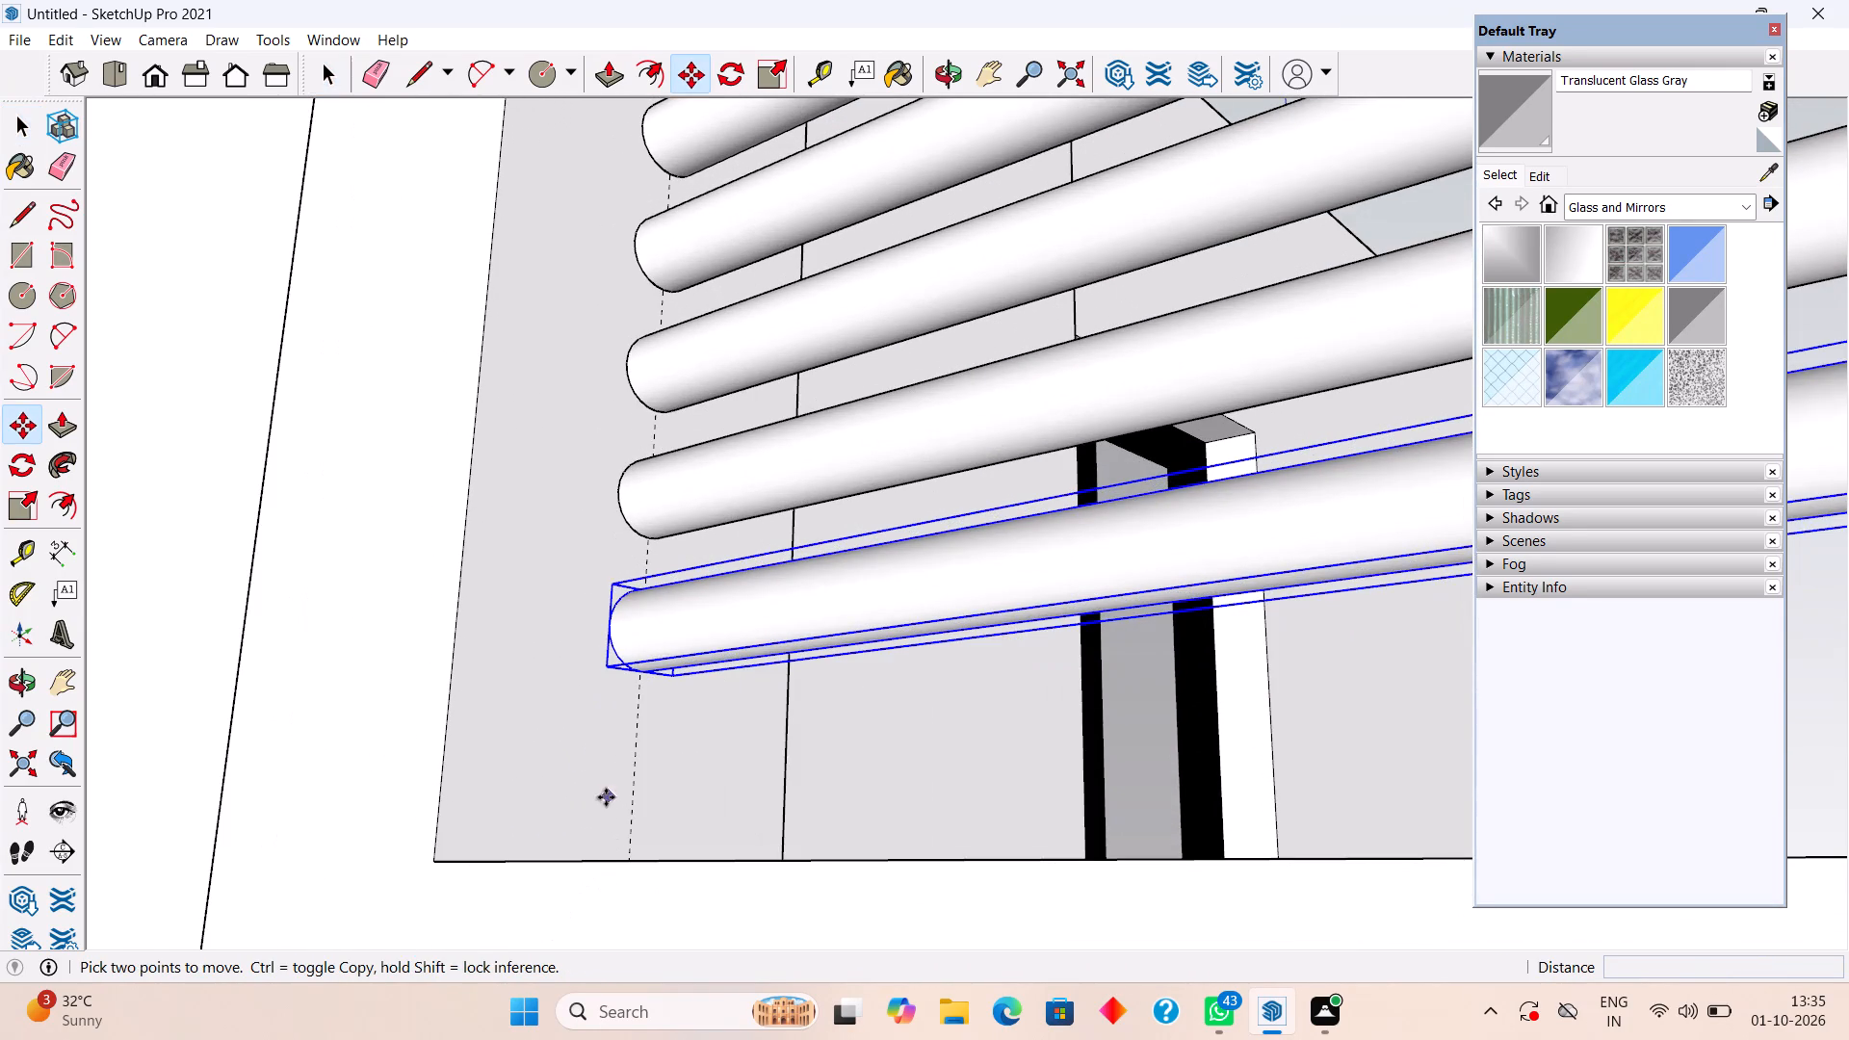
pyautogui.click(605, 668)
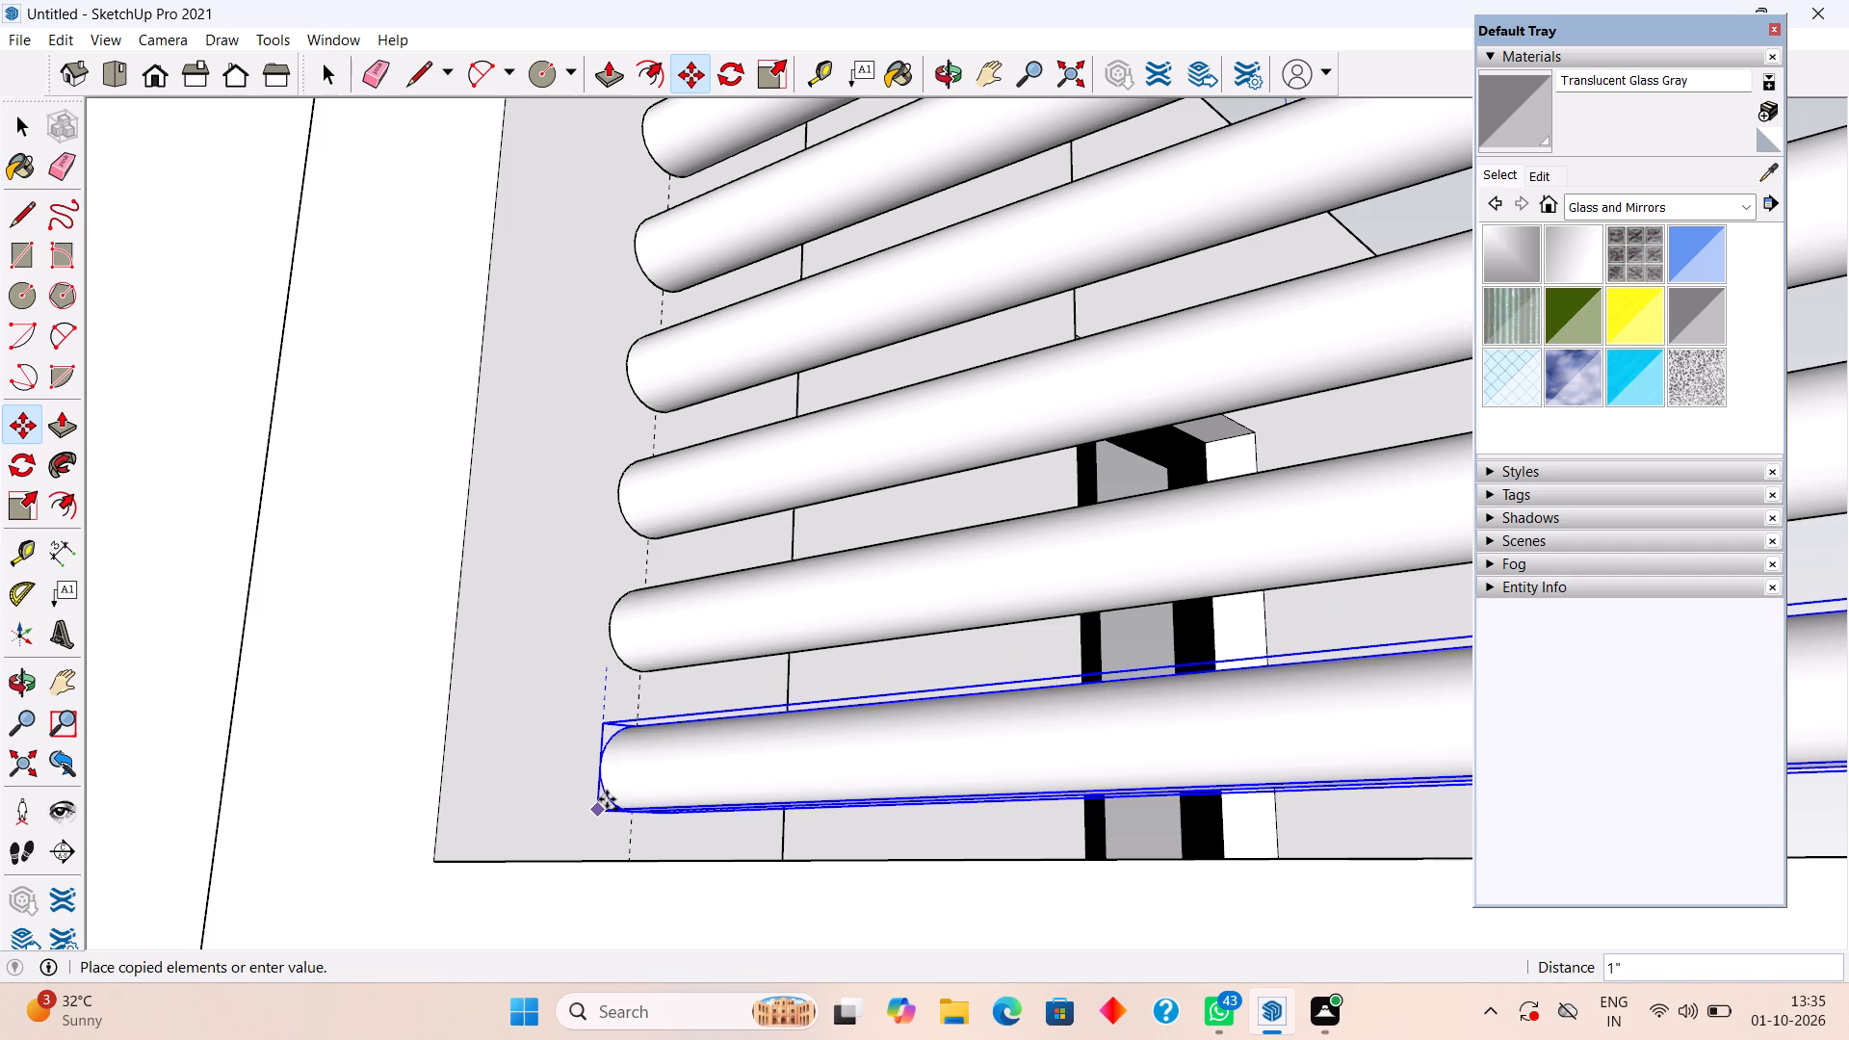
pyautogui.press('Return')
pyautogui.press('Return')
pyautogui.write('1"')
pyautogui.press('Return')
pyautogui.press('space')
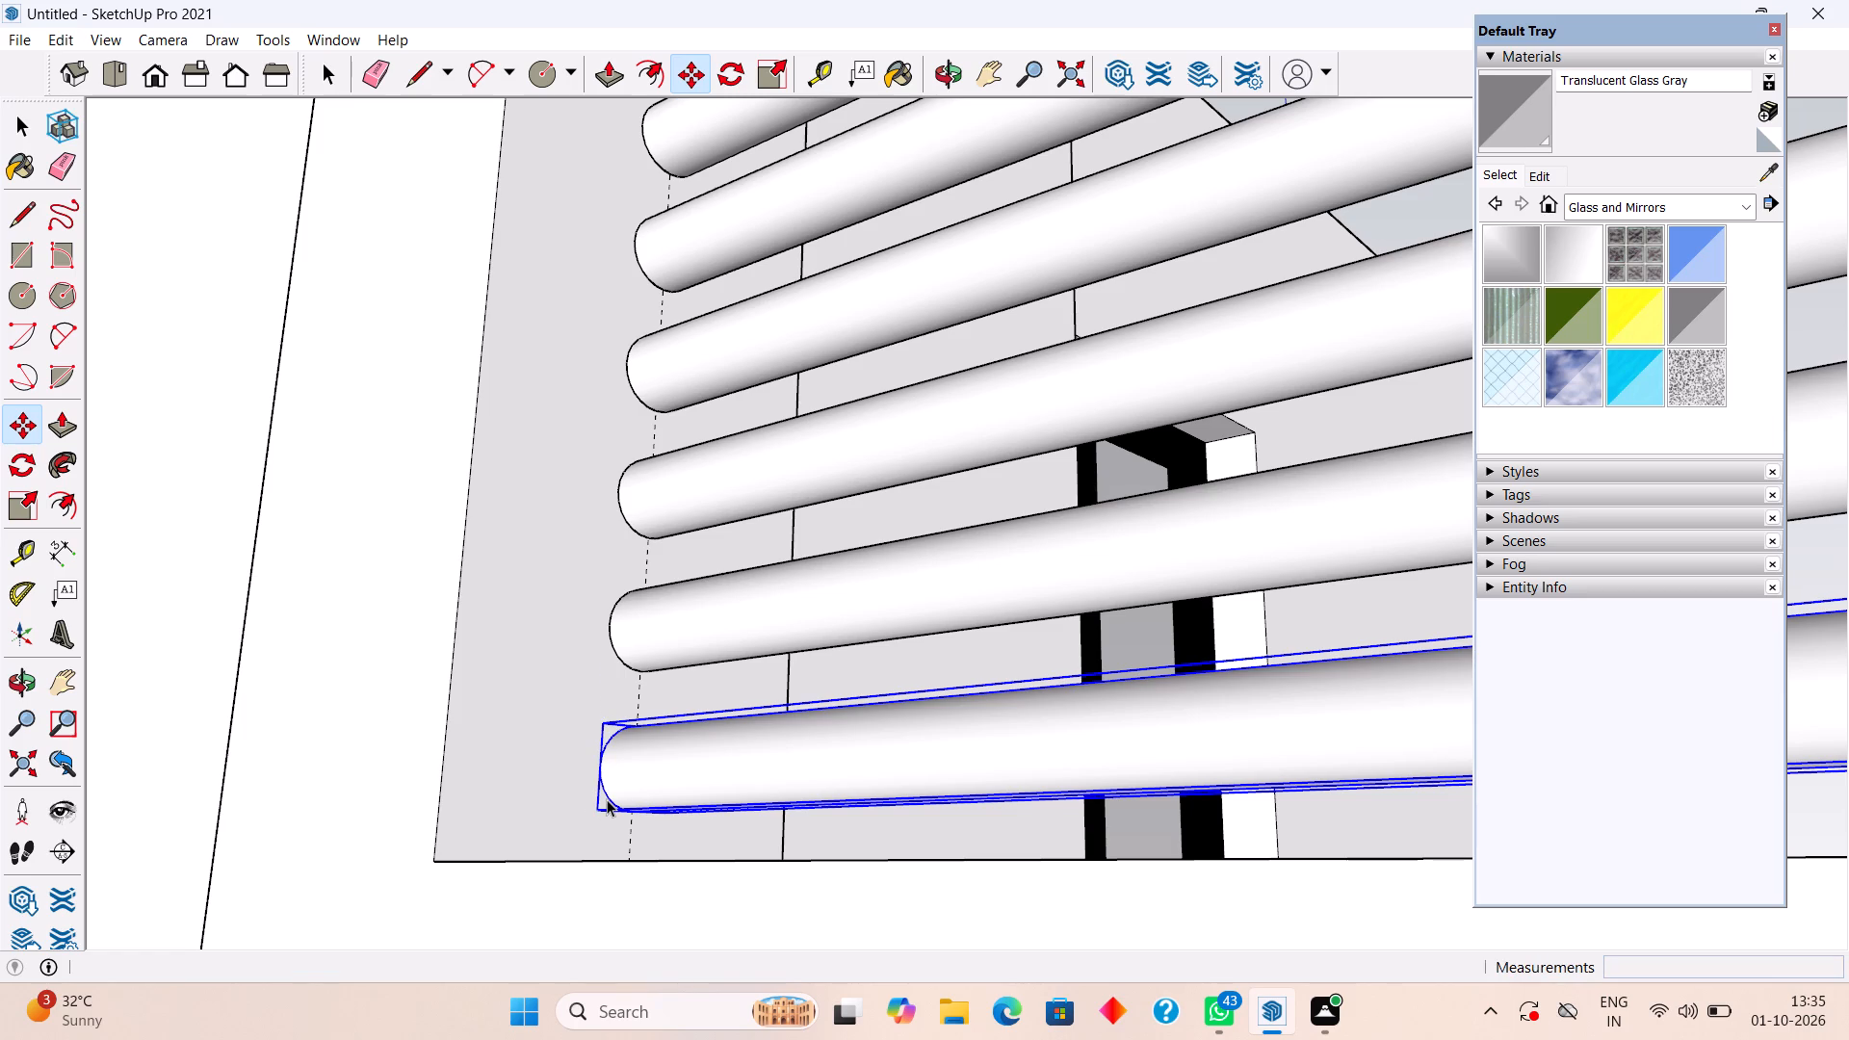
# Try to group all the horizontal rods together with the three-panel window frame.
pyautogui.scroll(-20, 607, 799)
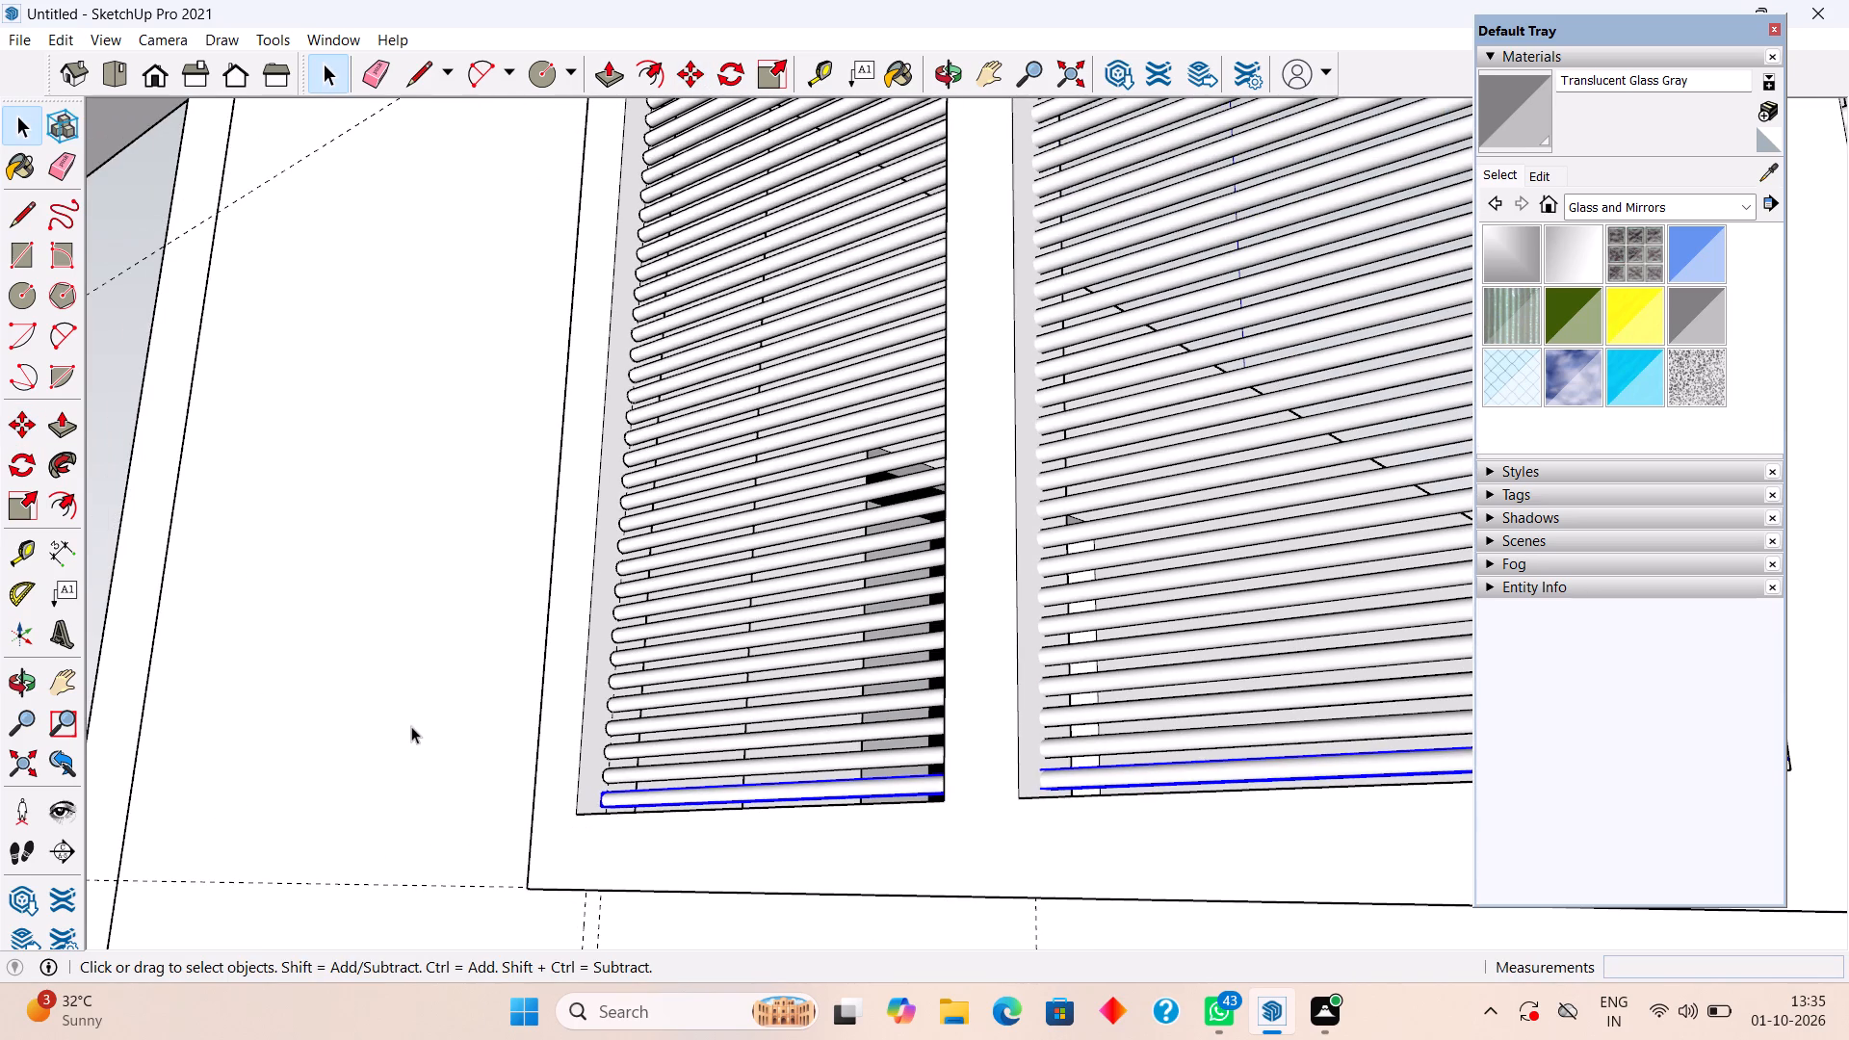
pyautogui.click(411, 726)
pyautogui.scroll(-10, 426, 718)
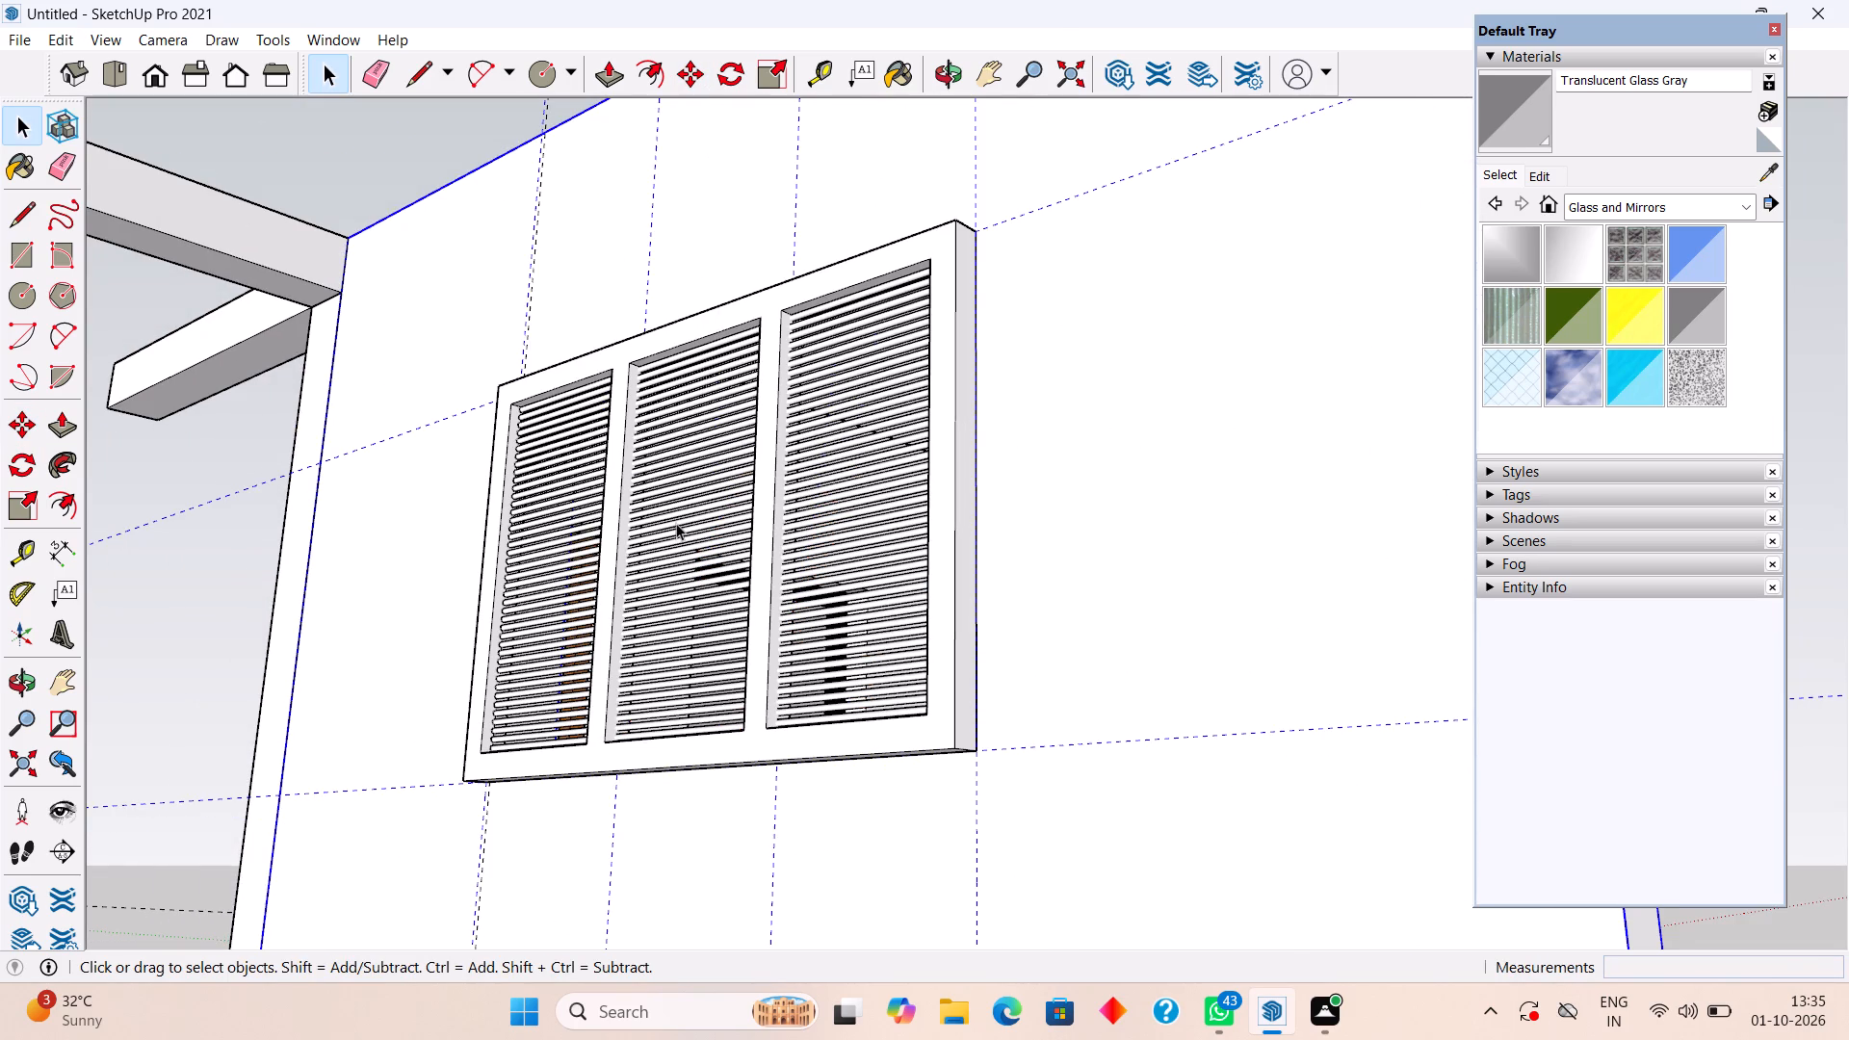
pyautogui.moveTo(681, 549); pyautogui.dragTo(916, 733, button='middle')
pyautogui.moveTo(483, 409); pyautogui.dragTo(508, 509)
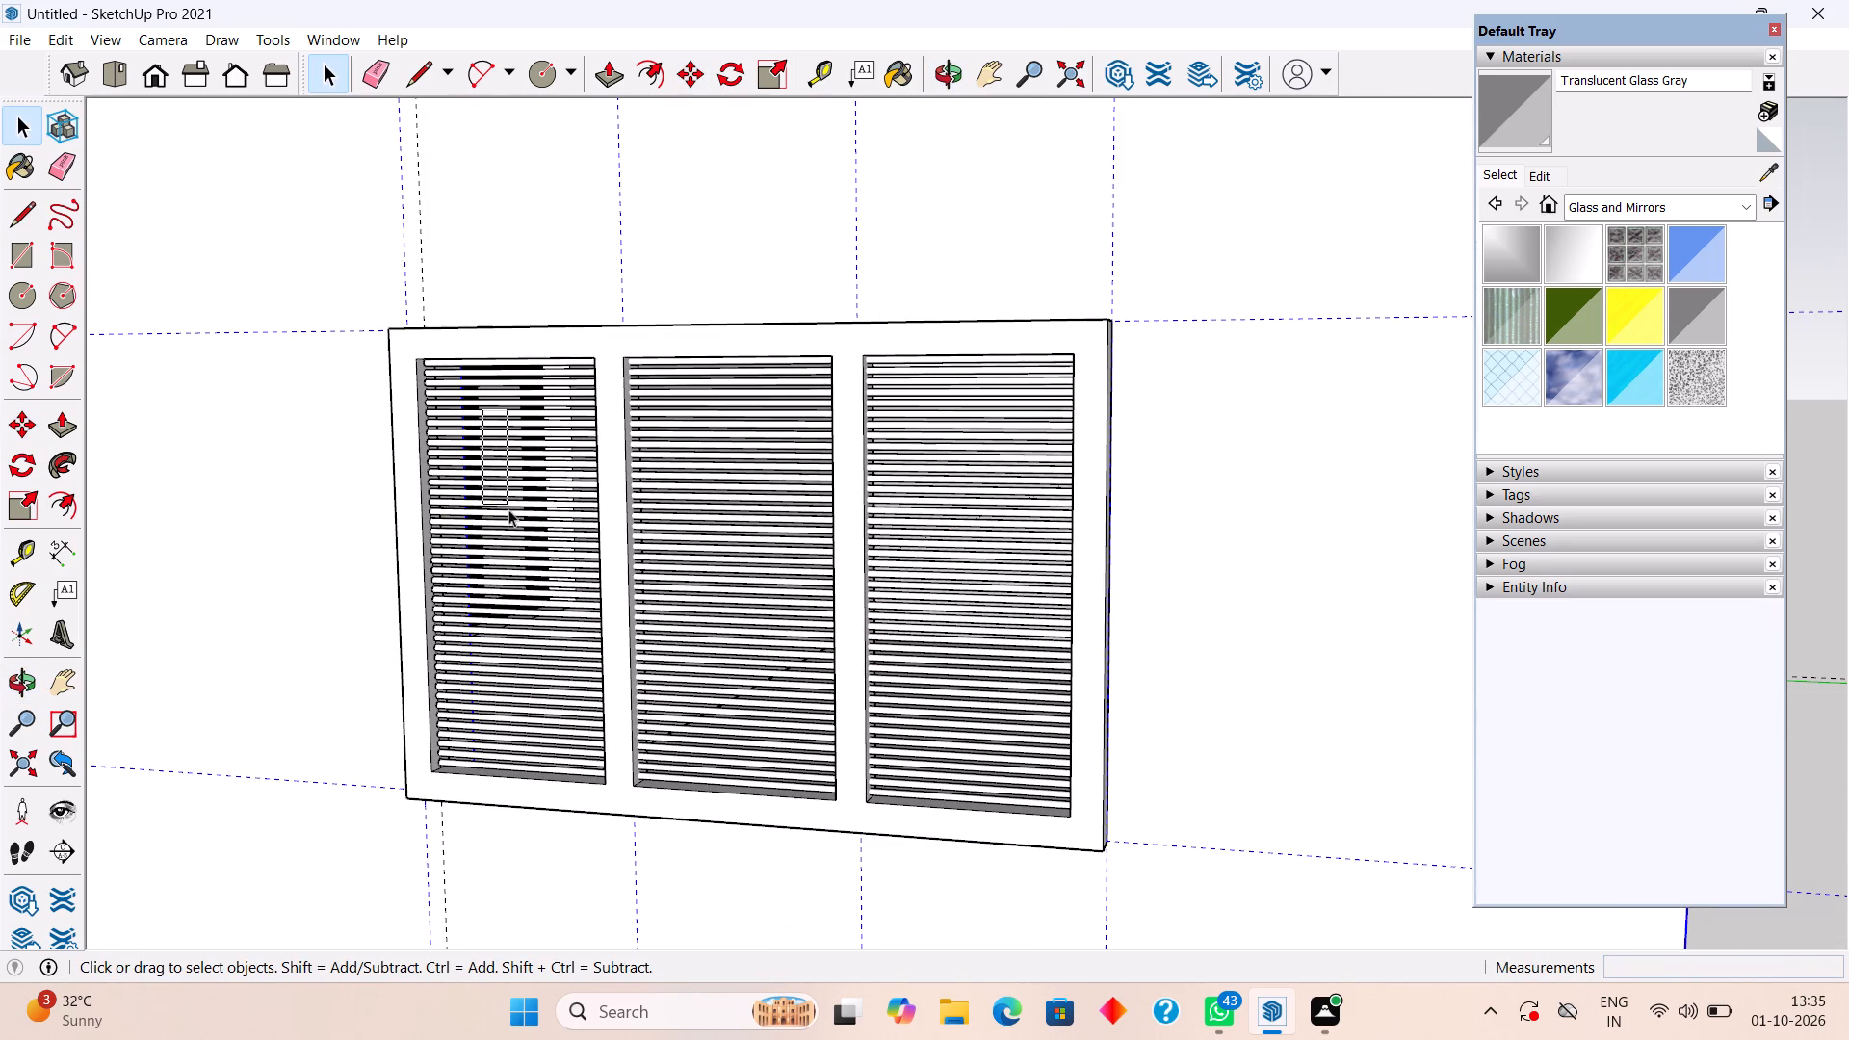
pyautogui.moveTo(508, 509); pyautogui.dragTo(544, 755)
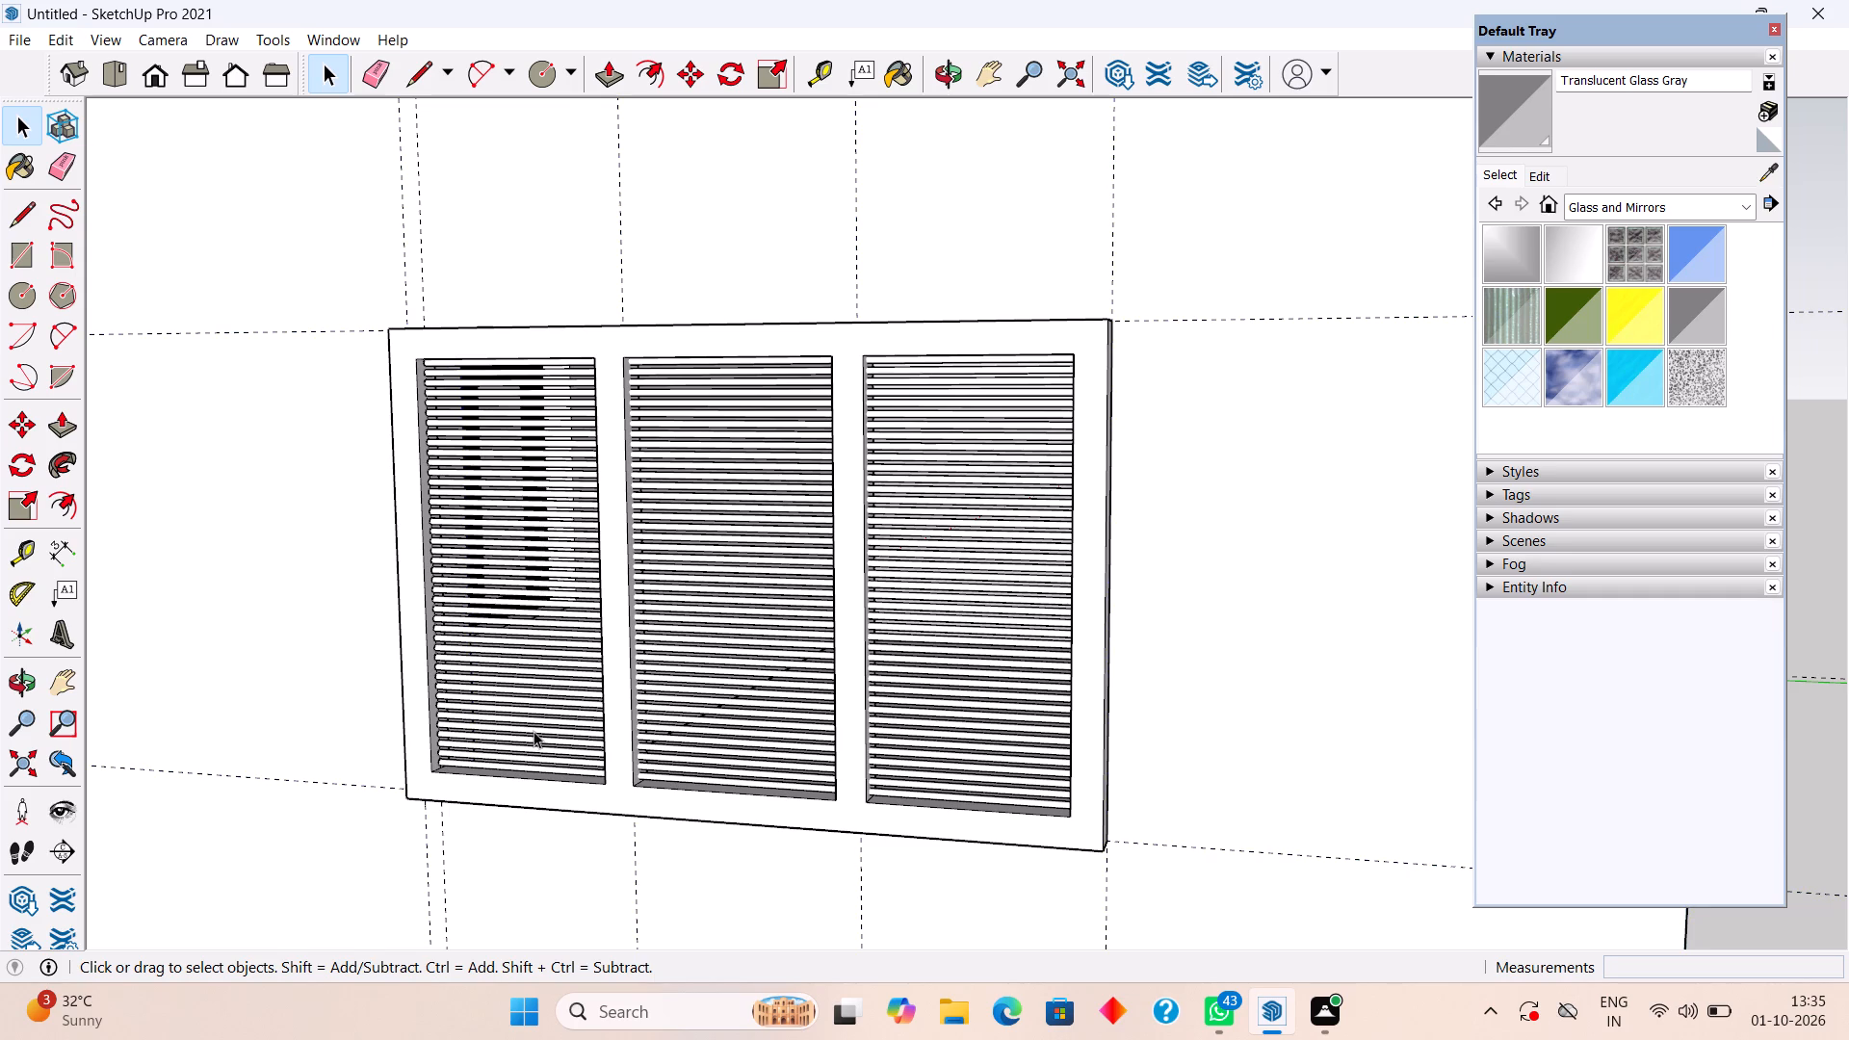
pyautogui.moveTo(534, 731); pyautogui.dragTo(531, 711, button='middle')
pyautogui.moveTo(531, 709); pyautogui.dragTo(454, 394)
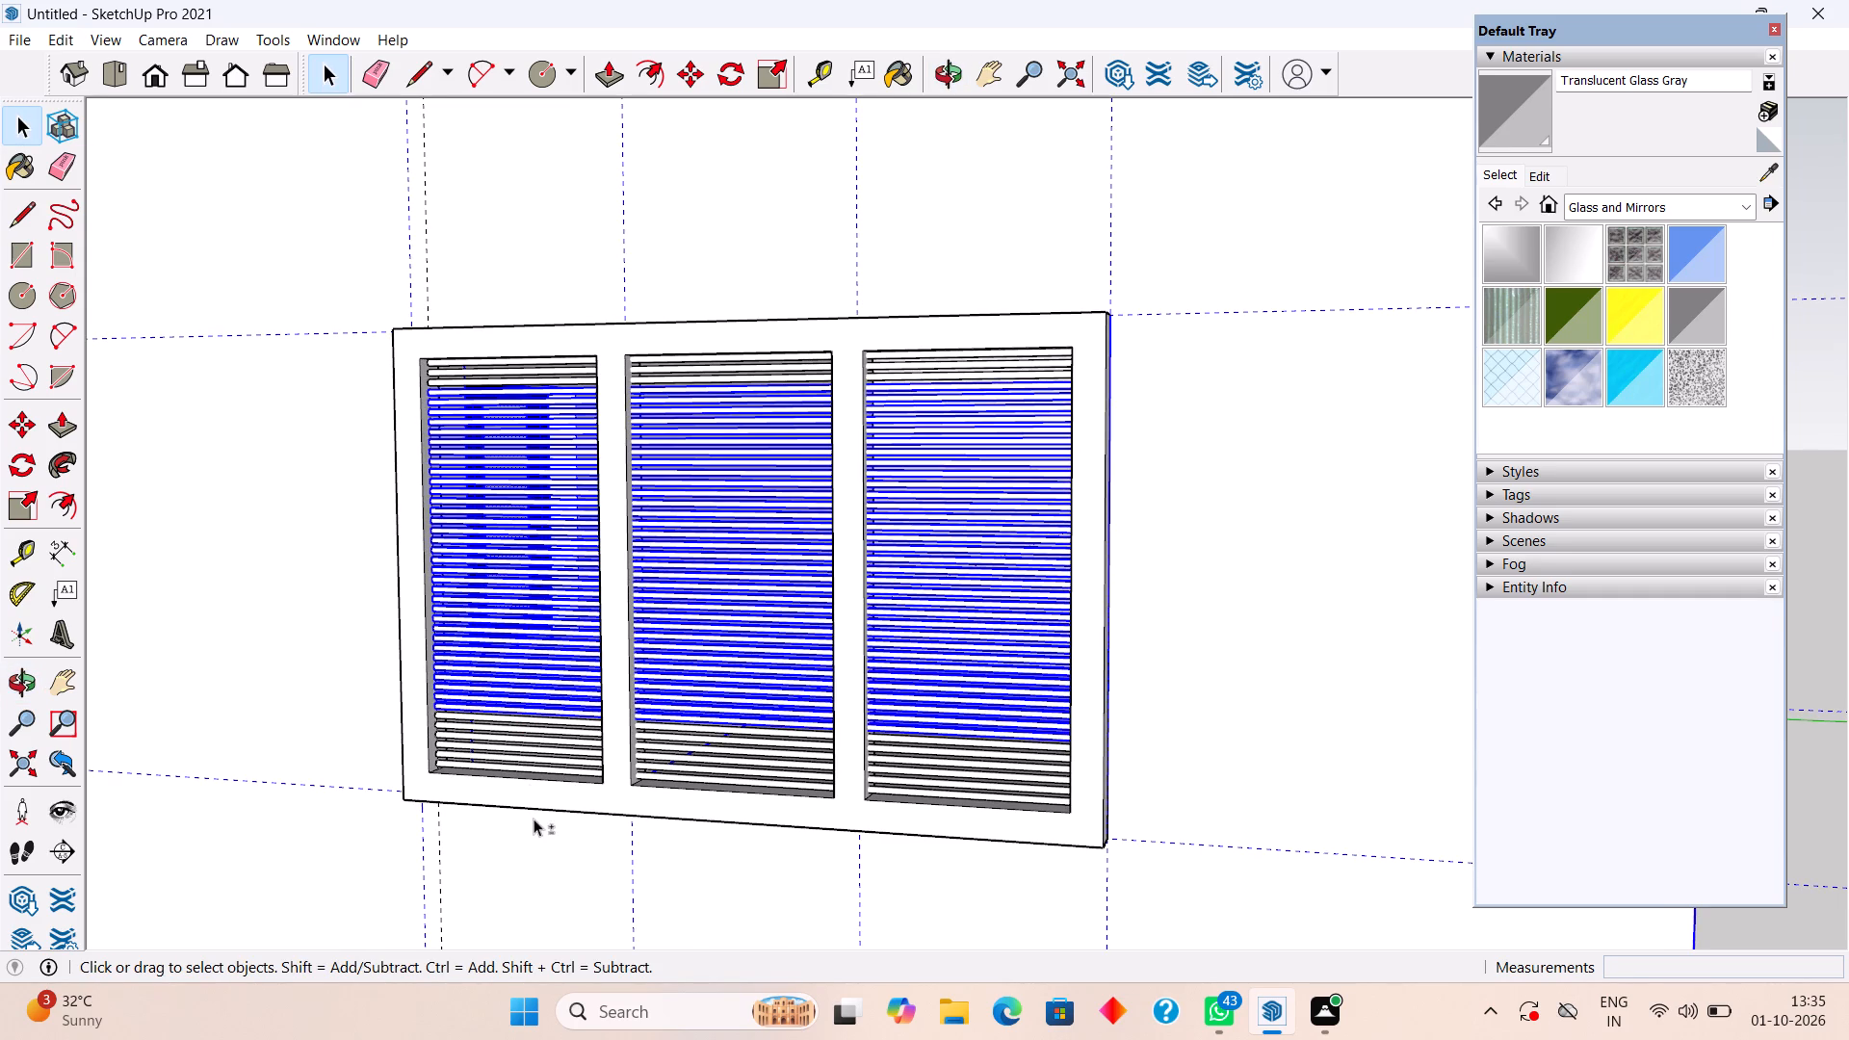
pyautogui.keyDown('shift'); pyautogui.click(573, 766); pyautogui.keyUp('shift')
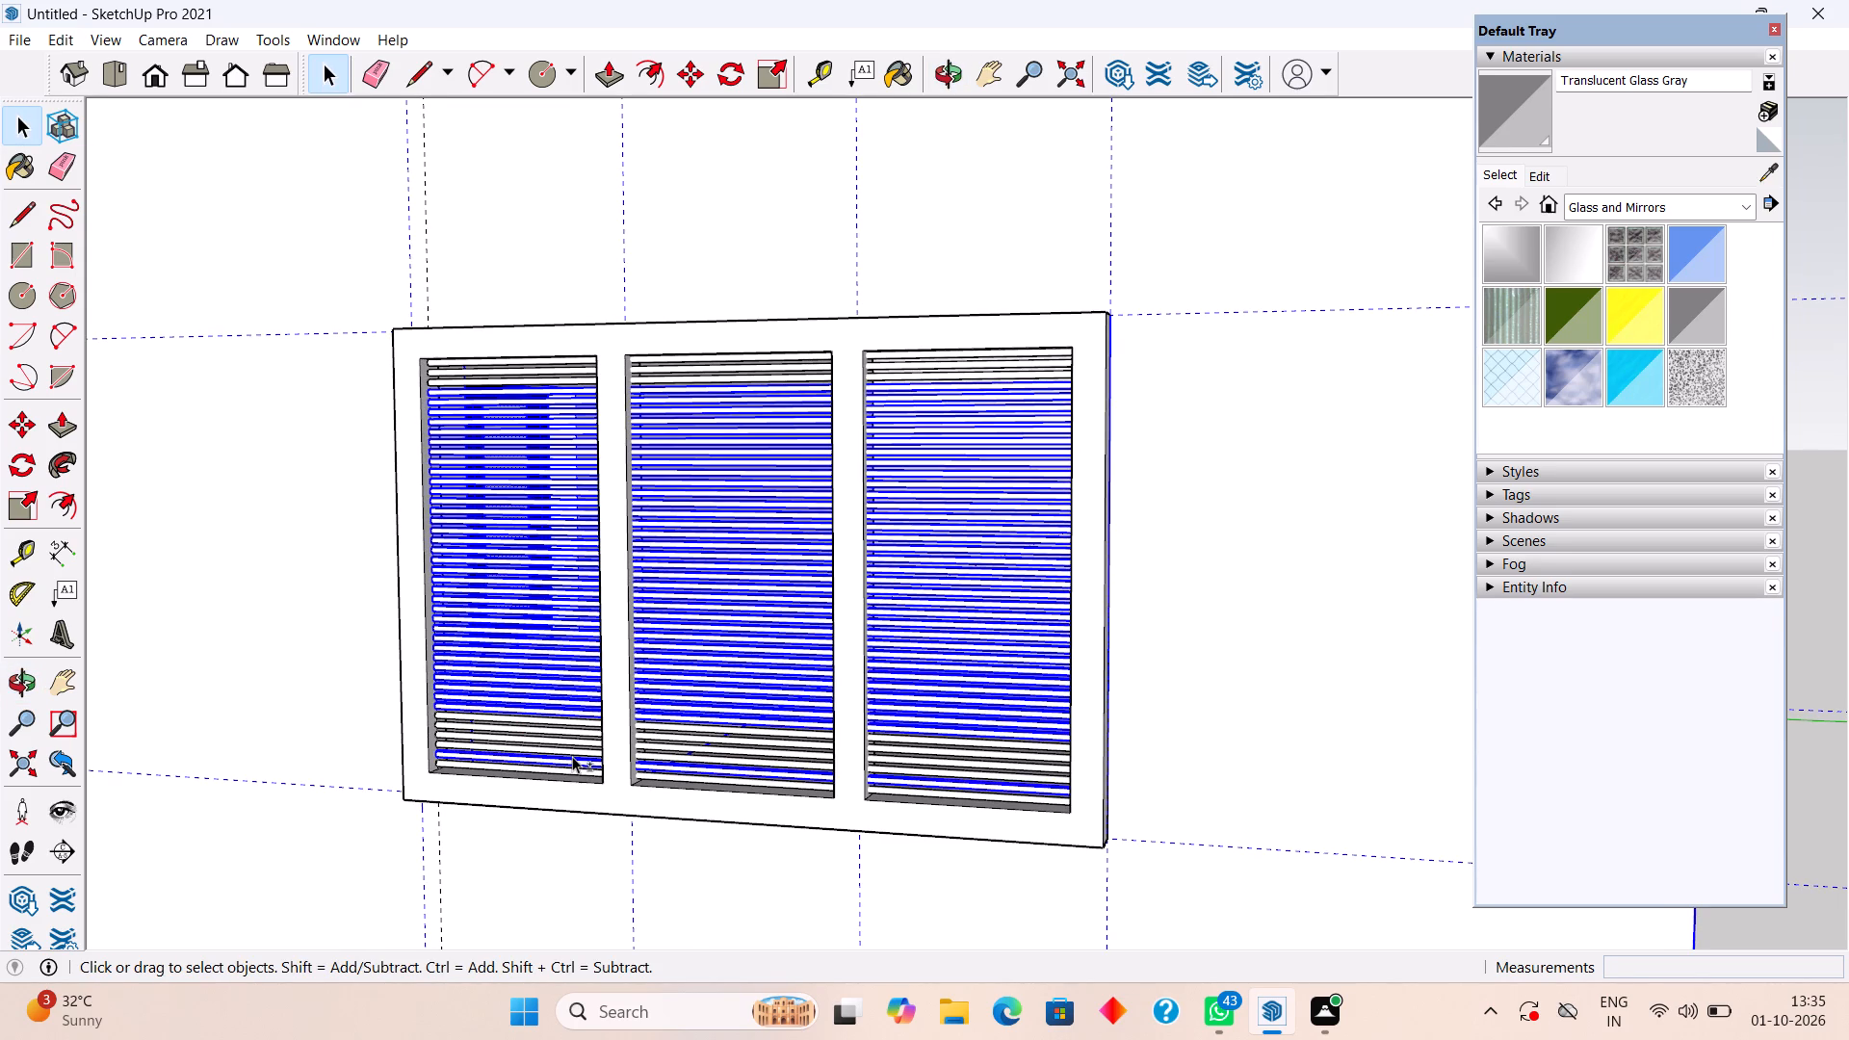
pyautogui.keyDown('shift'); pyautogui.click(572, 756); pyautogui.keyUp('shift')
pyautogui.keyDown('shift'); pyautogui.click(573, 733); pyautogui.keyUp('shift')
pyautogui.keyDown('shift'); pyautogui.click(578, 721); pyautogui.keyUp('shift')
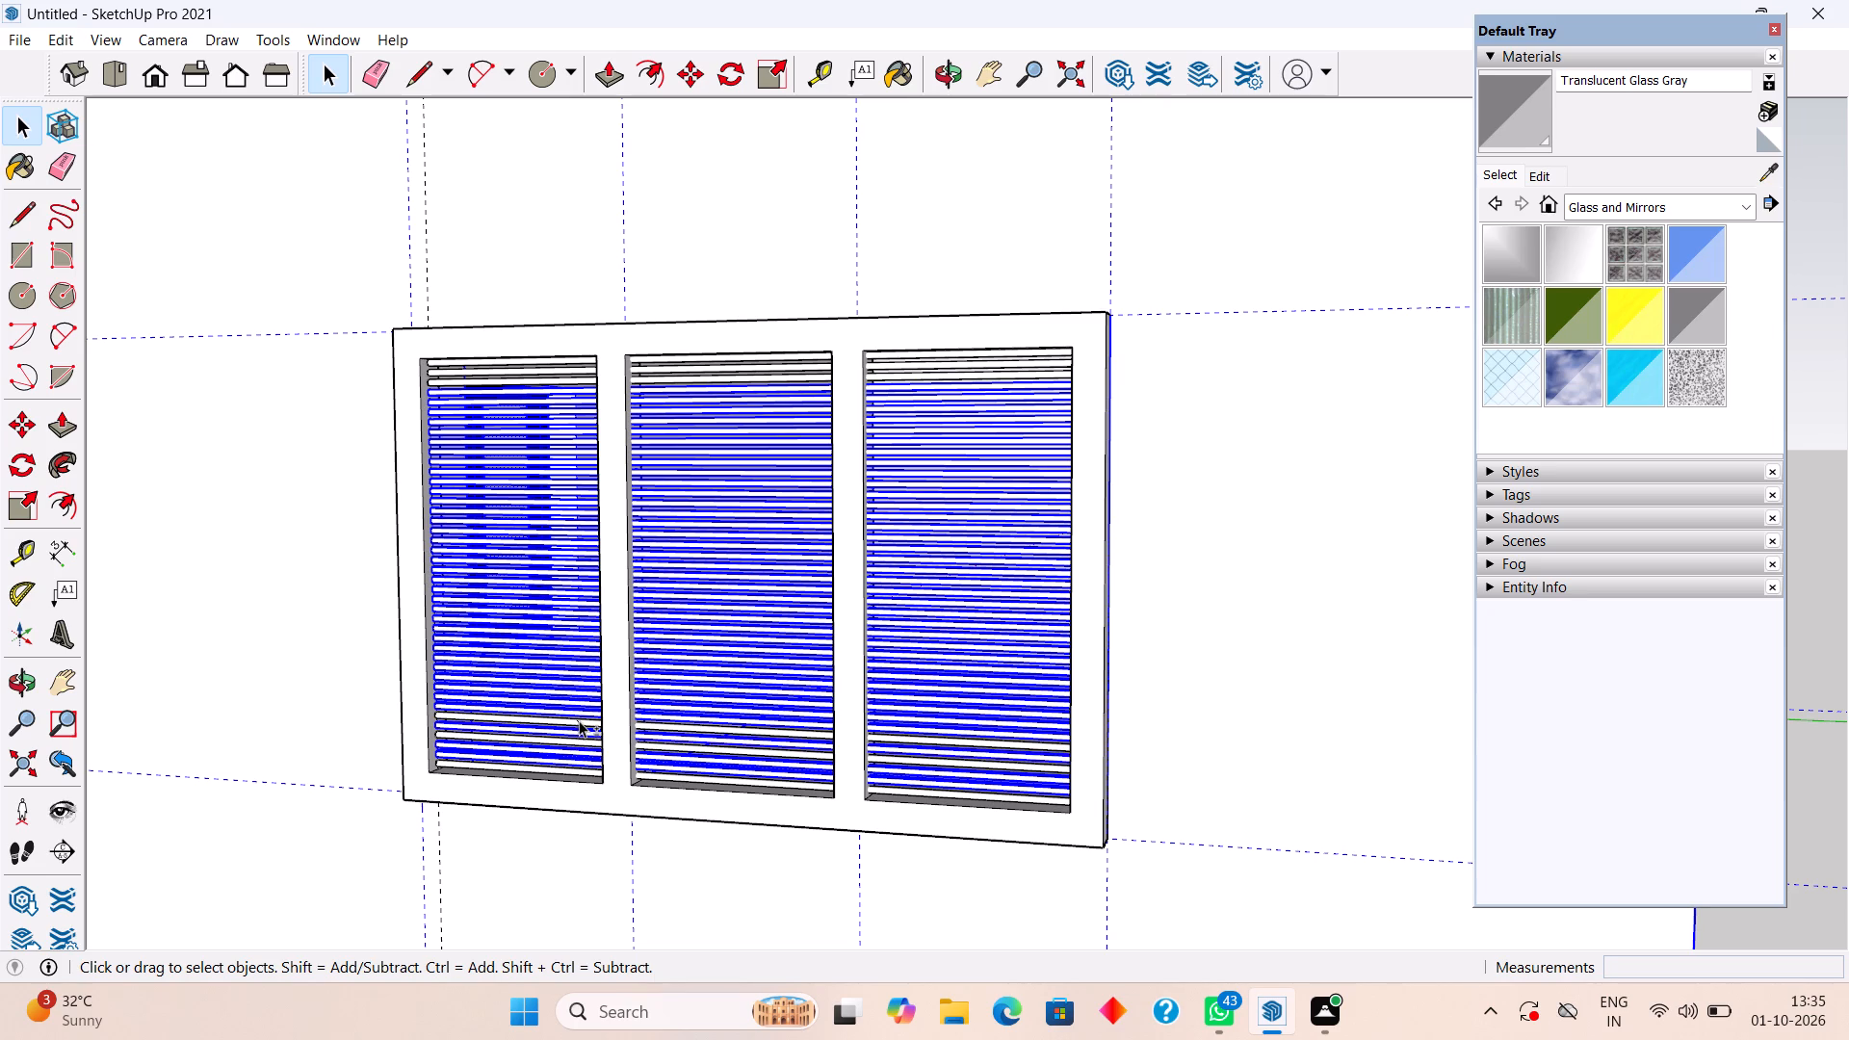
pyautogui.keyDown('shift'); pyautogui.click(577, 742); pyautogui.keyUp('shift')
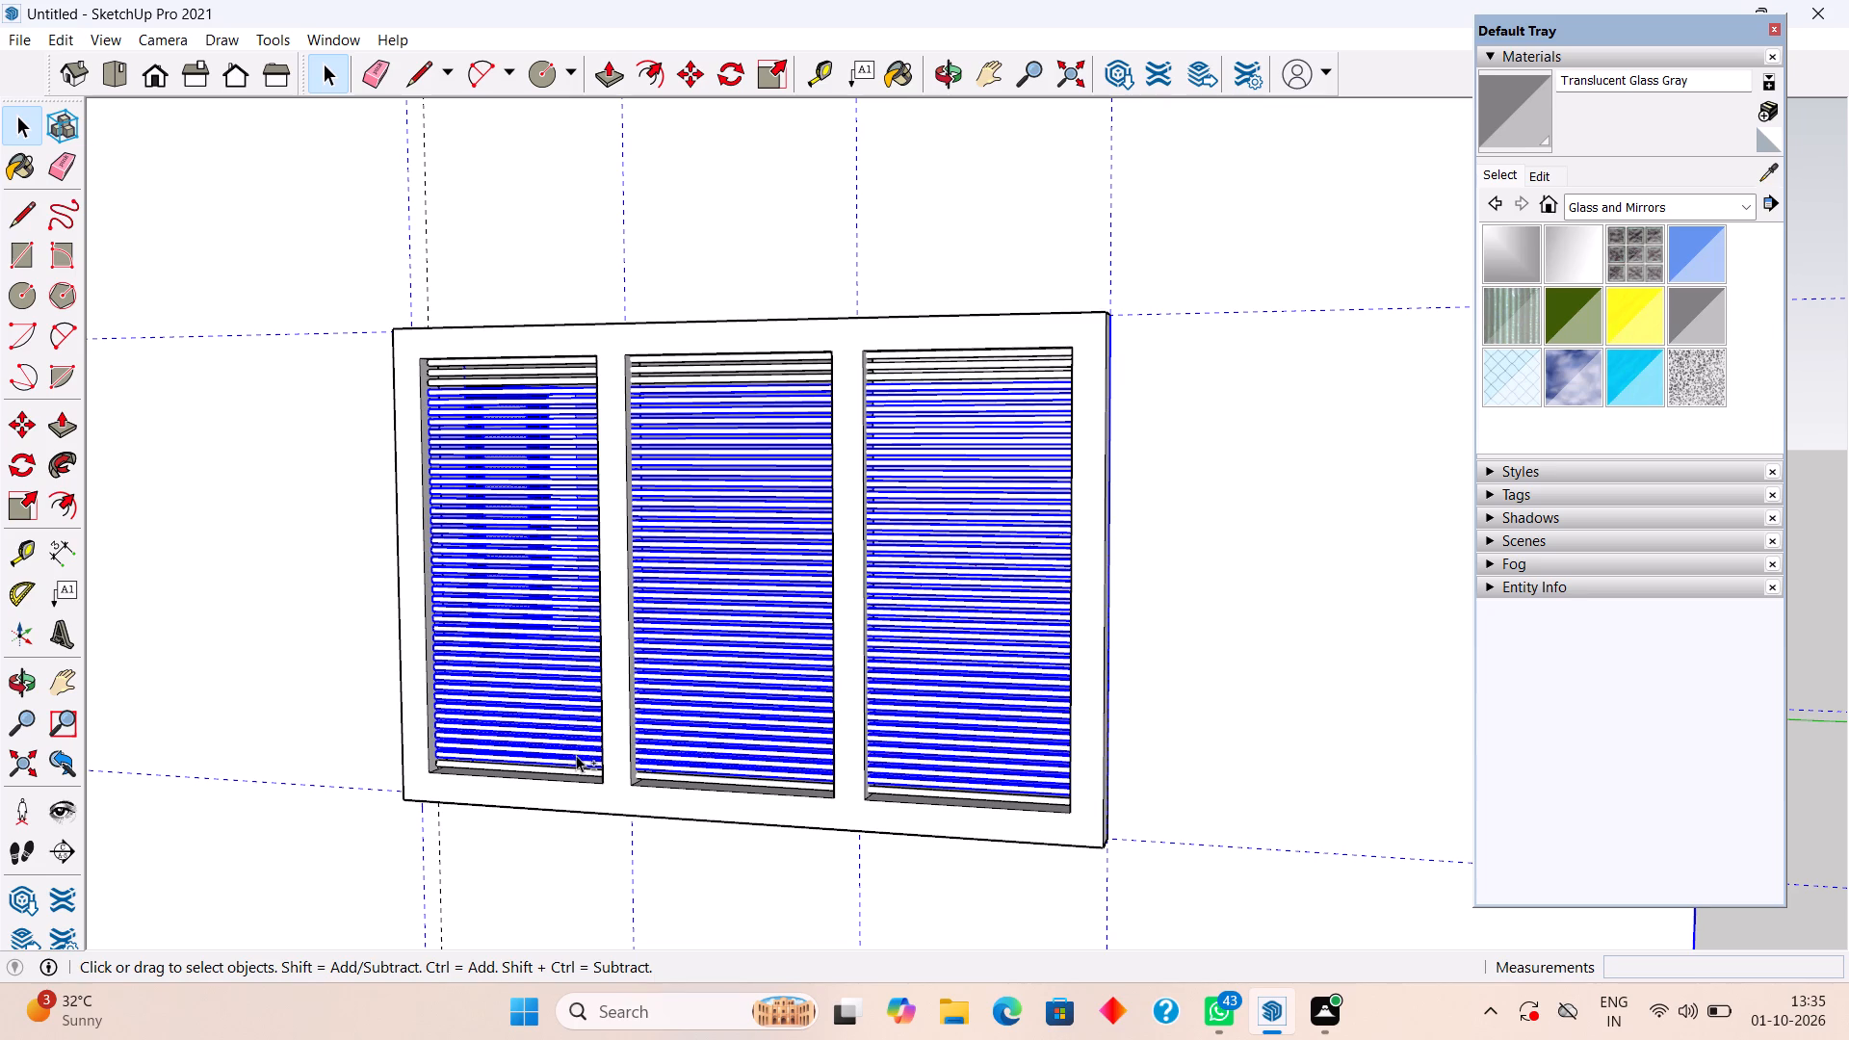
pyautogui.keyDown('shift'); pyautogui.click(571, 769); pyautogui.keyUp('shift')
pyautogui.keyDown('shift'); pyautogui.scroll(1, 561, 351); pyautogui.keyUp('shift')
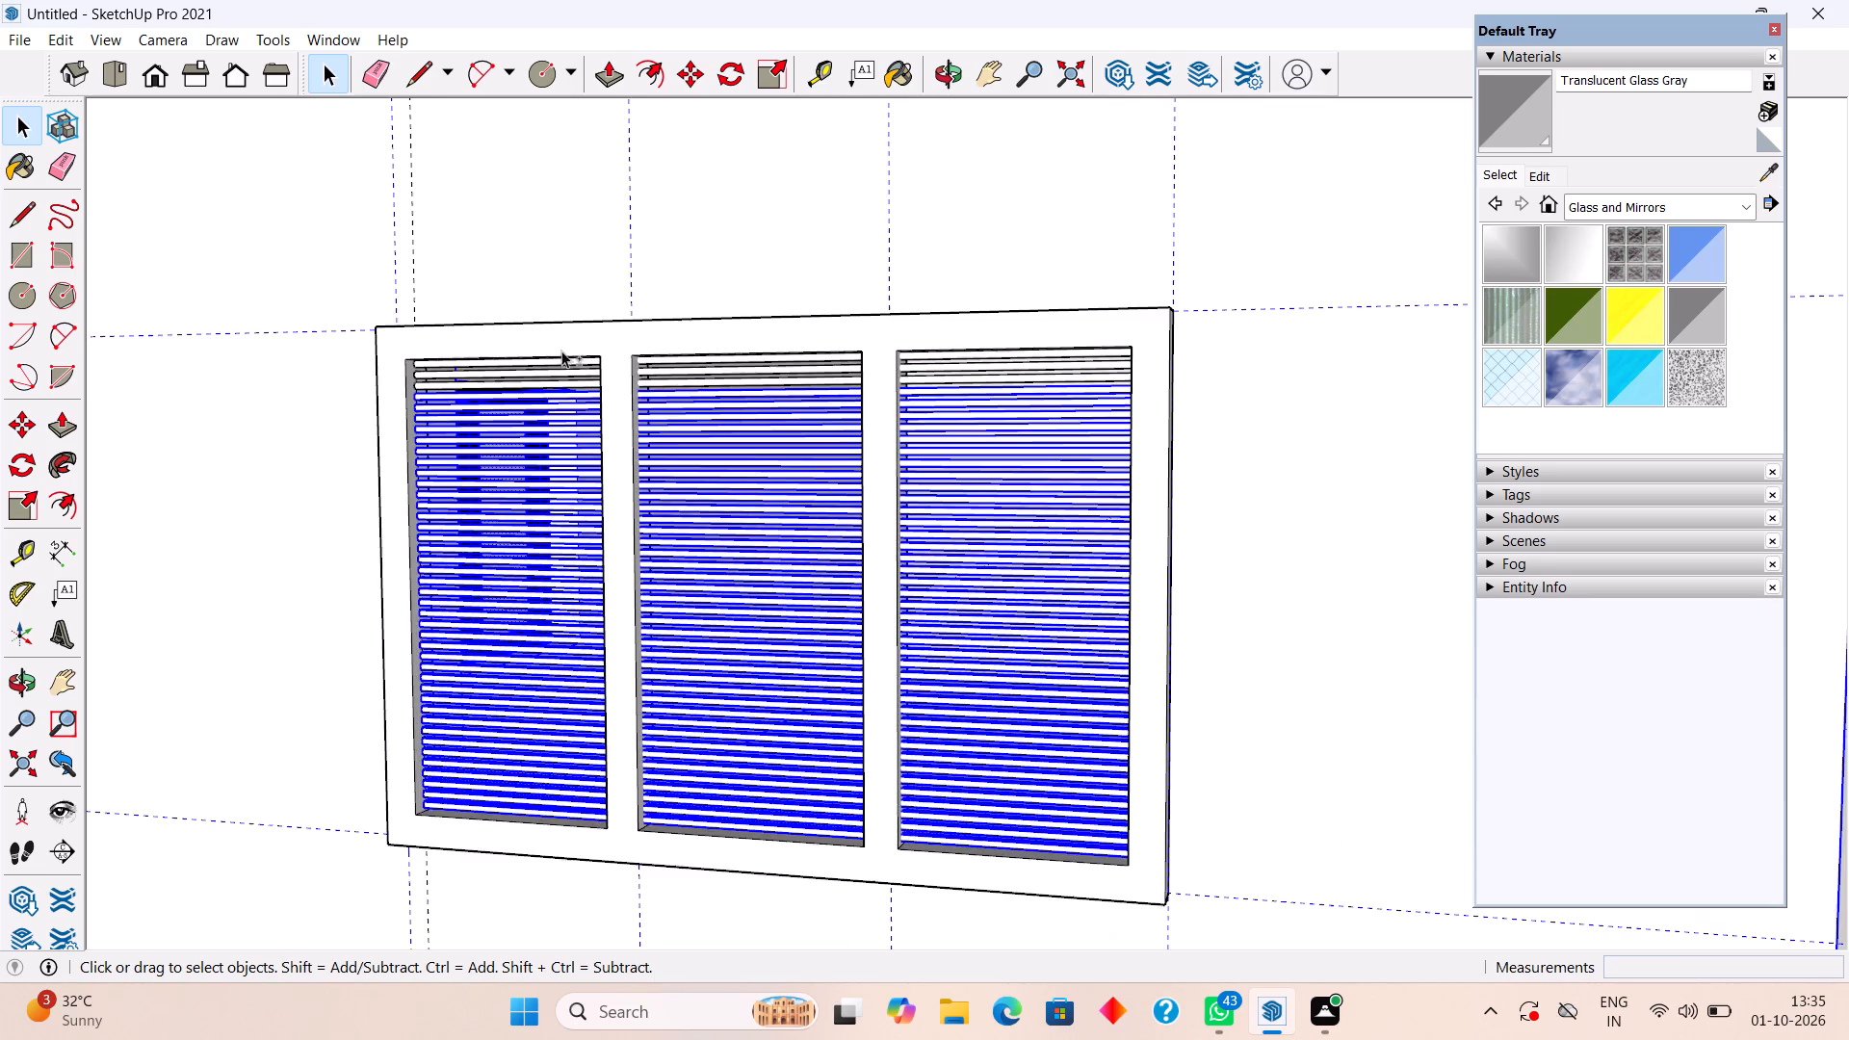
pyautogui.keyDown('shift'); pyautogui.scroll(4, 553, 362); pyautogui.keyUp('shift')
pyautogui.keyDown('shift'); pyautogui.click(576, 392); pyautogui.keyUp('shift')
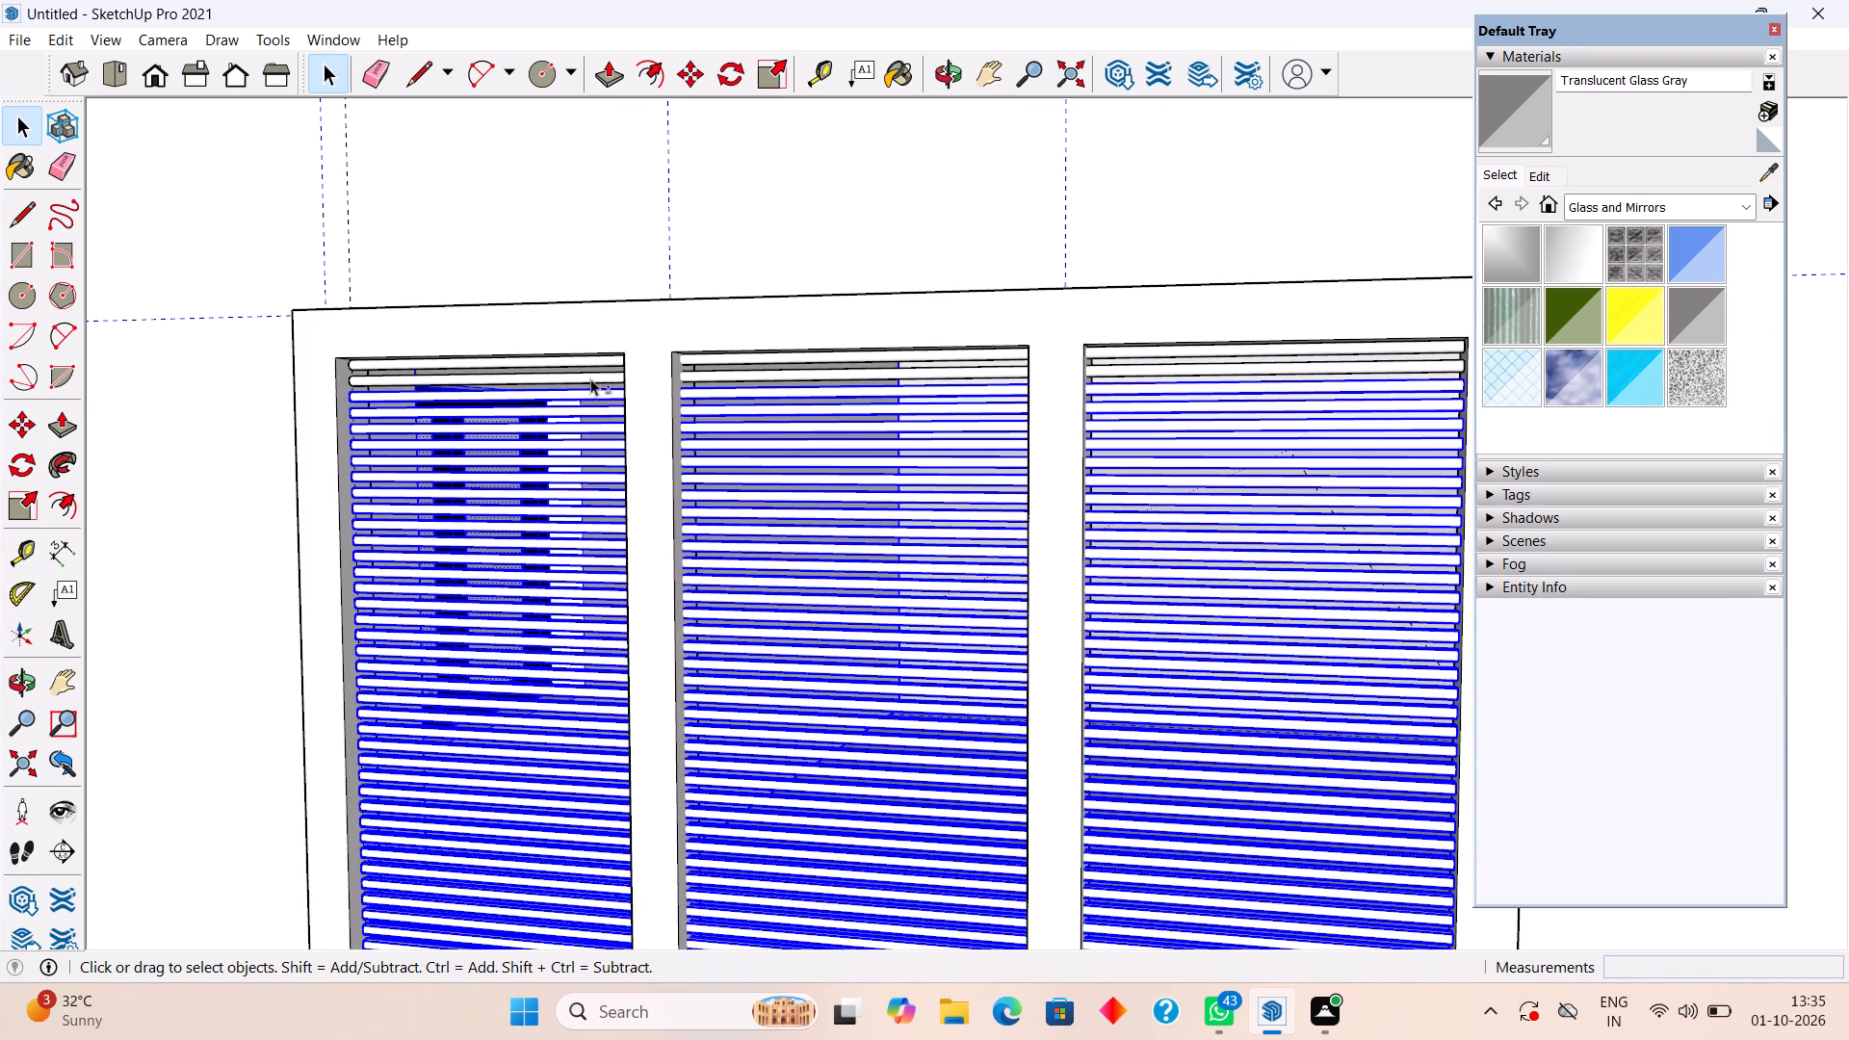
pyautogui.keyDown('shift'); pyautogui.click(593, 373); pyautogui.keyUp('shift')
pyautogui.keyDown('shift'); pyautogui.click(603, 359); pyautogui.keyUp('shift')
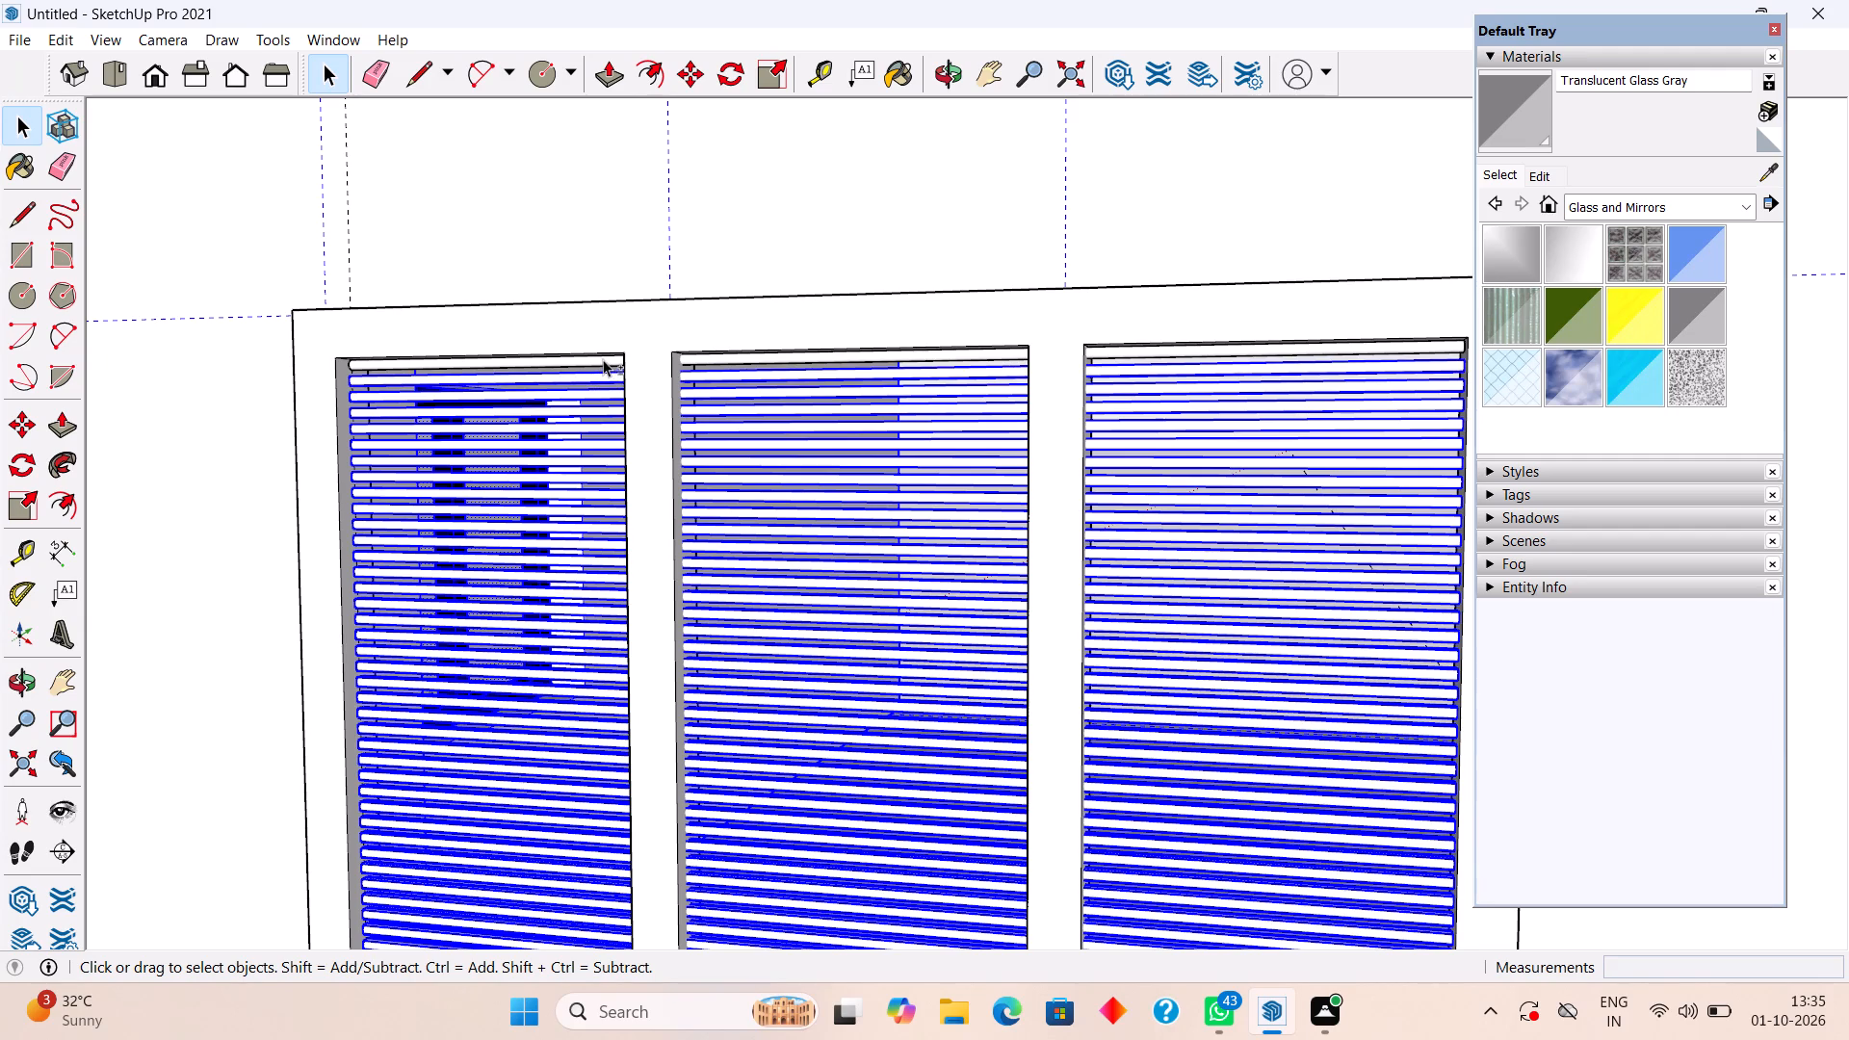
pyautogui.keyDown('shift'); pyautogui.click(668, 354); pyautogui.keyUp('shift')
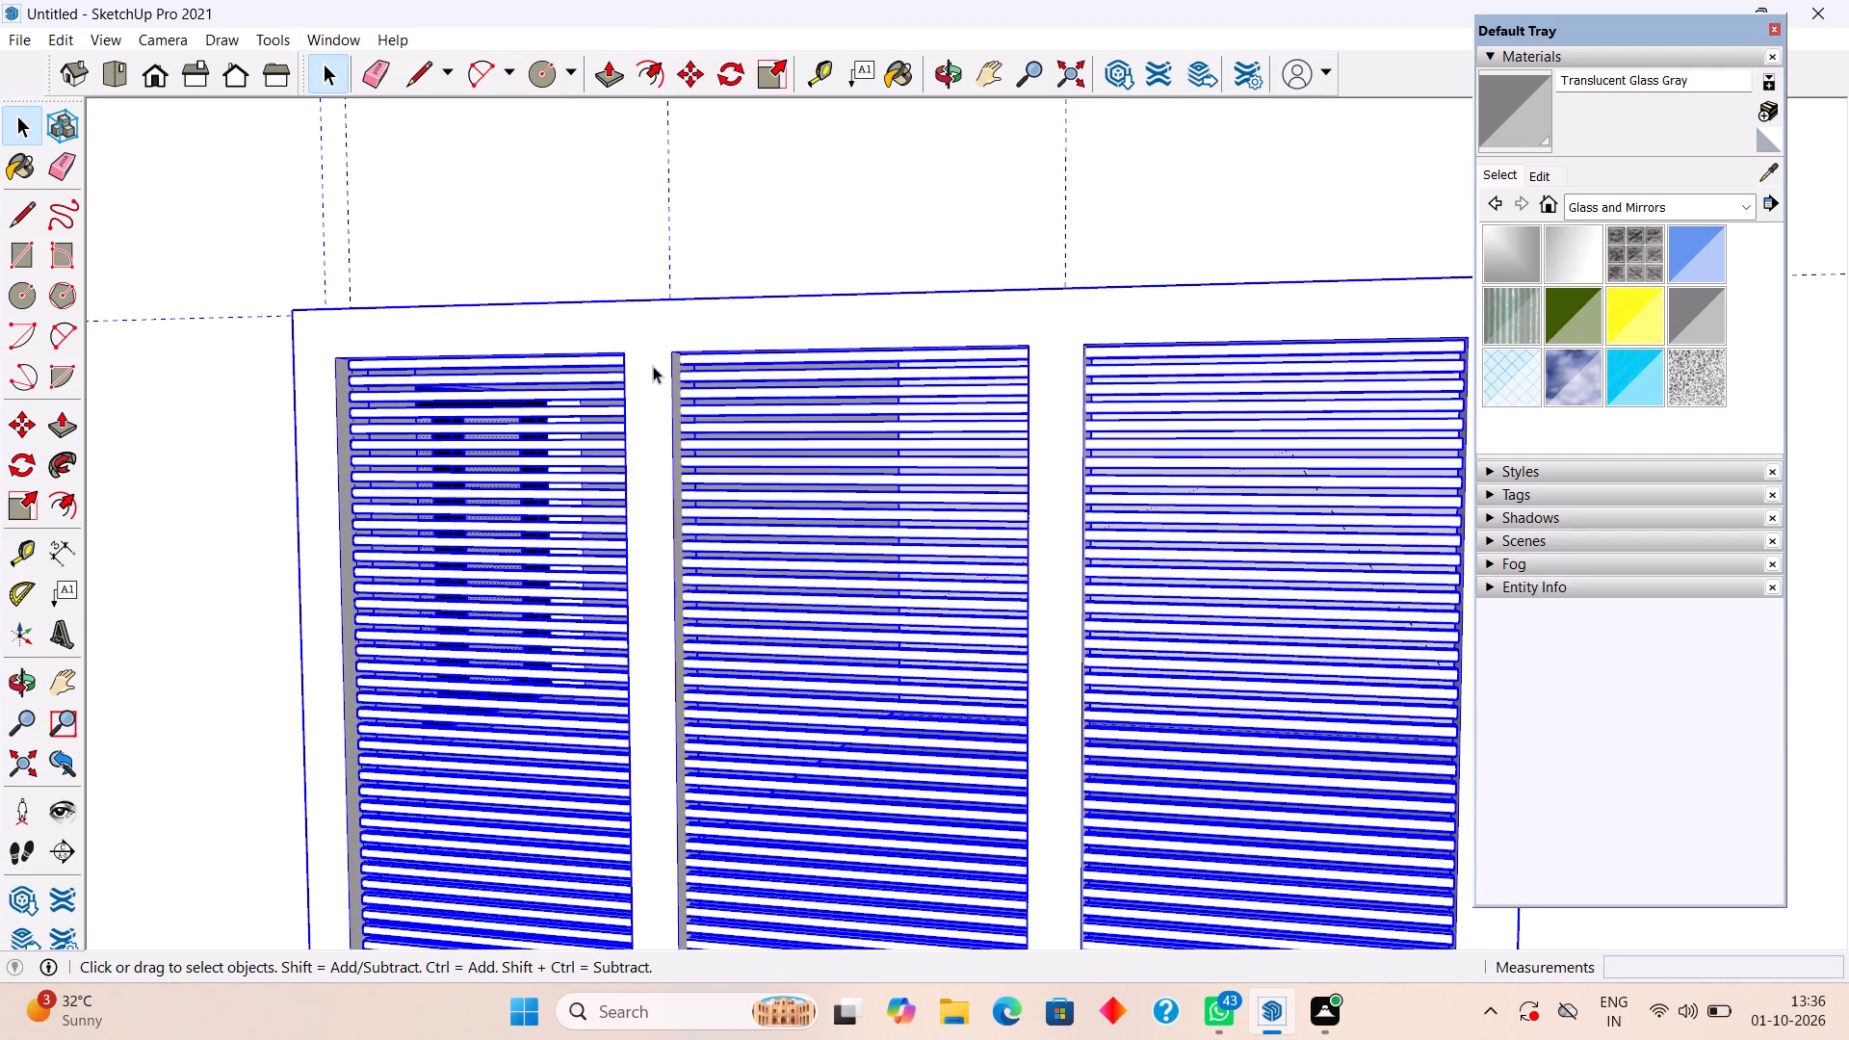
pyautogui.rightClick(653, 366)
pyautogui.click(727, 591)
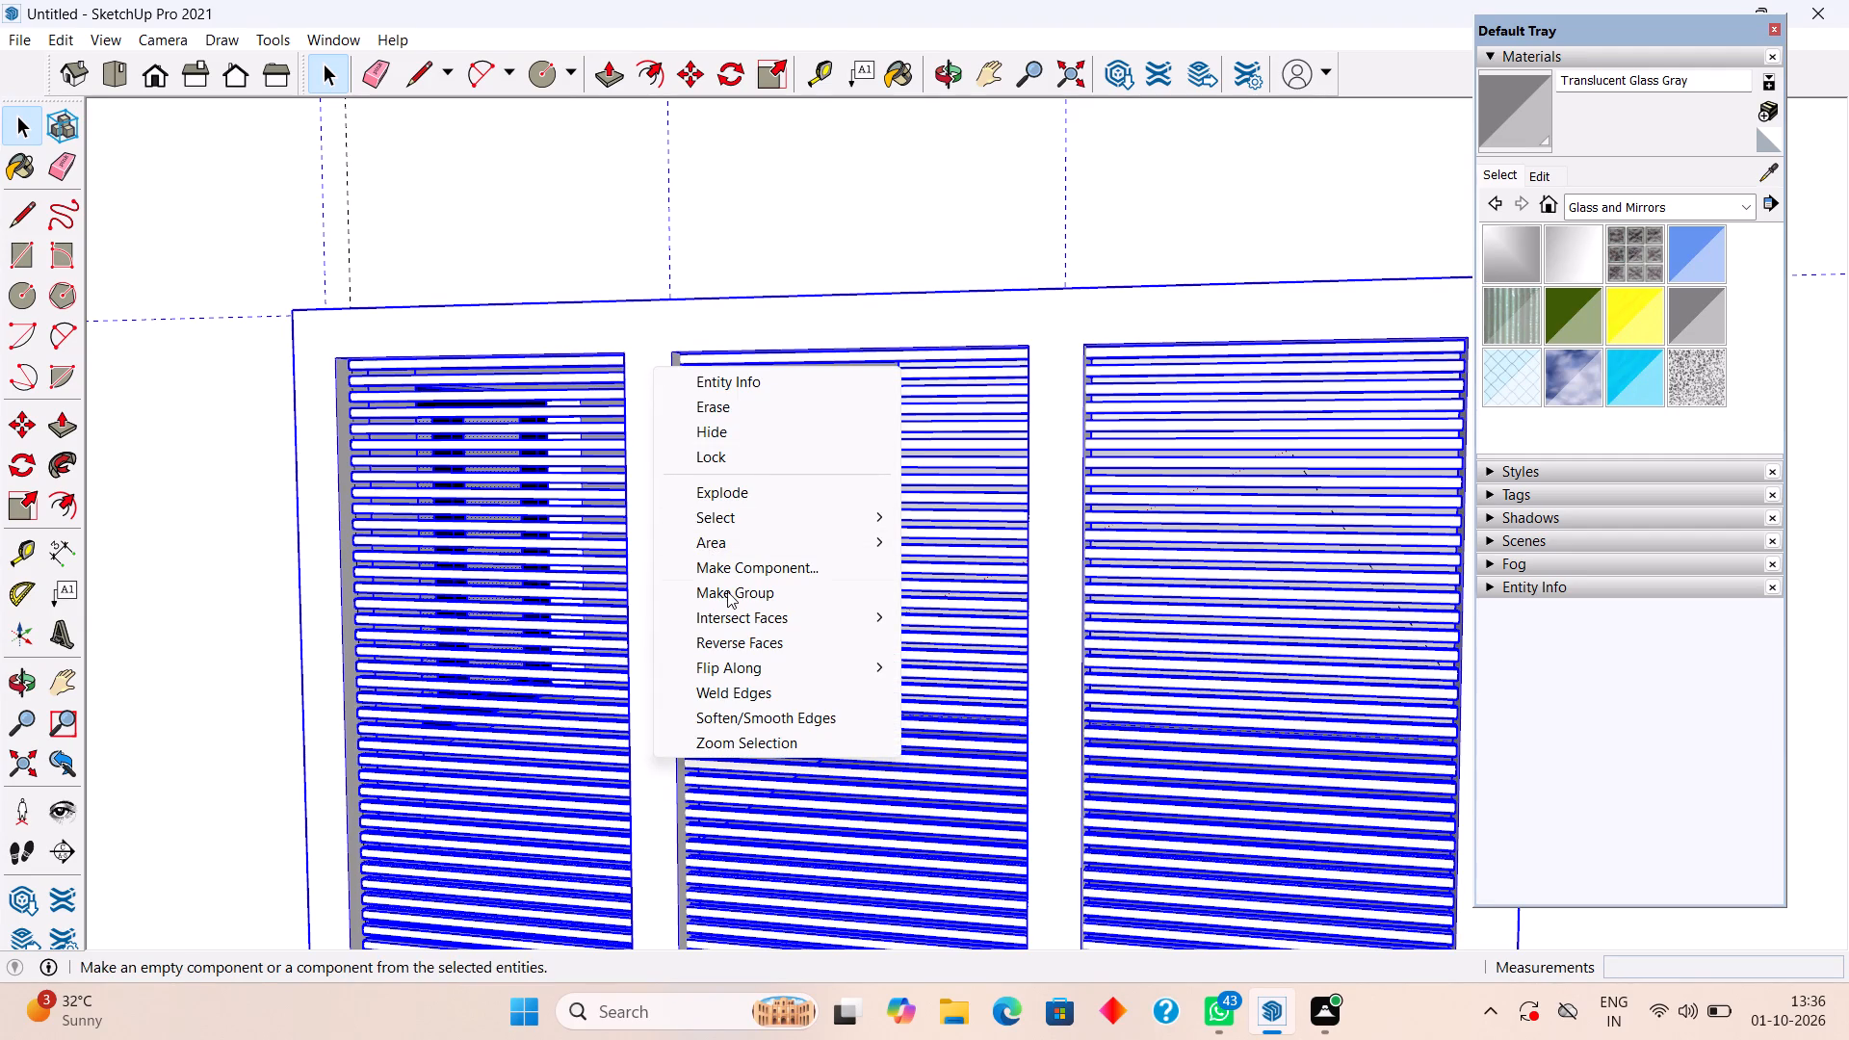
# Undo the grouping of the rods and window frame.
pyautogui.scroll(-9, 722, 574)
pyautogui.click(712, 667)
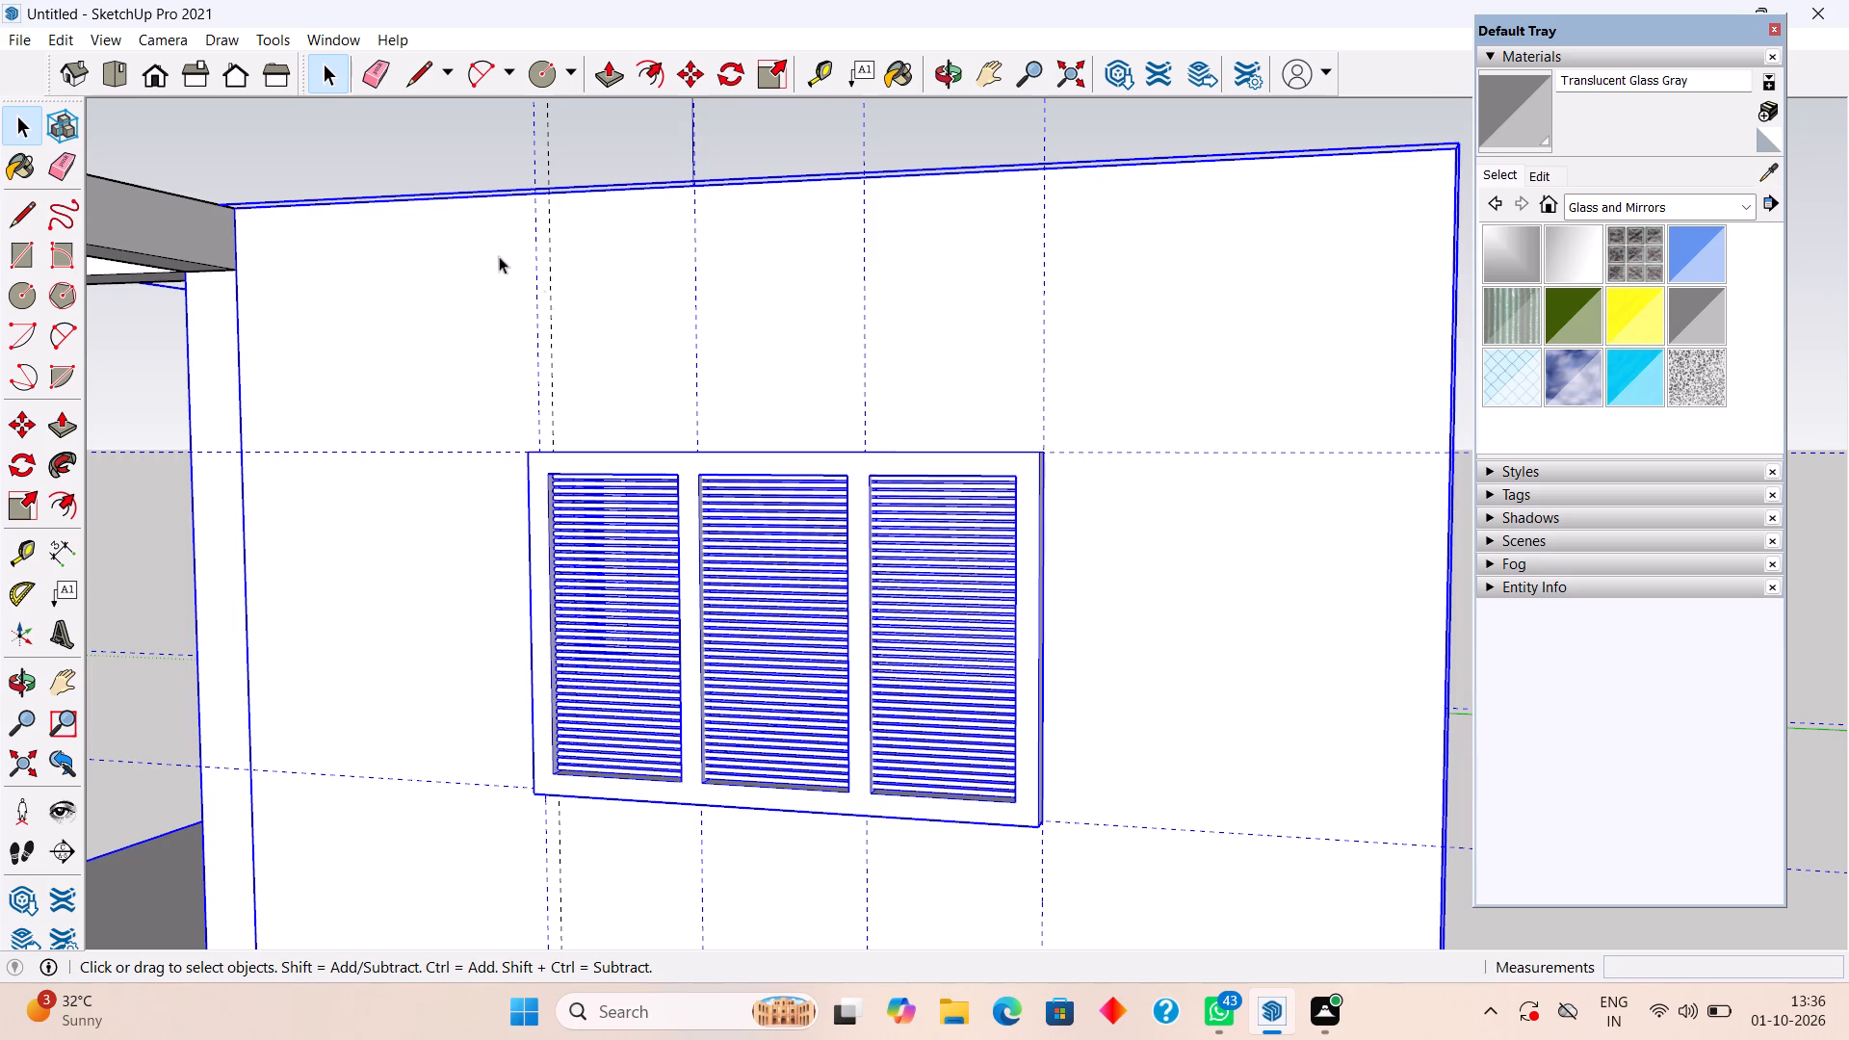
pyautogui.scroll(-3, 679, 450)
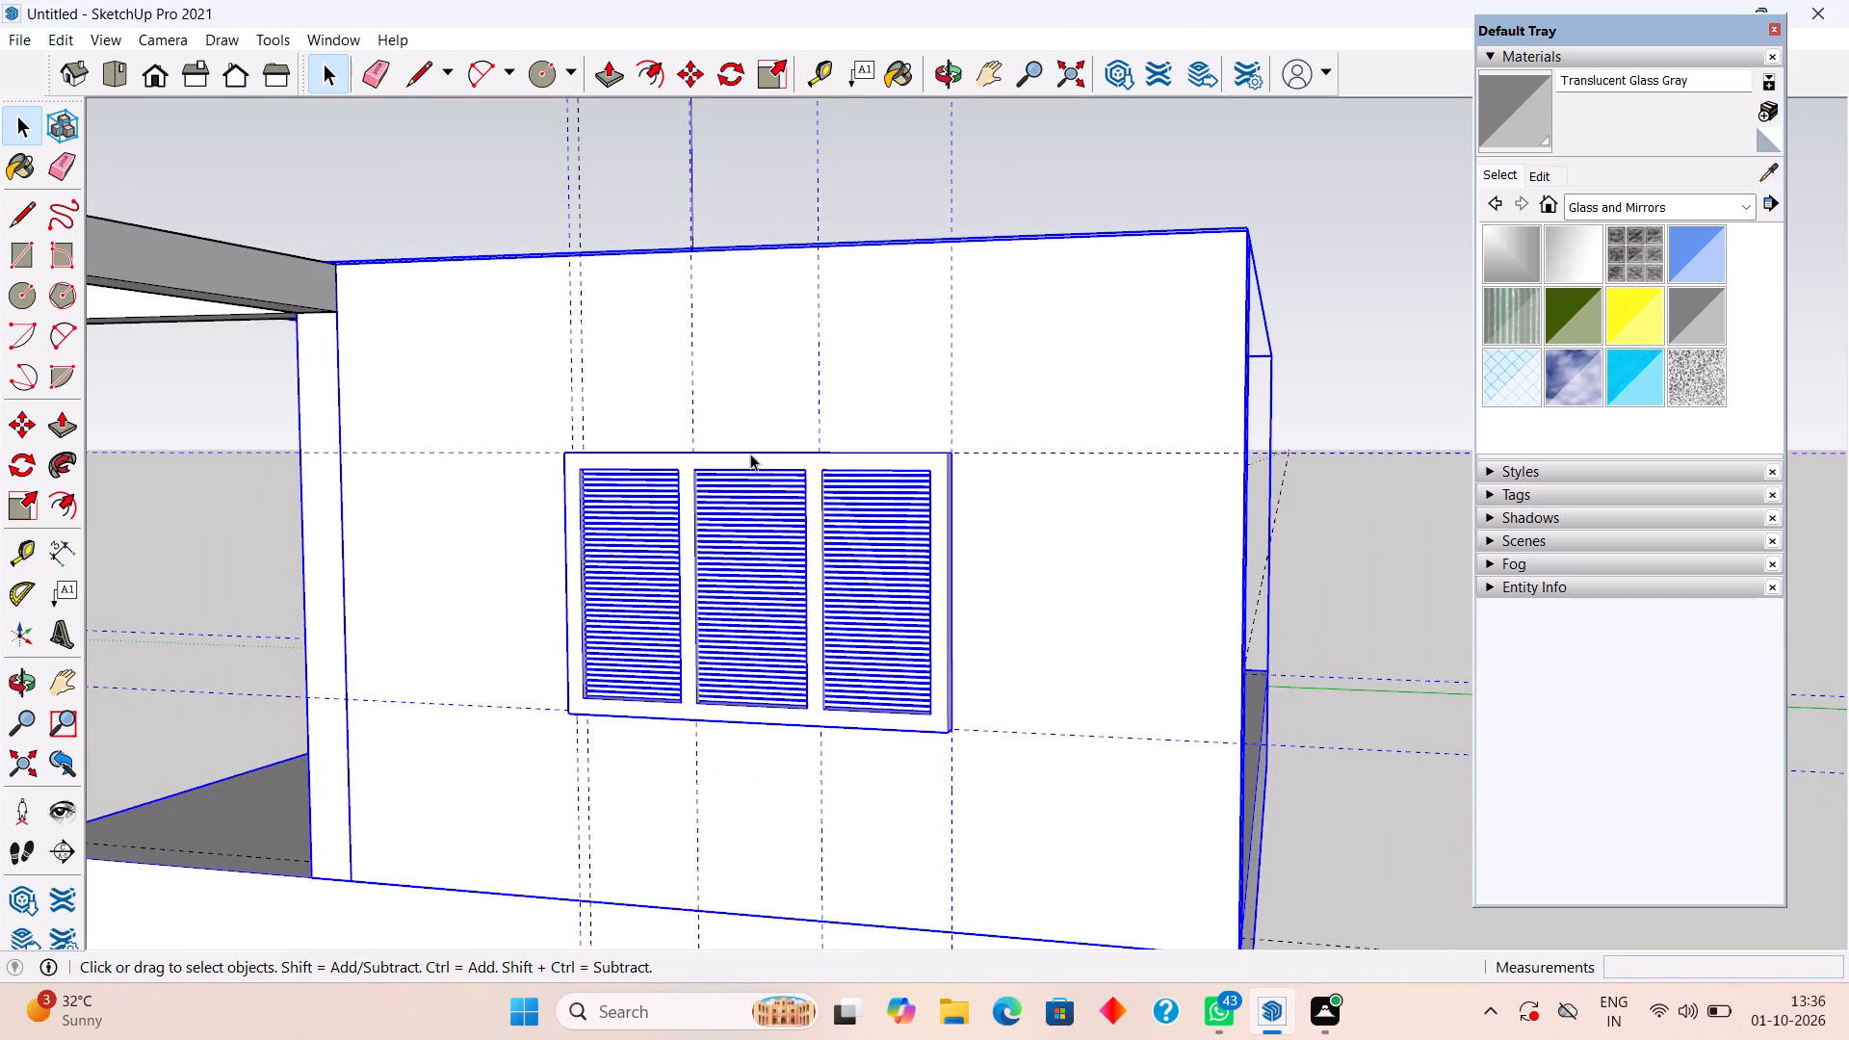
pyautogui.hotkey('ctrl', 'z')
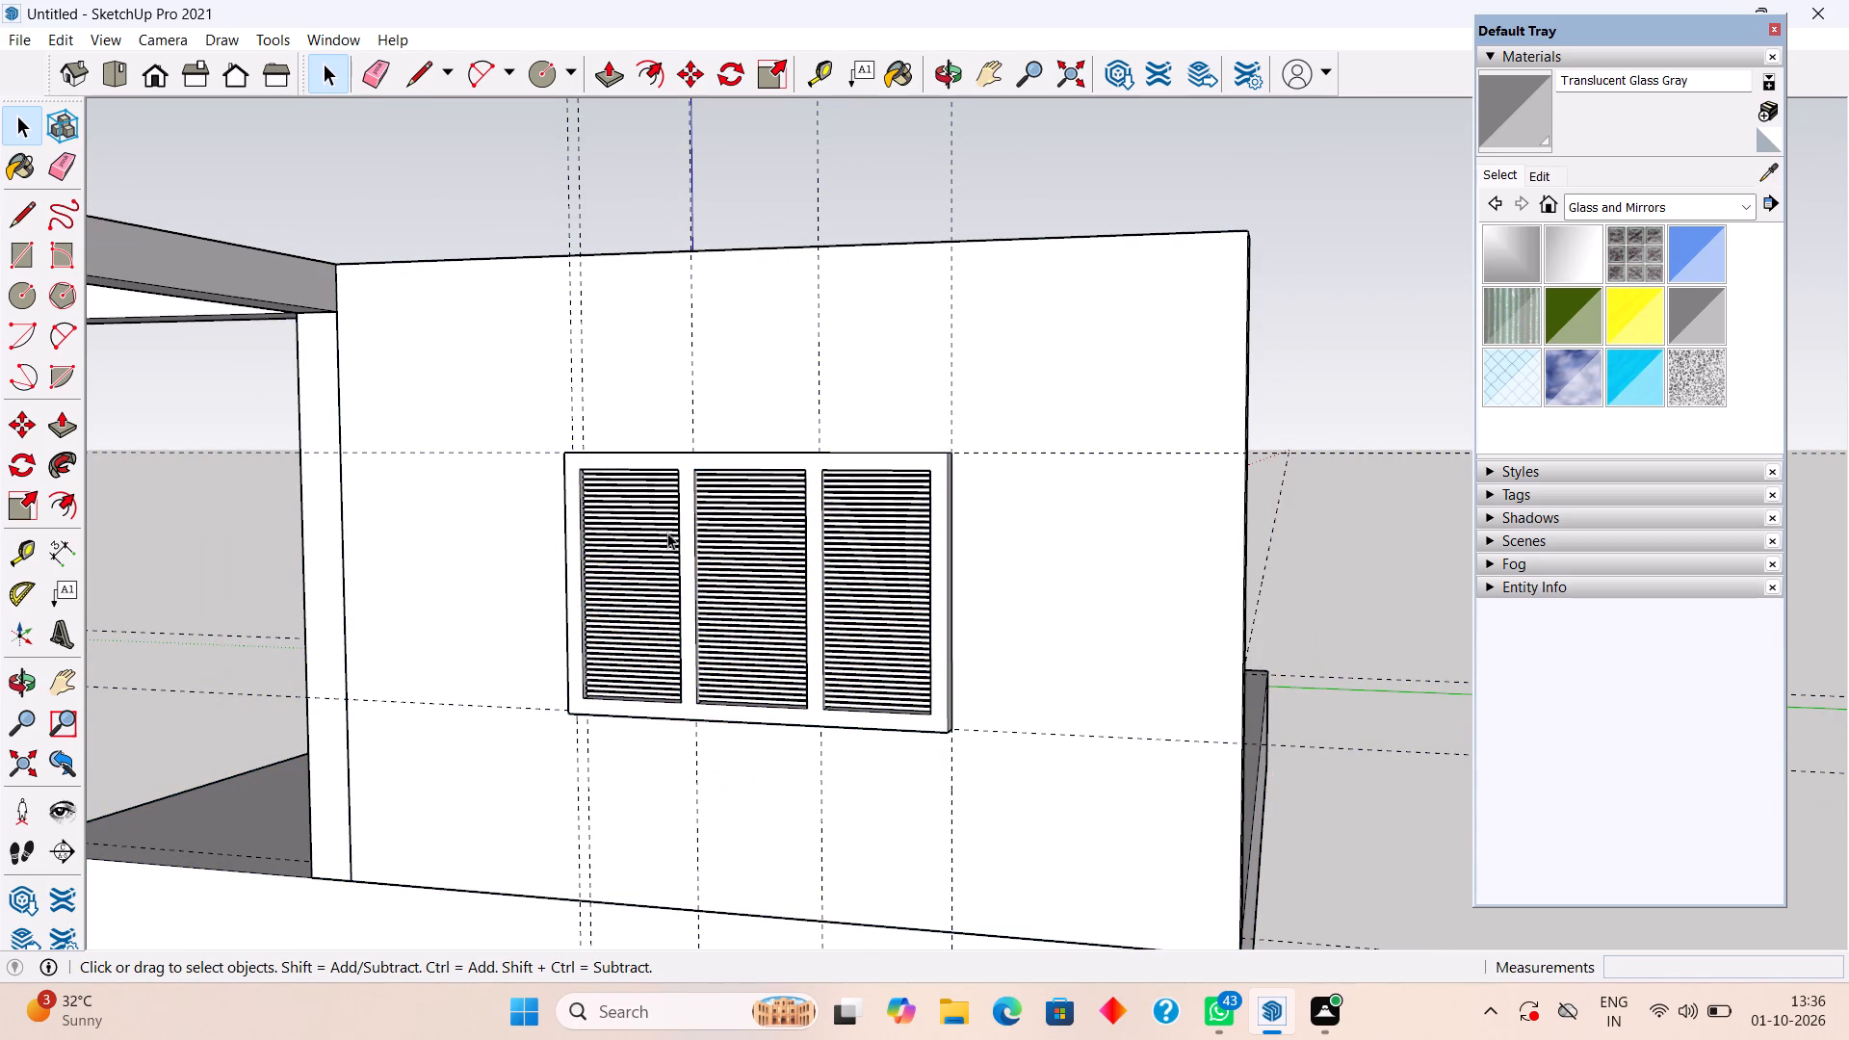
# Select all the horizontal rods, top and bottom ones included, together with the three-panel window frame and make them one group.
pyautogui.click(667, 533)
pyautogui.scroll(5, 659, 550)
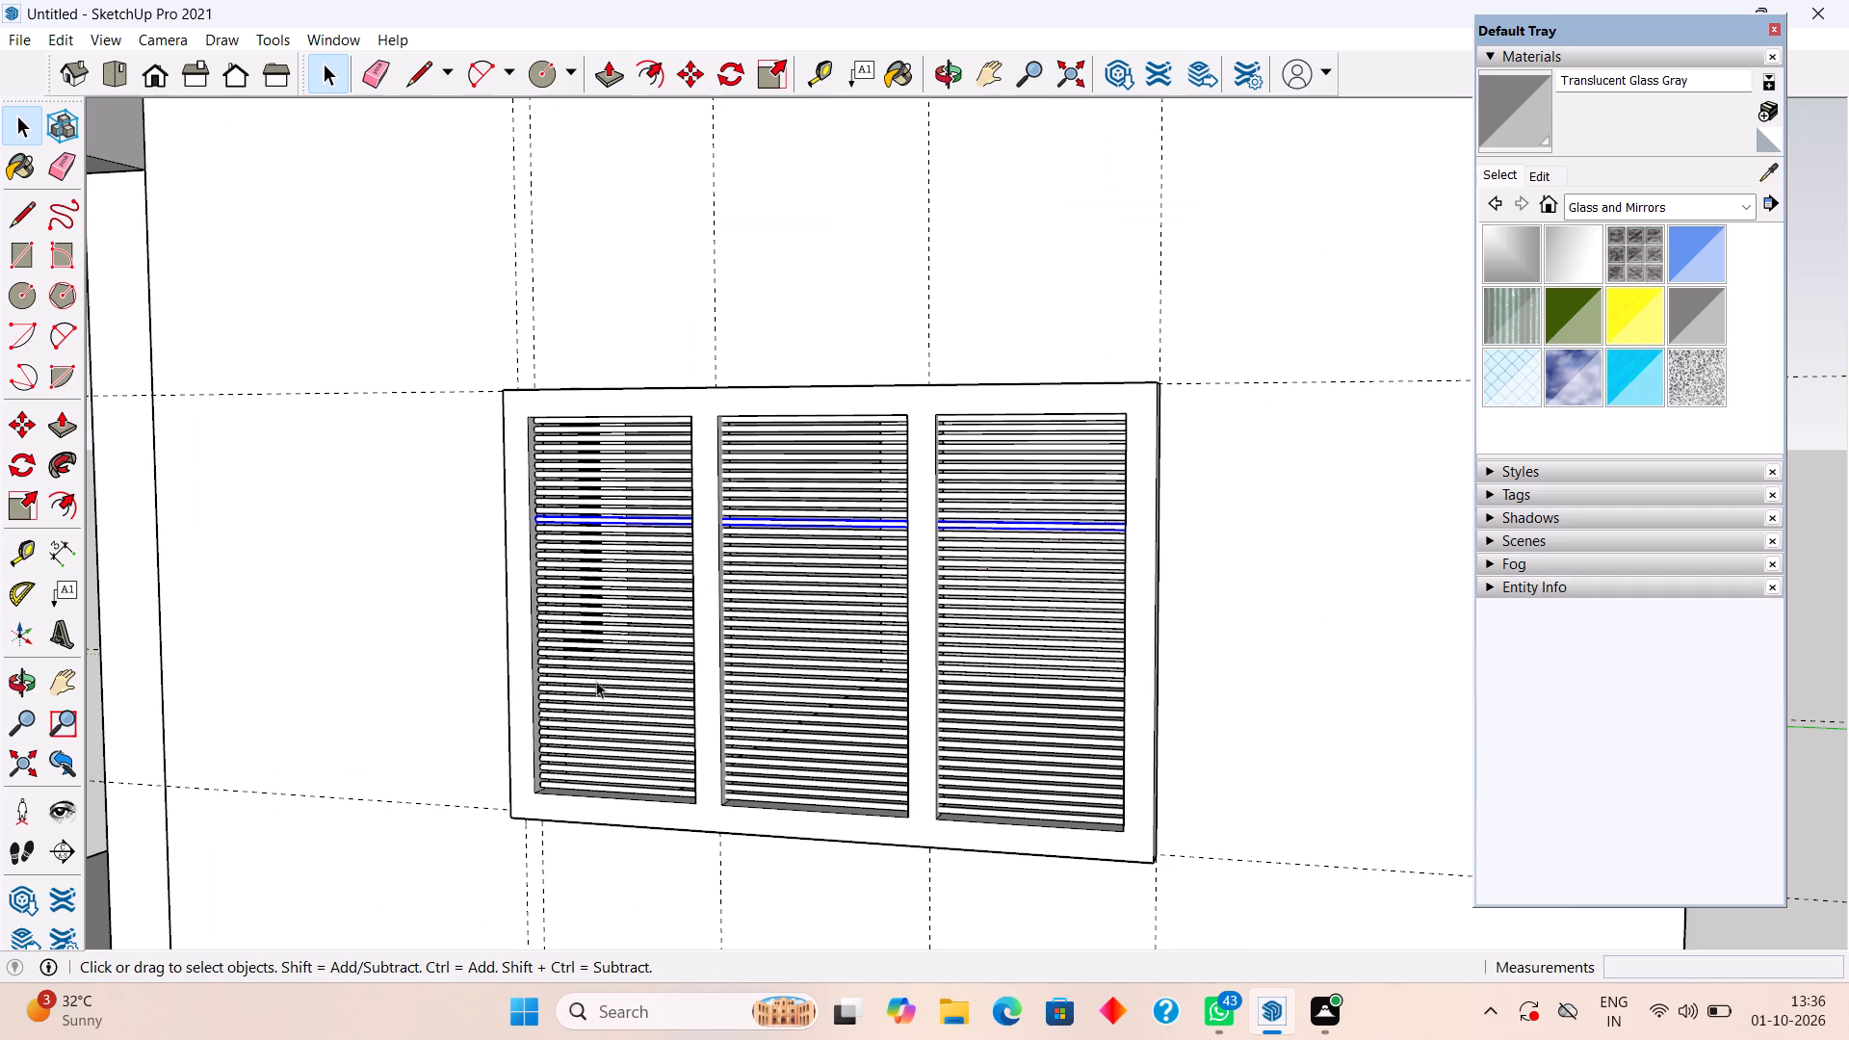
pyautogui.moveTo(620, 688); pyautogui.dragTo(818, 628, button='middle')
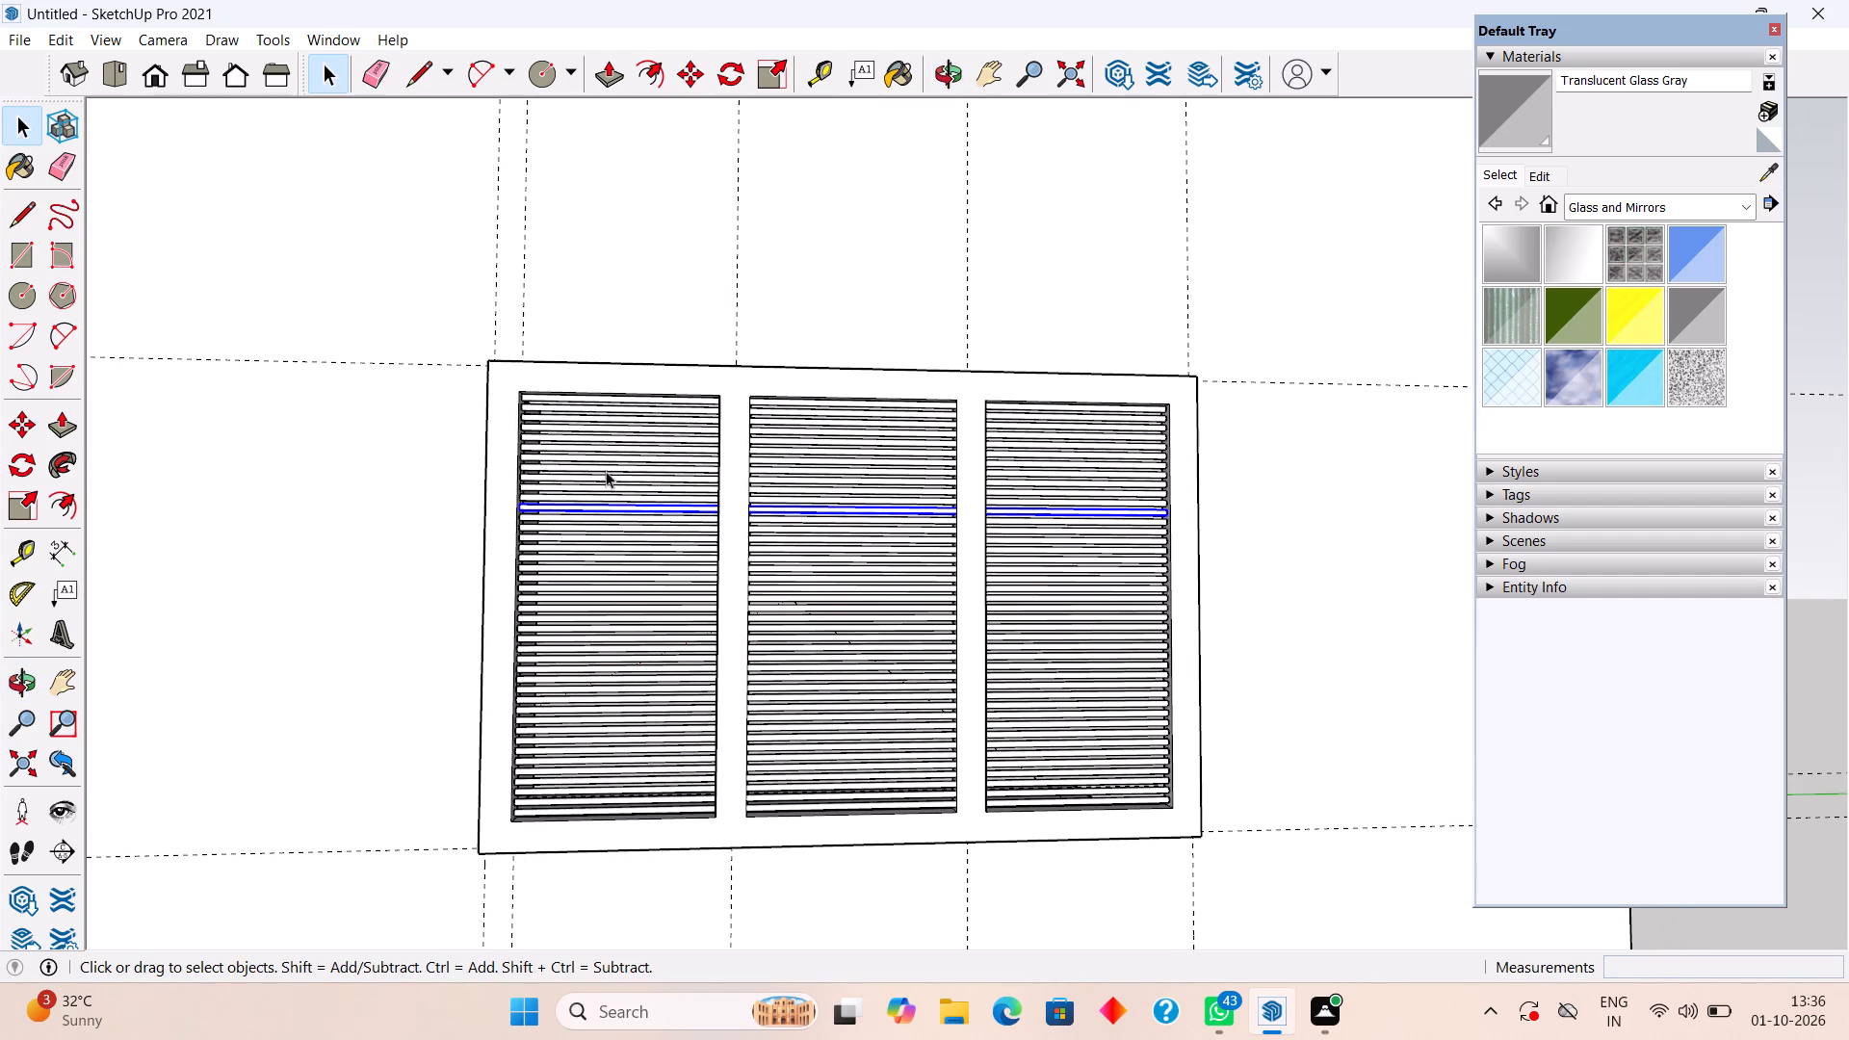
pyautogui.moveTo(567, 432); pyautogui.dragTo(698, 796)
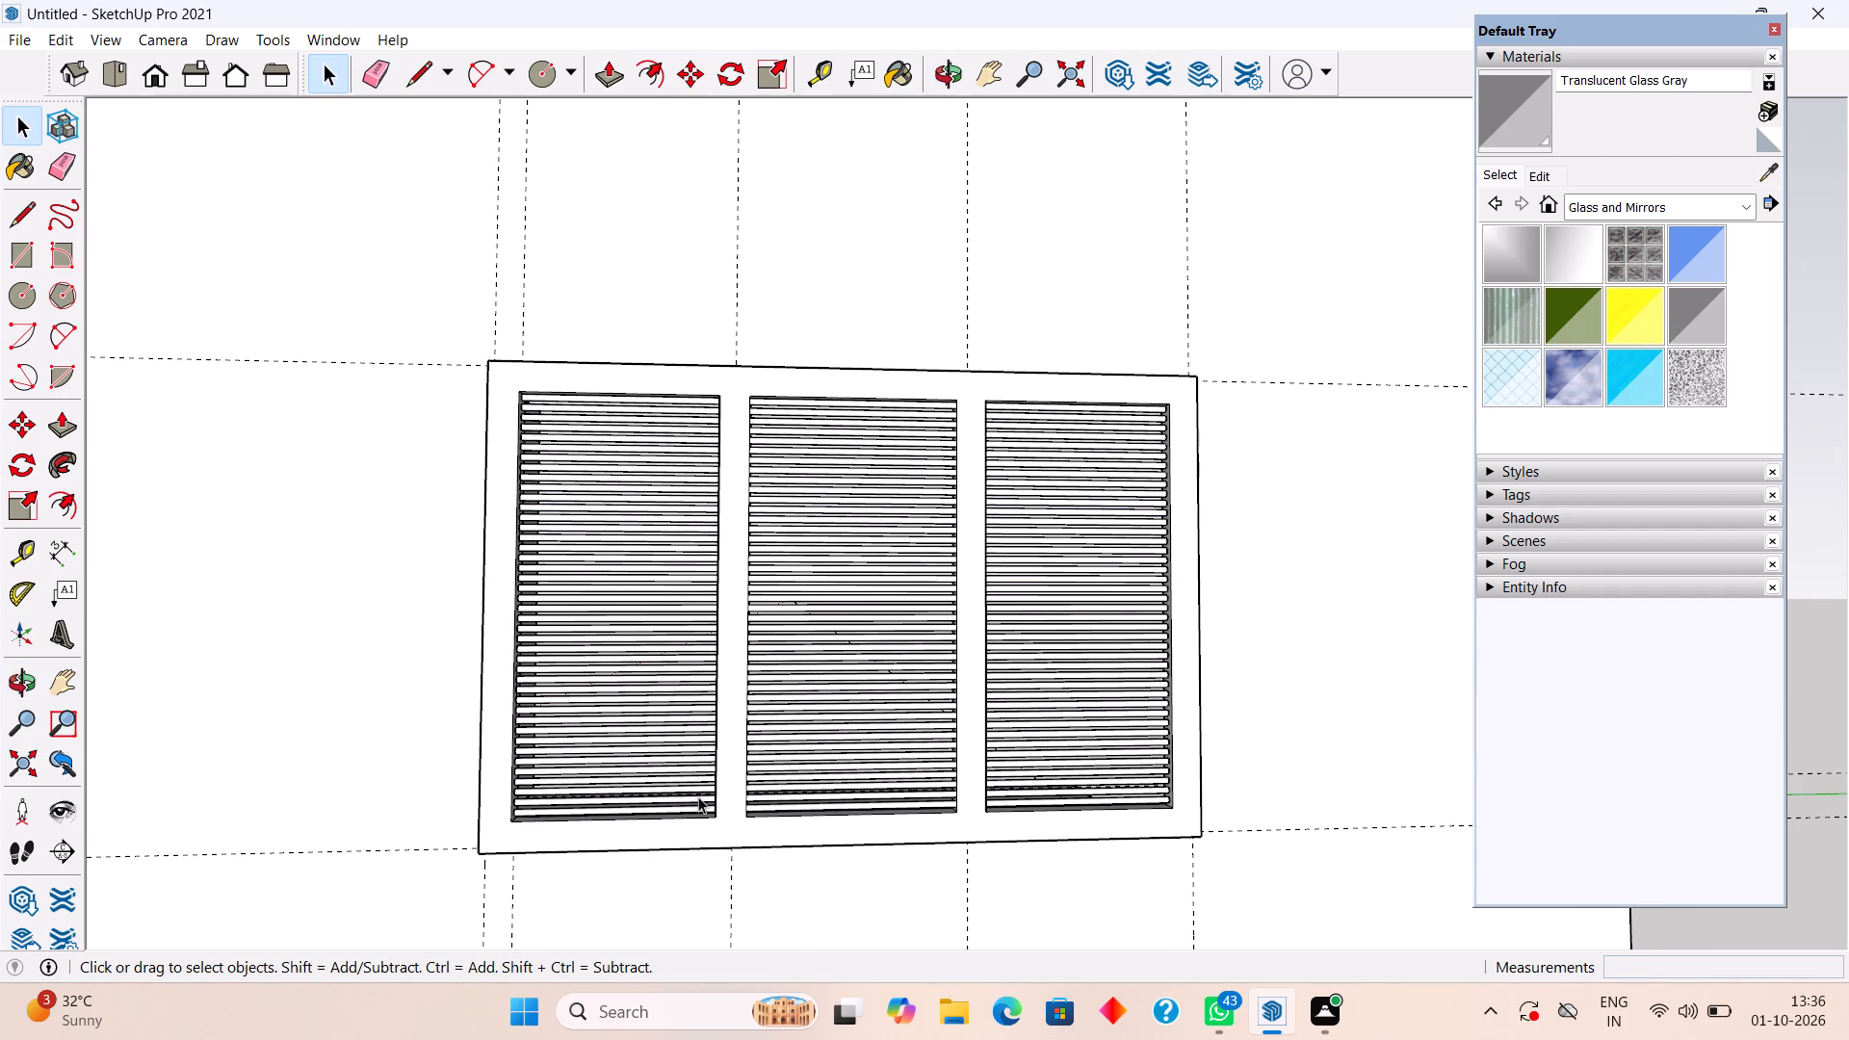
pyautogui.moveTo(701, 783); pyautogui.dragTo(553, 419)
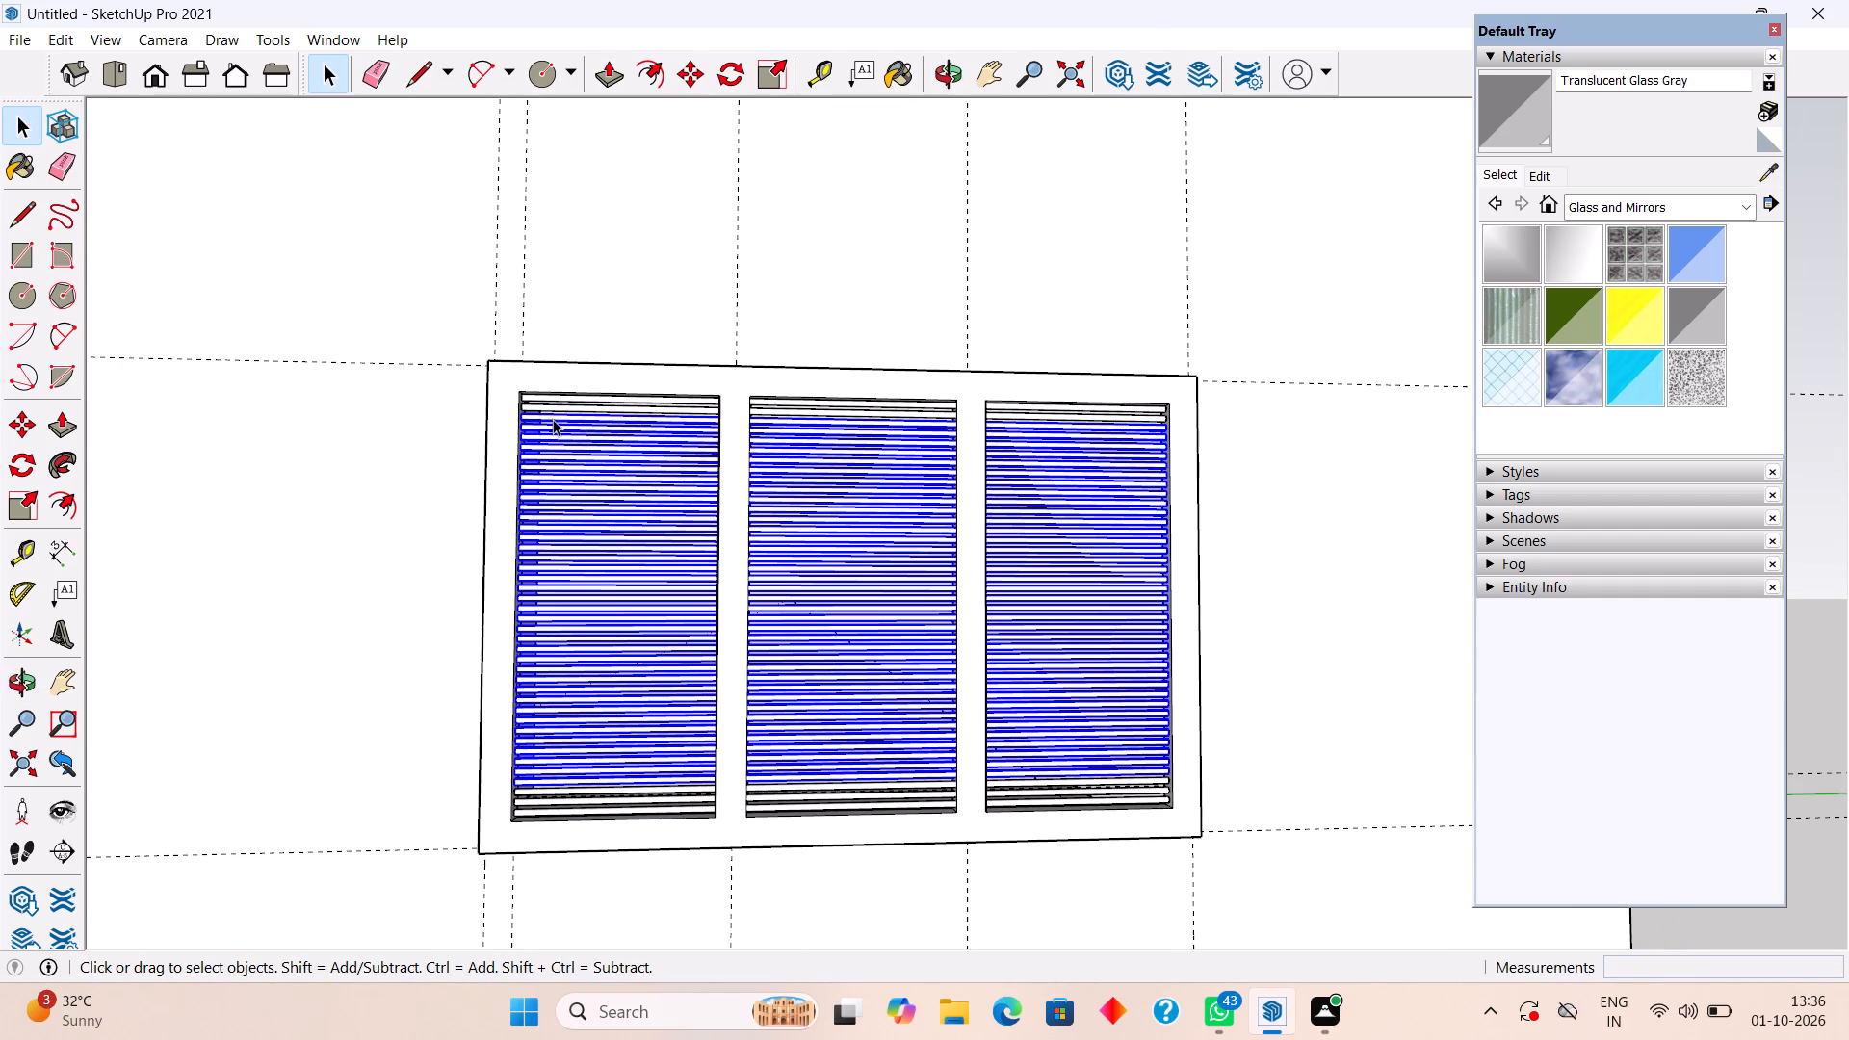
pyautogui.scroll(5, 625, 777)
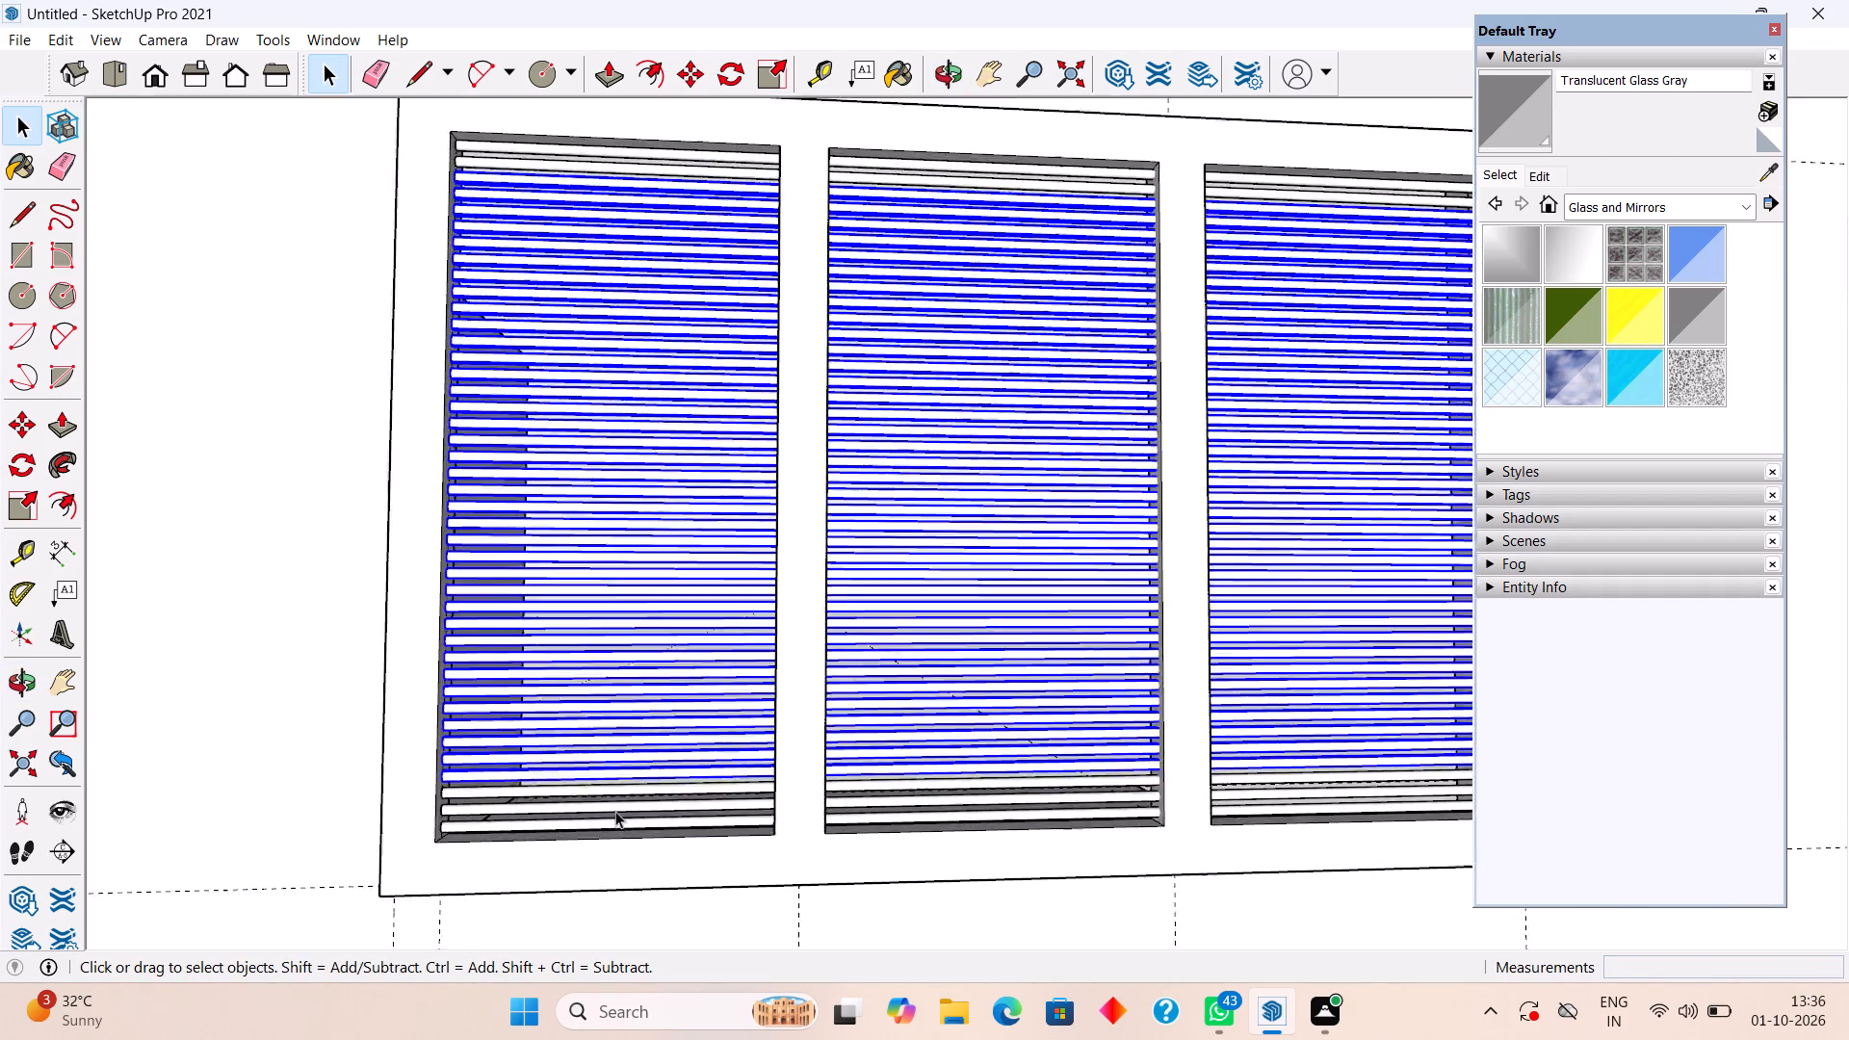
pyautogui.scroll(4, 615, 811)
pyautogui.keyDown('shift'); pyautogui.click(612, 832); pyautogui.keyUp('shift')
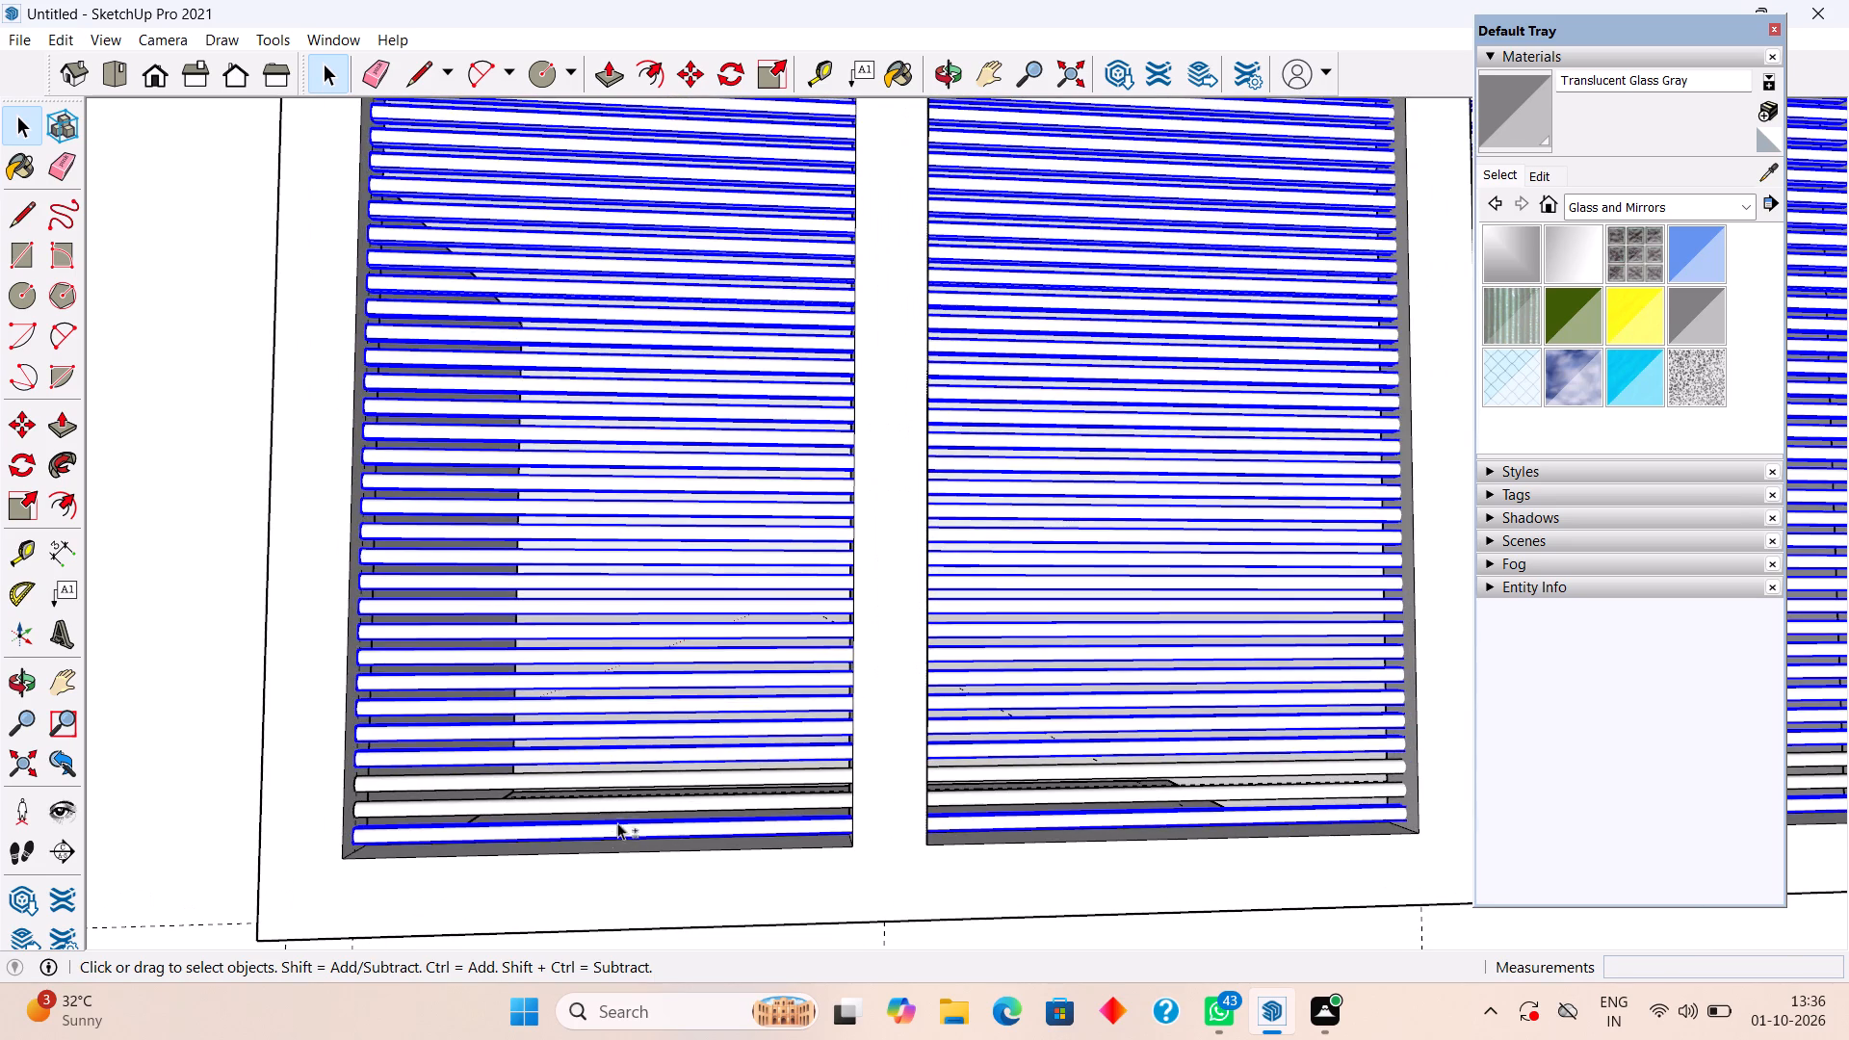
pyautogui.keyDown('shift'); pyautogui.click(623, 807); pyautogui.keyUp('shift')
pyautogui.keyDown('shift'); pyautogui.click(634, 774); pyautogui.keyUp('shift')
pyautogui.keyDown('shift'); pyautogui.scroll(-8, 634, 774); pyautogui.keyUp('shift')
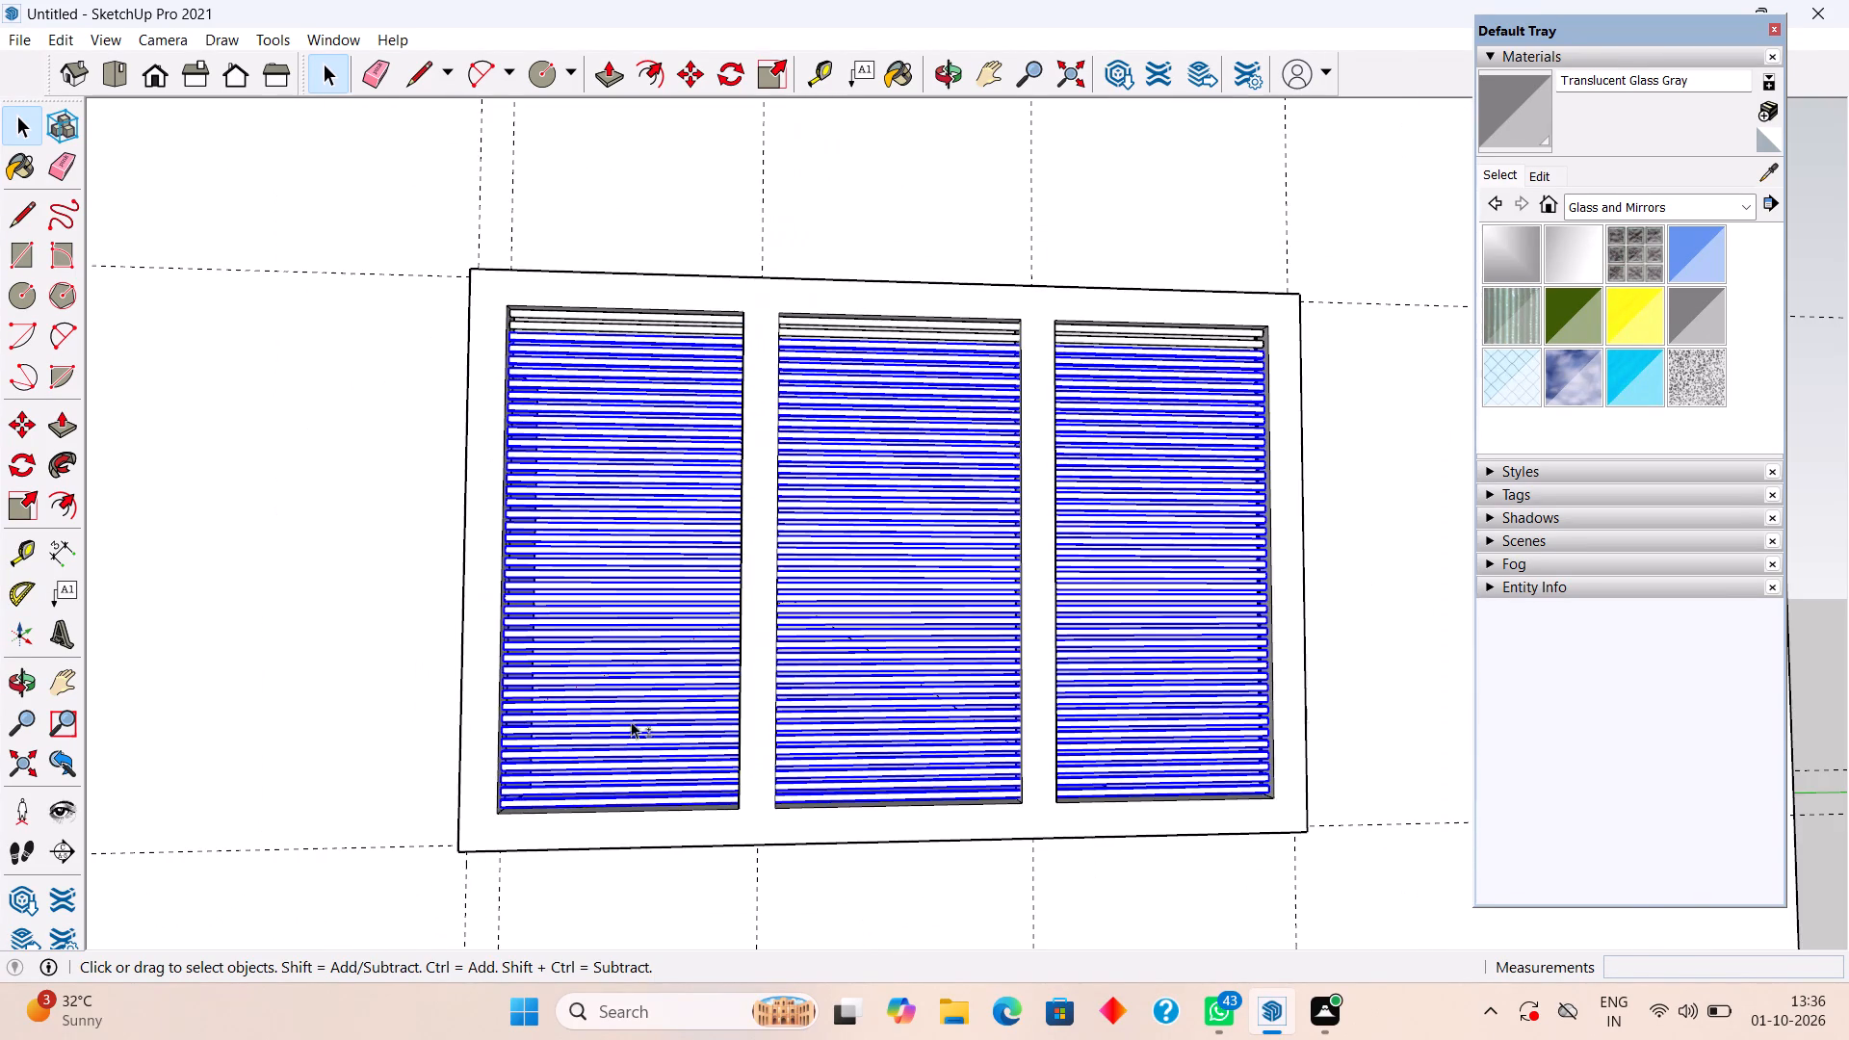
pyautogui.keyDown('shift'); pyautogui.scroll(7, 558, 293); pyautogui.keyUp('shift')
pyautogui.keyDown('shift'); pyautogui.click(565, 326); pyautogui.keyUp('shift')
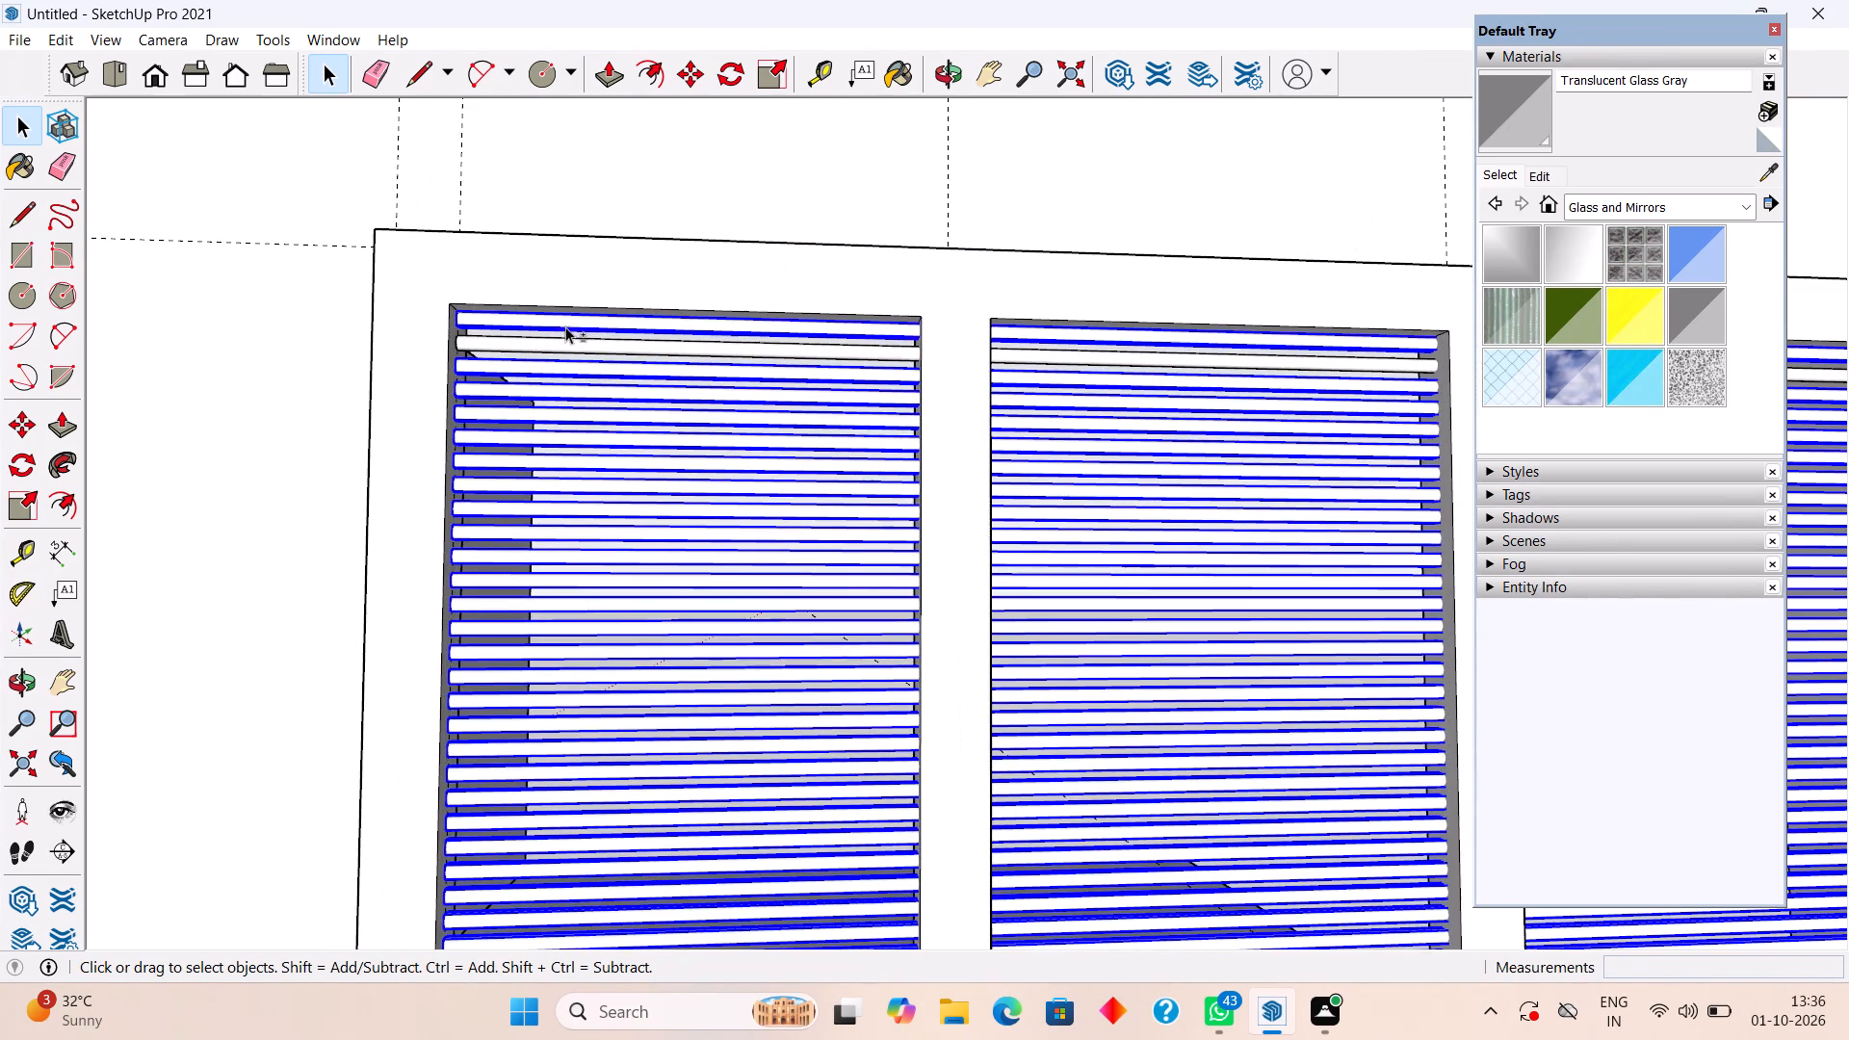
pyautogui.keyDown('shift'); pyautogui.click(568, 341); pyautogui.keyUp('shift')
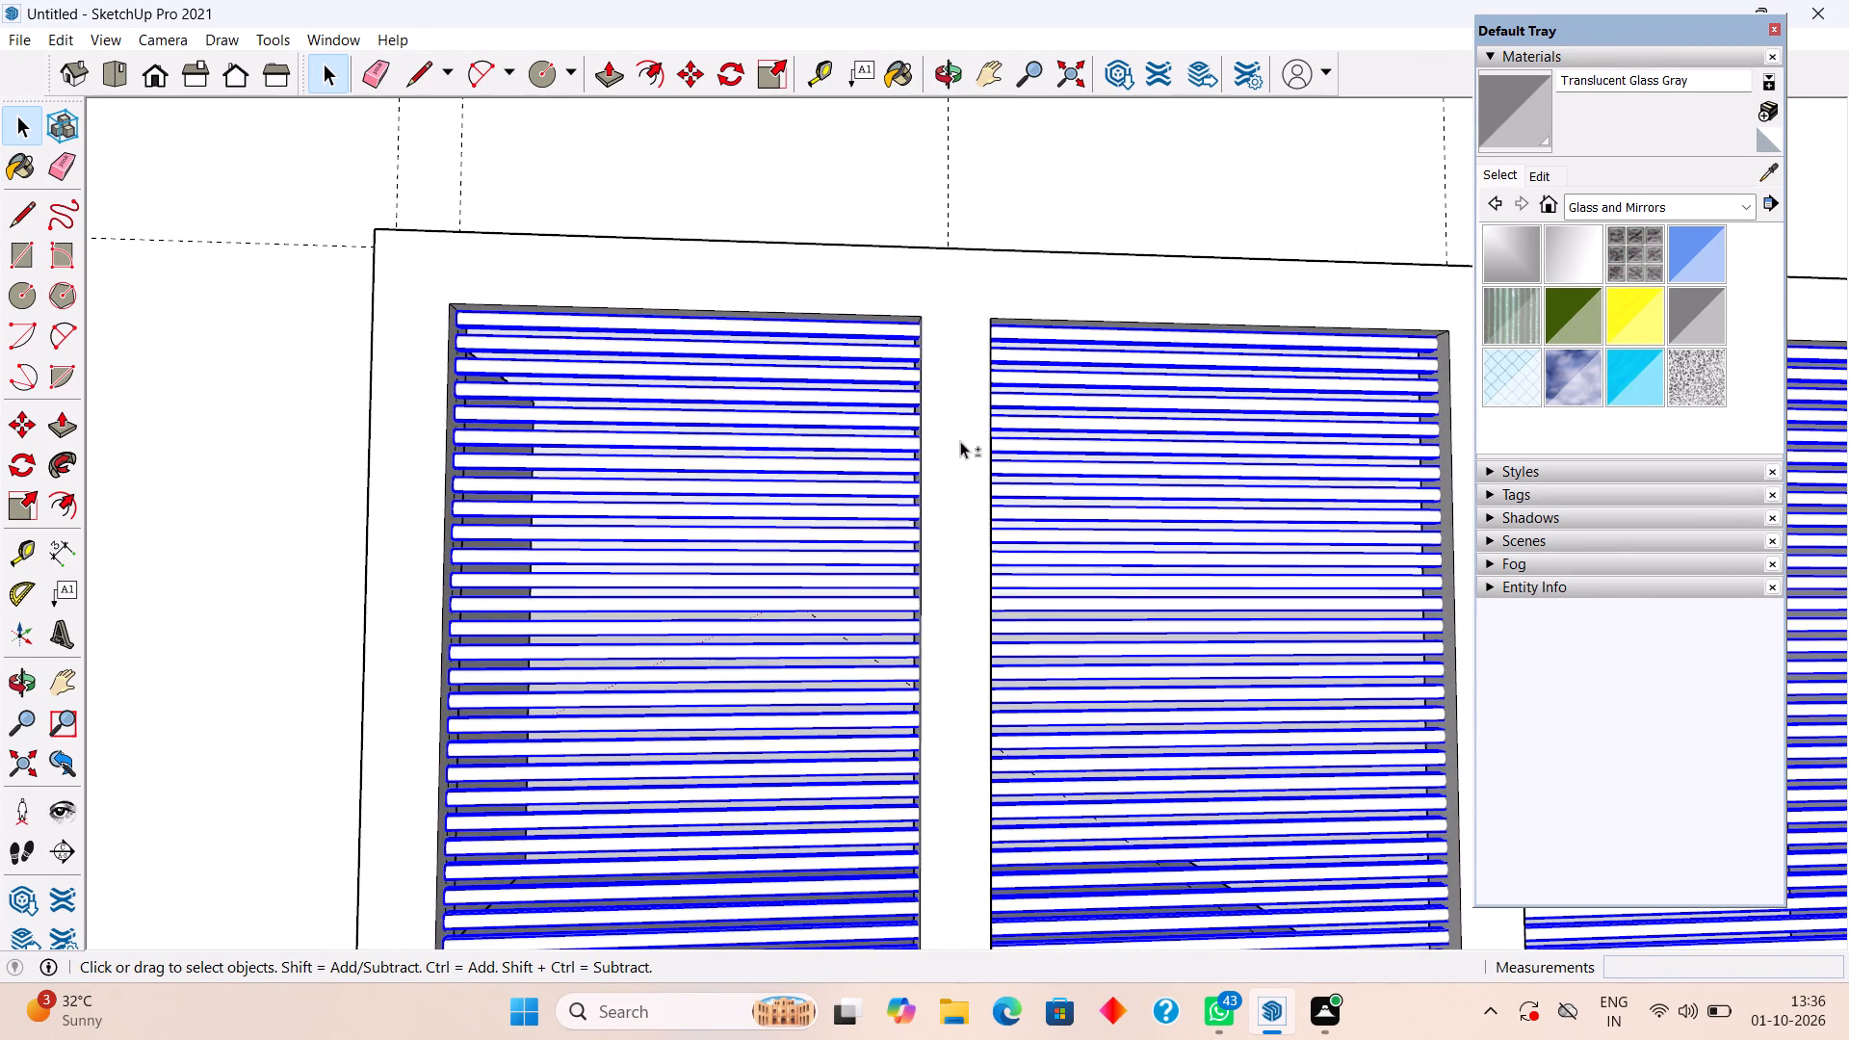
pyautogui.keyDown('shift'); pyautogui.click(960, 441); pyautogui.keyUp('shift')
pyautogui.keyDown('shift'); pyautogui.scroll(-9, 954, 445); pyautogui.keyUp('shift')
pyautogui.keyDown('shift'); pyautogui.rightClick(941, 471); pyautogui.keyUp('shift')
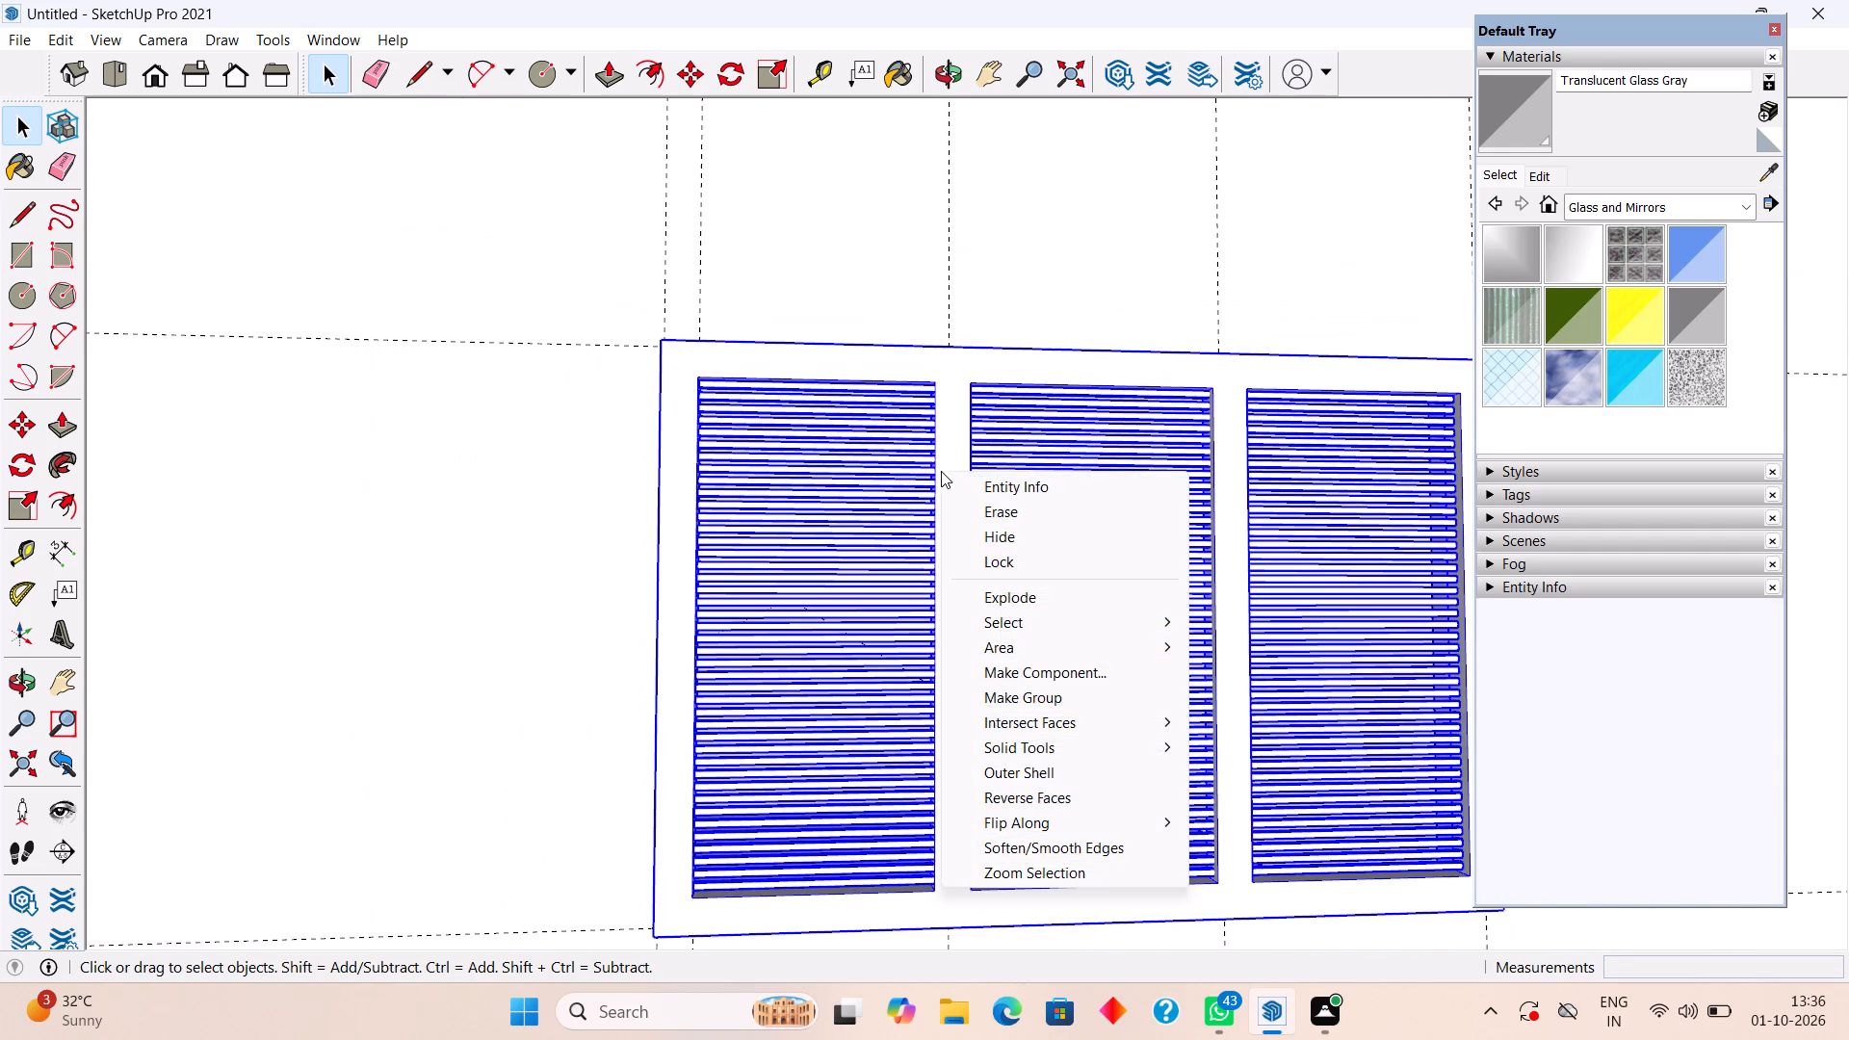
pyautogui.click(997, 691)
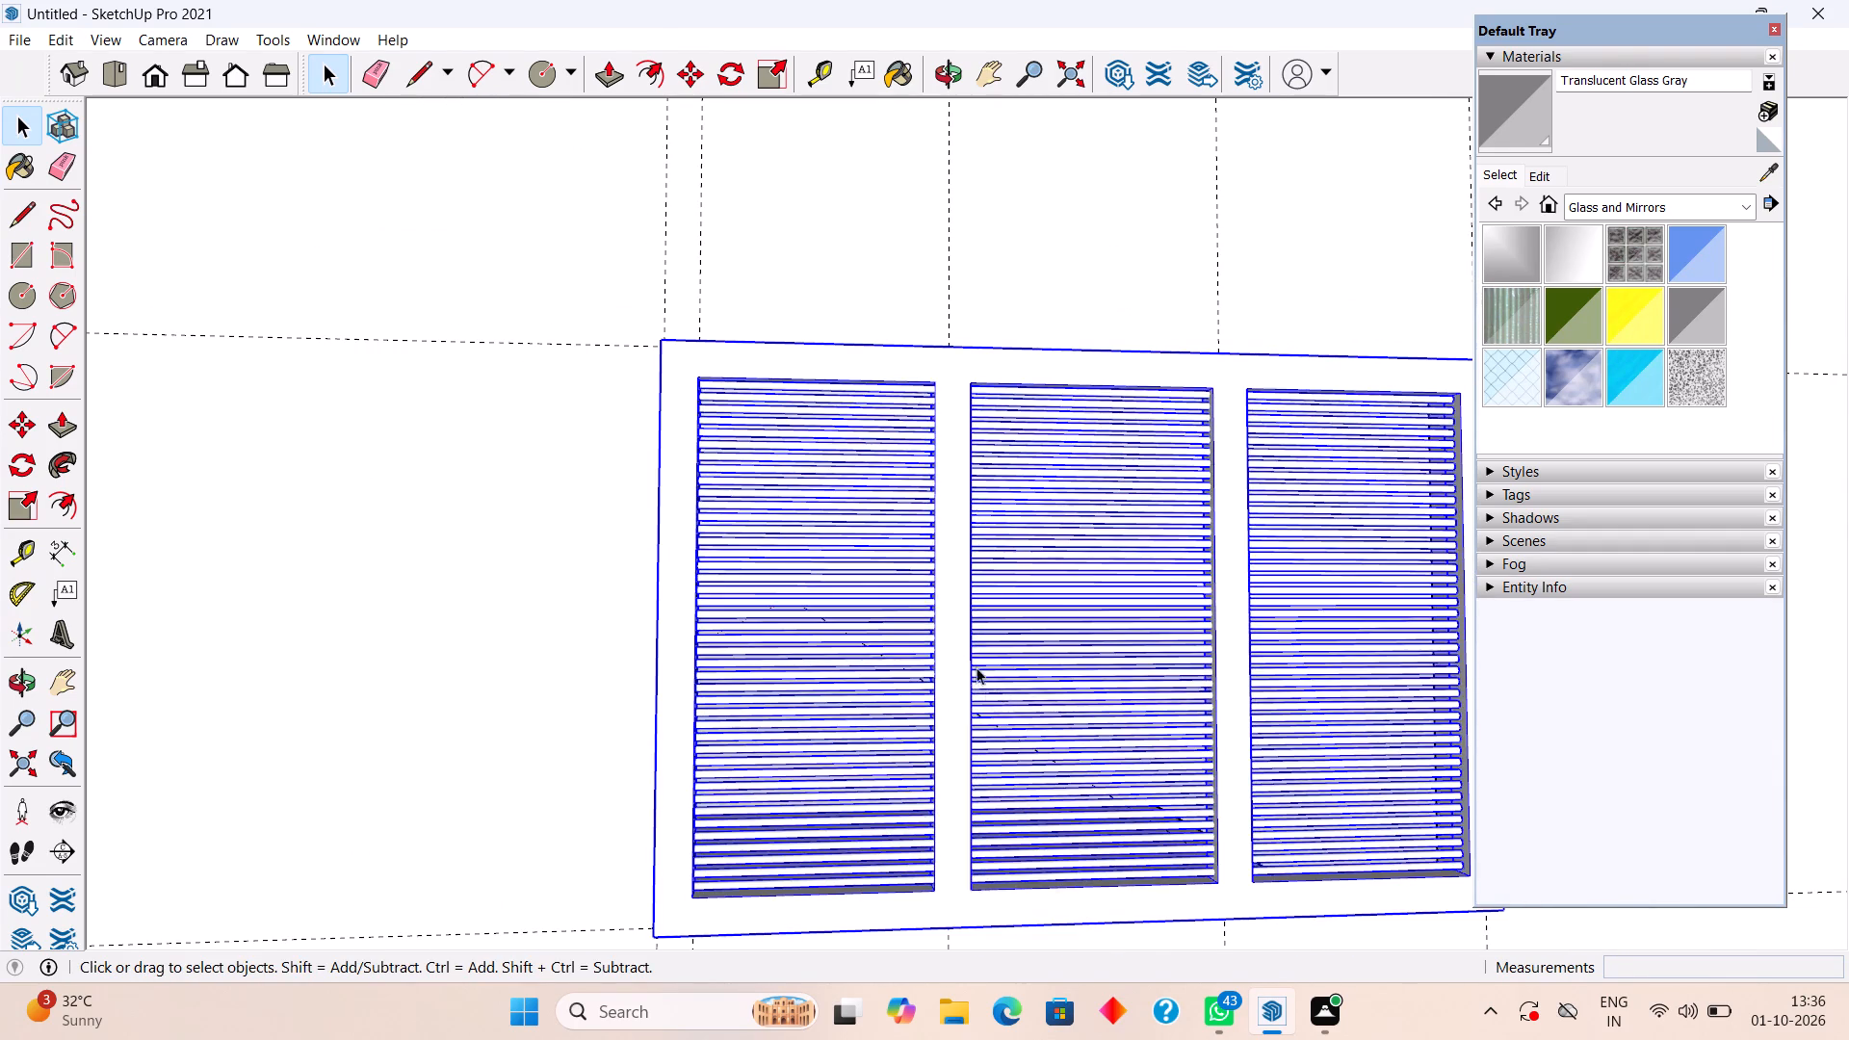
pyautogui.scroll(-12, 974, 664)
pyautogui.click(980, 225)
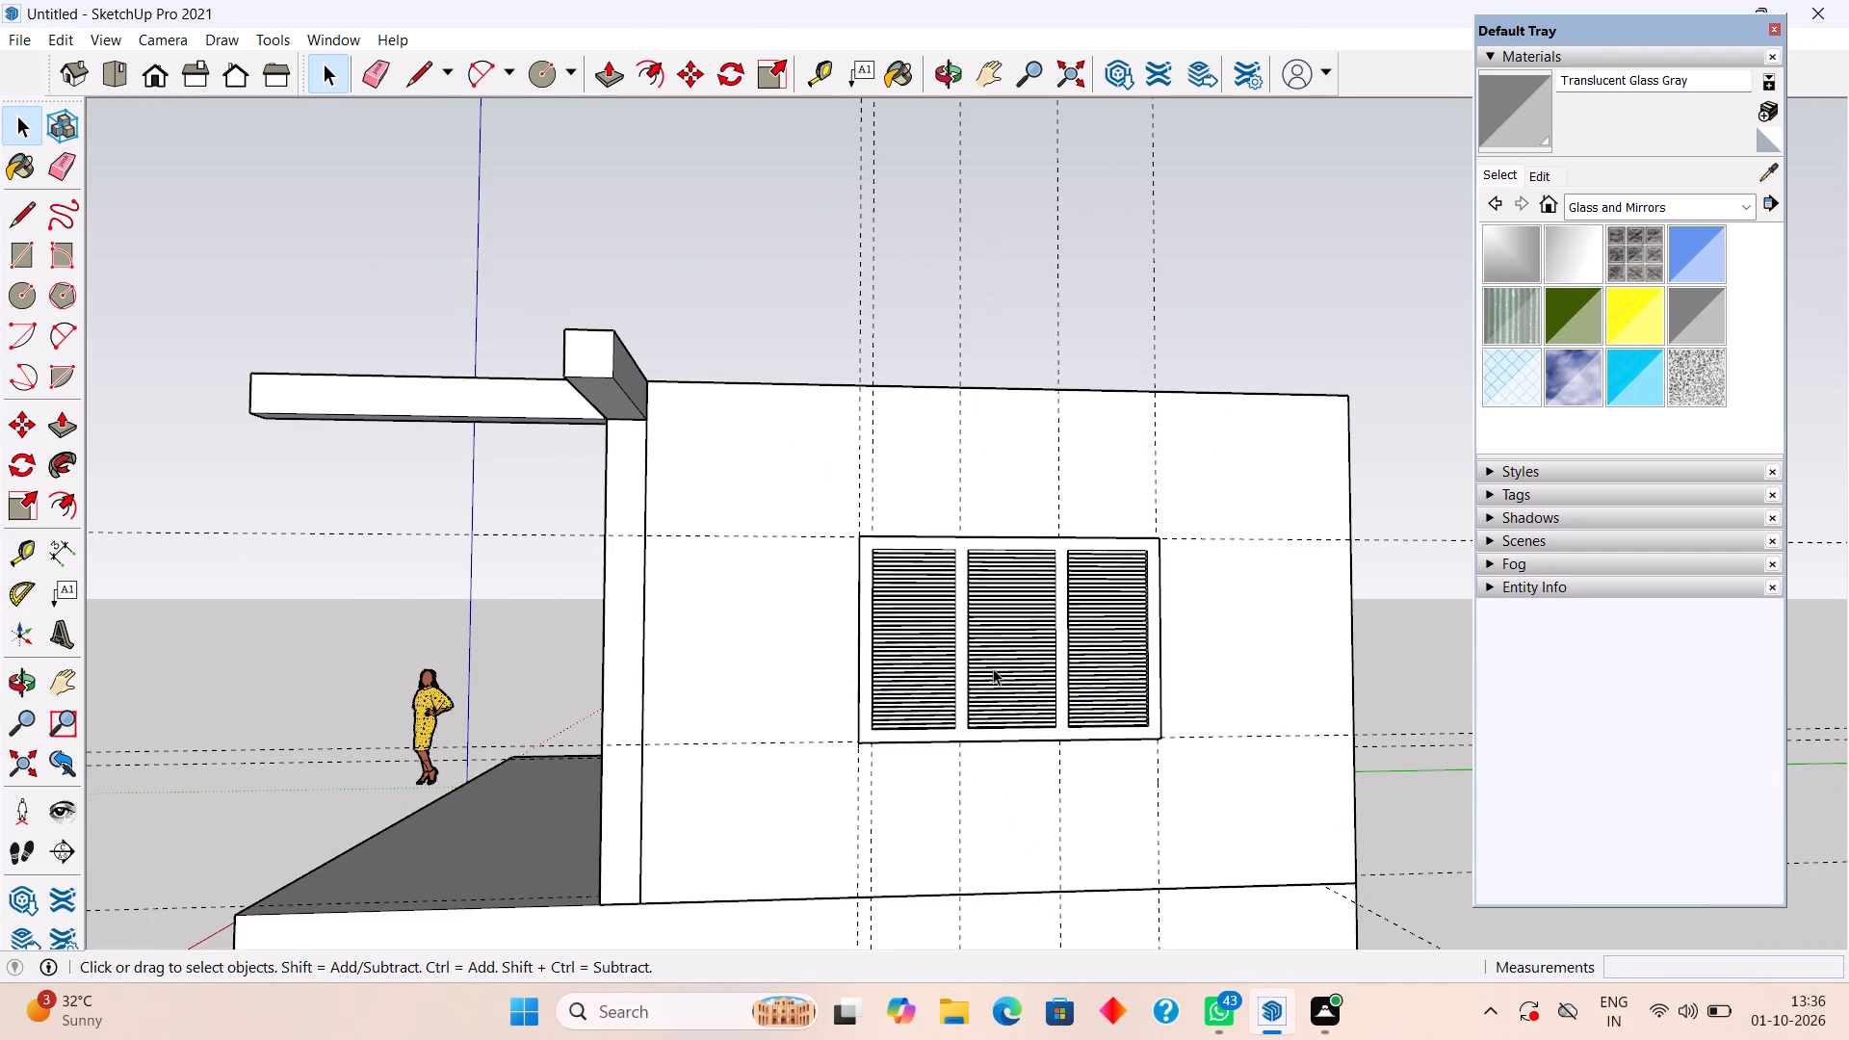
# Select the grouped side-wall window and examine how it sits on the wall from the front corner of the building.
pyautogui.click(993, 668)
pyautogui.moveTo(982, 648); pyautogui.dragTo(1325, 666, button='middle')
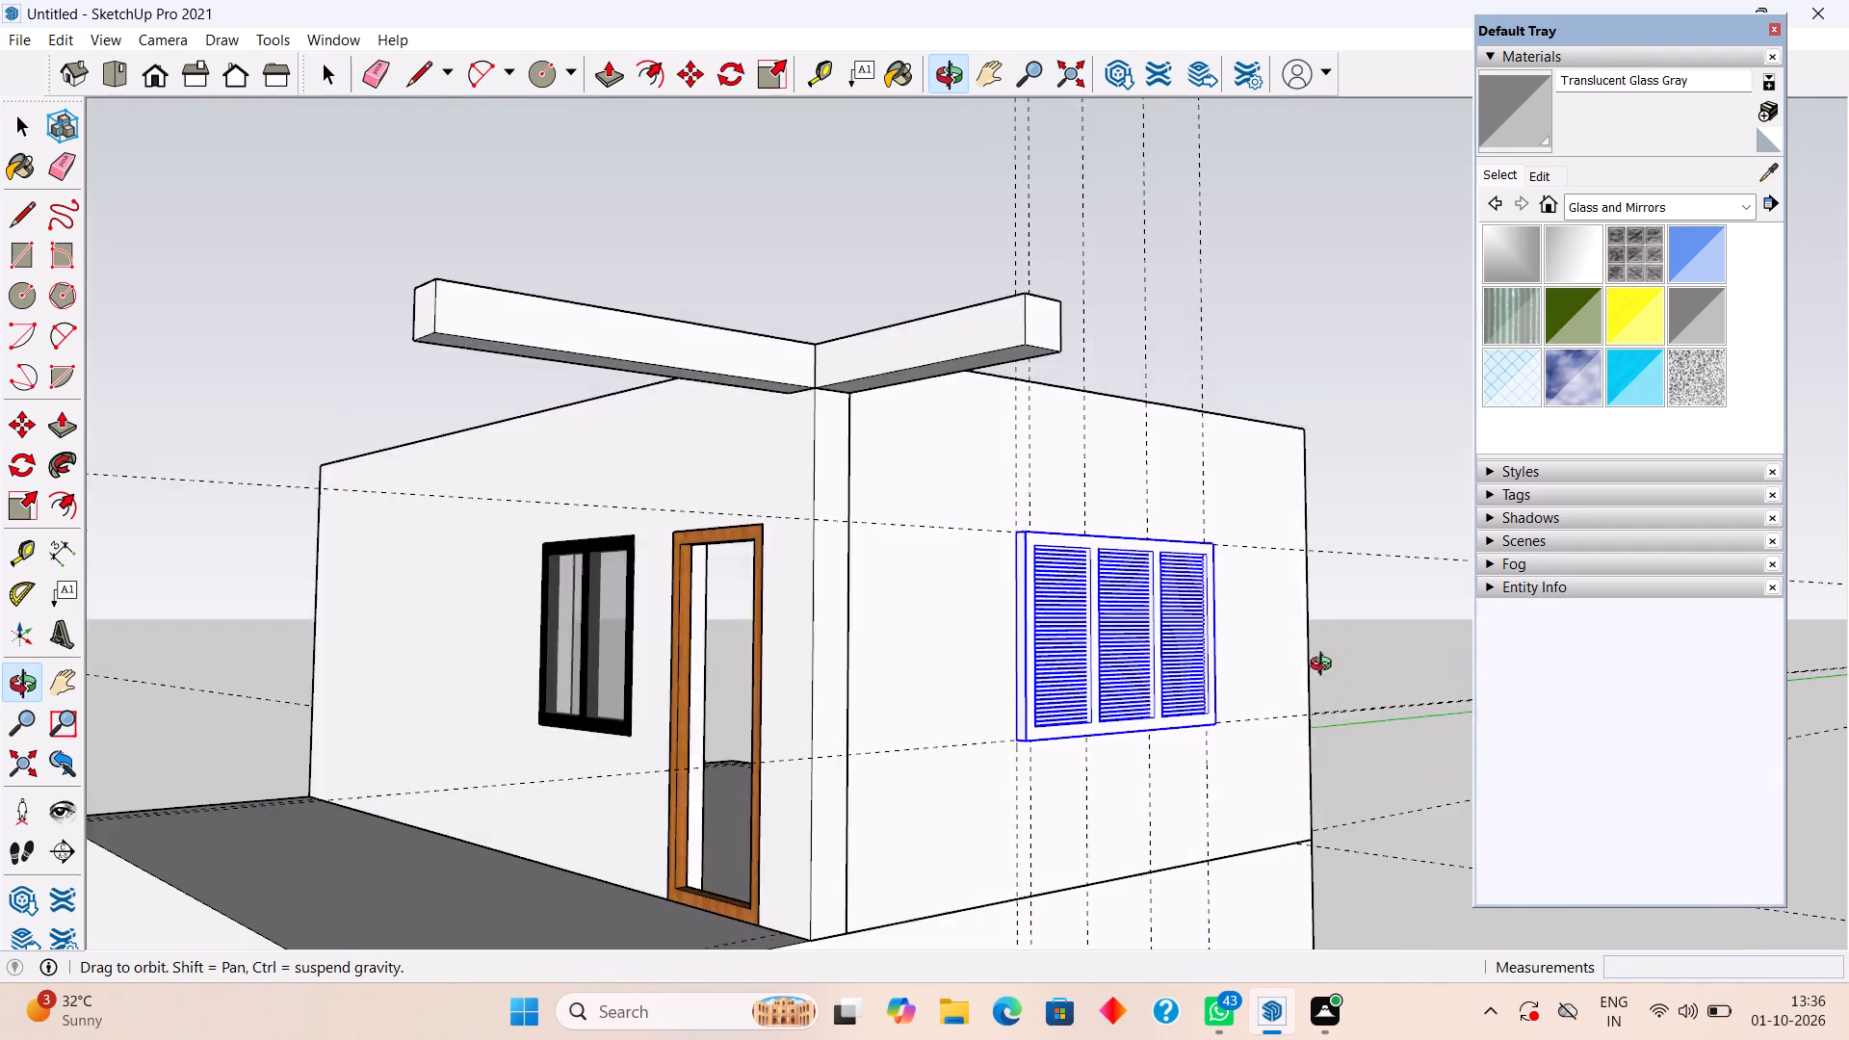
pyautogui.moveTo(1325, 666); pyautogui.dragTo(1325, 663, button='middle')
pyautogui.scroll(8, 1077, 758)
pyautogui.scroll(1, 872, 731)
pyautogui.moveTo(869, 727); pyautogui.dragTo(949, 725, button='middle')
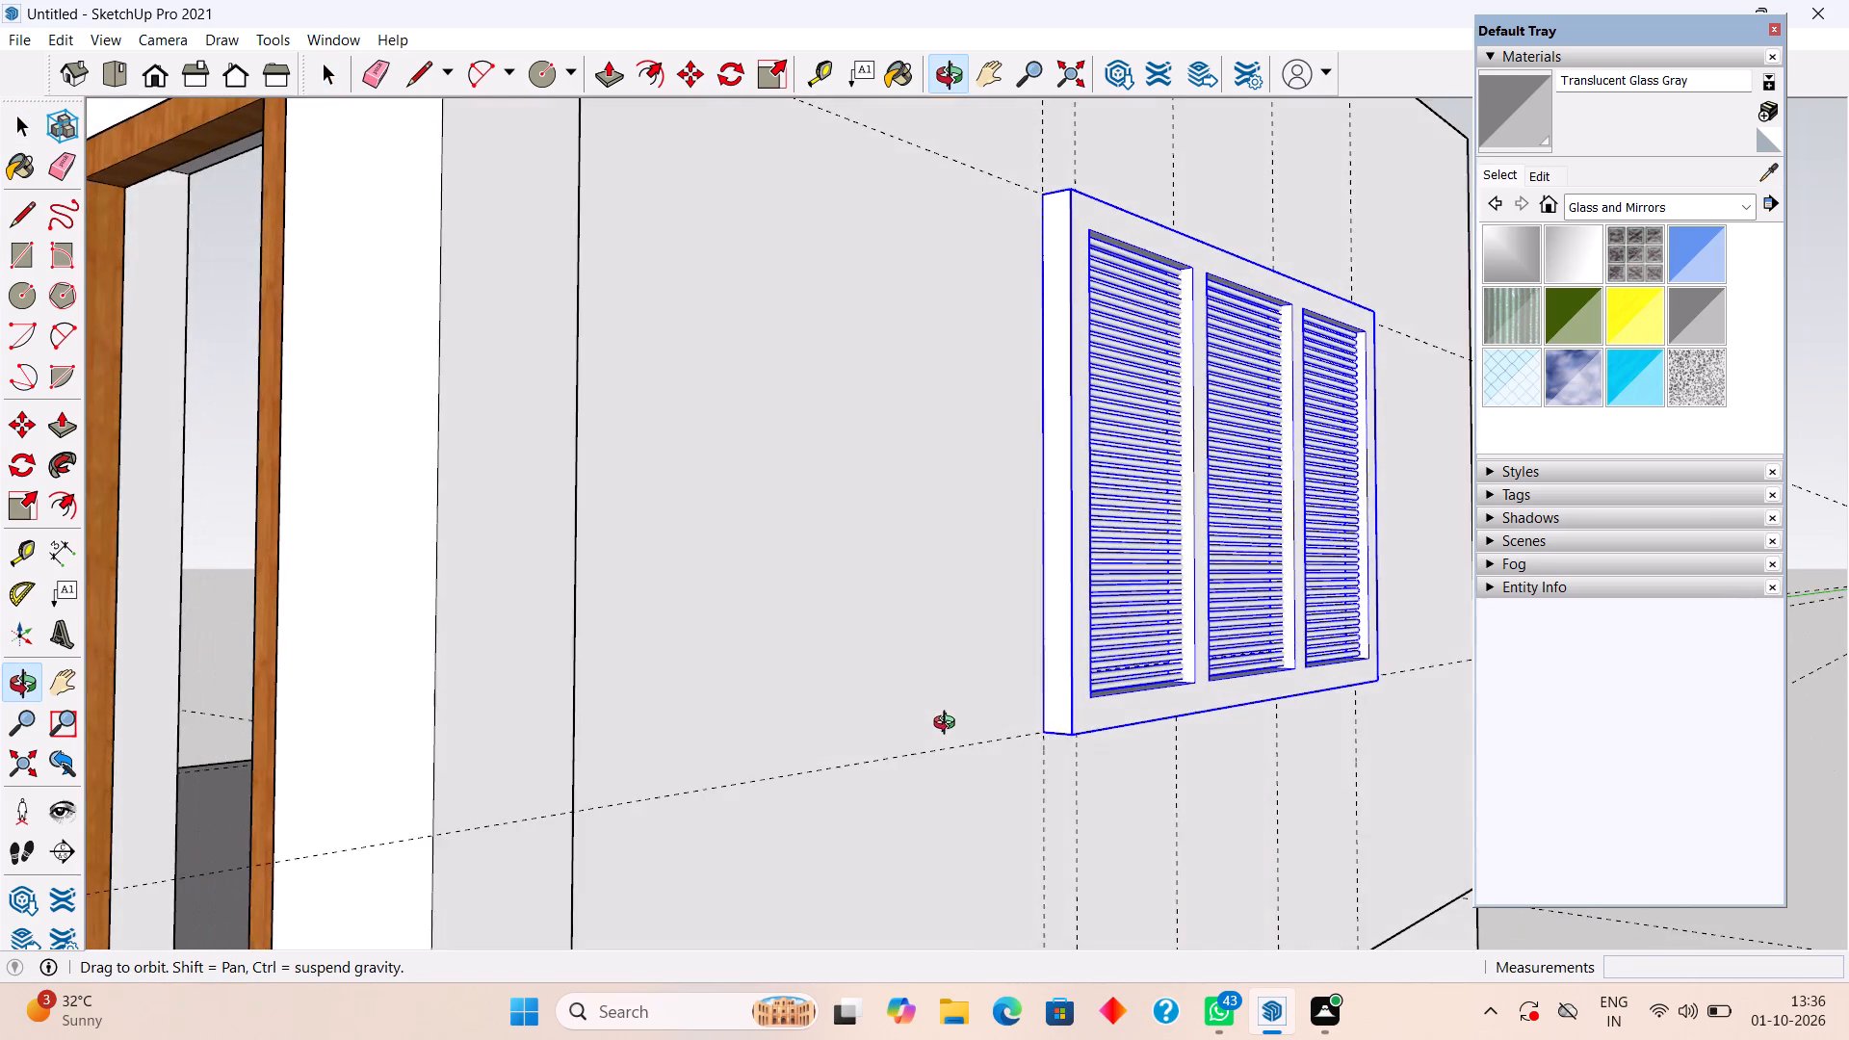
pyautogui.moveTo(949, 725); pyautogui.dragTo(792, 766, button='middle')
pyautogui.scroll(-8, 793, 765)
pyautogui.click(1367, 360)
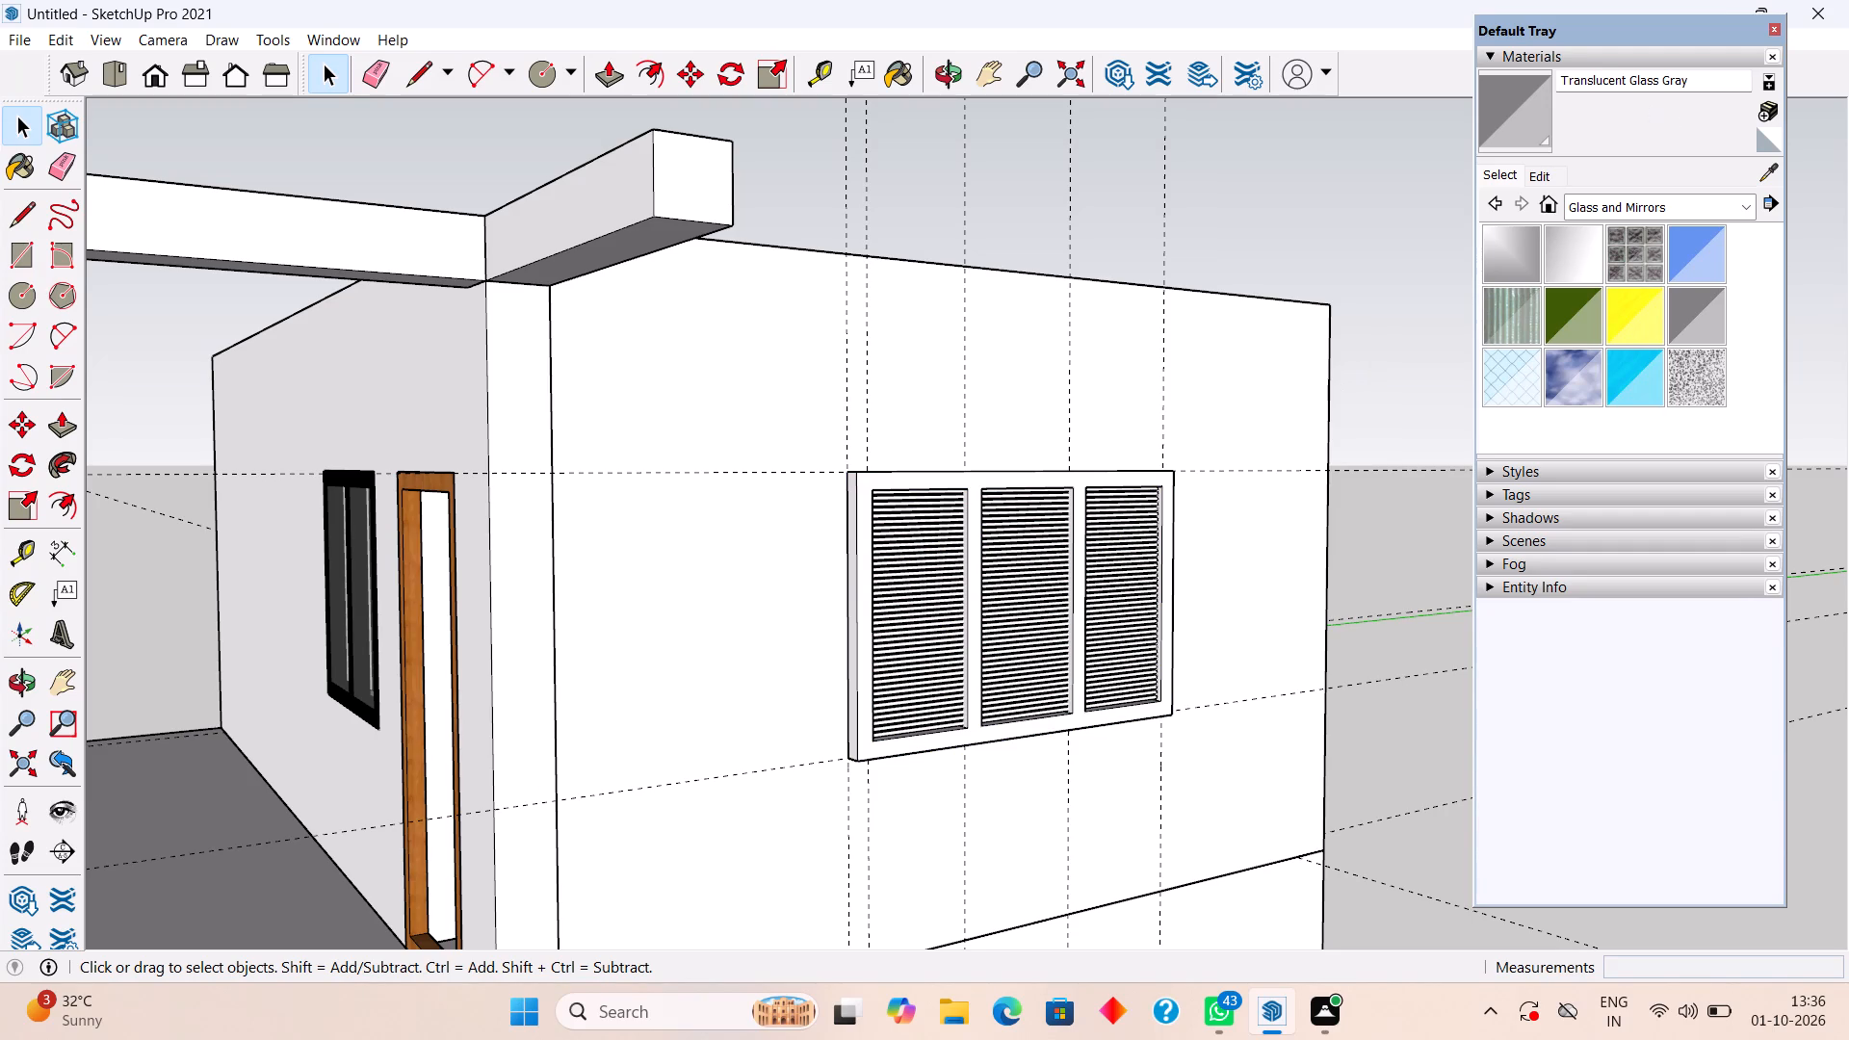
# Paint the grouped three-panel side-wall window with Color M08 from the Colors material collection.
pyautogui.click(1597, 198)
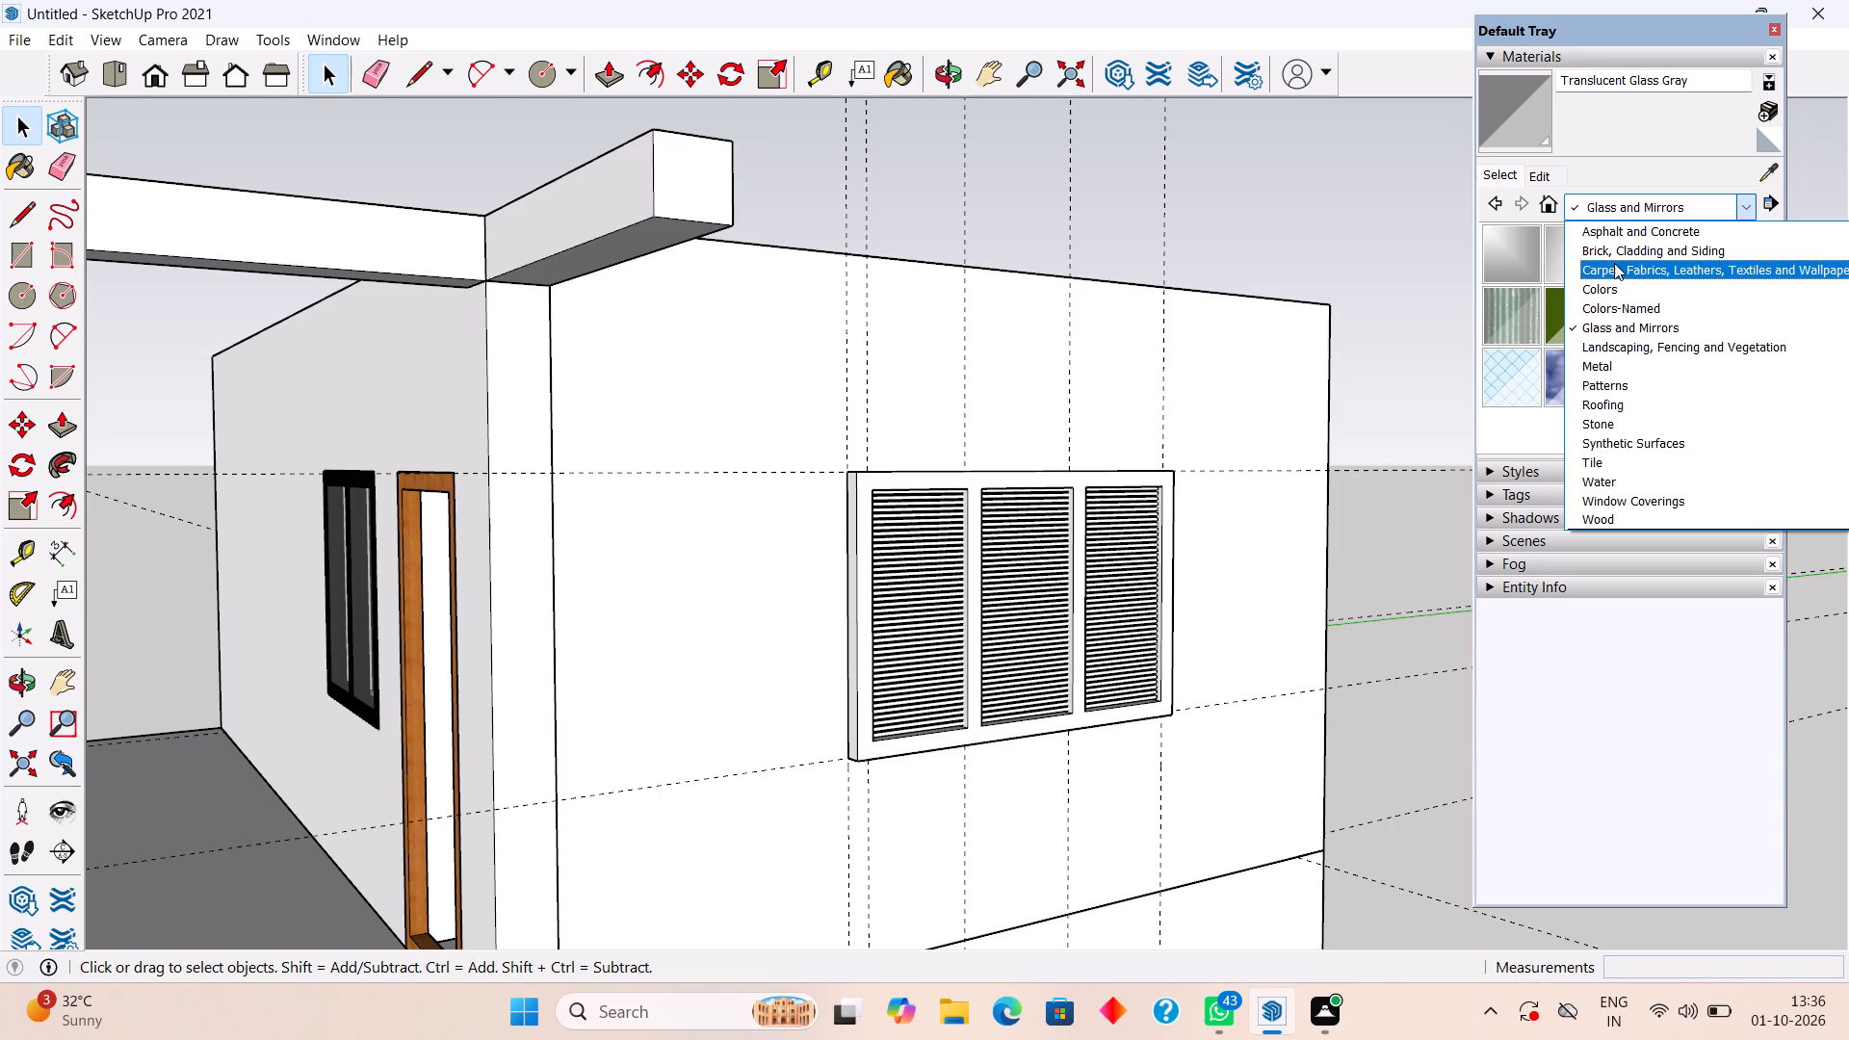
pyautogui.click(1615, 283)
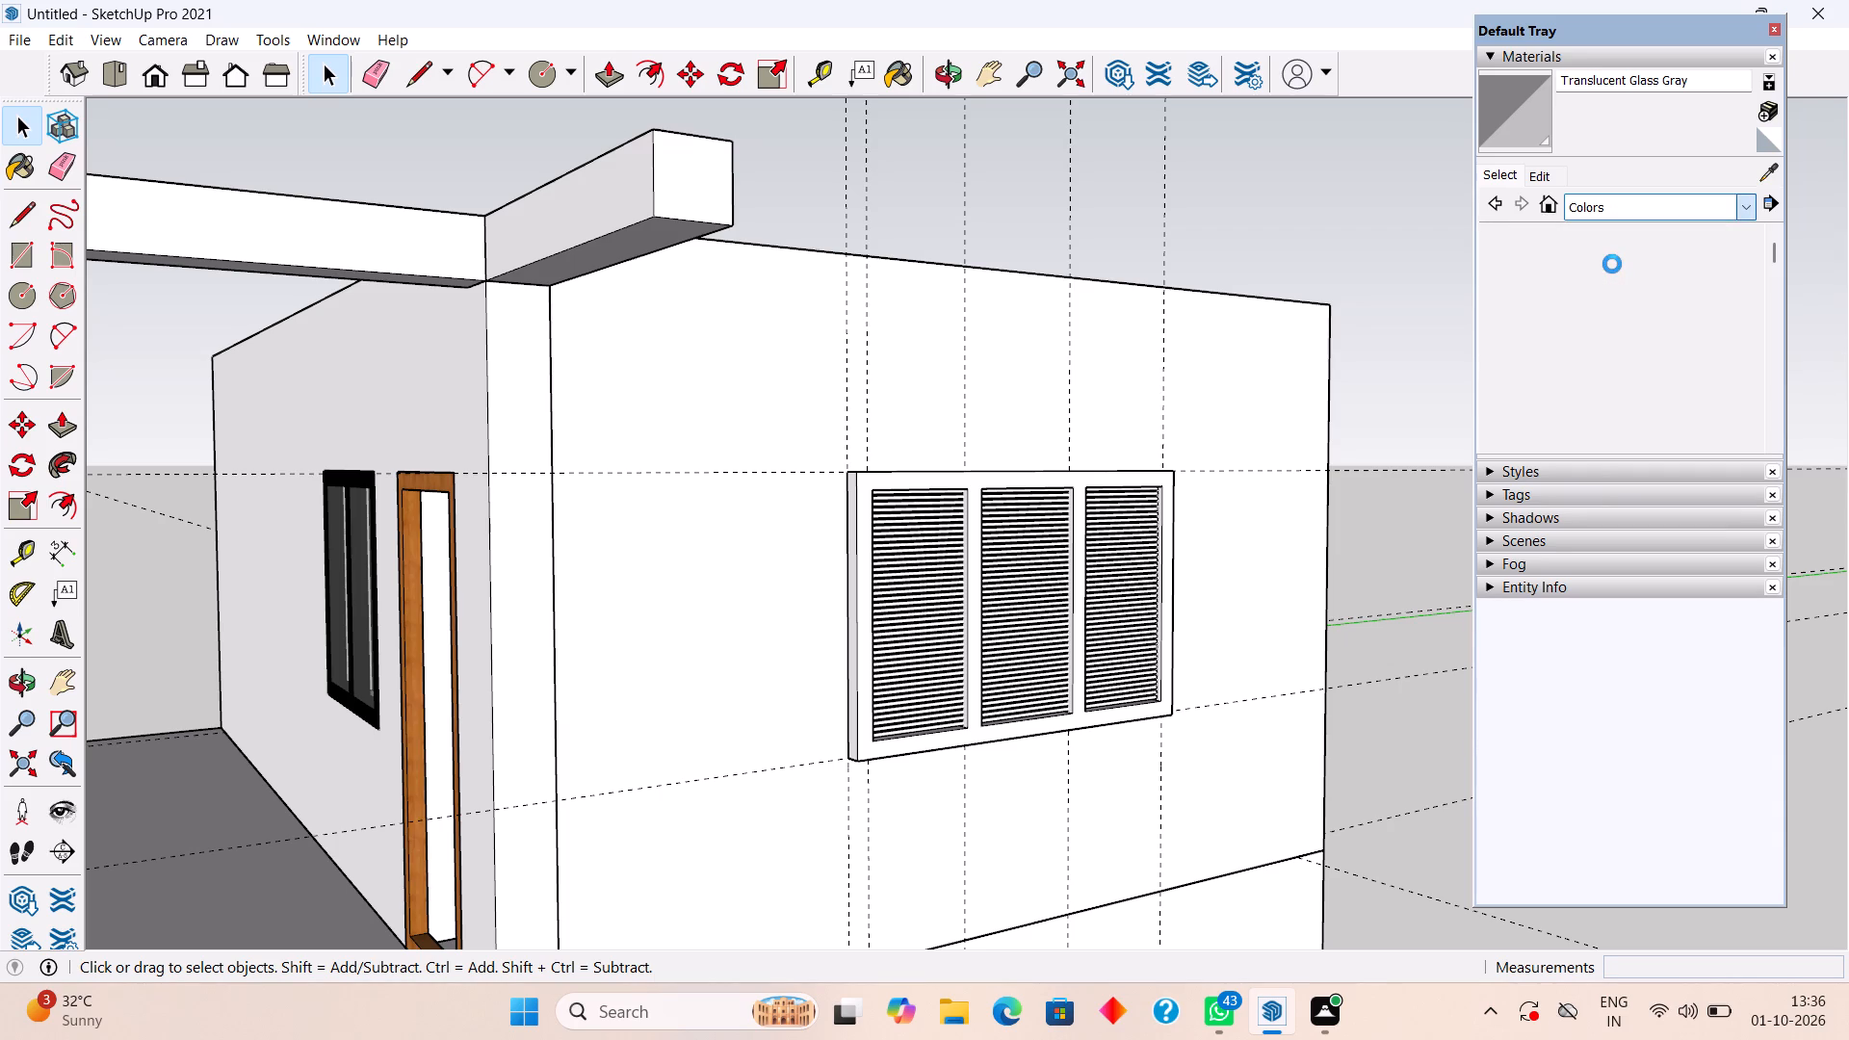
pyautogui.scroll(-5, 1585, 357)
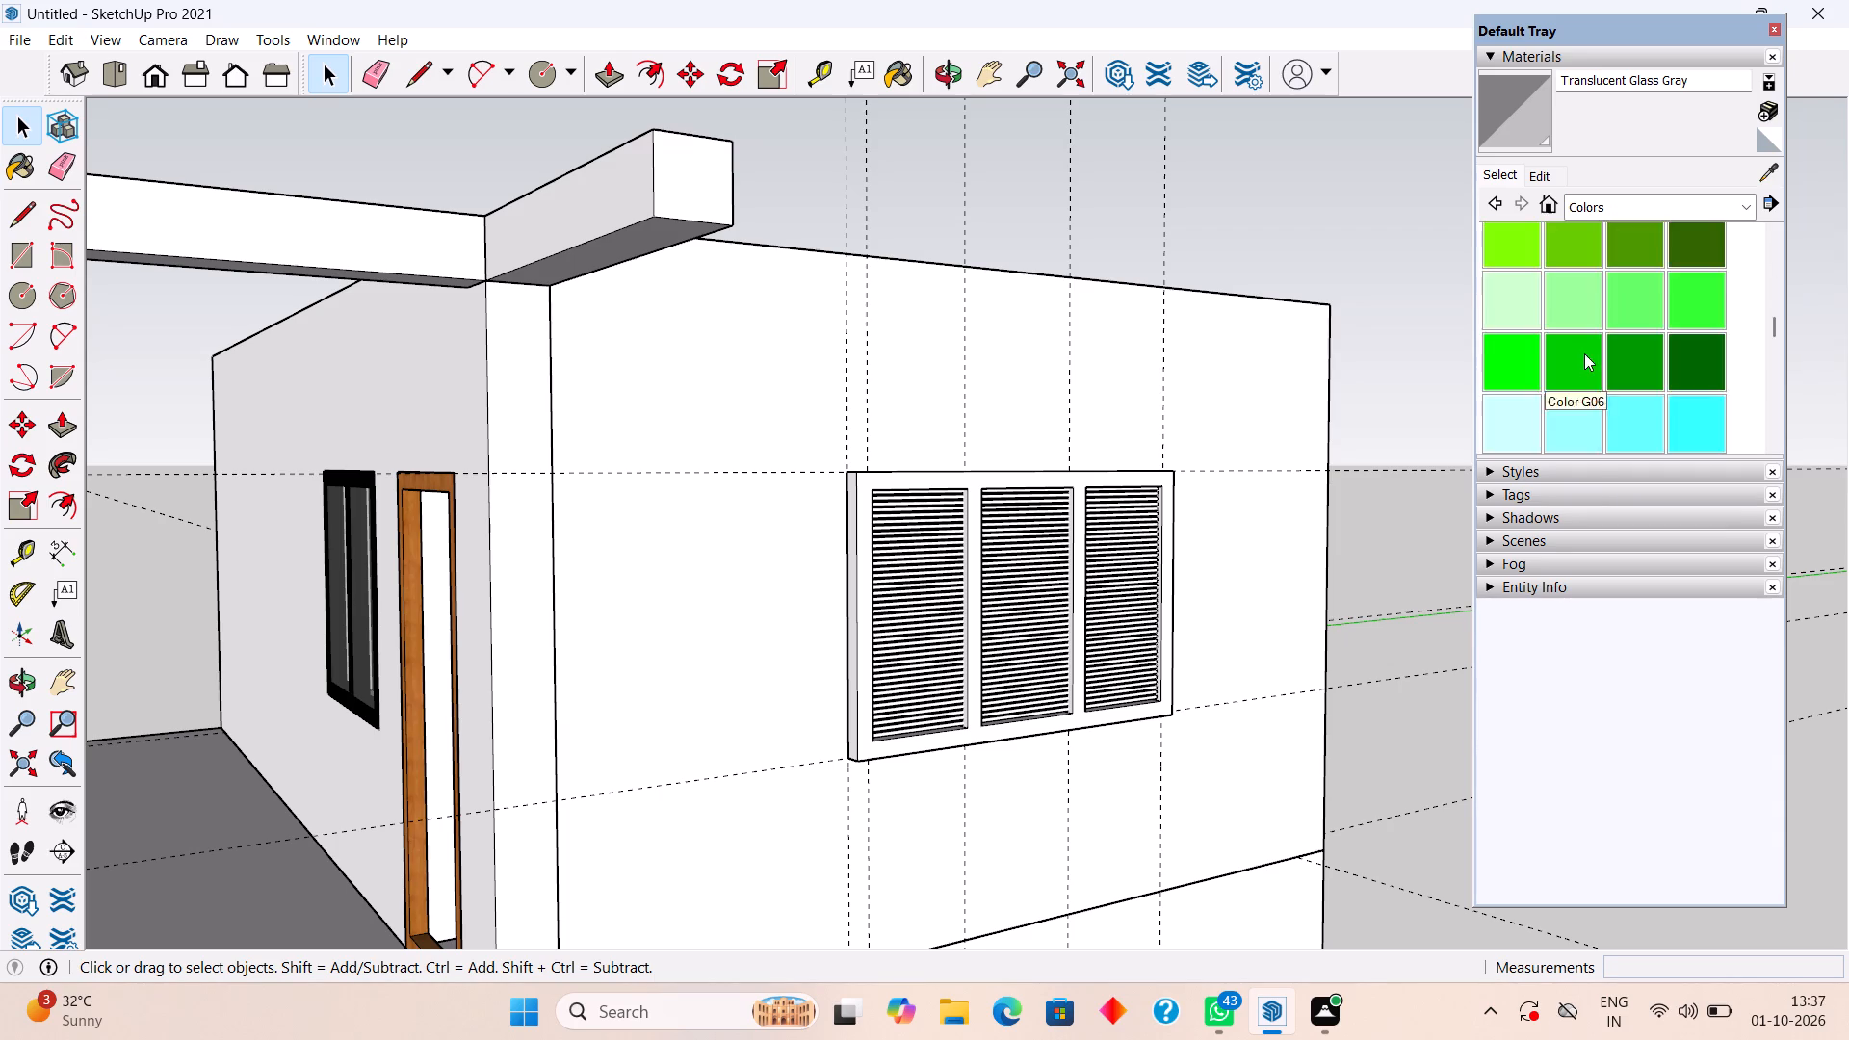
pyautogui.scroll(-12, 1584, 353)
pyautogui.click(1533, 257)
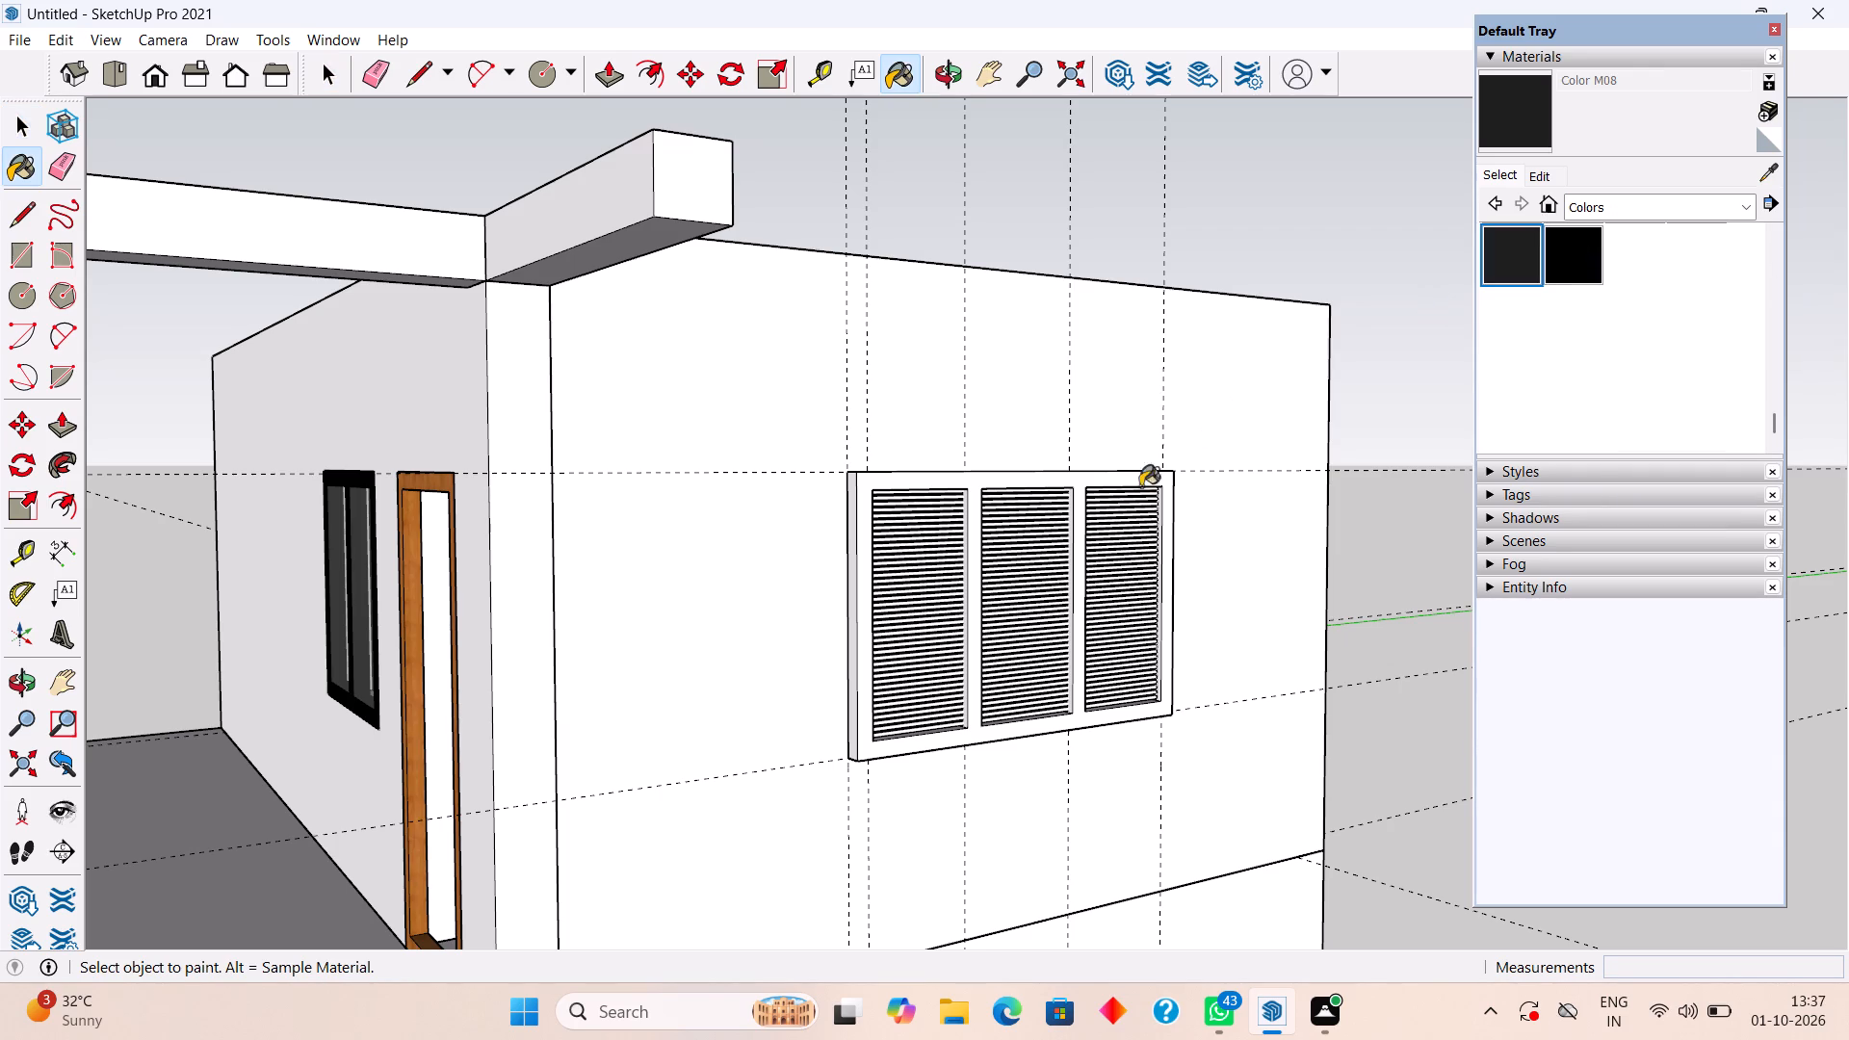
pyautogui.click(1080, 480)
pyautogui.click(1077, 490)
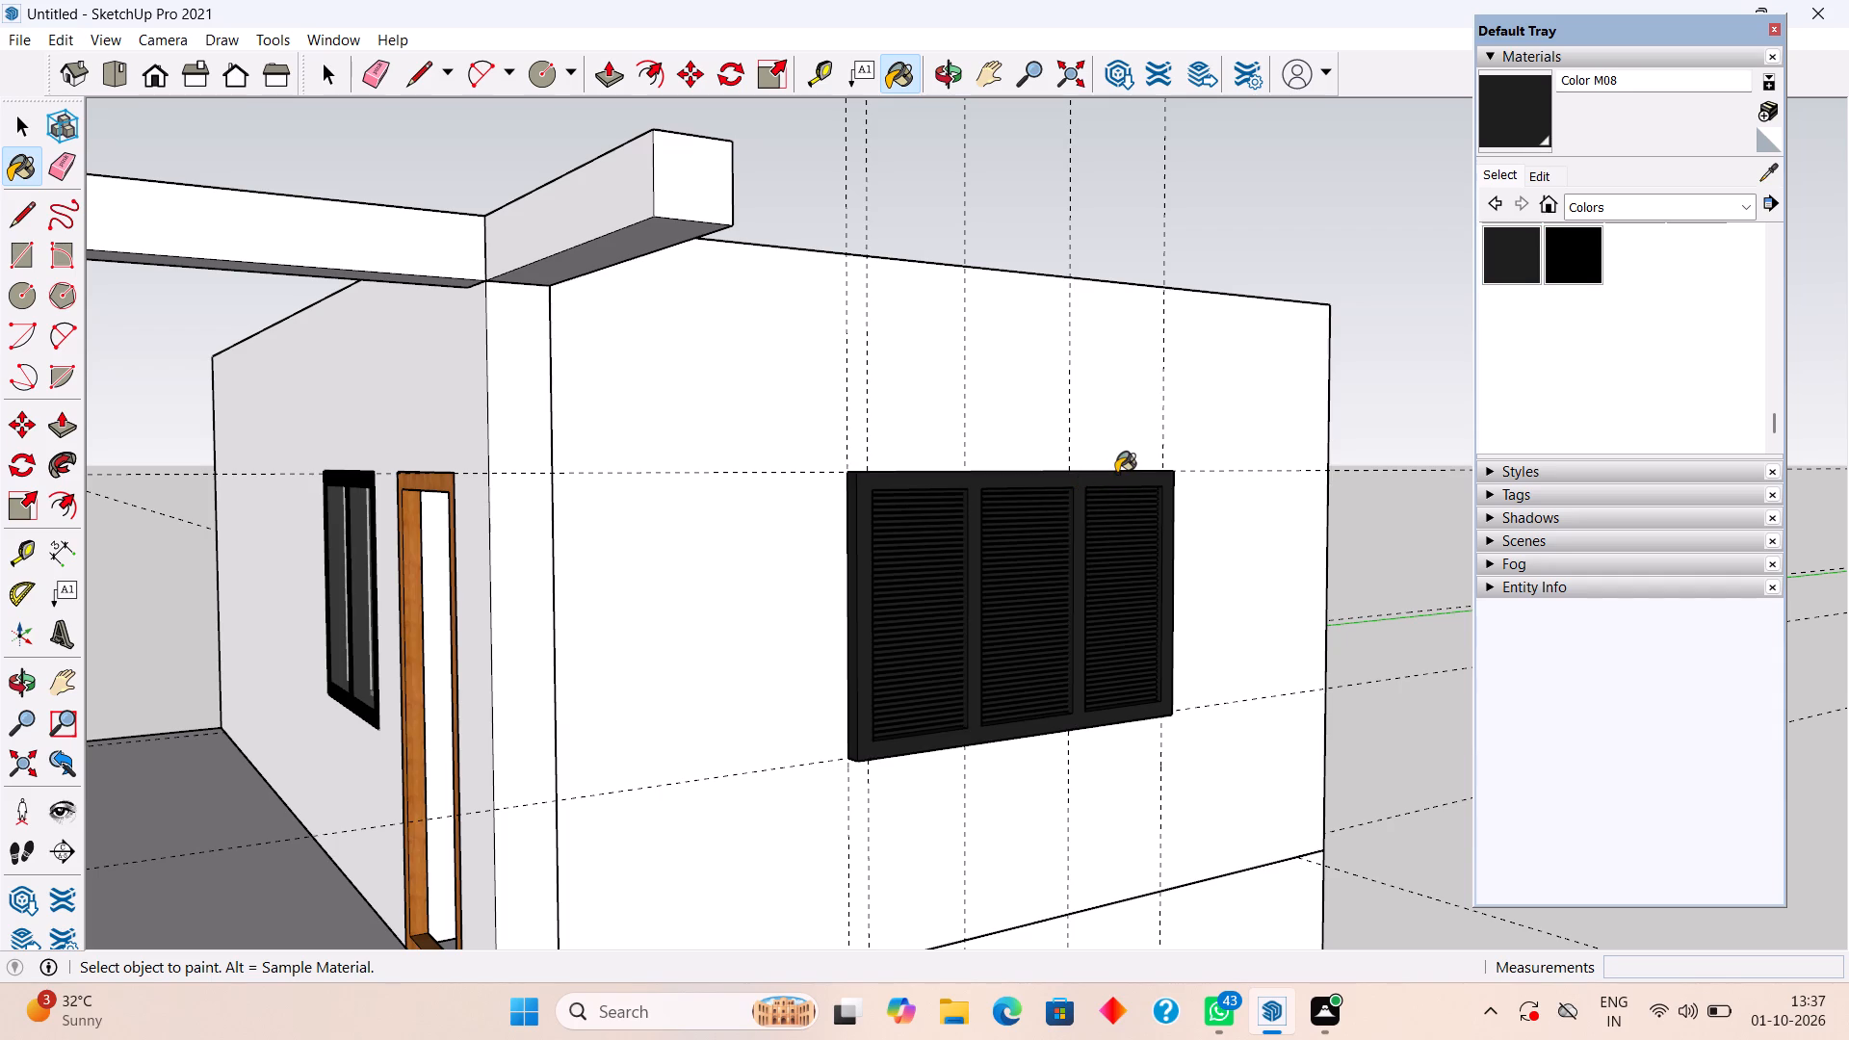
pyautogui.press('space')
# Examine the dark painted window and its rods up close from outside and through the door opening from inside.
pyautogui.scroll(1, 1244, 157)
pyautogui.scroll(8, 880, 600)
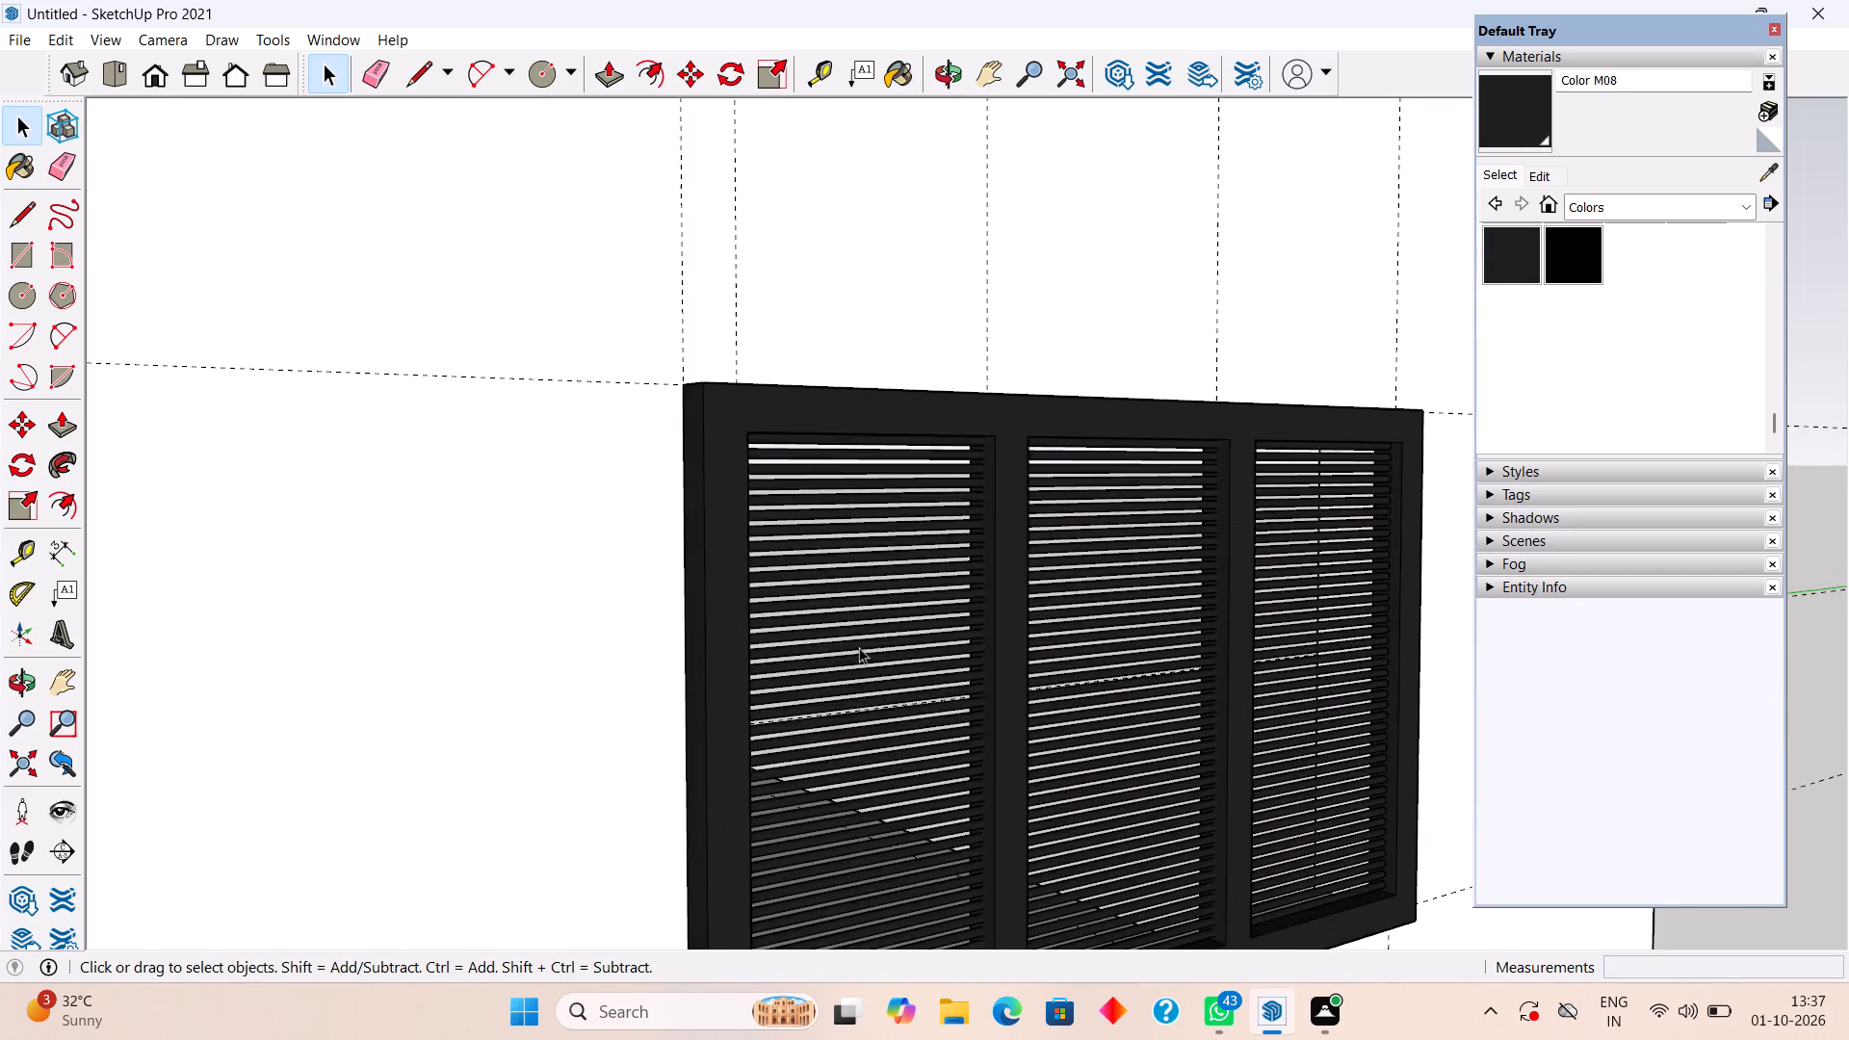
pyautogui.scroll(5, 859, 647)
pyautogui.moveTo(842, 572); pyautogui.dragTo(485, 314, button='middle')
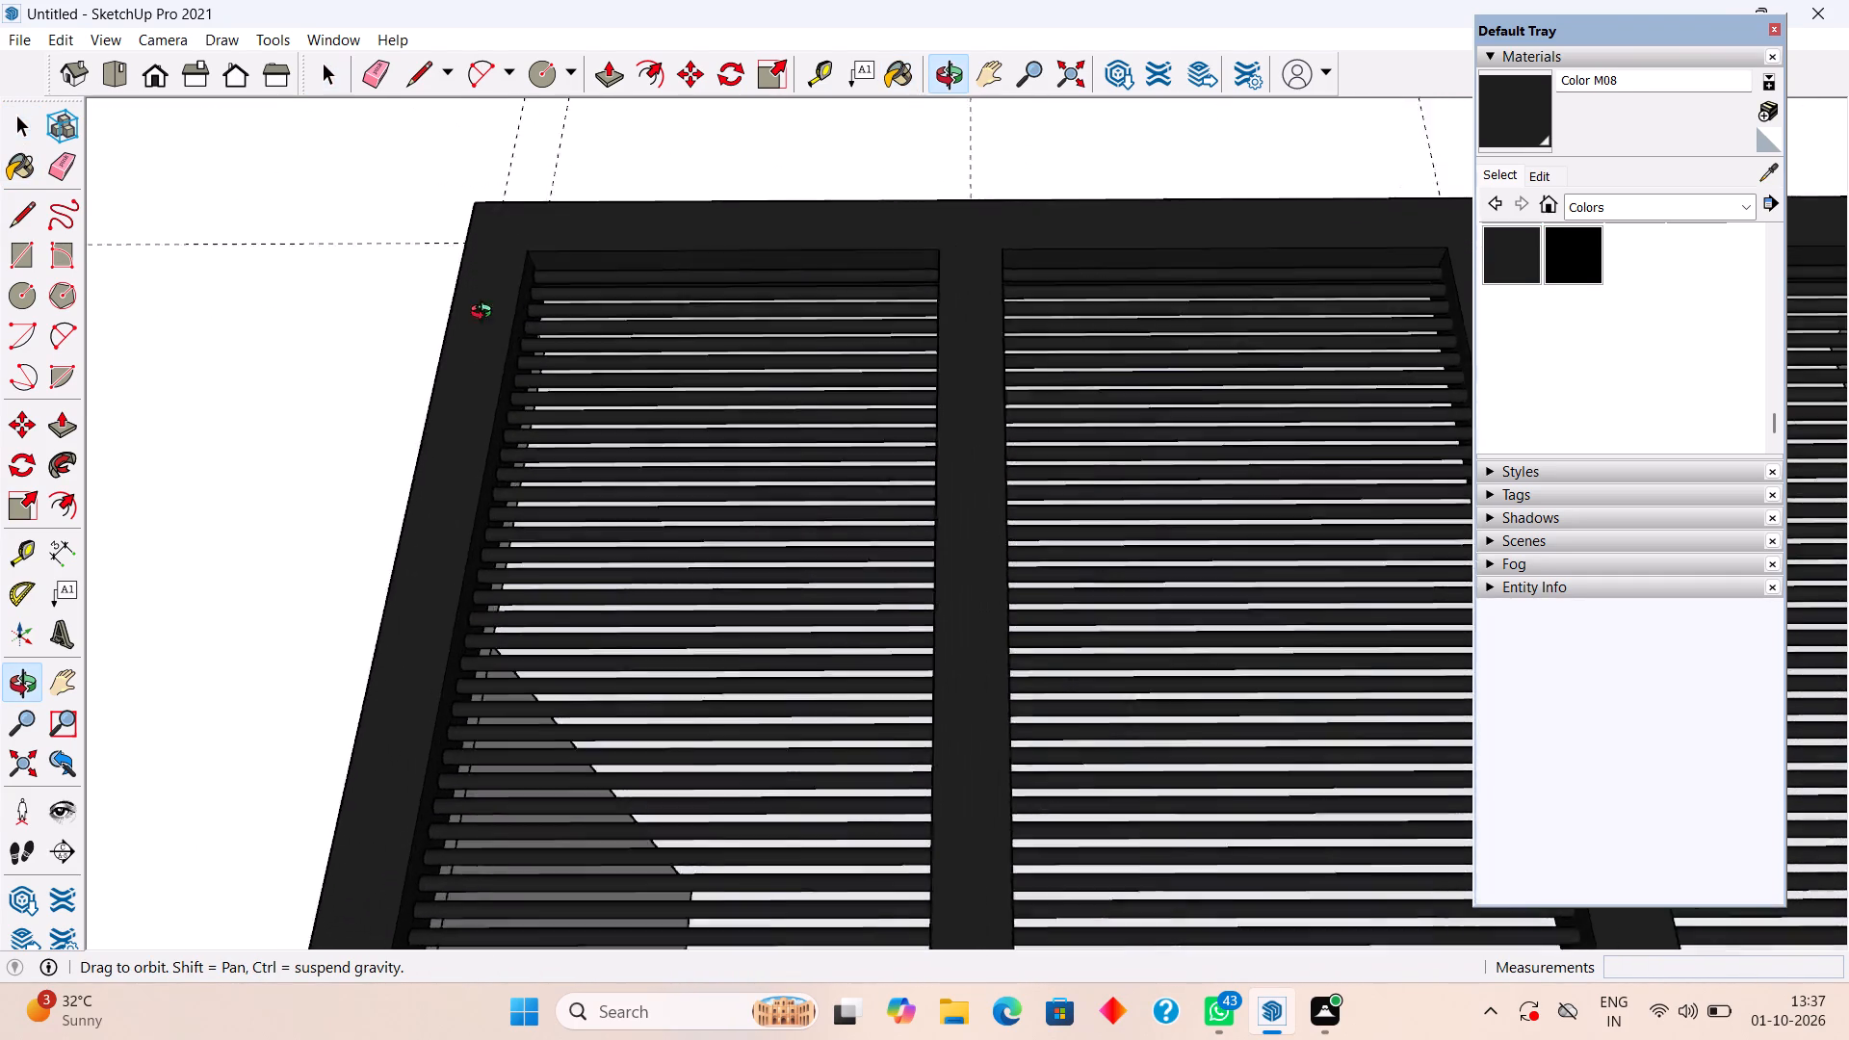
pyautogui.moveTo(485, 314); pyautogui.dragTo(687, 612, button='middle')
pyautogui.scroll(-14, 739, 545)
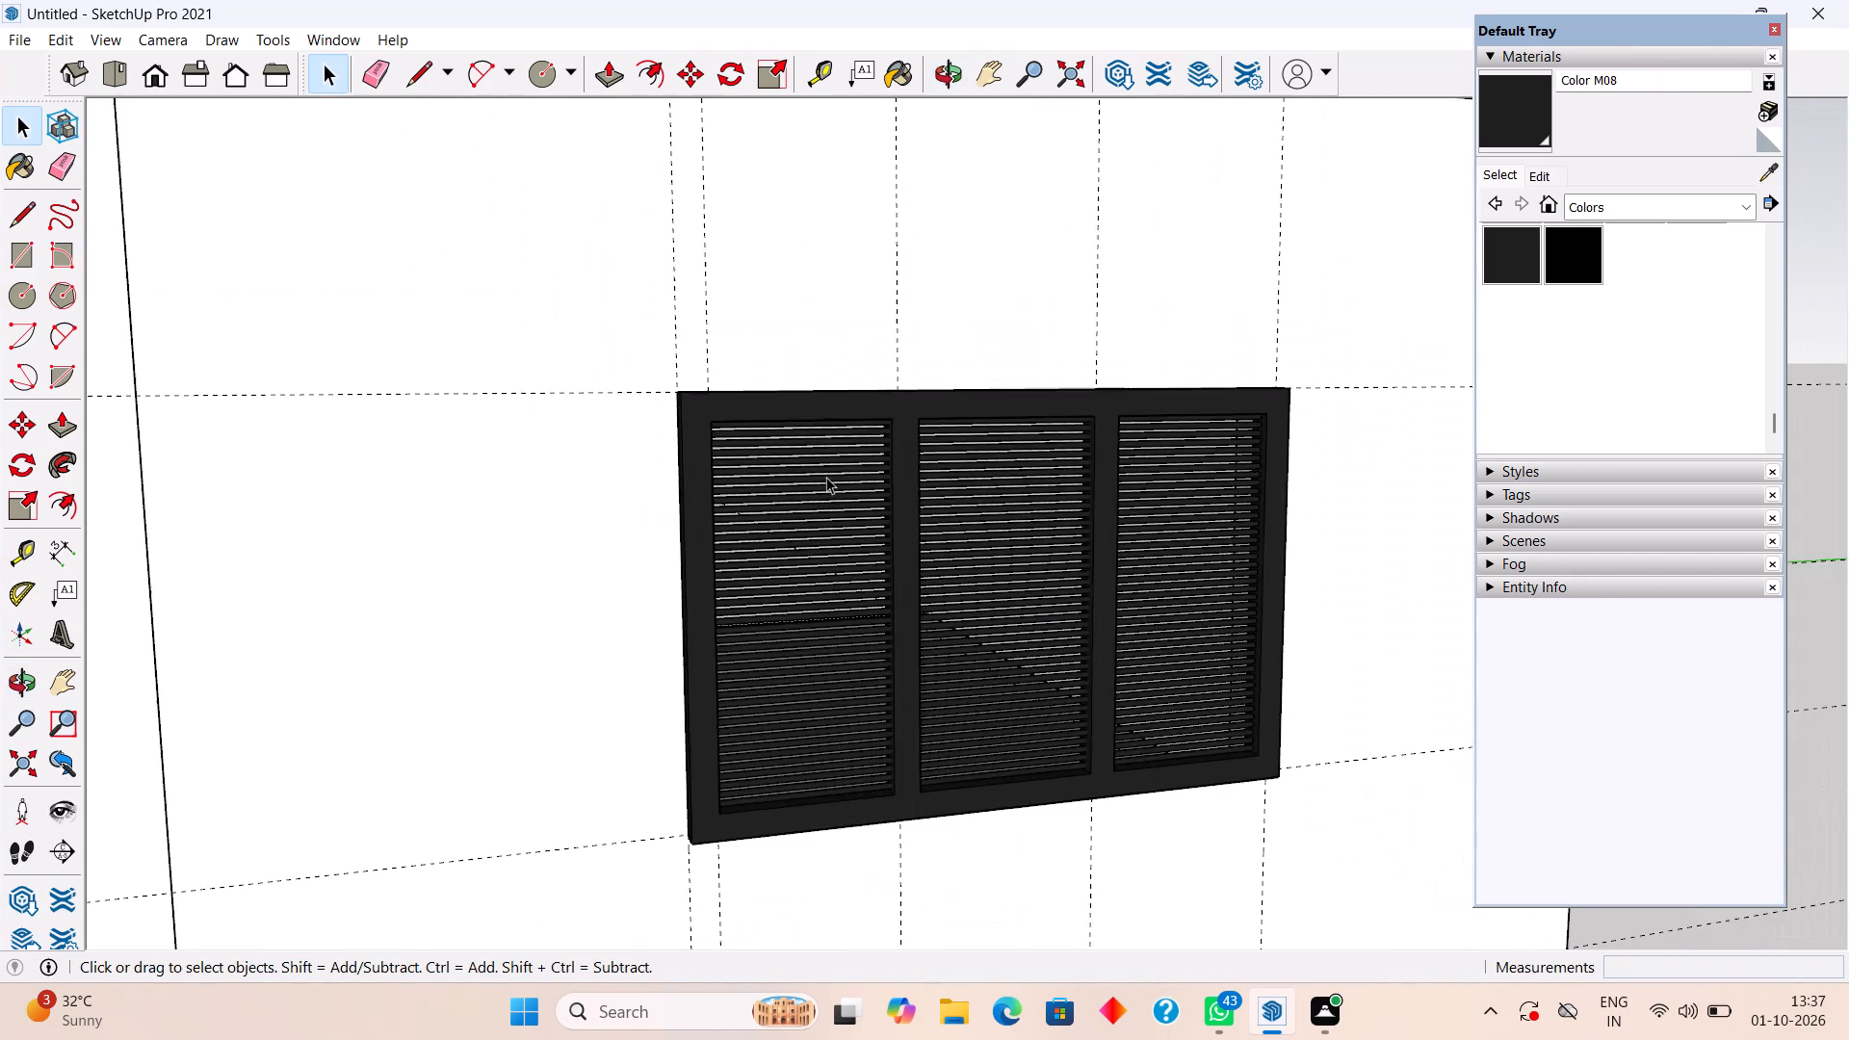
pyautogui.scroll(-2, 826, 477)
pyautogui.moveTo(823, 659); pyautogui.dragTo(1283, 569, button='middle')
pyautogui.scroll(-1, 822, 658)
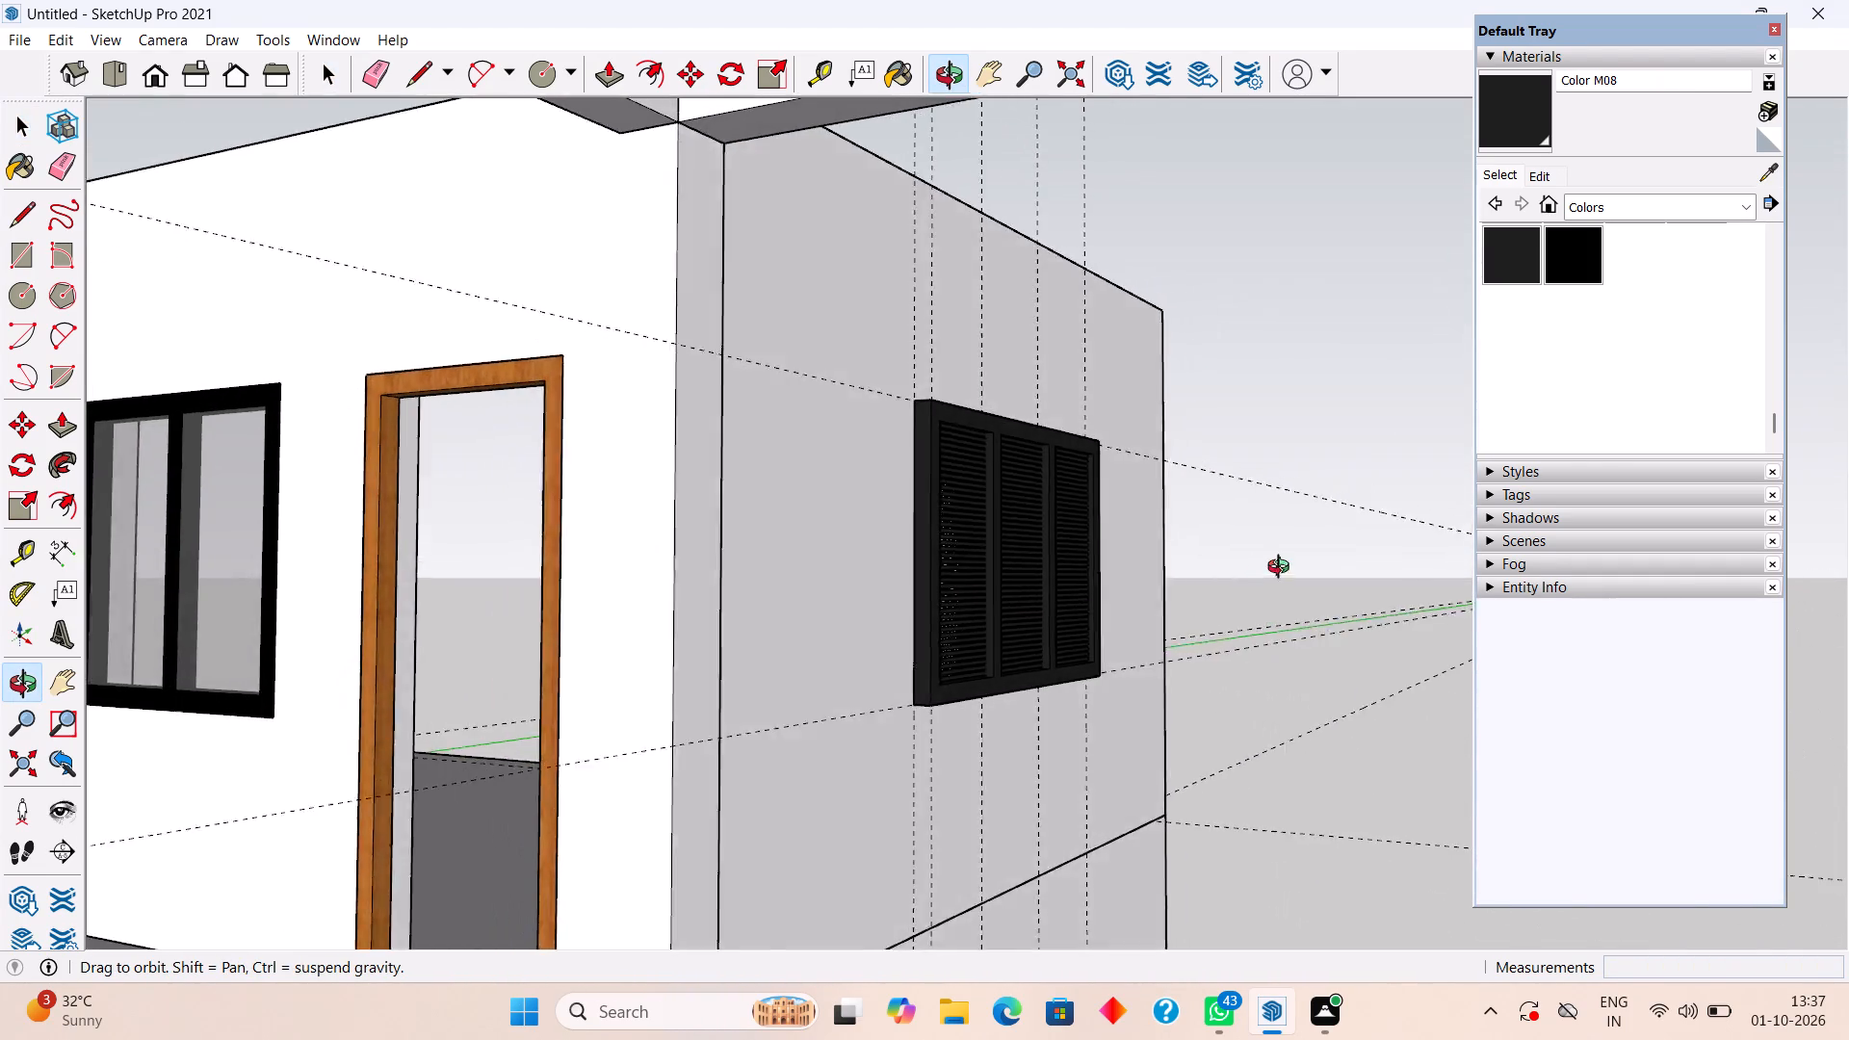
pyautogui.moveTo(1283, 569); pyautogui.dragTo(1318, 575, button='middle')
pyautogui.moveTo(1056, 611); pyautogui.dragTo(1536, 586, button='middle')
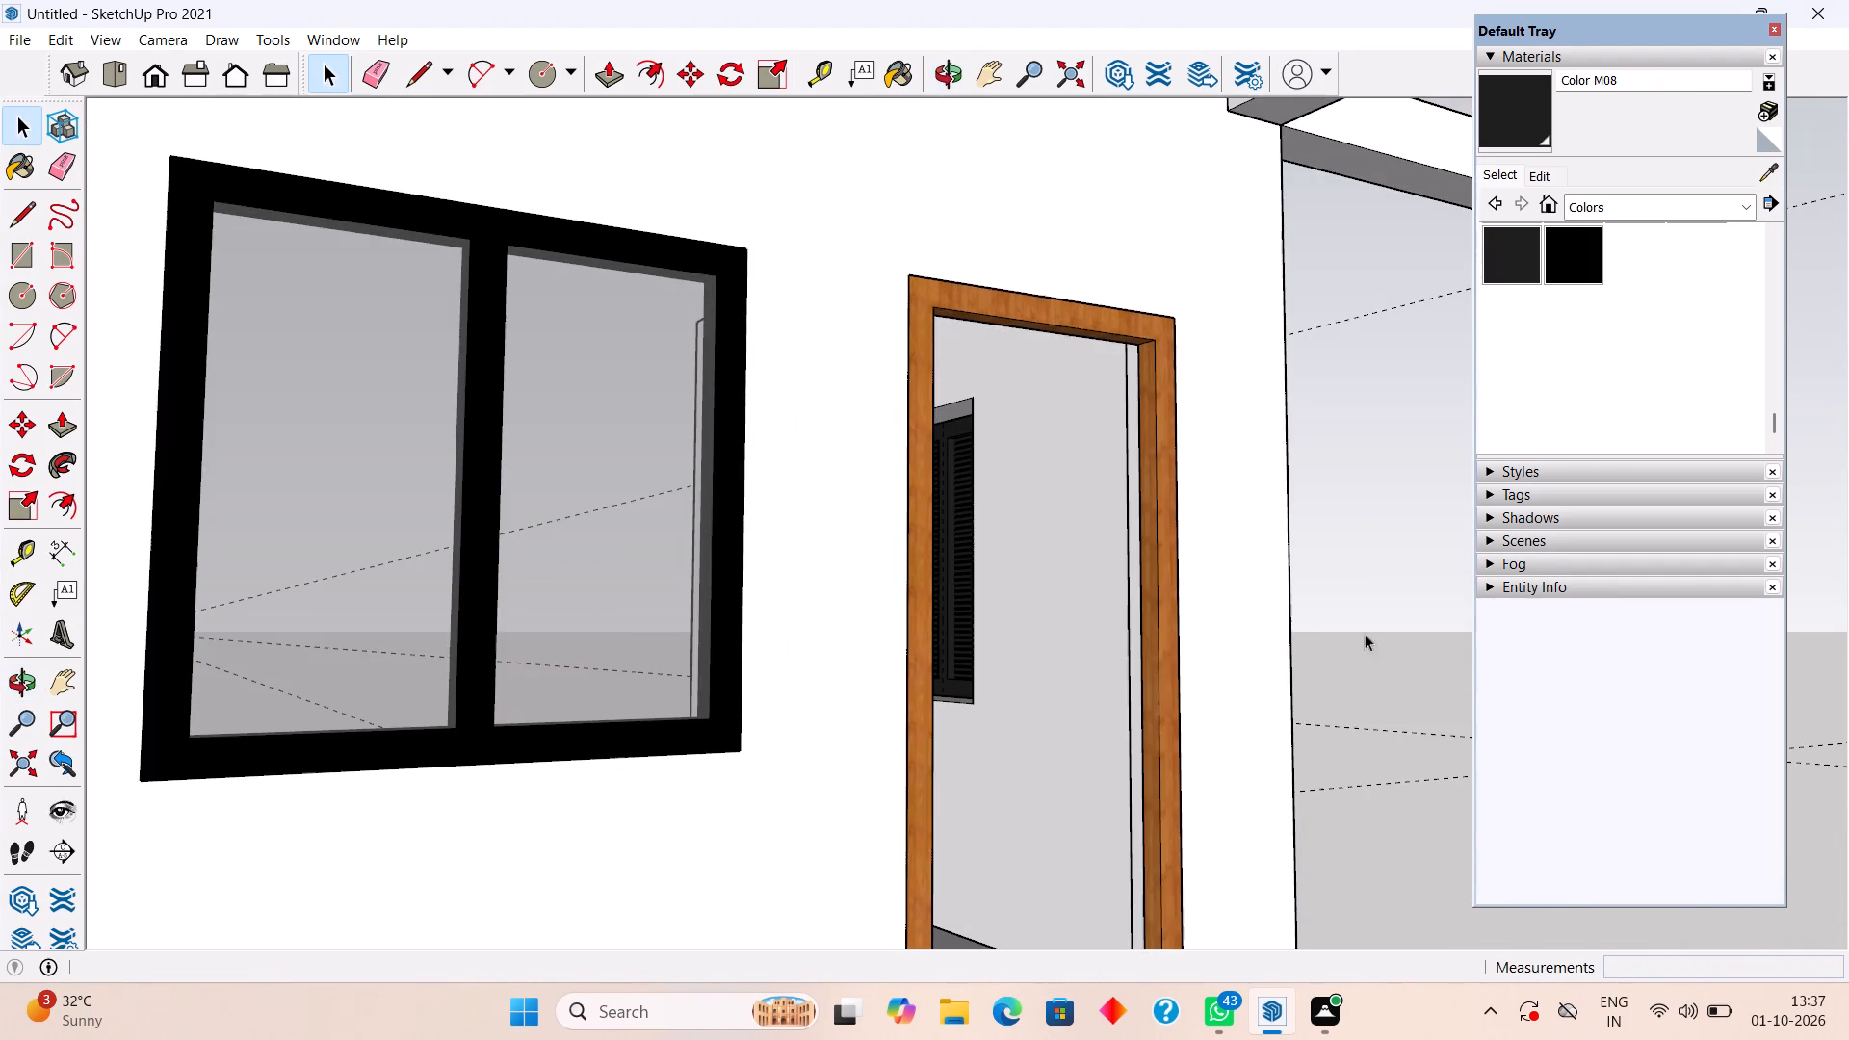
pyautogui.moveTo(999, 631); pyautogui.dragTo(886, 657, button='middle')
pyautogui.scroll(4, 1010, 580)
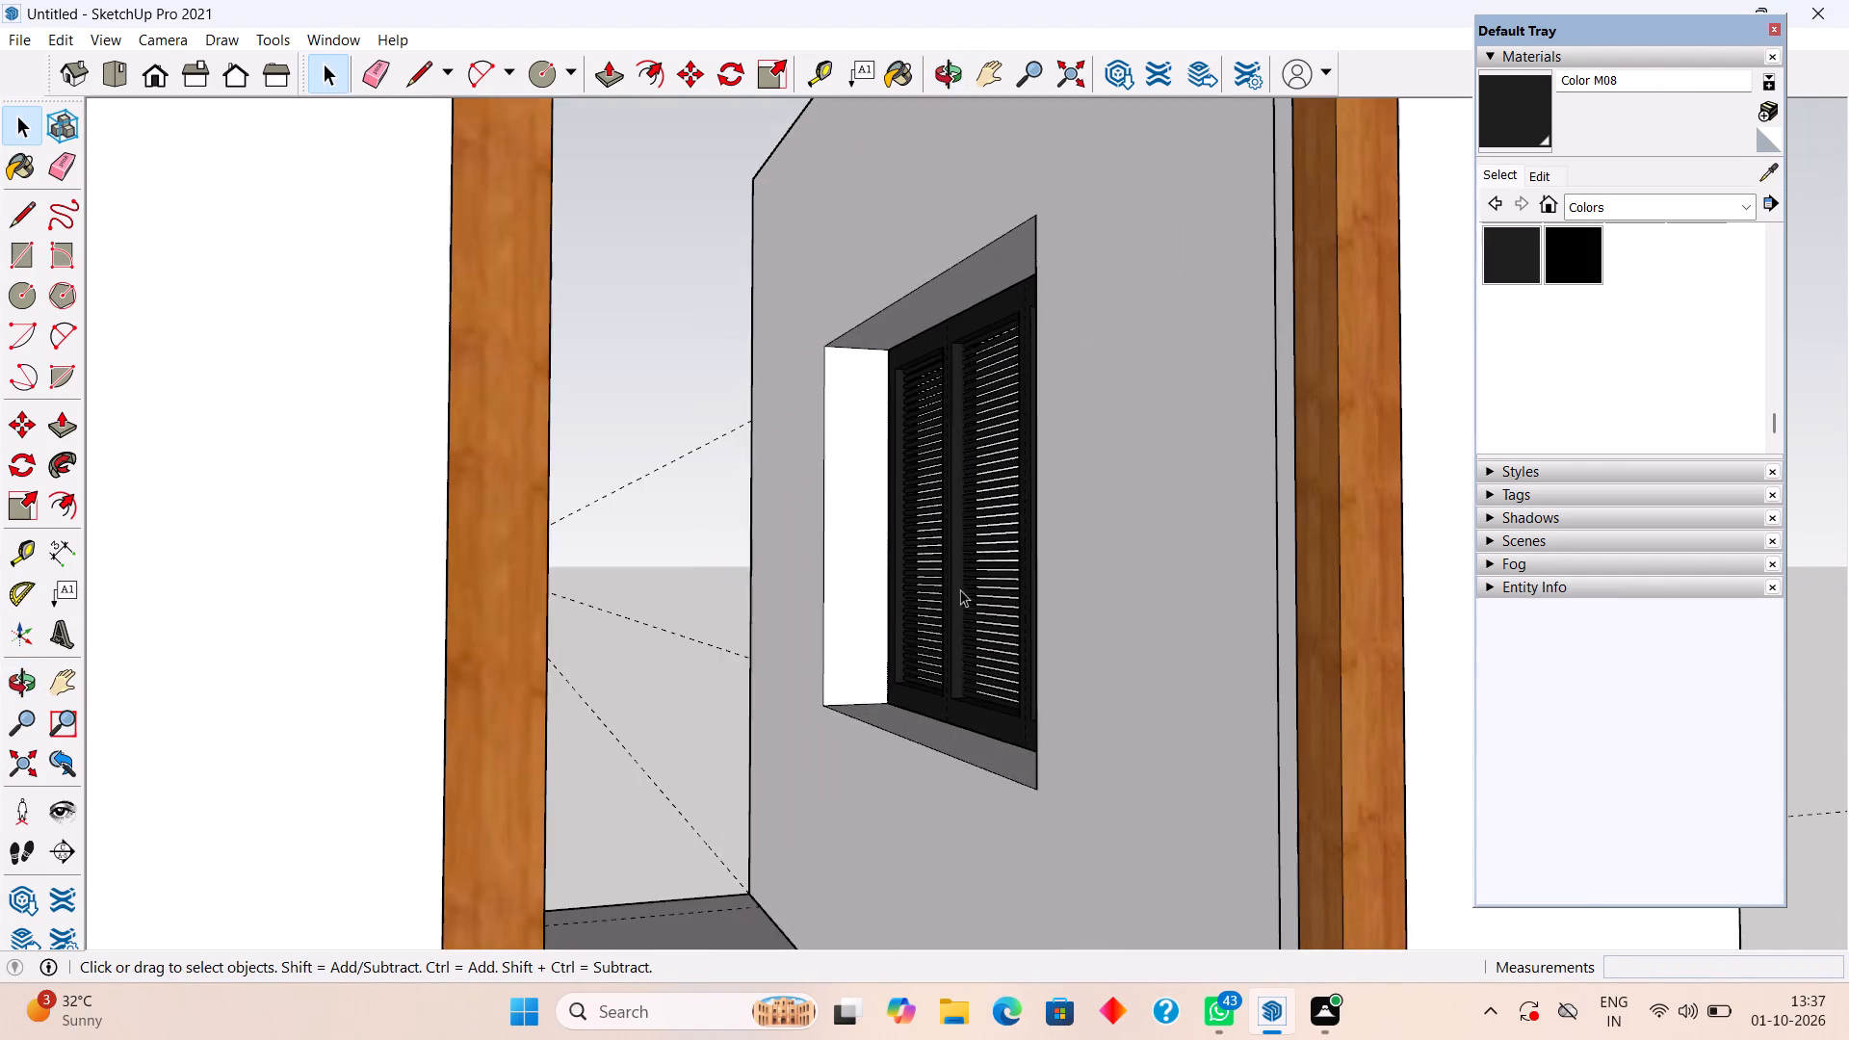
pyautogui.scroll(15, 960, 589)
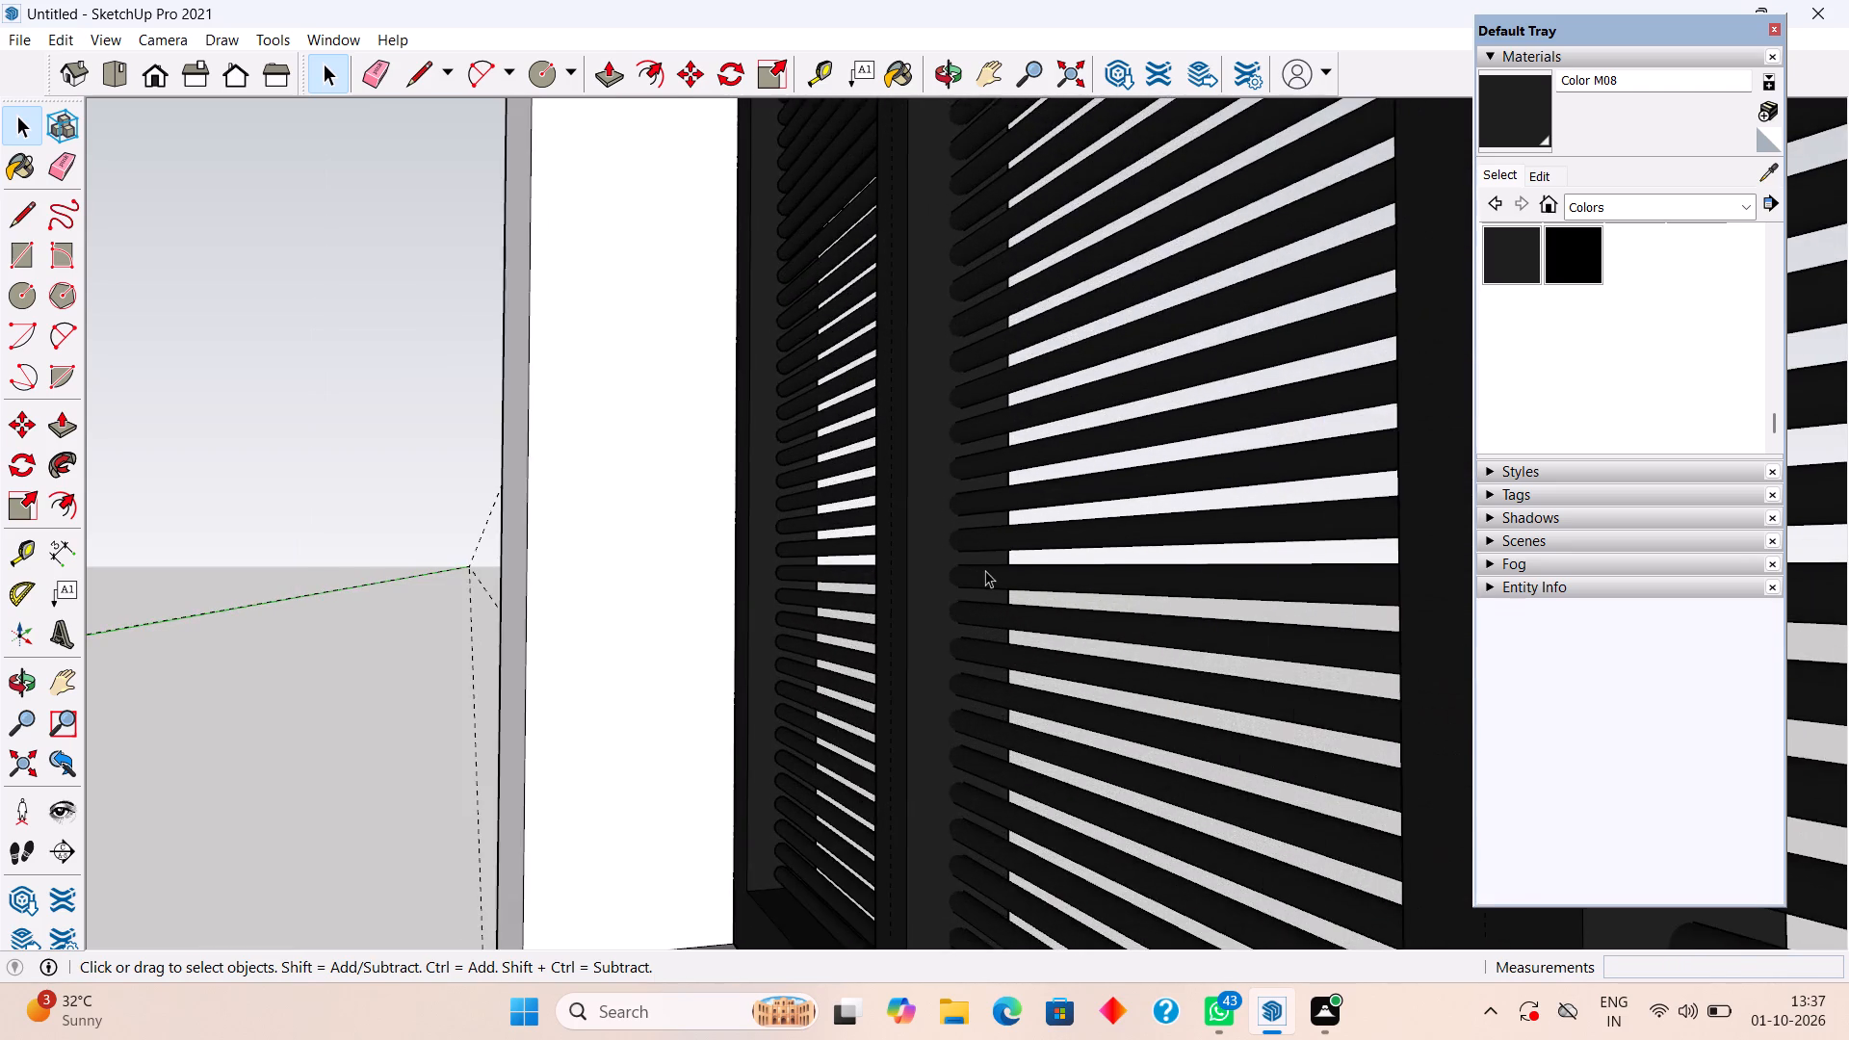
pyautogui.scroll(12, 985, 570)
pyautogui.scroll(-13, 988, 565)
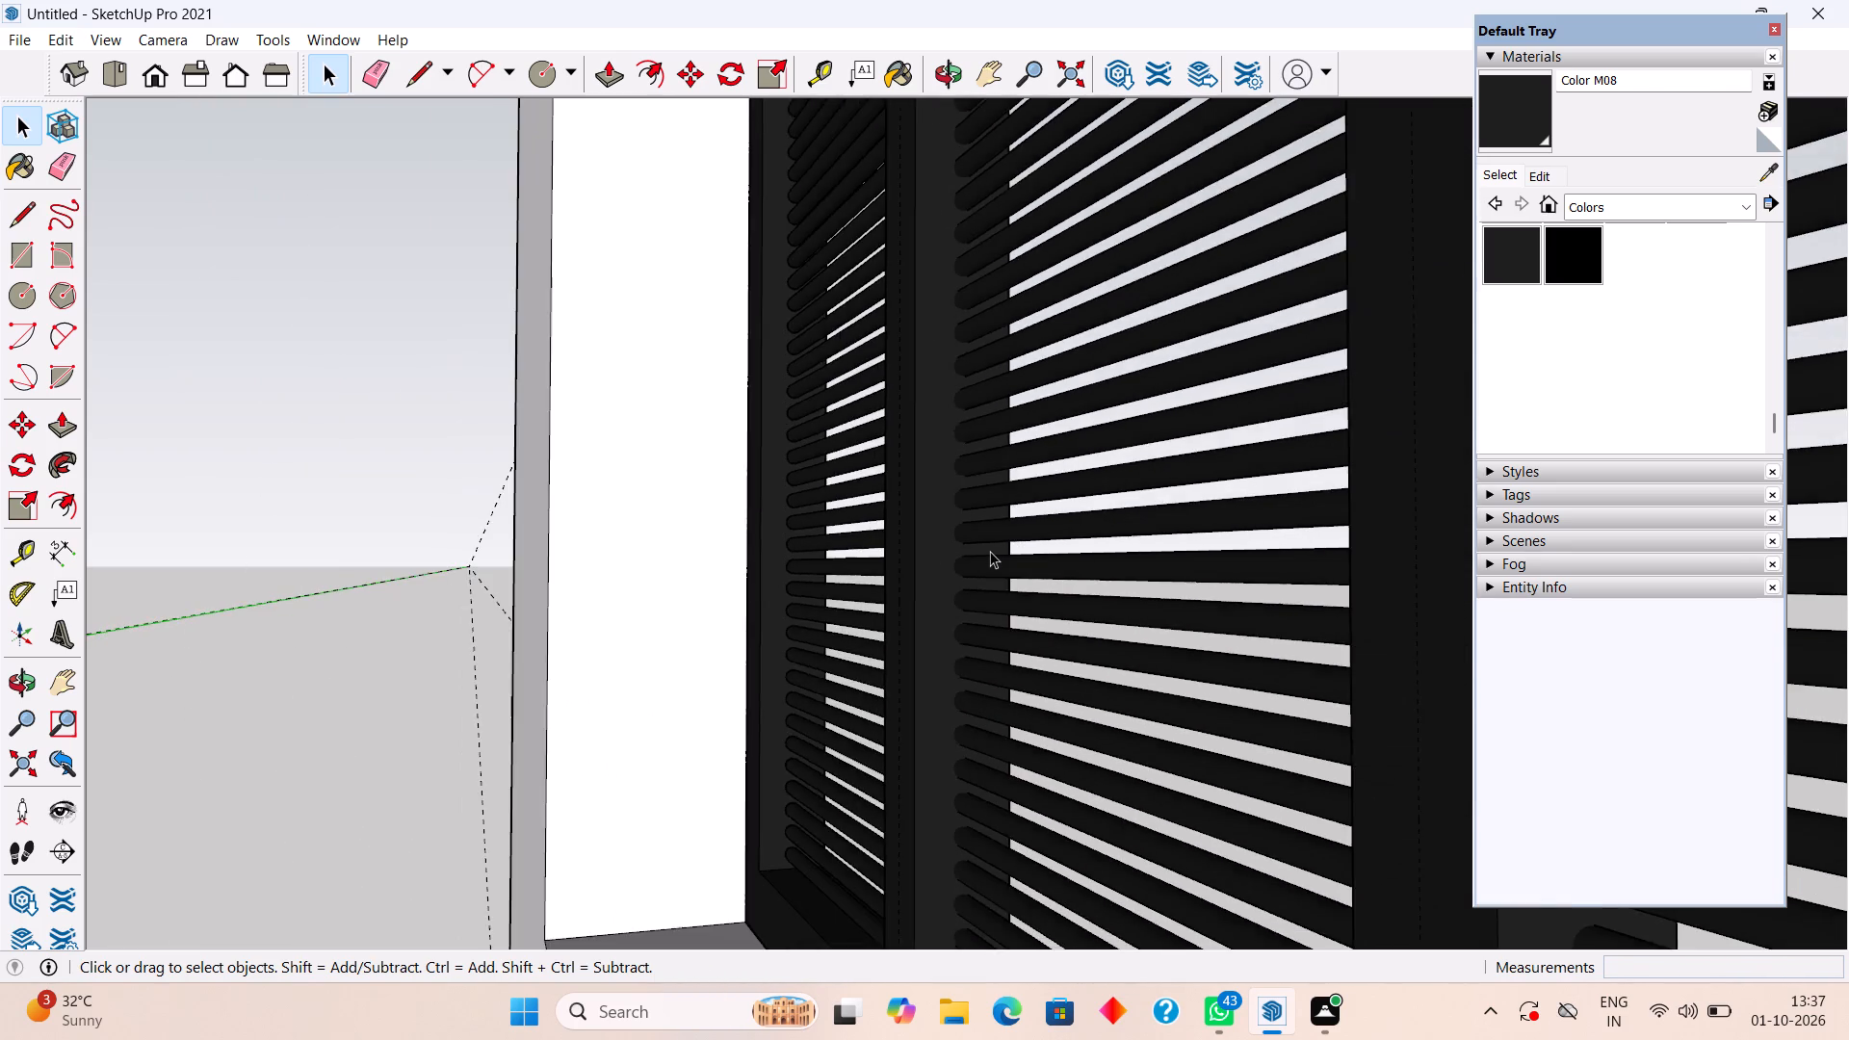
pyautogui.scroll(-19, 990, 551)
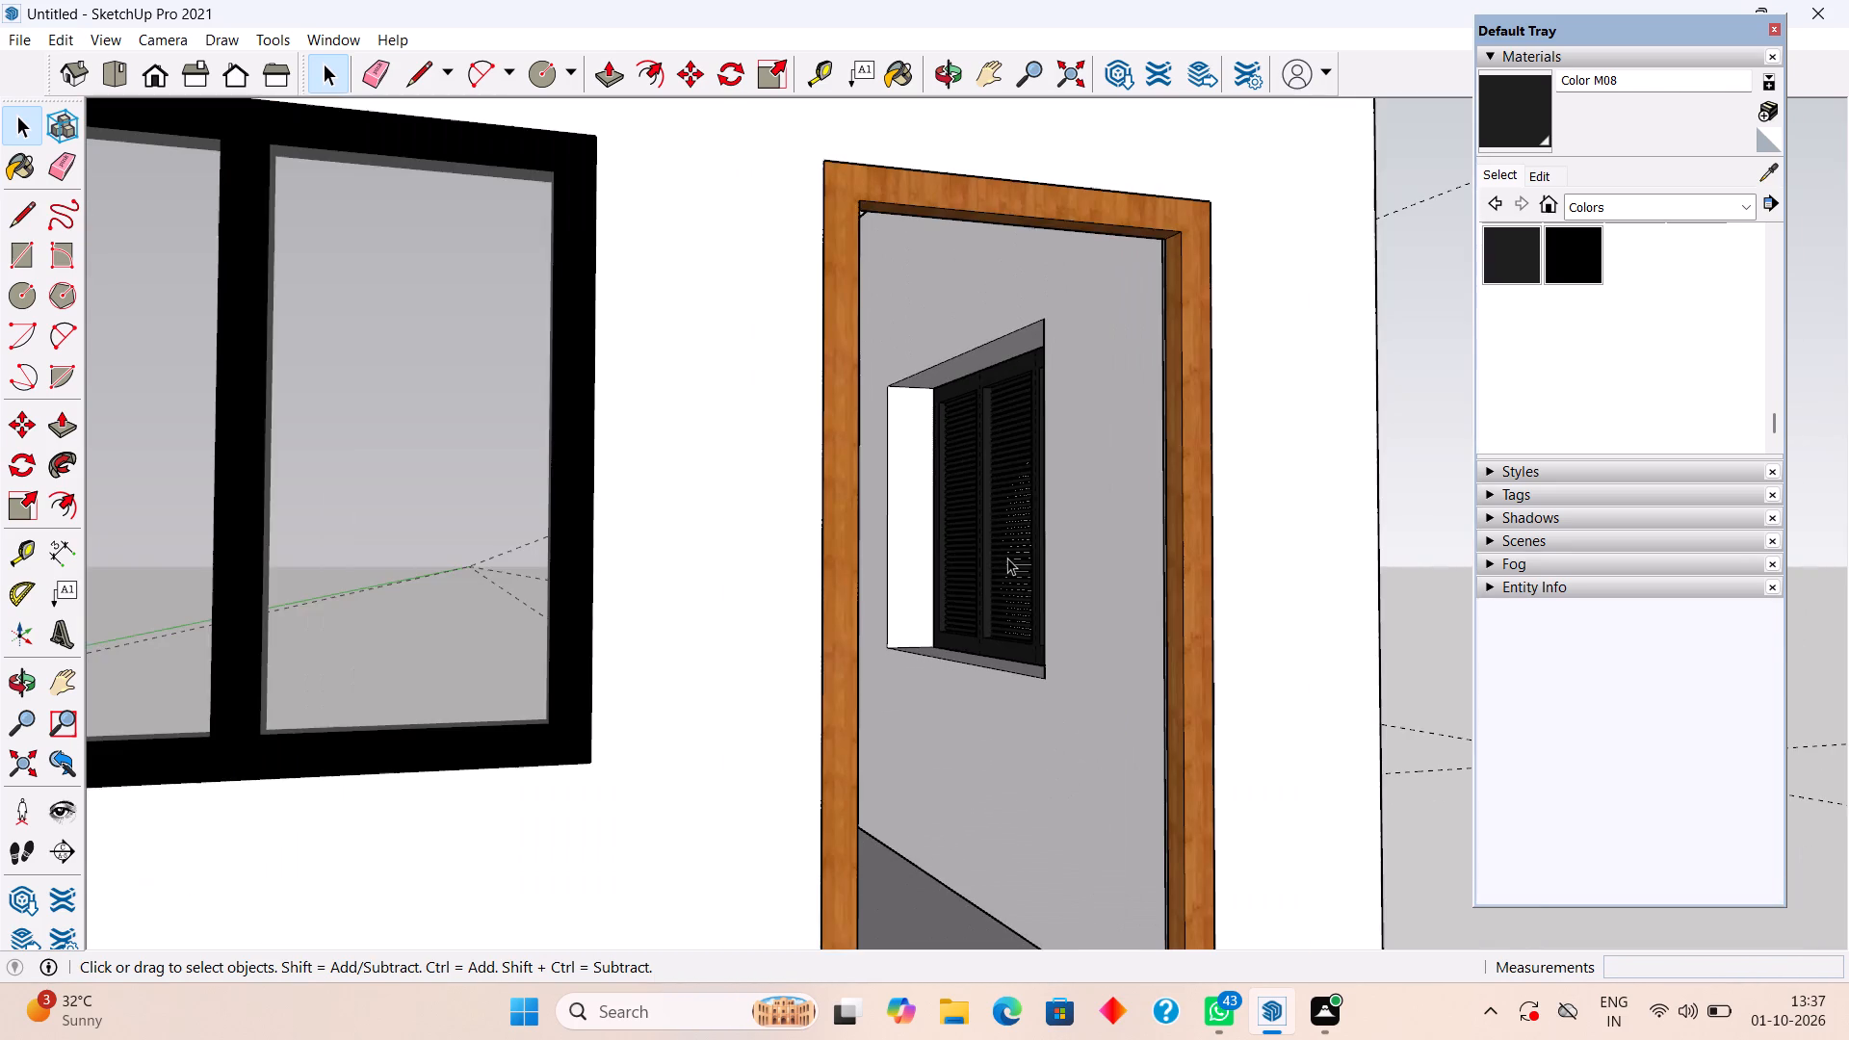
pyautogui.moveTo(1007, 558); pyautogui.dragTo(651, 638, button='middle')
pyautogui.moveTo(1219, 611); pyautogui.dragTo(958, 611, button='middle')
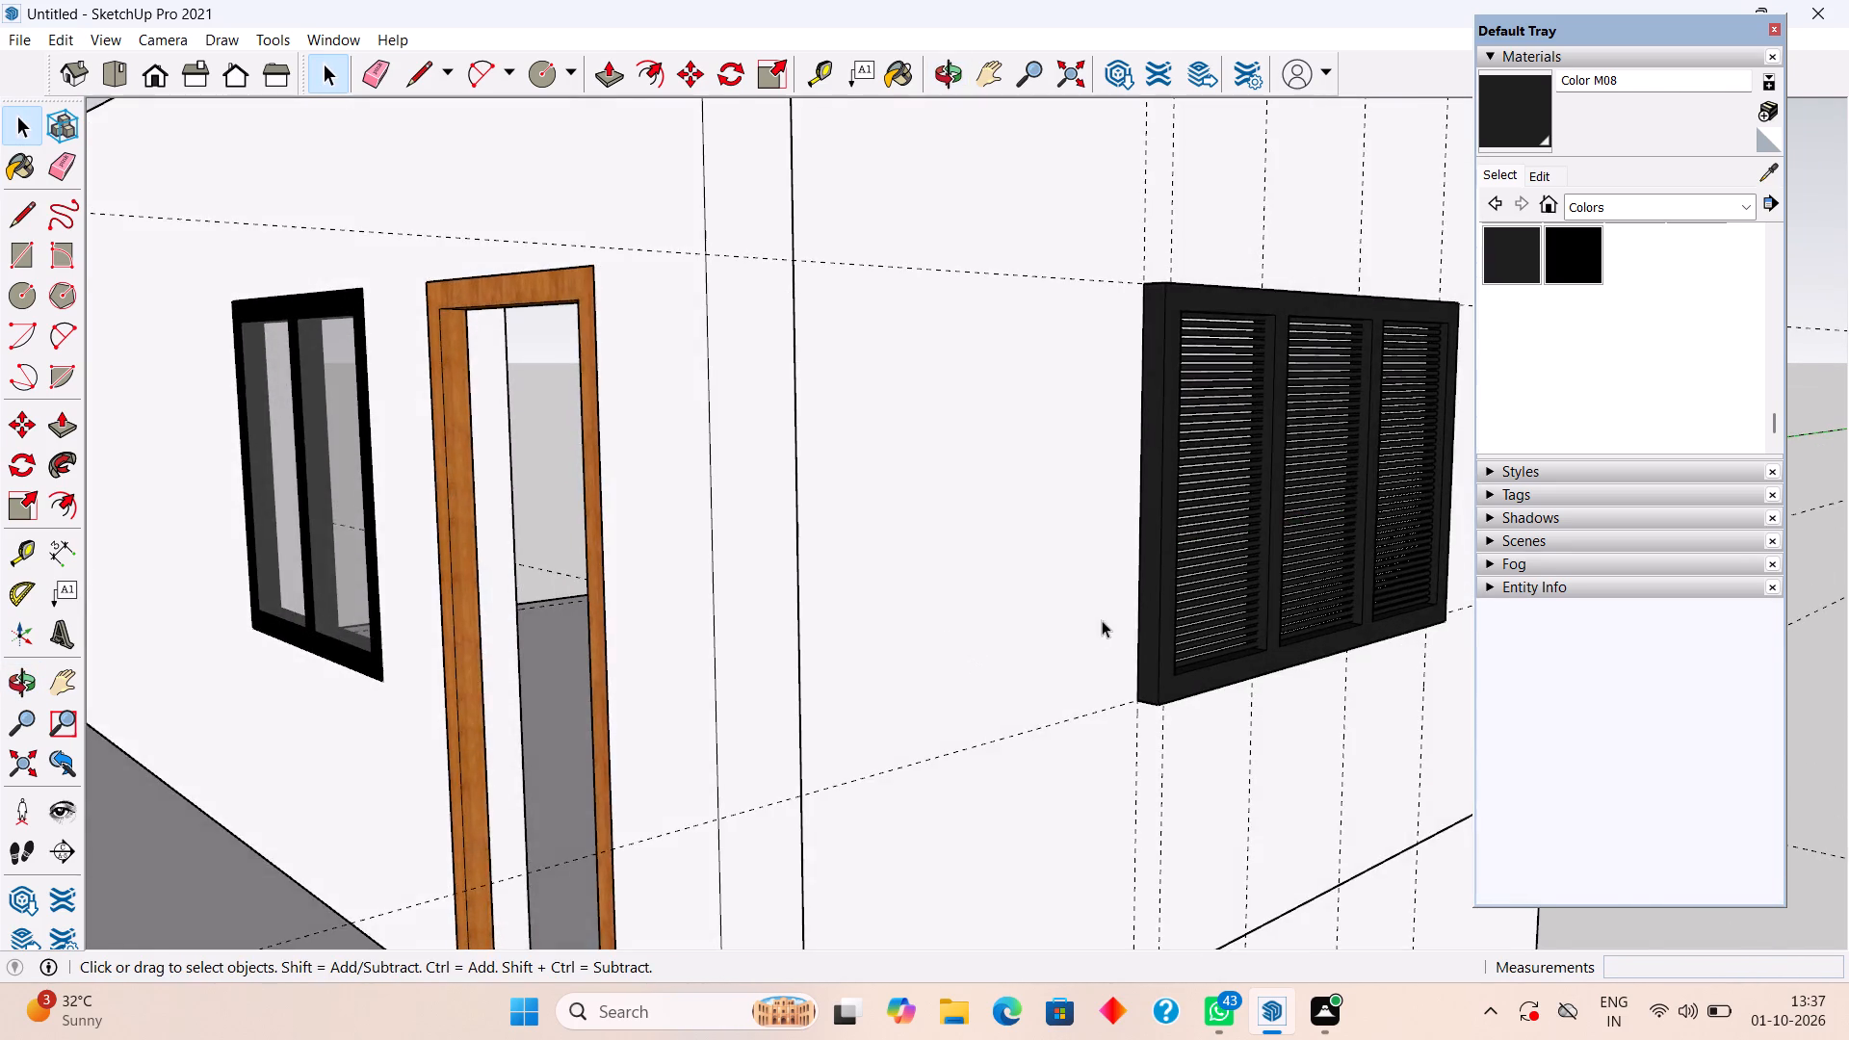
# Inside the side-wall window group, select every horizontal rod from top to bottom and paint them with Metal Corrugated Shiny from the Metal collection.
pyautogui.scroll(5, 1145, 615)
pyautogui.scroll(-6, 1143, 603)
pyautogui.tripleClick(1275, 515)
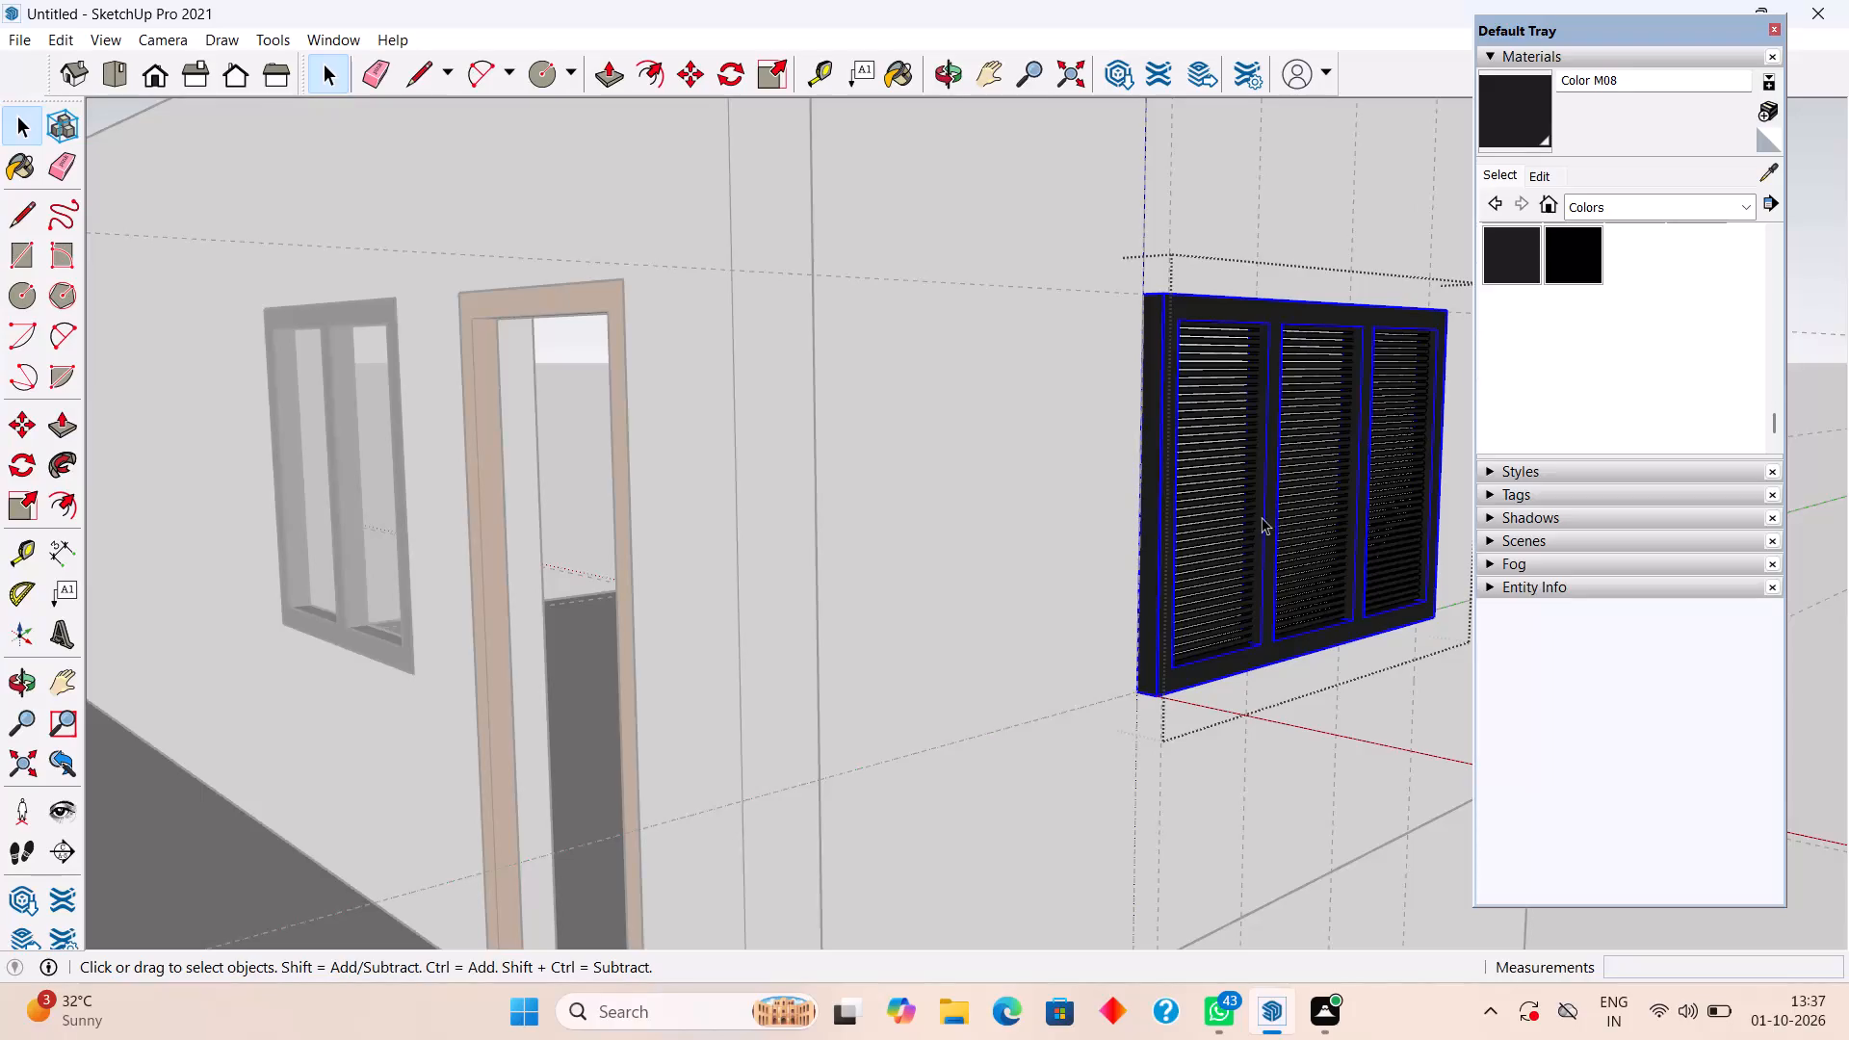
pyautogui.scroll(5, 1239, 537)
pyautogui.moveTo(1205, 317); pyautogui.dragTo(1204, 618)
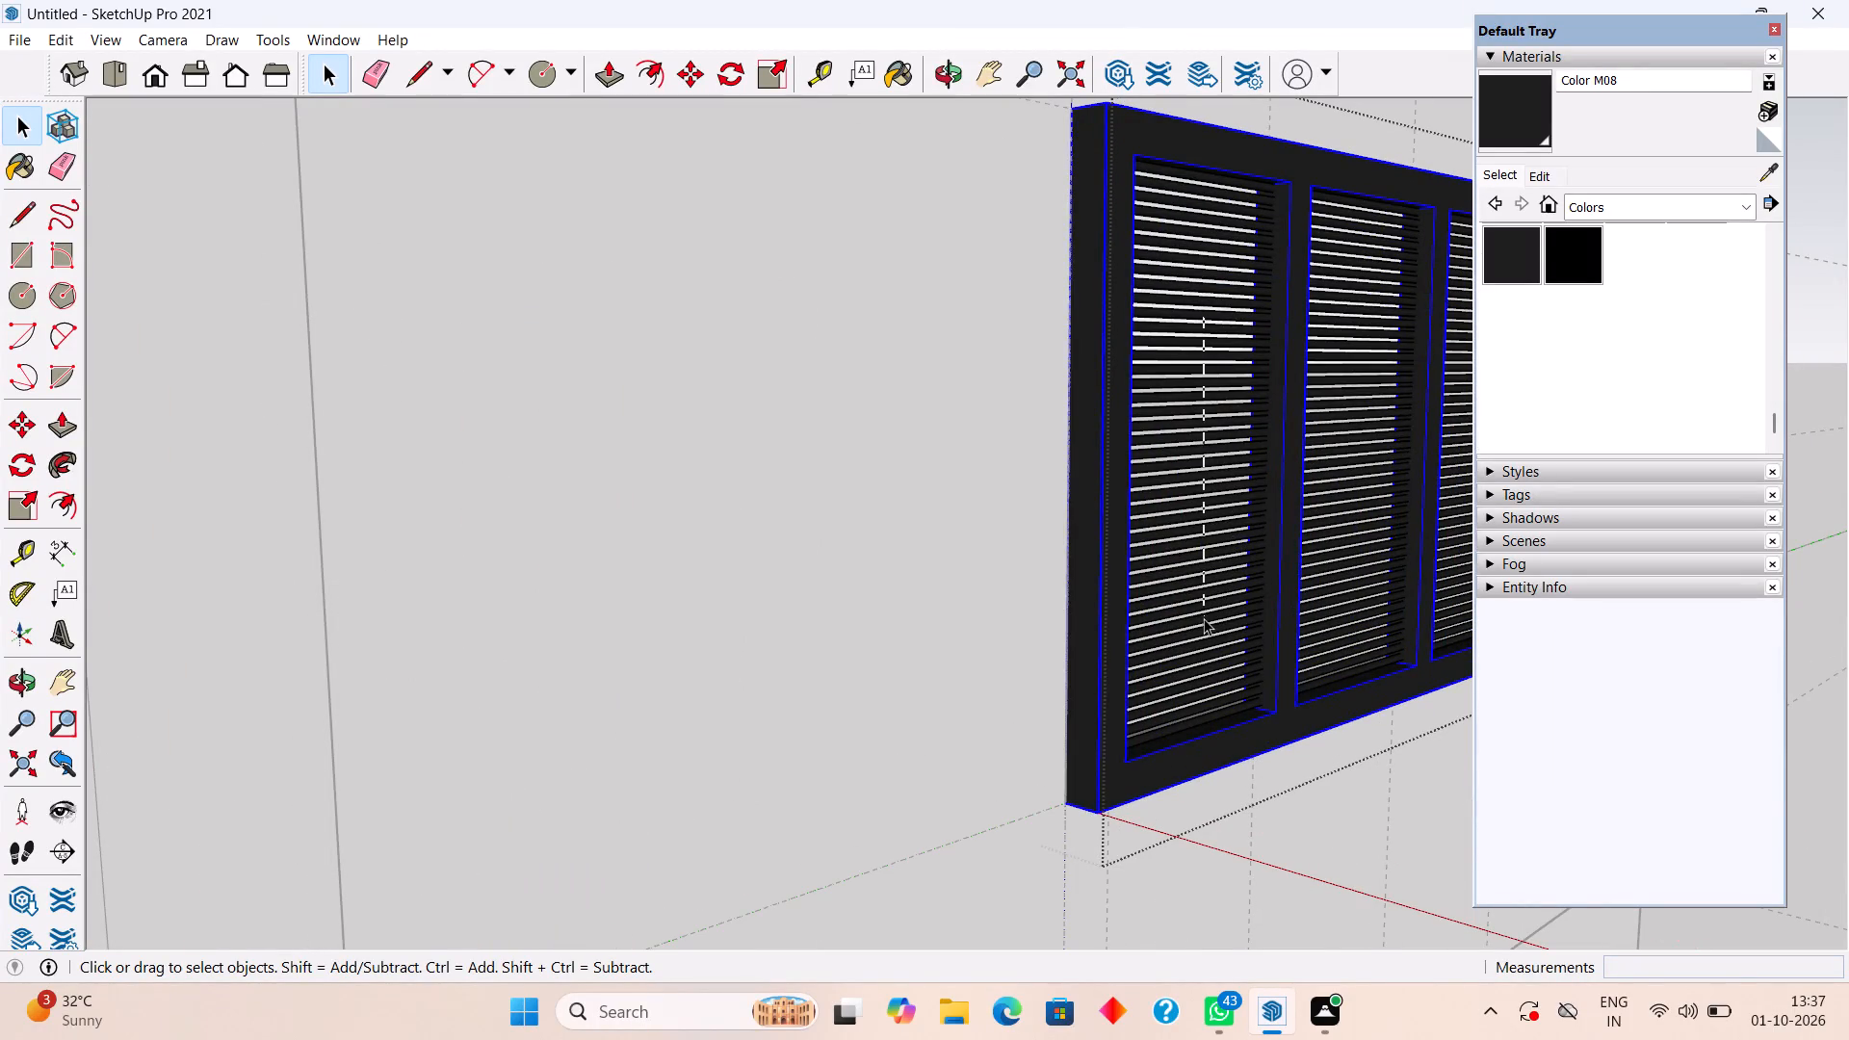
pyautogui.moveTo(1204, 618); pyautogui.dragTo(1204, 621)
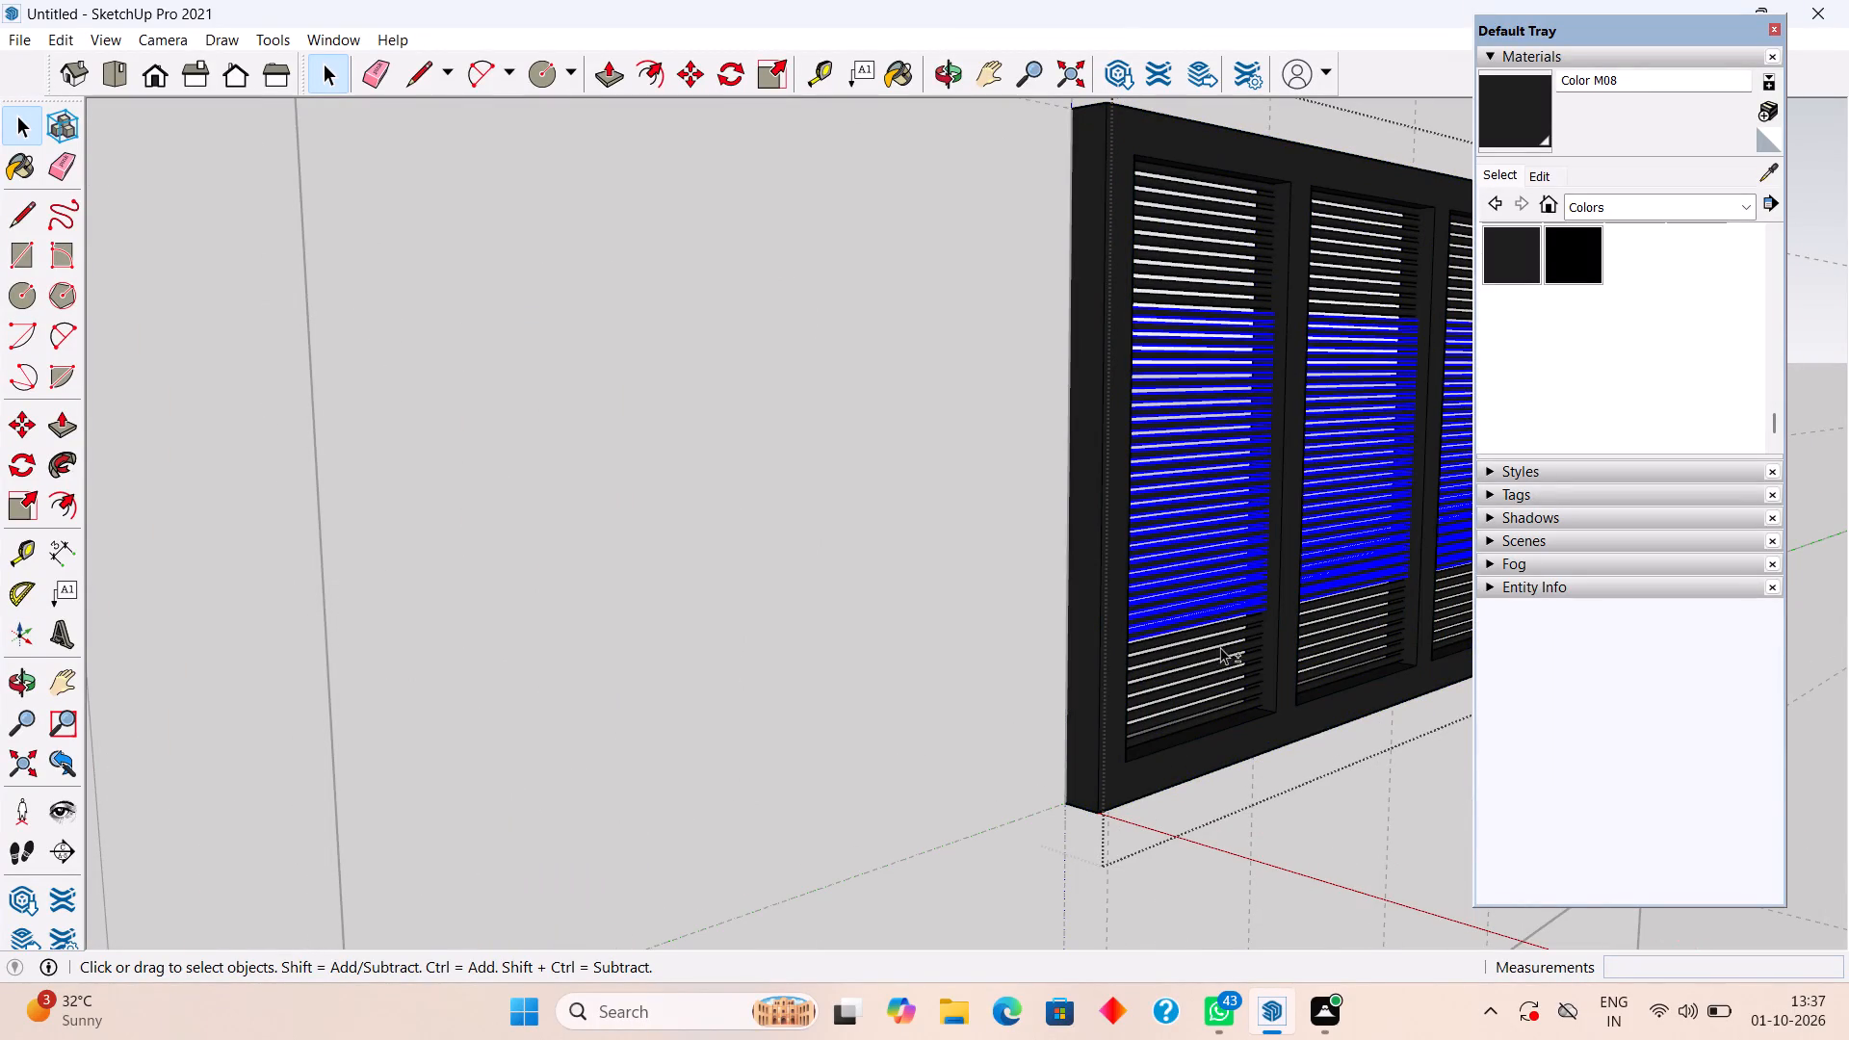
pyautogui.keyDown('shift'); pyautogui.click(1213, 699); pyautogui.keyUp('shift')
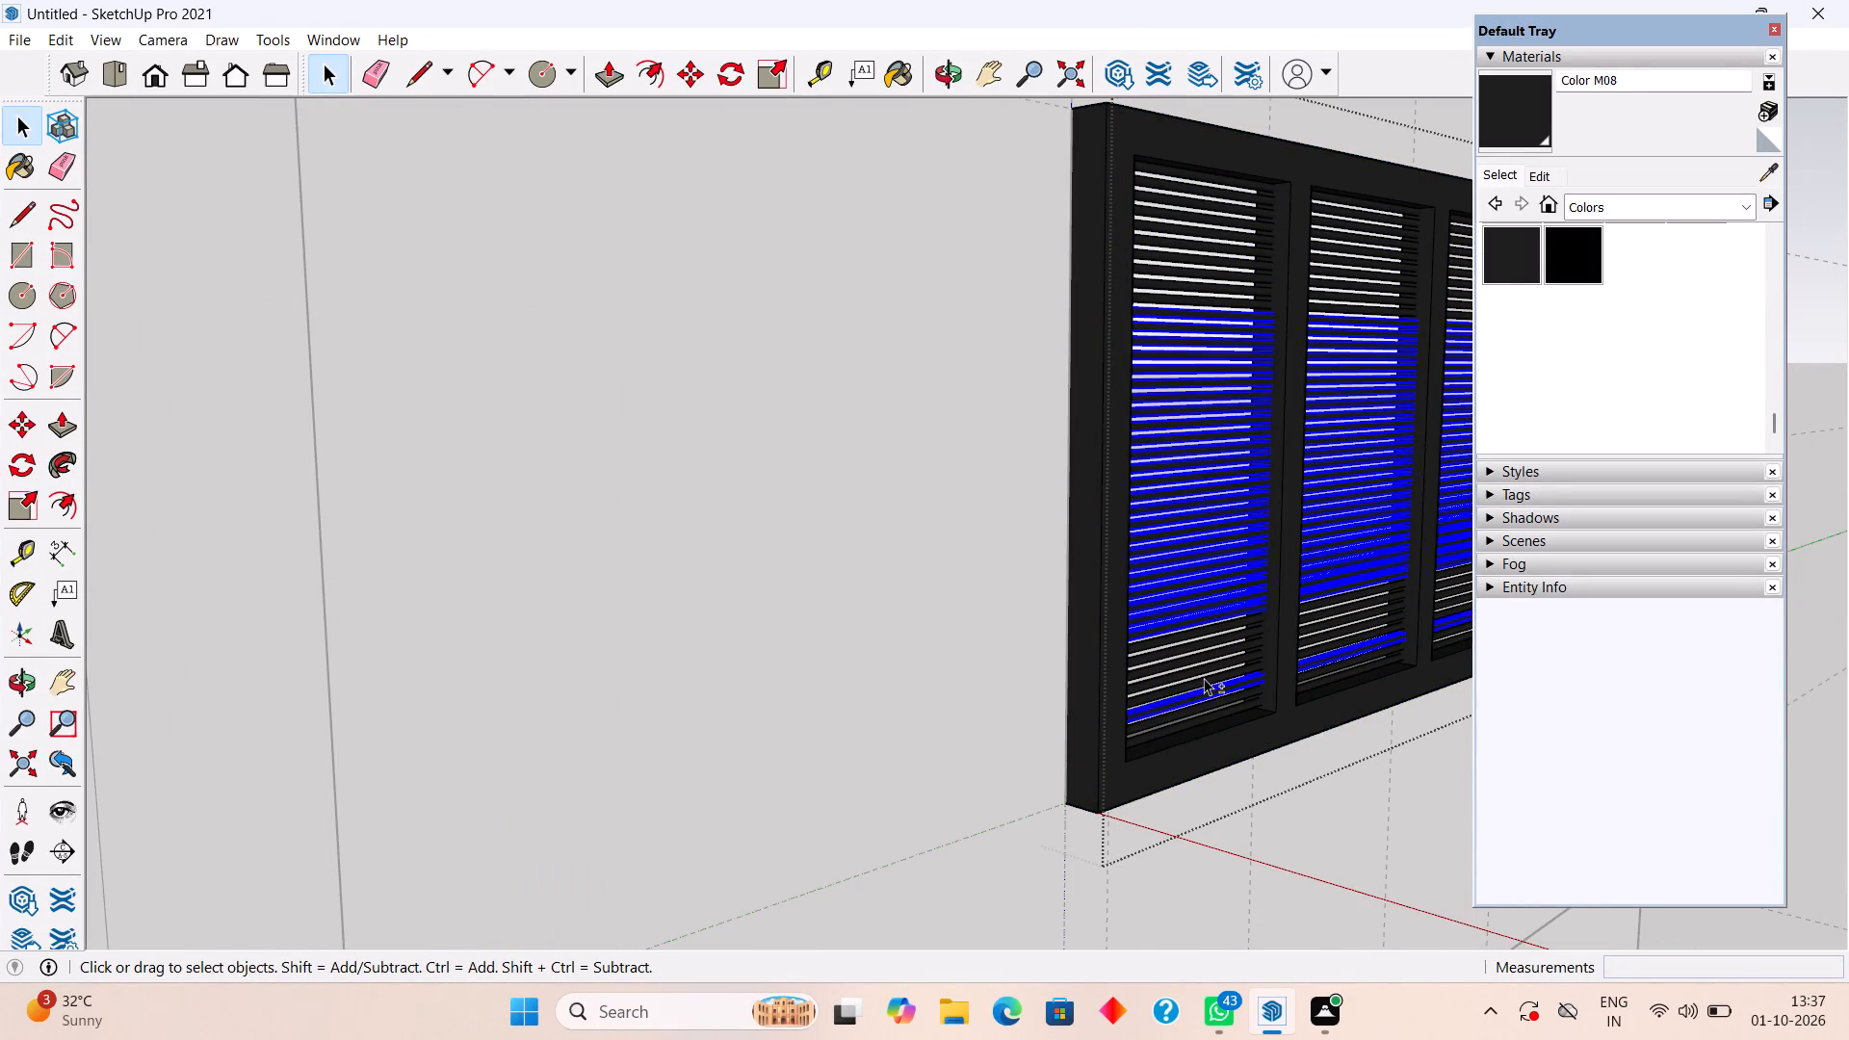
pyautogui.keyDown('shift'); pyautogui.click(1204, 678); pyautogui.keyUp('shift')
pyautogui.keyDown('shift'); pyautogui.click(1196, 655); pyautogui.keyUp('shift')
pyautogui.keyDown('shift'); pyautogui.click(1194, 644); pyautogui.keyUp('shift')
pyautogui.keyDown('shift'); pyautogui.click(1191, 627); pyautogui.keyUp('shift')
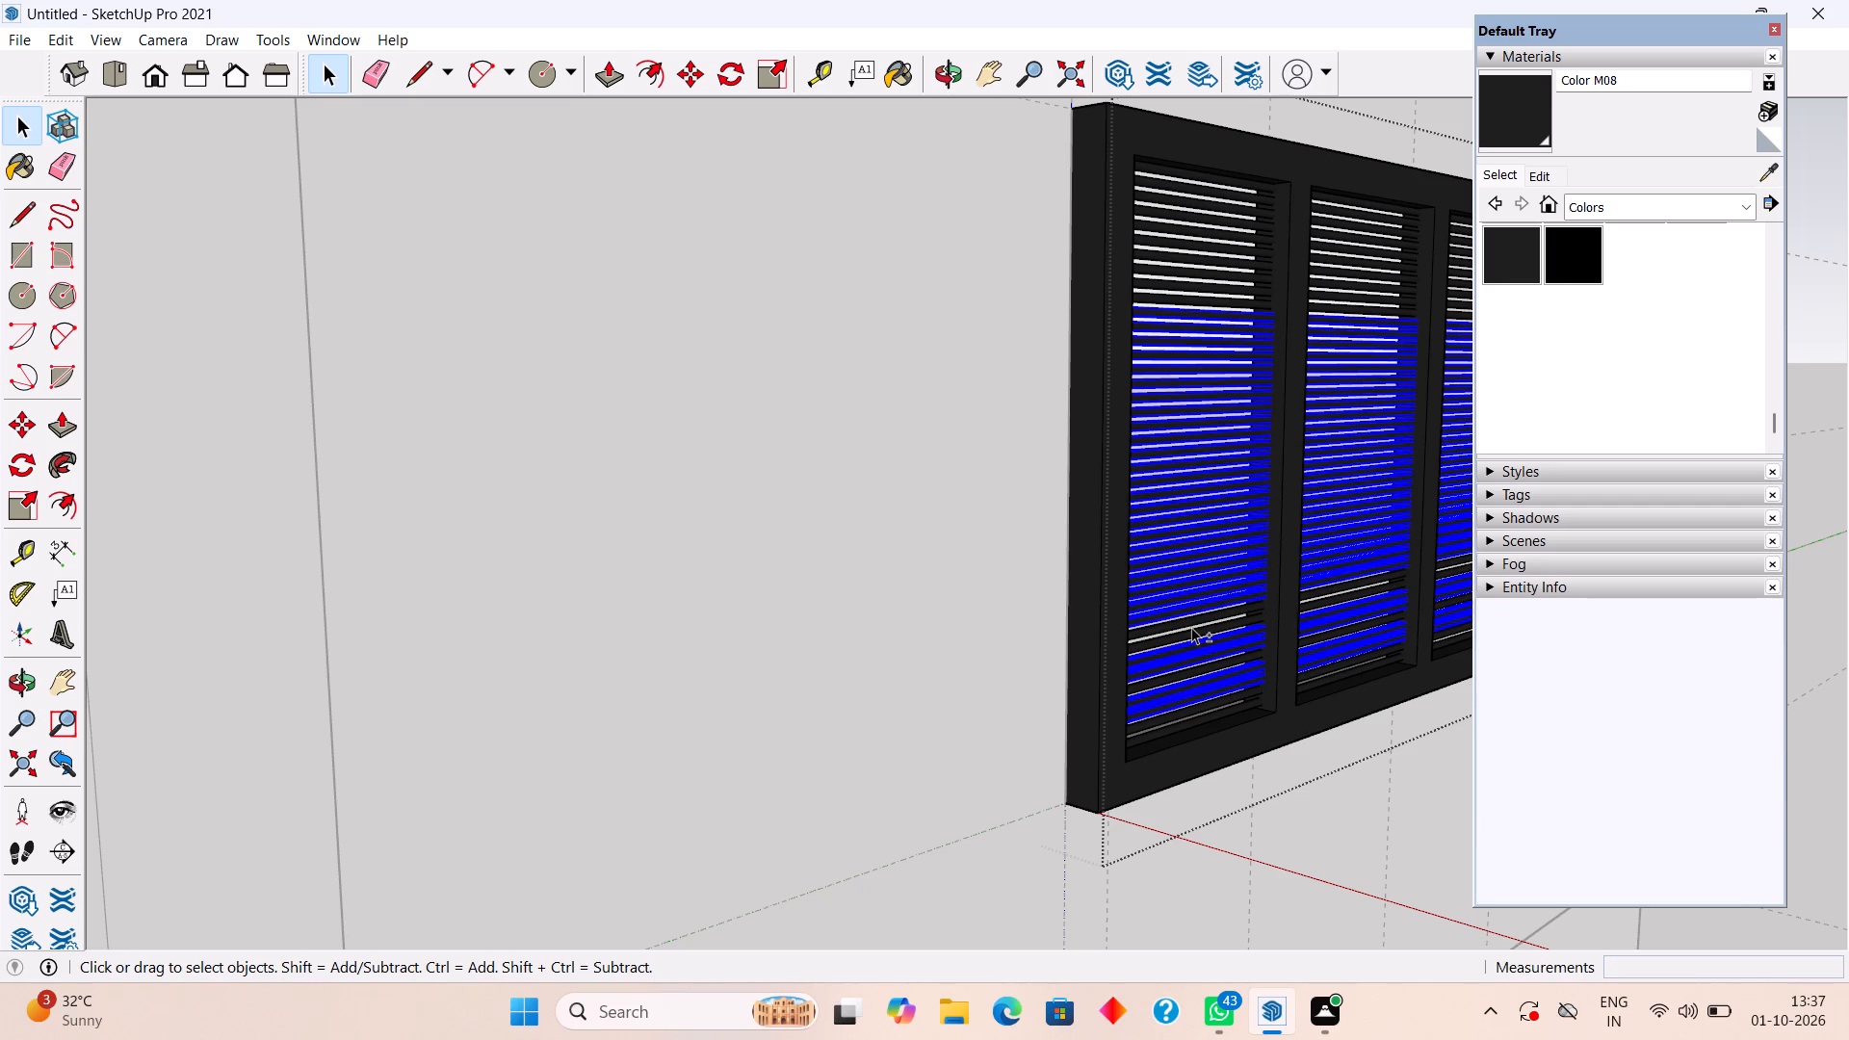
pyautogui.keyDown('shift'); pyautogui.scroll(5, 1175, 614); pyautogui.keyUp('shift')
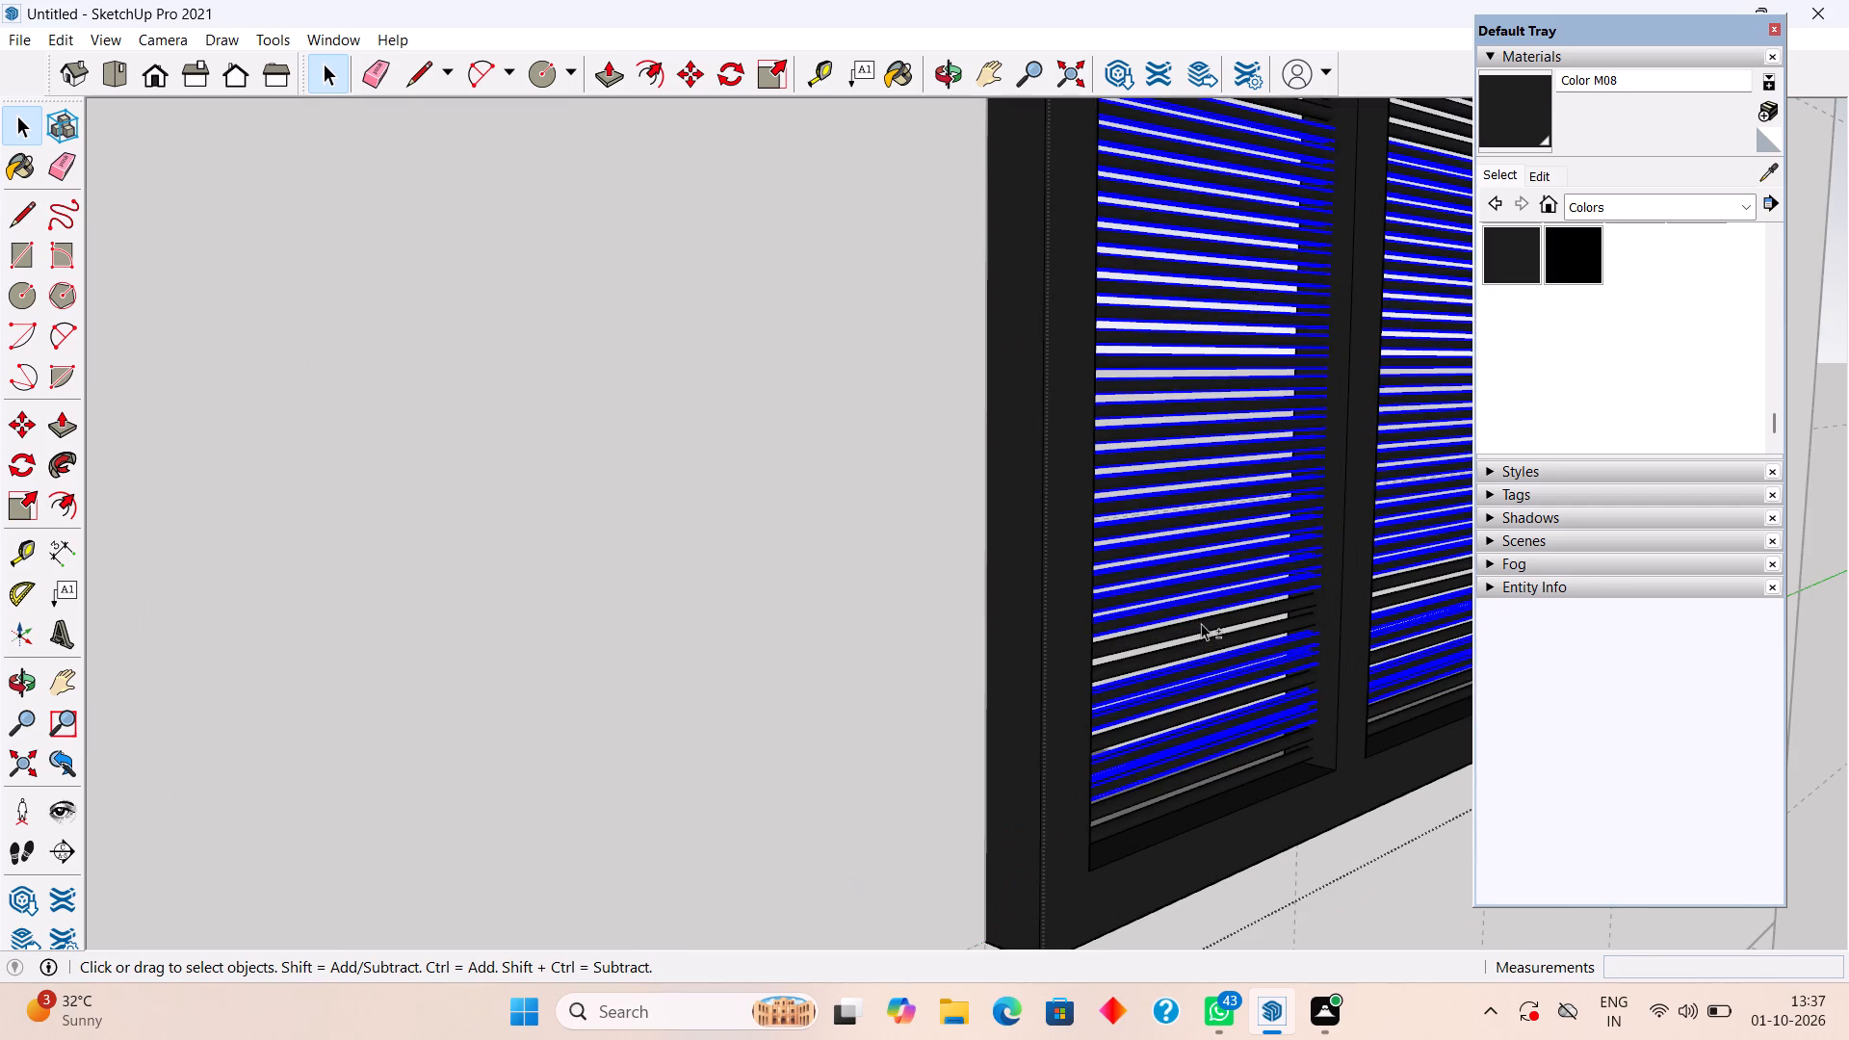
pyautogui.keyDown('shift'); pyautogui.click(1201, 623); pyautogui.keyUp('shift')
pyautogui.keyDown('shift'); pyautogui.click(1209, 641); pyautogui.keyUp('shift')
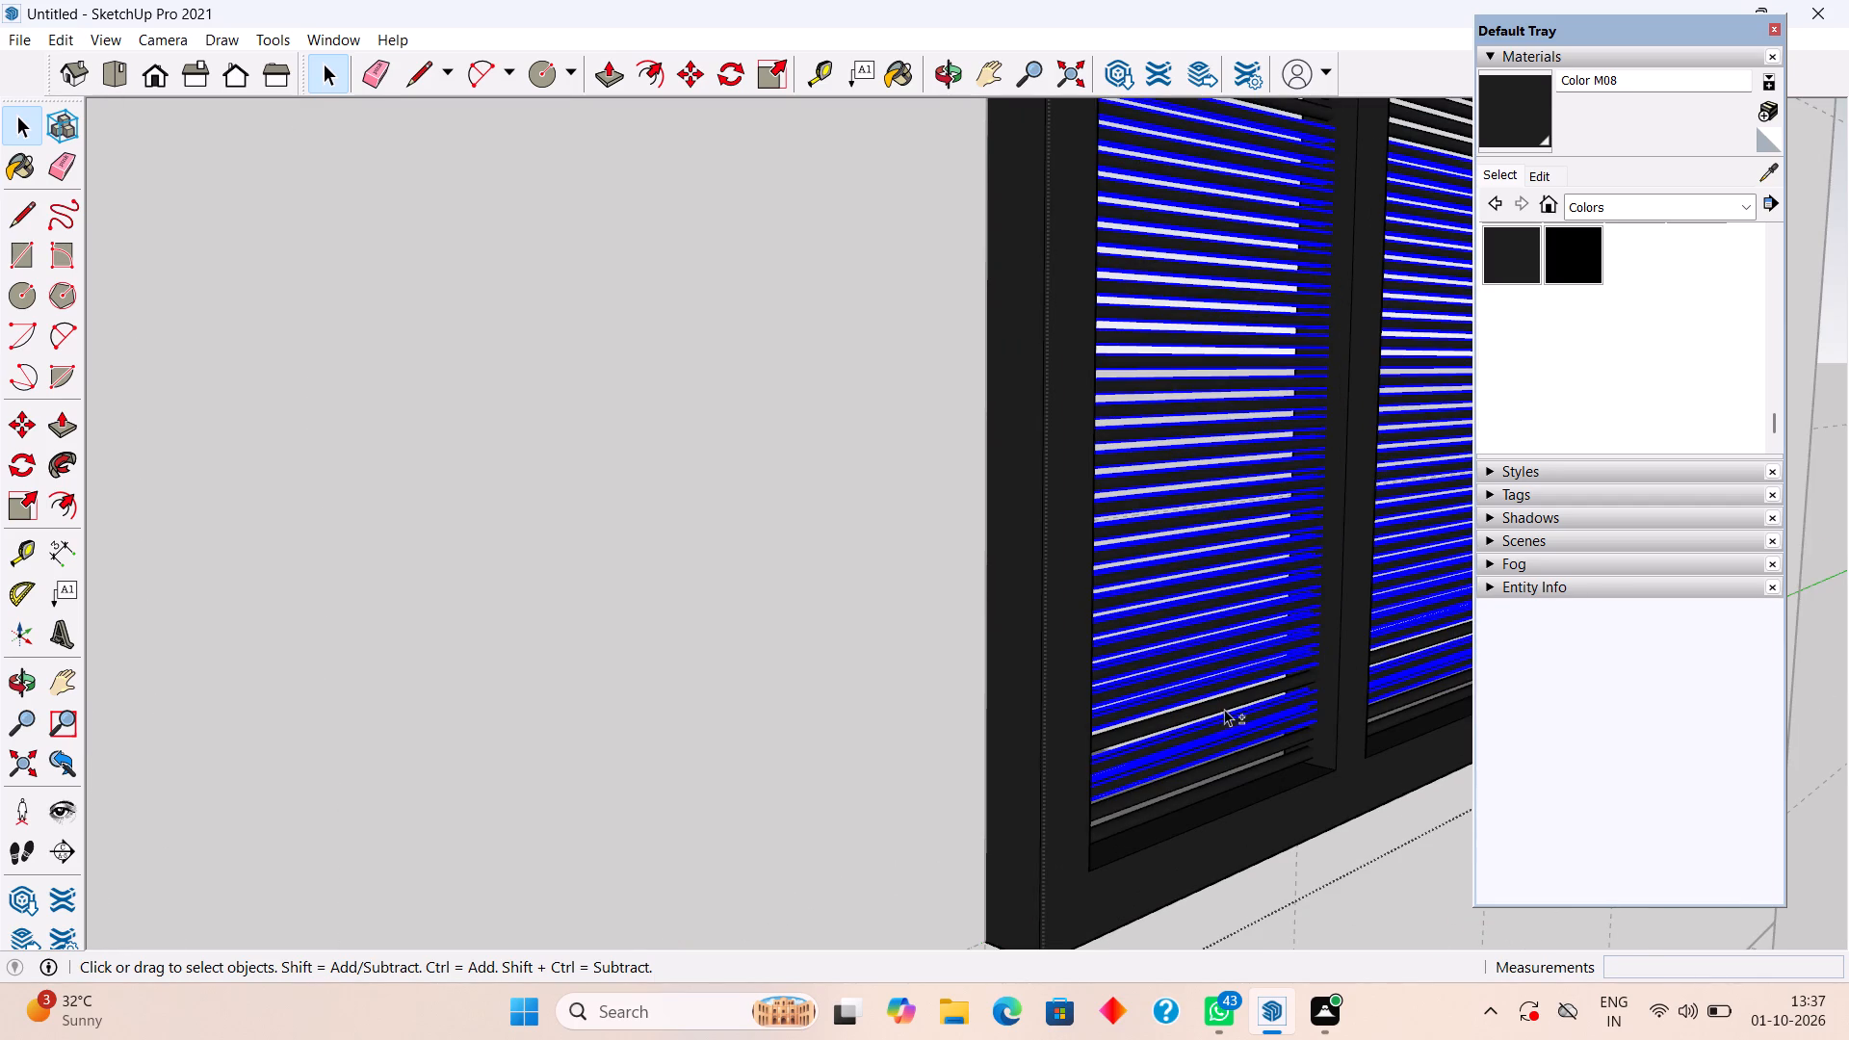
pyautogui.keyDown('shift'); pyautogui.click(1224, 705); pyautogui.keyUp('shift')
pyautogui.keyDown('shift'); pyautogui.click(1220, 772); pyautogui.keyUp('shift')
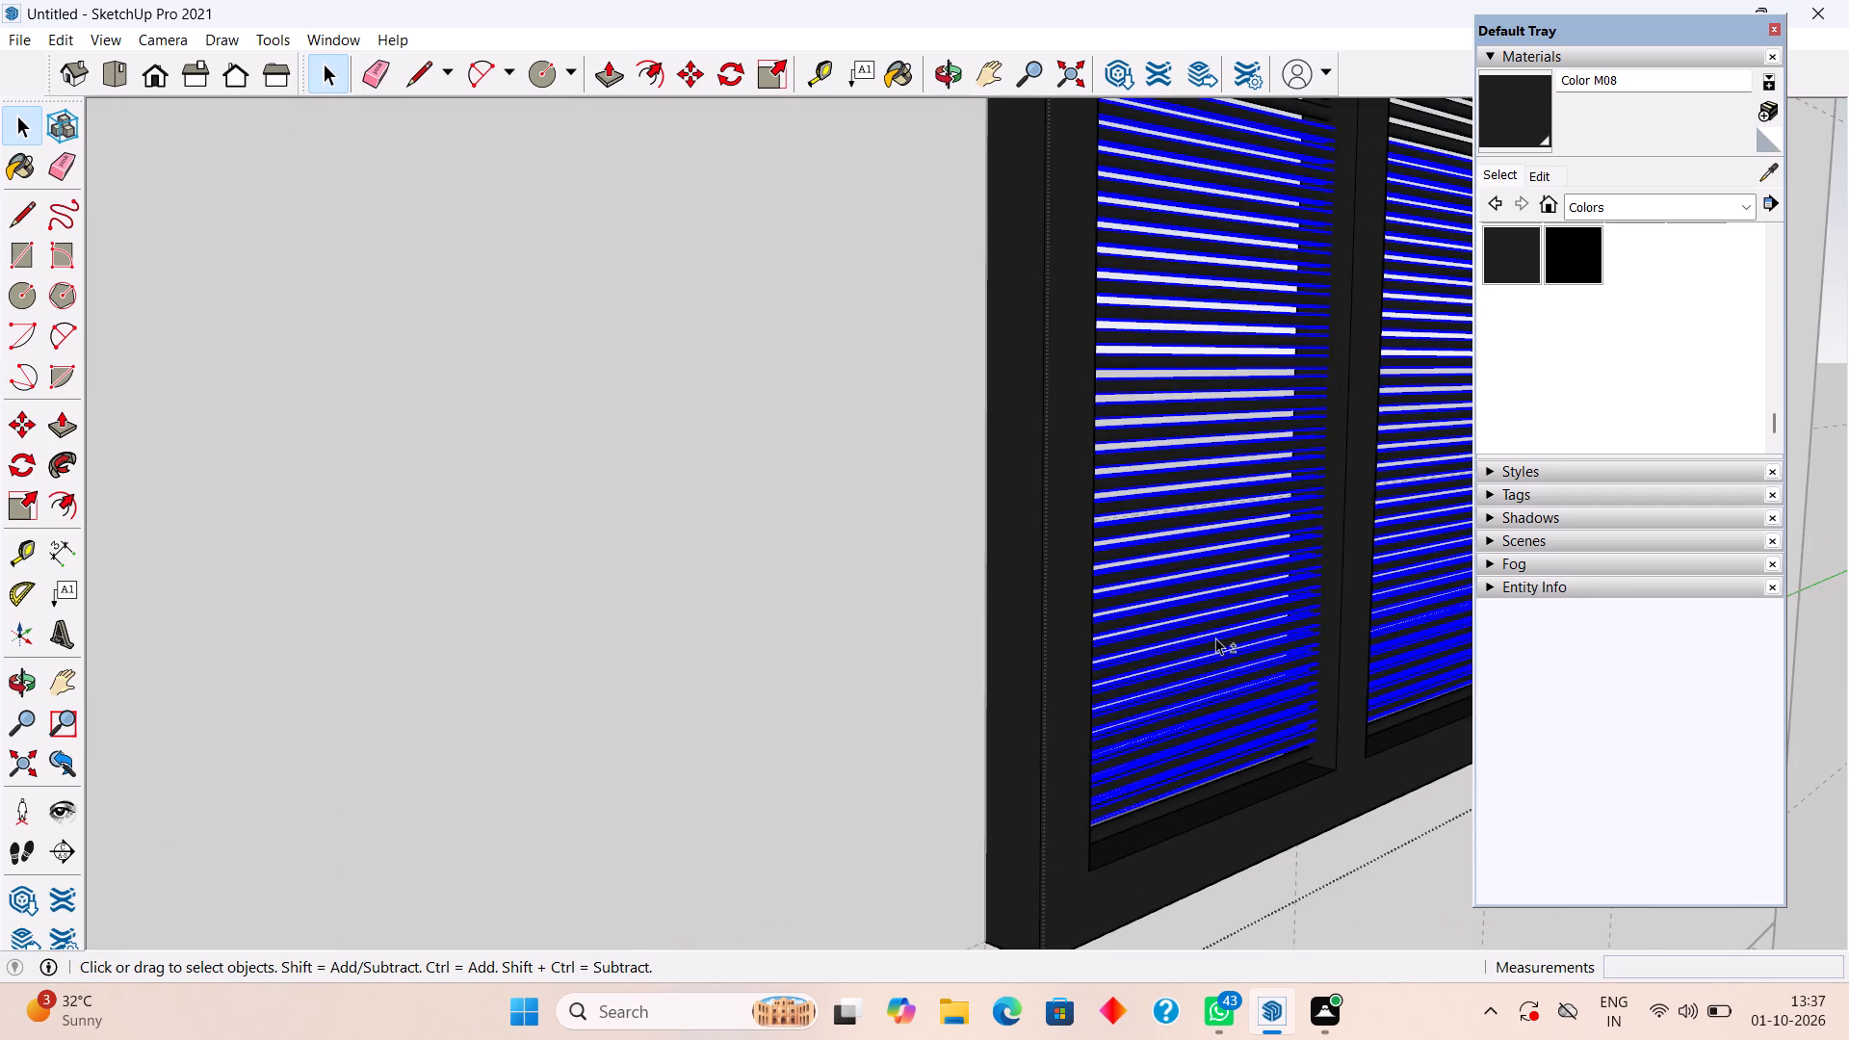
pyautogui.keyDown('shift'); pyautogui.scroll(-1, 1227, 733); pyautogui.keyUp('shift')
pyautogui.keyDown('shift'); pyautogui.scroll(8, 1224, 749); pyautogui.keyUp('shift')
pyautogui.keyDown('shift'); pyautogui.click(1237, 796); pyautogui.keyUp('shift')
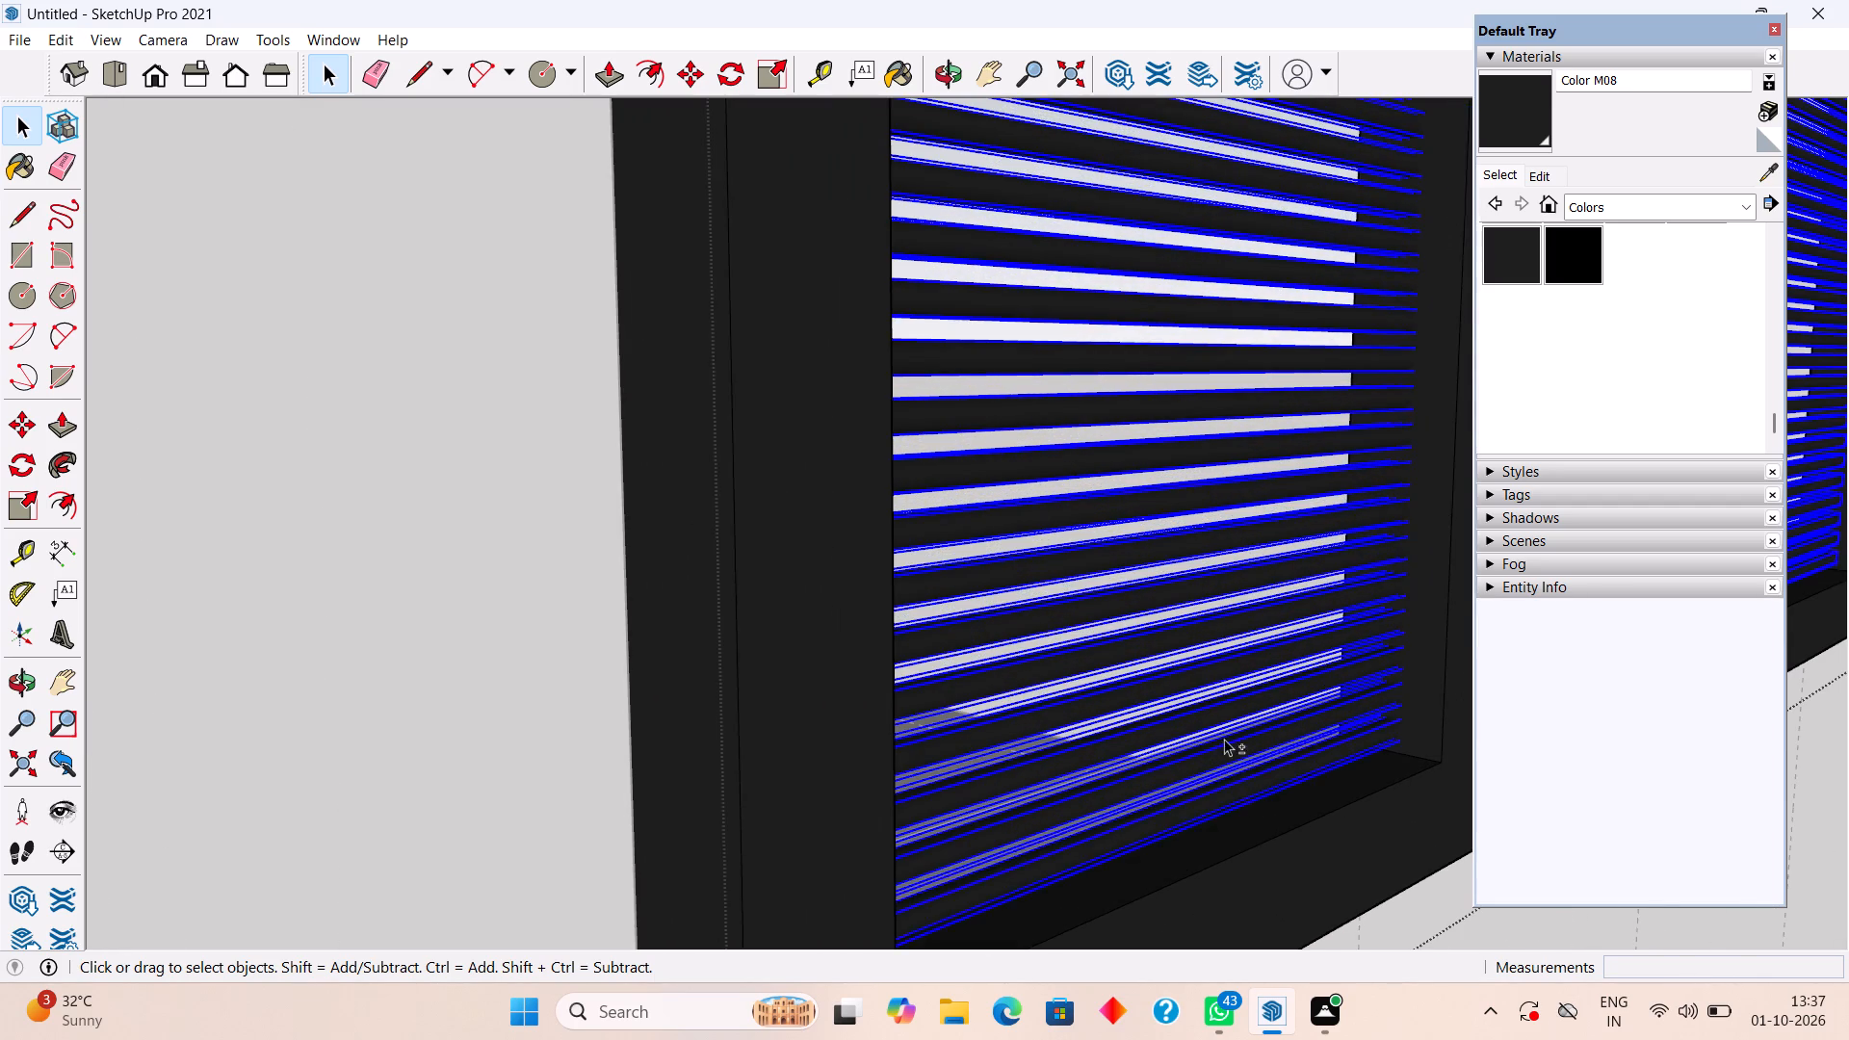
pyautogui.keyDown('shift'); pyautogui.scroll(-20, 1219, 713); pyautogui.keyUp('shift')
pyautogui.keyDown('shift'); pyautogui.scroll(-3, 1219, 713); pyautogui.keyUp('shift')
pyautogui.keyDown('shift'); pyautogui.scroll(5, 1291, 322); pyautogui.keyUp('shift')
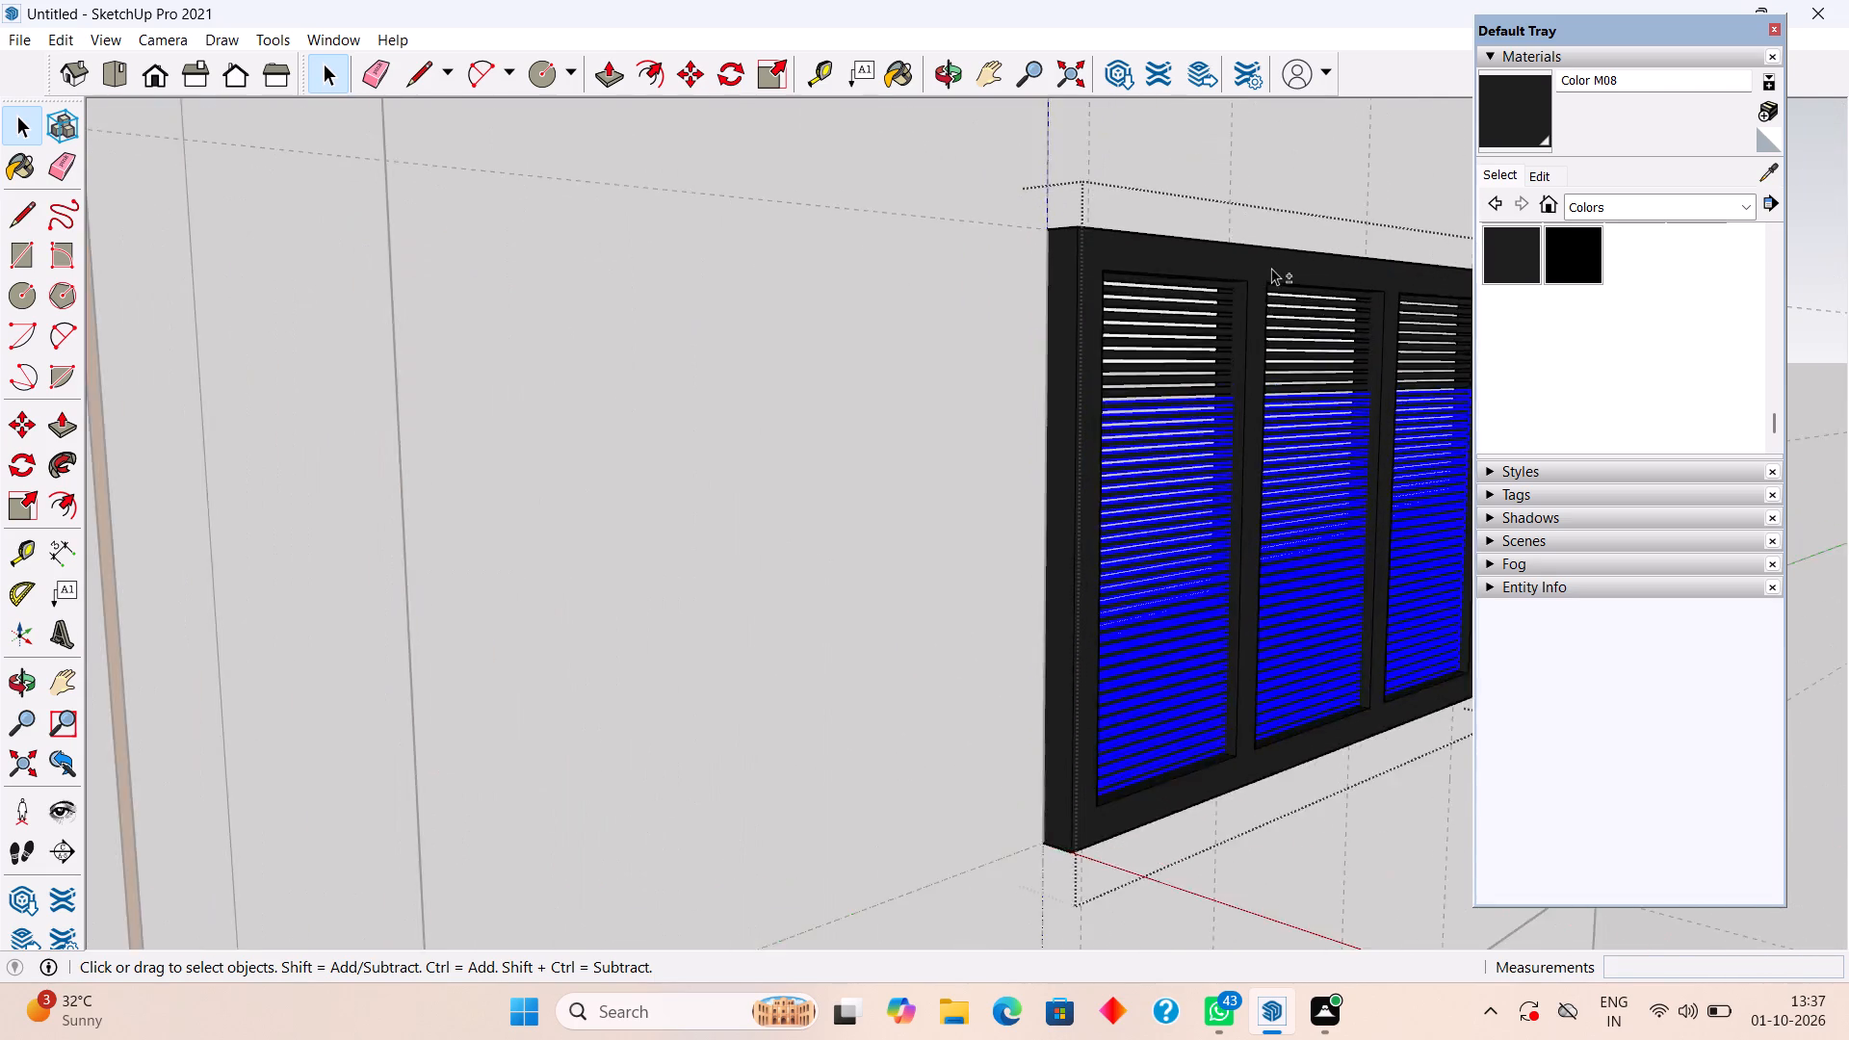
pyautogui.keyDown('shift'); pyautogui.scroll(10, 1271, 268); pyautogui.keyUp('shift')
pyautogui.keyDown('shift'); pyautogui.click(1084, 307); pyautogui.keyUp('shift')
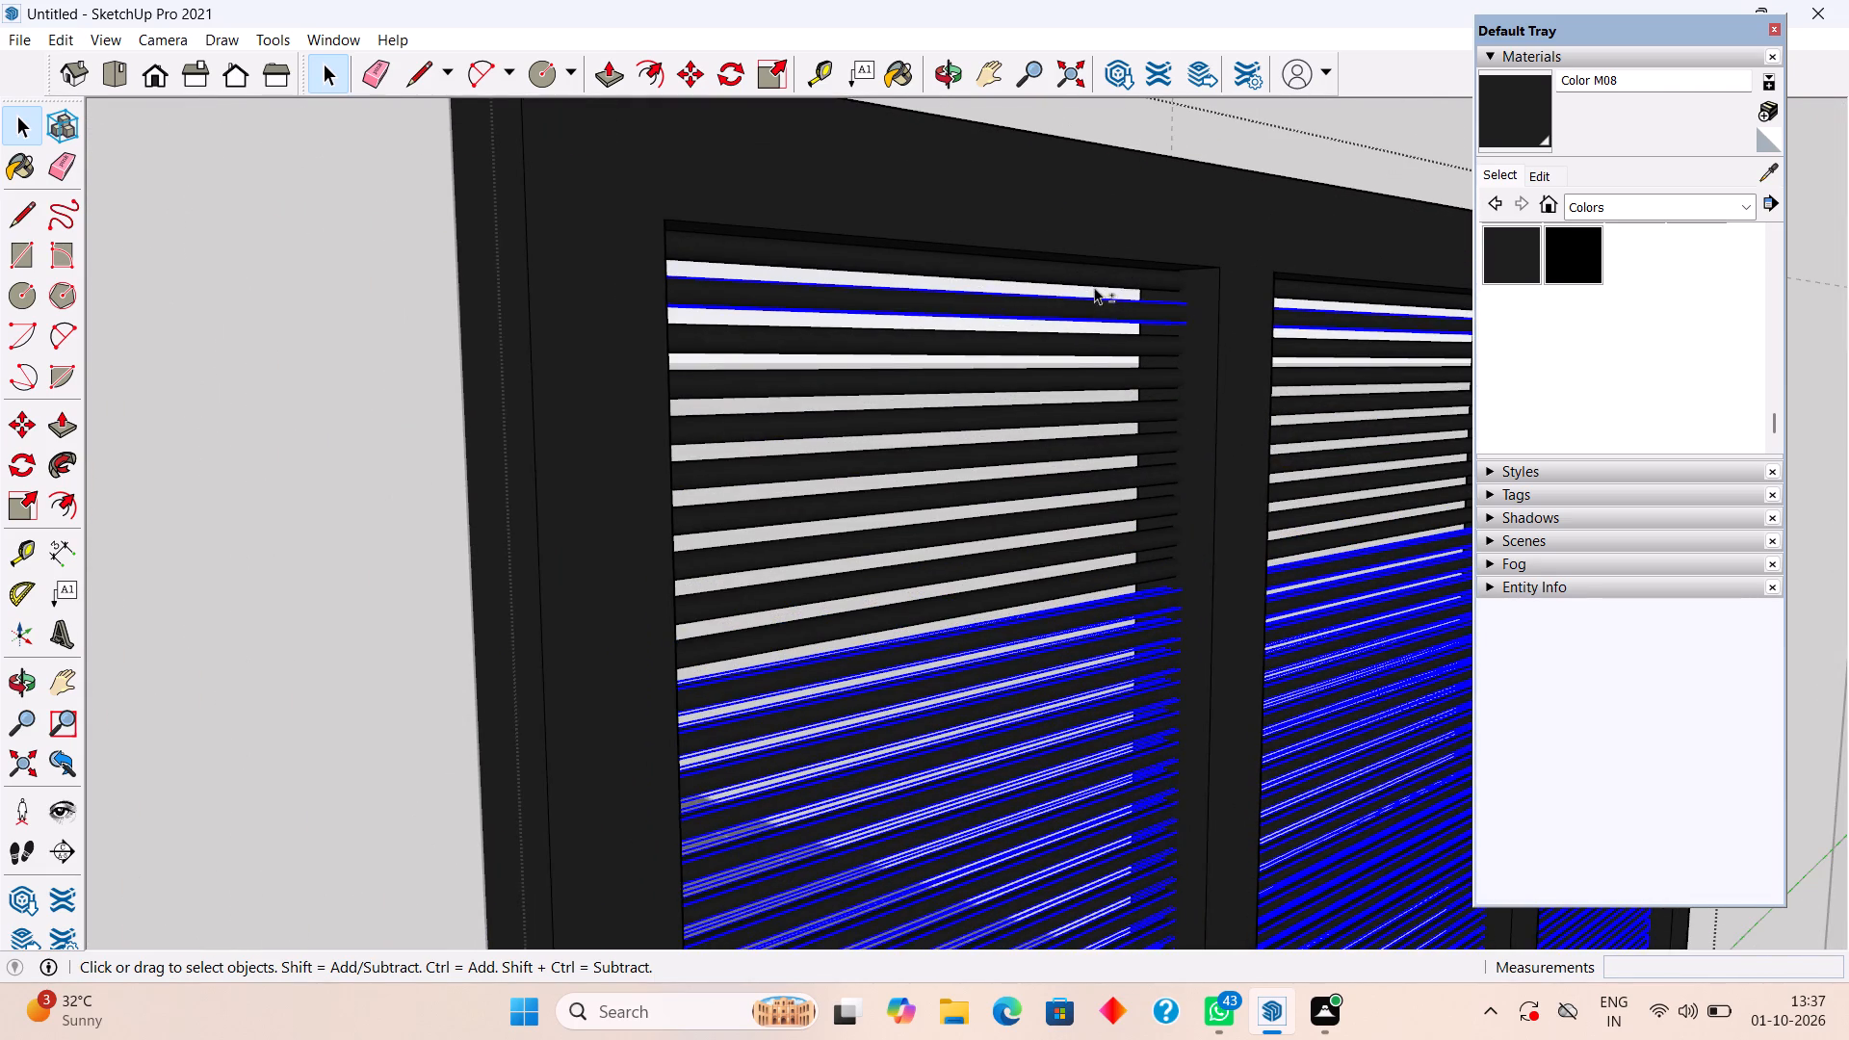
pyautogui.keyDown('shift'); pyautogui.click(1097, 275); pyautogui.keyUp('shift')
pyautogui.keyDown('shift'); pyautogui.click(1055, 344); pyautogui.keyUp('shift')
pyautogui.keyDown('shift'); pyautogui.click(1048, 374); pyautogui.keyUp('shift')
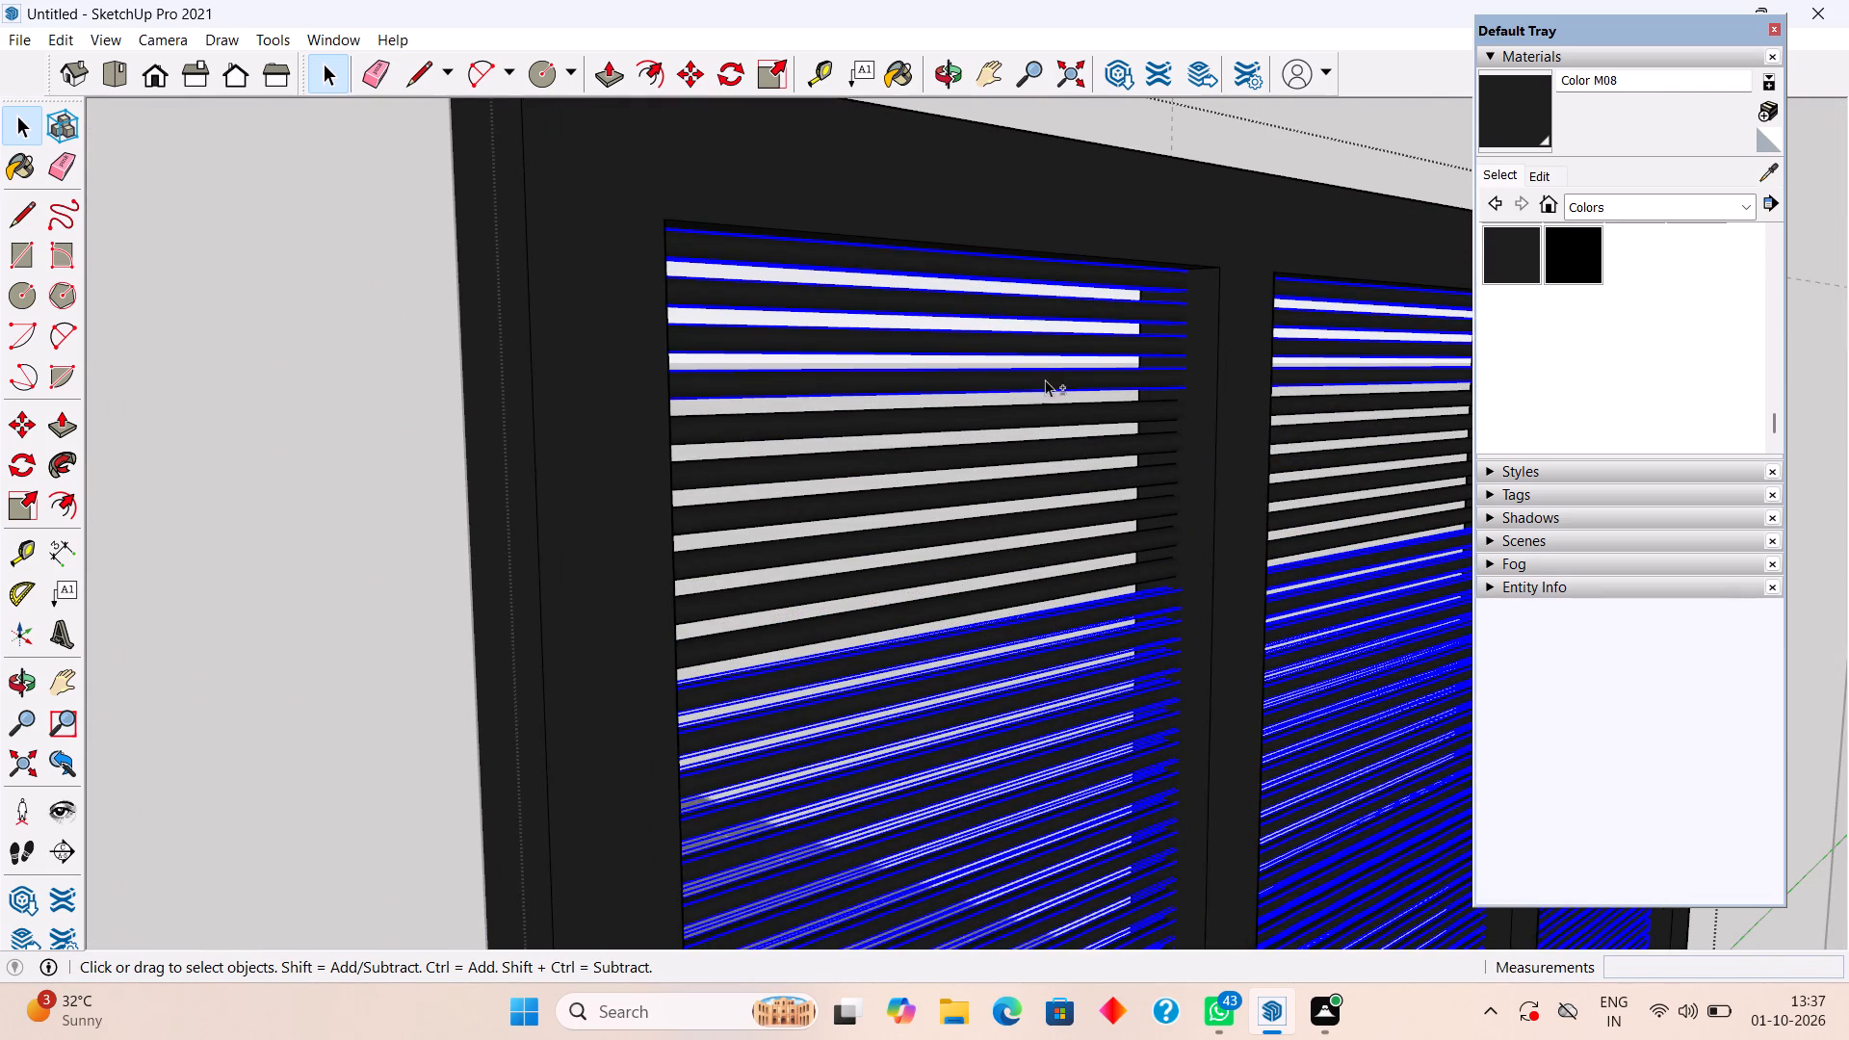
pyautogui.keyDown('shift'); pyautogui.click(1040, 427); pyautogui.keyUp('shift')
pyautogui.keyDown('shift'); pyautogui.click(1035, 452); pyautogui.keyUp('shift')
pyautogui.keyDown('shift'); pyautogui.click(1041, 488); pyautogui.keyUp('shift')
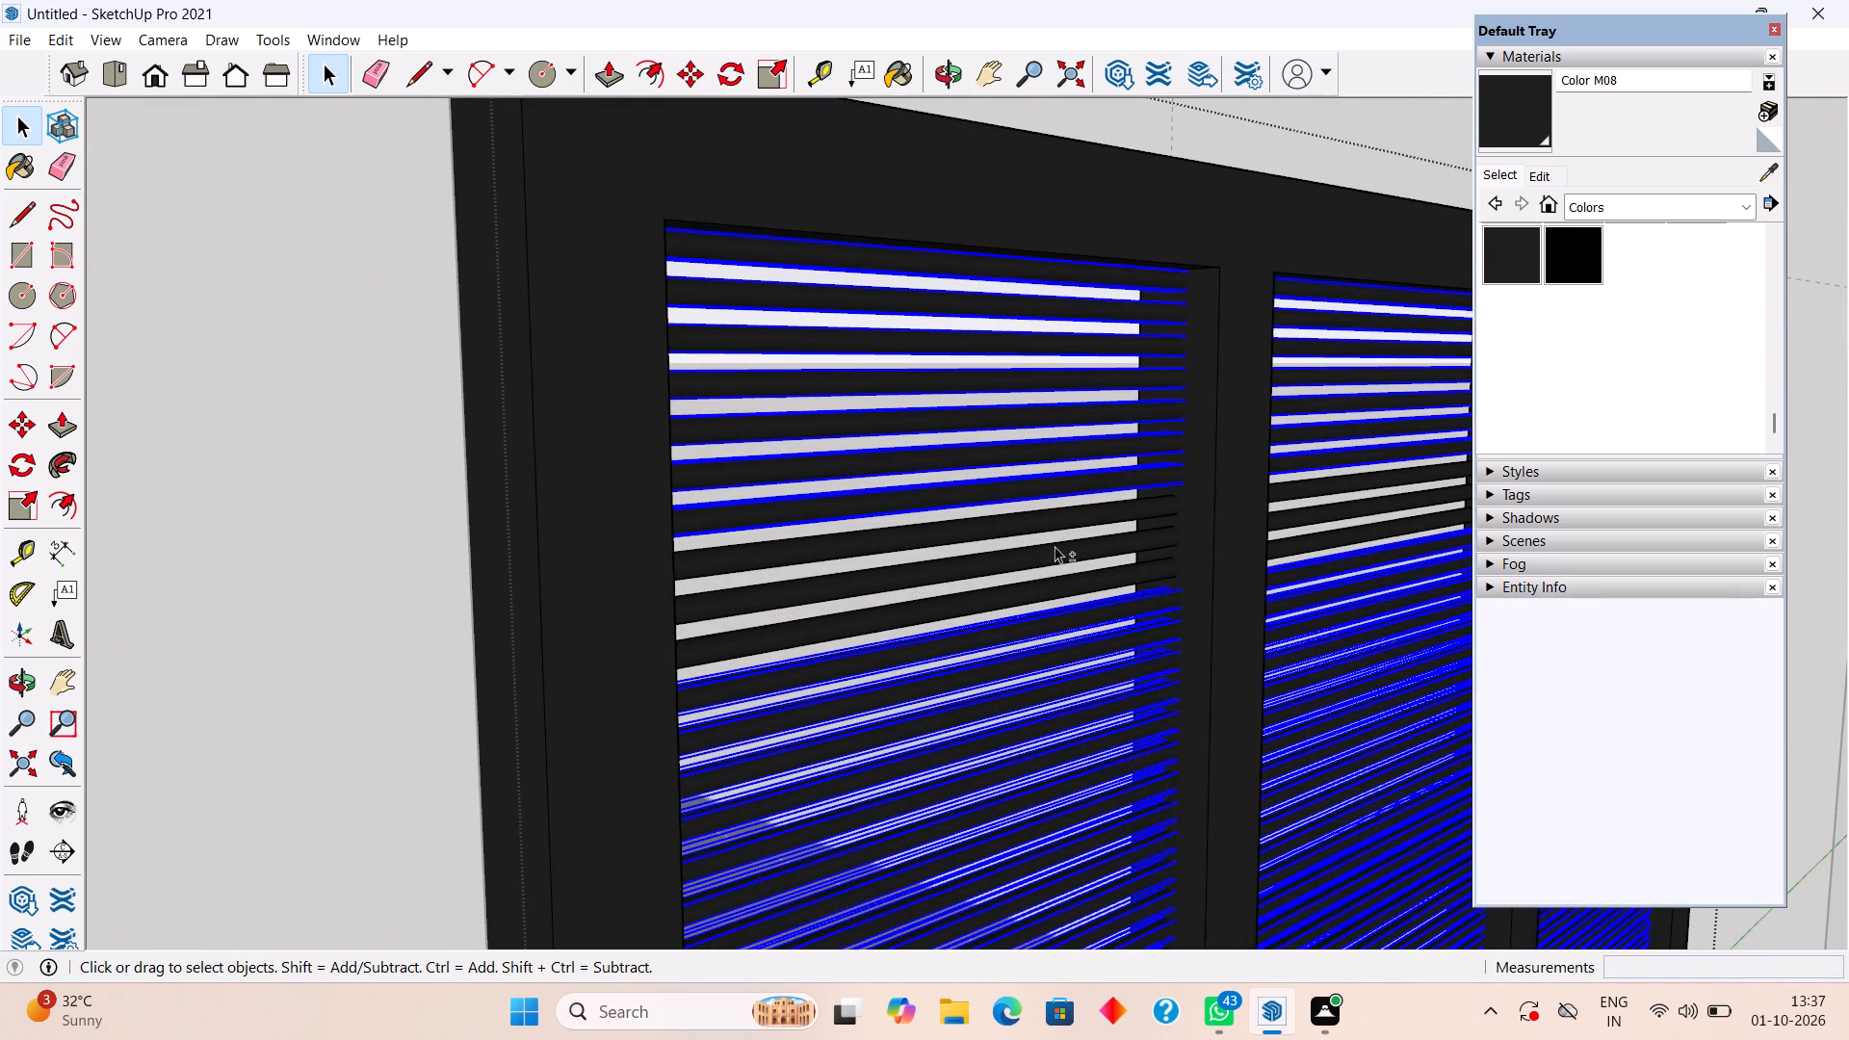
pyautogui.keyDown('shift'); pyautogui.click(1058, 516); pyautogui.keyUp('shift')
pyautogui.keyDown('shift'); pyautogui.click(1065, 545); pyautogui.keyUp('shift')
pyautogui.keyDown('shift'); pyautogui.click(1067, 587); pyautogui.keyUp('shift')
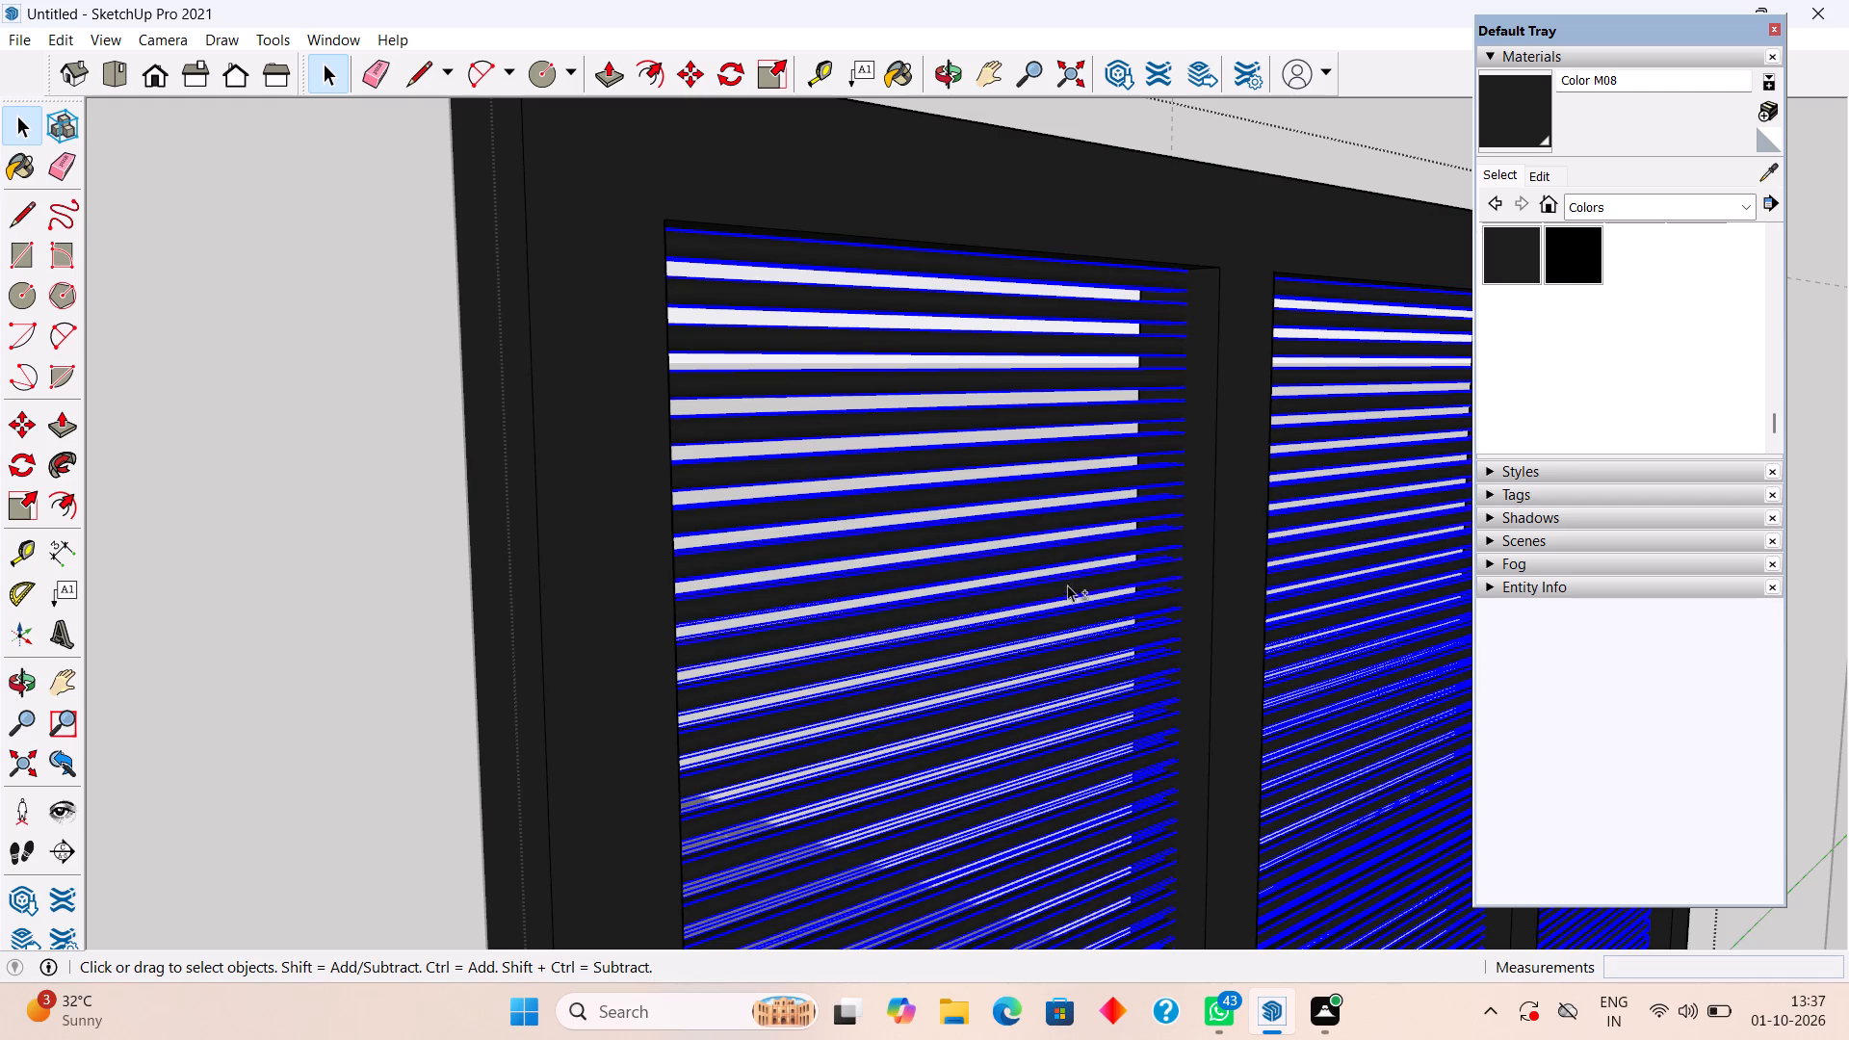
pyautogui.keyDown('shift'); pyautogui.scroll(-4, 1085, 551); pyautogui.keyUp('shift')
pyautogui.scroll(-7, 1085, 545)
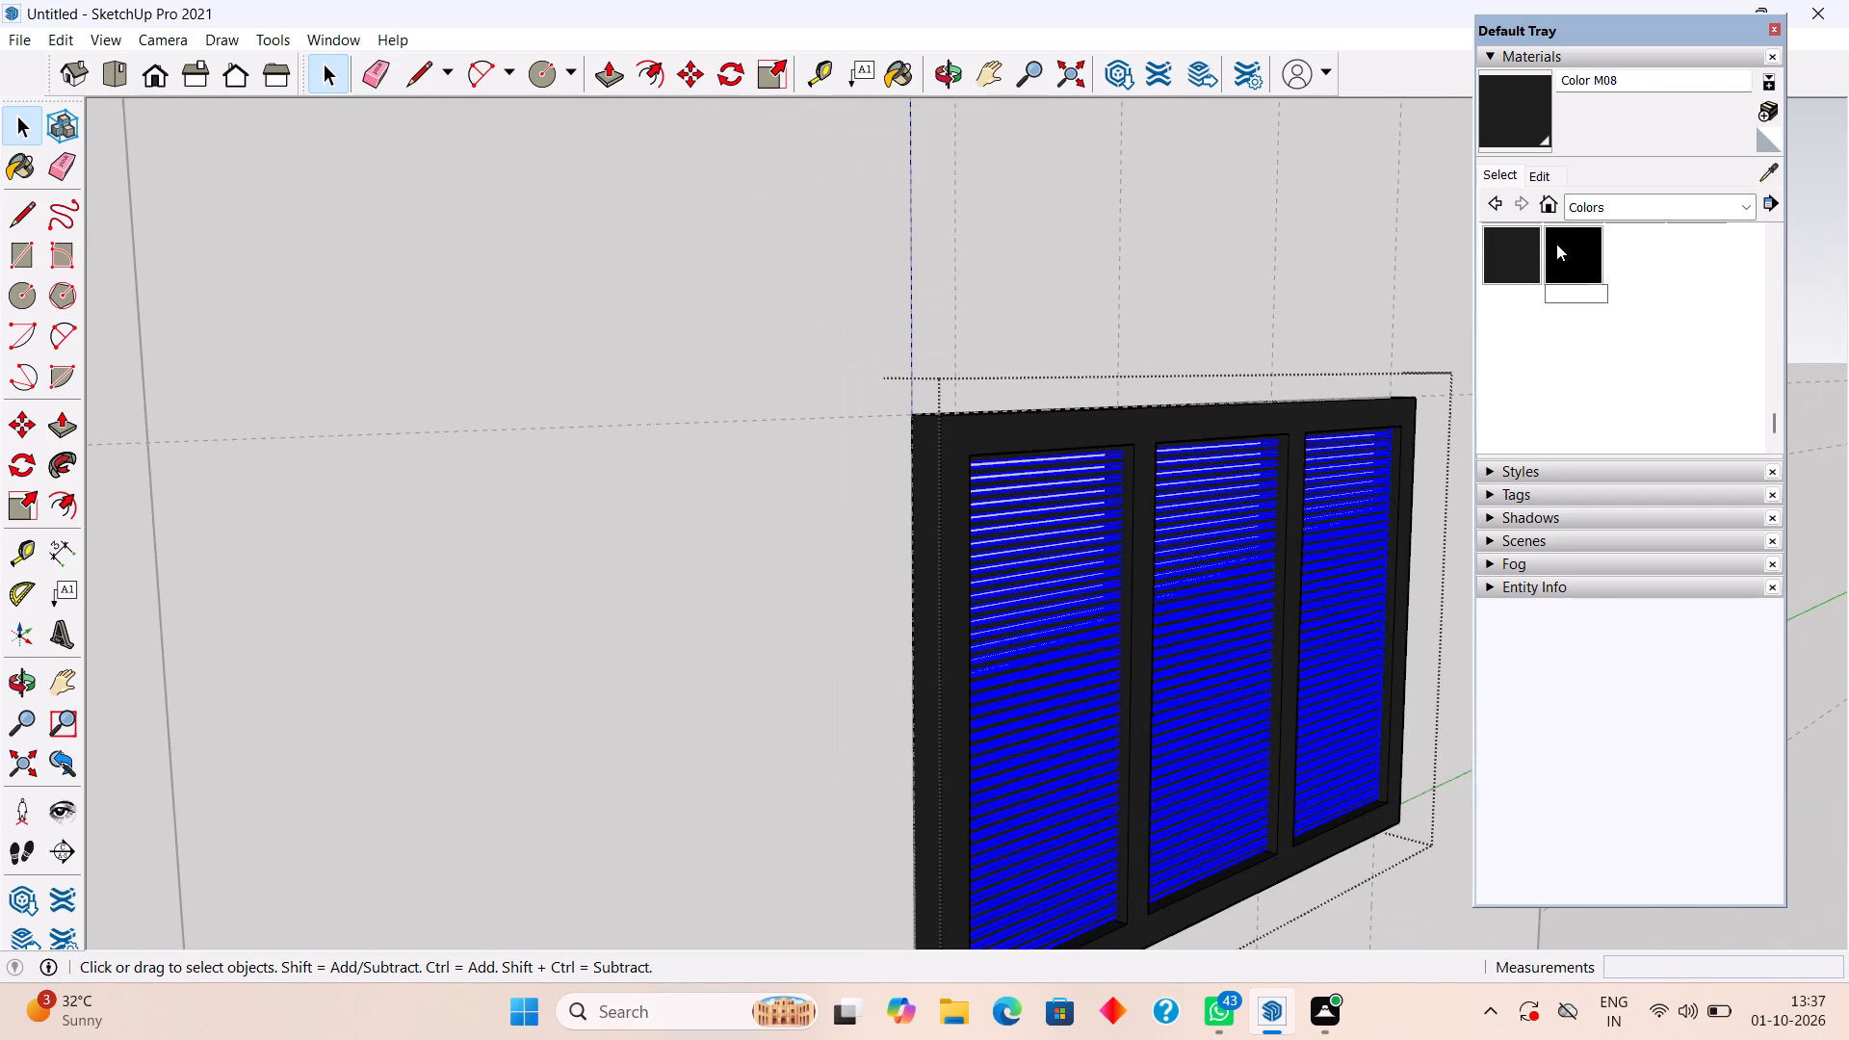
pyautogui.scroll(3, 1609, 317)
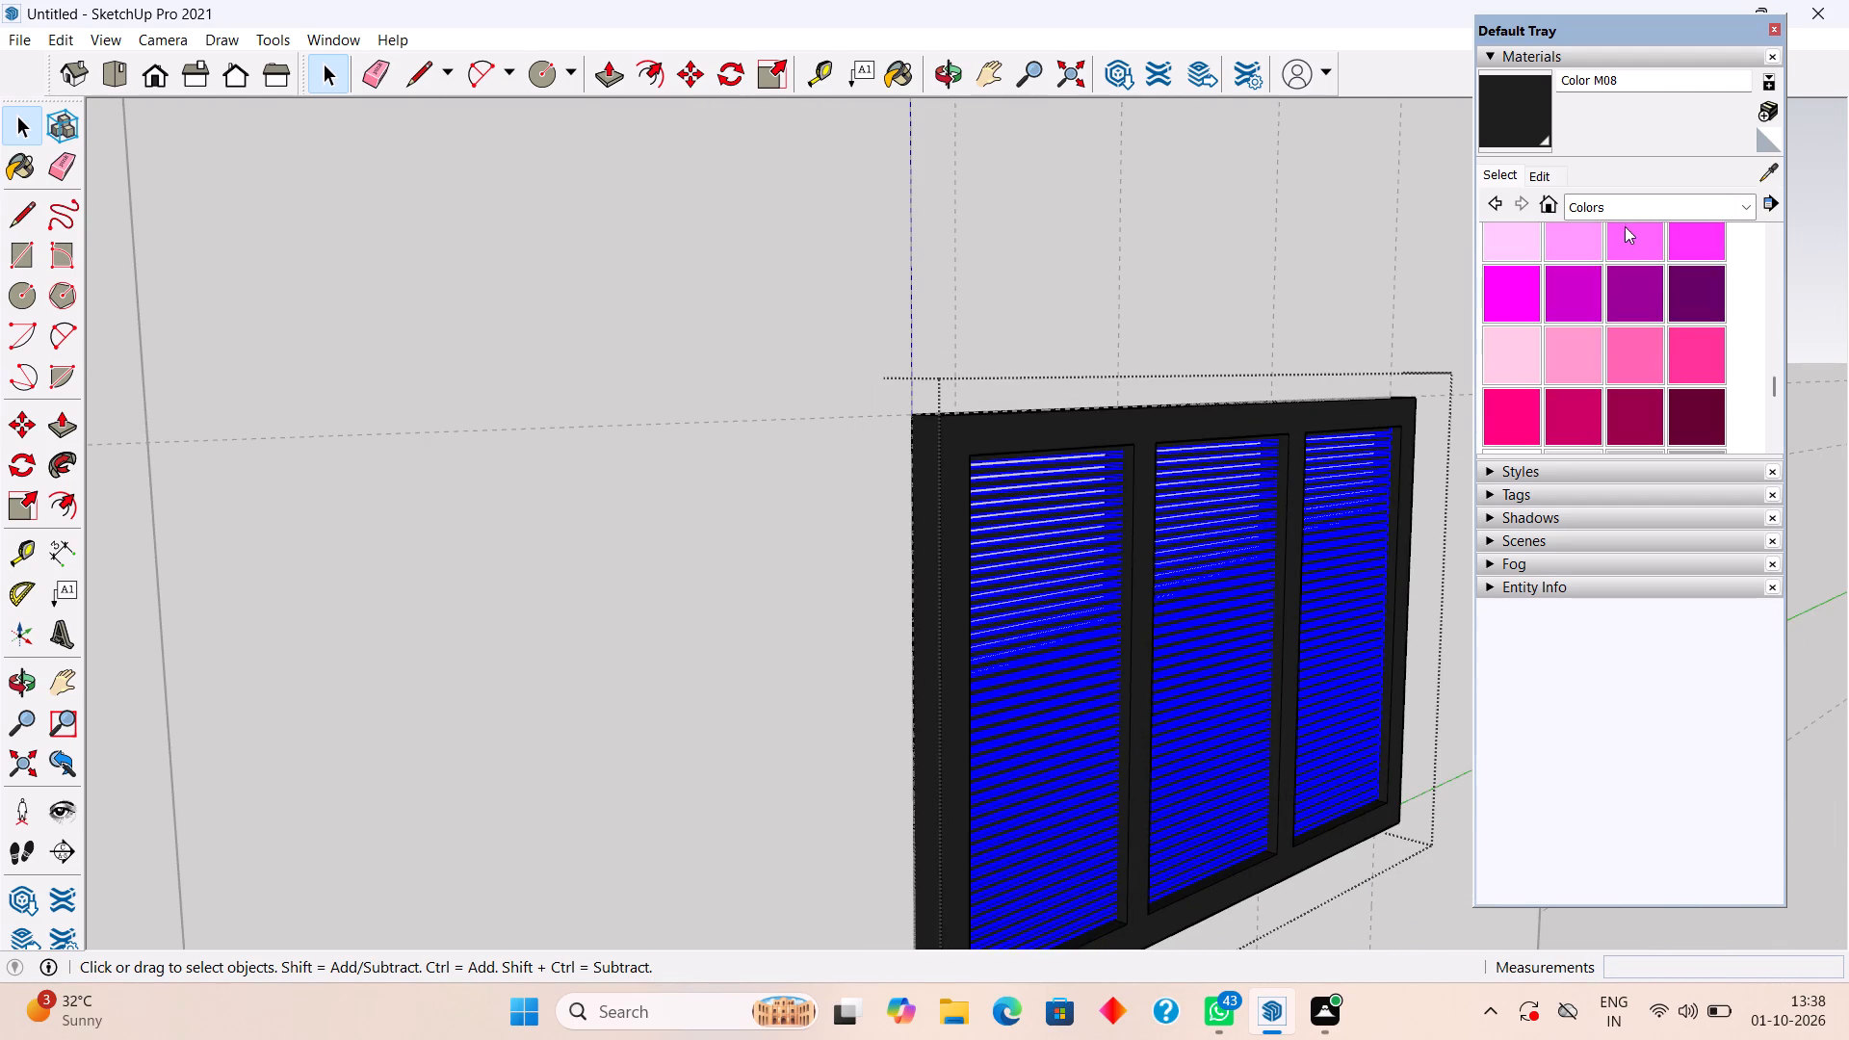
pyautogui.click(1615, 206)
pyautogui.click(1594, 368)
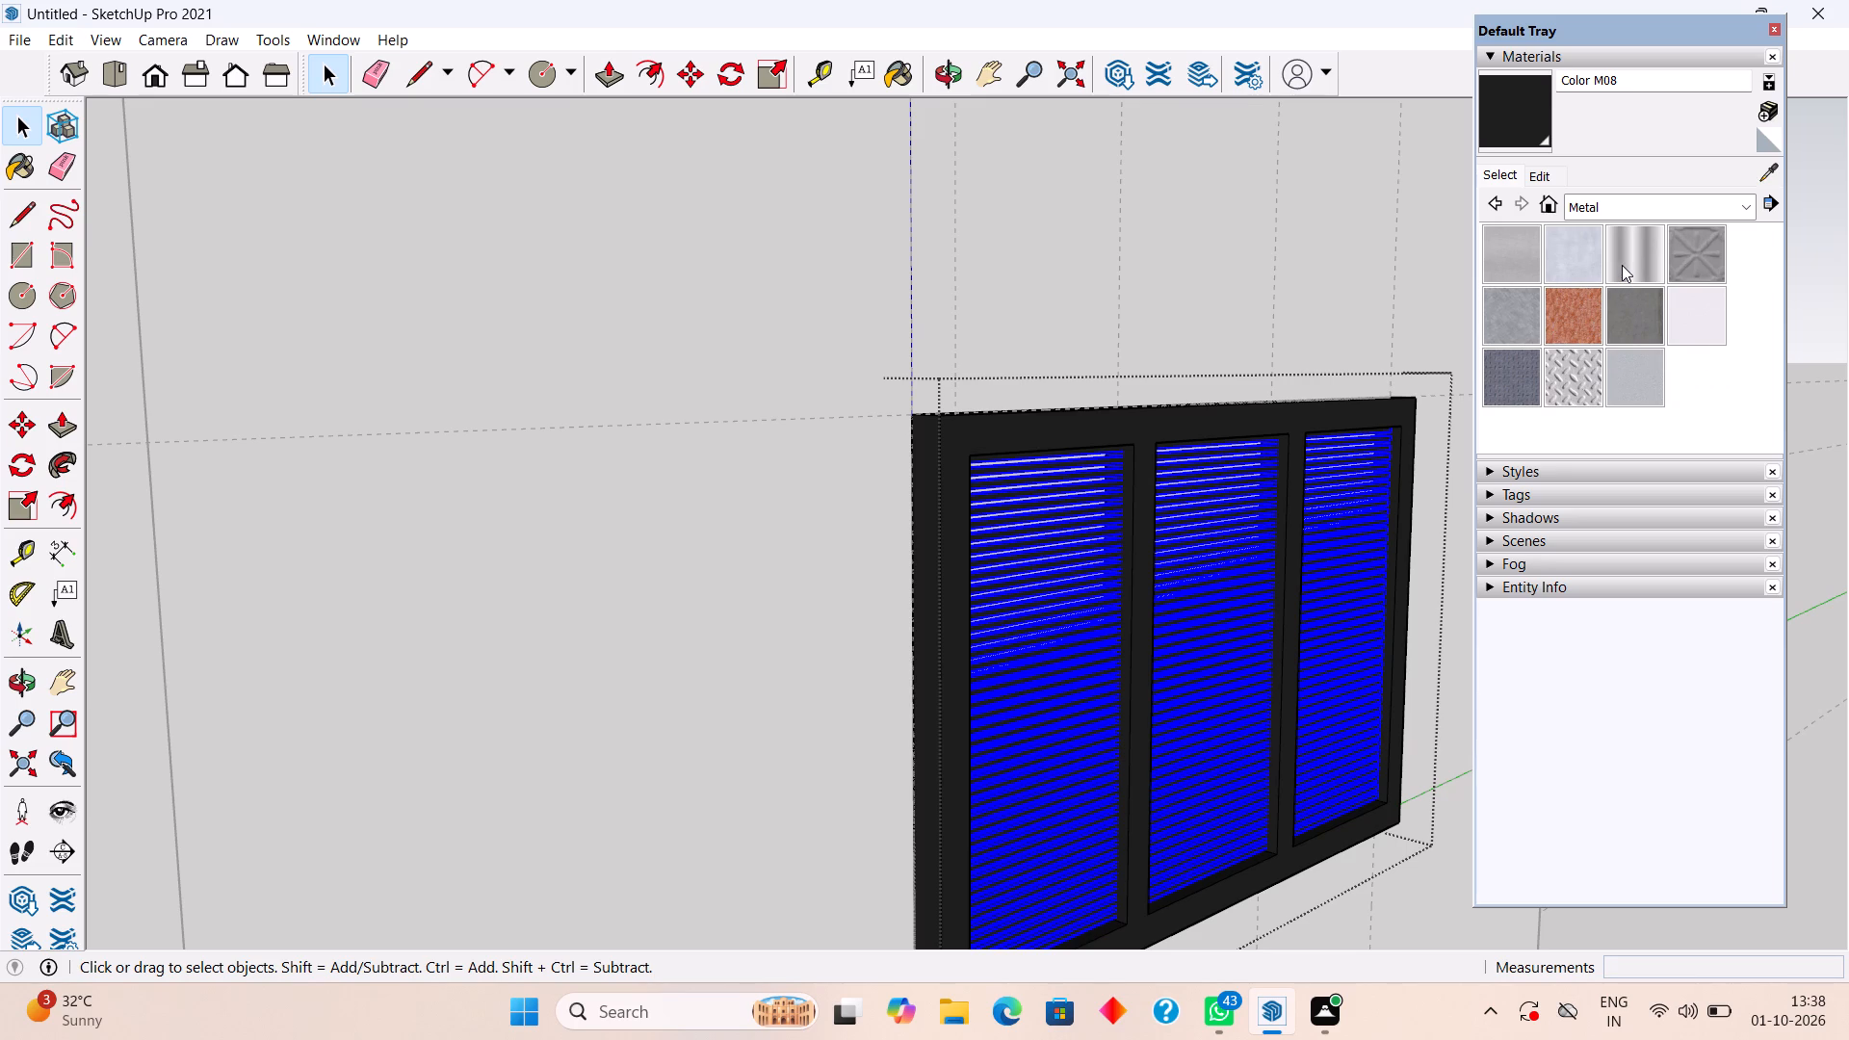
pyautogui.click(1622, 265)
pyautogui.click(1239, 560)
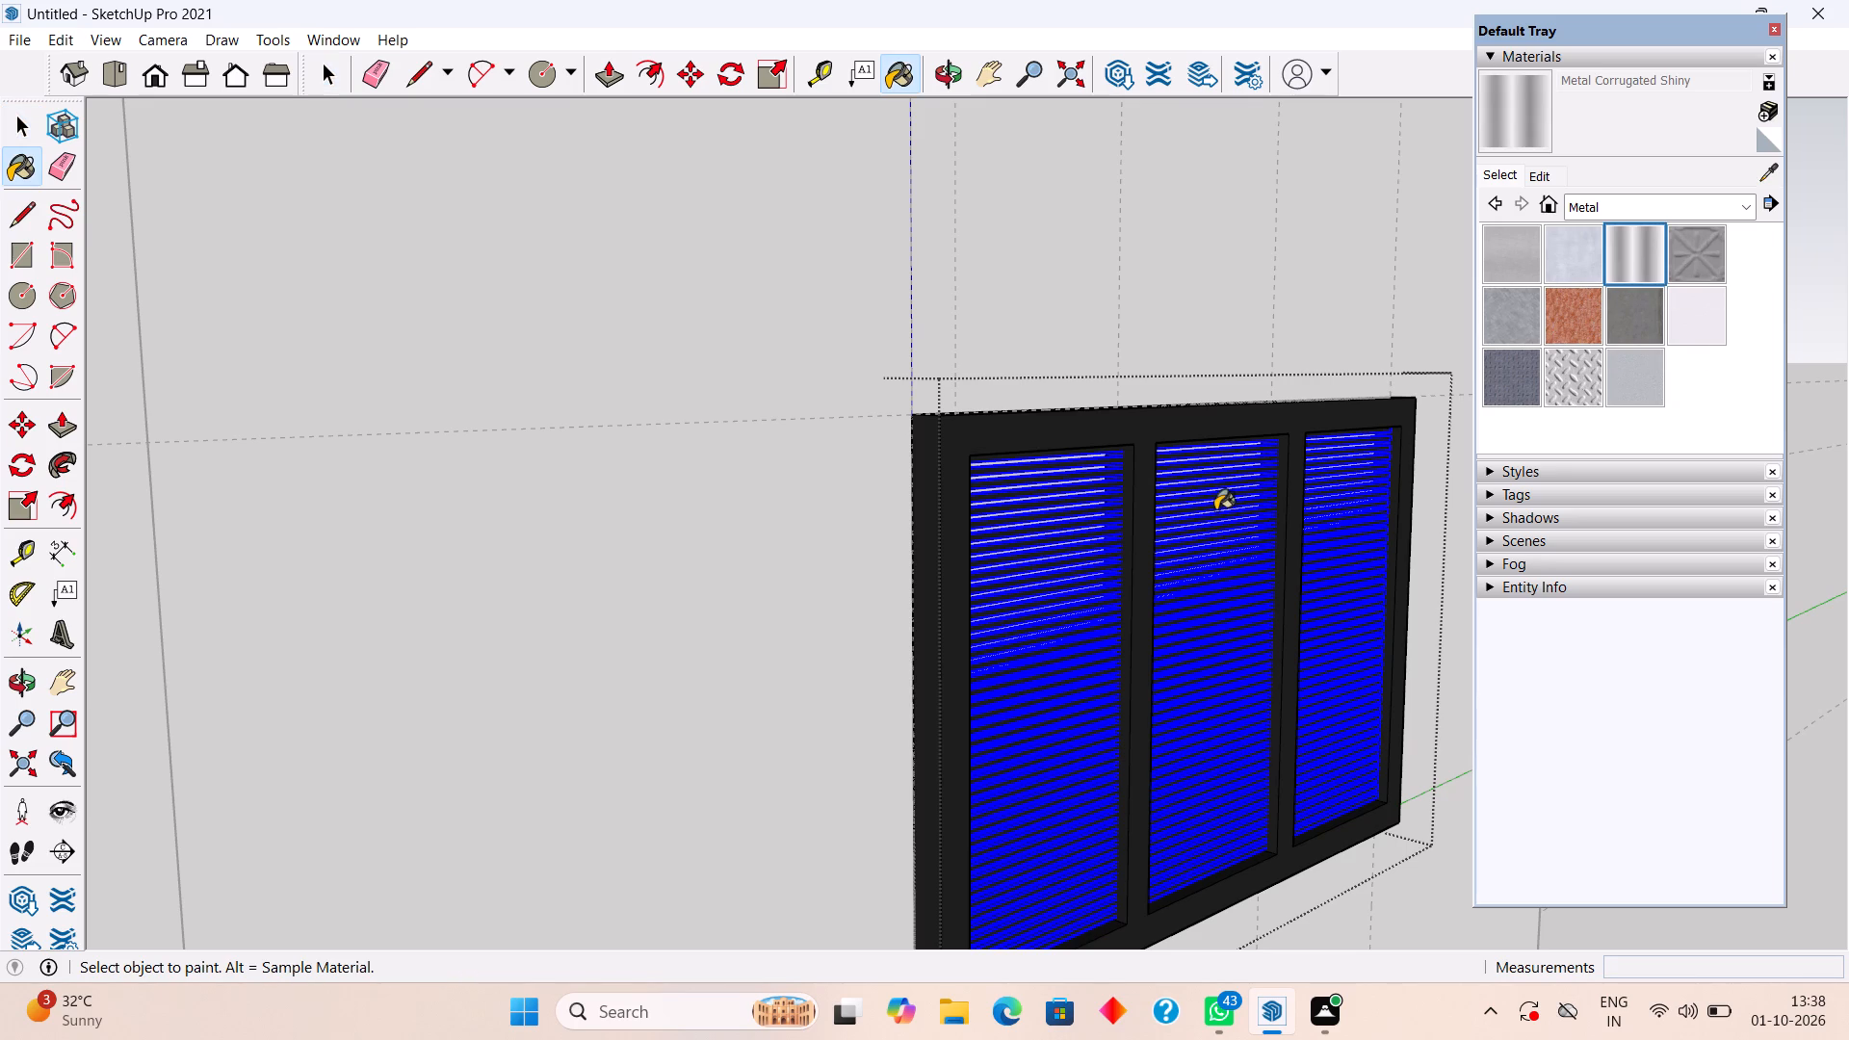
pyautogui.moveTo(1215, 509); pyautogui.dragTo(1249, 819)
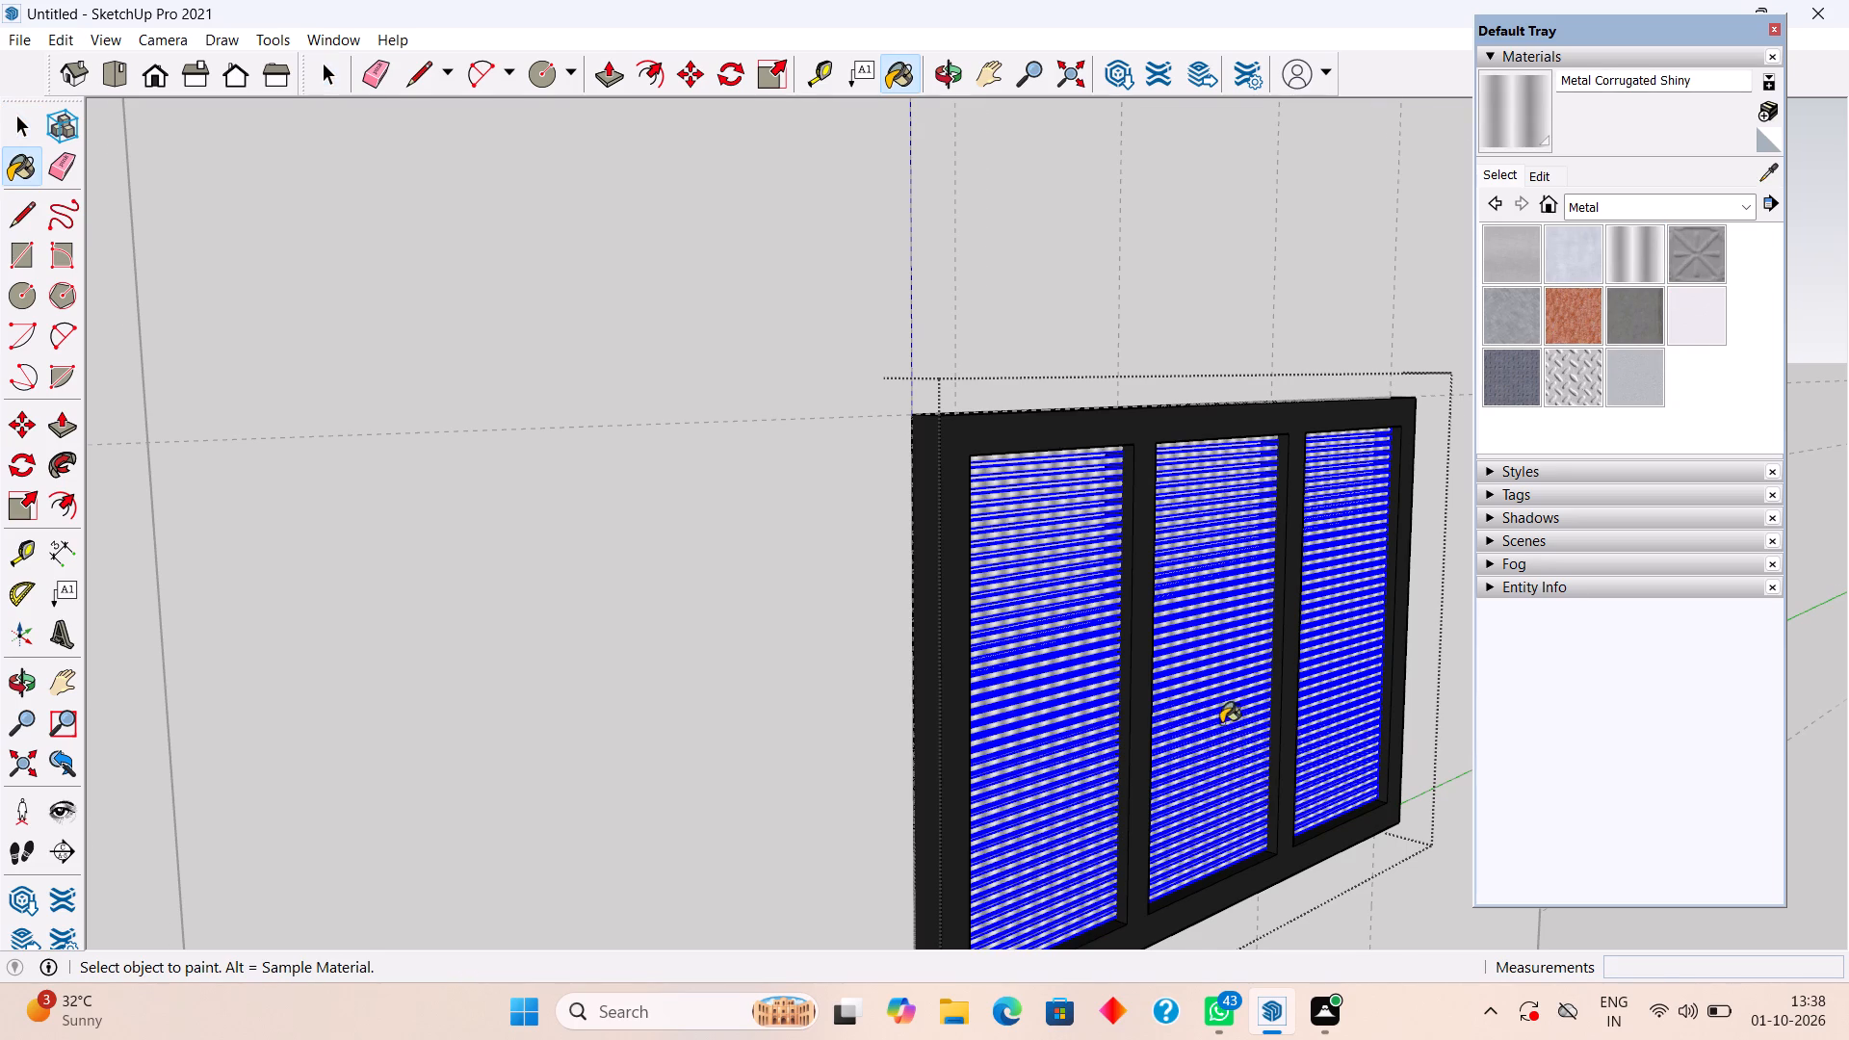
pyautogui.scroll(-3, 1221, 723)
pyautogui.press('space')
pyautogui.click(1331, 162)
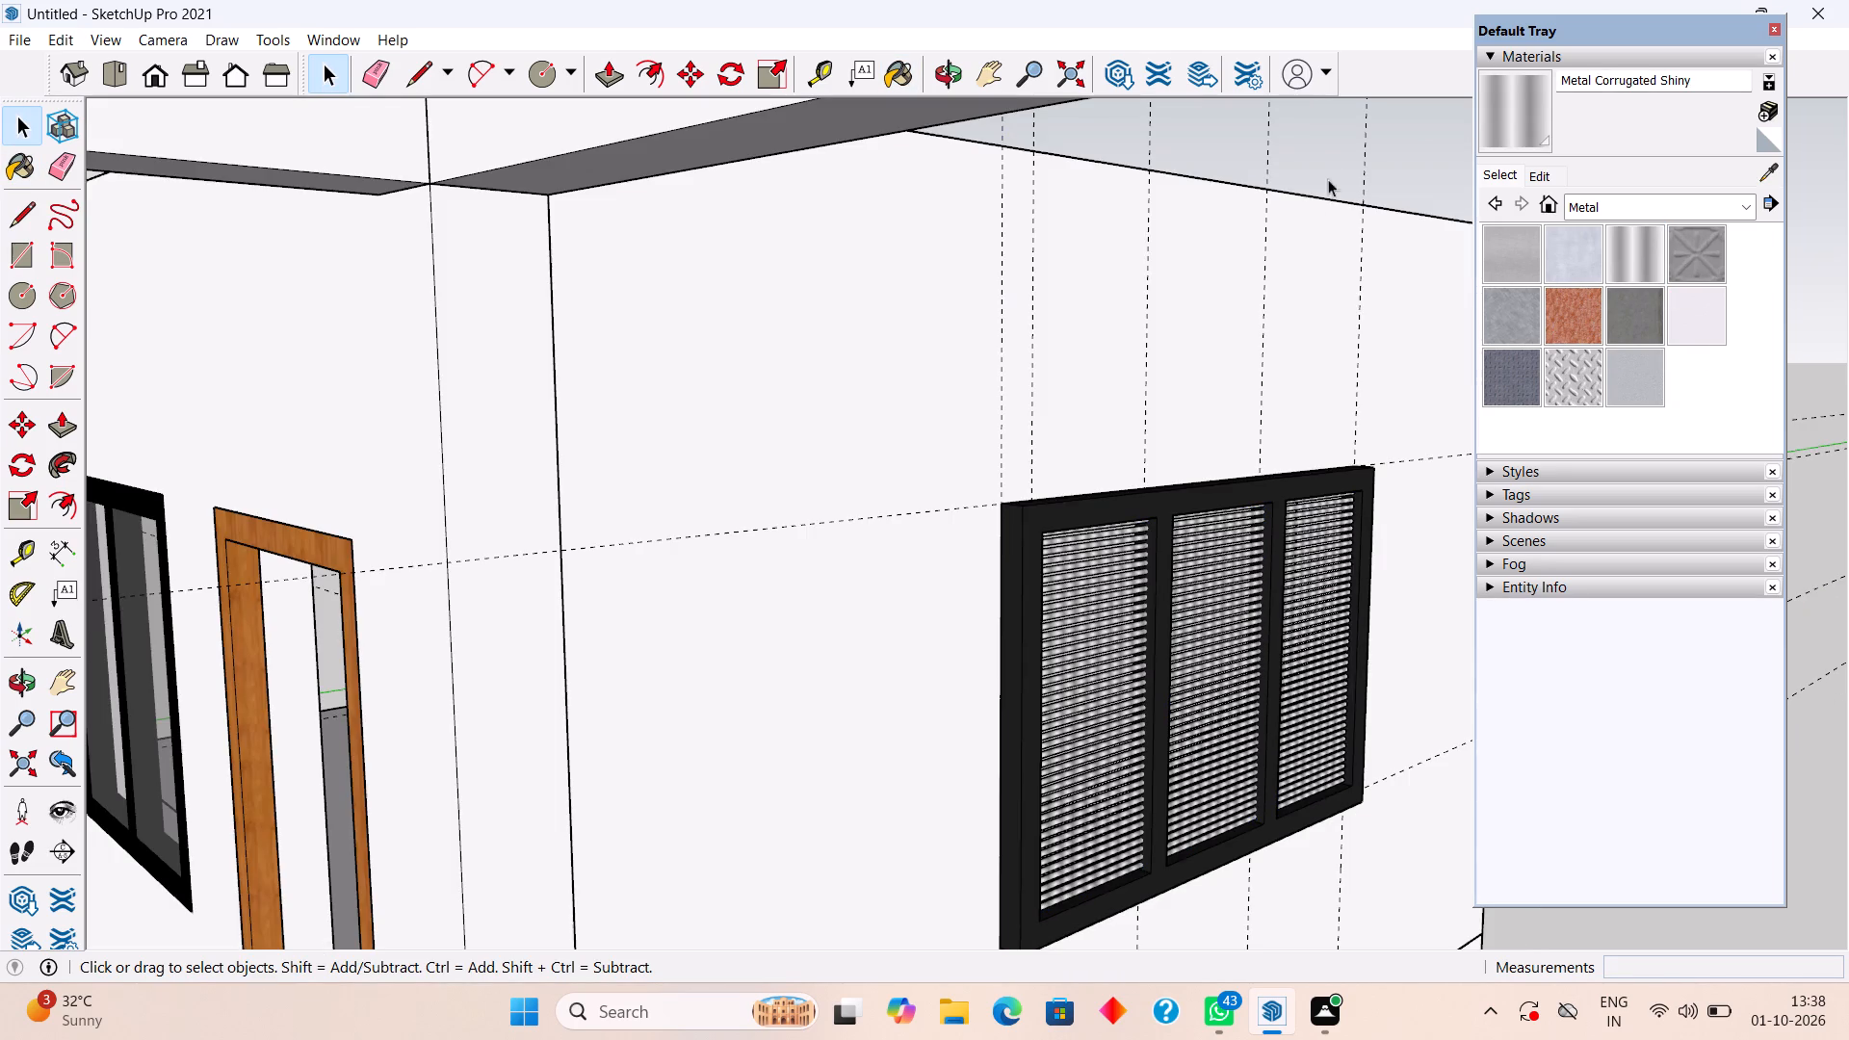
# Move the grouped side-wall window inward by its lower outer corner so its outer face sits flush with the wall surface.
pyautogui.moveTo(1153, 604); pyautogui.dragTo(715, 563, button='middle')
pyautogui.scroll(-2, 715, 563)
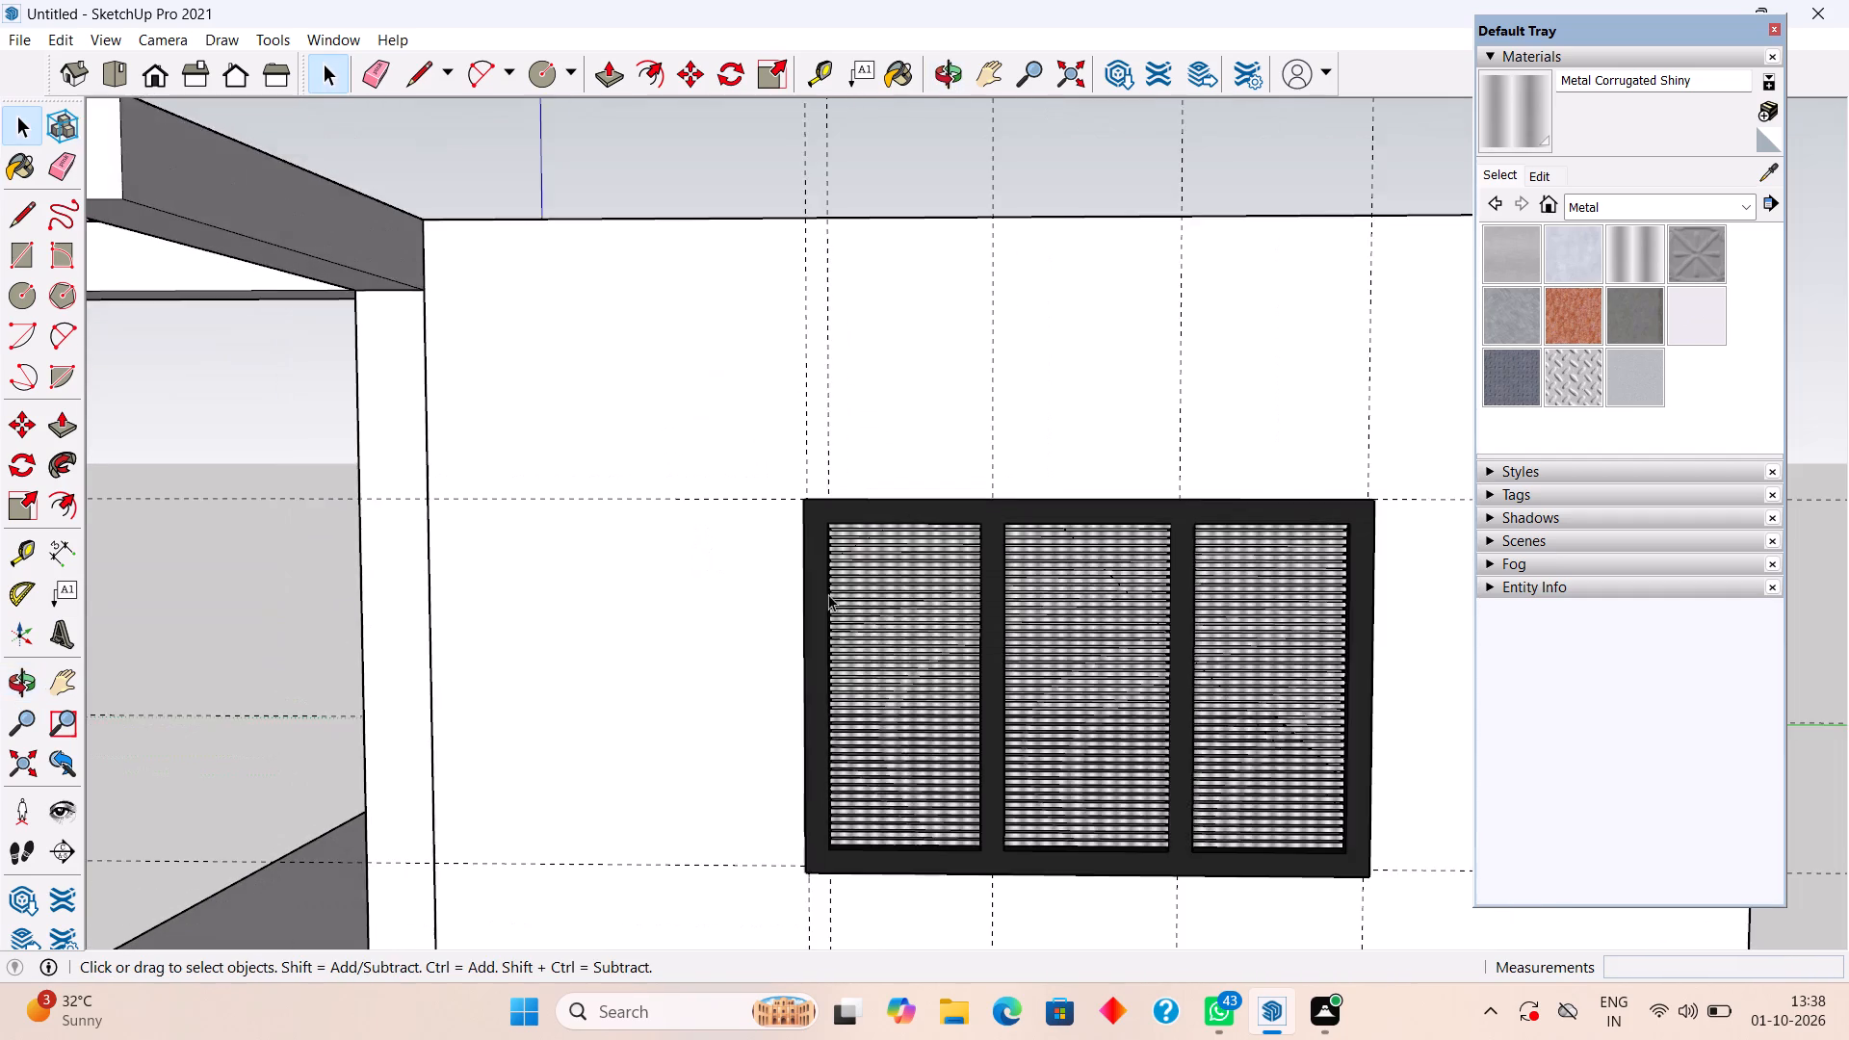
pyautogui.scroll(-4, 829, 583)
pyautogui.moveTo(830, 631); pyautogui.dragTo(1066, 502, button='middle')
pyautogui.scroll(4, 951, 745)
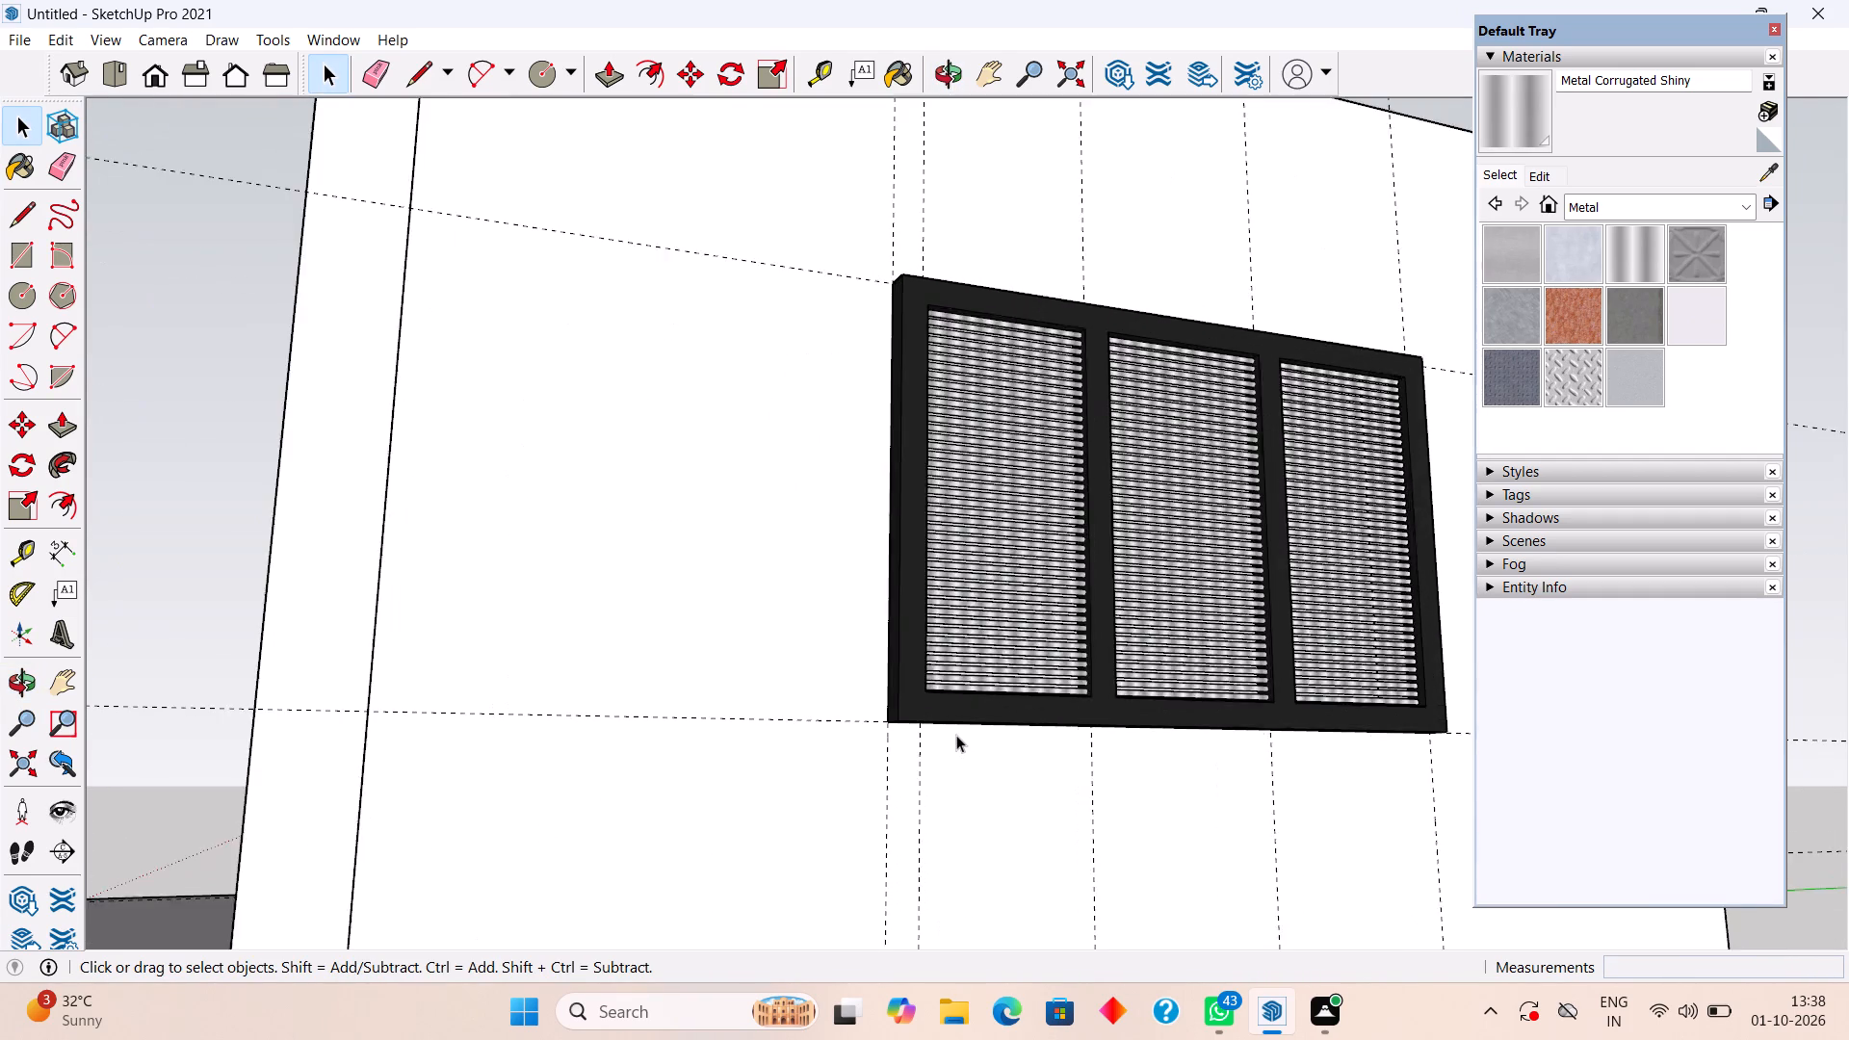
pyautogui.scroll(5, 956, 735)
pyautogui.moveTo(898, 691); pyautogui.dragTo(1094, 693, button='middle')
pyautogui.scroll(9, 1119, 719)
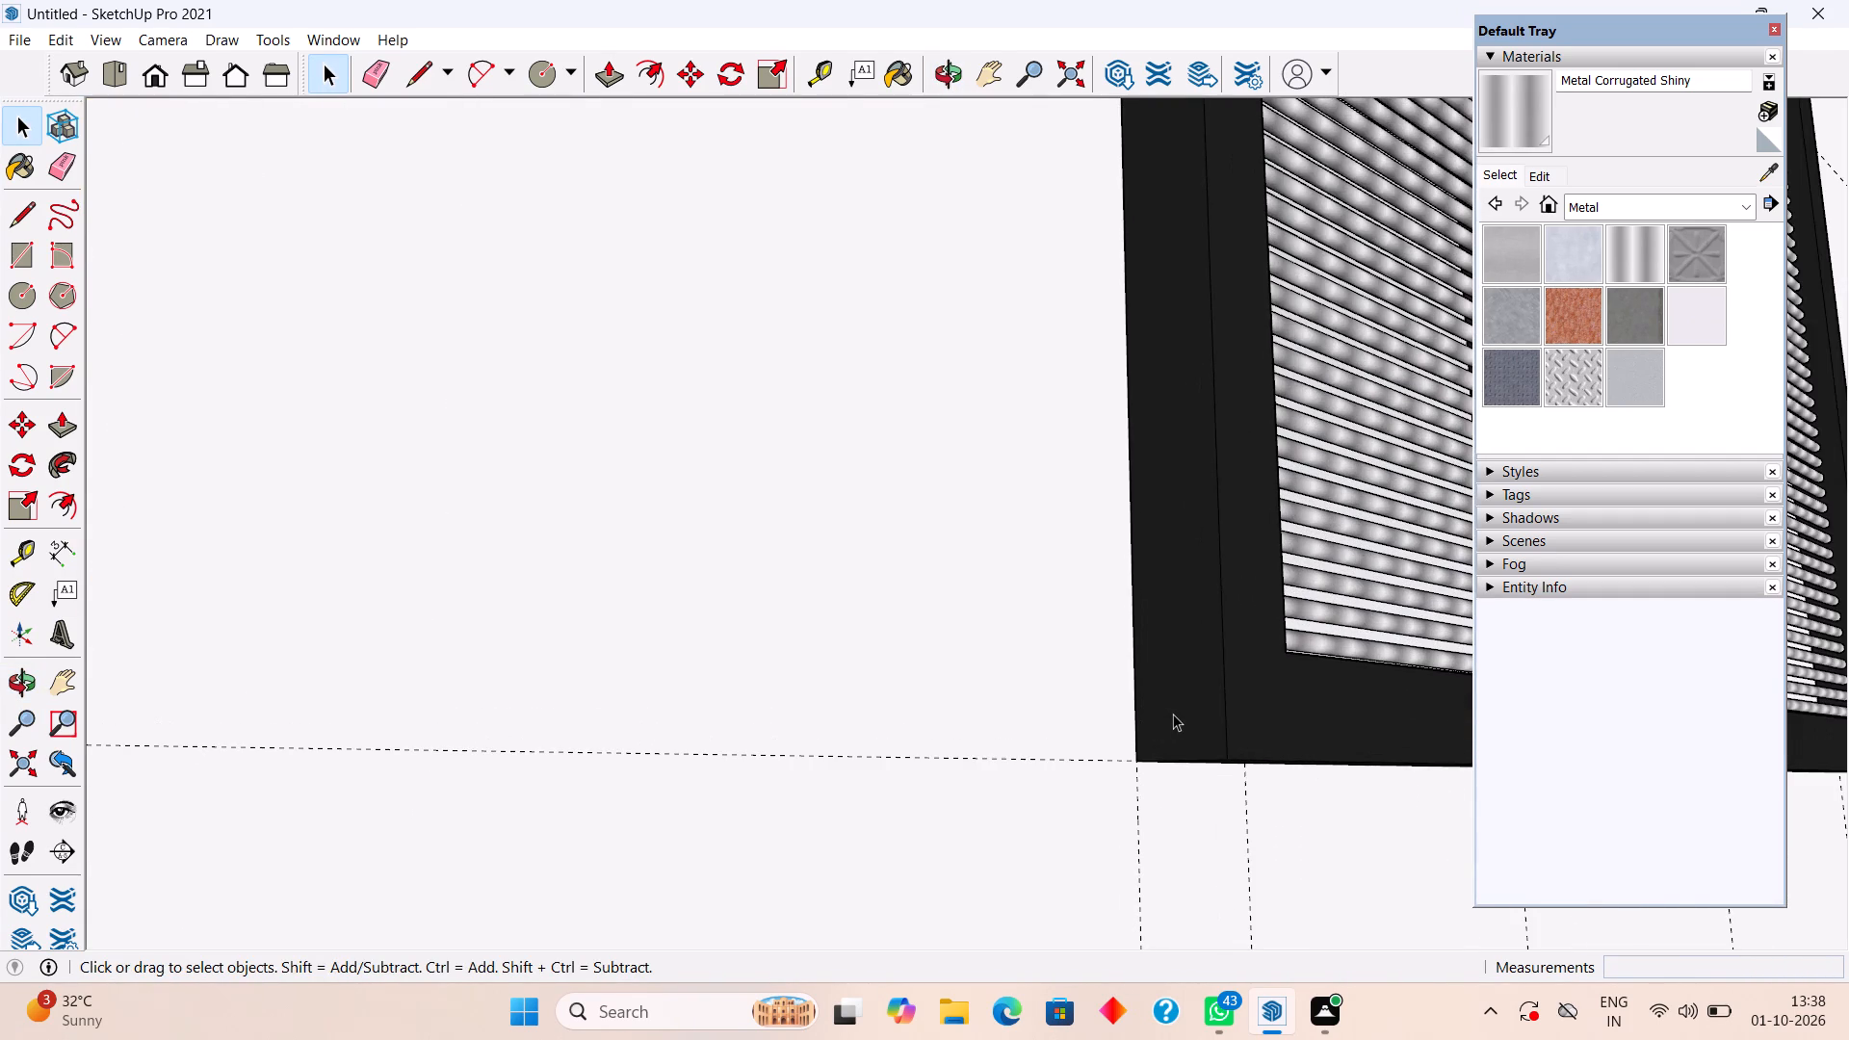
pyautogui.moveTo(1180, 715); pyautogui.dragTo(1341, 773, button='middle')
pyautogui.press('m')
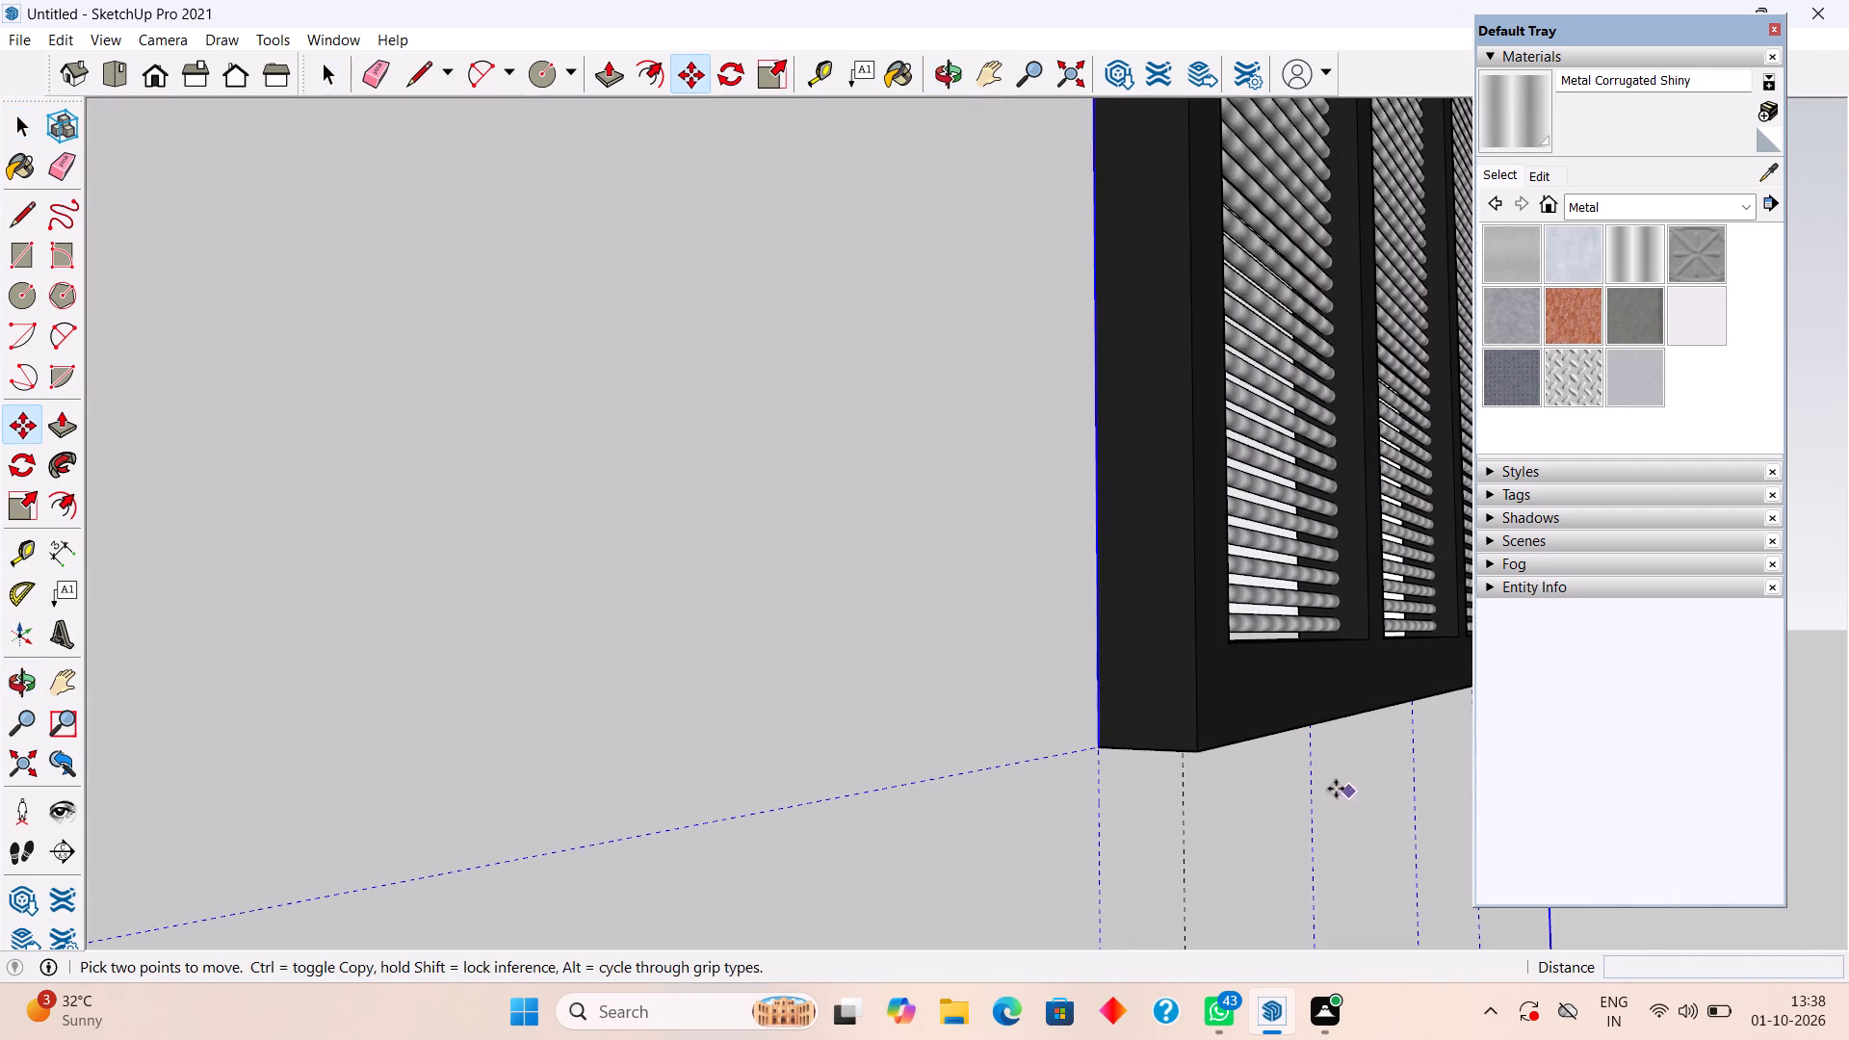
pyautogui.click(1196, 754)
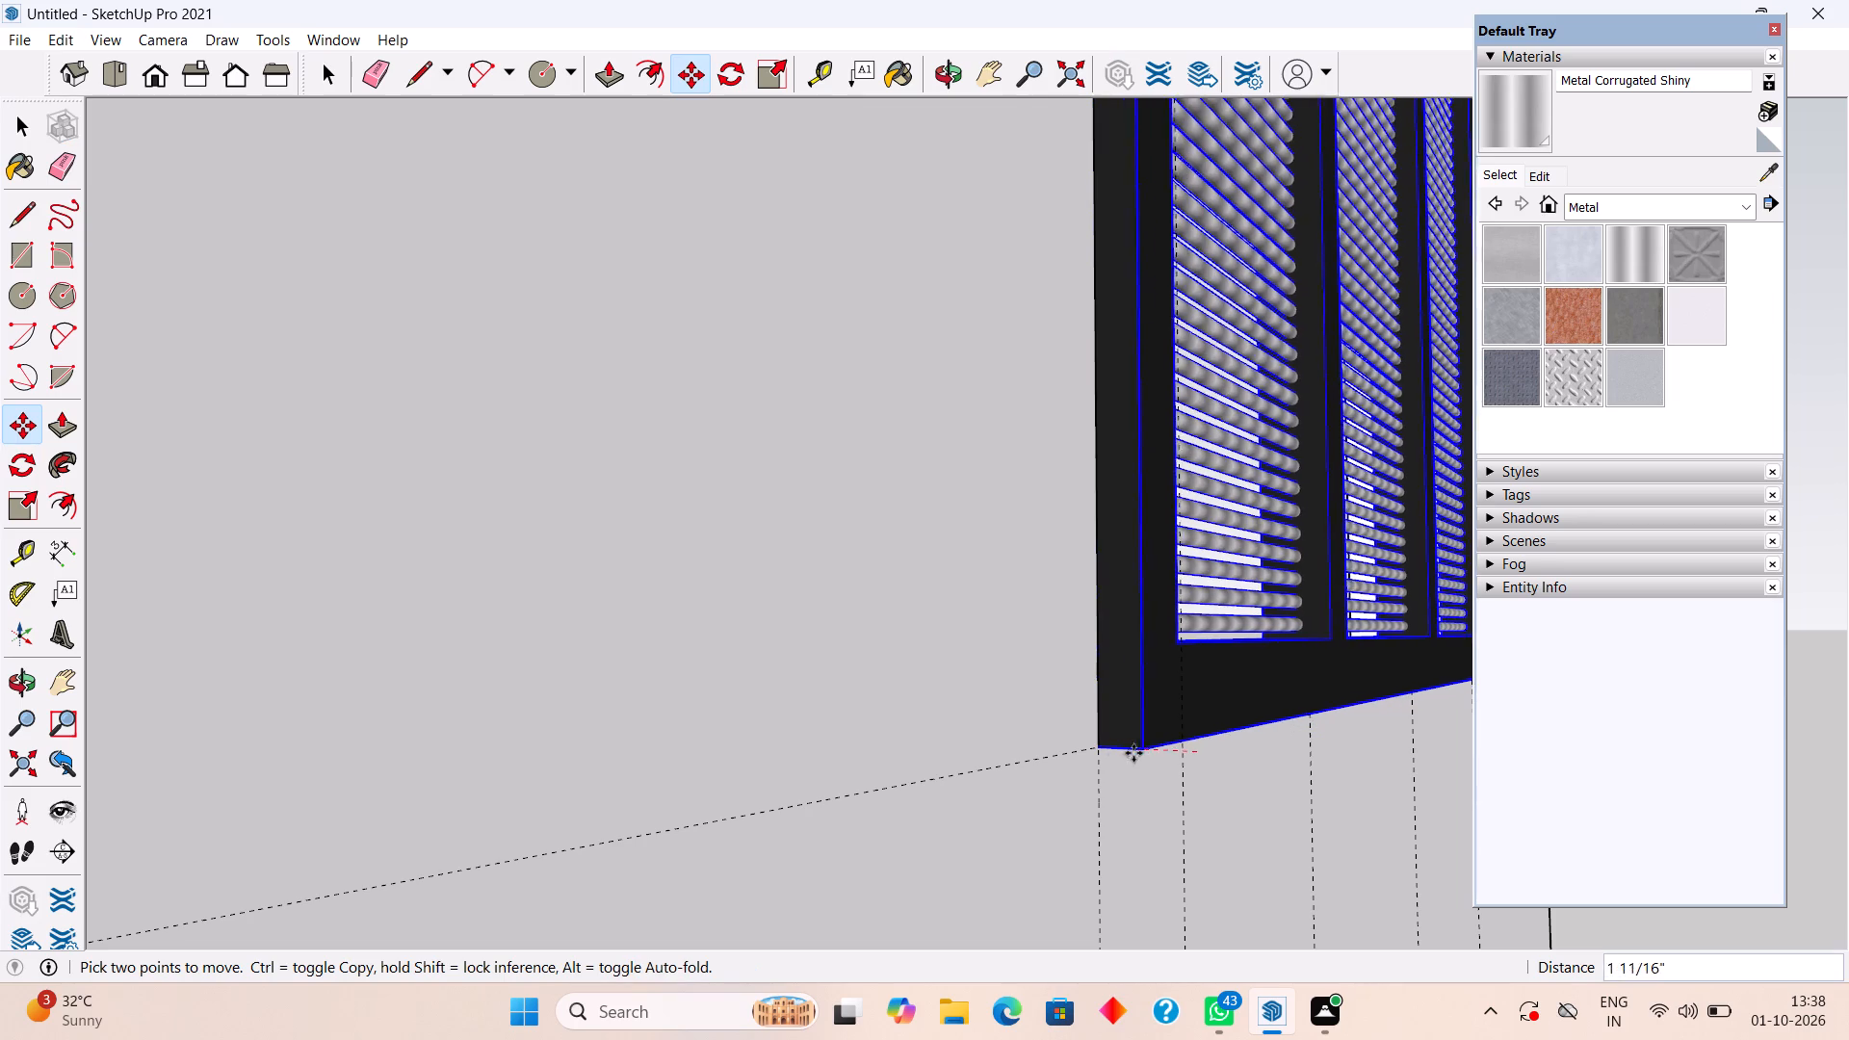
pyautogui.click(1088, 752)
pyautogui.scroll(-11, 1086, 730)
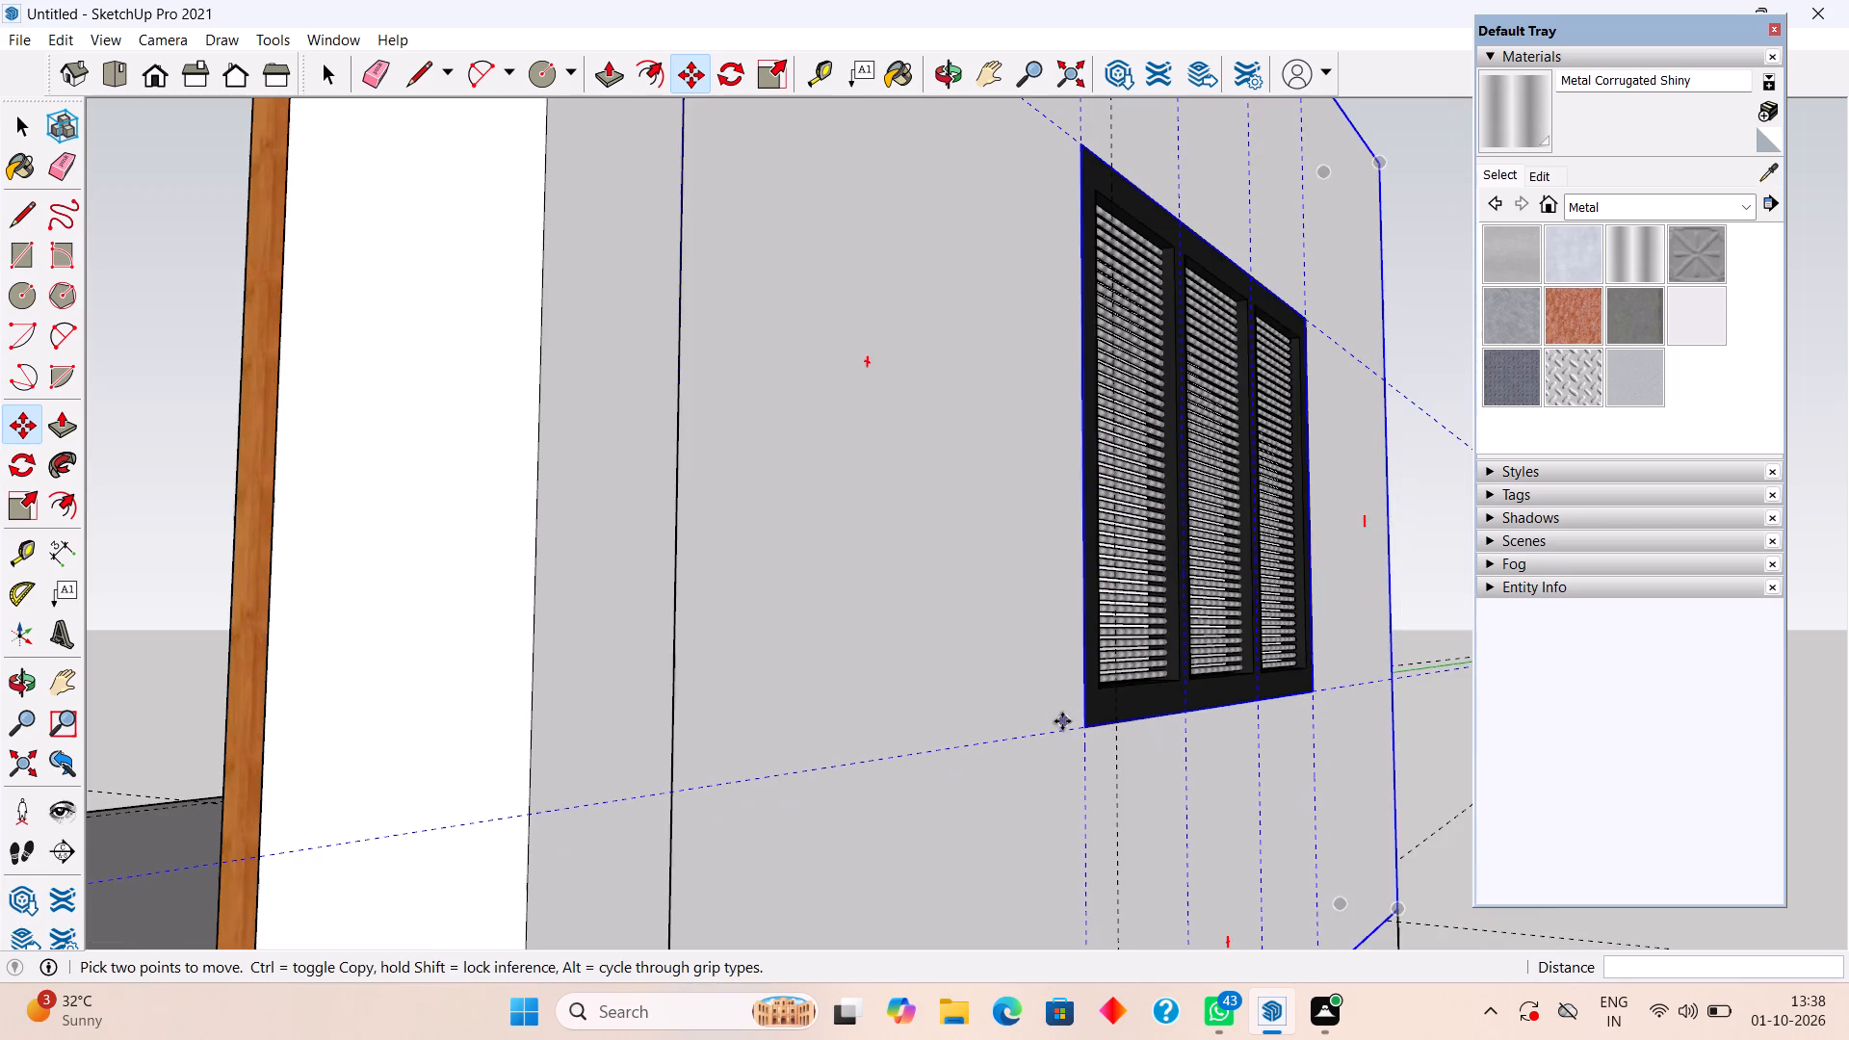
pyautogui.press('space')
pyautogui.scroll(-13, 1063, 724)
pyautogui.click(1337, 466)
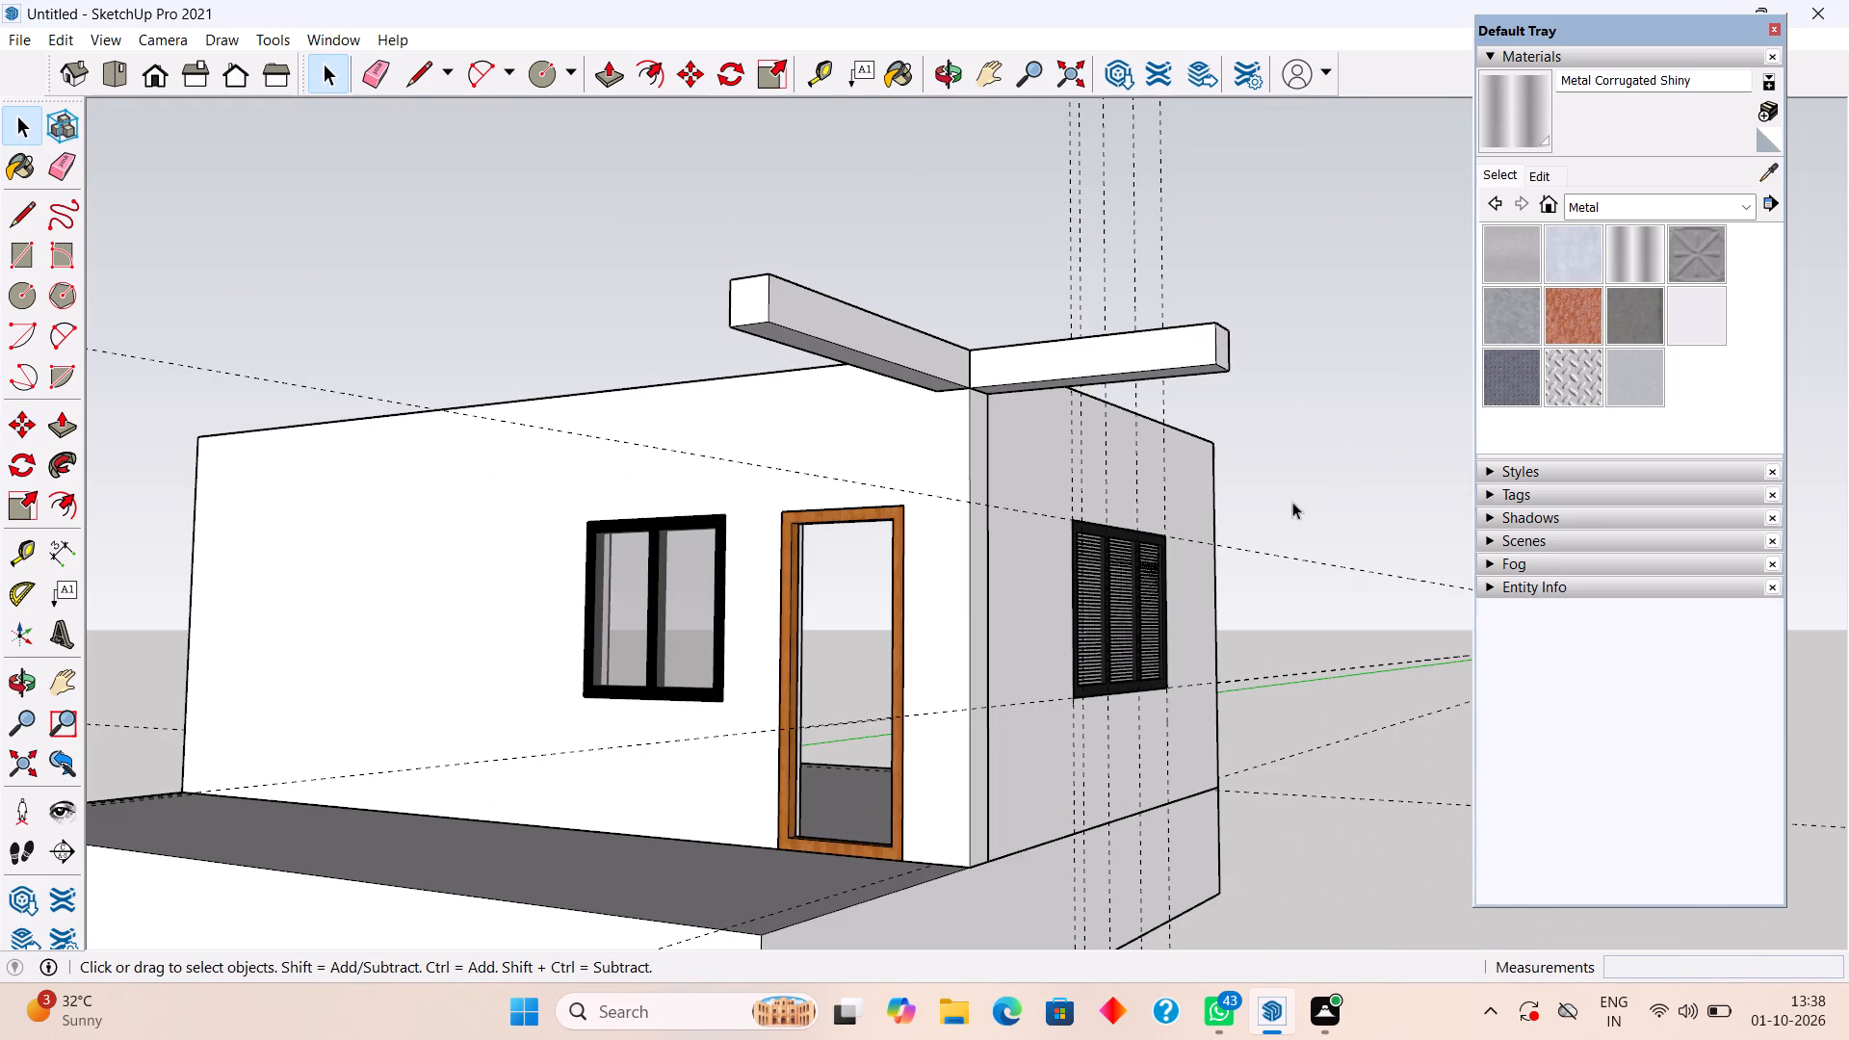
# Delete all the guide lines in the model.
pyautogui.click(54, 37)
pyautogui.click(99, 249)
# Examine the recessed window and its metal rods up close from inside the building, and view the whole building from the front.
pyautogui.moveTo(352, 383); pyautogui.dragTo(667, 479, button='middle')
pyautogui.moveTo(662, 309); pyautogui.dragTo(665, 319)
pyautogui.moveTo(952, 570); pyautogui.dragTo(1056, 457, button='middle')
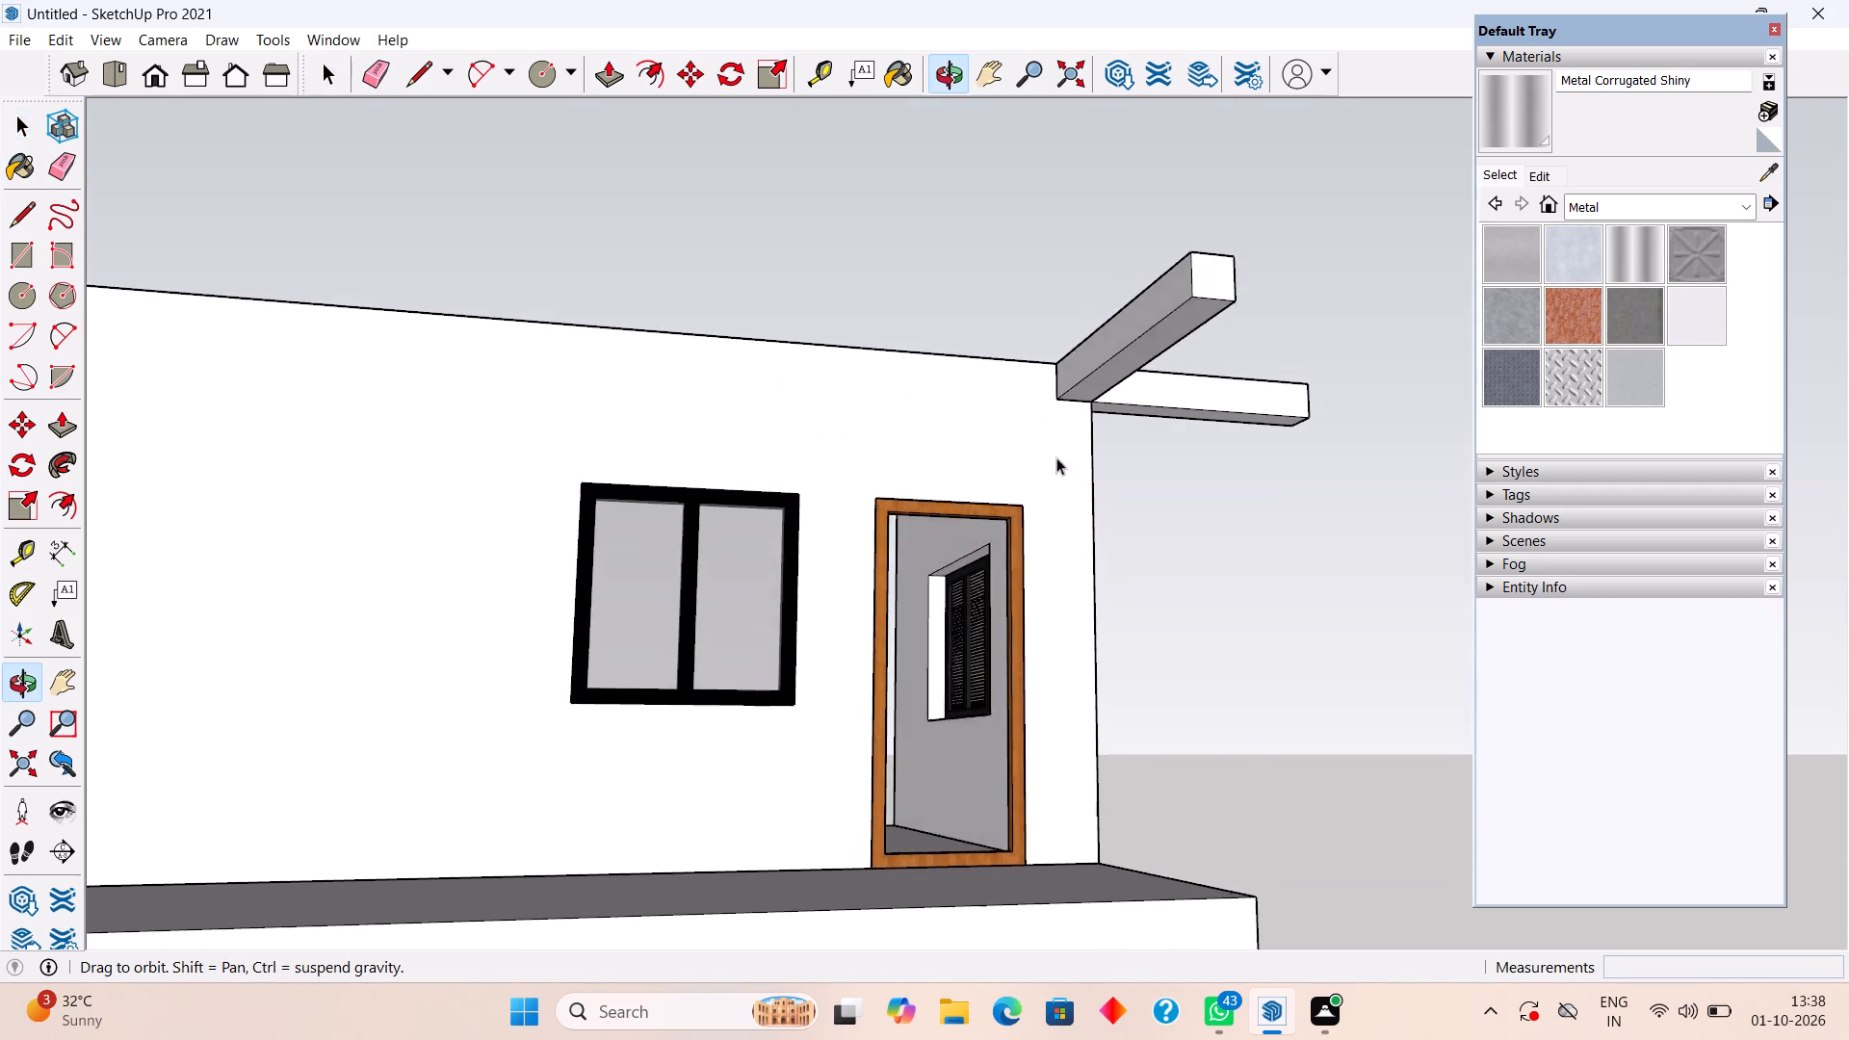
pyautogui.moveTo(1056, 457); pyautogui.dragTo(1056, 452, button='middle')
pyautogui.scroll(9, 1016, 591)
pyautogui.scroll(10, 951, 642)
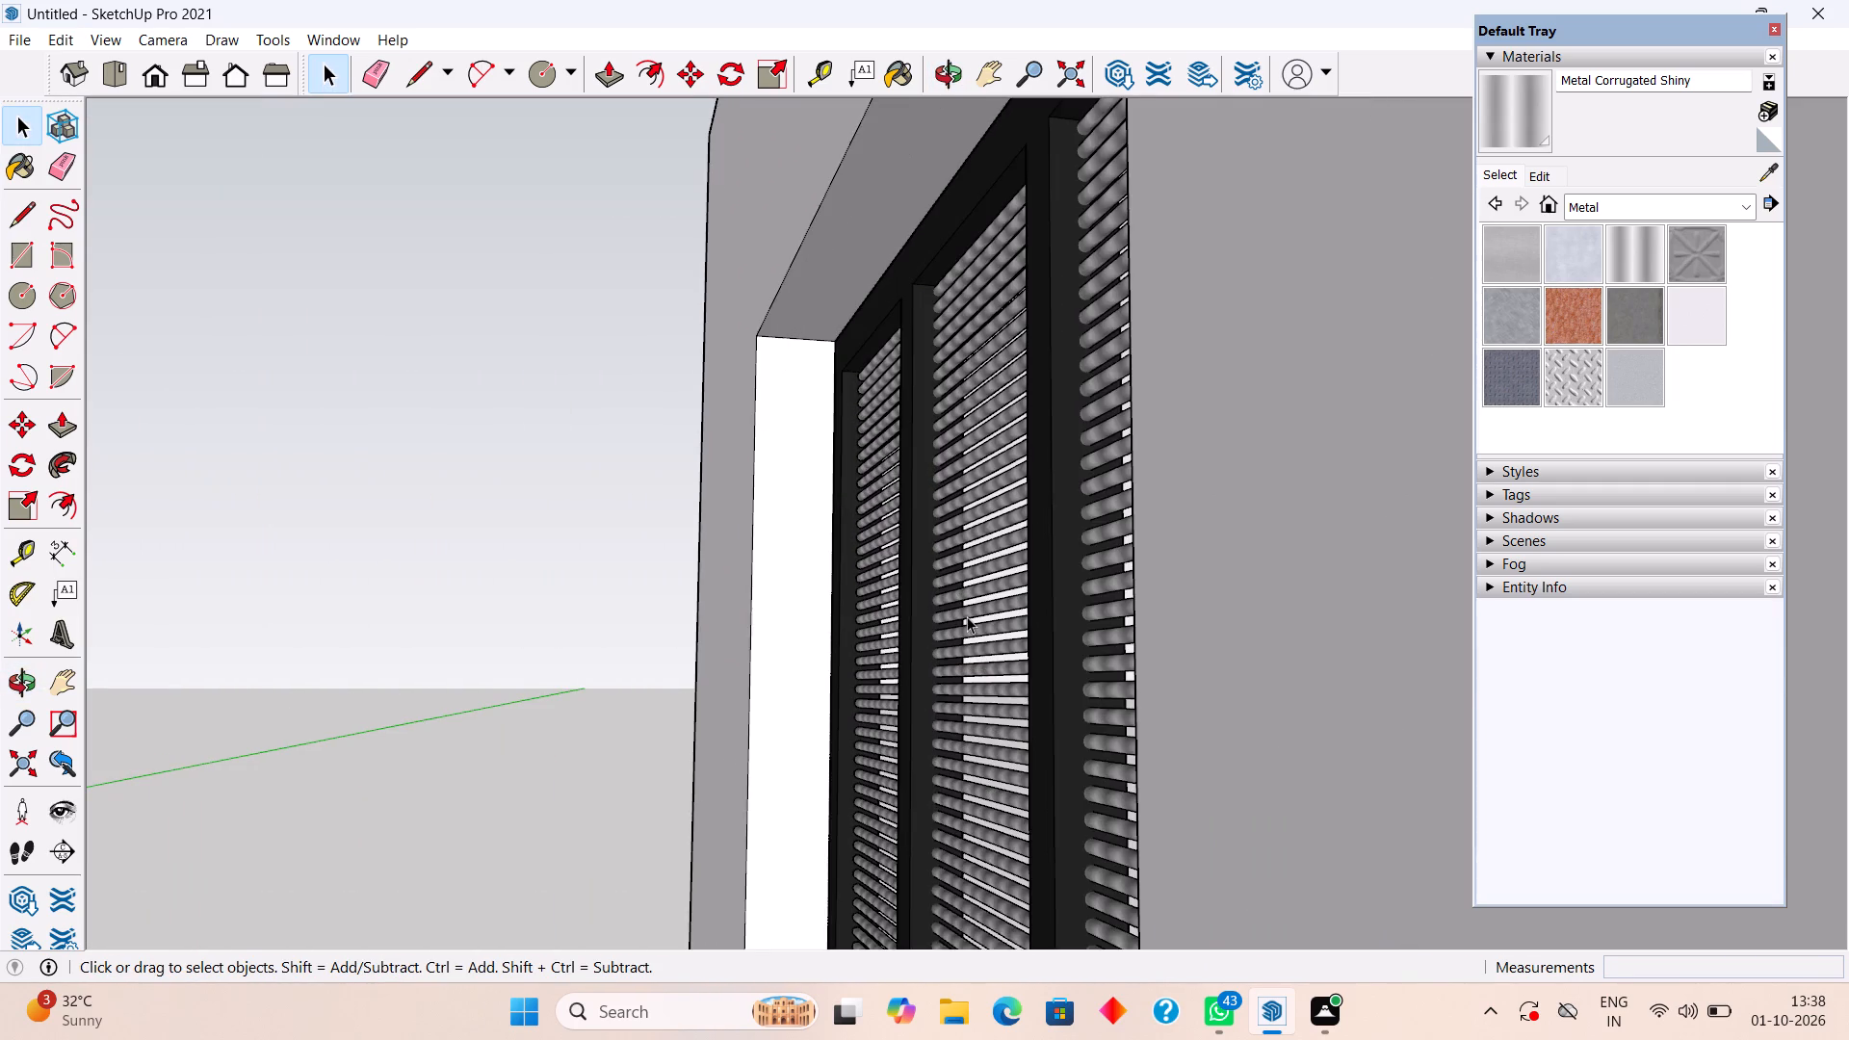
pyautogui.scroll(-8, 967, 616)
pyautogui.moveTo(1093, 592); pyautogui.dragTo(934, 611, button='middle')
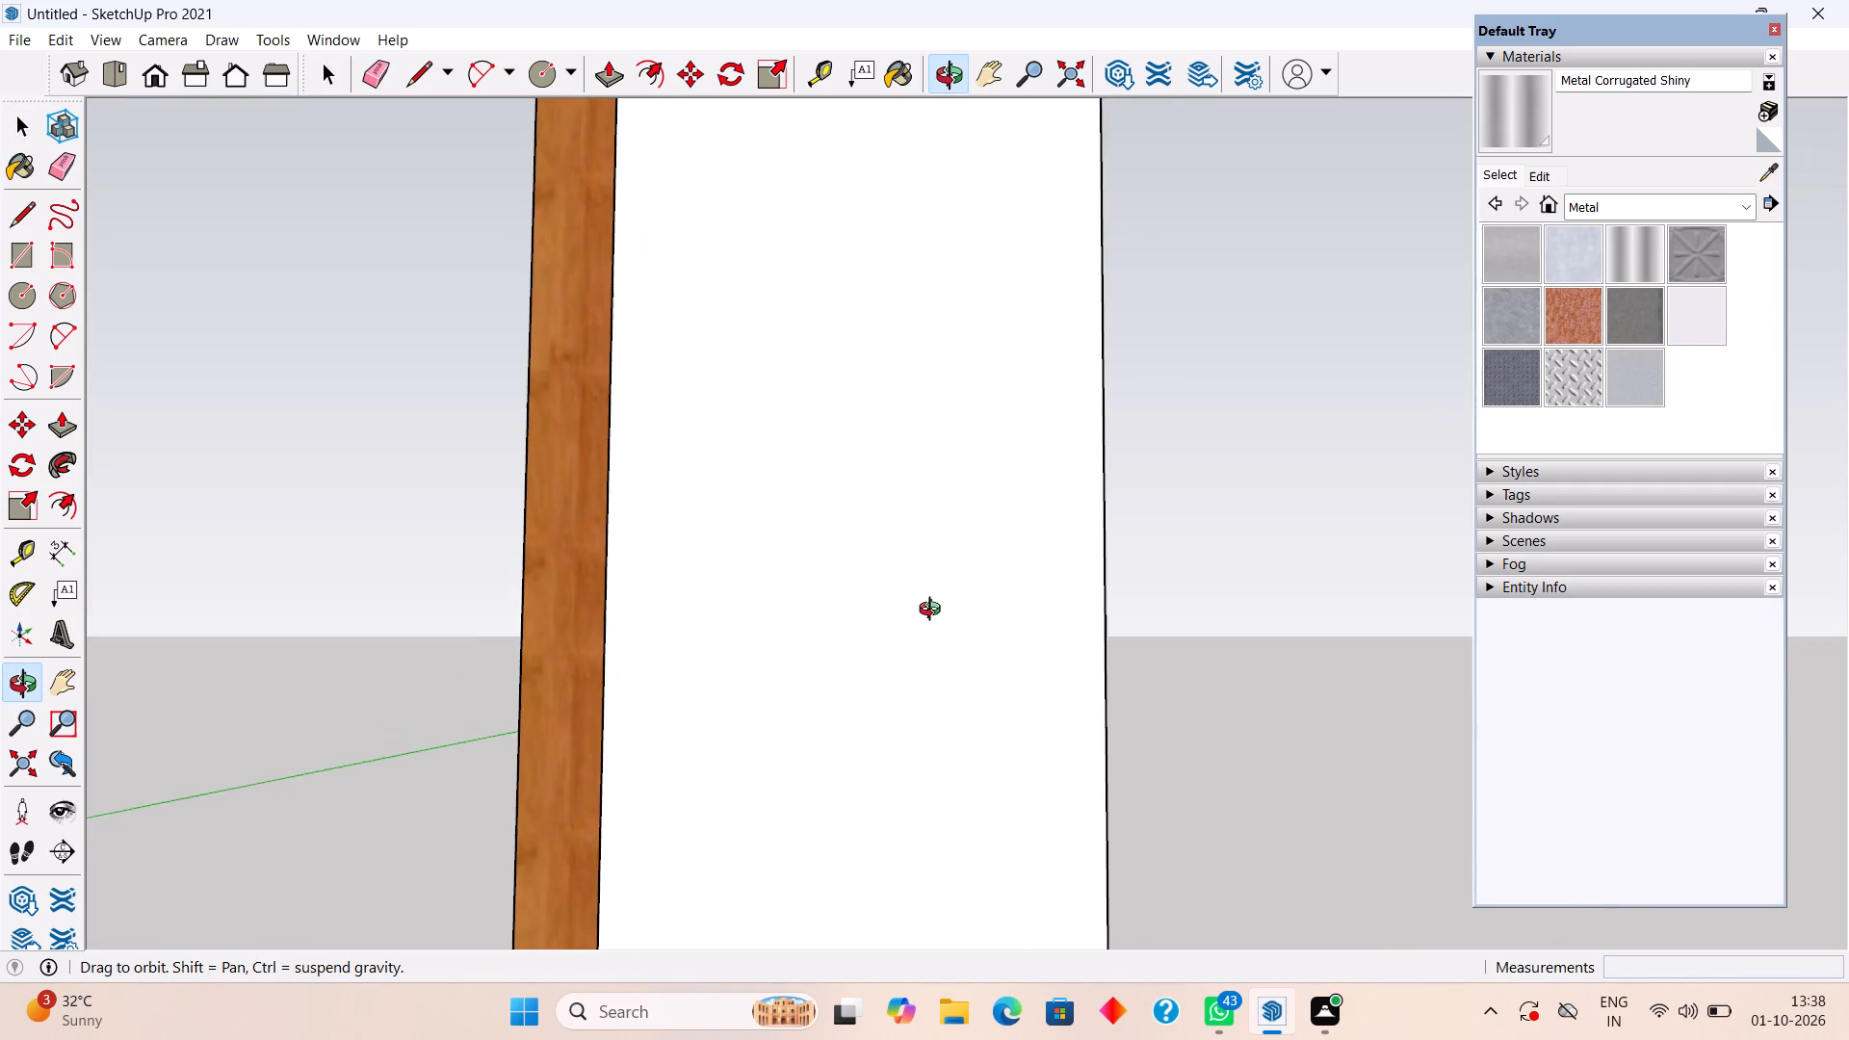
pyautogui.moveTo(934, 611); pyautogui.dragTo(1052, 649, button='middle')
pyautogui.scroll(14, 982, 660)
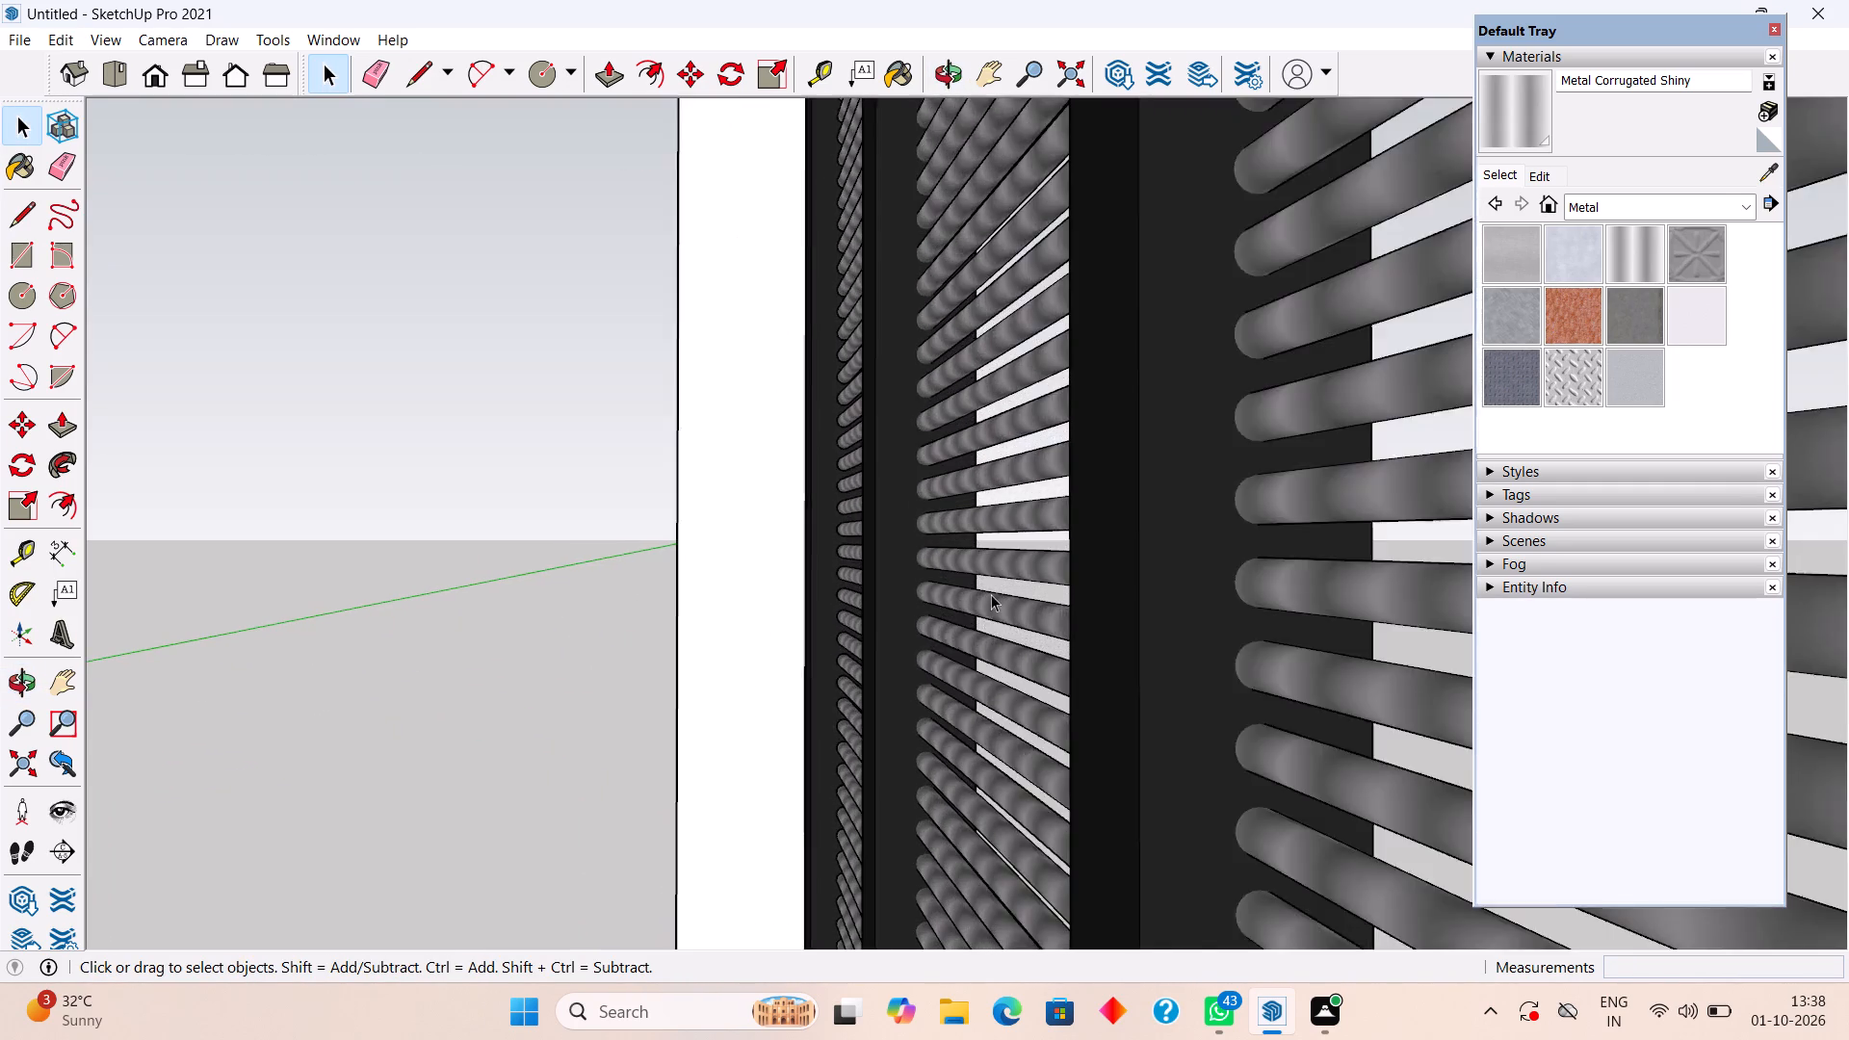
pyautogui.scroll(5, 991, 594)
pyautogui.moveTo(1018, 581); pyautogui.dragTo(1320, 742, button='middle')
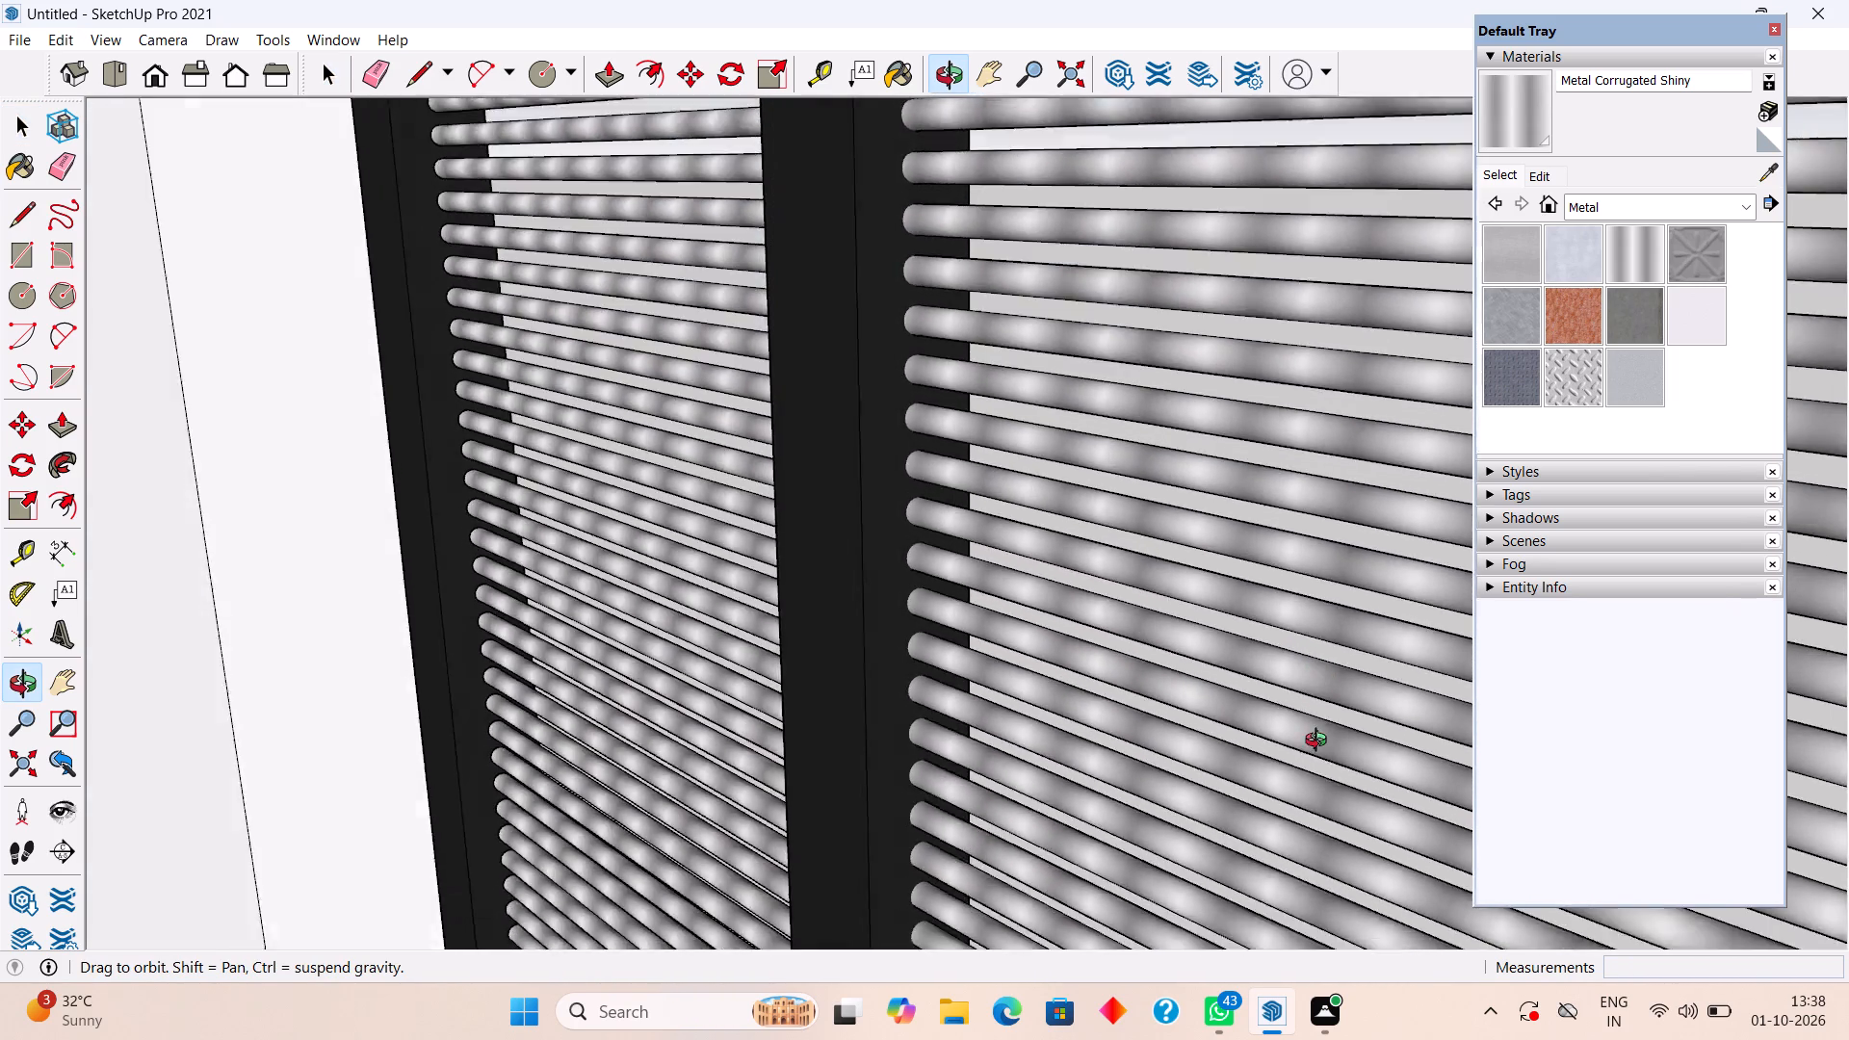
pyautogui.moveTo(1320, 742); pyautogui.dragTo(837, 699, button='middle')
pyautogui.scroll(-13, 860, 699)
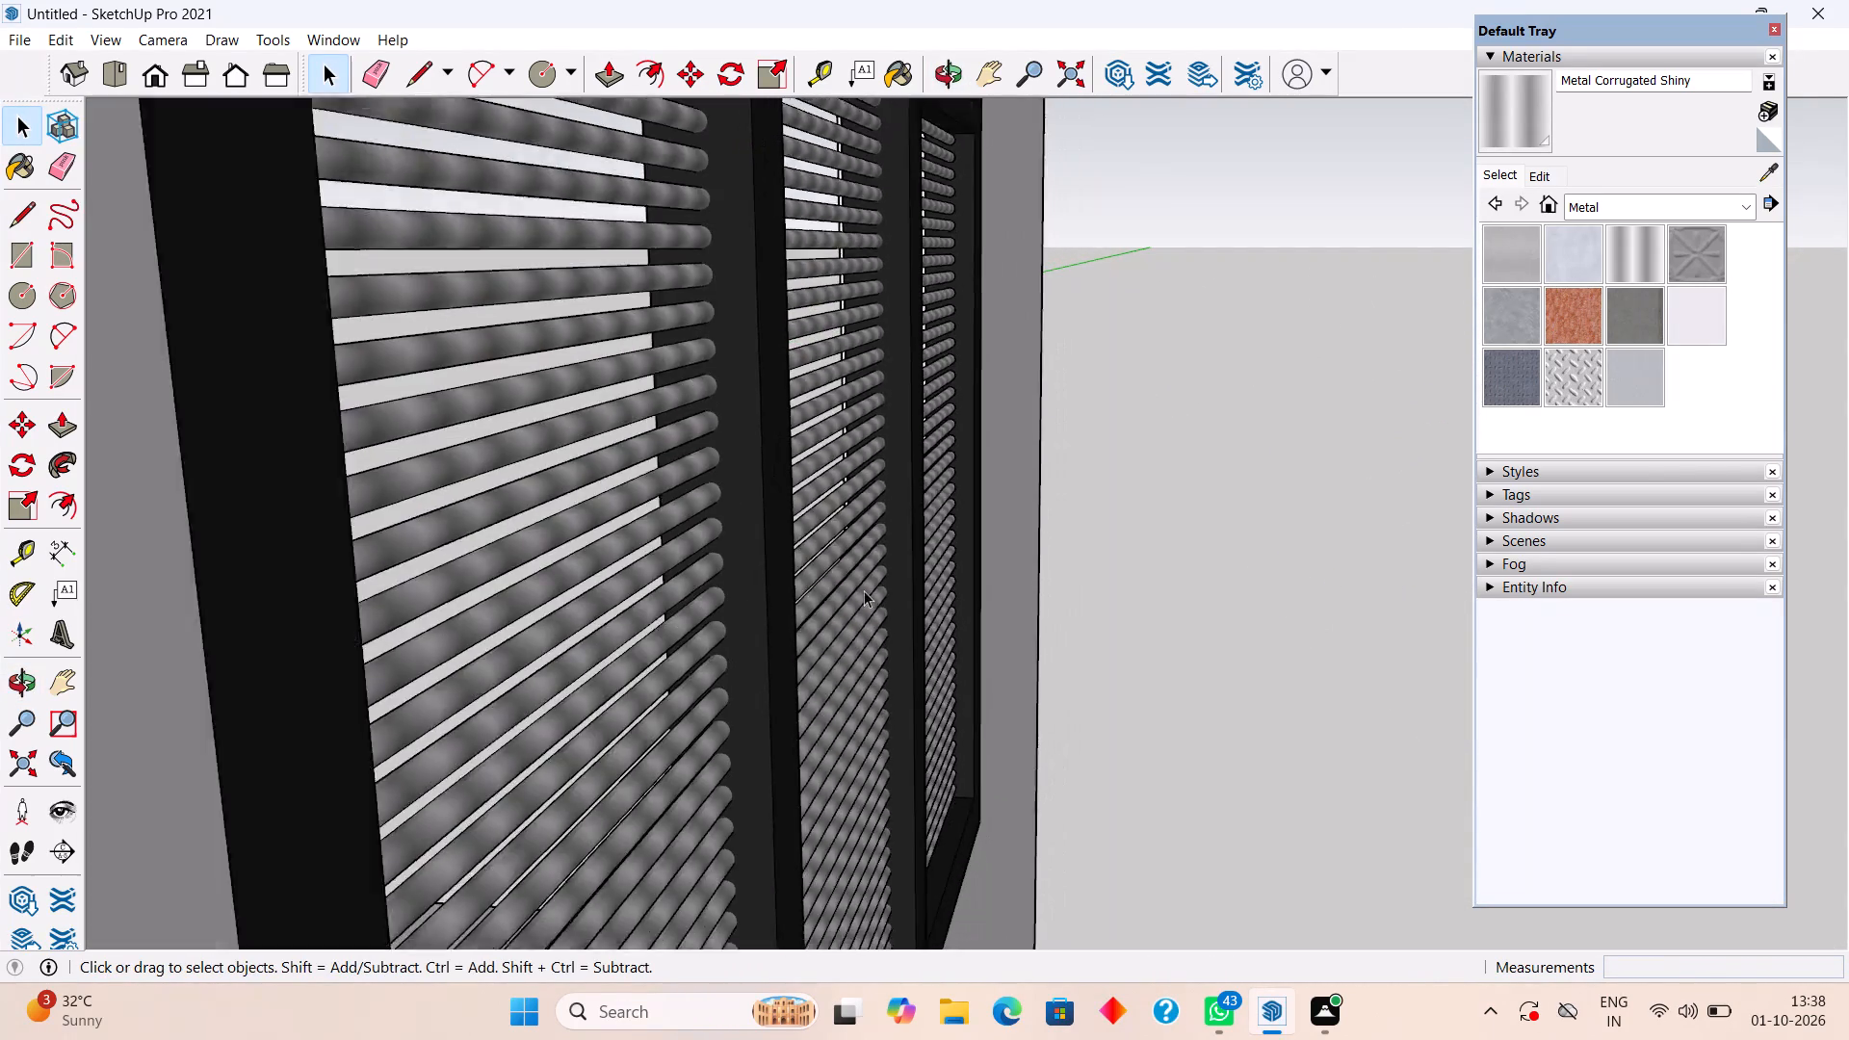
pyautogui.scroll(-20, 864, 590)
pyautogui.scroll(-5, 864, 590)
pyautogui.scroll(-3, 840, 700)
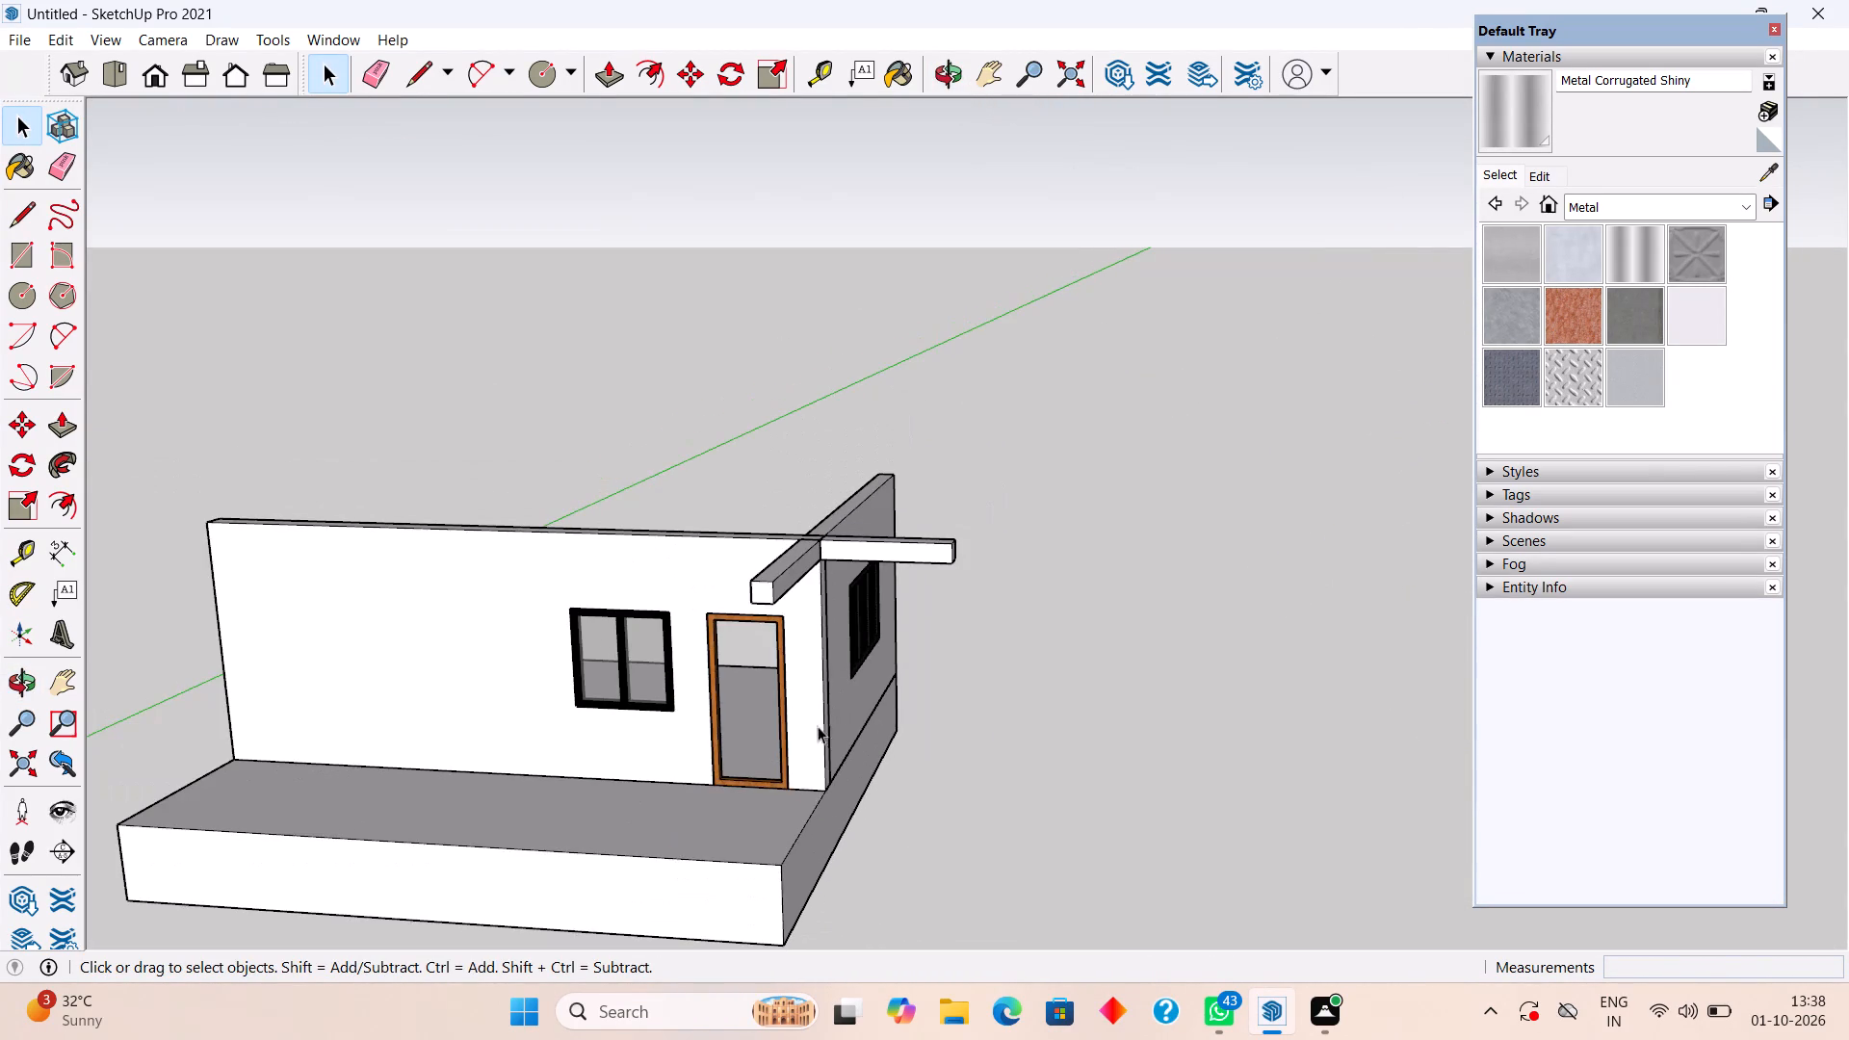
pyautogui.moveTo(774, 797); pyautogui.dragTo(883, 700, button='middle')
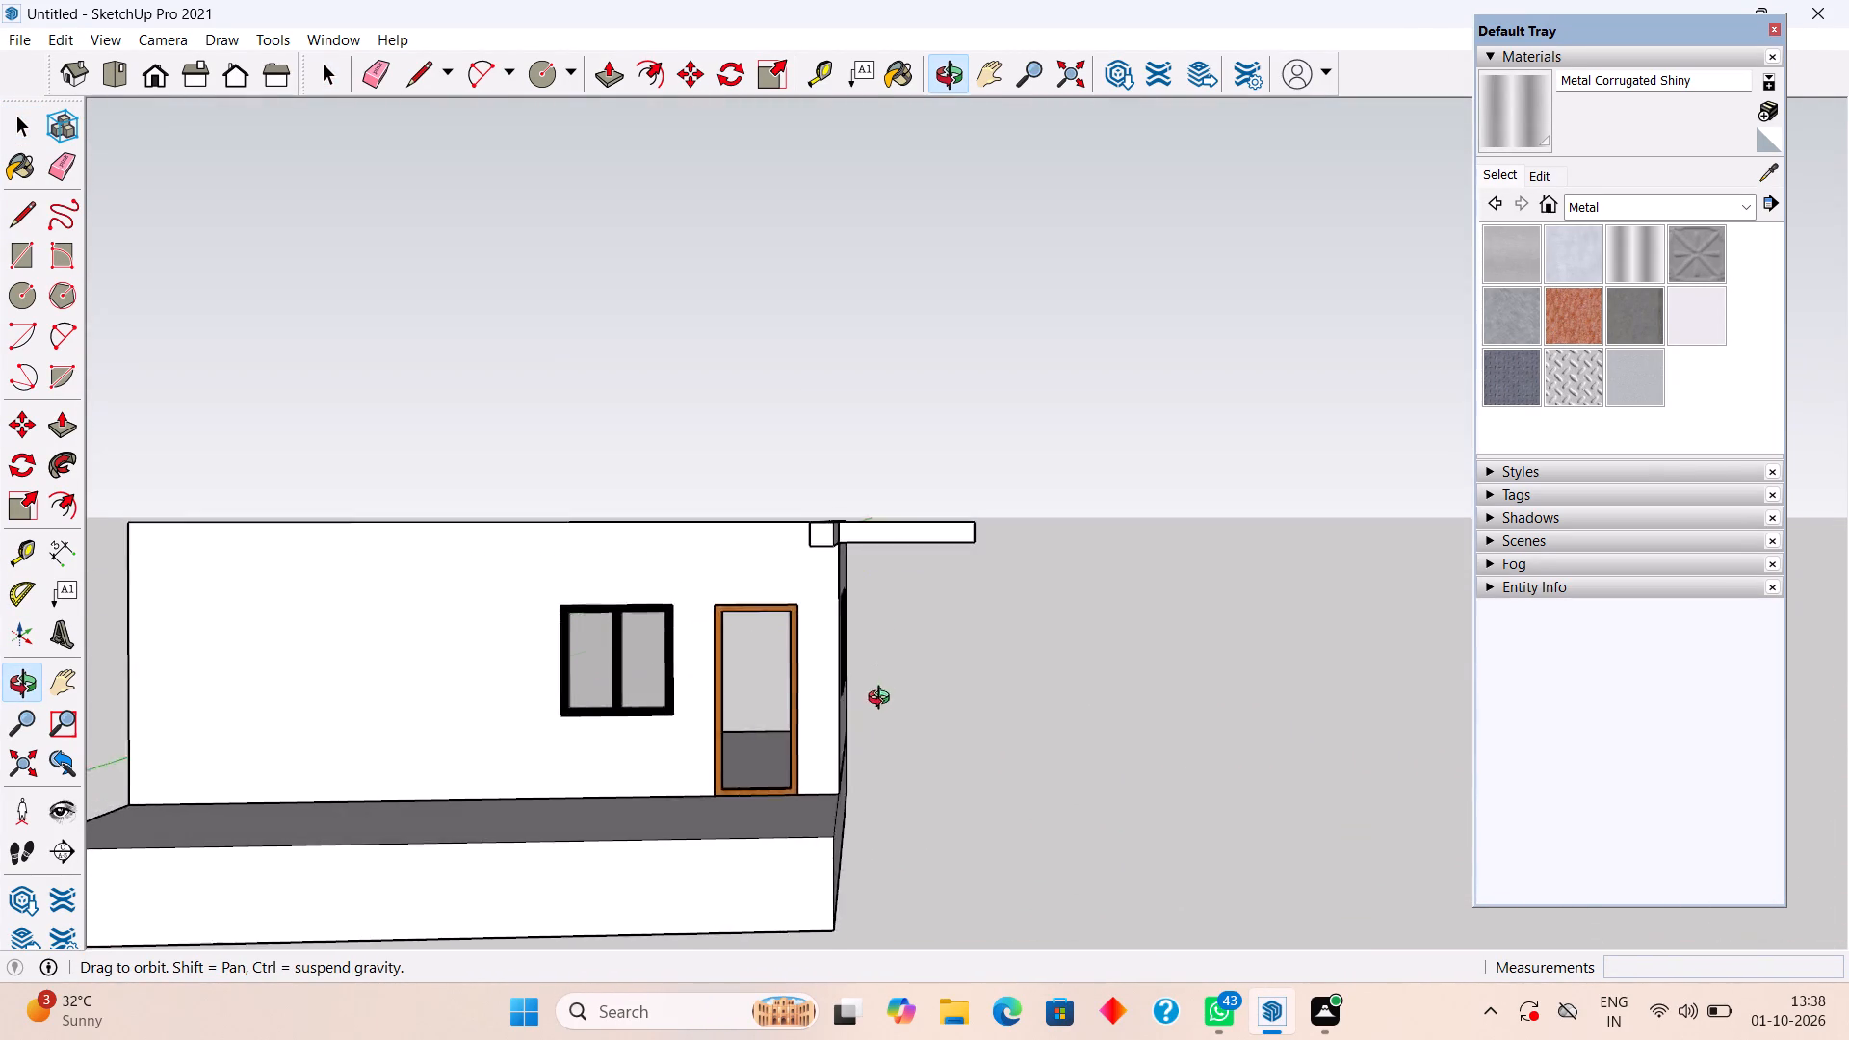
# Examine the whole building from the front, the open end and the rear, including the interior sides of both walls.
pyautogui.moveTo(883, 700); pyautogui.dragTo(949, 672, button='middle')
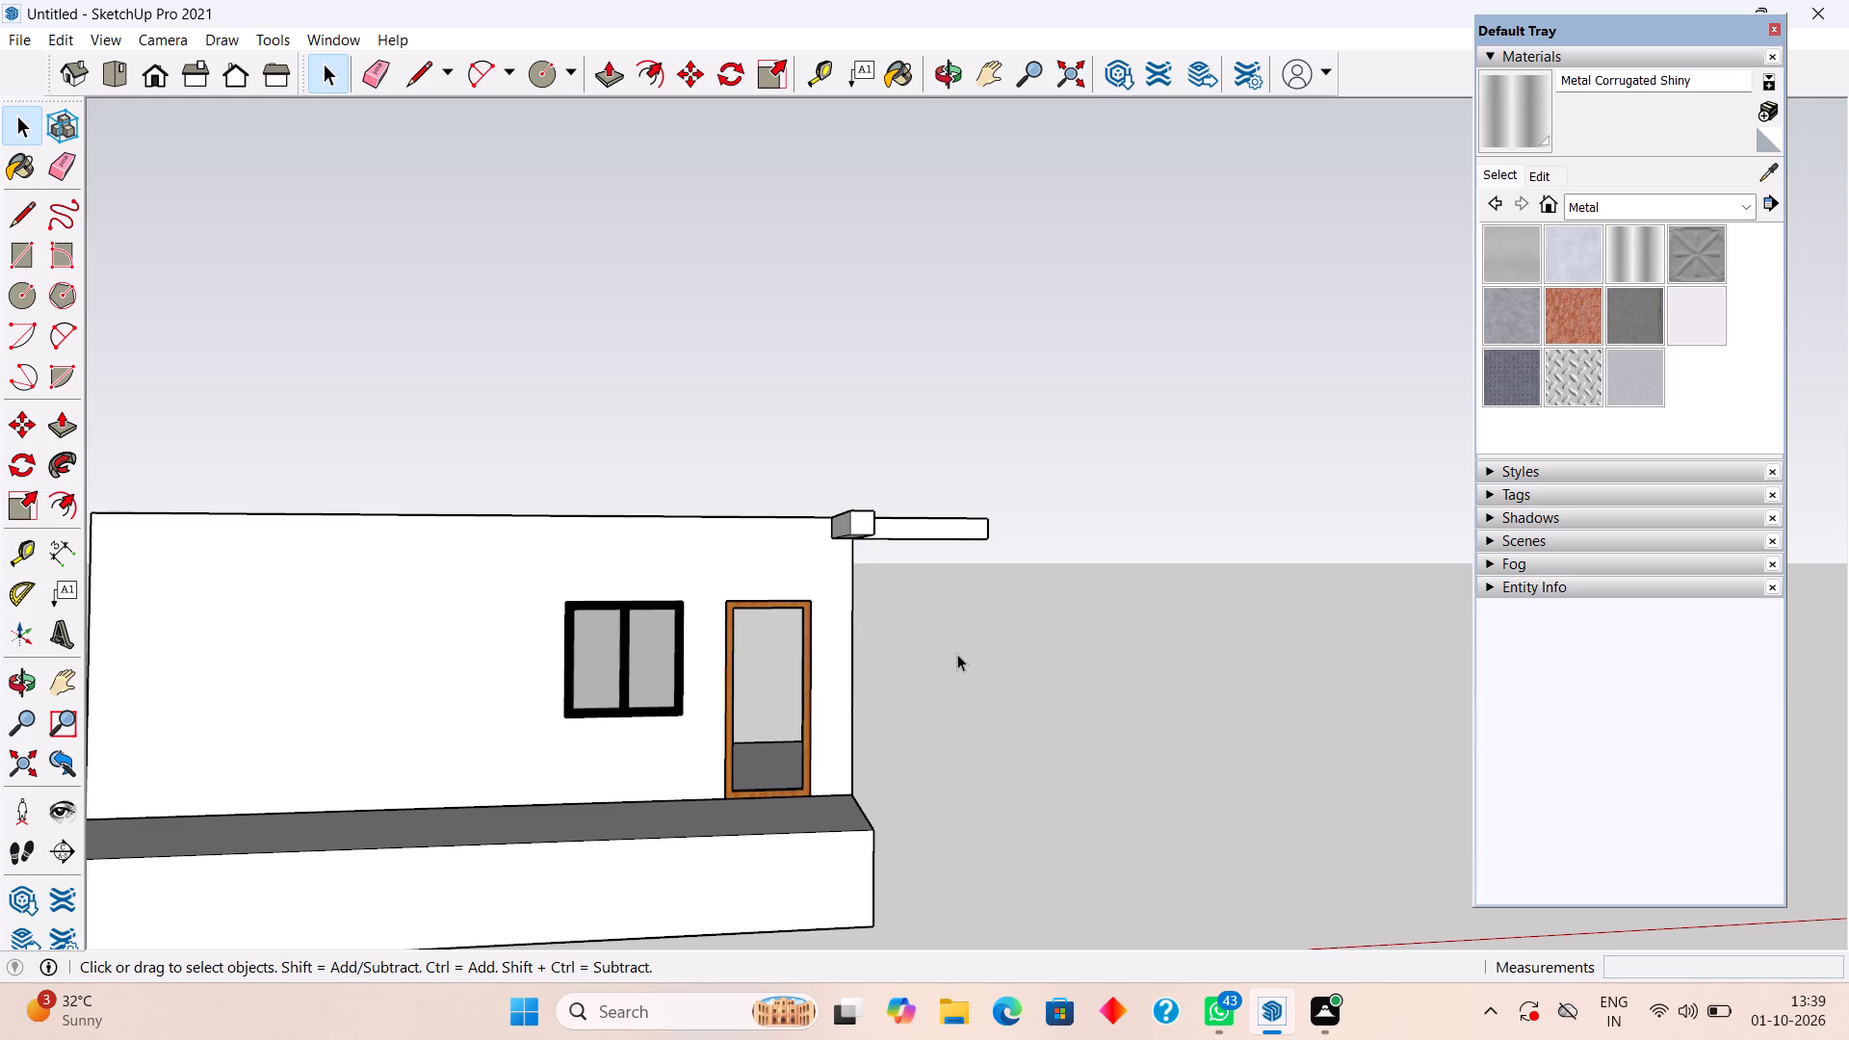
pyautogui.scroll(-4, 682, 609)
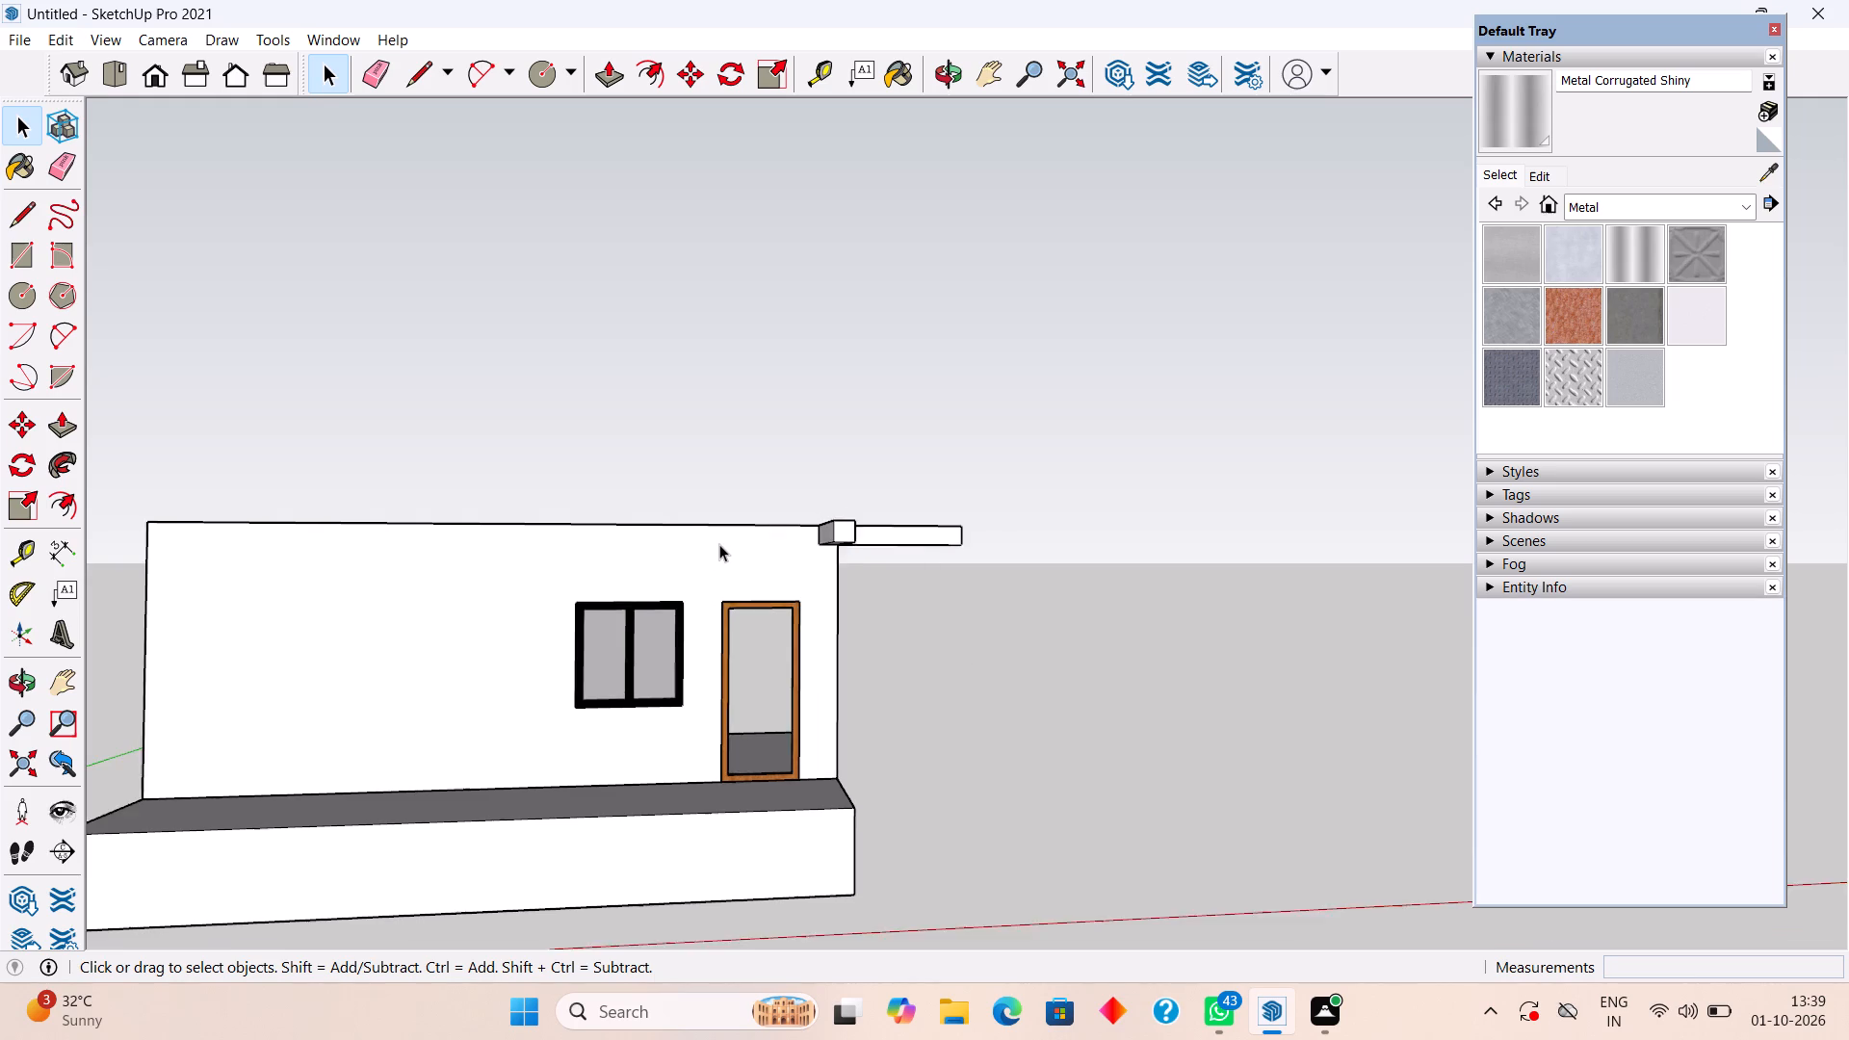
pyautogui.scroll(-5, 719, 544)
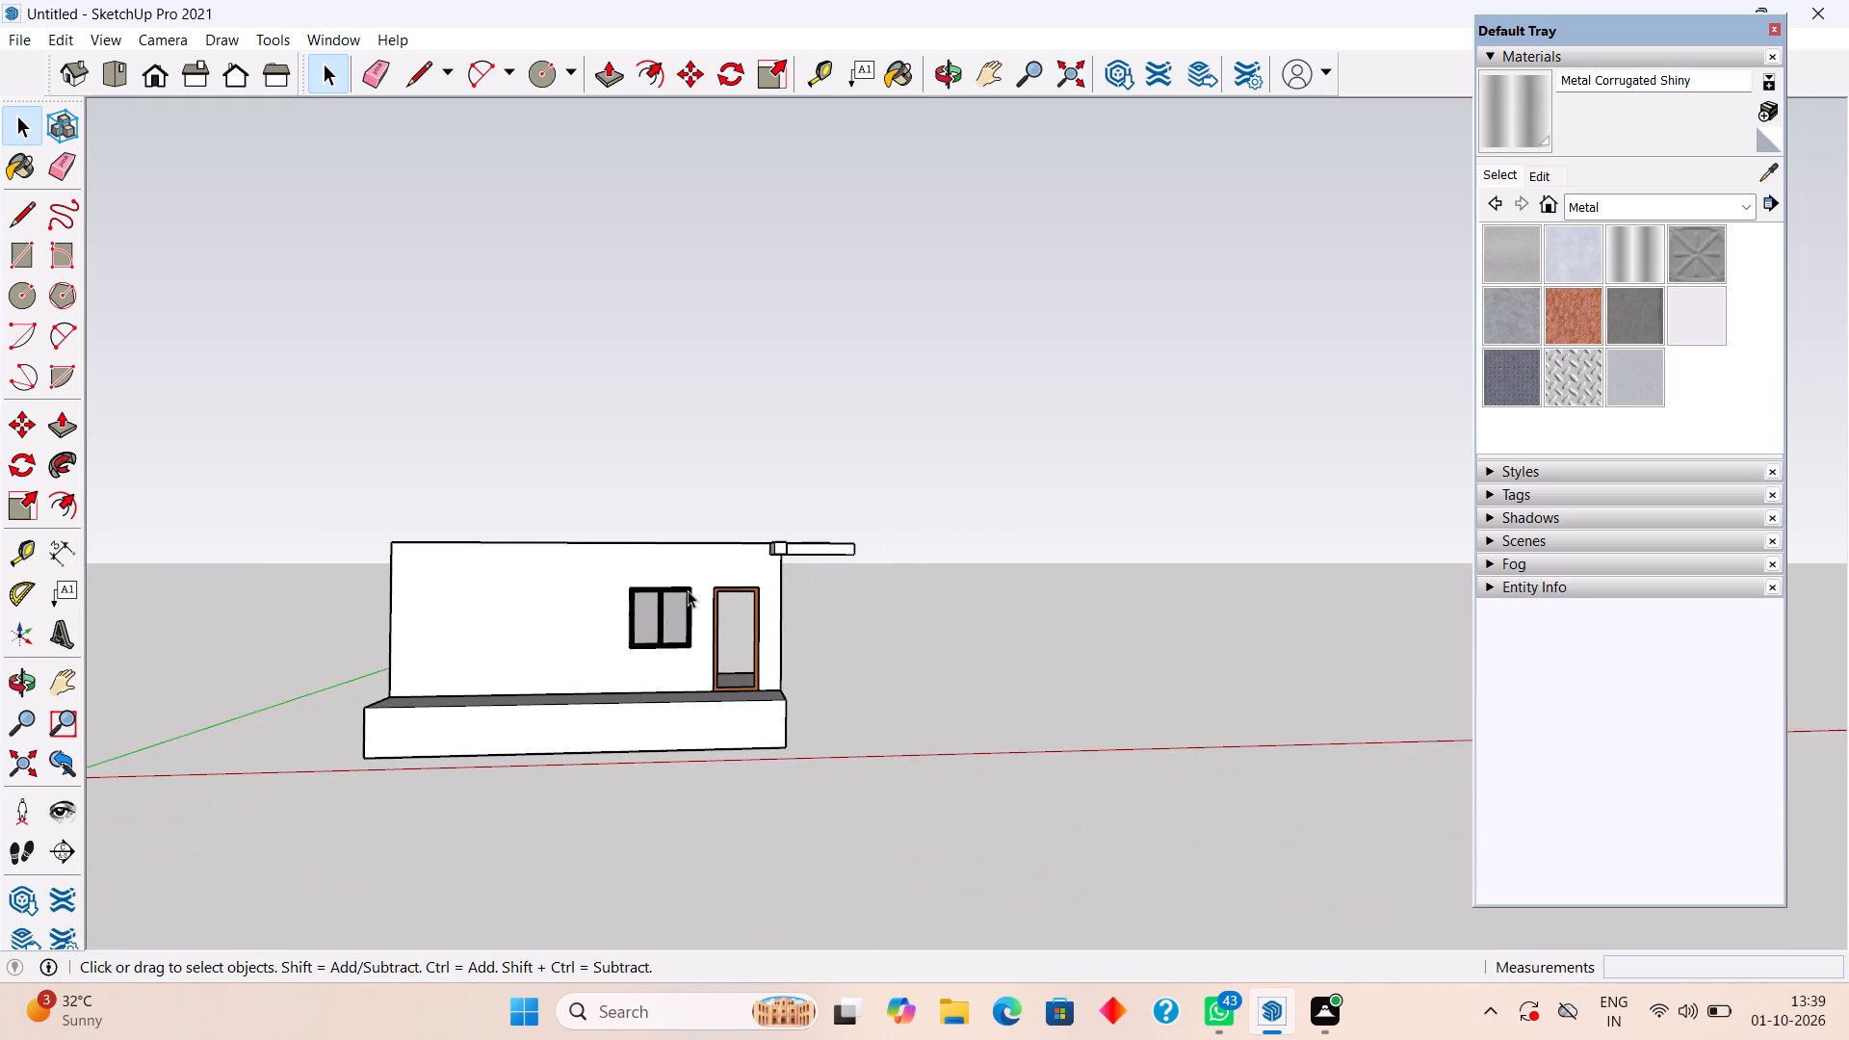
pyautogui.moveTo(688, 595); pyautogui.dragTo(734, 633, button='middle')
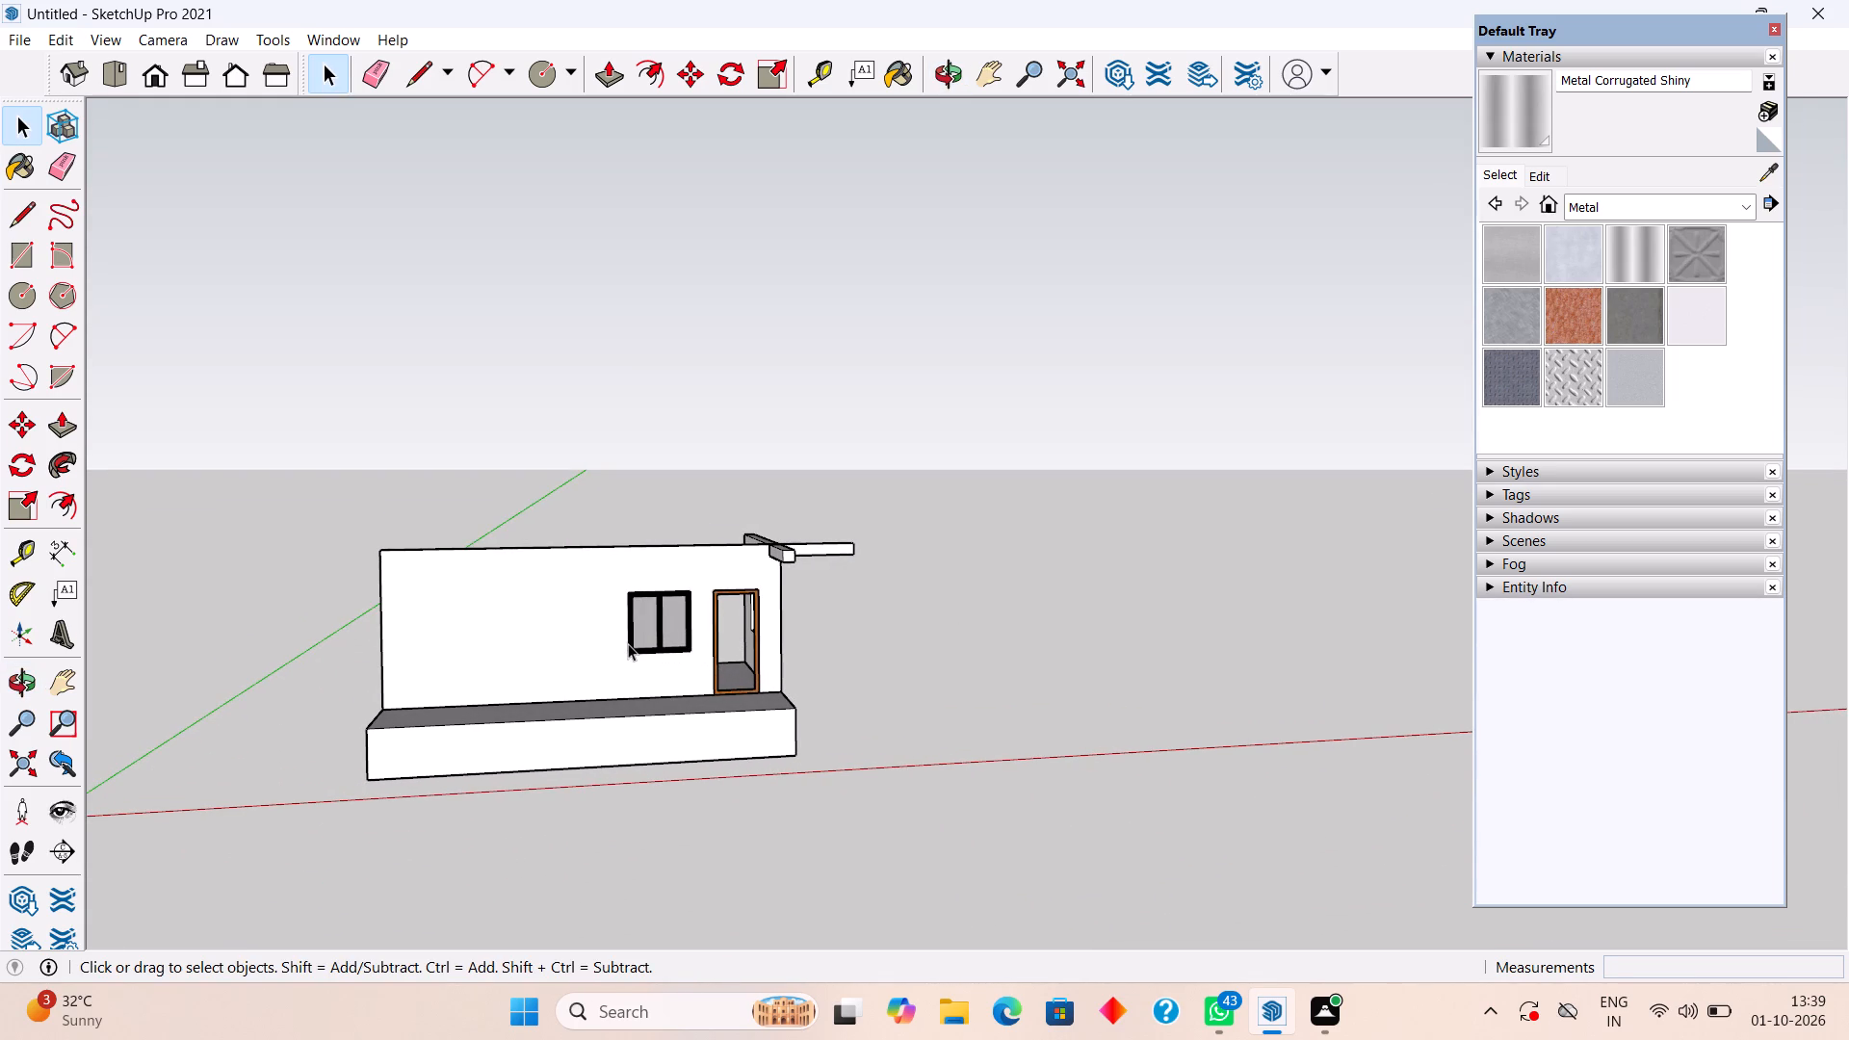
pyautogui.moveTo(627, 643); pyautogui.dragTo(905, 699, button='middle')
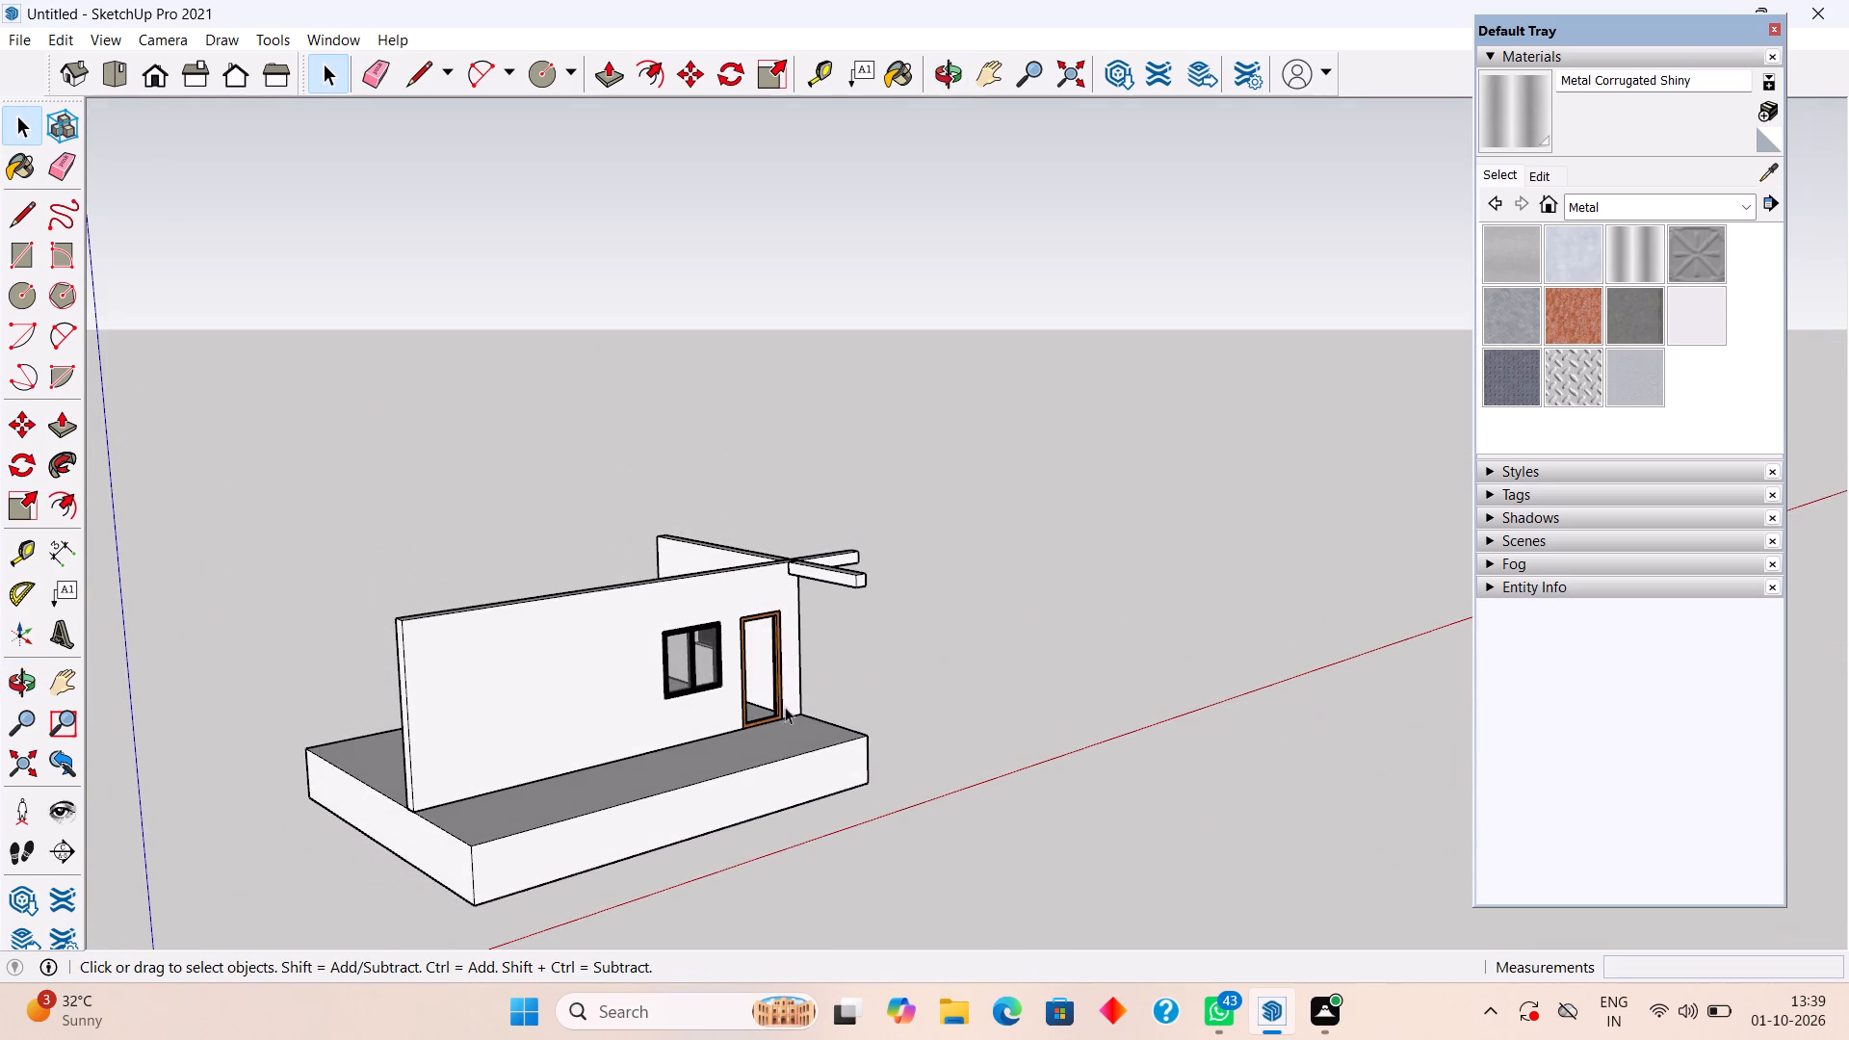
pyautogui.scroll(-3, 617, 656)
pyautogui.moveTo(514, 687); pyautogui.dragTo(888, 664, button='middle')
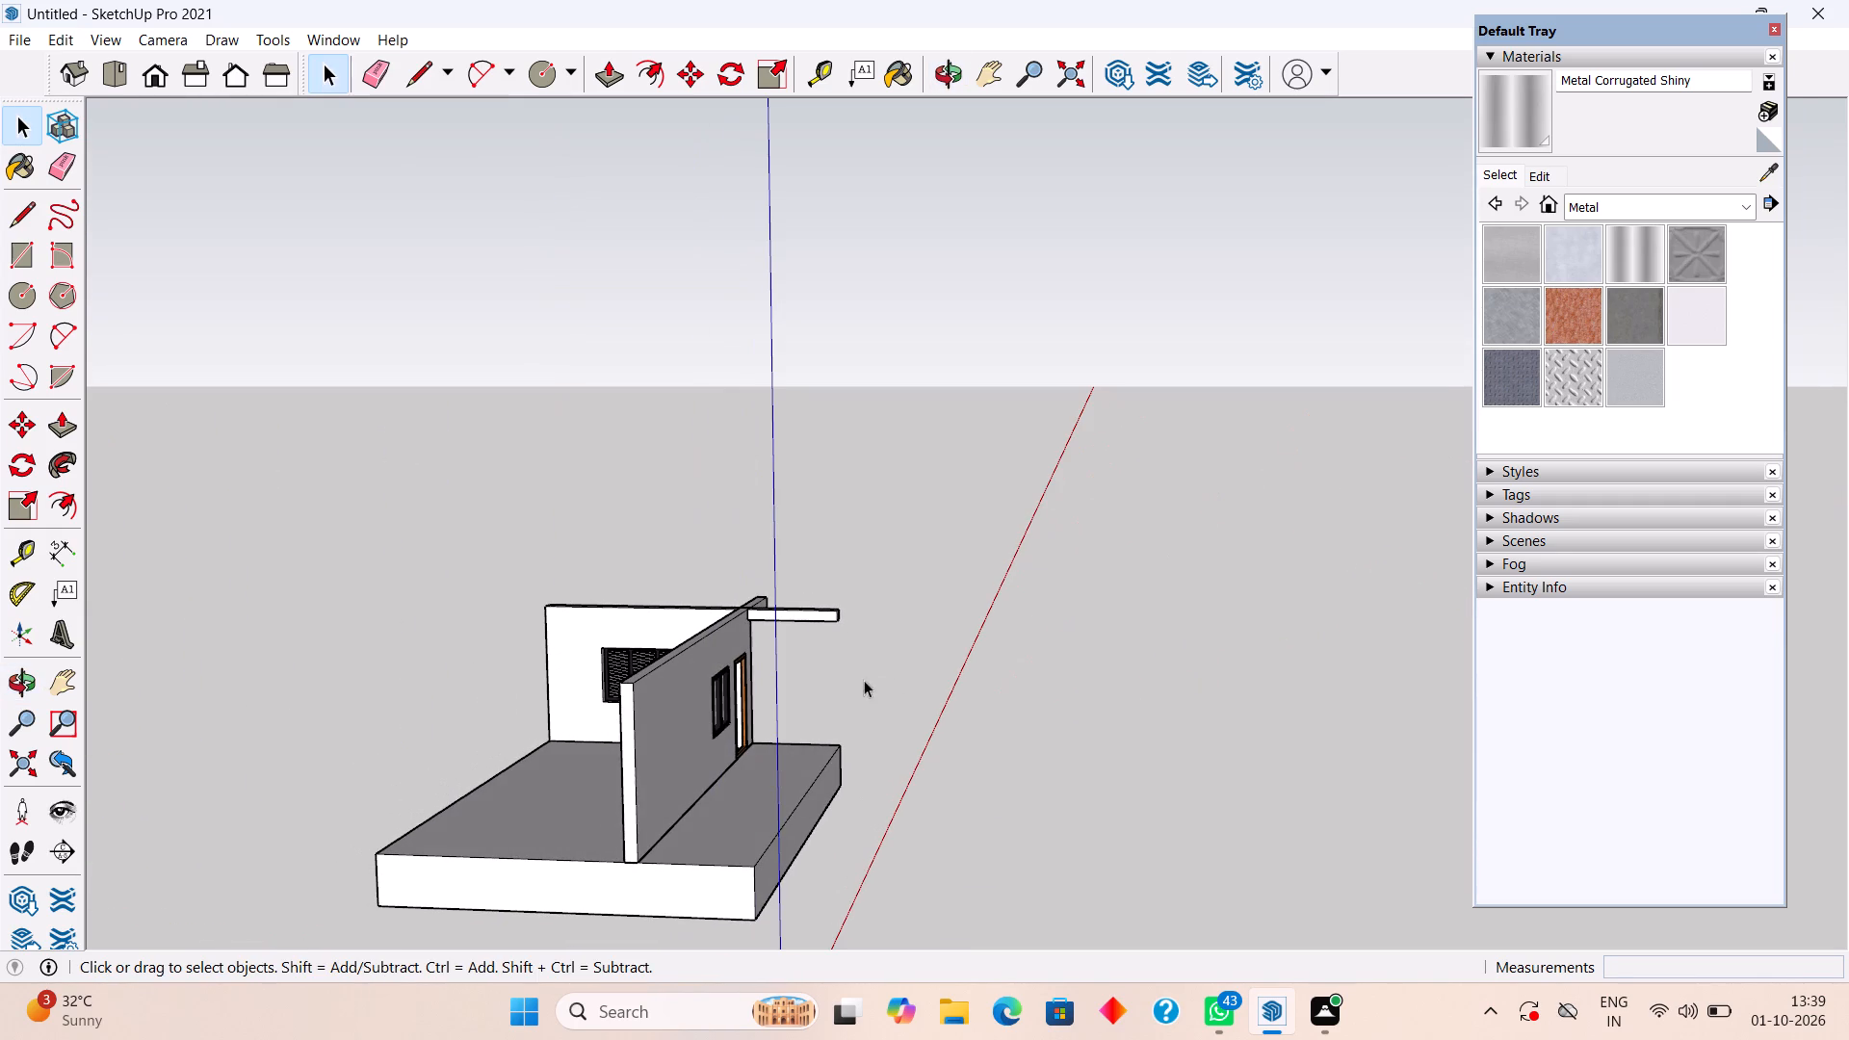
pyautogui.moveTo(644, 767); pyautogui.dragTo(796, 729, button='middle')
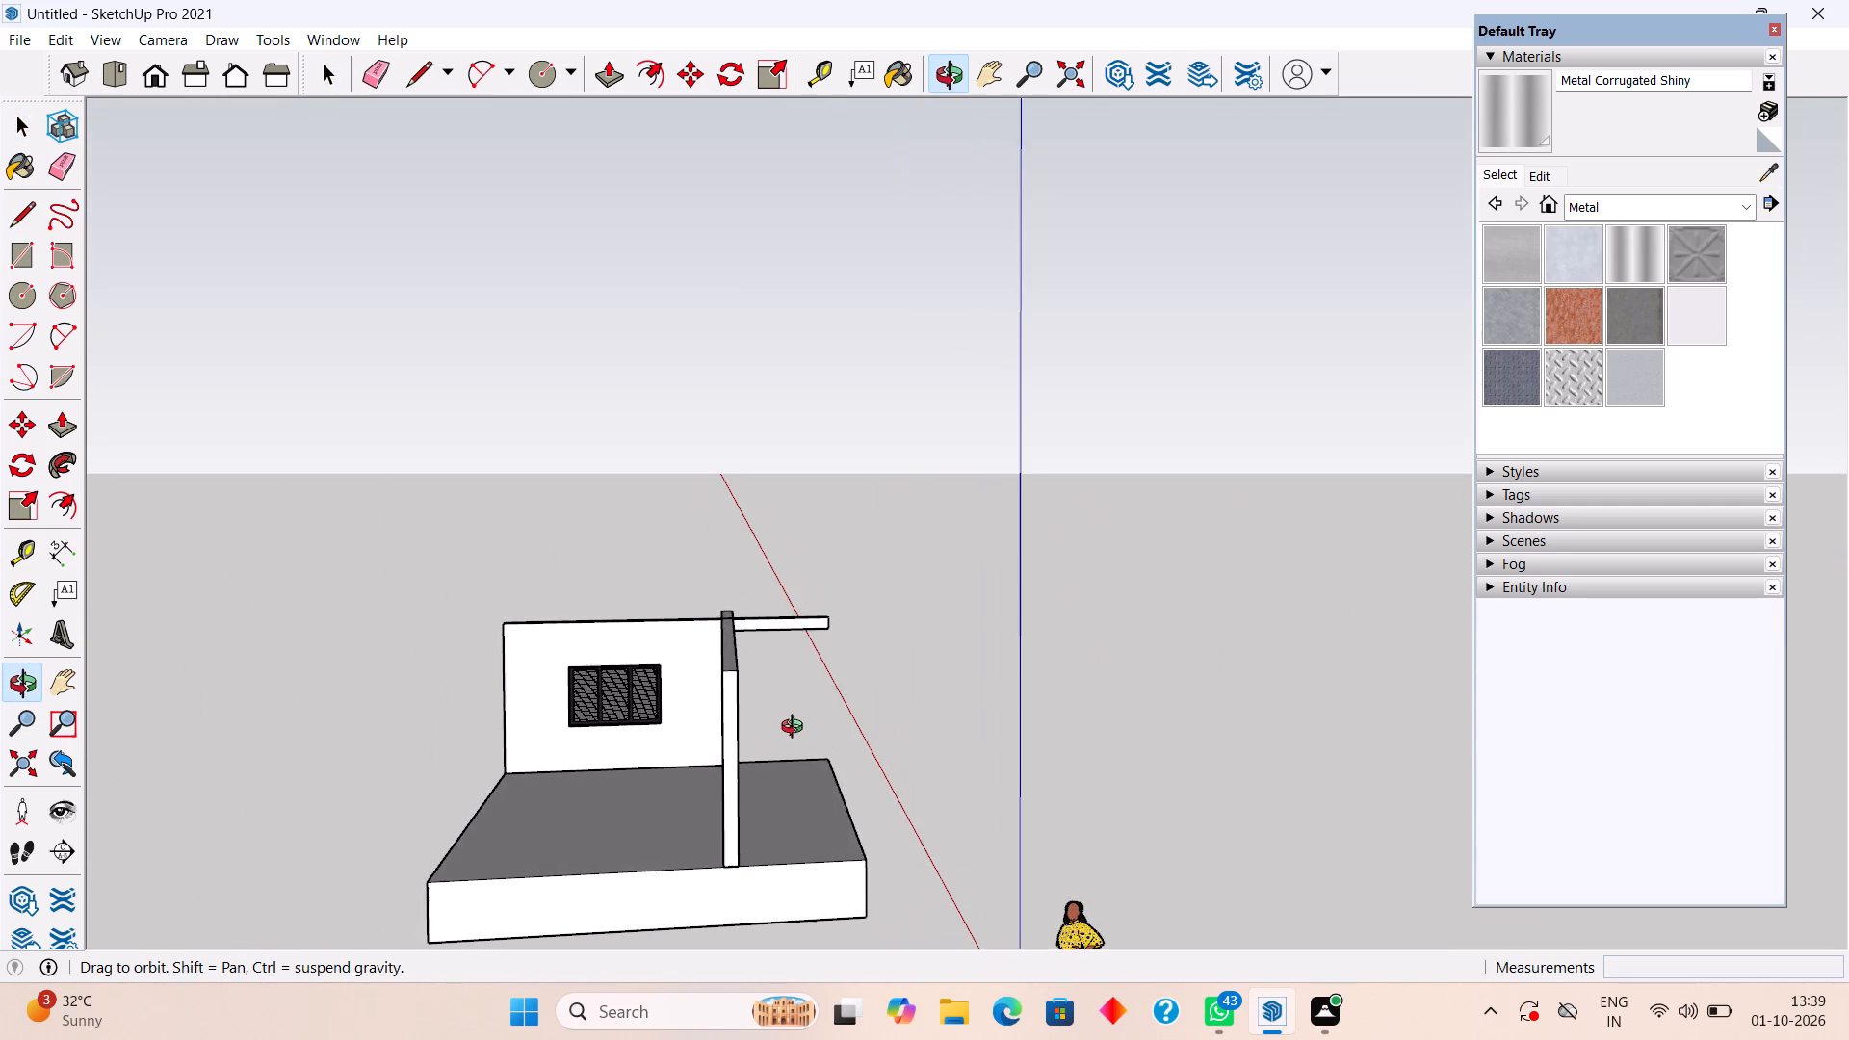
pyautogui.moveTo(796, 729); pyautogui.dragTo(1133, 679, button='middle')
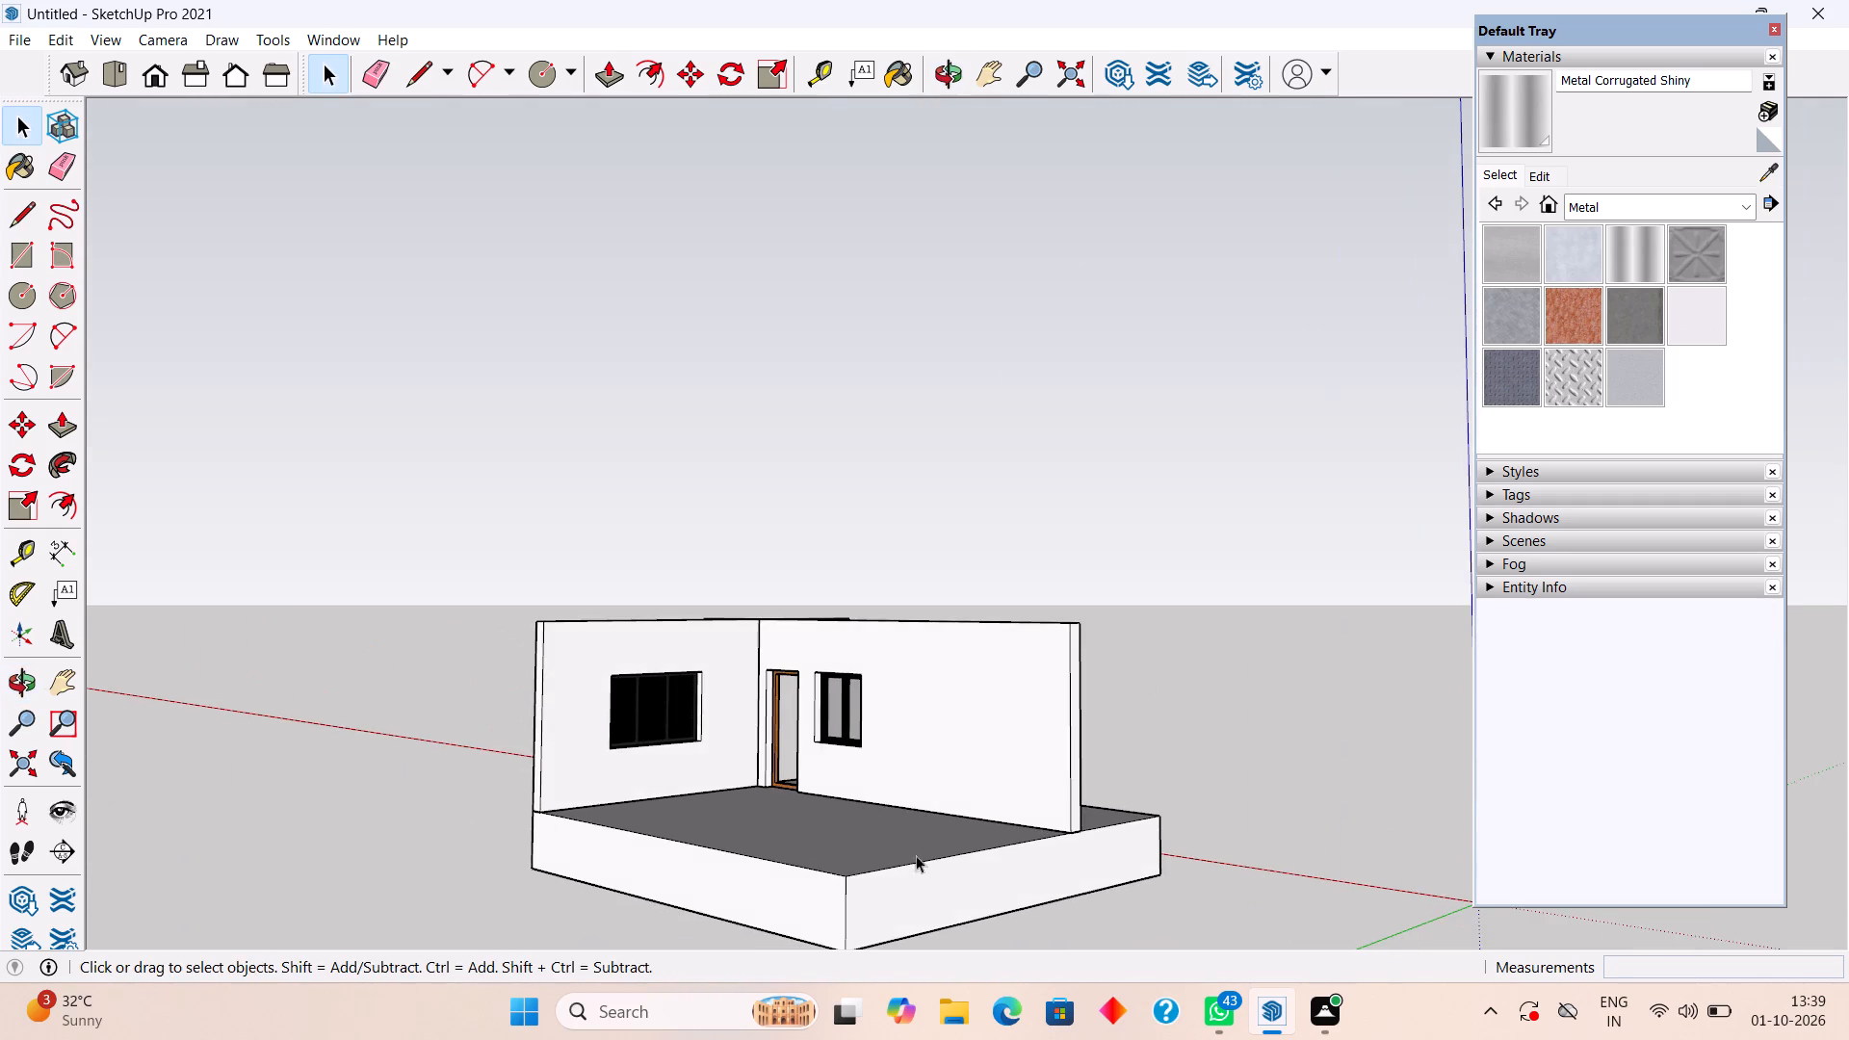
pyautogui.moveTo(884, 903); pyautogui.dragTo(1133, 782, button='middle')
pyautogui.moveTo(788, 708); pyautogui.dragTo(801, 863, button='middle')
pyautogui.scroll(-1, 801, 863)
pyautogui.scroll(3, 849, 857)
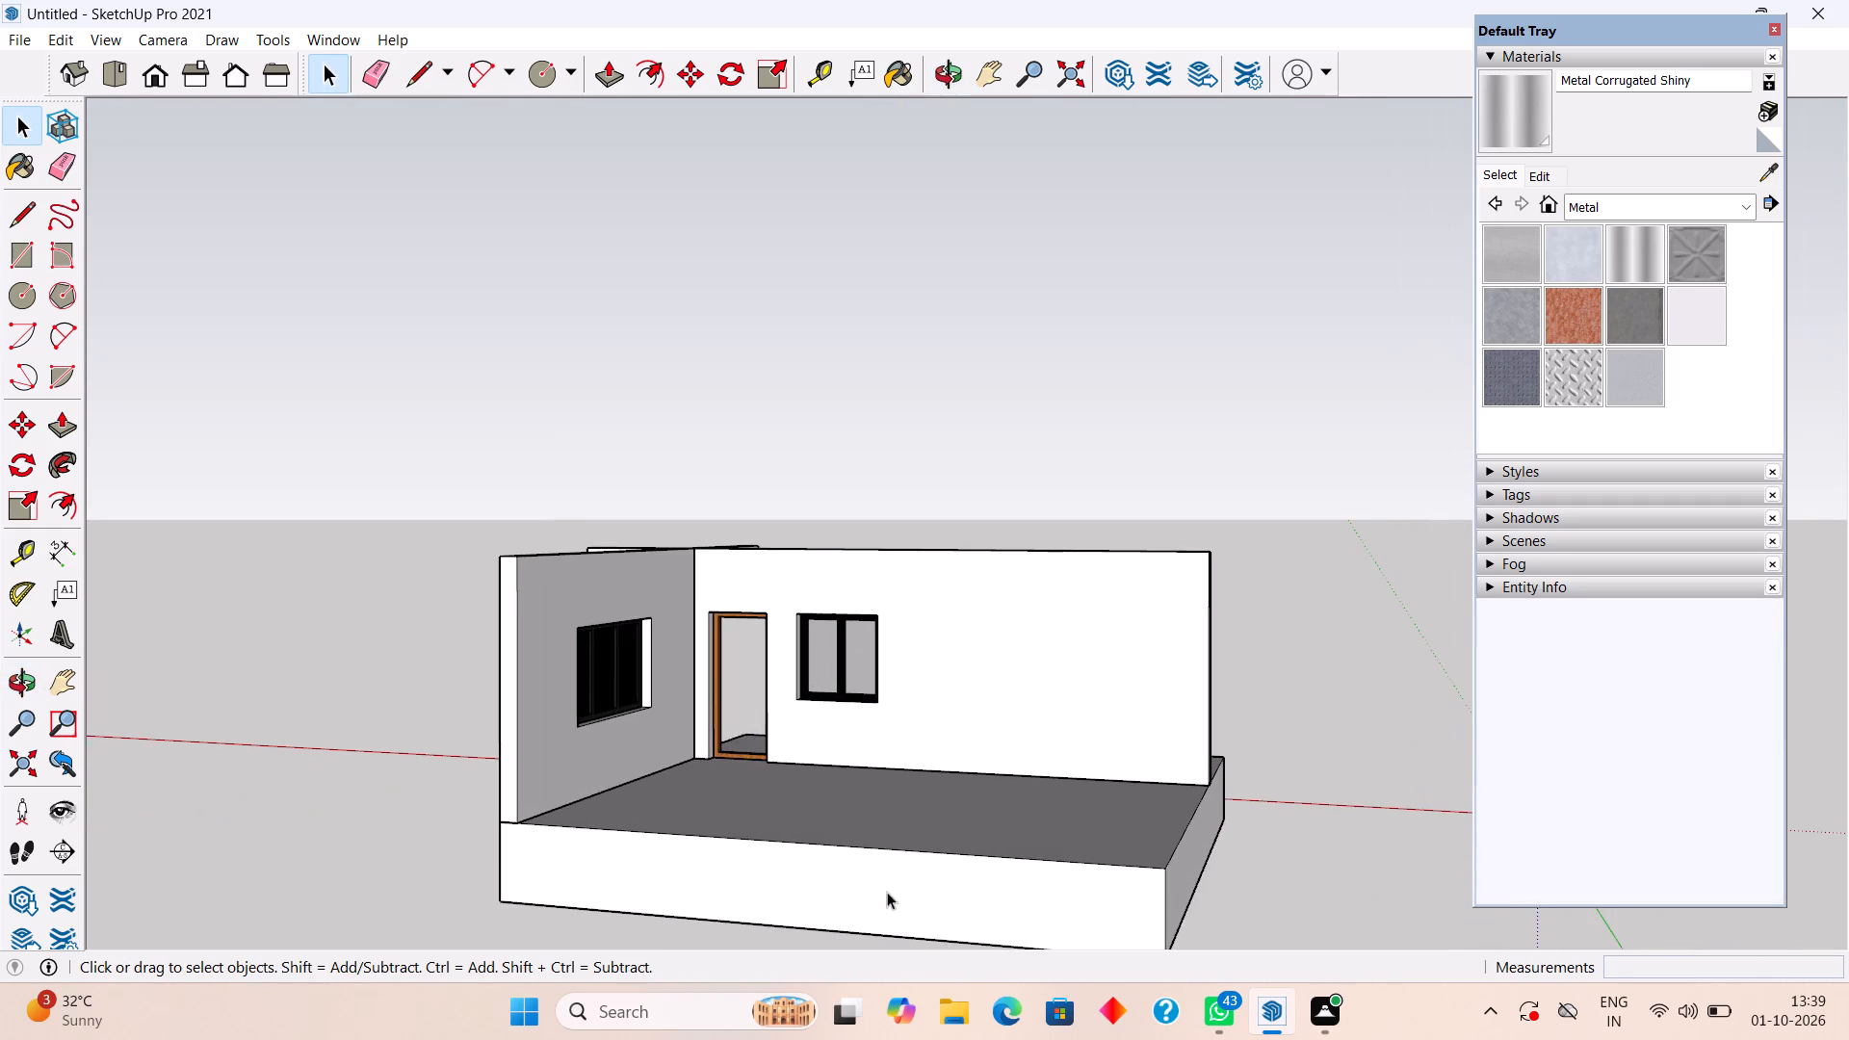
pyautogui.moveTo(887, 893); pyautogui.dragTo(963, 838, button='middle')
pyautogui.scroll(-3, 832, 714)
pyautogui.moveTo(832, 714); pyautogui.dragTo(849, 923, button='middle')
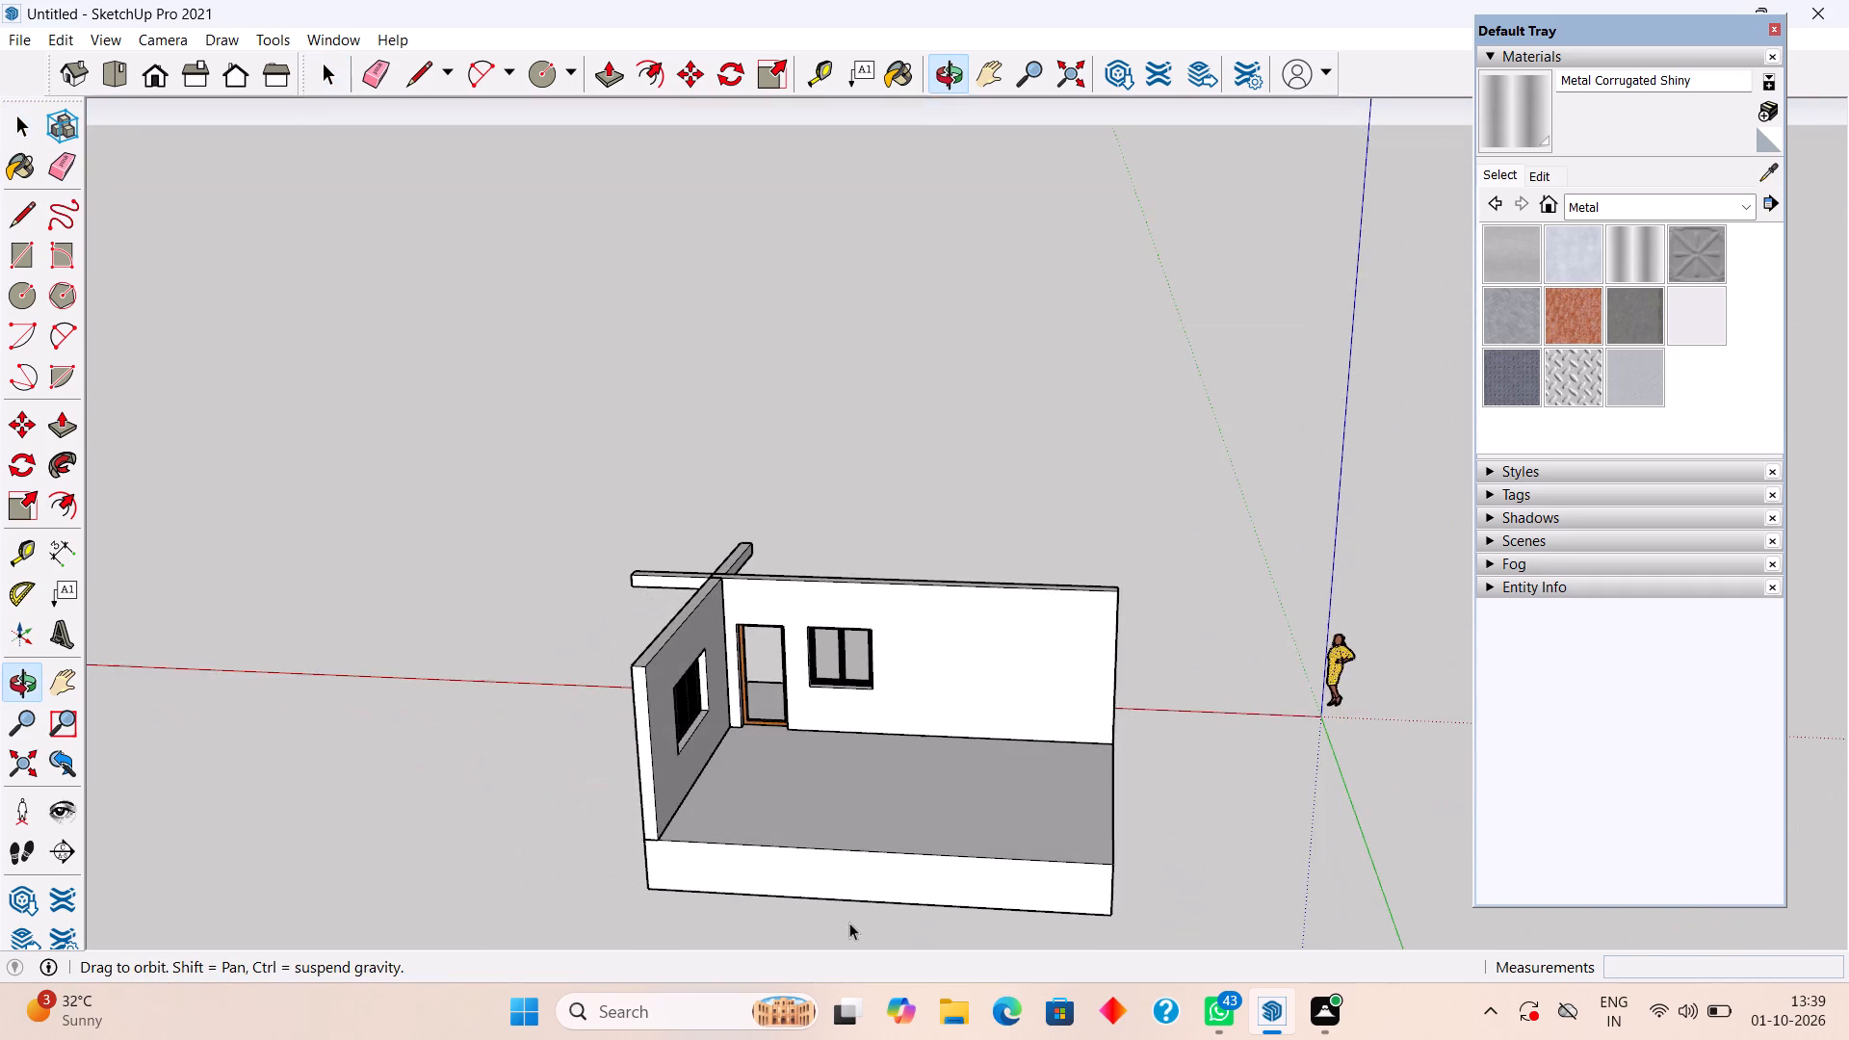
# Place guides 9" inside the base's long rear edge and 9" inside its short edge at the open end.
pyautogui.scroll(3, 859, 908)
pyautogui.press('t')
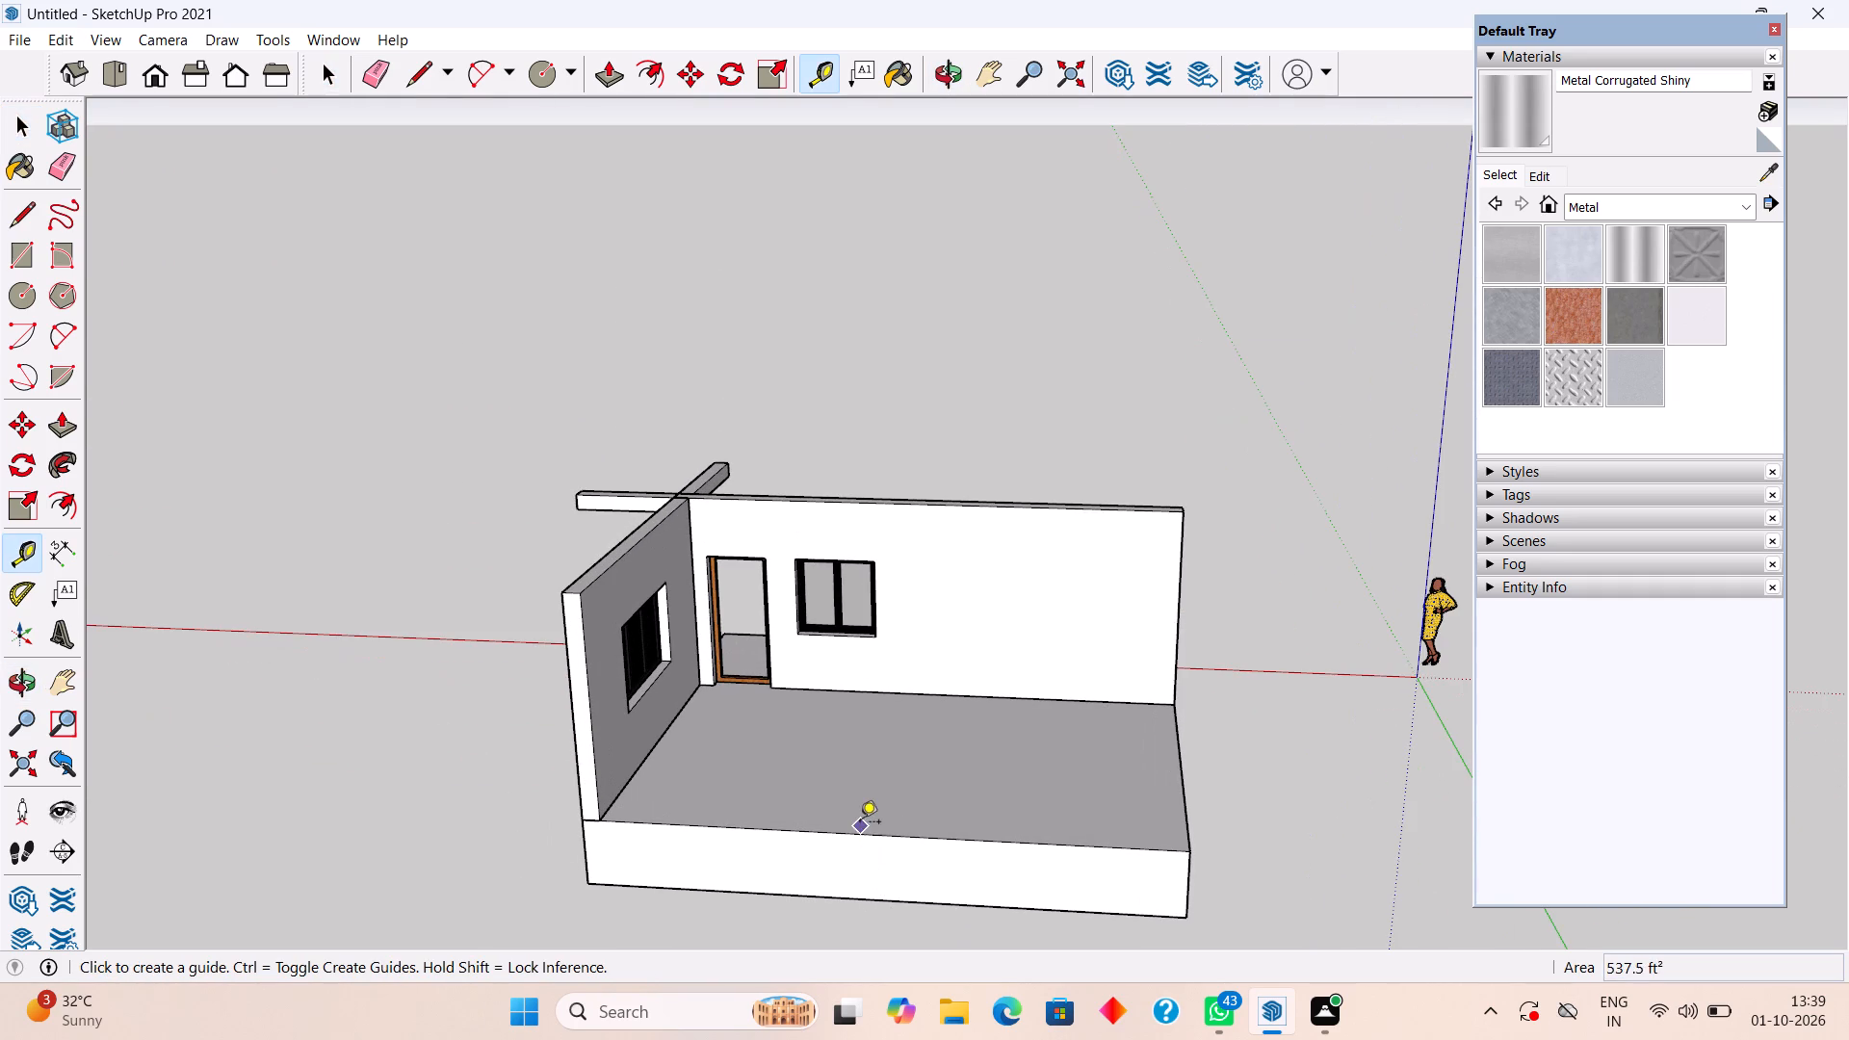
pyautogui.moveTo(860, 818); pyautogui.dragTo(866, 885, button='middle')
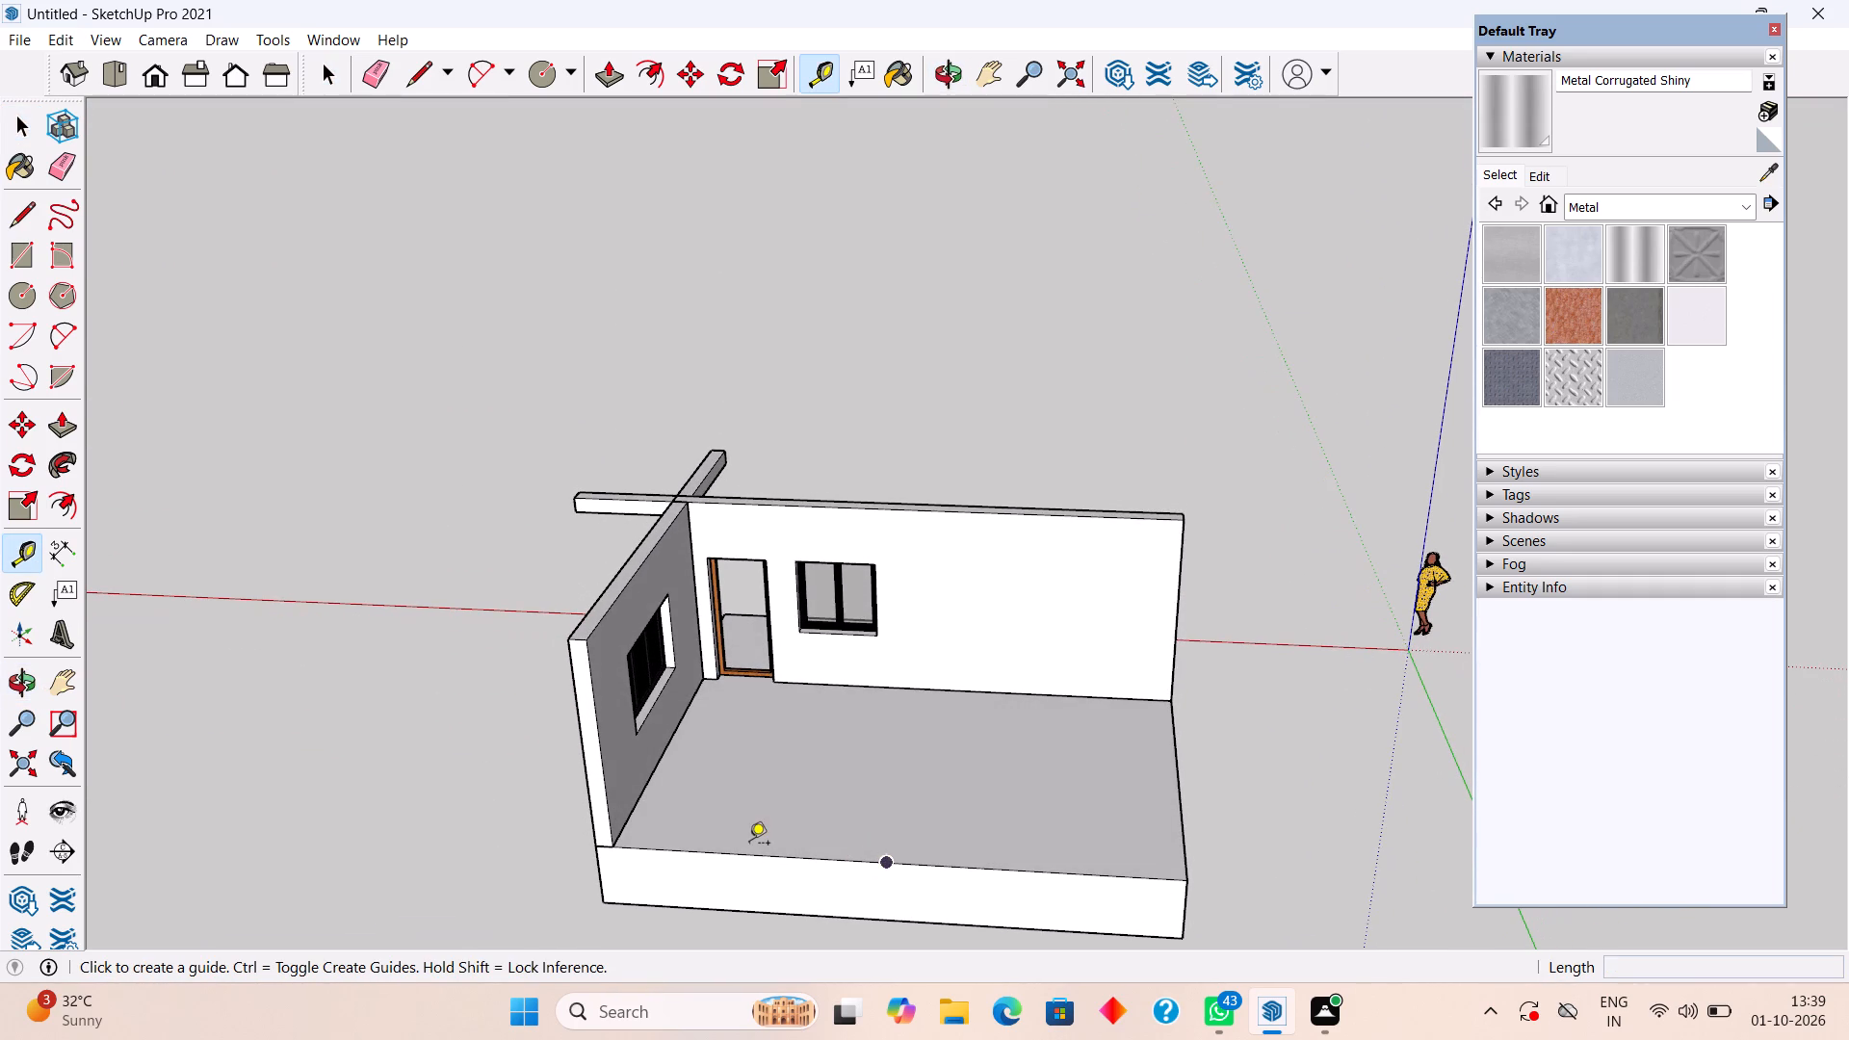
pyautogui.click(757, 860)
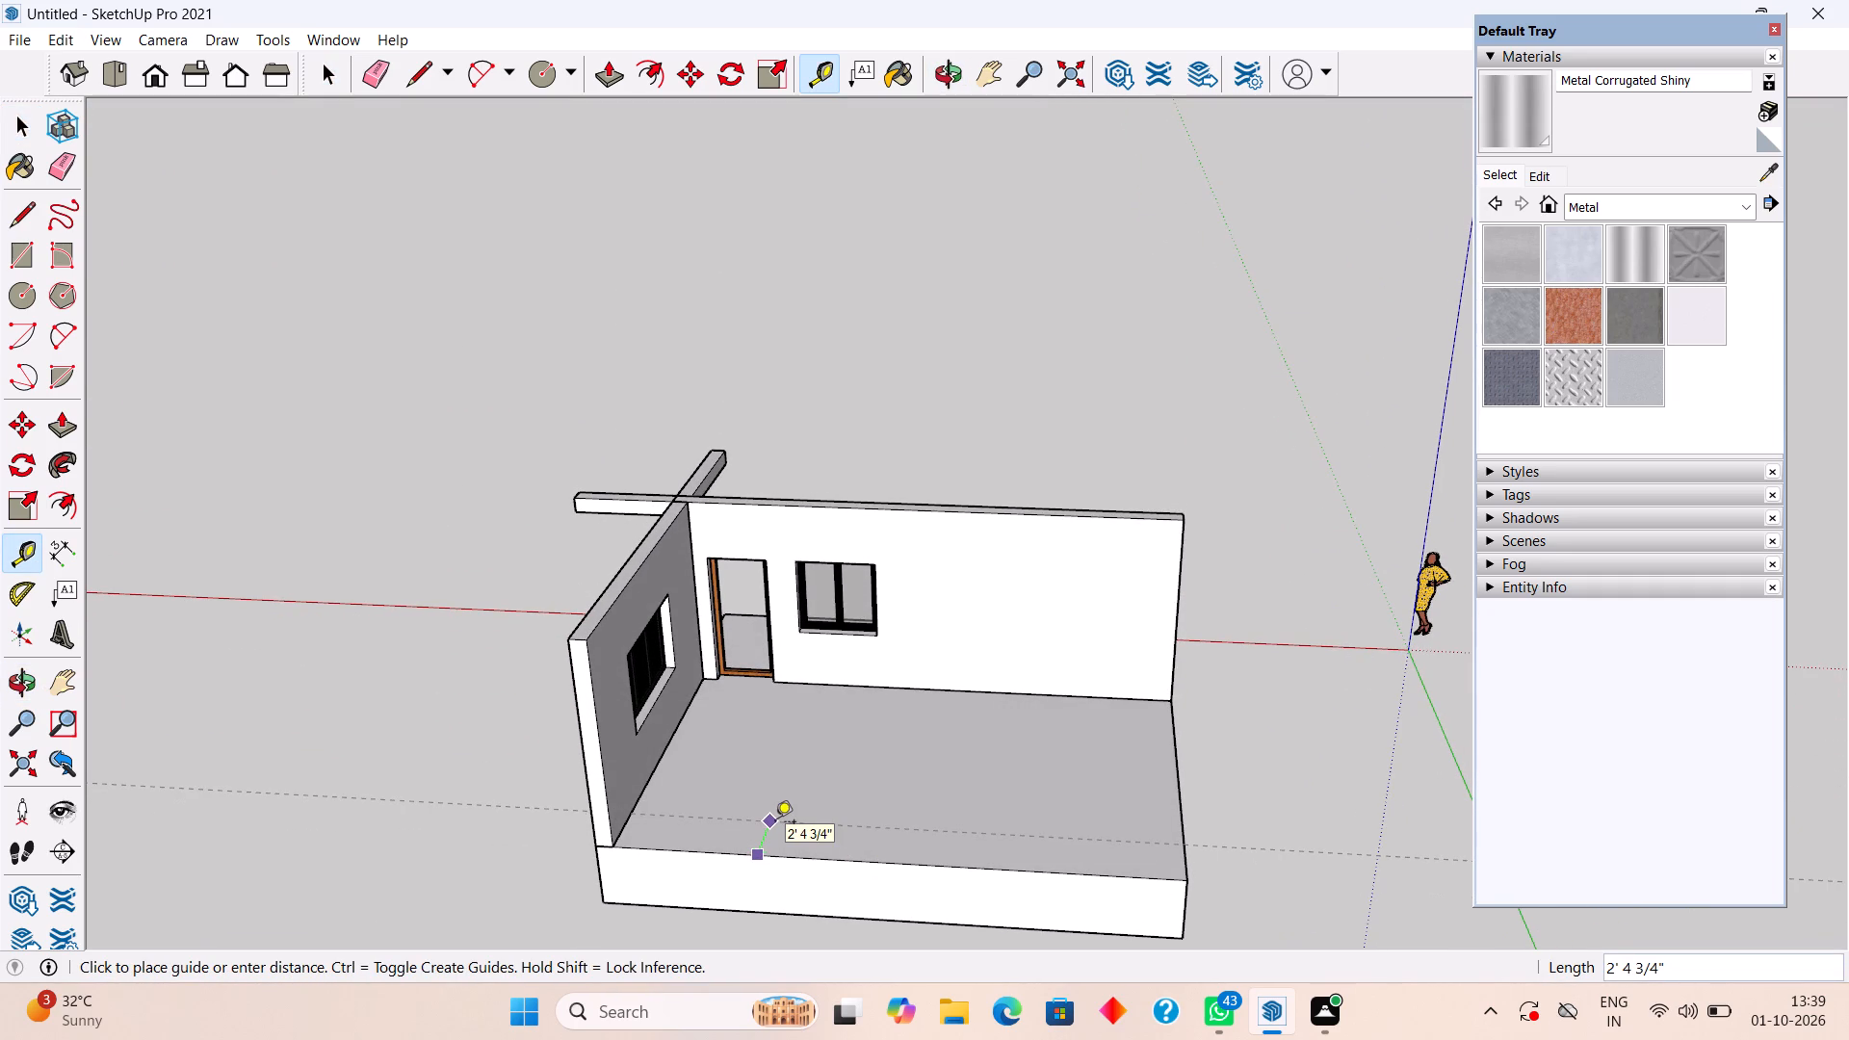
pyautogui.write('9"')
pyautogui.press('Return')
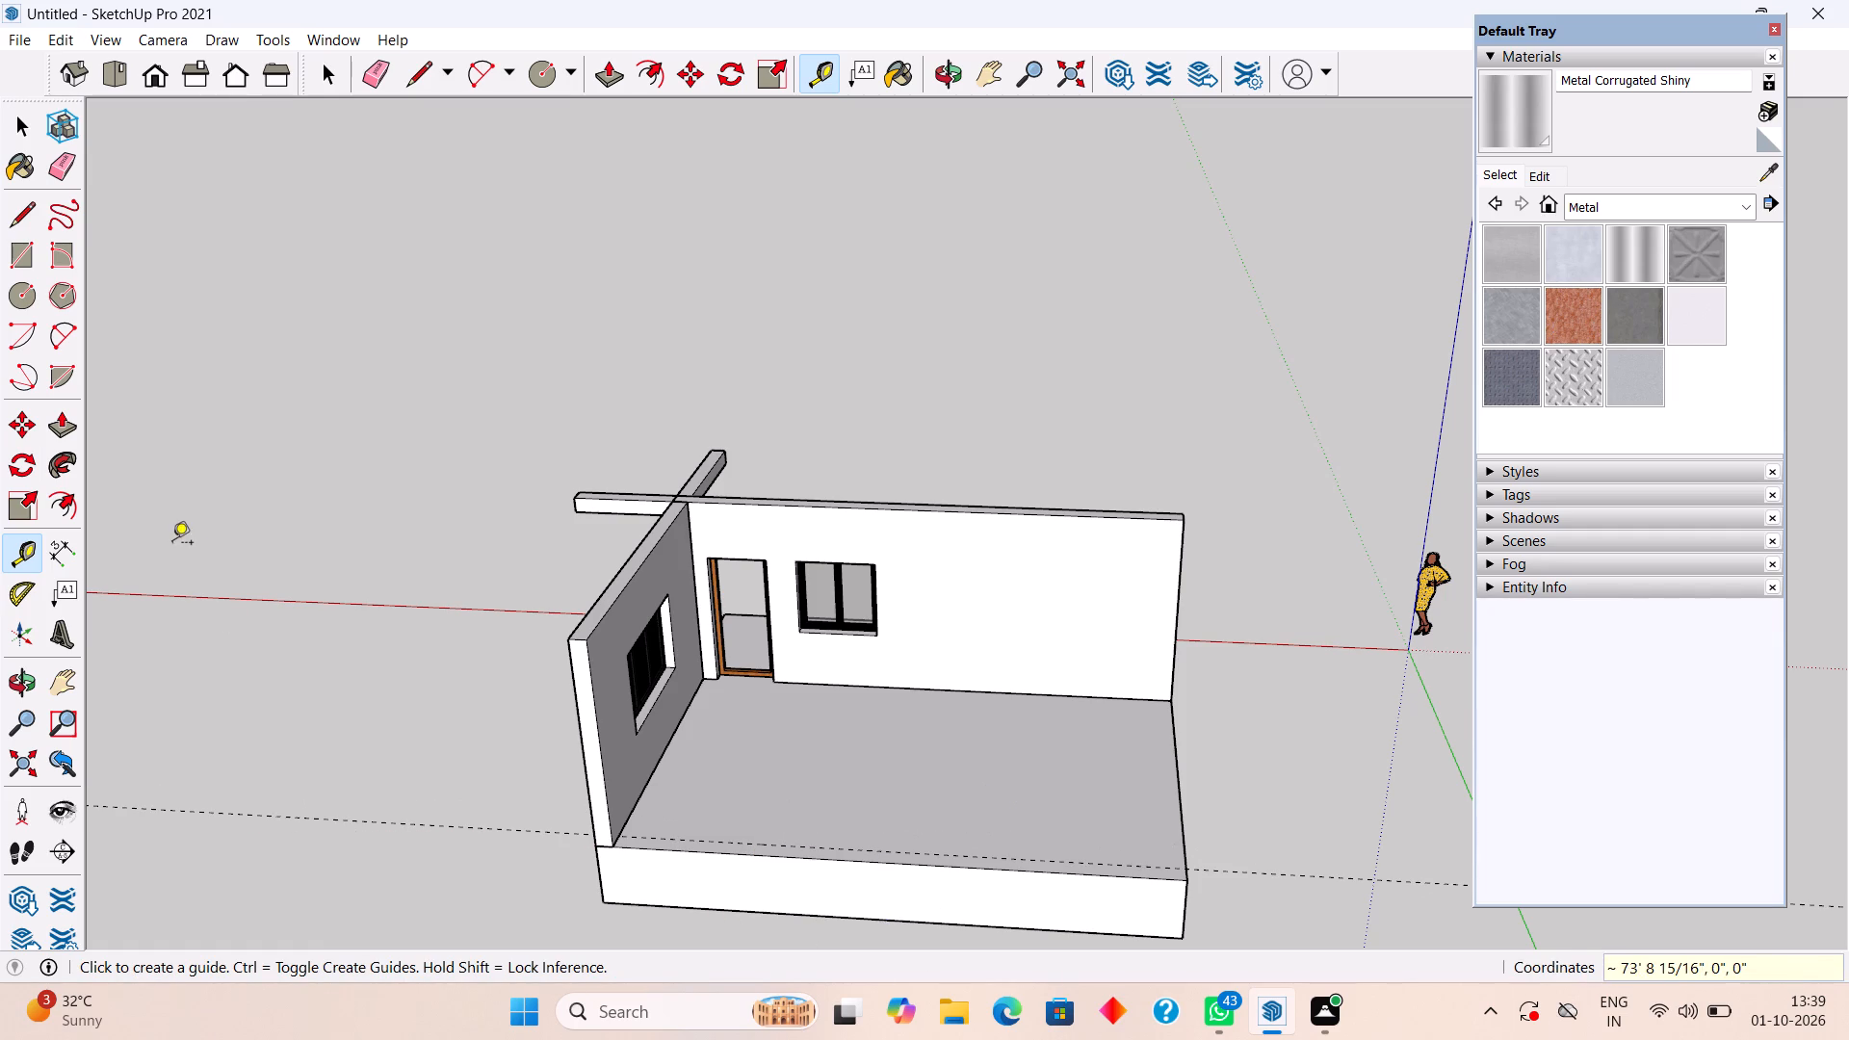
pyautogui.click(1183, 818)
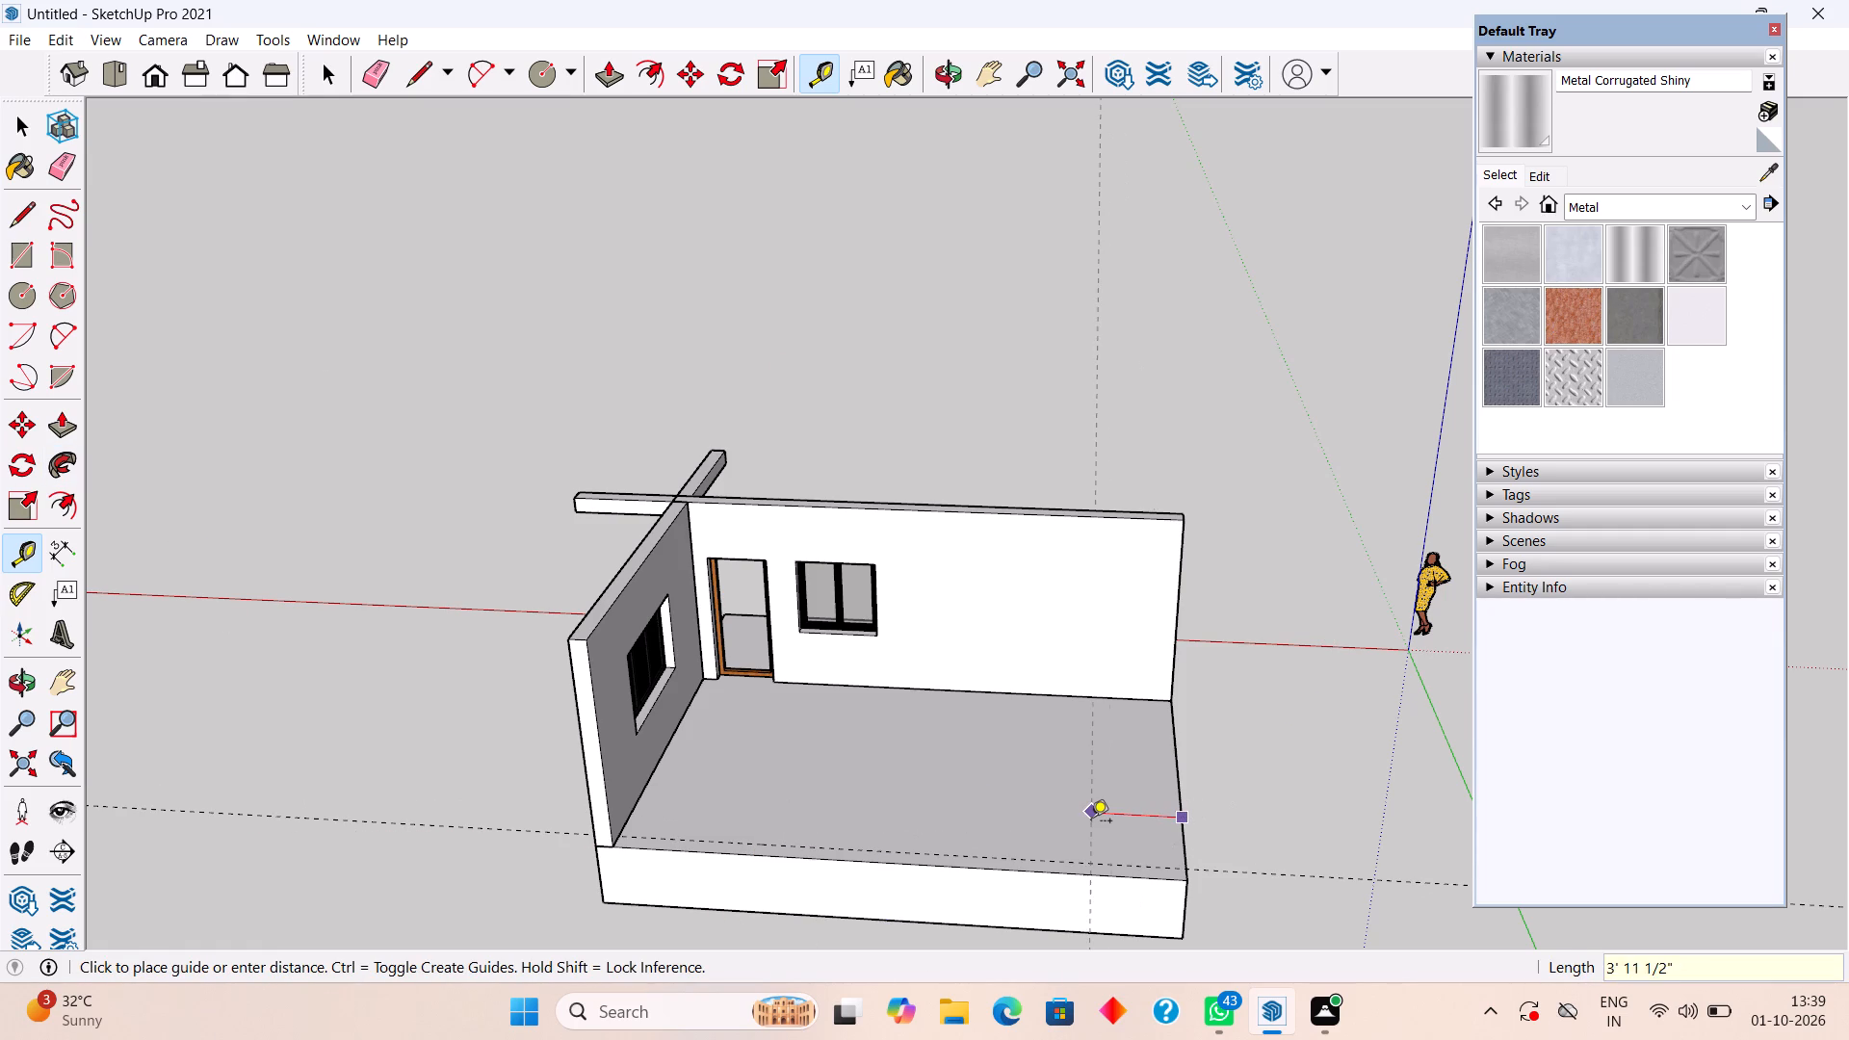
pyautogui.write('9"')
pyautogui.press('Return')
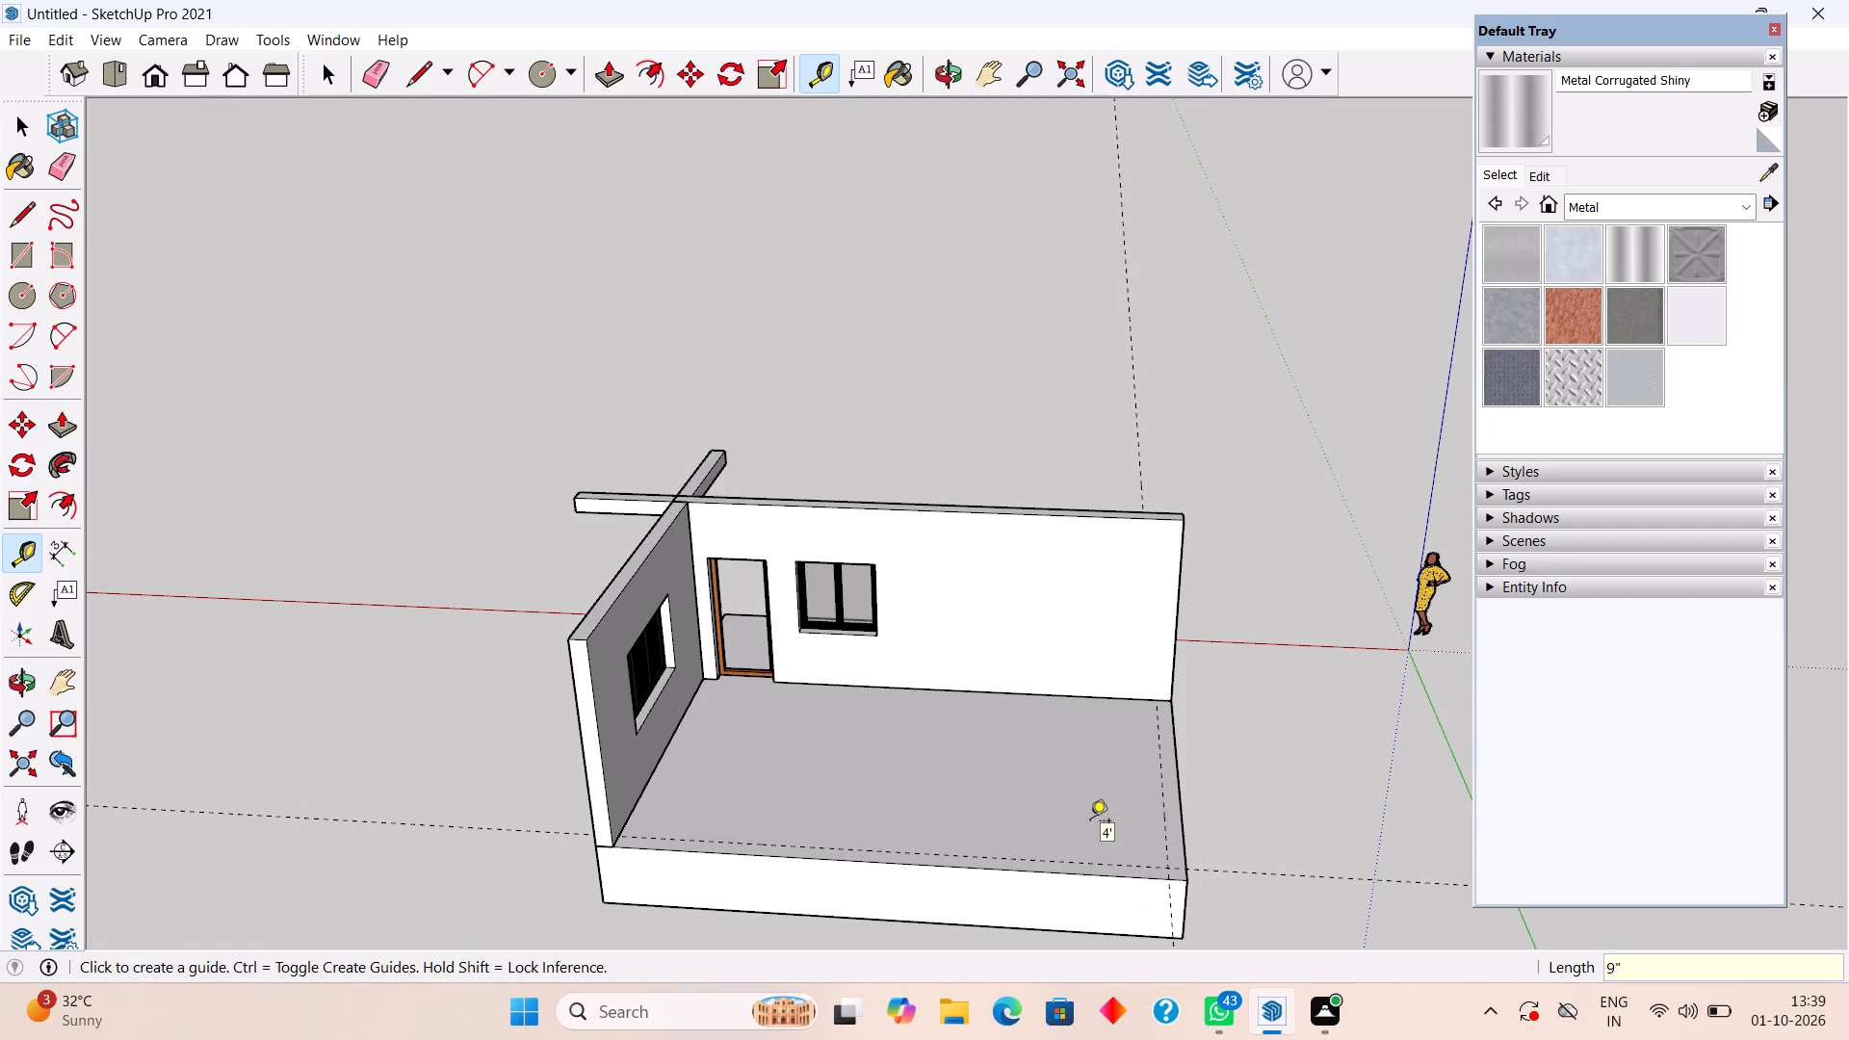
pyautogui.press('space')
# Draw a 24' 3" by 9" rectangle on the floor along the rear edge, from the side wall to the open end.
pyautogui.scroll(4, 1090, 822)
pyautogui.scroll(-1, 1090, 822)
pyautogui.press('r')
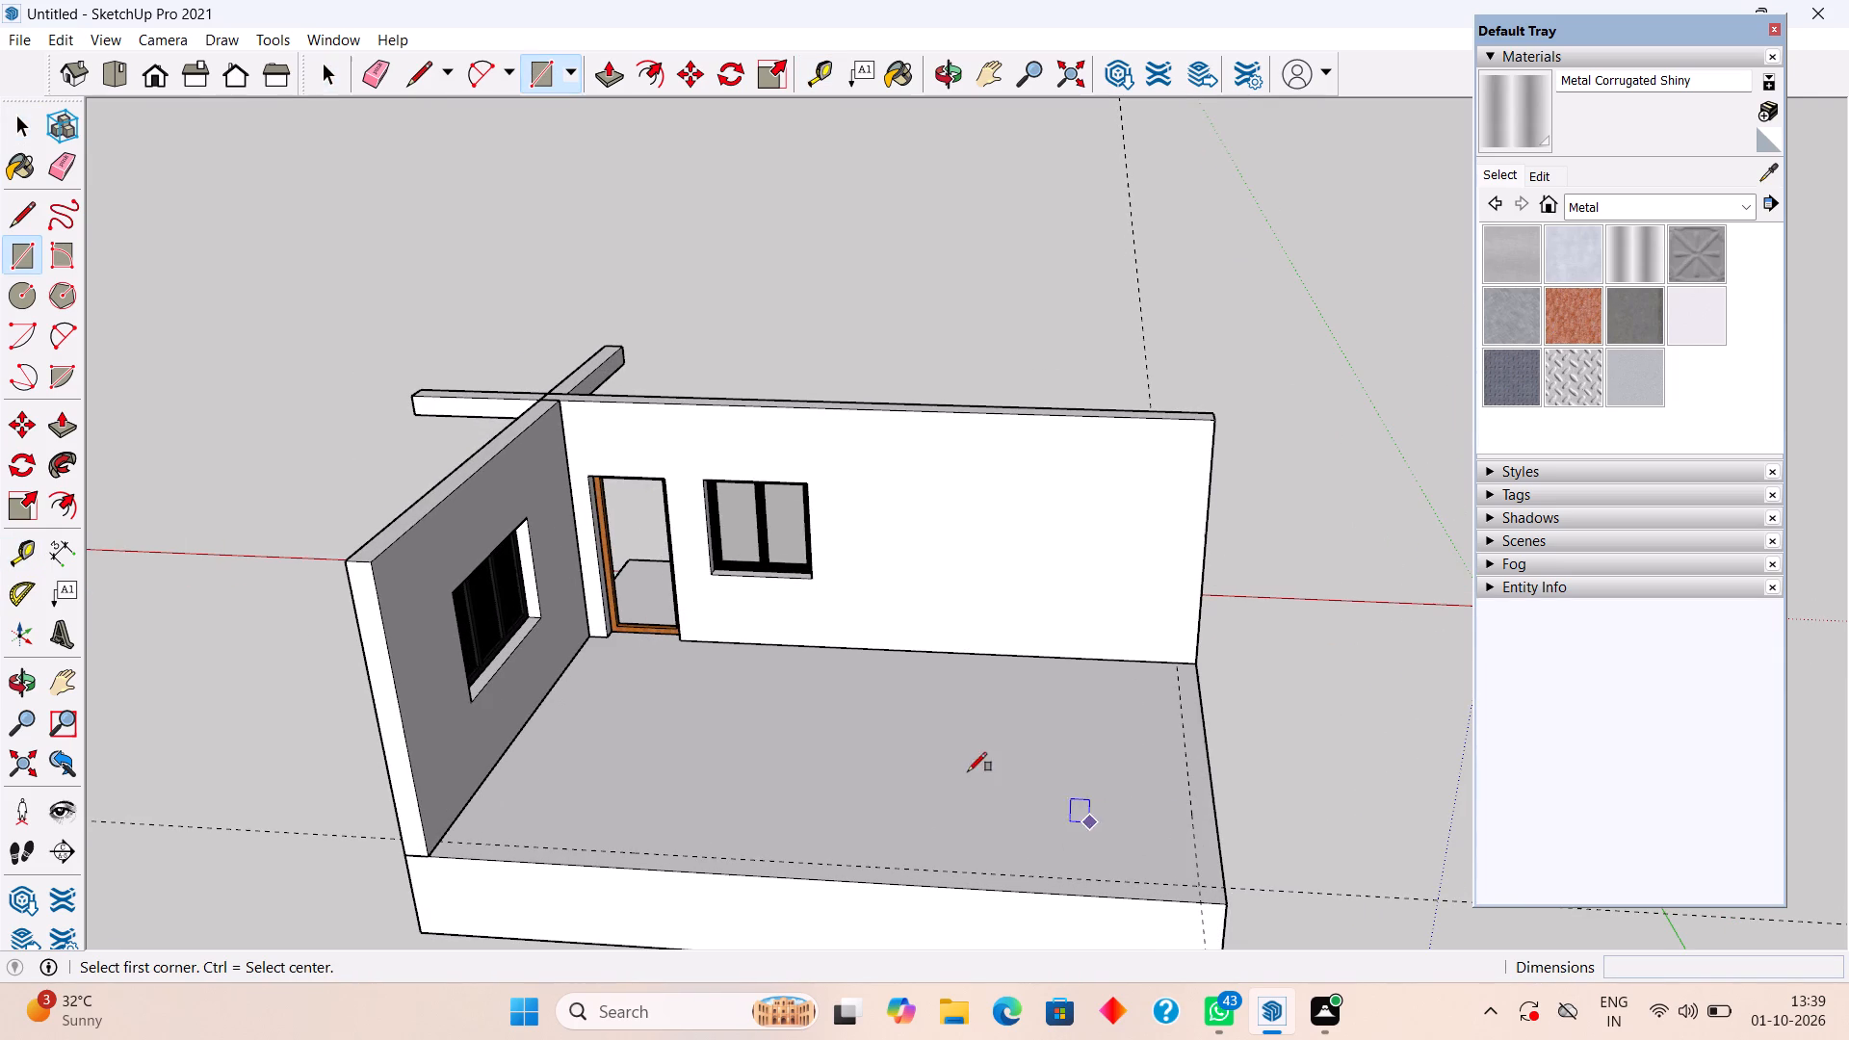
pyautogui.click(445, 845)
pyautogui.click(1221, 906)
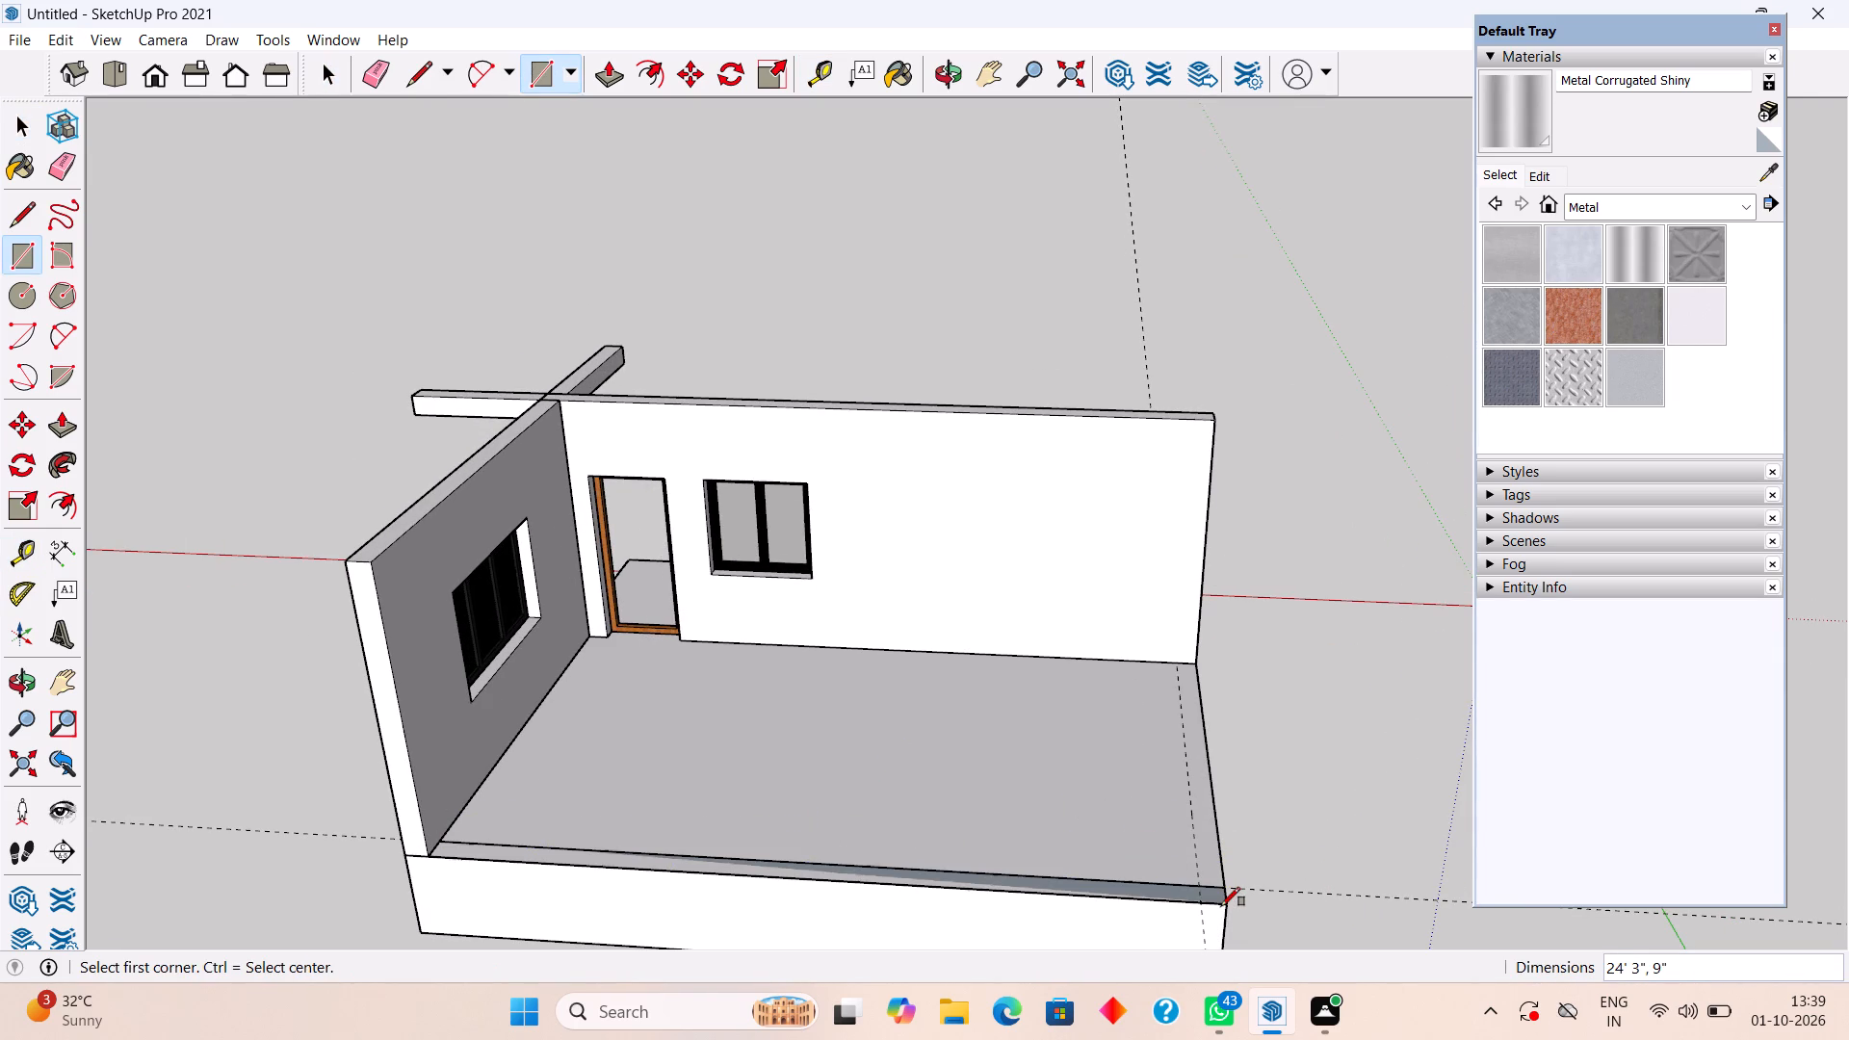
pyautogui.press('space')
# Push/Pull the rear floor strip up 10' to form the rear wall.
pyautogui.press('p')
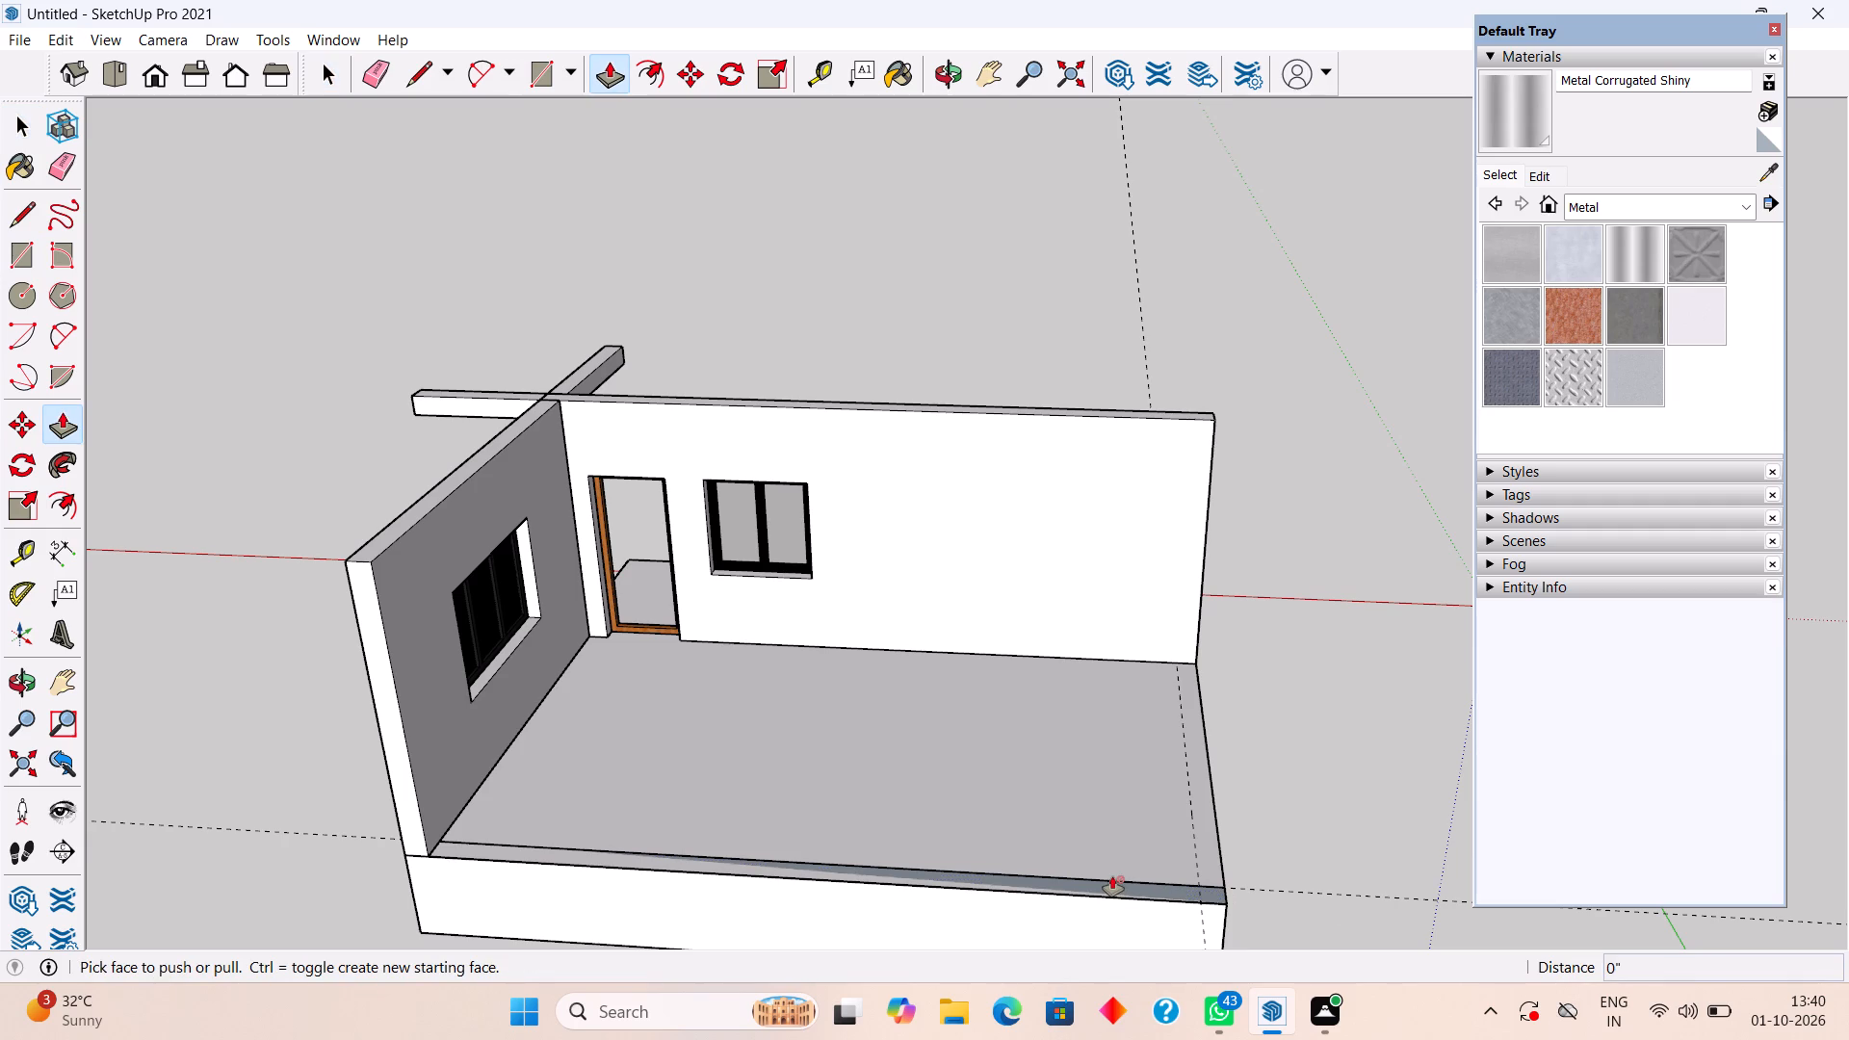
pyautogui.click(1112, 876)
pyautogui.scroll(5, 1080, 871)
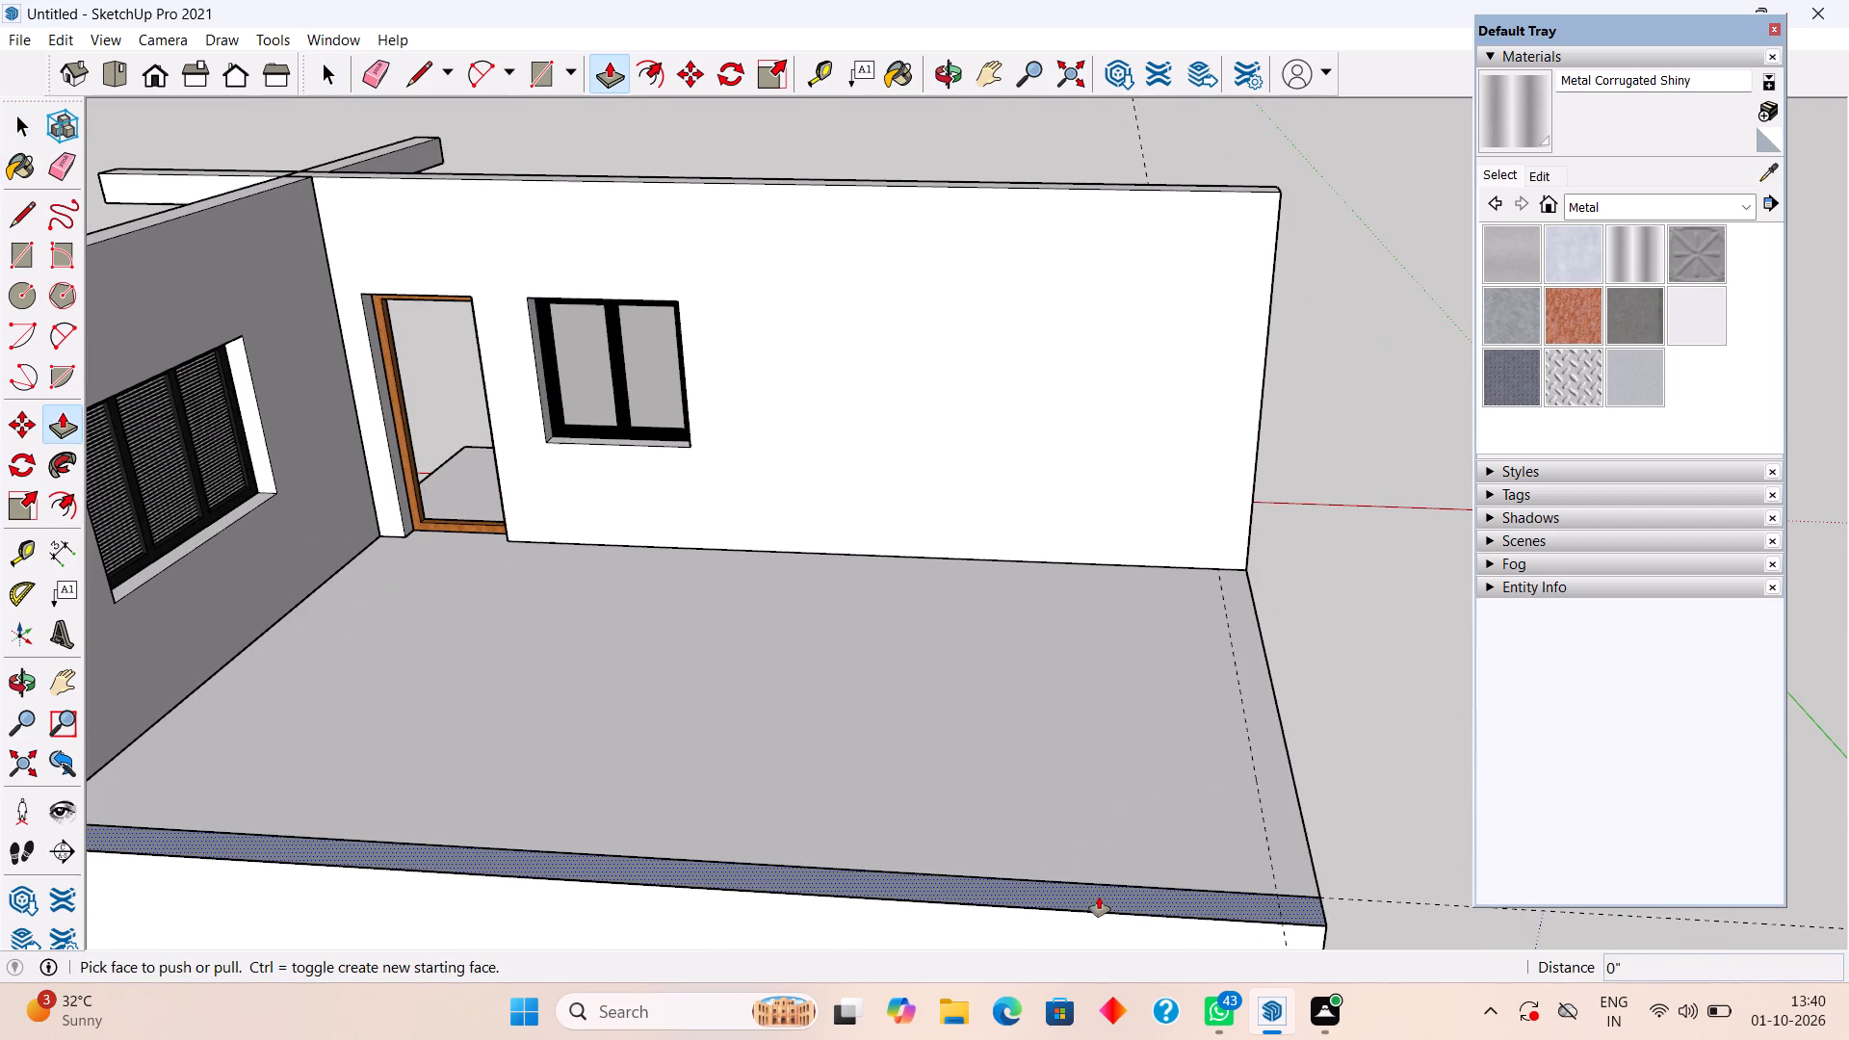
pyautogui.click(1099, 897)
pyautogui.write("10'")
pyautogui.press('Return')
pyautogui.press('space')
# Draw a 13' 6" by 9" rectangle on the floor across the open end, between the rear wall and the front wall.
pyautogui.scroll(1, 1114, 750)
pyautogui.scroll(-4, 1114, 750)
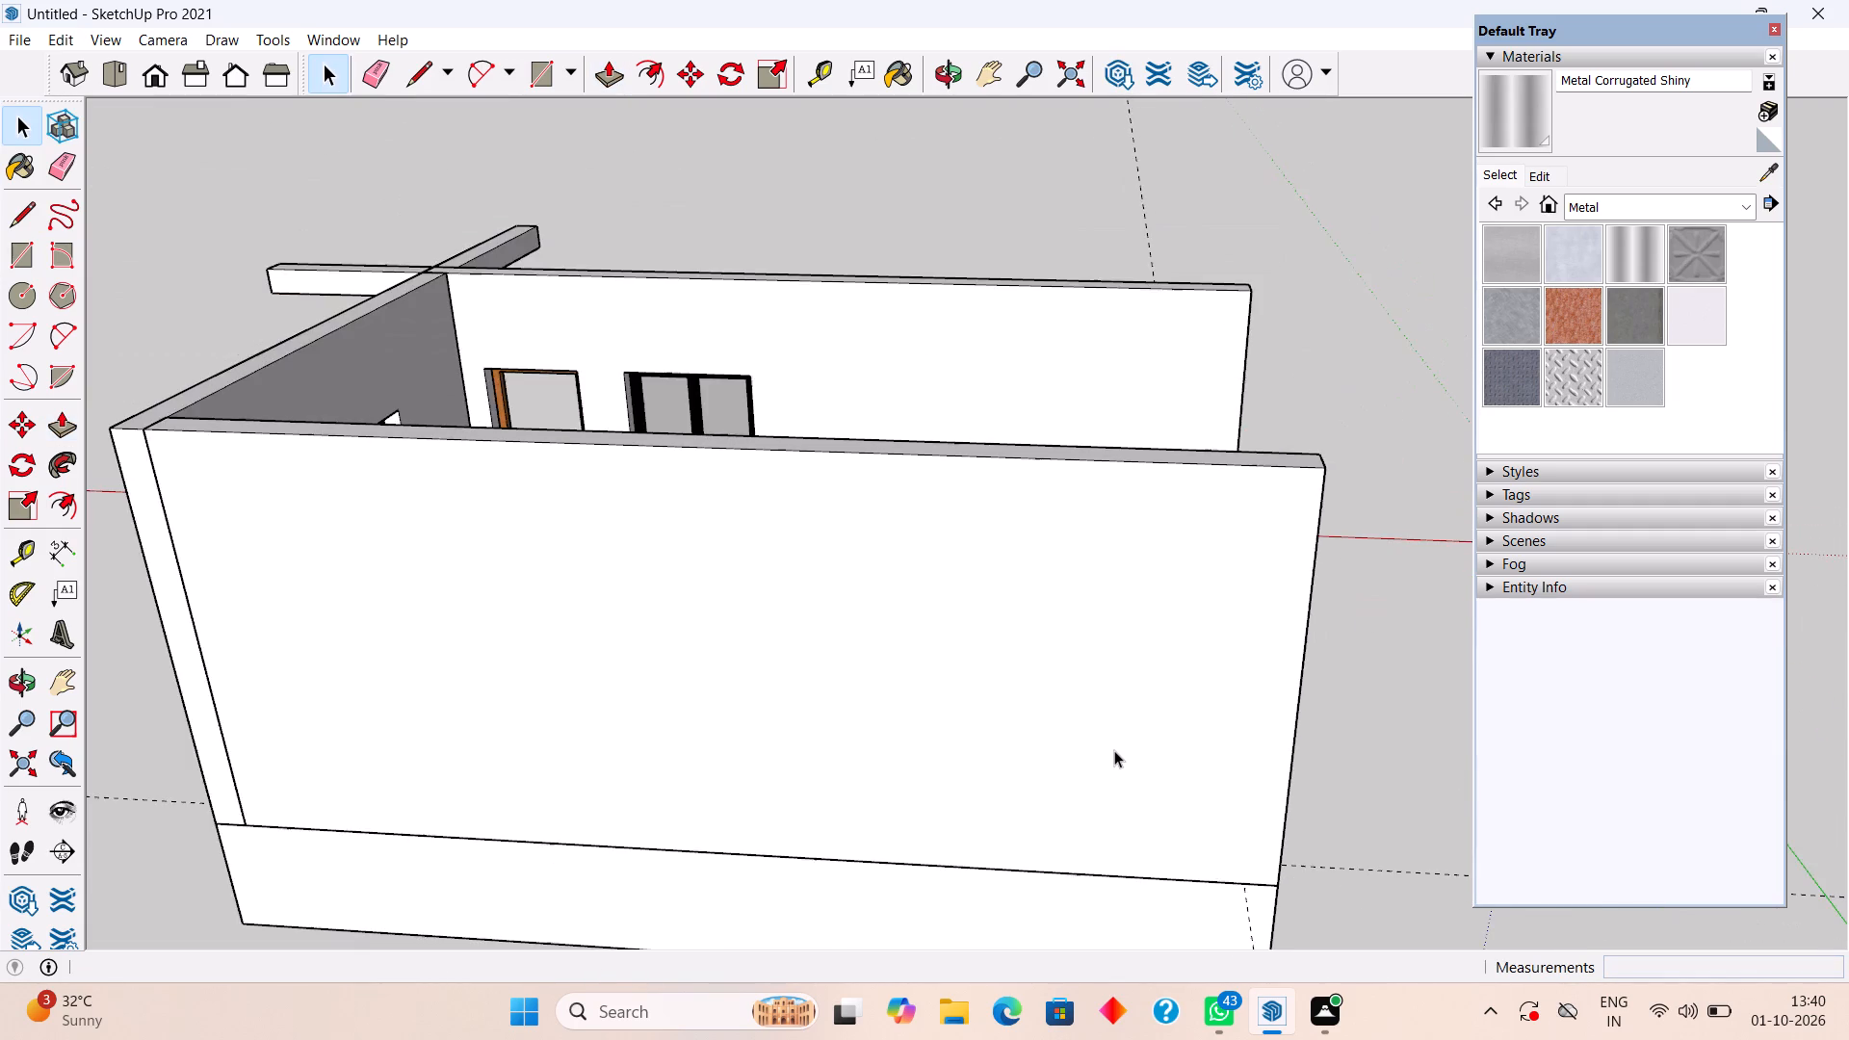
pyautogui.scroll(-2, 1114, 750)
pyautogui.moveTo(1114, 749); pyautogui.dragTo(572, 793, button='middle')
pyautogui.moveTo(773, 975); pyautogui.dragTo(668, 838, button='middle')
pyautogui.moveTo(905, 877); pyautogui.dragTo(697, 756, button='middle')
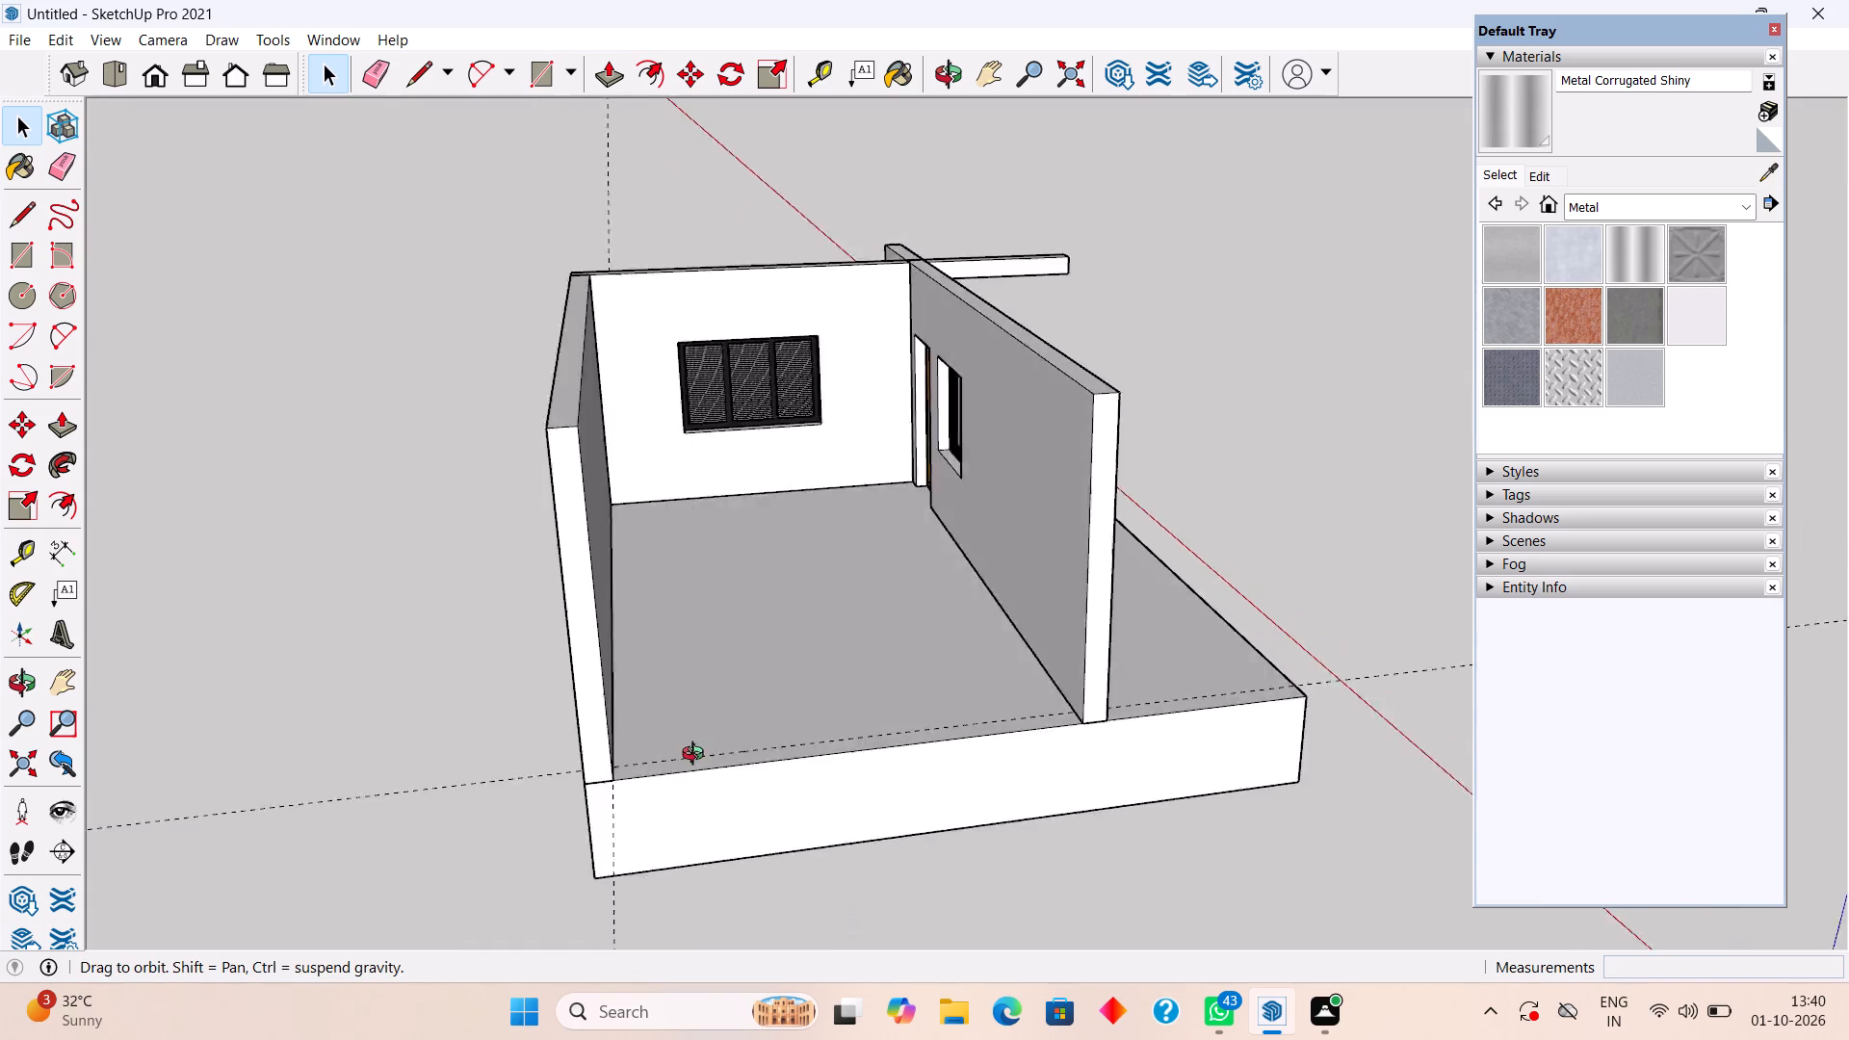
pyautogui.moveTo(697, 756); pyautogui.dragTo(692, 753, button='middle')
pyautogui.moveTo(649, 782); pyautogui.dragTo(658, 856, button='middle')
pyautogui.scroll(2, 657, 866)
pyautogui.press('r')
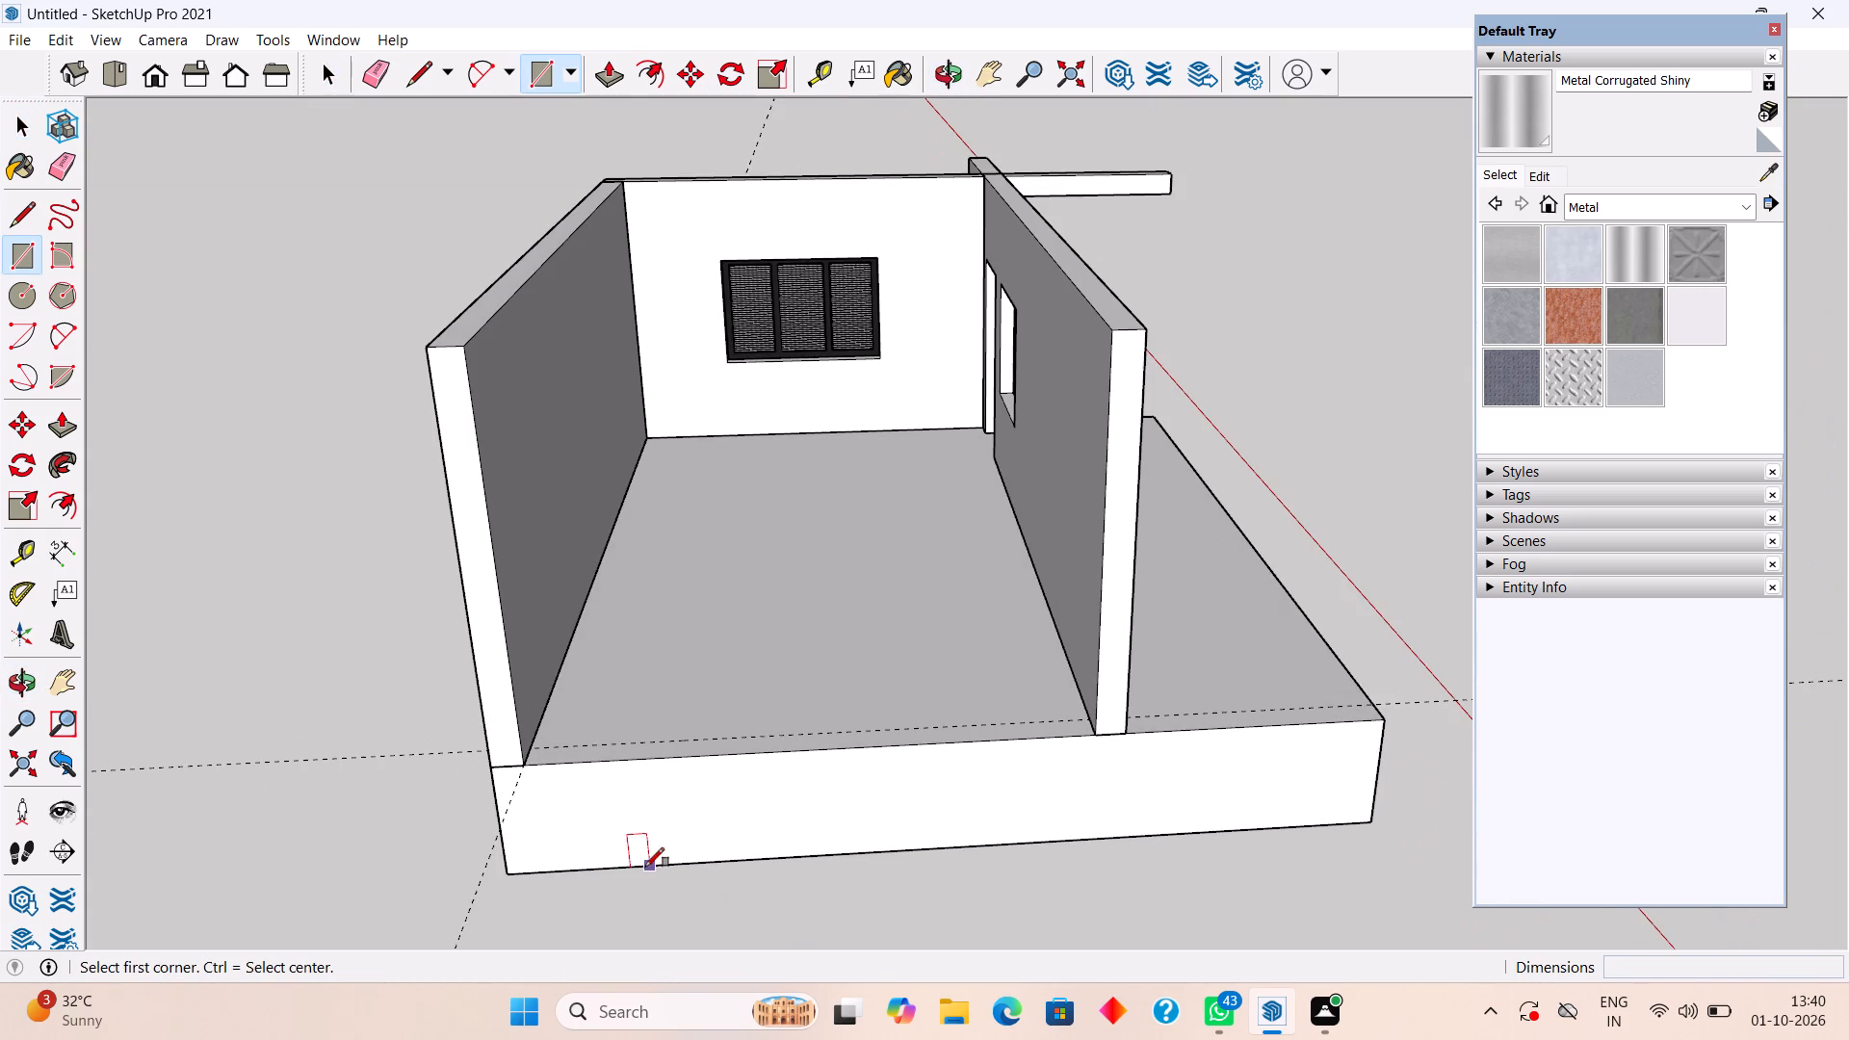
pyautogui.click(536, 745)
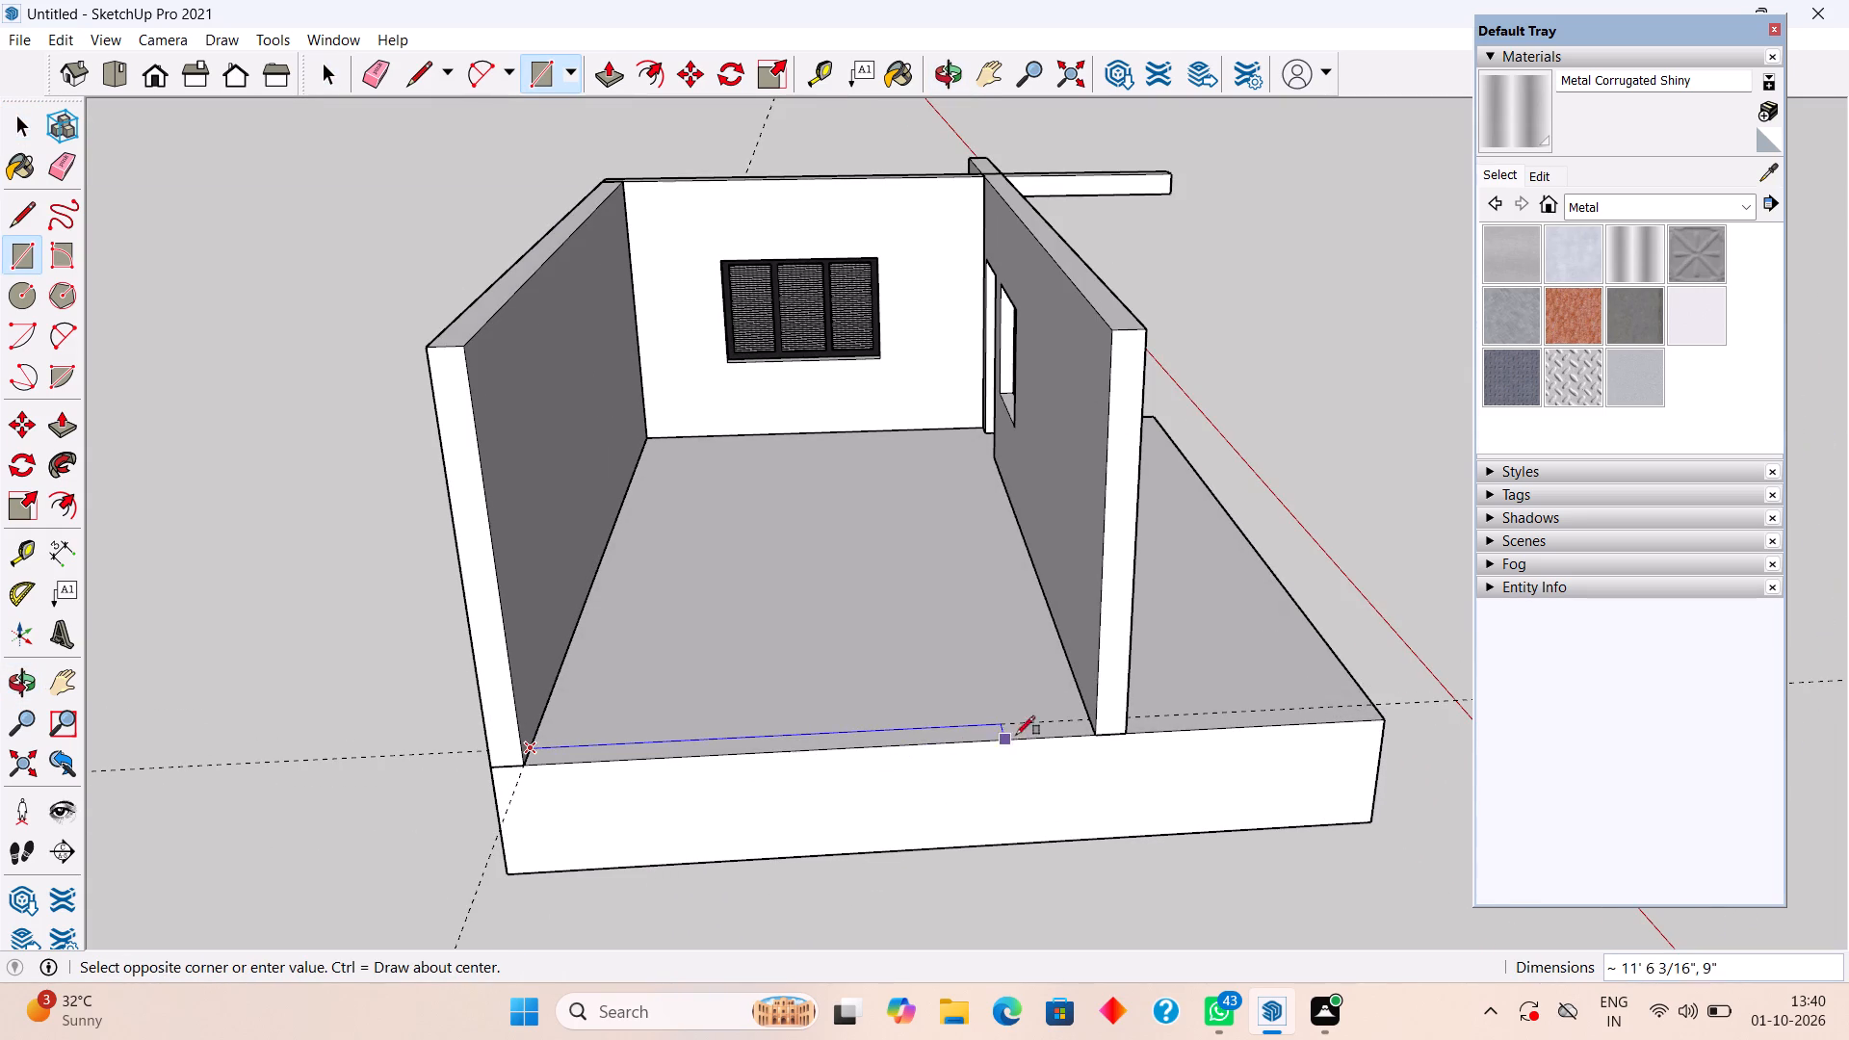
pyautogui.click(1097, 735)
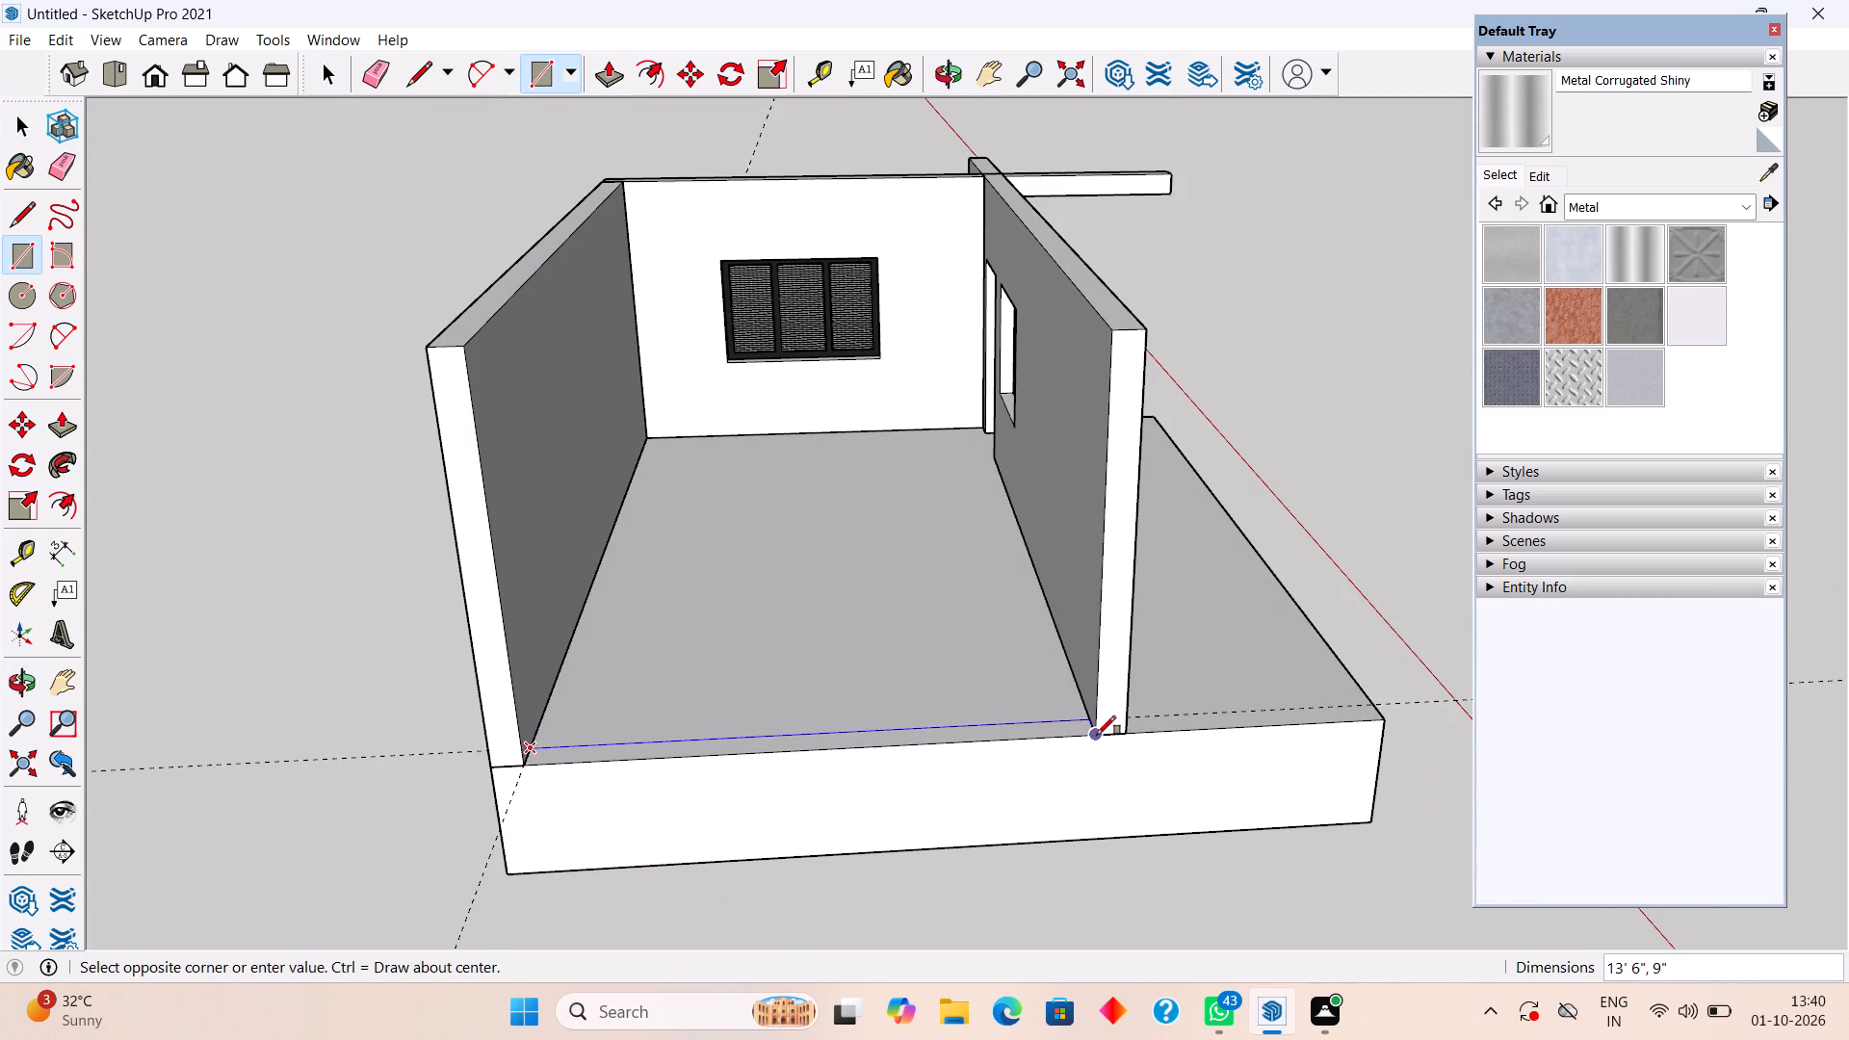
pyautogui.press('space')
# Push/Pull the floor strip at the open end up 10' to close the room with a fourth wall.
pyautogui.write('p')
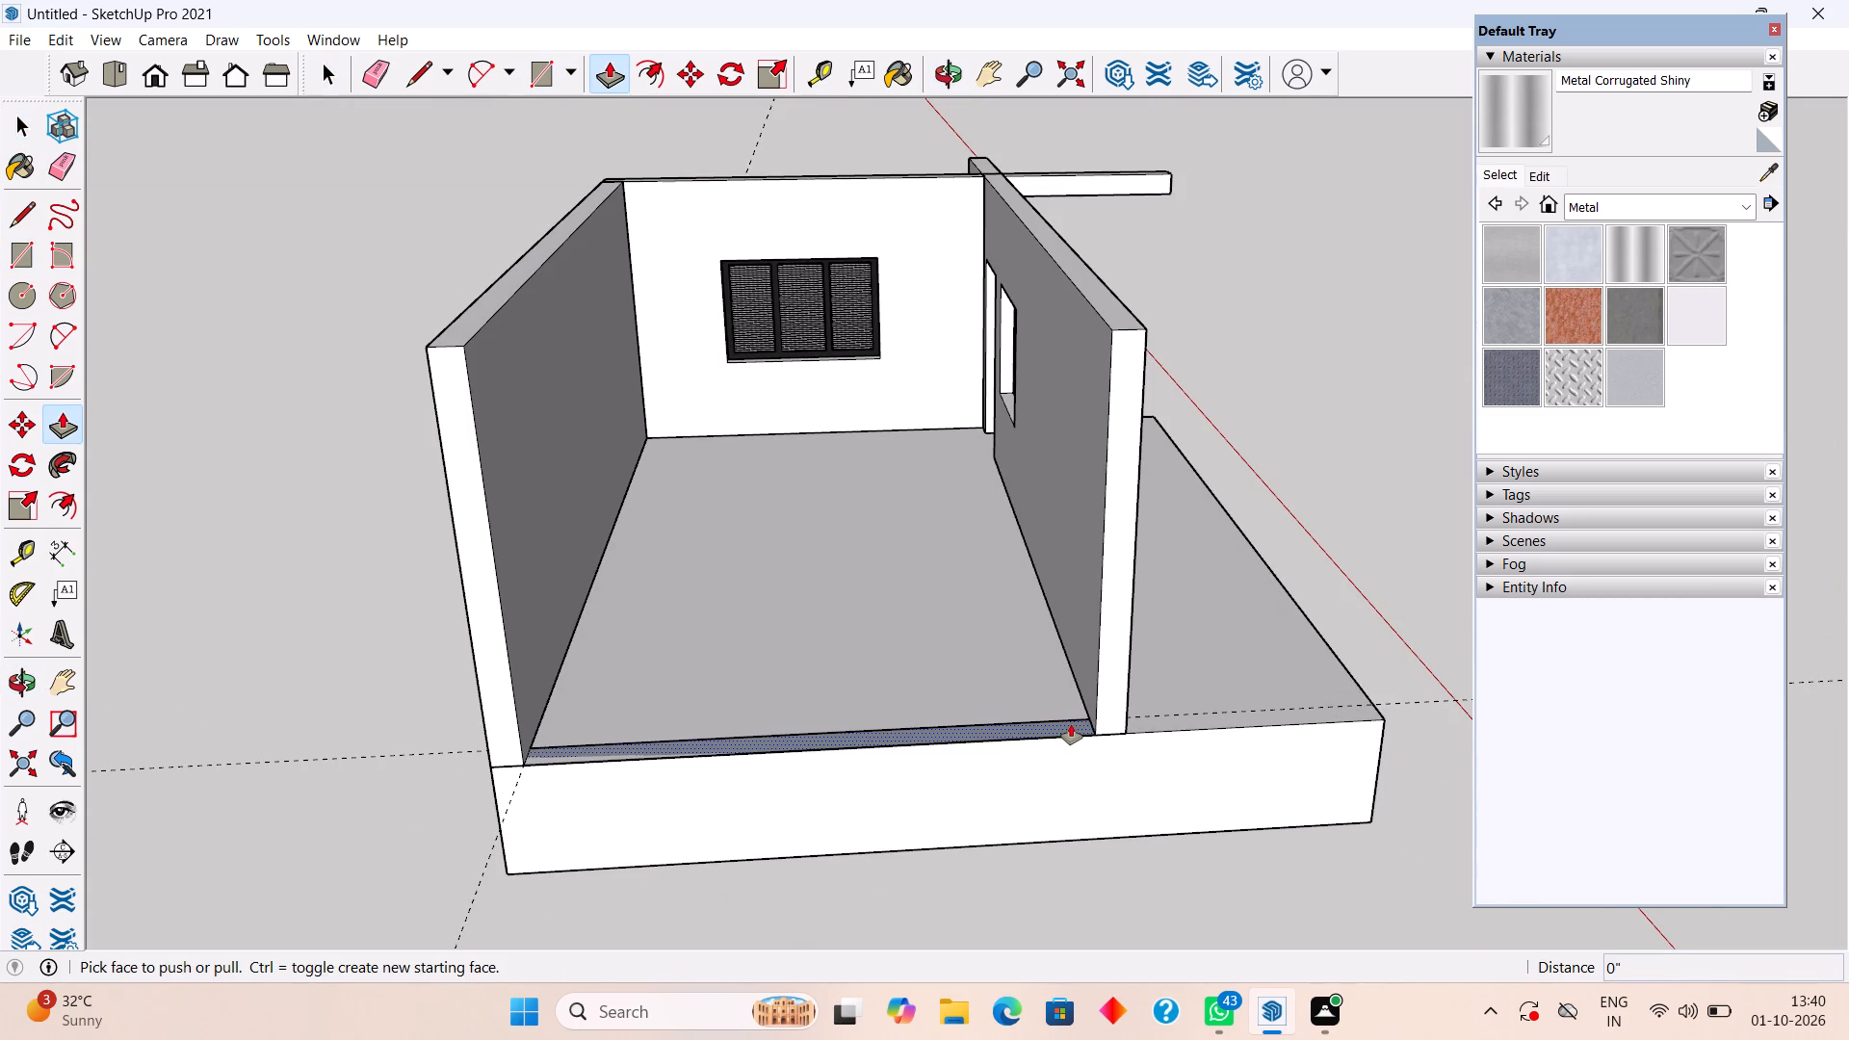
pyautogui.click(1071, 724)
pyautogui.write("10'")
pyautogui.press('Return')
pyautogui.press('space')
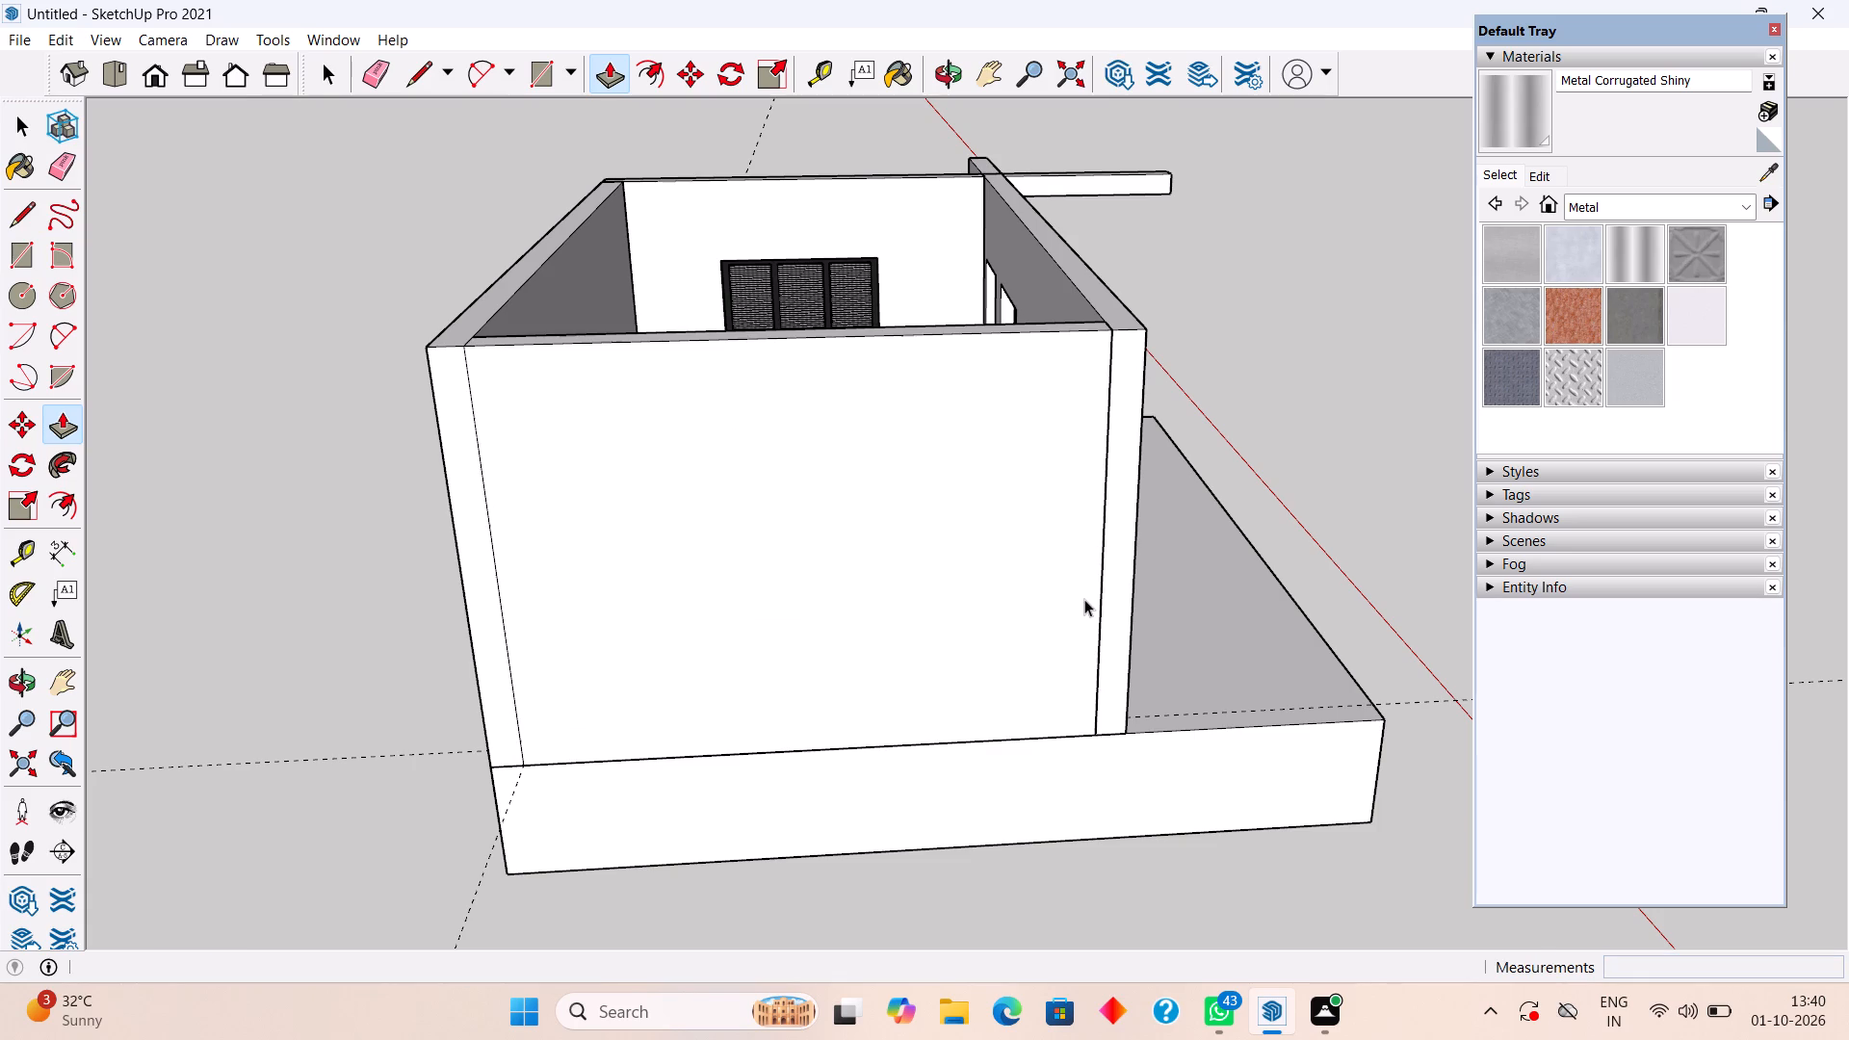
# Select all the connected geometry of the new rear and end walls and make it a group.
pyautogui.click(1084, 599)
pyautogui.tripleClick(1083, 615)
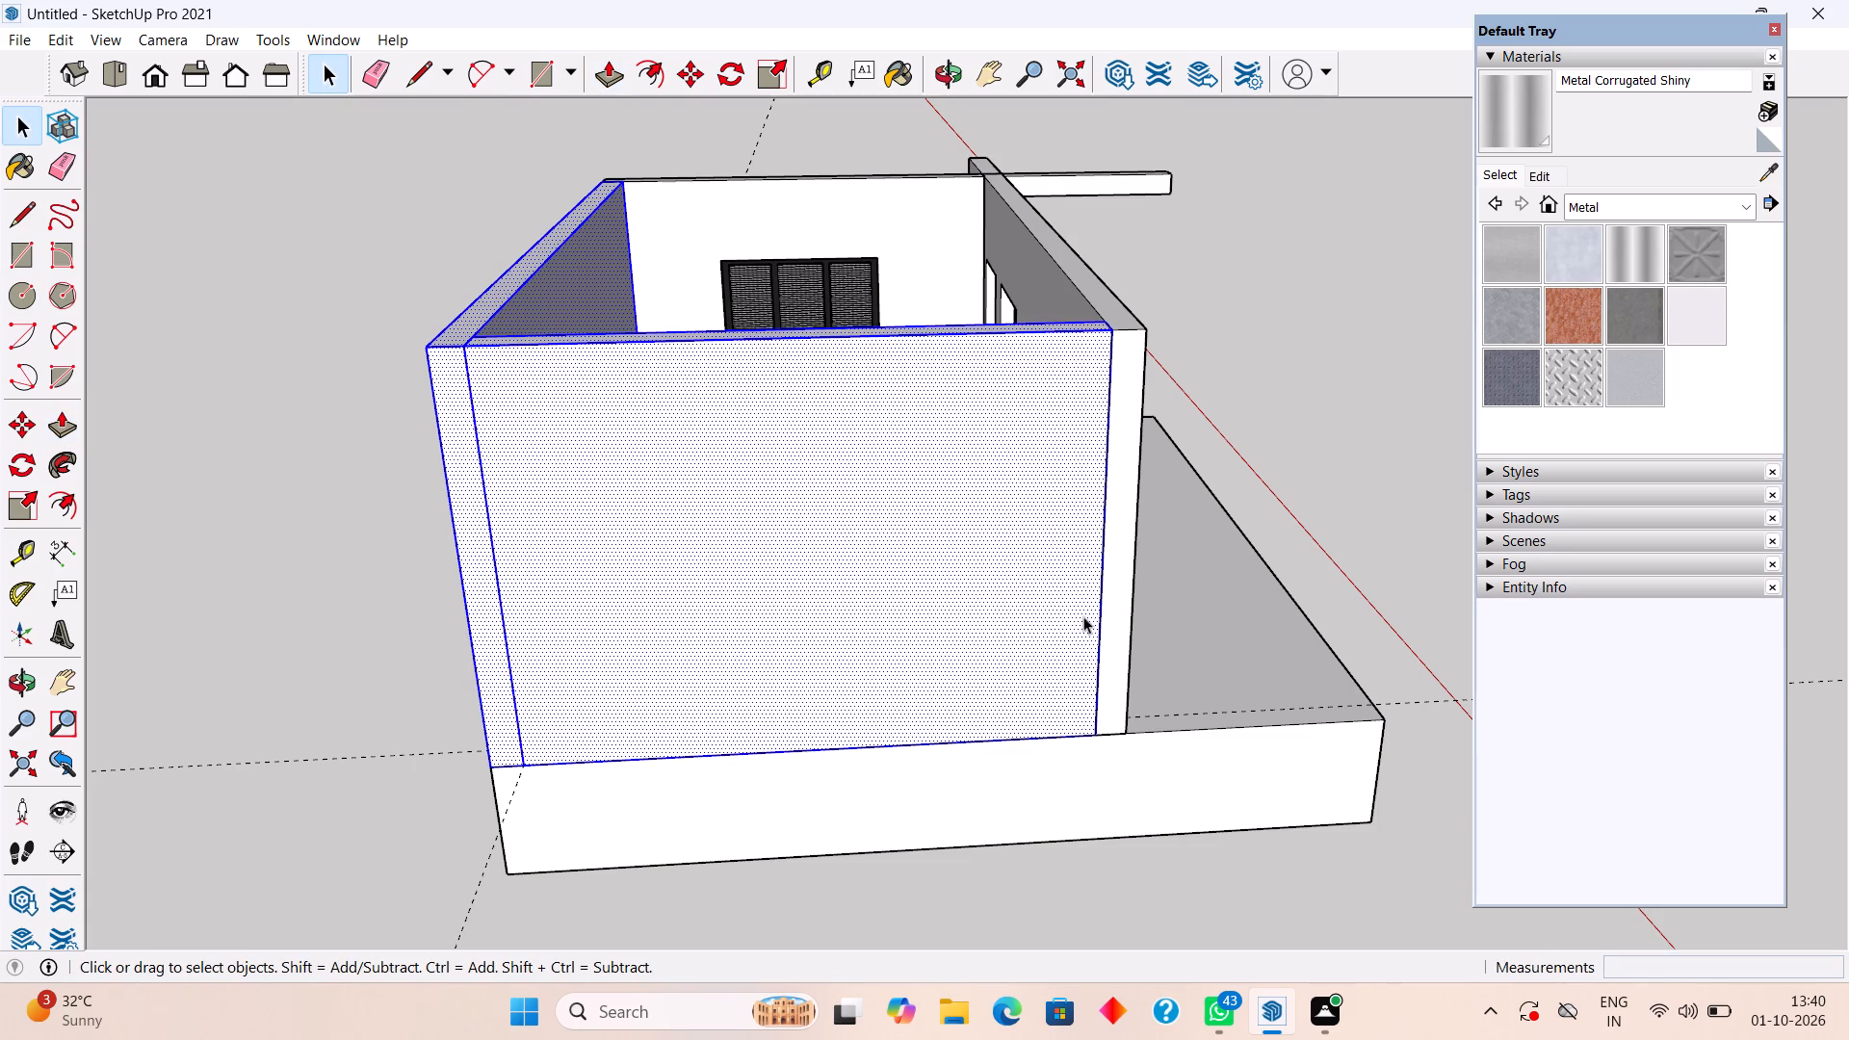
pyautogui.rightClick(847, 611)
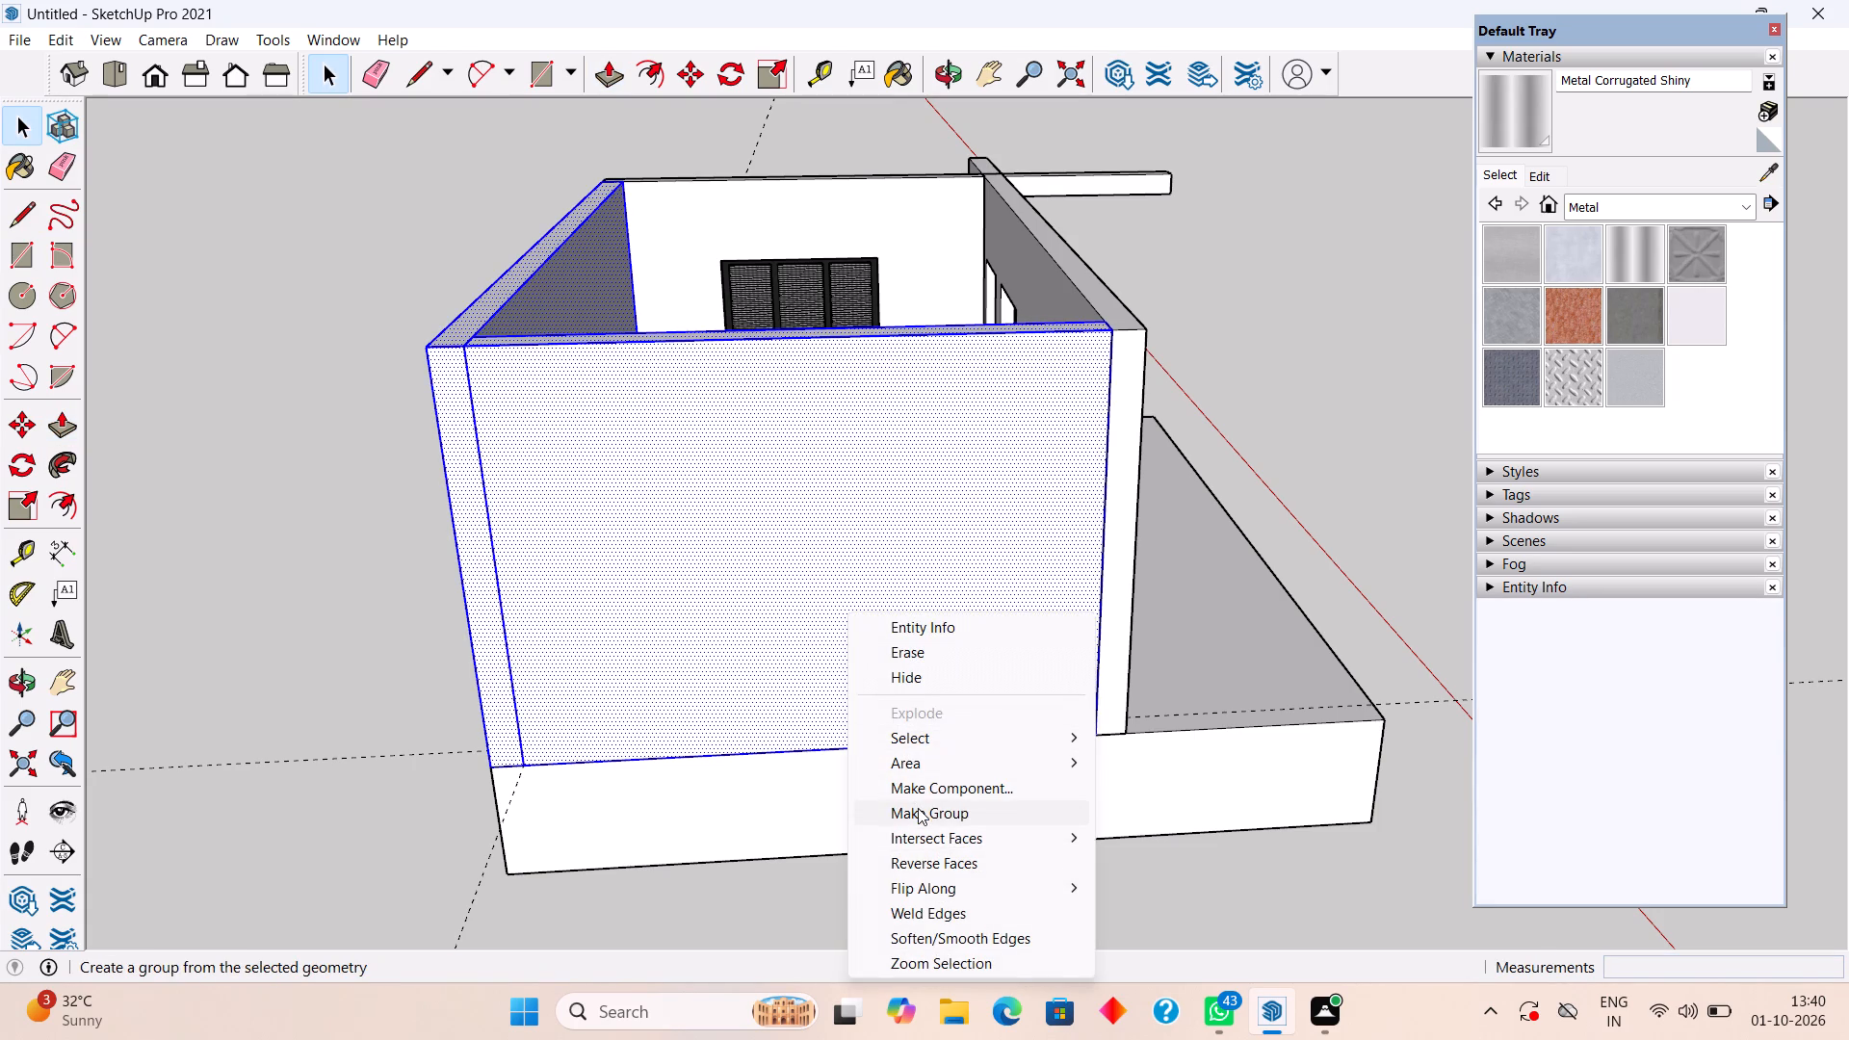
pyautogui.click(918, 808)
# Inspect the grouped walls from above and from outside the building.
pyautogui.moveTo(866, 700); pyautogui.dragTo(992, 941, button='middle')
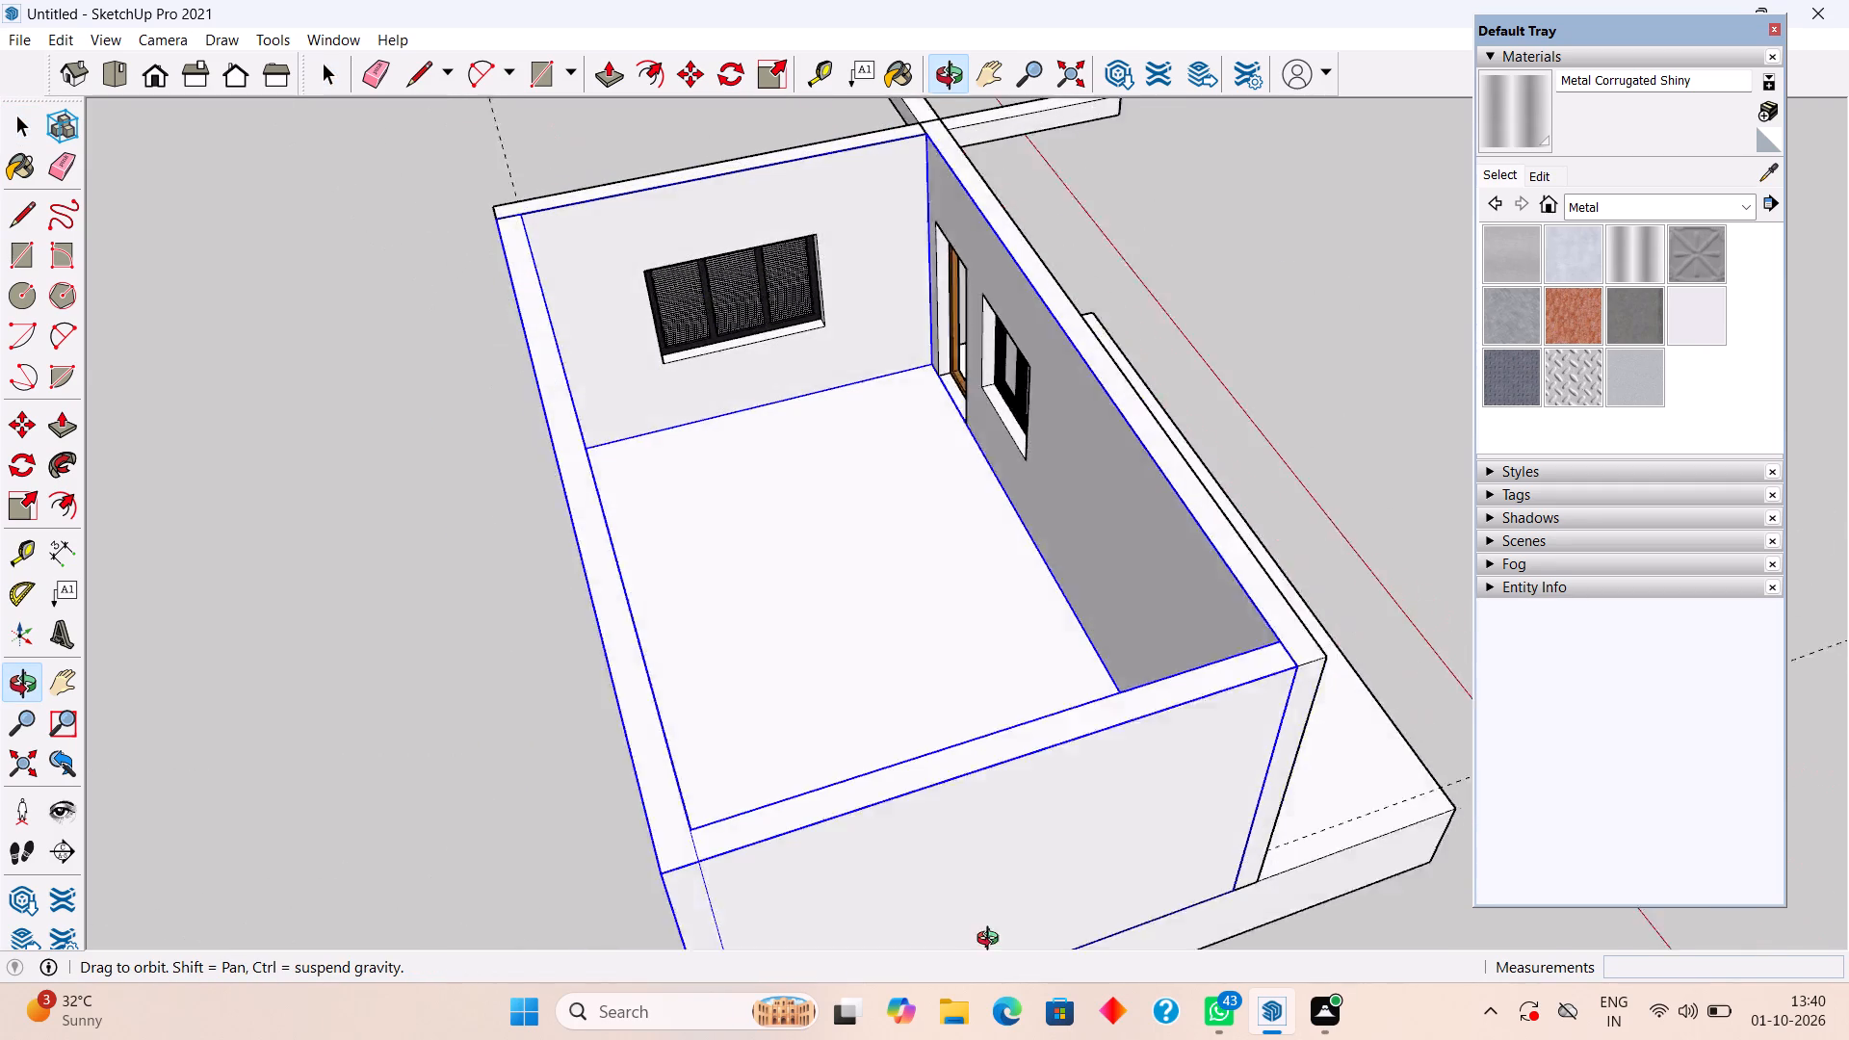
pyautogui.moveTo(992, 941); pyautogui.dragTo(809, 879, button='middle')
pyautogui.click(1400, 663)
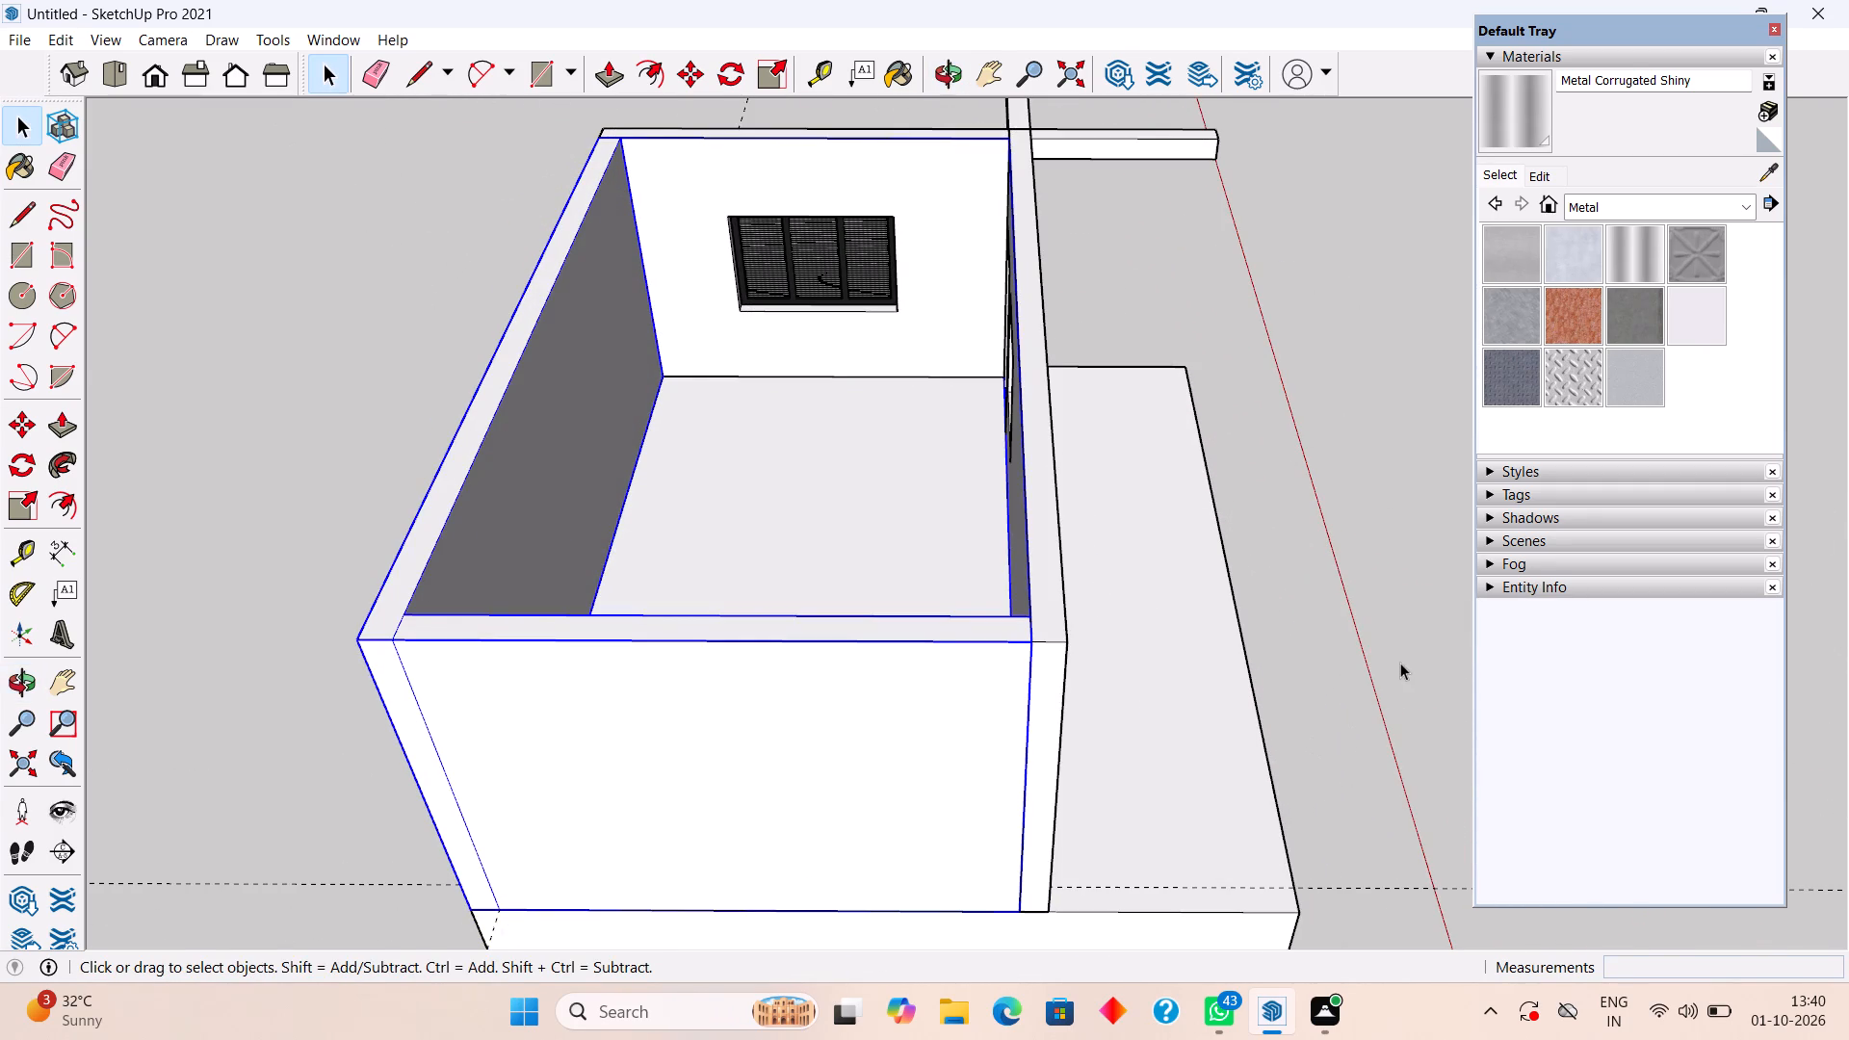
pyautogui.moveTo(780, 829); pyautogui.dragTo(778, 804, button='middle')
pyautogui.click(758, 810)
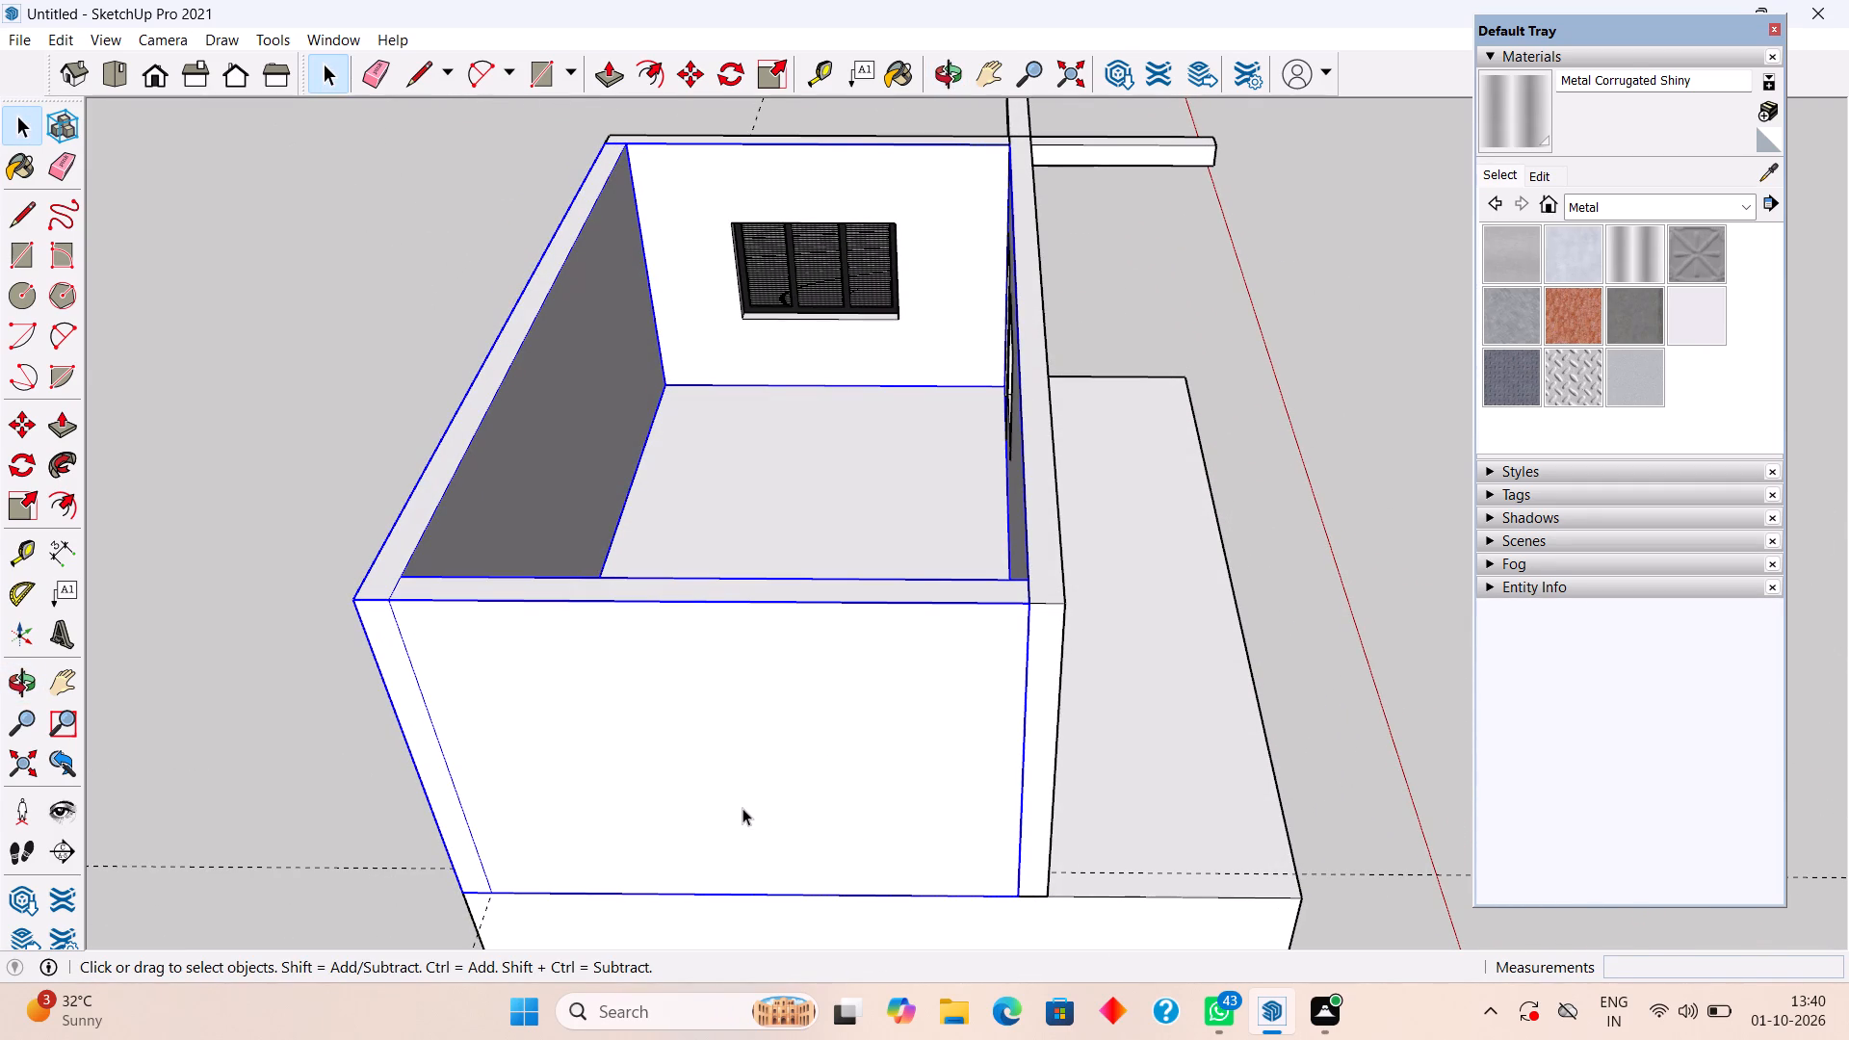
pyautogui.moveTo(716, 778); pyautogui.dragTo(1848, 467, button='middle')
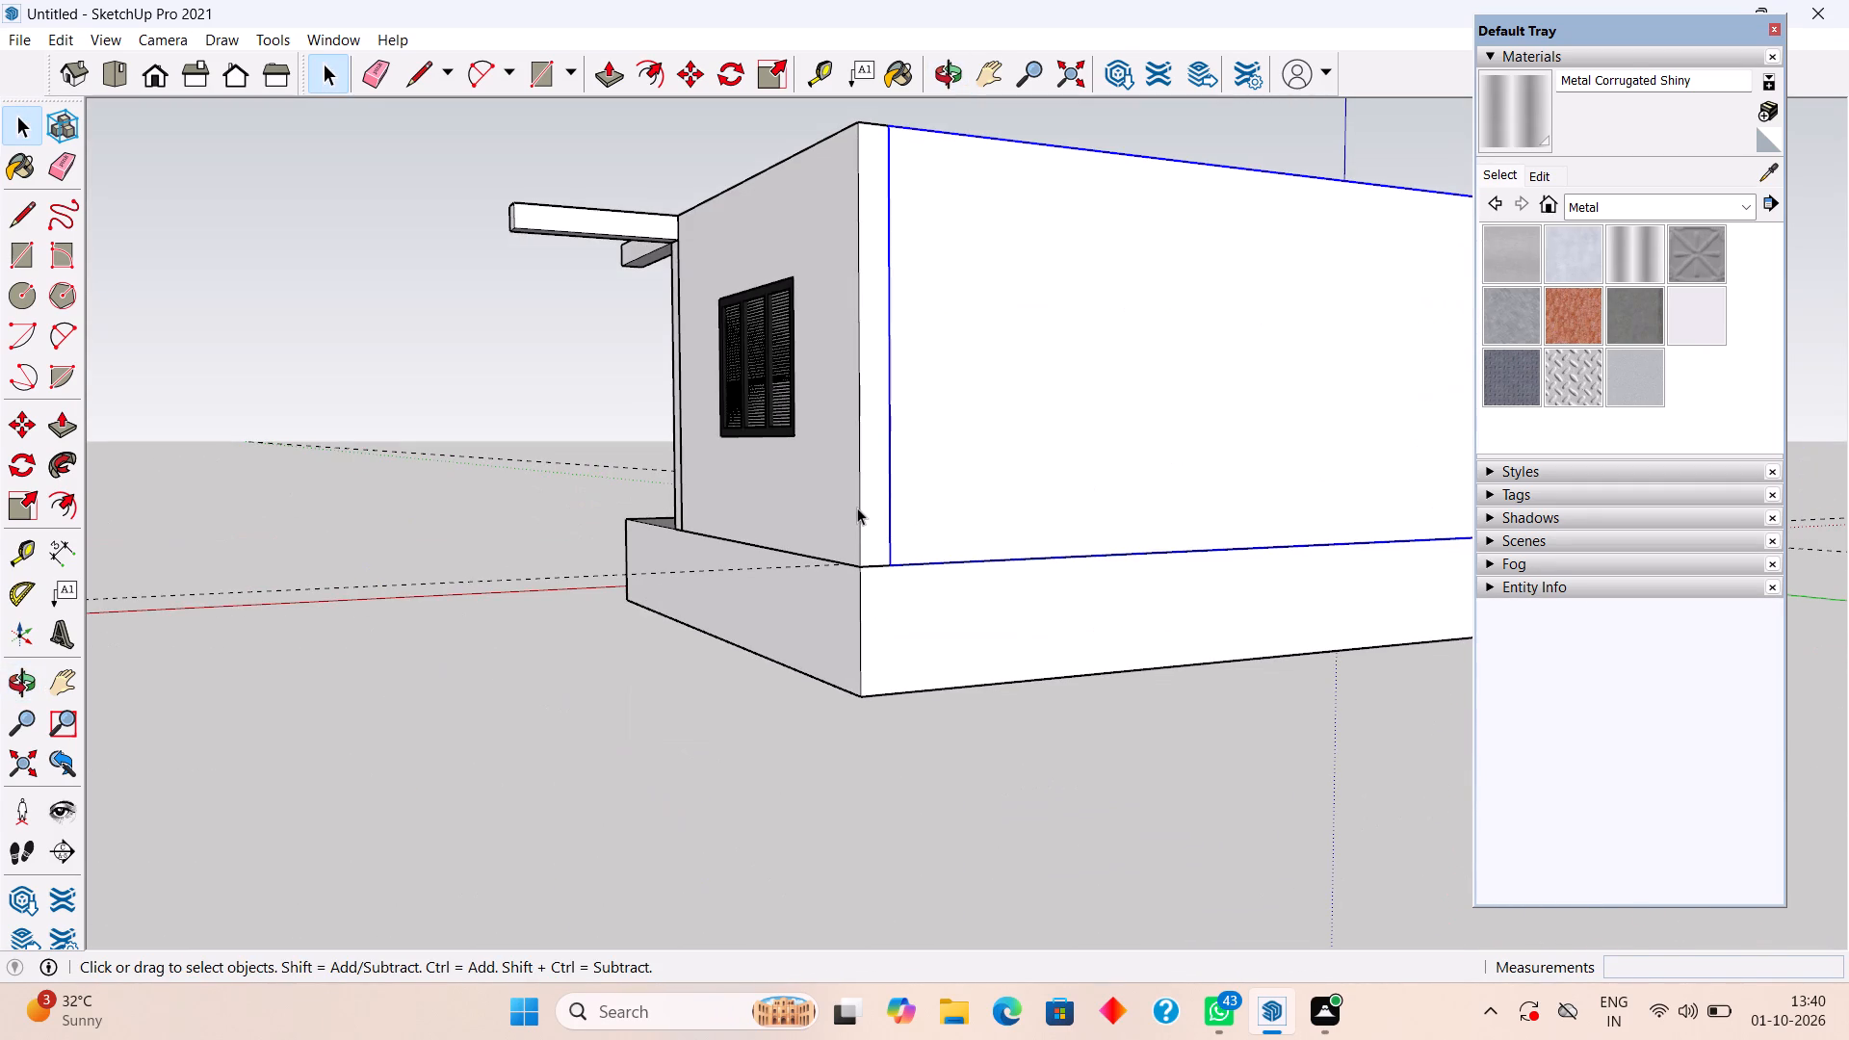
# Examine the enclosed room and its projecting beams from above and from all sides of the building.
pyautogui.click(857, 507)
pyautogui.moveTo(855, 507); pyautogui.dragTo(657, 1004, button='middle')
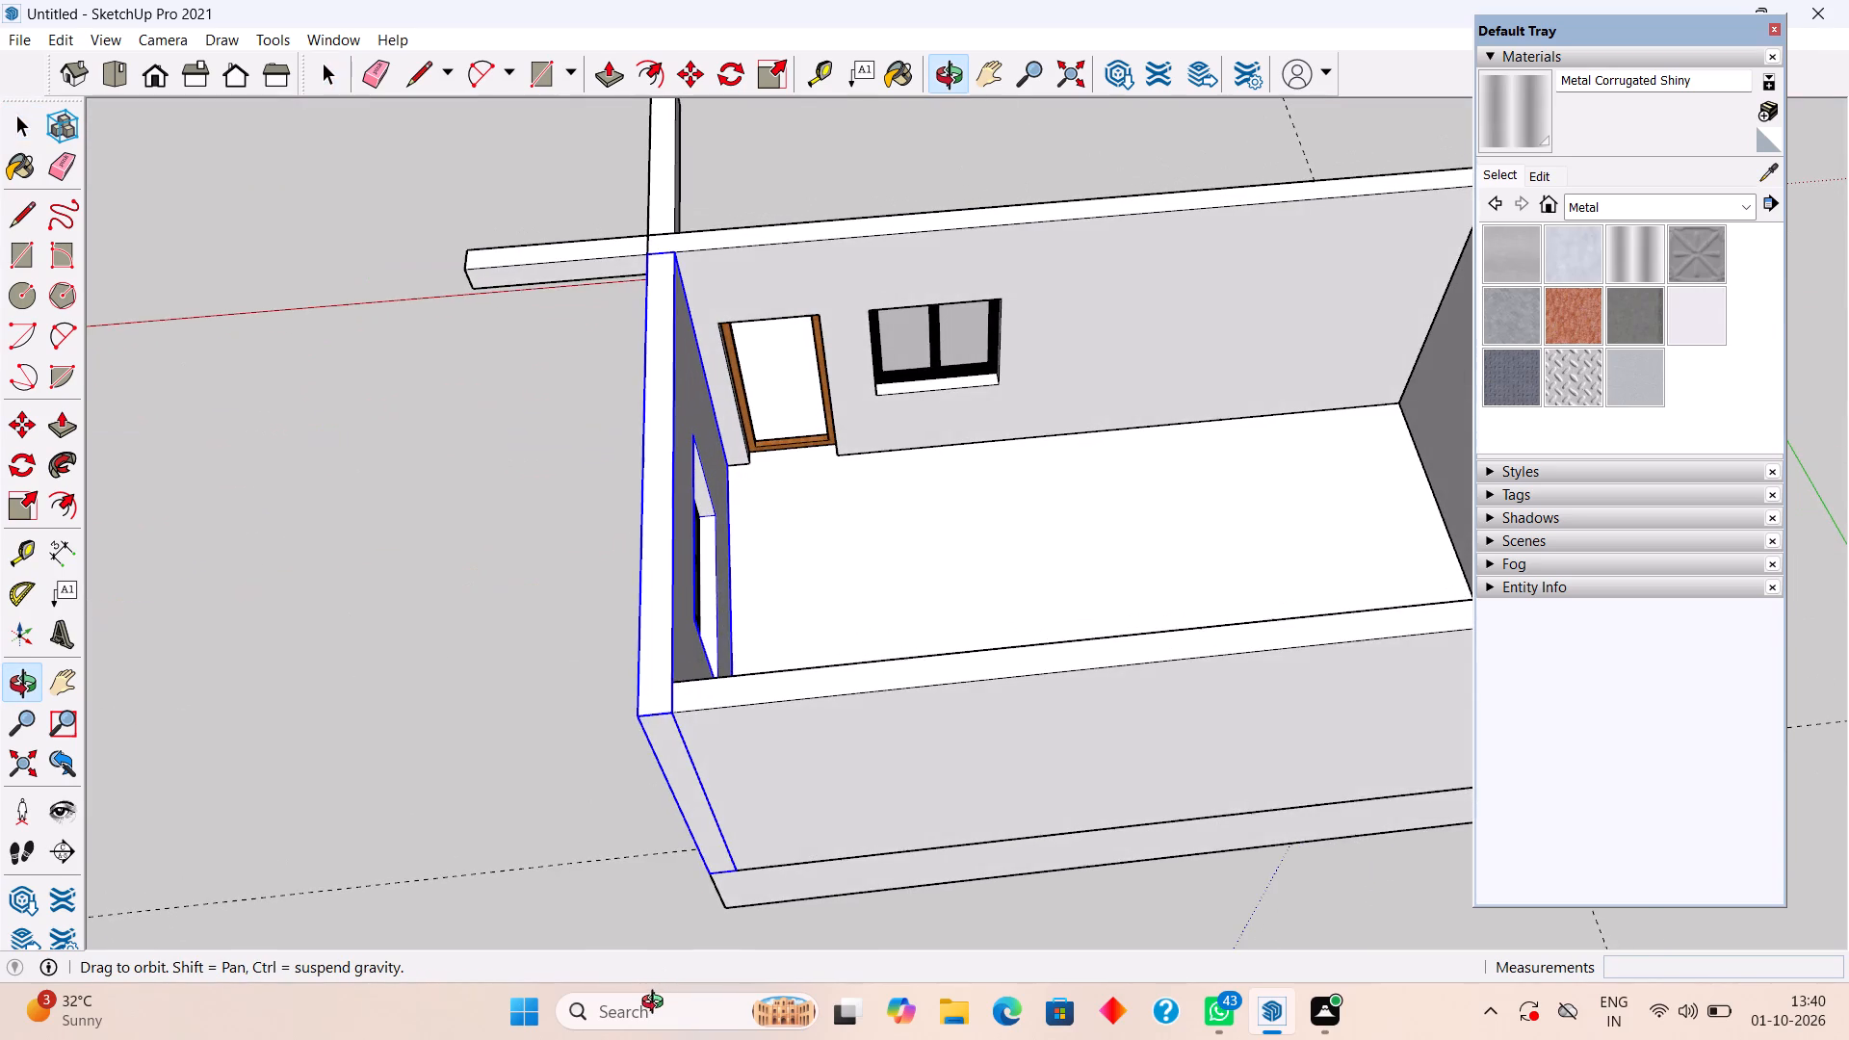
pyautogui.moveTo(657, 1004); pyautogui.dragTo(612, 958, button='middle')
pyautogui.click(467, 747)
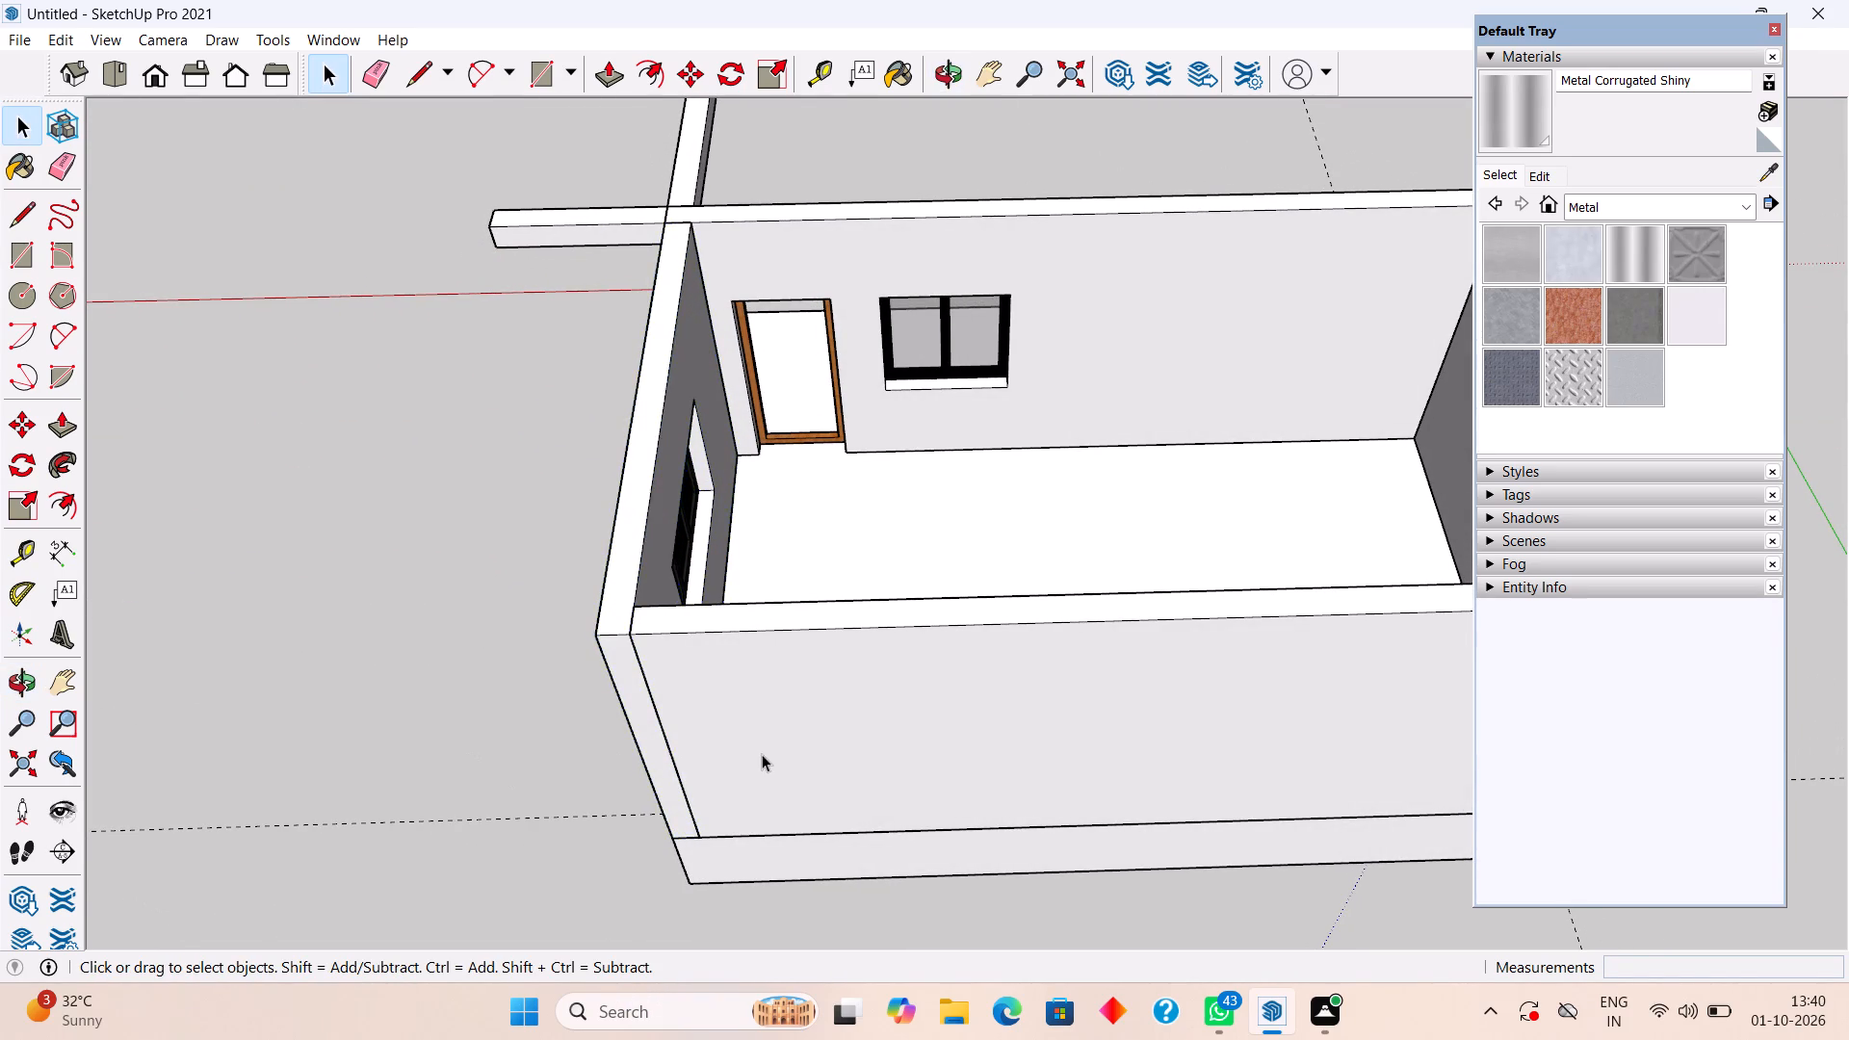
pyautogui.scroll(-9, 762, 754)
pyautogui.moveTo(861, 738); pyautogui.dragTo(567, 620, button='middle')
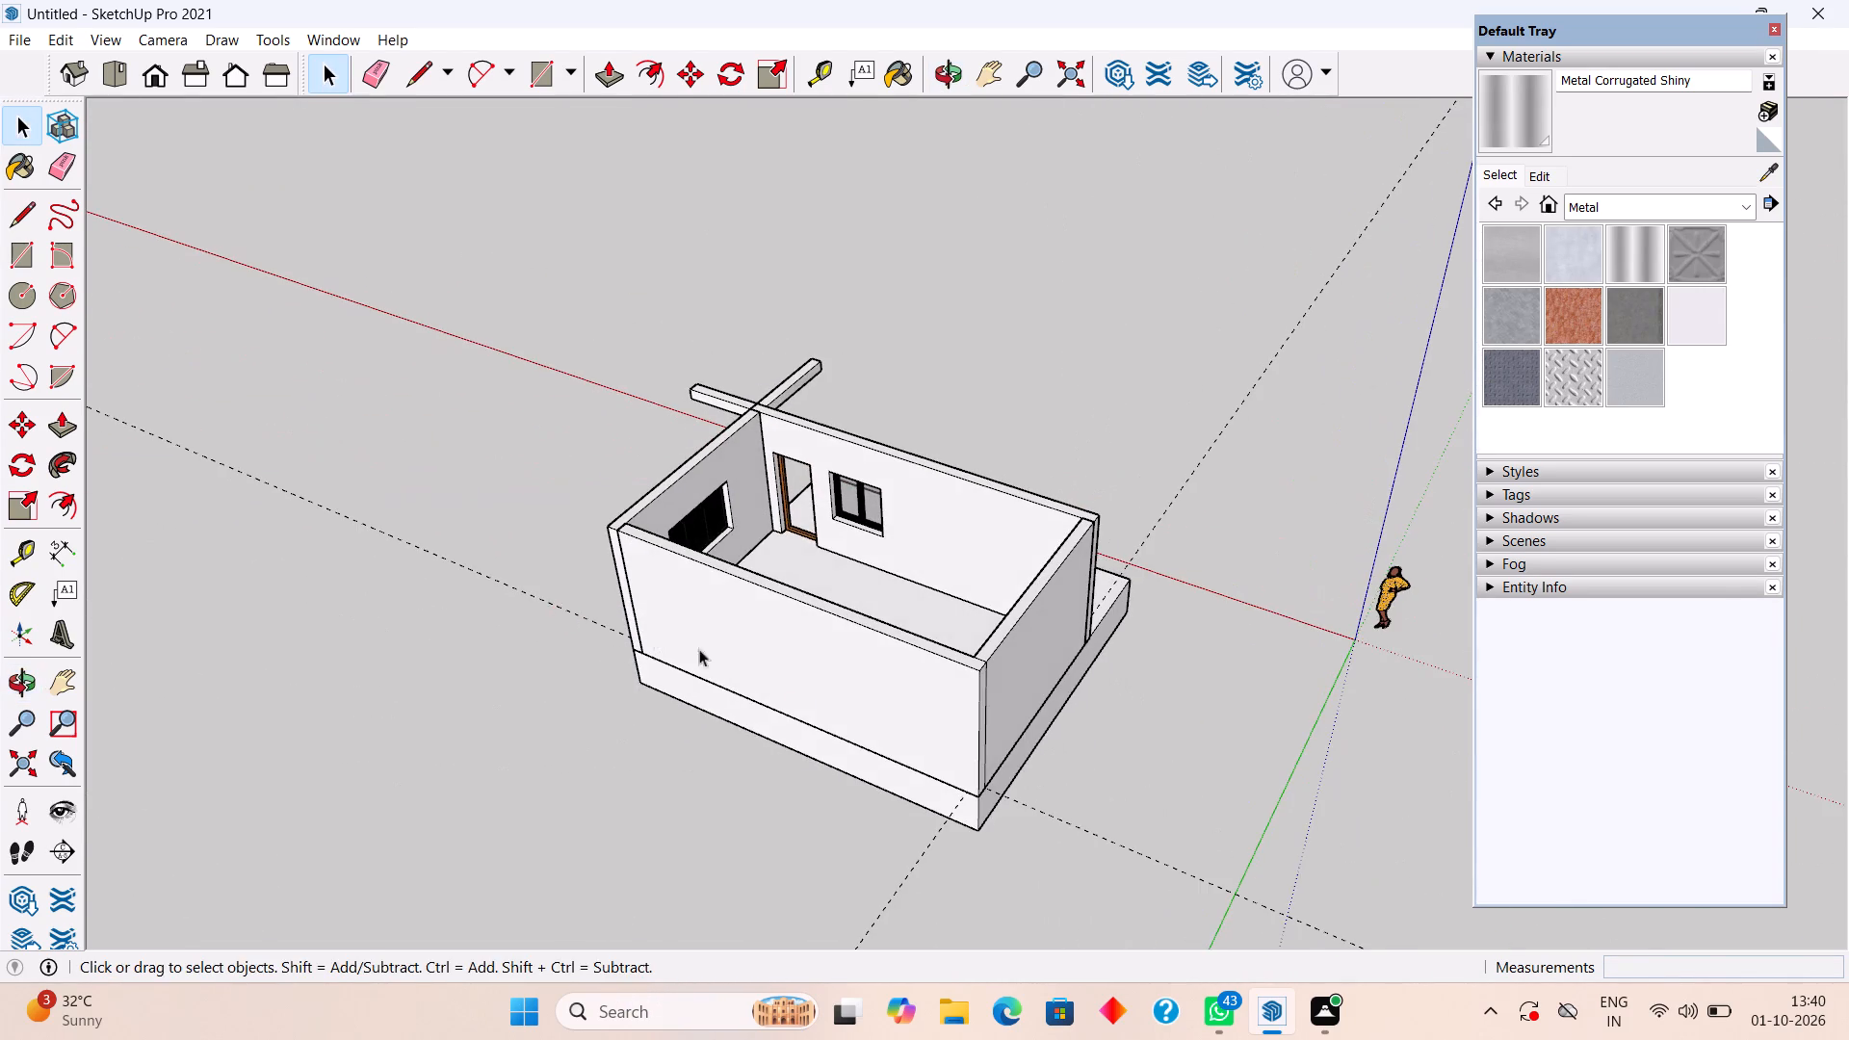
pyautogui.moveTo(779, 697); pyautogui.dragTo(1239, 732, button='middle')
pyautogui.scroll(-3, 1239, 734)
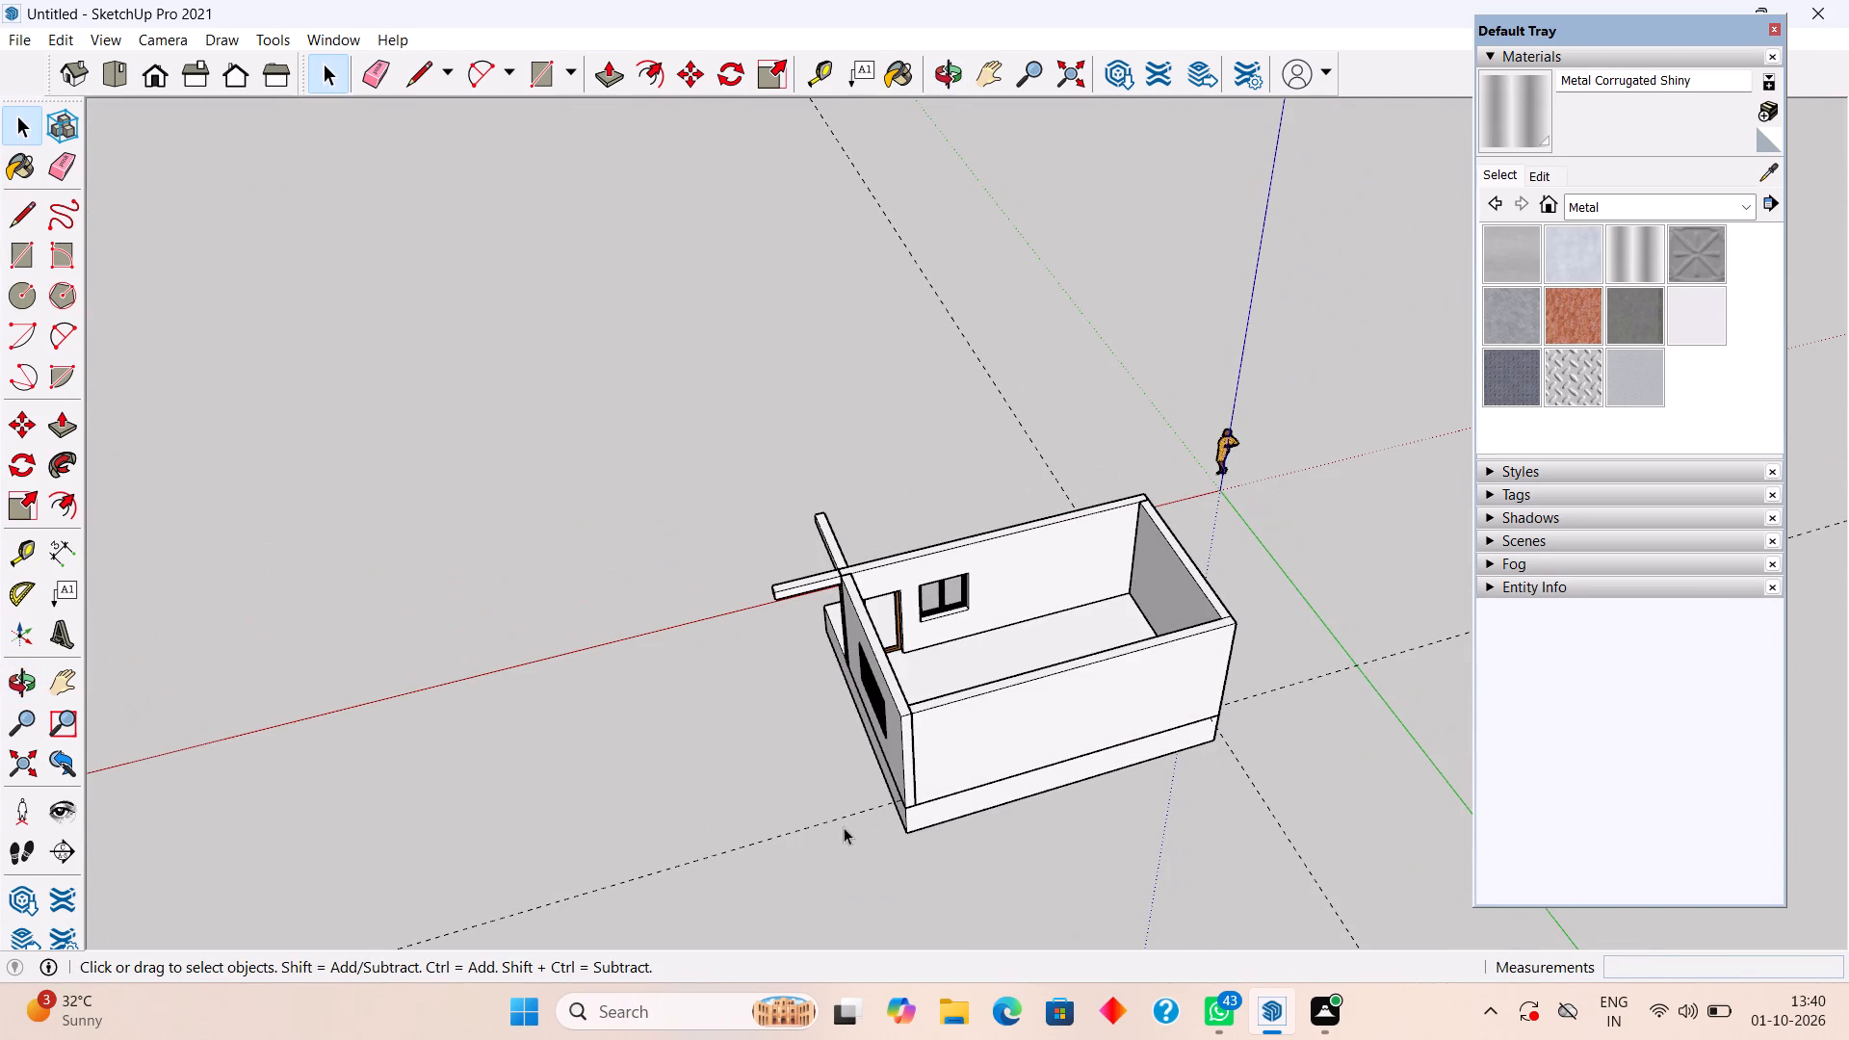
pyautogui.moveTo(860, 831); pyautogui.dragTo(1348, 664, button='middle')
pyautogui.moveTo(898, 648); pyautogui.dragTo(1125, 715, button='middle')
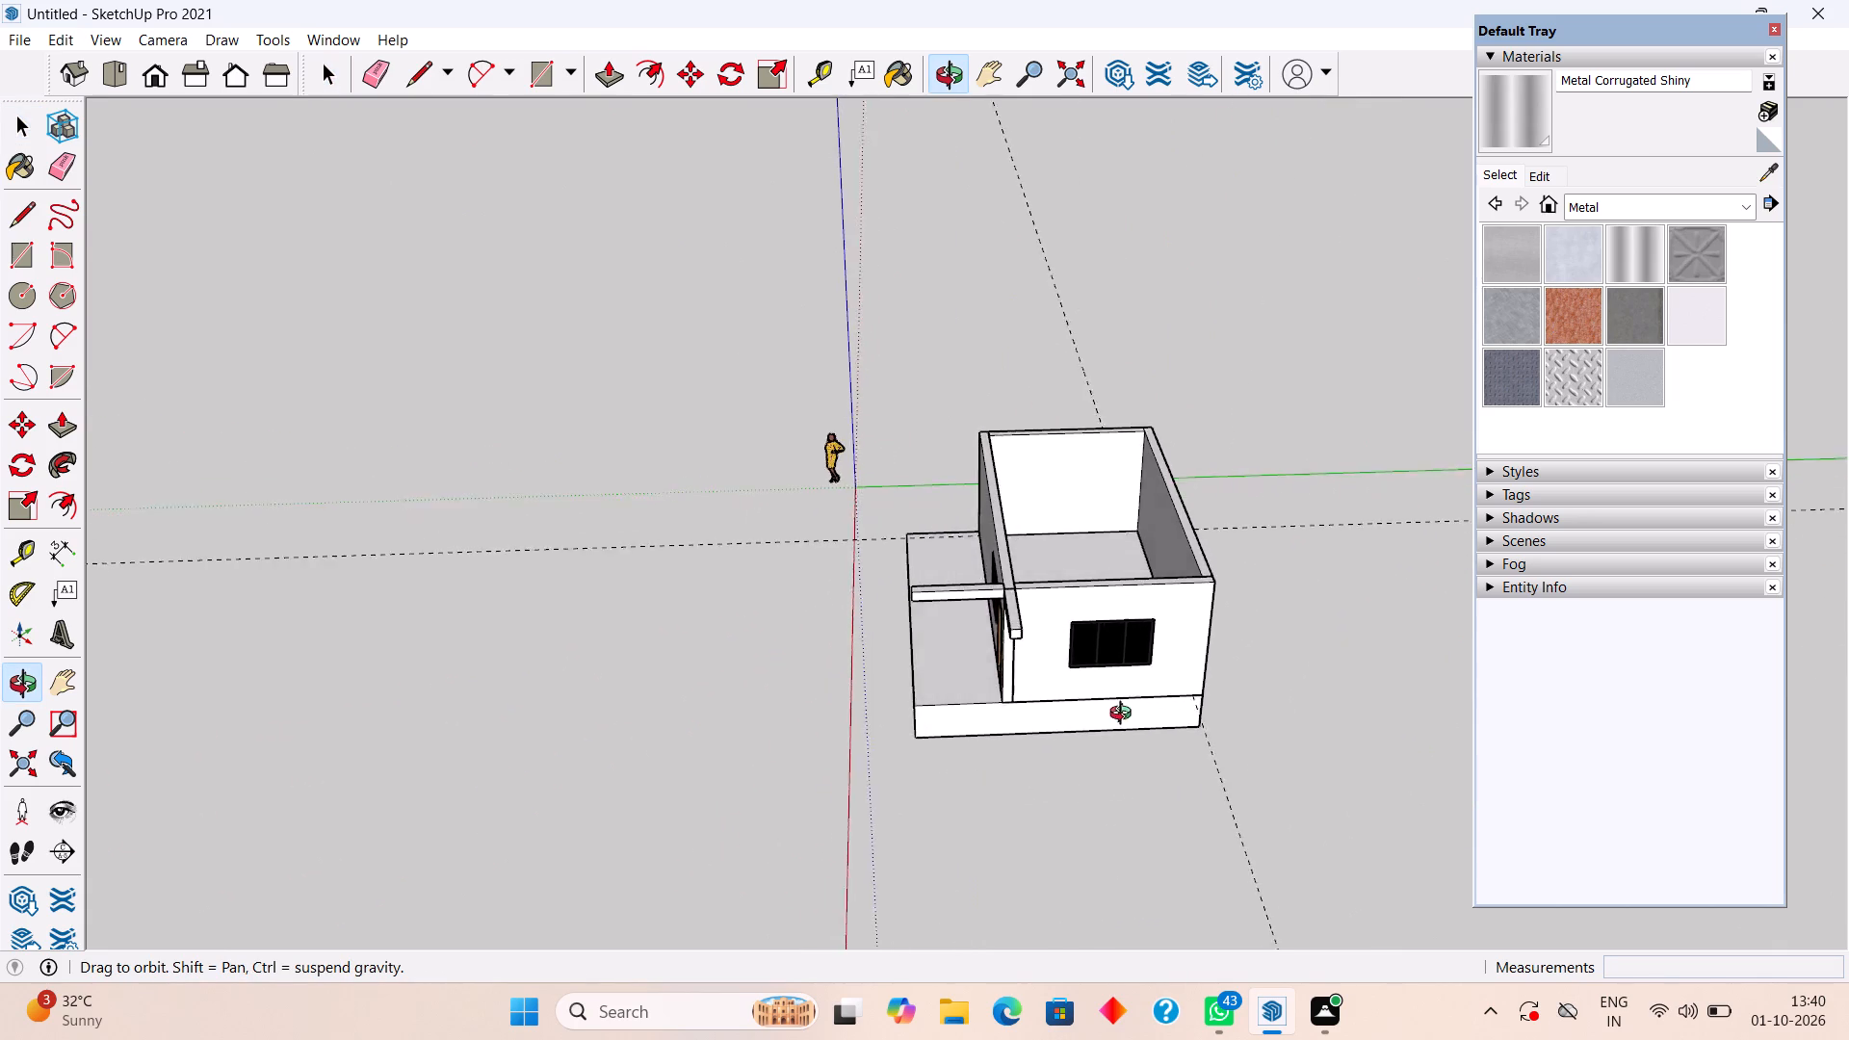
pyautogui.moveTo(1125, 715); pyautogui.dragTo(1380, 837, button='middle')
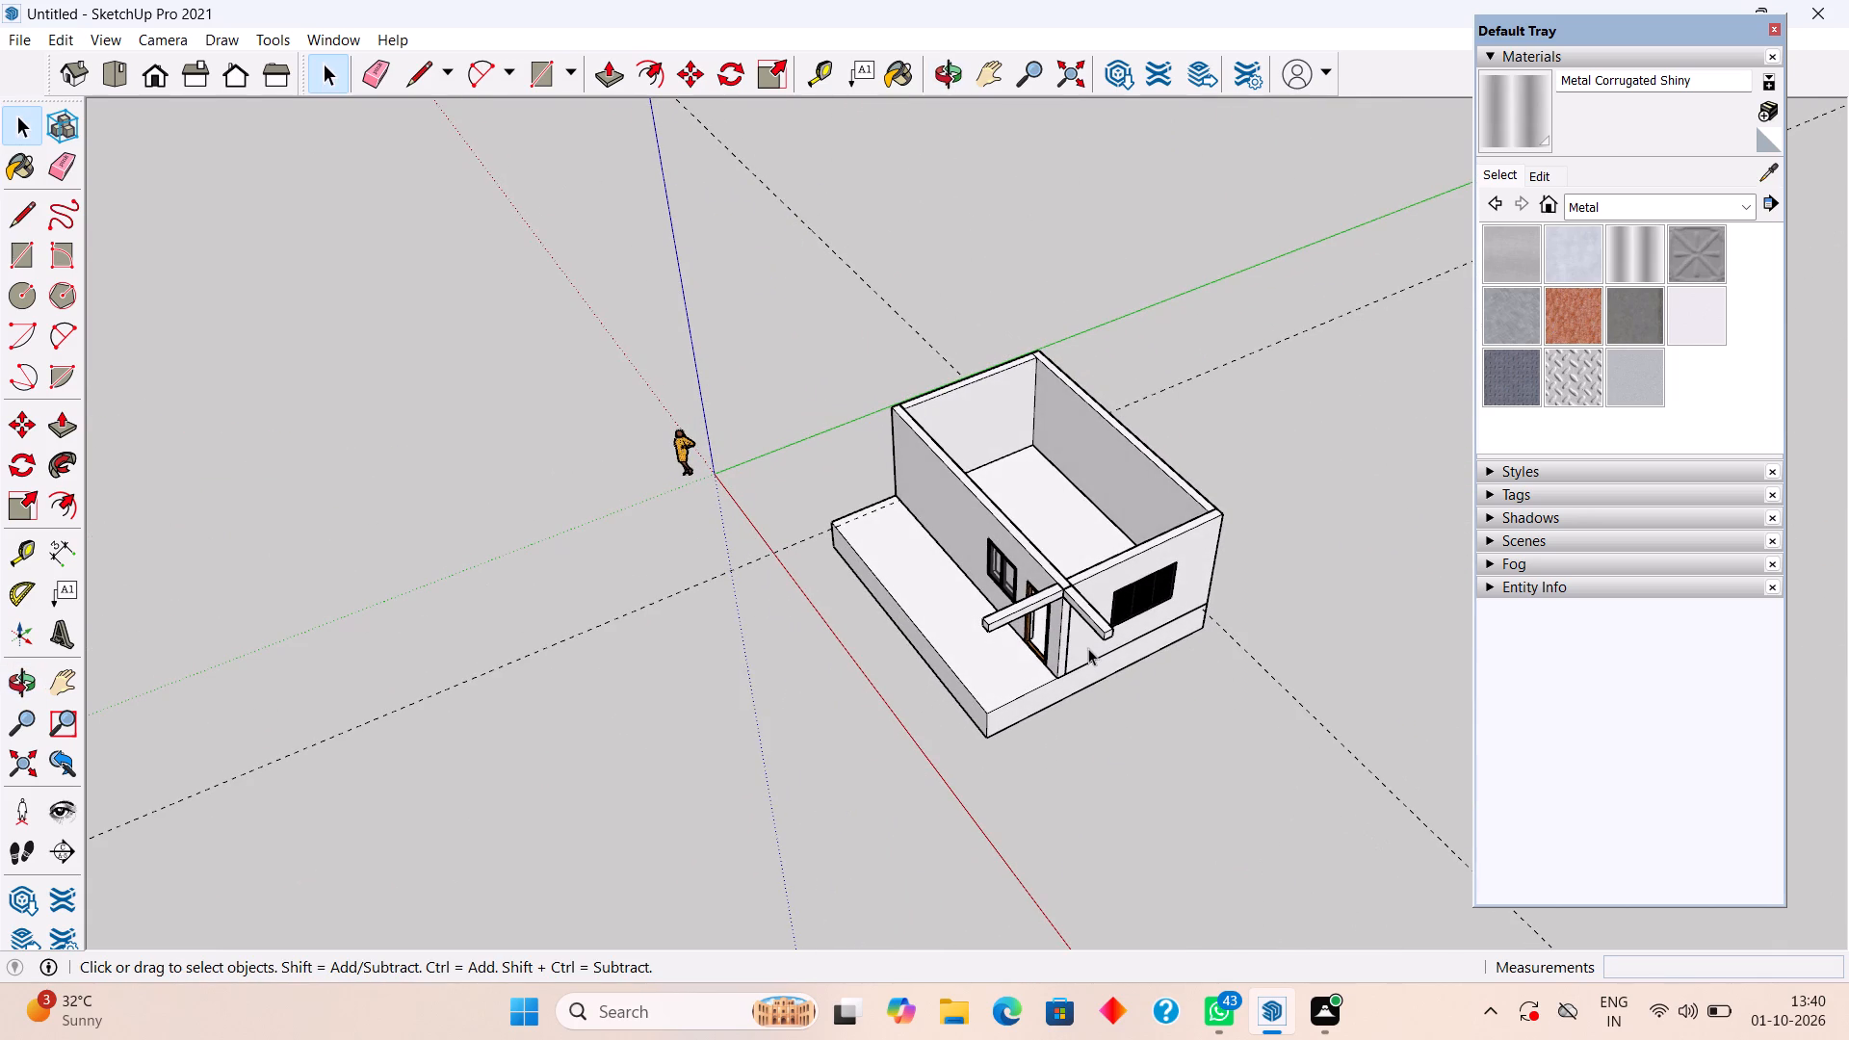
pyautogui.moveTo(1046, 622); pyautogui.dragTo(1386, 657, button='middle')
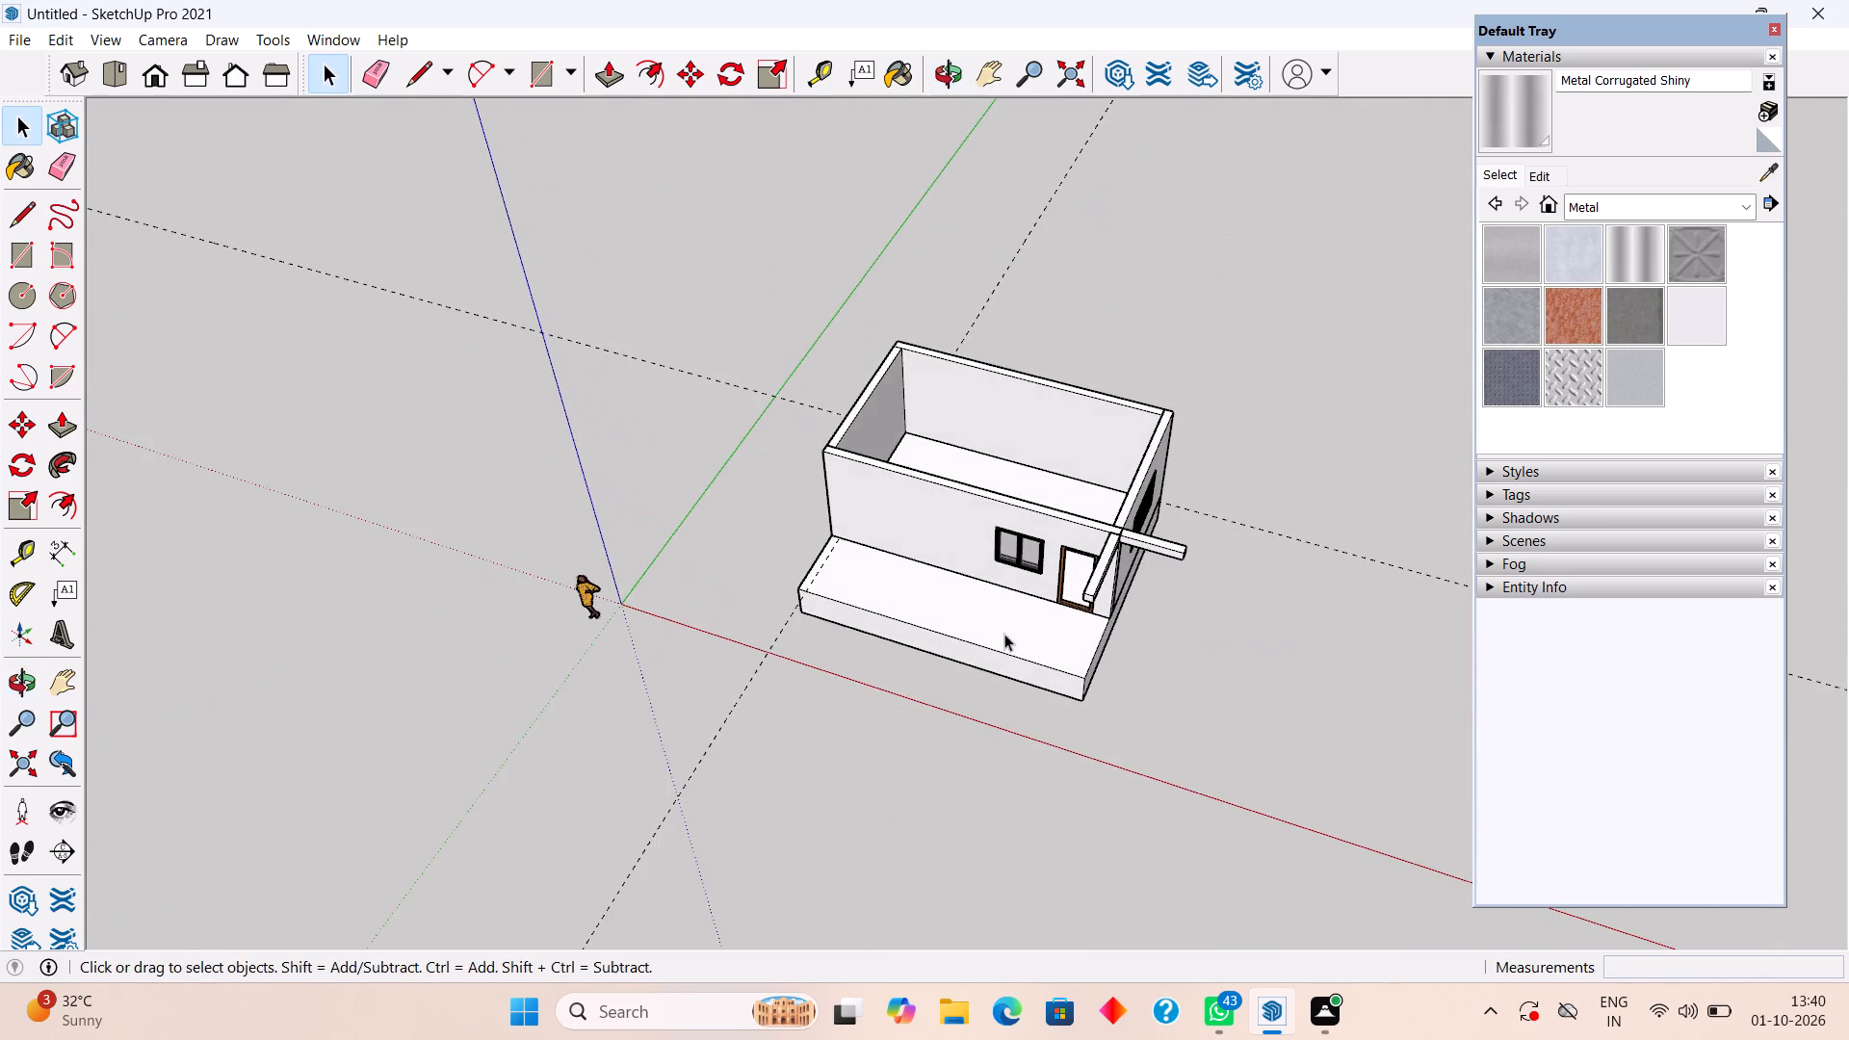
pyautogui.moveTo(1004, 634); pyautogui.dragTo(1254, 629, button='middle')
# Draw a 25' by 21' 6" roof rectangle from the rear wall's outer top corner to the far end of the front projecting beam.
pyautogui.moveTo(925, 470); pyautogui.dragTo(999, 759, button='middle')
pyautogui.scroll(2, 881, 352)
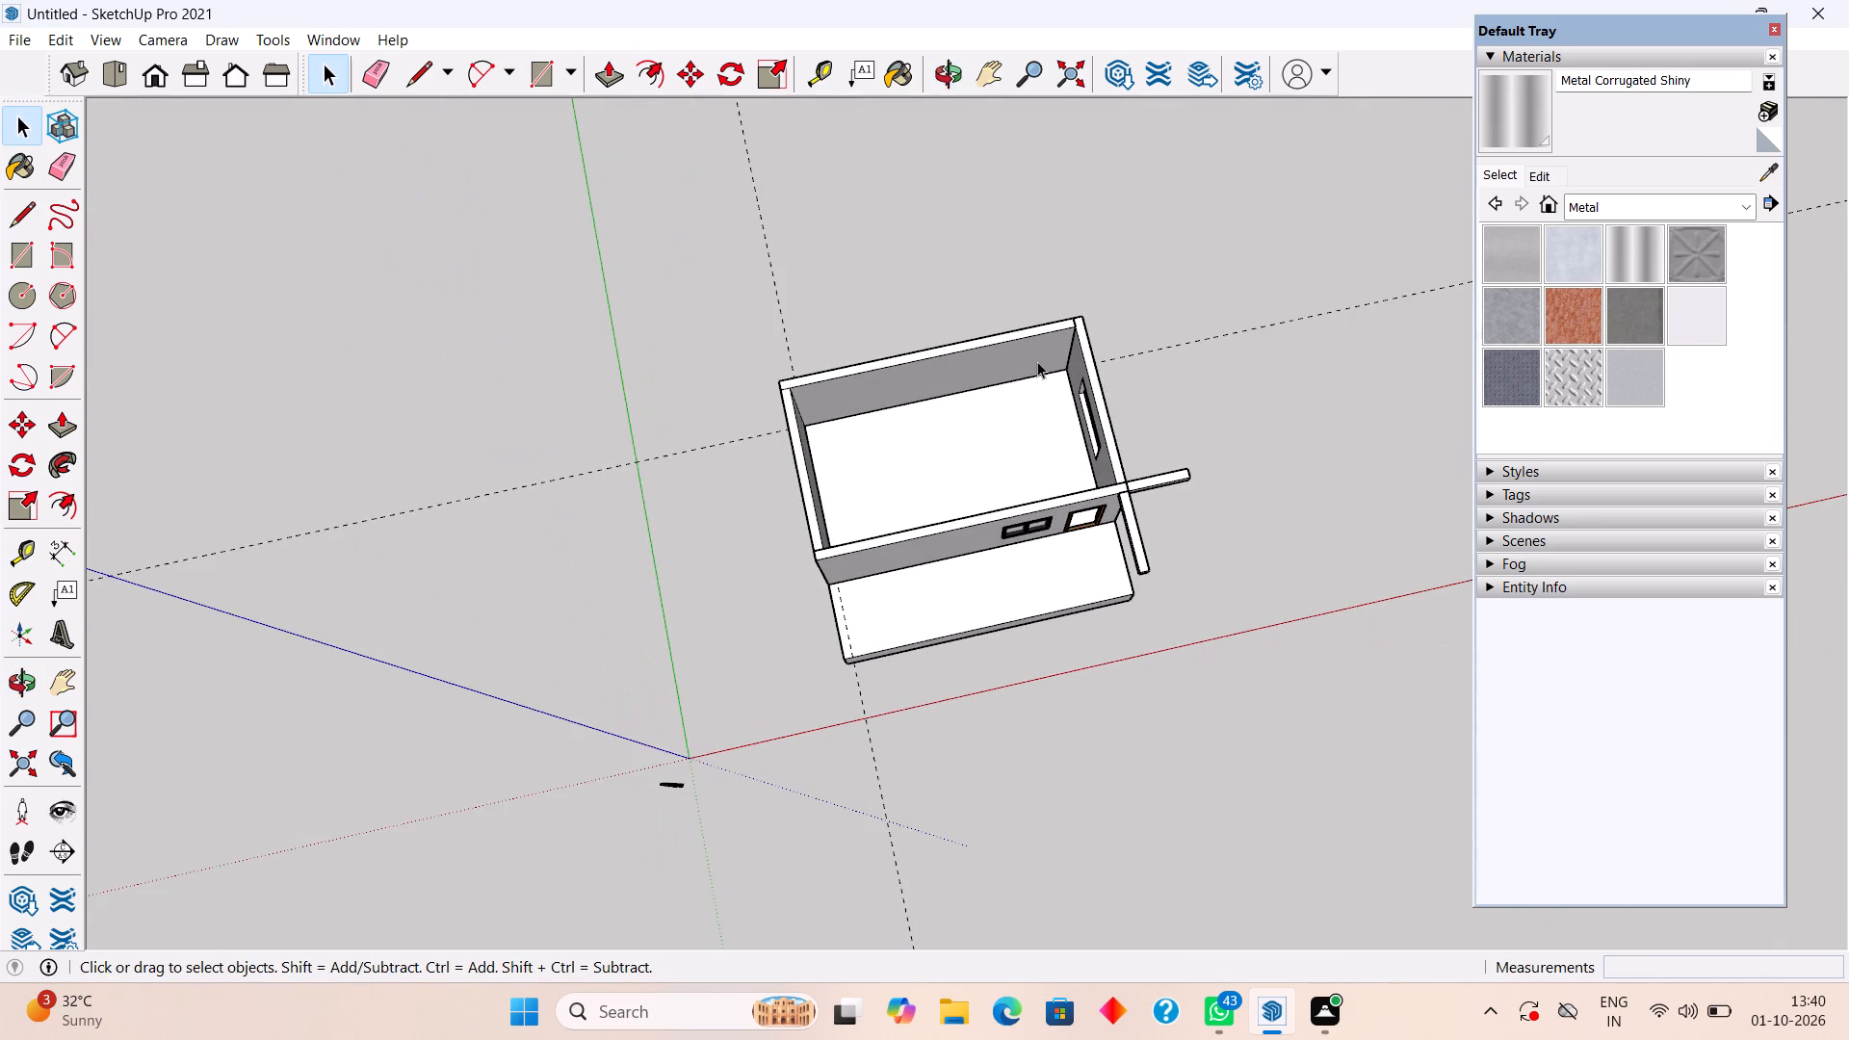
pyautogui.scroll(6, 1037, 361)
pyautogui.press('r')
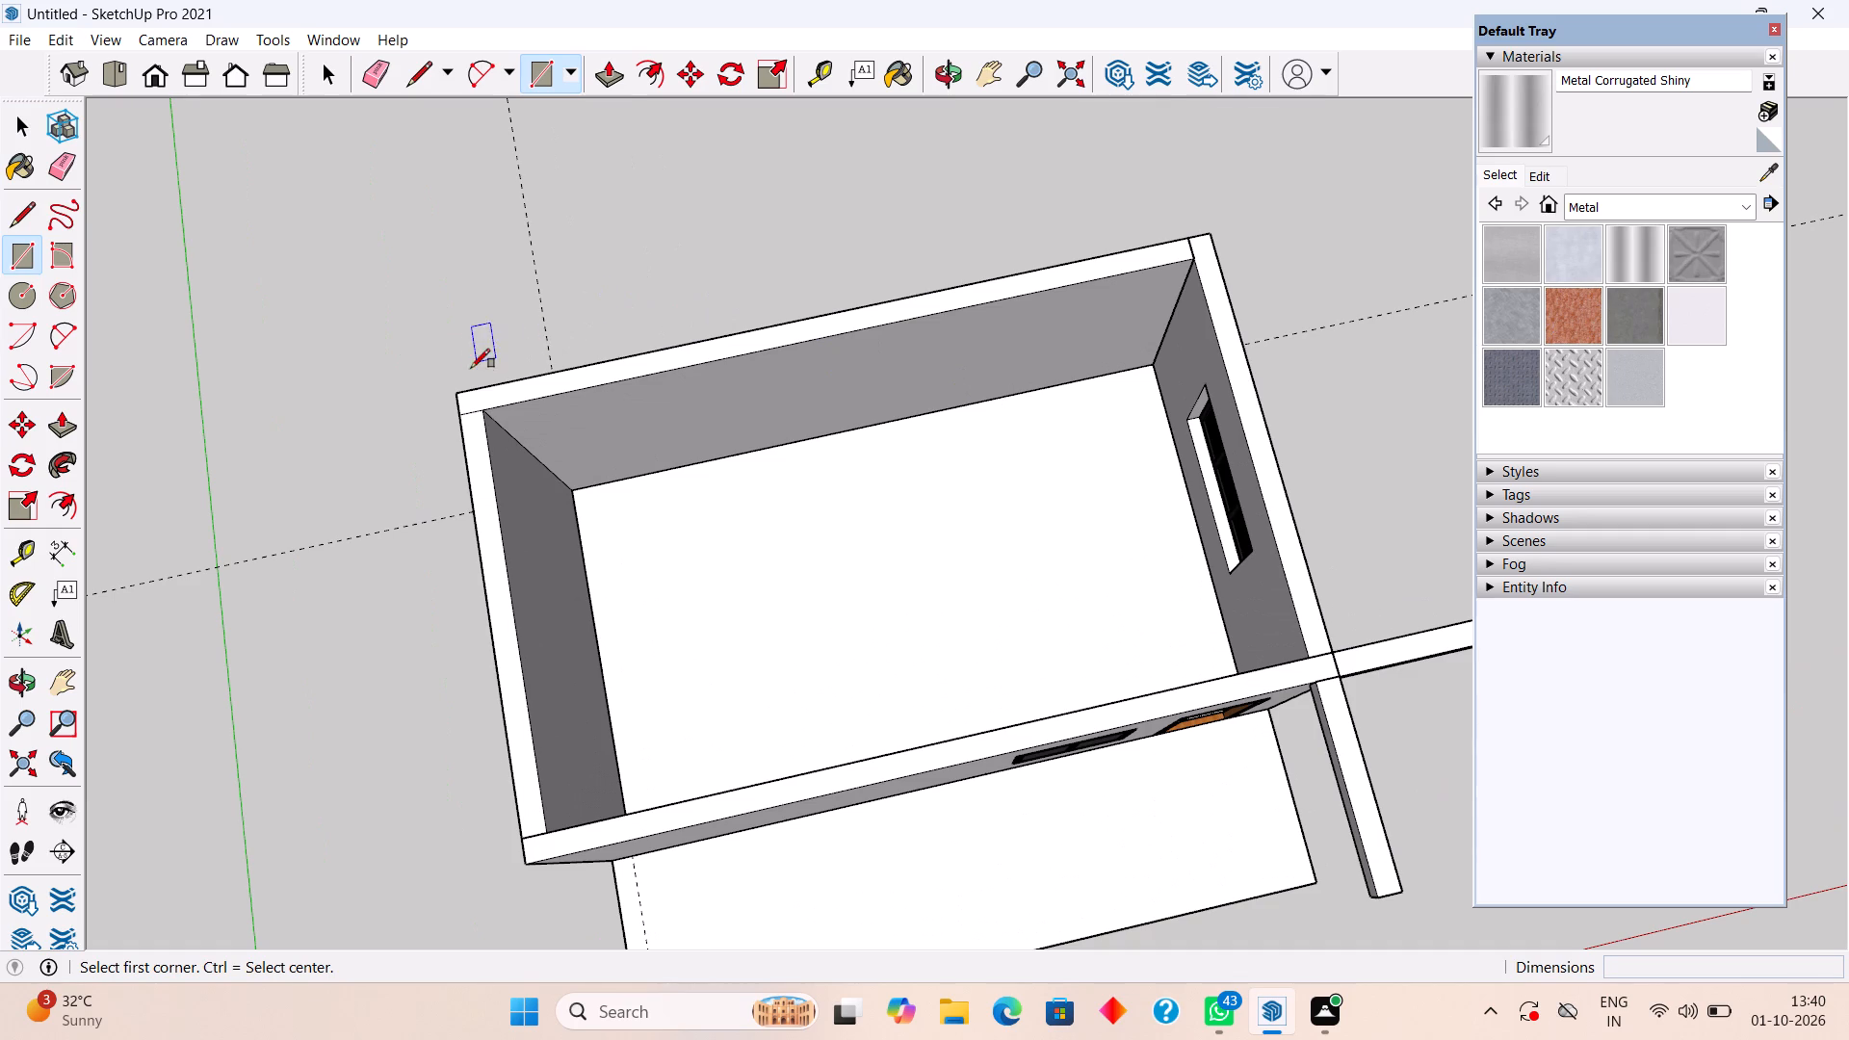
pyautogui.click(456, 393)
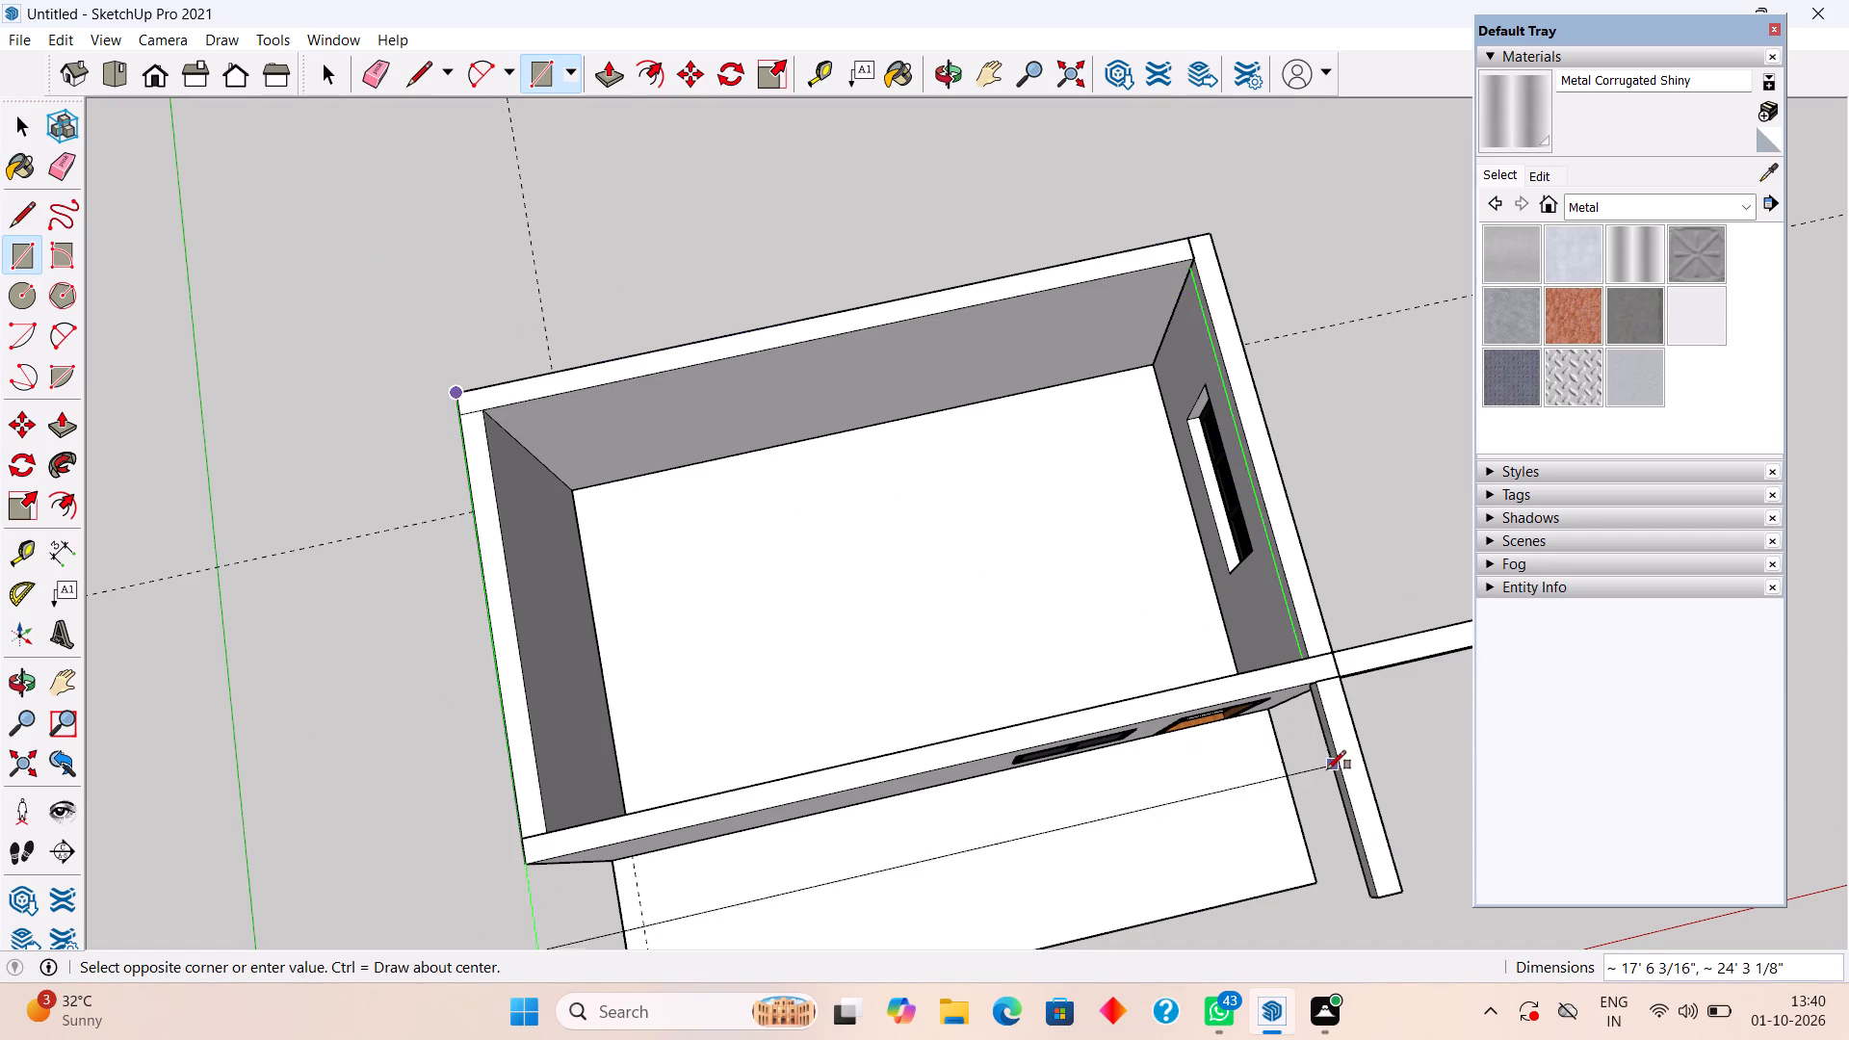
pyautogui.click(1406, 897)
pyautogui.press('space')
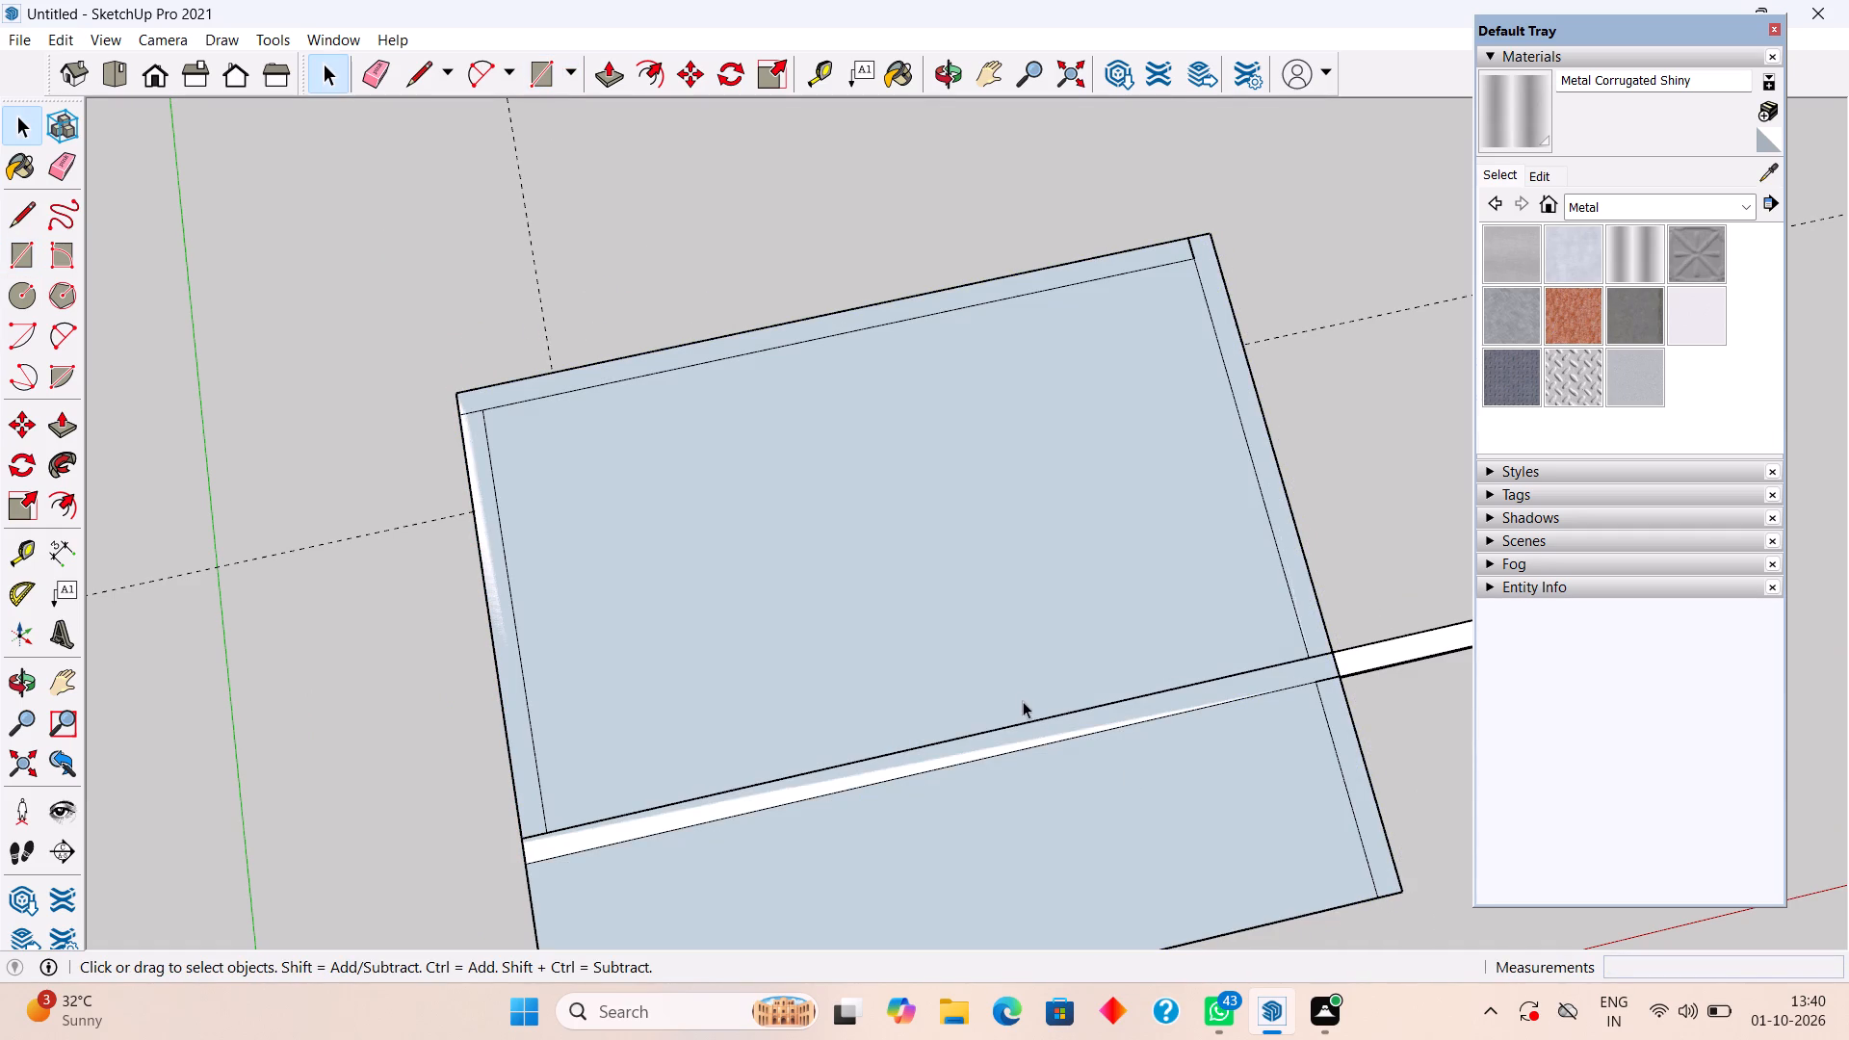
# Push/Pull the roof rectangle up 6" to form a slab over the room and porch.
pyautogui.press('p')
pyautogui.click(1003, 658)
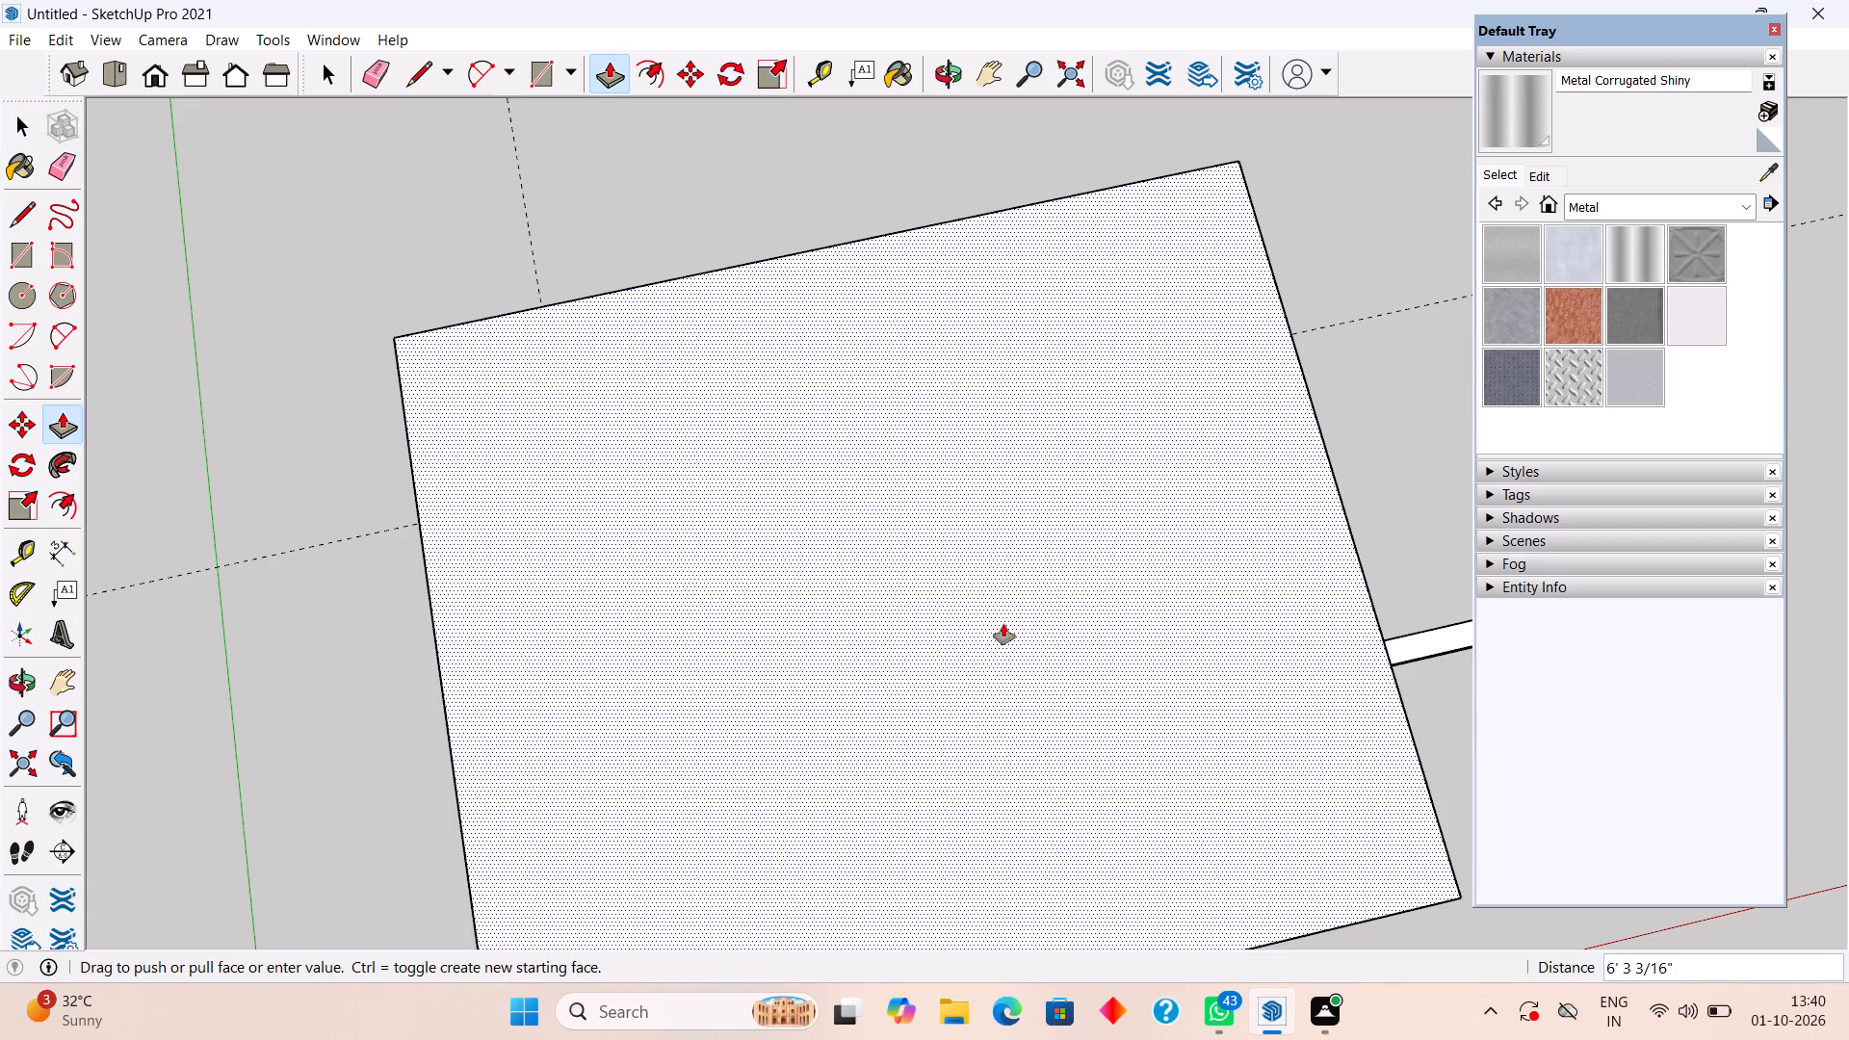
pyautogui.write('6"')
pyautogui.press('Return')
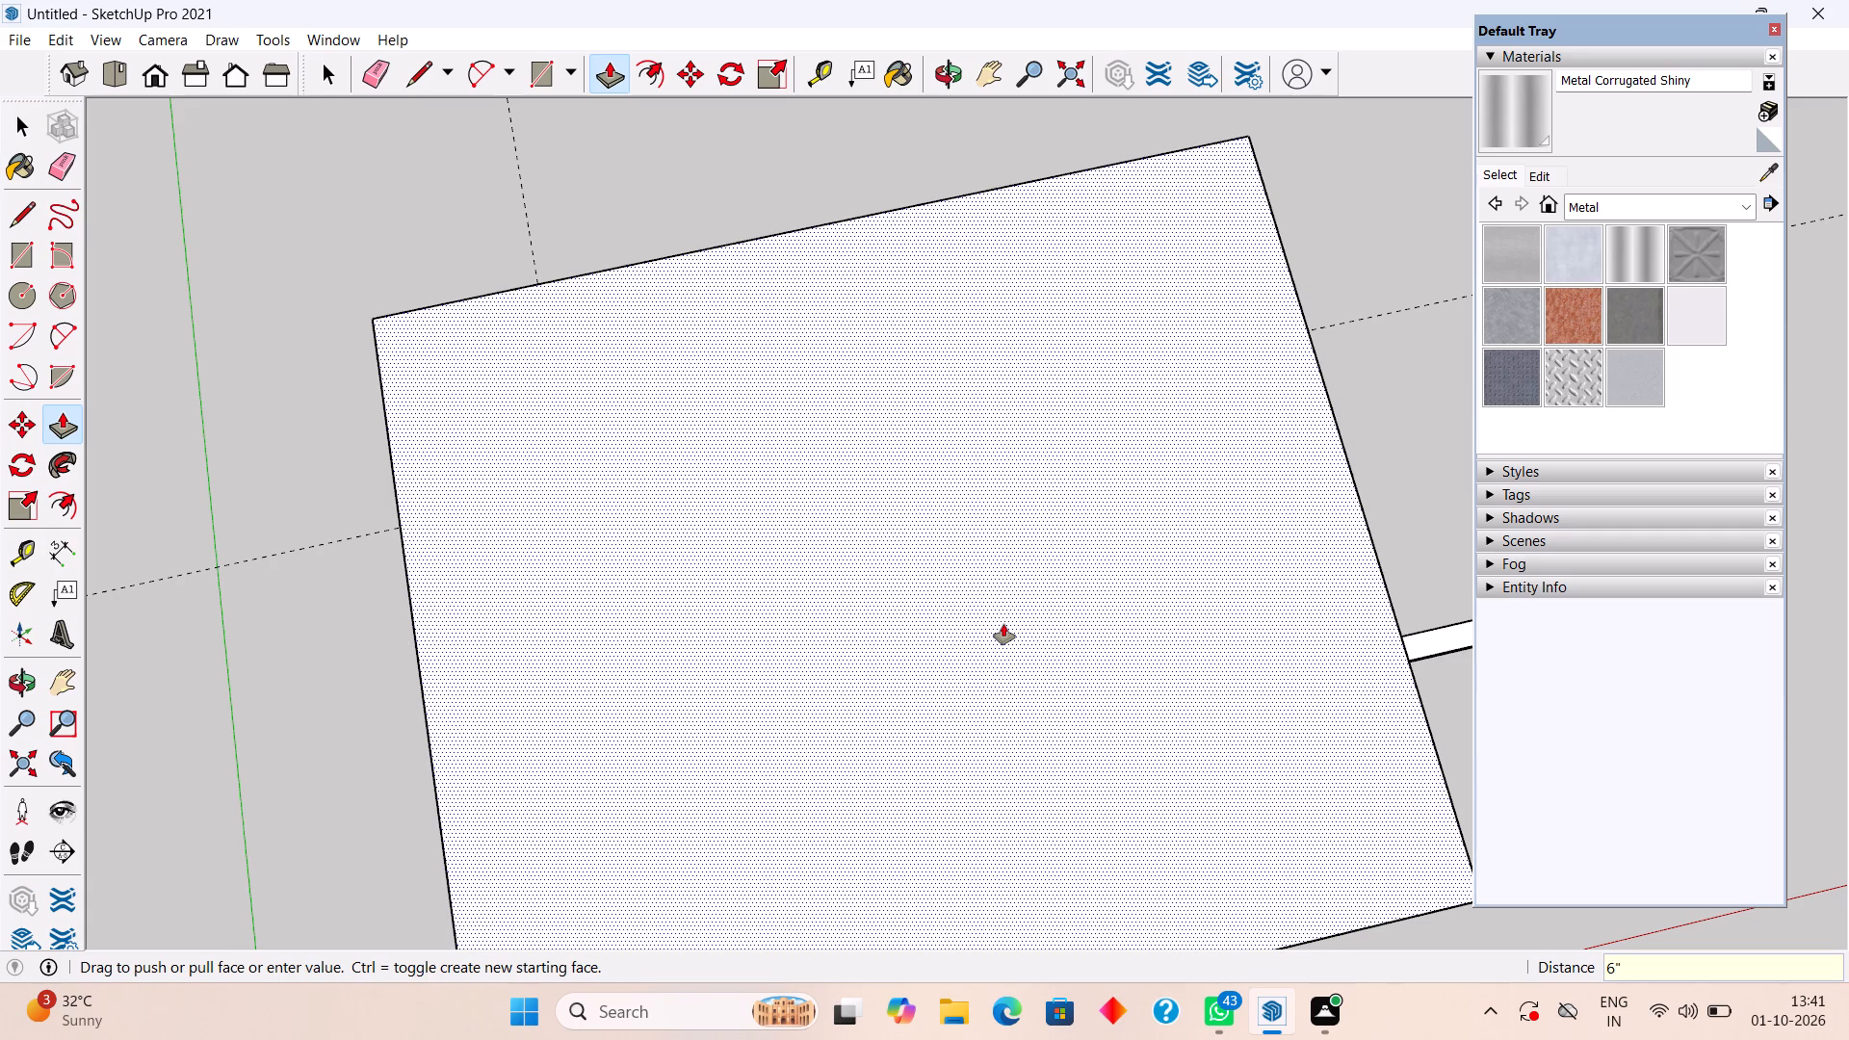
pyautogui.press('space')
# Select all the connected geometry of the roof slab and make it a group.
pyautogui.click(1003, 624)
pyautogui.doubleClick(1003, 624)
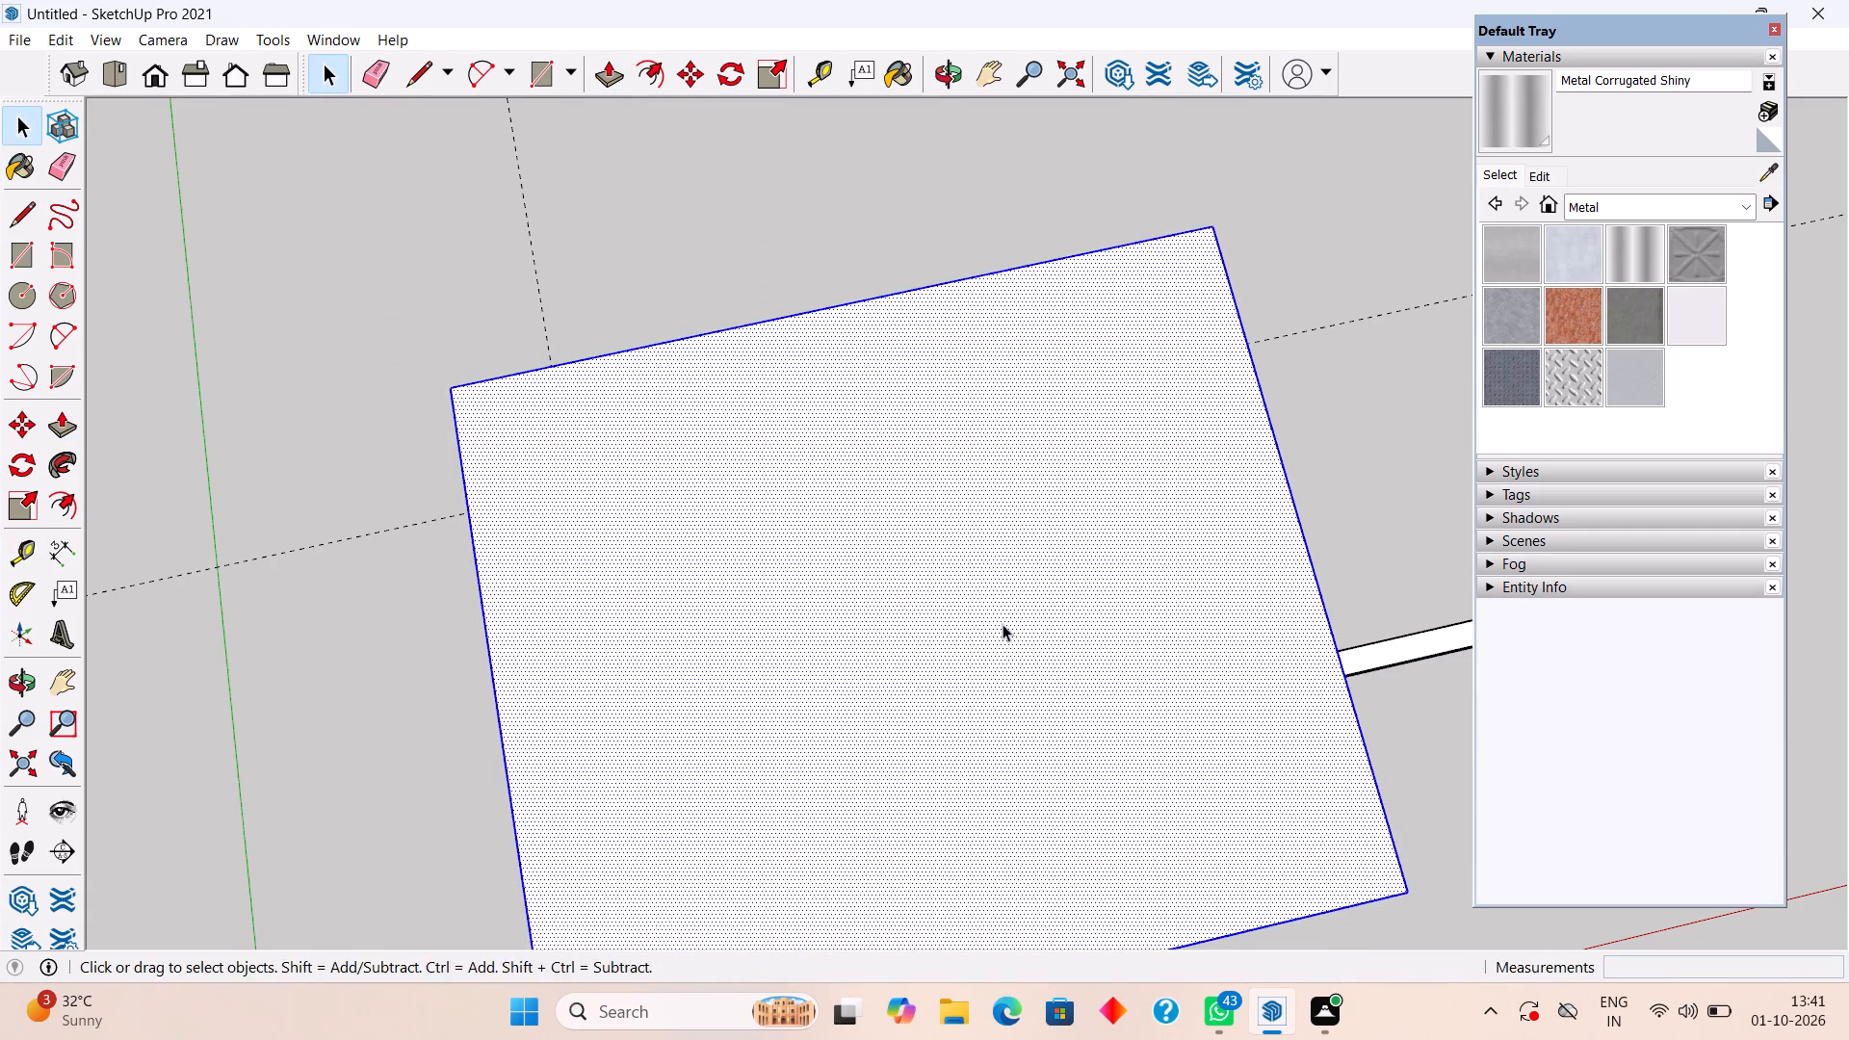
pyautogui.moveTo(972, 602); pyautogui.dragTo(441, 274, button='middle')
pyautogui.rightClick(723, 551)
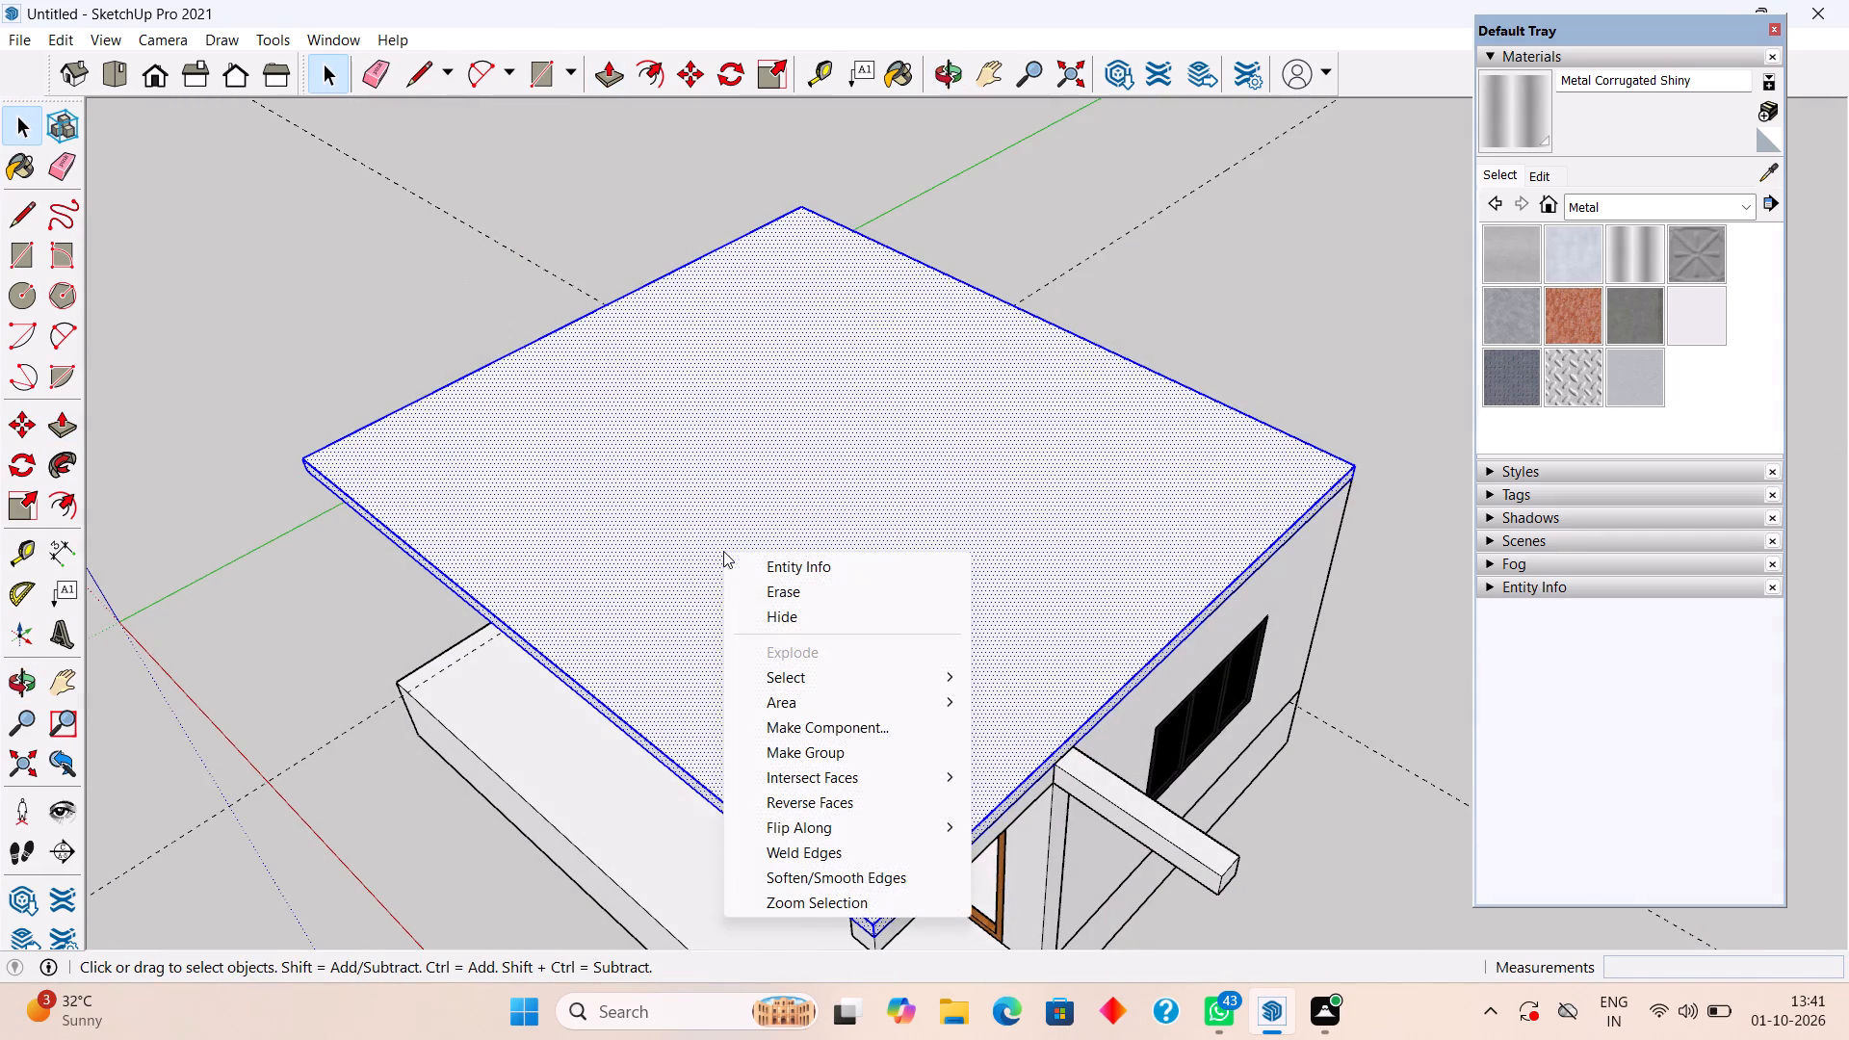
pyautogui.click(809, 749)
# Inside the roof group, Push/Pull the slab's edge on the side-window end outward 5' to the end of the side beam.
pyautogui.moveTo(849, 809); pyautogui.dragTo(793, 534, button='middle')
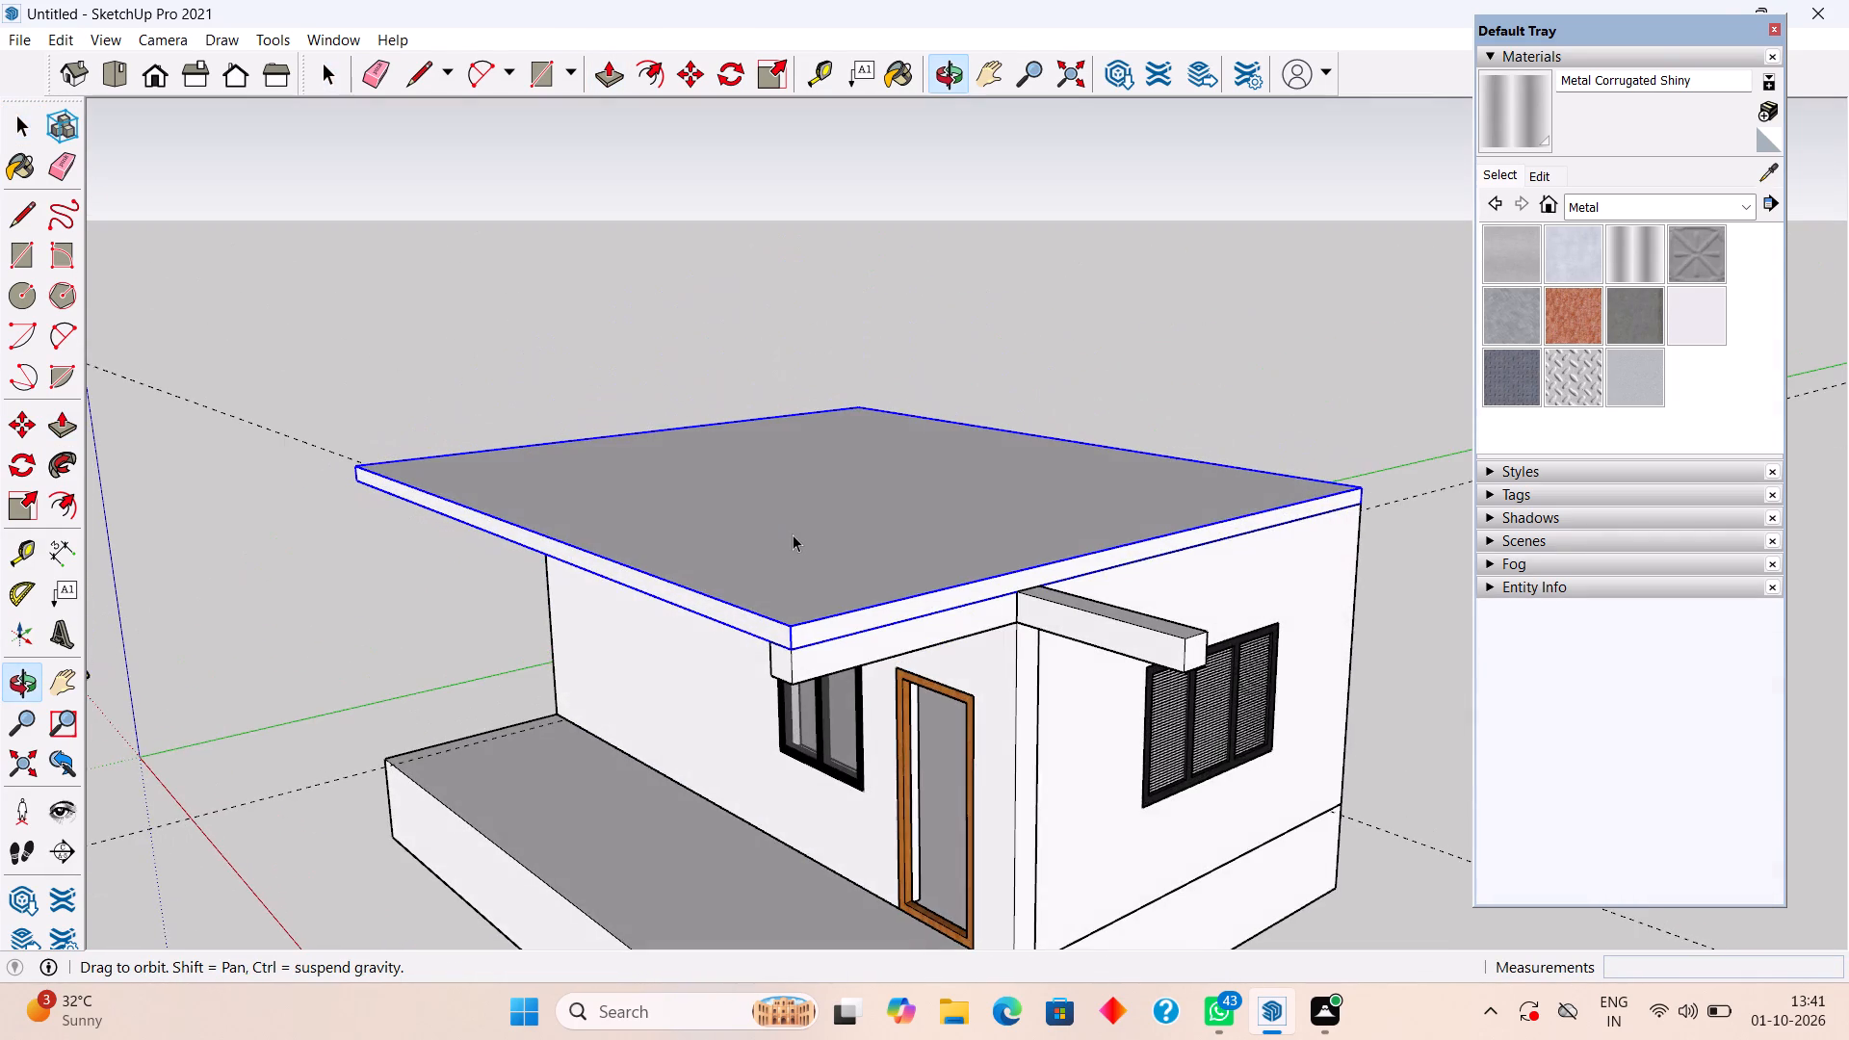
pyautogui.doubleClick(793, 534)
pyautogui.press('p')
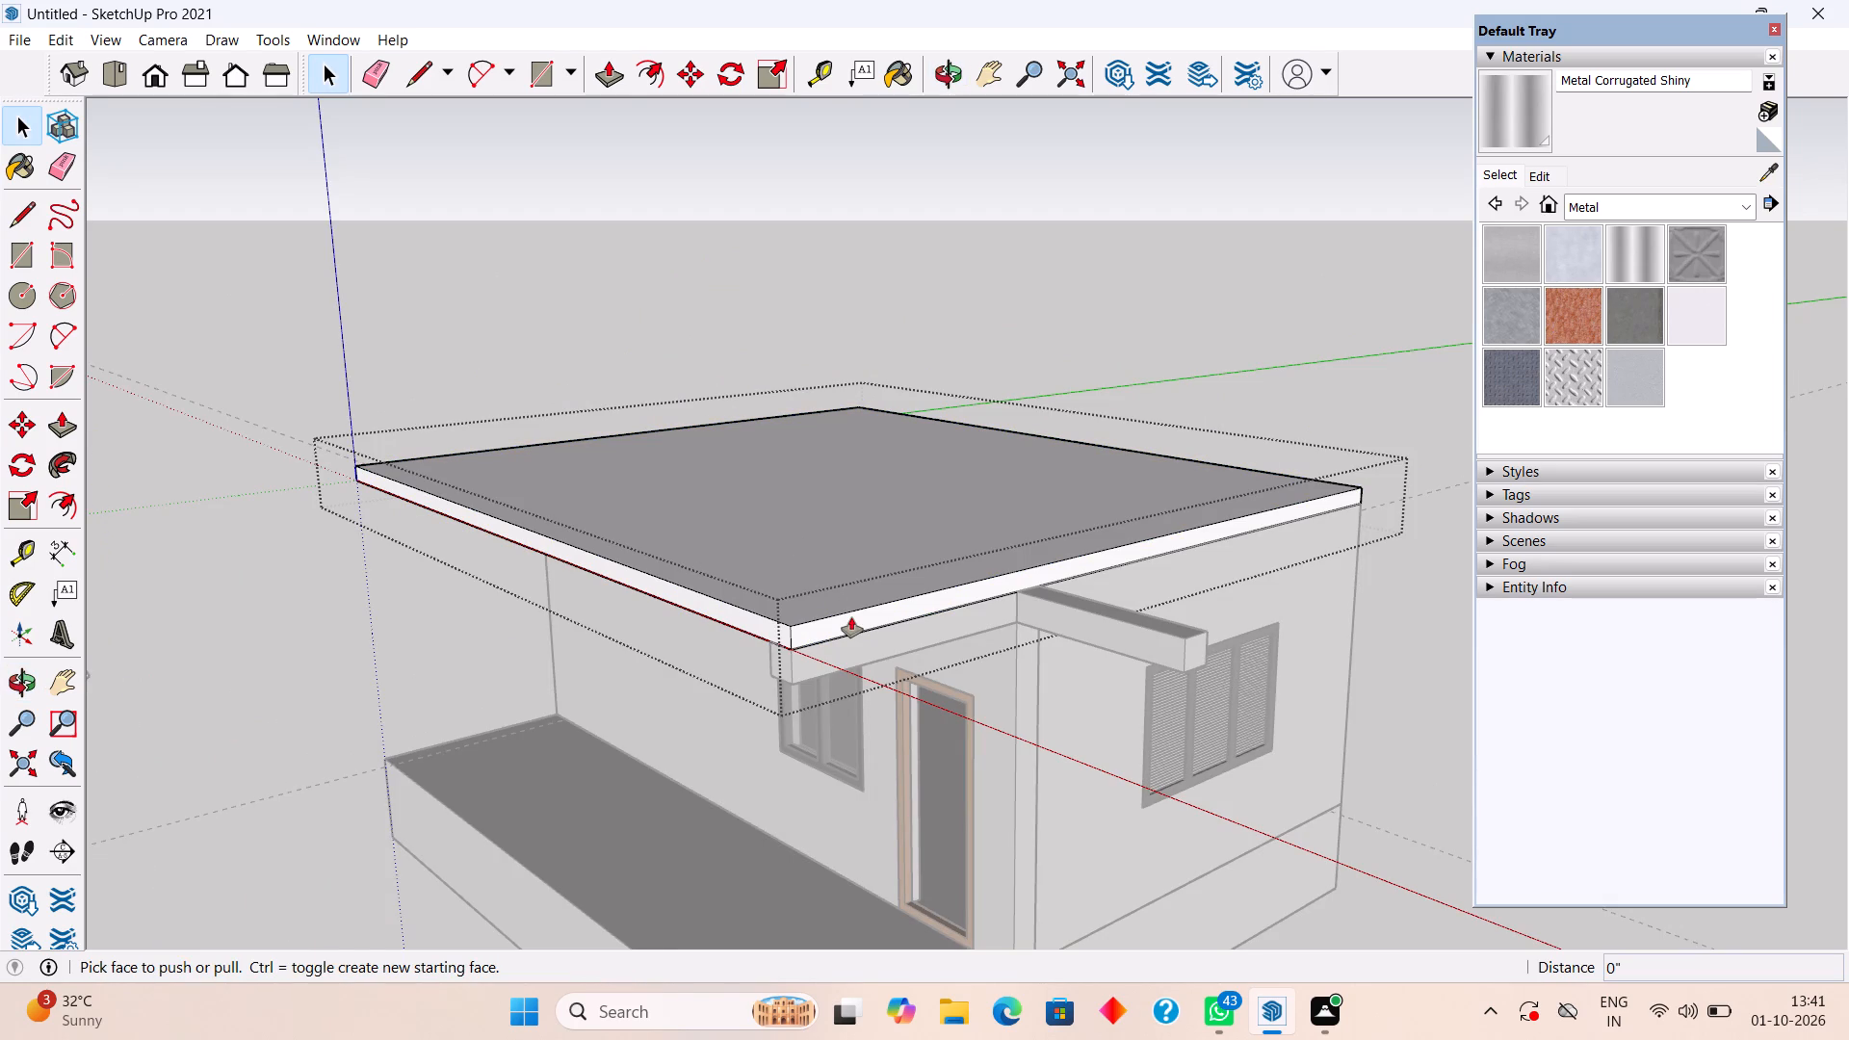
pyautogui.click(867, 608)
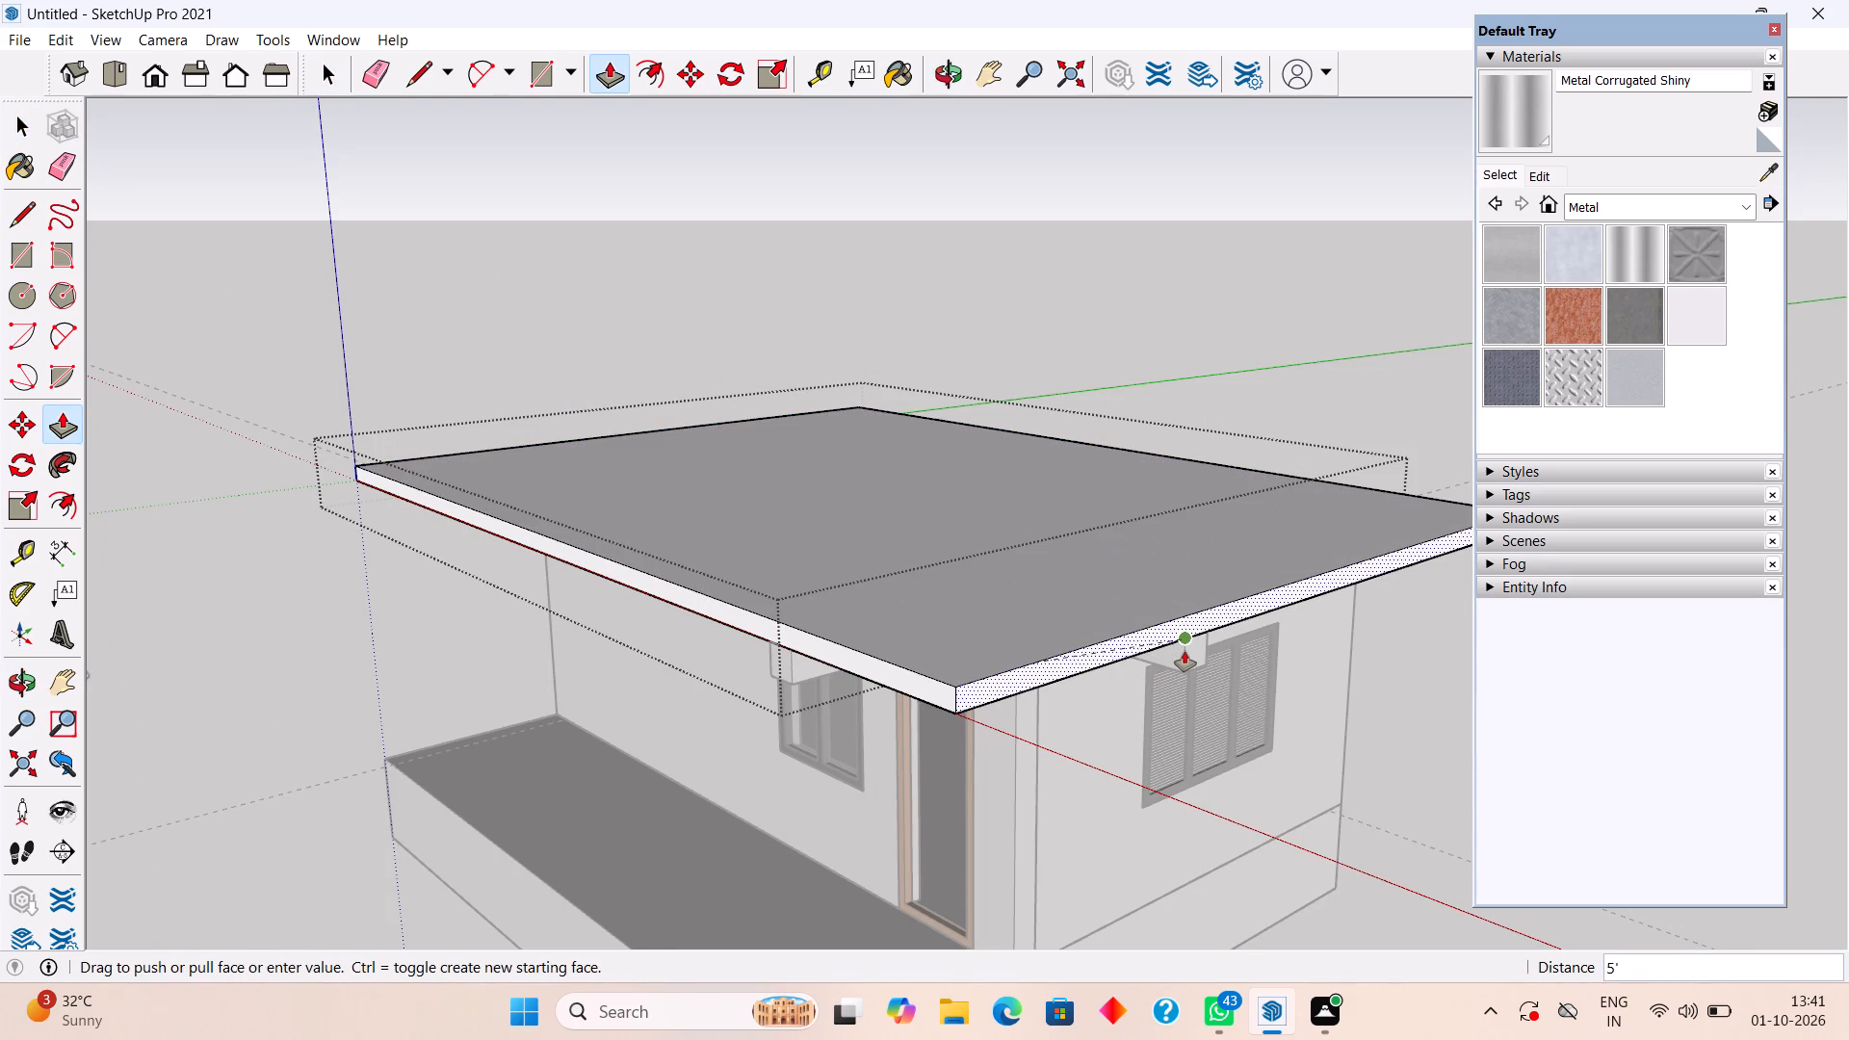
pyautogui.click(1185, 651)
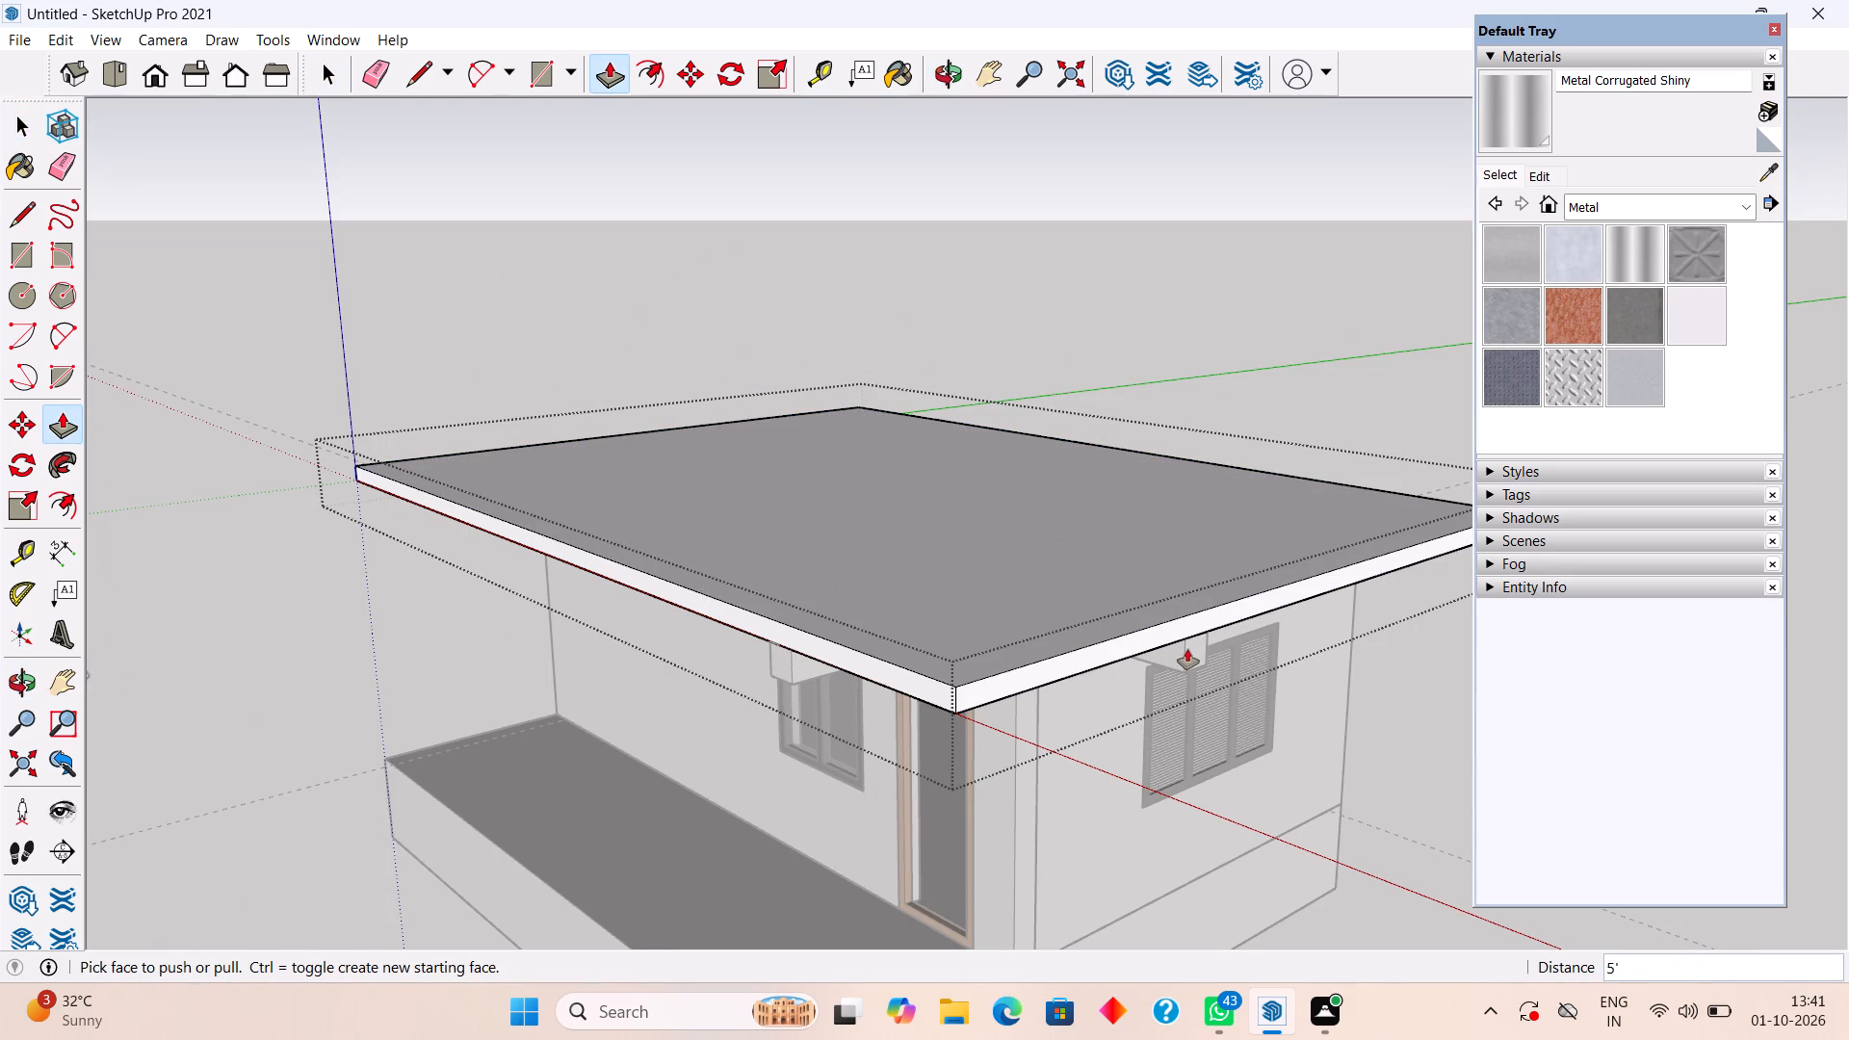
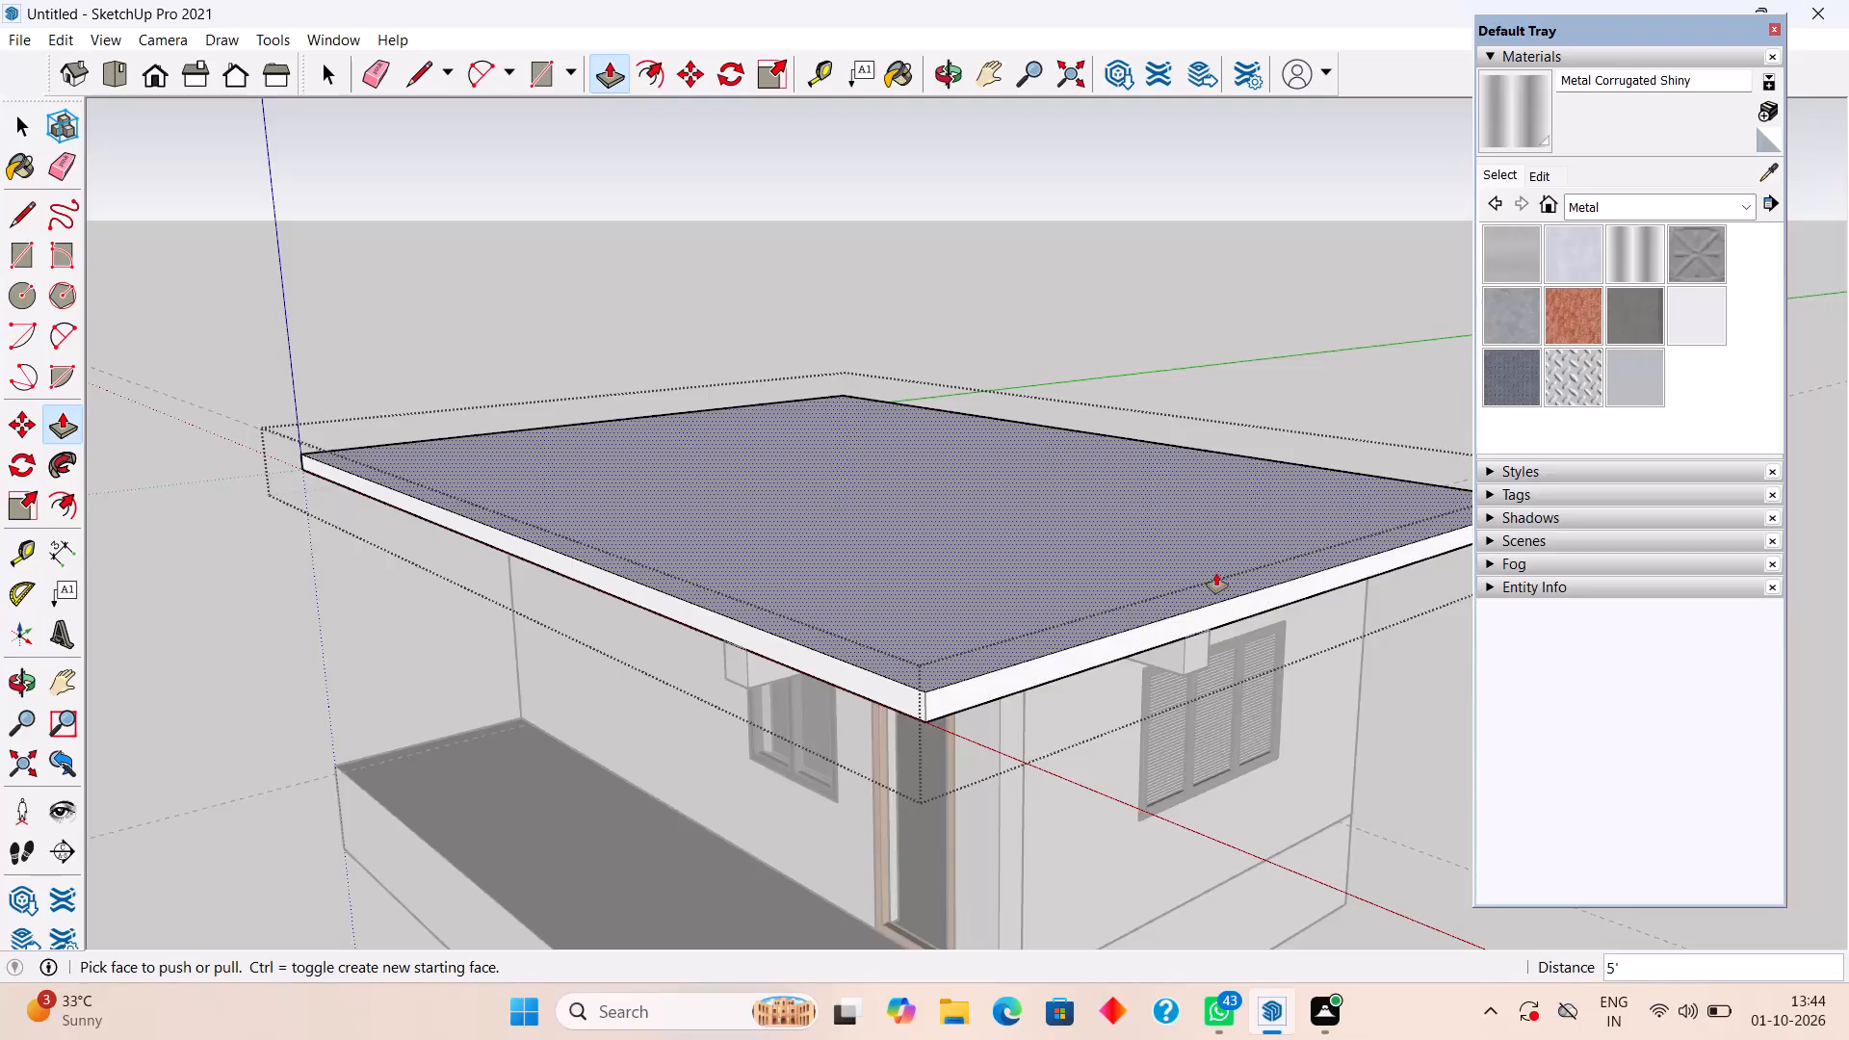
# Close the roof group and examine the widened roof slab against the beams and walls from several sides and from above.
pyautogui.press('space')
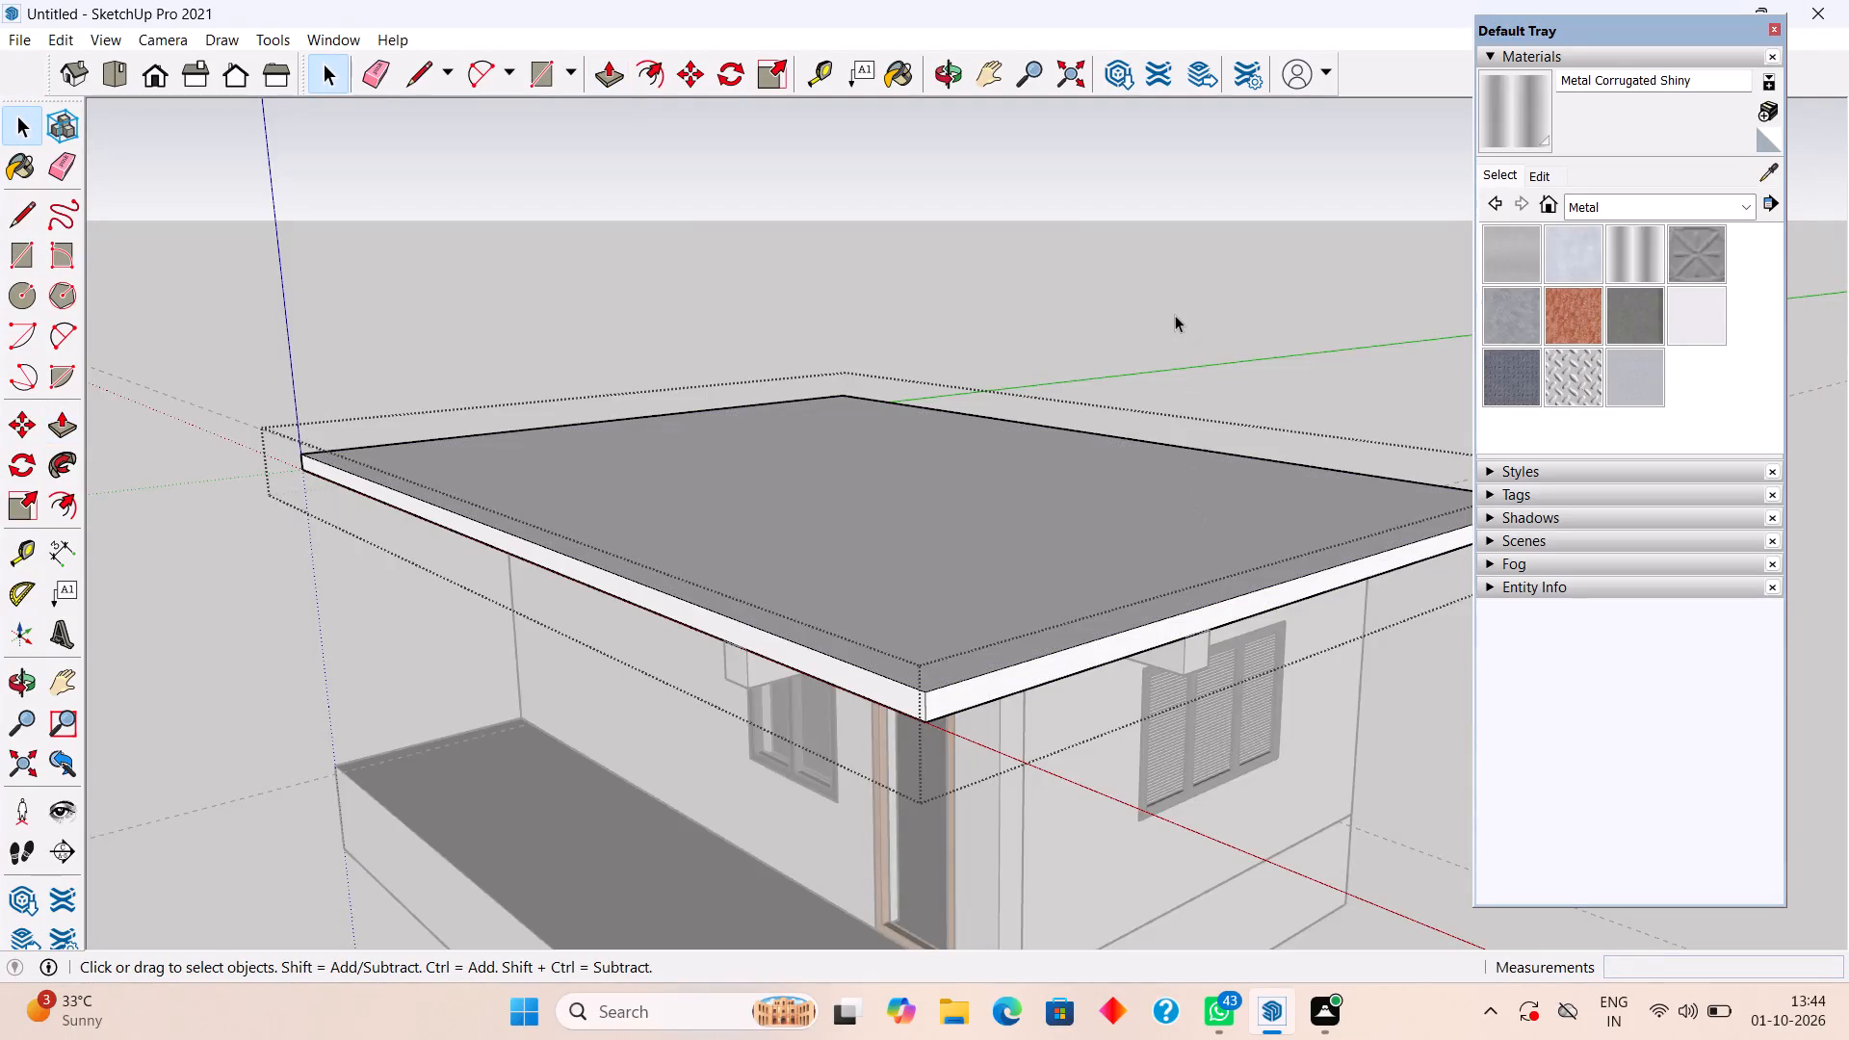
pyautogui.click(1175, 315)
pyautogui.click(1188, 631)
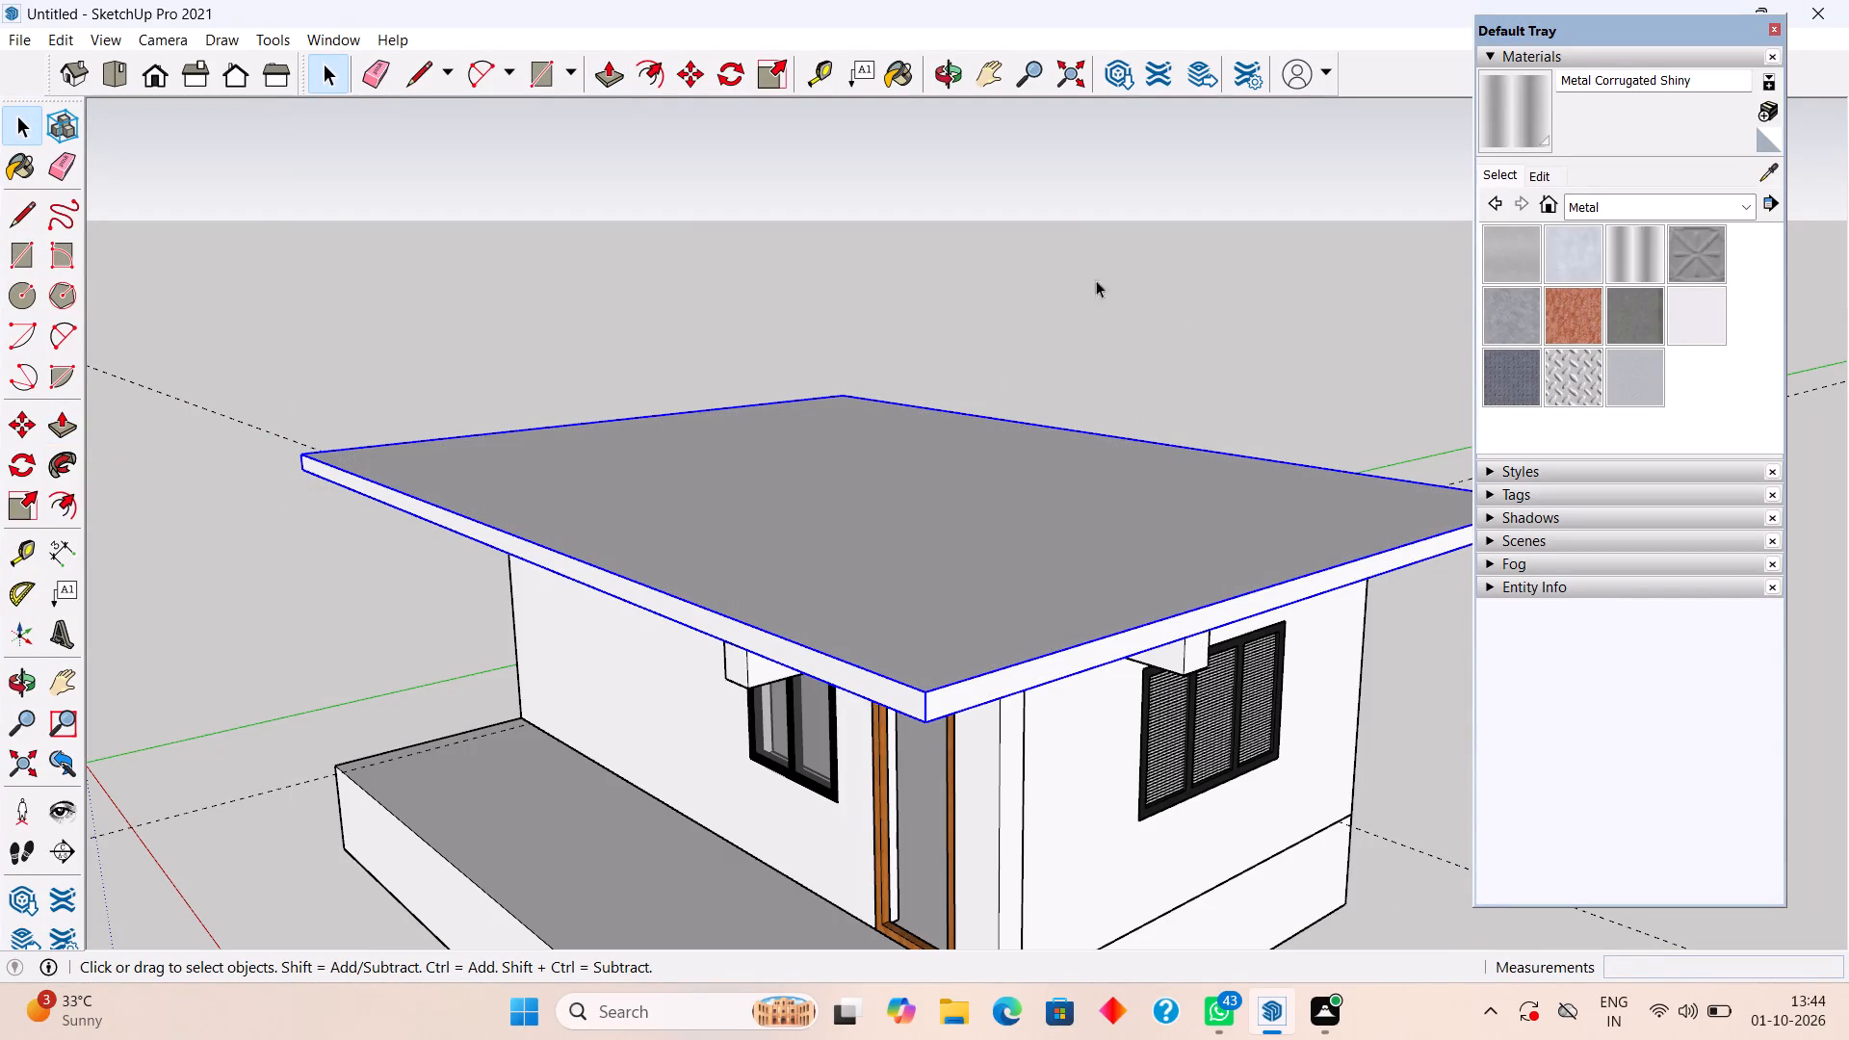
pyautogui.click(1103, 237)
pyautogui.moveTo(1055, 788); pyautogui.dragTo(1239, 595, button='middle')
pyautogui.scroll(-3, 1239, 595)
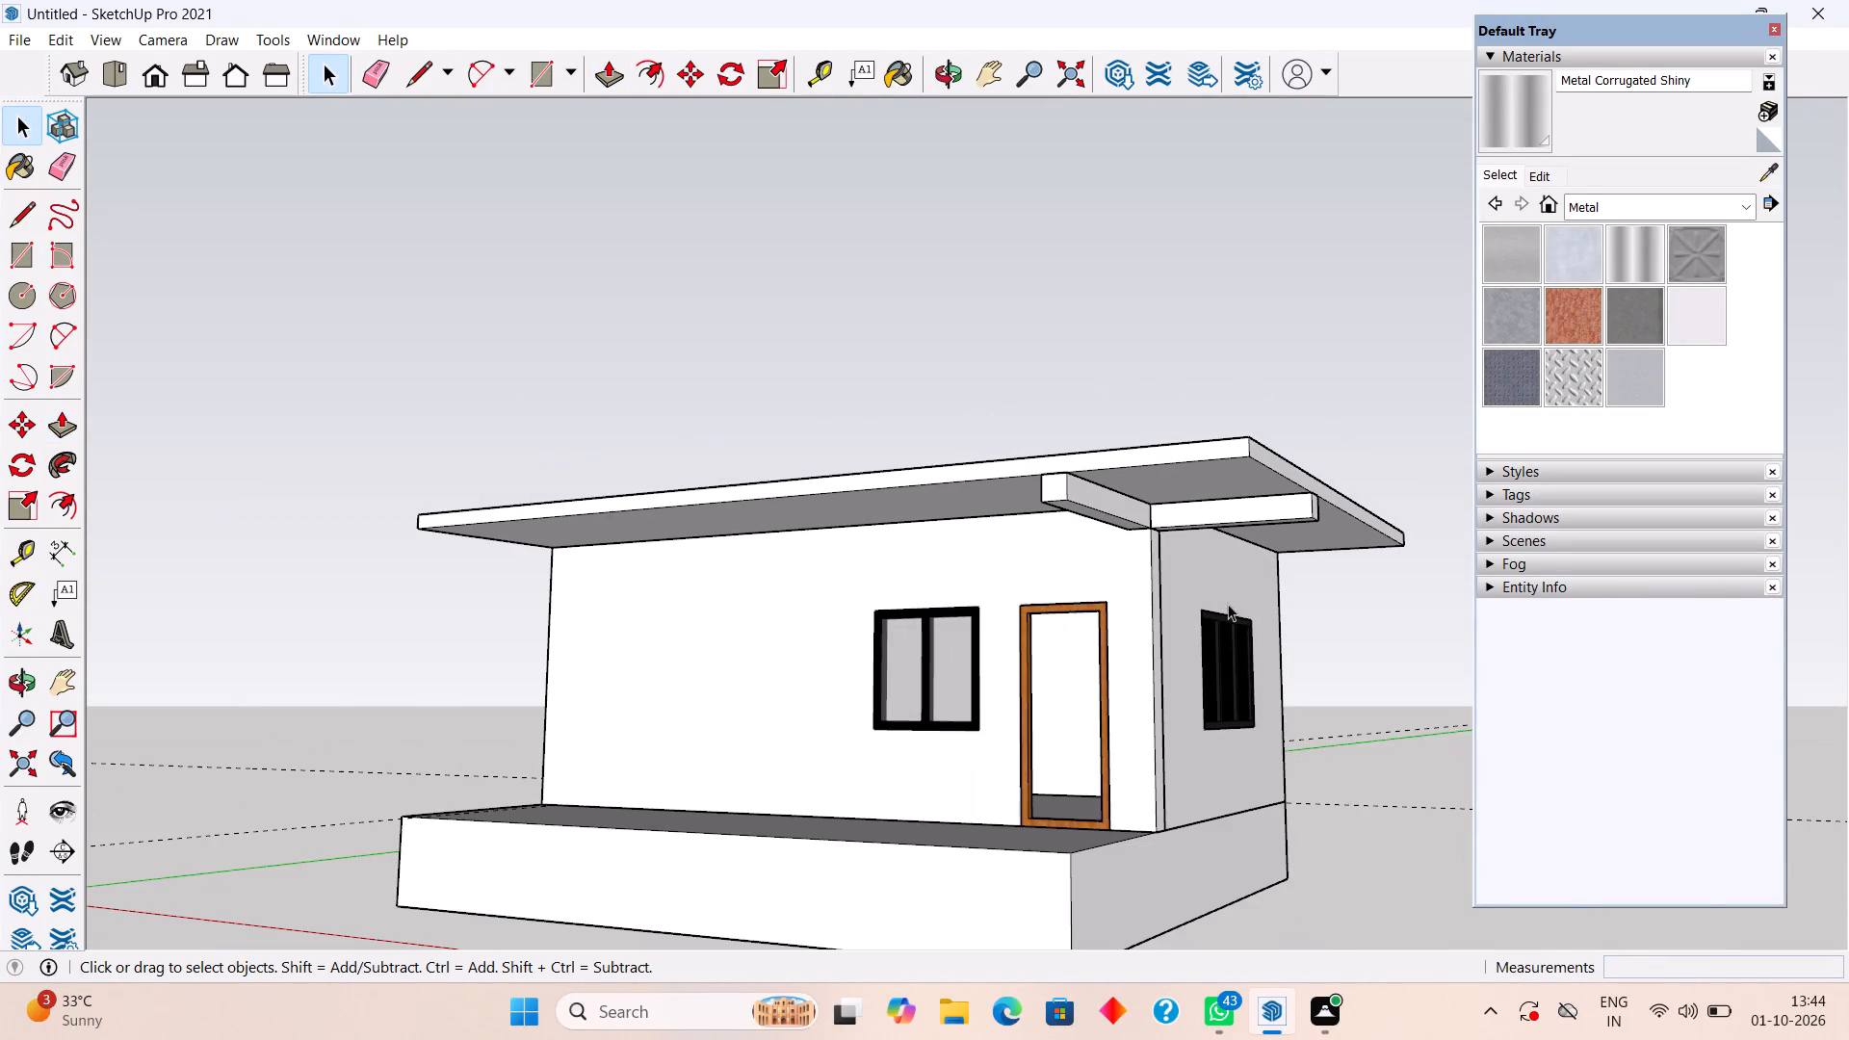
pyautogui.moveTo(1089, 706); pyautogui.dragTo(781, 742, button='middle')
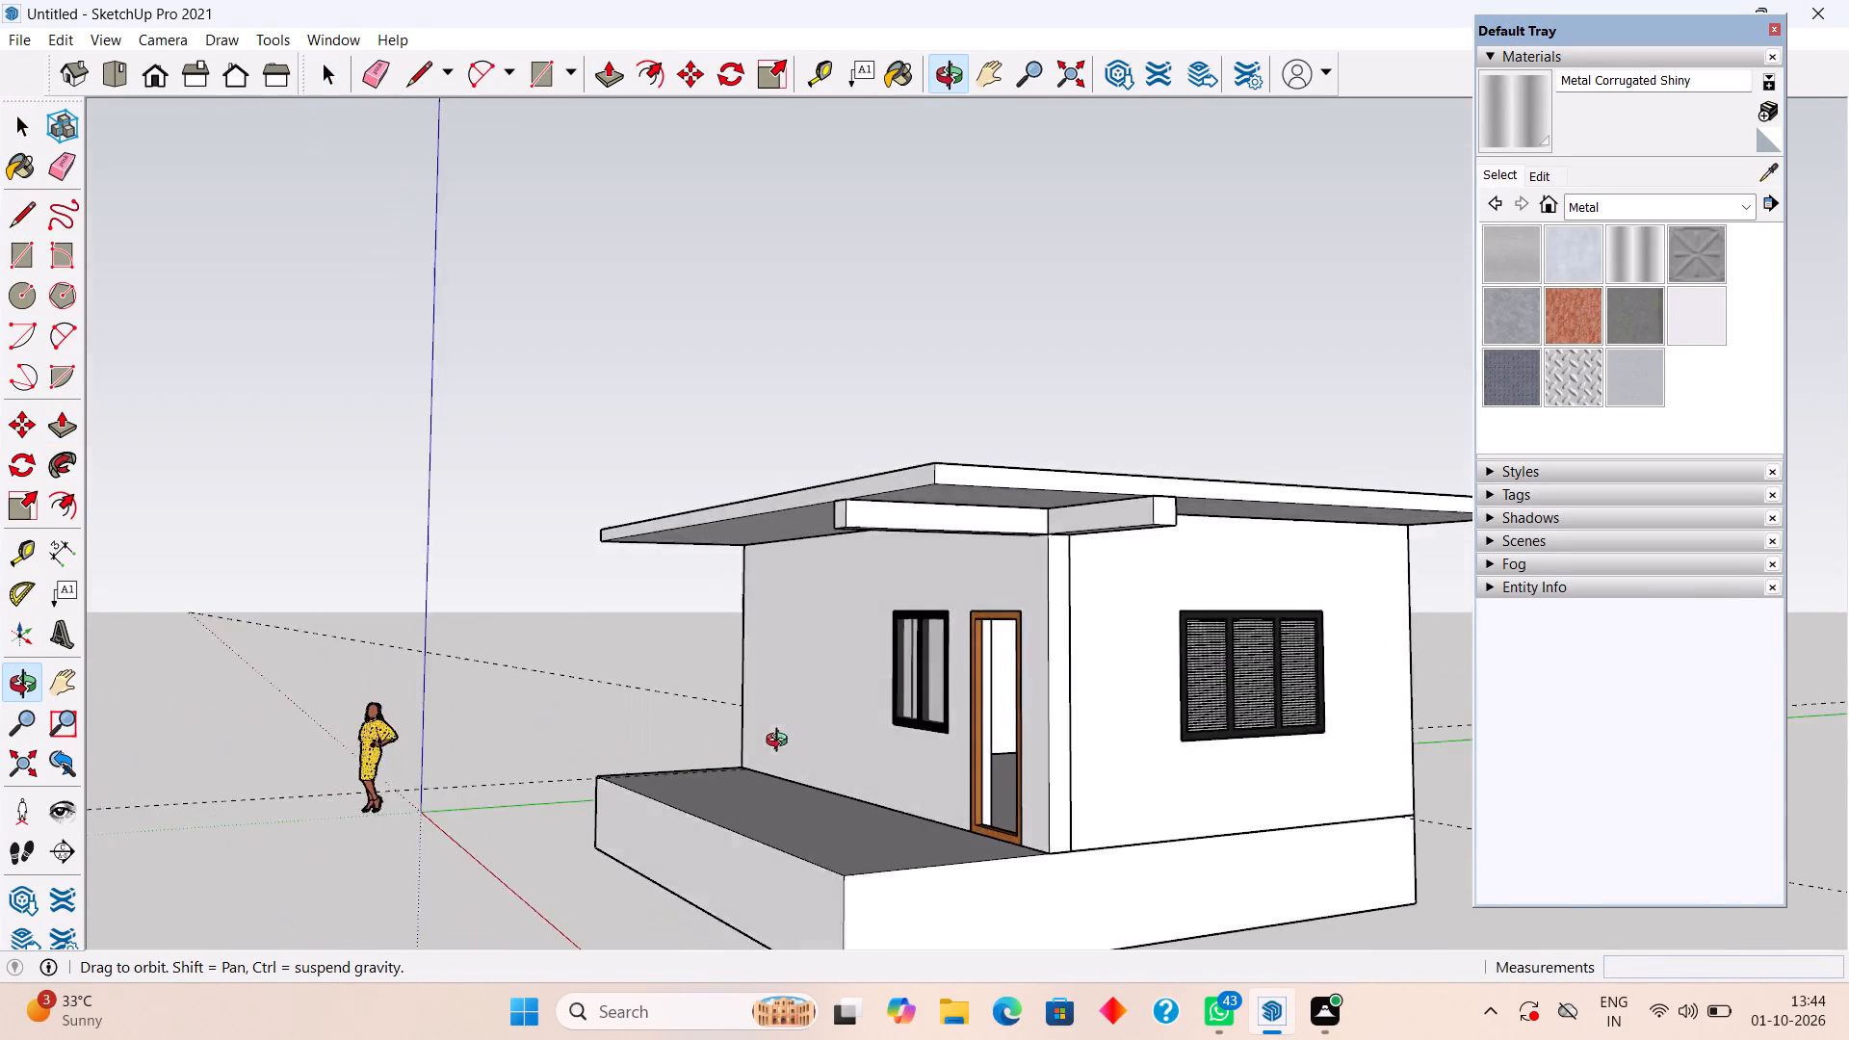
pyautogui.moveTo(781, 742); pyautogui.dragTo(728, 797, button='middle')
pyautogui.scroll(-3, 719, 793)
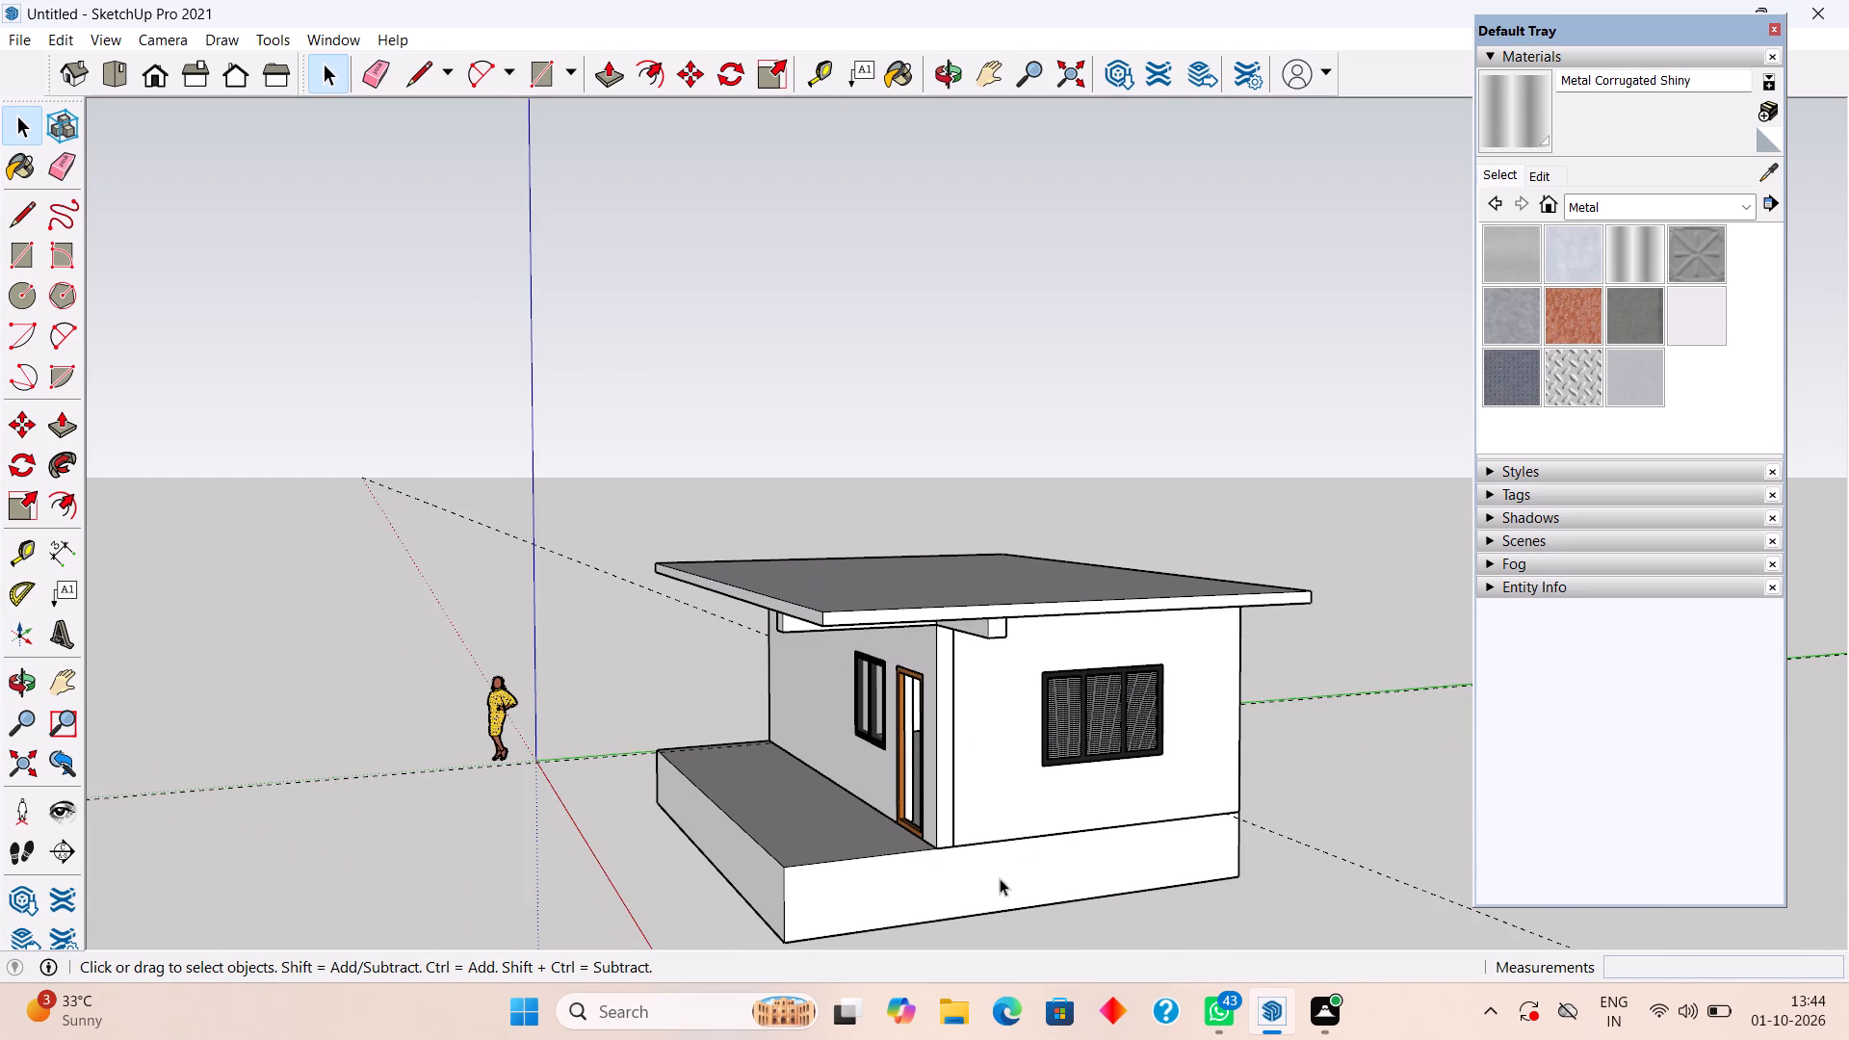
pyautogui.scroll(3, 1121, 846)
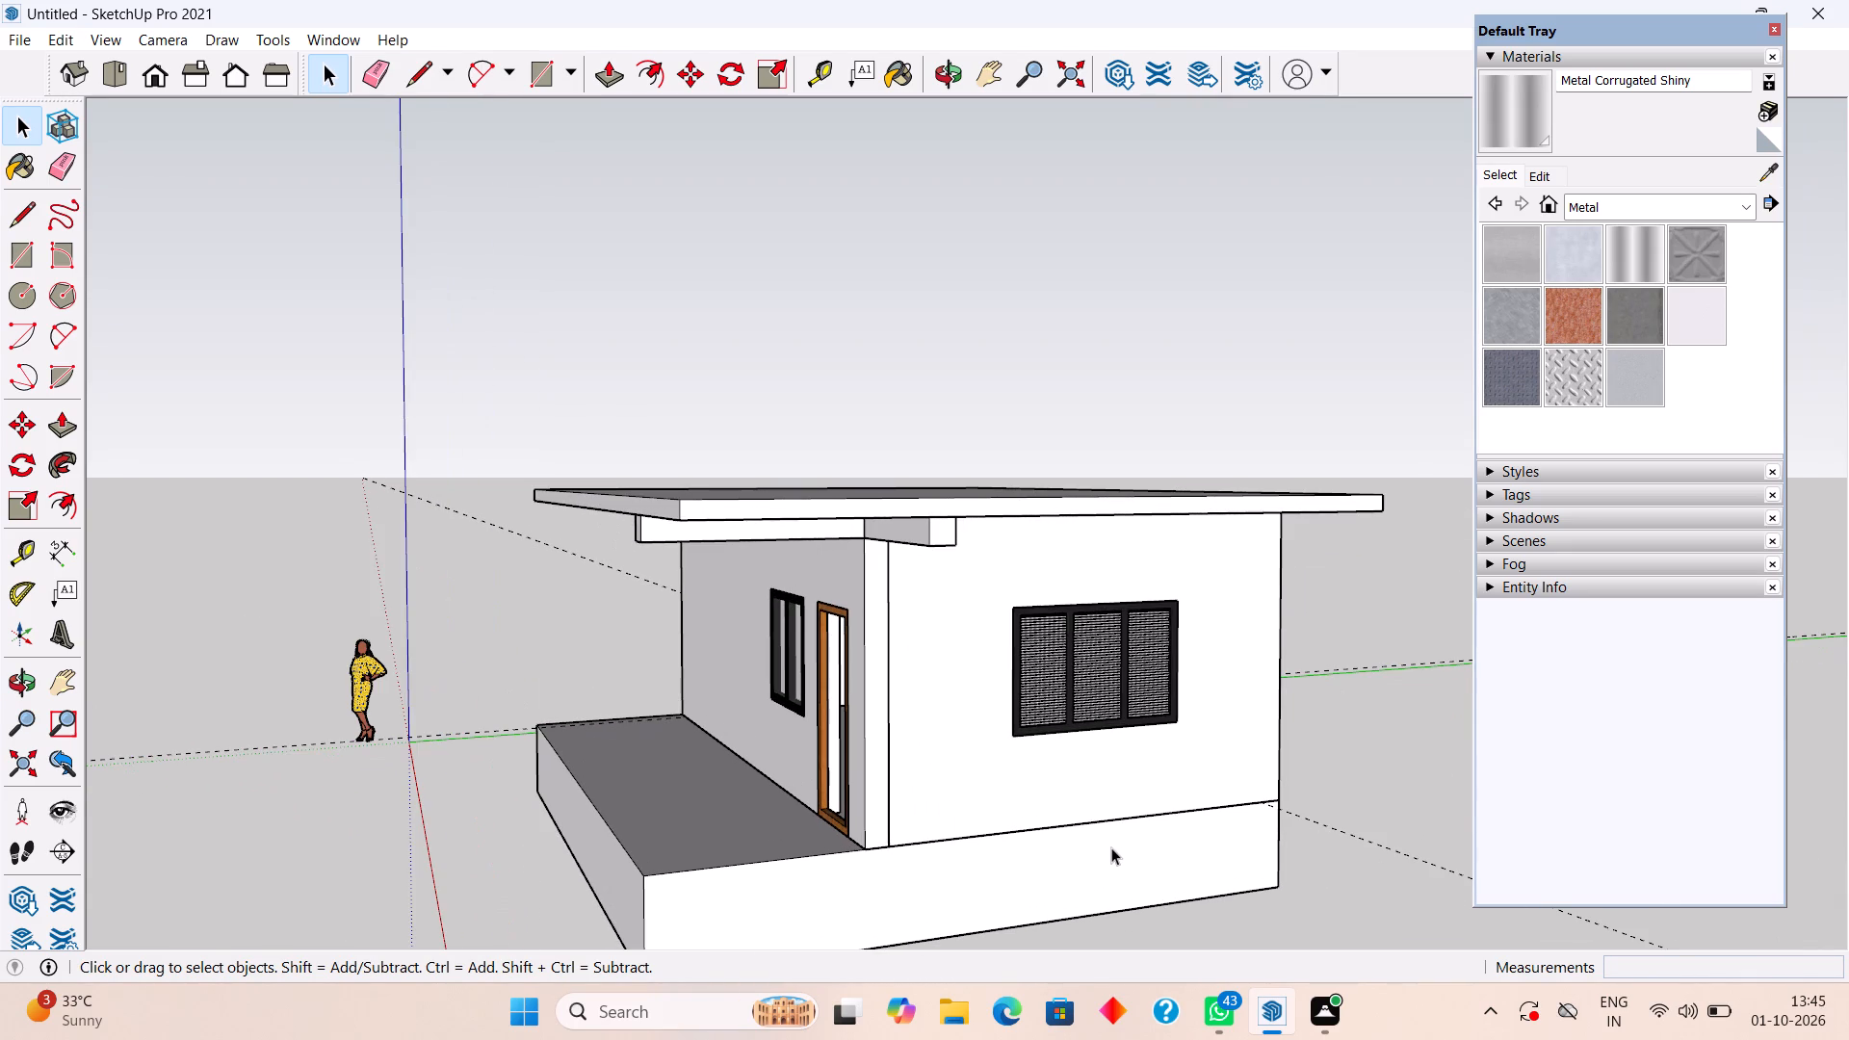
pyautogui.scroll(2, 1084, 860)
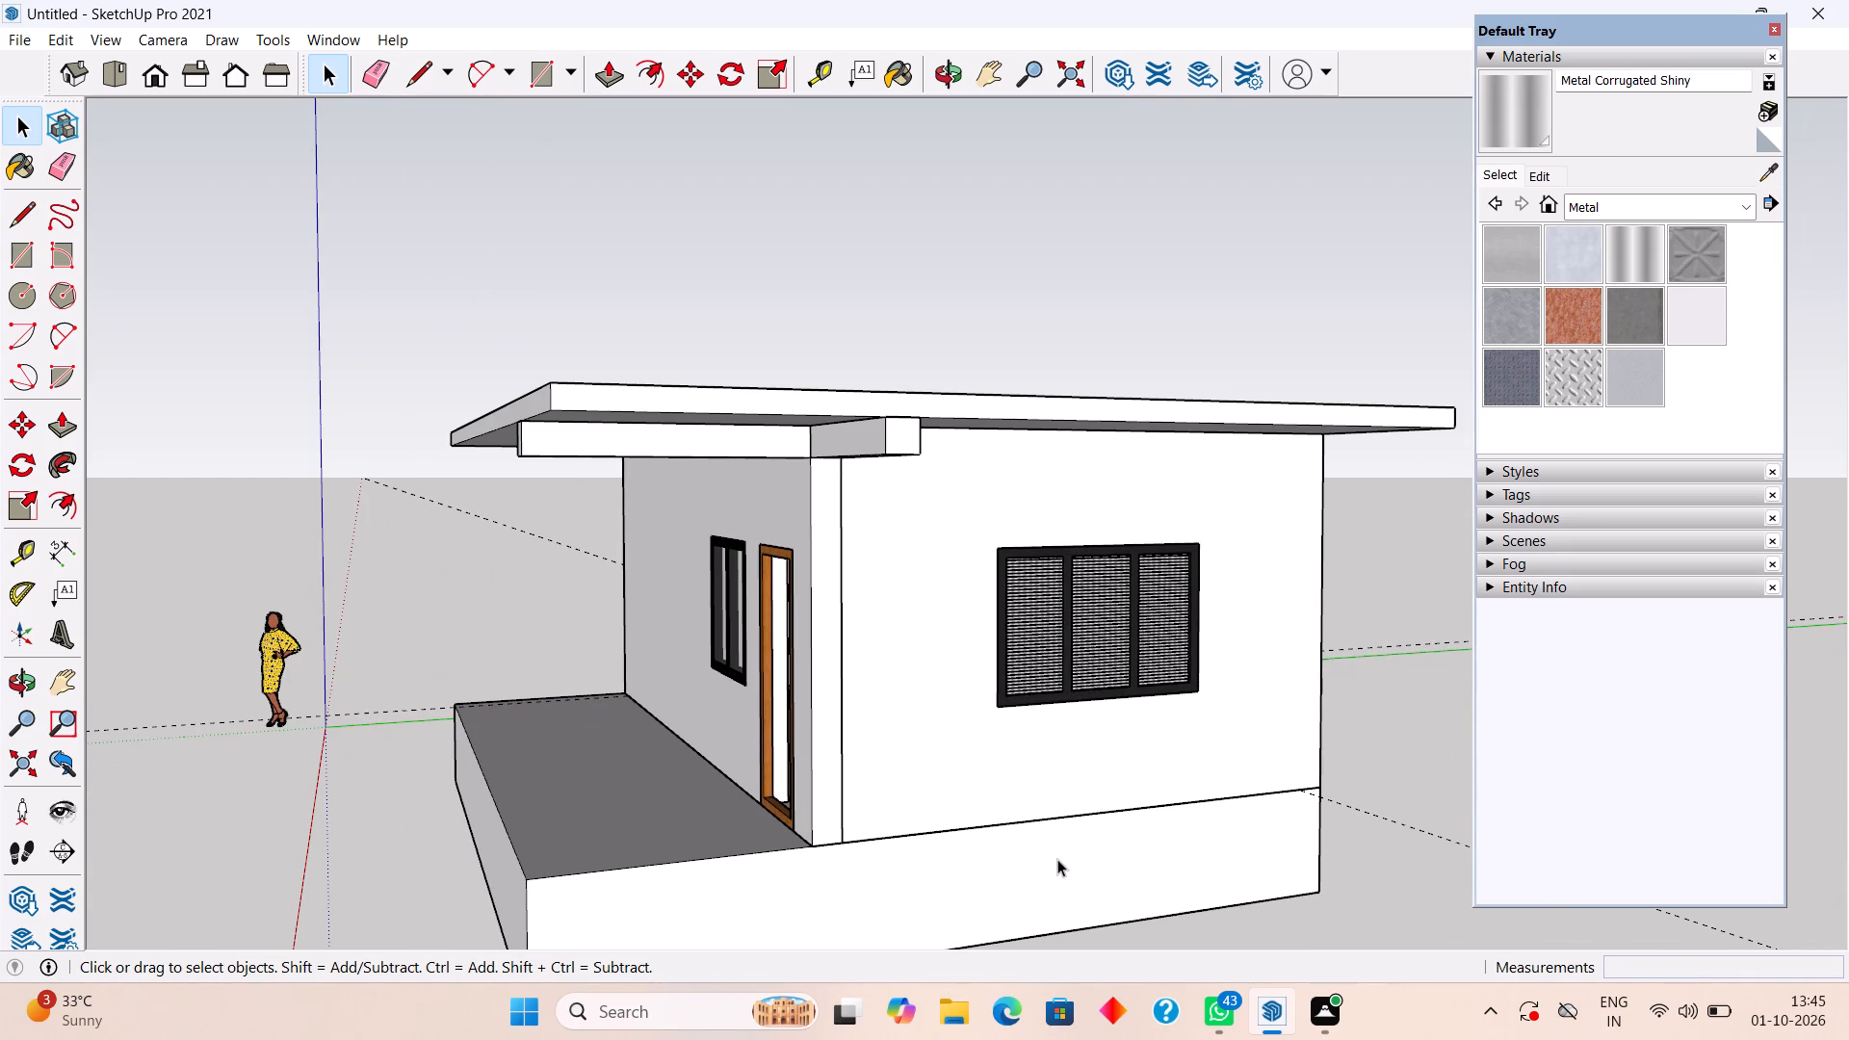
pyautogui.scroll(-1, 1060, 784)
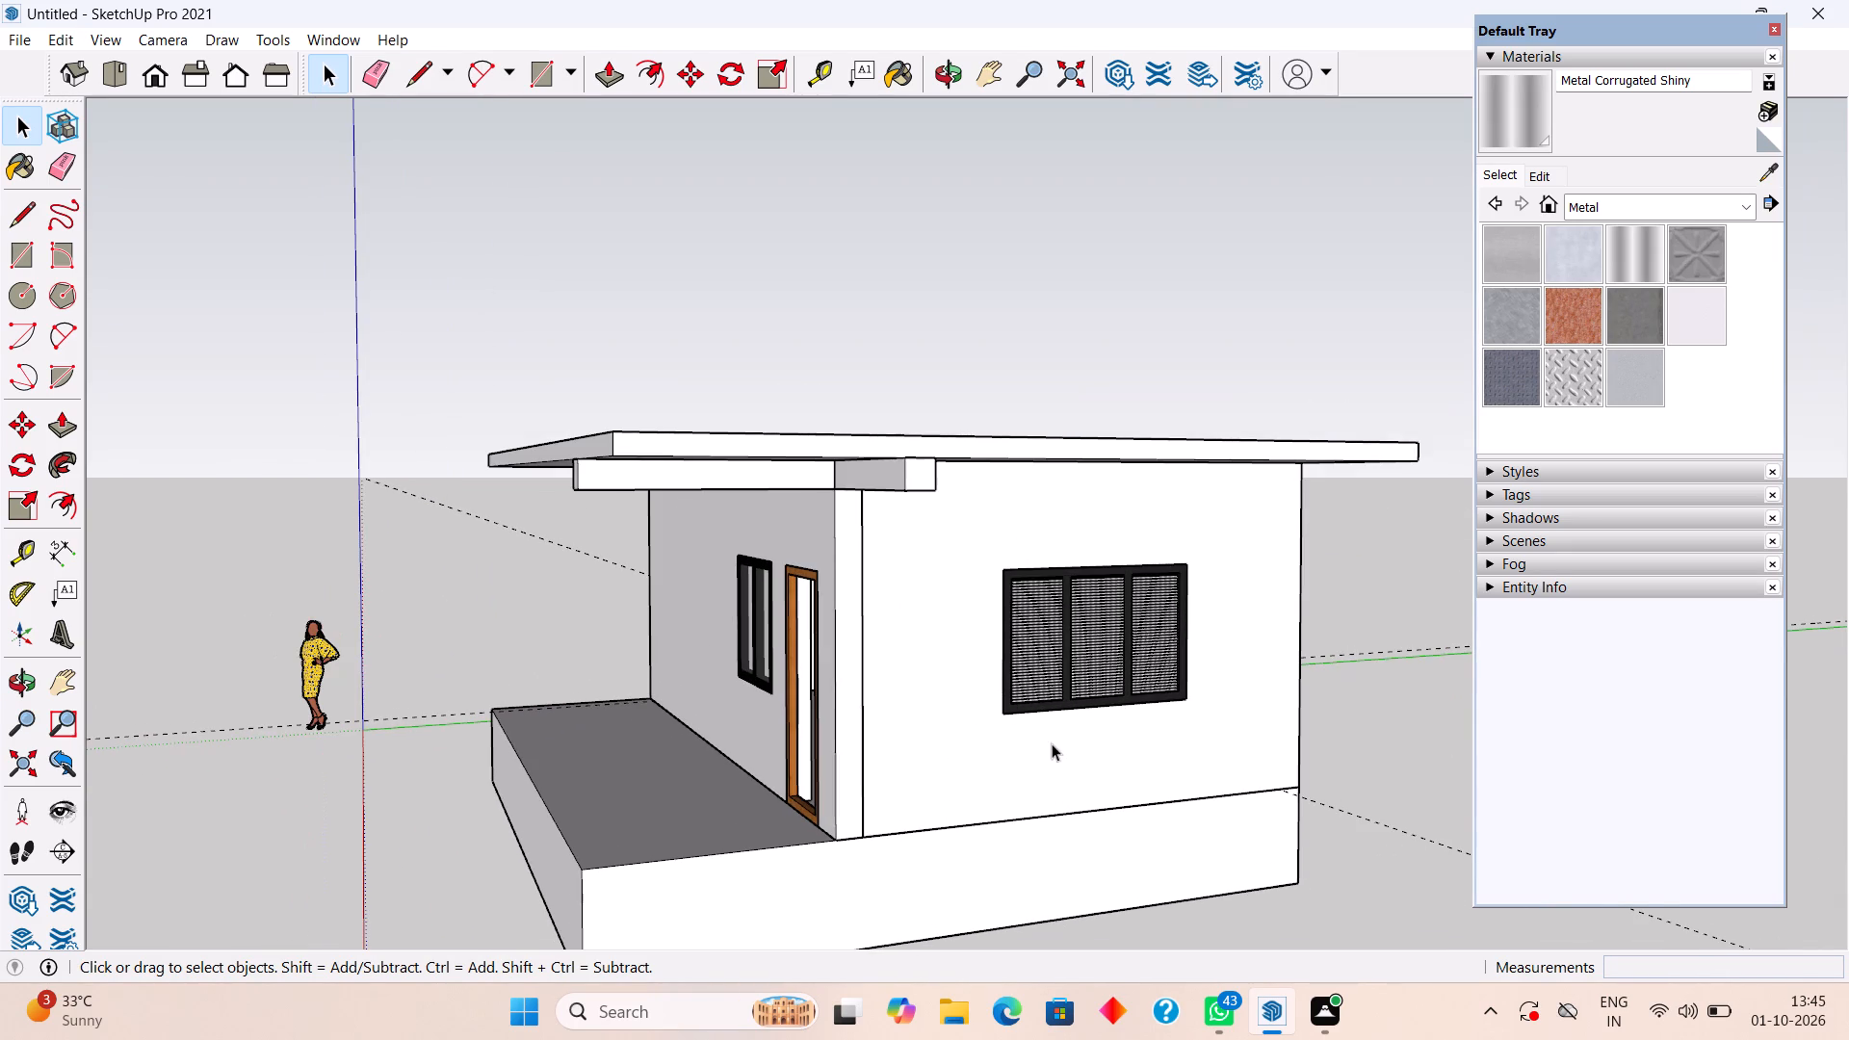
pyautogui.moveTo(1092, 693); pyautogui.dragTo(1416, 687, button='middle')
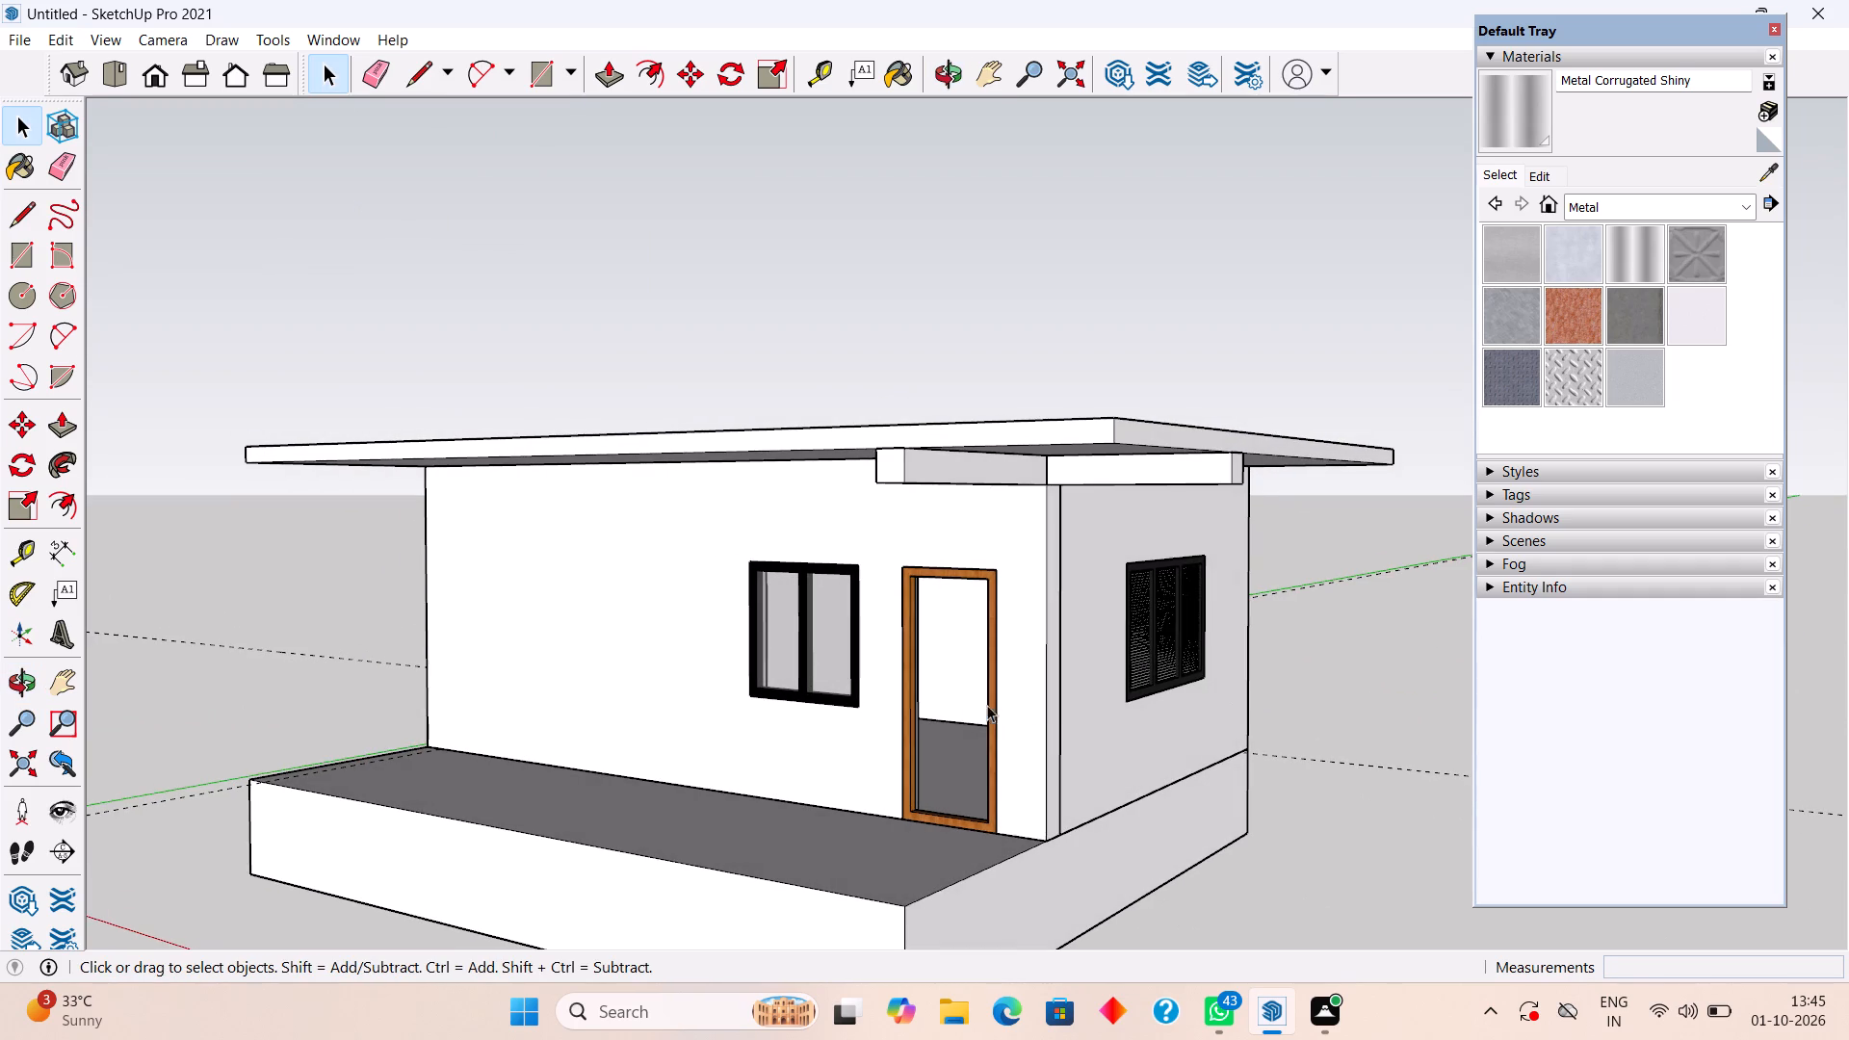
pyautogui.moveTo(876, 725); pyautogui.dragTo(720, 797, button='middle')
pyautogui.scroll(-2, 967, 699)
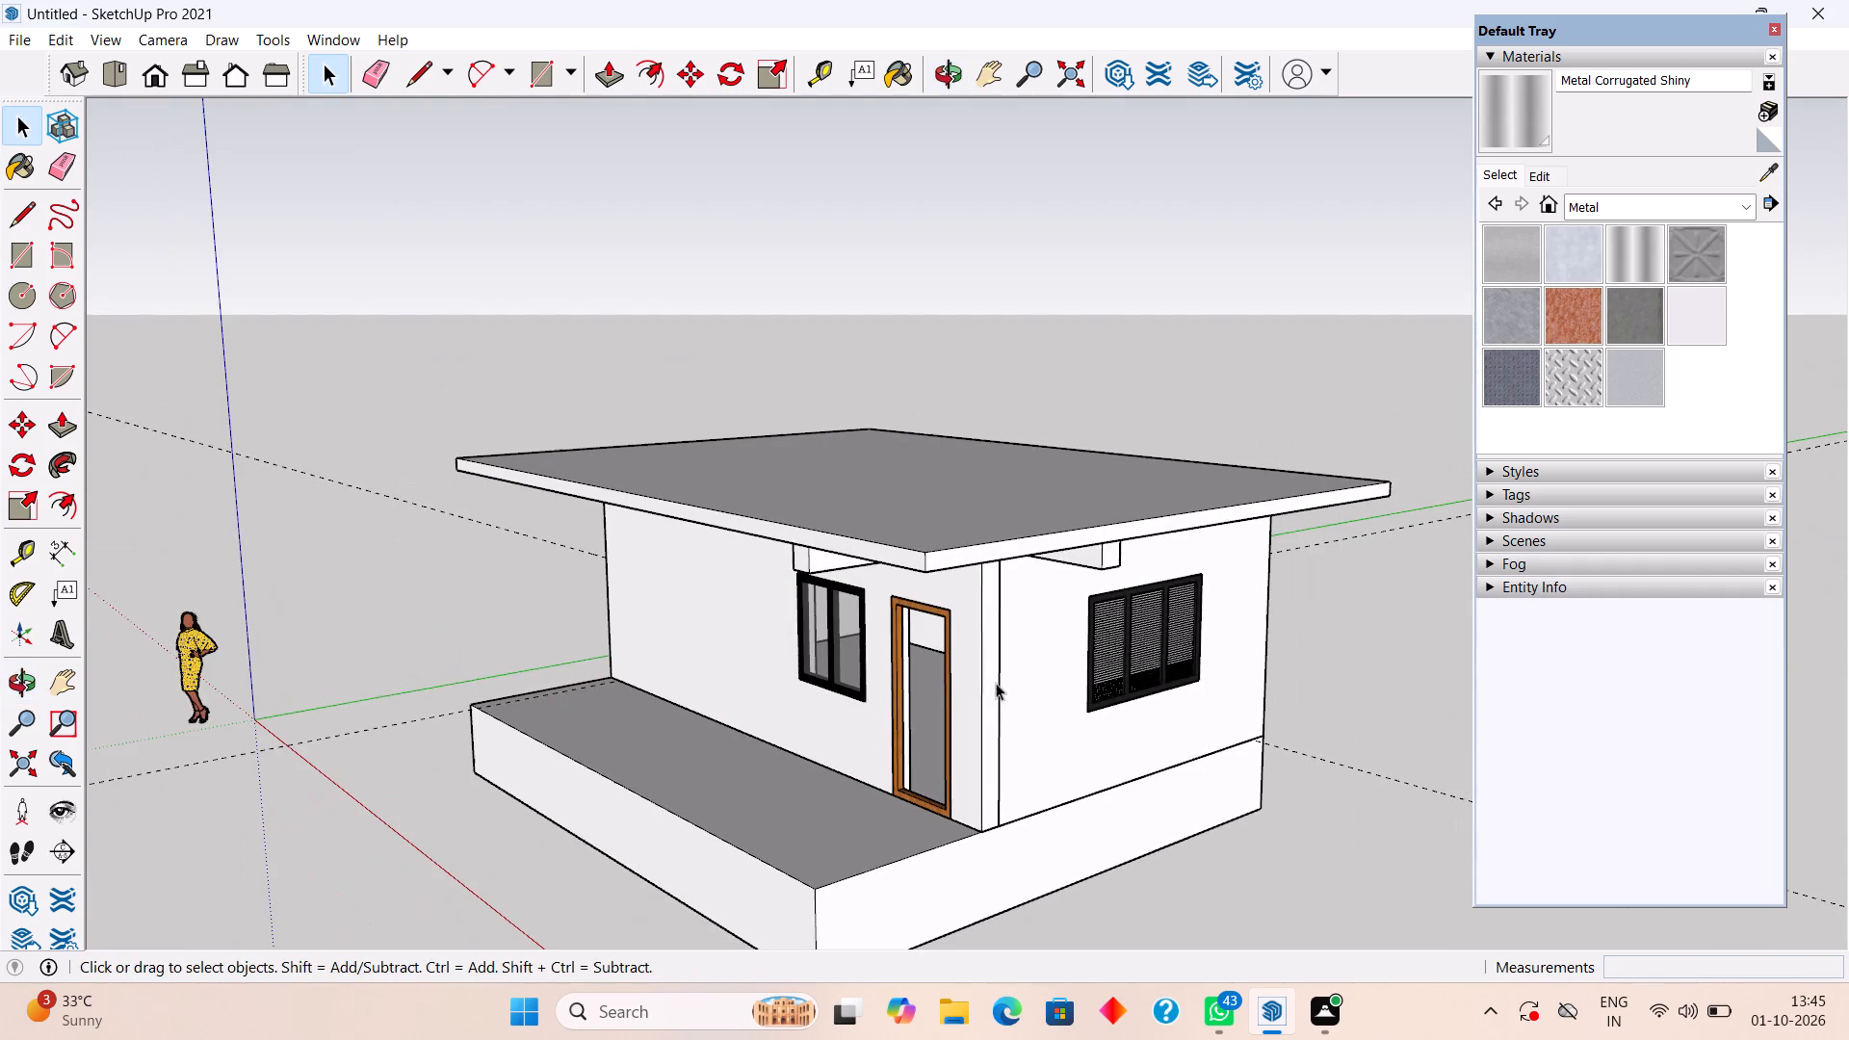
pyautogui.moveTo(1180, 659); pyautogui.dragTo(1423, 607, button='middle')
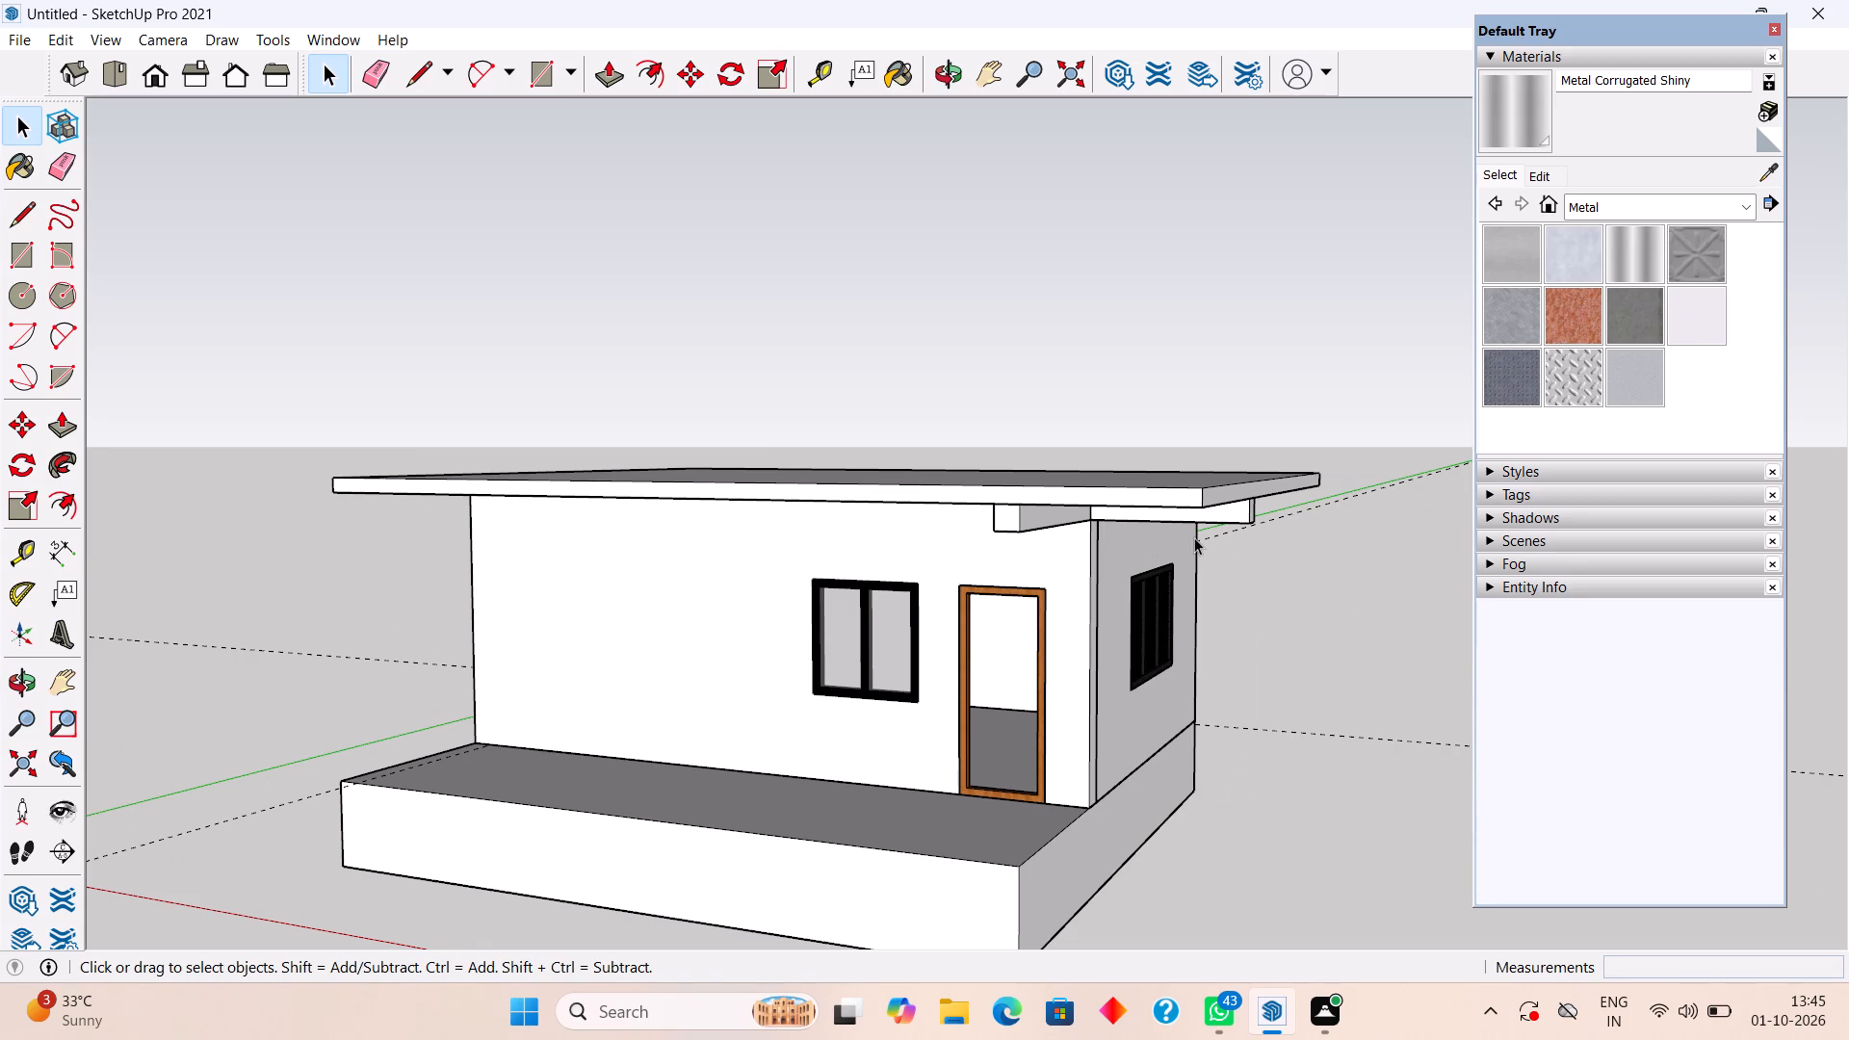
pyautogui.moveTo(1194, 547); pyautogui.dragTo(1142, 716, button='middle')
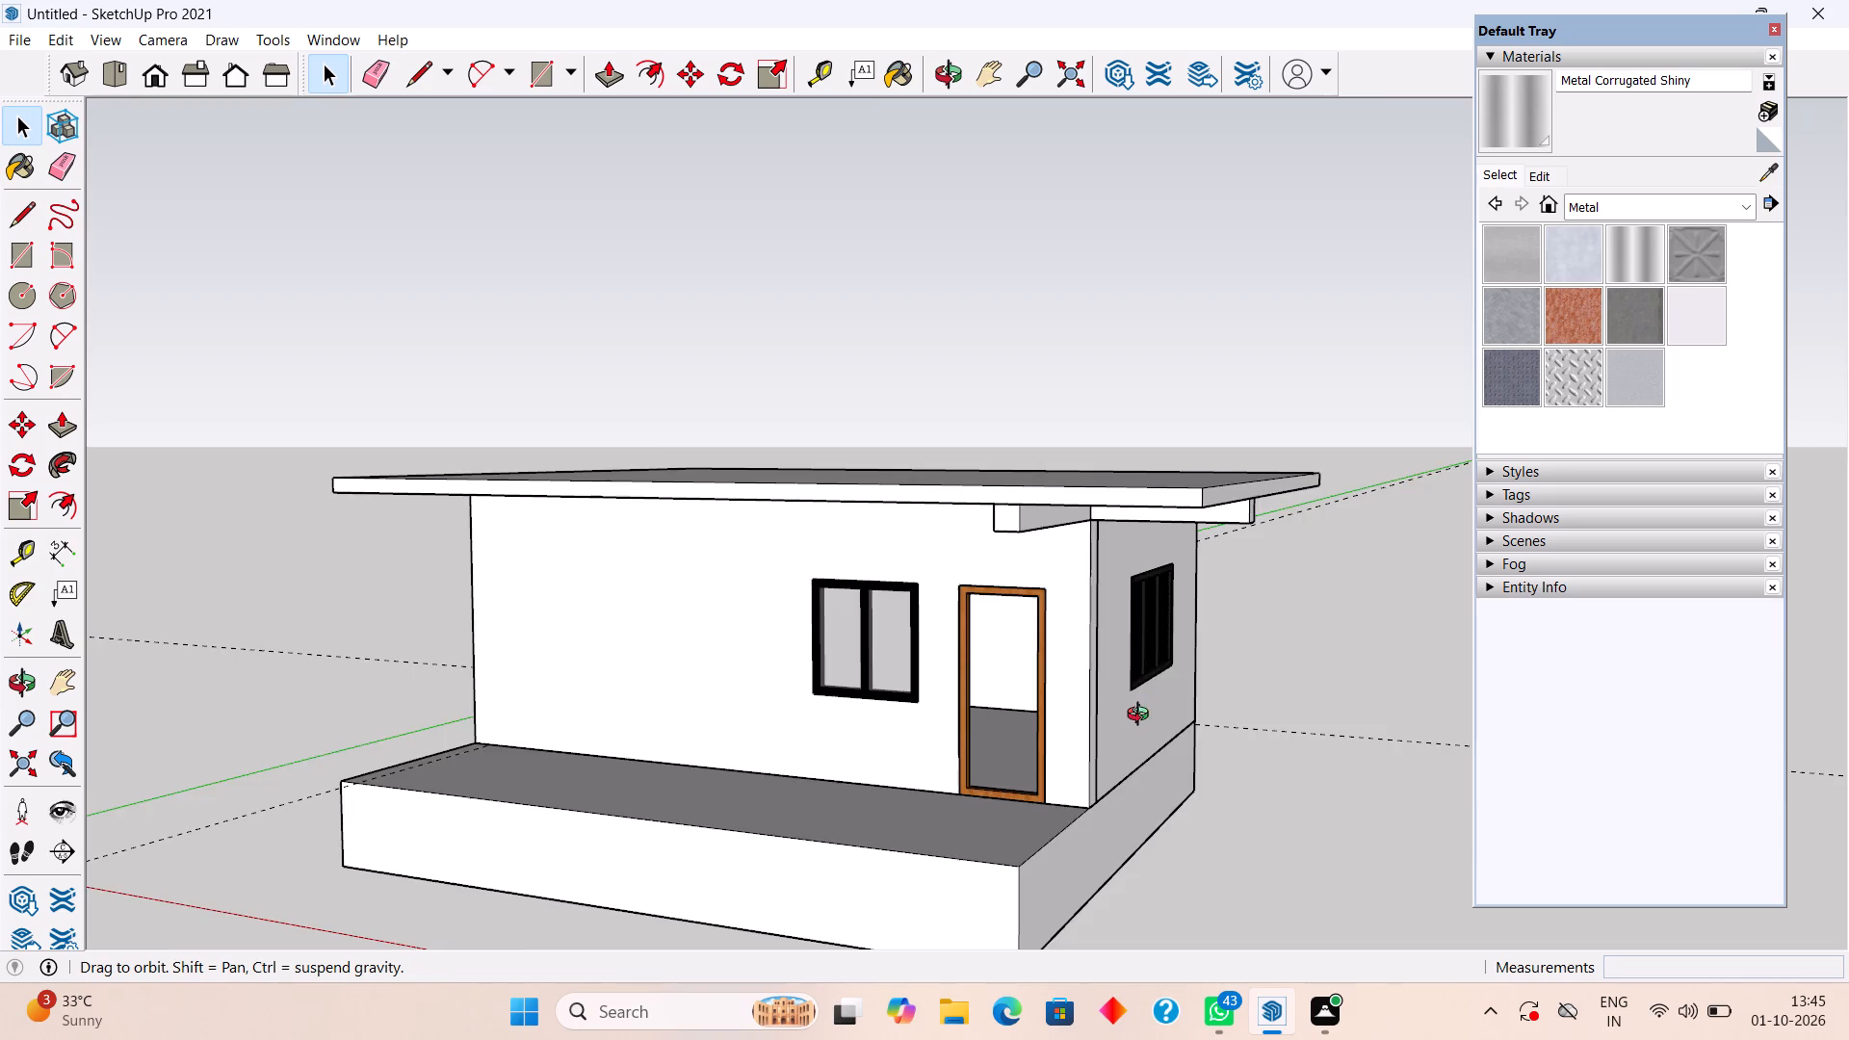
pyautogui.moveTo(1142, 716); pyautogui.dragTo(963, 839, button='middle')
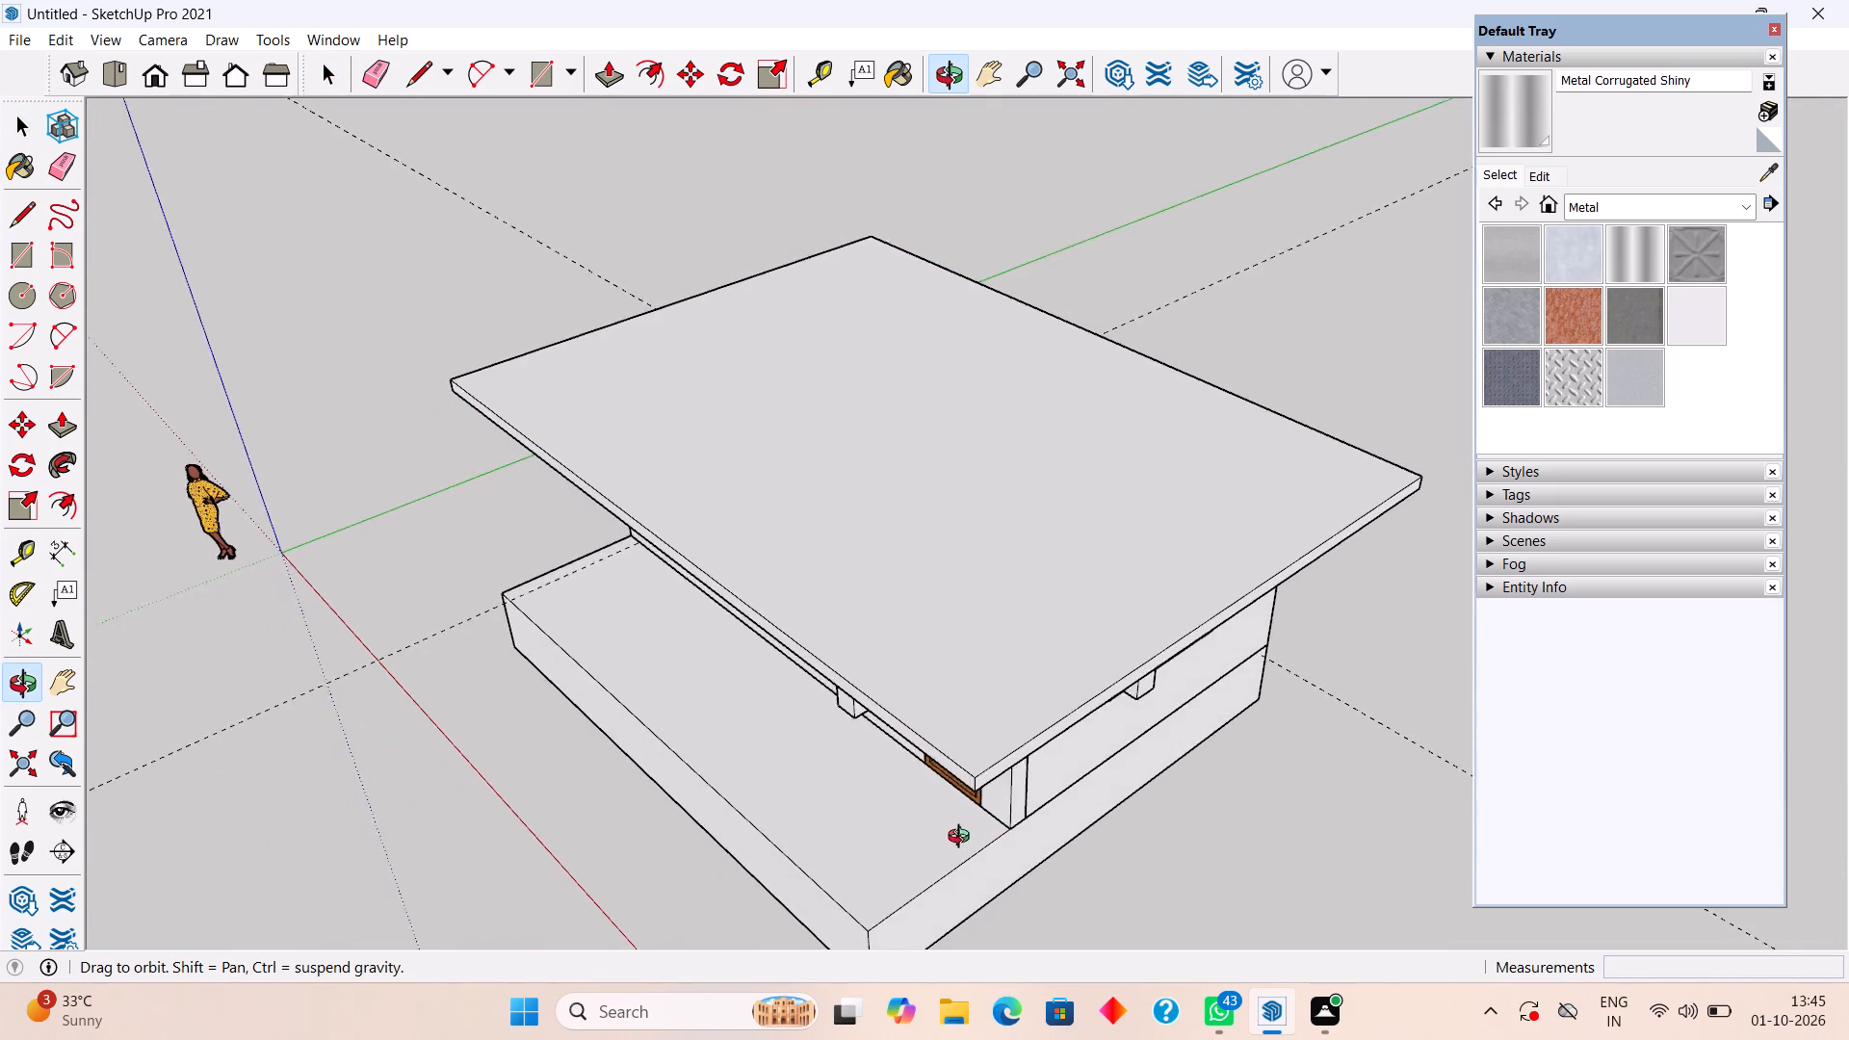
pyautogui.moveTo(963, 839); pyautogui.dragTo(947, 837, button='middle')
pyautogui.scroll(3, 943, 754)
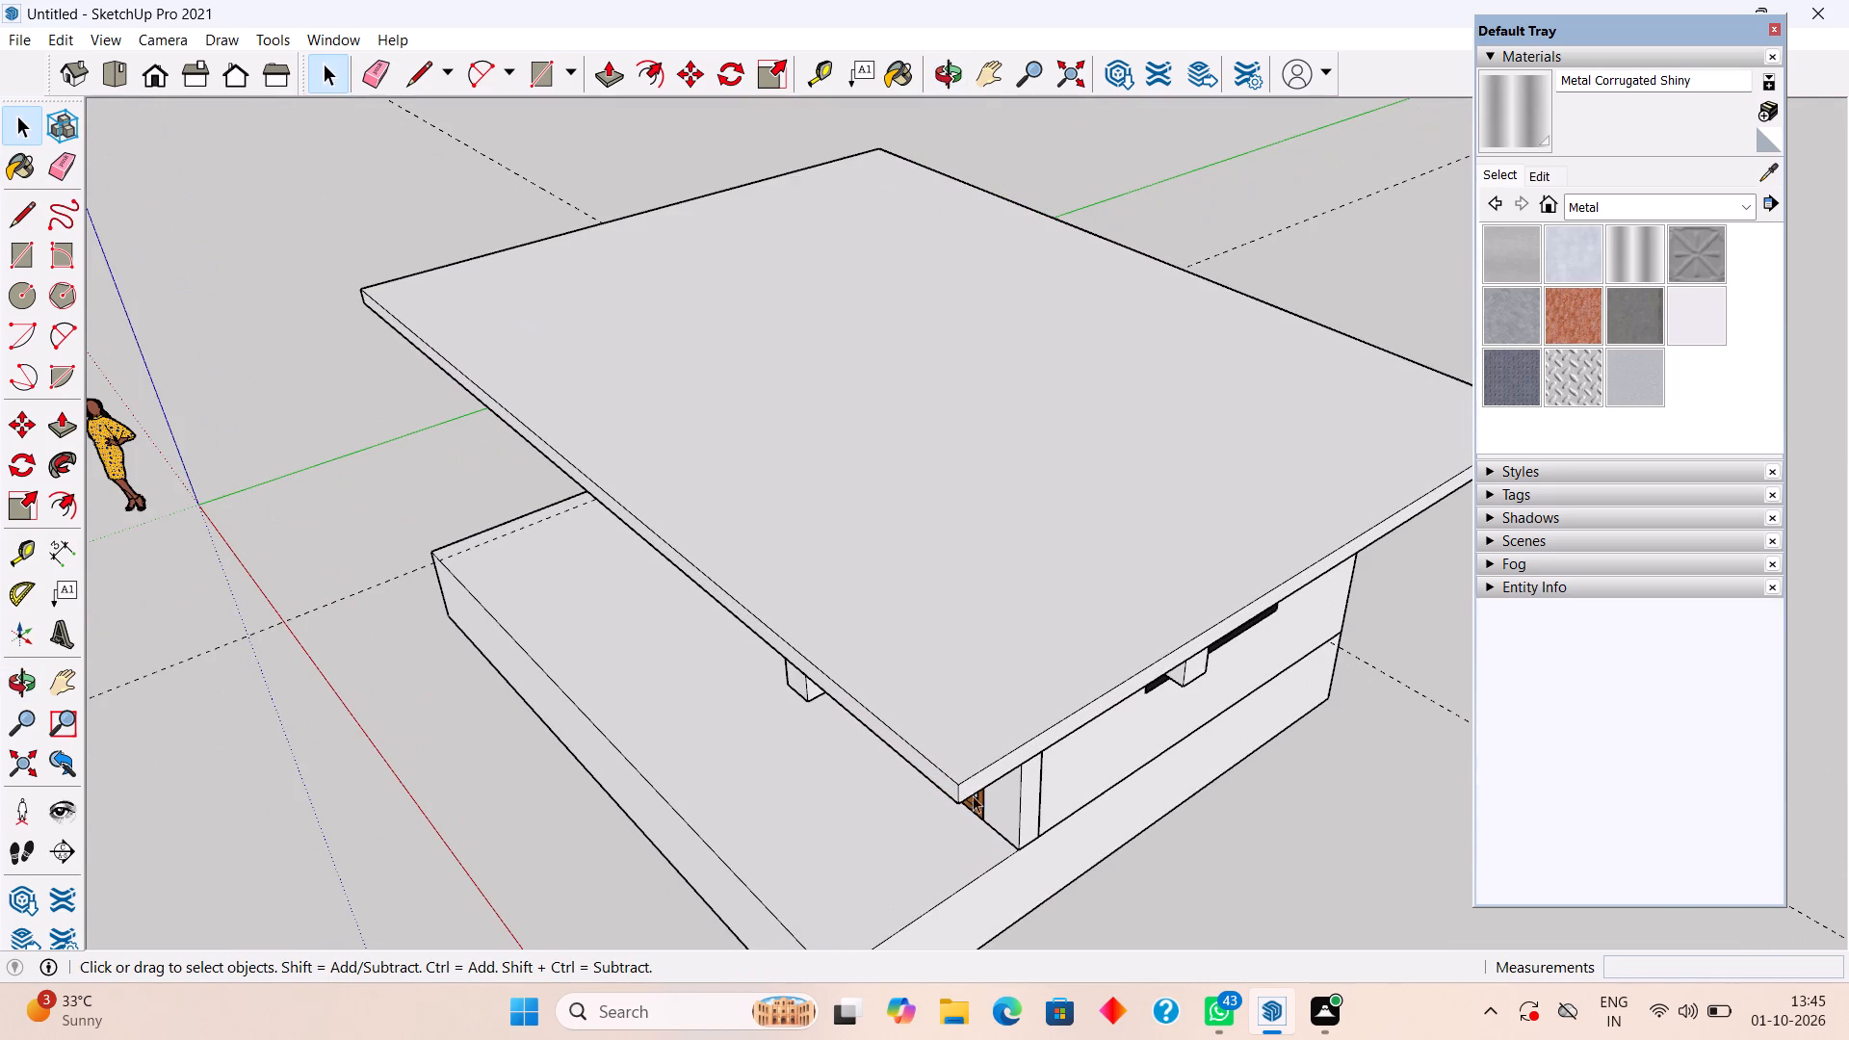
pyautogui.moveTo(973, 801); pyautogui.dragTo(1068, 750, button='middle')
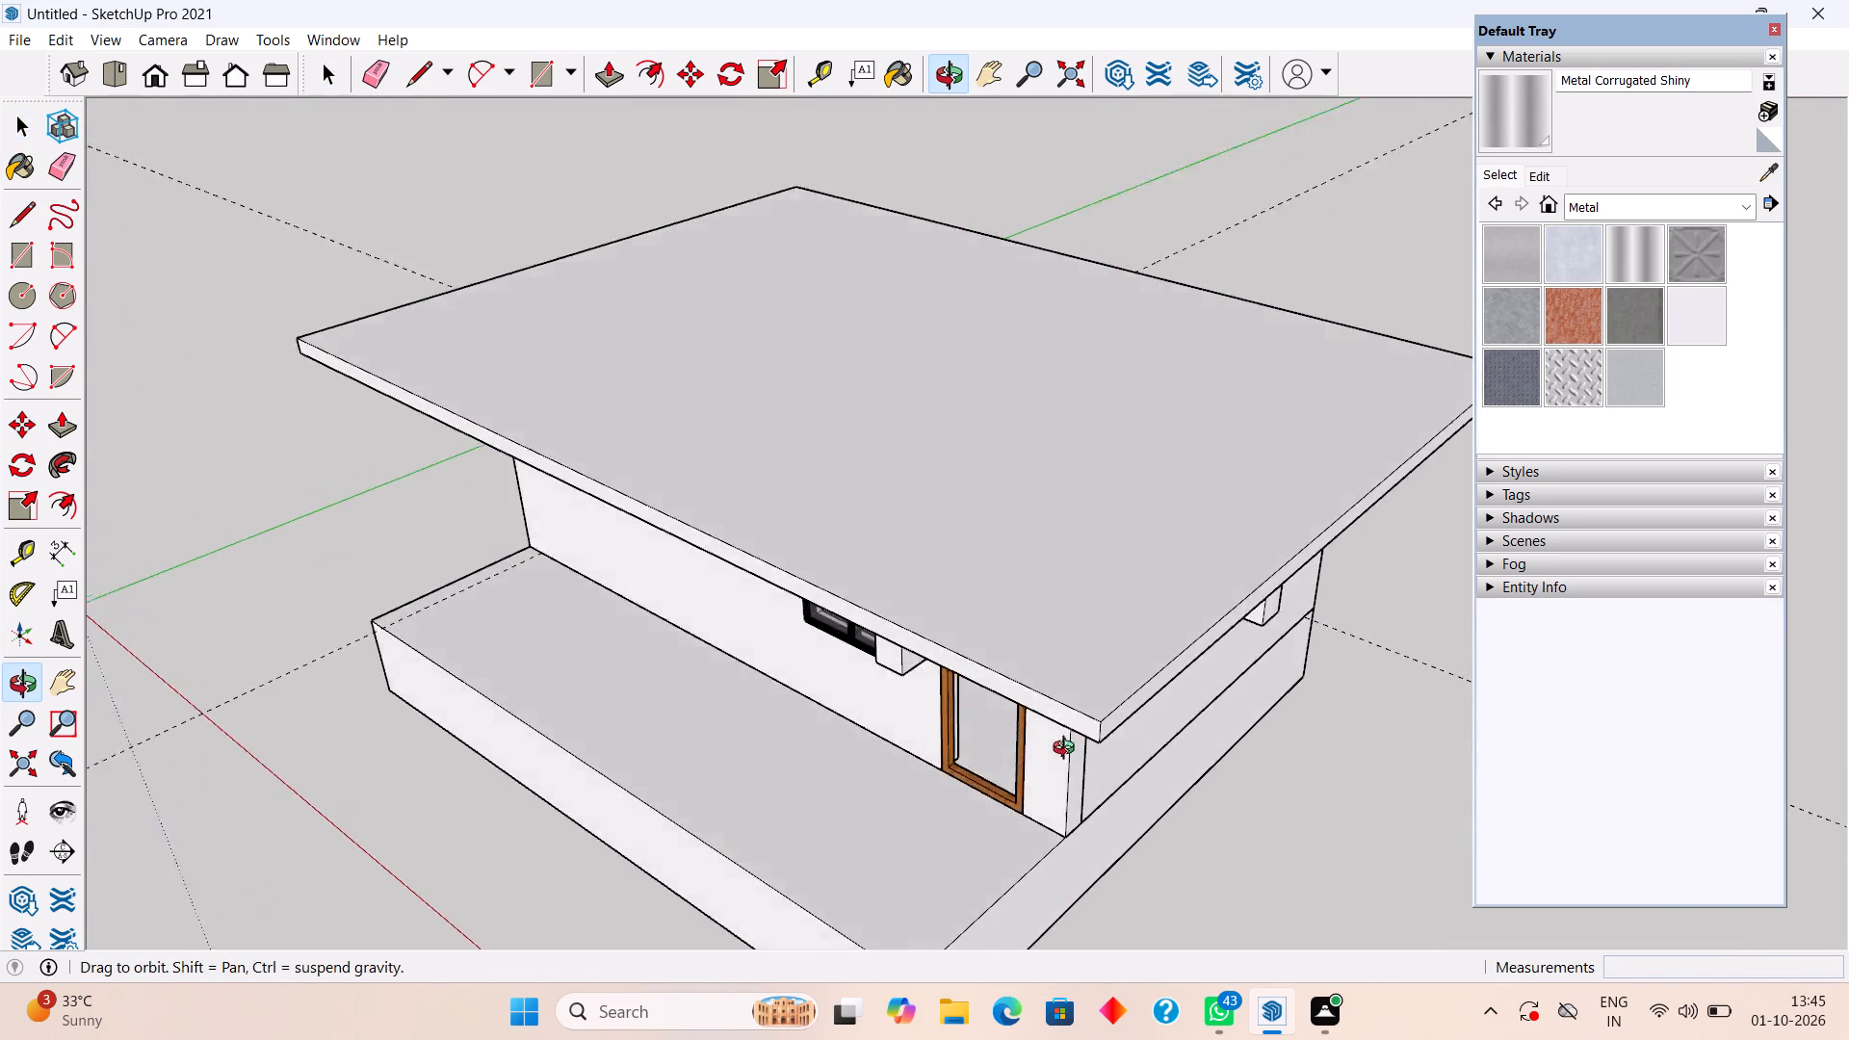
pyautogui.moveTo(1068, 750); pyautogui.dragTo(1054, 545, button='middle')
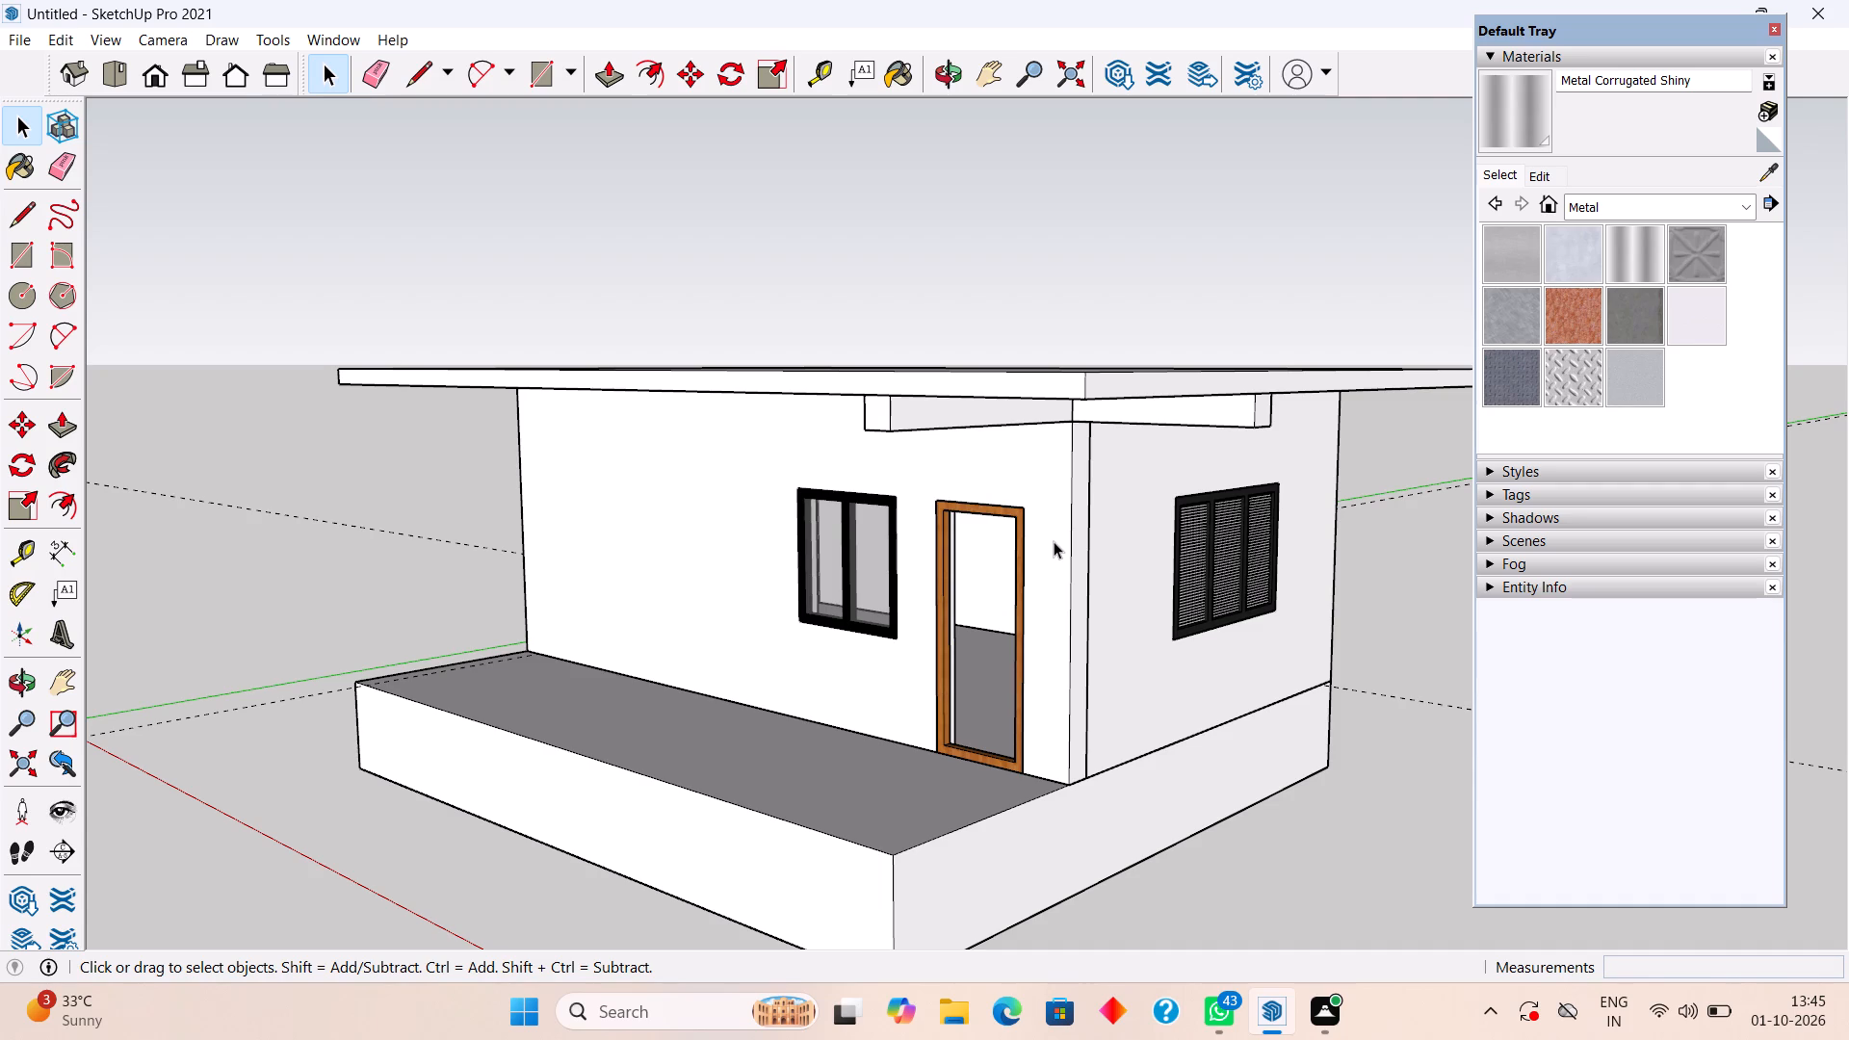
pyautogui.moveTo(1084, 481); pyautogui.dragTo(970, 462, button='middle')
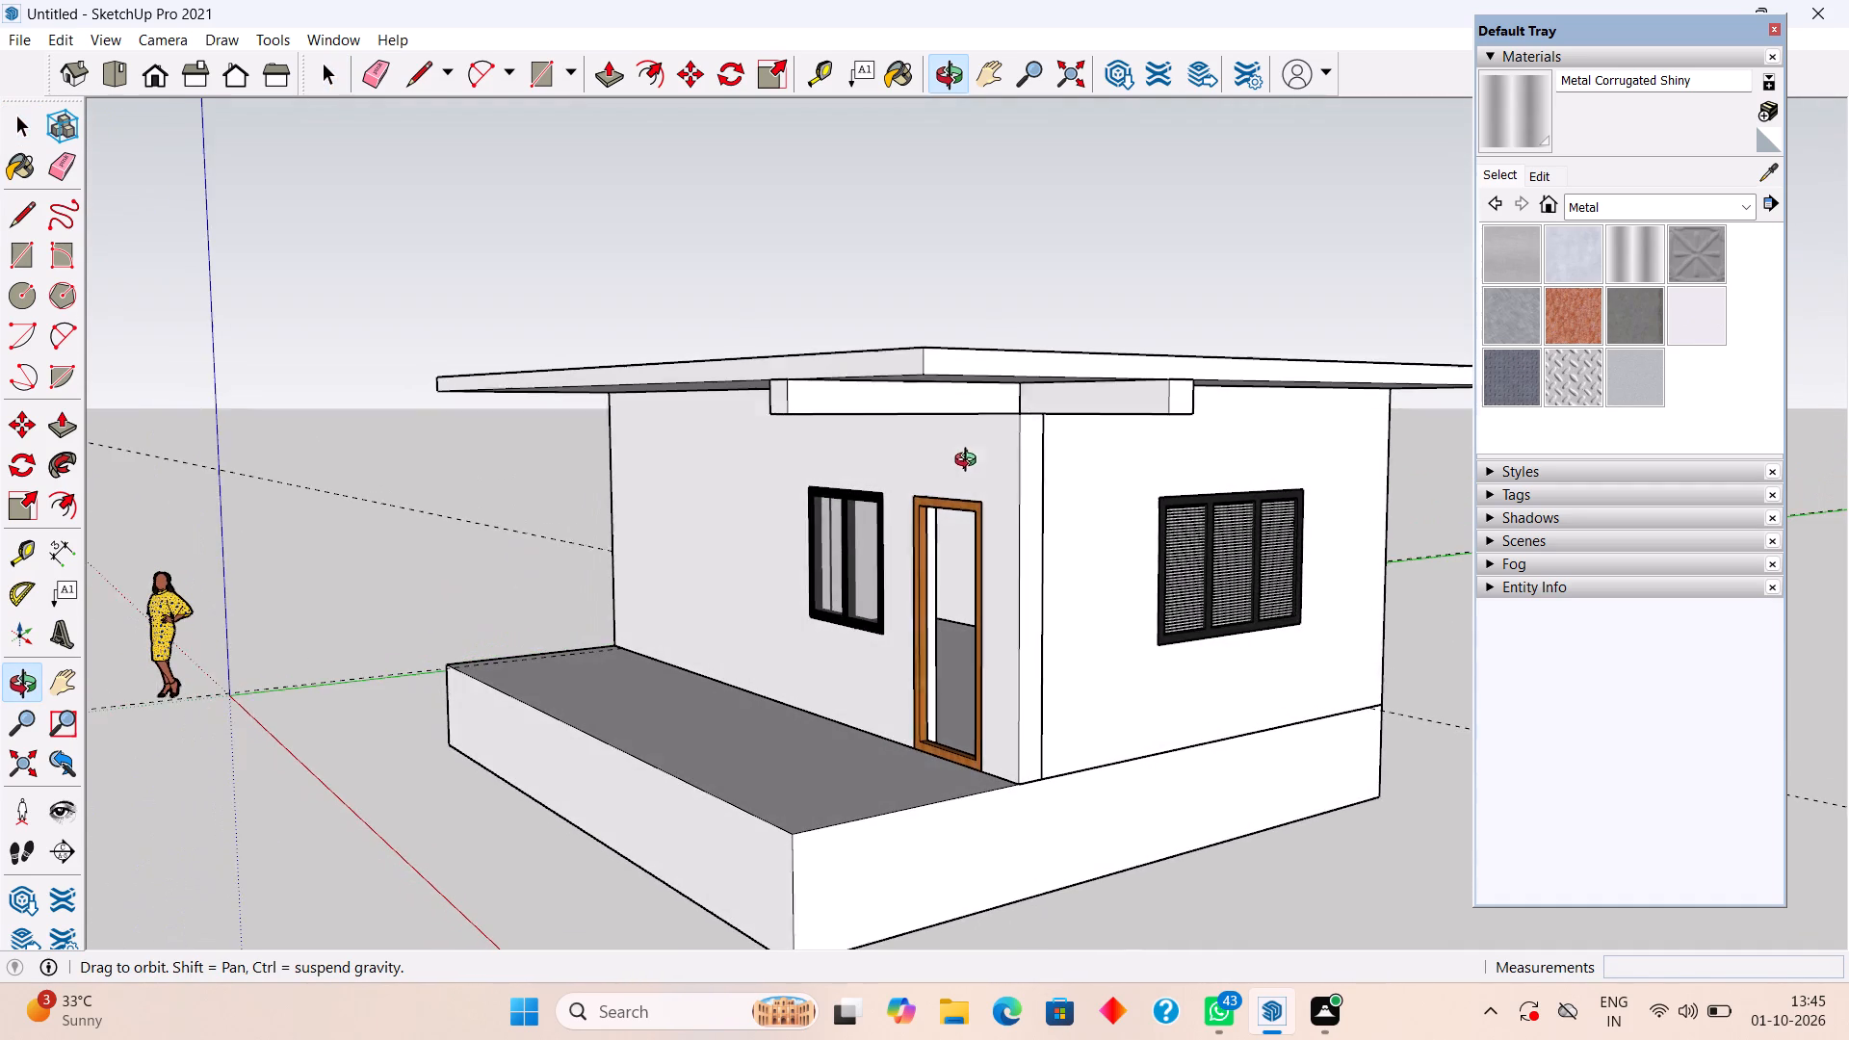
pyautogui.moveTo(970, 462); pyautogui.dragTo(968, 461, button='middle')
# Undo the roof slab's 5' extension over the side beam and close the roof group.
pyautogui.hotkey('ctrl', 'z')
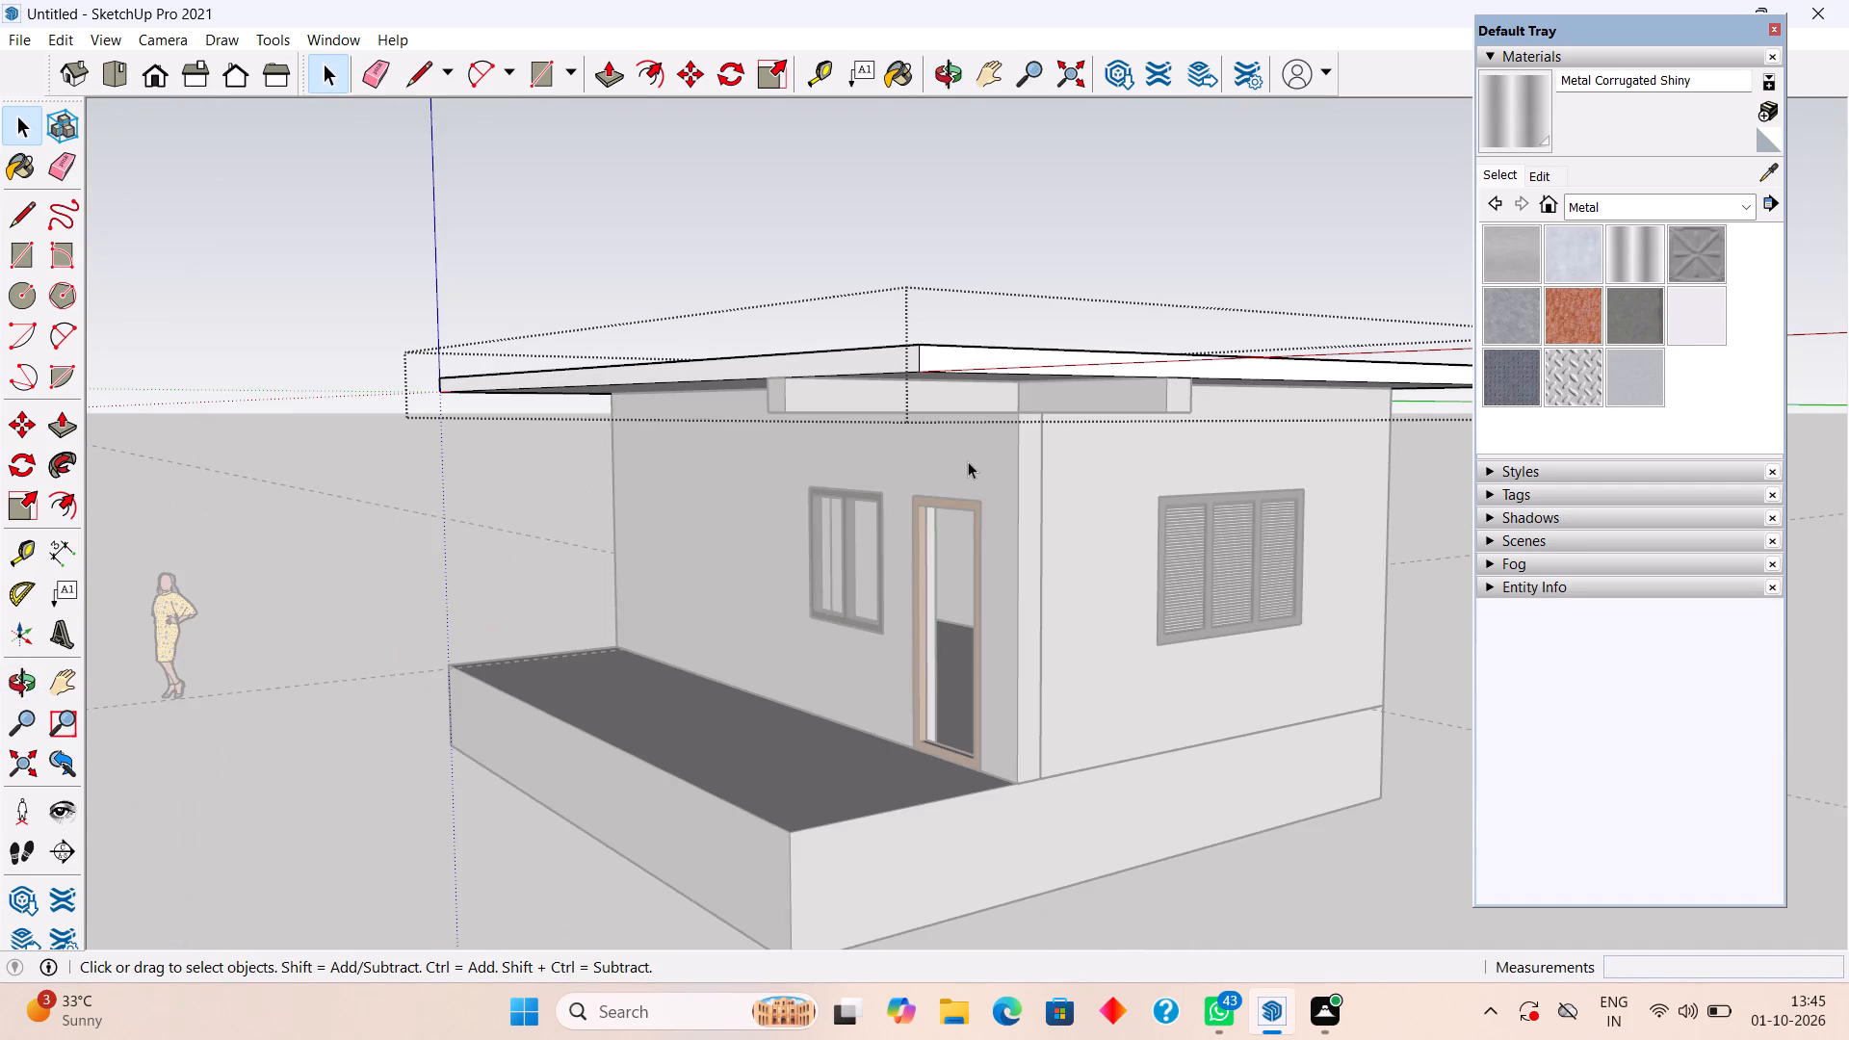
pyautogui.hotkey('ctrl', 'z')
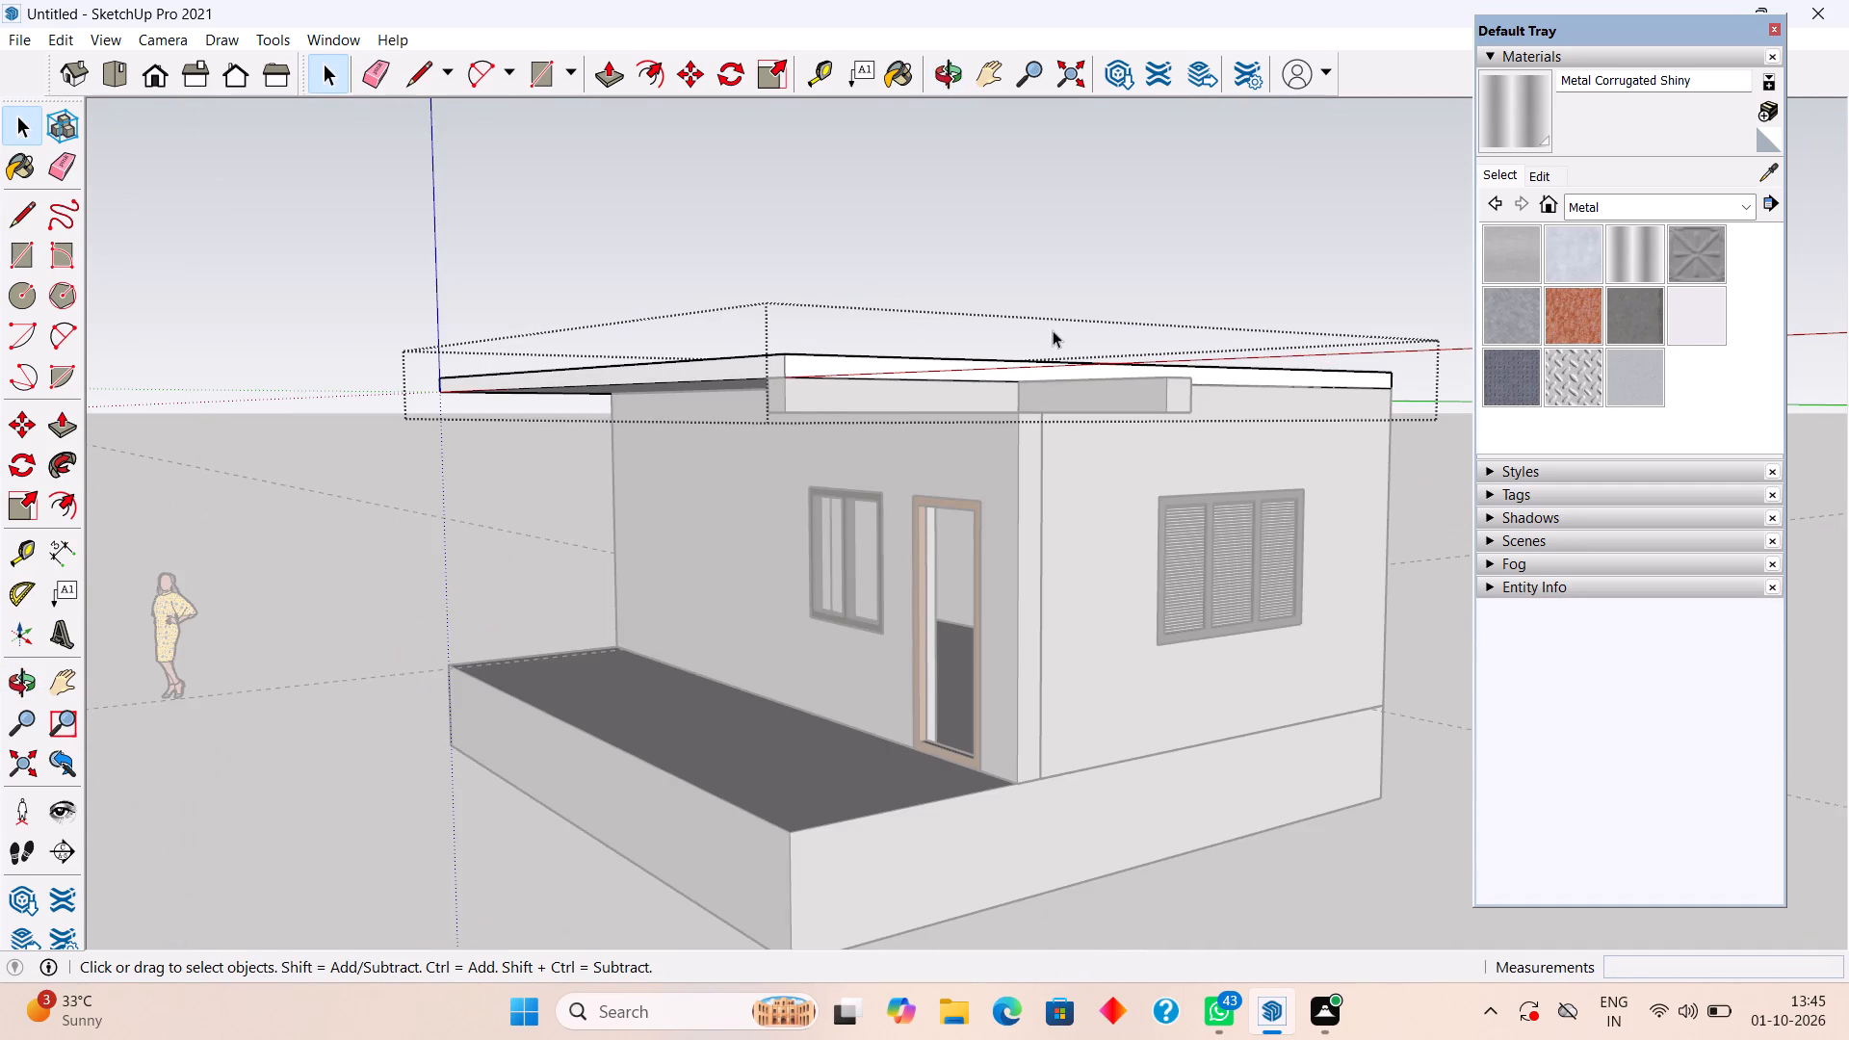
pyautogui.click(1047, 247)
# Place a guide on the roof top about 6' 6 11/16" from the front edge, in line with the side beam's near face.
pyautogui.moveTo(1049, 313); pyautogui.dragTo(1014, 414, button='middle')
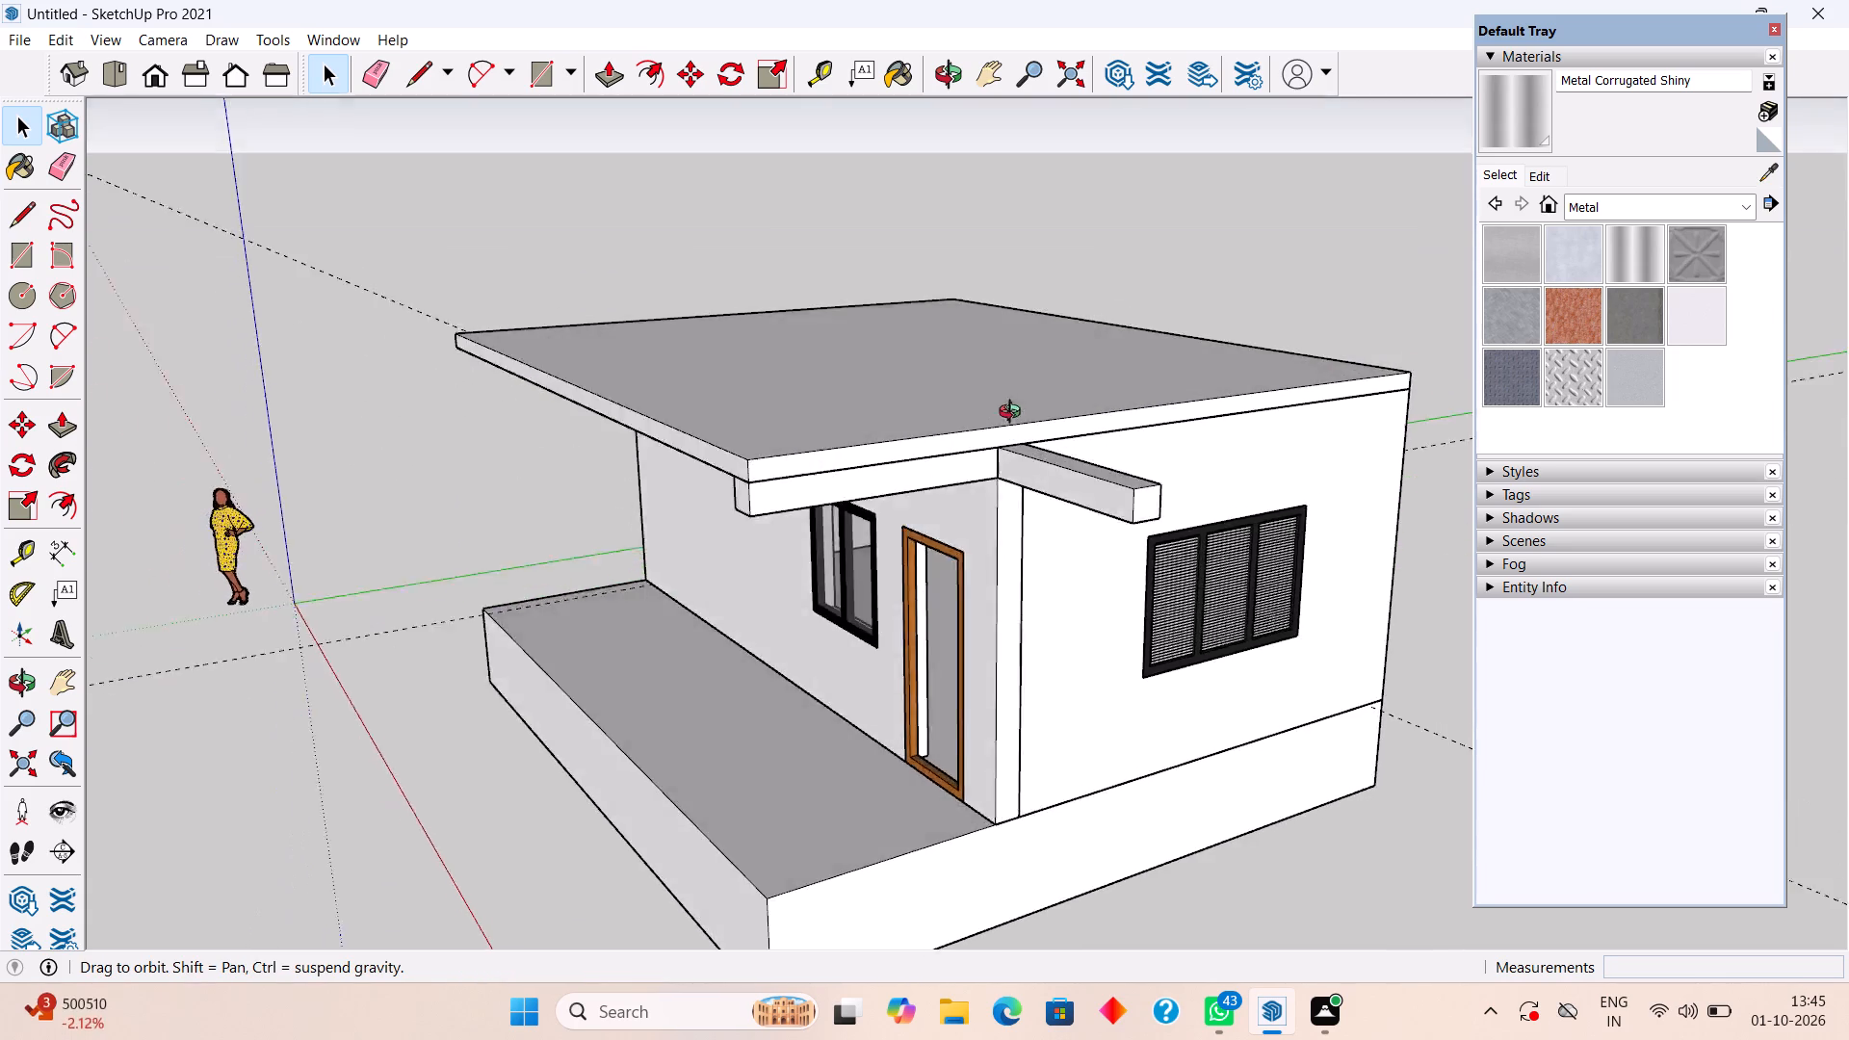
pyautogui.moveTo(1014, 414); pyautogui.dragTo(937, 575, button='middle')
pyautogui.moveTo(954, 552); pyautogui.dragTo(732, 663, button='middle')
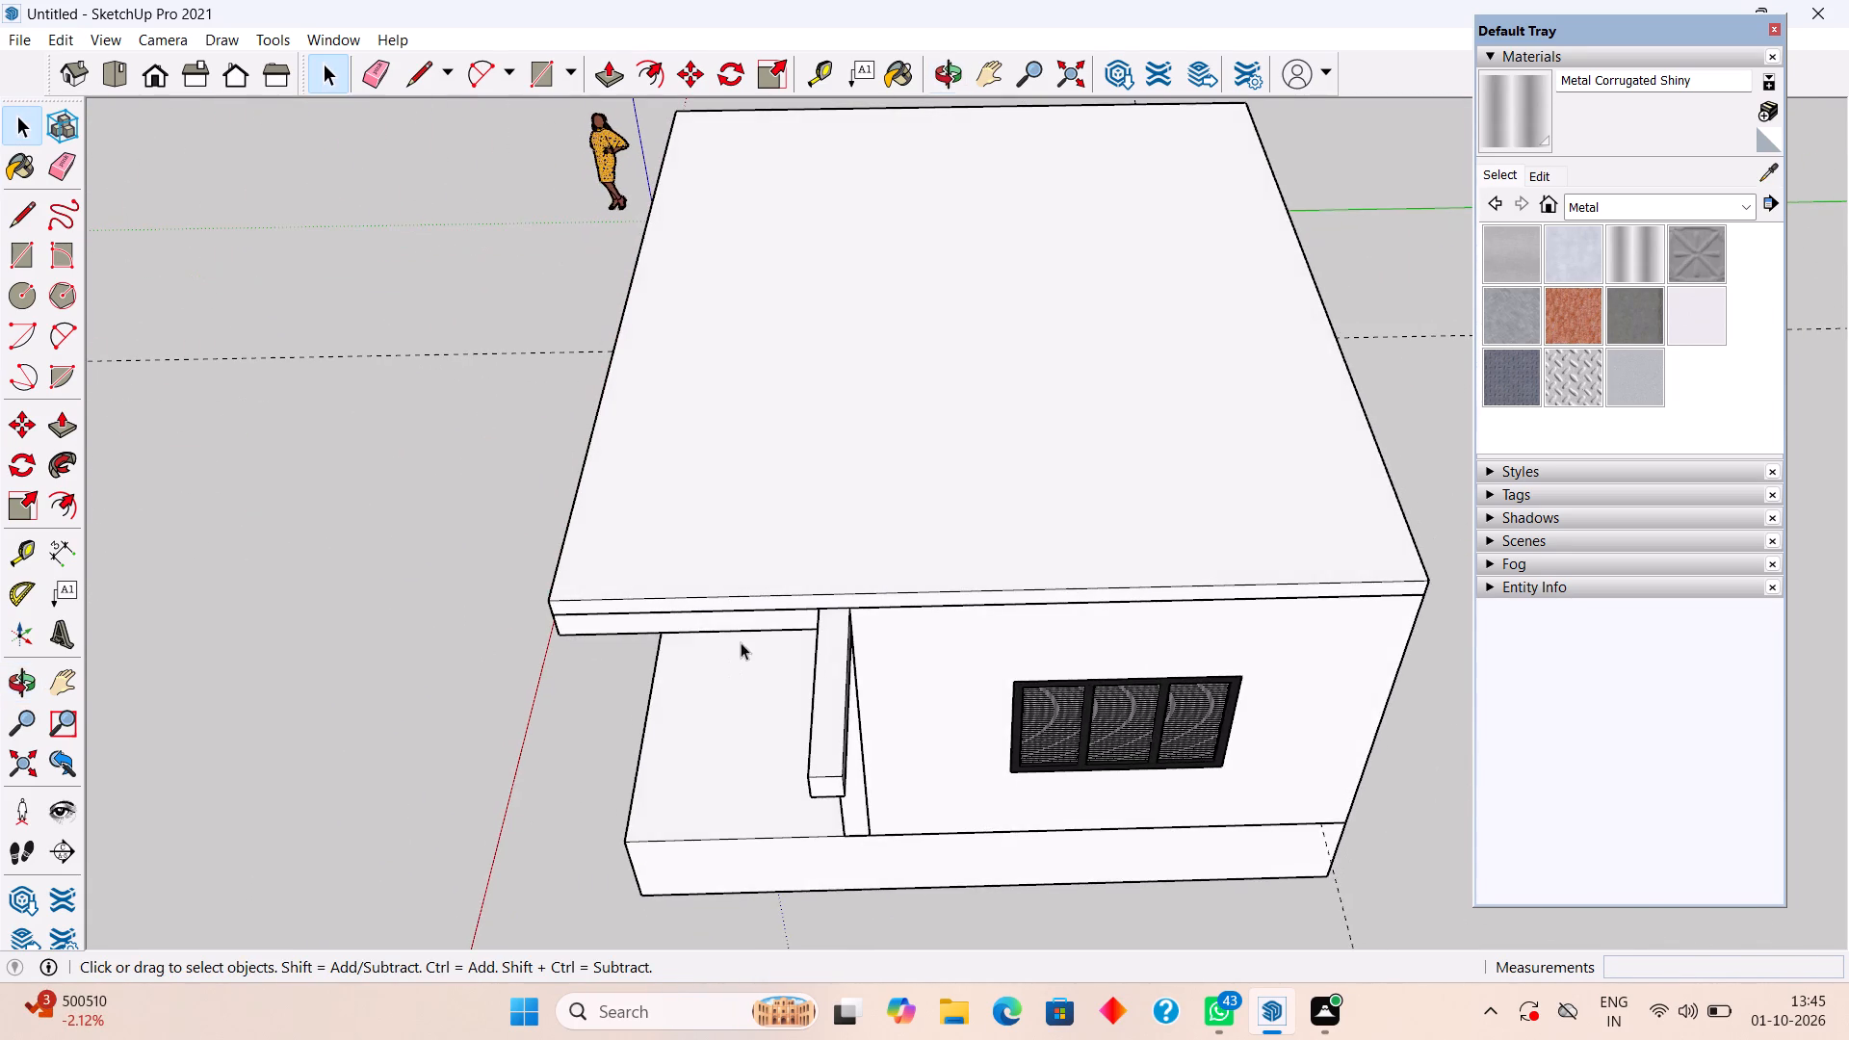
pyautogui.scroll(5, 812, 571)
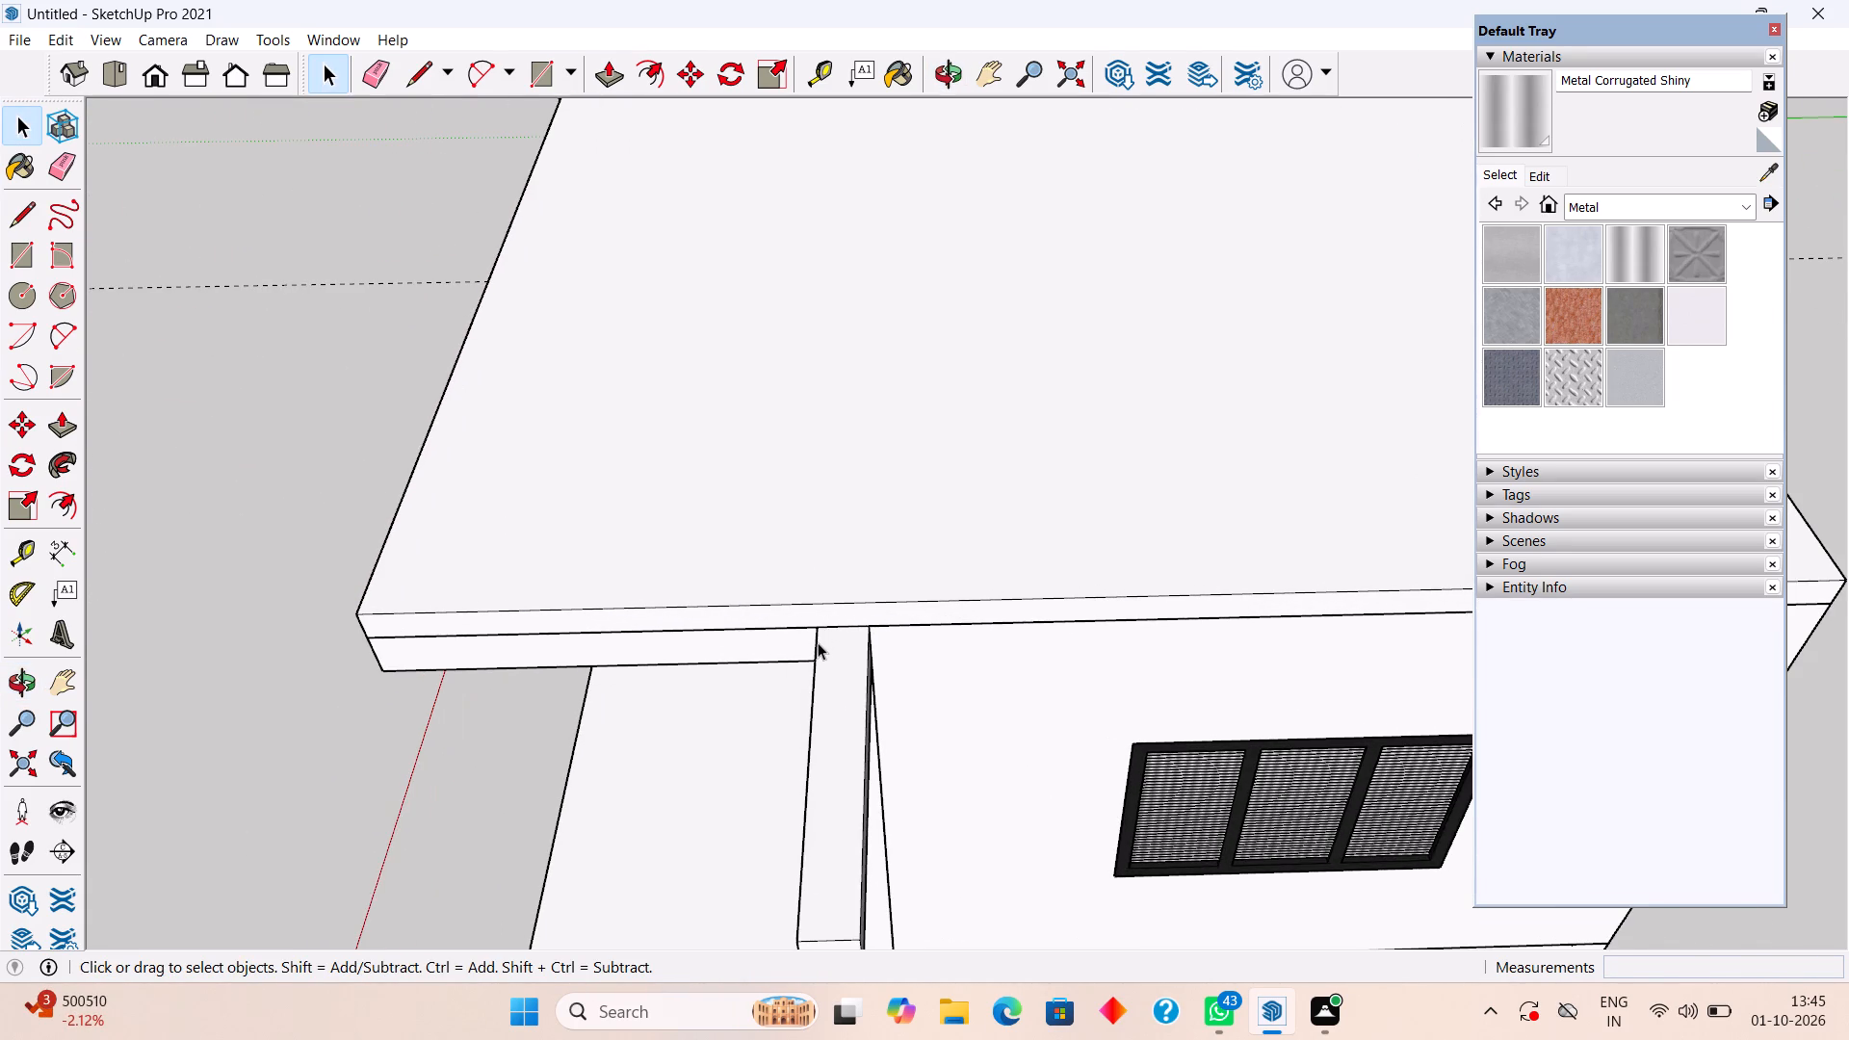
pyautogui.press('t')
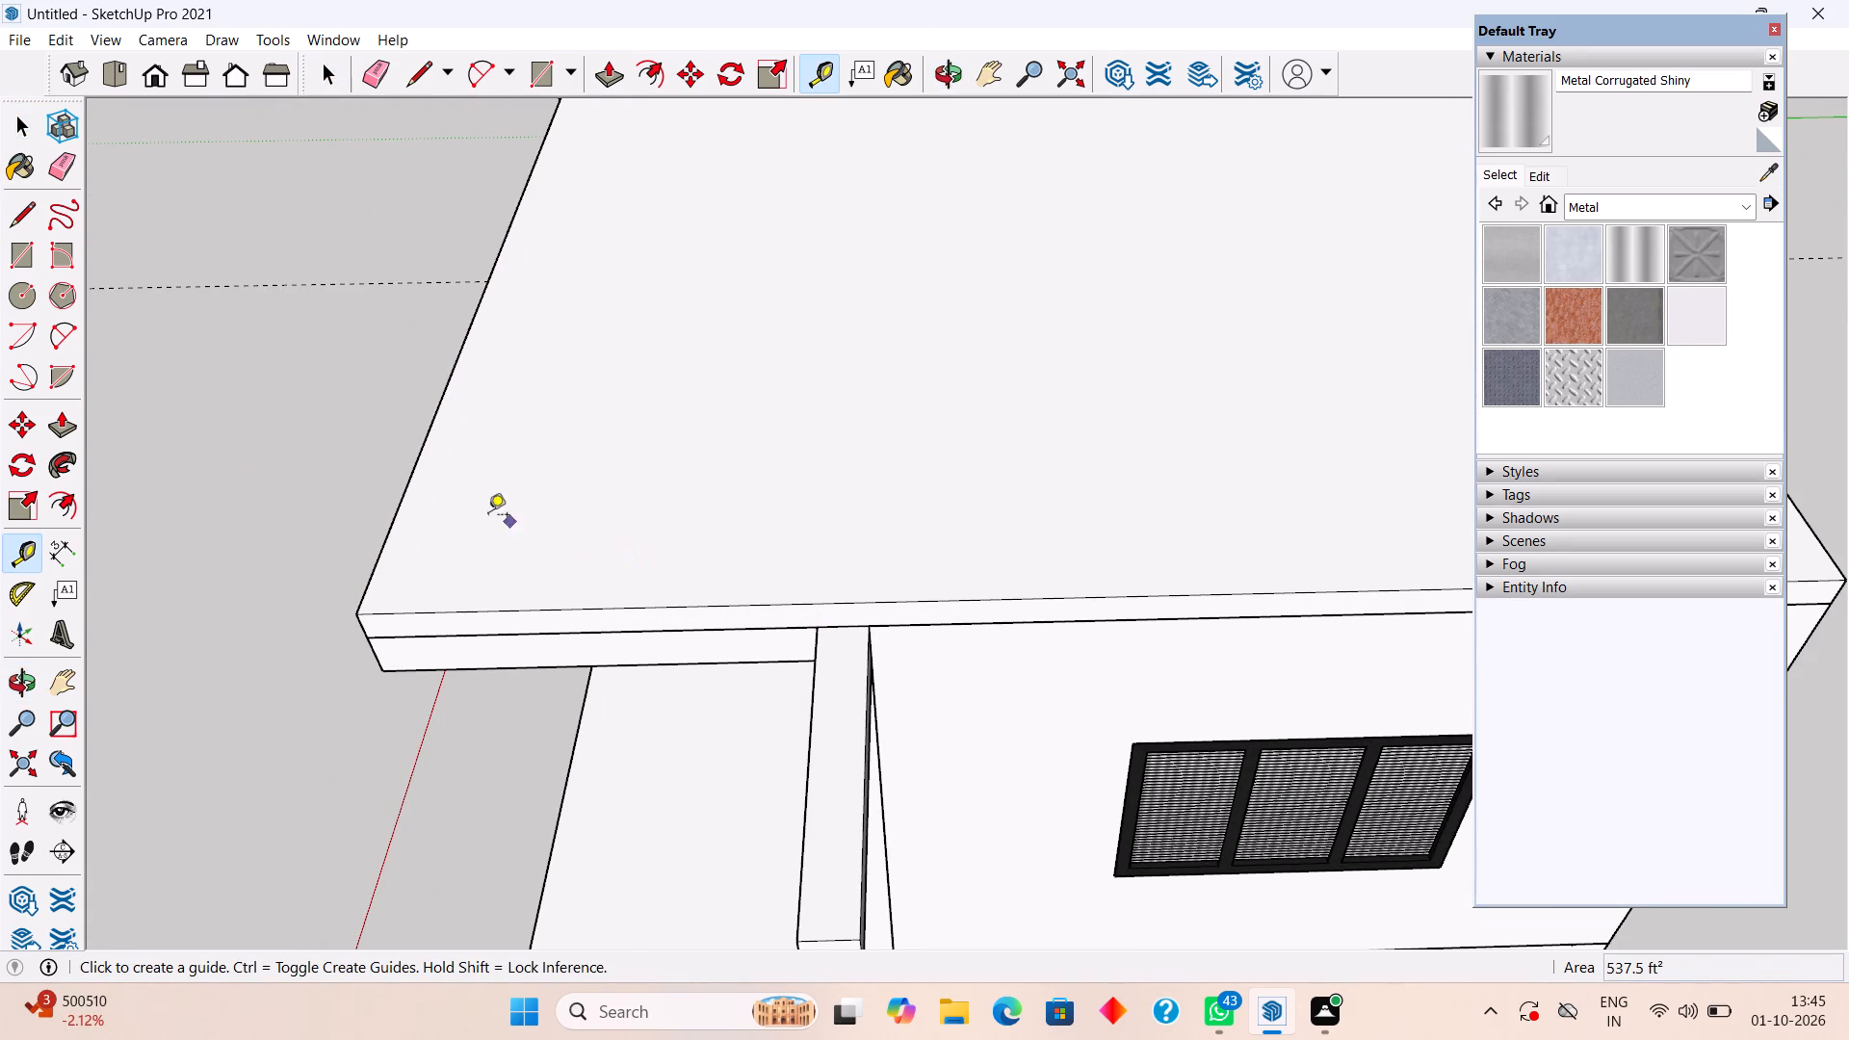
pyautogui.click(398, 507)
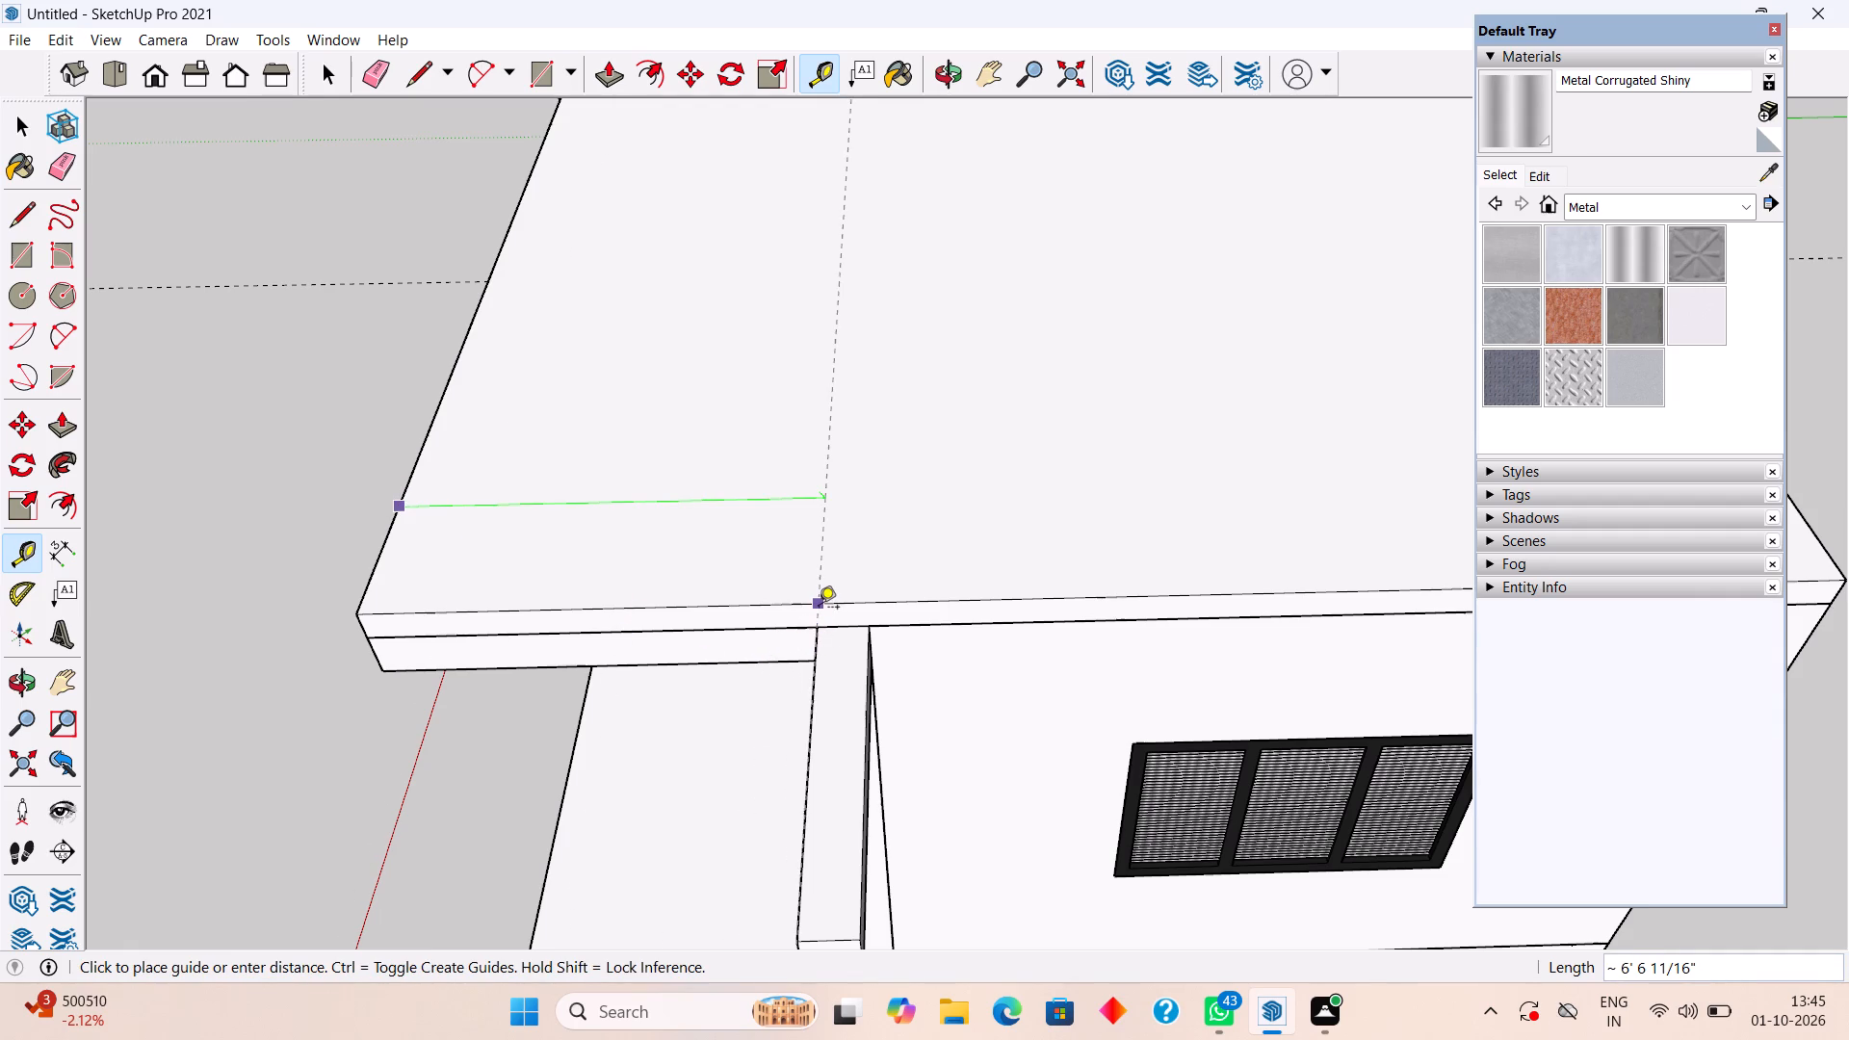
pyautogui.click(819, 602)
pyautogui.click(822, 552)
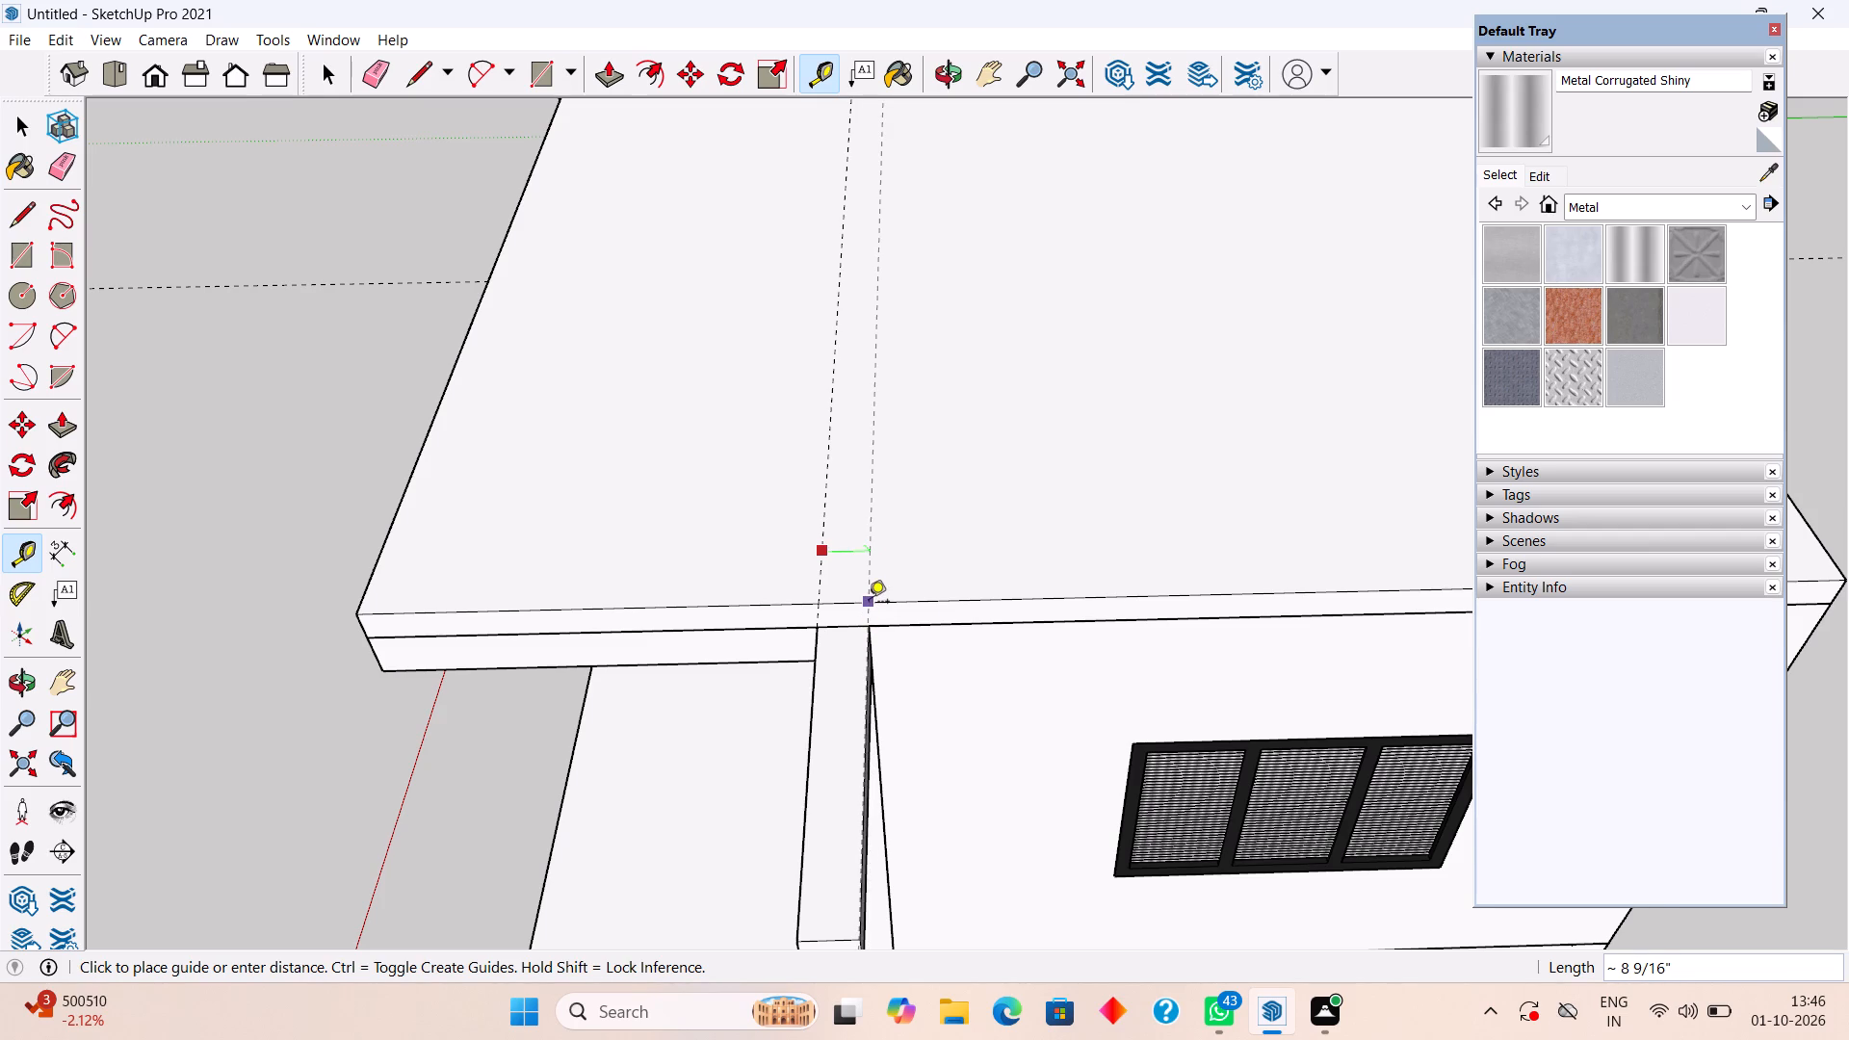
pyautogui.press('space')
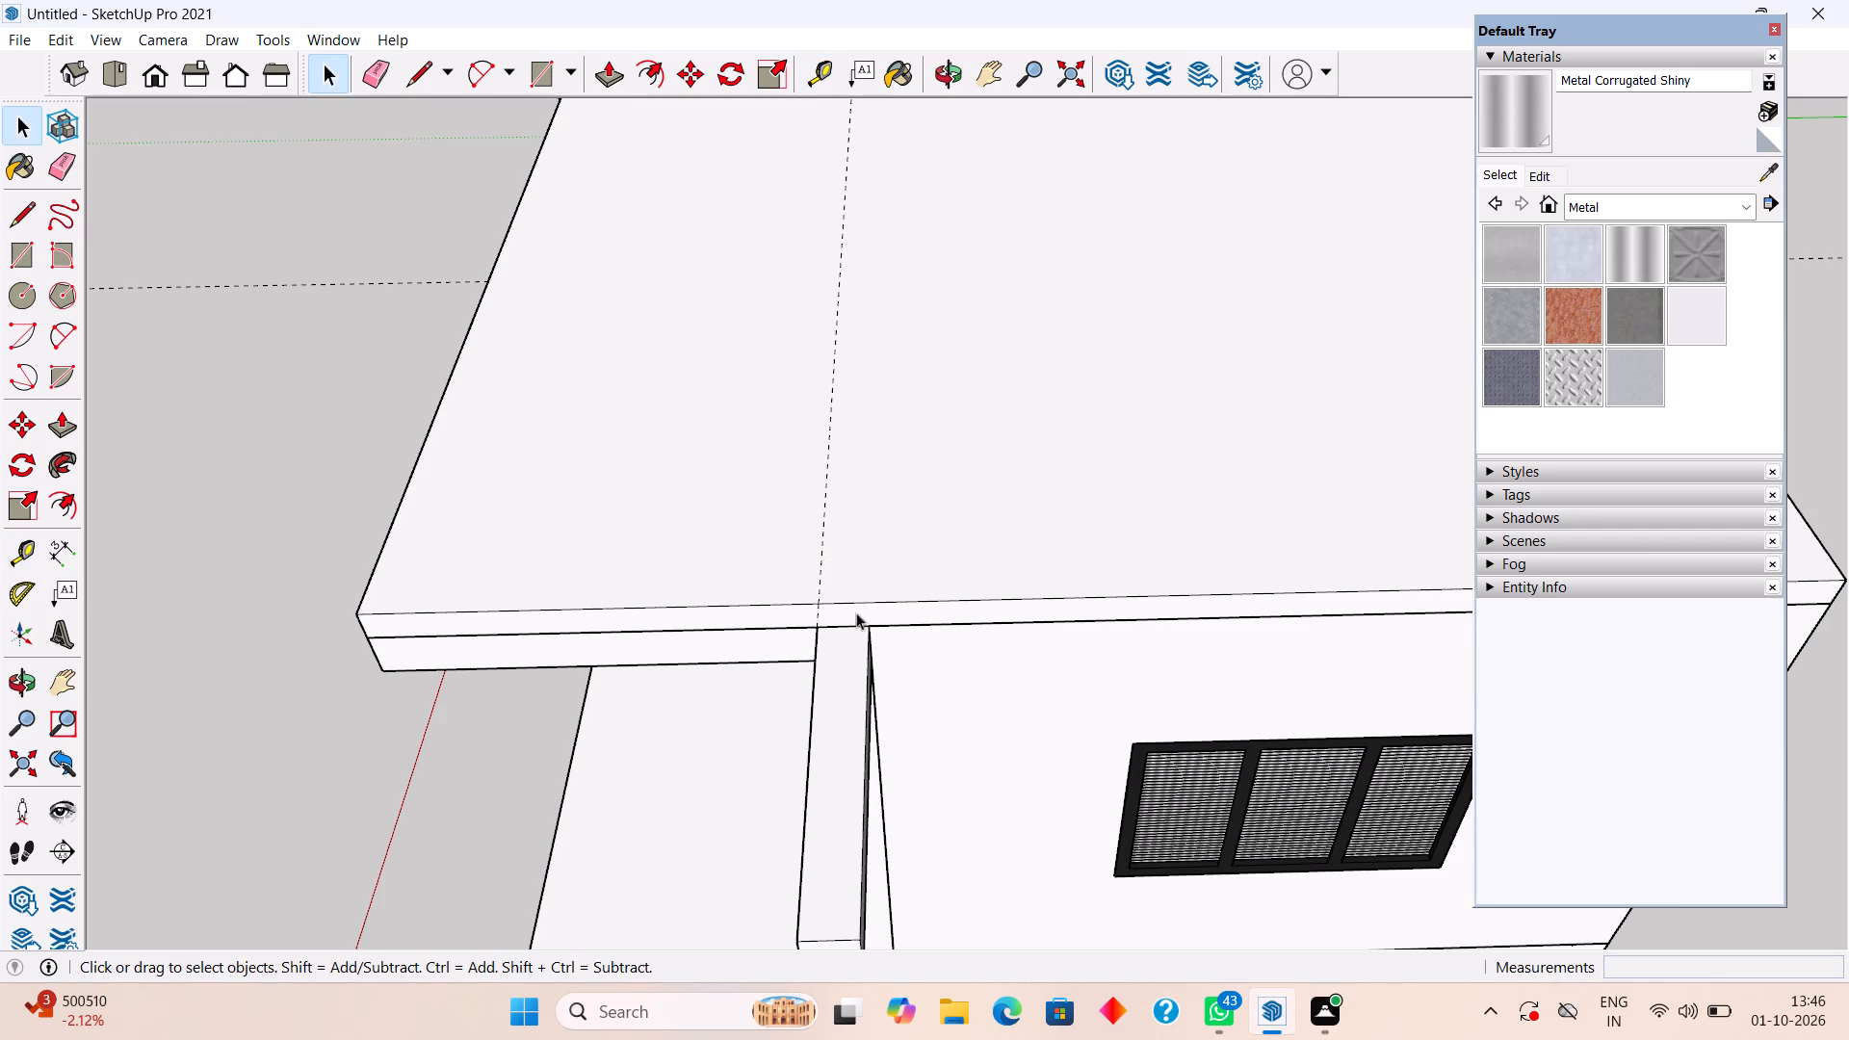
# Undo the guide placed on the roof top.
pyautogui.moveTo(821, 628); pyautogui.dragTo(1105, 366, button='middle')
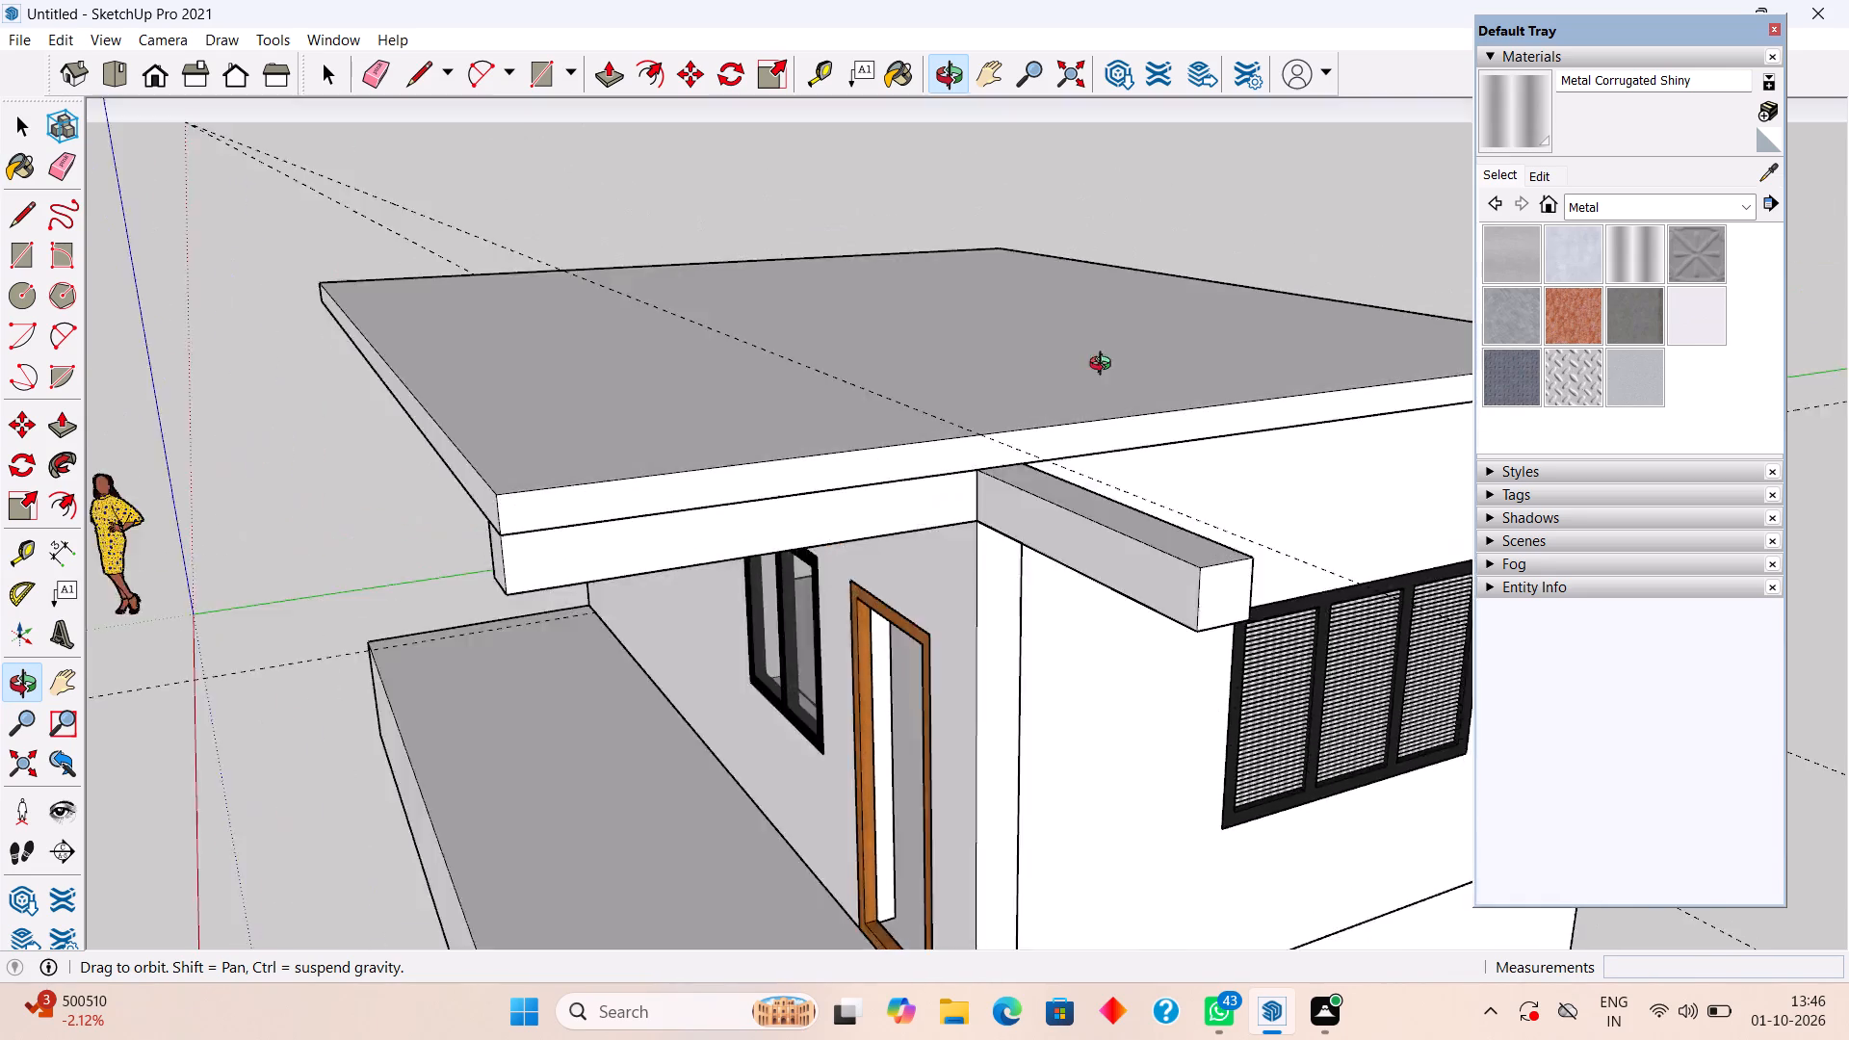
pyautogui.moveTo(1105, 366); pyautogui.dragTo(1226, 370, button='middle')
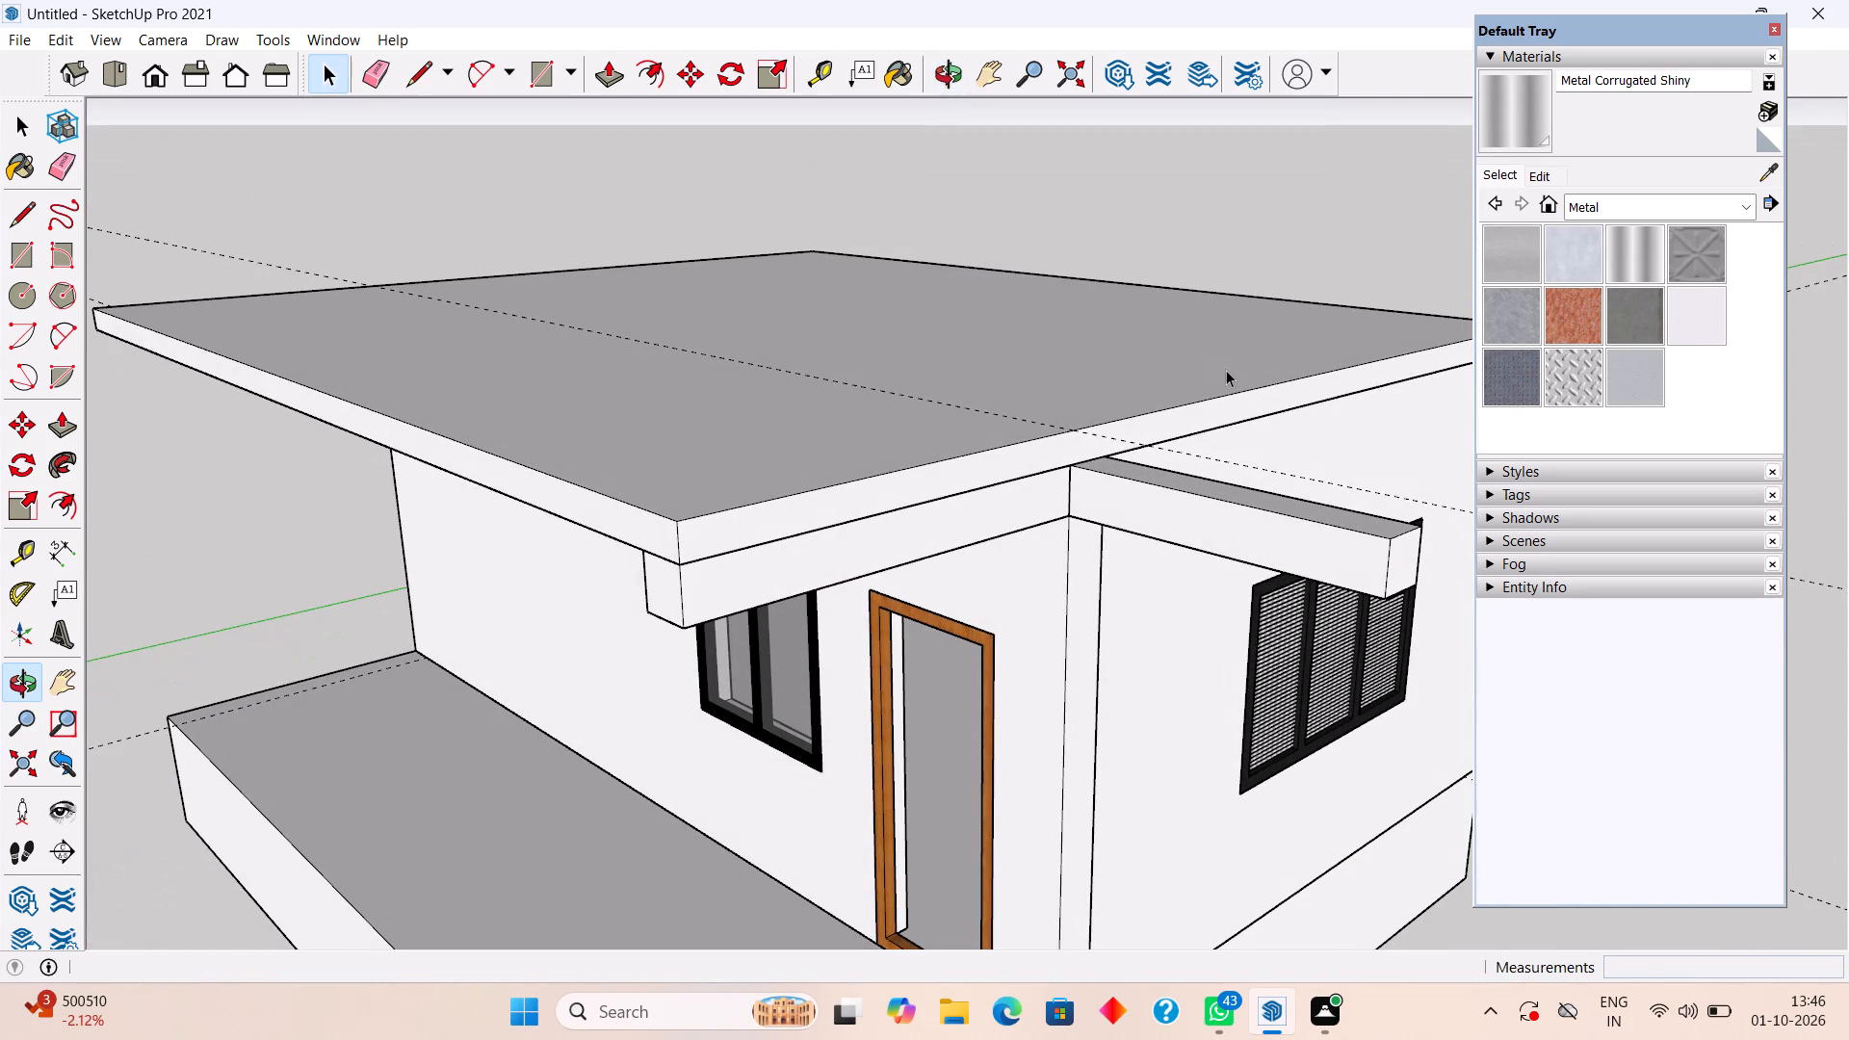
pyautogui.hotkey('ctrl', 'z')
# Measure the front beam's length from its free end to the side beam.
pyautogui.moveTo(905, 486); pyautogui.dragTo(866, 450, button='middle')
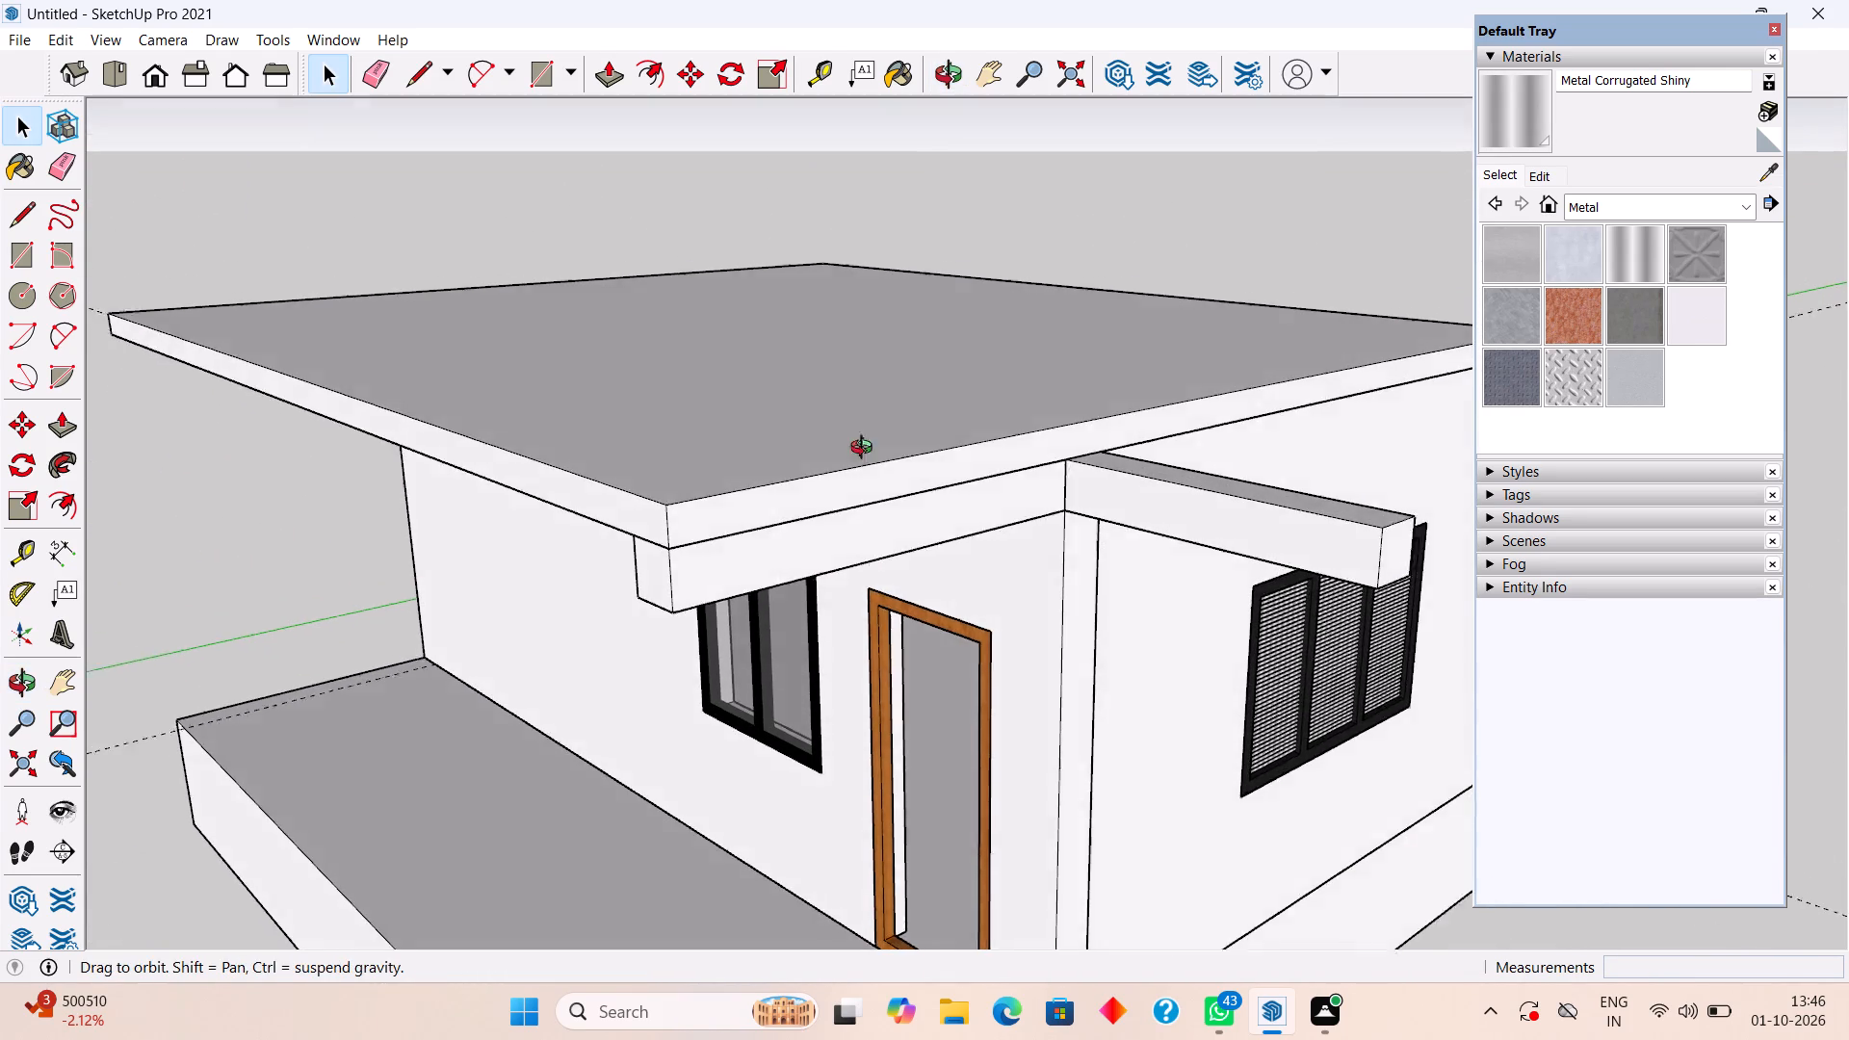
pyautogui.moveTo(866, 450); pyautogui.dragTo(780, 396, button='middle')
pyautogui.press('t')
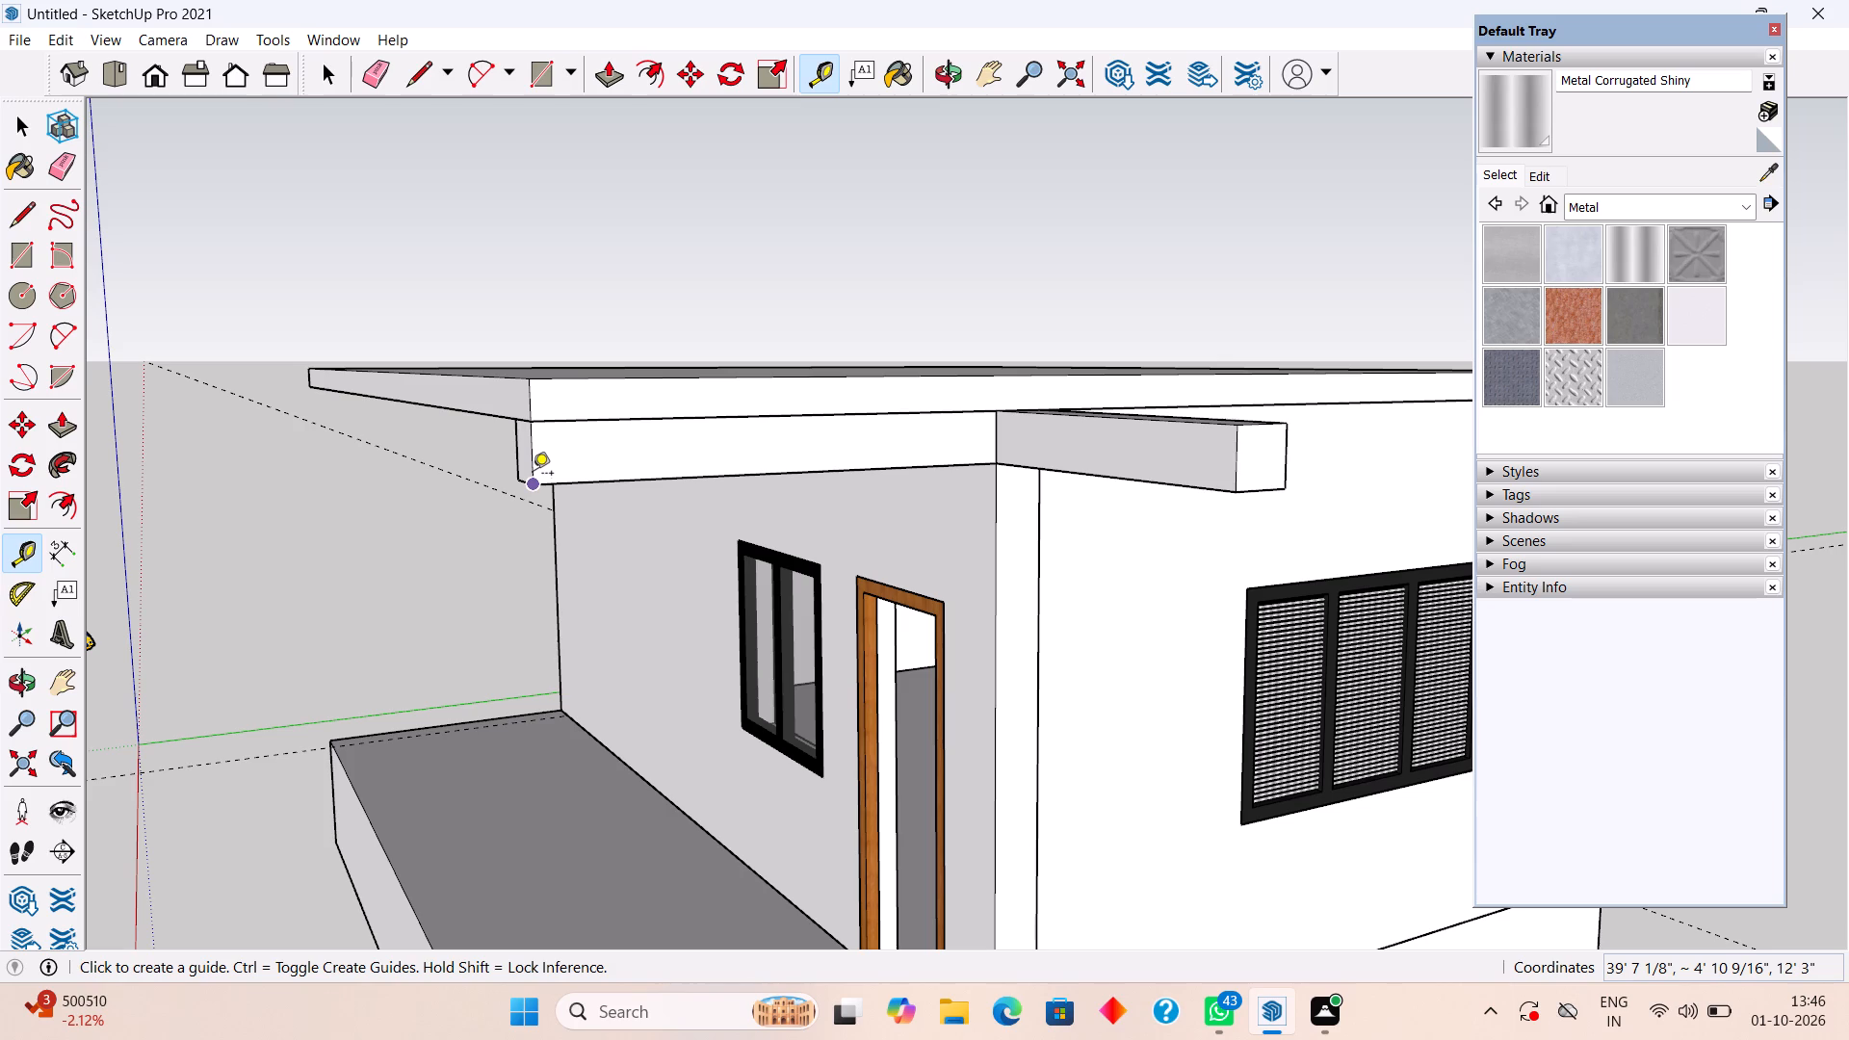
pyautogui.scroll(4, 533, 473)
pyautogui.click(534, 473)
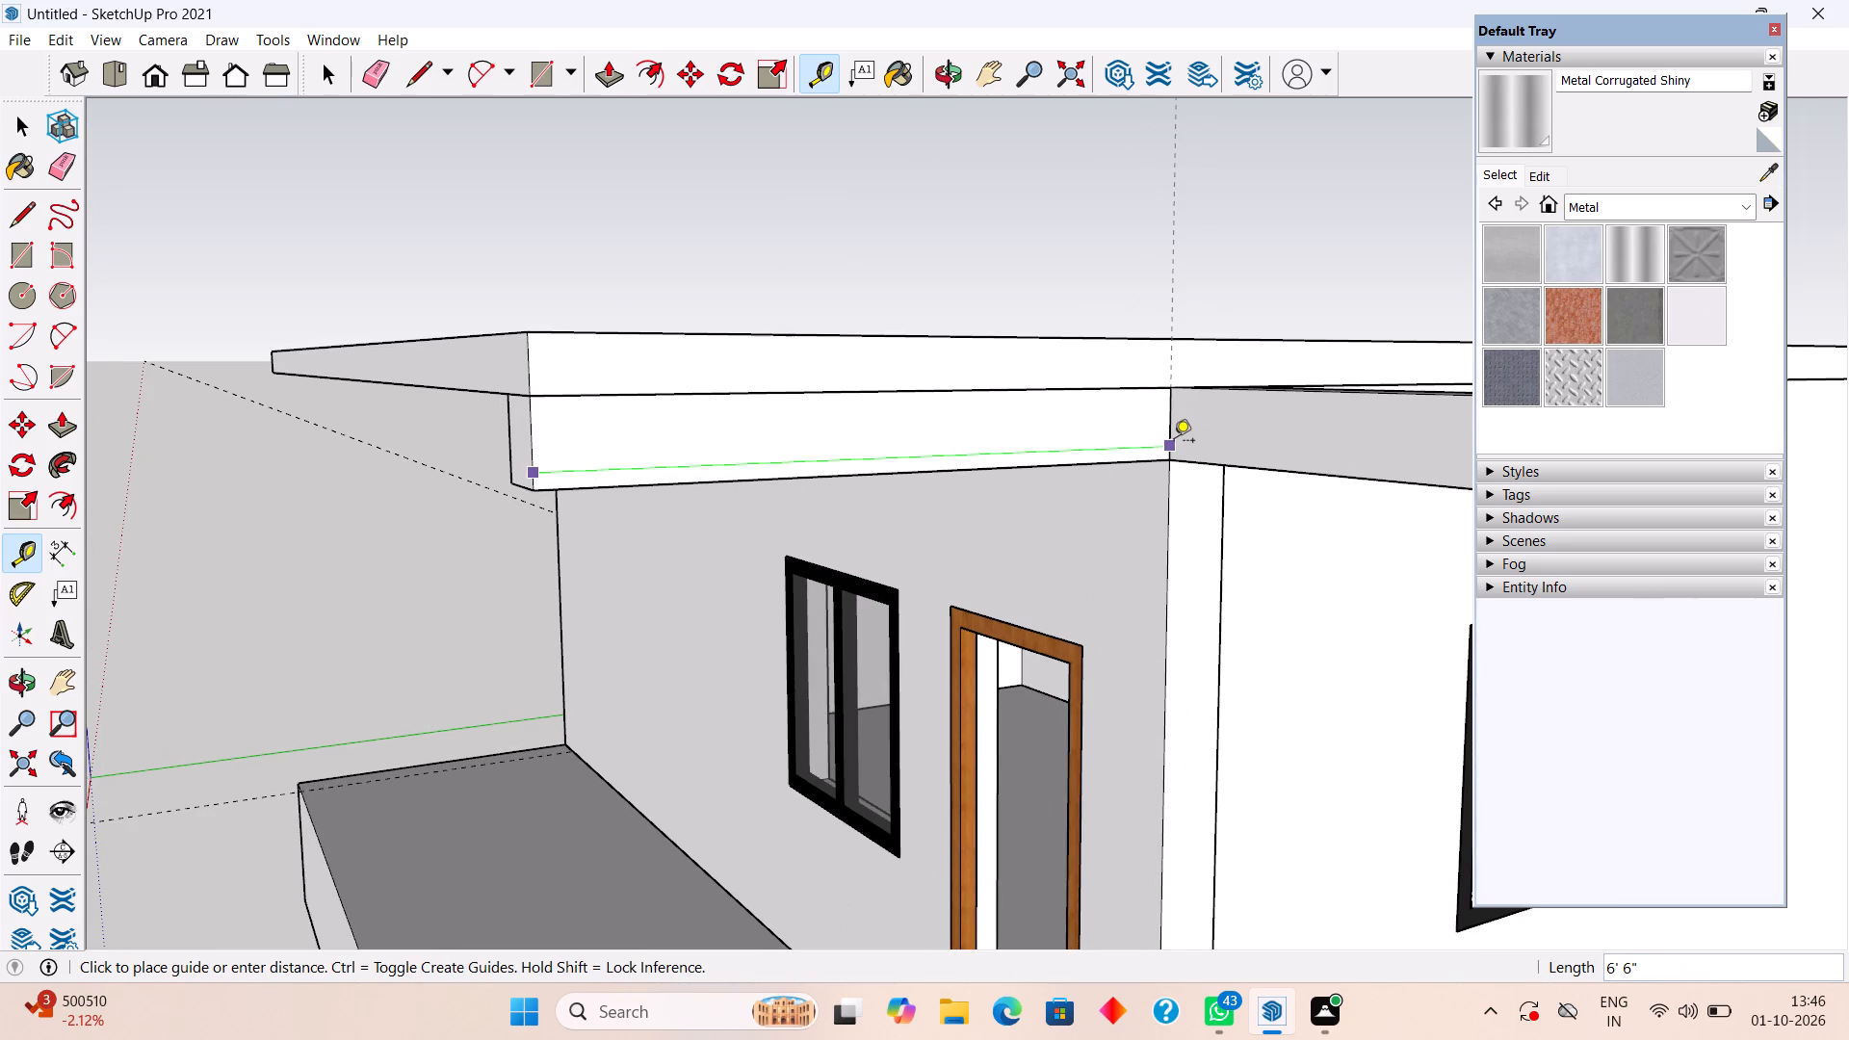
pyautogui.press('space')
# Place a guide on the roof top parallel to the front edge at an offset of 6'6".
pyautogui.moveTo(1077, 301); pyautogui.dragTo(966, 695, button='middle')
pyautogui.scroll(-3, 893, 613)
pyautogui.press('t')
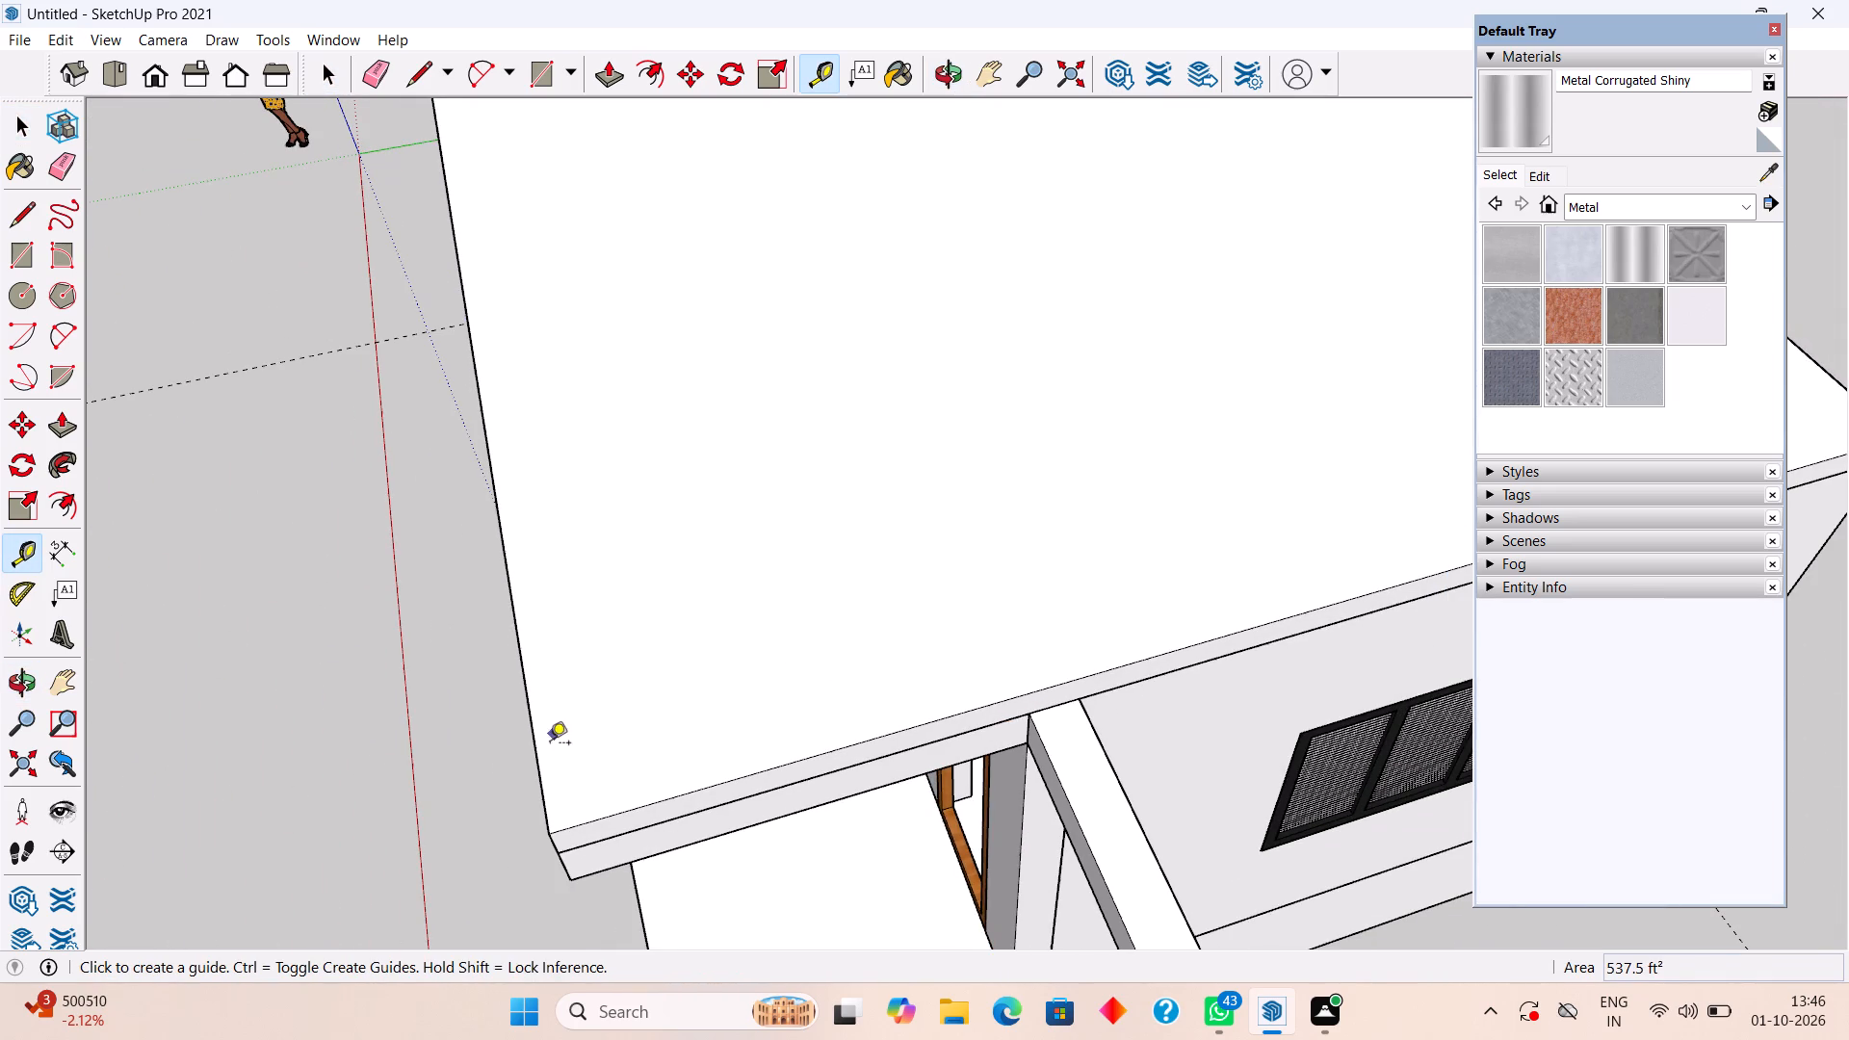
pyautogui.click(538, 770)
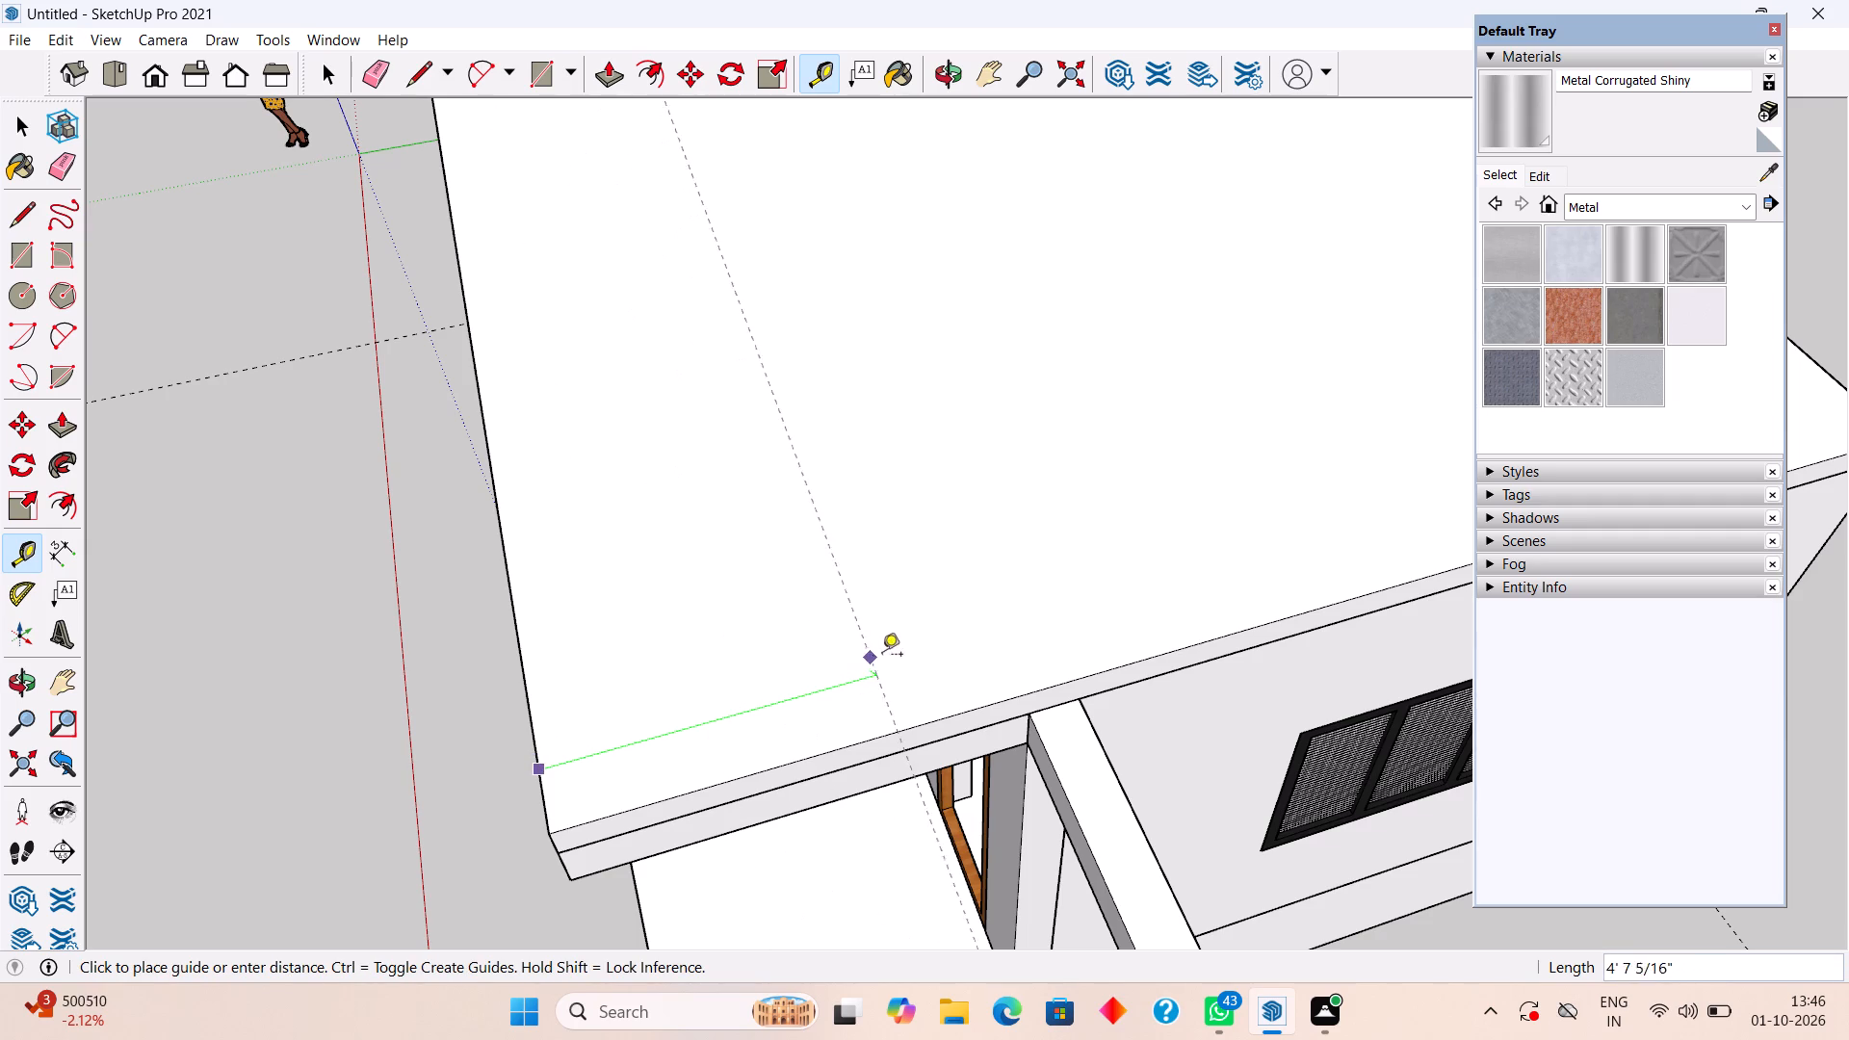
pyautogui.write('6\'6"')
pyautogui.press('Return')
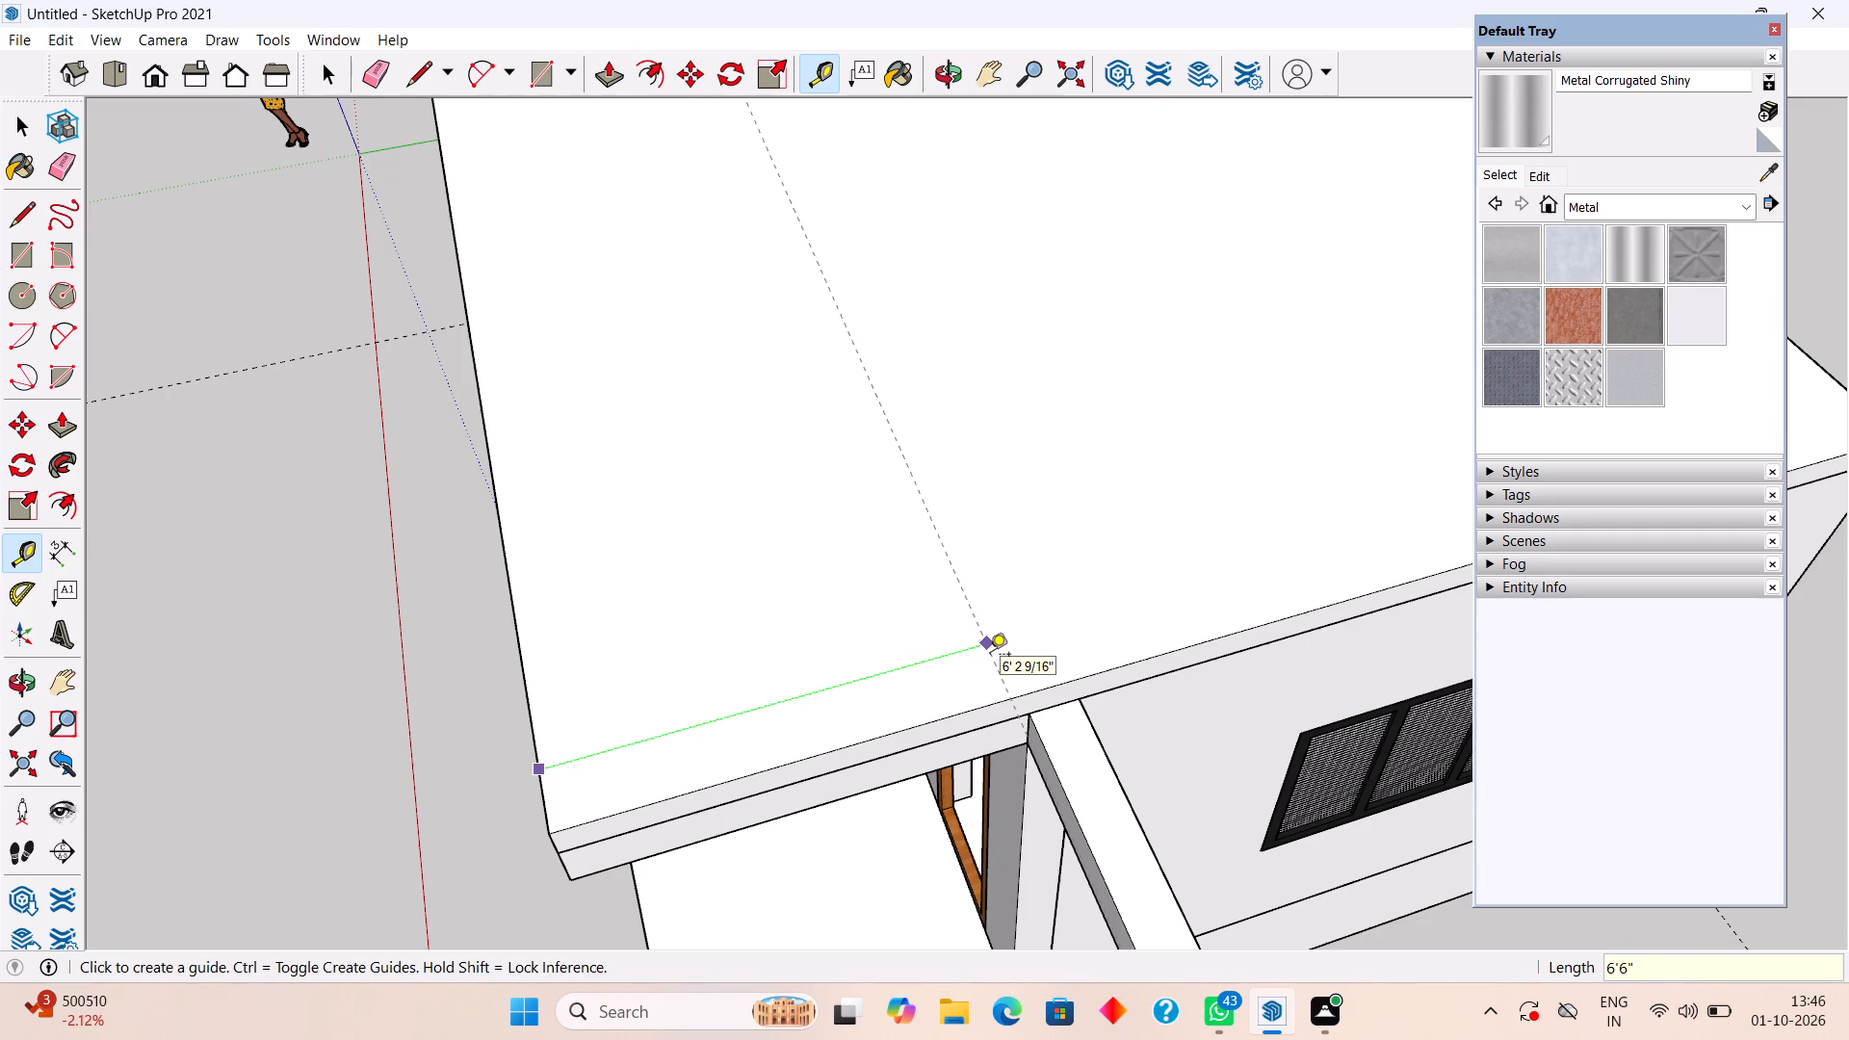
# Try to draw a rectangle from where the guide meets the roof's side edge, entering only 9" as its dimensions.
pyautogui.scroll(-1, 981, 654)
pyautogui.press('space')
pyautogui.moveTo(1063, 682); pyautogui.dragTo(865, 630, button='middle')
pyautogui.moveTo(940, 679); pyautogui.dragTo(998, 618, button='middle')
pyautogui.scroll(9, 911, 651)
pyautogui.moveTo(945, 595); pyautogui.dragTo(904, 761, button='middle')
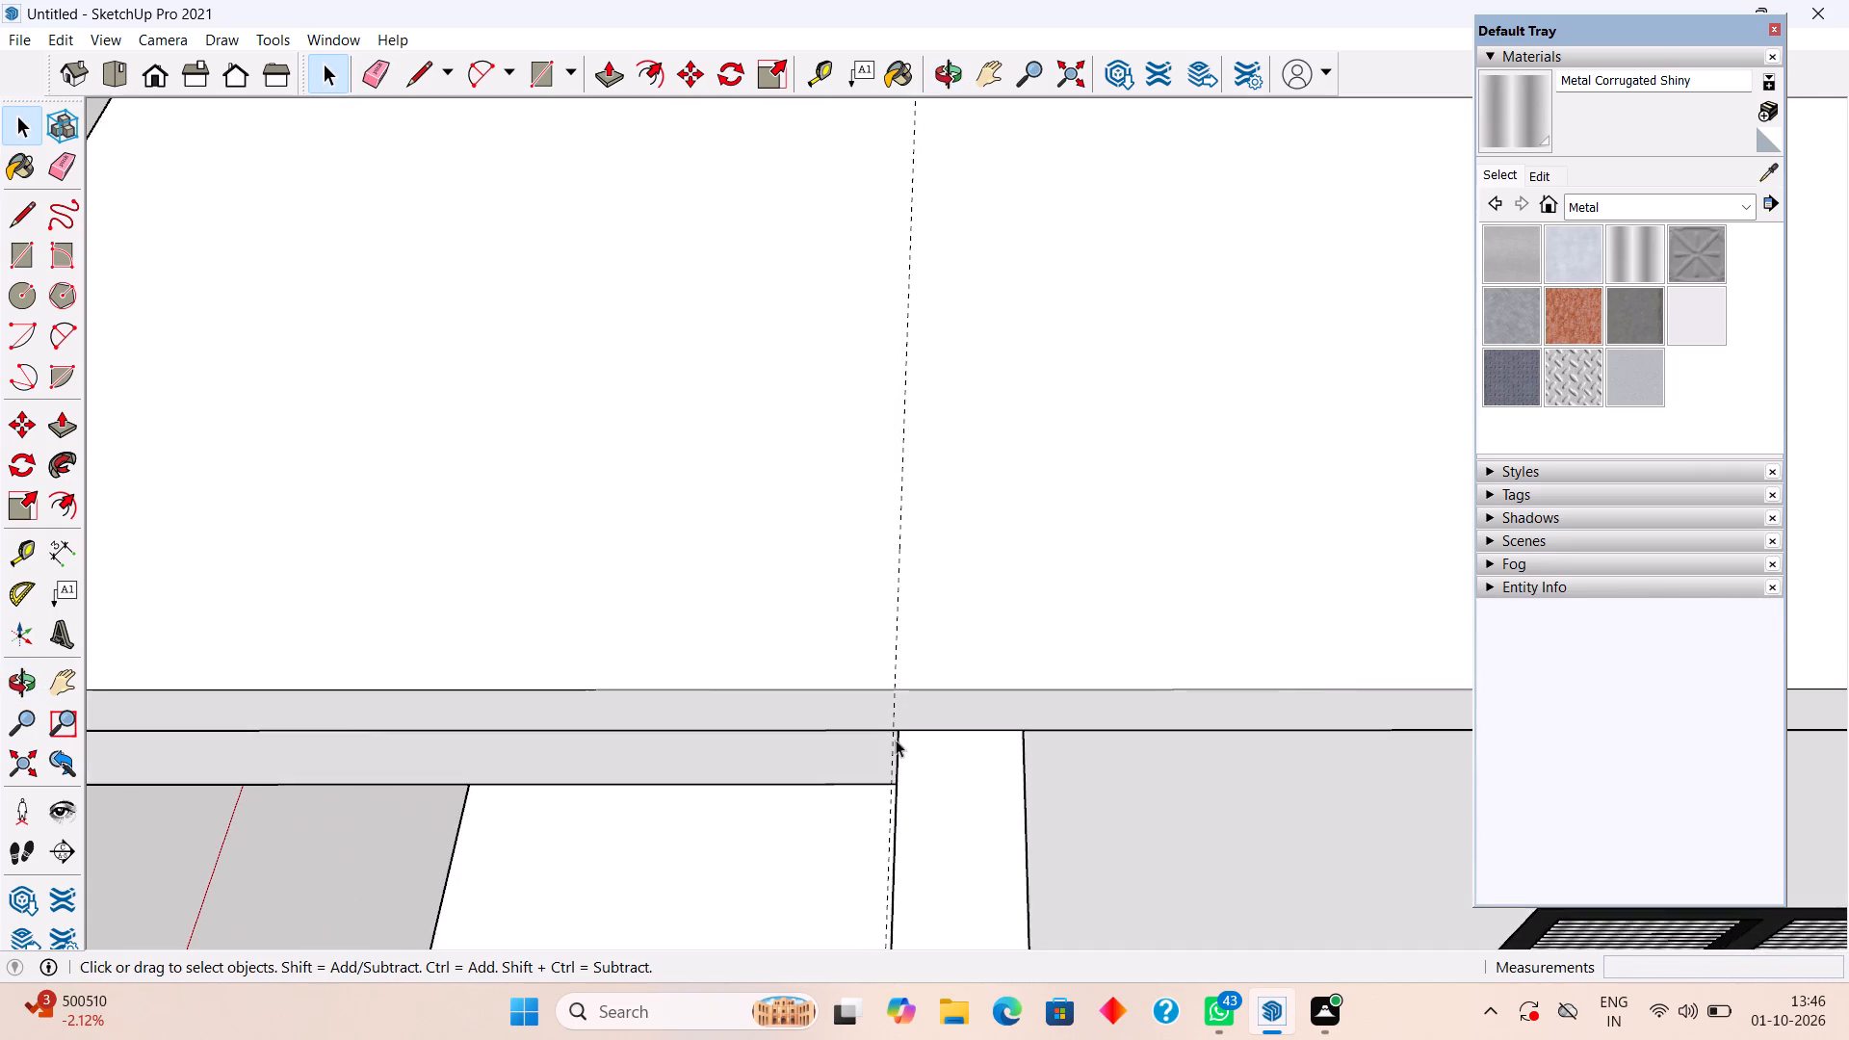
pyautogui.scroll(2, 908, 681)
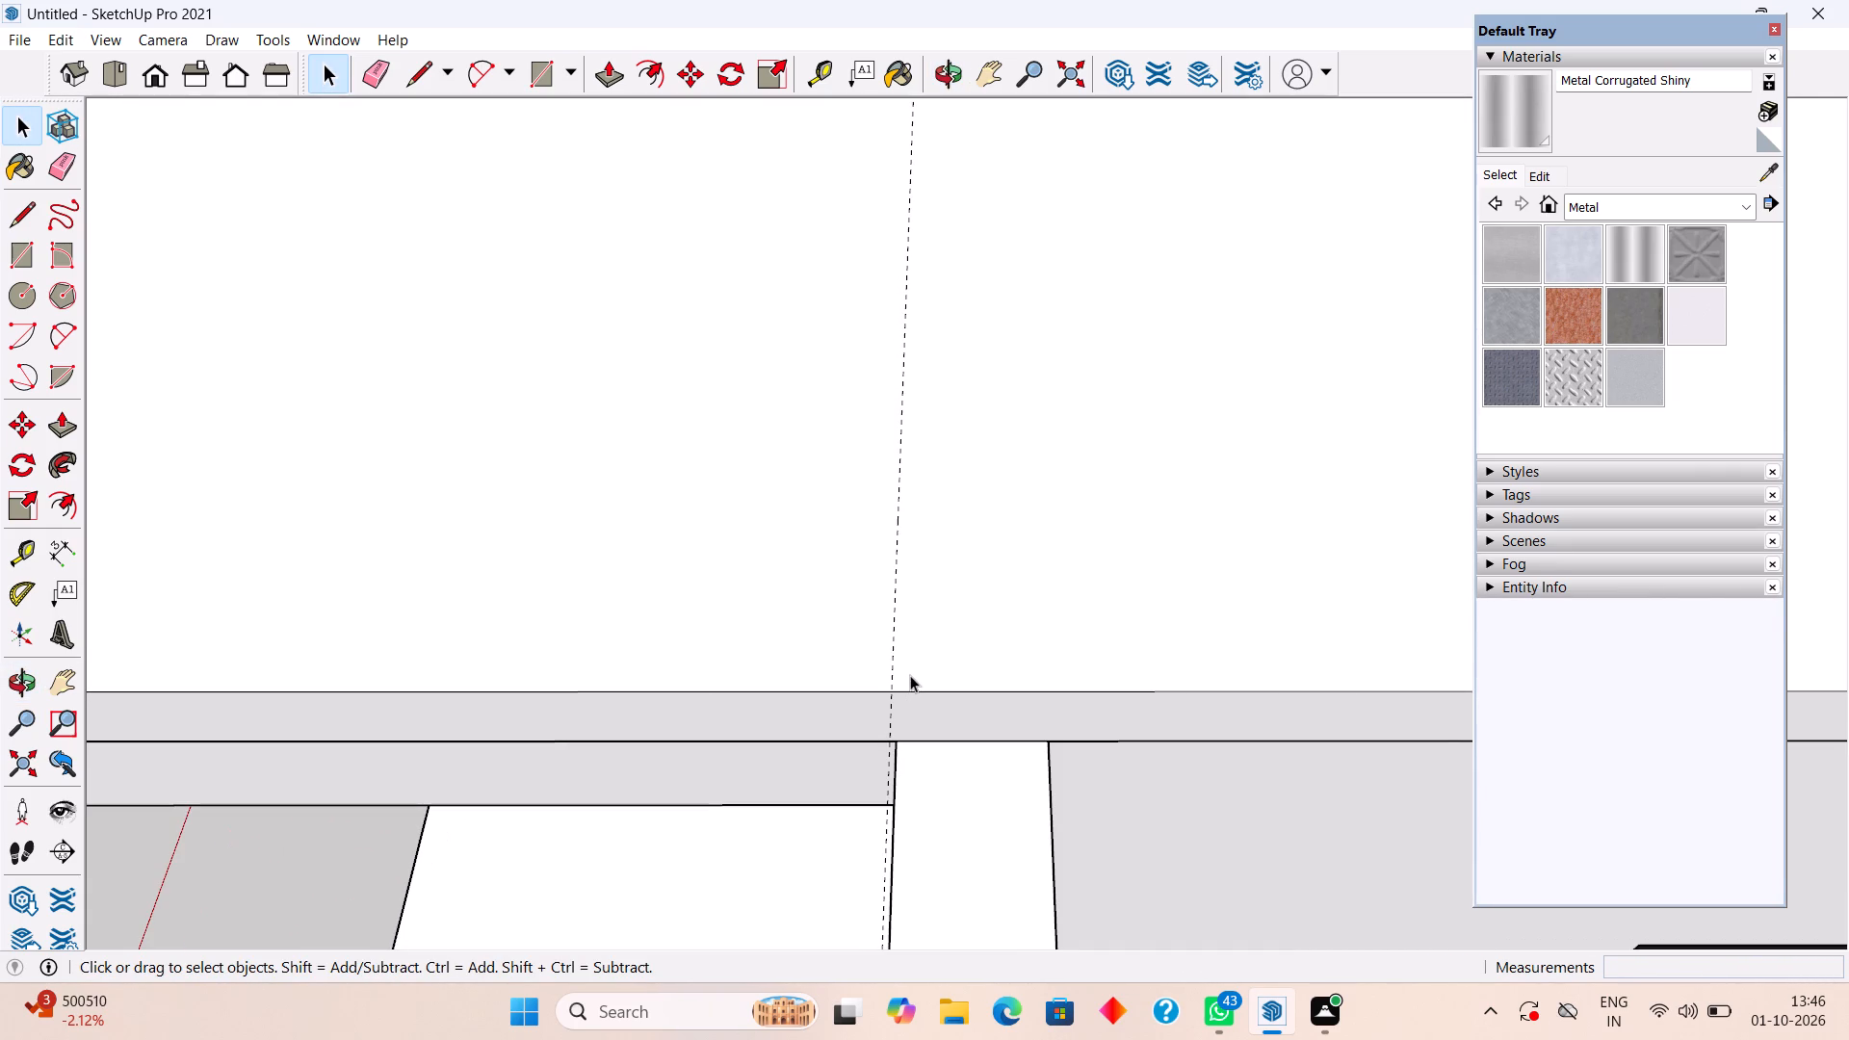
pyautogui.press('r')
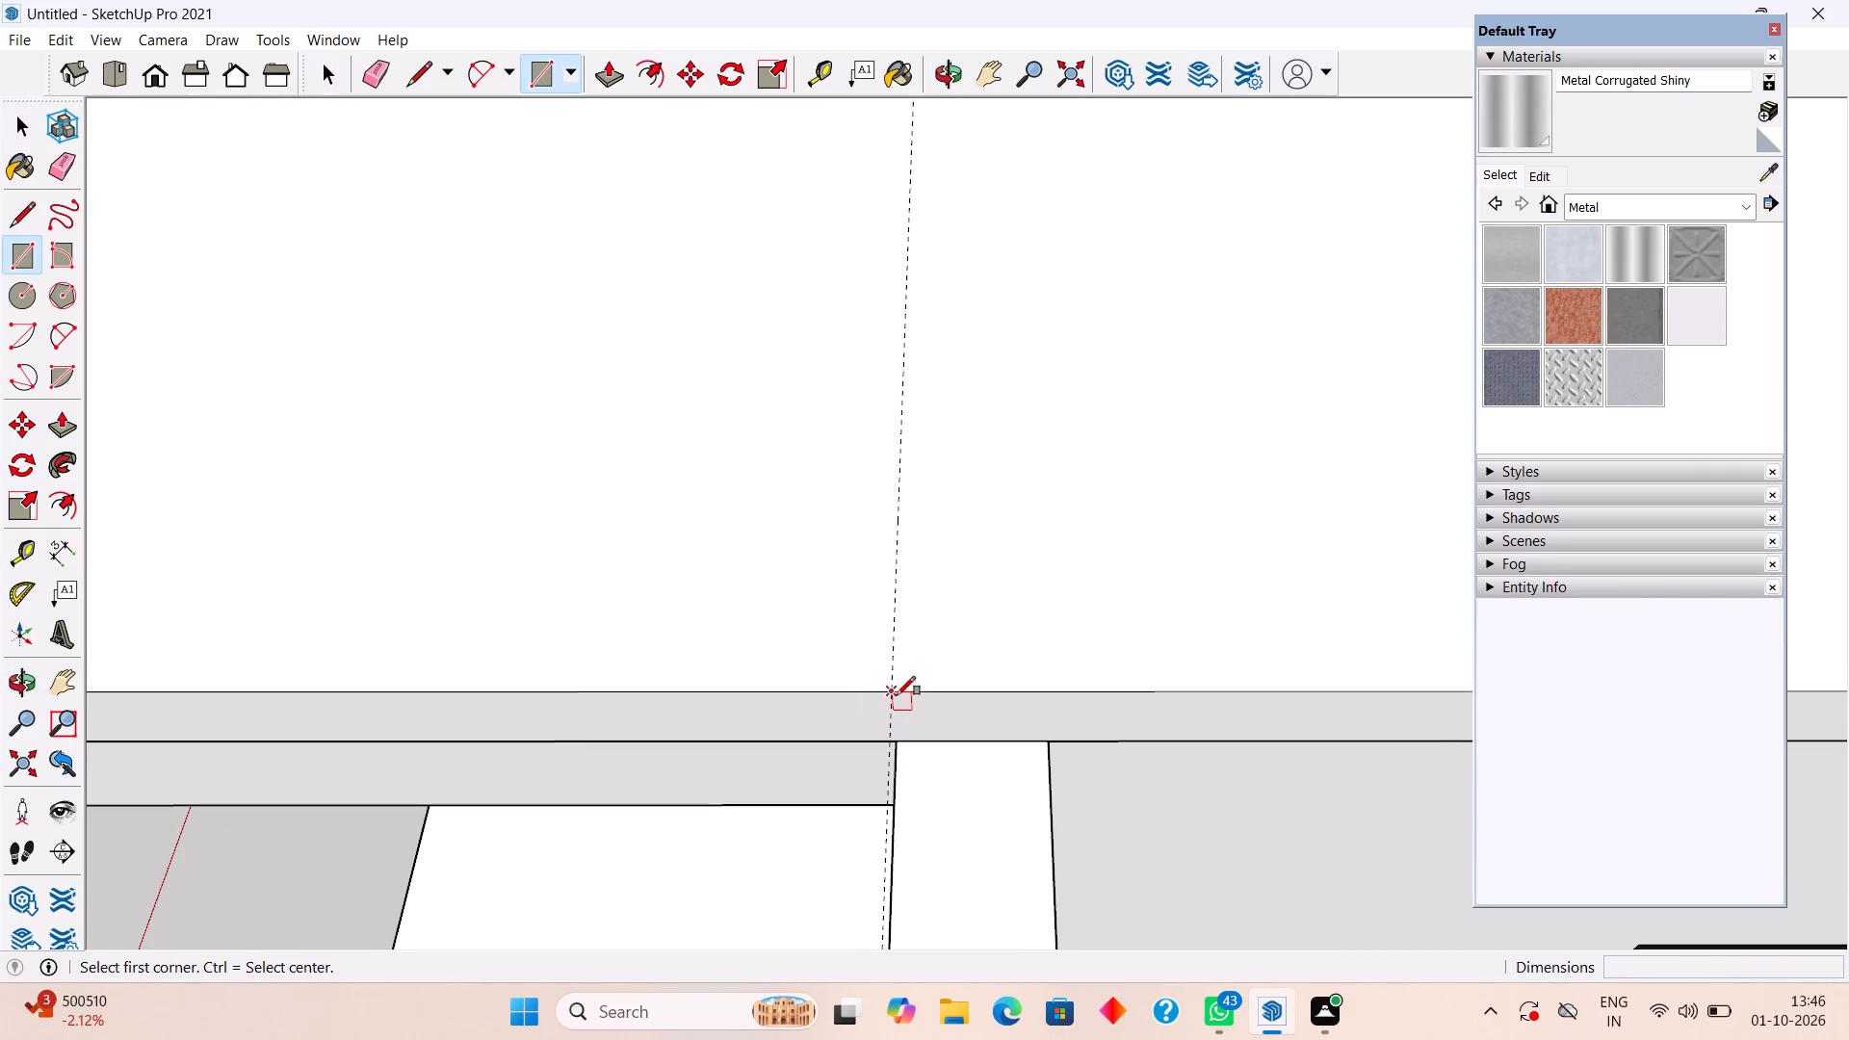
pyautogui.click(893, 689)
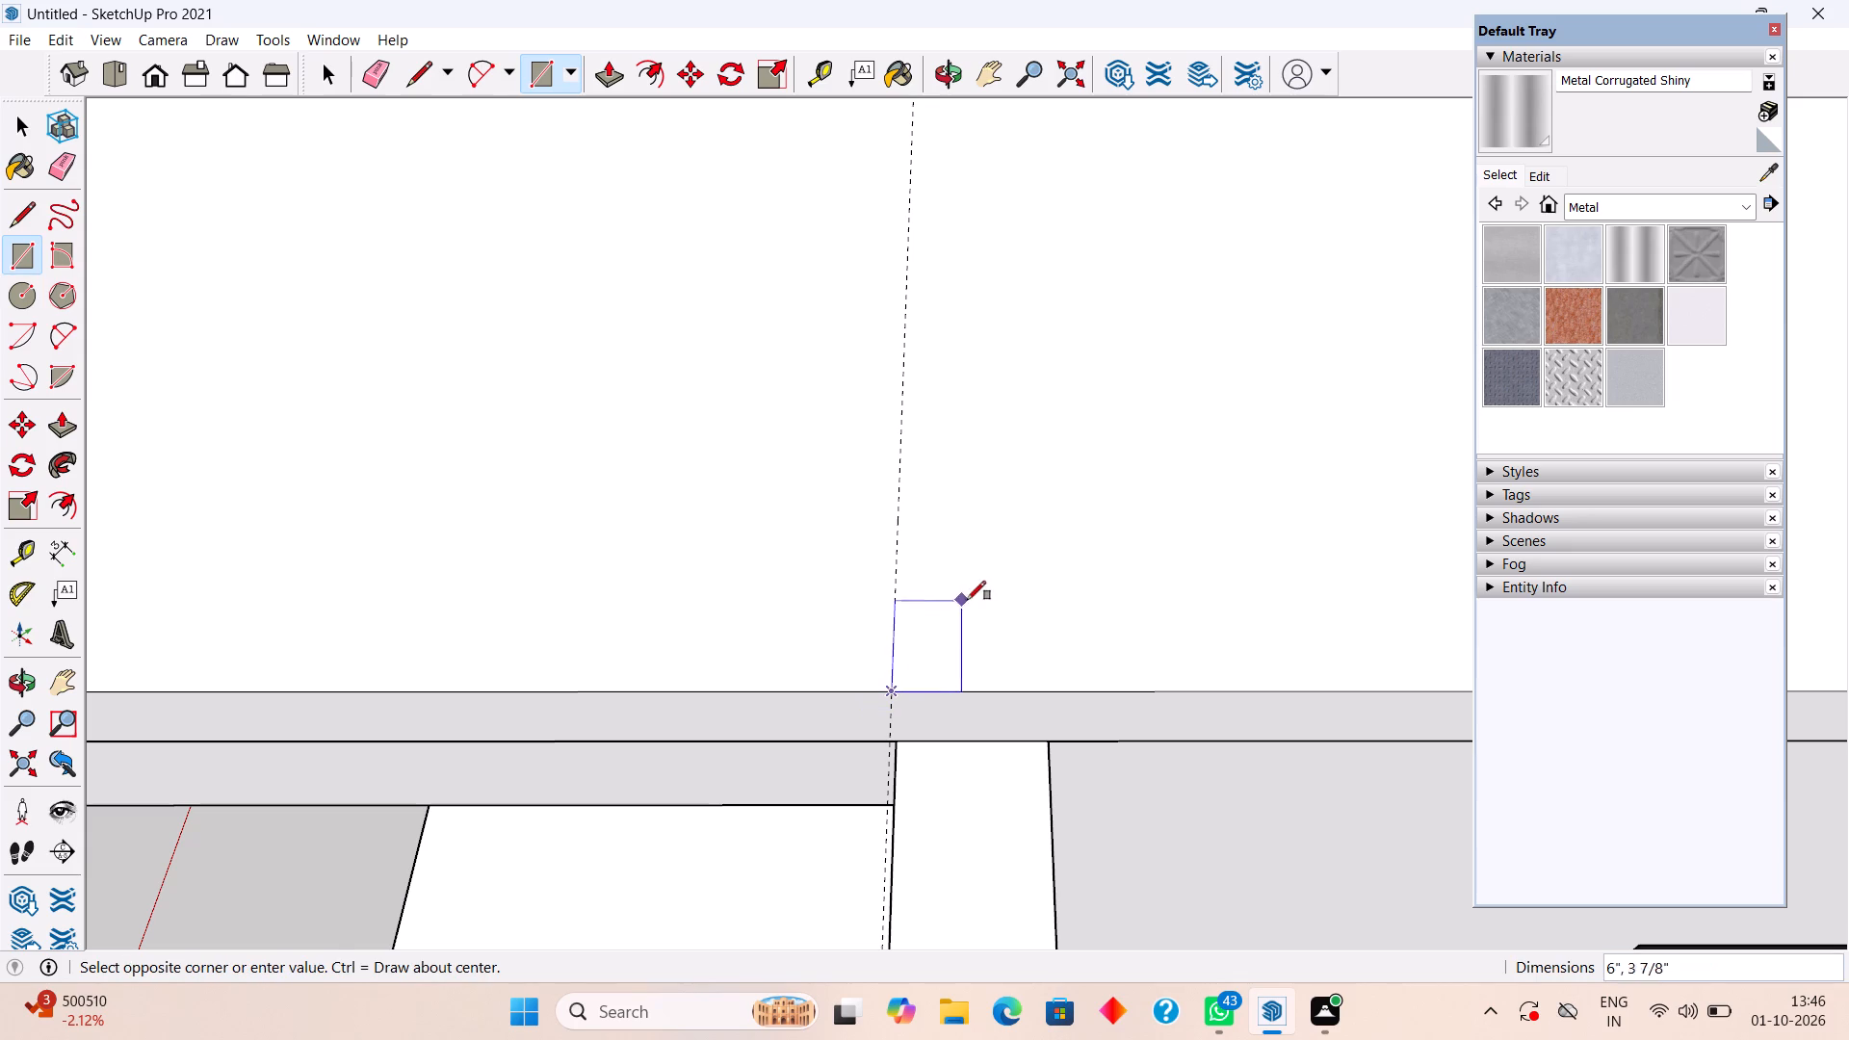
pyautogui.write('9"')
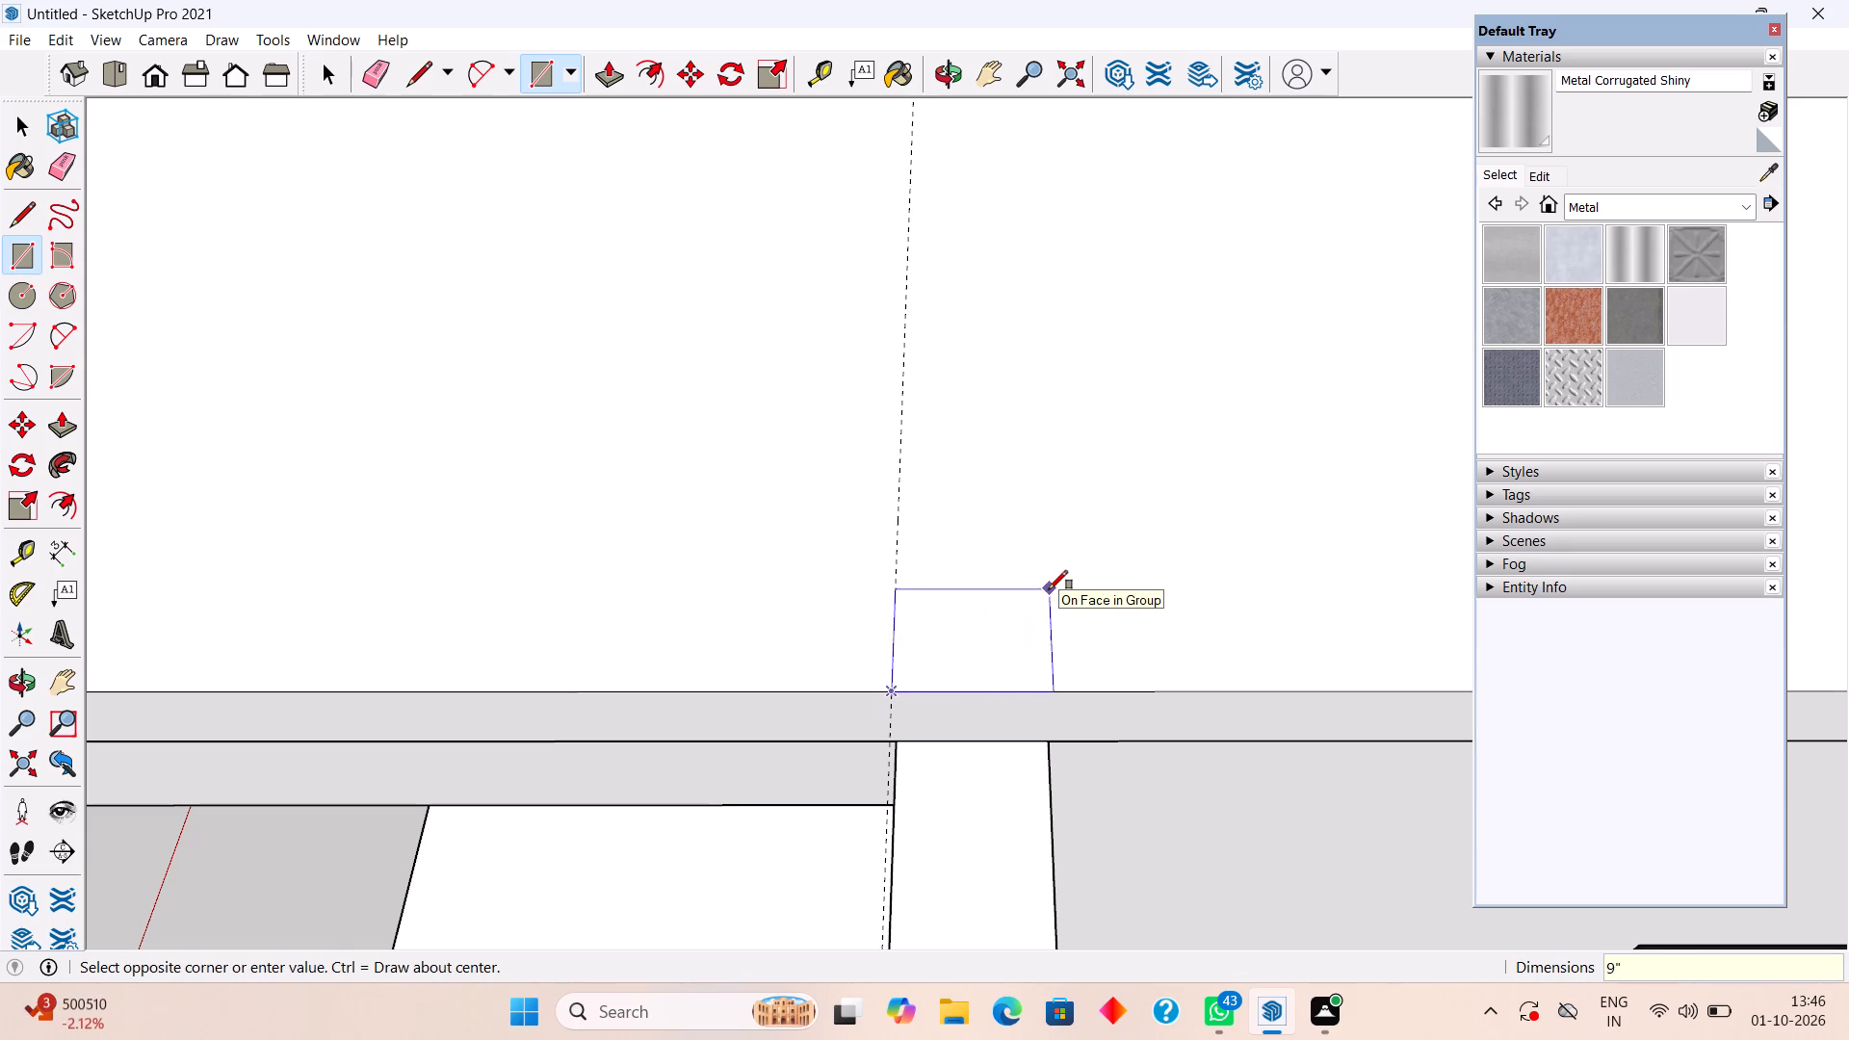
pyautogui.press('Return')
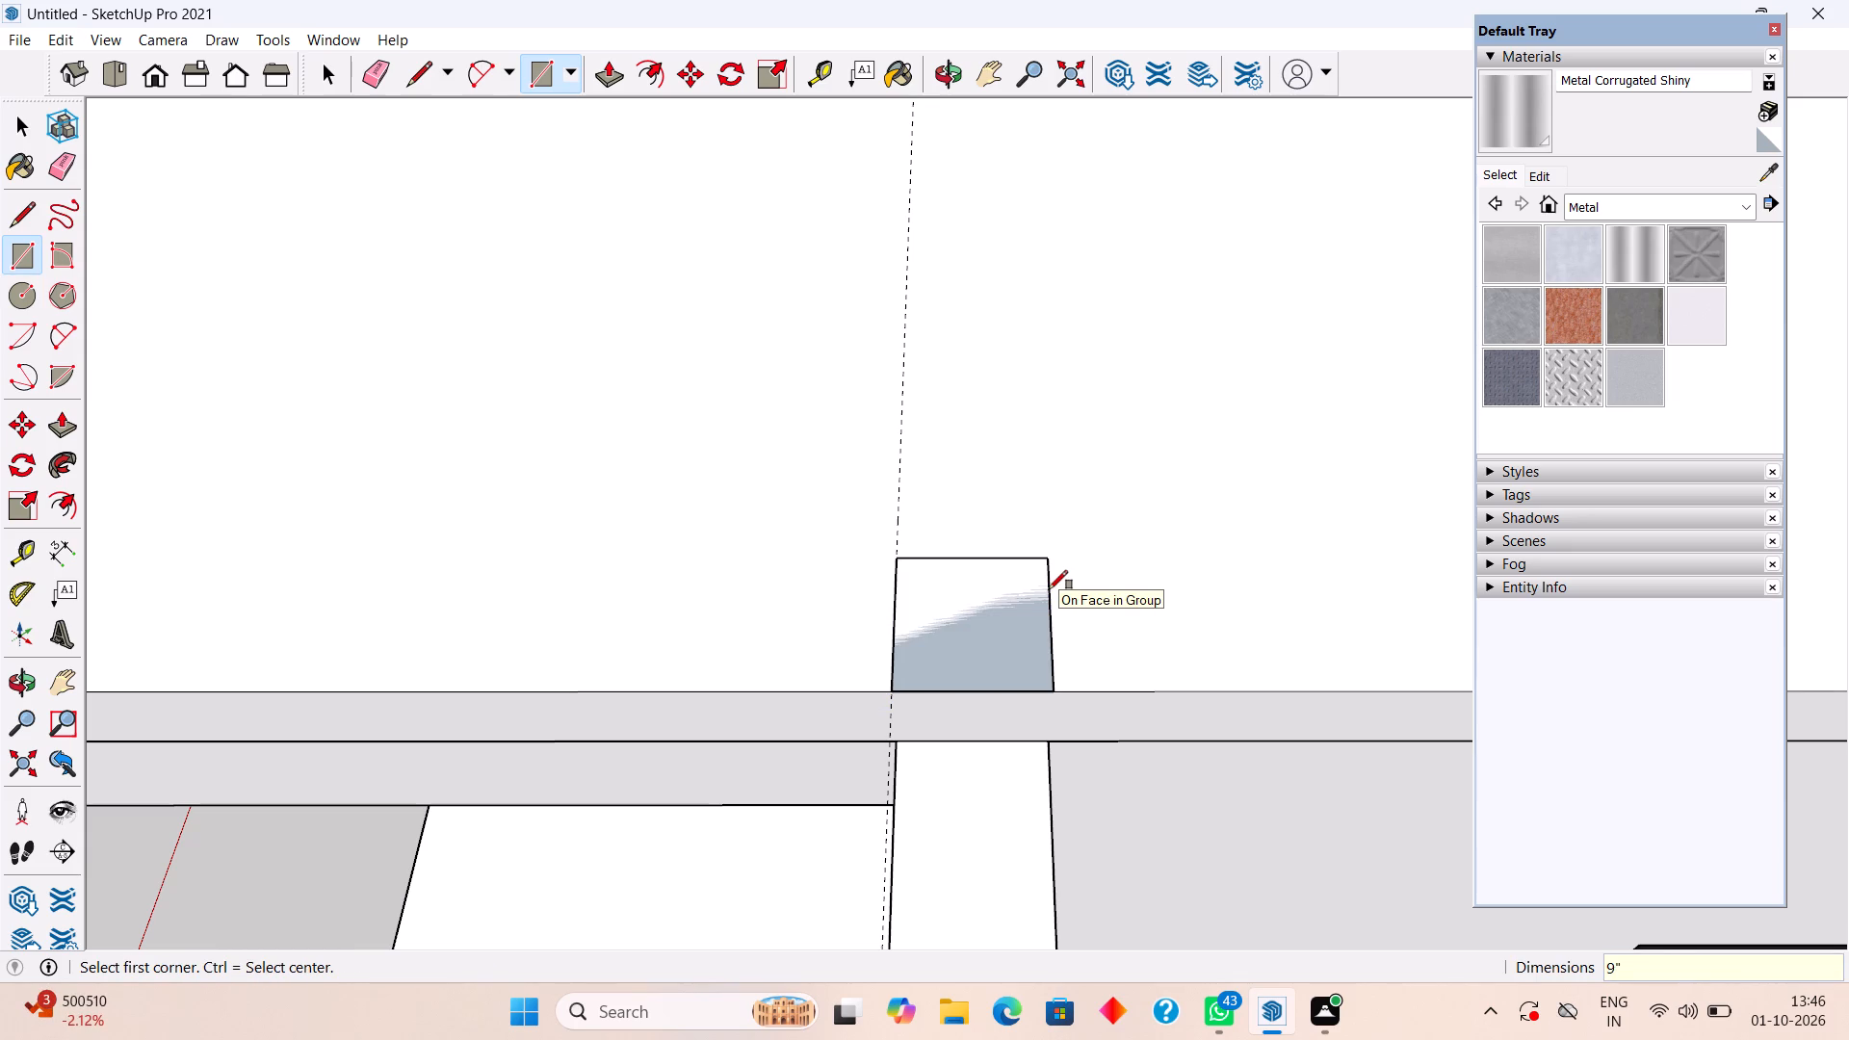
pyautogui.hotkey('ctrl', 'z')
# Draw a 9" by 9" square on the roof top from where the guide meets the side edge, in line with the beam.
pyautogui.click(892, 691)
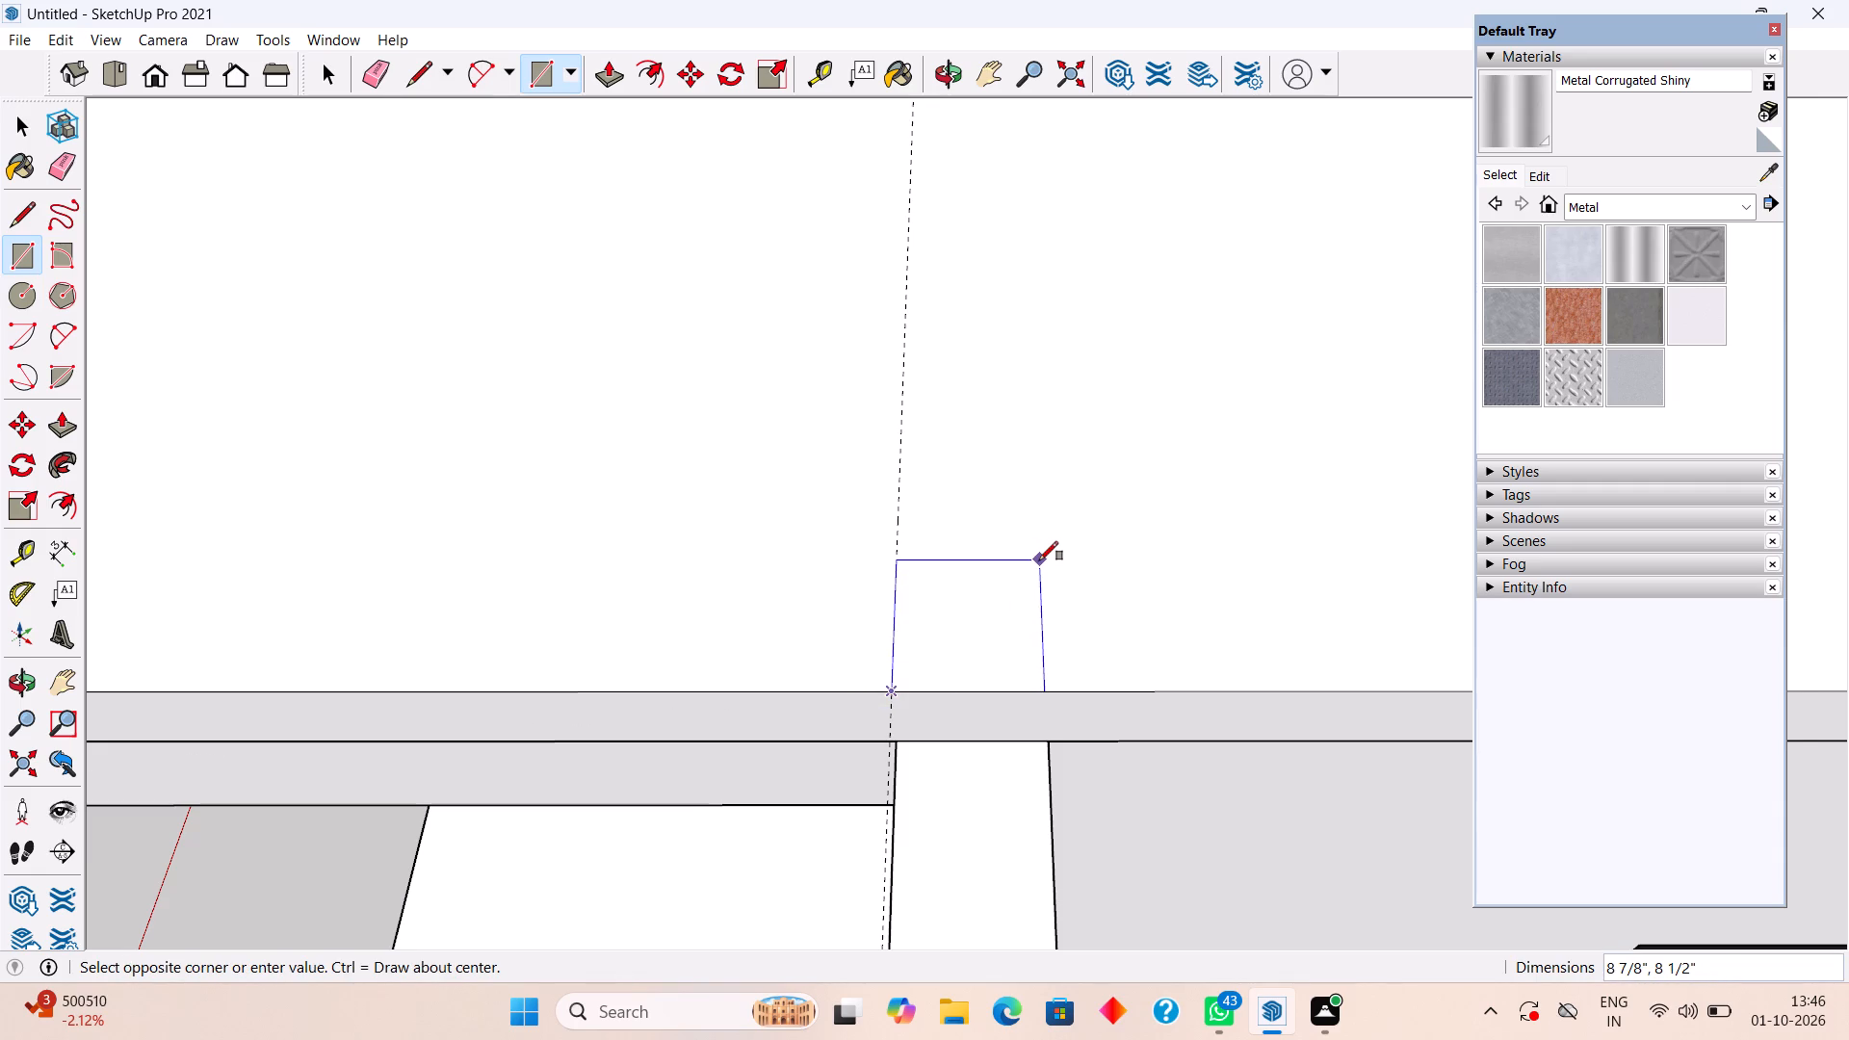
pyautogui.press('9')
pyautogui.write('",9"')
pyautogui.press('Return')
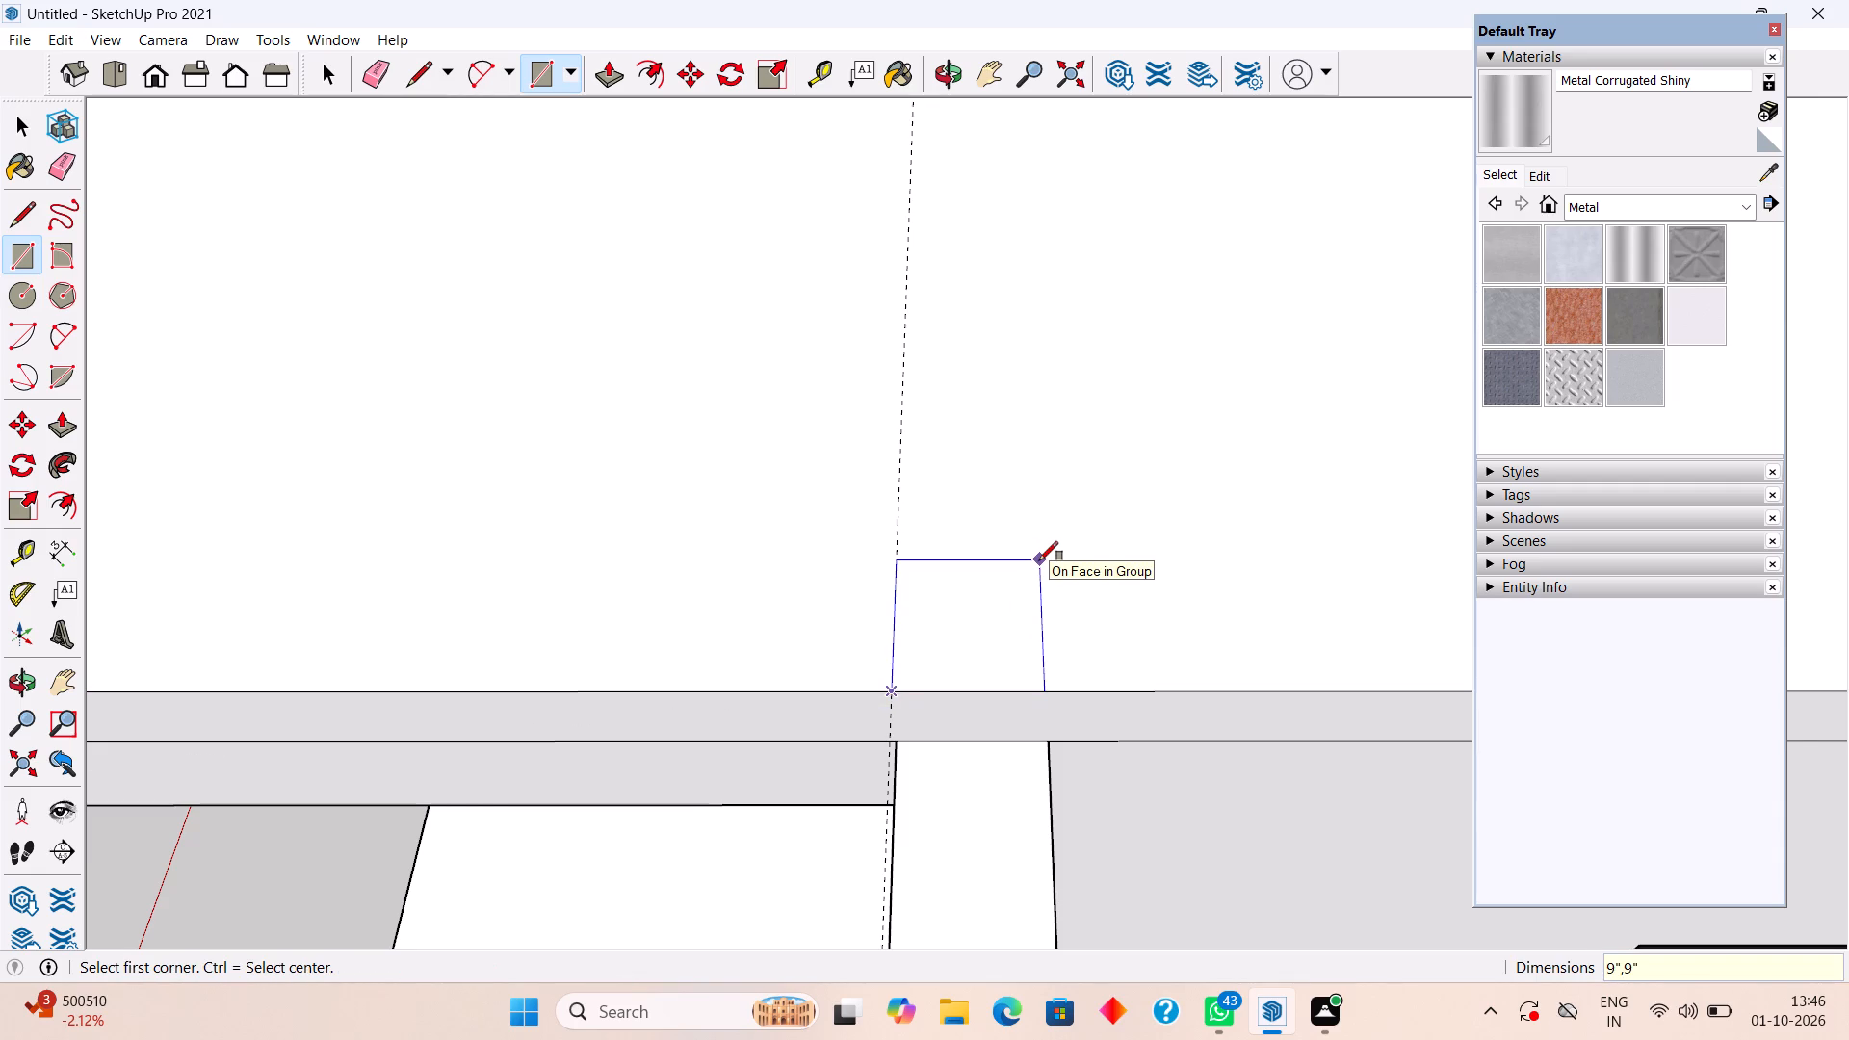
pyautogui.press('space')
# Extrude the 9" square on the roof top upward by 10' to form a column.
pyautogui.scroll(-11, 1040, 560)
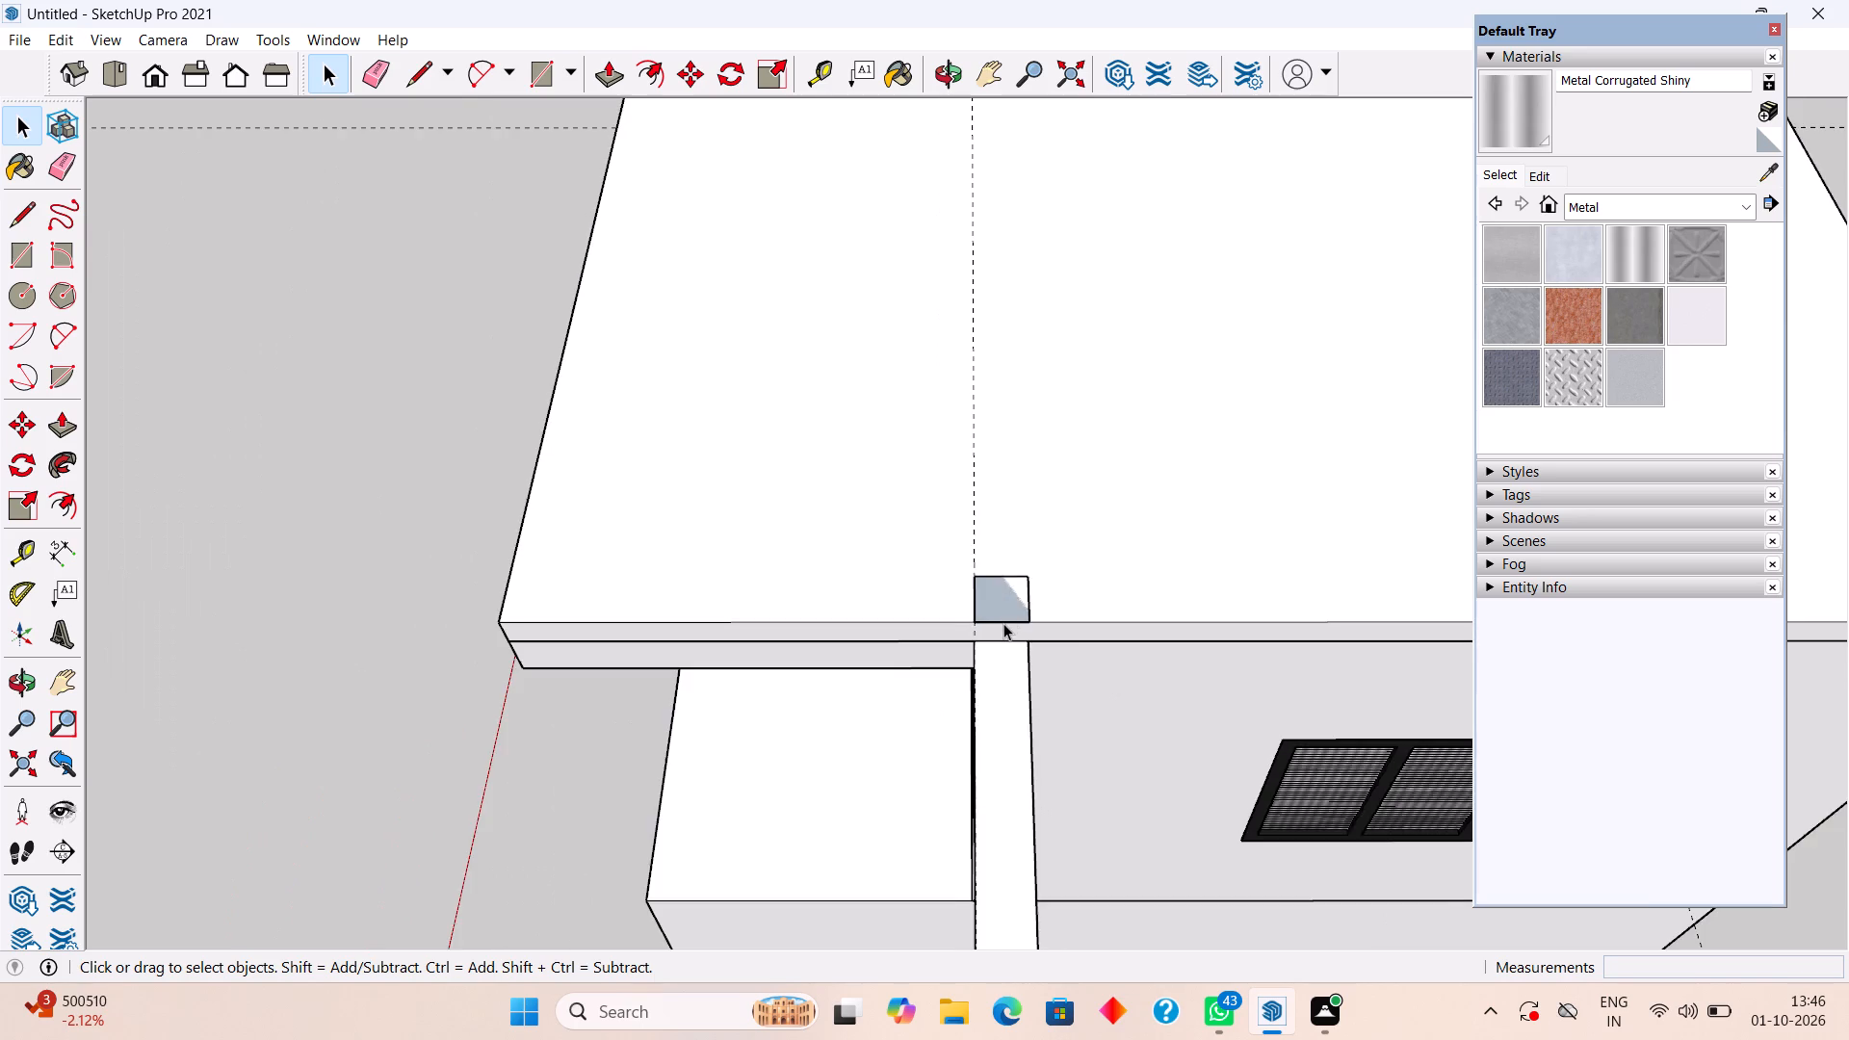
pyautogui.scroll(-2, 1003, 623)
pyautogui.moveTo(1012, 637); pyautogui.dragTo(1121, 380, button='middle')
pyautogui.moveTo(1178, 517); pyautogui.dragTo(1222, 444, button='middle')
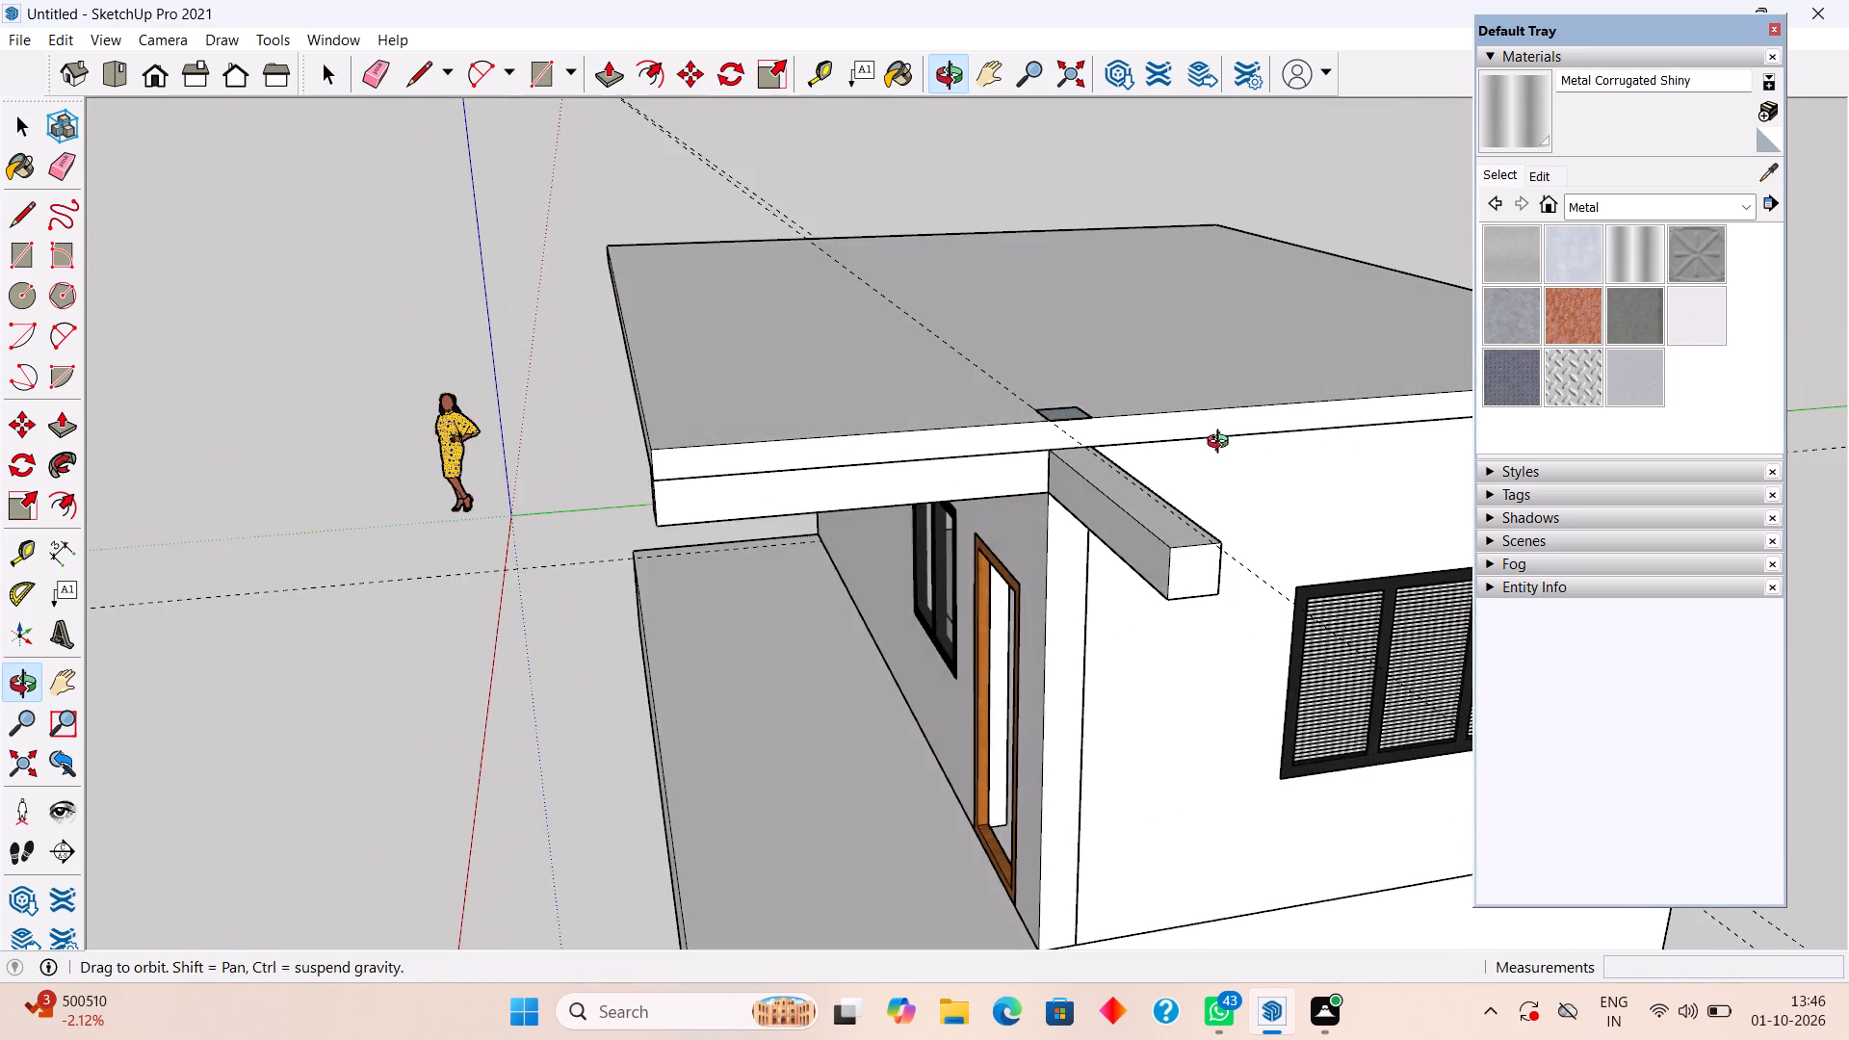
pyautogui.moveTo(1222, 444); pyautogui.dragTo(1356, 405, button='middle')
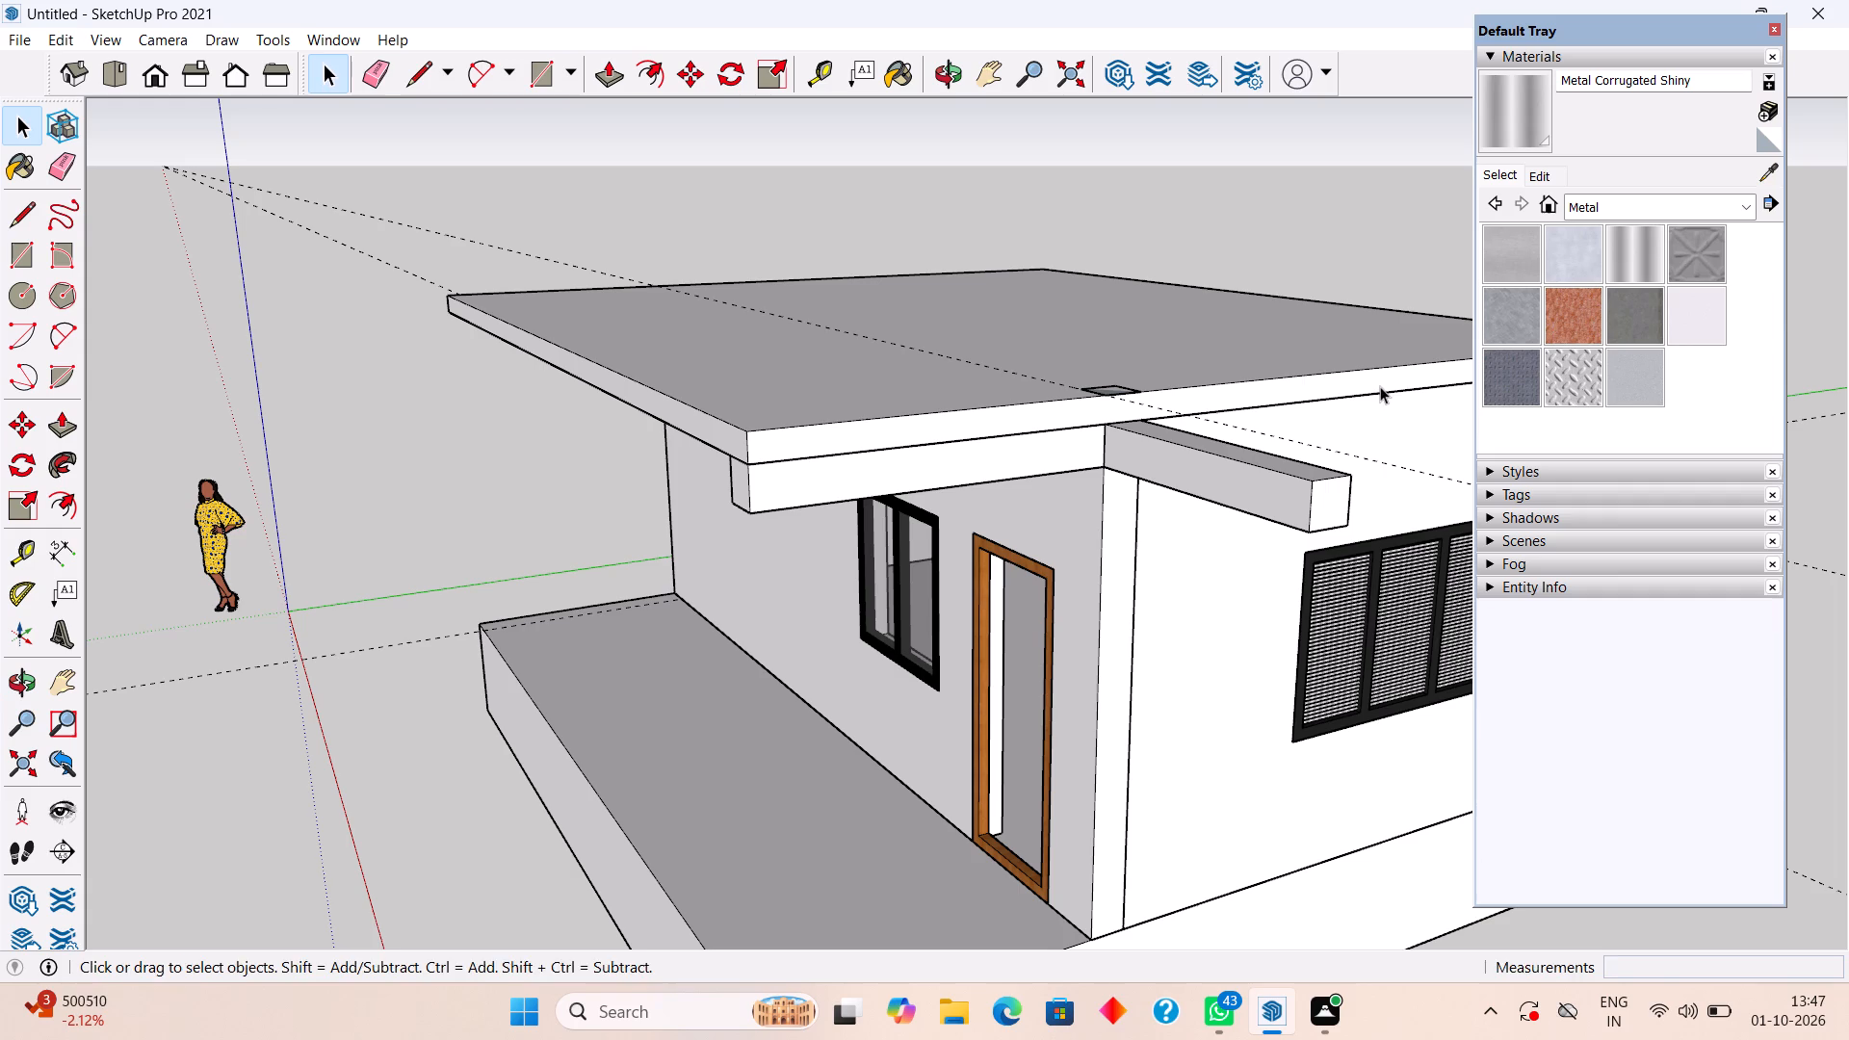
pyautogui.press('p')
pyautogui.scroll(1, 1147, 316)
pyautogui.moveTo(1144, 316); pyautogui.dragTo(1082, 689, button='middle')
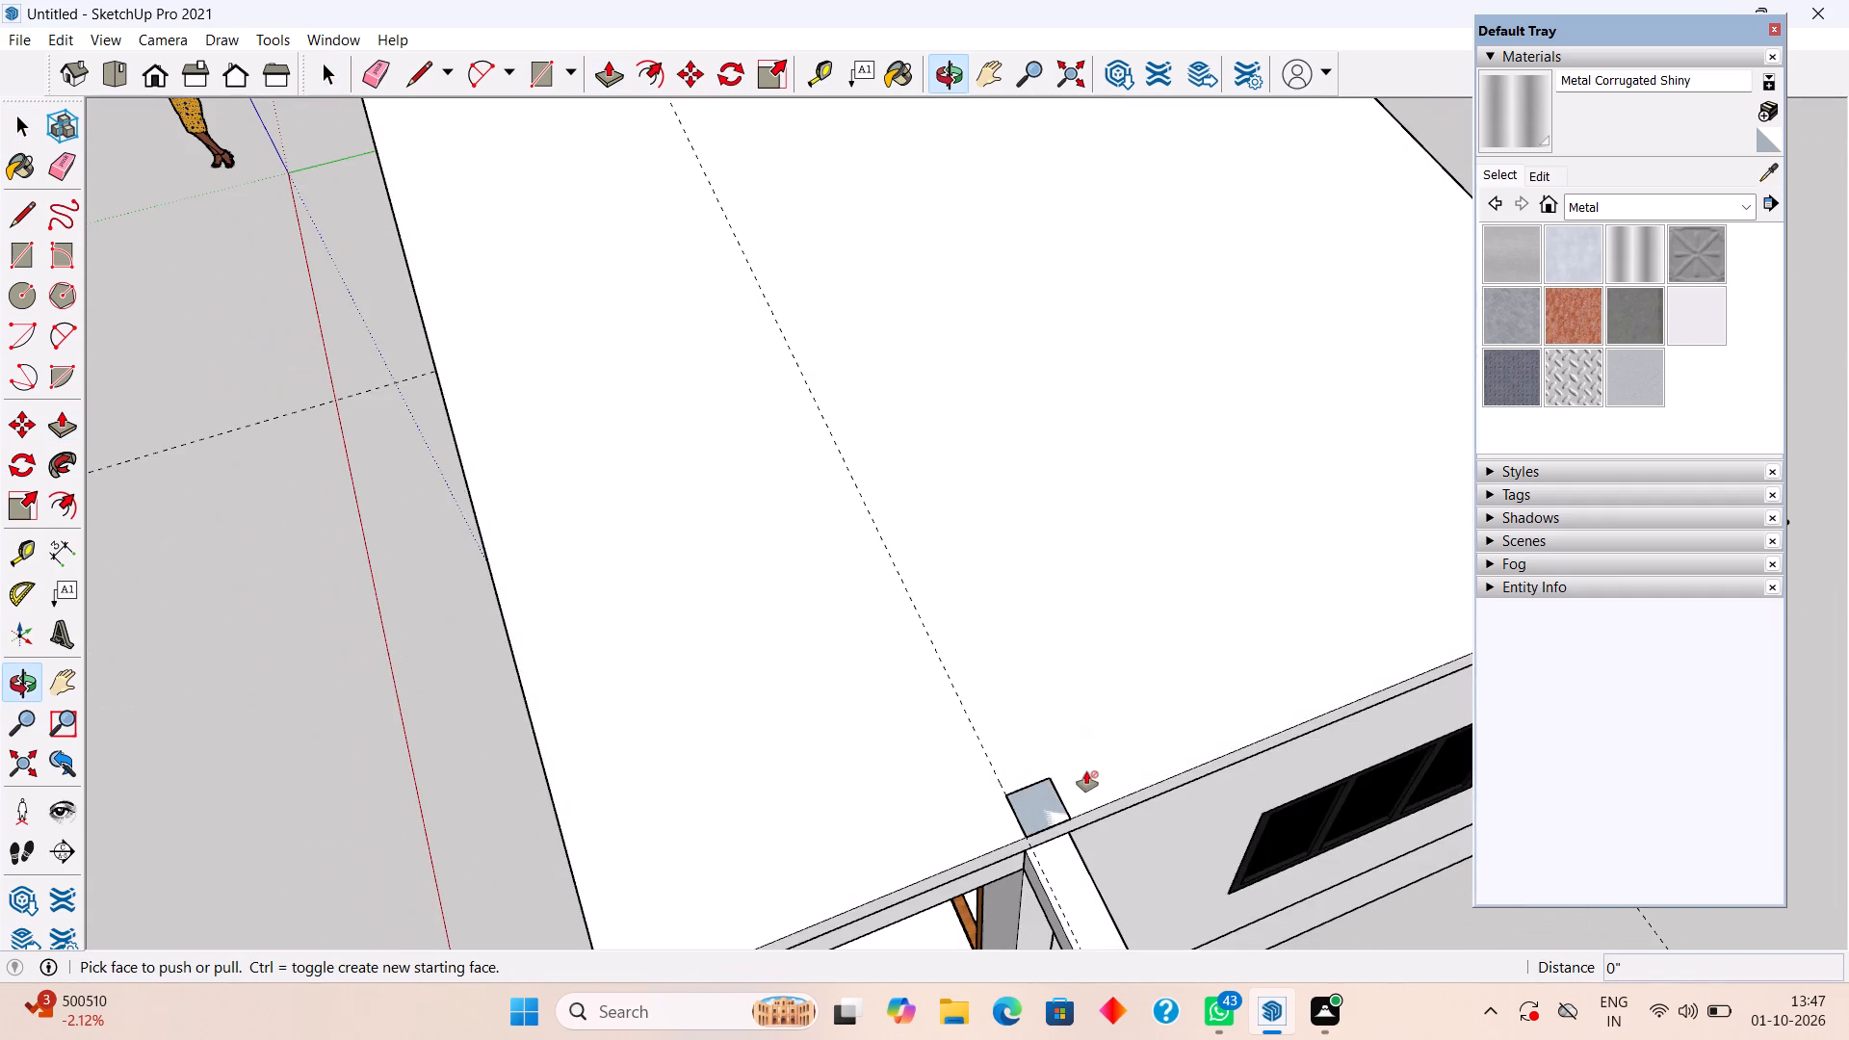
pyautogui.scroll(2, 1084, 779)
pyautogui.click(1035, 819)
pyautogui.scroll(-4, 1039, 599)
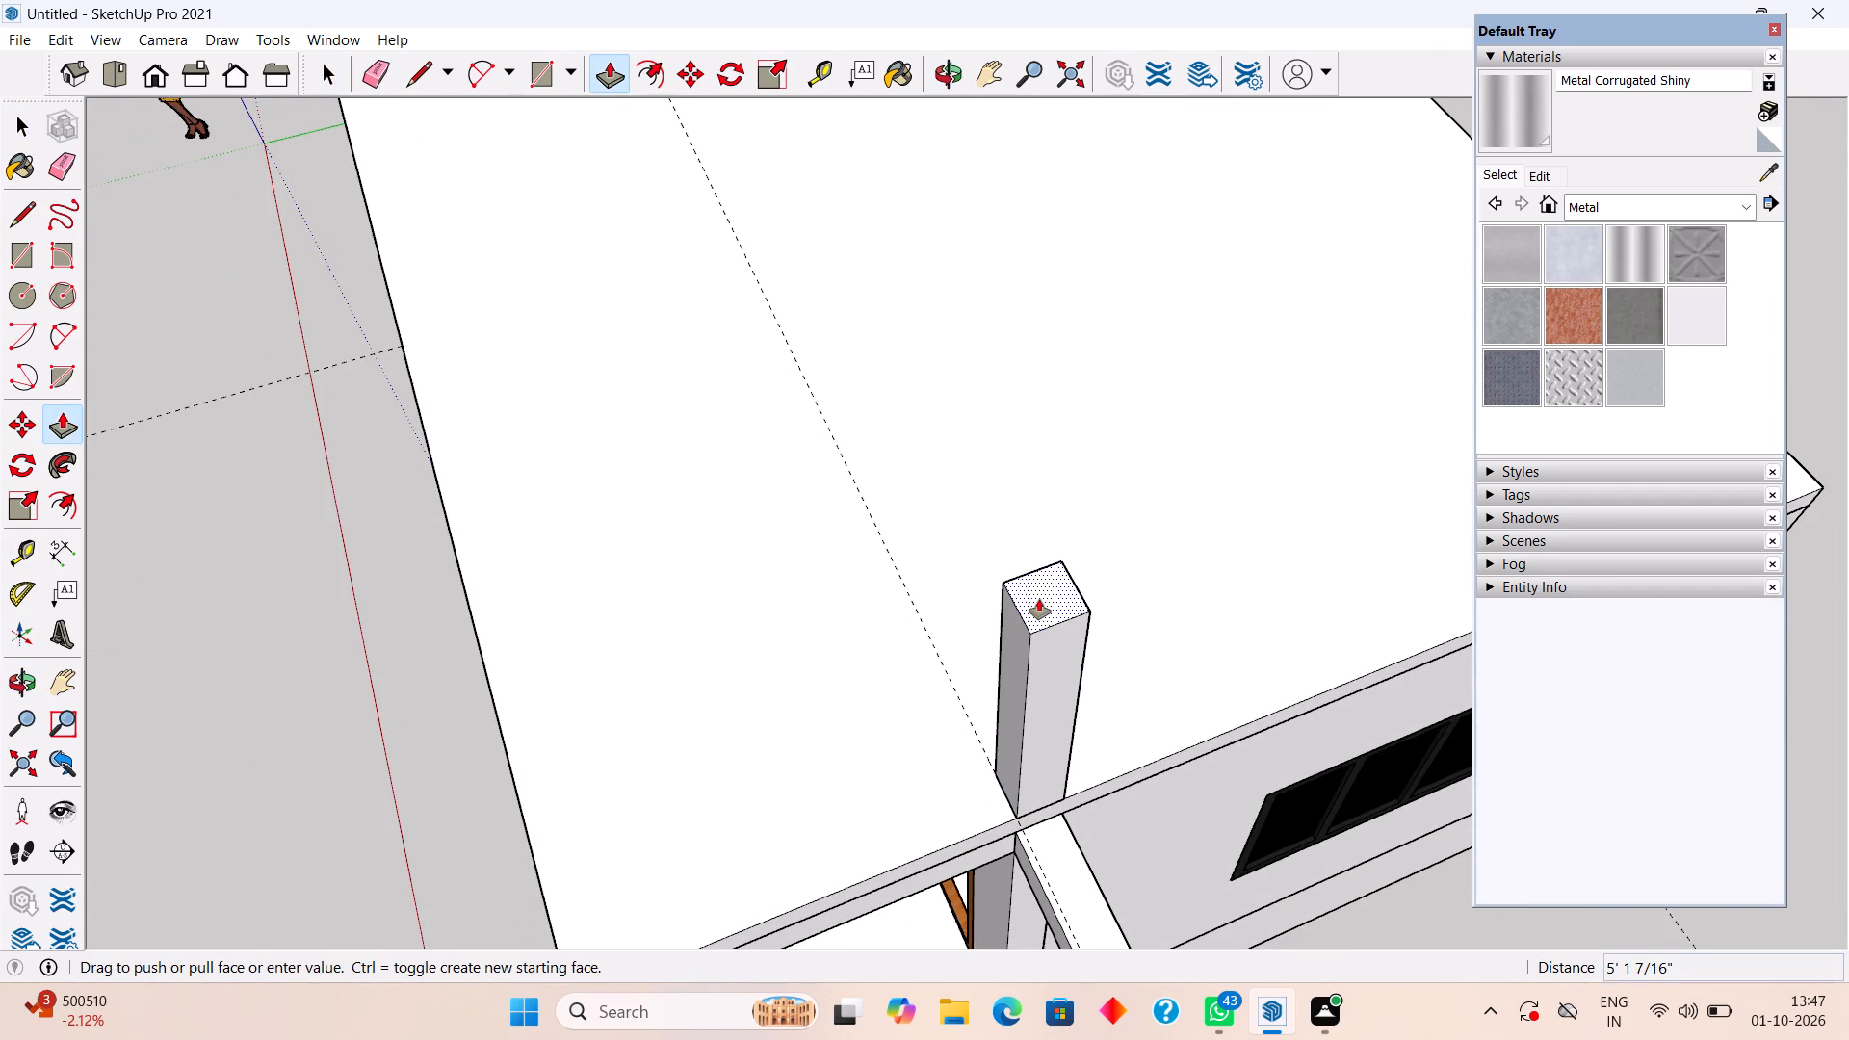
pyautogui.write("10'")
pyautogui.press('Return')
pyautogui.press('space')
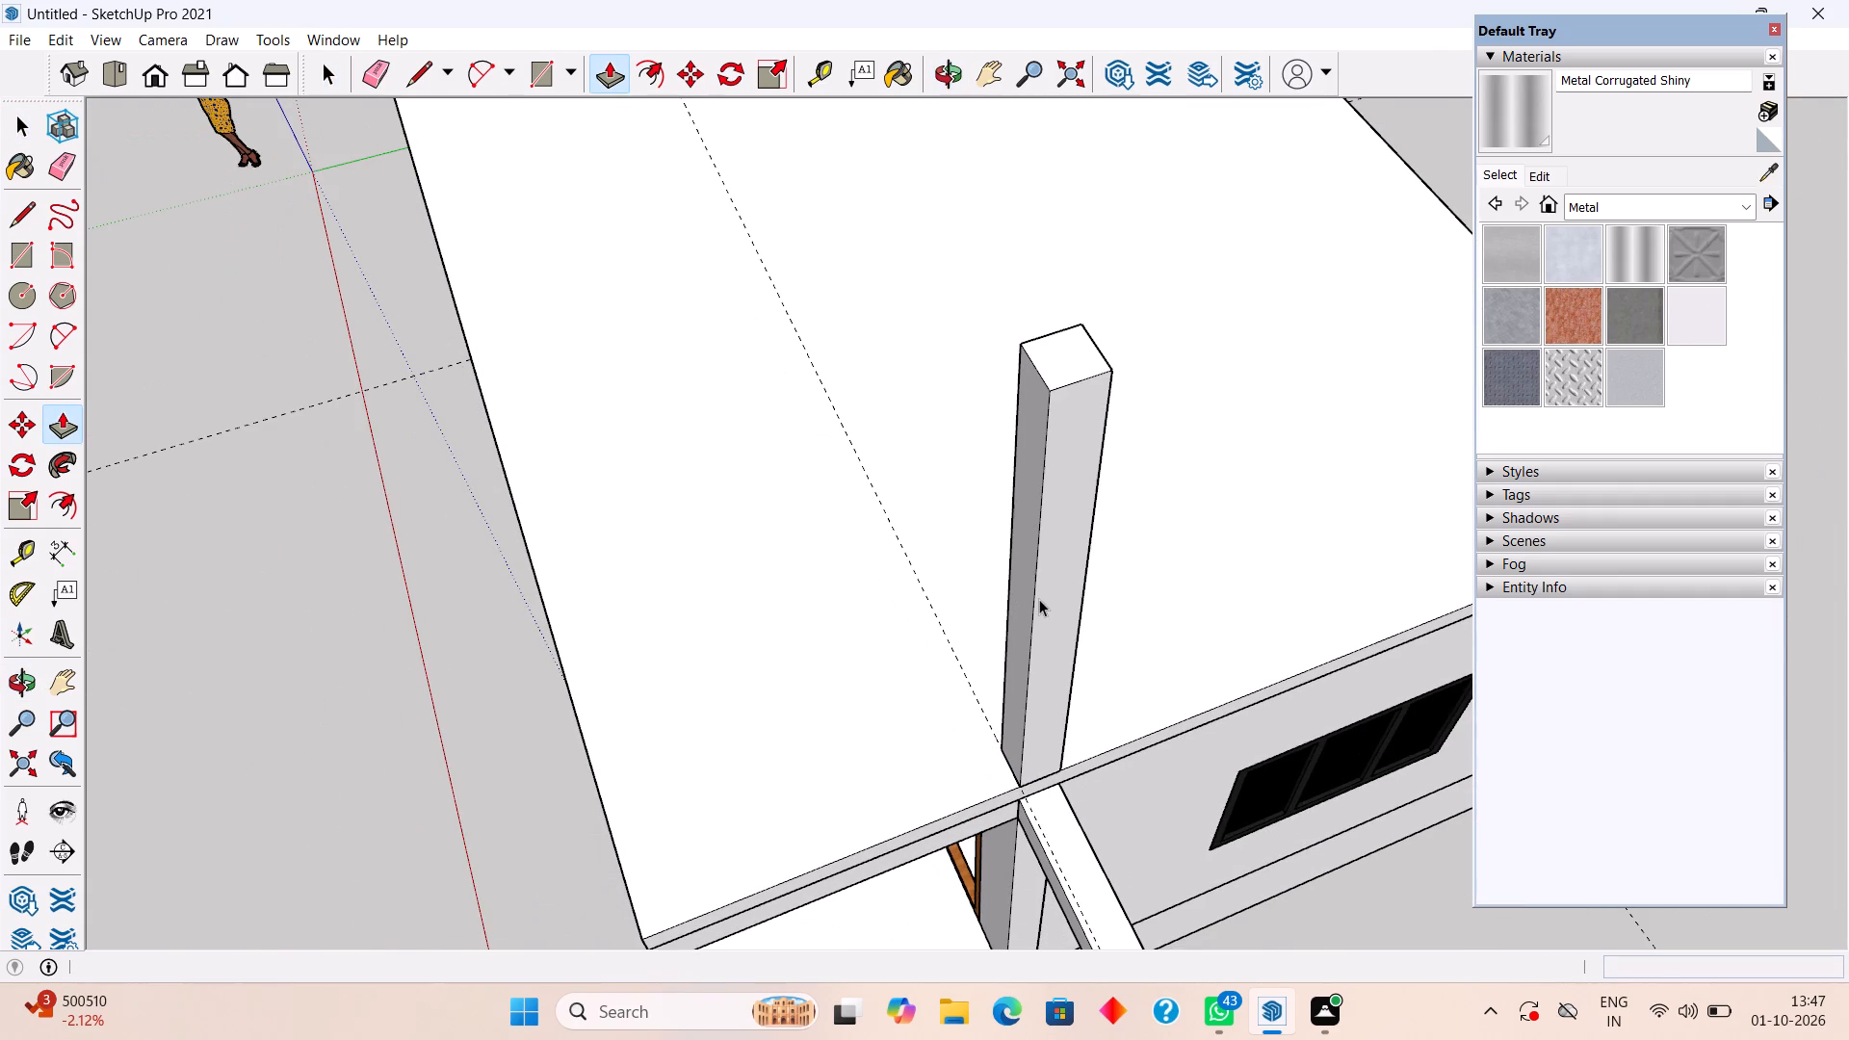
# Select the whole column on the roof and make it a group.
pyautogui.click(1133, 599)
pyautogui.click(441, 674)
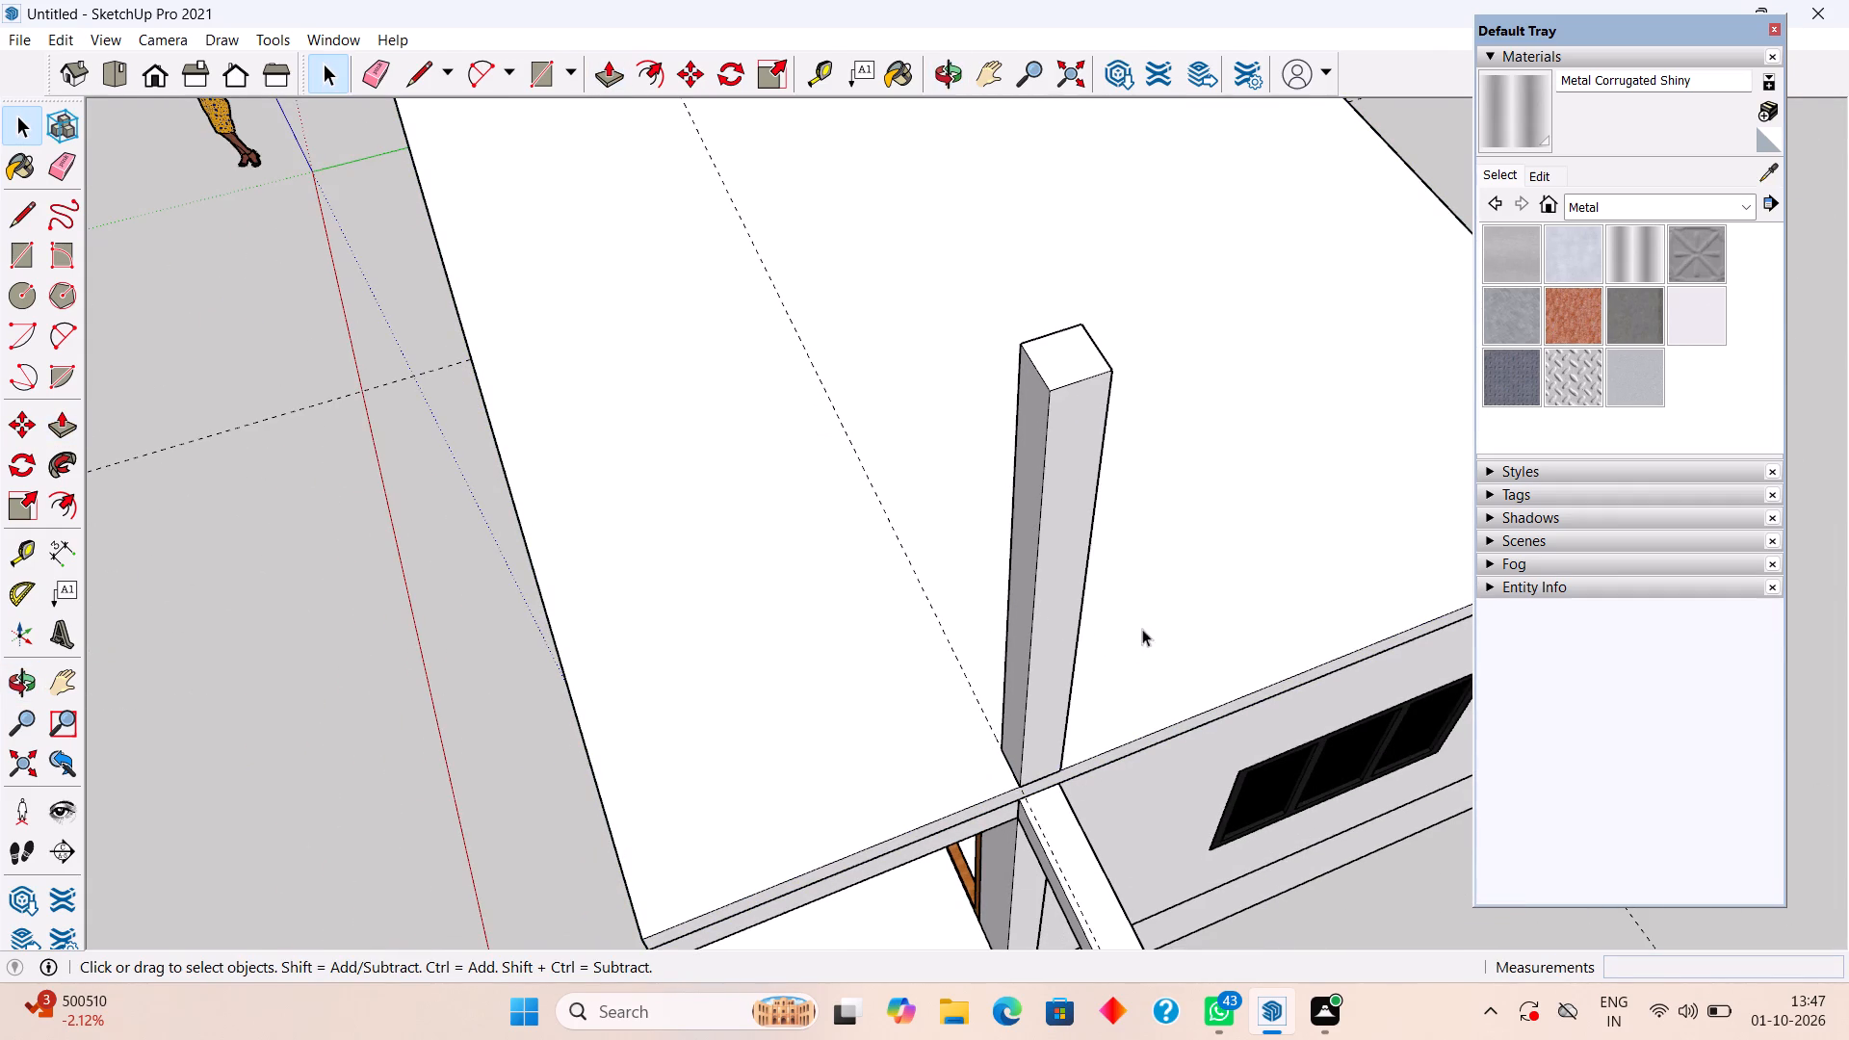
pyautogui.tripleClick(1055, 646)
pyautogui.rightClick(1055, 646)
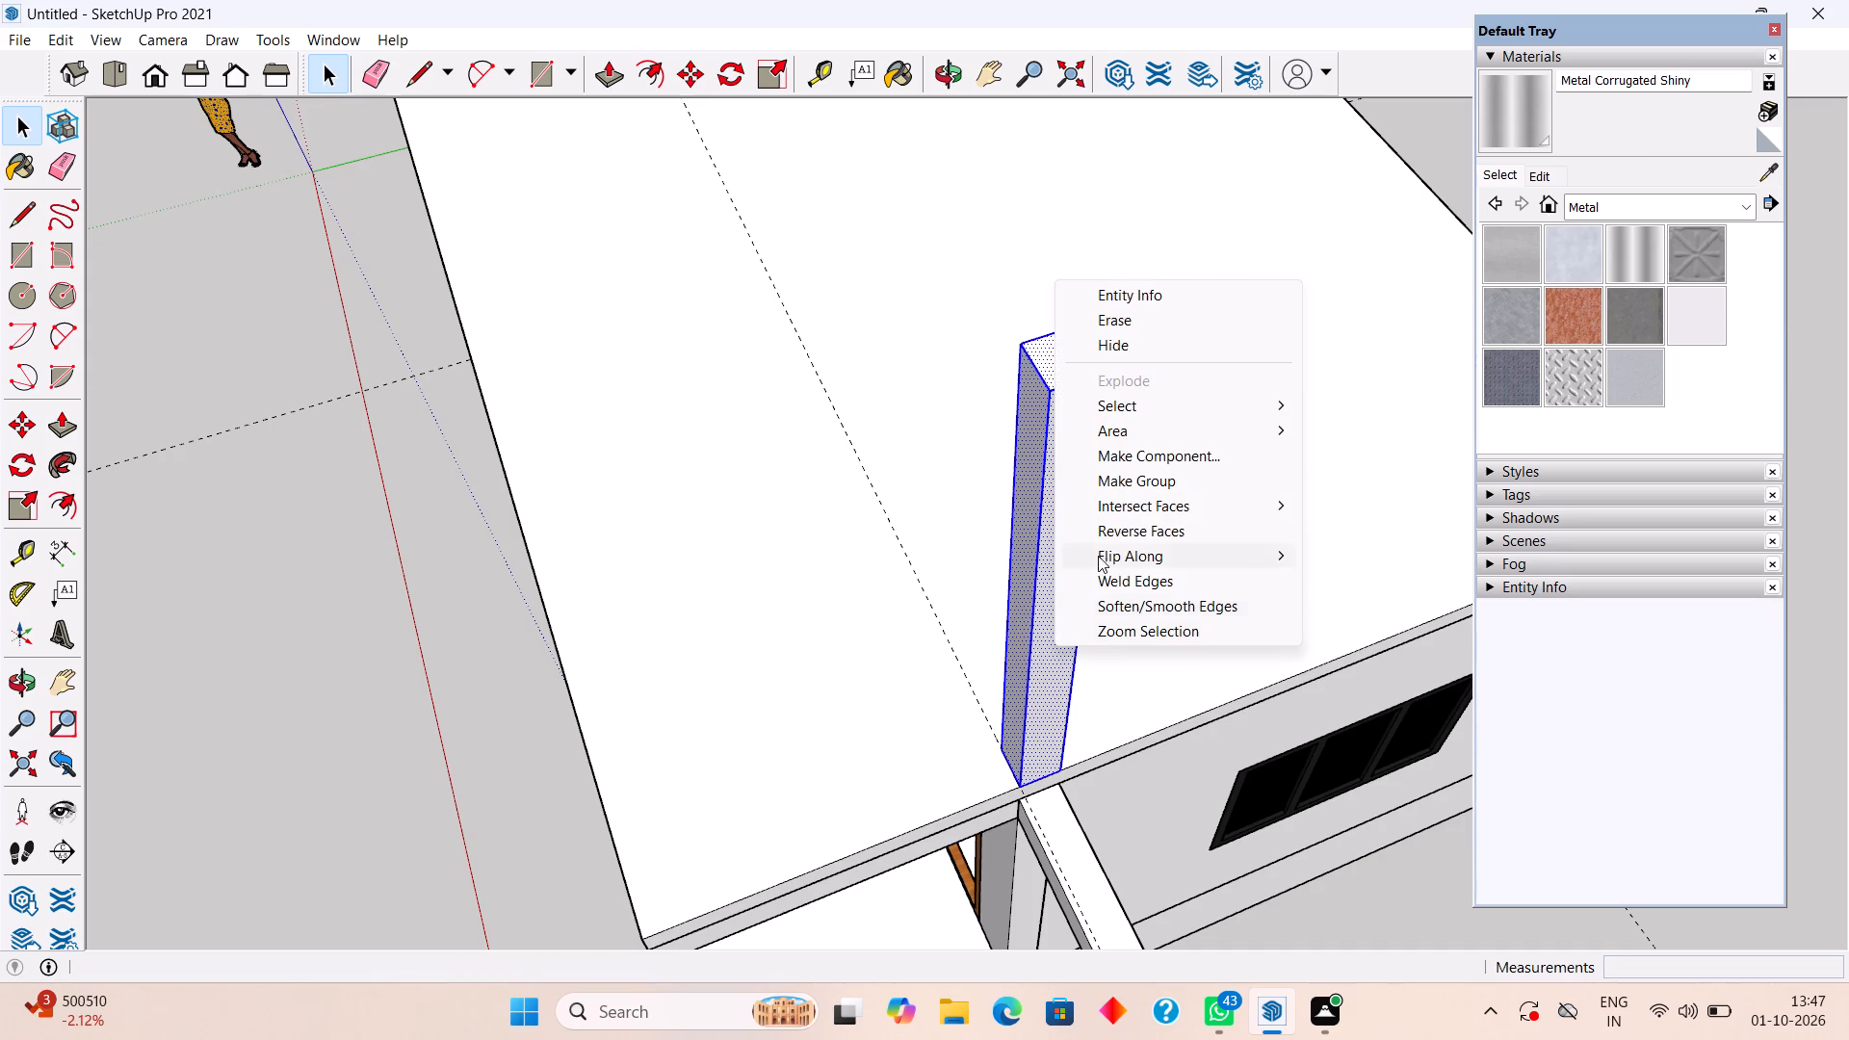
pyautogui.click(1131, 489)
# Inside the roof slab group, extend the side edge face above the projecting side beam outward by 5'.
pyautogui.moveTo(1051, 702); pyautogui.dragTo(1003, 492, button='middle')
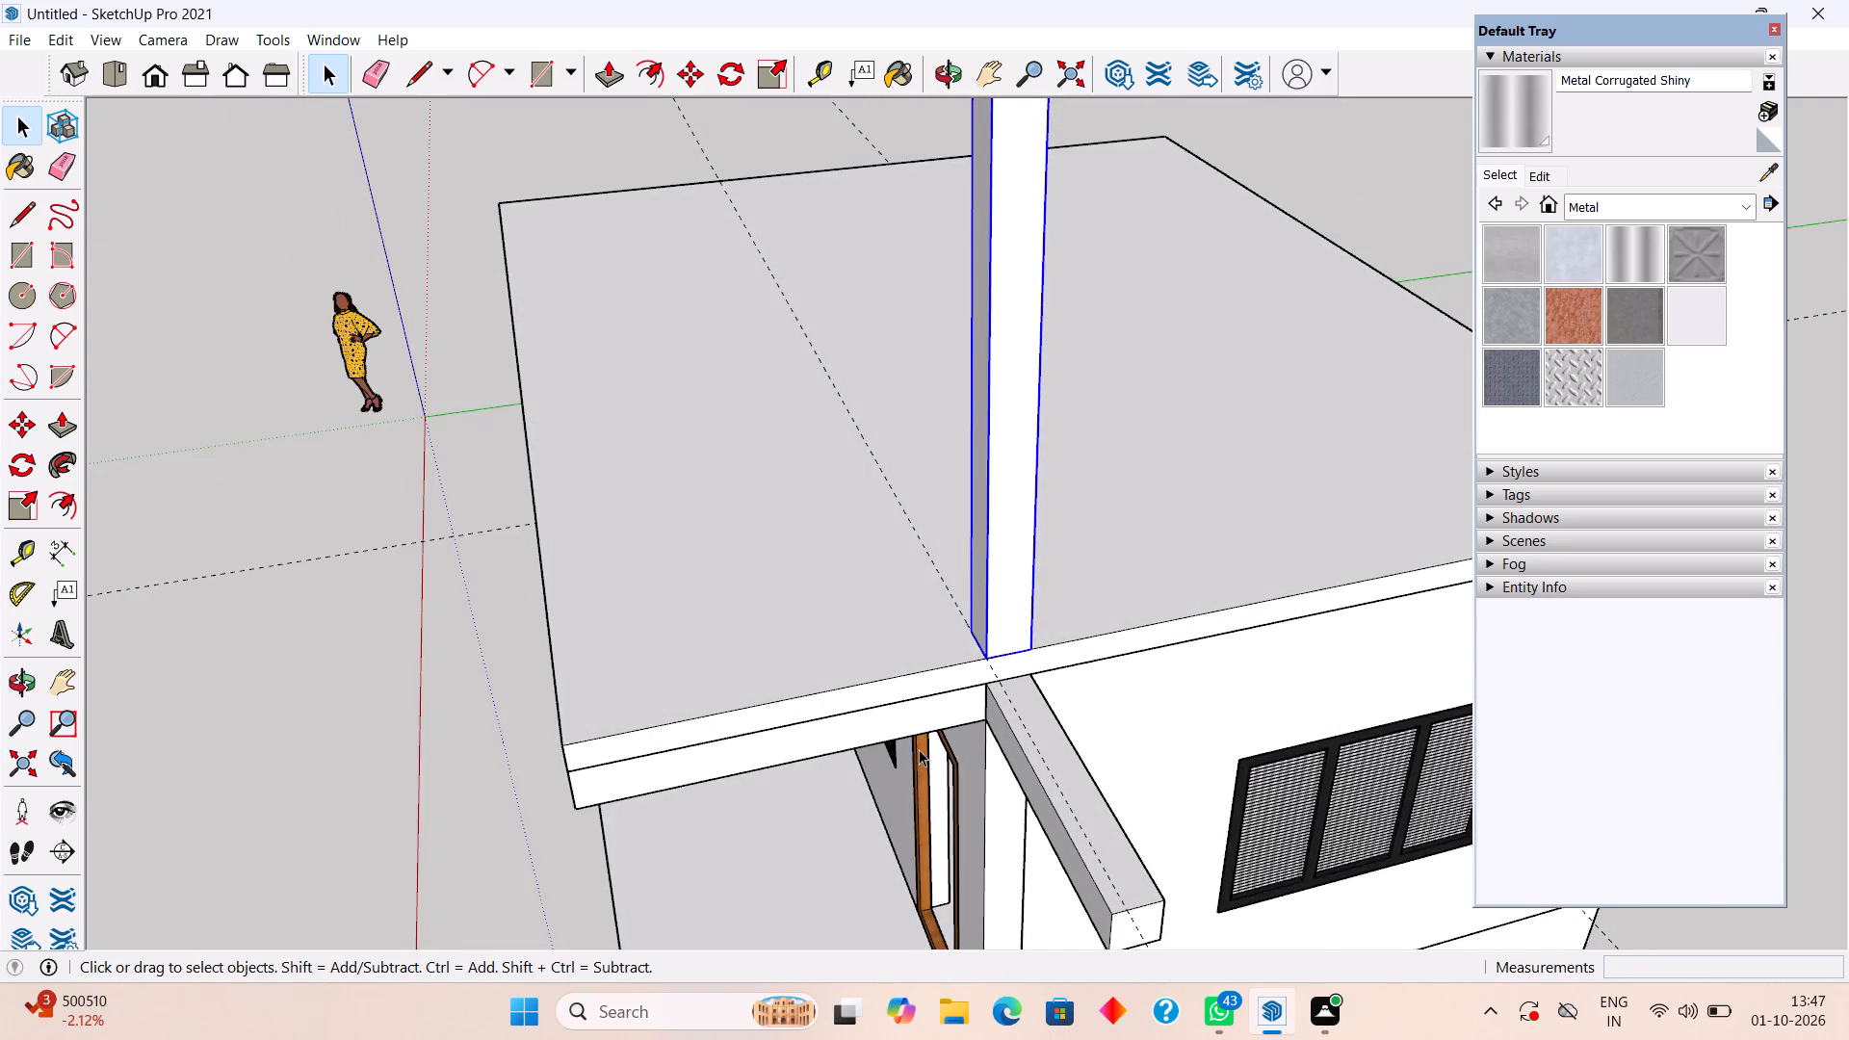
pyautogui.scroll(2, 908, 682)
pyautogui.doubleClick(899, 643)
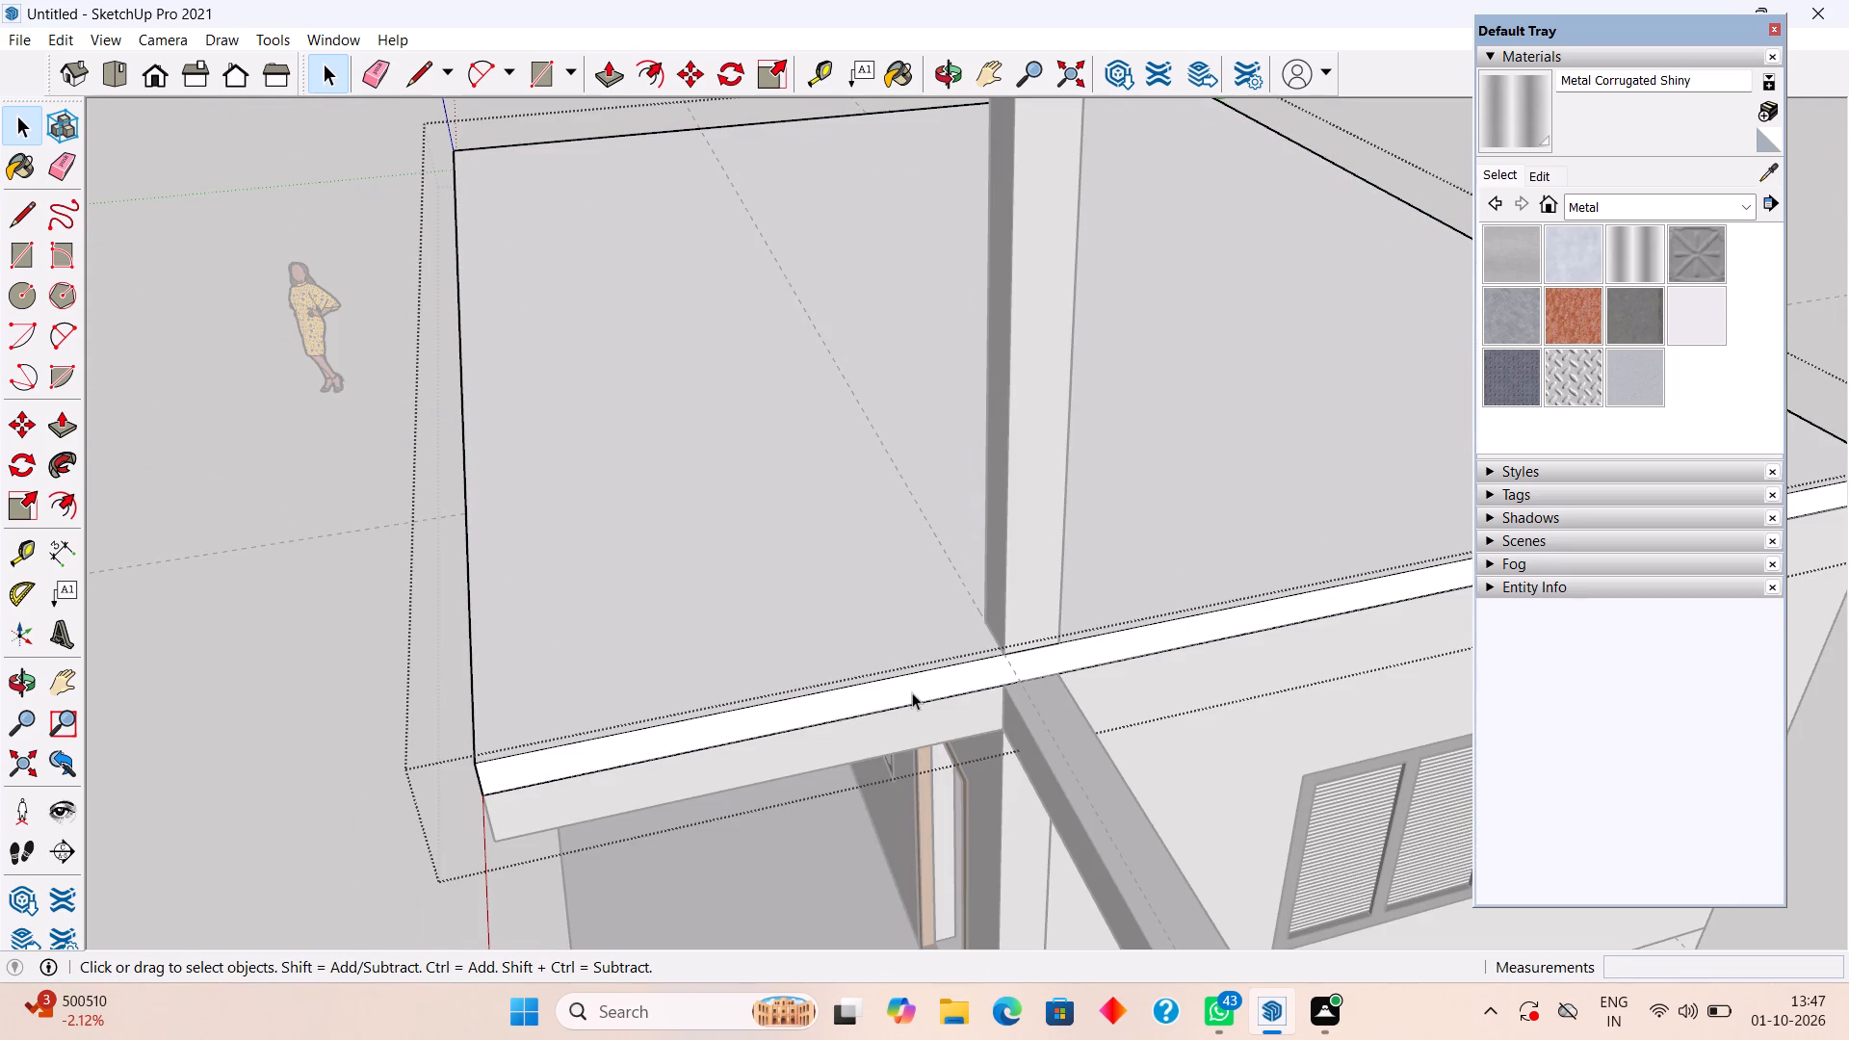
pyautogui.press('p')
pyautogui.click(924, 675)
pyautogui.scroll(-4, 993, 738)
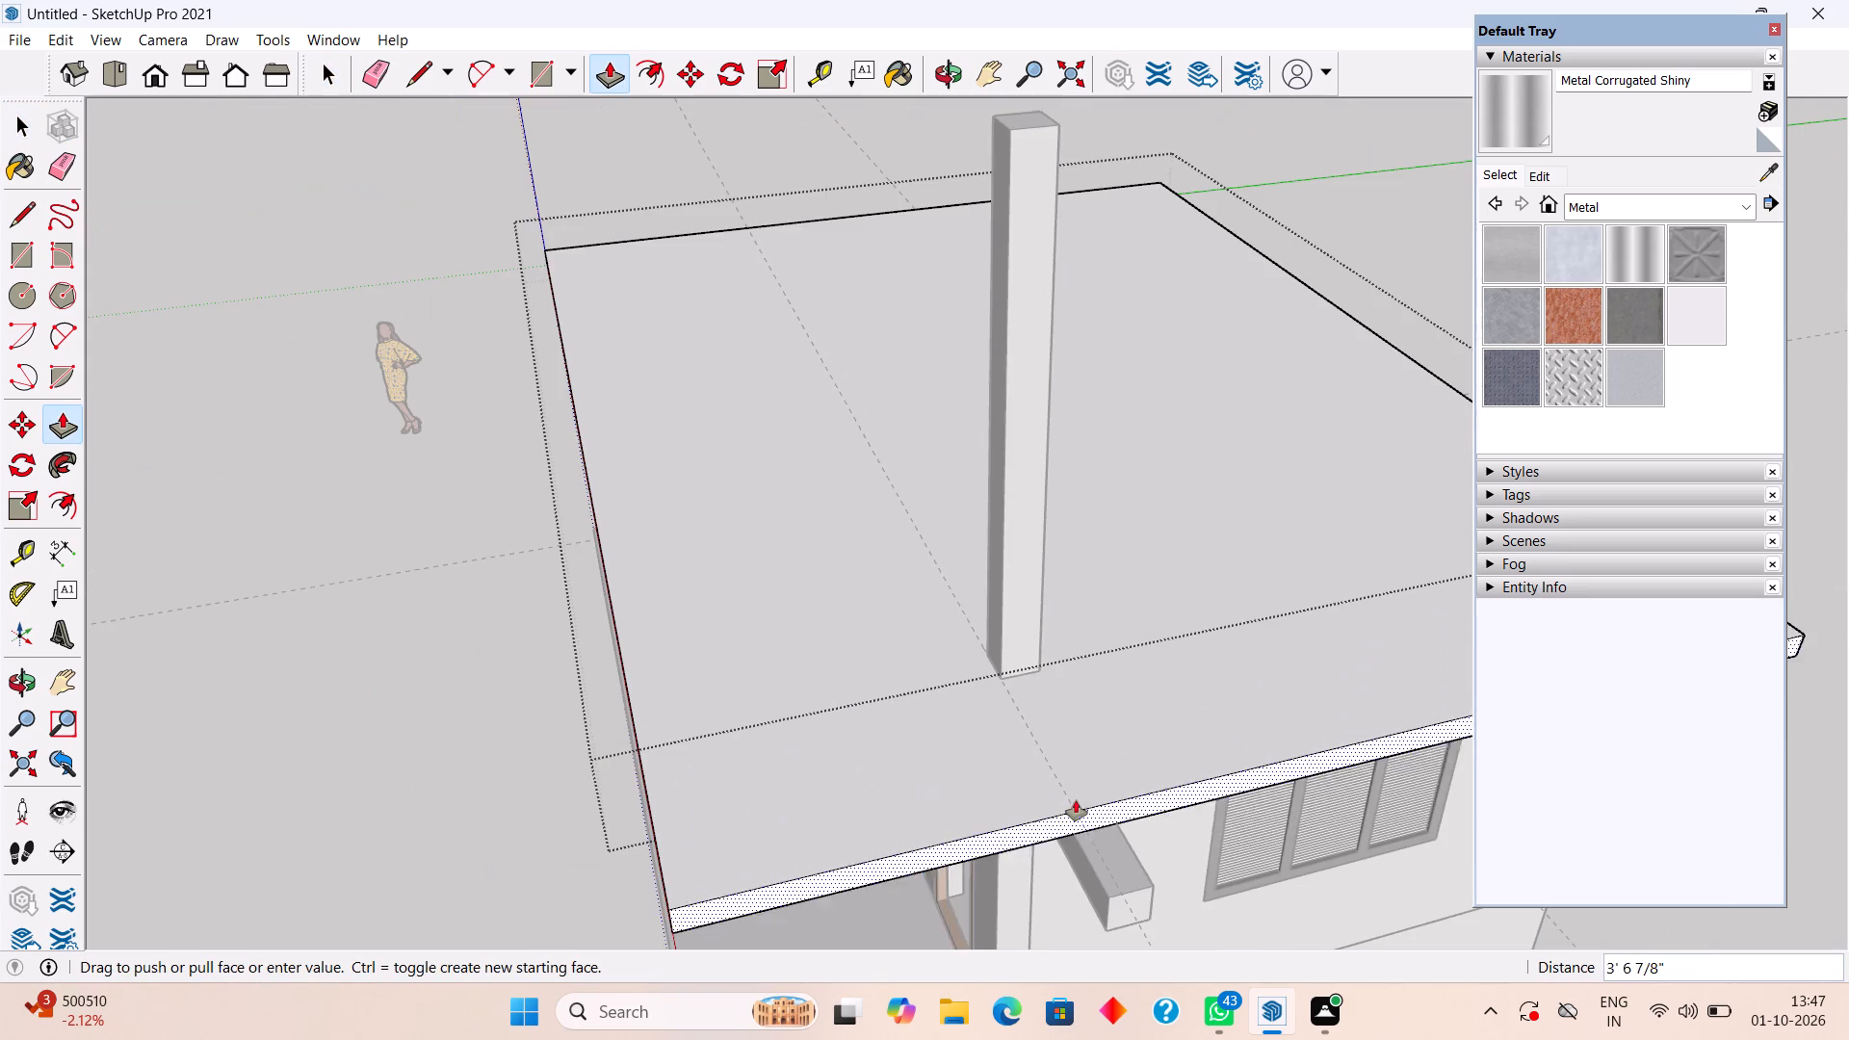
pyautogui.moveTo(1094, 843); pyautogui.dragTo(1094, 537, button='middle')
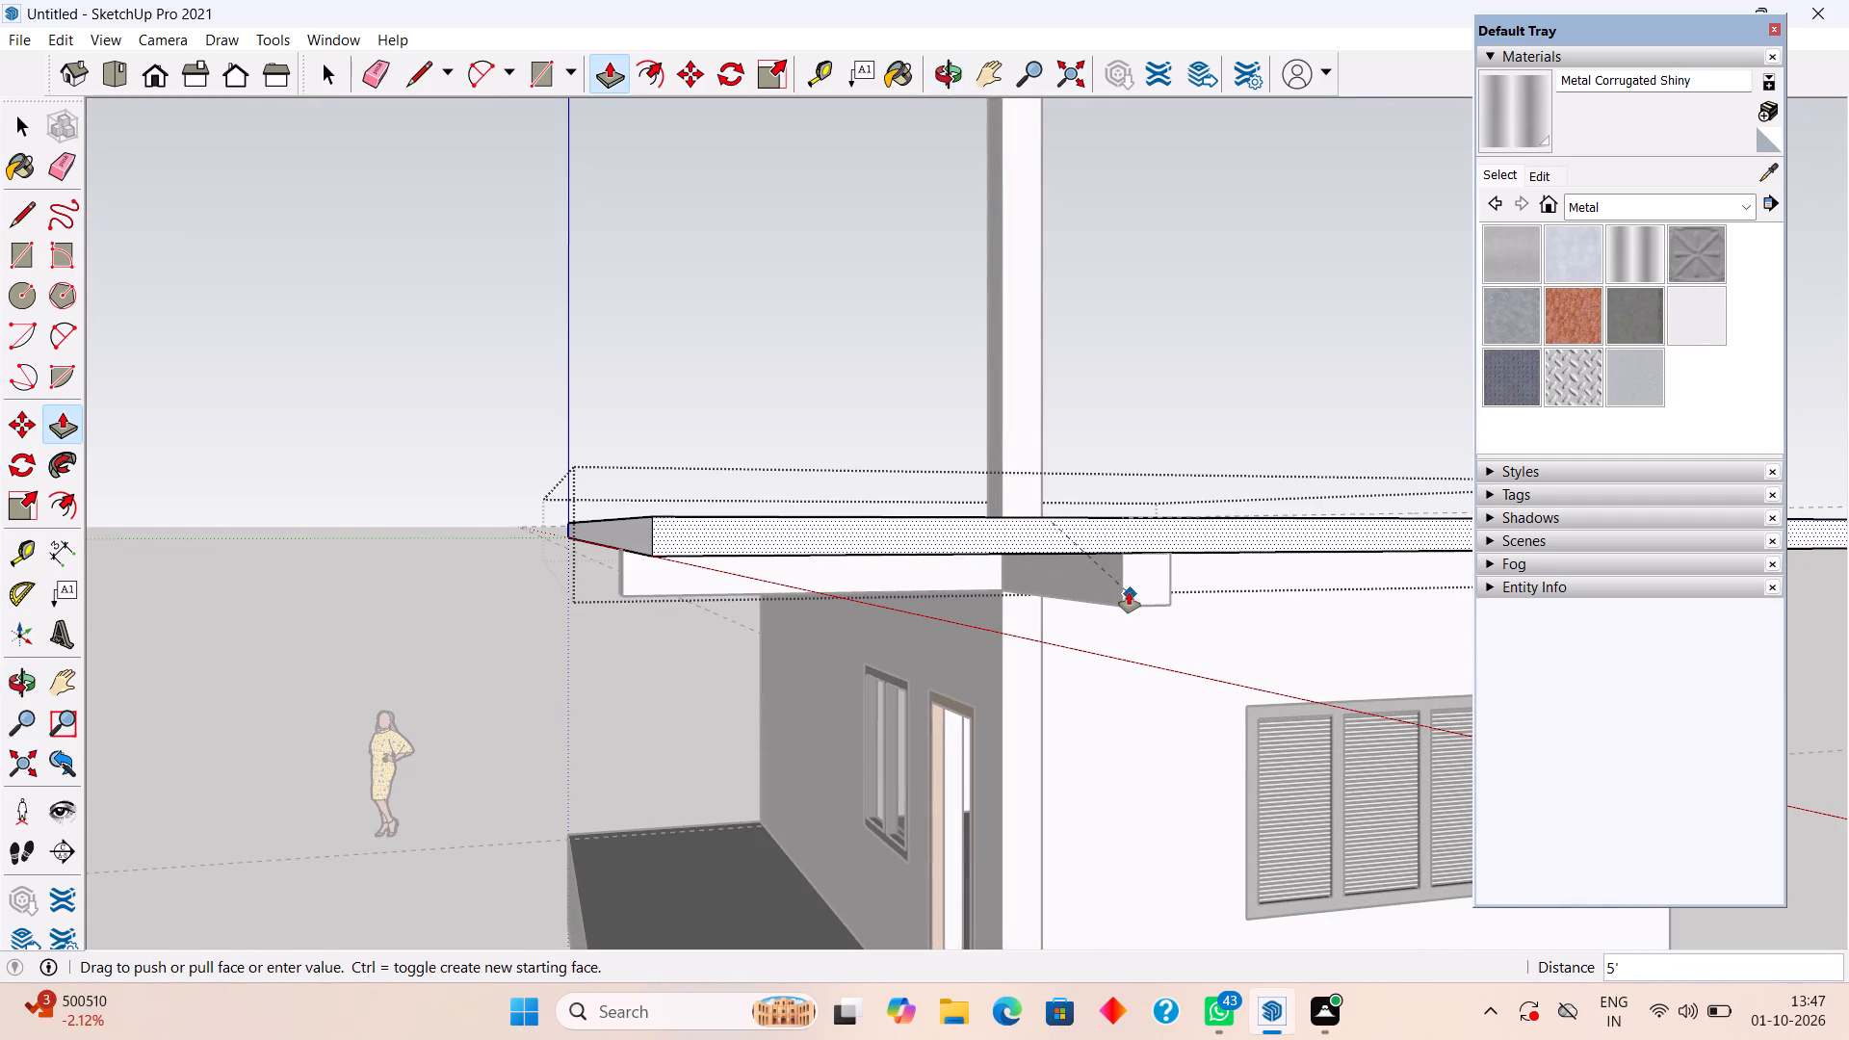
pyautogui.click(1129, 590)
pyautogui.press('space')
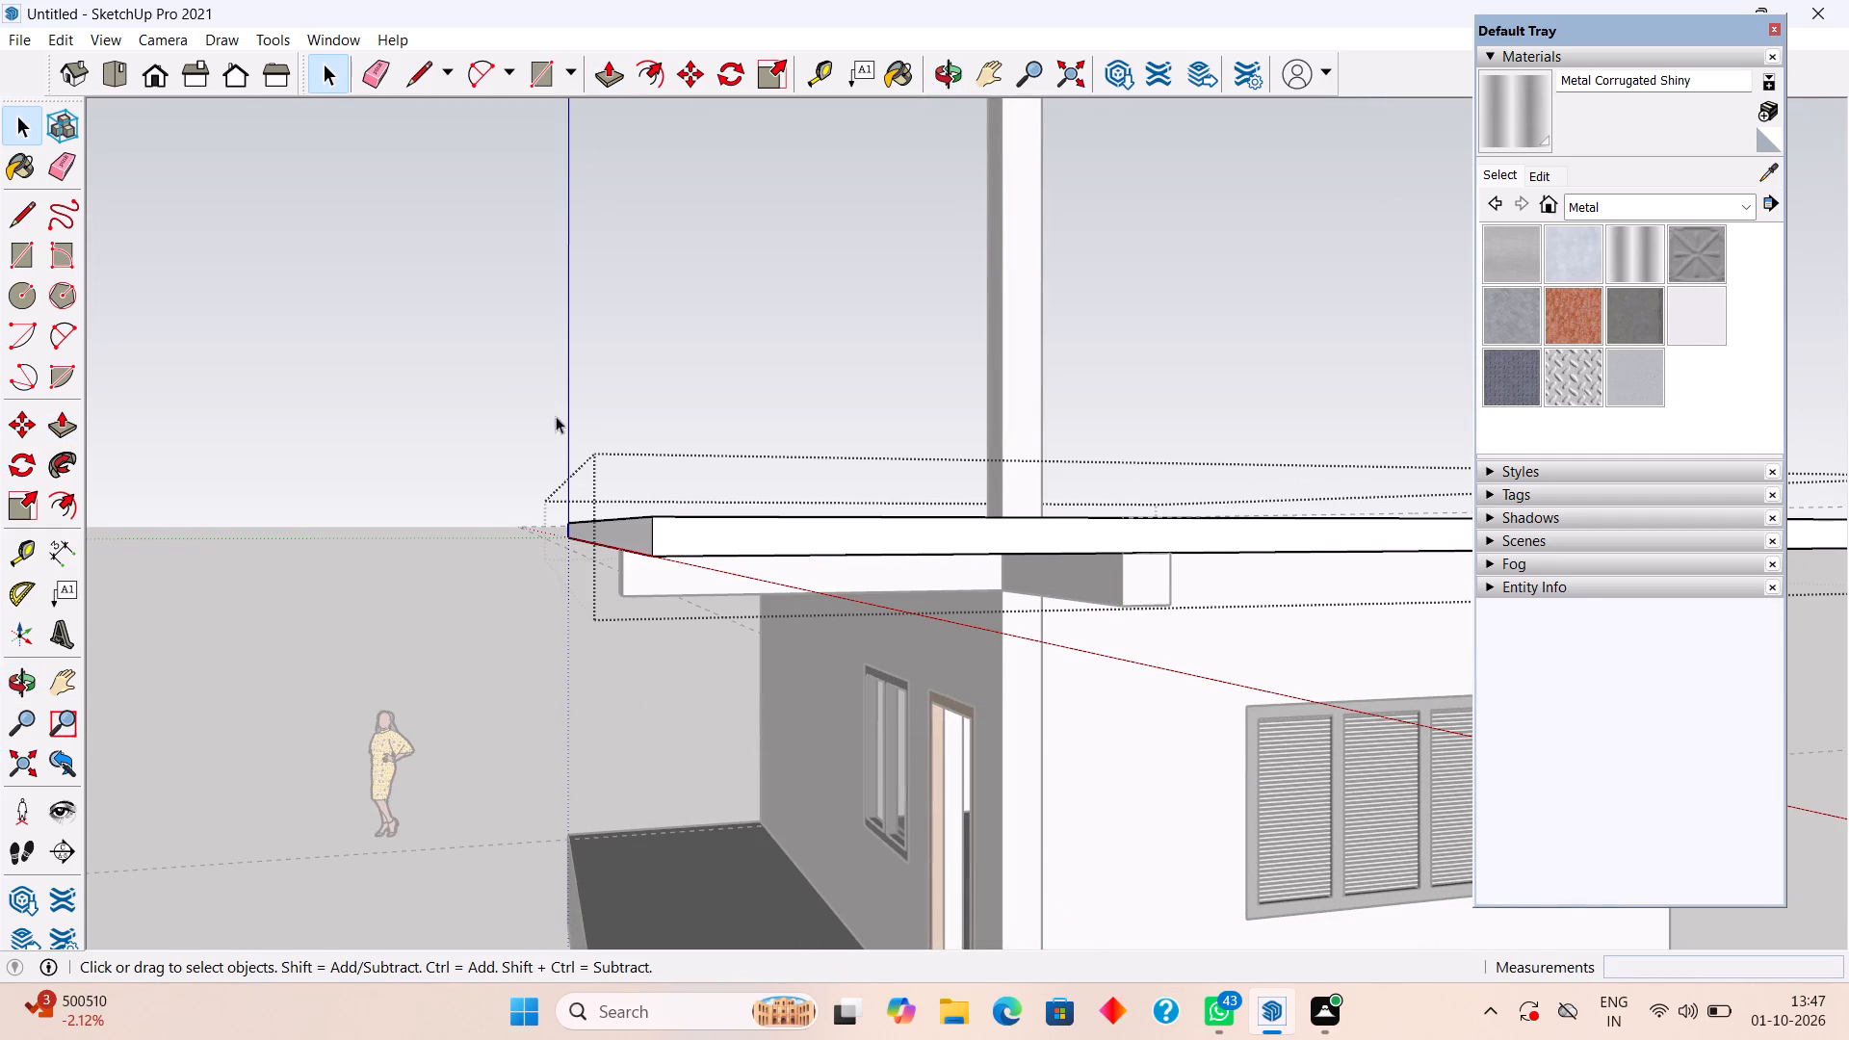
pyautogui.click(543, 406)
# Examine the extended roof slab, the column and the beams below from several sides.
pyautogui.moveTo(1158, 466); pyautogui.dragTo(967, 789, button='middle')
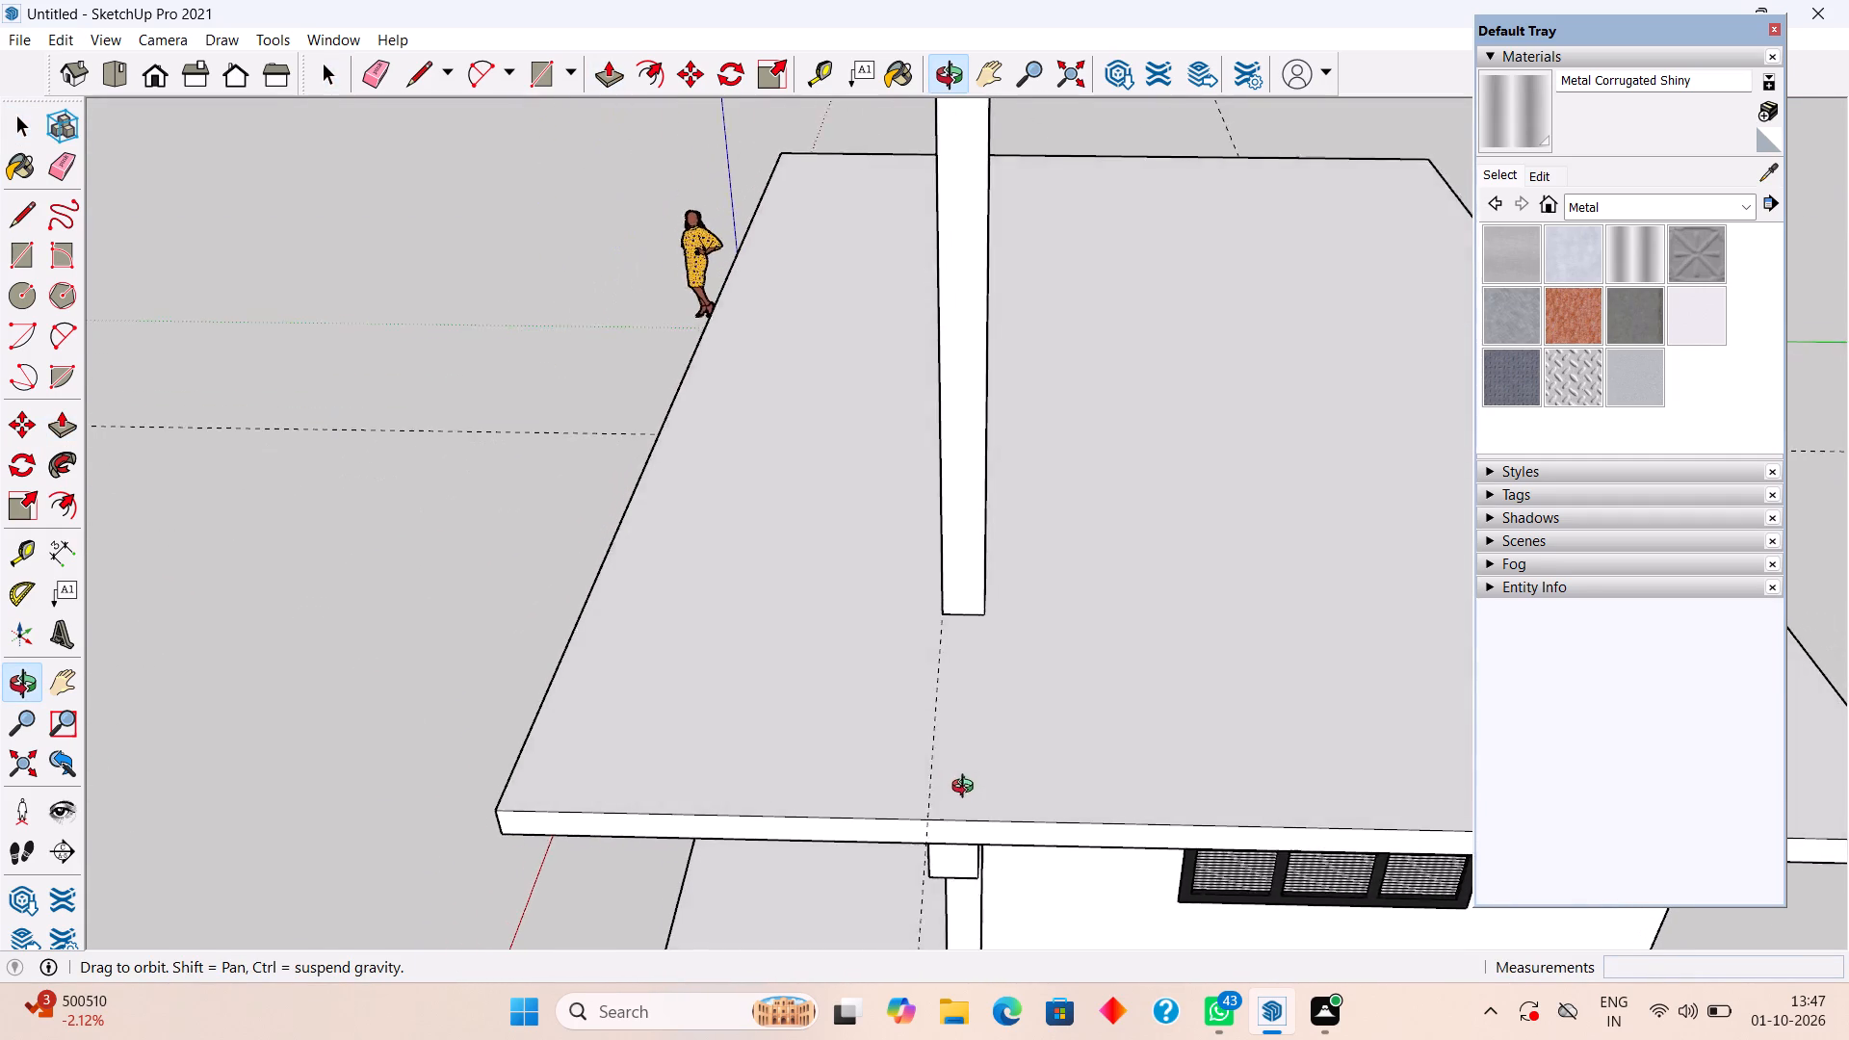
pyautogui.moveTo(967, 789); pyautogui.dragTo(955, 806, button='middle')
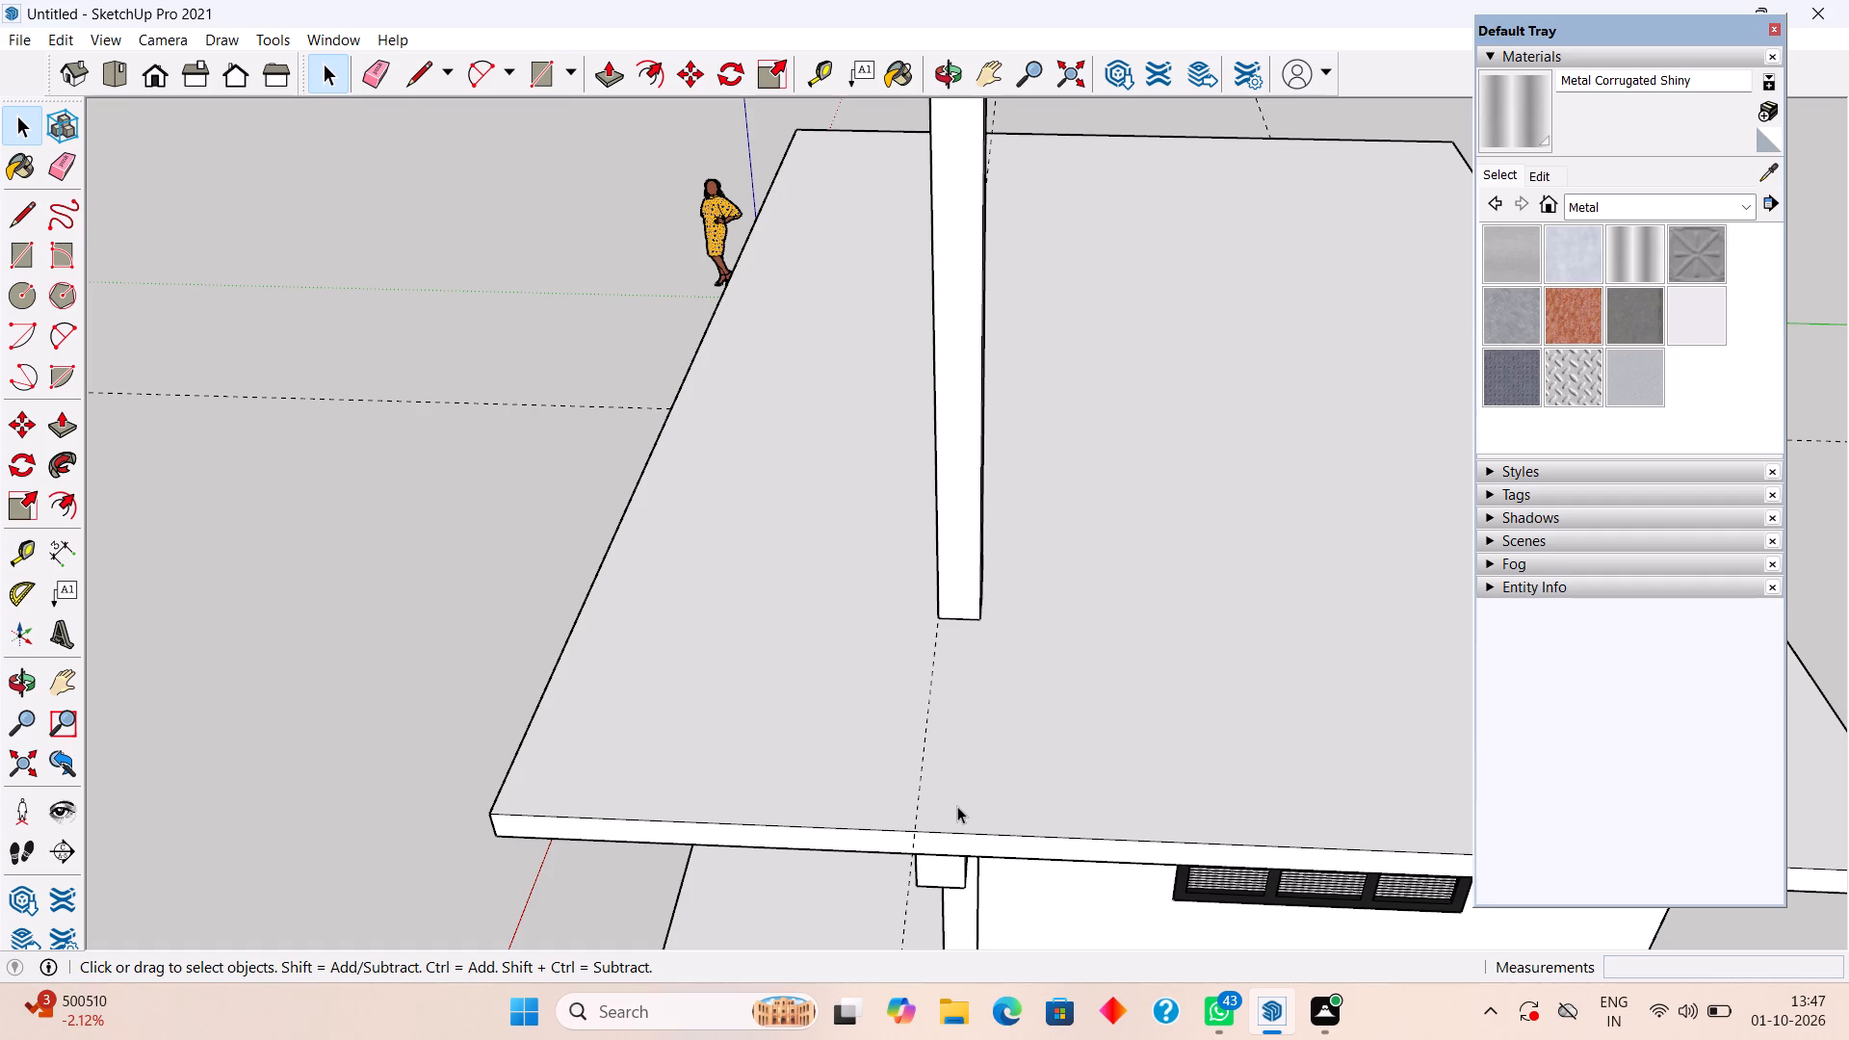
pyautogui.scroll(-9, 976, 775)
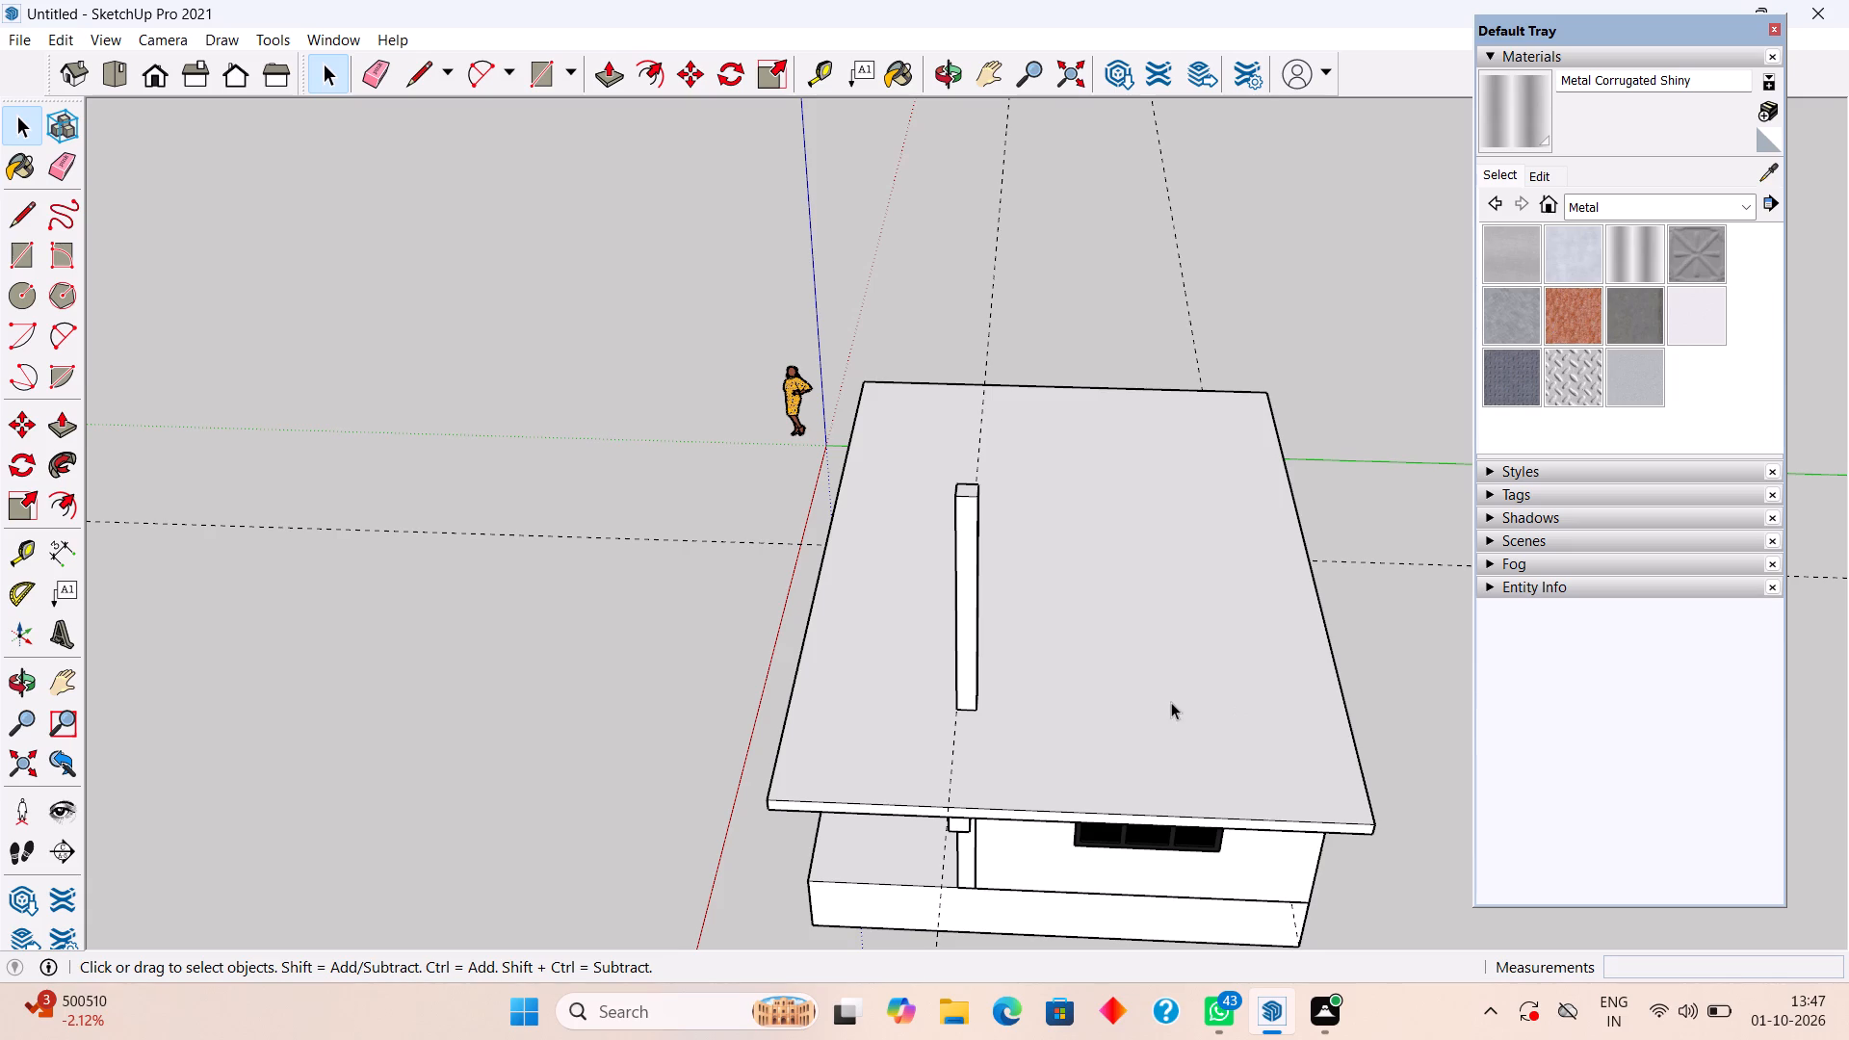
pyautogui.moveTo(1172, 693); pyautogui.dragTo(1130, 477, button='middle')
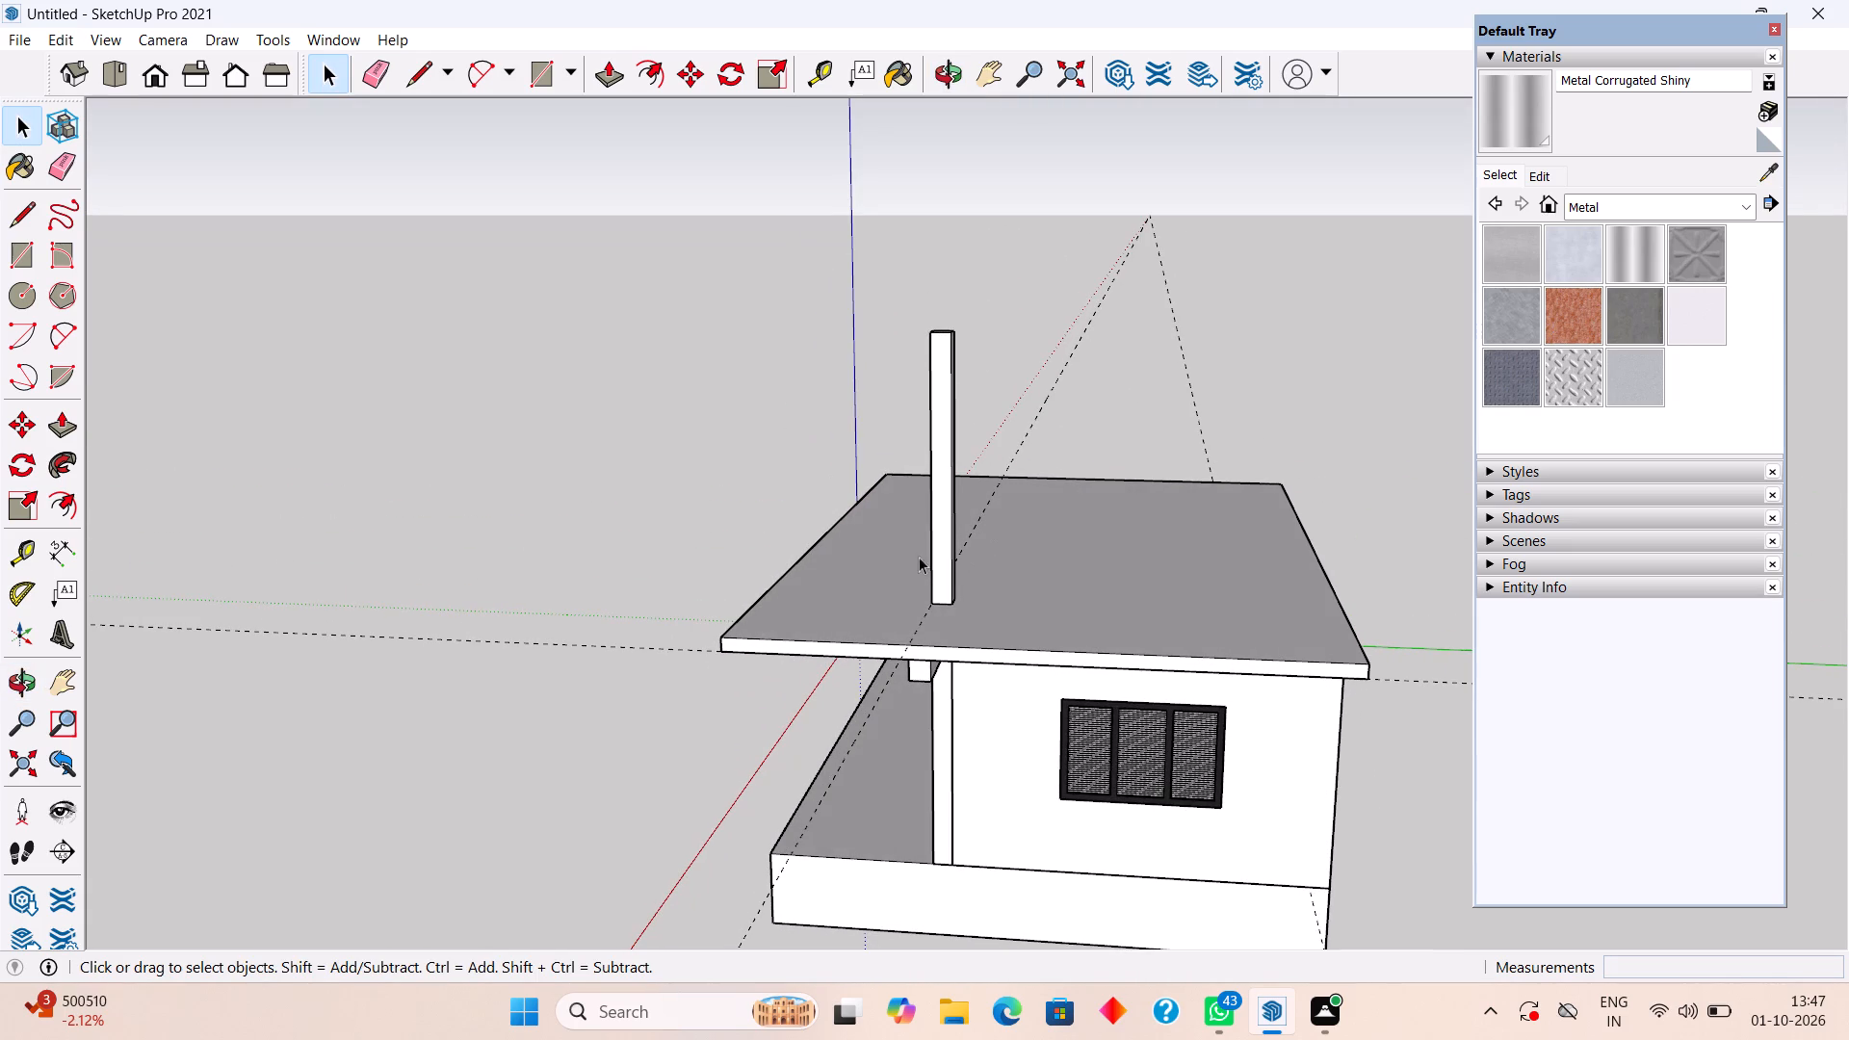
pyautogui.moveTo(983, 543); pyautogui.dragTo(1352, 546, button='middle')
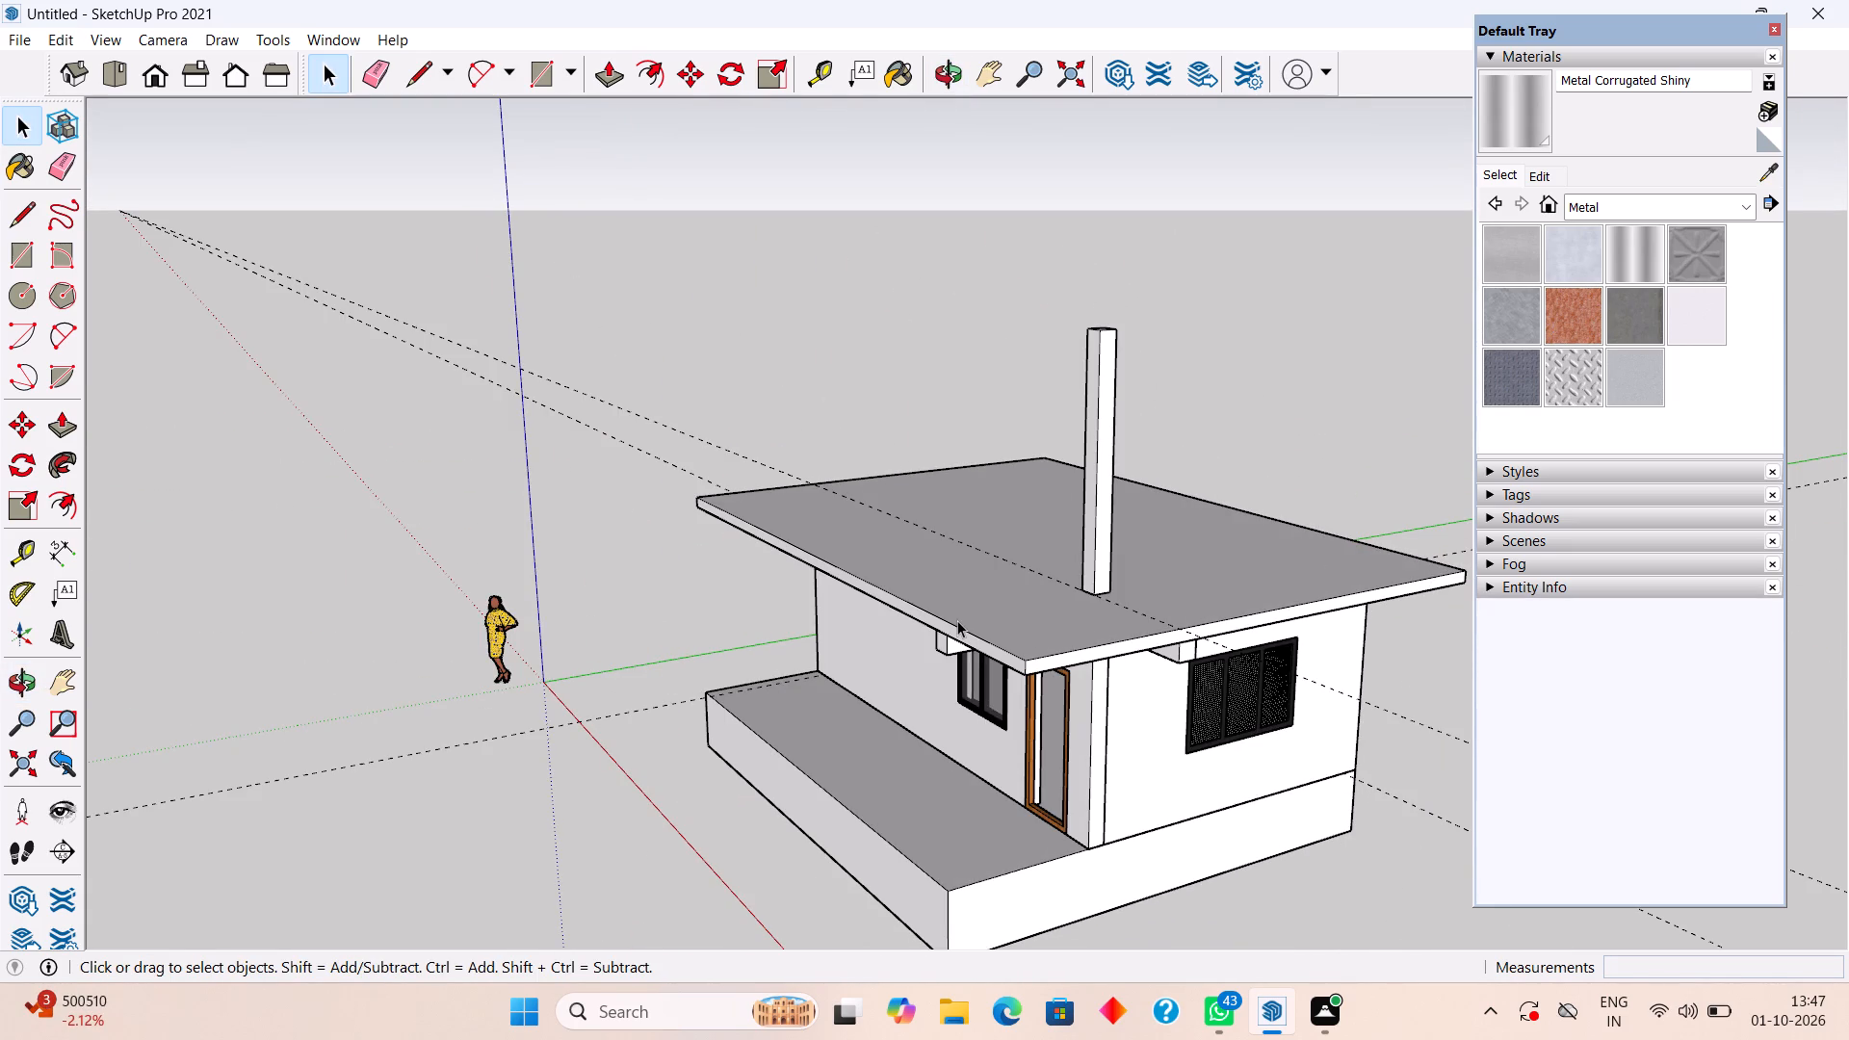
pyautogui.moveTo(865, 568); pyautogui.dragTo(872, 657, button='middle')
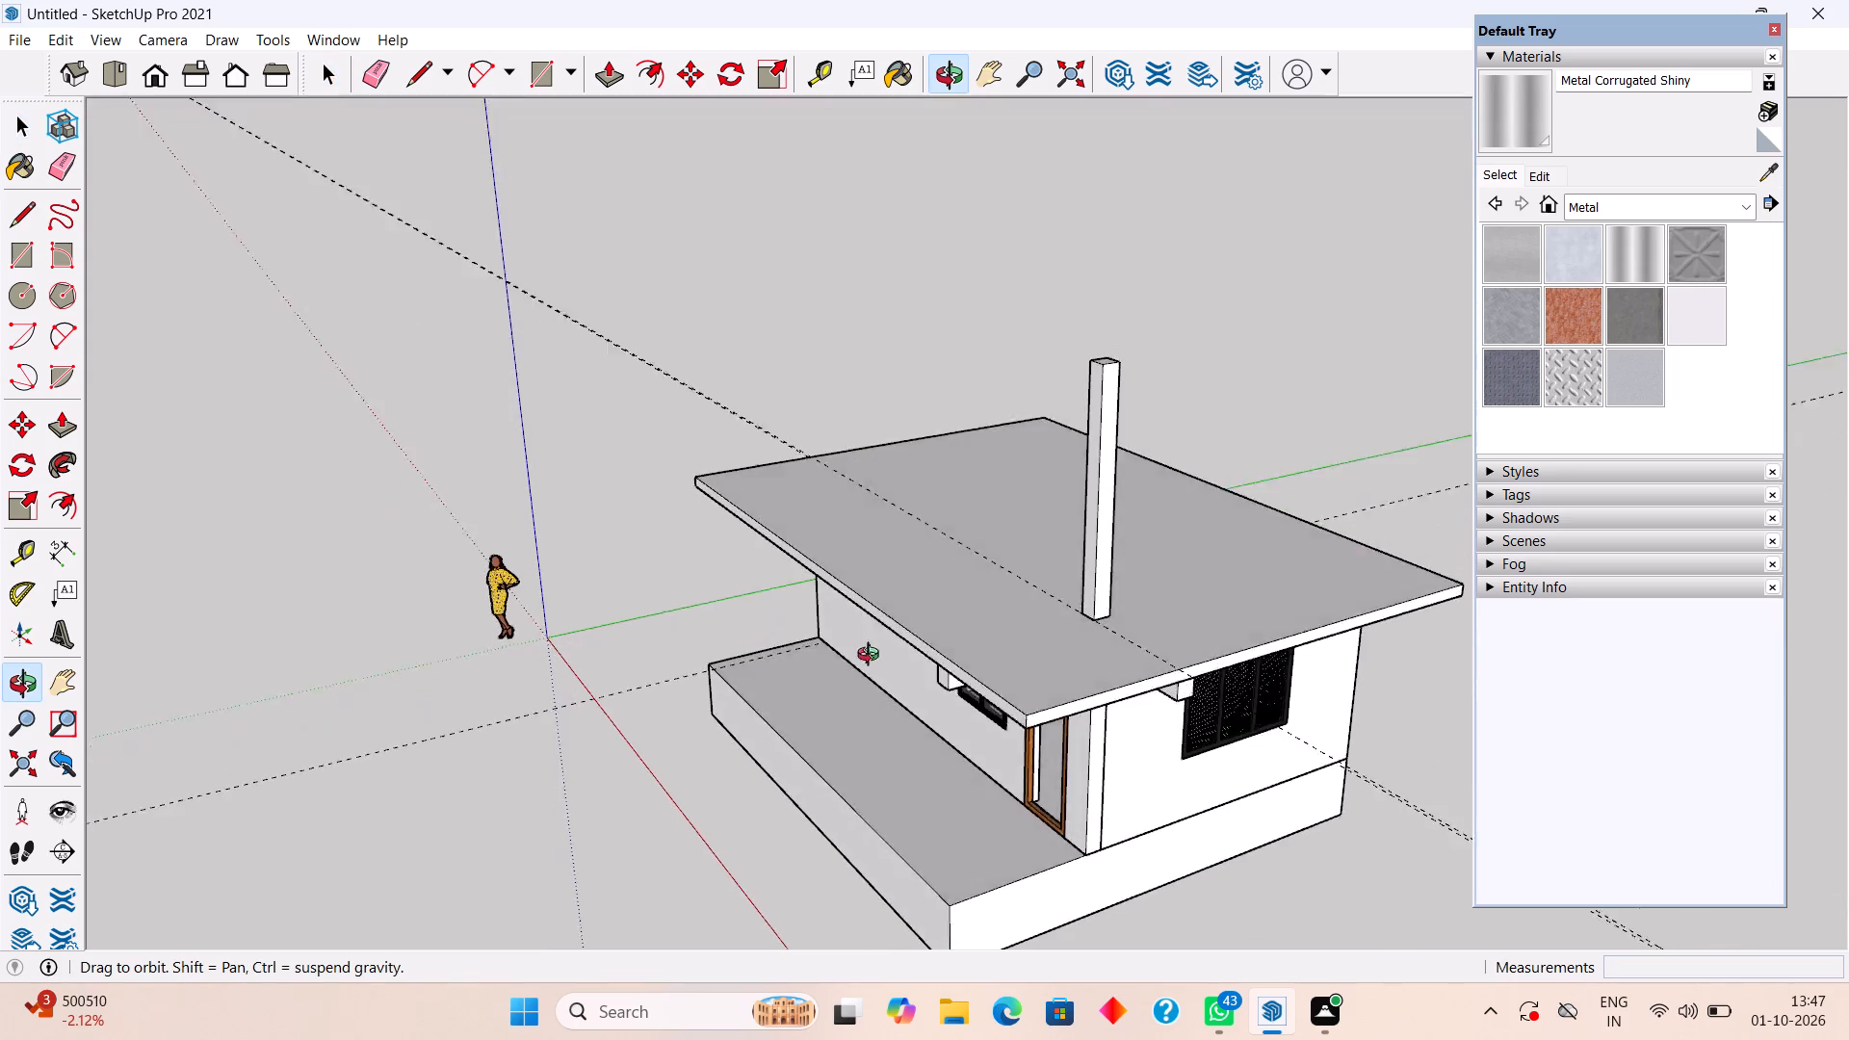
pyautogui.moveTo(872, 657); pyautogui.dragTo(1262, 517, button='middle')
# Place a guide on the porch floor 3' in from its short end edge, at the end away from the door.
pyautogui.moveTo(756, 713); pyautogui.dragTo(1081, 839, button='middle')
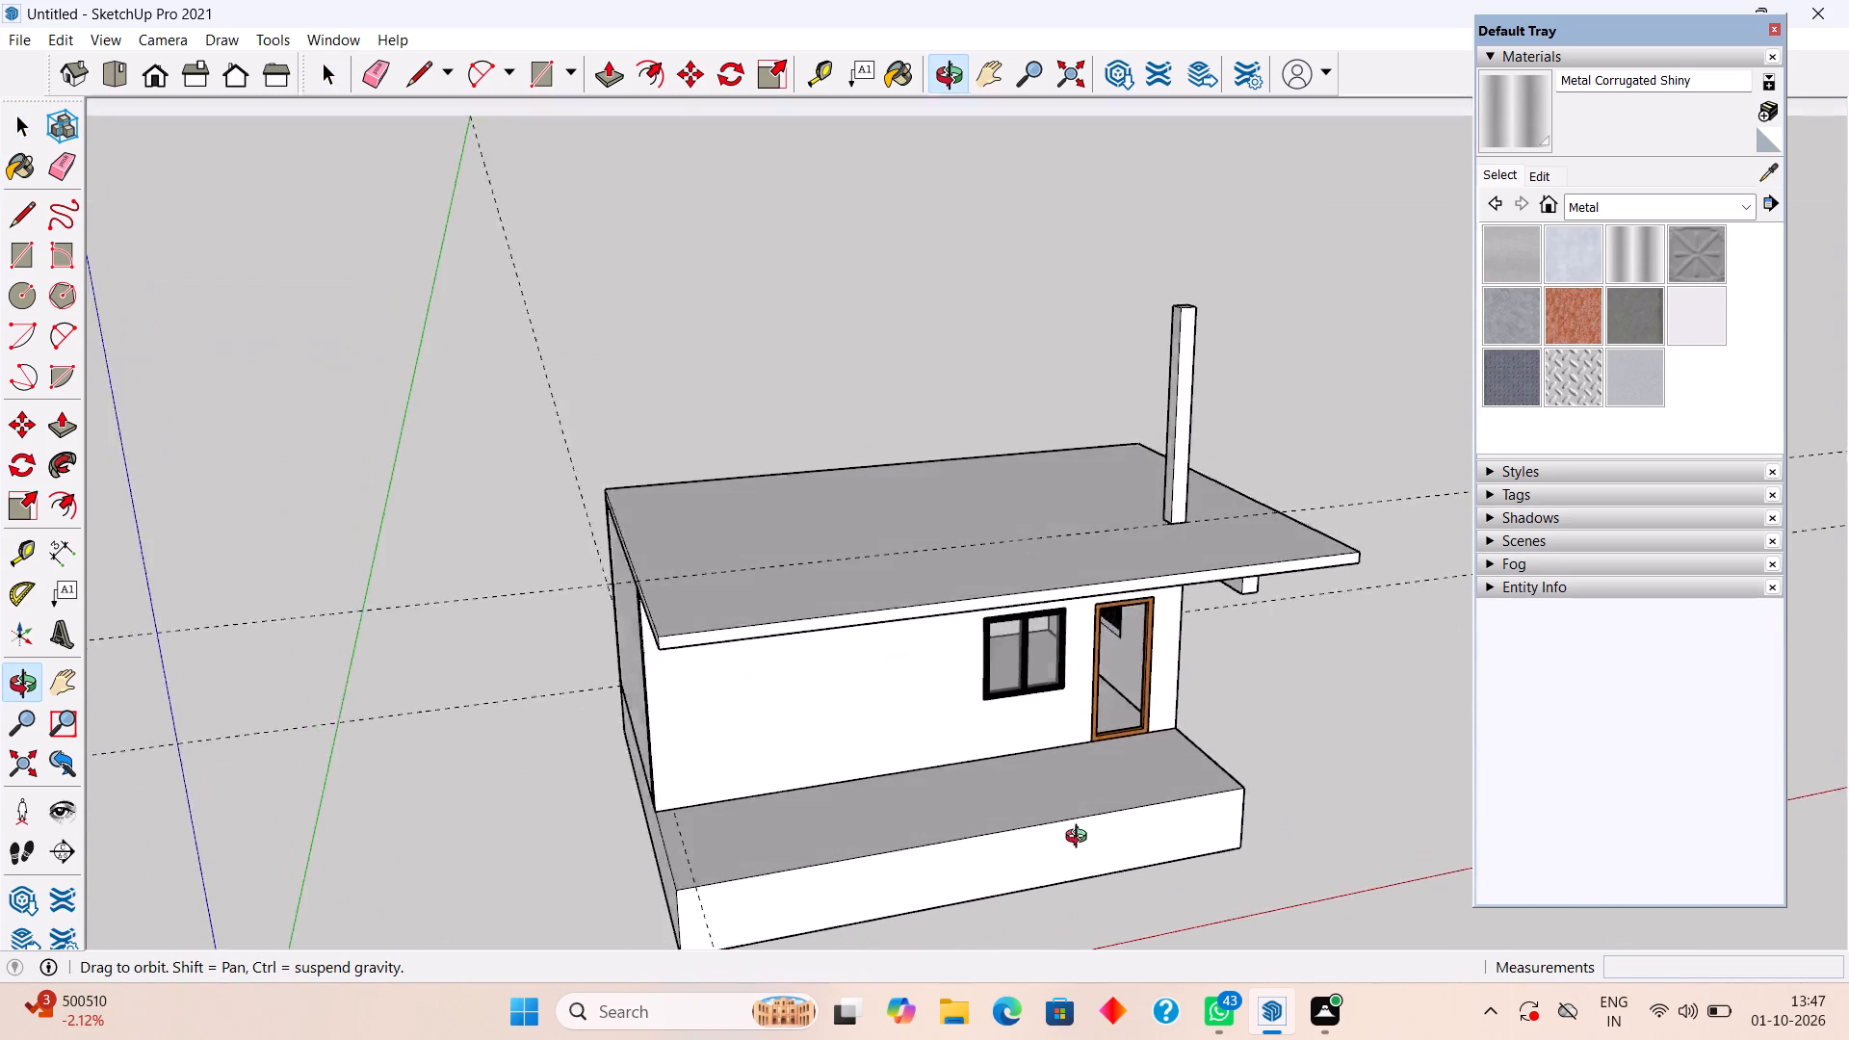
pyautogui.moveTo(1081, 839); pyautogui.dragTo(996, 833, button='middle')
pyautogui.scroll(5, 792, 827)
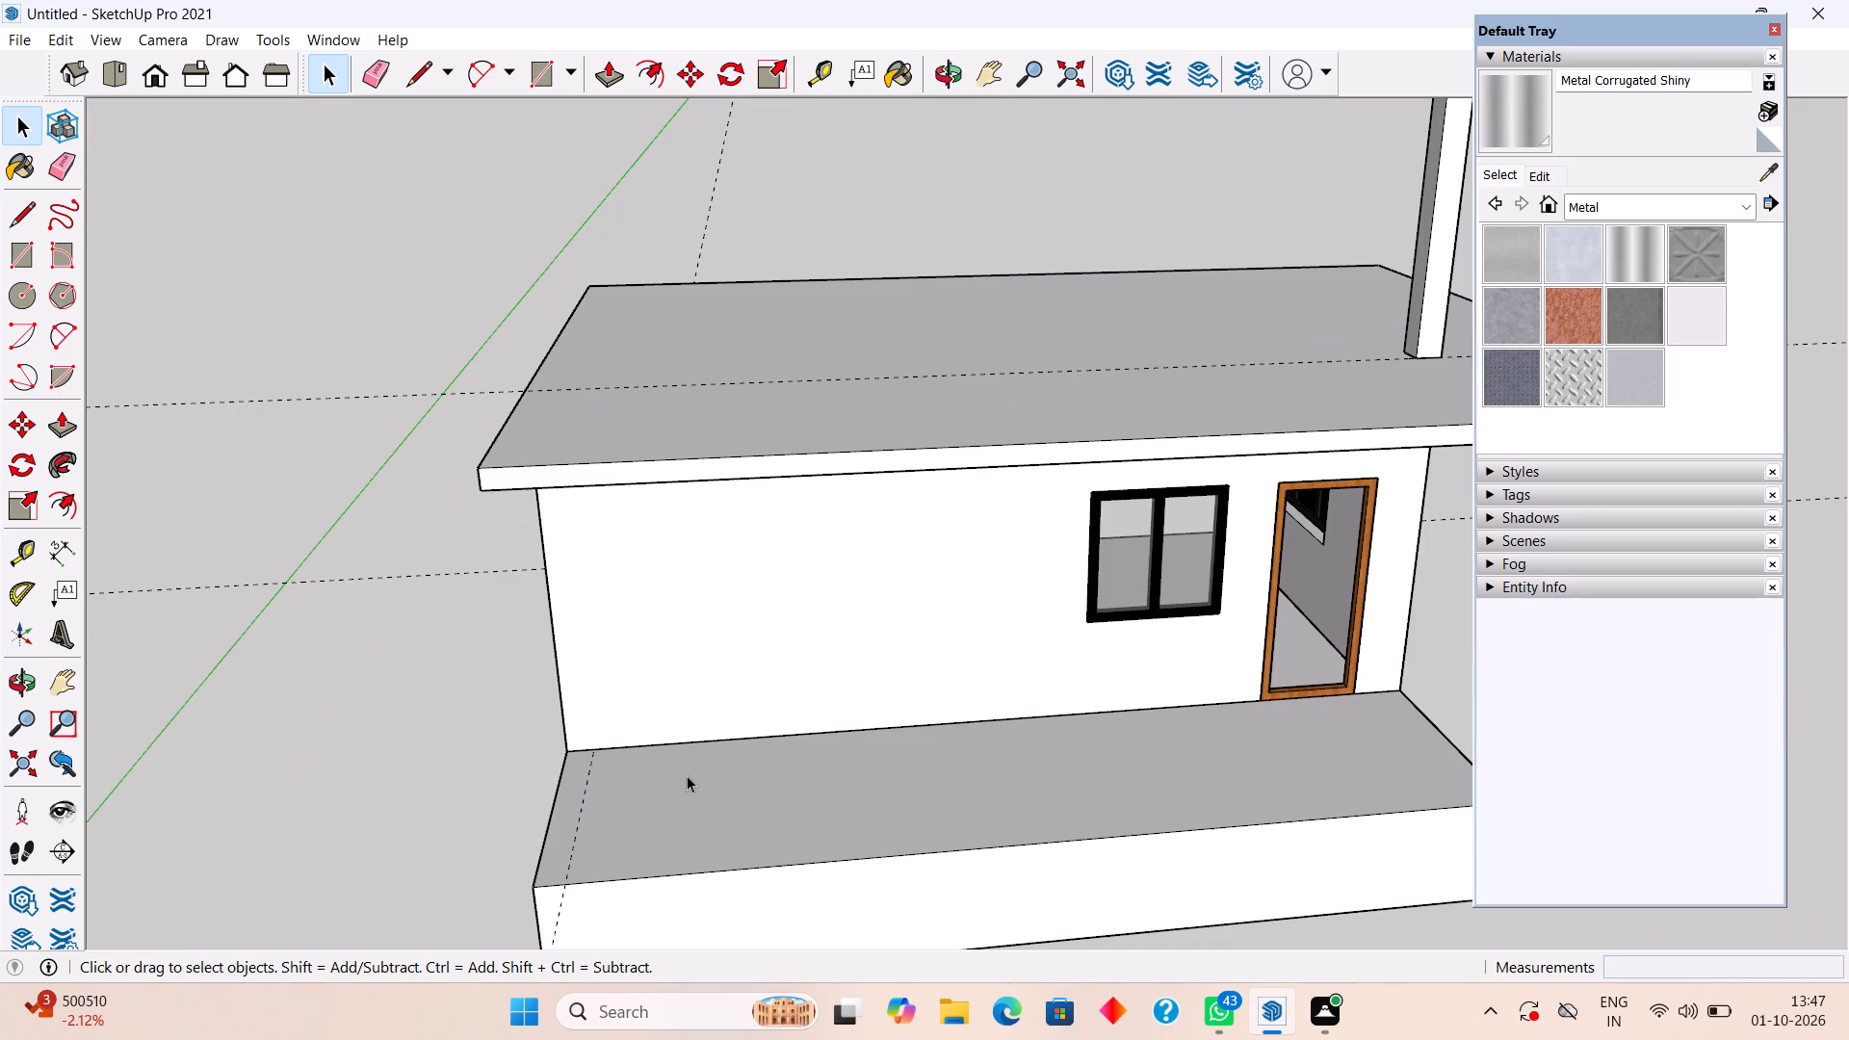
pyautogui.moveTo(653, 791); pyautogui.dragTo(722, 775, button='middle')
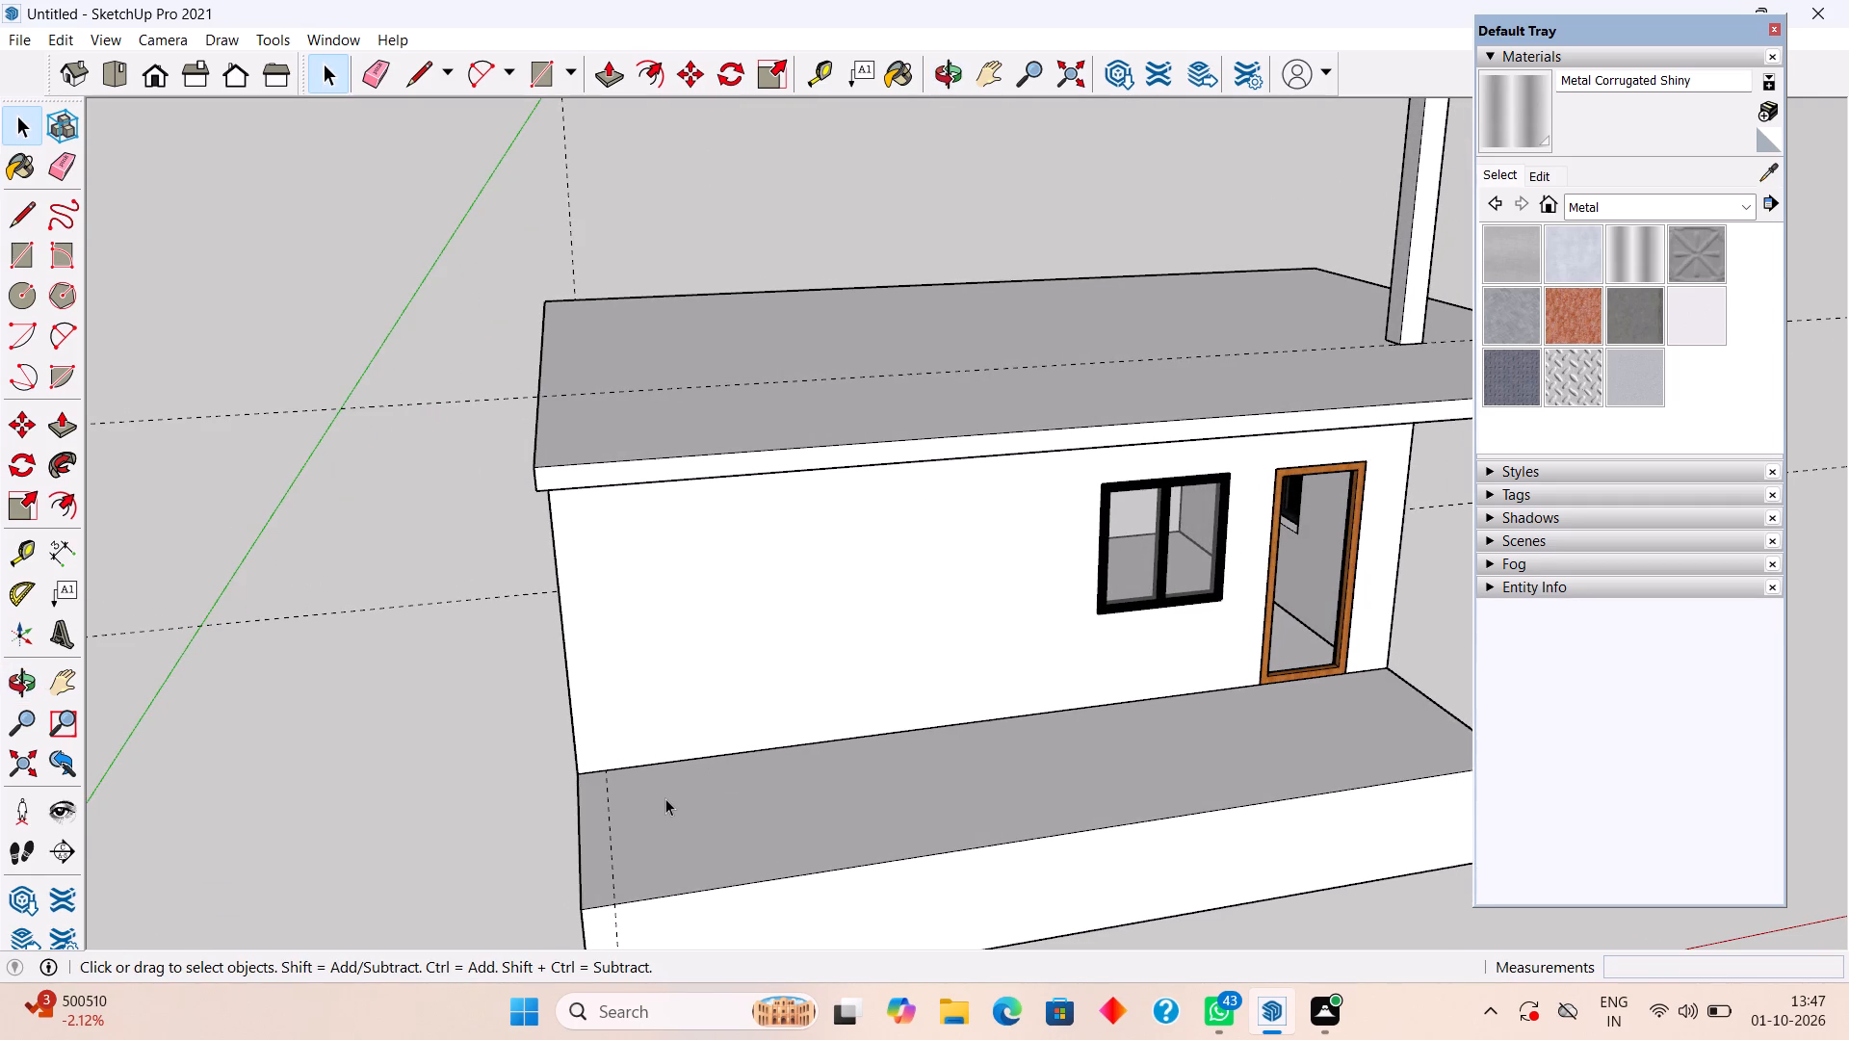
pyautogui.press('t')
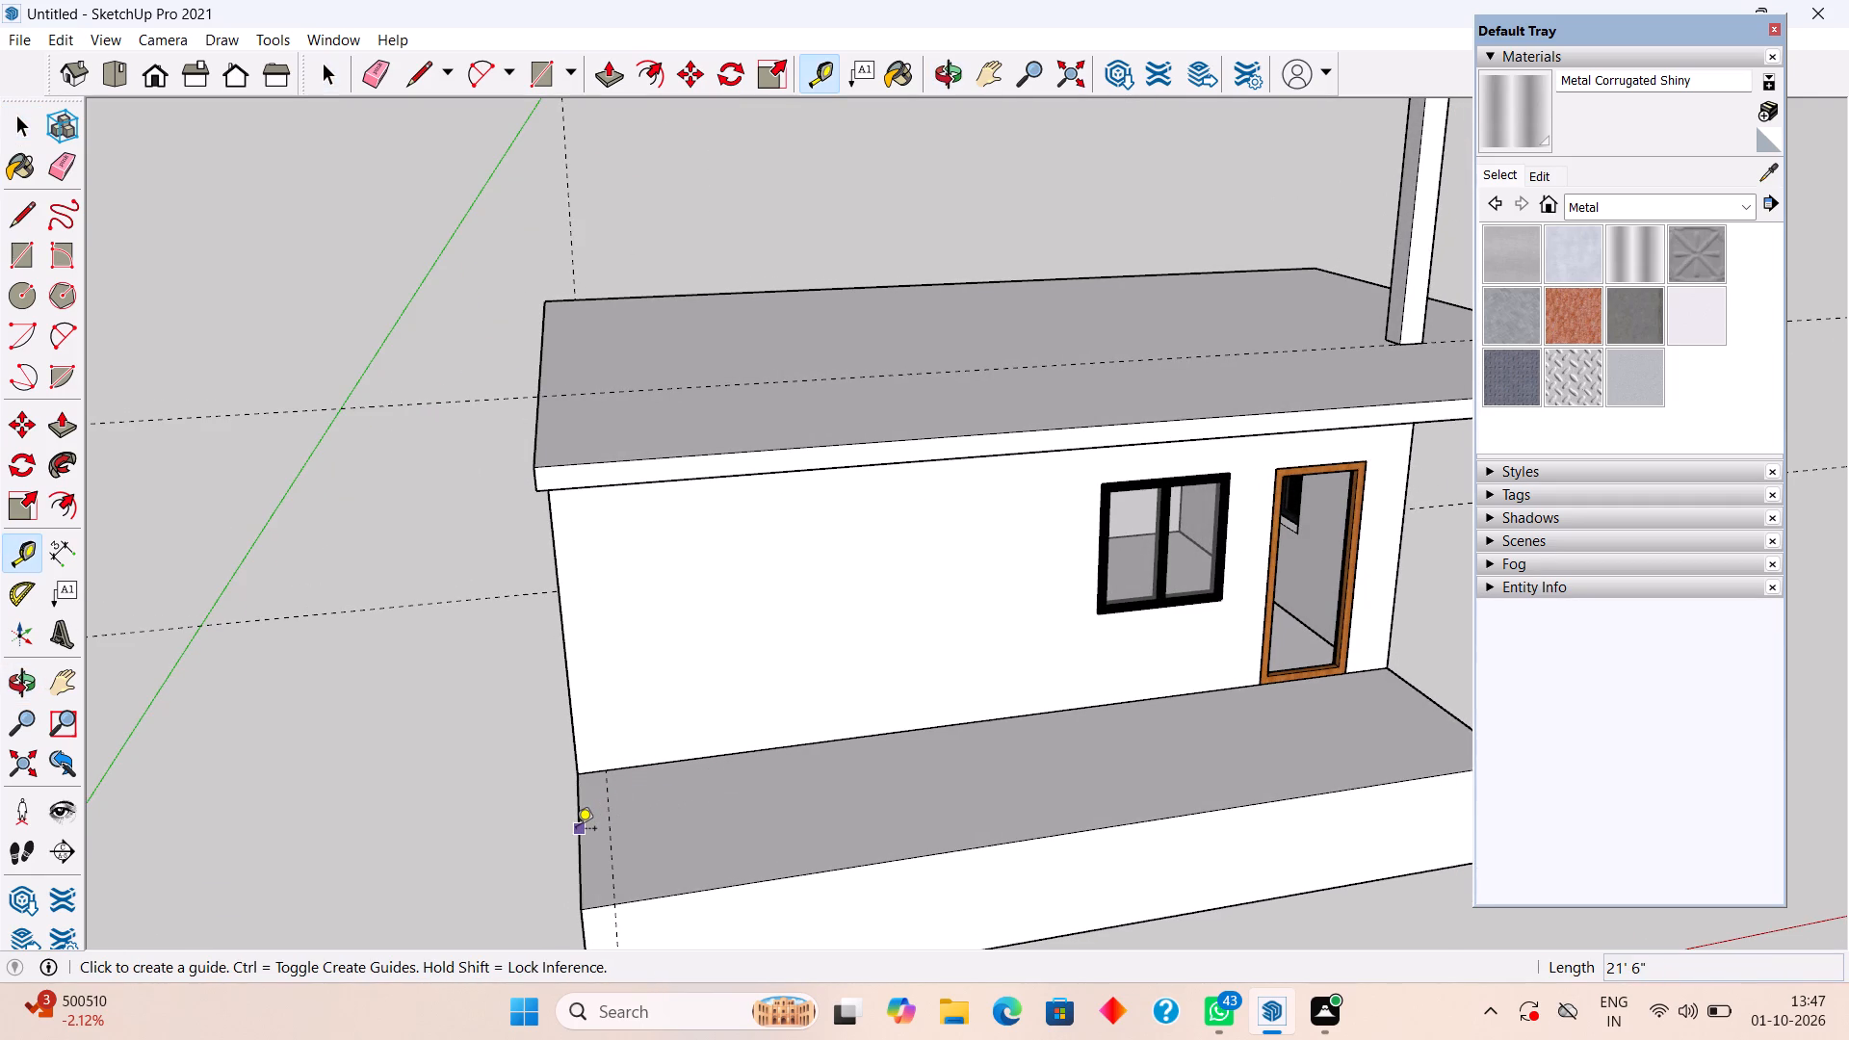
pyautogui.click(578, 830)
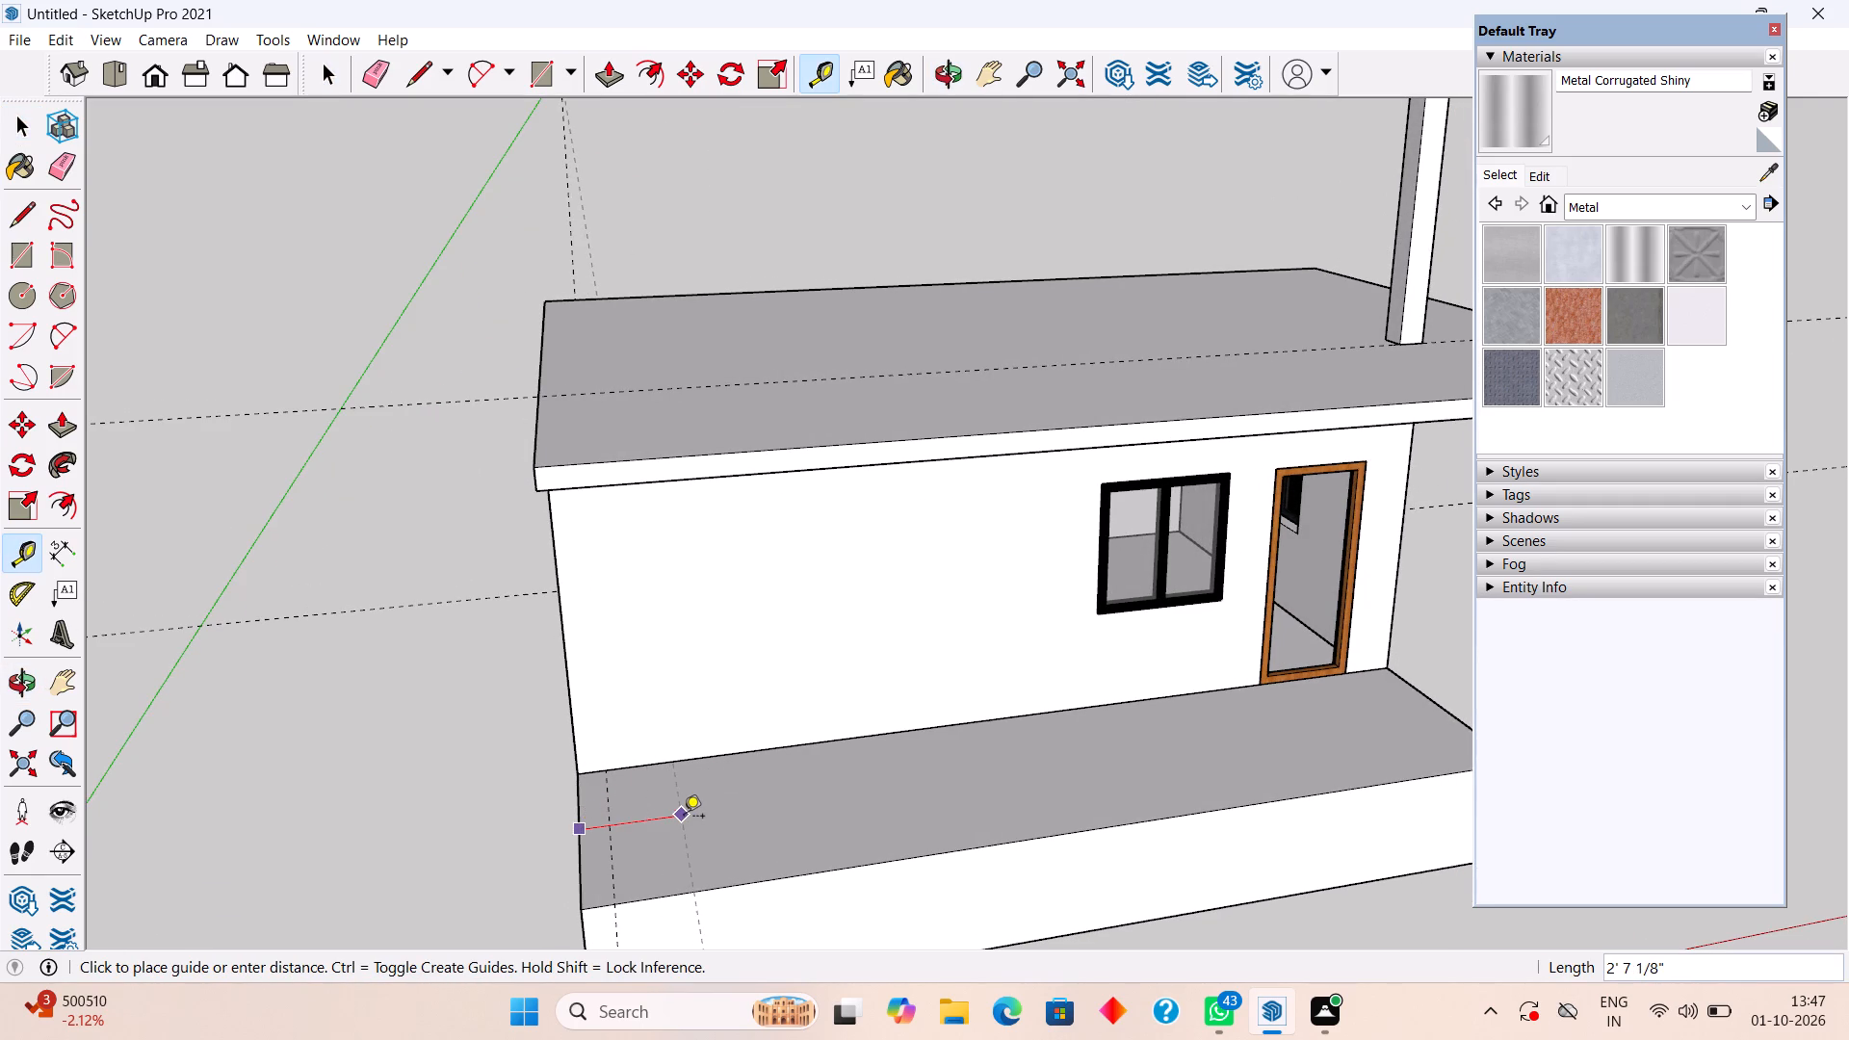
pyautogui.write("3'")
pyautogui.press('Return')
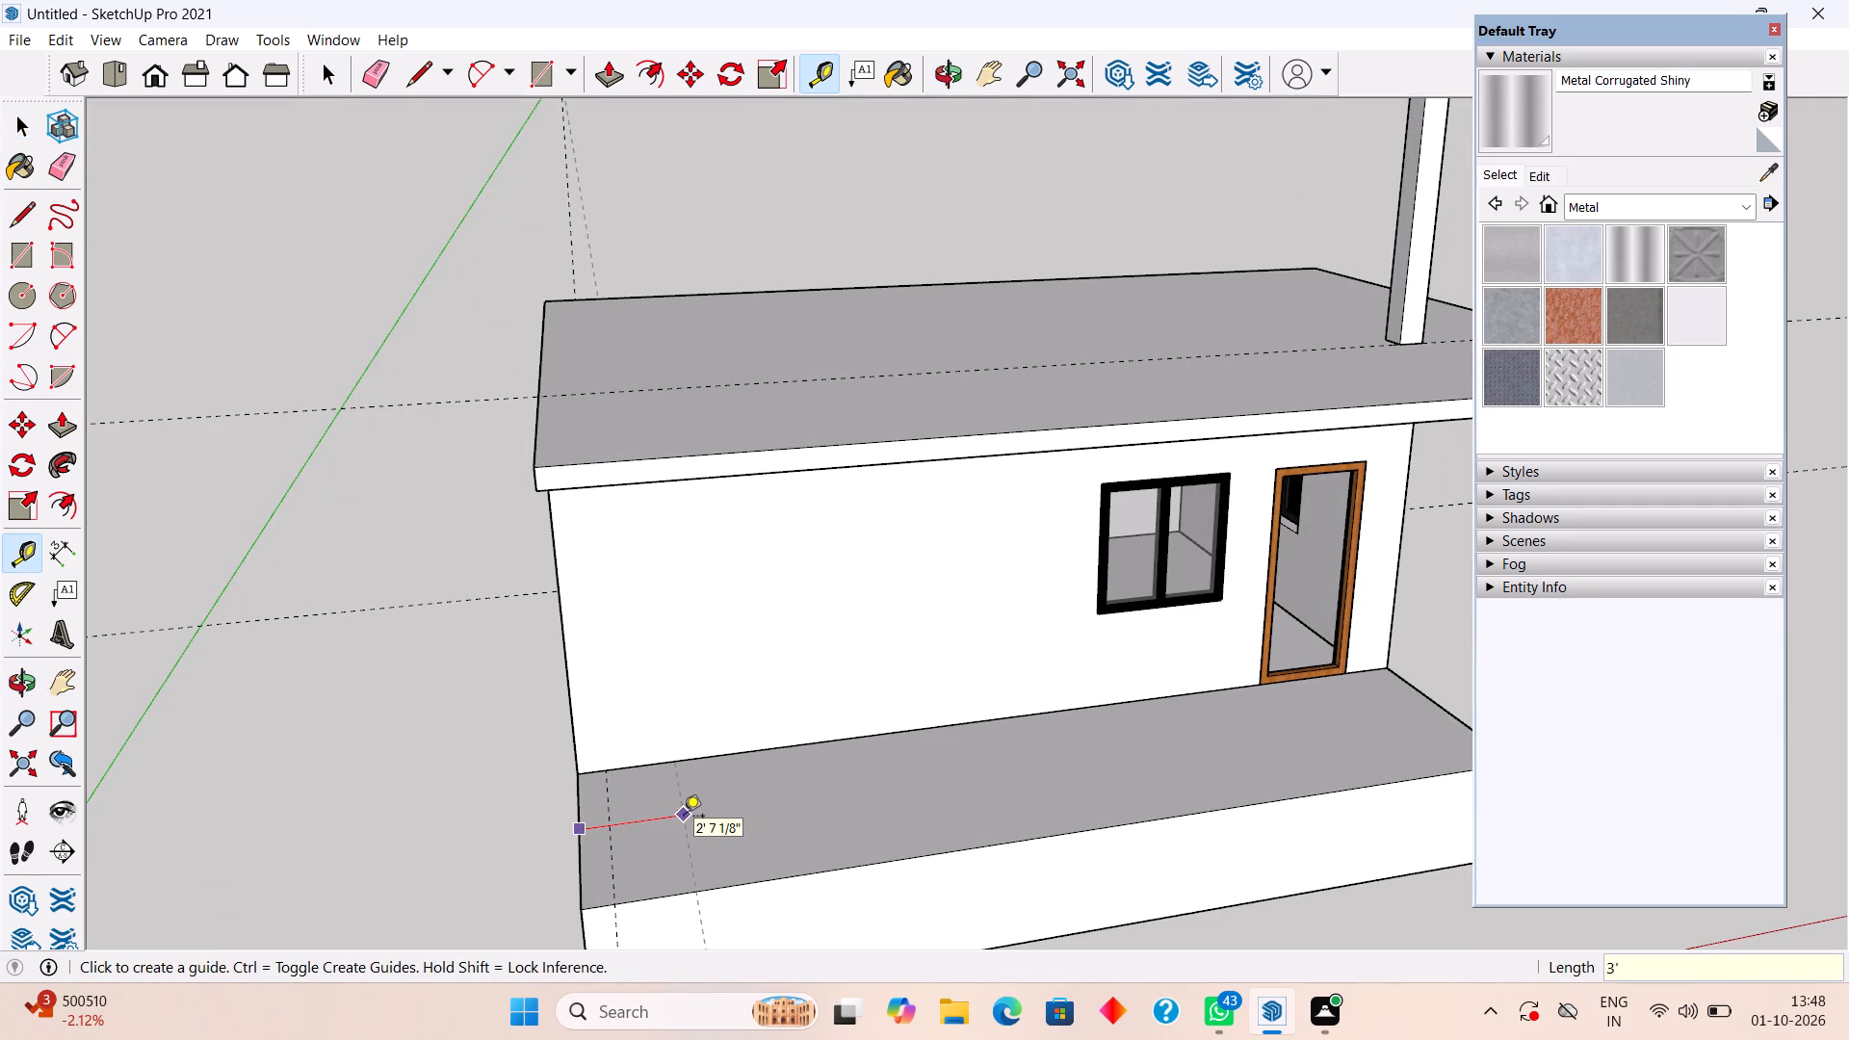
# Start another guide measurement from the 3' guide on the porch floor.
pyautogui.click(710, 854)
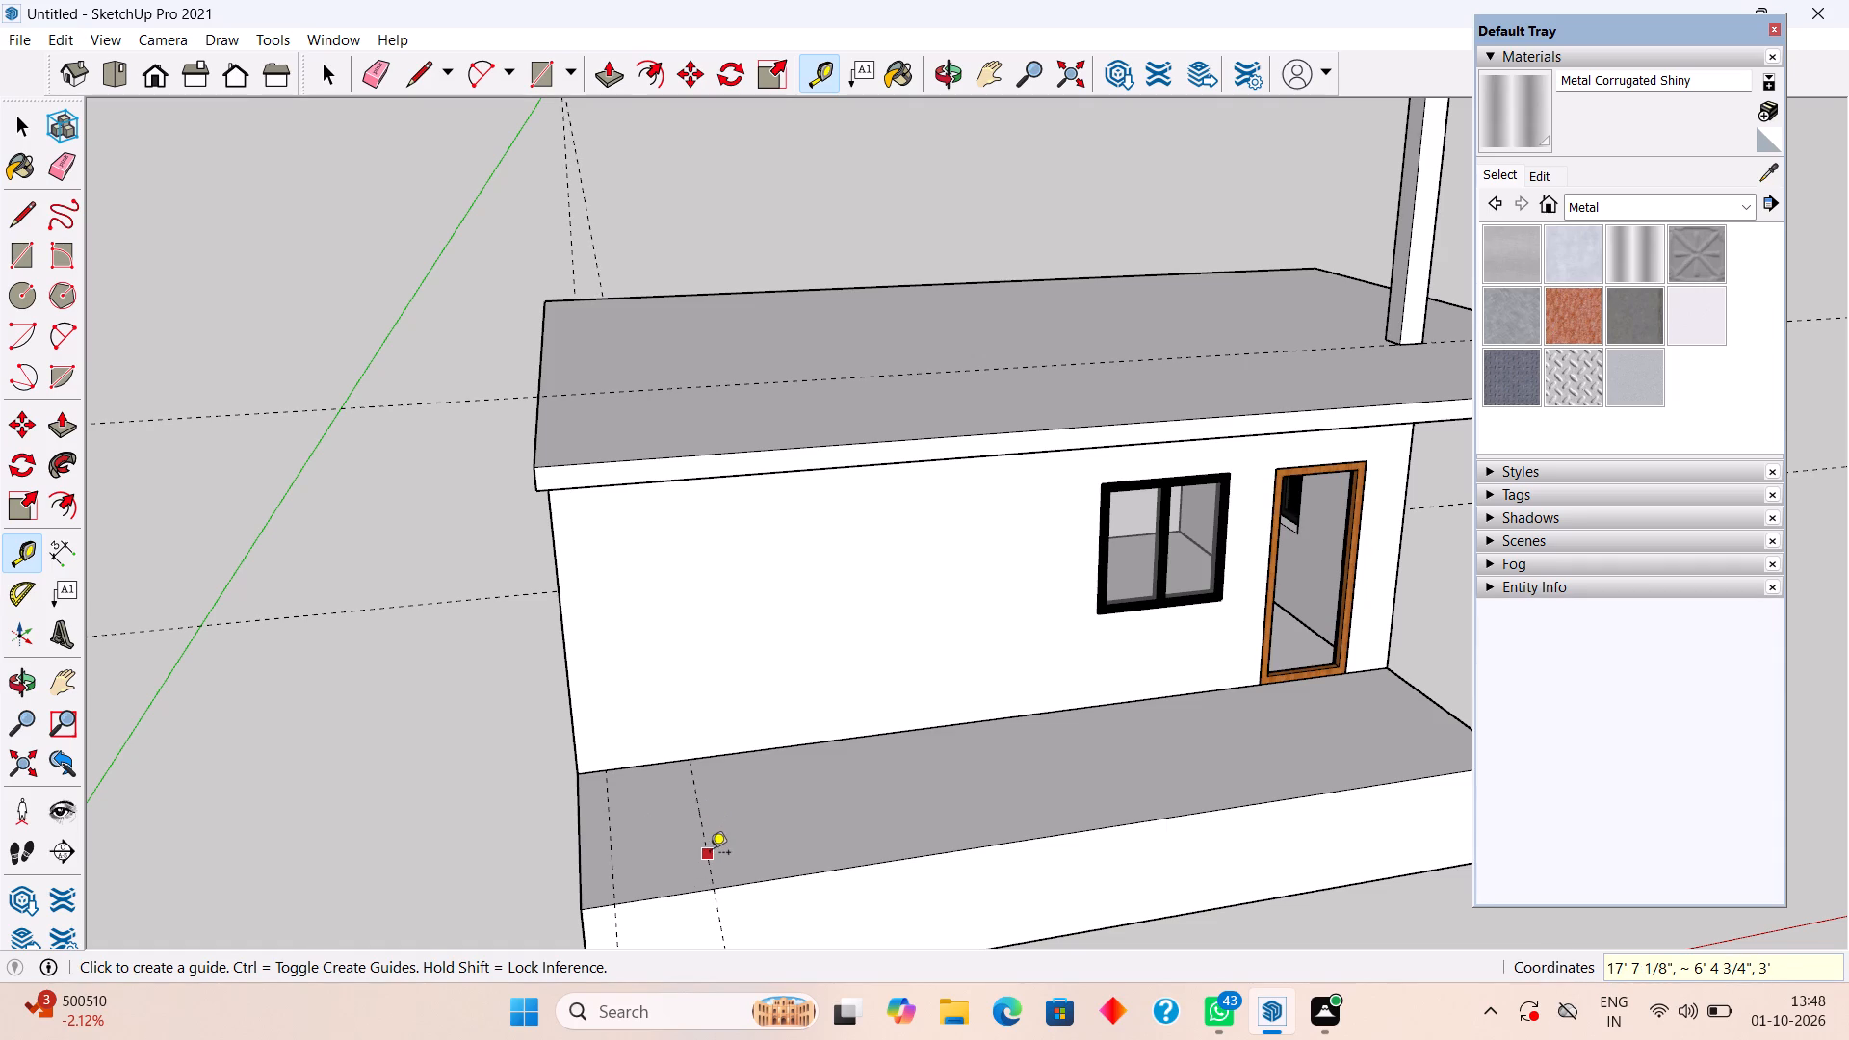
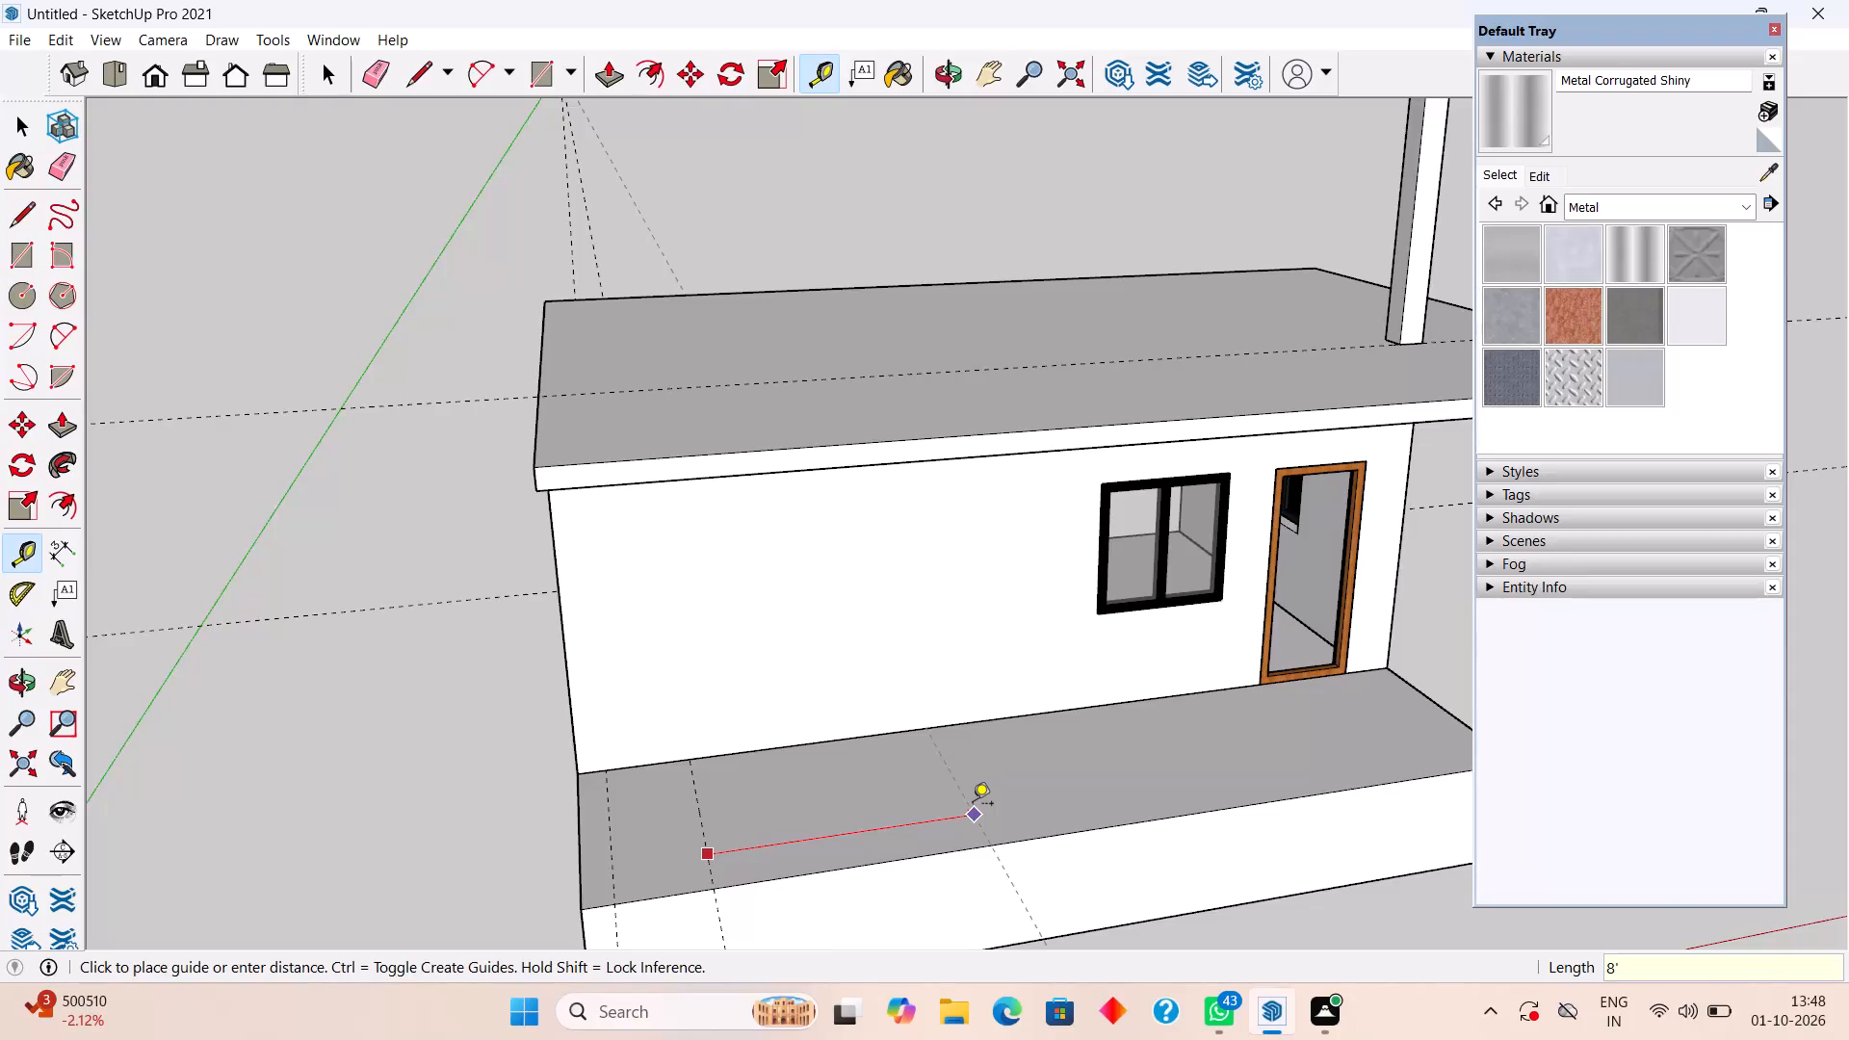
# Place a crosswise guide on the porch floor 8'3" from the inner of the two guides near the porch's end.
pyautogui.press('3')
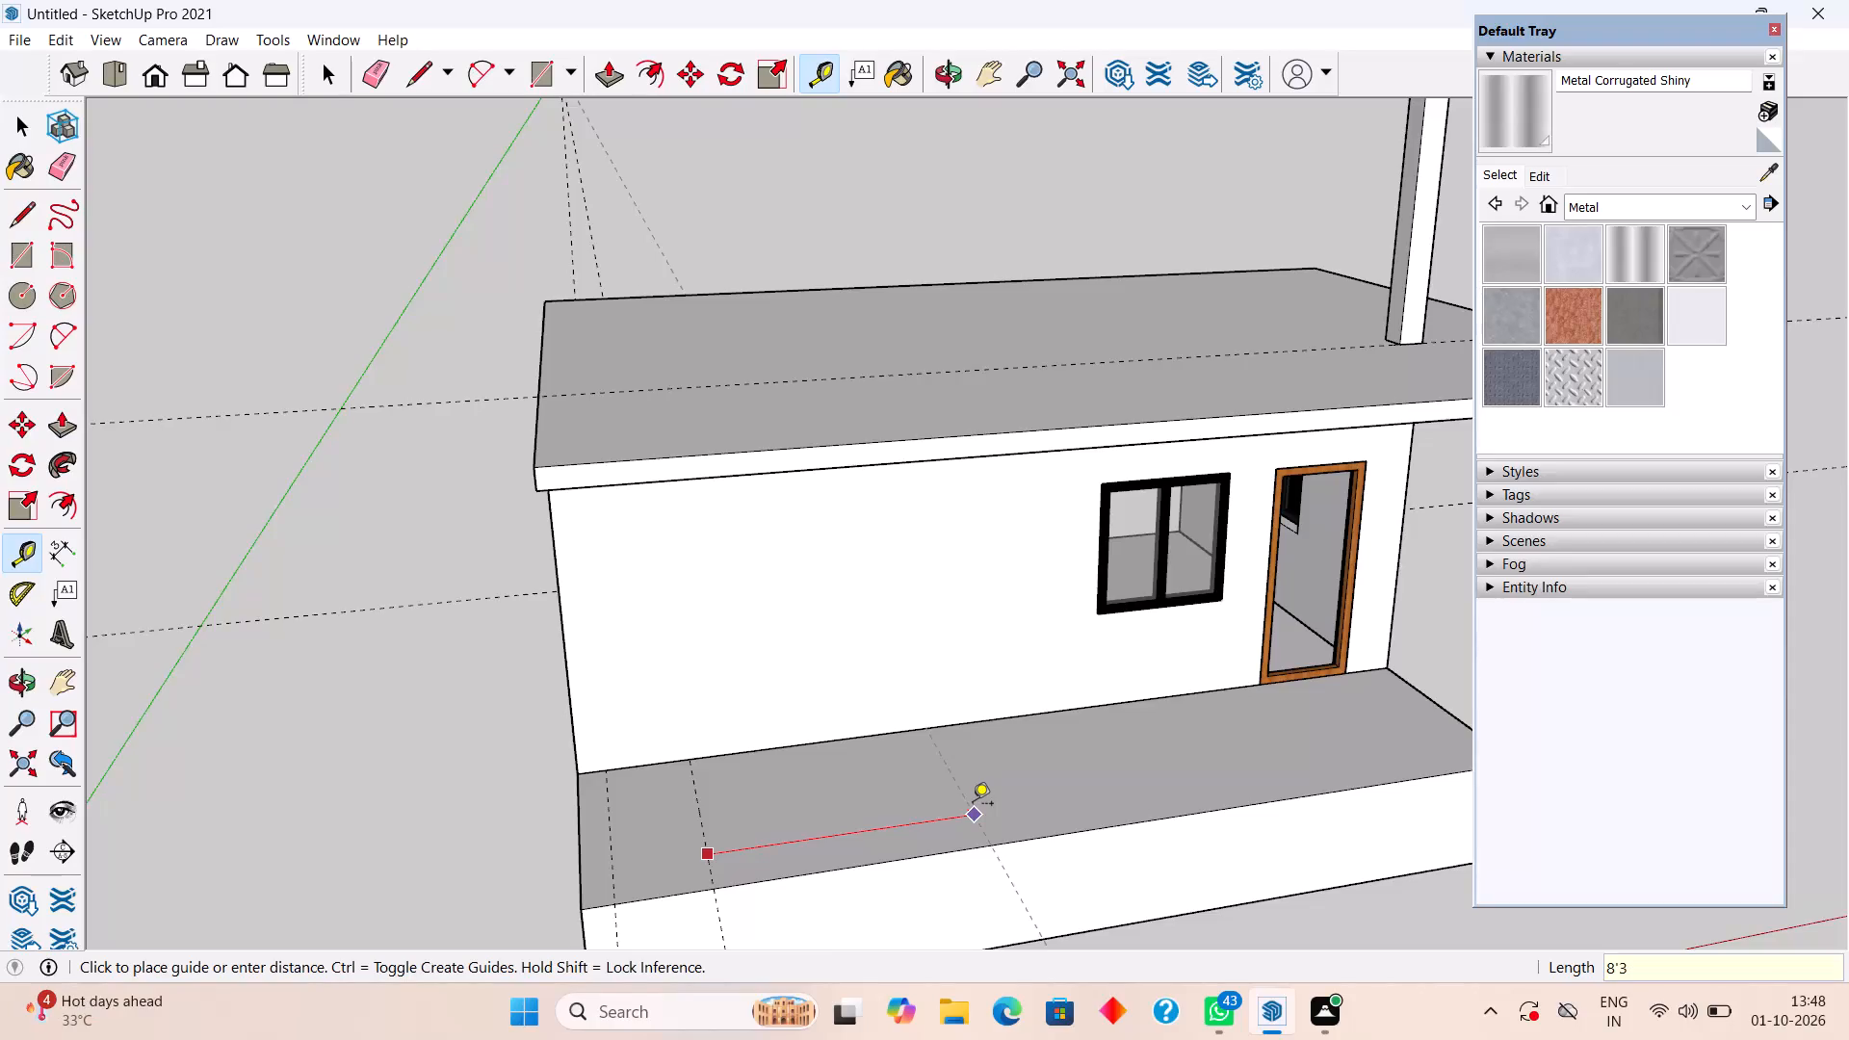
pyautogui.hotkey('shift', '"')
pyautogui.press('Return')
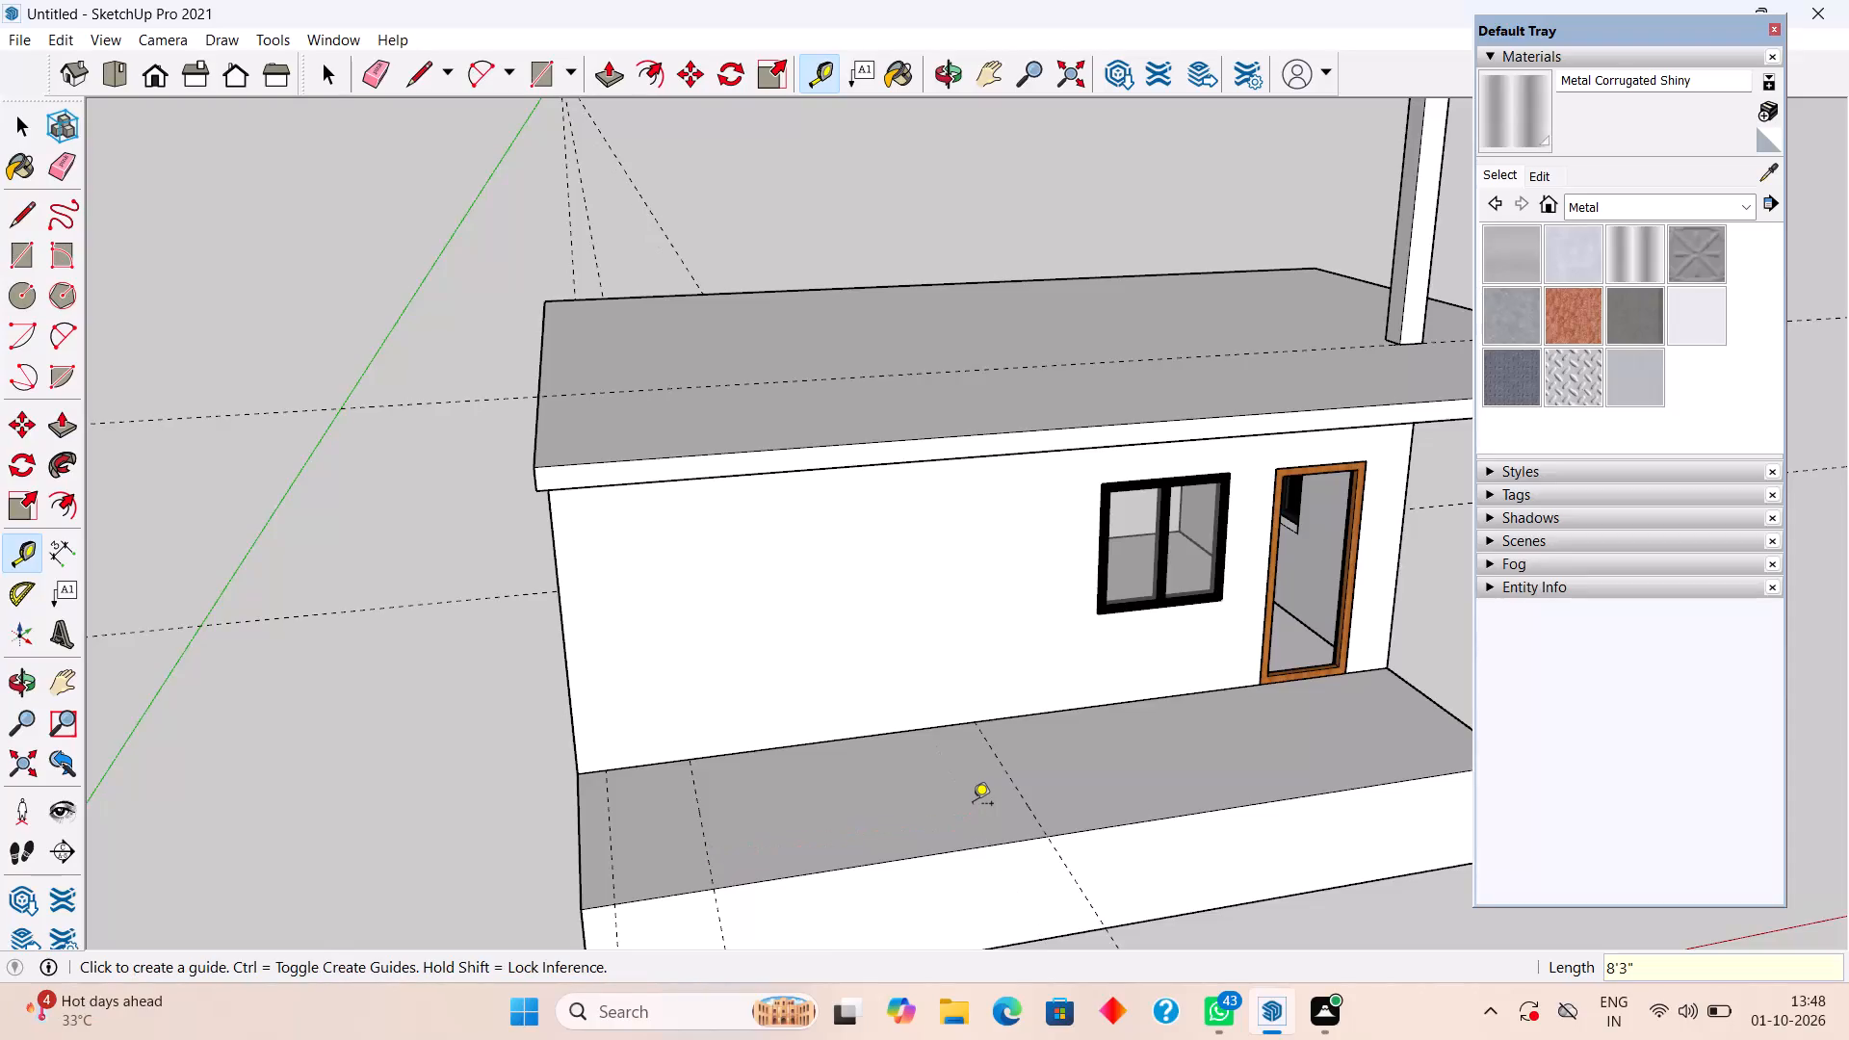
# Place two lengthwise guides on the porch floor, one 3' from the house wall and one 3' from the front edge.
pyautogui.click(964, 853)
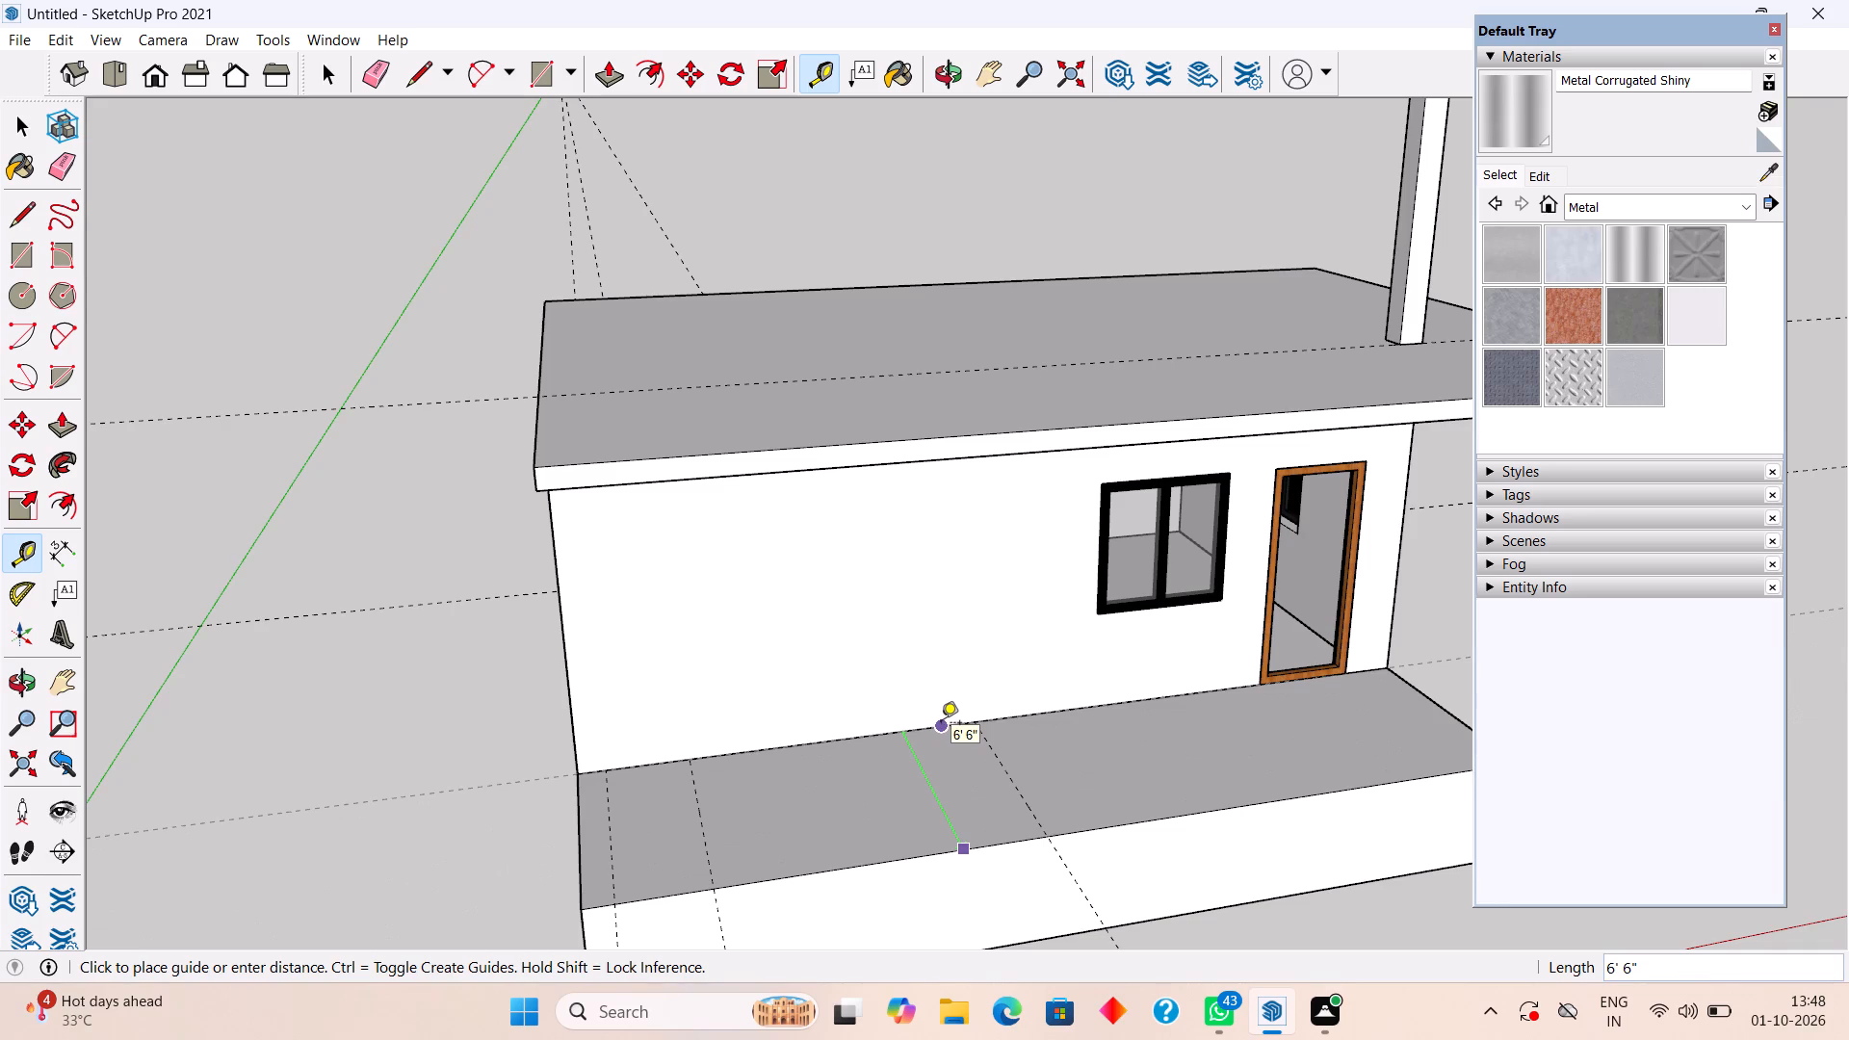
pyautogui.press('space')
pyautogui.scroll(6, 941, 741)
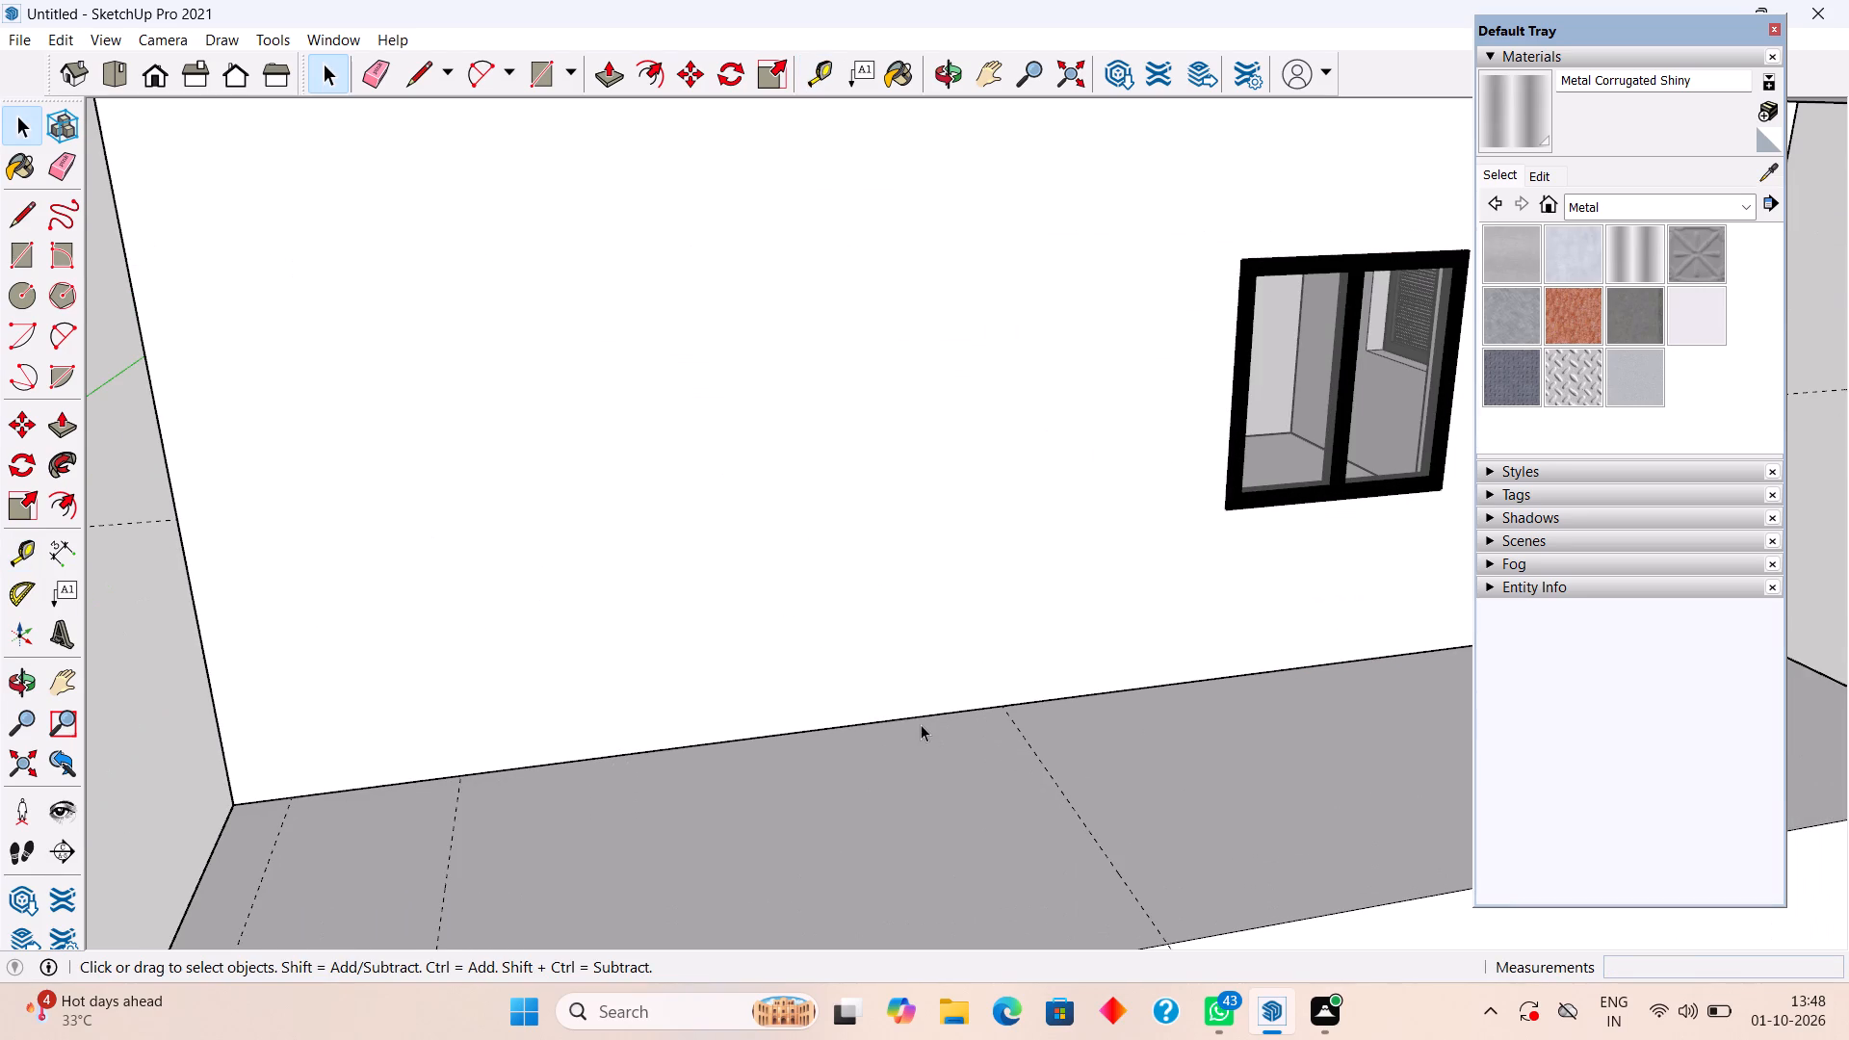
pyautogui.press('t')
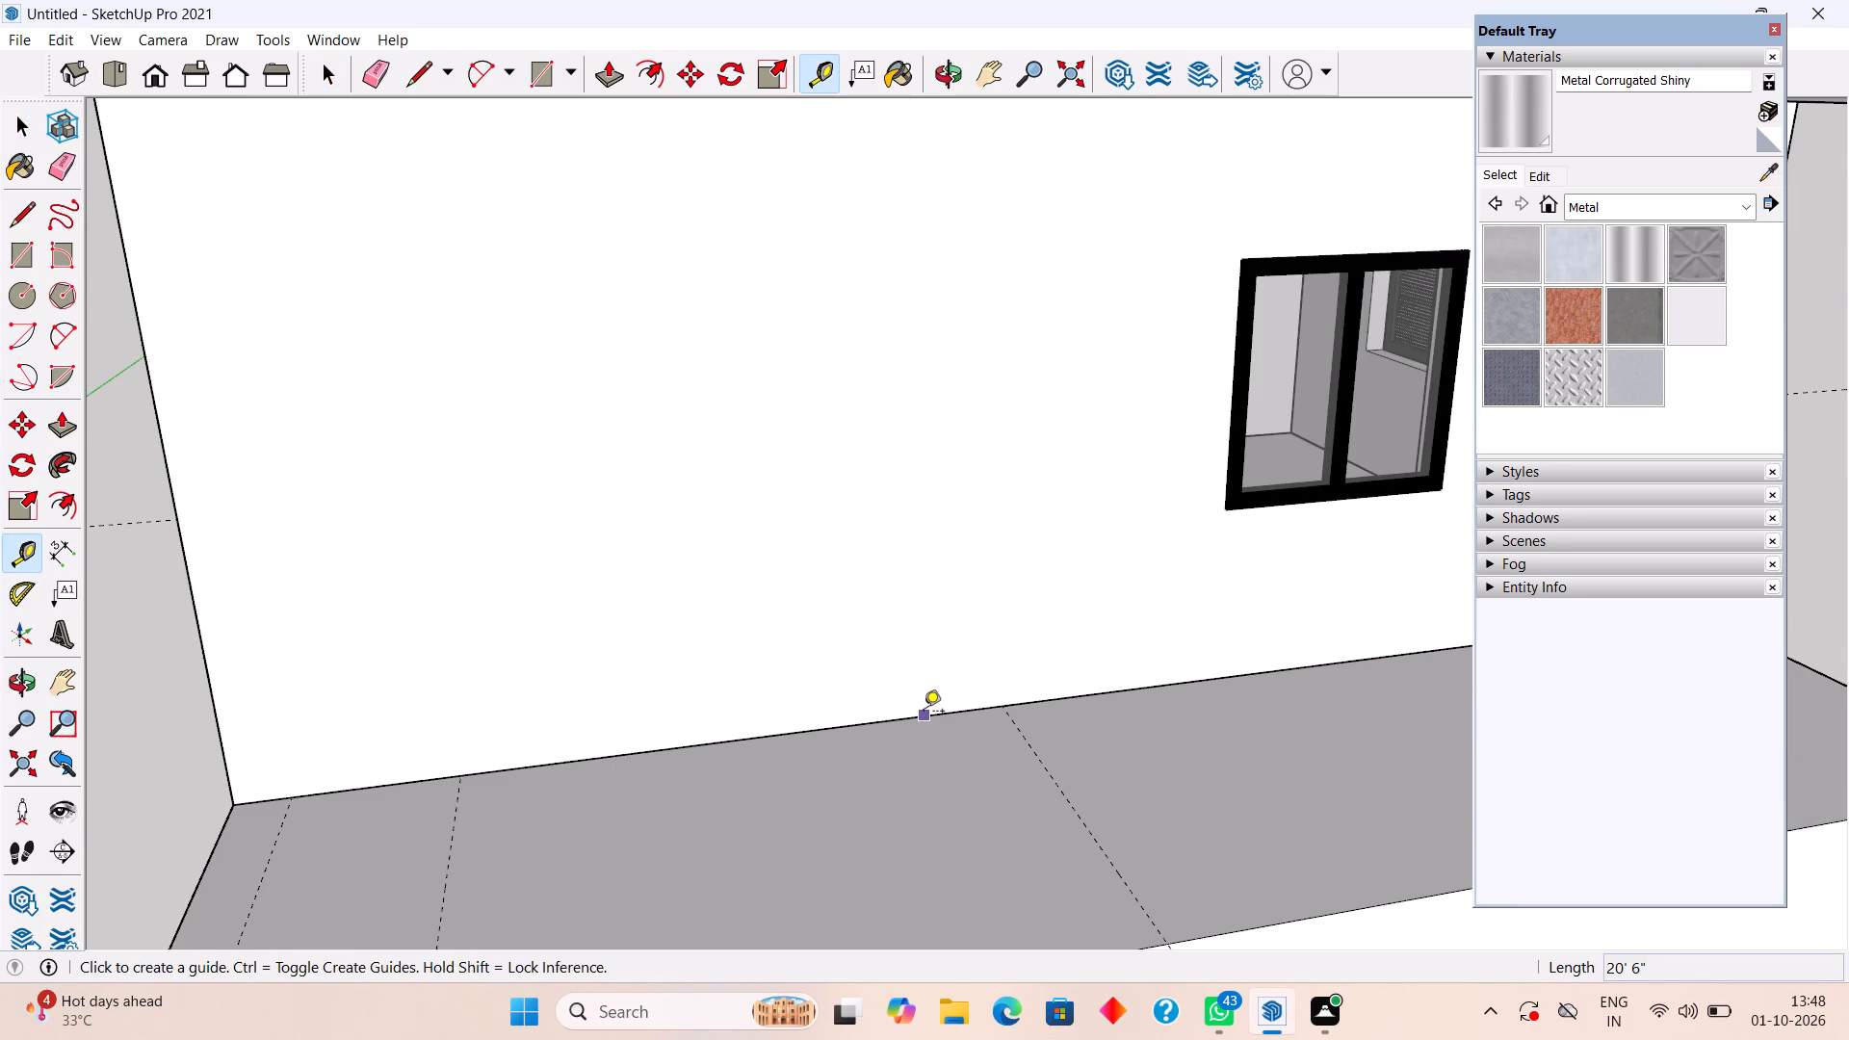
pyautogui.click(924, 716)
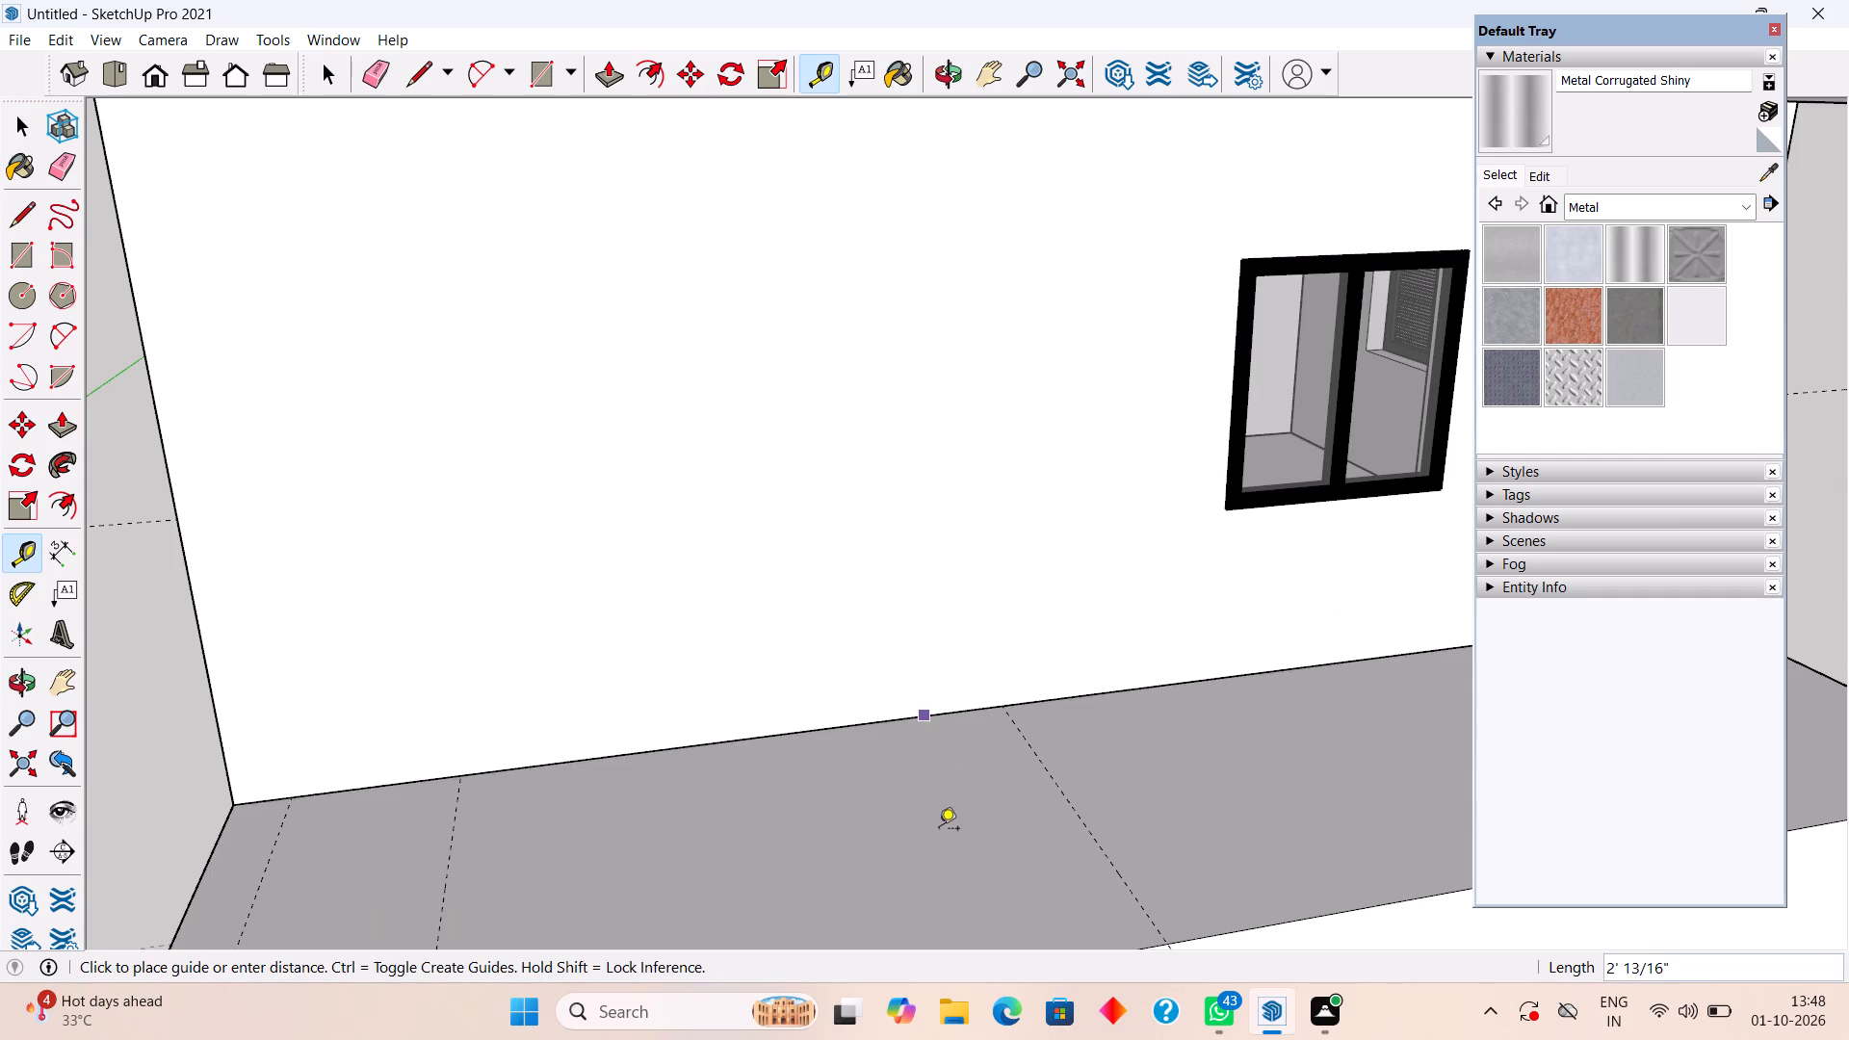
pyautogui.write("3'")
pyautogui.press('Return')
pyautogui.scroll(-7, 987, 846)
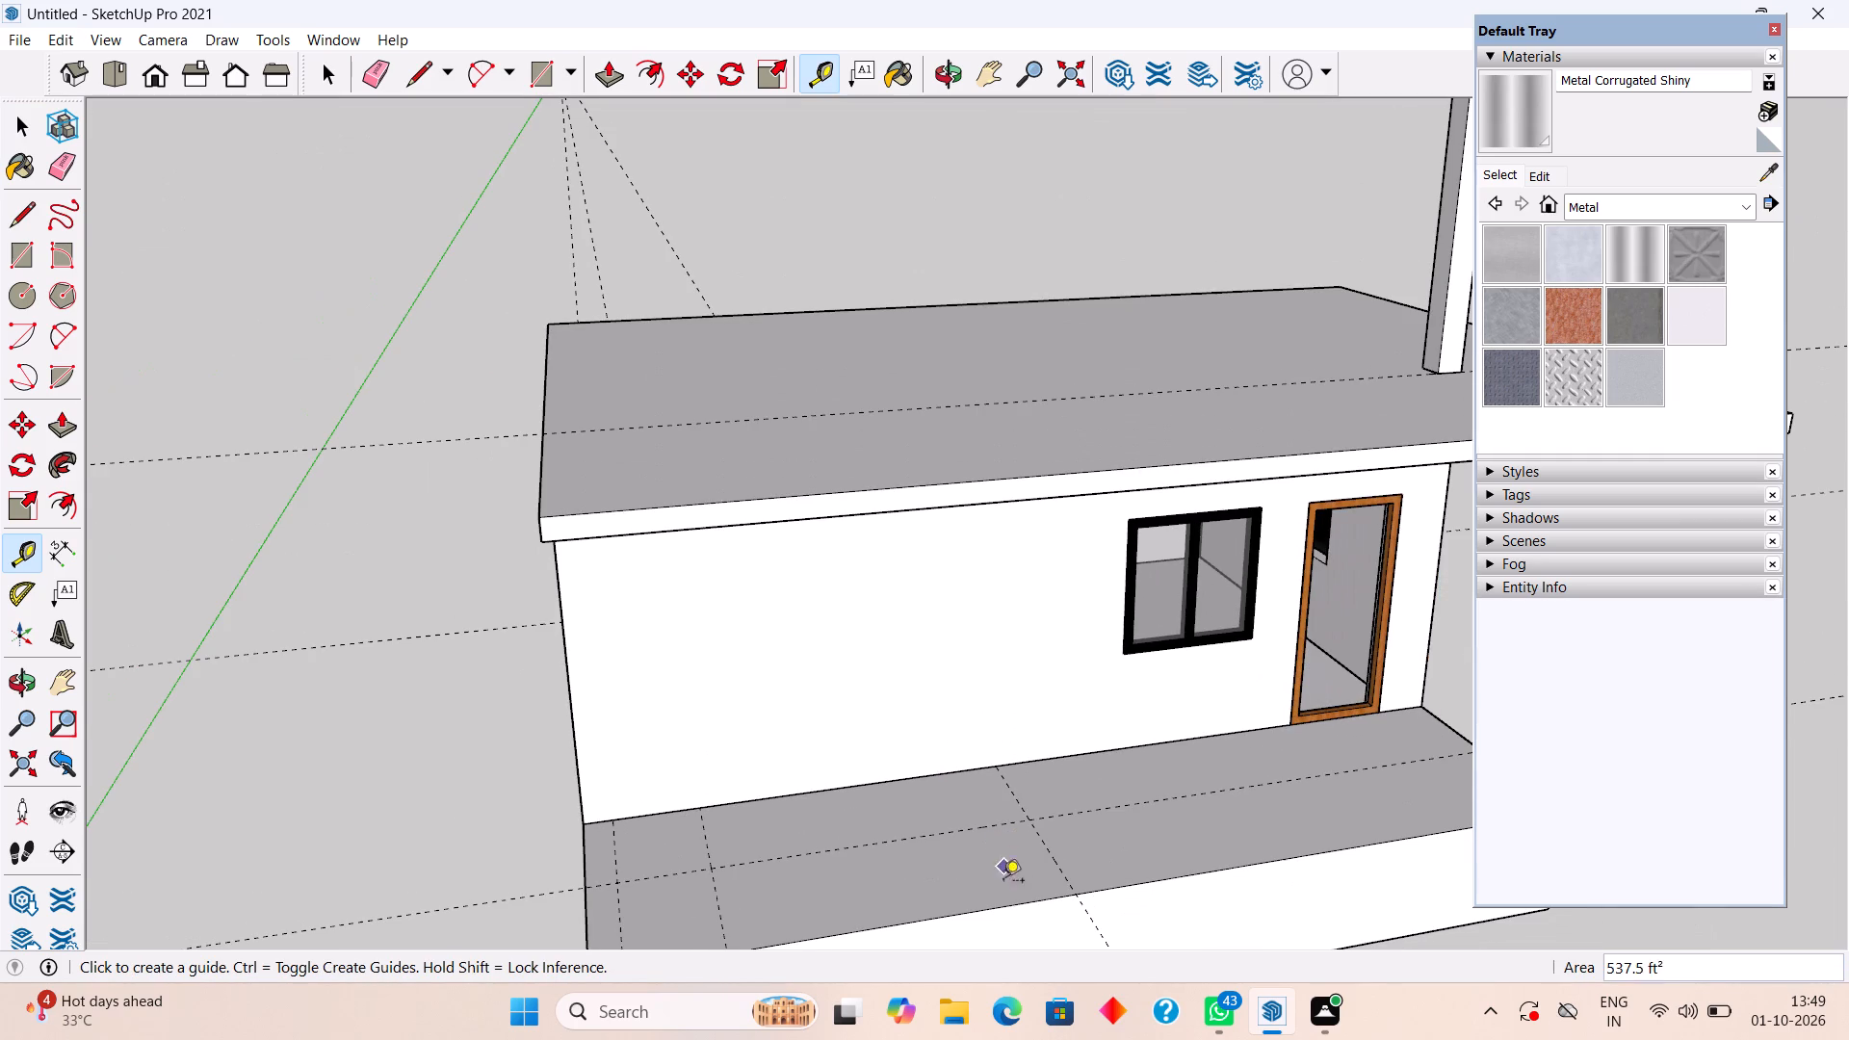
pyautogui.click(1001, 905)
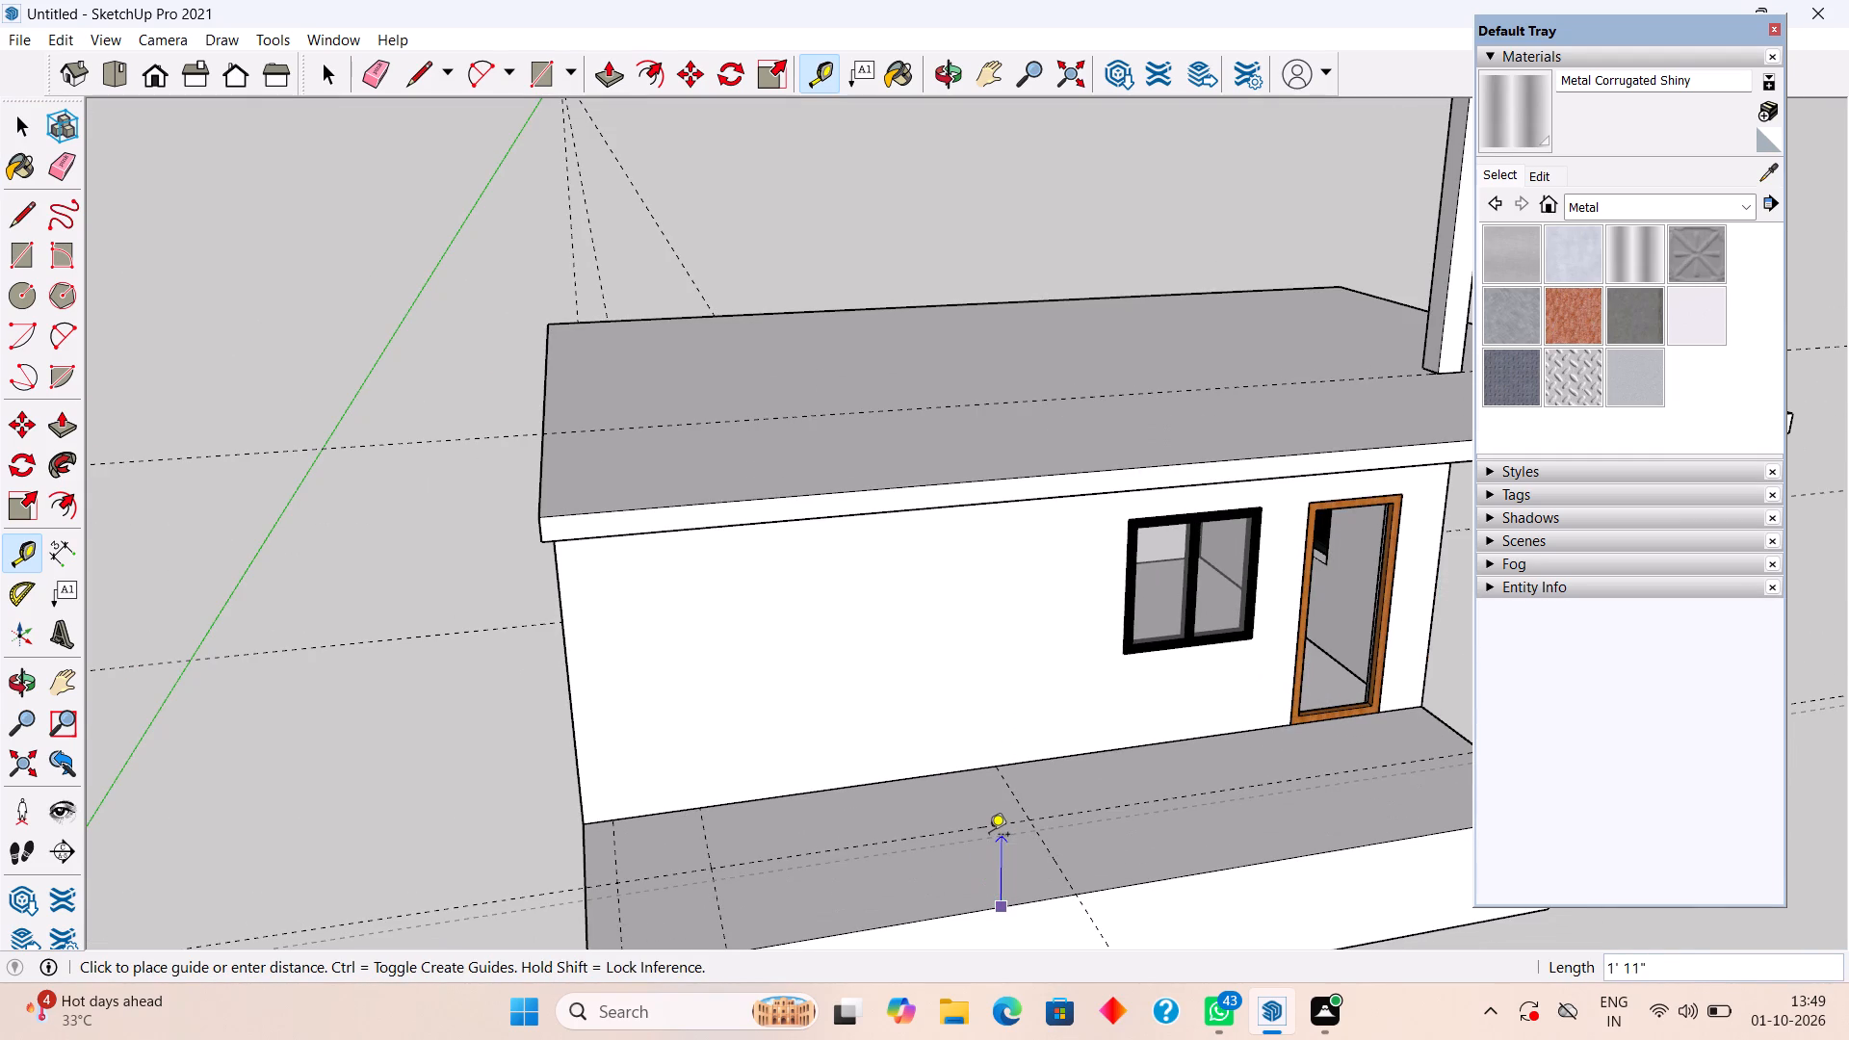
pyautogui.write("3'")
pyautogui.press('Return')
pyautogui.press('space')
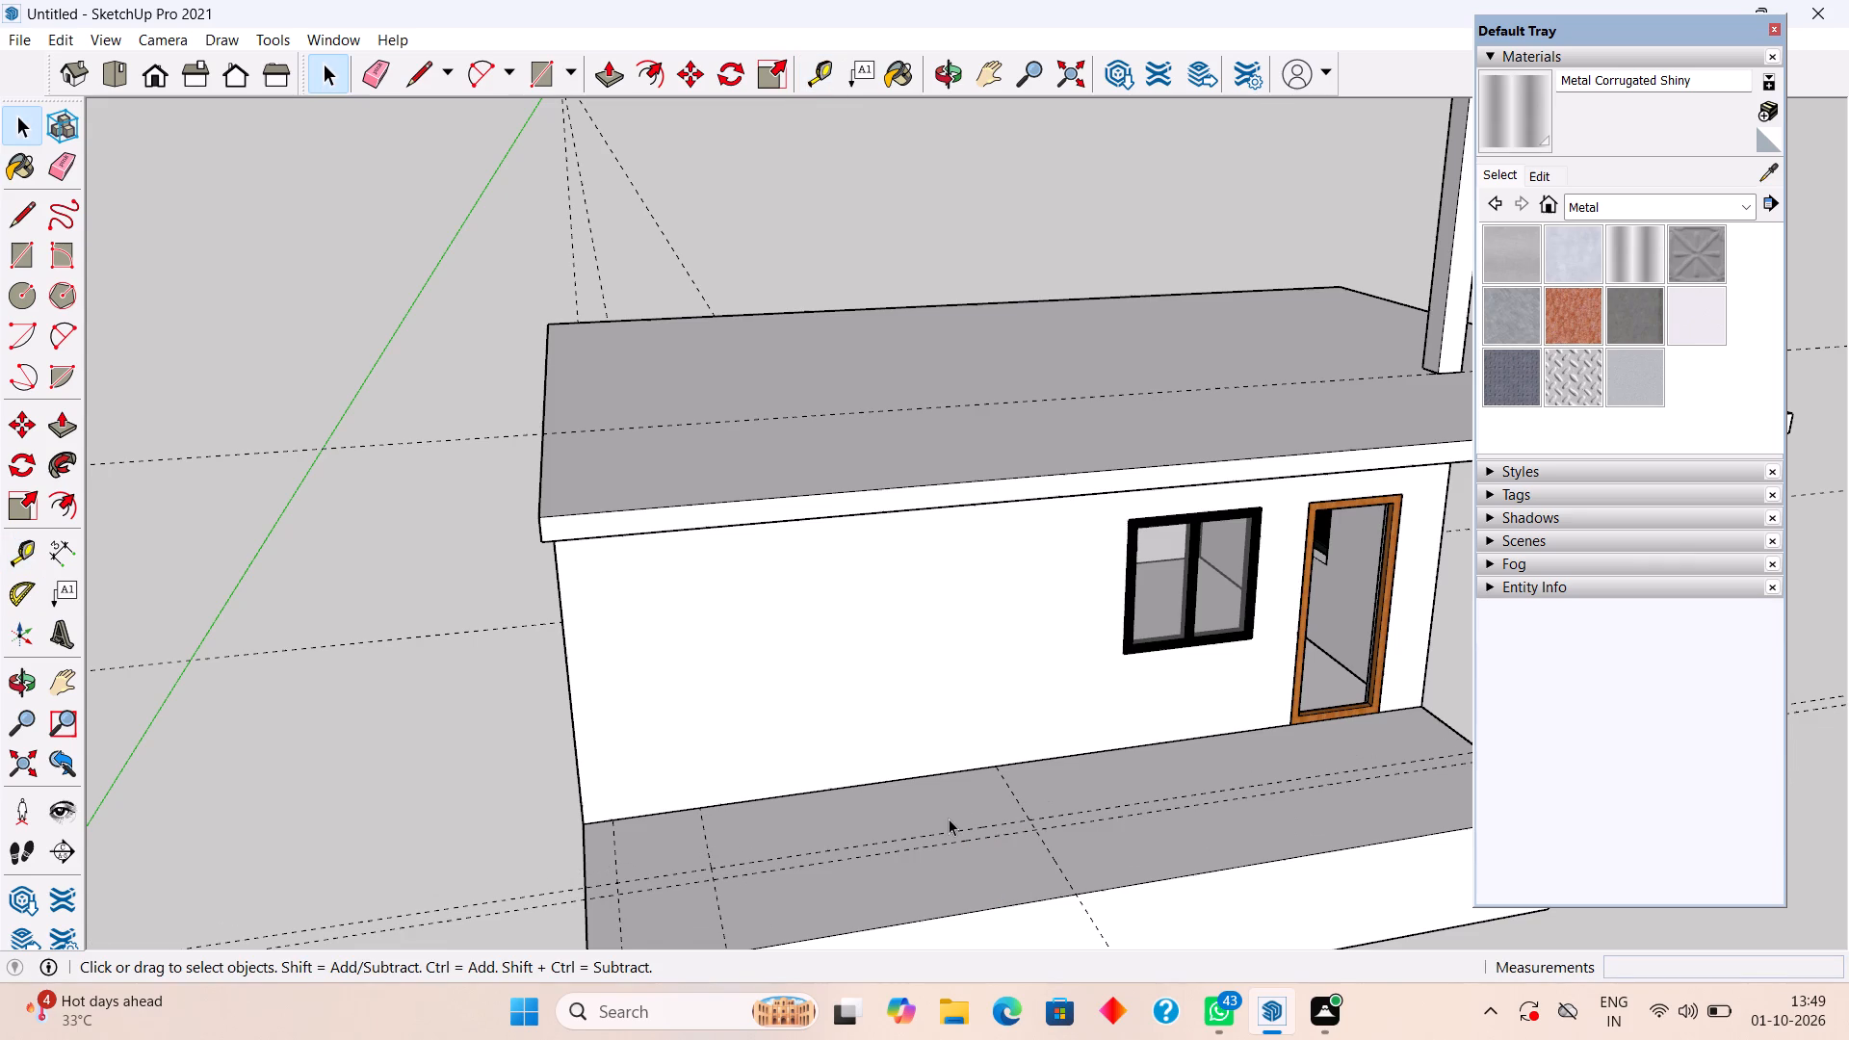
# Place a parallel guide 9" from the 8'3" crosswise guide, on the side towards the porch's end guides.
pyautogui.scroll(-2, 963, 831)
pyautogui.moveTo(954, 848); pyautogui.dragTo(806, 868, button='middle')
pyautogui.scroll(5, 850, 899)
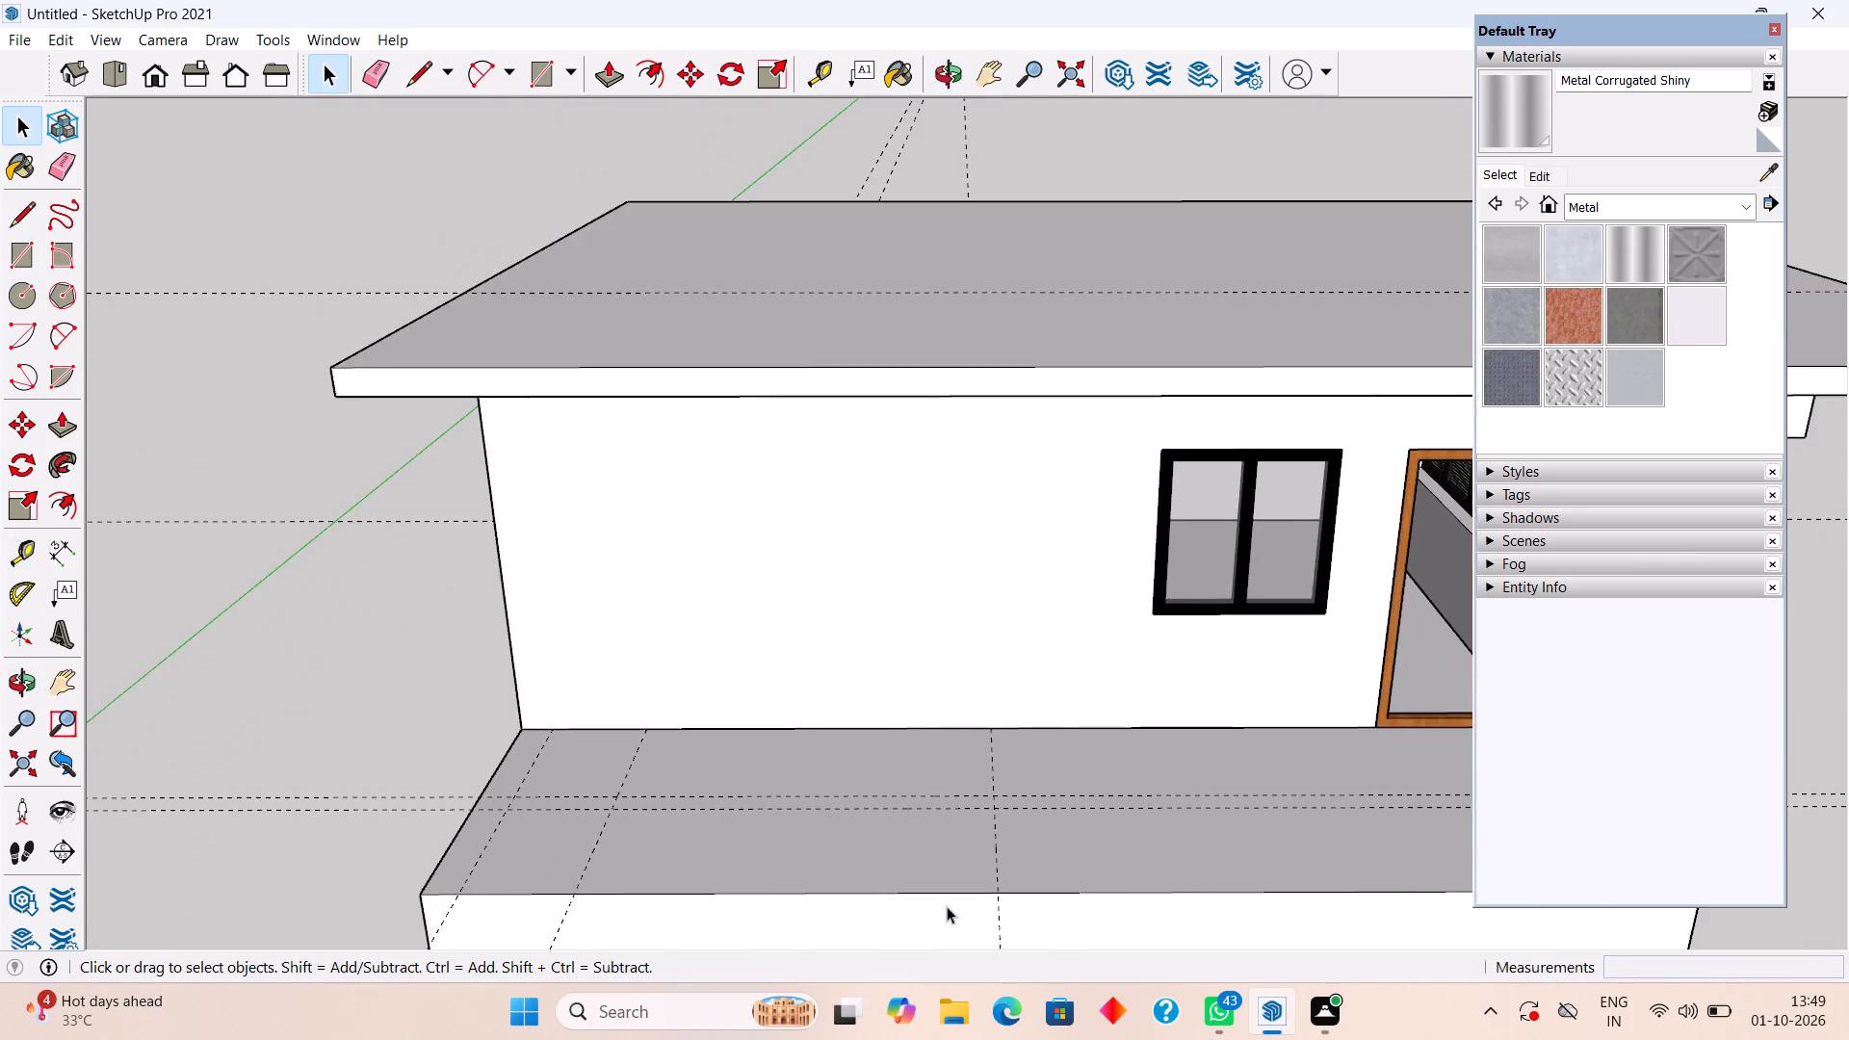
pyautogui.scroll(2, 947, 906)
pyautogui.press('t')
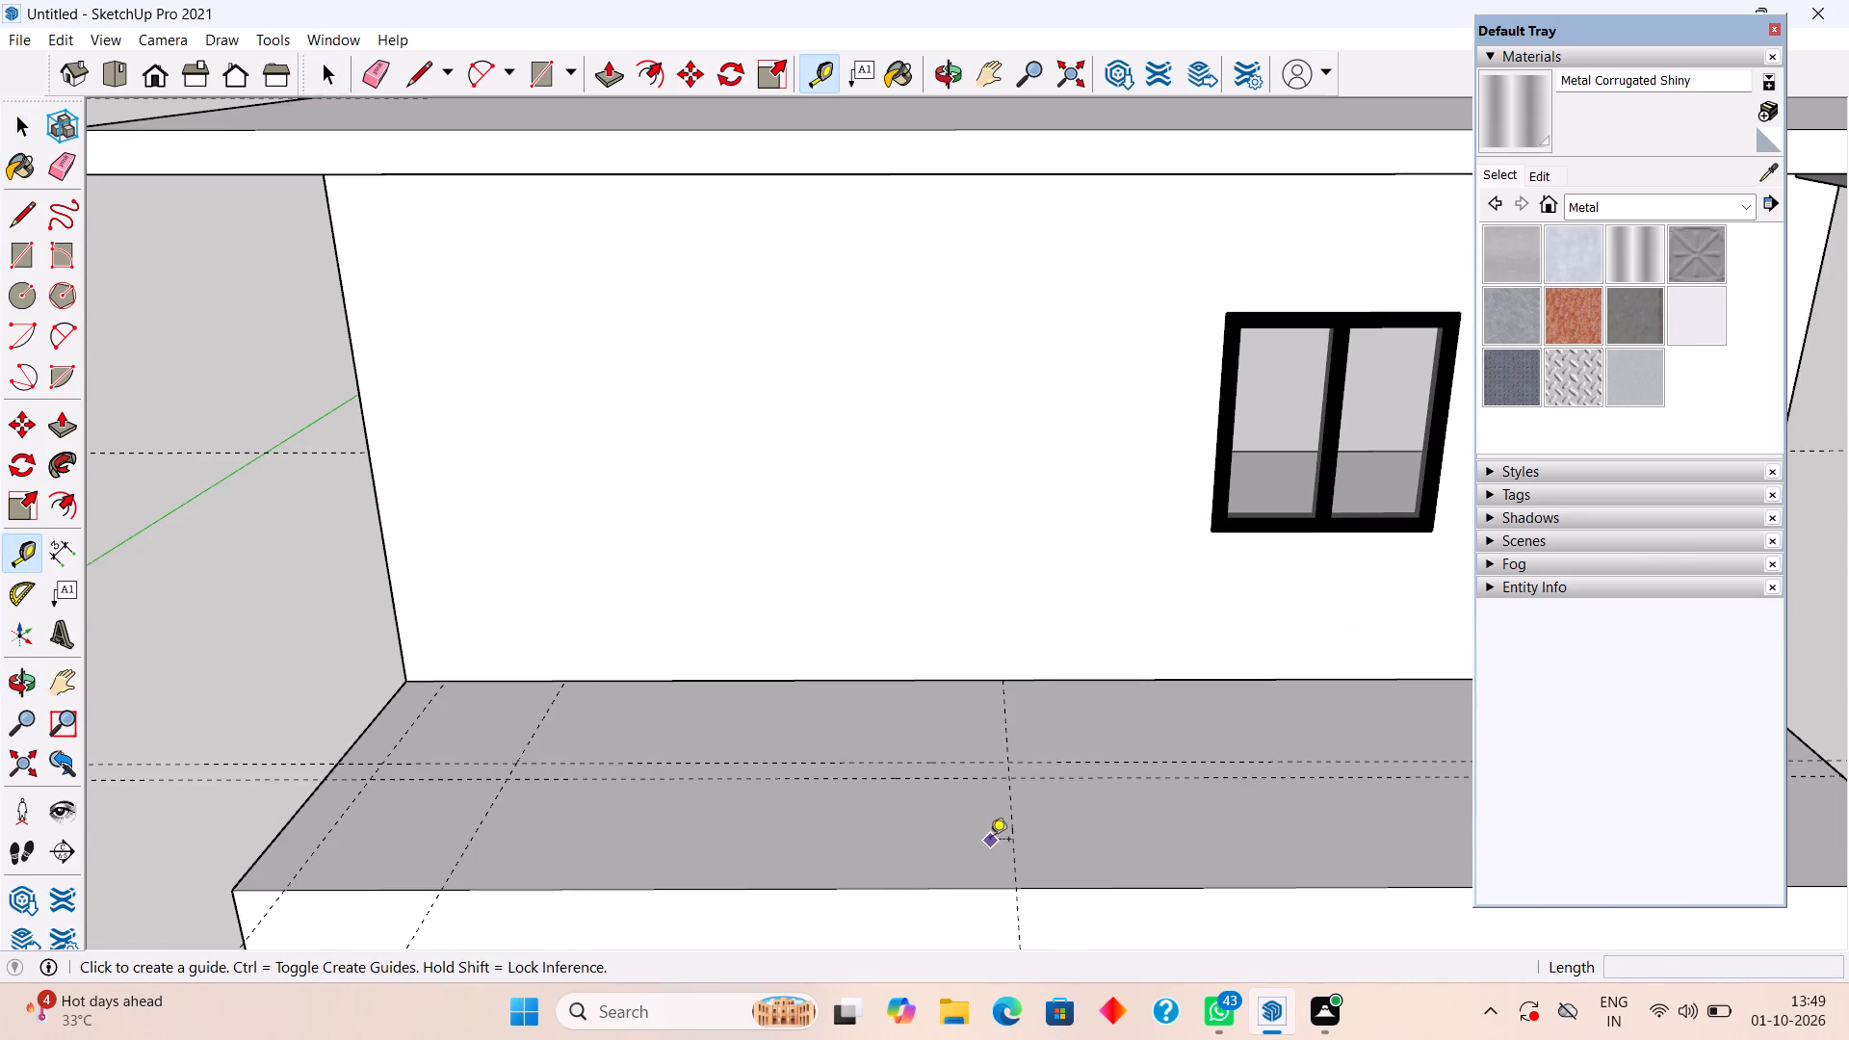
pyautogui.click(1013, 829)
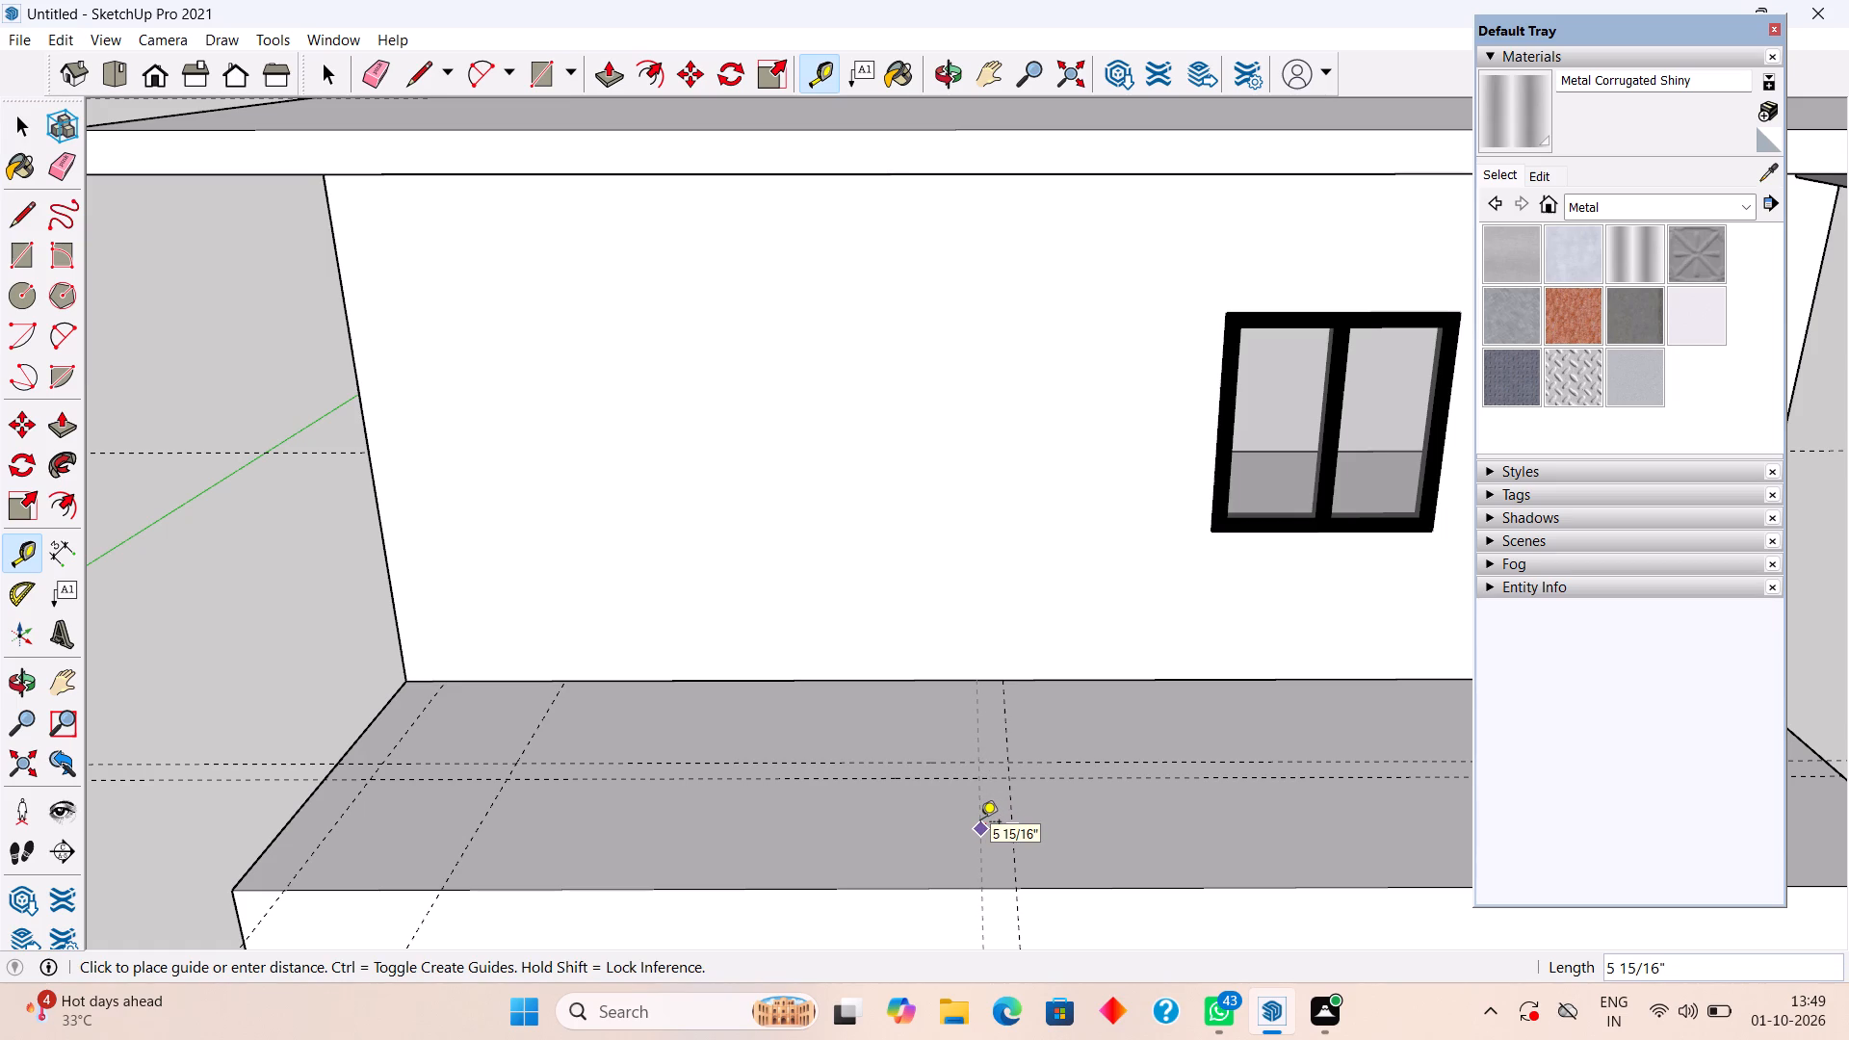
pyautogui.write('9"')
pyautogui.press('Return')
pyautogui.press('space')
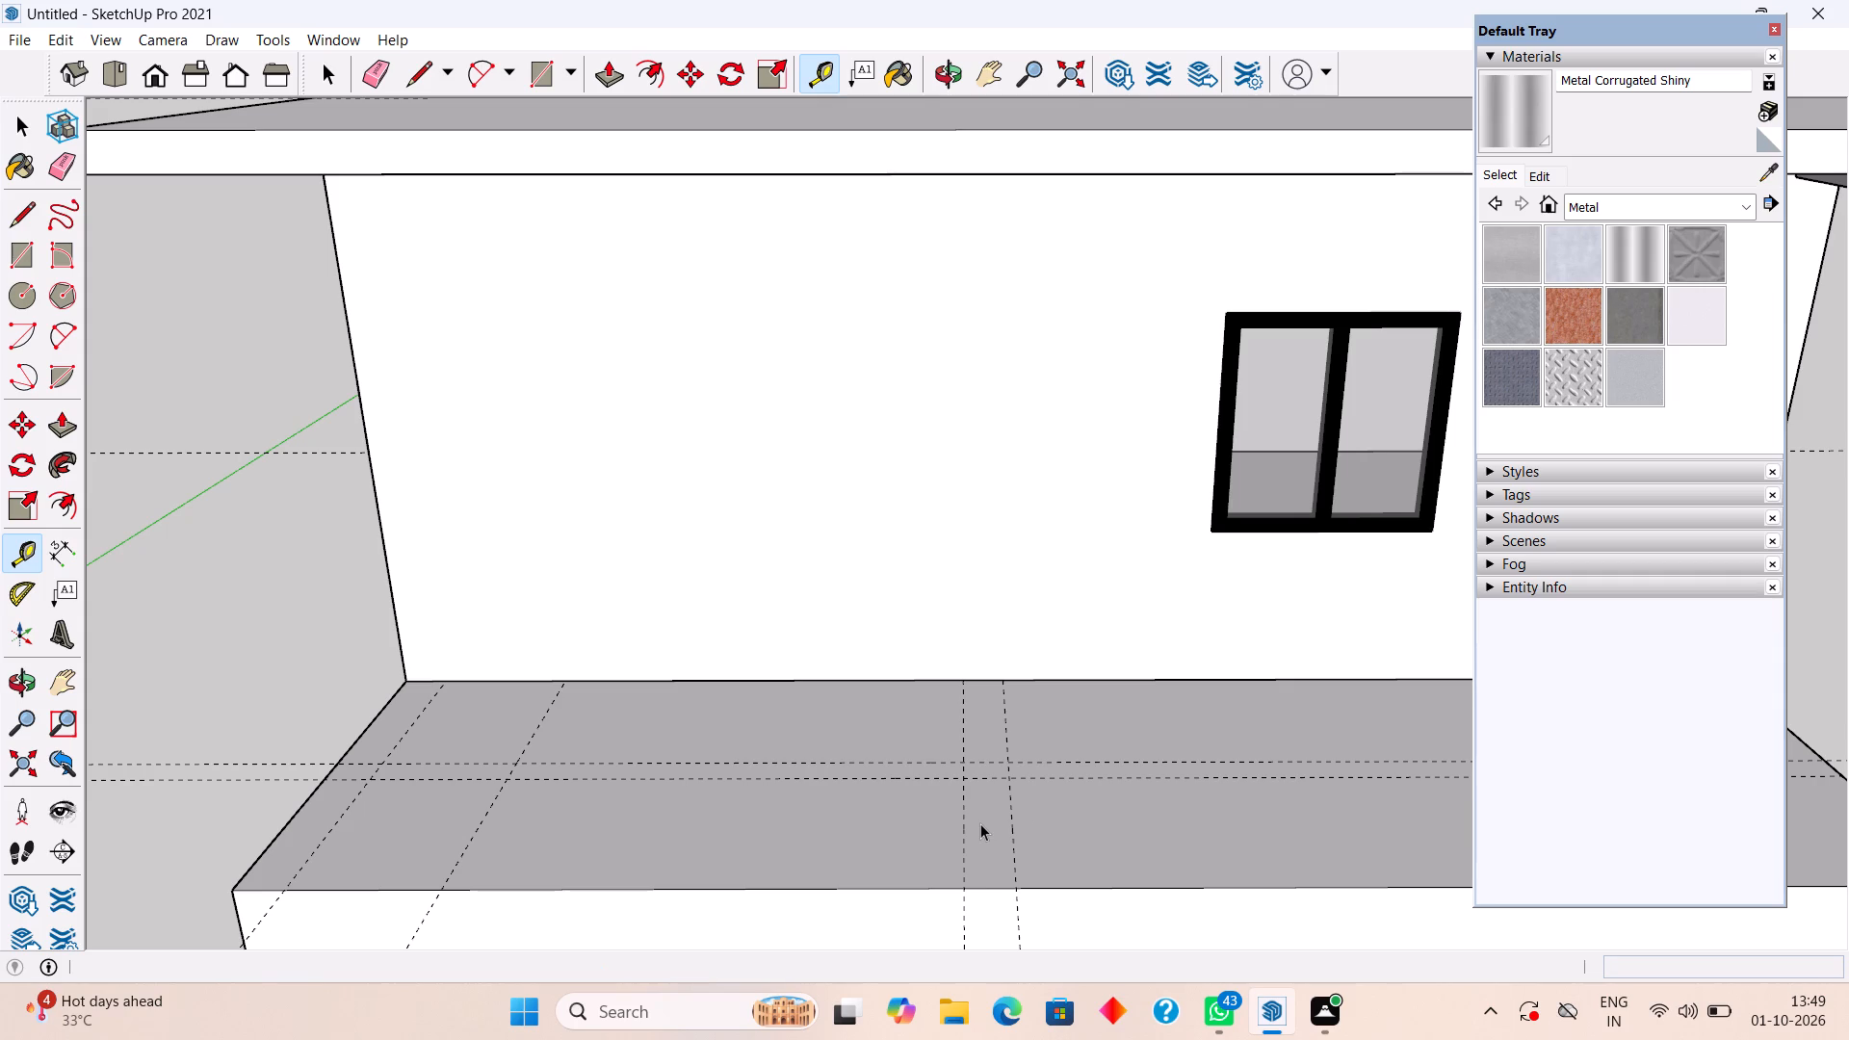
# Draw a 3' by 9" rectangle between the 9"-spaced guides, from the lengthwise guide to the porch's front edge.
pyautogui.press('r')
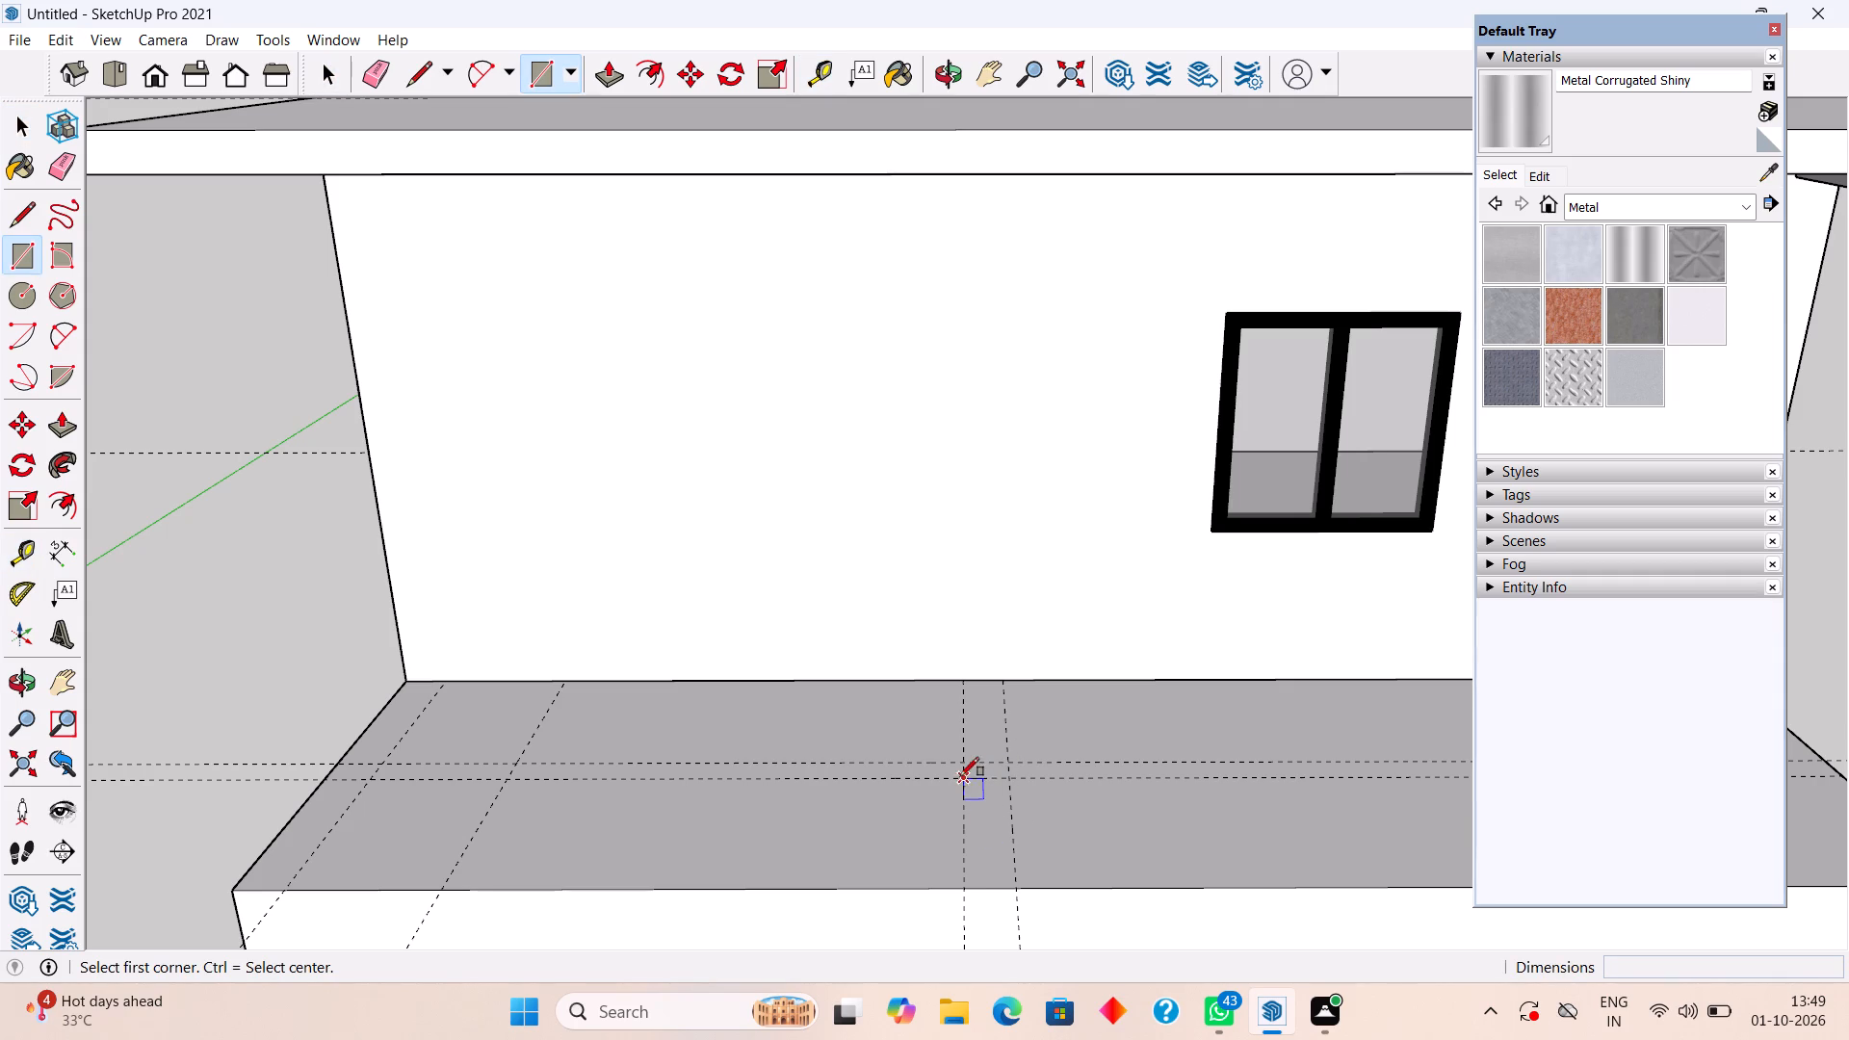
pyautogui.click(965, 779)
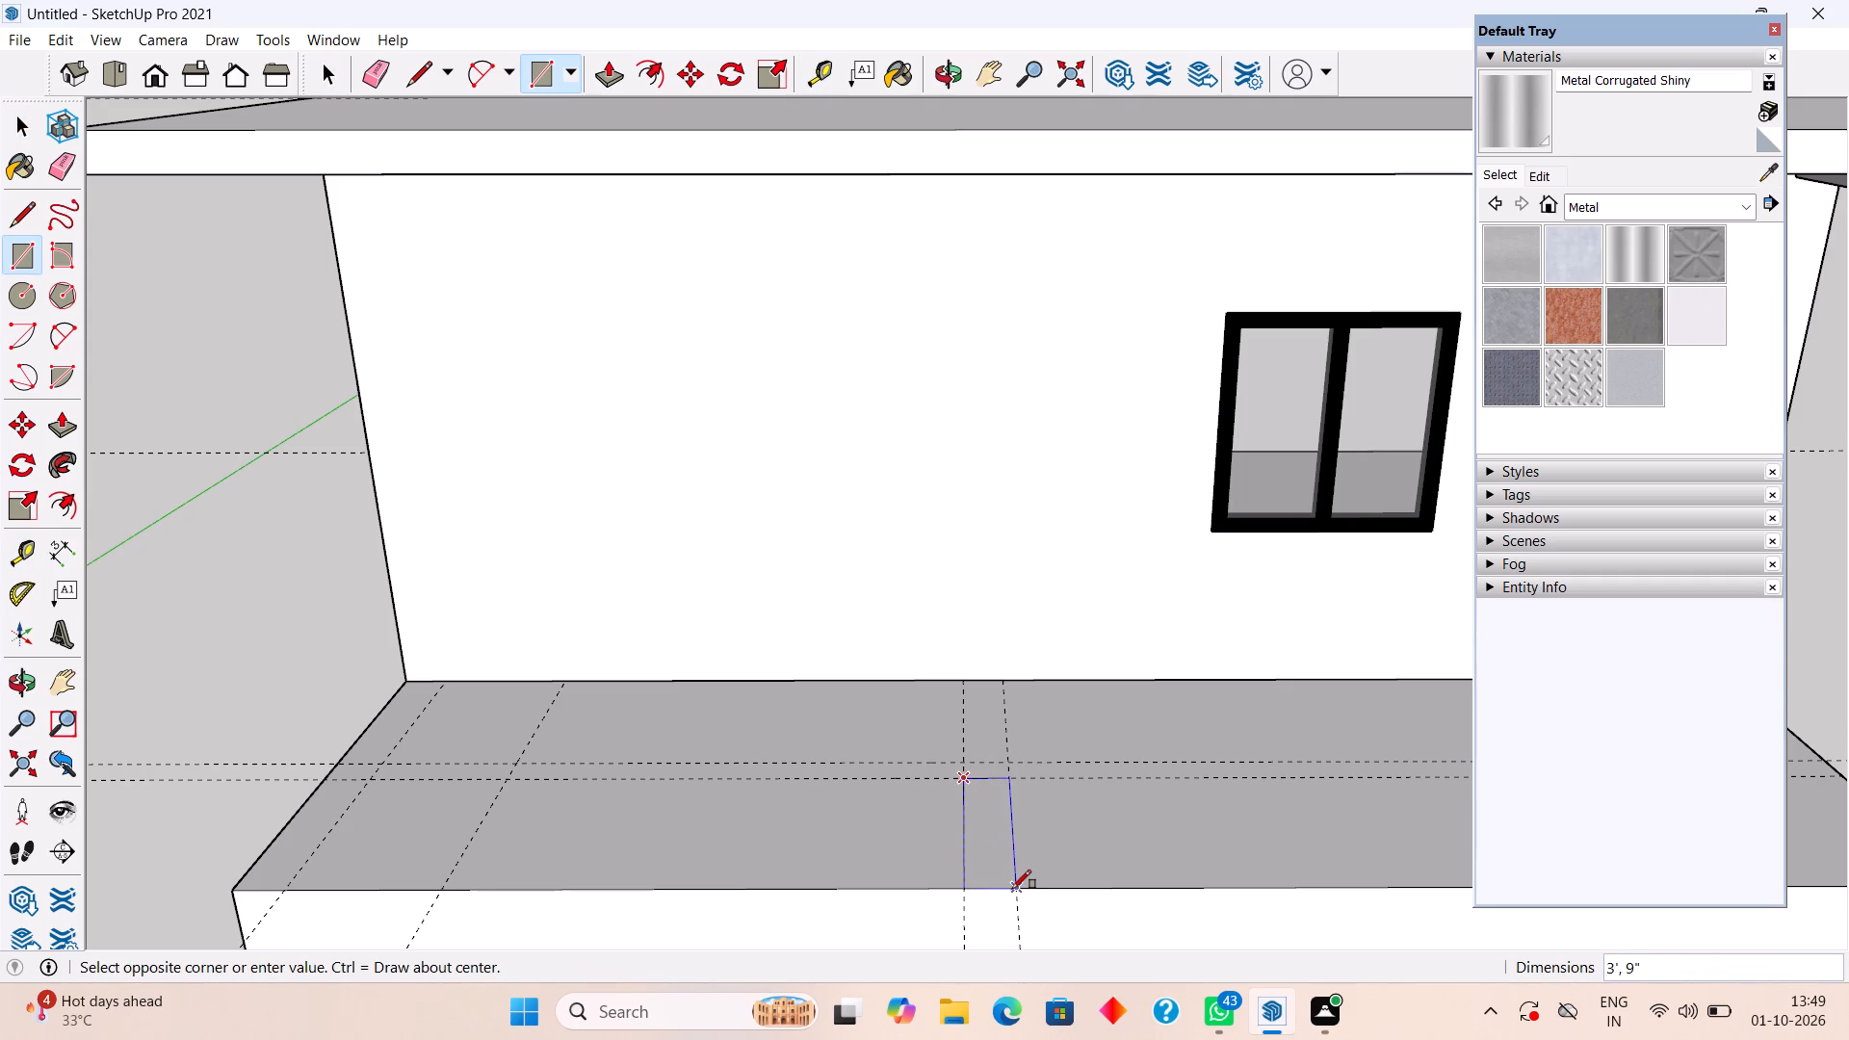
pyautogui.click(1013, 889)
pyautogui.press('space')
pyautogui.press('space')
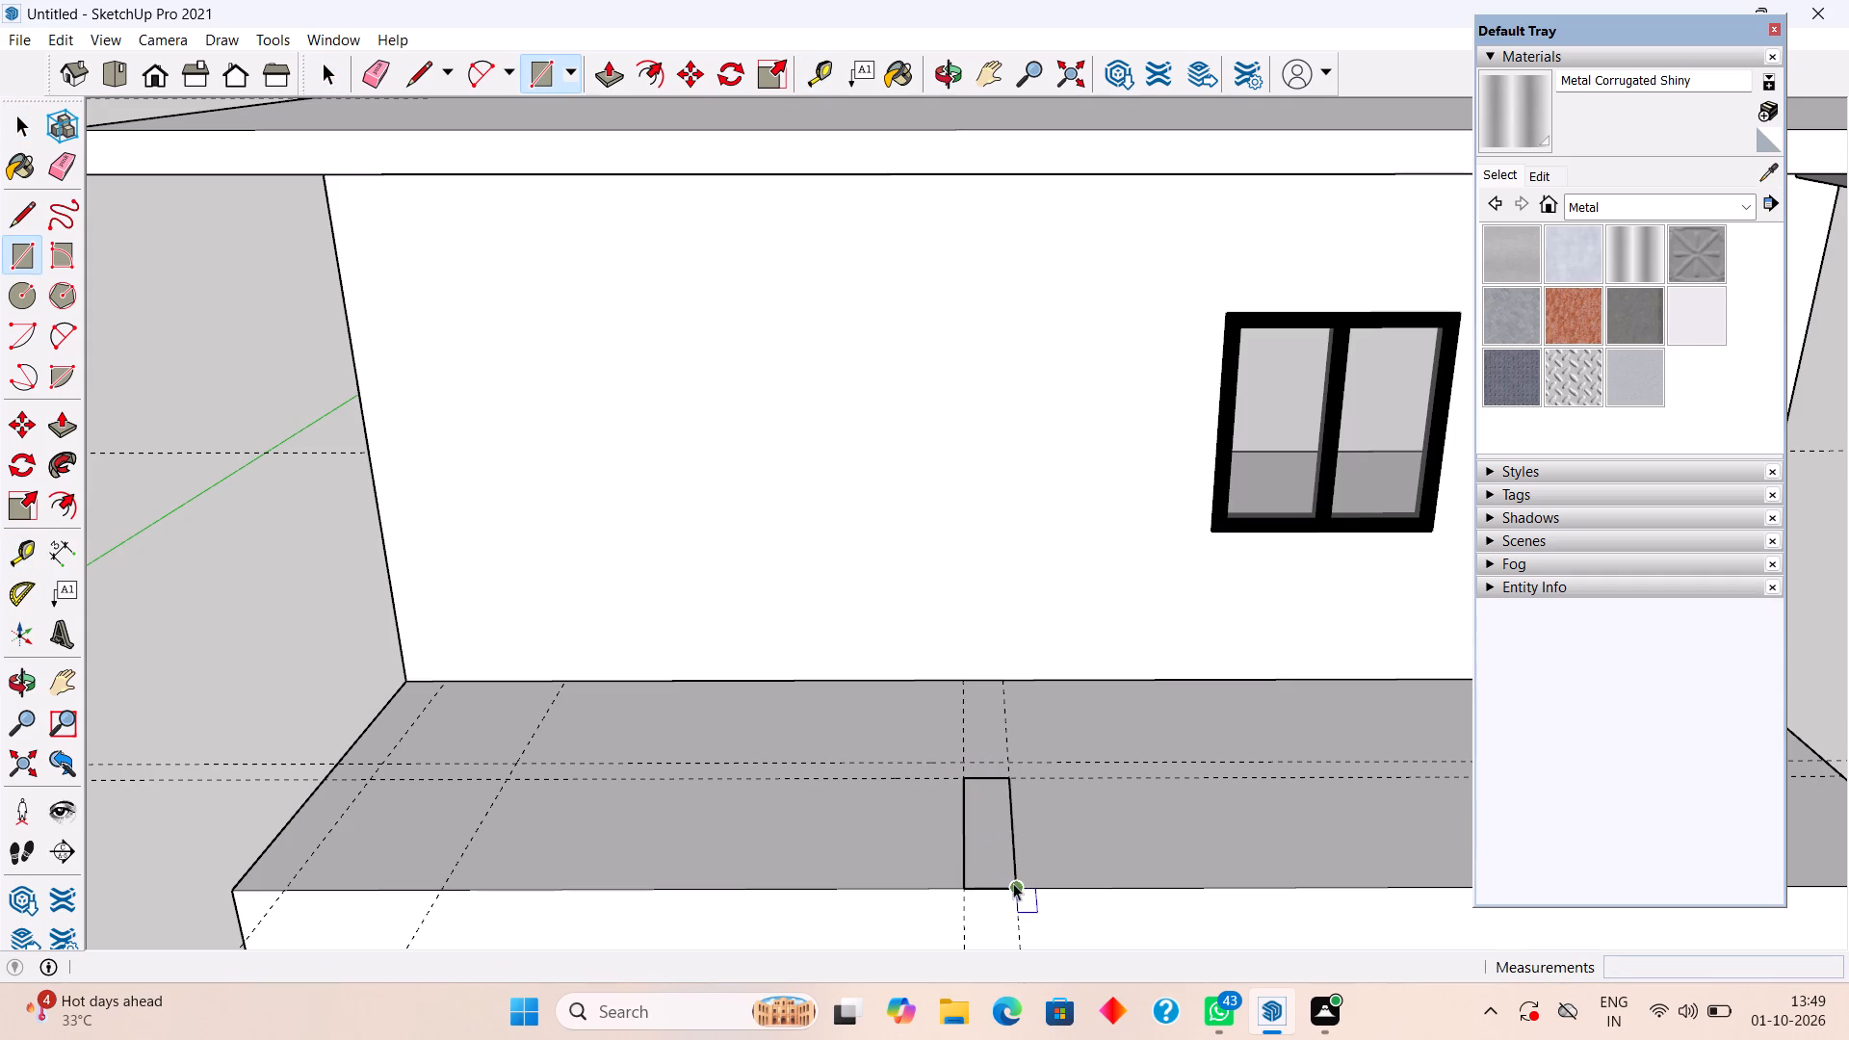
# Push/Pull the 3' by 9" rectangle up 6" to form the first stair step.
pyautogui.press('p')
pyautogui.click(994, 857)
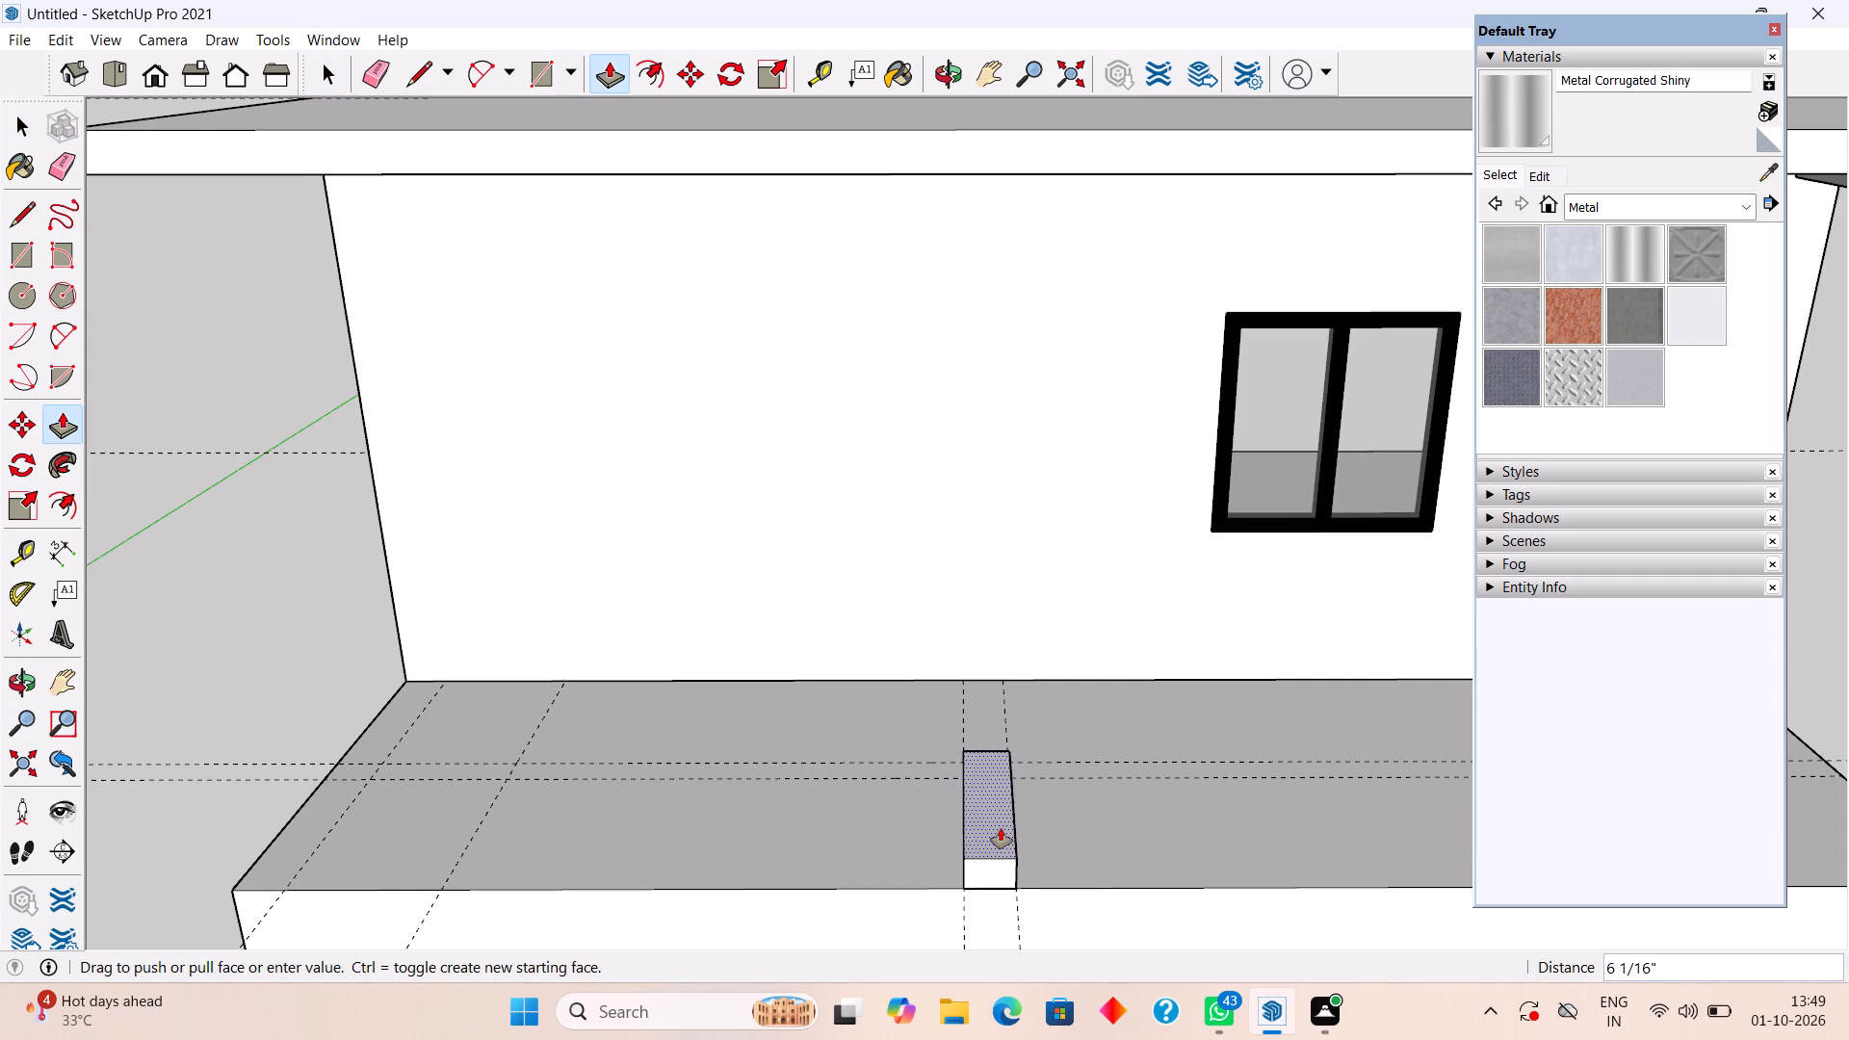
pyautogui.press('6')
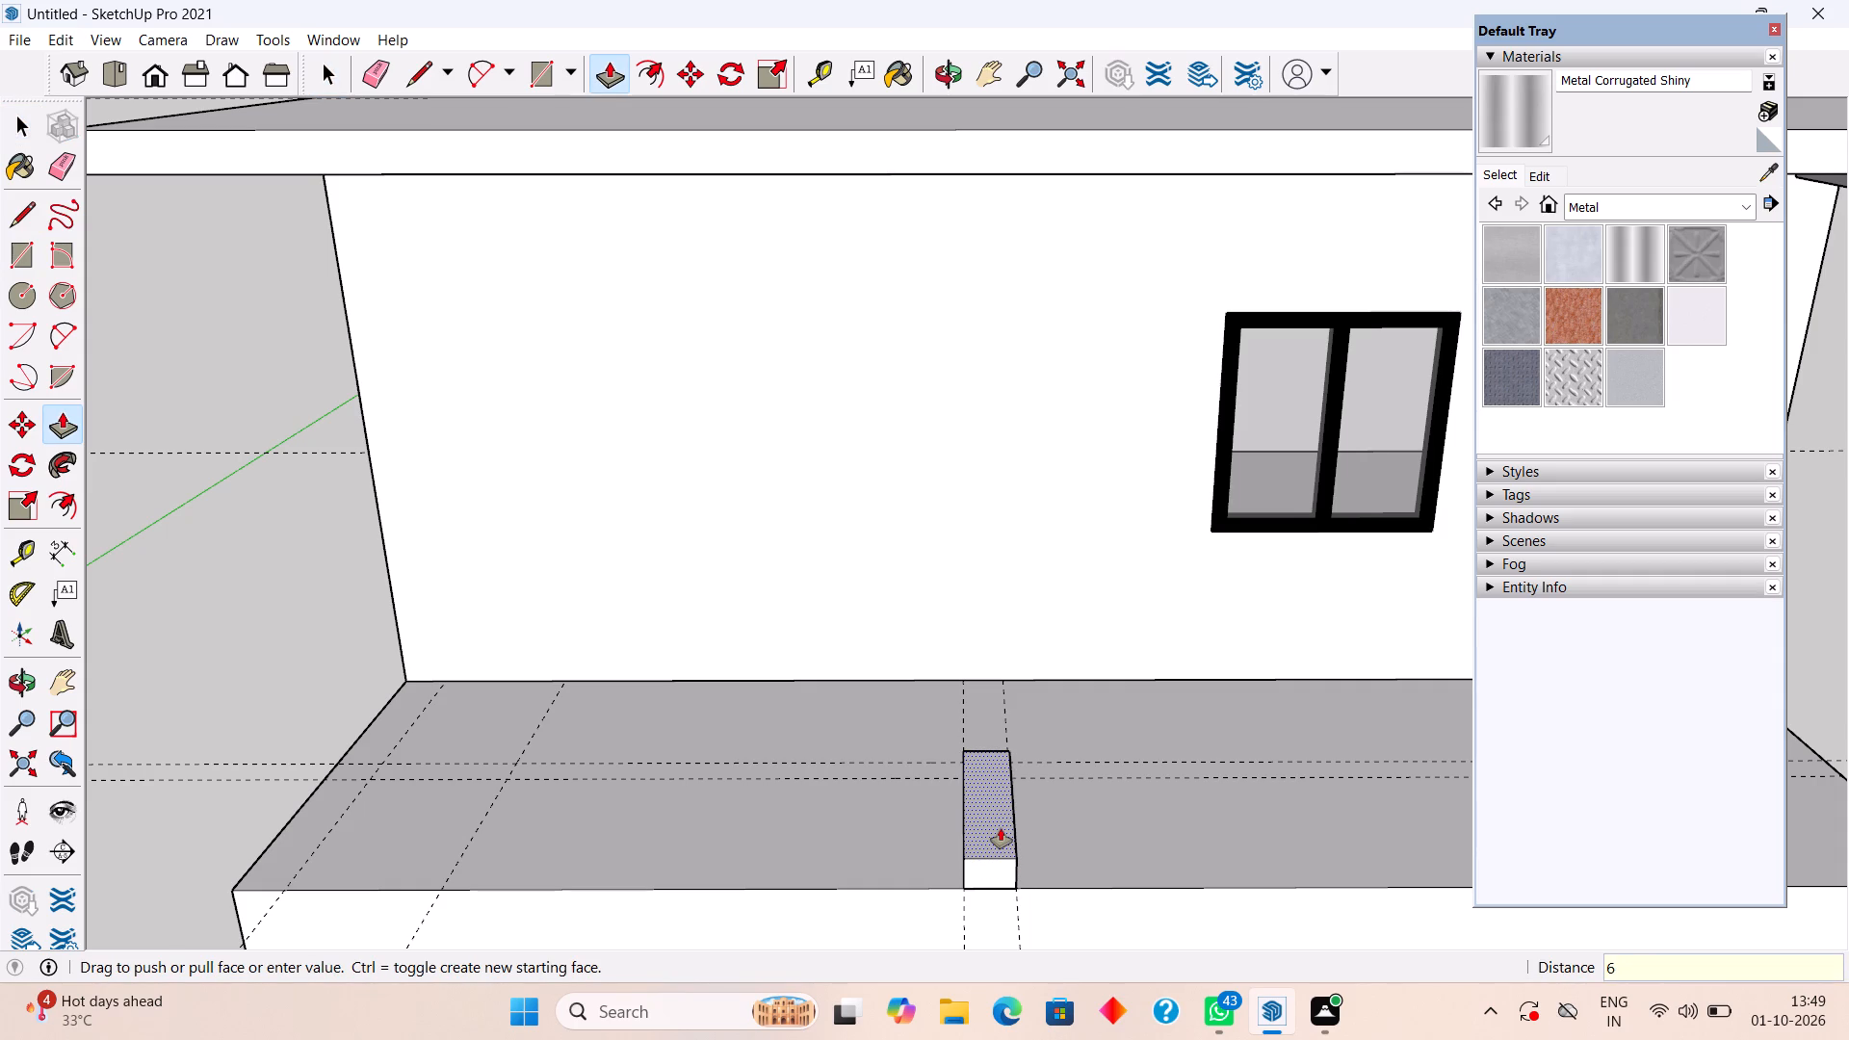
pyautogui.hotkey('shift', '"')
pyautogui.press('Return')
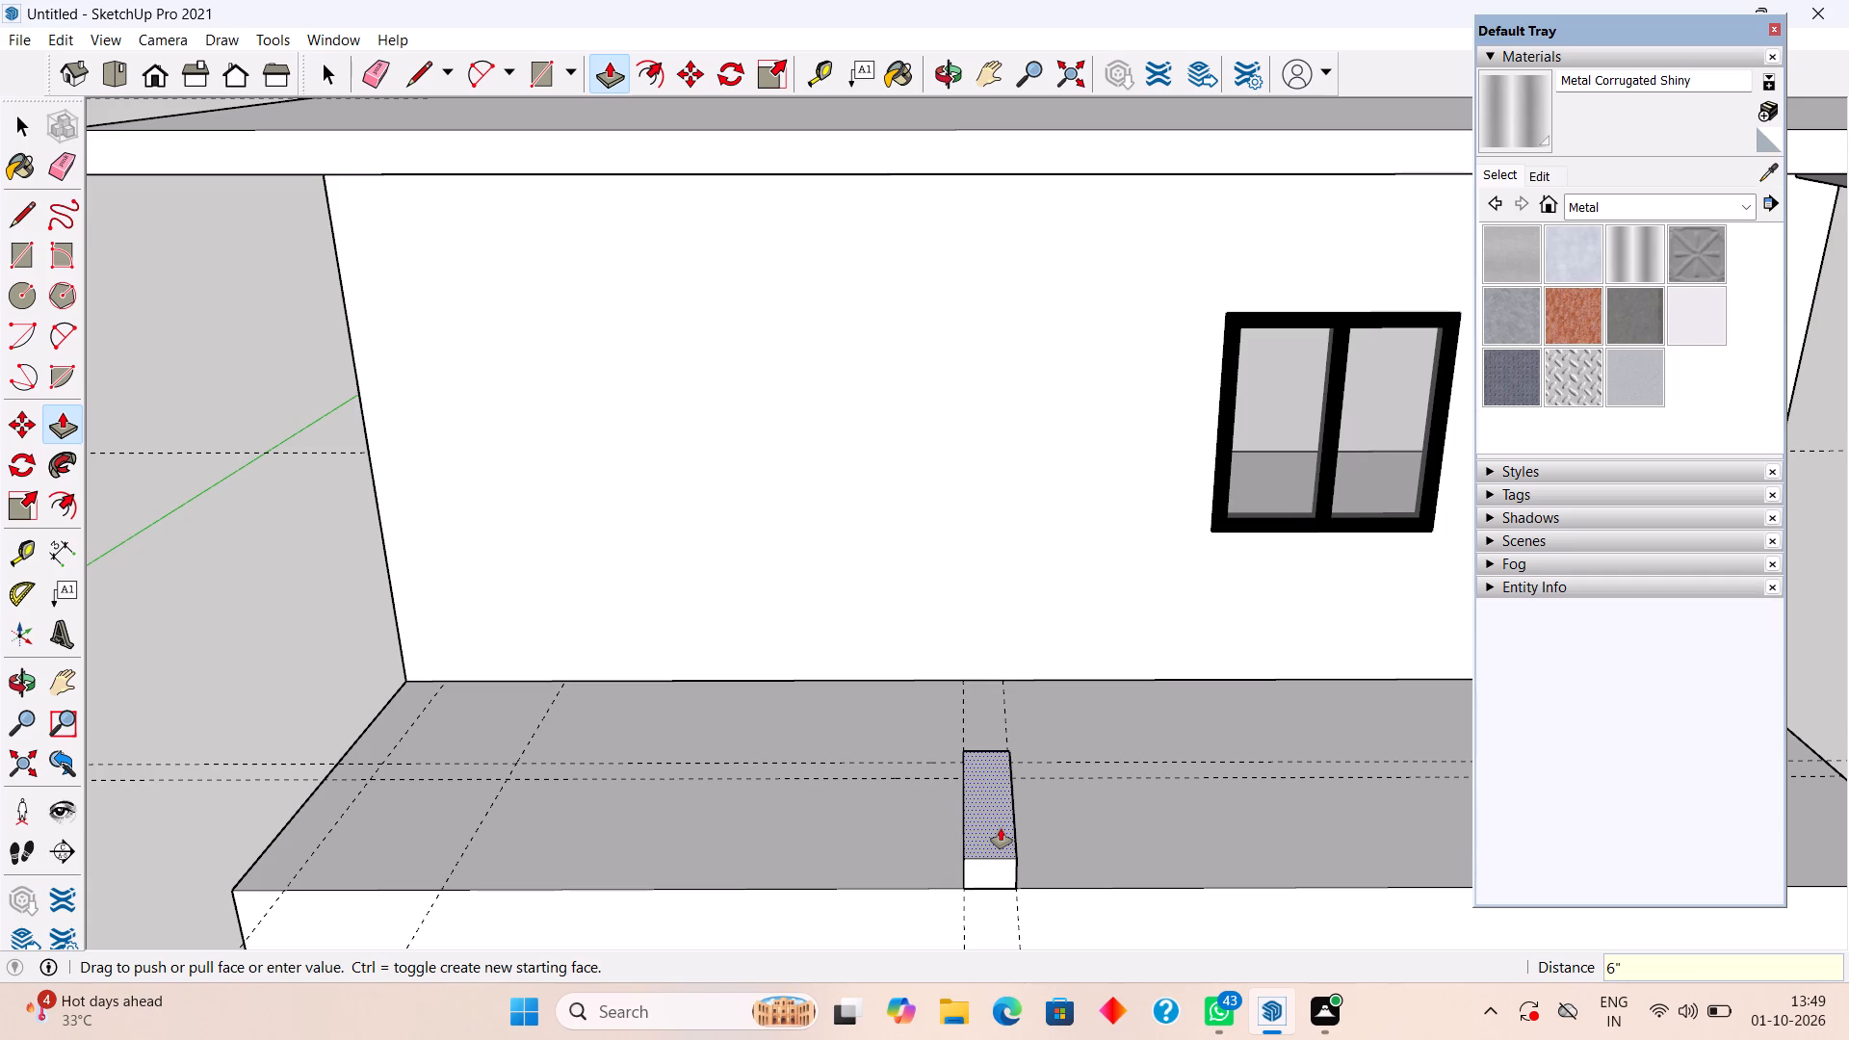
pyautogui.press('space')
# Make the whole step block a group.
pyautogui.tripleClick(1001, 831)
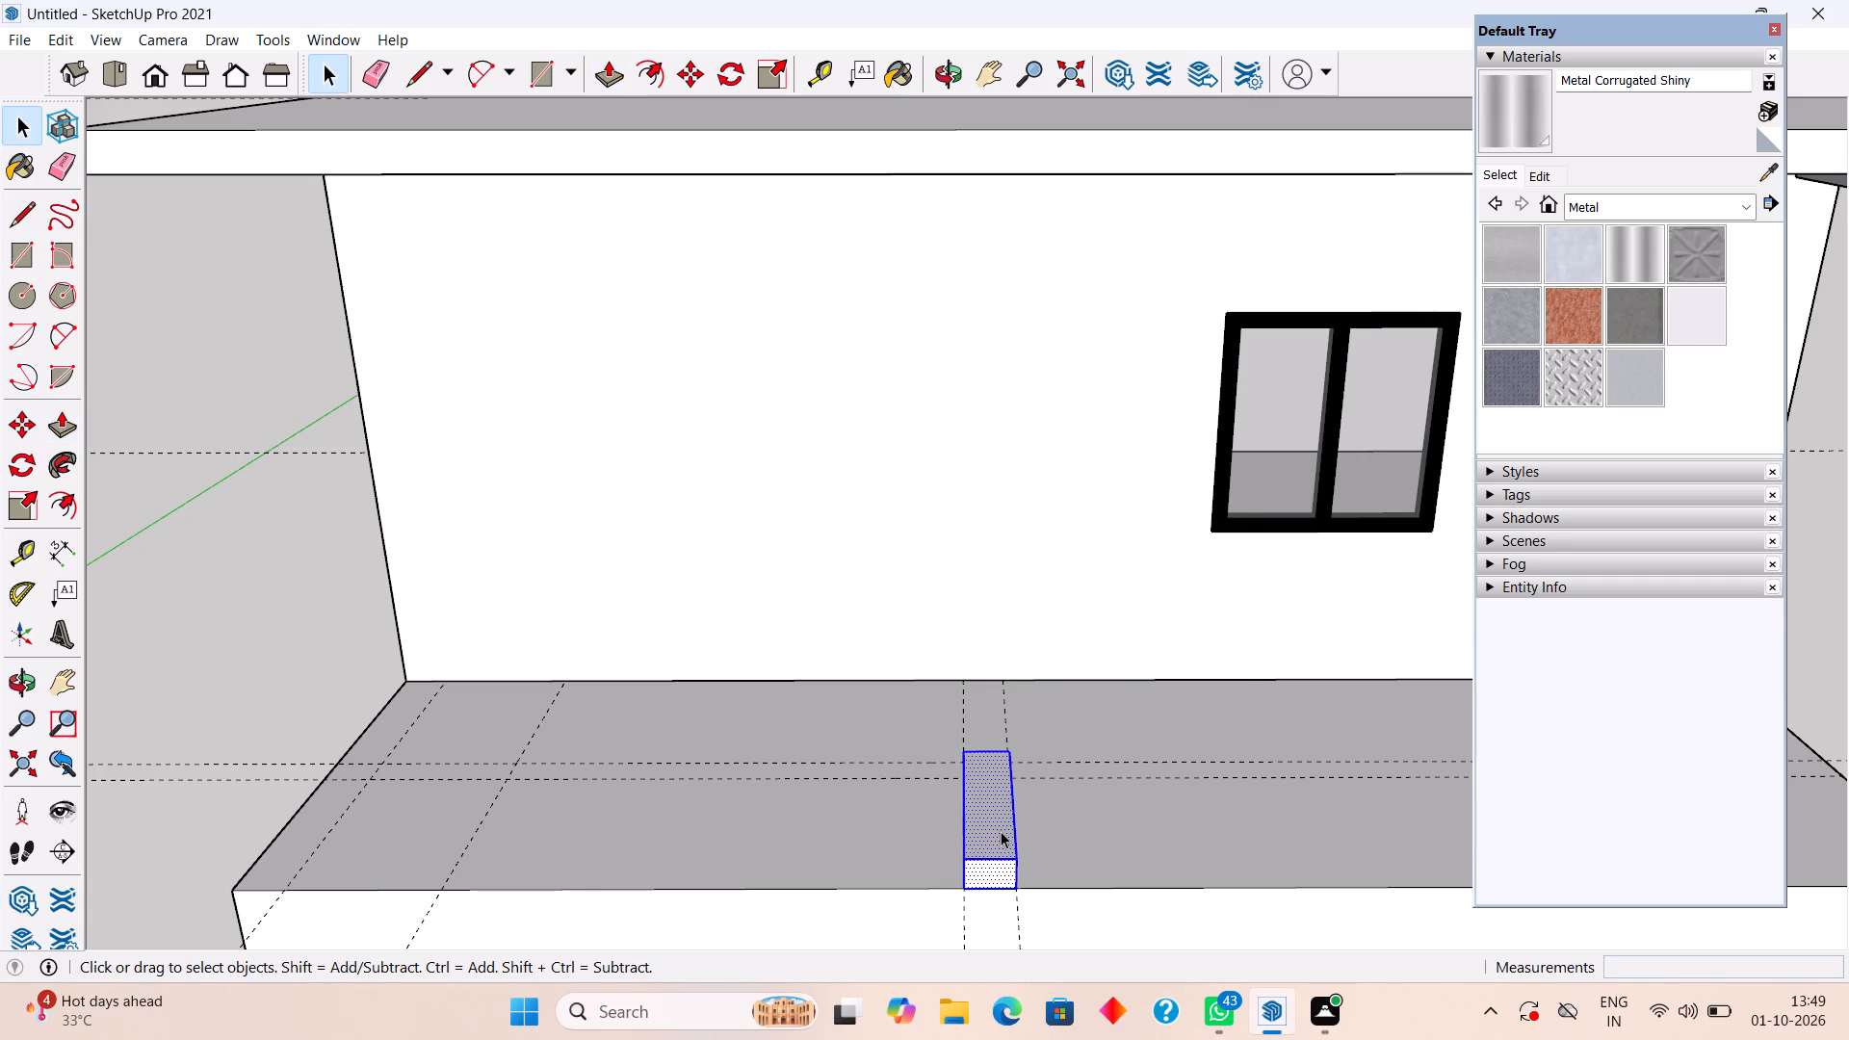
pyautogui.rightClick(1000, 832)
pyautogui.click(1075, 669)
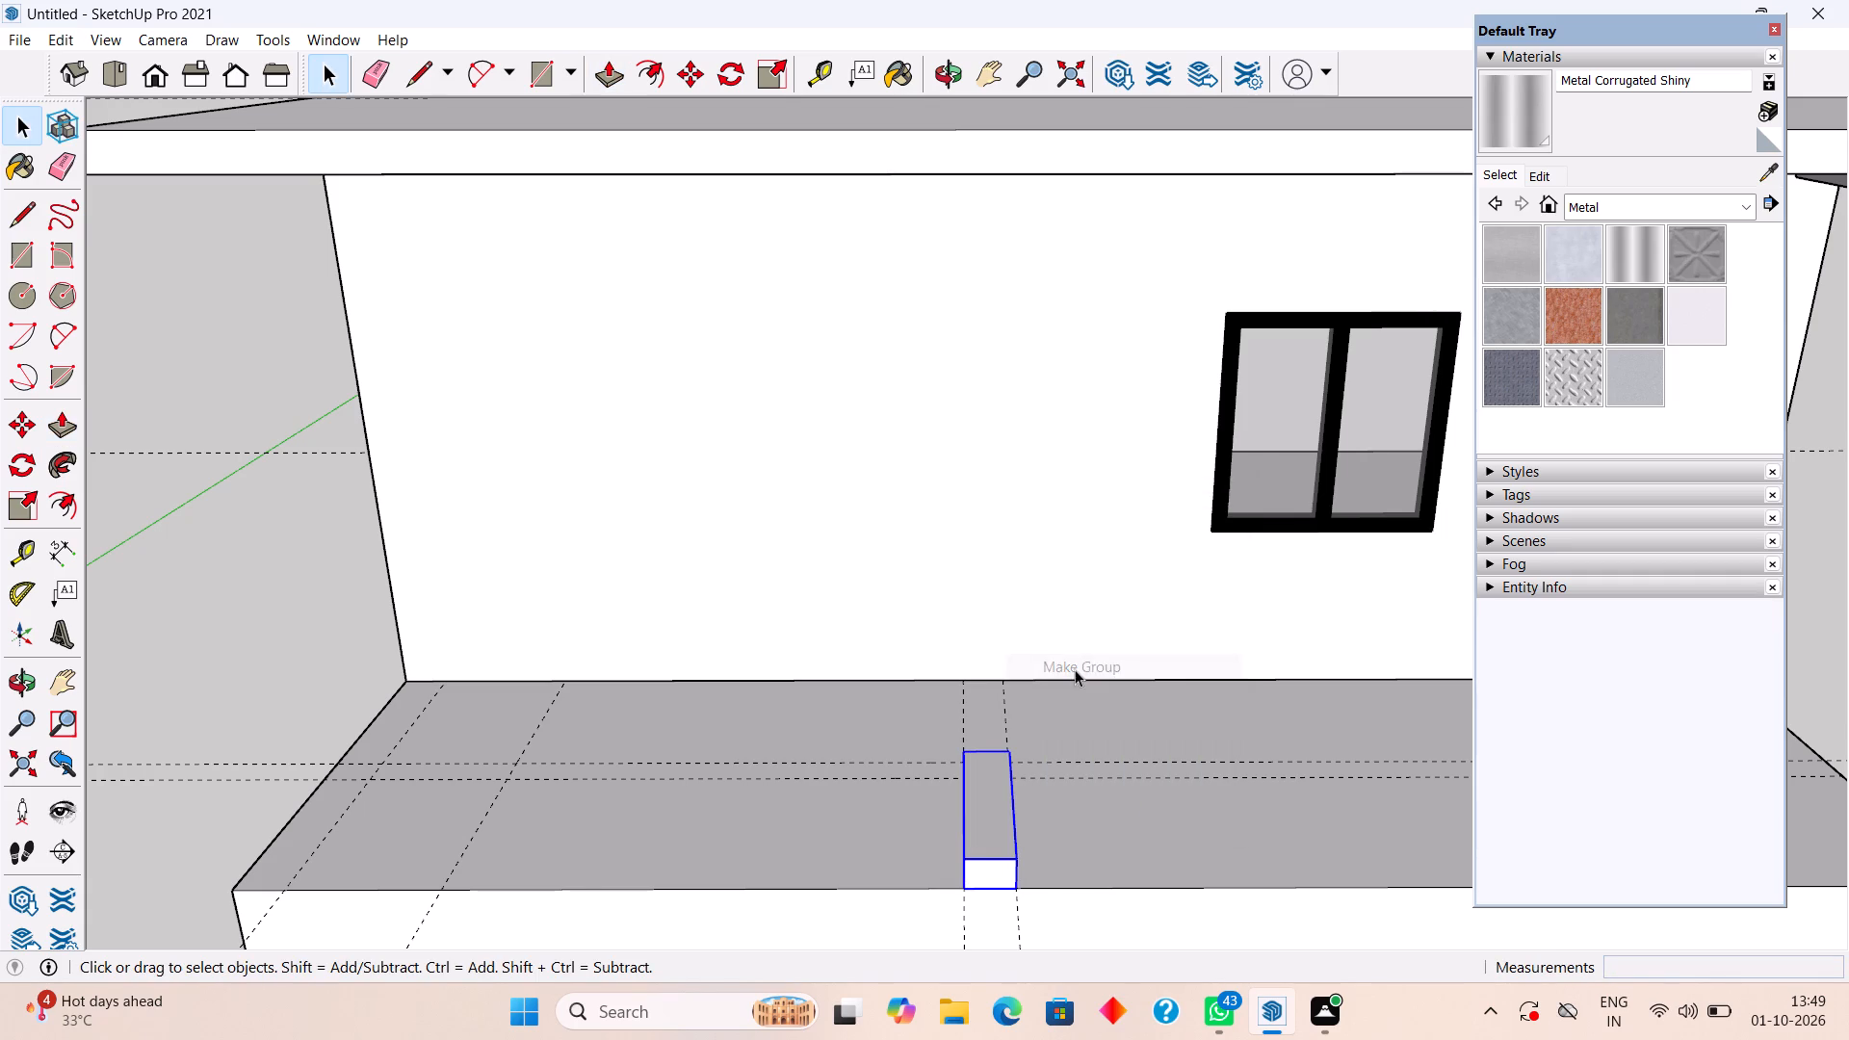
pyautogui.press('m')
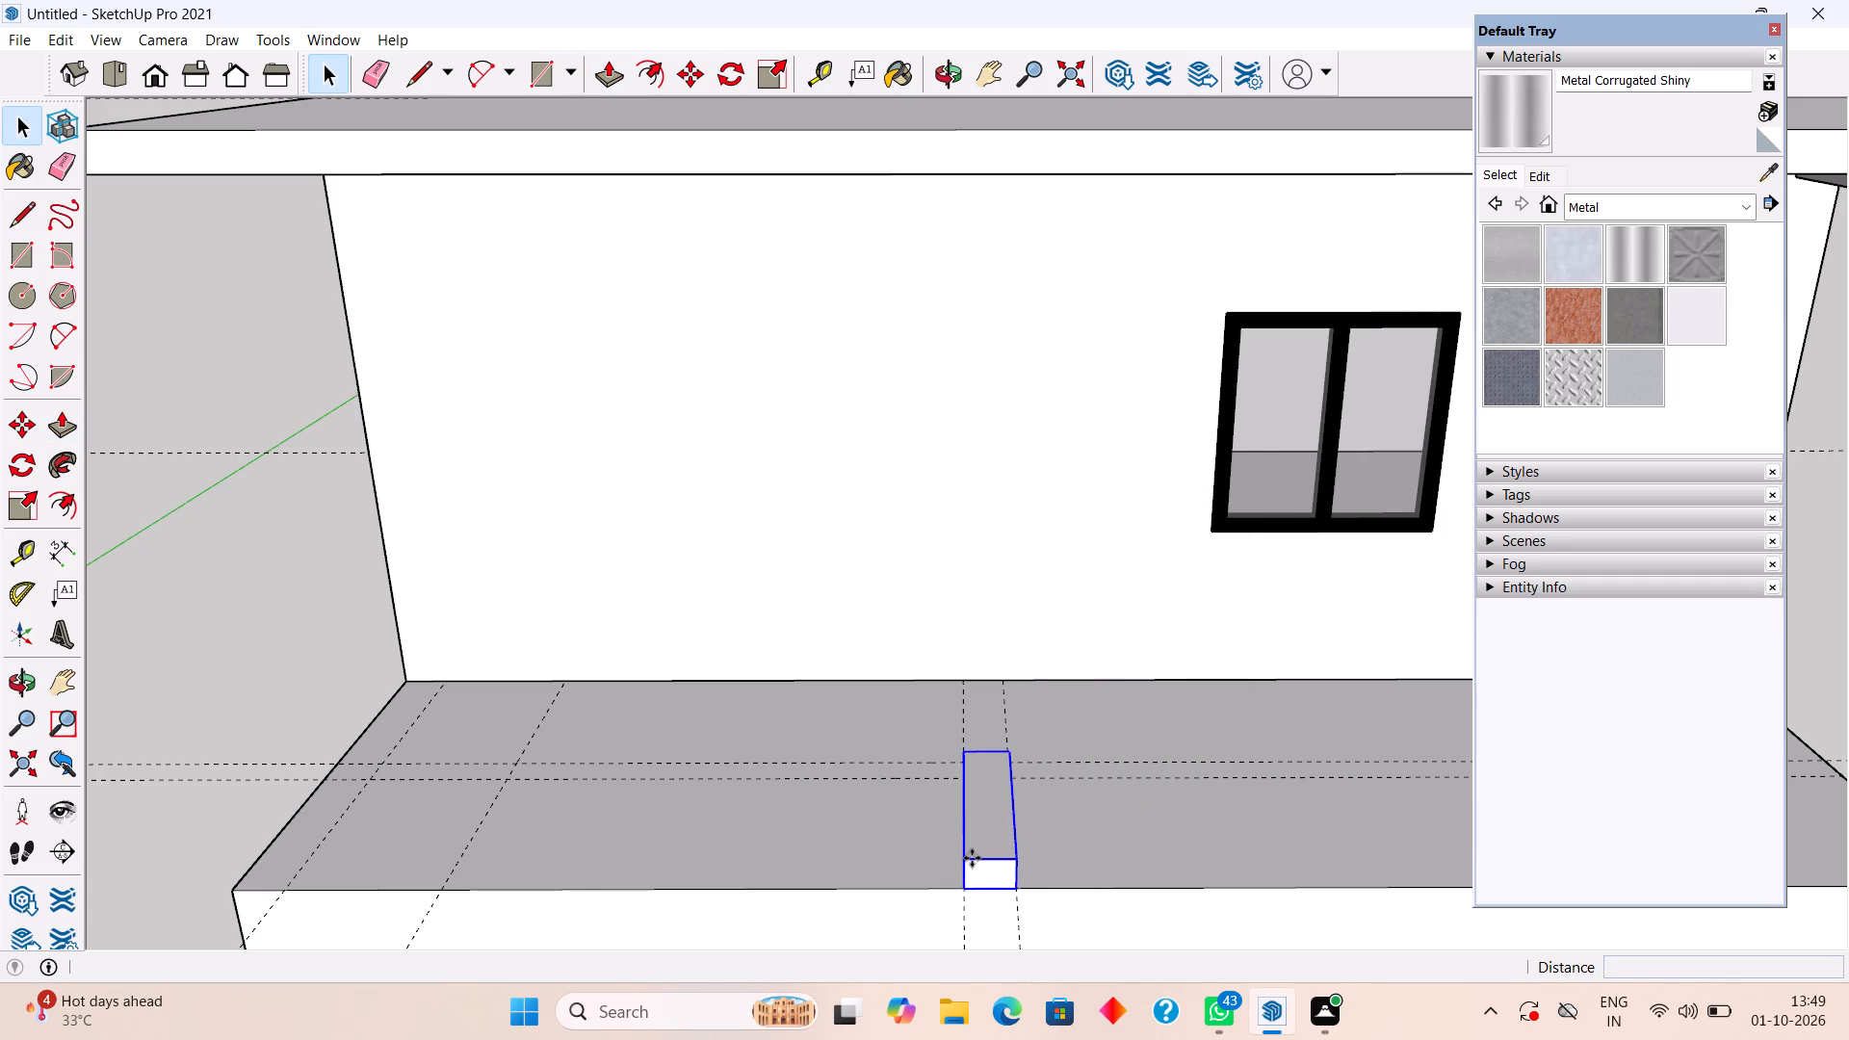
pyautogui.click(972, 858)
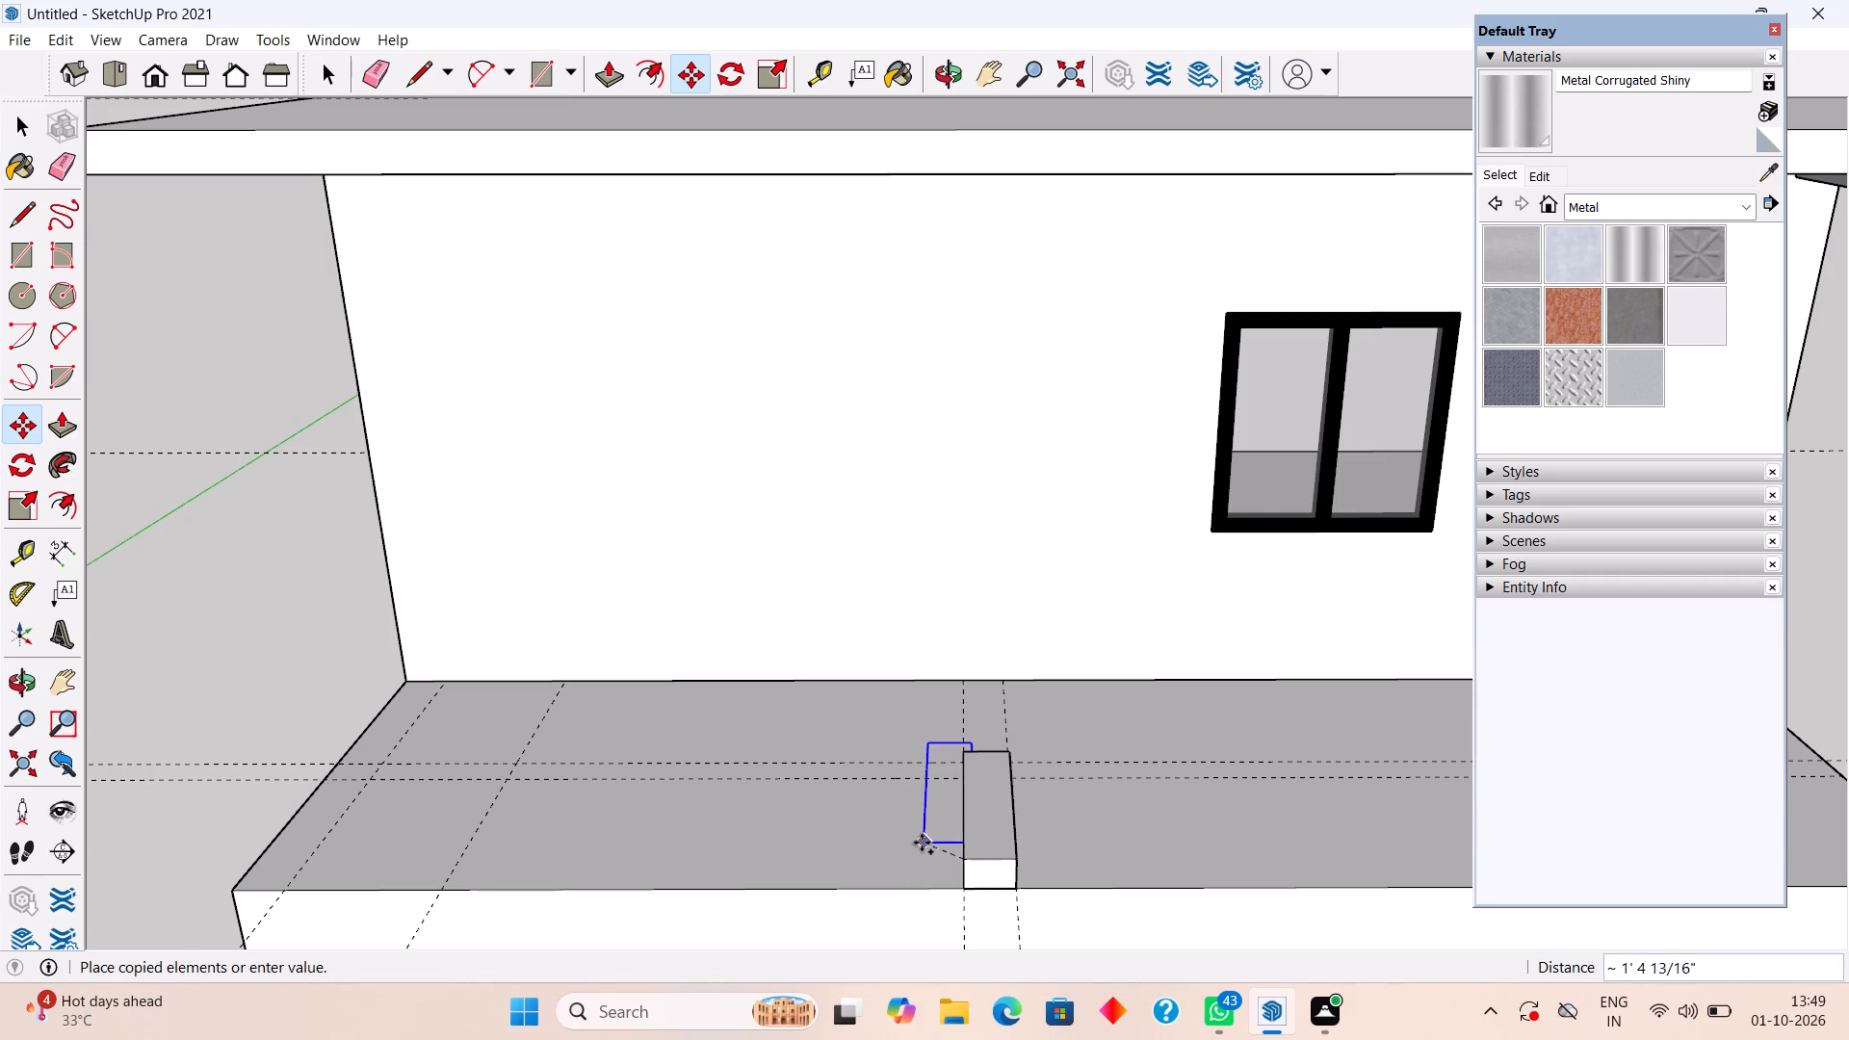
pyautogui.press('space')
# Copy the step group from its lower front corner to the opposite upper front corner, forming the second step.
pyautogui.scroll(2, 1008, 857)
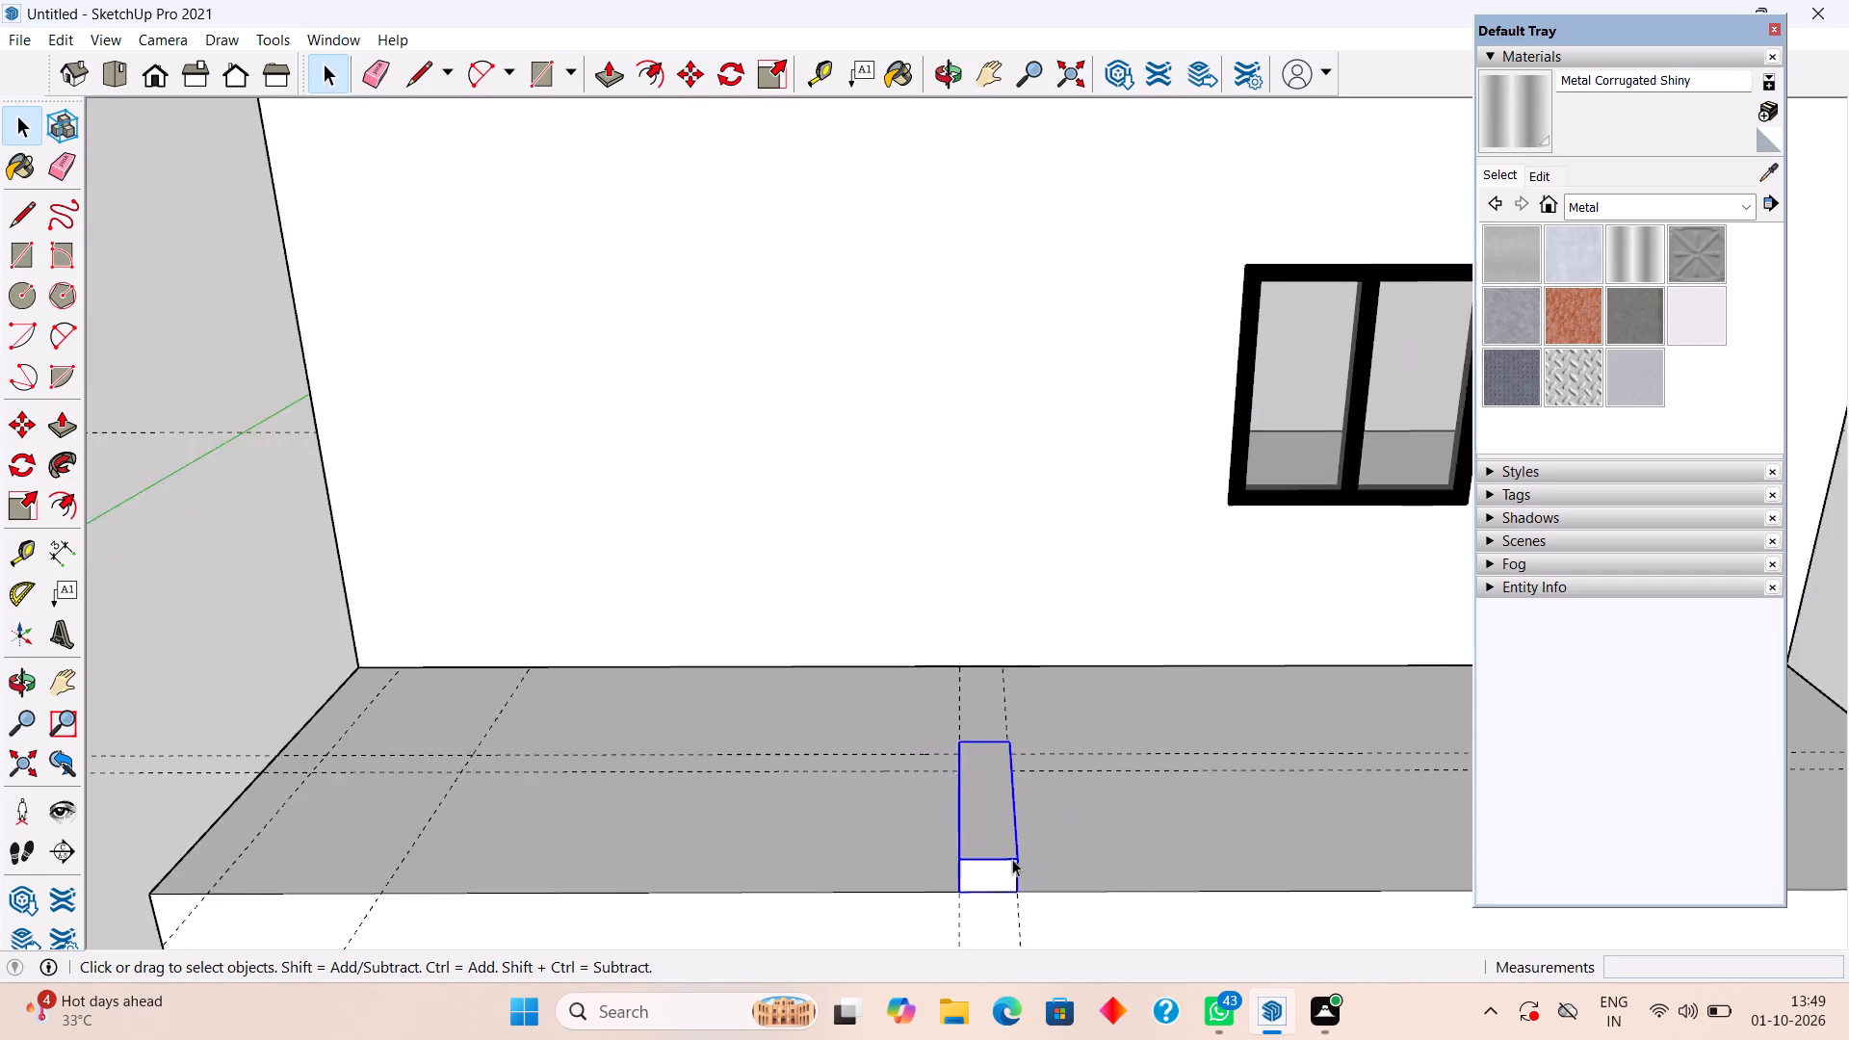
pyautogui.scroll(2, 1012, 859)
pyautogui.moveTo(1000, 901); pyautogui.dragTo(947, 806, button='middle')
pyautogui.scroll(4, 940, 842)
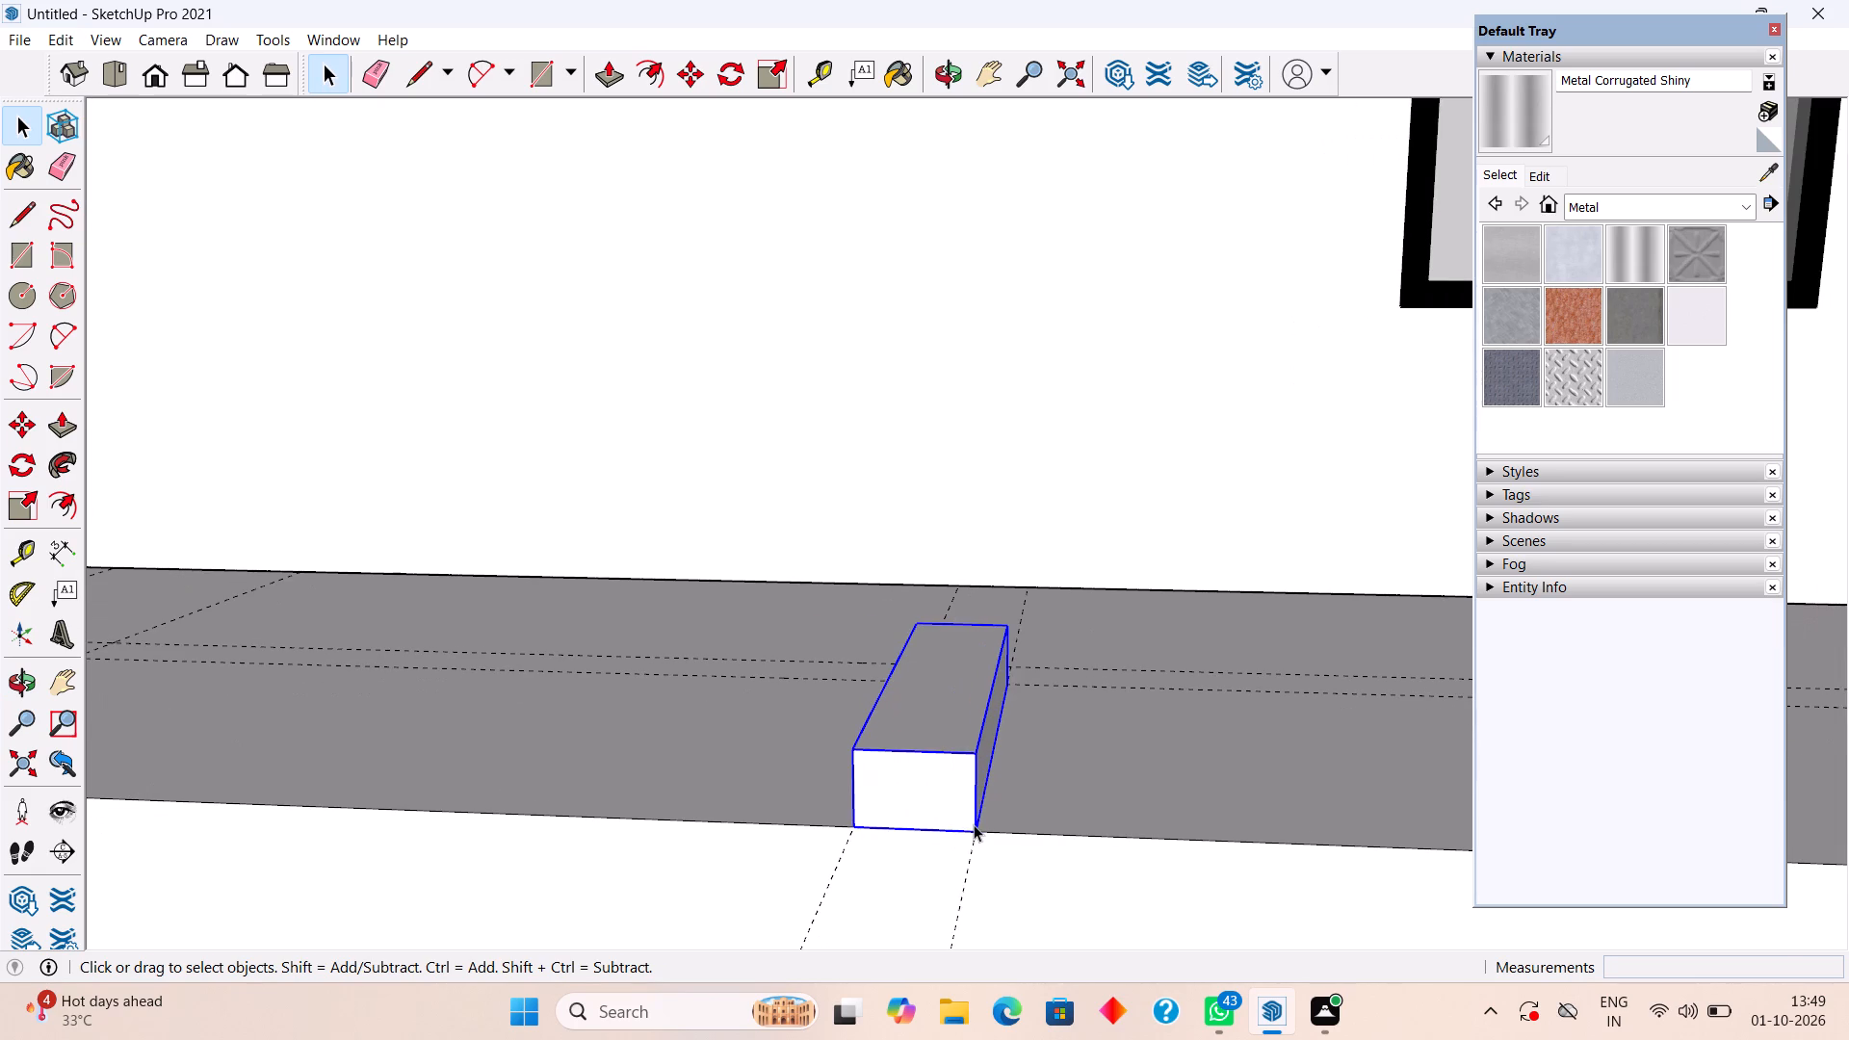
pyautogui.press('m')
pyautogui.click(978, 827)
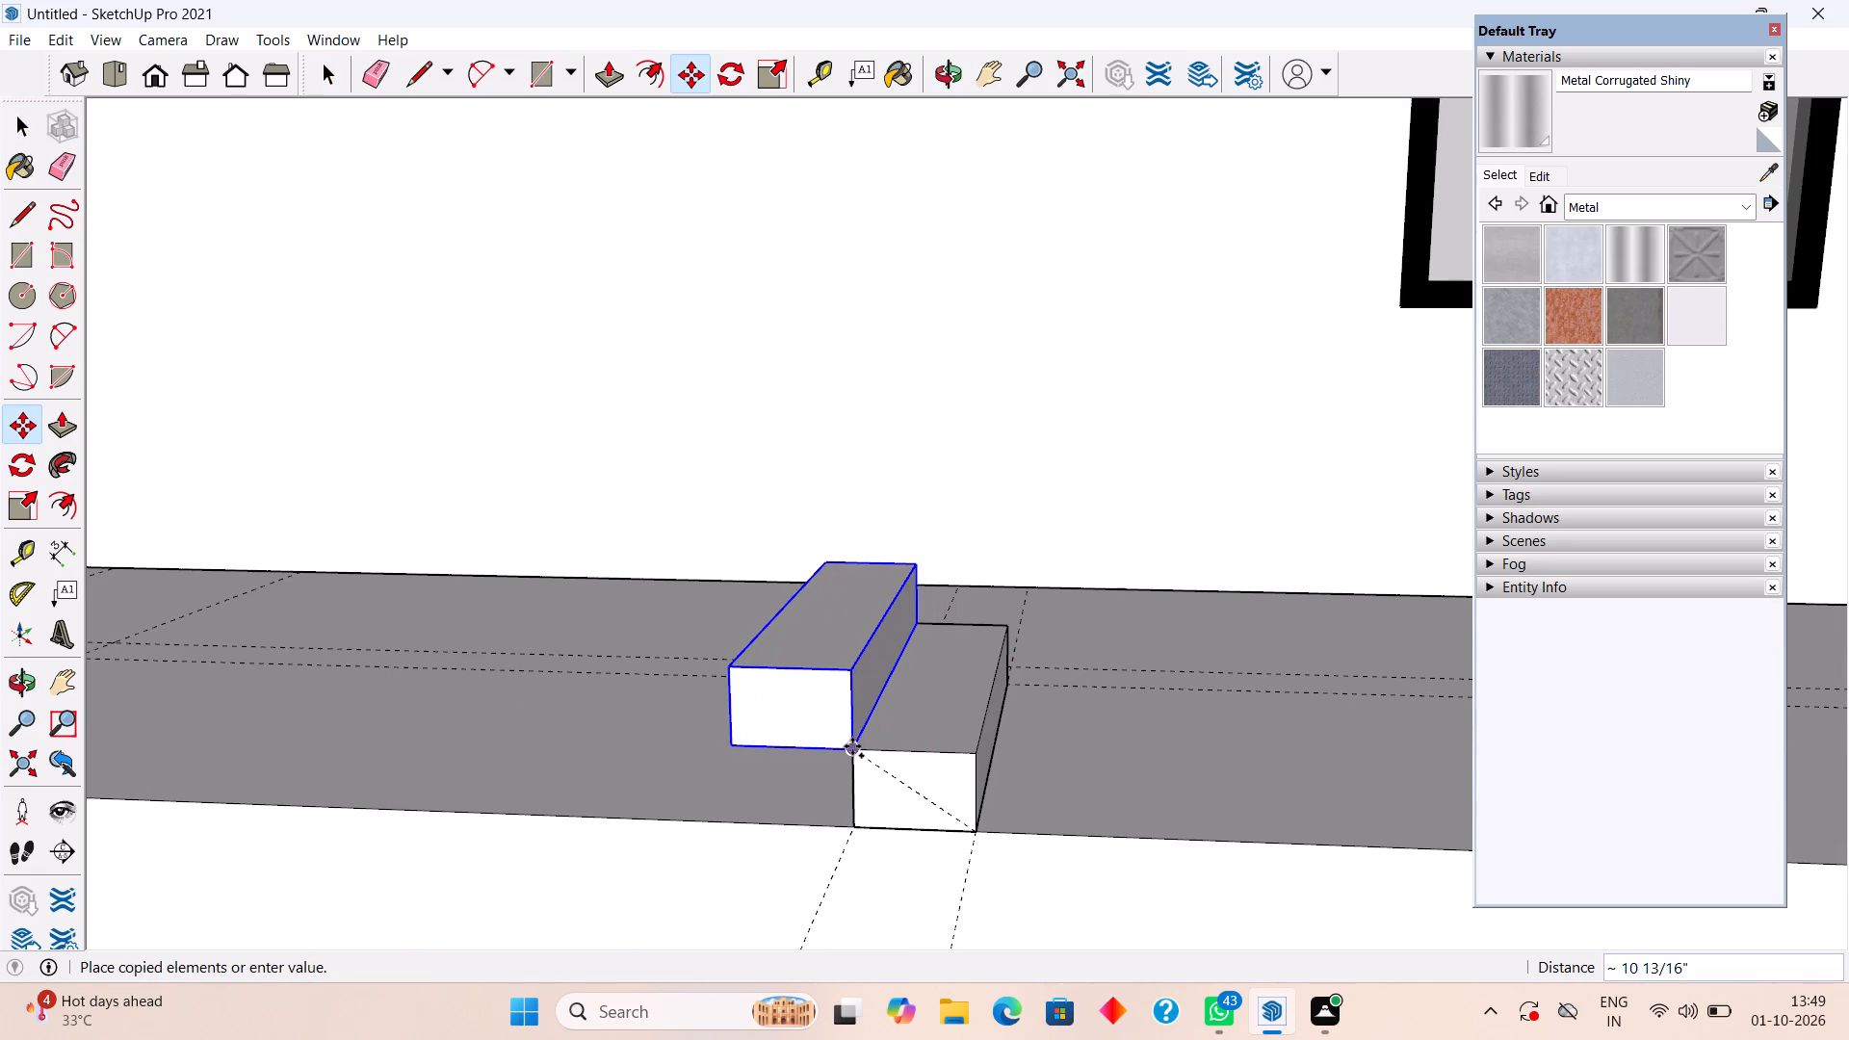
pyautogui.click(852, 746)
# Repeat the step copy as an x11 array to build the full stair flight.
pyautogui.scroll(-3, 852, 746)
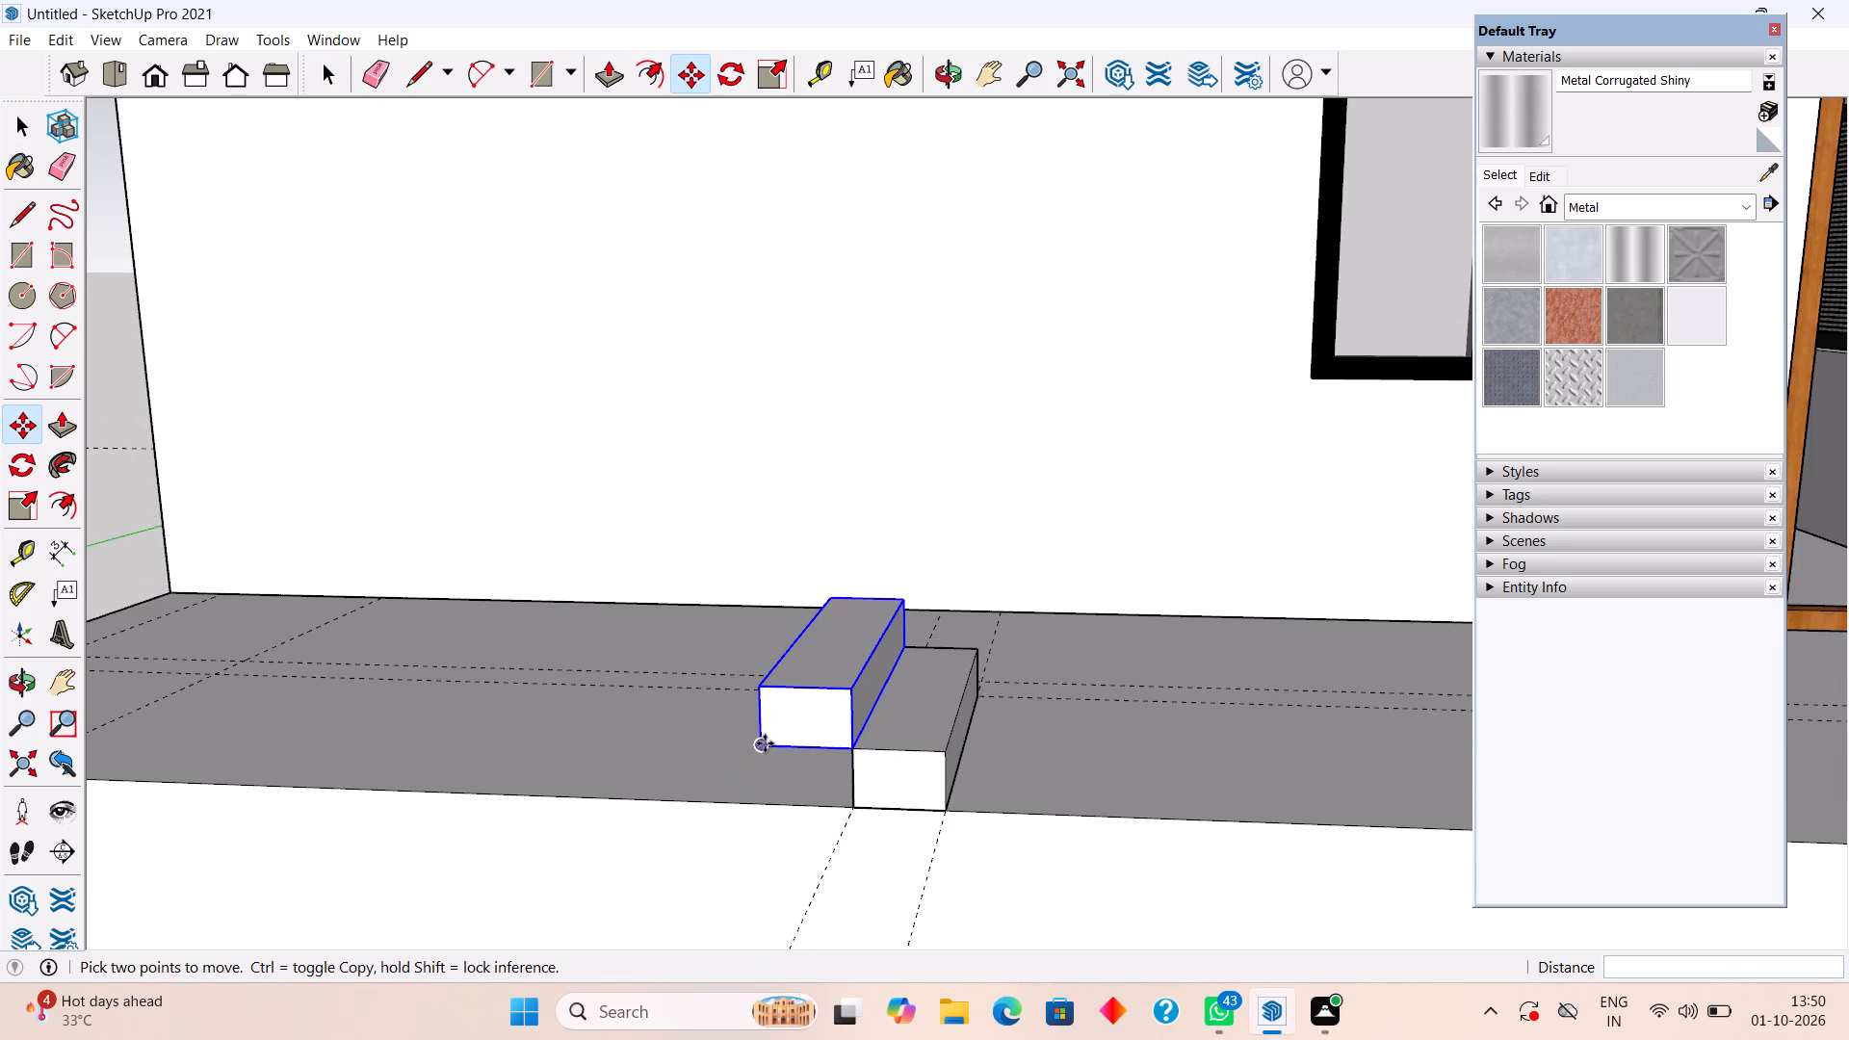
pyautogui.moveTo(779, 733); pyautogui.dragTo(877, 726, button='middle')
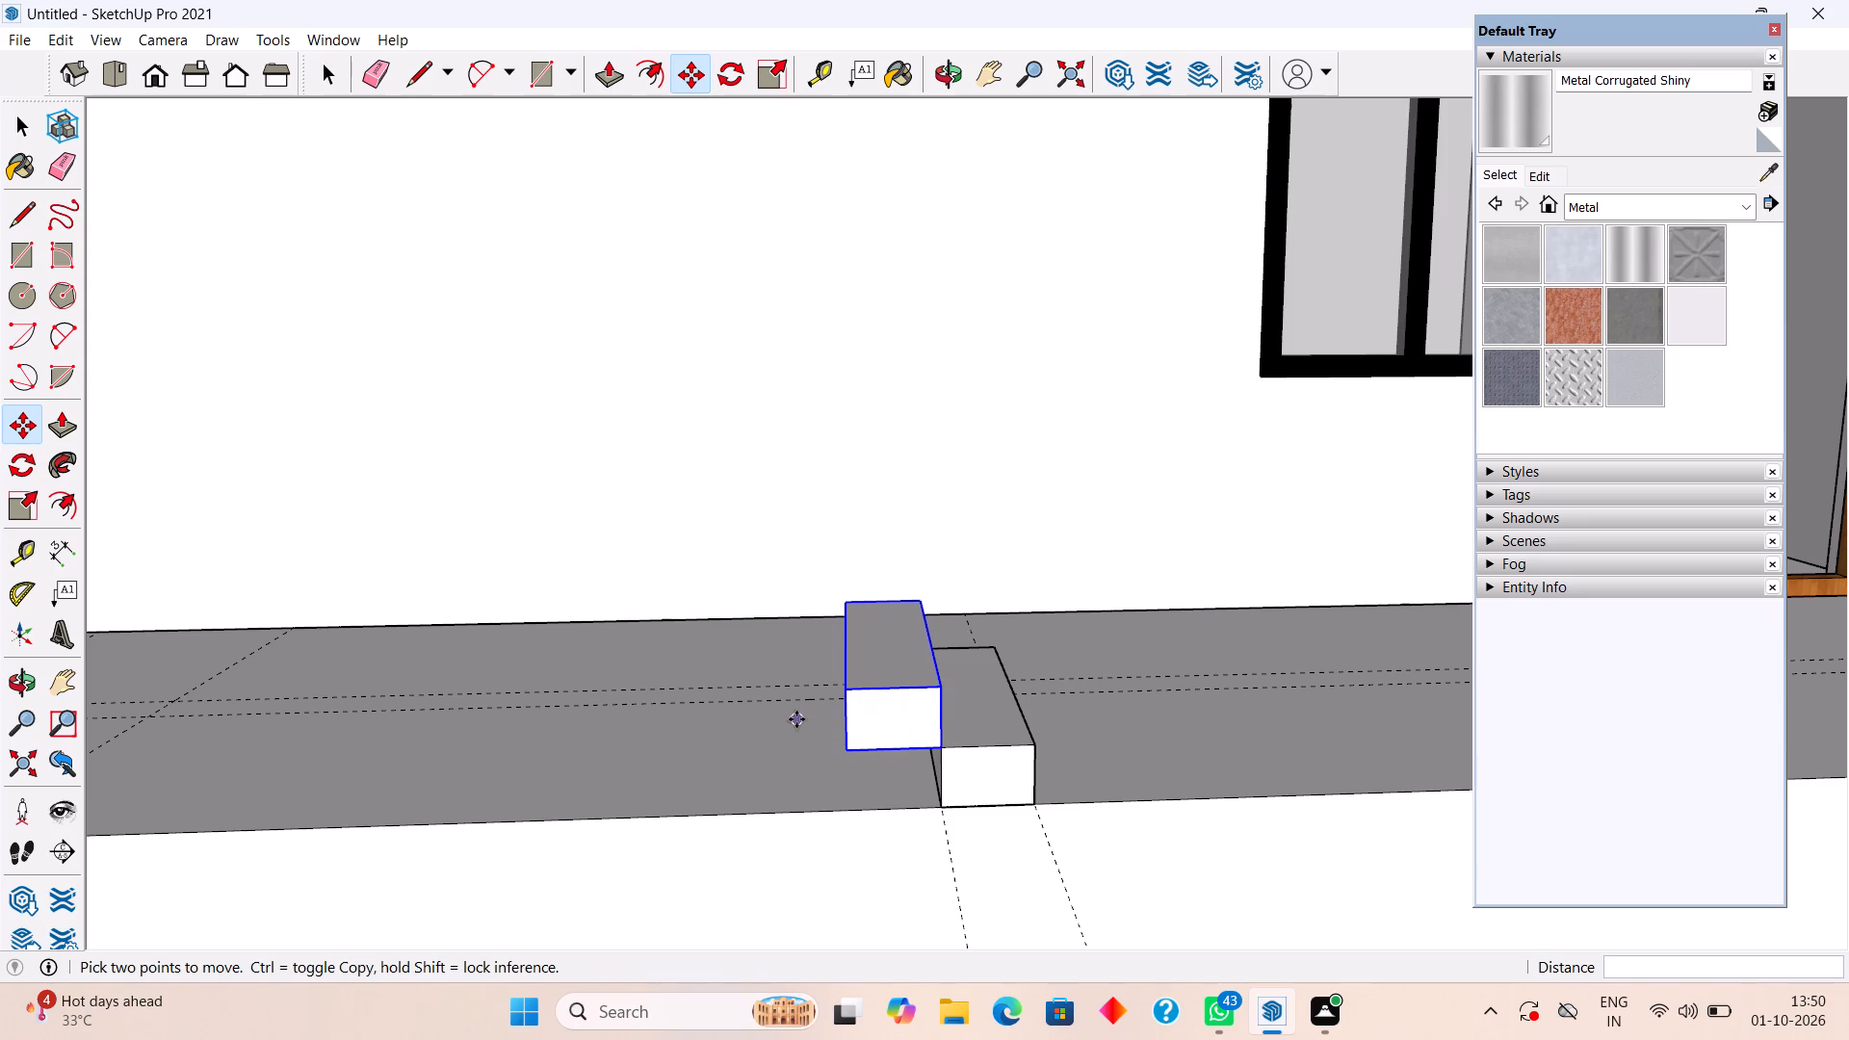
pyautogui.press('x')
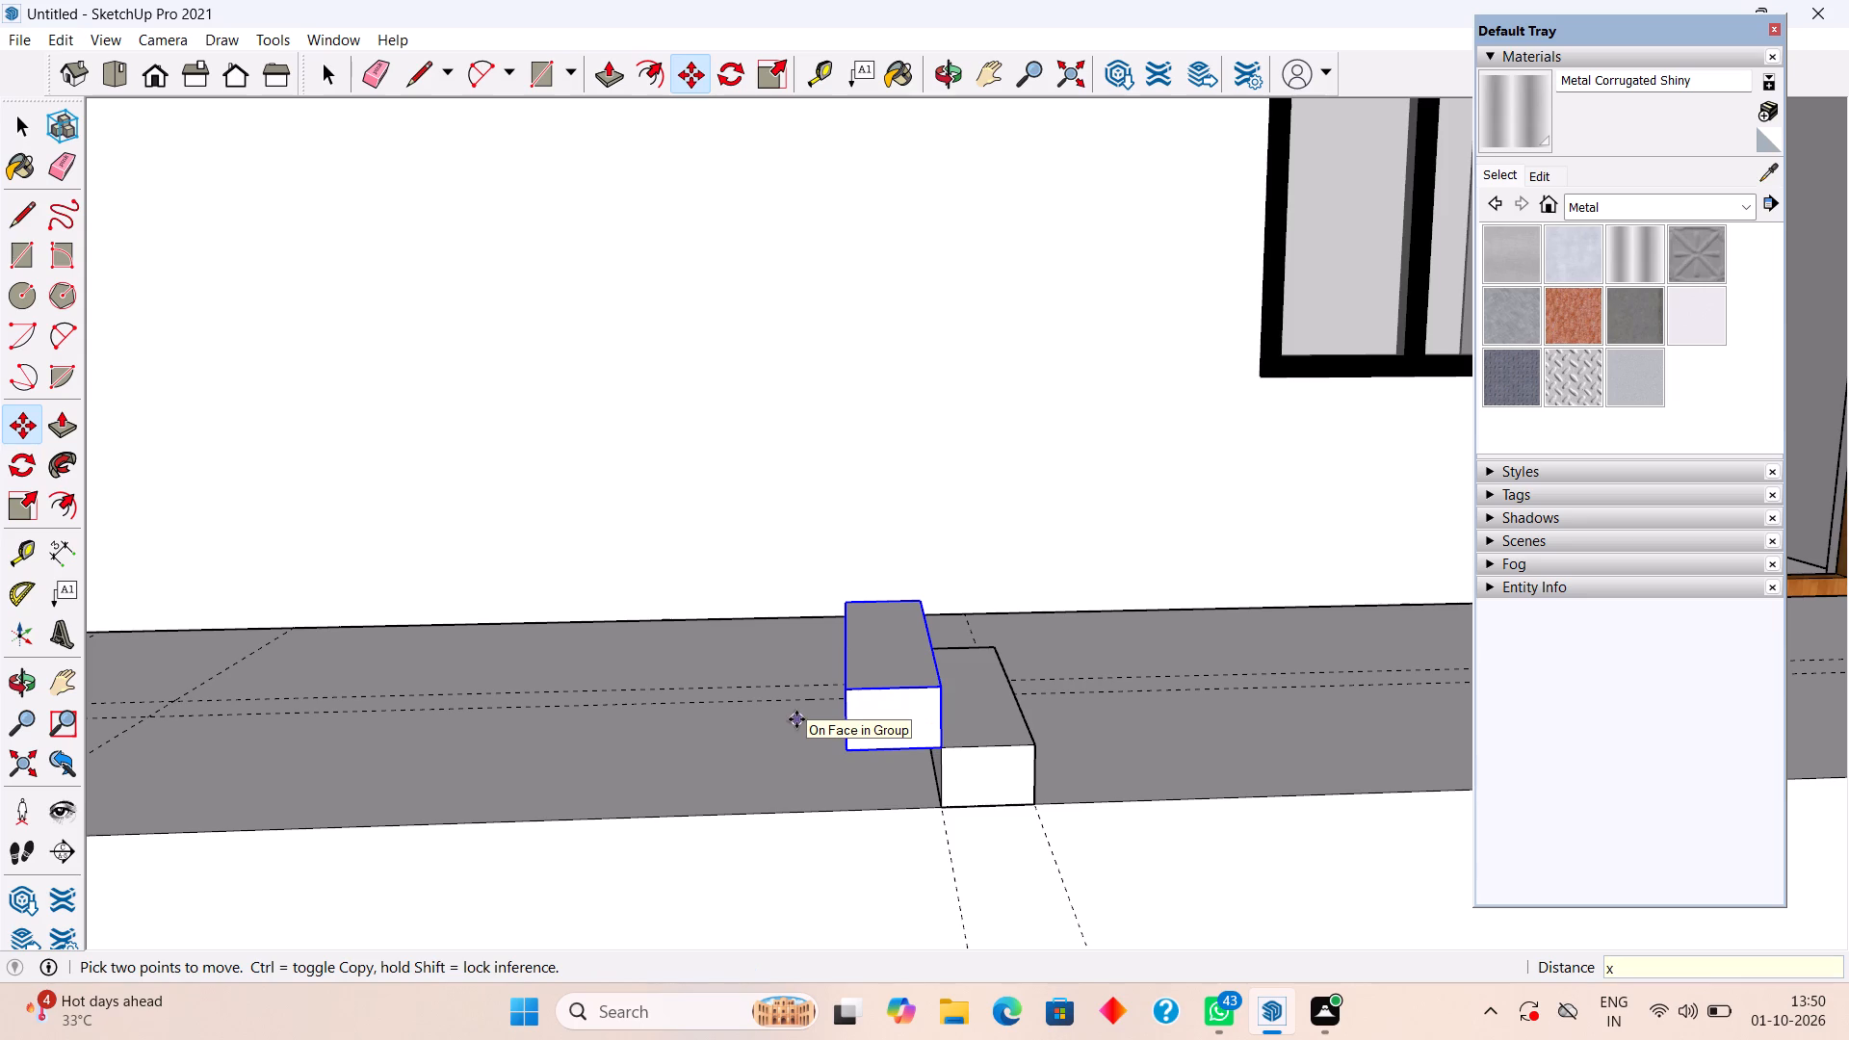
pyautogui.write('11')
pyautogui.press('Return')
# Select all twelve individual steps of the stair flight and make them one group.
pyautogui.scroll(-12, 796, 719)
pyautogui.moveTo(526, 520); pyautogui.dragTo(536, 554, button='middle')
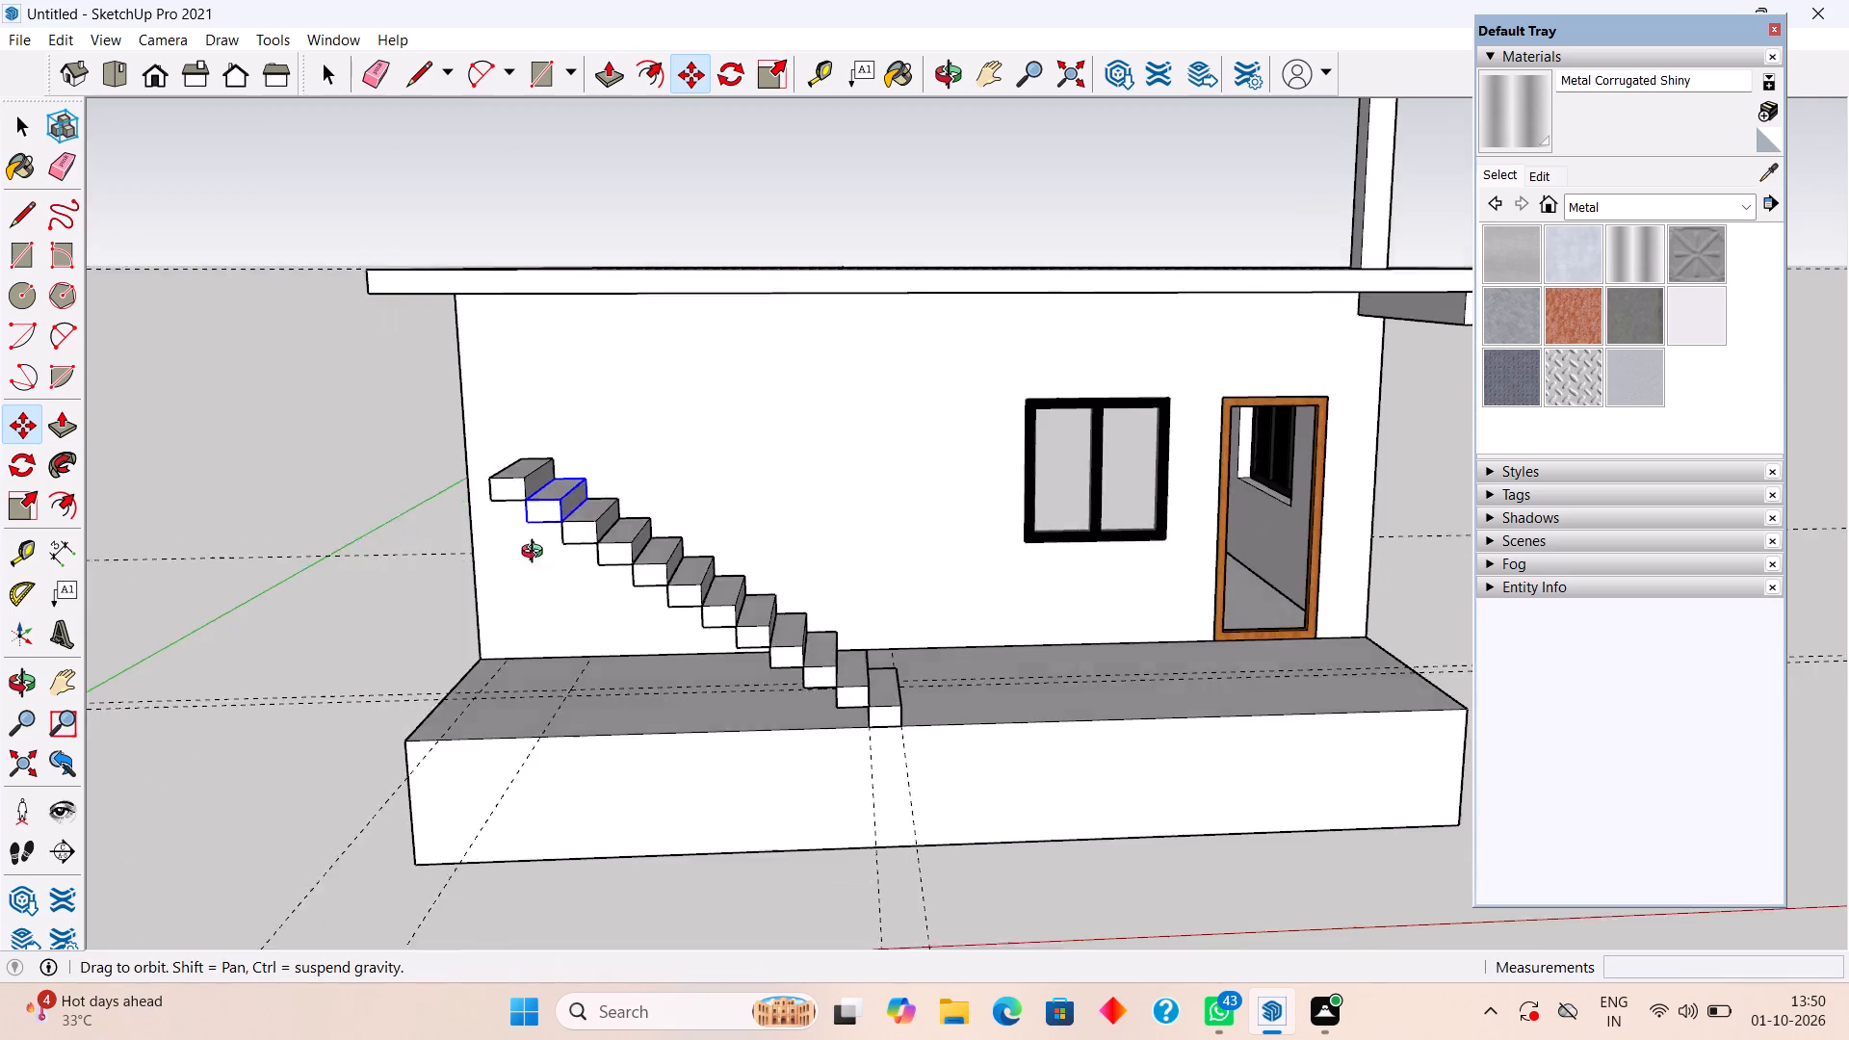
pyautogui.moveTo(536, 554); pyautogui.dragTo(714, 636, button='middle')
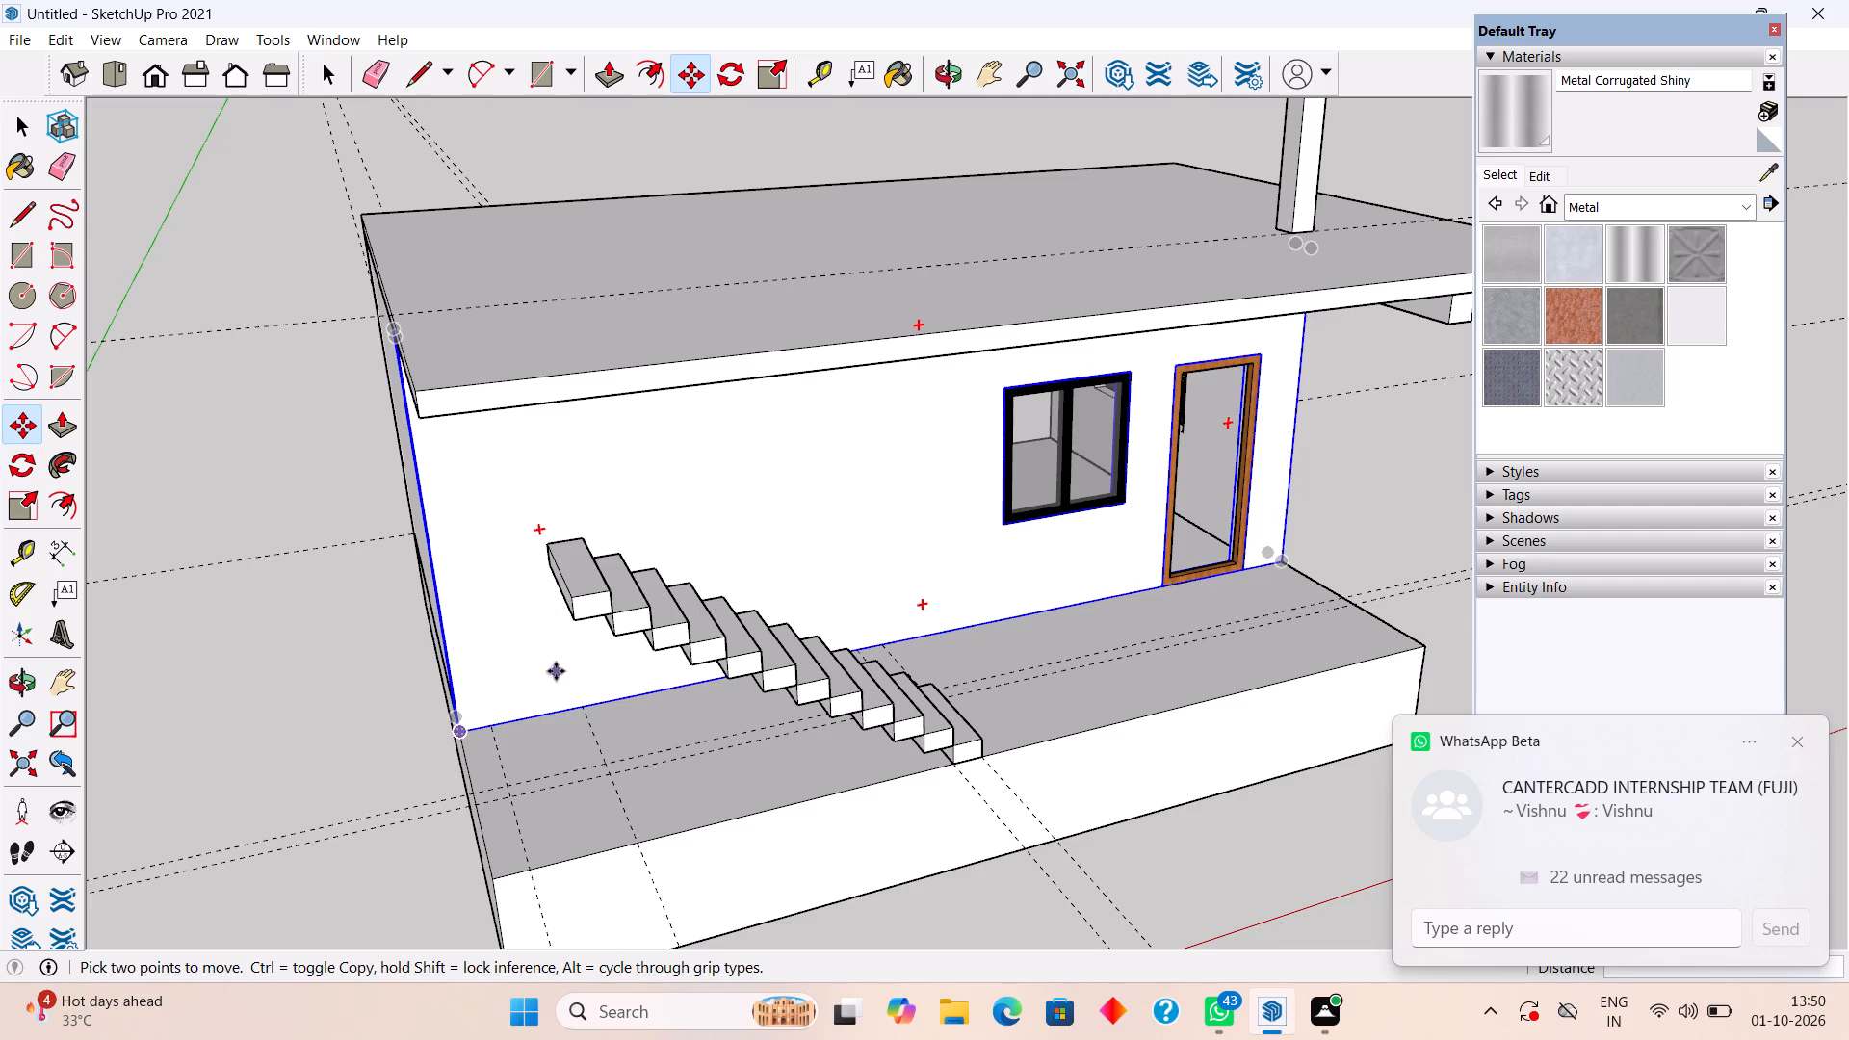
pyautogui.press('space')
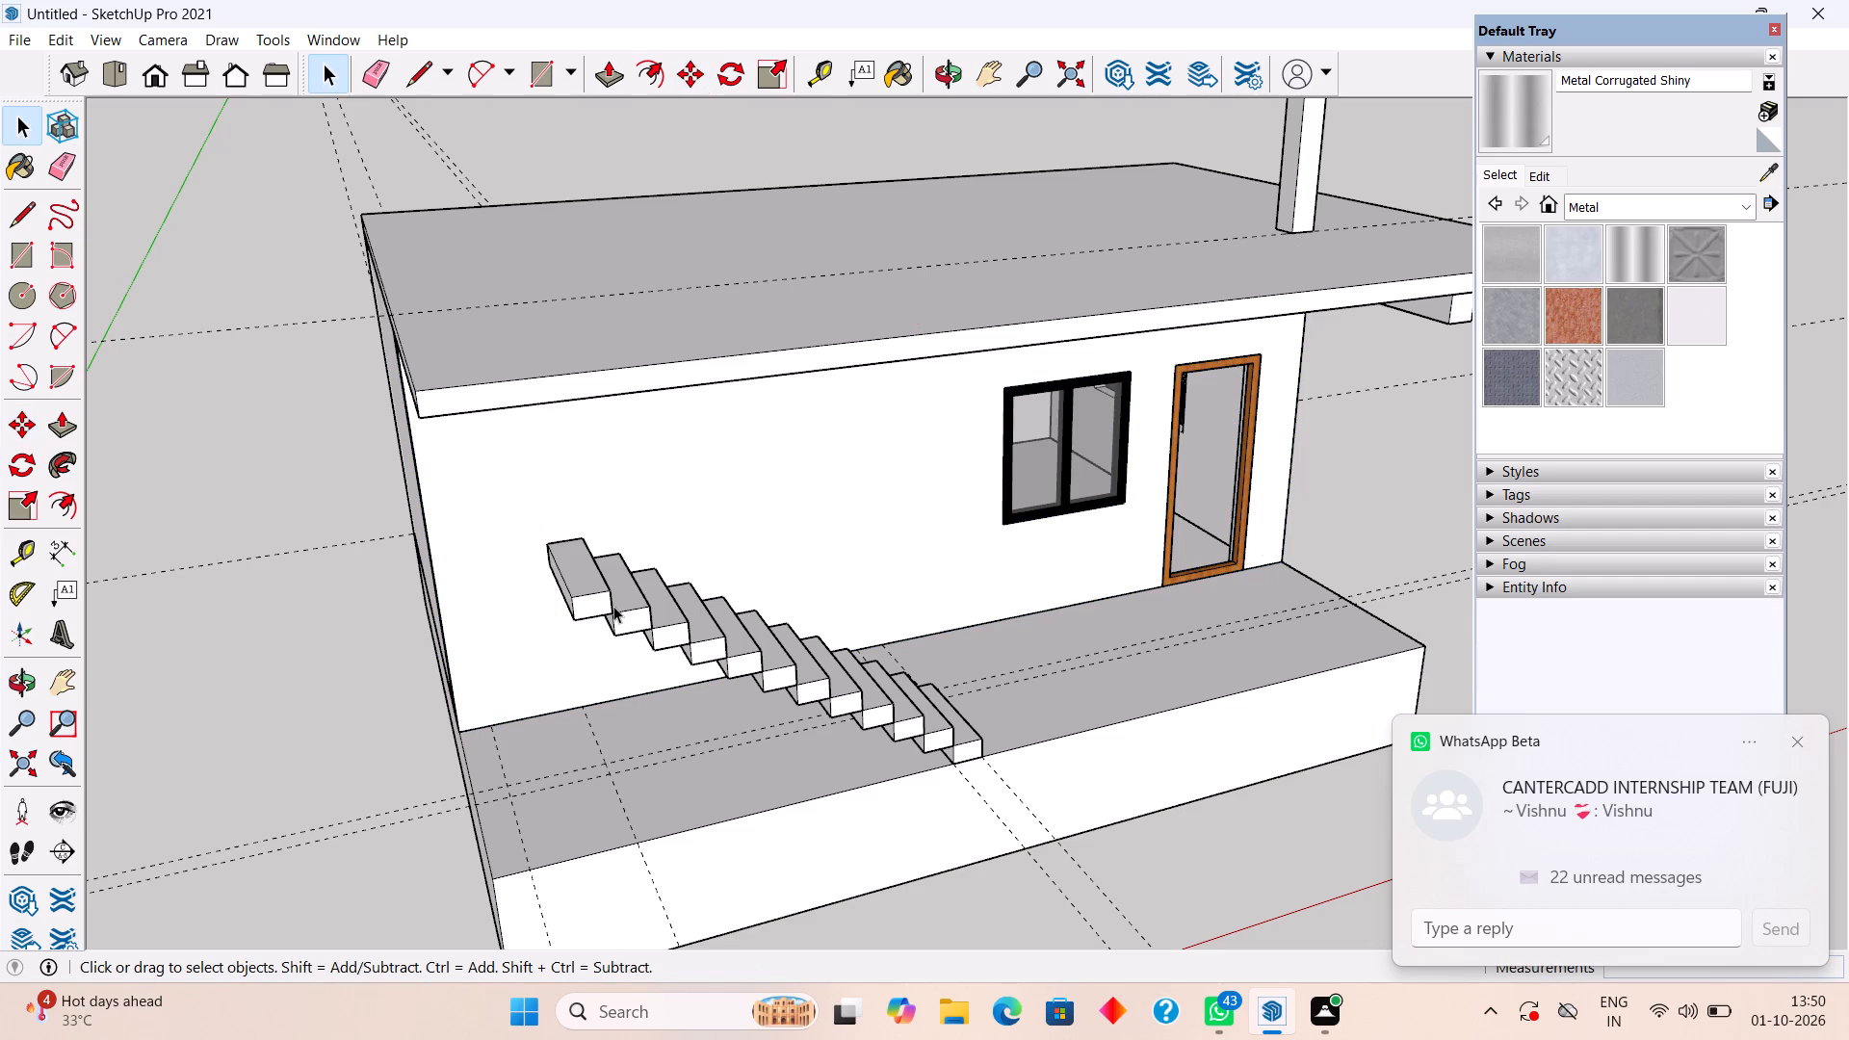
pyautogui.click(596, 604)
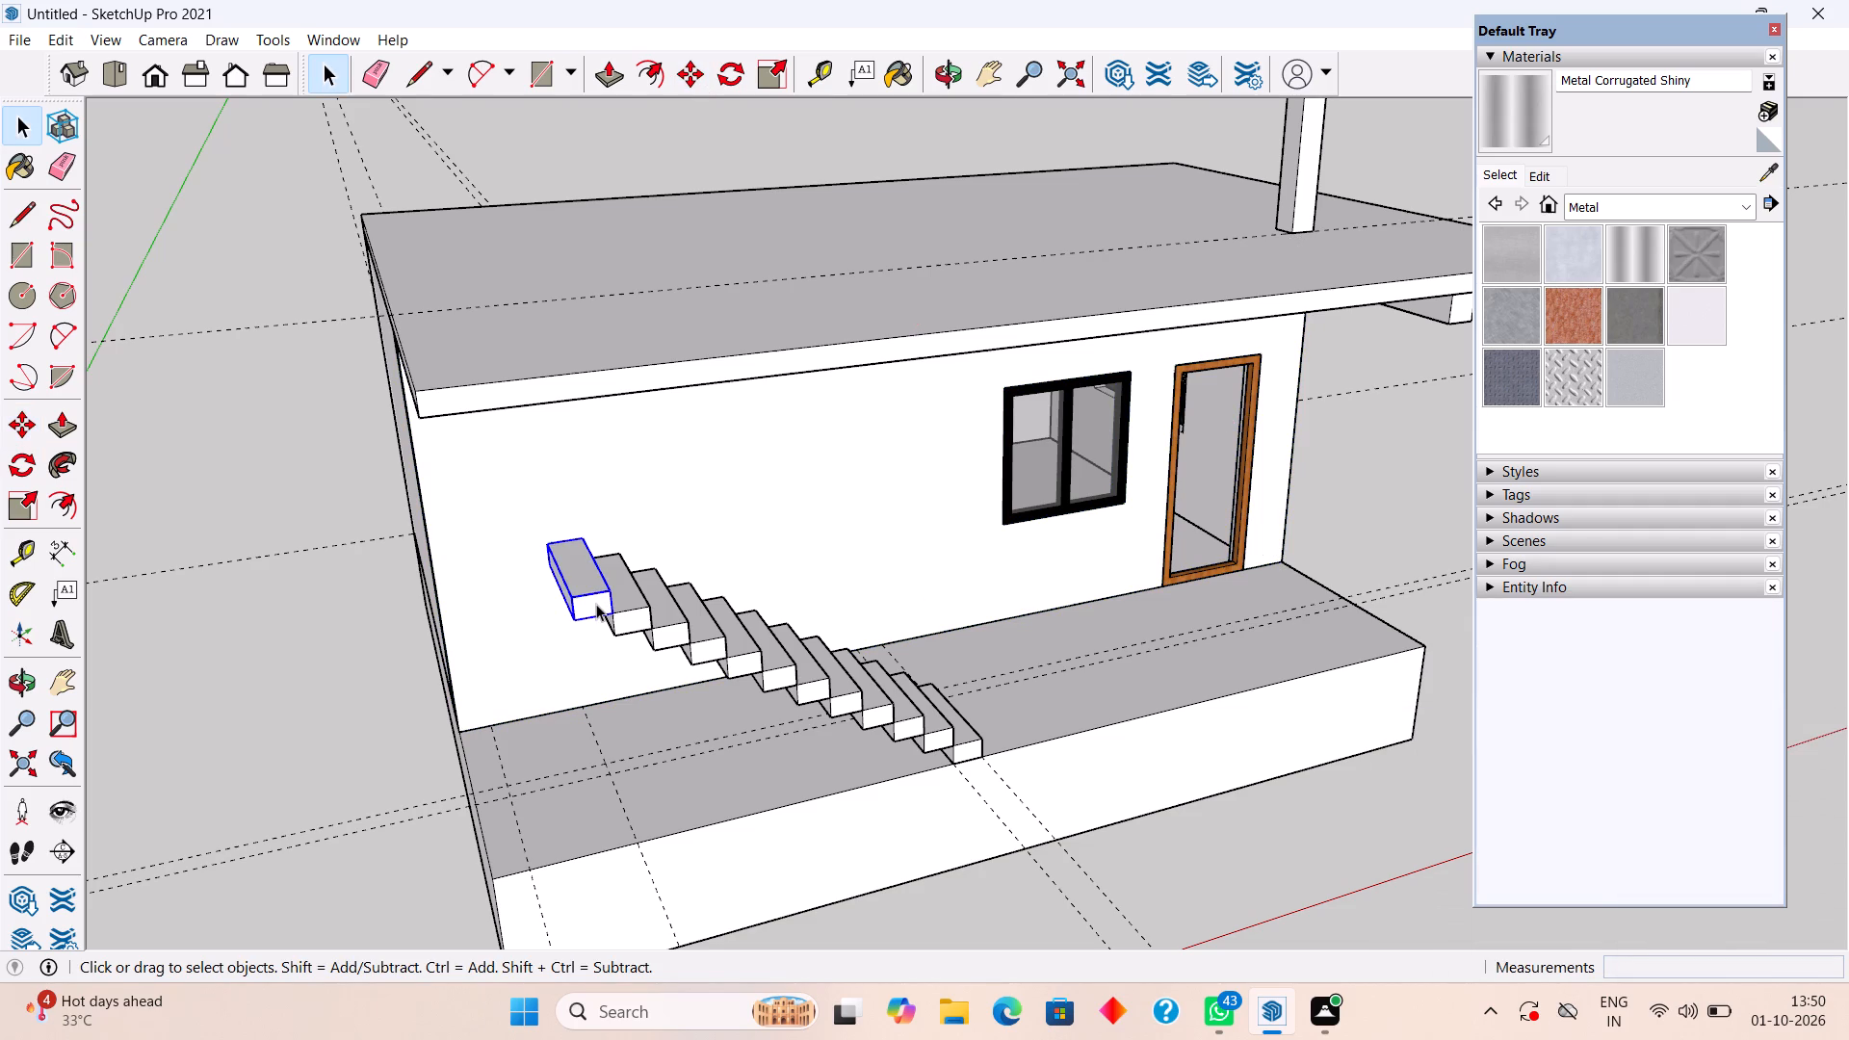
pyautogui.keyDown('shift'); pyautogui.click(629, 599); pyautogui.keyUp('shift')
pyautogui.keyDown('shift'); pyautogui.click(690, 632); pyautogui.keyUp('shift')
pyautogui.keyDown('shift'); pyautogui.click(697, 637); pyautogui.keyUp('shift')
pyautogui.keyDown('shift'); pyautogui.click(751, 659); pyautogui.keyUp('shift')
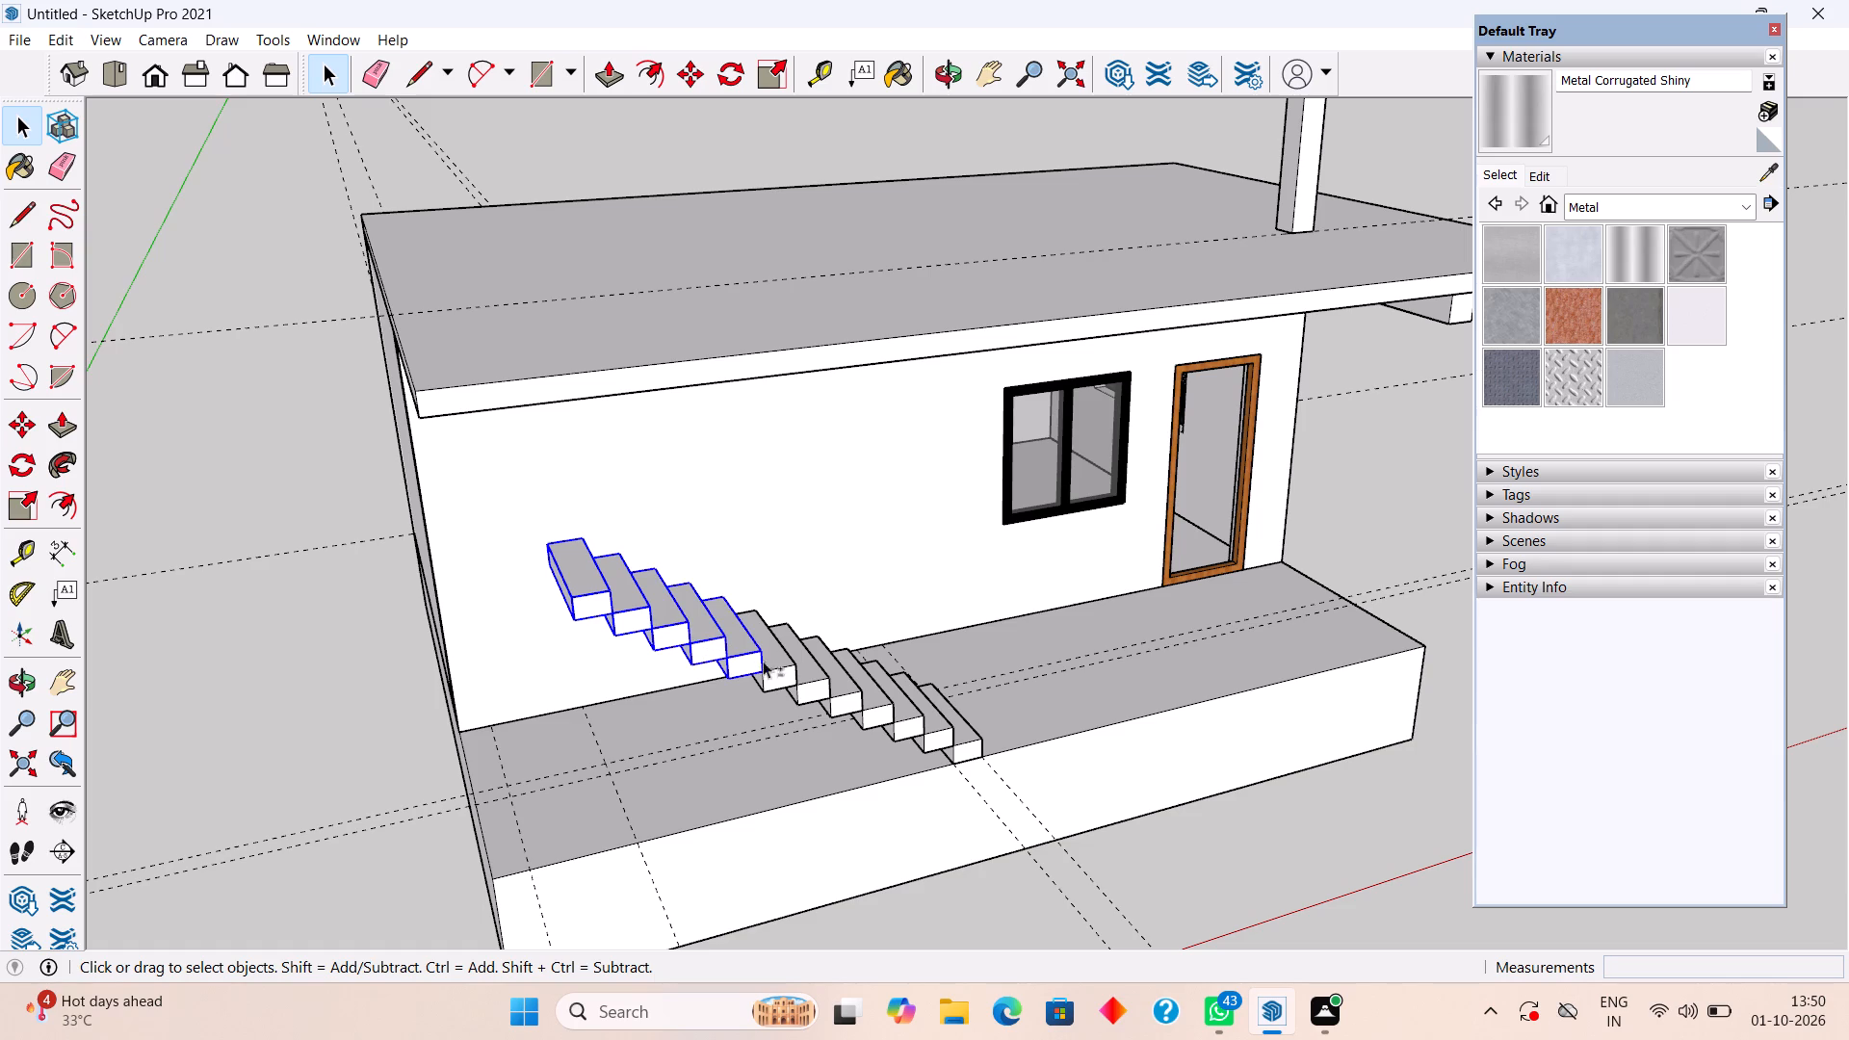
pyautogui.keyDown('shift'); pyautogui.click(775, 662); pyautogui.keyUp('shift')
pyautogui.keyDown('shift'); pyautogui.click(800, 683); pyautogui.keyUp('shift')
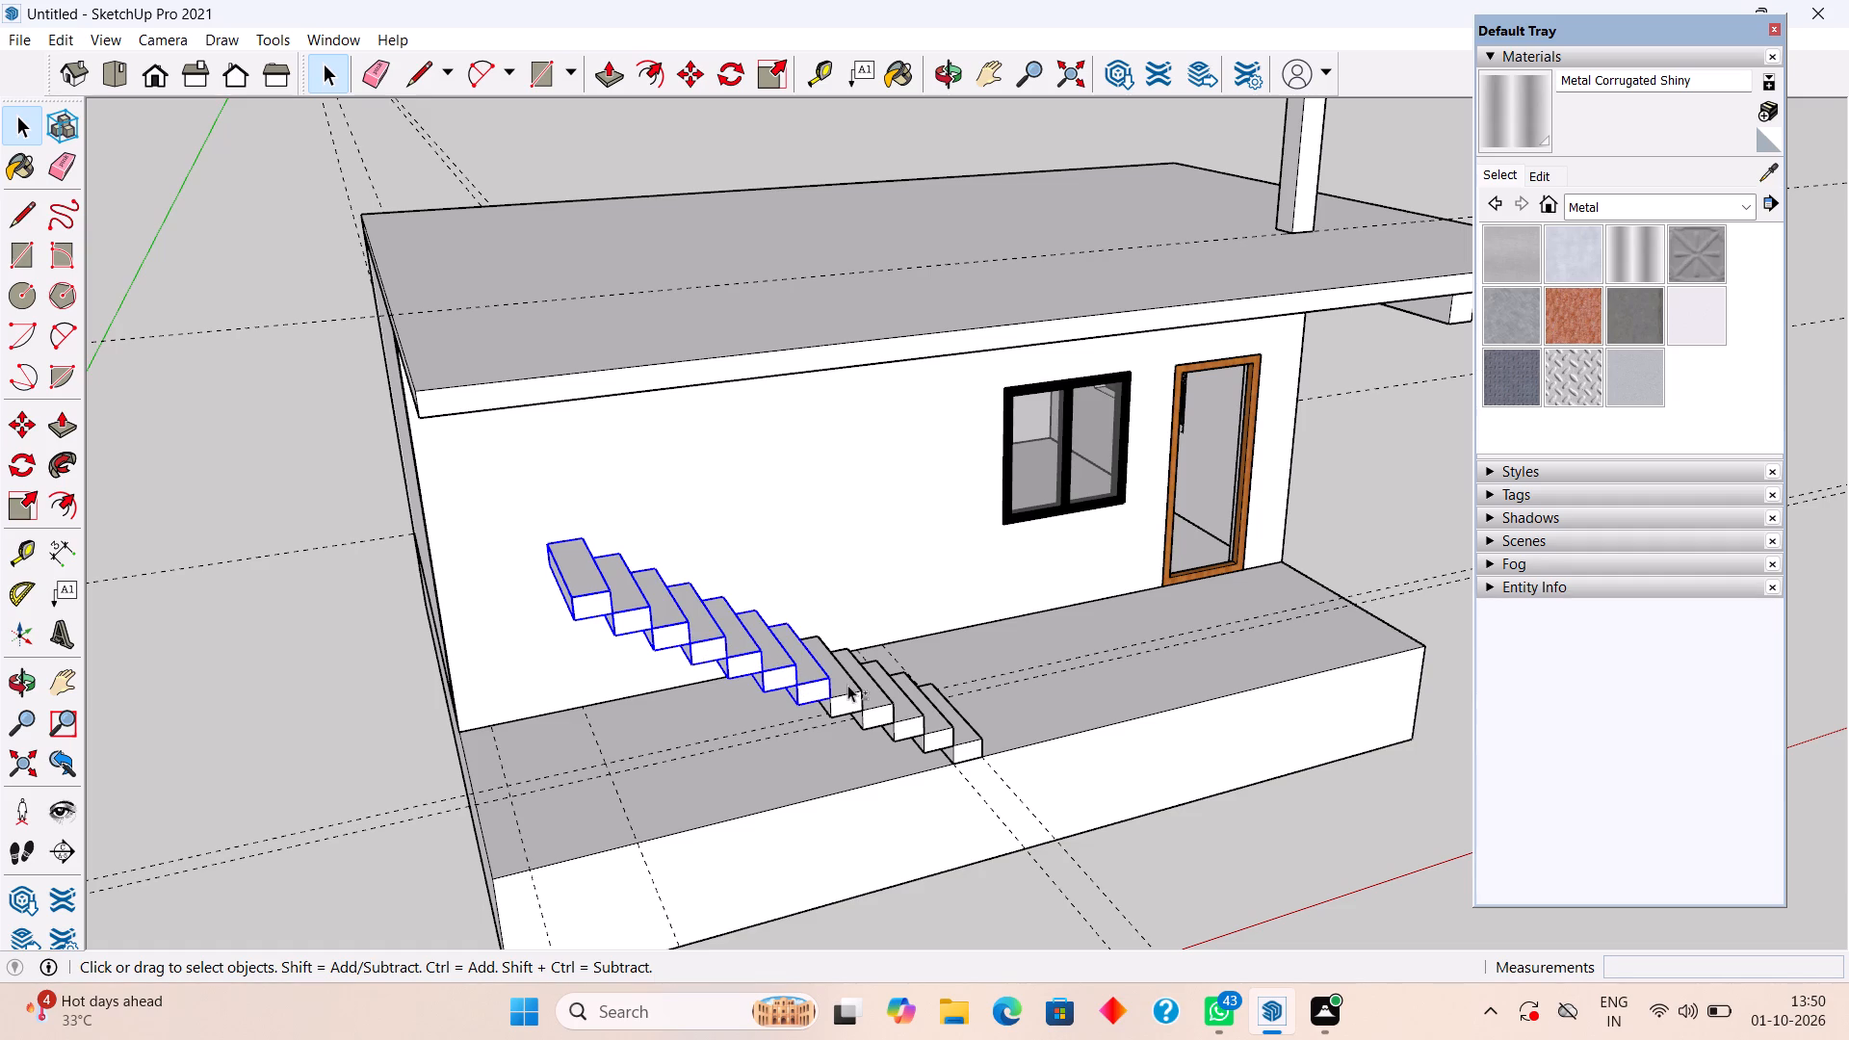
pyautogui.keyDown('shift'); pyautogui.click(845, 691); pyautogui.keyUp('shift')
pyautogui.keyDown('shift'); pyautogui.click(868, 711); pyautogui.keyUp('shift')
pyautogui.keyDown('shift'); pyautogui.click(899, 711); pyautogui.keyUp('shift')
pyautogui.keyDown('shift'); pyautogui.click(930, 714); pyautogui.keyUp('shift')
pyautogui.keyDown('shift'); pyautogui.click(957, 730); pyautogui.keyUp('shift')
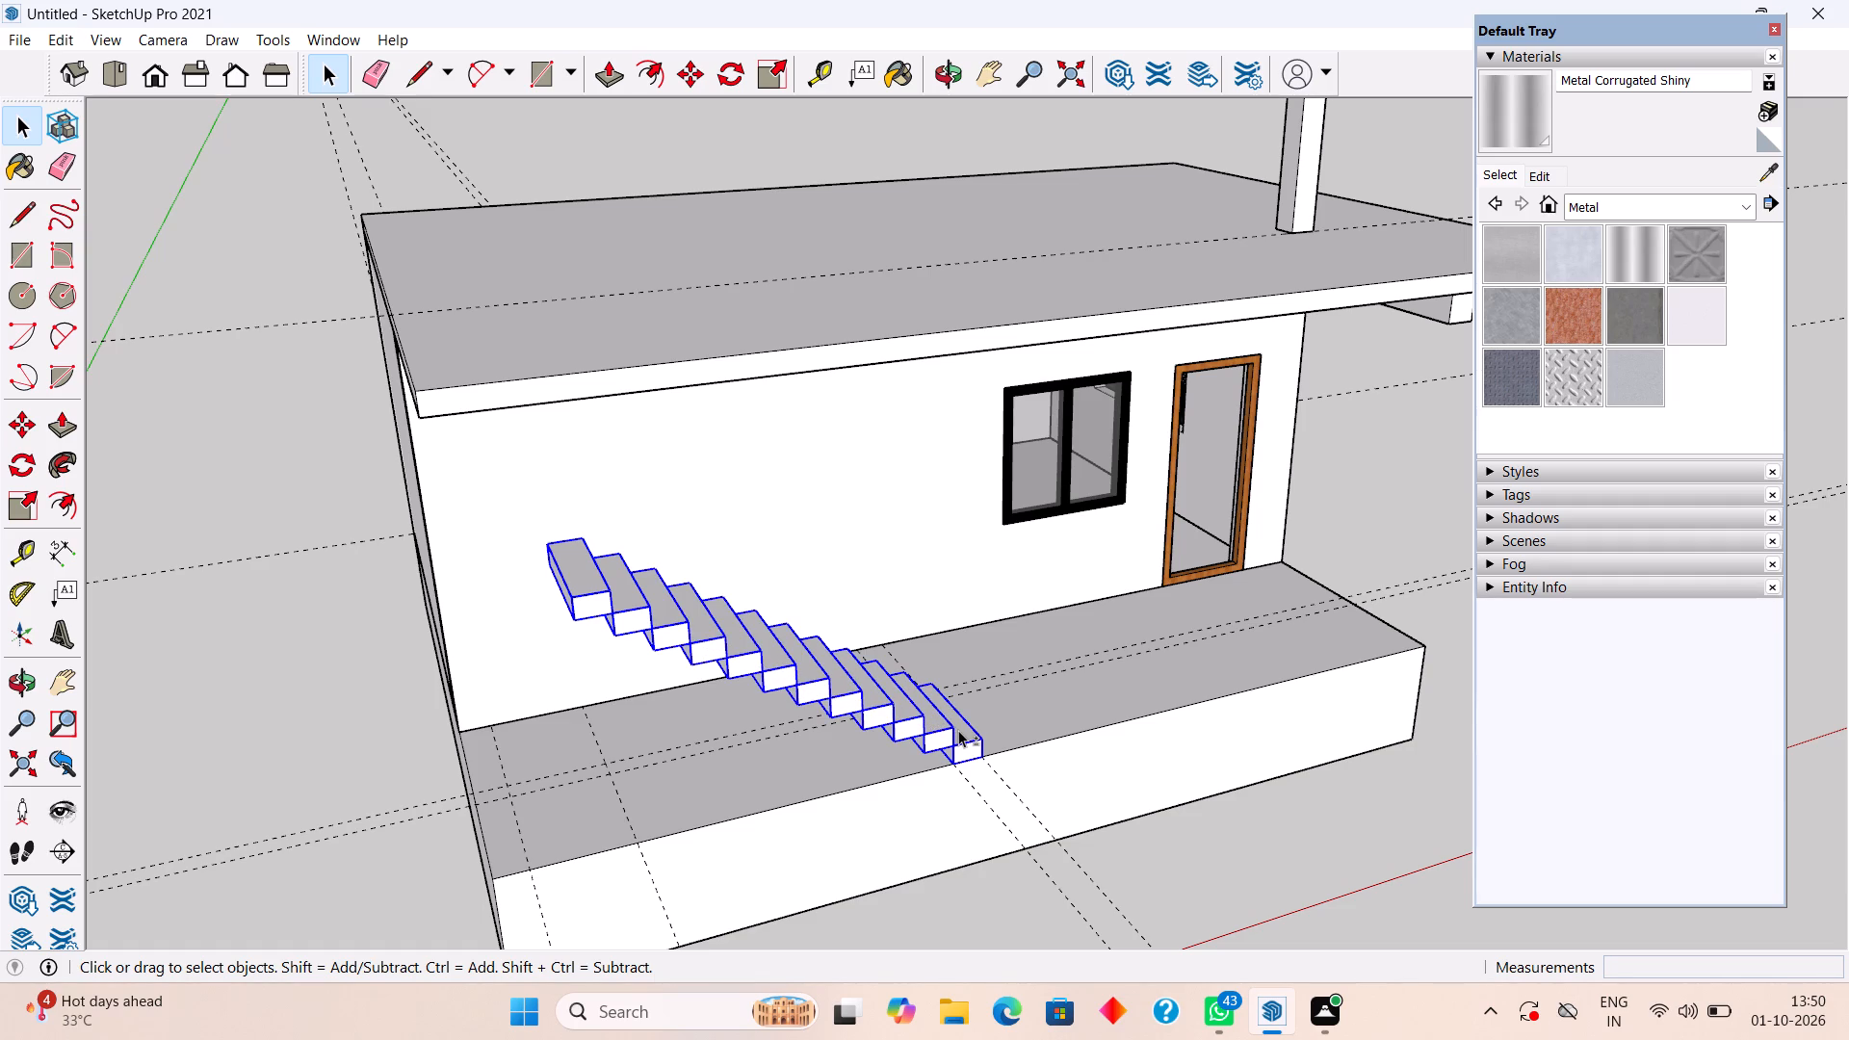
pyautogui.rightClick(958, 730)
pyautogui.click(1032, 537)
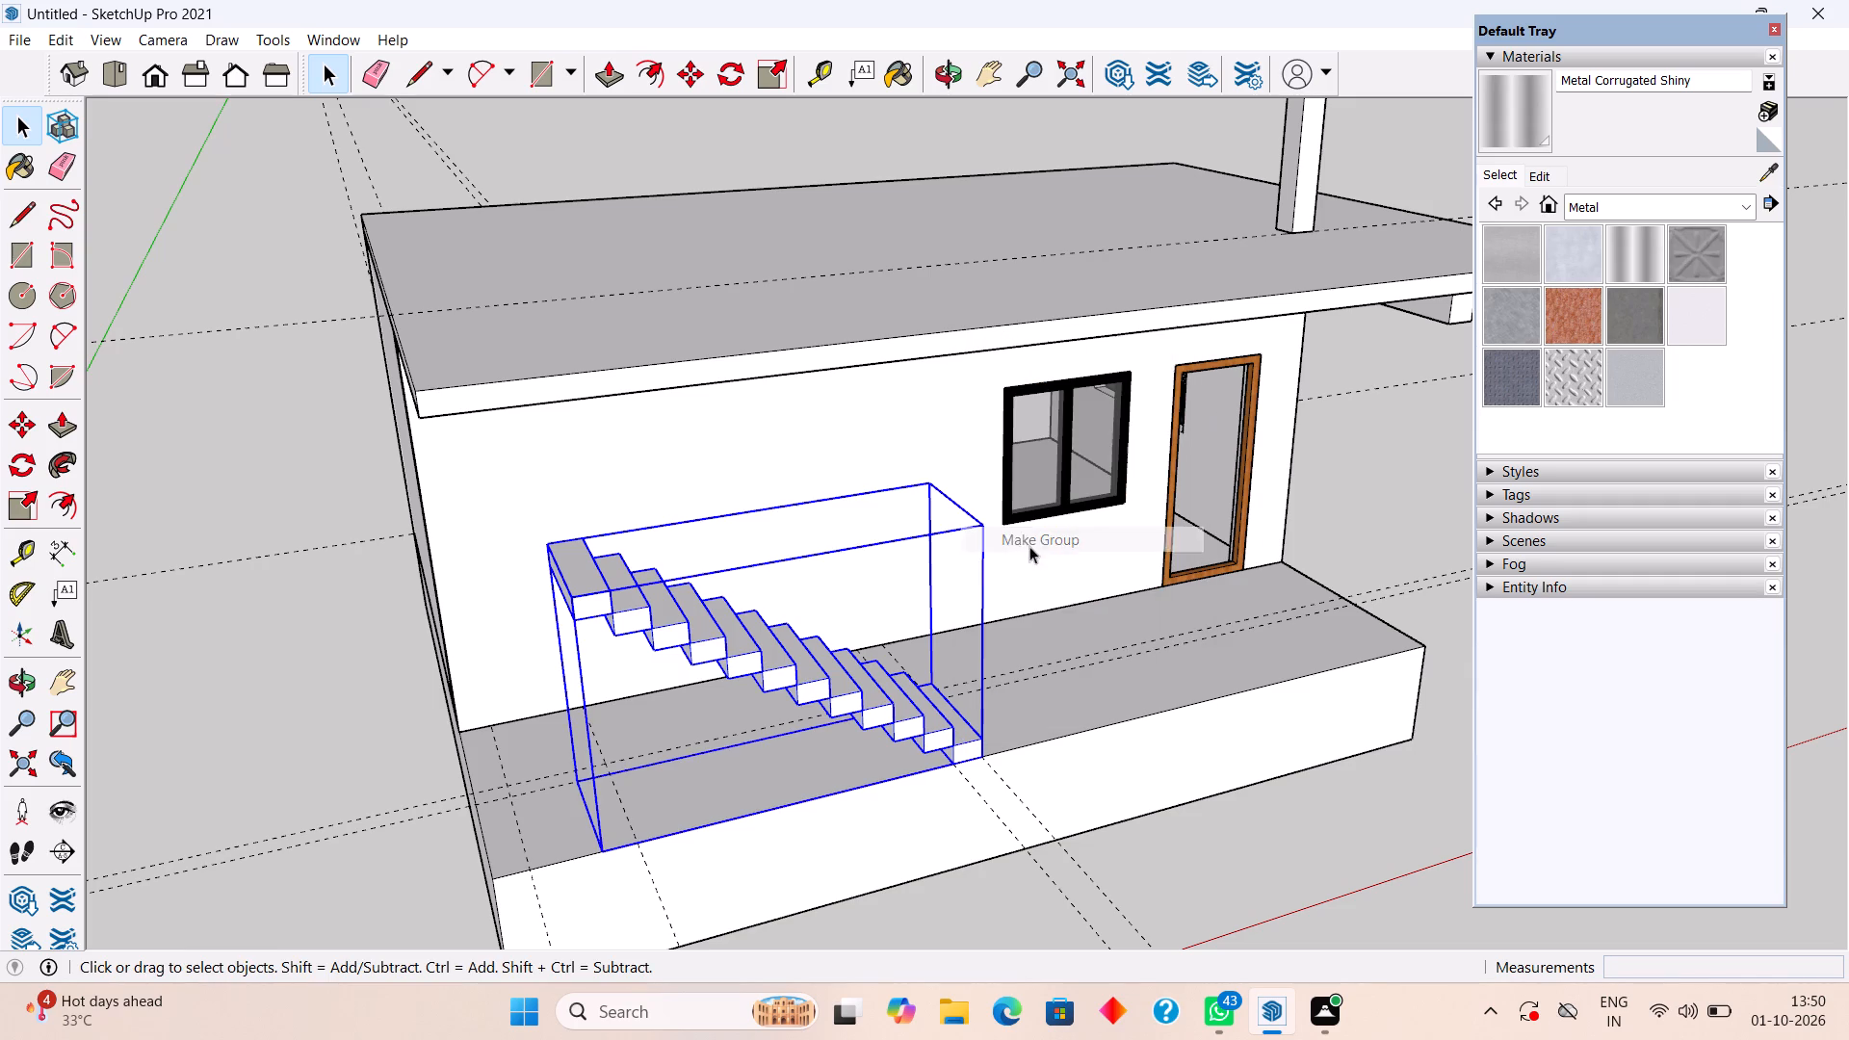
pyautogui.click(334, 644)
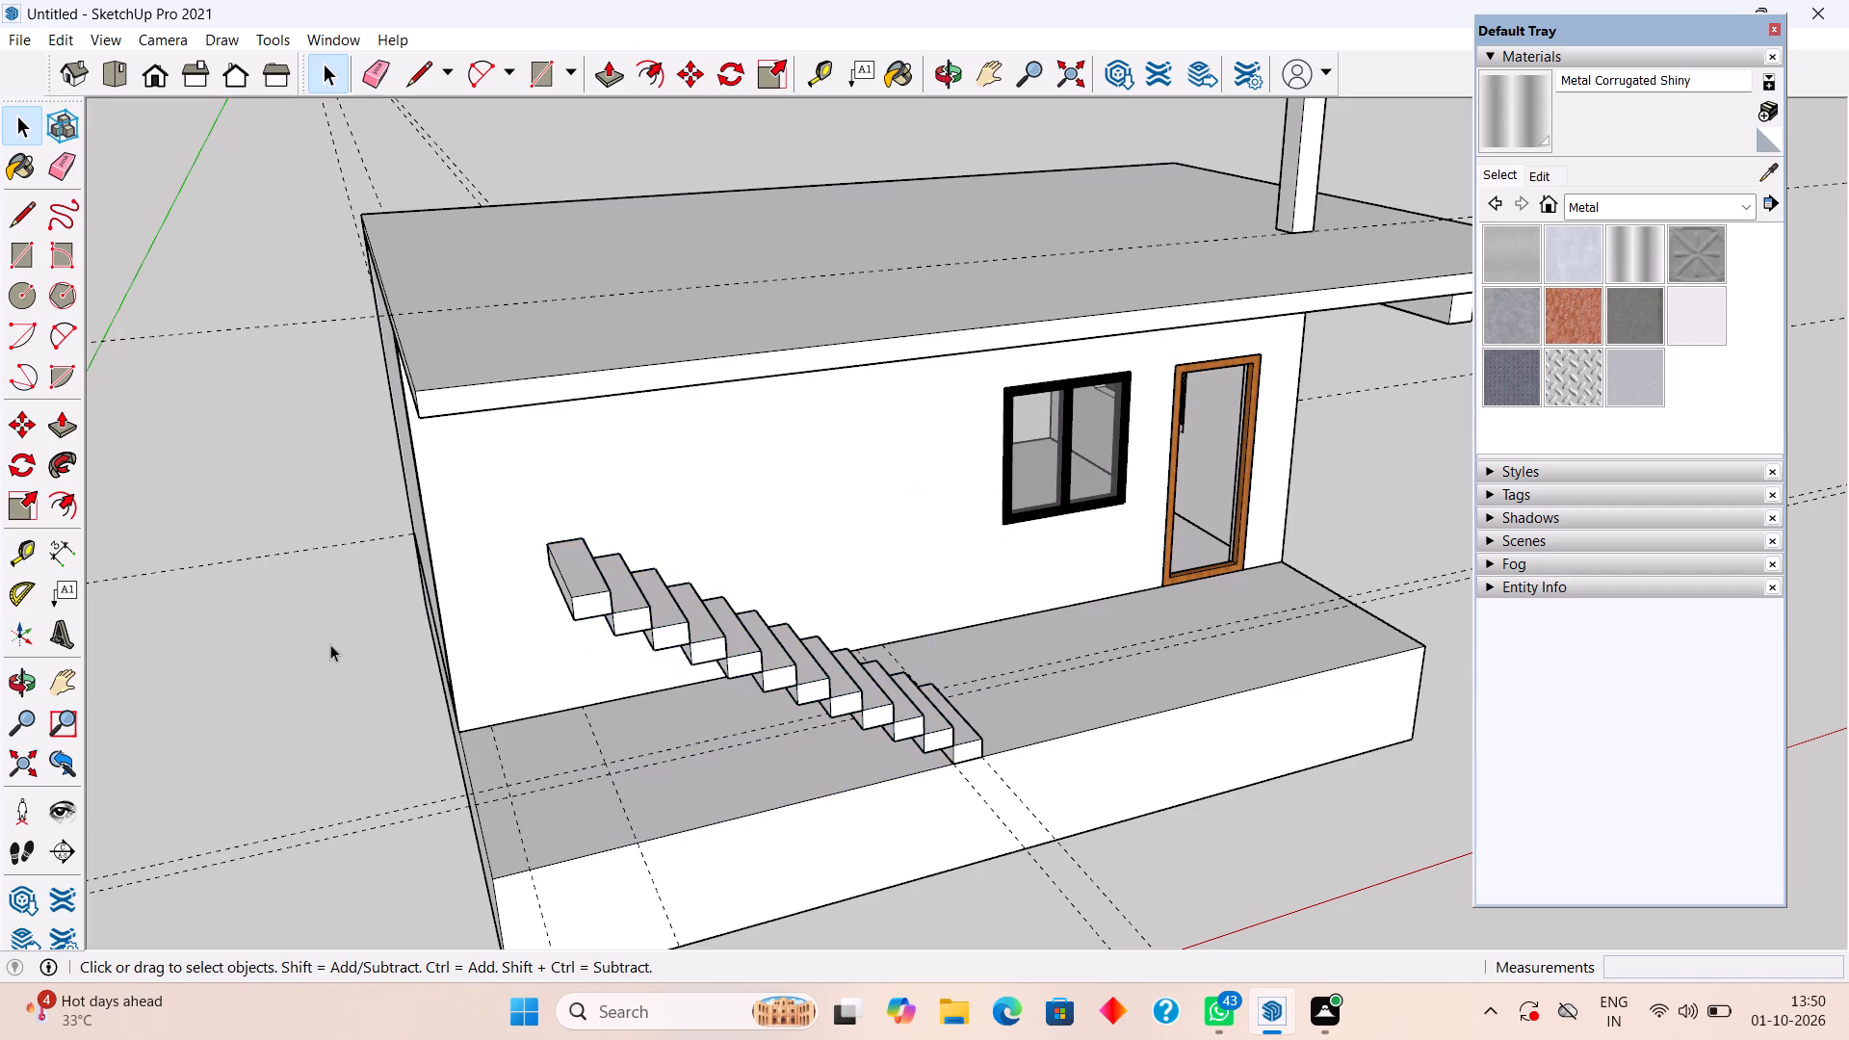
# Measure the vertical height from the top step's front edge down to the porch floor.
pyautogui.moveTo(502, 608); pyautogui.dragTo(846, 532, button='middle')
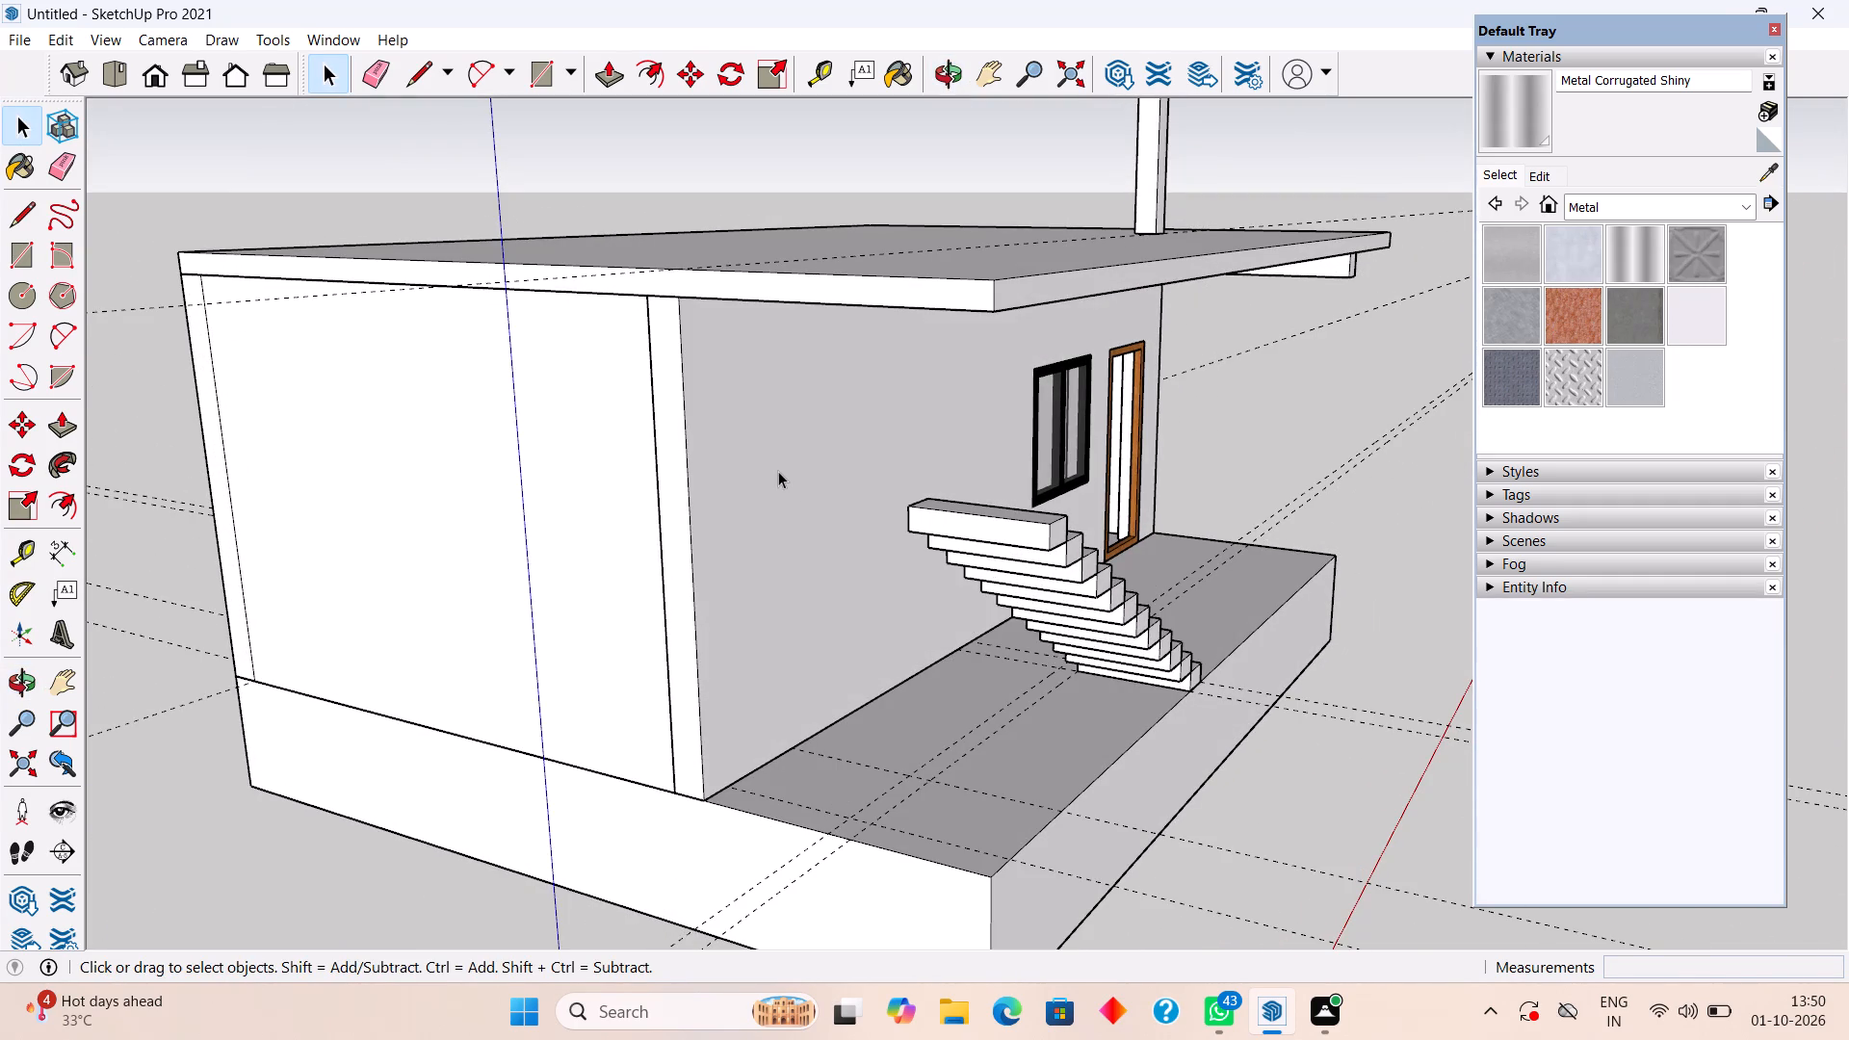
pyautogui.moveTo(778, 471); pyautogui.dragTo(922, 374, button='middle')
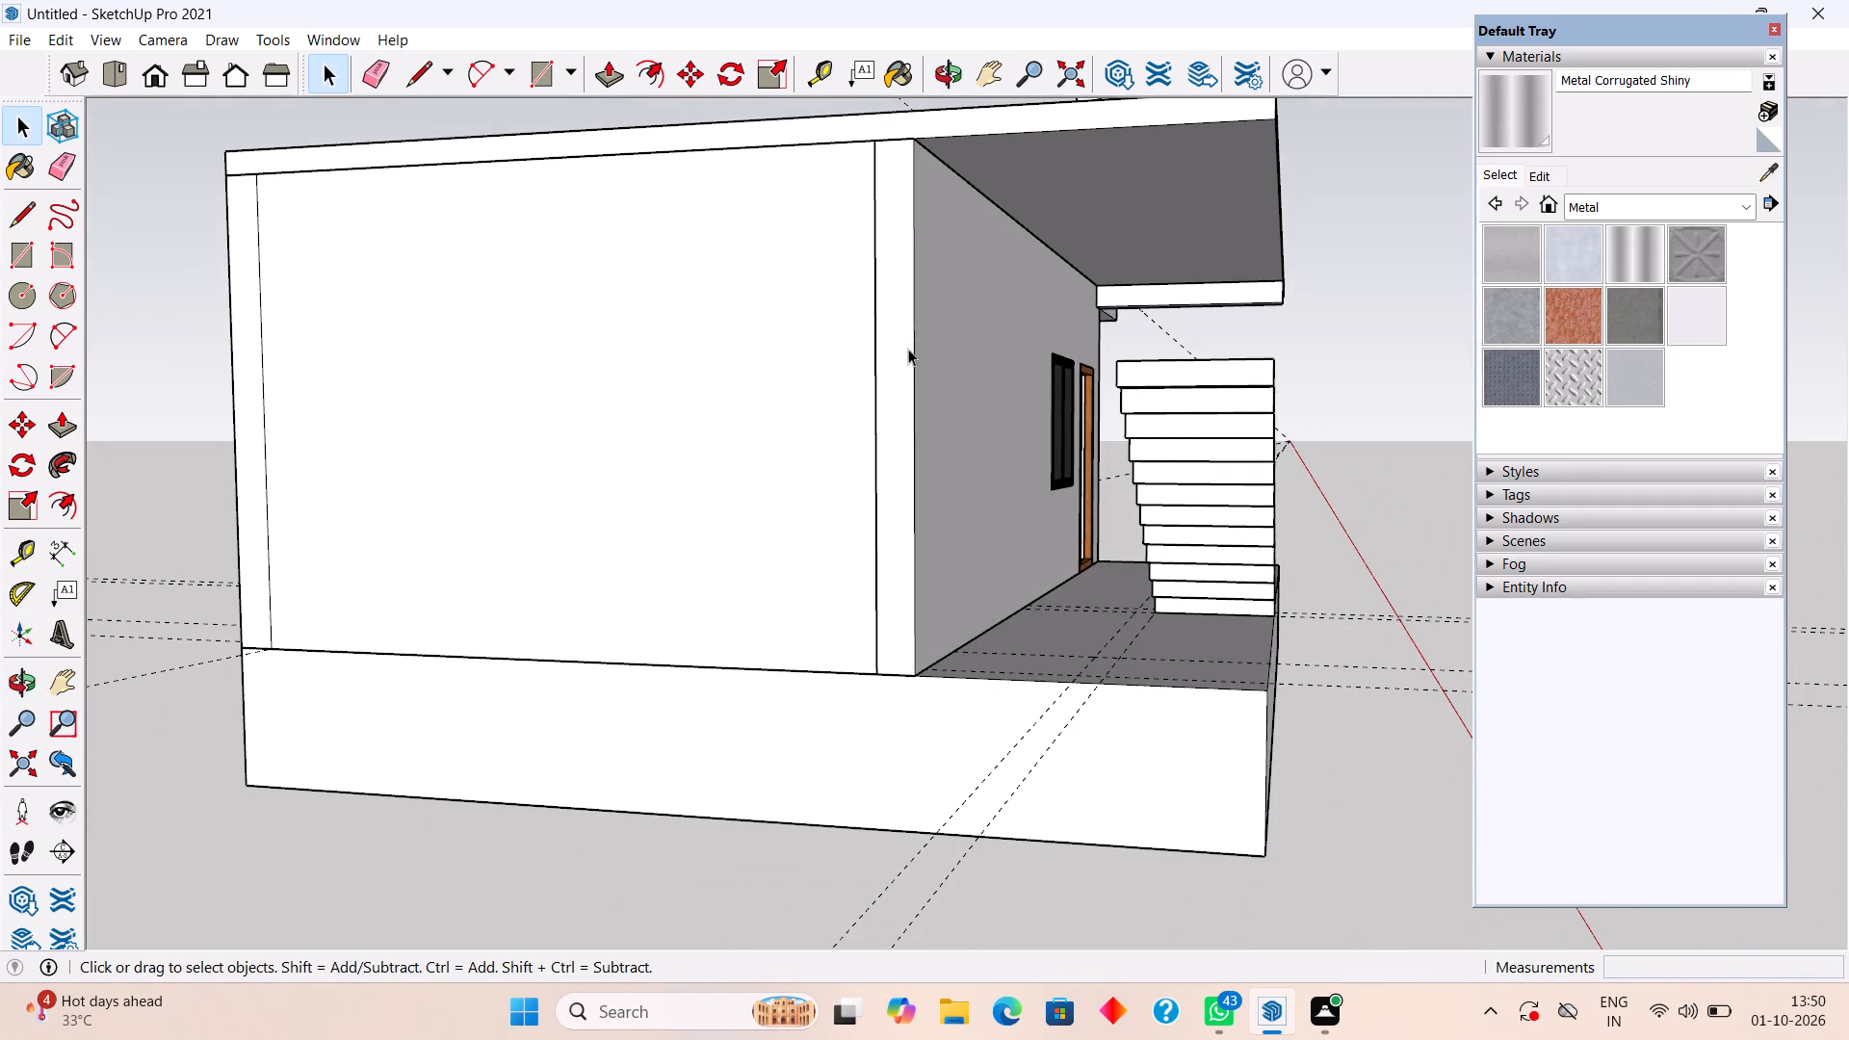
pyautogui.moveTo(910, 354); pyautogui.dragTo(442, 547, button='middle')
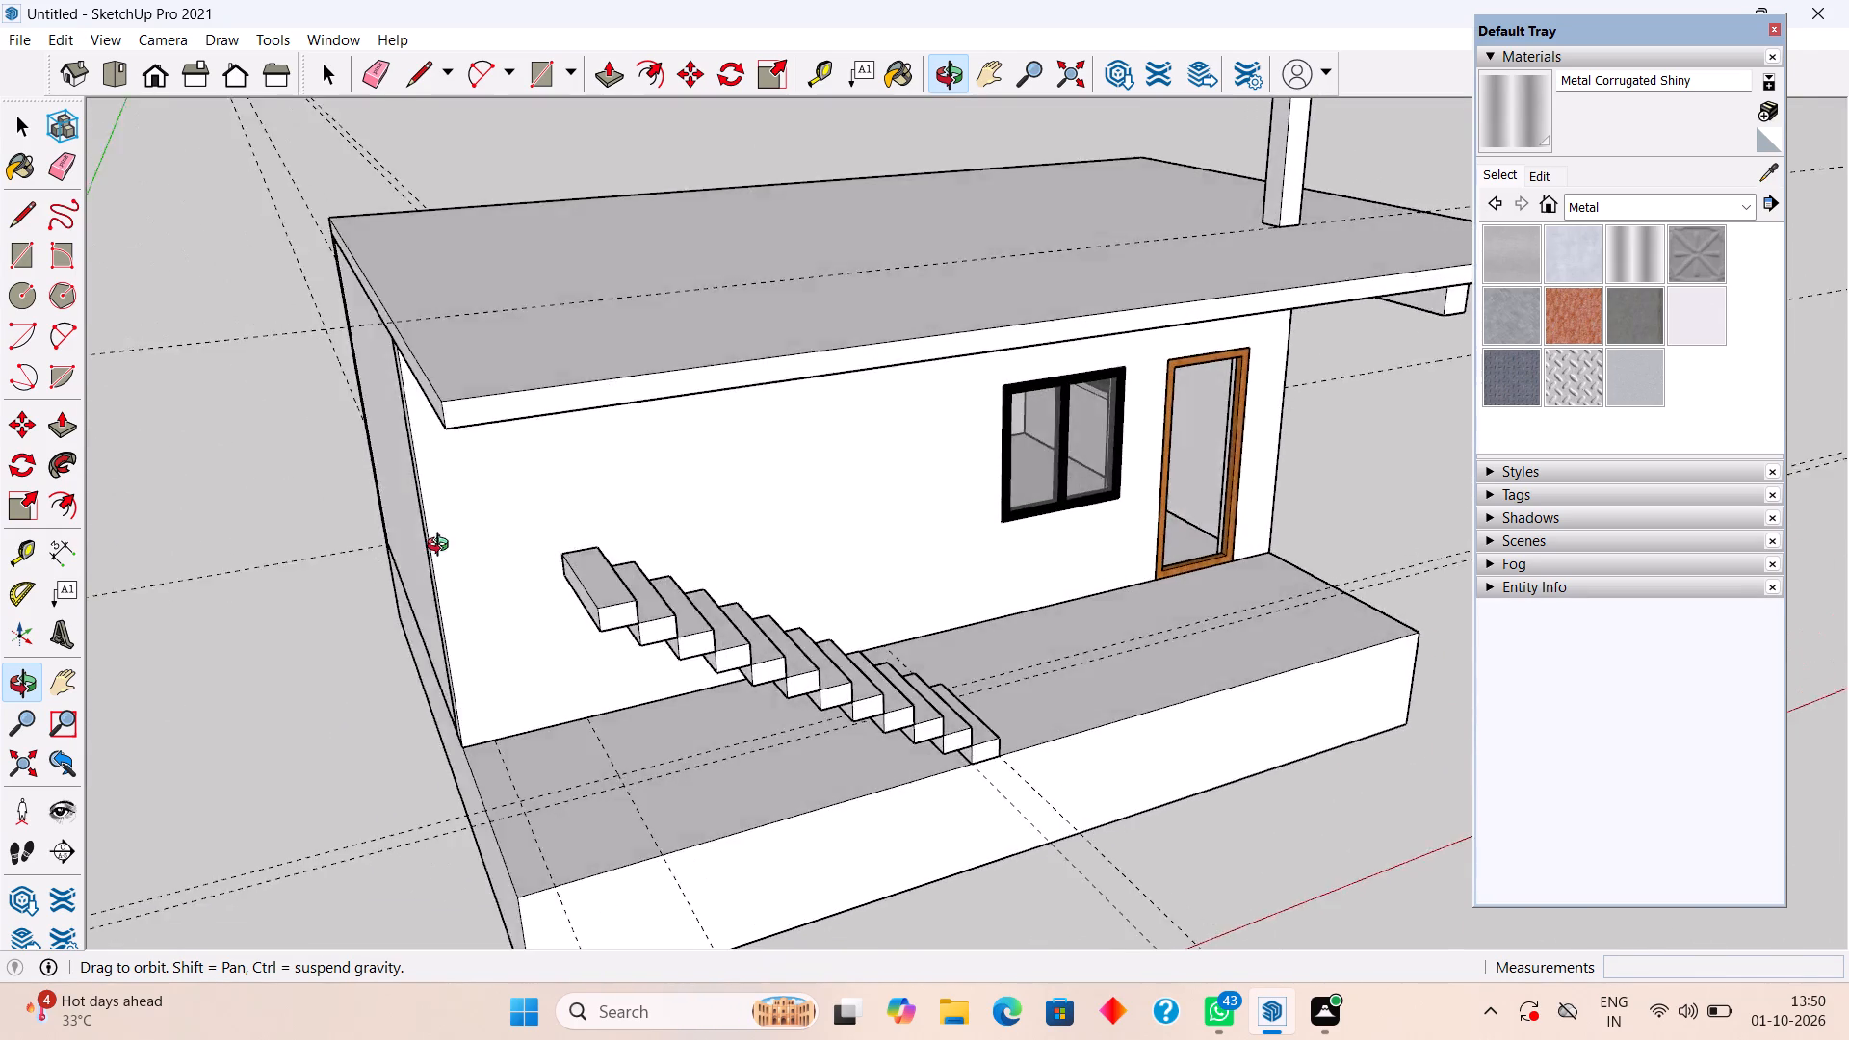
pyautogui.moveTo(442, 547); pyautogui.dragTo(352, 495, button='middle')
pyautogui.scroll(3, 524, 569)
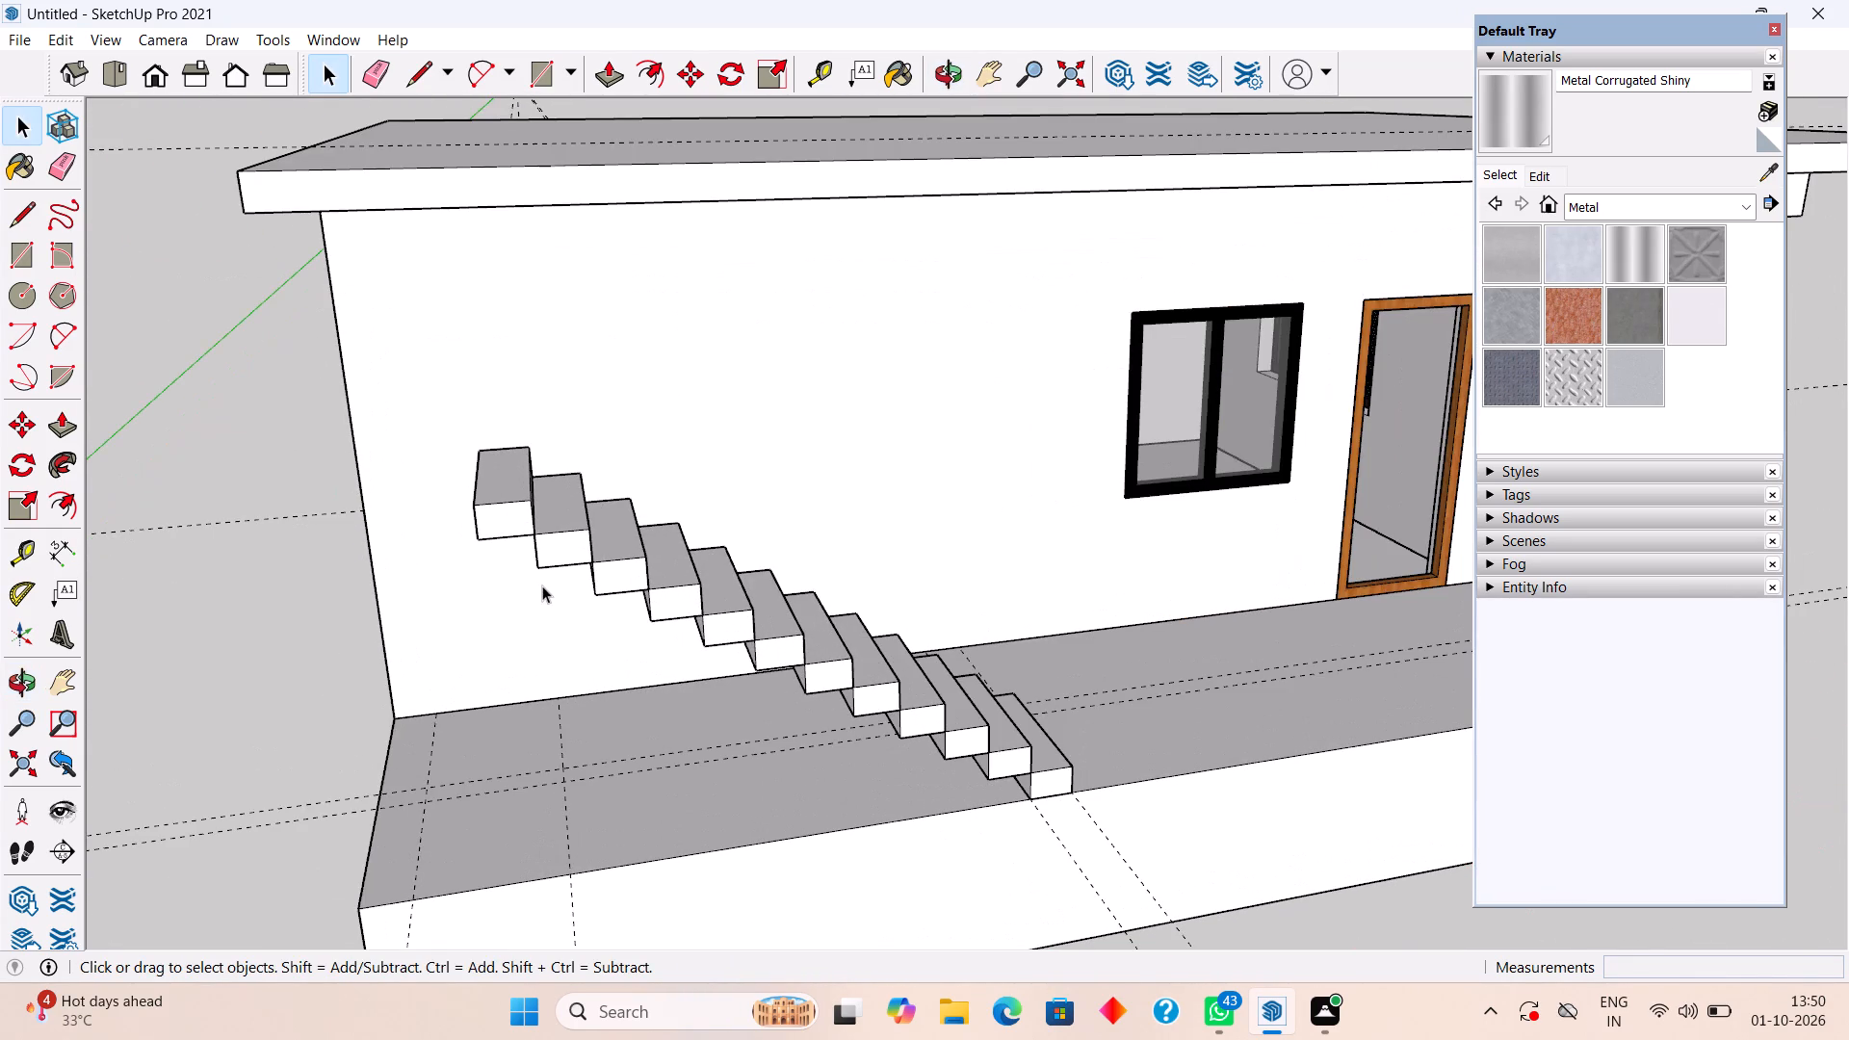
pyautogui.press('t')
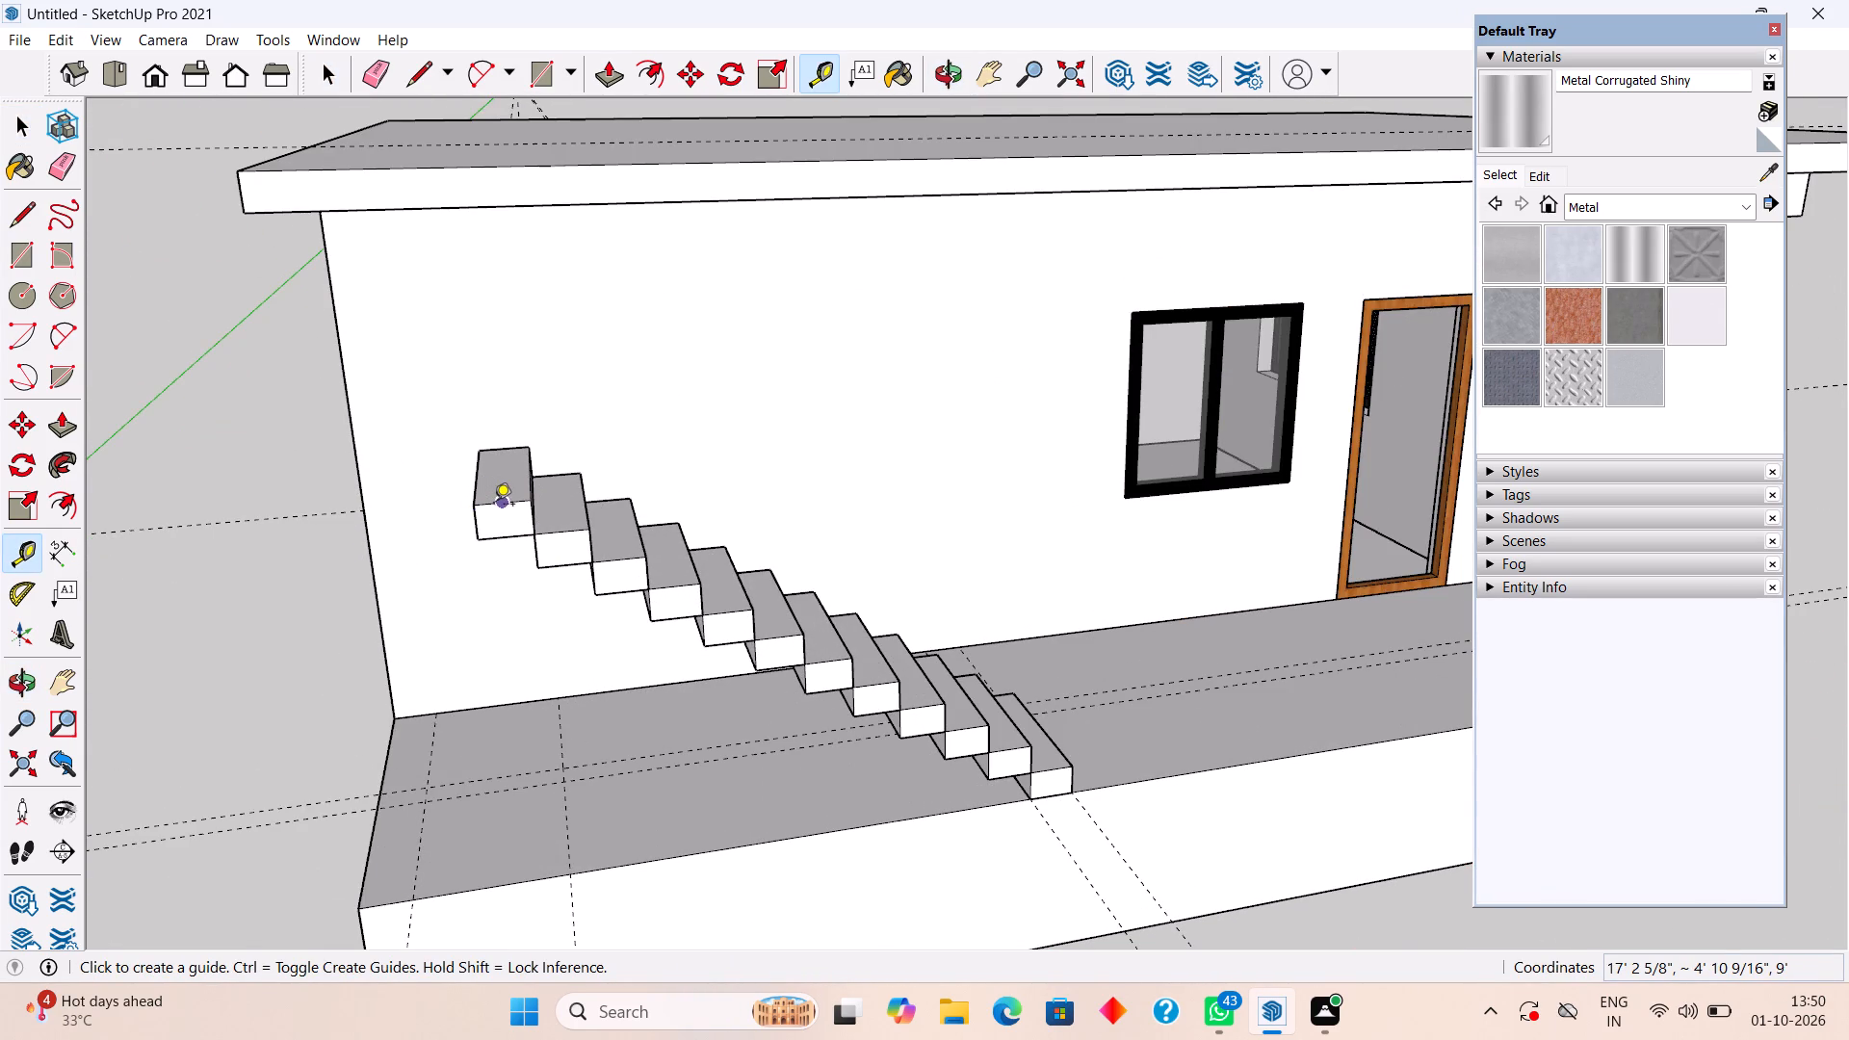
pyautogui.scroll(7, 494, 508)
pyautogui.click(489, 498)
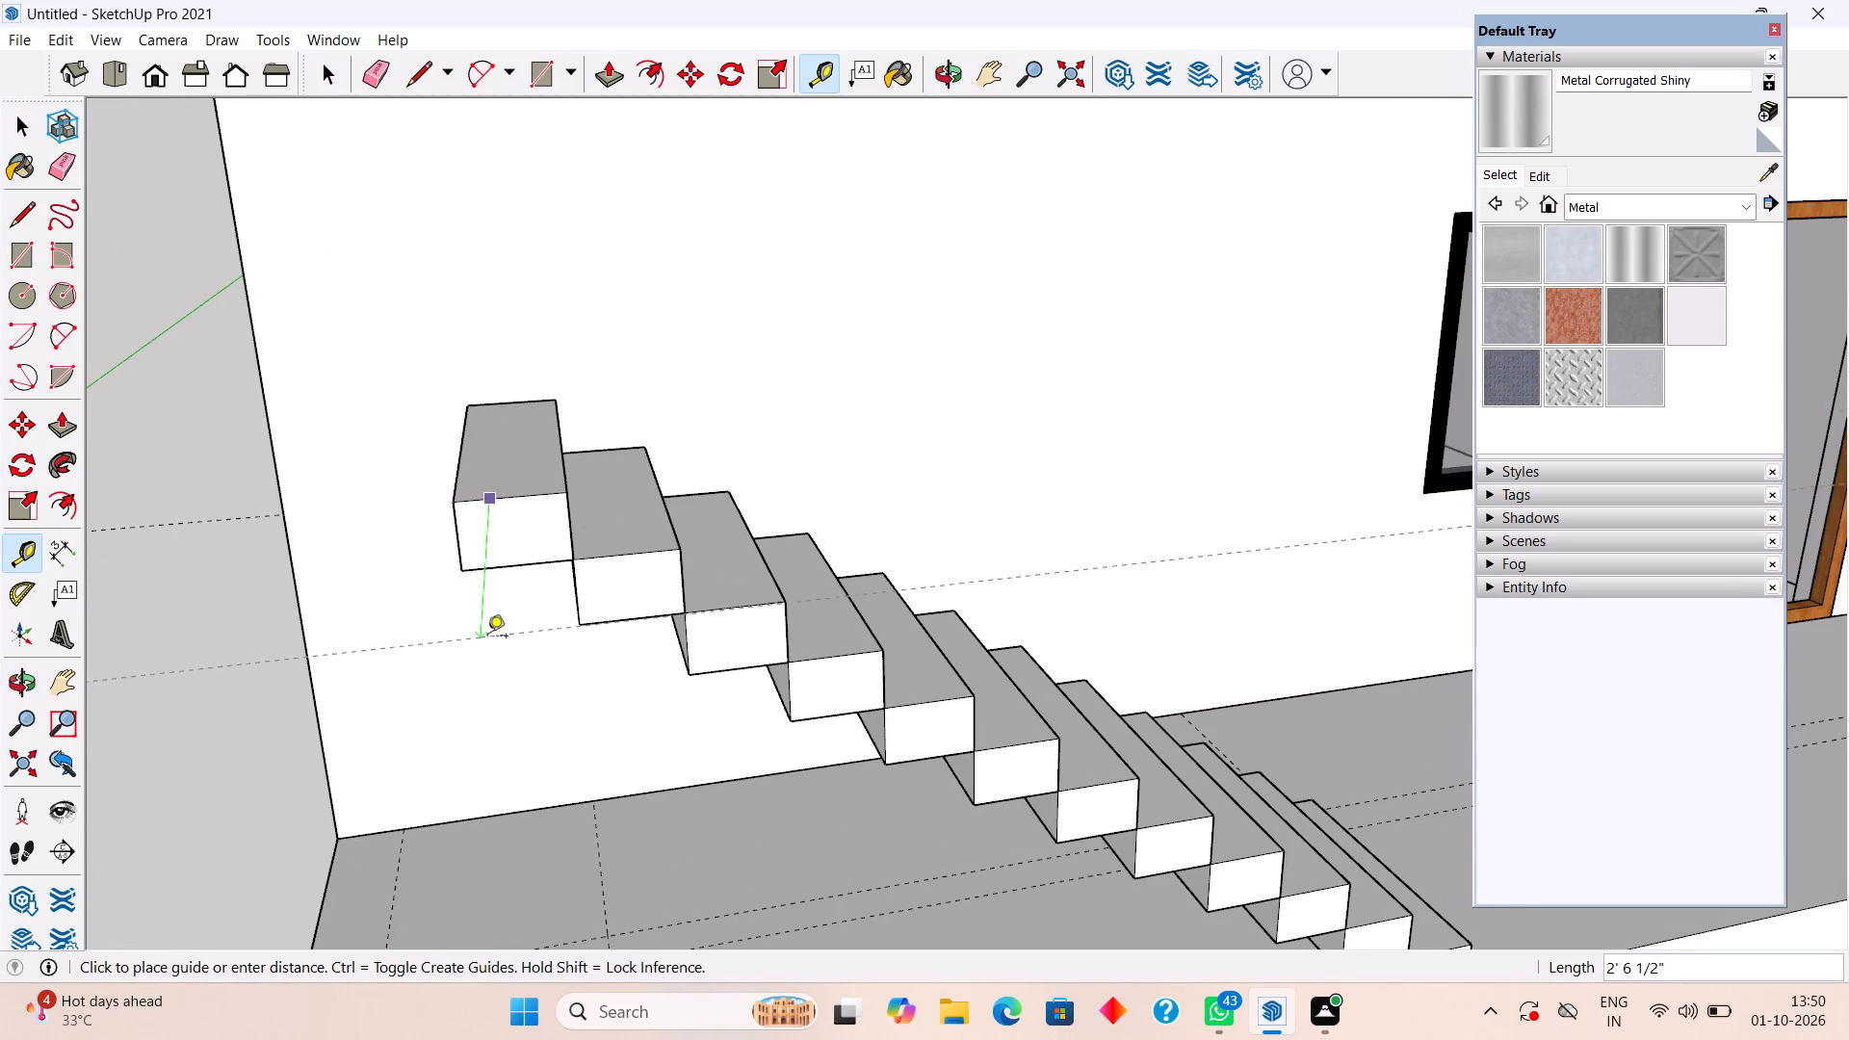
pyautogui.scroll(-9, 487, 649)
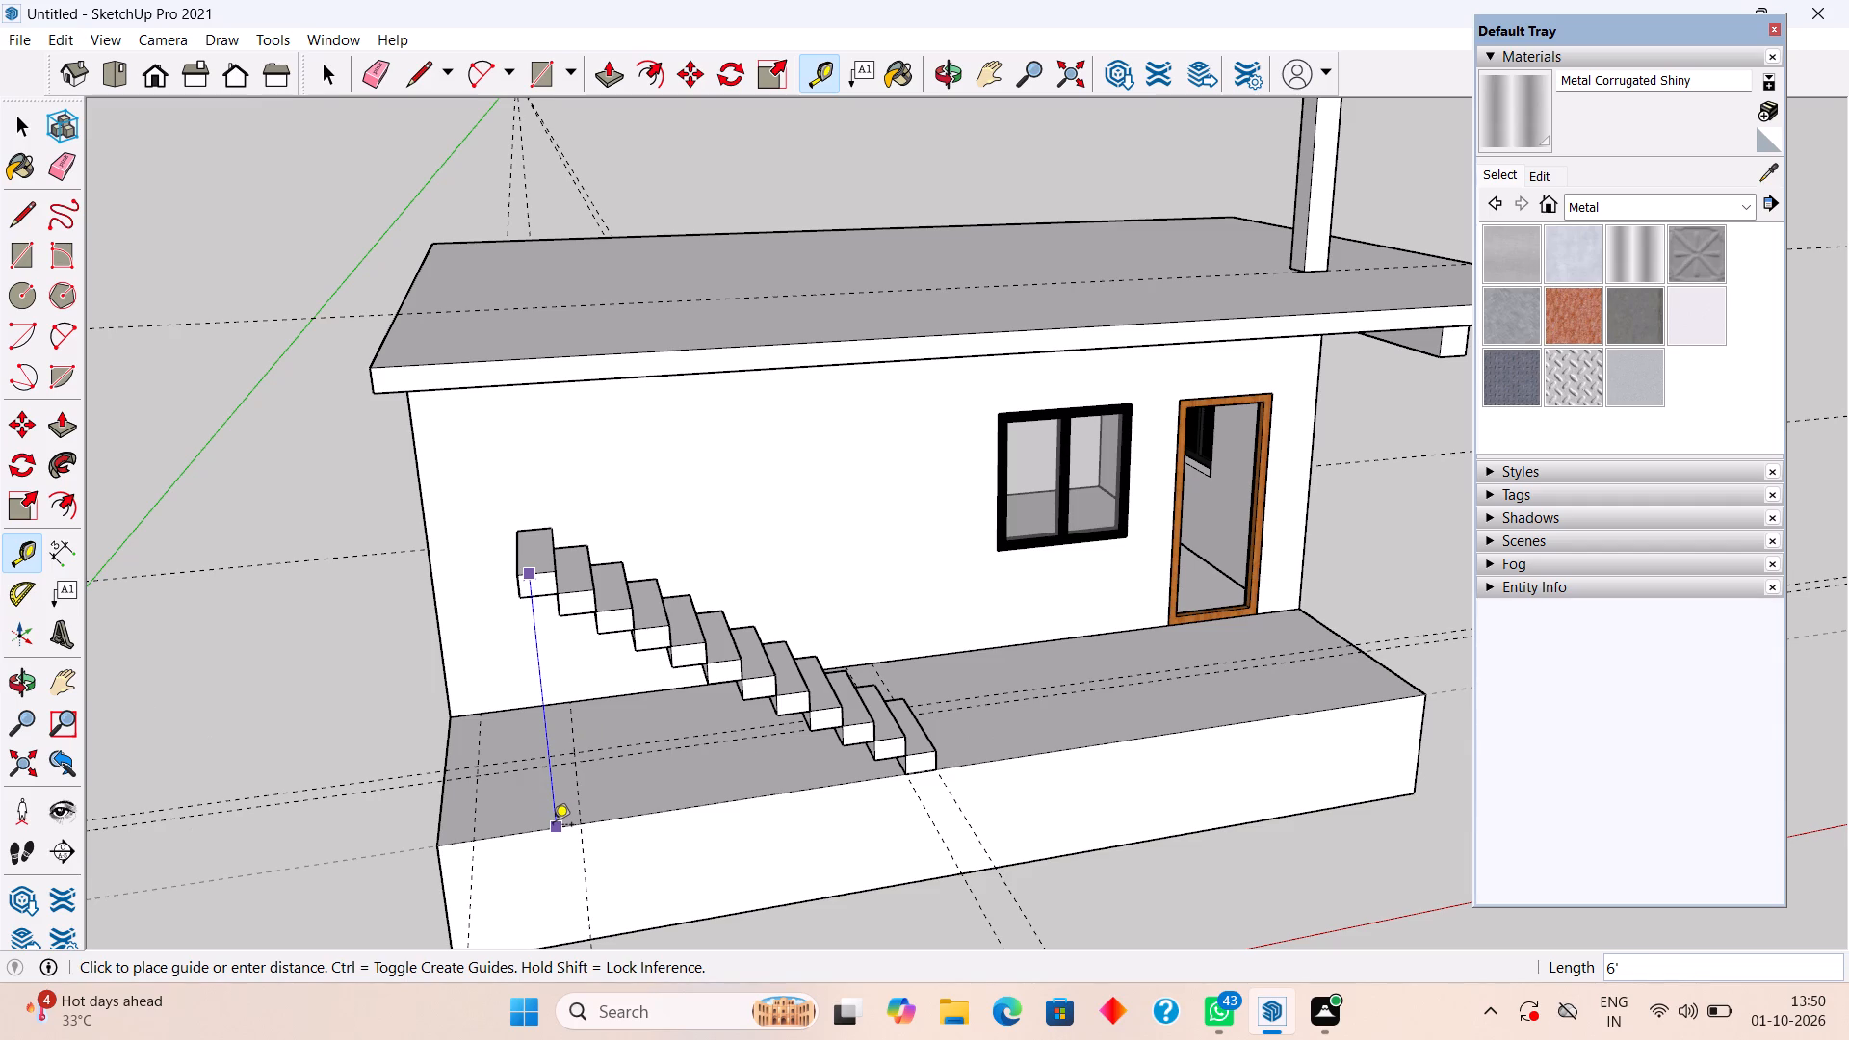
pyautogui.scroll(4, 553, 826)
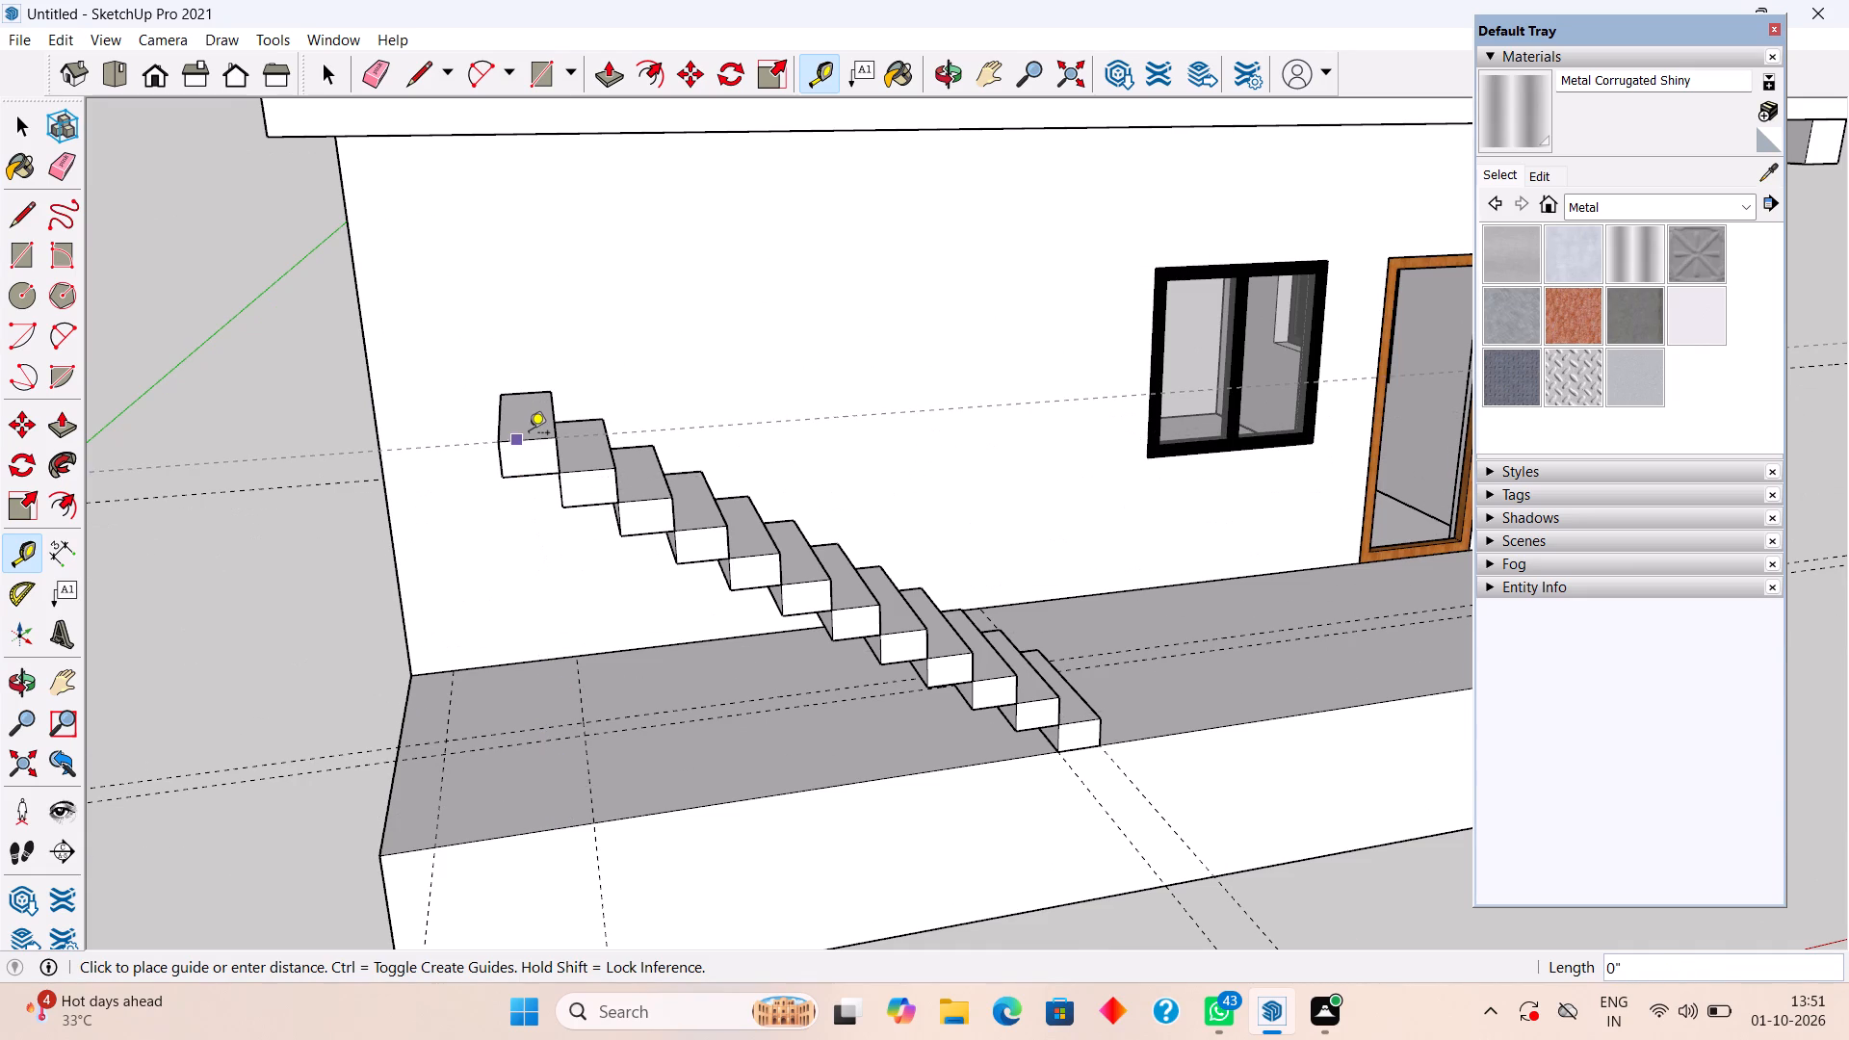
pyautogui.press('space')
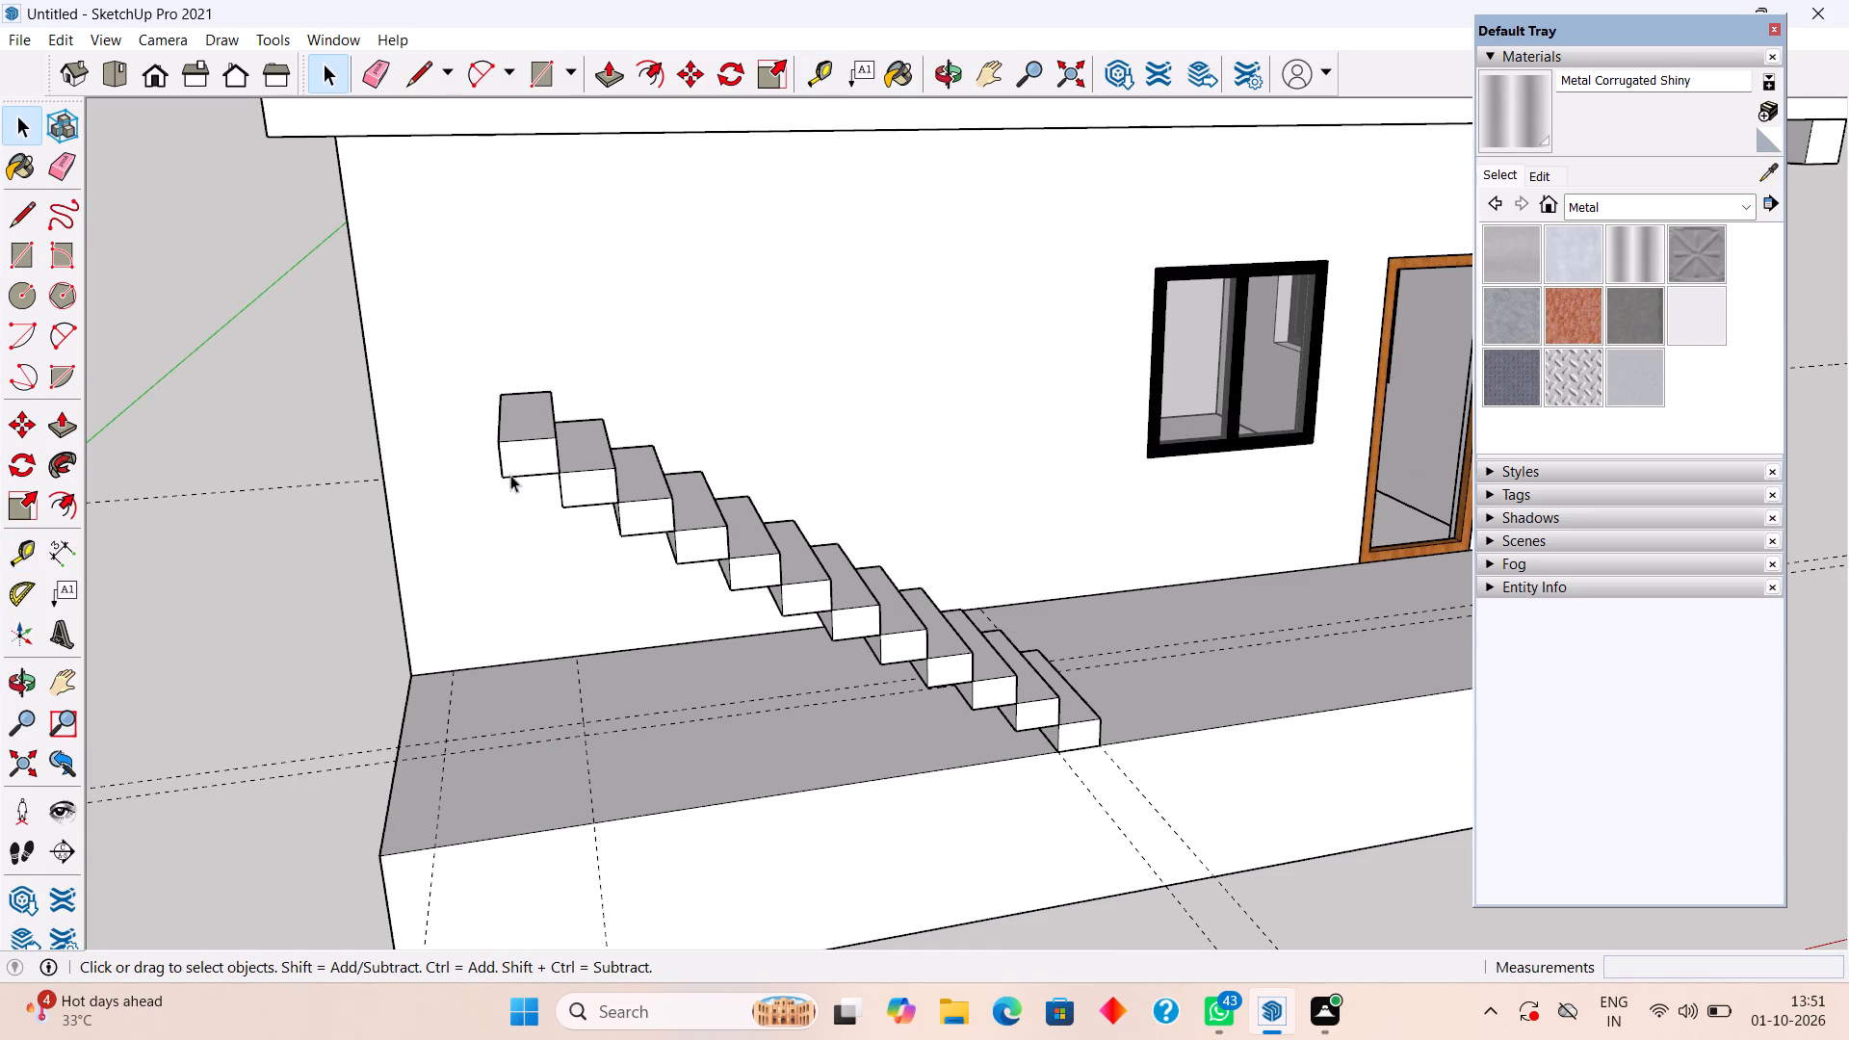
# Turn the grouped stair flight into a component with the default settings.
pyautogui.moveTo(533, 476); pyautogui.dragTo(707, 379, button='middle')
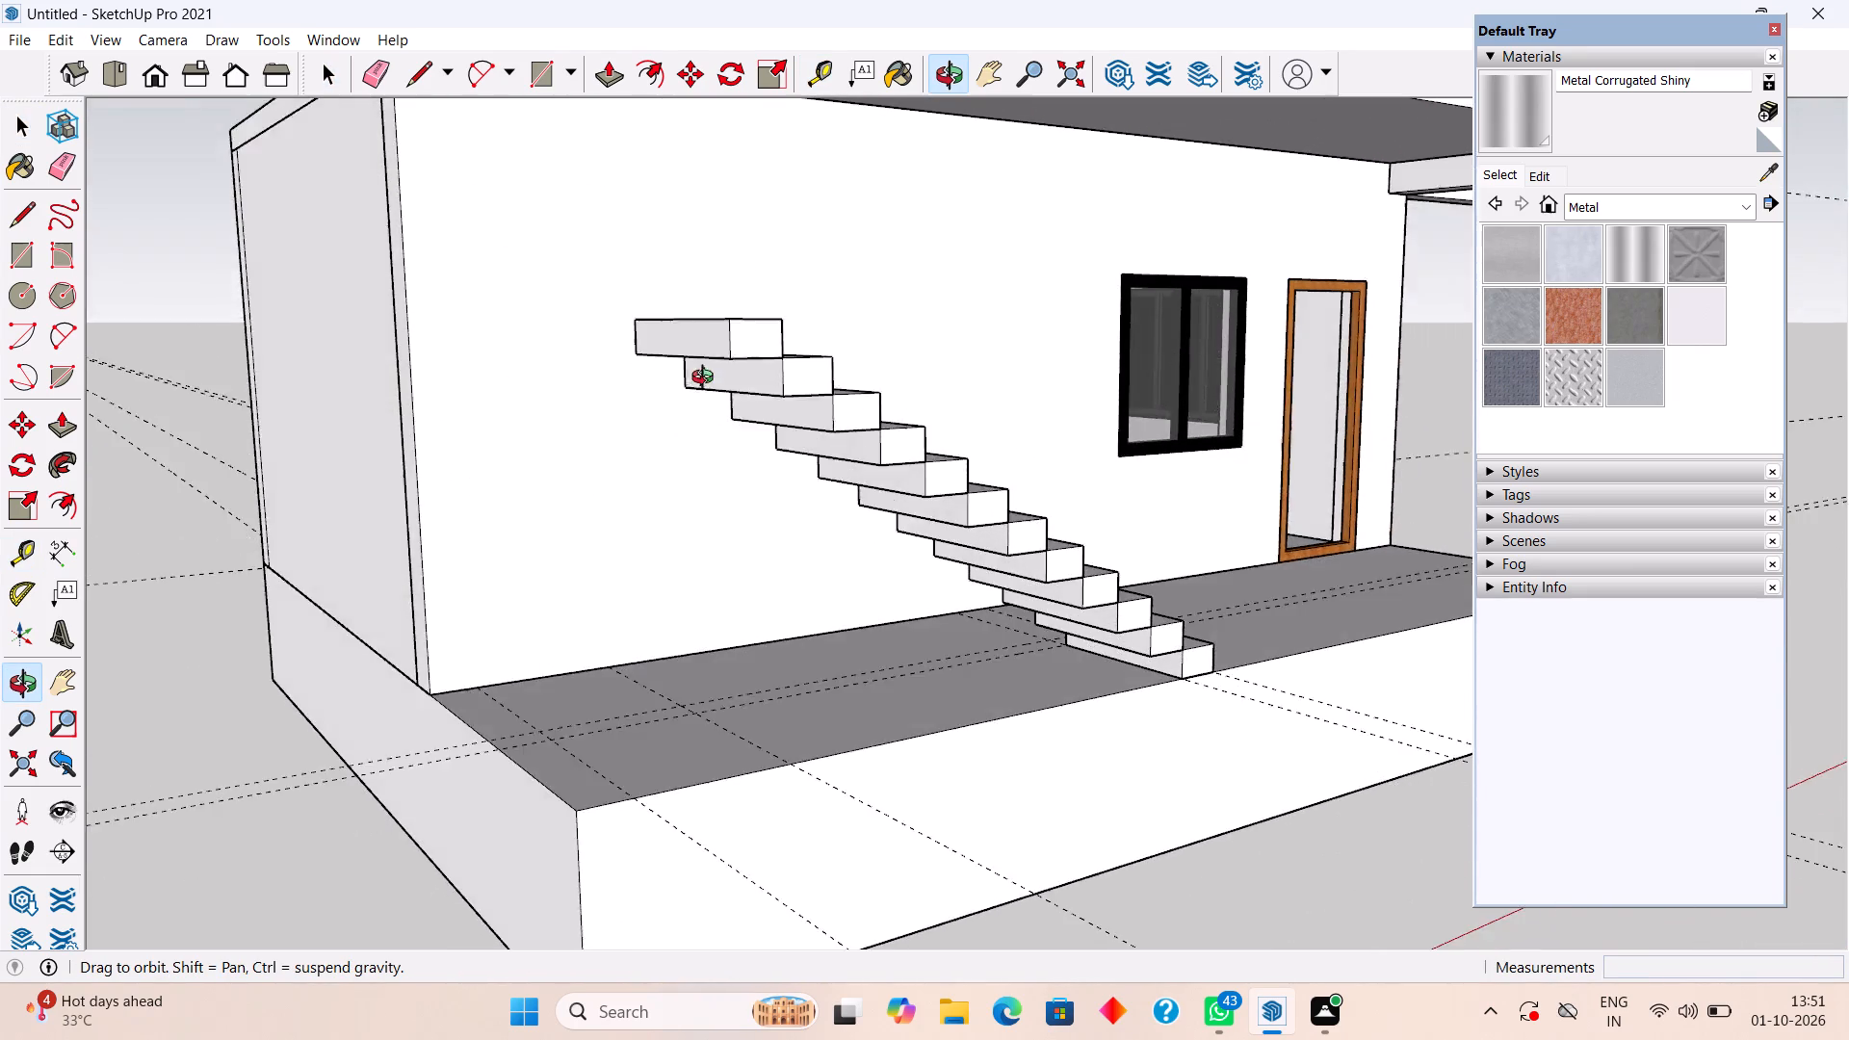
pyautogui.moveTo(707, 379); pyautogui.dragTo(646, 328, button='middle')
pyautogui.scroll(2, 647, 324)
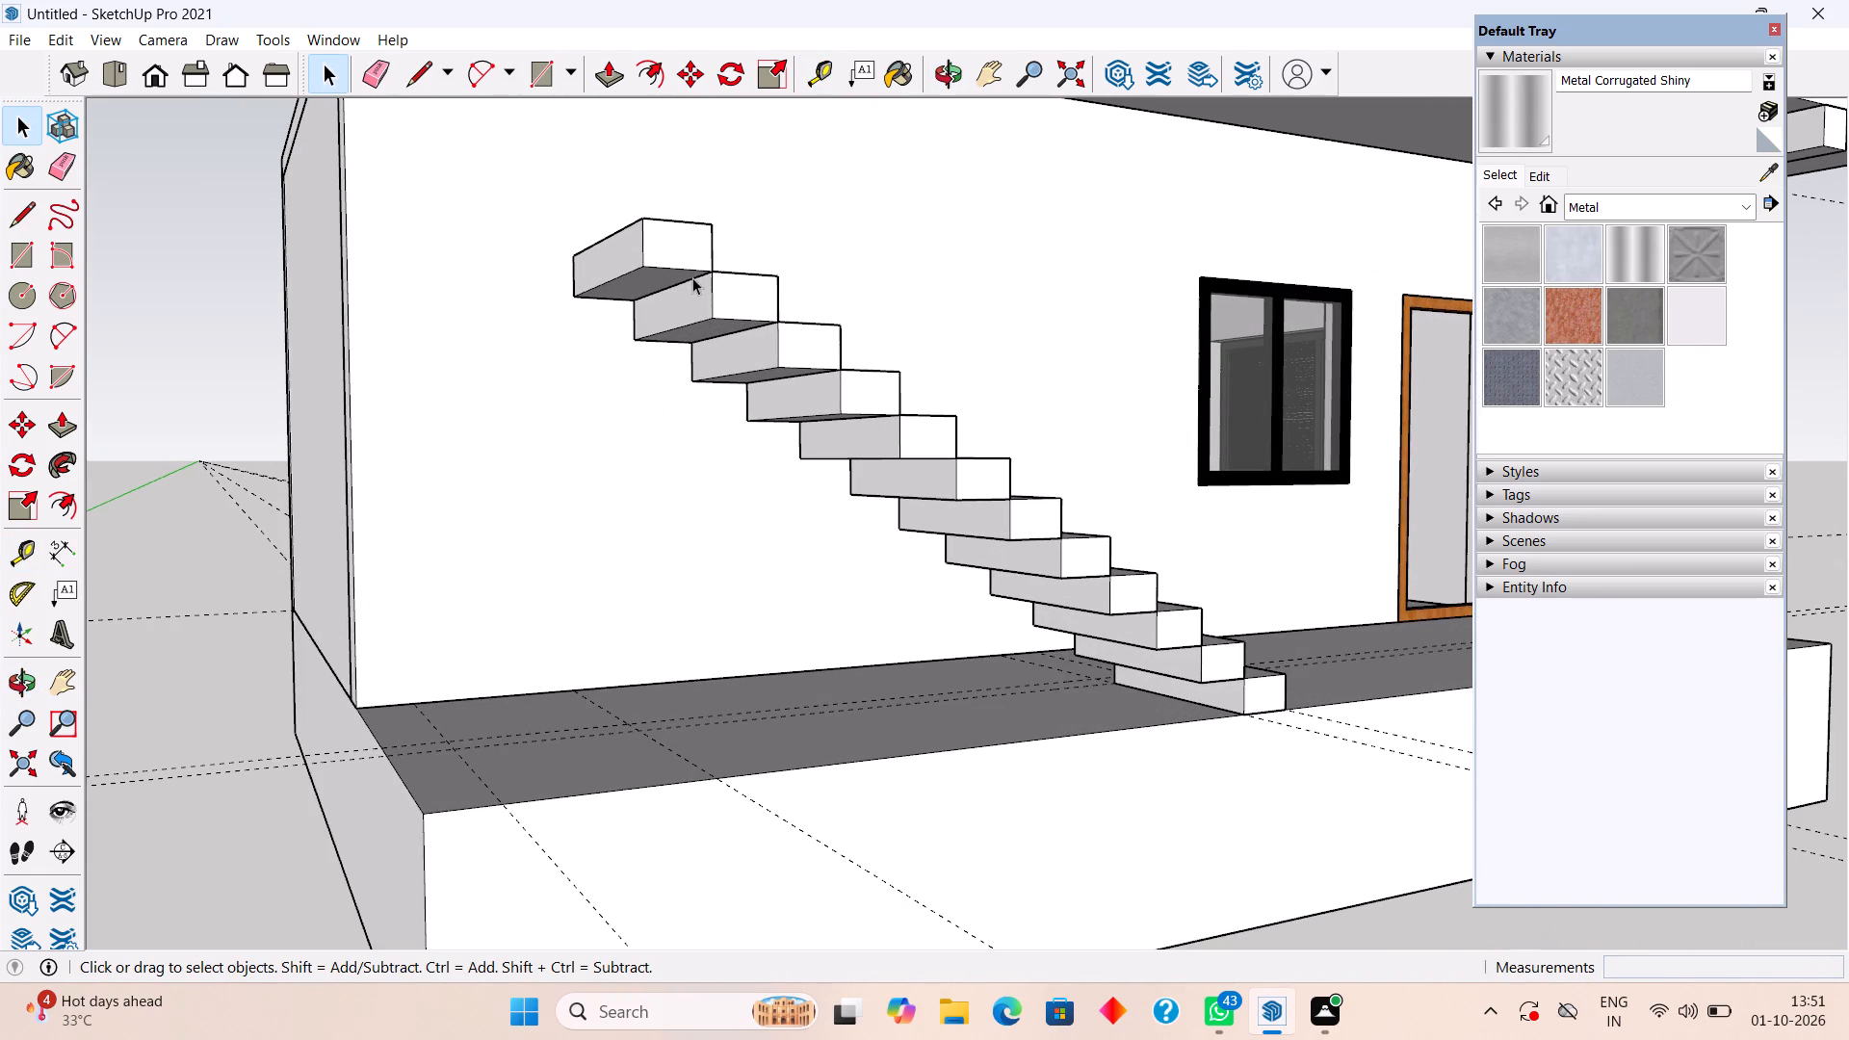
pyautogui.click(646, 272)
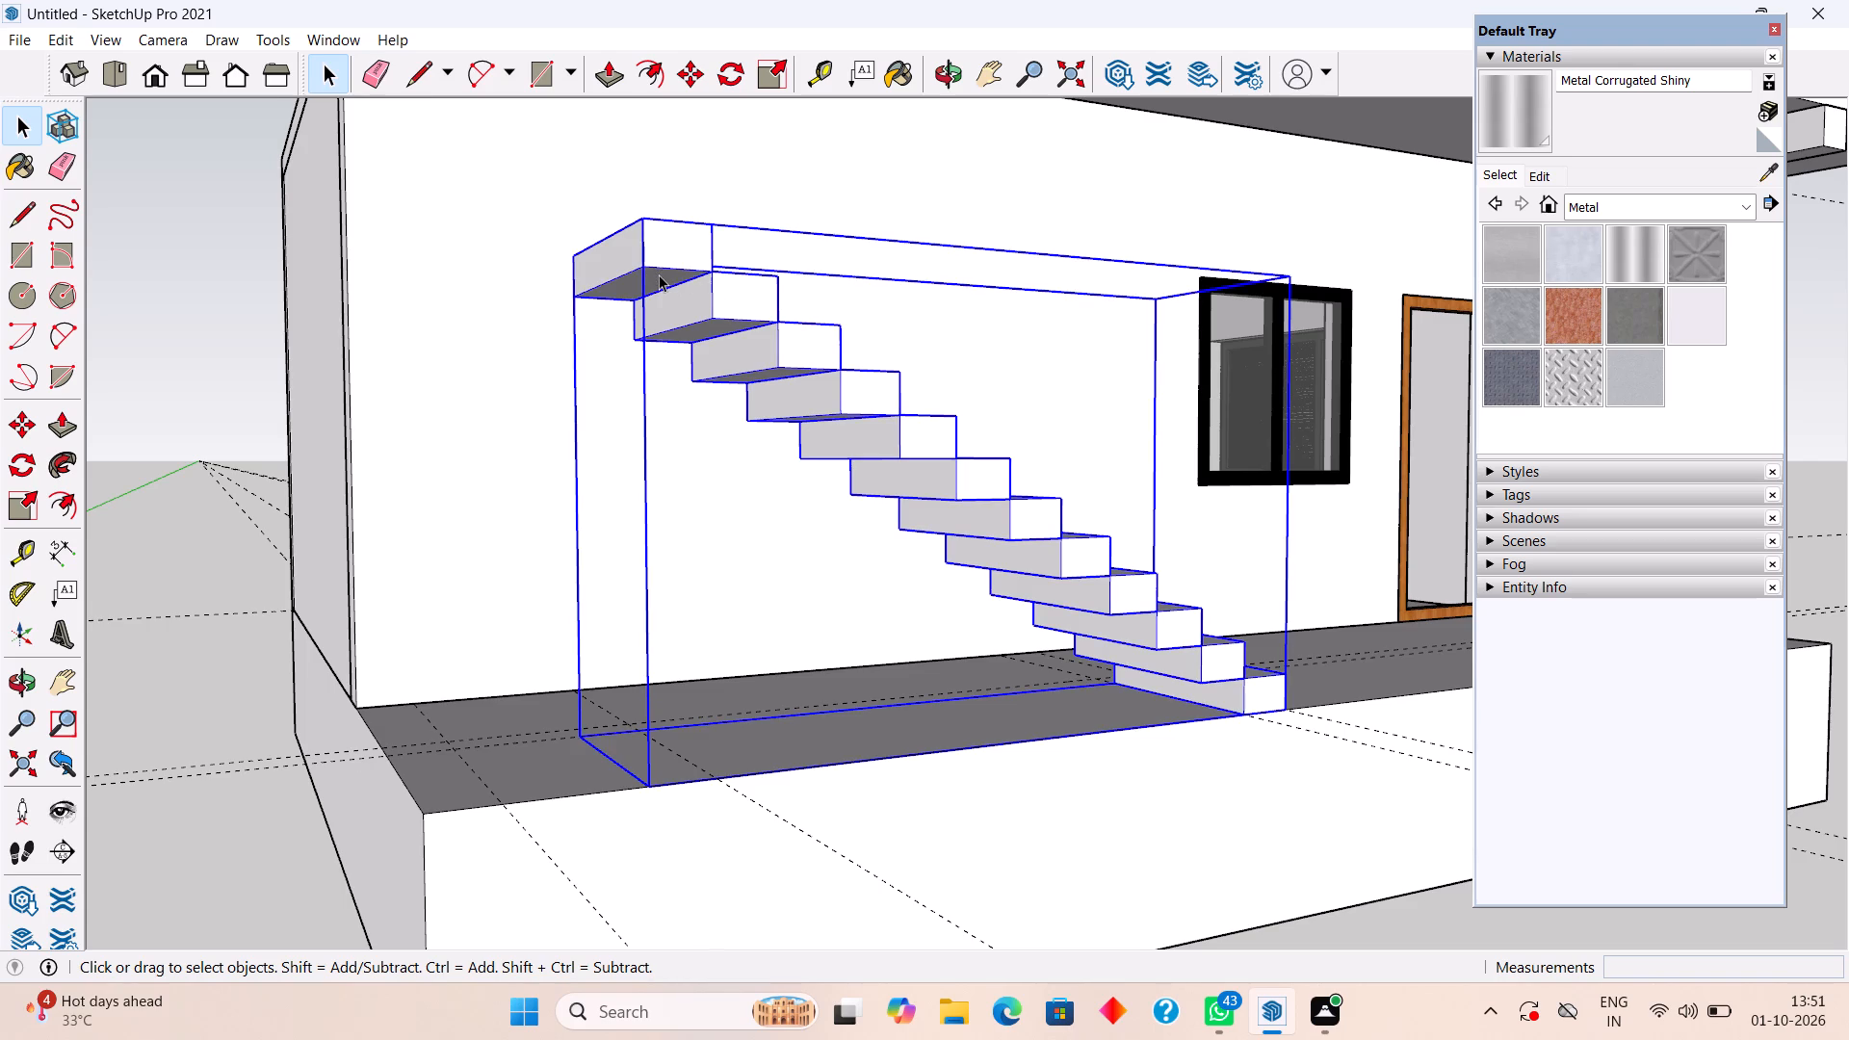
pyautogui.rightClick(659, 274)
pyautogui.click(723, 481)
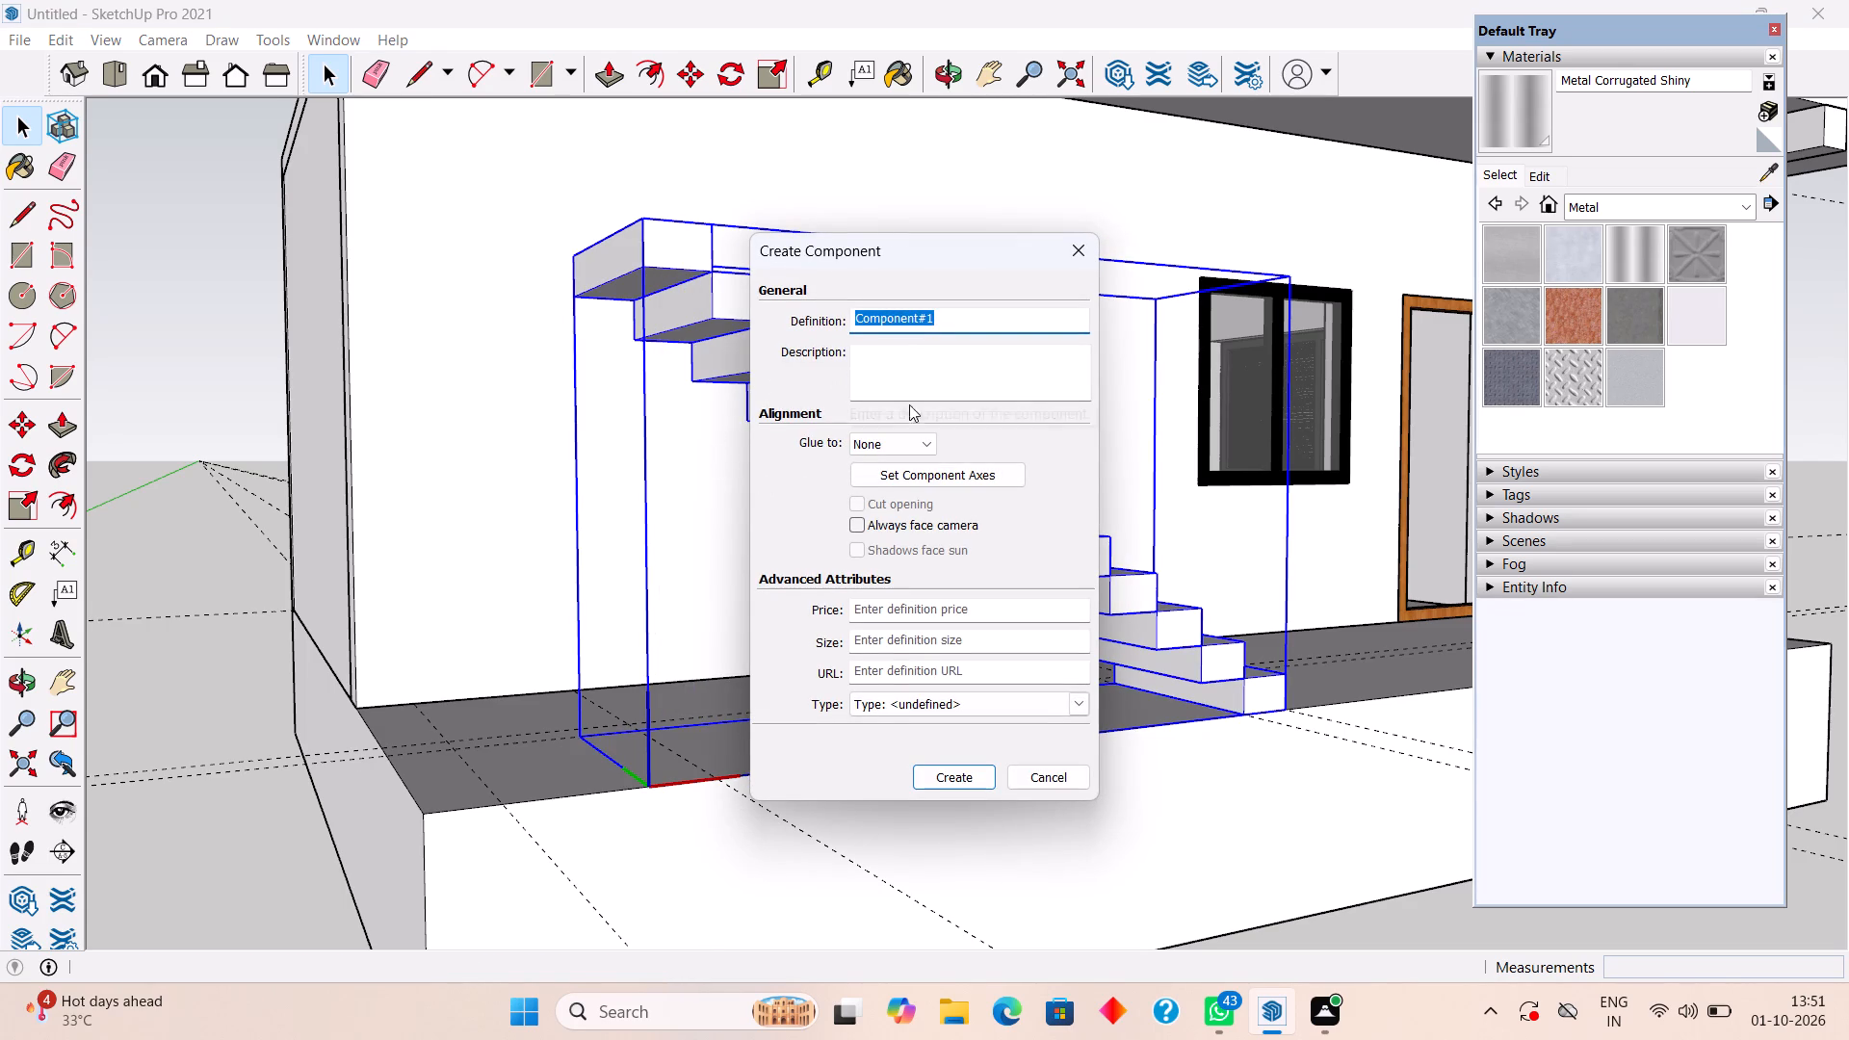
pyautogui.click(929, 774)
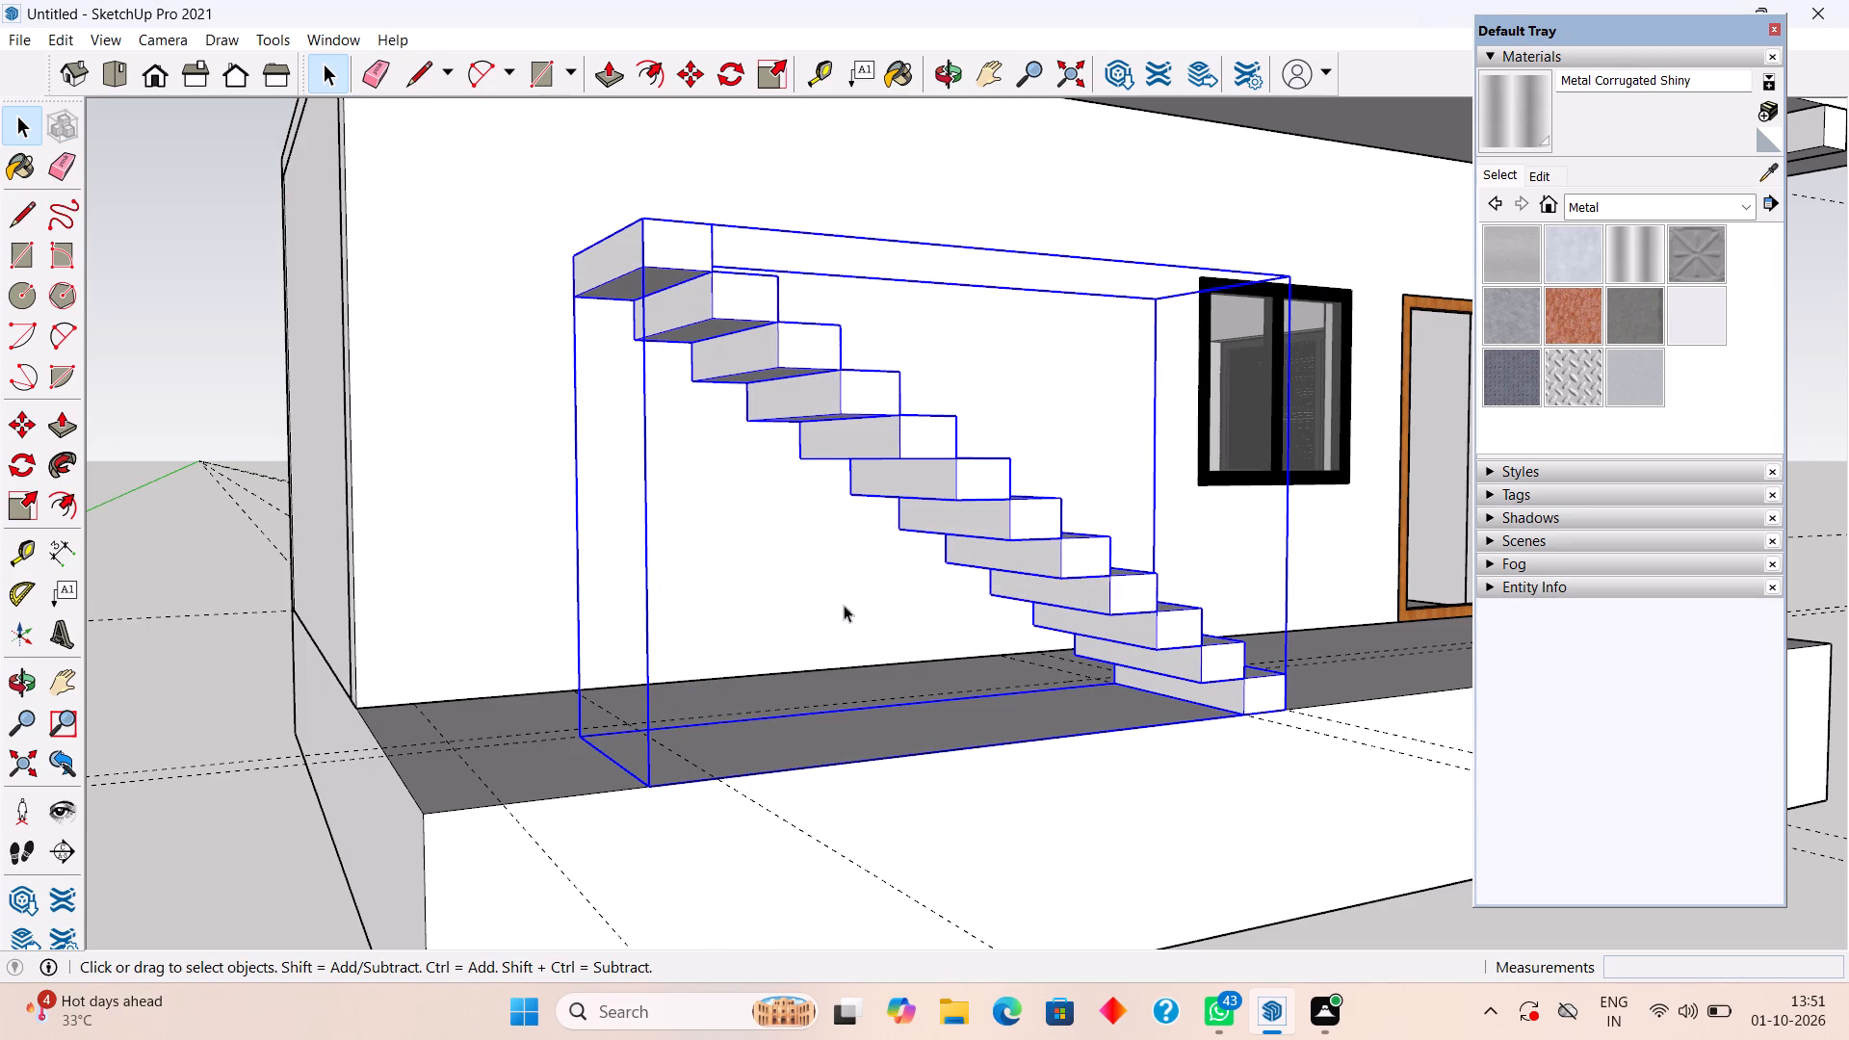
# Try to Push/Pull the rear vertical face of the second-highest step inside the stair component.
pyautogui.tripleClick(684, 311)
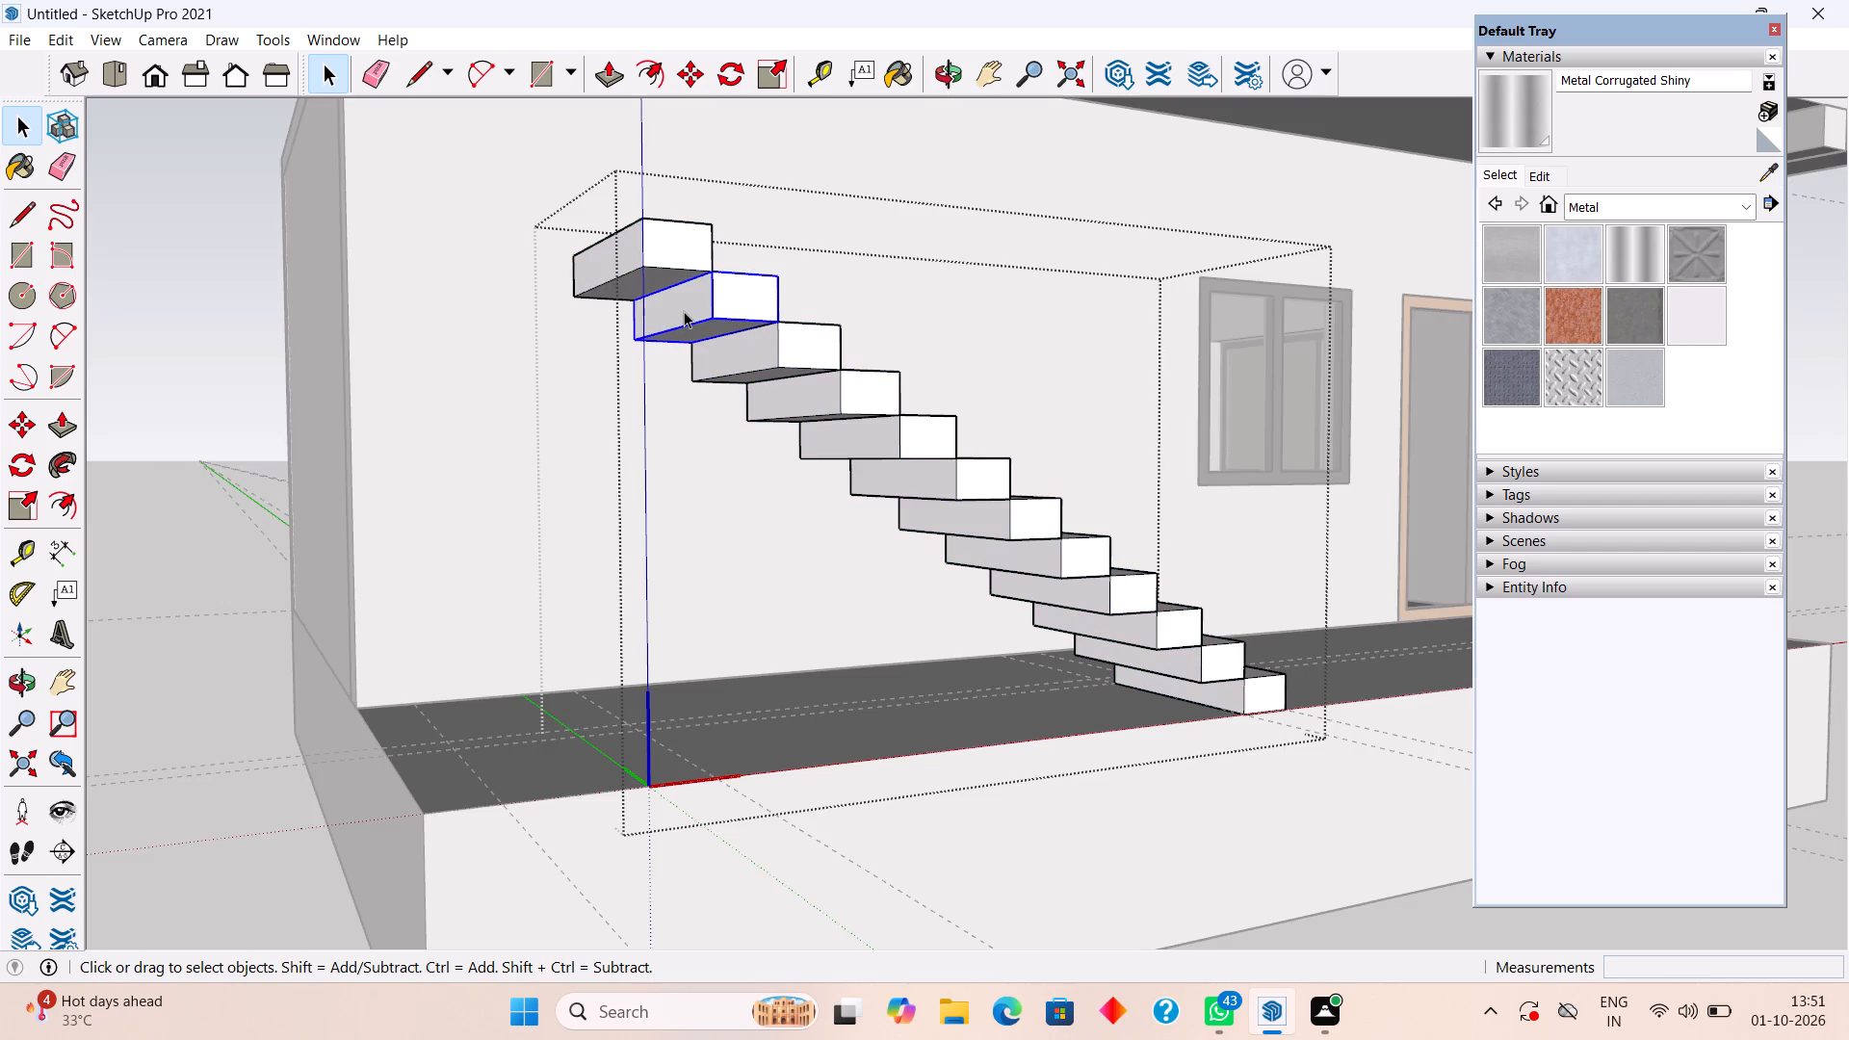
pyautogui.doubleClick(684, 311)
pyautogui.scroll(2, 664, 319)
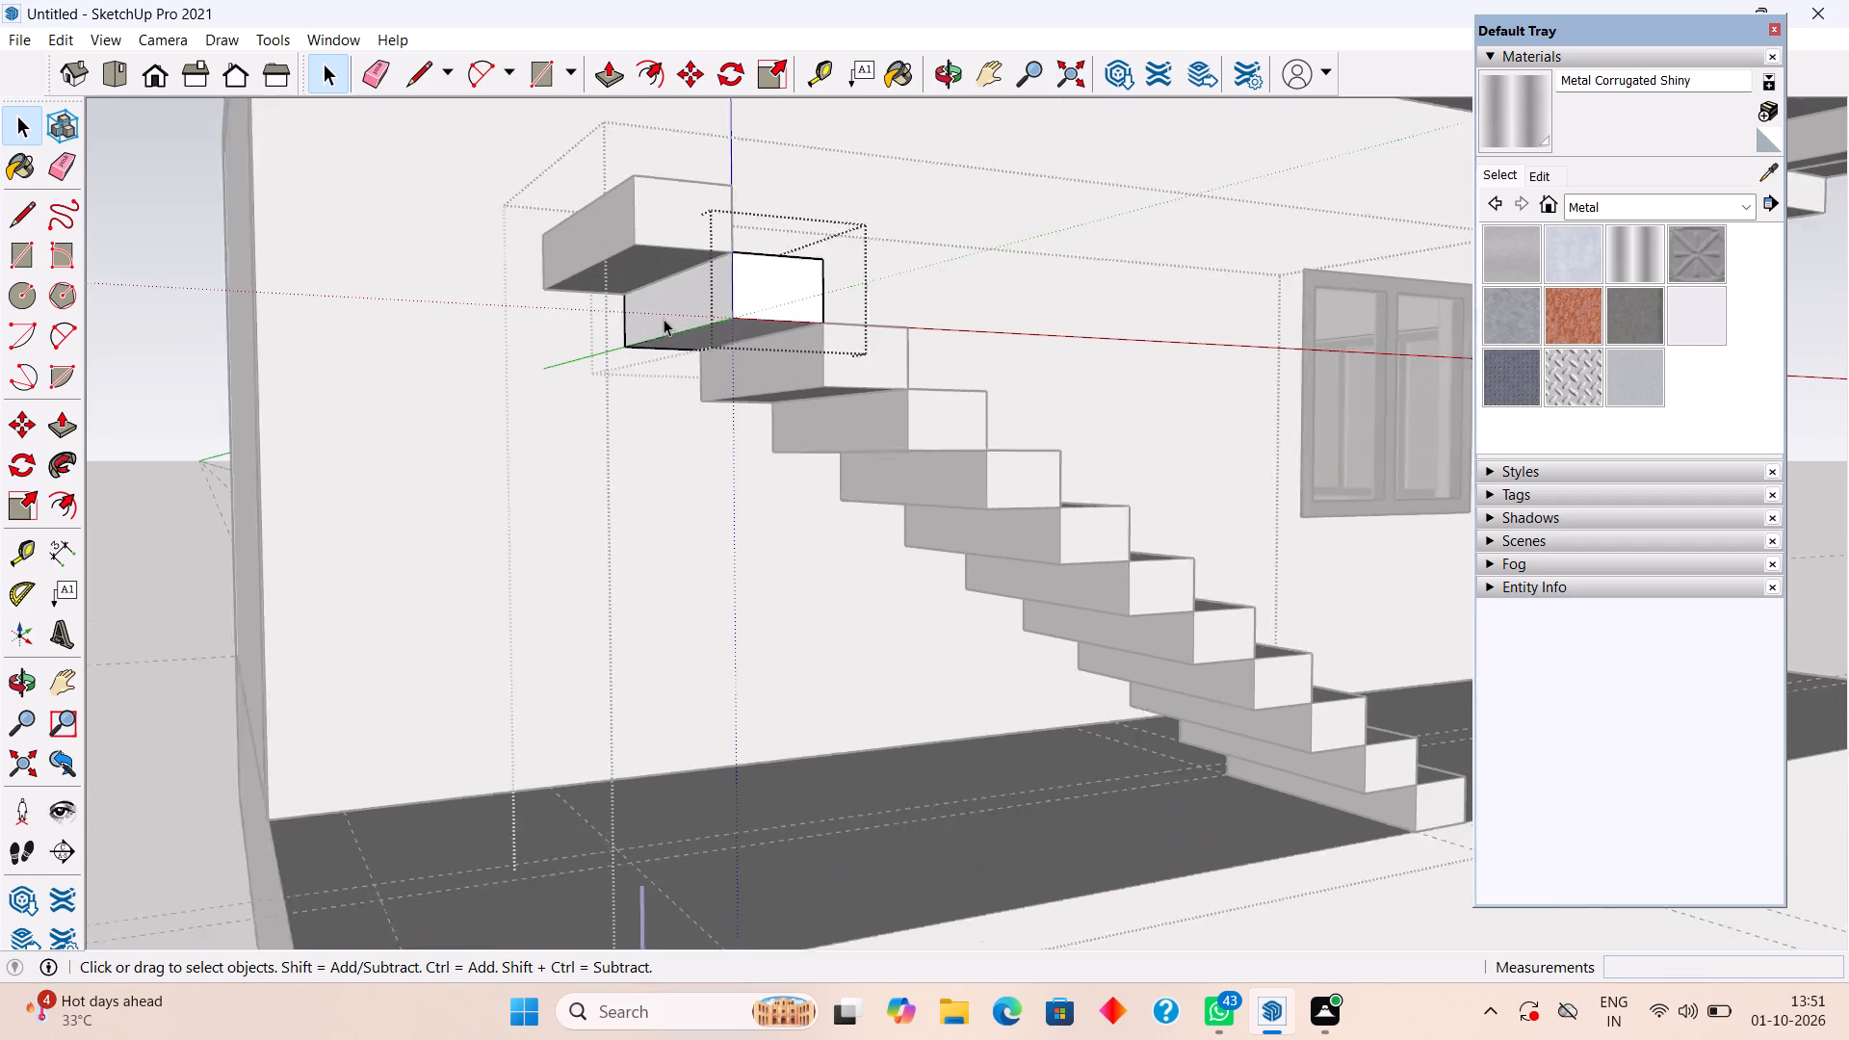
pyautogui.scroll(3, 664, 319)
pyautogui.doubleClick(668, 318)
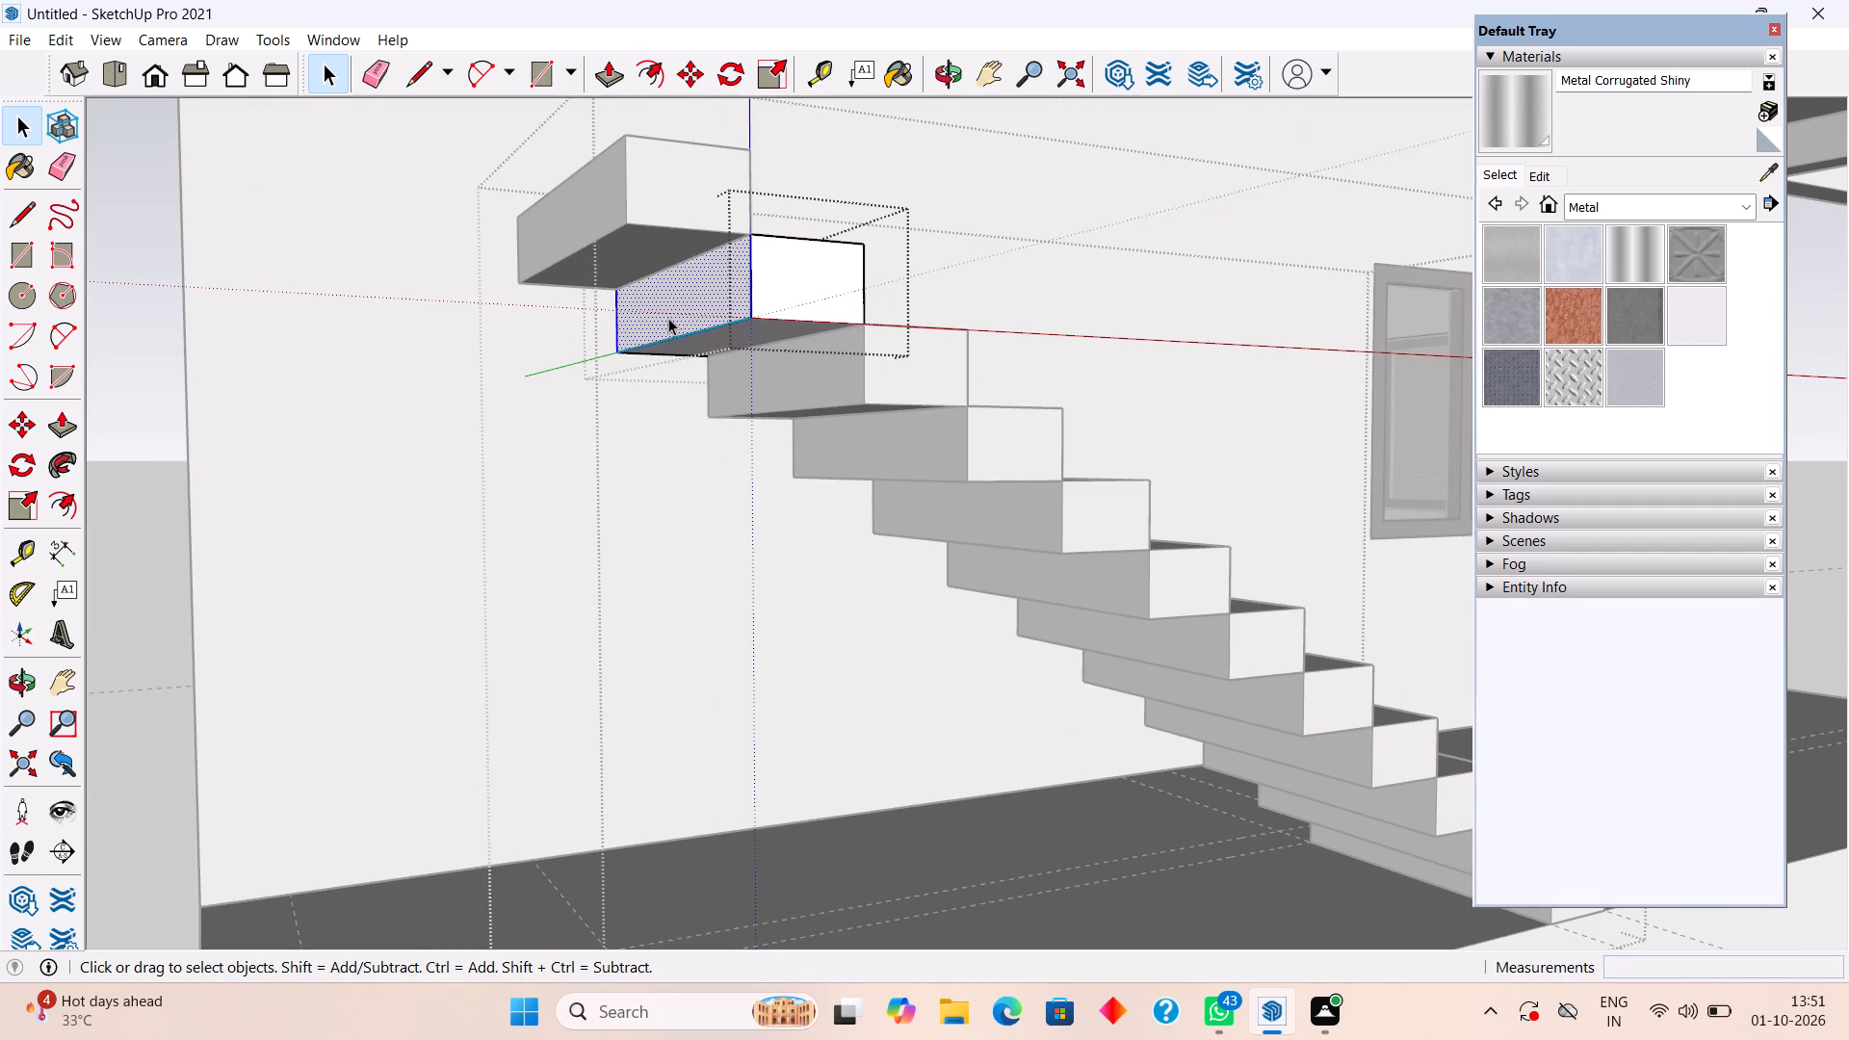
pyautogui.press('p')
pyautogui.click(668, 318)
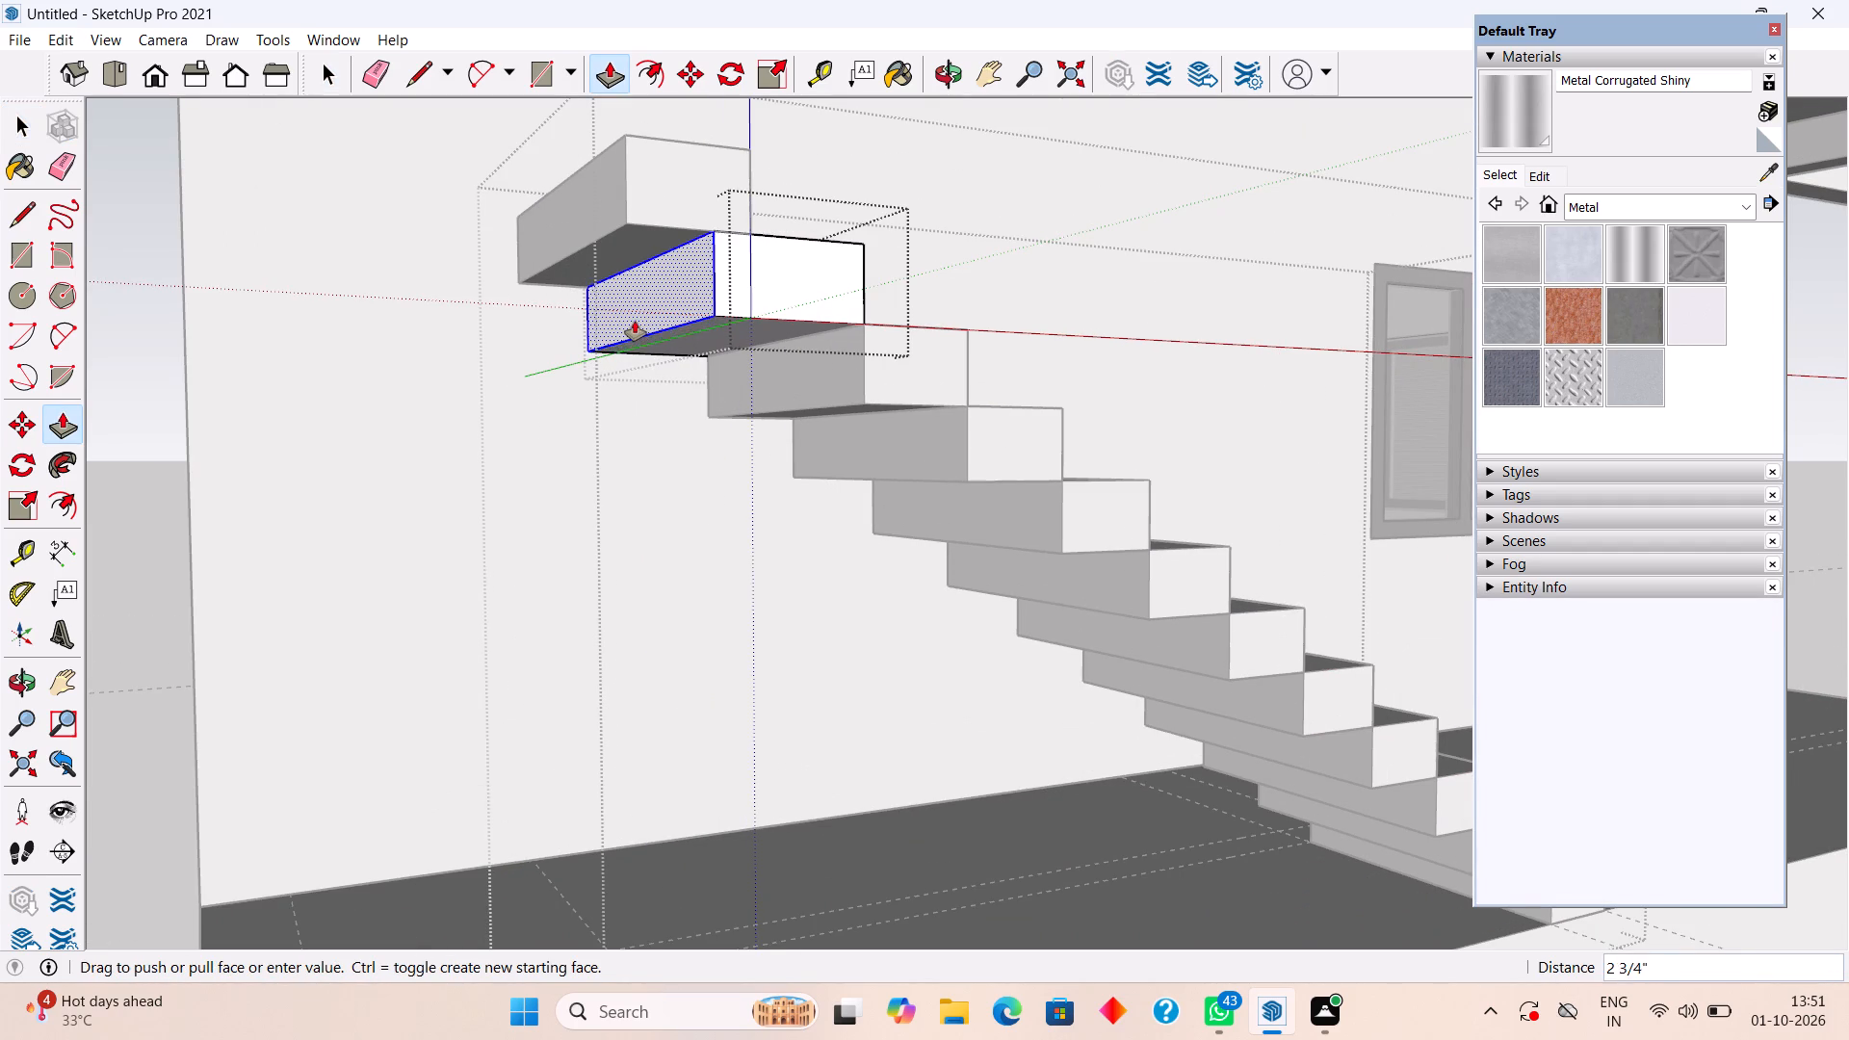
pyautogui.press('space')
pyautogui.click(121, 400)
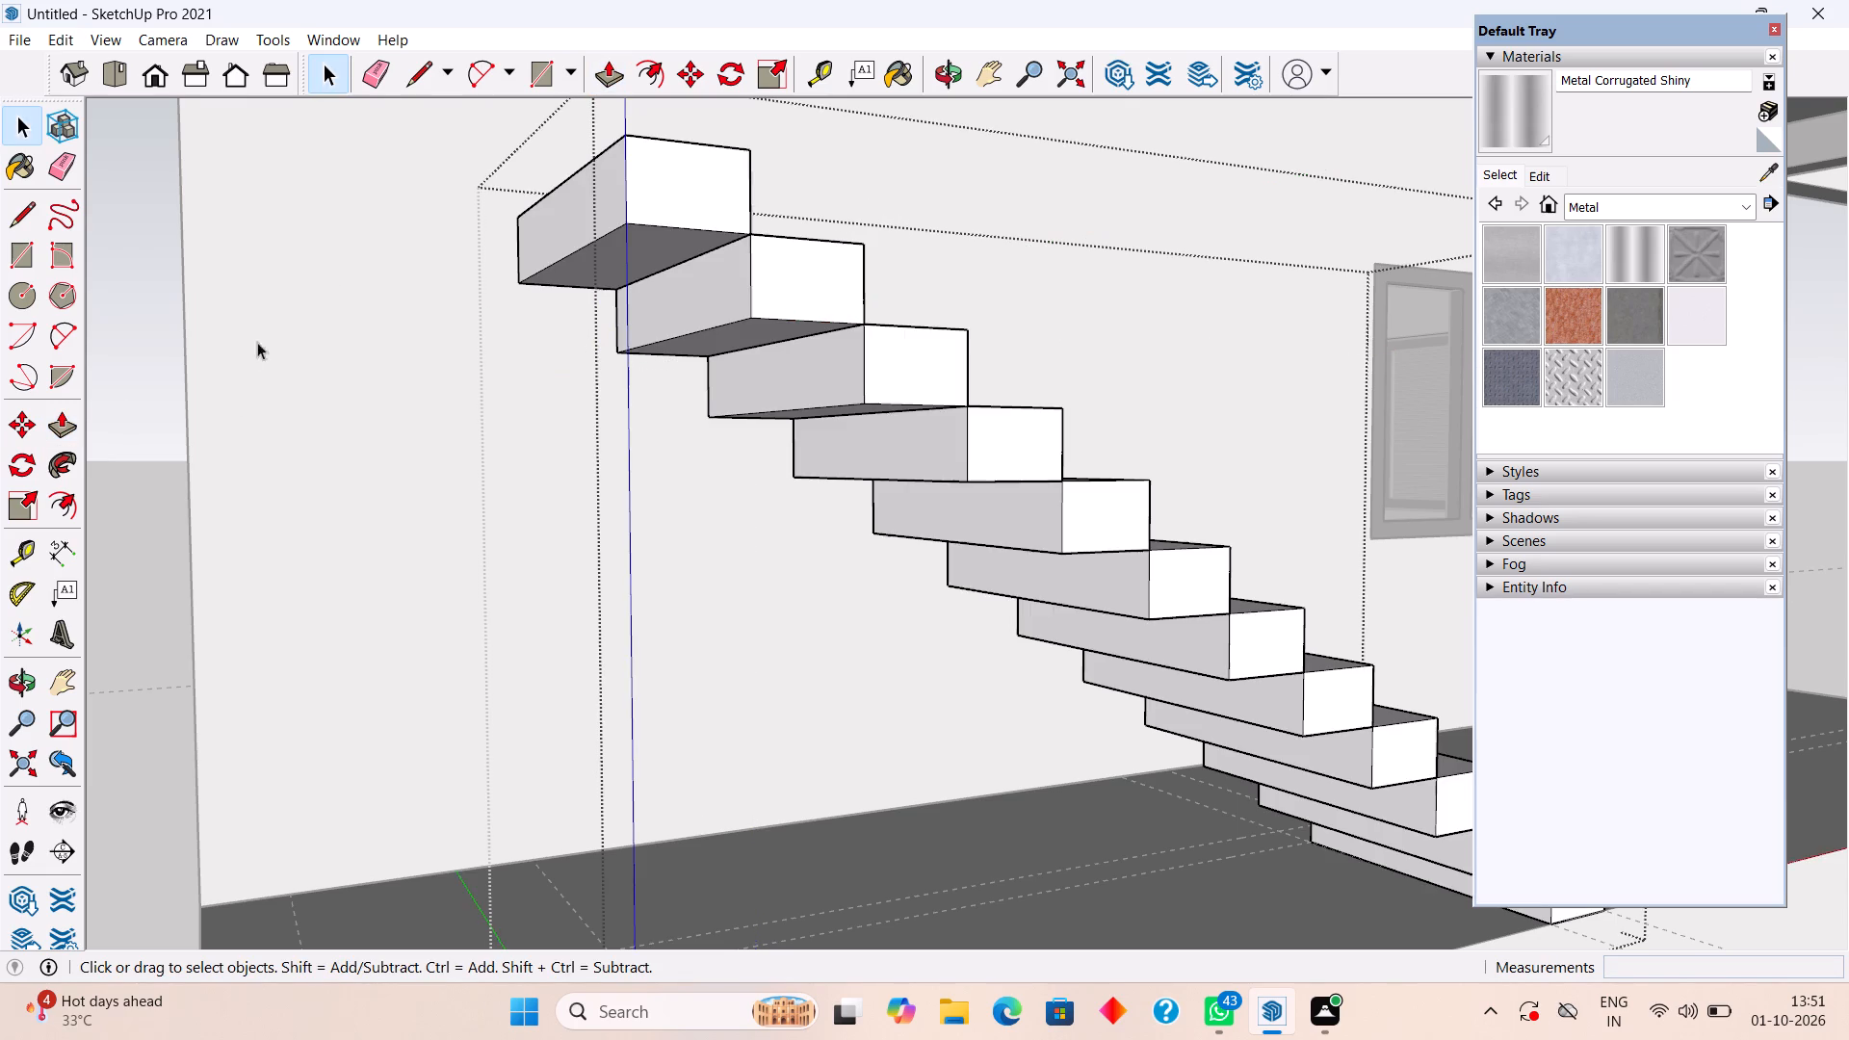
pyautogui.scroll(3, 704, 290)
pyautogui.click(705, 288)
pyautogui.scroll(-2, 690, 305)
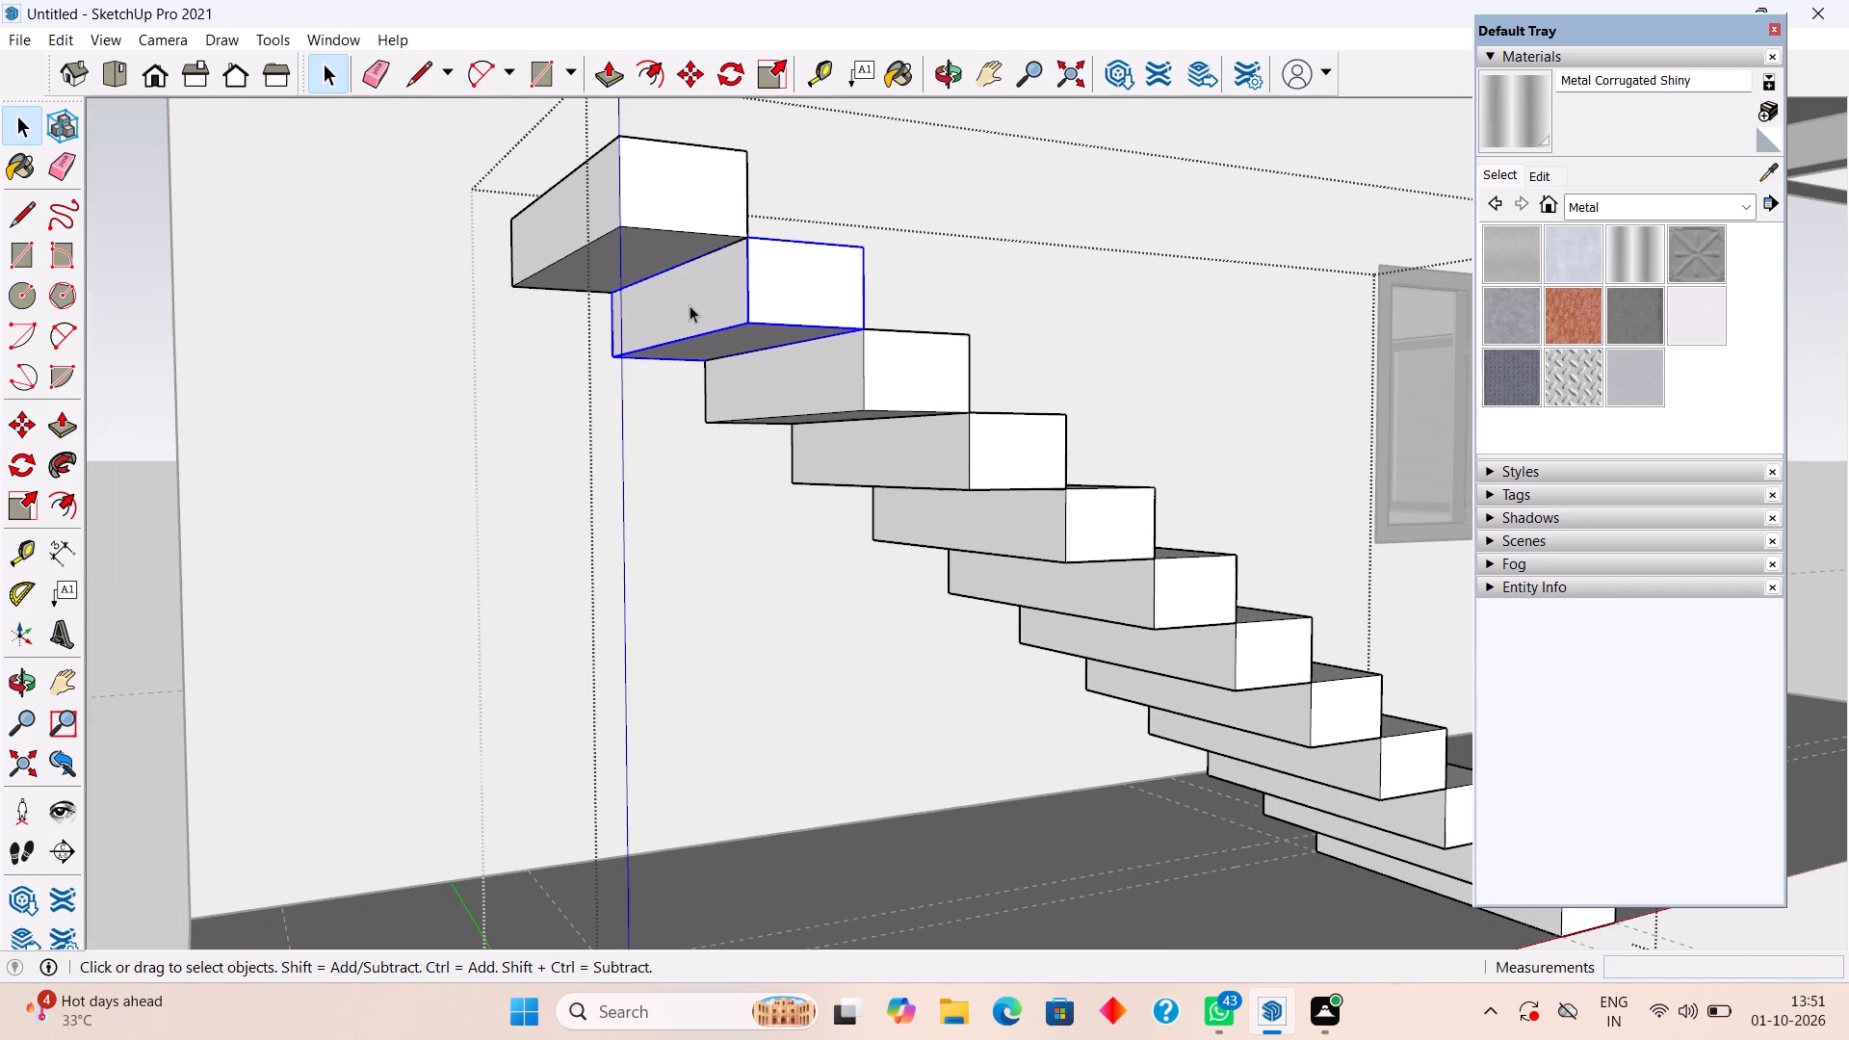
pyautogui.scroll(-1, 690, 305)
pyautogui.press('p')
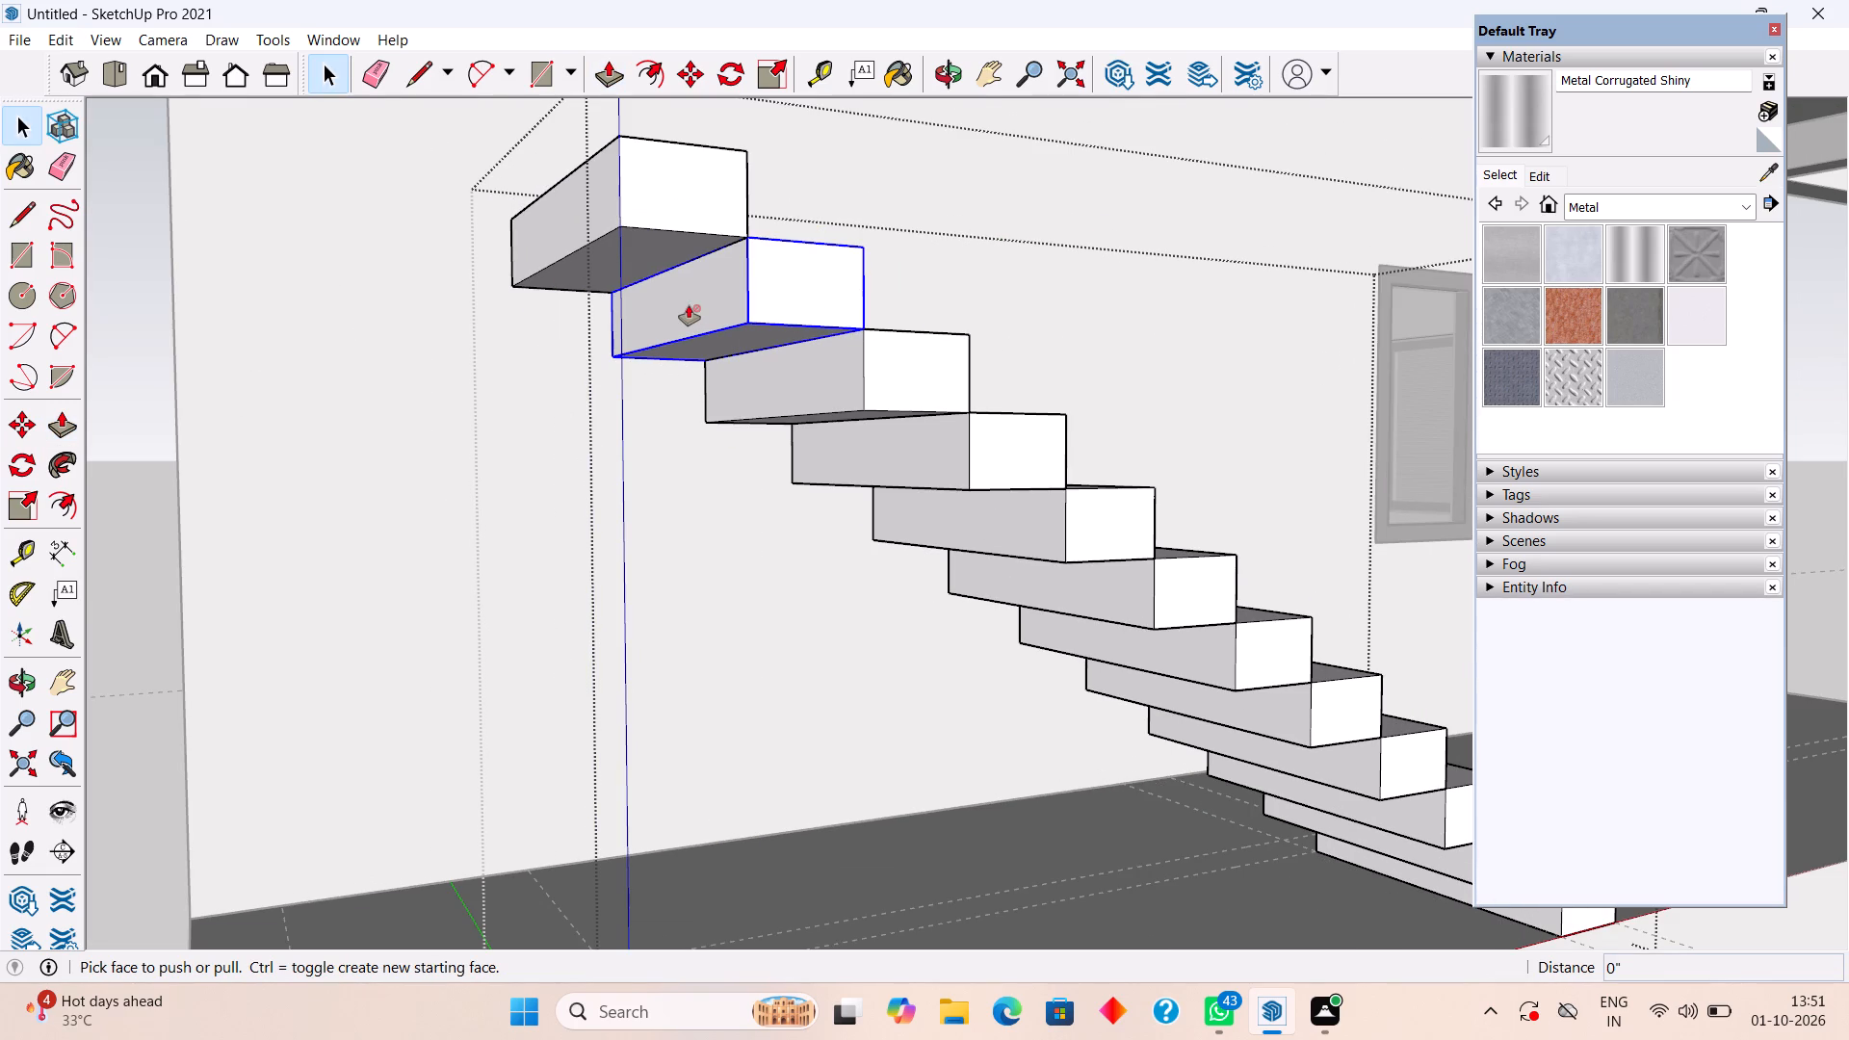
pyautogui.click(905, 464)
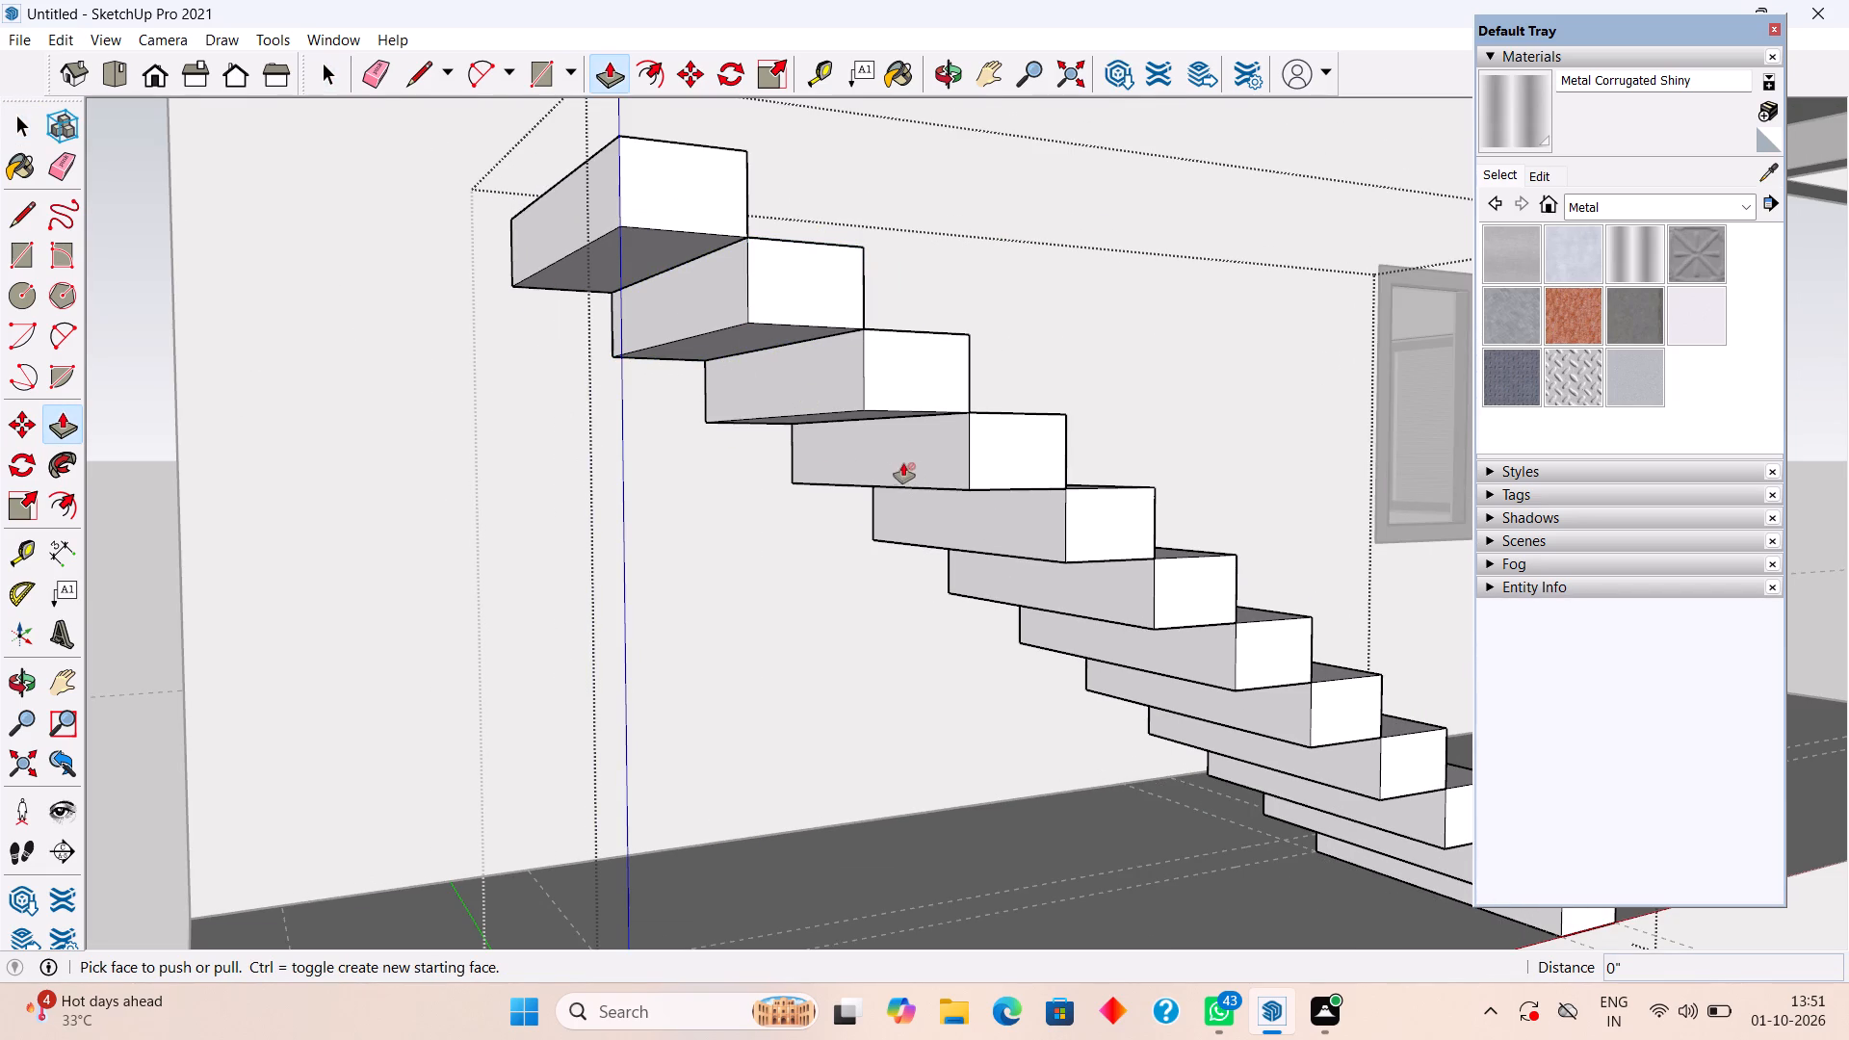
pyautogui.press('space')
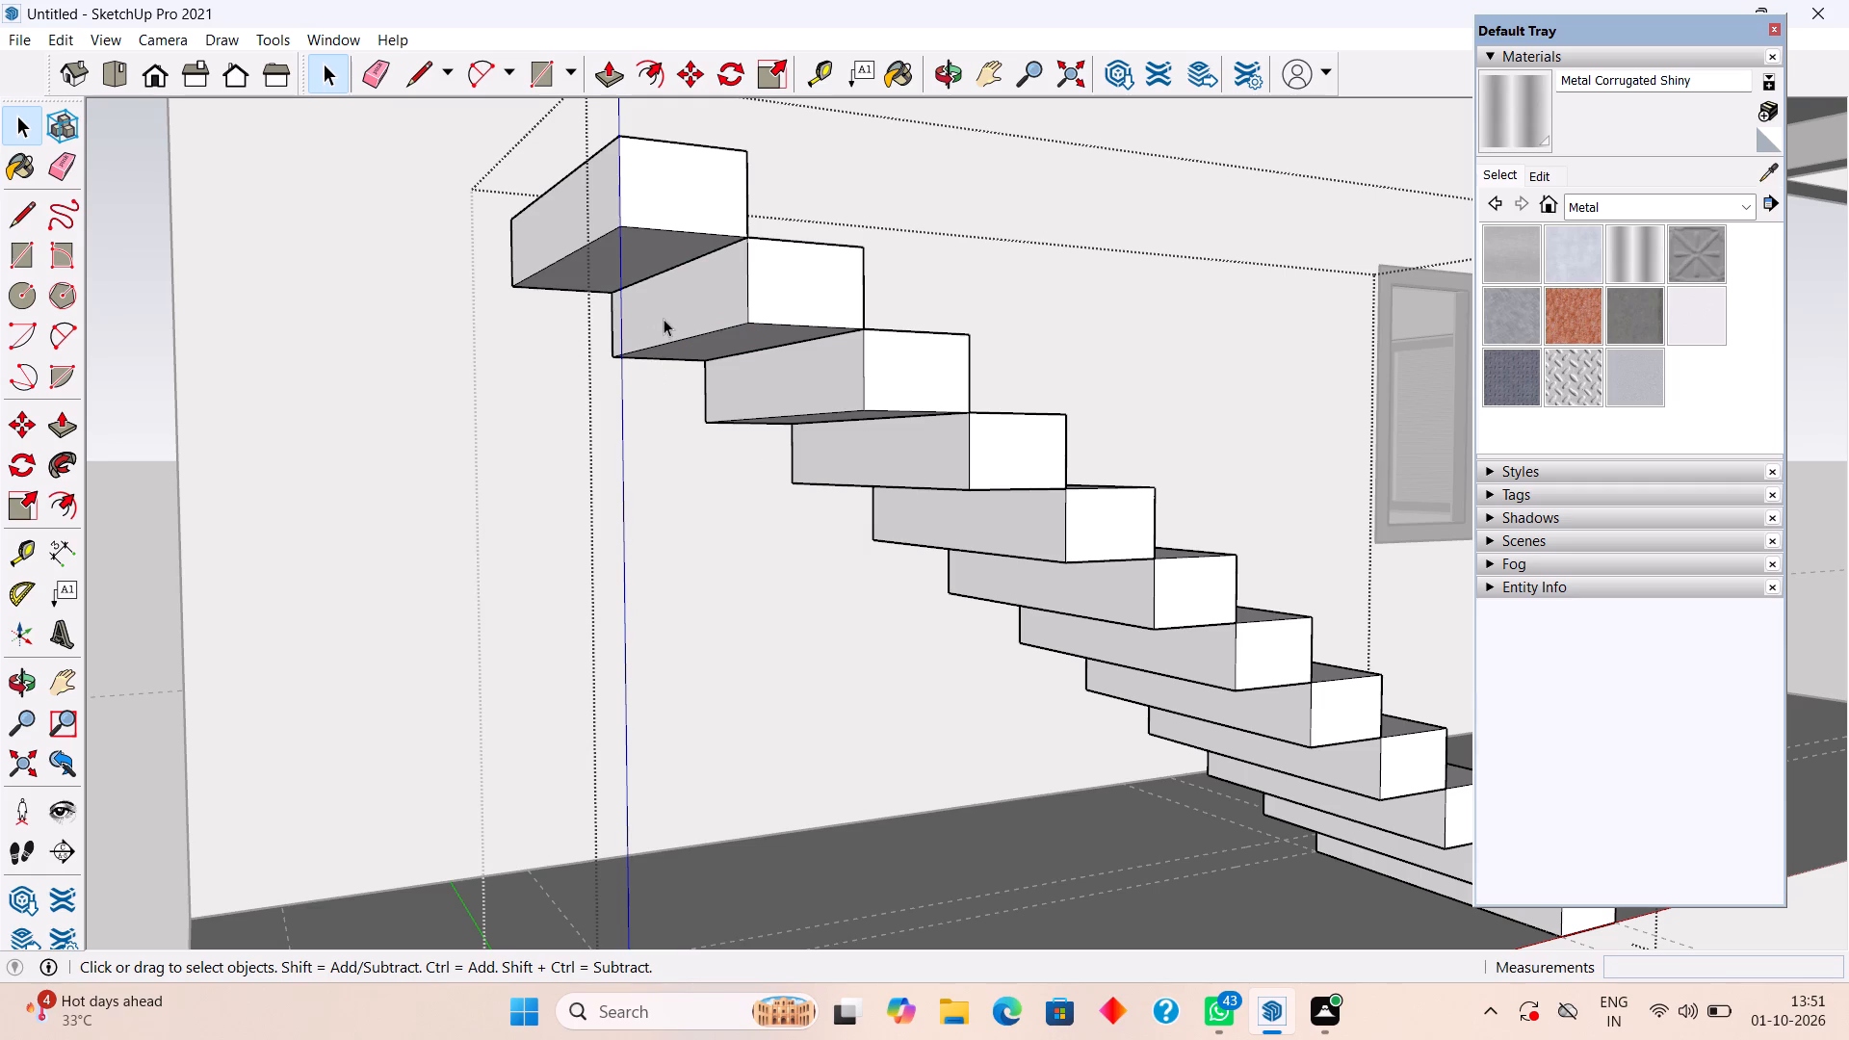
# Push/Pull the rear vertical face of the second-highest step outward by 4 1/2" to lengthen its block beneath the top step.
pyautogui.doubleClick(664, 319)
pyautogui.click(664, 319)
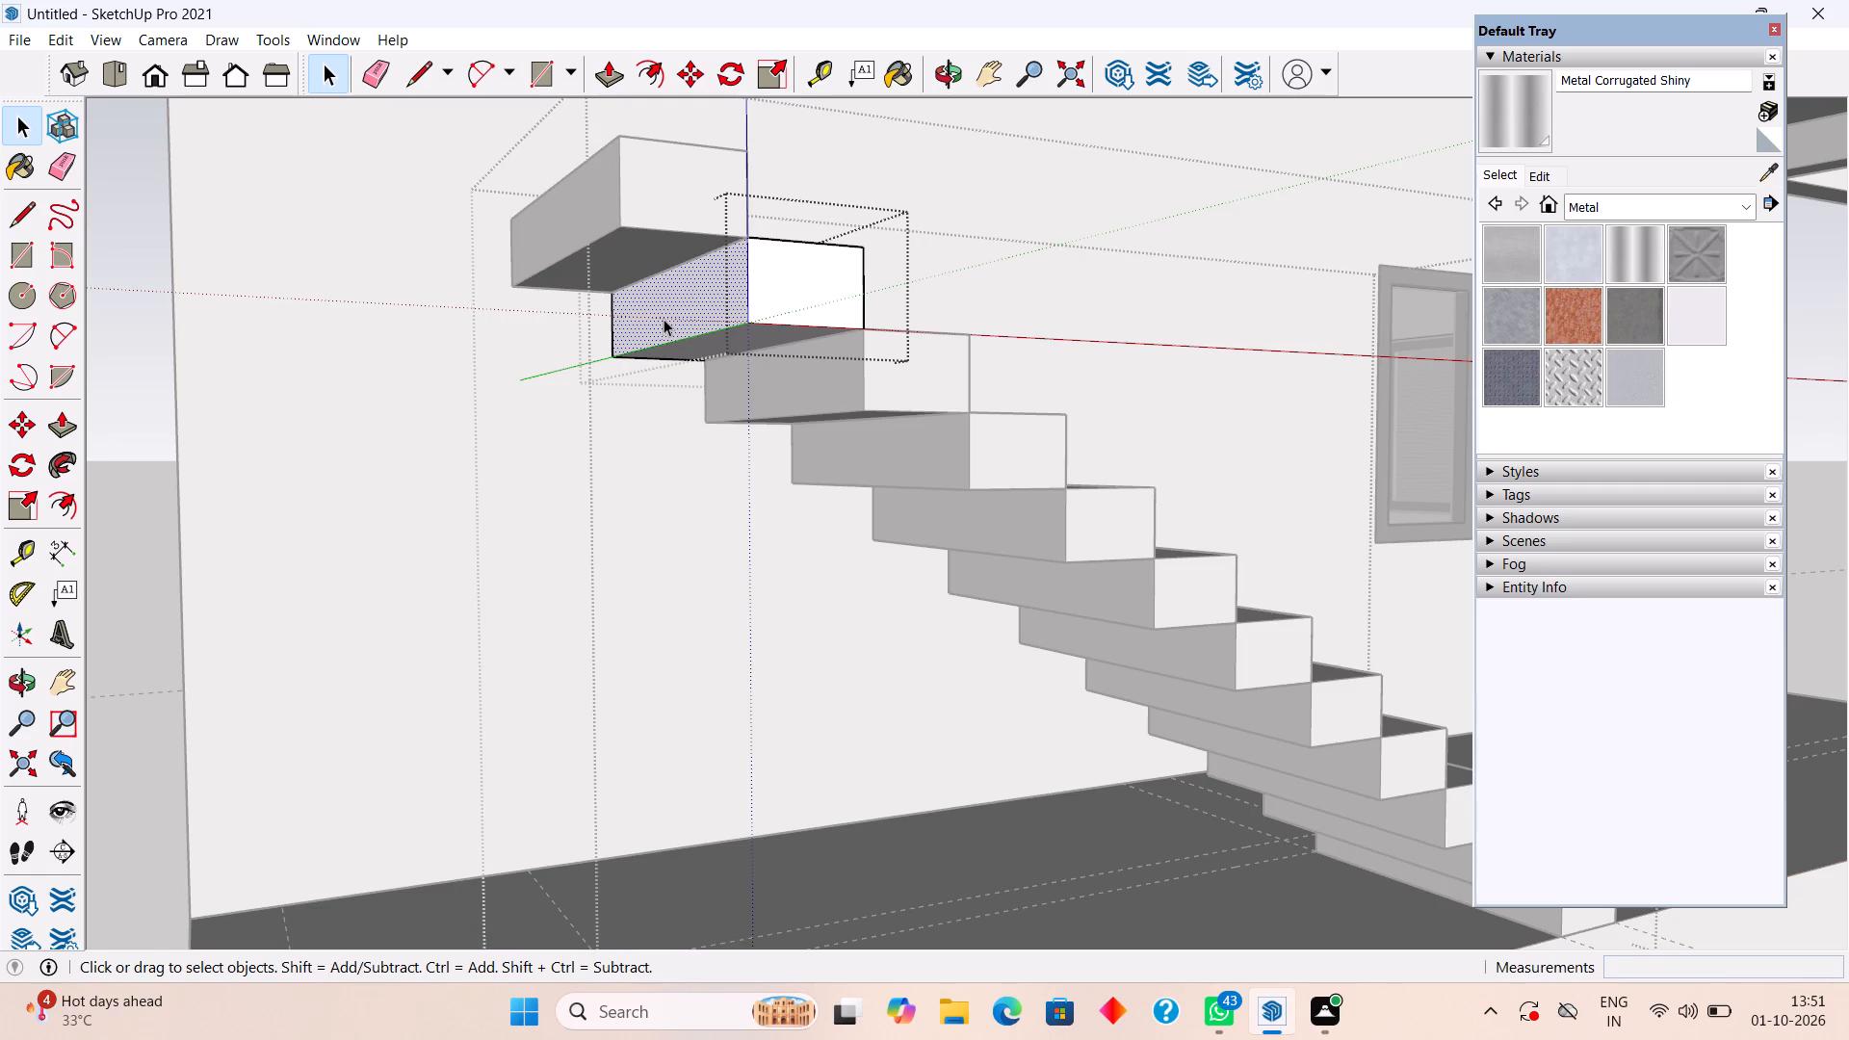
pyautogui.press('p')
pyautogui.click(664, 319)
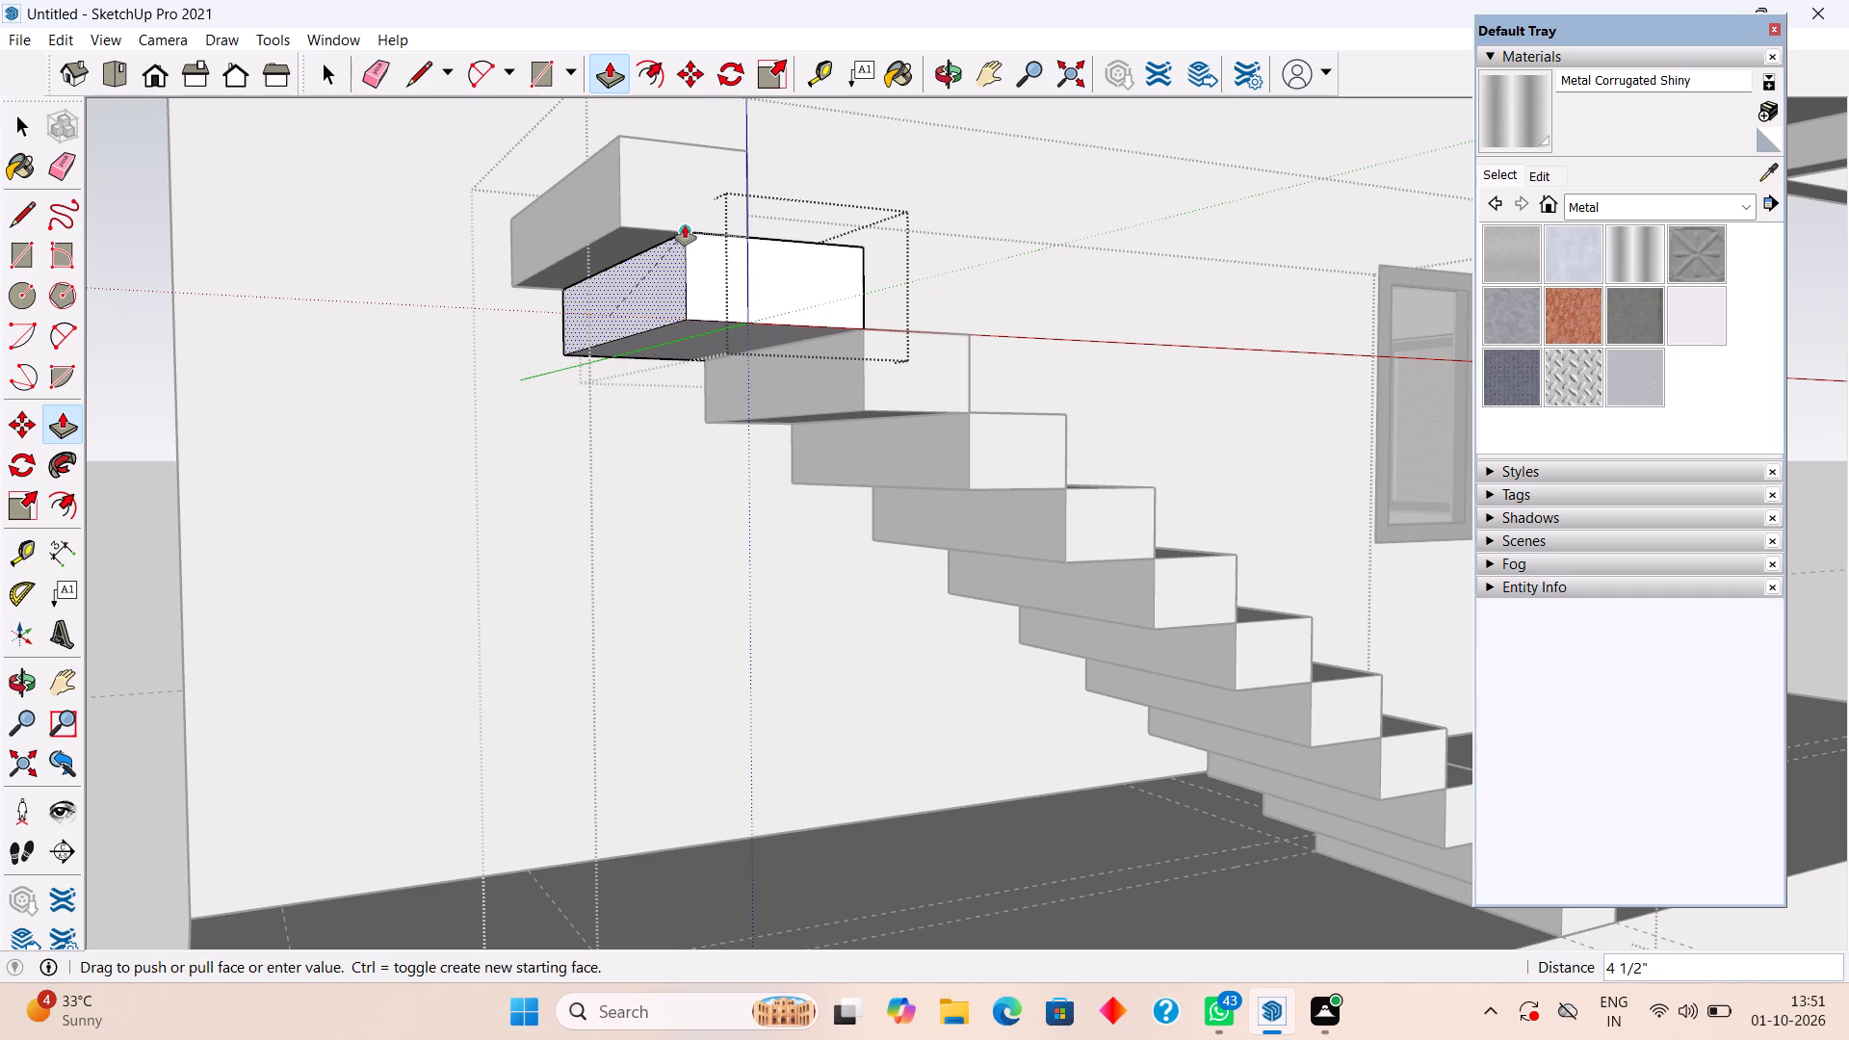
pyautogui.click(687, 225)
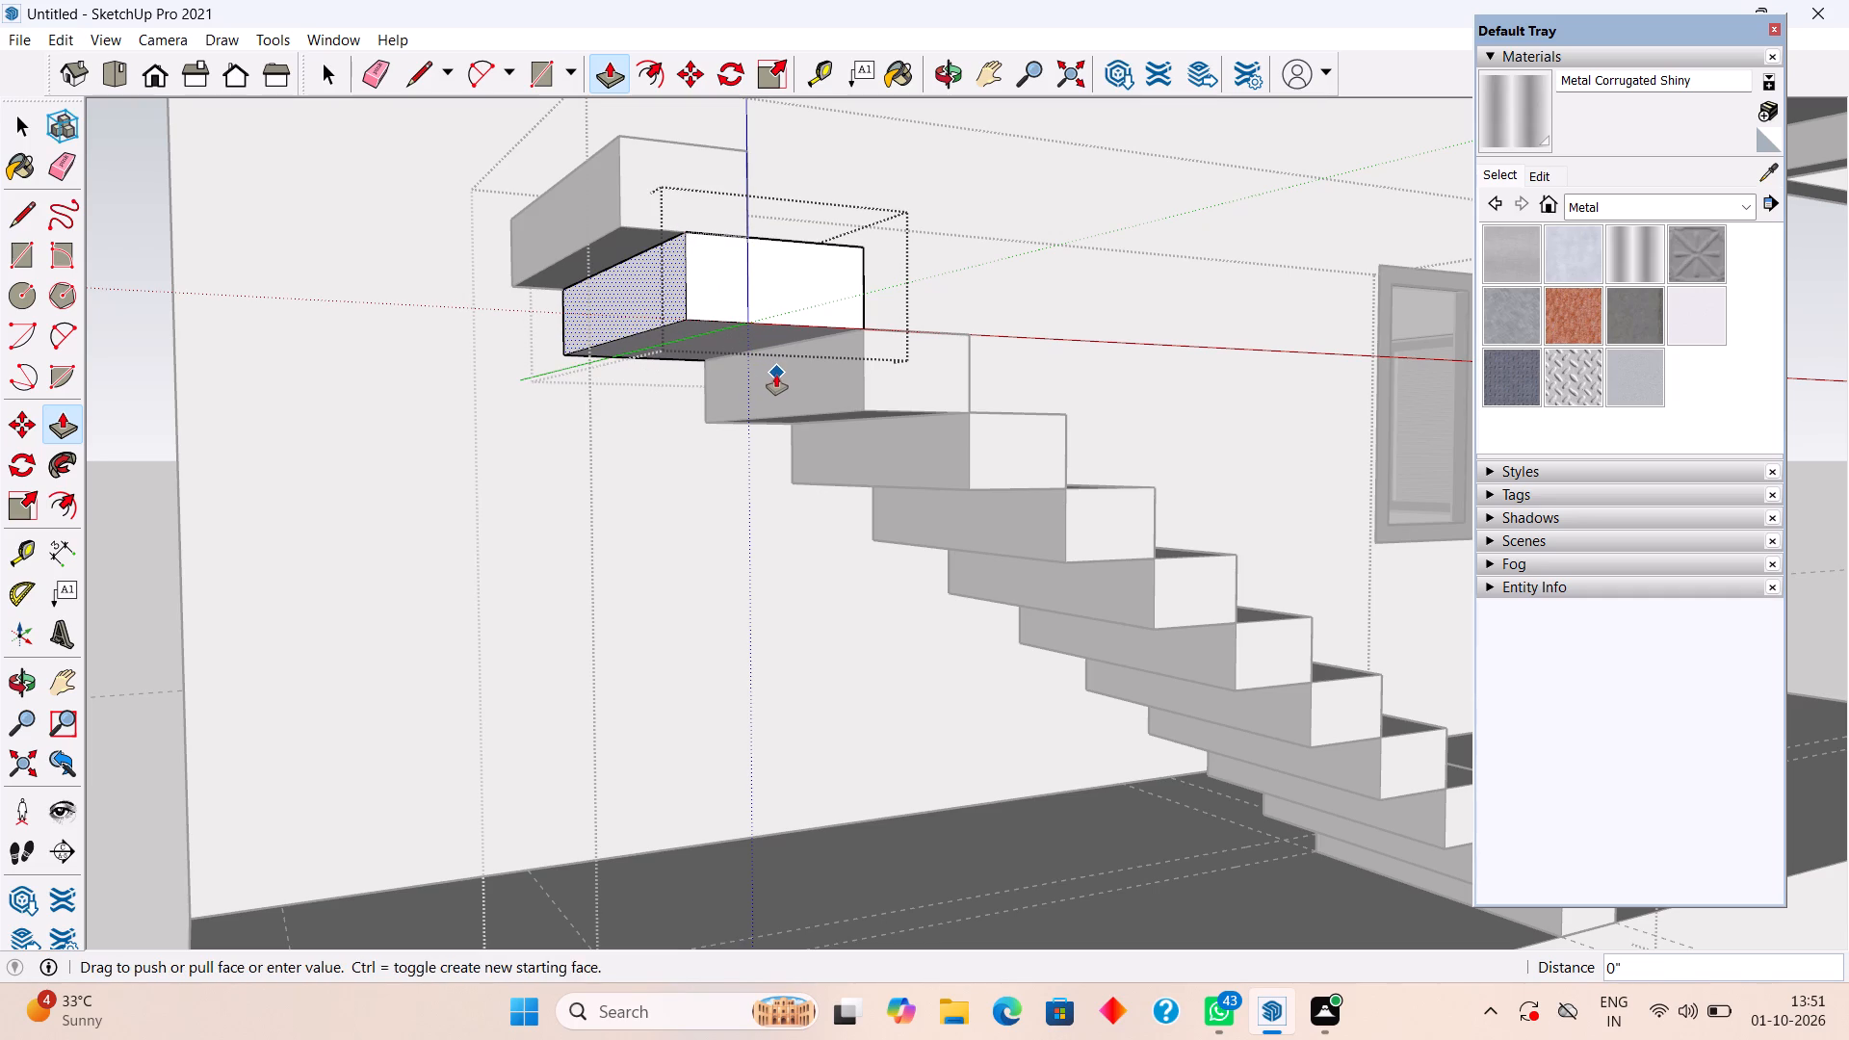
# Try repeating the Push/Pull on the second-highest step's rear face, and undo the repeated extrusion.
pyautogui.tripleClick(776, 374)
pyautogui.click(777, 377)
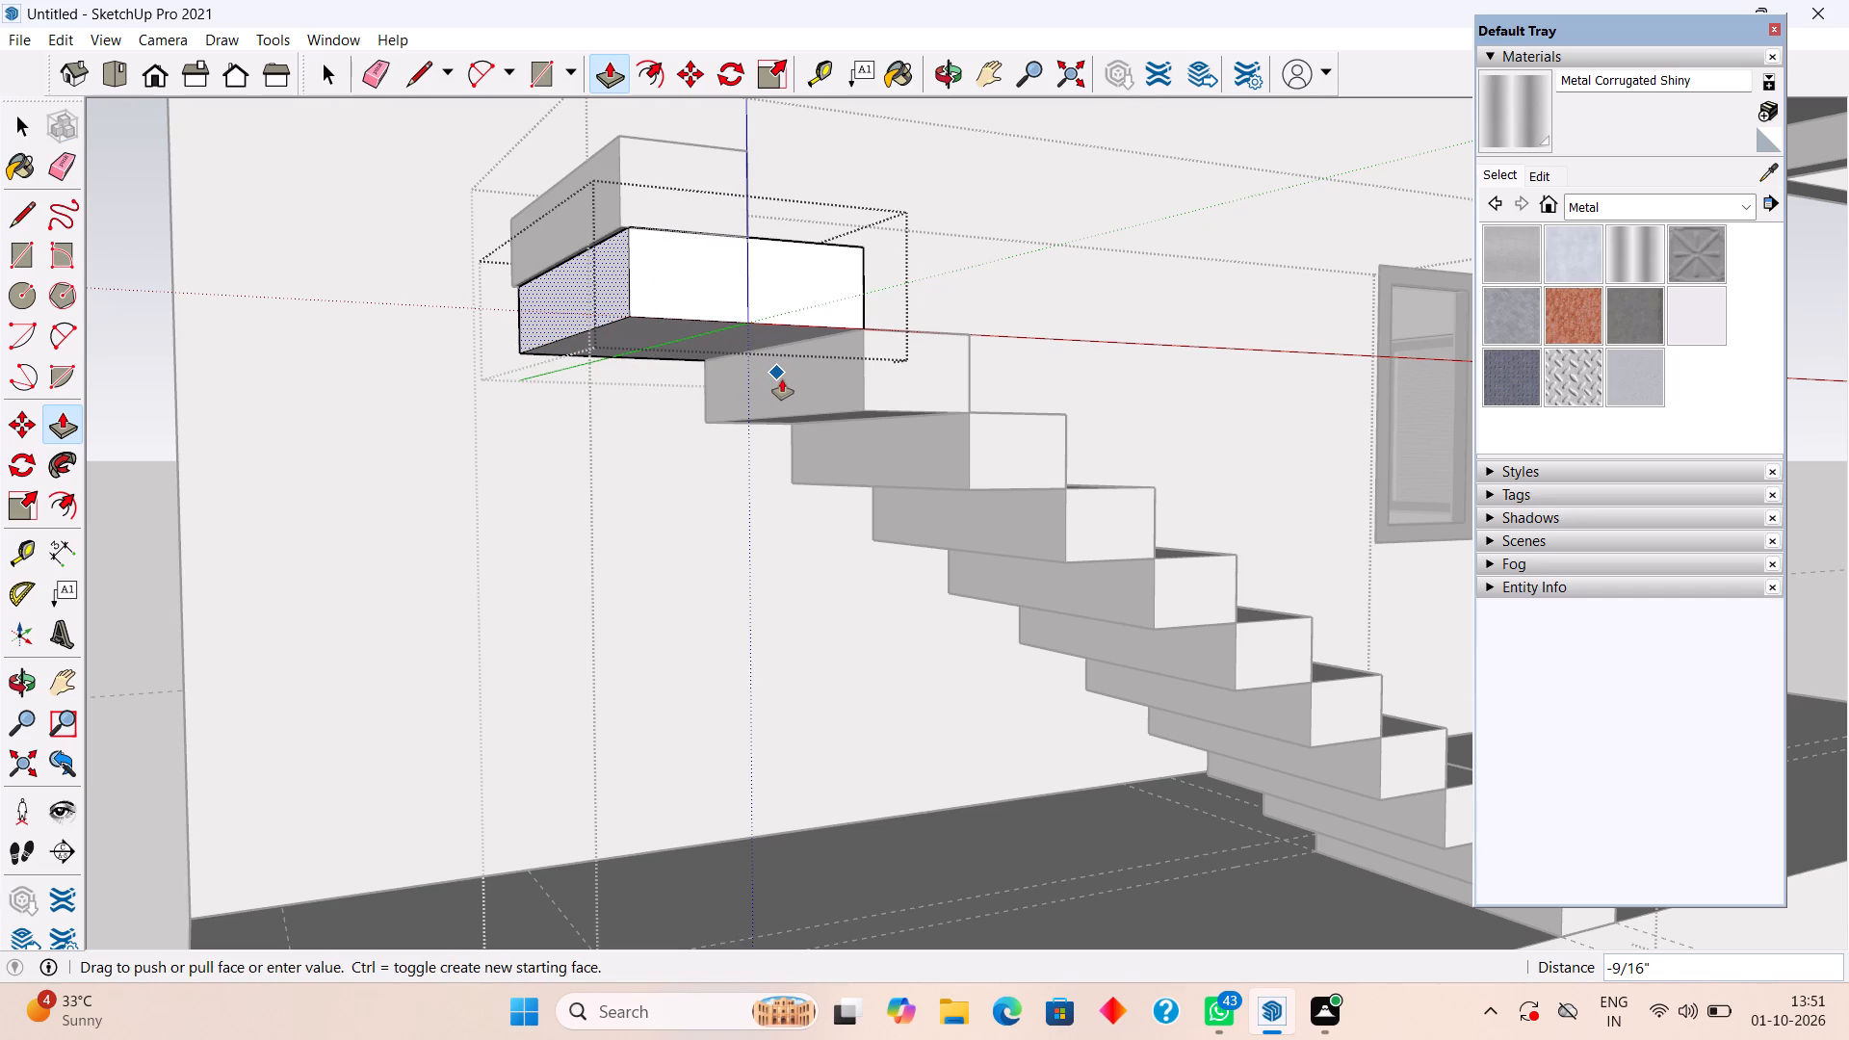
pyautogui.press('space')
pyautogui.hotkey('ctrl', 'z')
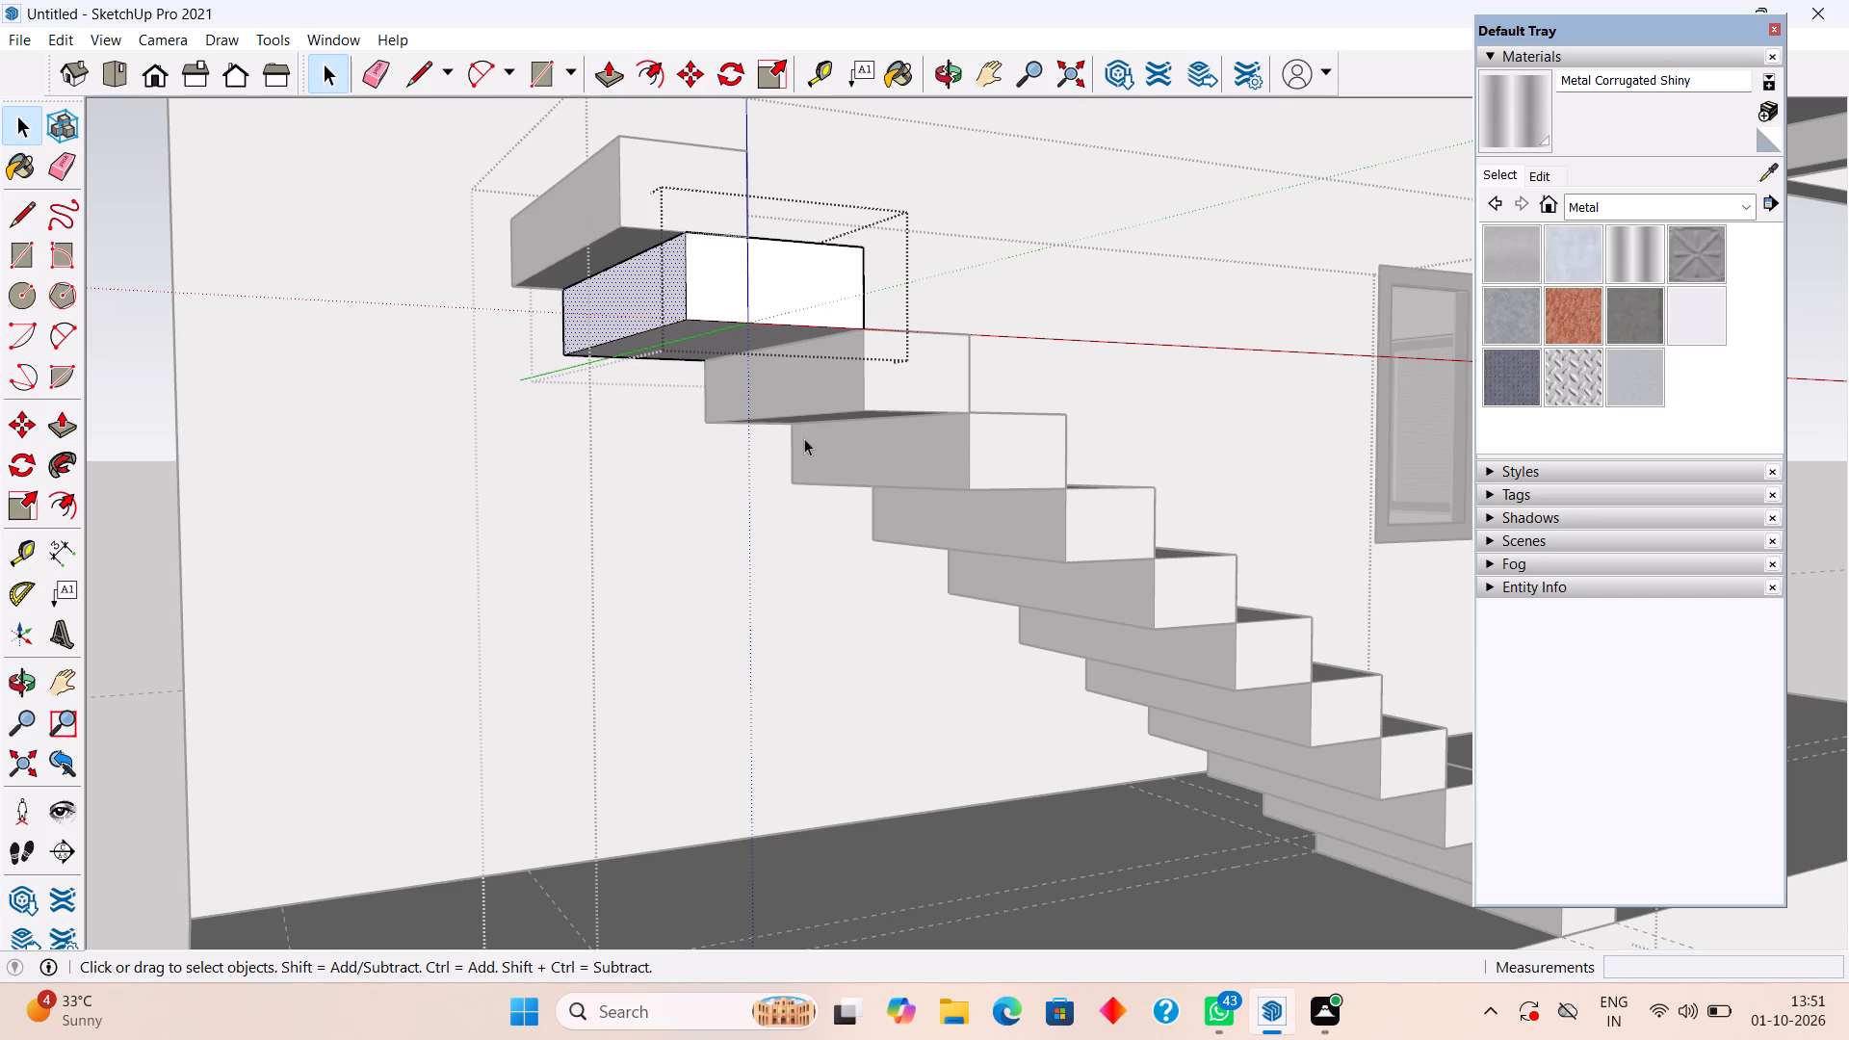
# Leave the second-highest step's editing context and examine the stair flight from the front, from below and as a whole.
pyautogui.press('space')
pyautogui.click(800, 402)
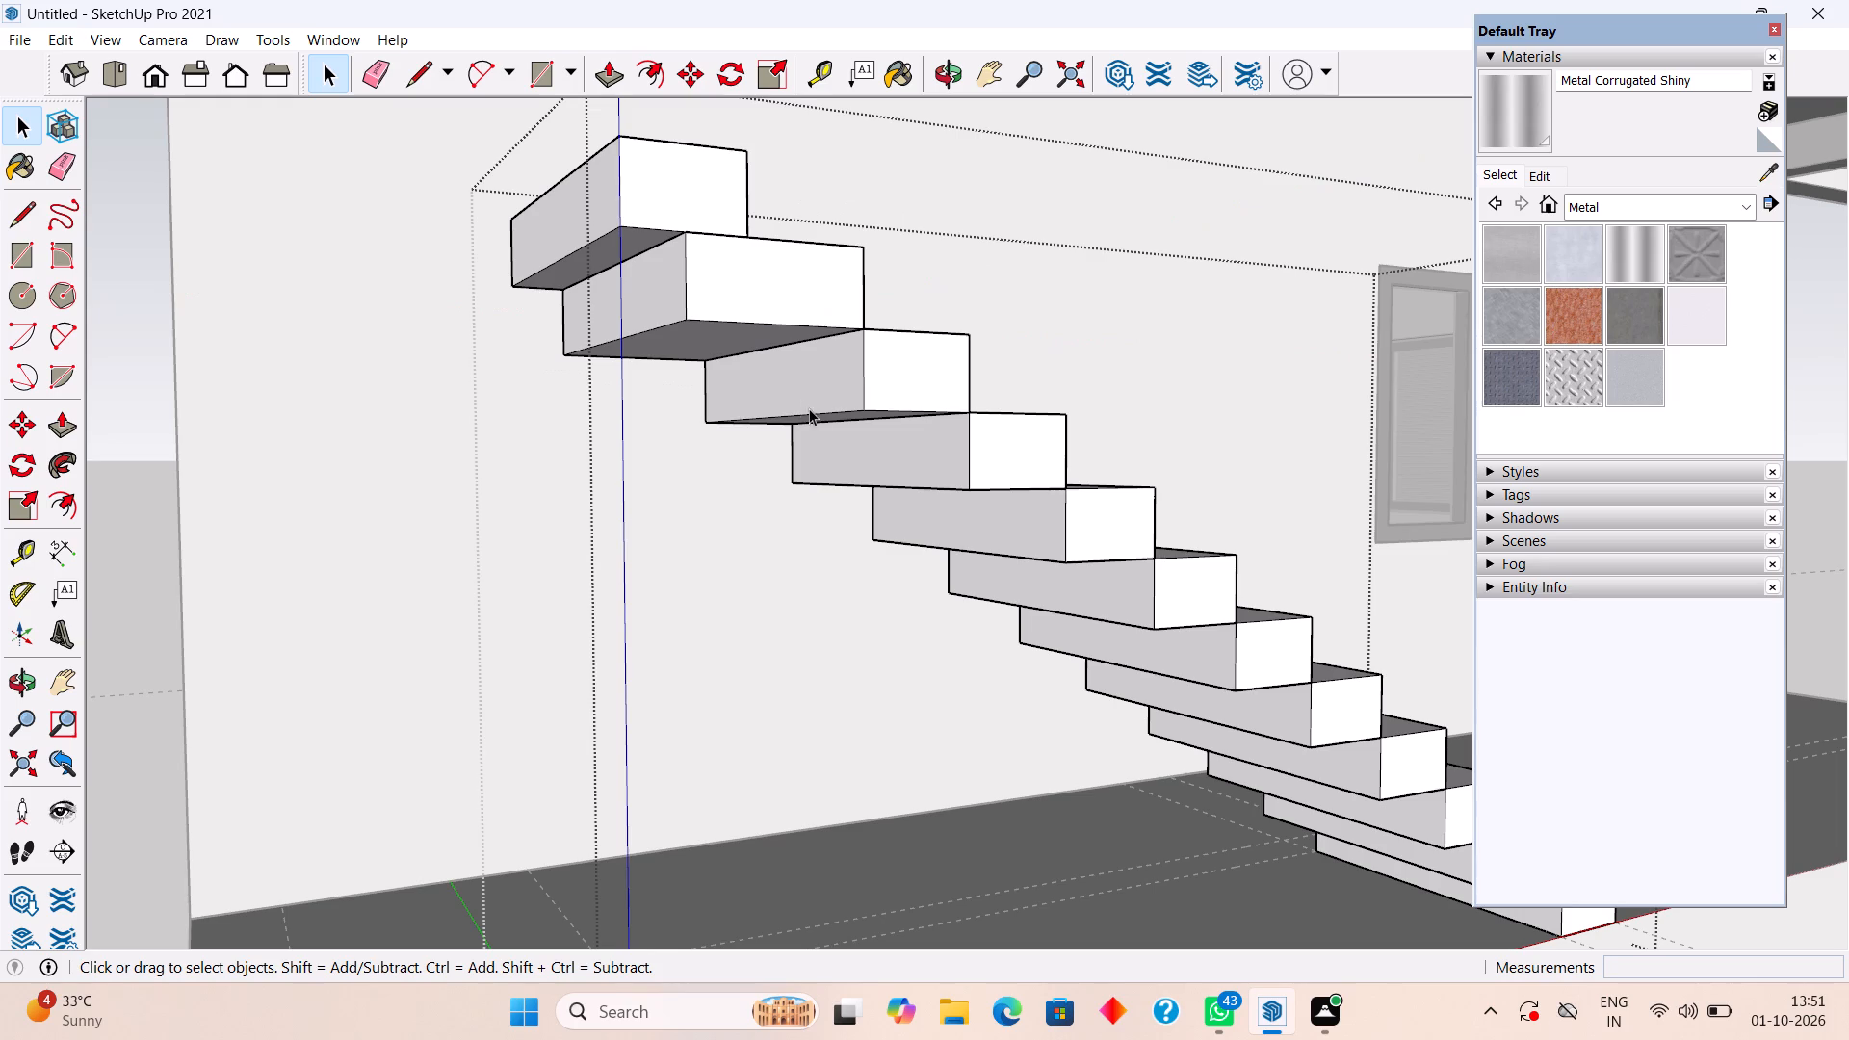
pyautogui.moveTo(802, 393); pyautogui.dragTo(533, 452, button='middle')
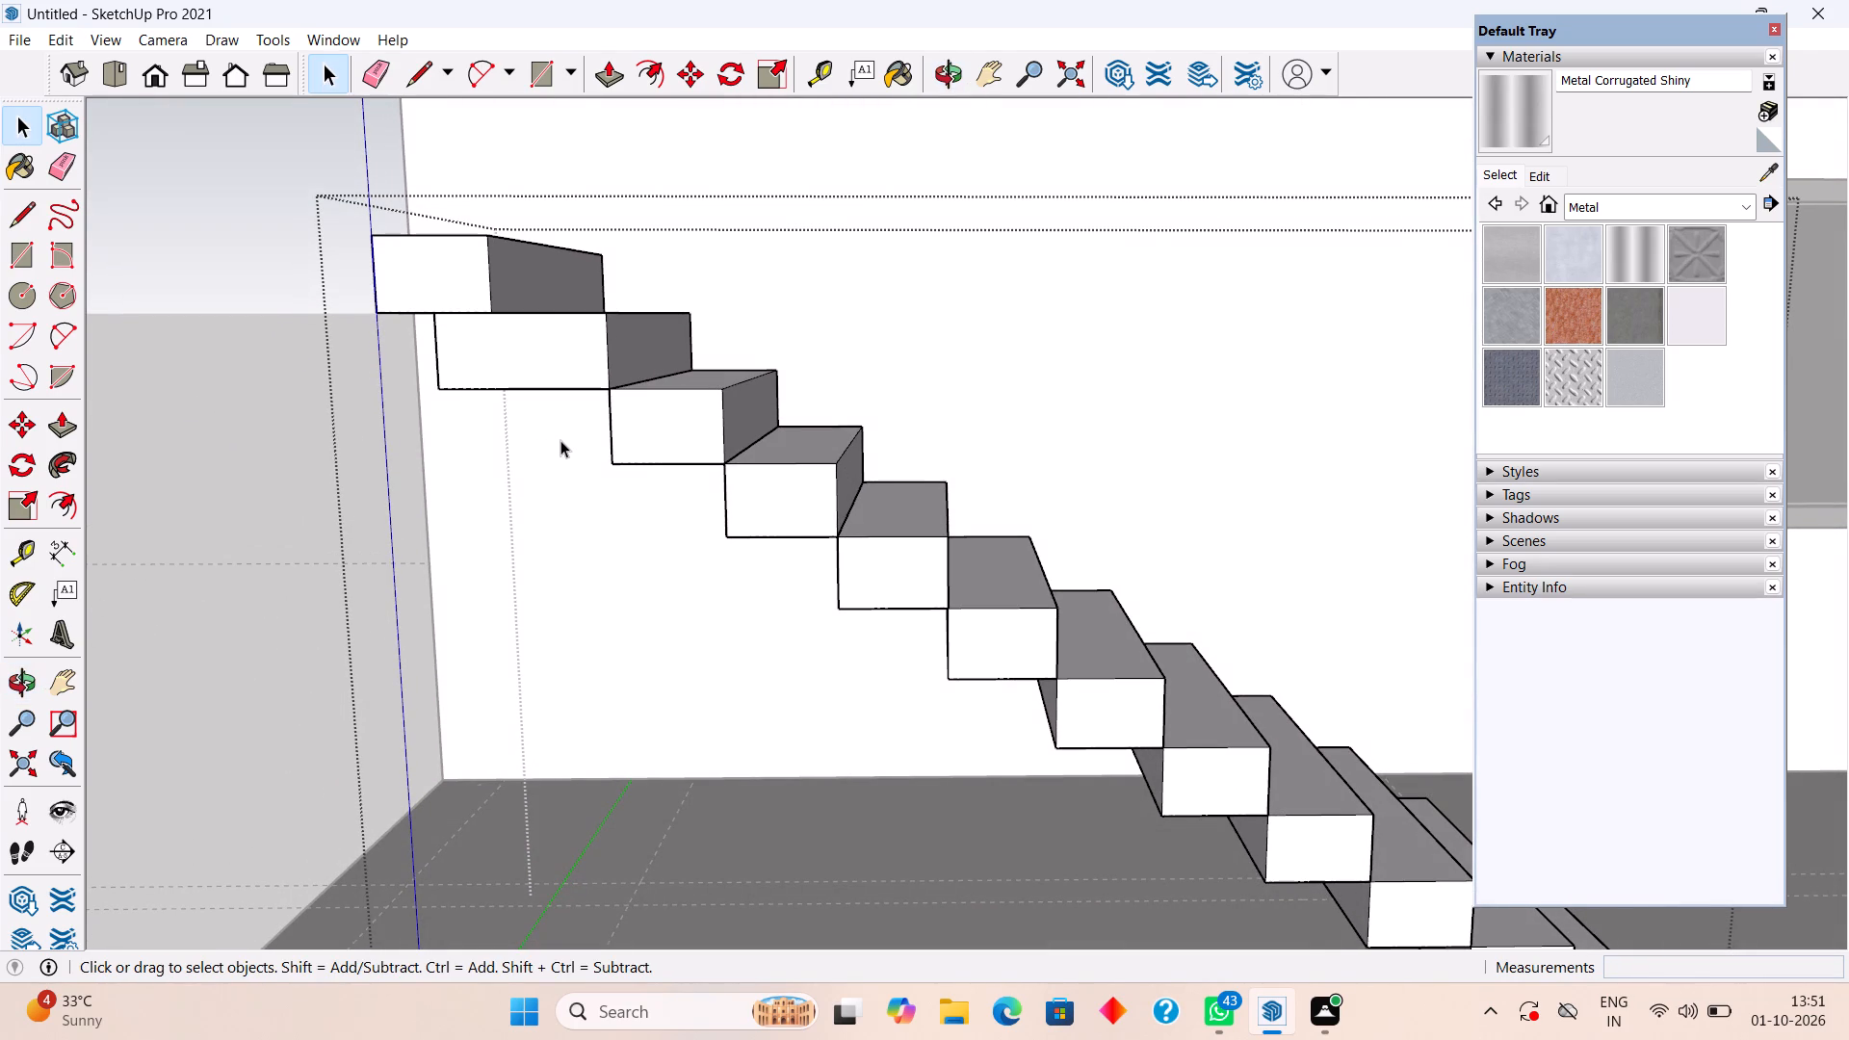
pyautogui.moveTo(636, 445); pyautogui.dragTo(794, 367, button='middle')
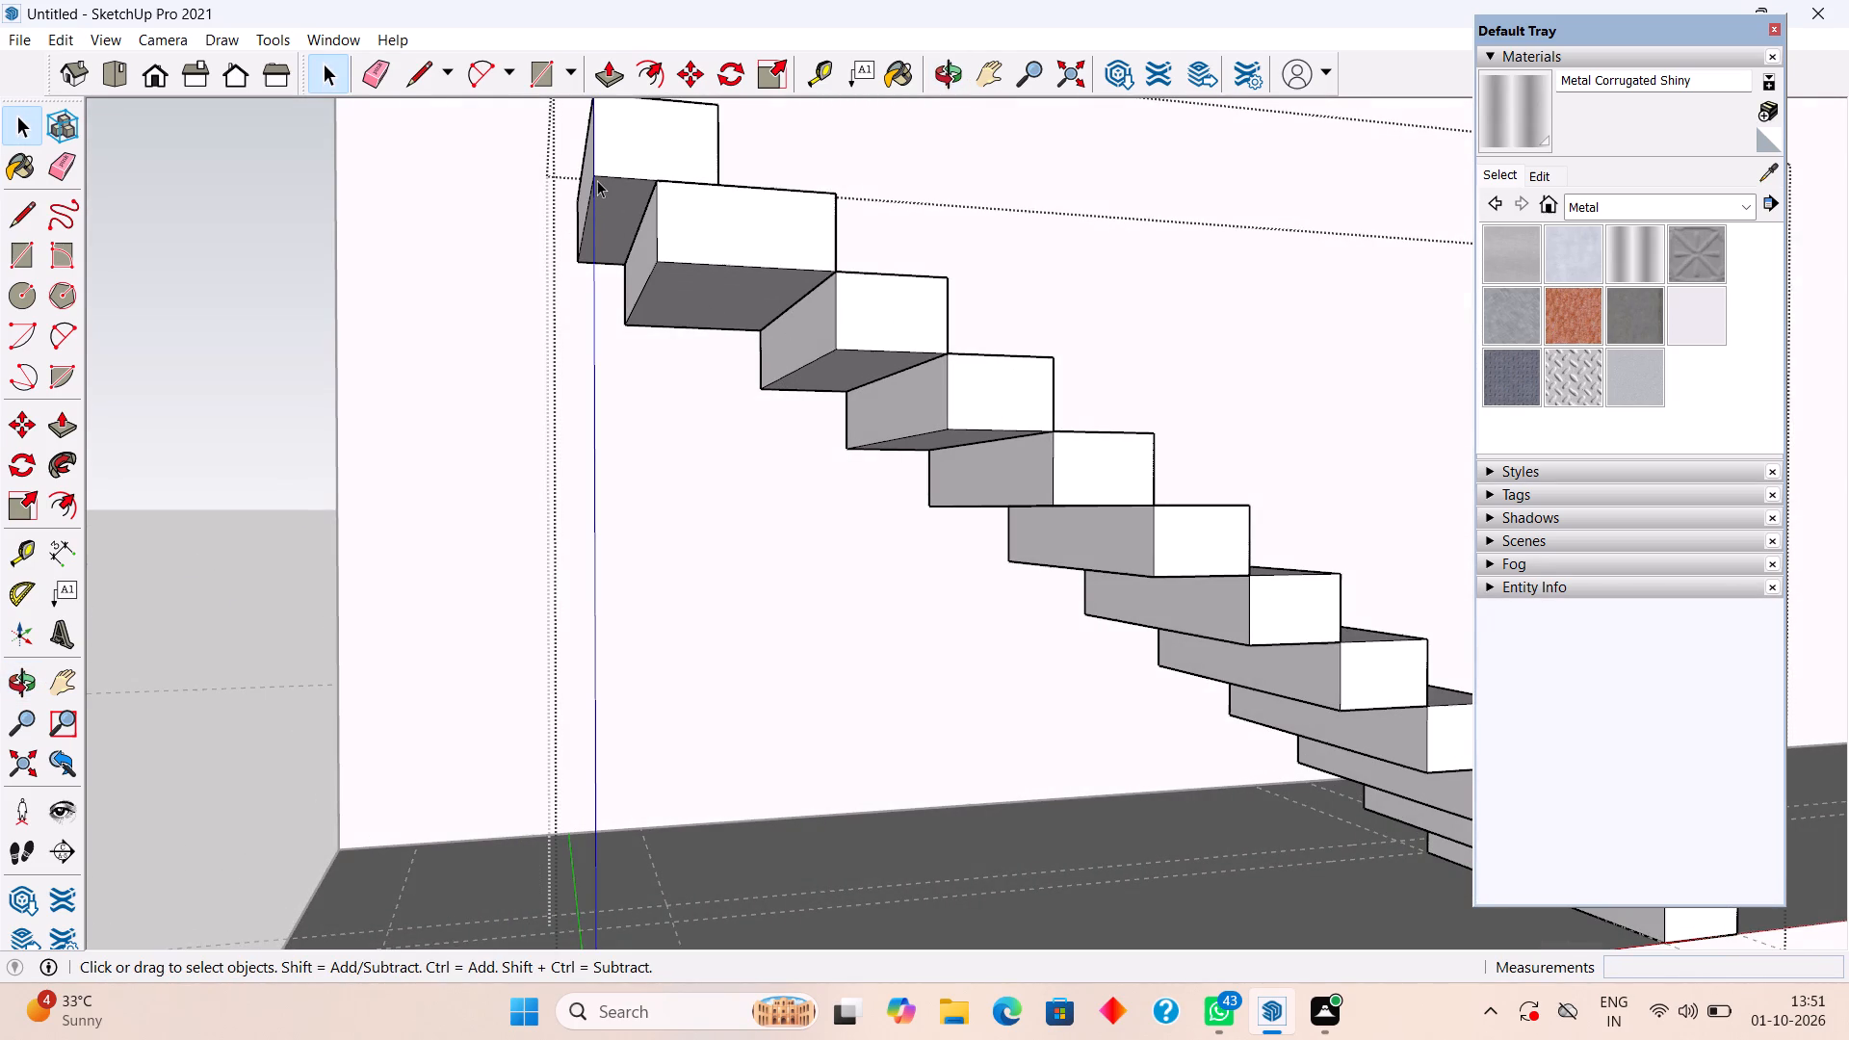
pyautogui.scroll(-6, 742, 346)
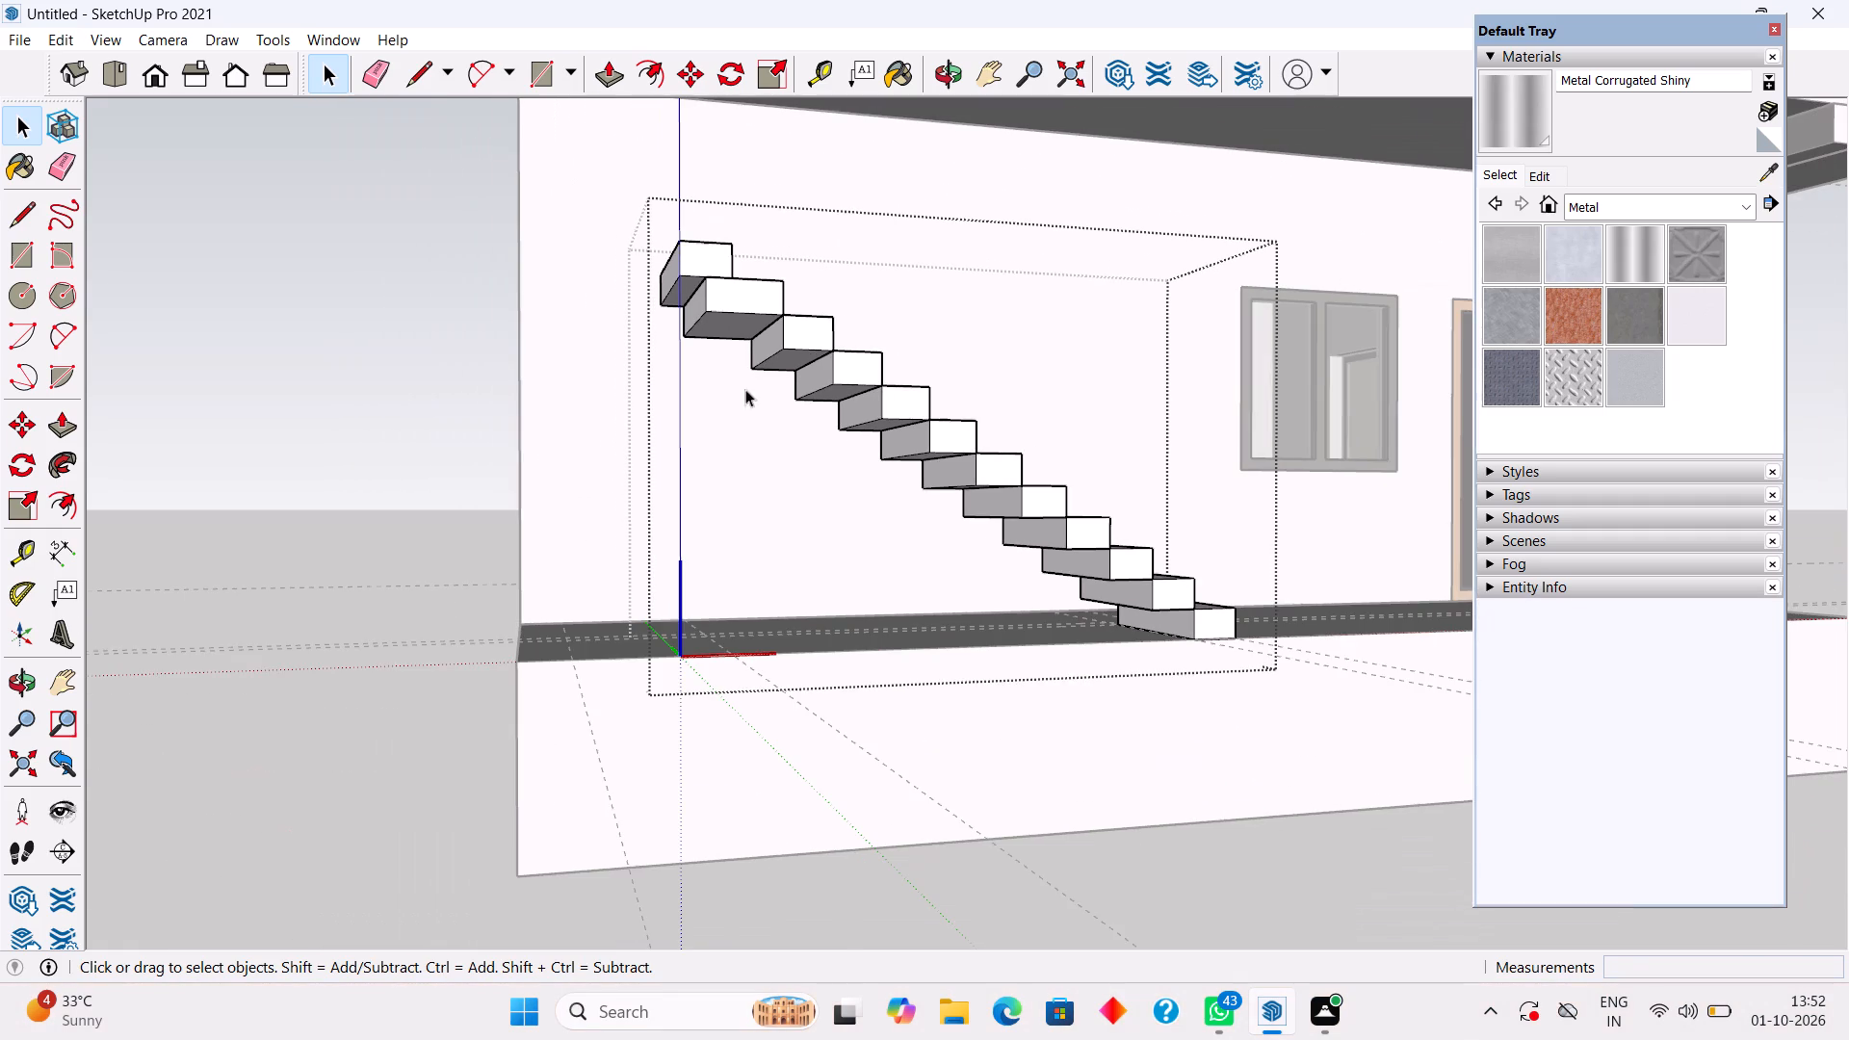
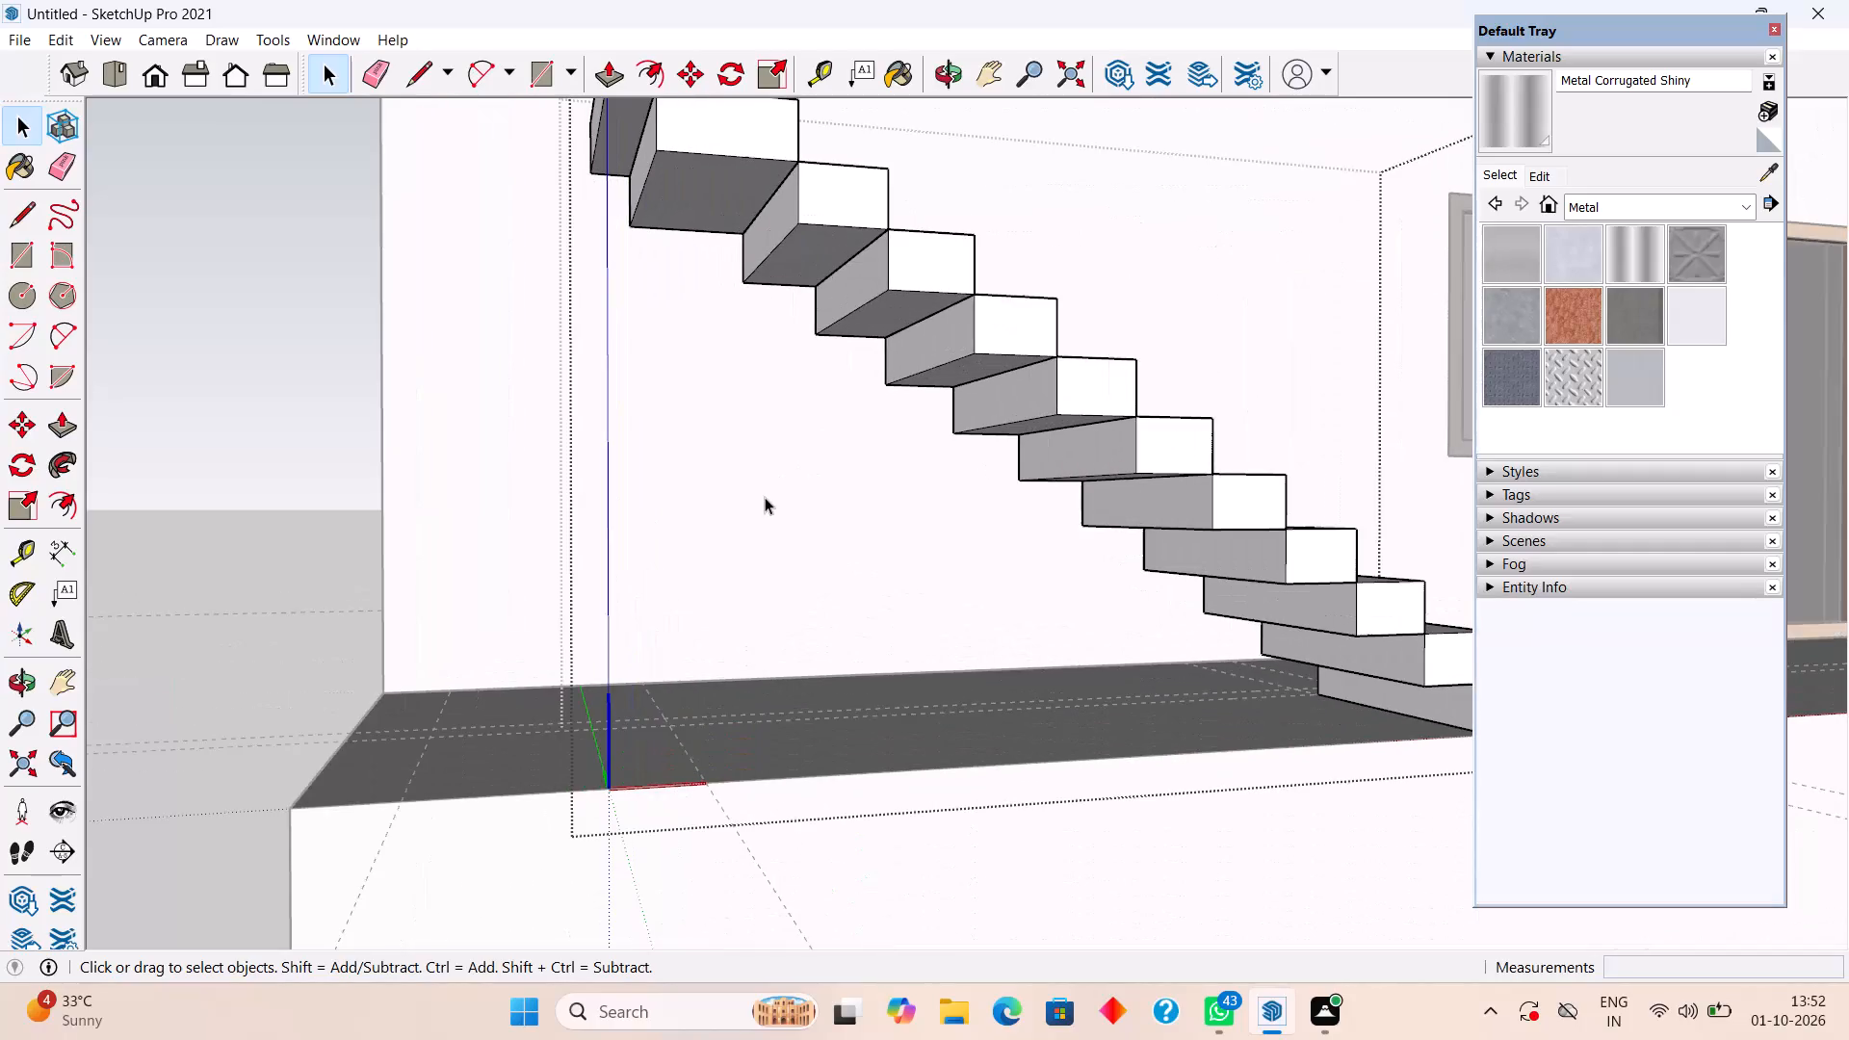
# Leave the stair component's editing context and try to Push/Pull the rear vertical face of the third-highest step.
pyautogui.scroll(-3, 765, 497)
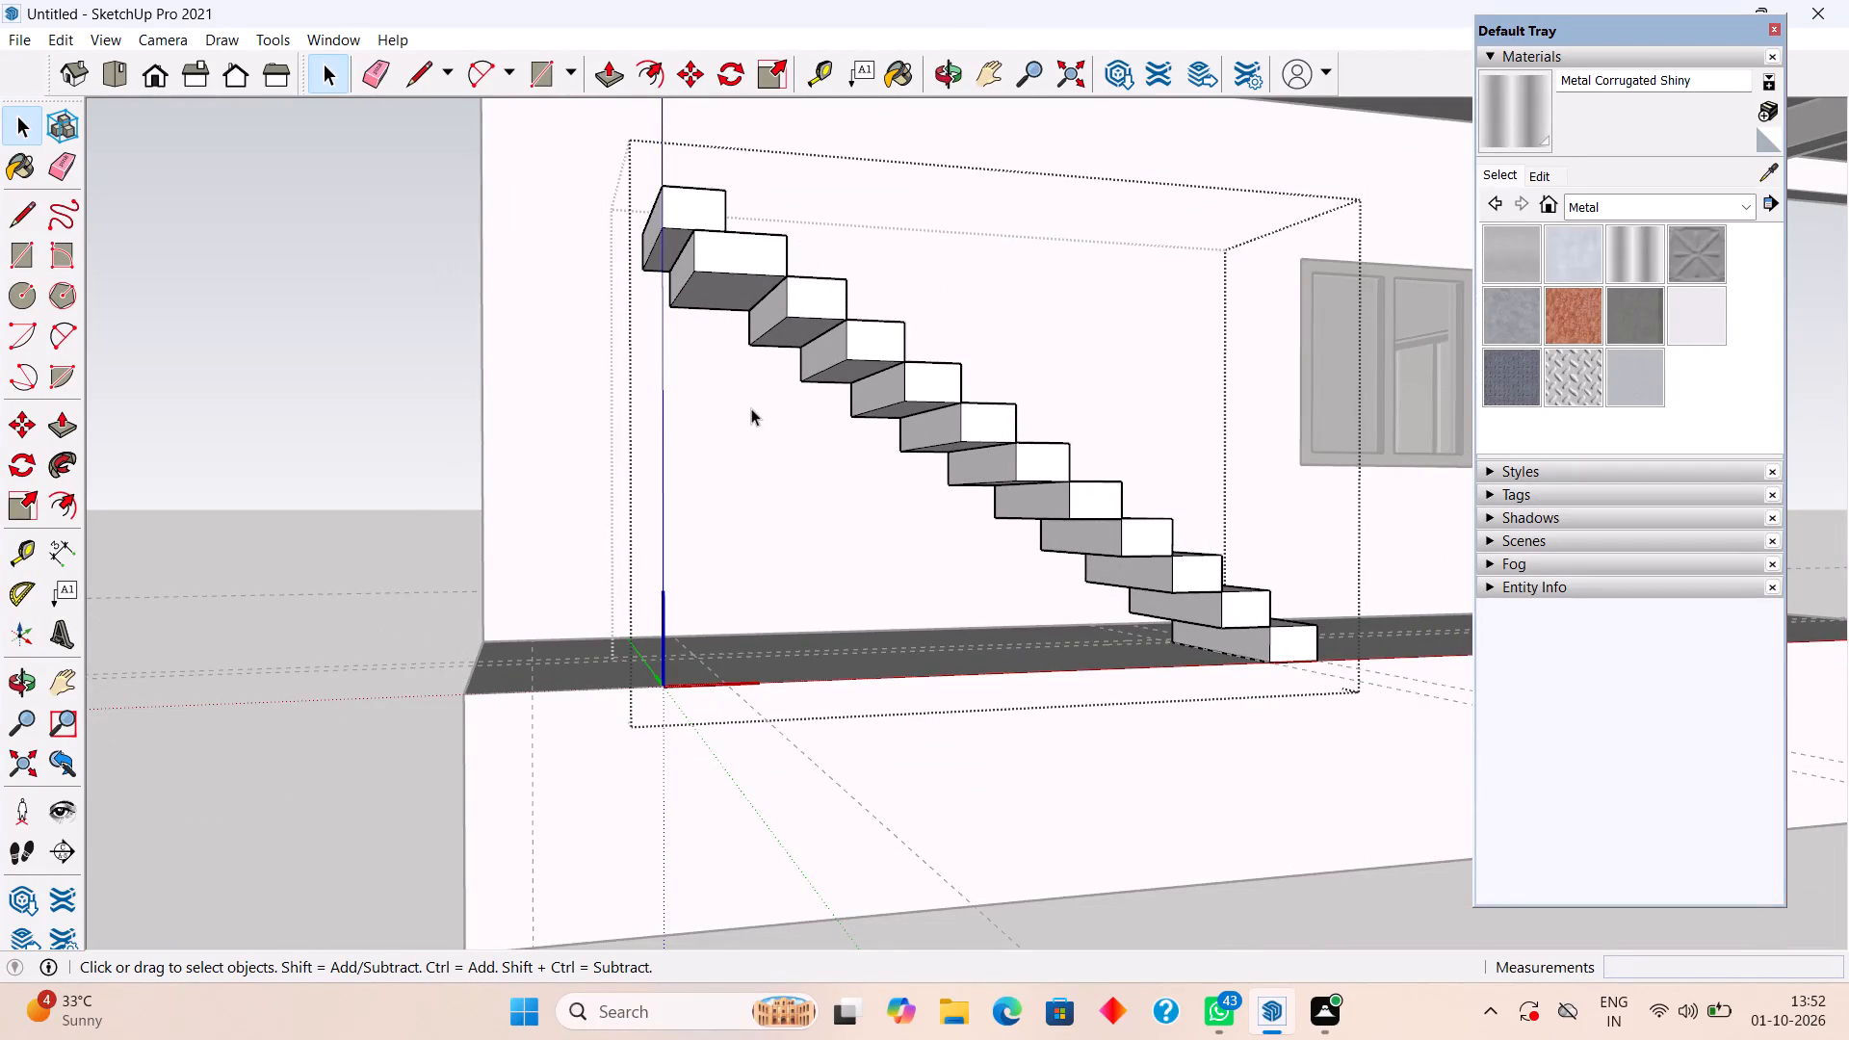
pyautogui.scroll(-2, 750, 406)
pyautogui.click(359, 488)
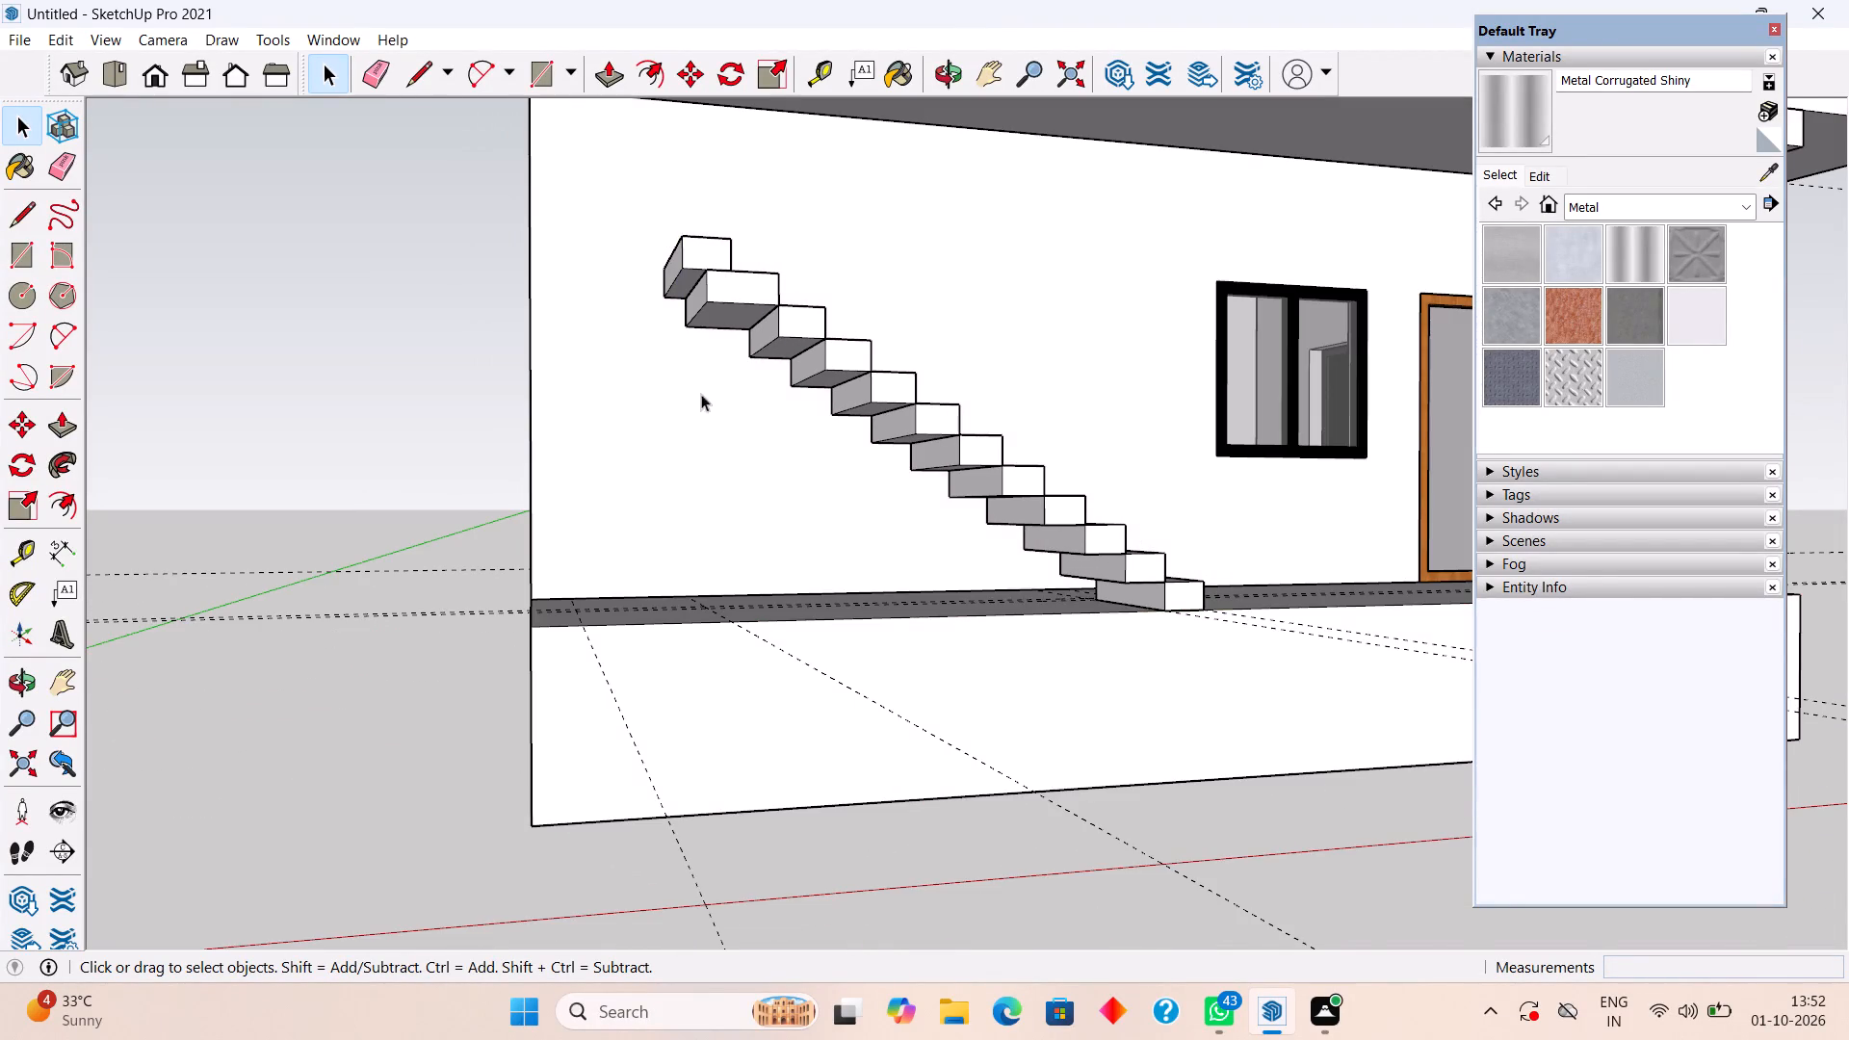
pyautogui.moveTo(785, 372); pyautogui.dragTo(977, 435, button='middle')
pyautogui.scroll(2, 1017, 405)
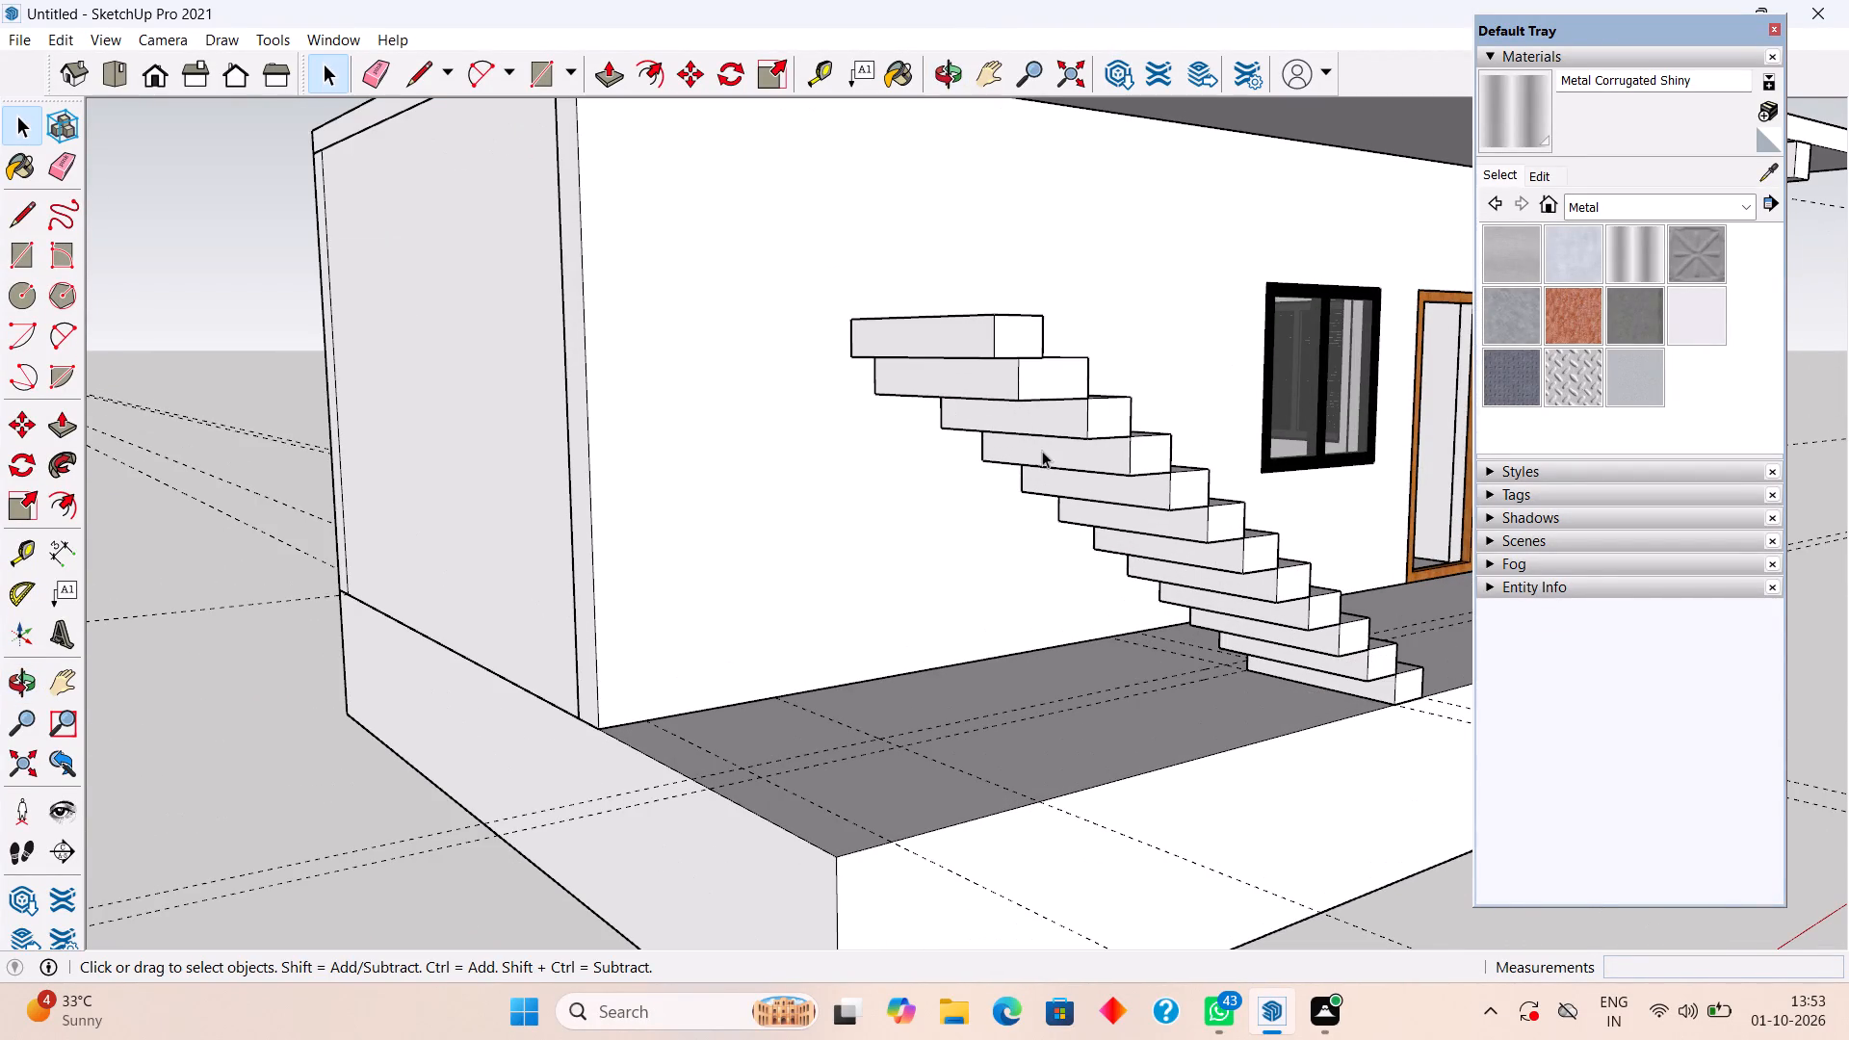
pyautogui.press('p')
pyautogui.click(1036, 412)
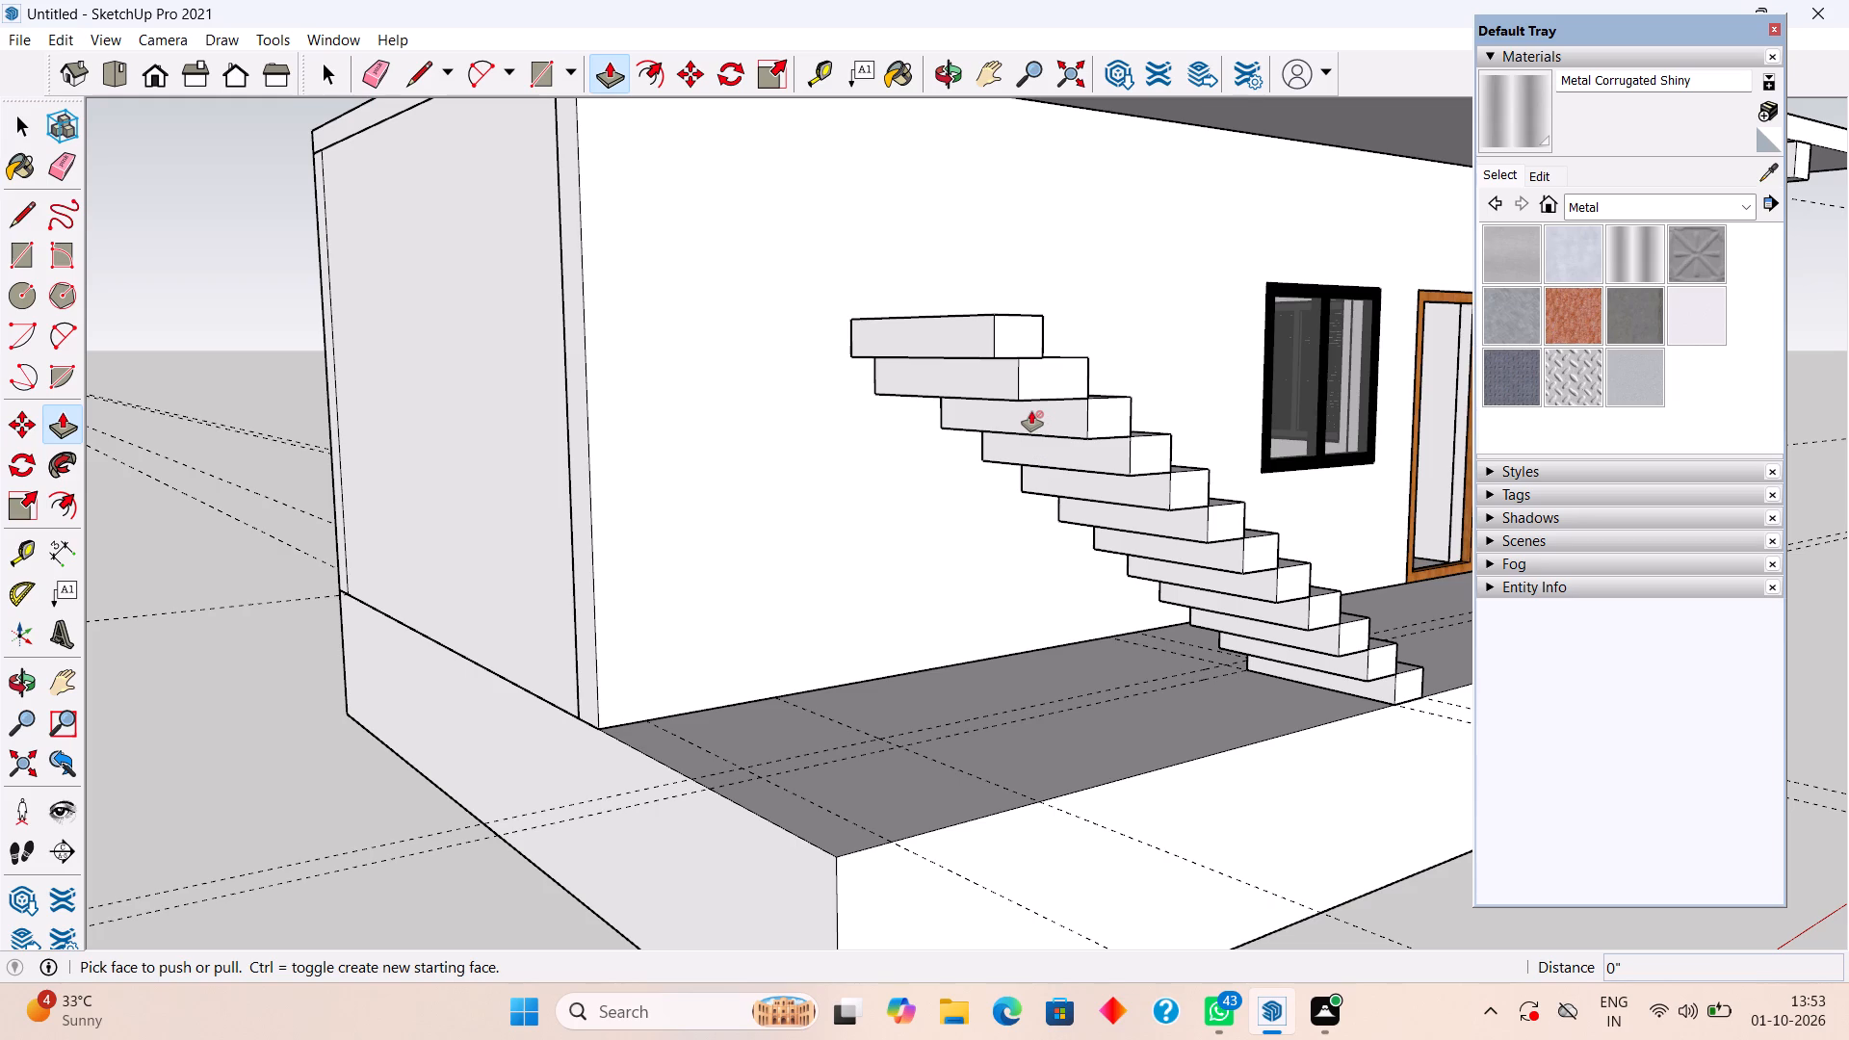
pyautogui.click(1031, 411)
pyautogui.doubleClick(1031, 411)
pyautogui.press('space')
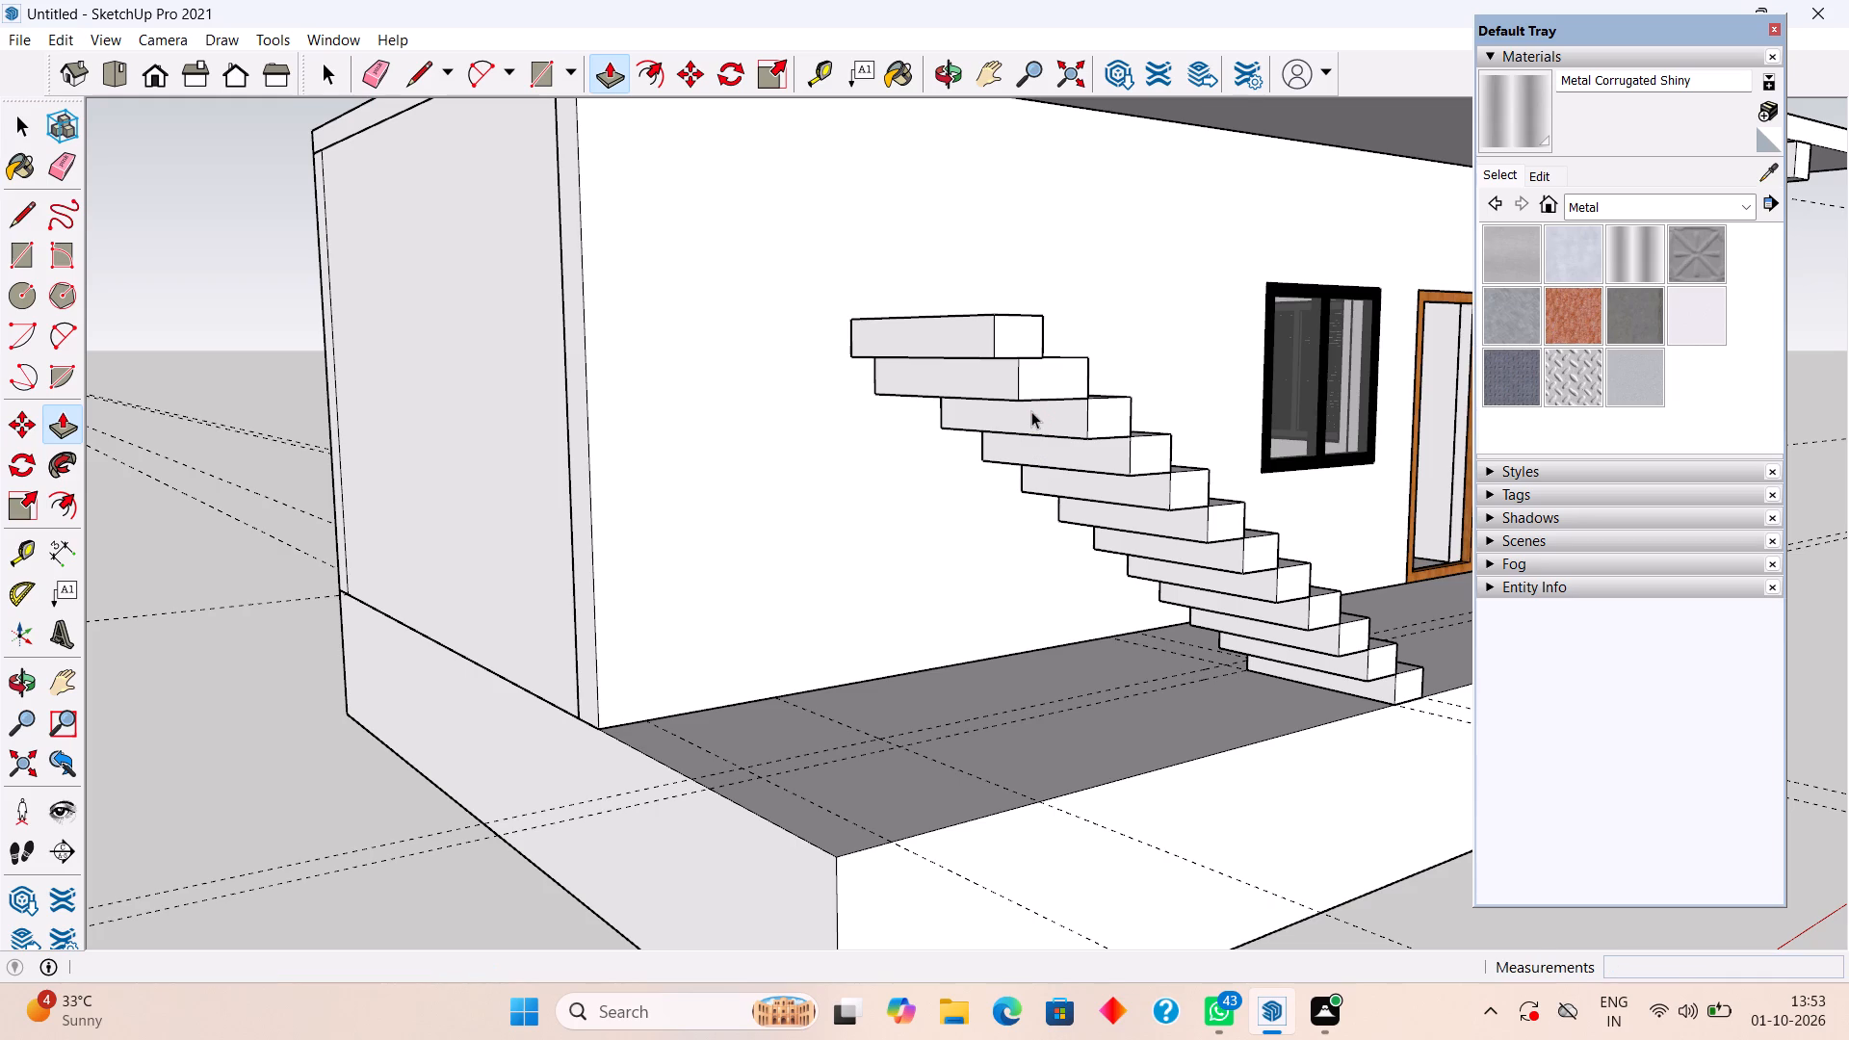
# Undo the extension of the second-highest step's rear face and leave the stair component's editing context.
pyautogui.hotkey('ctrl', 'z')
pyautogui.hotkey('ctrl', 'z')
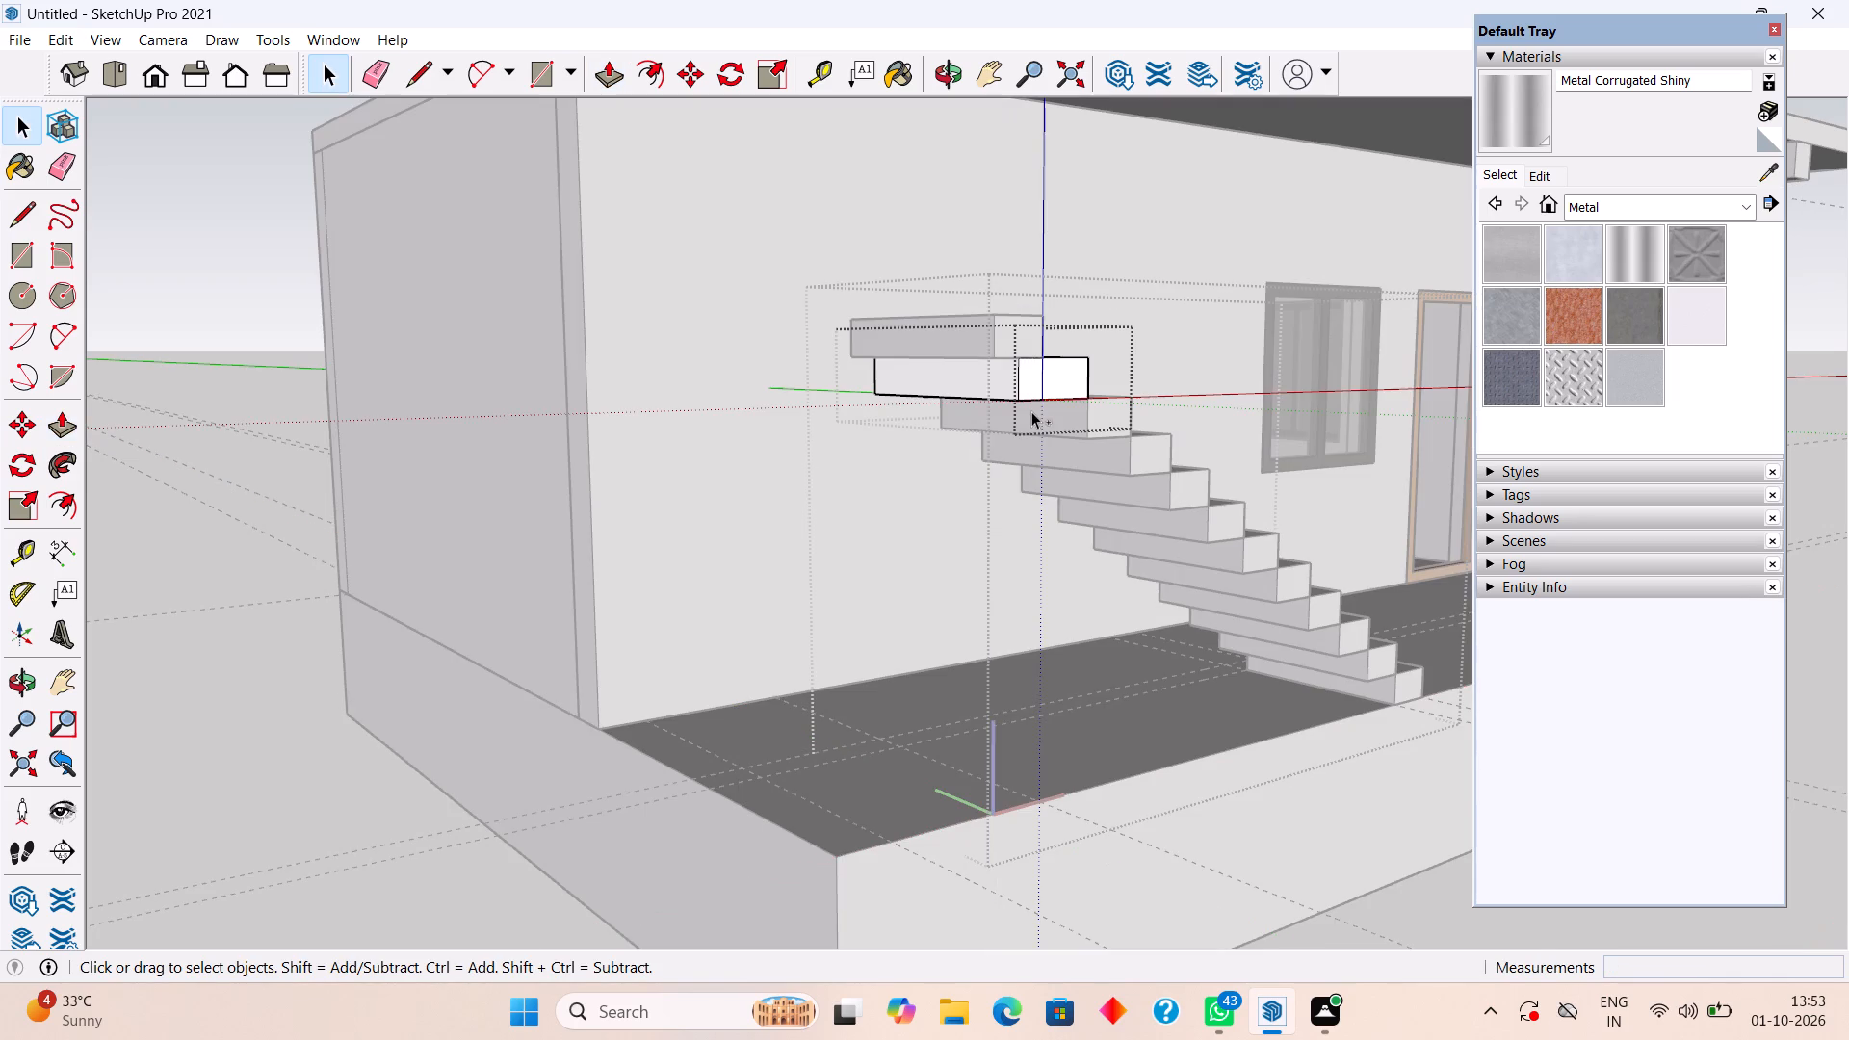
pyautogui.hotkey('ctrl', 'z')
pyautogui.hotkey('ctrl', 'z')
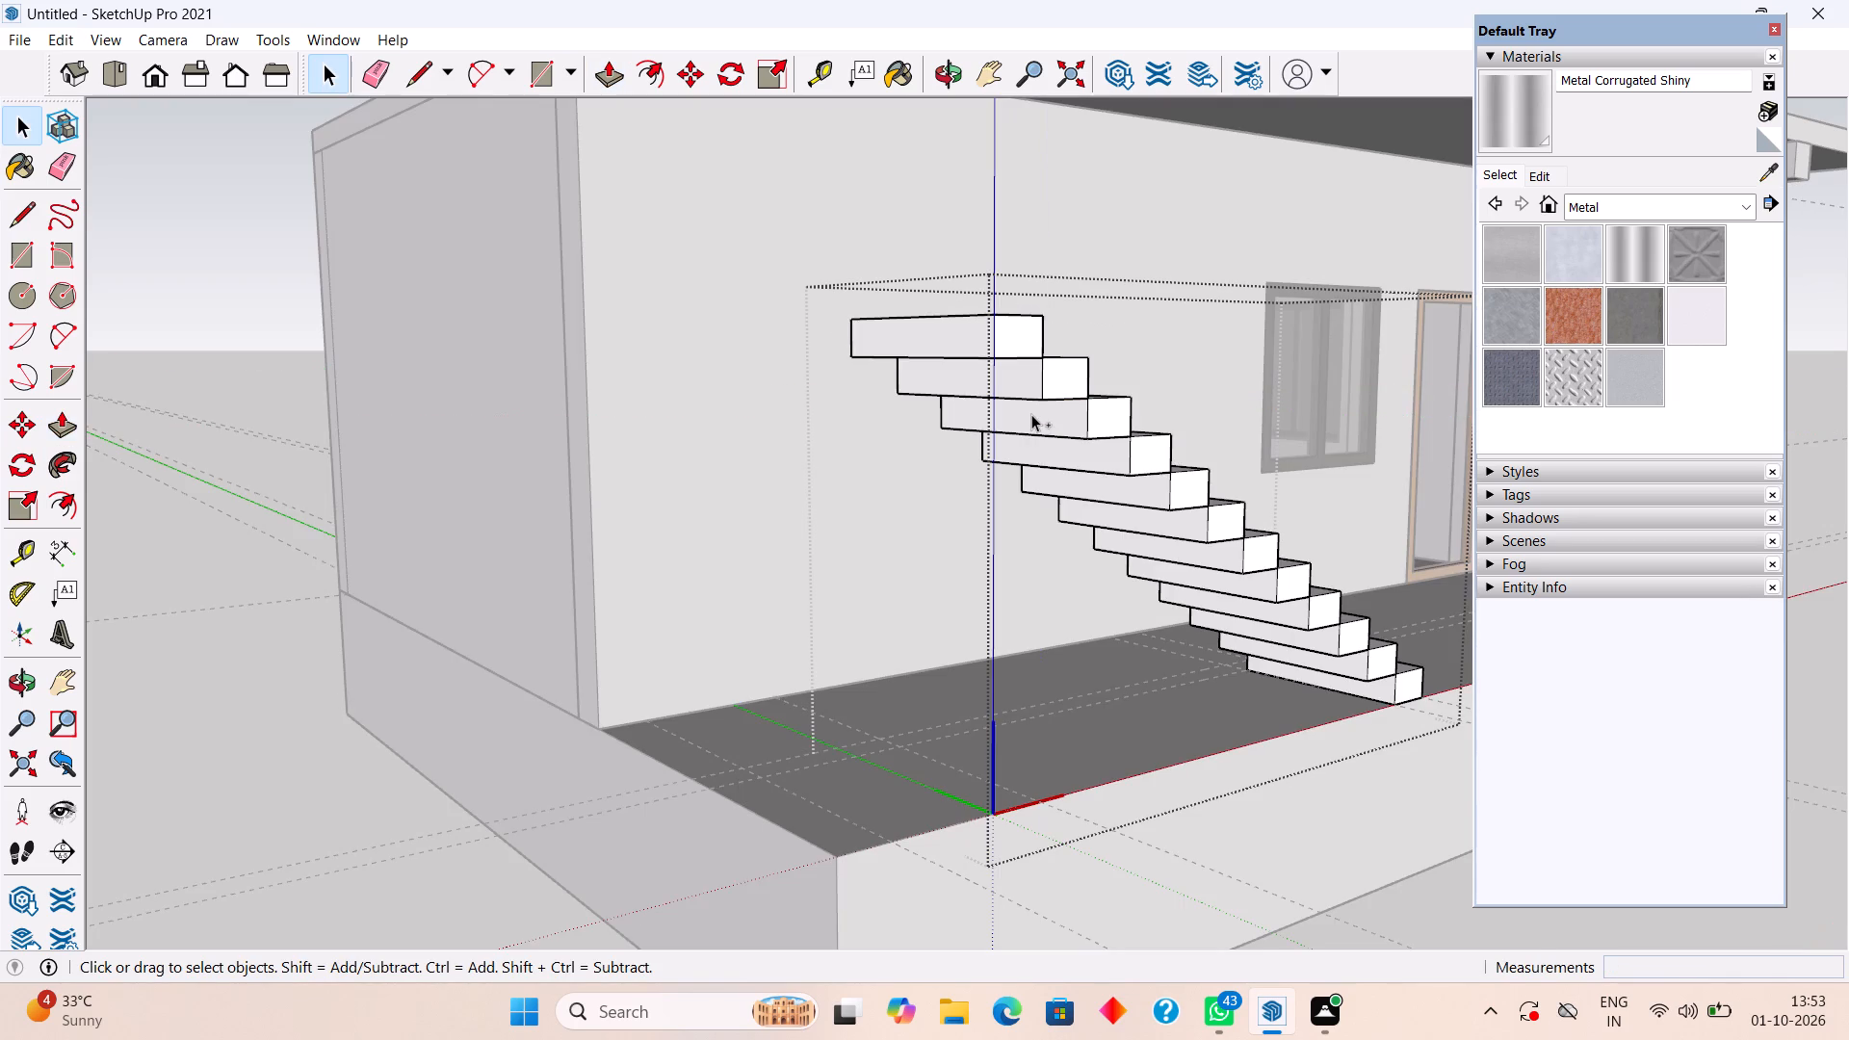
pyautogui.hotkey('ctrl', 'z')
pyautogui.hotkey('ctrl', 'z')
pyautogui.click(248, 694)
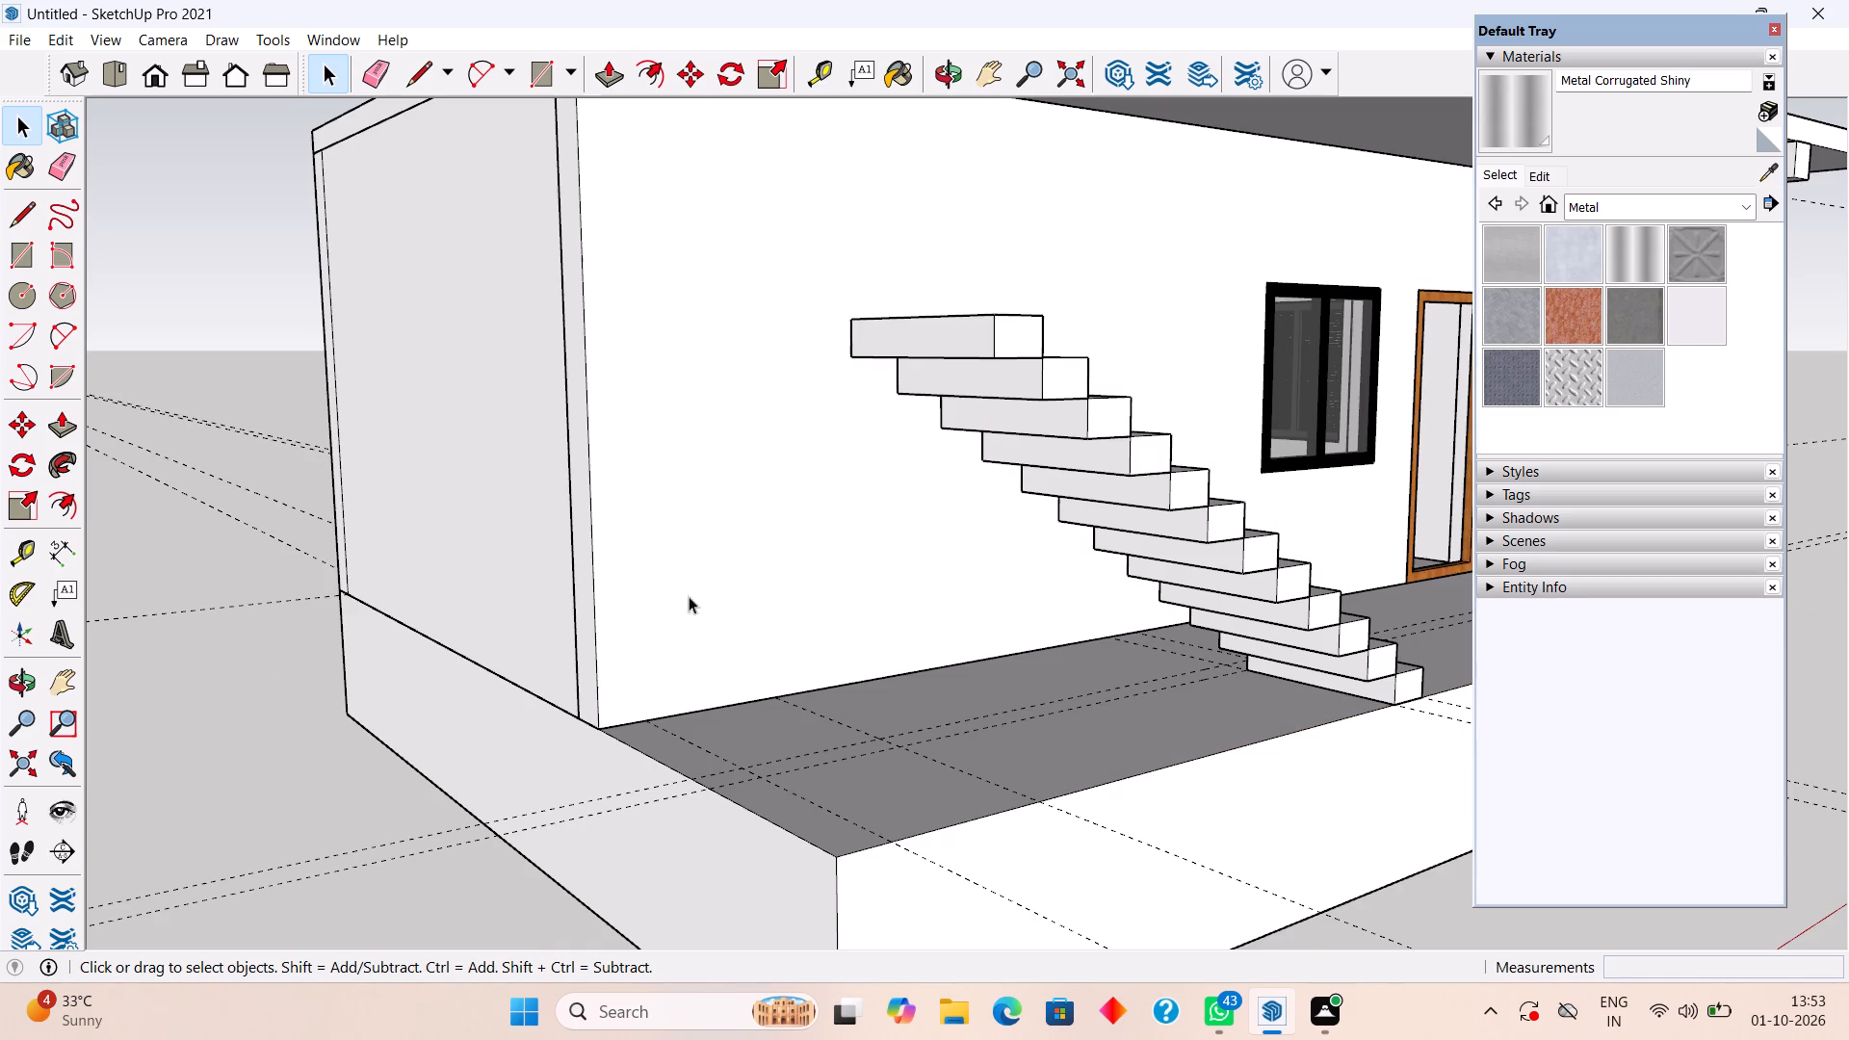
# Undo the stair component and the arrayed step copies until only the single bottom step block is left.
pyautogui.click(1132, 458)
pyautogui.moveTo(1131, 458); pyautogui.dragTo(727, 547, button='middle')
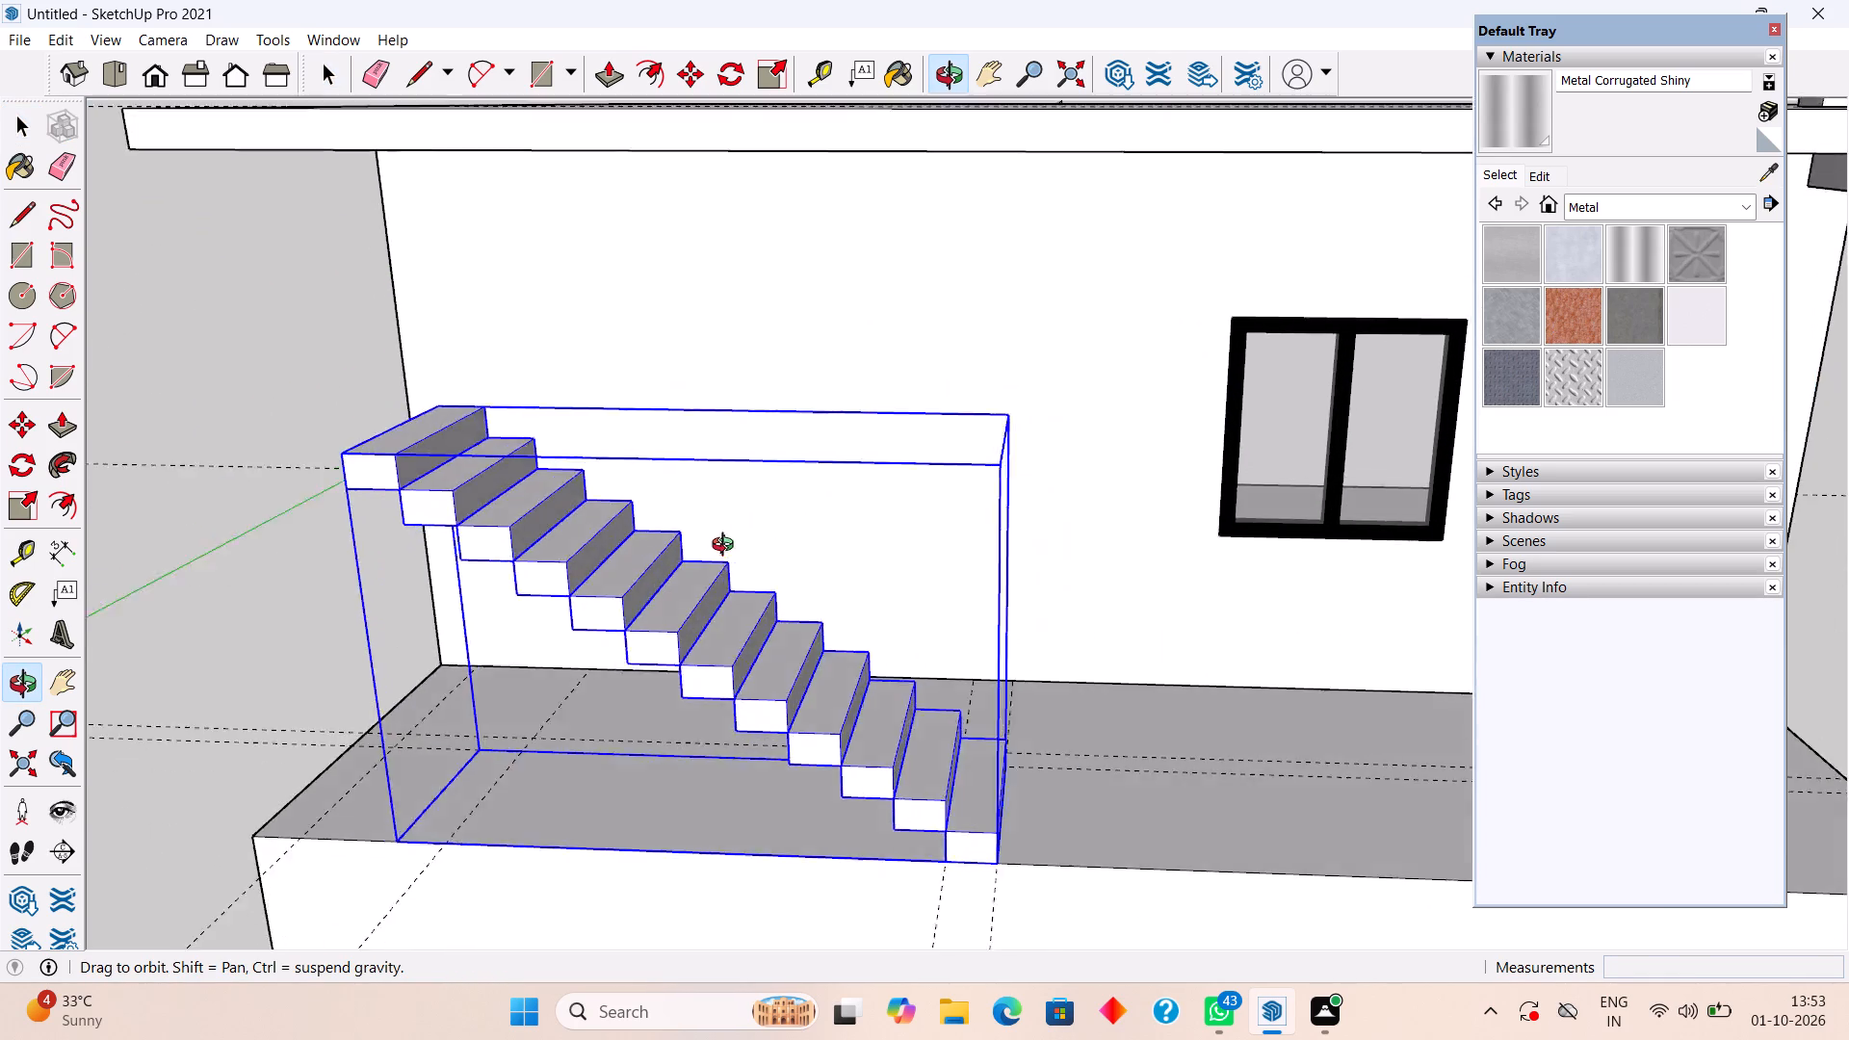
pyautogui.moveTo(727, 547); pyautogui.dragTo(718, 498, button='middle')
pyautogui.scroll(2, 398, 472)
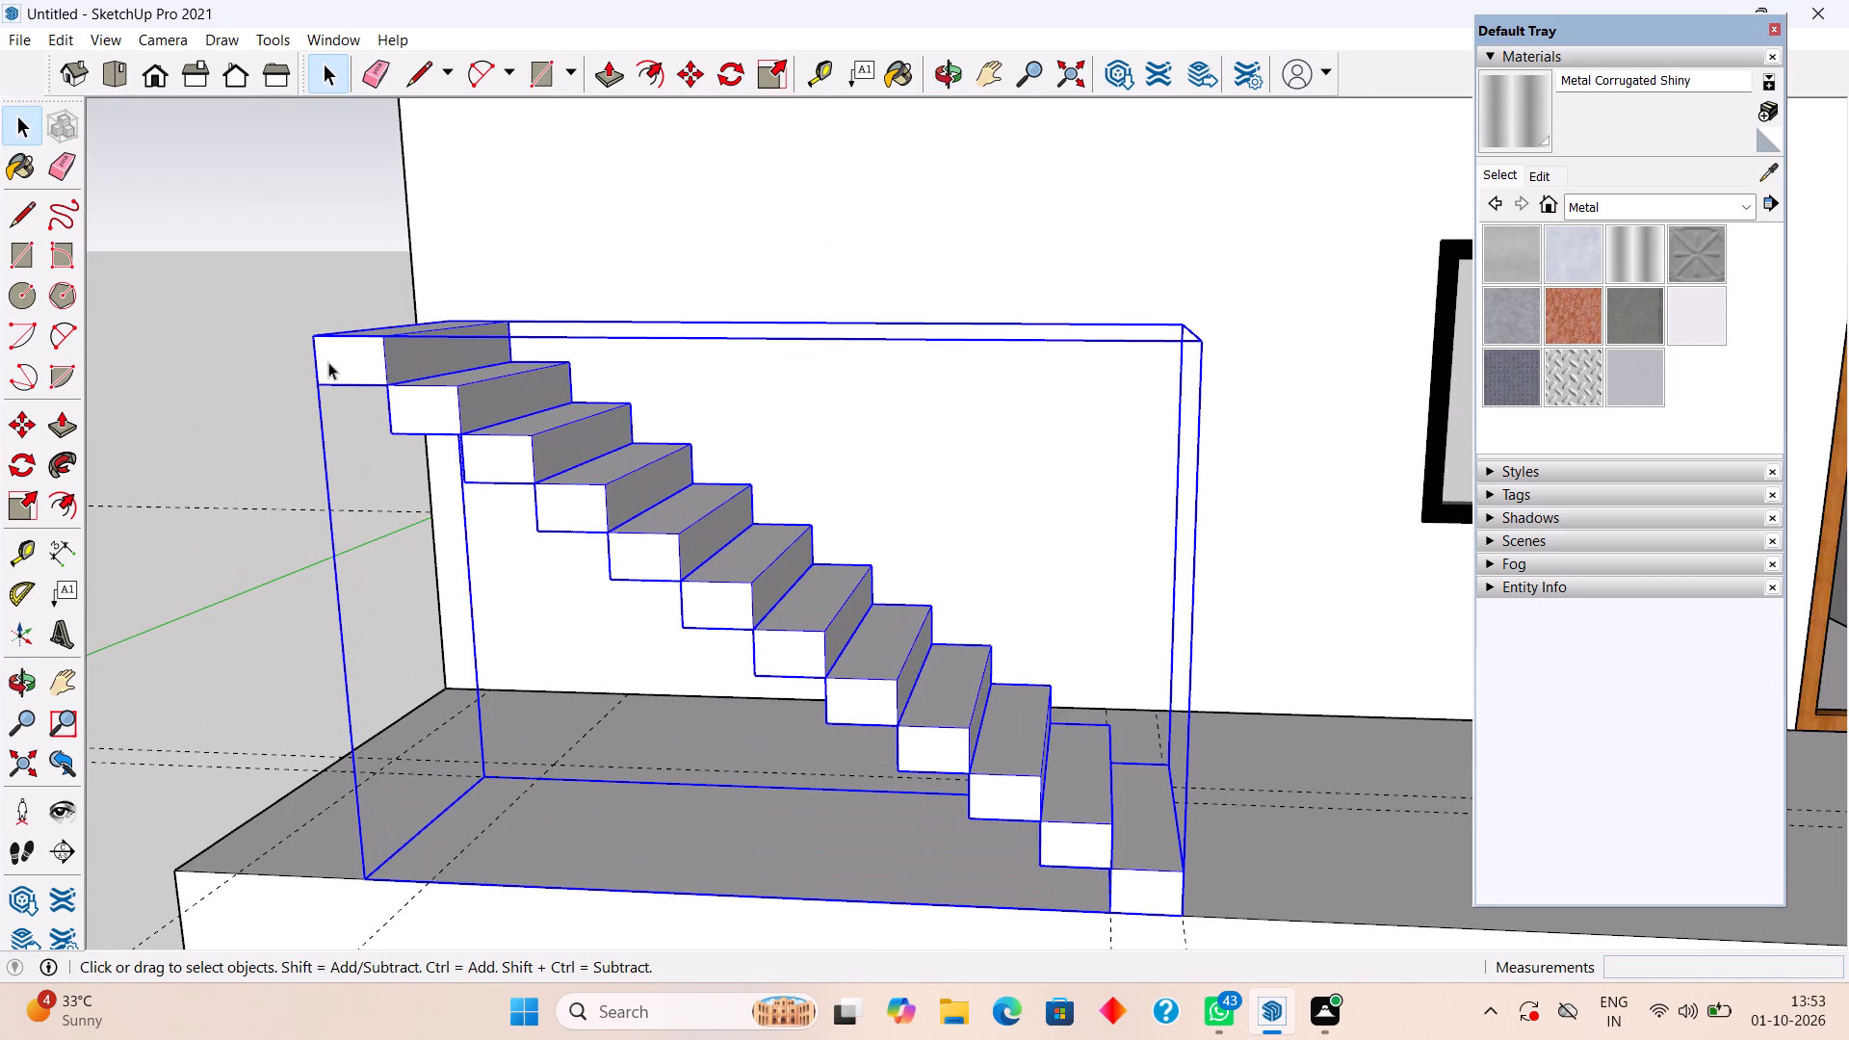
pyautogui.moveTo(355, 401); pyautogui.dragTo(415, 410, button='middle')
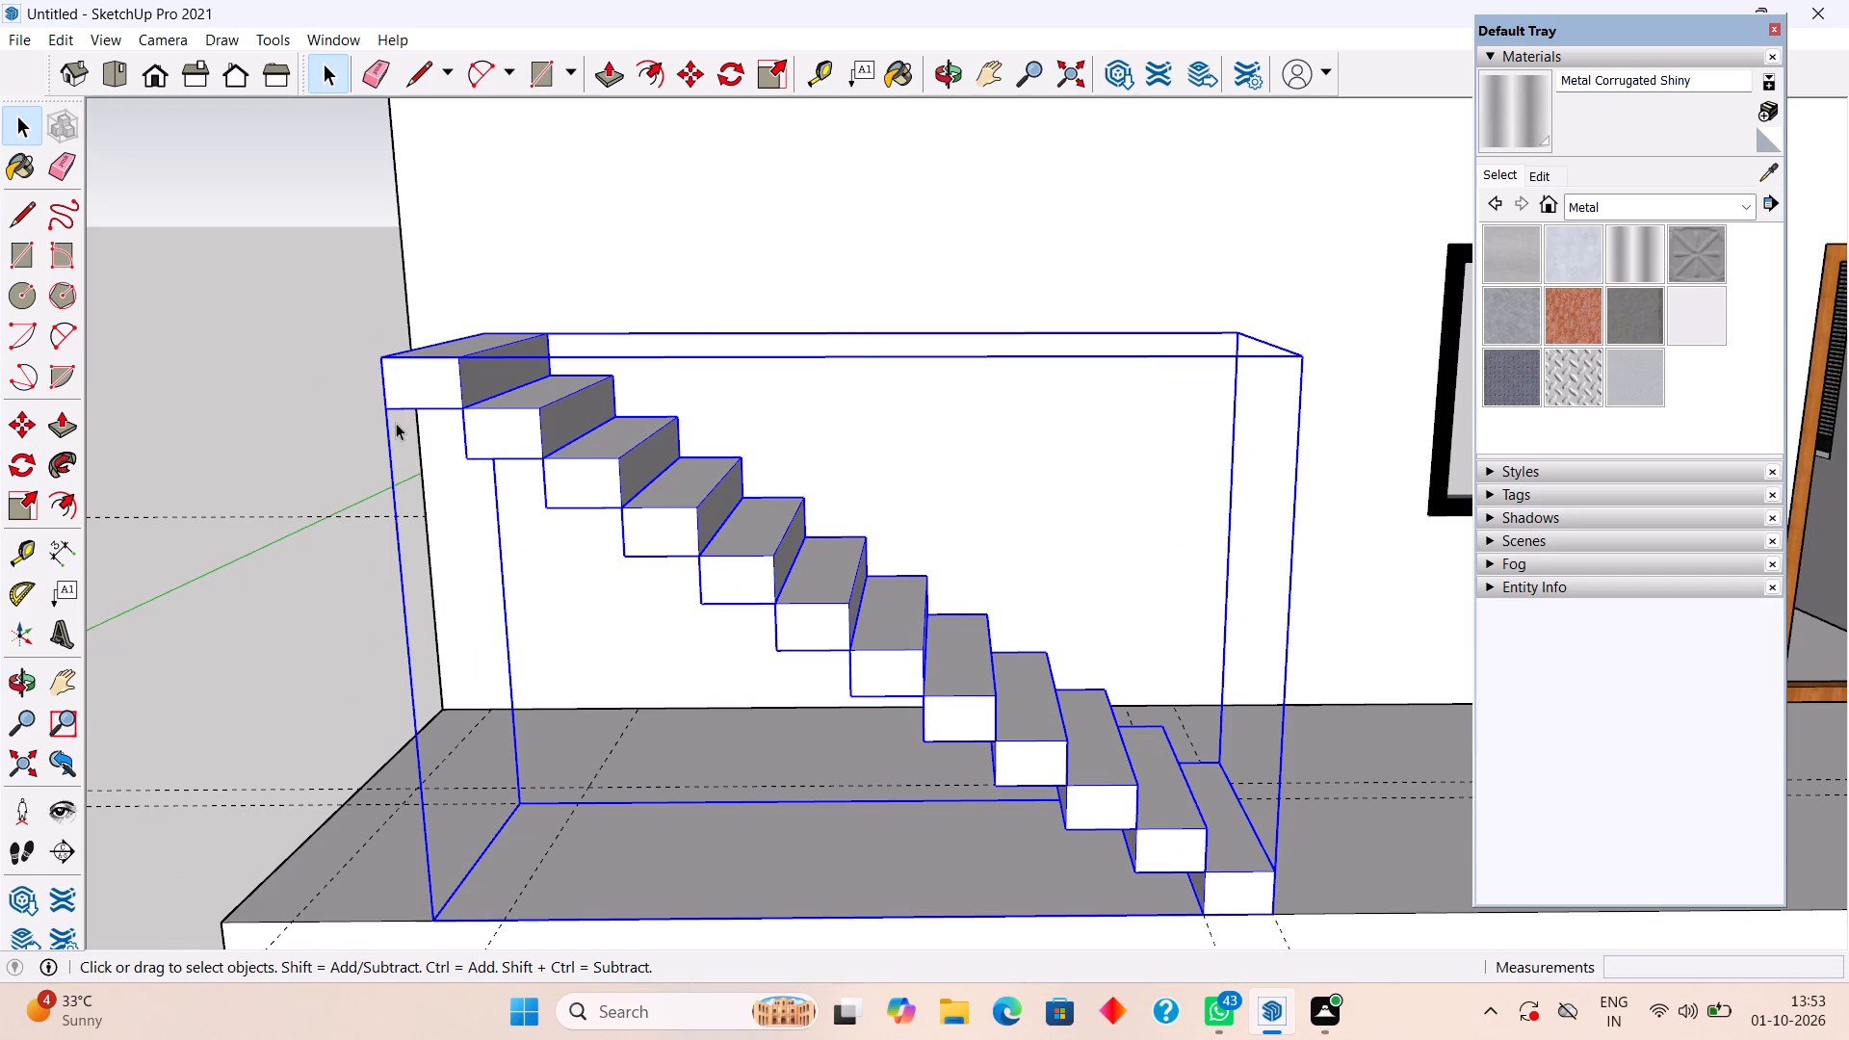
pyautogui.moveTo(407, 425); pyautogui.dragTo(504, 368, button='middle')
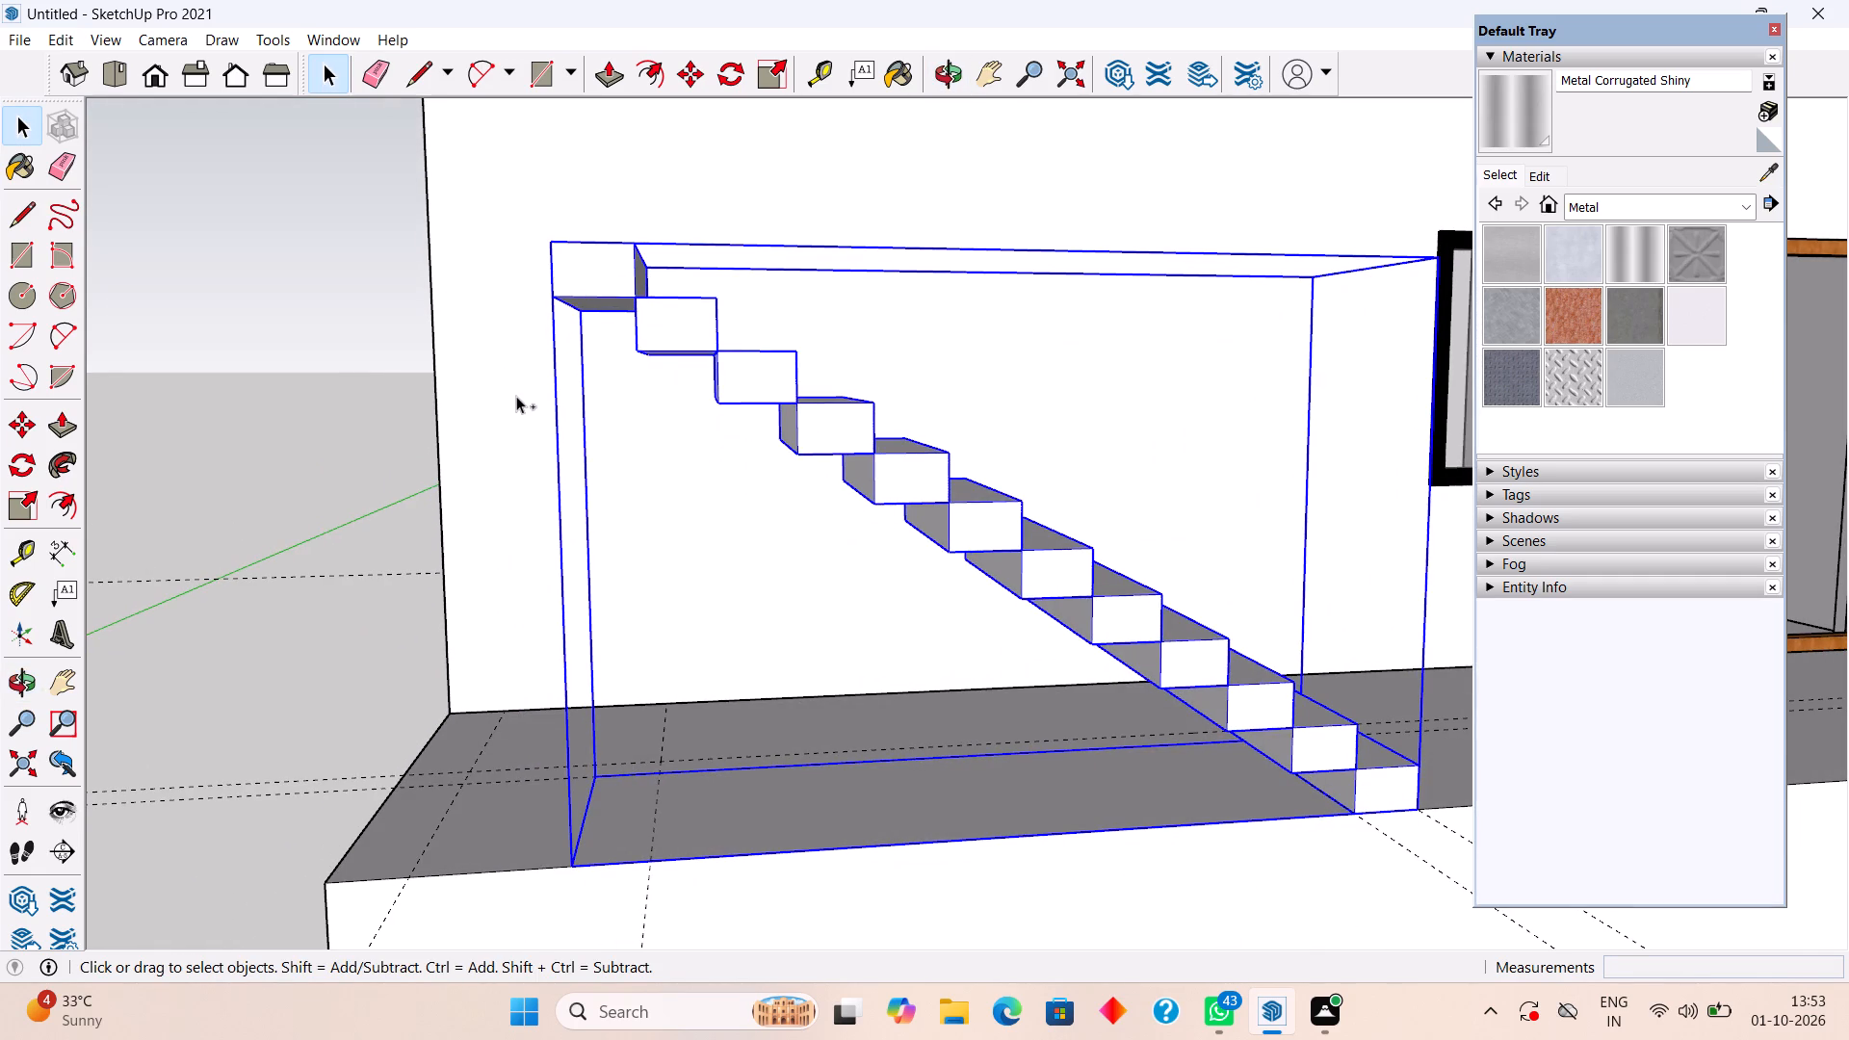
pyautogui.hotkey('ctrl', 'z')
pyautogui.hotkey('ctrl', 'z')
pyautogui.hotkey('ctrl', 'z')
pyautogui.hotkey('ctrl', 'z')
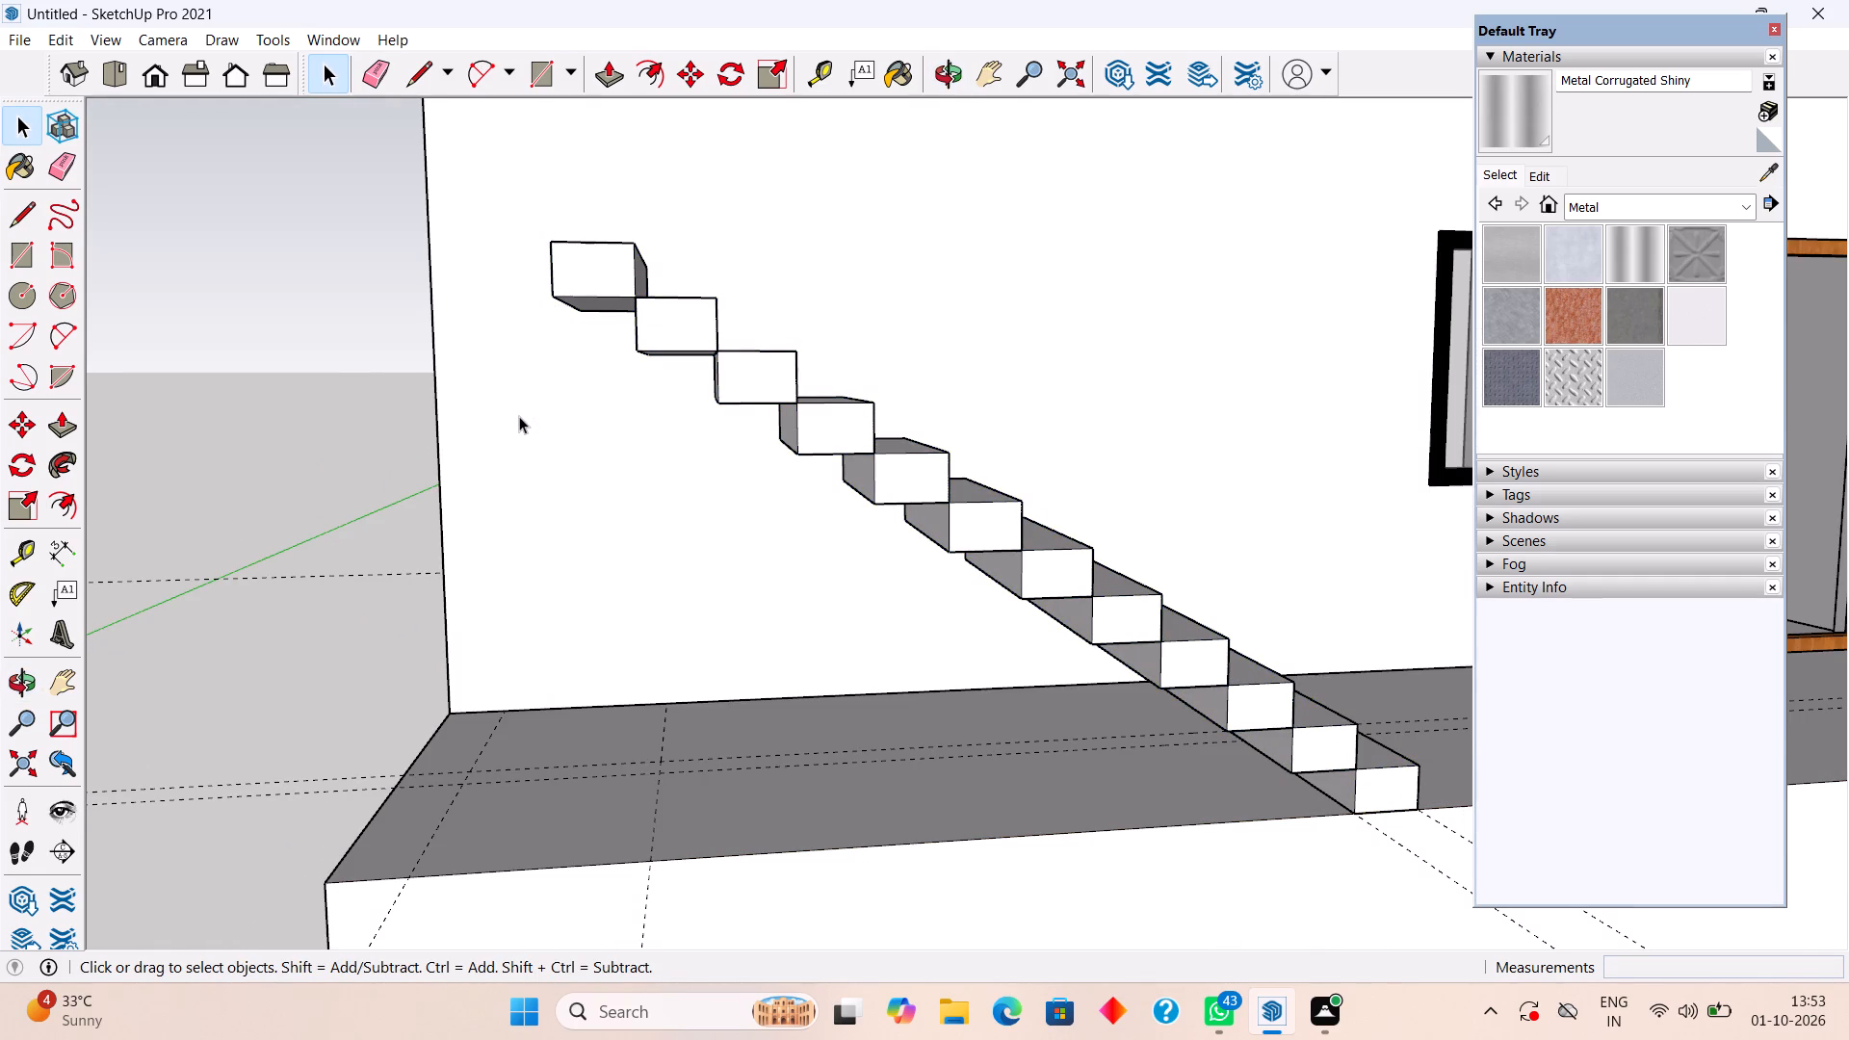
pyautogui.hotkey('ctrl', 'z')
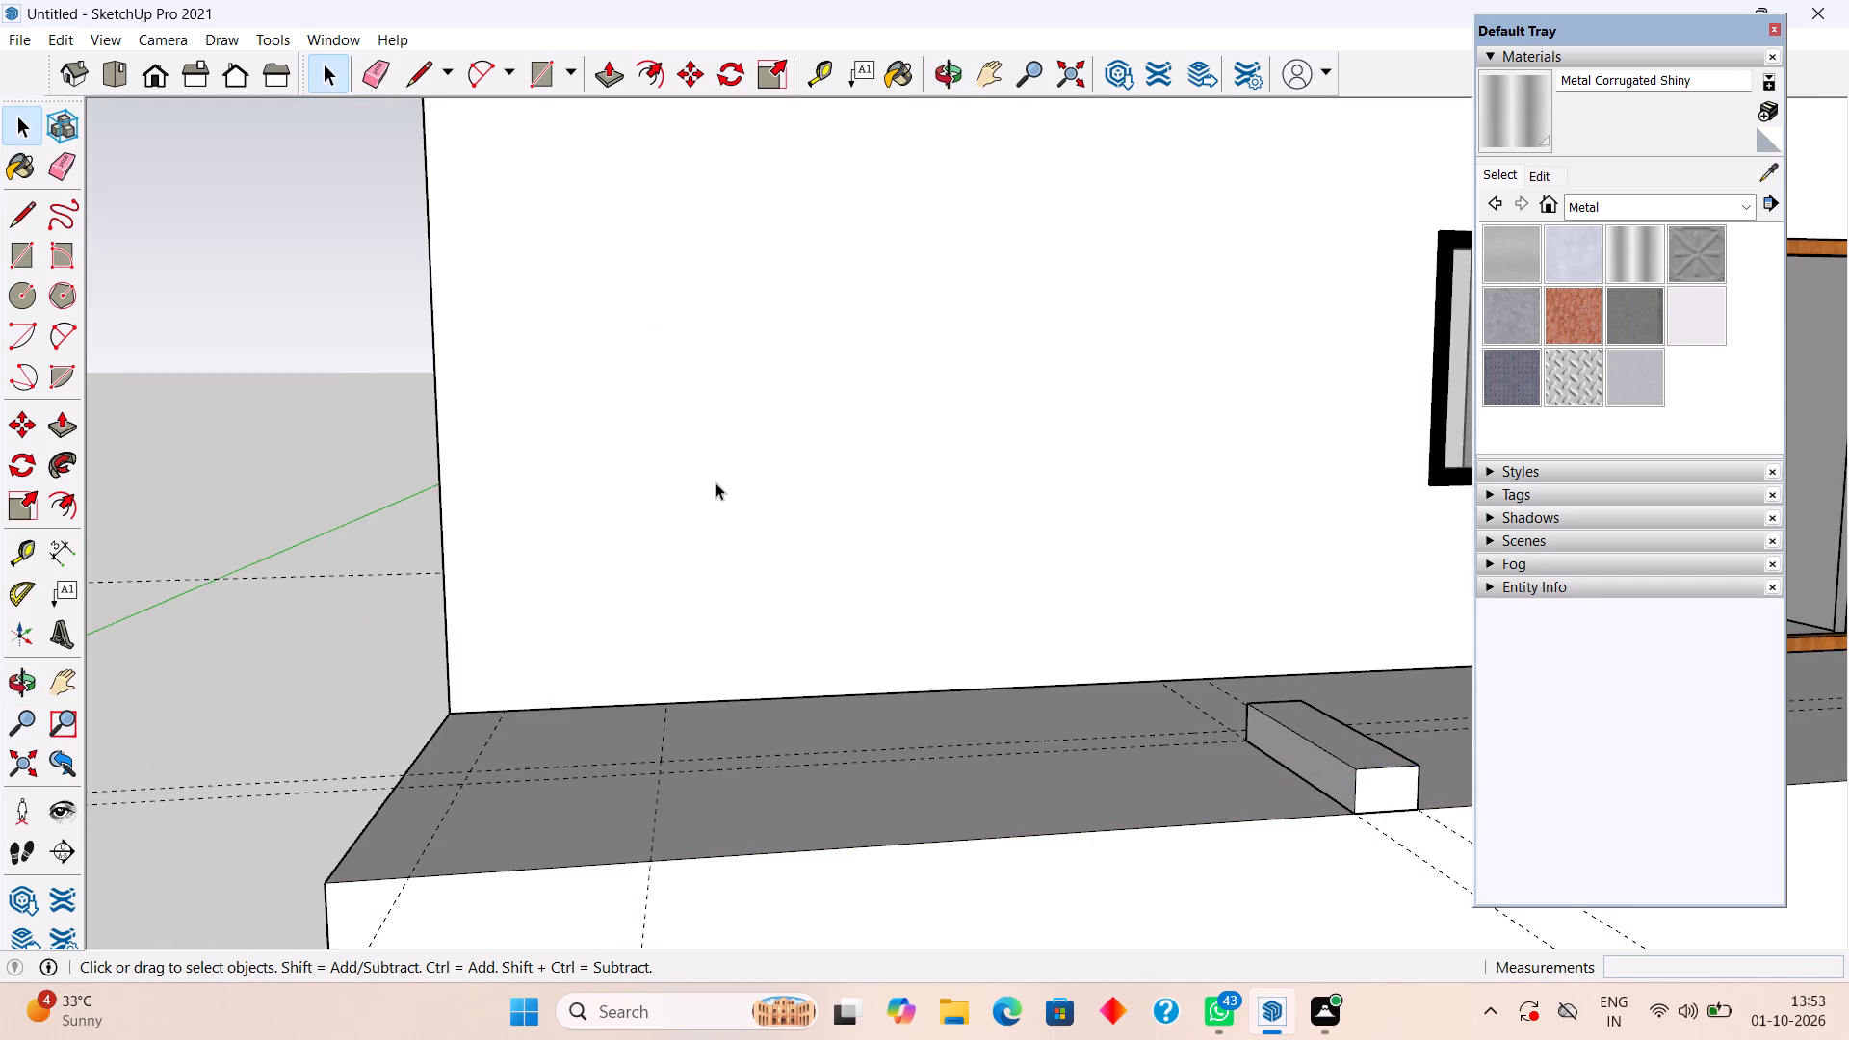
# Copy the bottom step from its lower outer front corner to its upper inner front corner, about 10 13/16", and array the copy x10.
pyautogui.moveTo(1359, 769); pyautogui.dragTo(1219, 816, button='middle')
pyautogui.click(1248, 866)
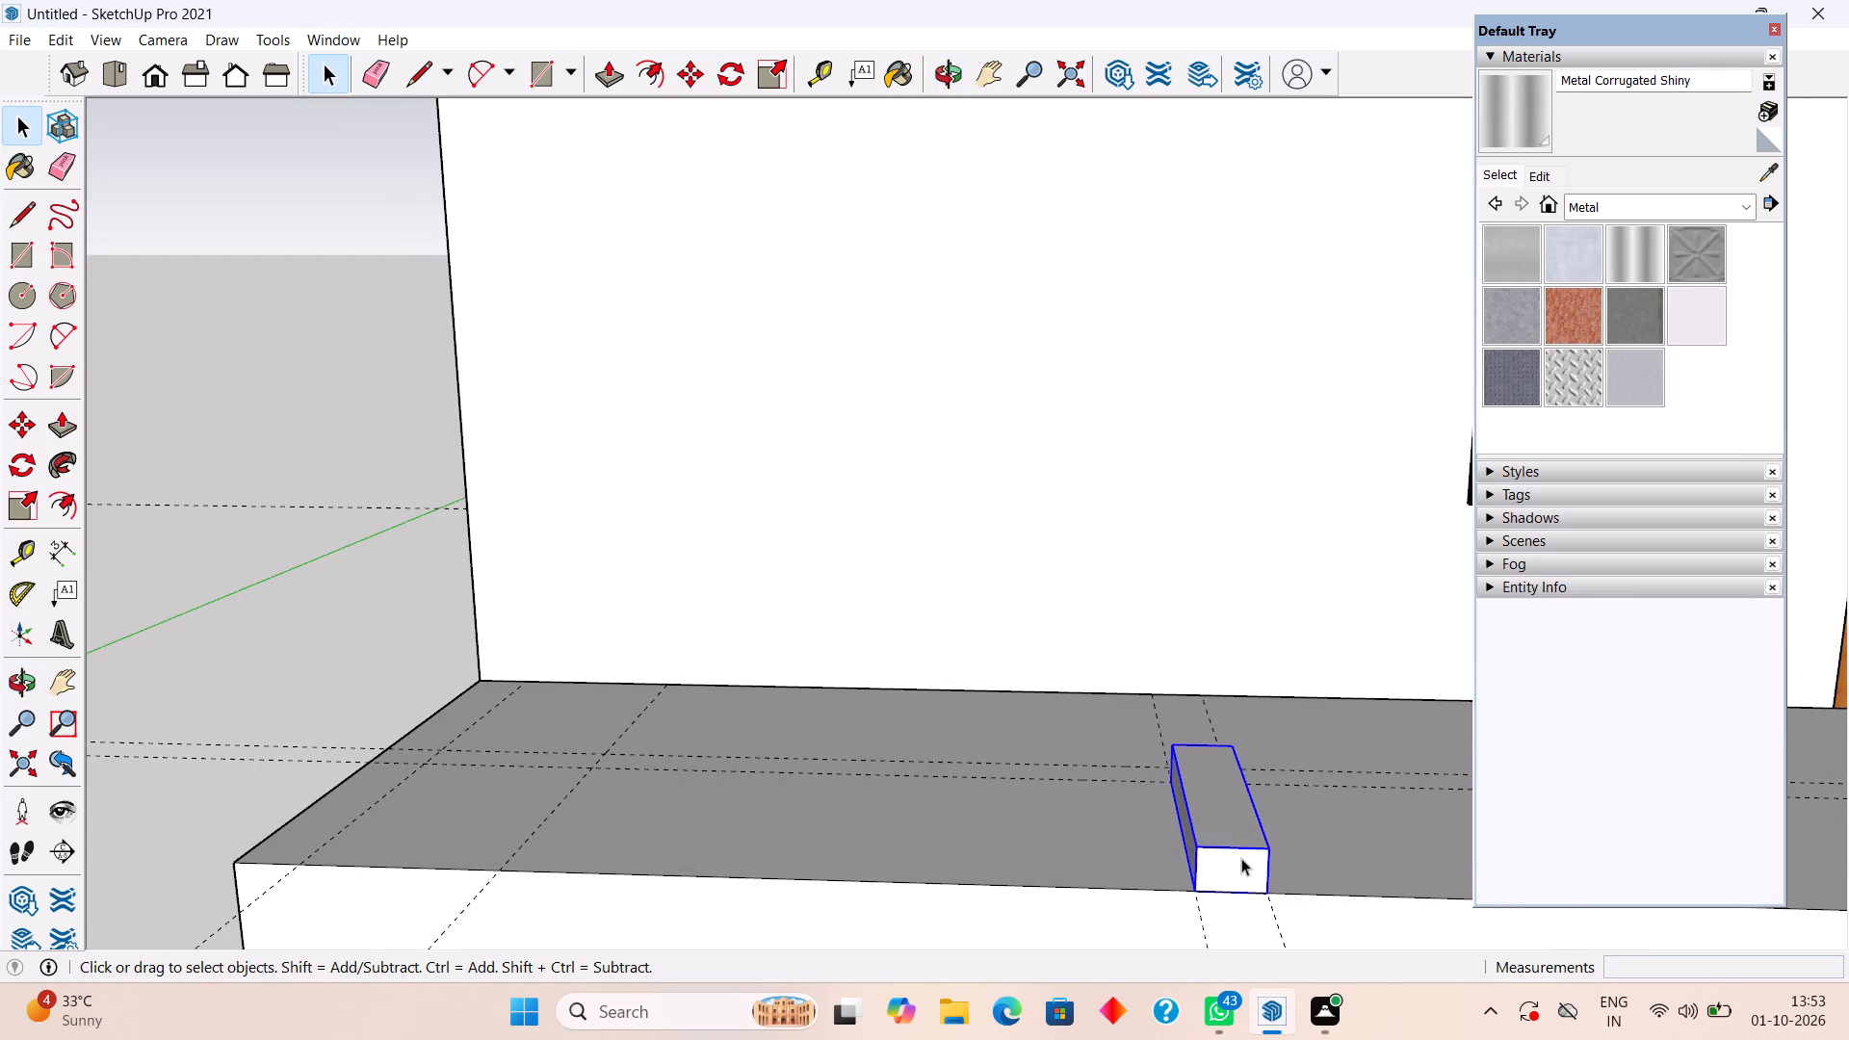
pyautogui.press('m')
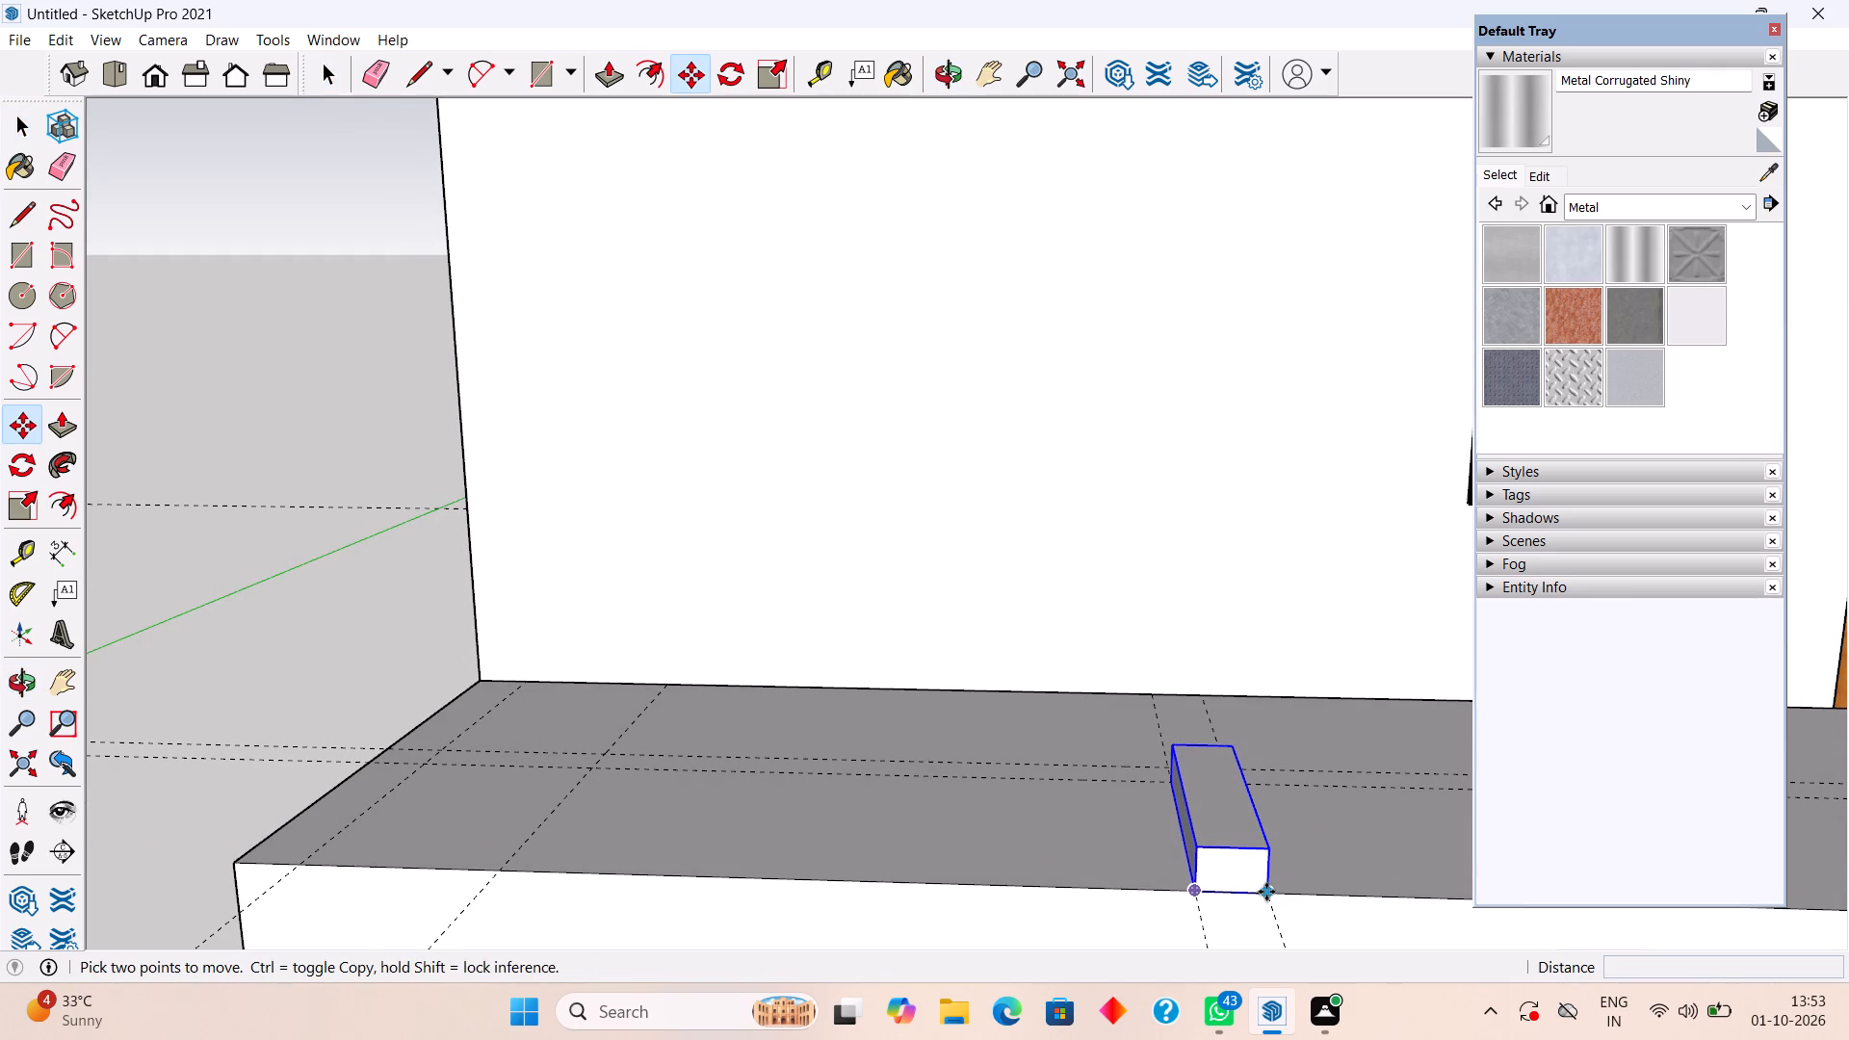
pyautogui.click(1266, 892)
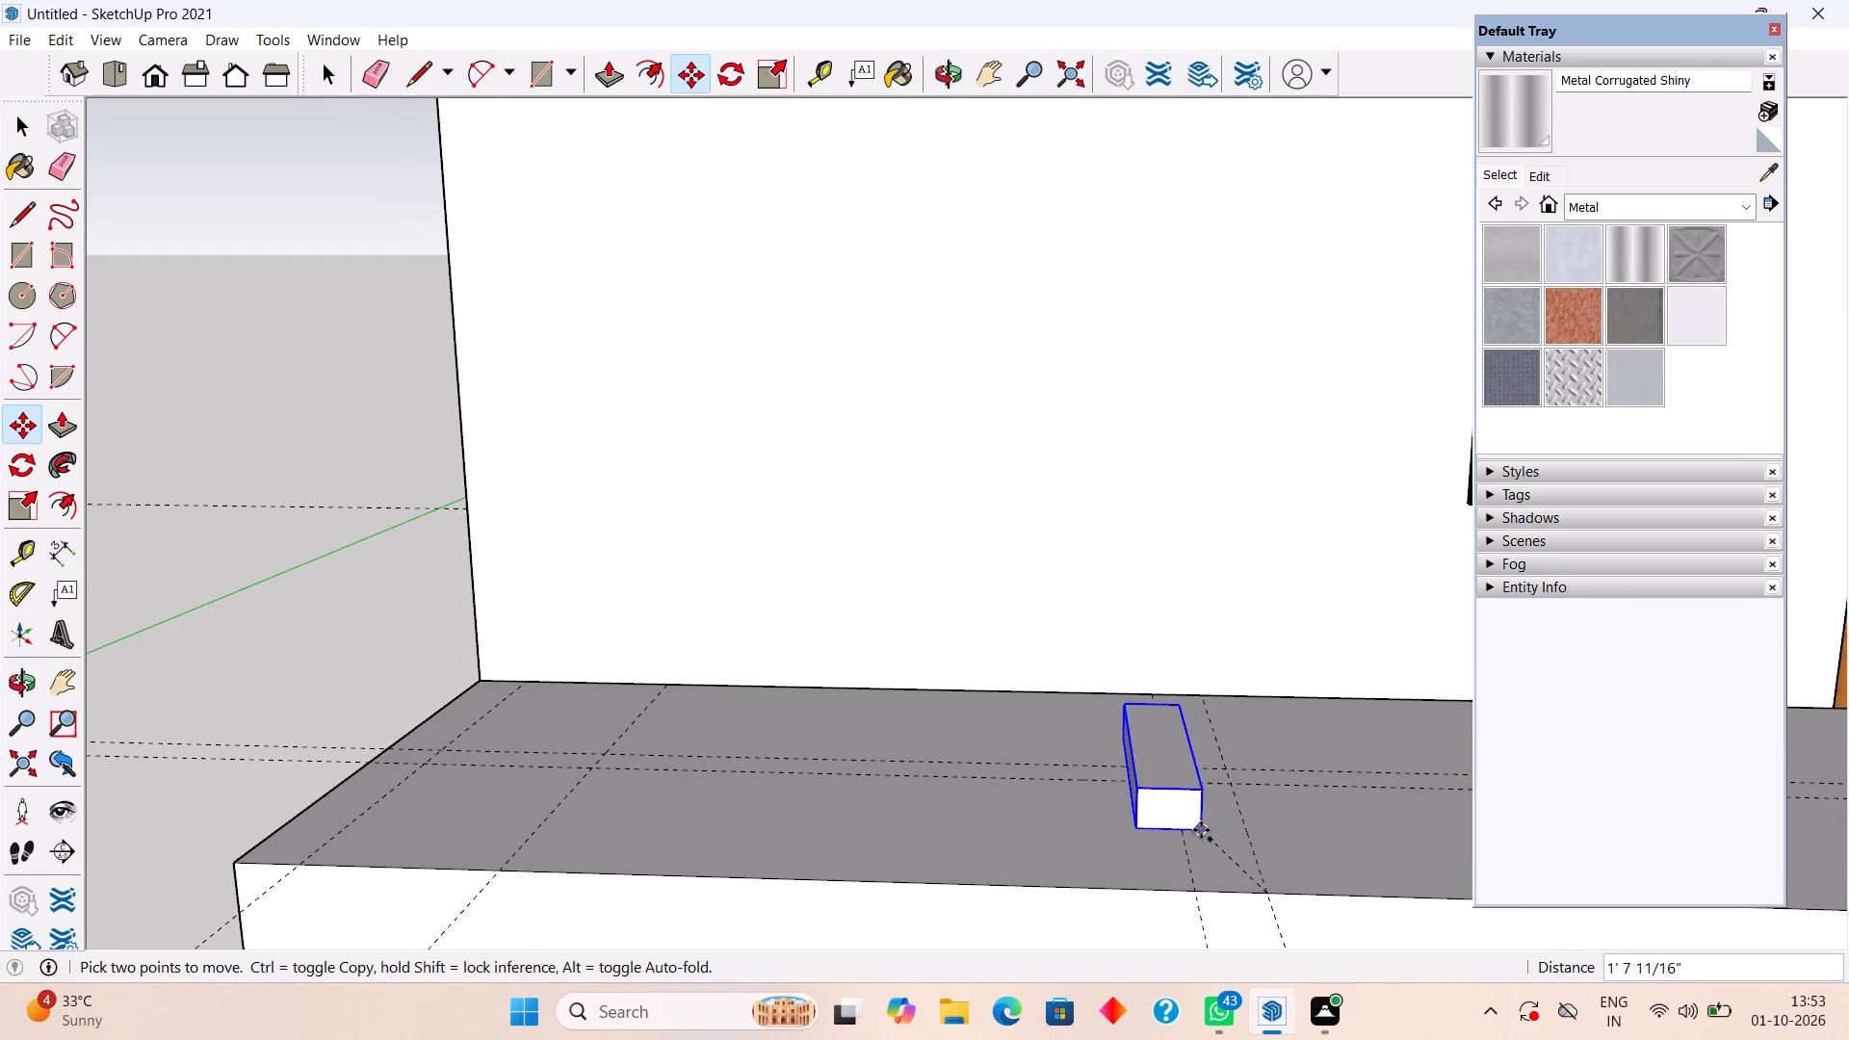
pyautogui.click(1200, 842)
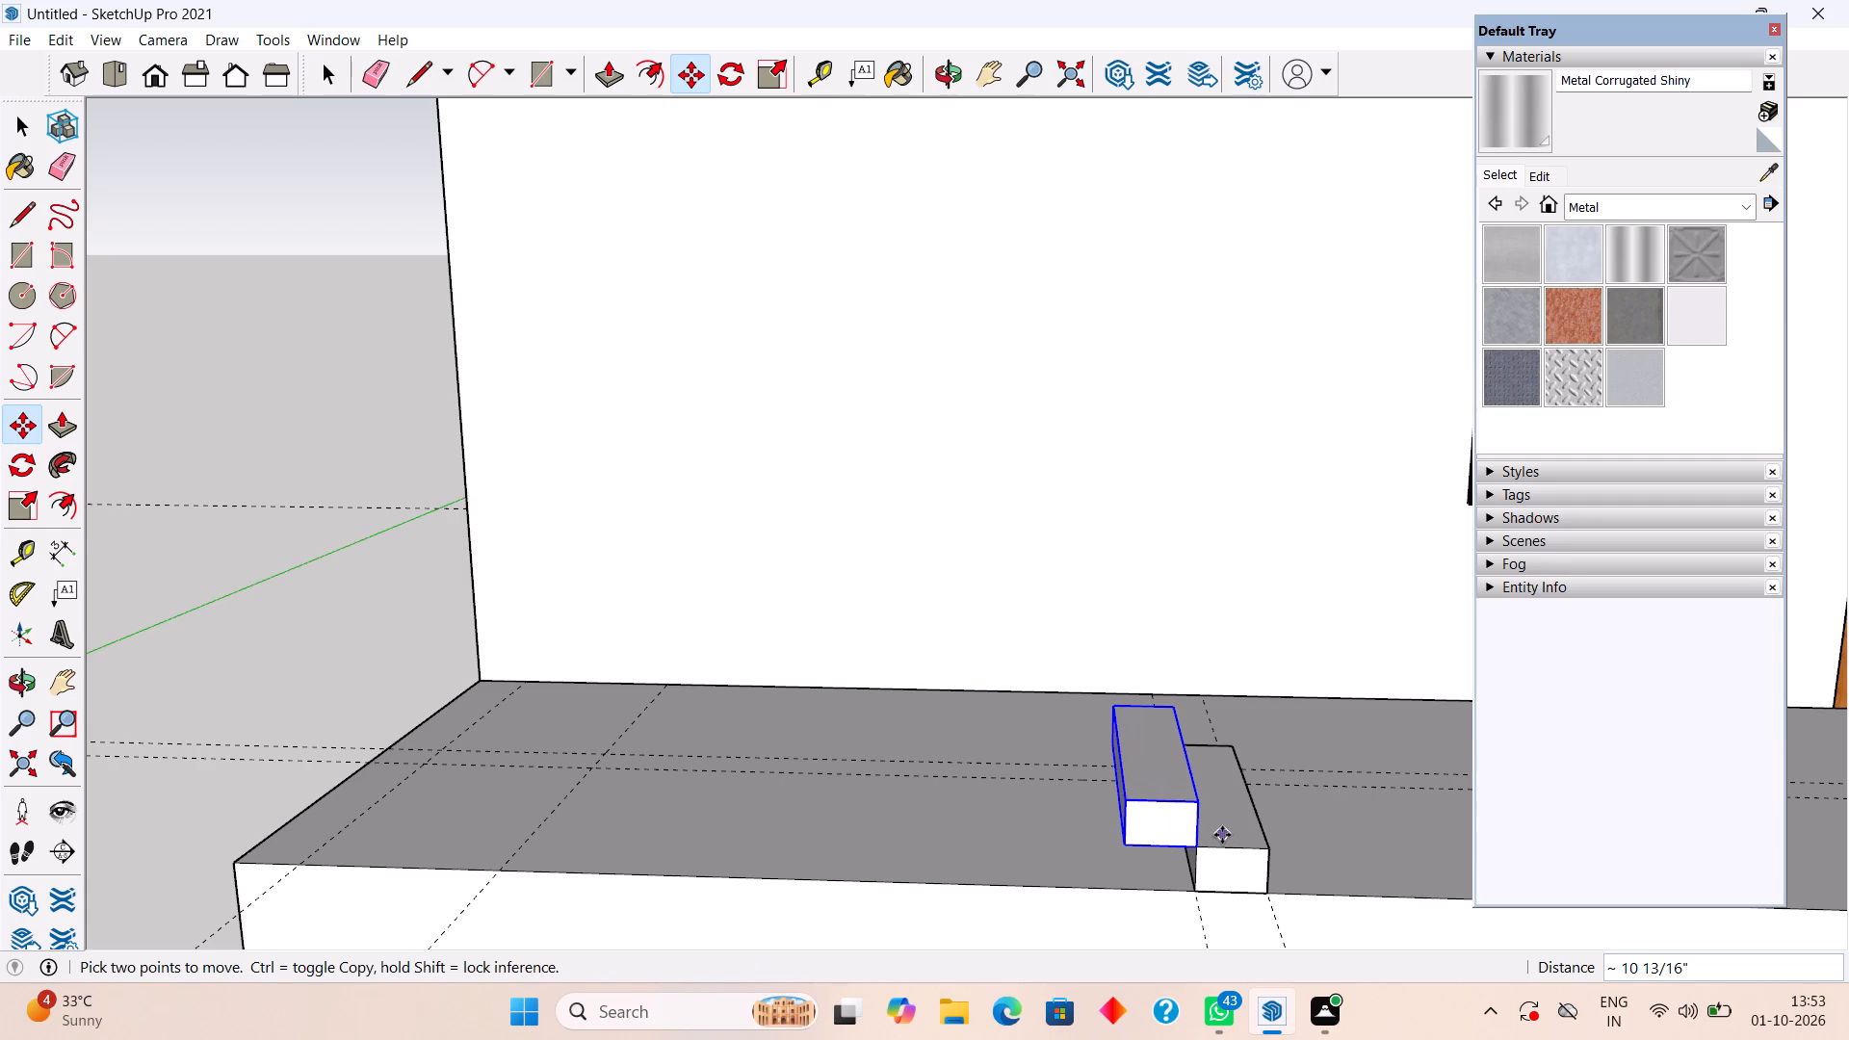
pyautogui.press('x')
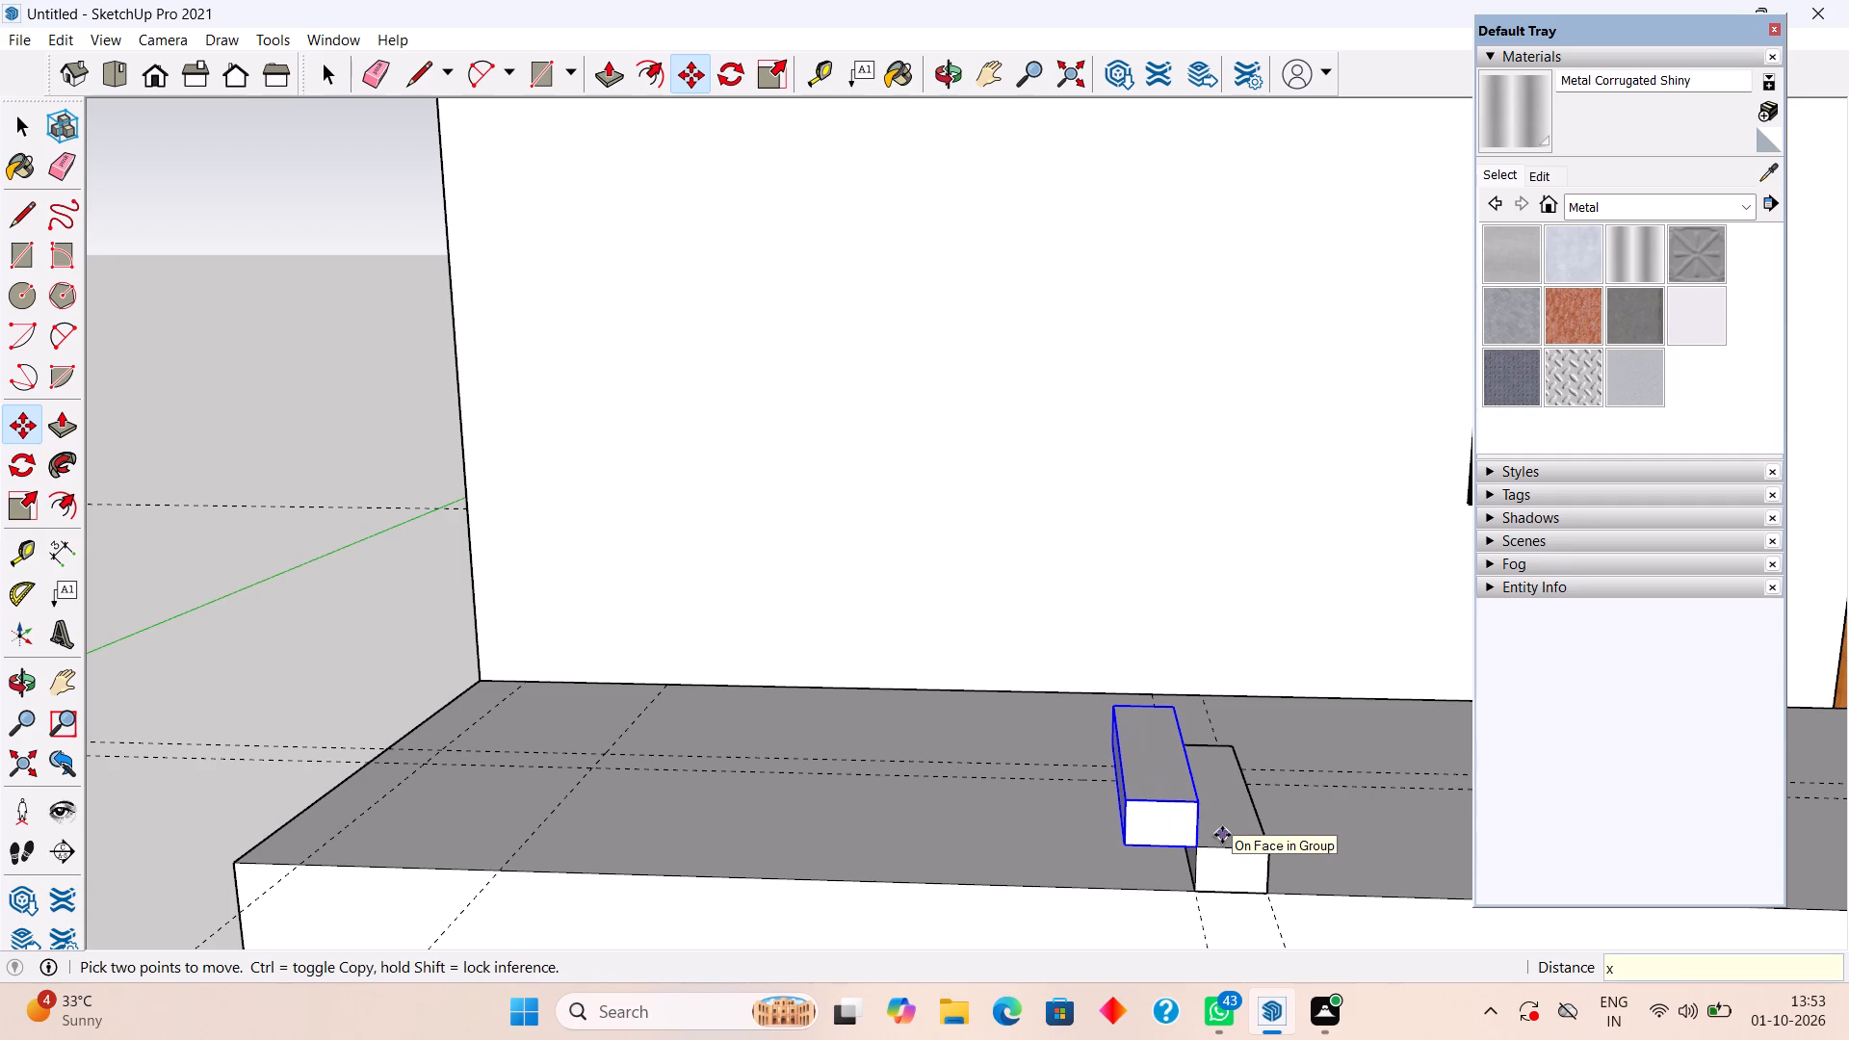
pyautogui.write('10')
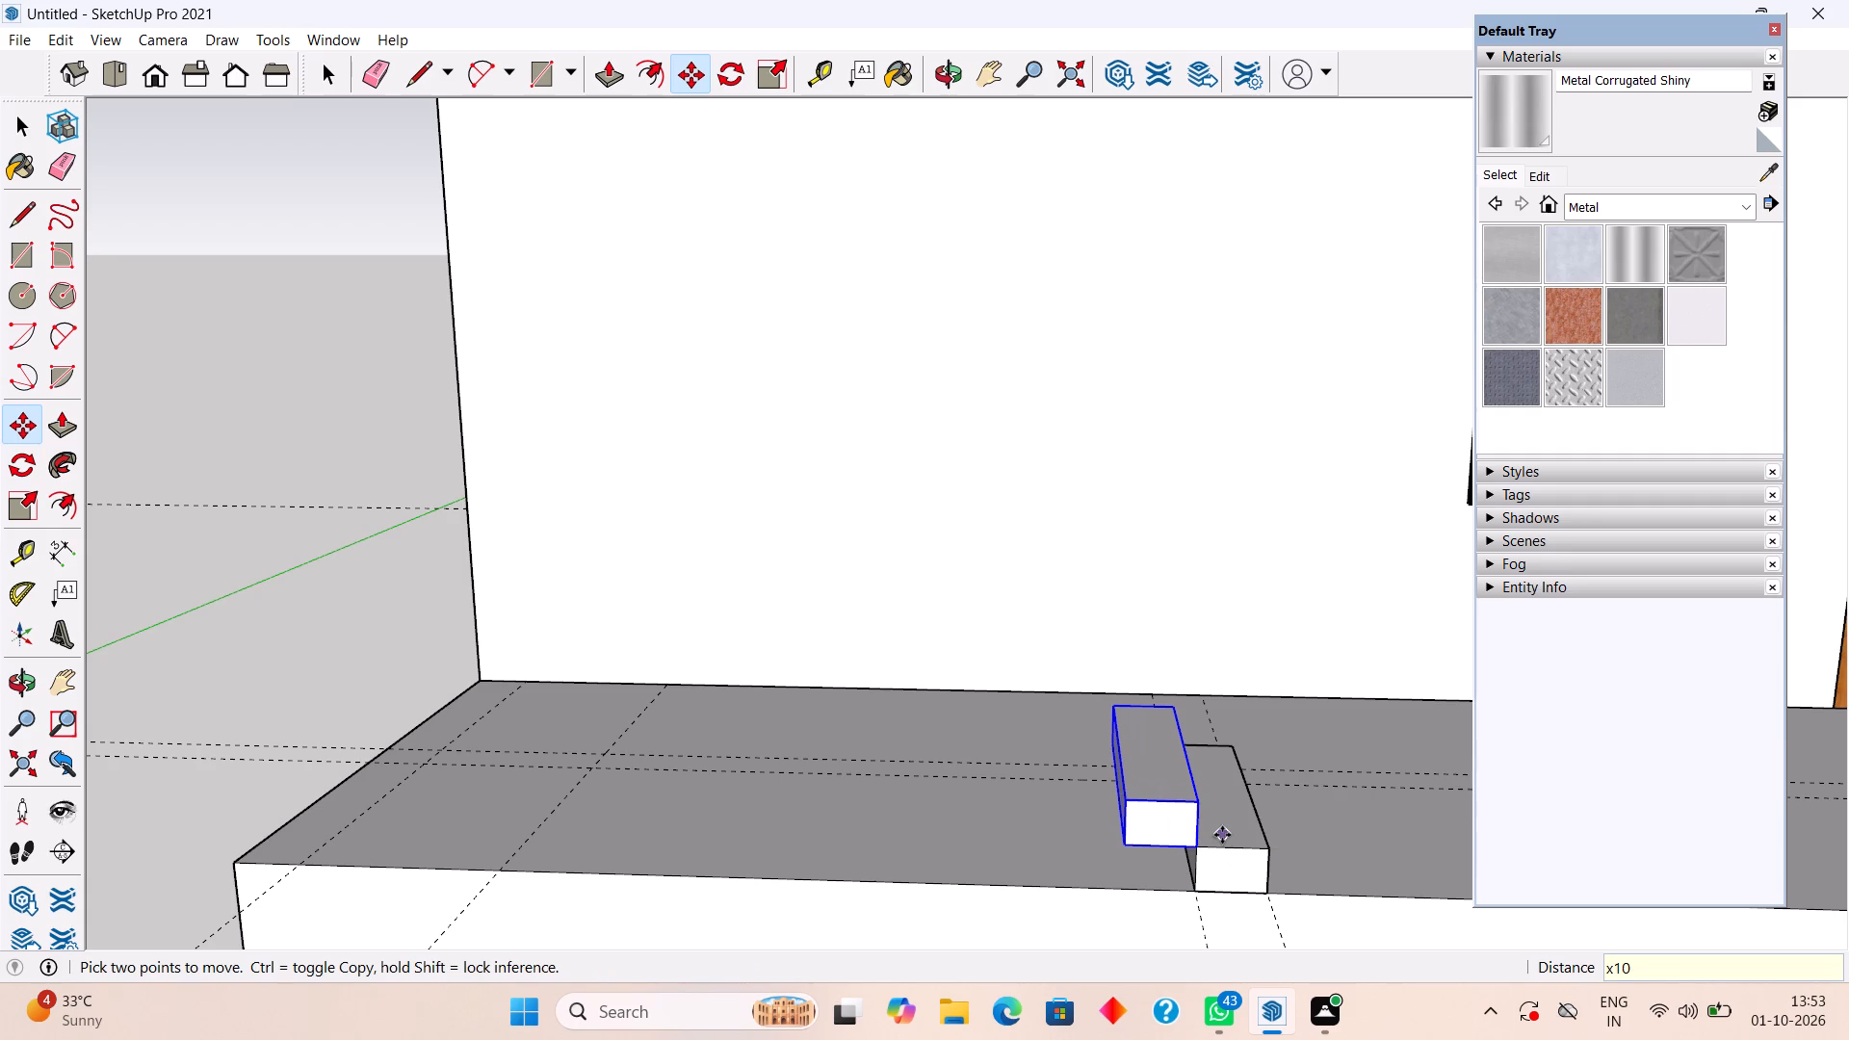
pyautogui.press('Return')
# Measure the vertical height from the top step's upper front corner down to the floor edge.
pyautogui.press('space')
pyautogui.press('t')
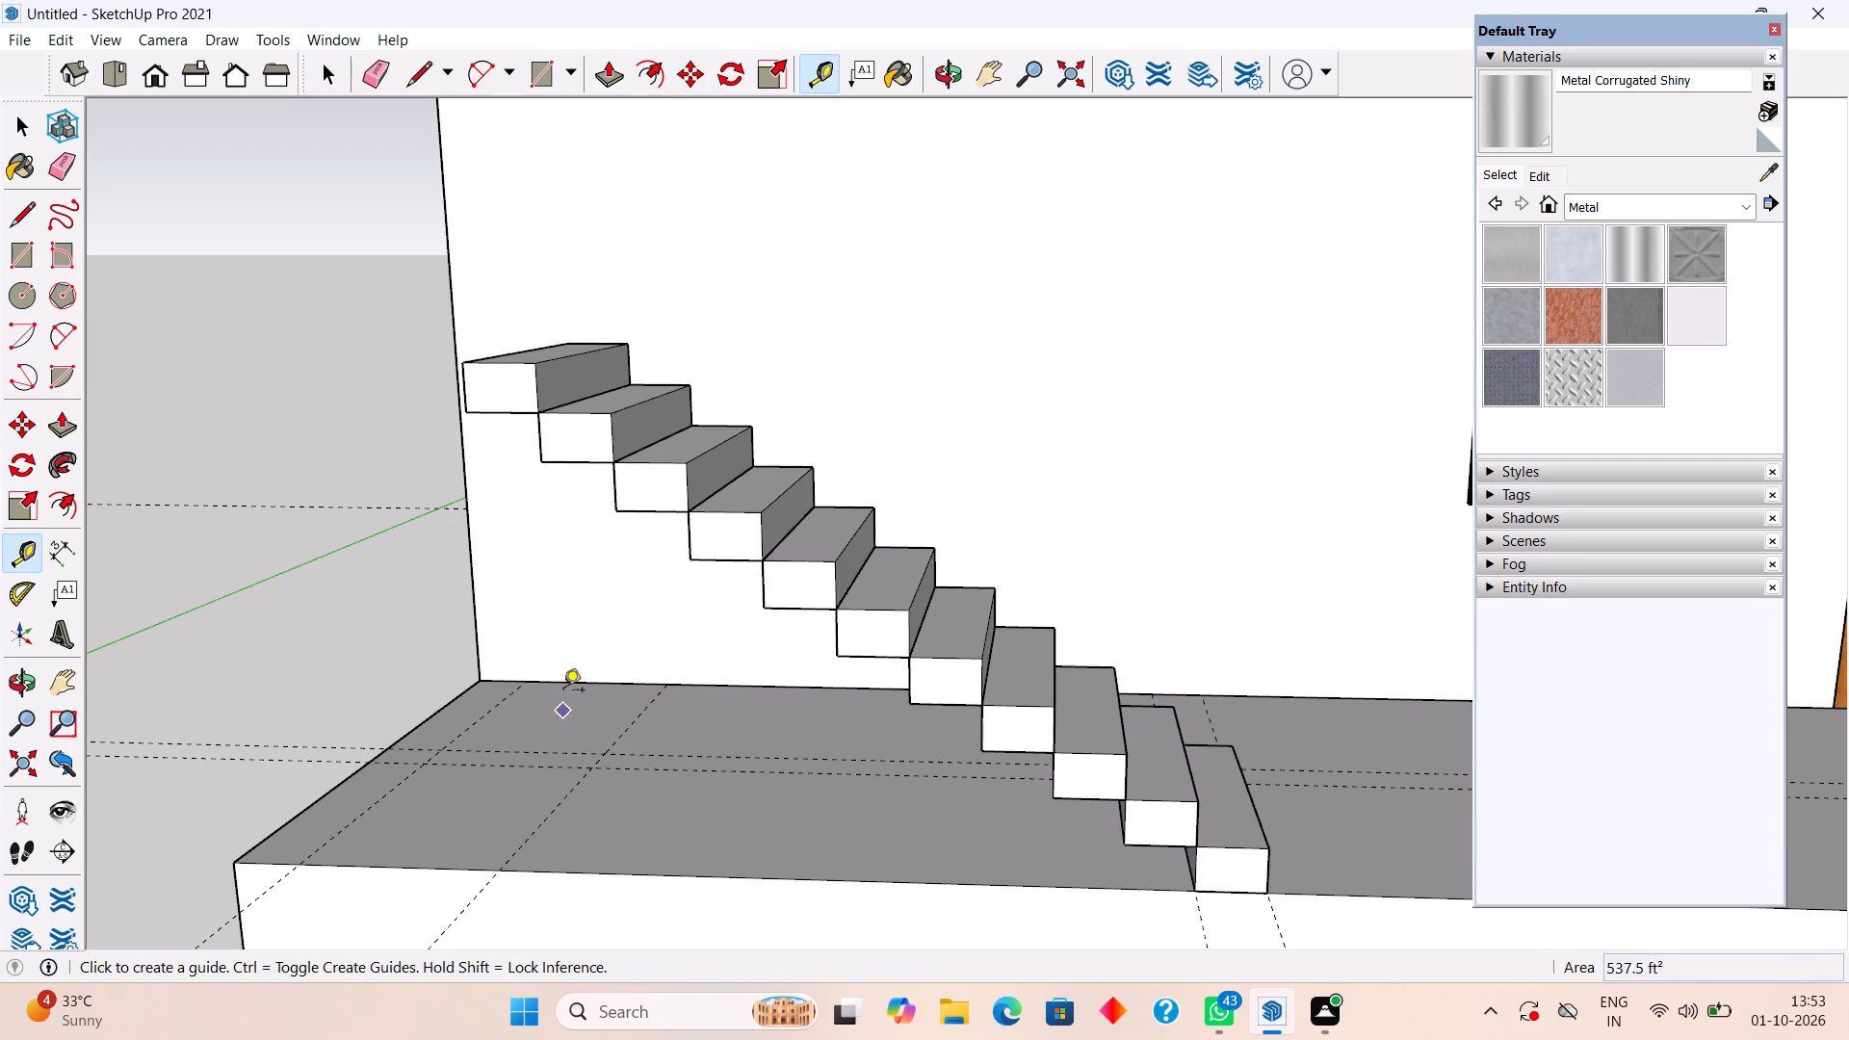
pyautogui.click(522, 367)
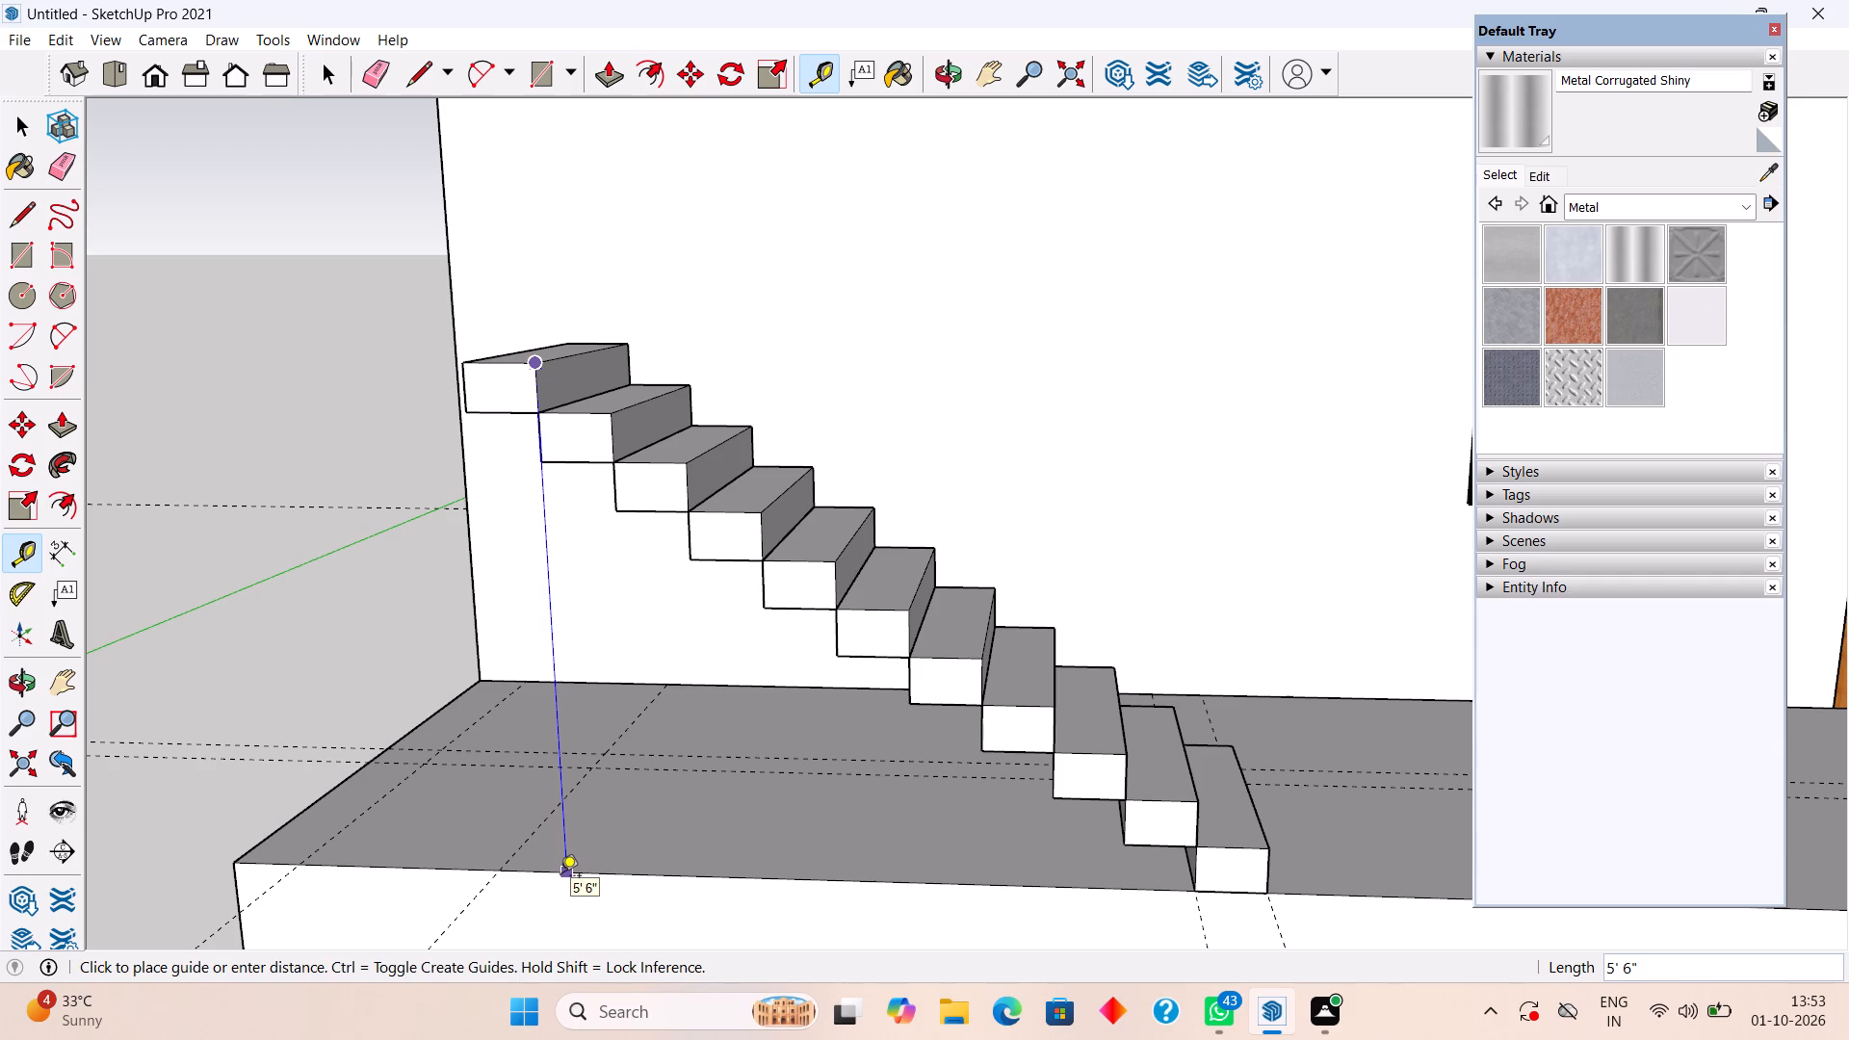
pyautogui.press('space')
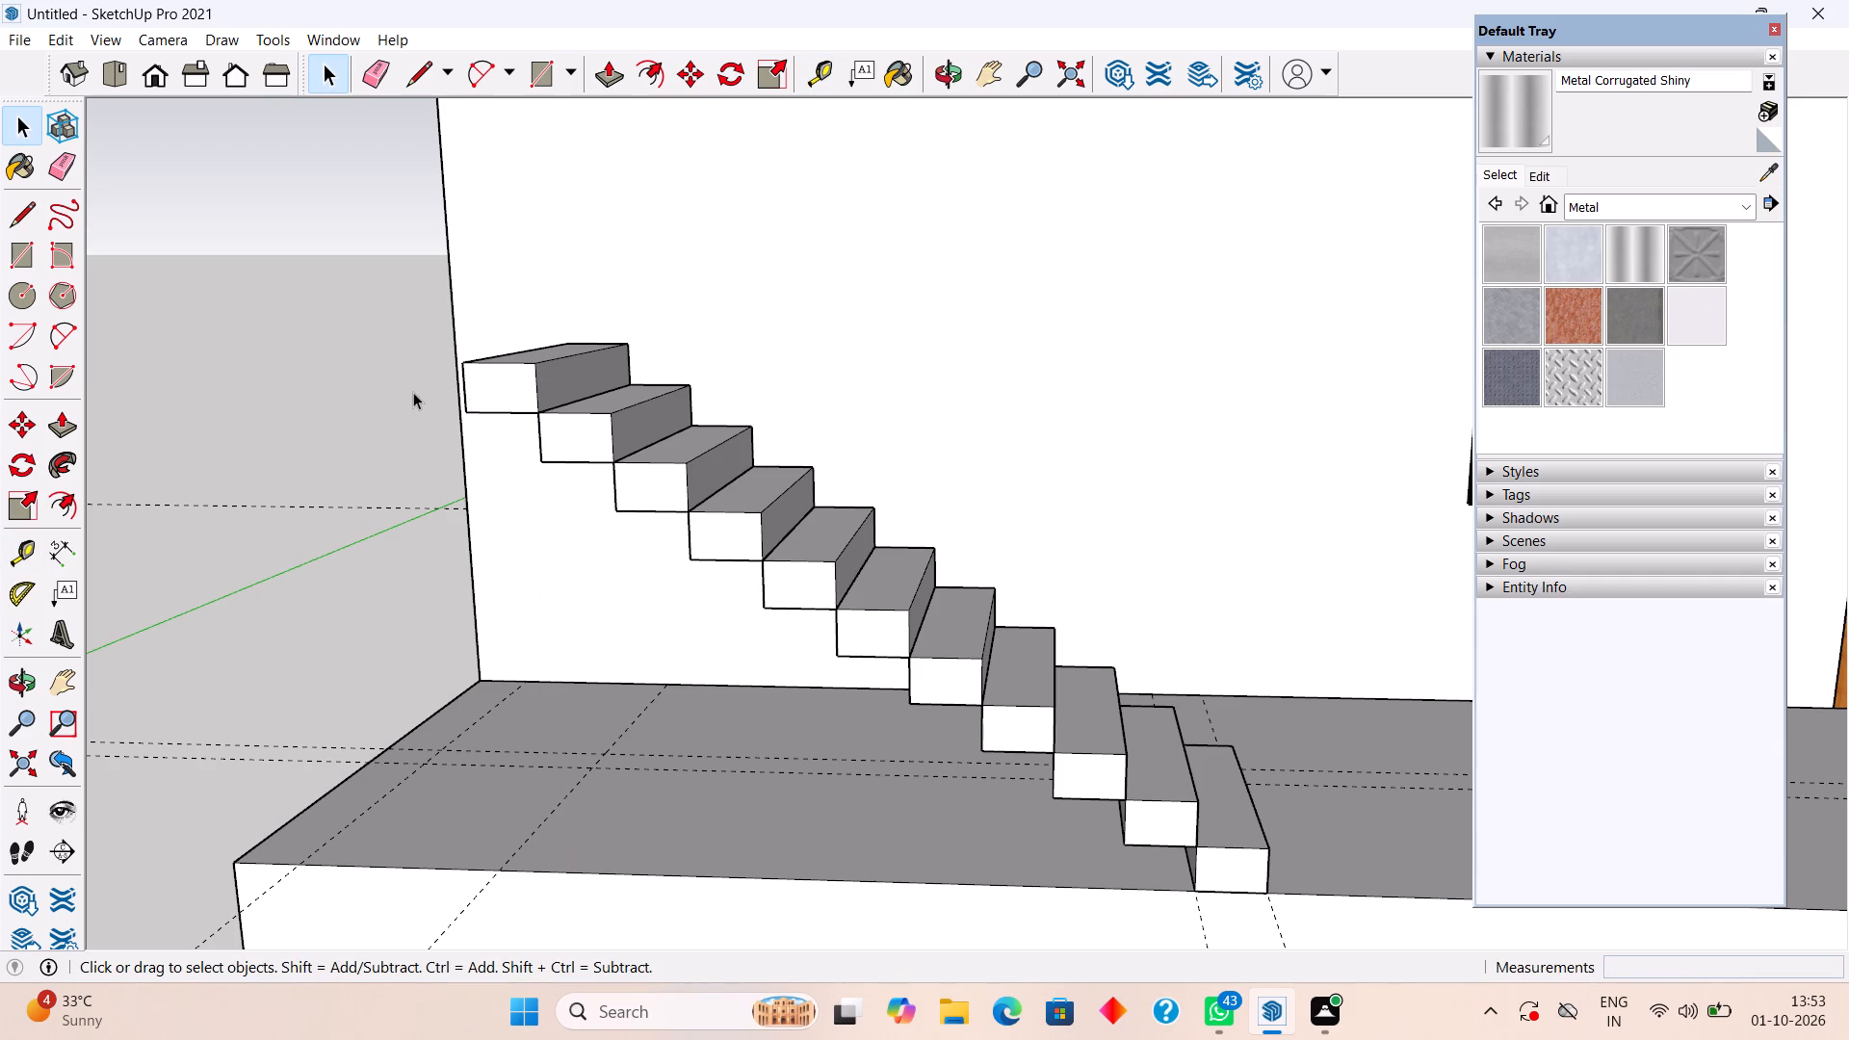
# Draw a sloping line about 9' 3/16" long along the flight's underside, joining the top and bottom steps' lower rear corners on the front side.
pyautogui.moveTo(432, 392); pyautogui.dragTo(723, 429, button='middle')
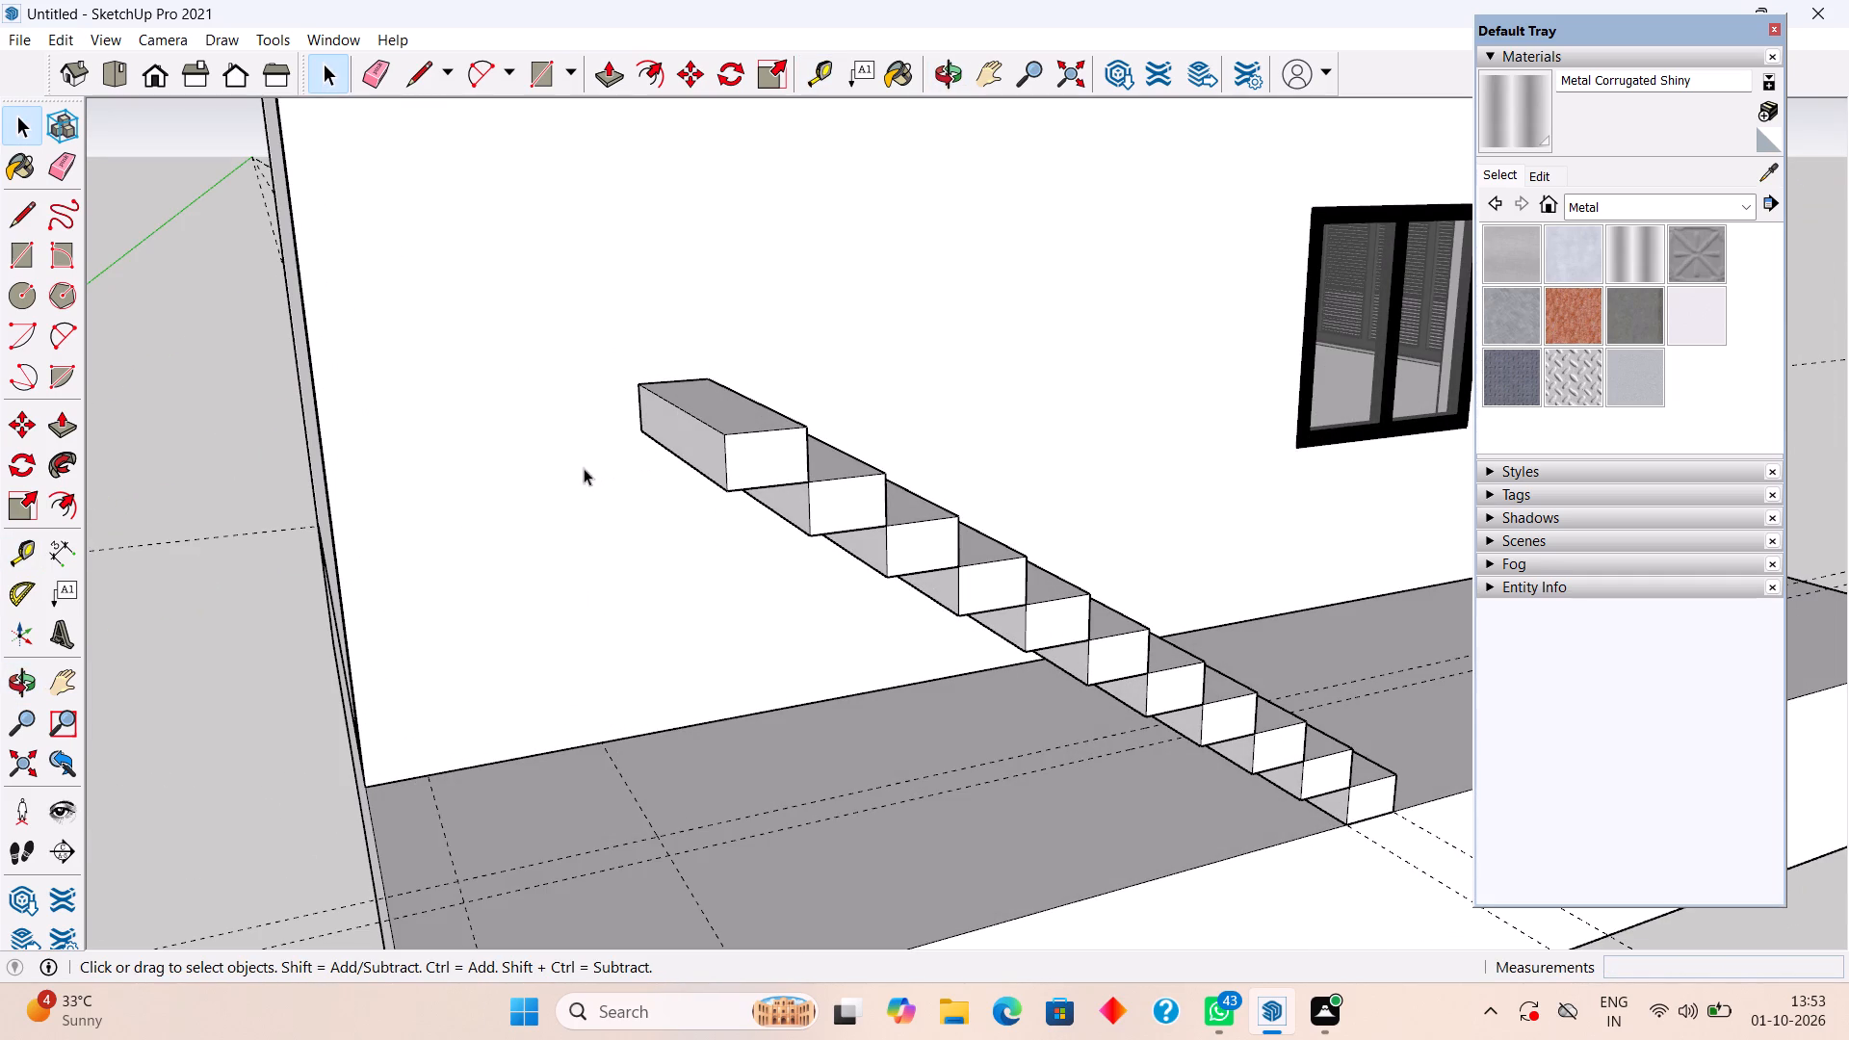
pyautogui.scroll(1, 556, 476)
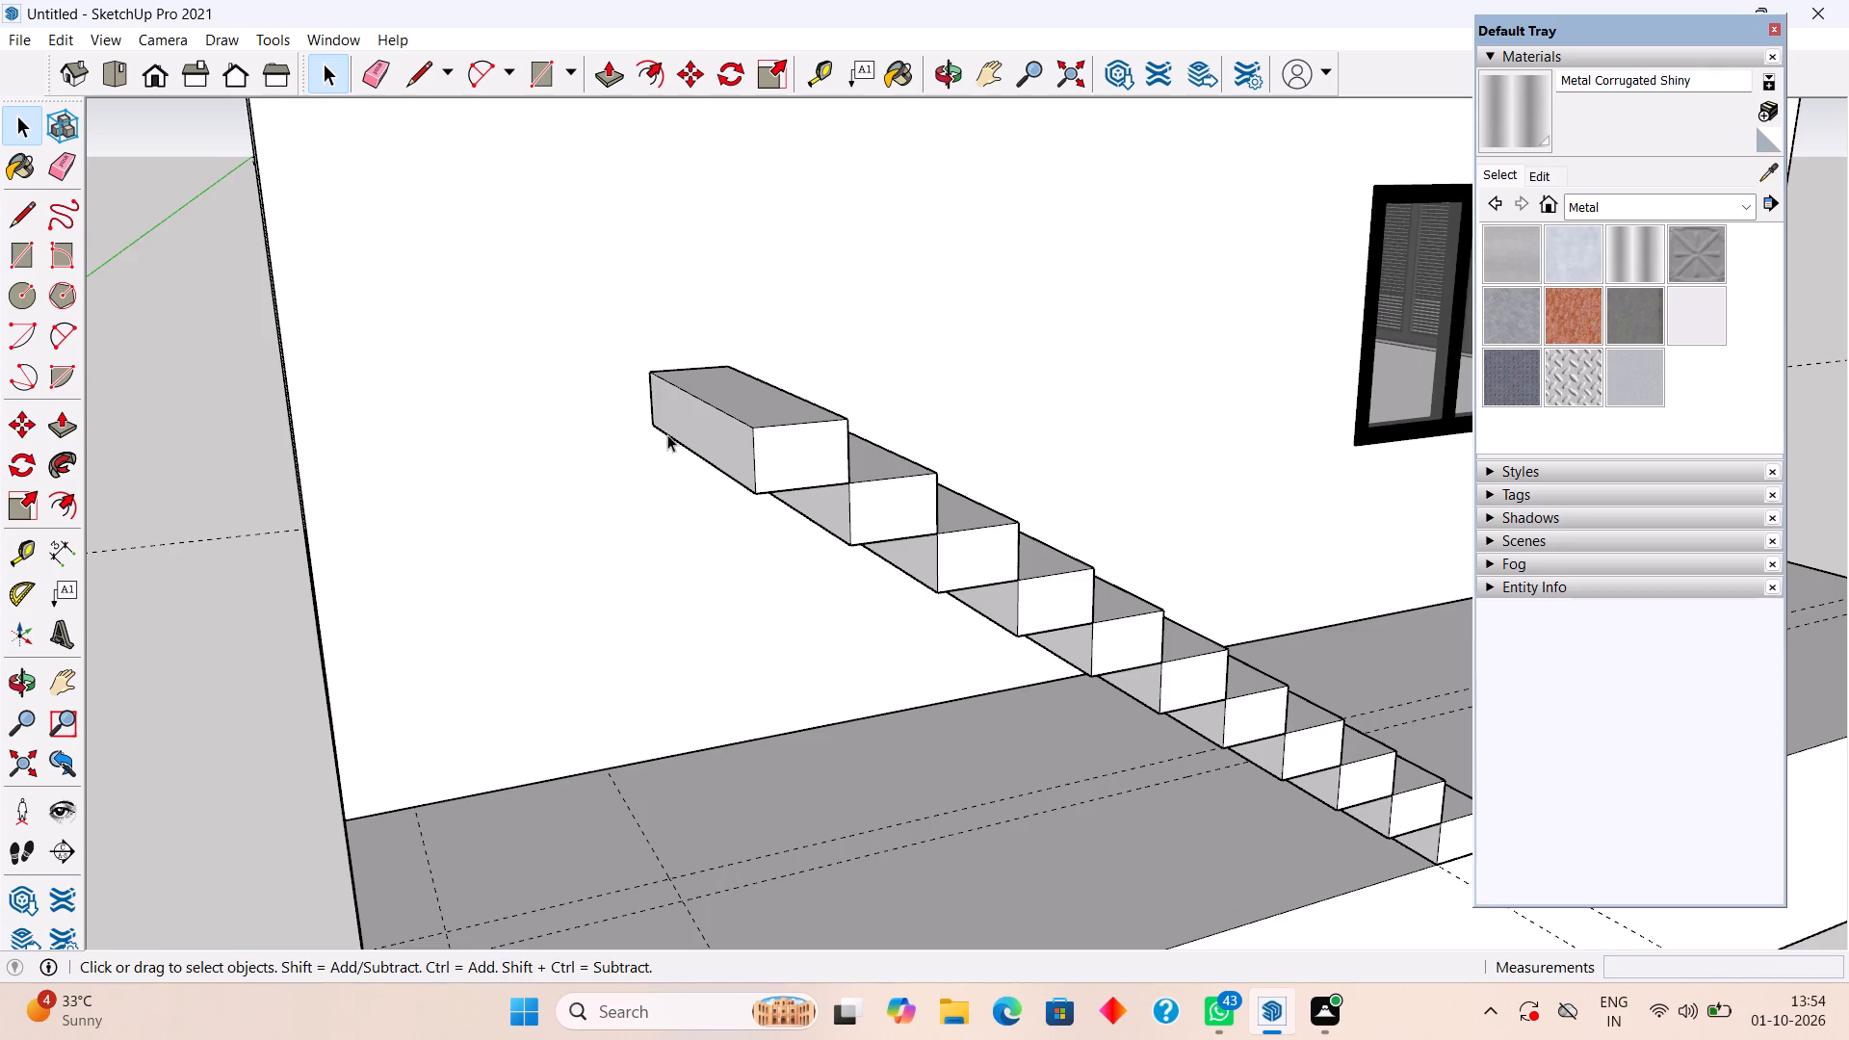
pyautogui.moveTo(669, 434); pyautogui.dragTo(475, 403, button='middle')
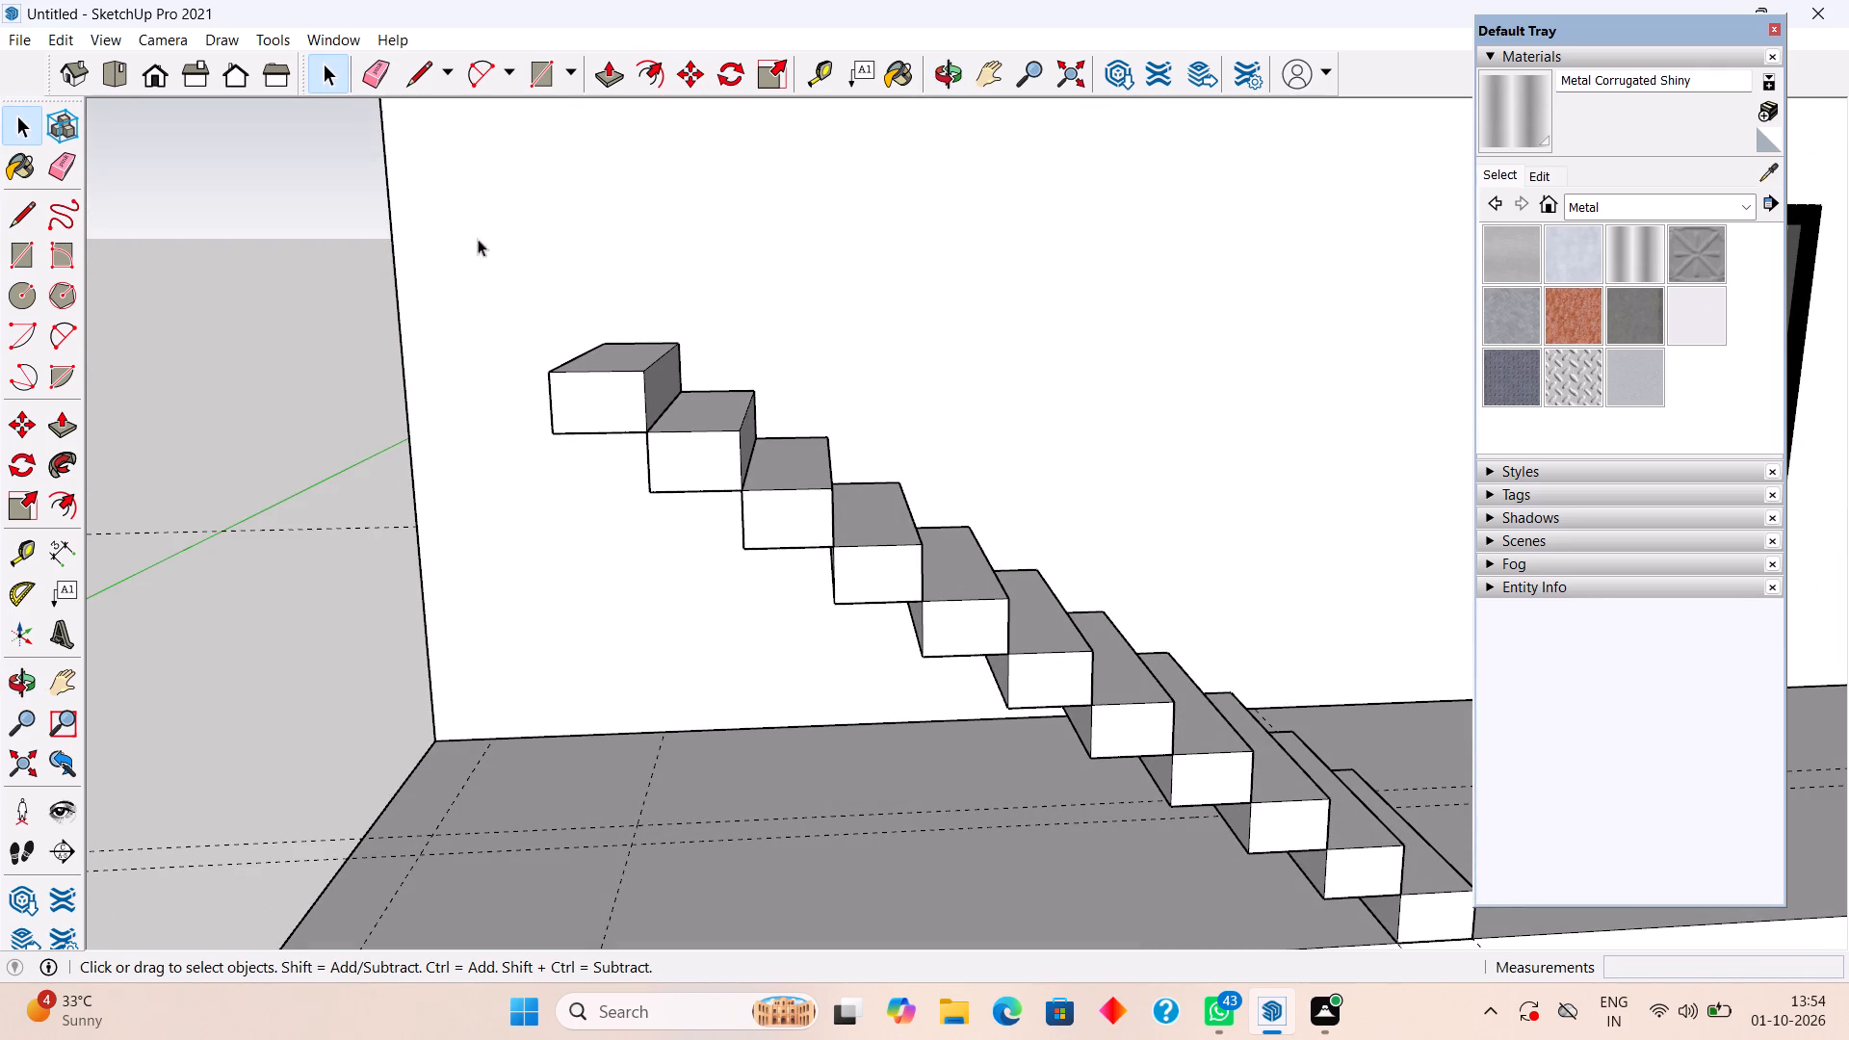
pyautogui.moveTo(635, 467); pyautogui.dragTo(608, 293, button='middle')
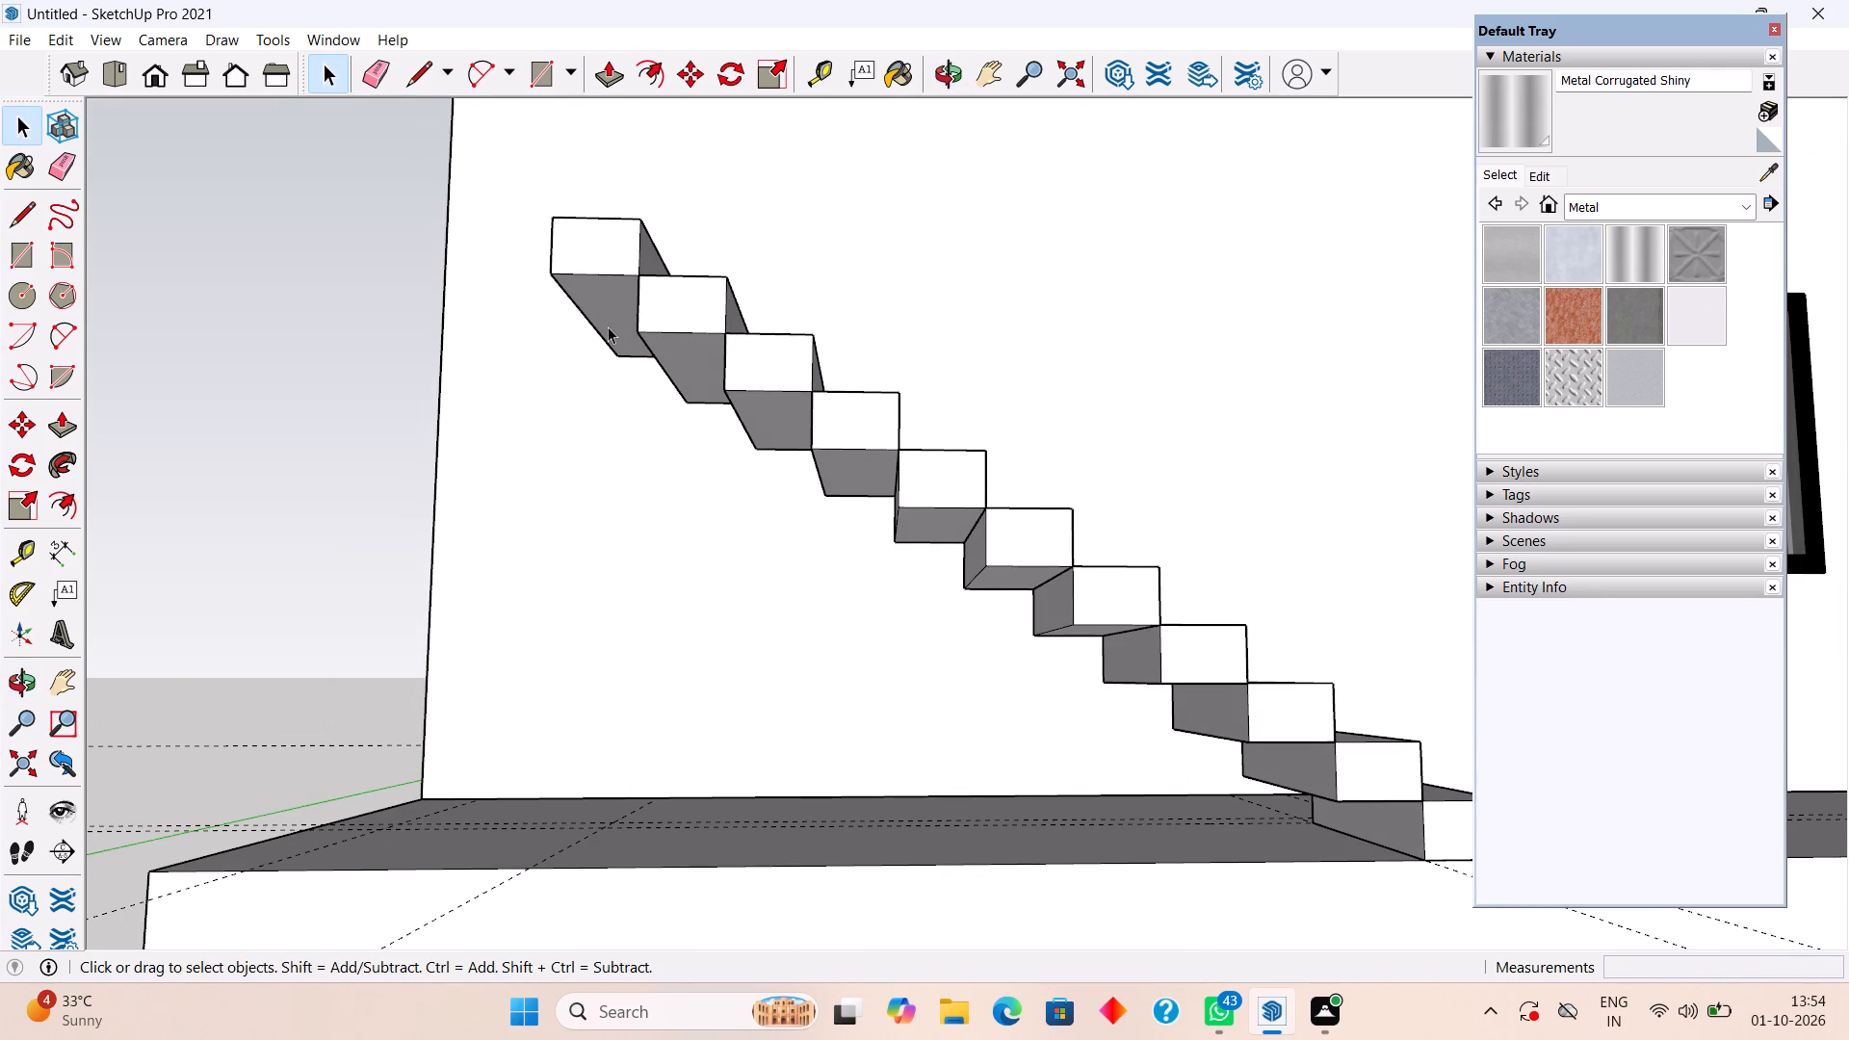
pyautogui.press('l')
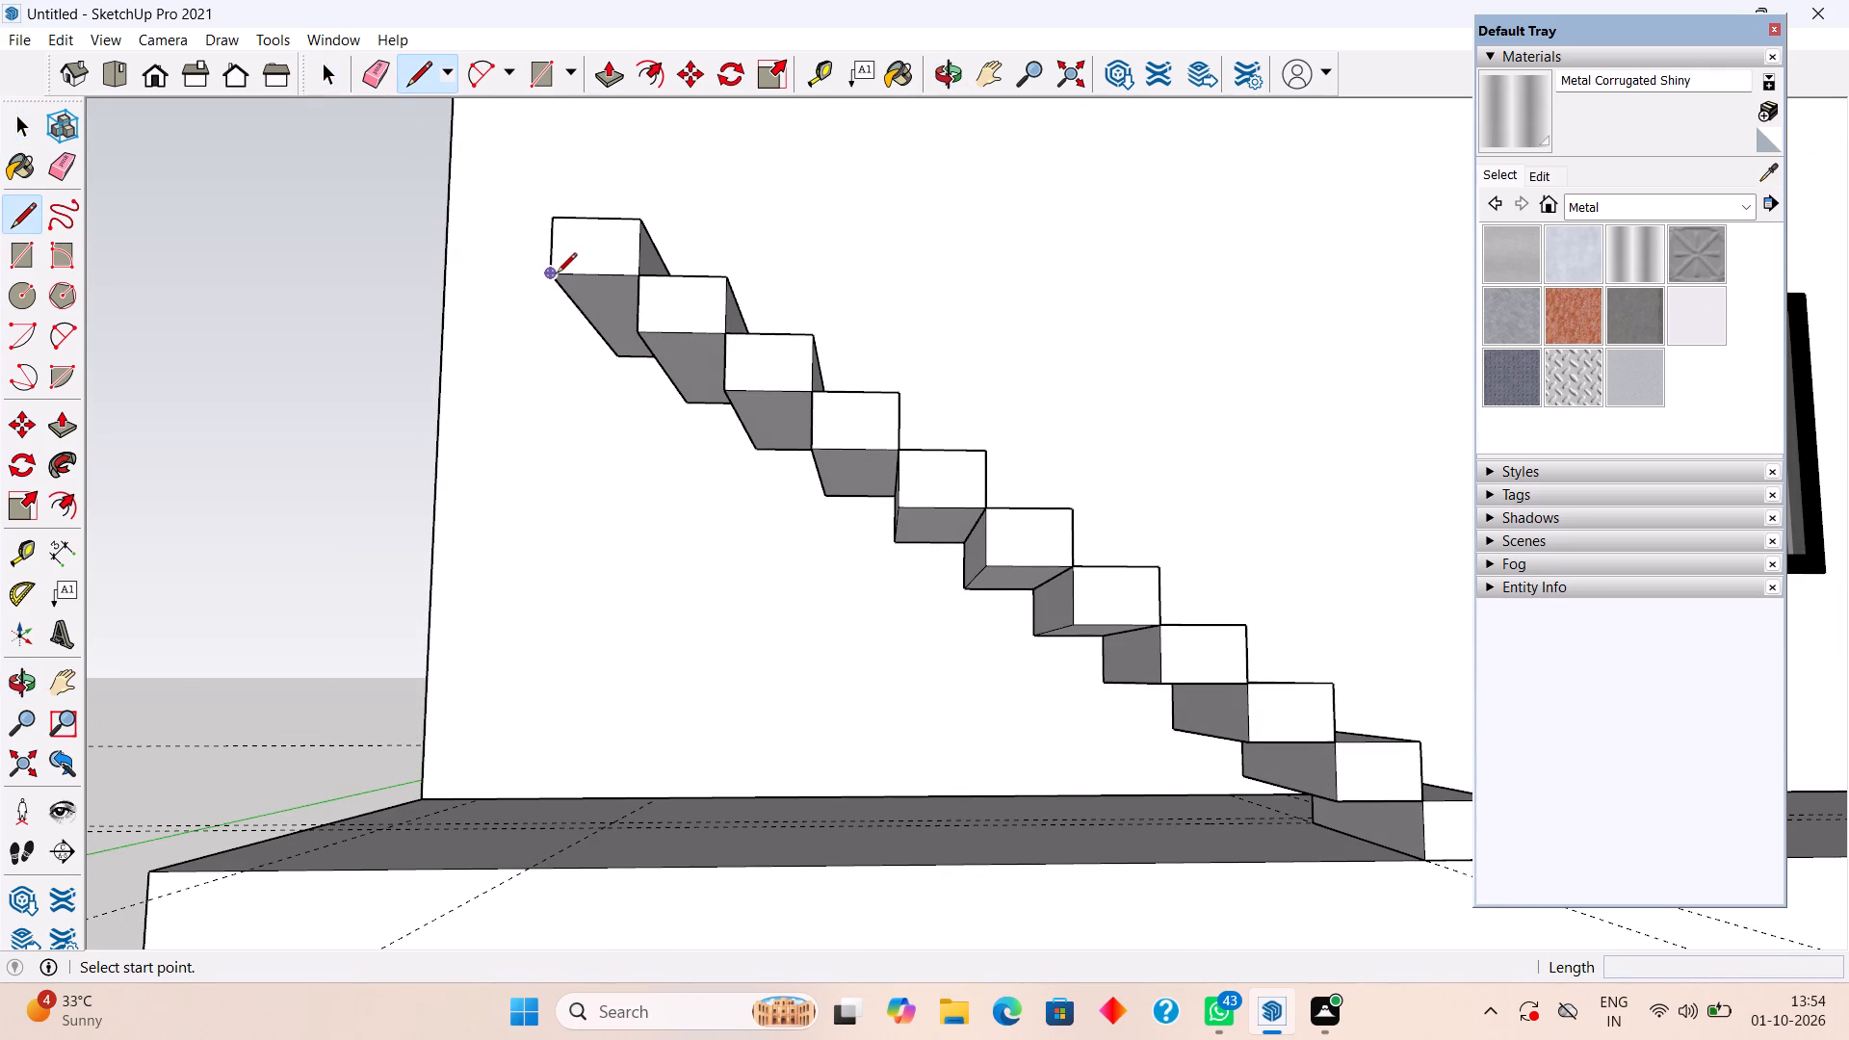
pyautogui.click(555, 275)
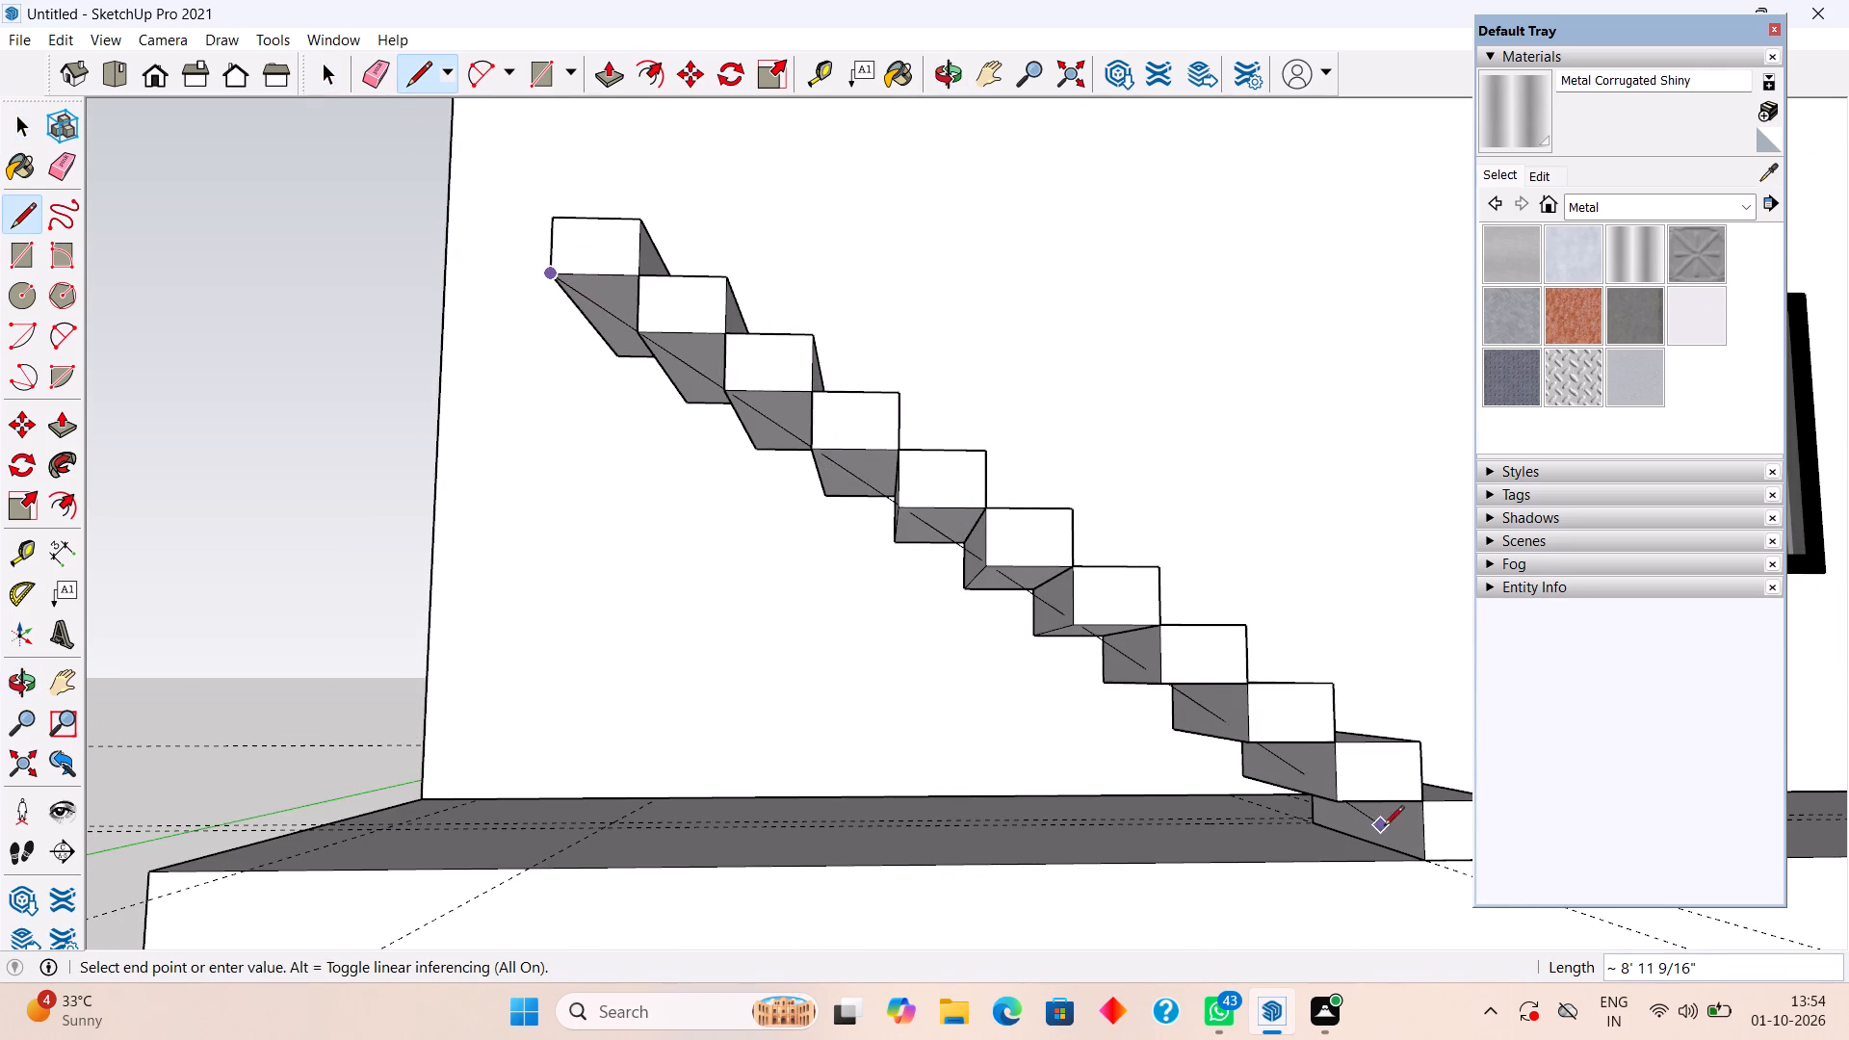
pyautogui.click(1427, 864)
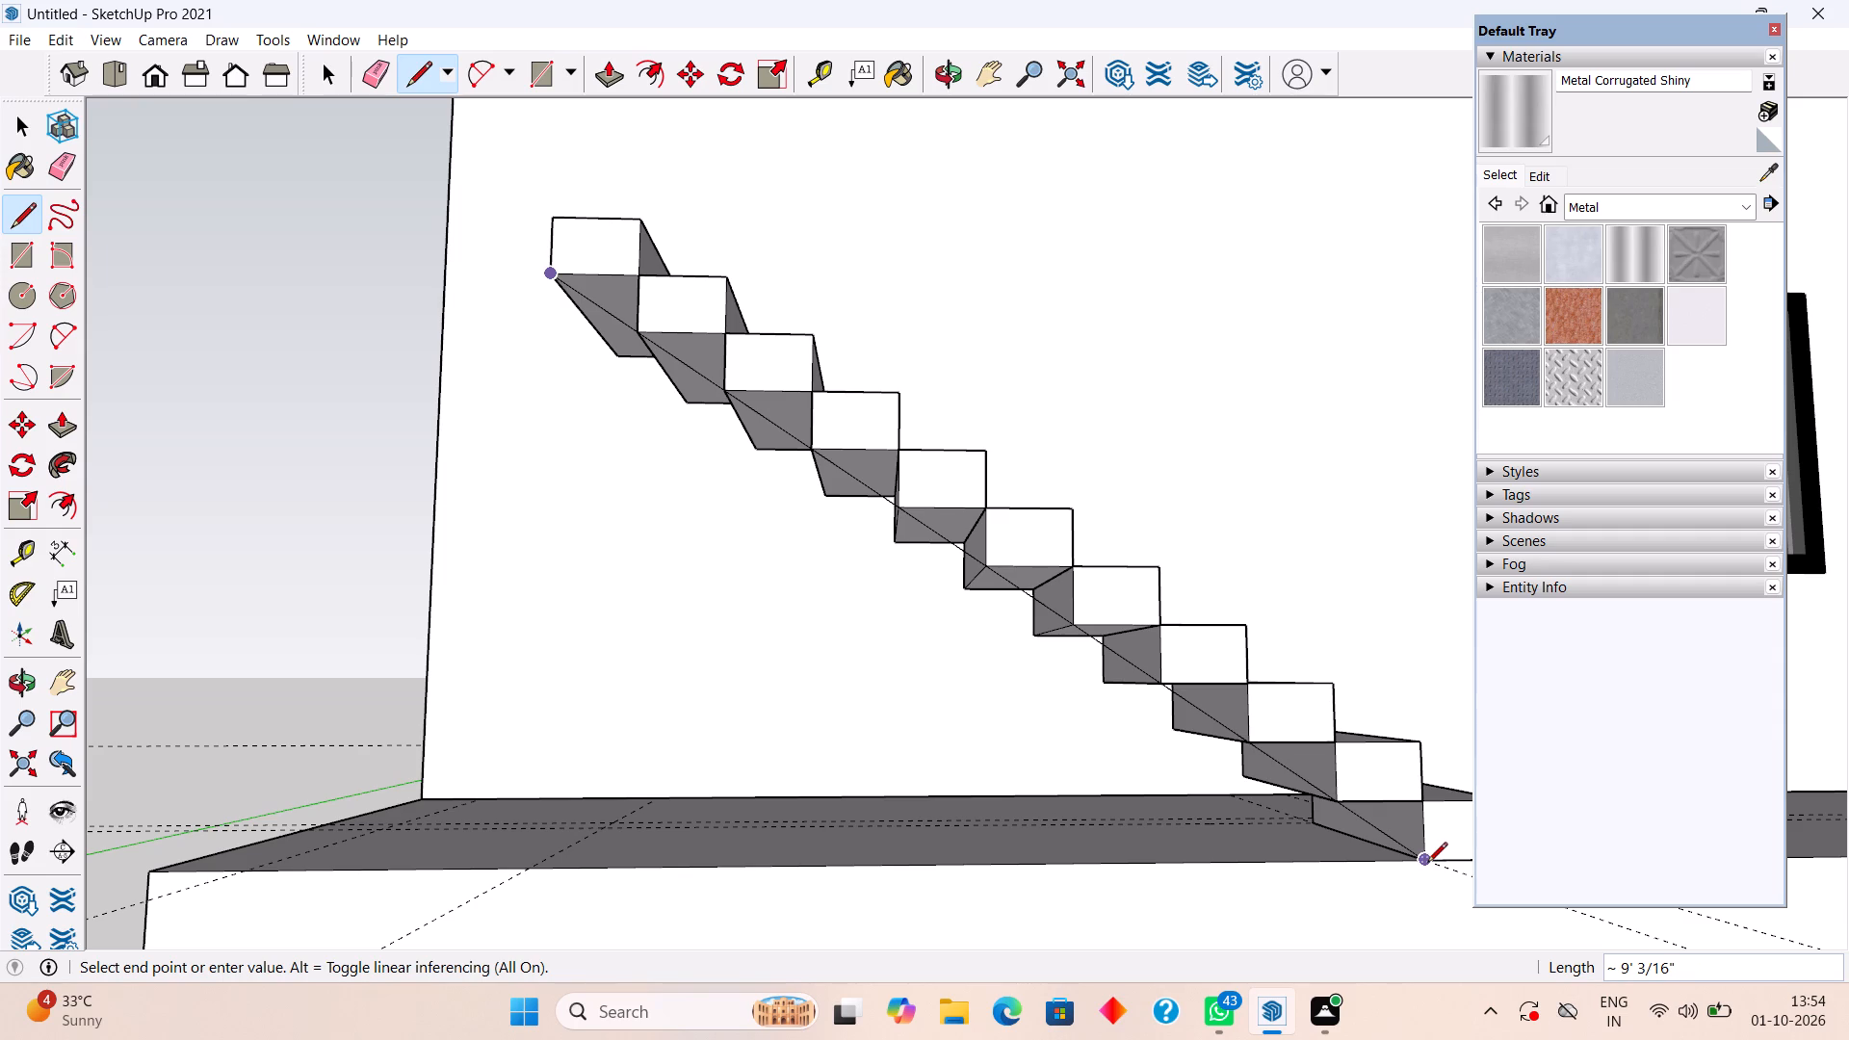
pyautogui.press('space')
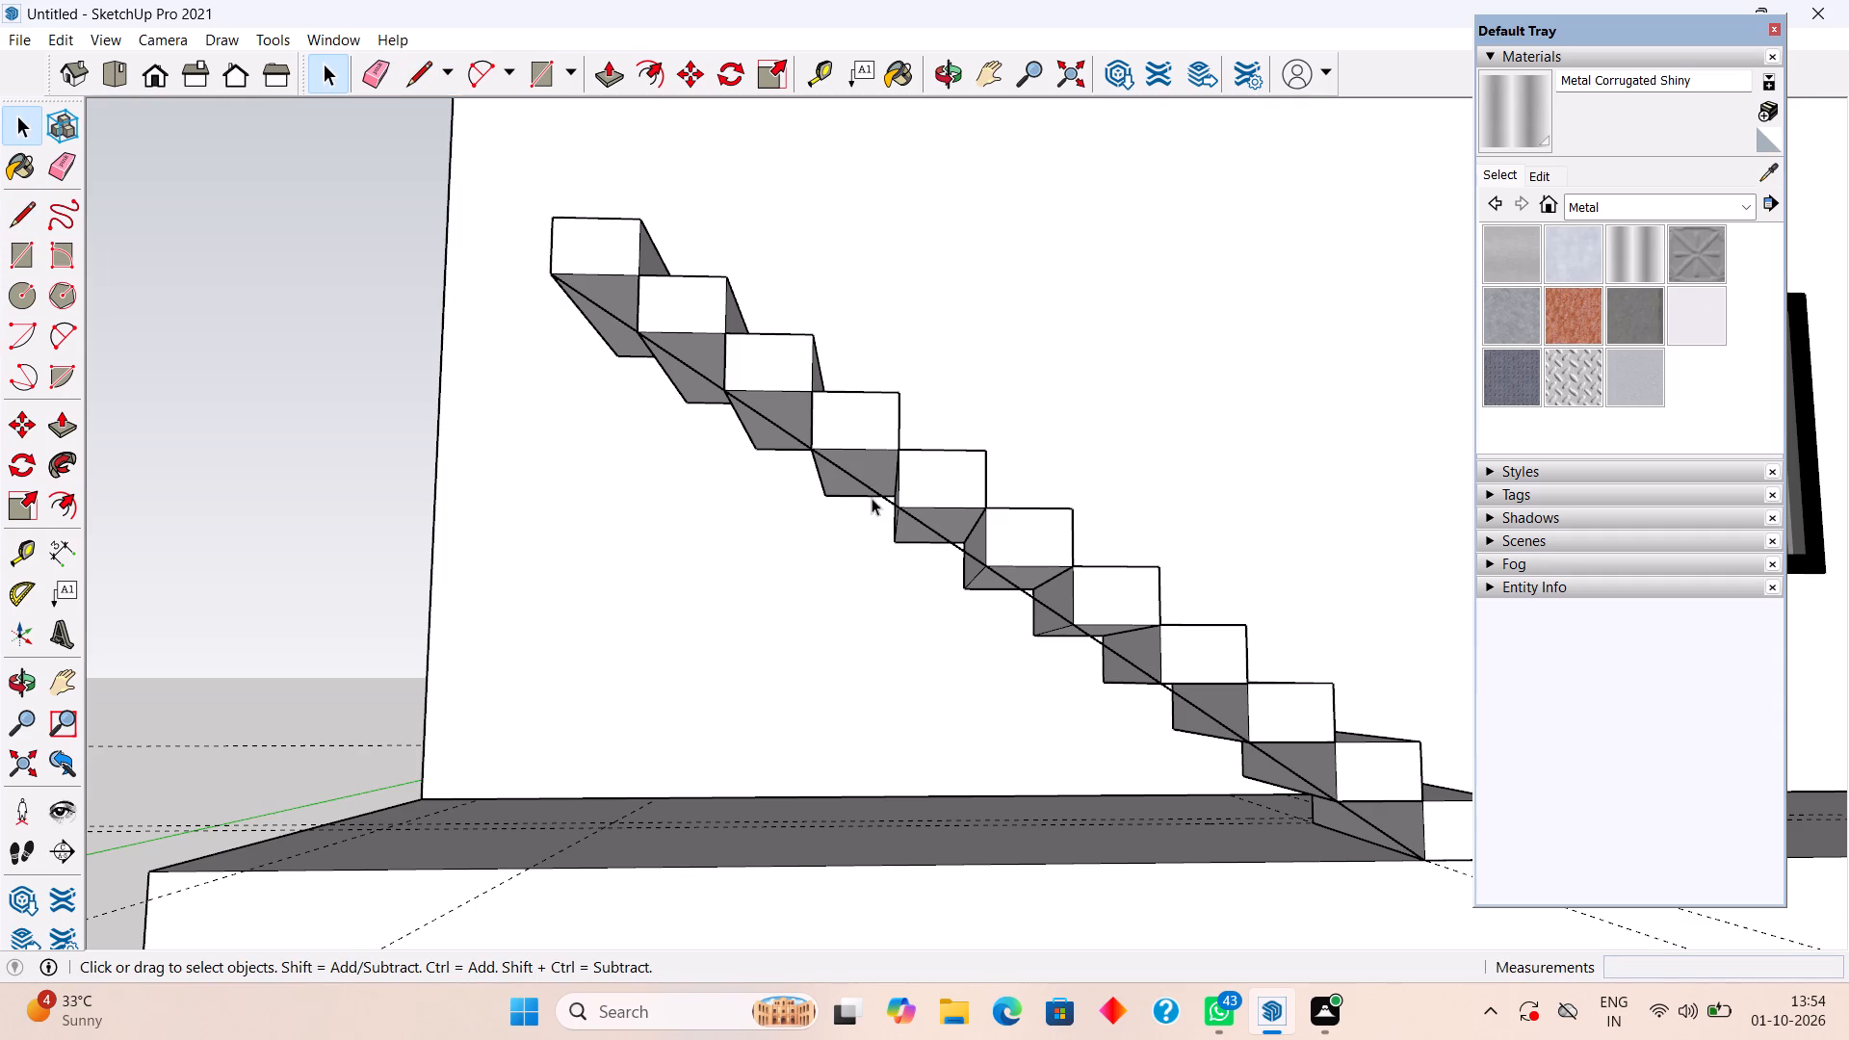
pyautogui.moveTo(872, 498); pyautogui.dragTo(927, 695, button='middle')
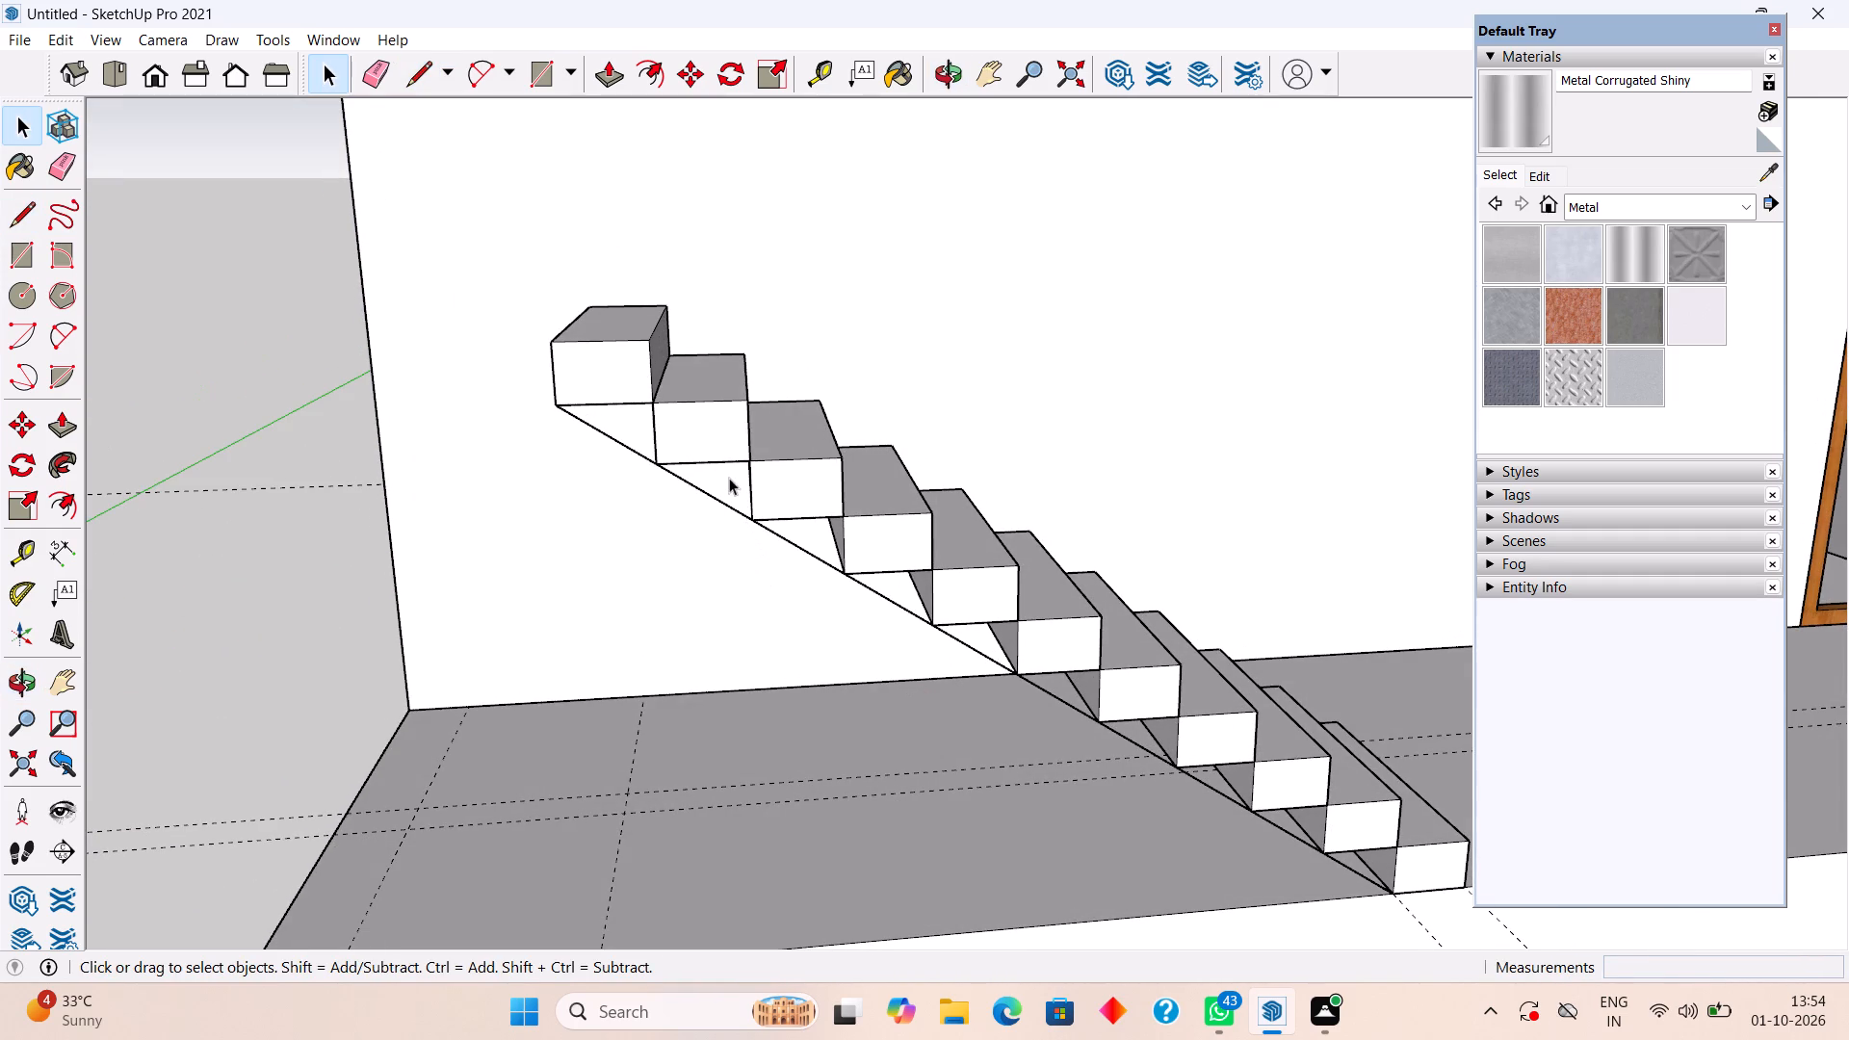
pyautogui.click(729, 478)
pyautogui.click(201, 523)
# Trace the 9" and 6" step edges with the Line tool to close the top three triangles between steps and sloping line.
pyautogui.moveTo(768, 552); pyautogui.dragTo(826, 510, button='middle')
pyautogui.scroll(6, 697, 398)
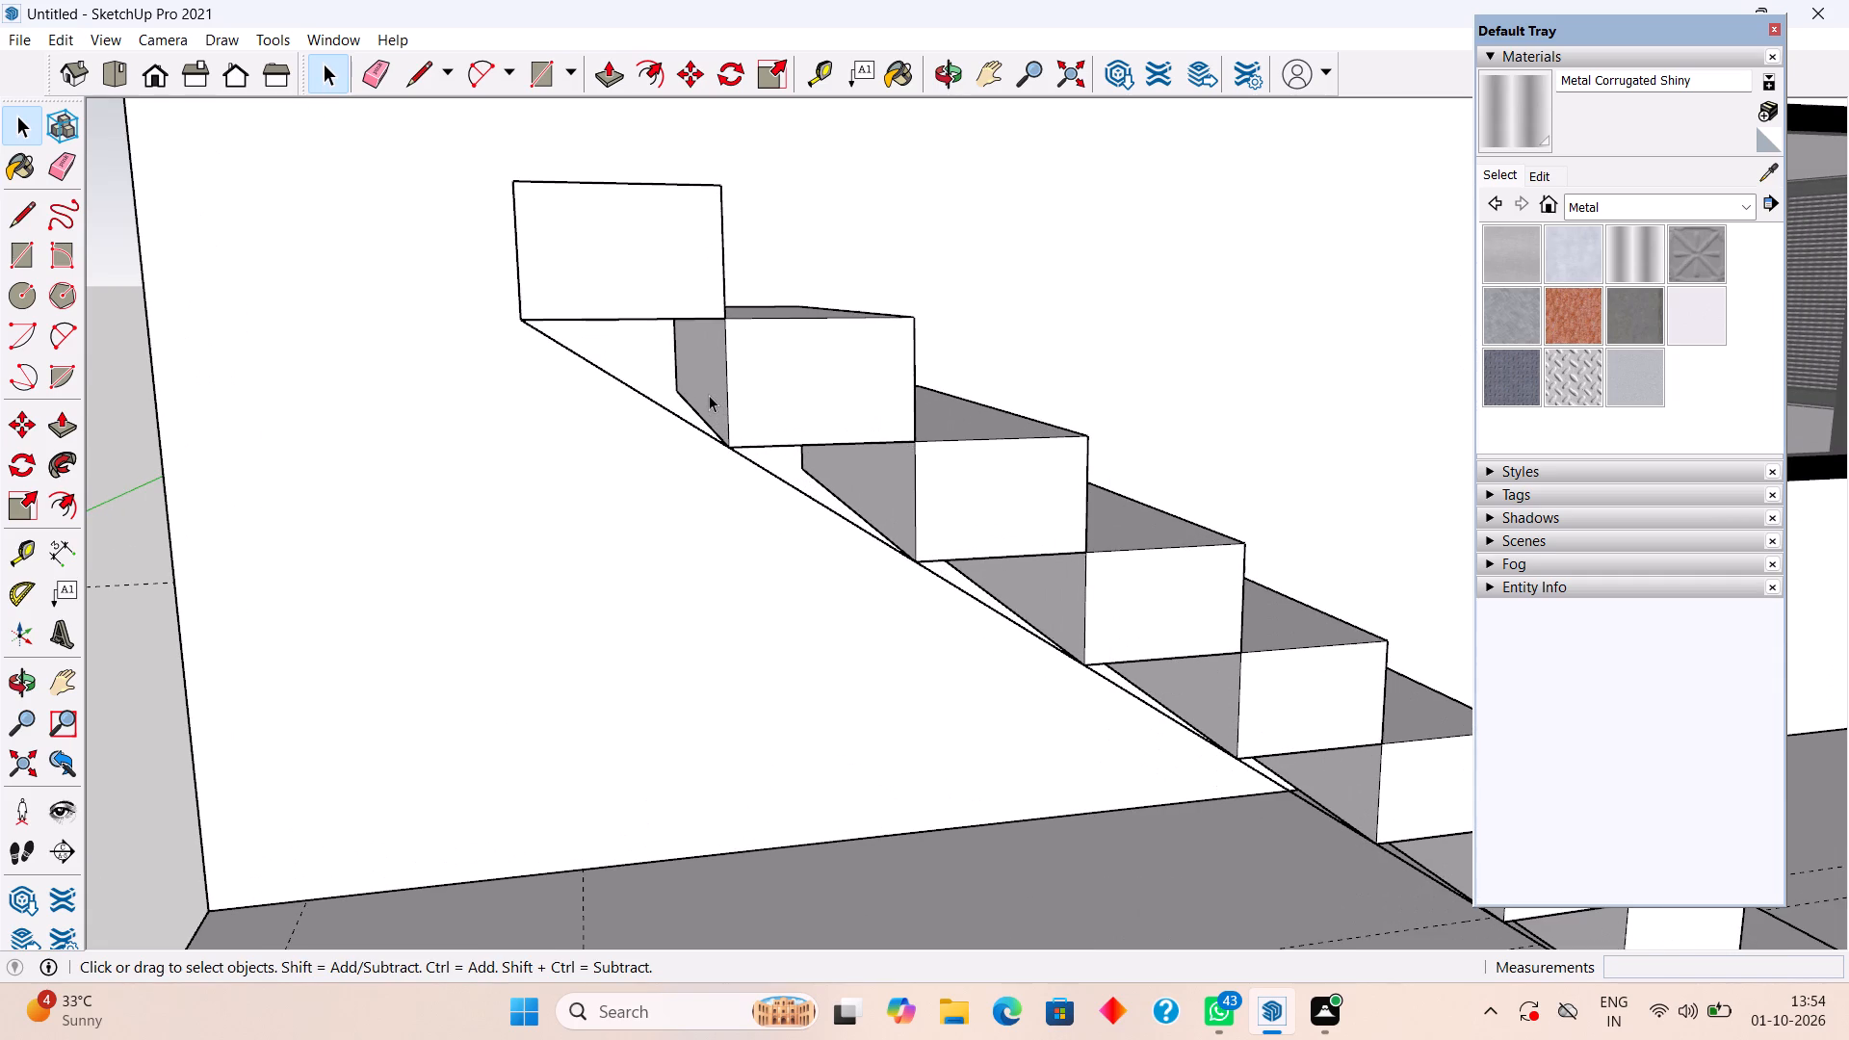
pyautogui.press('l')
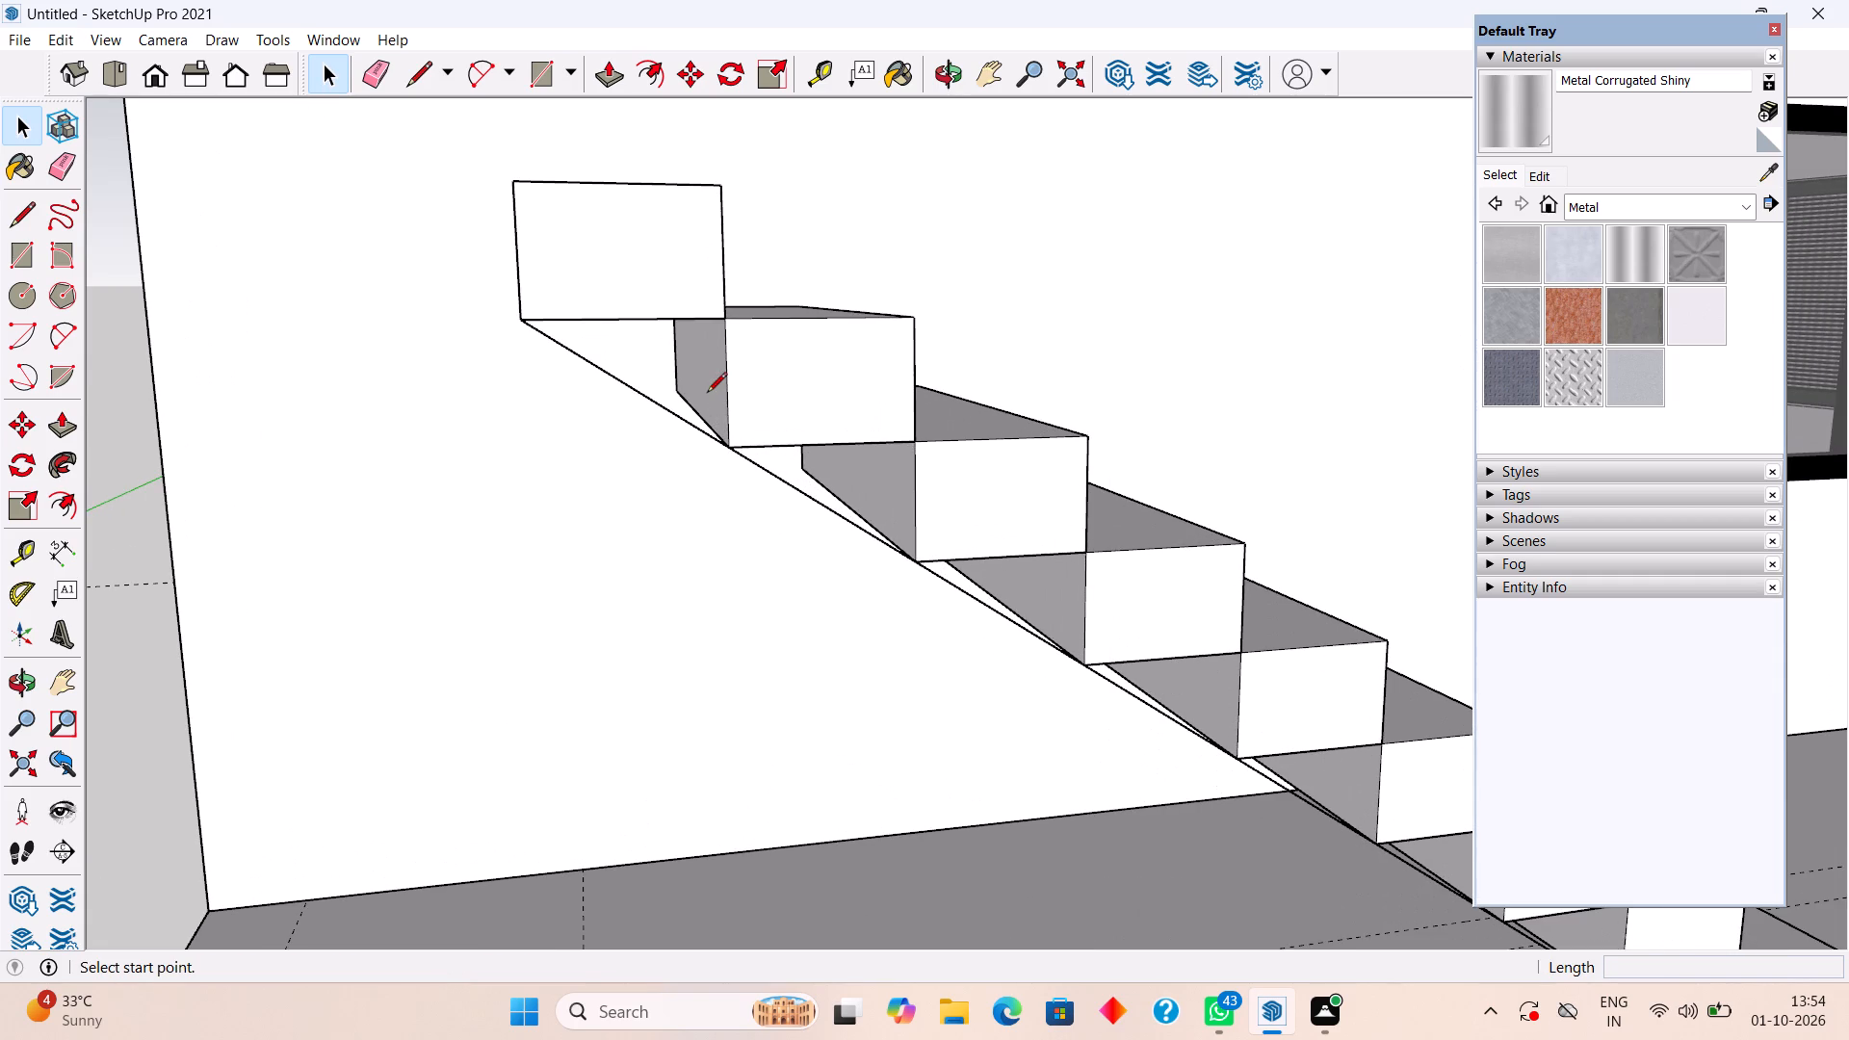
pyautogui.click(529, 317)
pyautogui.click(723, 325)
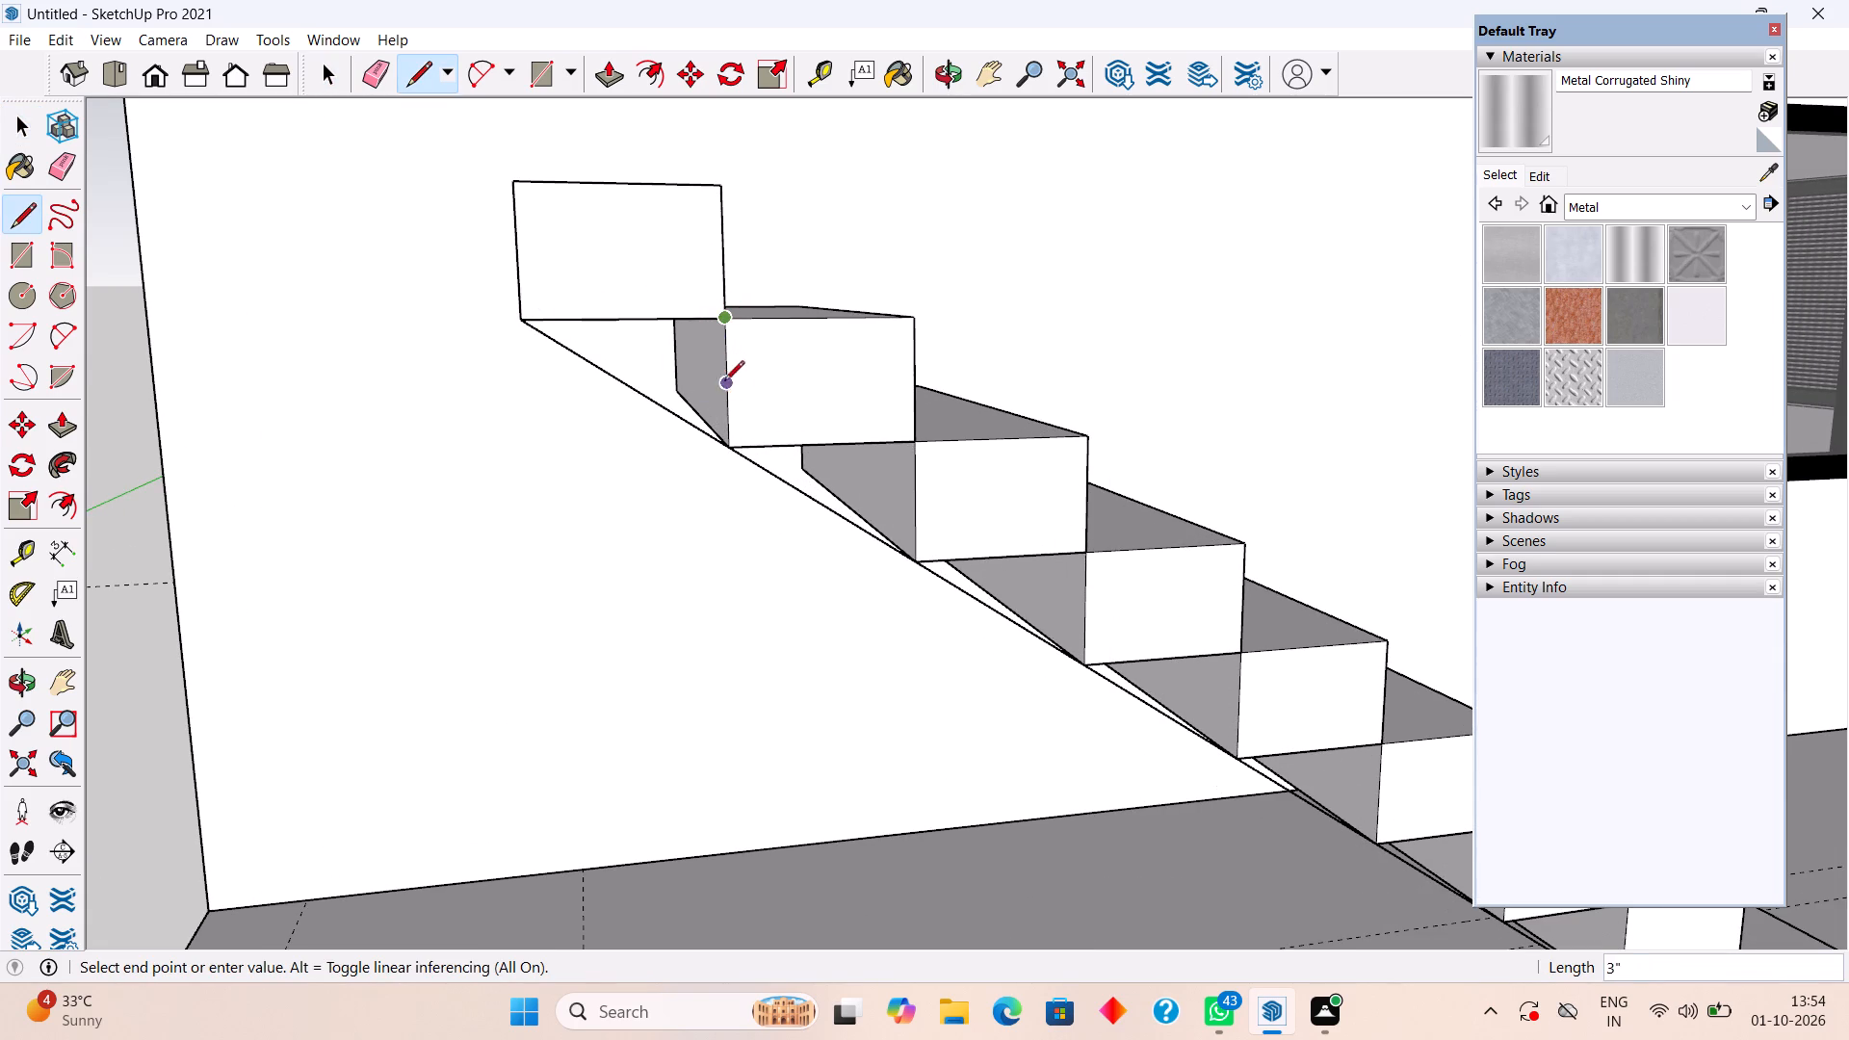
pyautogui.click(720, 452)
pyautogui.click(732, 449)
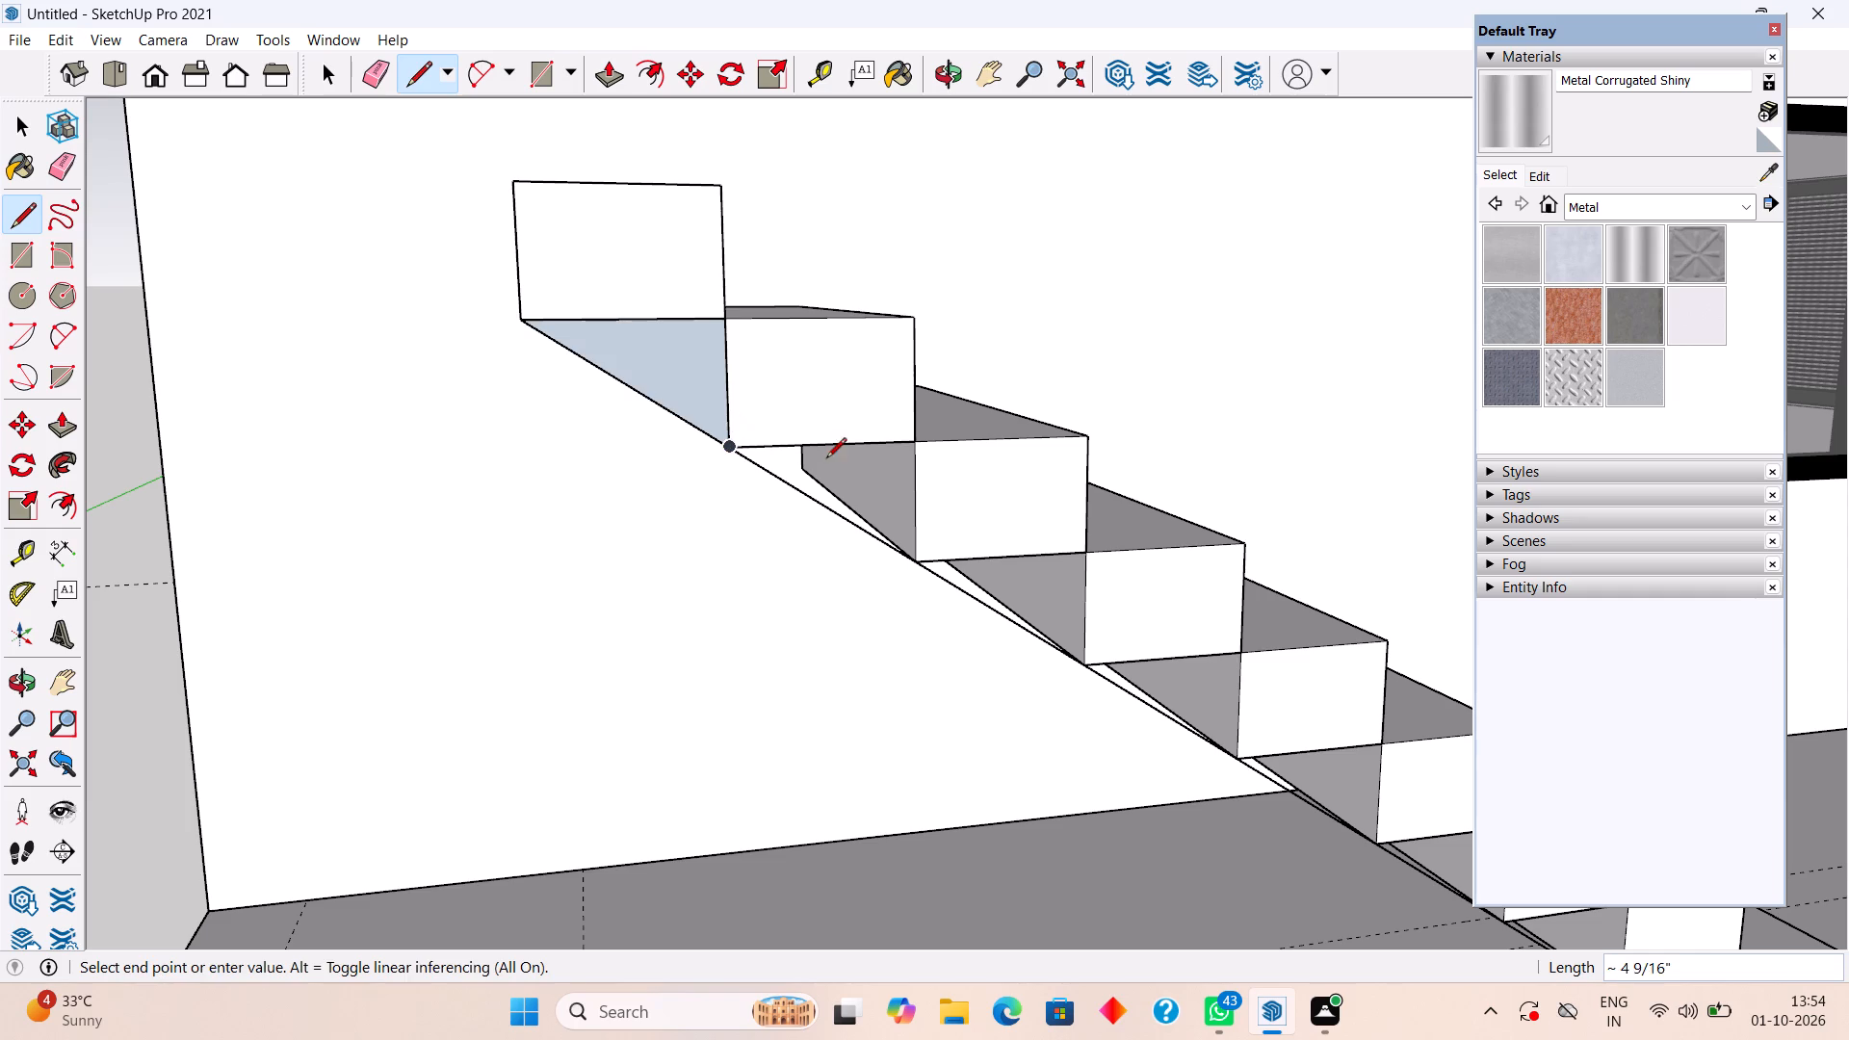
pyautogui.click(913, 447)
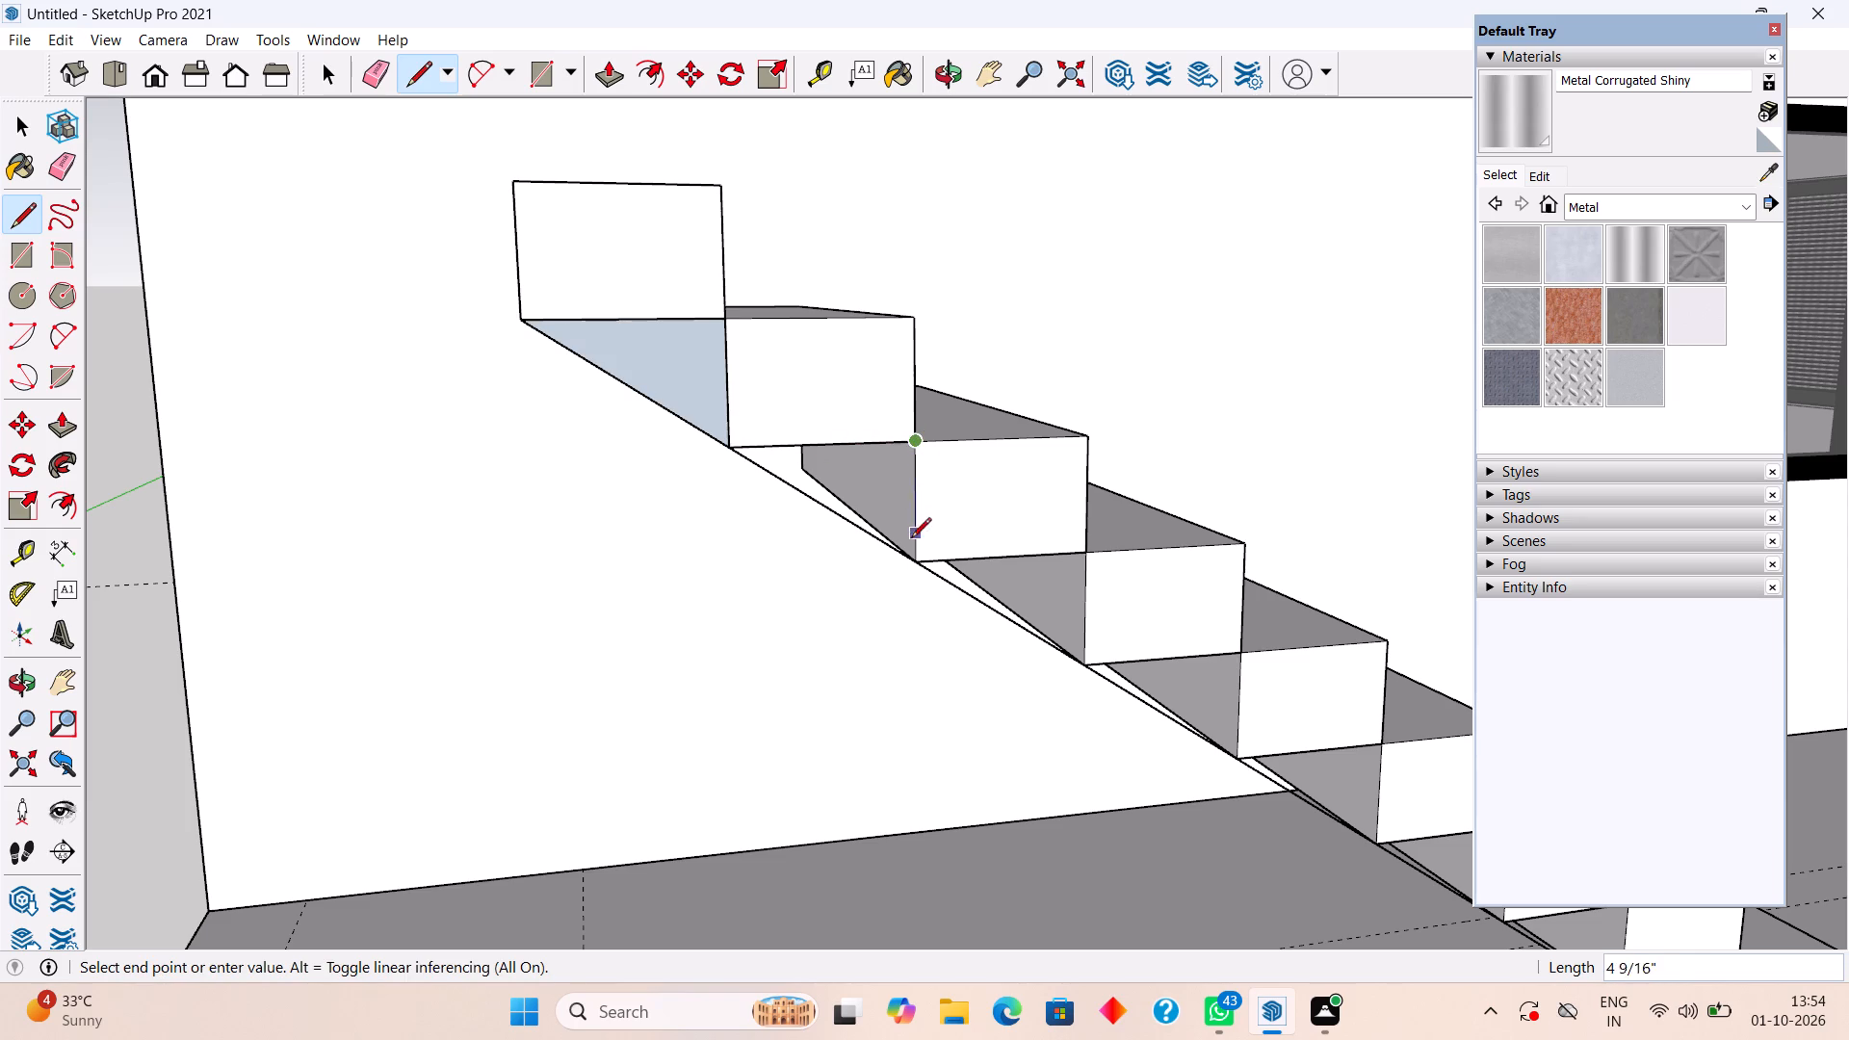
pyautogui.click(911, 564)
pyautogui.click(911, 566)
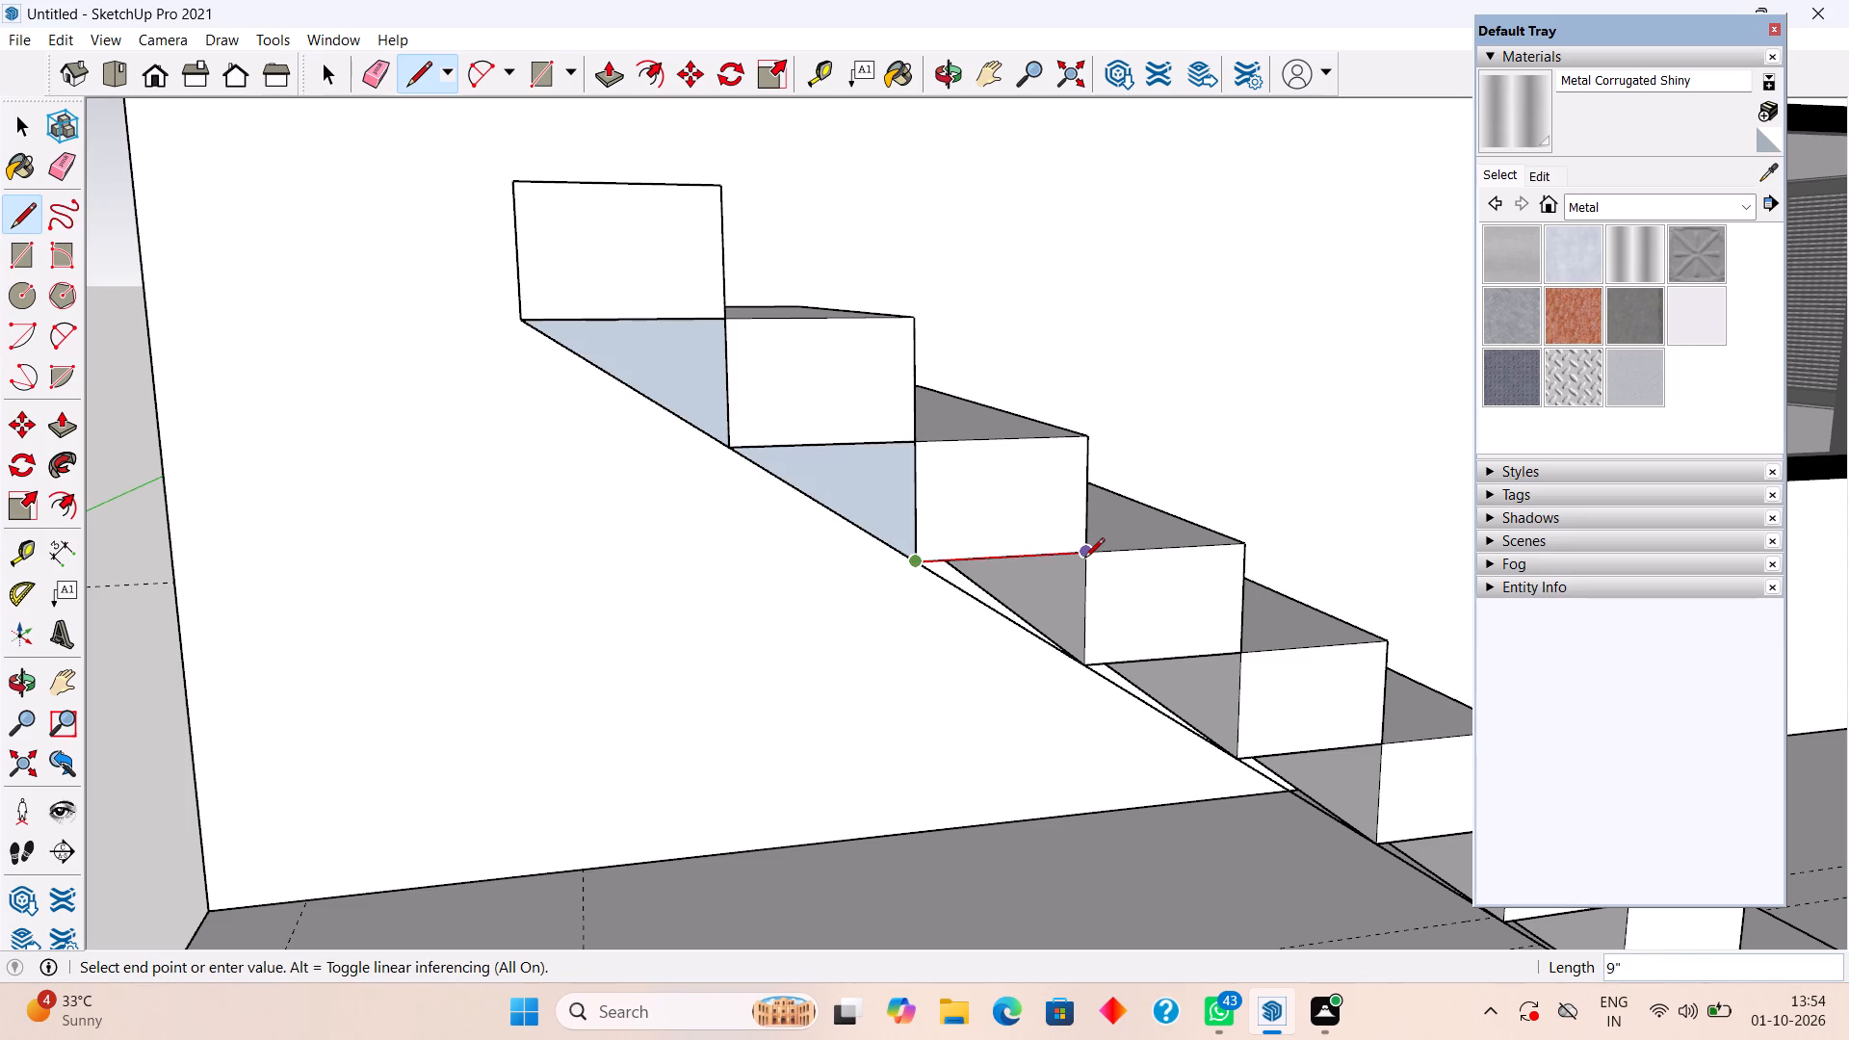
pyautogui.click(1084, 559)
pyautogui.click(1086, 666)
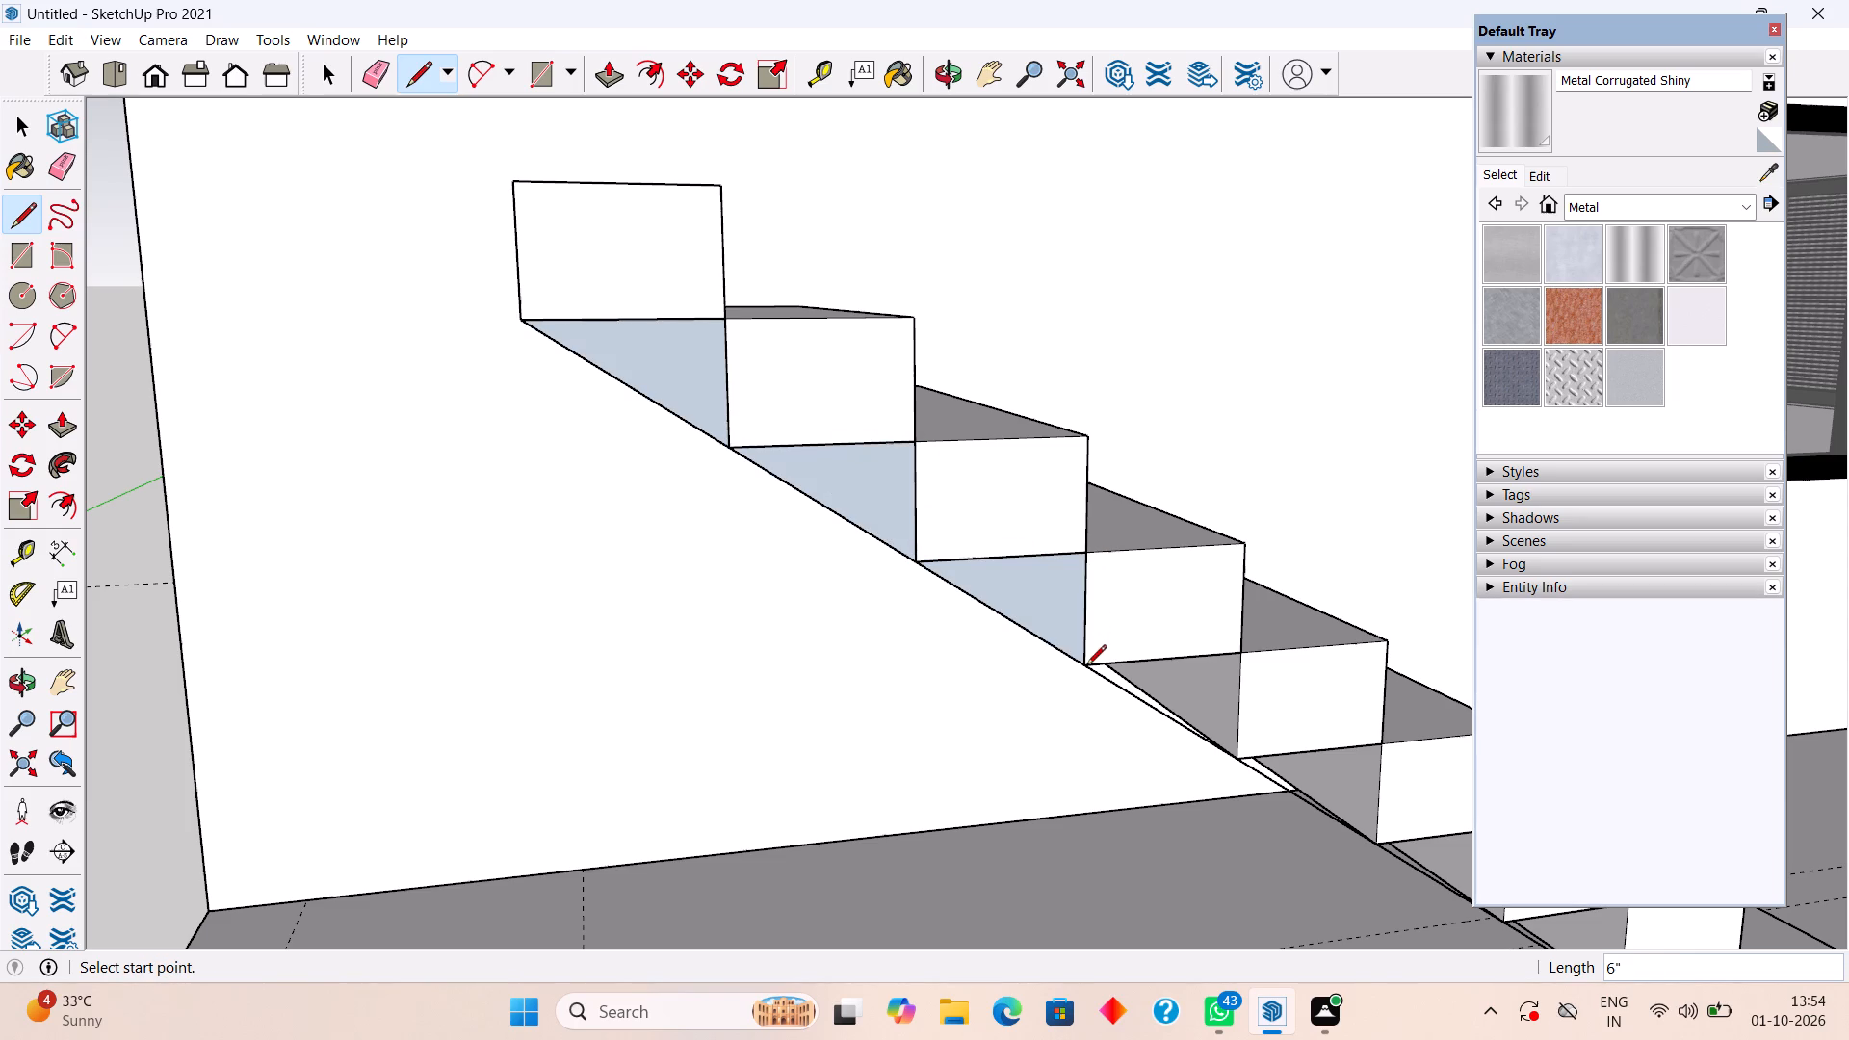
# Trace the 9" and 6" step edges to close the fourth, fifth and sixth underside triangles down the flight.
pyautogui.click(1086, 666)
pyautogui.click(1237, 654)
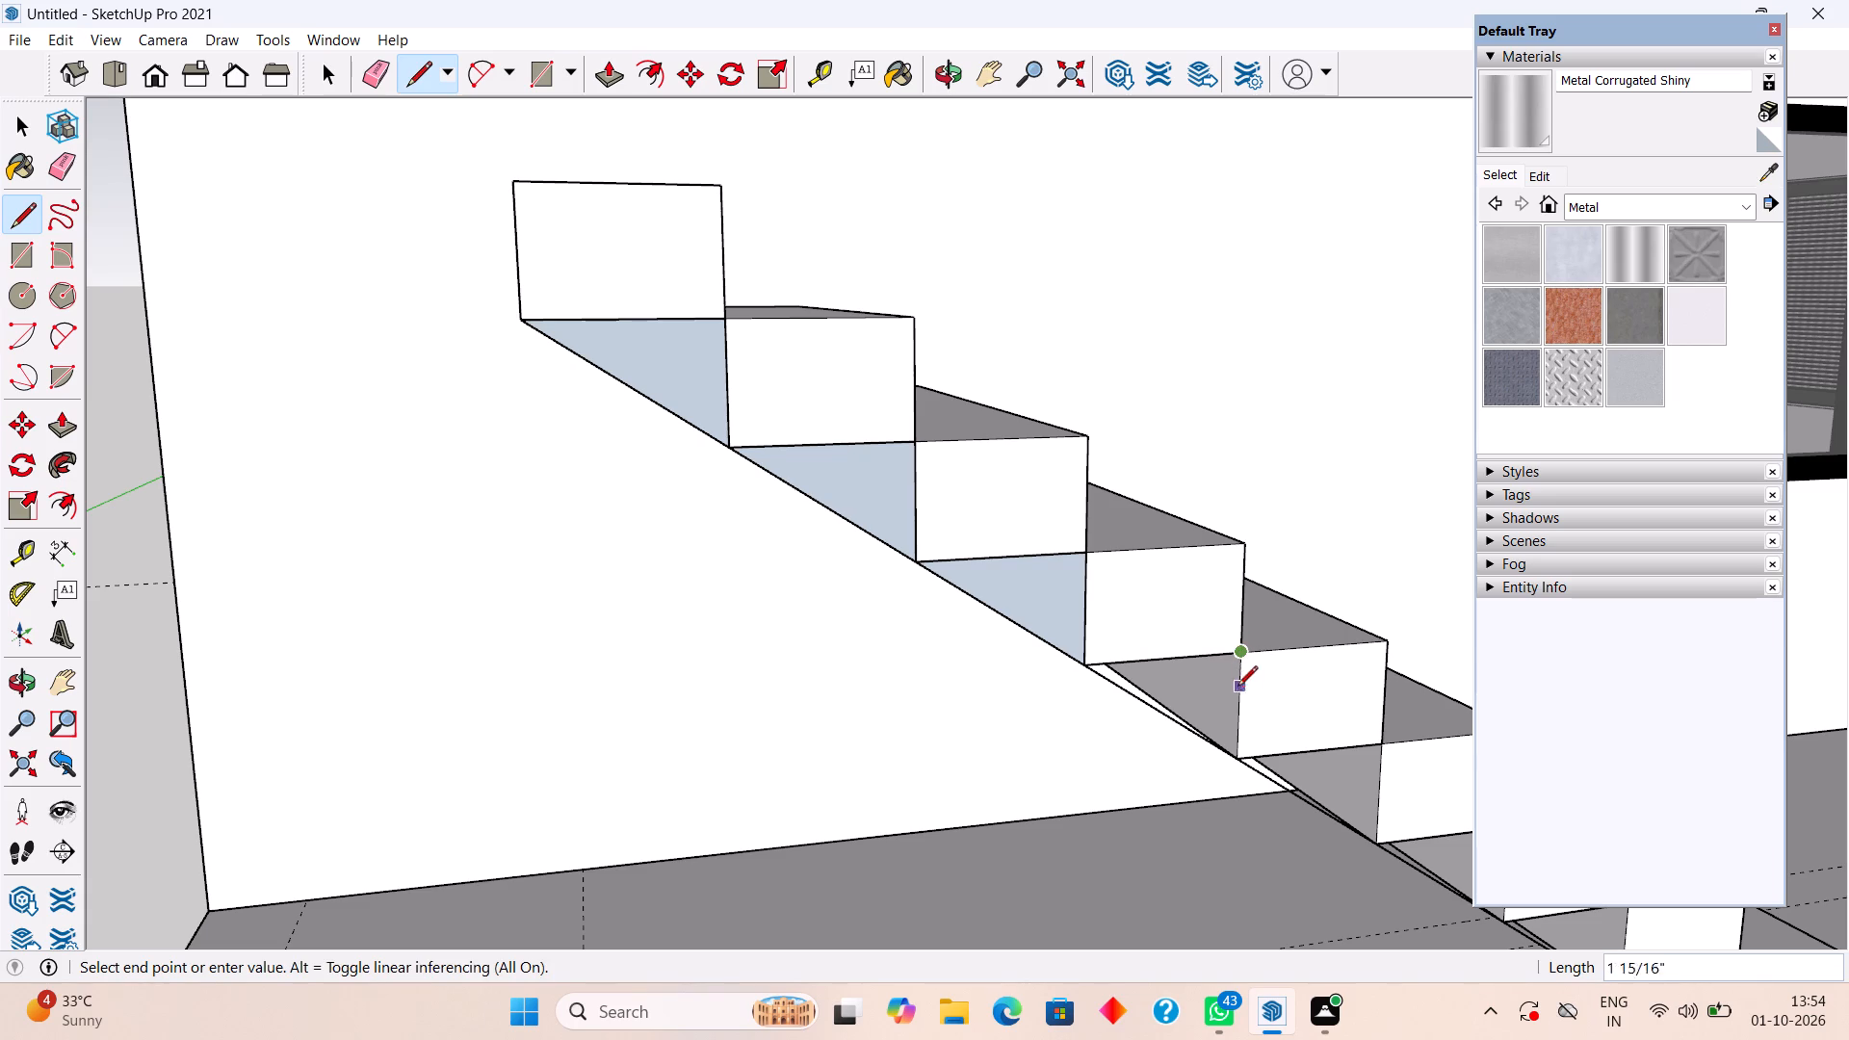
pyautogui.moveTo(1237, 739); pyautogui.dragTo(1238, 758)
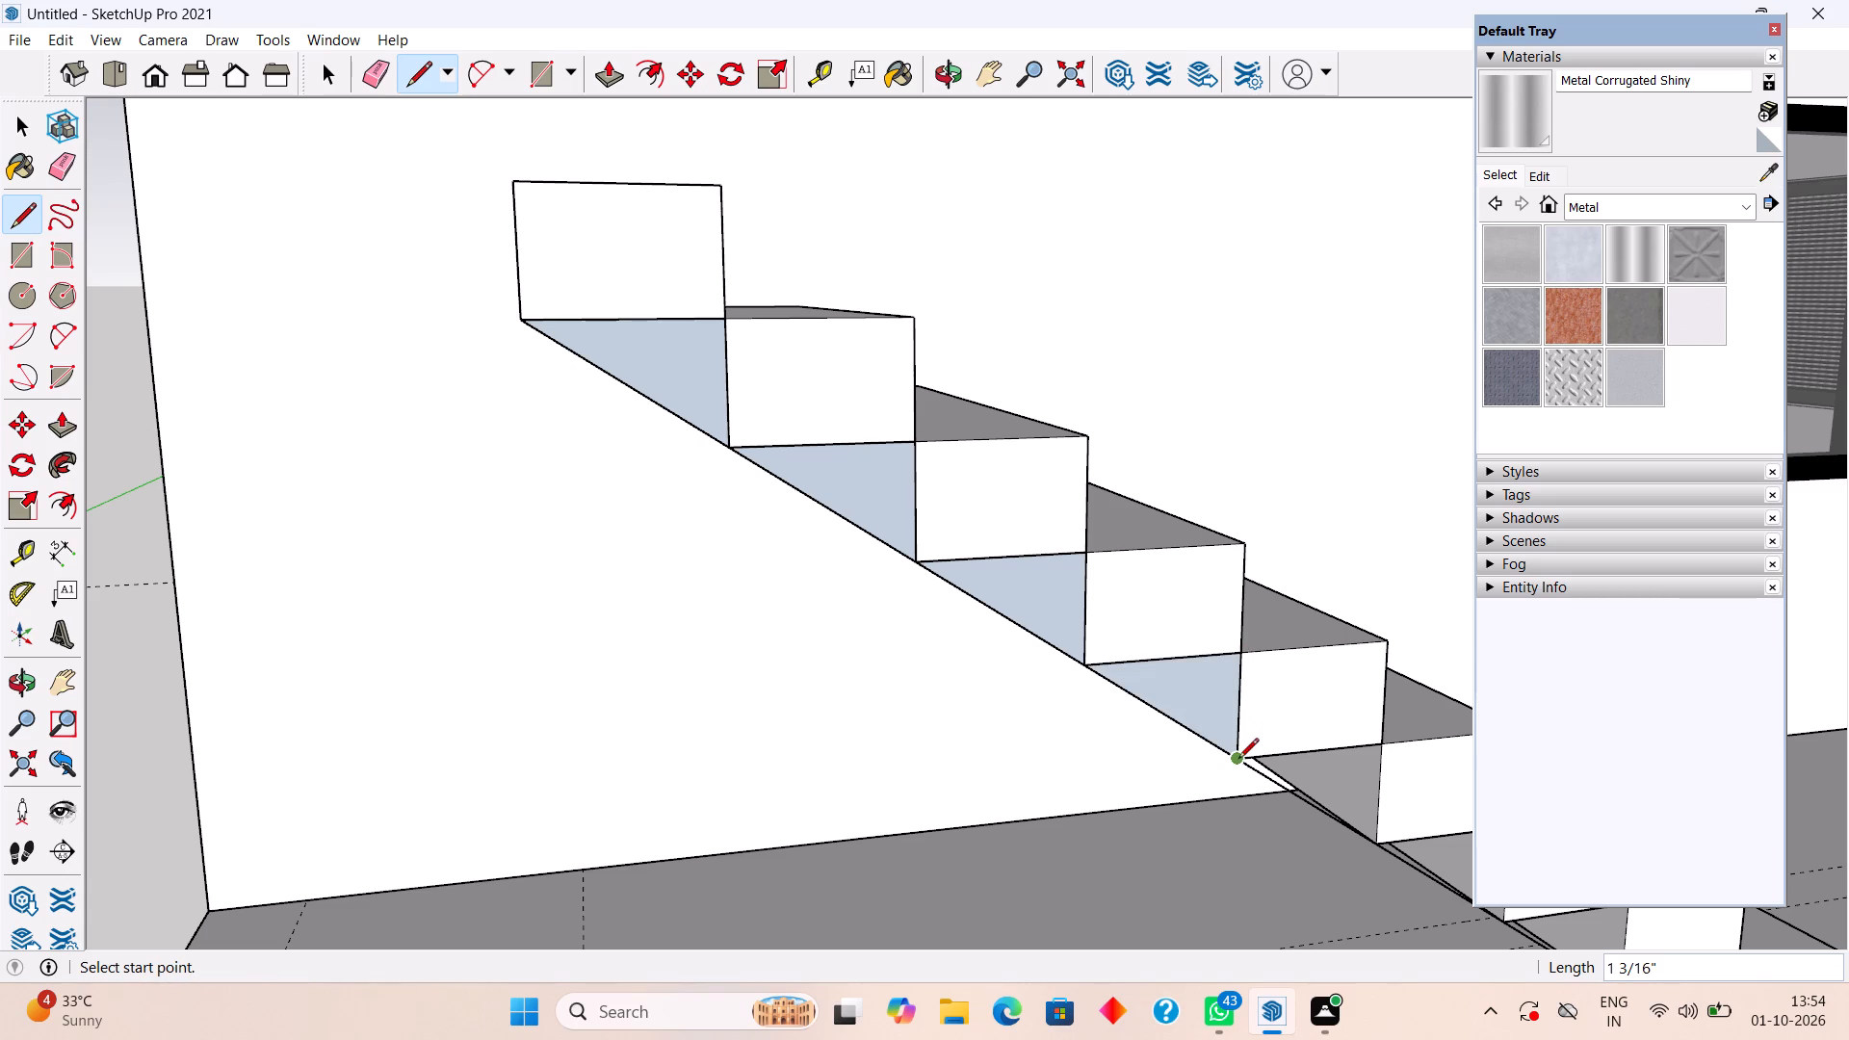
pyautogui.click(1238, 760)
pyautogui.click(1382, 754)
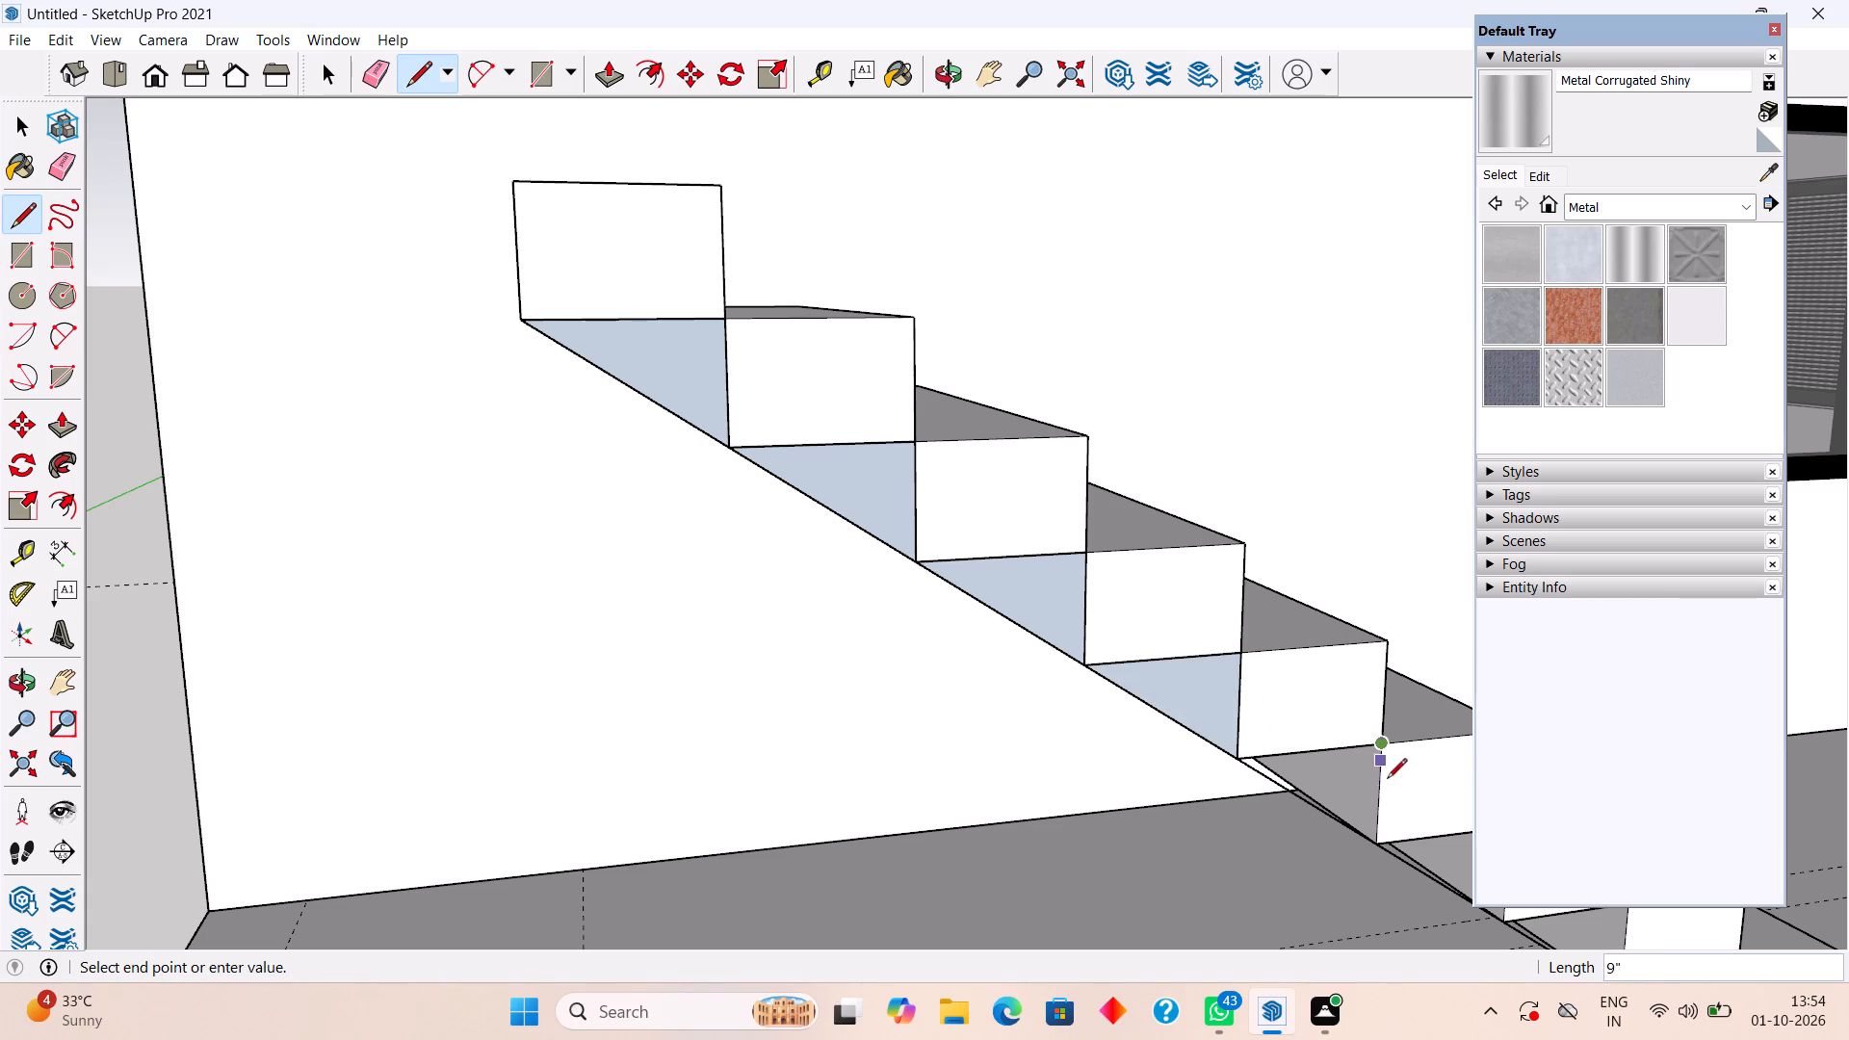
pyautogui.click(1381, 854)
pyautogui.scroll(-8, 1340, 812)
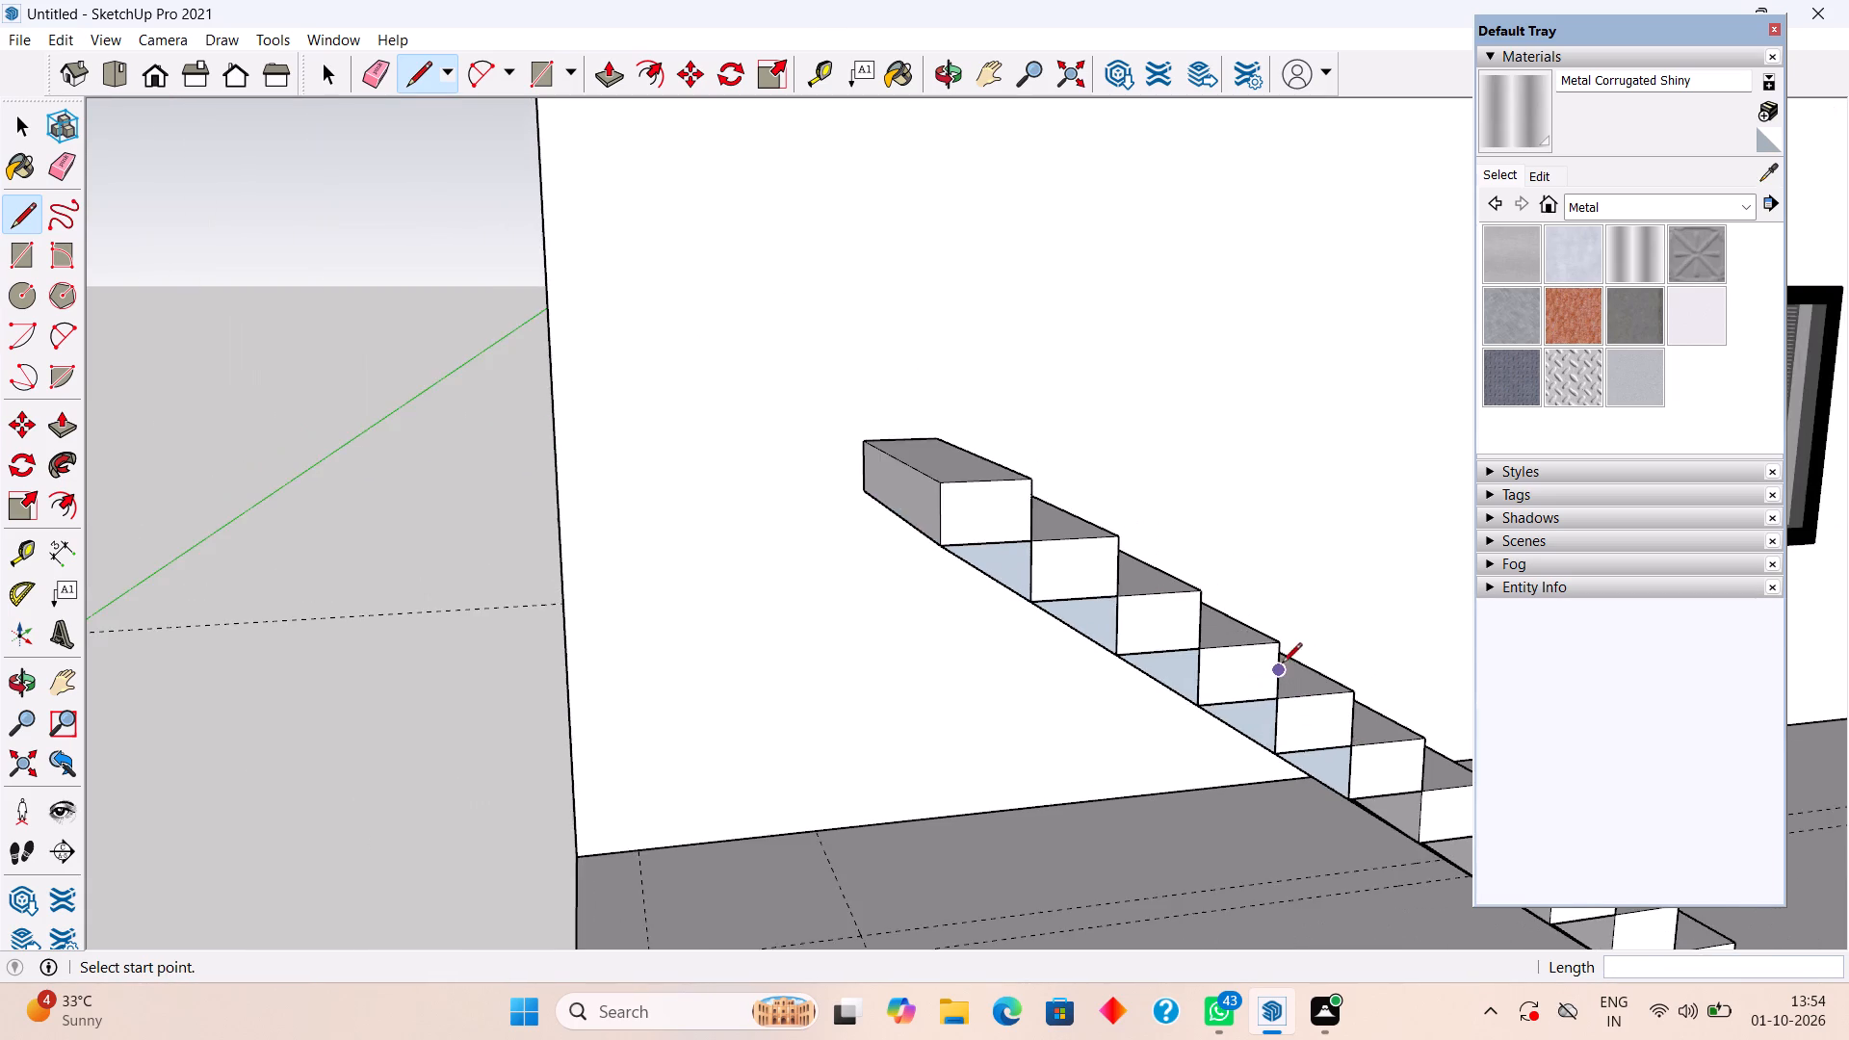
pyautogui.scroll(-13, 1282, 664)
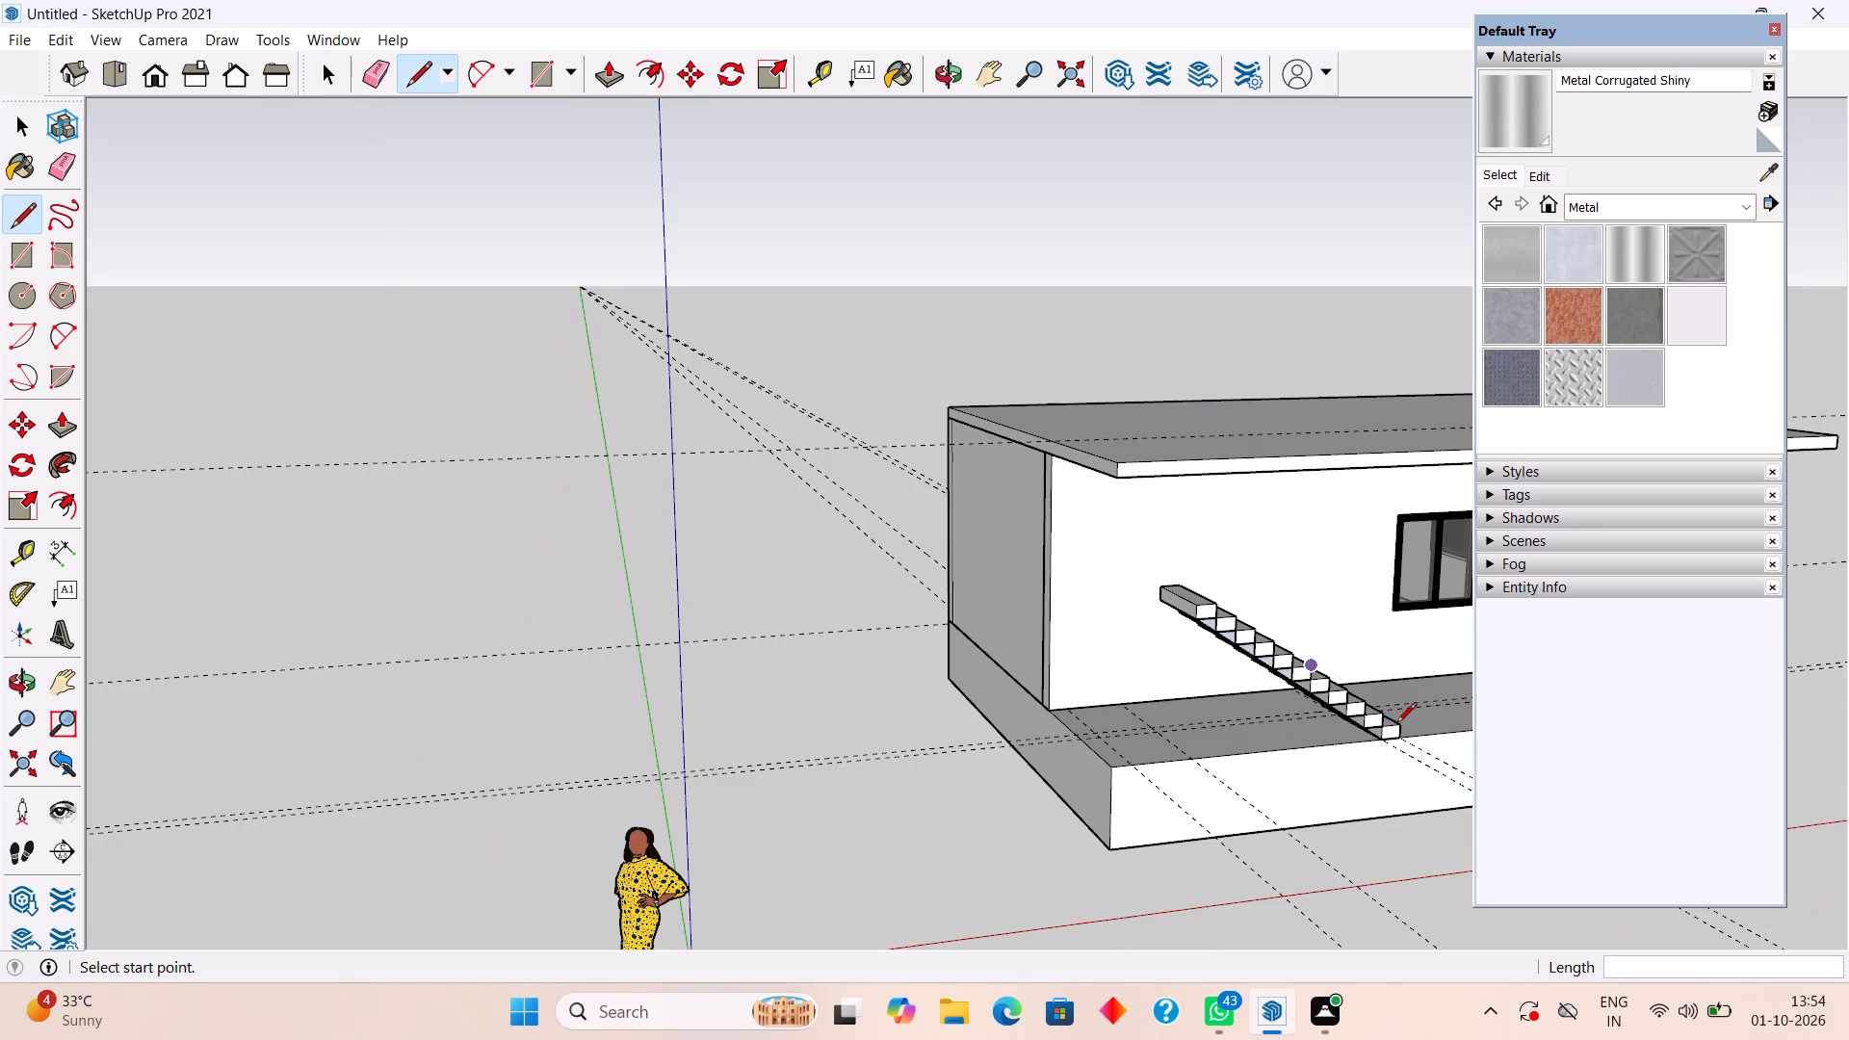
pyautogui.scroll(17, 1396, 724)
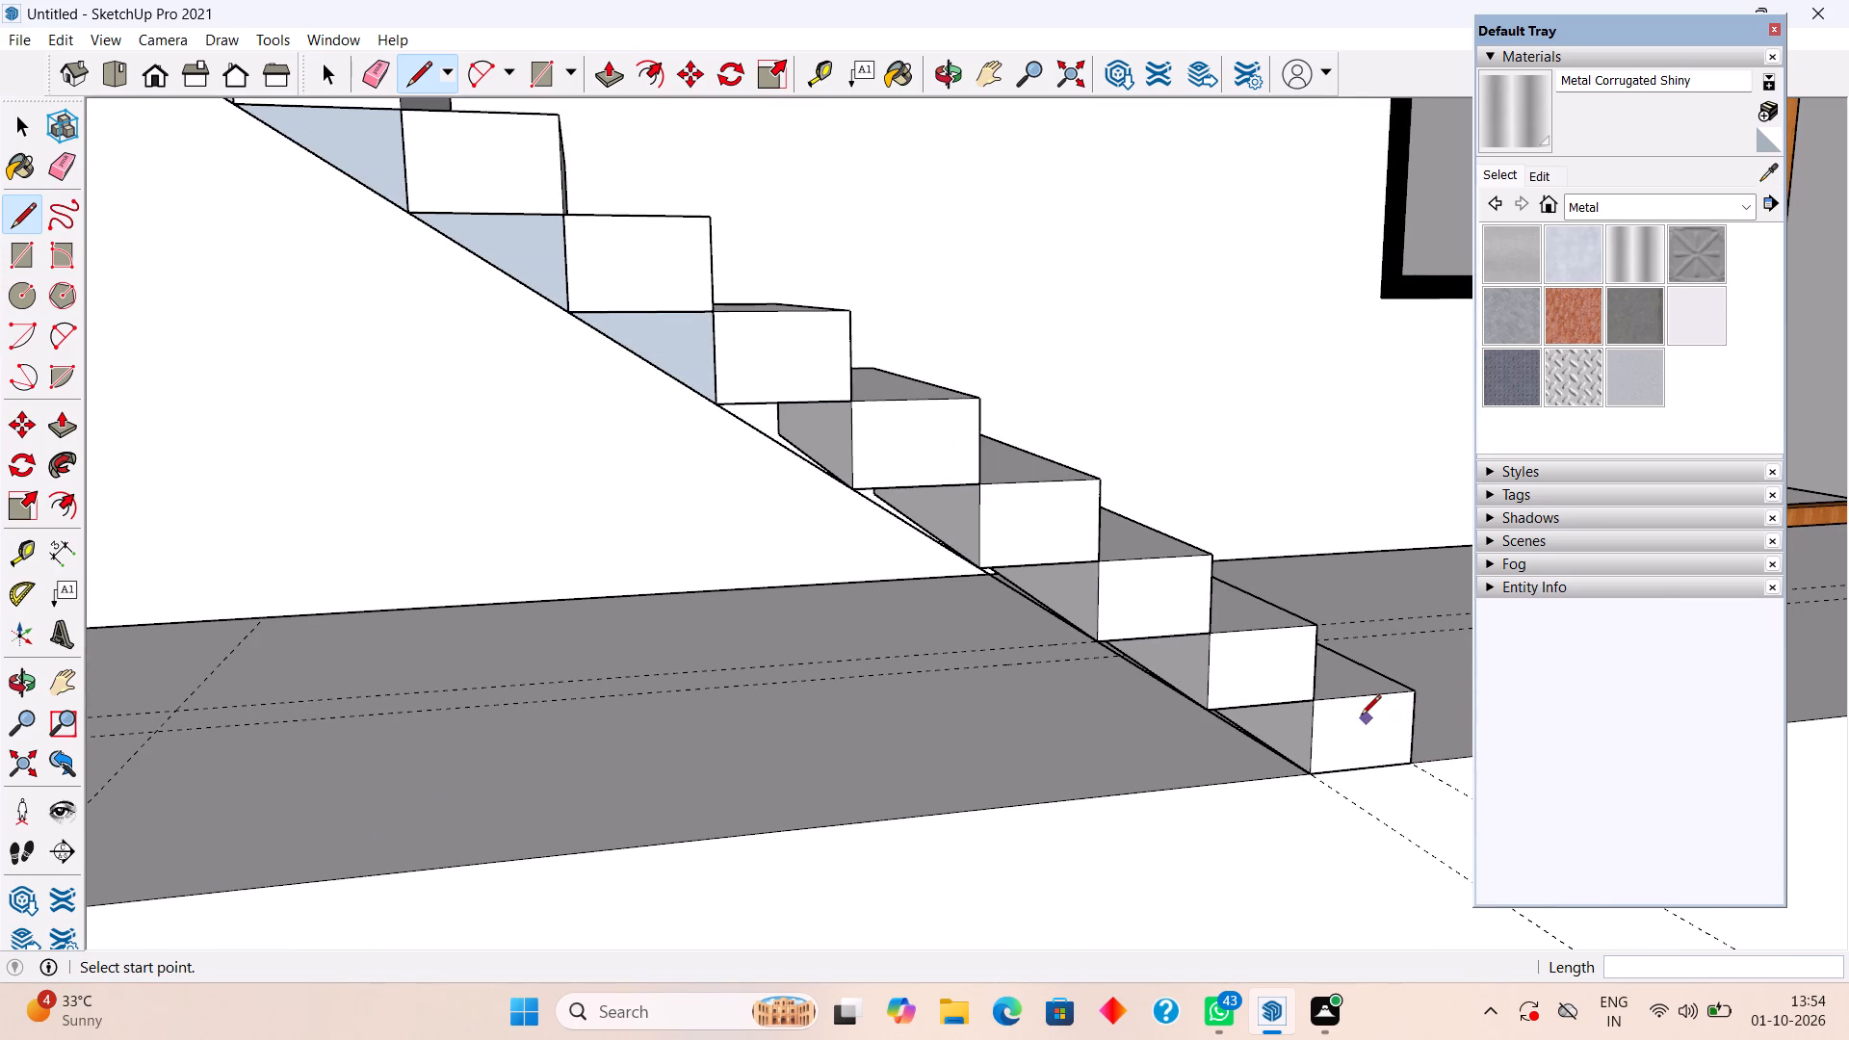
pyautogui.click(716, 410)
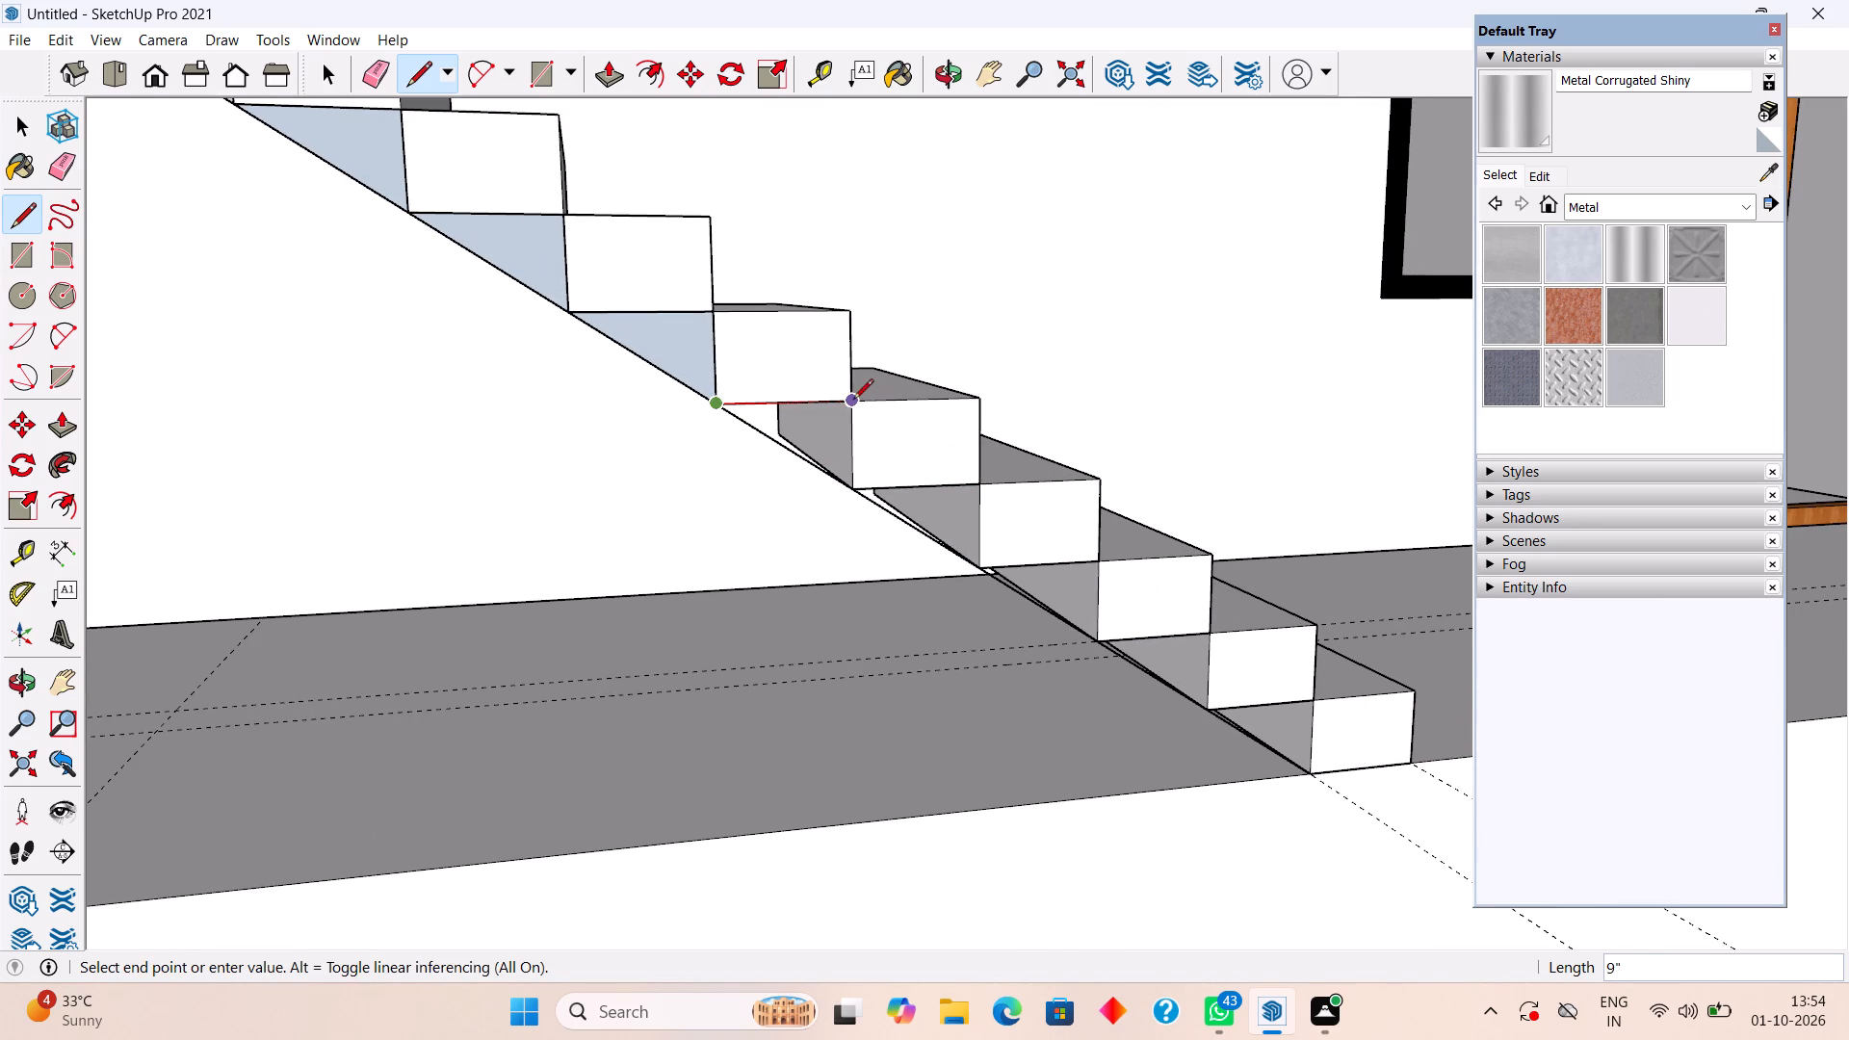
pyautogui.click(853, 401)
pyautogui.click(854, 487)
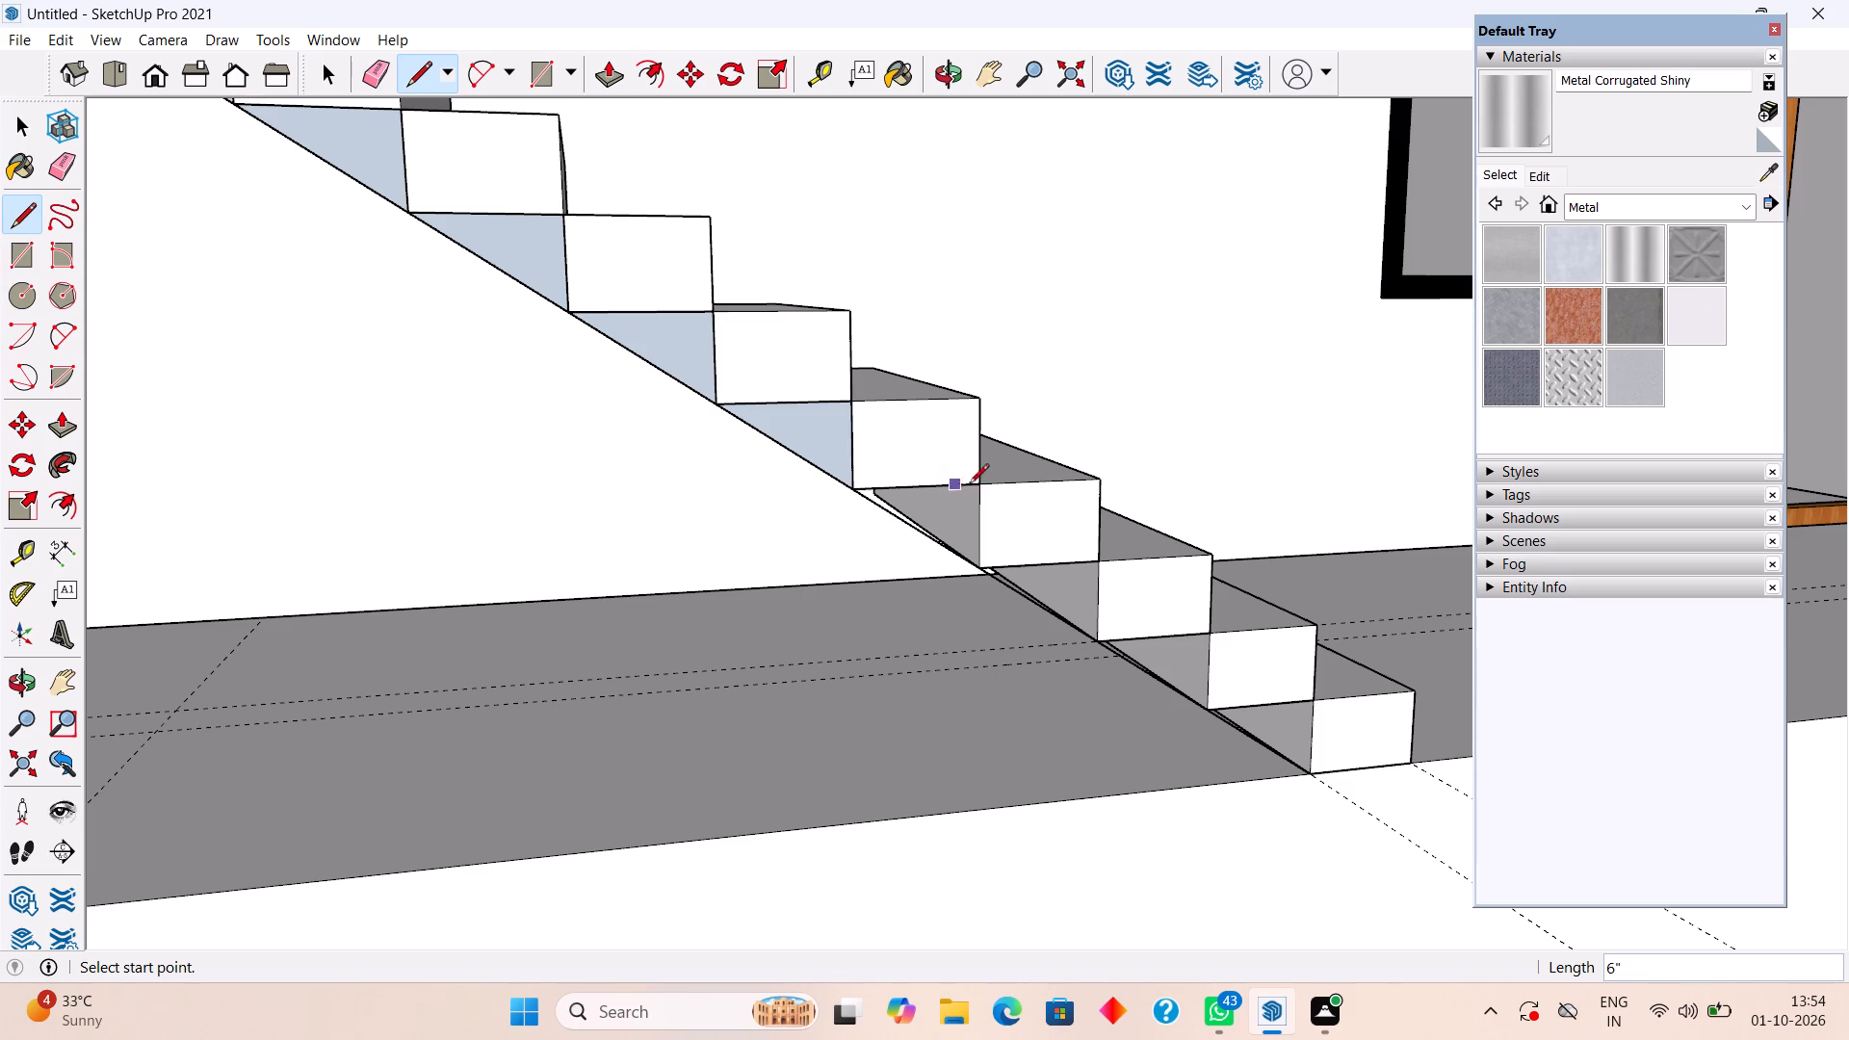
# Trace the step edges to the sloping line to close the seventh and eighth underside triangles down the flight.
pyautogui.click(986, 485)
pyautogui.click(980, 565)
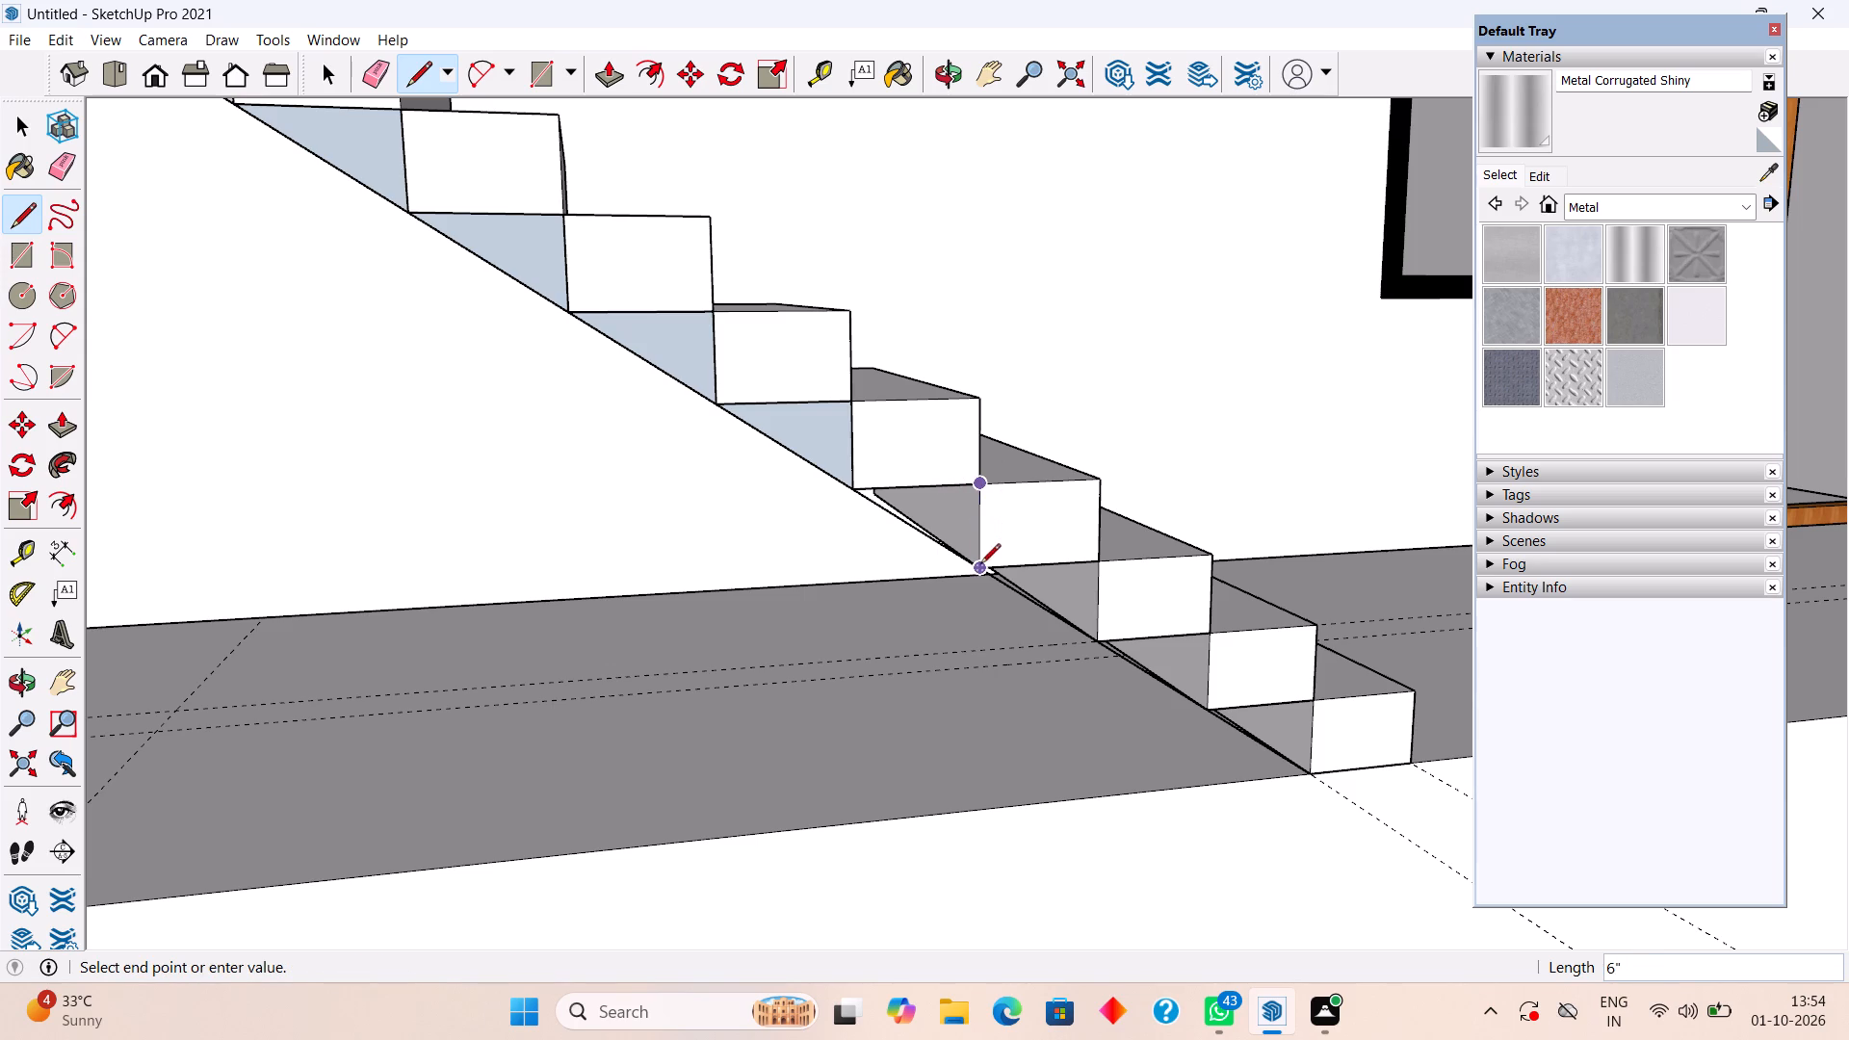
pyautogui.scroll(4, 927, 519)
pyautogui.moveTo(916, 509); pyautogui.dragTo(830, 507, button='middle')
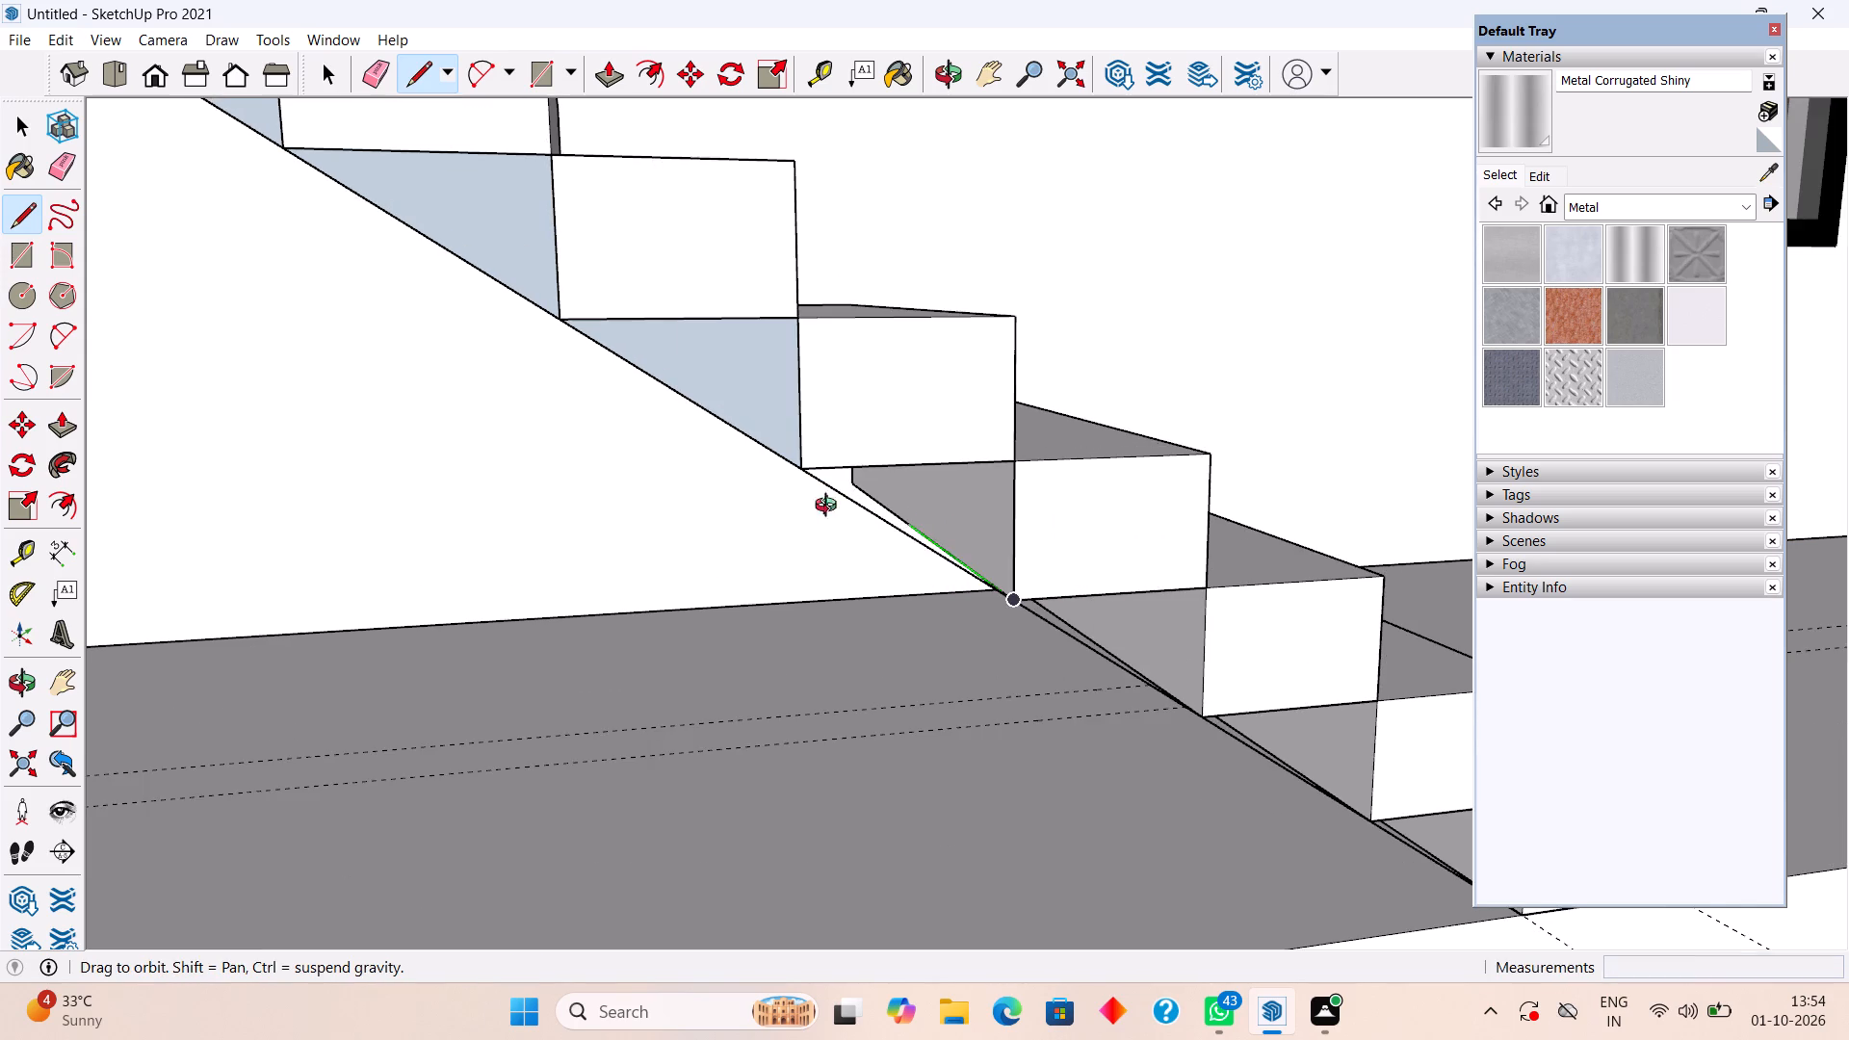
pyautogui.moveTo(830, 507); pyautogui.dragTo(690, 536, button='middle')
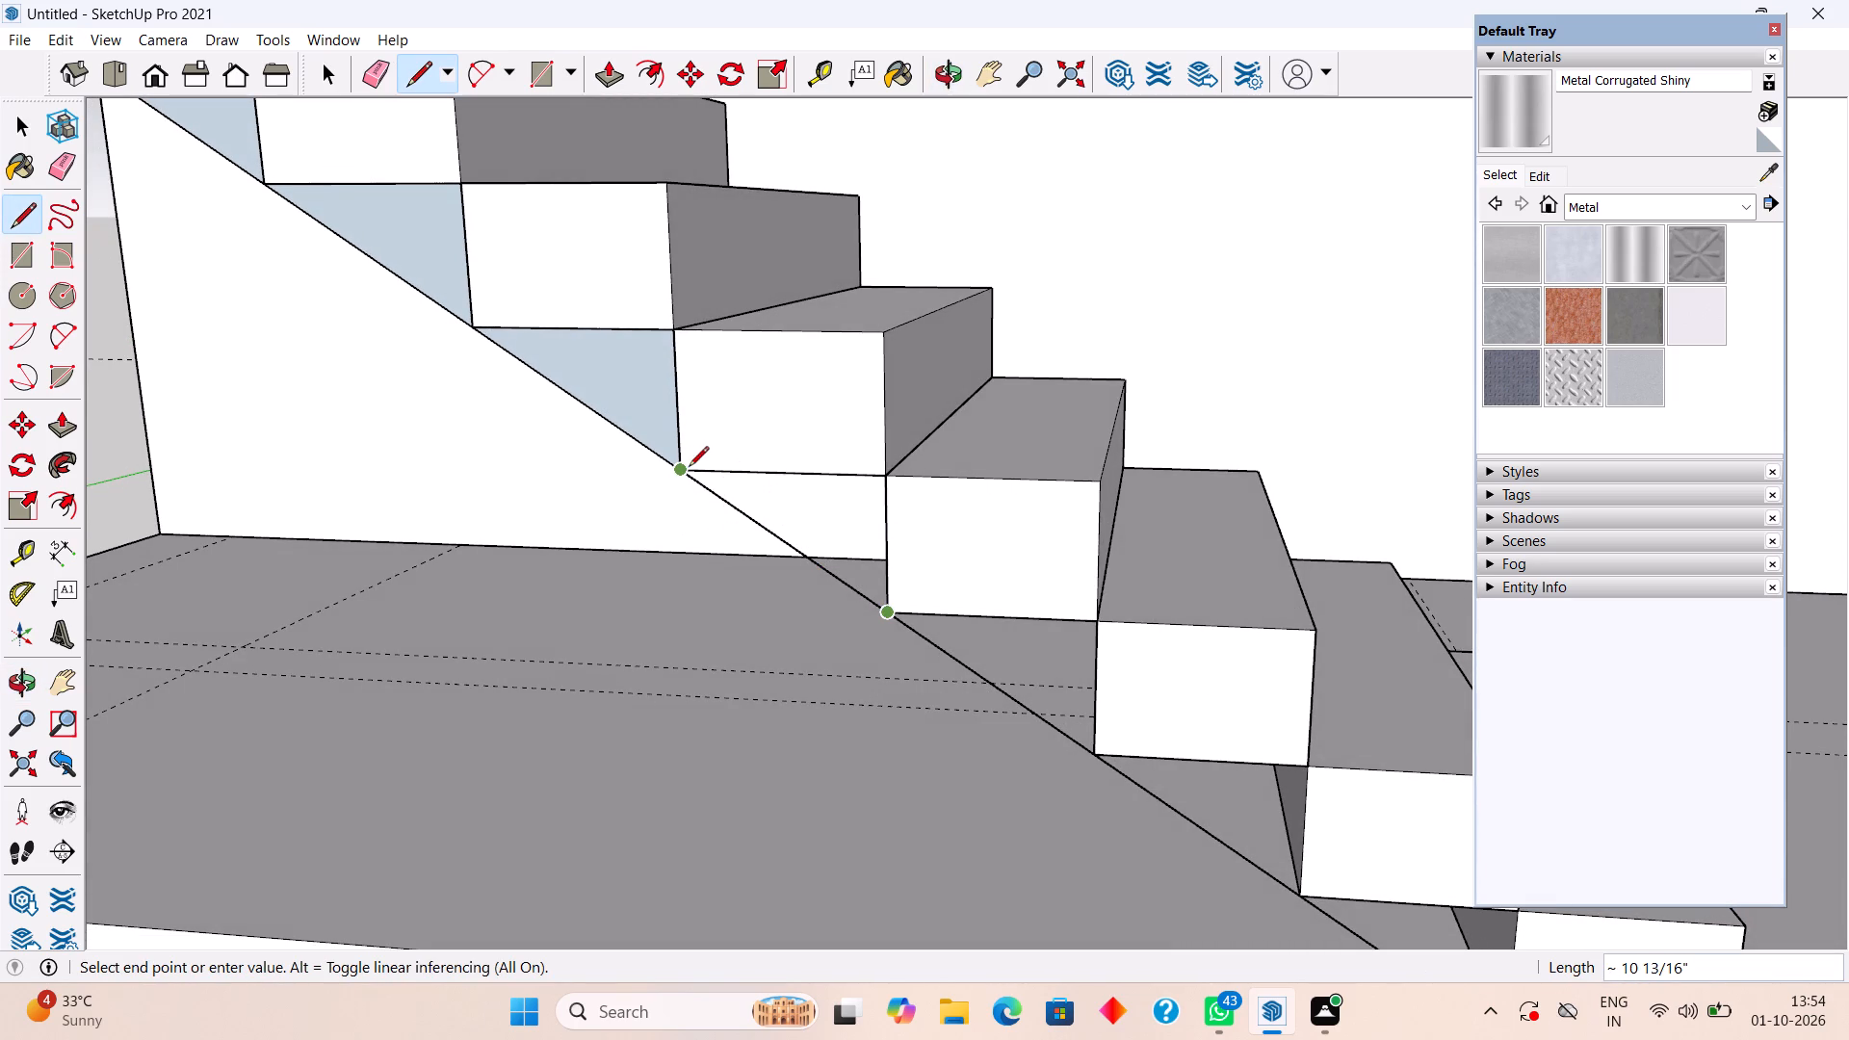
pyautogui.click(690, 469)
pyautogui.click(685, 476)
pyautogui.click(881, 478)
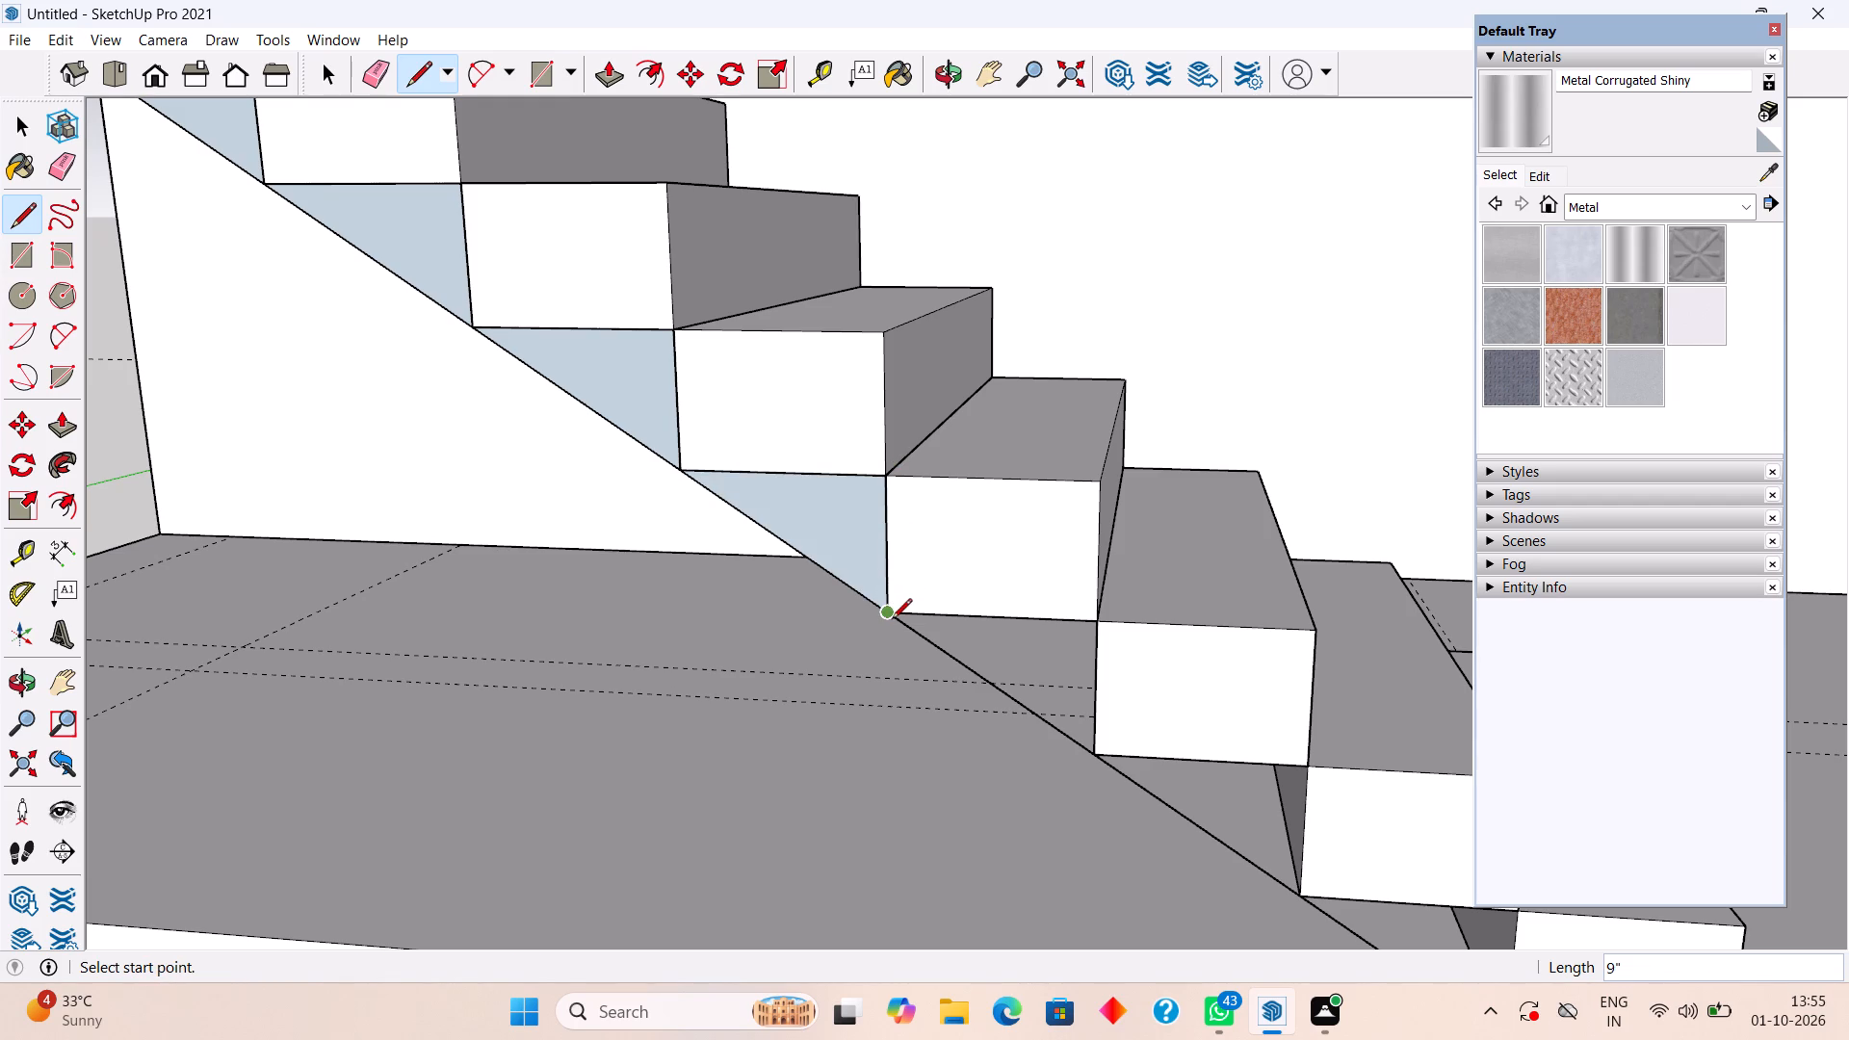
pyautogui.click(892, 620)
pyautogui.click(1096, 625)
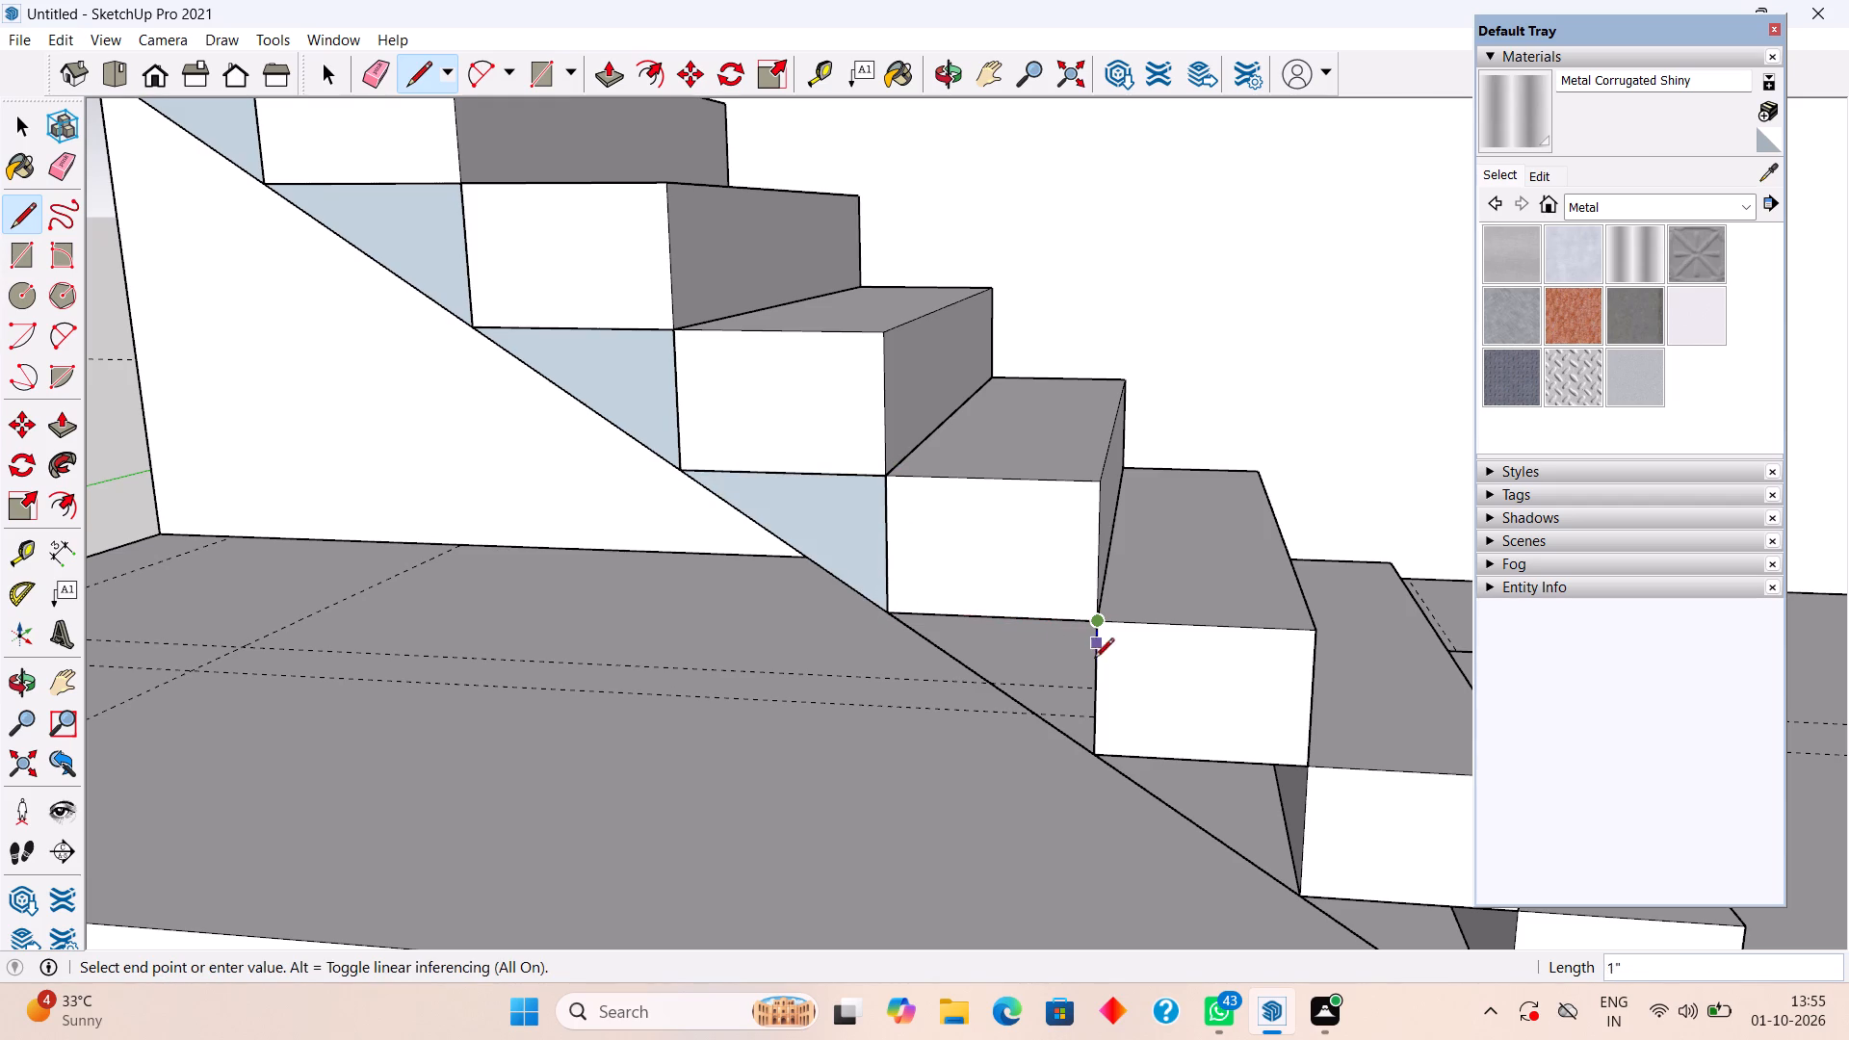
pyautogui.click(1092, 747)
# Close the last two underside triangles above the floor with lines along the 9" and 6" step edges.
pyautogui.scroll(-8, 1091, 748)
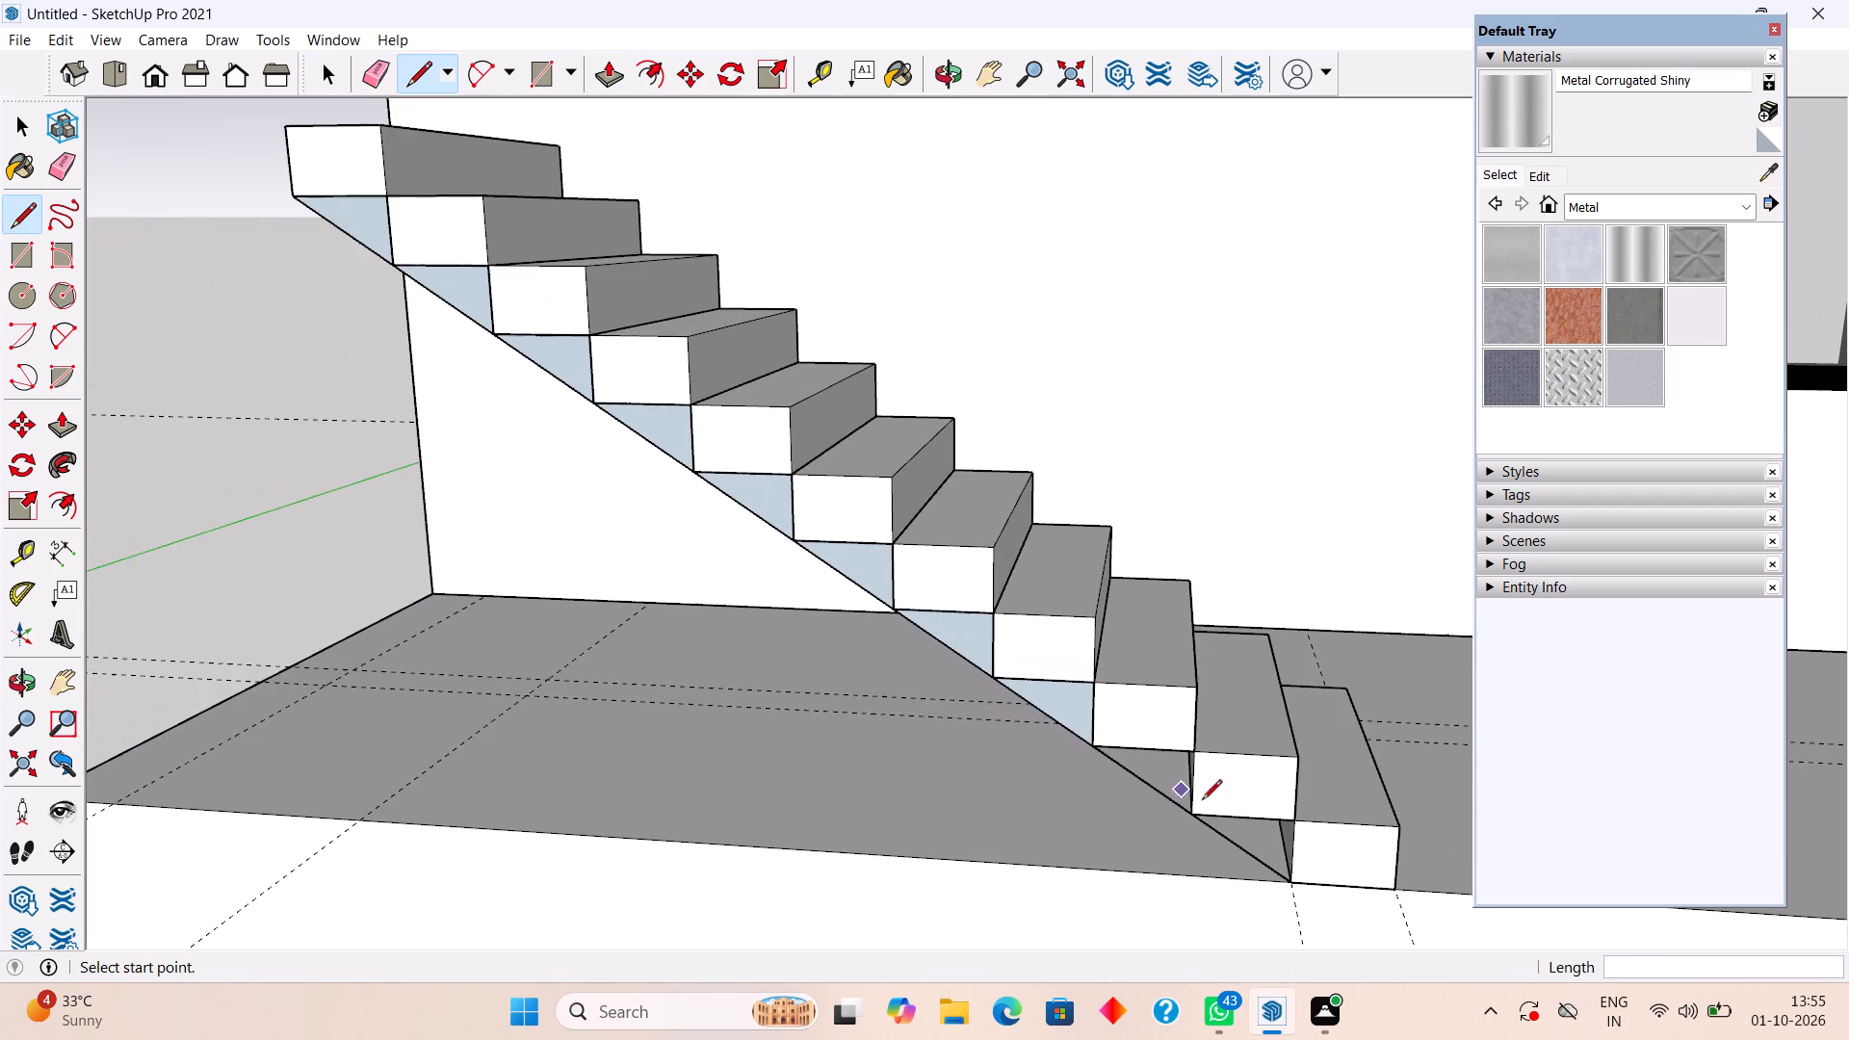
pyautogui.scroll(5, 1316, 853)
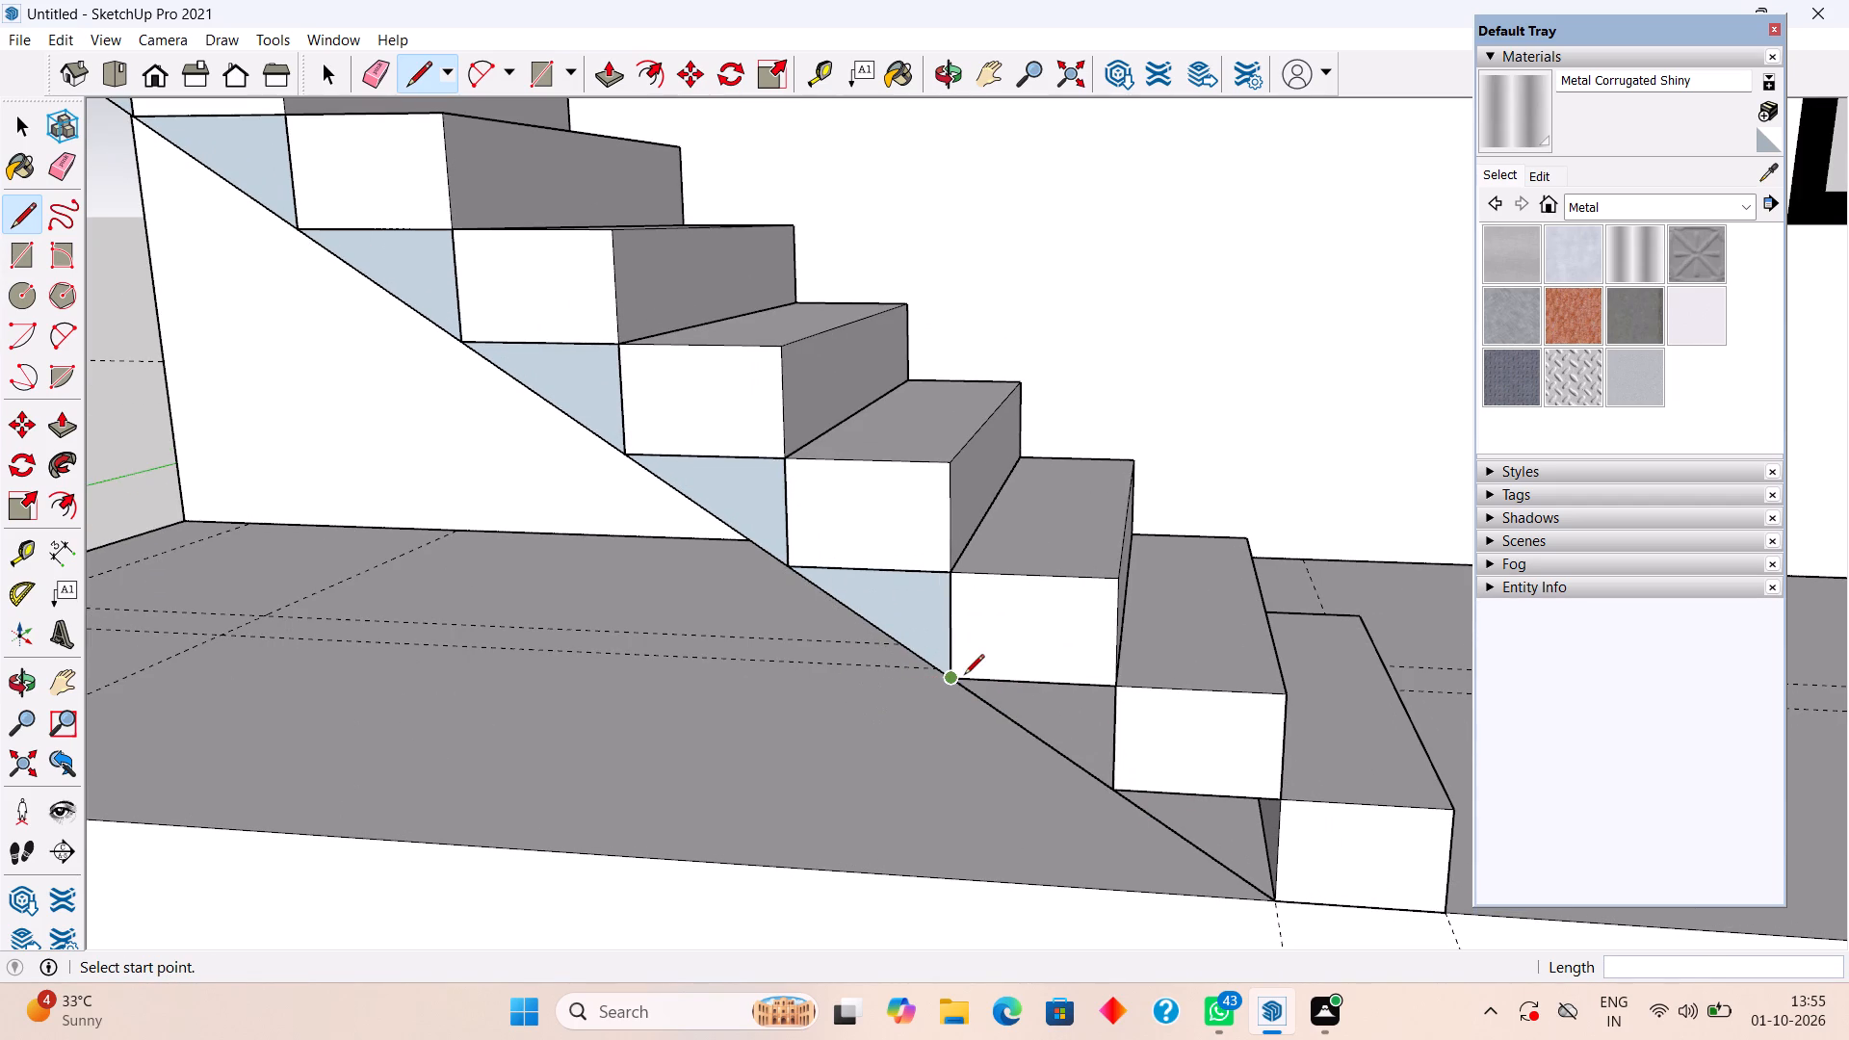
pyautogui.click(951, 680)
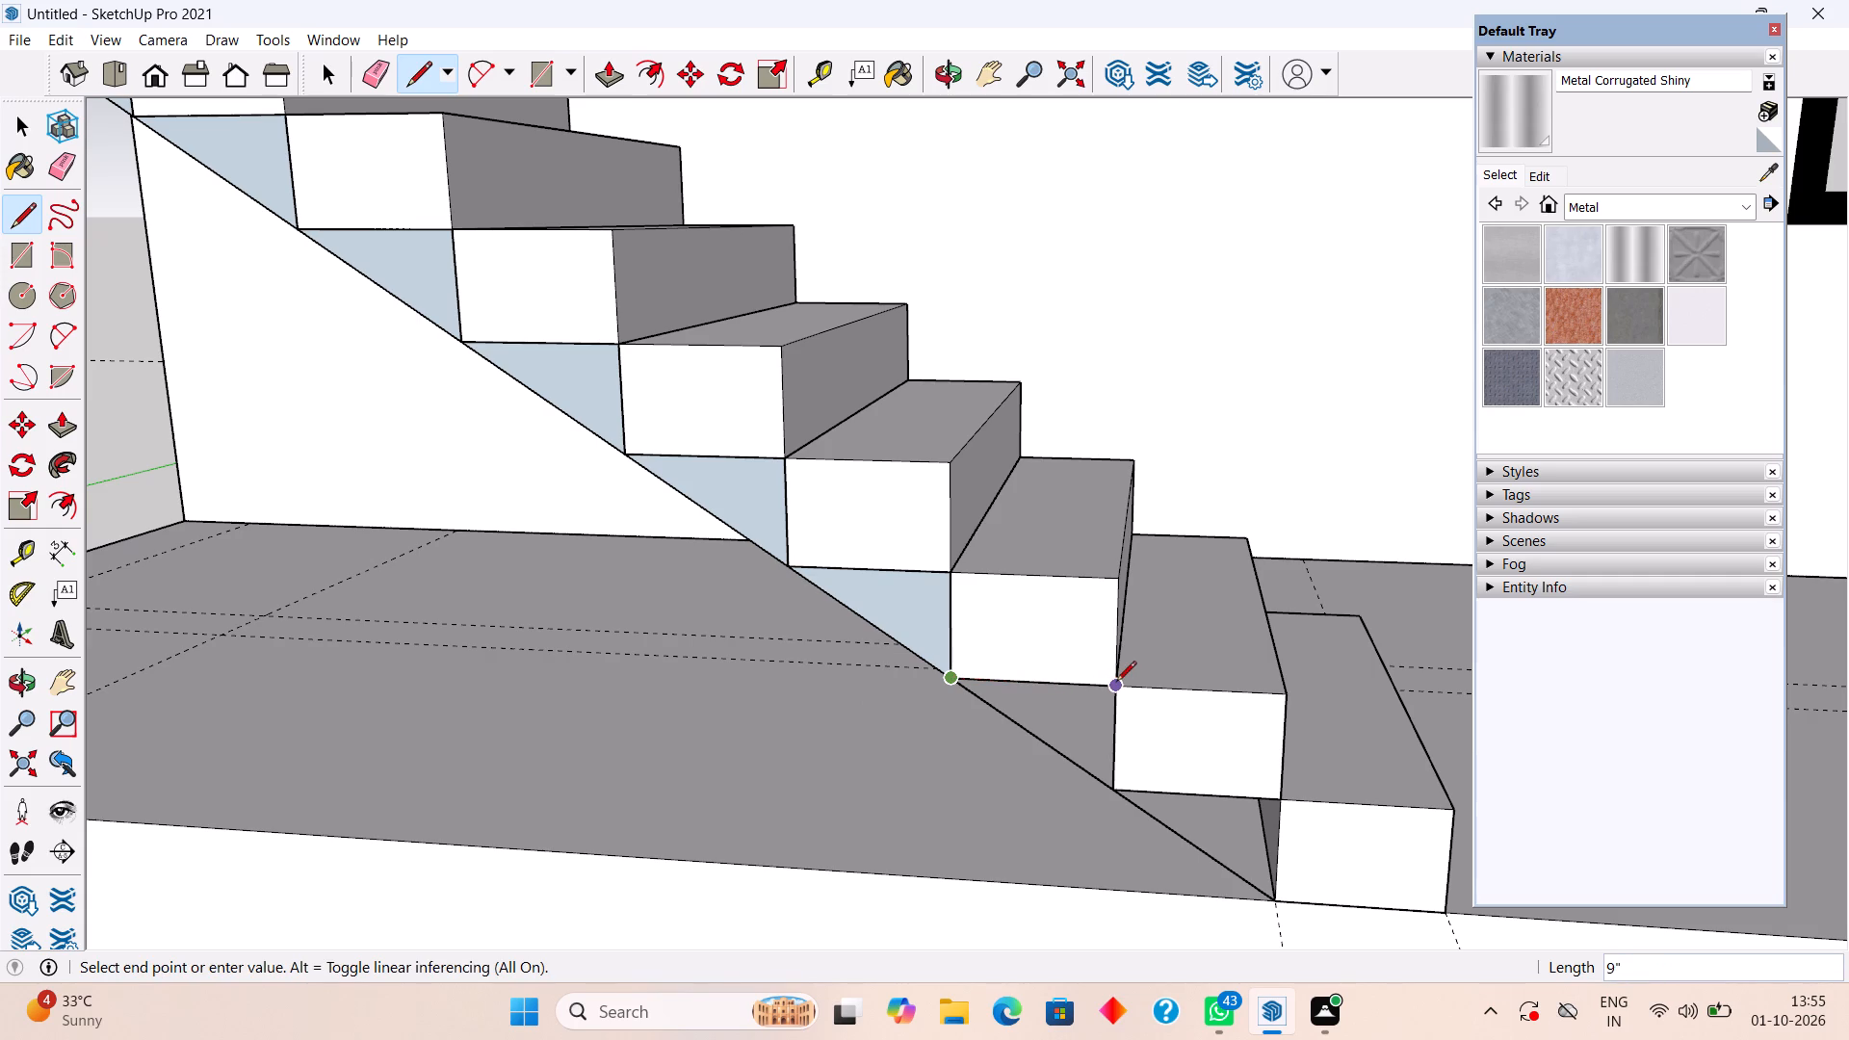
pyautogui.click(1116, 683)
pyautogui.click(1118, 784)
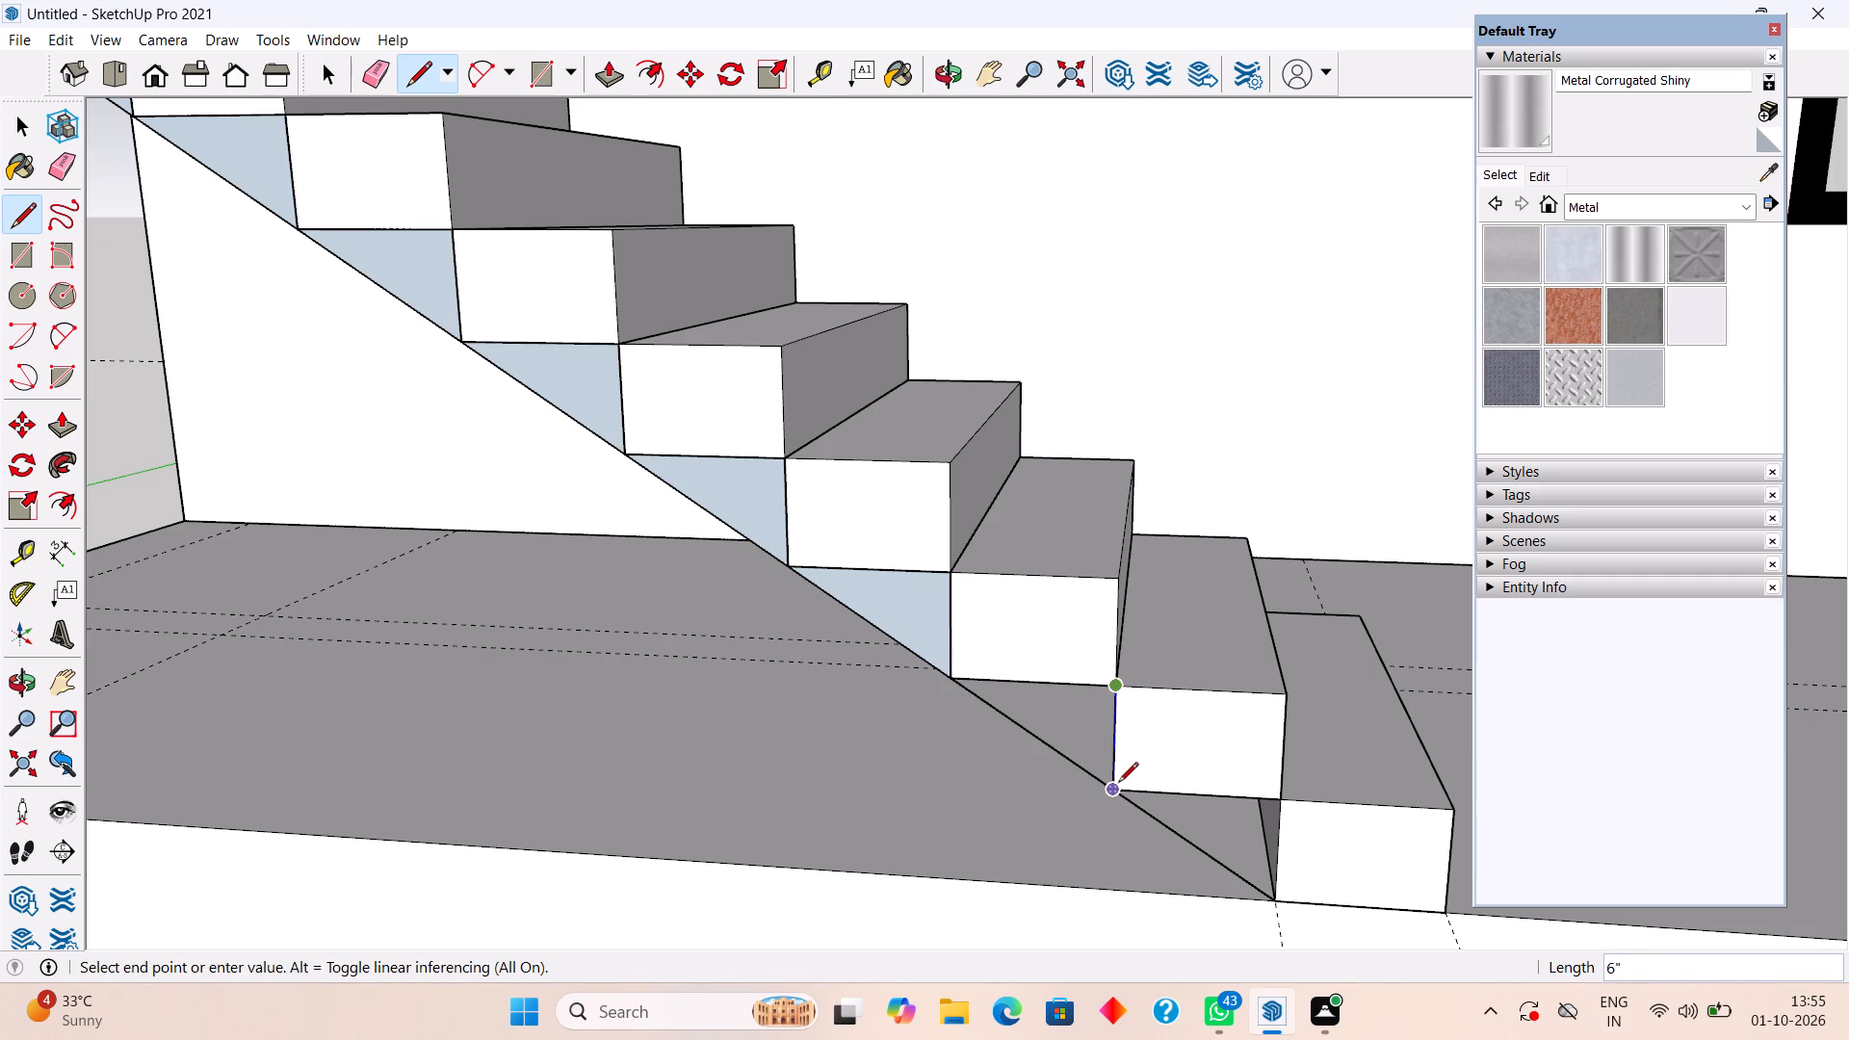
pyautogui.click(1121, 794)
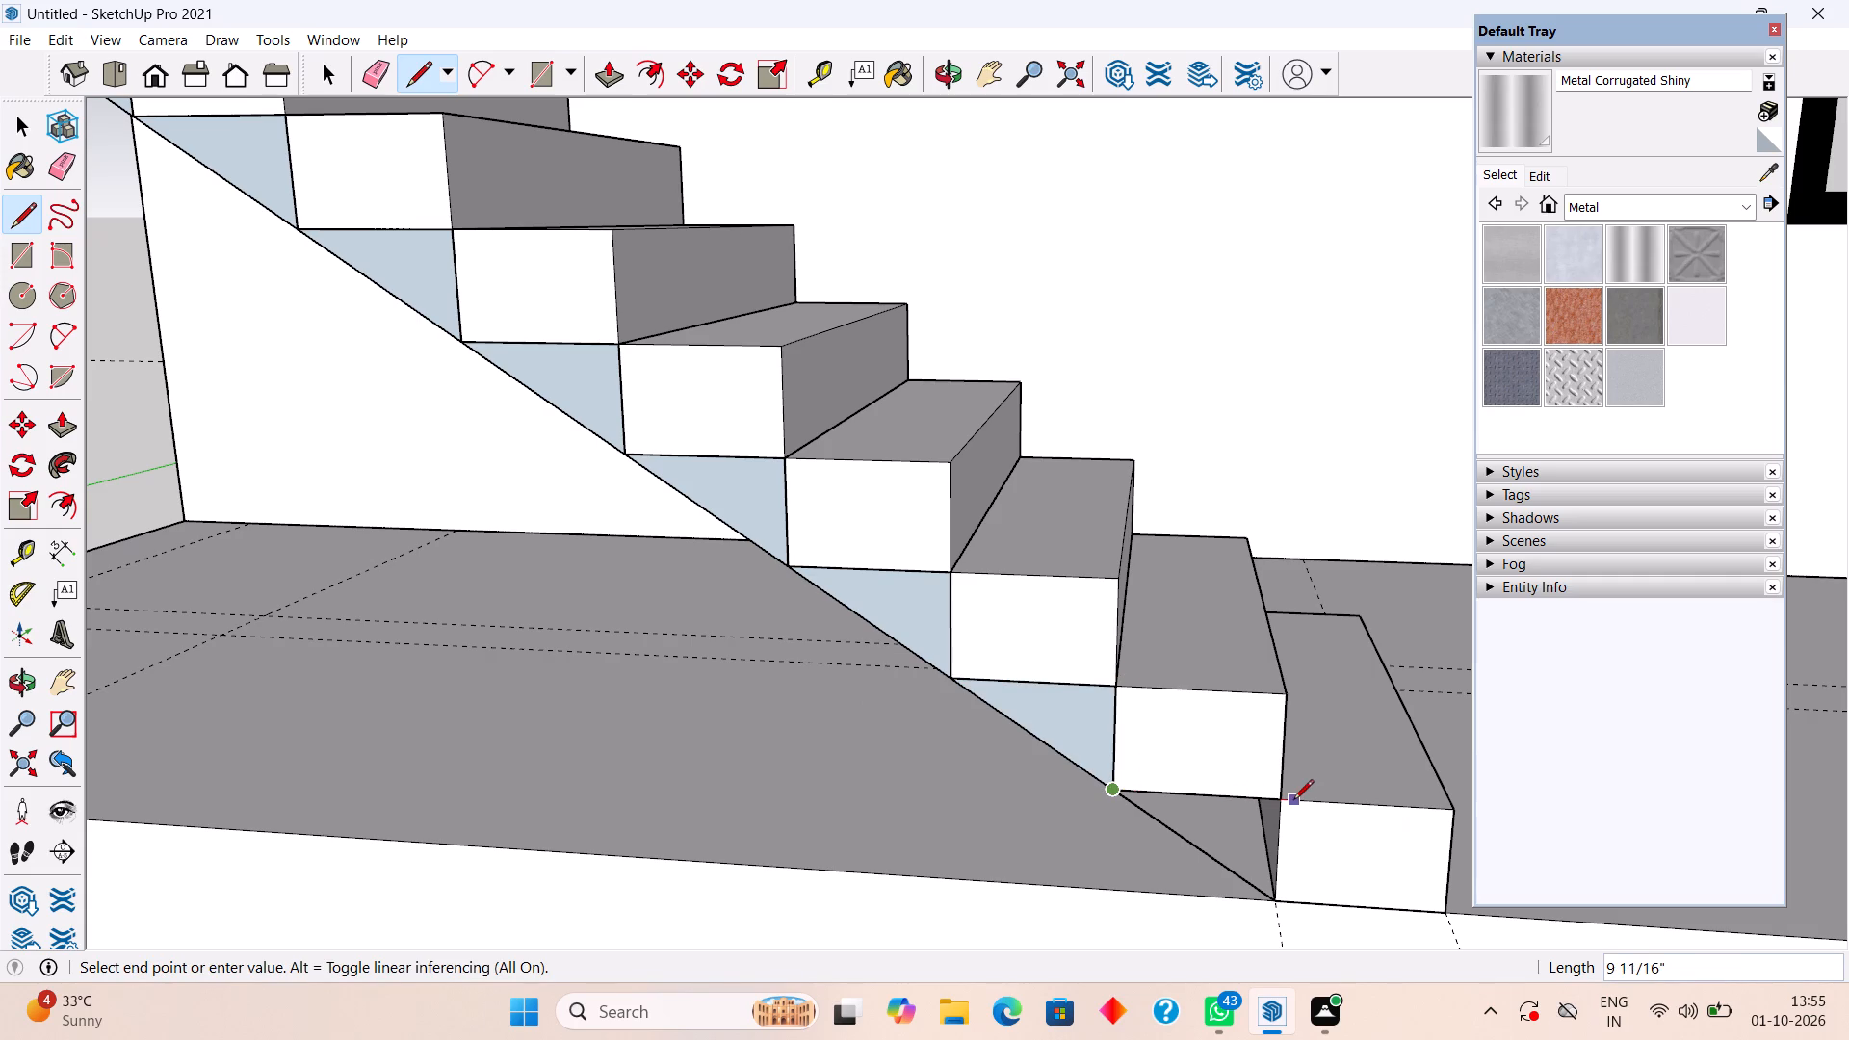
pyautogui.click(1291, 801)
pyautogui.click(1276, 895)
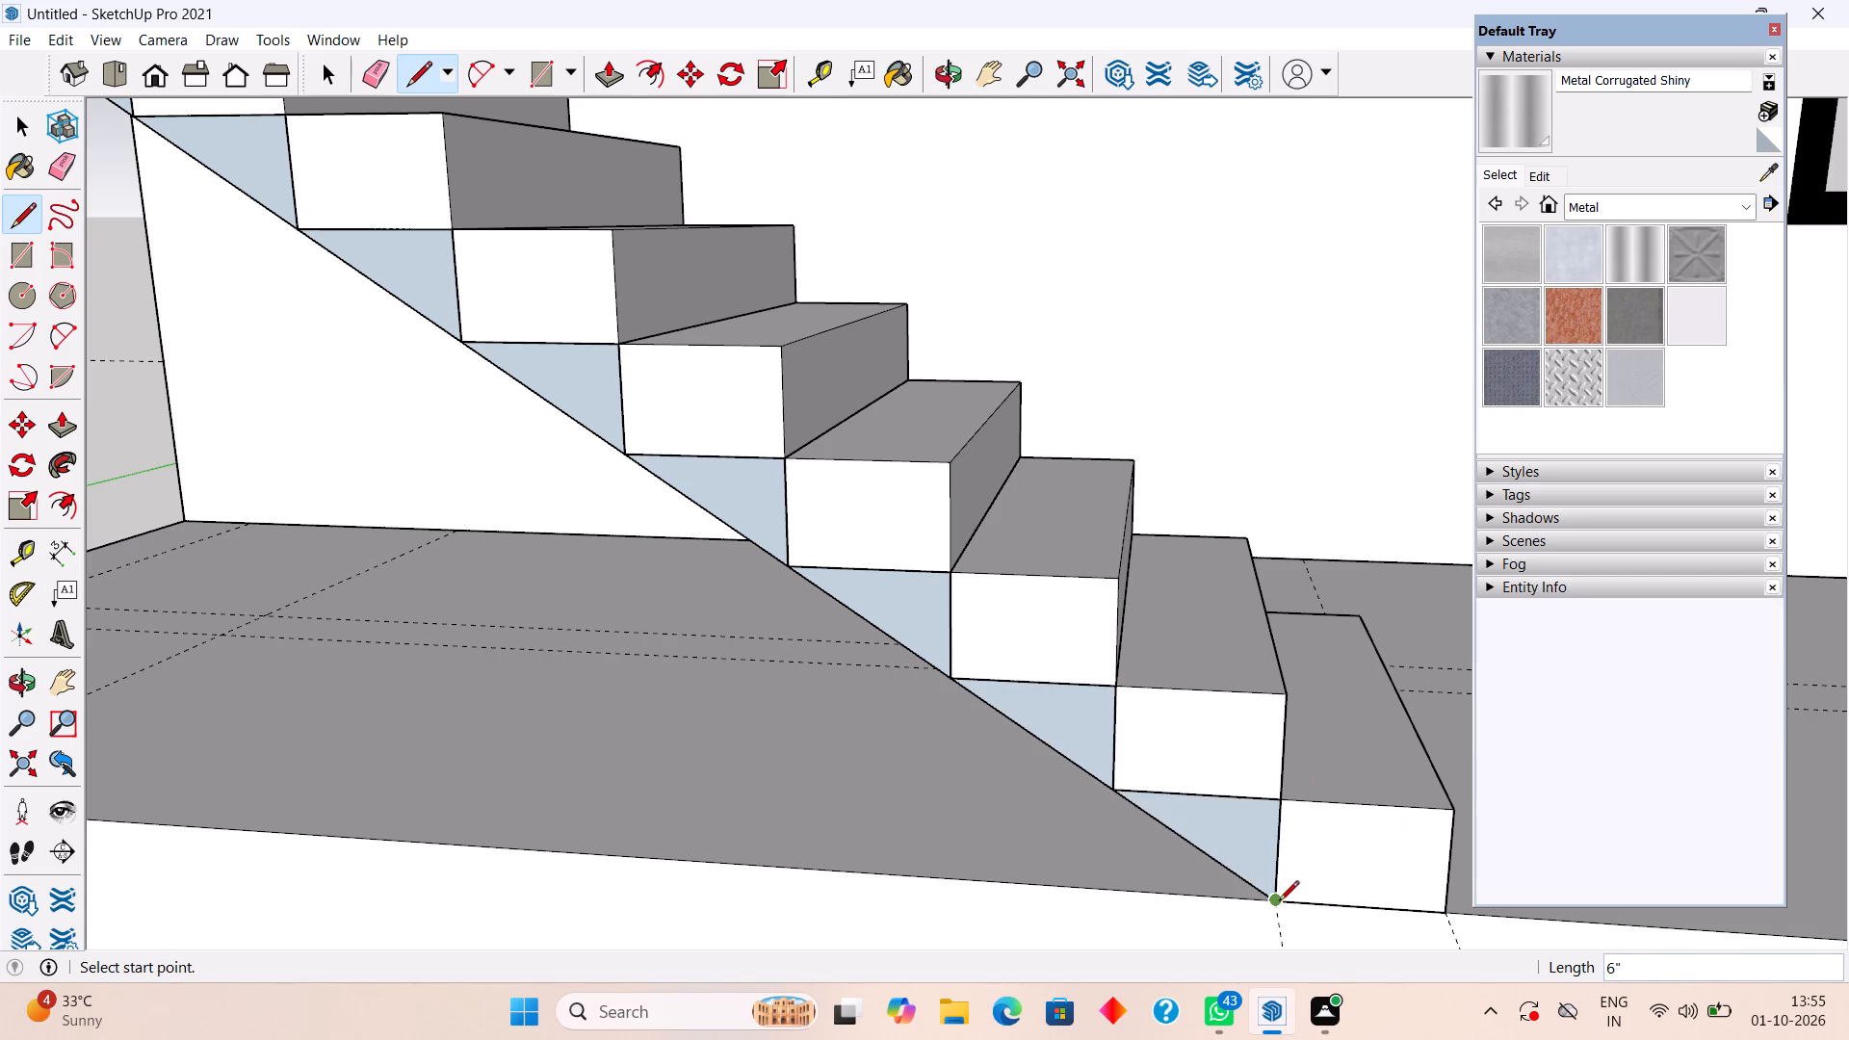
pyautogui.press('space')
# Push/Pull one of the upper underside triangles 3' across the stair width to the steps' opposite lower corner.
pyautogui.scroll(-11, 1240, 908)
pyautogui.moveTo(878, 637); pyautogui.dragTo(1118, 627, button='middle')
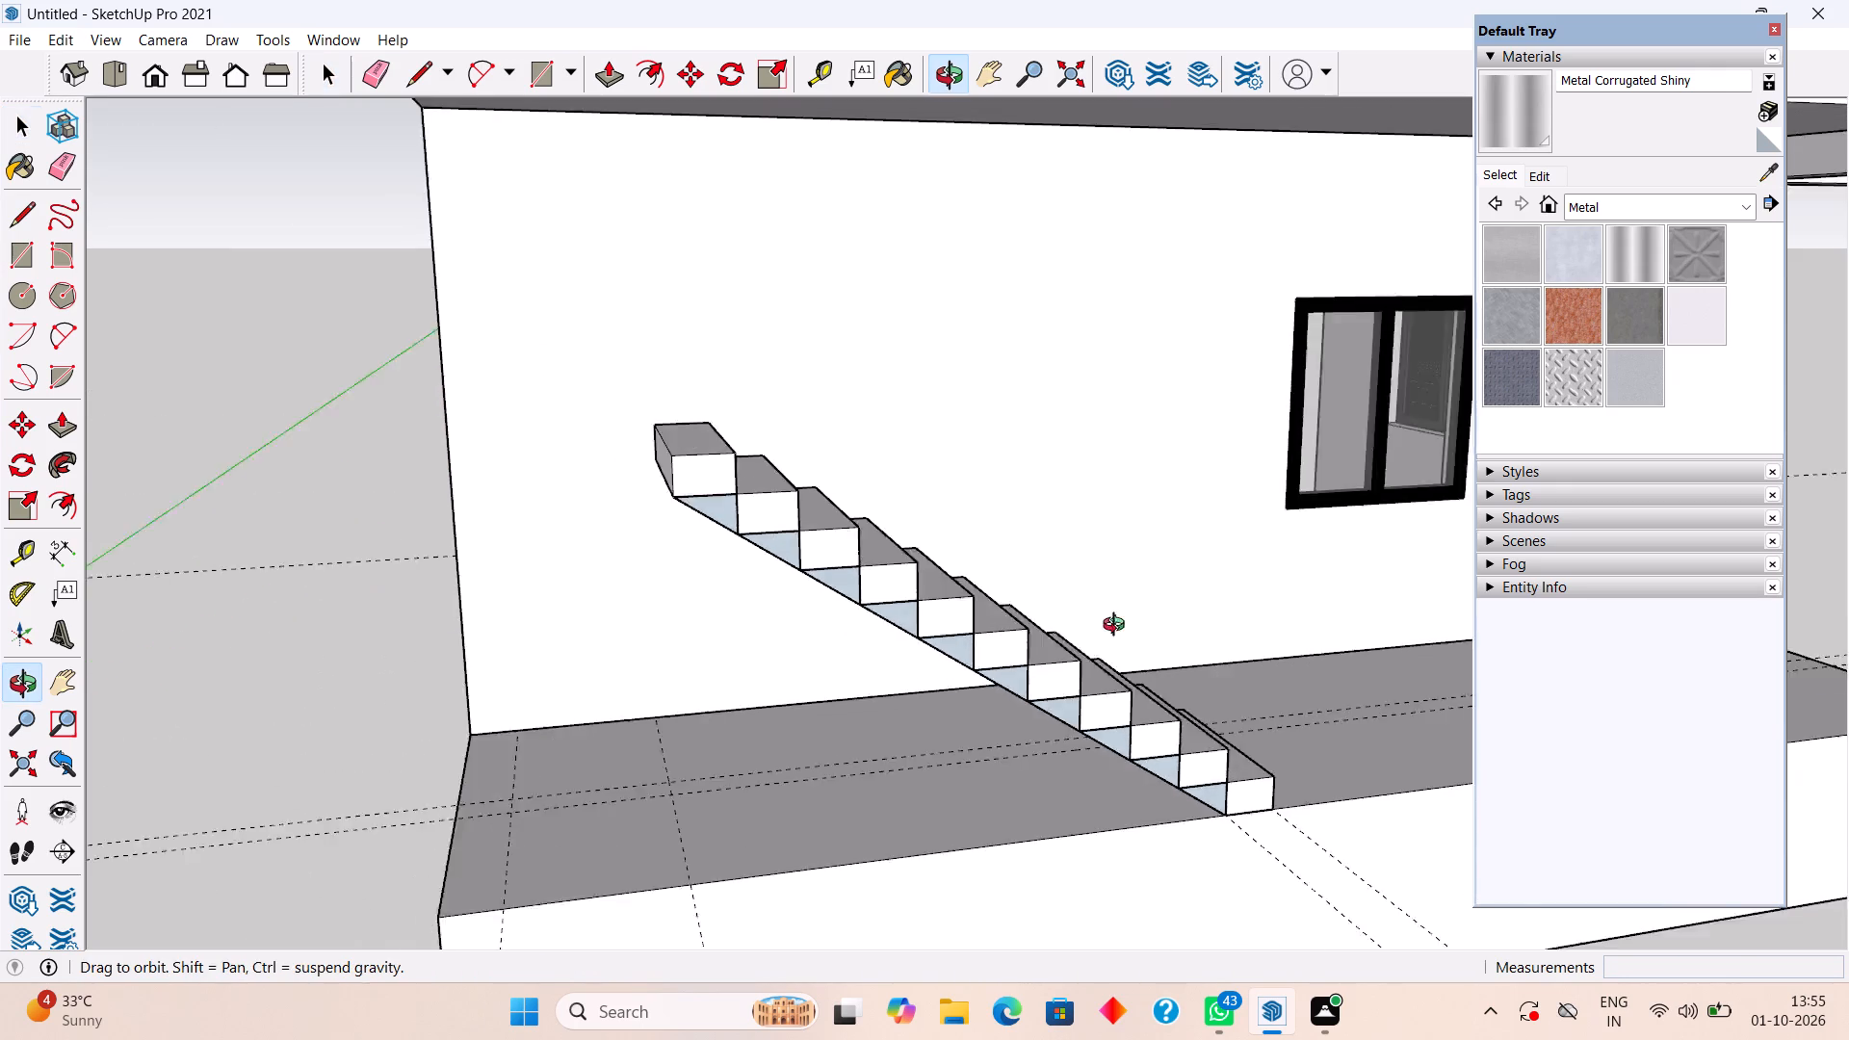
pyautogui.moveTo(1118, 627); pyautogui.dragTo(1465, 637, button='middle')
pyautogui.moveTo(900, 629); pyautogui.dragTo(1185, 581, button='middle')
pyautogui.scroll(4, 1367, 516)
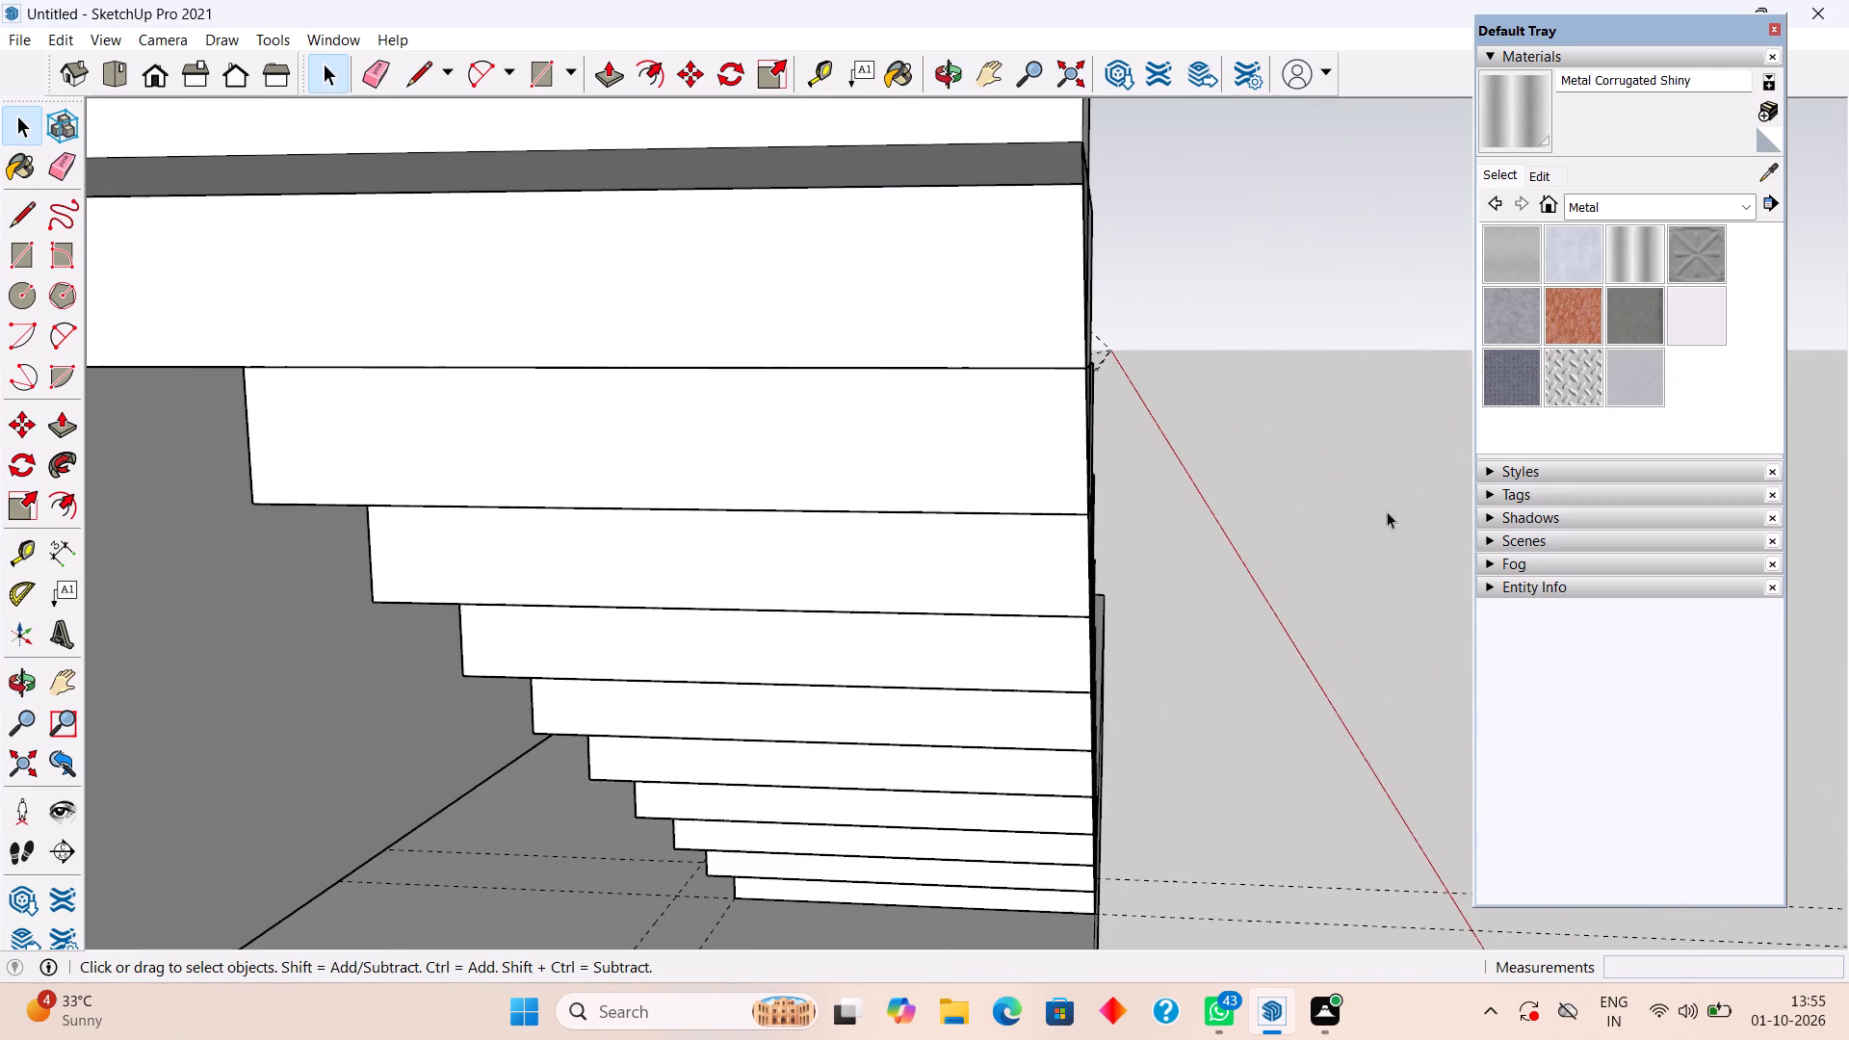
pyautogui.moveTo(925, 525); pyautogui.dragTo(1208, 569, button='middle')
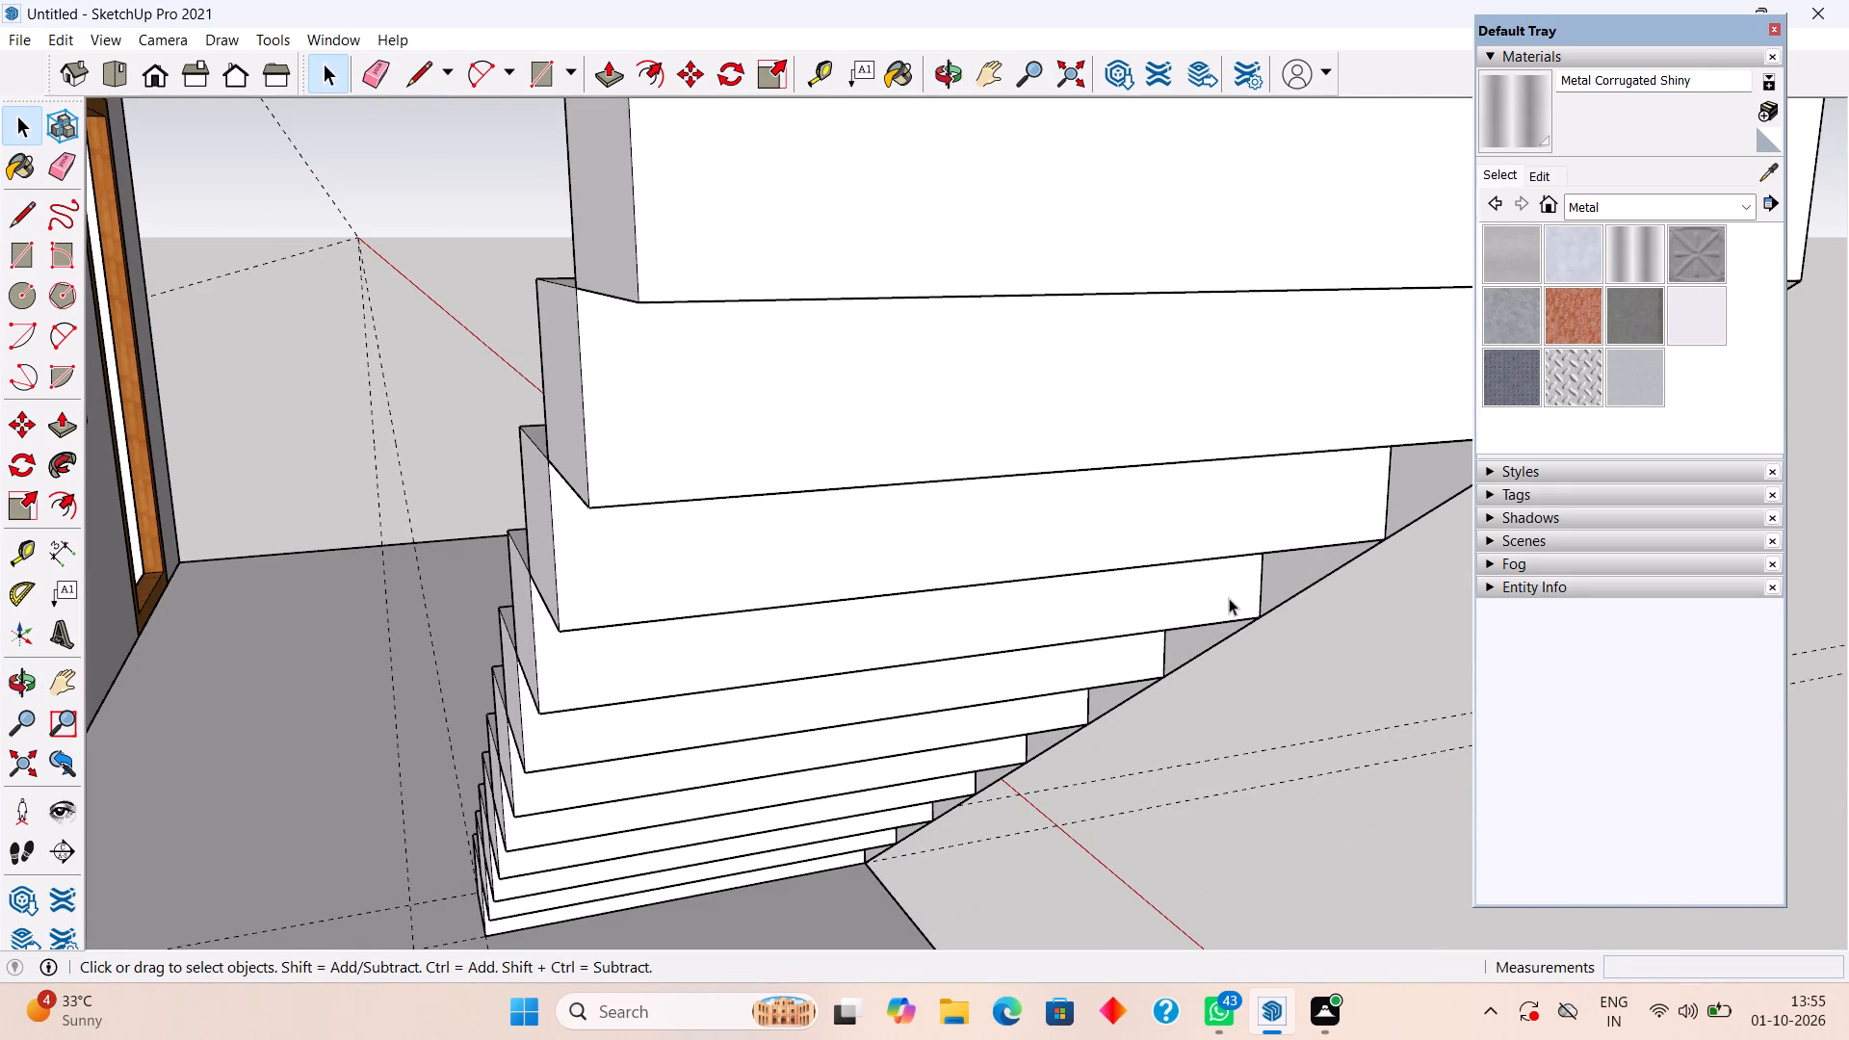
pyautogui.press('p')
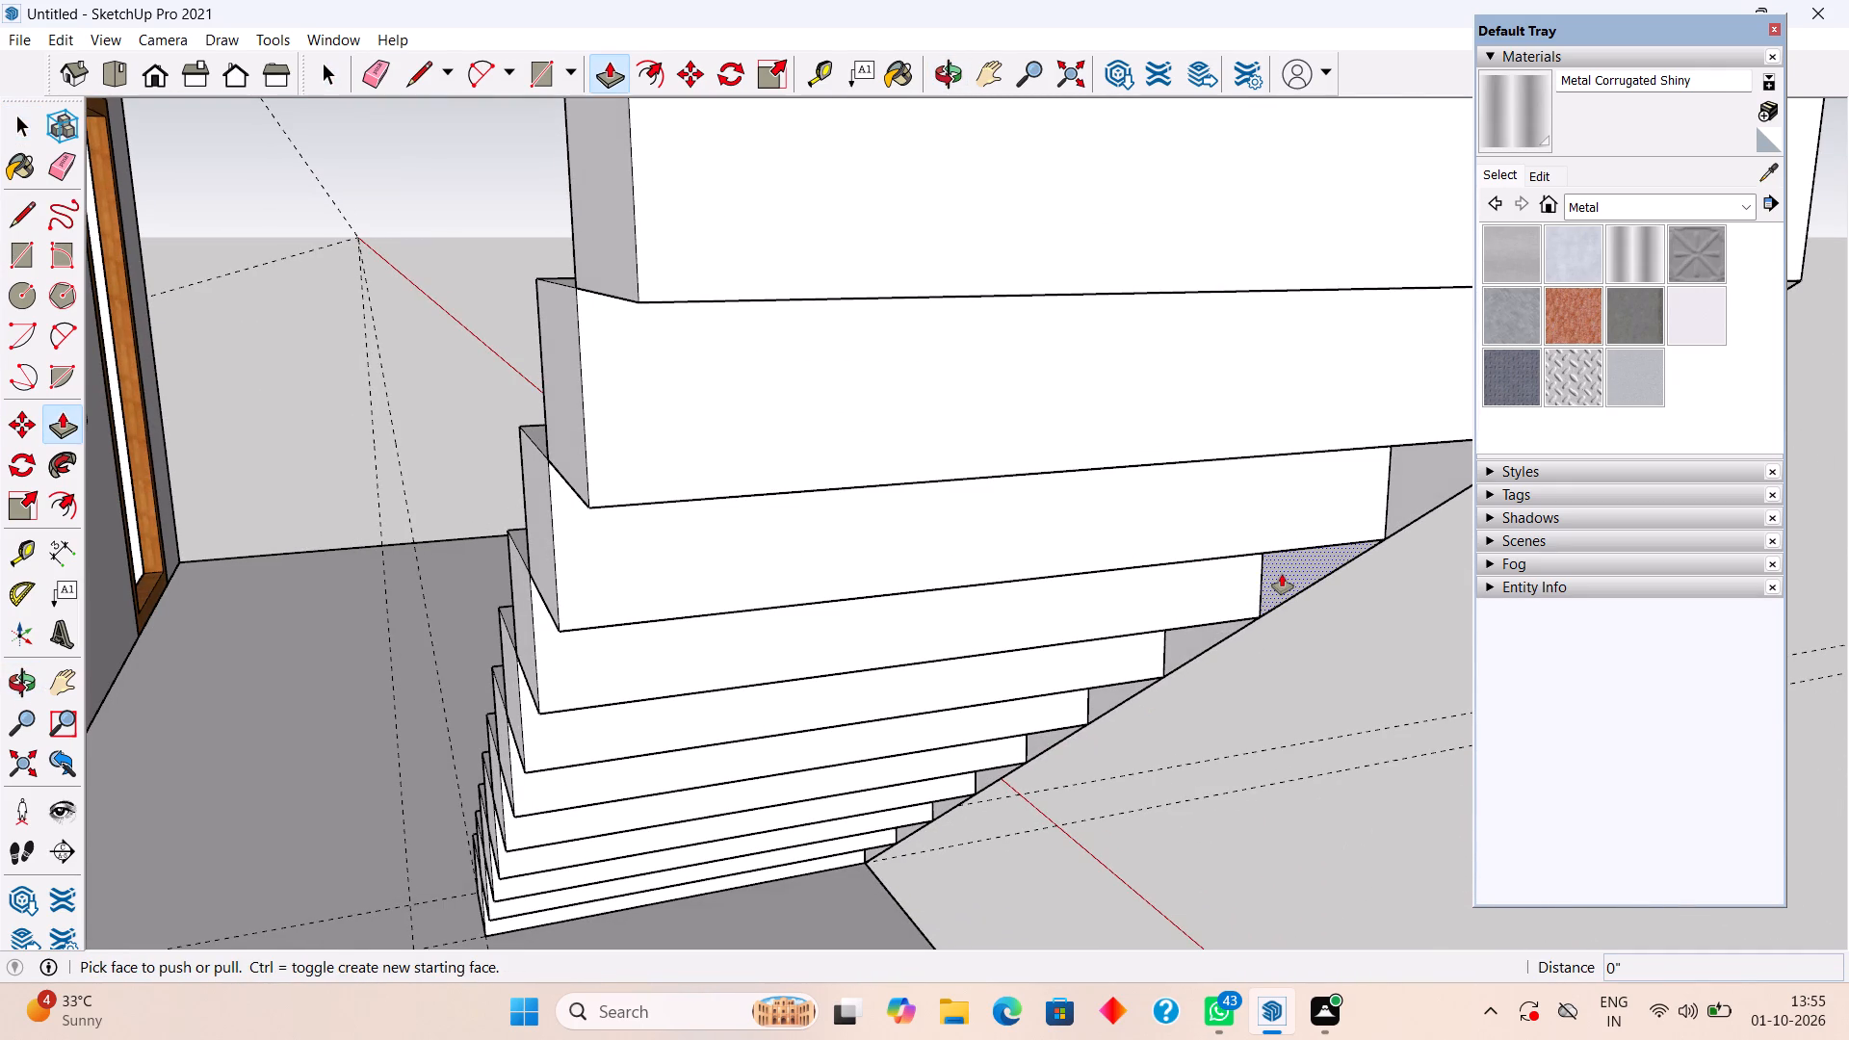
pyautogui.moveTo(1282, 574); pyautogui.dragTo(586, 608)
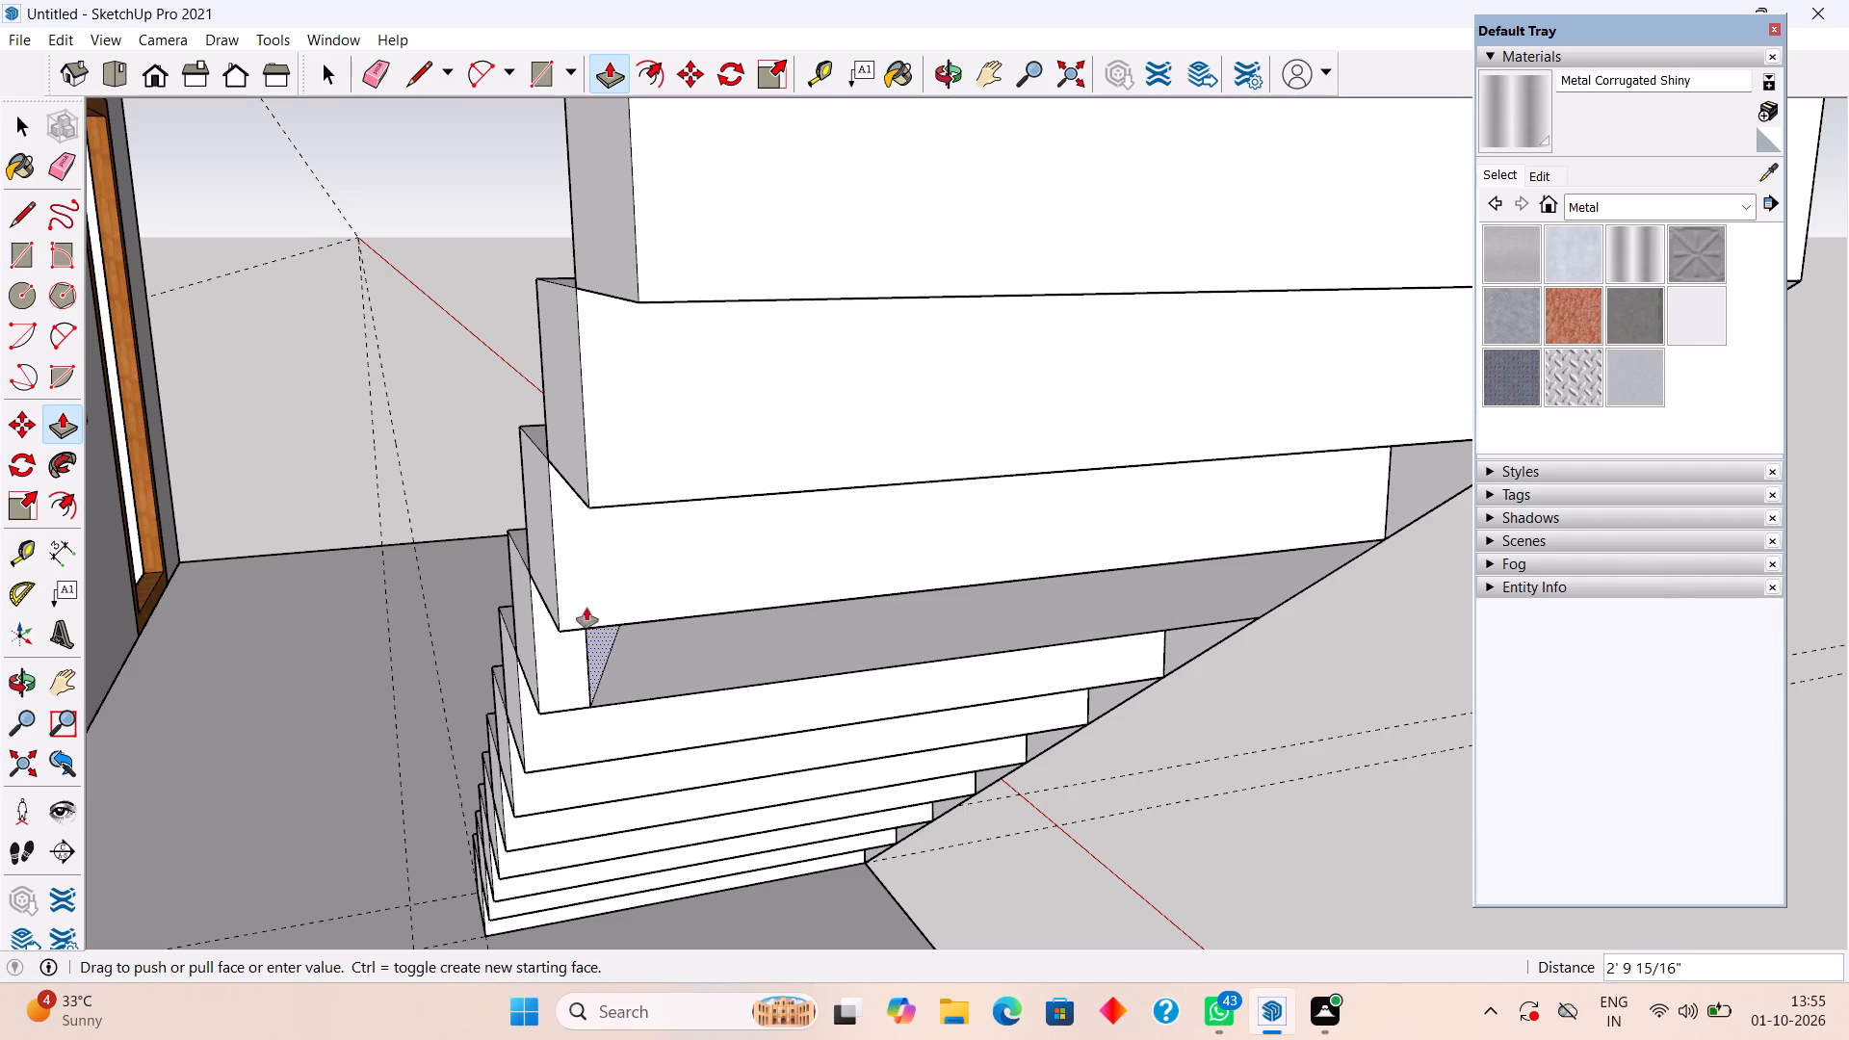
pyautogui.moveTo(586, 608); pyautogui.dragTo(560, 628)
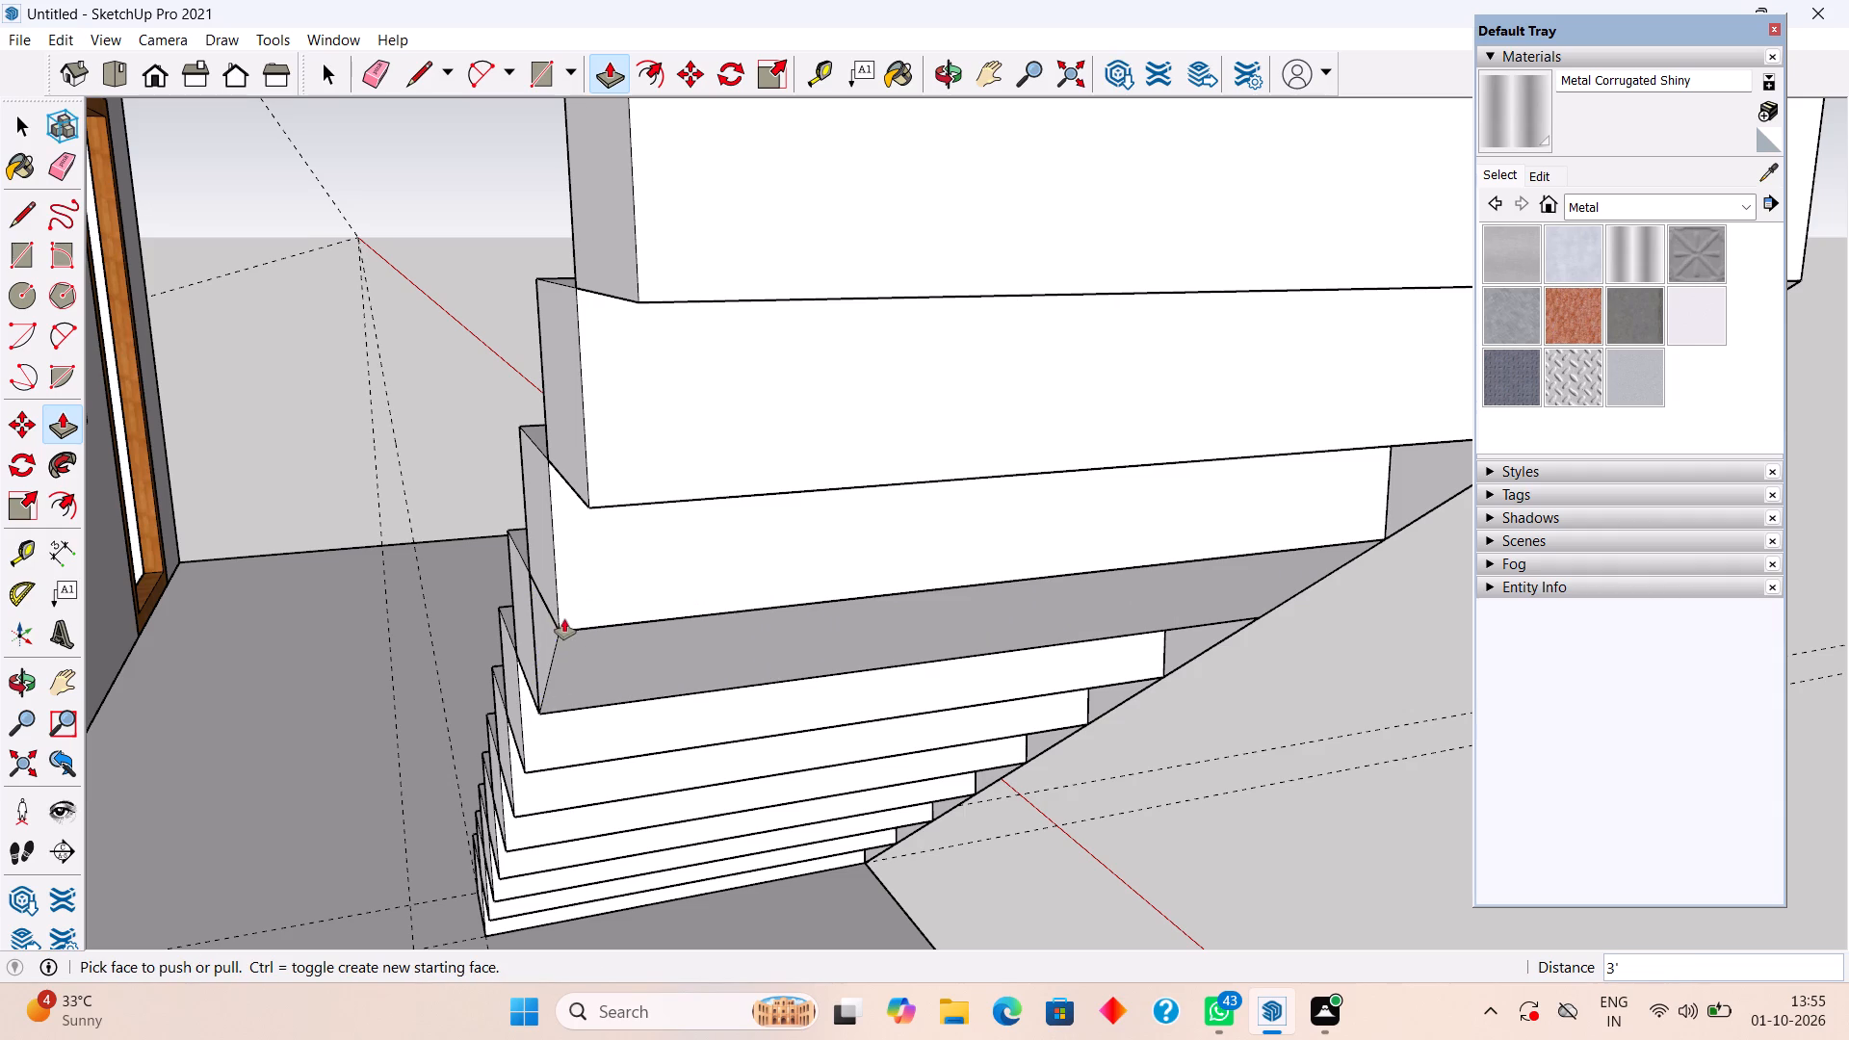
# Repeat the 3' Push/Pull on the four lowest underside triangles so they span the stair width.
pyautogui.scroll(6, 833, 859)
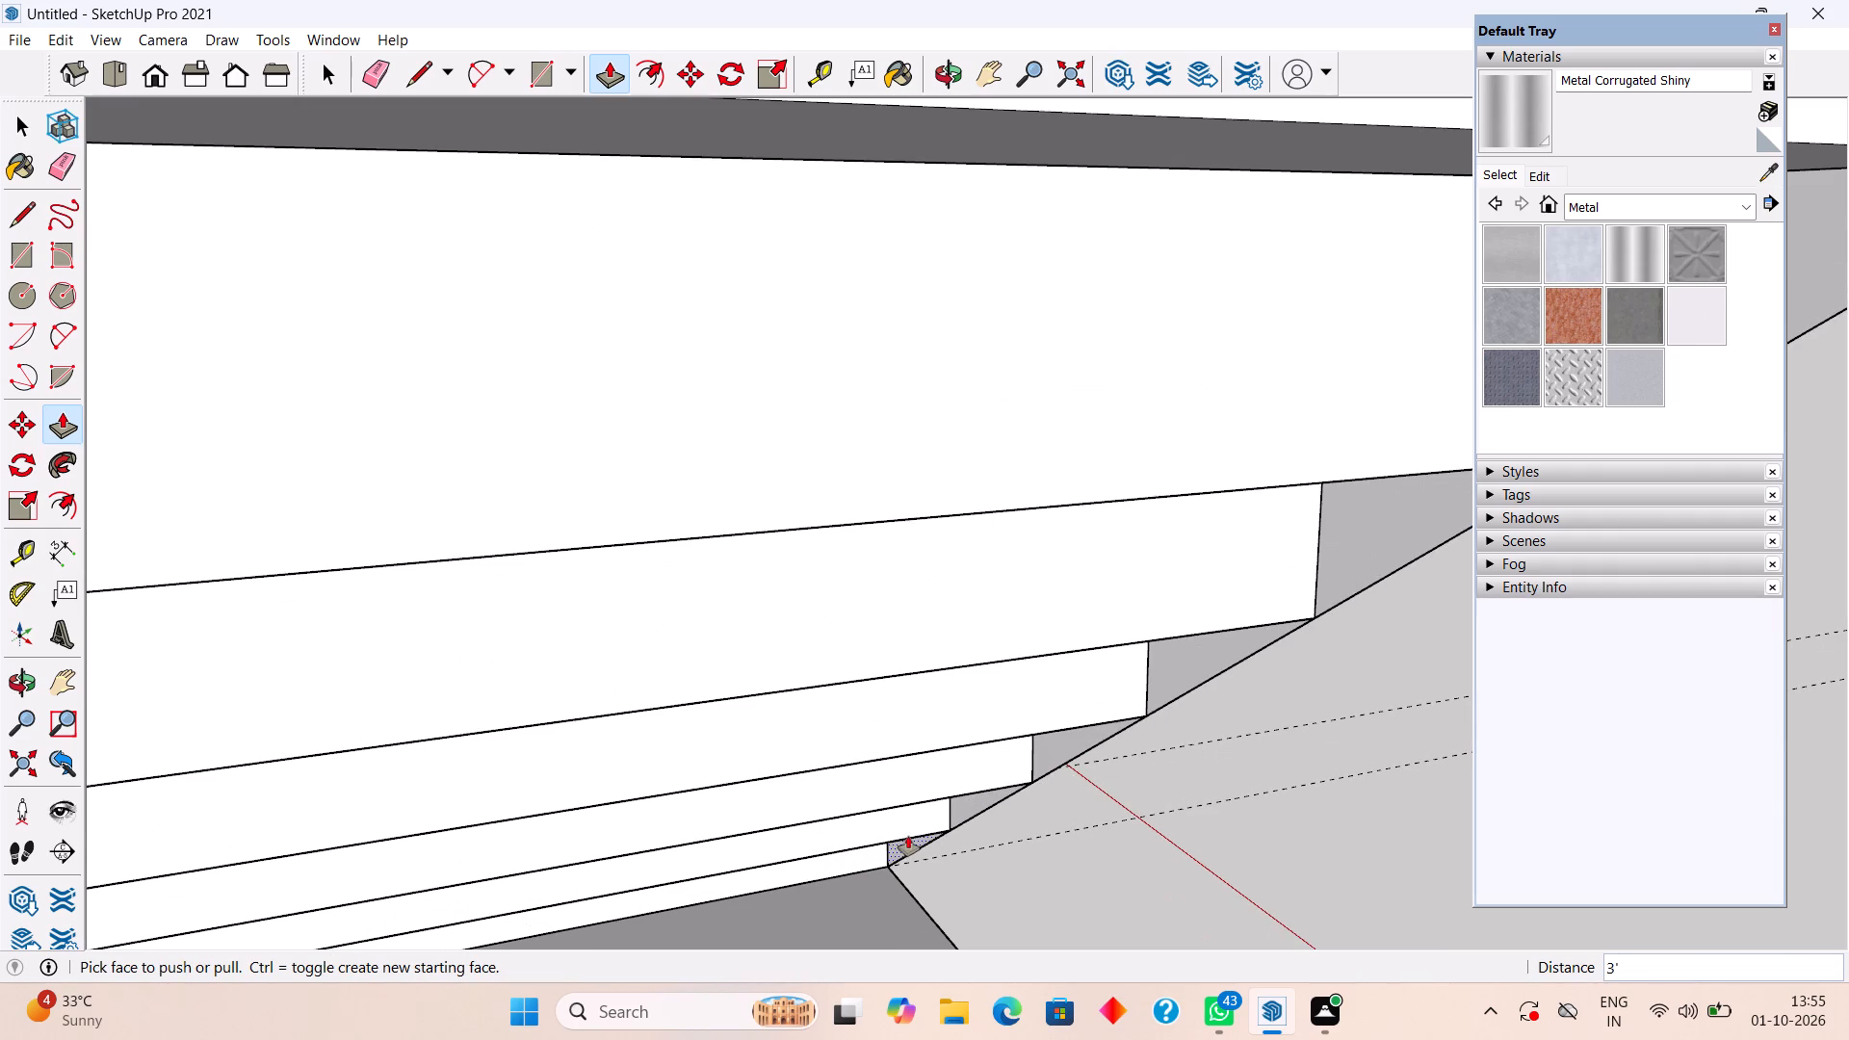
pyautogui.doubleClick(898, 841)
pyautogui.doubleClick(966, 800)
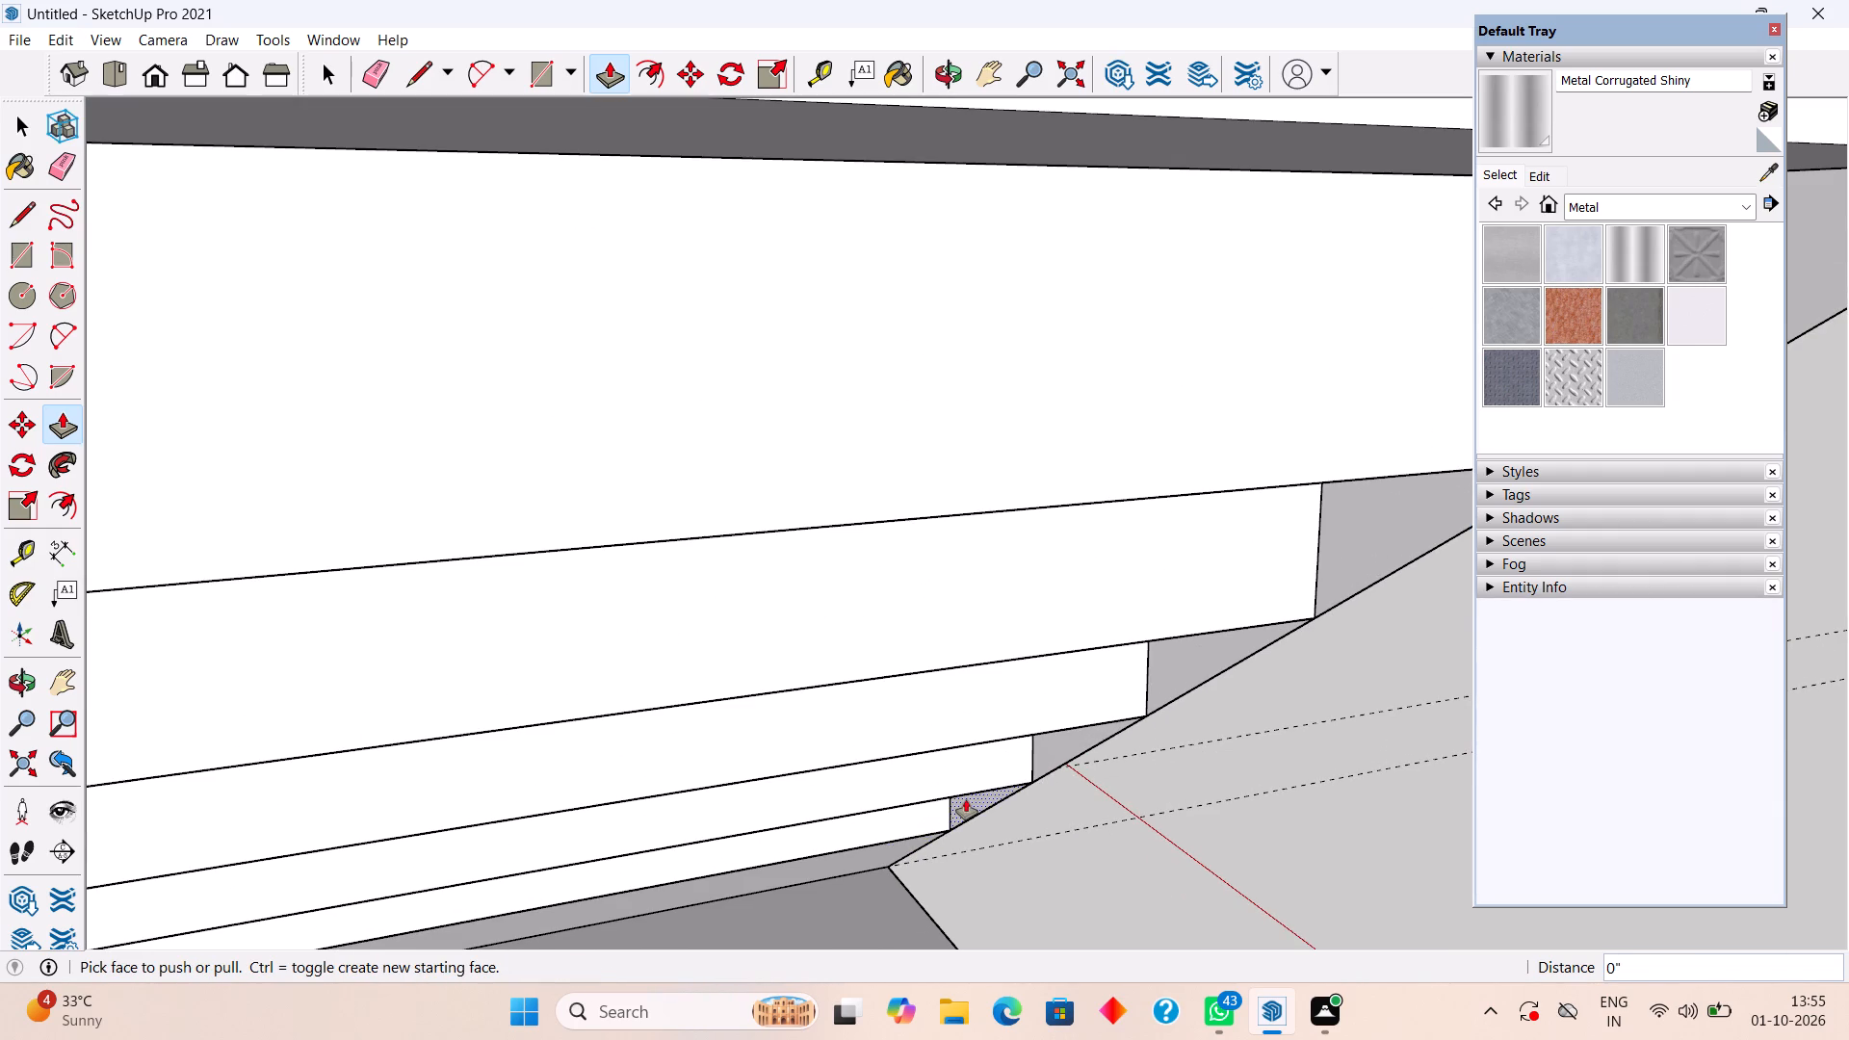
pyautogui.doubleClick(1047, 741)
pyautogui.doubleClick(1183, 670)
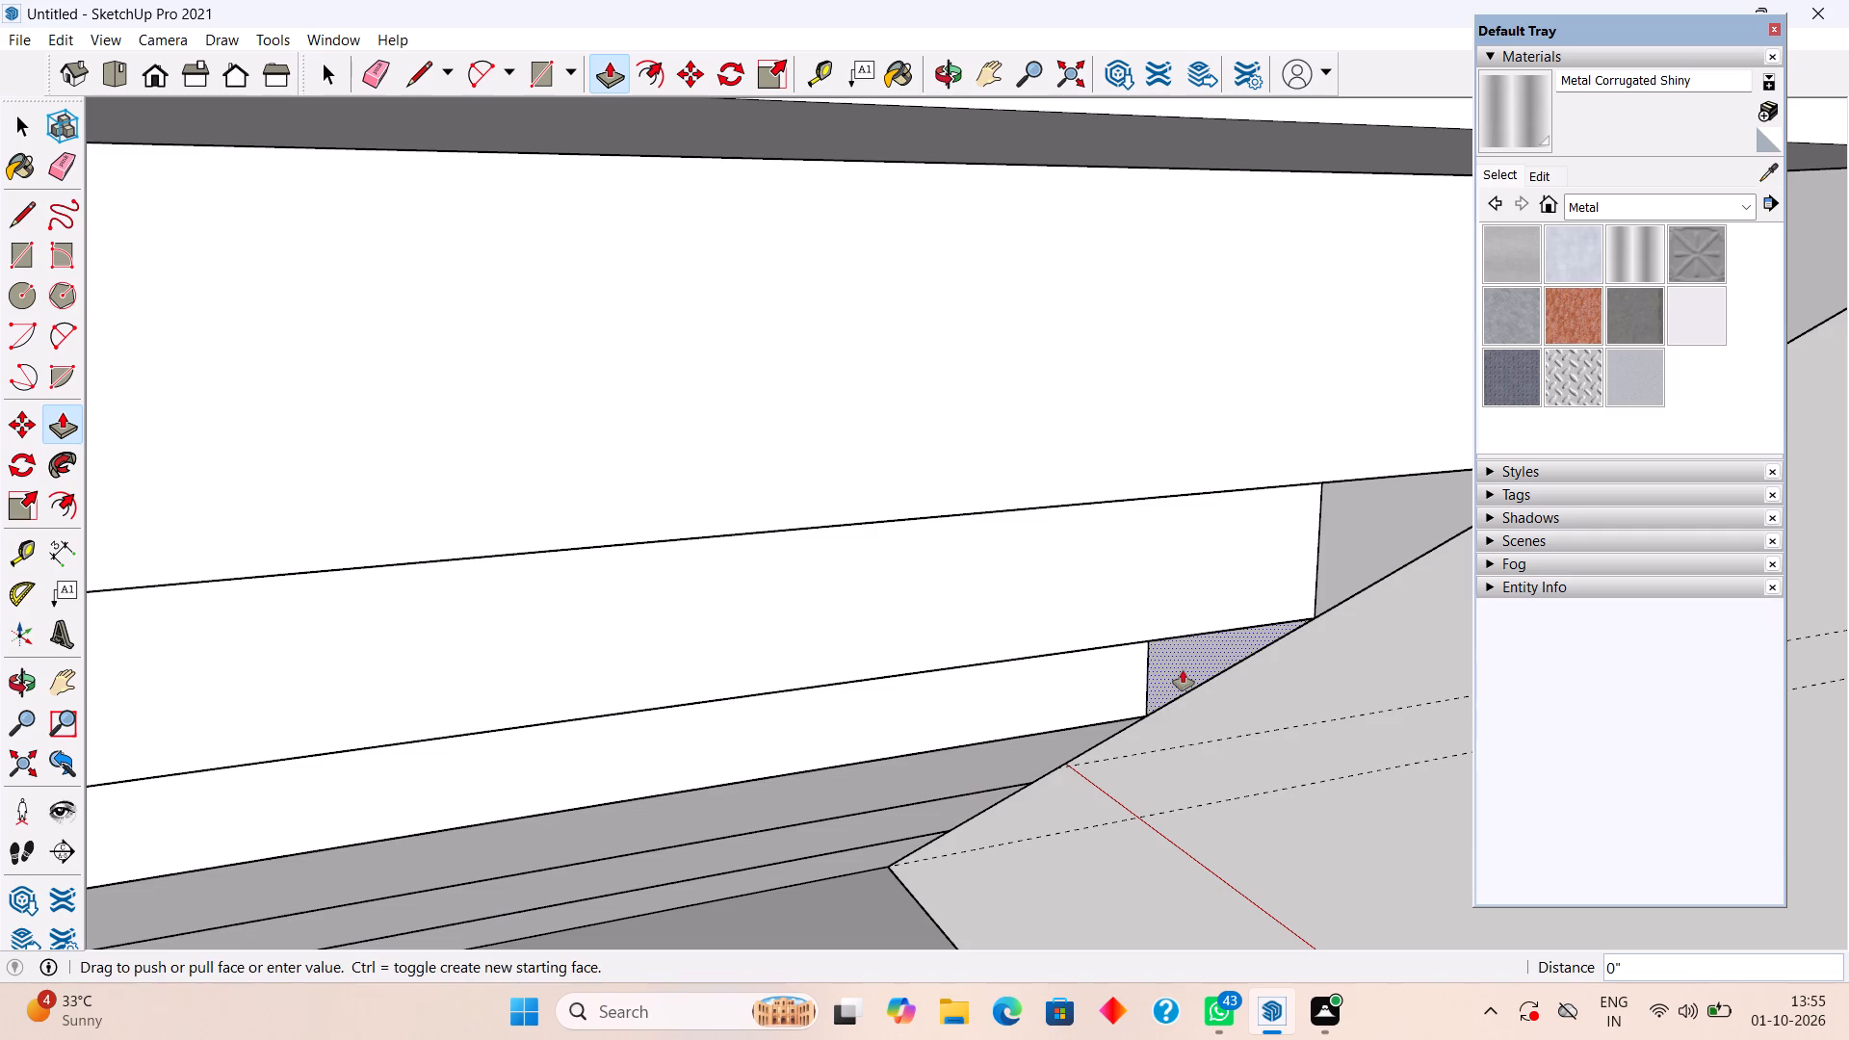
# Repeat the 3' Push/Pull on the remaining upper underside triangles to complete the sloping soffit beneath the steps.
pyautogui.scroll(-6, 1183, 670)
pyautogui.doubleClick(1284, 594)
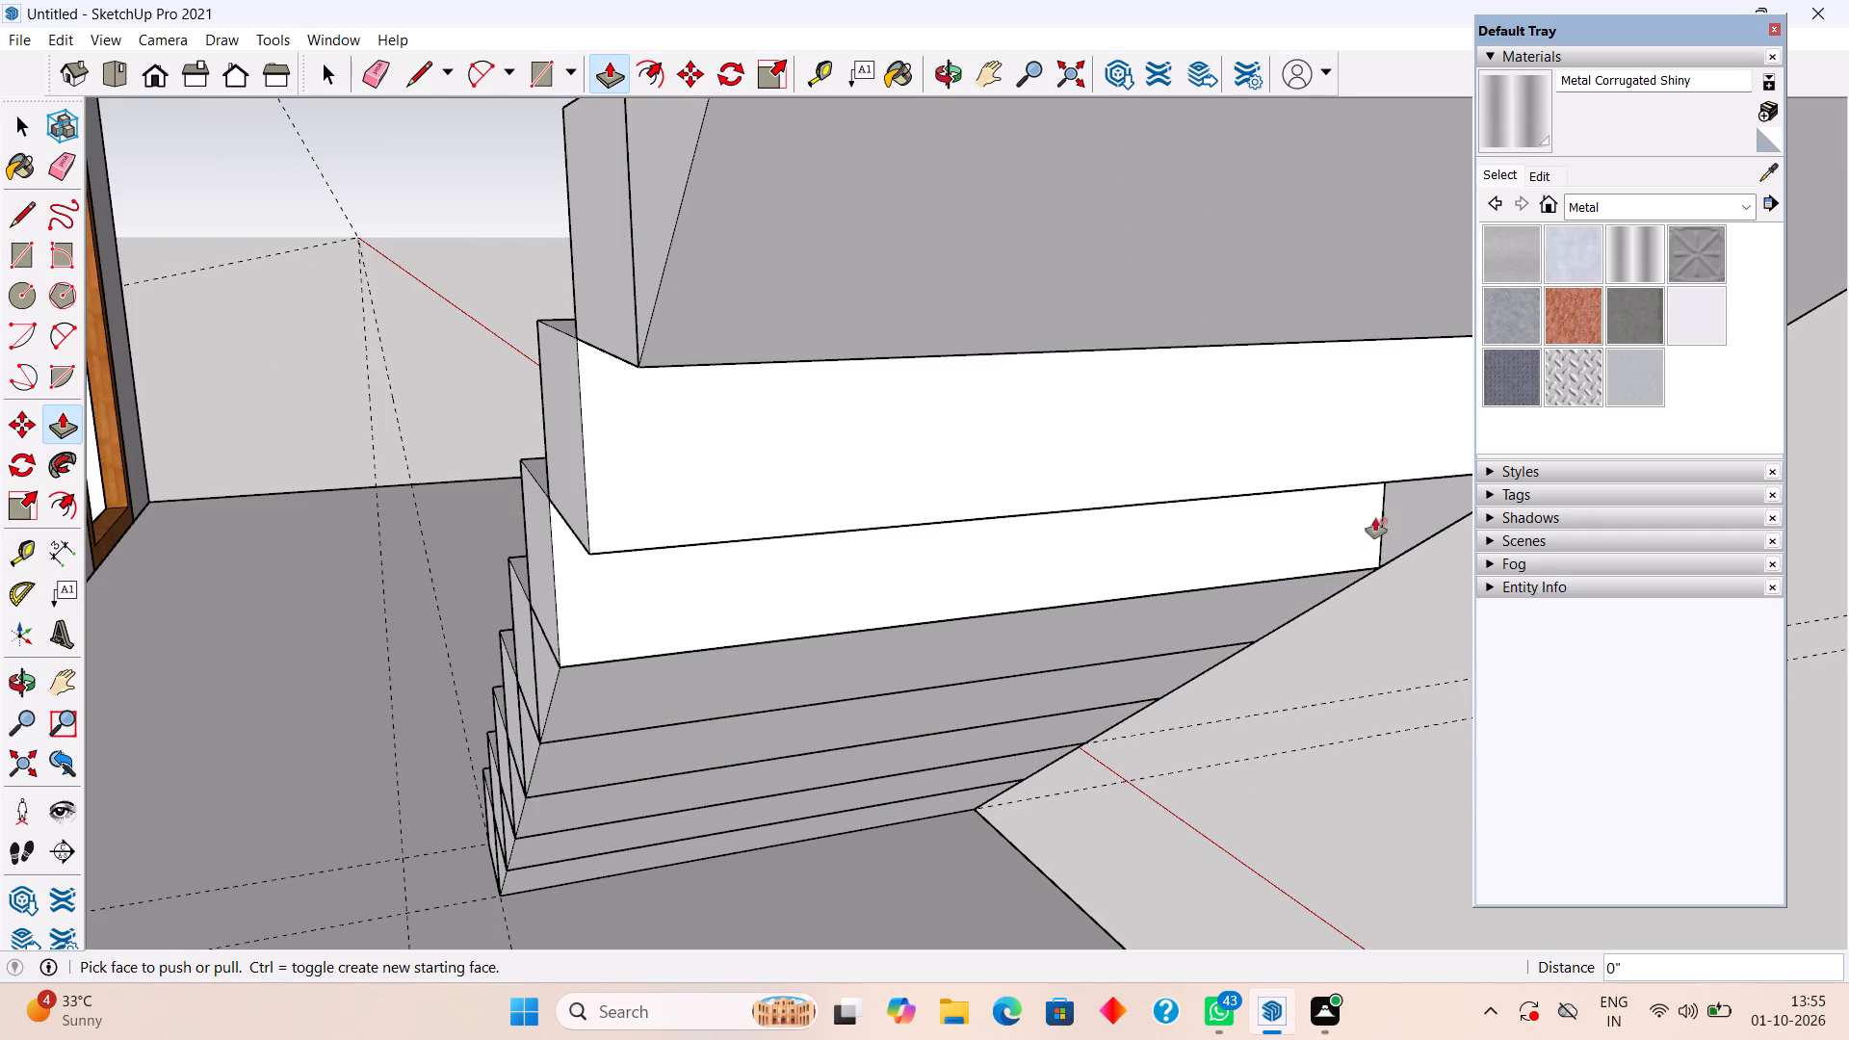
pyautogui.doubleClick(1405, 507)
pyautogui.scroll(-9, 1367, 521)
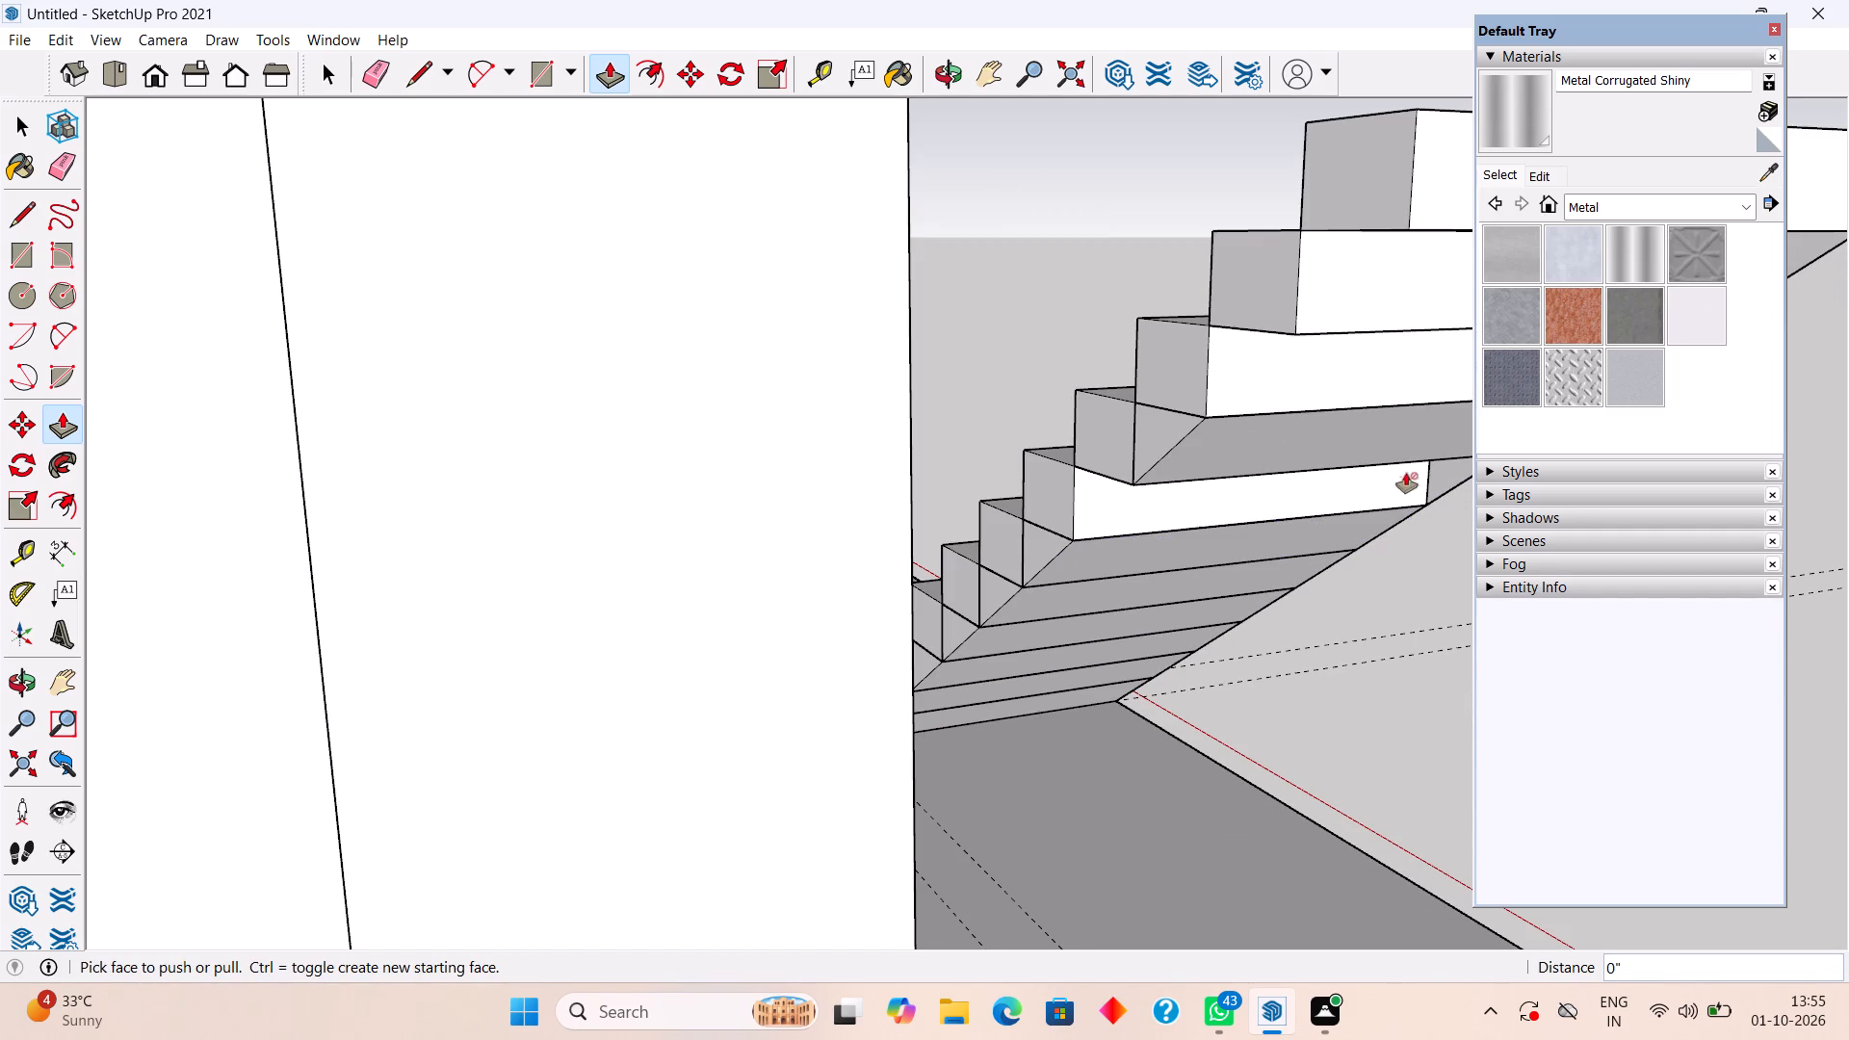
pyautogui.doubleClick(1445, 467)
pyautogui.scroll(-8, 1419, 475)
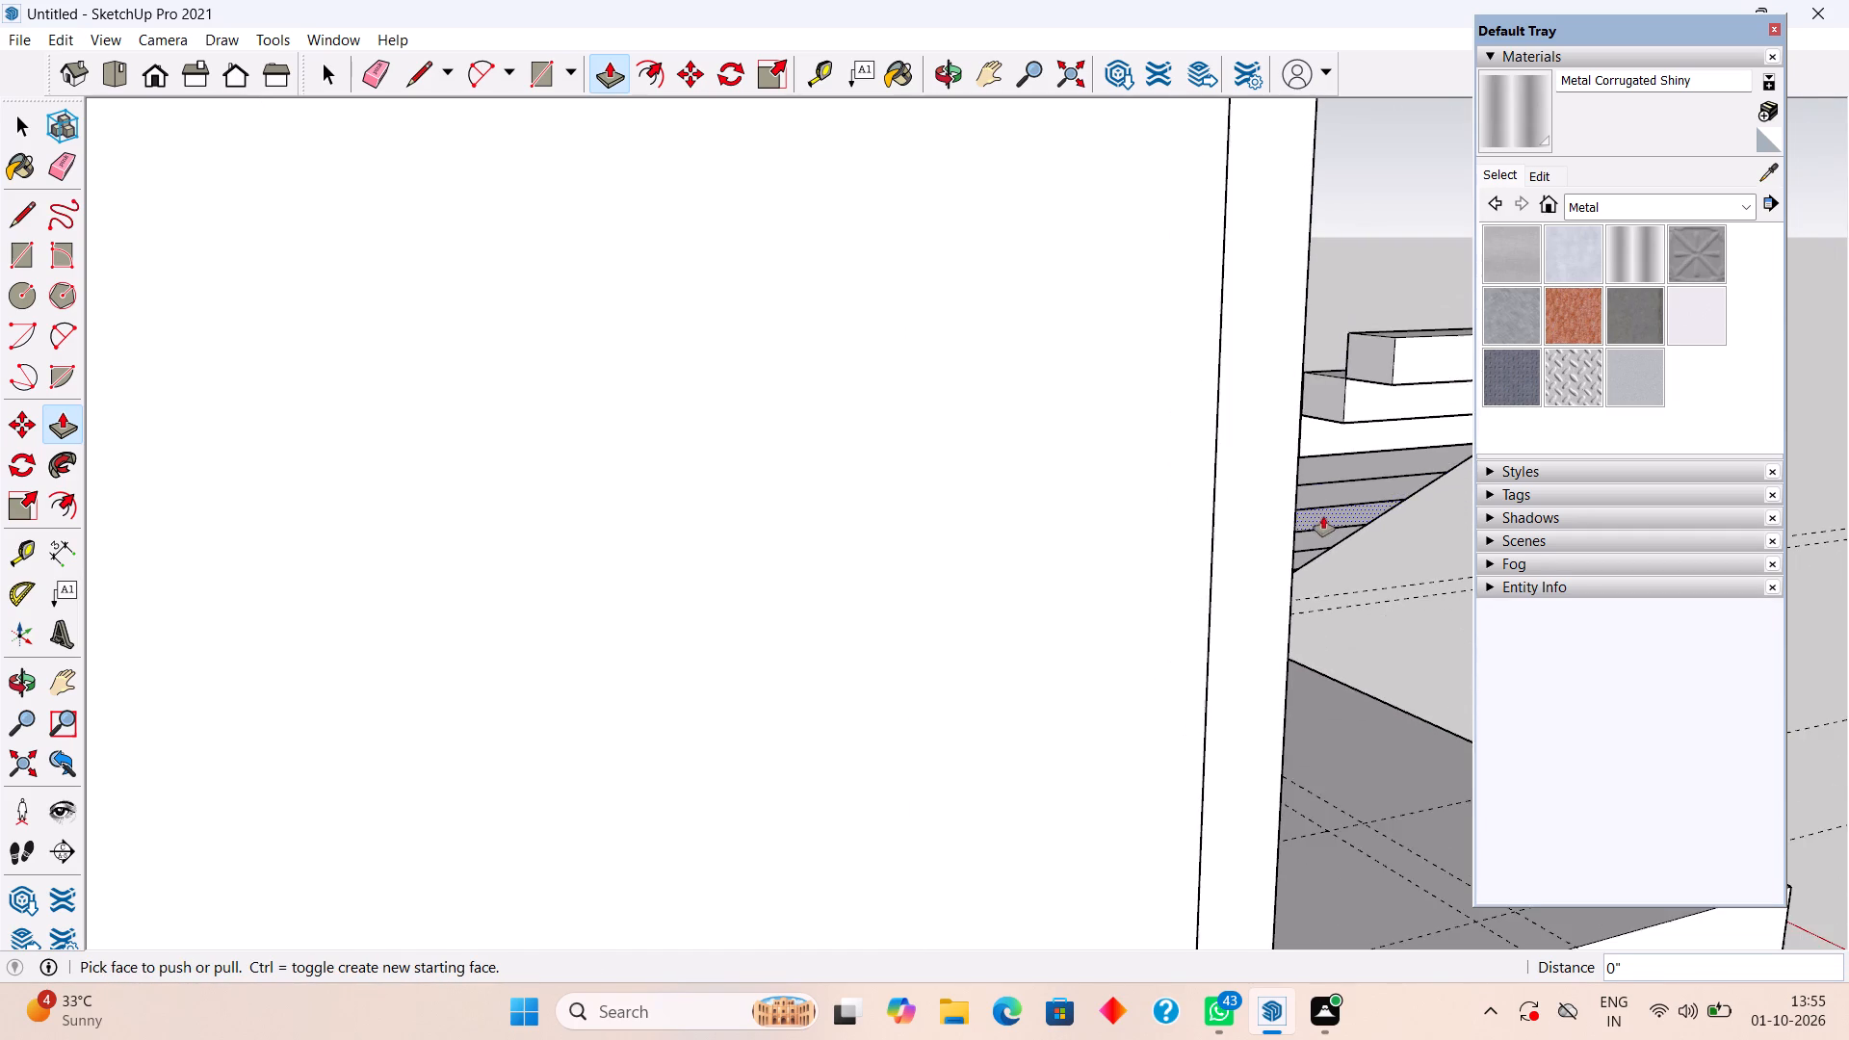
pyautogui.moveTo(1320, 516); pyautogui.dragTo(1083, 516, button='middle')
pyautogui.scroll(5, 1267, 446)
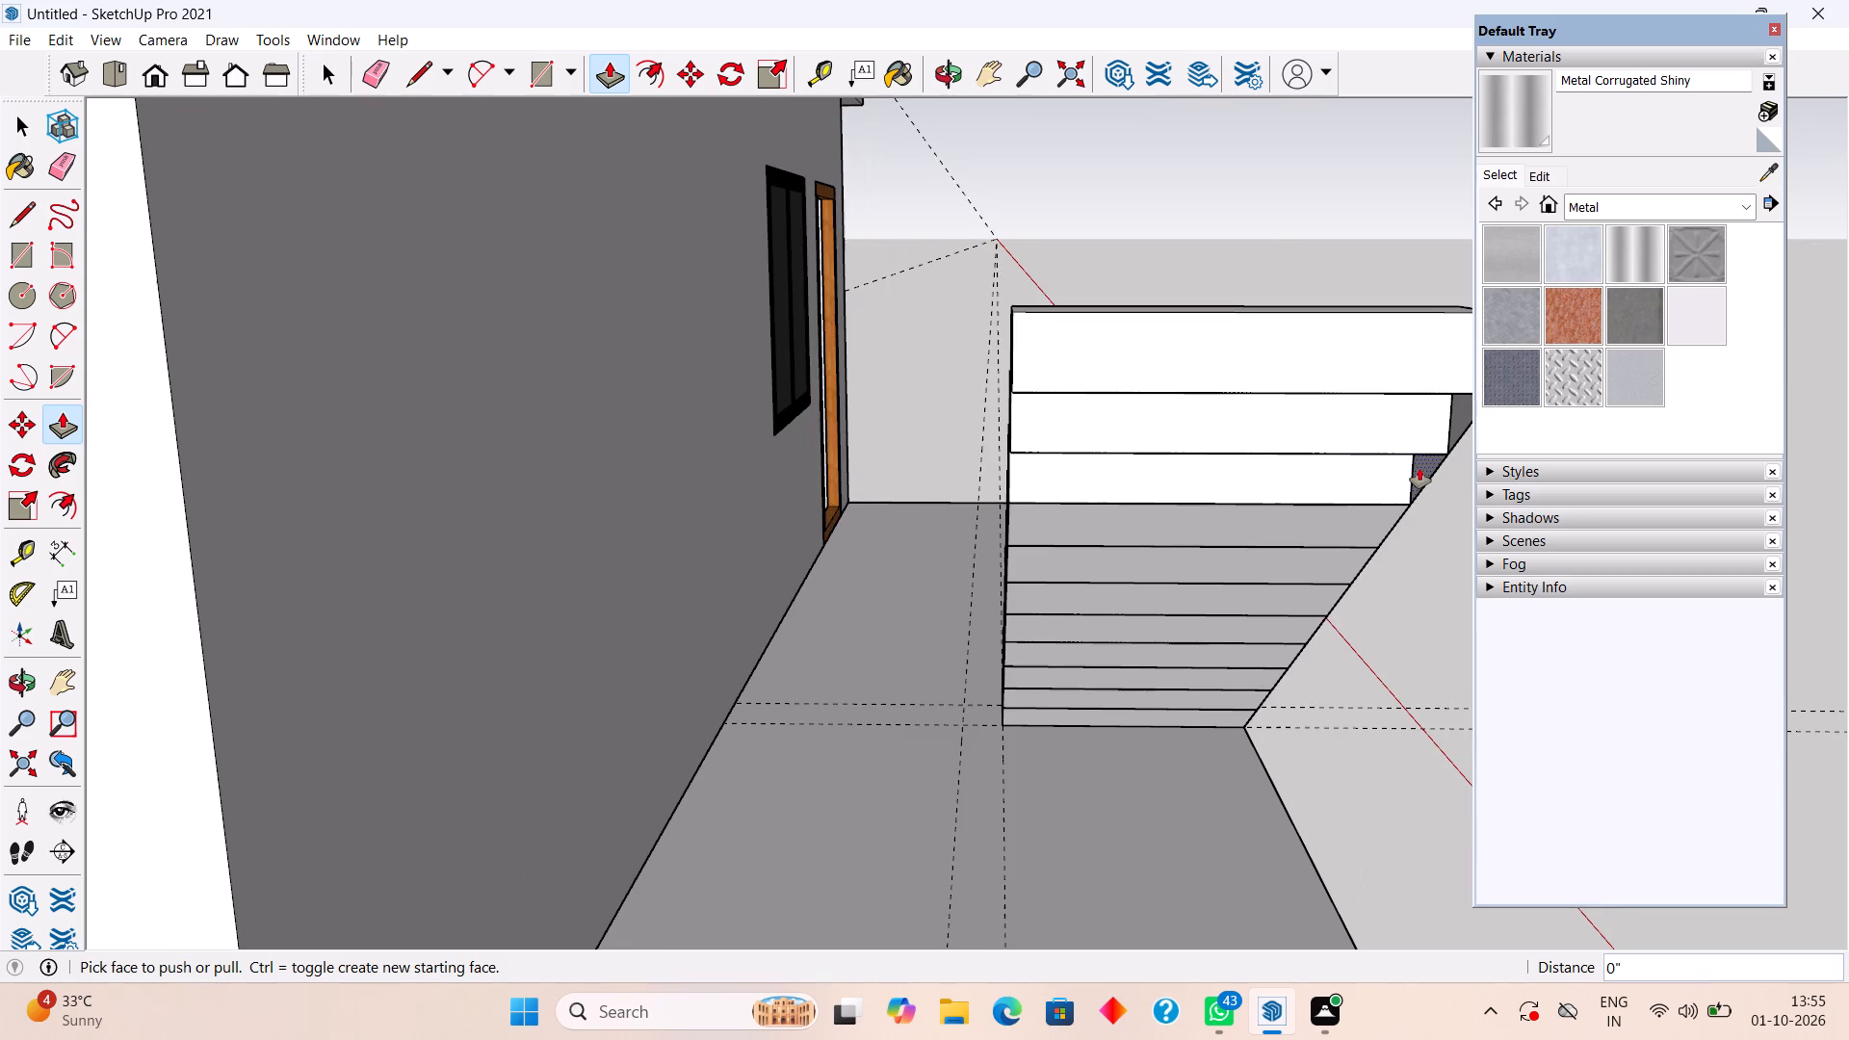
pyautogui.doubleClick(1420, 467)
pyautogui.doubleClick(1450, 420)
pyautogui.scroll(-2, 1422, 429)
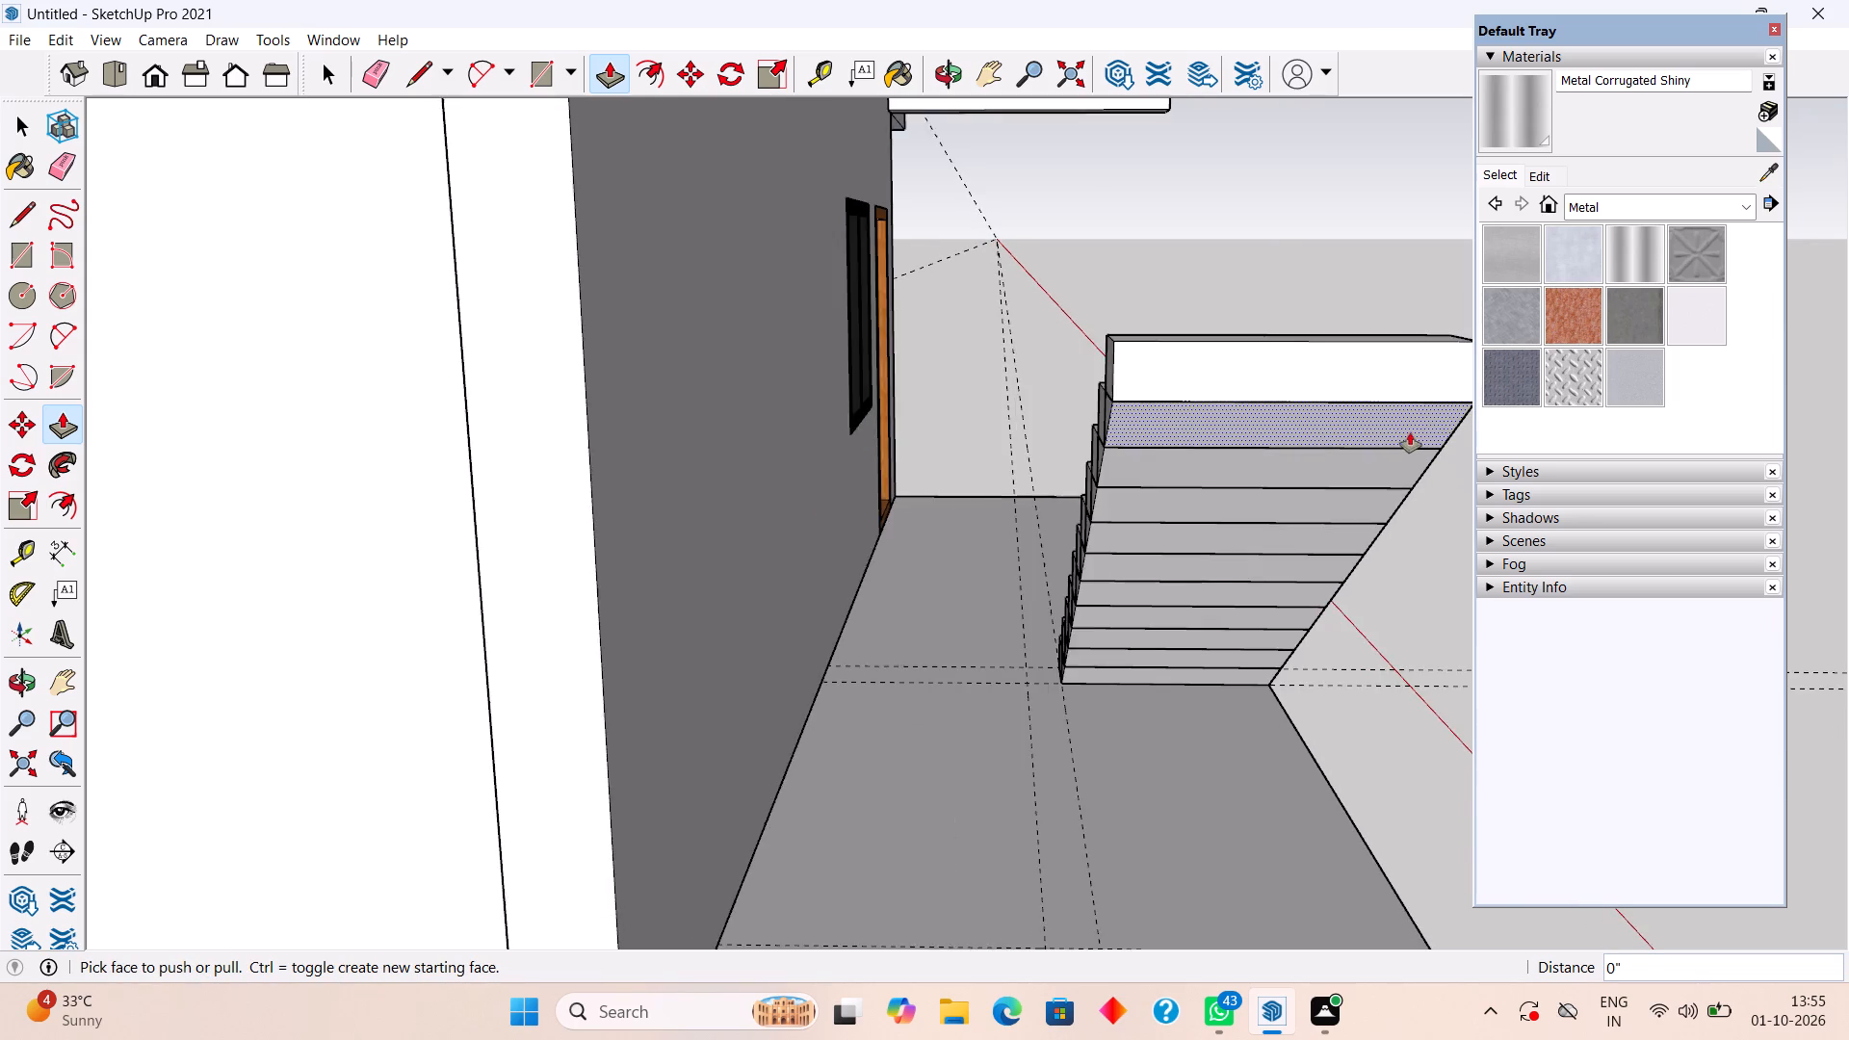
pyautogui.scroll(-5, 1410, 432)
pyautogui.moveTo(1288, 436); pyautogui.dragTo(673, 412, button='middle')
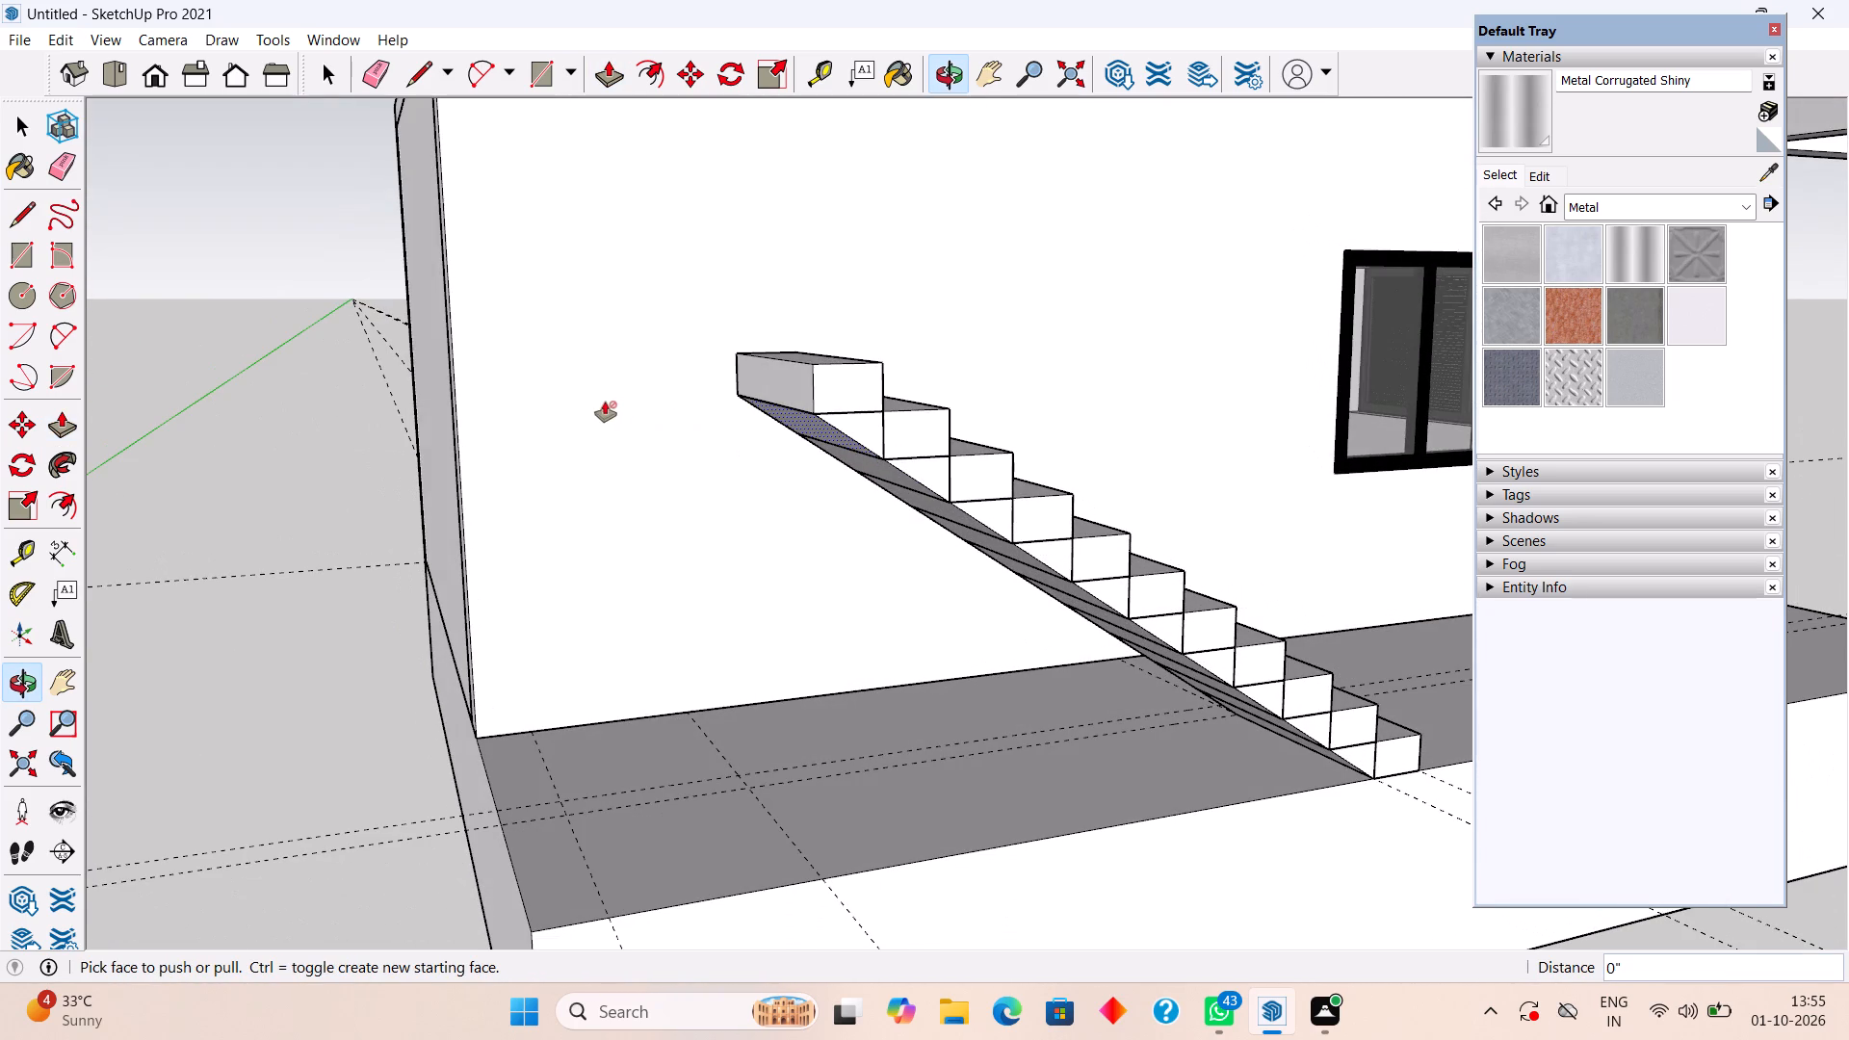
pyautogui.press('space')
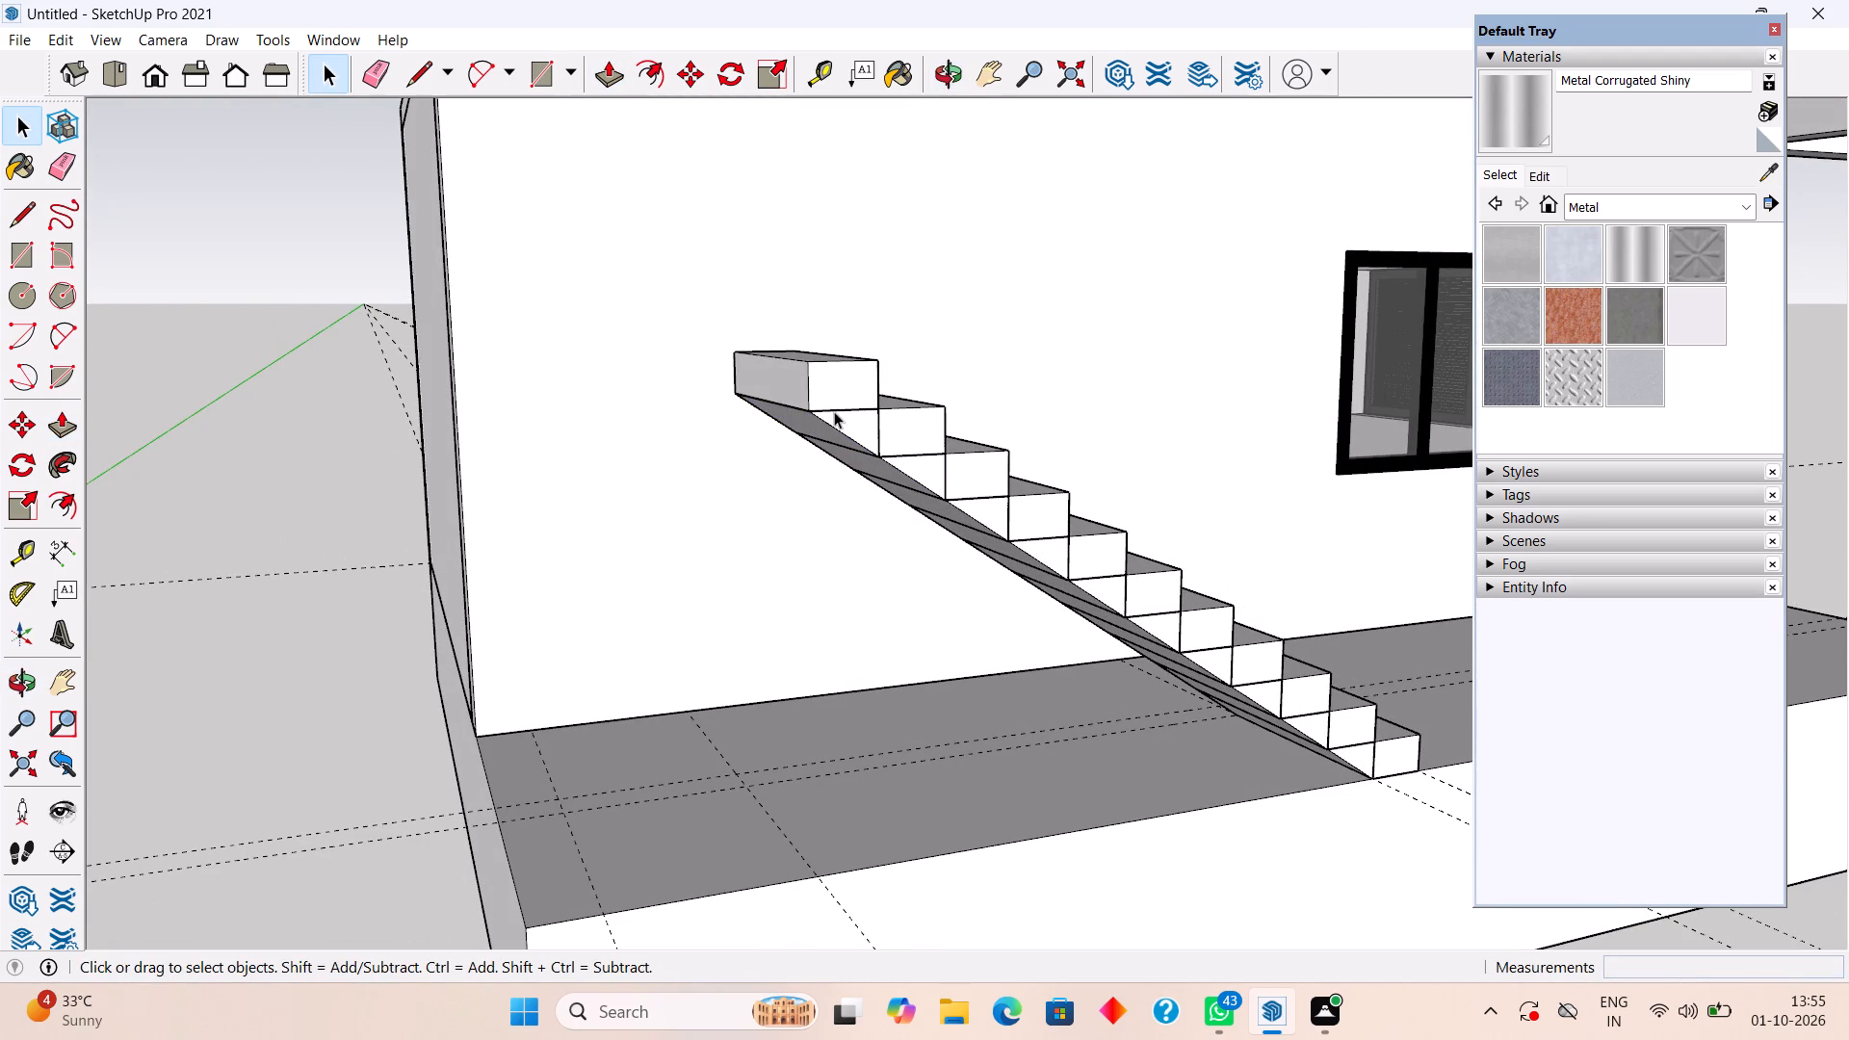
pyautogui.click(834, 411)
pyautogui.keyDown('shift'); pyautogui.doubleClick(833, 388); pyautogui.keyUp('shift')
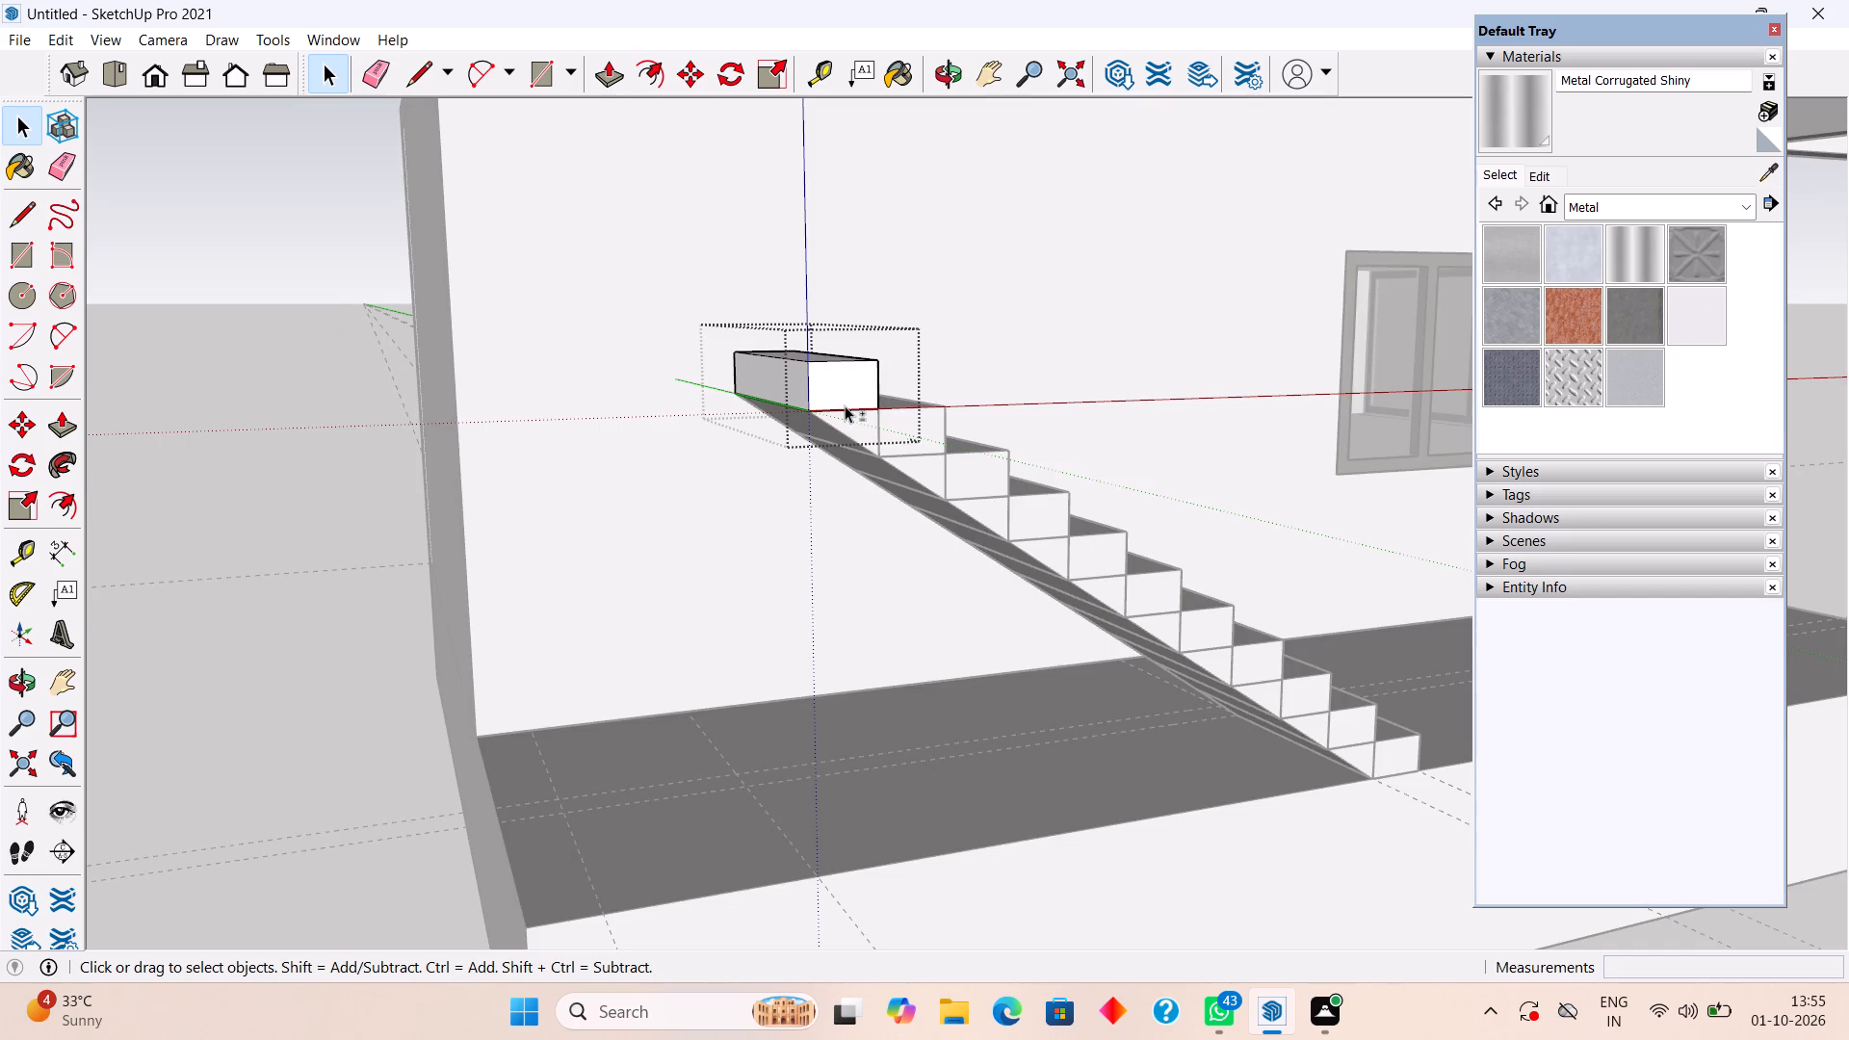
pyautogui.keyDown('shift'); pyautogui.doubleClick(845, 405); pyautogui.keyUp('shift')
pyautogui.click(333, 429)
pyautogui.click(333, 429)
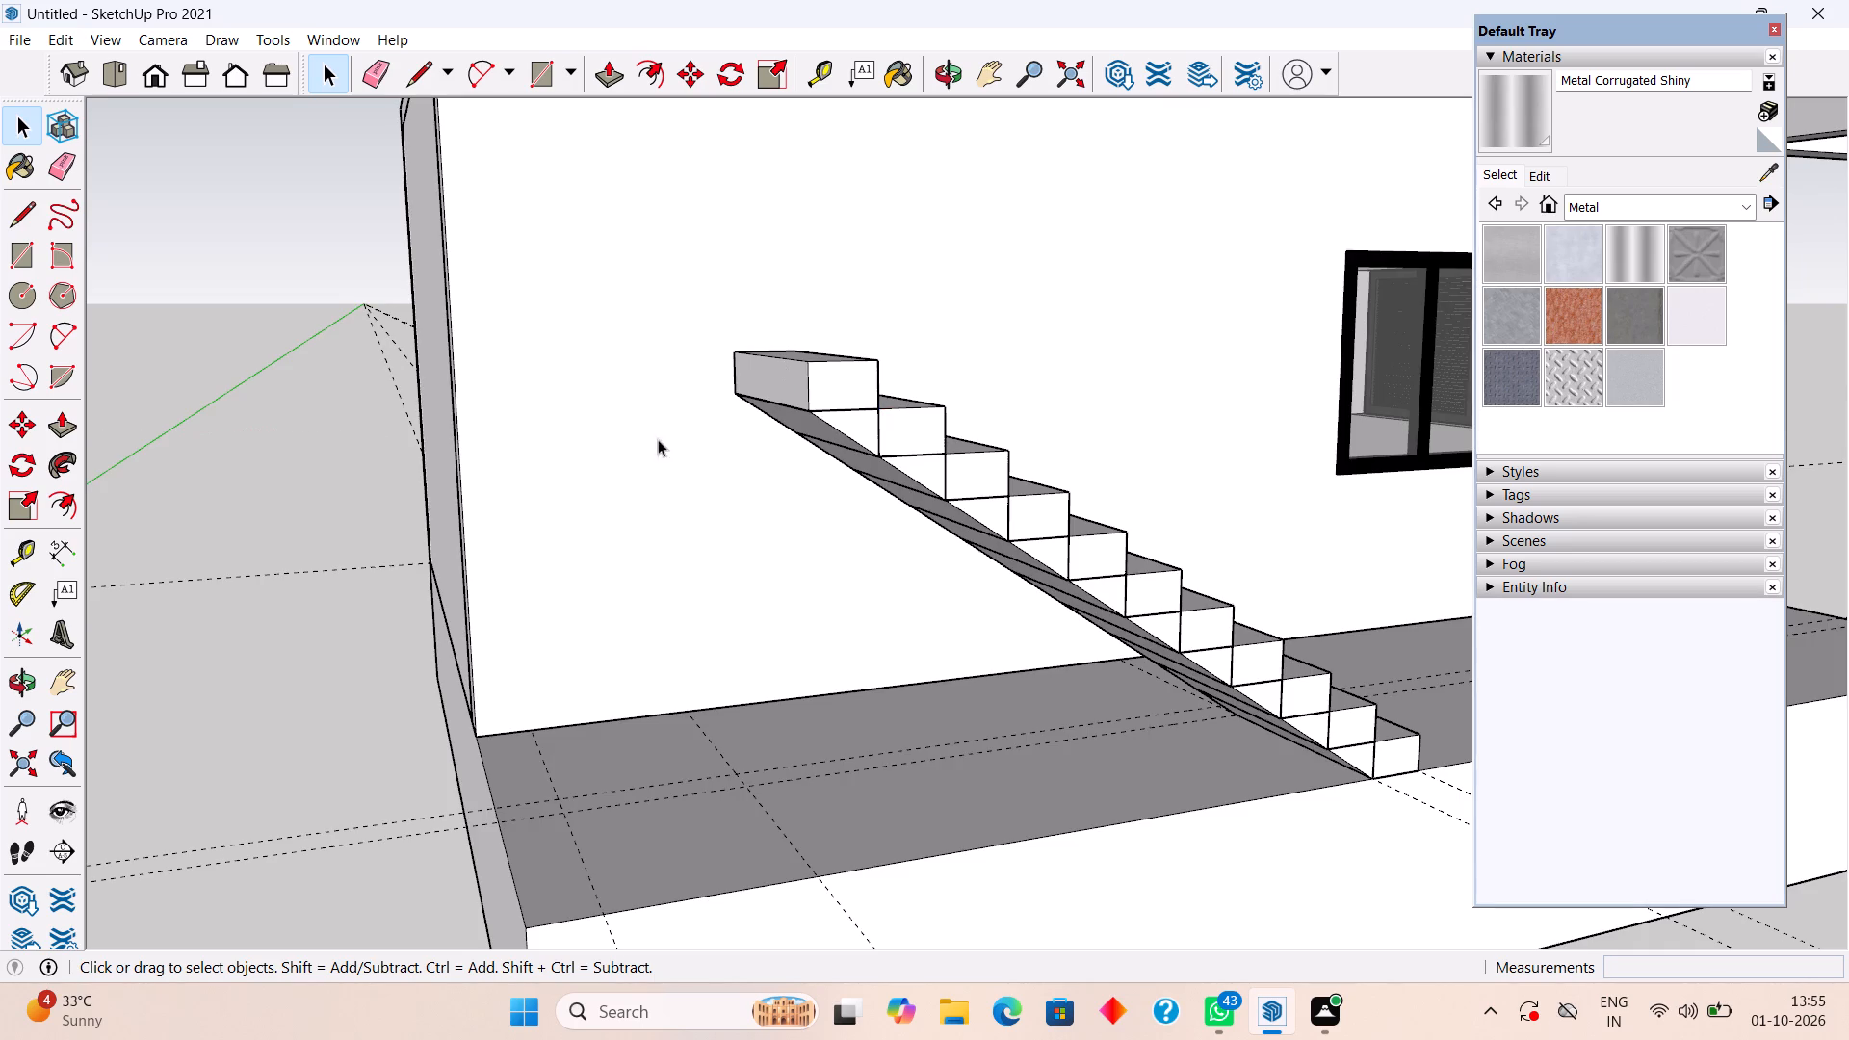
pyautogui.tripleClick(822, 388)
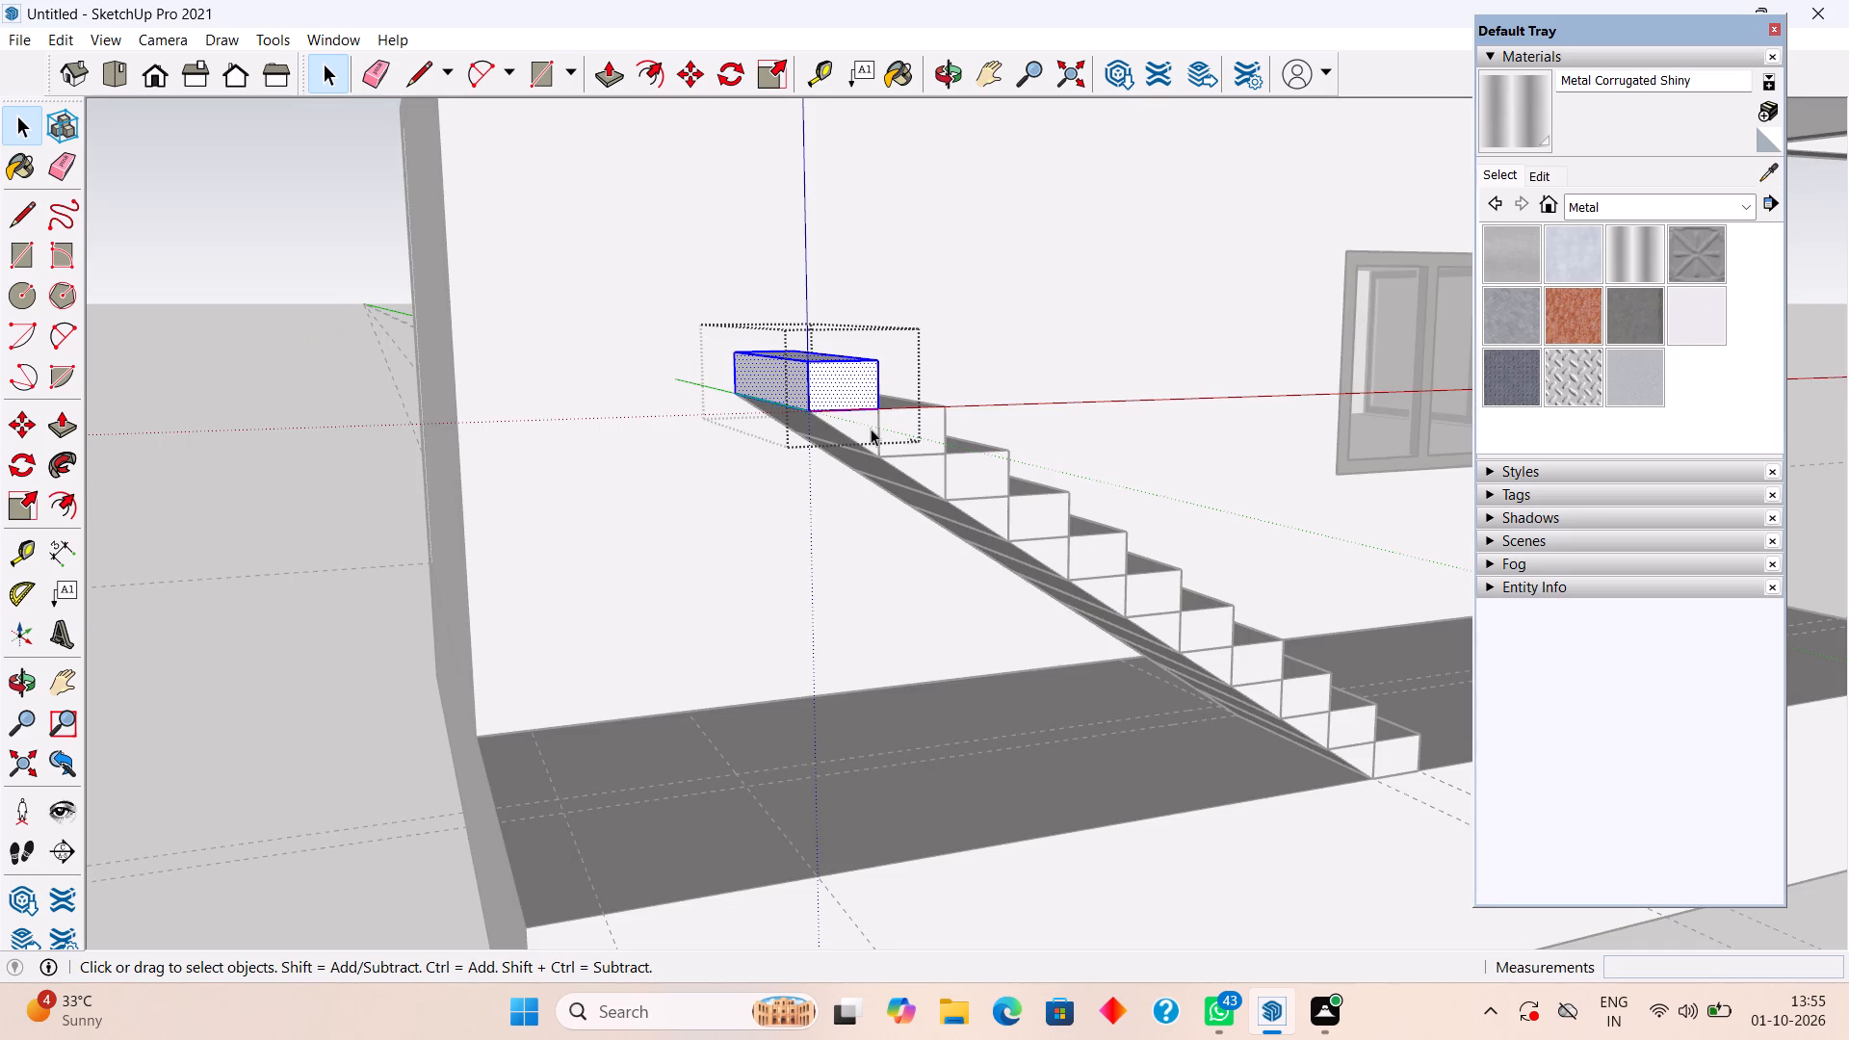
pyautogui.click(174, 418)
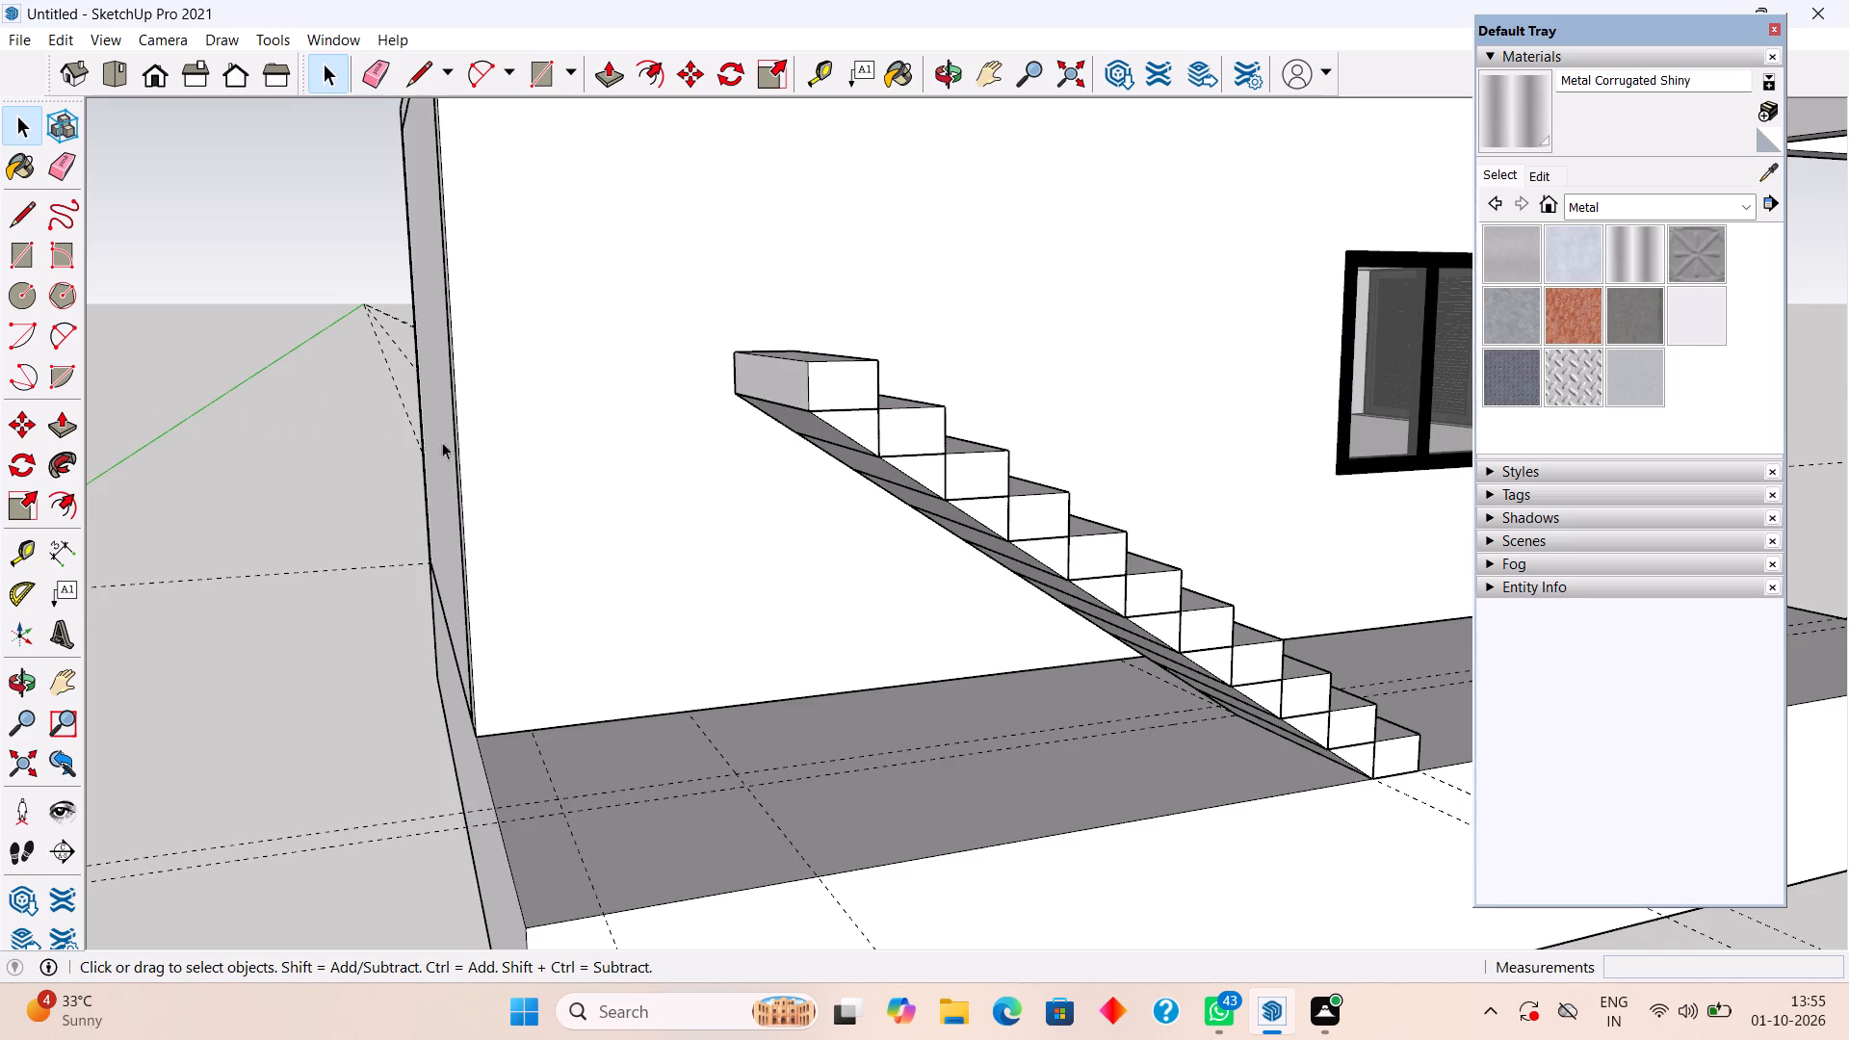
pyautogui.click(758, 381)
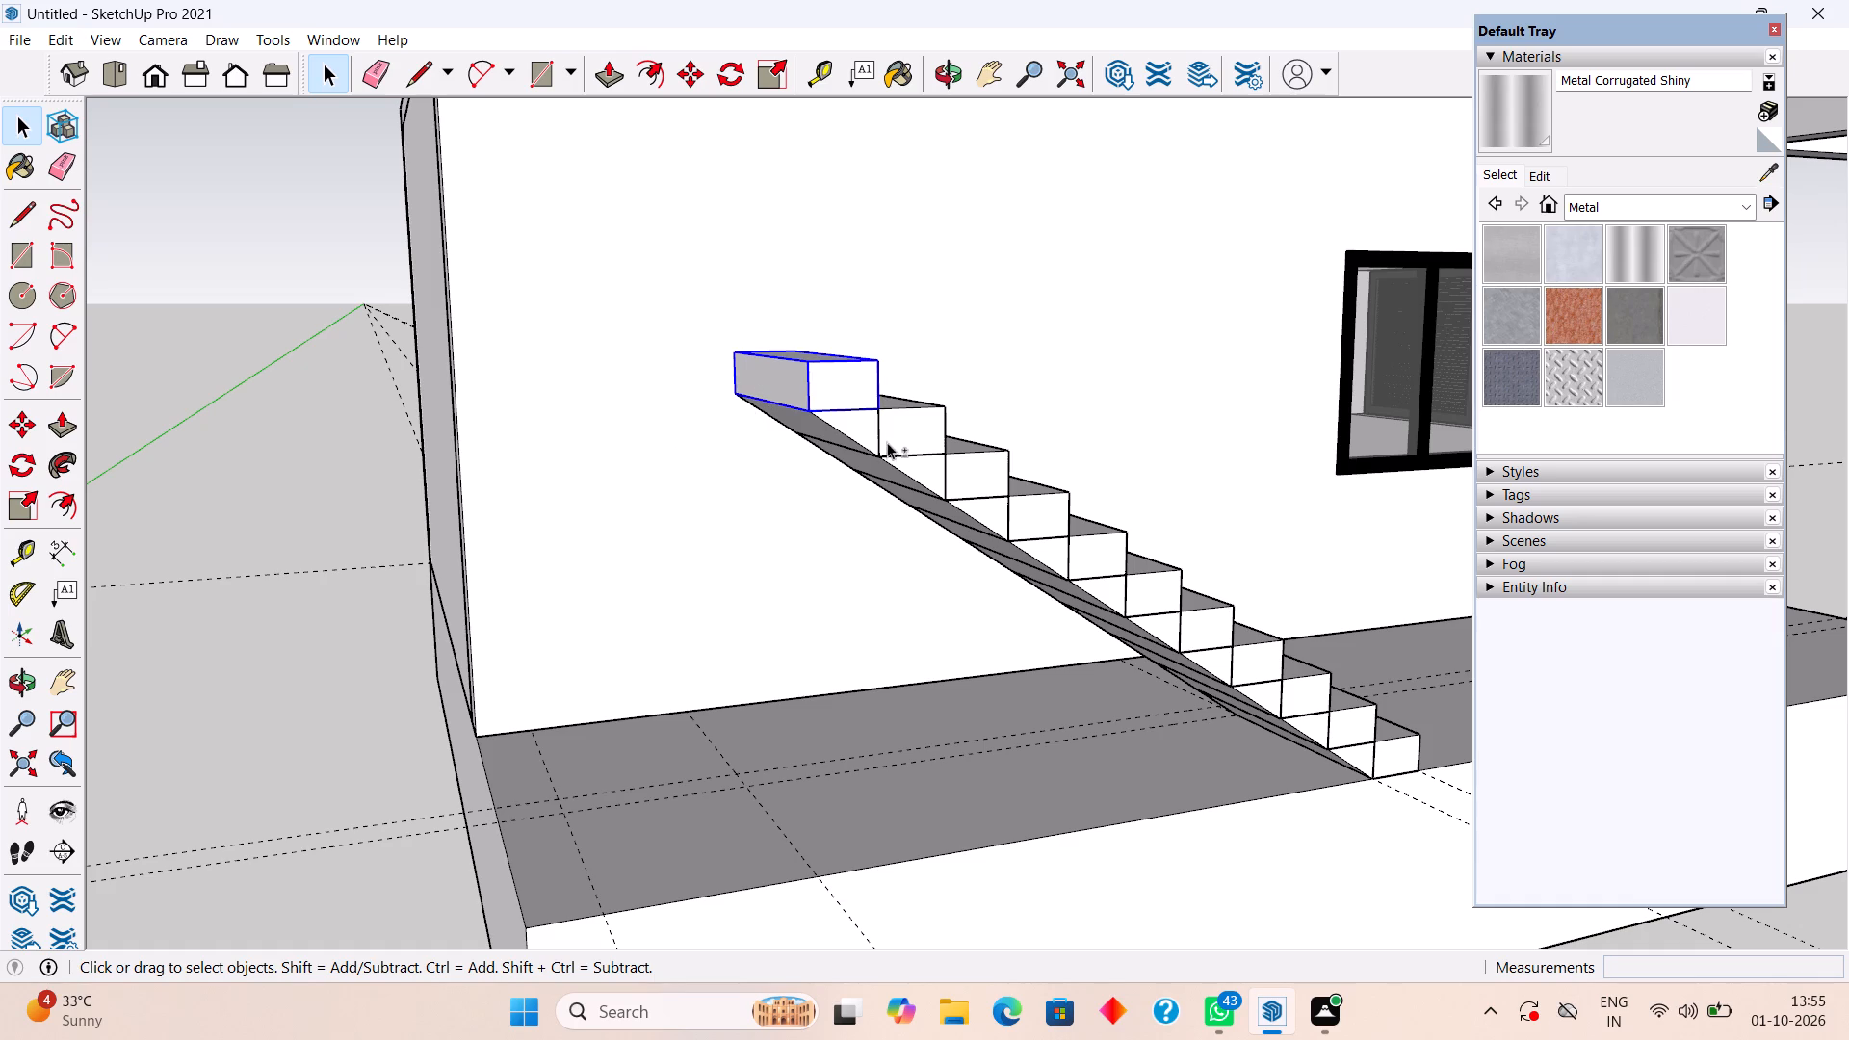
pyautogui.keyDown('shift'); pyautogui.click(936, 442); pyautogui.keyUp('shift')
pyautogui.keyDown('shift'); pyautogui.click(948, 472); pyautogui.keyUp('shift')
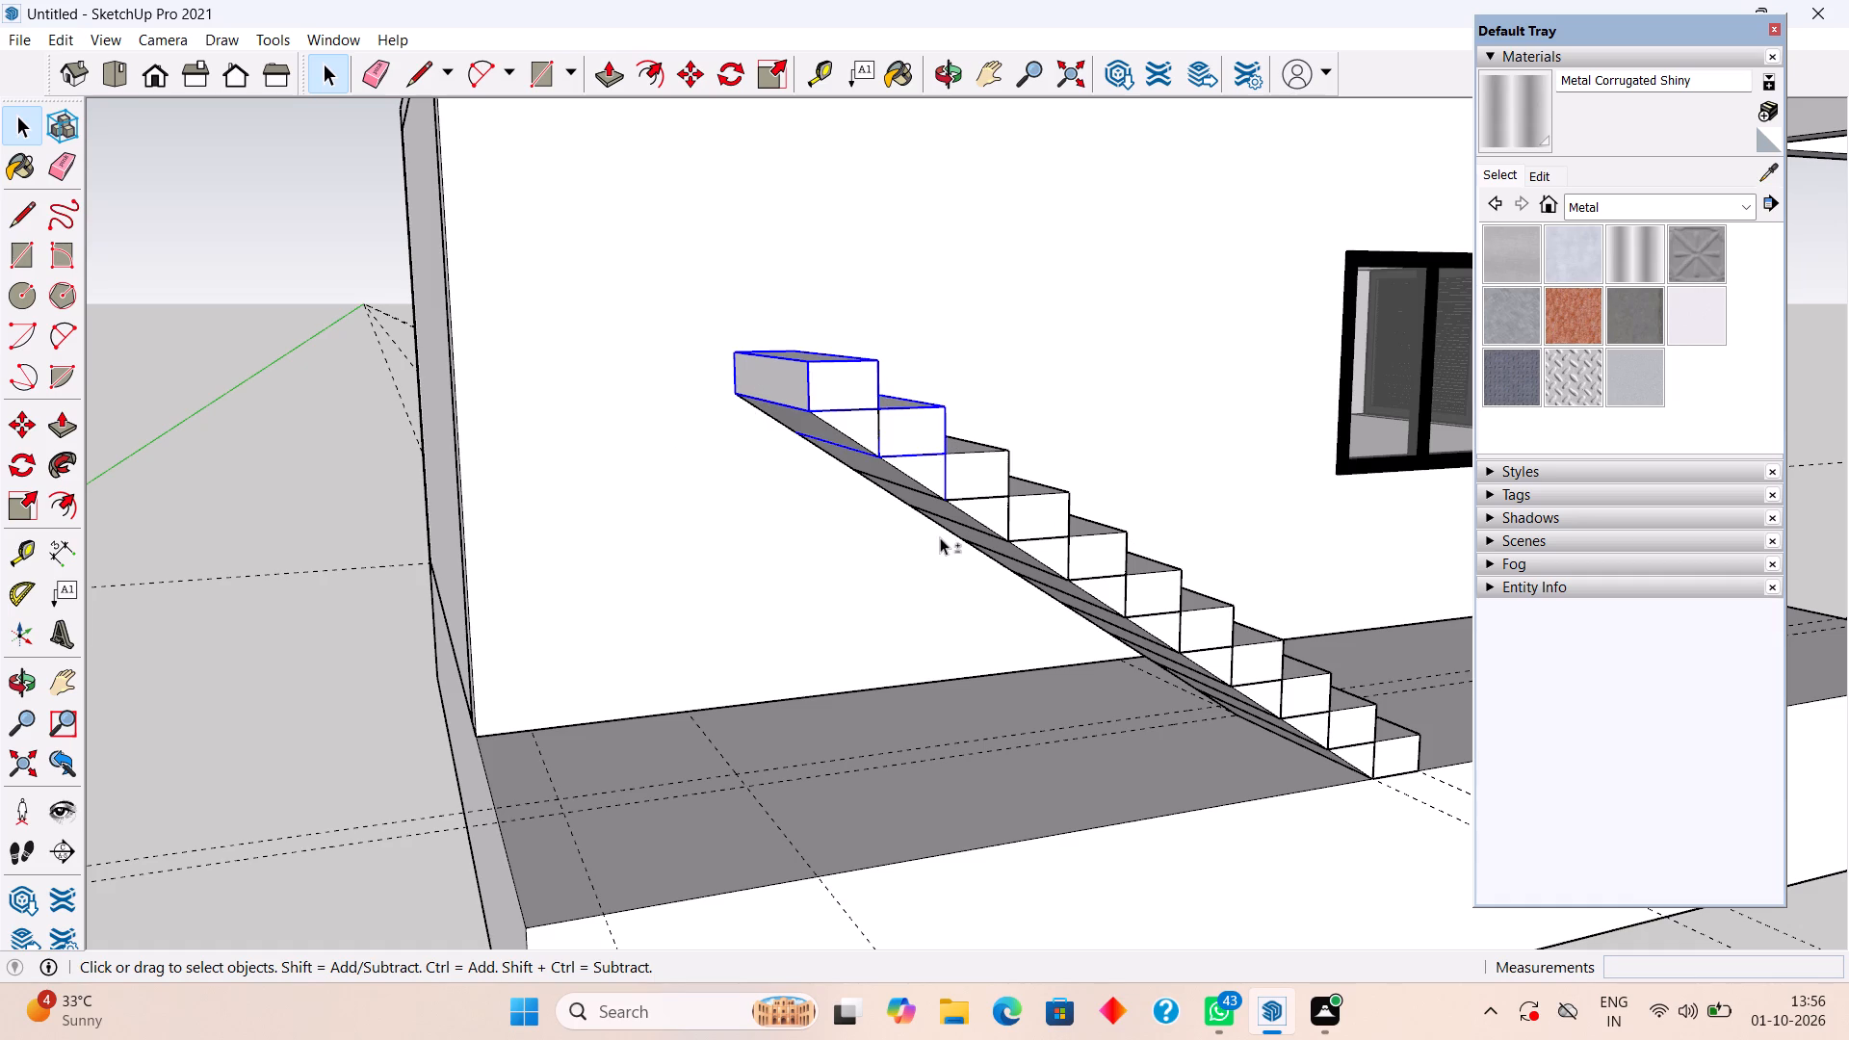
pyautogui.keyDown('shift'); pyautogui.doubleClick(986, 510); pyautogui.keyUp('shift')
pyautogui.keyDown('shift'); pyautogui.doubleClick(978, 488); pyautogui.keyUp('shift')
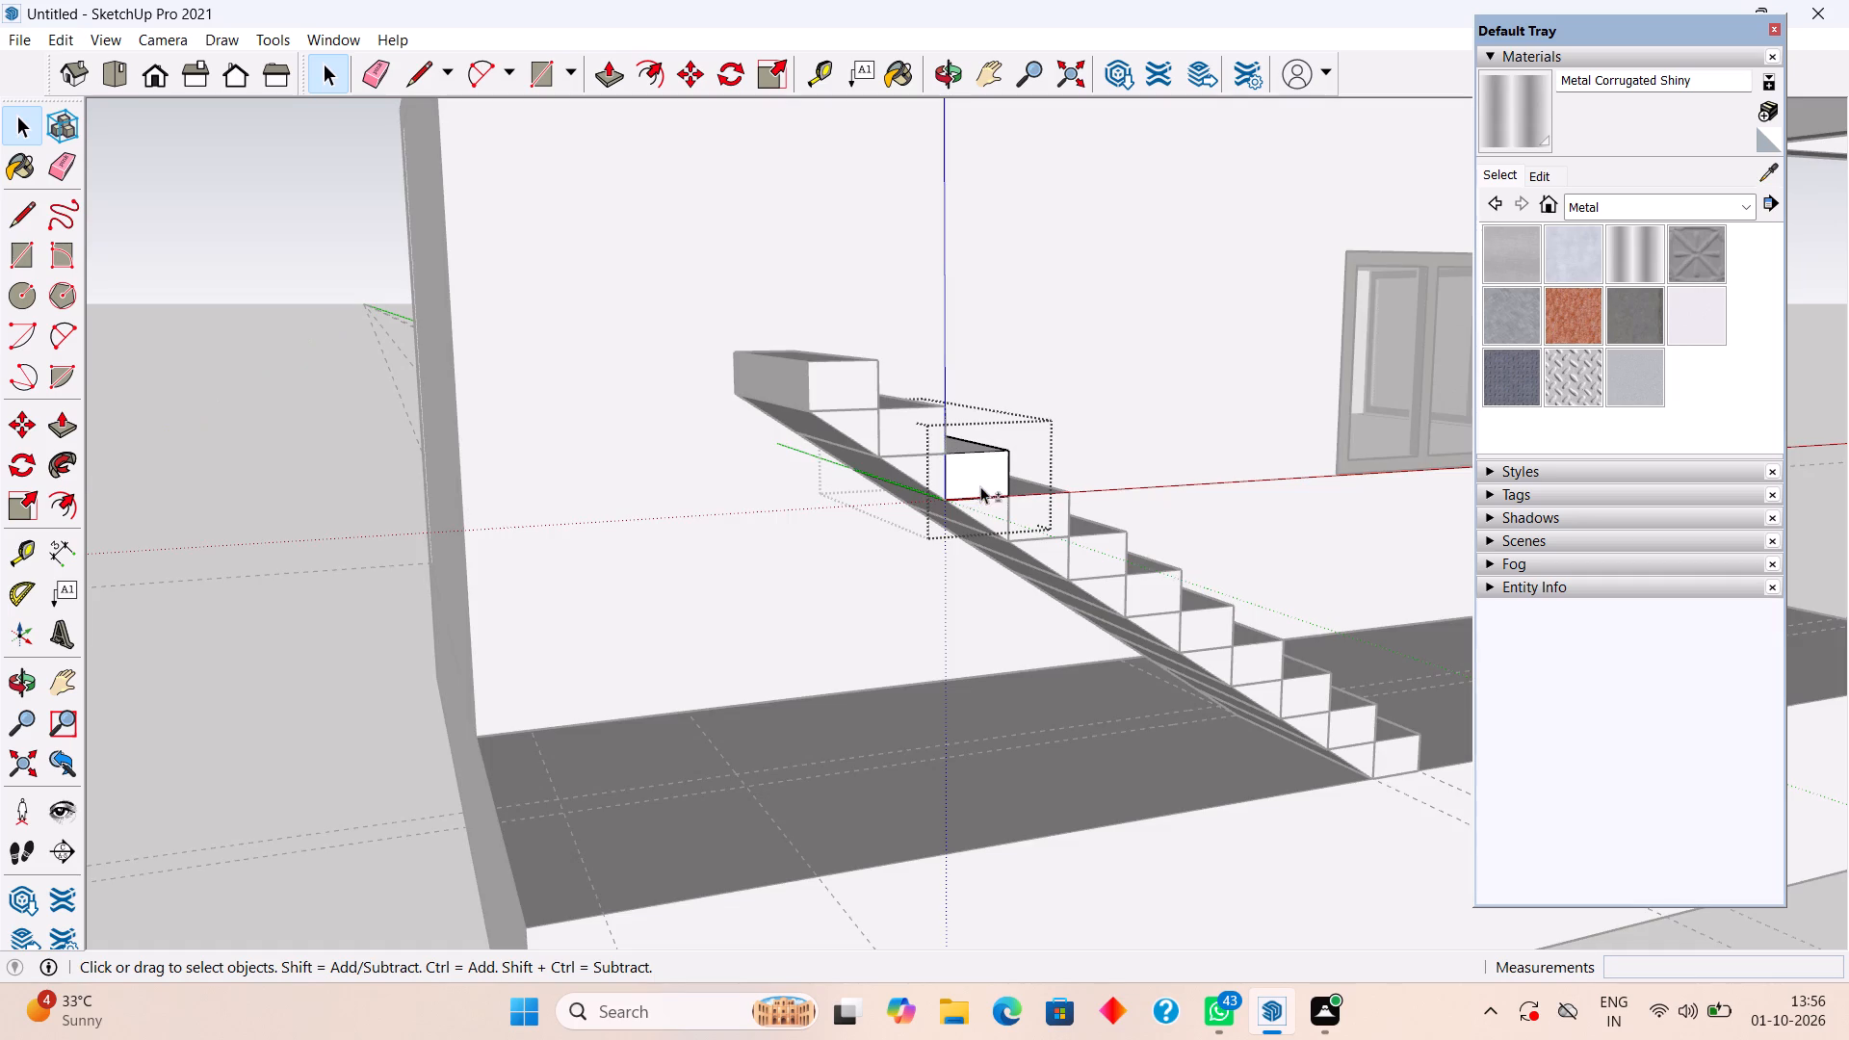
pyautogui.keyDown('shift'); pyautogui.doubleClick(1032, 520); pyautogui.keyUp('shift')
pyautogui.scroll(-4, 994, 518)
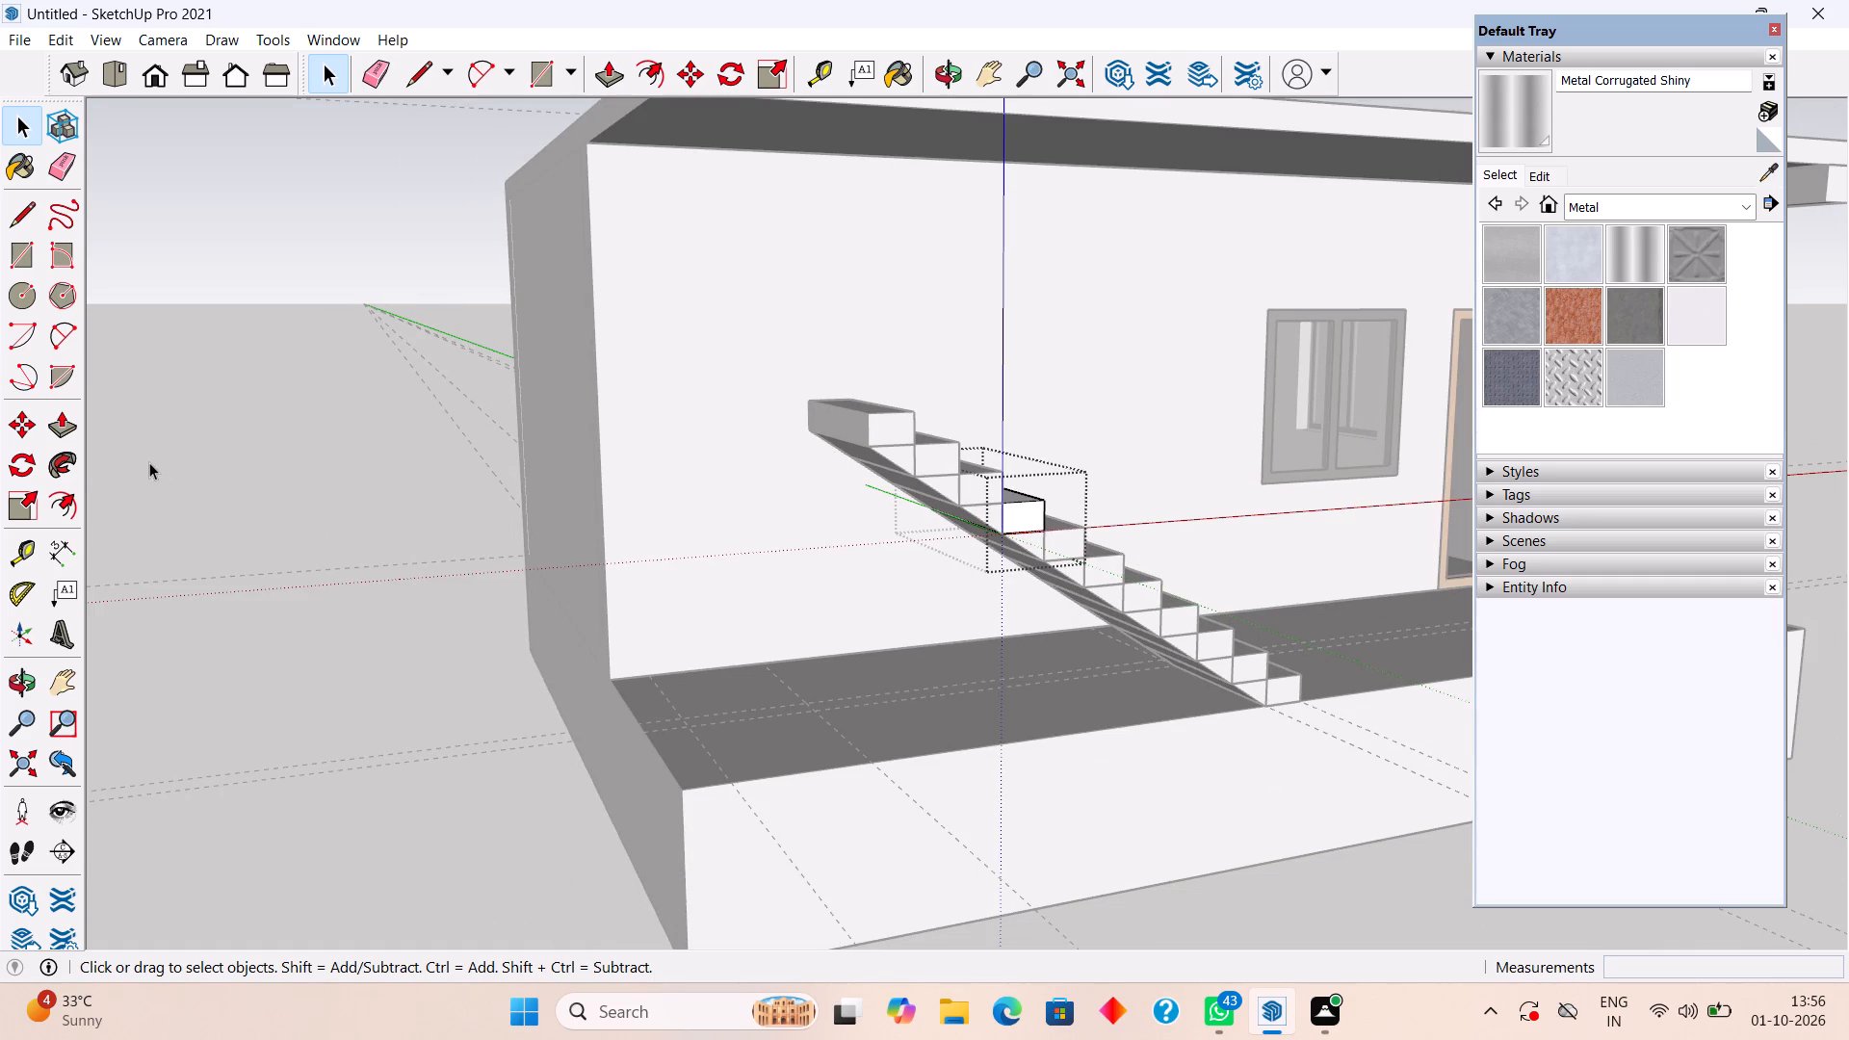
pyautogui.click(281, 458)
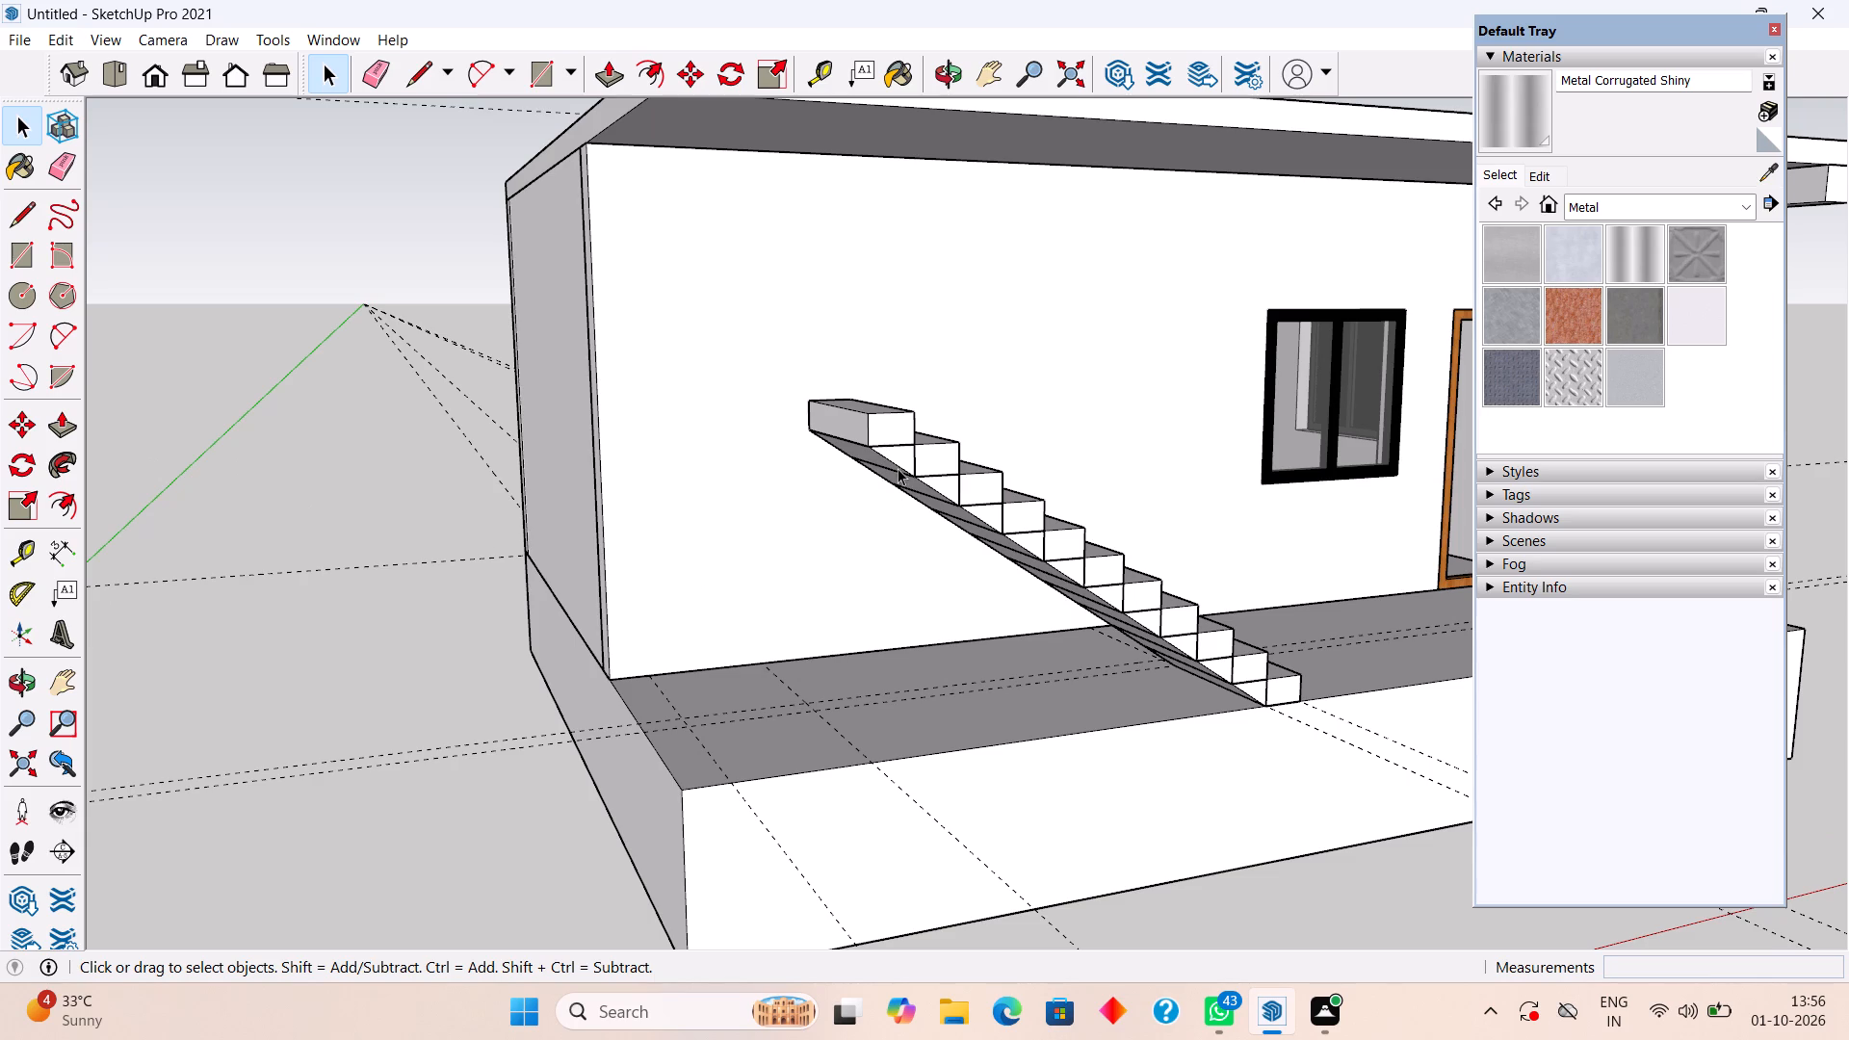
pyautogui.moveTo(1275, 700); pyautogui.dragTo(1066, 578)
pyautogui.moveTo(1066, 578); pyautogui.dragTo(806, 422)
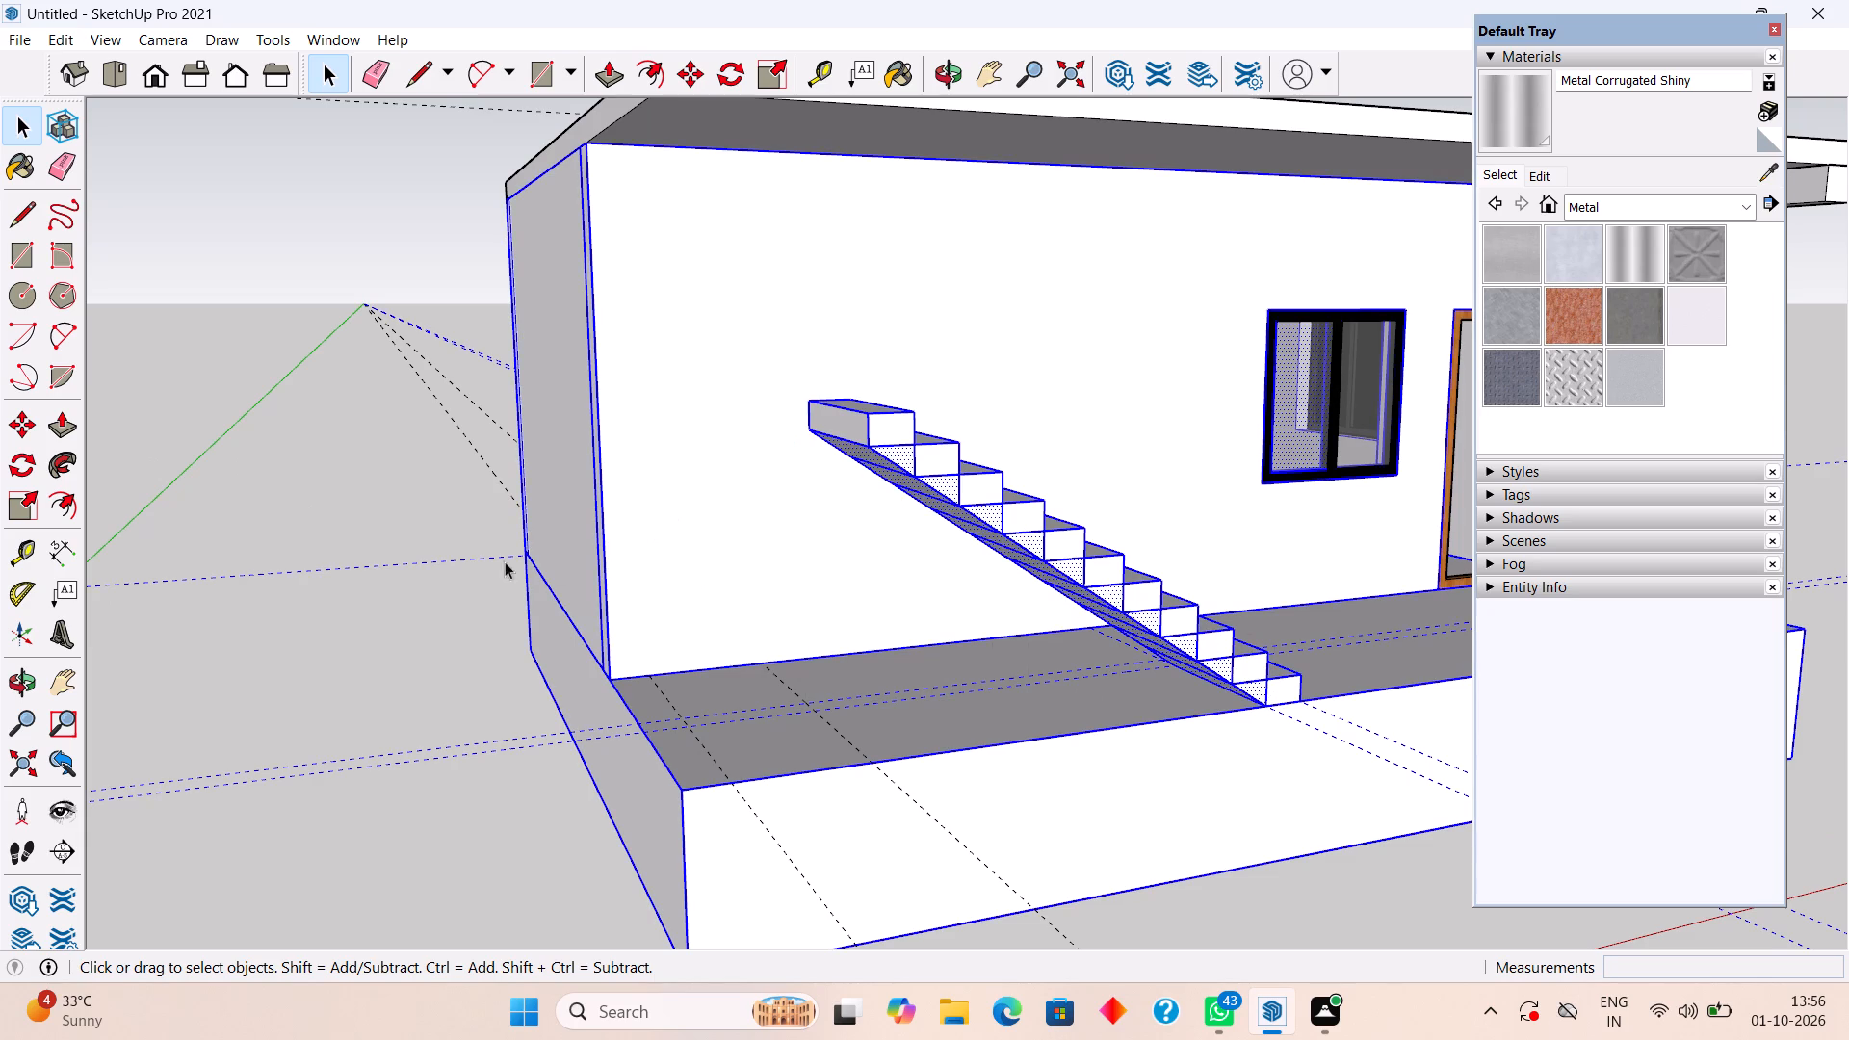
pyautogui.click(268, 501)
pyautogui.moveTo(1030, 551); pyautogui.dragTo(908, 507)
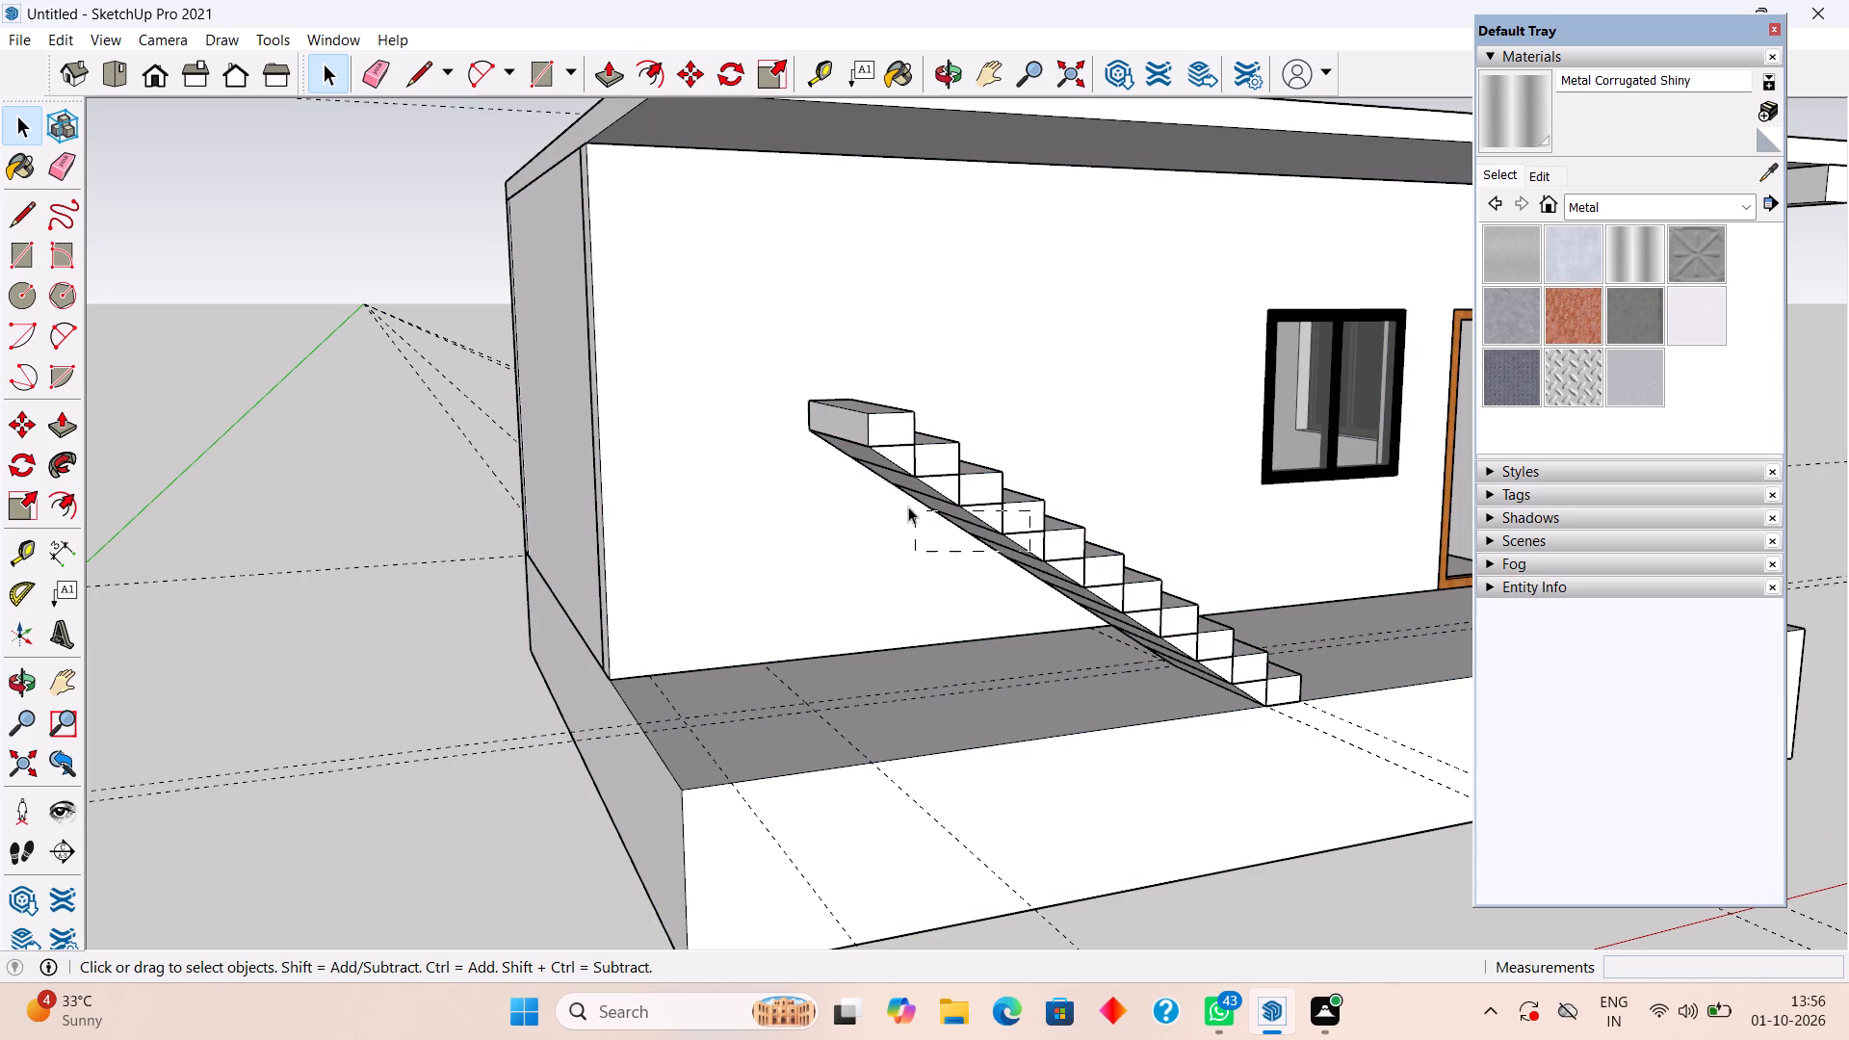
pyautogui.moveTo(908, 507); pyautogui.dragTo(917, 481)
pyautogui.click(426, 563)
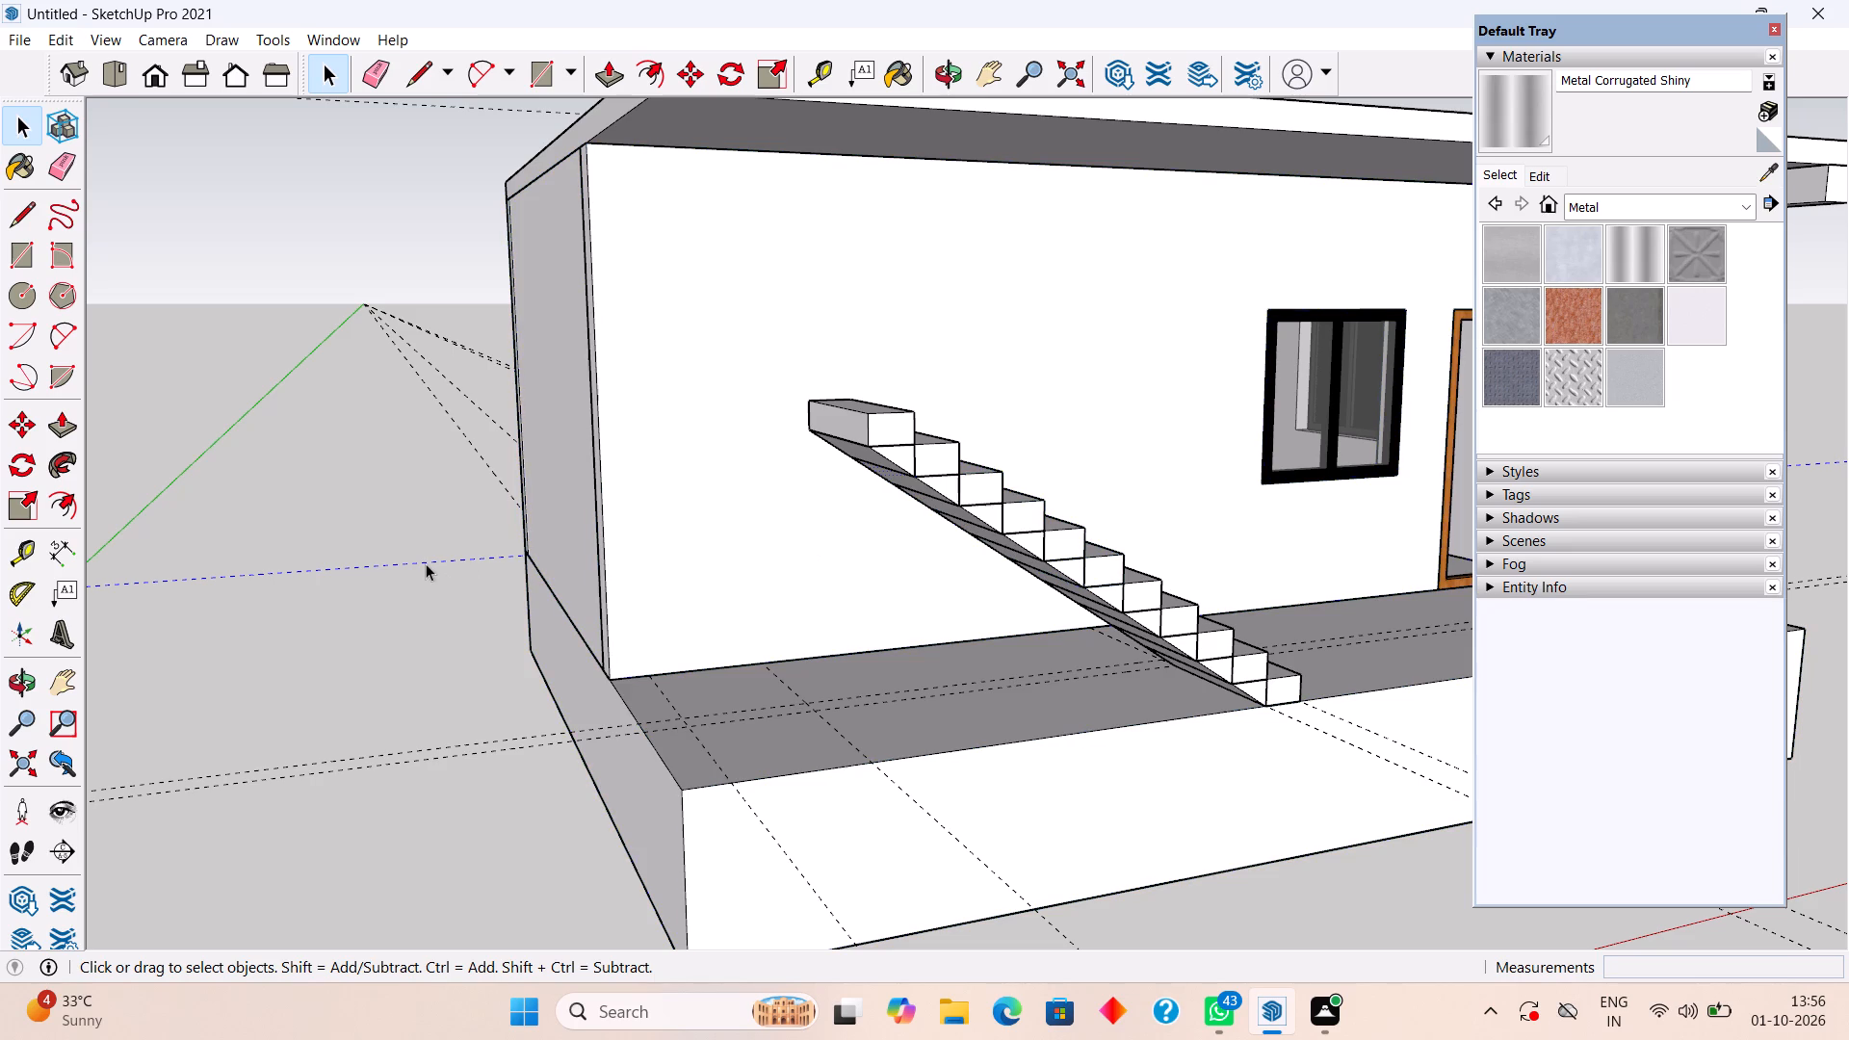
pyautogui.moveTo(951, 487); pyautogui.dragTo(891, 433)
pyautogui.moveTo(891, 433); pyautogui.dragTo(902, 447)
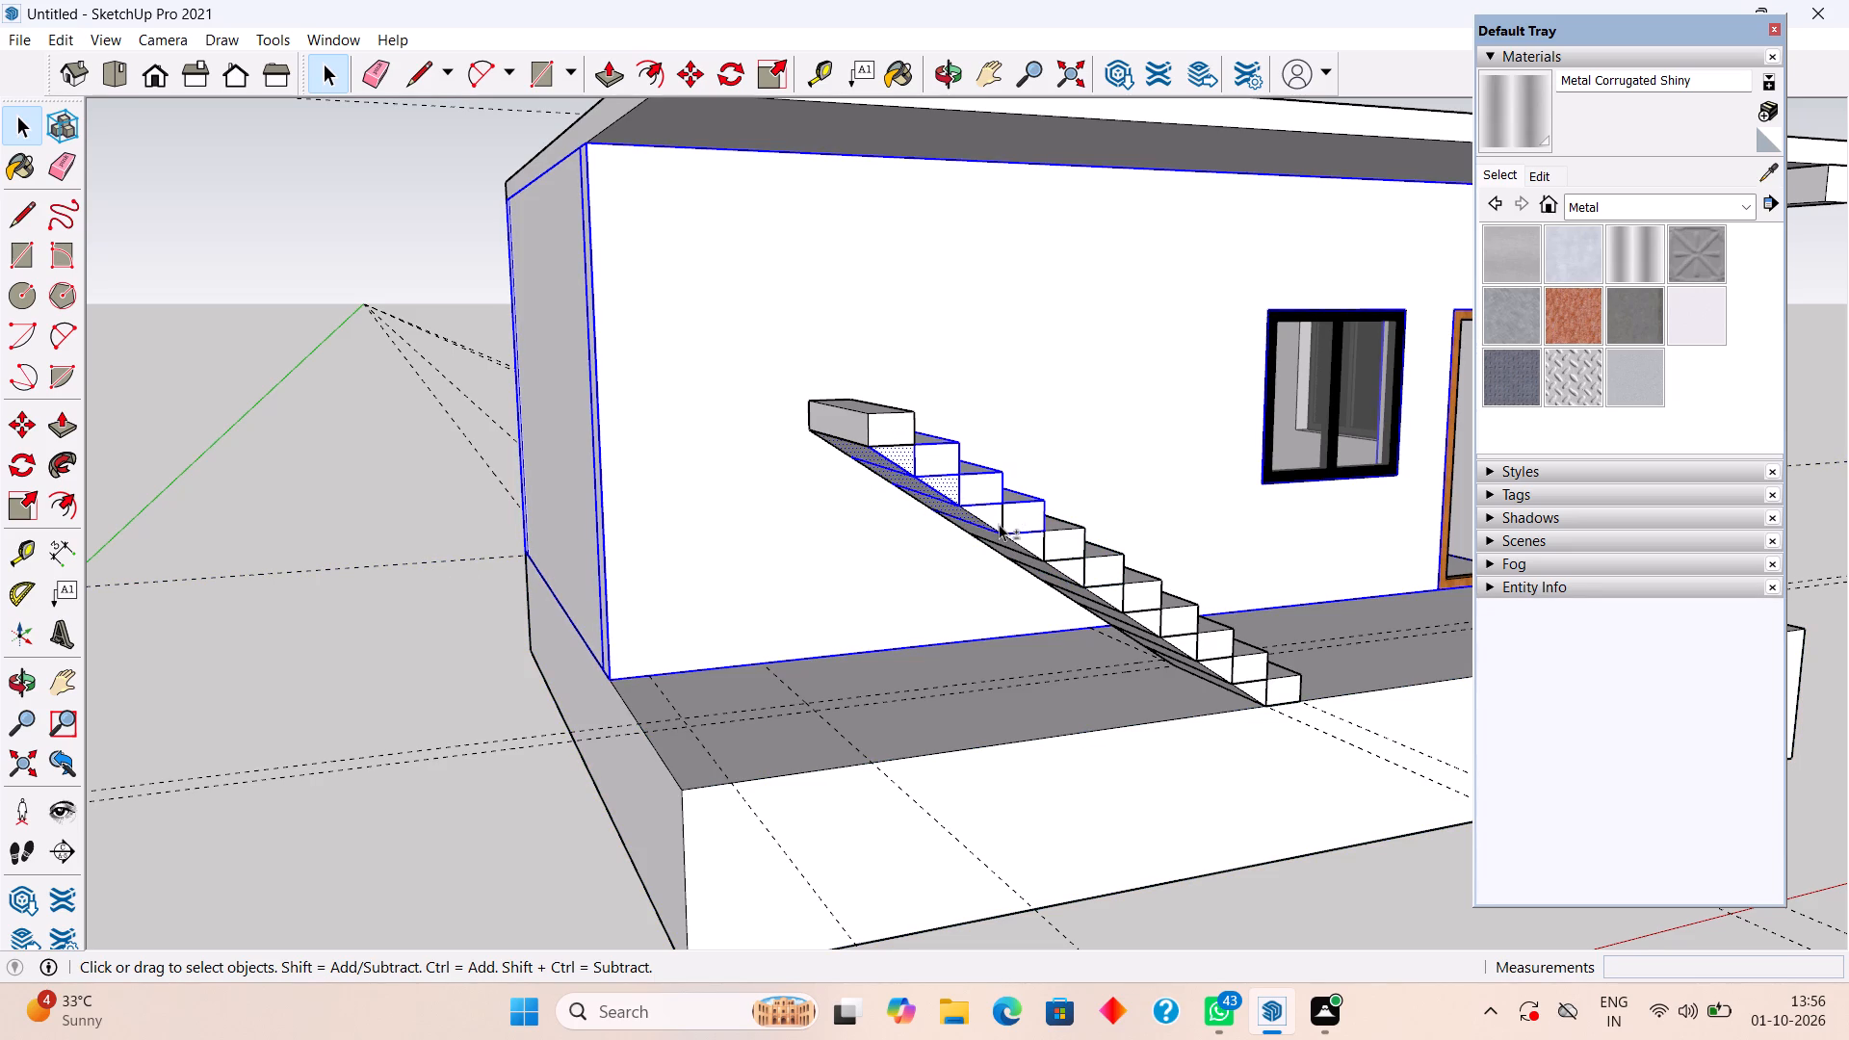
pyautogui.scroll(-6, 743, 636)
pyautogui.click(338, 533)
# Select all the connected underside wedge geometry beneath the stairs and make it a group.
pyautogui.moveTo(1154, 690); pyautogui.dragTo(1003, 668, button='middle')
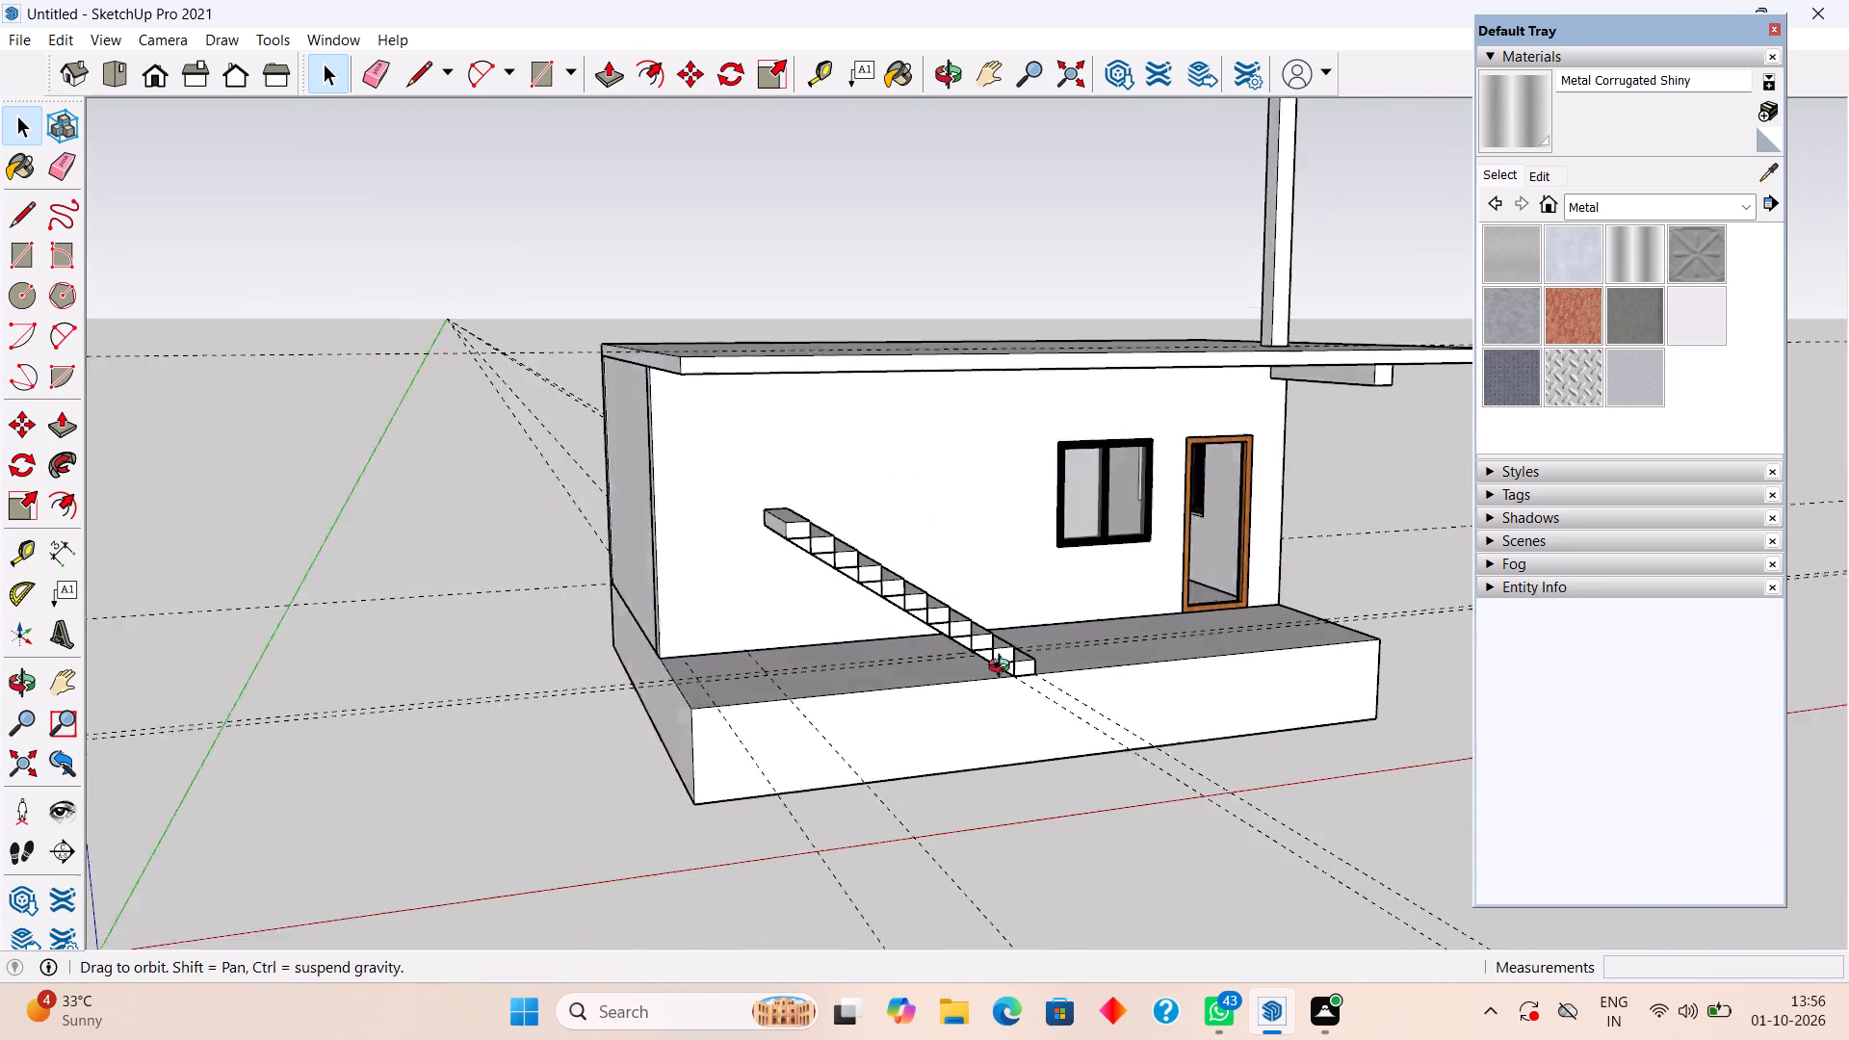
pyautogui.moveTo(1003, 668); pyautogui.dragTo(883, 656, button='middle')
pyautogui.scroll(9, 948, 646)
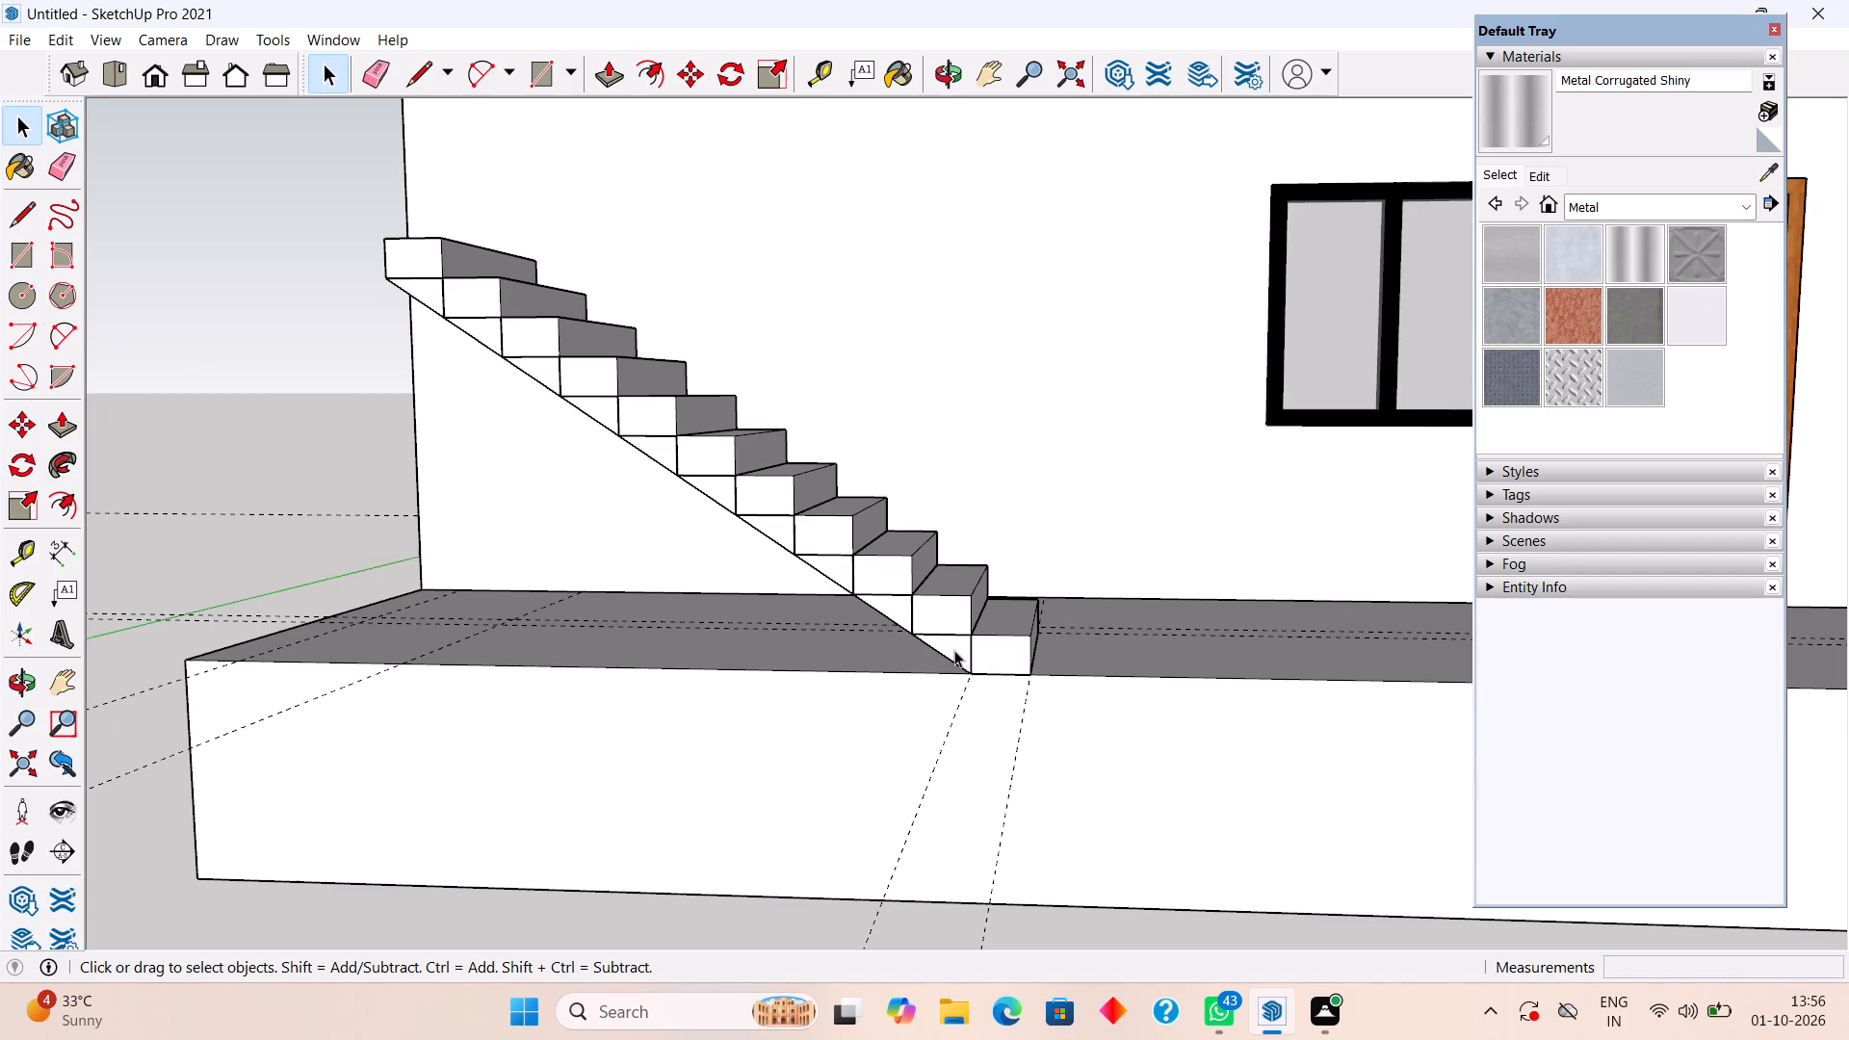
pyautogui.tripleClick(954, 650)
pyautogui.rightClick(954, 650)
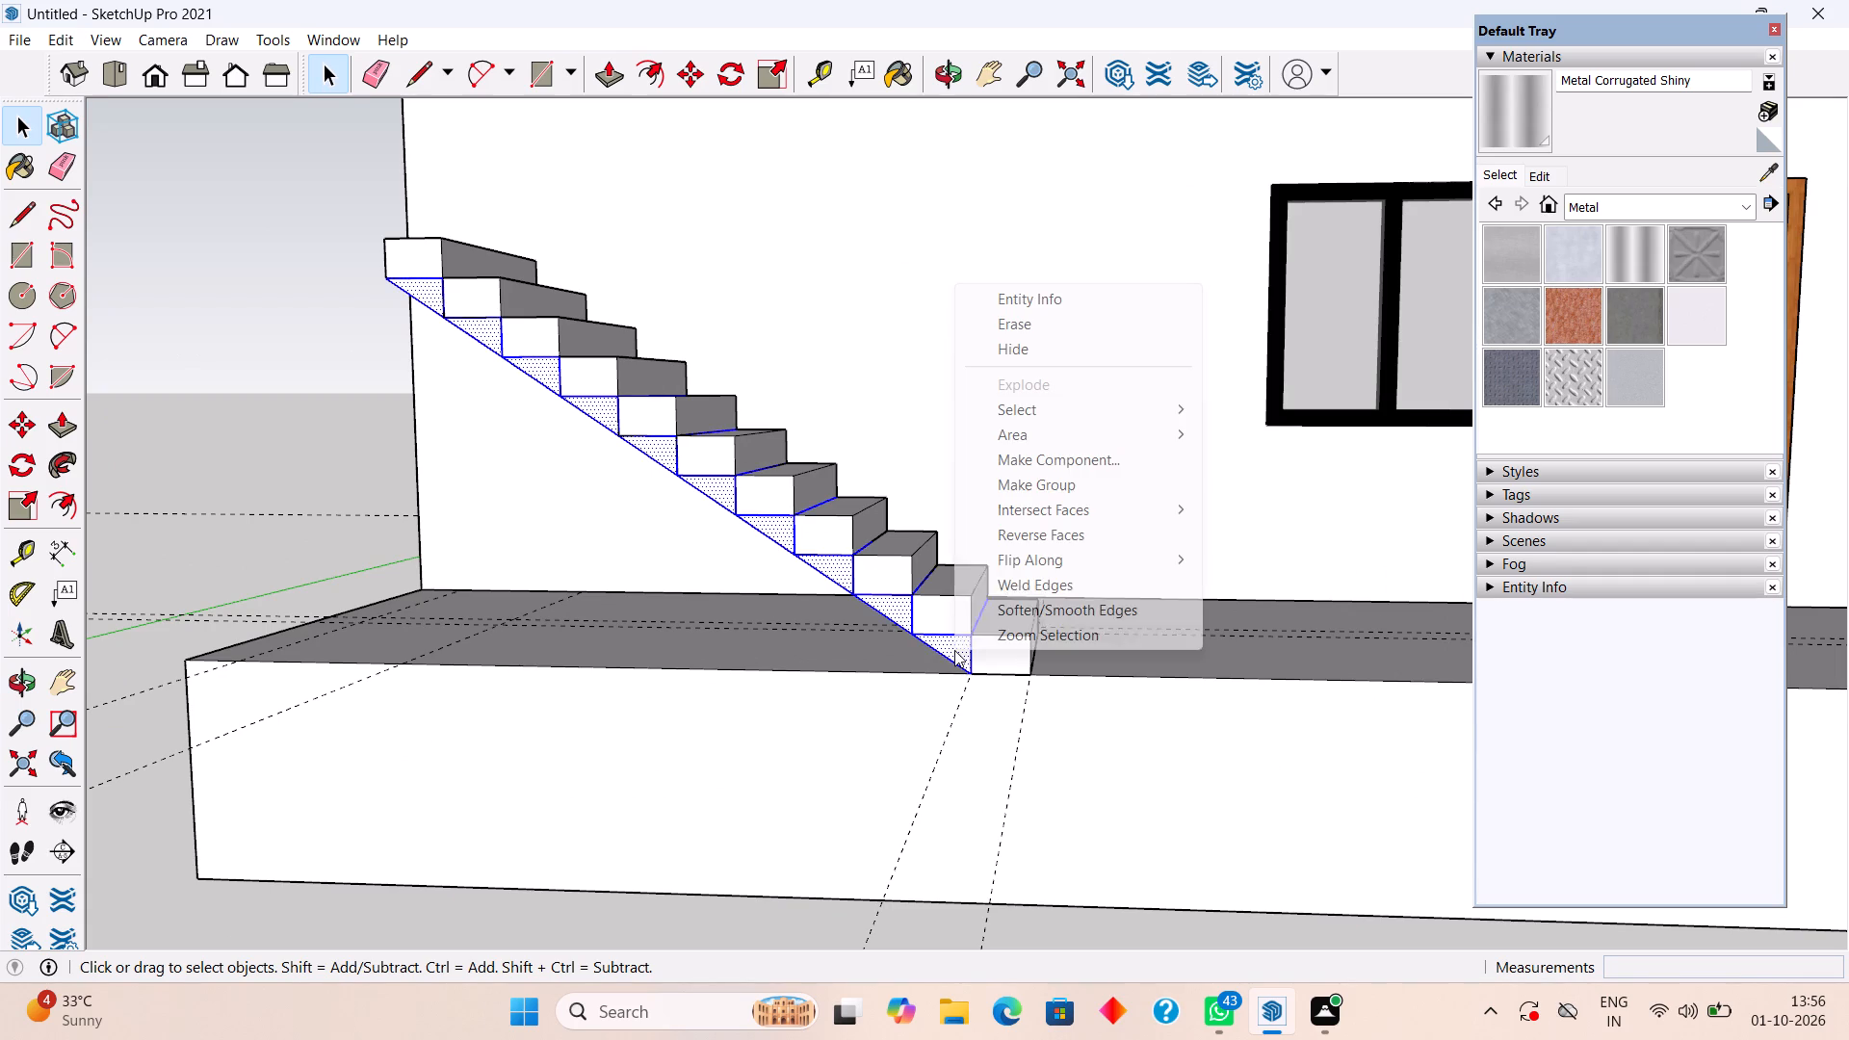
pyautogui.click(1042, 489)
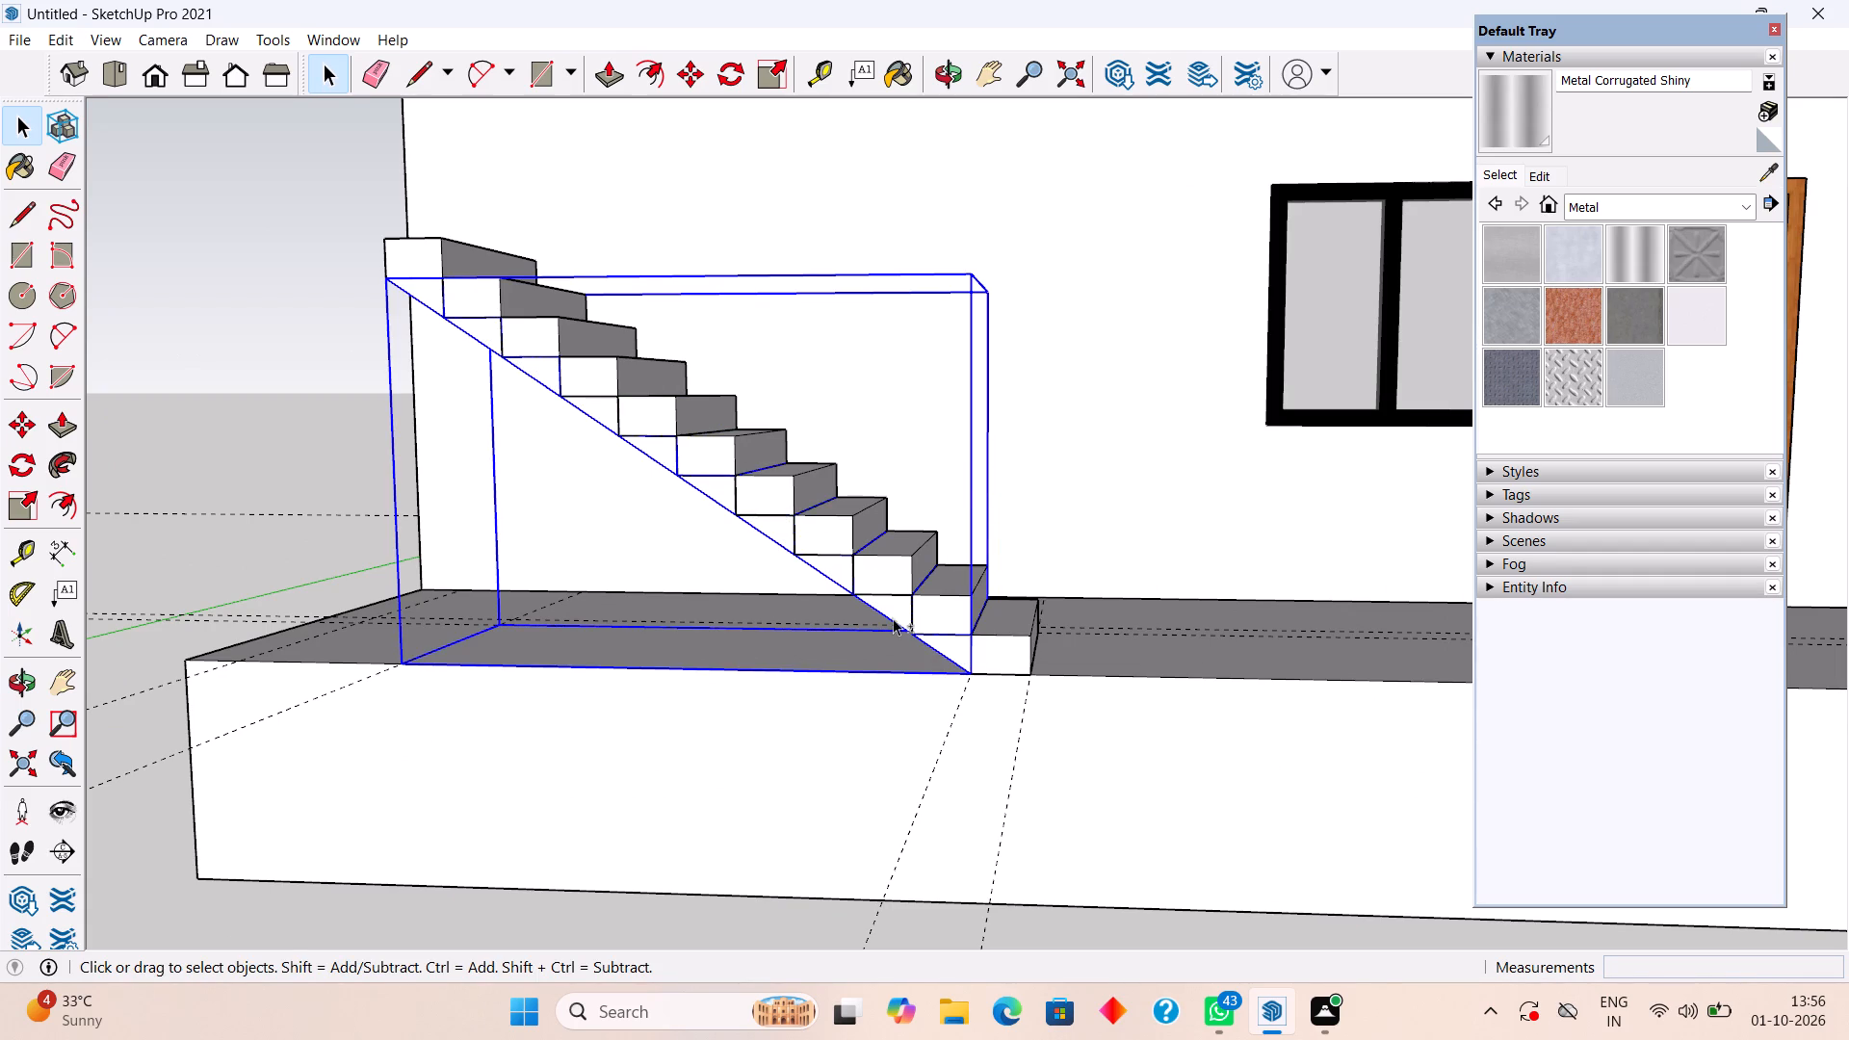
# Add every individual step to the selection with the soffit group and make them all one staircase group.
pyautogui.keyDown('shift'); pyautogui.click(849, 533); pyautogui.keyUp('shift')
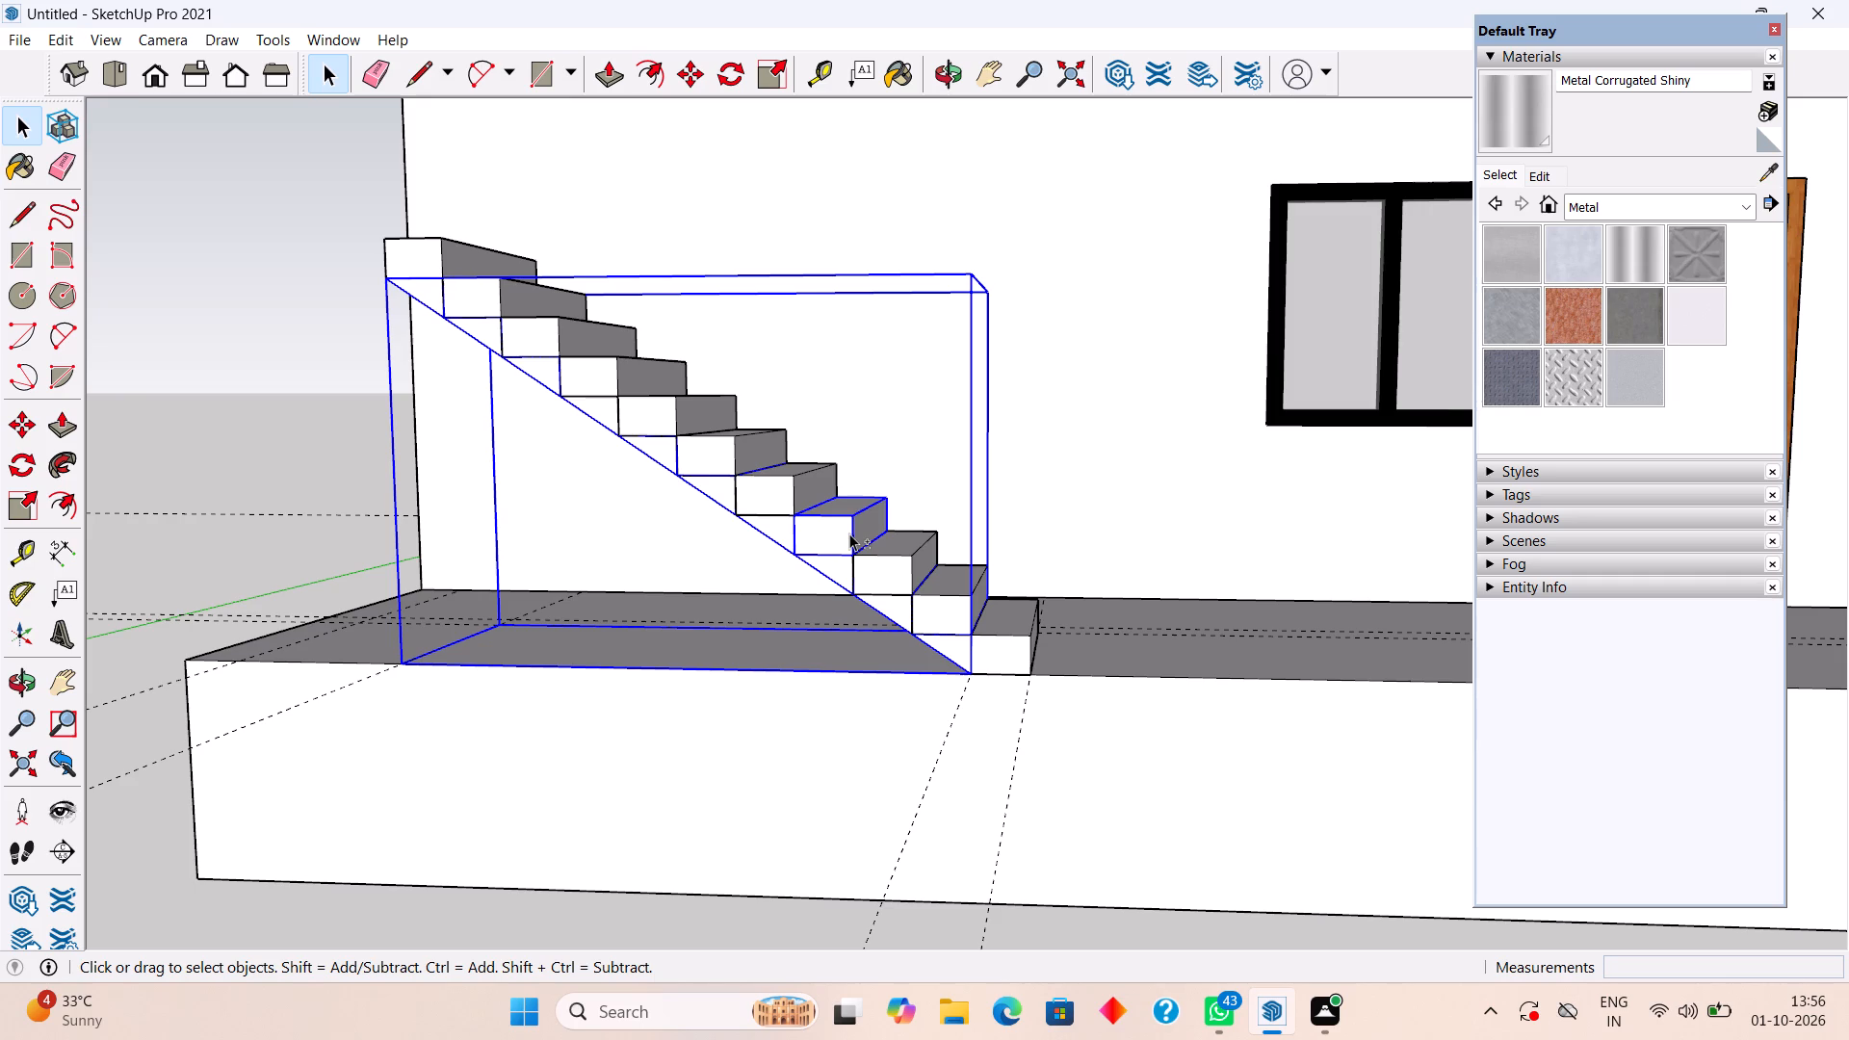
pyautogui.keyDown('shift'); pyautogui.click(759, 491); pyautogui.keyUp('shift')
pyautogui.keyDown('shift'); pyautogui.click(702, 448); pyautogui.keyUp('shift')
pyautogui.keyDown('shift'); pyautogui.click(617, 397); pyautogui.keyUp('shift')
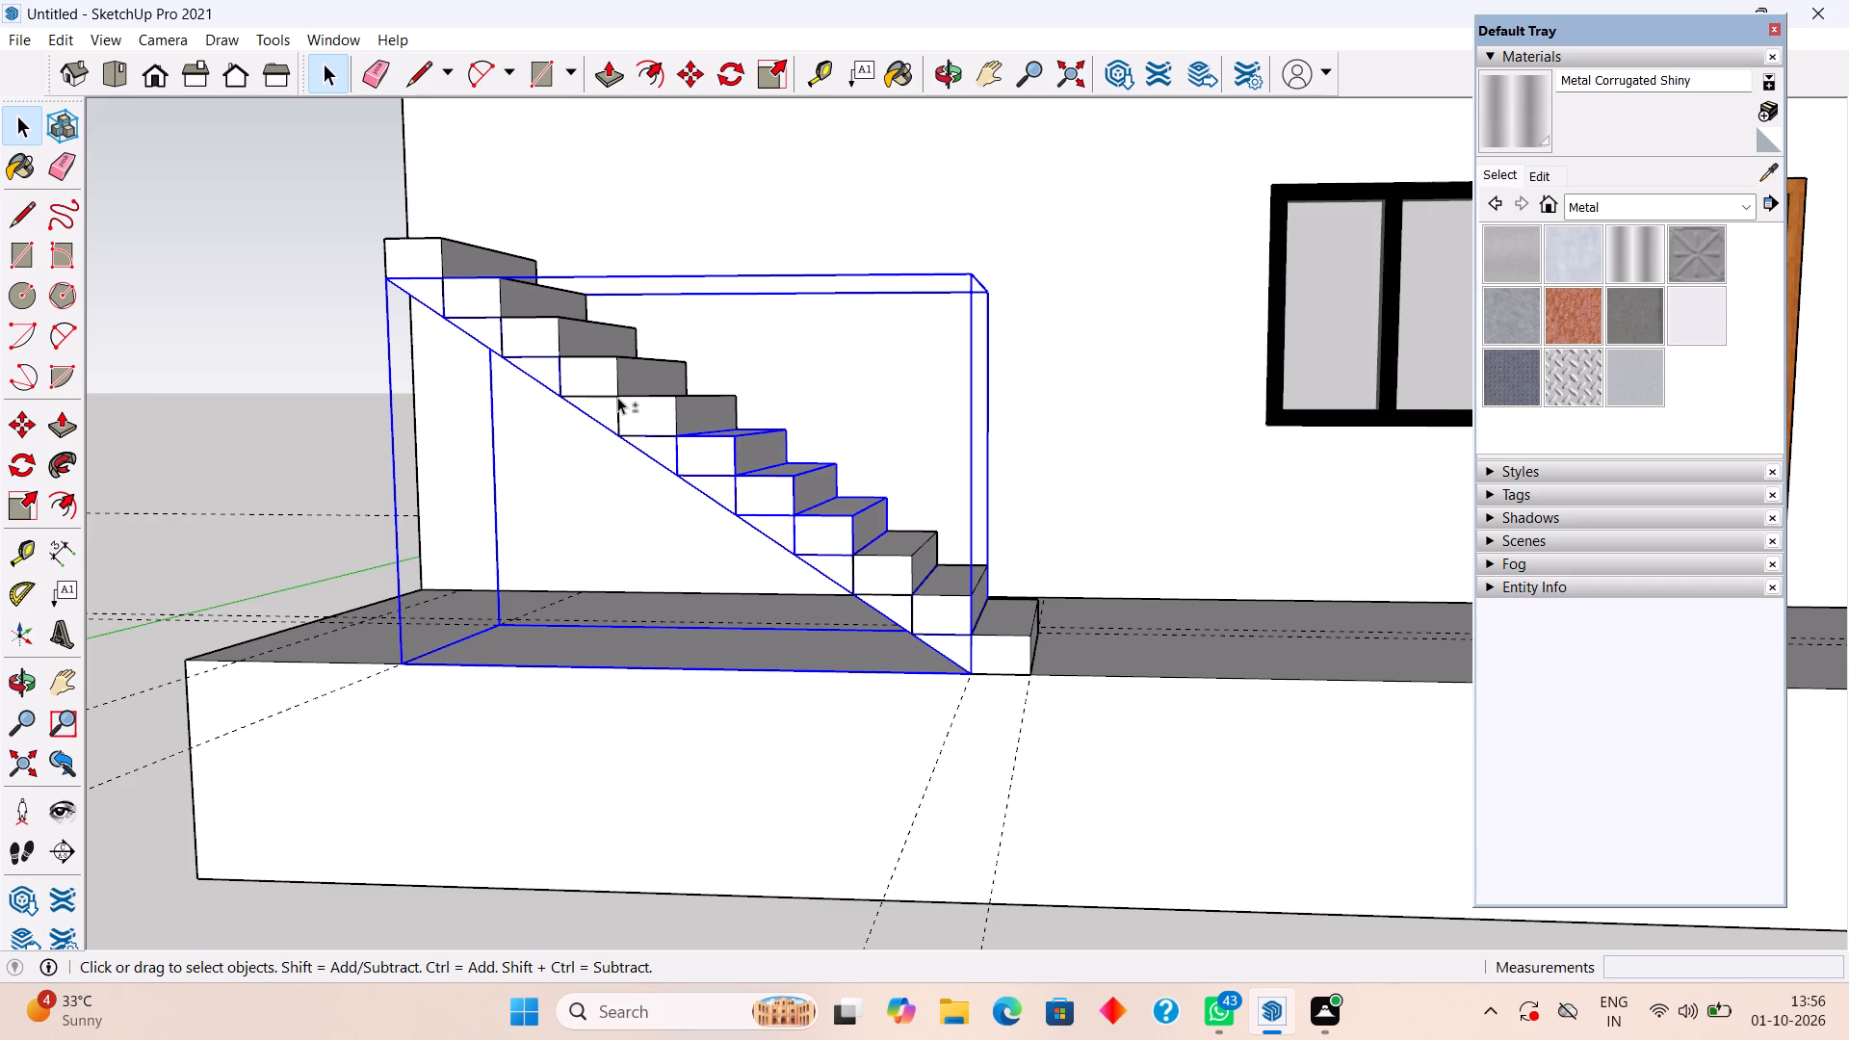
pyautogui.keyDown('shift'); pyautogui.click(638, 418); pyautogui.keyUp('shift')
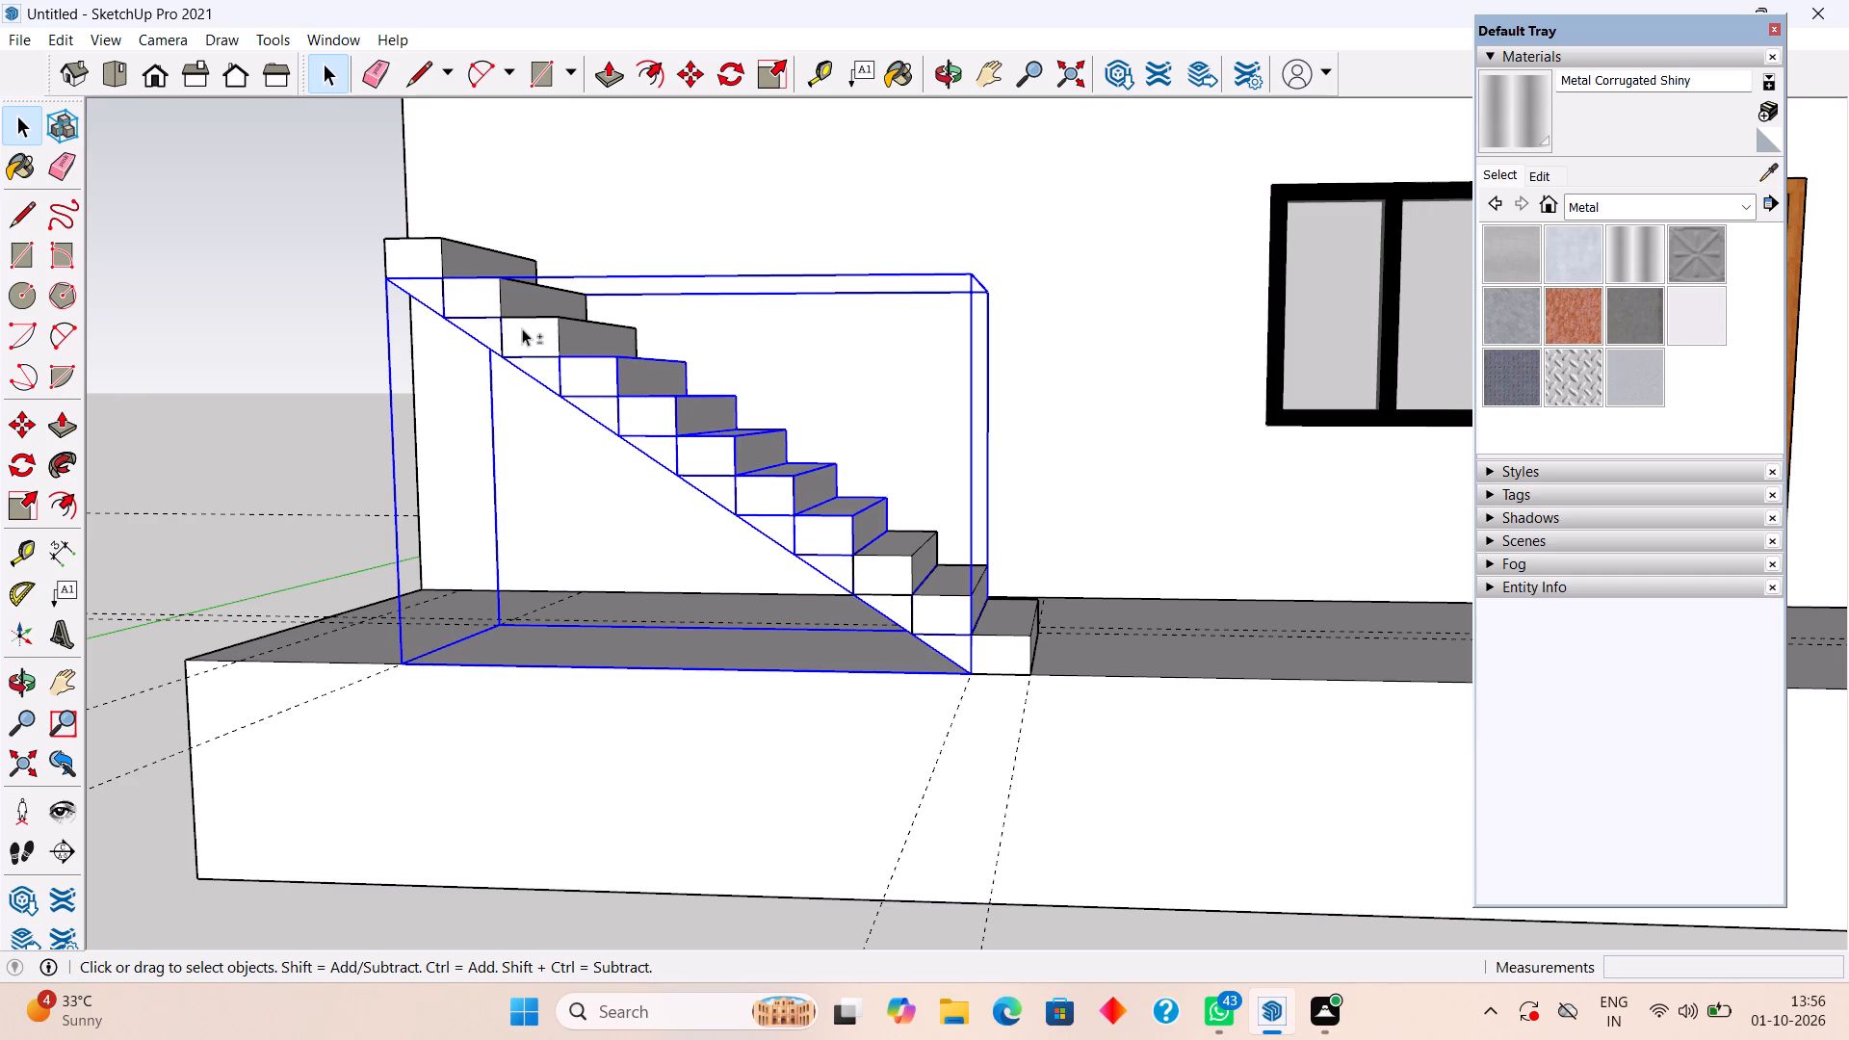
pyautogui.keyDown('shift'); pyautogui.click(522, 328); pyautogui.keyUp('shift')
pyautogui.keyDown('shift'); pyautogui.click(473, 295); pyautogui.keyUp('shift')
pyautogui.keyDown('shift'); pyautogui.click(446, 237); pyautogui.keyUp('shift')
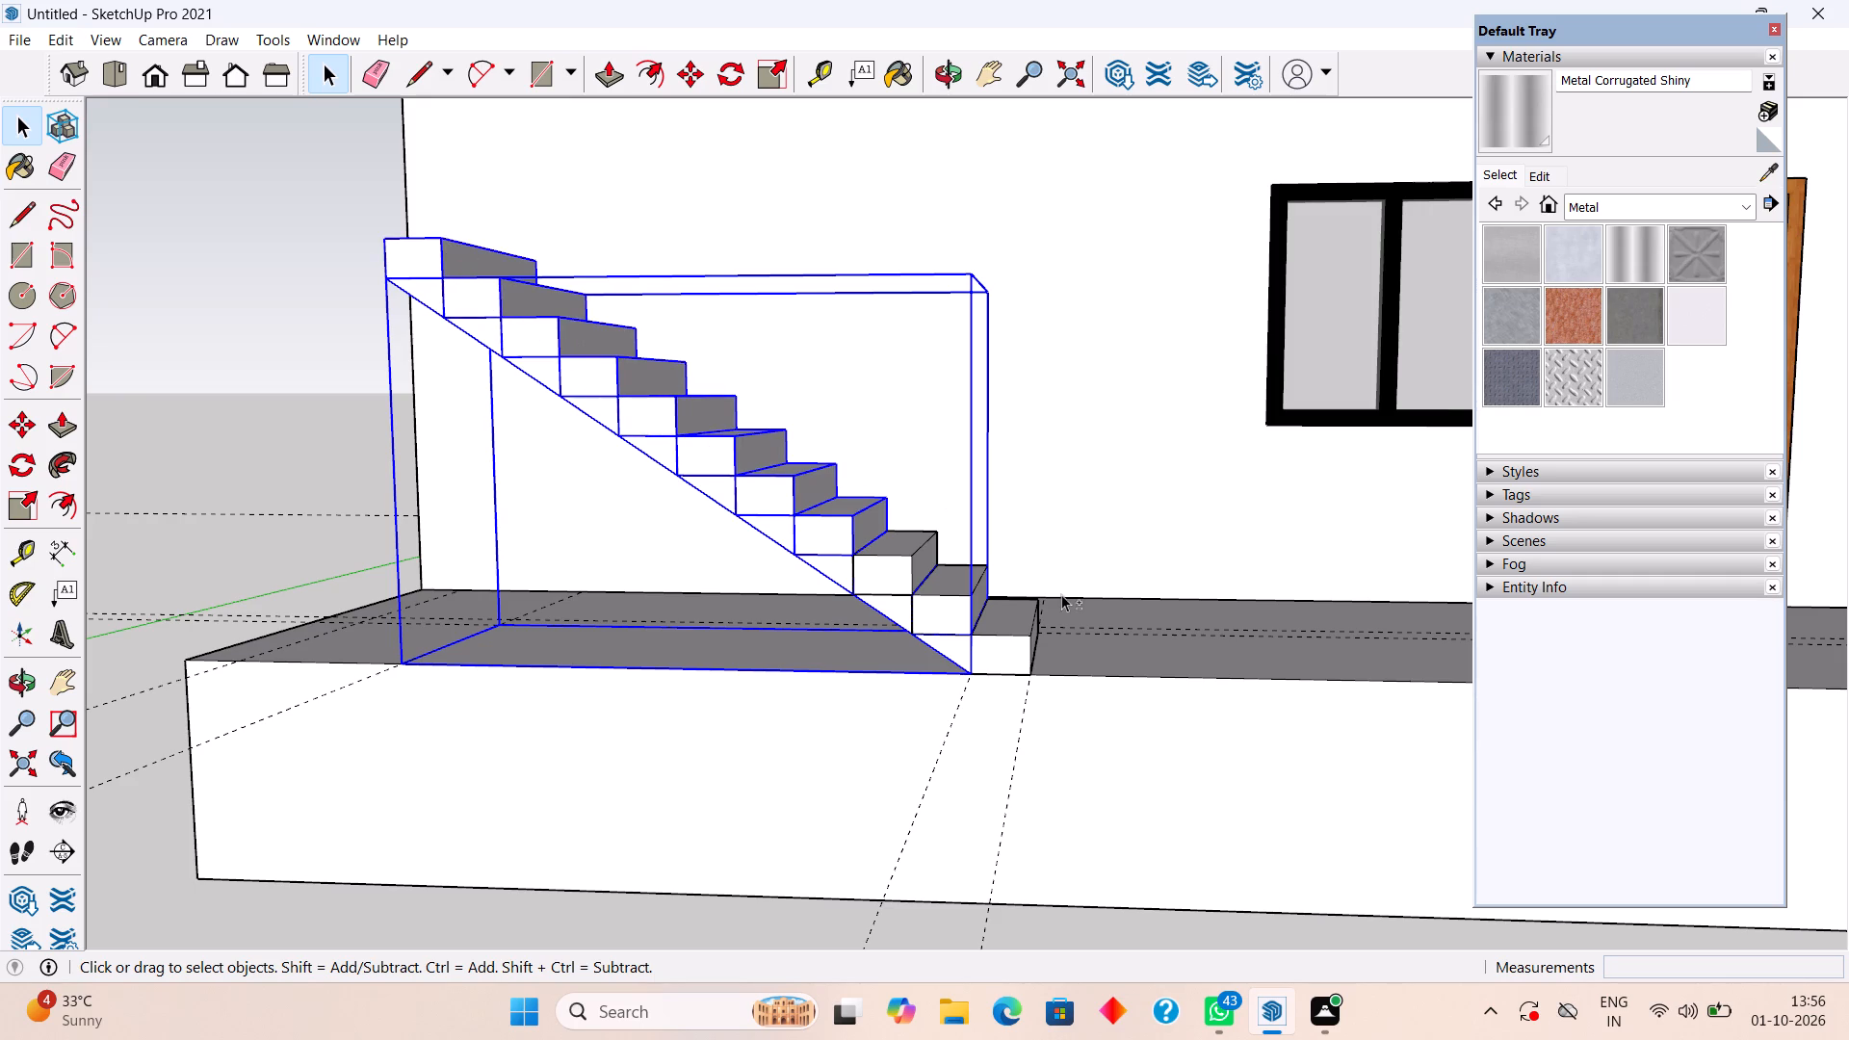
pyautogui.keyDown('shift'); pyautogui.click(895, 558); pyautogui.keyUp('shift')
pyautogui.keyDown('shift'); pyautogui.click(935, 603); pyautogui.keyUp('shift')
pyautogui.keyDown('shift'); pyautogui.click(988, 645); pyautogui.keyUp('shift')
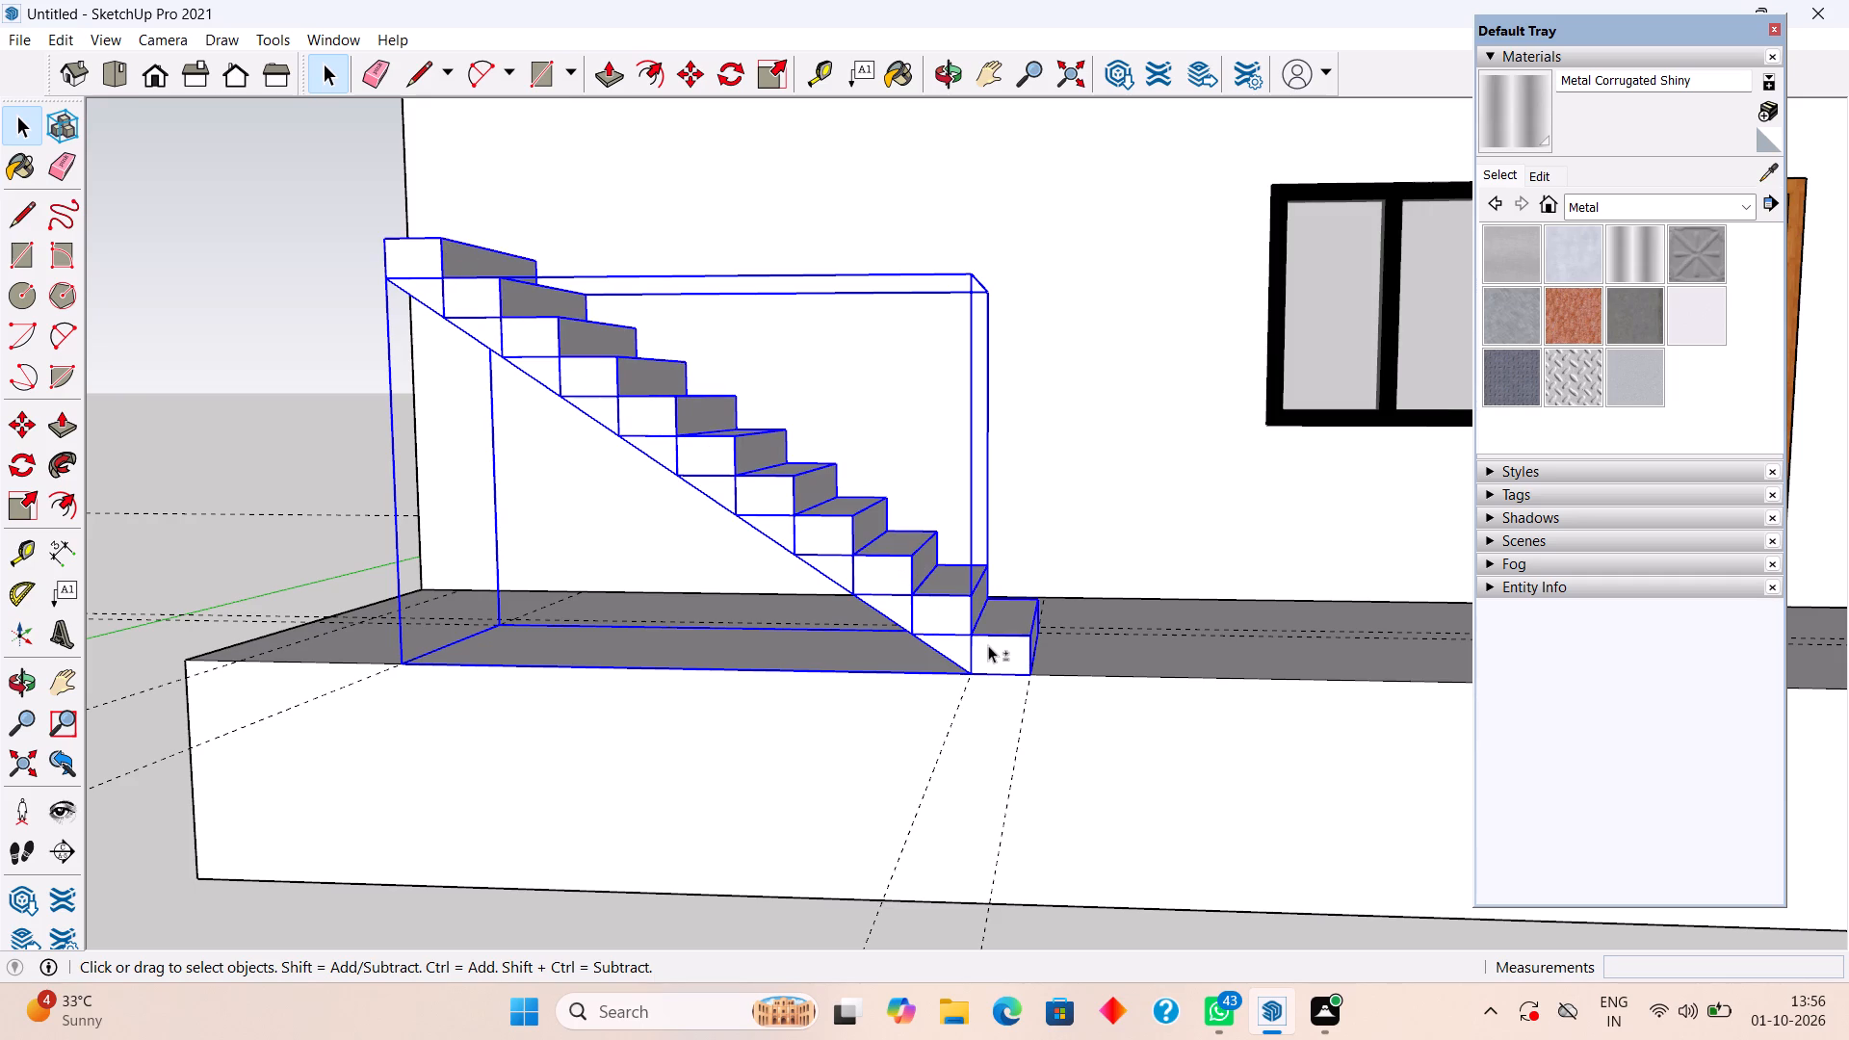
pyautogui.keyDown('shift'); pyautogui.rightClick(989, 637); pyautogui.keyUp('shift')
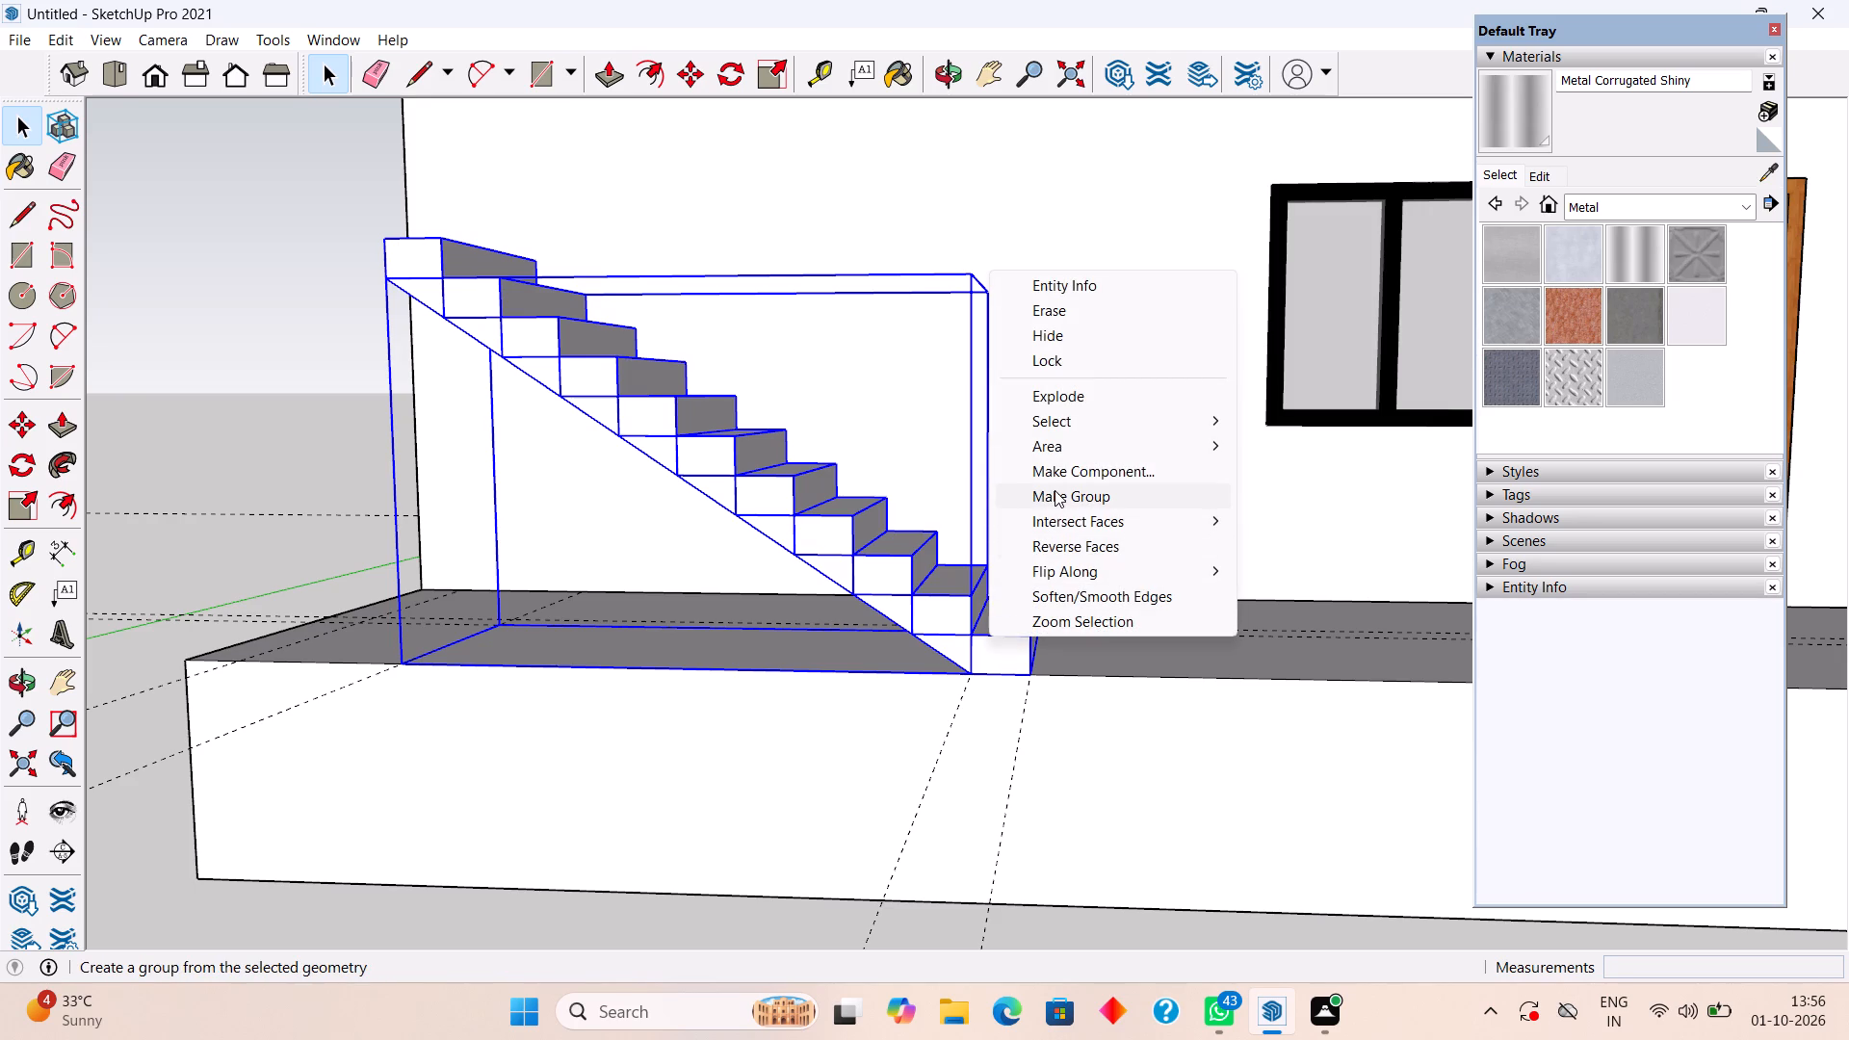
pyautogui.click(1055, 490)
pyautogui.click(168, 467)
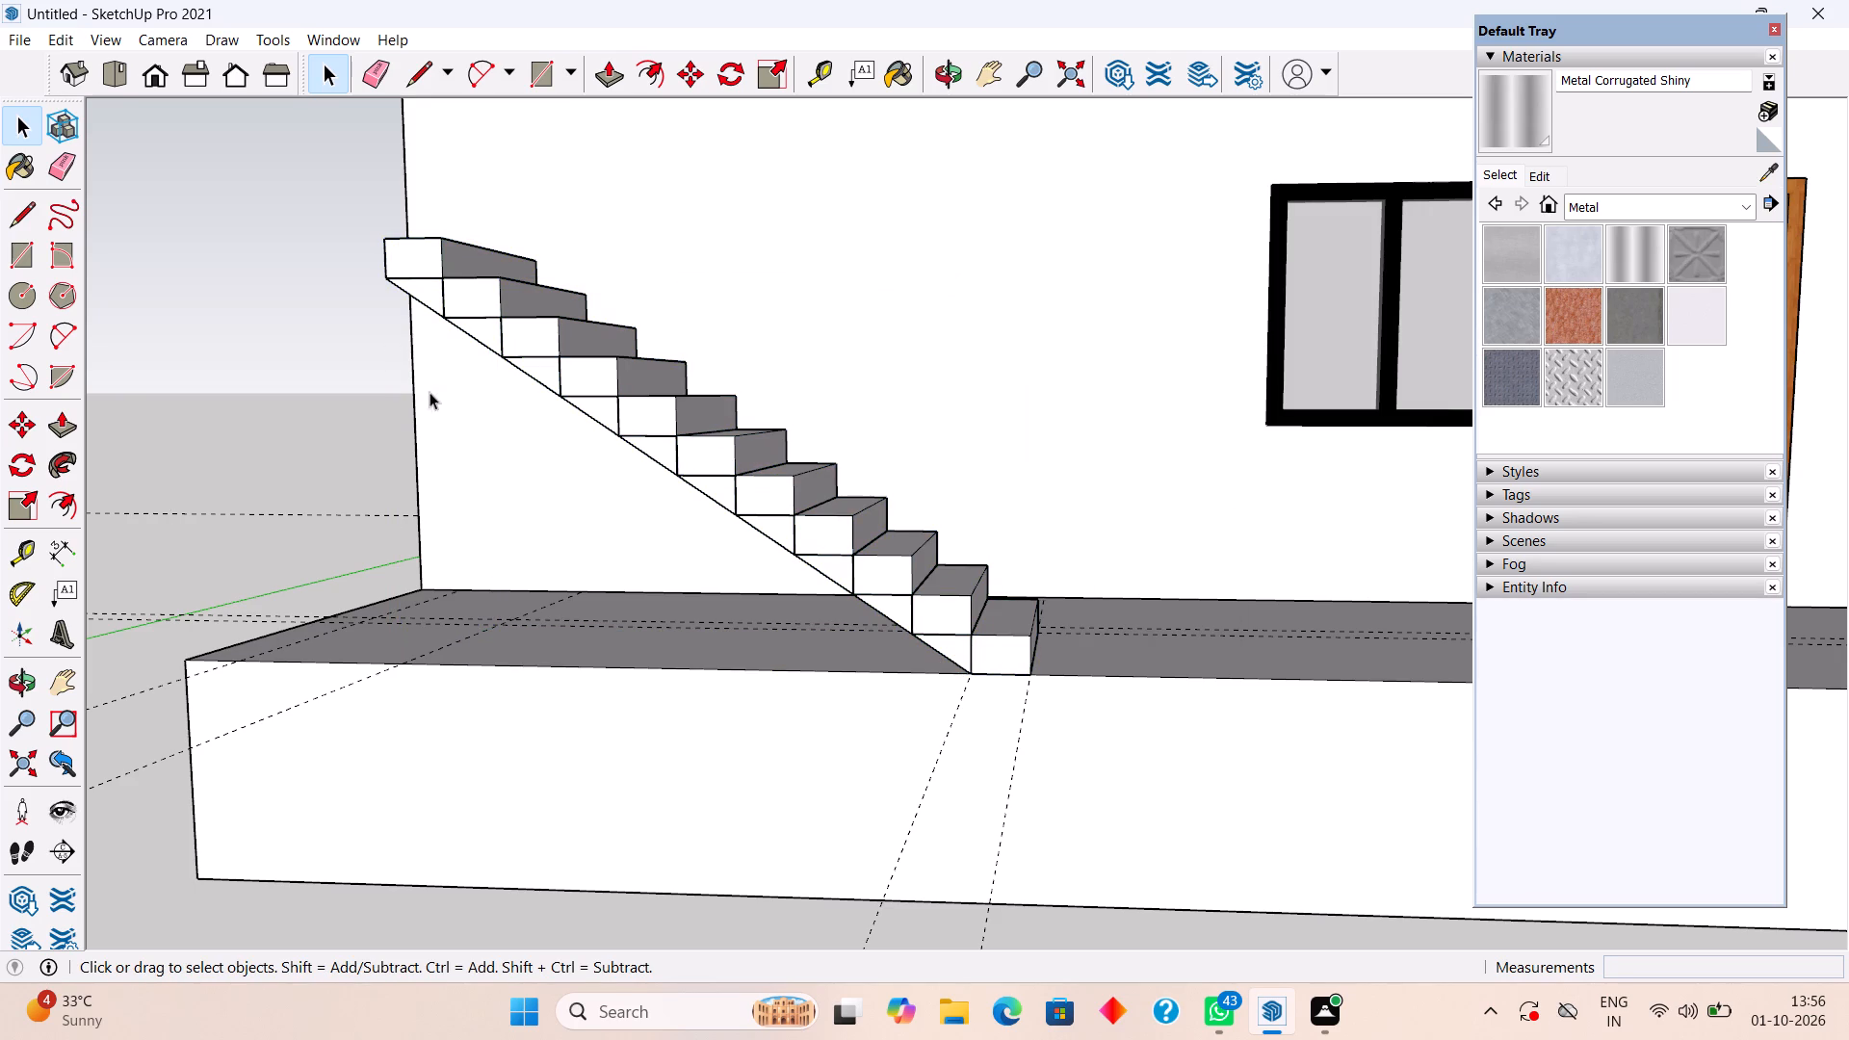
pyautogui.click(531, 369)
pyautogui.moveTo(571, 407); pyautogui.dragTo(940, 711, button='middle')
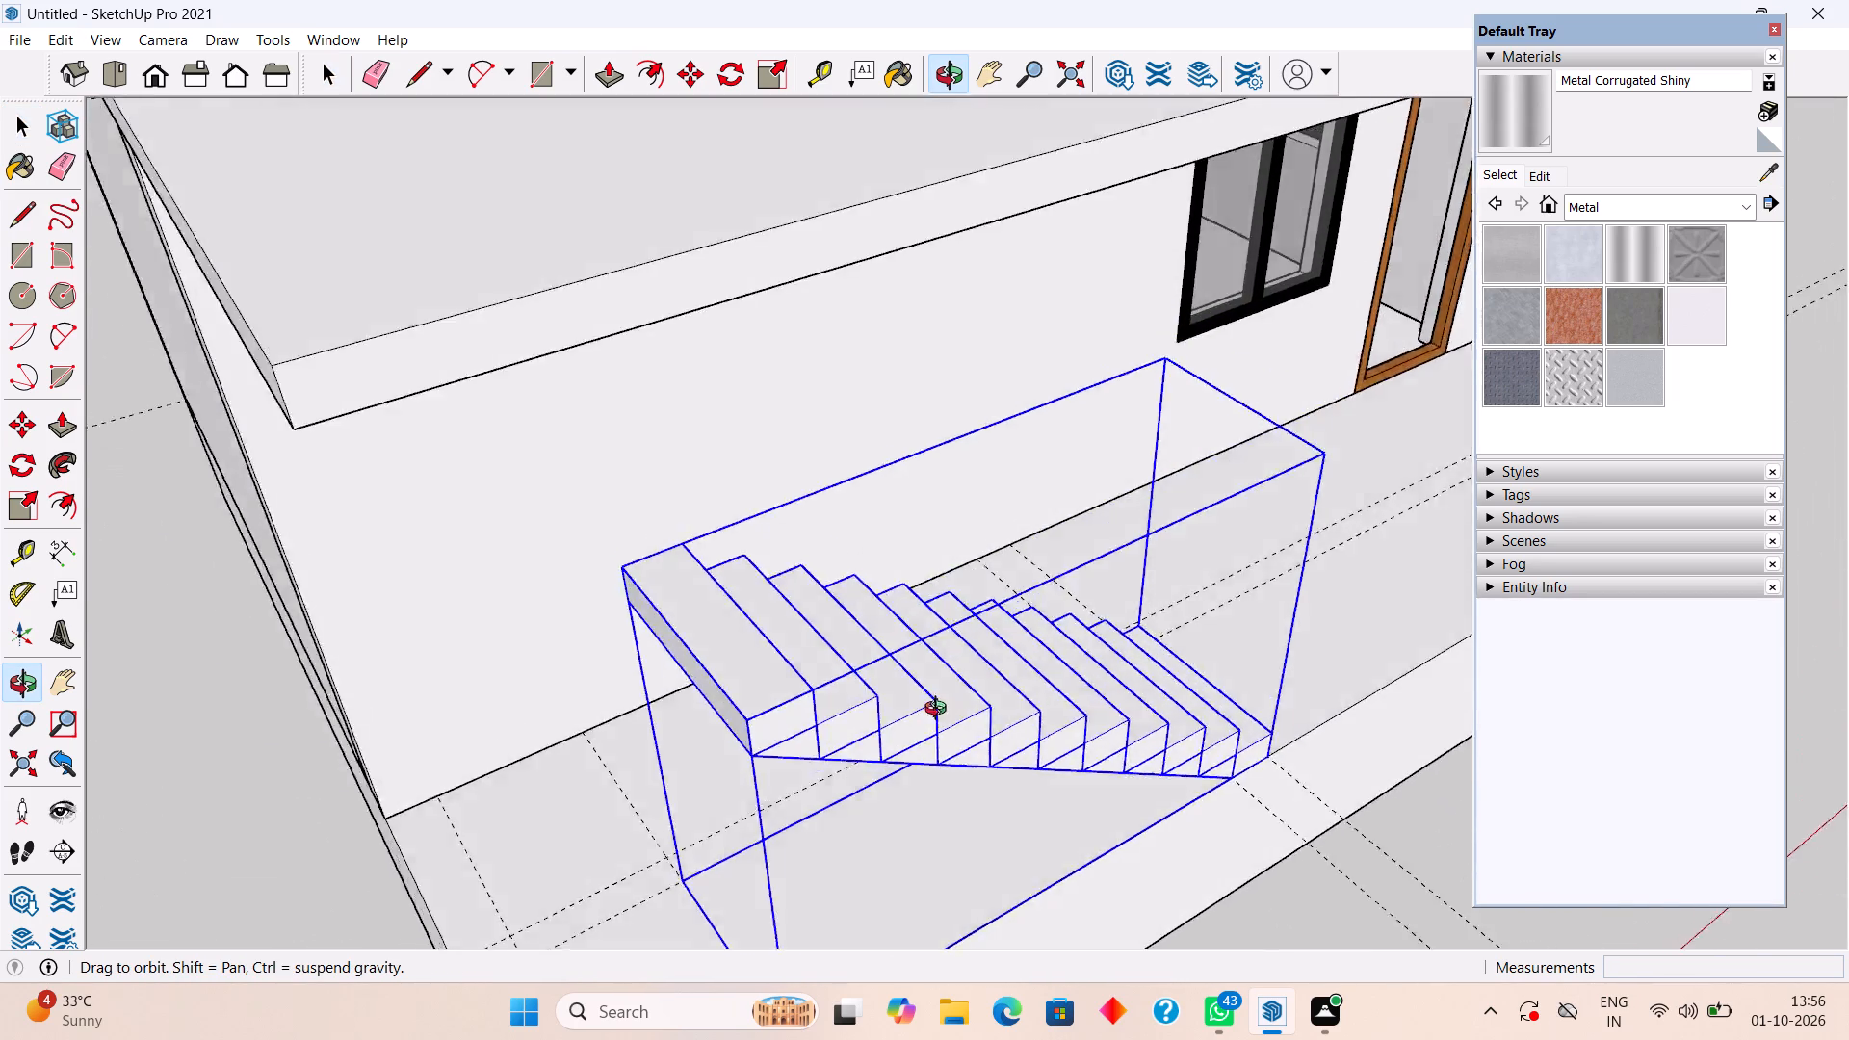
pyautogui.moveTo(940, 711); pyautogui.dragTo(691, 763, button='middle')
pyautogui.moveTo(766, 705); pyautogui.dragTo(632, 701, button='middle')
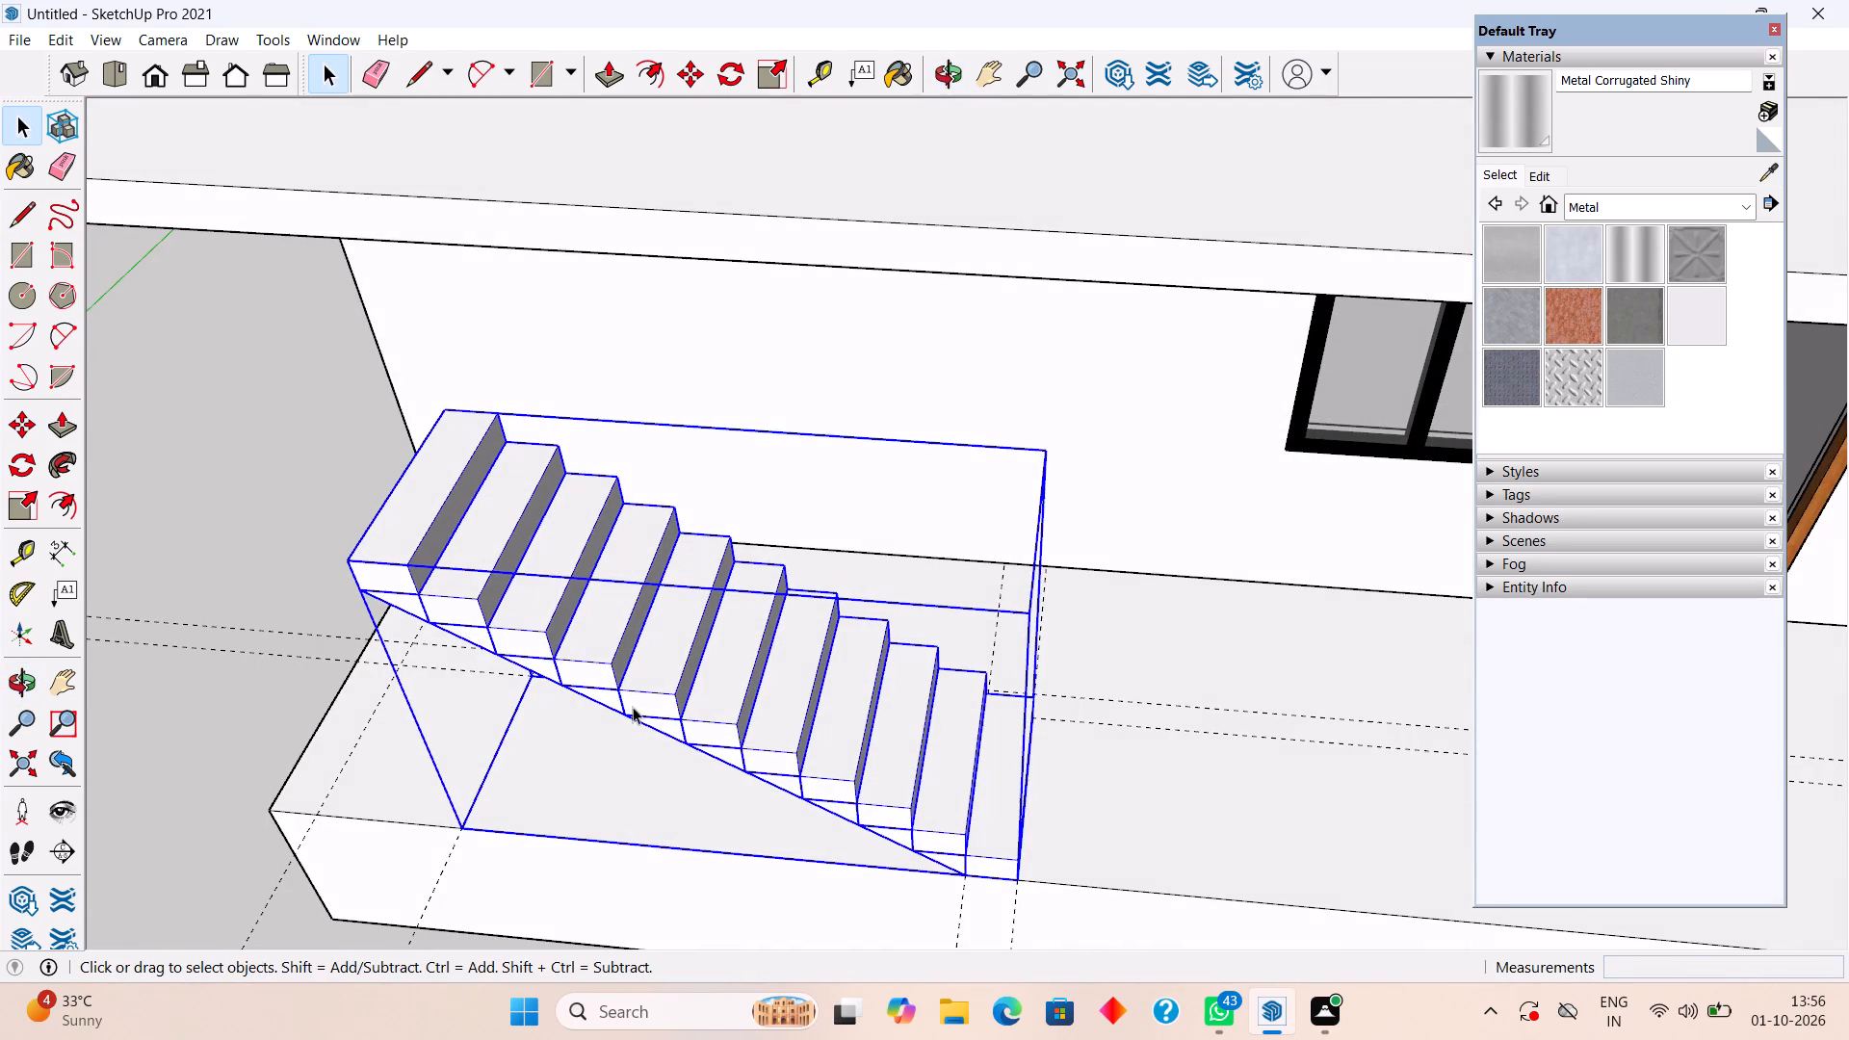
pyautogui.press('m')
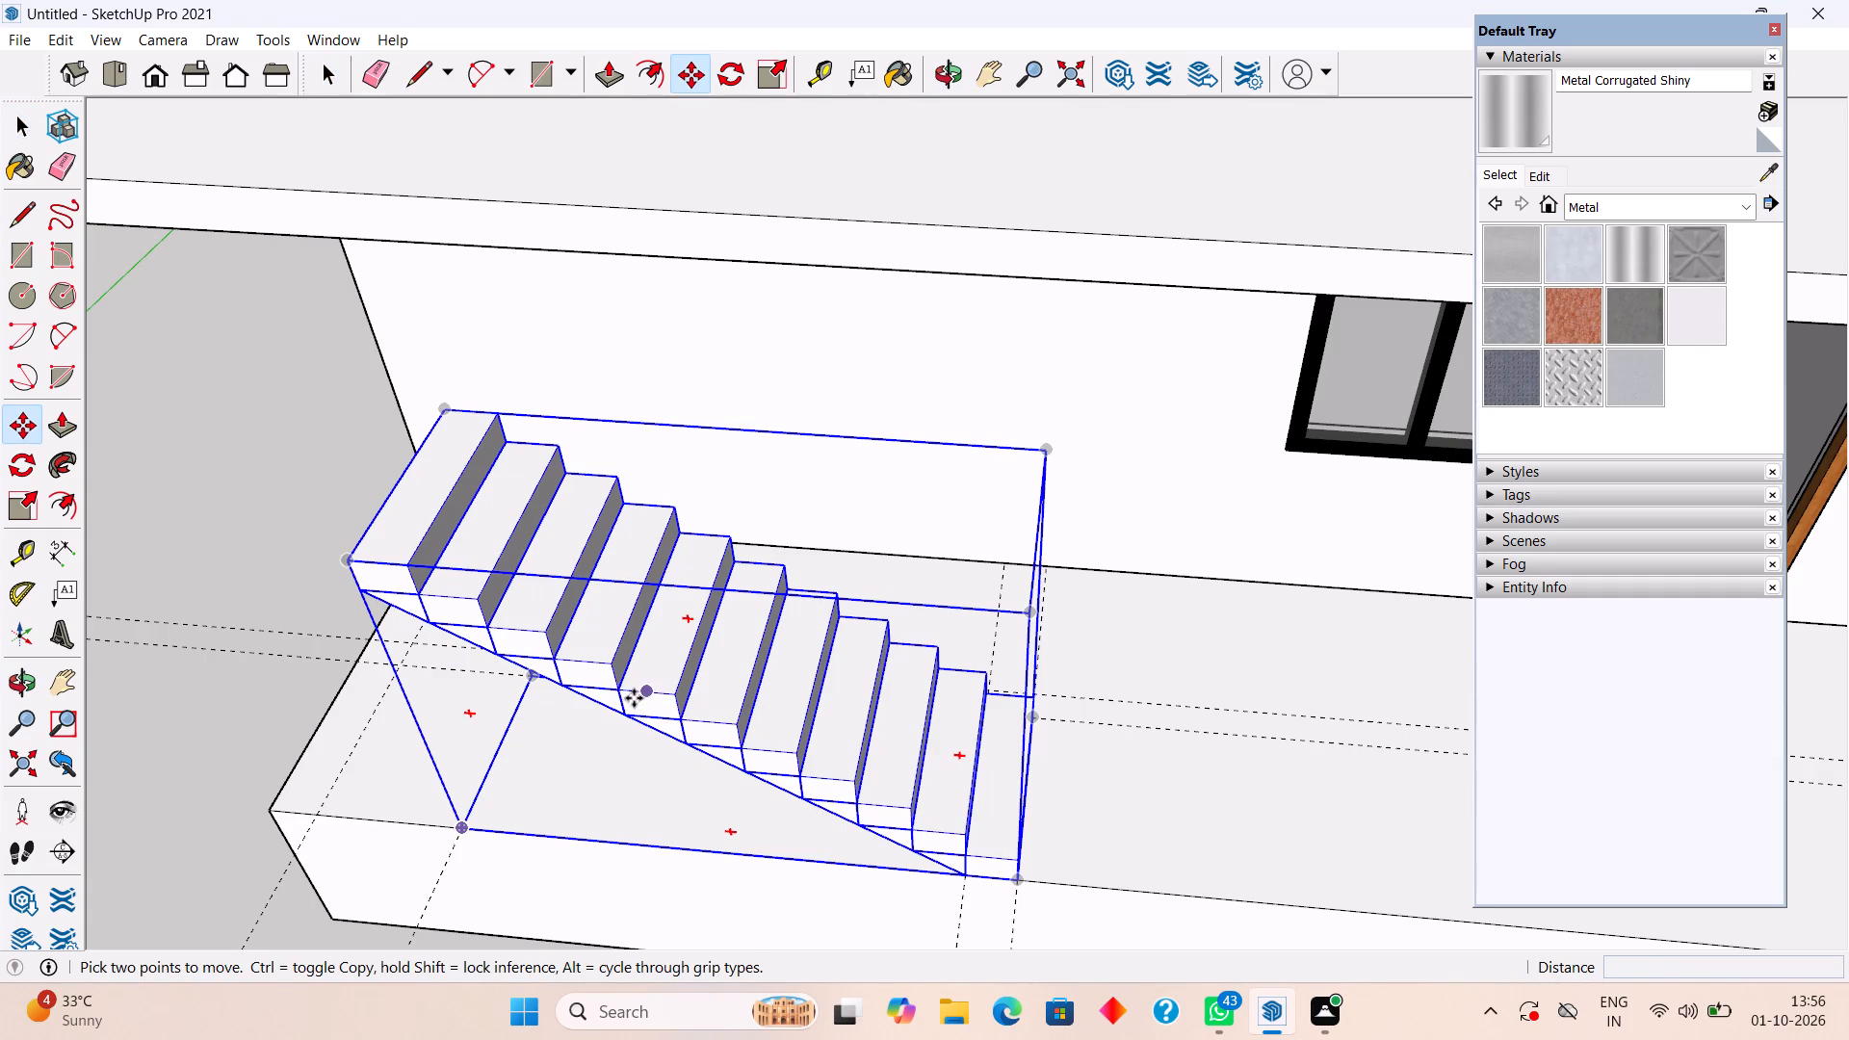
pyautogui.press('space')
# Place a guide on the roof slab 3' in from its short side edge above the staircase's upper end.
pyautogui.moveTo(564, 770); pyautogui.dragTo(756, 671, button='middle')
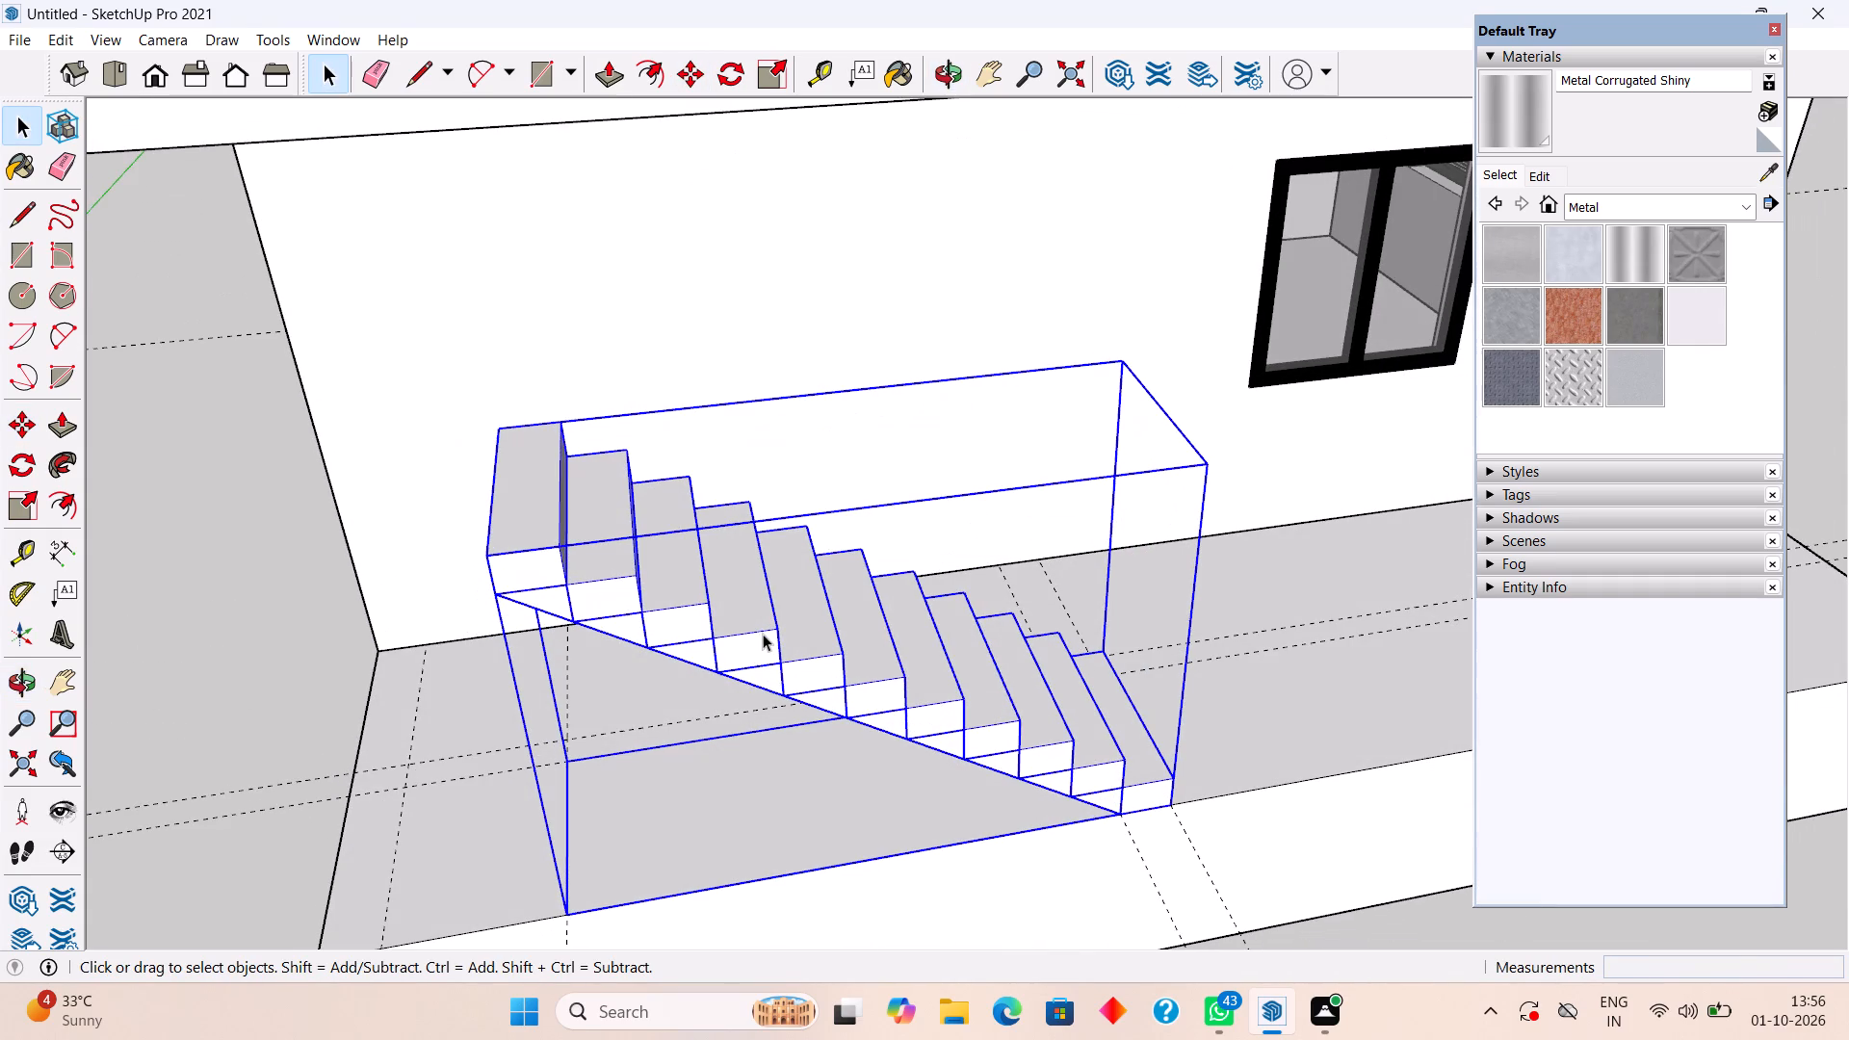
pyautogui.scroll(-4, 398, 766)
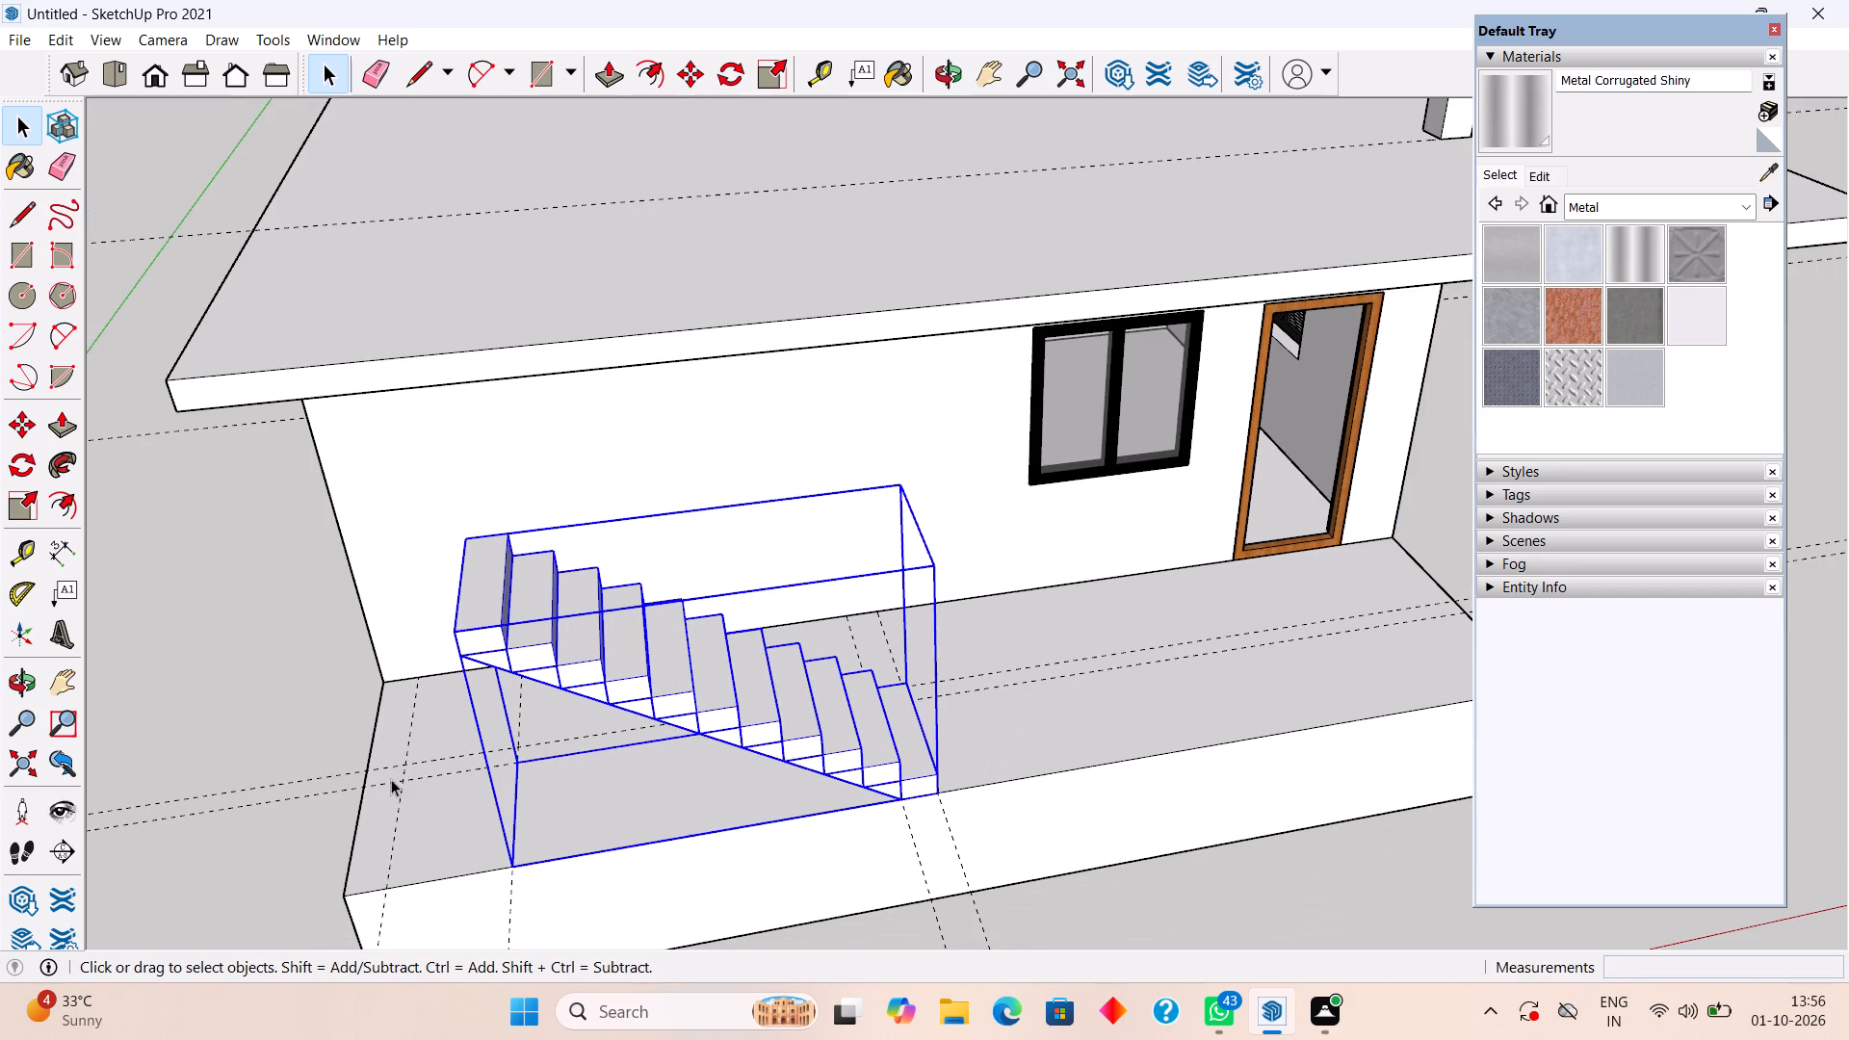
pyautogui.scroll(-3, 388, 788)
pyautogui.moveTo(436, 599); pyautogui.dragTo(447, 674, button='middle')
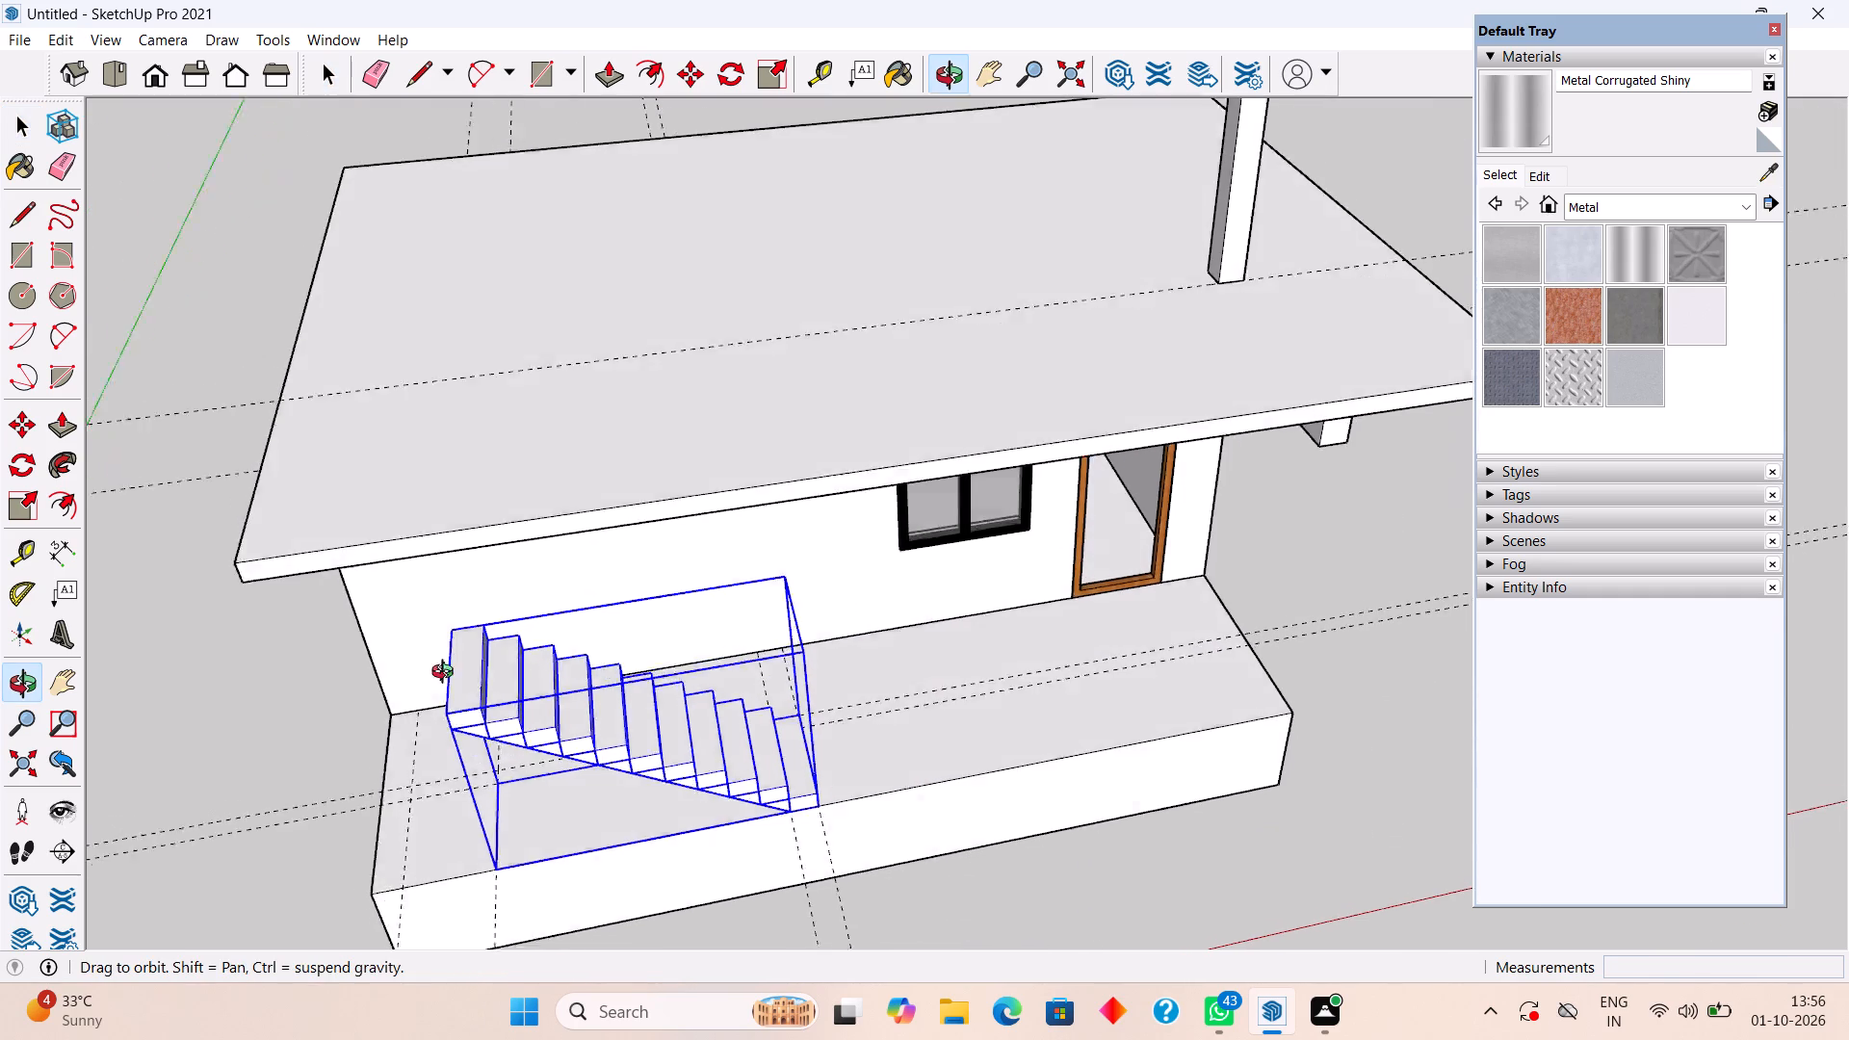
pyautogui.moveTo(447, 674); pyautogui.dragTo(455, 770, button='middle')
pyautogui.press('t')
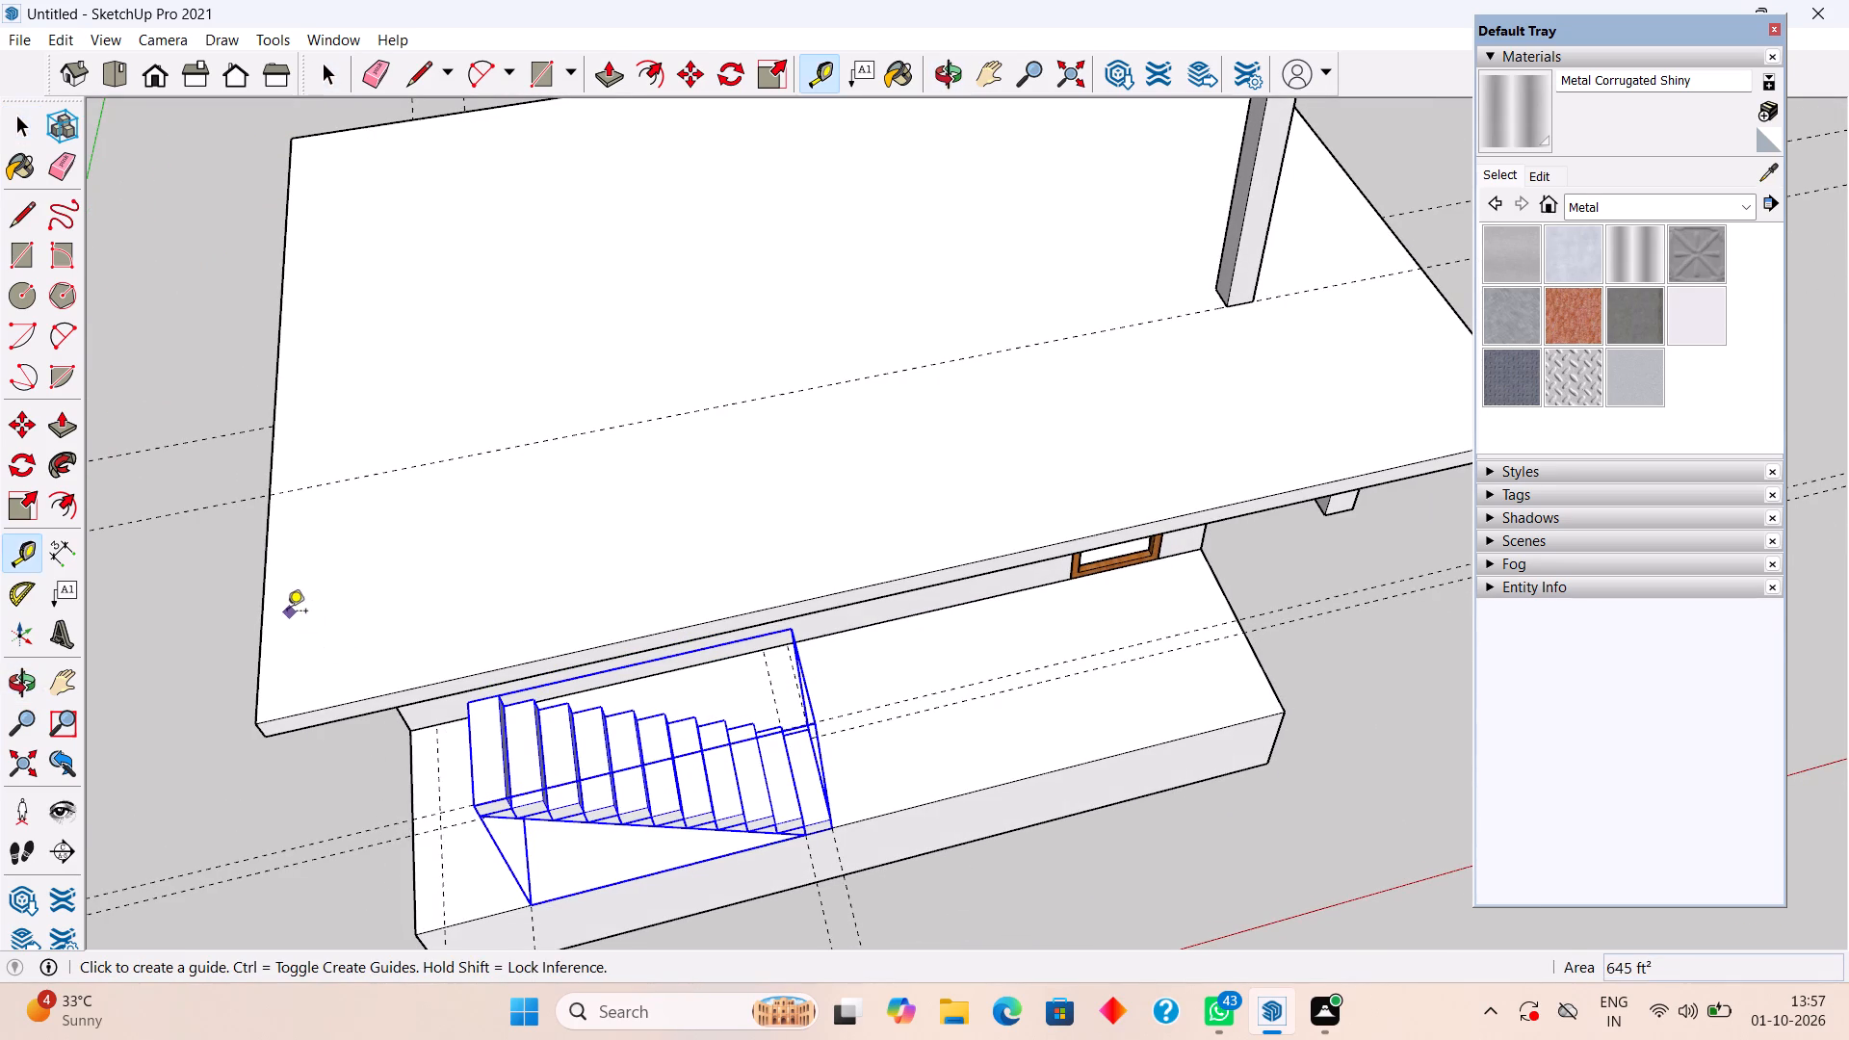
pyautogui.click(266, 620)
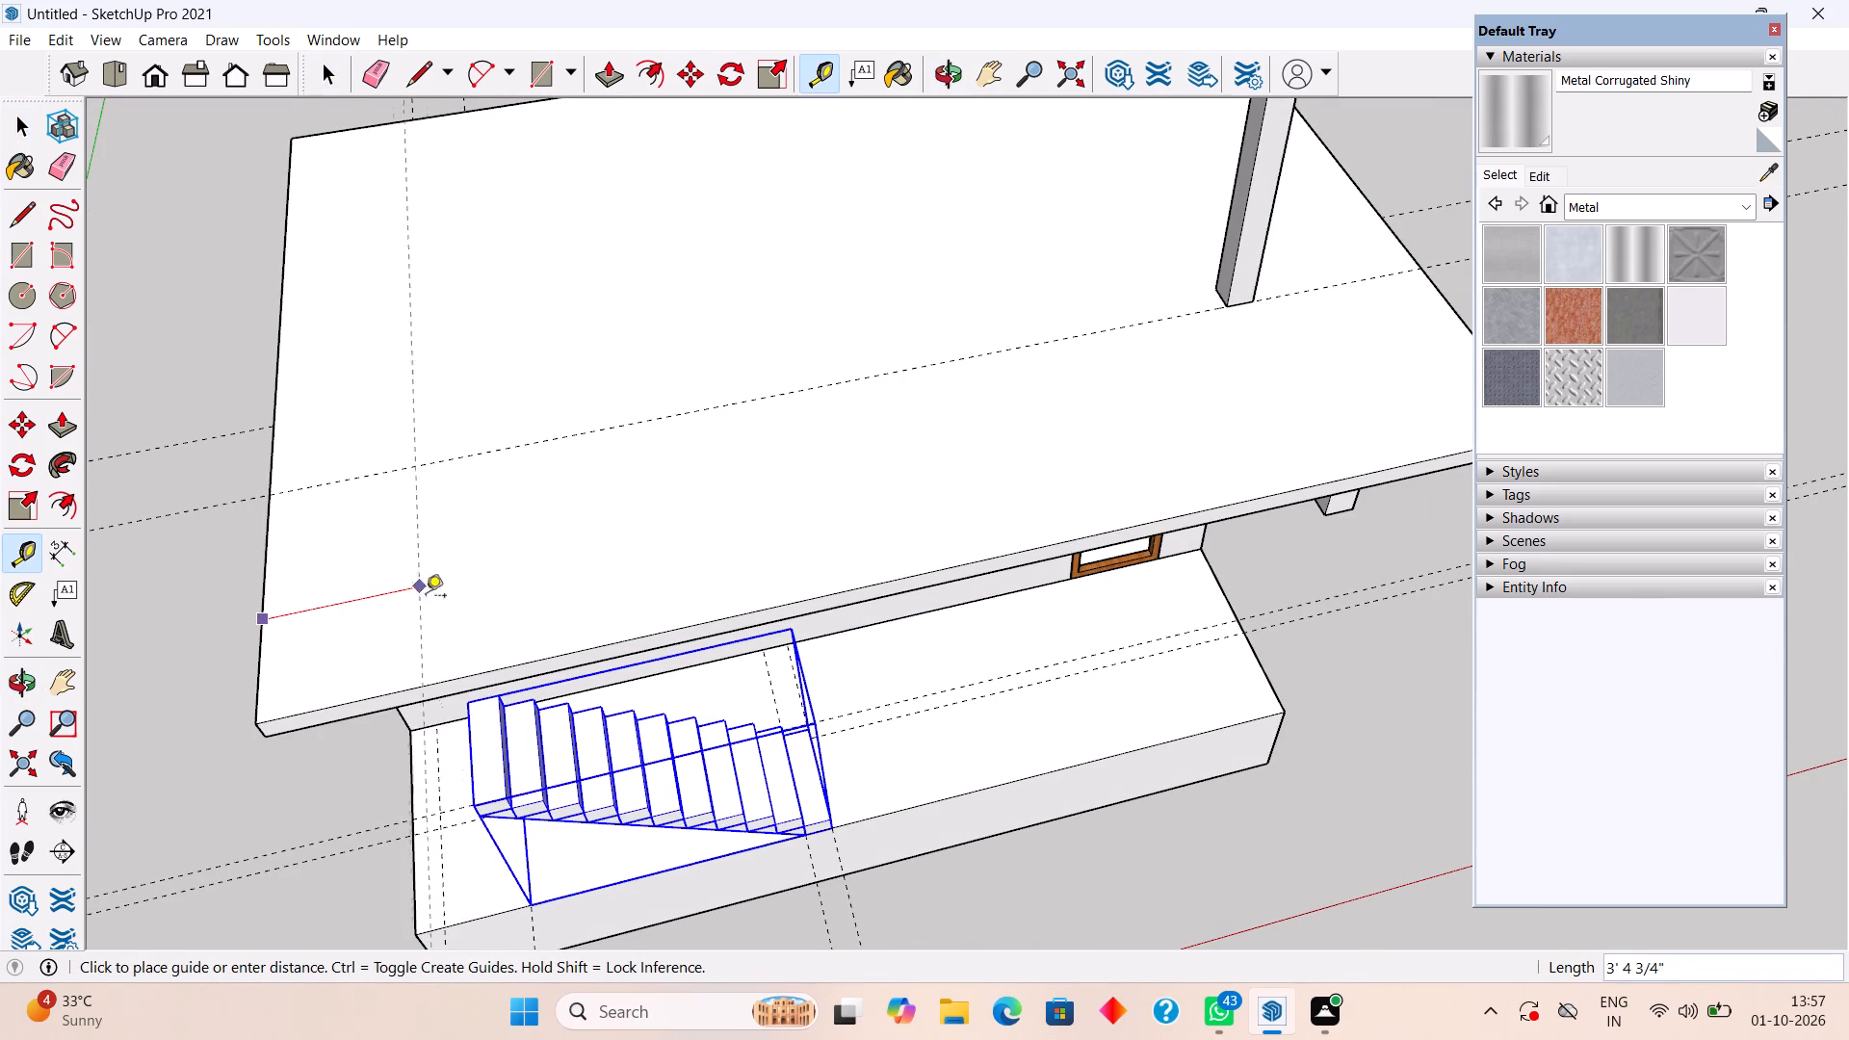
pyautogui.write("3'")
pyautogui.press('Return')
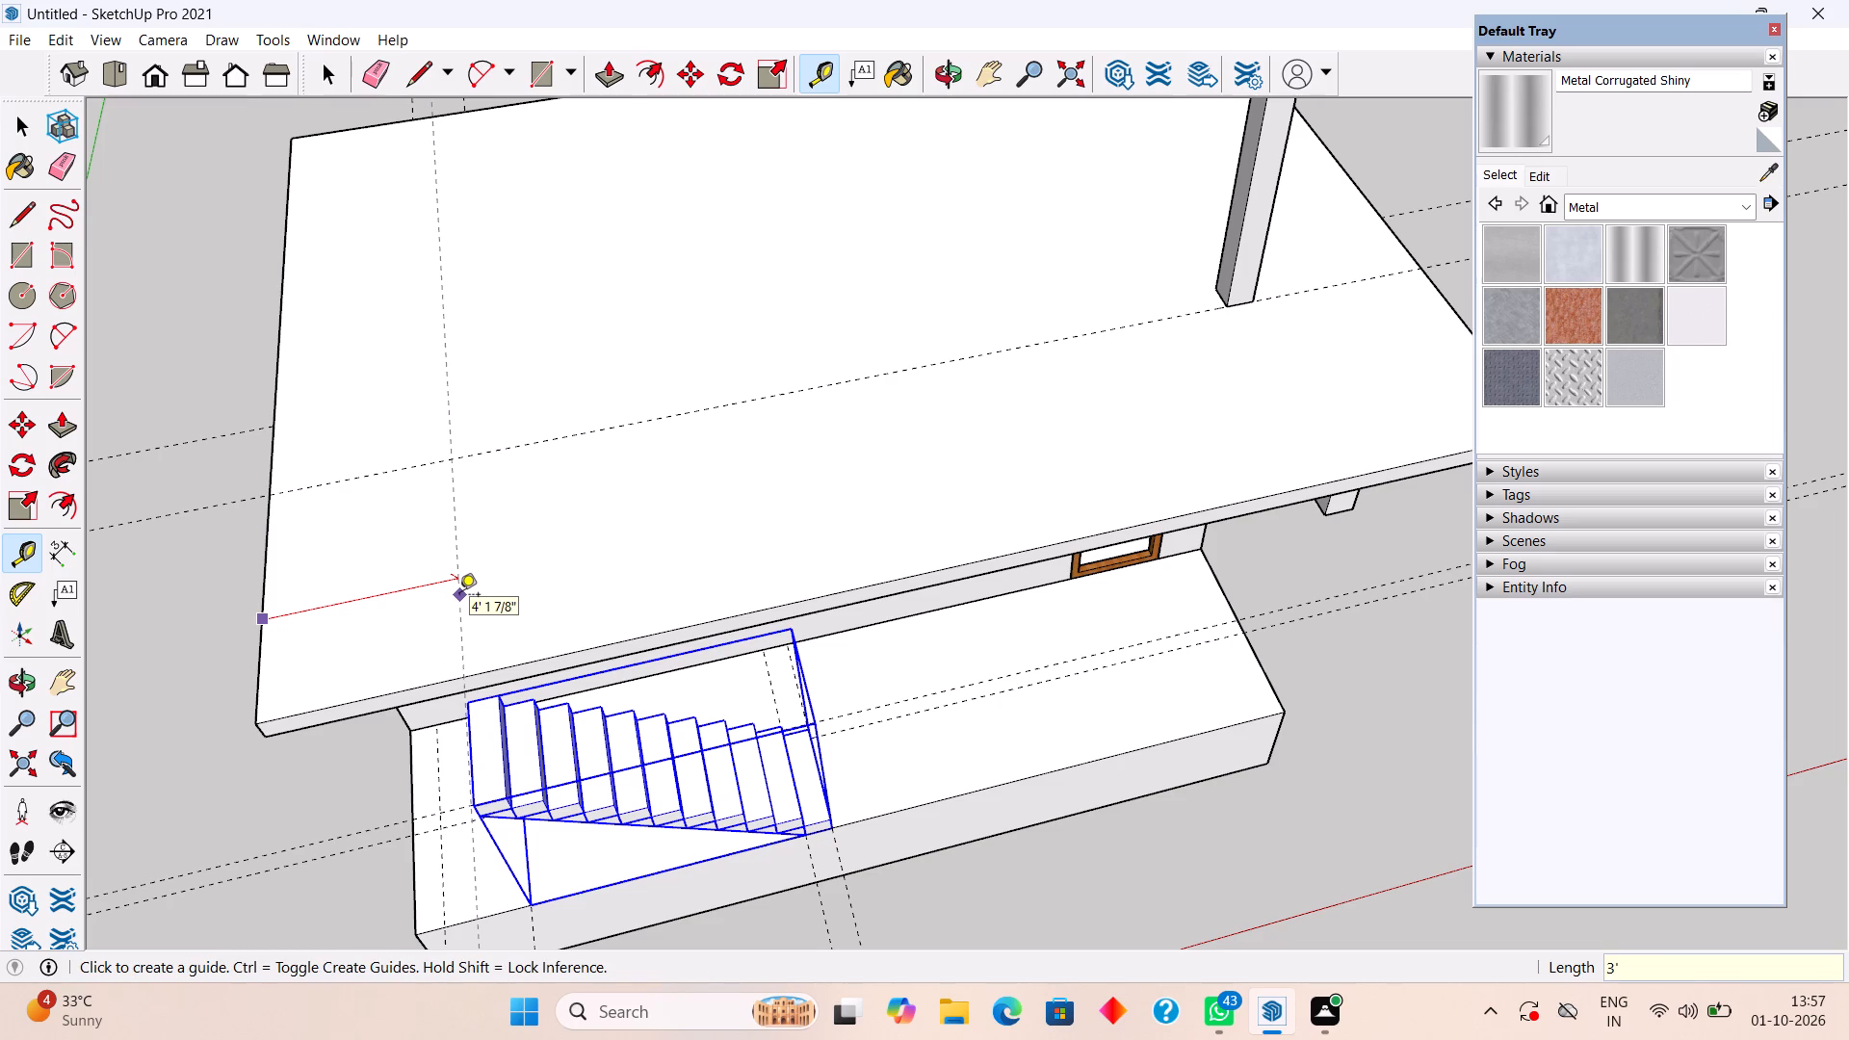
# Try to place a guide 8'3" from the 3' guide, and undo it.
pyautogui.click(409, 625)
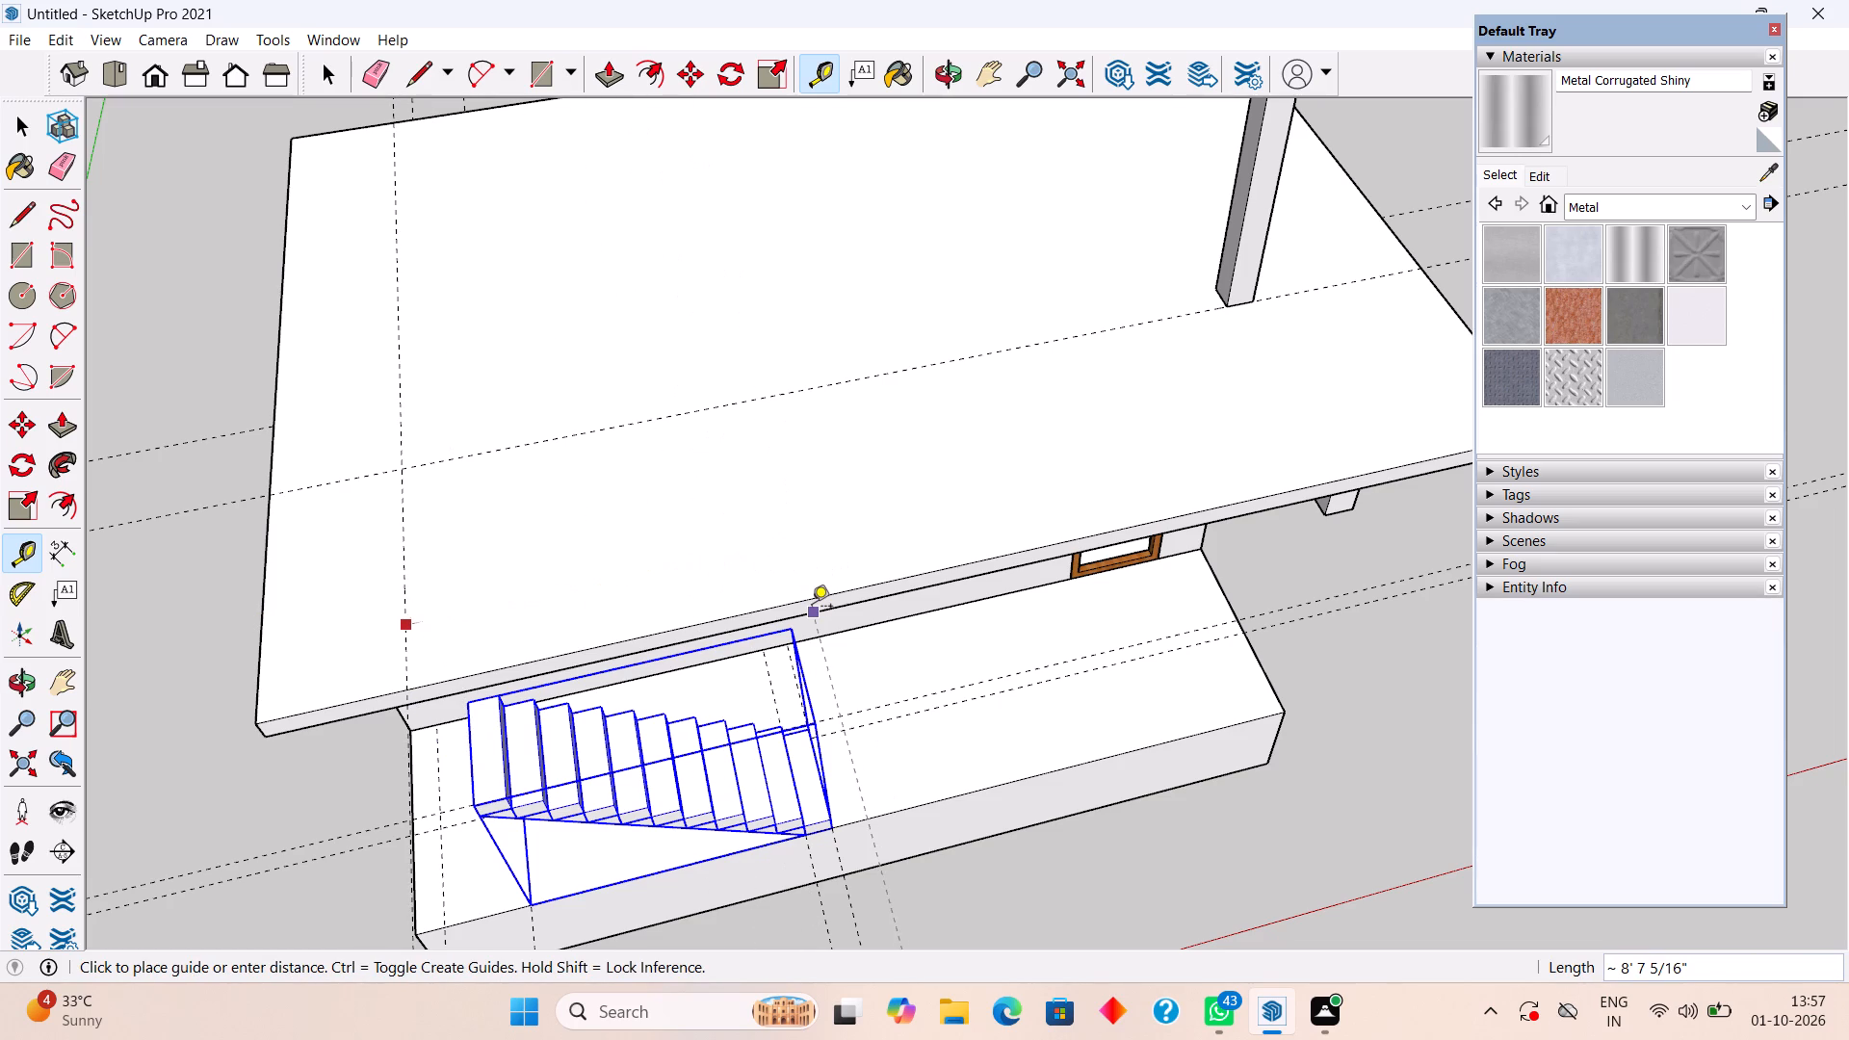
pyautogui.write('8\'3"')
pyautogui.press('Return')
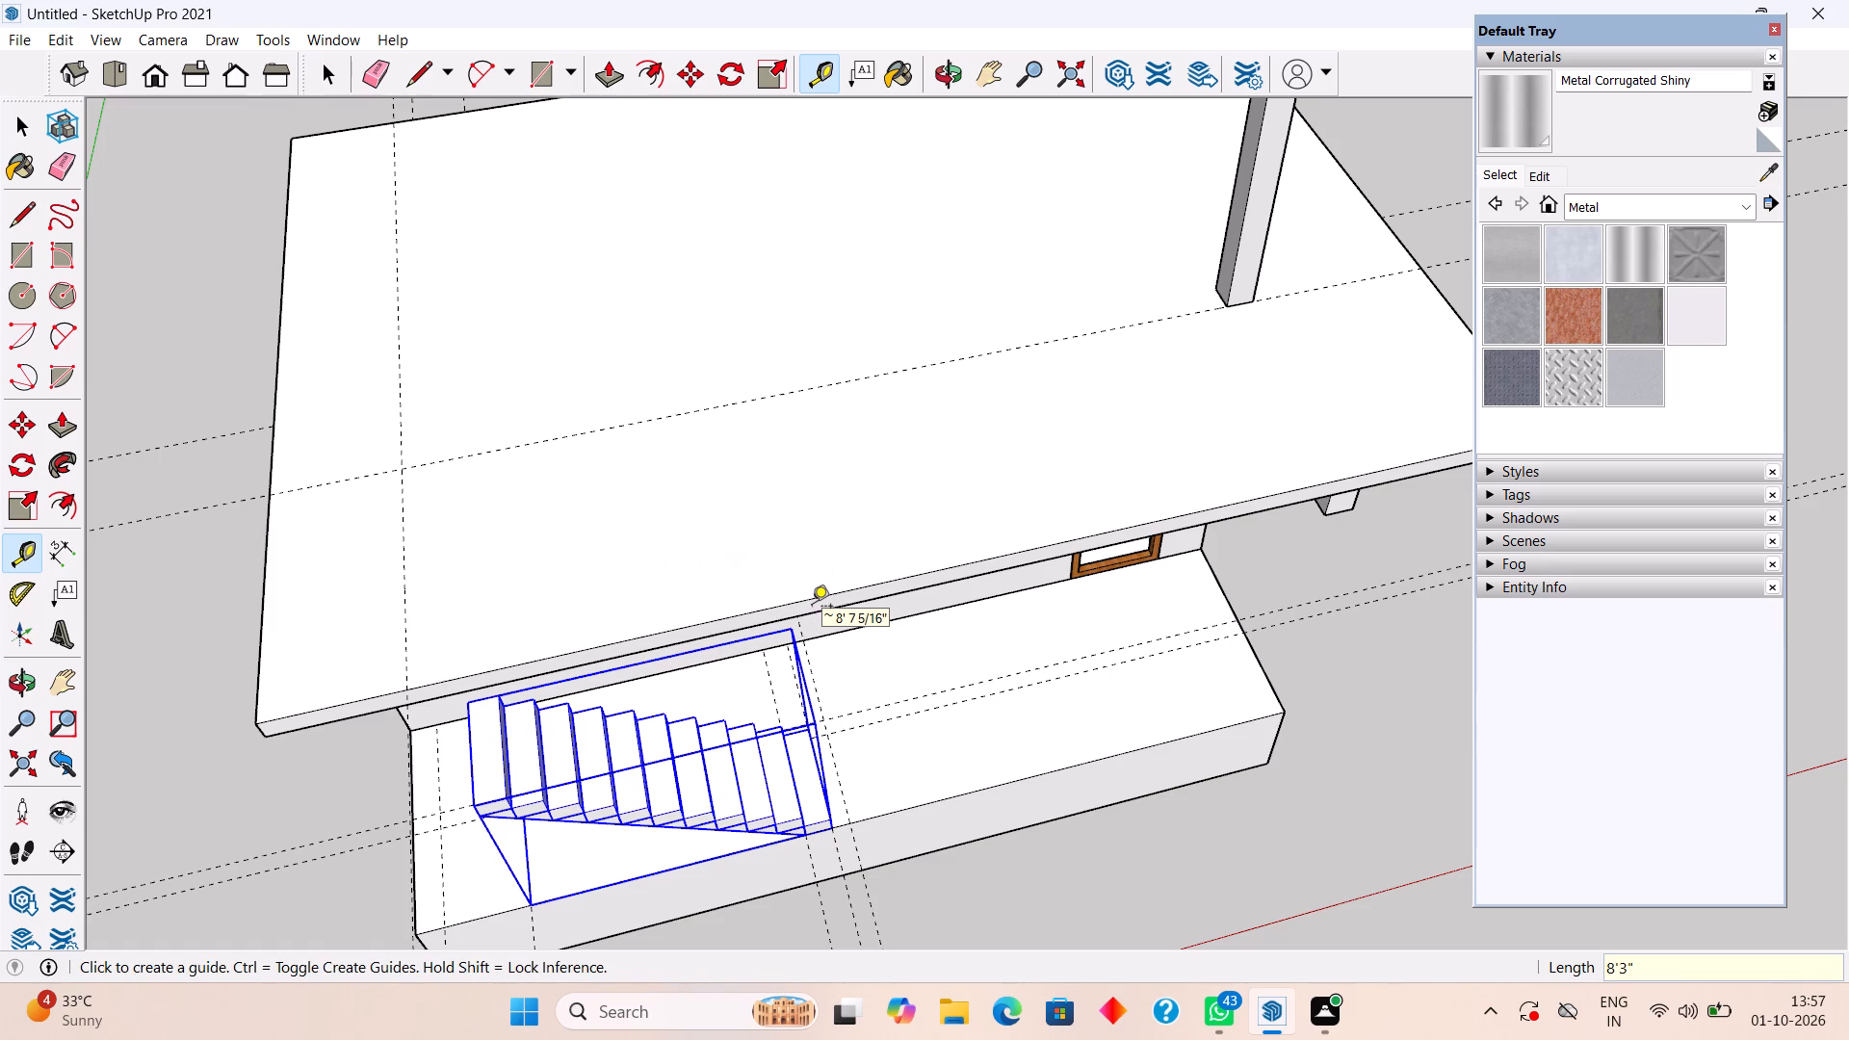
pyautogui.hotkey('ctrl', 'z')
# Place a guide on the roof slab 8'3" from the 3' guide, towards the staircase's lower end.
pyautogui.moveTo(502, 696); pyautogui.dragTo(454, 567, button='middle')
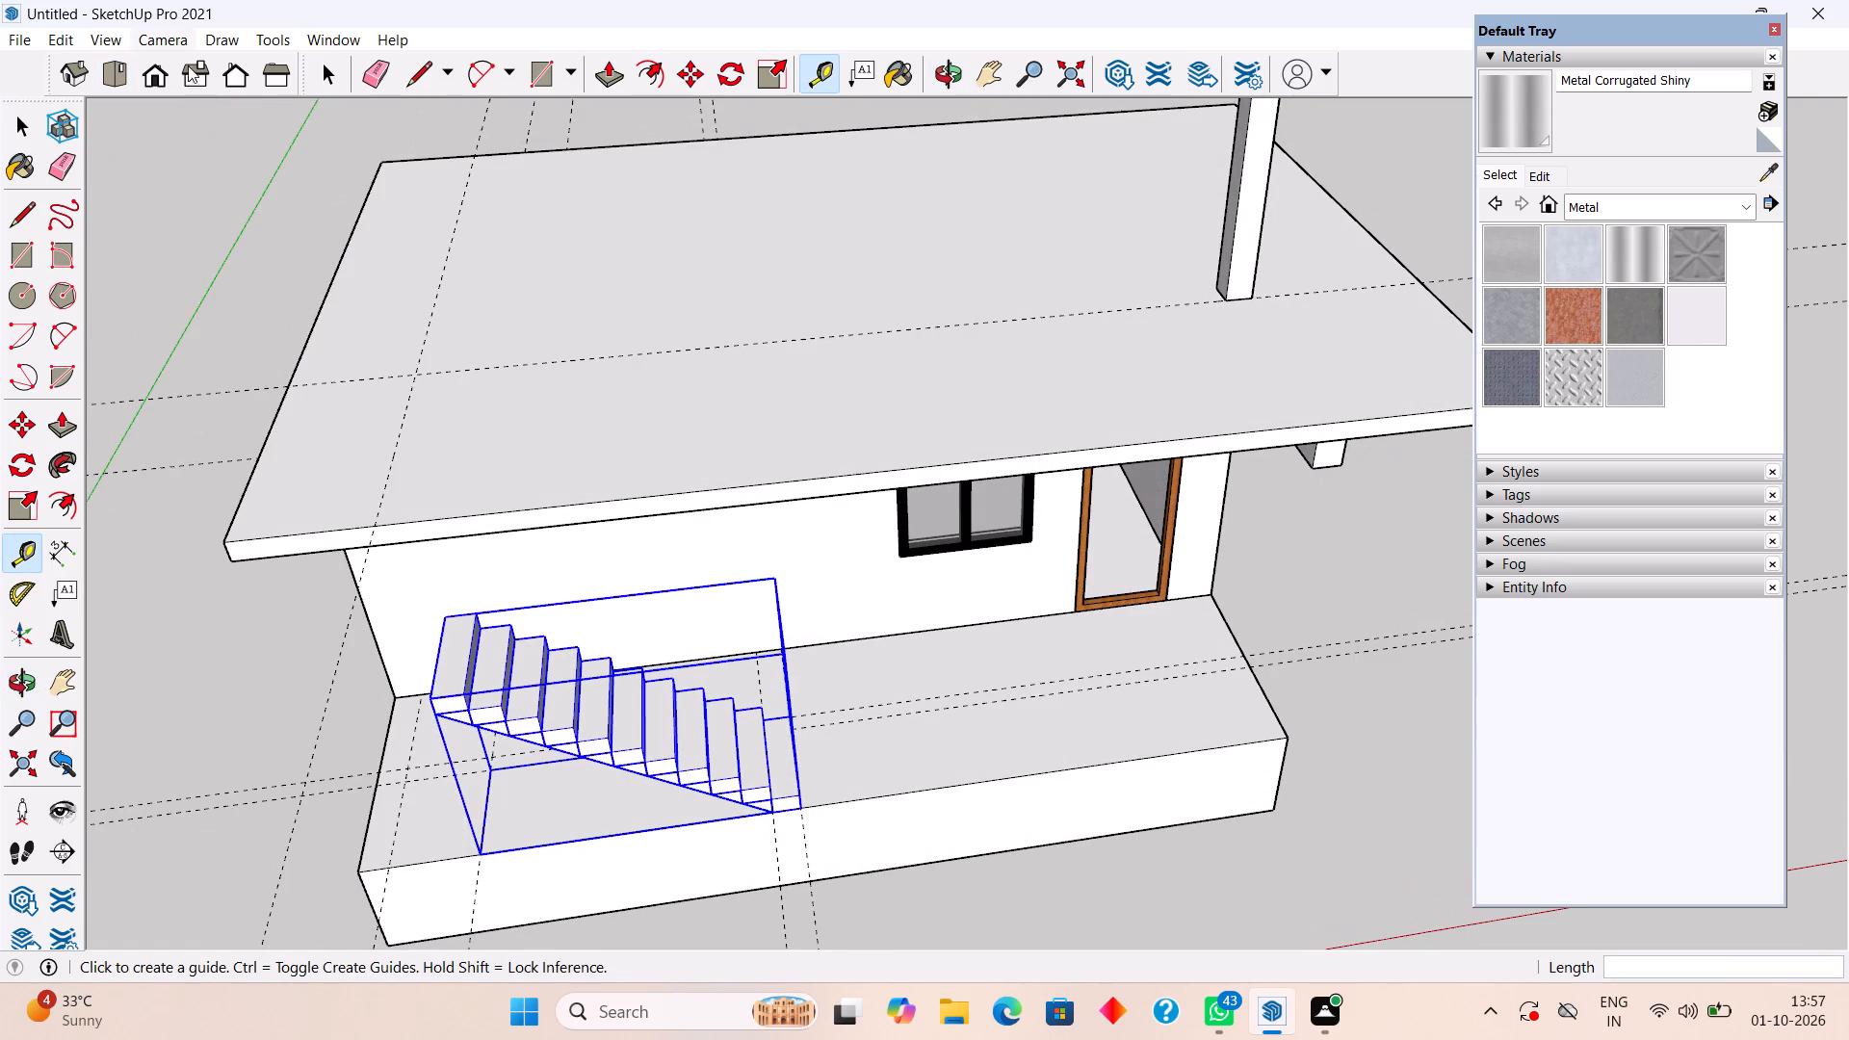
pyautogui.click(404, 440)
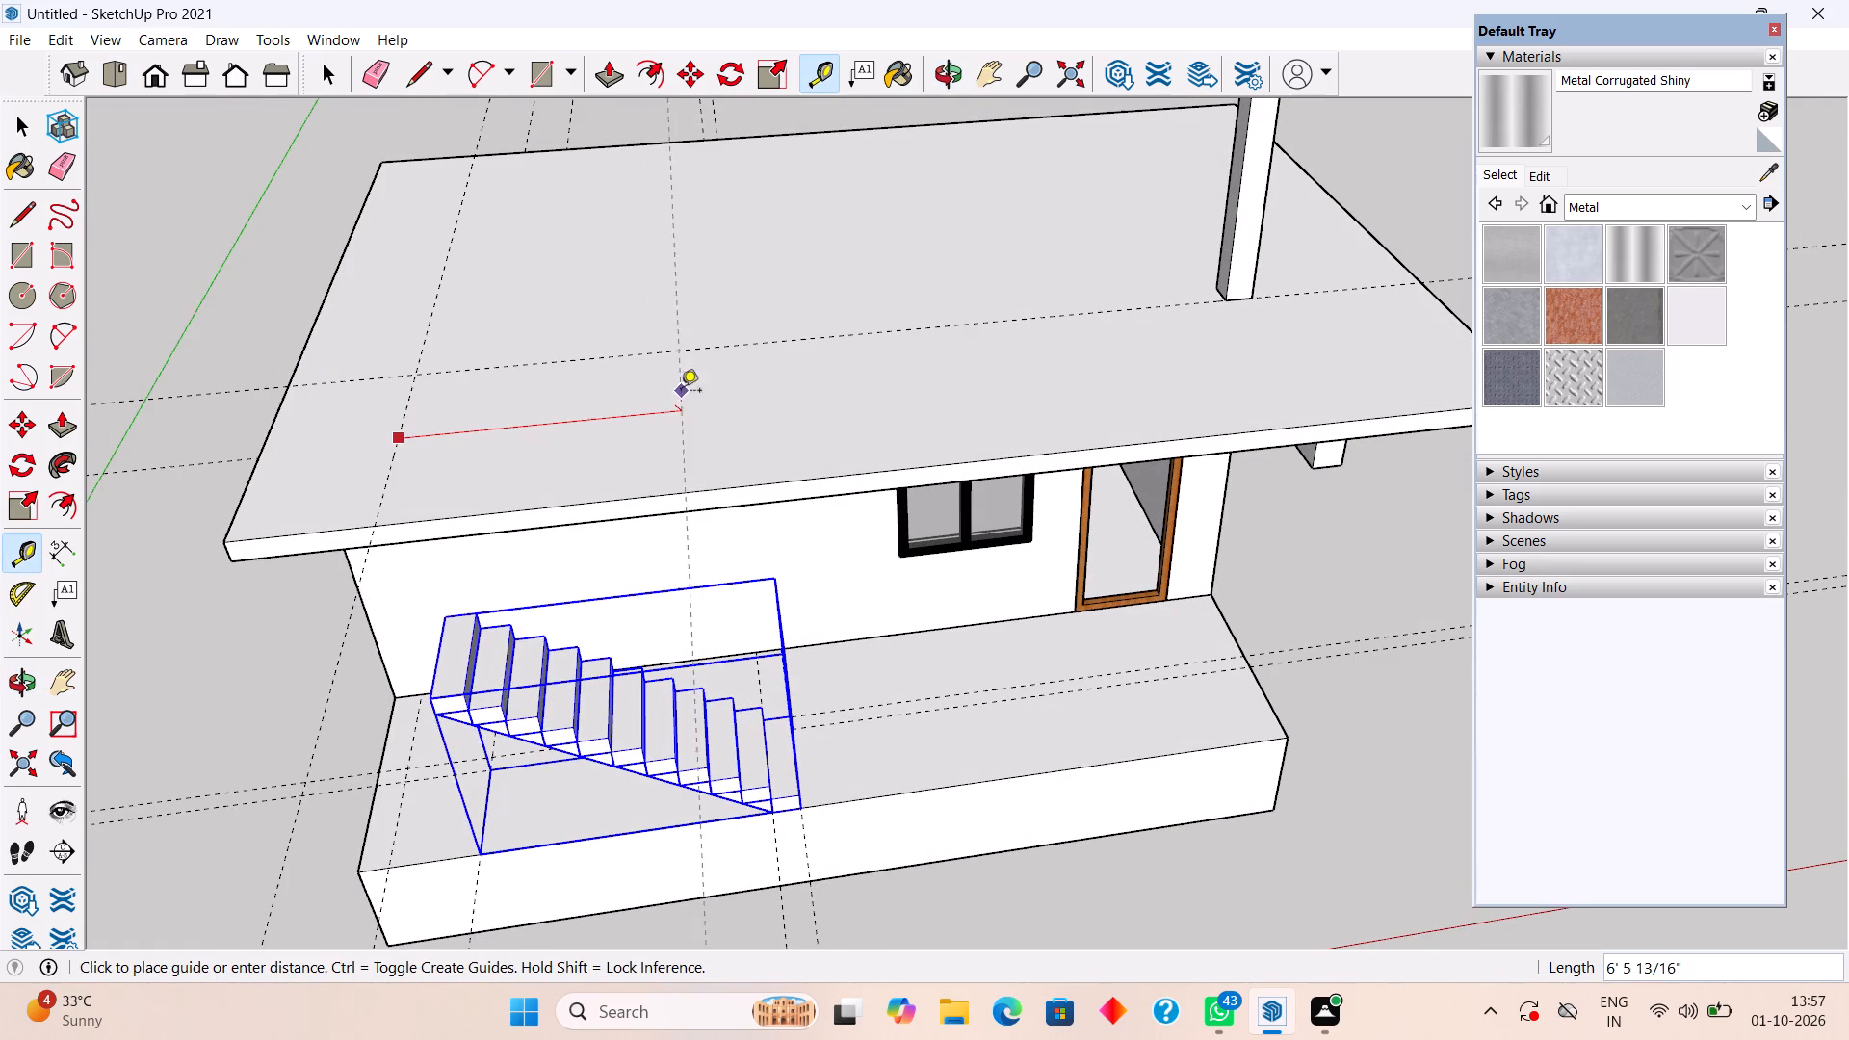
pyautogui.write('8\'3"')
pyautogui.press('Return')
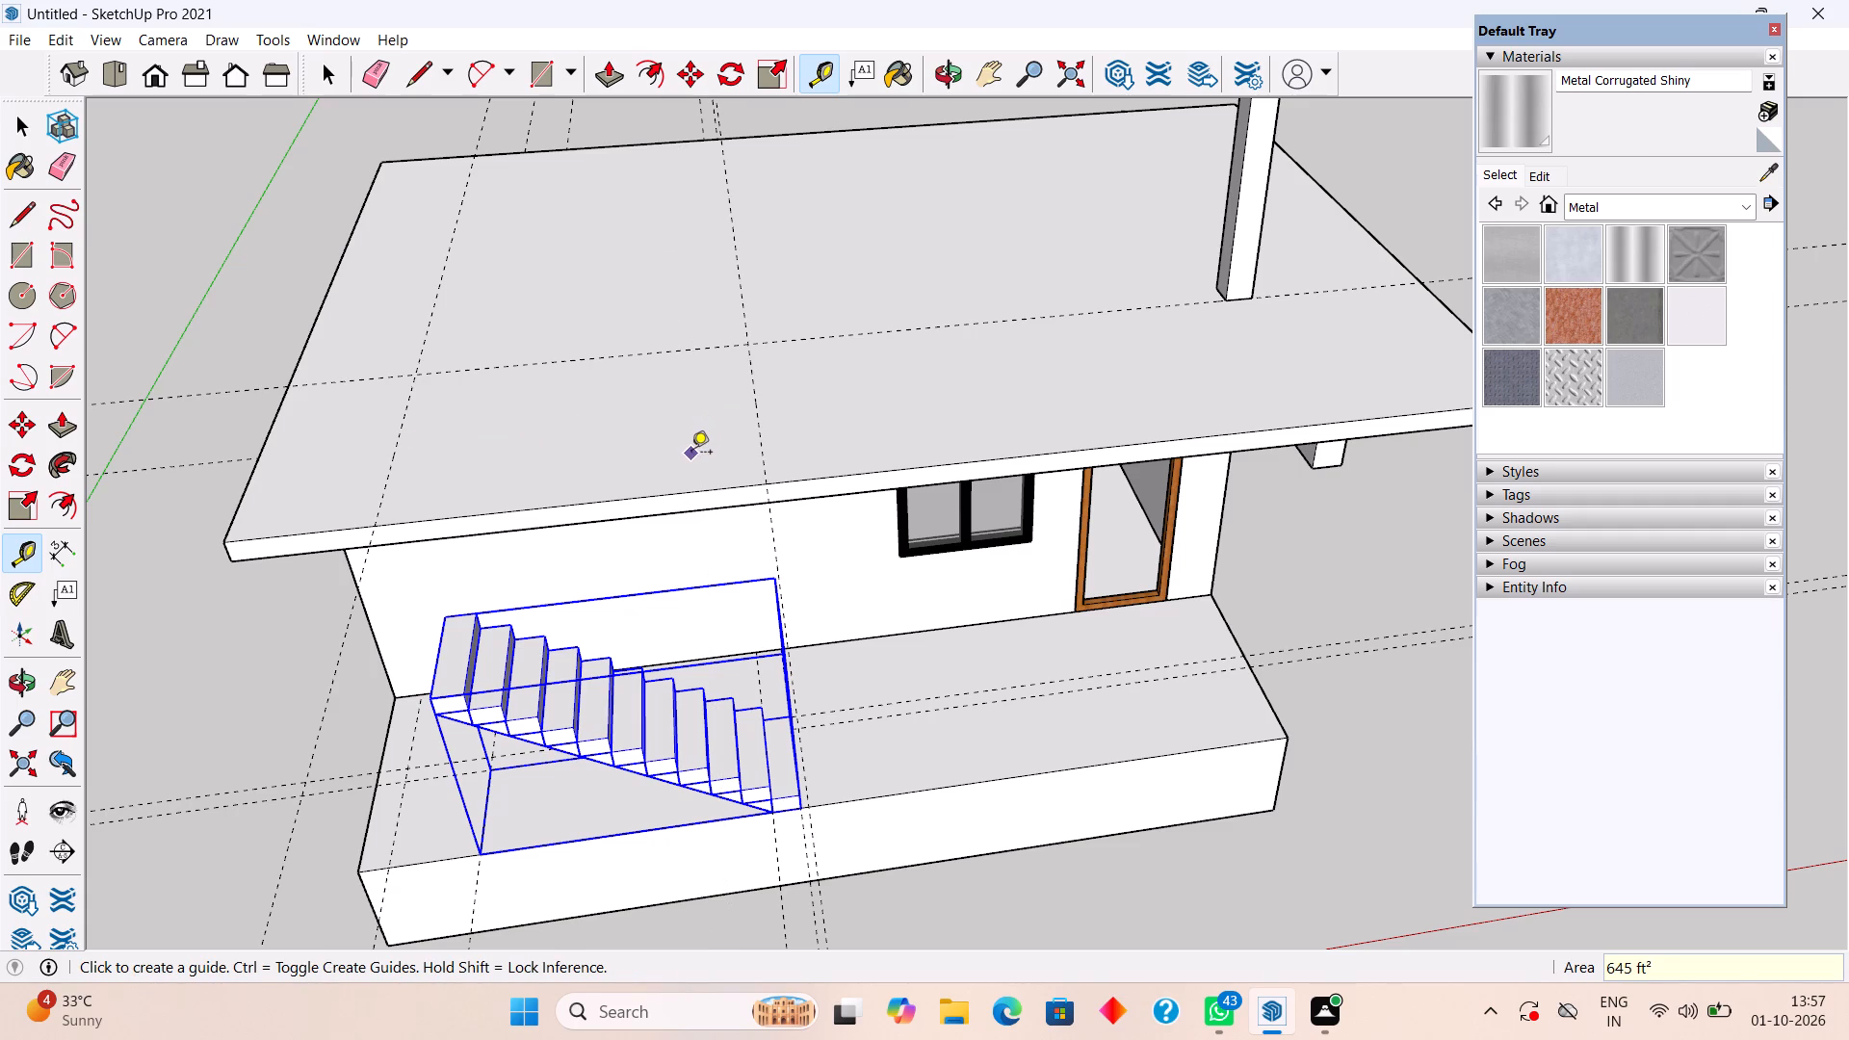
# Open the roof slab group and draw a 6'6" by 11'3" rectangle on its top at the front corner, ending at the 8'3" guide.
pyautogui.press('space')
pyautogui.press('r')
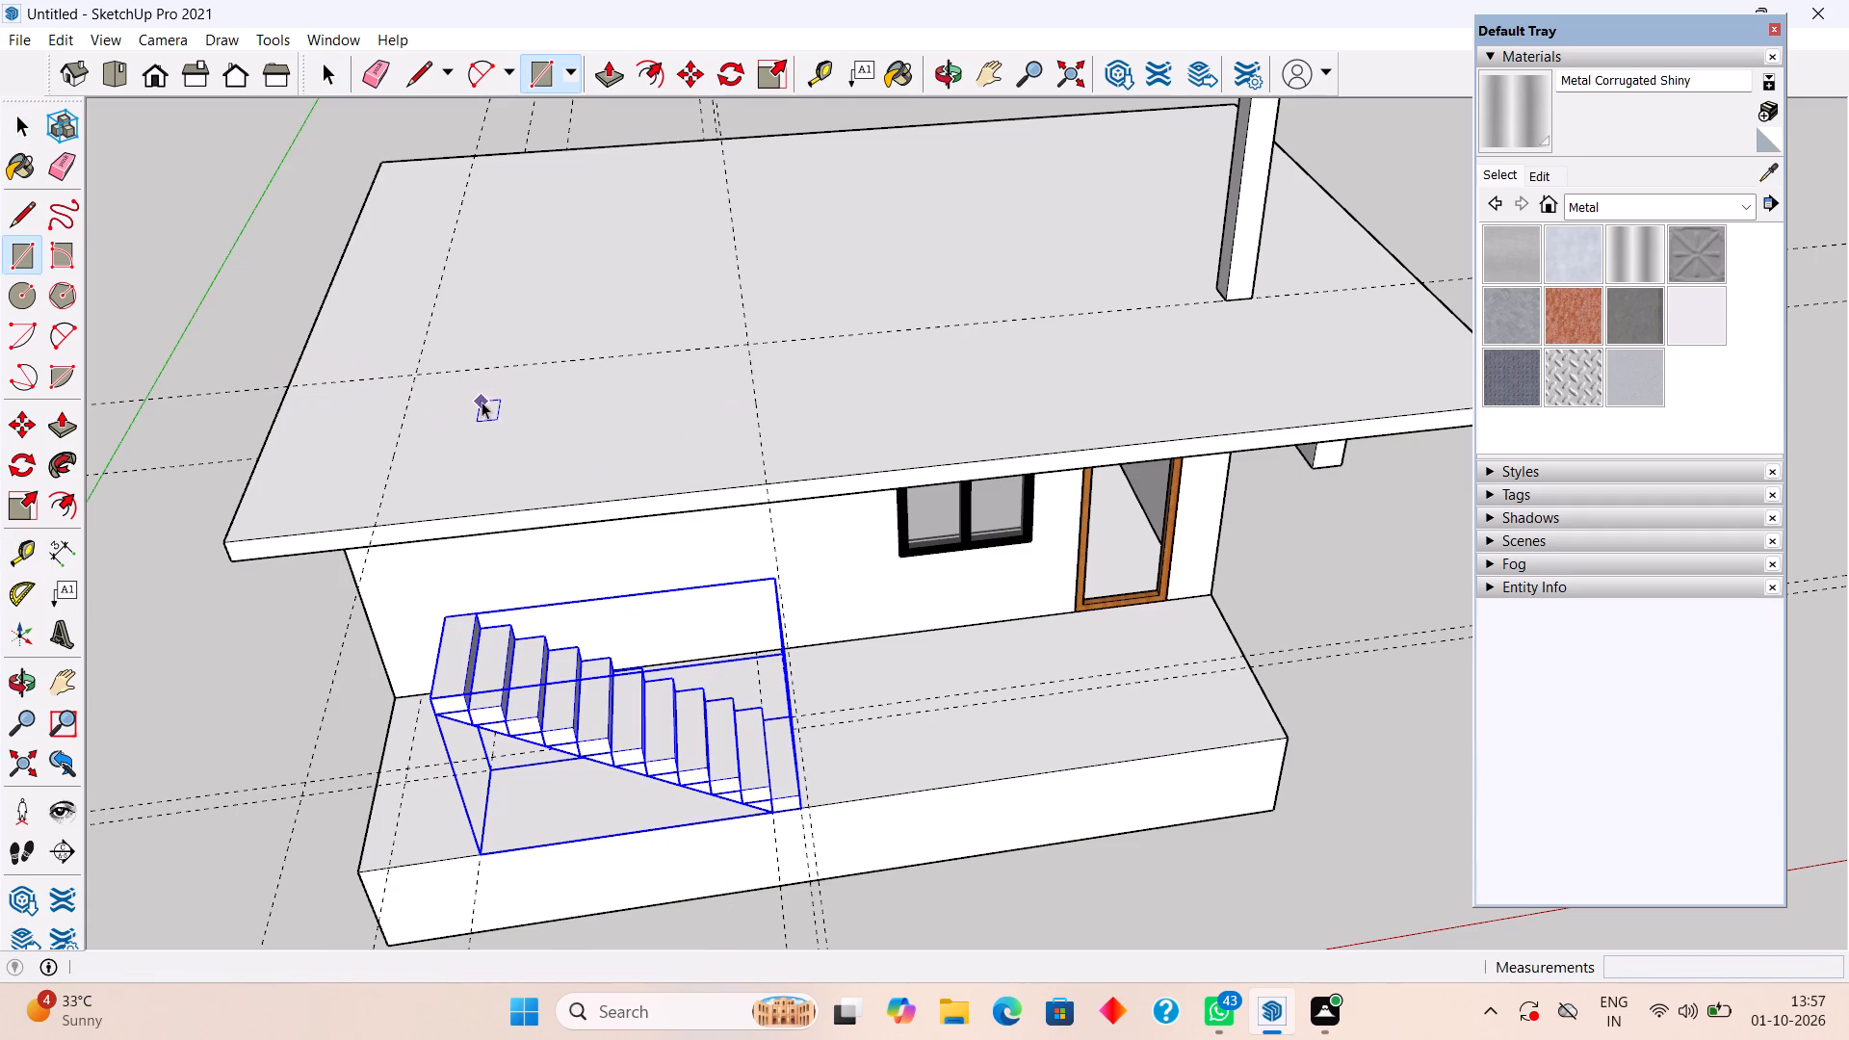
pyautogui.press('space')
pyautogui.tripleClick(542, 451)
pyautogui.press('r')
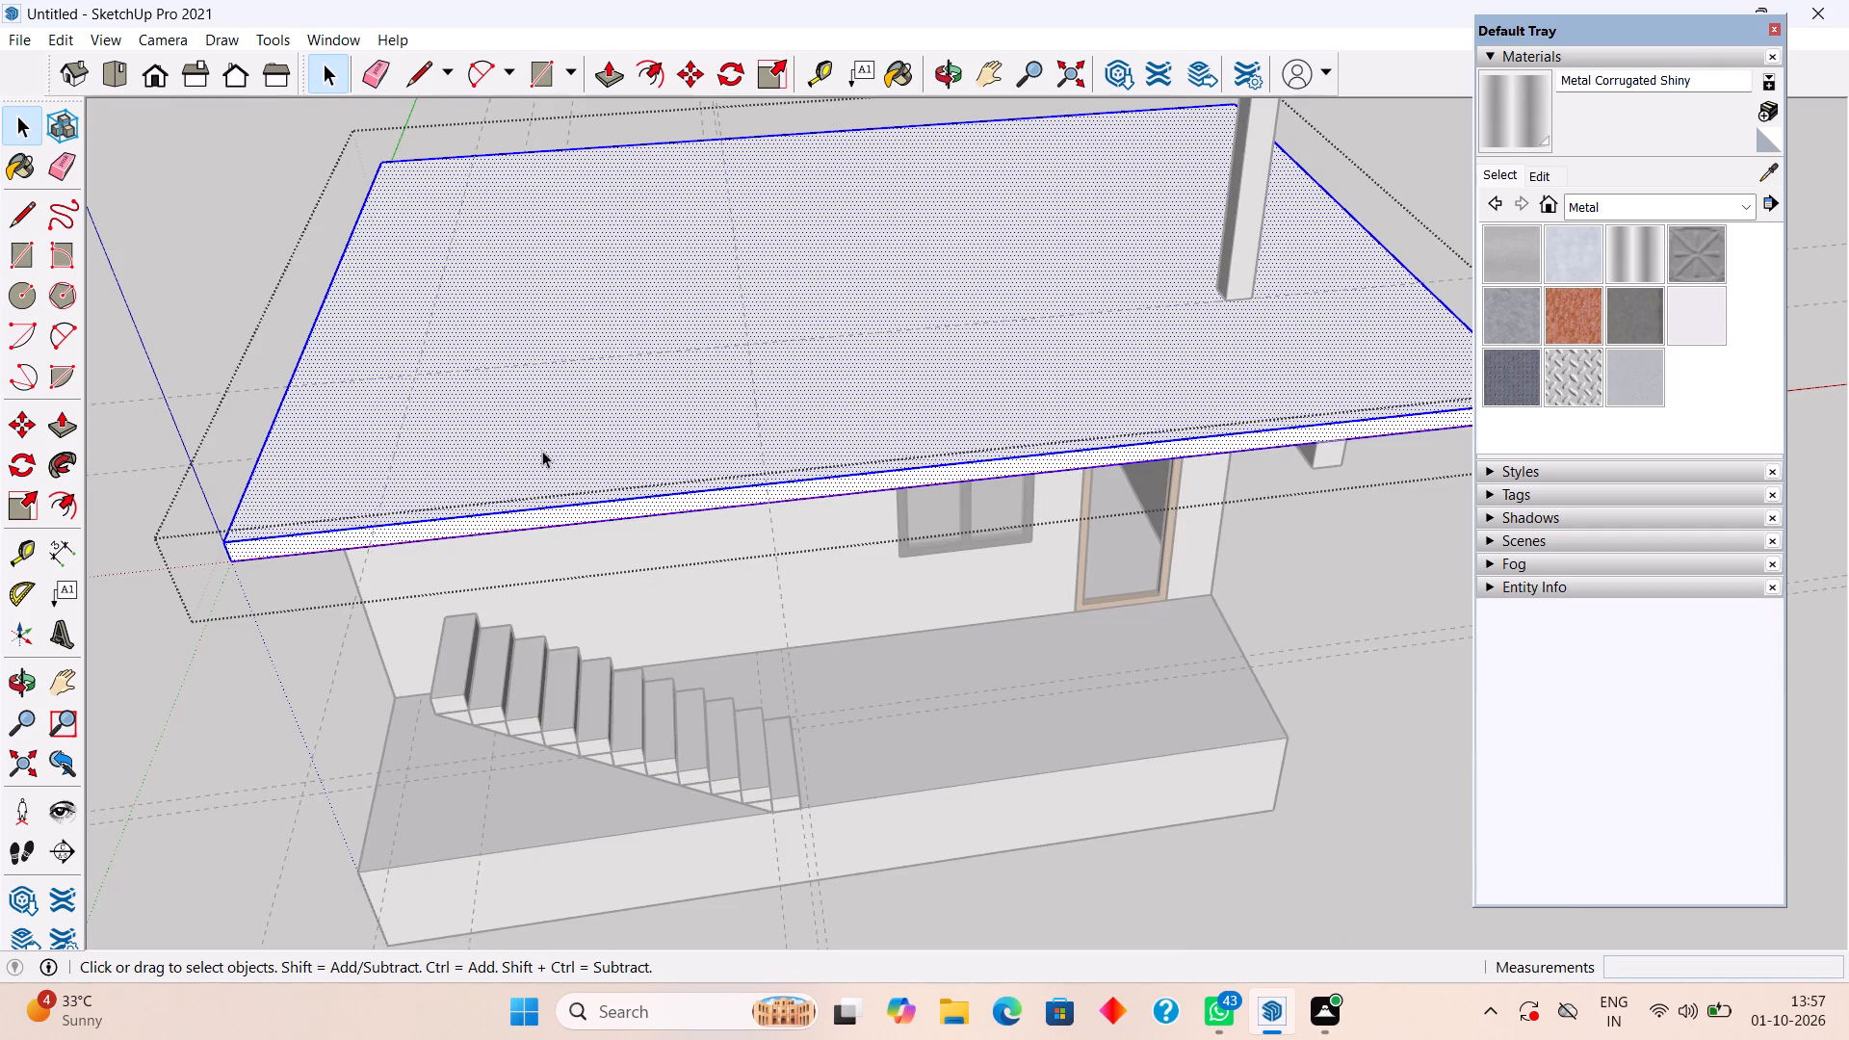
pyautogui.click(292, 384)
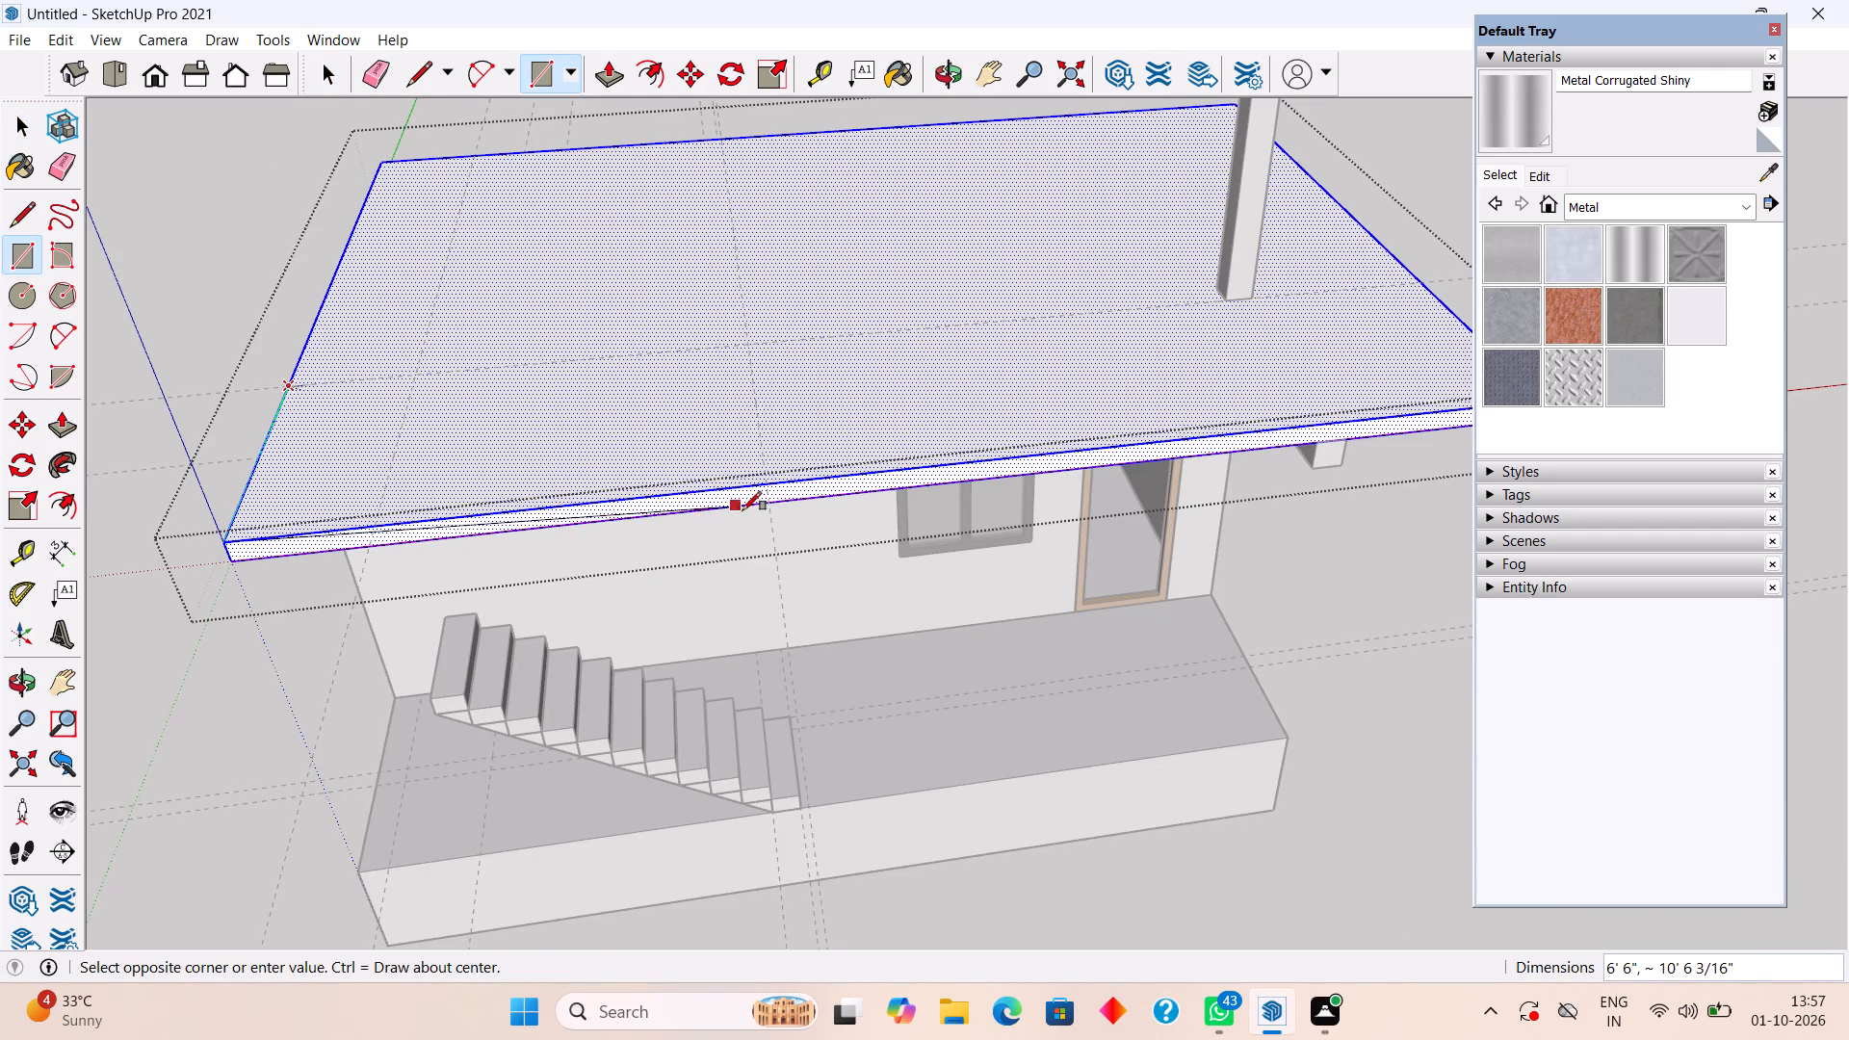
pyautogui.click(765, 485)
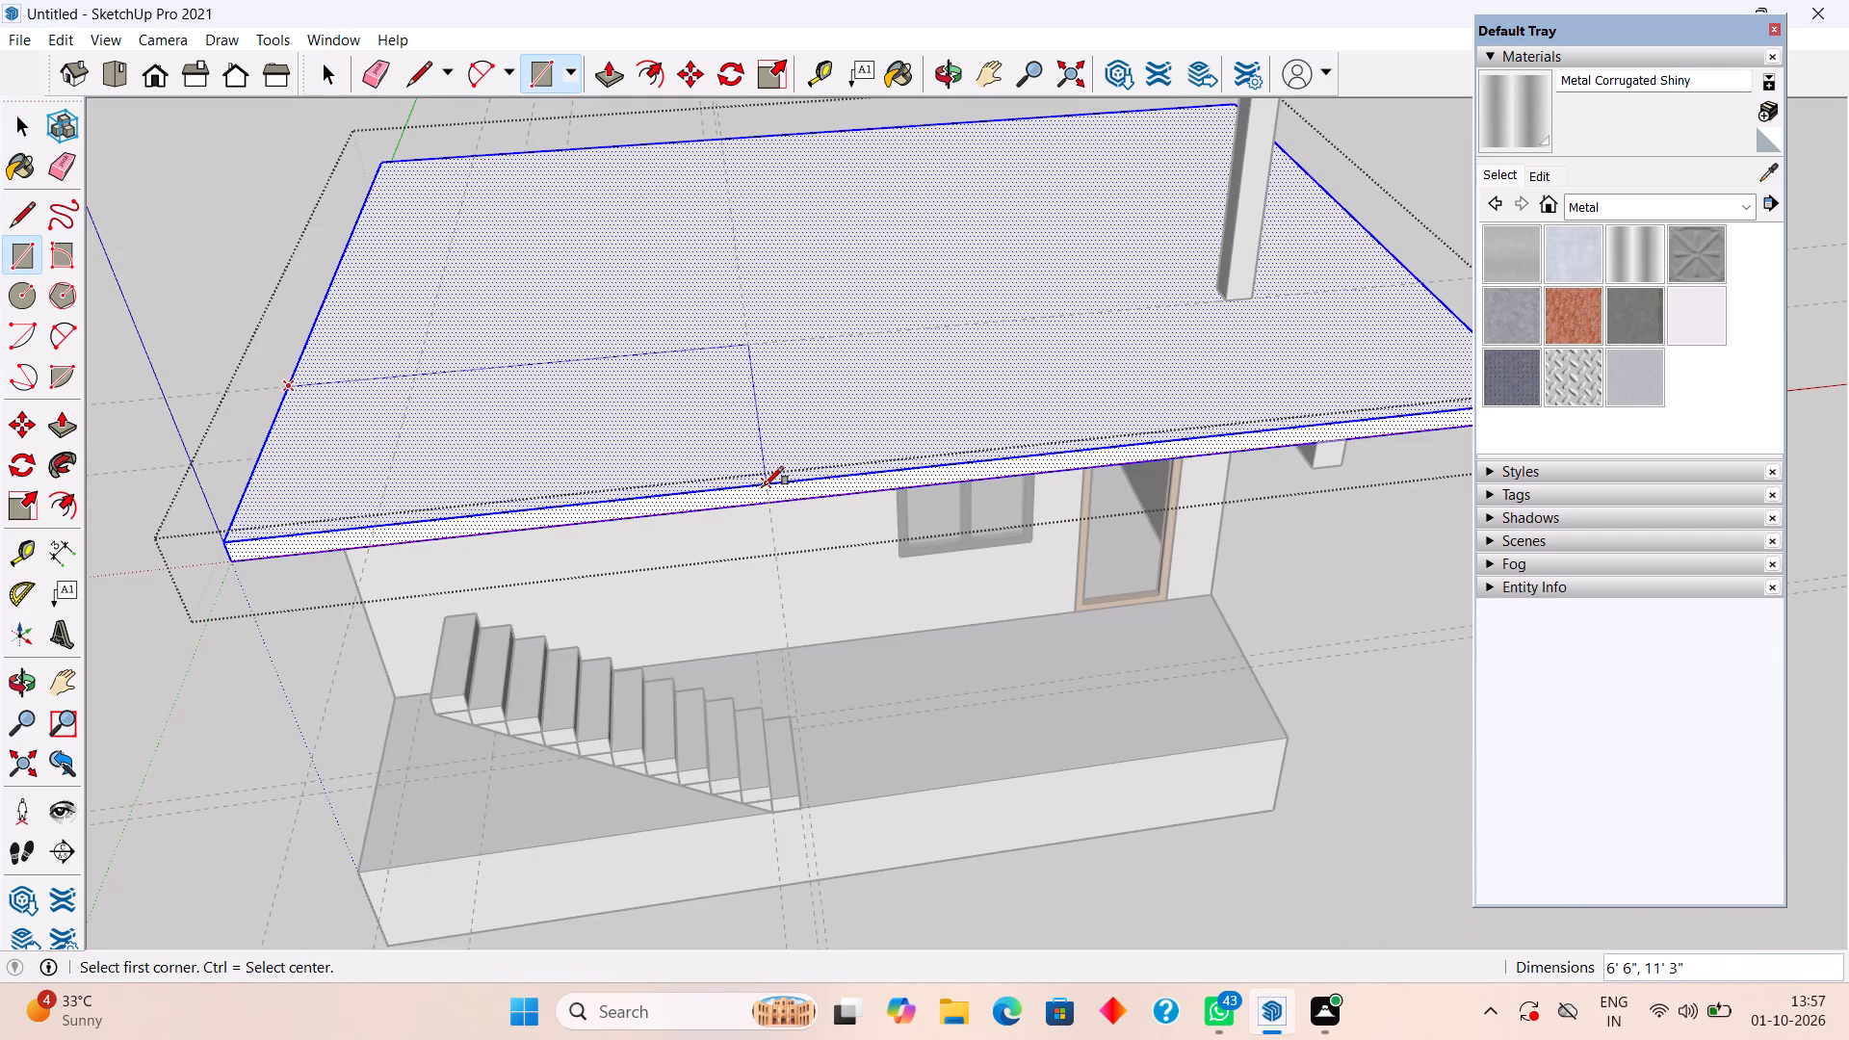
# Push/Pull the corner rectangle down 6" through the slab to cut the stair opening, and exit the slab group.
pyautogui.press('space')
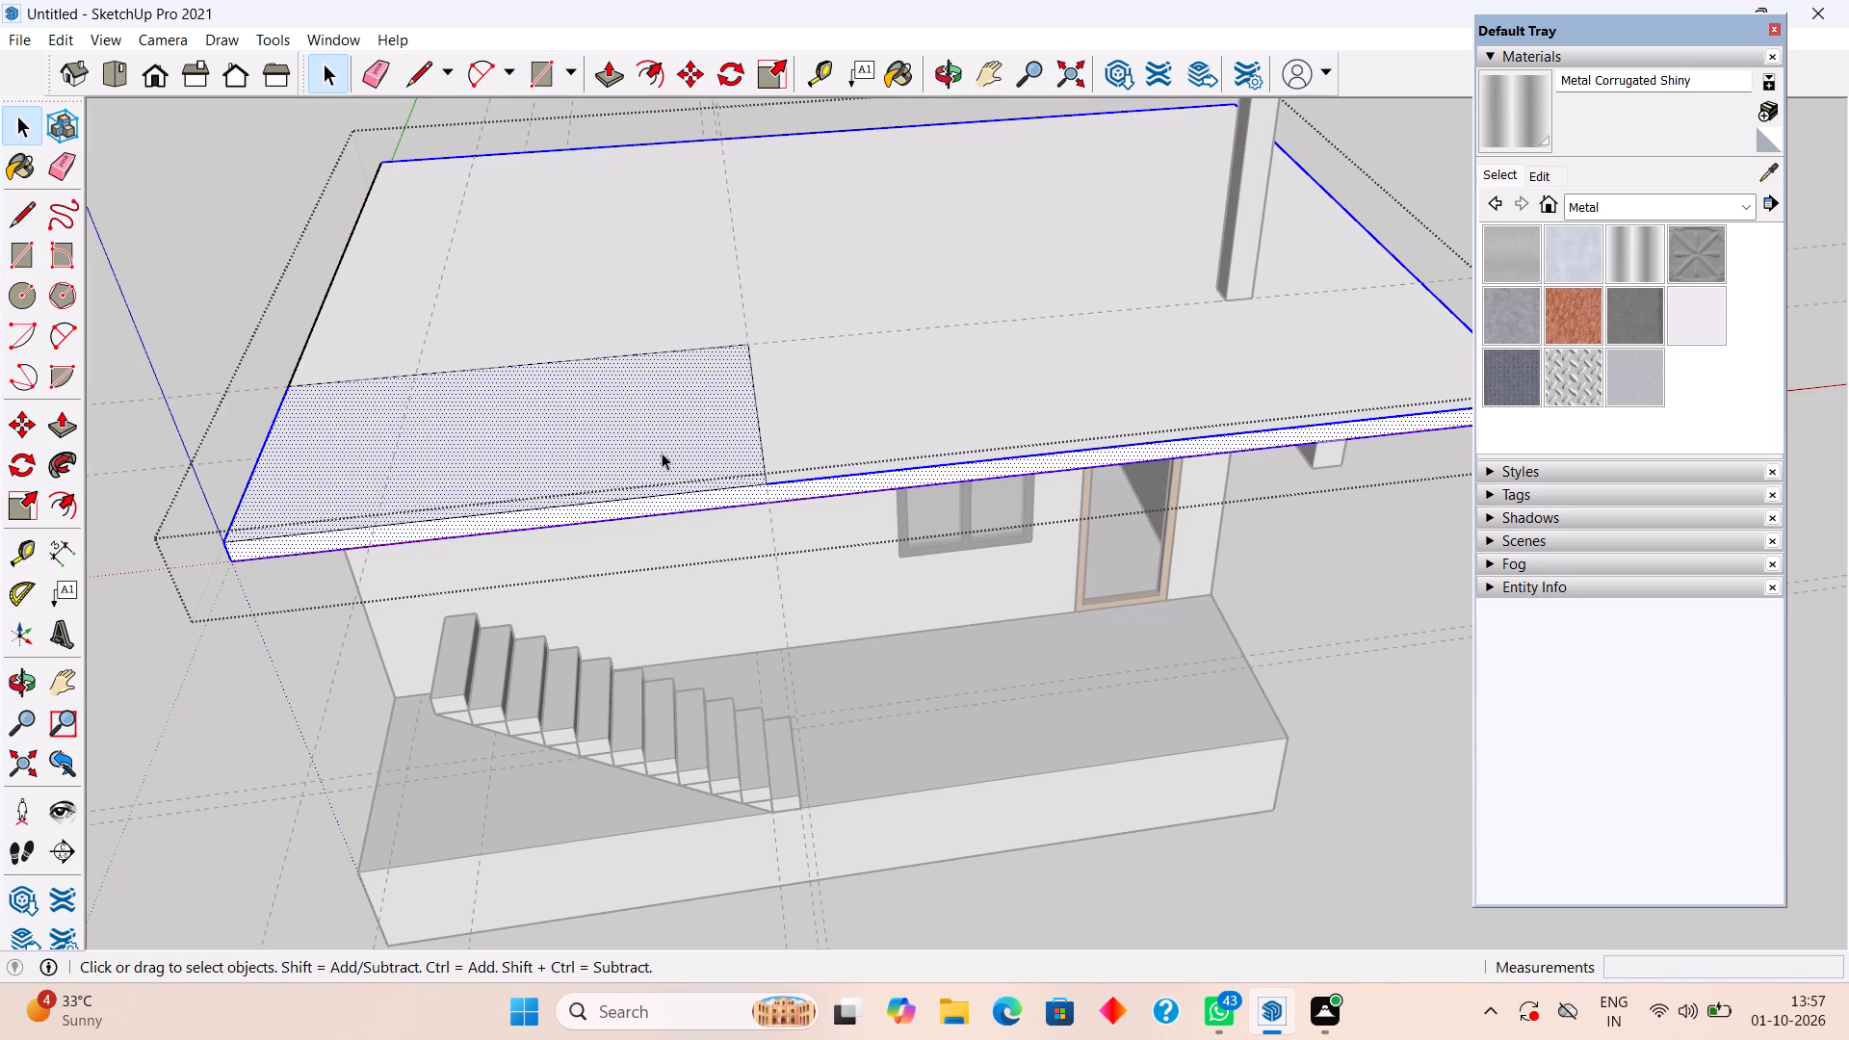
pyautogui.press('p')
pyautogui.click(661, 452)
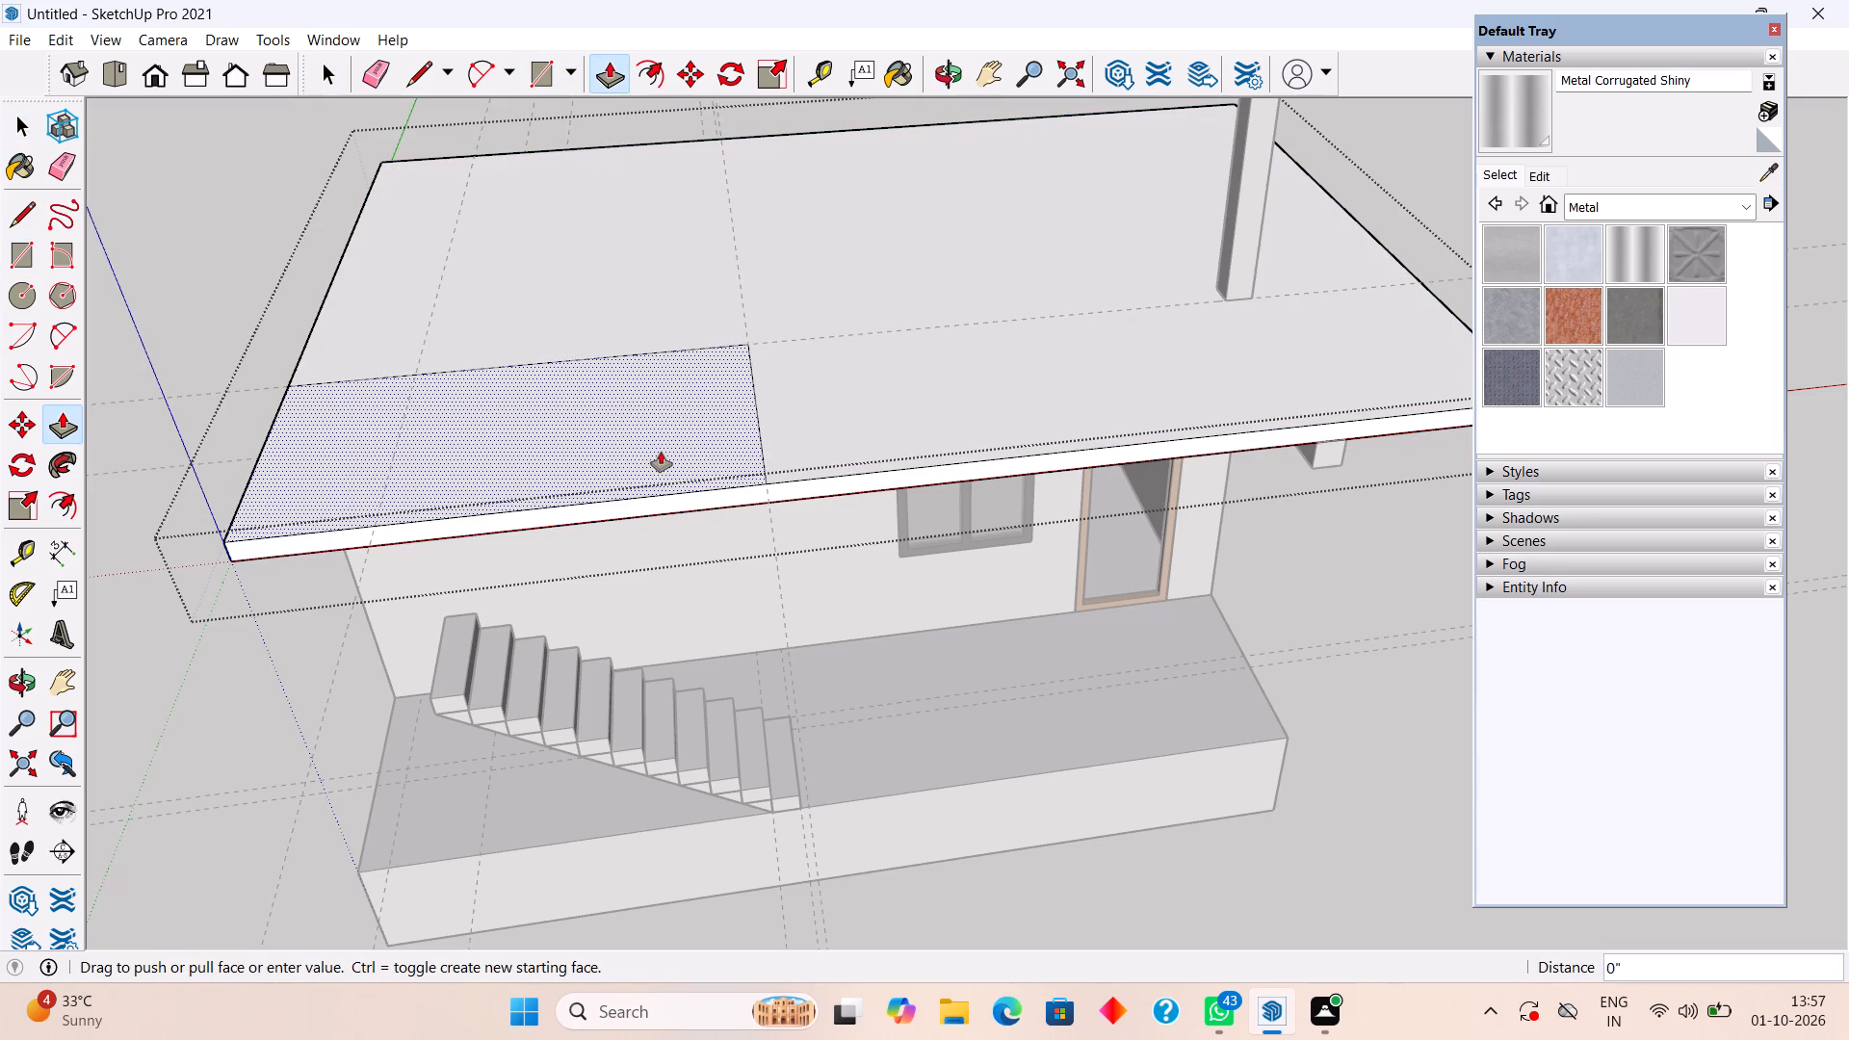
pyautogui.moveTo(661, 452); pyautogui.dragTo(677, 489)
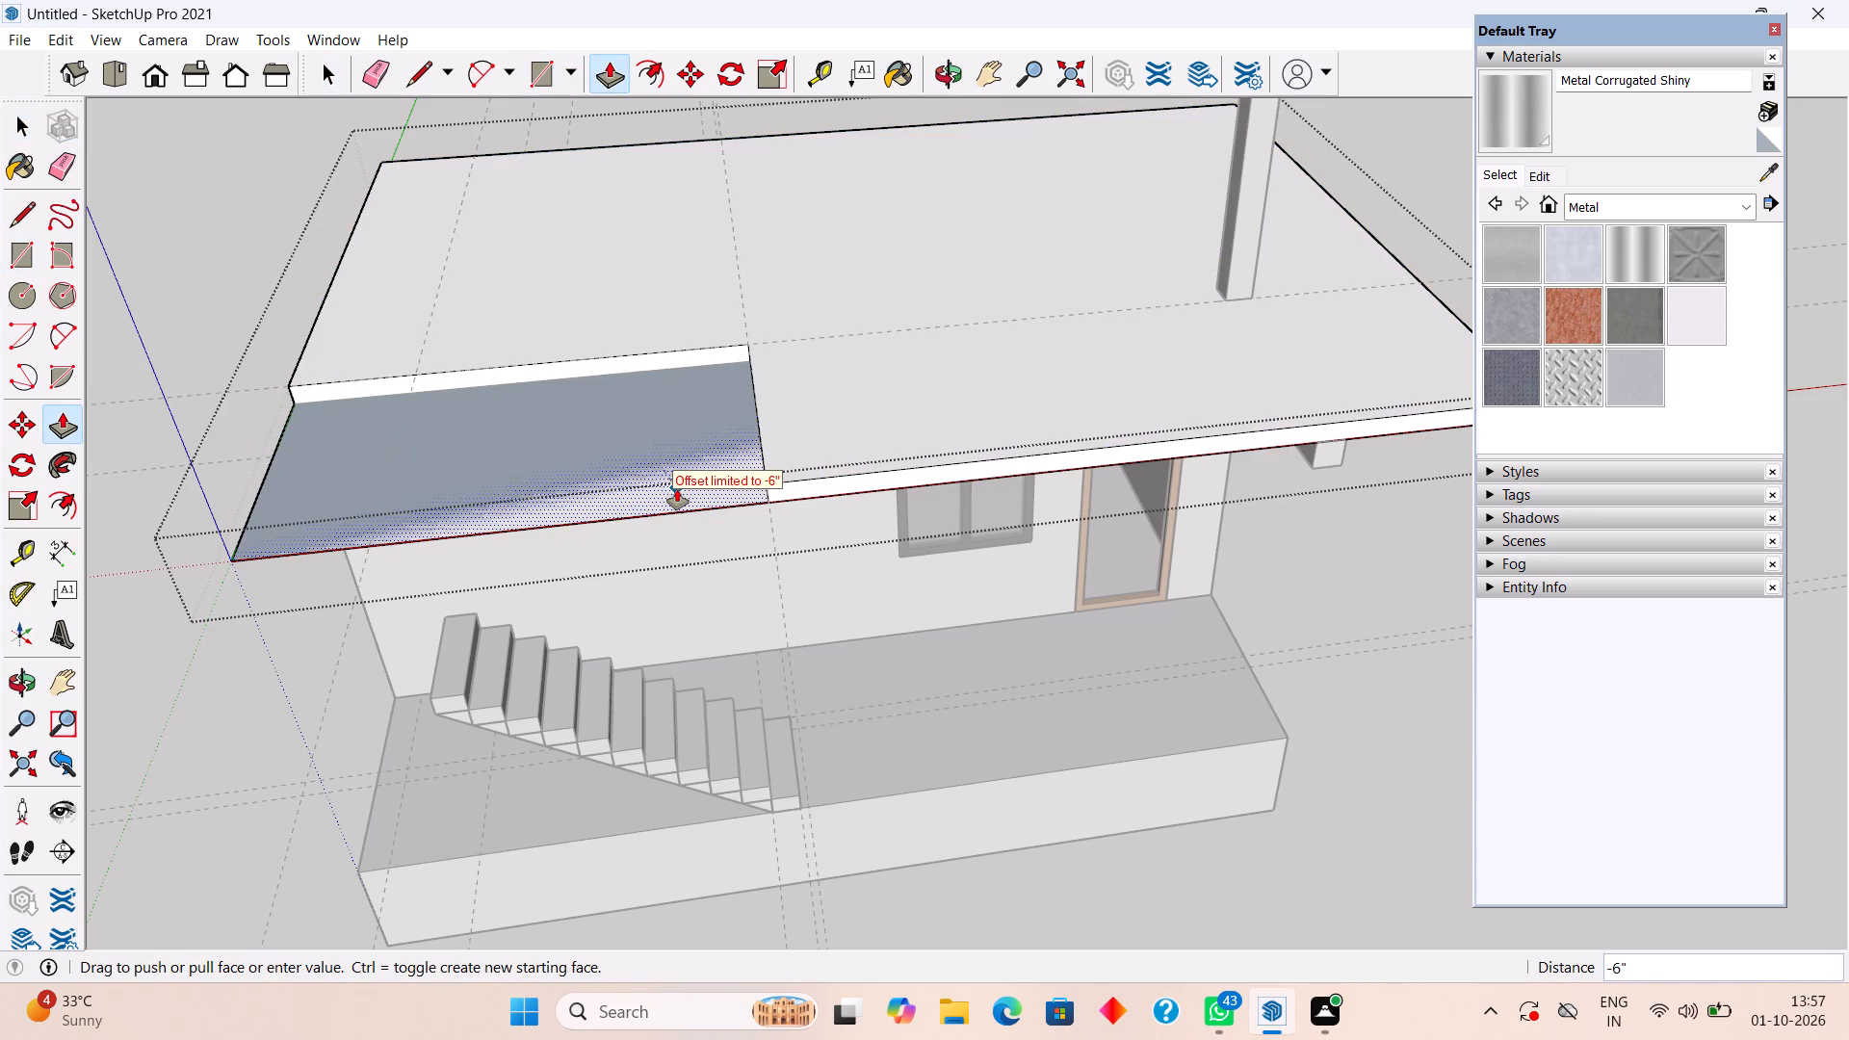
pyautogui.press('space')
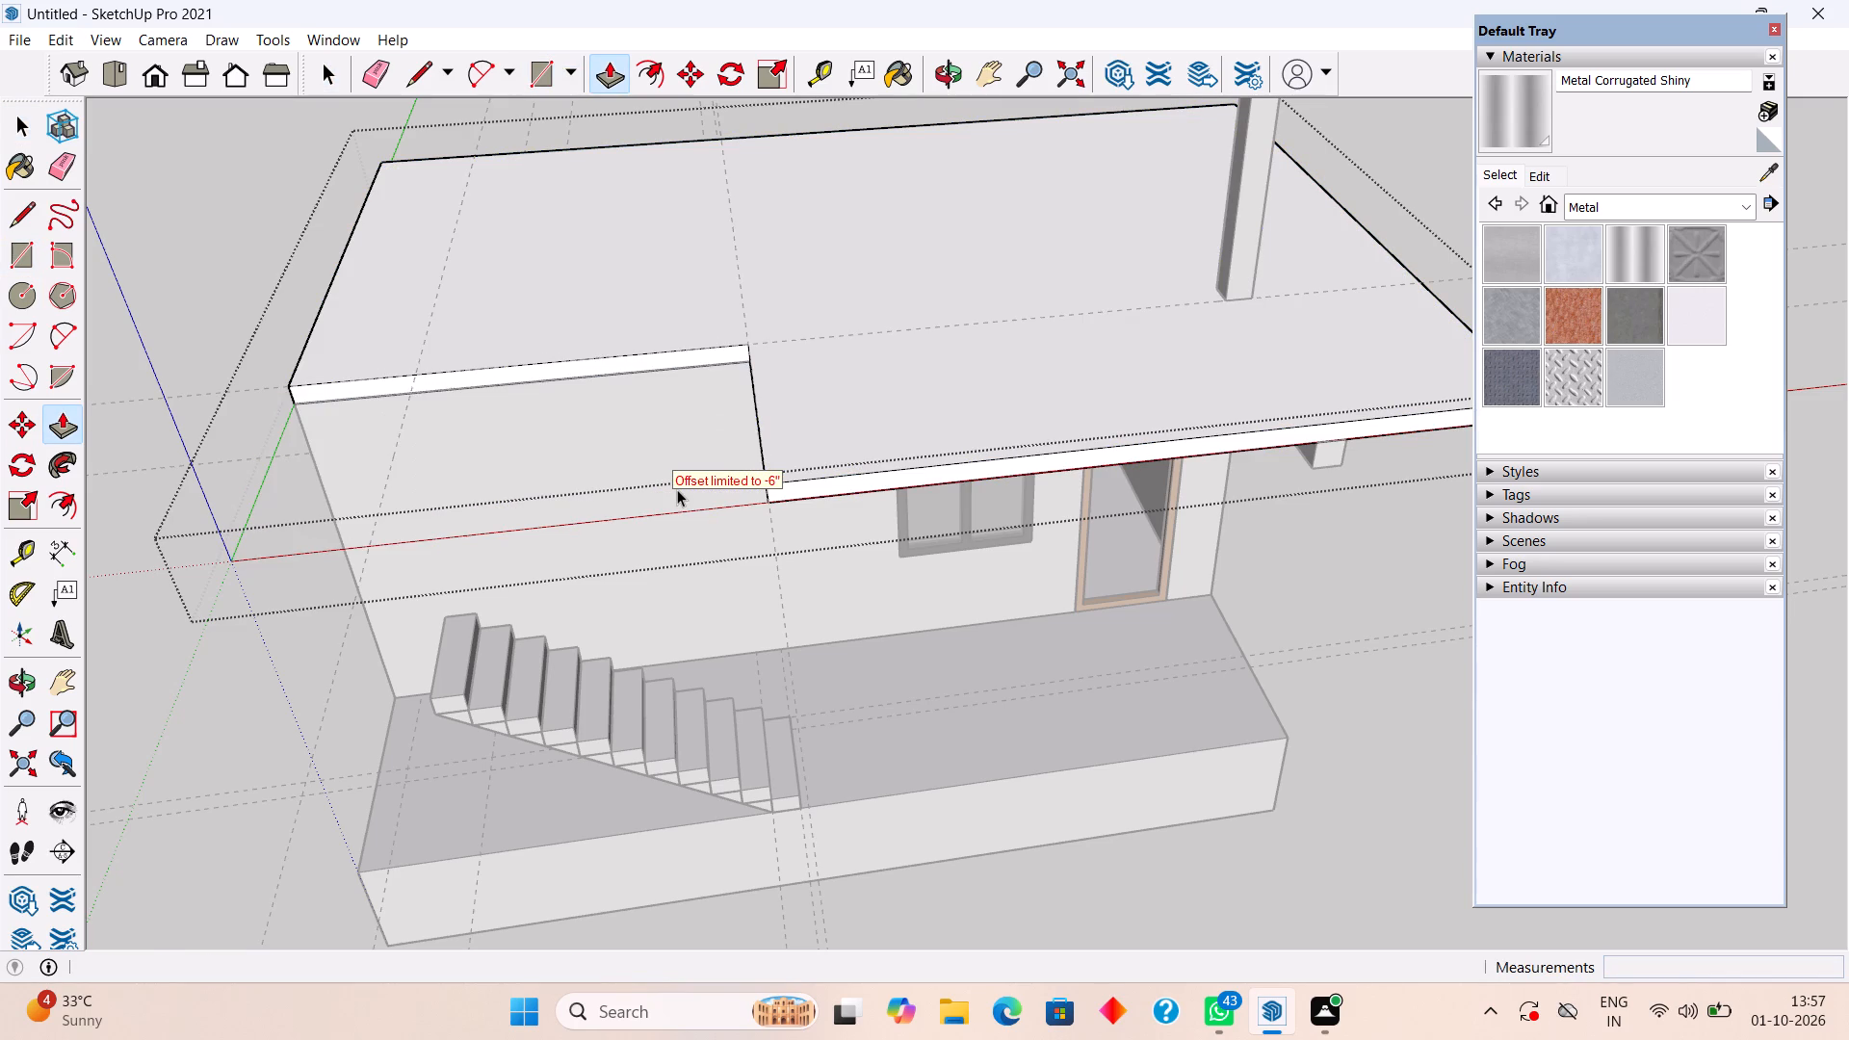
pyautogui.click(196, 318)
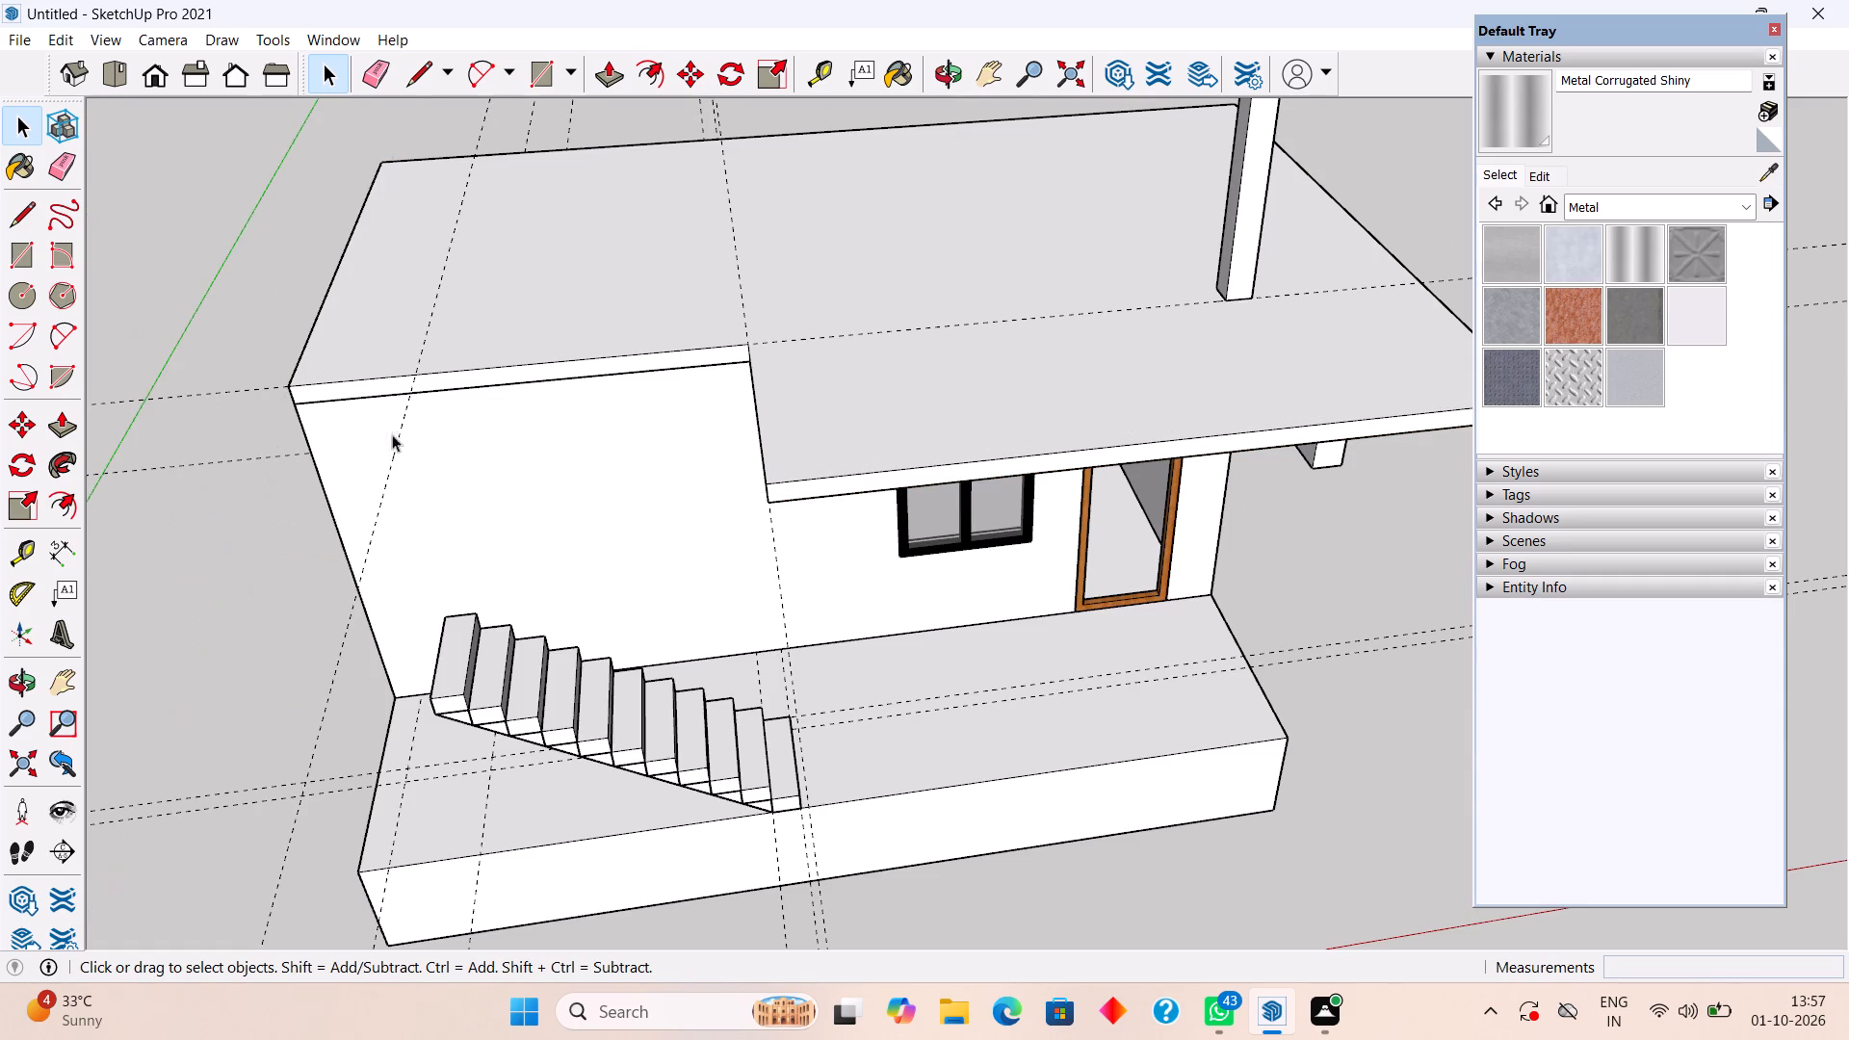
# Copy the staircase group from its top step's wall-side corner to the roof slab's corner at the cutout.
pyautogui.moveTo(532, 747); pyautogui.dragTo(941, 582, button='middle')
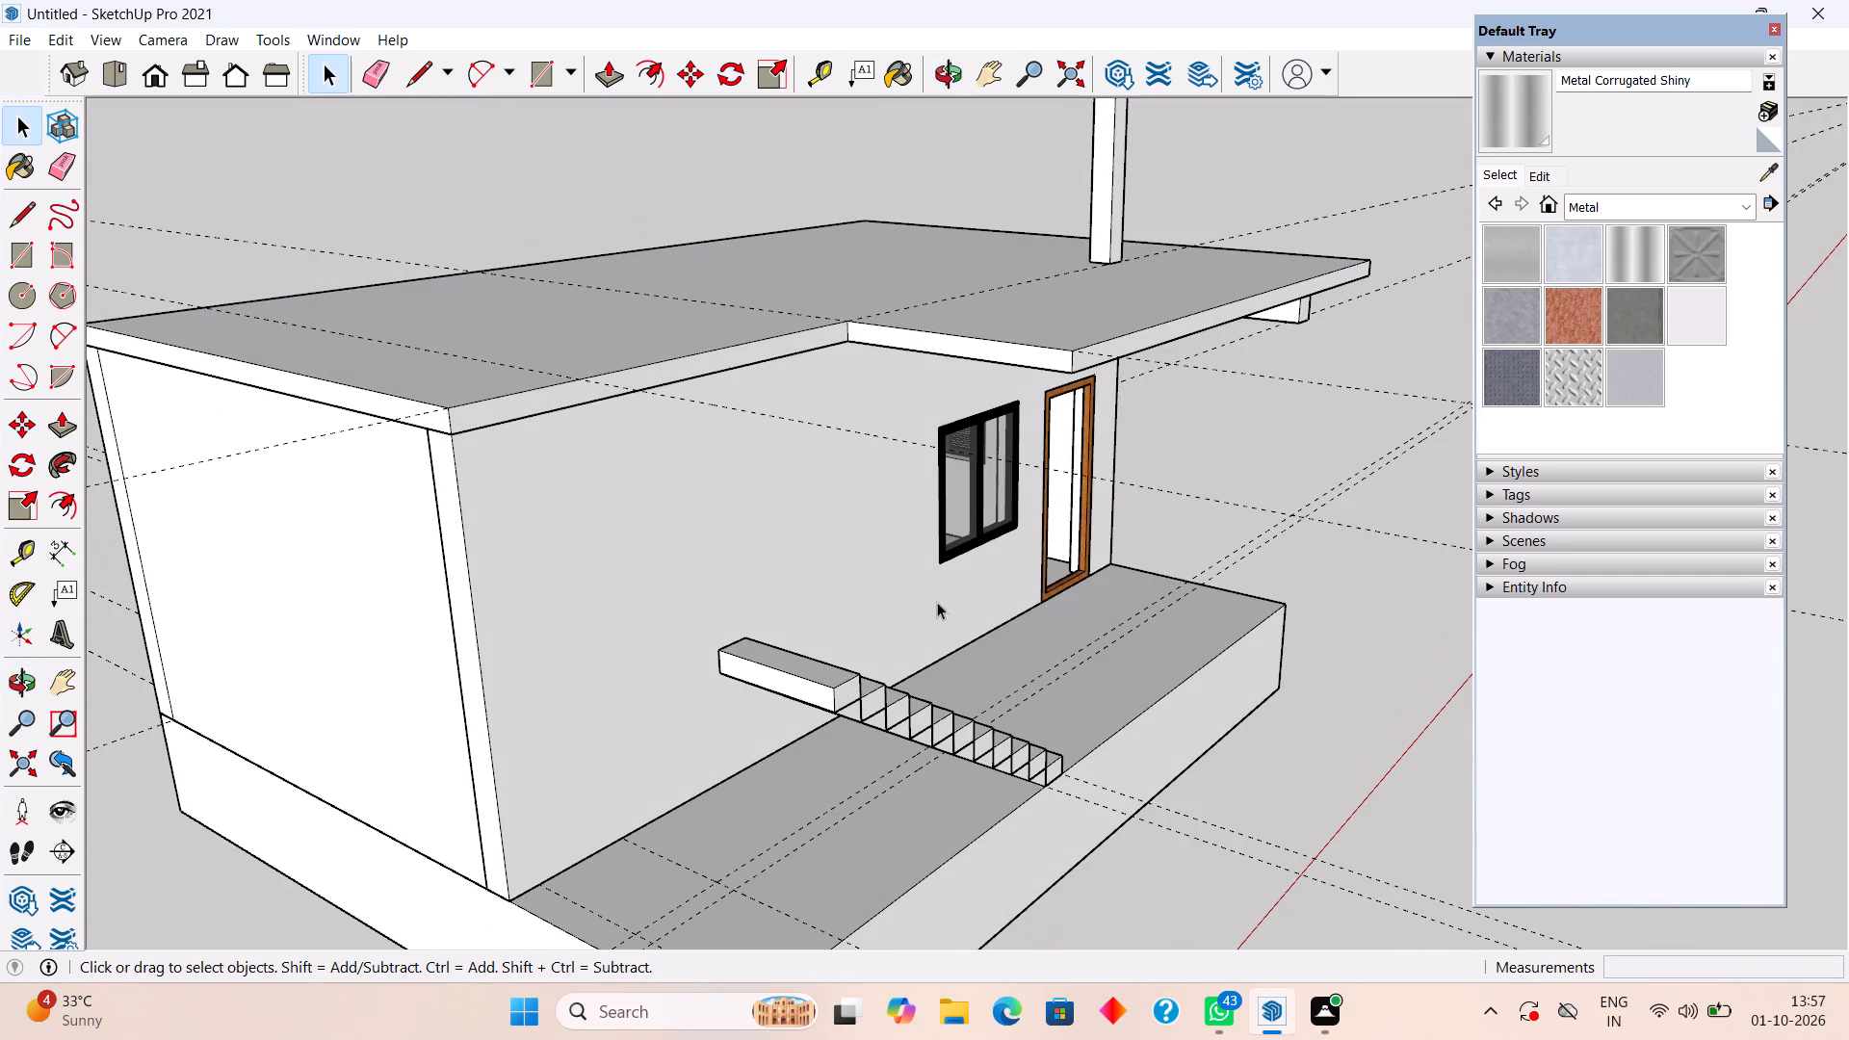
pyautogui.click(822, 693)
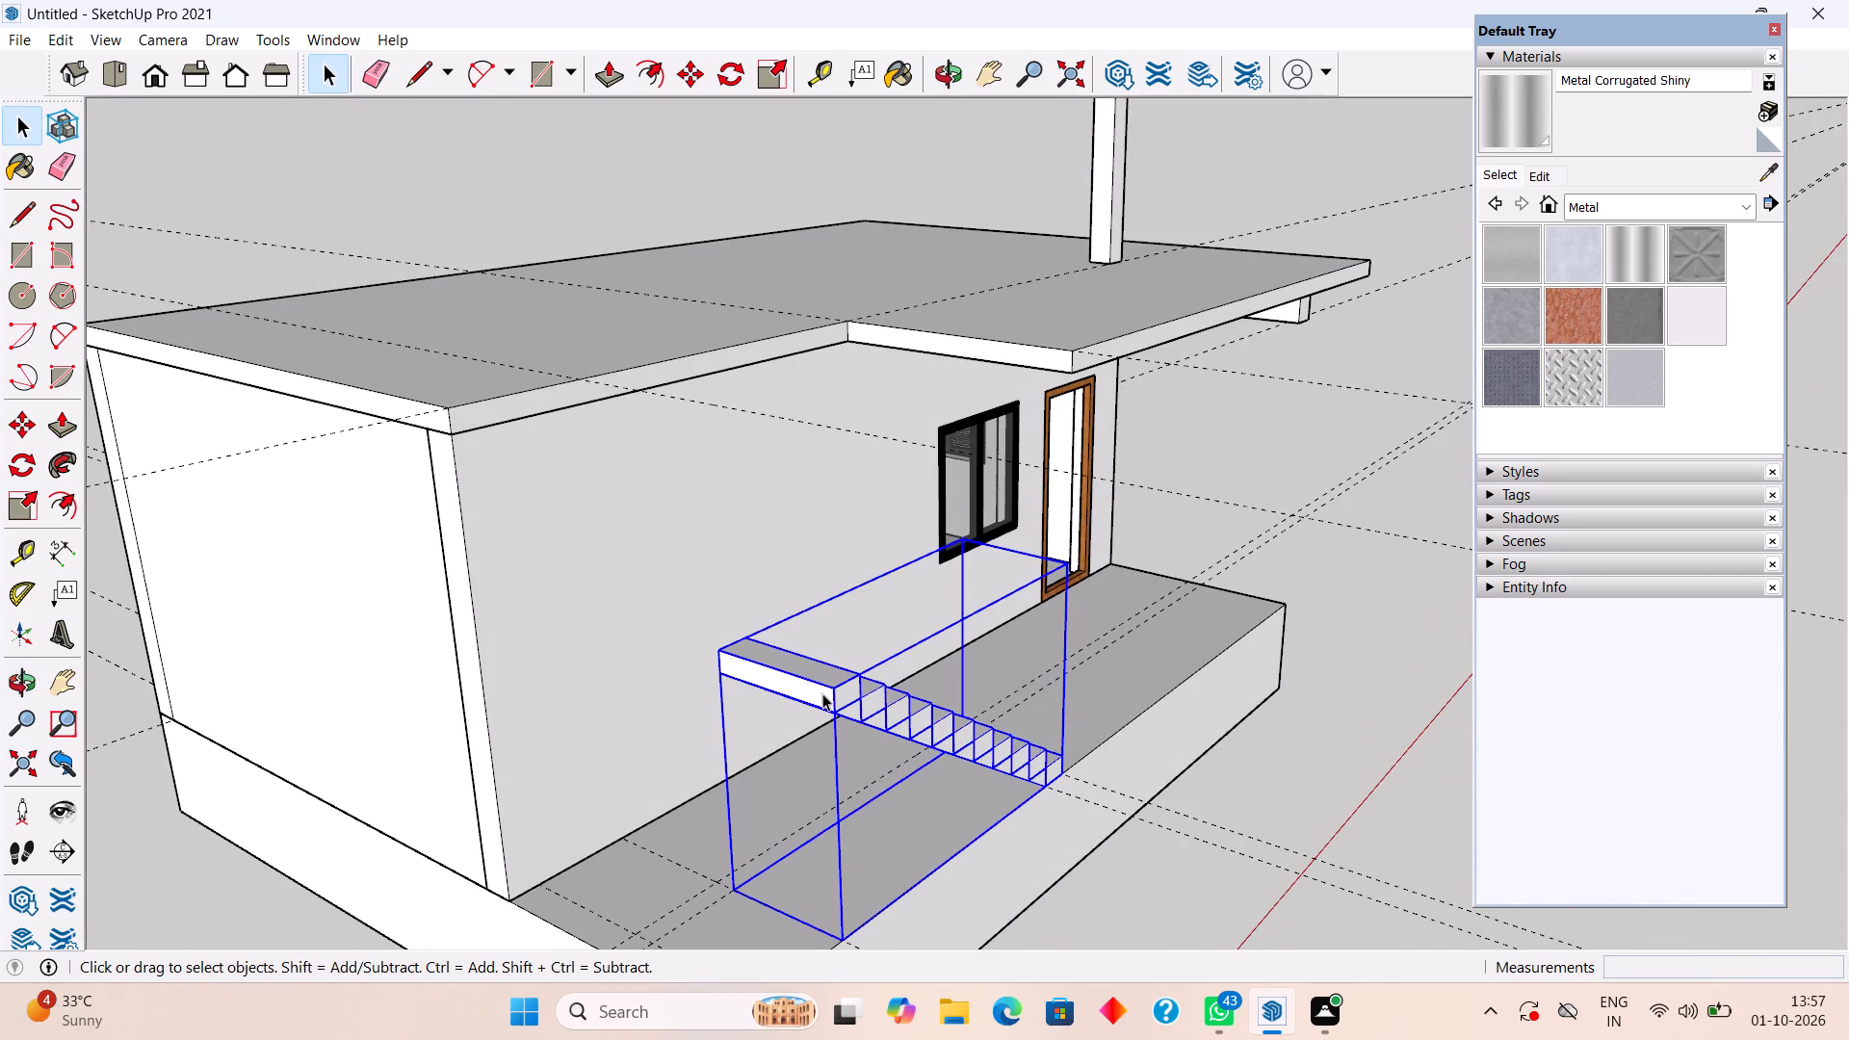
pyautogui.press('m')
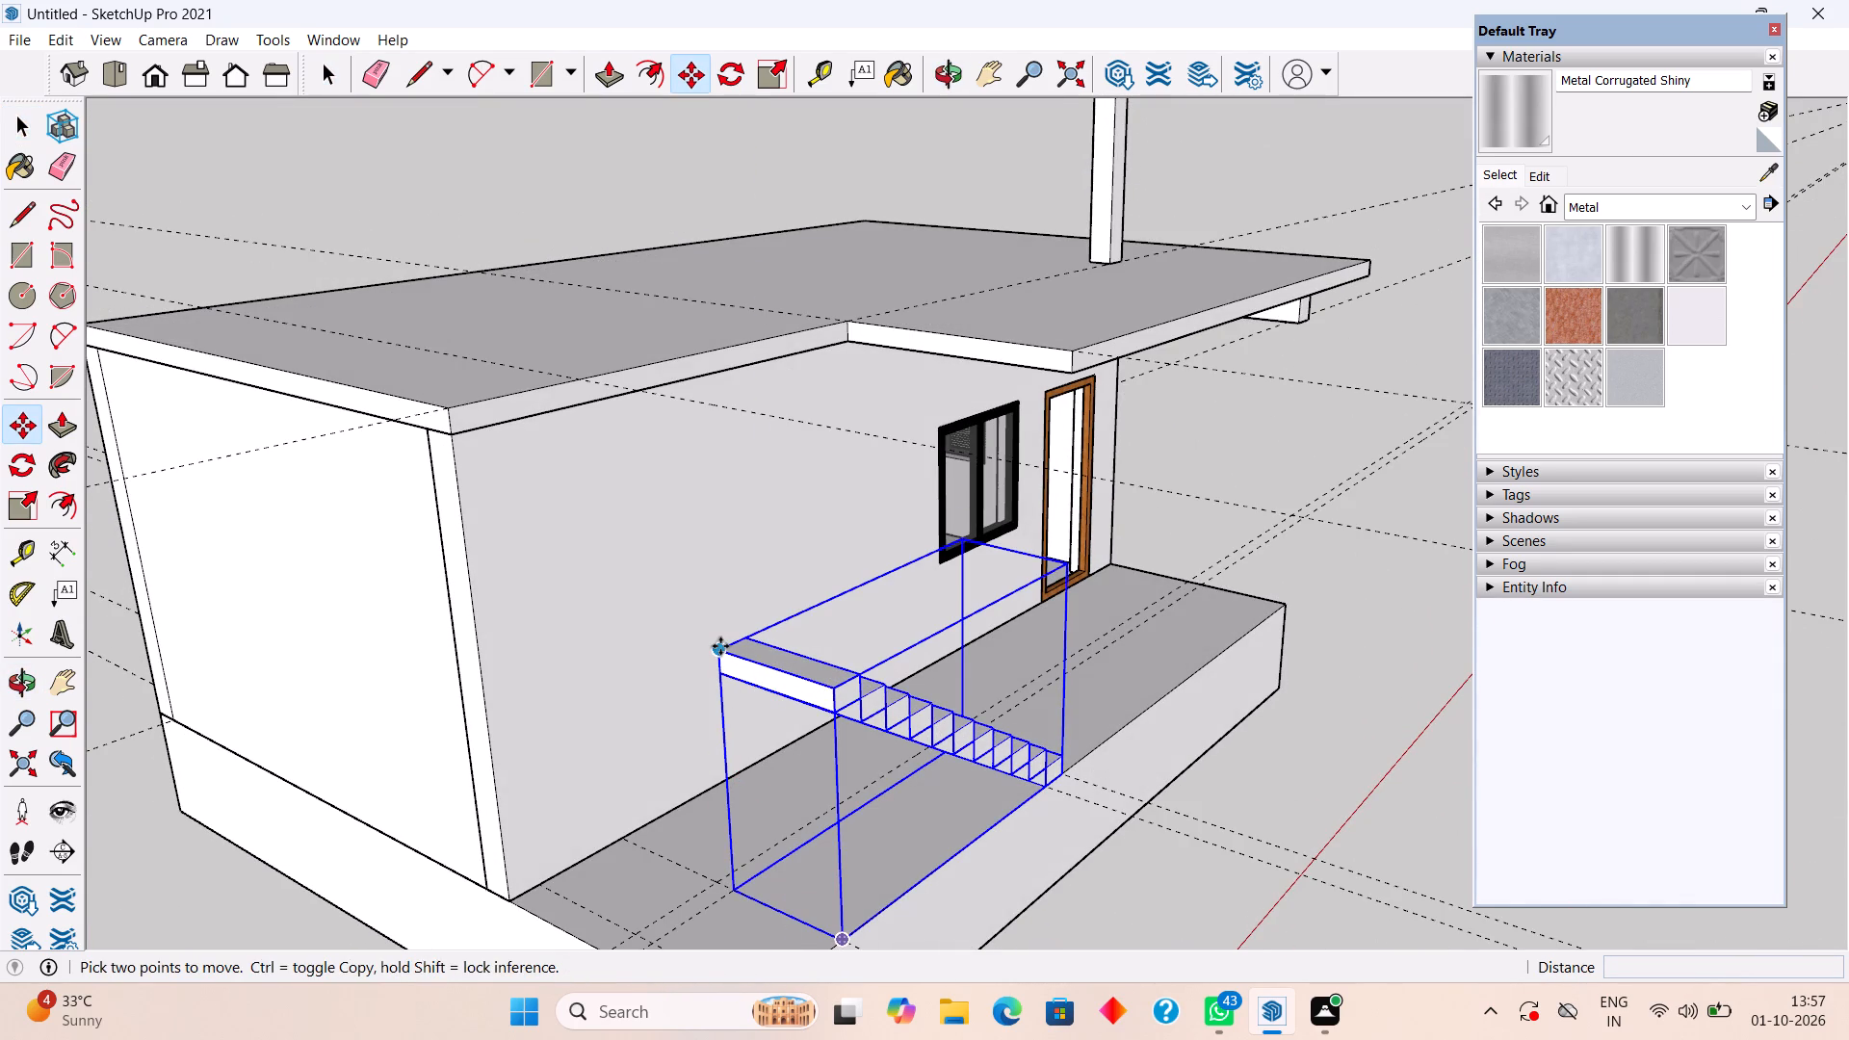
pyautogui.click(720, 646)
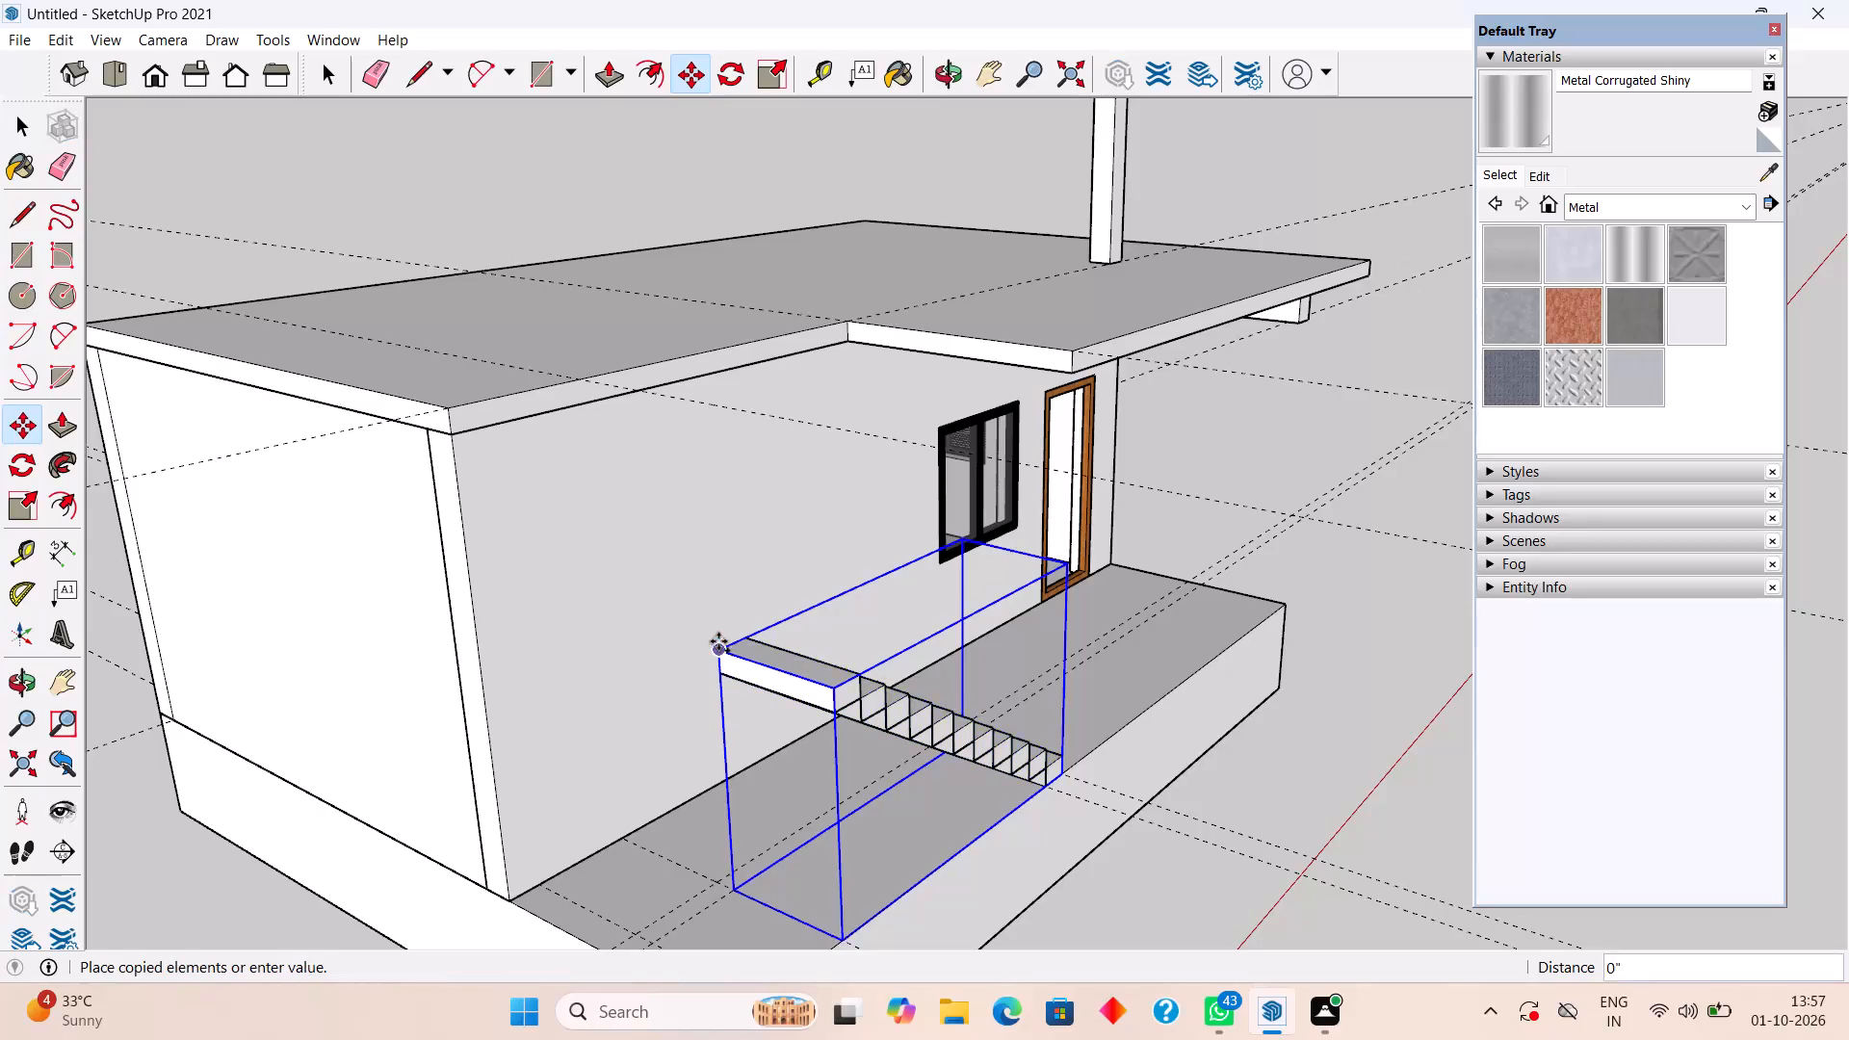
pyautogui.click(456, 409)
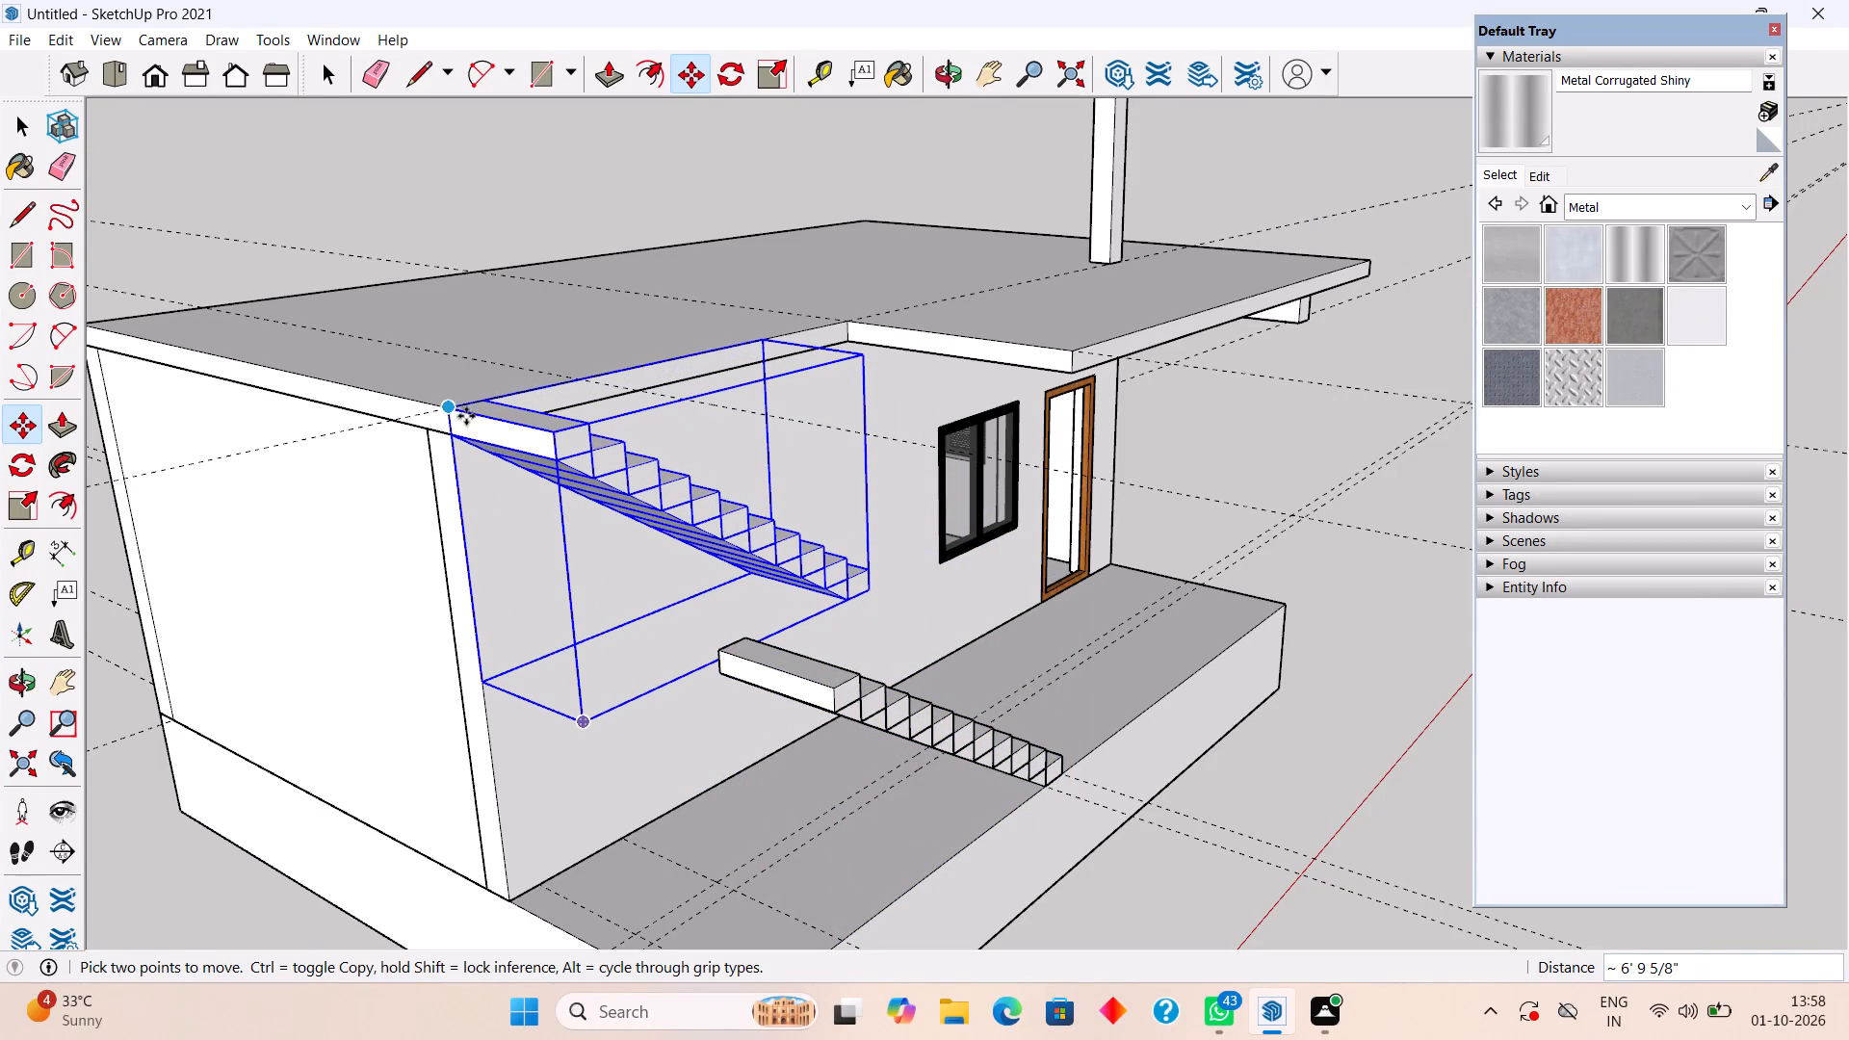
# Rotate the copied staircase 90° in the horizontal plane about the middle of its top step.
pyautogui.press('q')
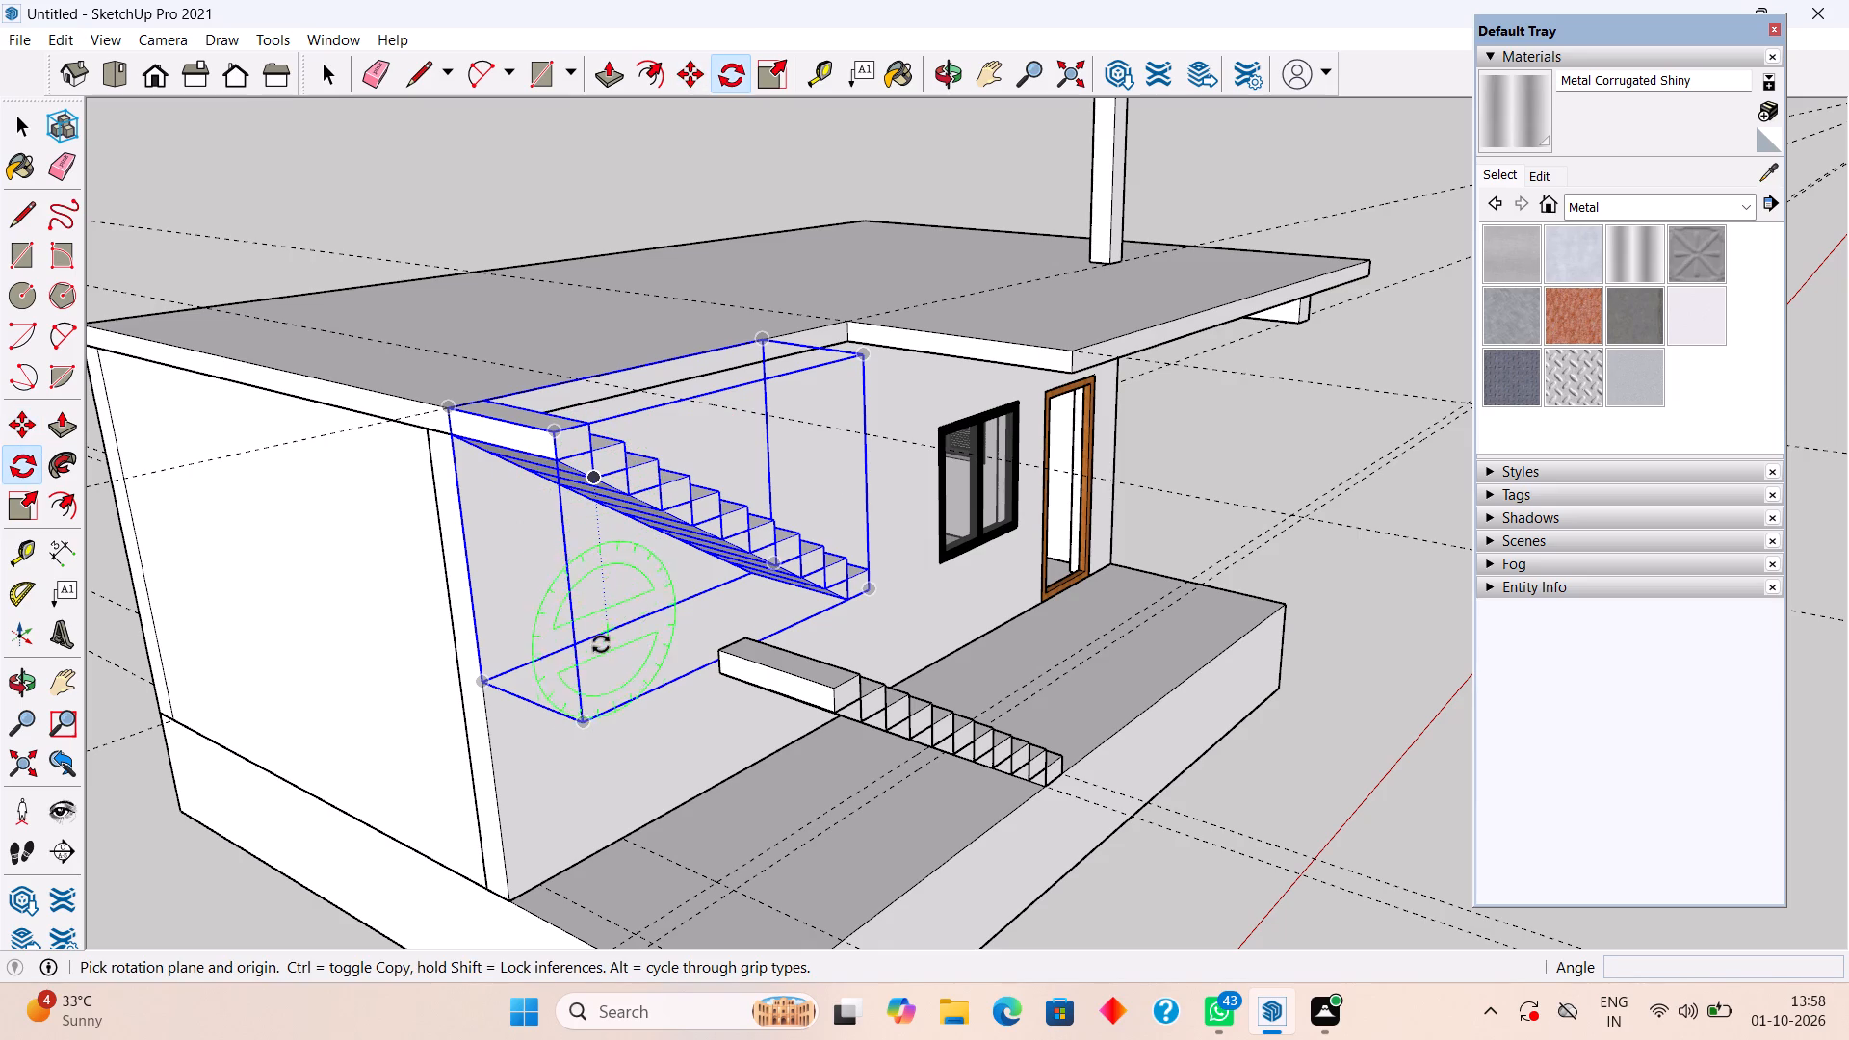
pyautogui.click(509, 412)
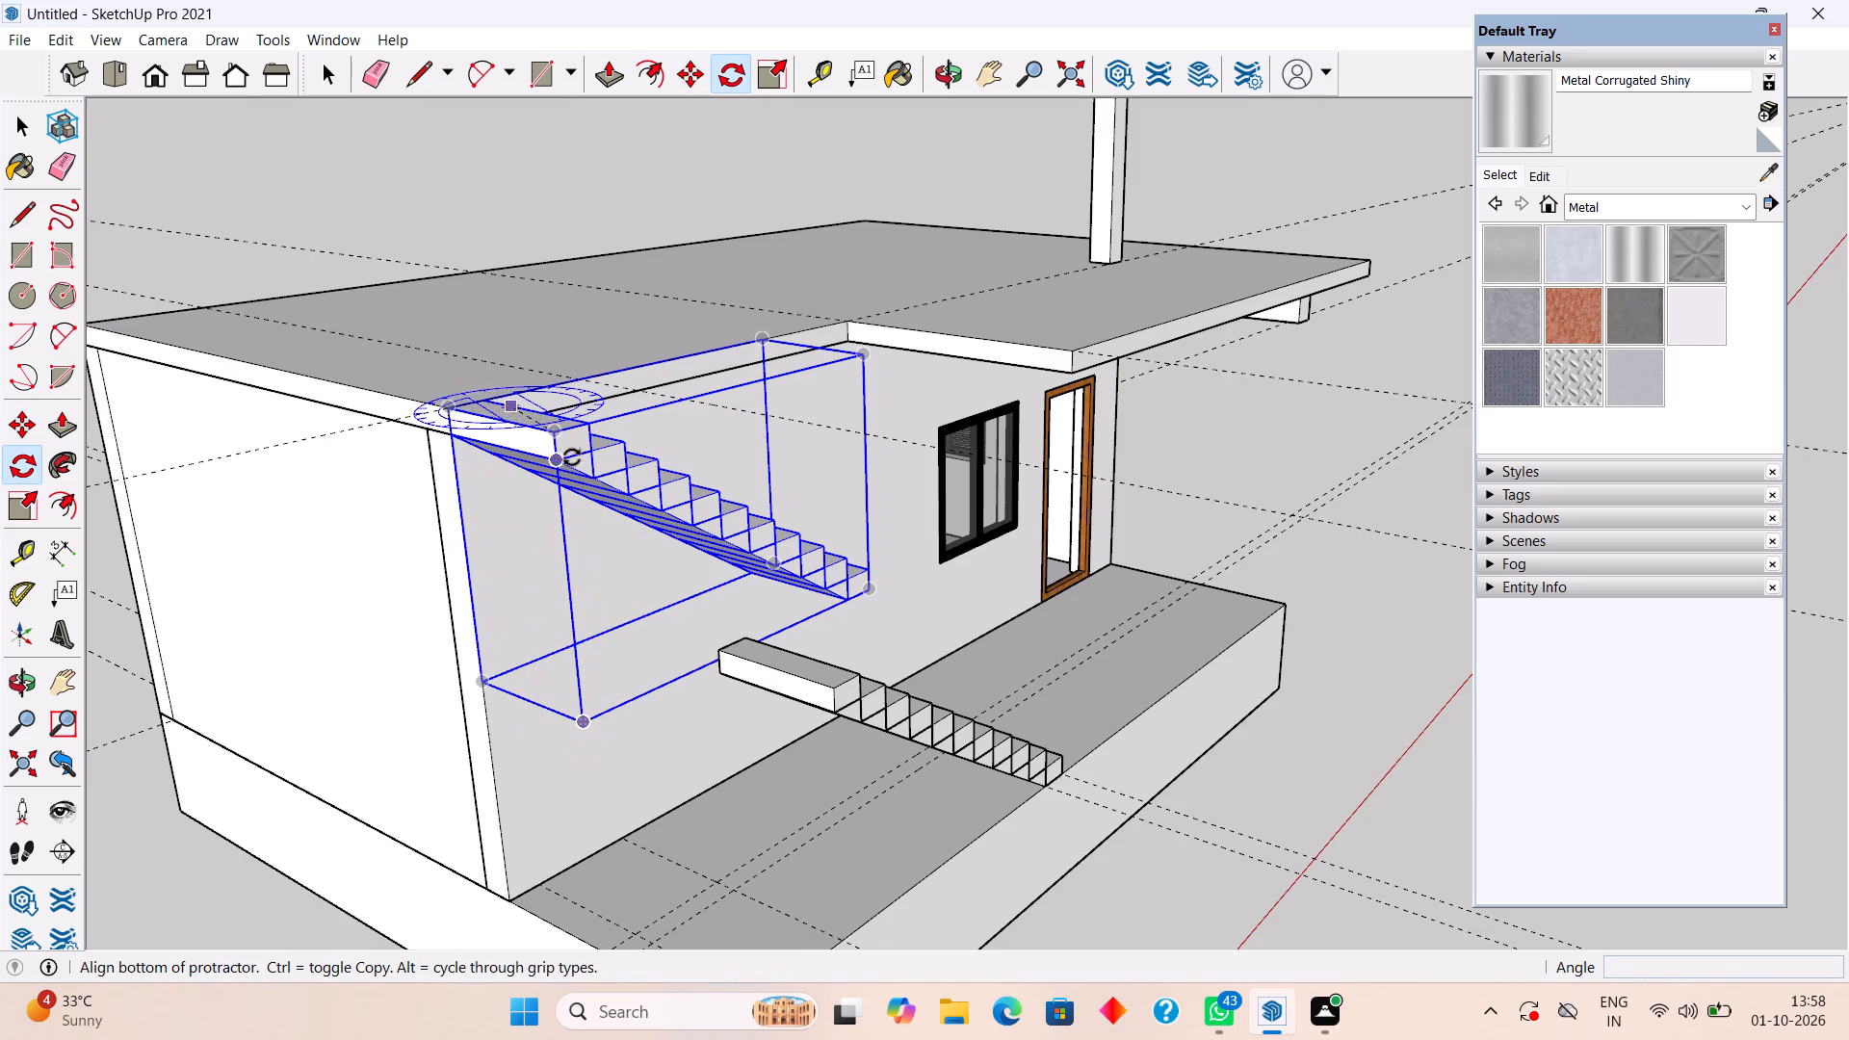
pyautogui.click(863, 533)
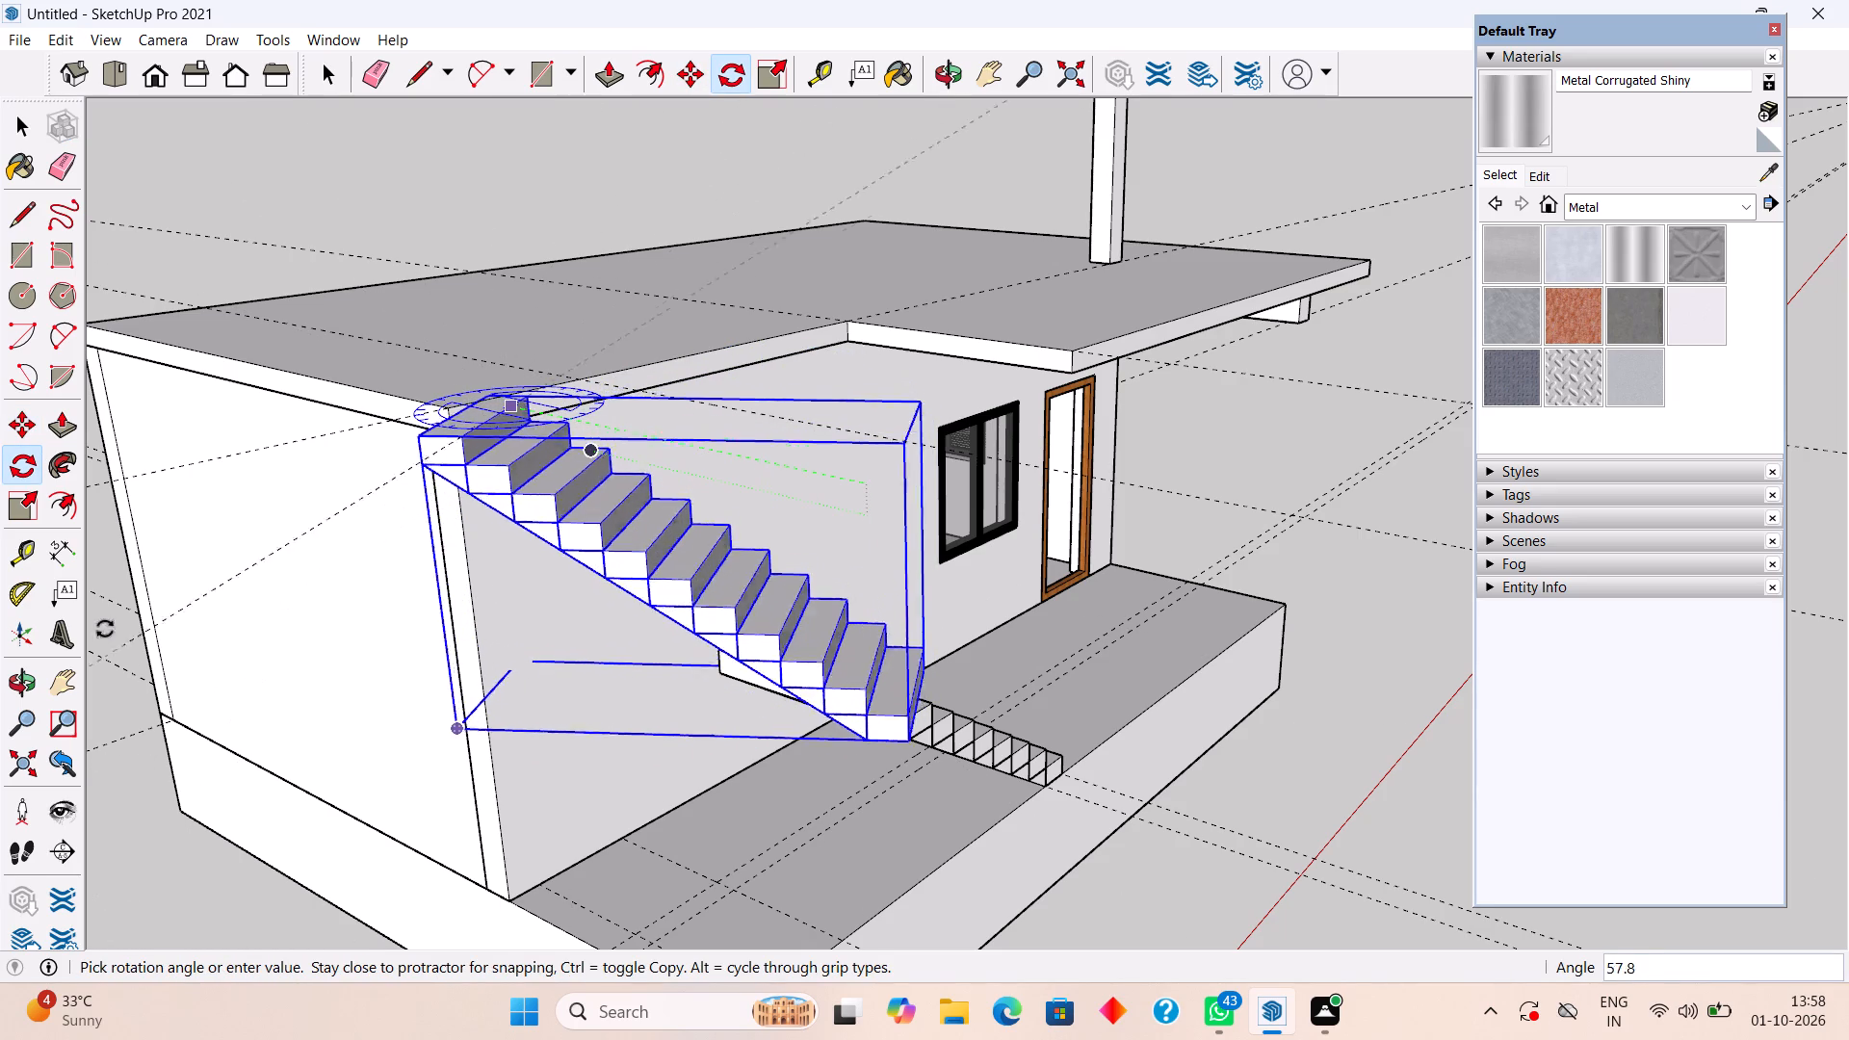
pyautogui.scroll(-5, 70, 539)
pyautogui.scroll(-3, 243, 554)
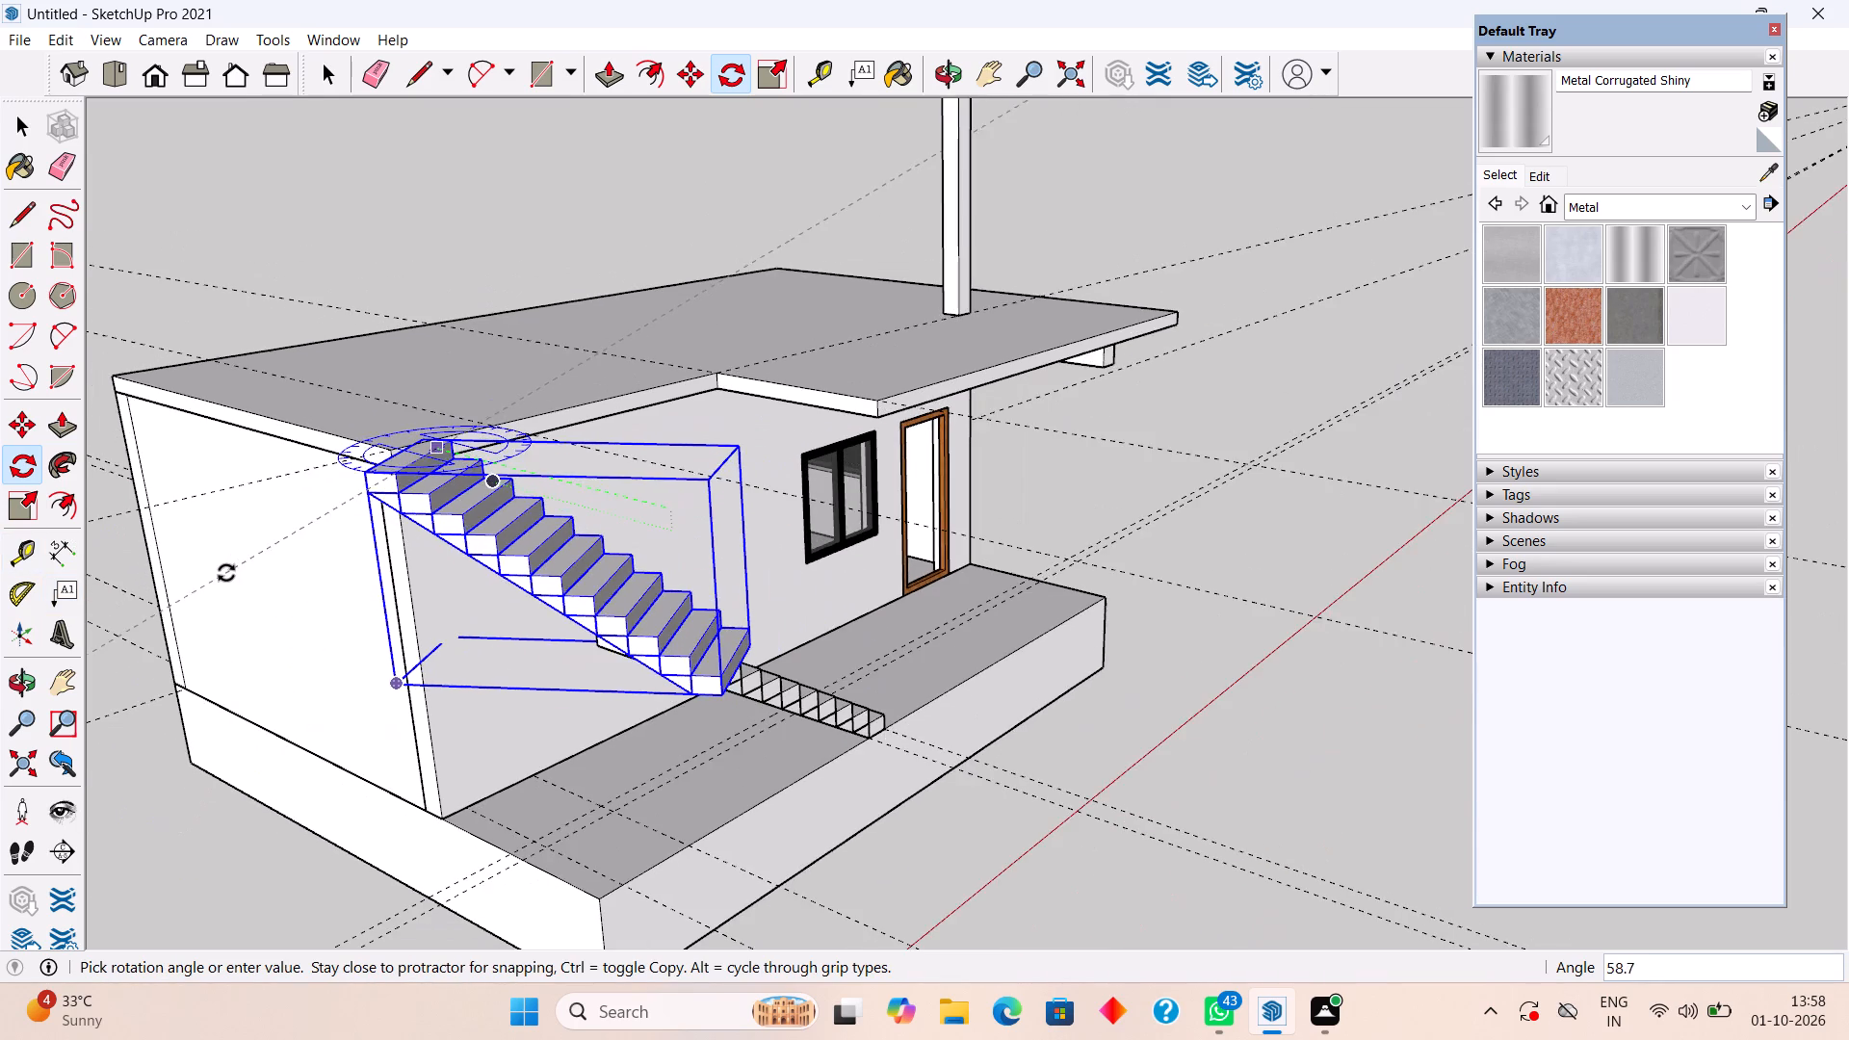
pyautogui.scroll(-7, 223, 573)
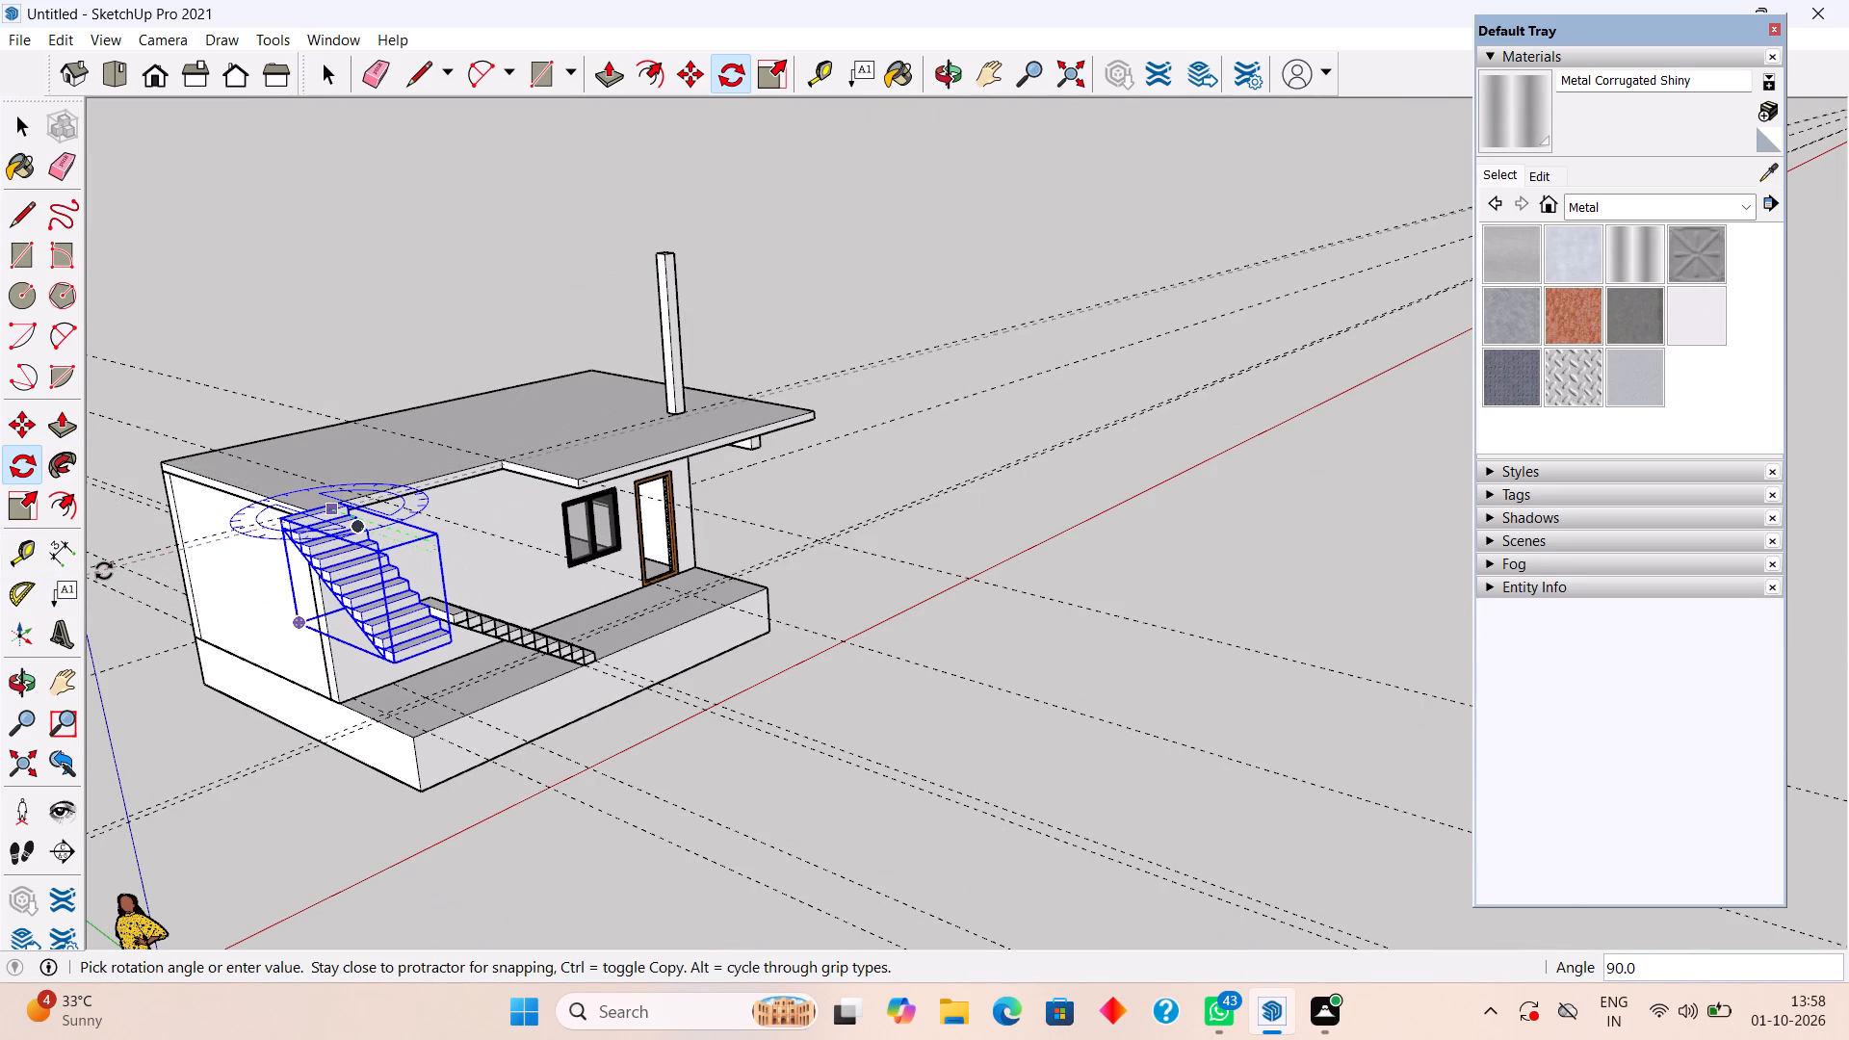
pyautogui.click(104, 571)
# Rotate the copied staircase about another 90° horizontally around its top step, reversing its original direction, and deselect it.
pyautogui.scroll(-4, 198, 588)
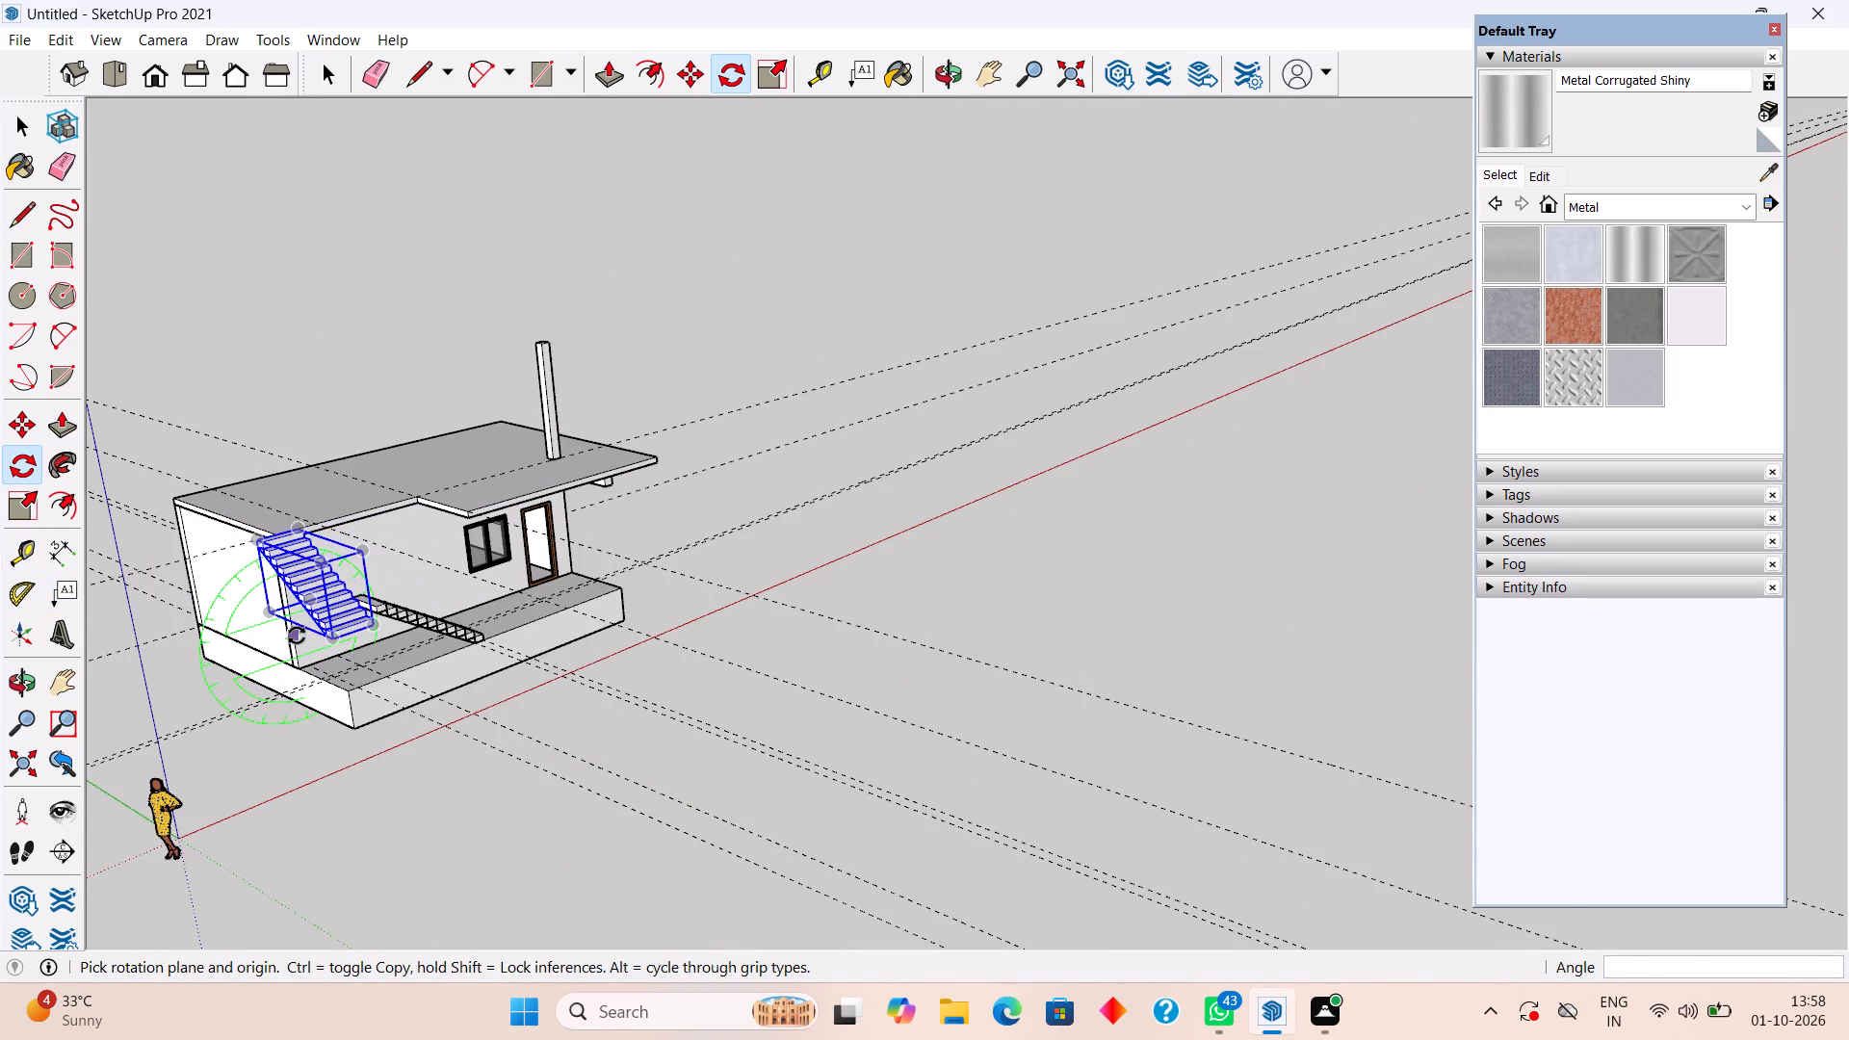
pyautogui.keyDown('shift'); pyautogui.moveTo(297, 636); pyautogui.dragTo(646, 516, button='middle'); pyautogui.keyUp('shift')
pyautogui.scroll(5, 659, 508)
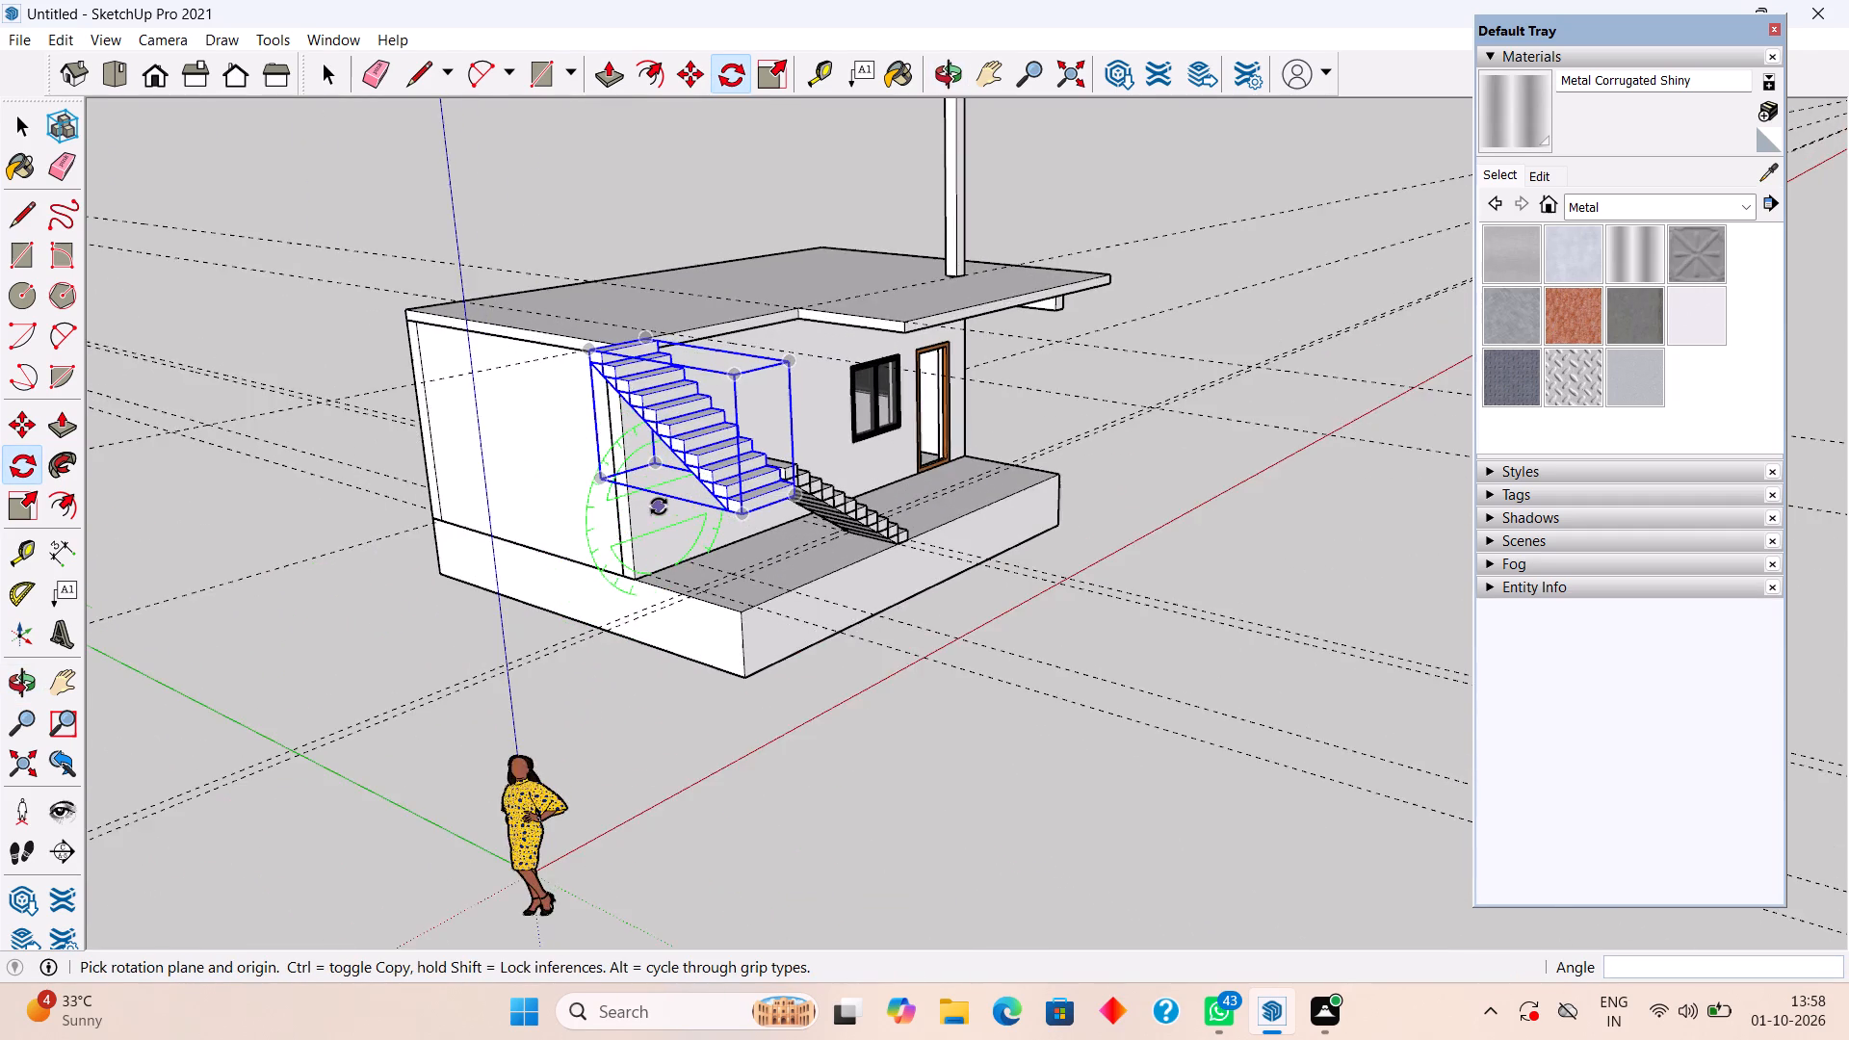
pyautogui.scroll(1, 659, 507)
pyautogui.click(611, 319)
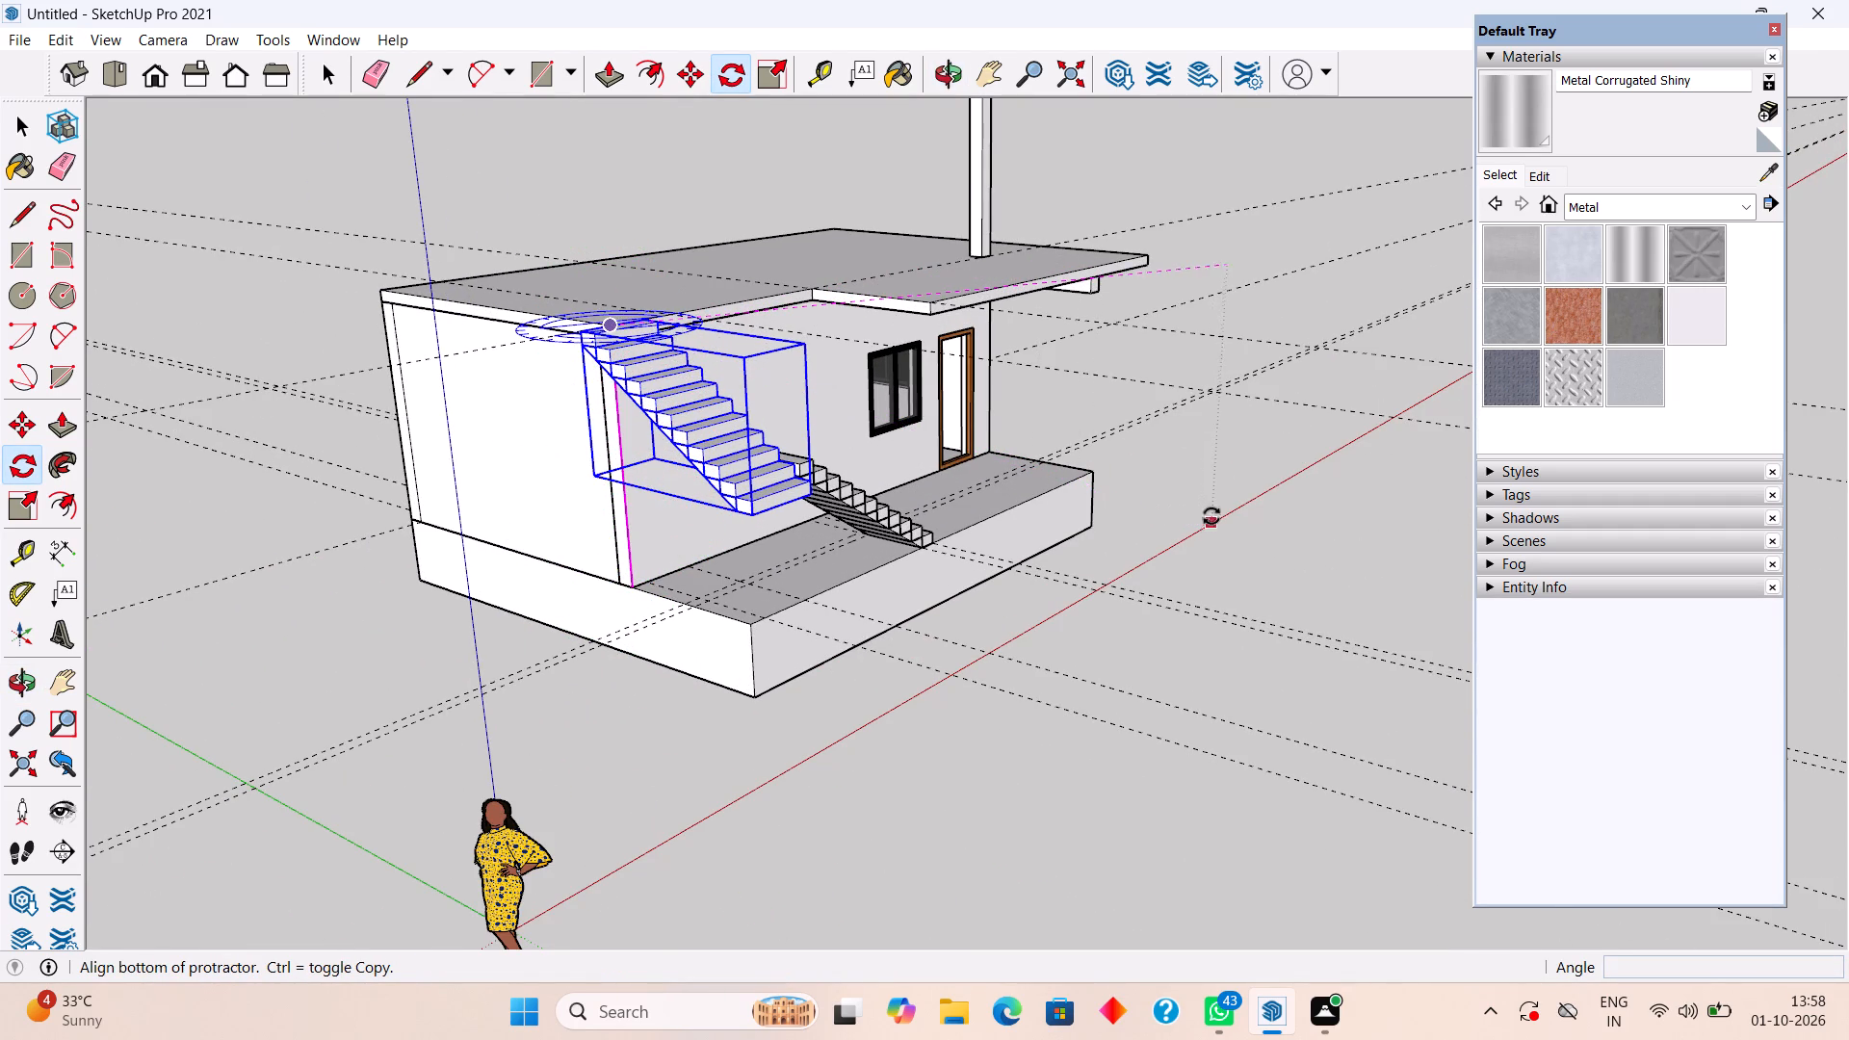
pyautogui.click(1181, 468)
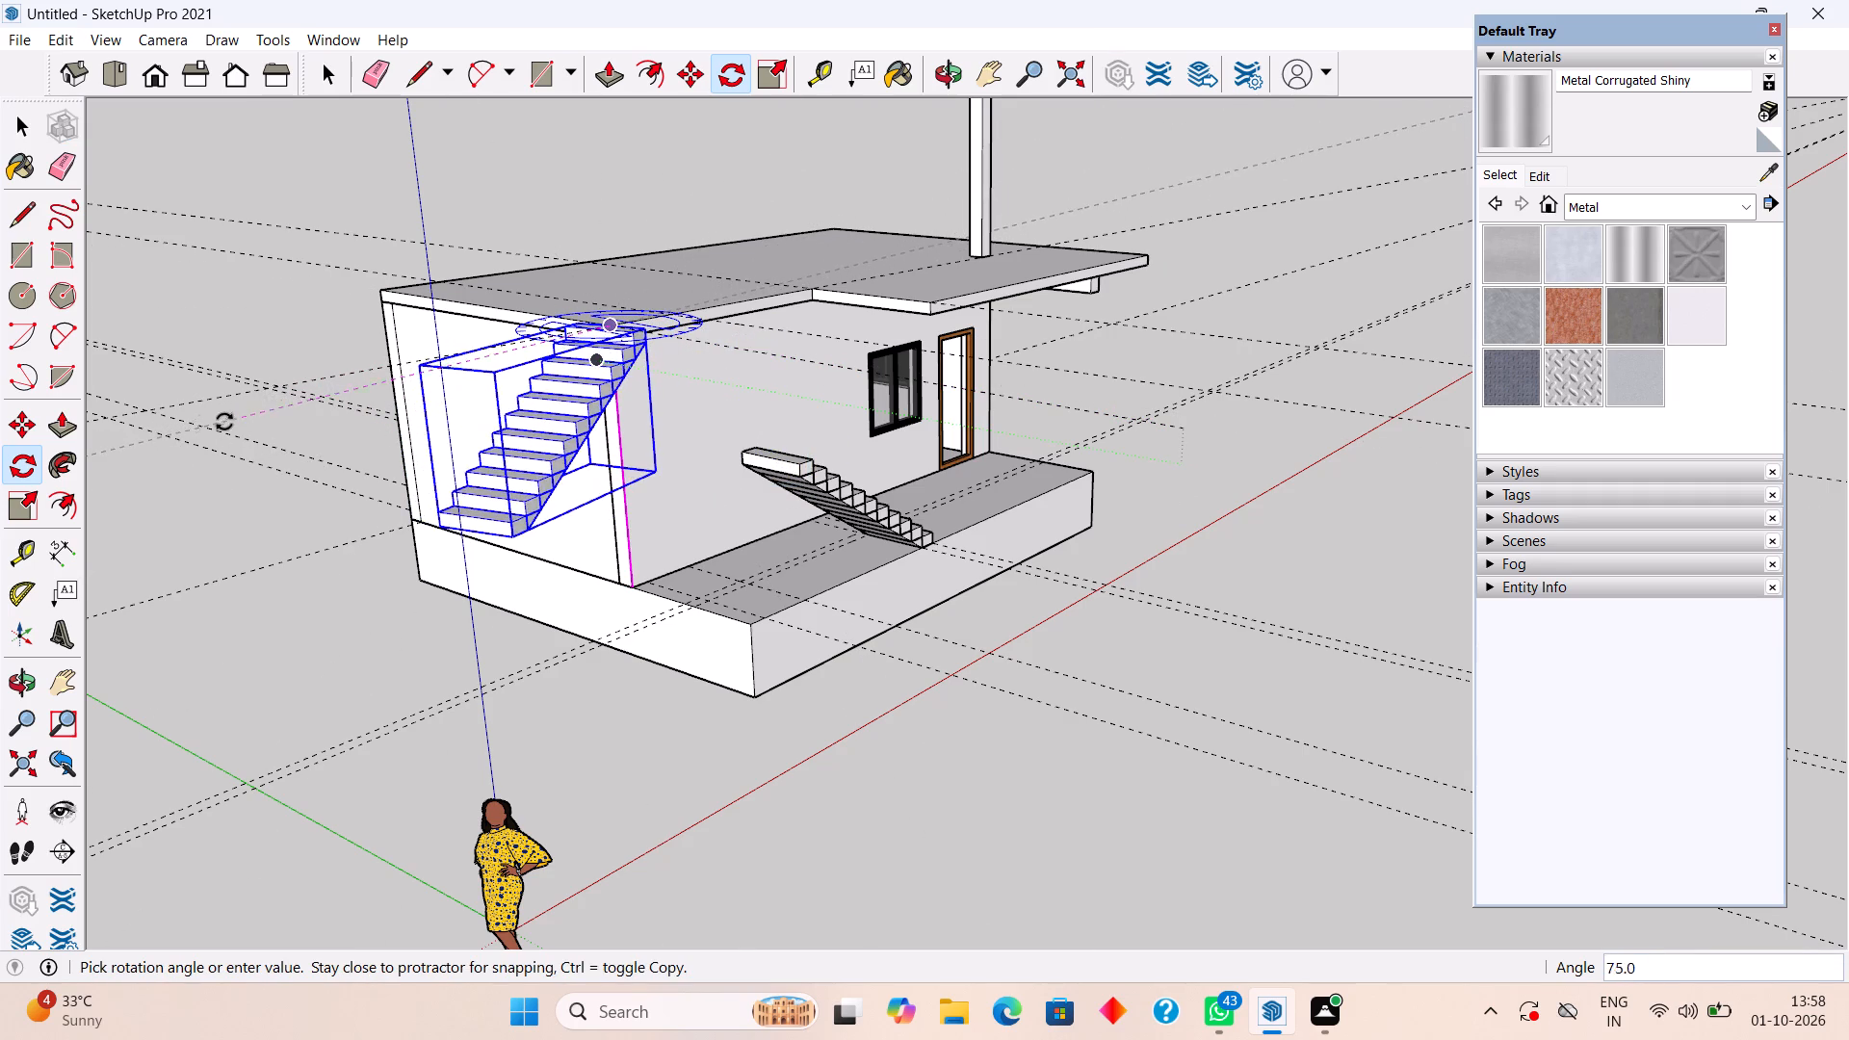
pyautogui.scroll(8, 204, 424)
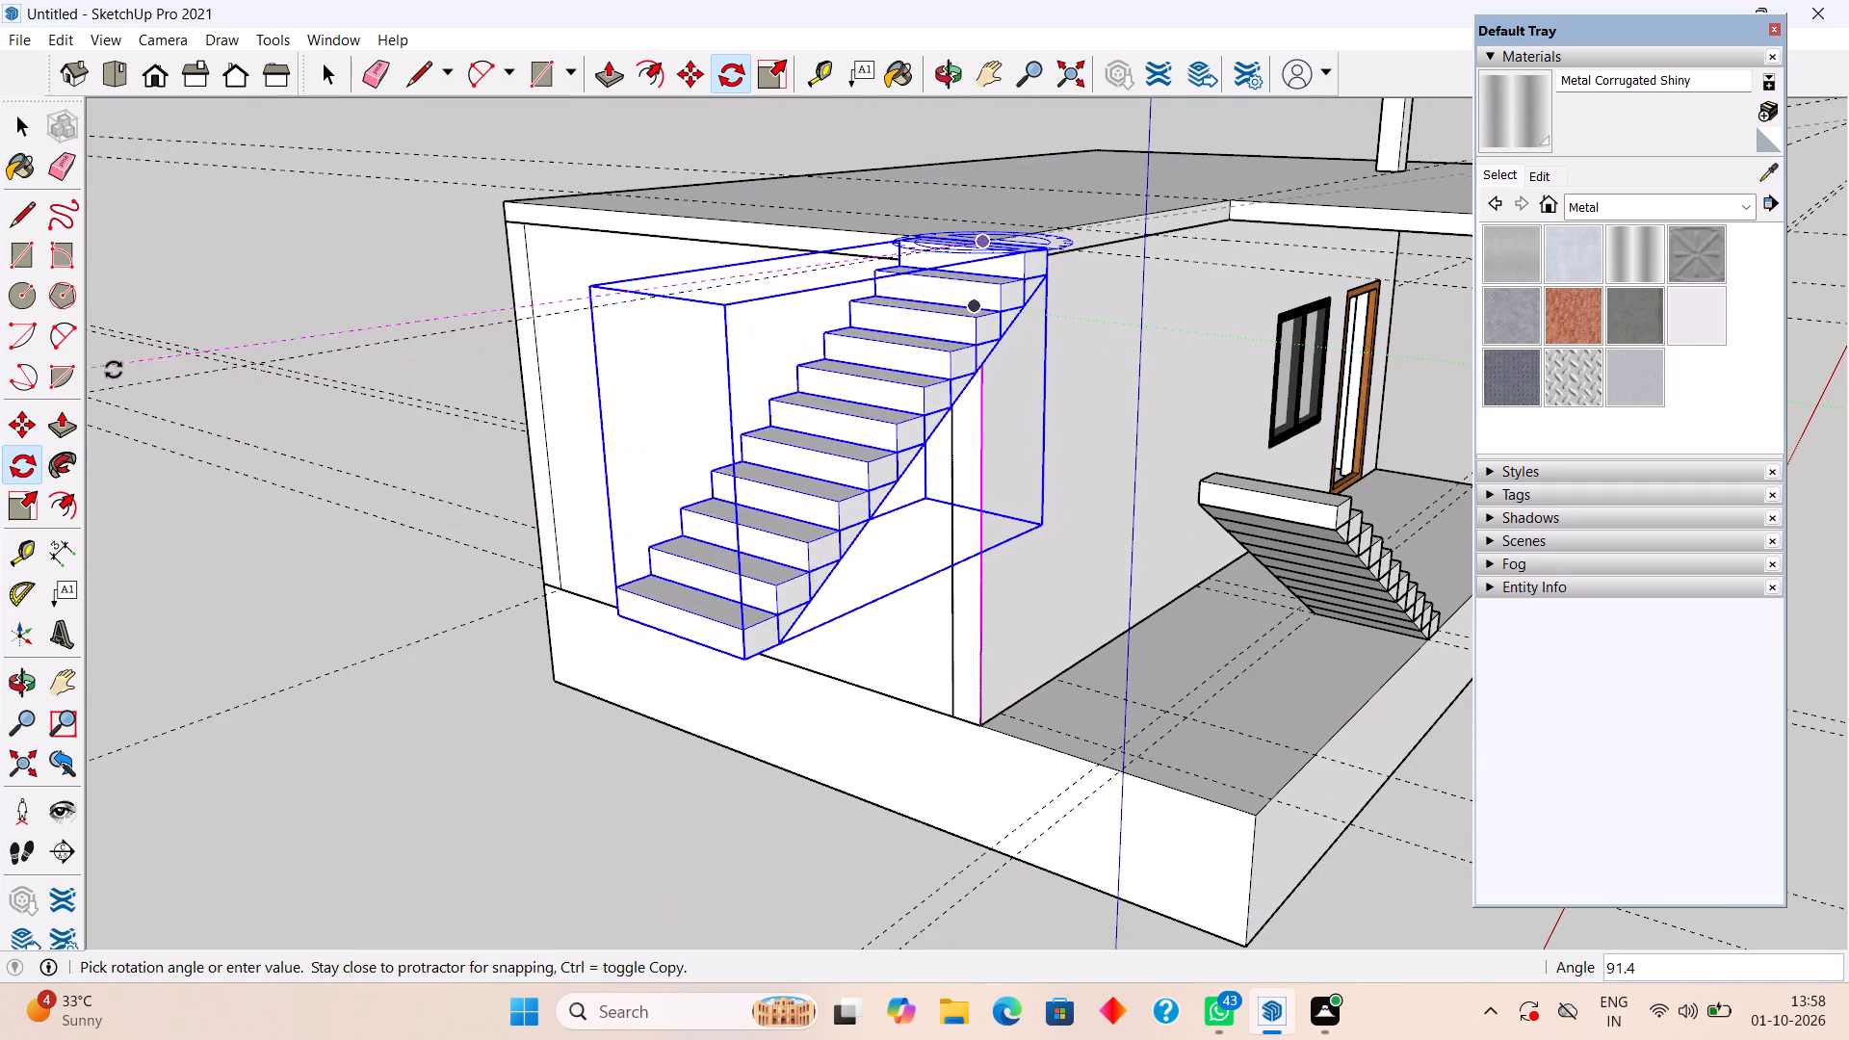
pyautogui.click(117, 380)
pyautogui.press('space')
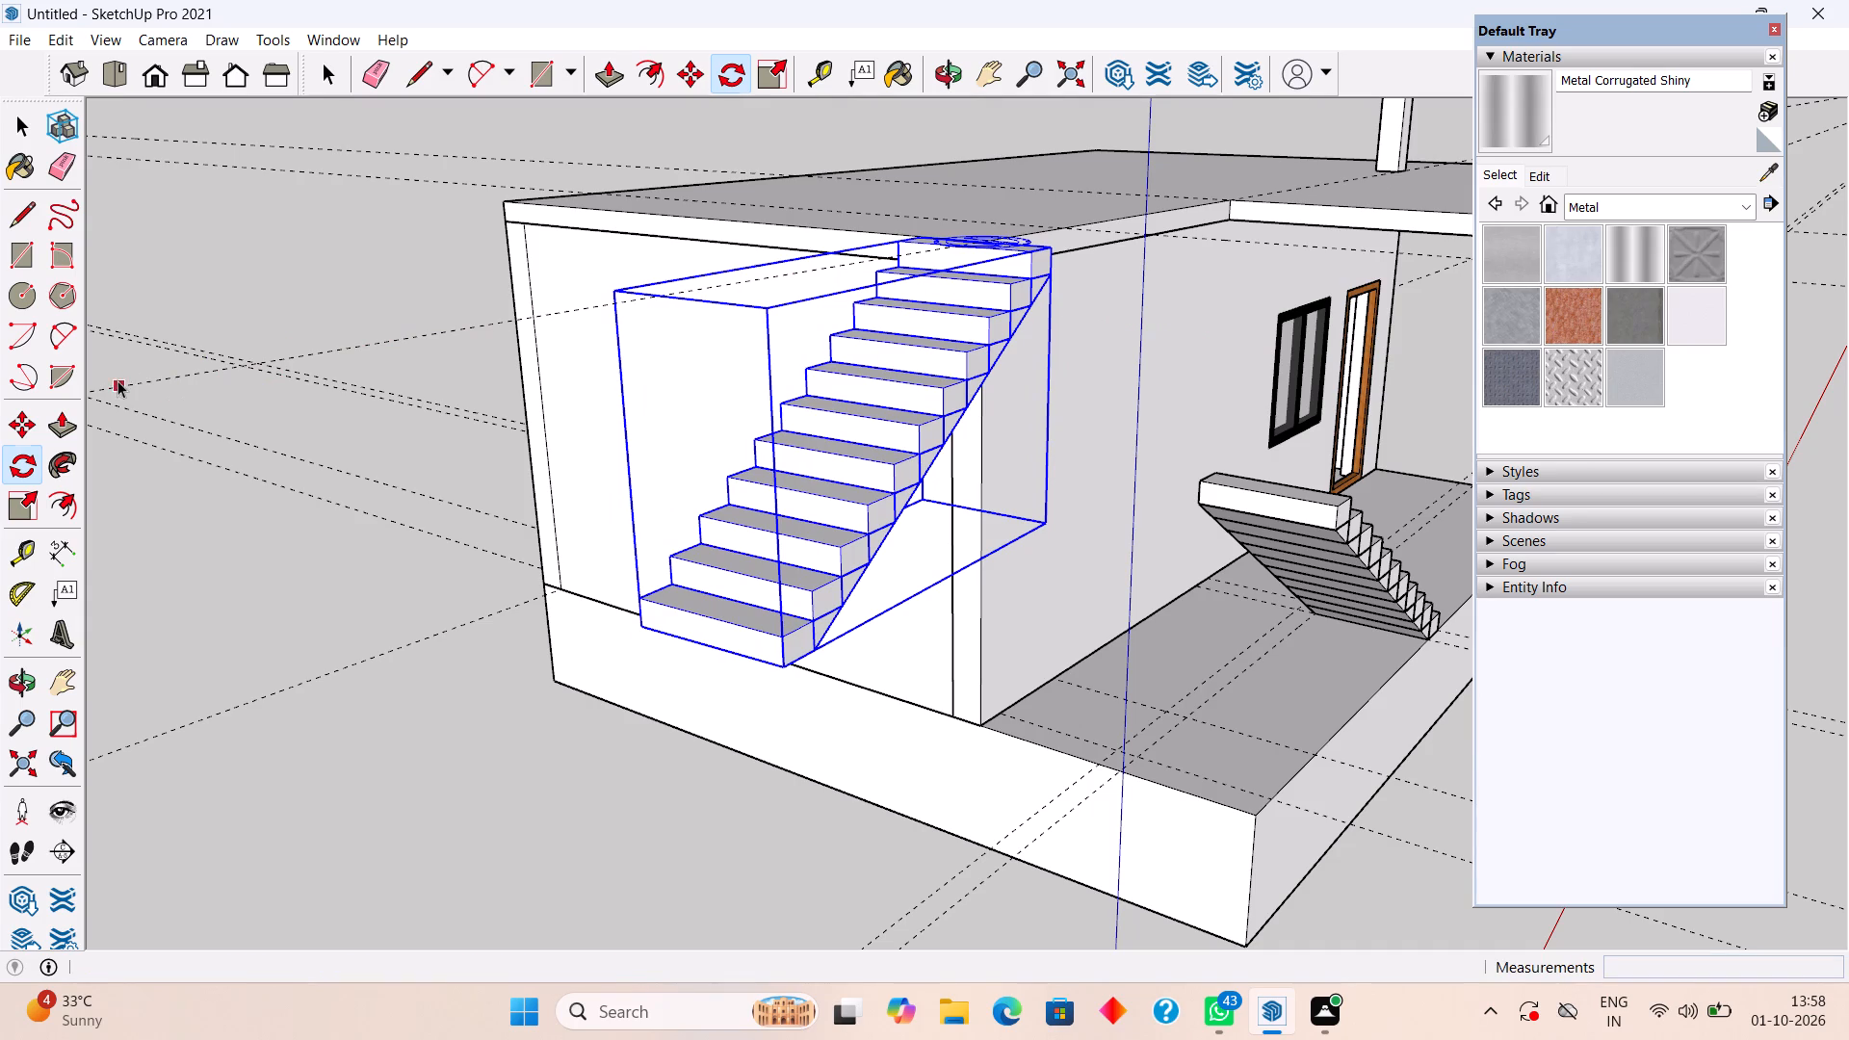
pyautogui.click(173, 299)
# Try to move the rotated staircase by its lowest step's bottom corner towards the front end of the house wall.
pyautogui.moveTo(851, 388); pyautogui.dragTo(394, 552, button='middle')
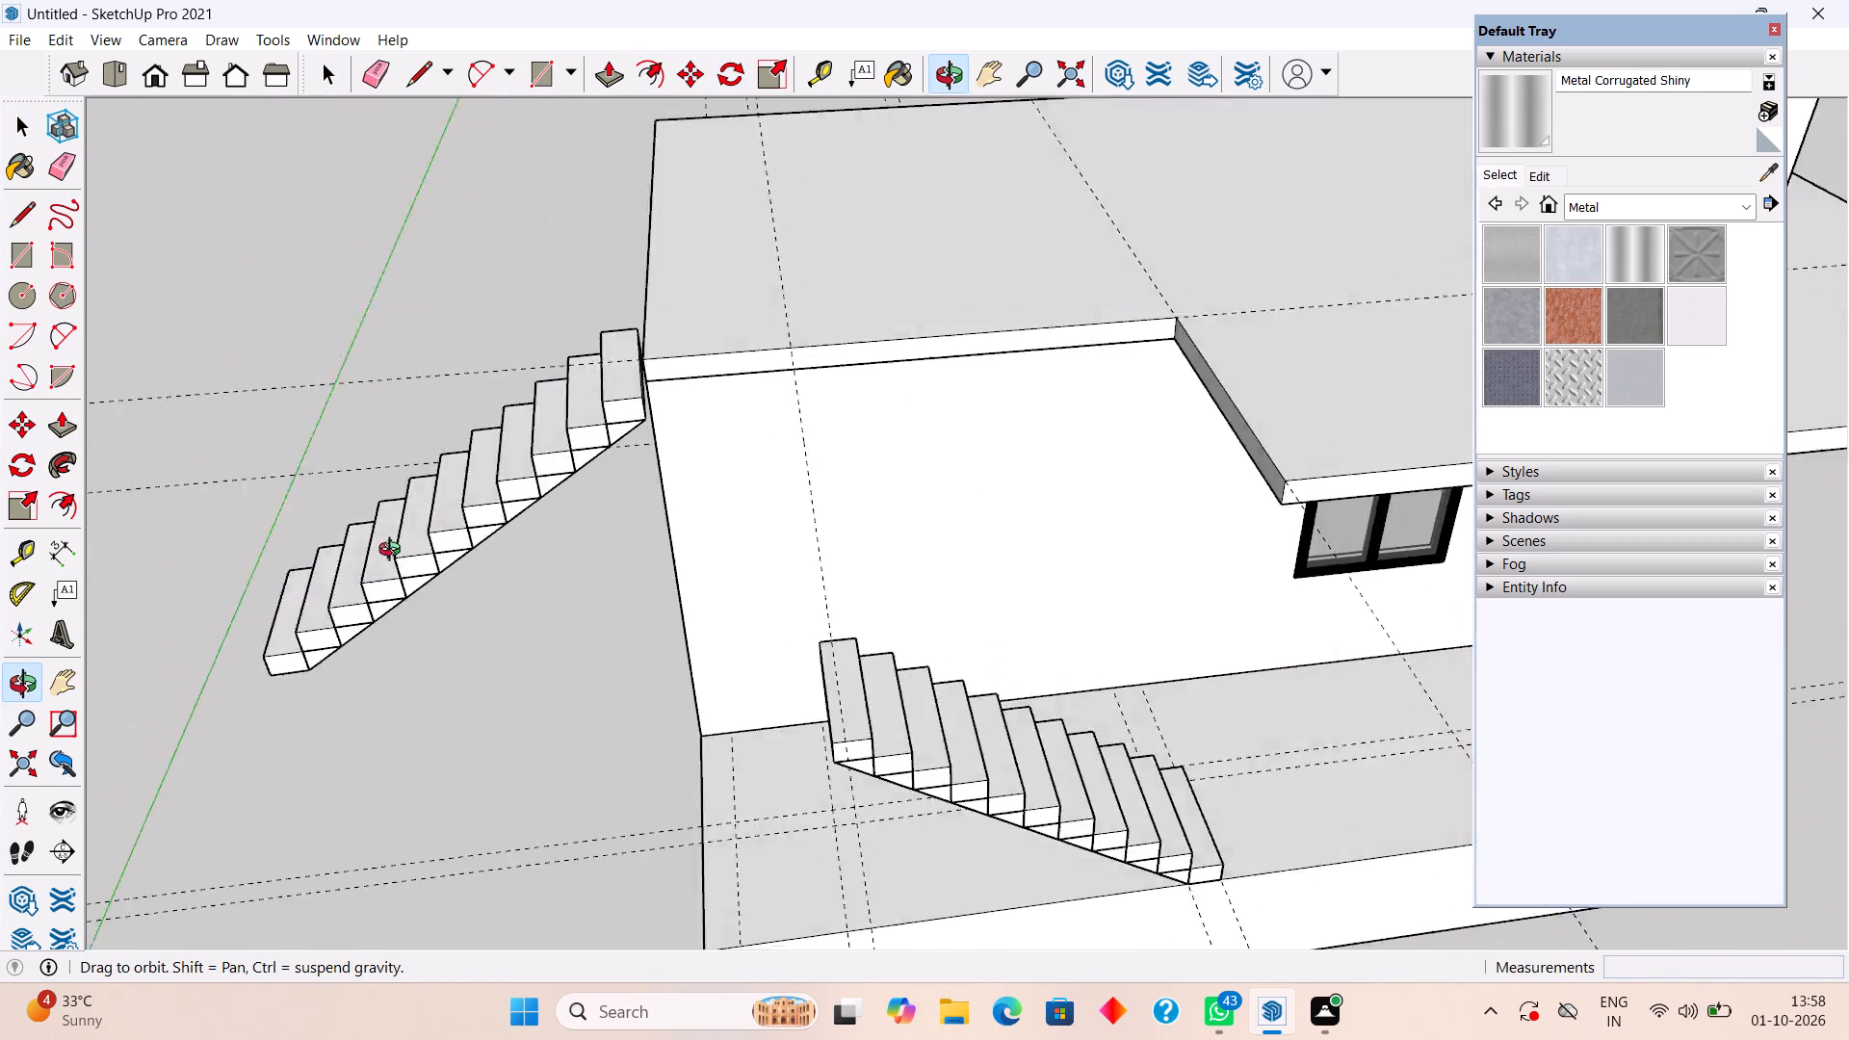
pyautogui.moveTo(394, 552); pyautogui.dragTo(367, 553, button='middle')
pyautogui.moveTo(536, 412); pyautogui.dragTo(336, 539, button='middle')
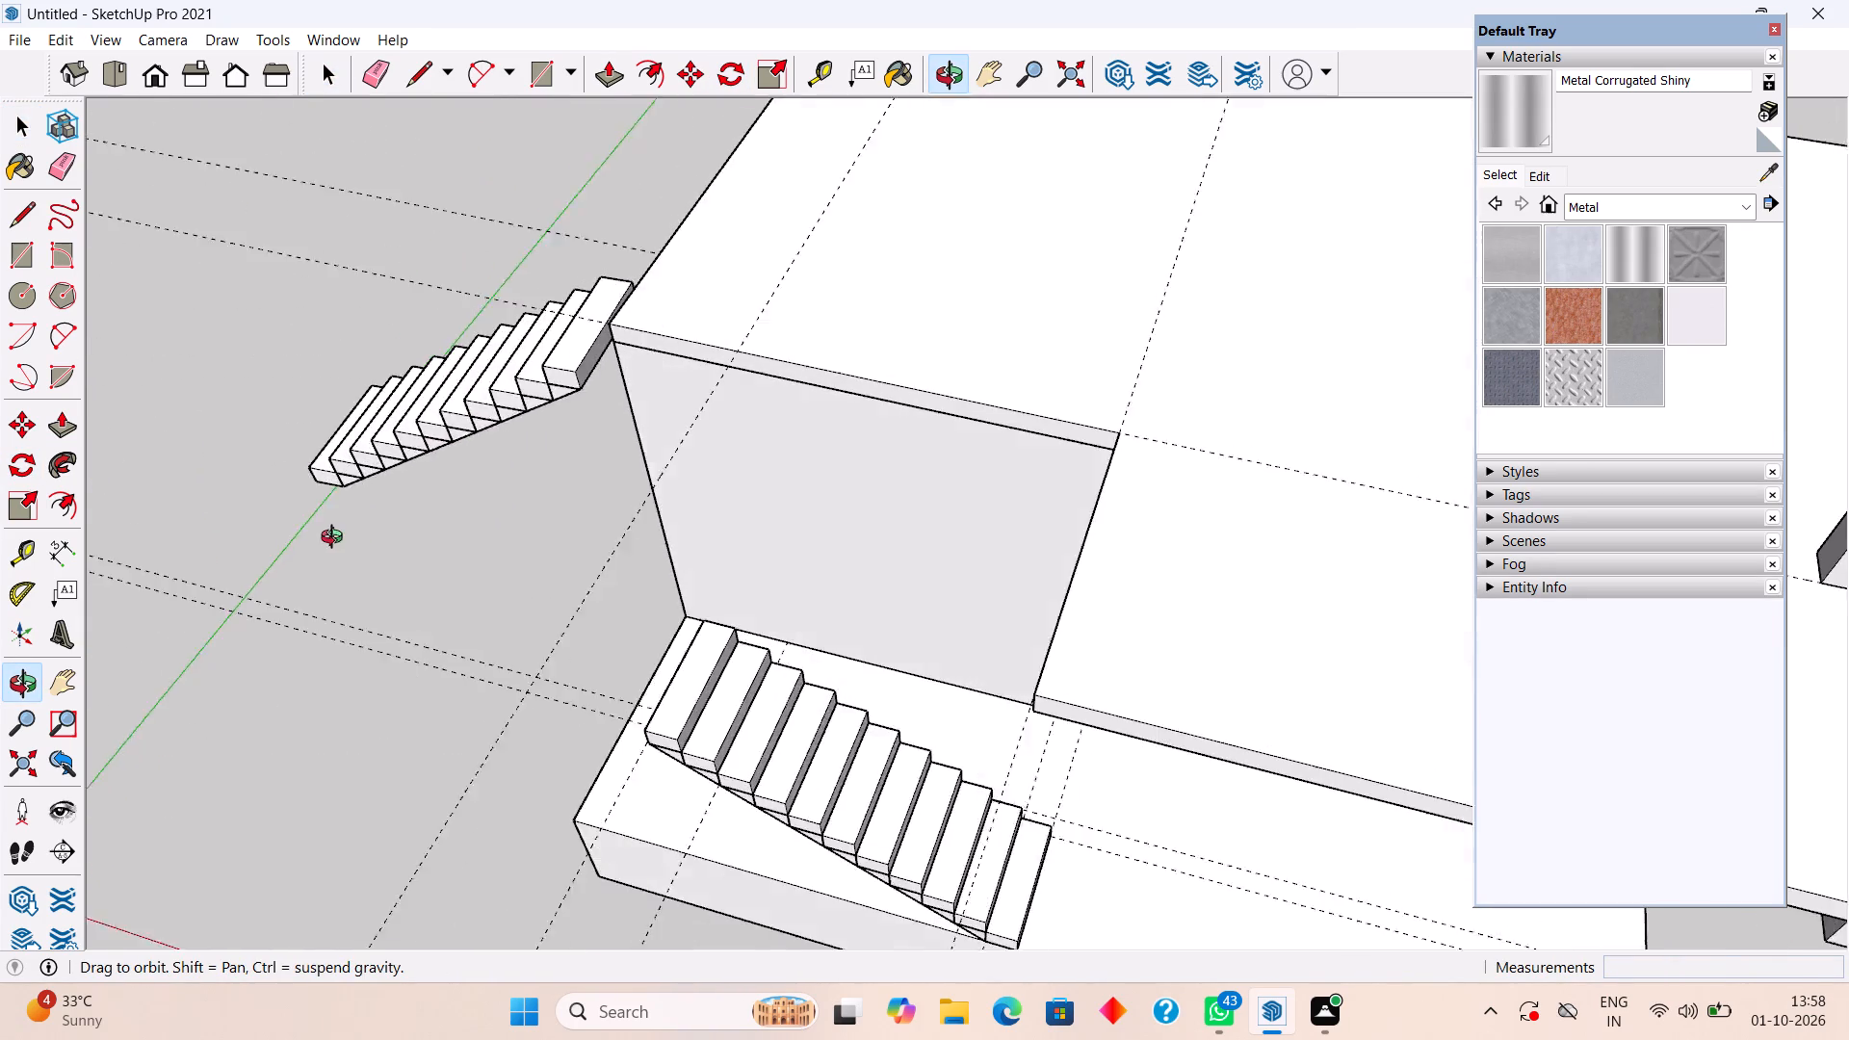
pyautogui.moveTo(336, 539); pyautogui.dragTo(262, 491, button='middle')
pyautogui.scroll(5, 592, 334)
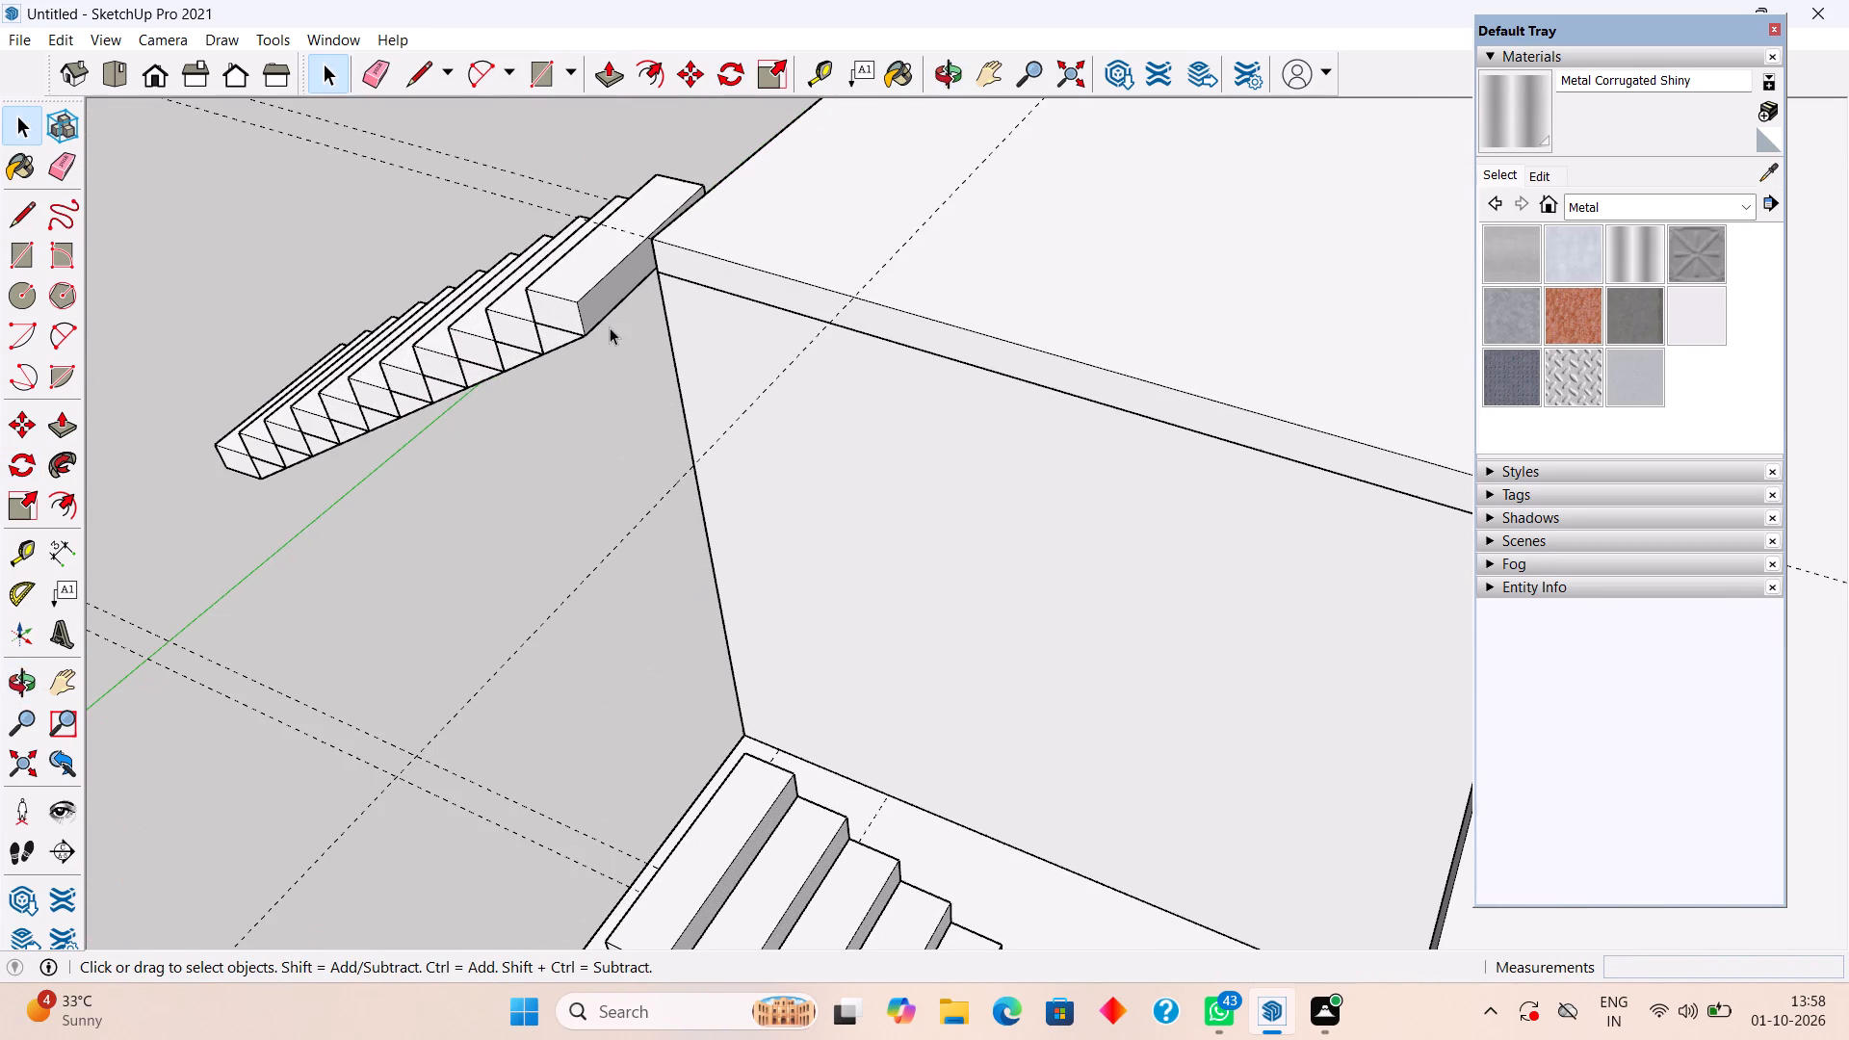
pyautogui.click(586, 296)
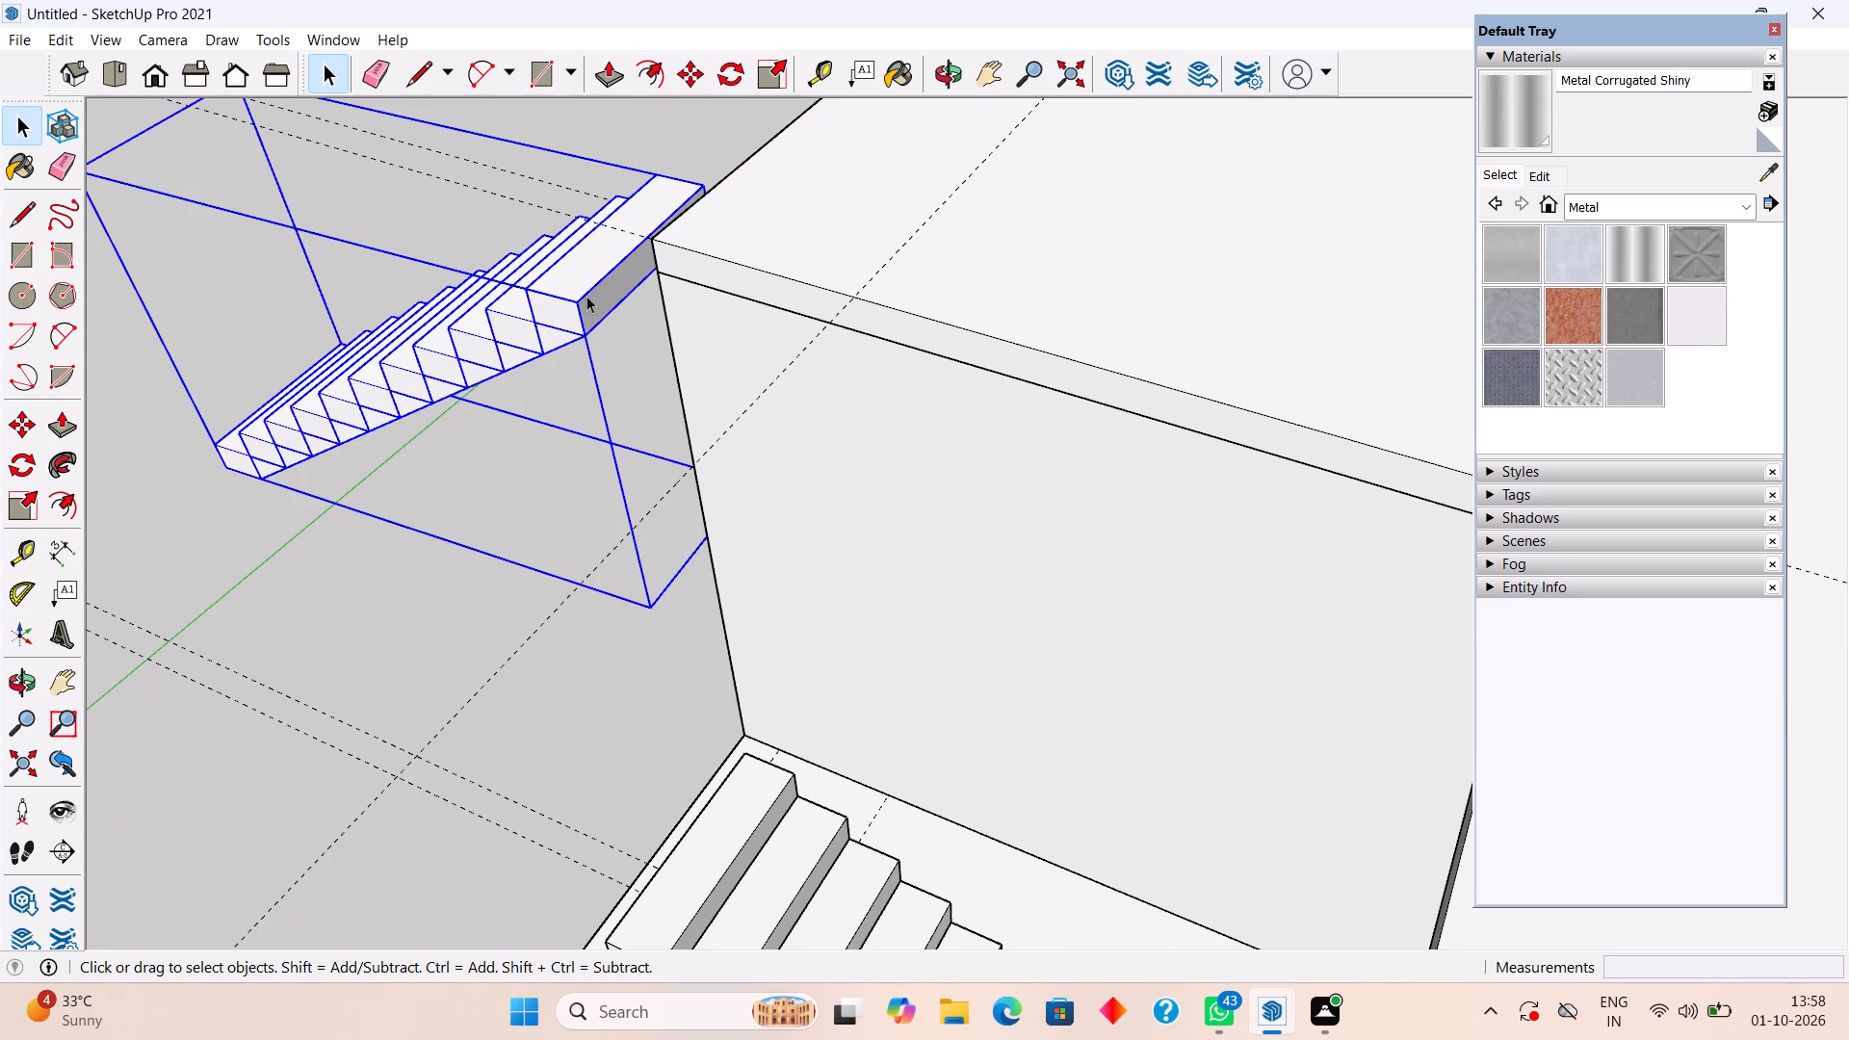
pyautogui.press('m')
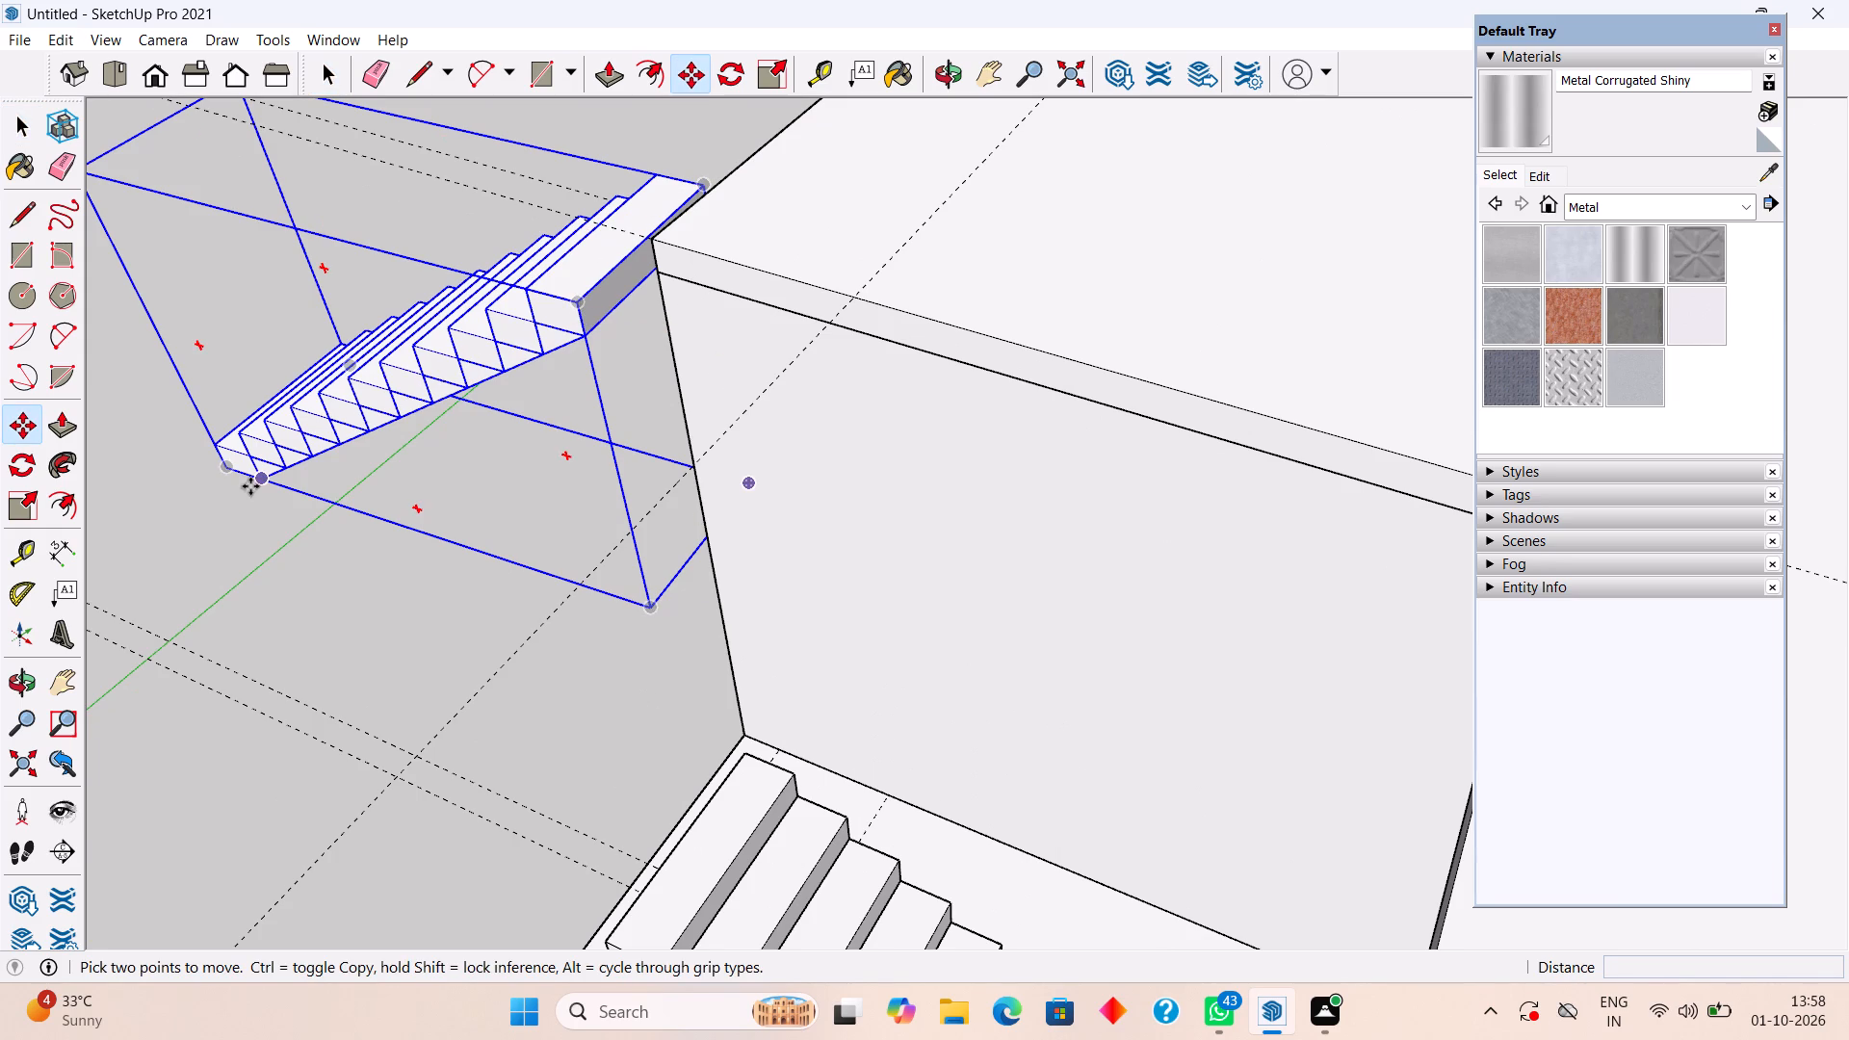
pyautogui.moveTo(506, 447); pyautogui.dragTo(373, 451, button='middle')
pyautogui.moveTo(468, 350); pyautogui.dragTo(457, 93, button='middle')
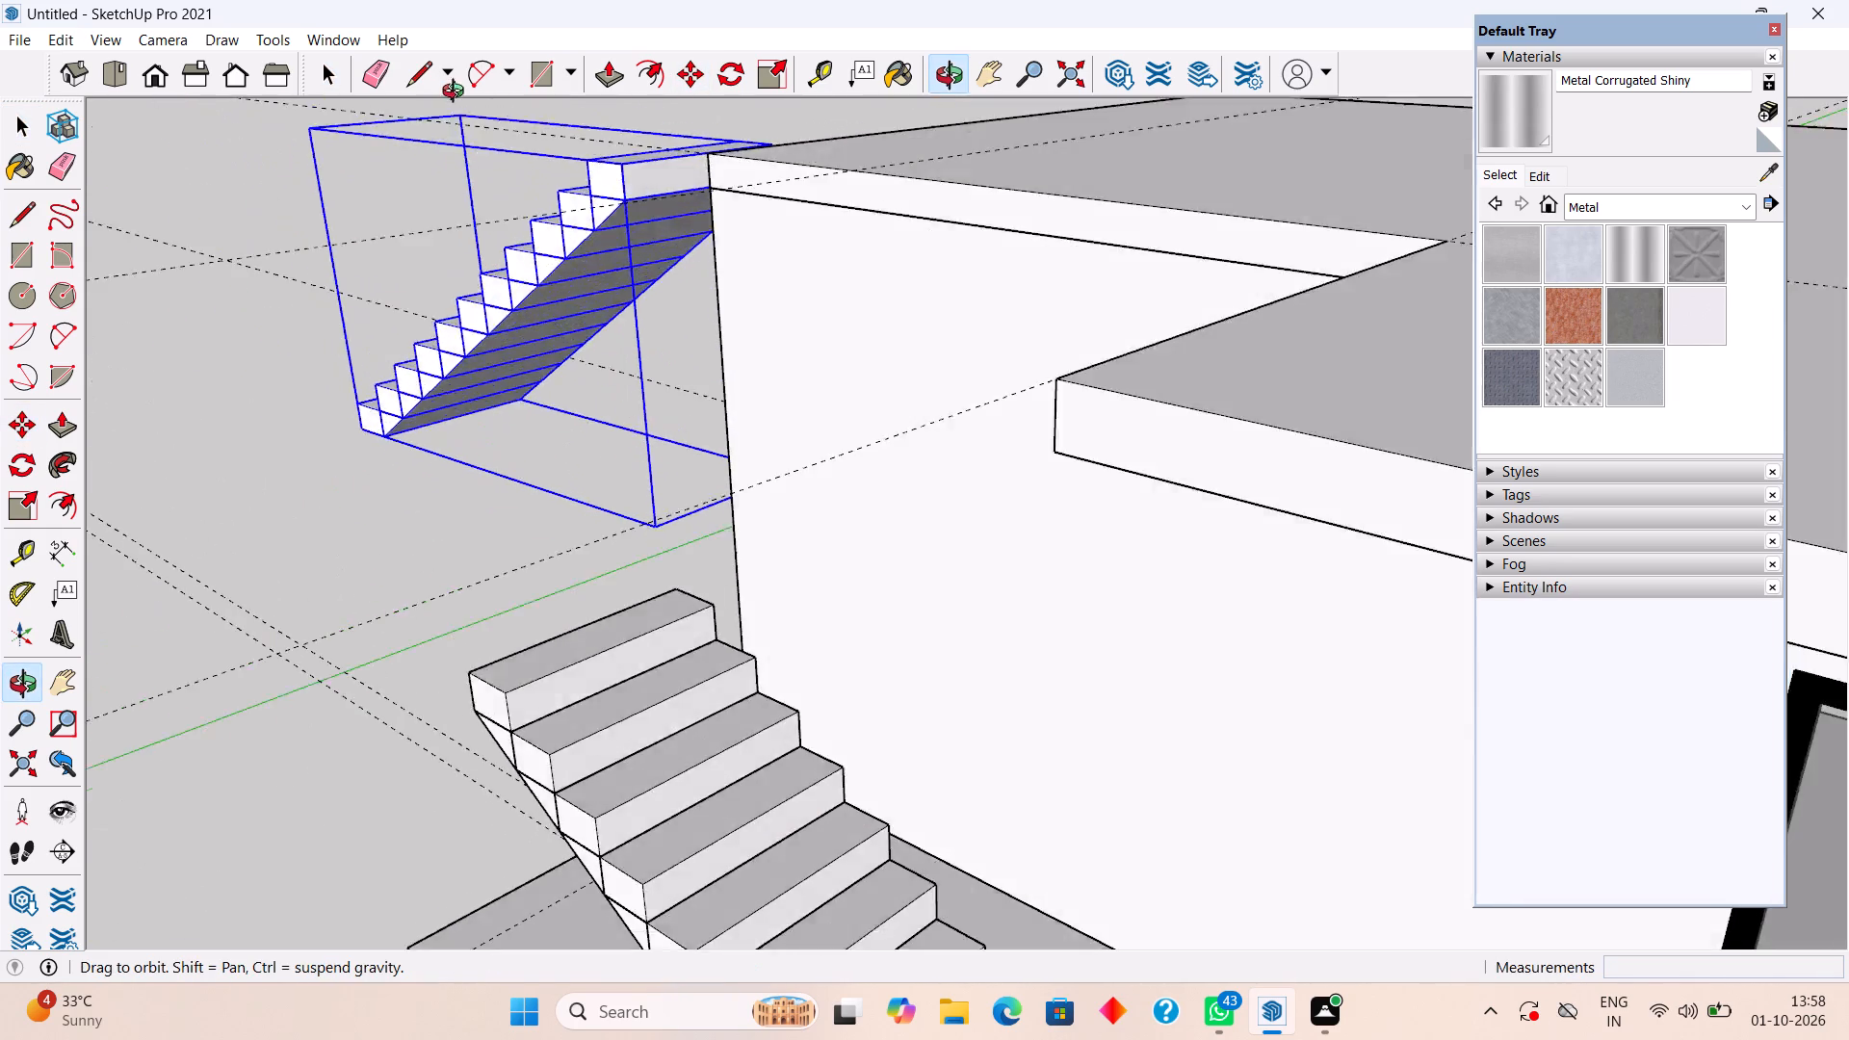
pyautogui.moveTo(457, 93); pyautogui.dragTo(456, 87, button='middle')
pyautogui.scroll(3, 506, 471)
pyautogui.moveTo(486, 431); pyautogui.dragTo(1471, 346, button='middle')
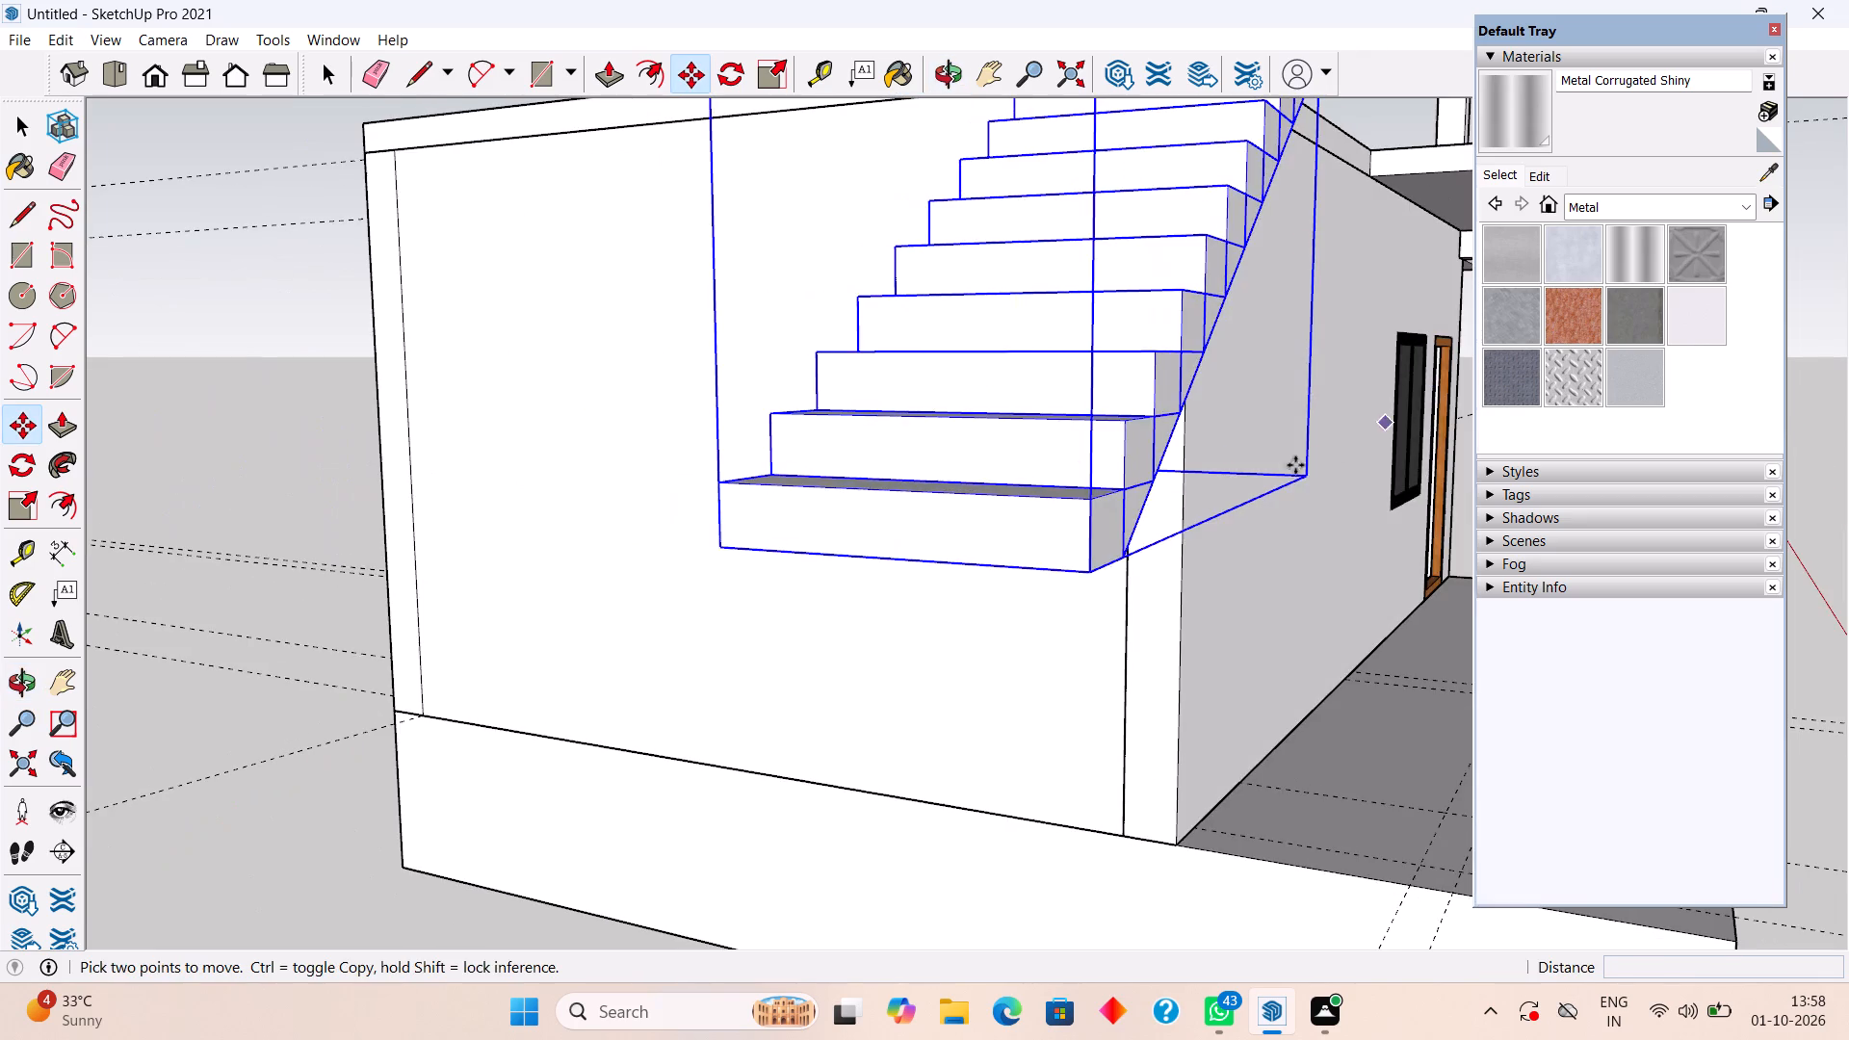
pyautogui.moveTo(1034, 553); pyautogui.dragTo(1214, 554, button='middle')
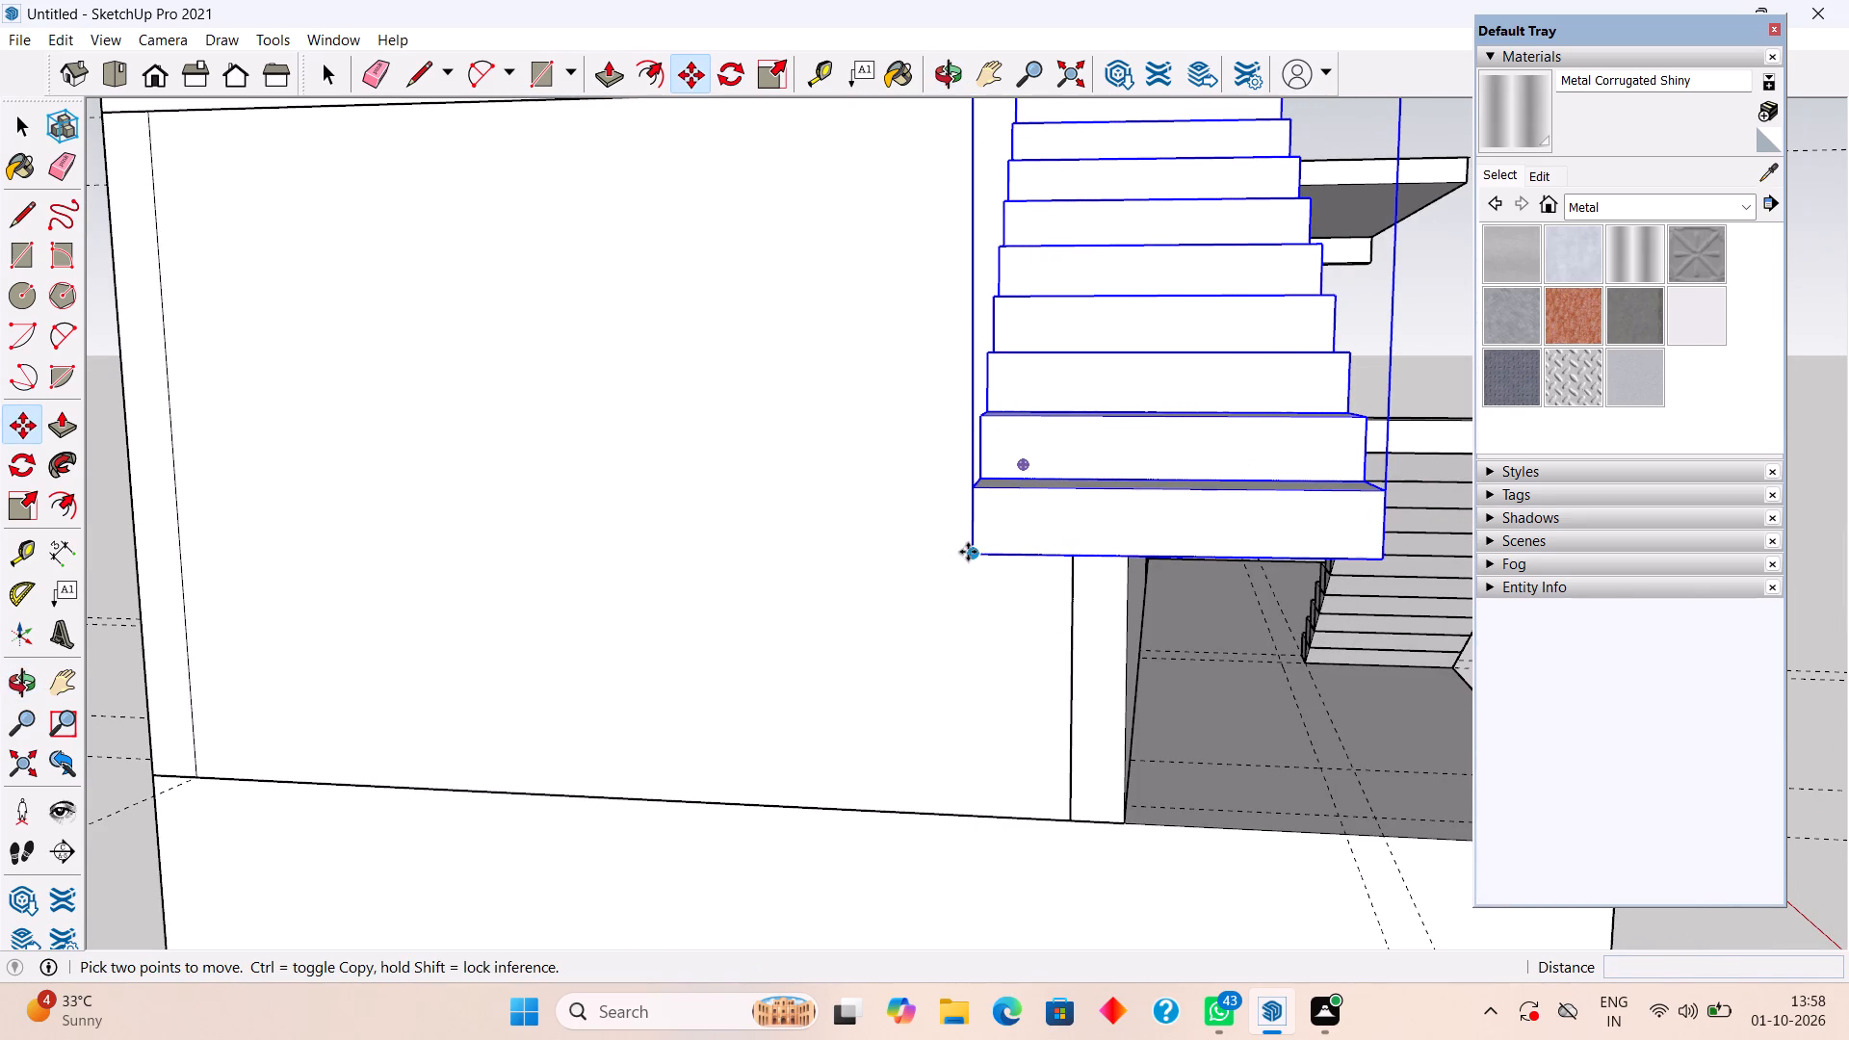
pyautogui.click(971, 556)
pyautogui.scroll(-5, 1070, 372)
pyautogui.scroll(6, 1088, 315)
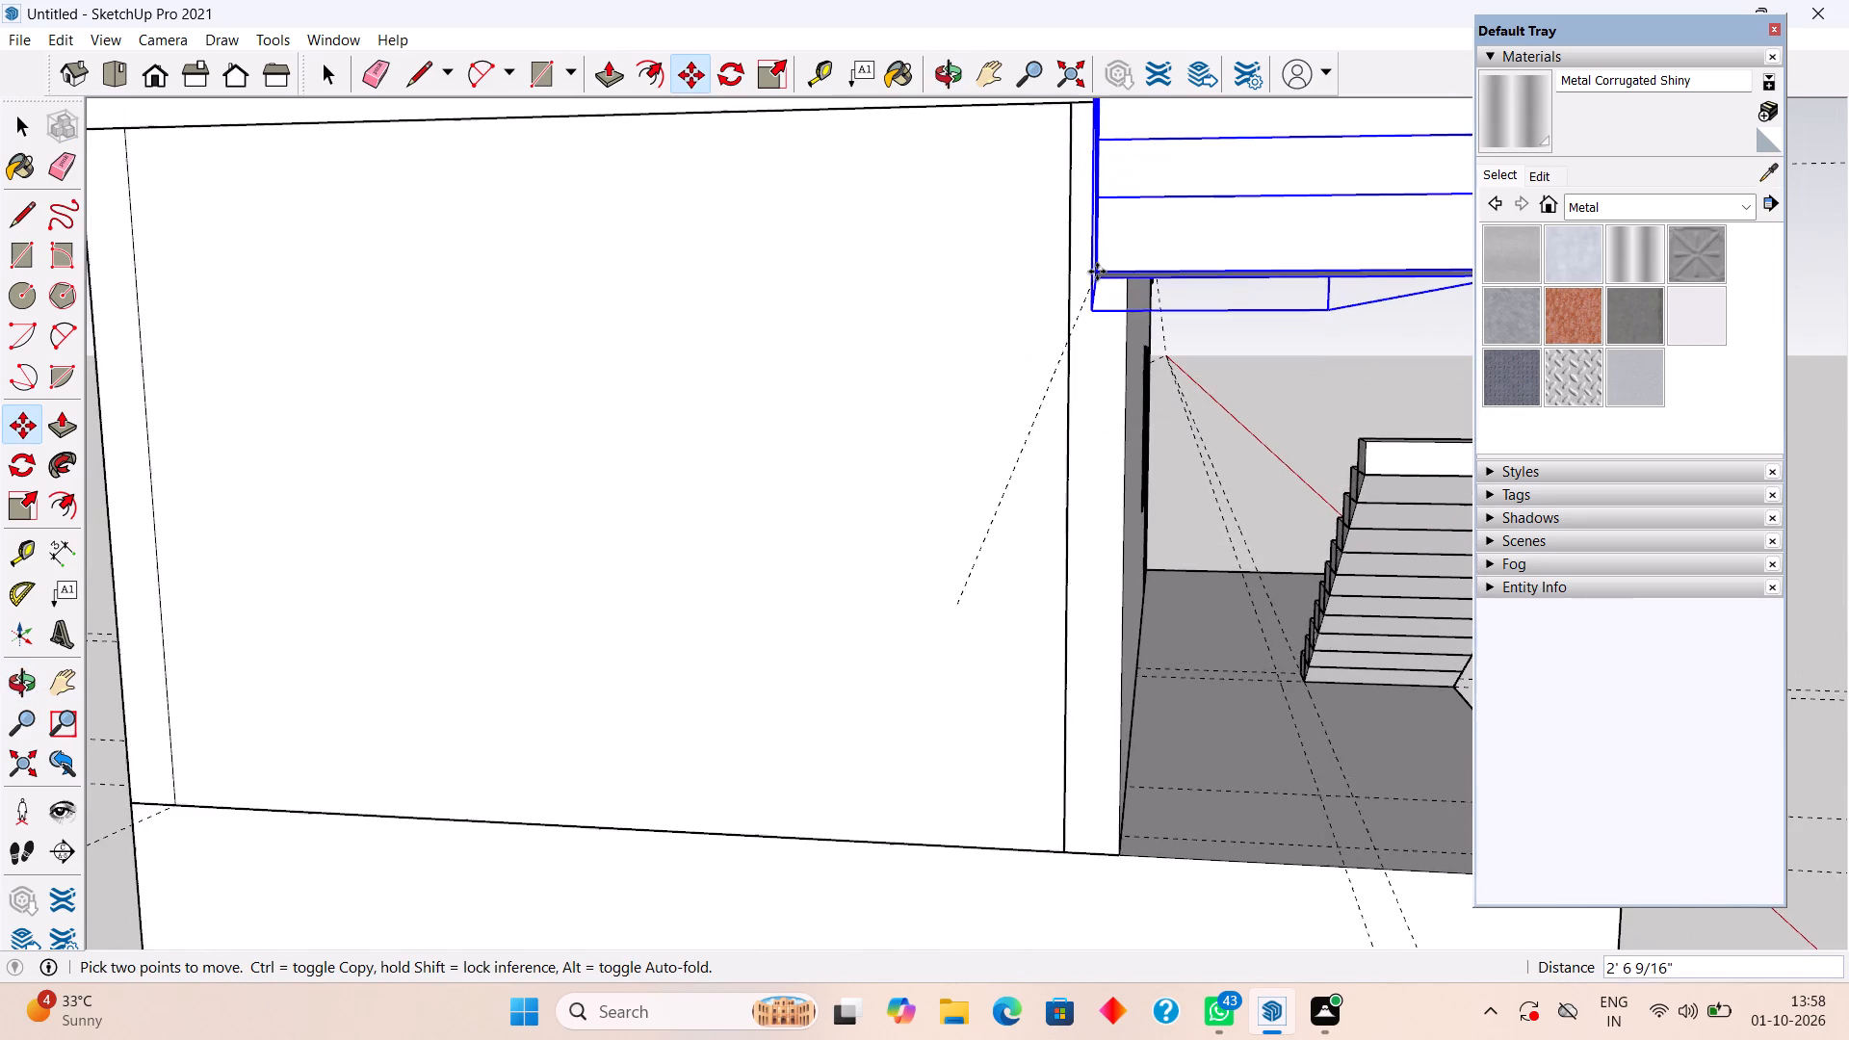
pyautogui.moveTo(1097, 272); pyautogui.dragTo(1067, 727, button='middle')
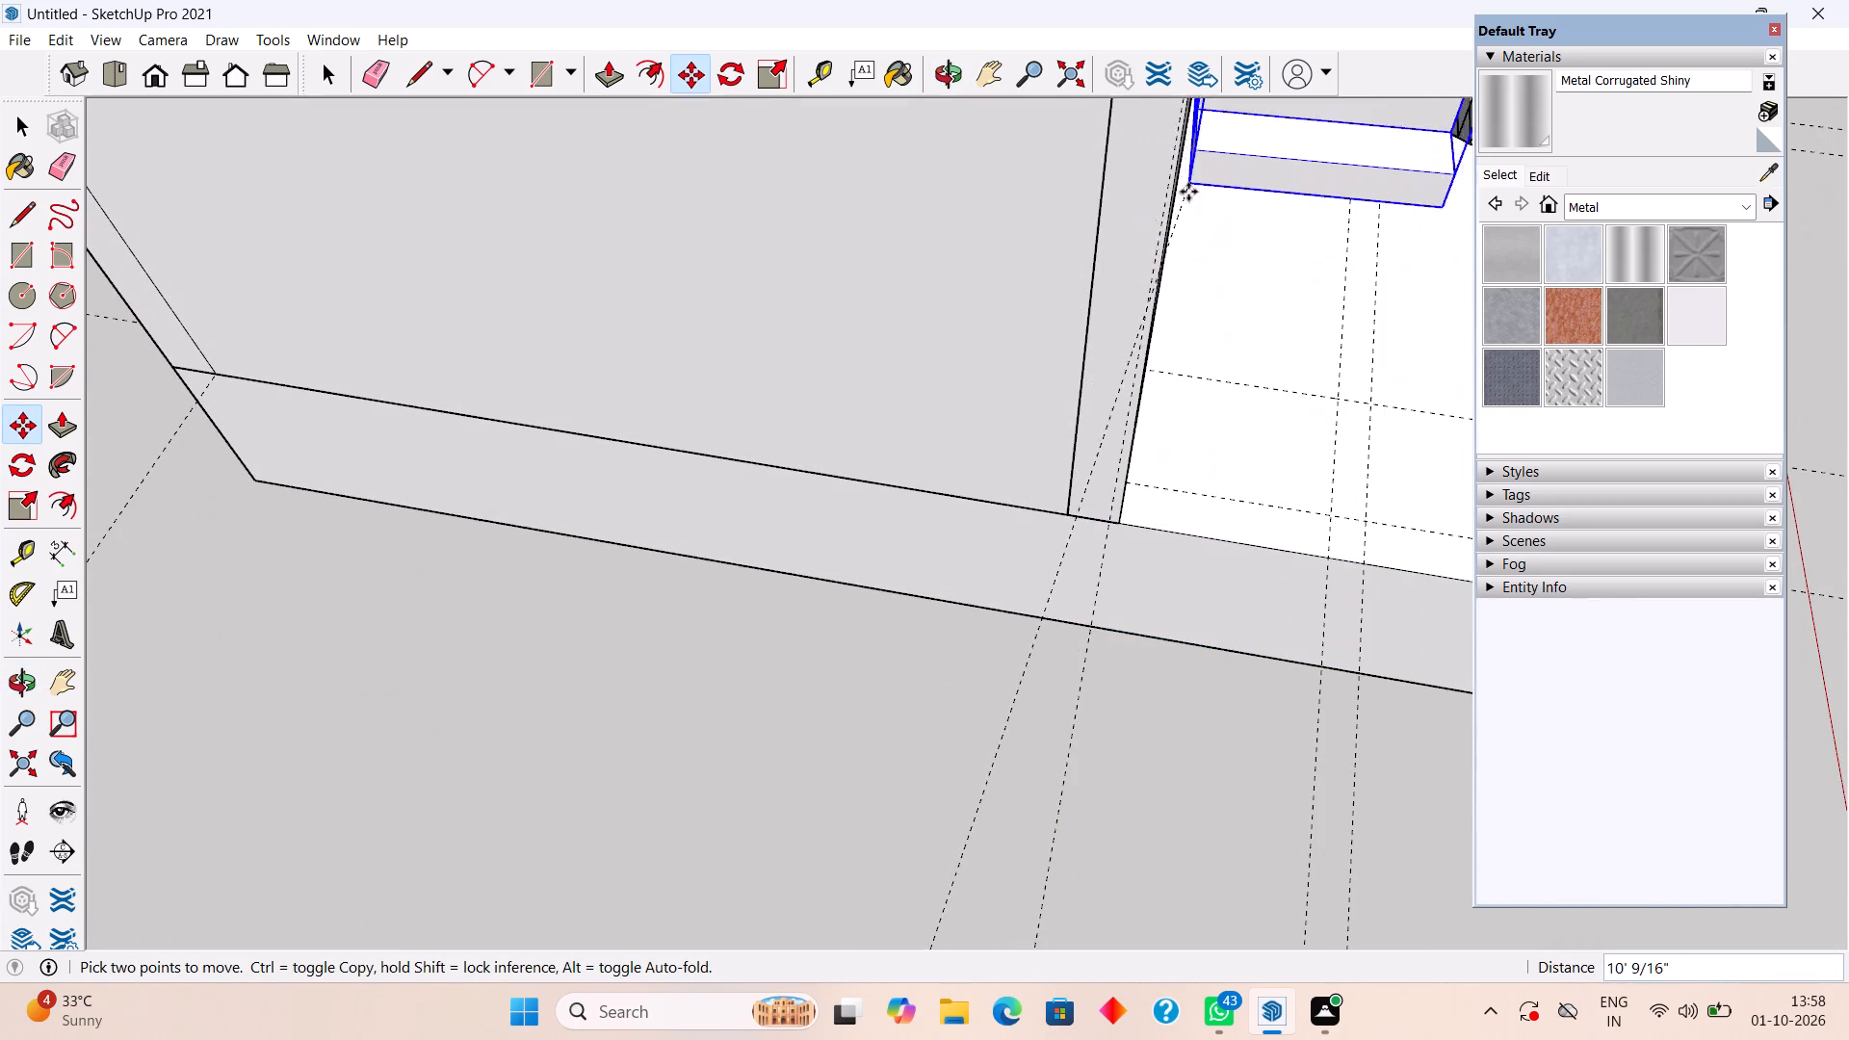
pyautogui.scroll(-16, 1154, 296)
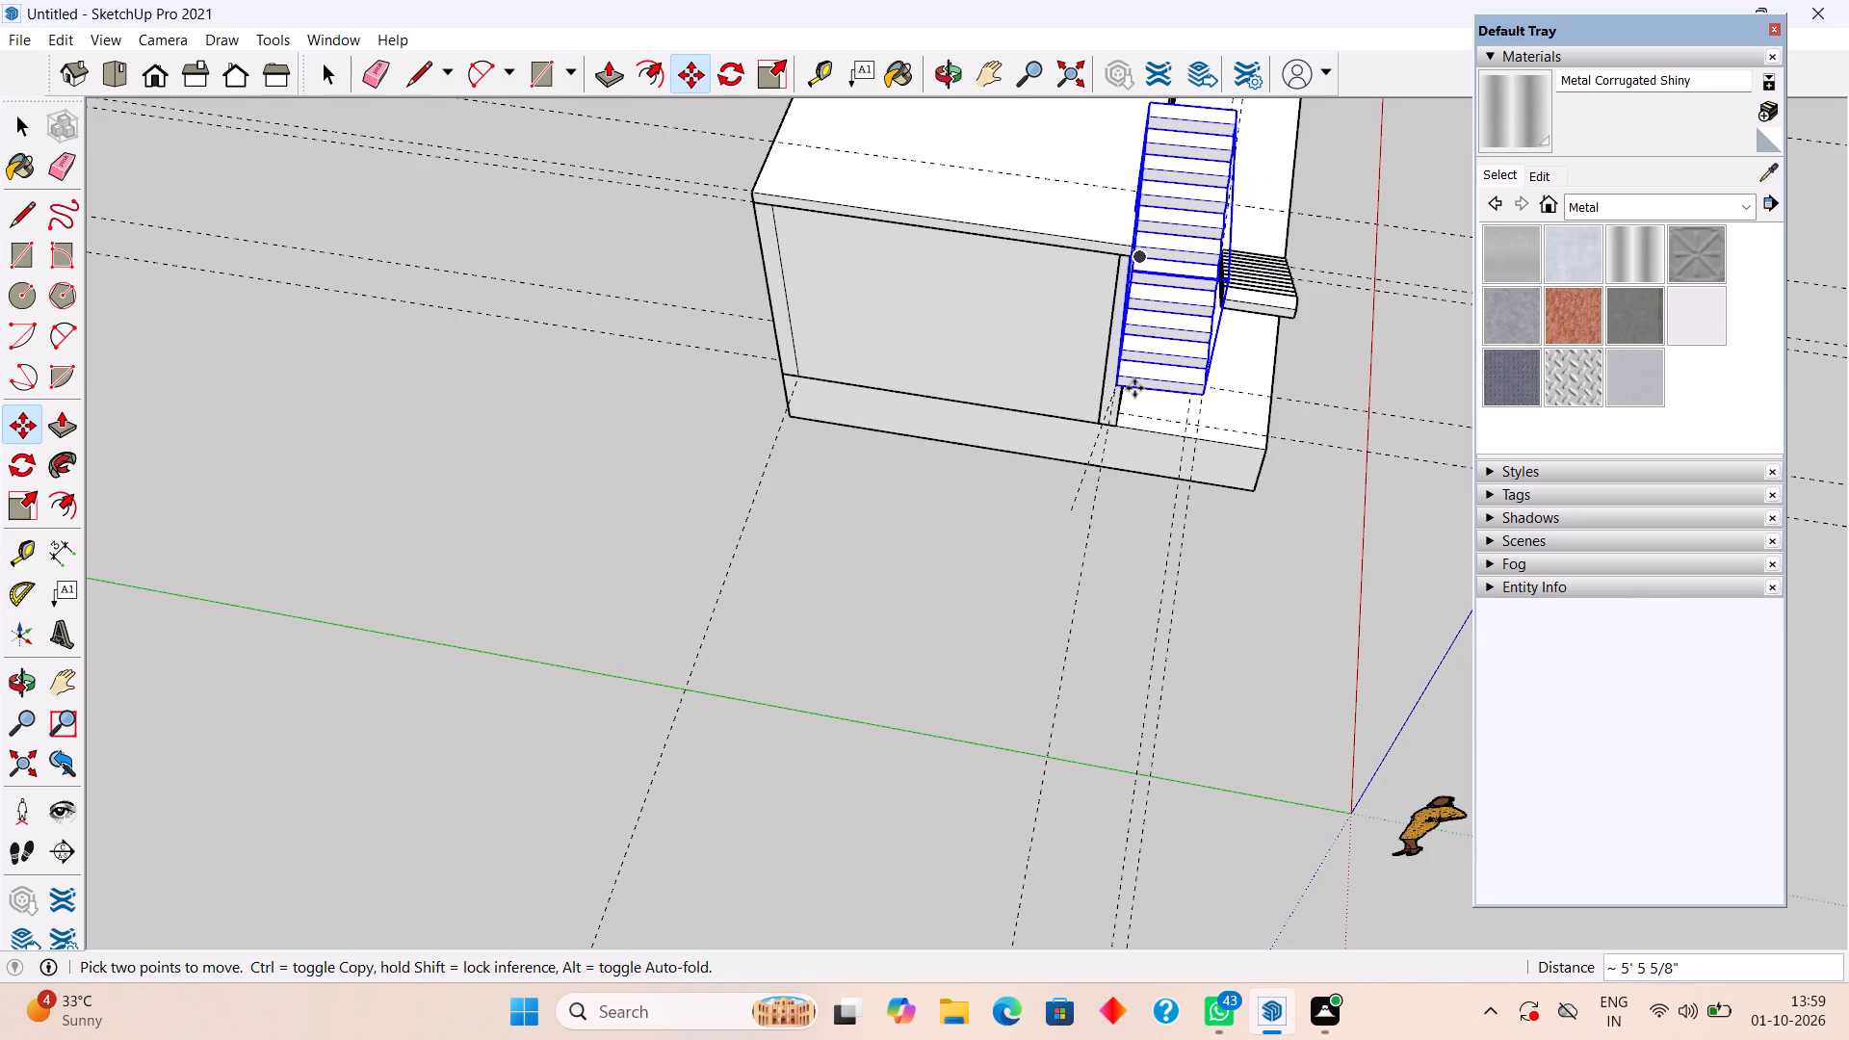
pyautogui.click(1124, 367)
# Move the rotated staircase from its top step's outer top corner to the inner corner of the roof slab's stair opening.
pyautogui.moveTo(1361, 353); pyautogui.dragTo(929, 437, button='middle')
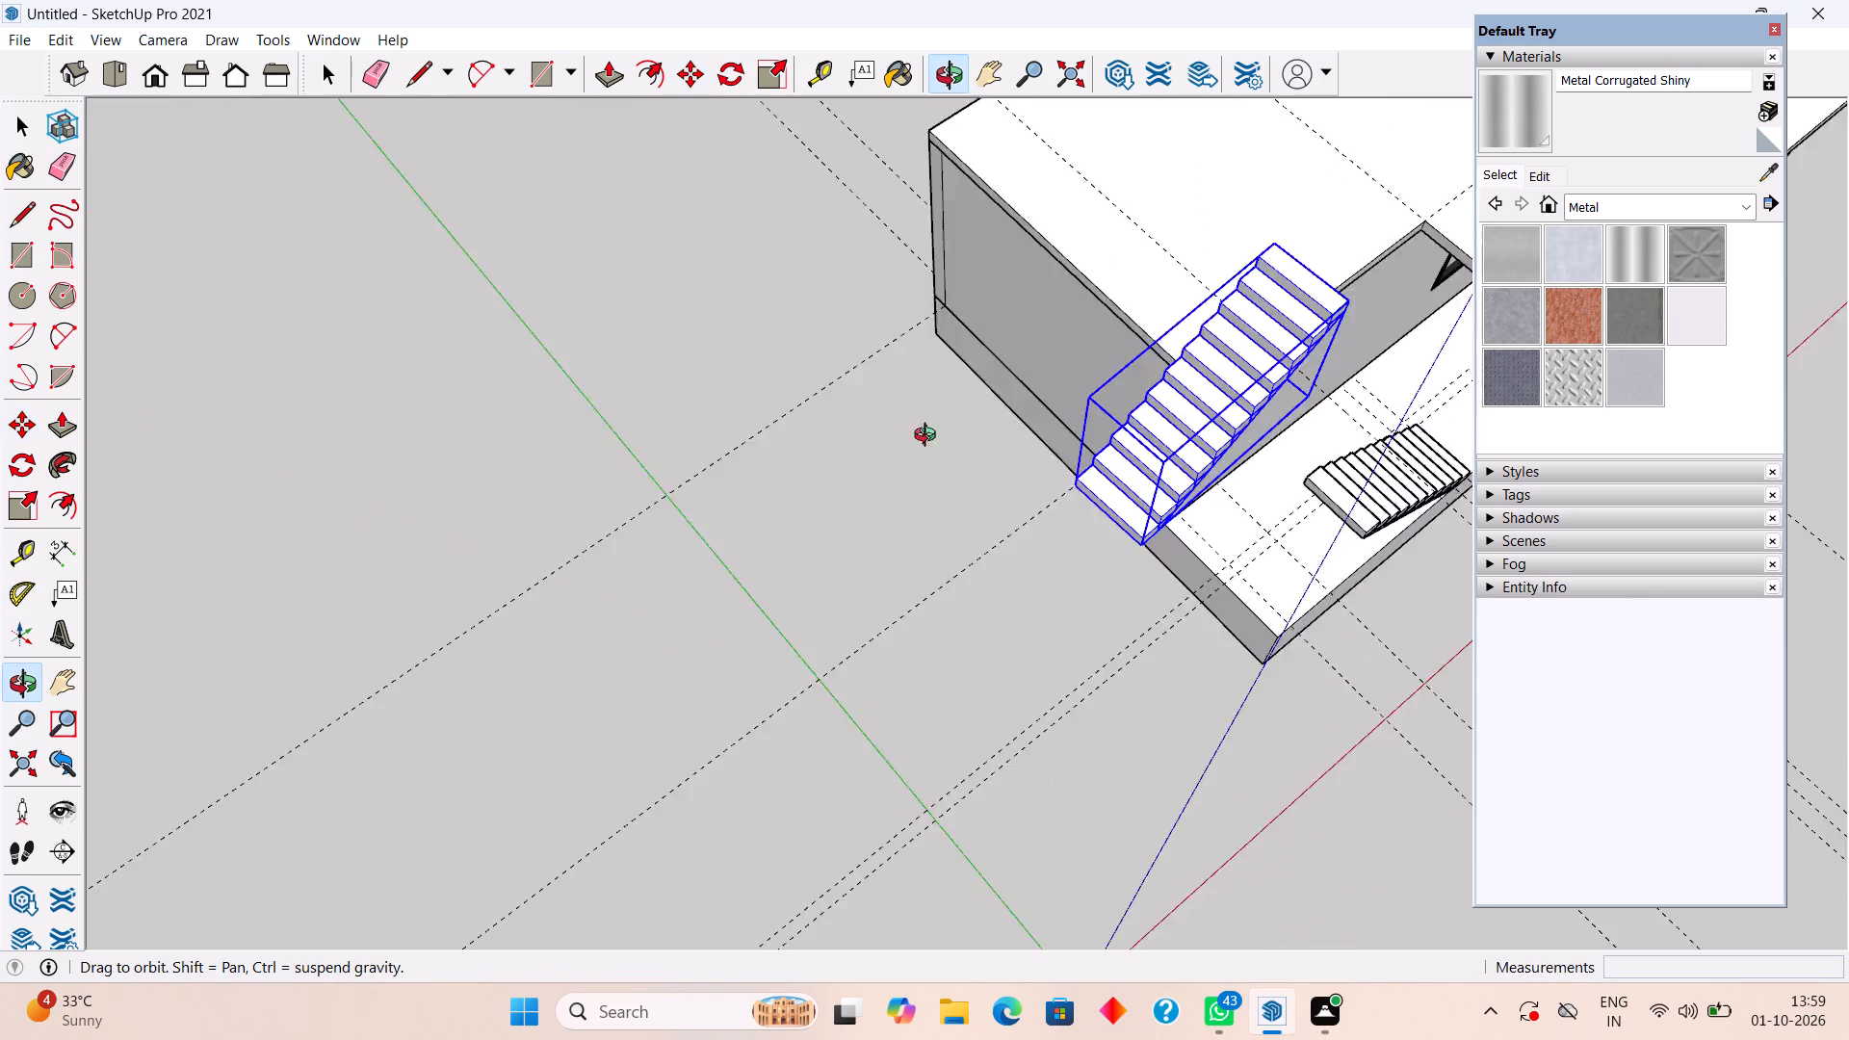
pyautogui.moveTo(929, 437); pyautogui.dragTo(591, 354, button='middle')
pyautogui.scroll(-4, 1227, 540)
pyautogui.scroll(-4, 1078, 523)
pyautogui.moveTo(1331, 609); pyautogui.dragTo(898, 496, button='middle')
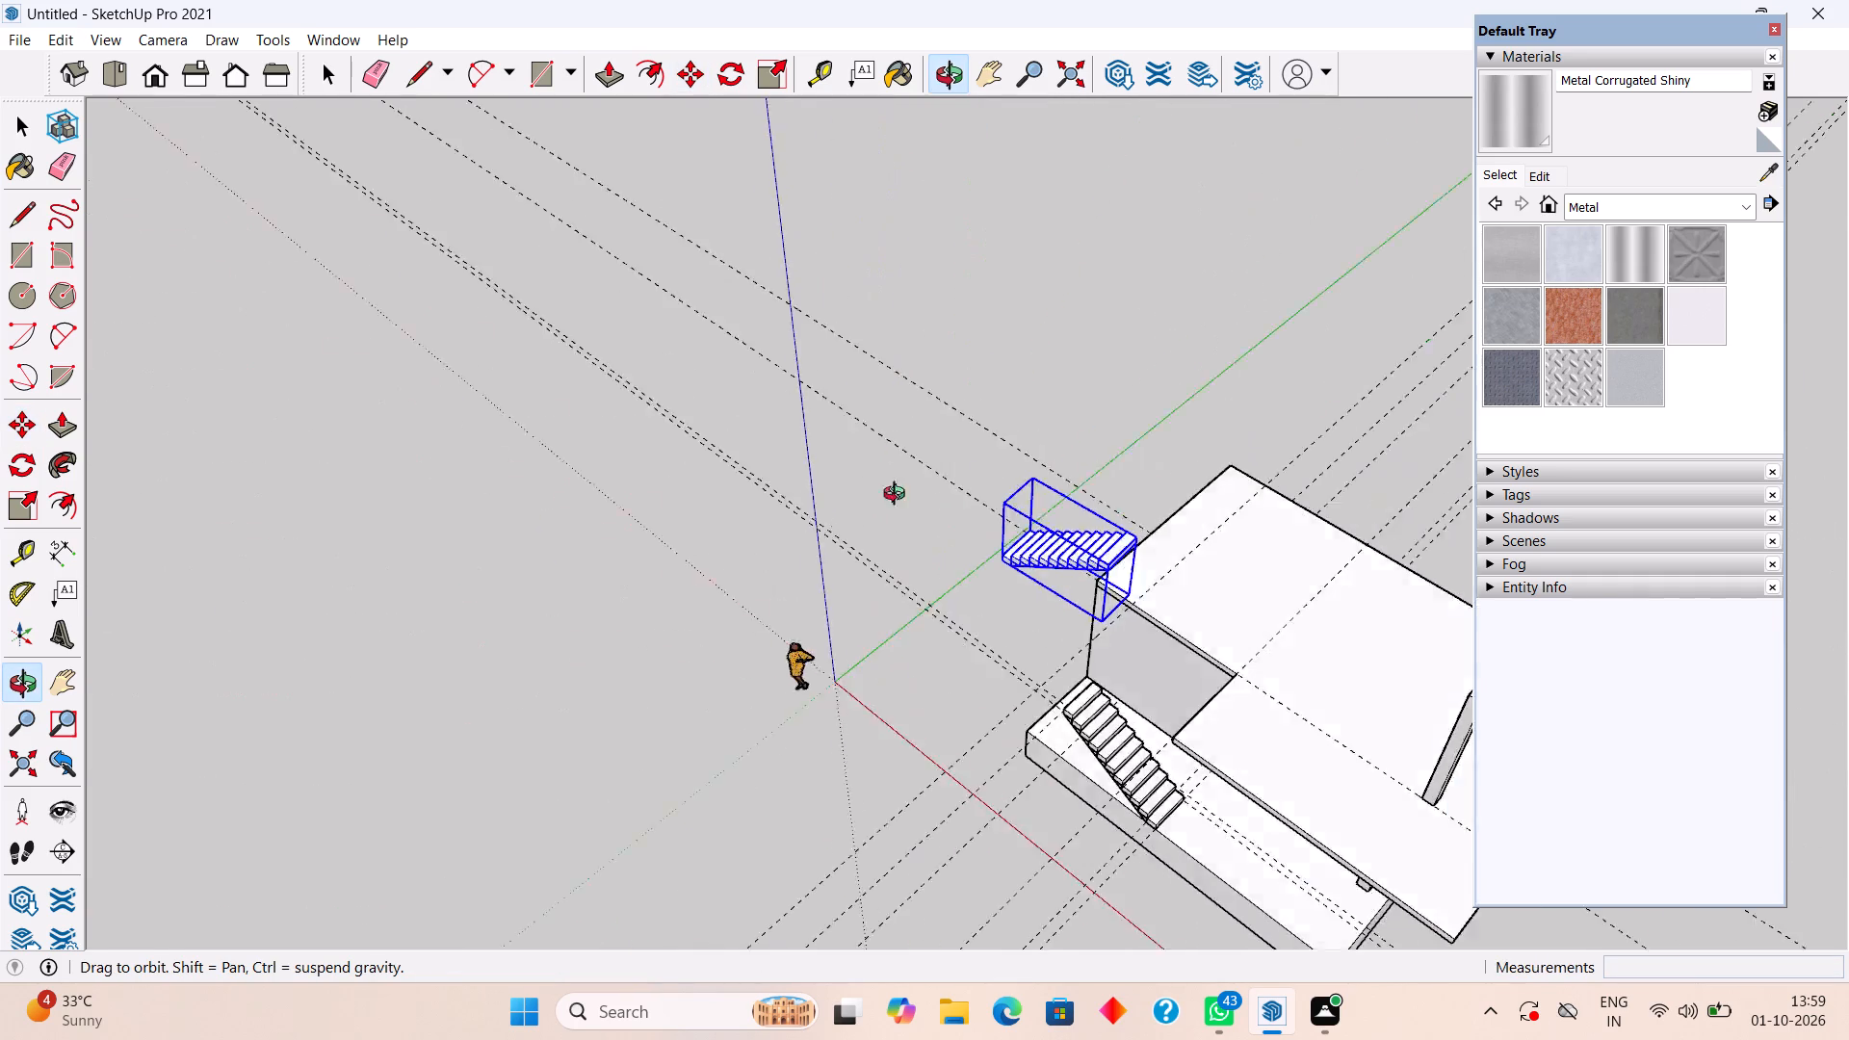
pyautogui.moveTo(898, 496); pyautogui.dragTo(754, 294, button='middle')
pyautogui.scroll(5, 1082, 463)
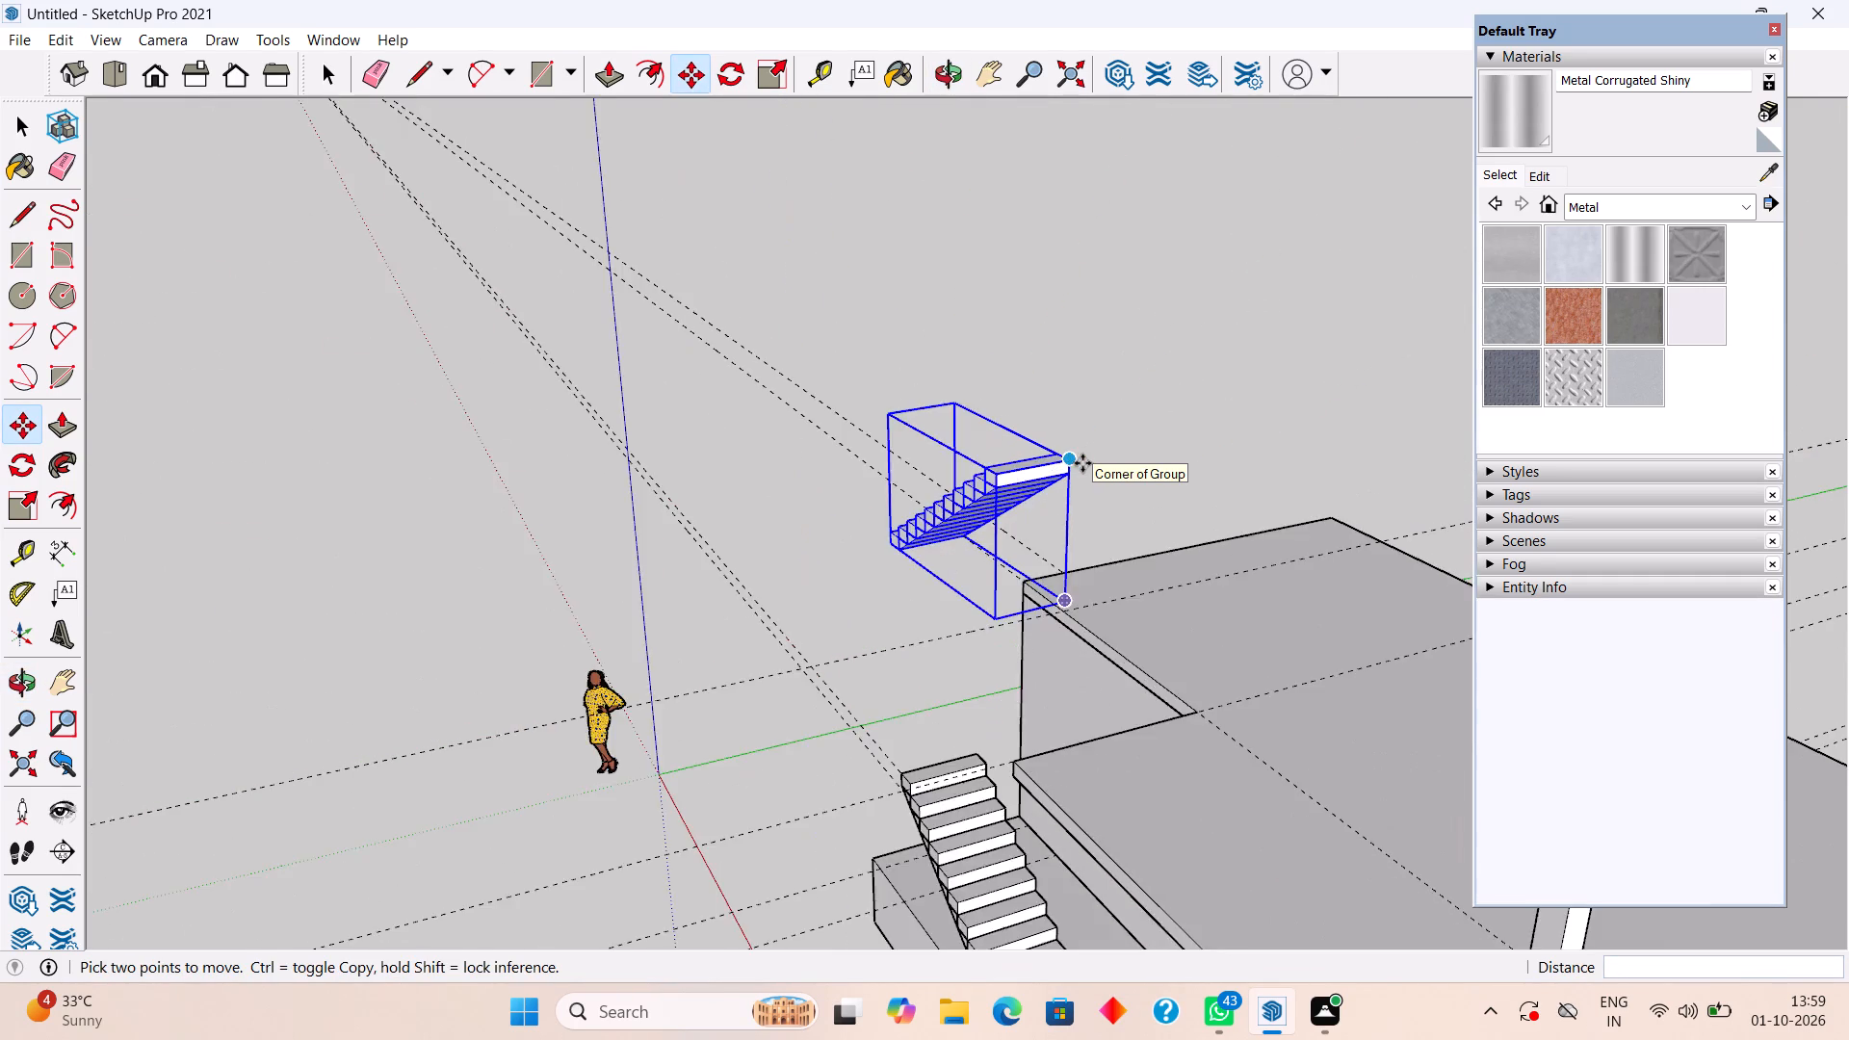
pyautogui.scroll(8, 1082, 463)
pyautogui.click(1055, 462)
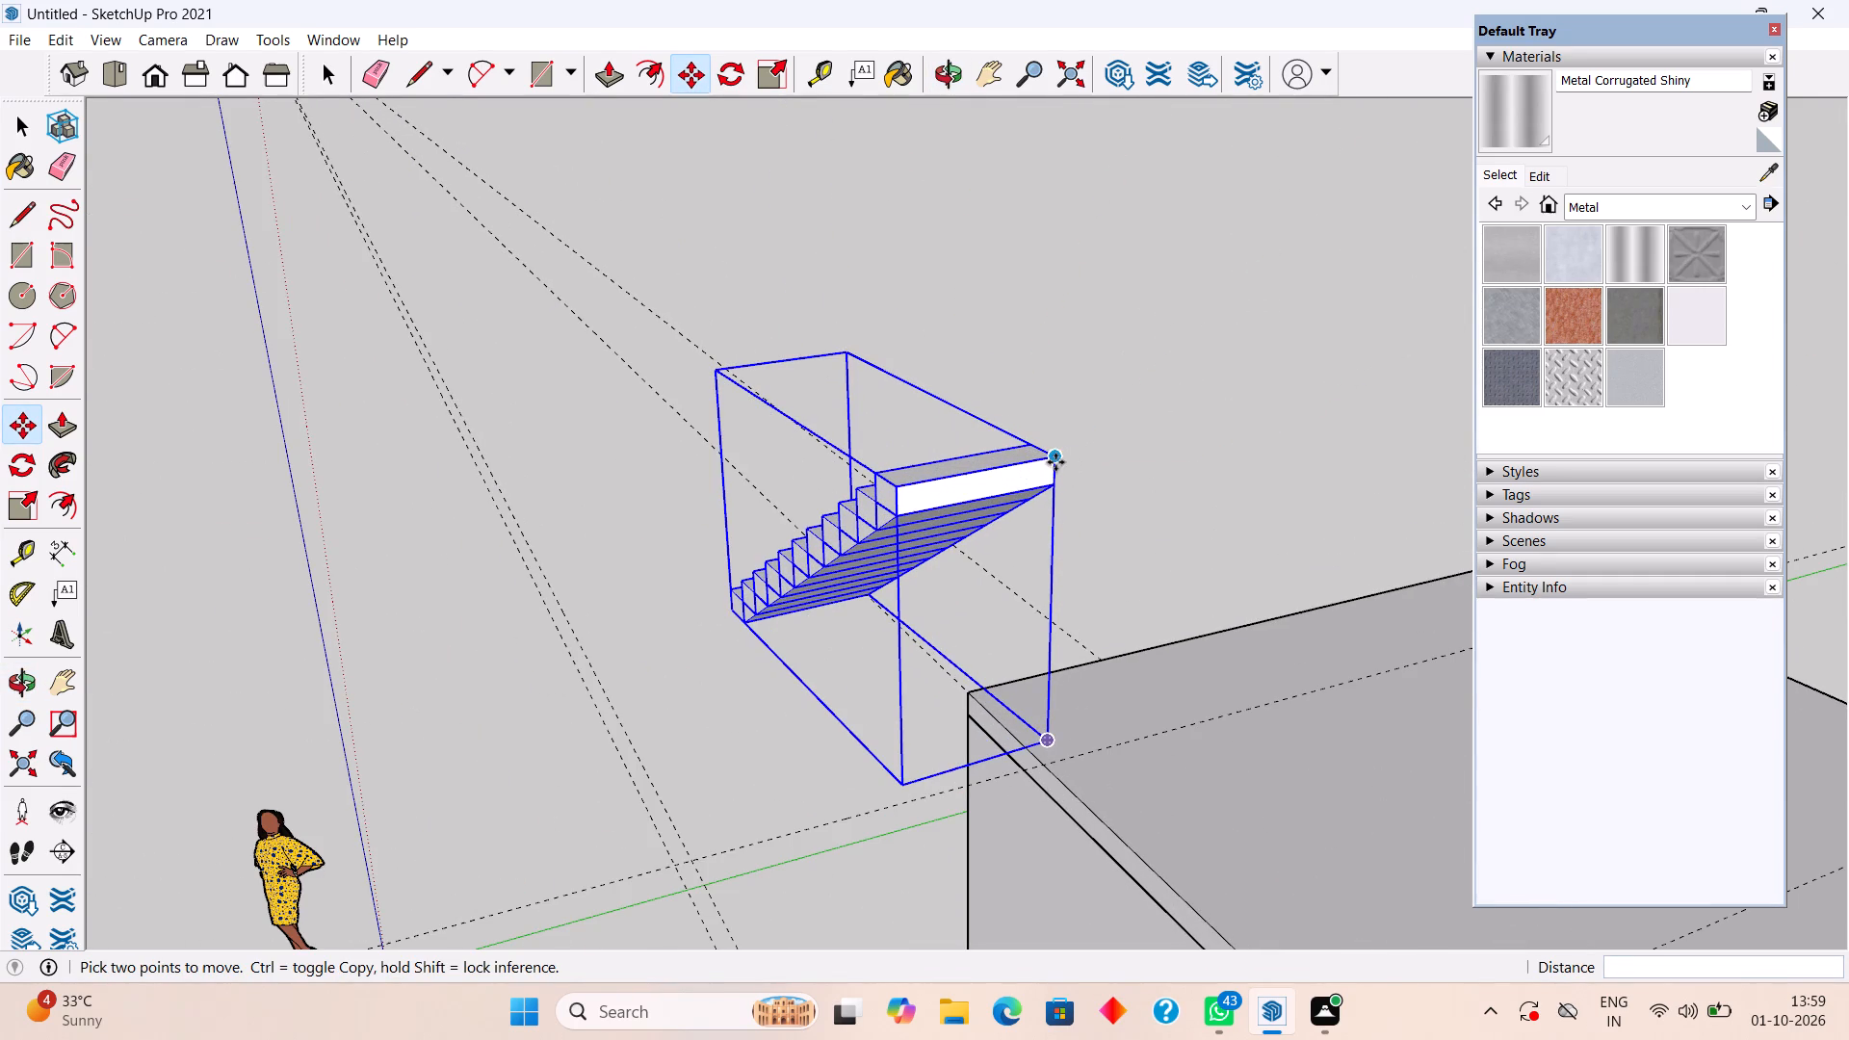
pyautogui.scroll(-15, 1098, 569)
pyautogui.scroll(7, 1153, 705)
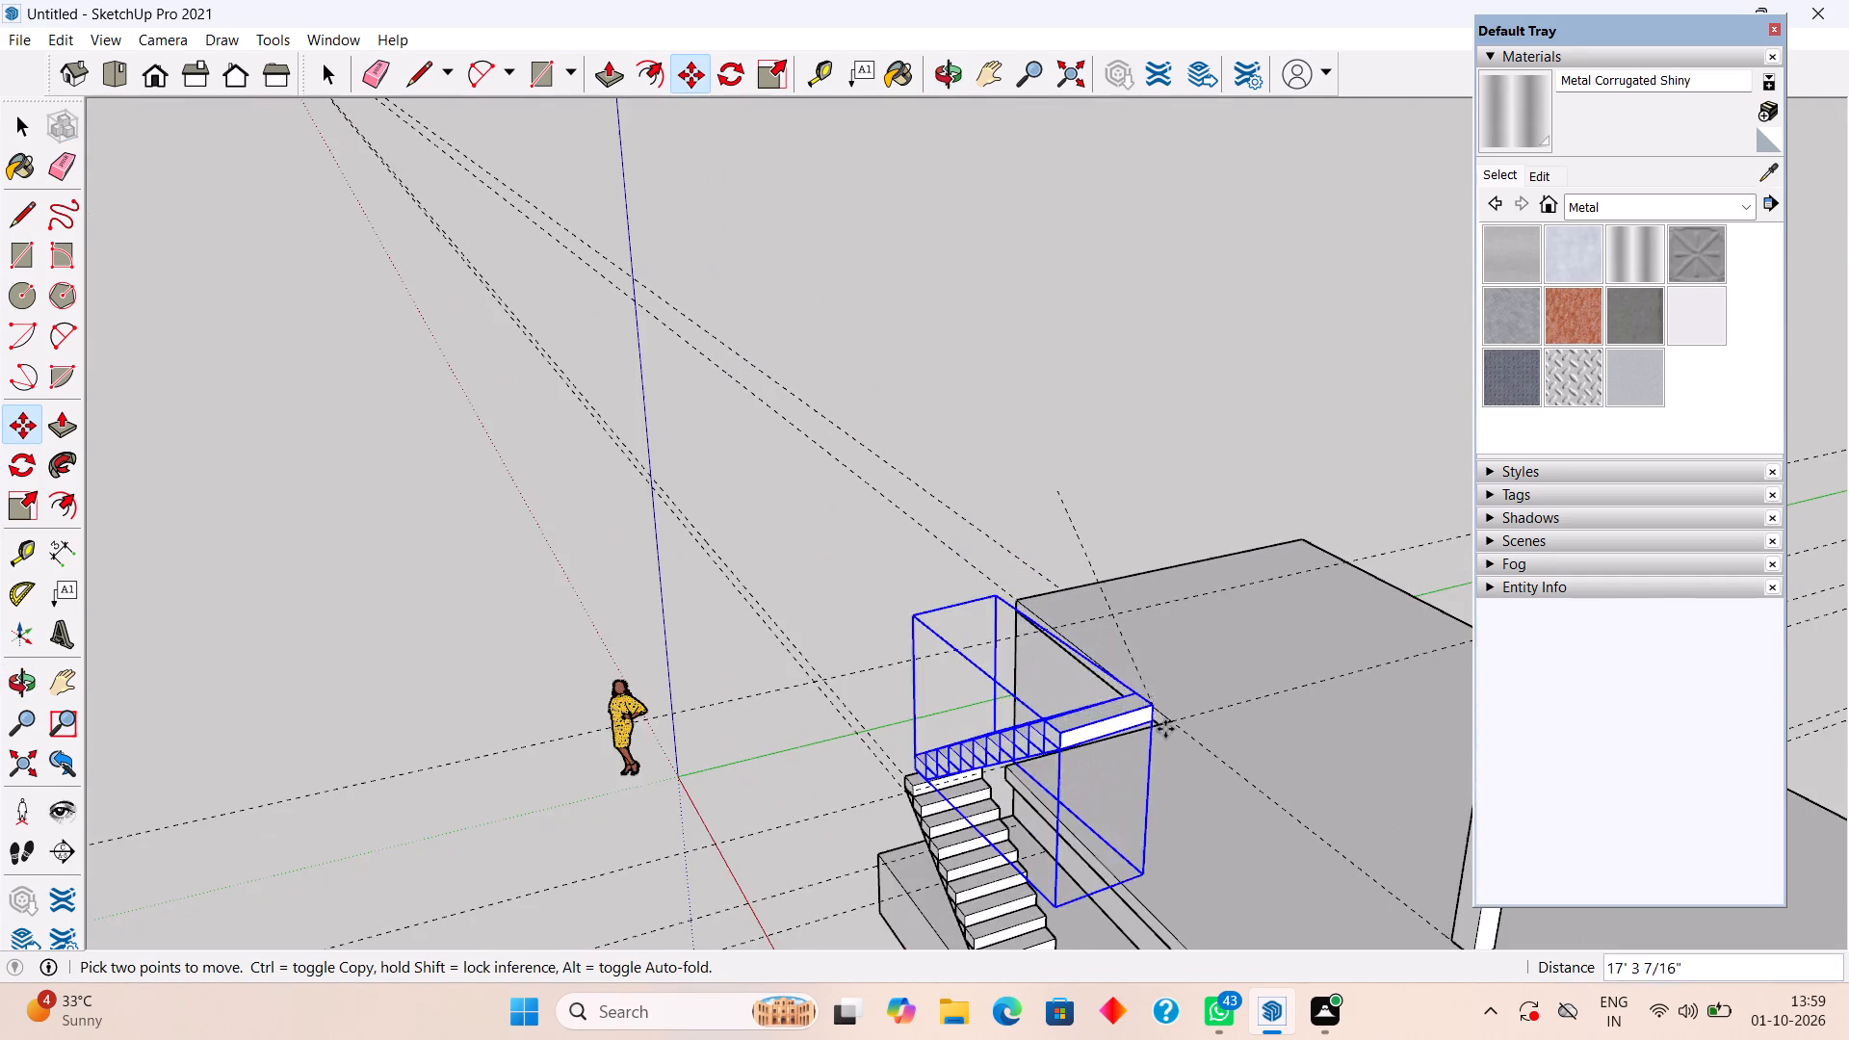
pyautogui.scroll(16, 1165, 729)
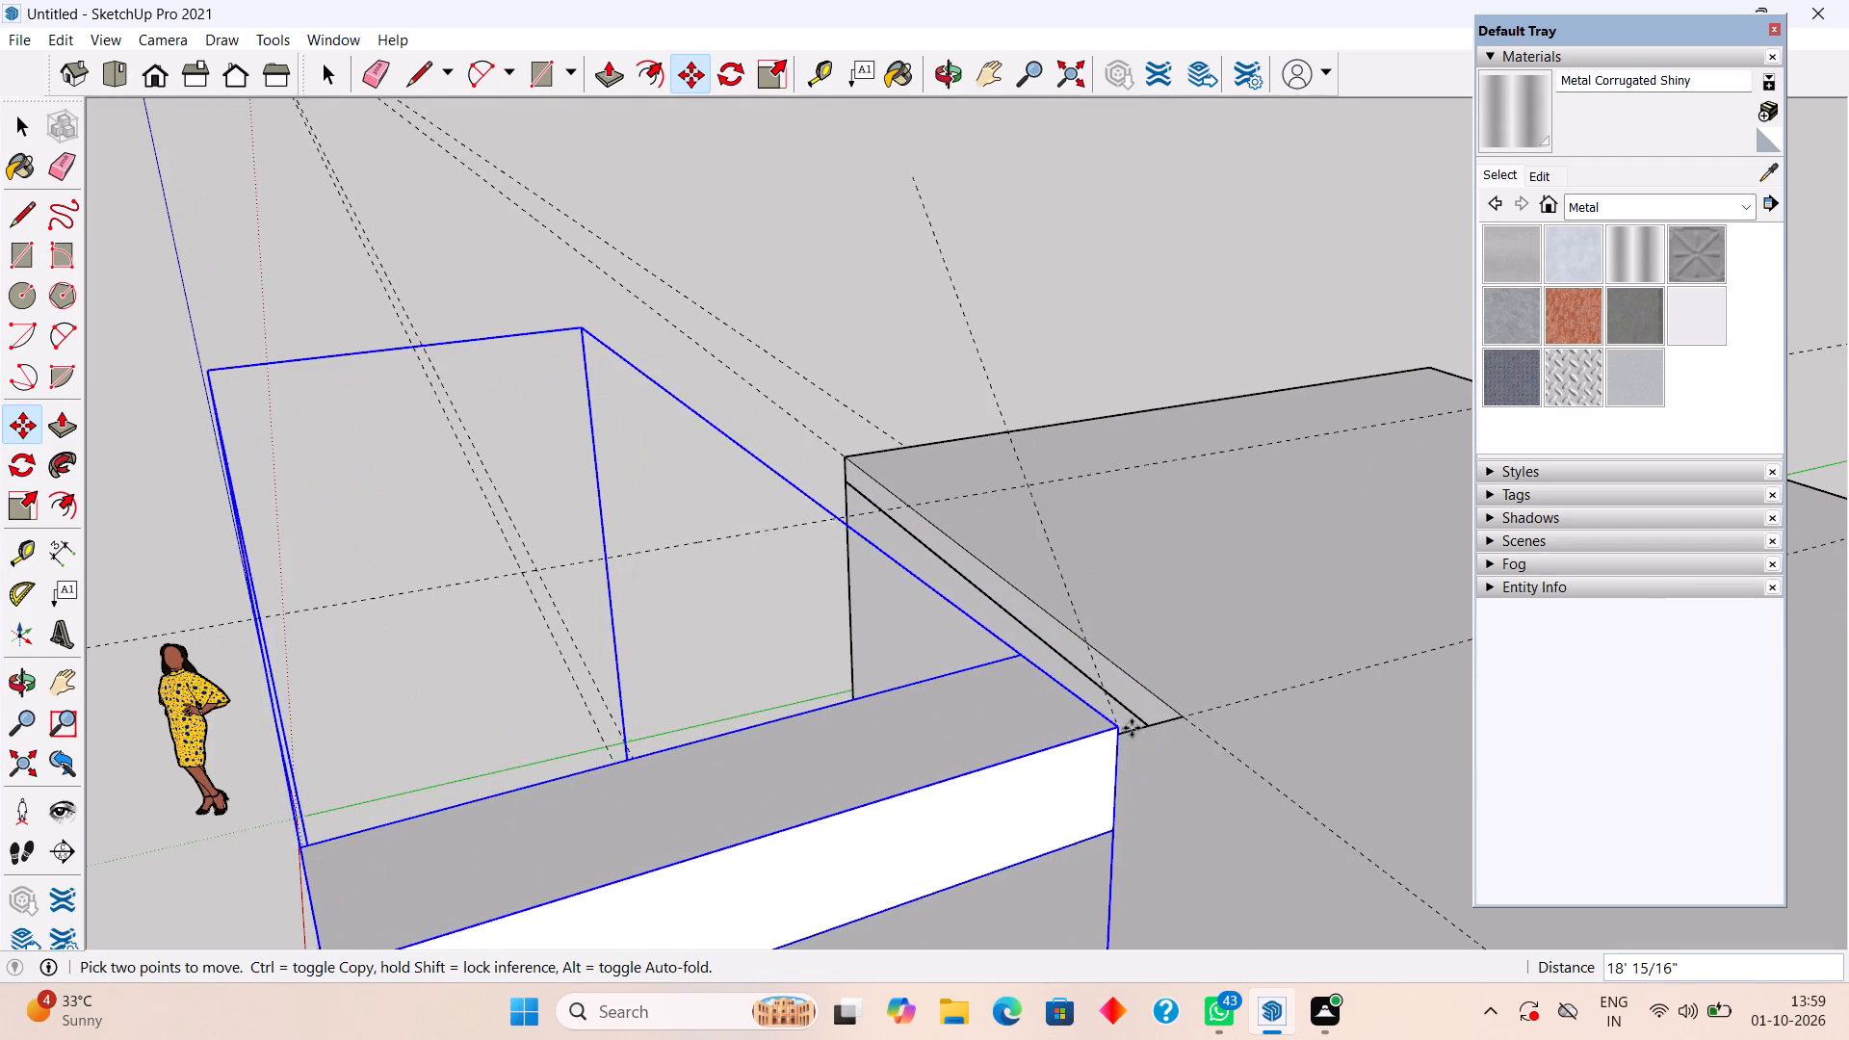
pyautogui.scroll(-5, 1036, 611)
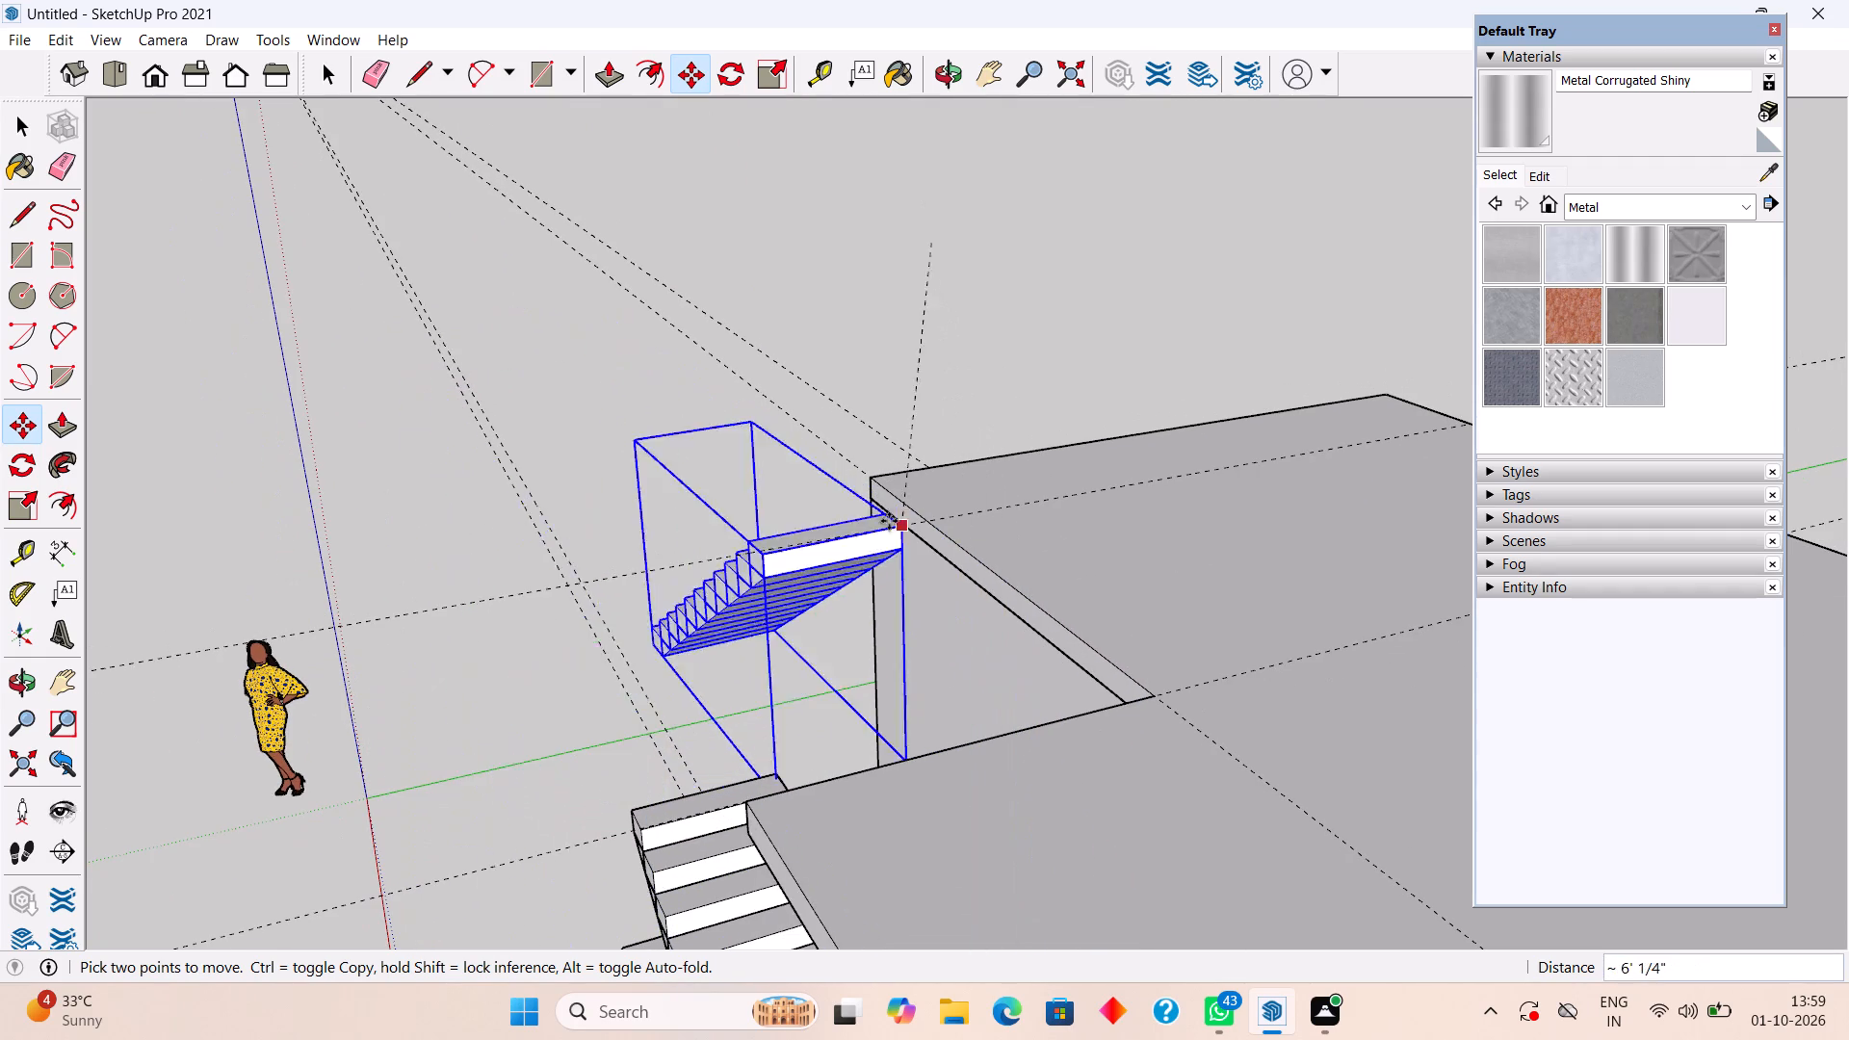
pyautogui.scroll(-6, 716, 625)
pyautogui.scroll(-1, 912, 590)
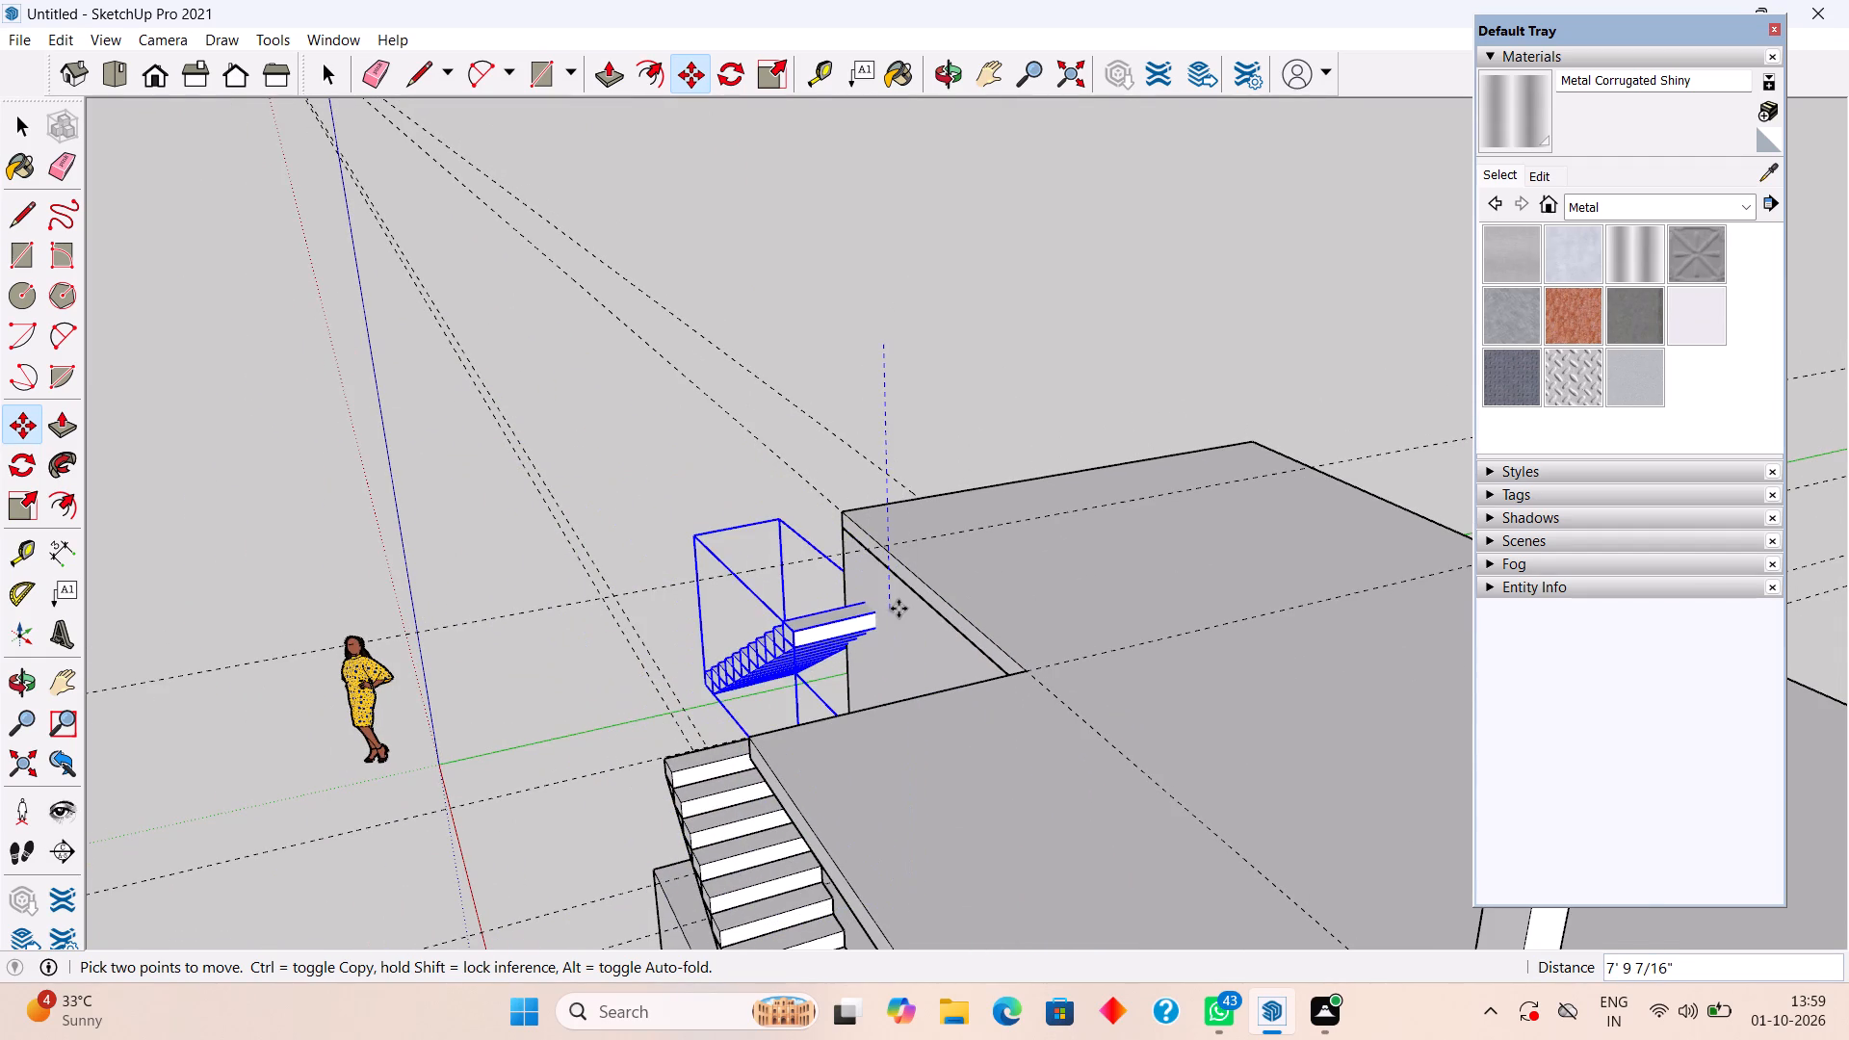
pyautogui.click(1024, 668)
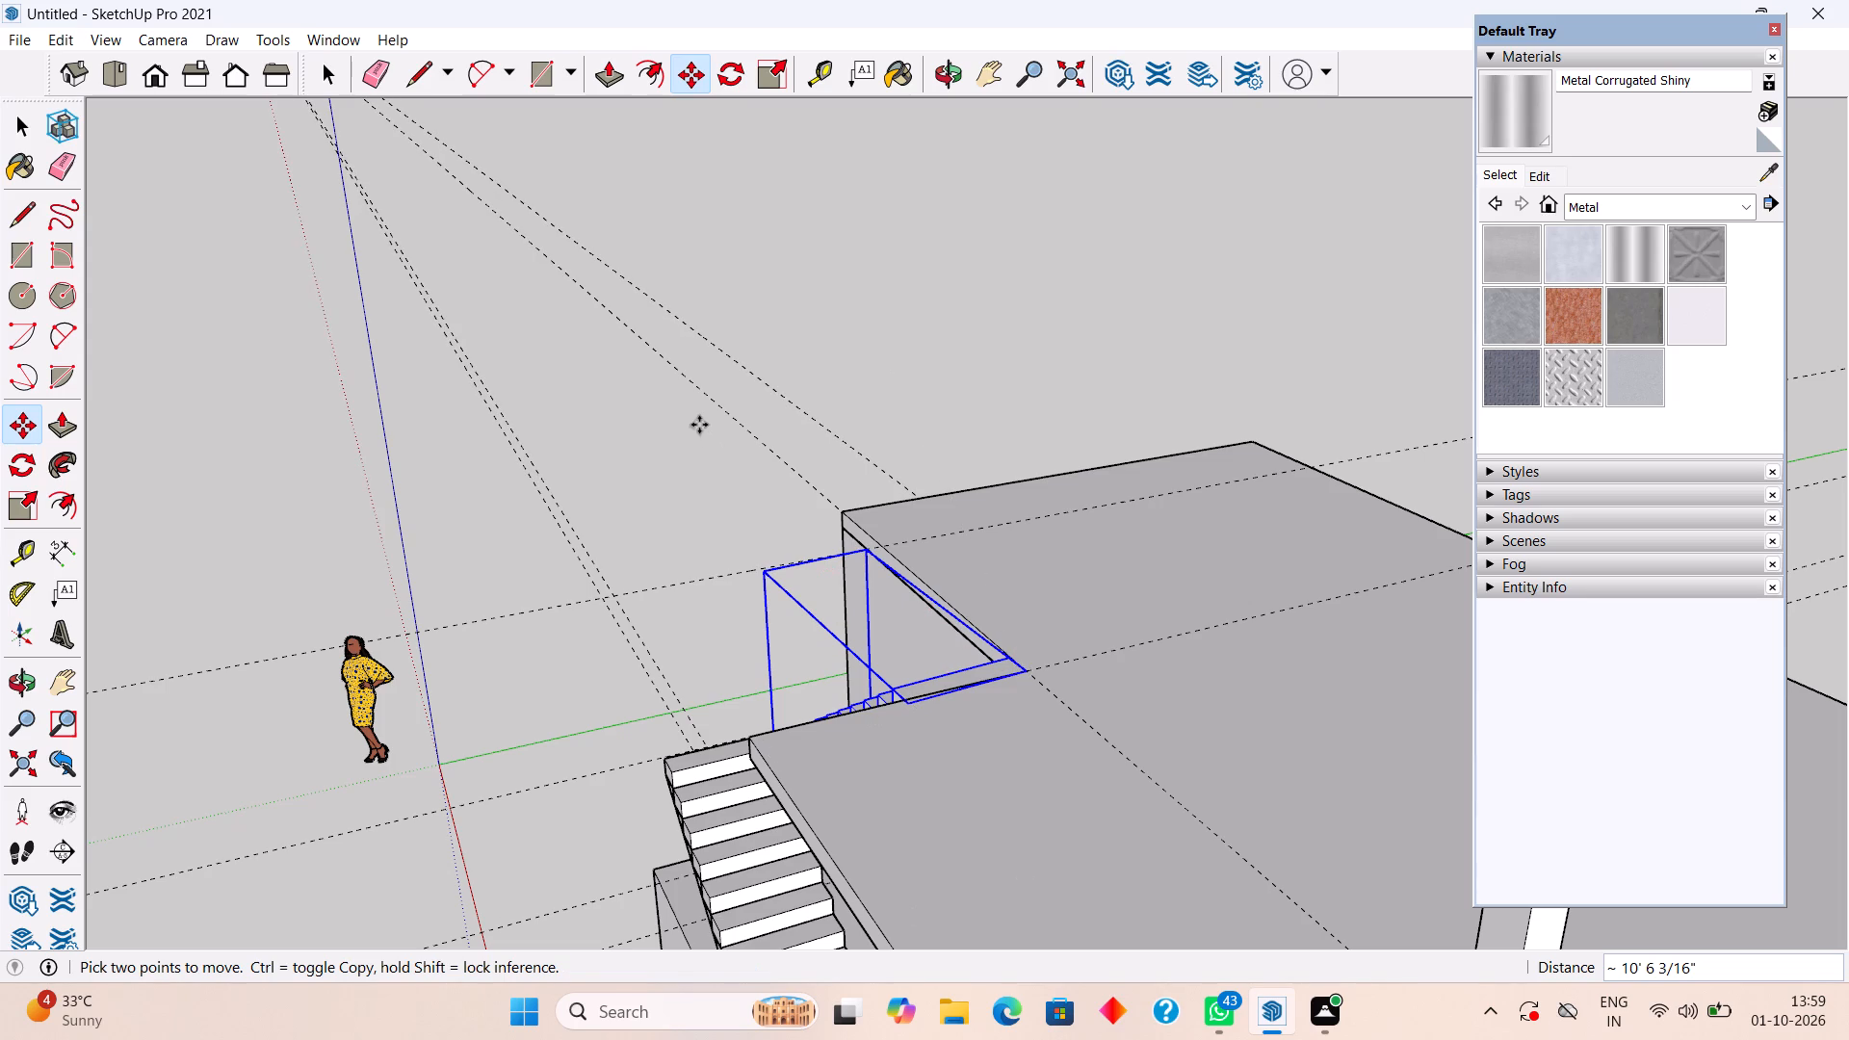
pyautogui.press('space')
pyautogui.click(637, 355)
# Examine the junction where the upper flight's lowest step meets the lower flight's top step.
pyautogui.moveTo(741, 666); pyautogui.dragTo(1104, 589, button='middle')
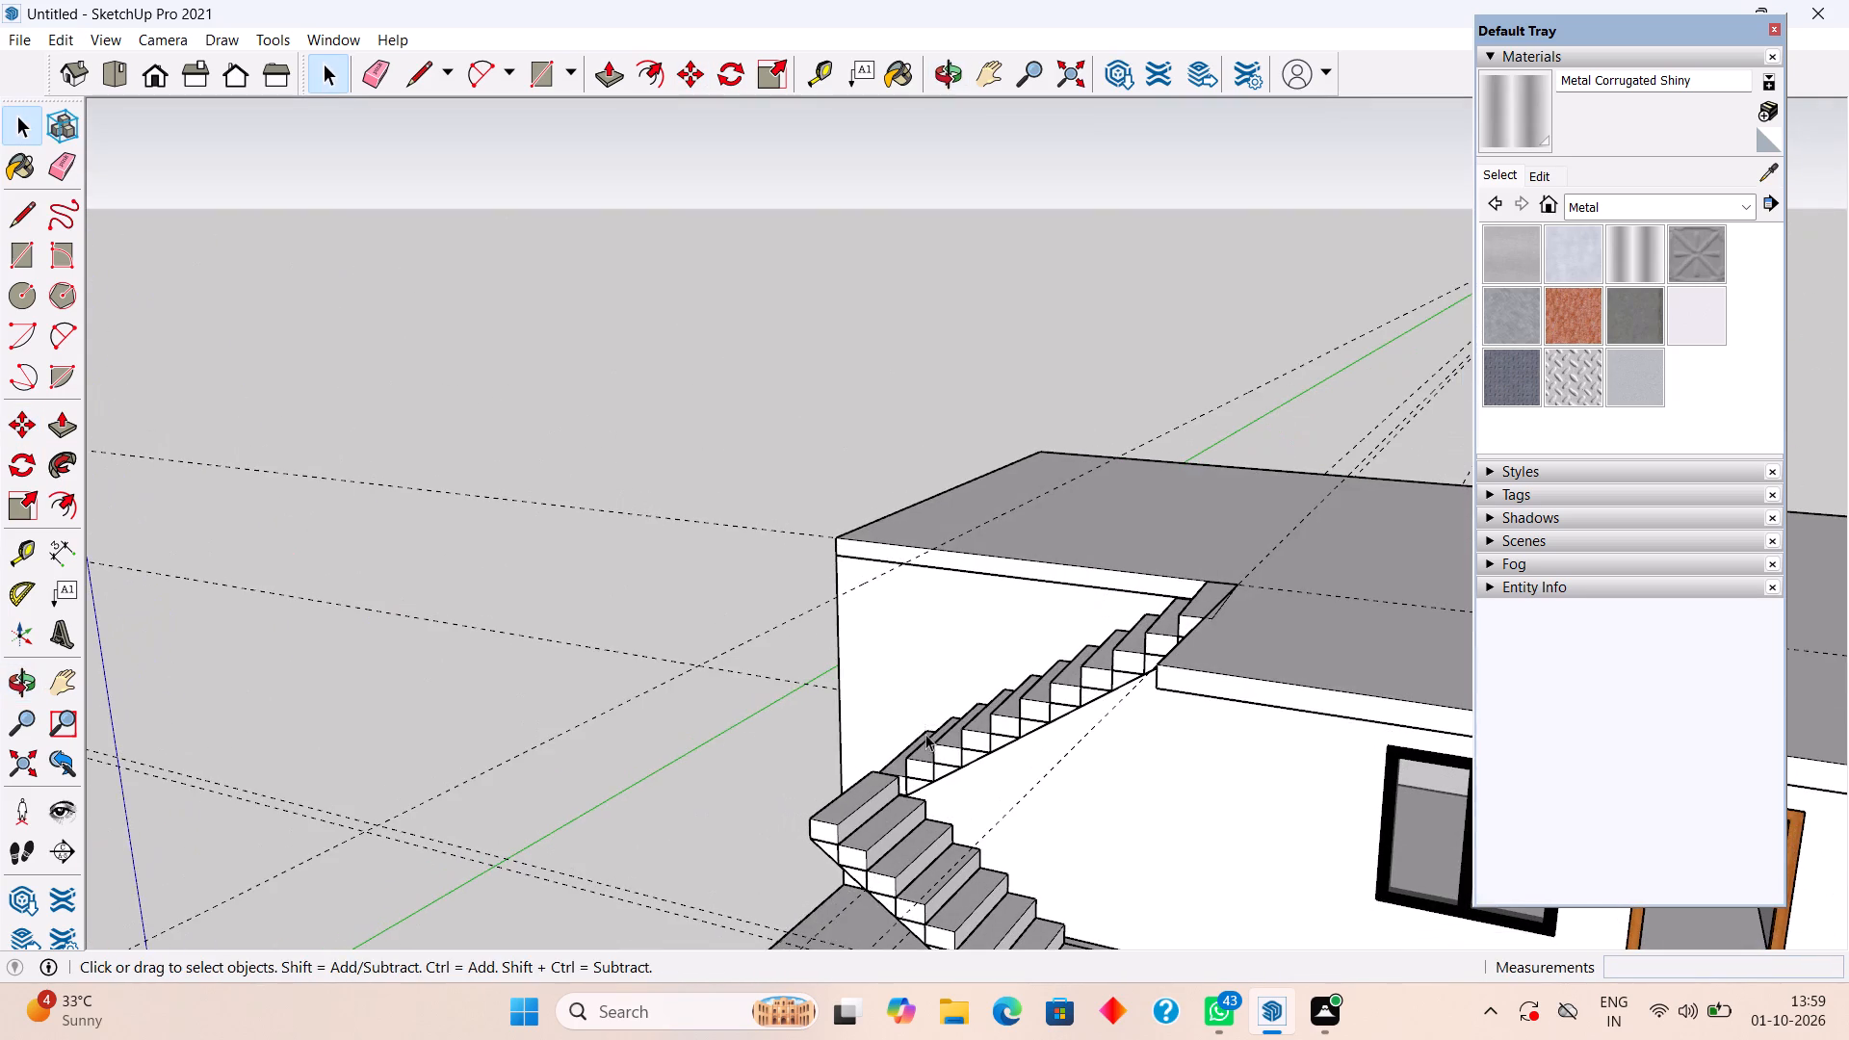
pyautogui.moveTo(930, 740); pyautogui.dragTo(1260, 672, button='middle')
pyautogui.moveTo(977, 805); pyautogui.dragTo(1168, 777, button='middle')
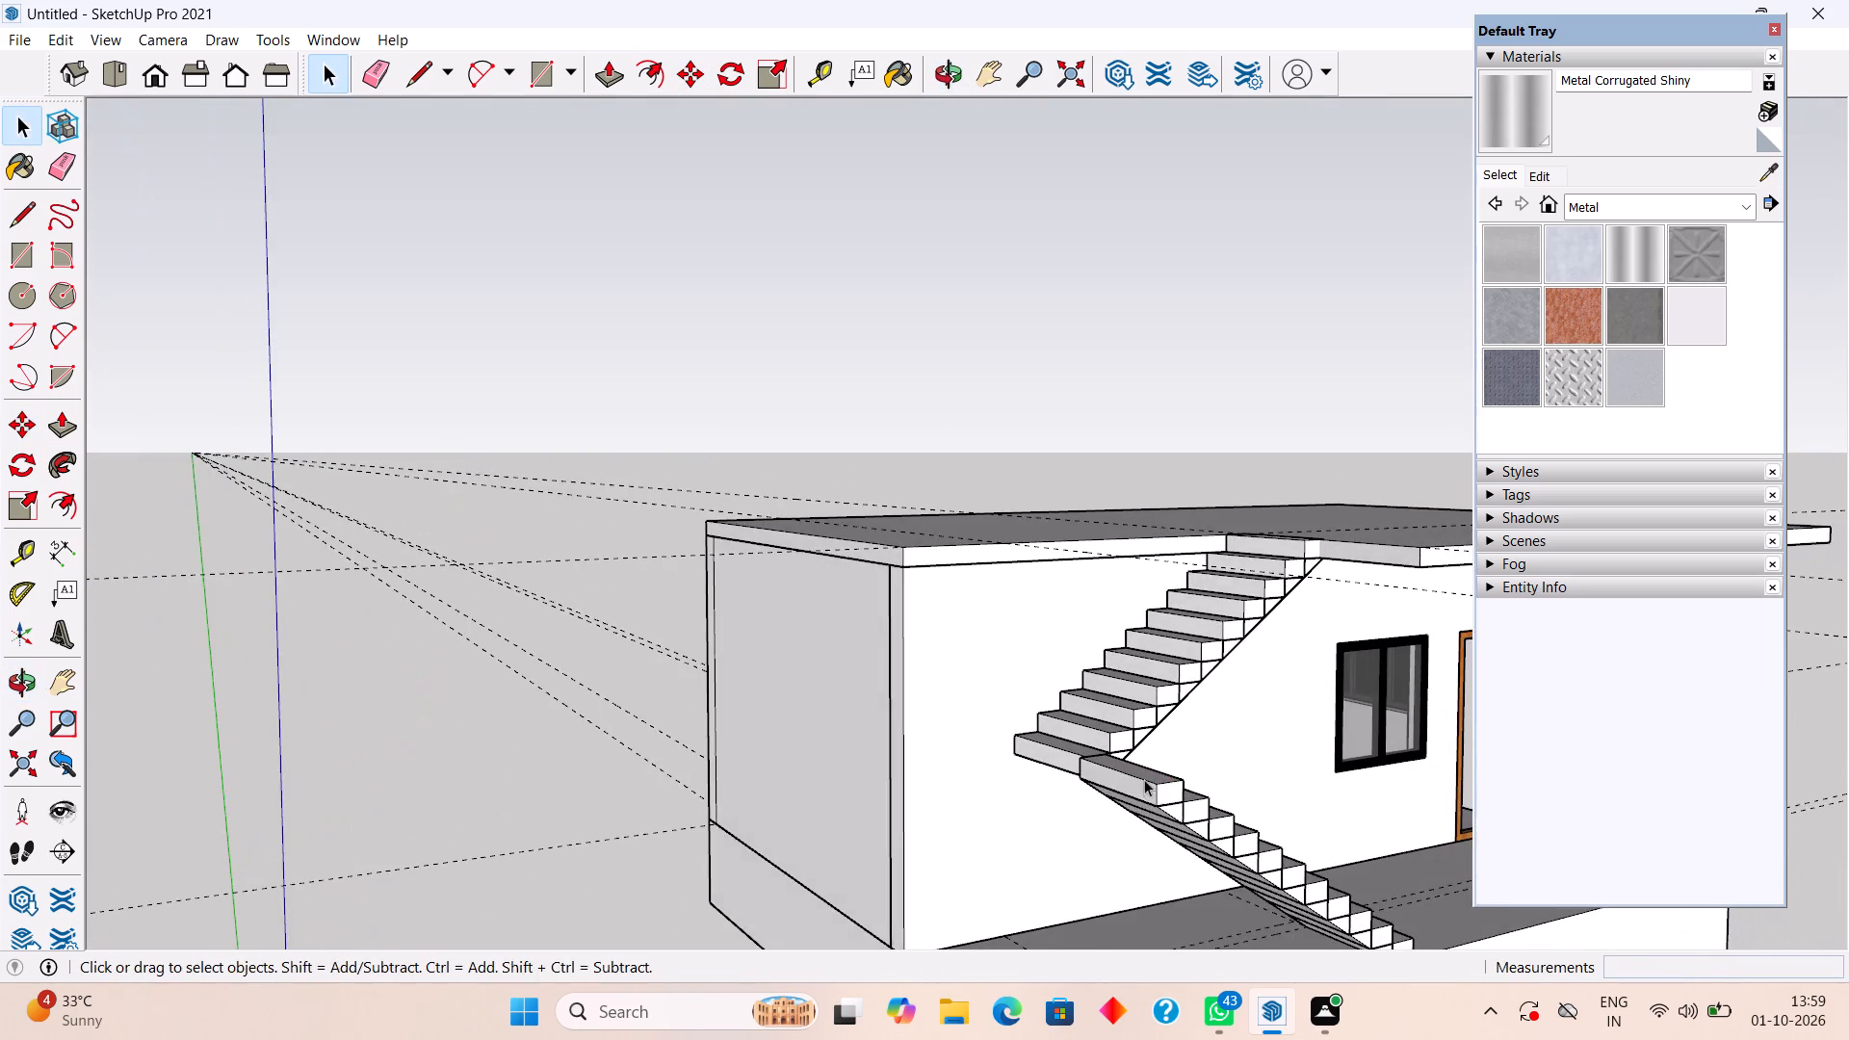
pyautogui.scroll(1, 1027, 779)
pyautogui.moveTo(1050, 779); pyautogui.dragTo(1153, 785, button='middle')
pyautogui.scroll(10, 1210, 767)
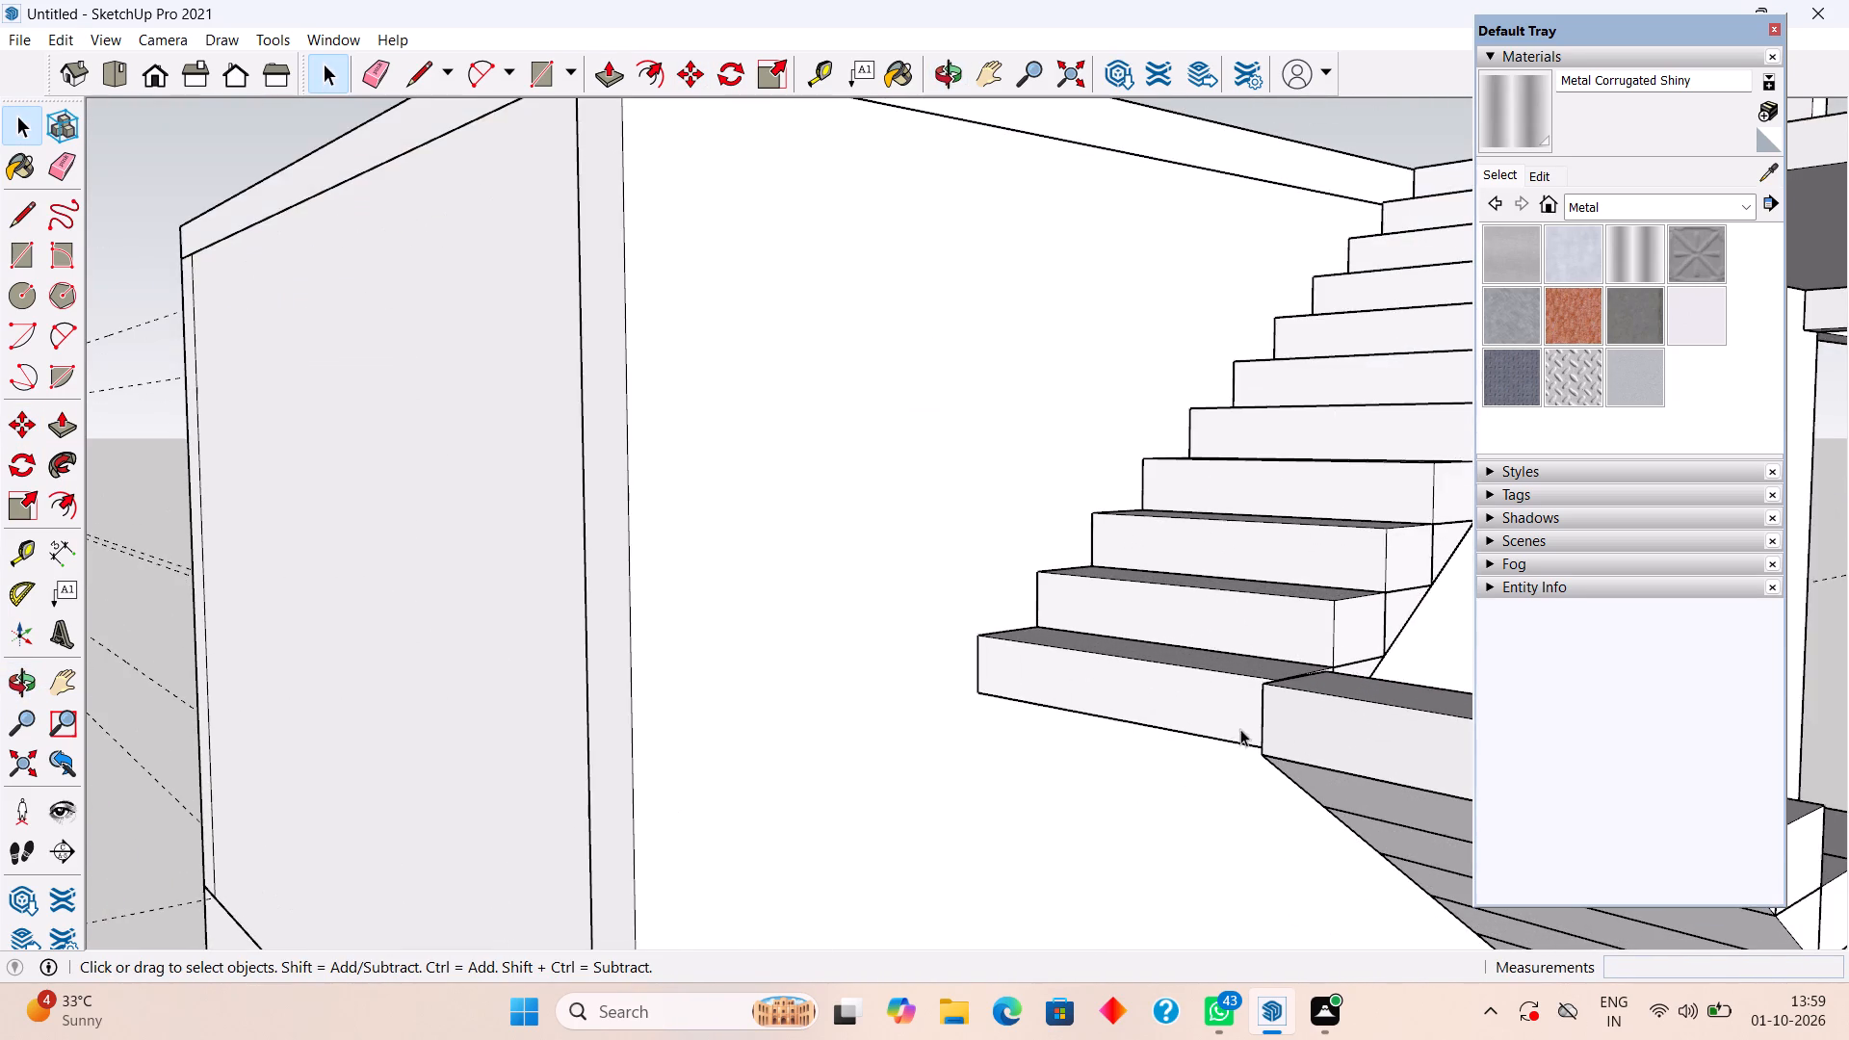
pyautogui.moveTo(1240, 729); pyautogui.dragTo(1033, 822, button='middle')
pyautogui.moveTo(1147, 767); pyautogui.dragTo(1146, 767, button='middle')
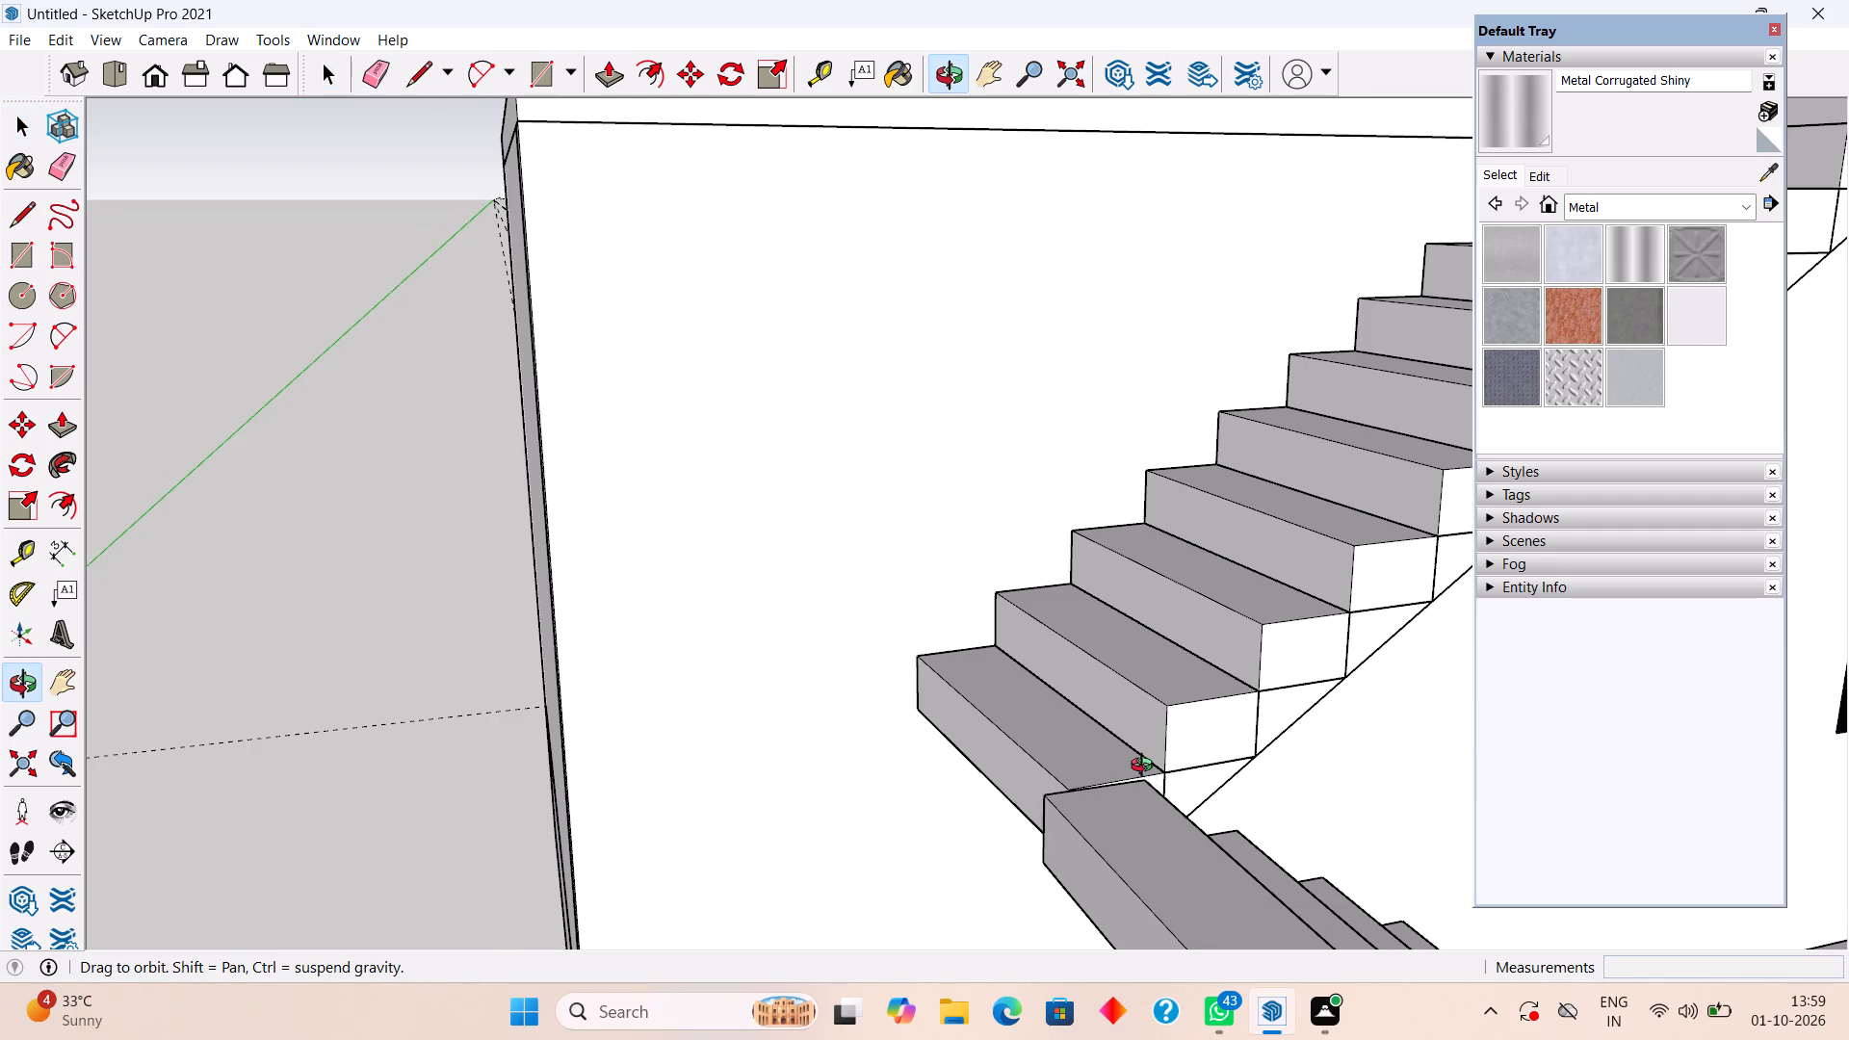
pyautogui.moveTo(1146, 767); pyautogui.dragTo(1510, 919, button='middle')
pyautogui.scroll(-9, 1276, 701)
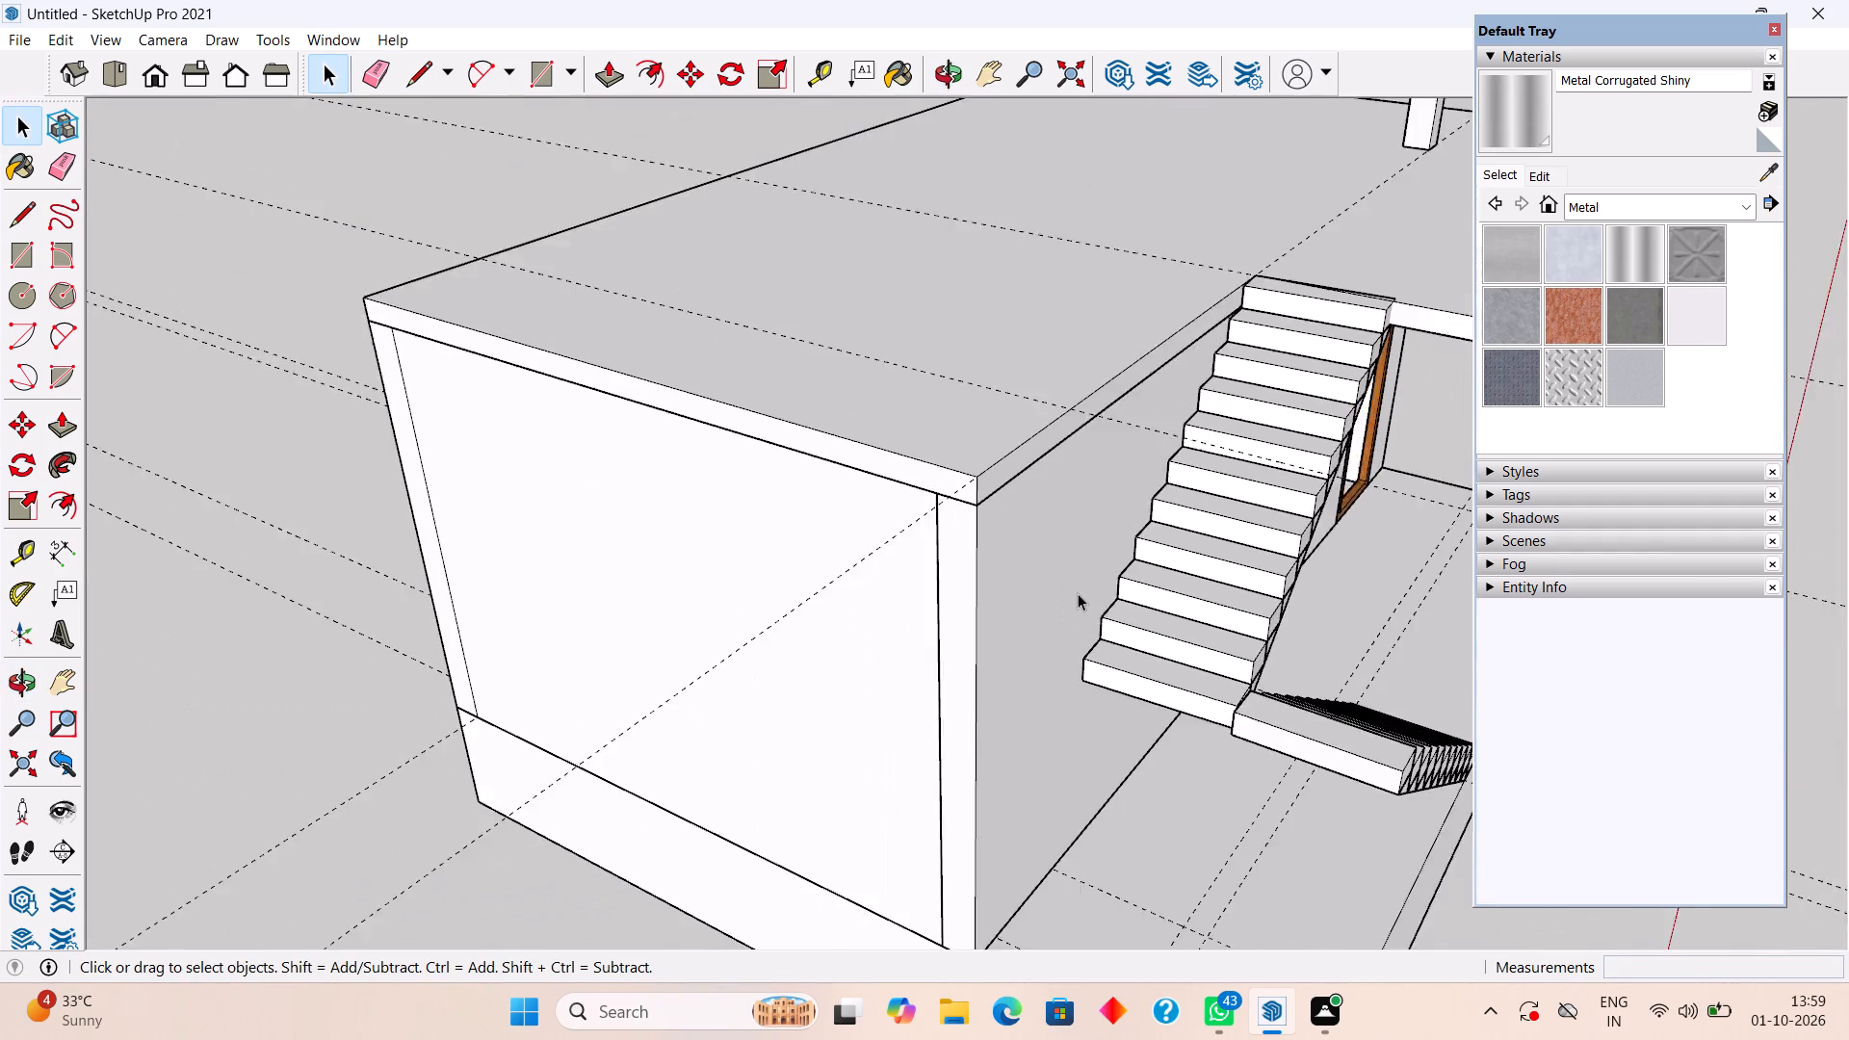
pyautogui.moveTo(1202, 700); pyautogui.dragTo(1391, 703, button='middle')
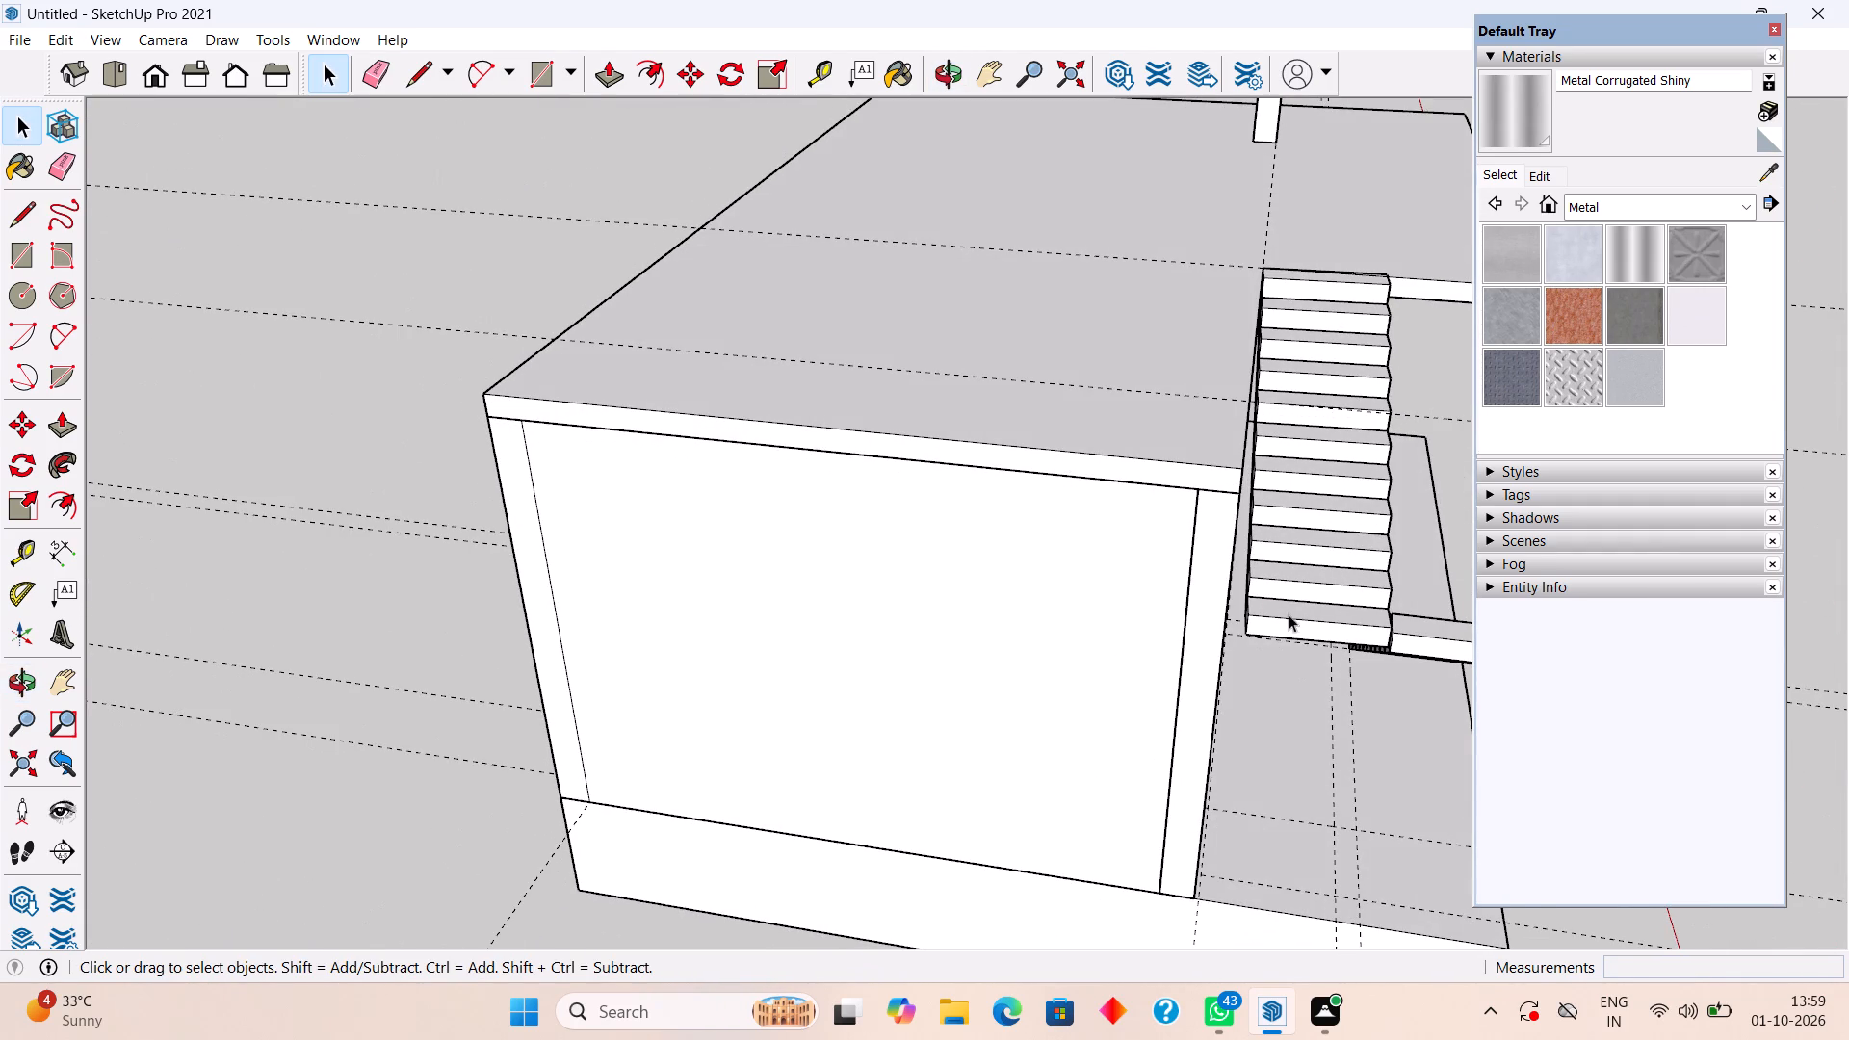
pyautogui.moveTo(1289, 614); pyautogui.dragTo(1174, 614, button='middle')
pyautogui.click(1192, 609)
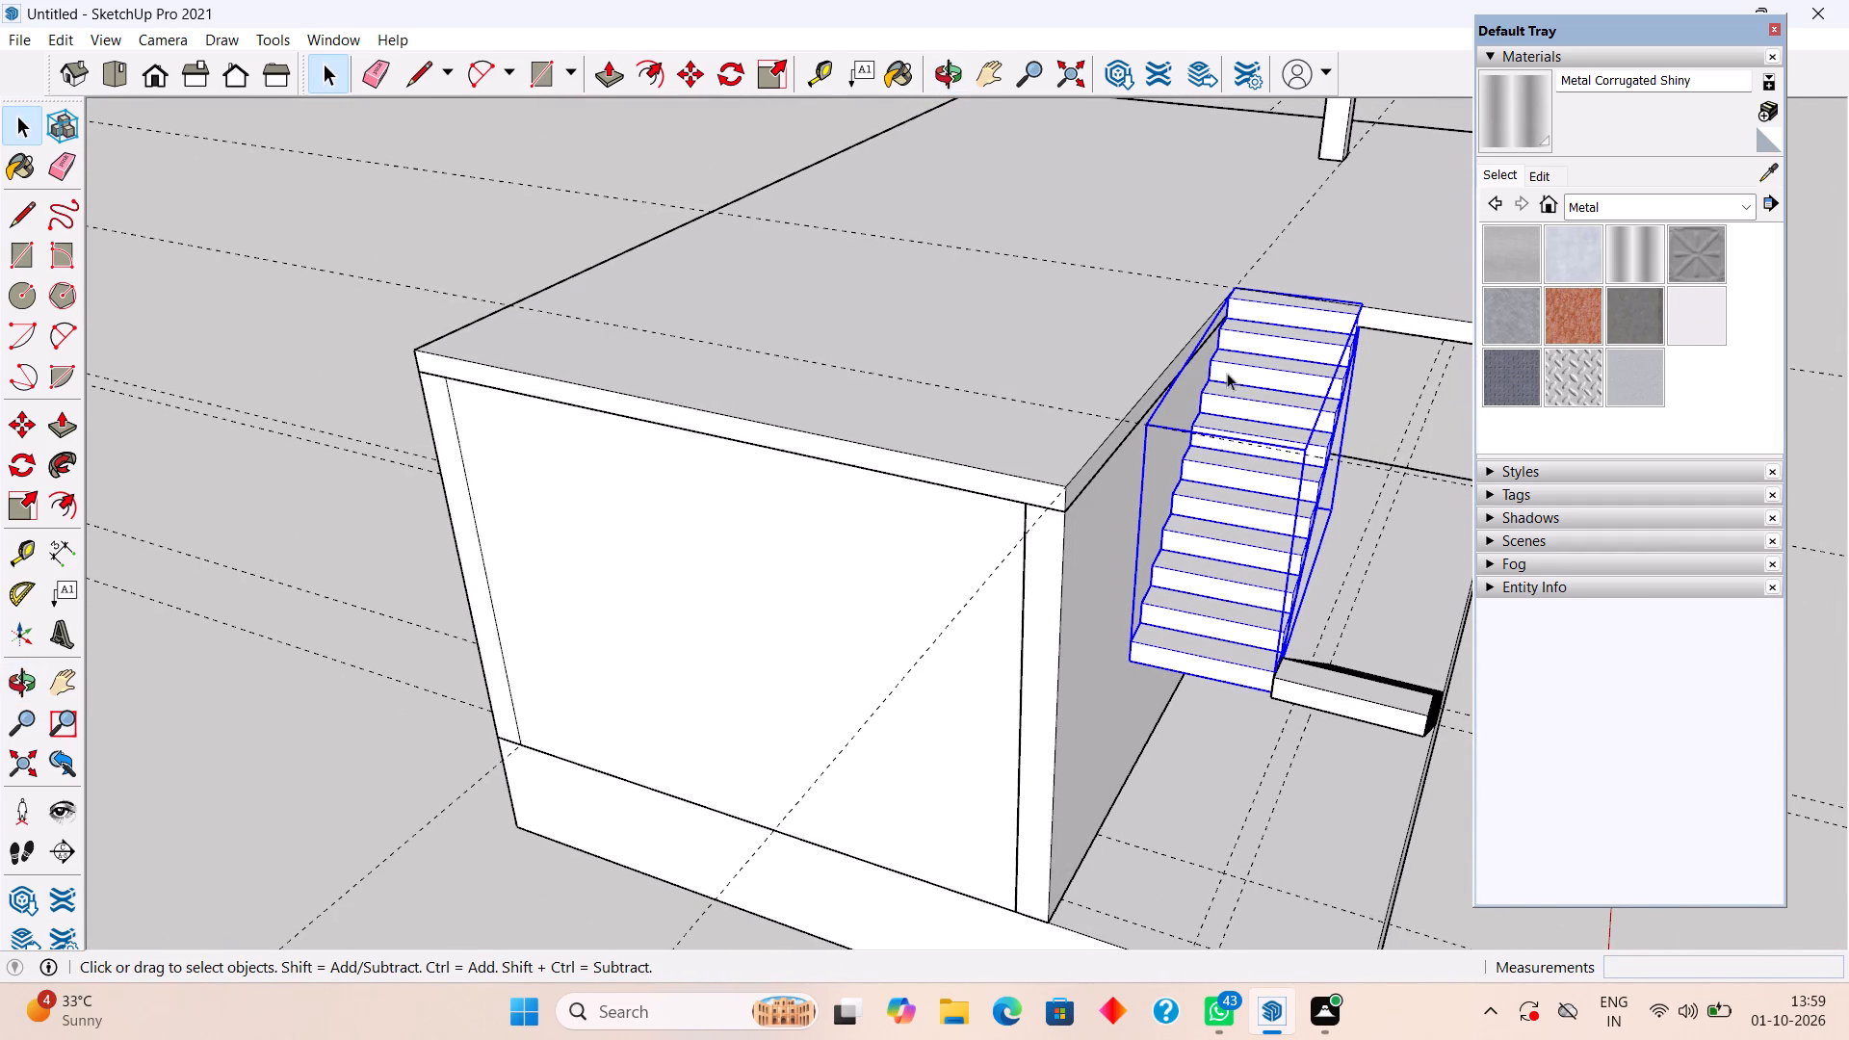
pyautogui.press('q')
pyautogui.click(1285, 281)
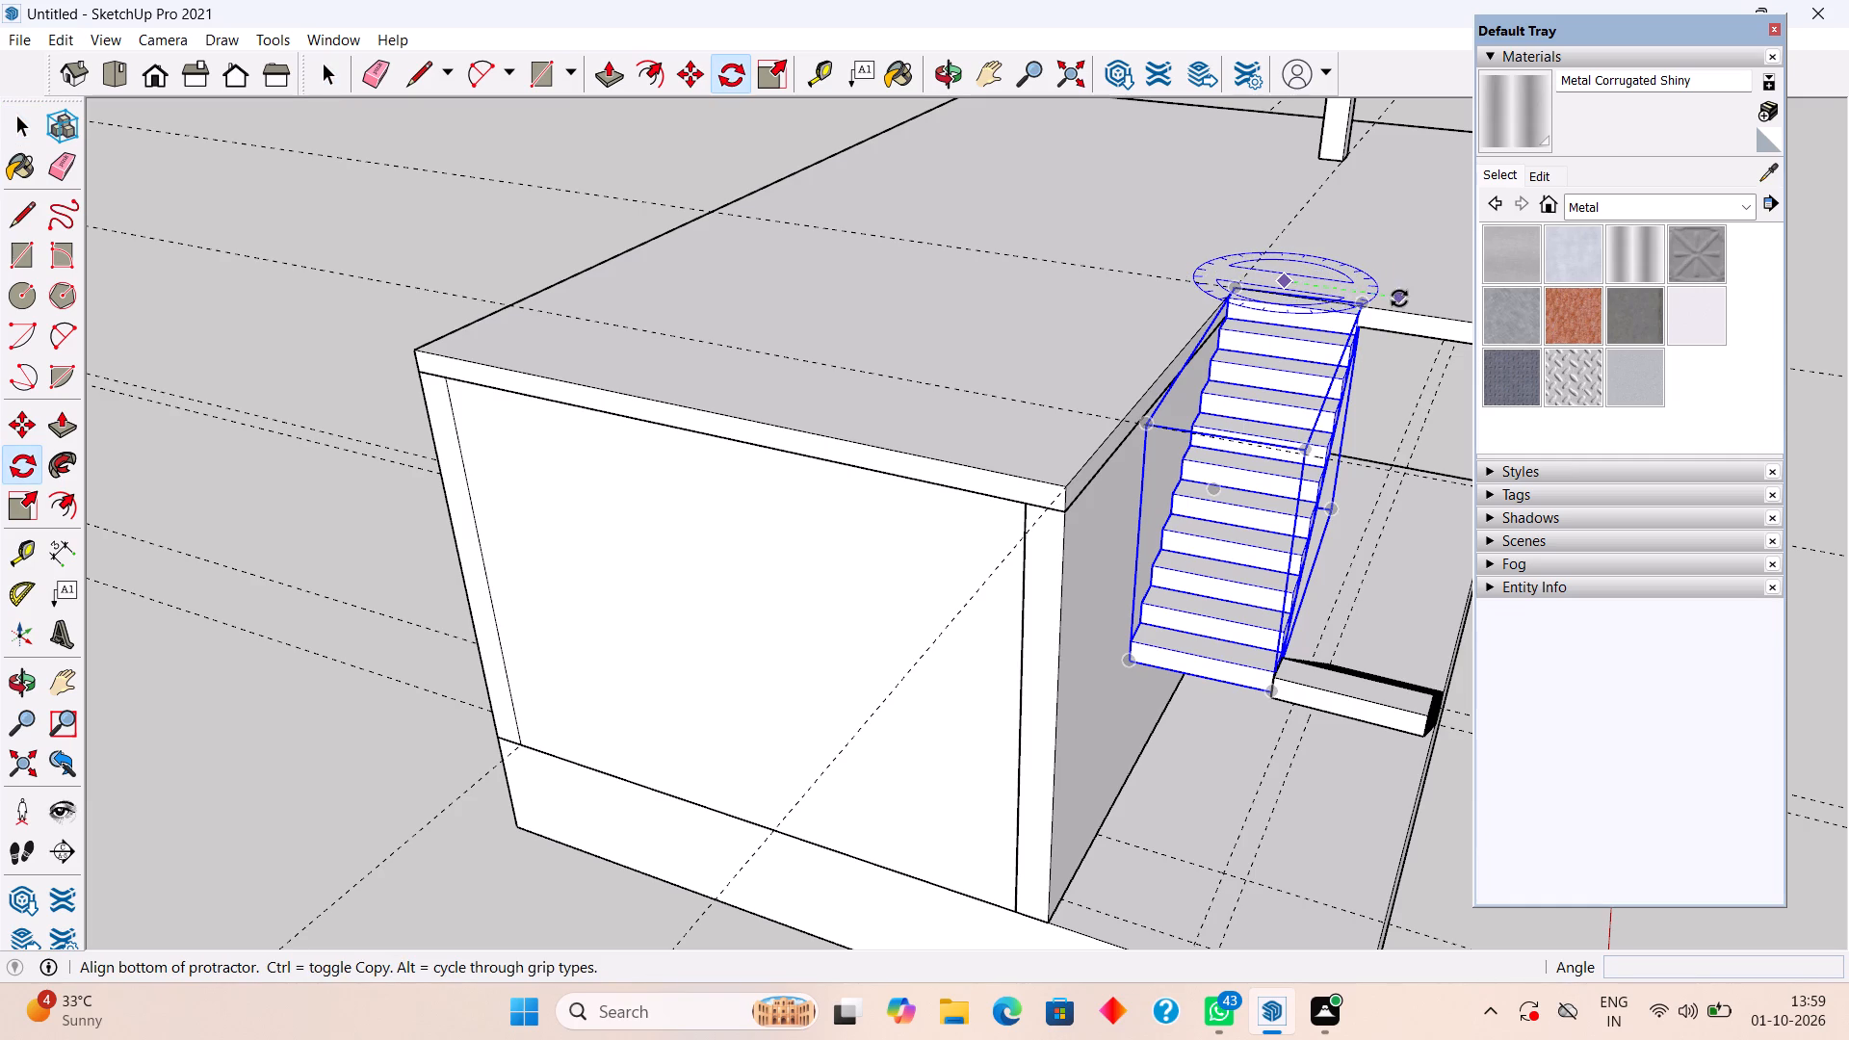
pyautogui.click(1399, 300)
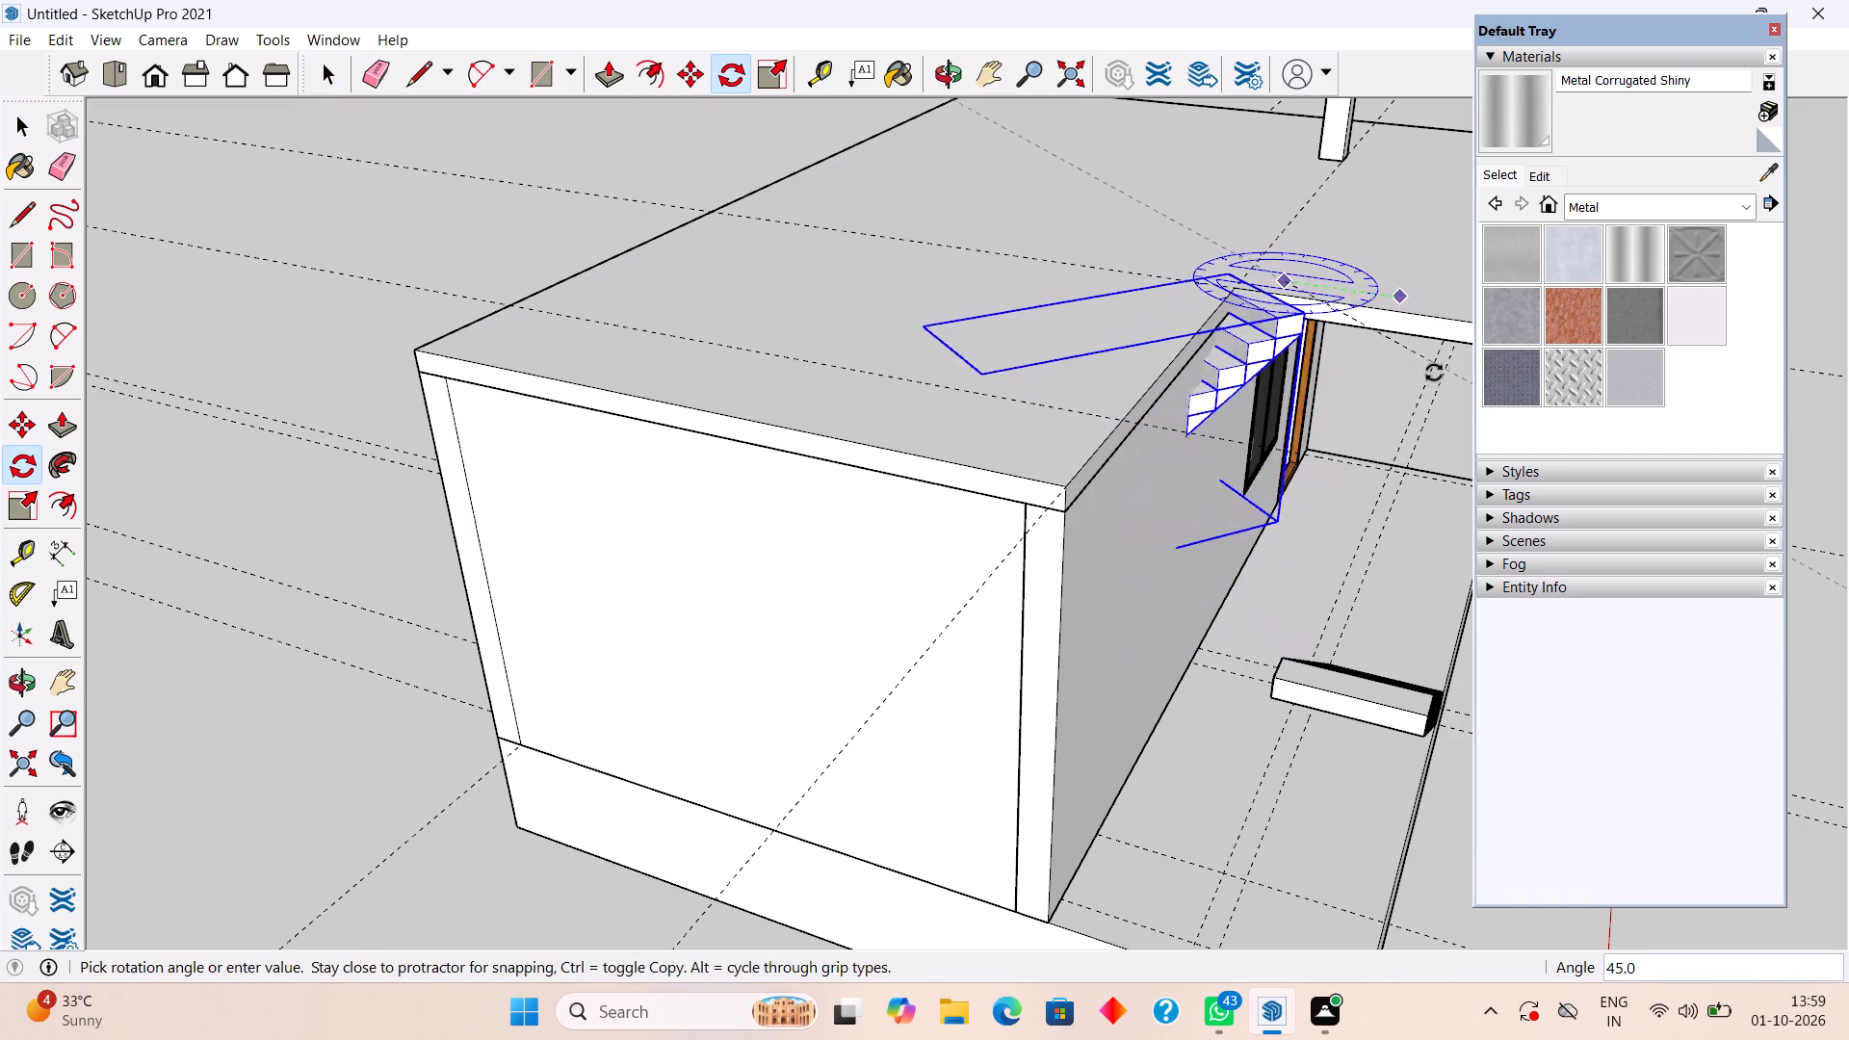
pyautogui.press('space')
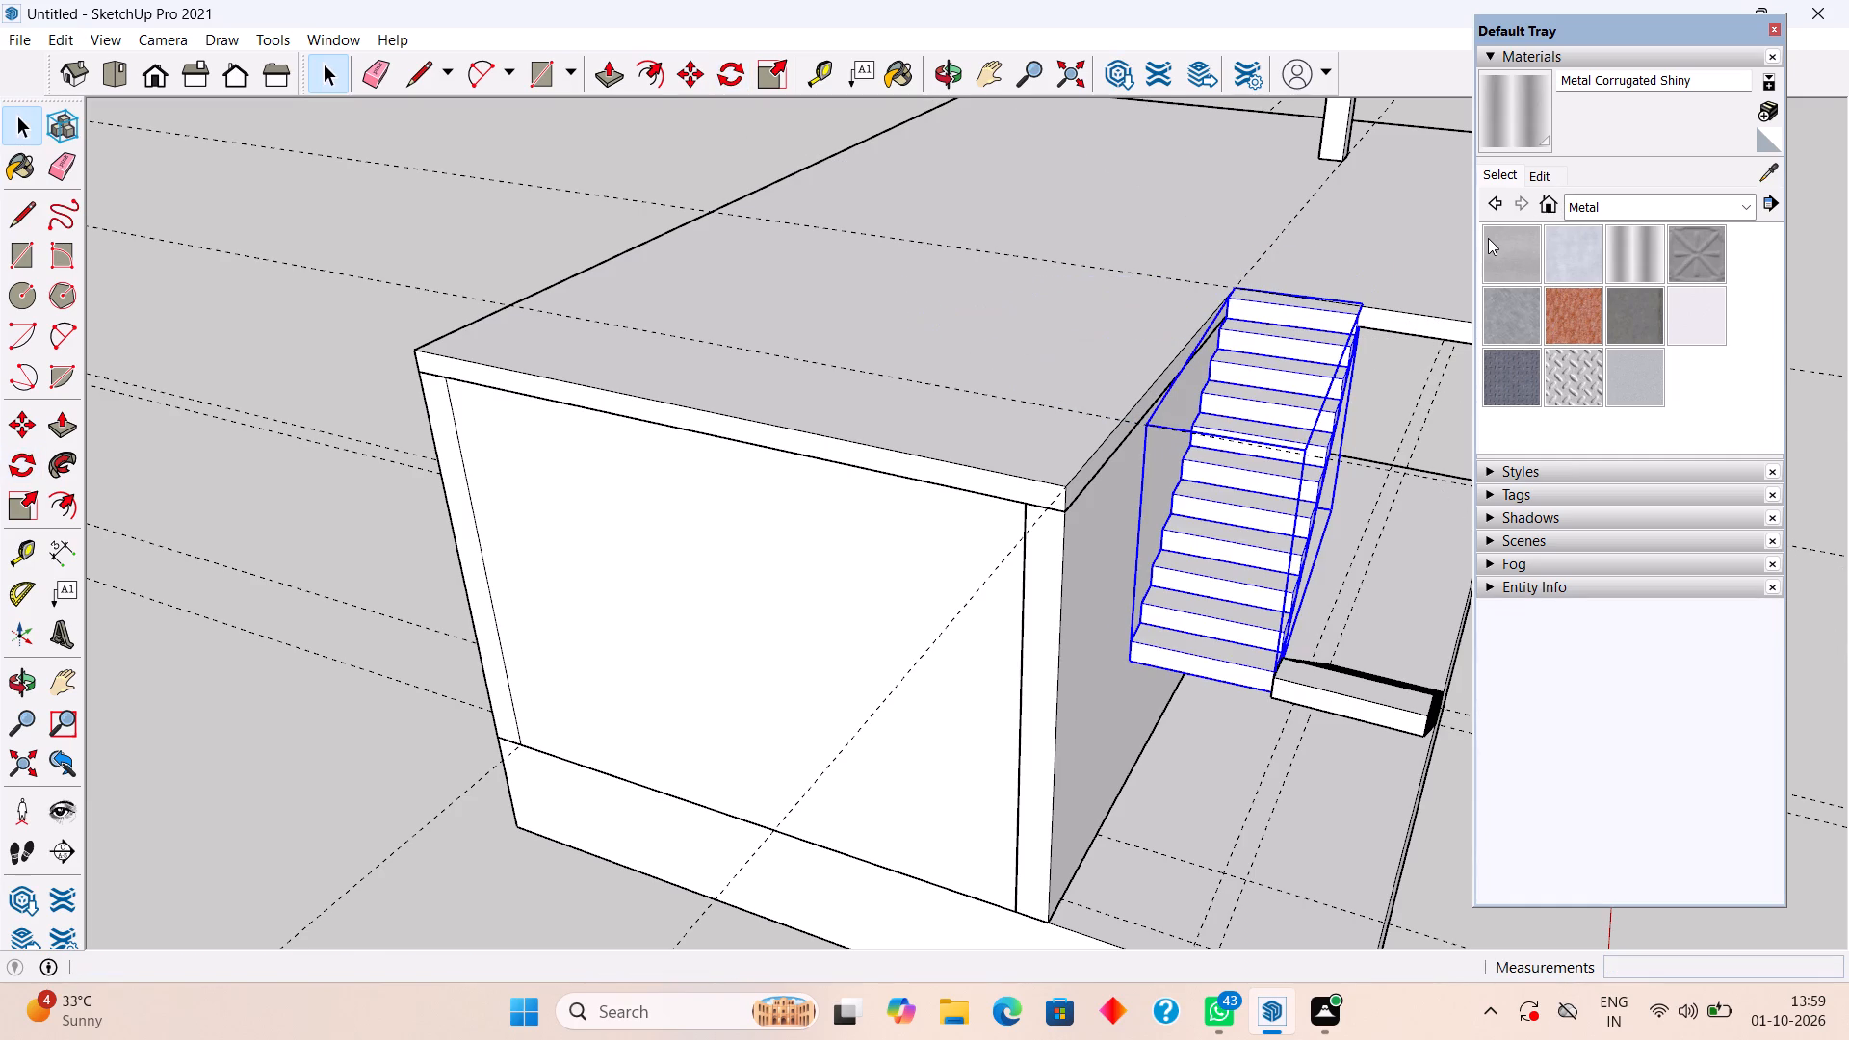
# Undo the upper flight's last two moves and both of its 90° horizontal rotations.
pyautogui.hotkey('ctrl', 'z')
pyautogui.hotkey('ctrl', 'z')
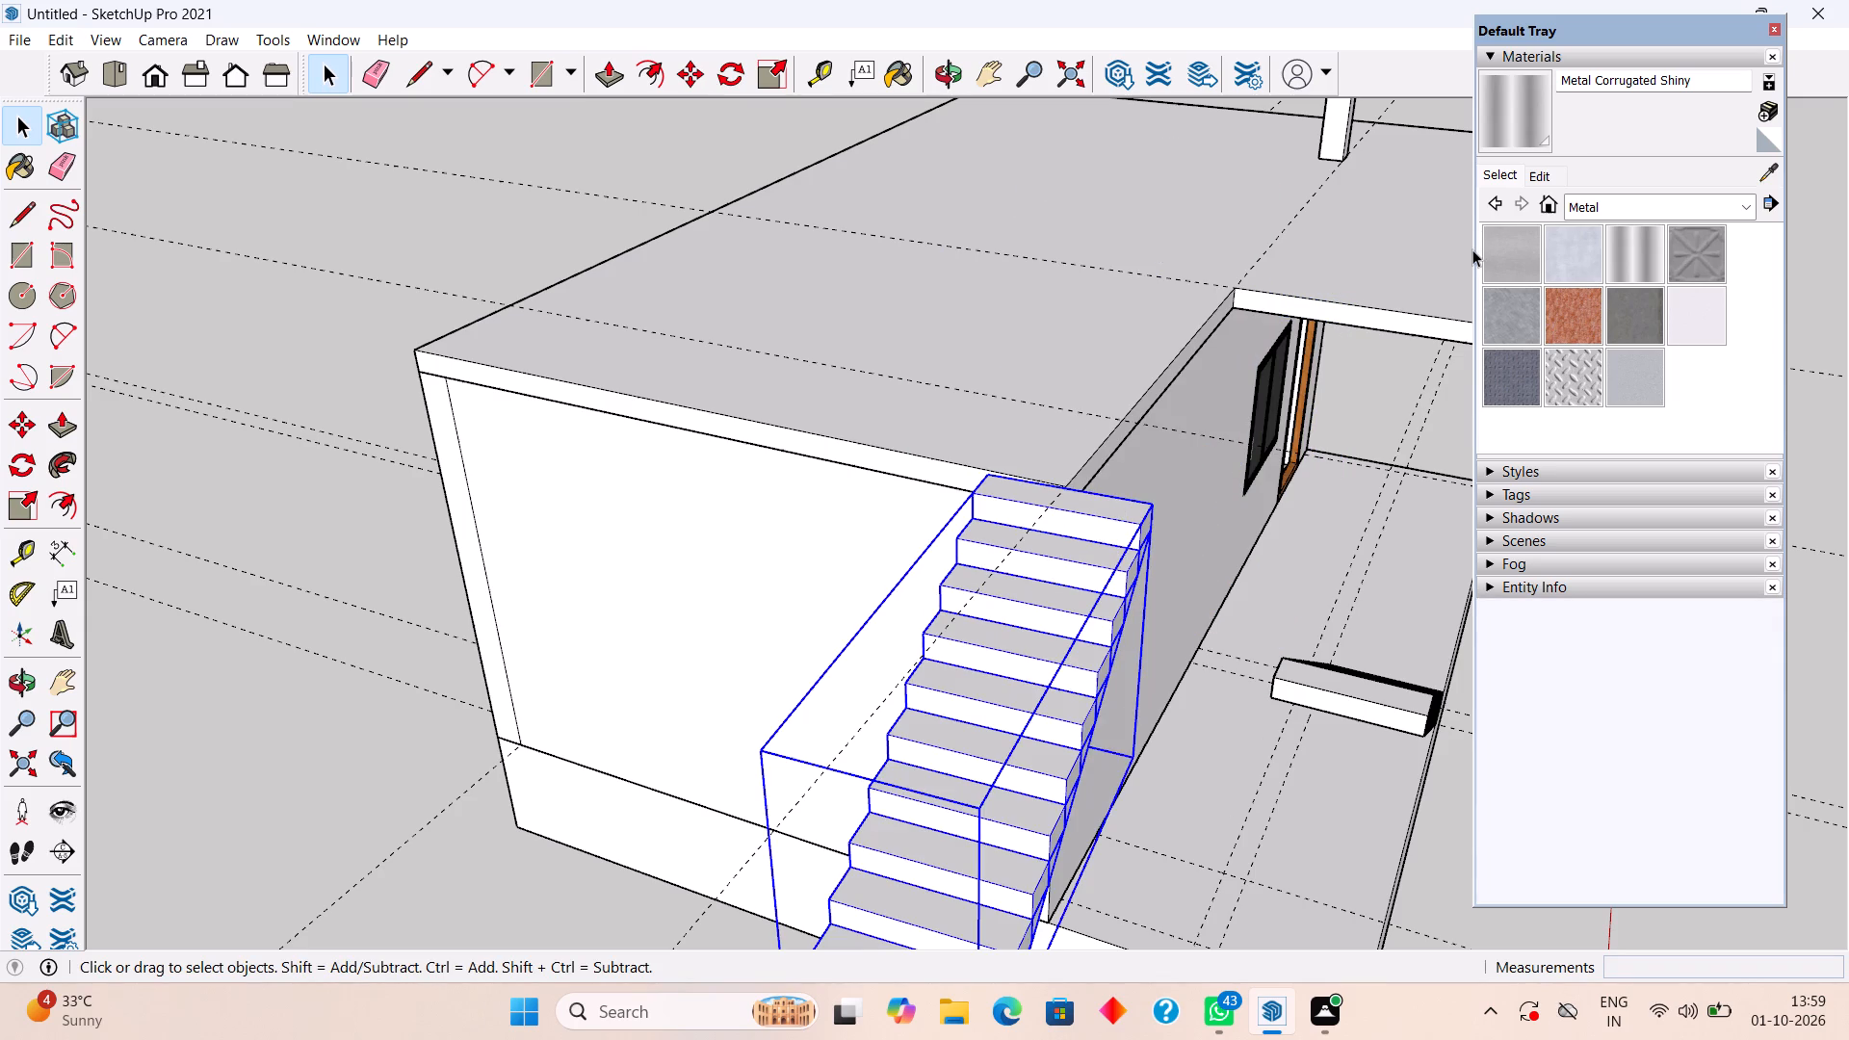
pyautogui.hotkey('ctrl', 'z')
pyautogui.scroll(-4, 1114, 584)
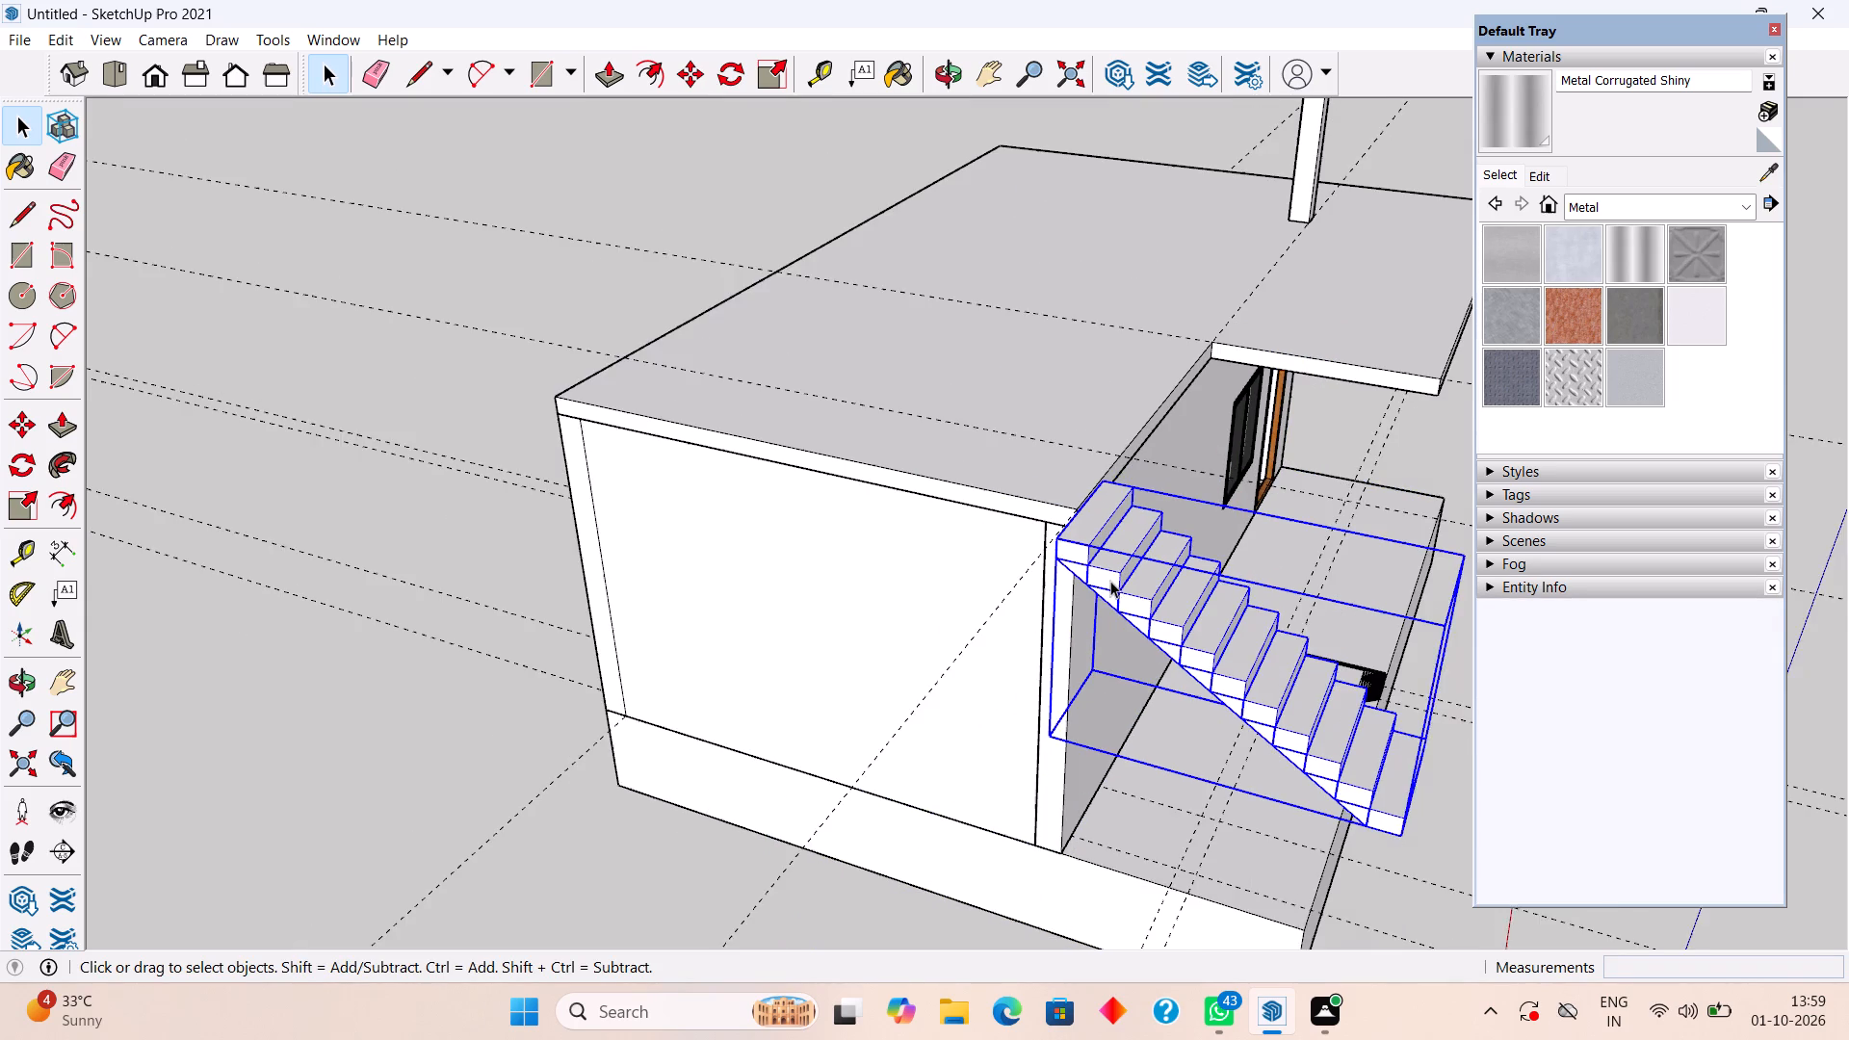
pyautogui.hotkey('ctrl', 'z')
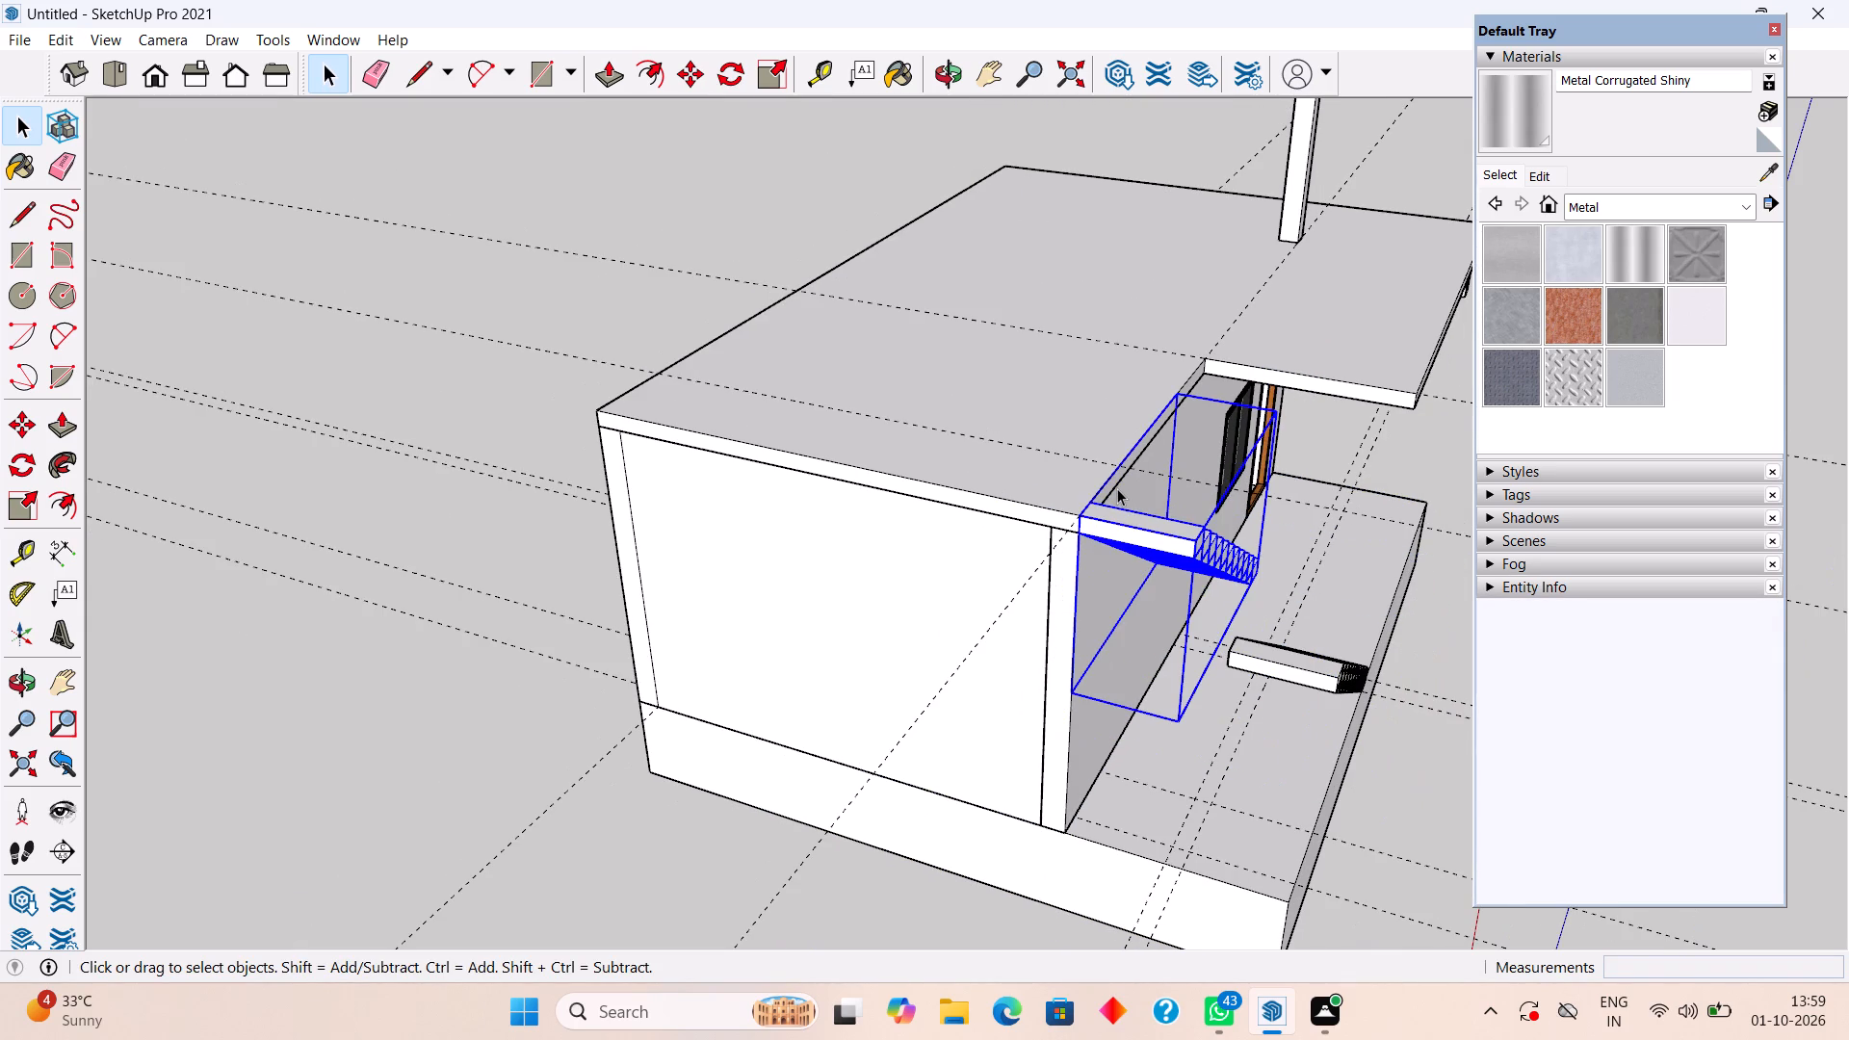
# Rotate the copied staircase 180° horizontally about a point near the front corner of the roof slab.
pyautogui.press('q')
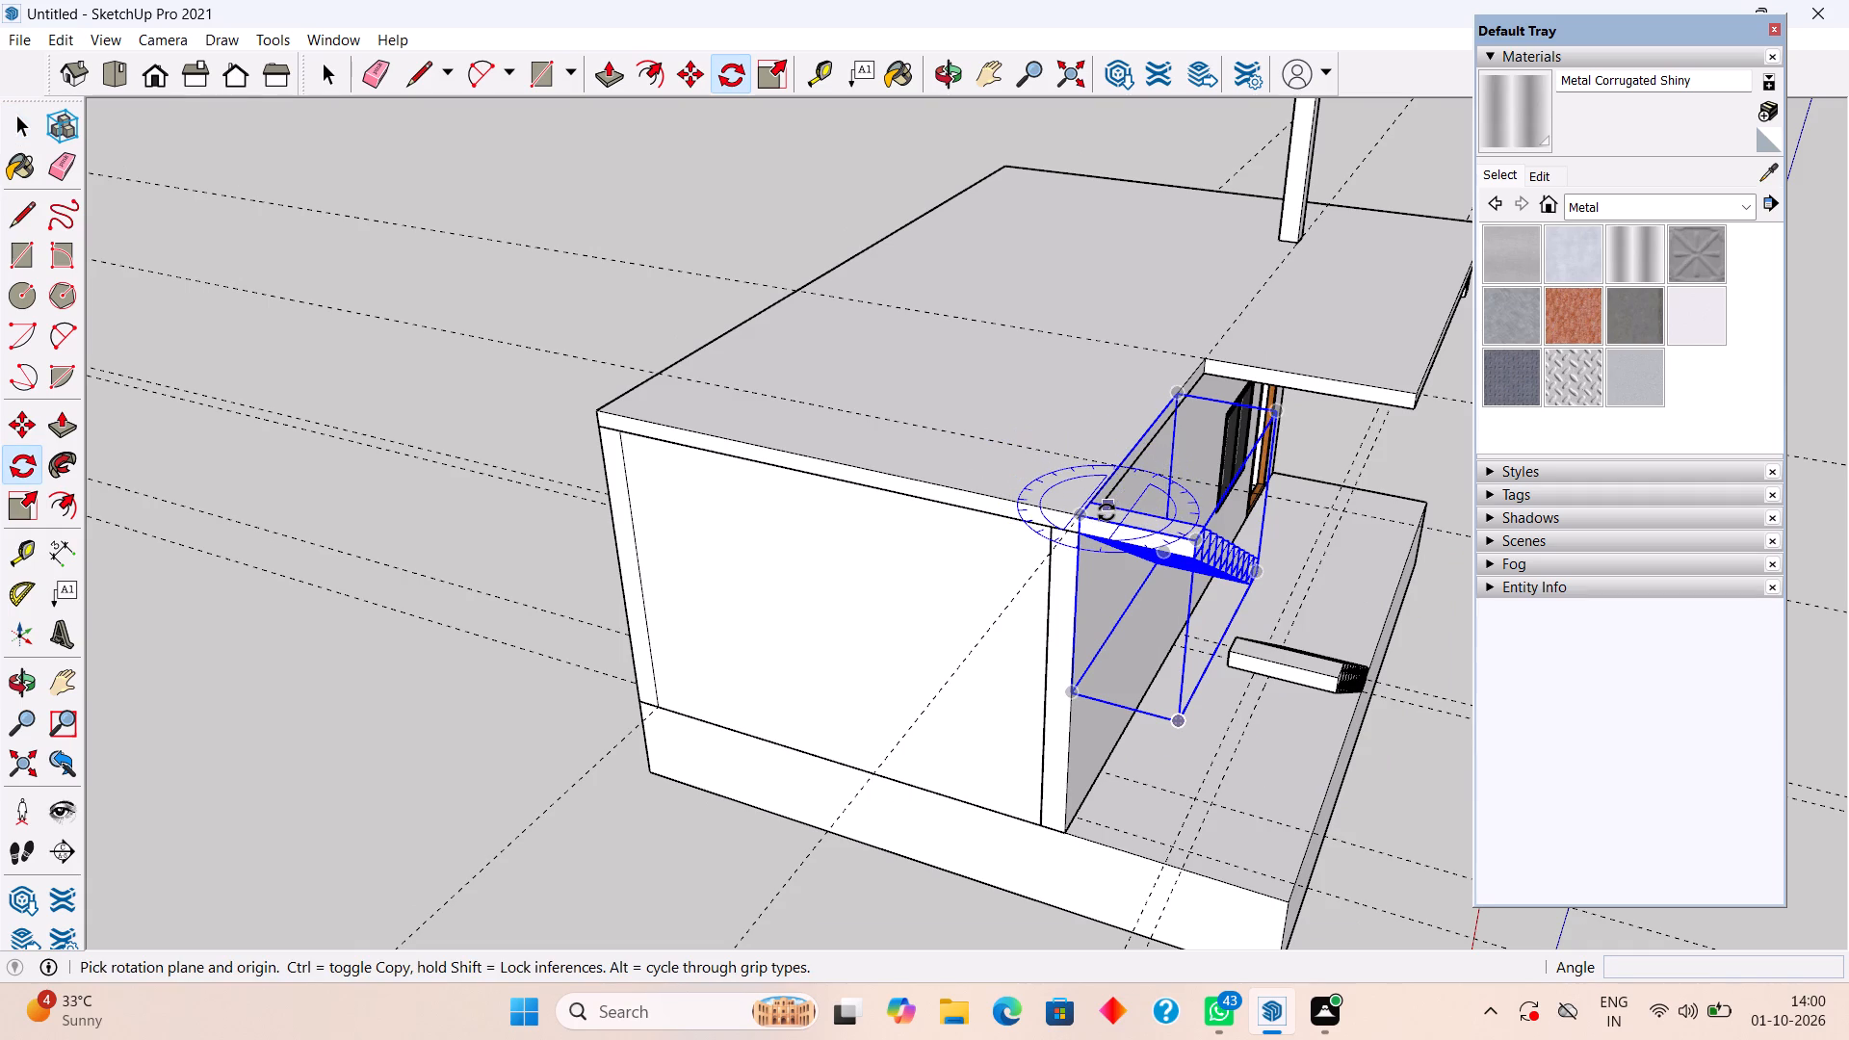
pyautogui.click(1067, 482)
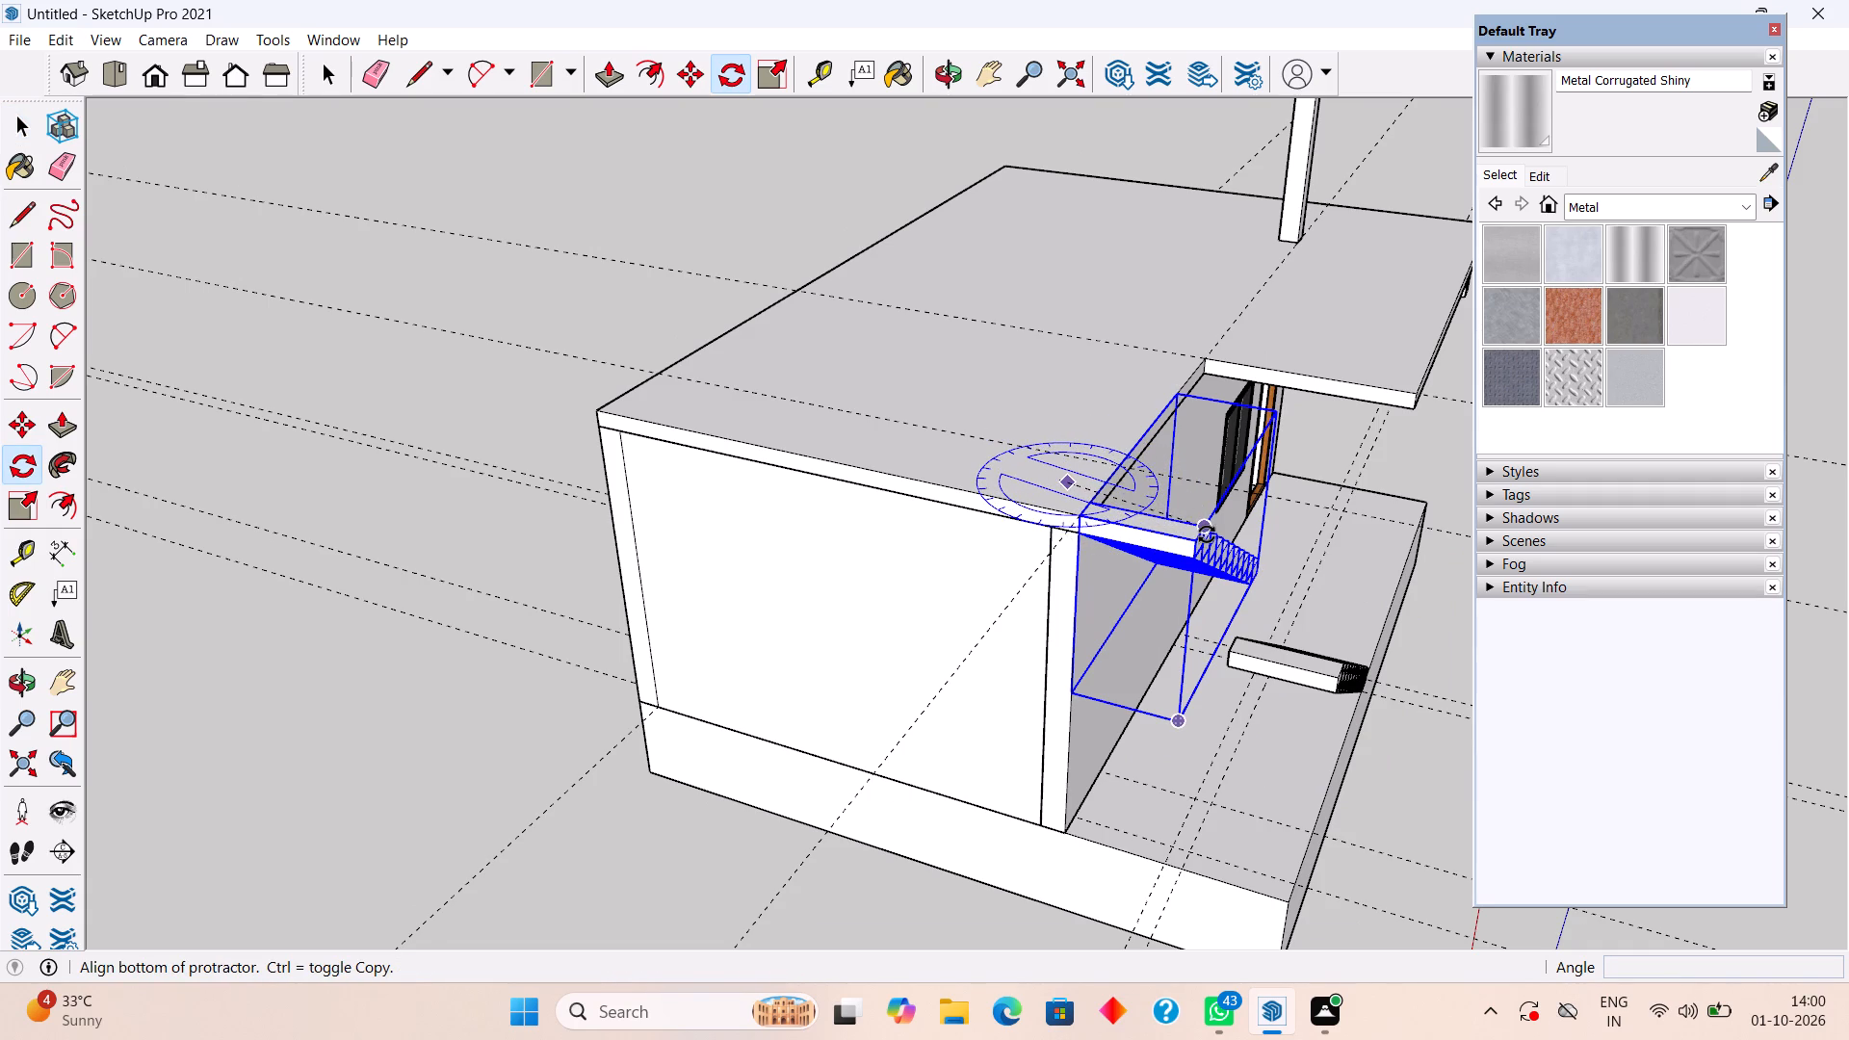
pyautogui.write('18')
pyautogui.press('0')
pyautogui.press('Return')
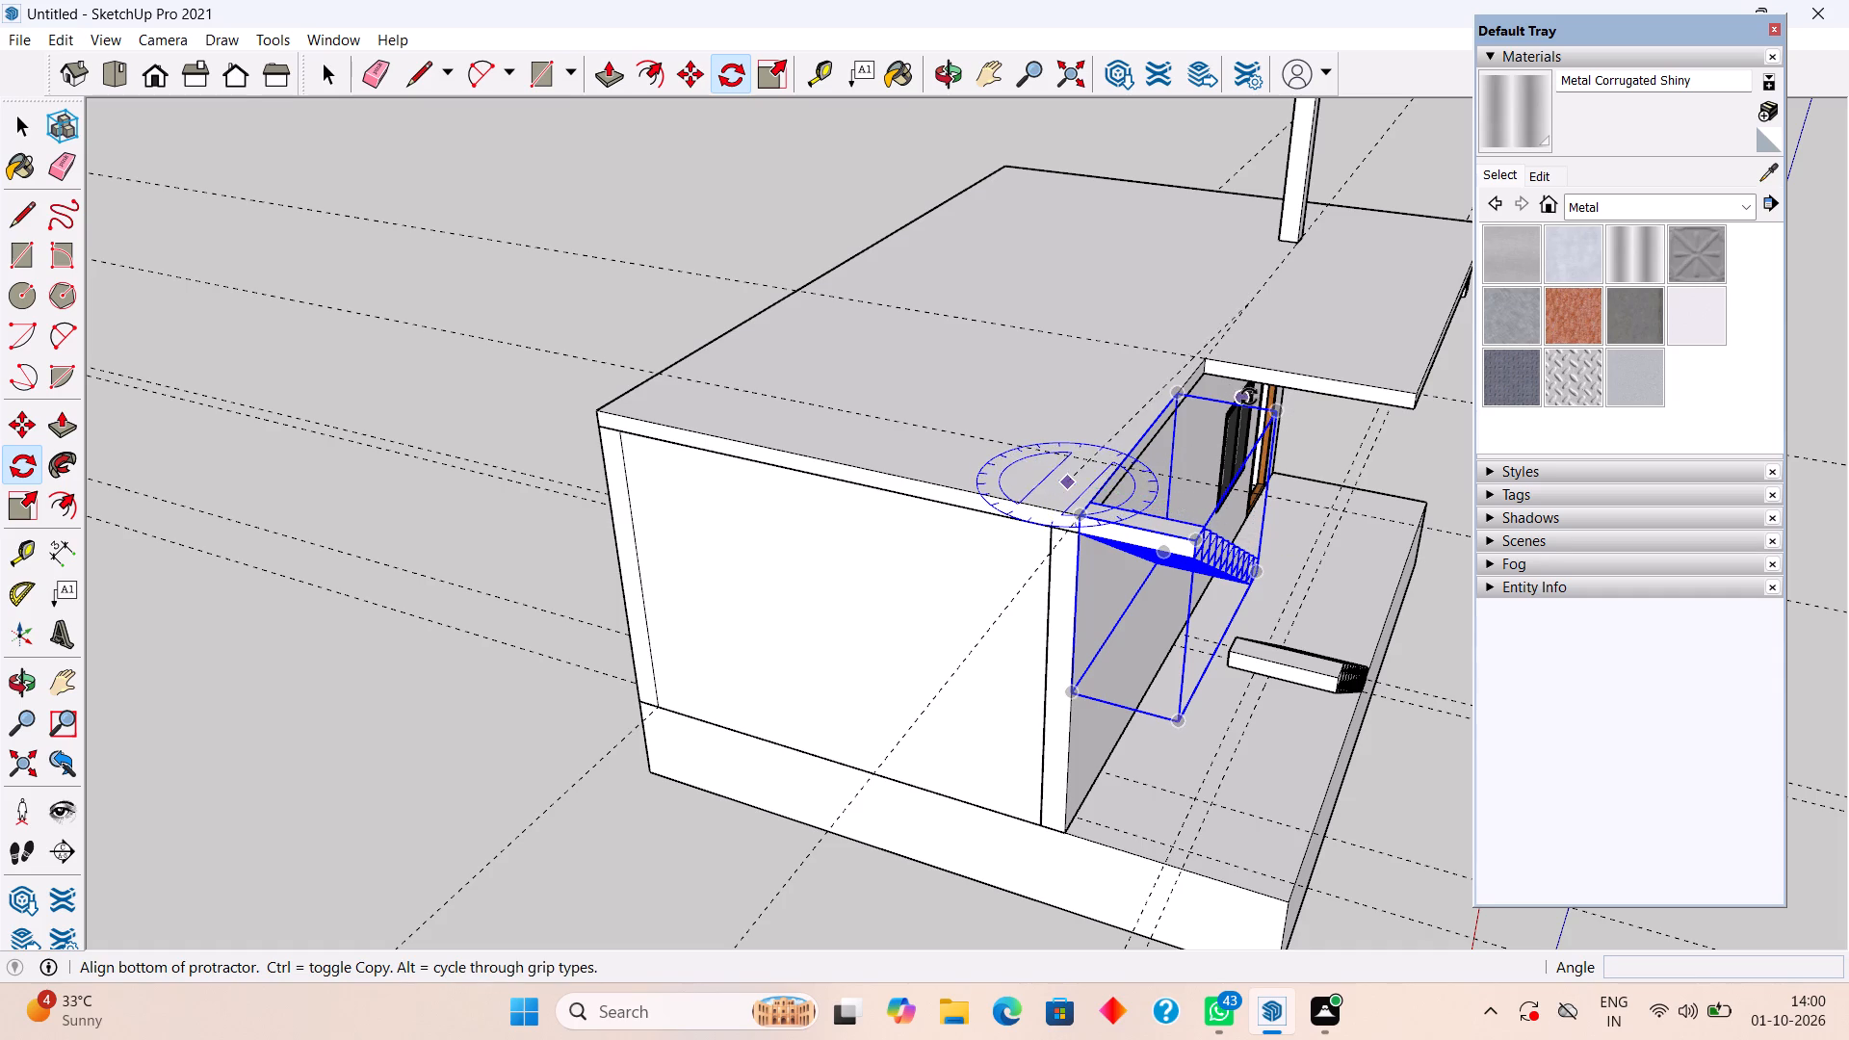
pyautogui.click(1229, 270)
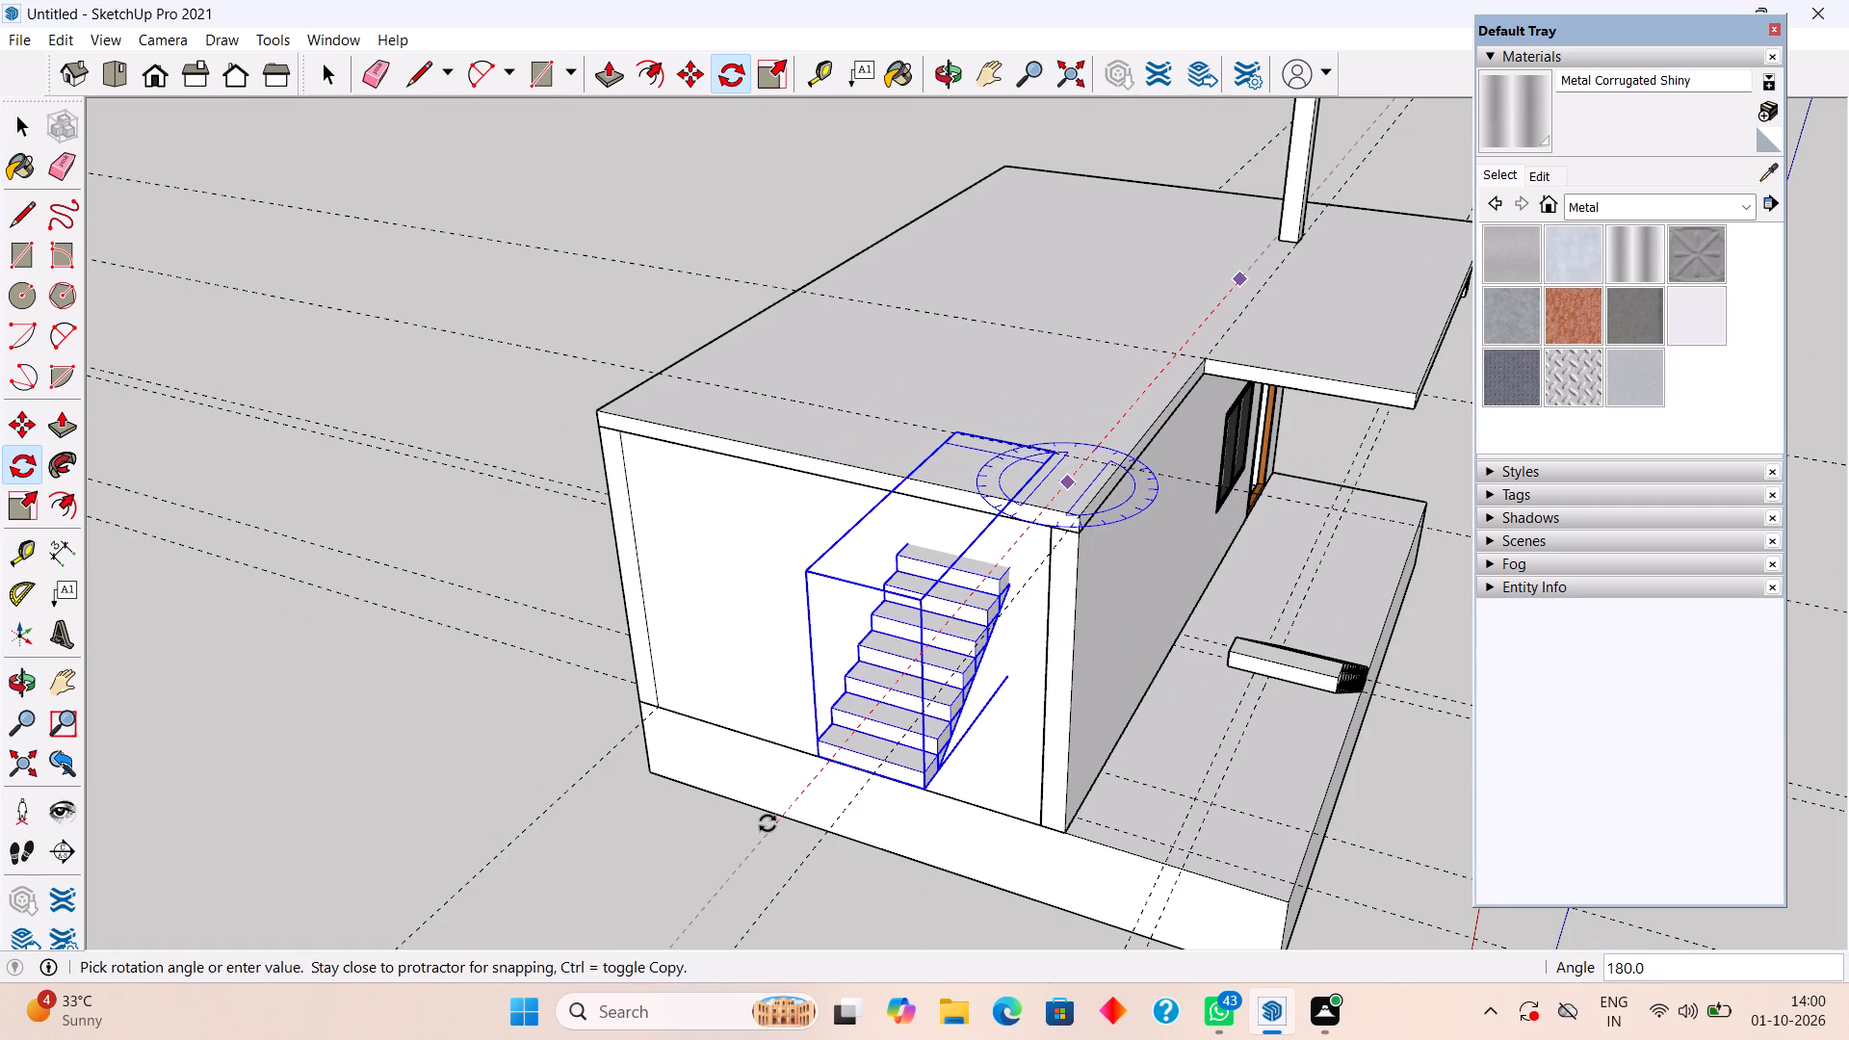
pyautogui.press('Return')
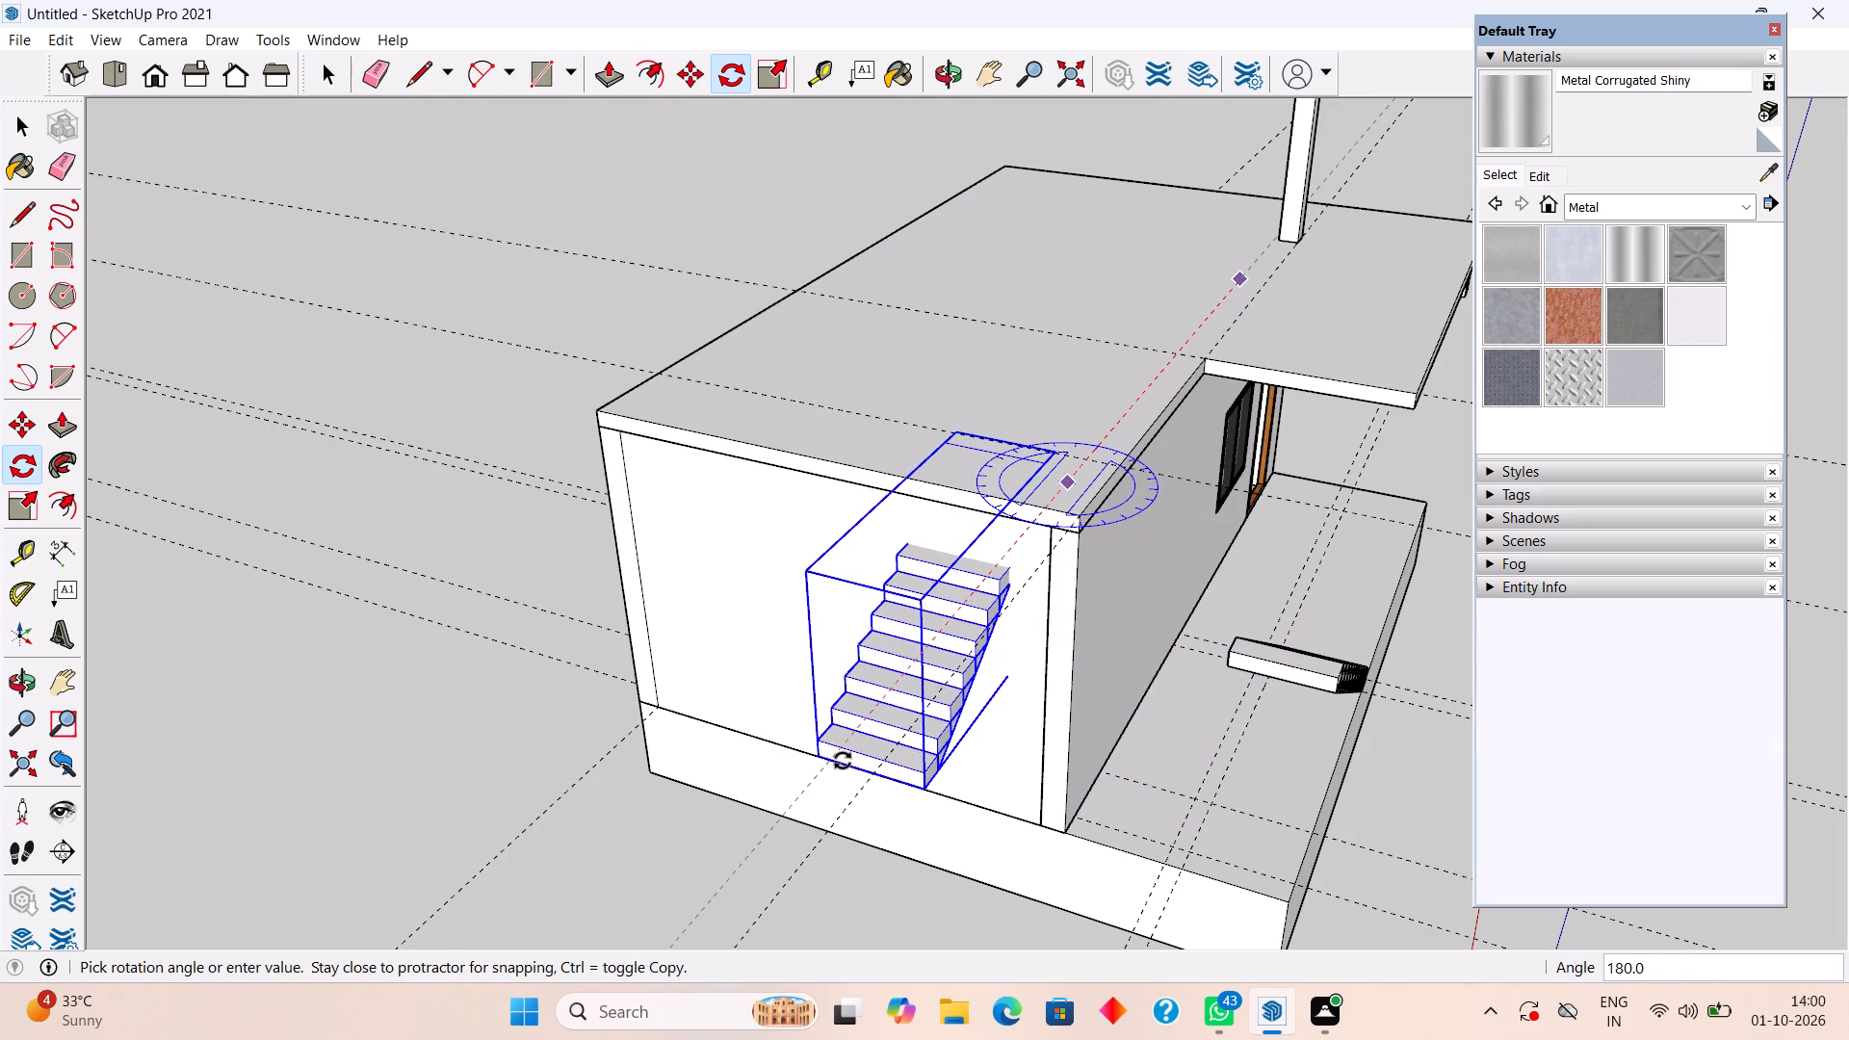
pyautogui.click(843, 761)
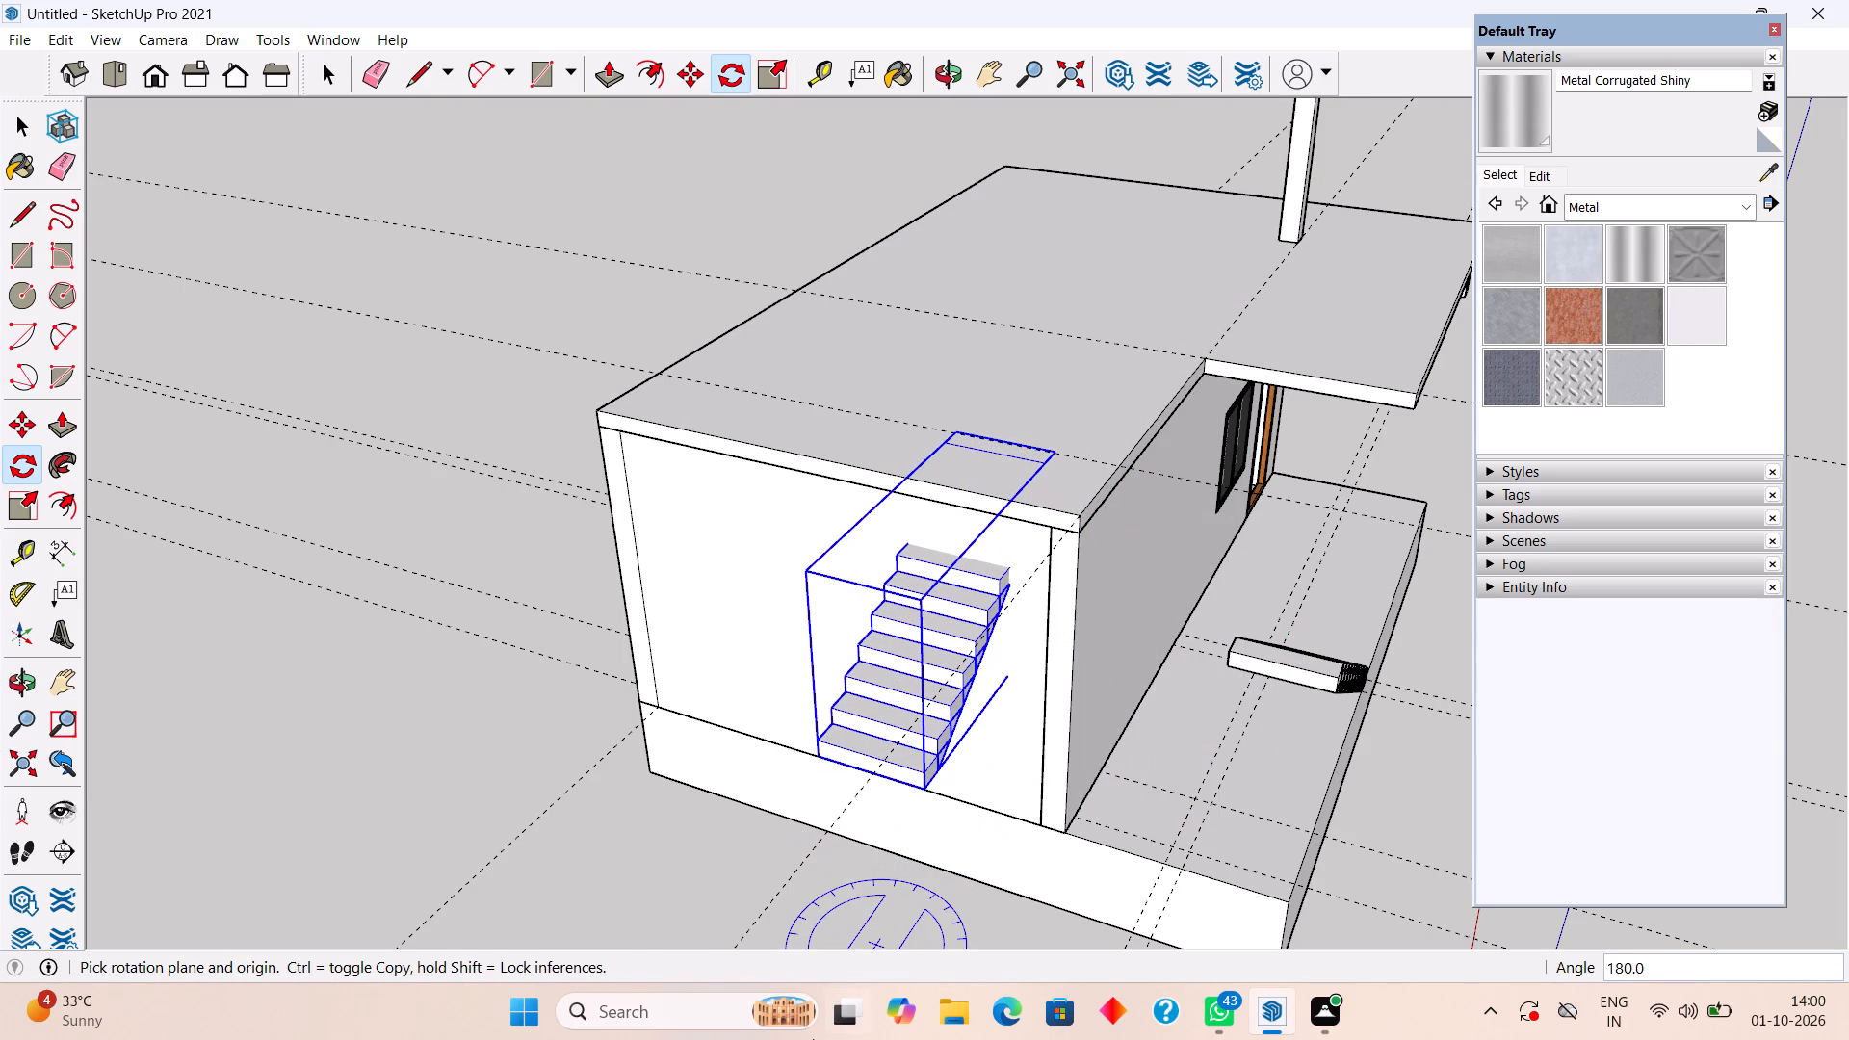
pyautogui.press('space')
# Move the rotated staircase by its lowest step's outer bottom corner to the wall-side top corner of the lower flight's top step.
pyautogui.scroll(-3, 835, 898)
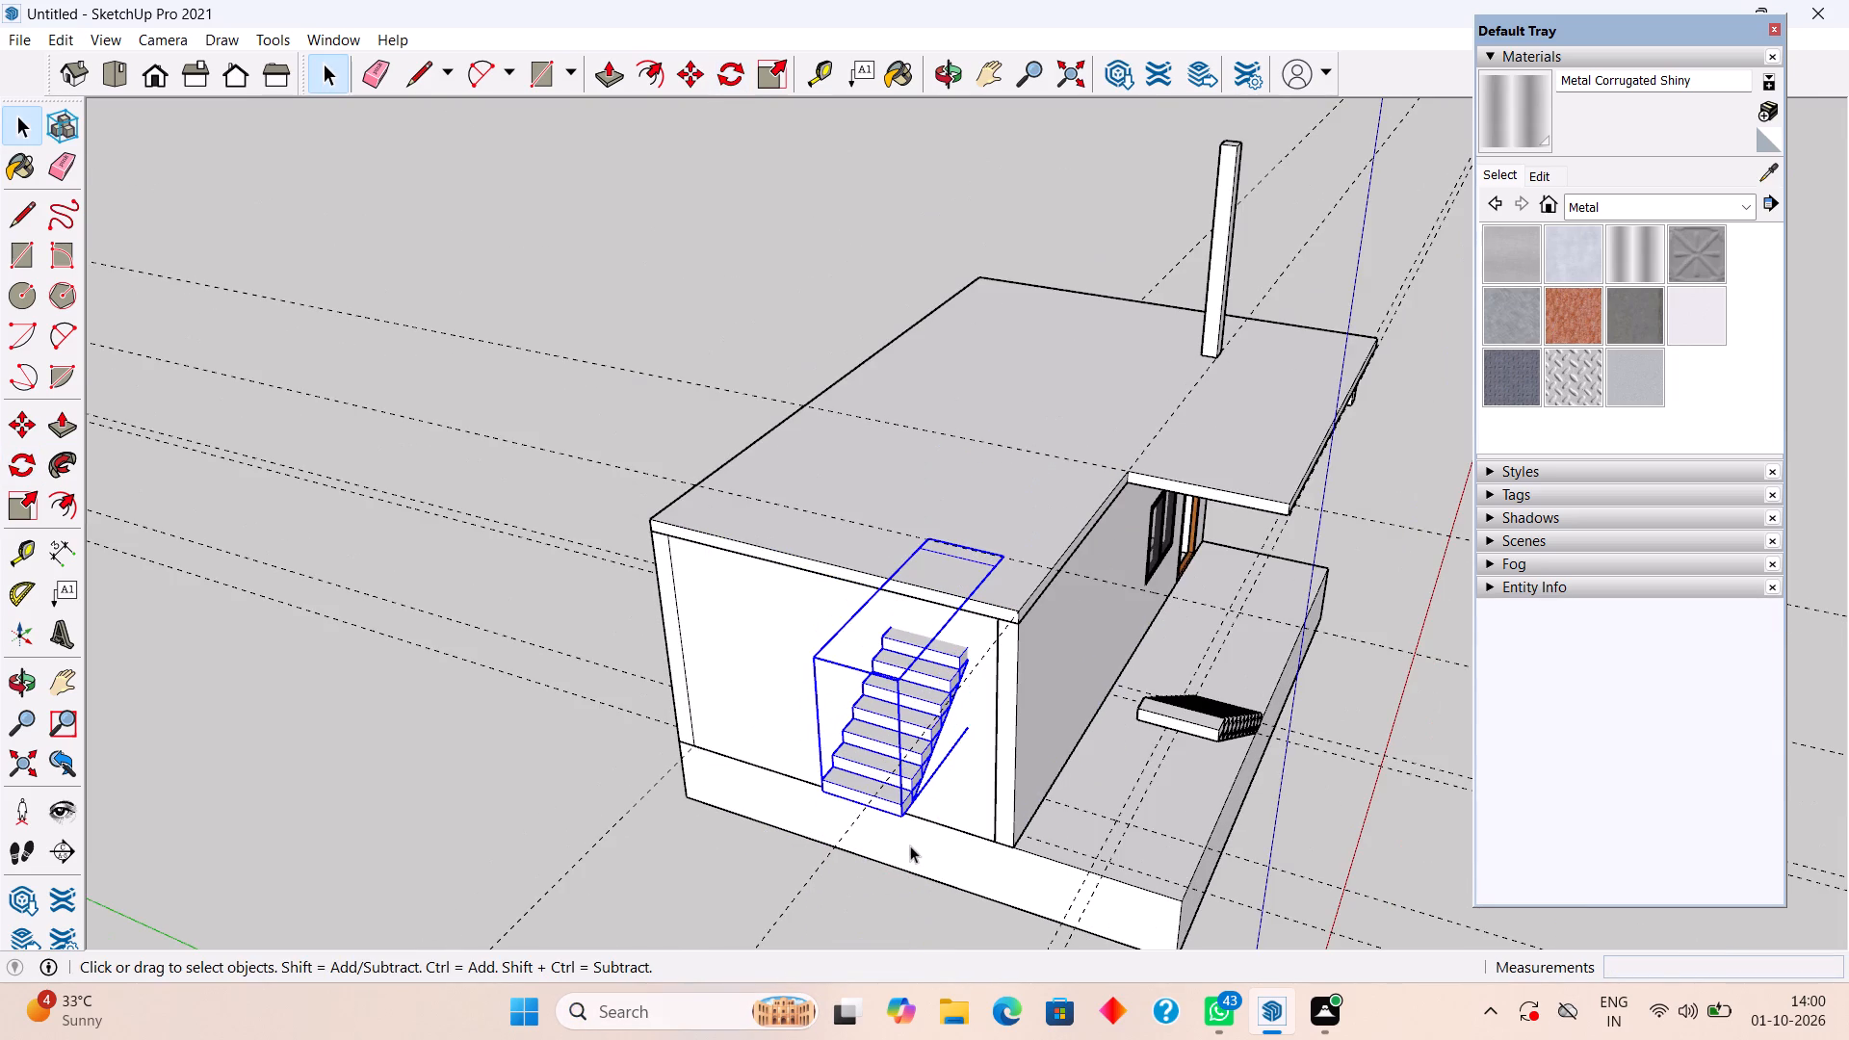
pyautogui.scroll(3, 890, 834)
pyautogui.moveTo(873, 809); pyautogui.dragTo(528, 713, button='middle')
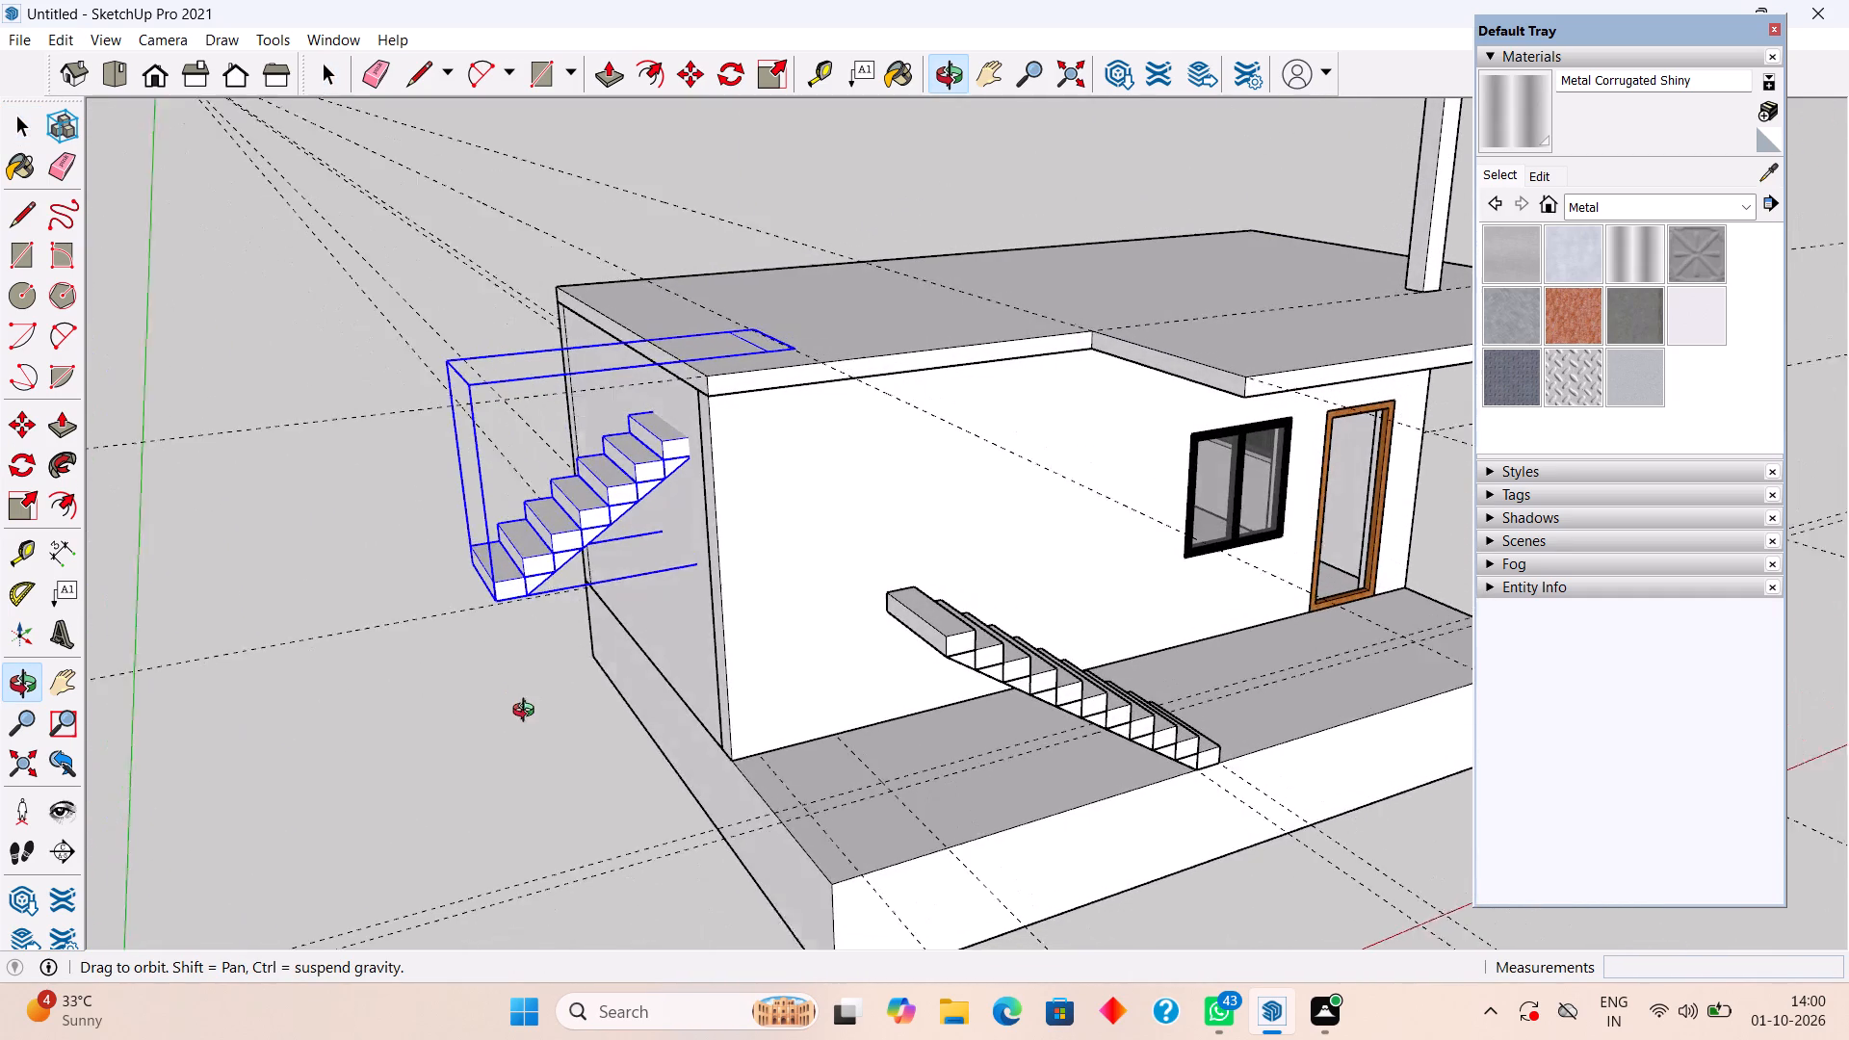
pyautogui.moveTo(528, 713); pyautogui.dragTo(522, 712, button='middle')
pyautogui.moveTo(450, 581); pyautogui.dragTo(555, 569, button='middle')
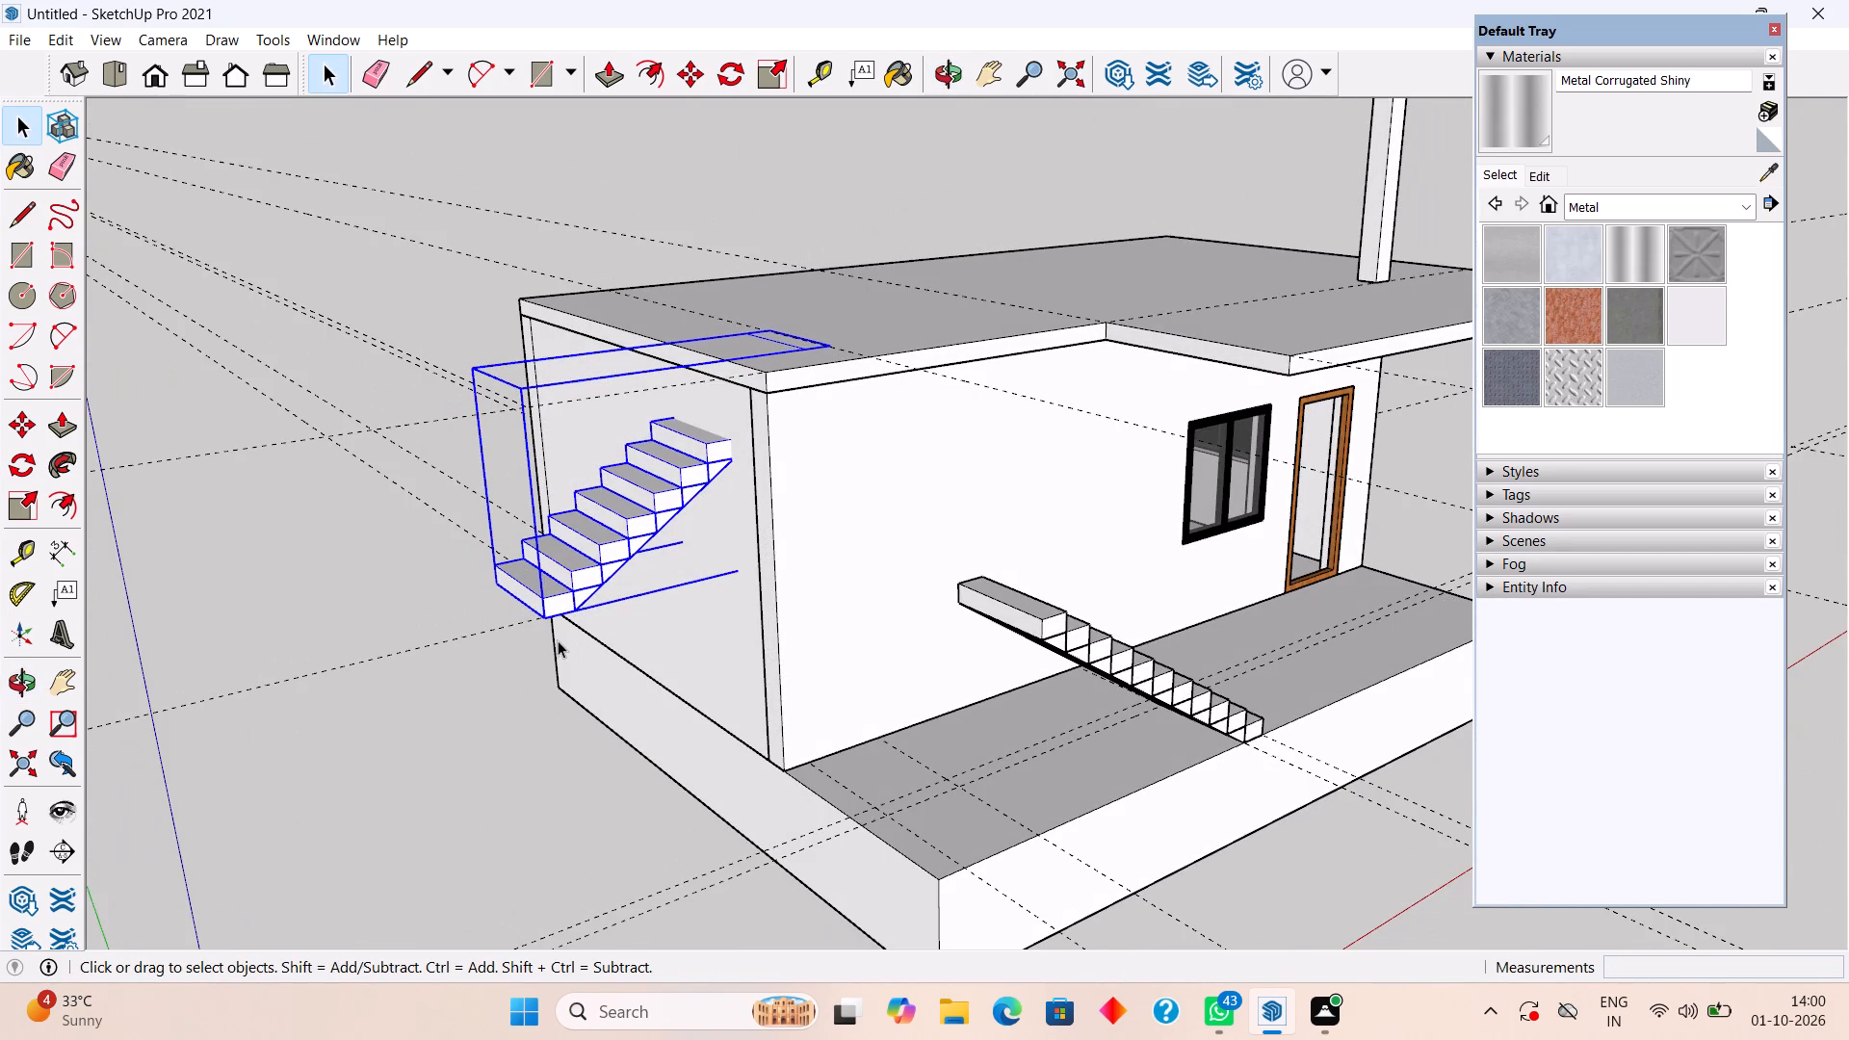
pyautogui.scroll(2, 555, 639)
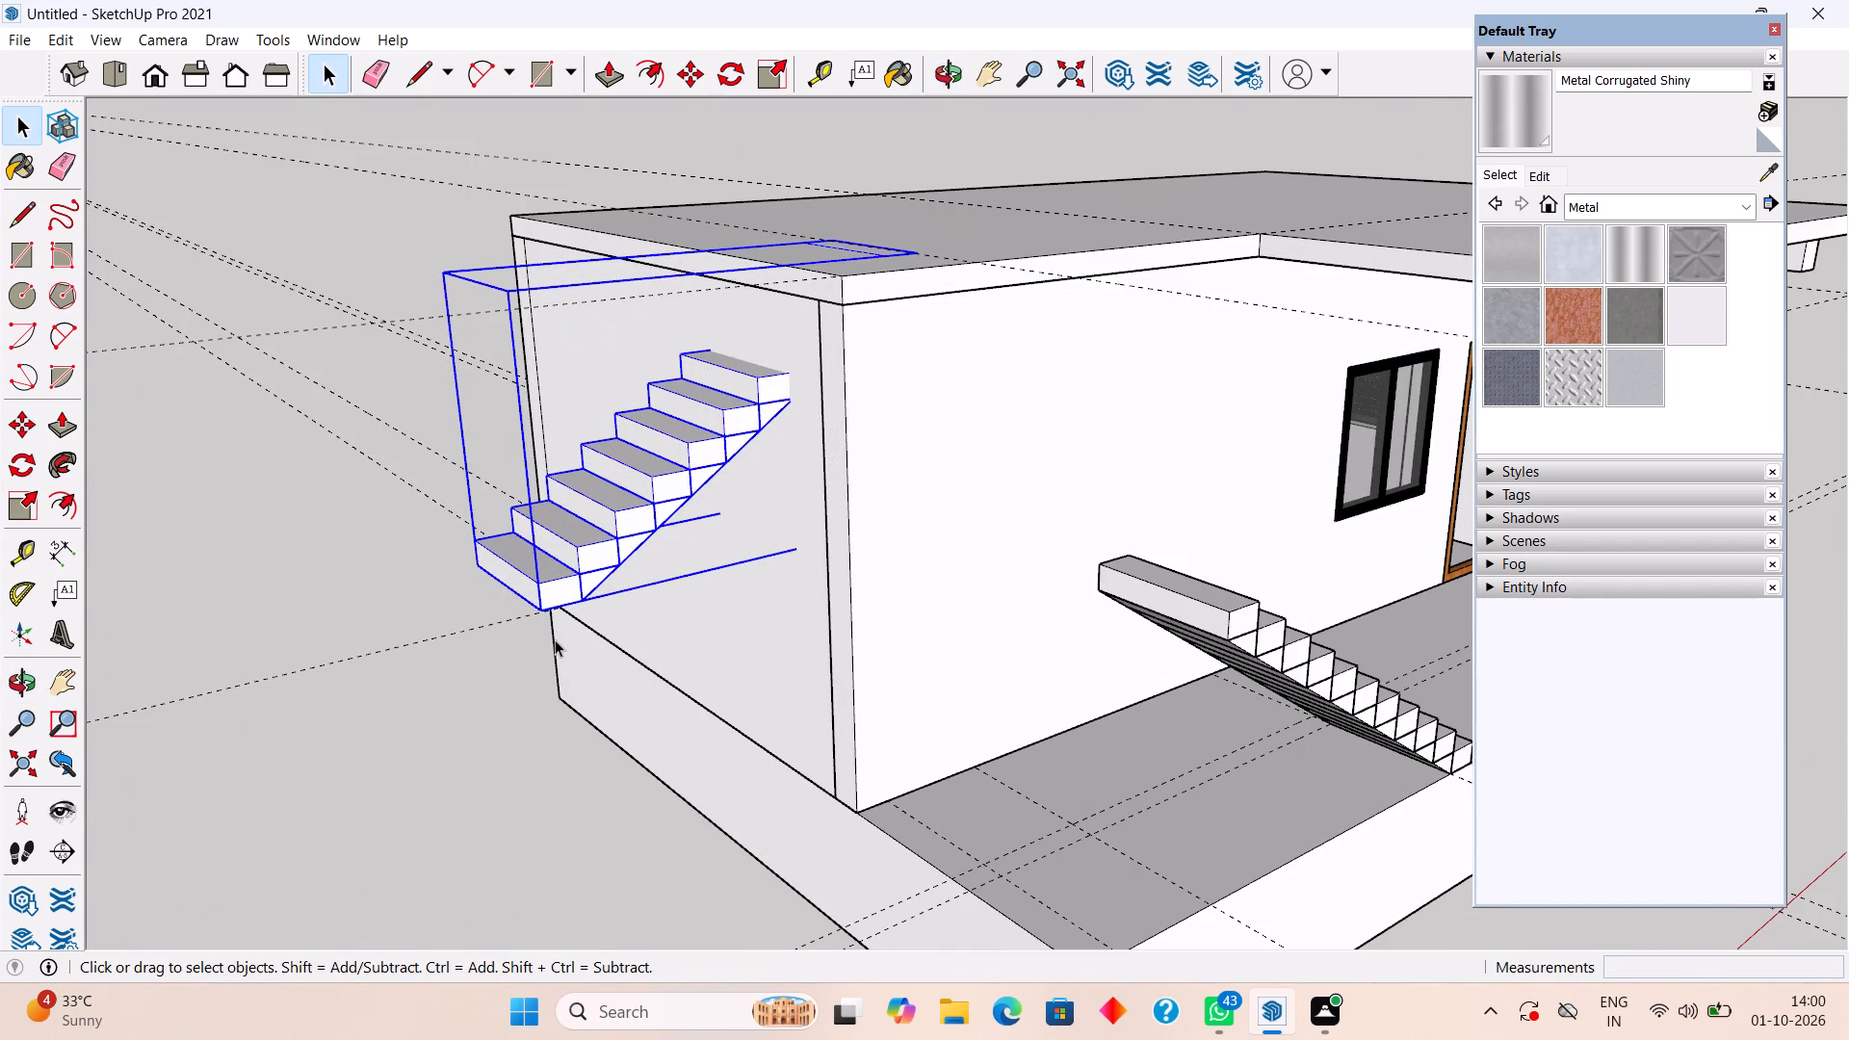
pyautogui.press('m')
pyautogui.click(542, 614)
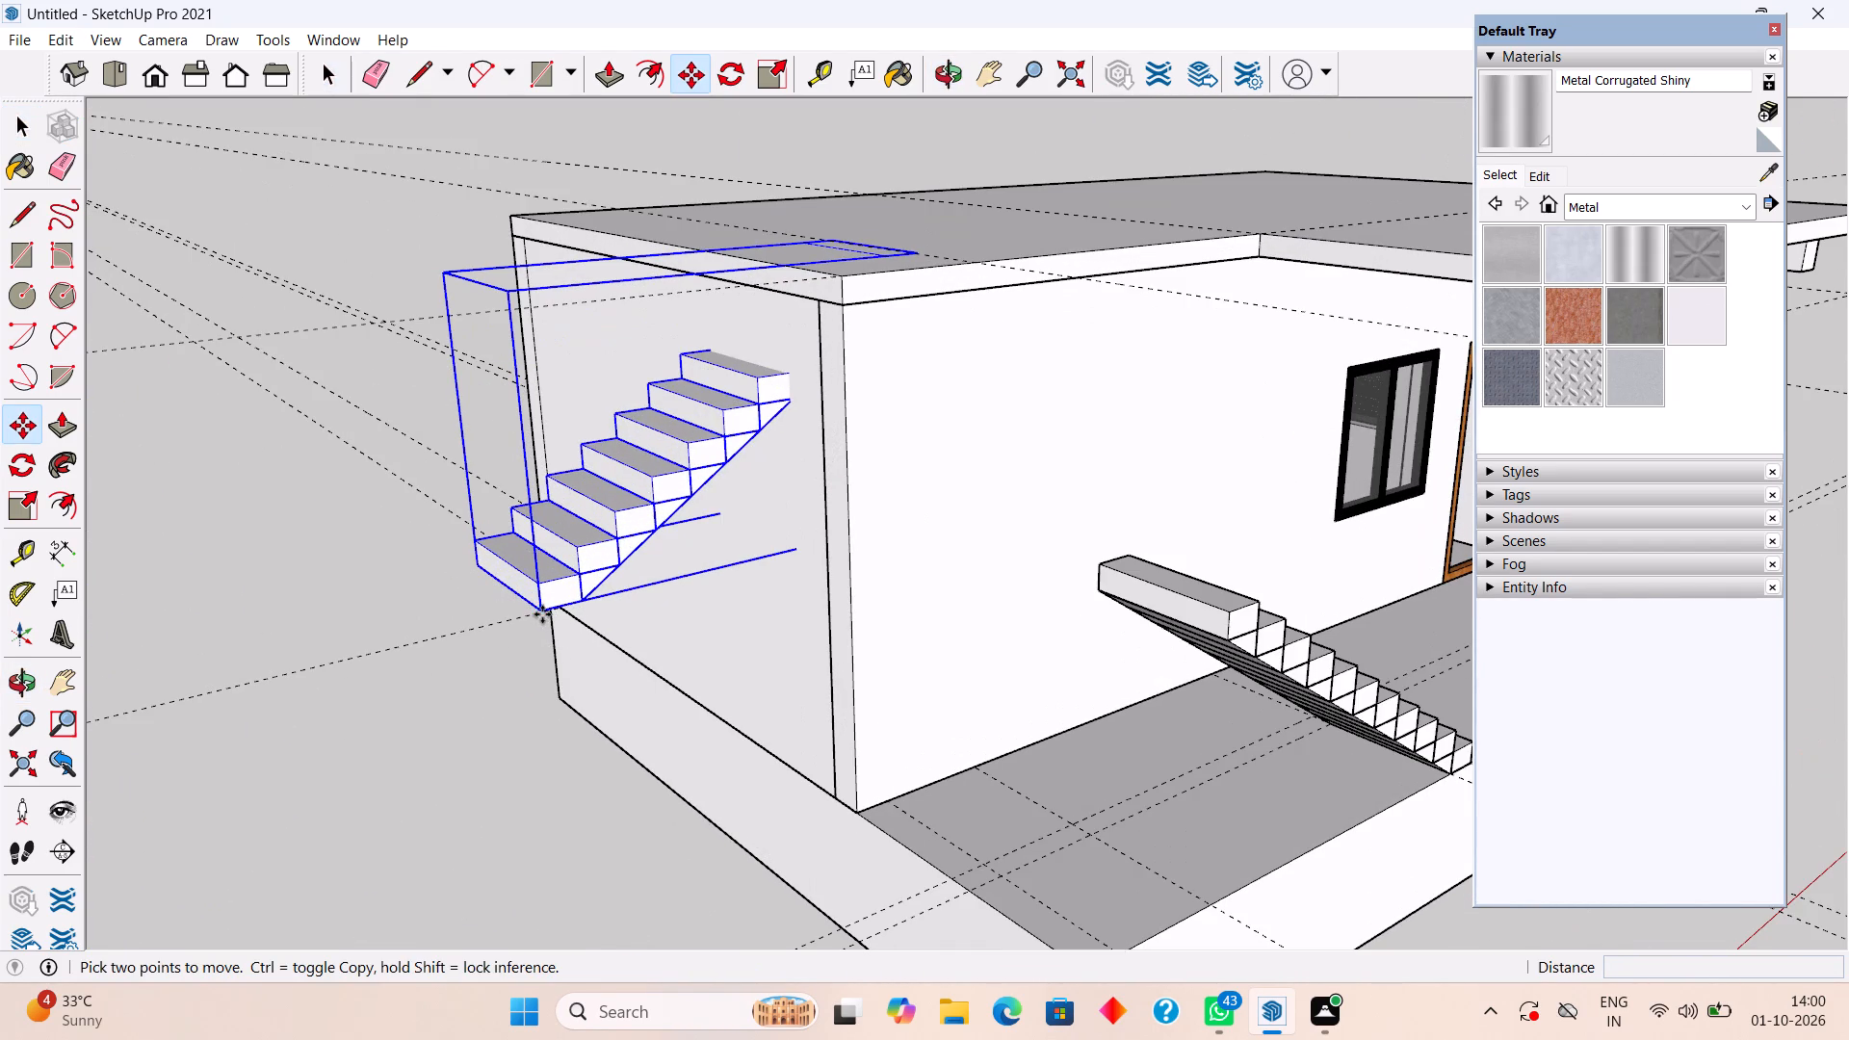
pyautogui.click(1096, 567)
# Lower the upper flight about 6" so its lowest step's bottom corner meets the bottom corner of the lower flight's top step, and deselect it.
pyautogui.moveTo(1123, 570); pyautogui.dragTo(695, 646, button='middle')
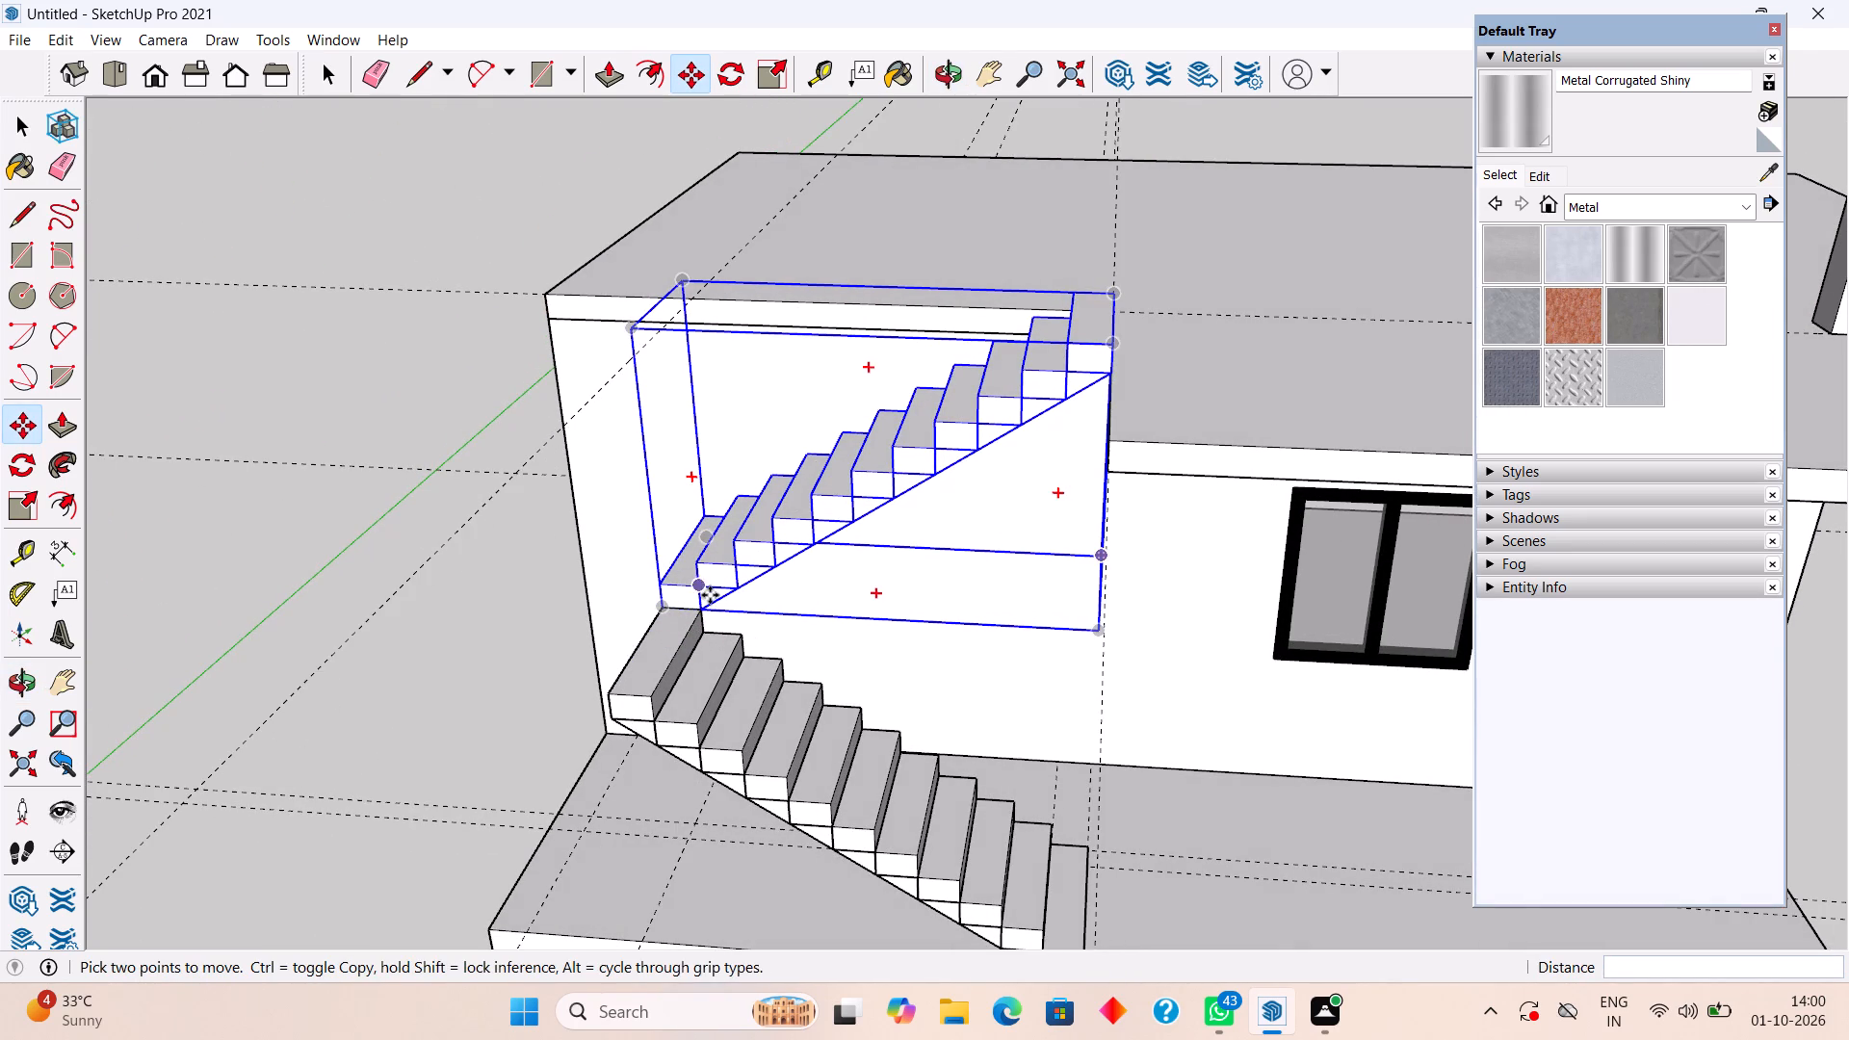
pyautogui.moveTo(796, 591); pyautogui.dragTo(945, 569, button='middle')
pyautogui.moveTo(794, 637); pyautogui.dragTo(959, 544, button='middle')
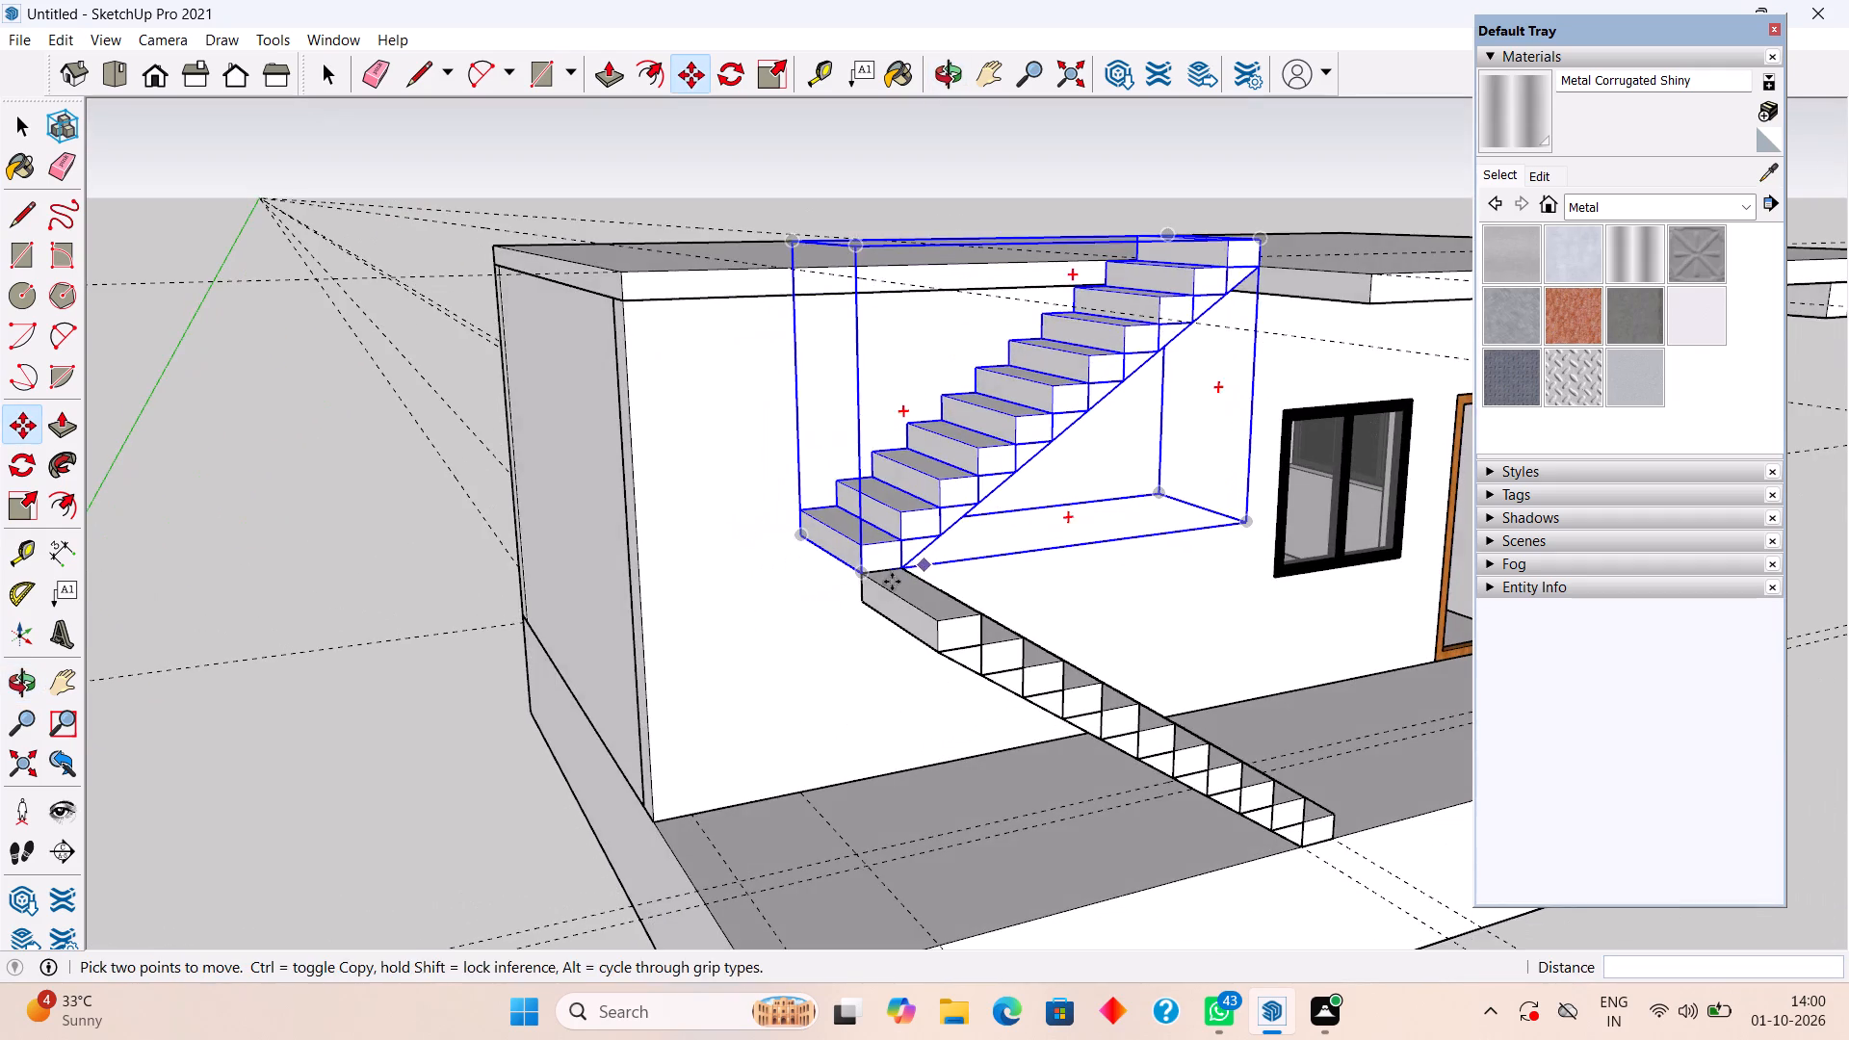
pyautogui.moveTo(887, 588); pyautogui.dragTo(1103, 480, button='middle')
pyautogui.scroll(7, 1034, 495)
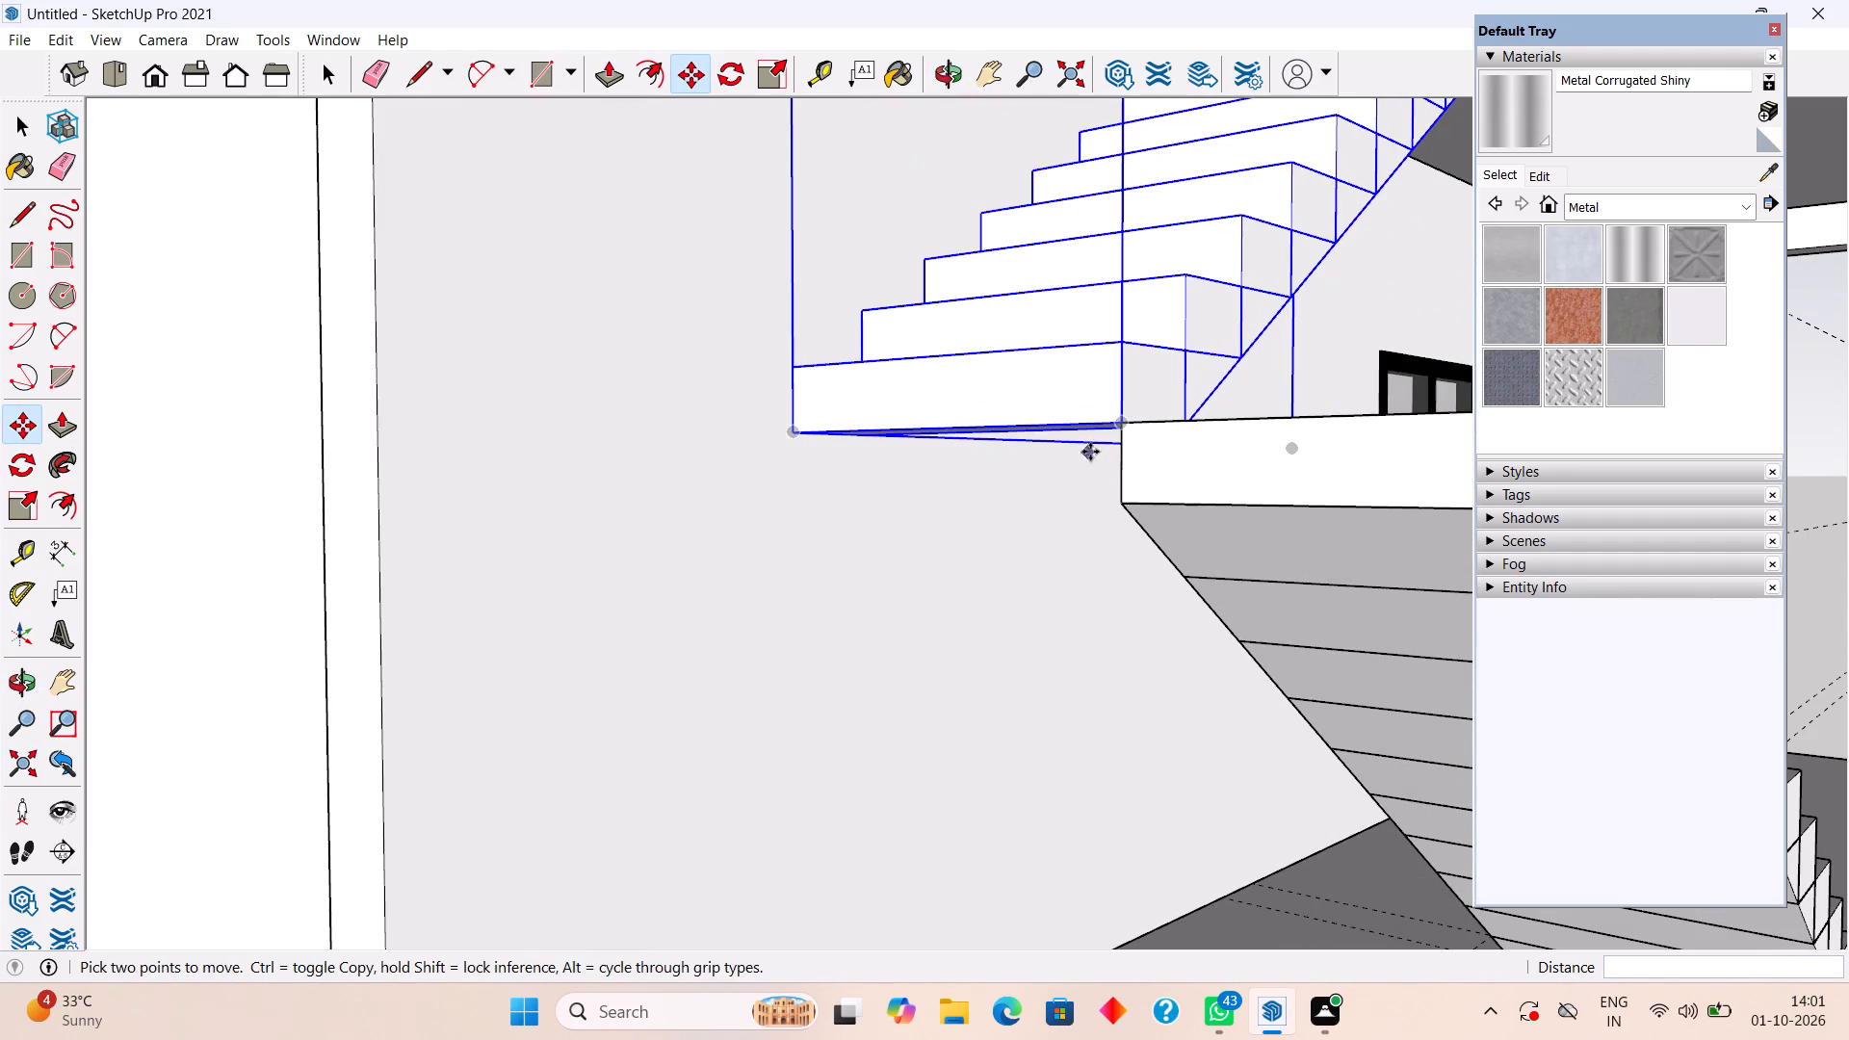
pyautogui.click(1118, 426)
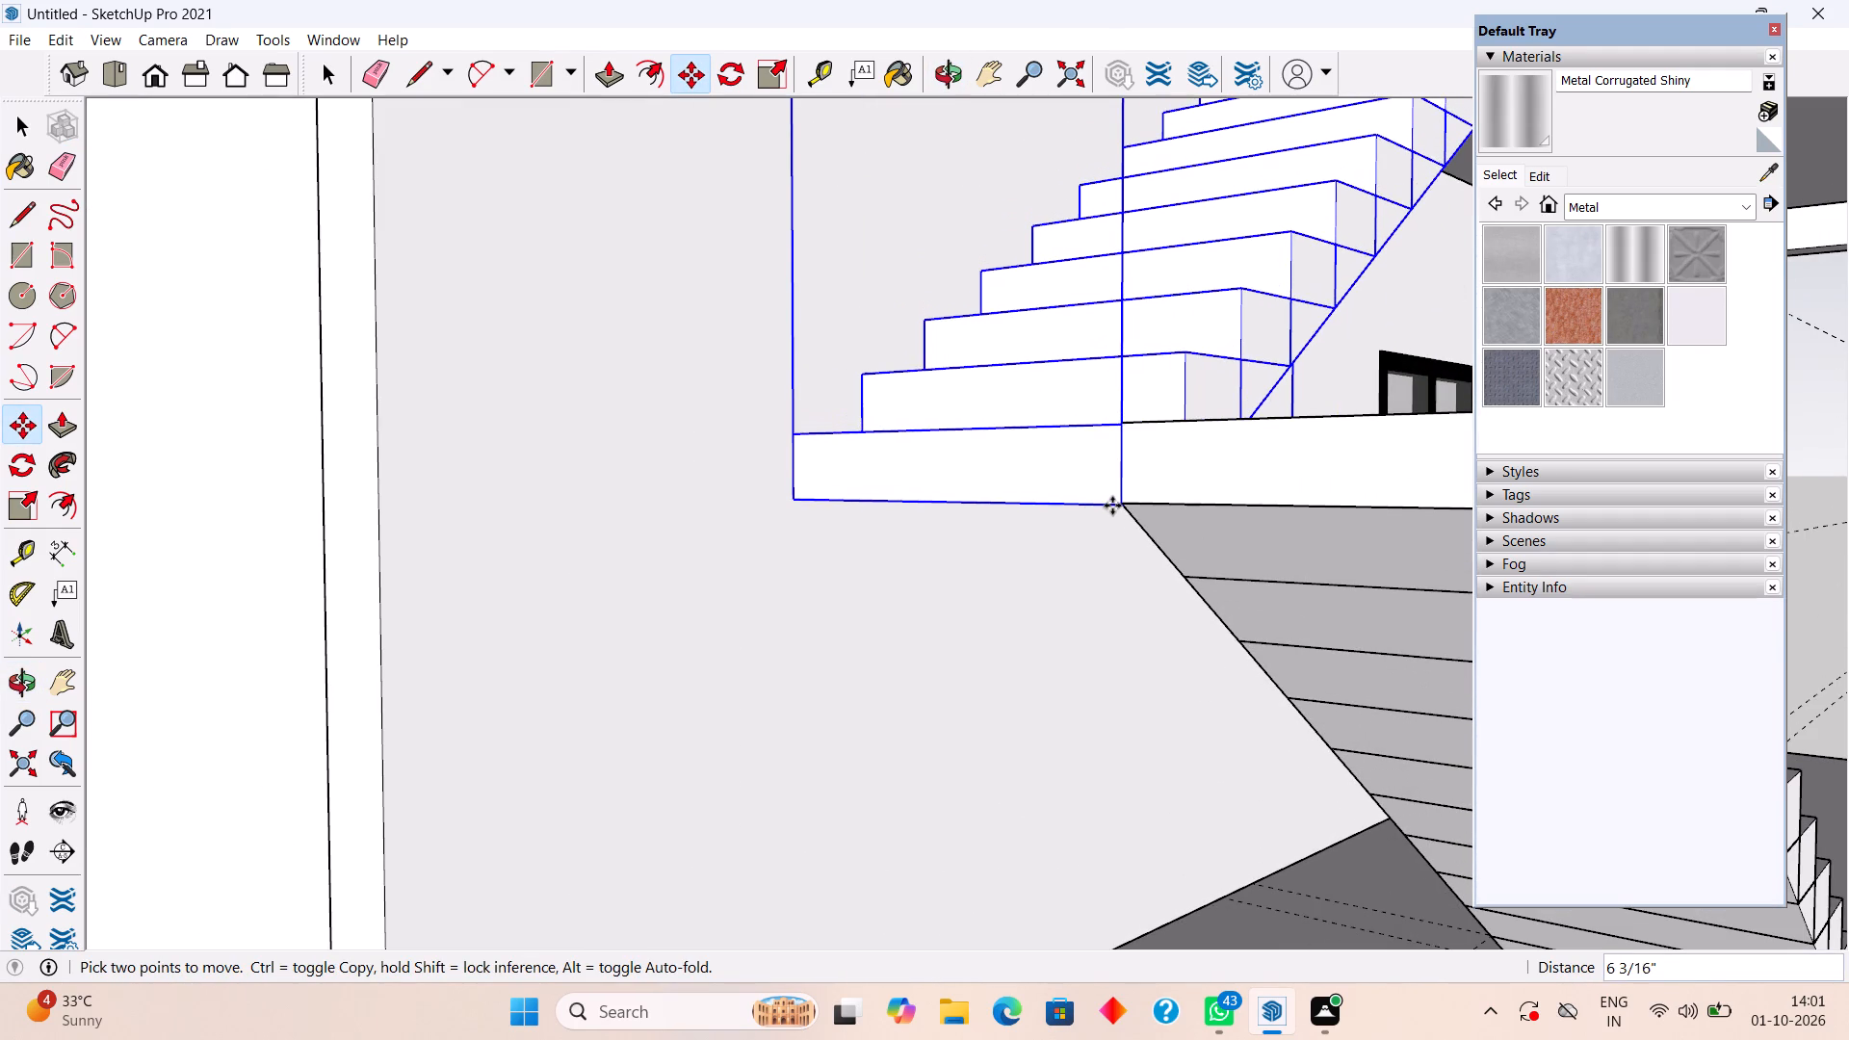
pyautogui.click(1117, 504)
pyautogui.press('space')
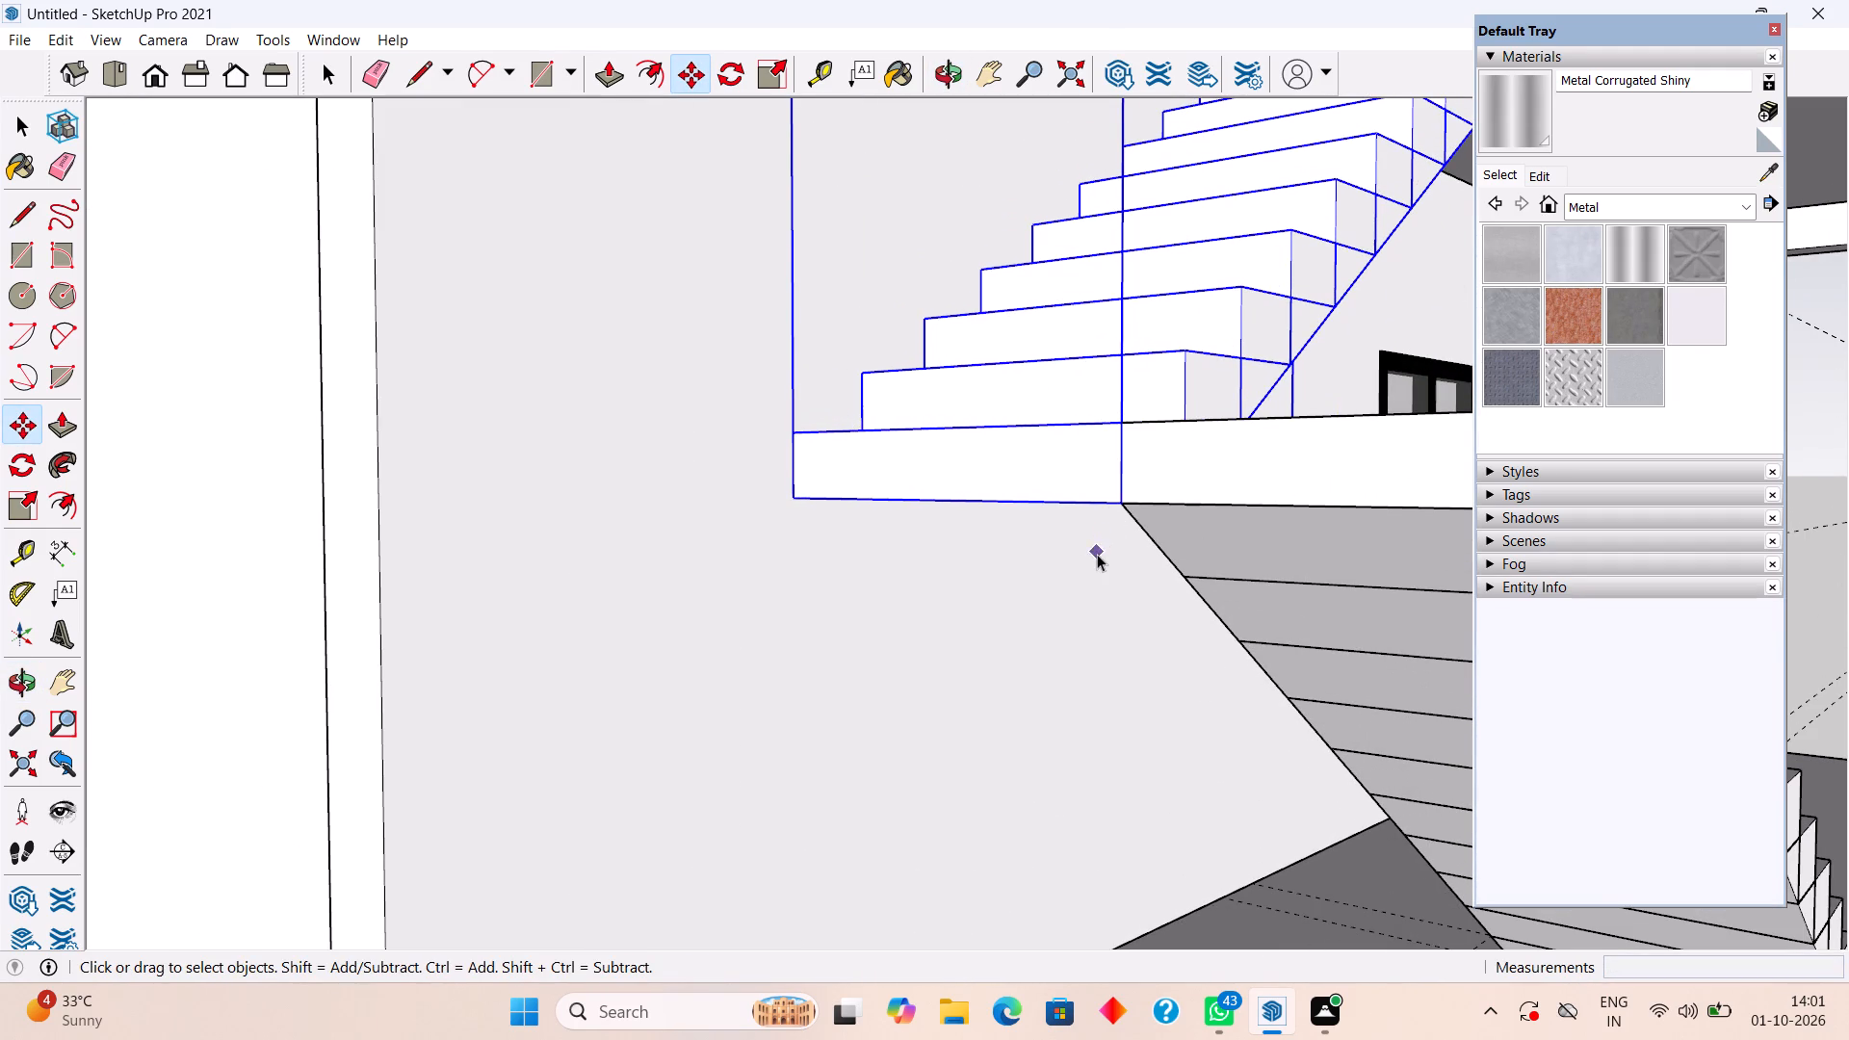
pyautogui.scroll(-9, 1096, 557)
pyautogui.moveTo(1160, 482); pyautogui.dragTo(721, 654, button='middle')
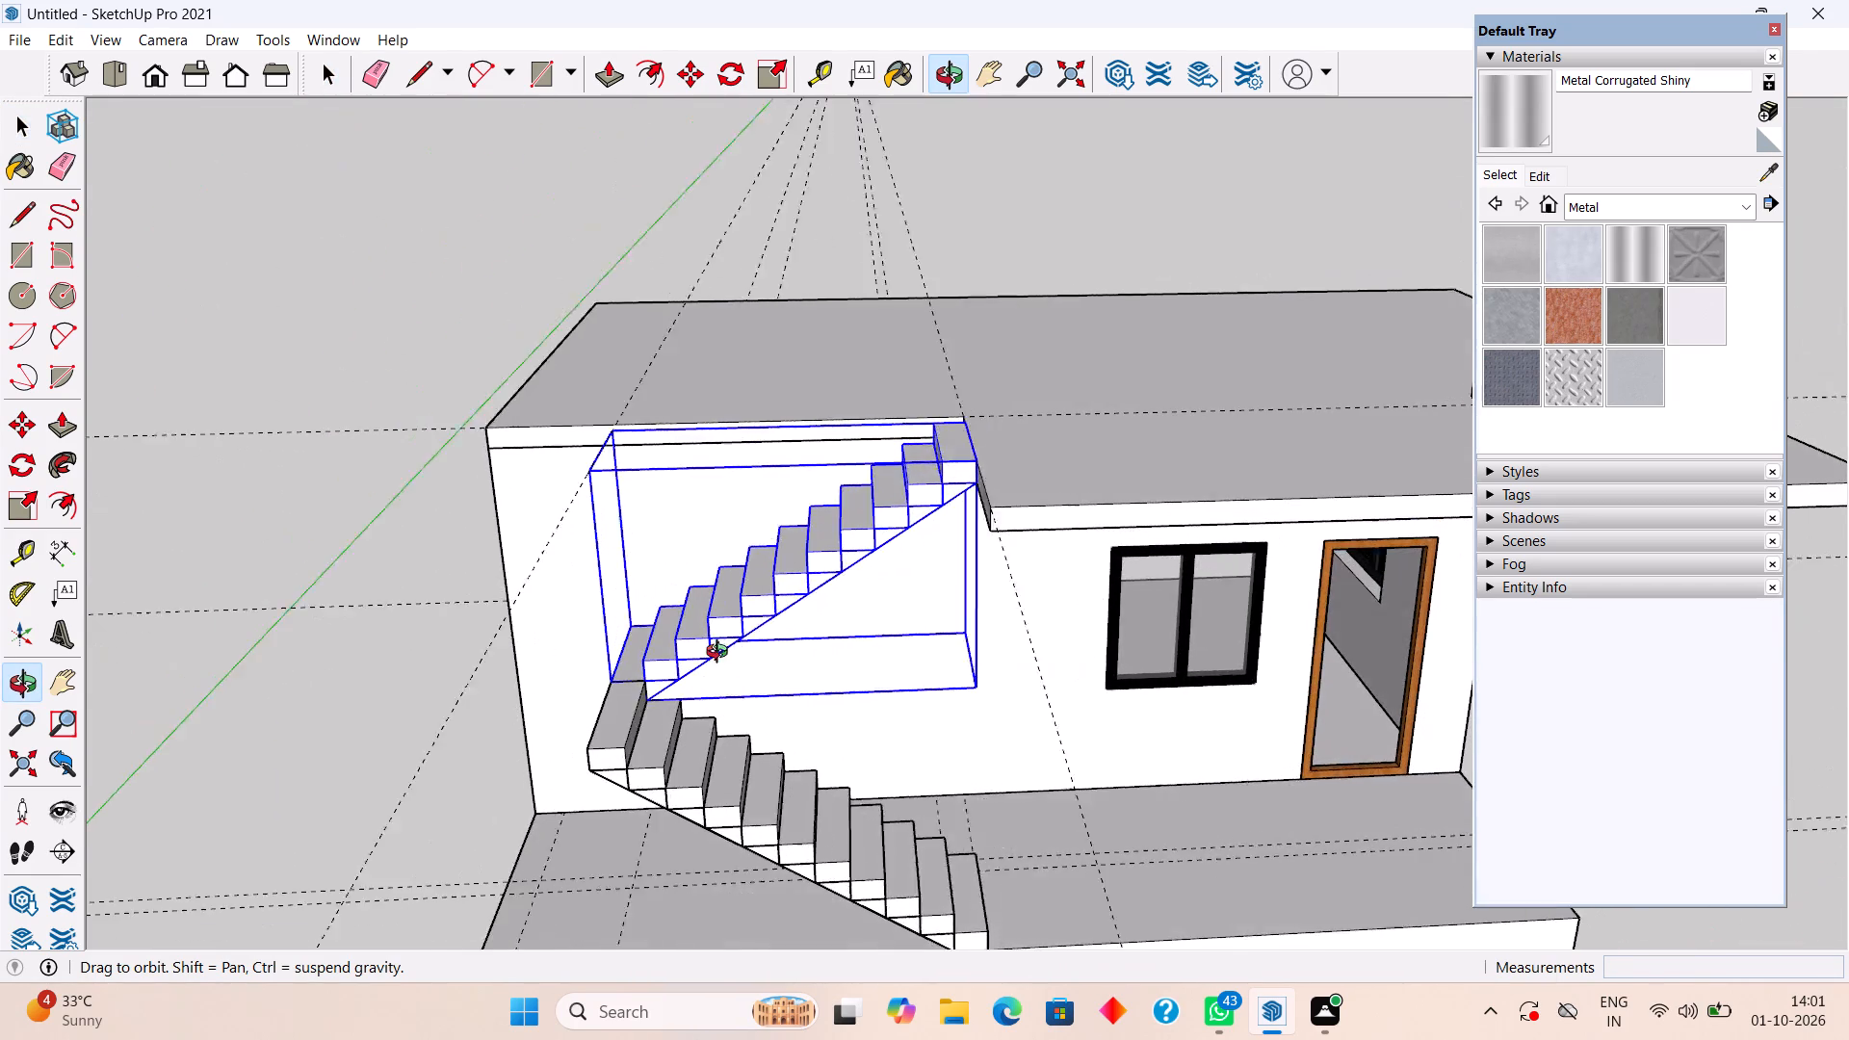
pyautogui.moveTo(721, 654); pyautogui.dragTo(707, 649, button='middle')
pyautogui.click(341, 408)
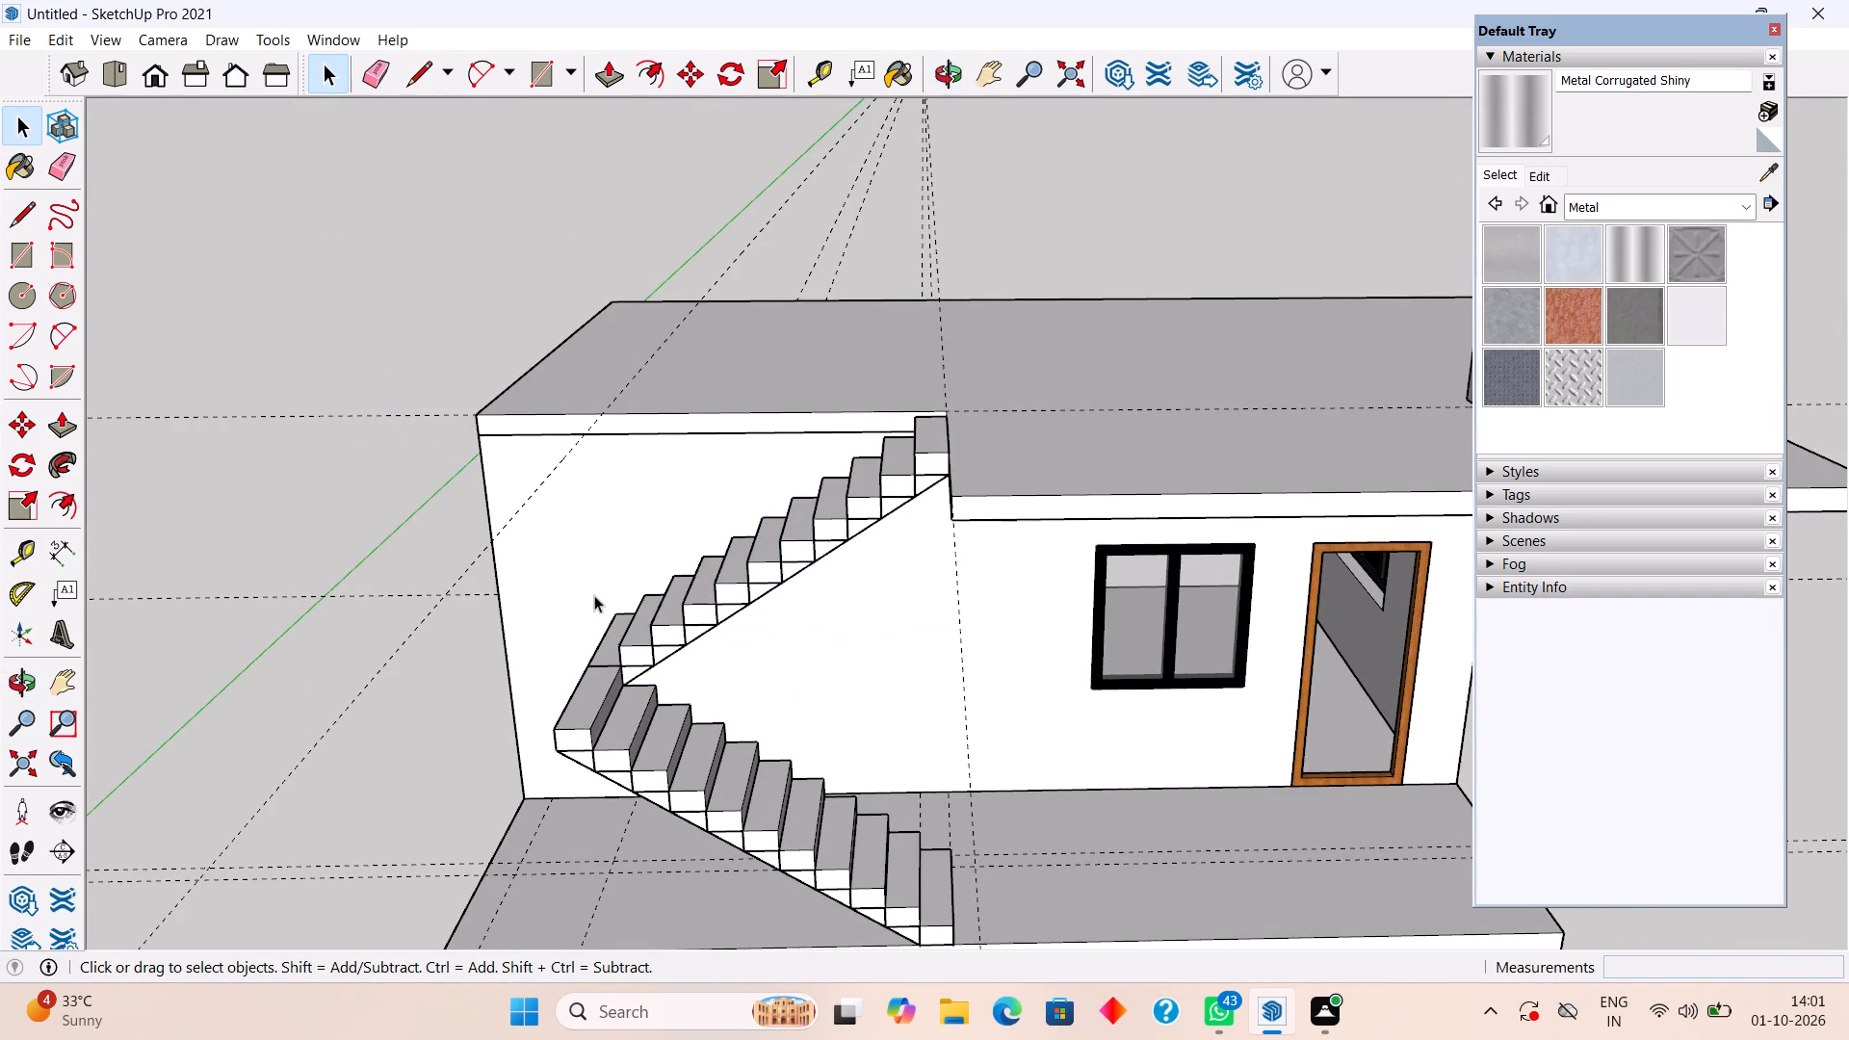
# Examine the two-flight staircase from several sides, checking the junction of the flights and the fit at the roof slab opening.
pyautogui.moveTo(589, 595); pyautogui.dragTo(712, 533, button='middle')
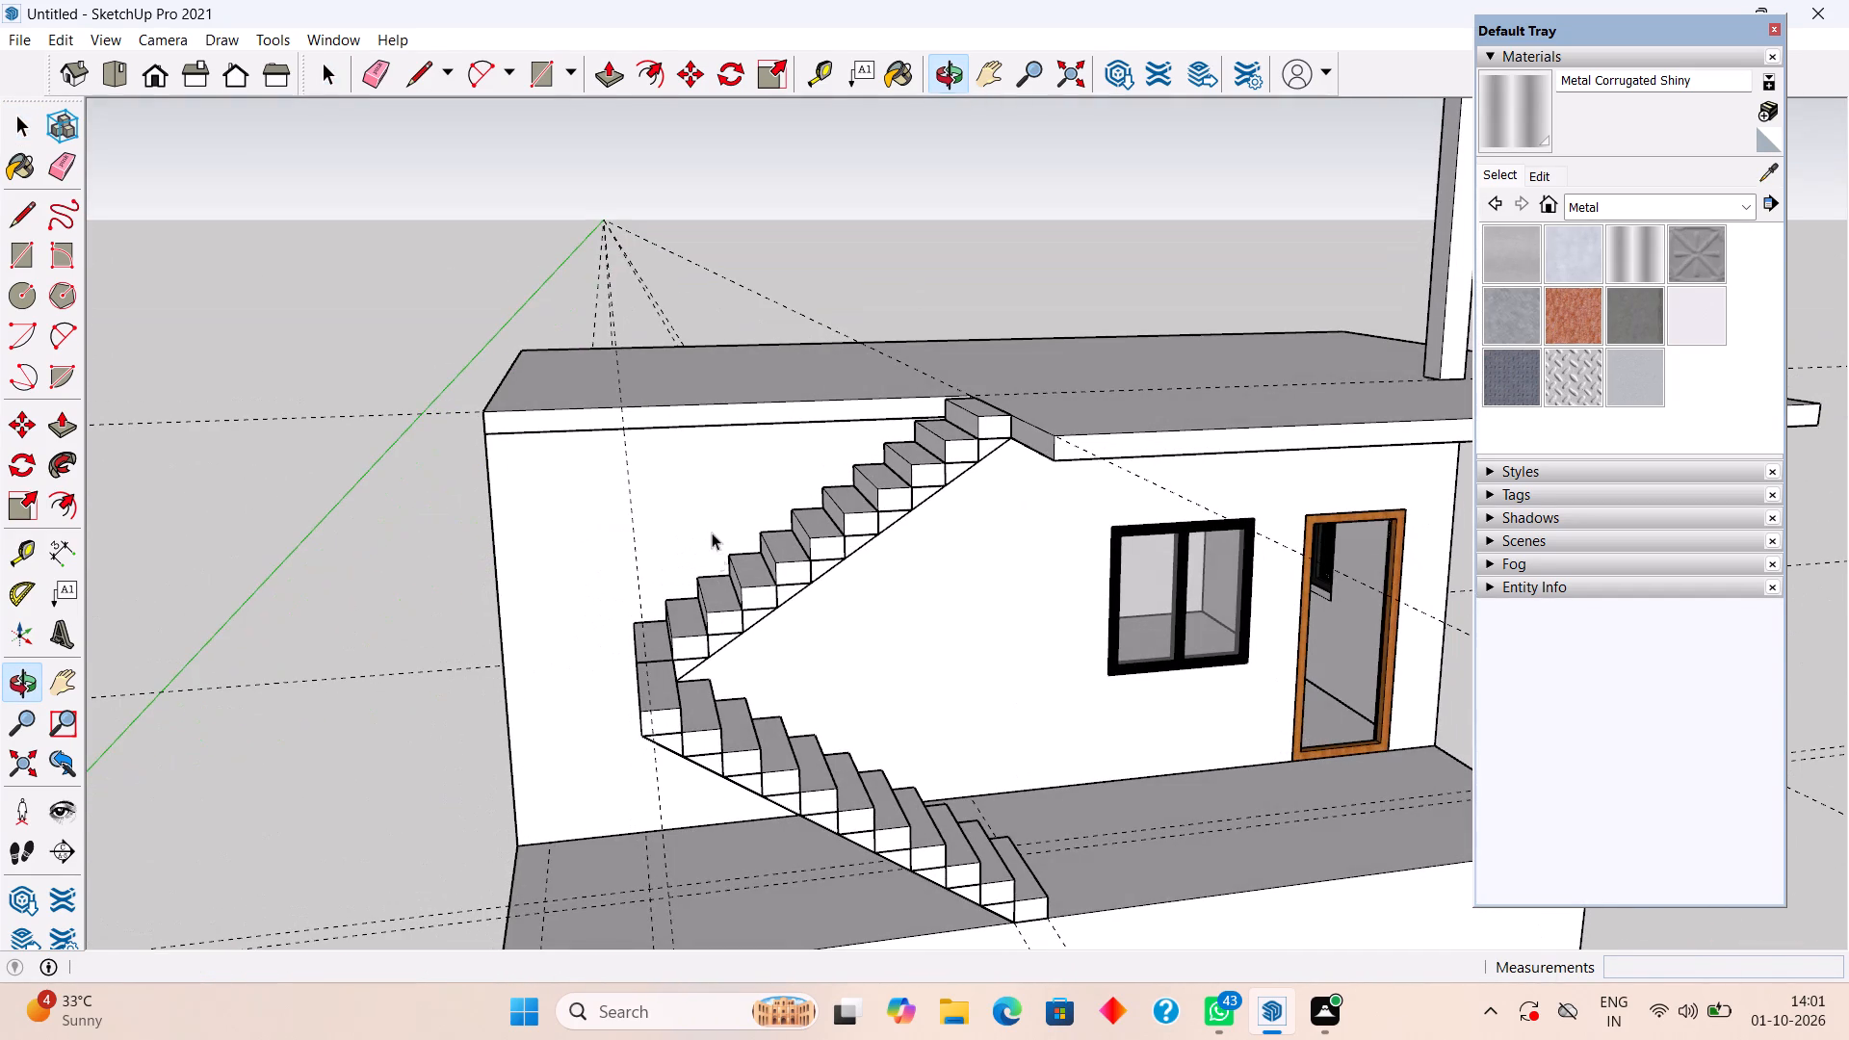
pyautogui.moveTo(691, 734); pyautogui.dragTo(810, 669, button='middle')
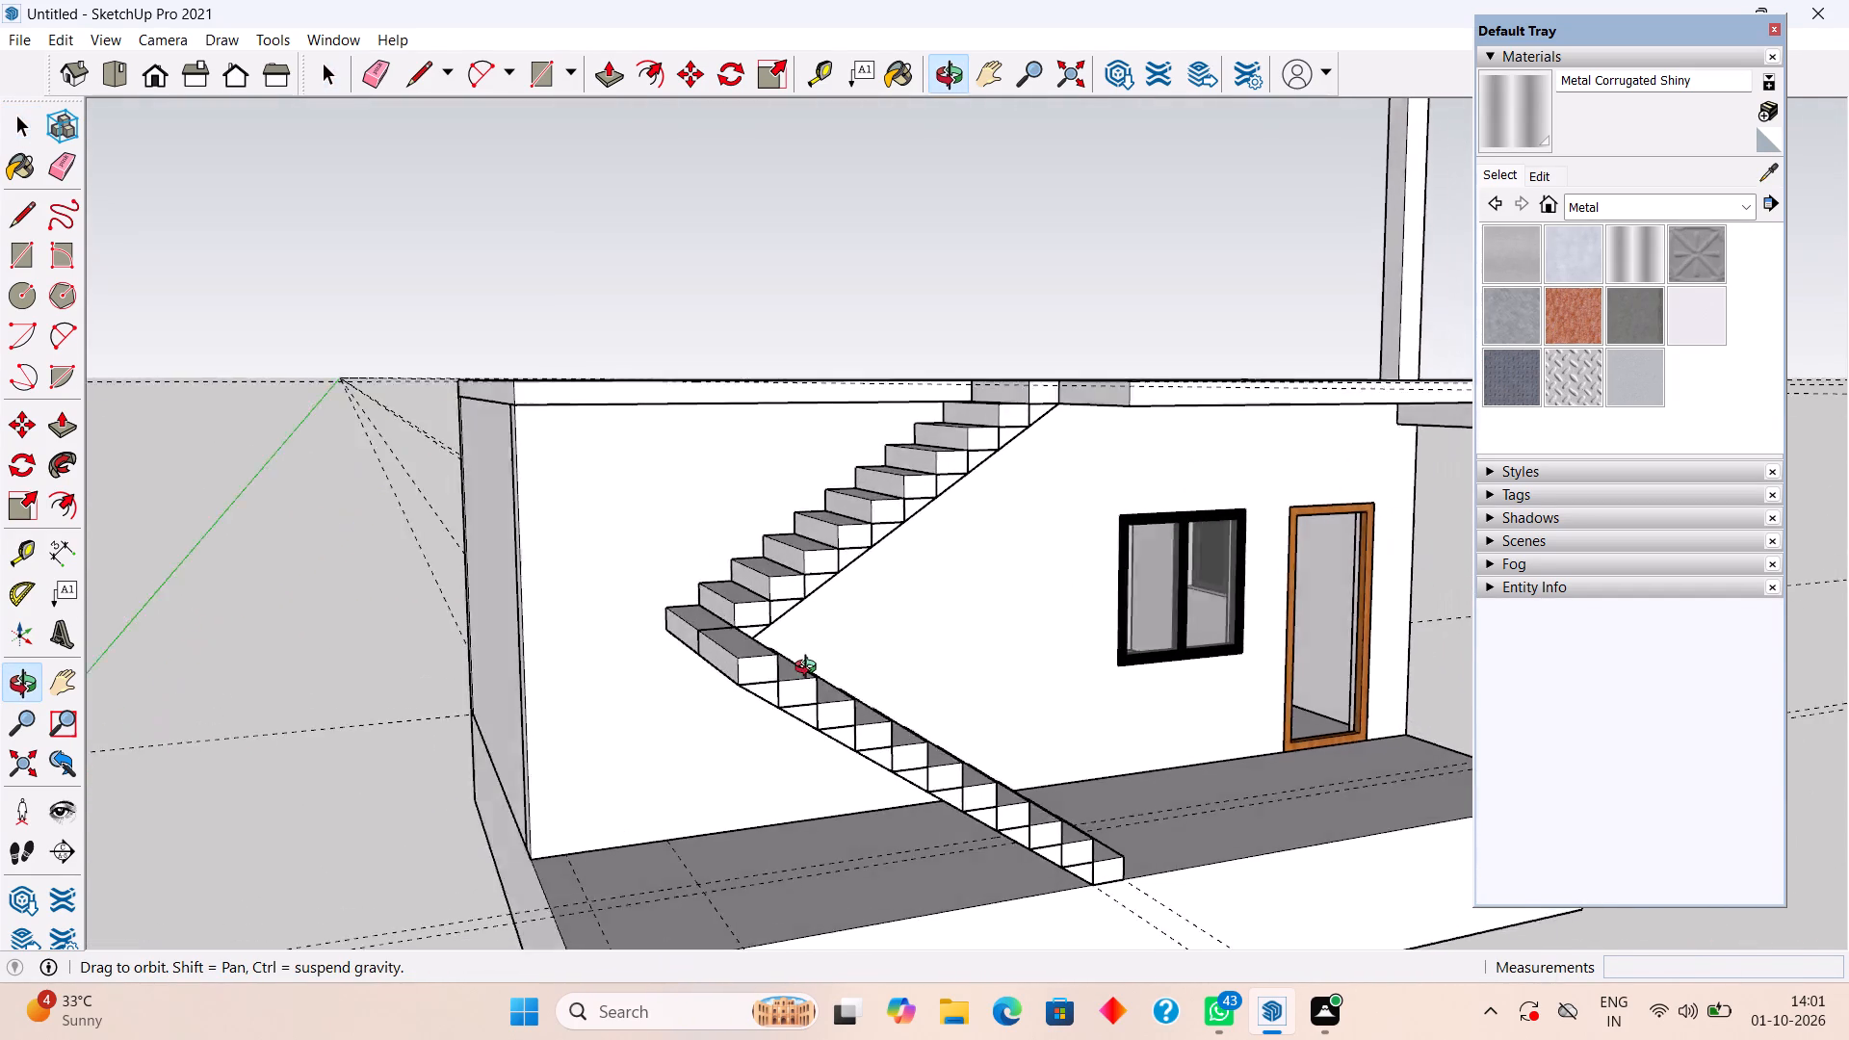
pyautogui.moveTo(810, 669); pyautogui.dragTo(822, 664, button='middle')
pyautogui.moveTo(808, 673); pyautogui.dragTo(437, 788, button='middle')
pyautogui.moveTo(830, 741); pyautogui.dragTo(724, 769, button='middle')
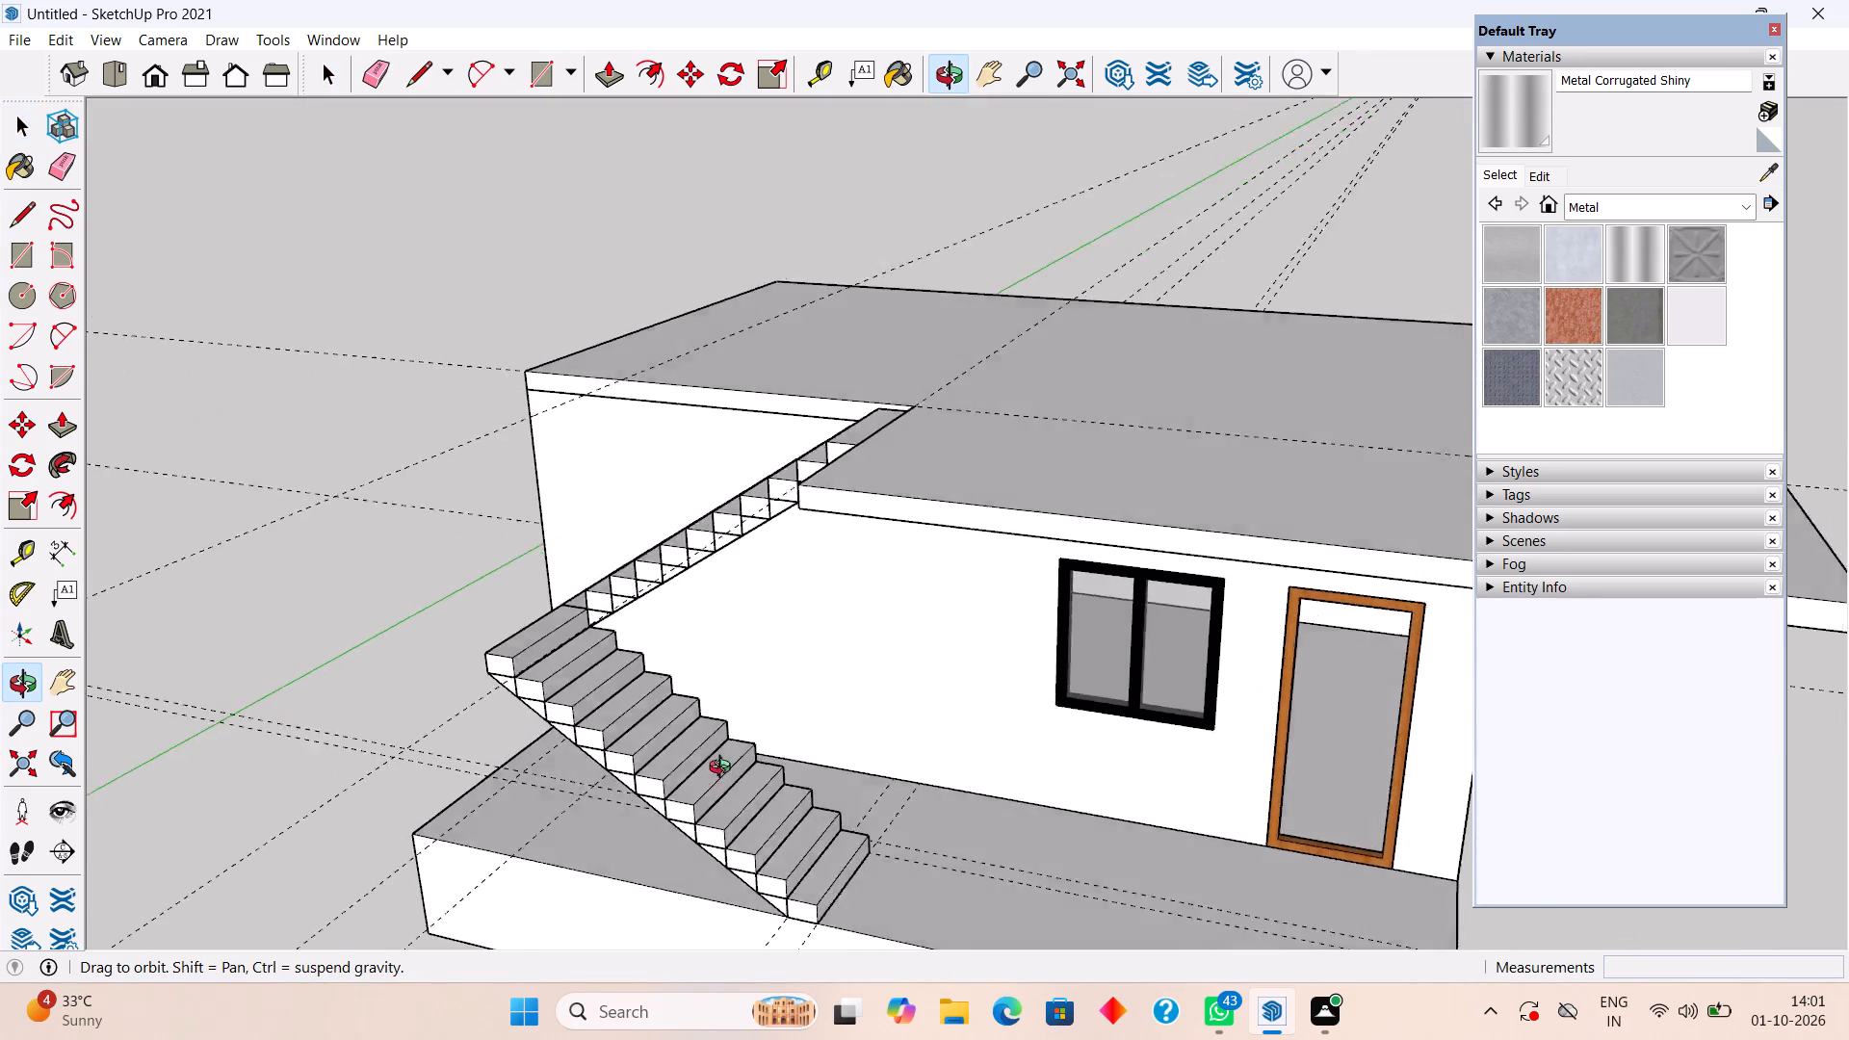
pyautogui.moveTo(724, 769); pyautogui.dragTo(553, 798, button='middle')
pyautogui.moveTo(754, 763); pyautogui.dragTo(566, 773, button='middle')
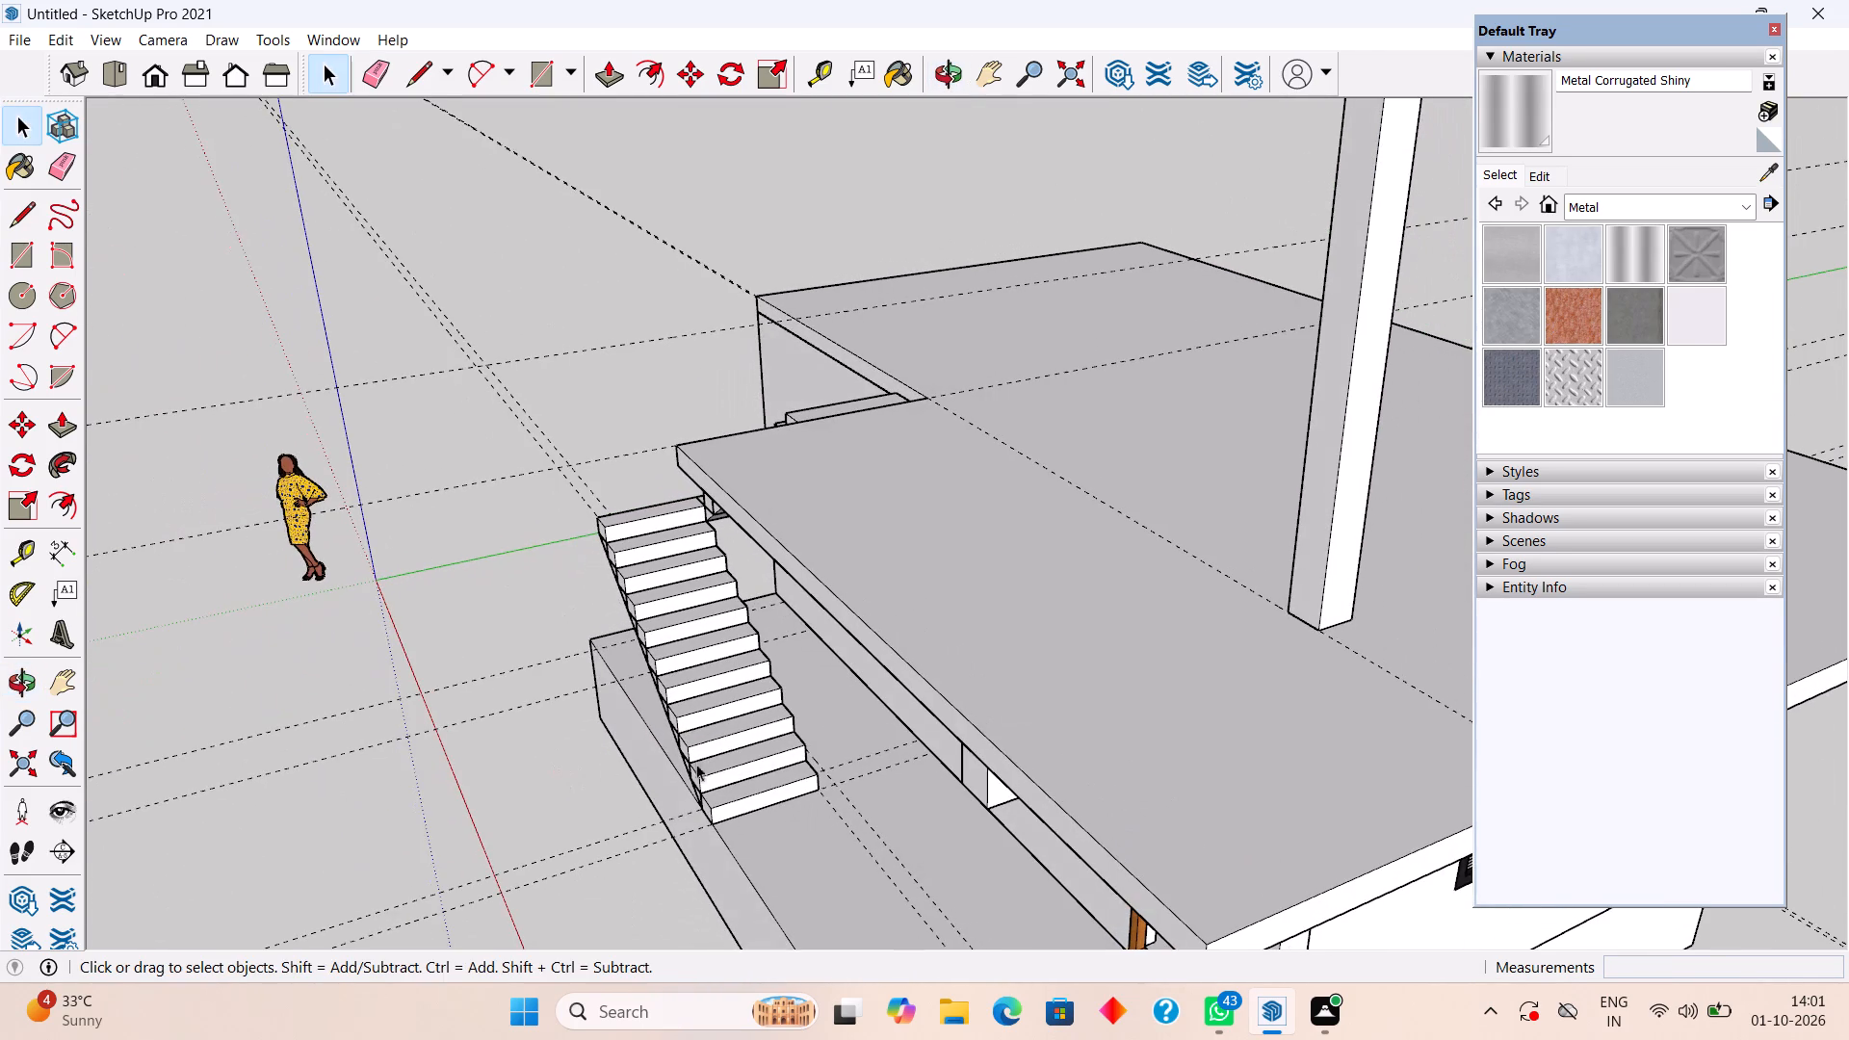
pyautogui.moveTo(743, 738); pyautogui.dragTo(672, 720, button='middle')
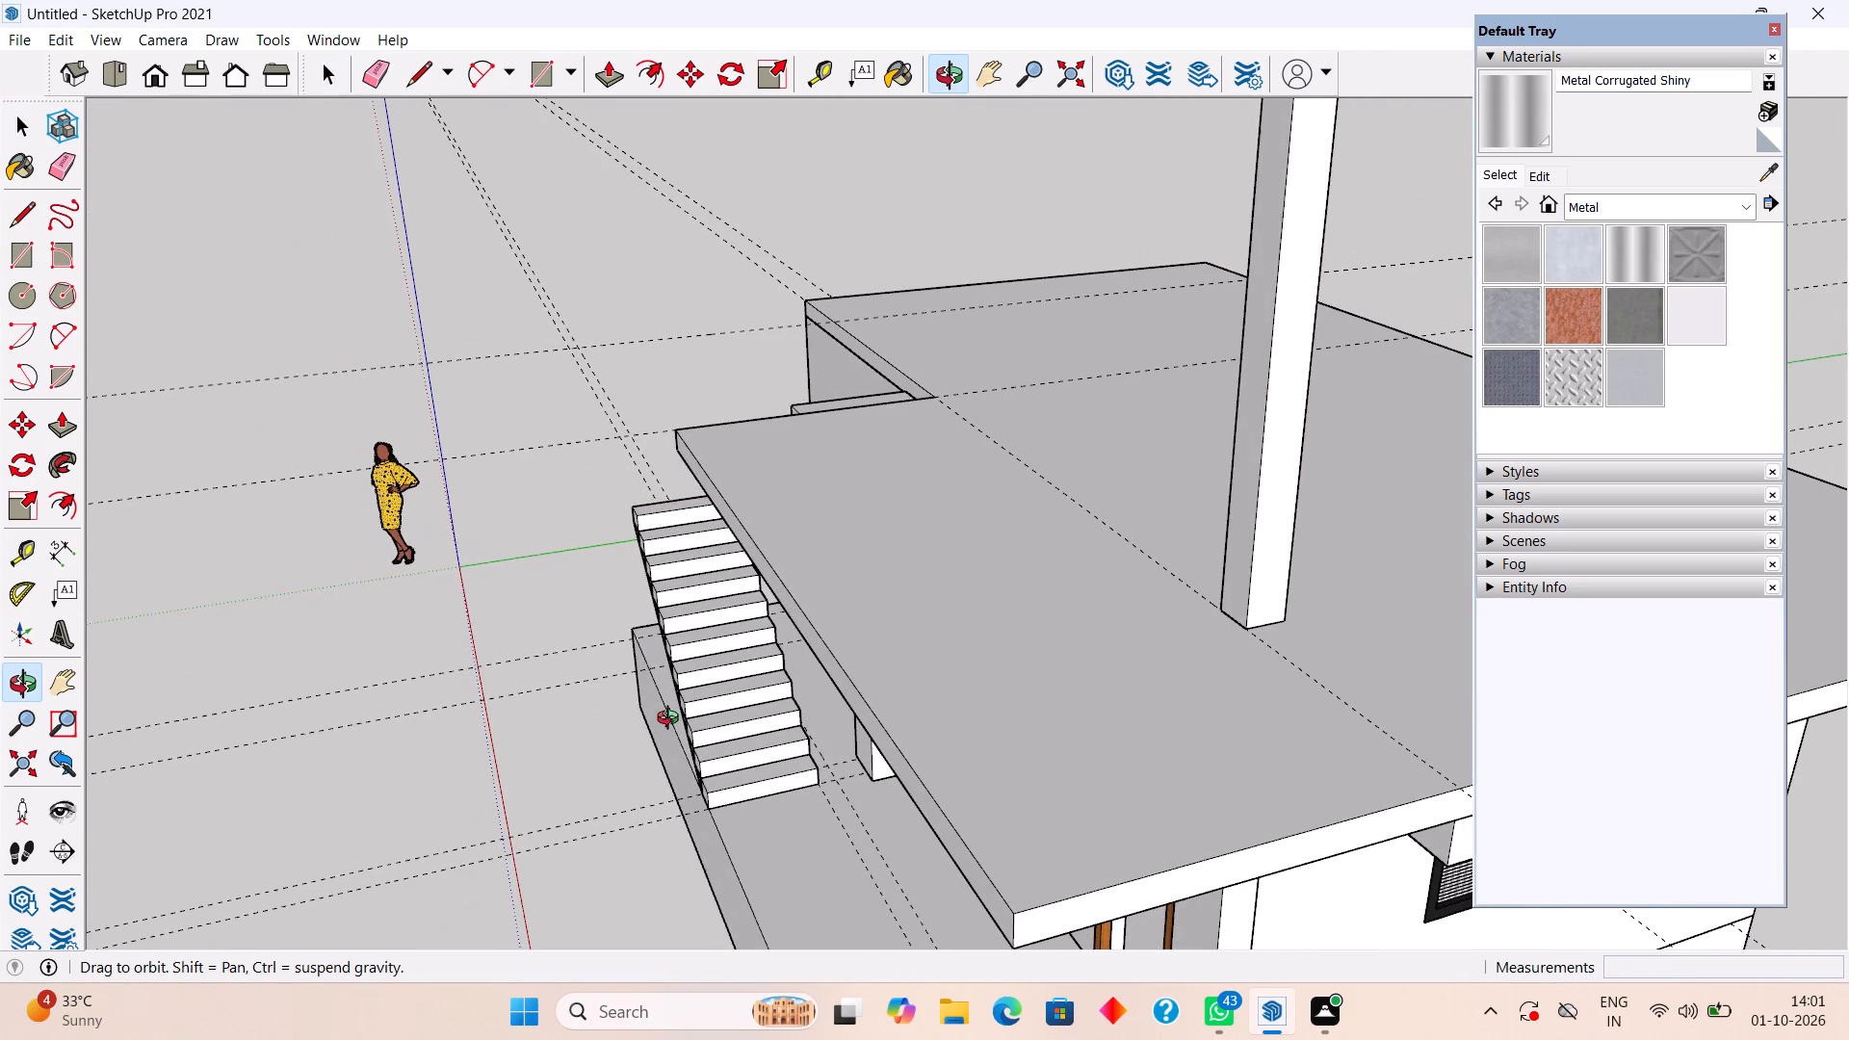
pyautogui.moveTo(672, 720); pyautogui.dragTo(1397, 802, button='middle')
pyautogui.moveTo(676, 722); pyautogui.dragTo(1332, 619, button='middle')
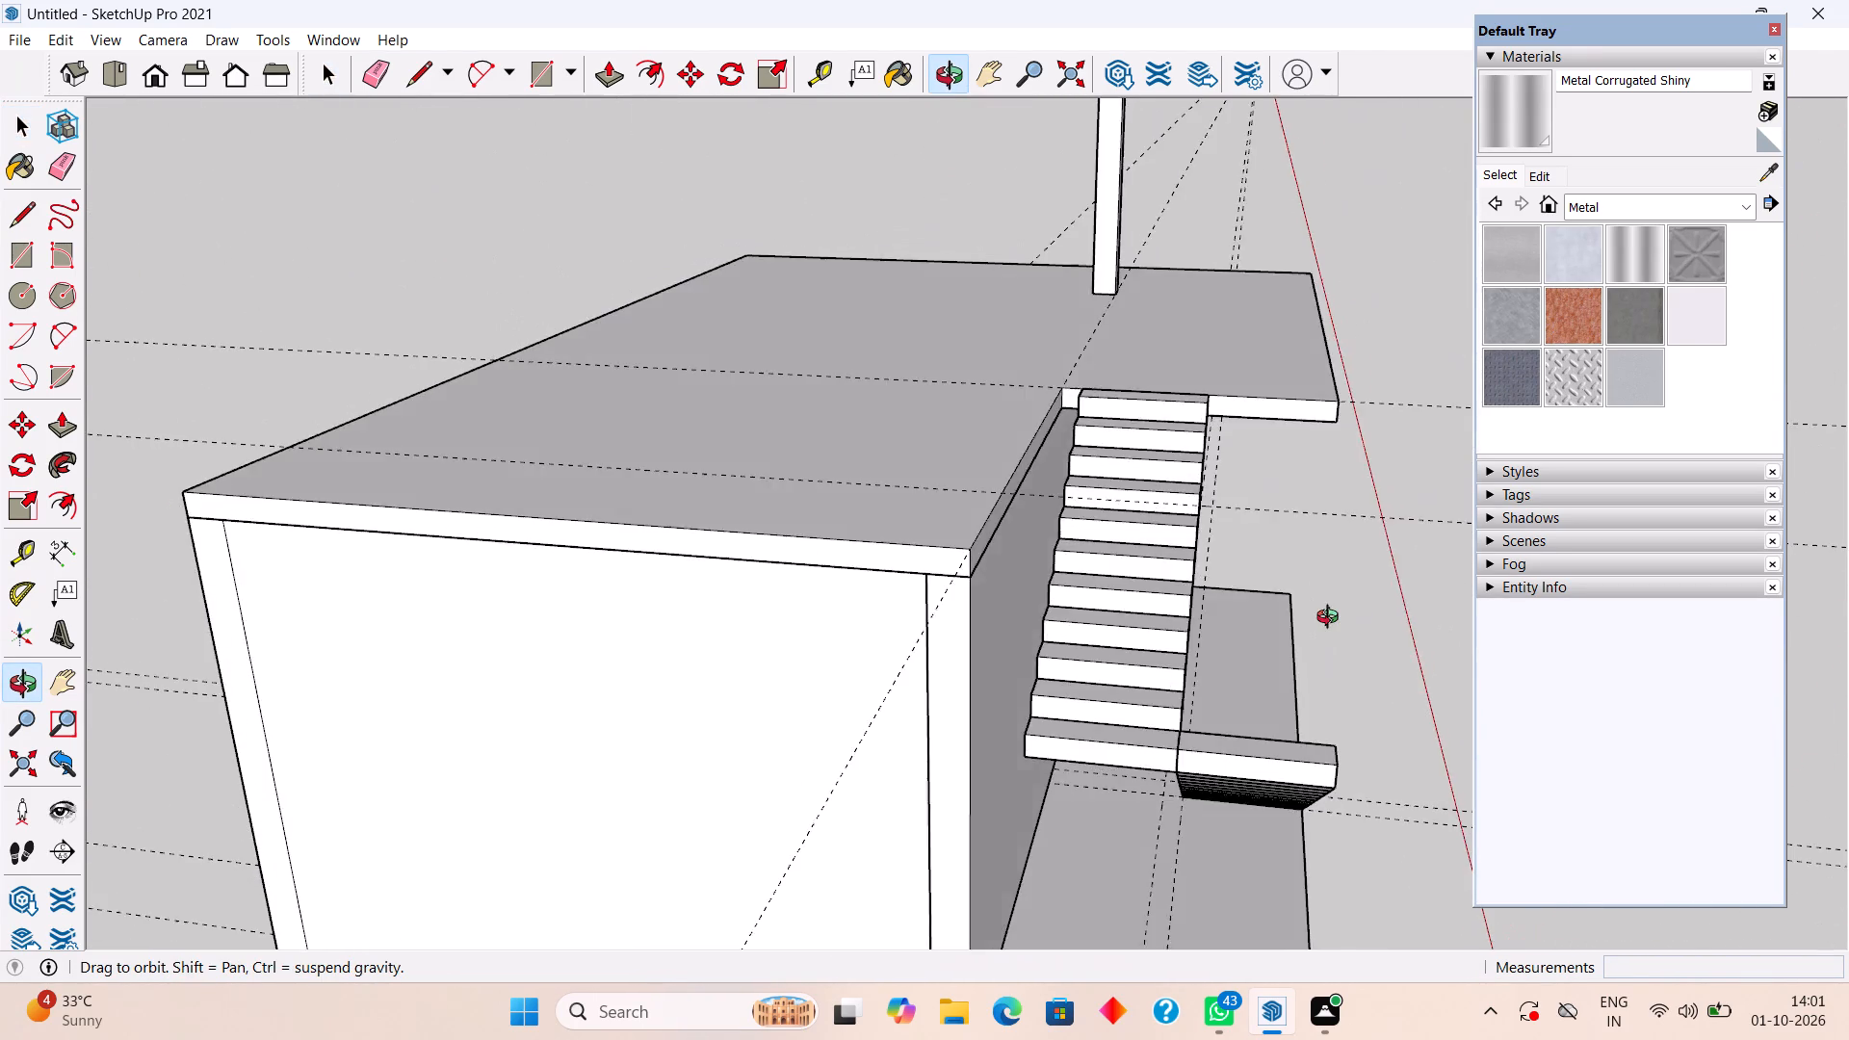
pyautogui.moveTo(1332, 619); pyautogui.dragTo(1369, 557, button='middle')
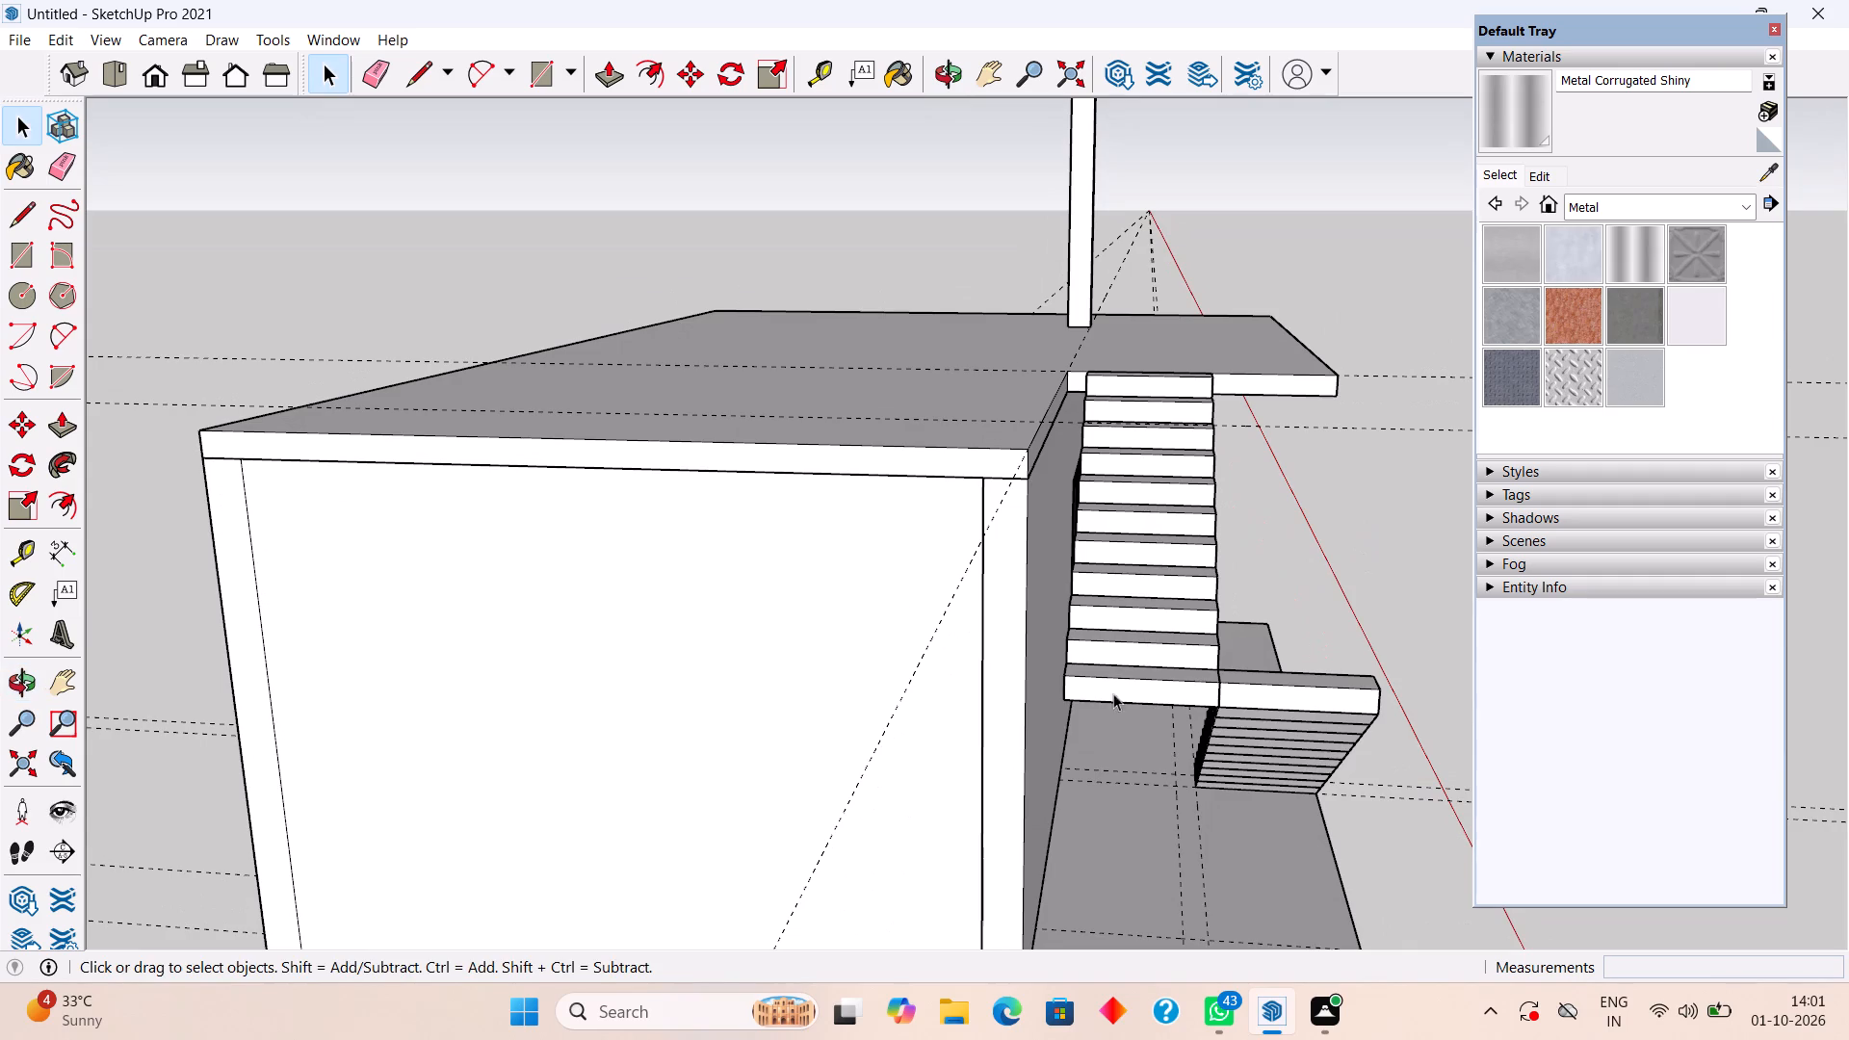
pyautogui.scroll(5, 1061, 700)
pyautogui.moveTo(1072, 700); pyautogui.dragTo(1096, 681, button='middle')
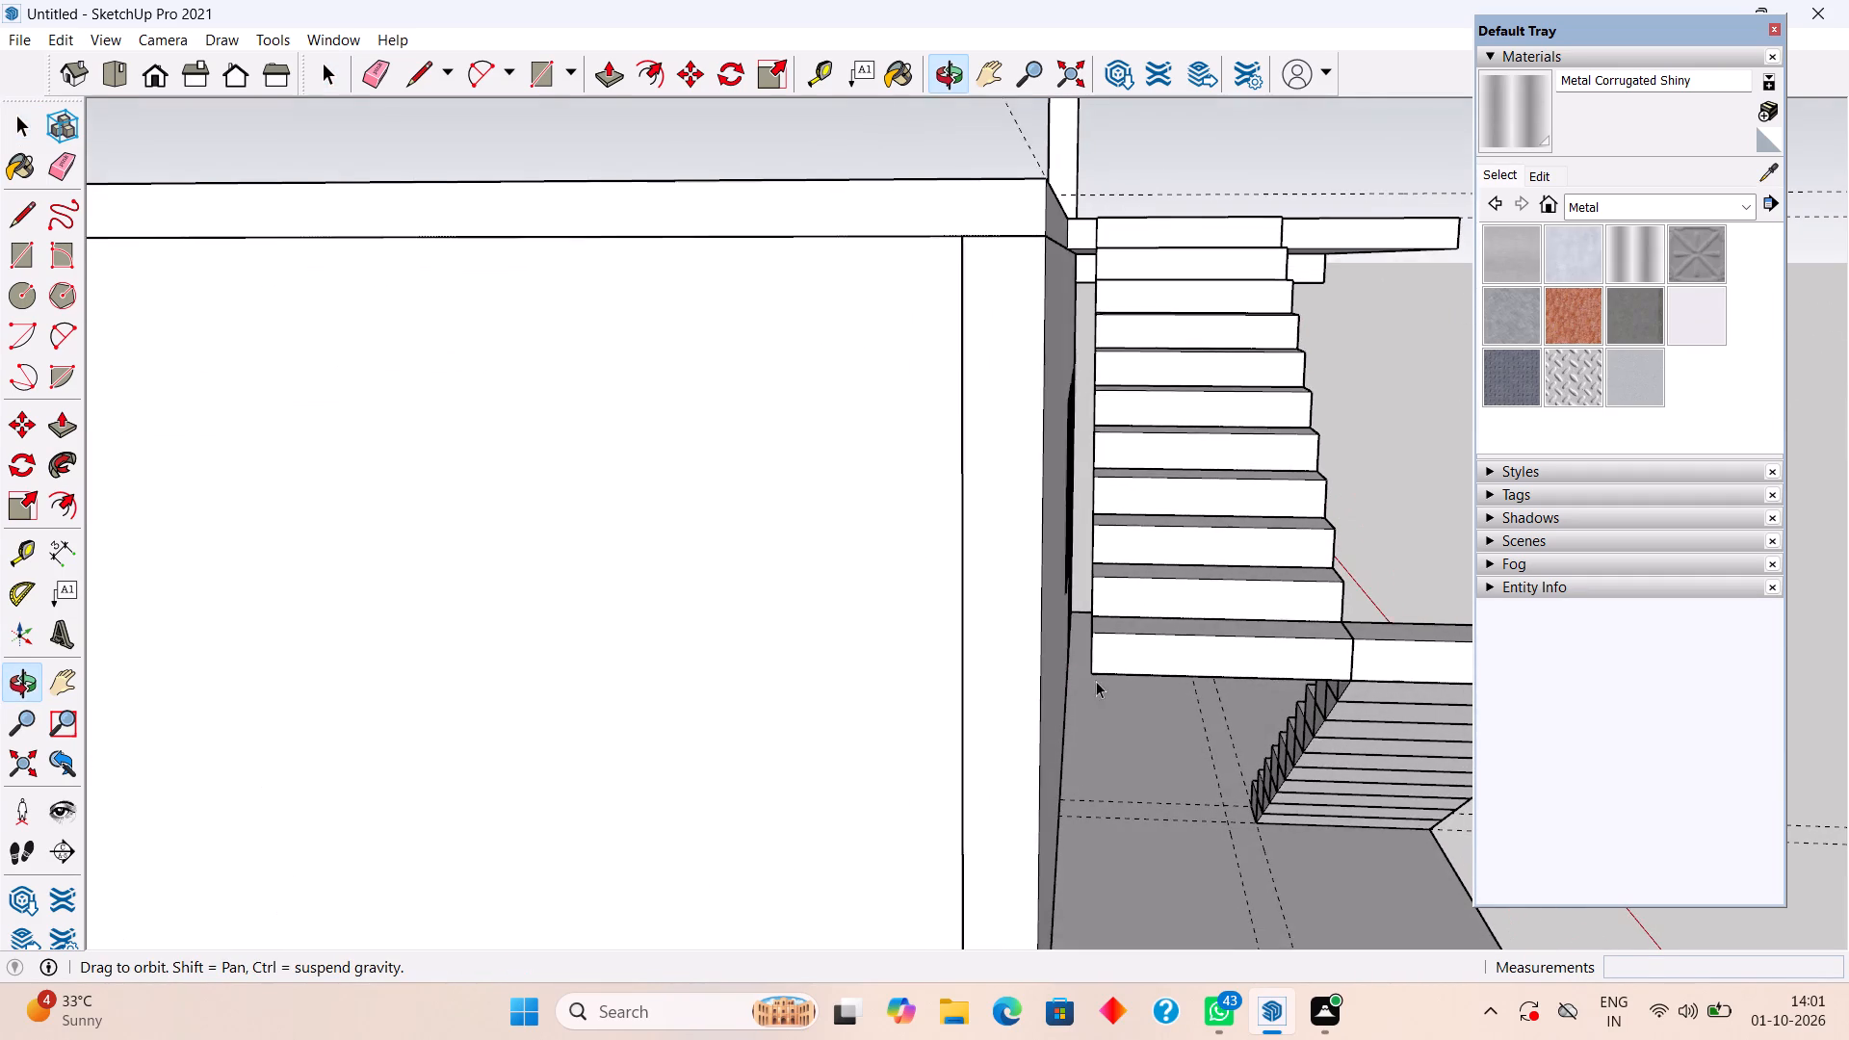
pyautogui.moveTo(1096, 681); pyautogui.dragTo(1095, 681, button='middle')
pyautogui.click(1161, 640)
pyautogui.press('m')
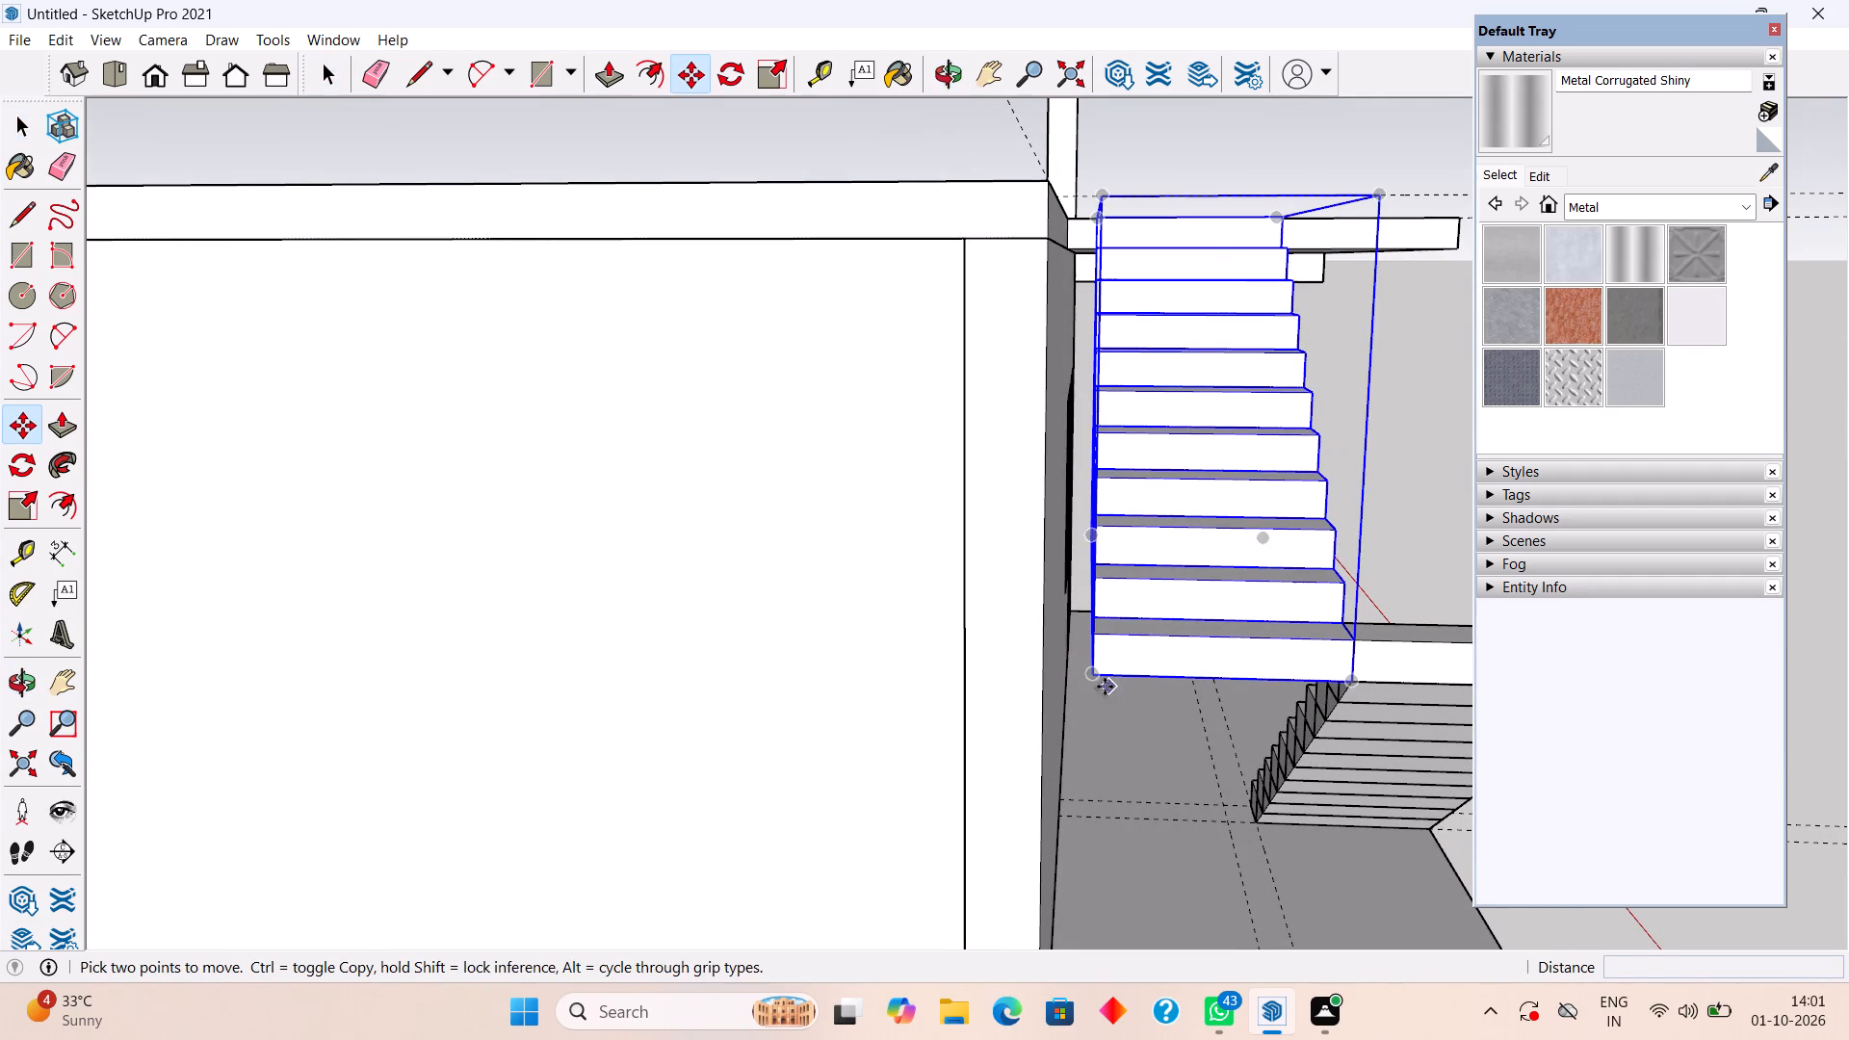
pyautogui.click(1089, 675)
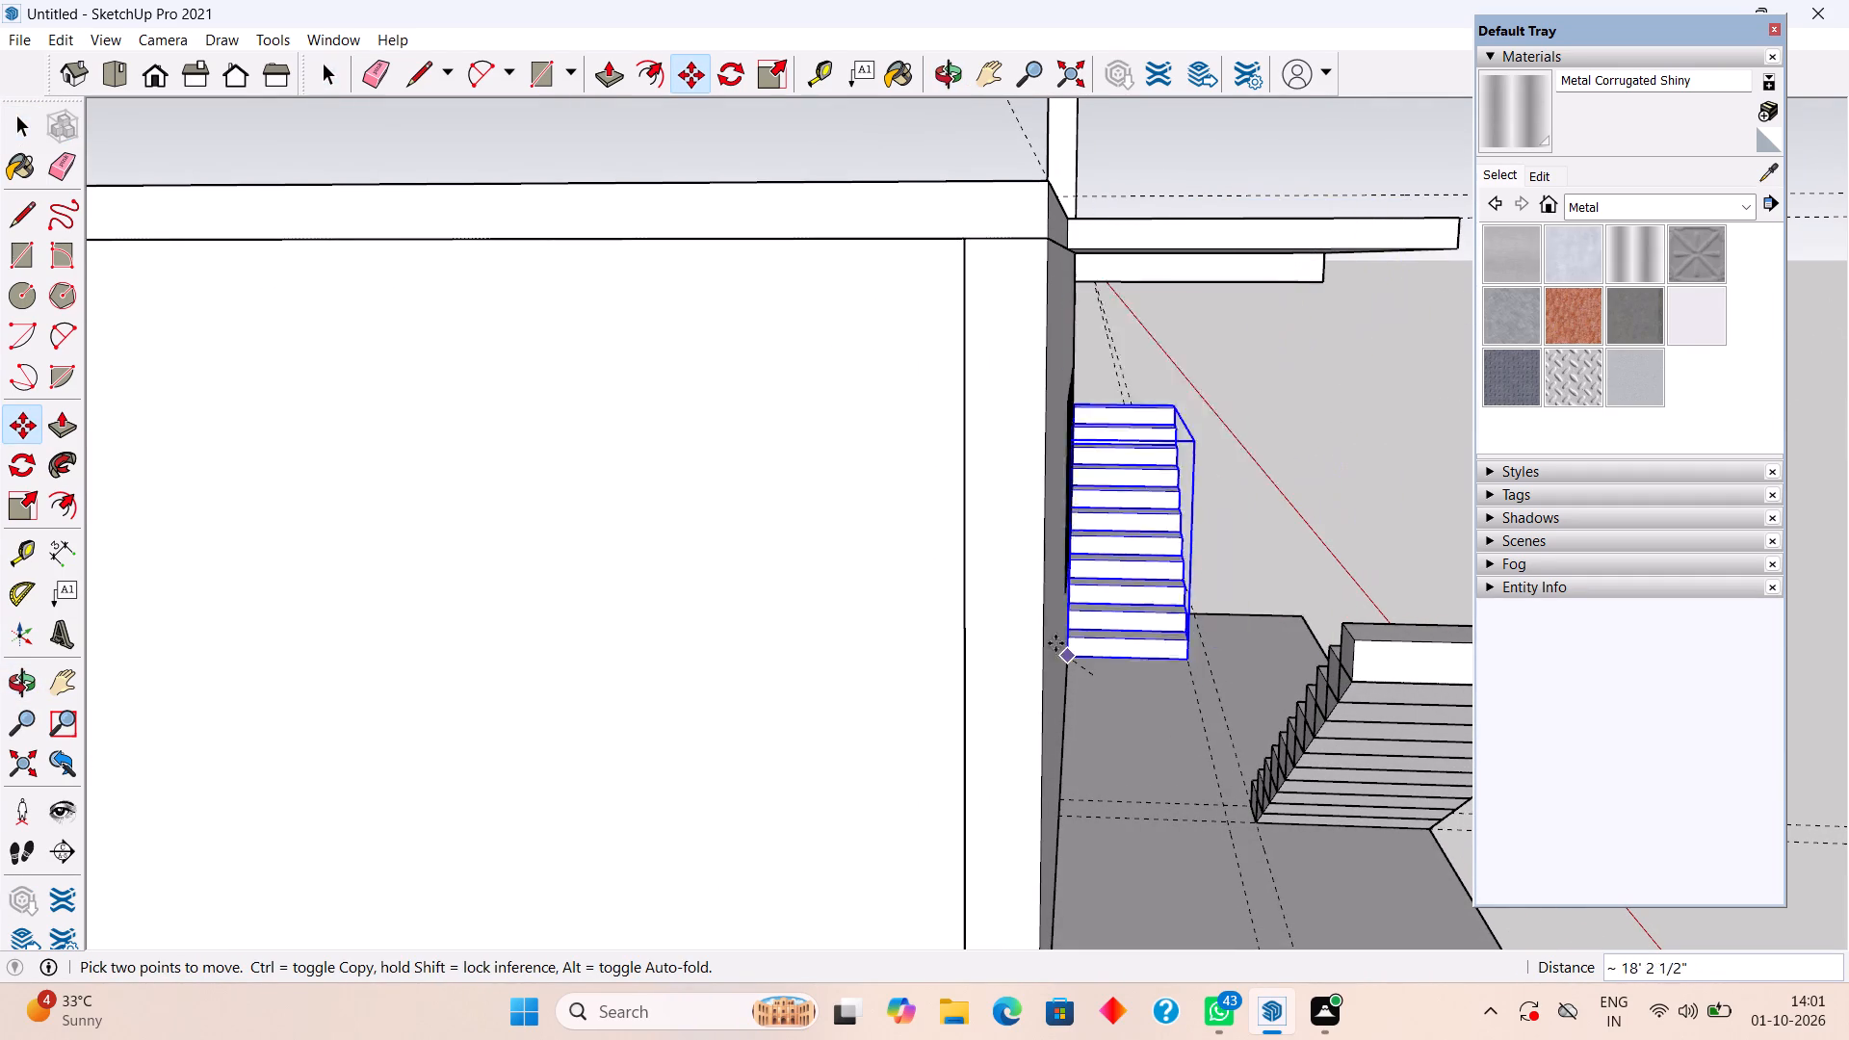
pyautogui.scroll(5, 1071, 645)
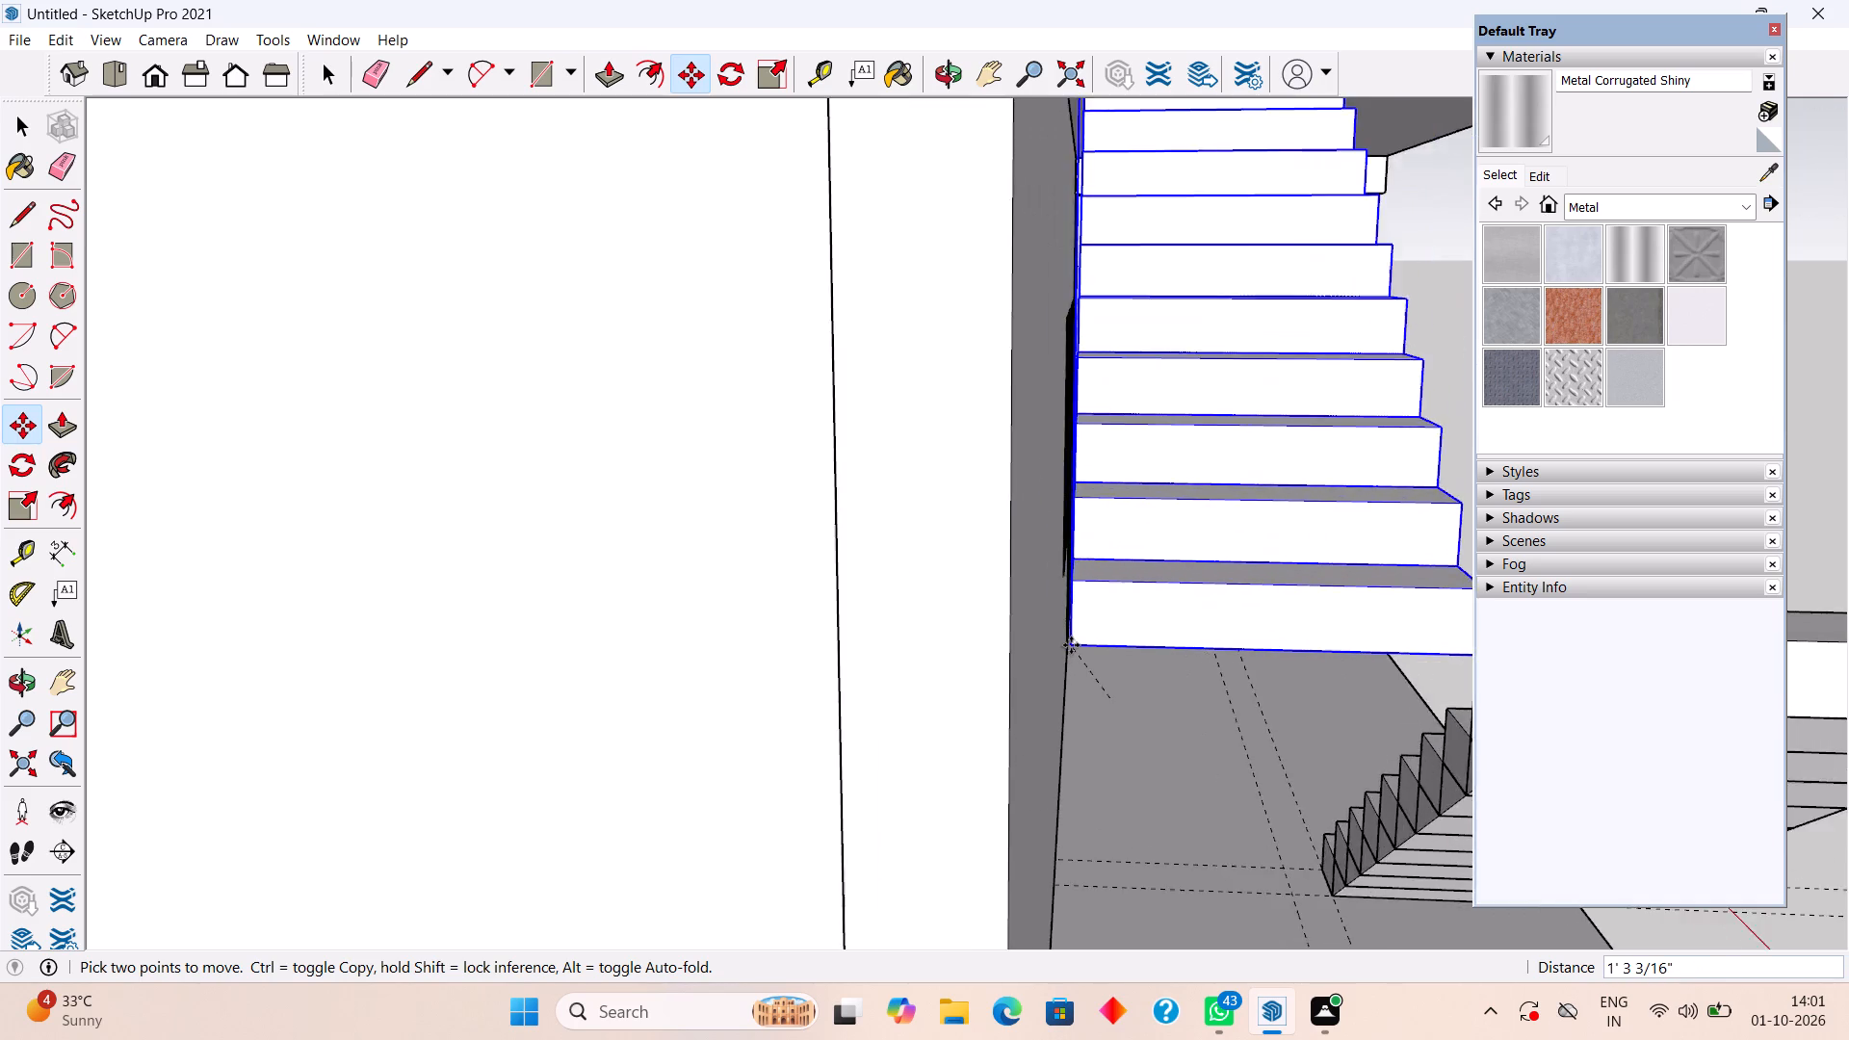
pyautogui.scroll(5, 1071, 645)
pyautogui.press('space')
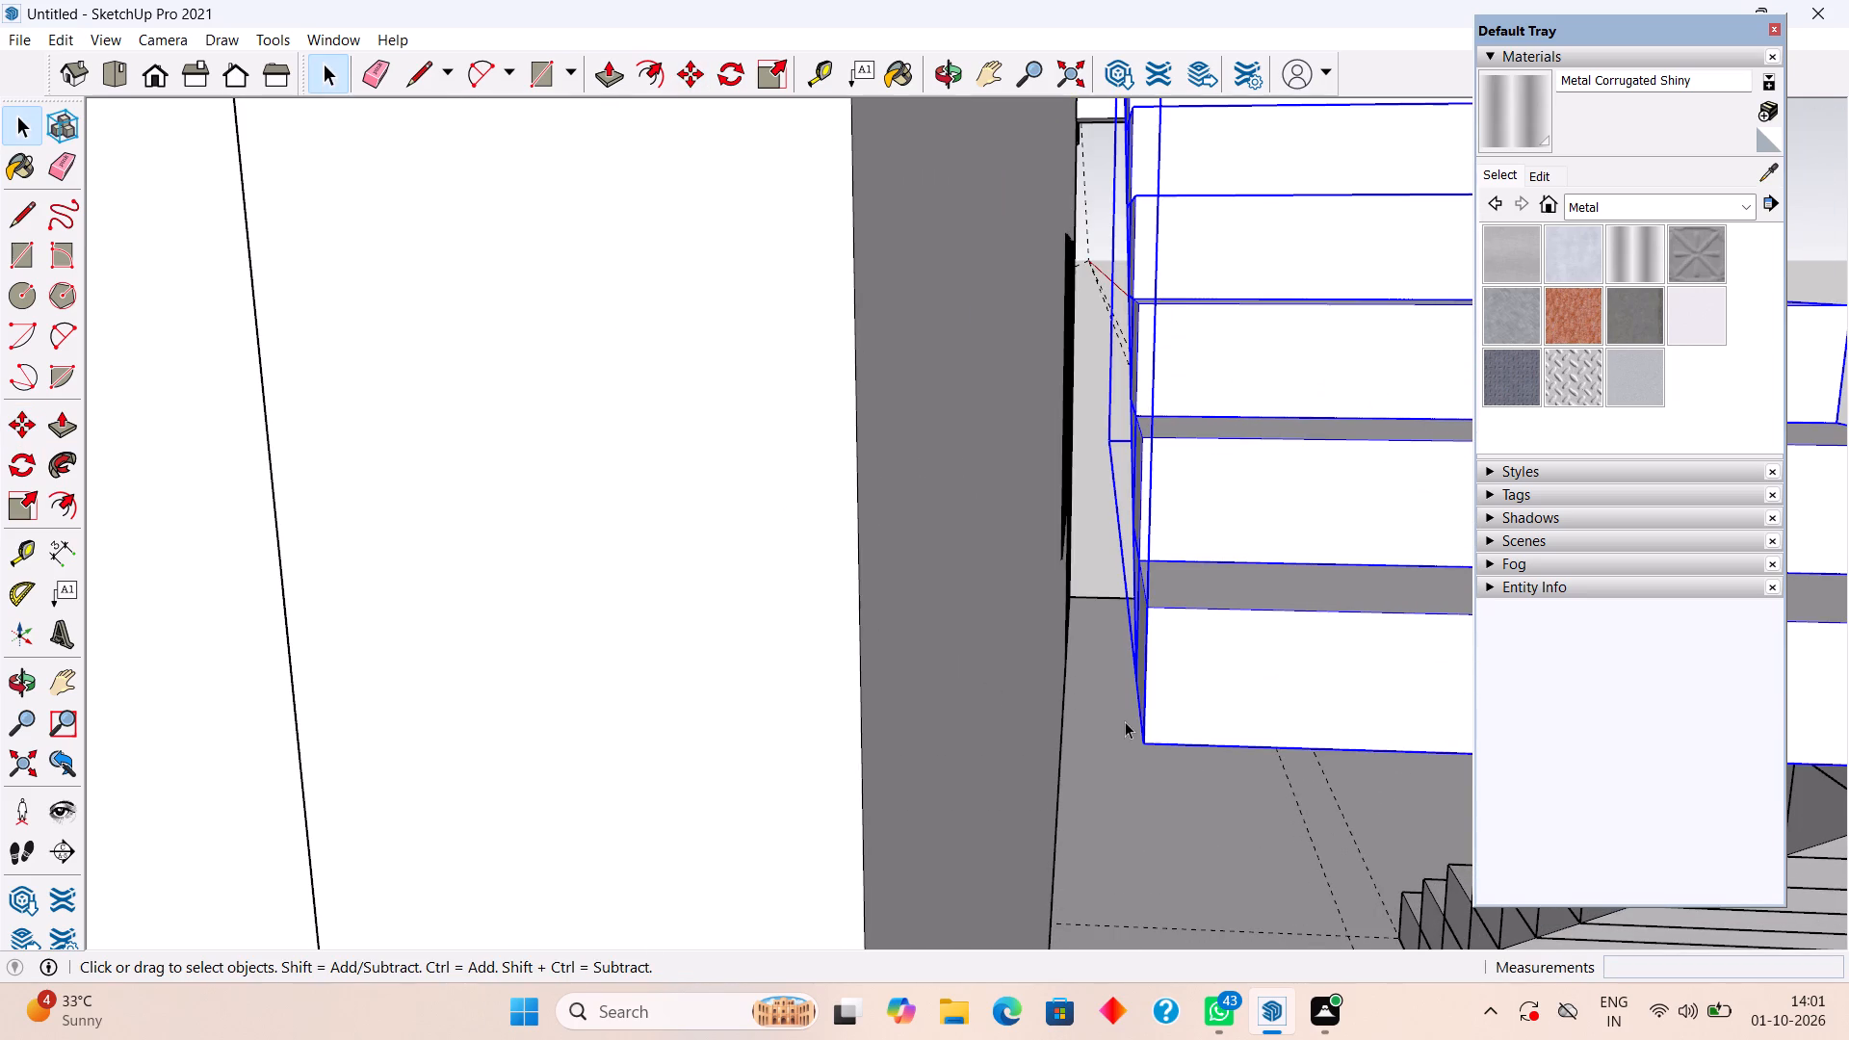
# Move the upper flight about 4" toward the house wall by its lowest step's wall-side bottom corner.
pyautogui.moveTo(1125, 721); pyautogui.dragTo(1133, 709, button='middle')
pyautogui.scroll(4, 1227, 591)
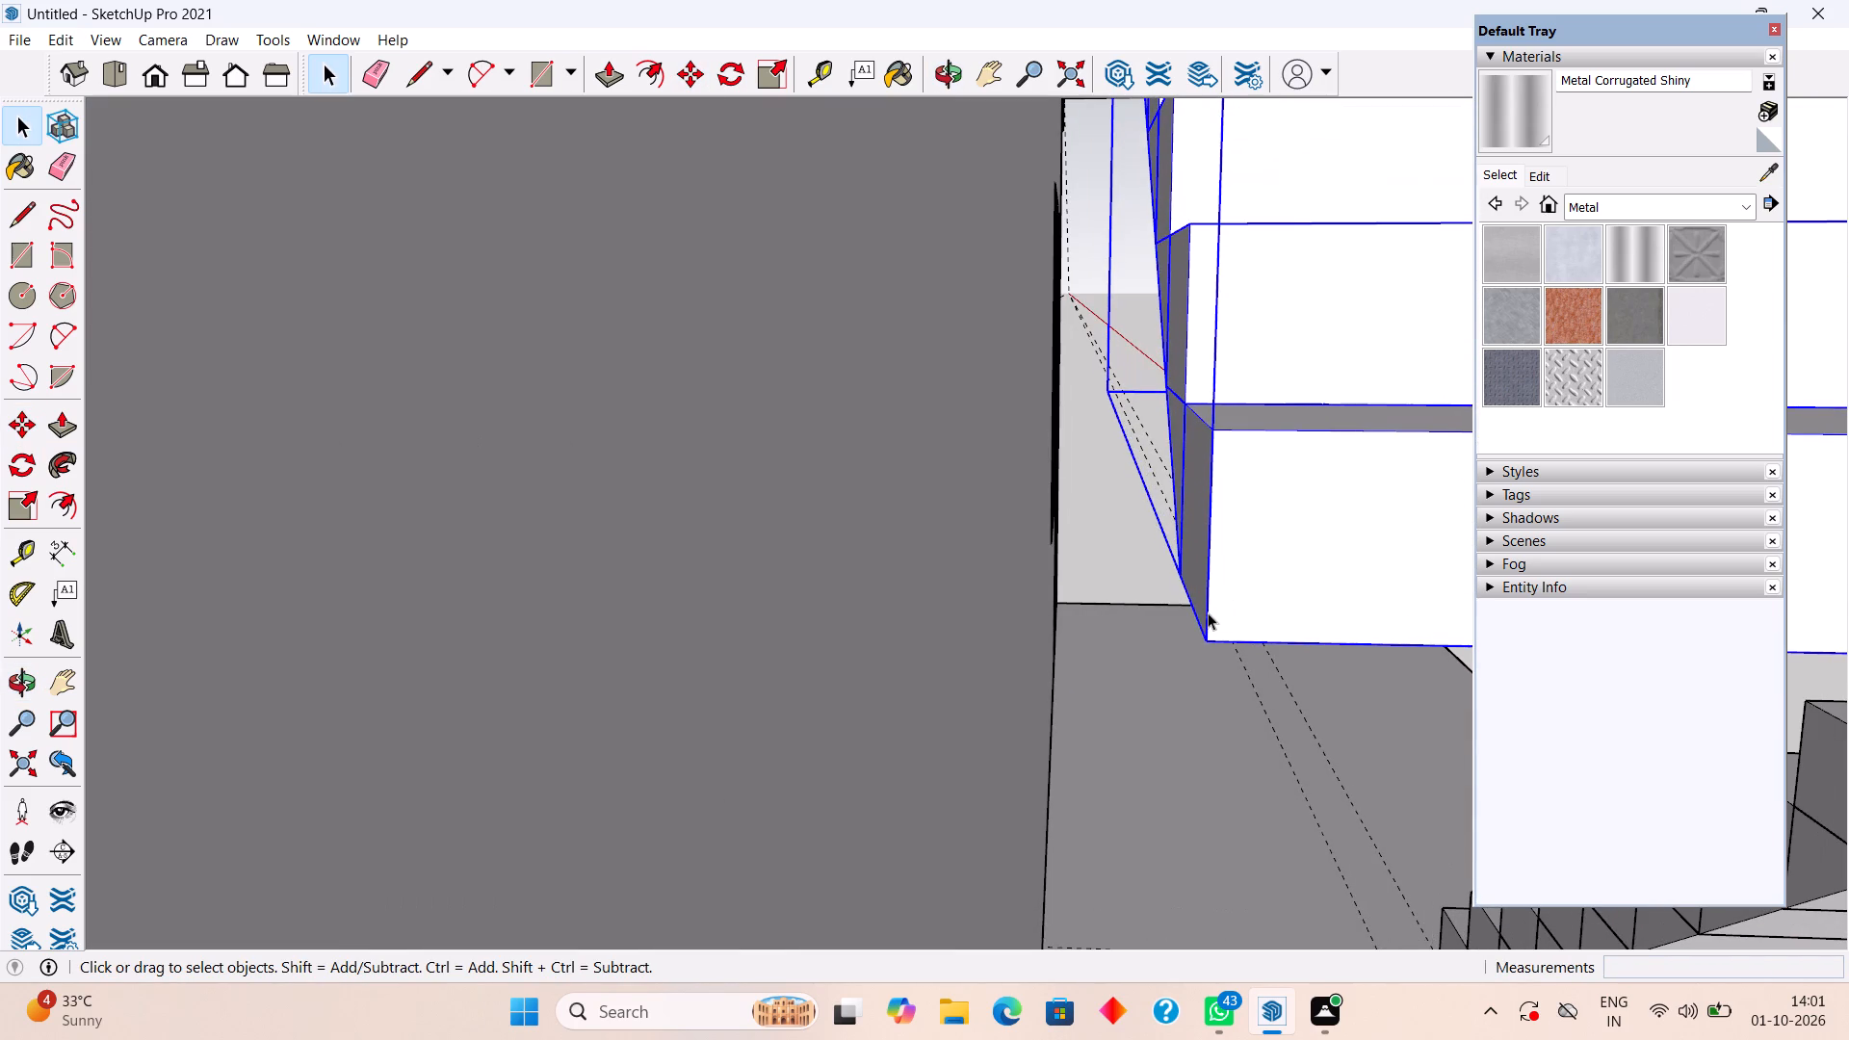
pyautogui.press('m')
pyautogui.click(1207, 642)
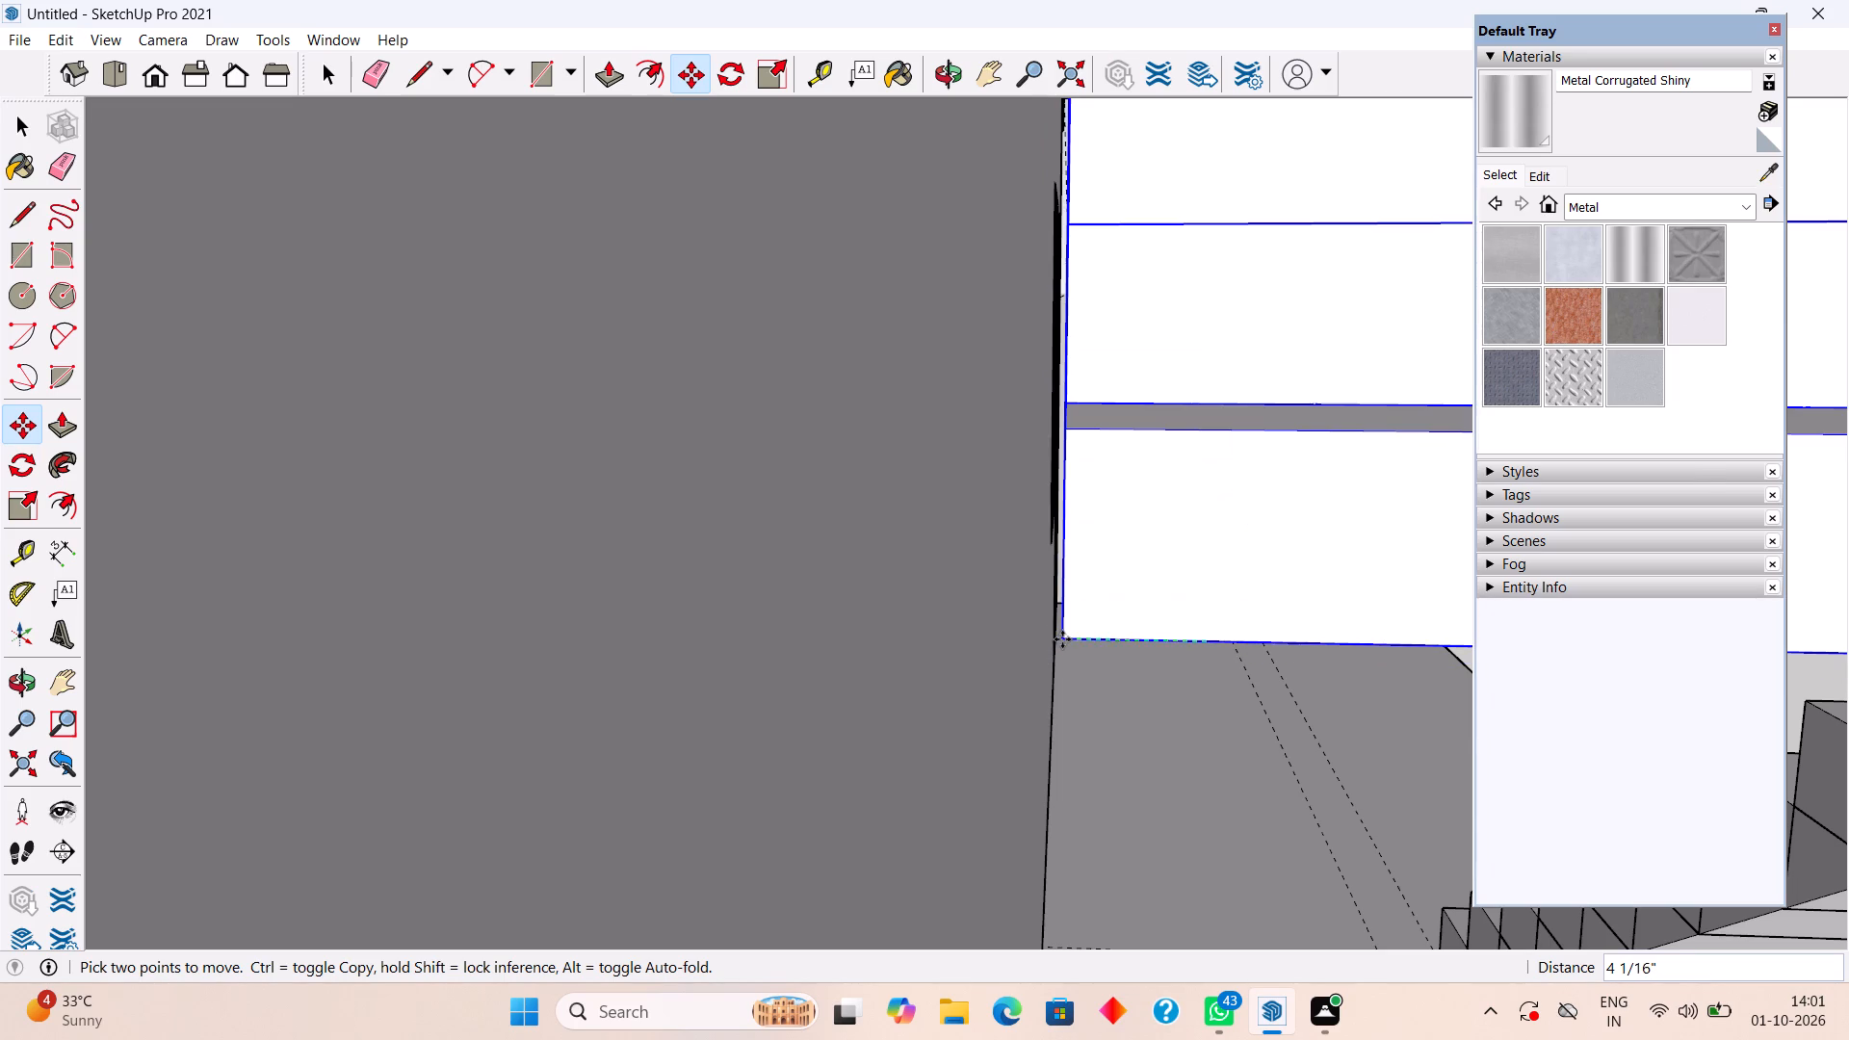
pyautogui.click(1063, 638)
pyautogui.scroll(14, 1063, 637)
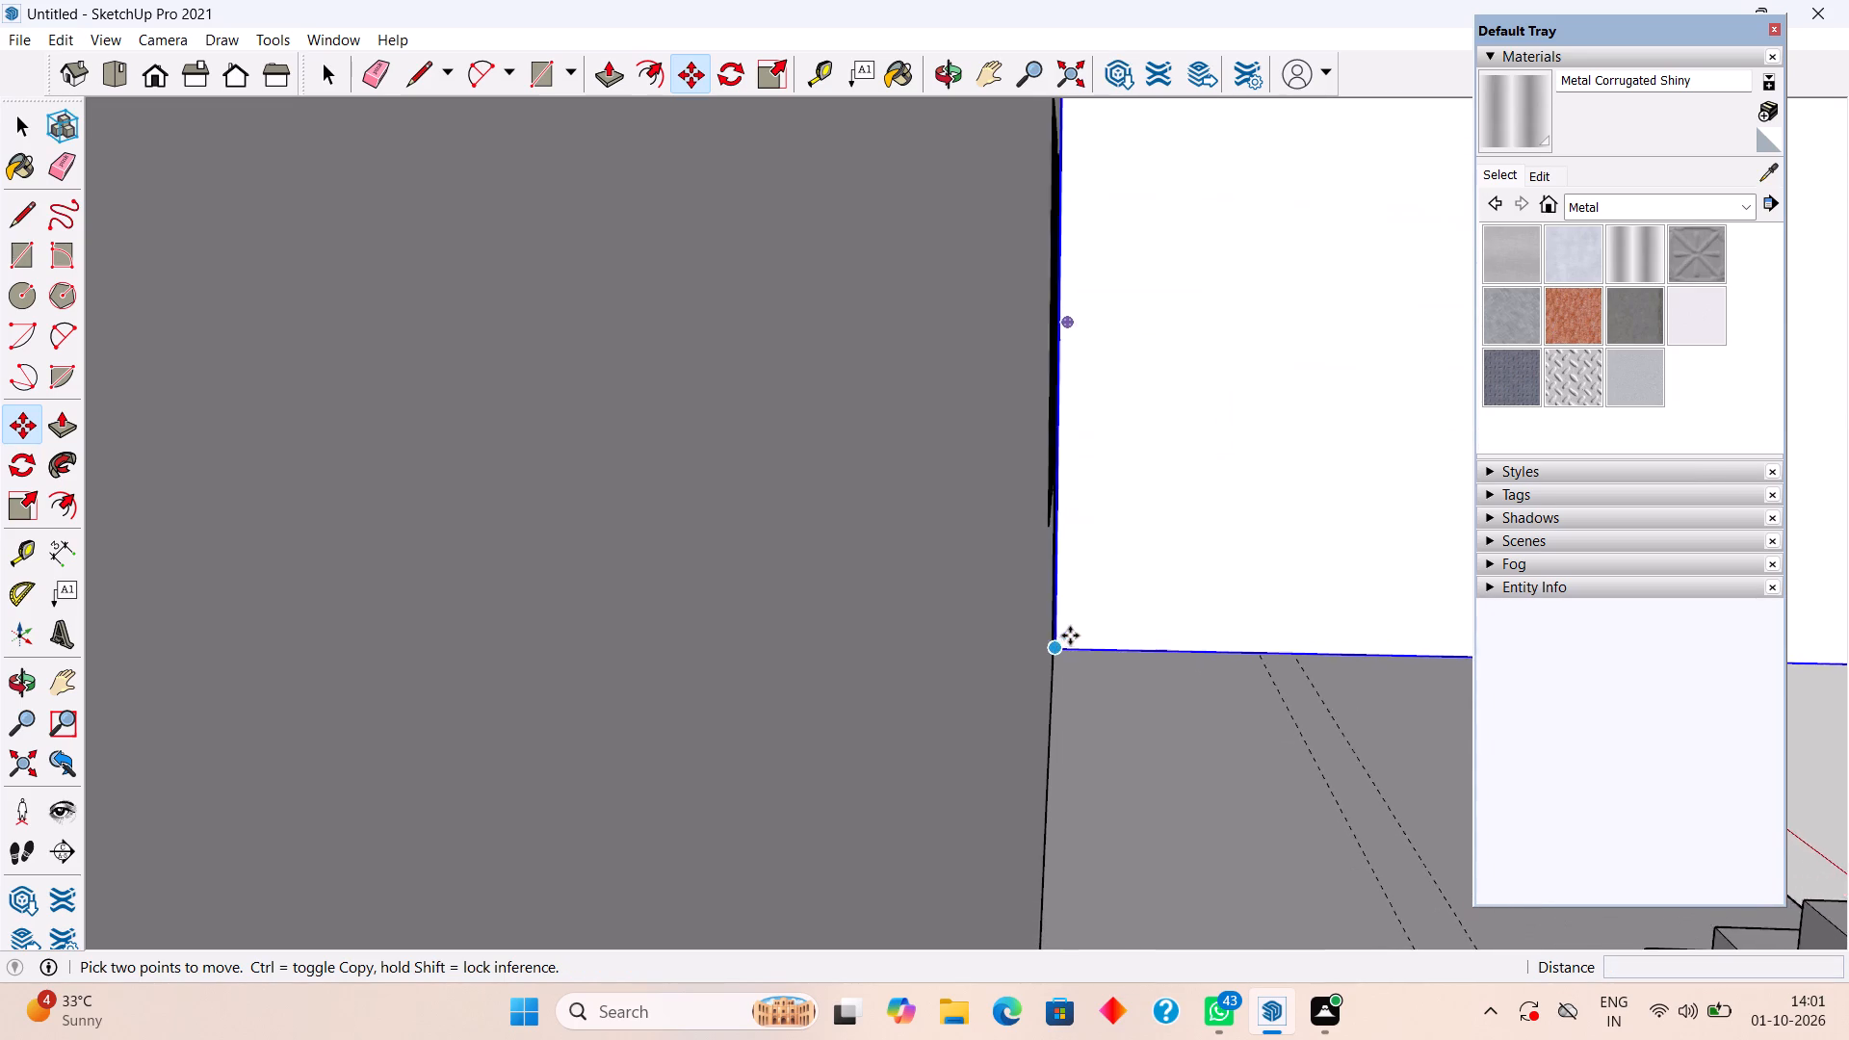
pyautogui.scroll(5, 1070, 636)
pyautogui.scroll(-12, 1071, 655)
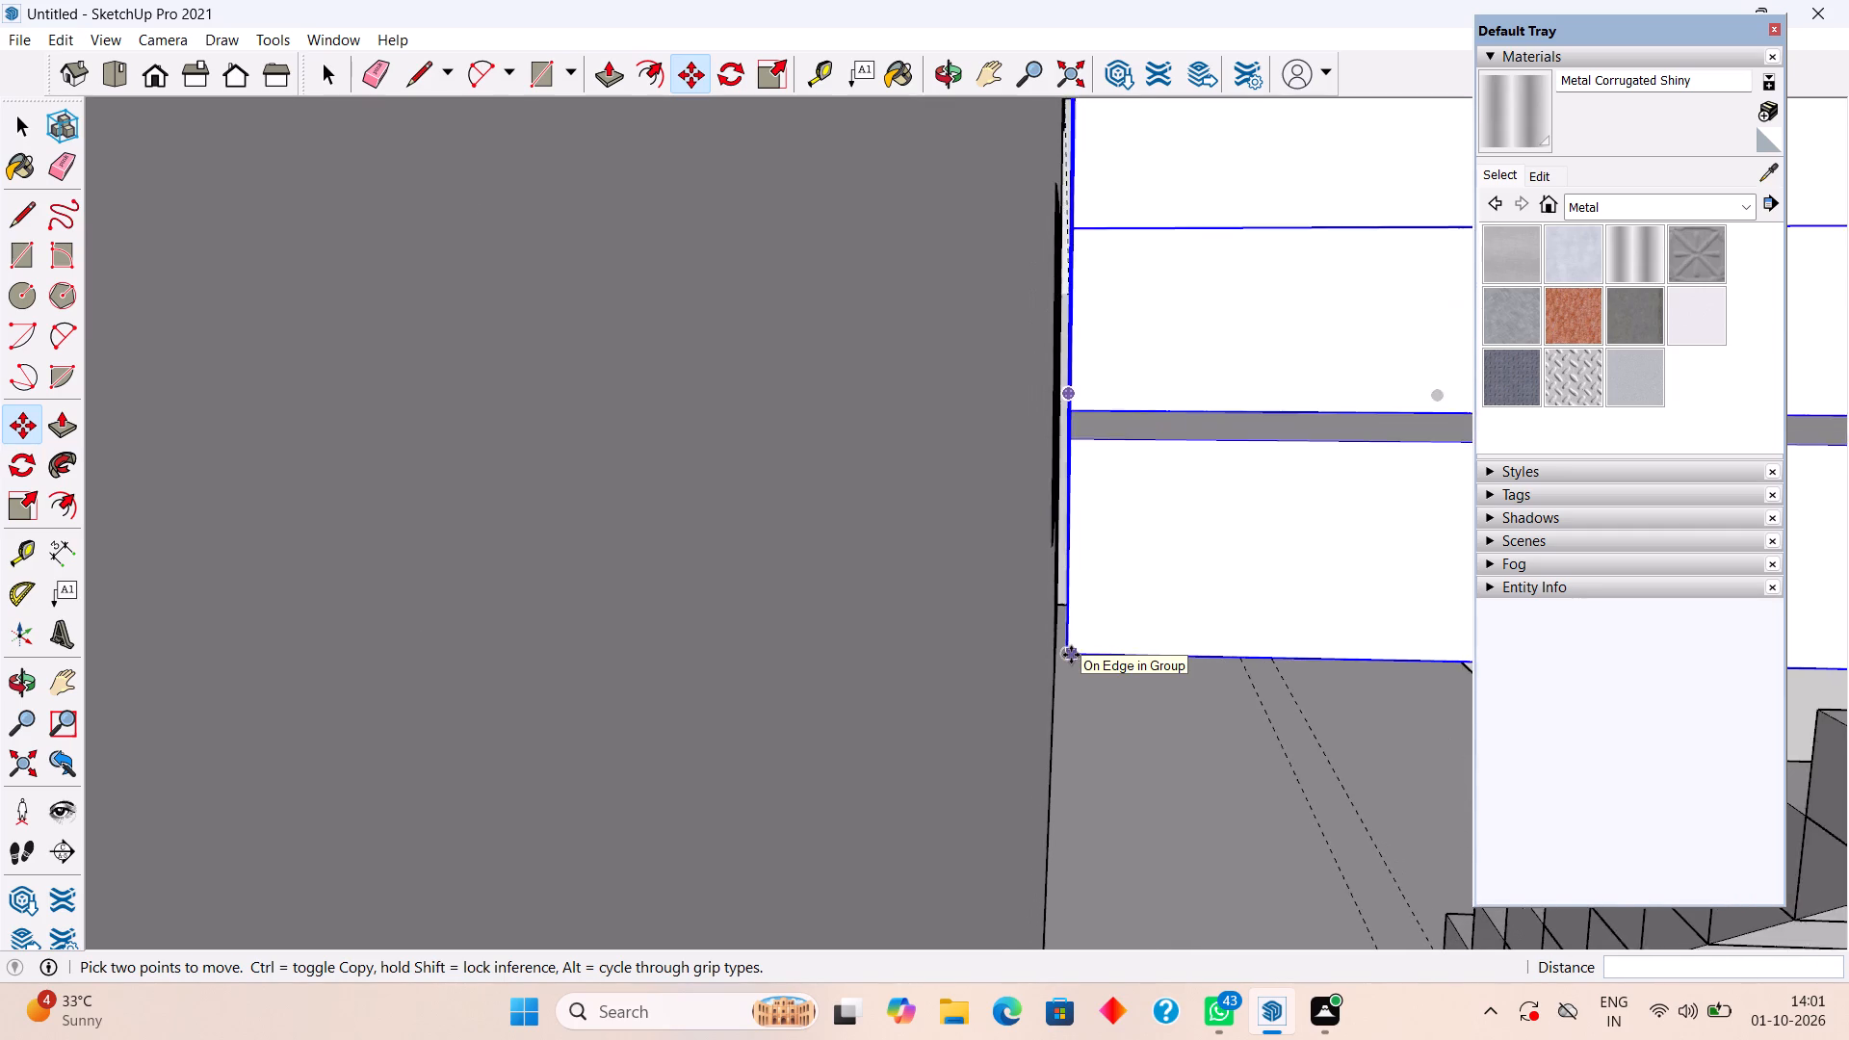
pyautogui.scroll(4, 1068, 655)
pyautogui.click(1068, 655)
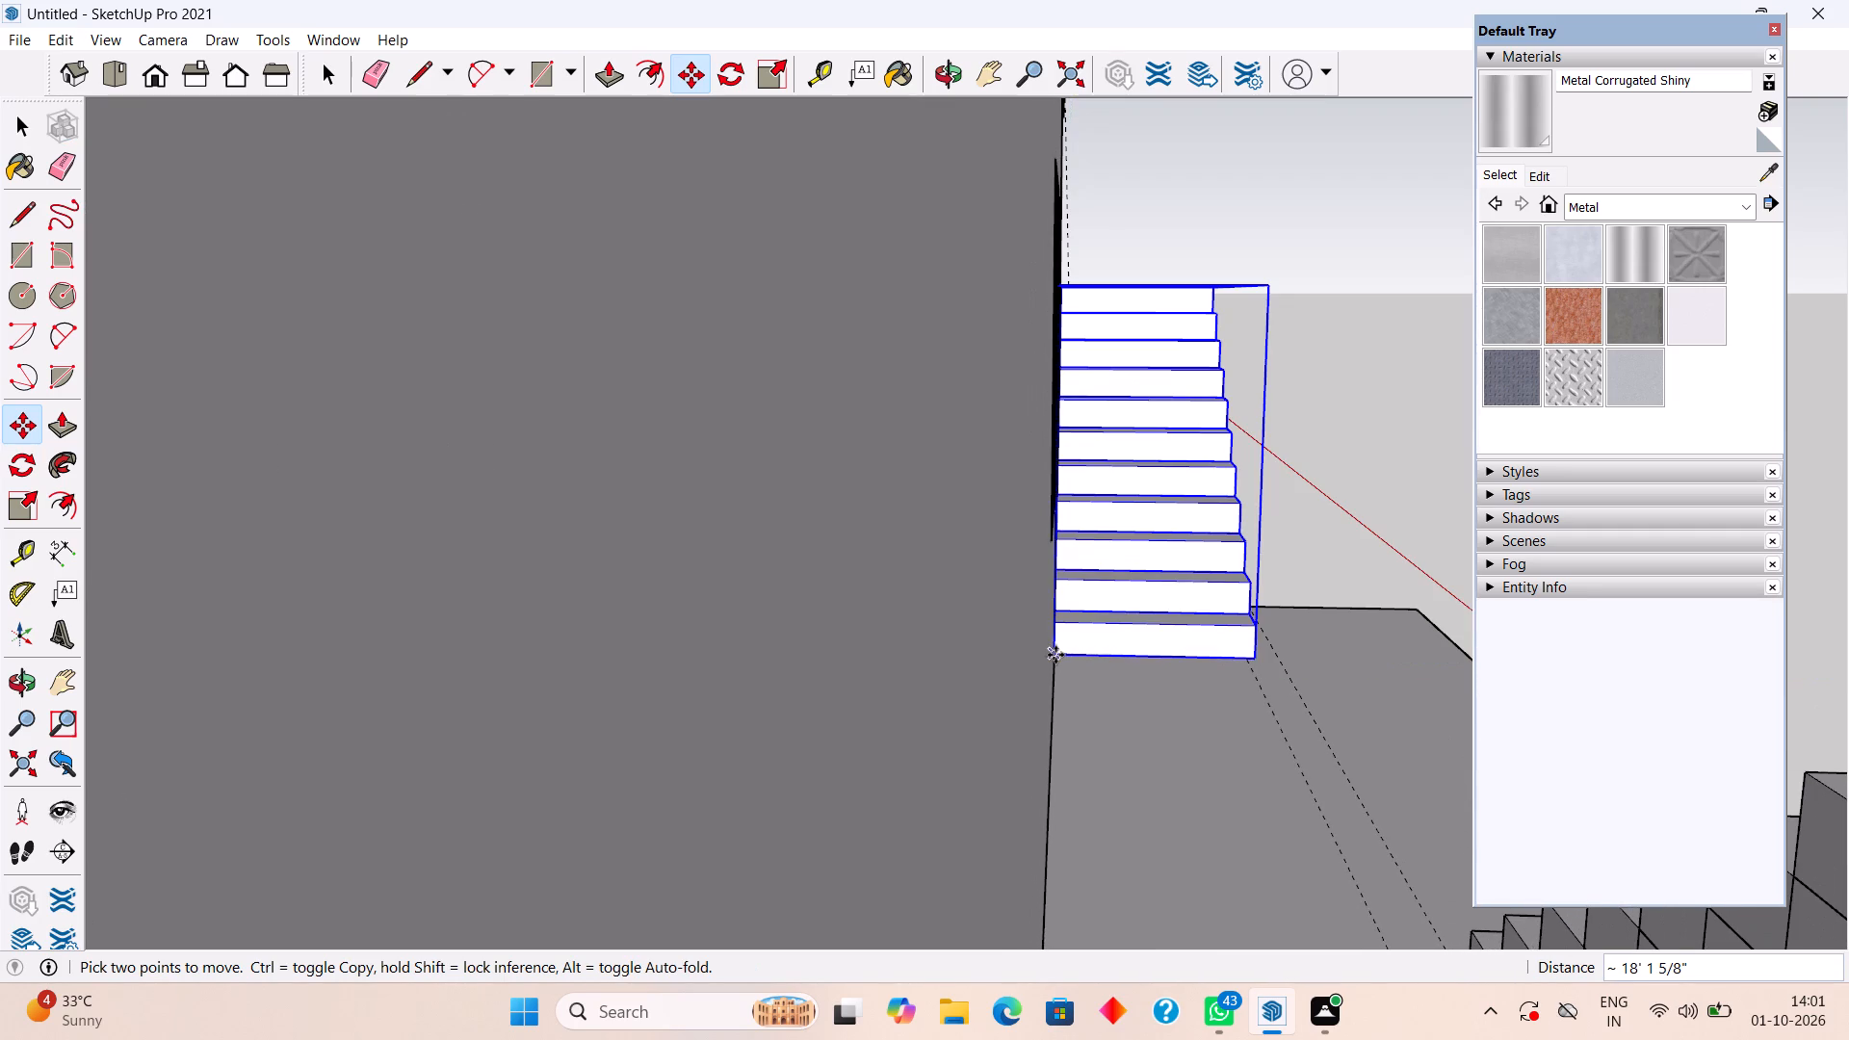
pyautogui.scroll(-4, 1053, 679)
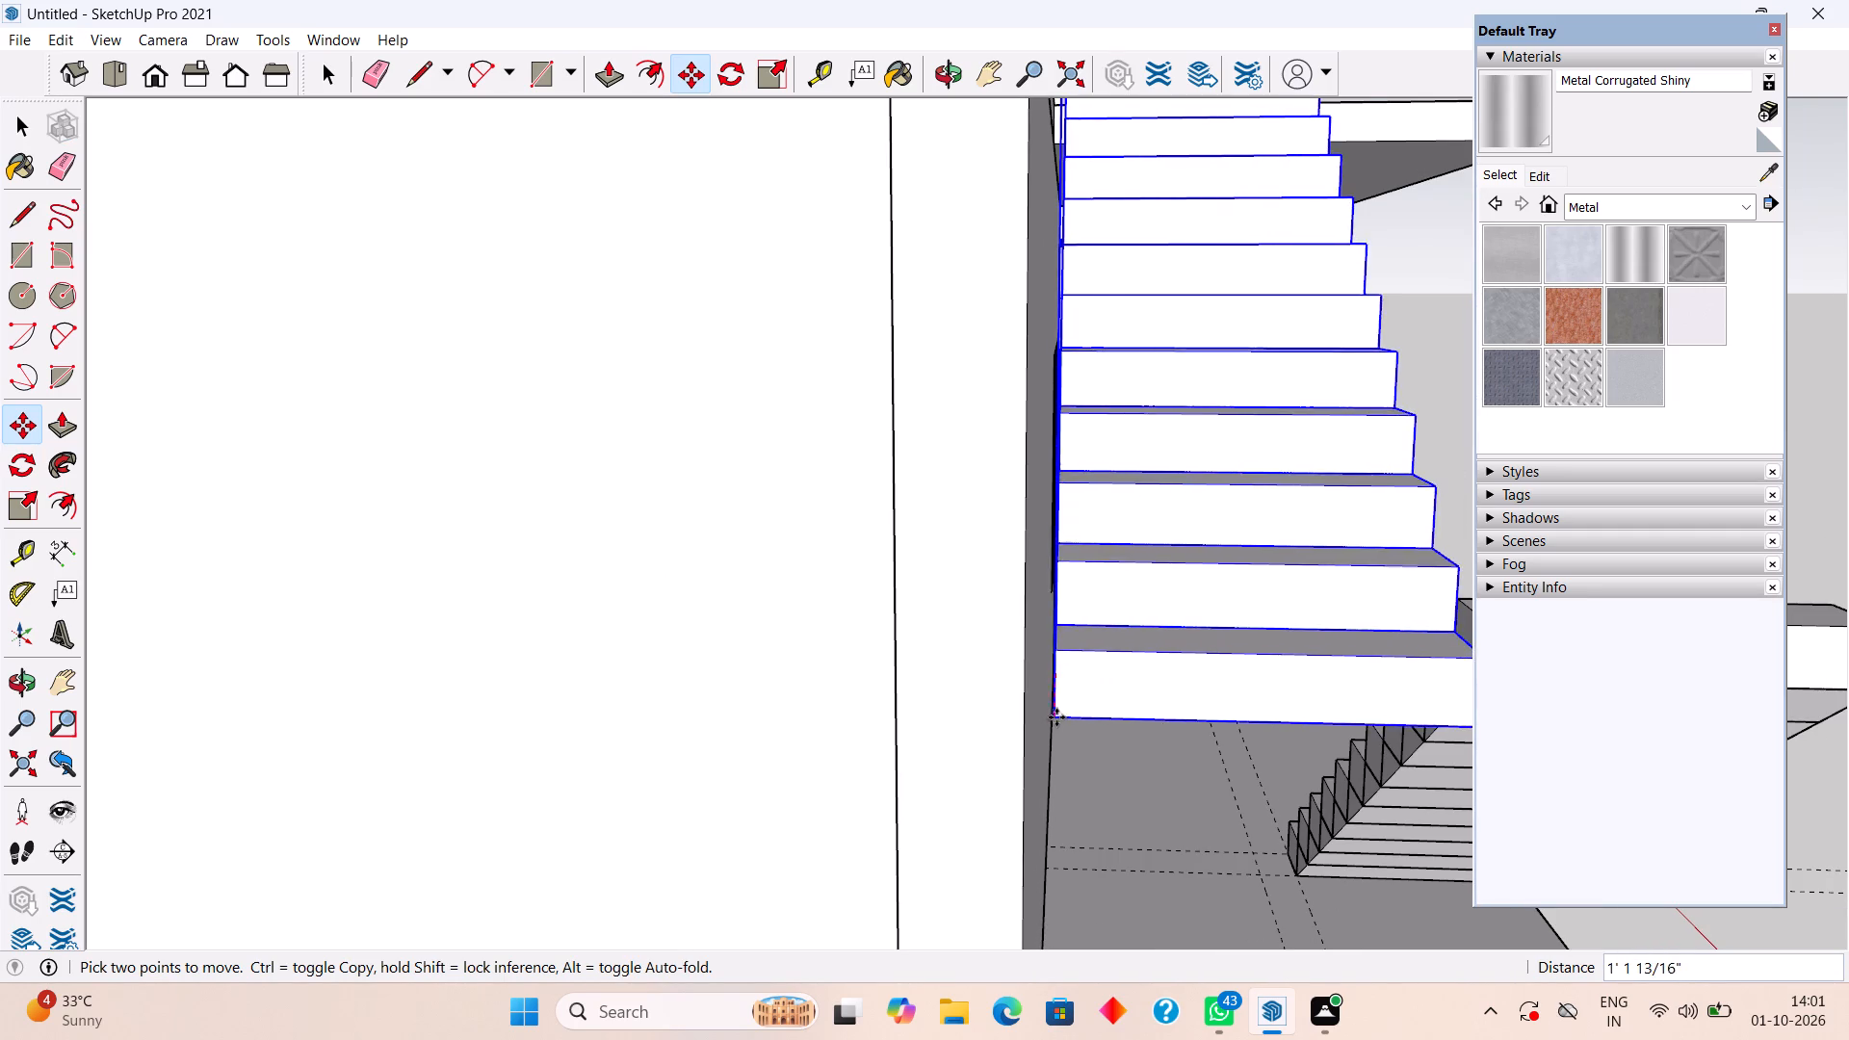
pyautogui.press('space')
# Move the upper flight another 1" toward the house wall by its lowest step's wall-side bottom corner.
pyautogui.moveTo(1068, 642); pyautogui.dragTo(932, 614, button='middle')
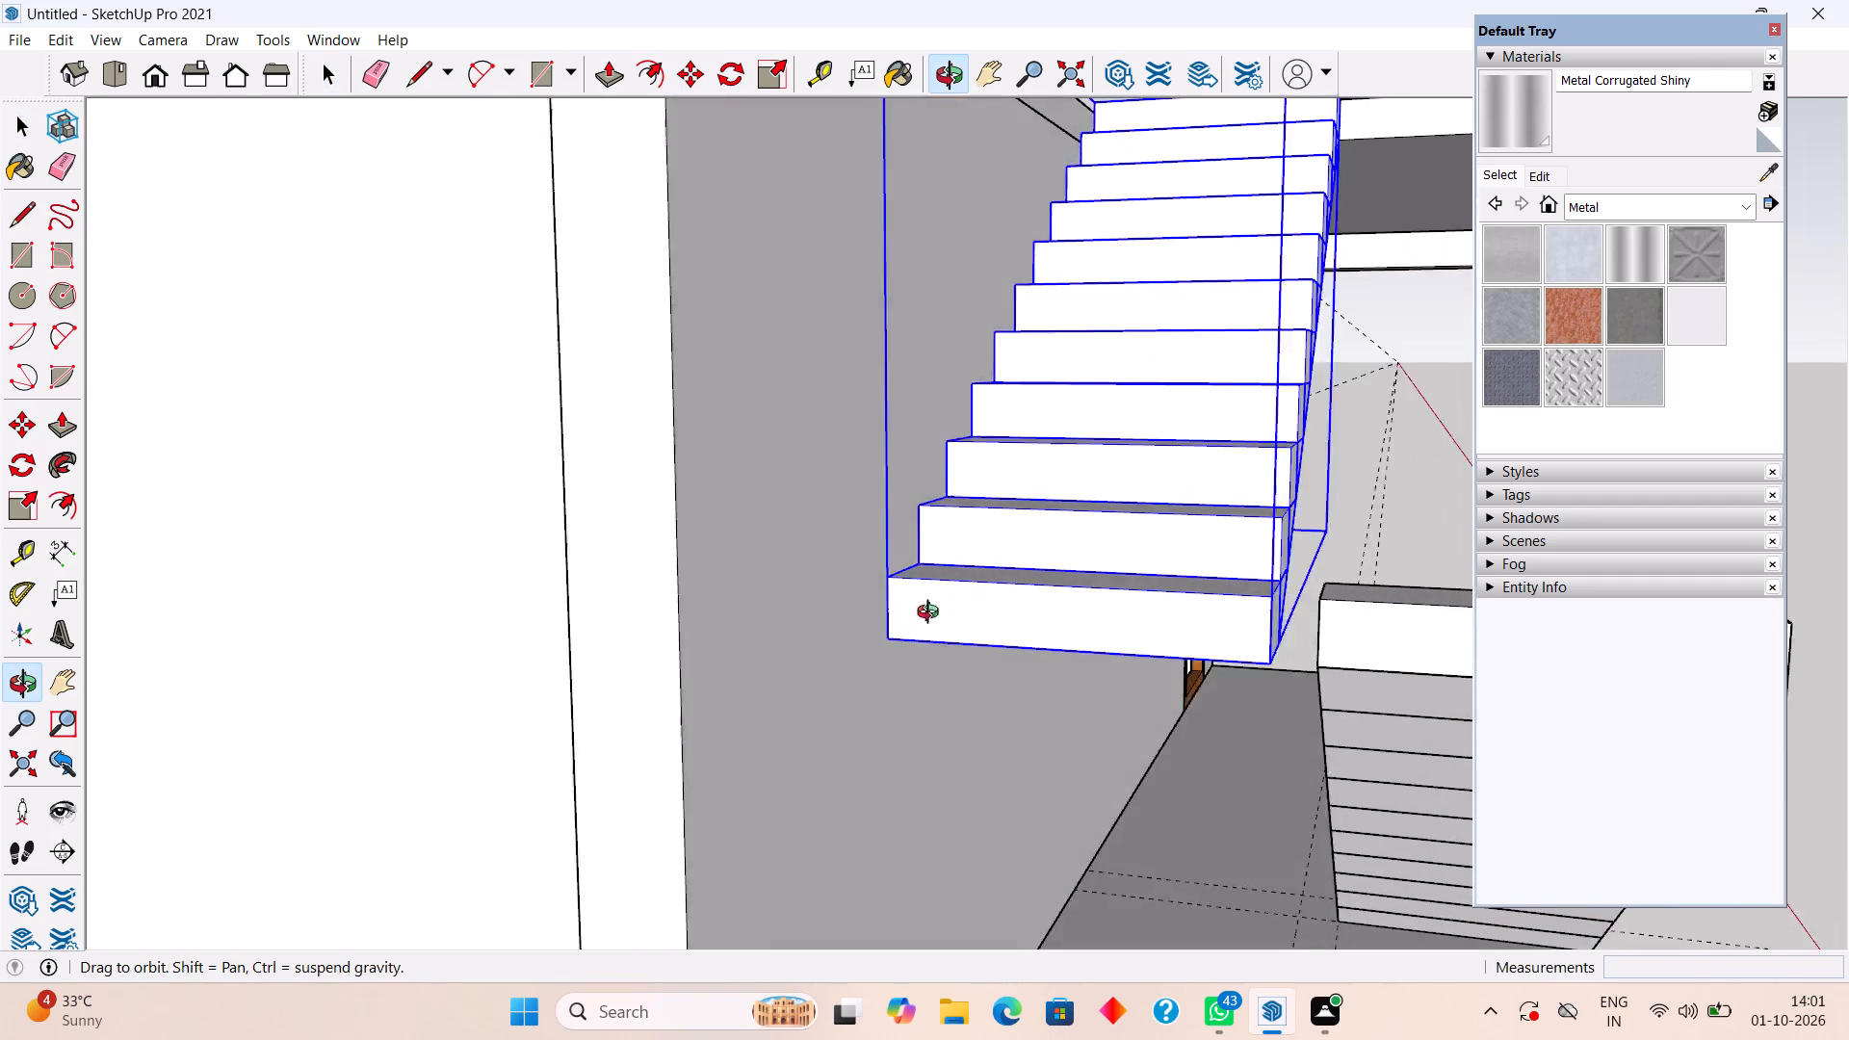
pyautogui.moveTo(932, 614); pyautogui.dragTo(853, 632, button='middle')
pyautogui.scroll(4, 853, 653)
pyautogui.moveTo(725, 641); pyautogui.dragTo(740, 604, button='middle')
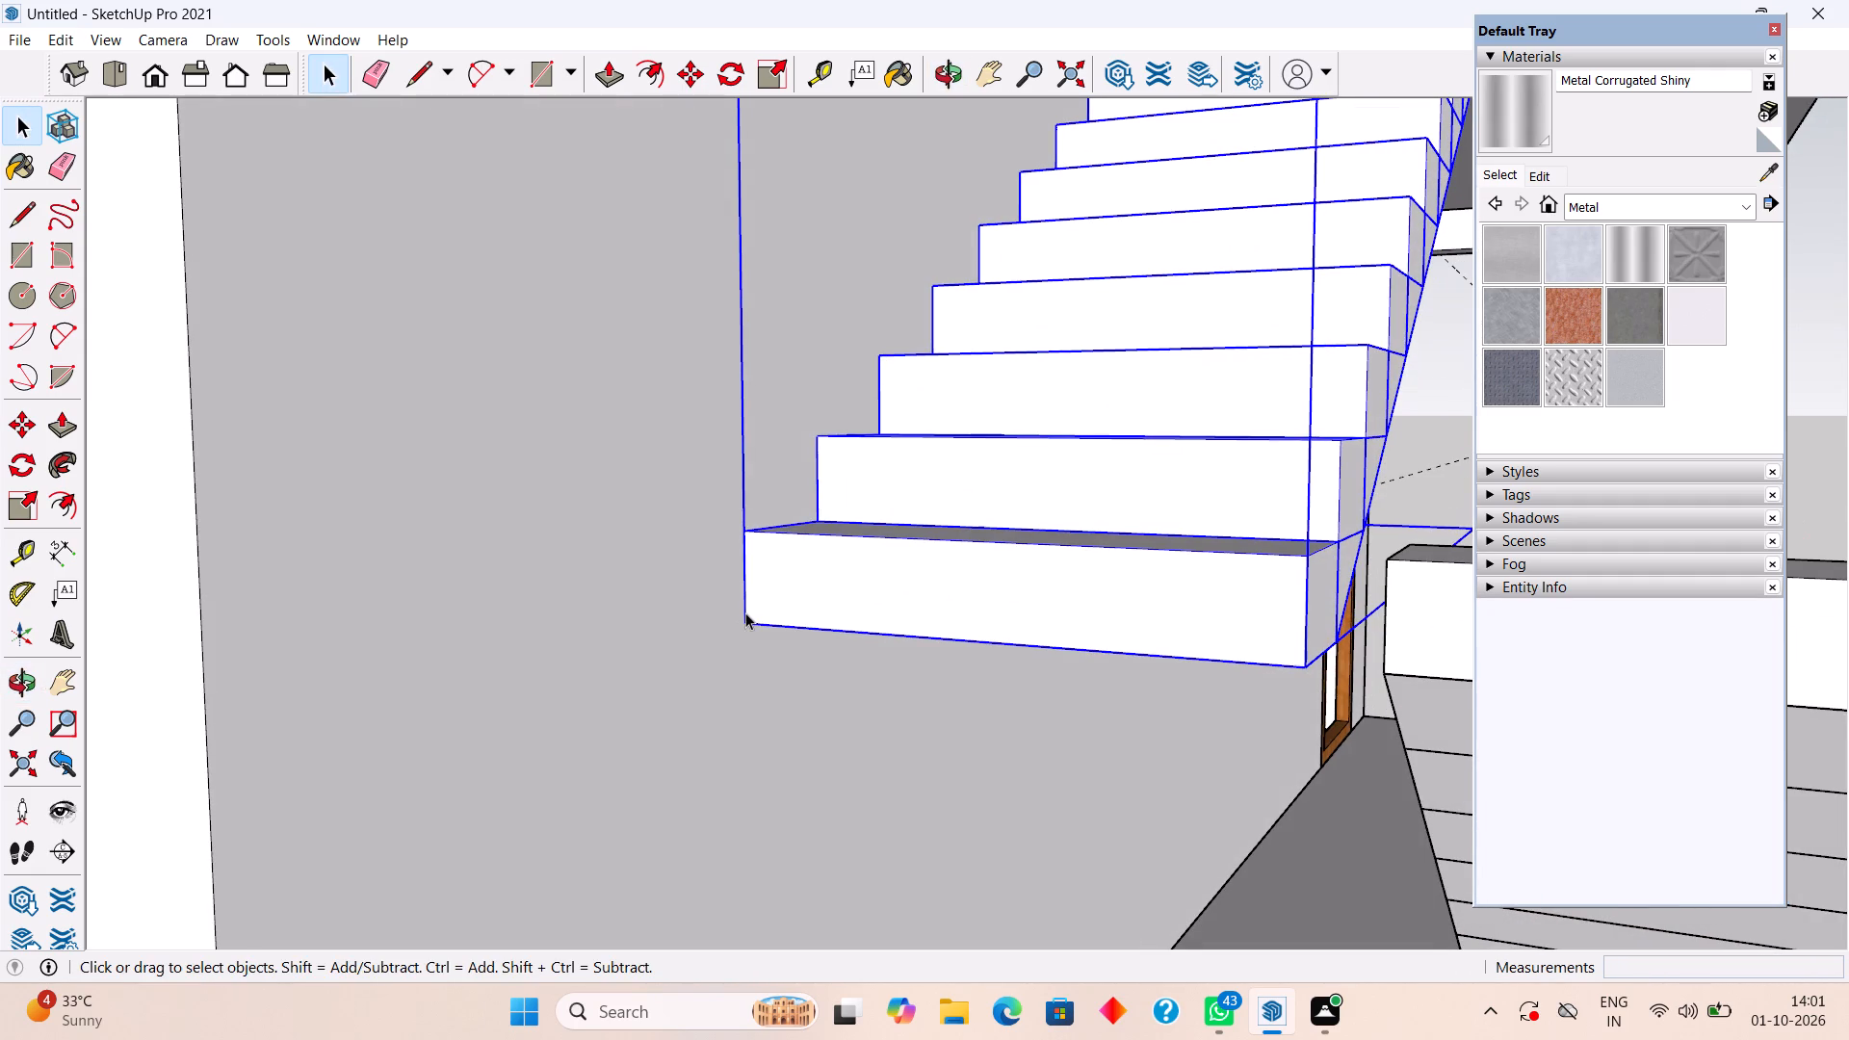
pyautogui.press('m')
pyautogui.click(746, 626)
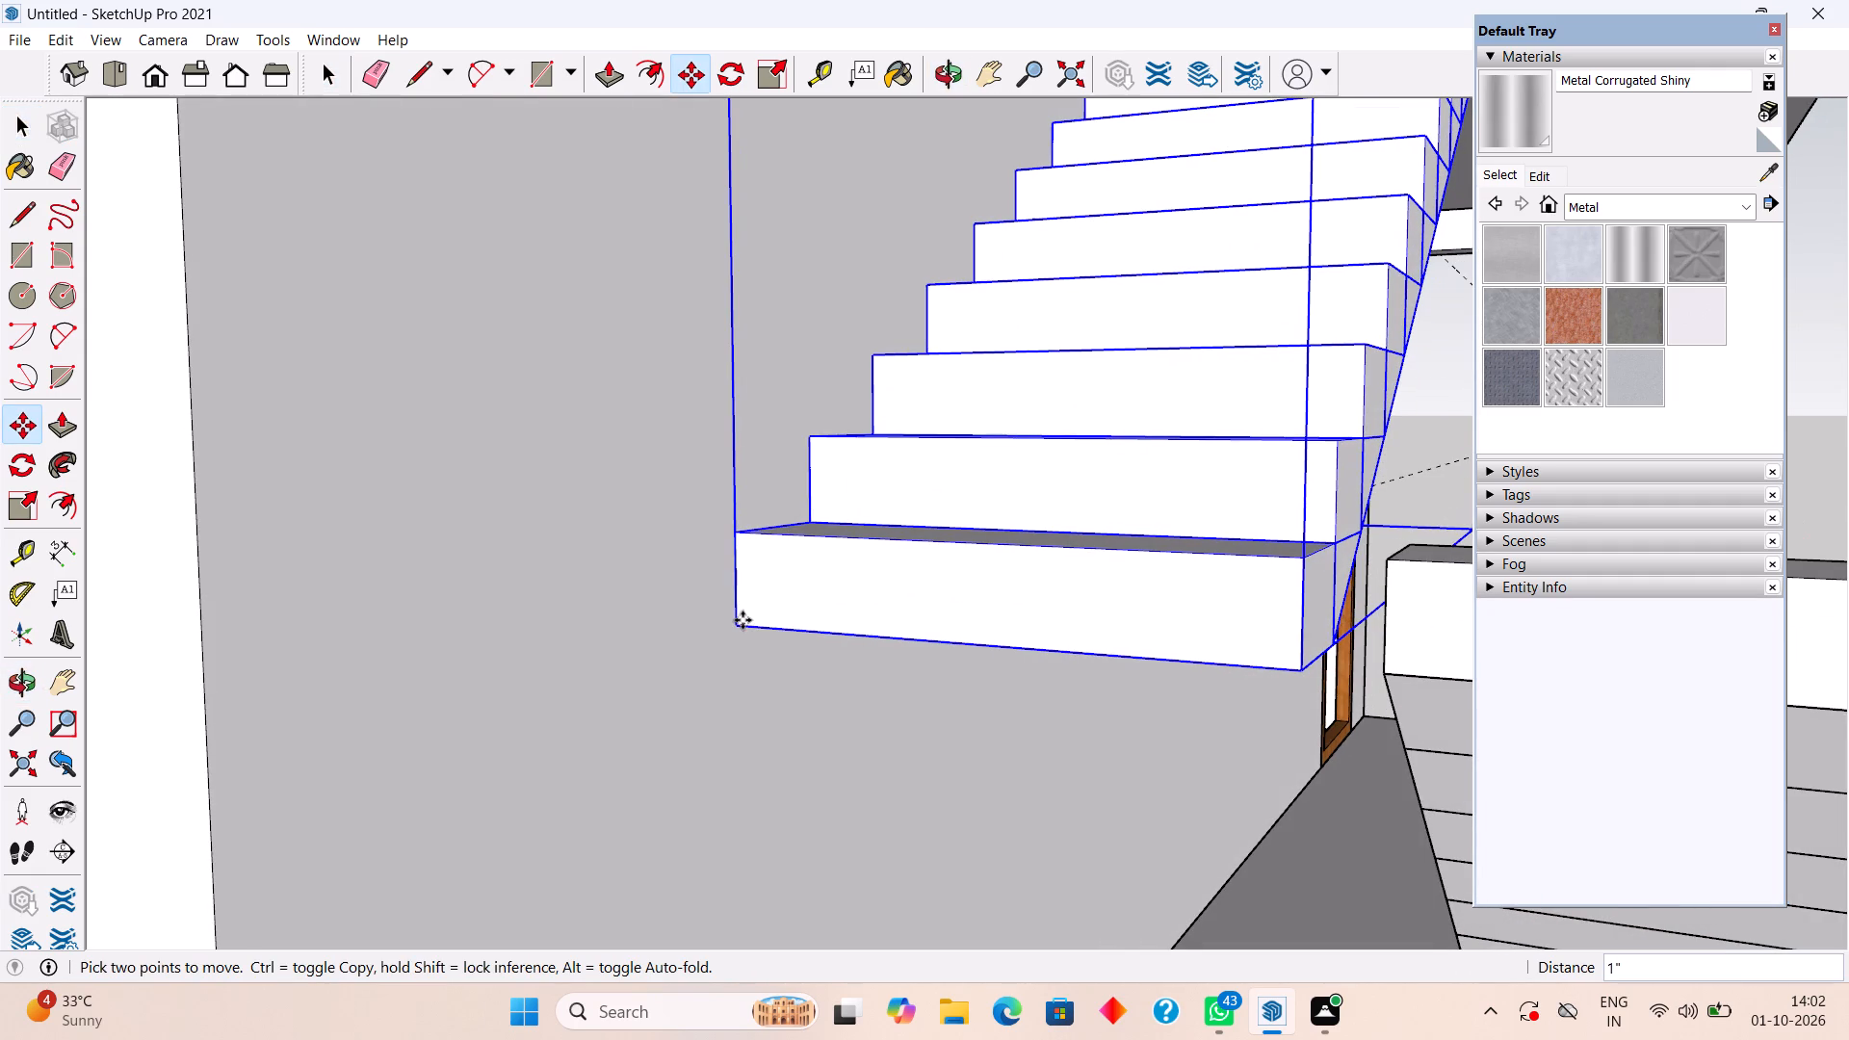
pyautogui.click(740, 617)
# Deselect the upper flight and examine its fit against the house wall and the roof slab opening from several angles.
pyautogui.scroll(-4, 740, 617)
pyautogui.moveTo(764, 658); pyautogui.dragTo(907, 581, button='middle')
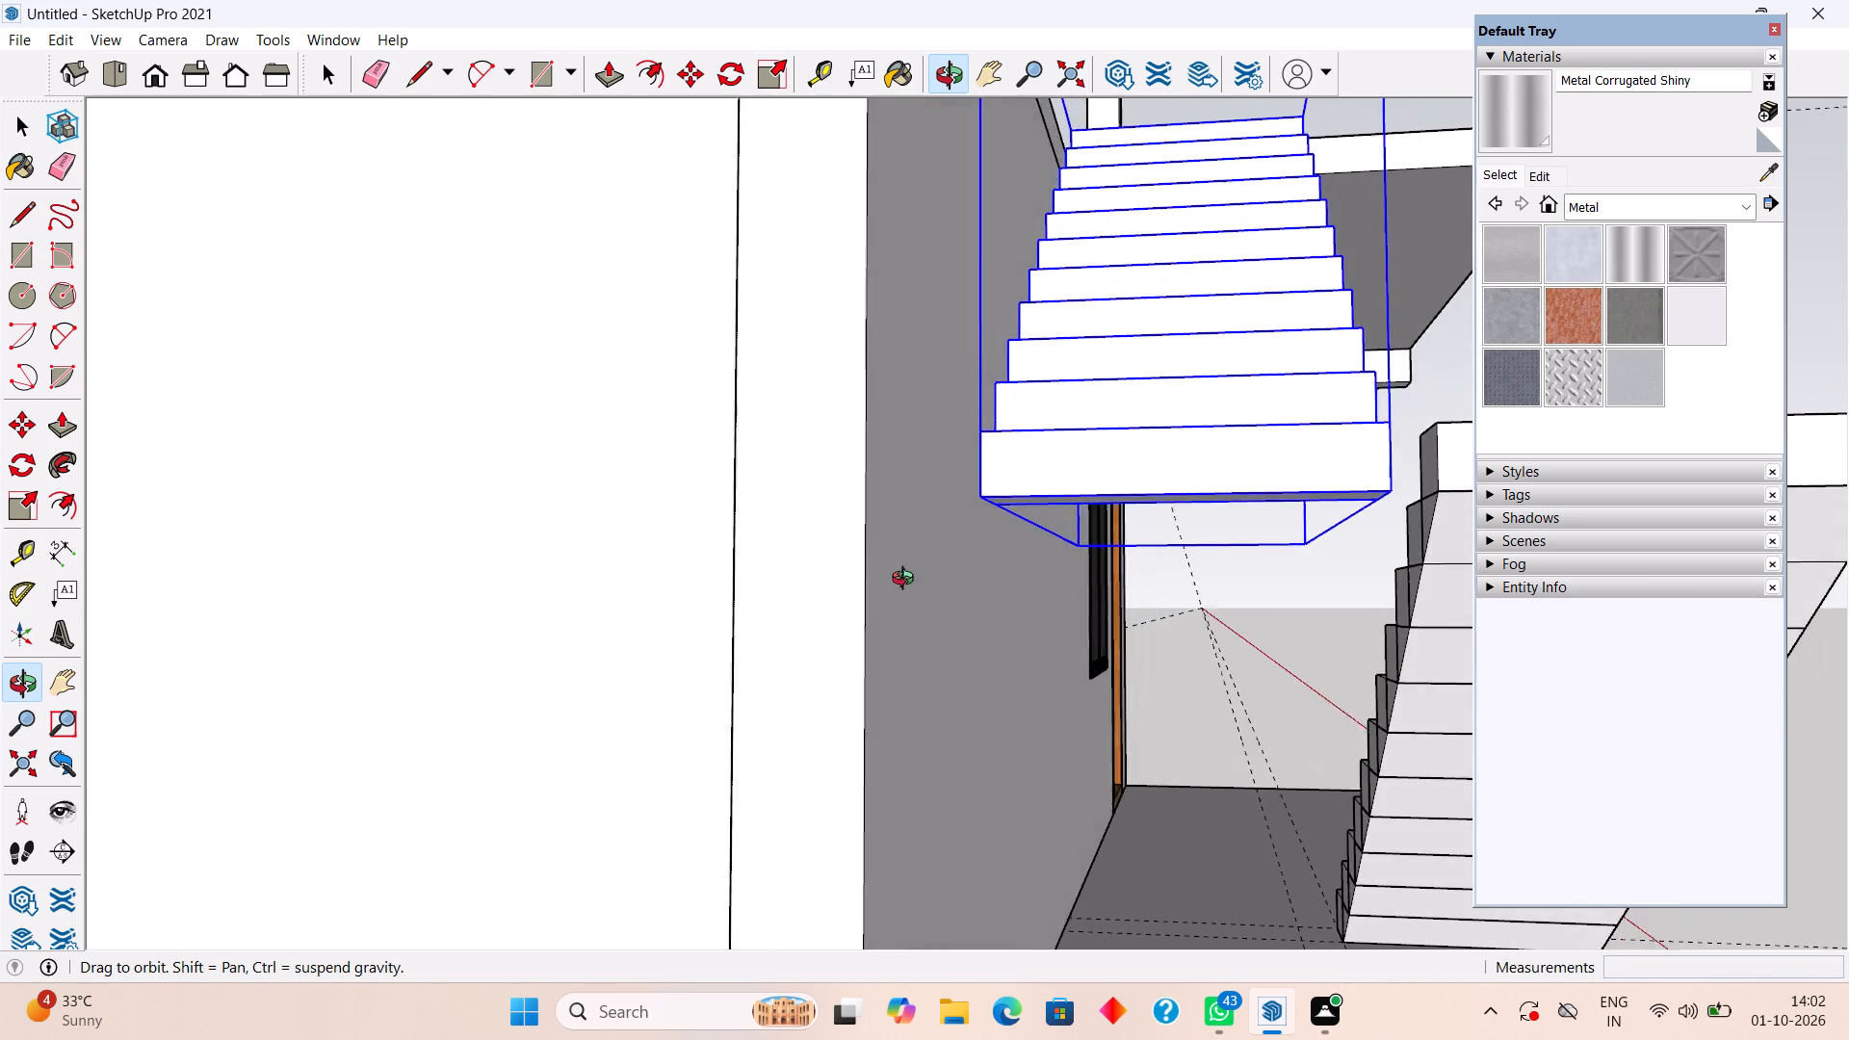
pyautogui.moveTo(907, 581); pyautogui.dragTo(859, 605, button='middle')
pyautogui.moveTo(1003, 549); pyautogui.dragTo(944, 649, button='middle')
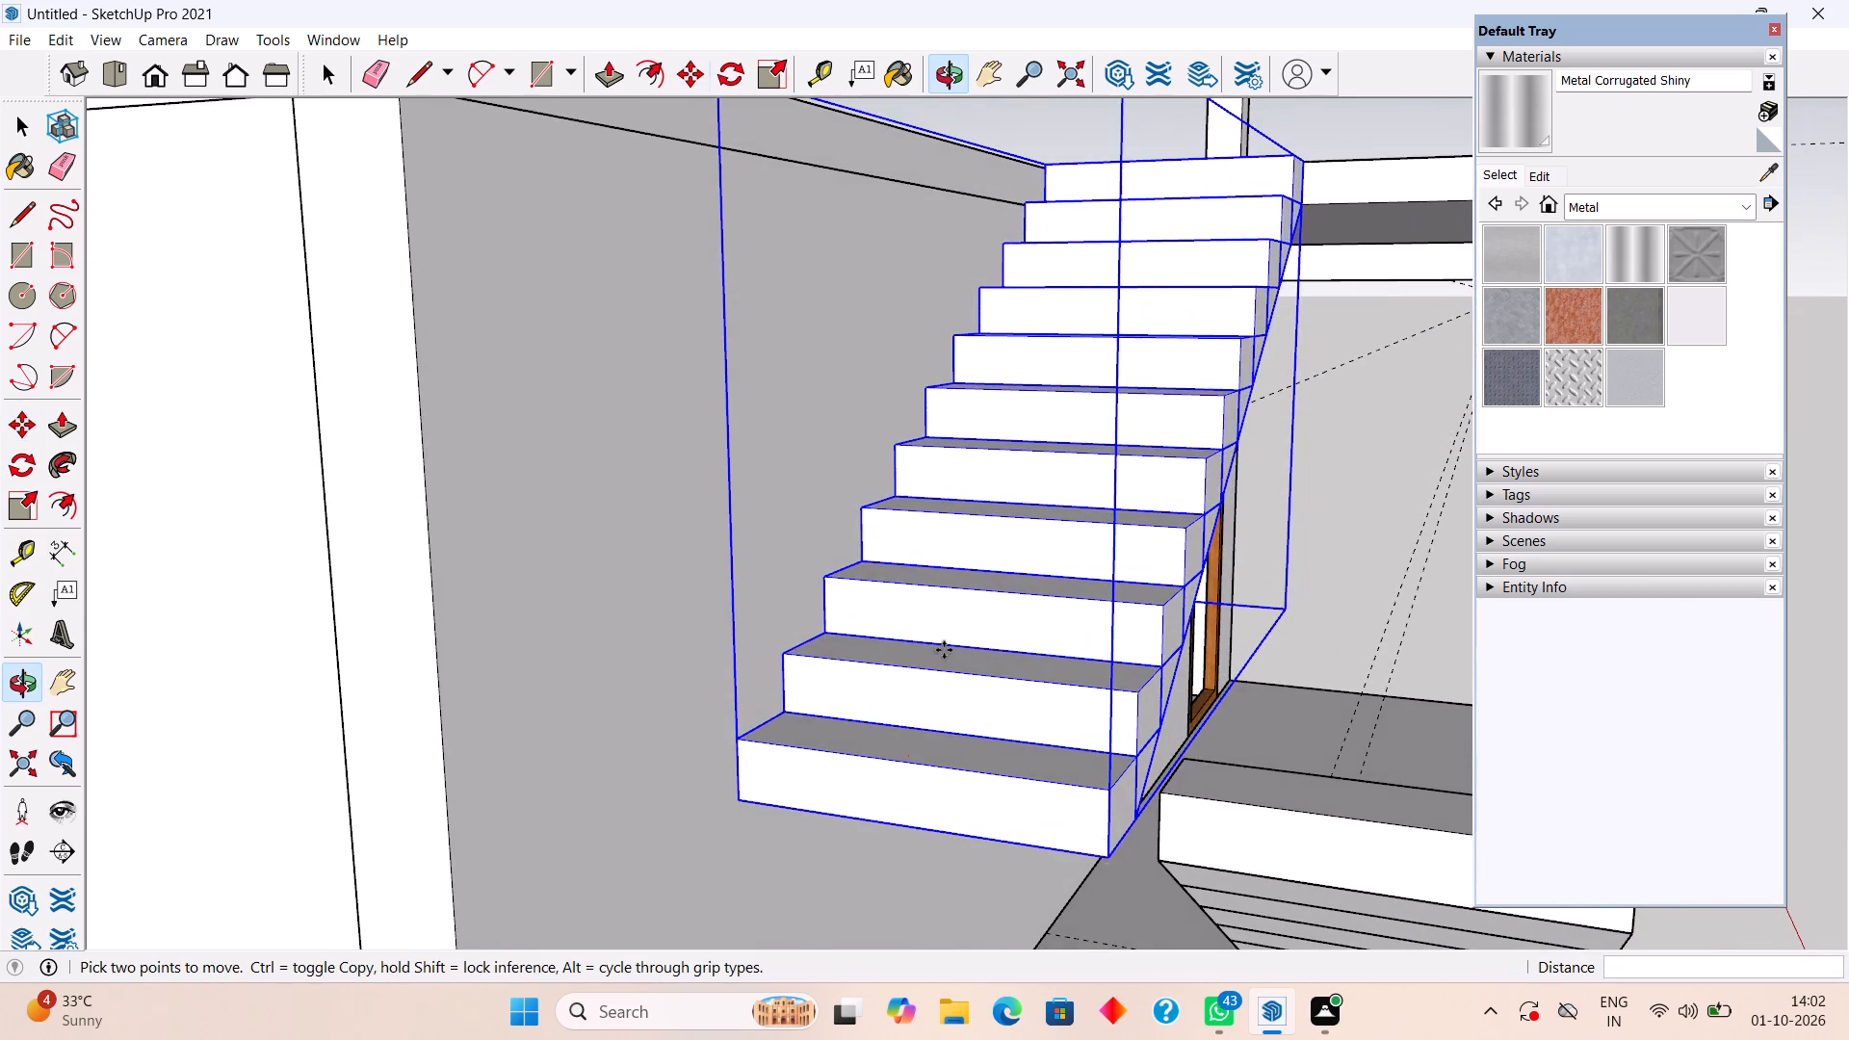
pyautogui.scroll(-4, 984, 645)
pyautogui.moveTo(1106, 735); pyautogui.dragTo(1004, 695, button='middle')
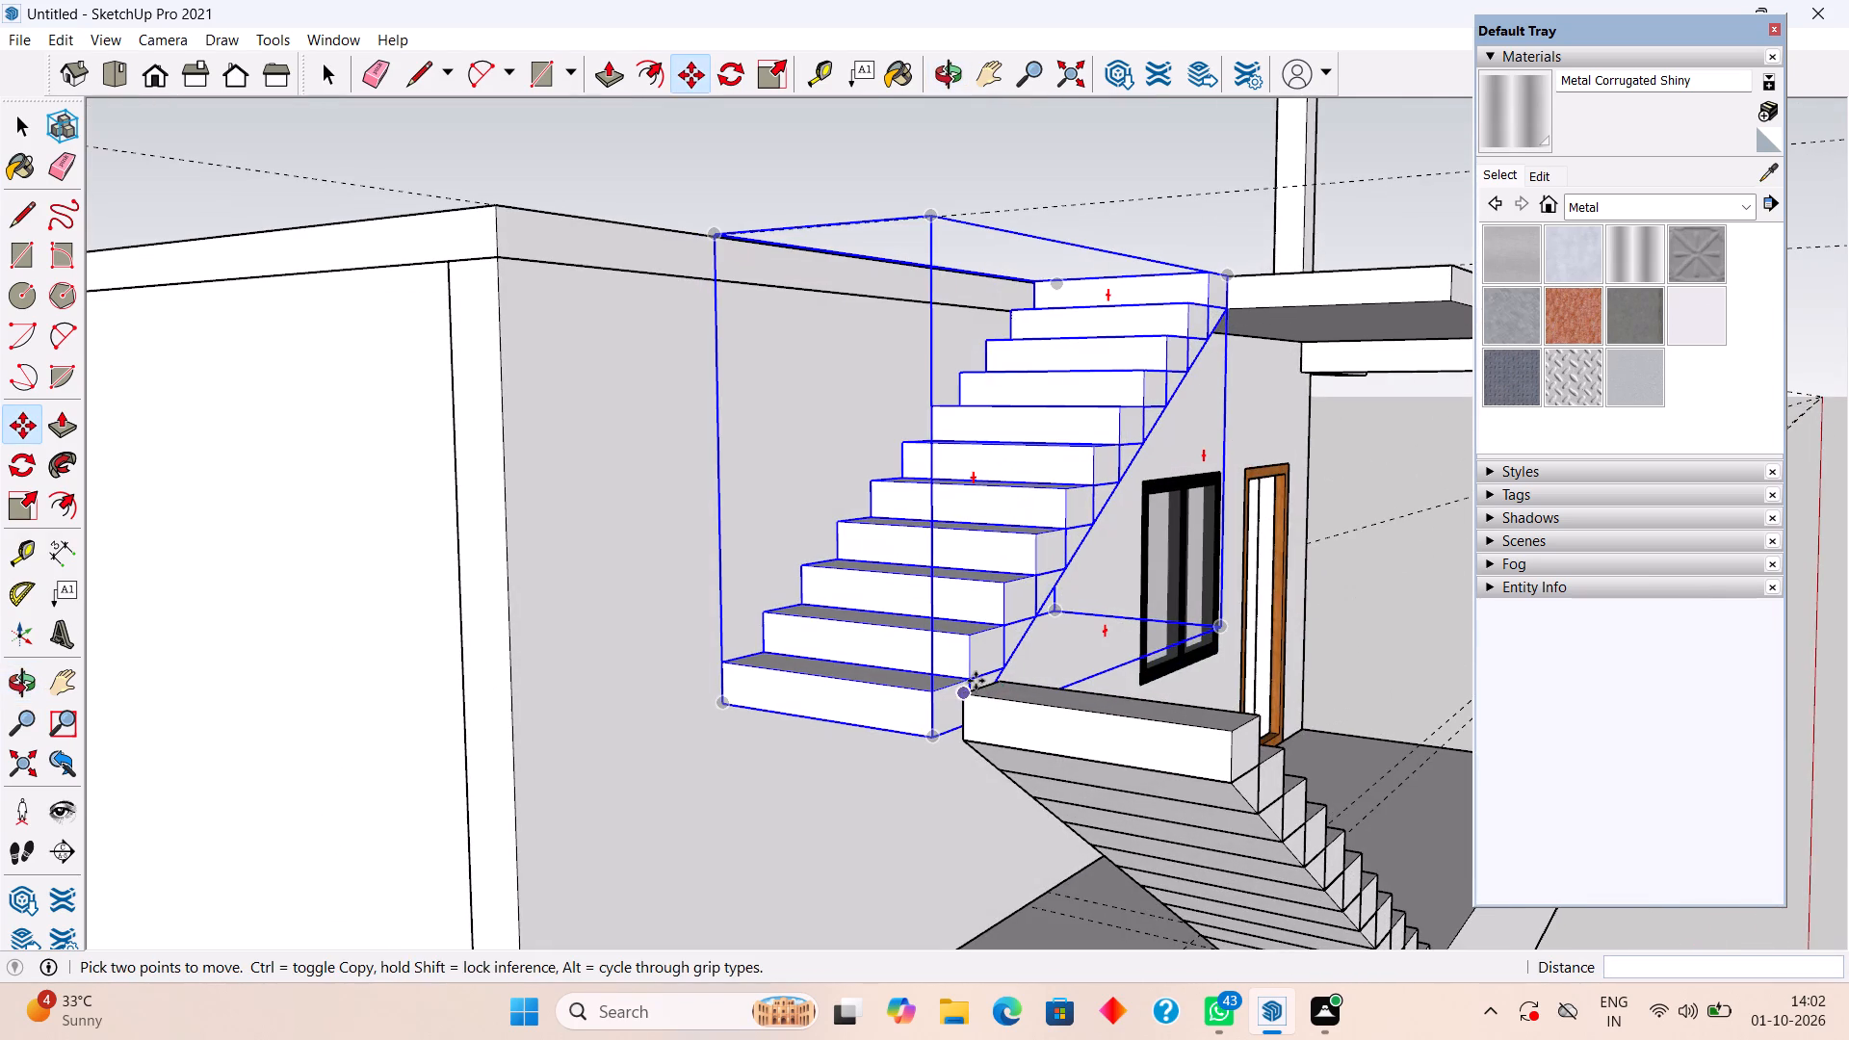
pyautogui.press('space')
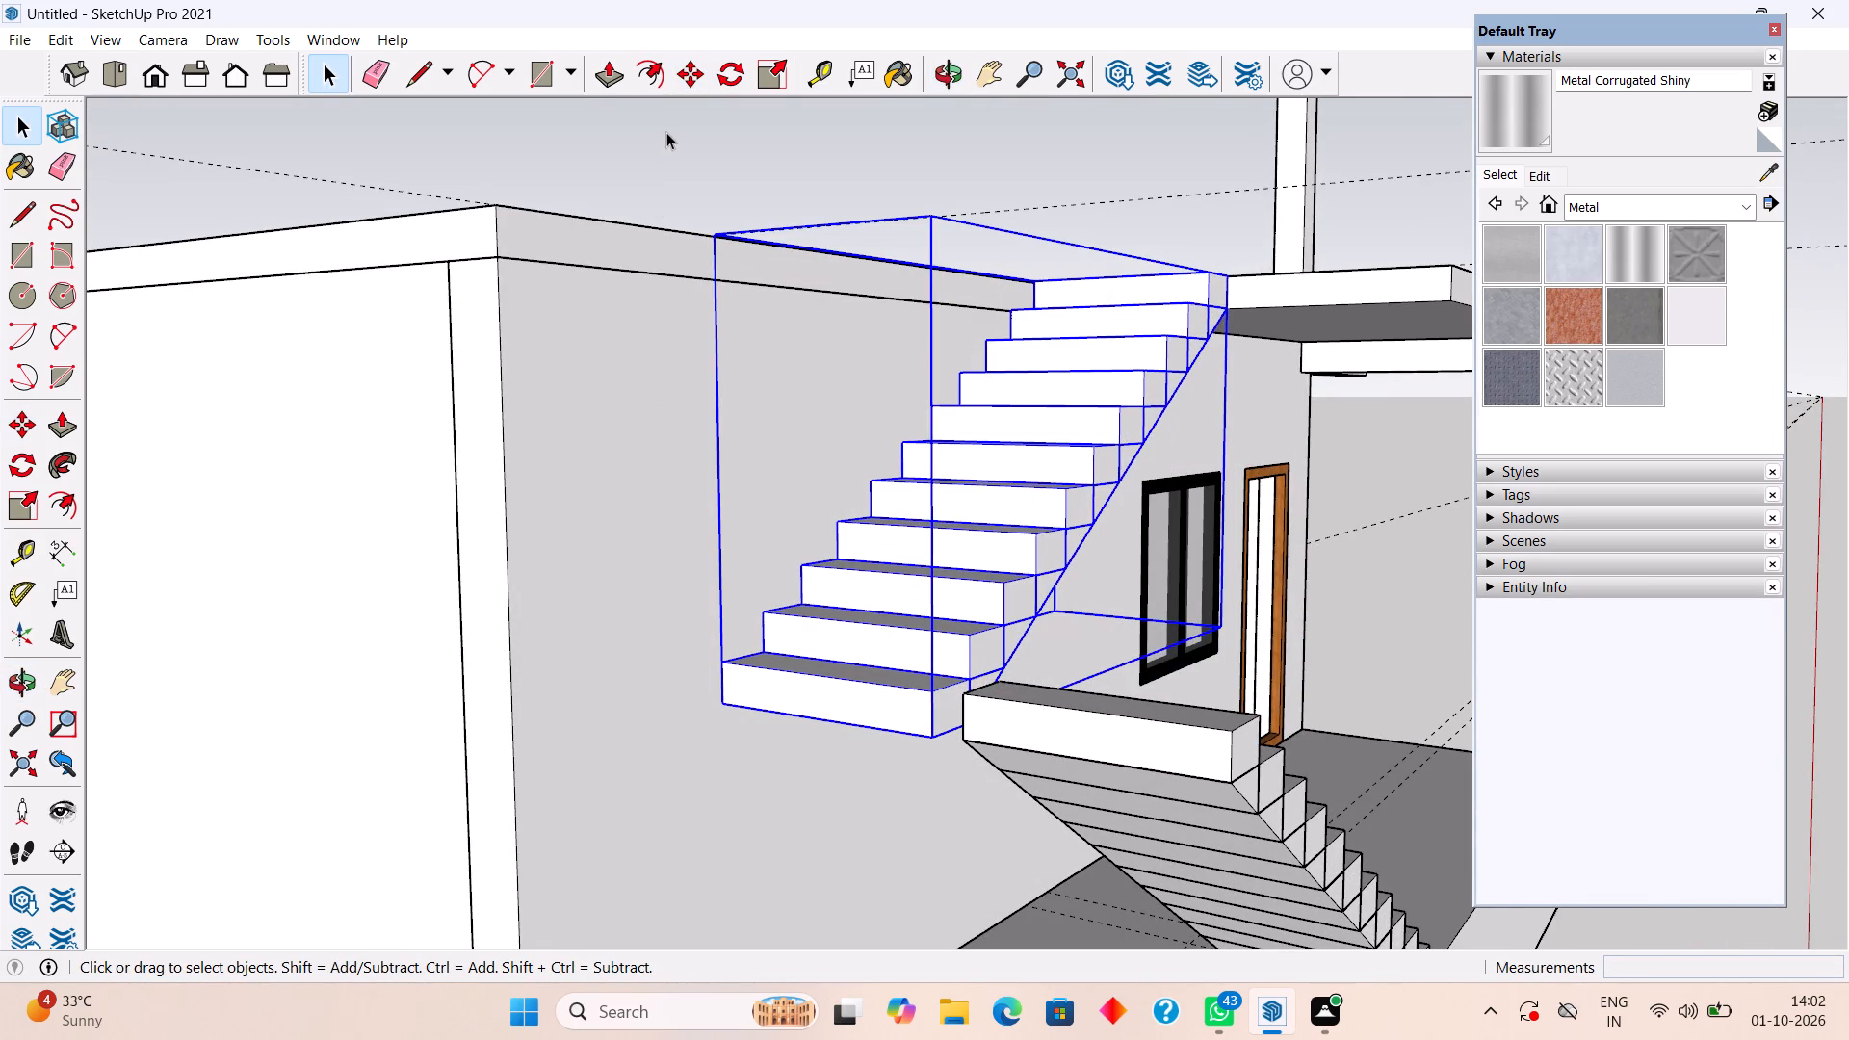
pyautogui.click(667, 131)
pyautogui.moveTo(785, 612); pyautogui.dragTo(1015, 698, button='middle')
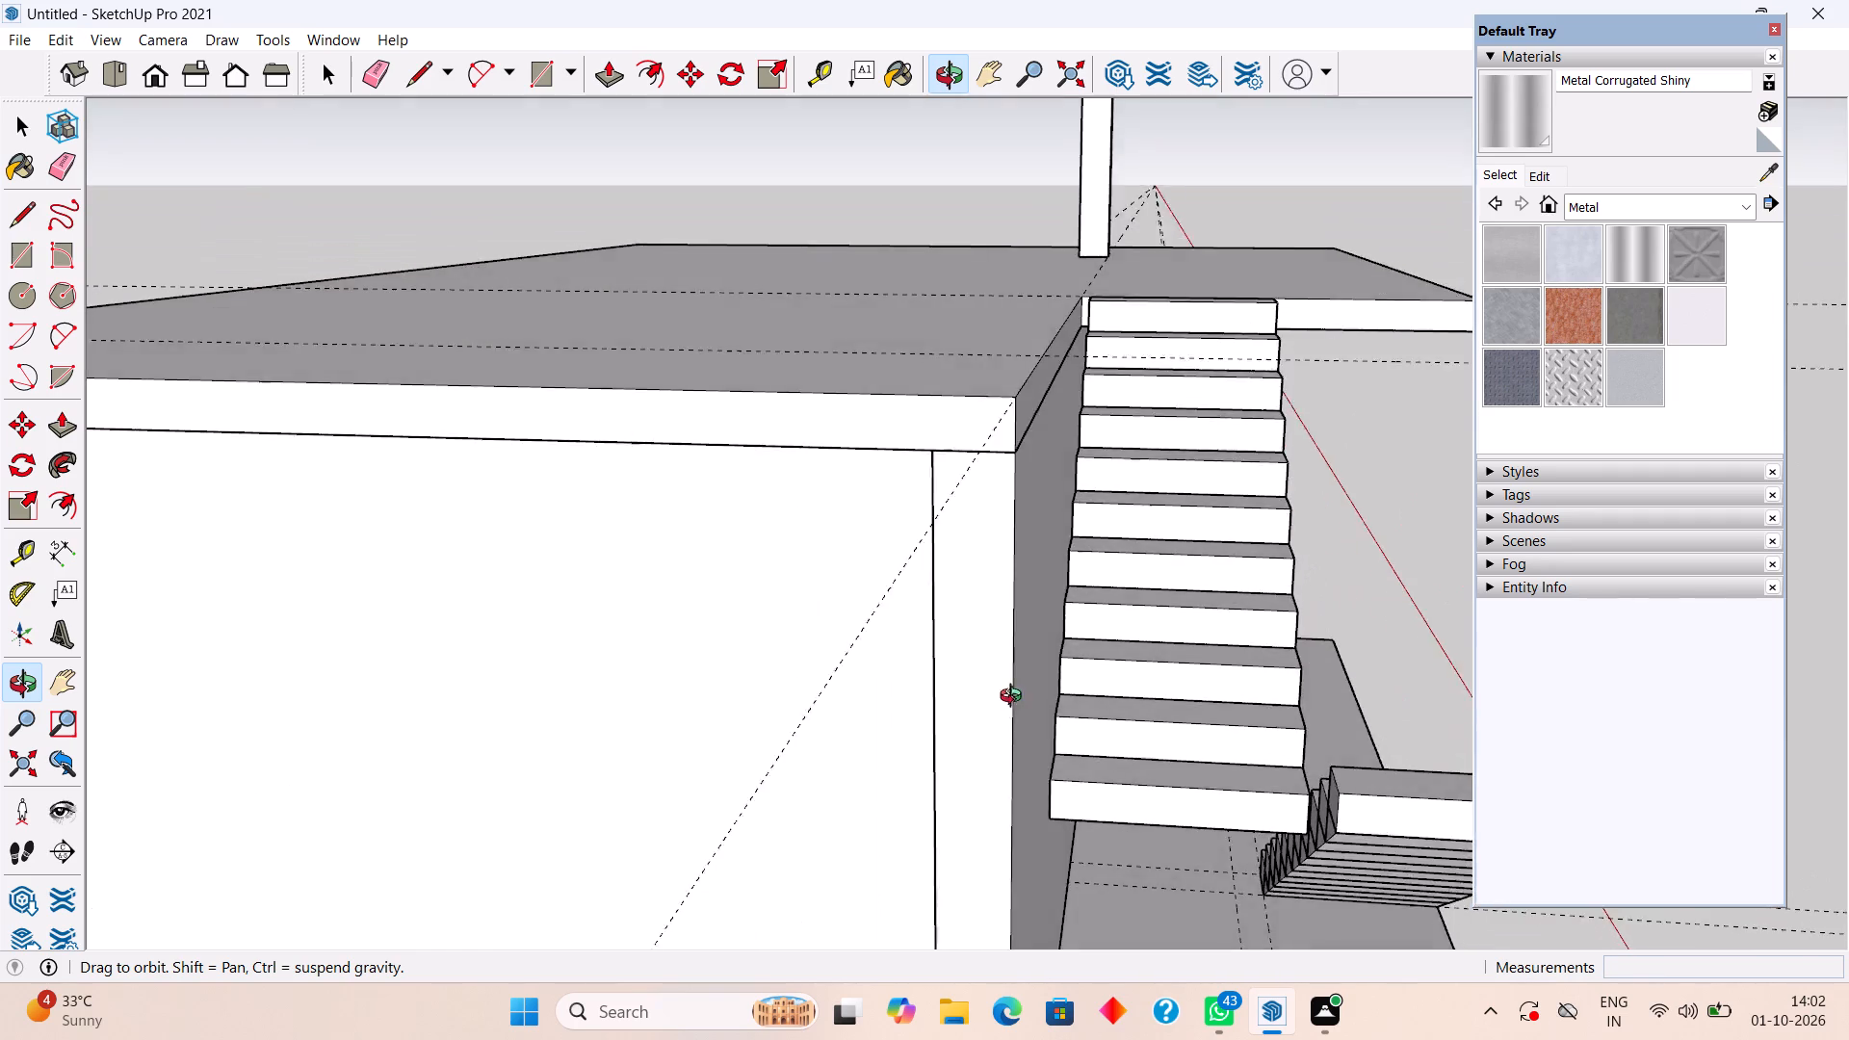
pyautogui.moveTo(1015, 698); pyautogui.dragTo(988, 754, button='middle')
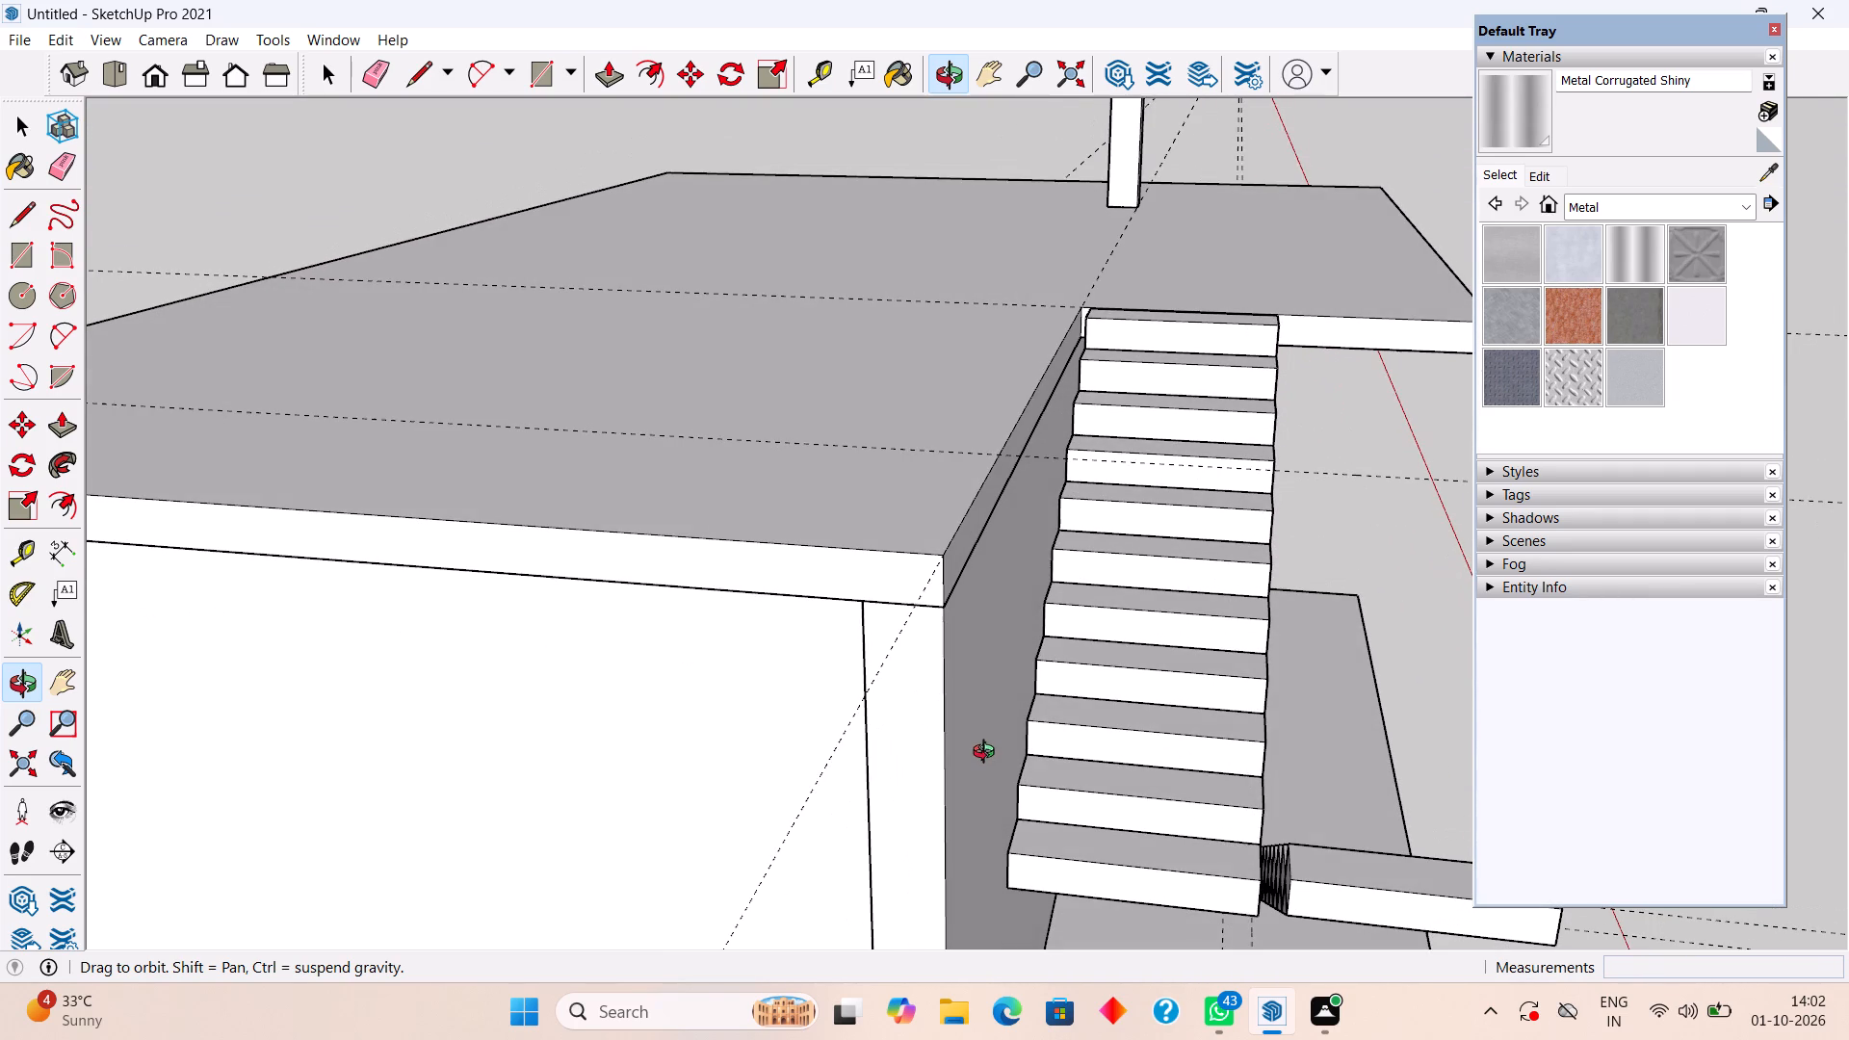
pyautogui.moveTo(988, 754); pyautogui.dragTo(989, 848, button='middle')
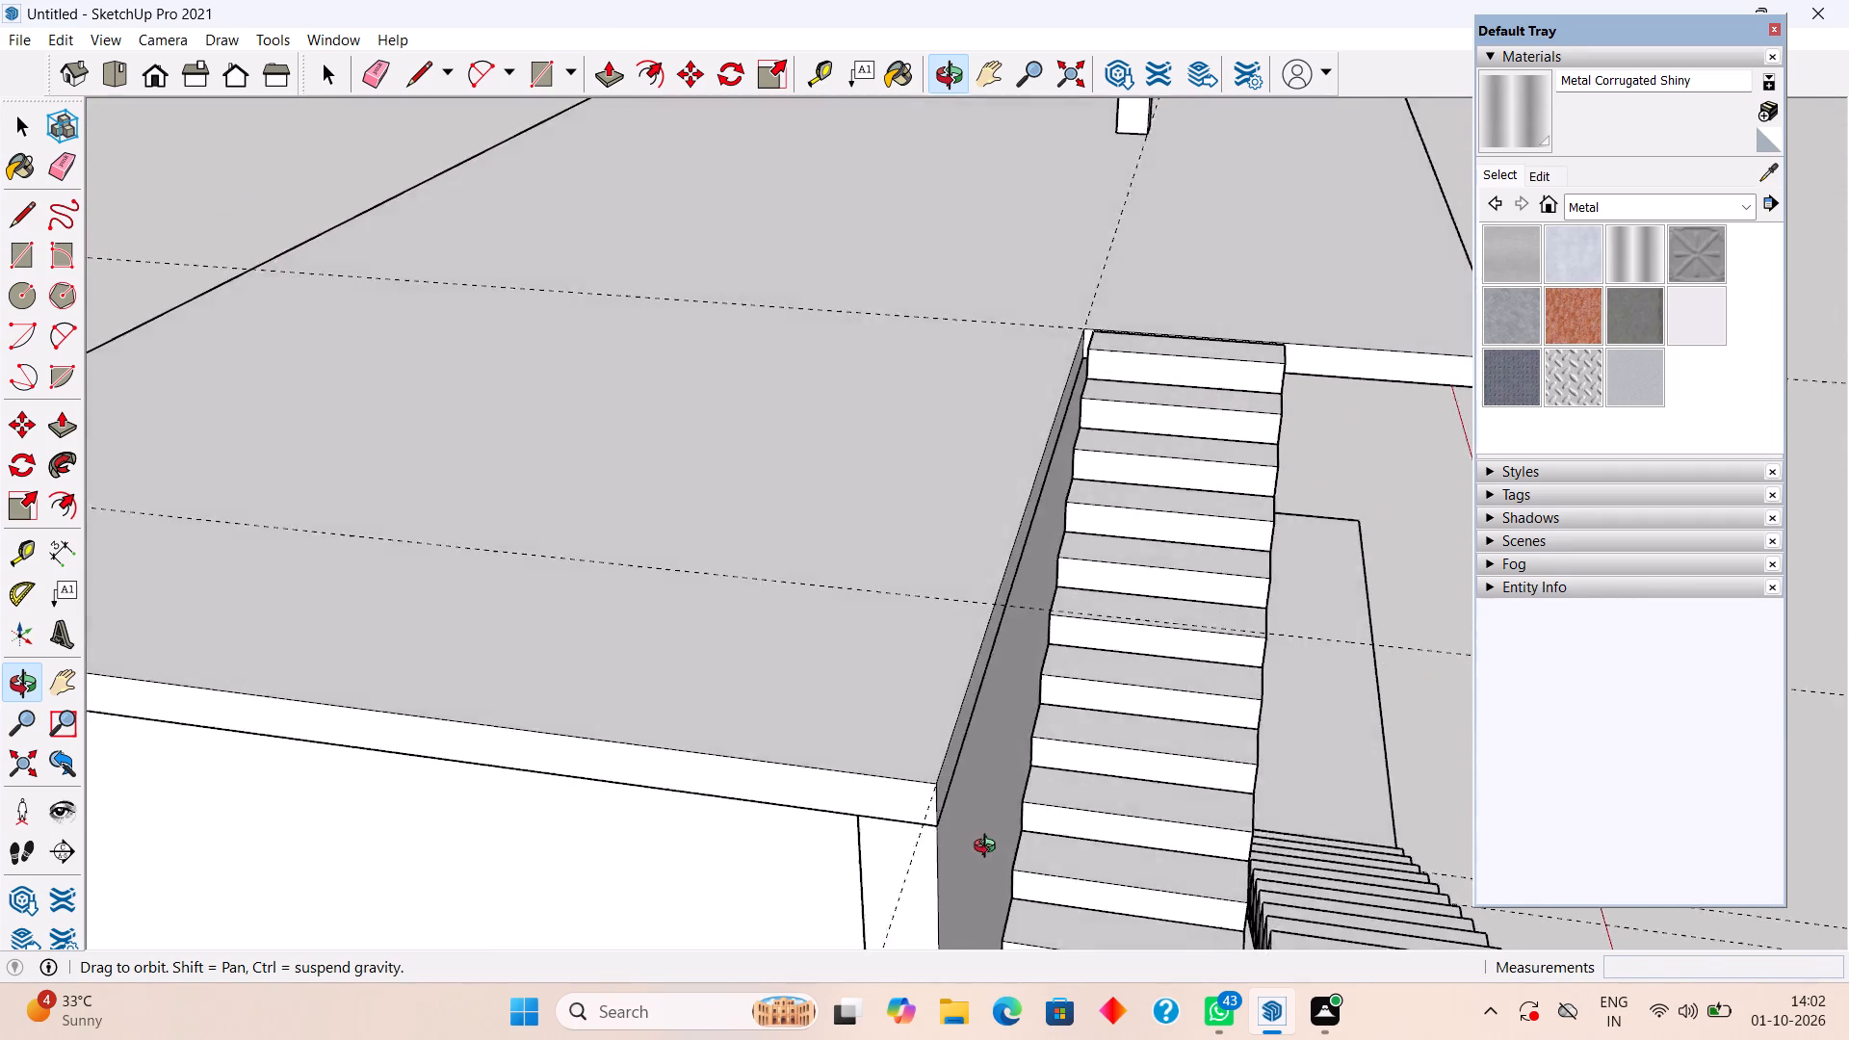
pyautogui.moveTo(989, 848); pyautogui.dragTo(1003, 884, button='middle')
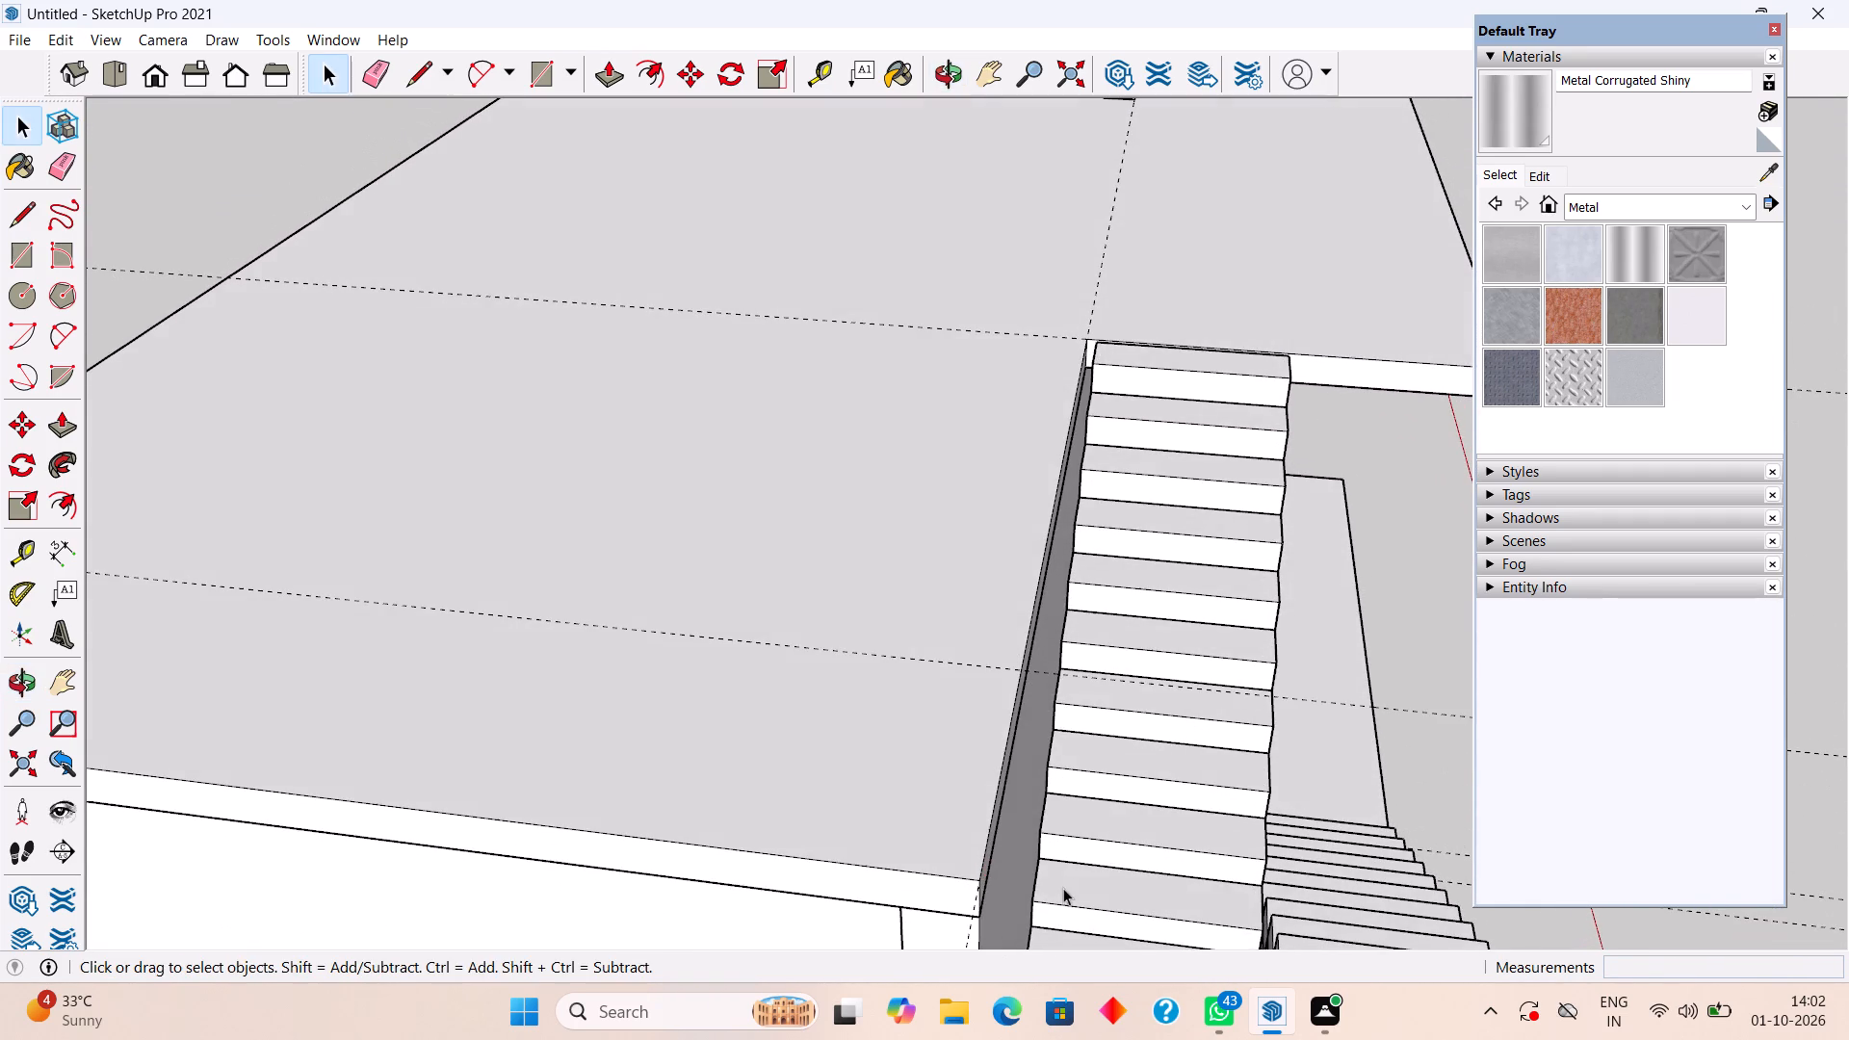
pyautogui.moveTo(982, 834); pyautogui.dragTo(1013, 975, button='middle')
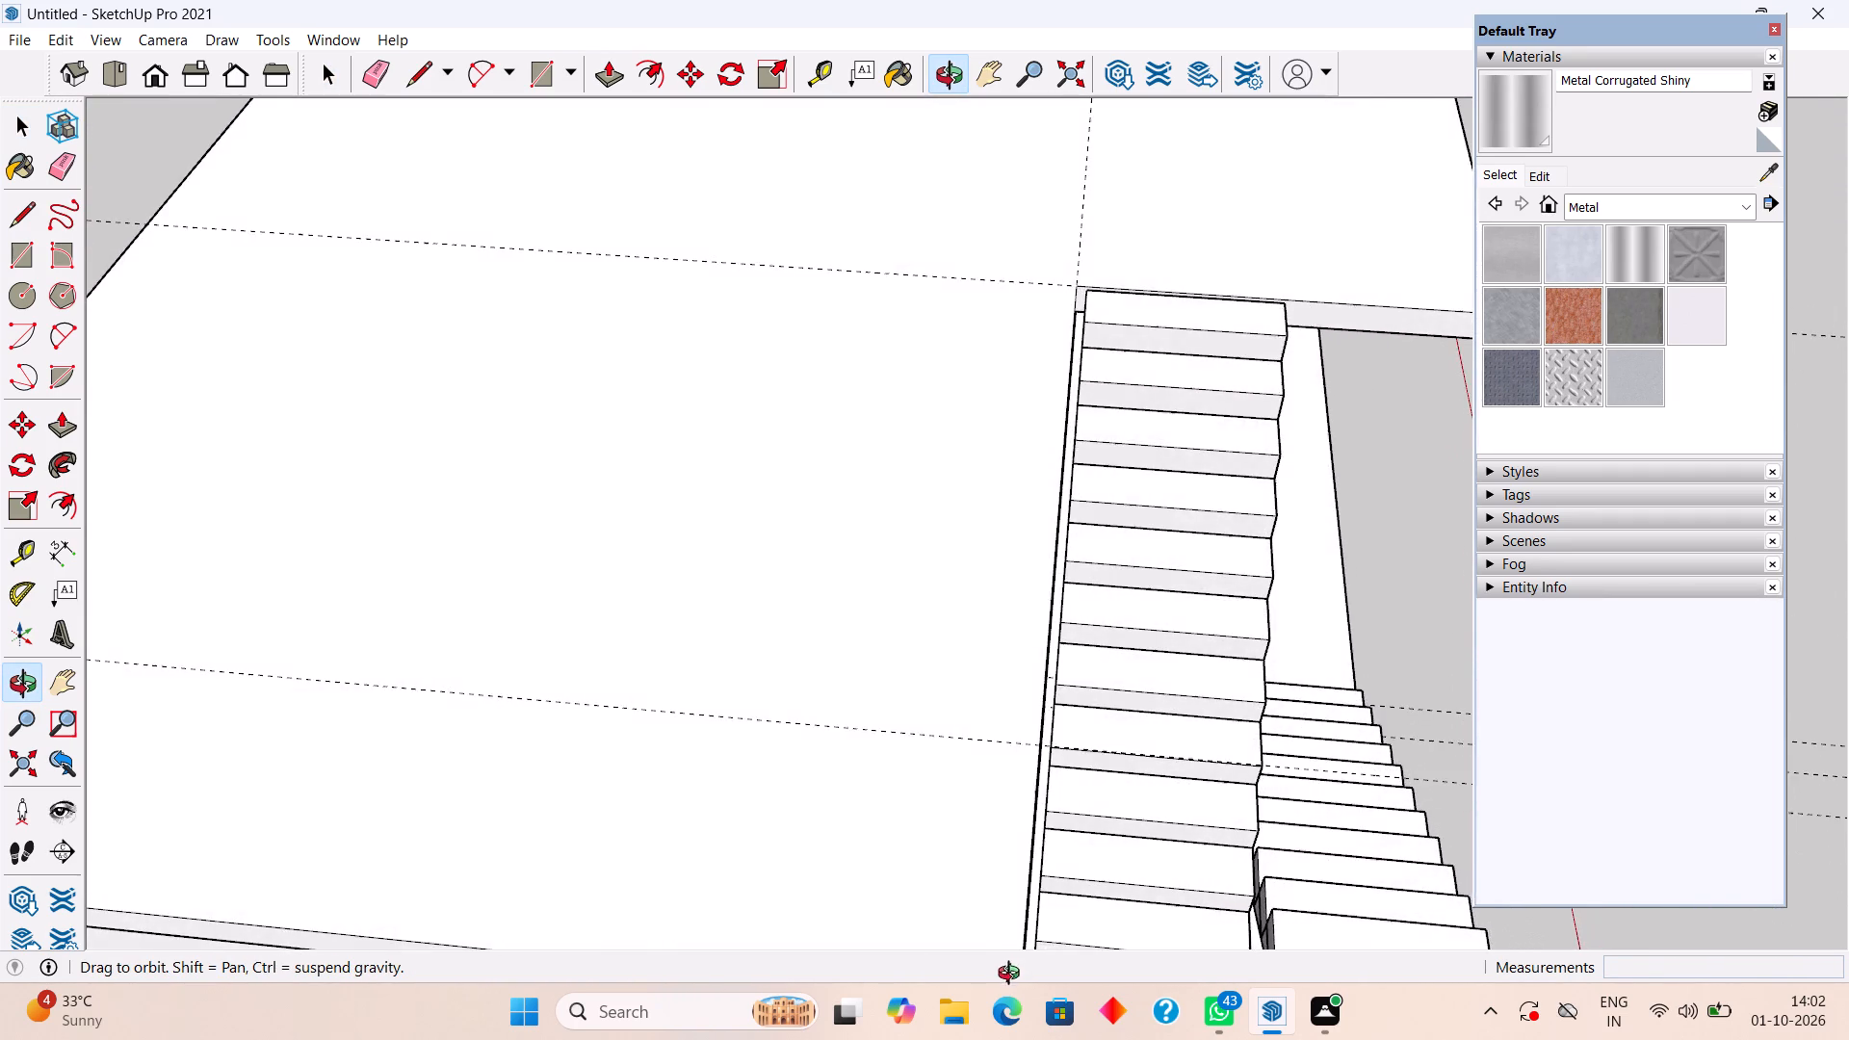
pyautogui.moveTo(1013, 975); pyautogui.dragTo(996, 559, button='middle')
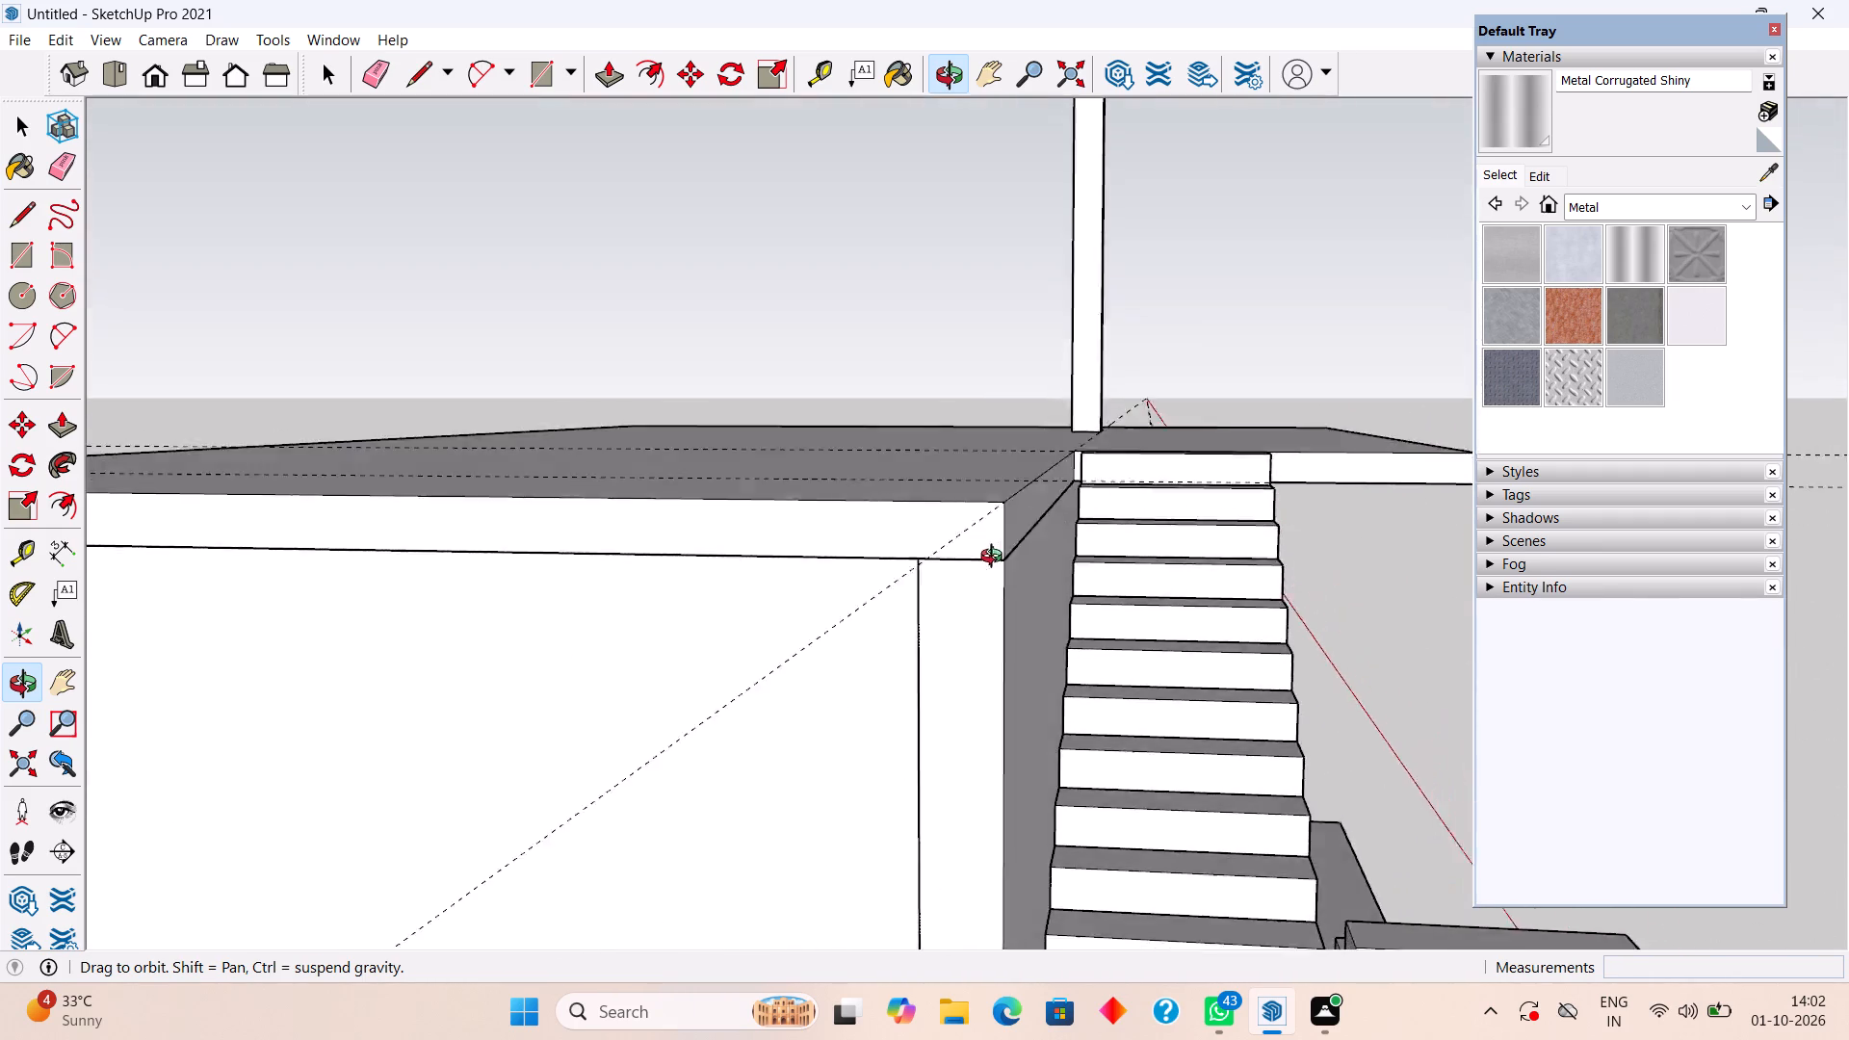
pyautogui.moveTo(996, 559); pyautogui.dragTo(973, 390, button='middle')
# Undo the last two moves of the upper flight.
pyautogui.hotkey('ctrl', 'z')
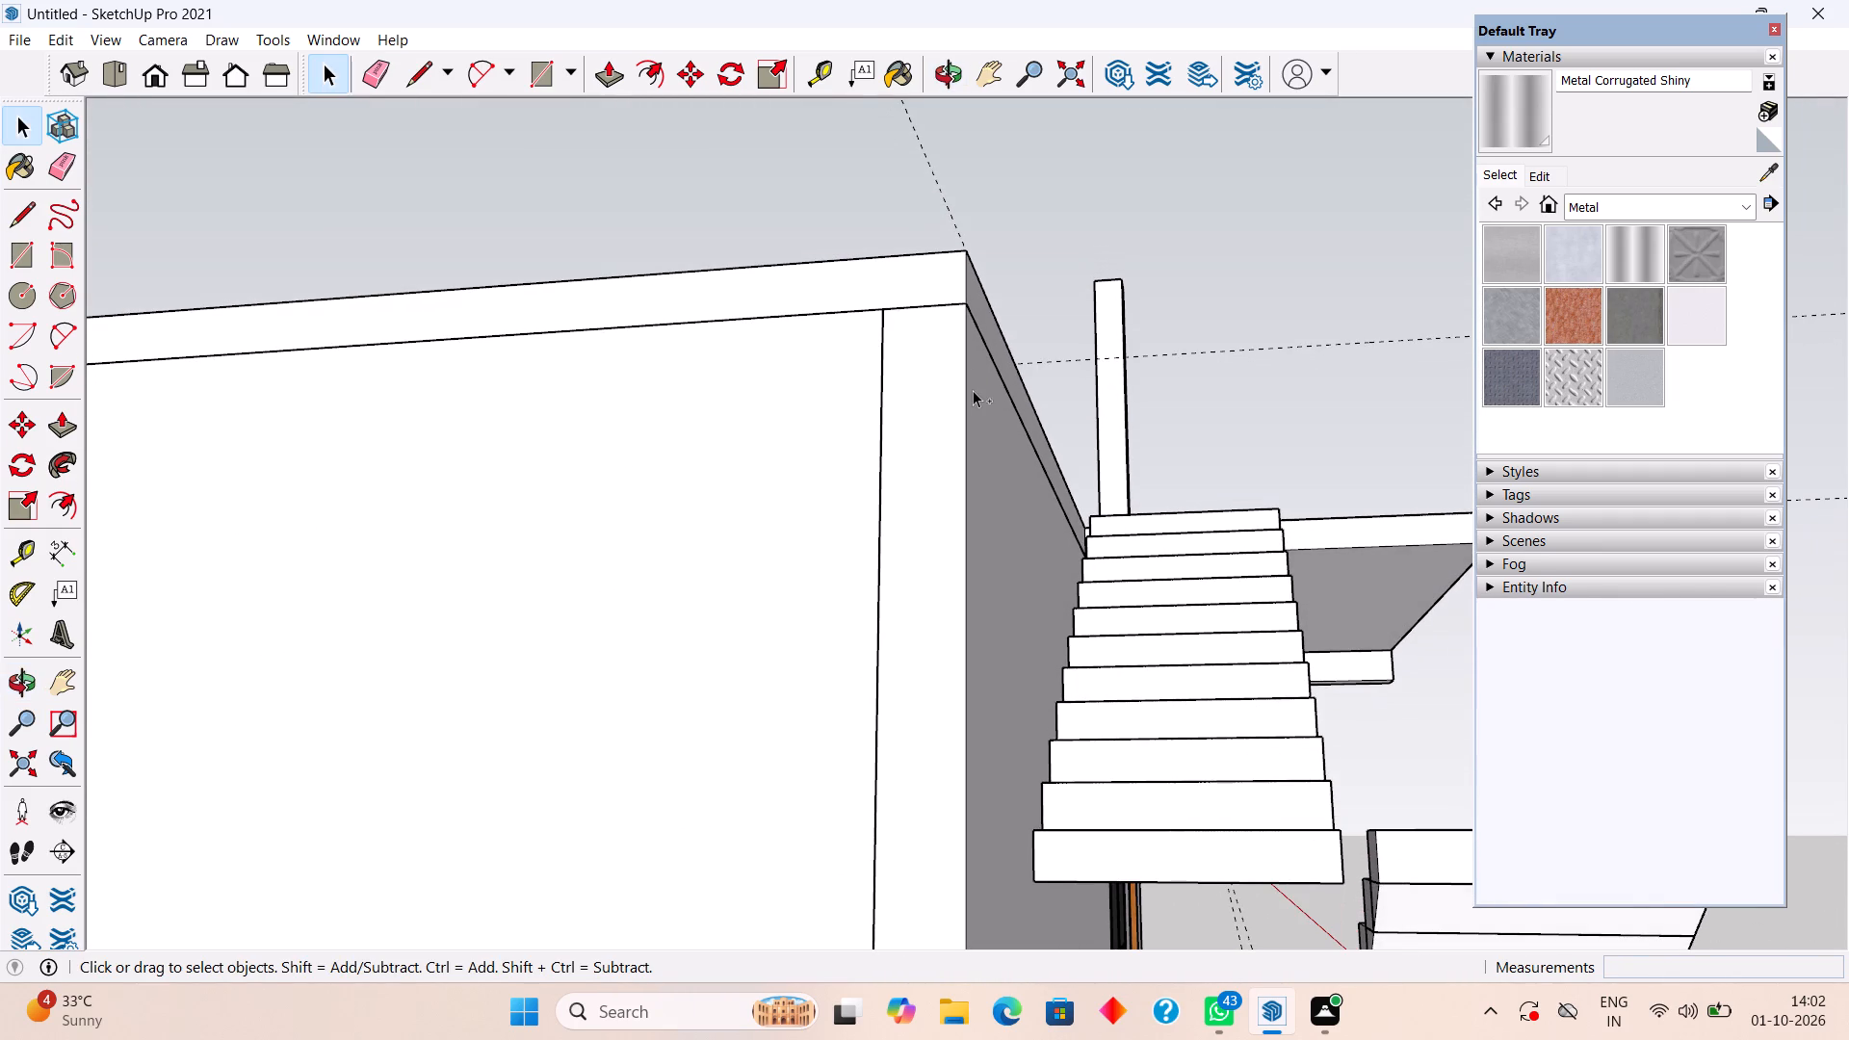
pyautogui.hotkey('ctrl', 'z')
# Move the upper flight by its top step's wall-side back top corner to the inner corner of the roof slab opening.
pyautogui.moveTo(1193, 575); pyautogui.dragTo(1052, 675, button='middle')
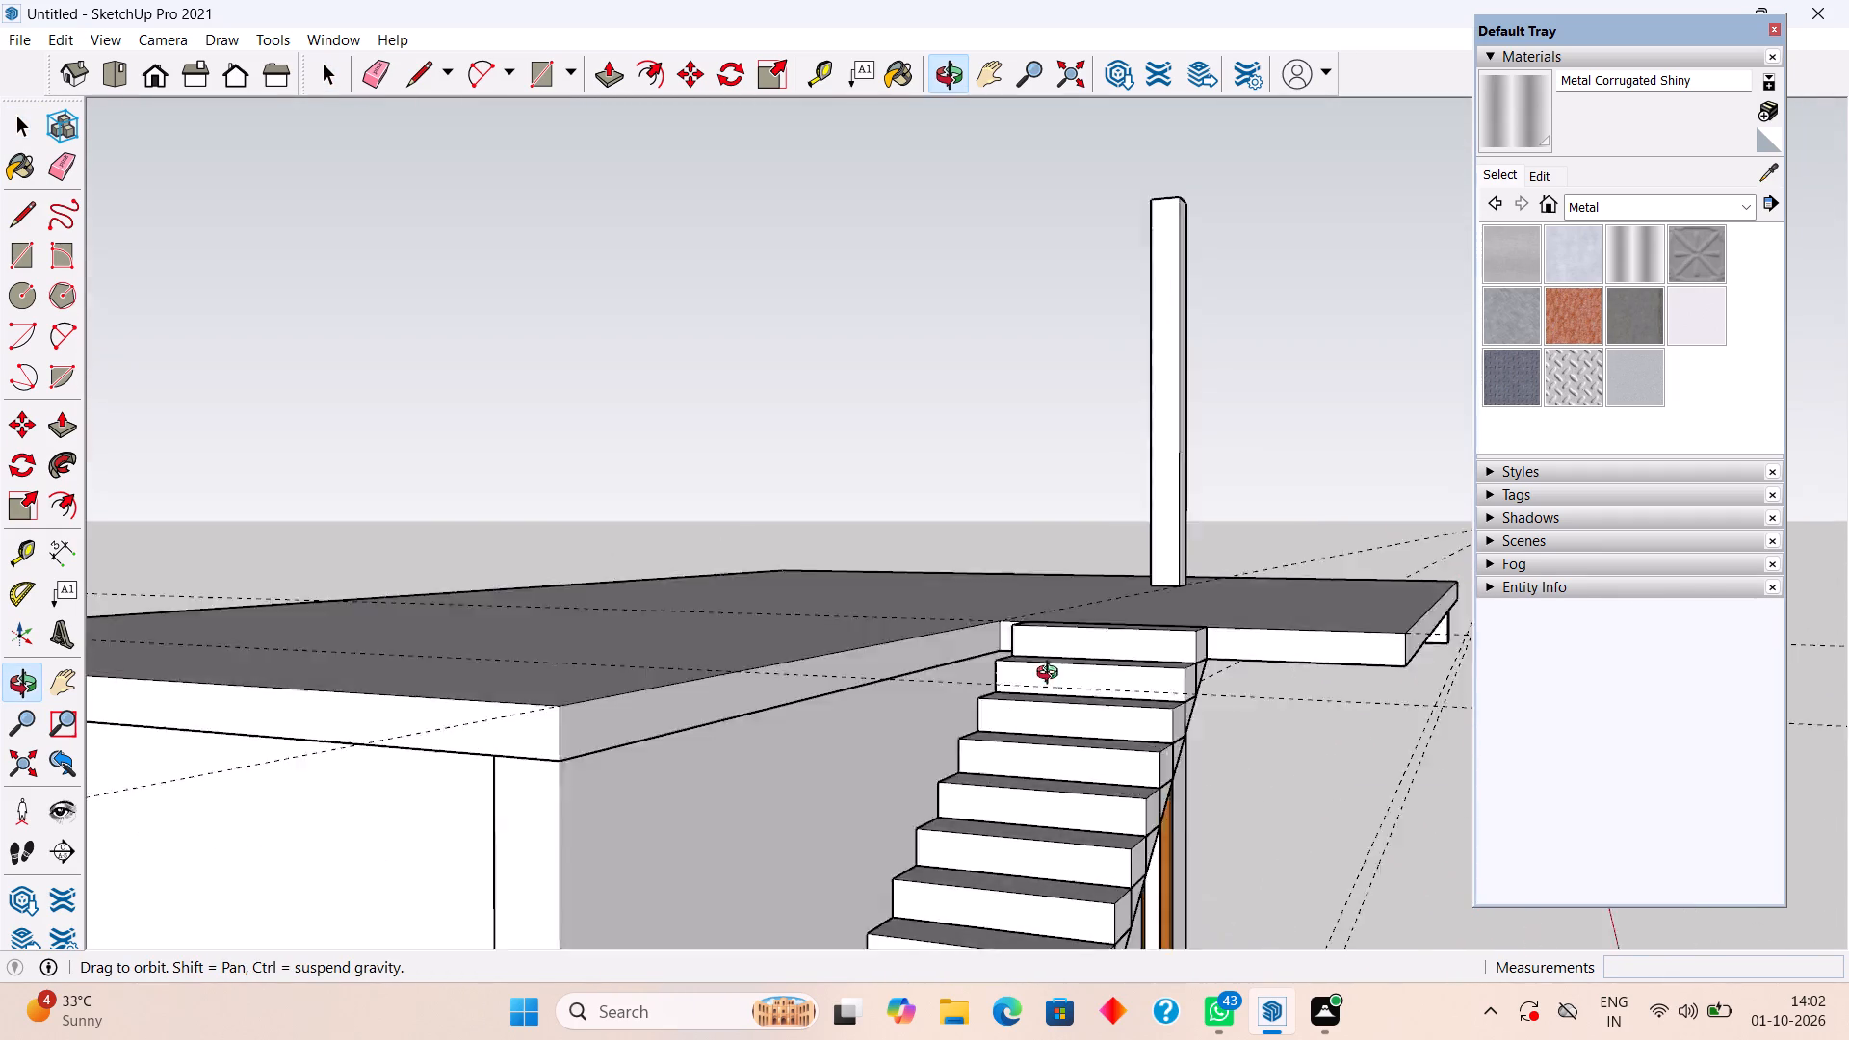
pyautogui.moveTo(1052, 675); pyautogui.dragTo(1000, 587, button='middle')
pyautogui.click(951, 696)
pyautogui.moveTo(1020, 582); pyautogui.dragTo(1078, 670, button='middle')
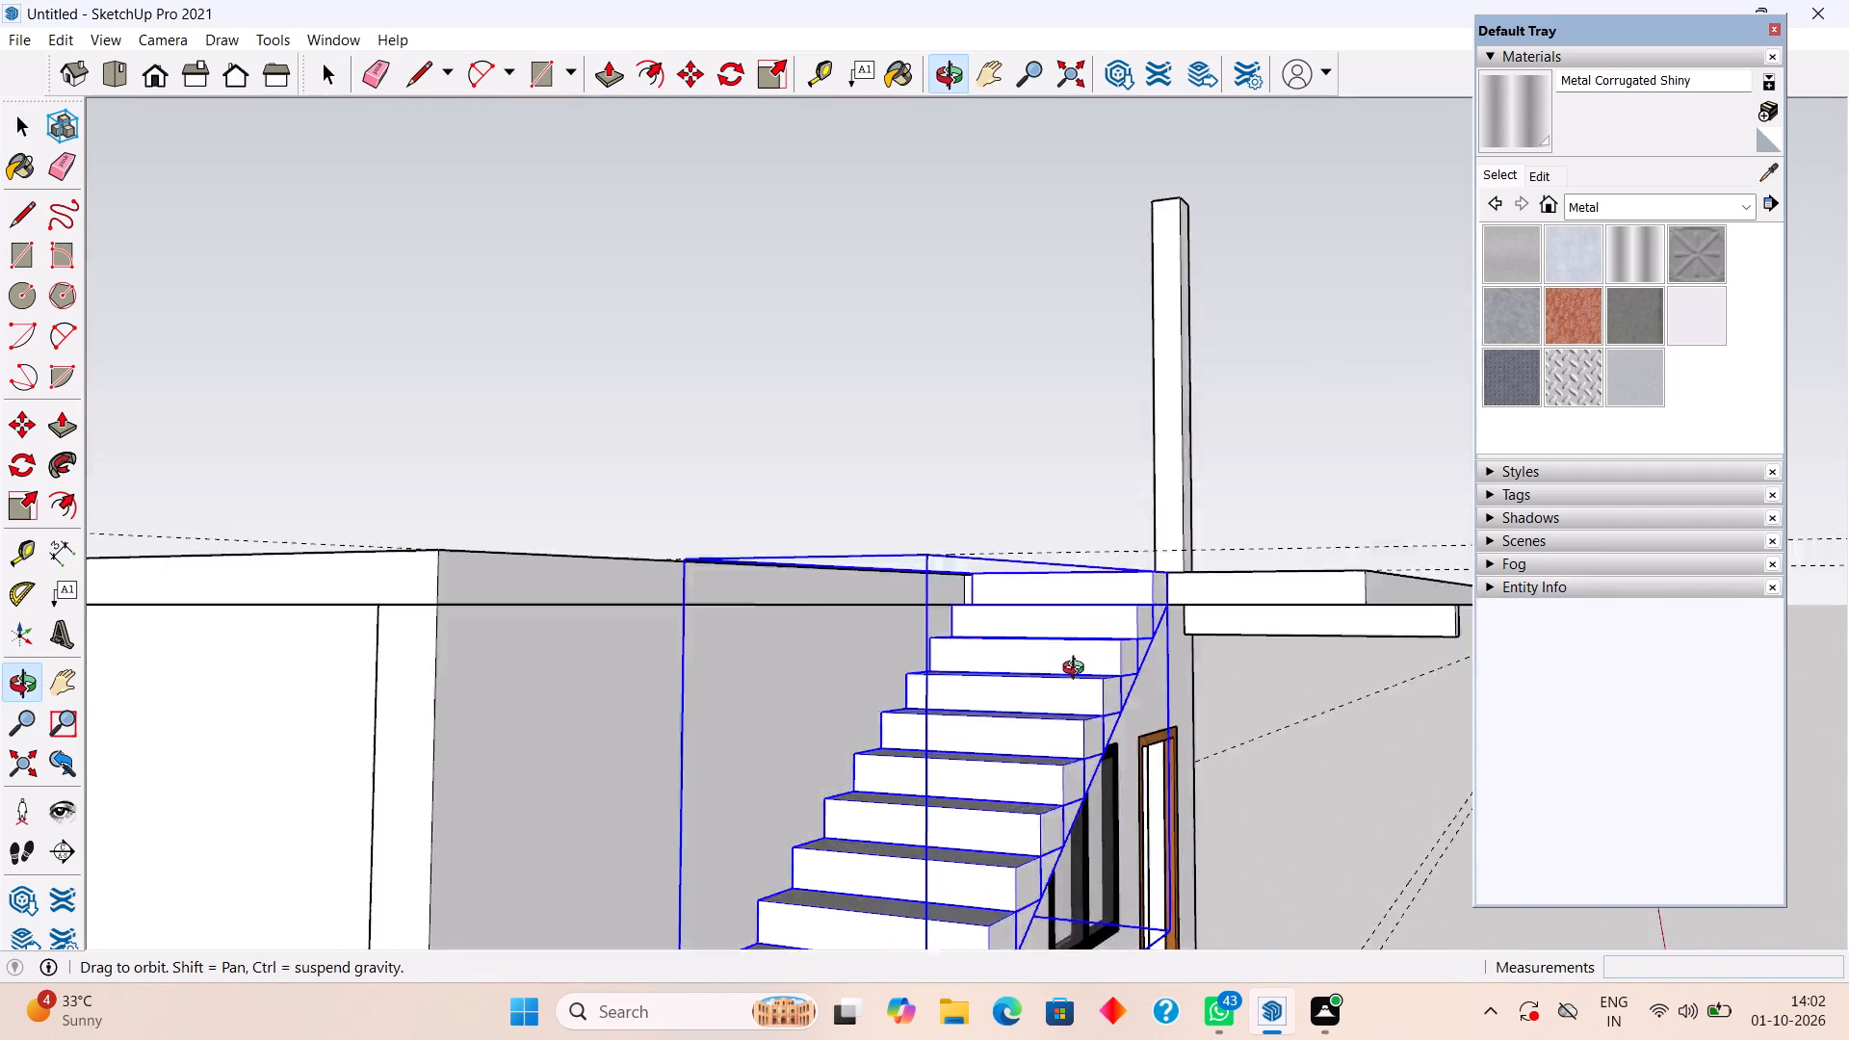
pyautogui.moveTo(1078, 670); pyautogui.dragTo(1174, 748, button='middle')
pyautogui.moveTo(1059, 666); pyautogui.dragTo(1223, 772, button='middle')
pyautogui.scroll(2, 1207, 727)
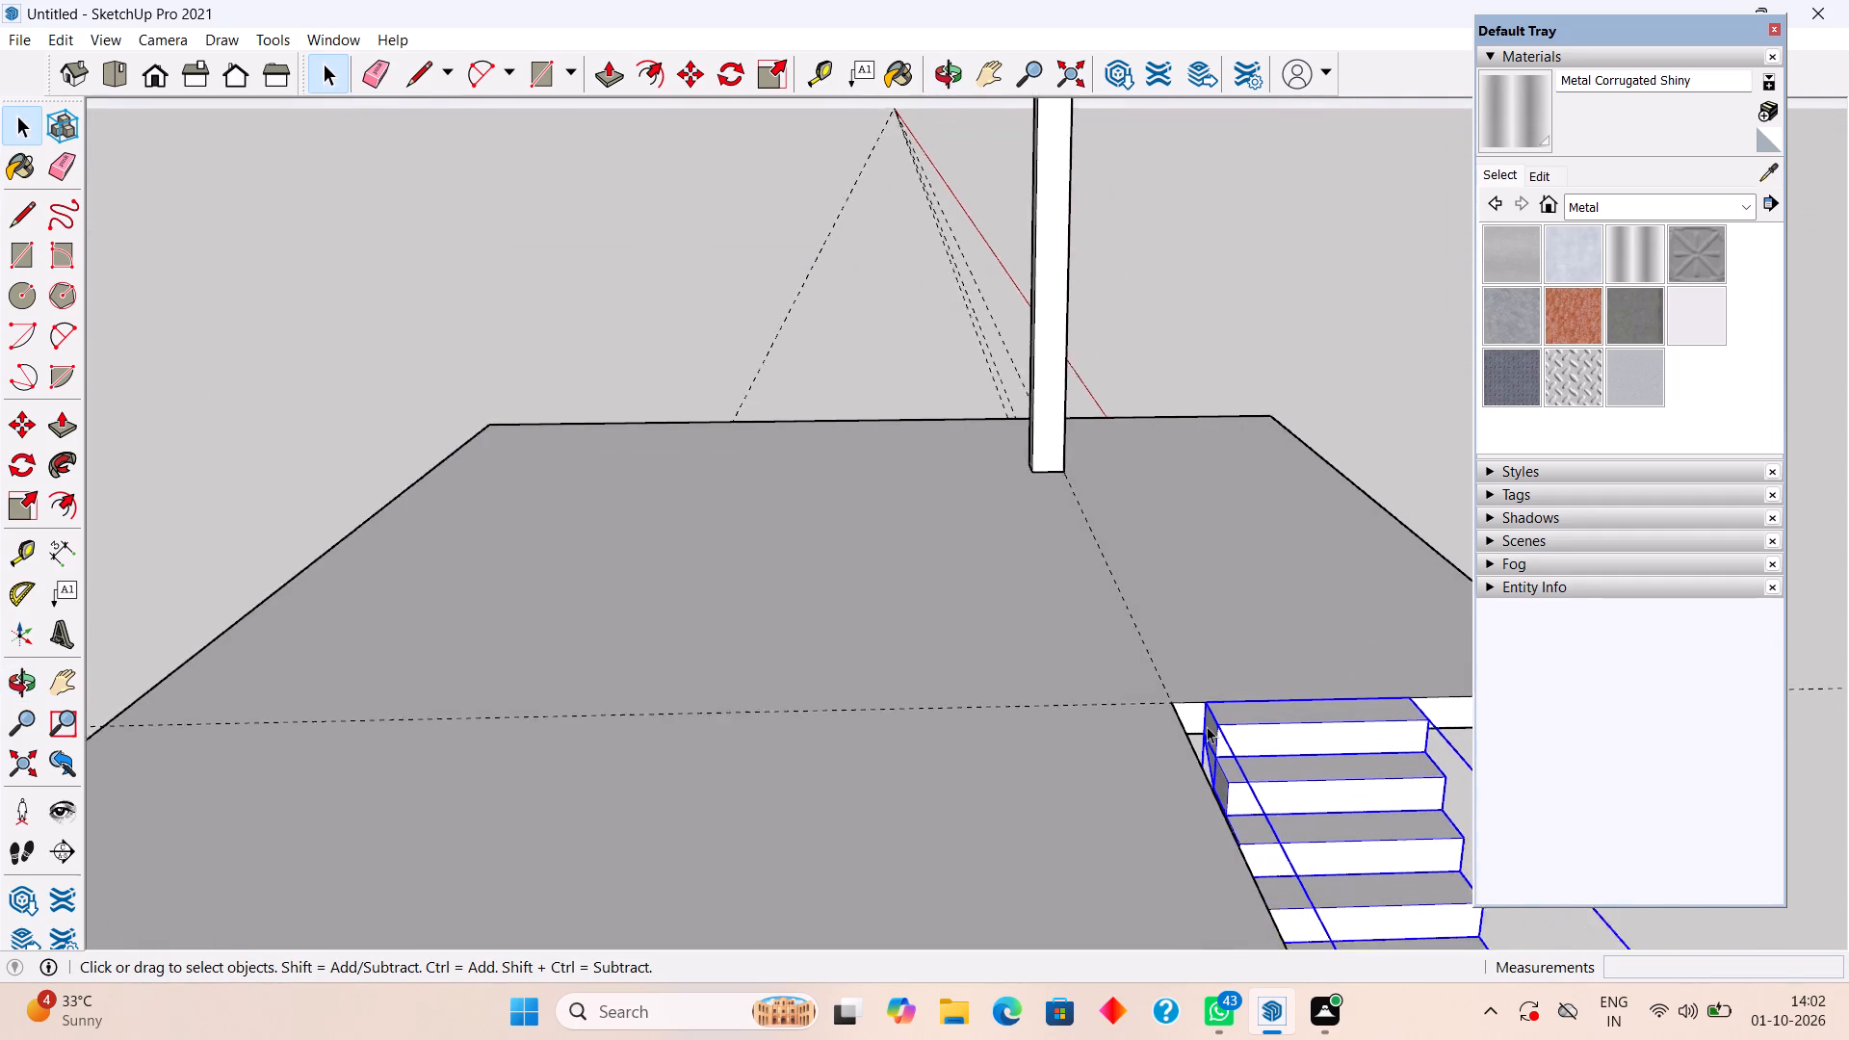
pyautogui.scroll(8, 1207, 726)
pyautogui.moveTo(1202, 655); pyautogui.dragTo(1185, 776, button='middle')
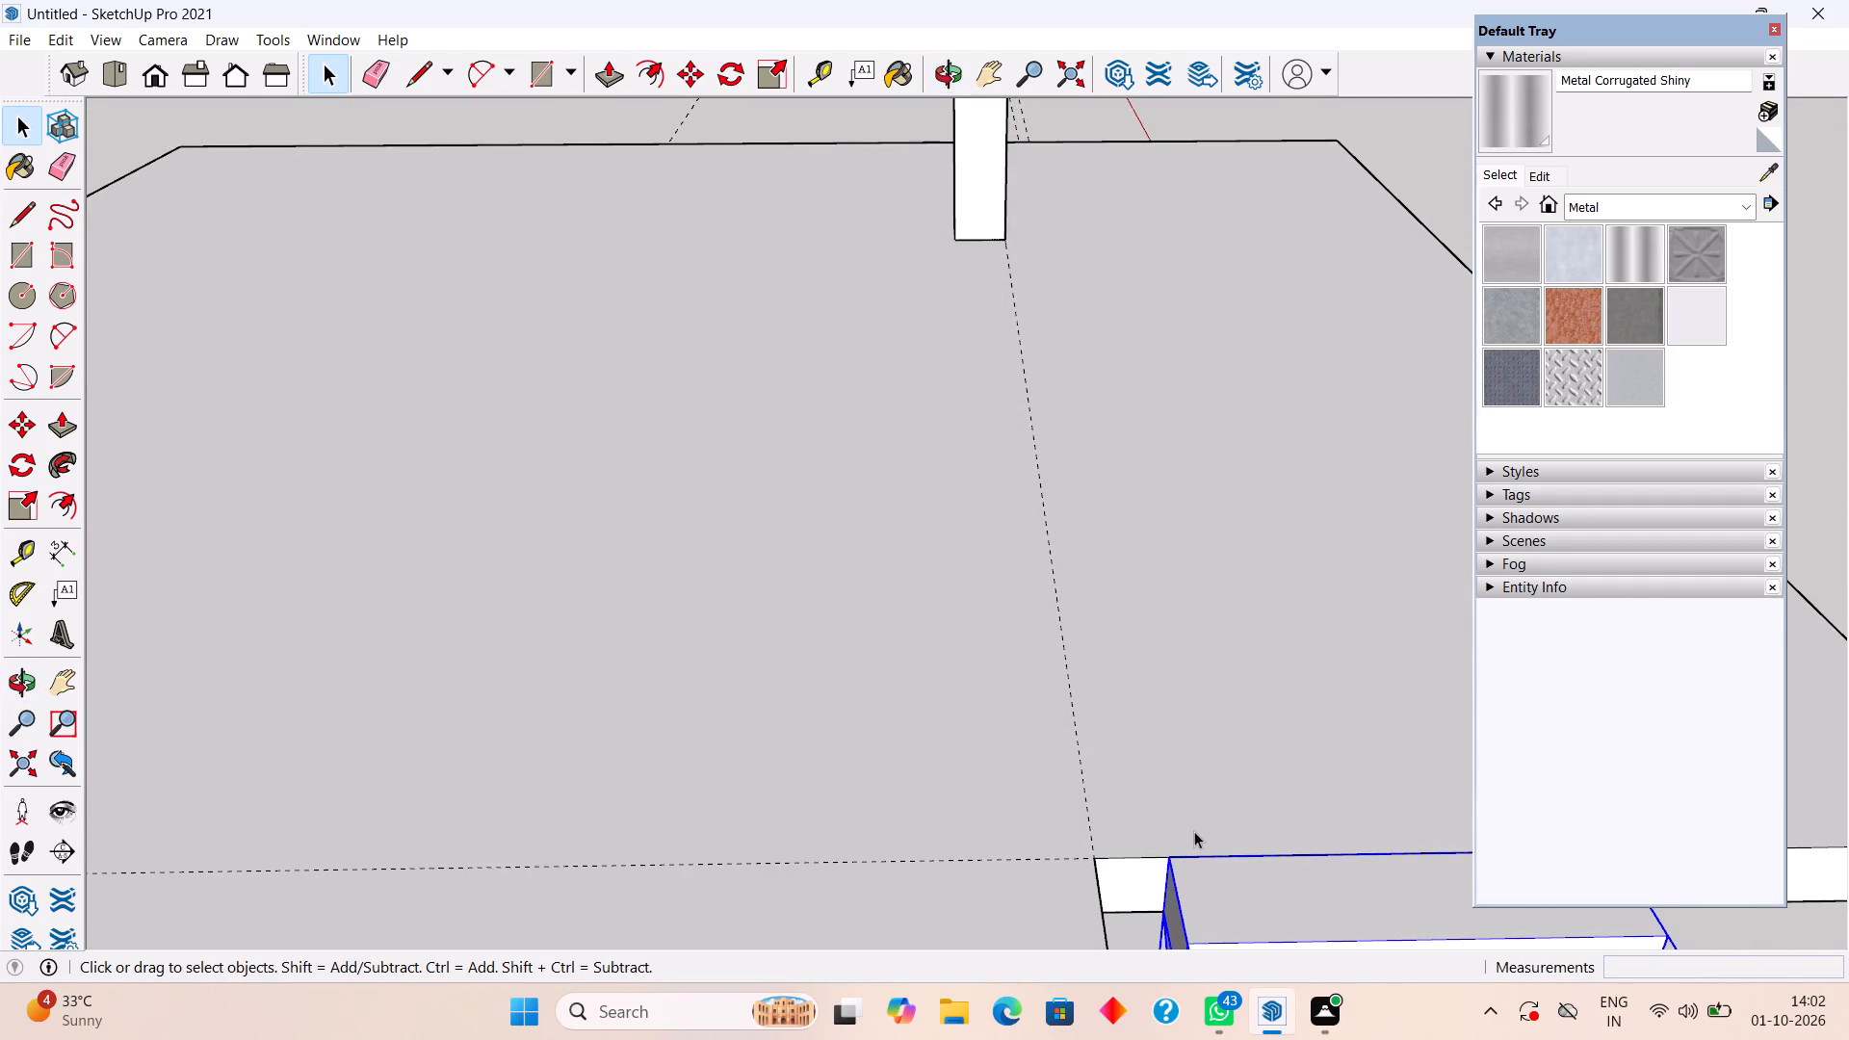
pyautogui.press('m')
pyautogui.click(1169, 860)
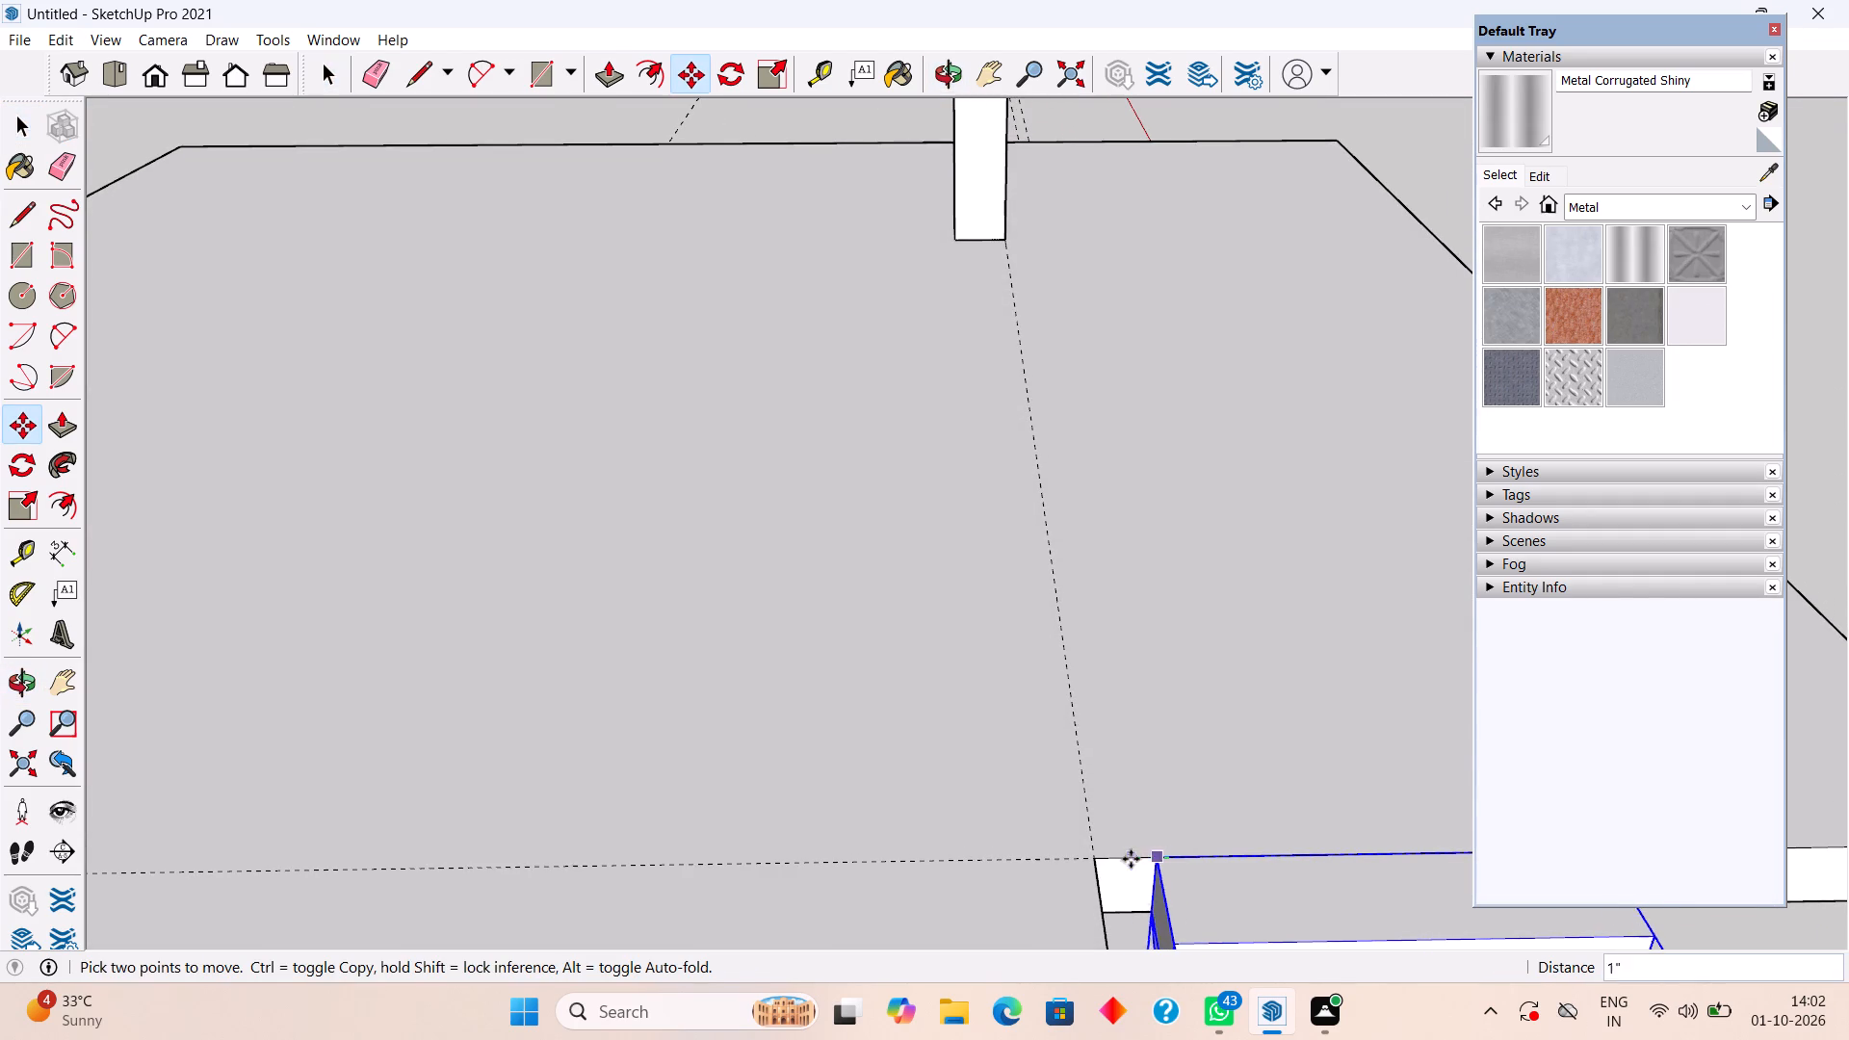
pyautogui.click(1098, 856)
# Deselect the upper flight and examine how the two flights meet and reach the roof slab.
pyautogui.scroll(-13, 1057, 818)
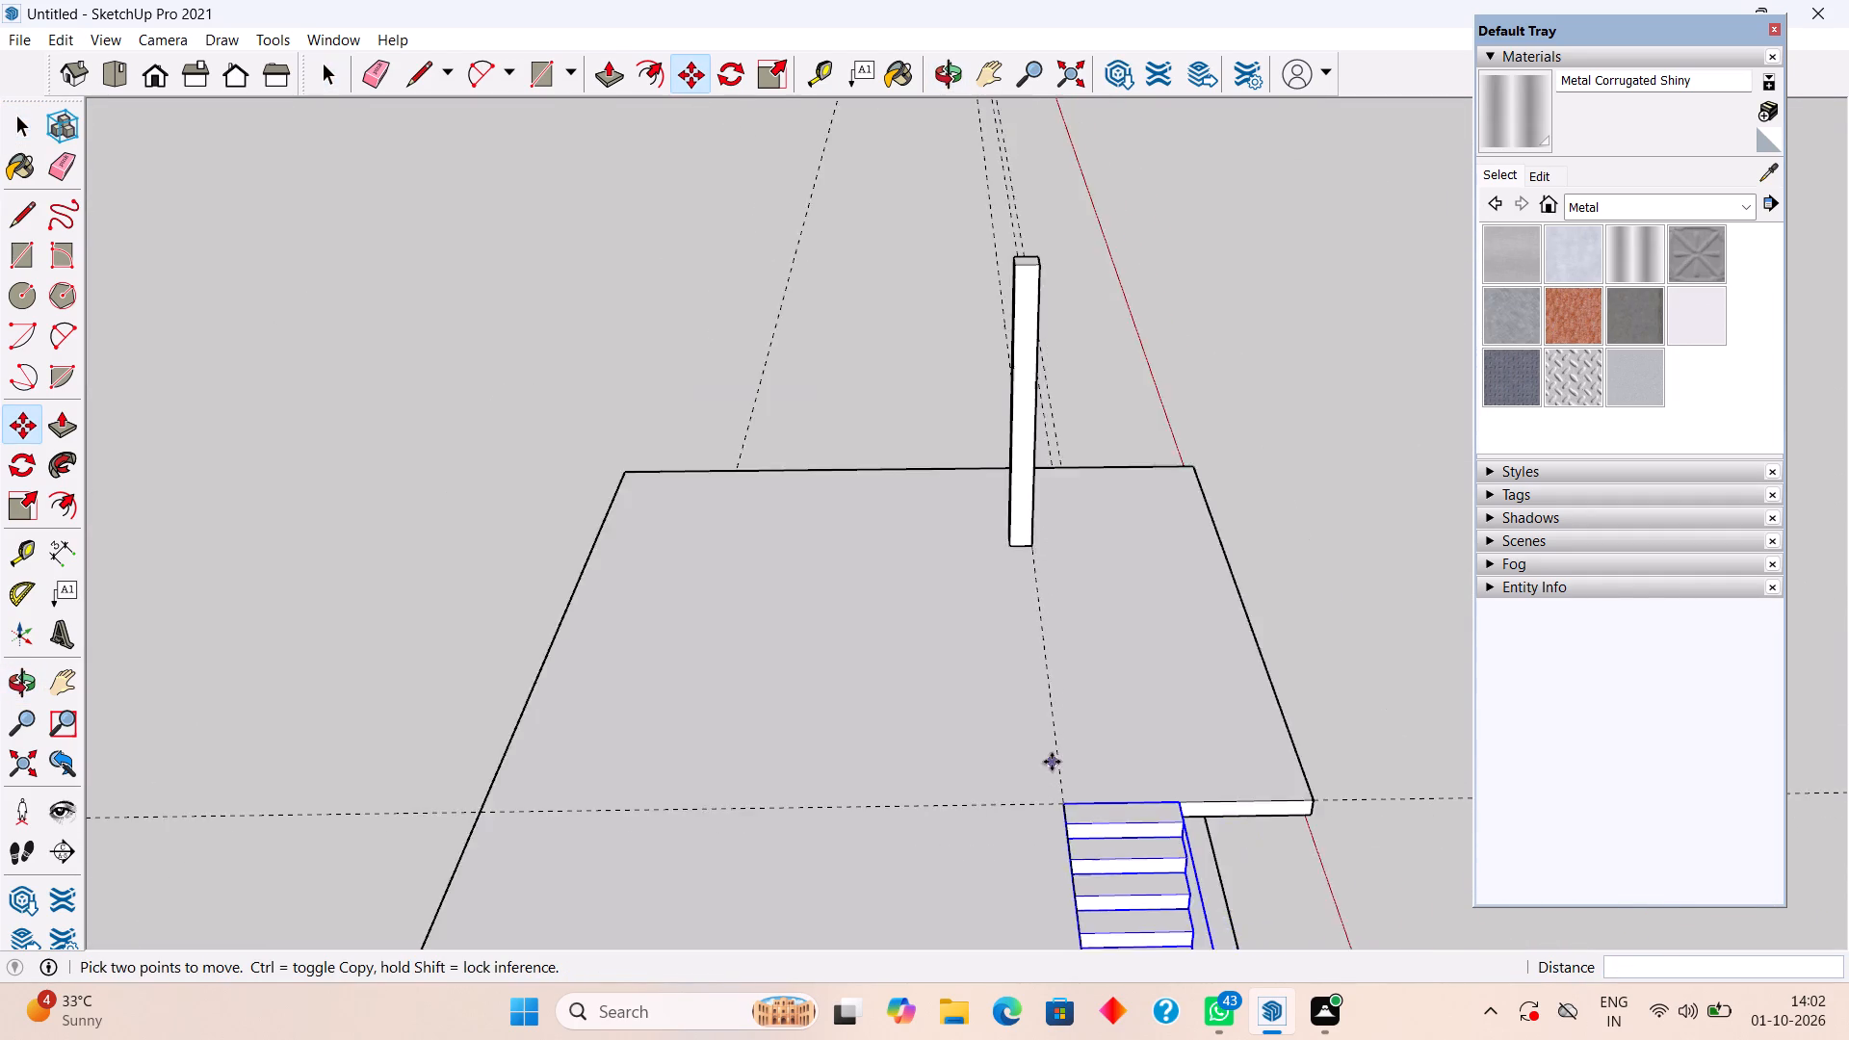
pyautogui.scroll(-12, 1052, 762)
pyautogui.moveTo(1087, 916); pyautogui.dragTo(869, 728, button='middle')
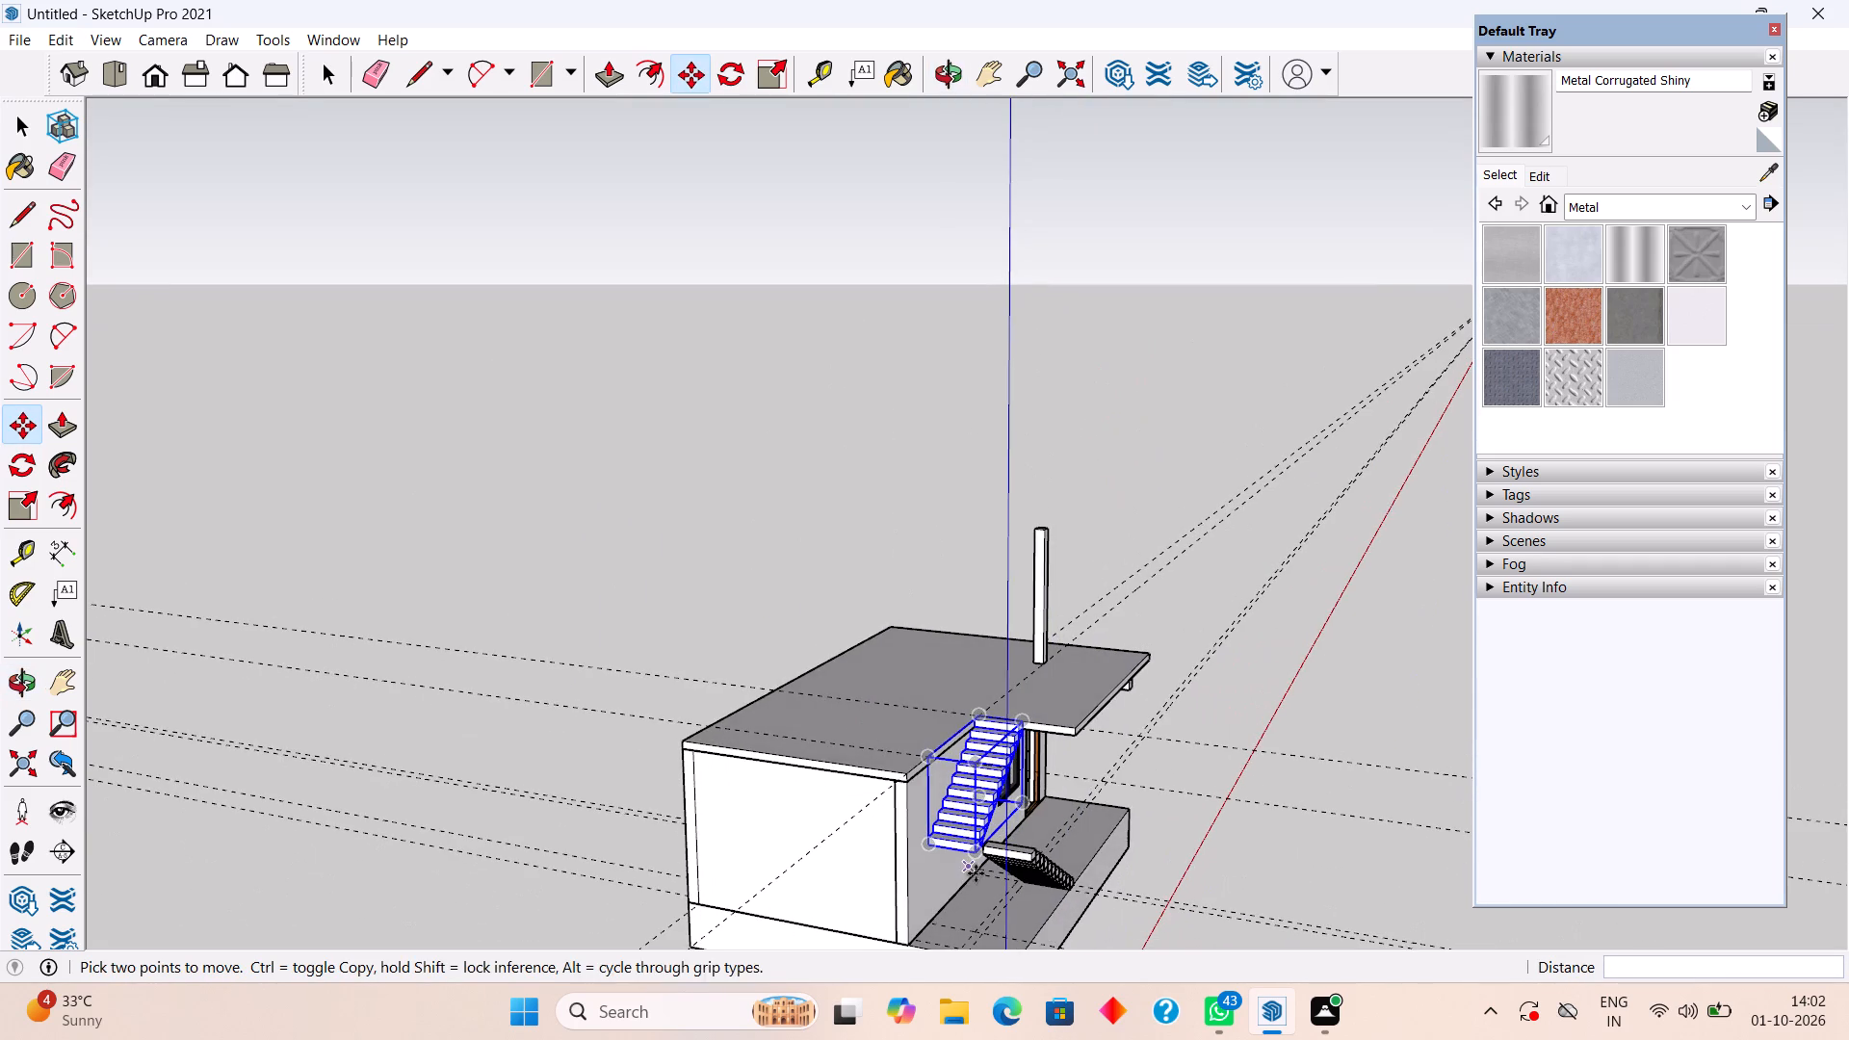
pyautogui.scroll(11, 976, 873)
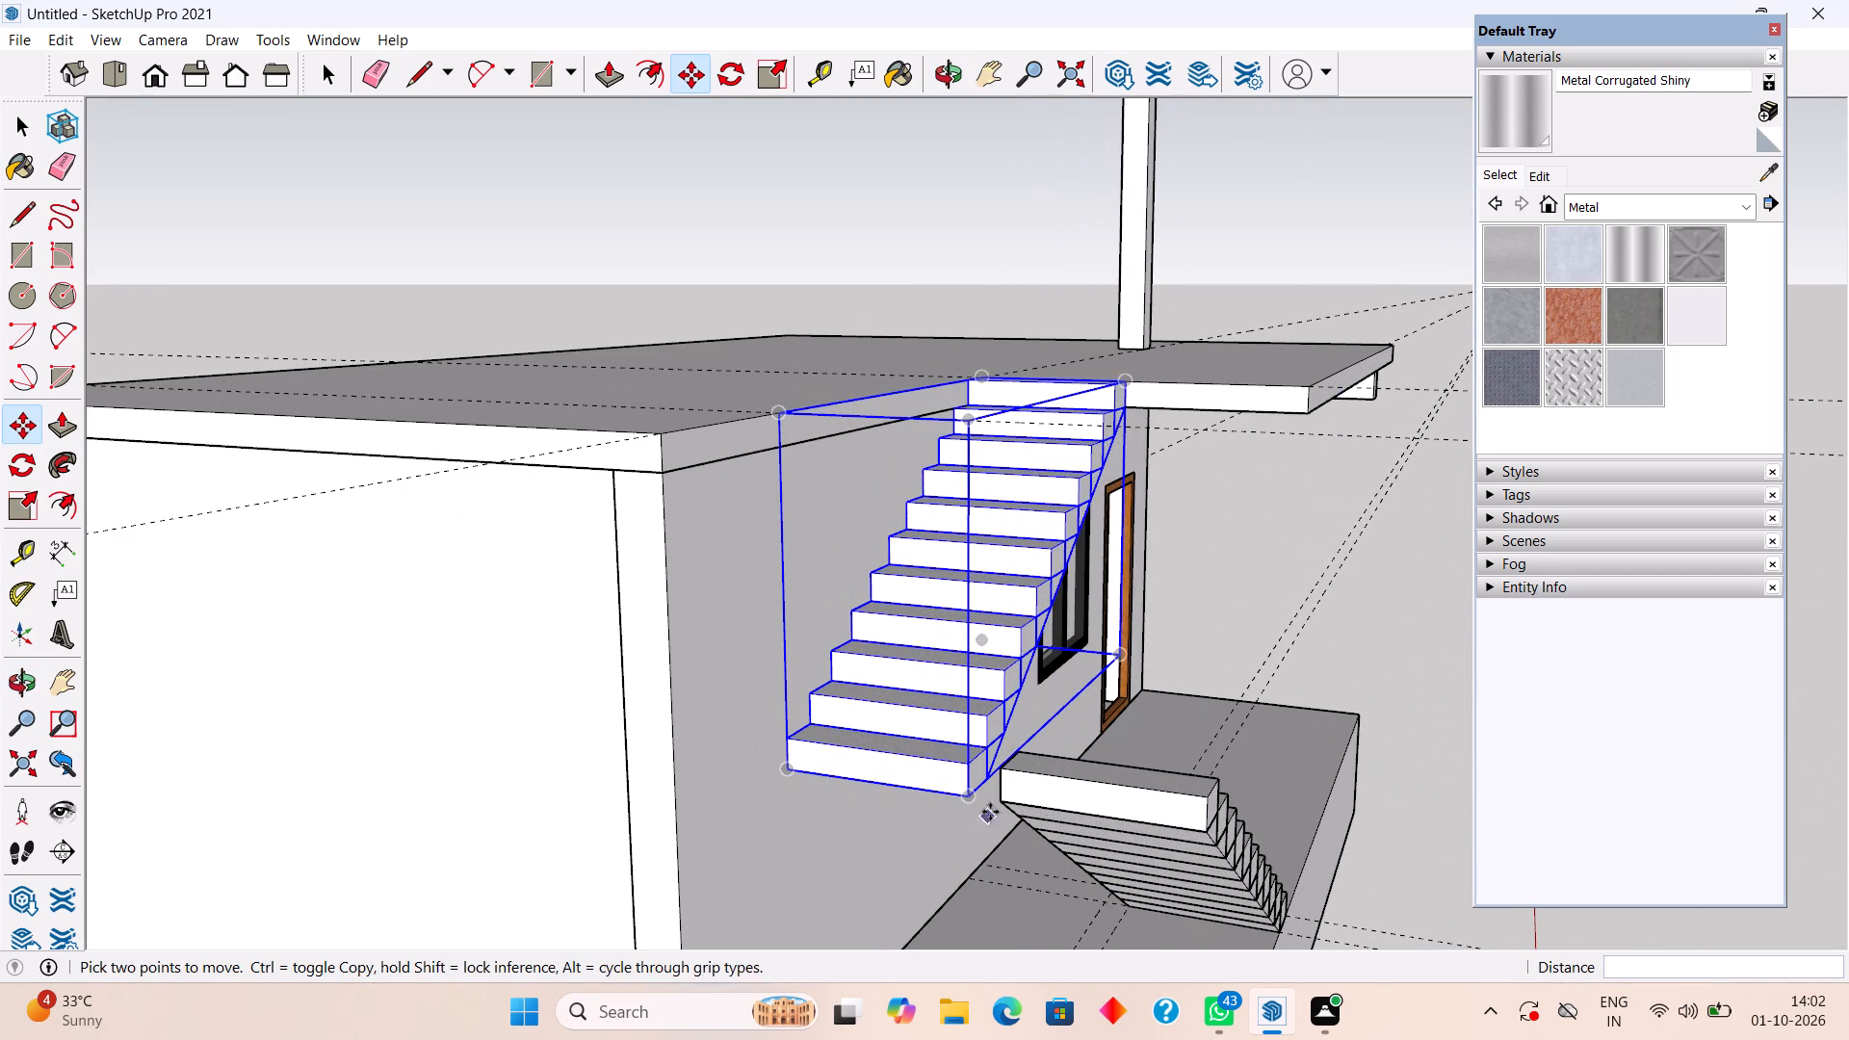
pyautogui.moveTo(971, 783); pyautogui.dragTo(526, 712, button='middle')
pyautogui.press('space')
pyautogui.click(277, 605)
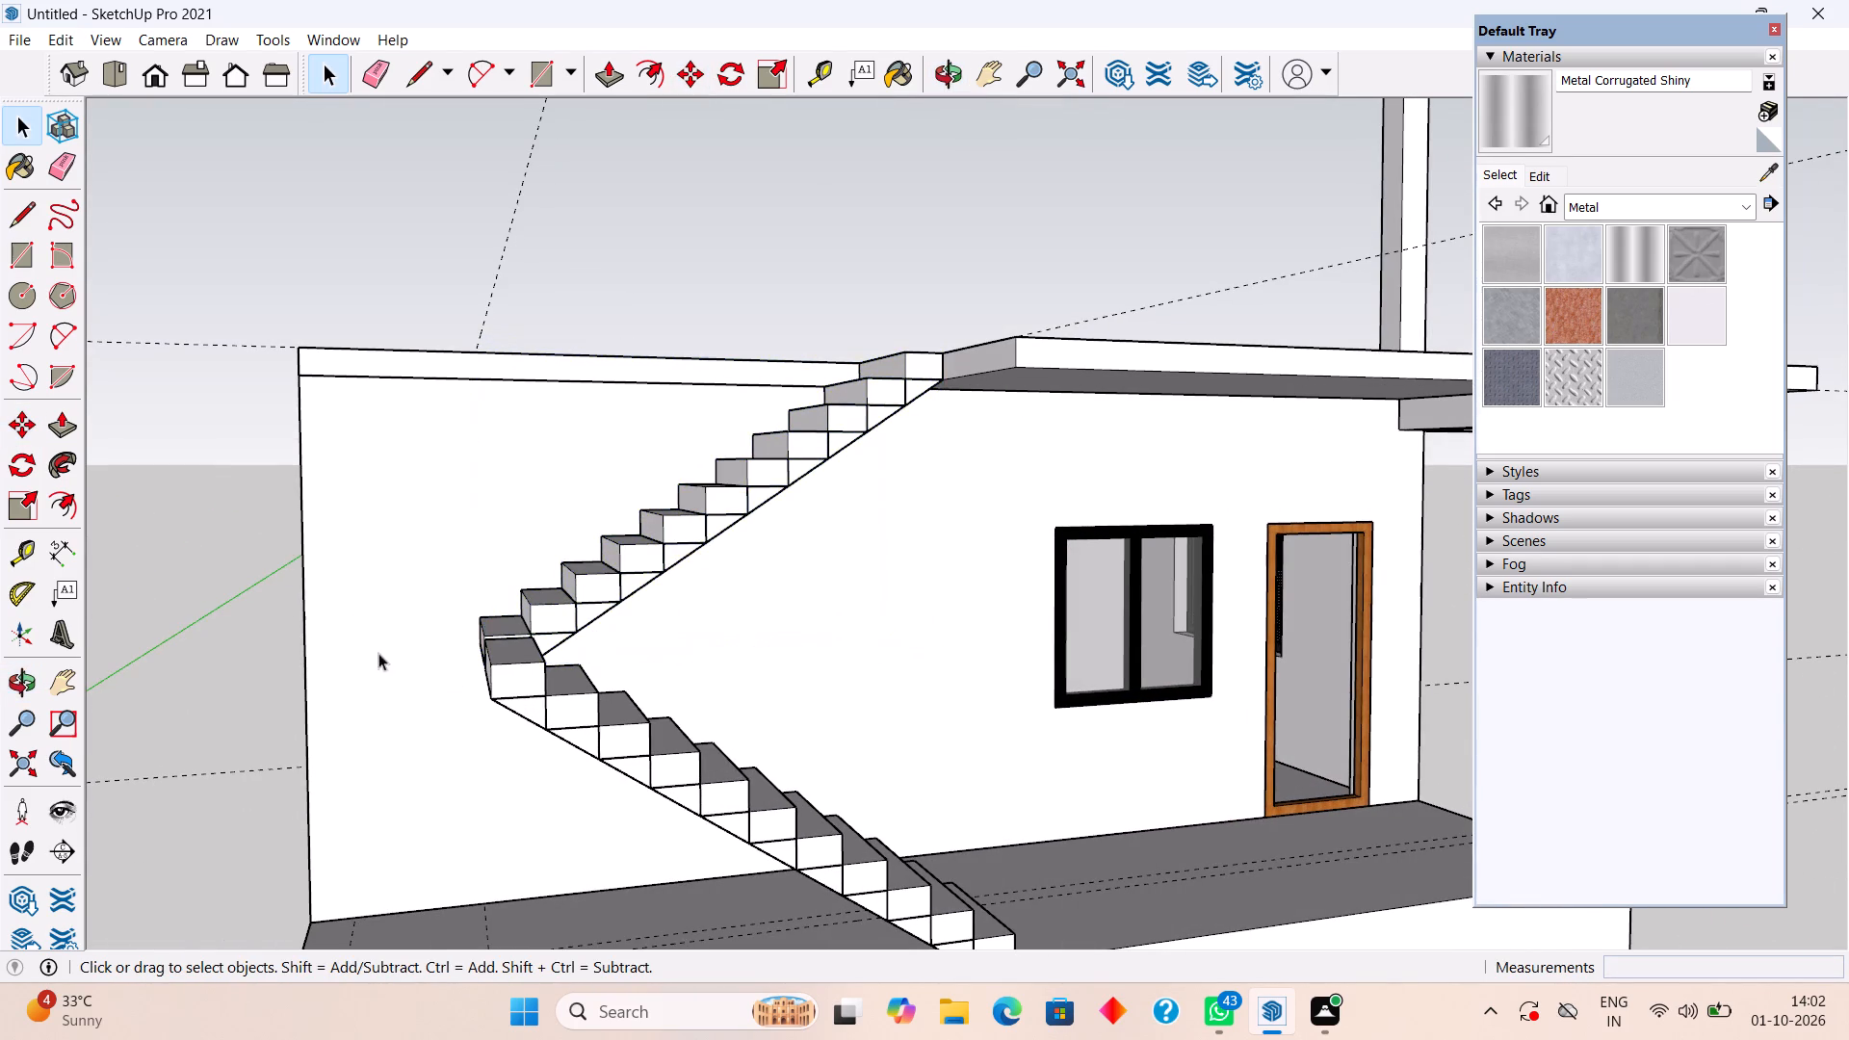
# Draw a 6" by 6' 6" rectangle across the front faces of both flights' steps at mid-landing level.
pyautogui.moveTo(607, 721); pyautogui.dragTo(1048, 817, button='middle')
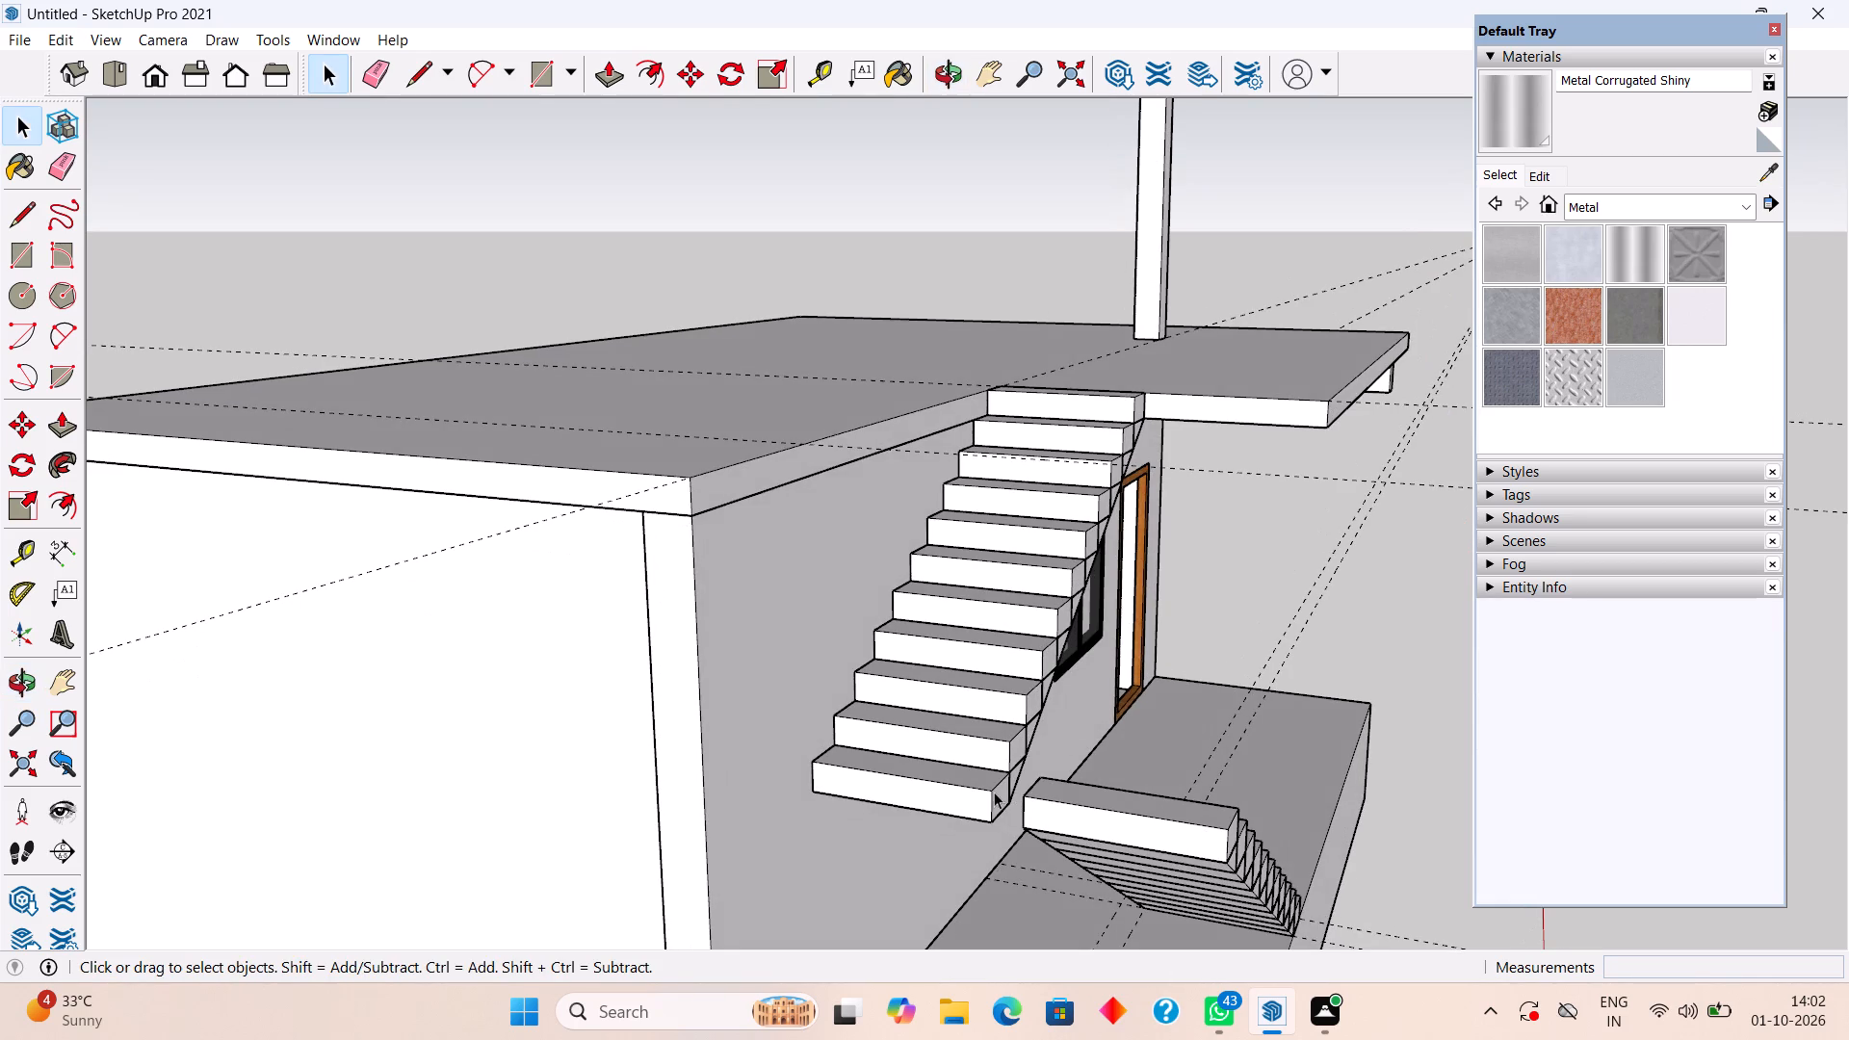
pyautogui.moveTo(993, 793); pyautogui.dragTo(991, 635, button='middle')
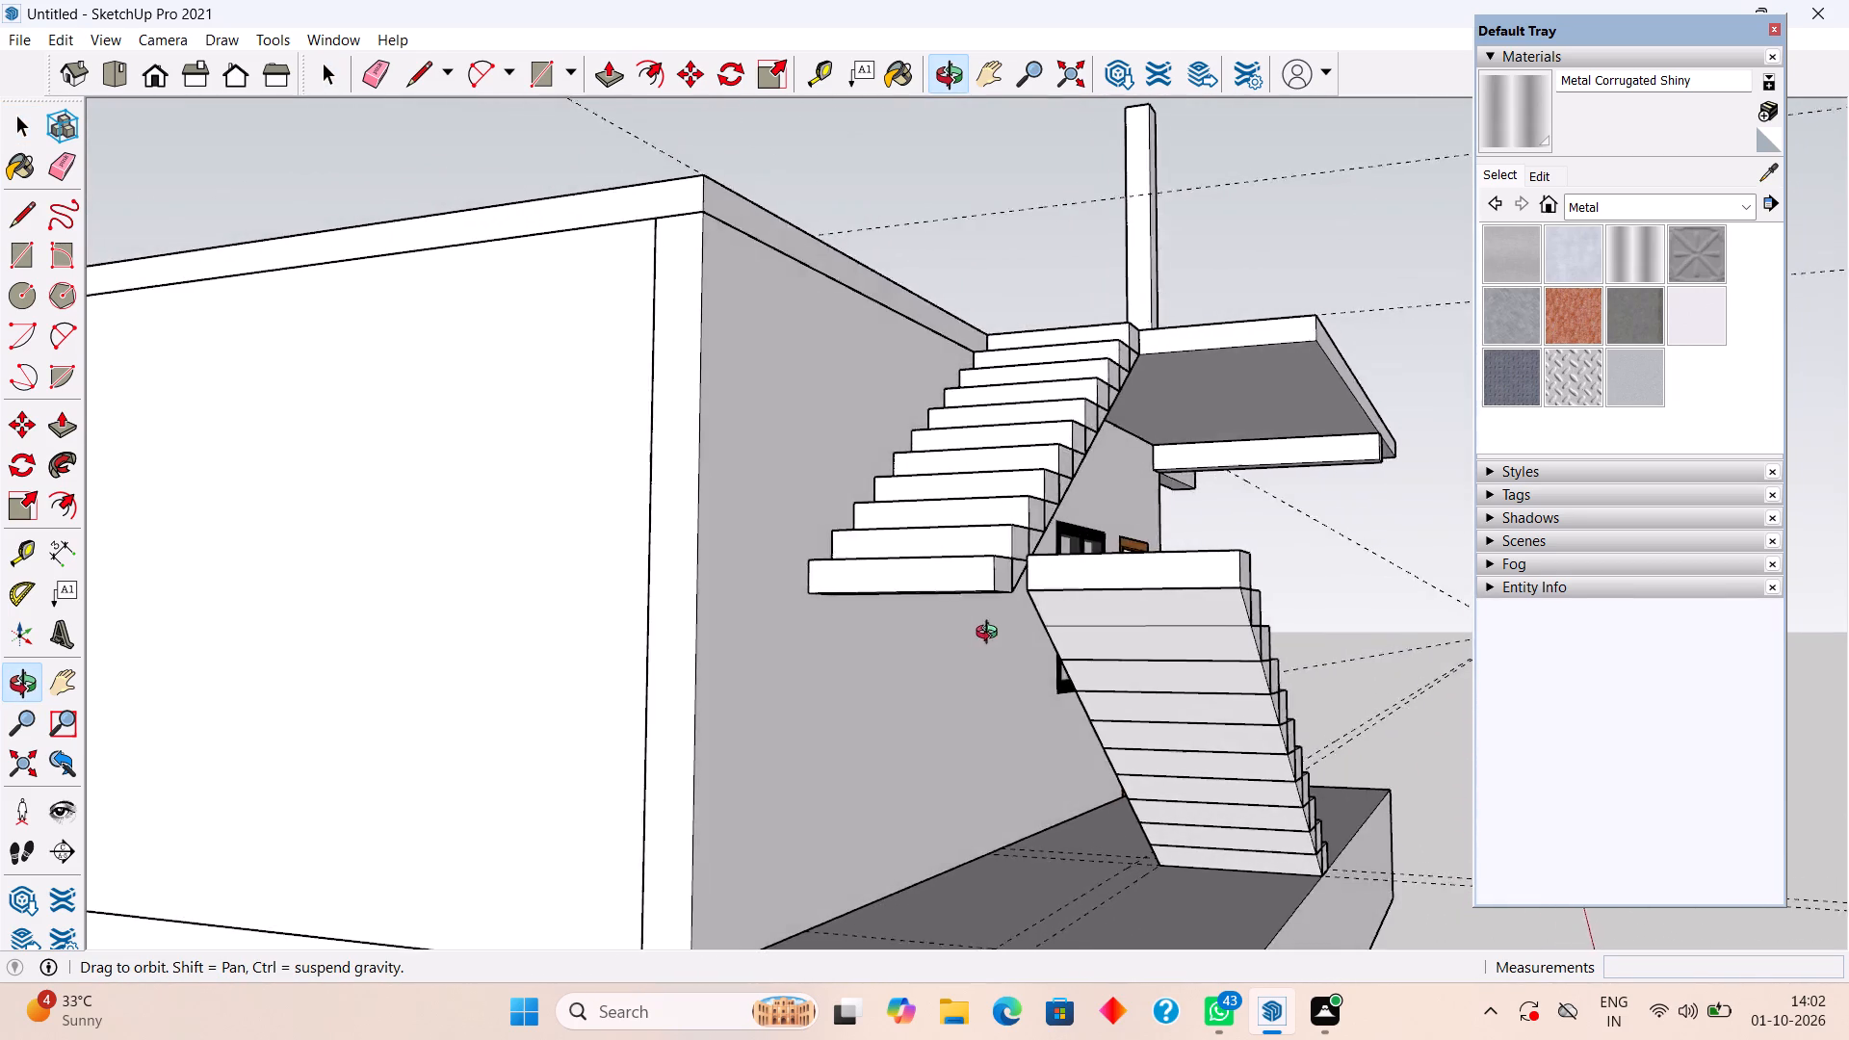
pyautogui.moveTo(991, 635); pyautogui.dragTo(642, 775, button='middle')
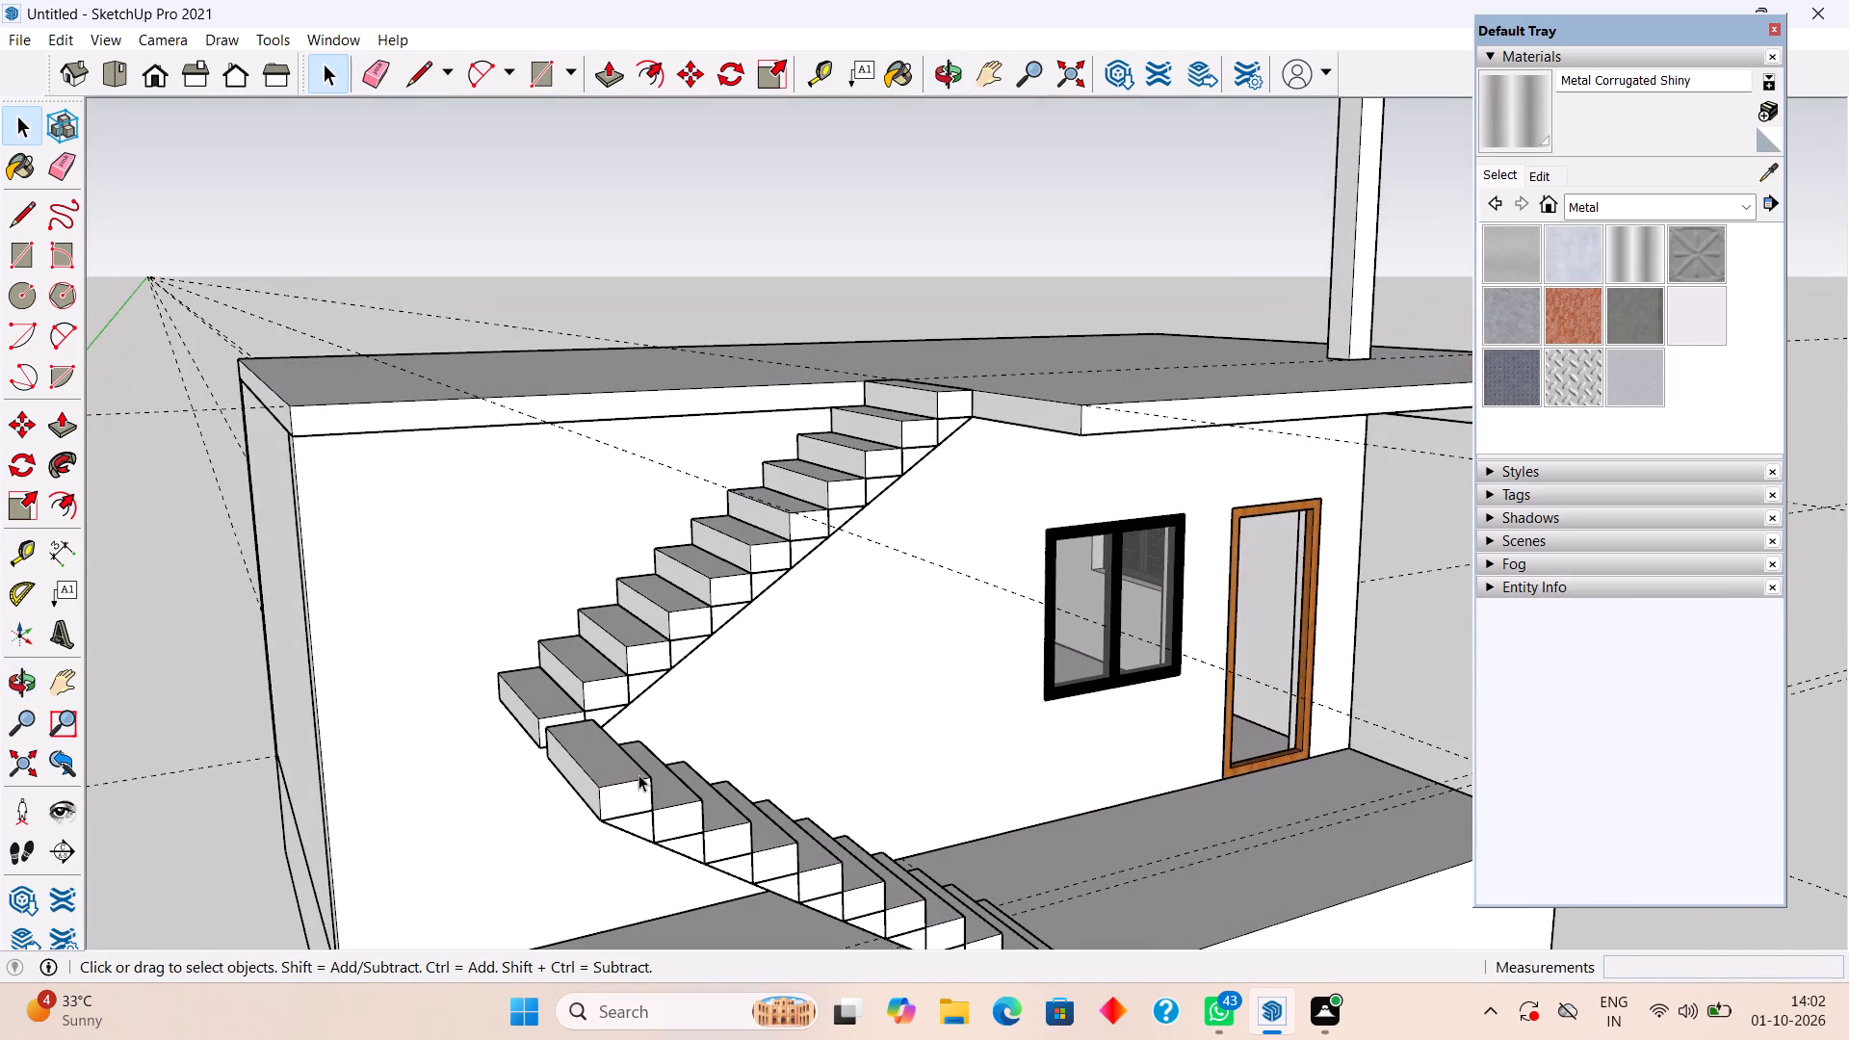
pyautogui.moveTo(664, 775); pyautogui.dragTo(963, 730, button='middle')
pyautogui.scroll(2, 872, 728)
pyautogui.press('r')
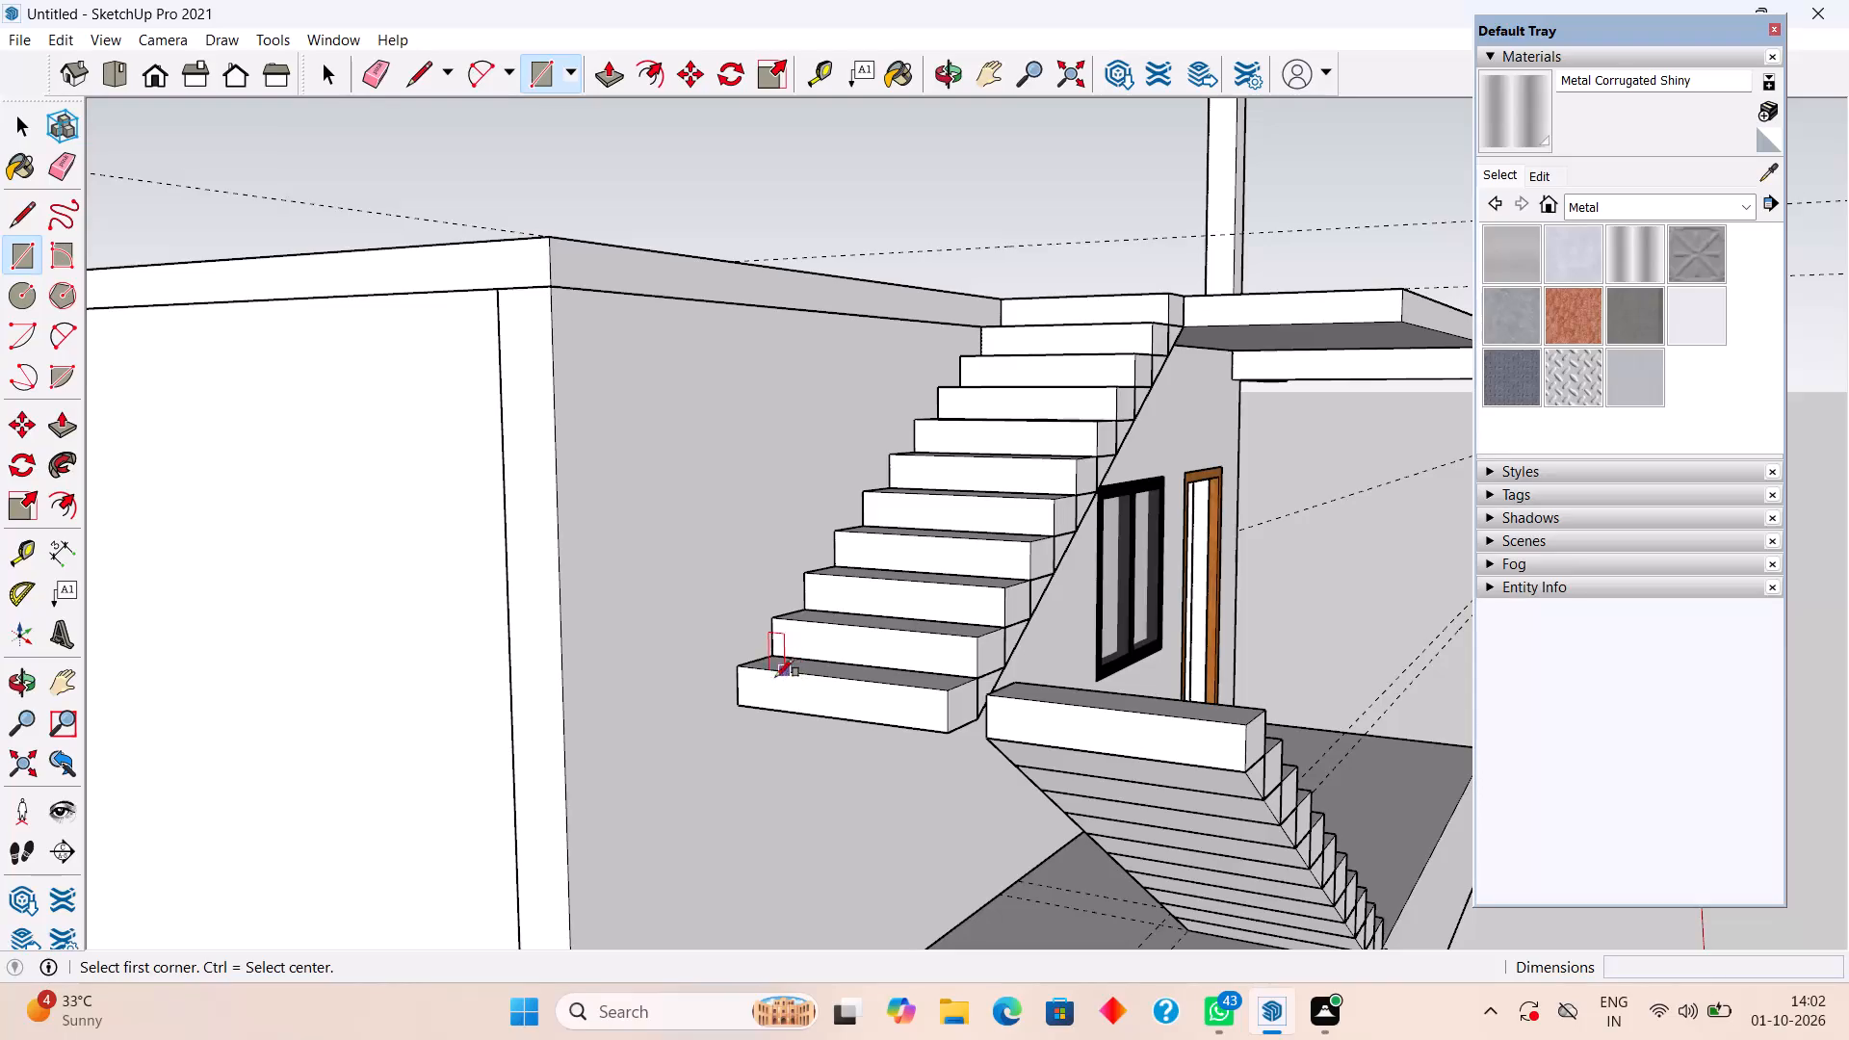
pyautogui.click(738, 663)
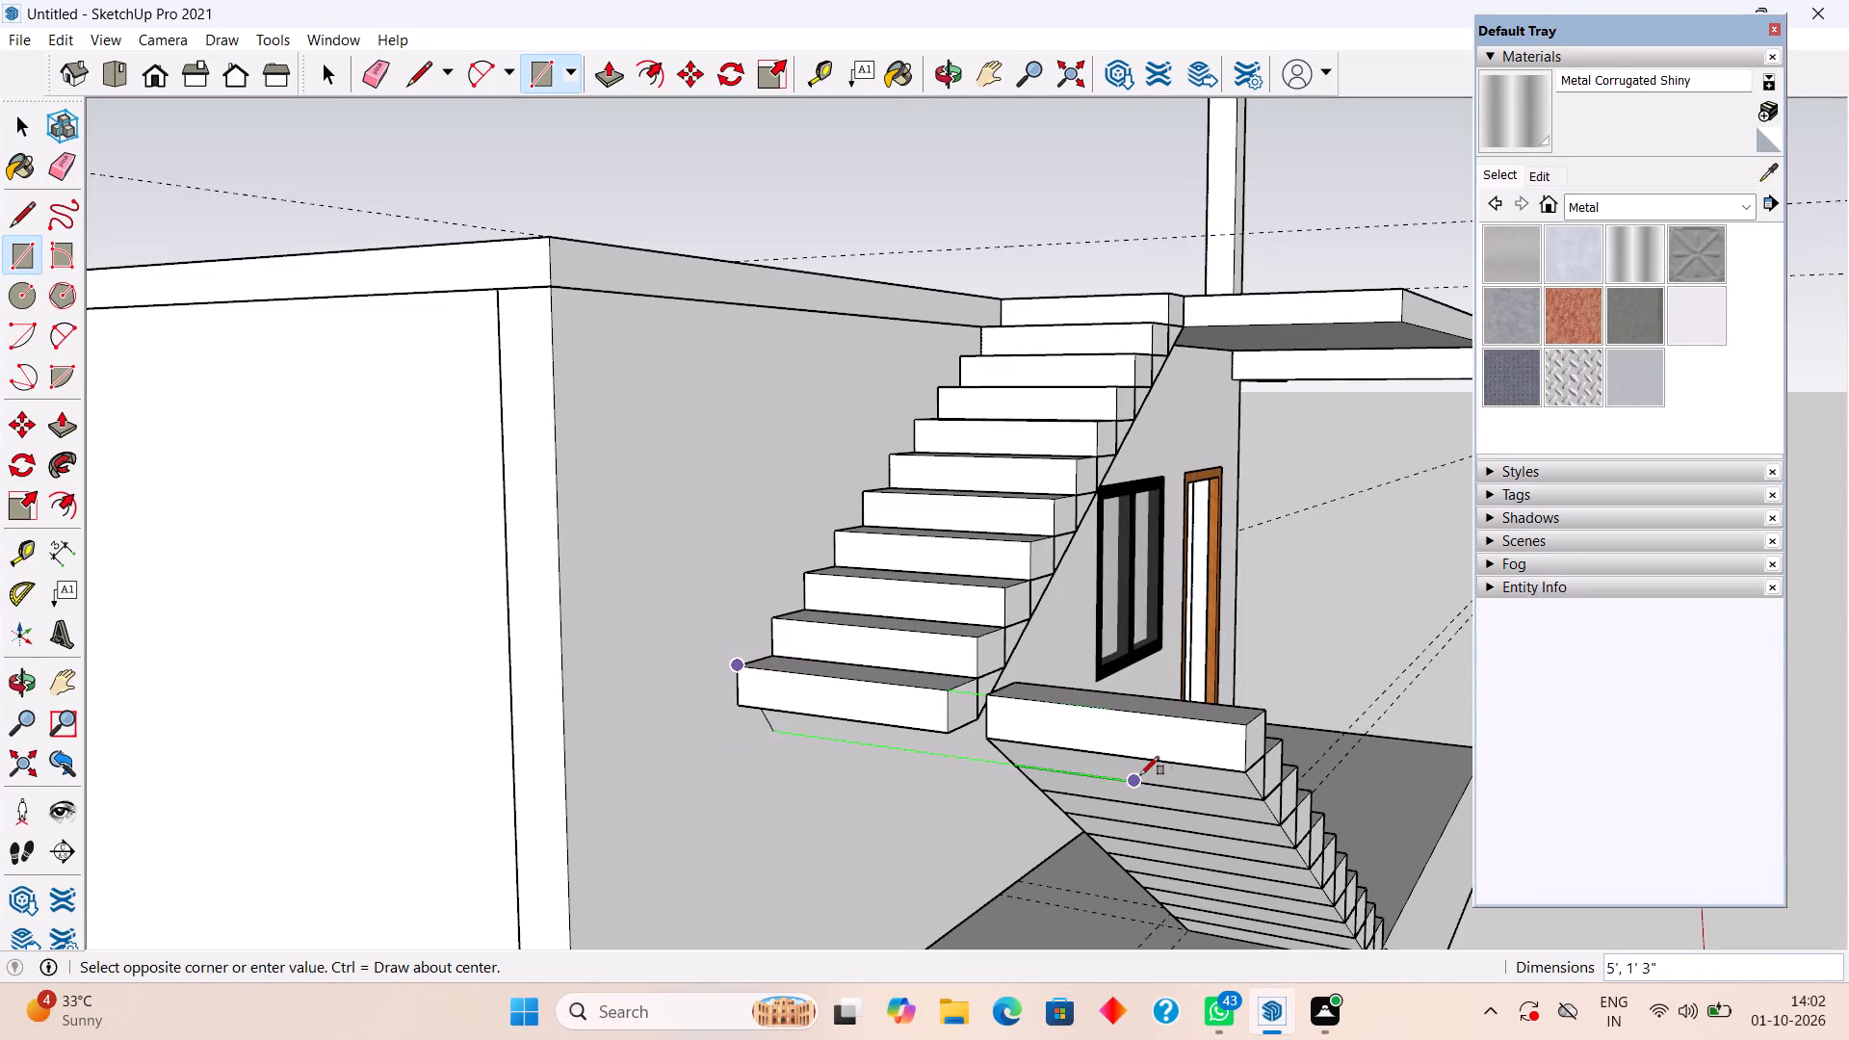
pyautogui.click(1248, 773)
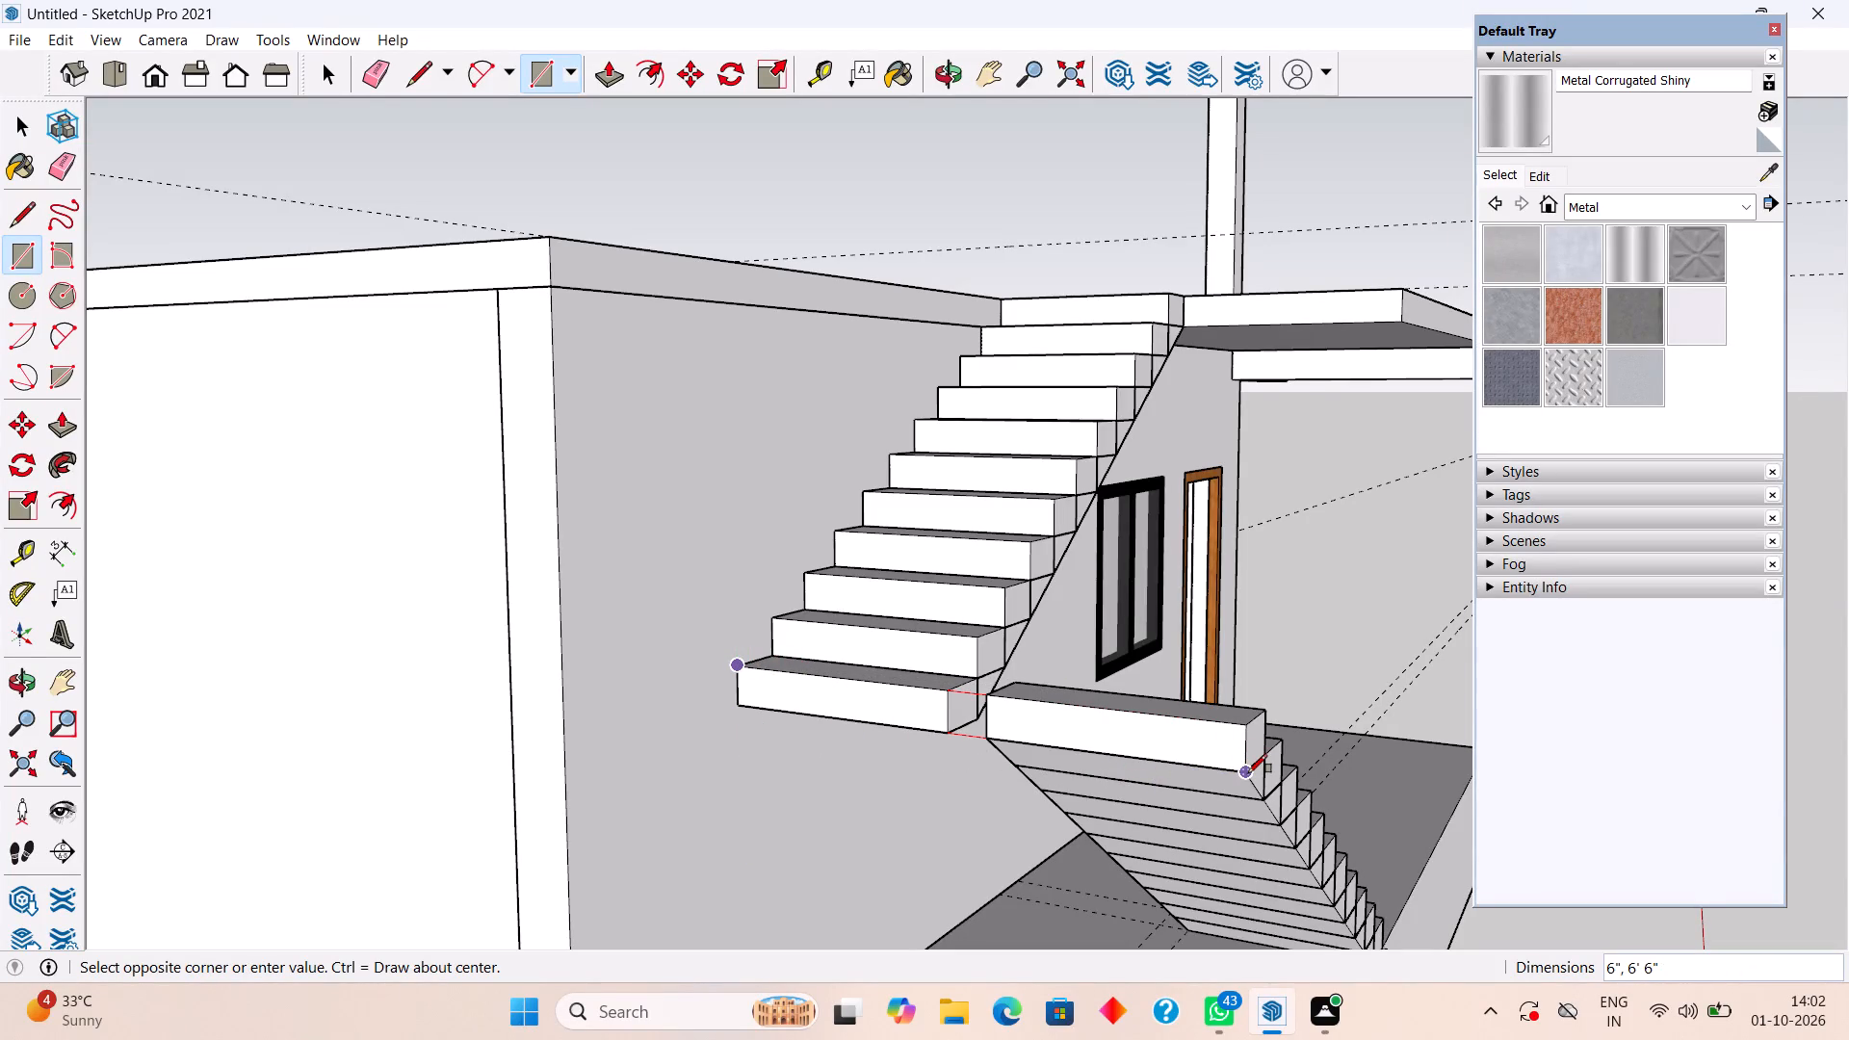
# Push/Pull the rectangle outward 3' to the end corner of the house wall to form the mid-landing slab.
pyautogui.press('space')
pyautogui.write('p')
pyautogui.click(1072, 730)
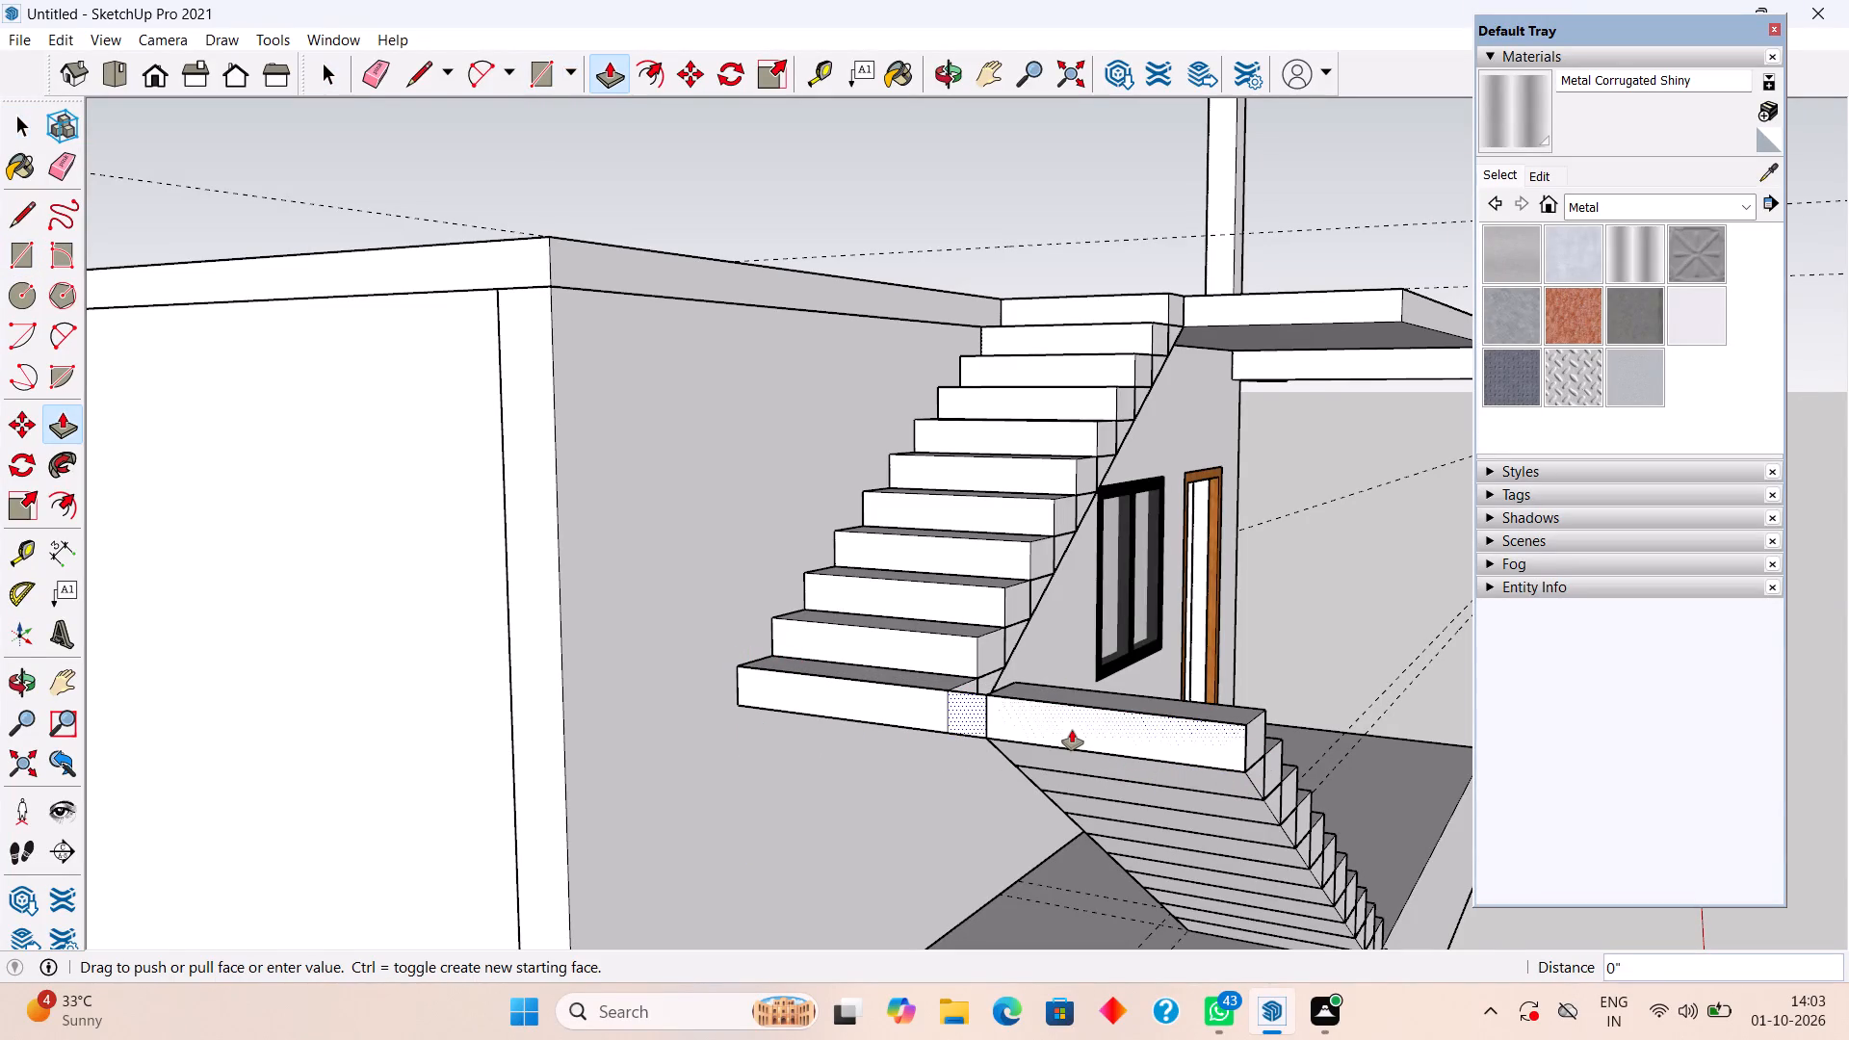
pyautogui.click(561, 653)
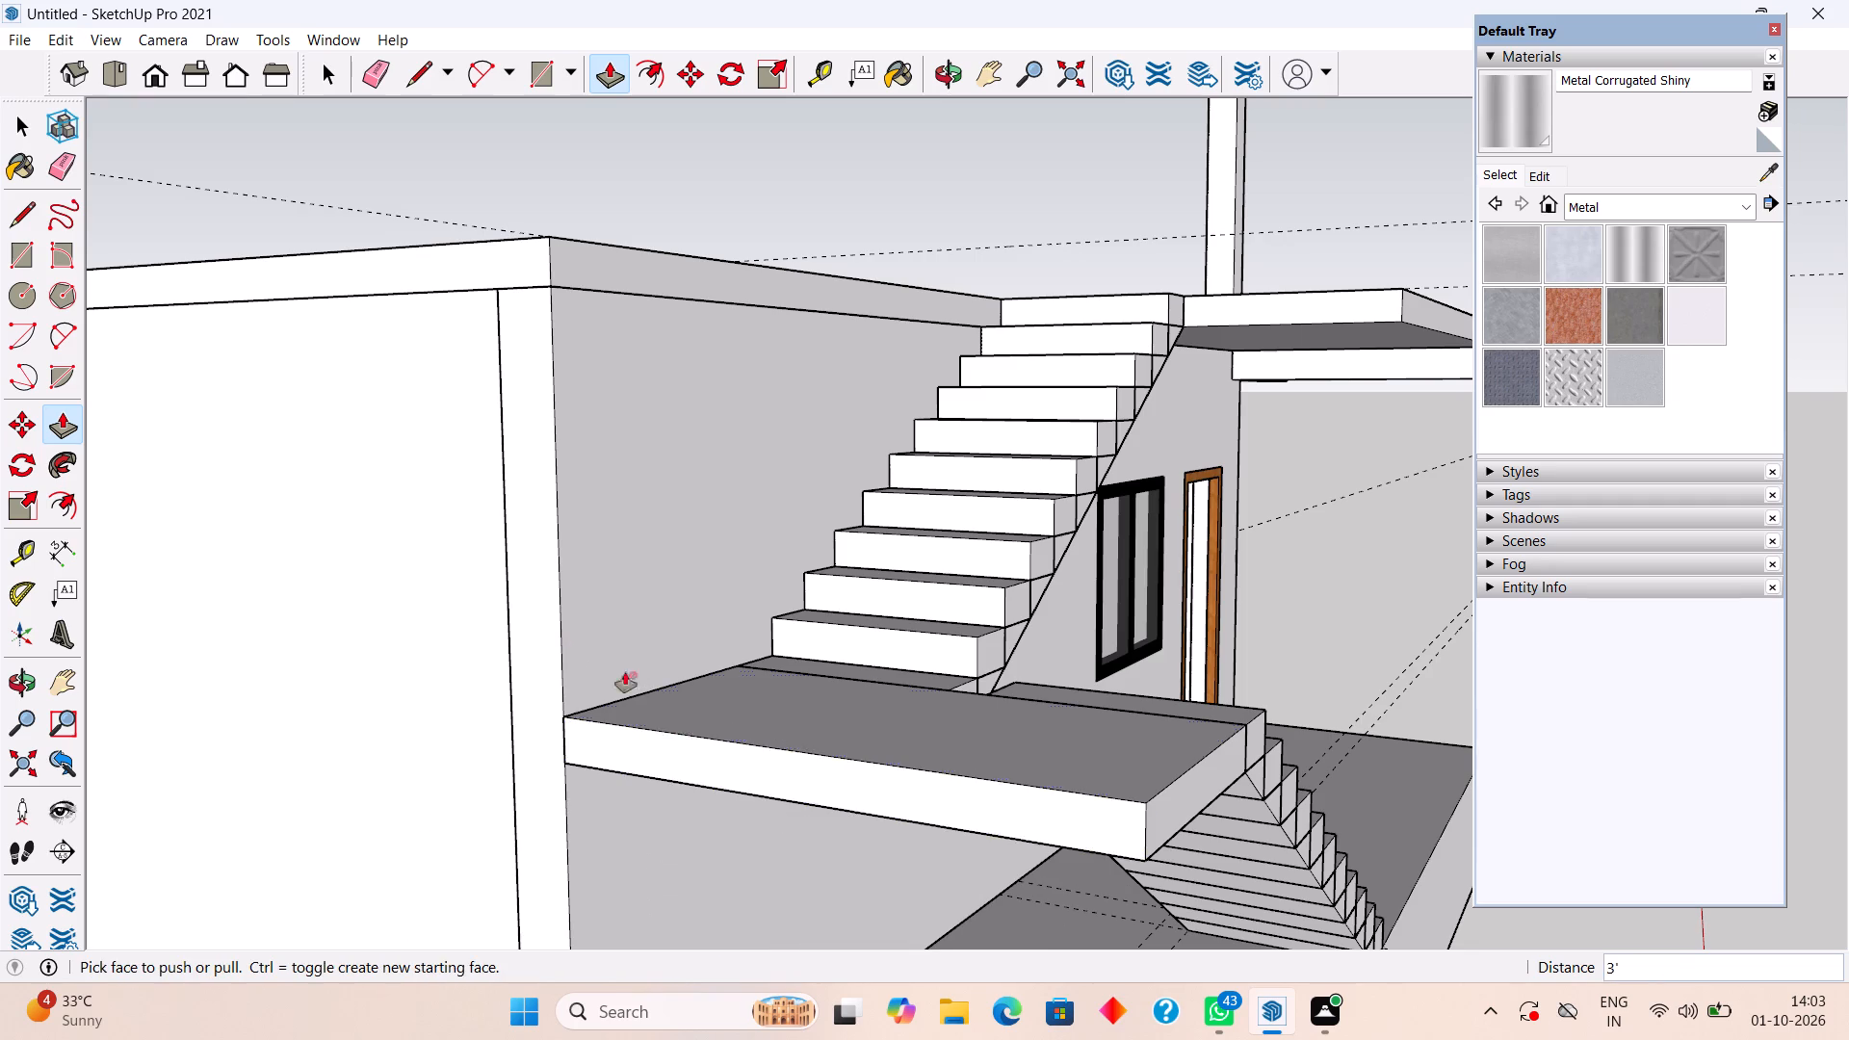
pyautogui.moveTo(686, 718); pyautogui.dragTo(283, 835, button='middle')
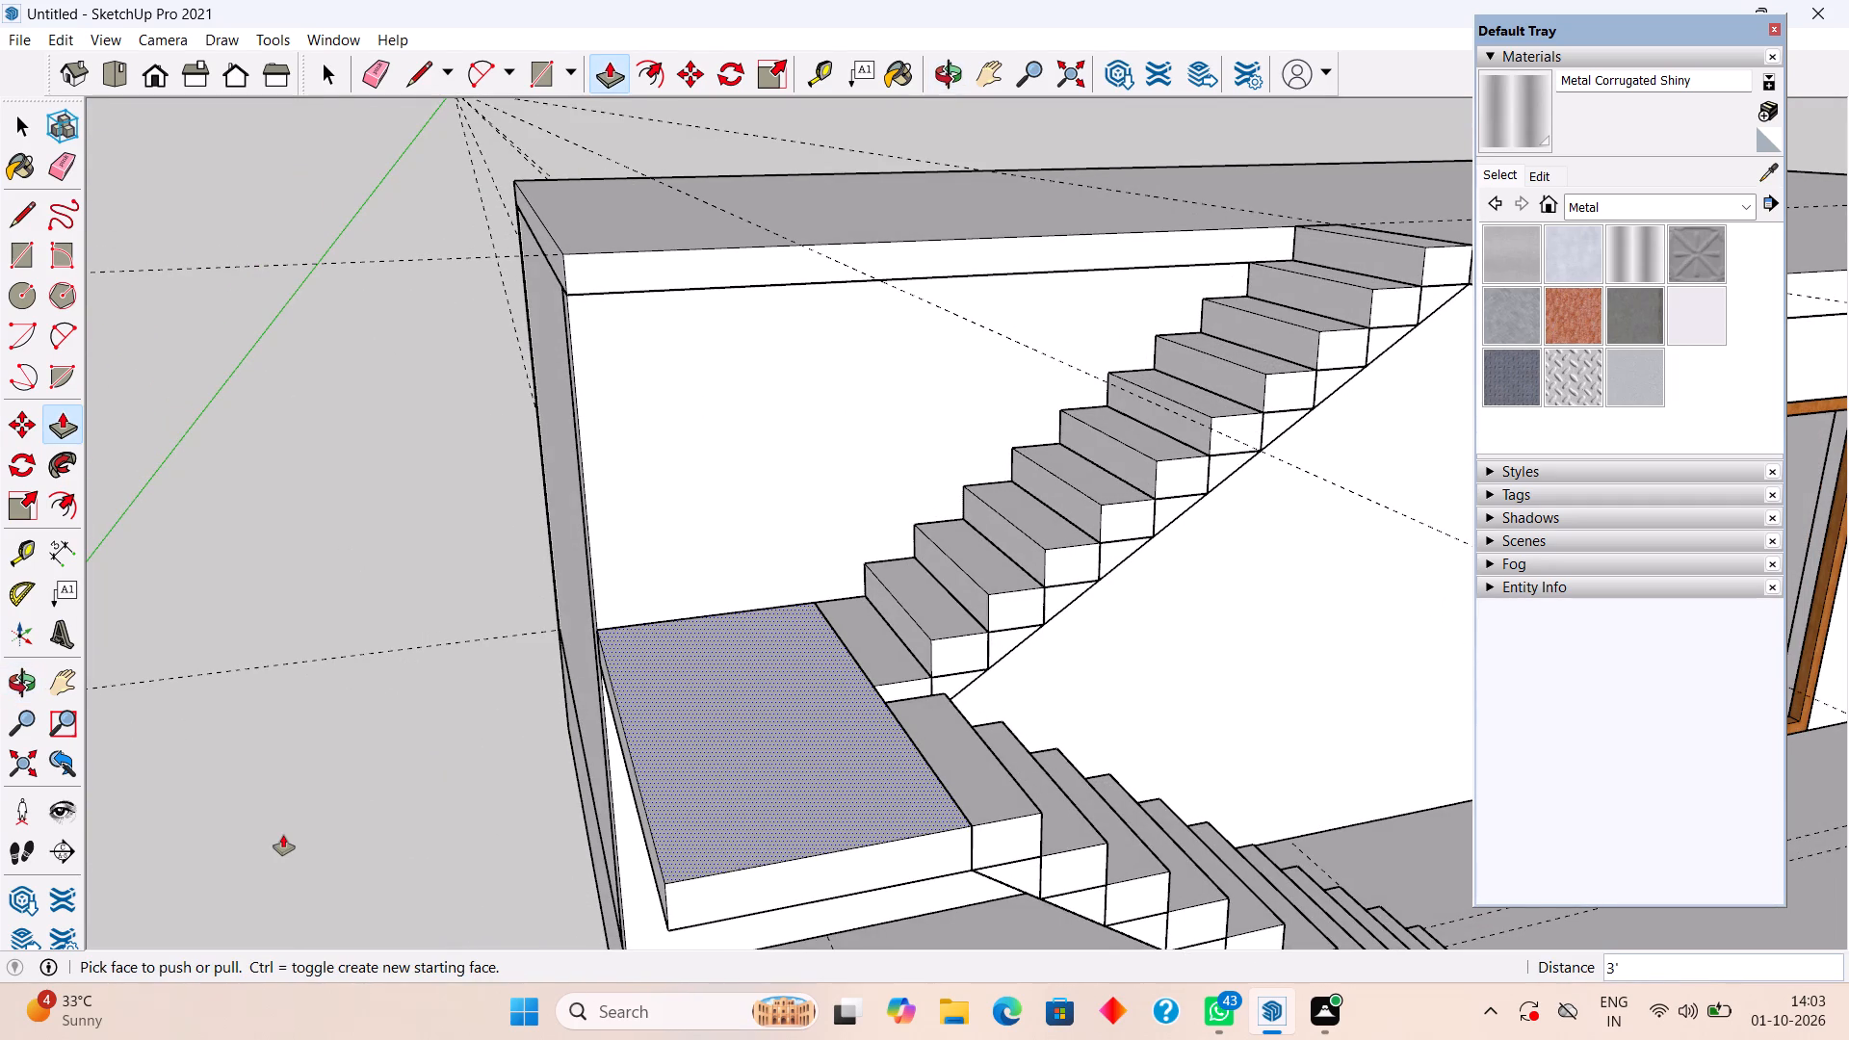
# Group the whole landing slab together with the lower and upper flights.
pyautogui.press('space')
pyautogui.scroll(1, 832, 767)
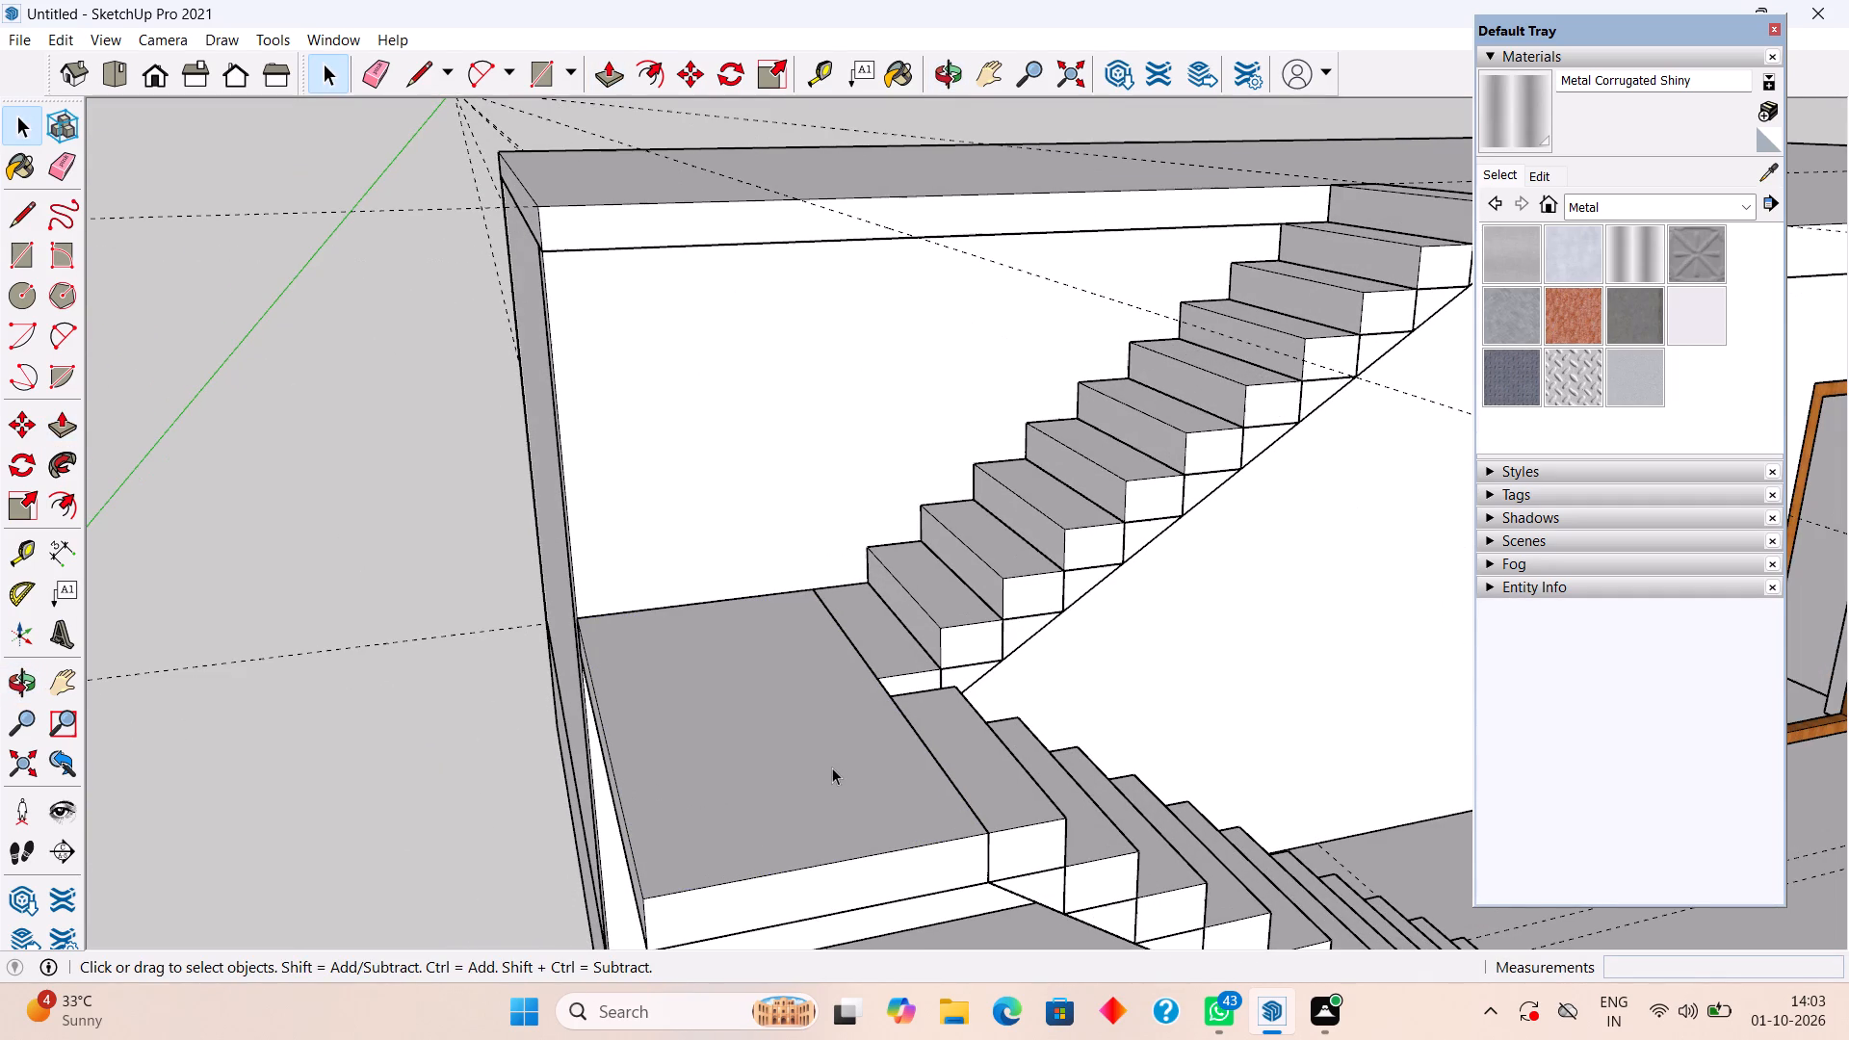
pyautogui.tripleClick(832, 767)
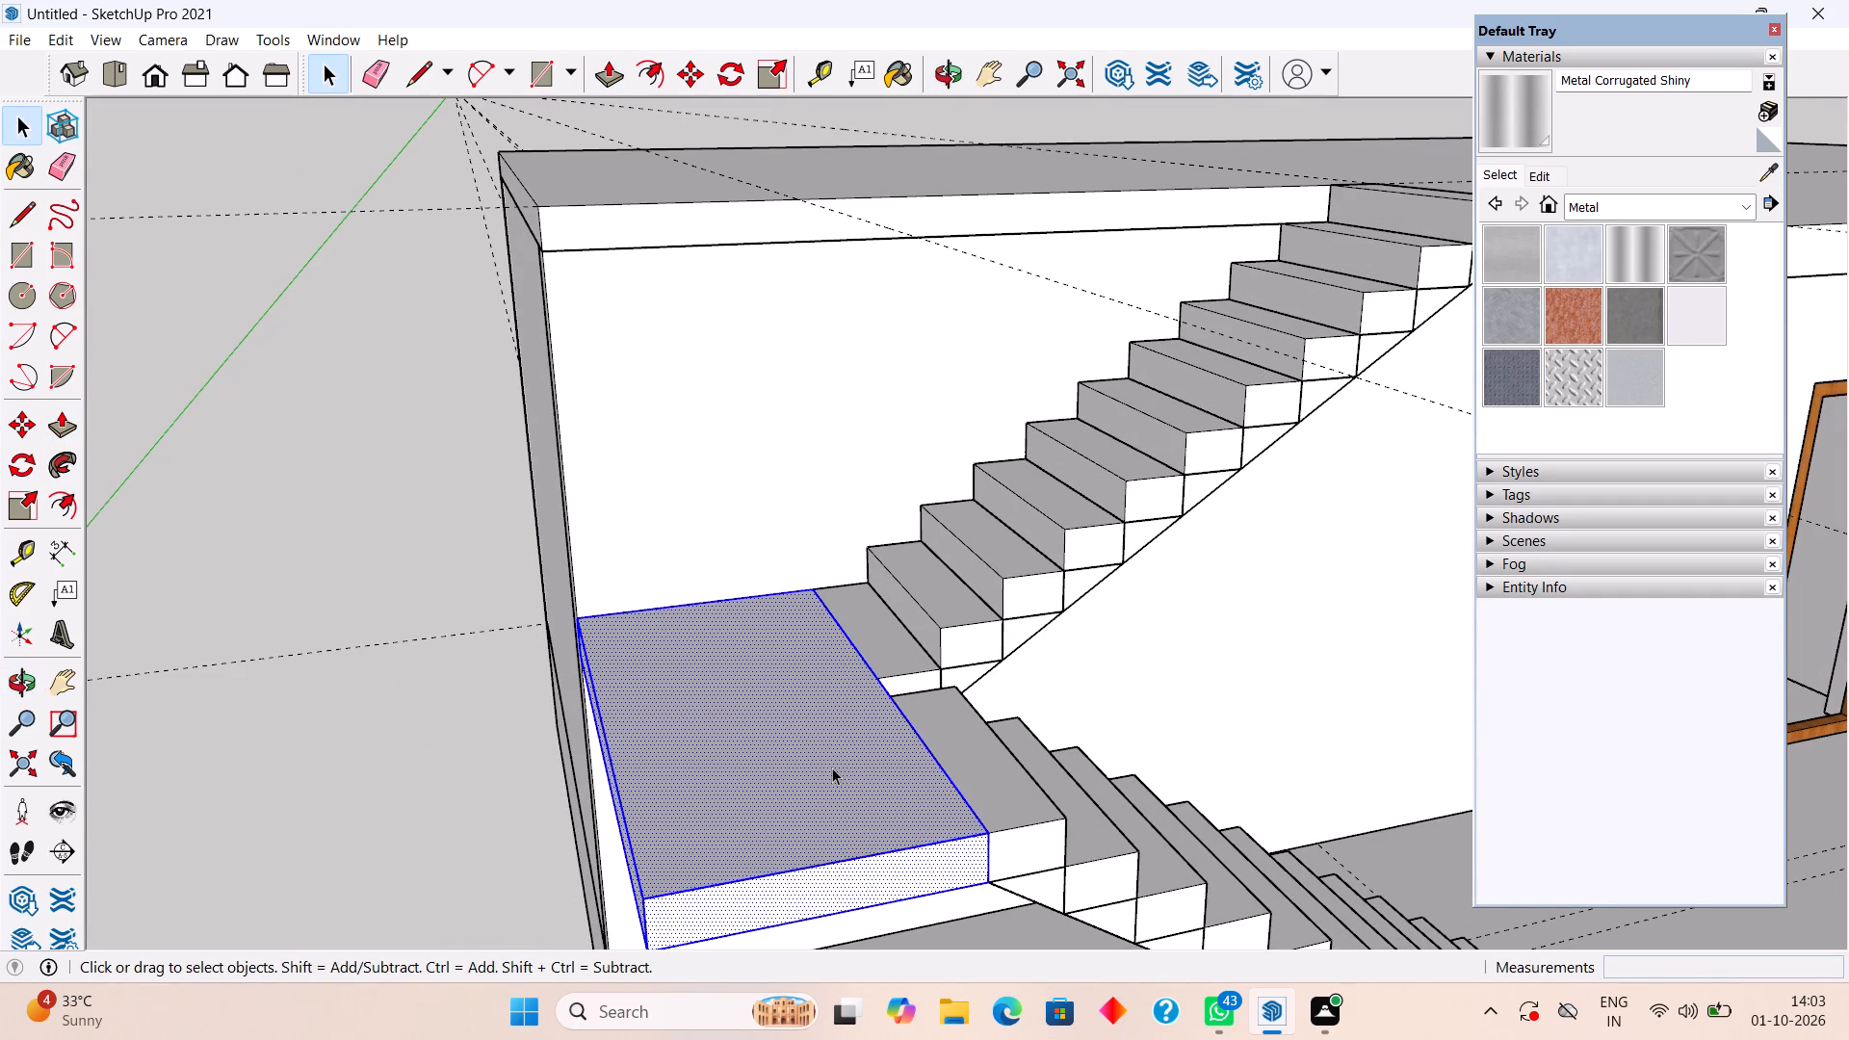
pyautogui.scroll(-7, 839, 764)
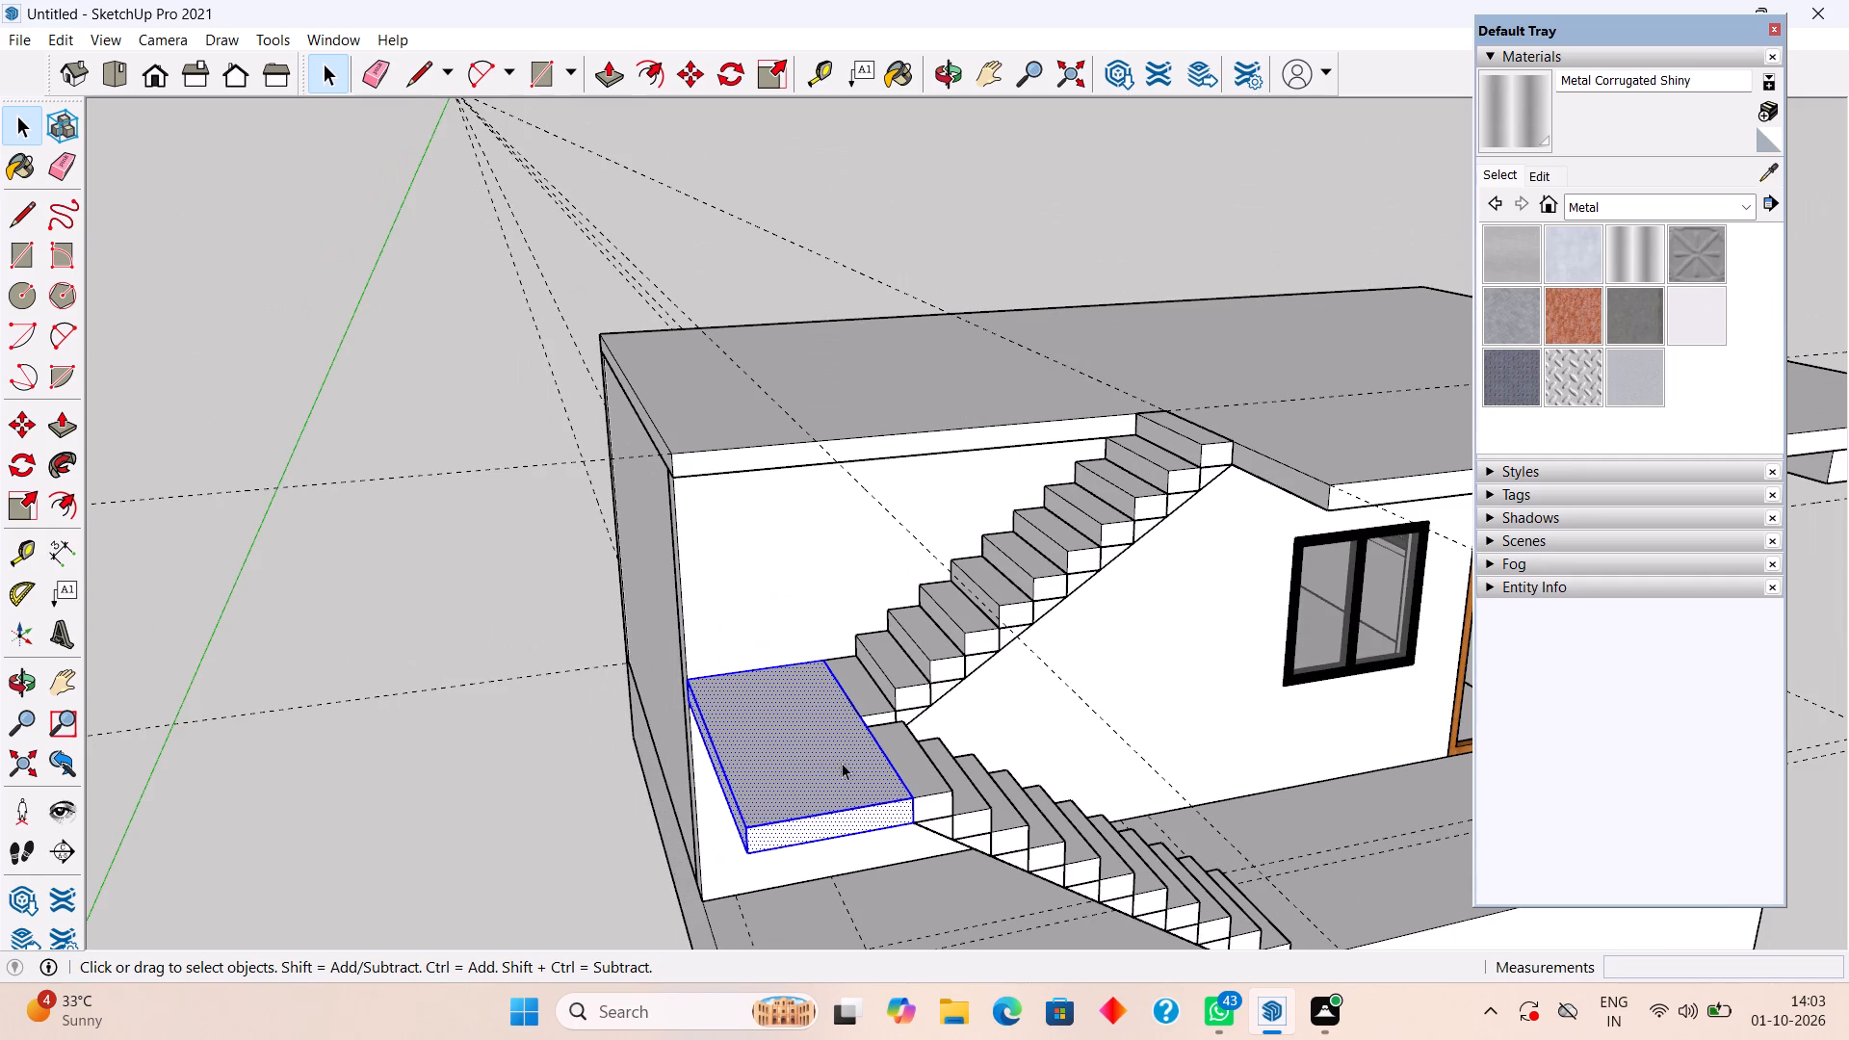
pyautogui.moveTo(817, 795); pyautogui.dragTo(642, 654, button='middle')
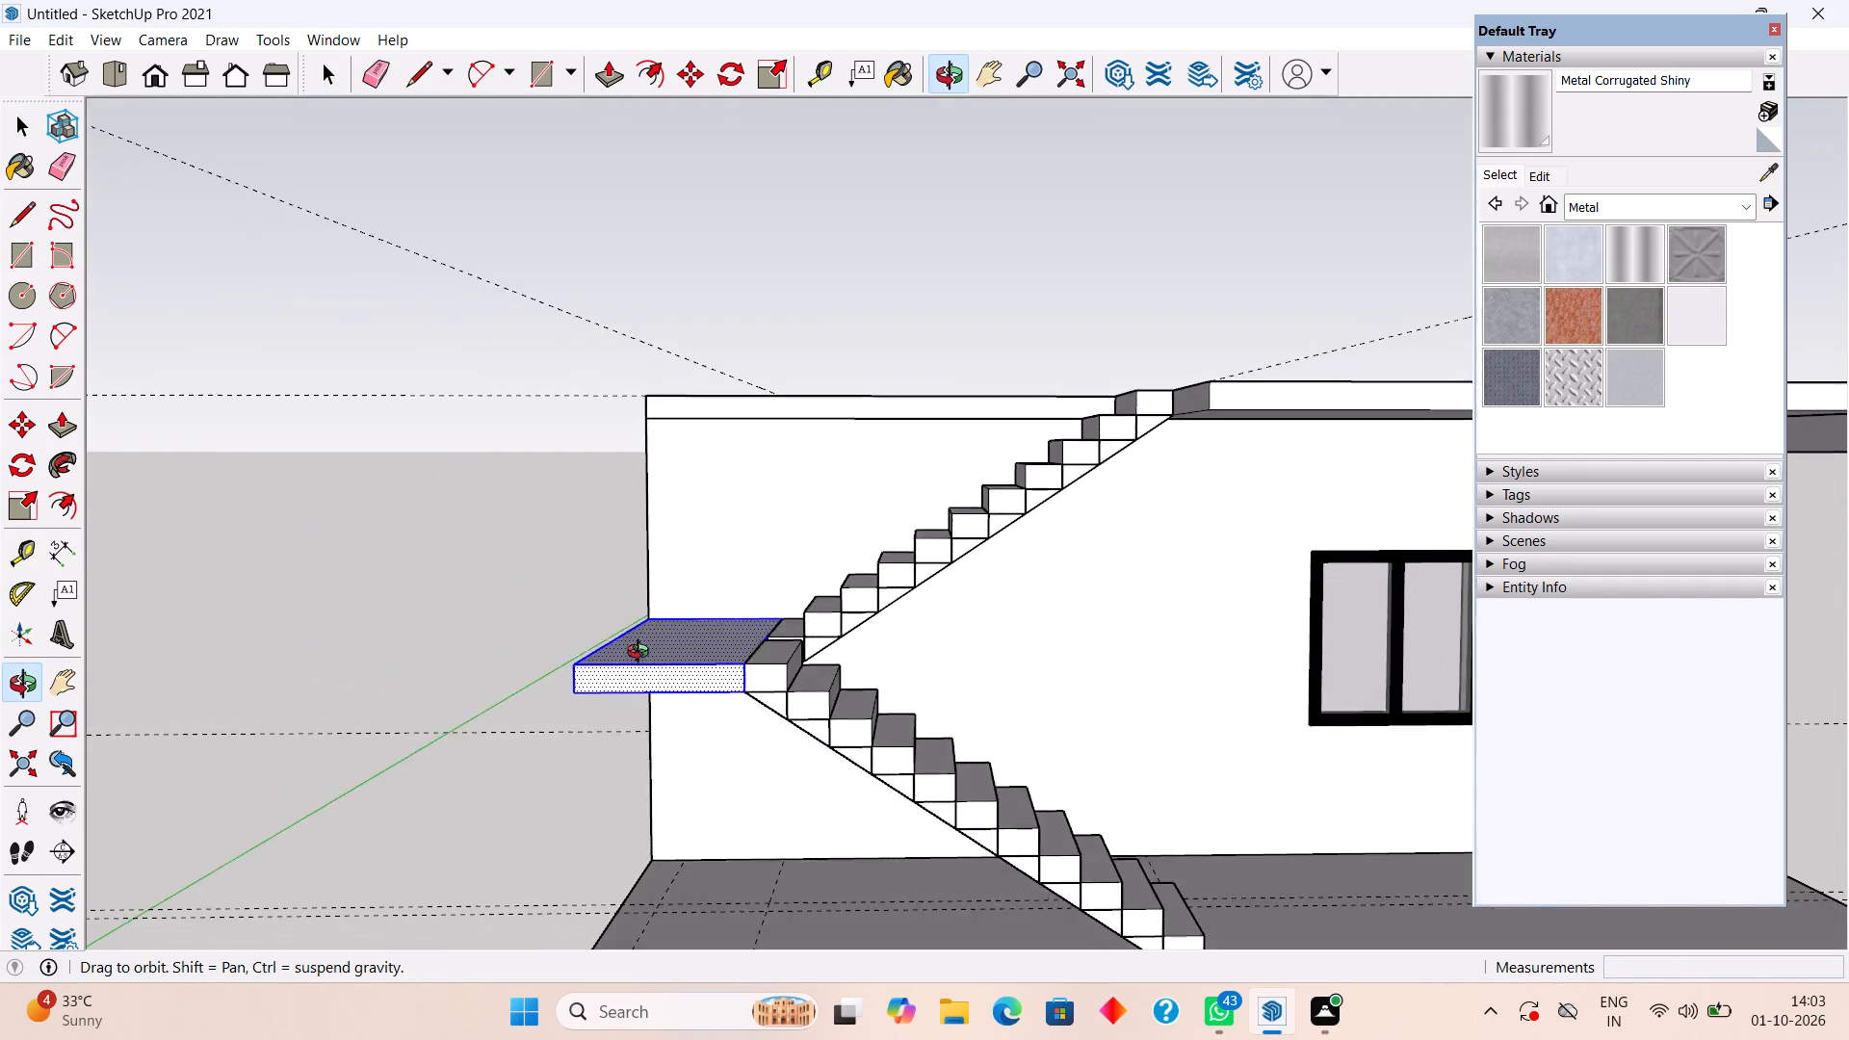
pyautogui.moveTo(642, 654); pyautogui.dragTo(573, 703, button='middle')
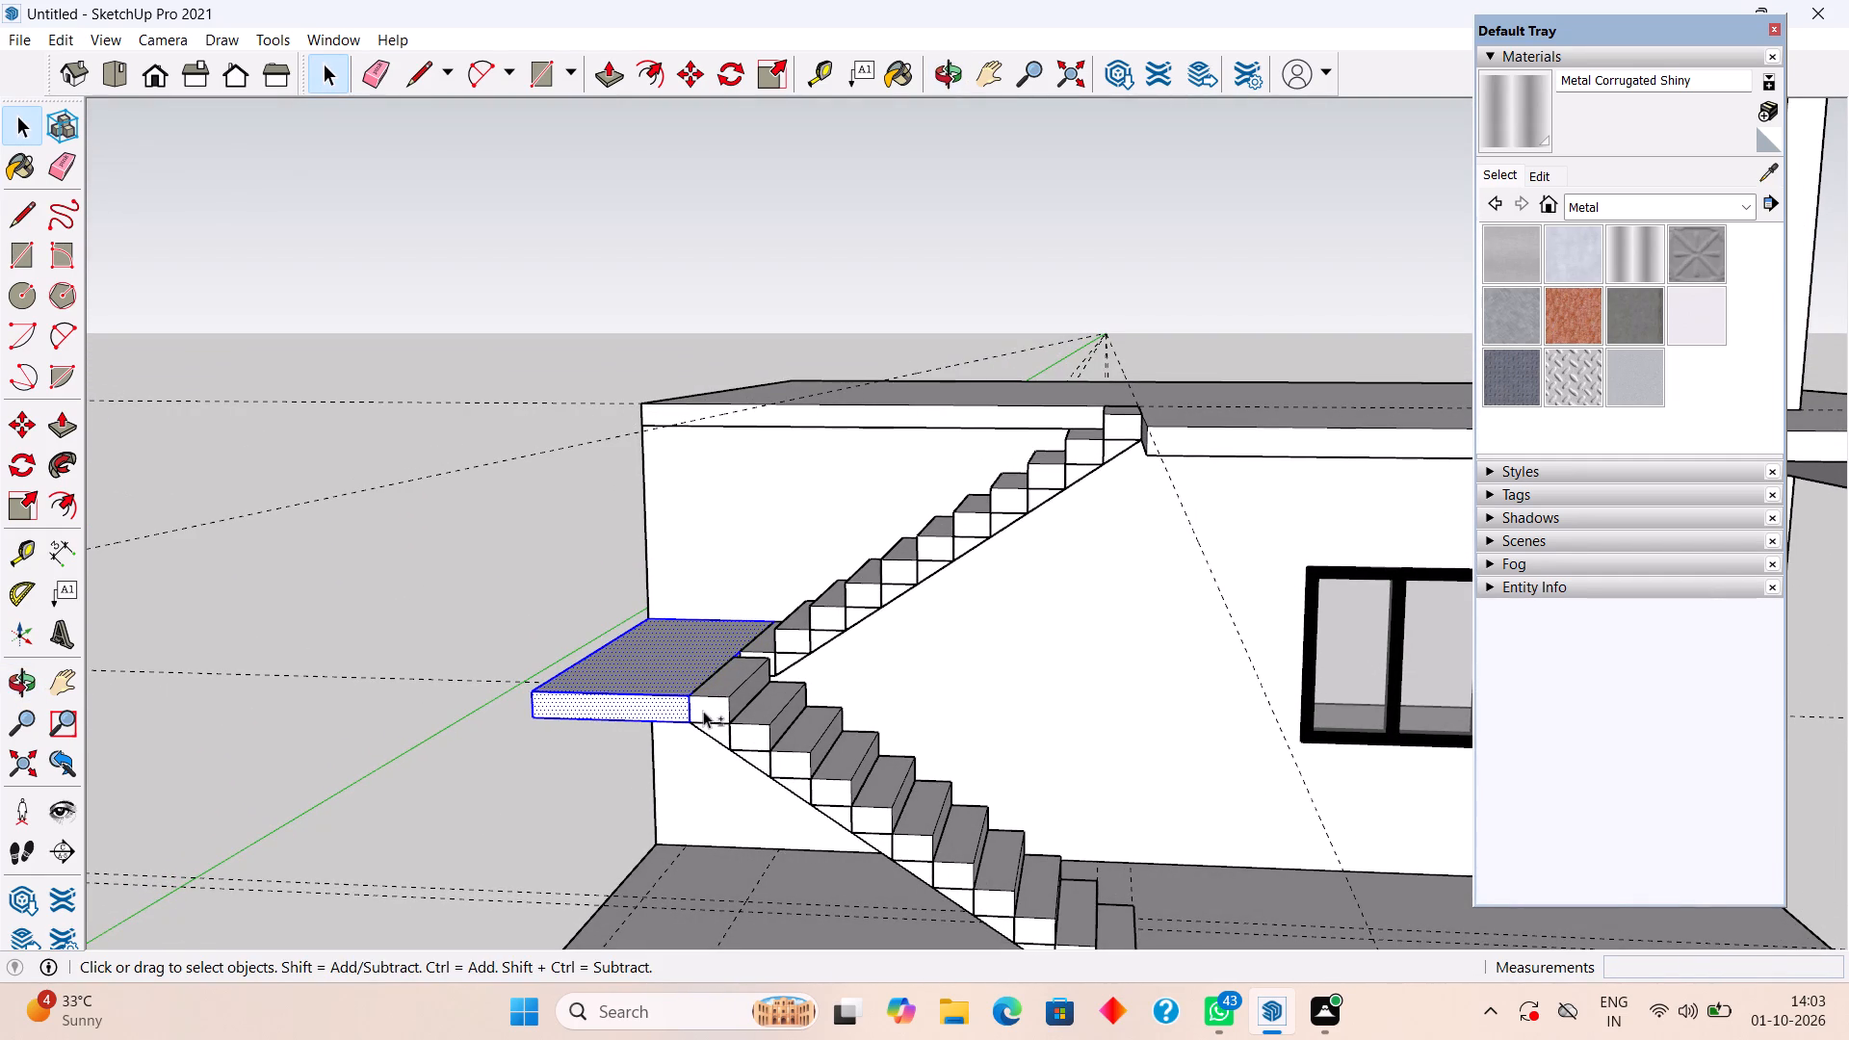
pyautogui.keyDown('shift'); pyautogui.click(753, 738); pyautogui.keyUp('shift')
pyautogui.keyDown('shift'); pyautogui.click(880, 595); pyautogui.keyUp('shift')
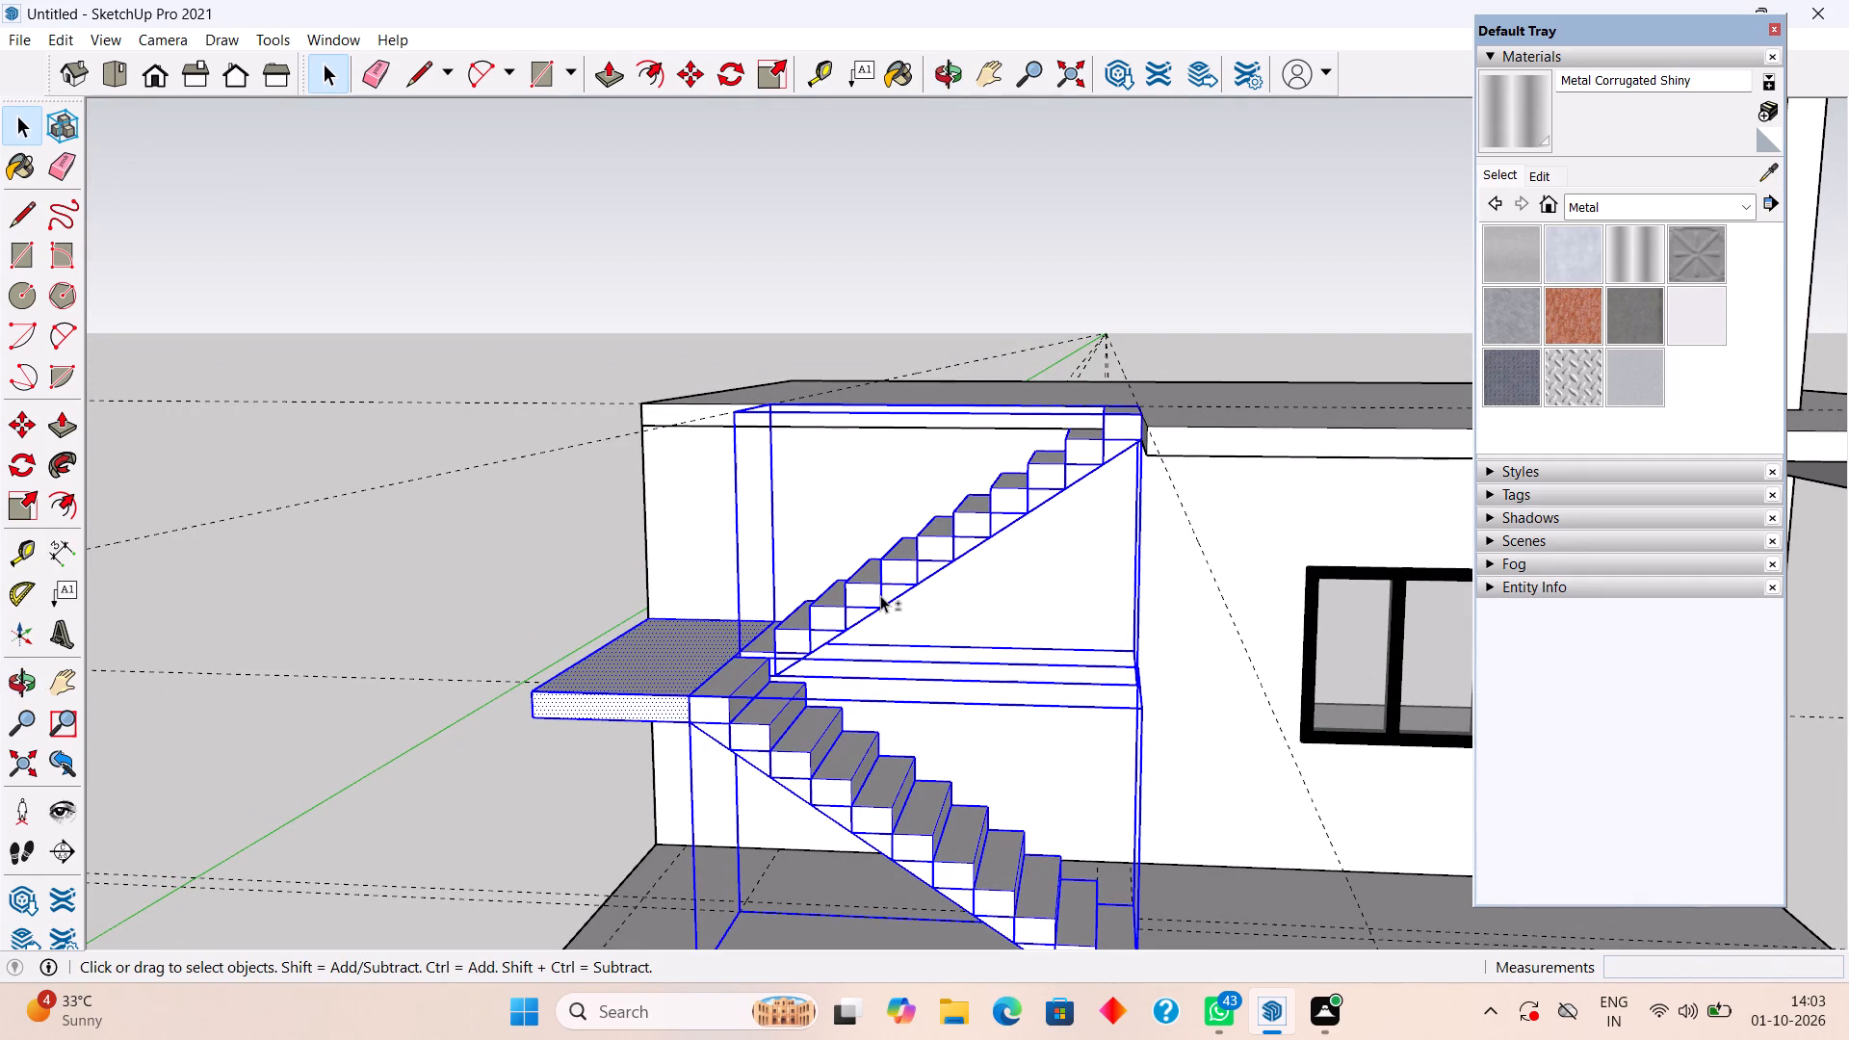
pyautogui.keyDown('shift'); pyautogui.rightClick(715, 648); pyautogui.keyUp('shift')
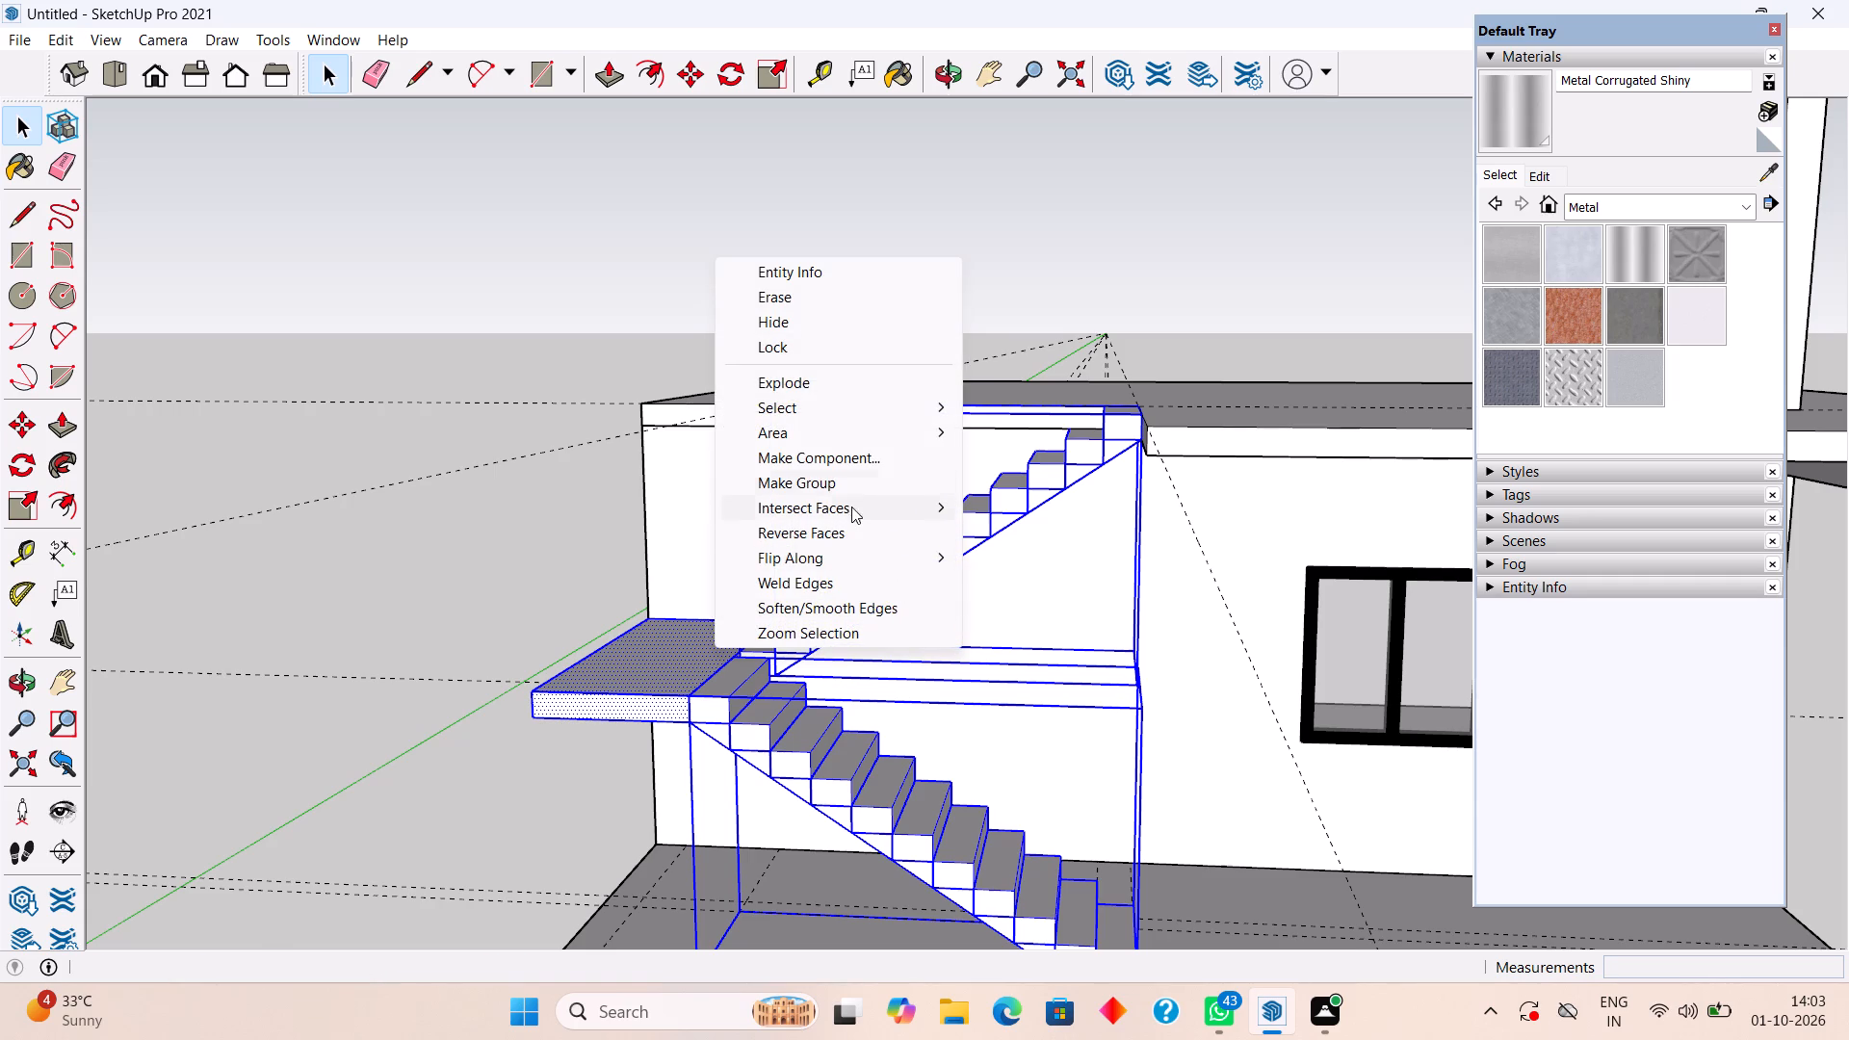
pyautogui.click(844, 479)
pyautogui.click(437, 475)
# Examine the grouped staircase from several angles, checking the landing, the soffit and the roof slab opening.
pyautogui.scroll(-2, 676, 573)
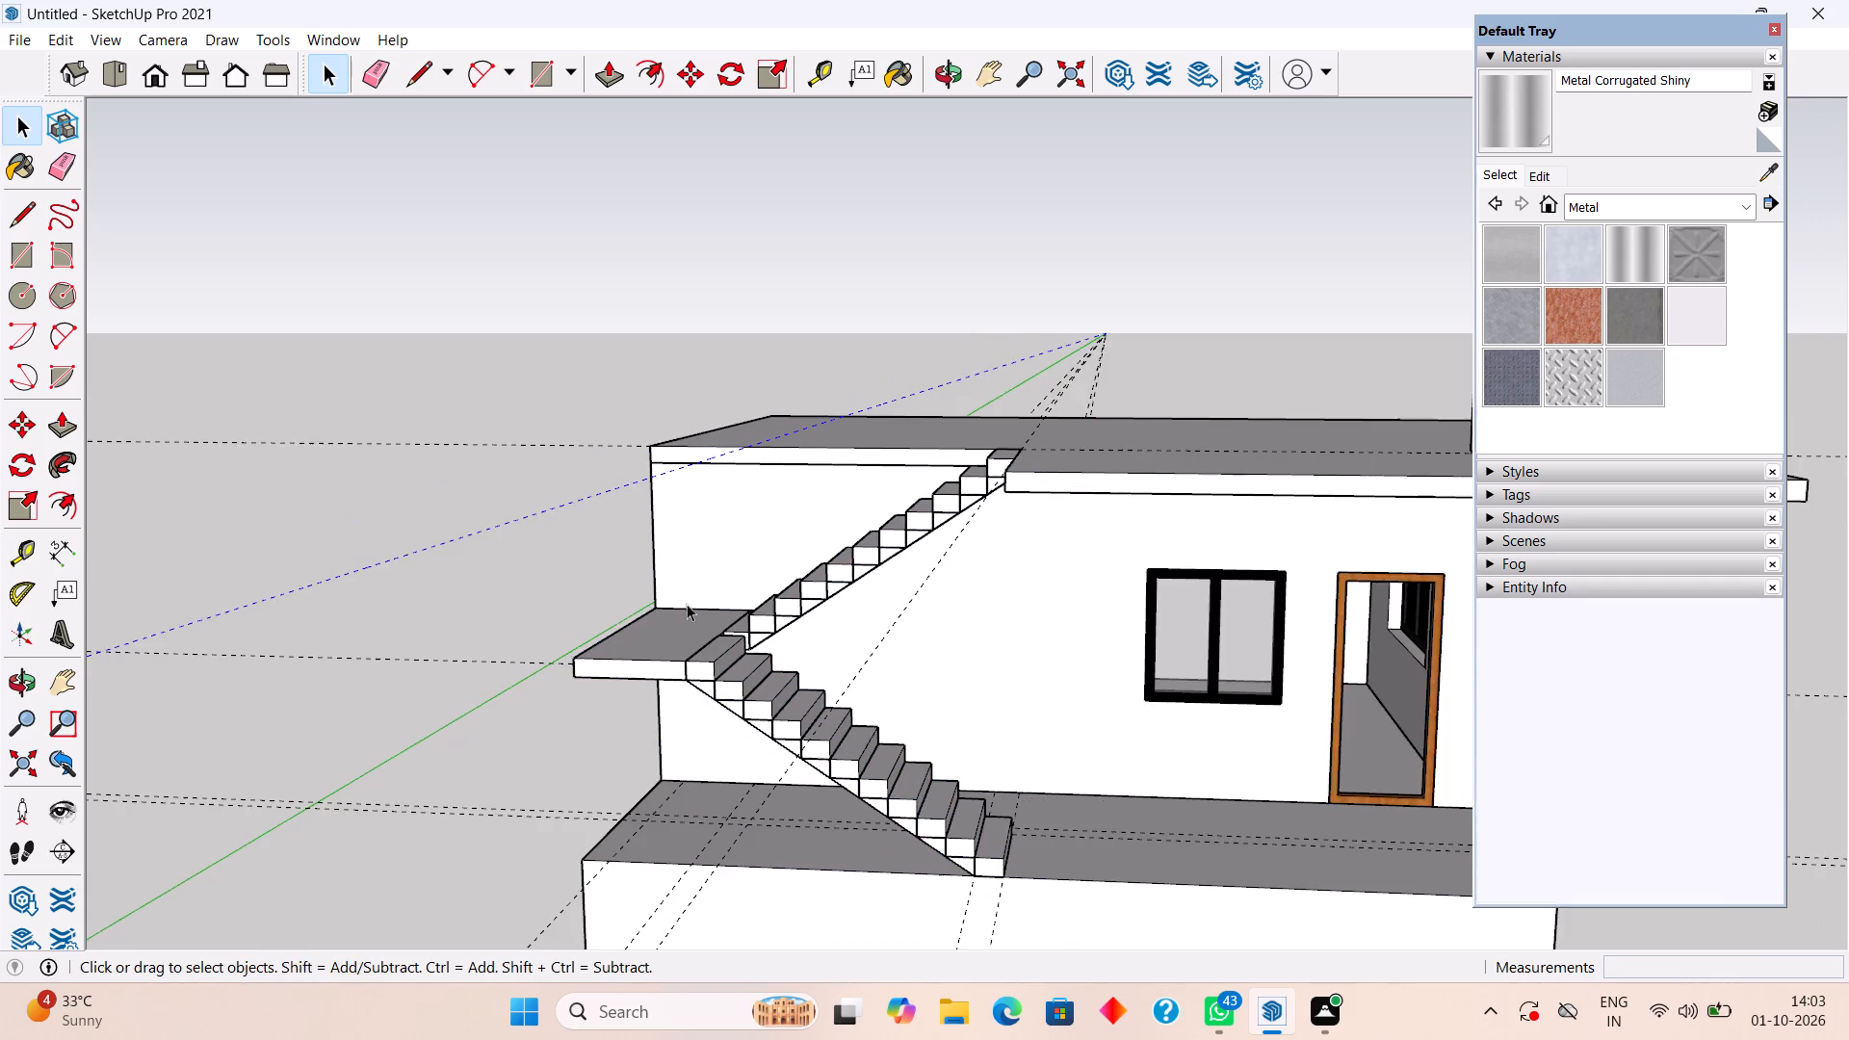
pyautogui.scroll(-2, 687, 604)
pyautogui.moveTo(742, 711); pyautogui.dragTo(390, 793, button='middle')
pyautogui.moveTo(827, 740); pyautogui.dragTo(572, 736, button='middle')
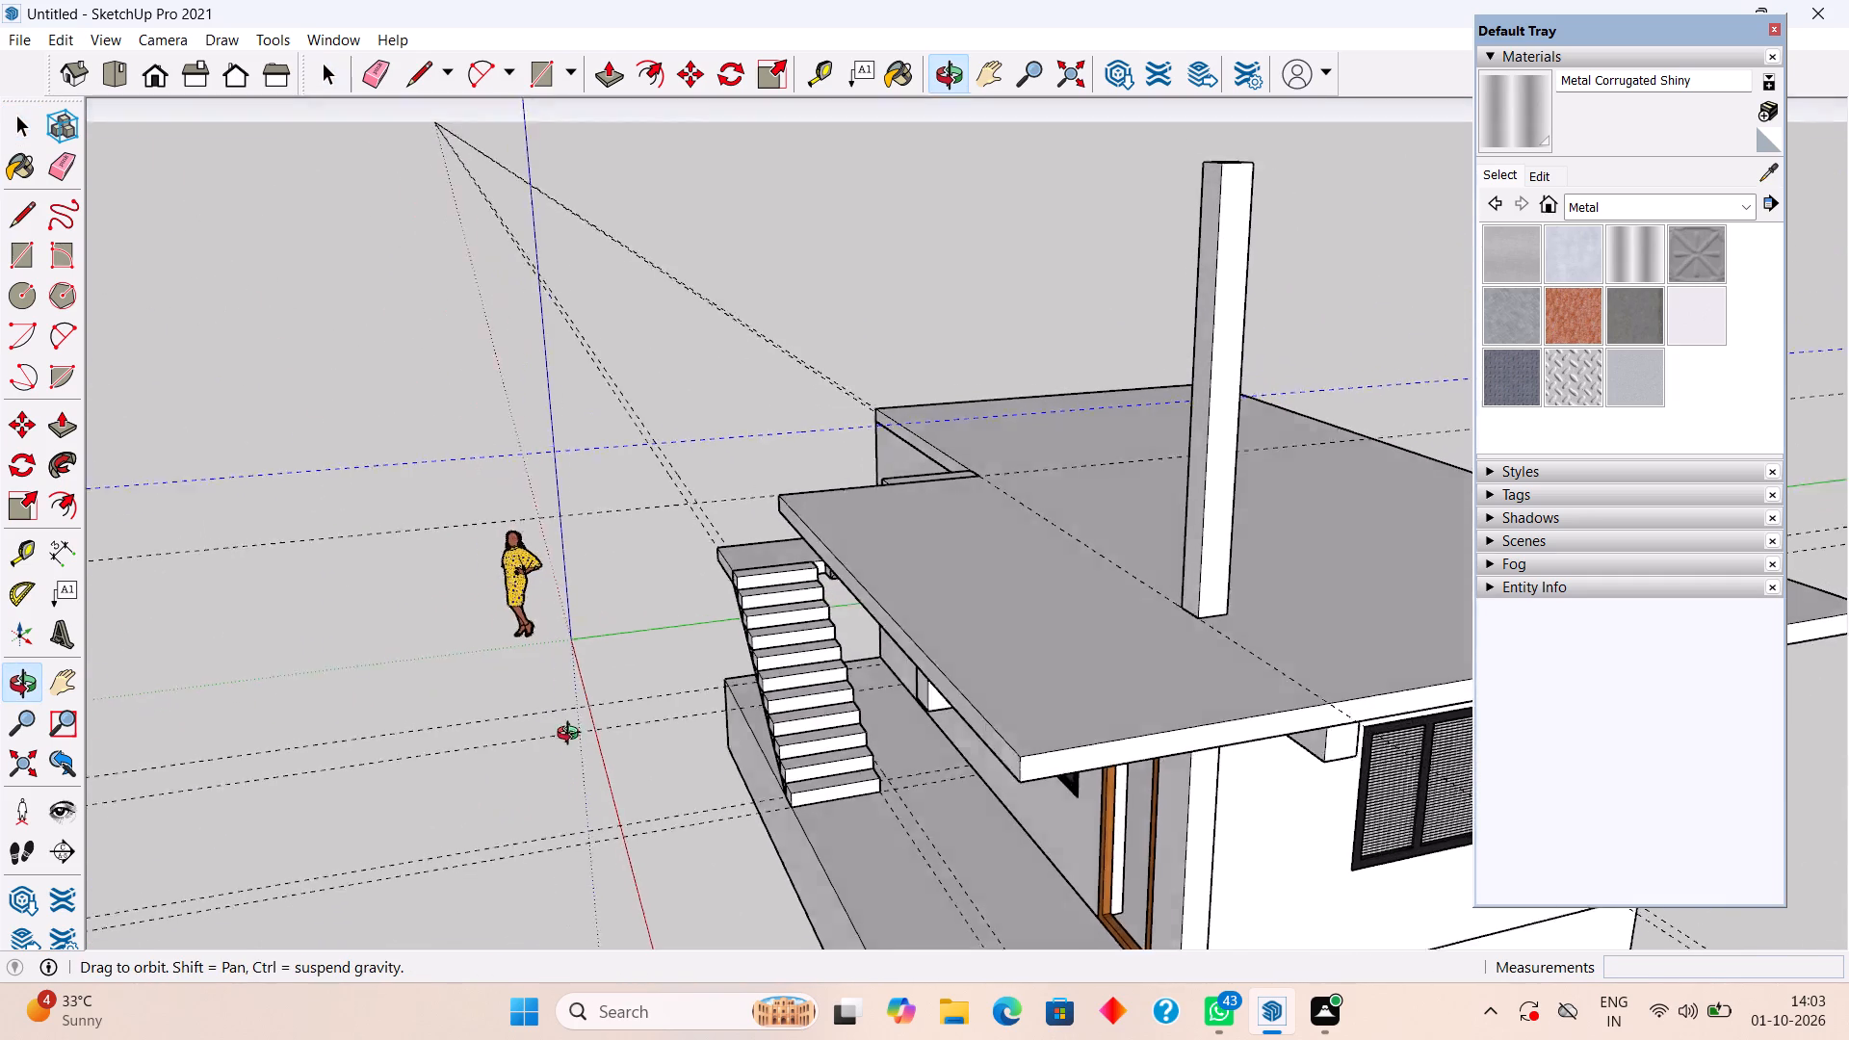
pyautogui.moveTo(572, 736); pyautogui.dragTo(567, 730, button='middle')
pyautogui.scroll(-1, 714, 741)
pyautogui.moveTo(743, 741); pyautogui.dragTo(746, 662, button='middle')
pyautogui.scroll(4, 815, 611)
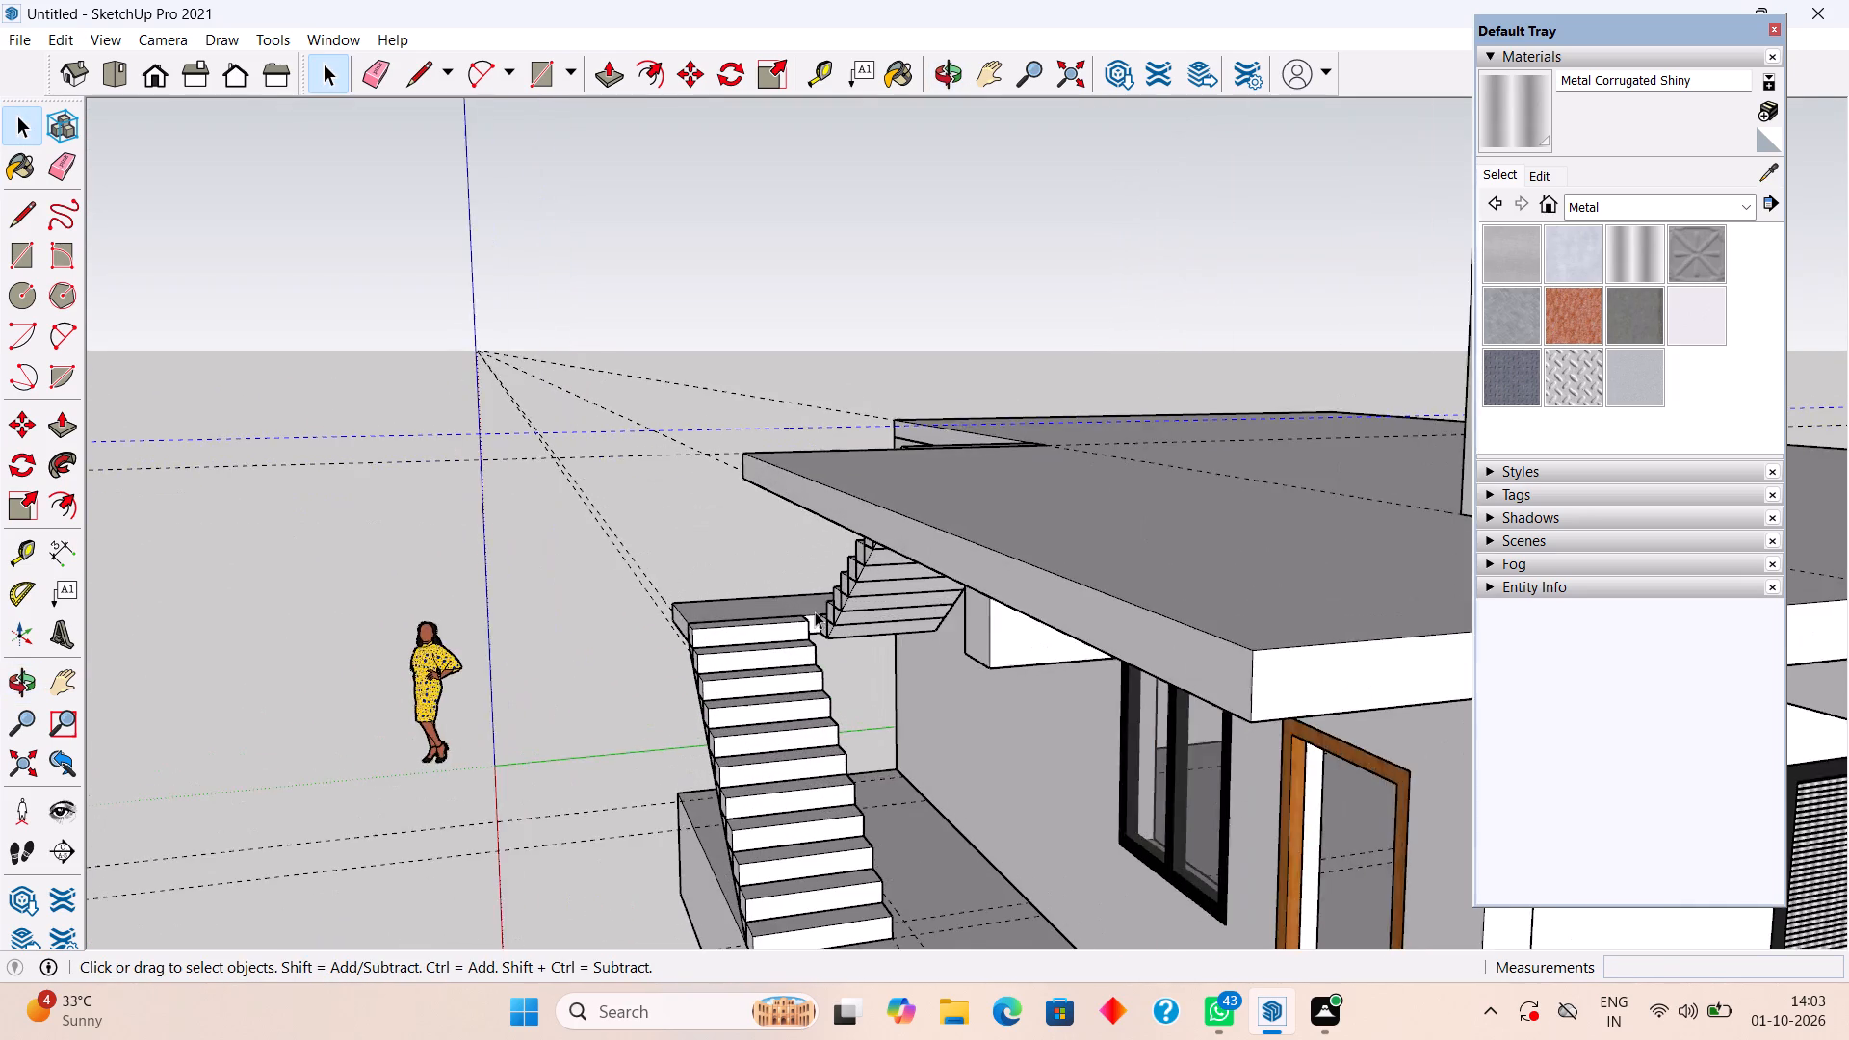
pyautogui.scroll(2, 805, 665)
pyautogui.moveTo(781, 622); pyautogui.dragTo(763, 449, button='middle')
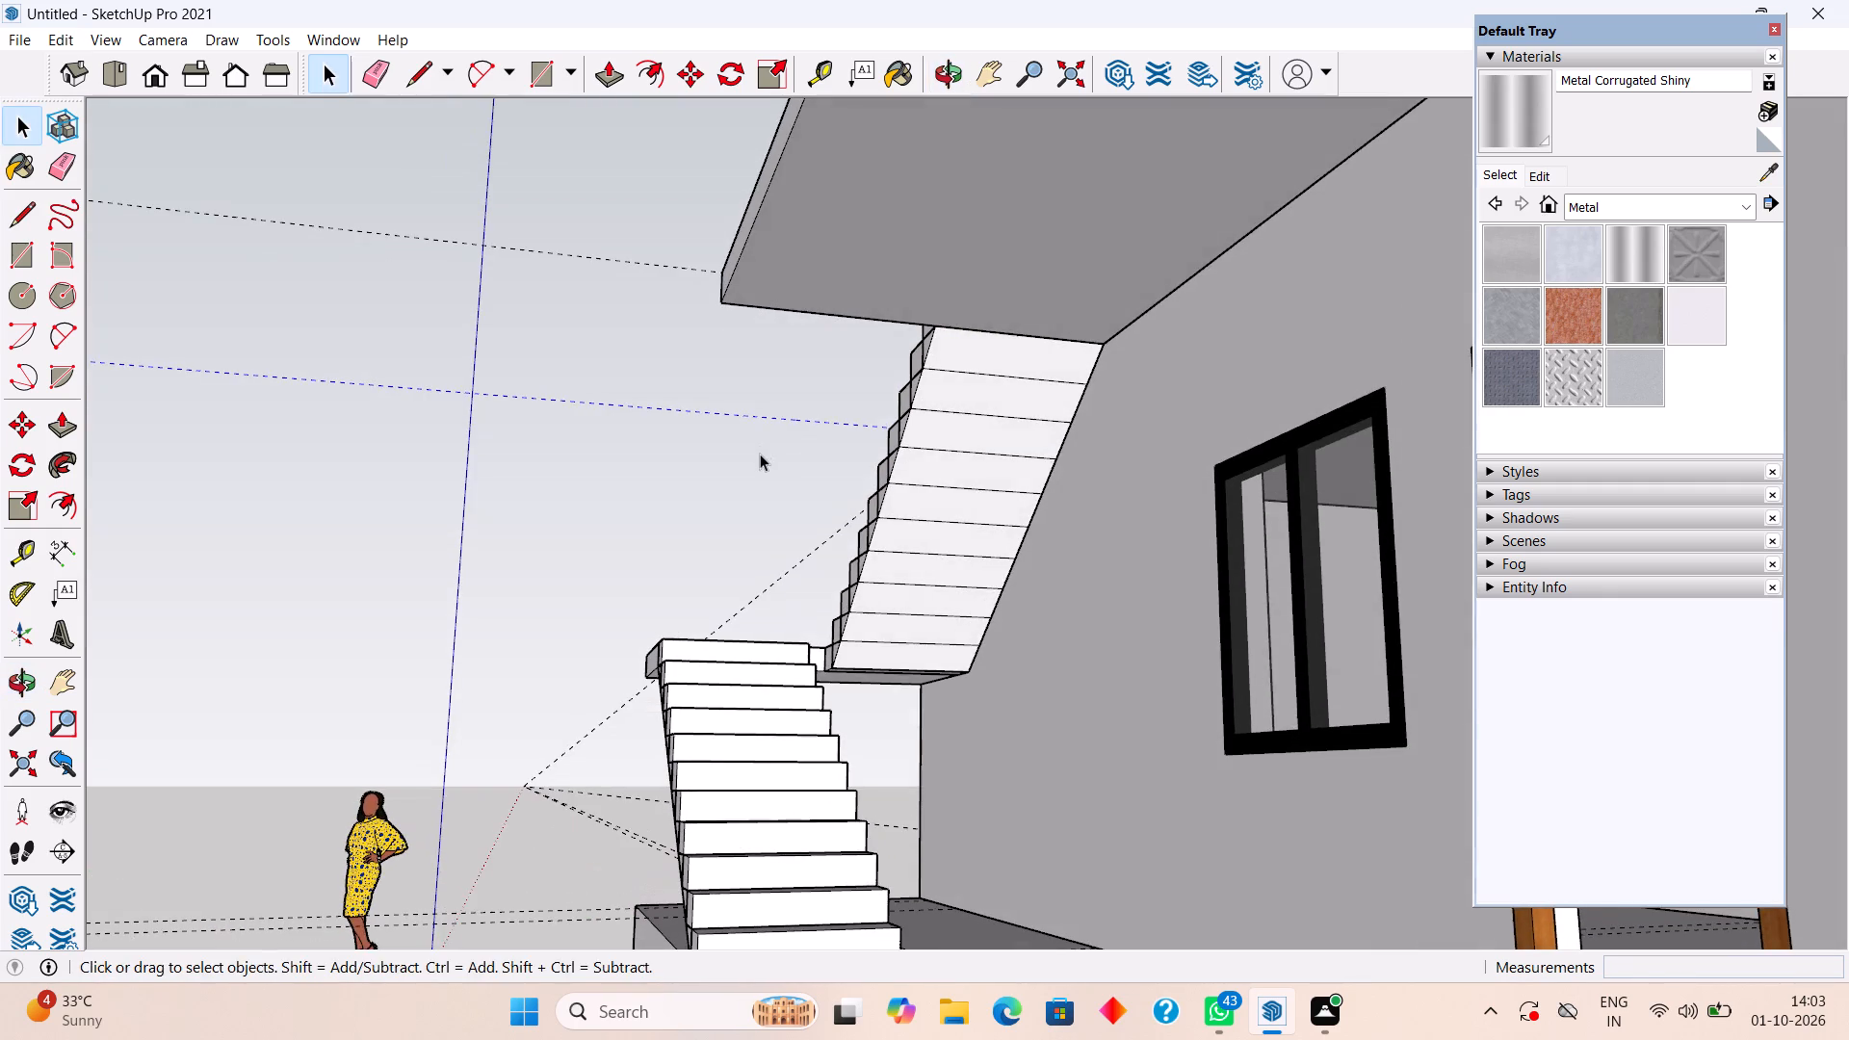
pyautogui.moveTo(760, 494); pyautogui.dragTo(879, 572, button='middle')
pyautogui.scroll(-6, 879, 572)
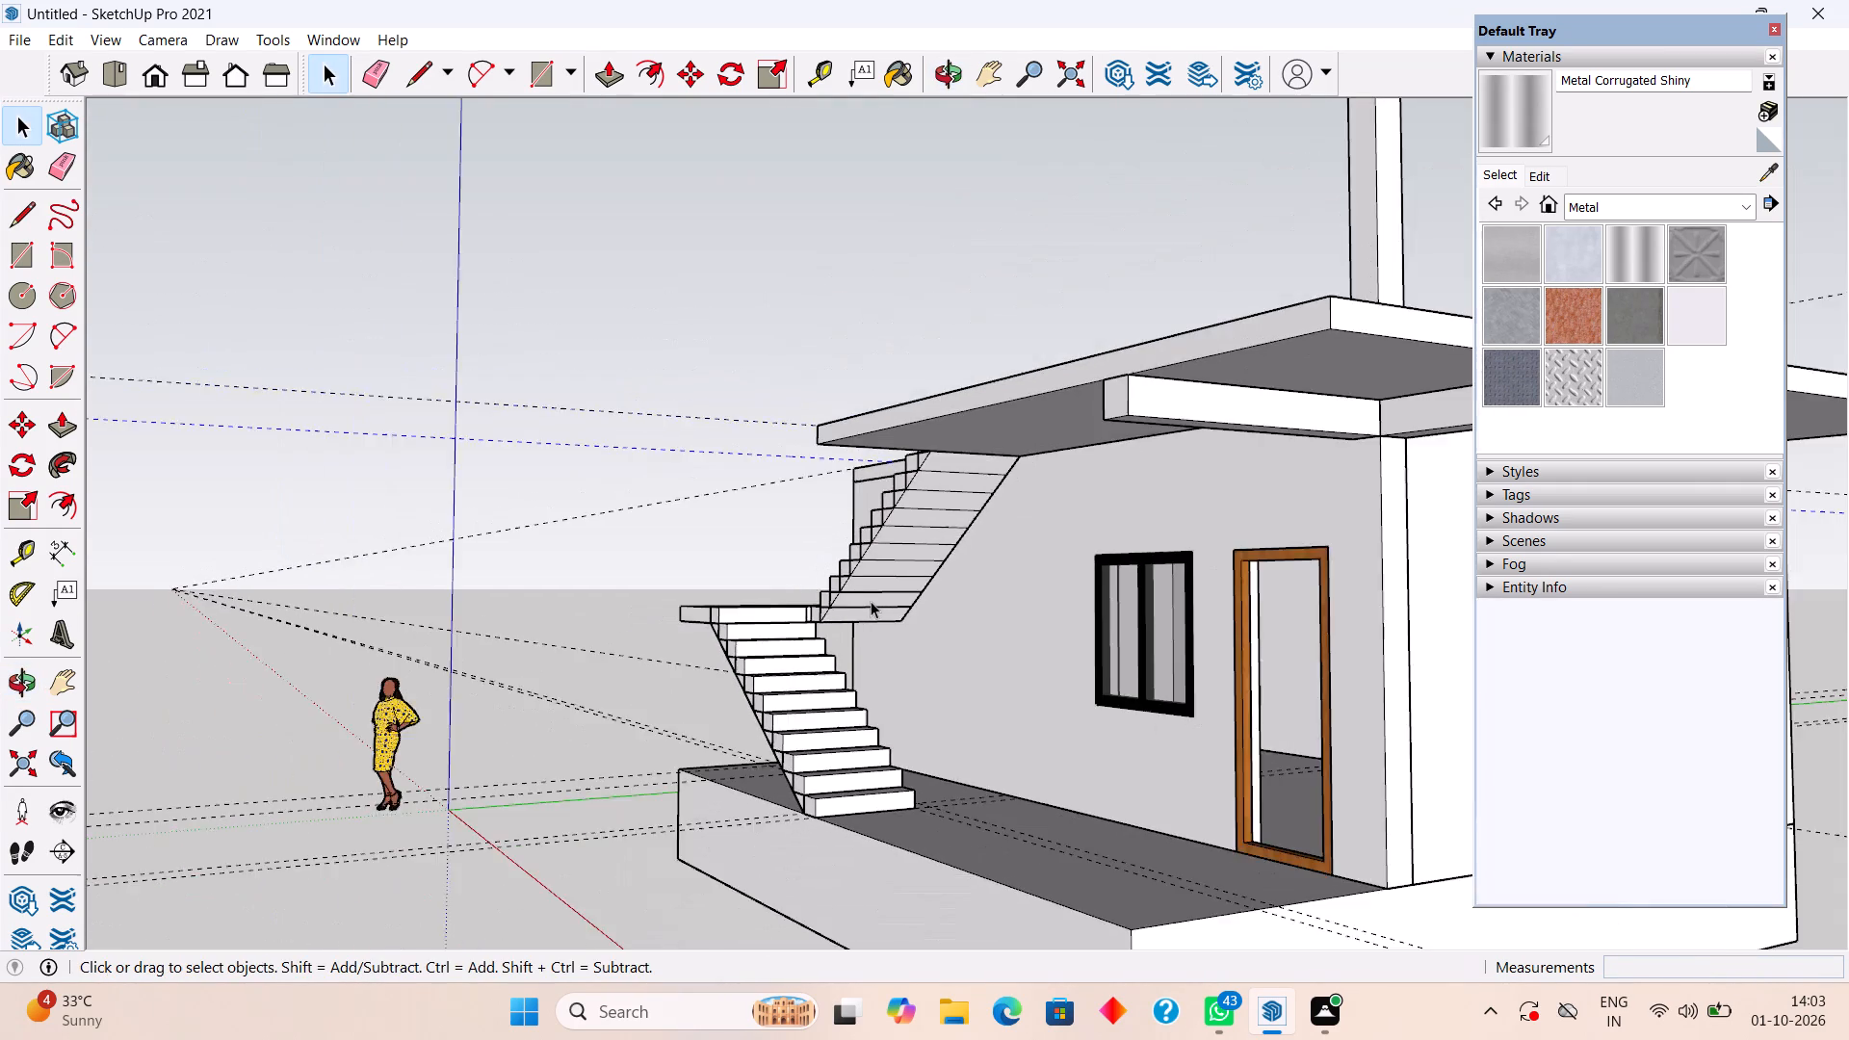
pyautogui.moveTo(882, 638); pyautogui.dragTo(1243, 879, button='middle')
pyautogui.scroll(-1, 1137, 853)
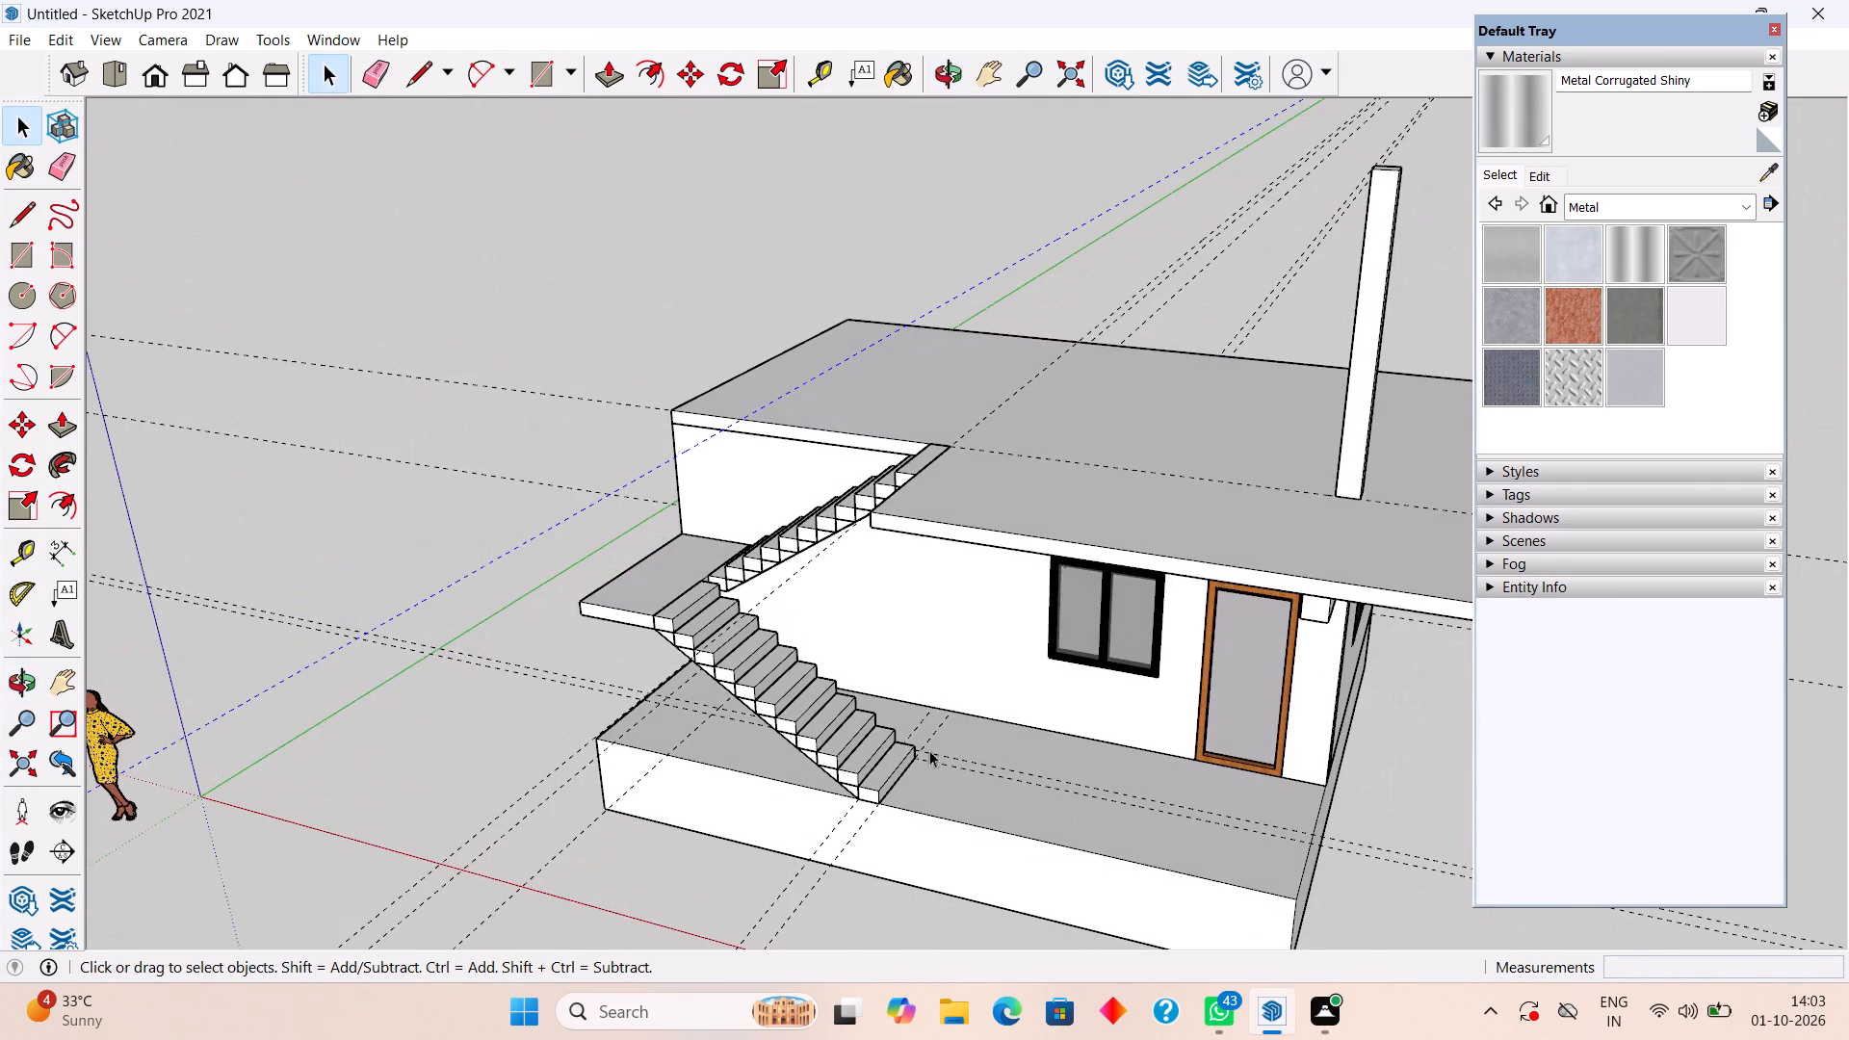
pyautogui.moveTo(859, 726); pyautogui.dragTo(1303, 845, button='middle')
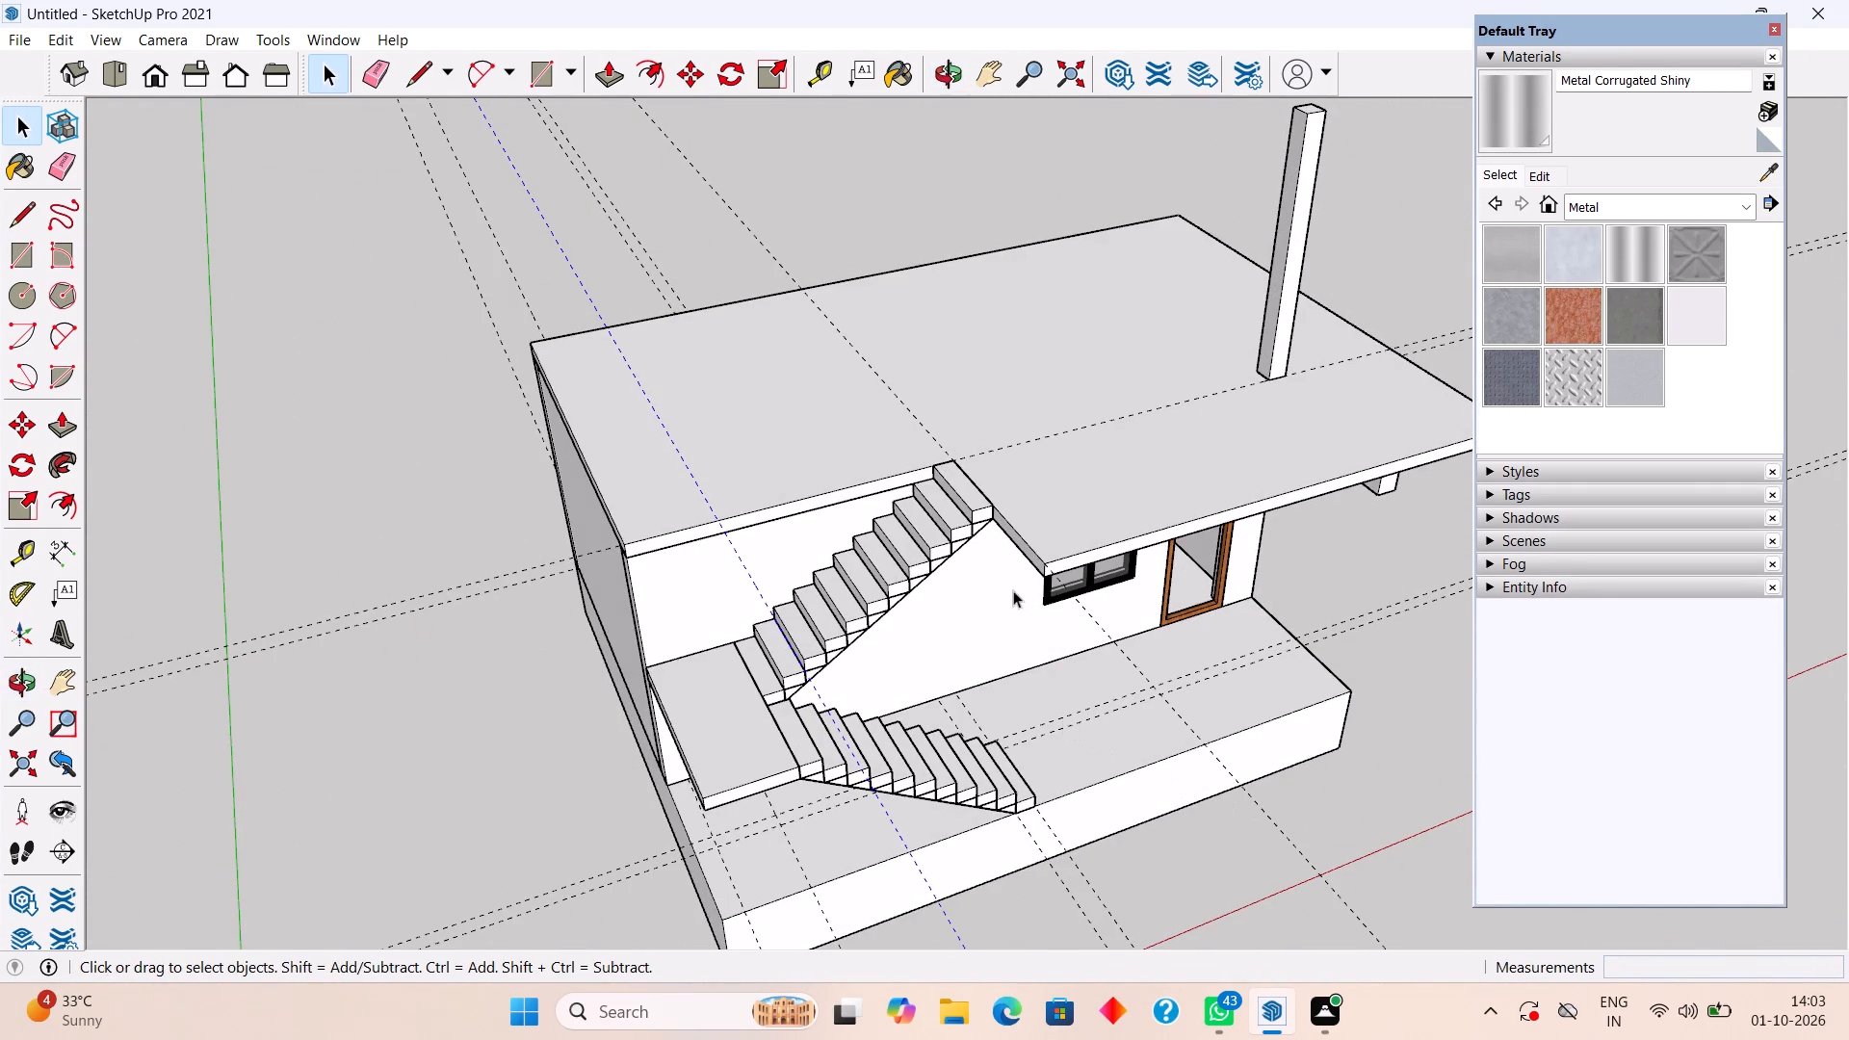
pyautogui.moveTo(1013, 590); pyautogui.dragTo(1382, 559, button='middle')
pyautogui.moveTo(1186, 642); pyautogui.dragTo(1350, 597, button='middle')
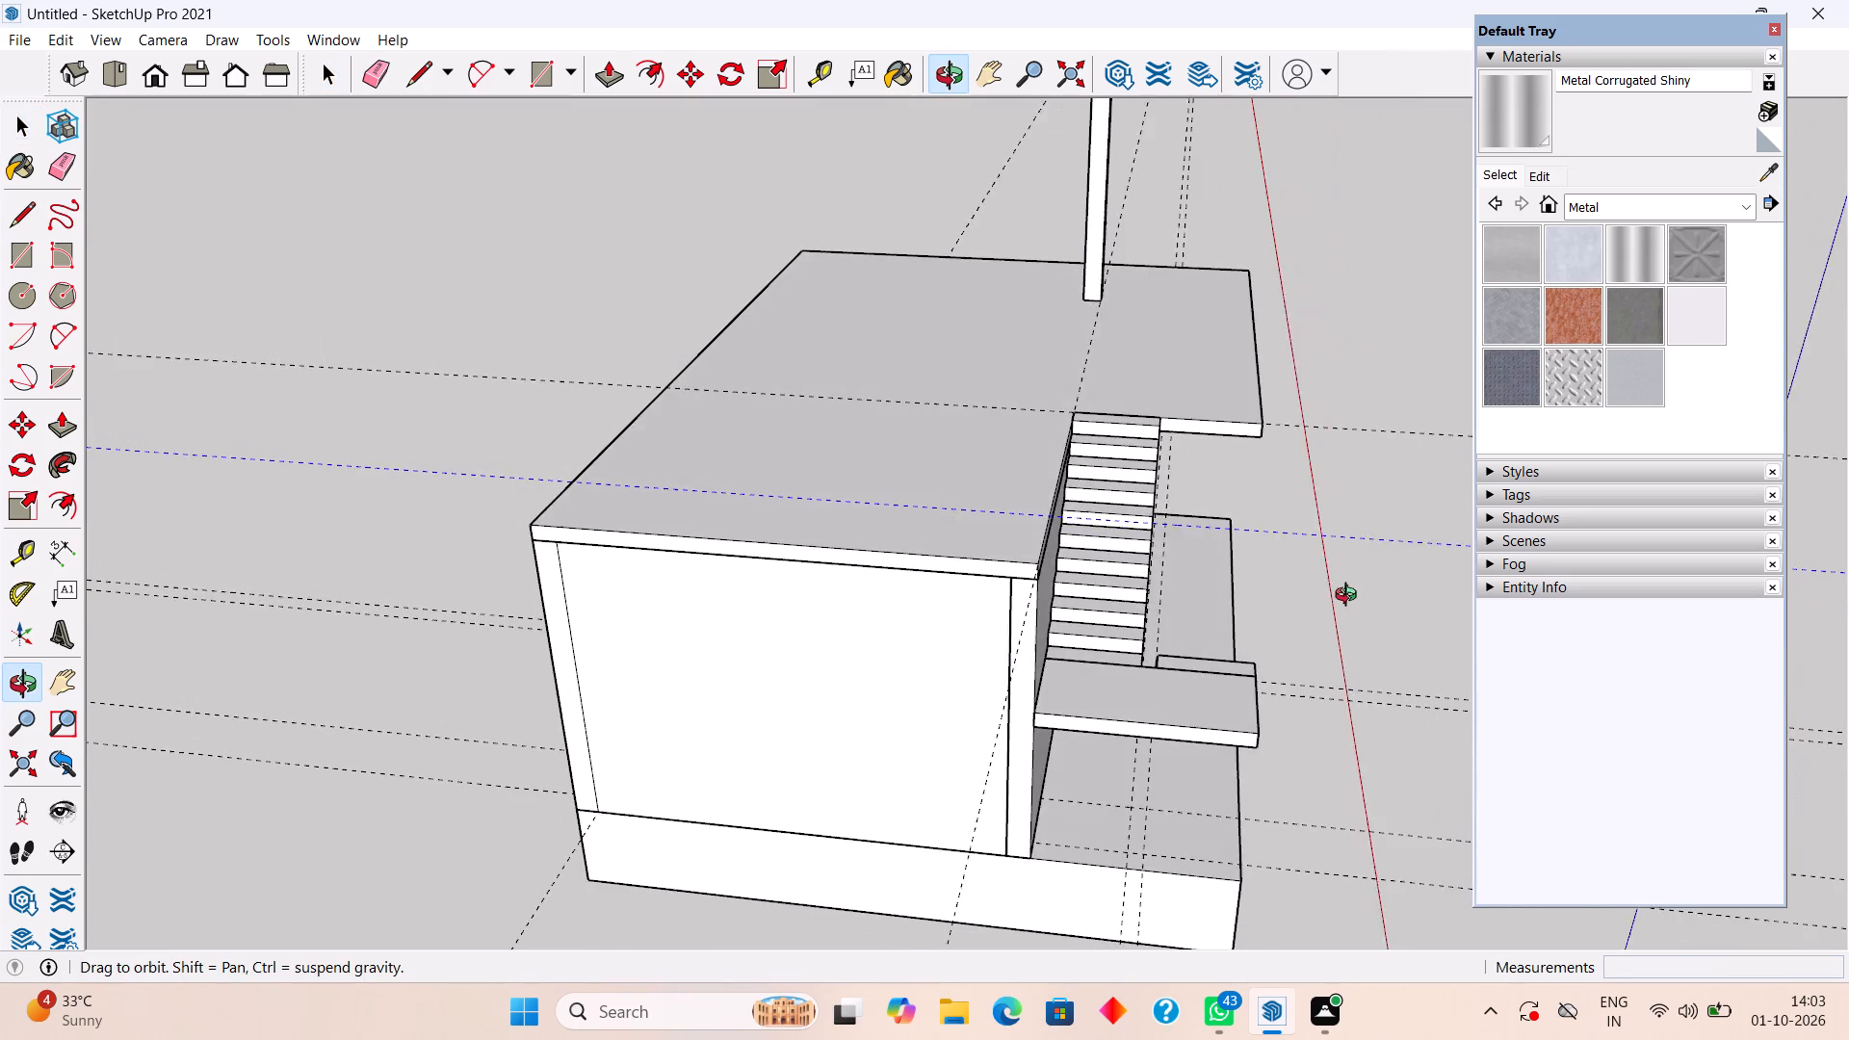
pyautogui.moveTo(1350, 597); pyautogui.dragTo(1351, 597, button='middle')
# Open the roof slab for editing and draw a 6" vertical line on its opening edge face at the top step's outer corner.
pyautogui.scroll(5, 1220, 451)
pyautogui.moveTo(1221, 433); pyautogui.dragTo(1211, 378, button='middle')
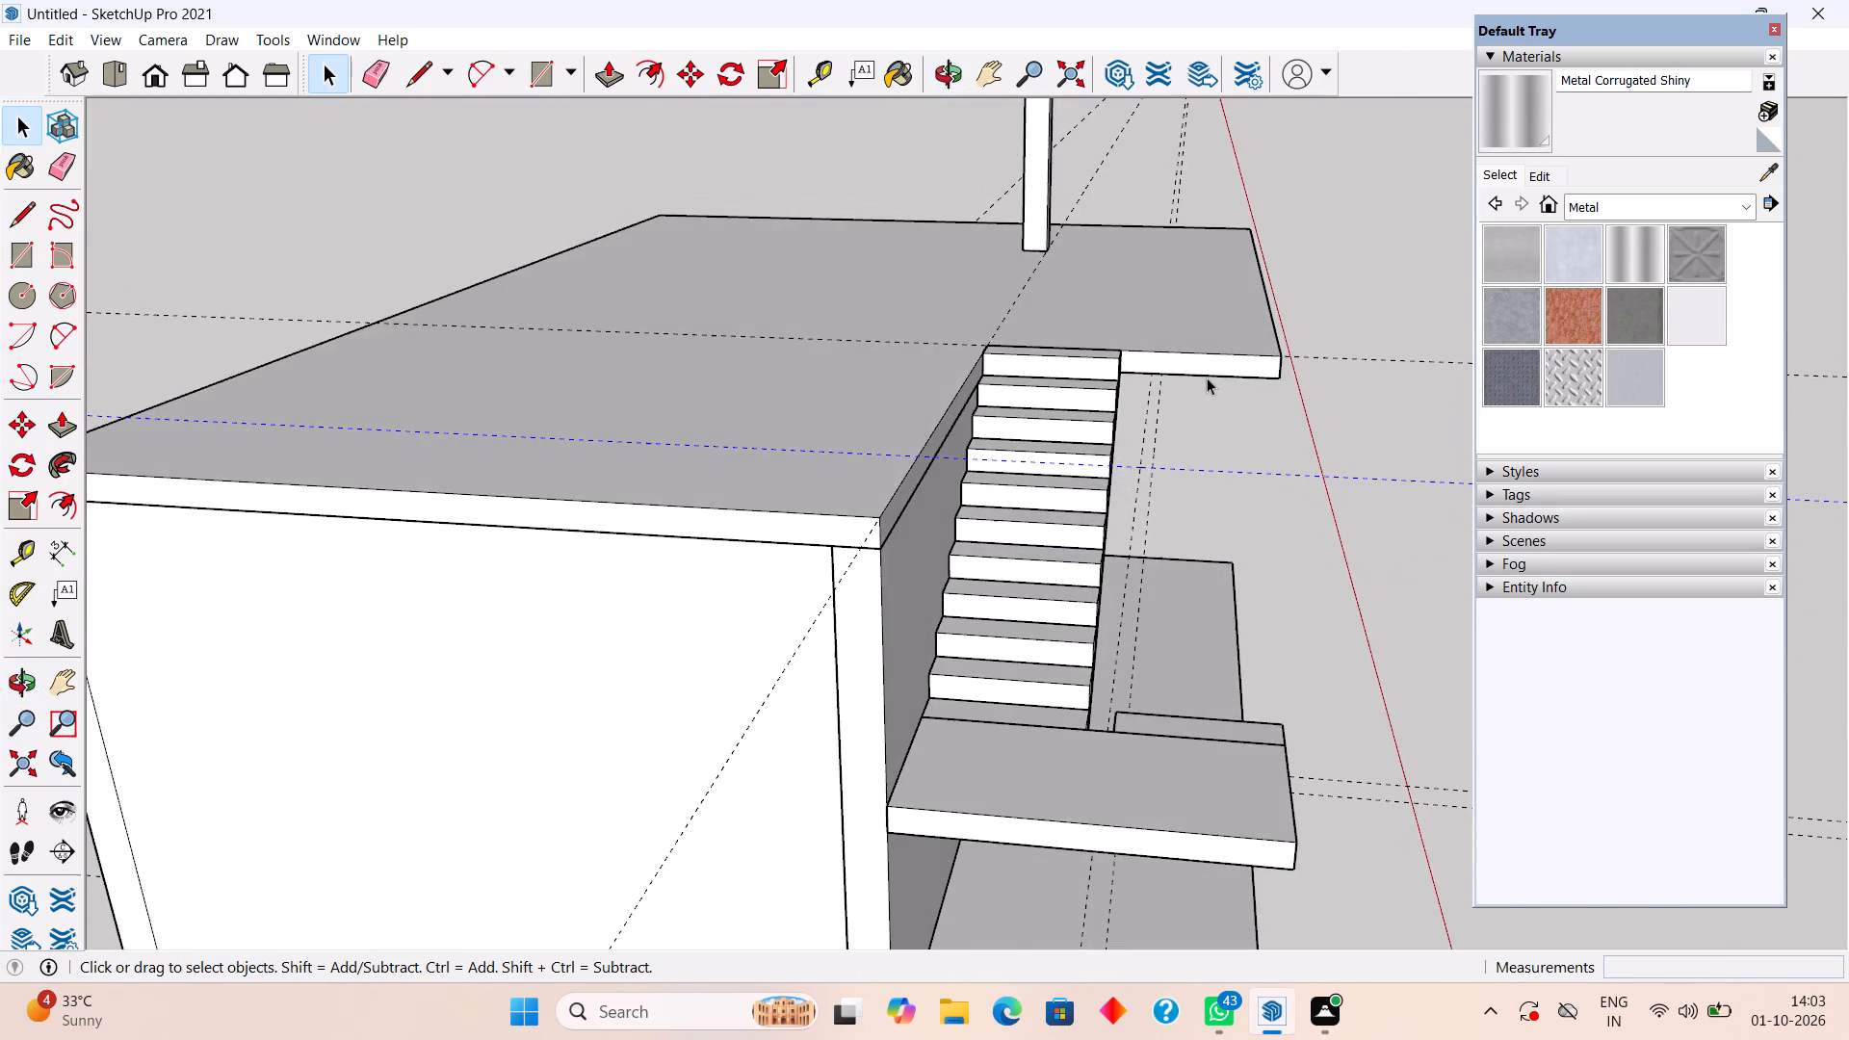
pyautogui.scroll(10, 1205, 377)
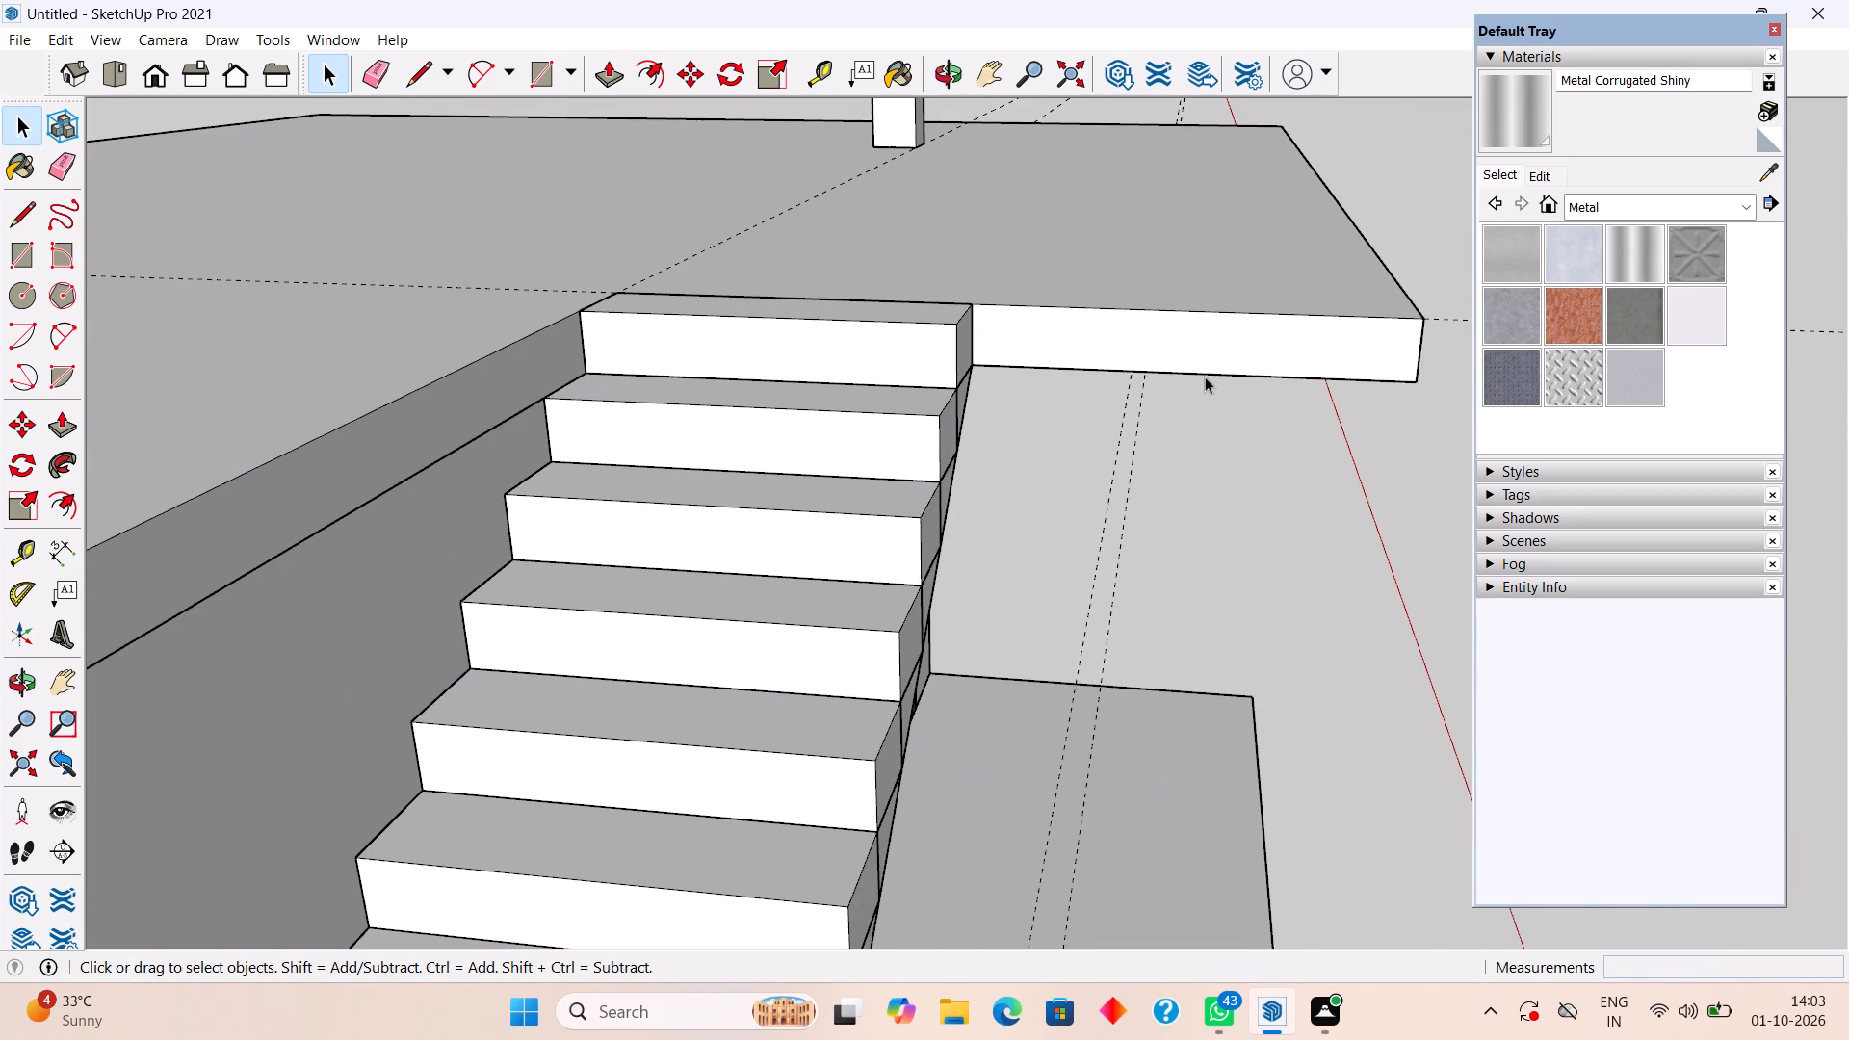
pyautogui.tripleClick(1194, 347)
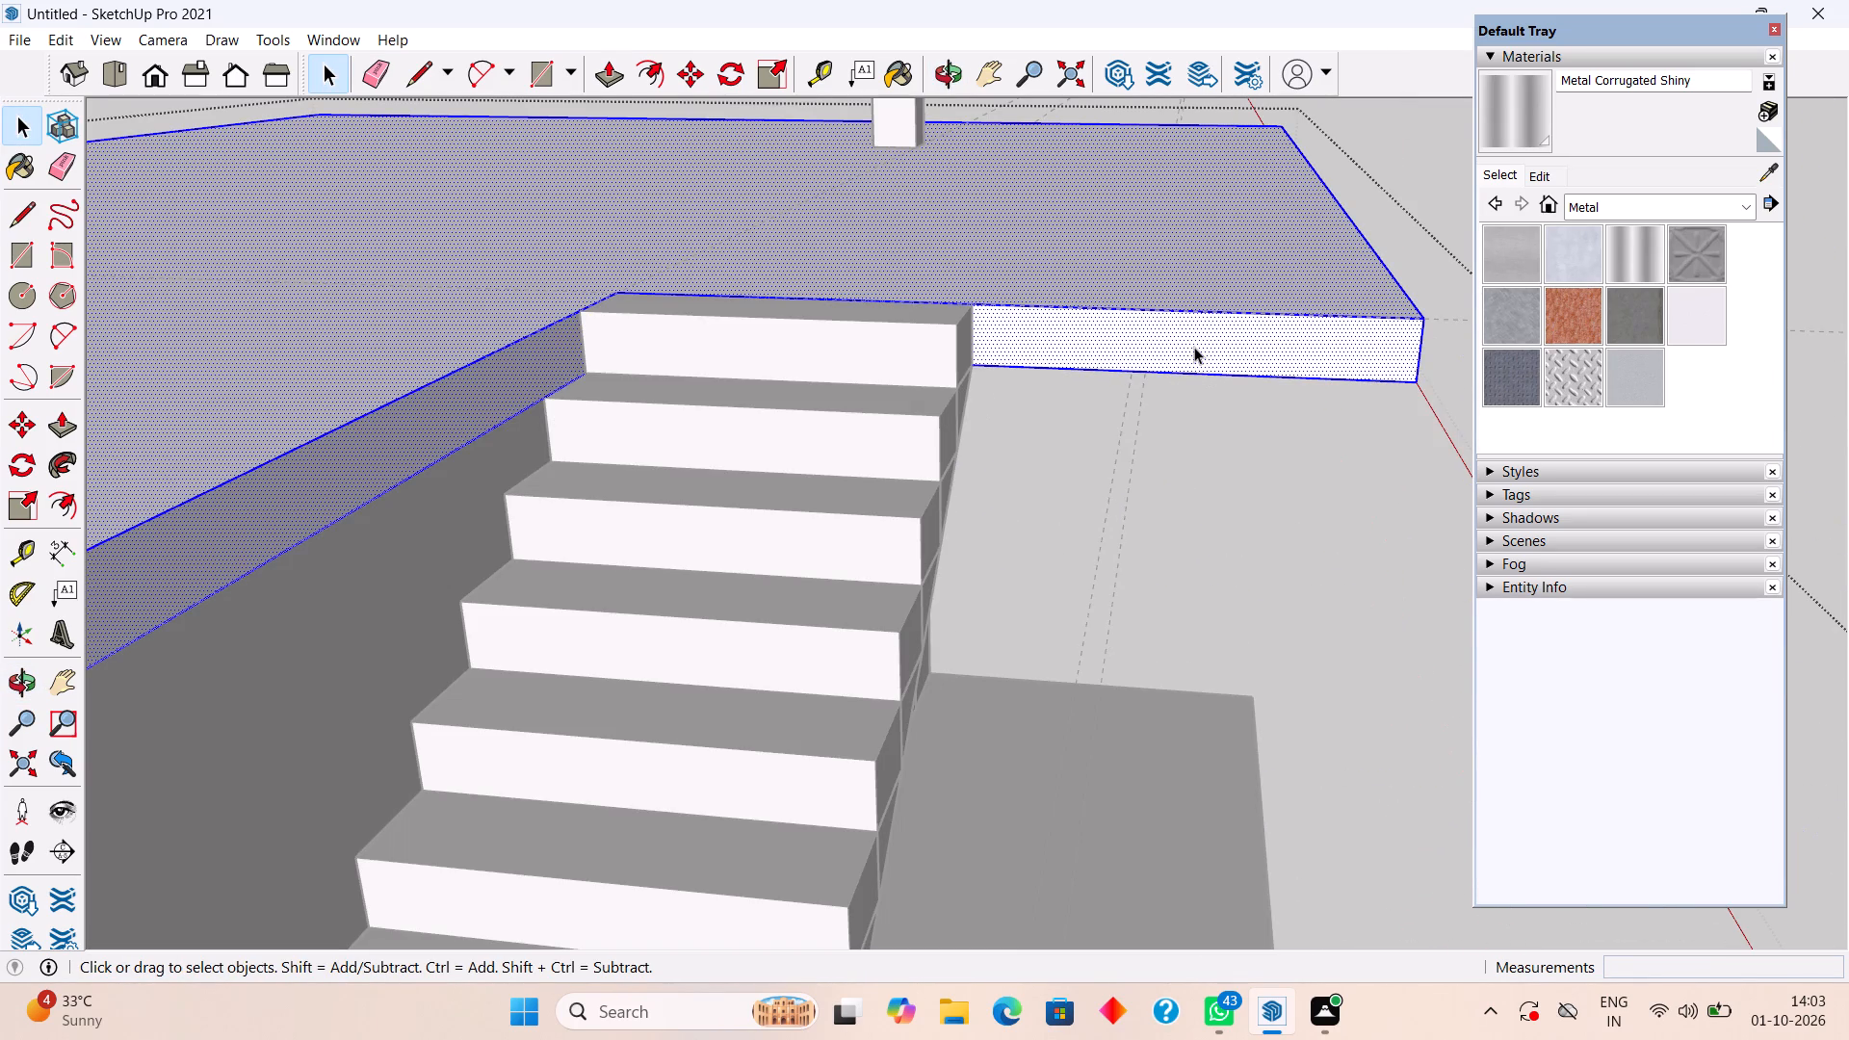
pyautogui.press('l')
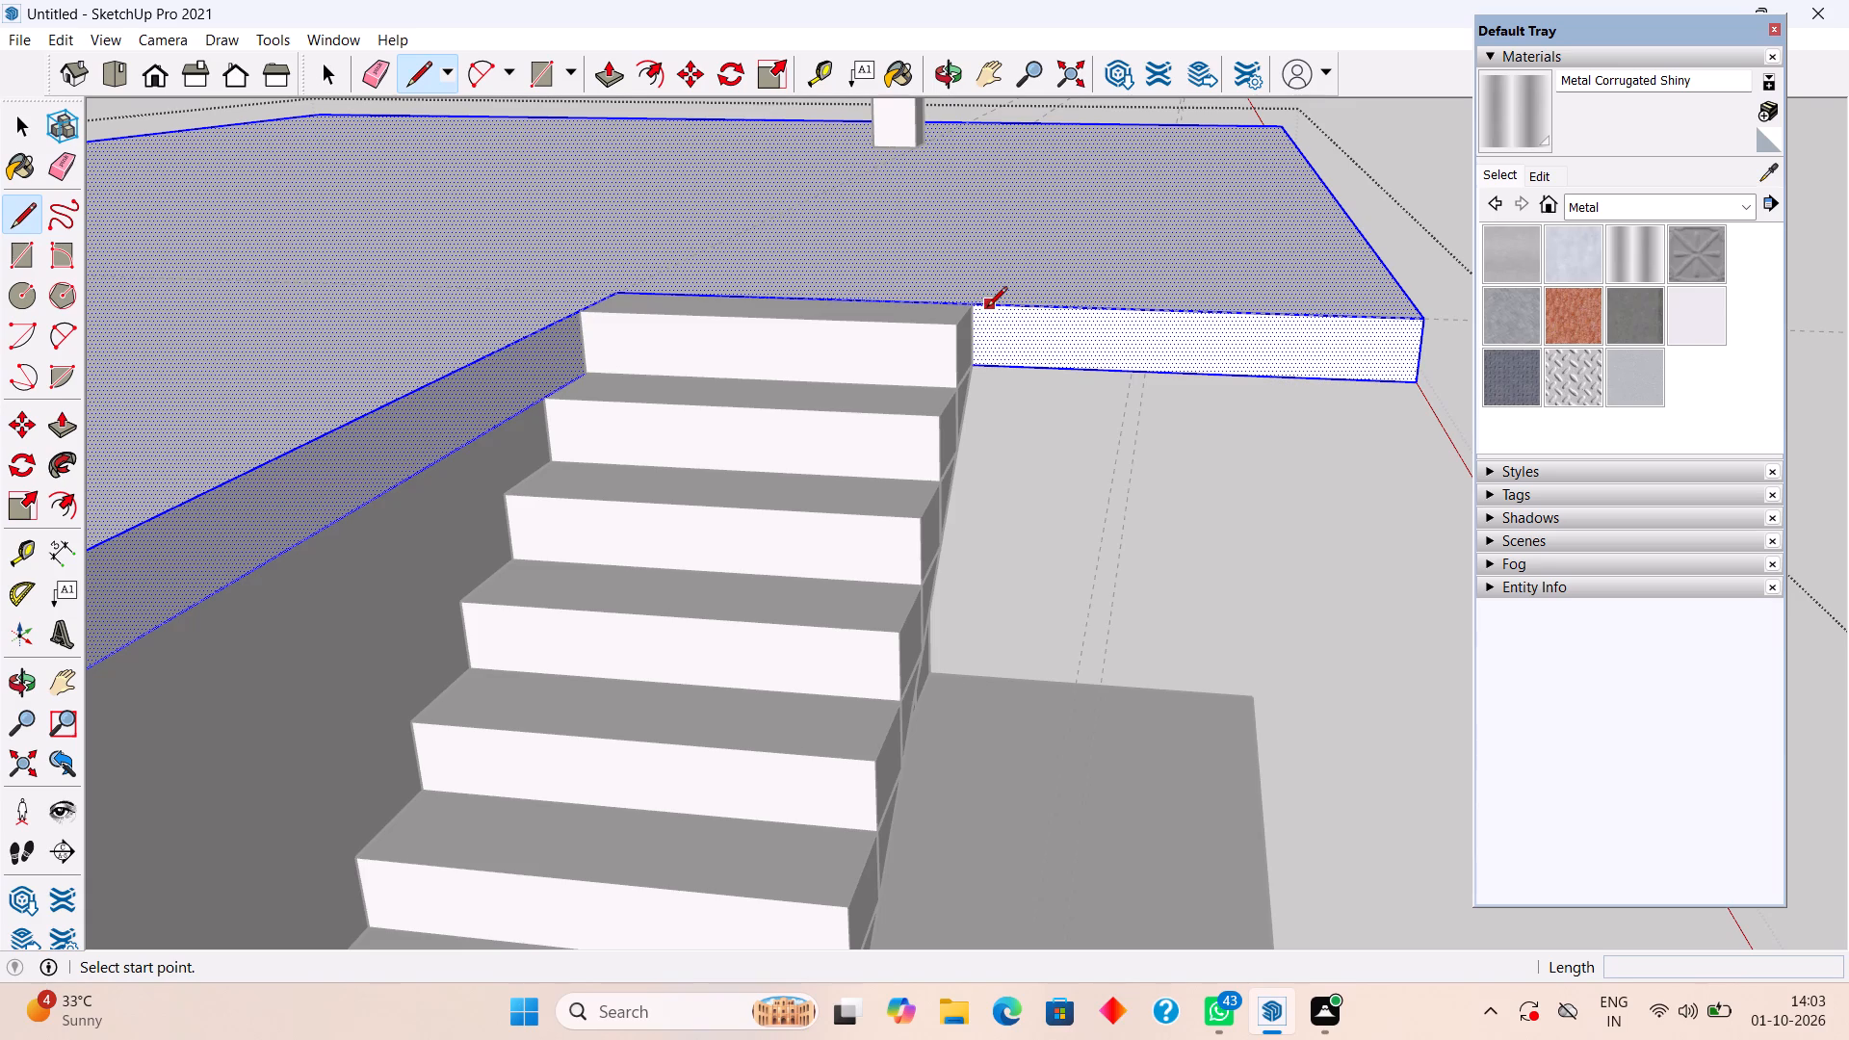
pyautogui.click(975, 305)
pyautogui.click(979, 367)
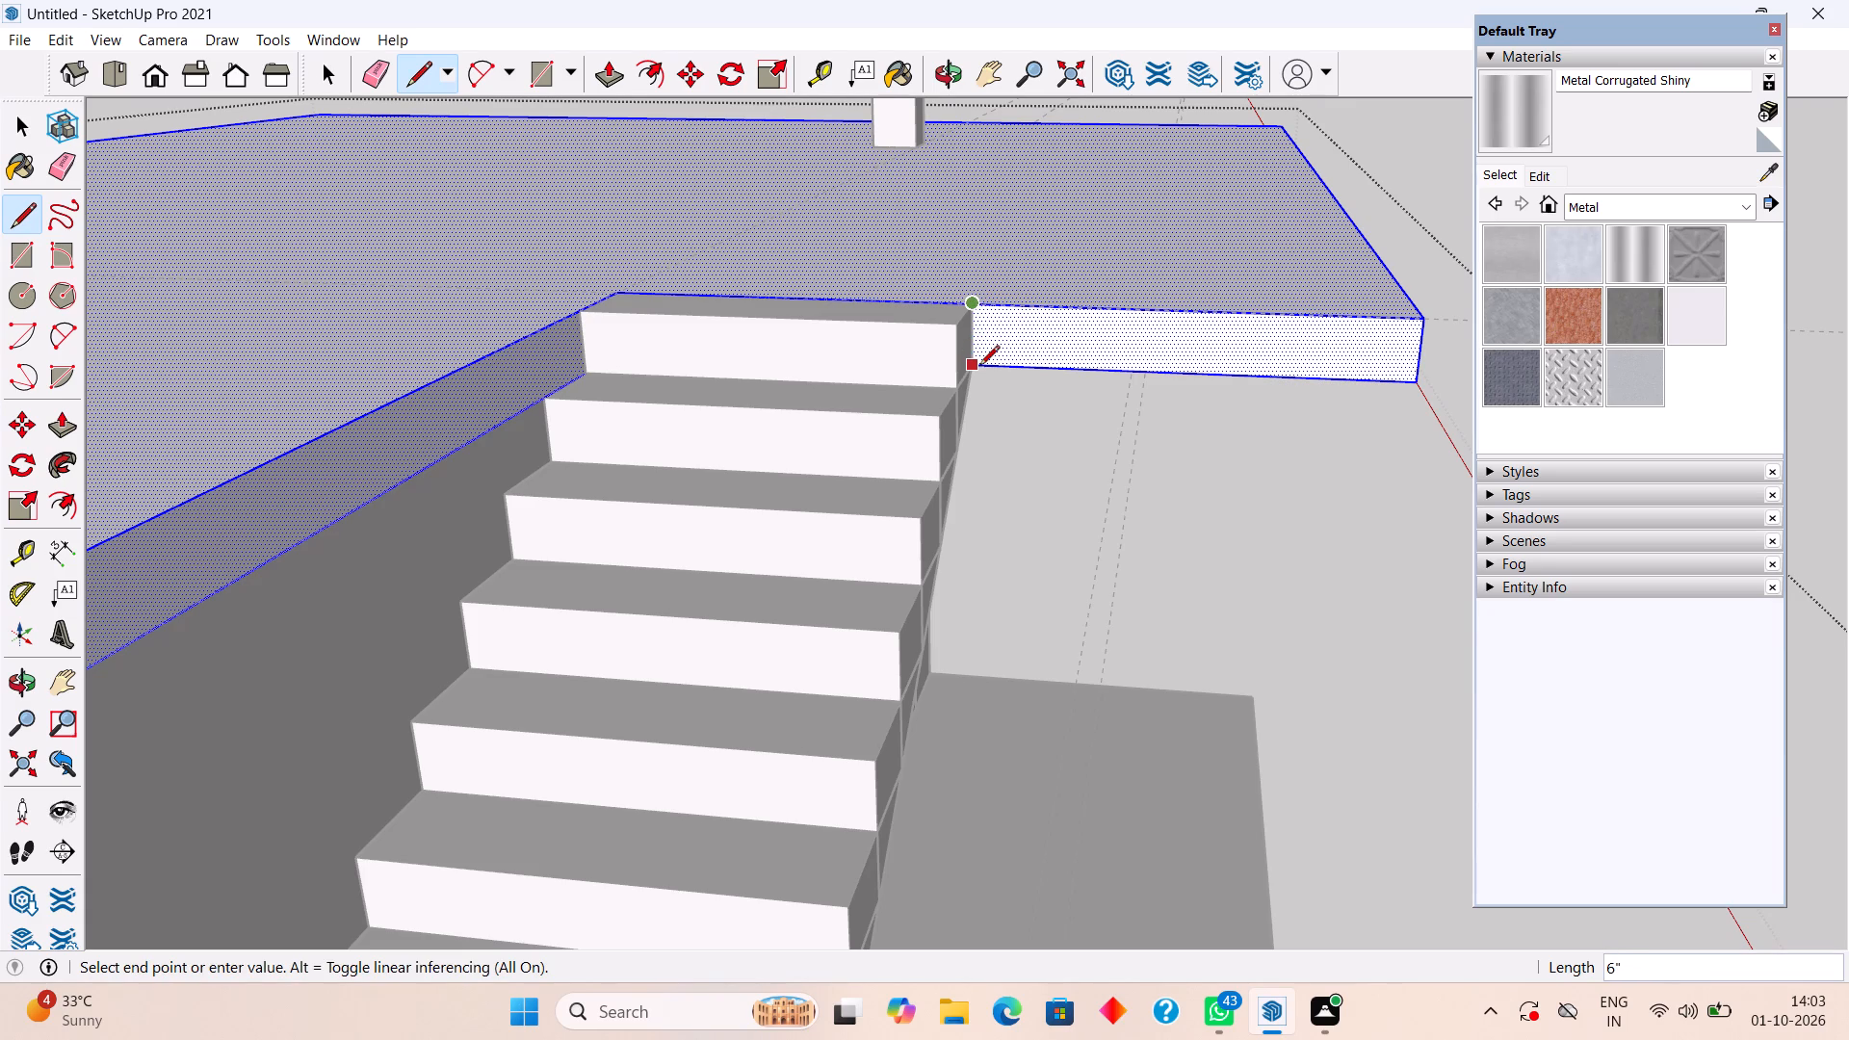
pyautogui.press('space')
# Push/Pull the slab face beside the stair 11' 2 1/16" outward, level with the roof slab's end edge.
pyautogui.click(1070, 340)
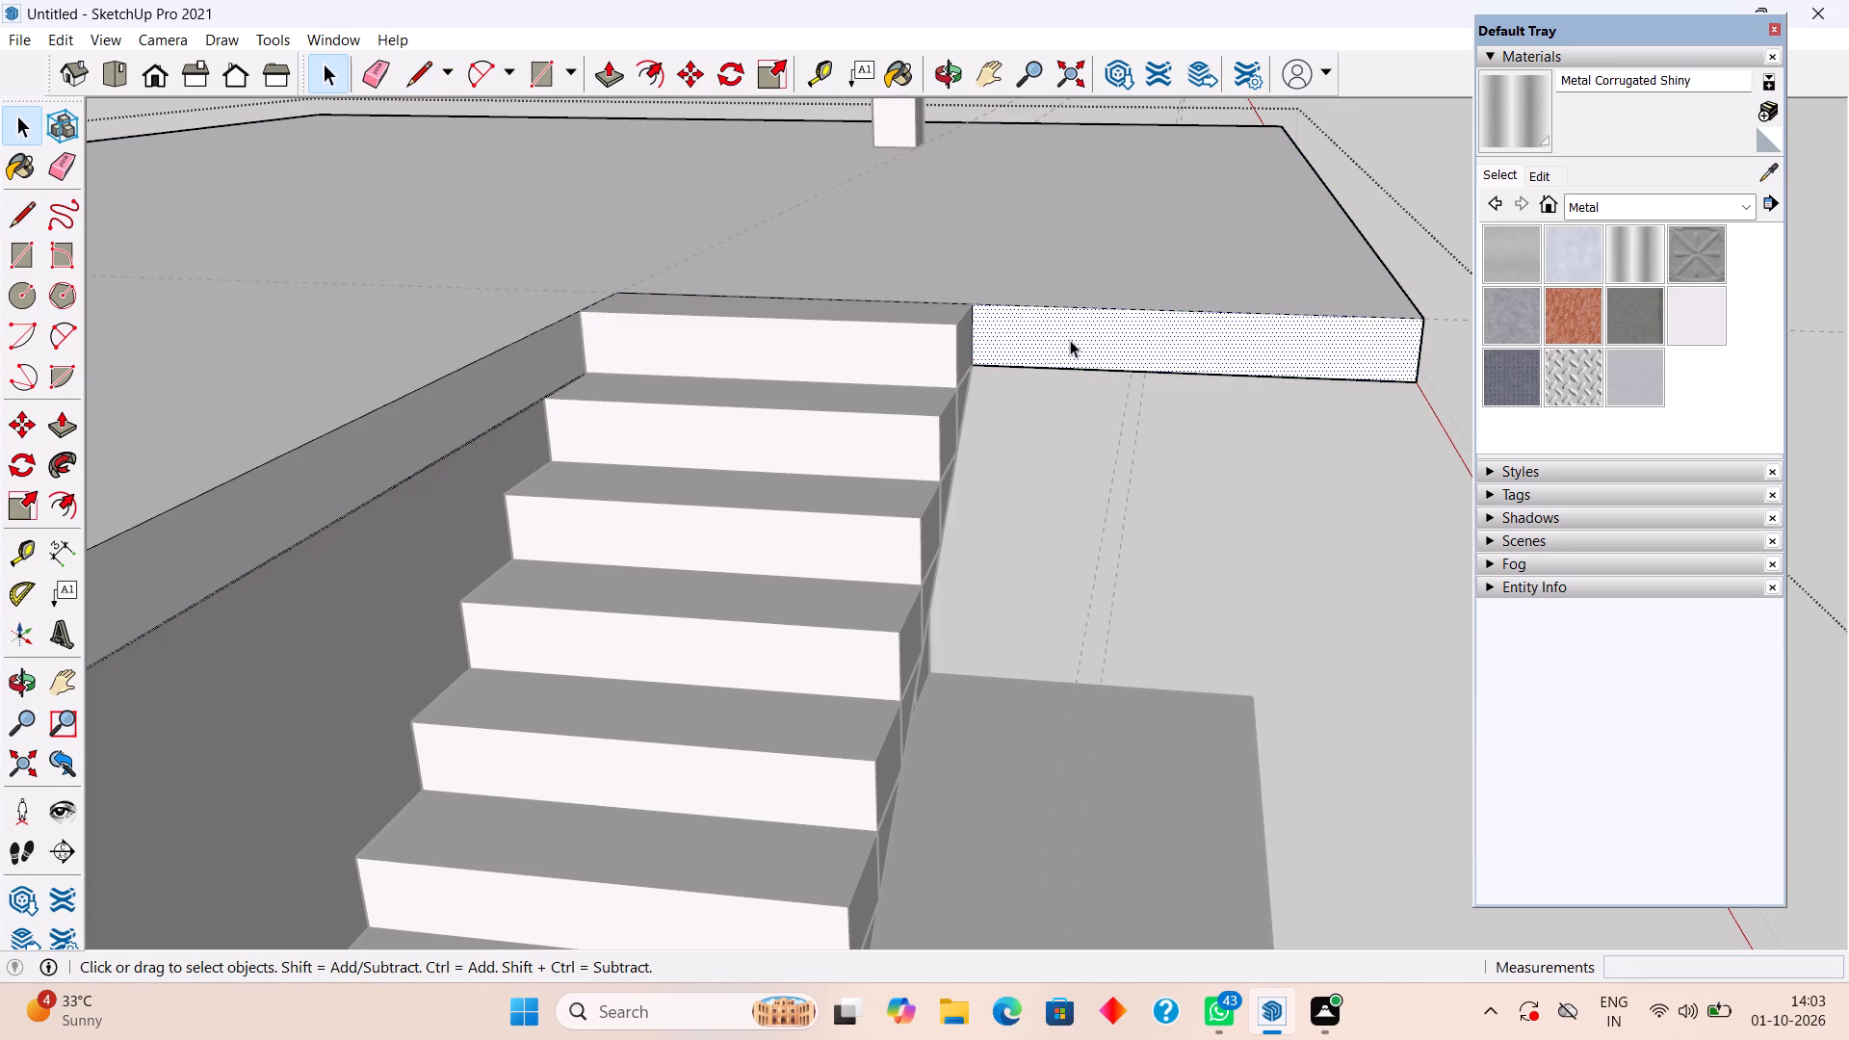
pyautogui.press('p')
pyautogui.click(1070, 340)
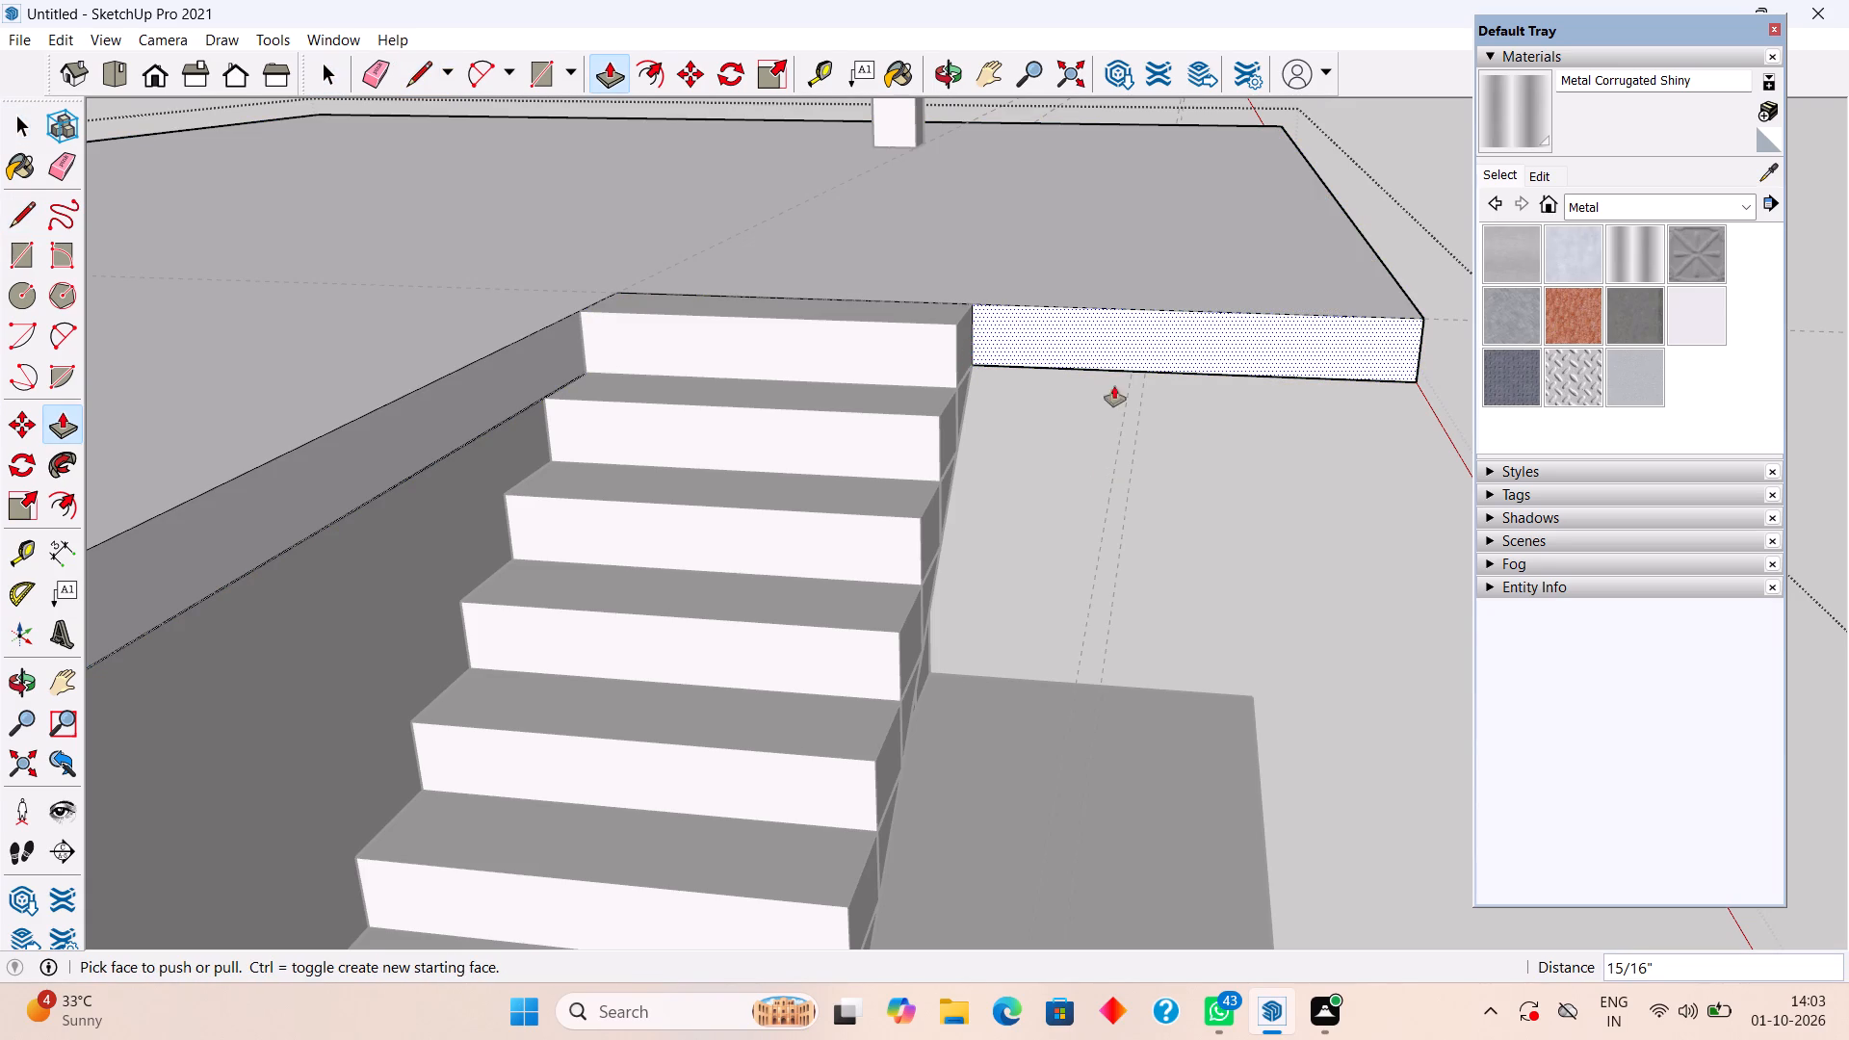
pyautogui.click(1124, 353)
pyautogui.scroll(-4, 1130, 467)
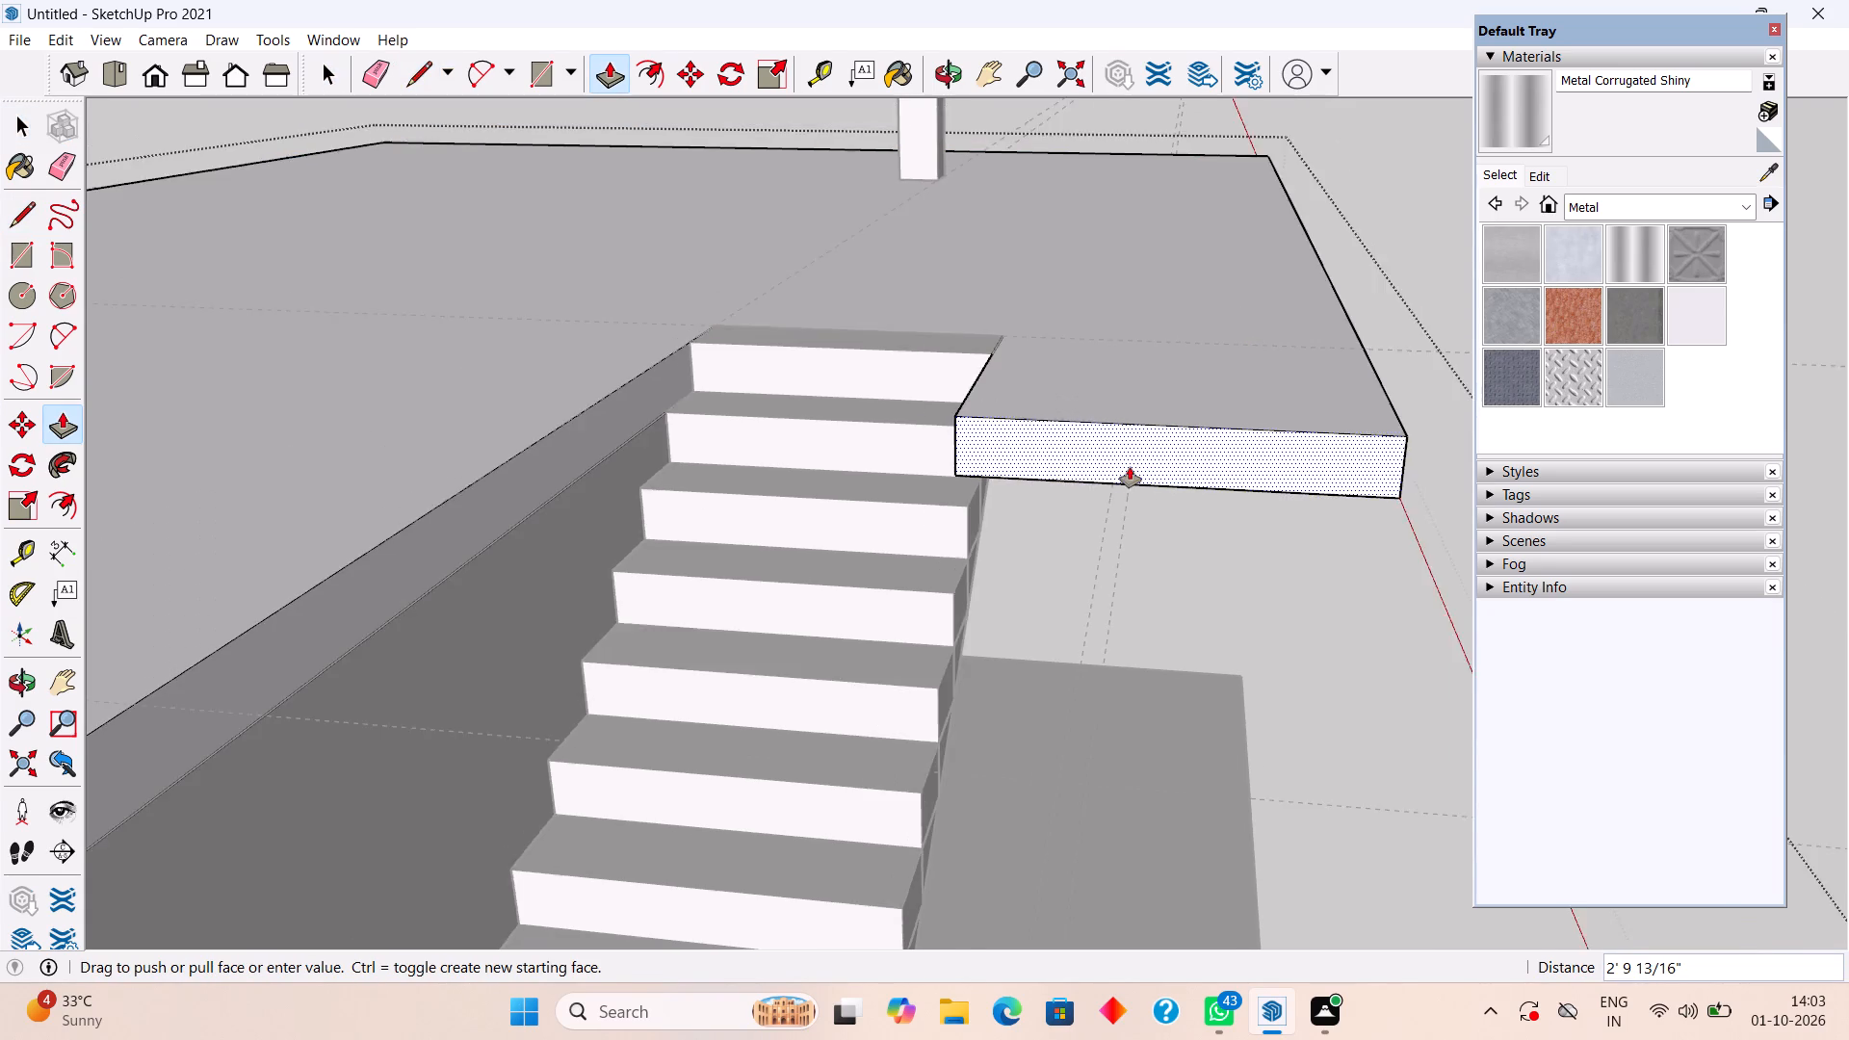
pyautogui.scroll(-10, 1130, 467)
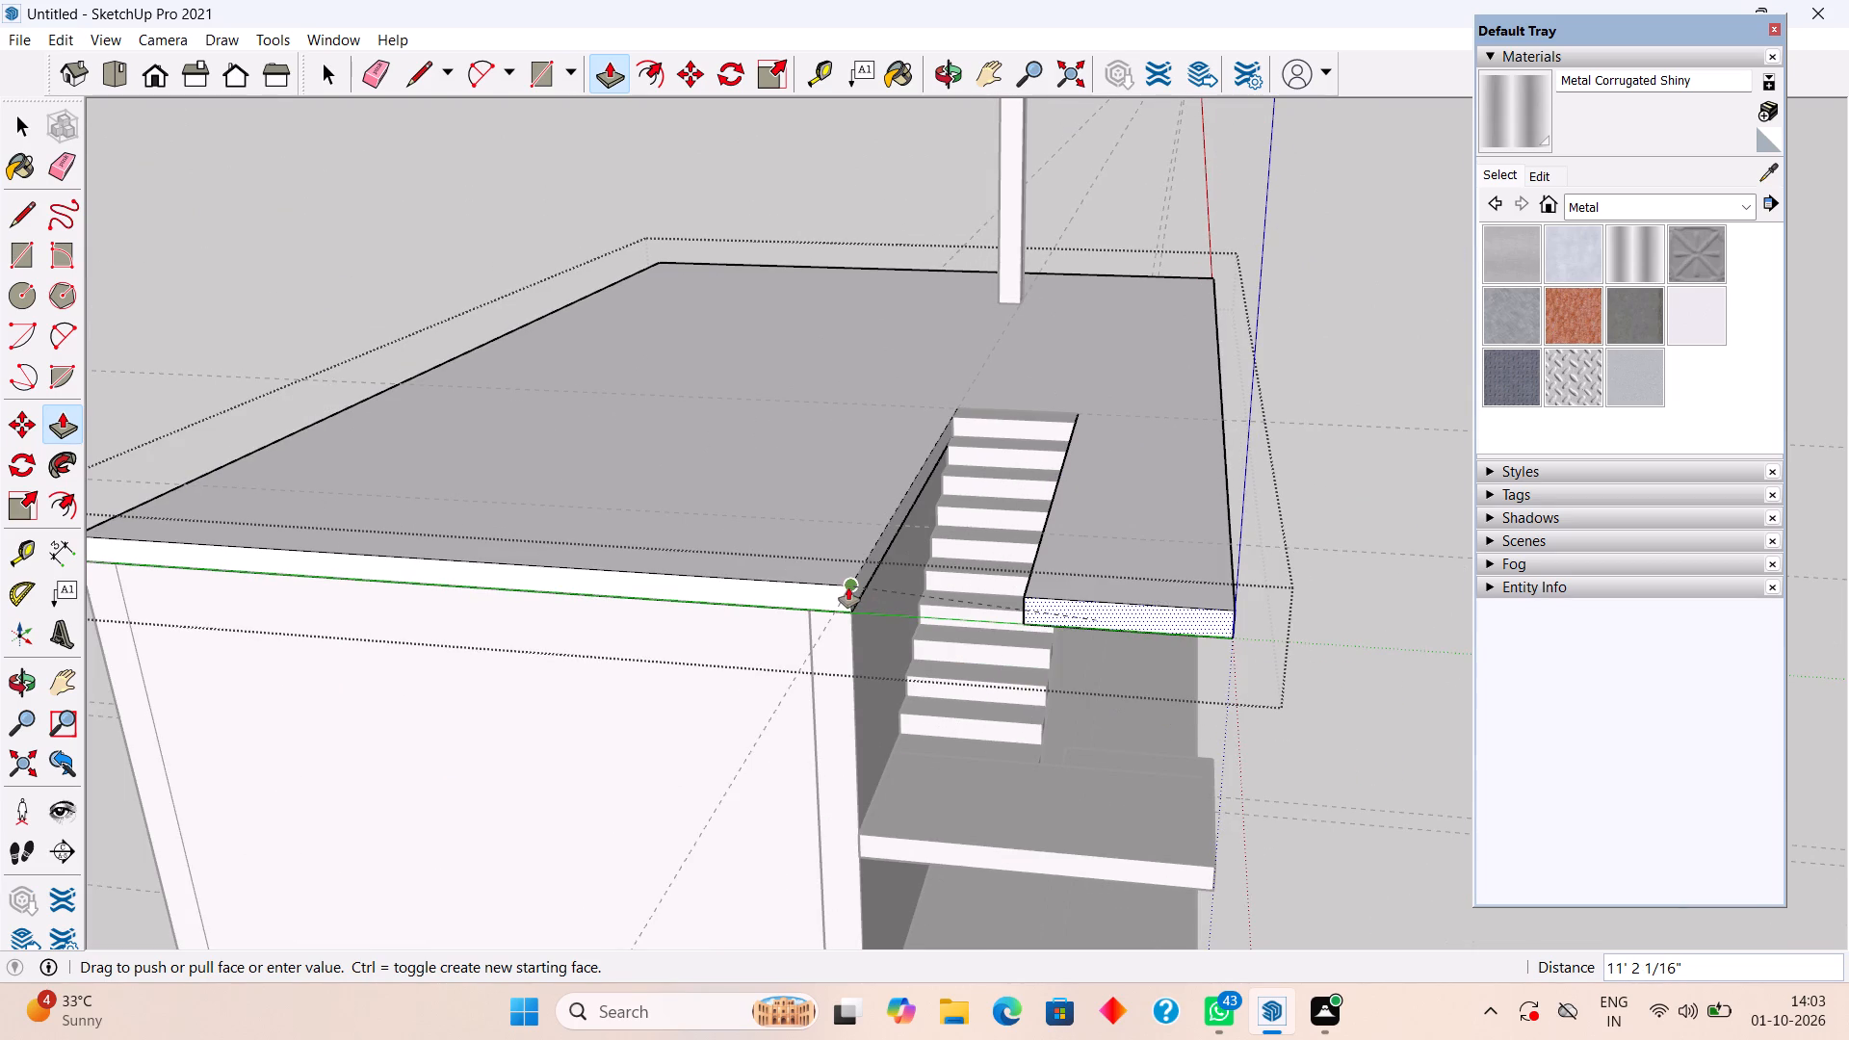
pyautogui.click(848, 587)
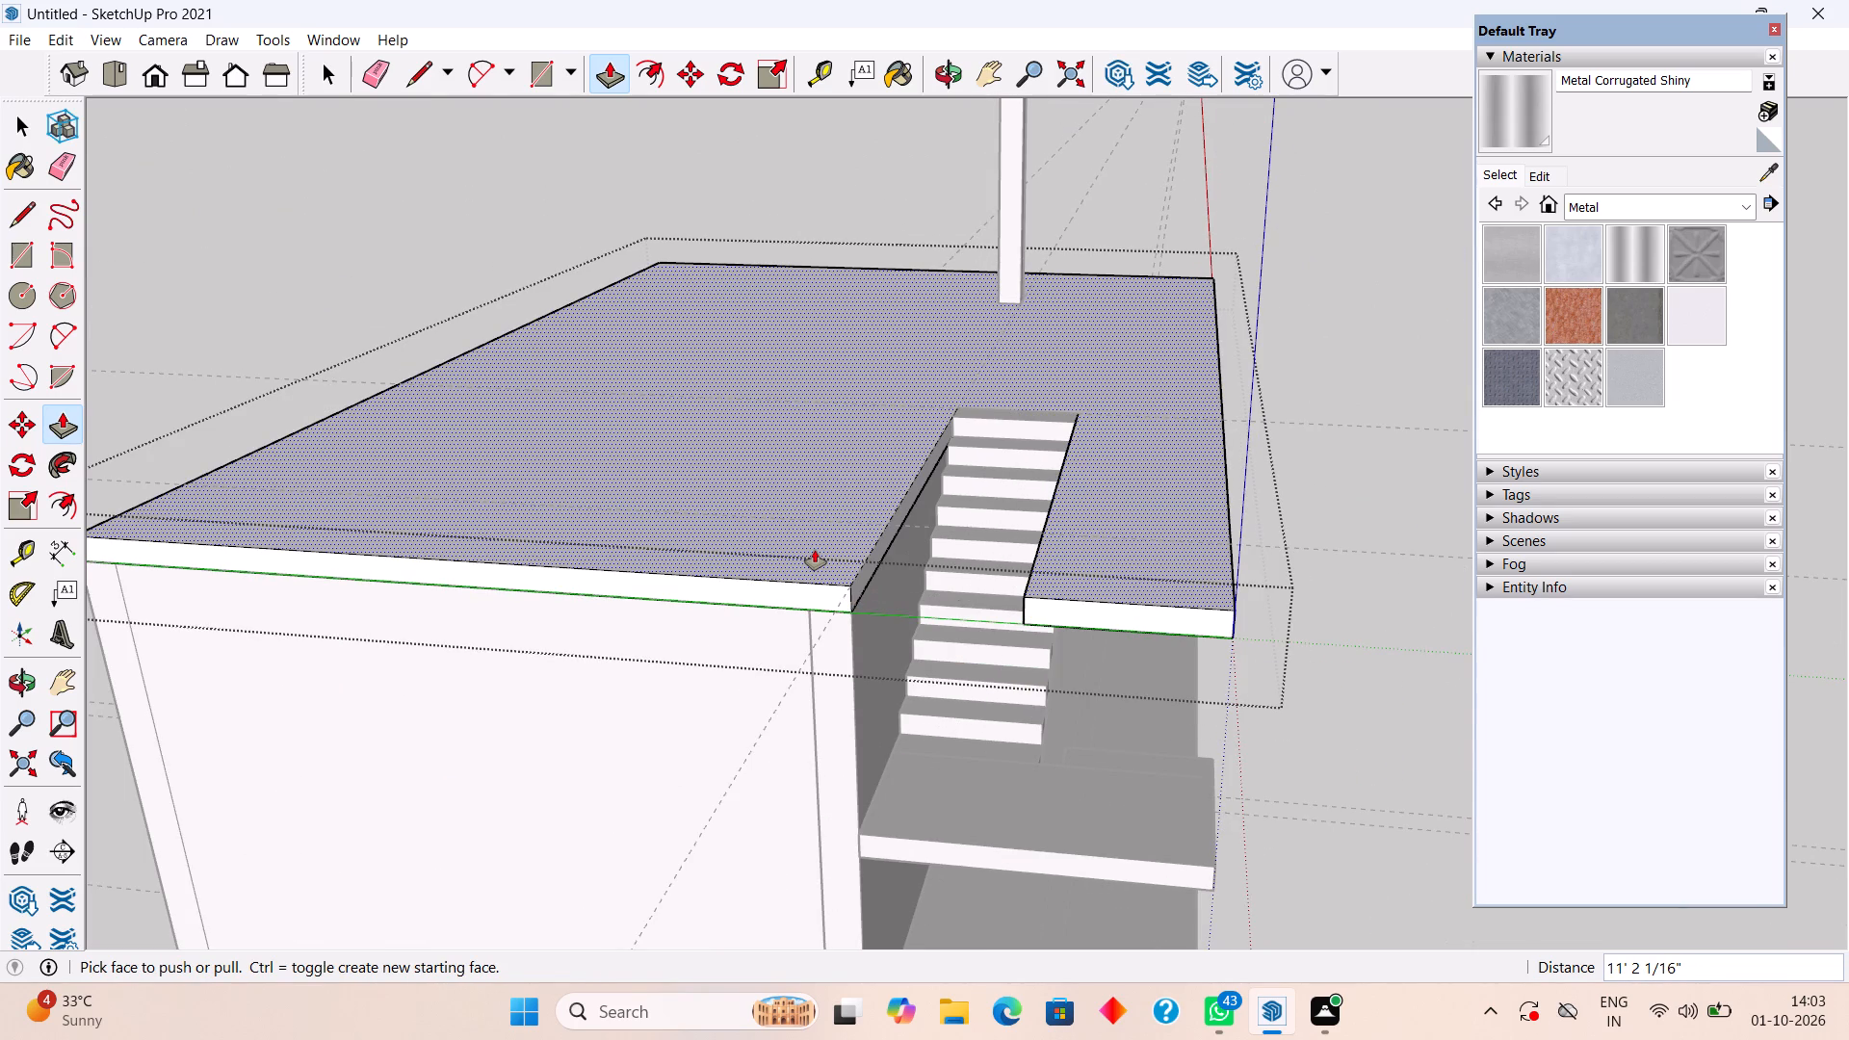
pyautogui.press('space')
pyautogui.moveTo(958, 582); pyautogui.dragTo(1114, 631, button='middle')
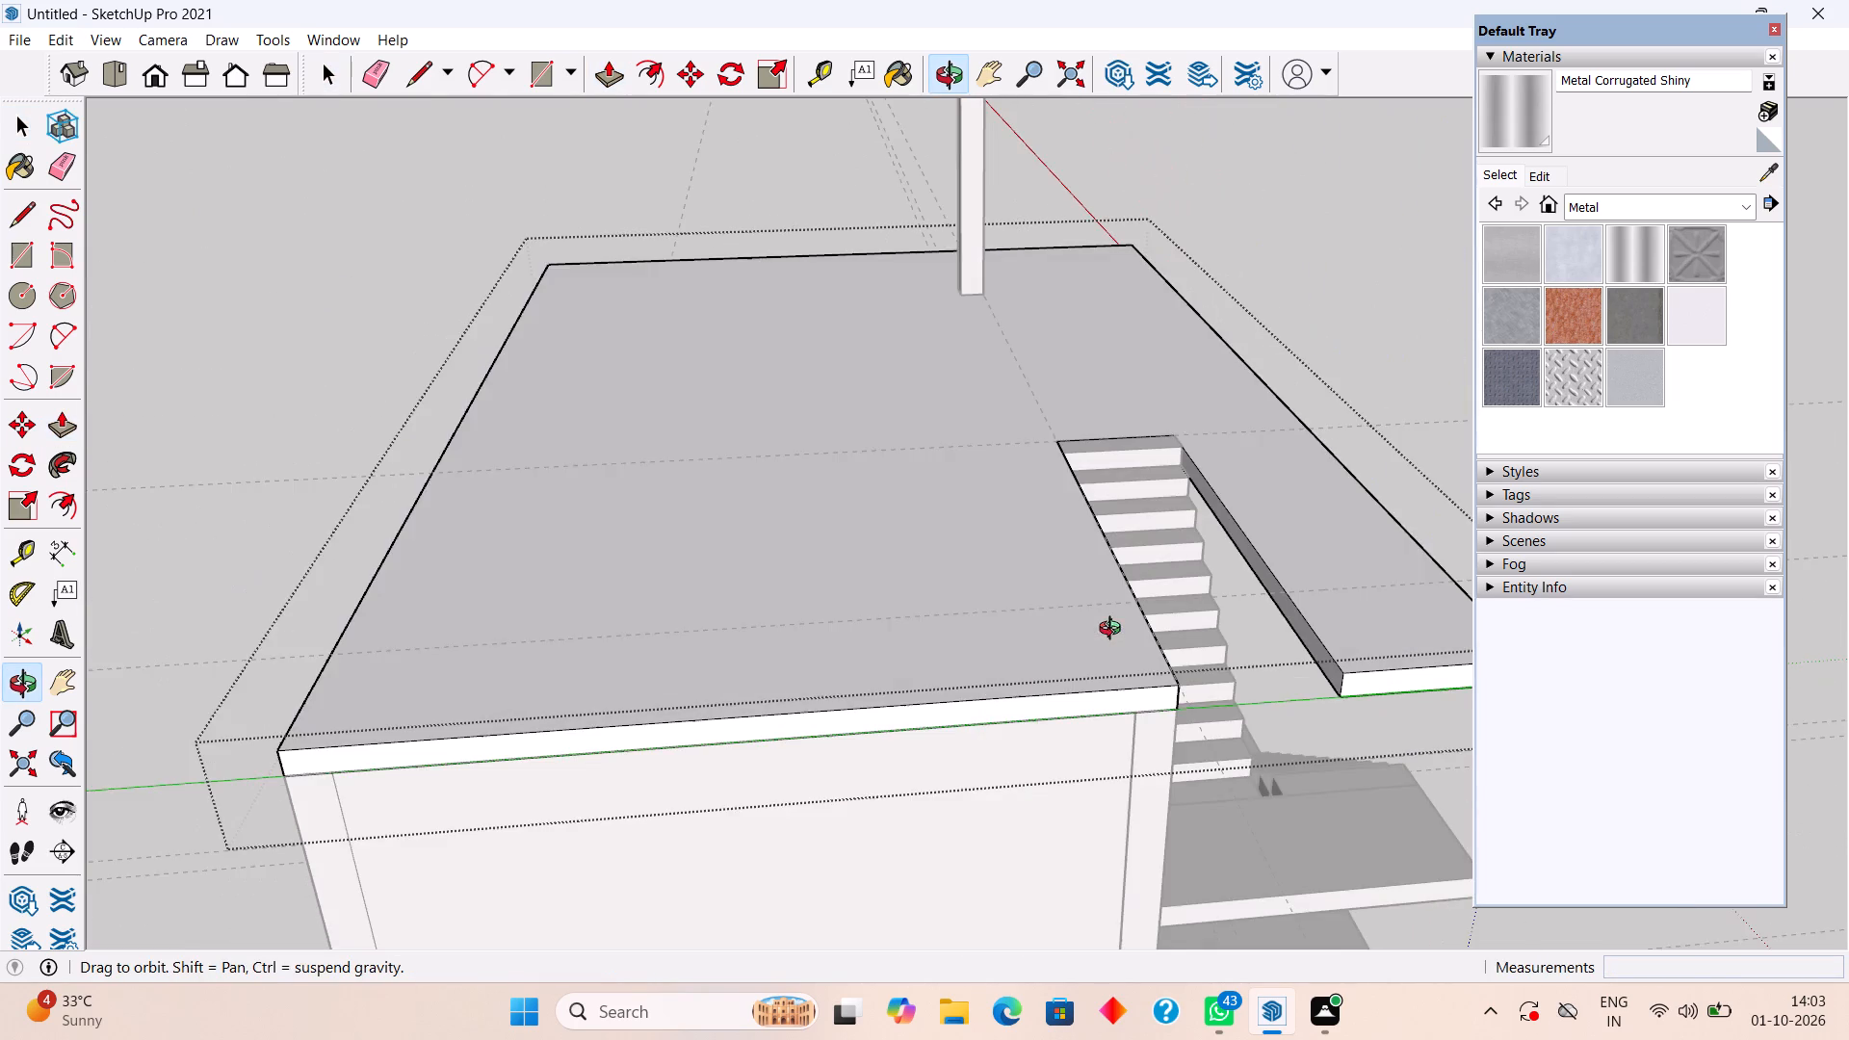
# Close the roof slab's editing and examine its stair opening and the staircase from several angles.
pyautogui.moveTo(1114, 631); pyautogui.dragTo(1108, 628, button='middle')
pyautogui.scroll(-2, 1108, 628)
pyautogui.moveTo(1252, 663); pyautogui.dragTo(482, 712, button='middle')
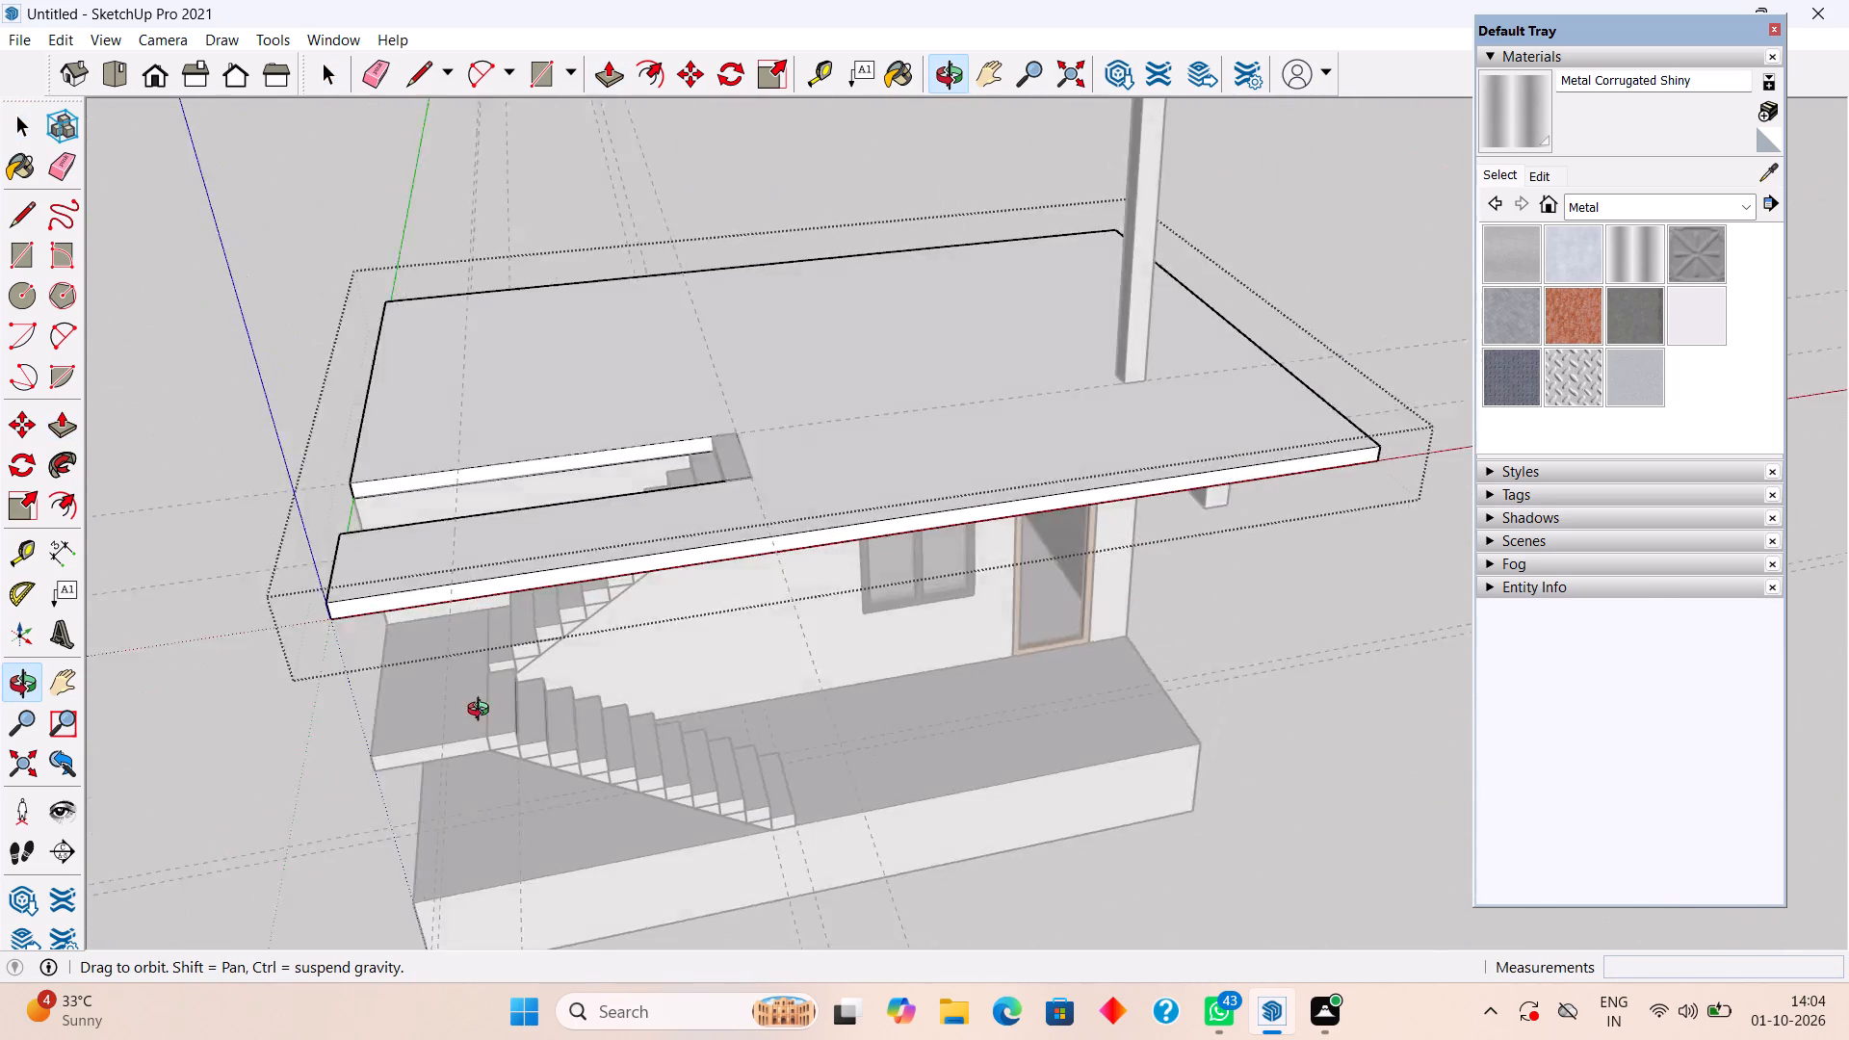
pyautogui.moveTo(482, 712); pyautogui.dragTo(610, 400, button='middle')
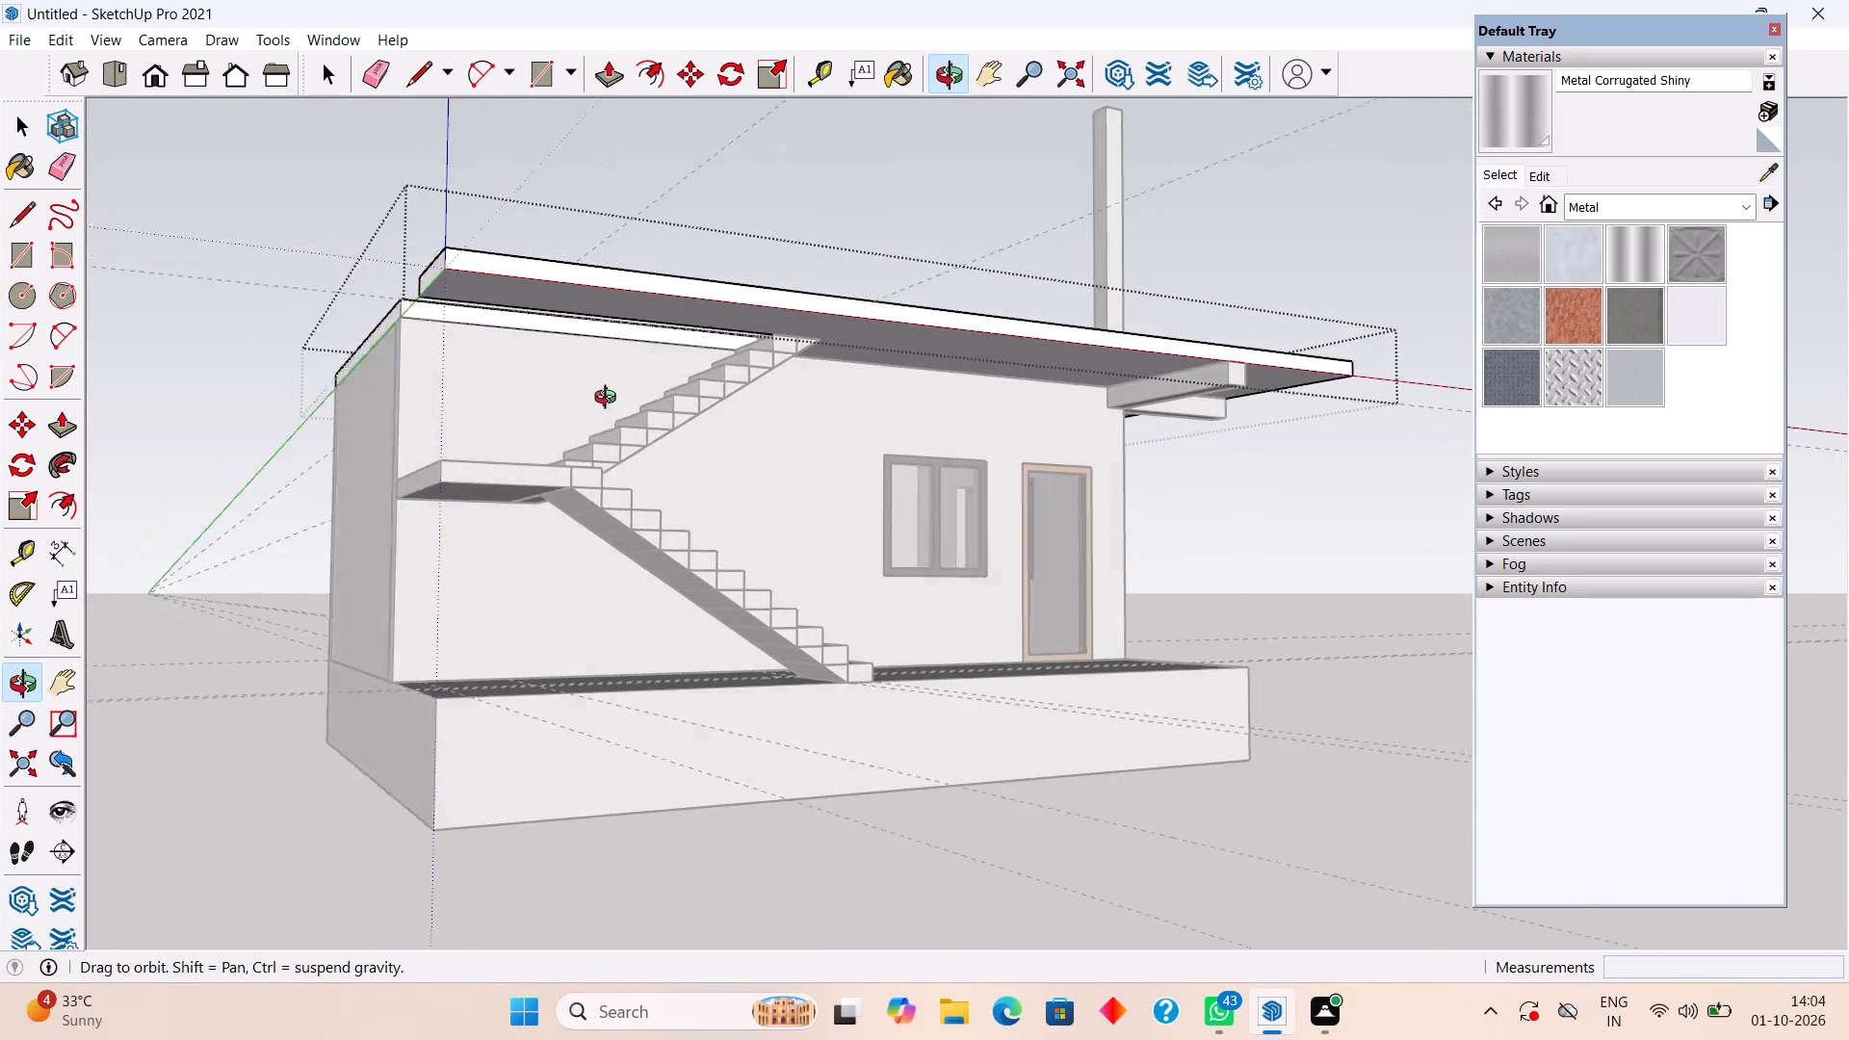
pyautogui.moveTo(610, 400); pyautogui.dragTo(682, 718, button='middle')
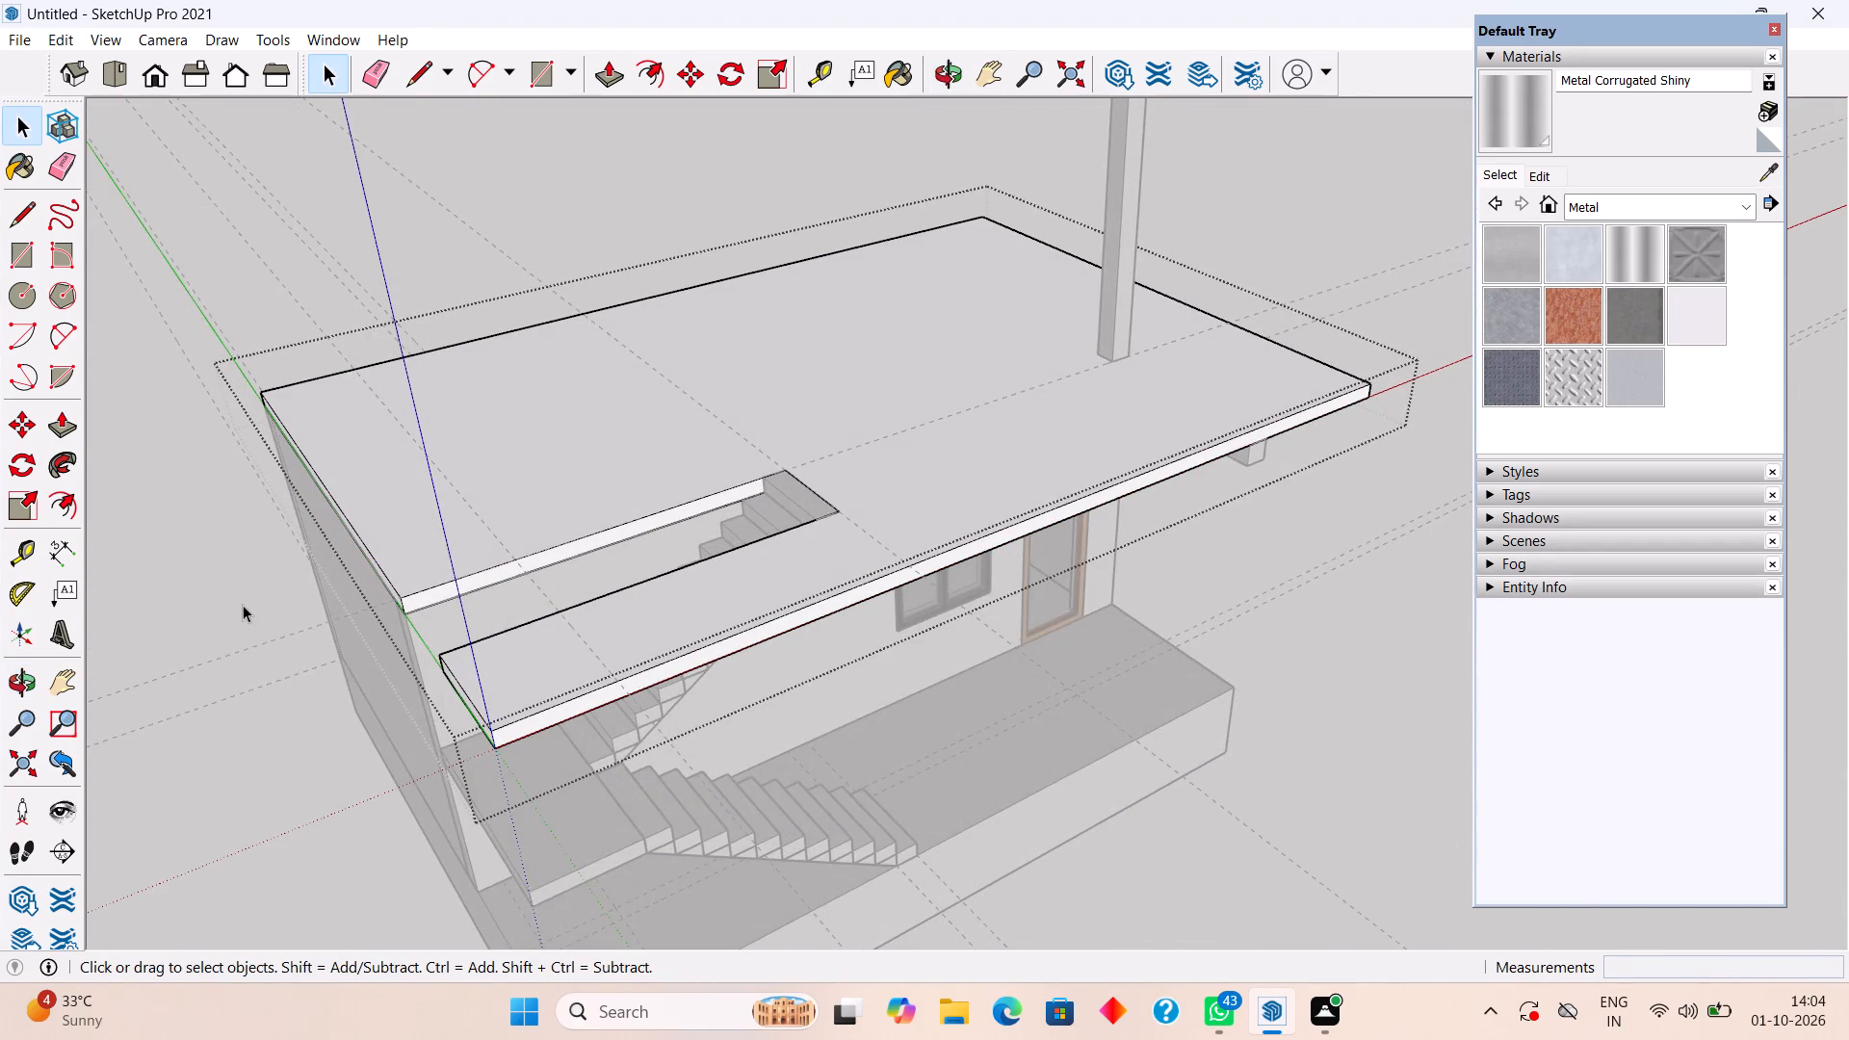
pyautogui.click(243, 605)
pyautogui.moveTo(464, 634); pyautogui.dragTo(357, 765, button='middle')
pyautogui.click(450, 722)
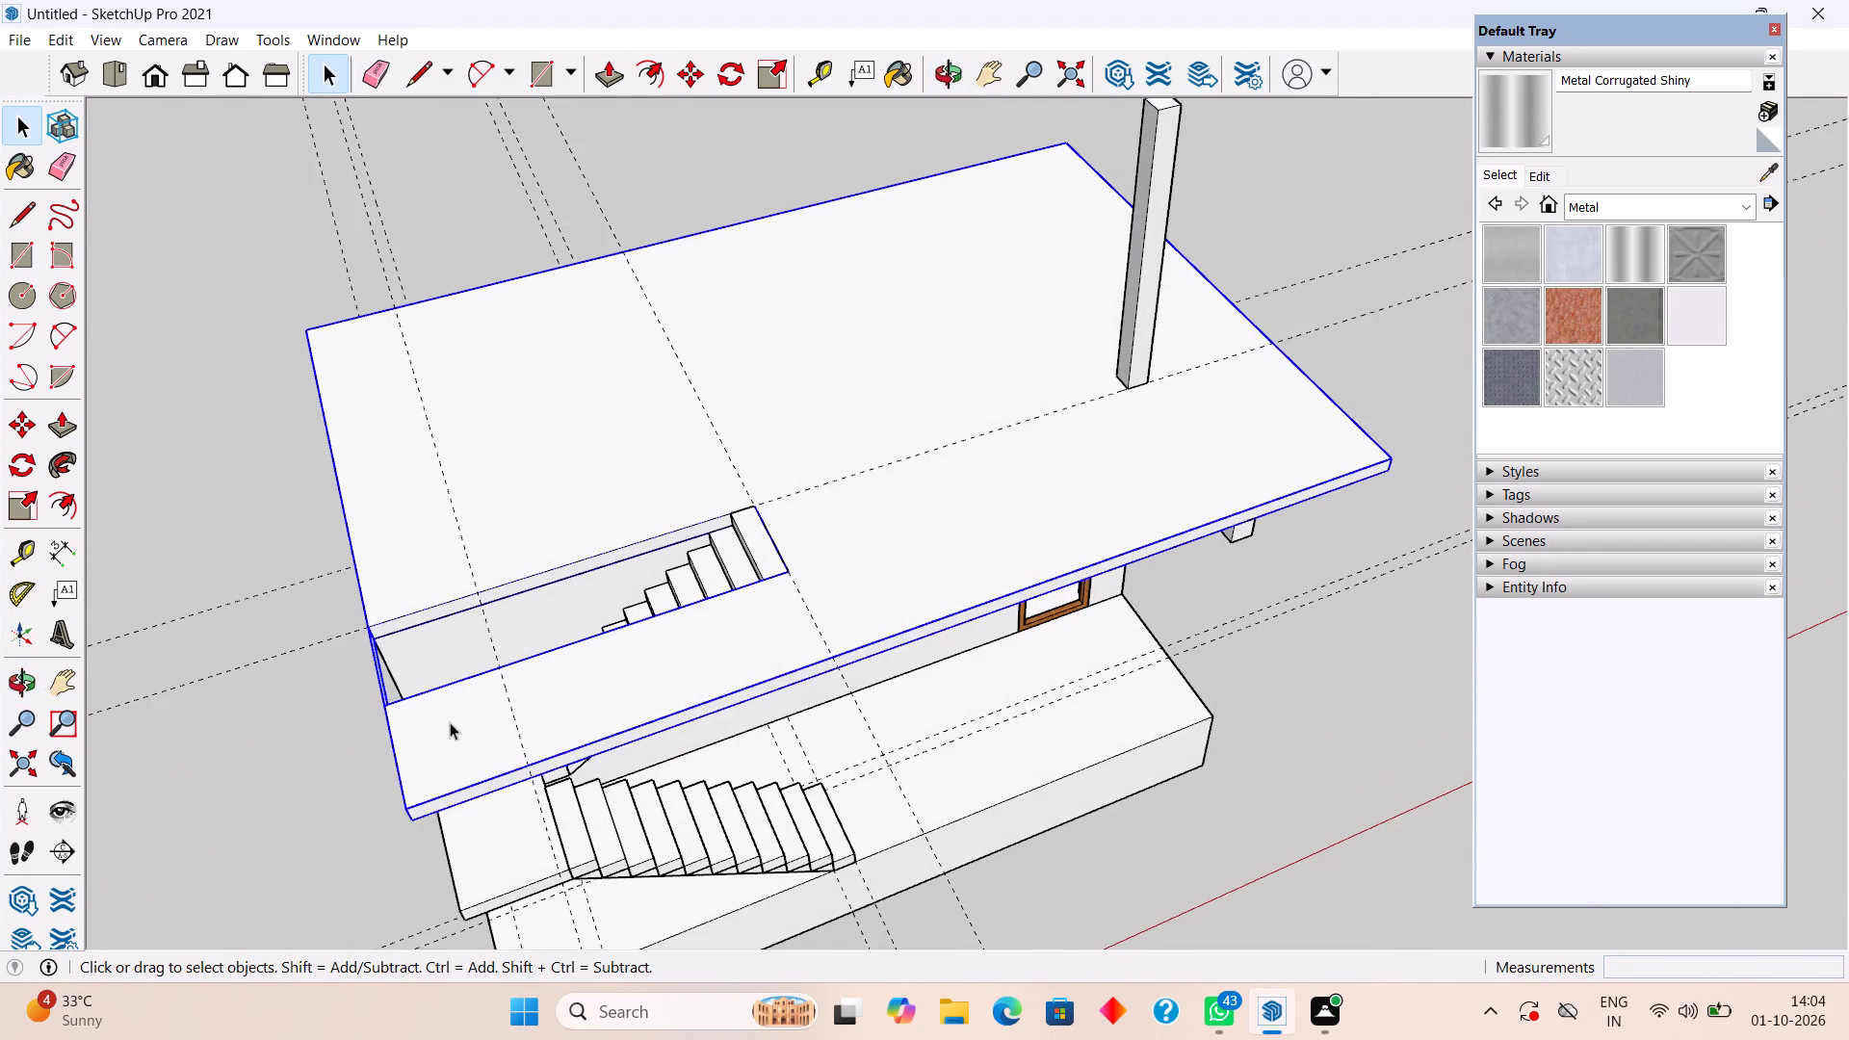
pyautogui.scroll(6, 430, 663)
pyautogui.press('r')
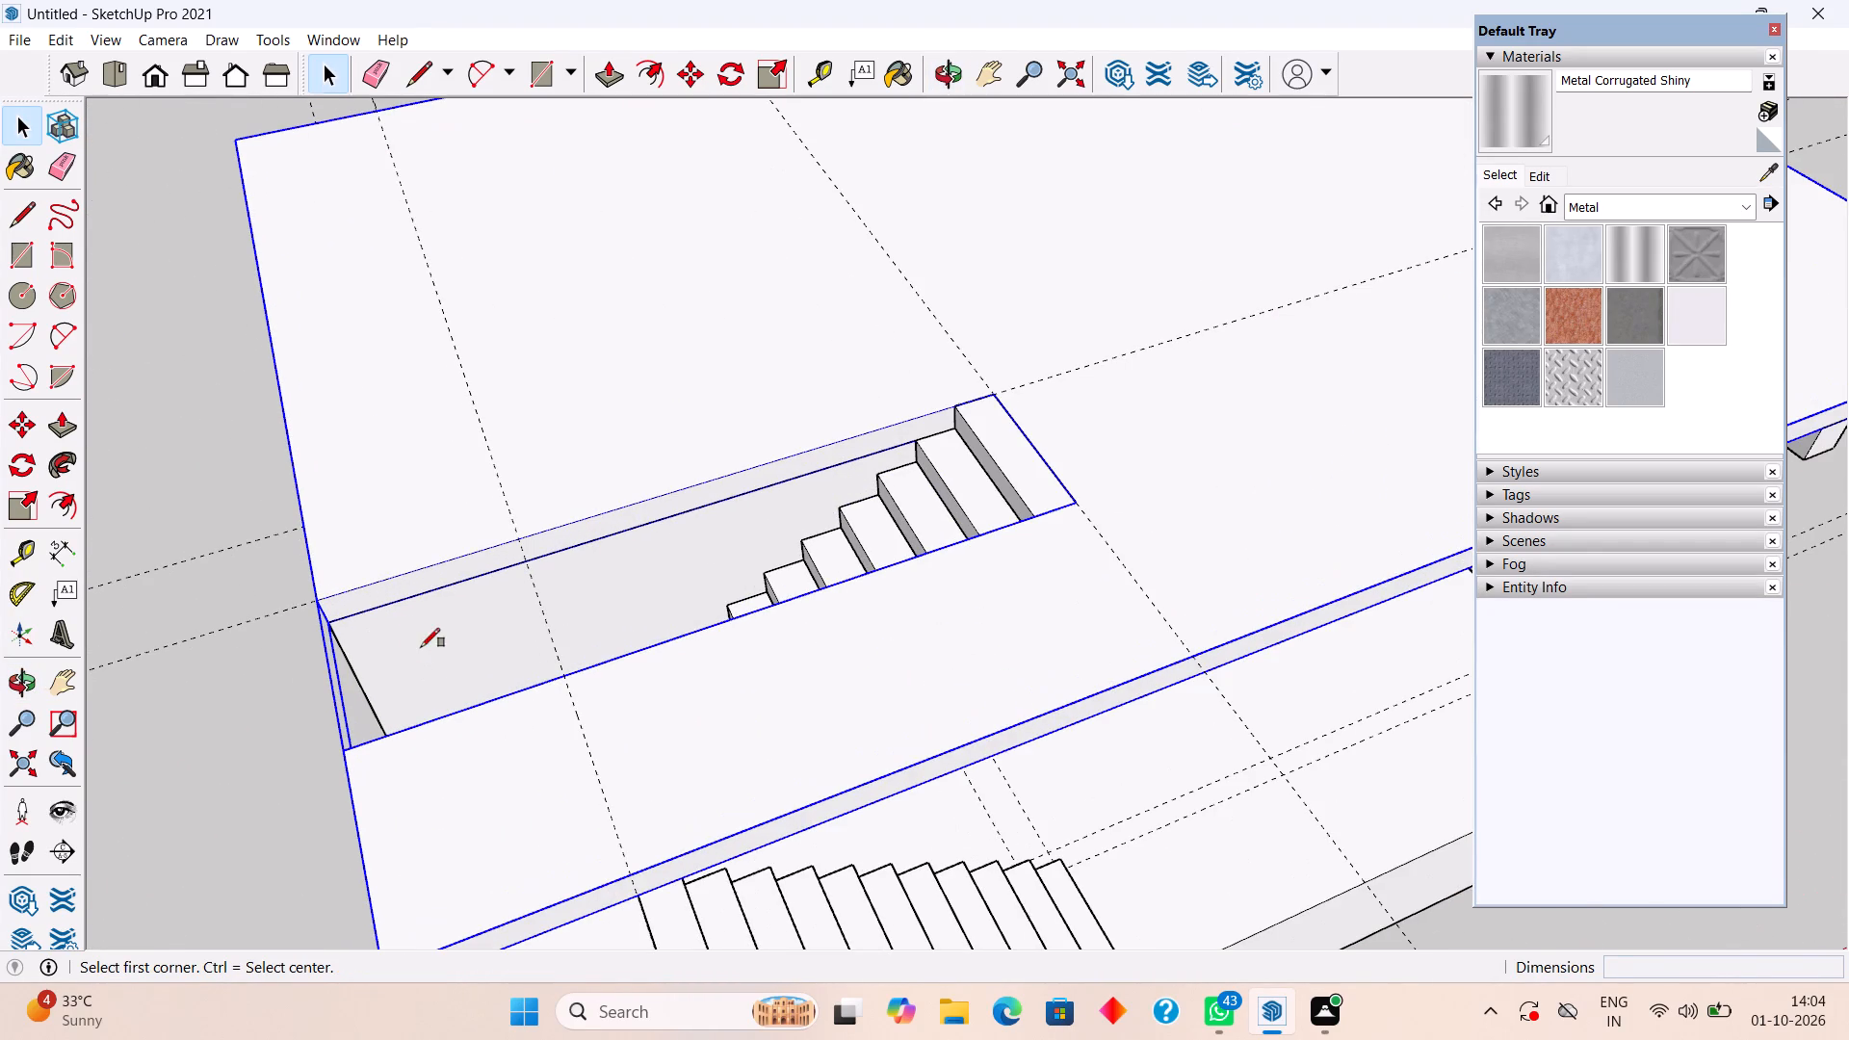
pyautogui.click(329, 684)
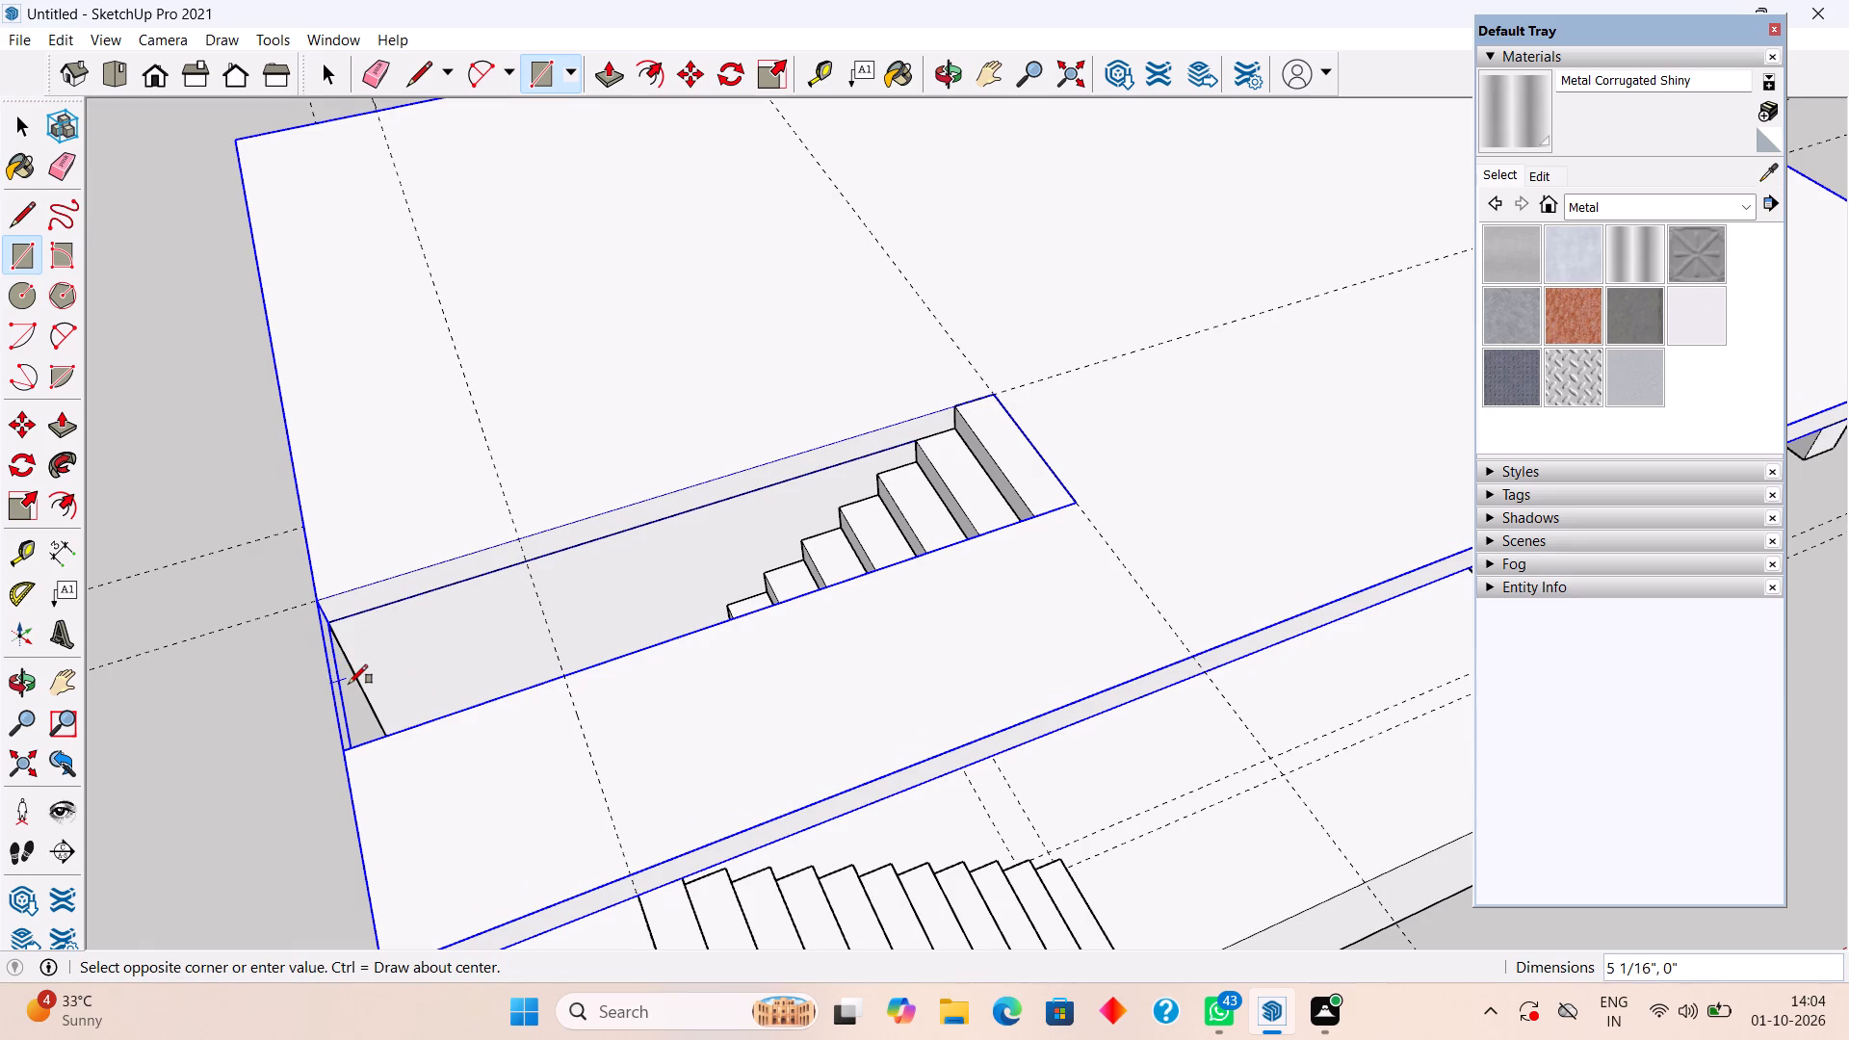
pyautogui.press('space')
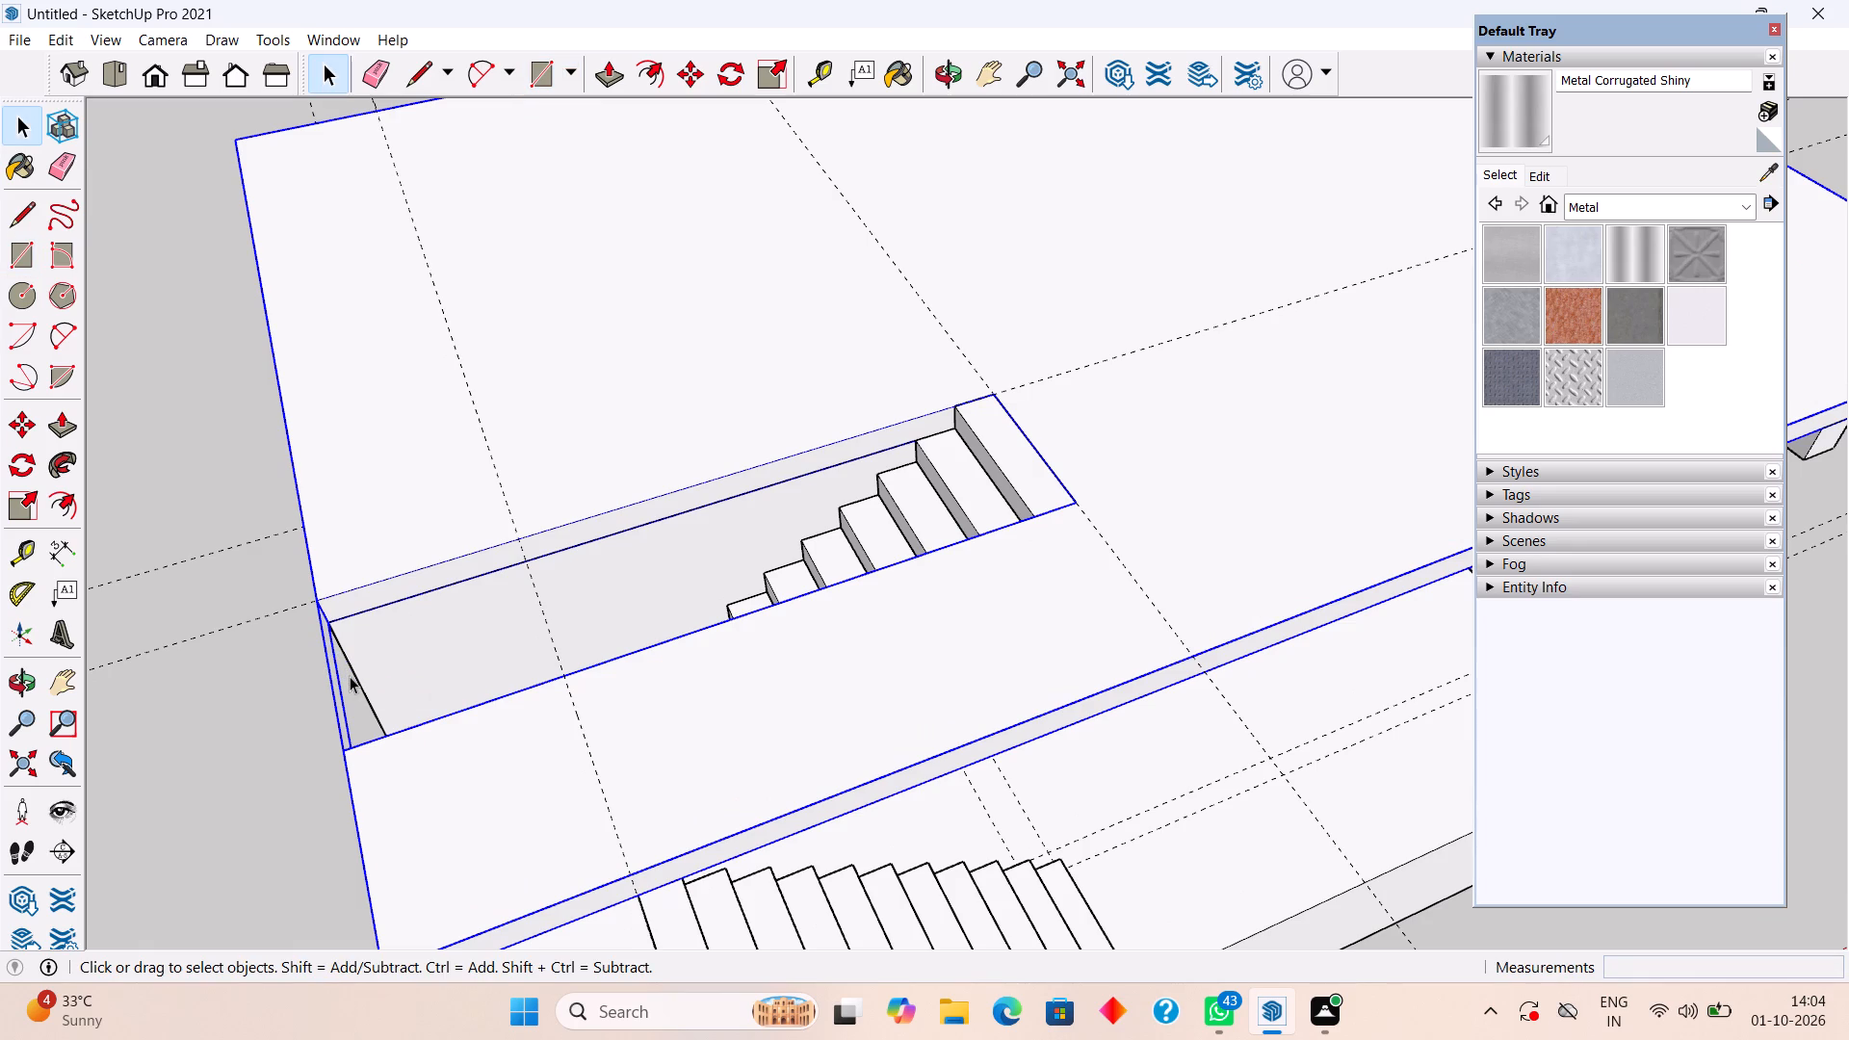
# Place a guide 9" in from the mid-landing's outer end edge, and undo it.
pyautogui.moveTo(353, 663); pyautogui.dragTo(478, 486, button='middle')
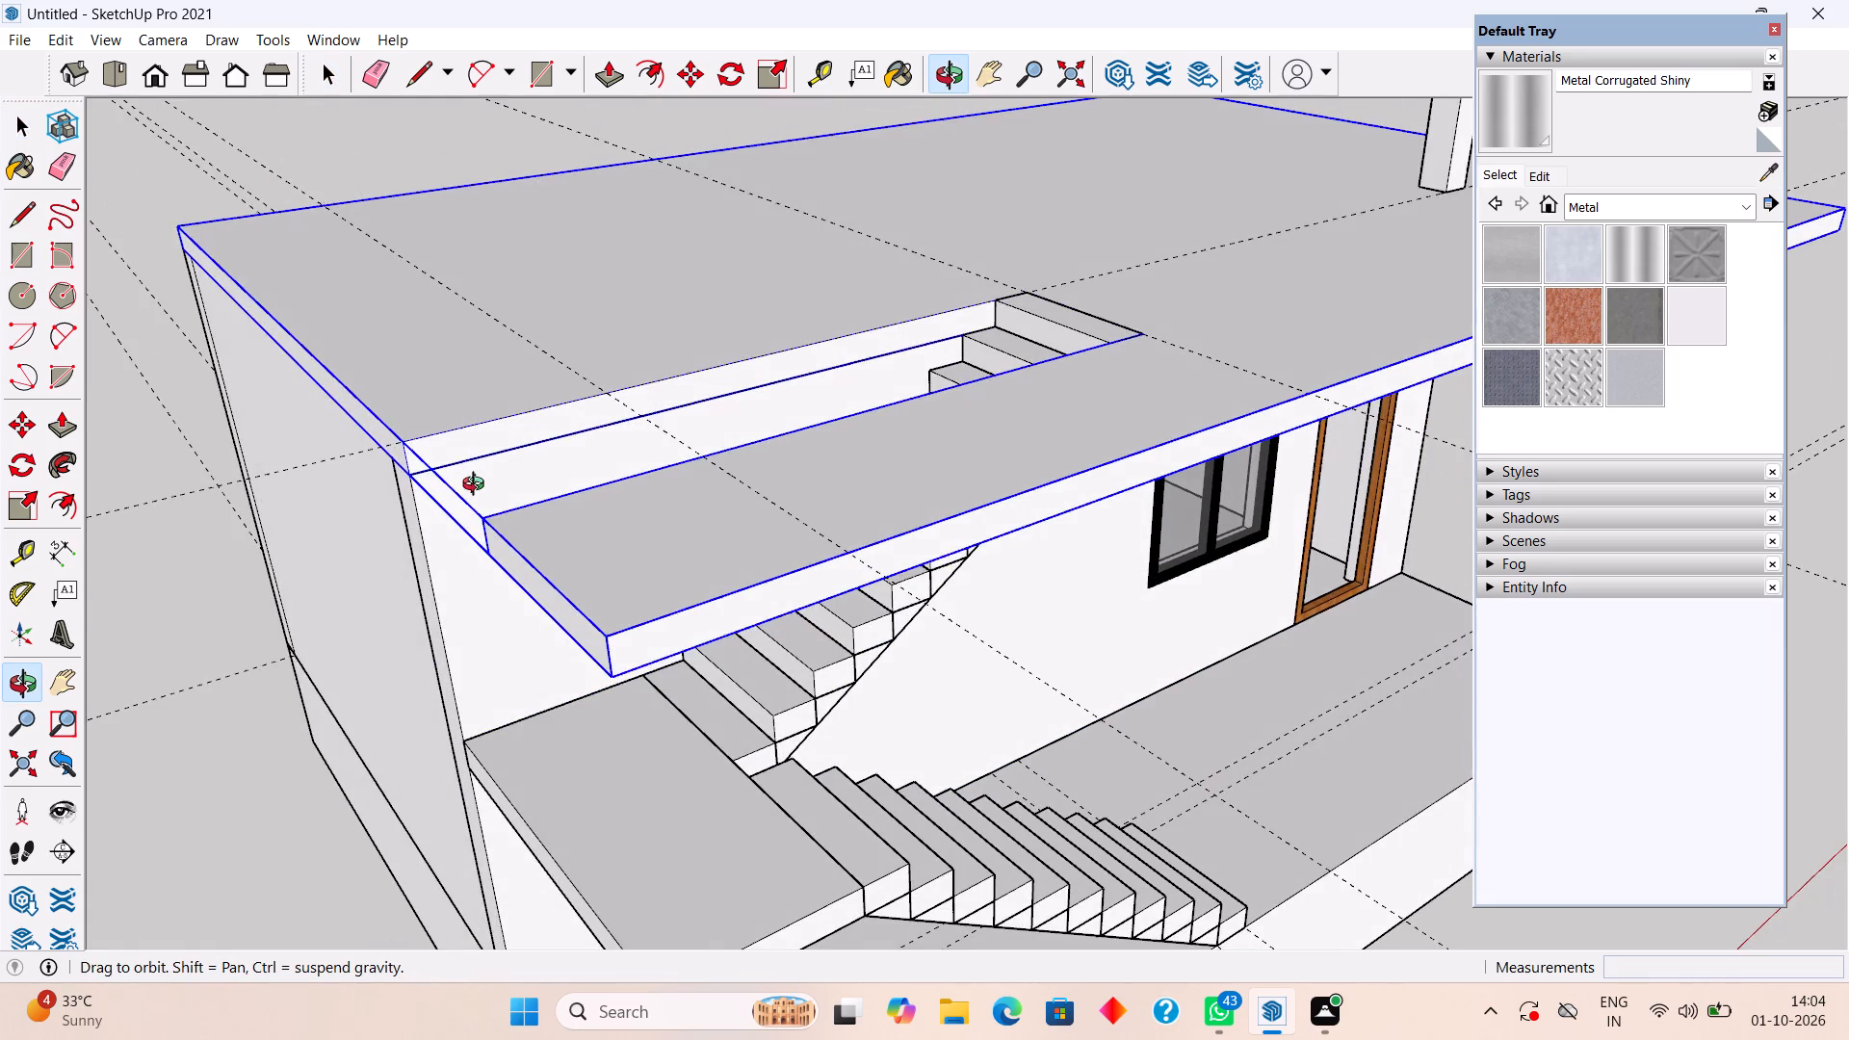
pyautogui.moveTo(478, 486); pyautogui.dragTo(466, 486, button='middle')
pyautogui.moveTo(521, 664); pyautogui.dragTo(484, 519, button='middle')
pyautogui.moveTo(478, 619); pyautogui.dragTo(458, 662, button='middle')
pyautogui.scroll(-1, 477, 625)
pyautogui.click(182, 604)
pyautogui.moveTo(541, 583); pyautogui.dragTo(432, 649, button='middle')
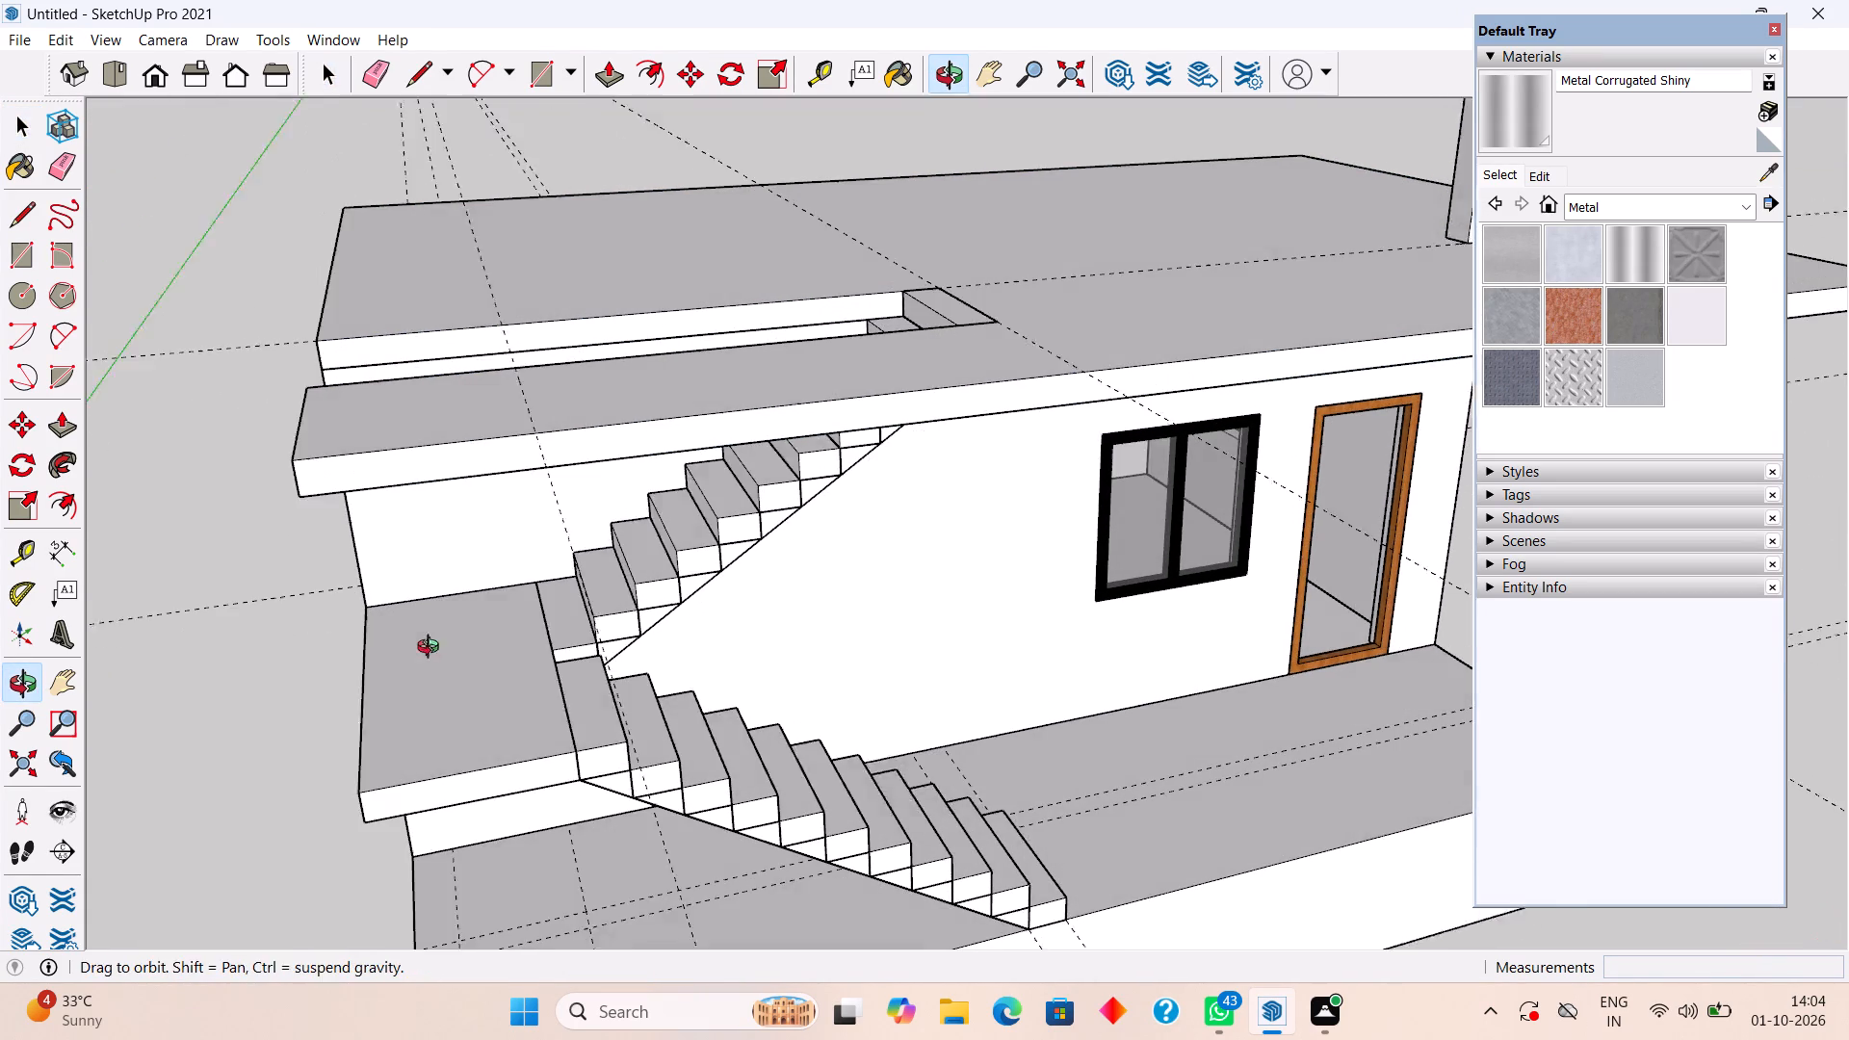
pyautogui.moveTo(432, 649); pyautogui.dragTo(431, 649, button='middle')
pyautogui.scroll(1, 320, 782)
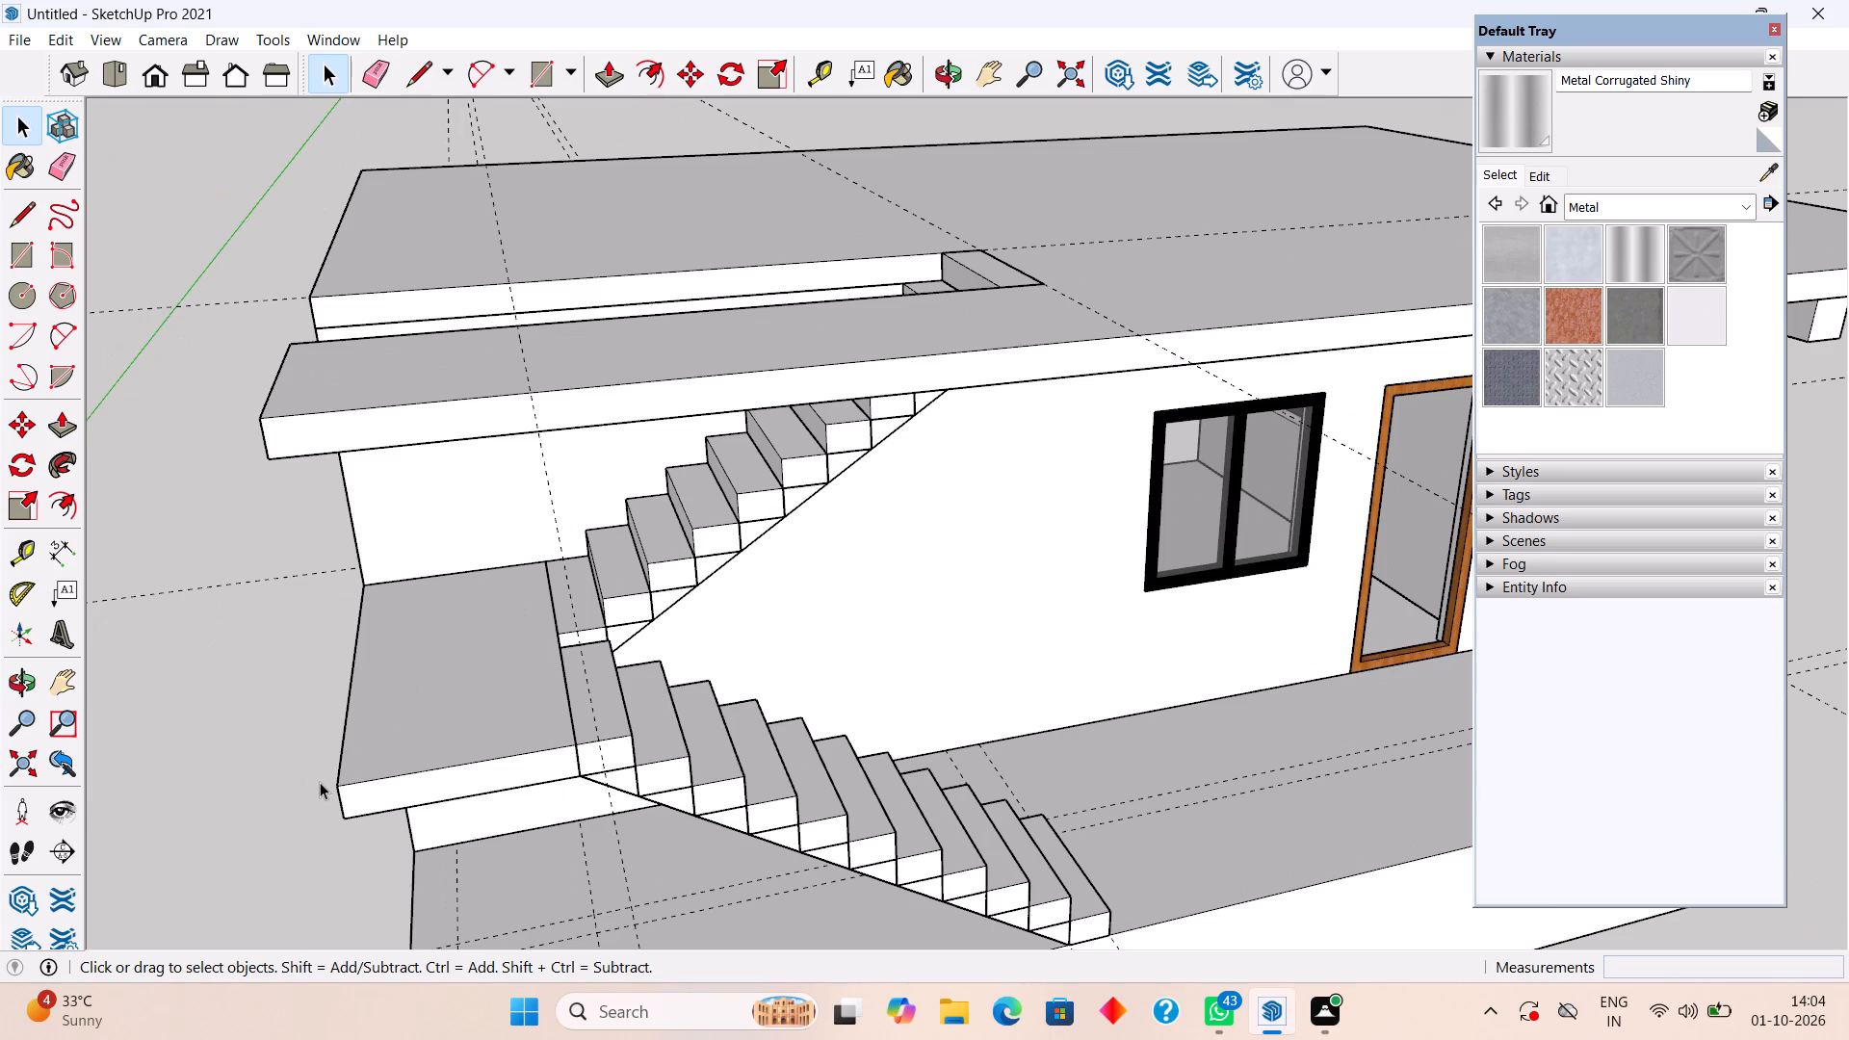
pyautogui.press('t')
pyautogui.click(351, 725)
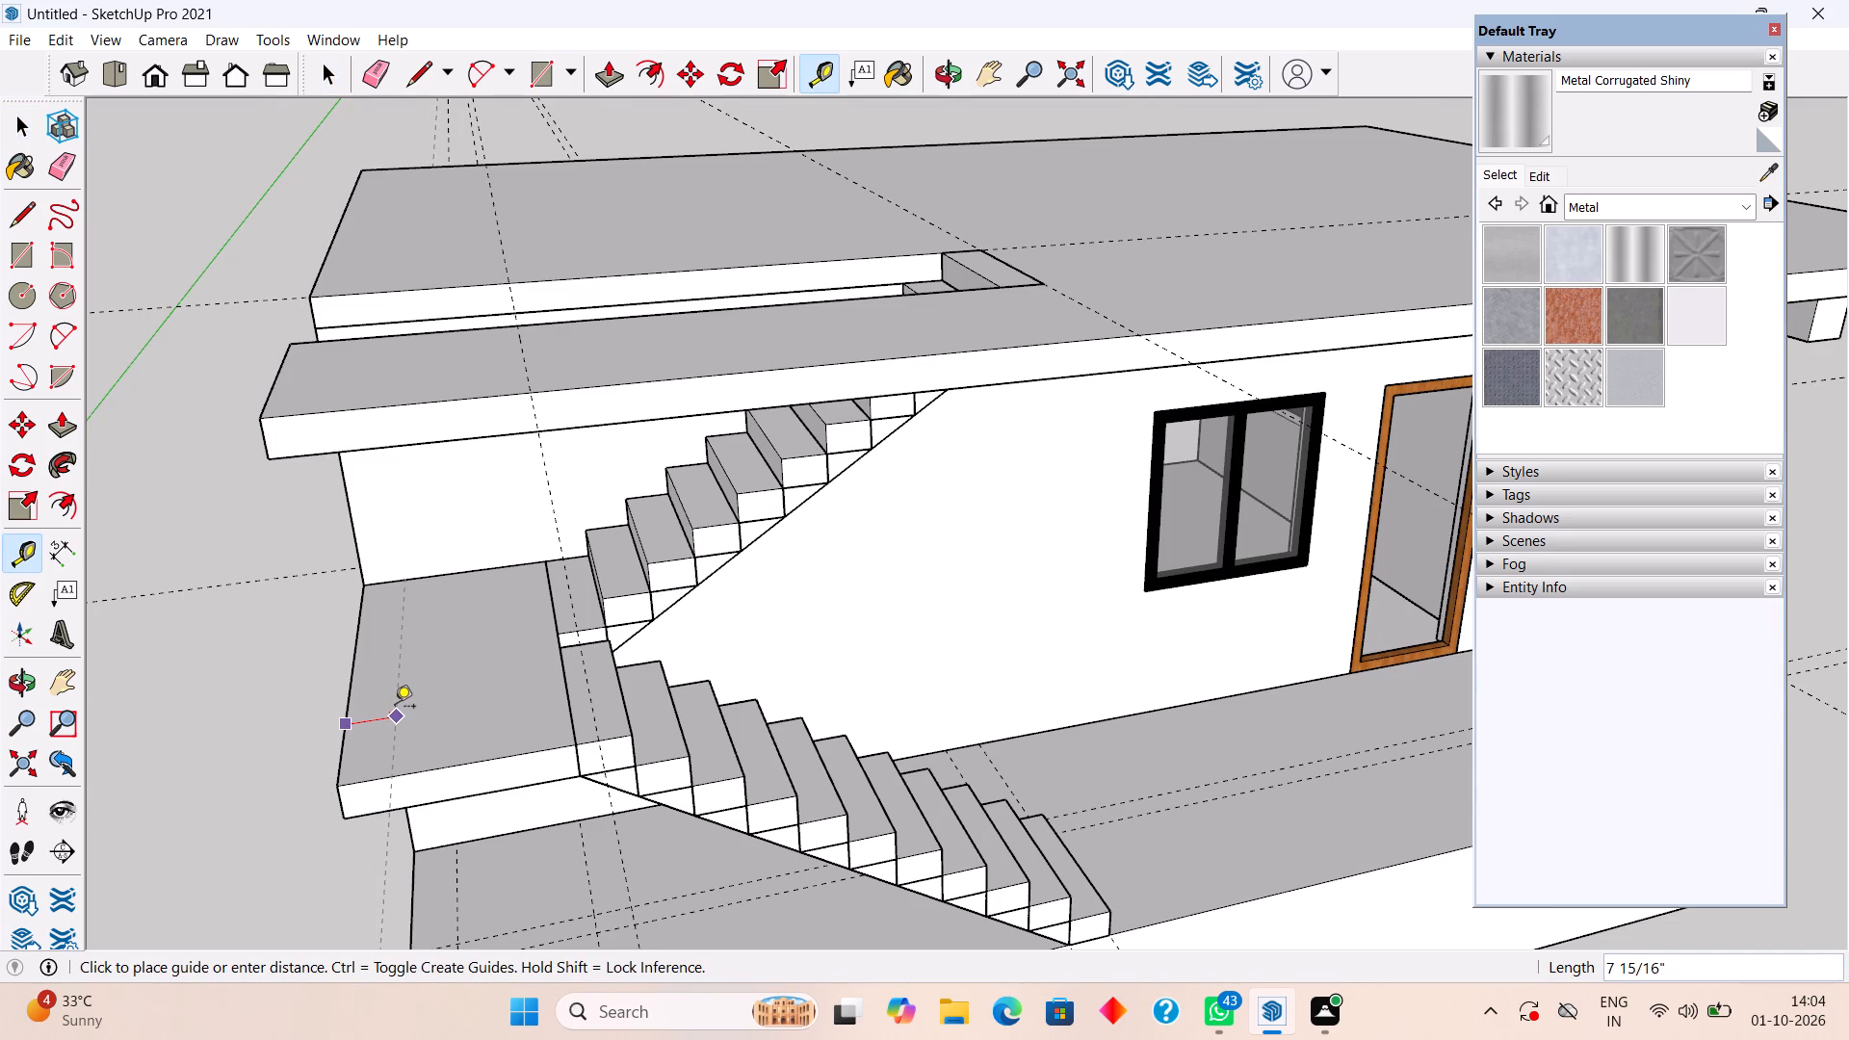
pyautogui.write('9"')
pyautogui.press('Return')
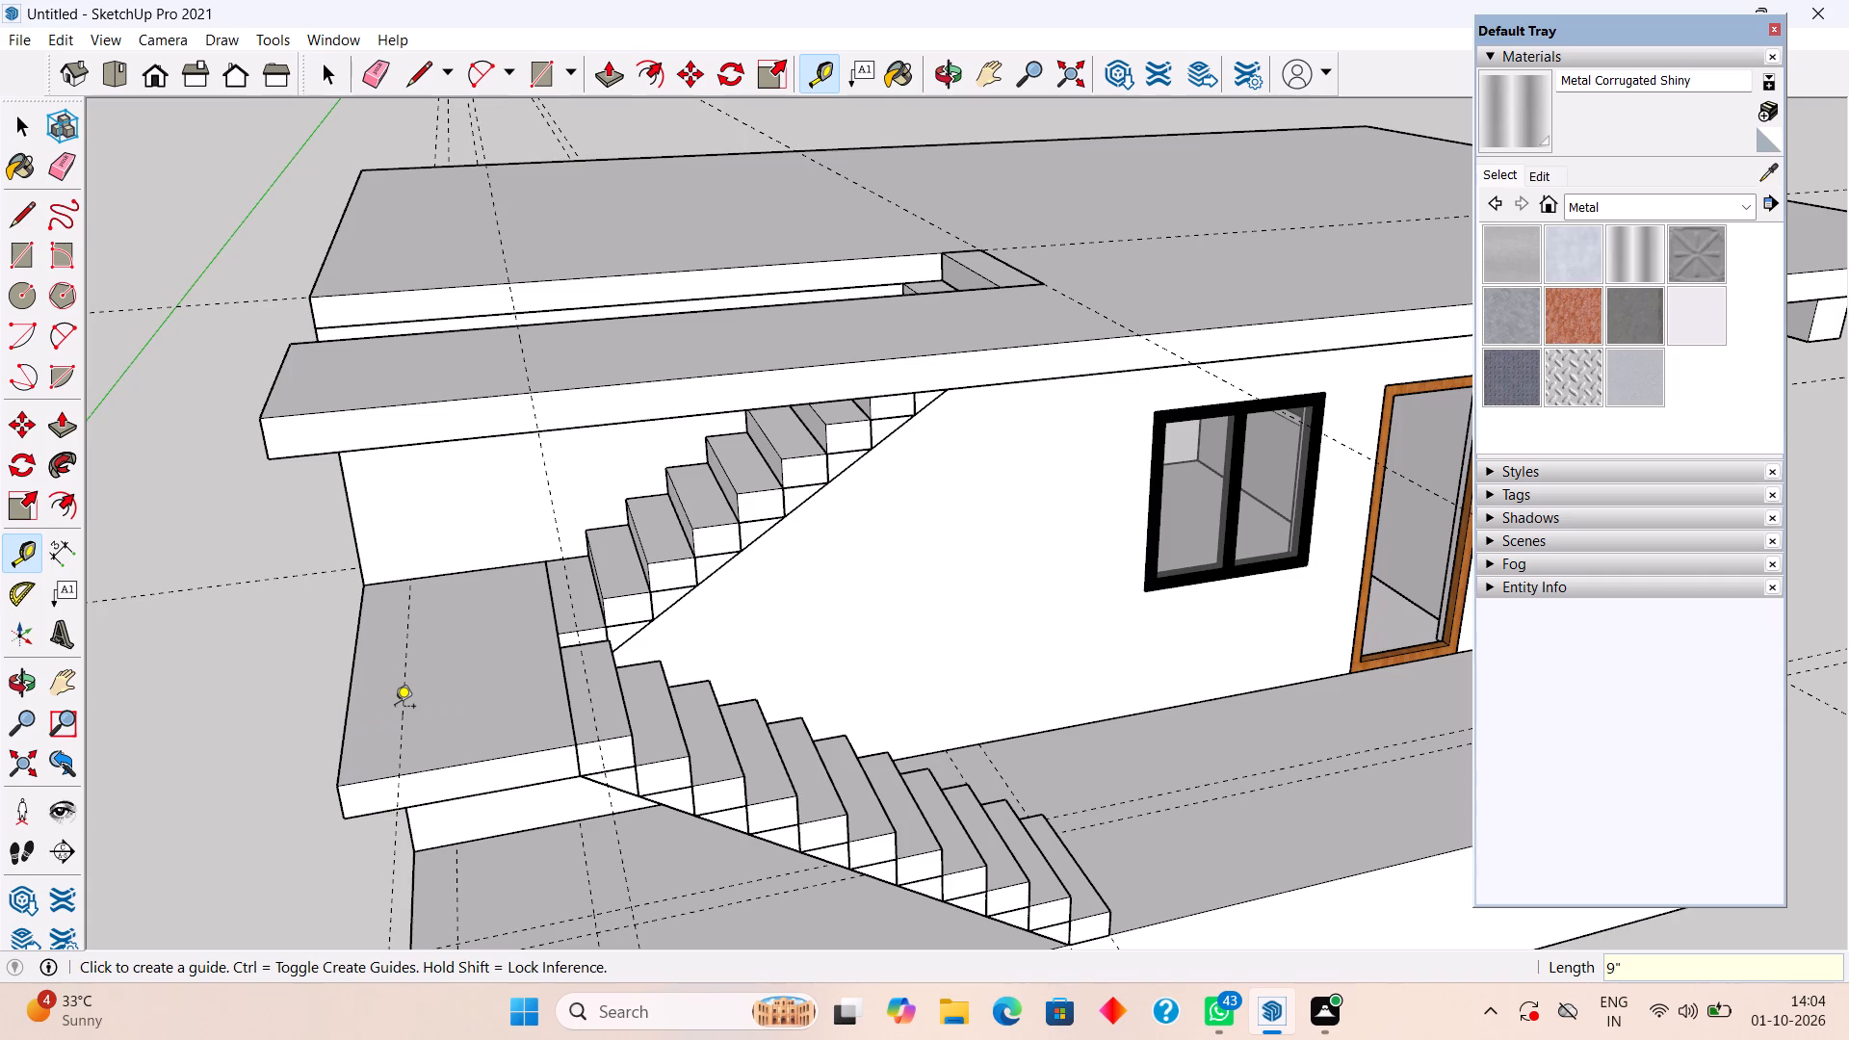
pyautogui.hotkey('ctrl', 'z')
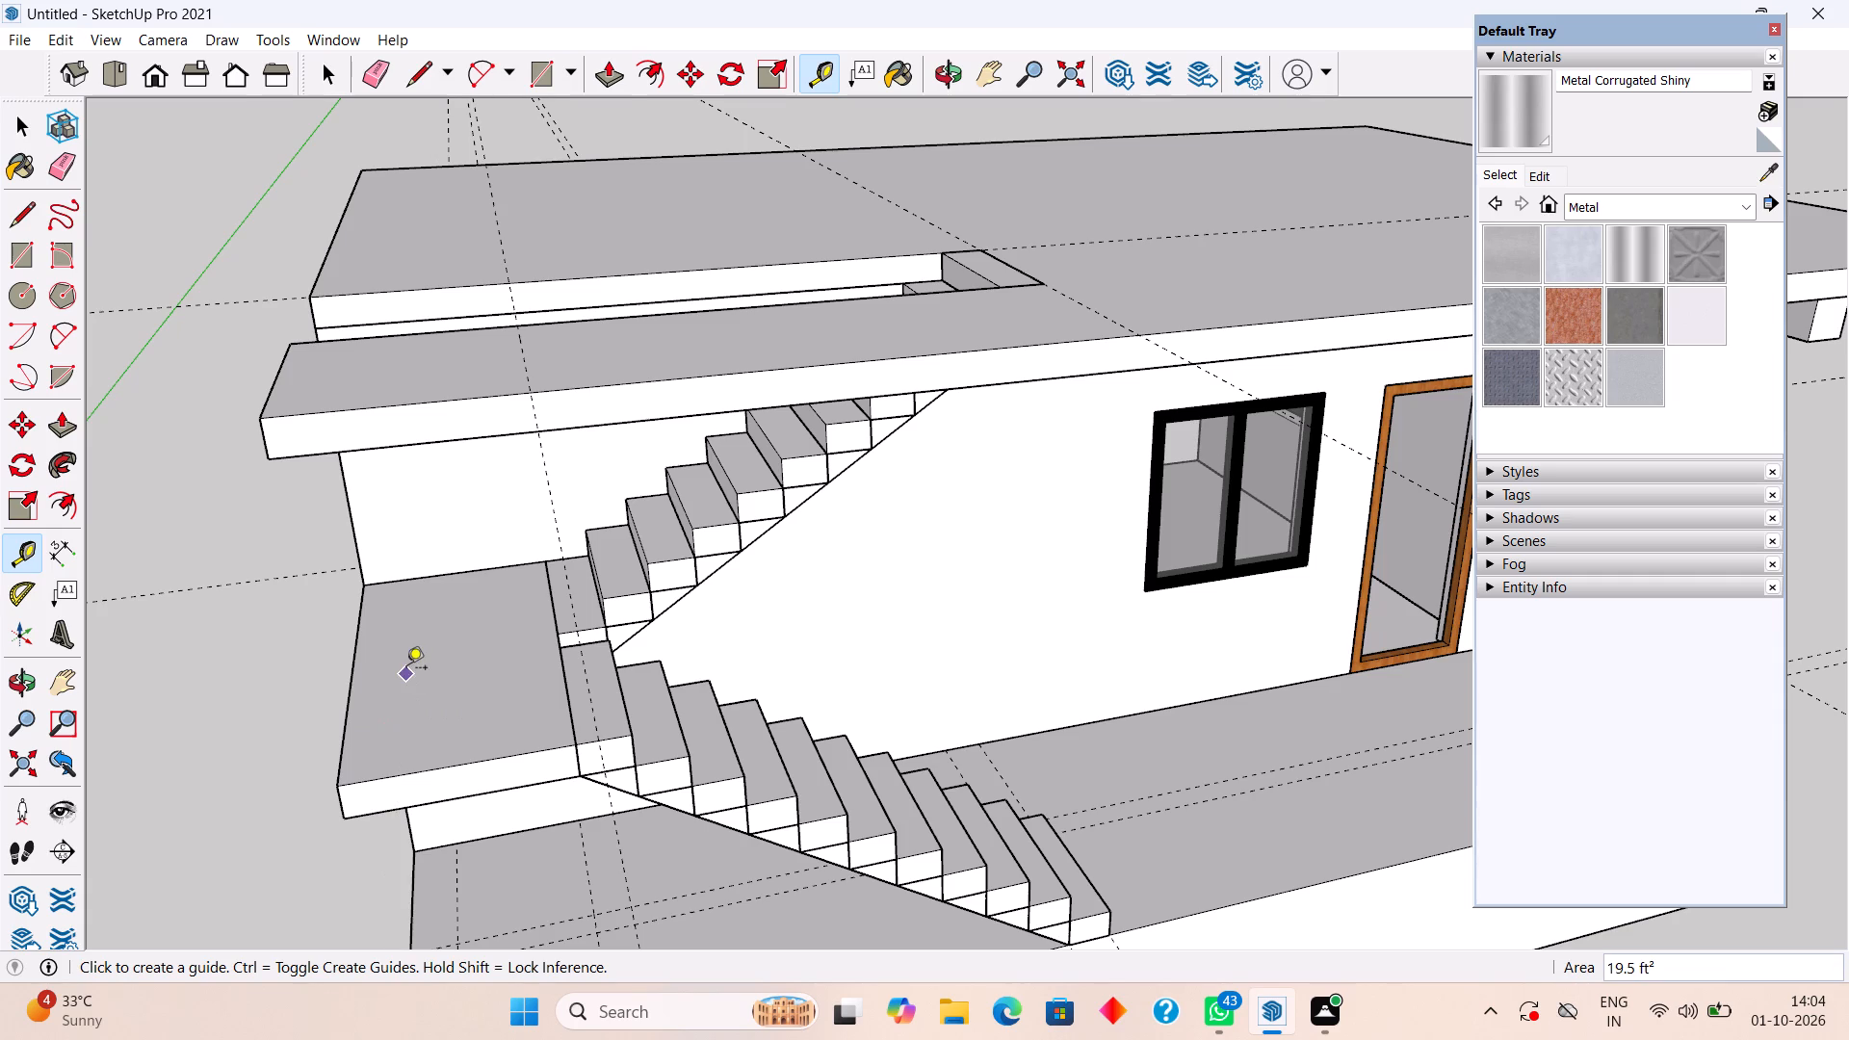
# Place a guide 4" in from the mid-landing's outer end edge and draw a 4" by 6' 6" rectangle between them.
pyautogui.click(337, 741)
pyautogui.write('4"')
pyautogui.press('Return')
pyautogui.press('space')
pyautogui.write('r')
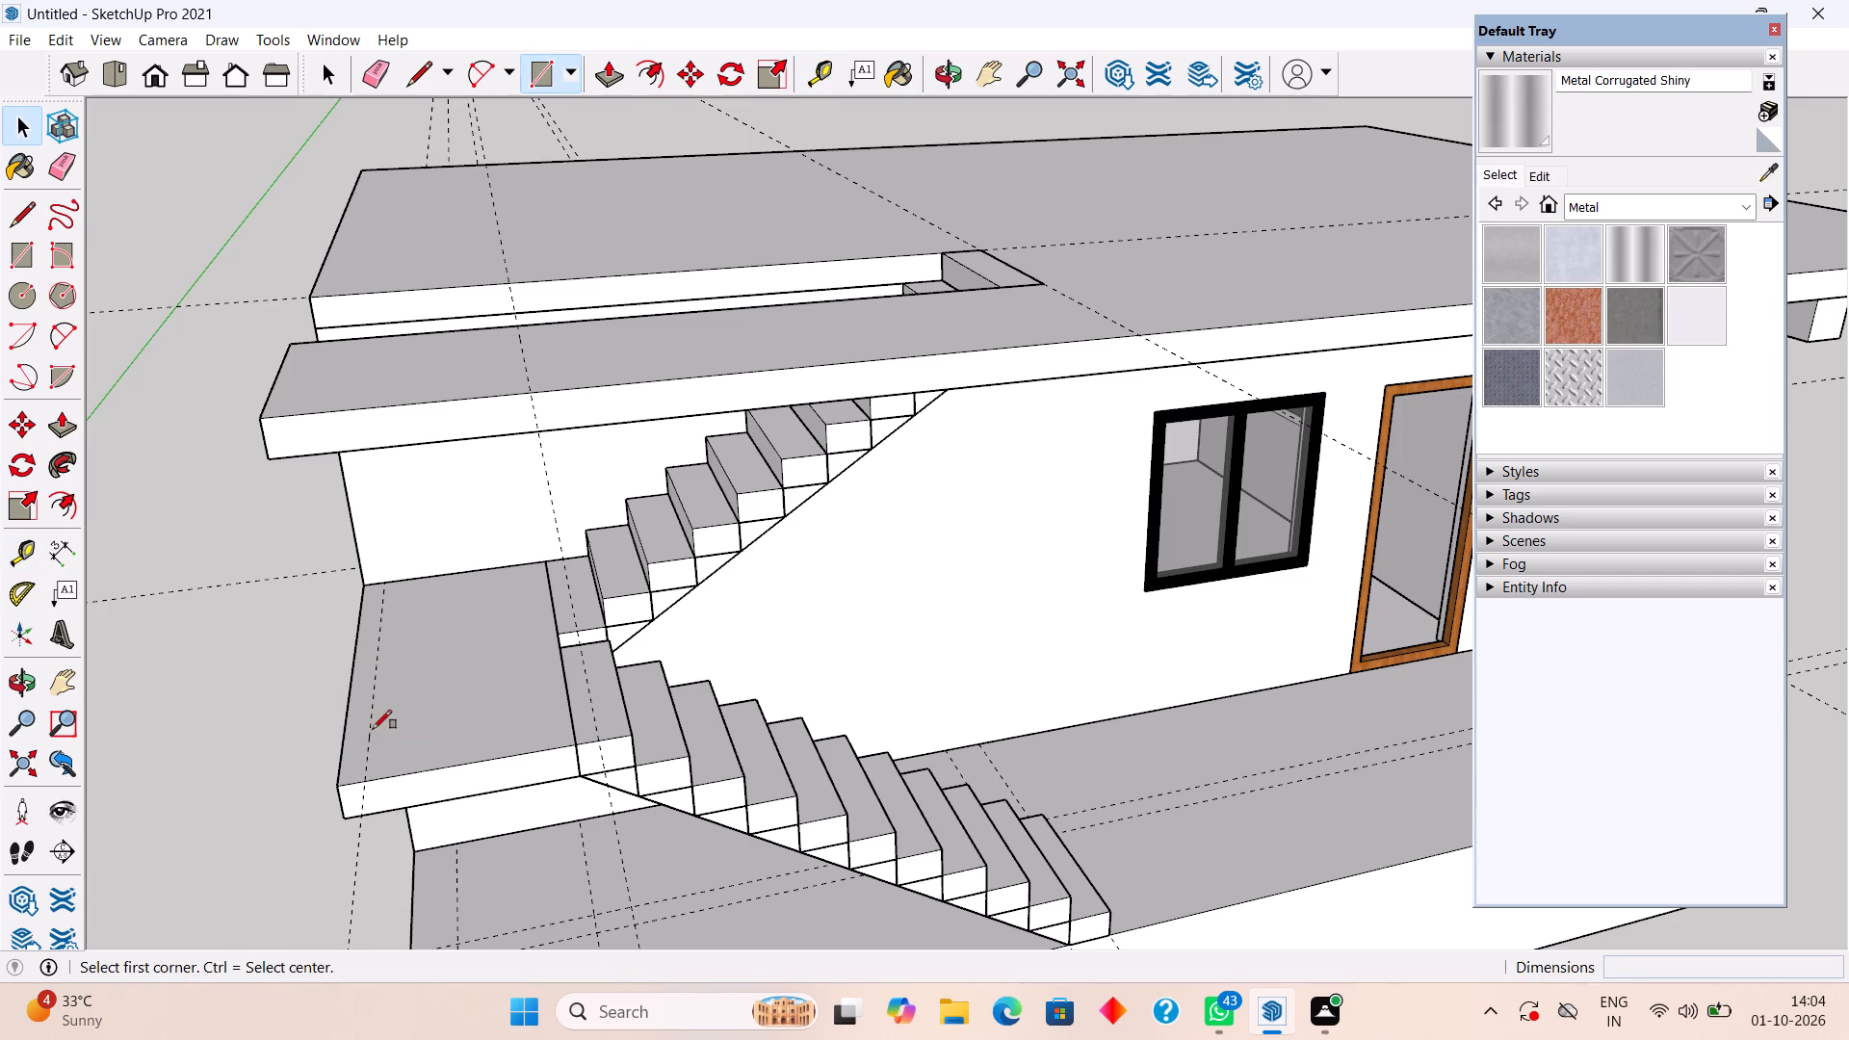
pyautogui.click(364, 587)
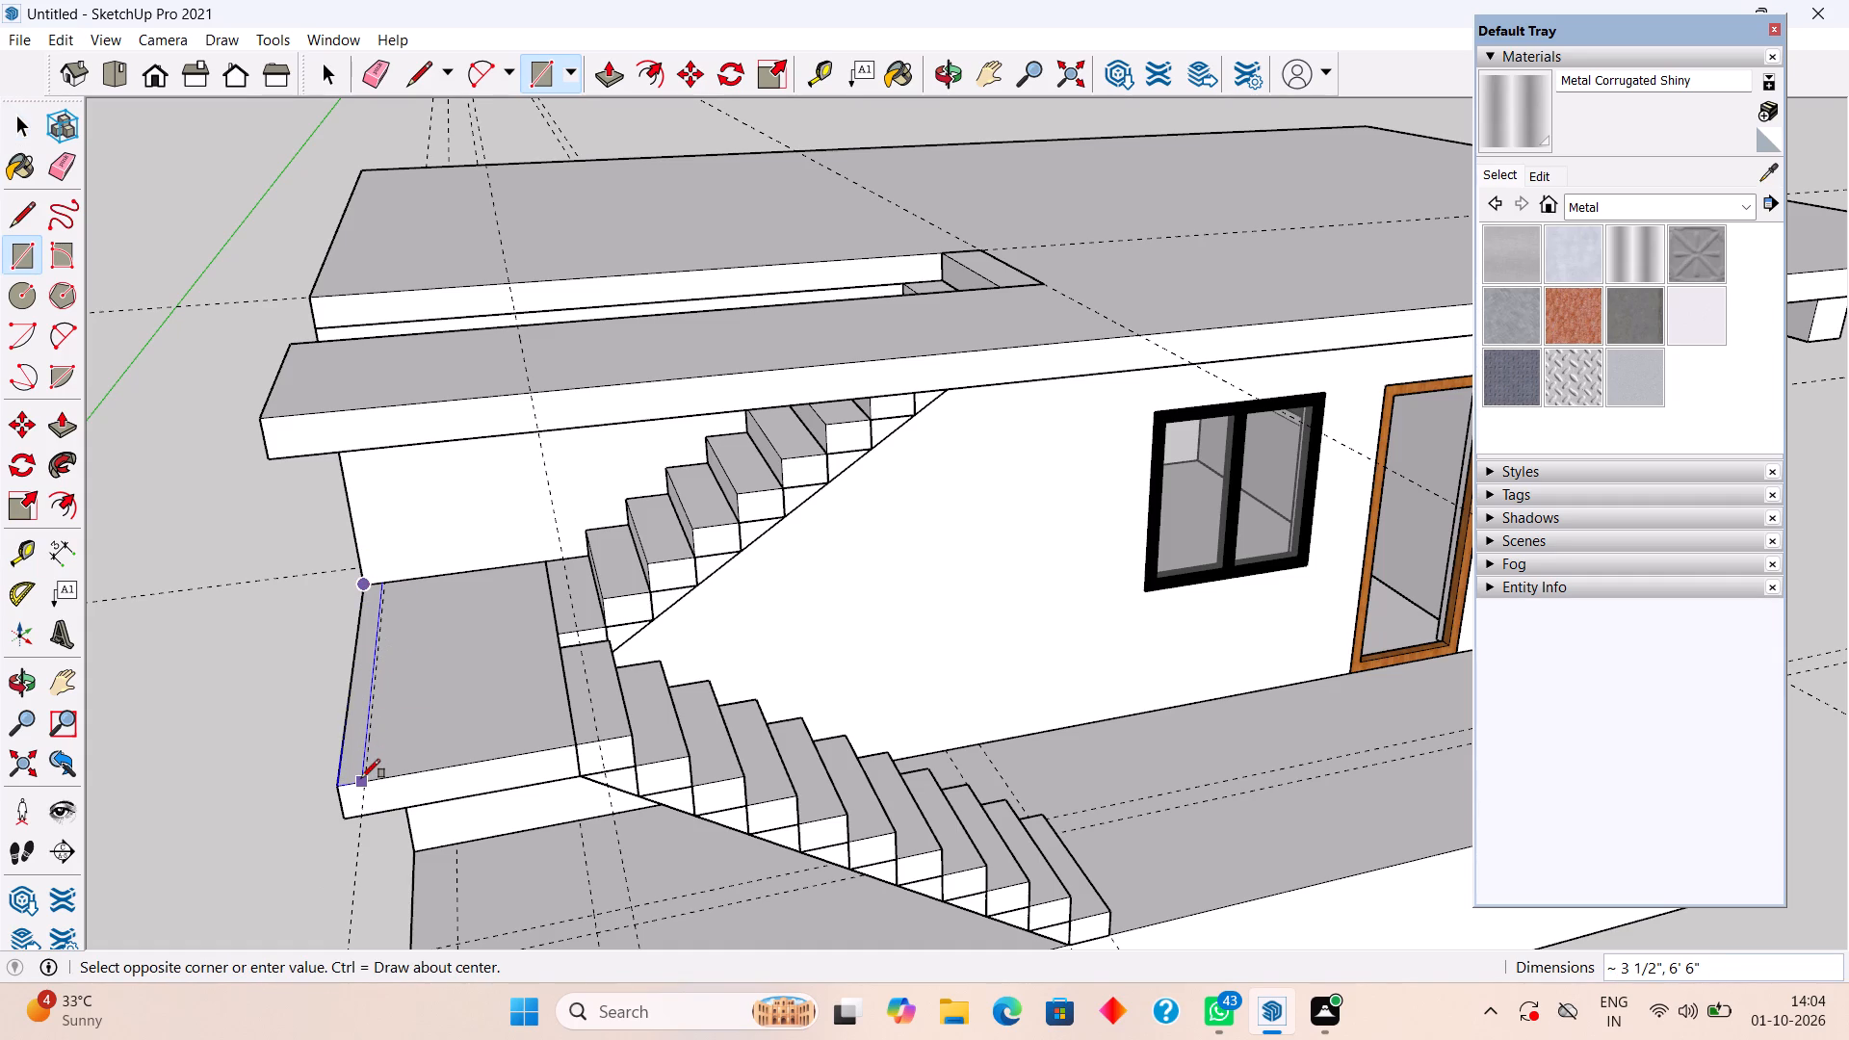
pyautogui.click(365, 780)
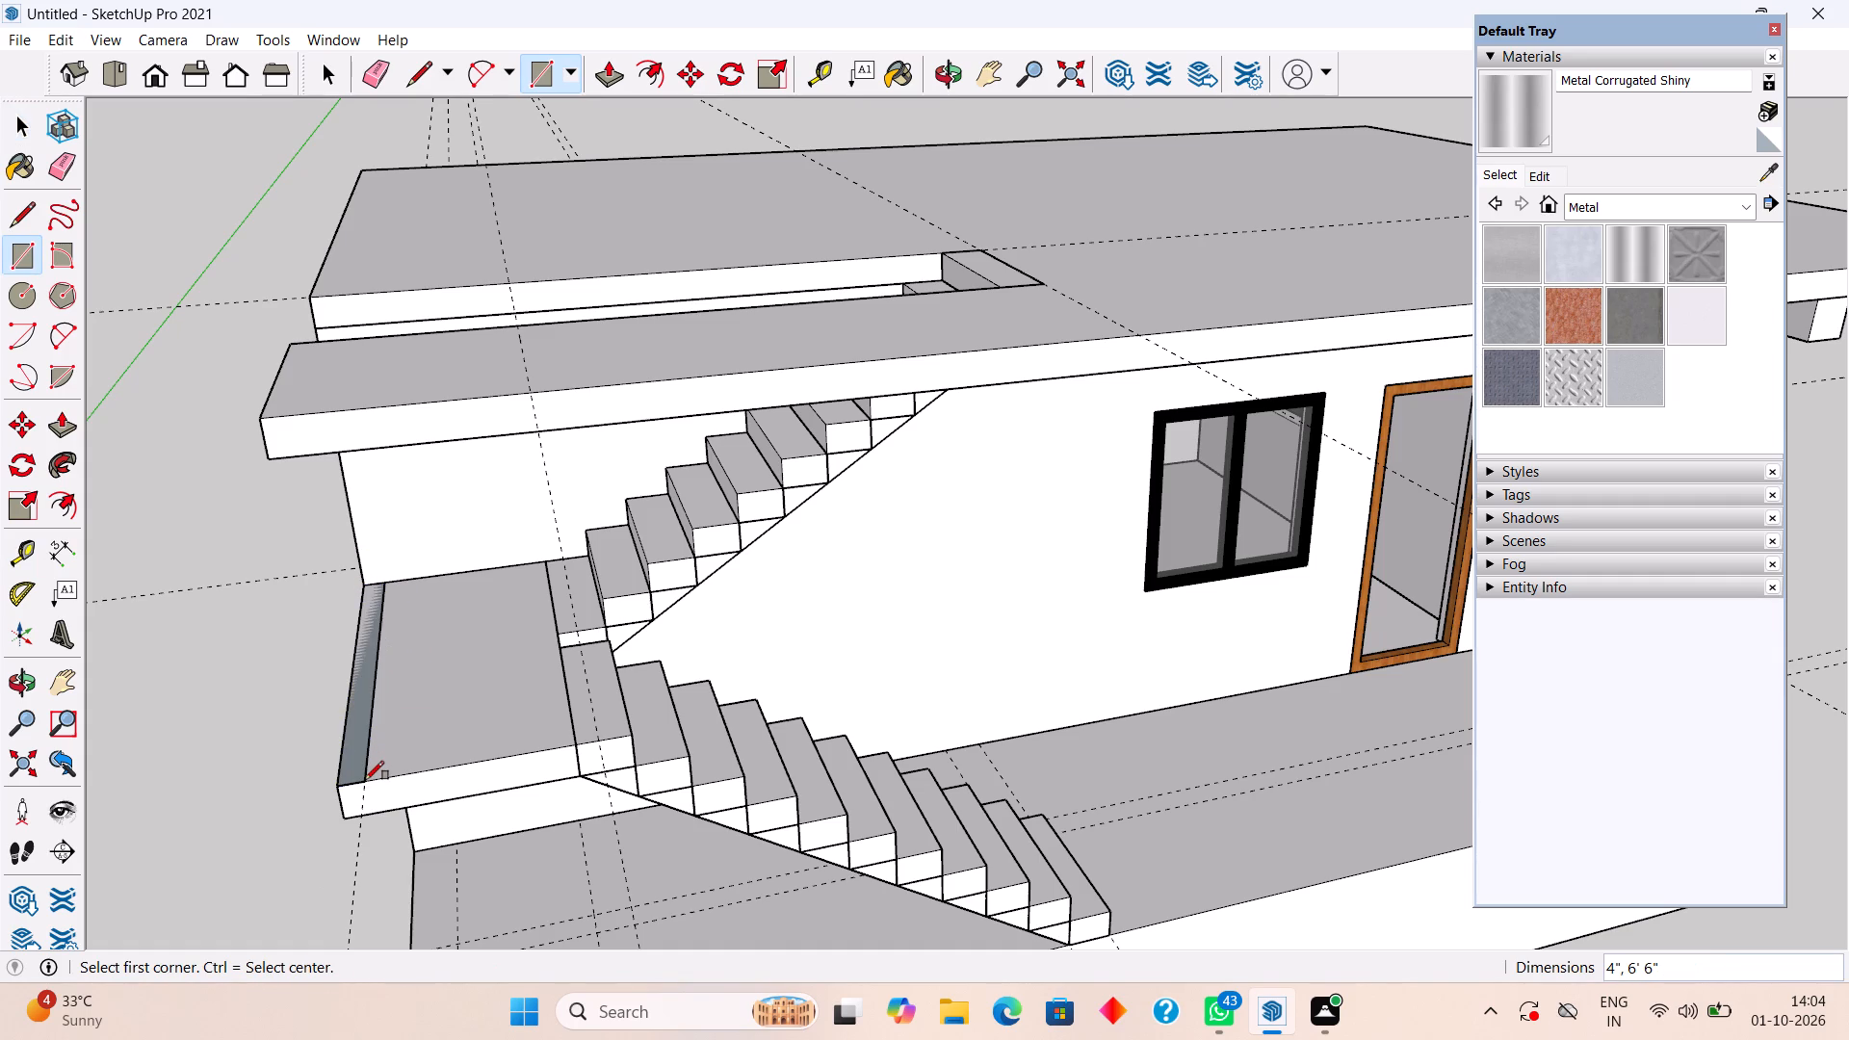
pyautogui.press('space')
# Push/Pull the 4" strip on the landing 4' 6" up to the roof slab's underside as a wall.
pyautogui.press('p')
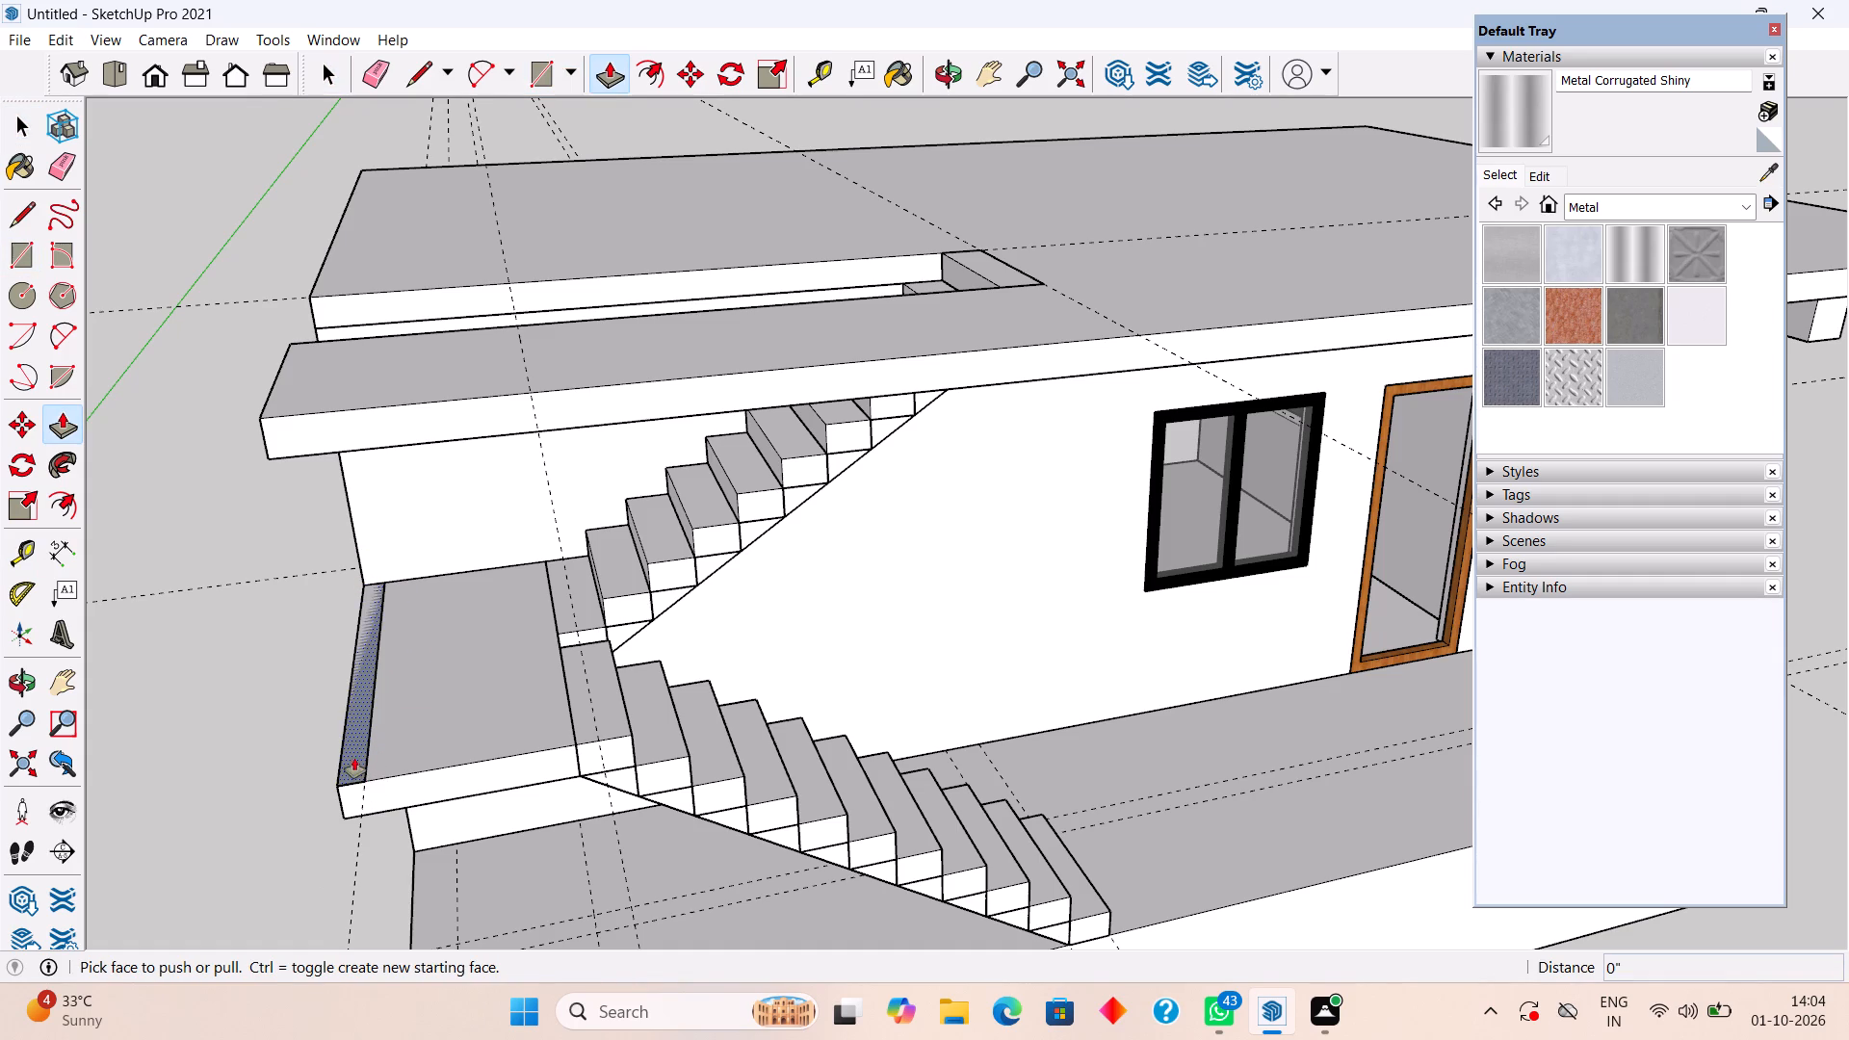
pyautogui.click(354, 758)
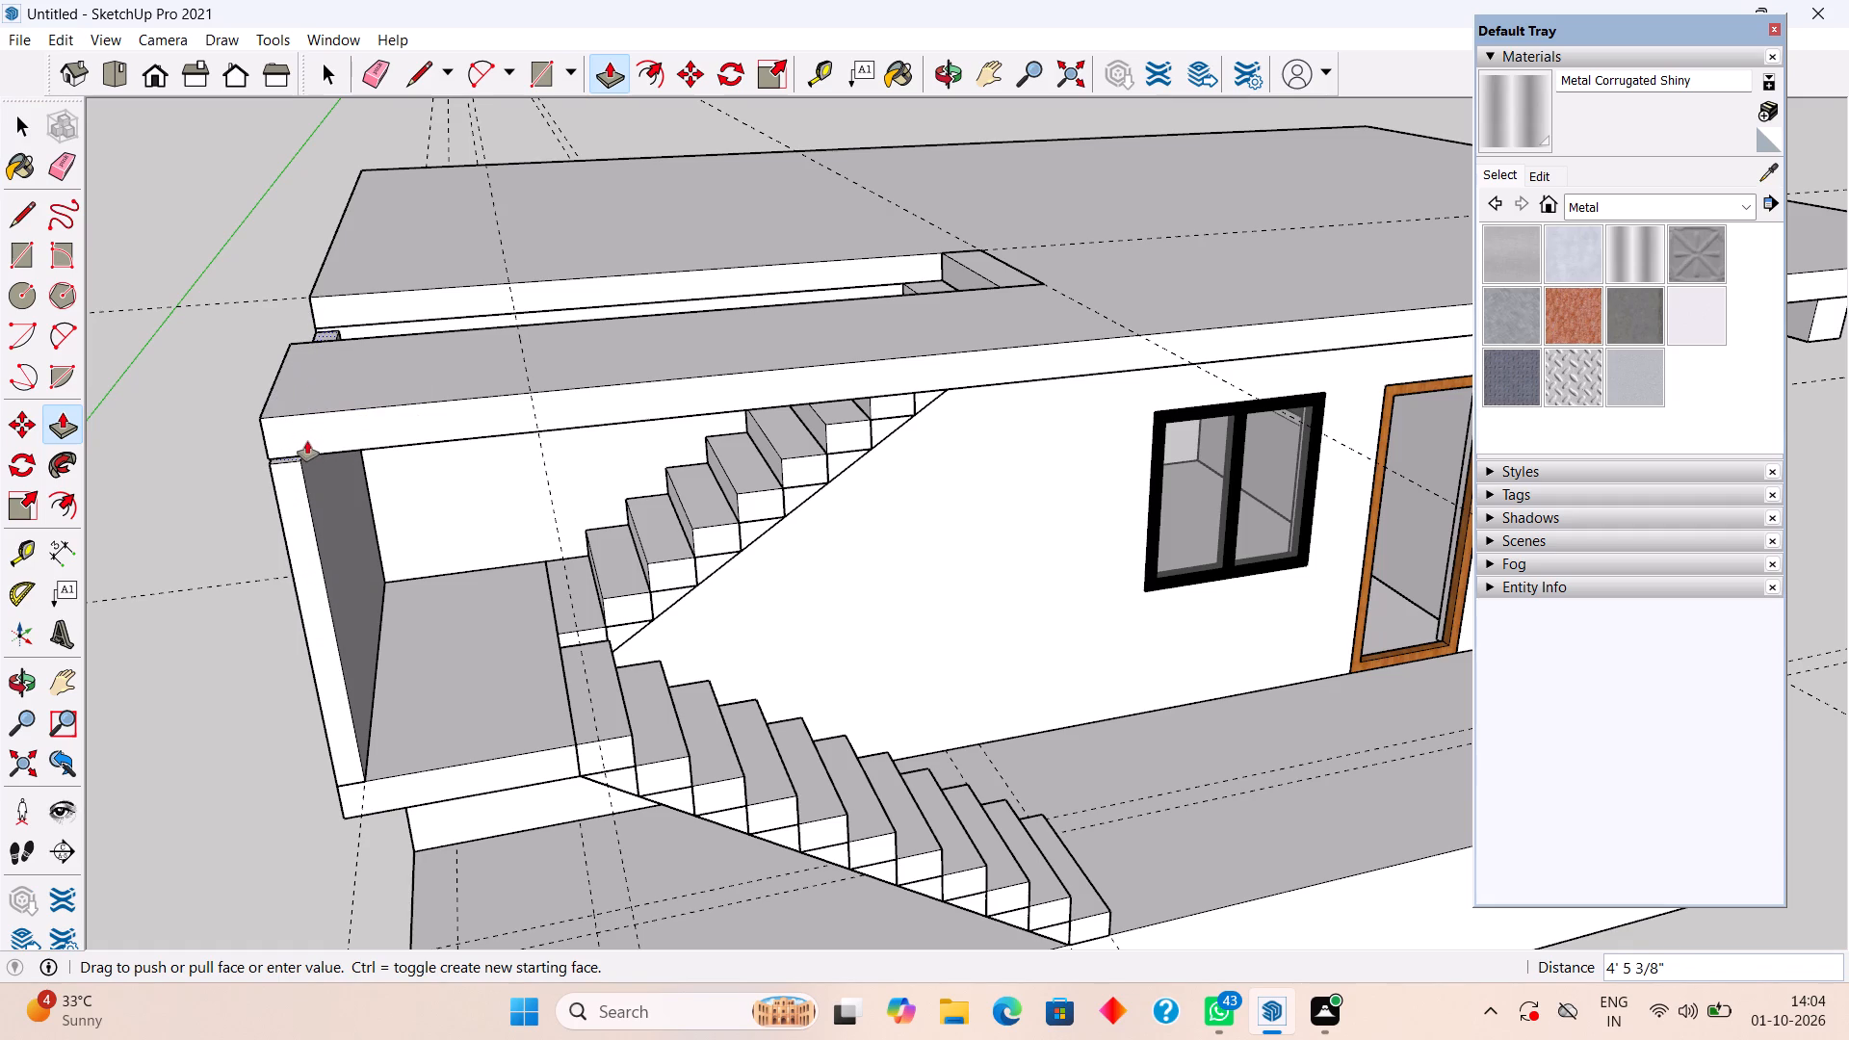
pyautogui.click(397, 444)
pyautogui.press('space')
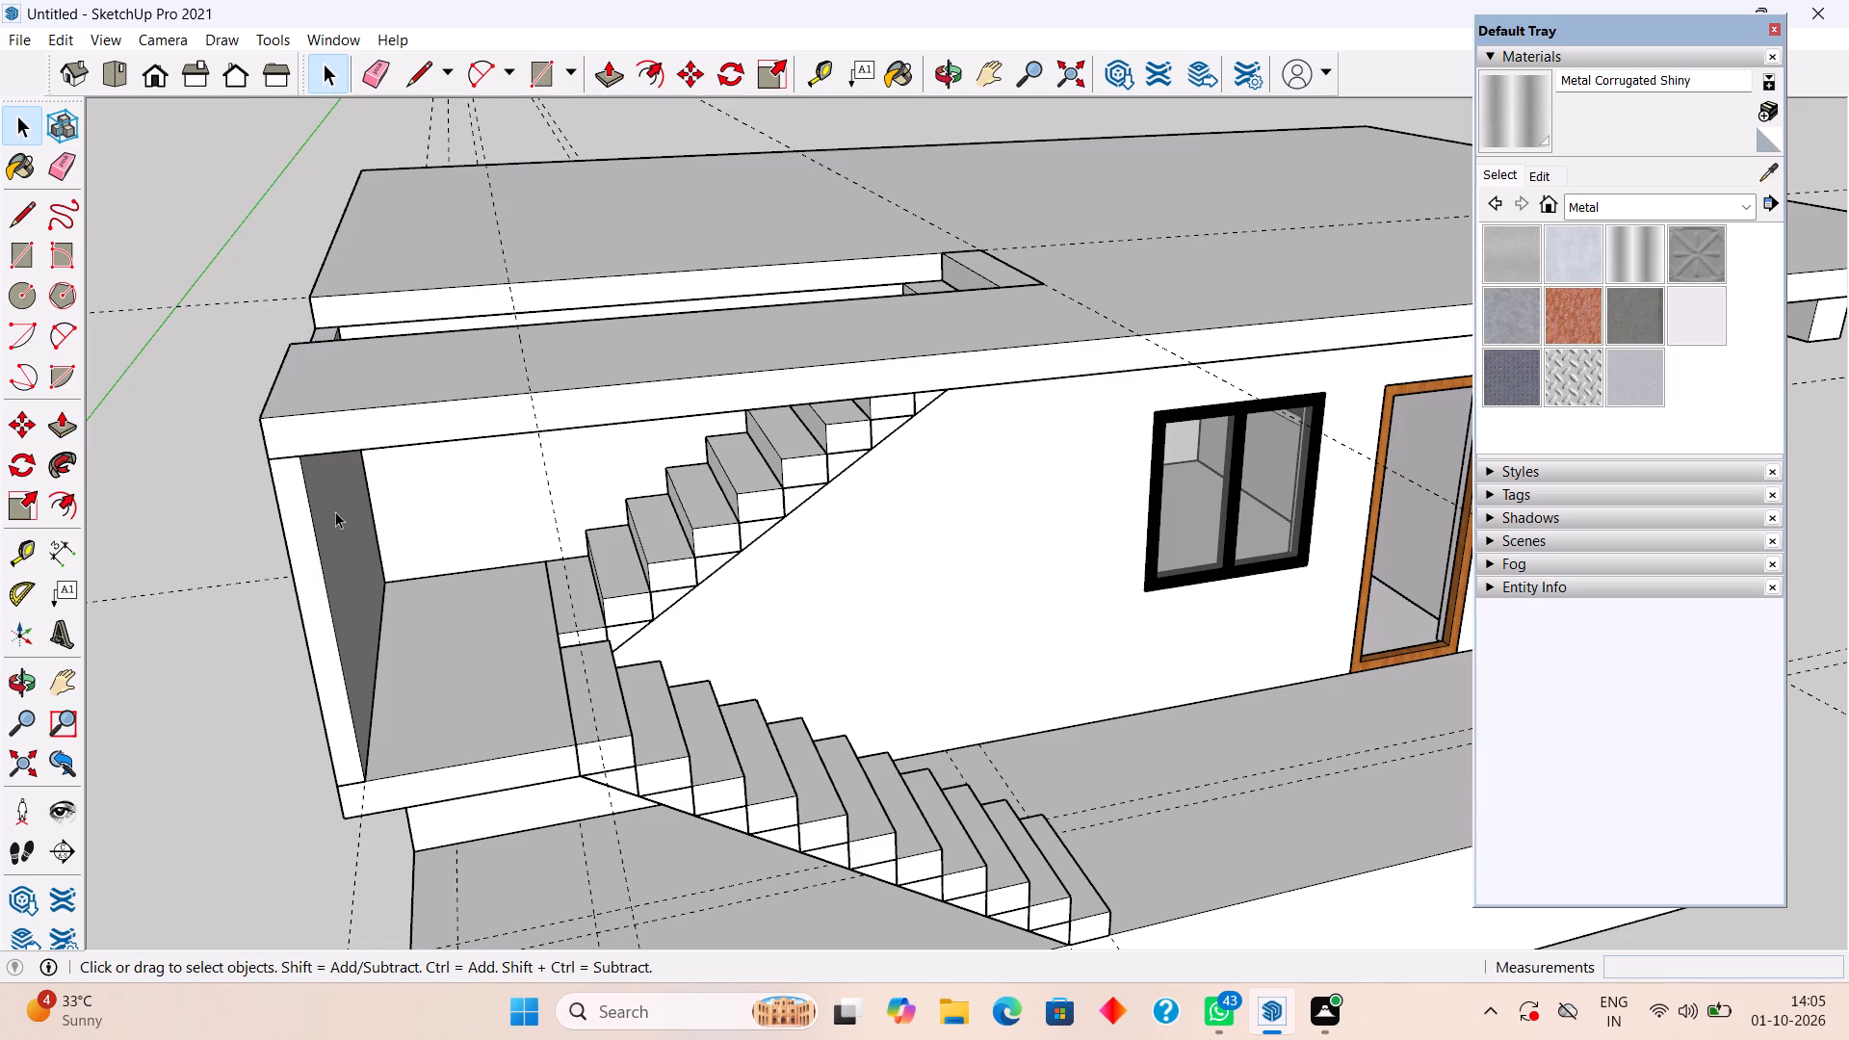
# Group the whole new wall at the landing's outer end.
pyautogui.tripleClick(335, 511)
pyautogui.rightClick(335, 511)
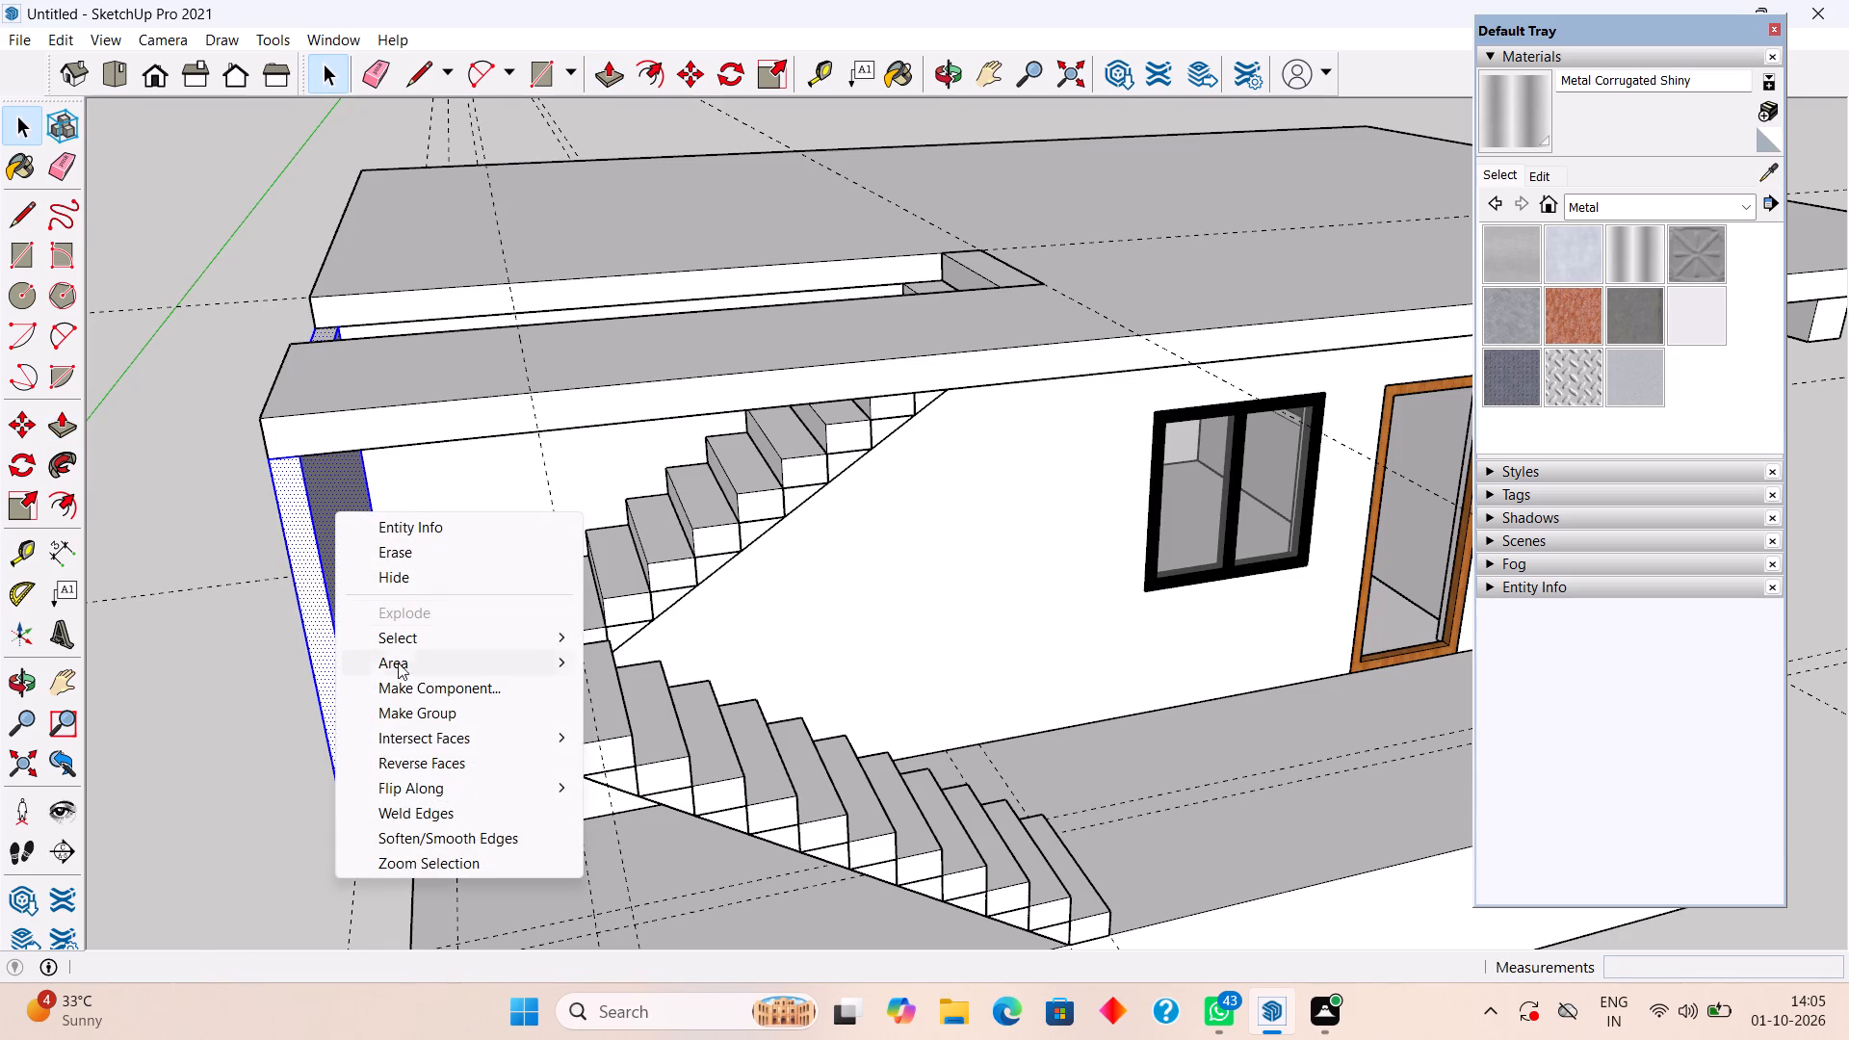
pyautogui.click(417, 711)
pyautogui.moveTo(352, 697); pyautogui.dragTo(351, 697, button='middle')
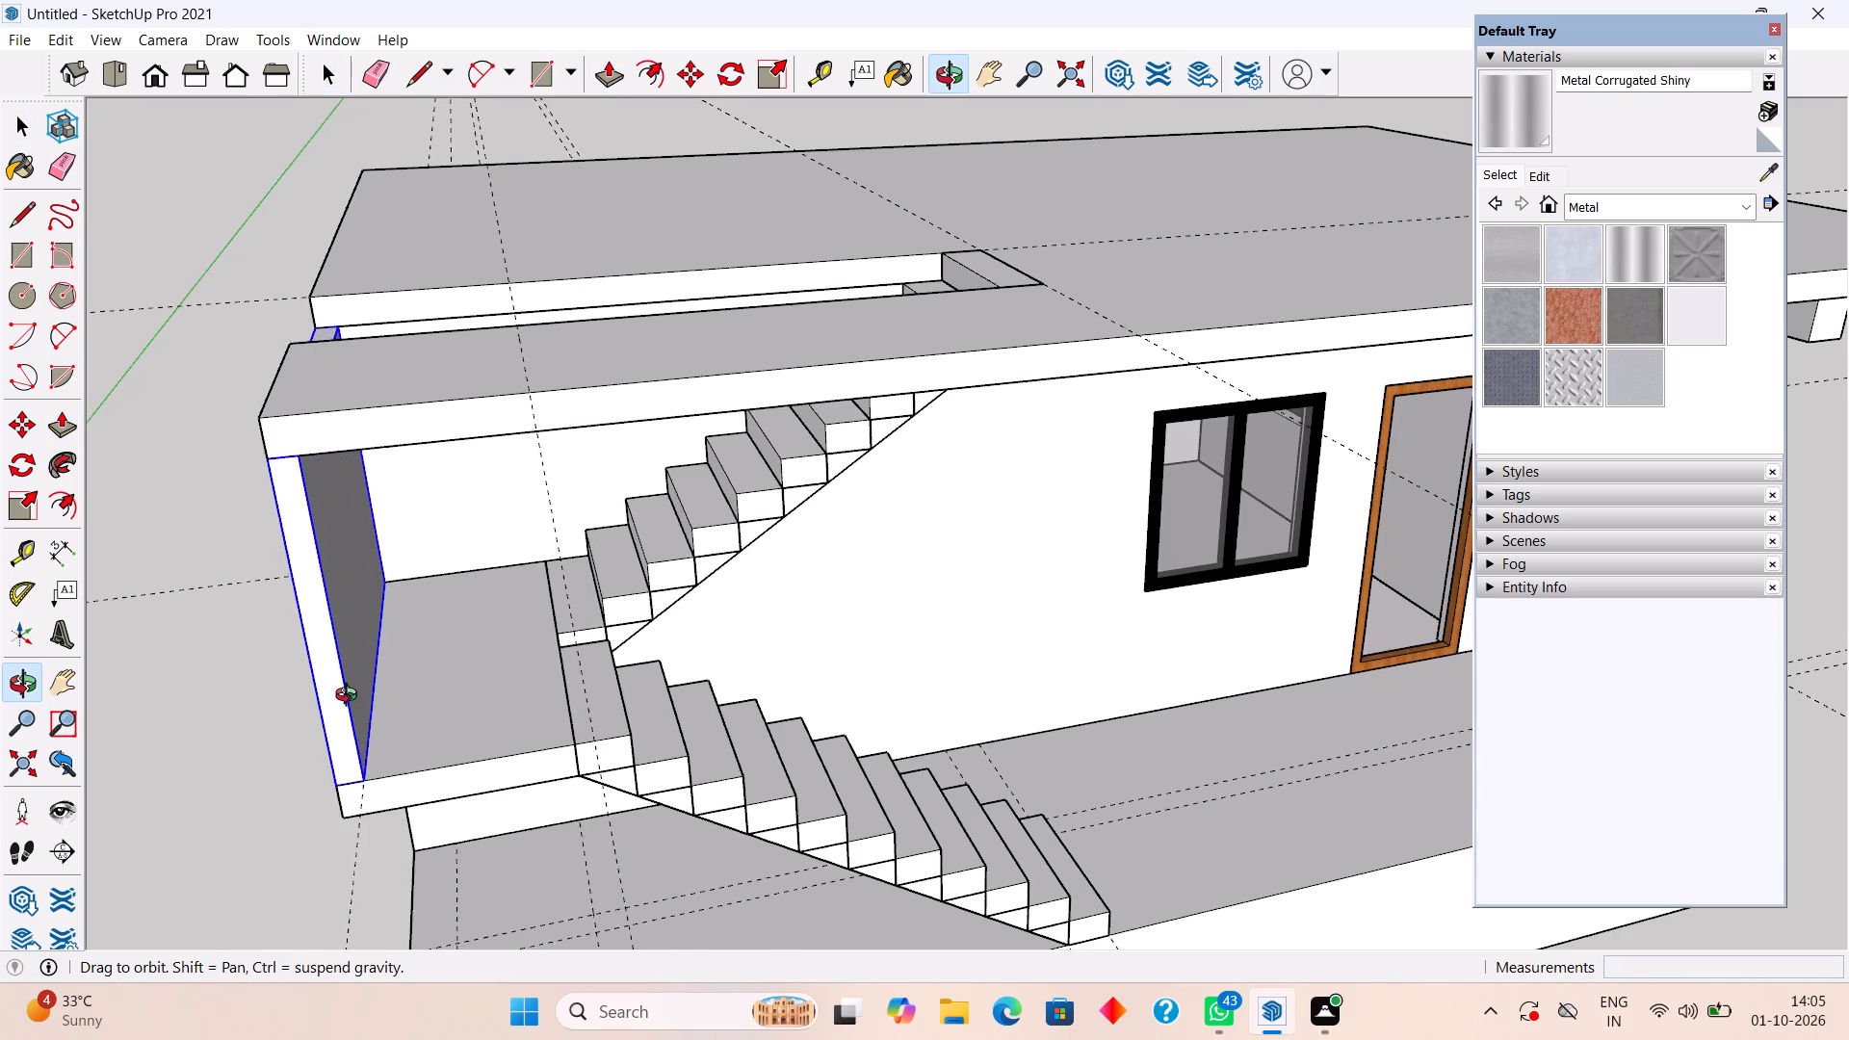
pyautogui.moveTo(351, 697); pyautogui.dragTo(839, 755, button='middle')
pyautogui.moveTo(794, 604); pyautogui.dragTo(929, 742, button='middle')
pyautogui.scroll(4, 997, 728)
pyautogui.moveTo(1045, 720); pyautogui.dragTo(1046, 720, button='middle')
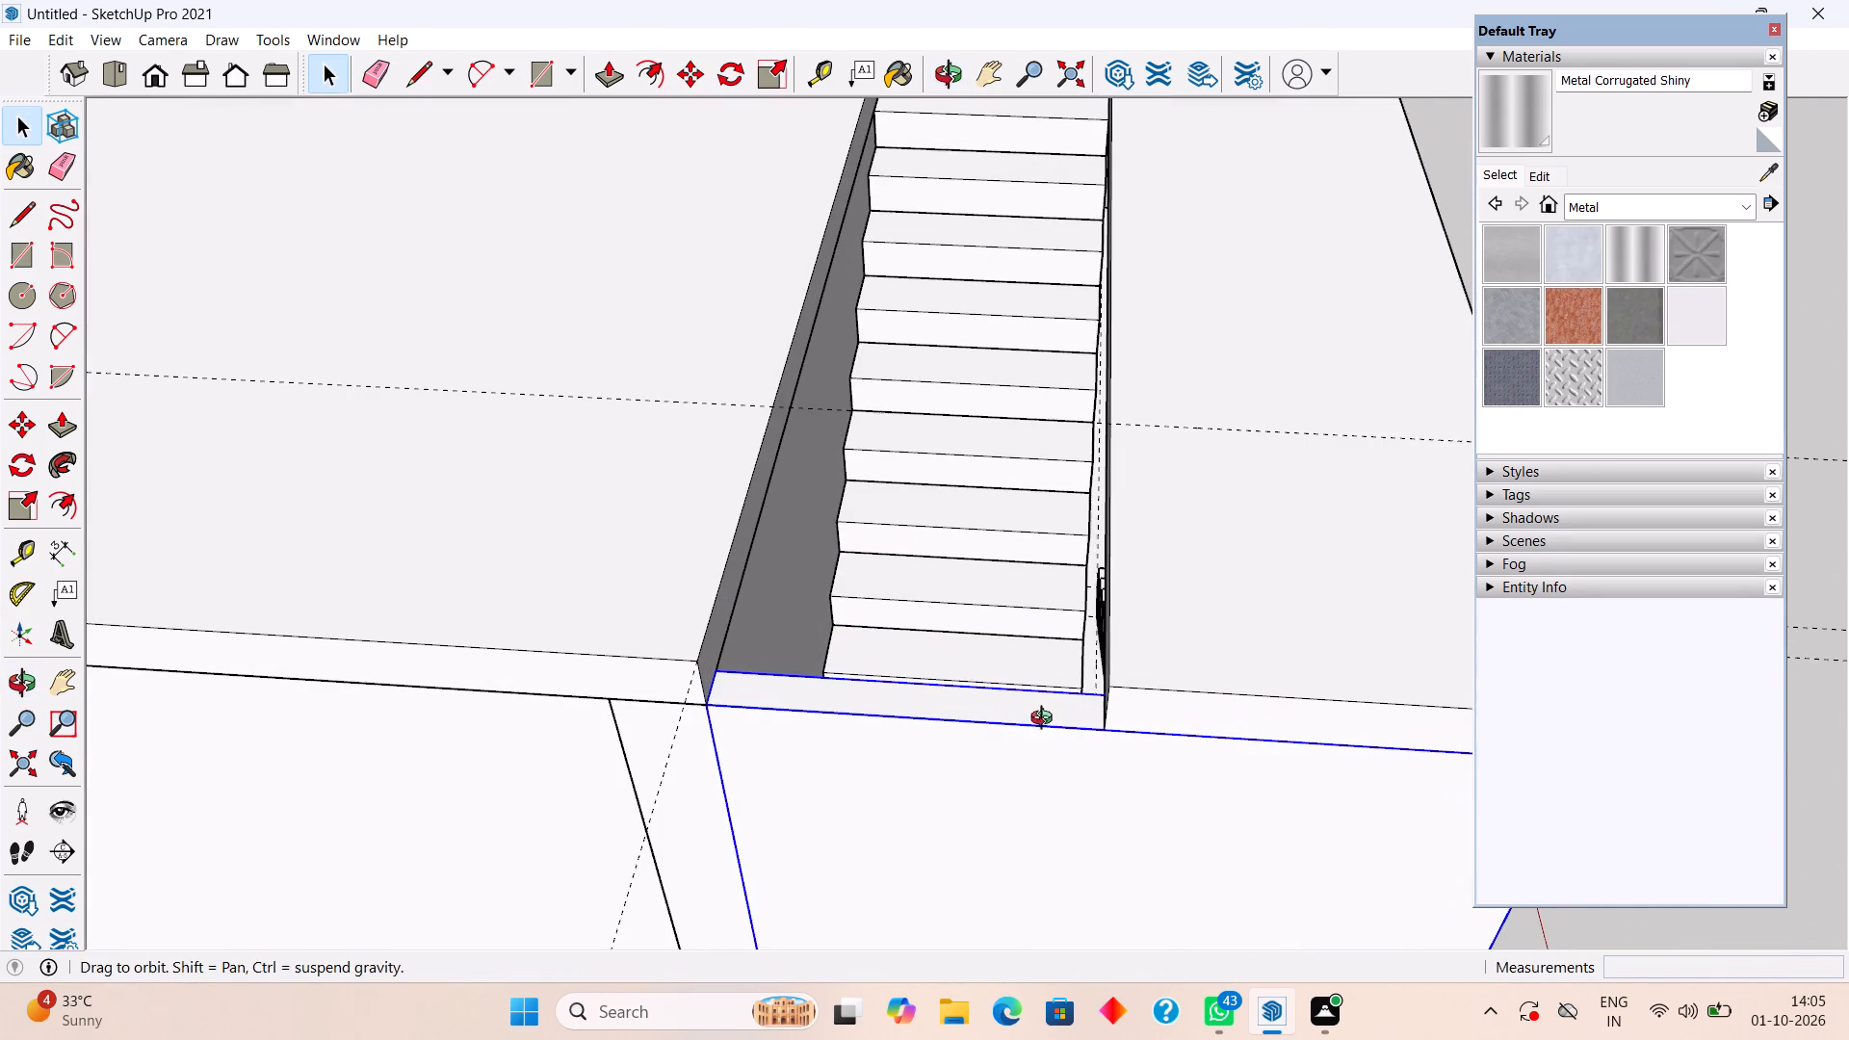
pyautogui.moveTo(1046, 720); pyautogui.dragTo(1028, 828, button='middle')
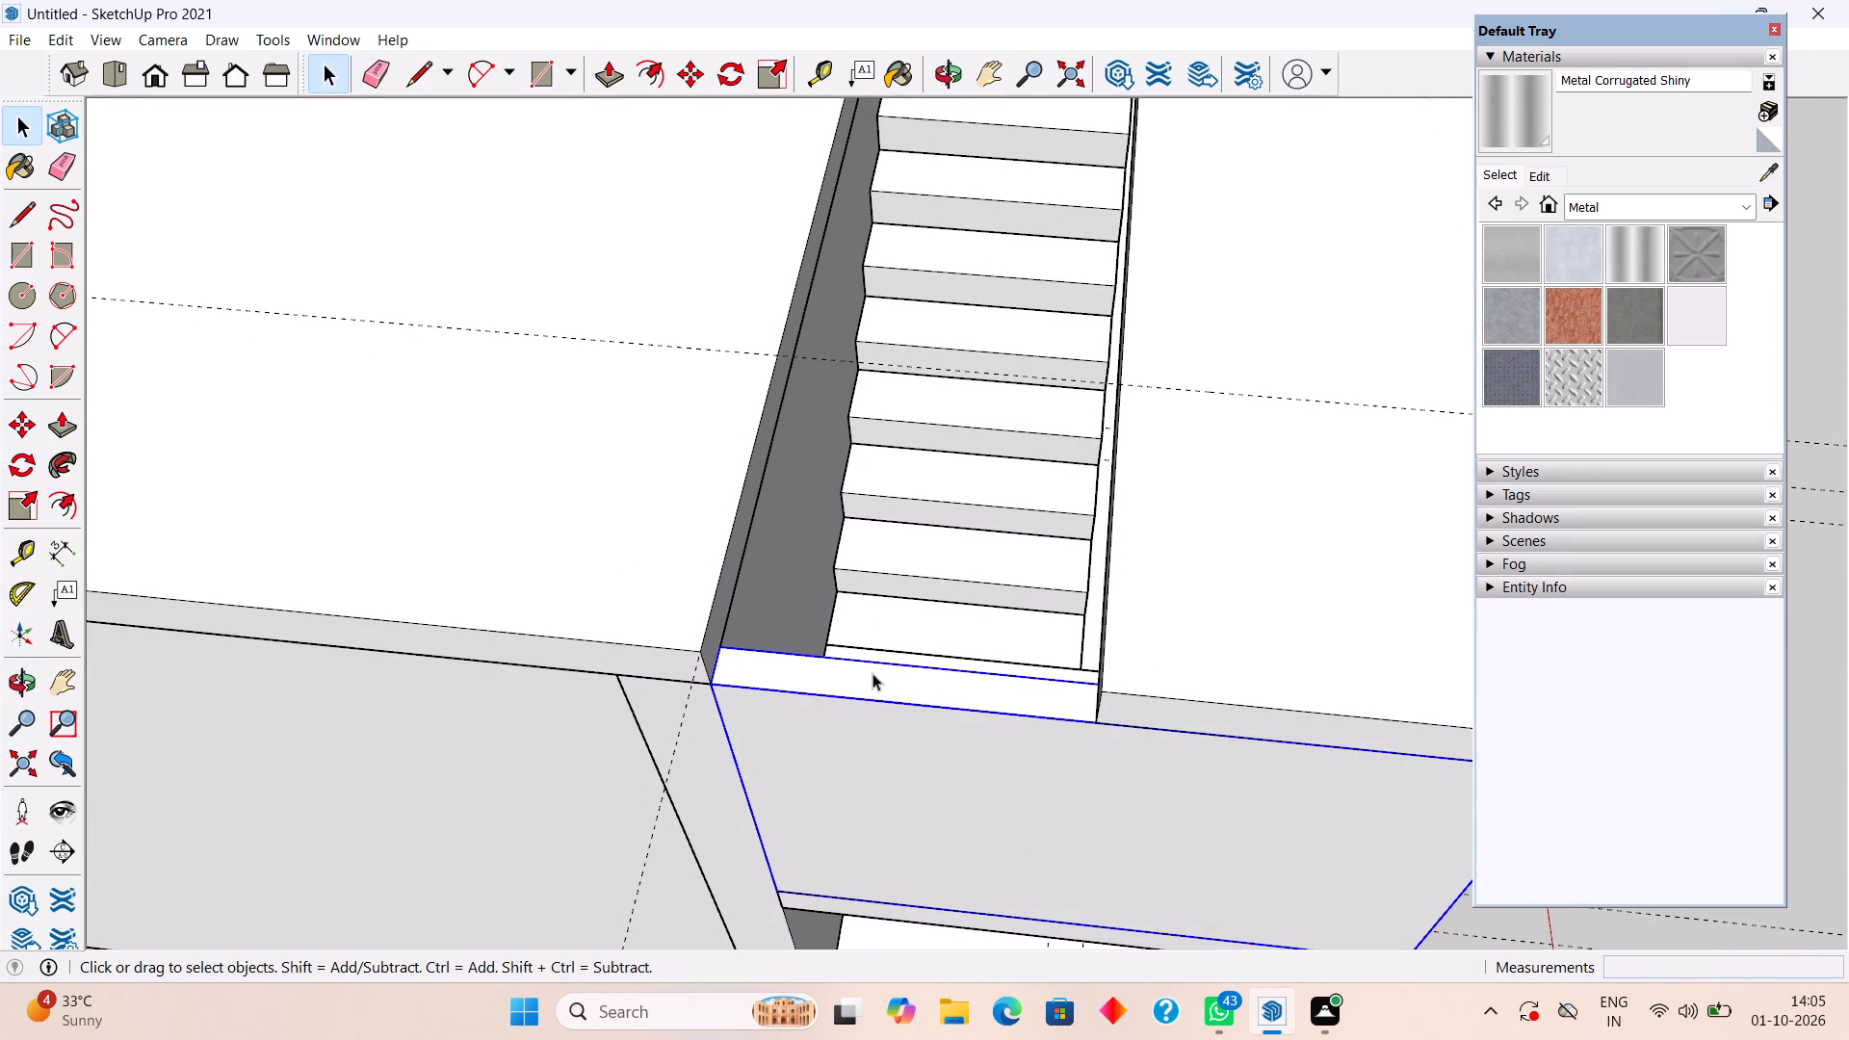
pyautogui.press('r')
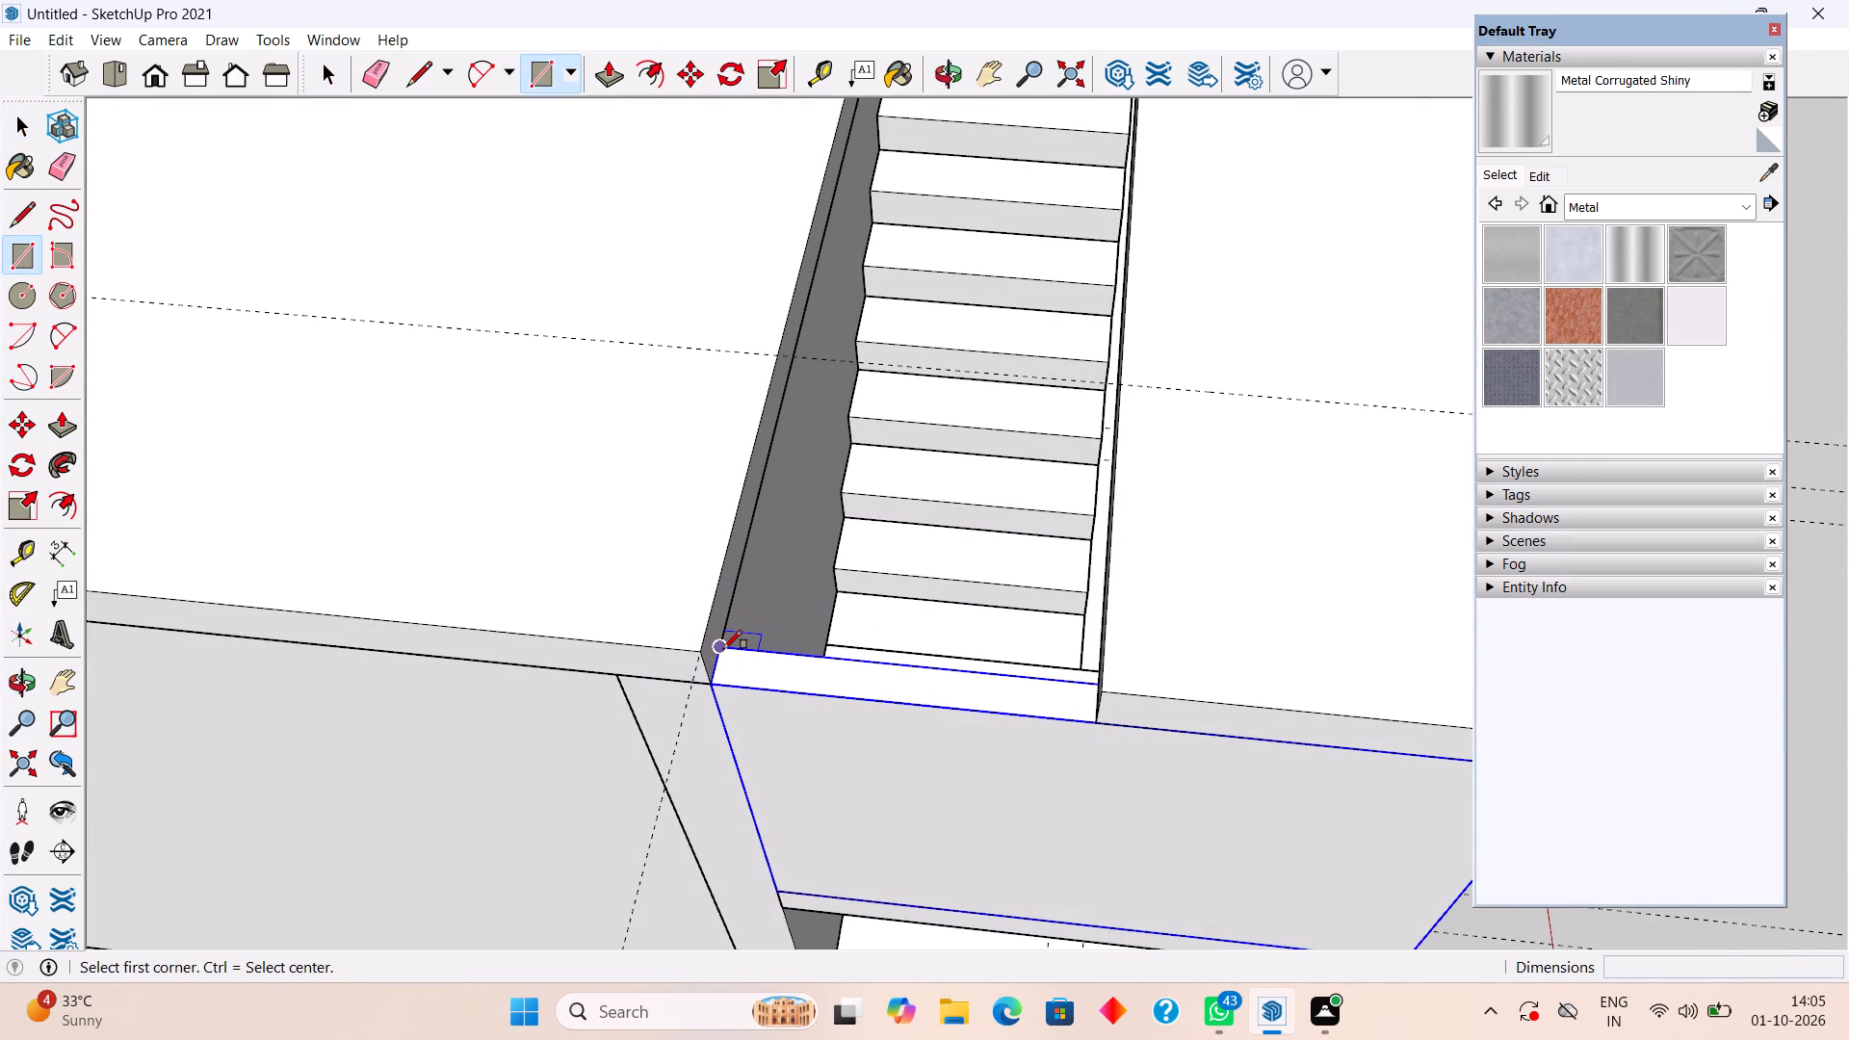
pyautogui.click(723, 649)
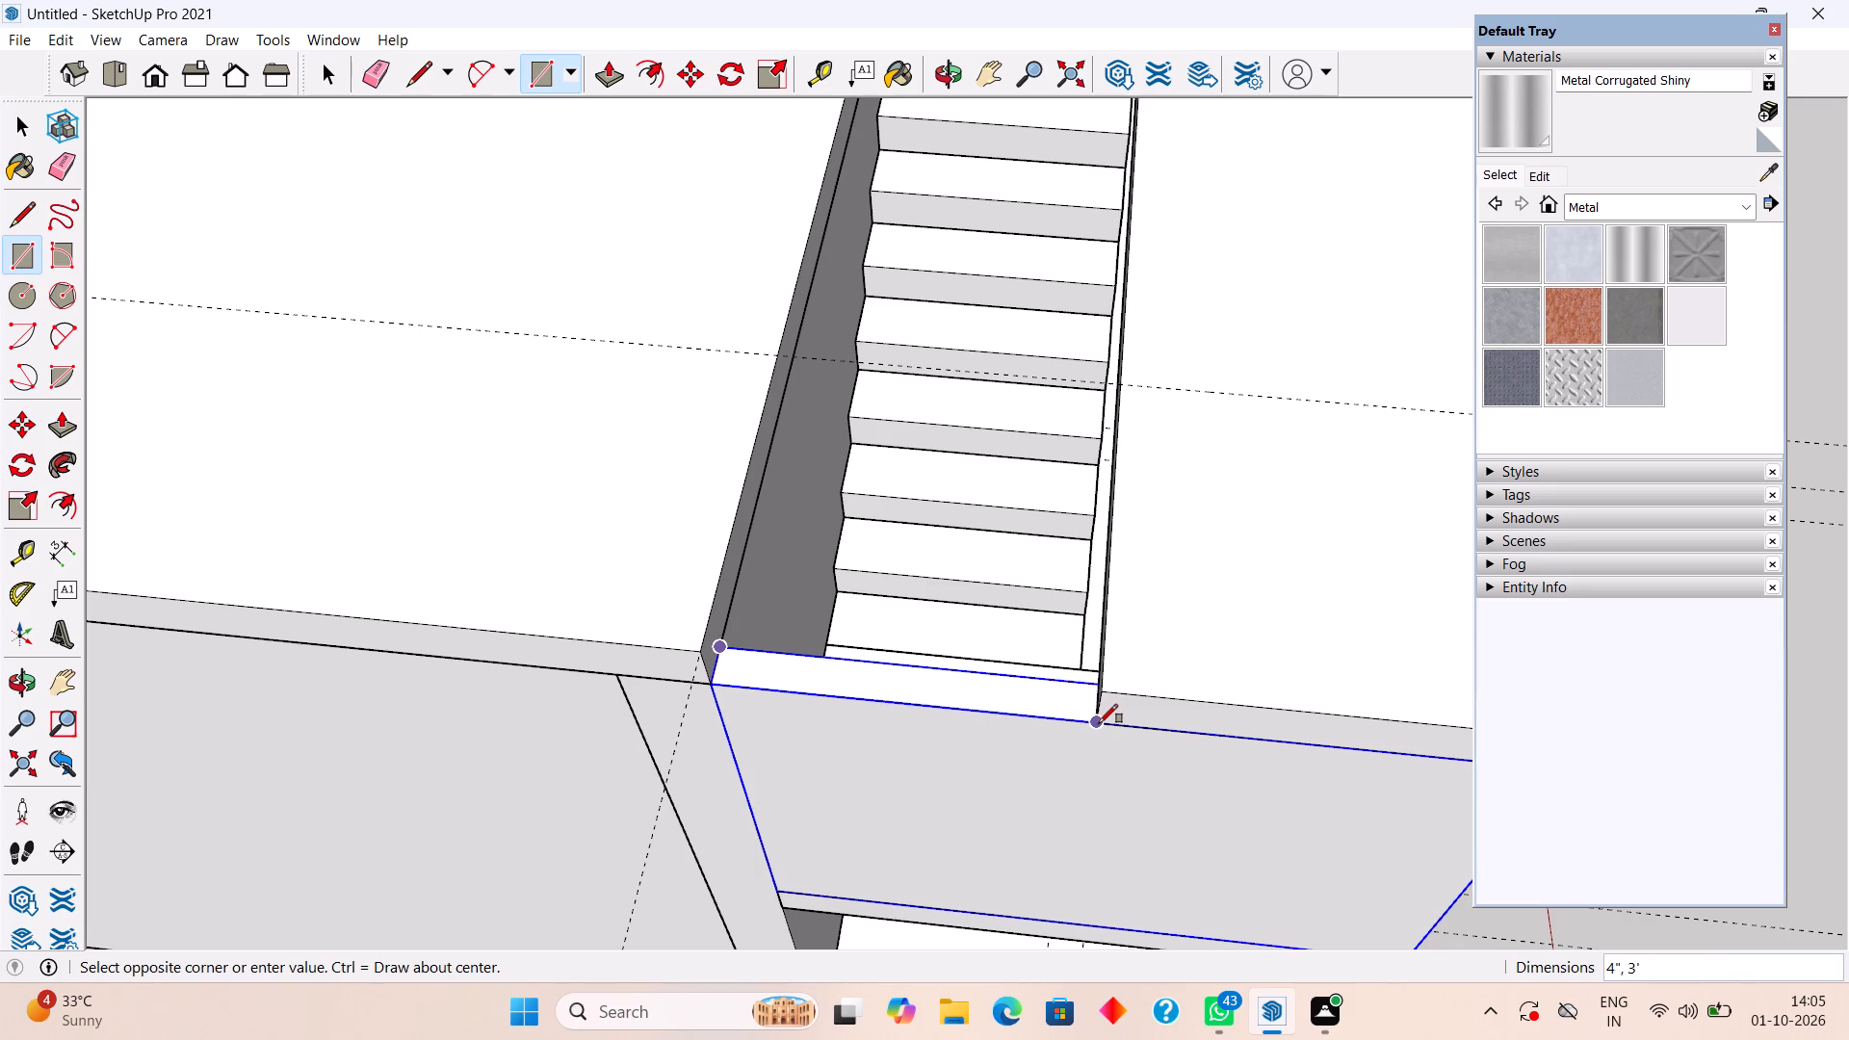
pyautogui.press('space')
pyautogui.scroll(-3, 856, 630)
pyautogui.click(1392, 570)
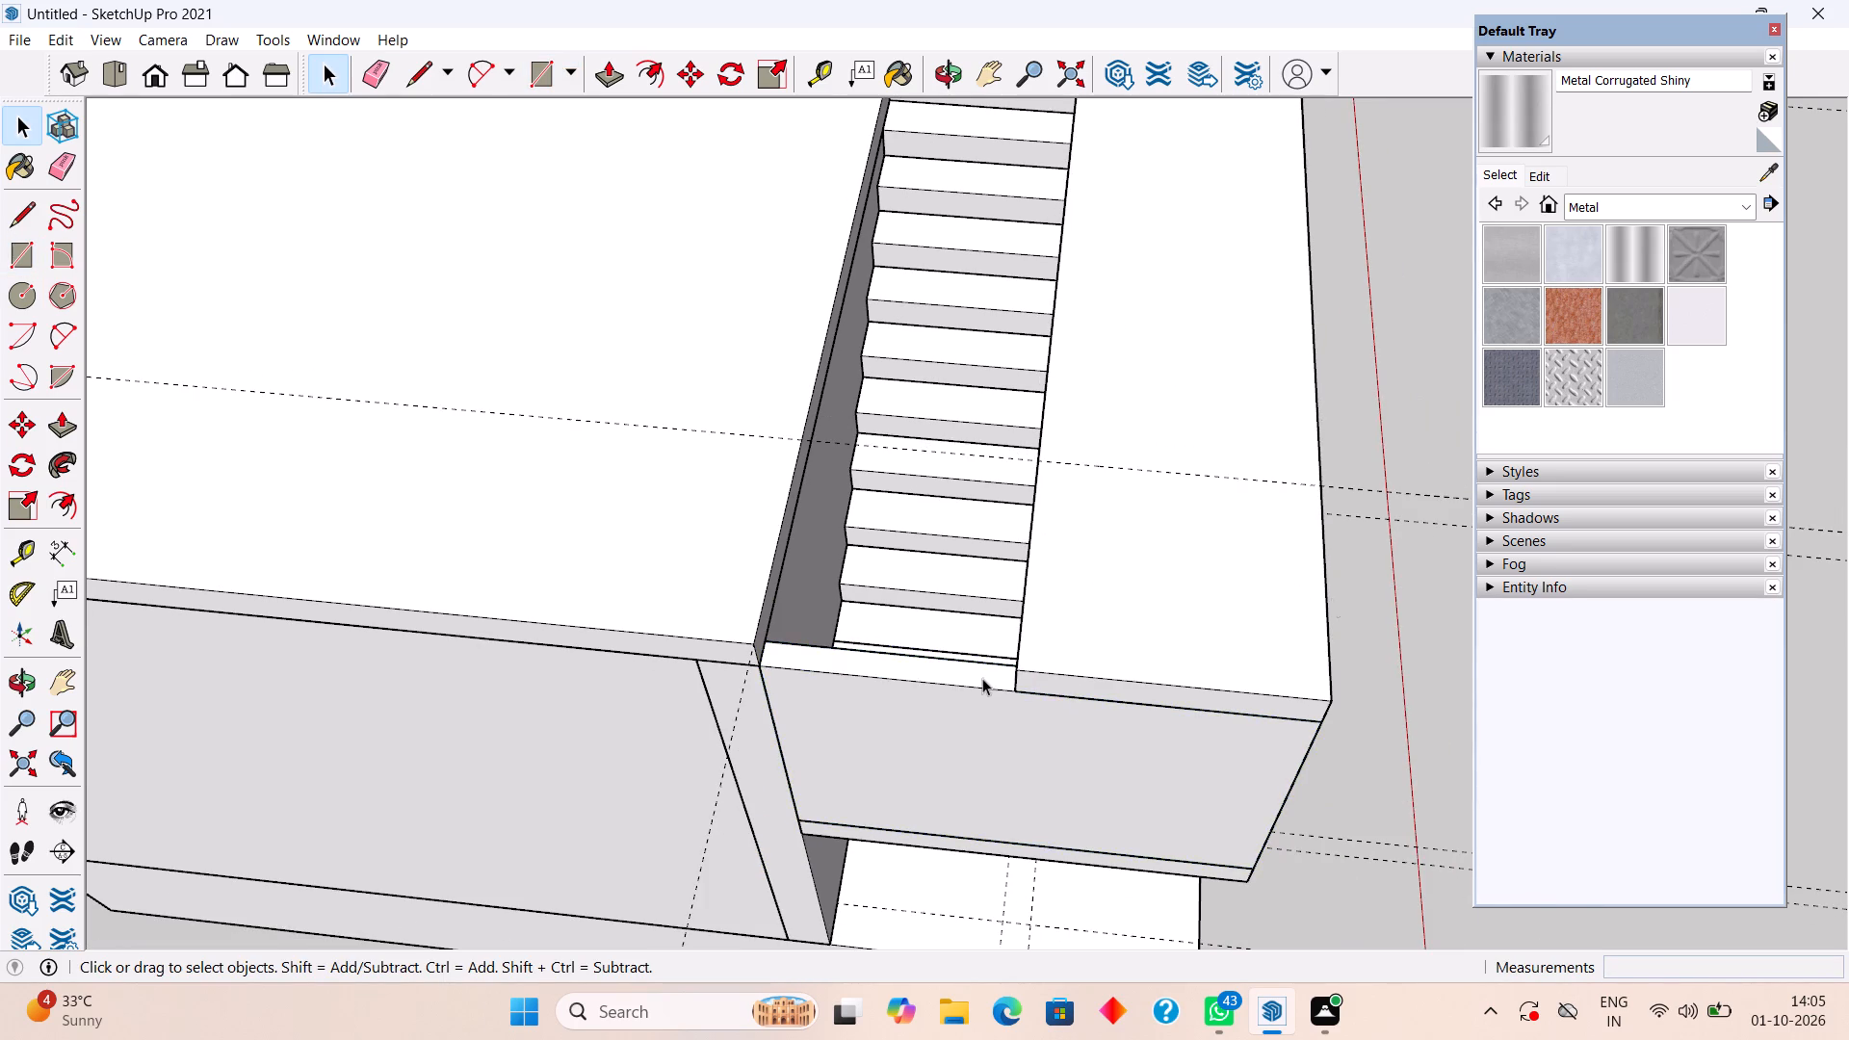
# Open the roof slab for editing and draw a 6" vertical line on the opening's side face, at a guide 4" from the slab's end.
pyautogui.moveTo(978, 678); pyautogui.dragTo(1369, 632, button='middle')
pyautogui.scroll(4, 1235, 507)
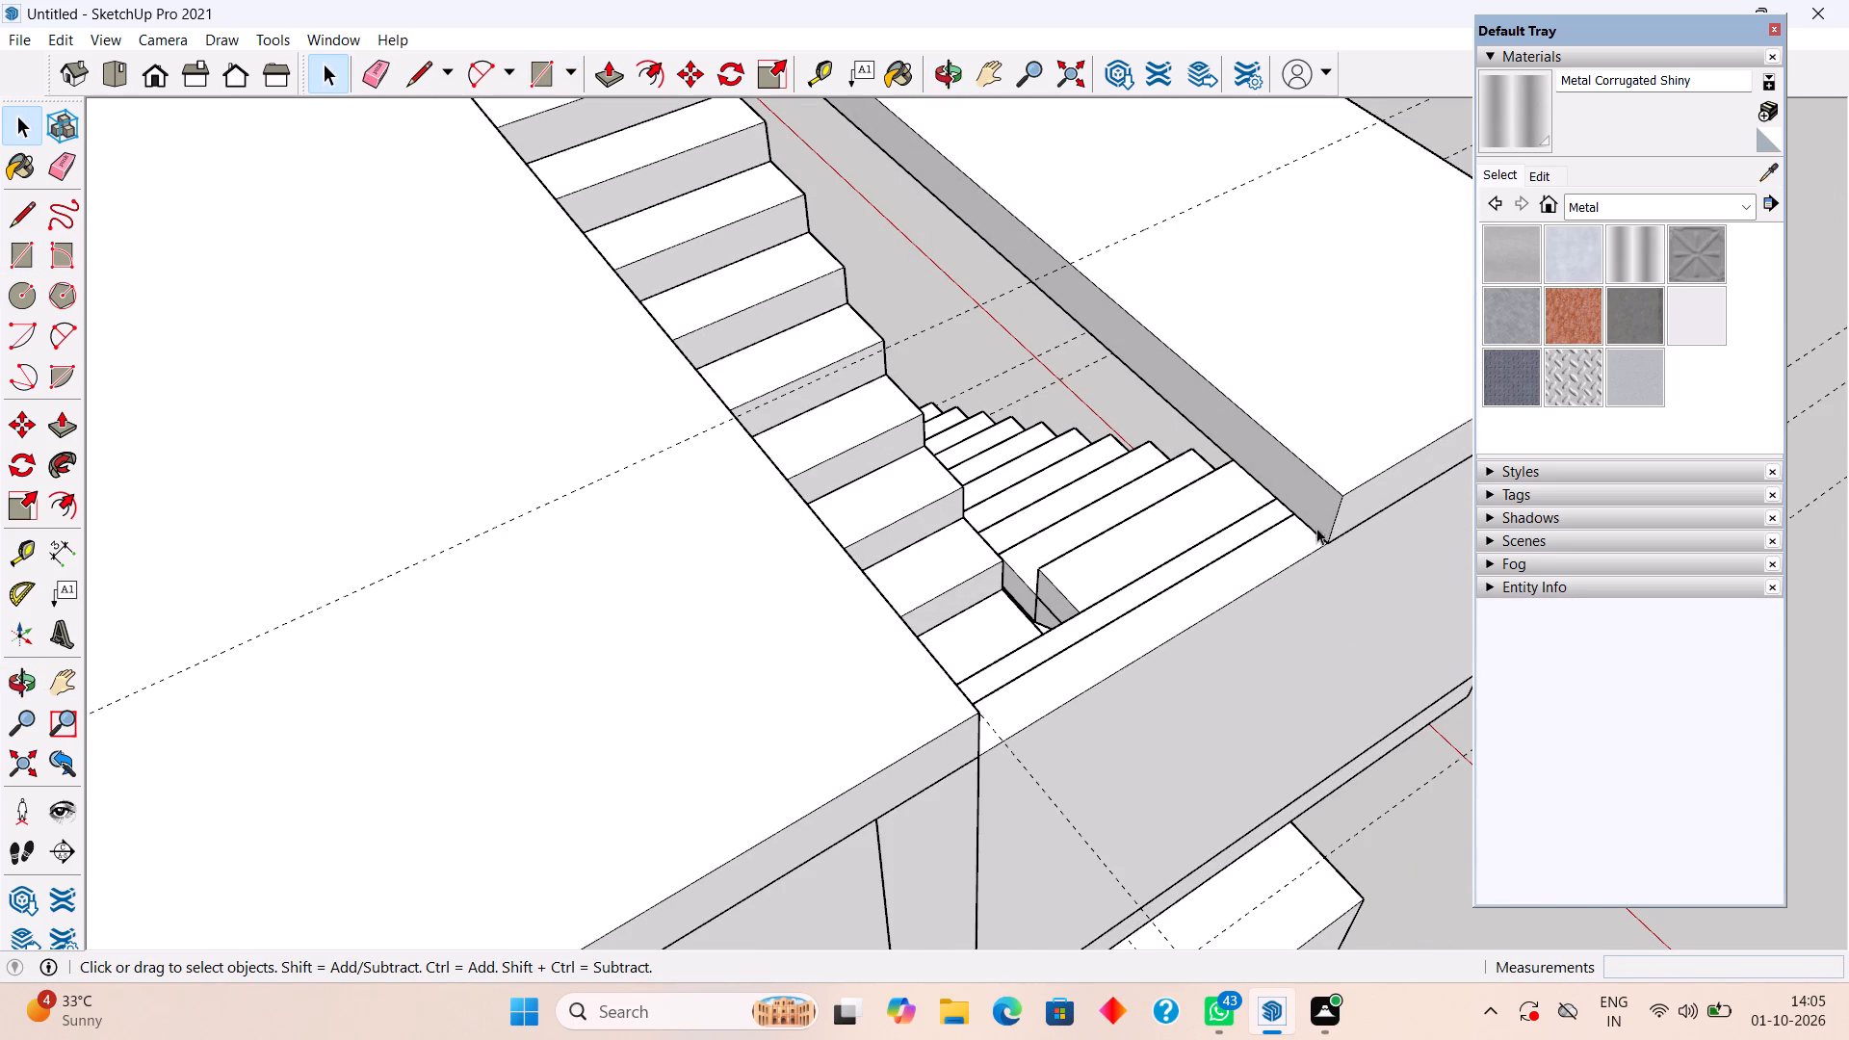
pyautogui.tripleClick(1313, 508)
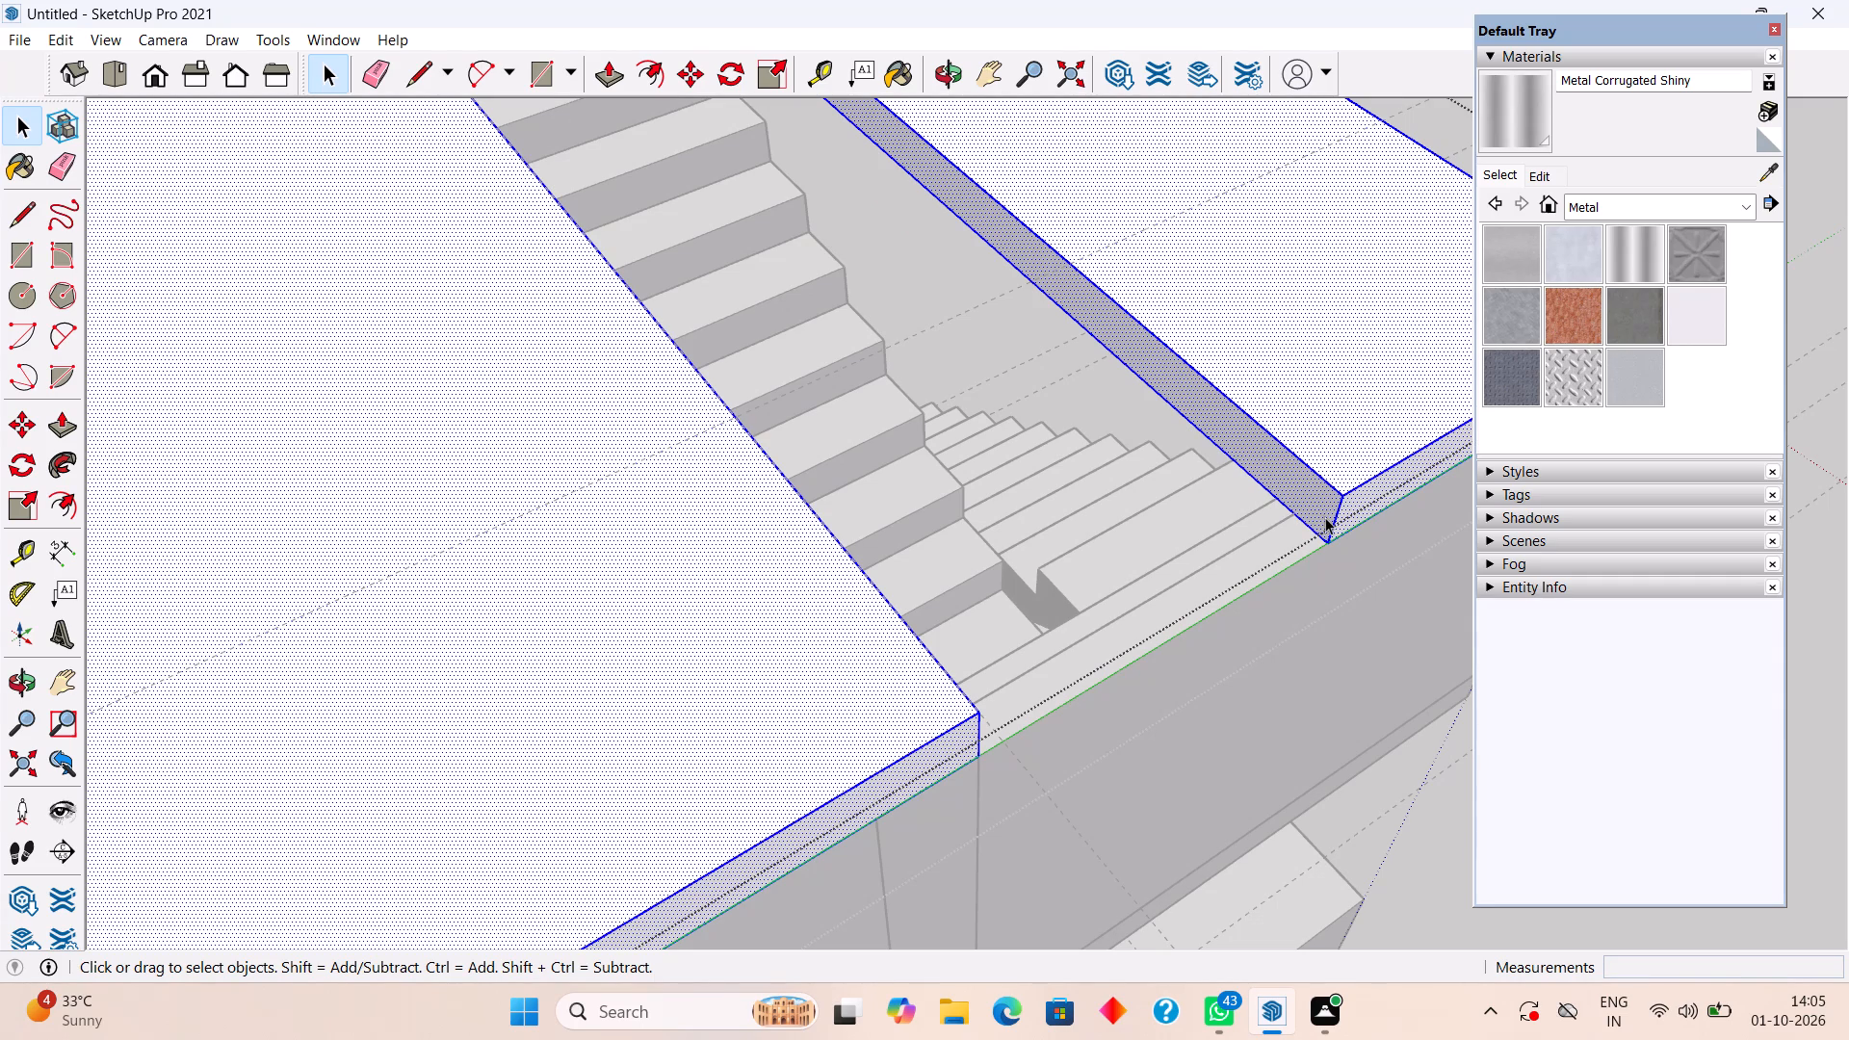
pyautogui.press('t')
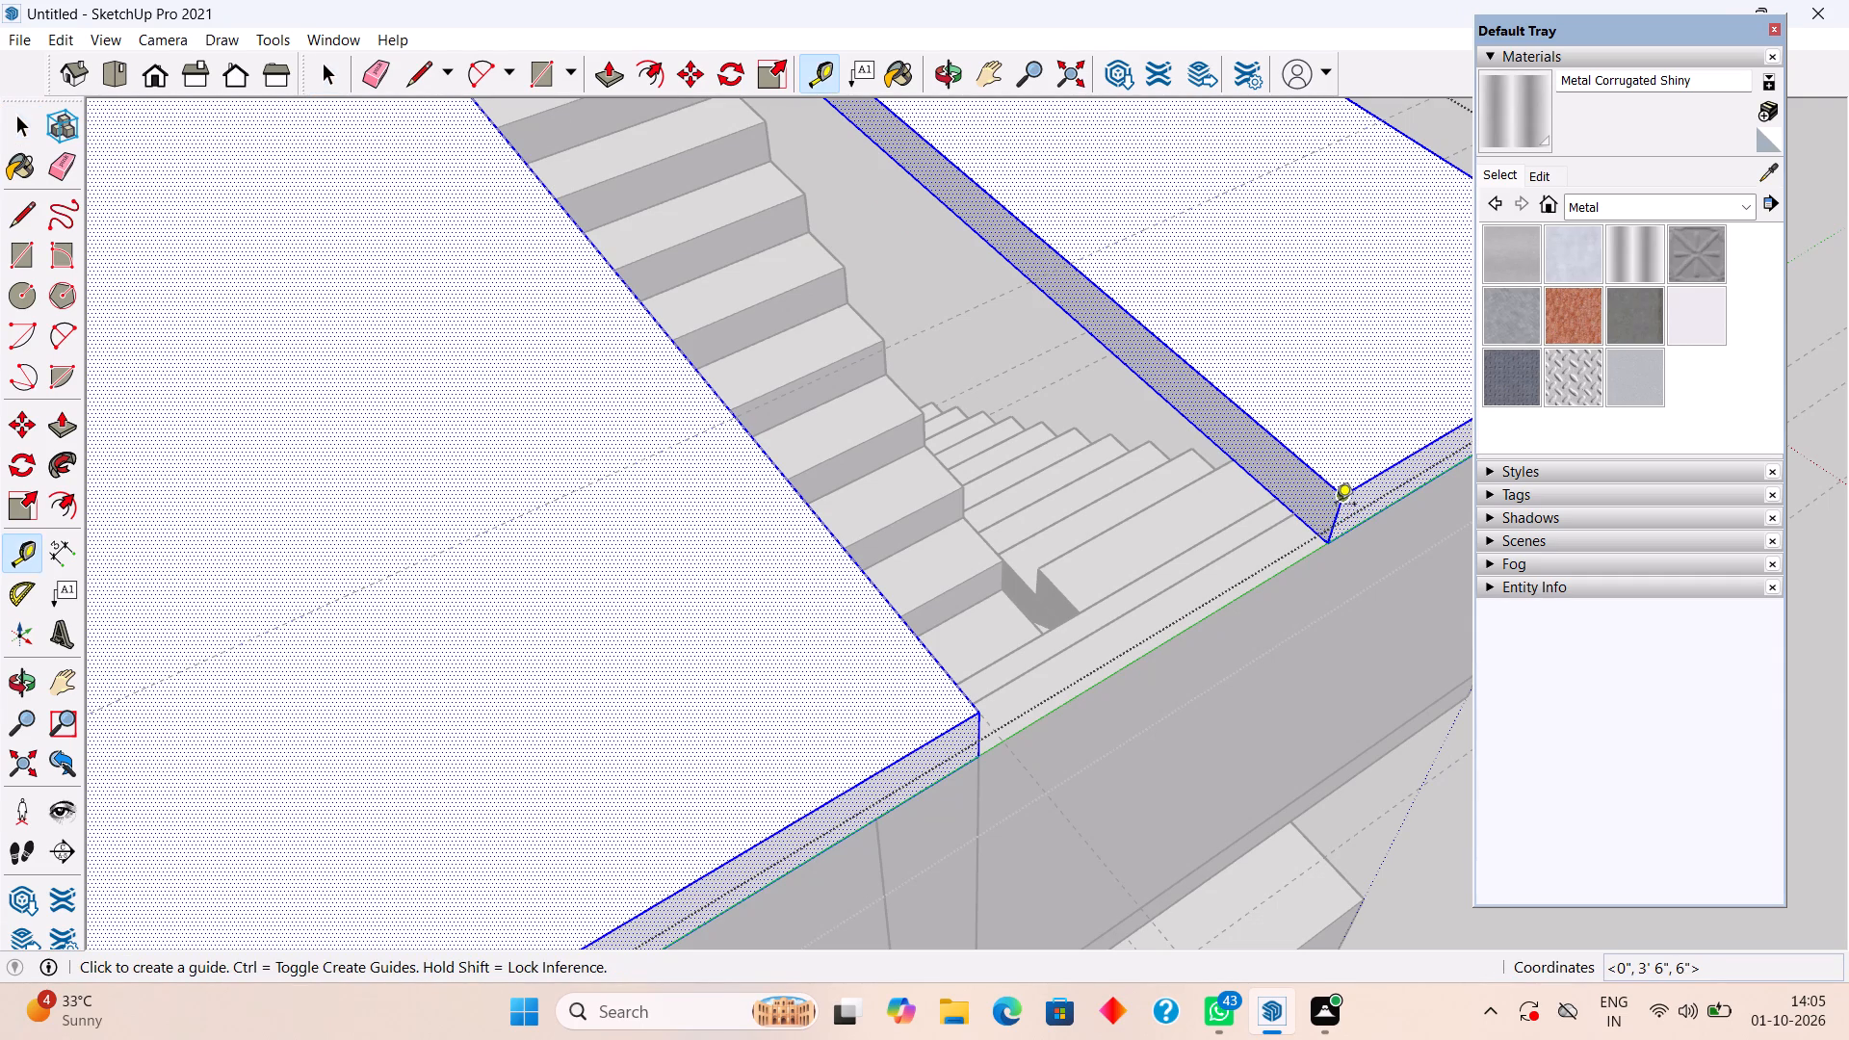
pyautogui.scroll(7, 1346, 511)
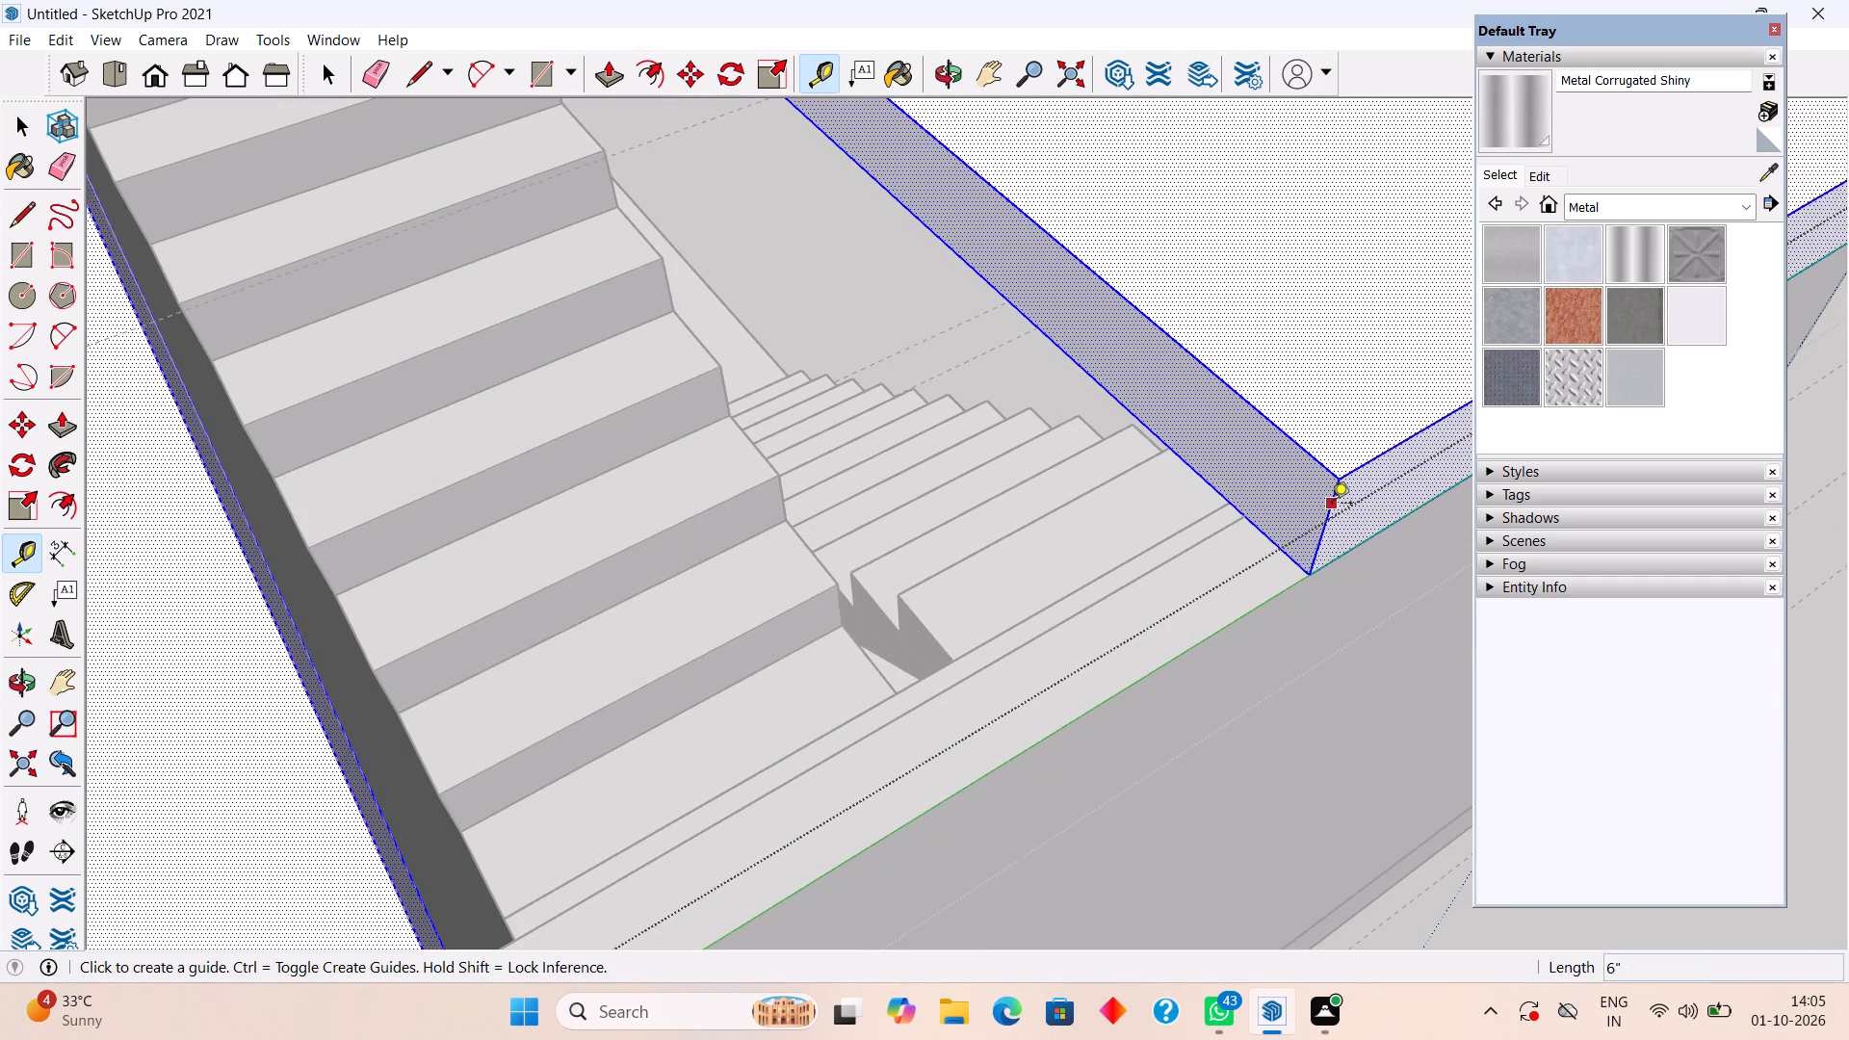
pyautogui.click(1332, 505)
pyautogui.write('4"')
pyautogui.press('Return')
pyautogui.press('space')
pyautogui.write('l')
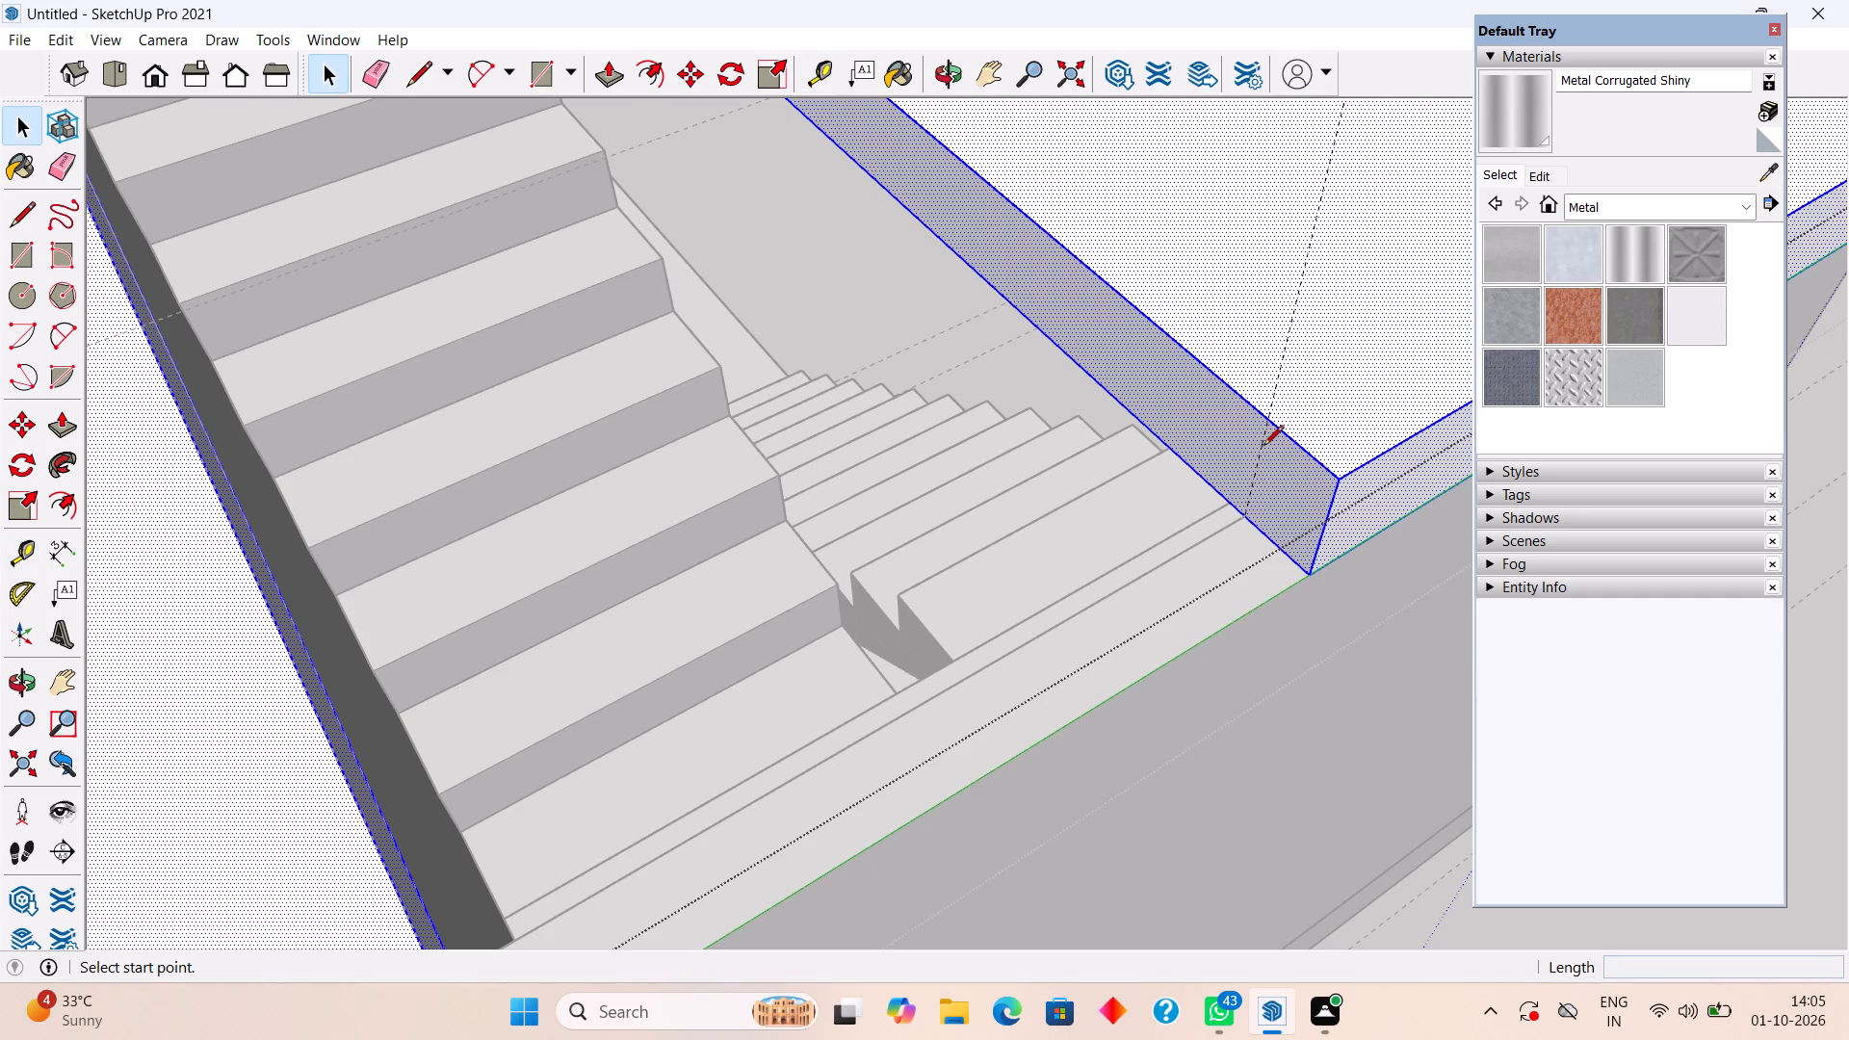
pyautogui.click(1267, 419)
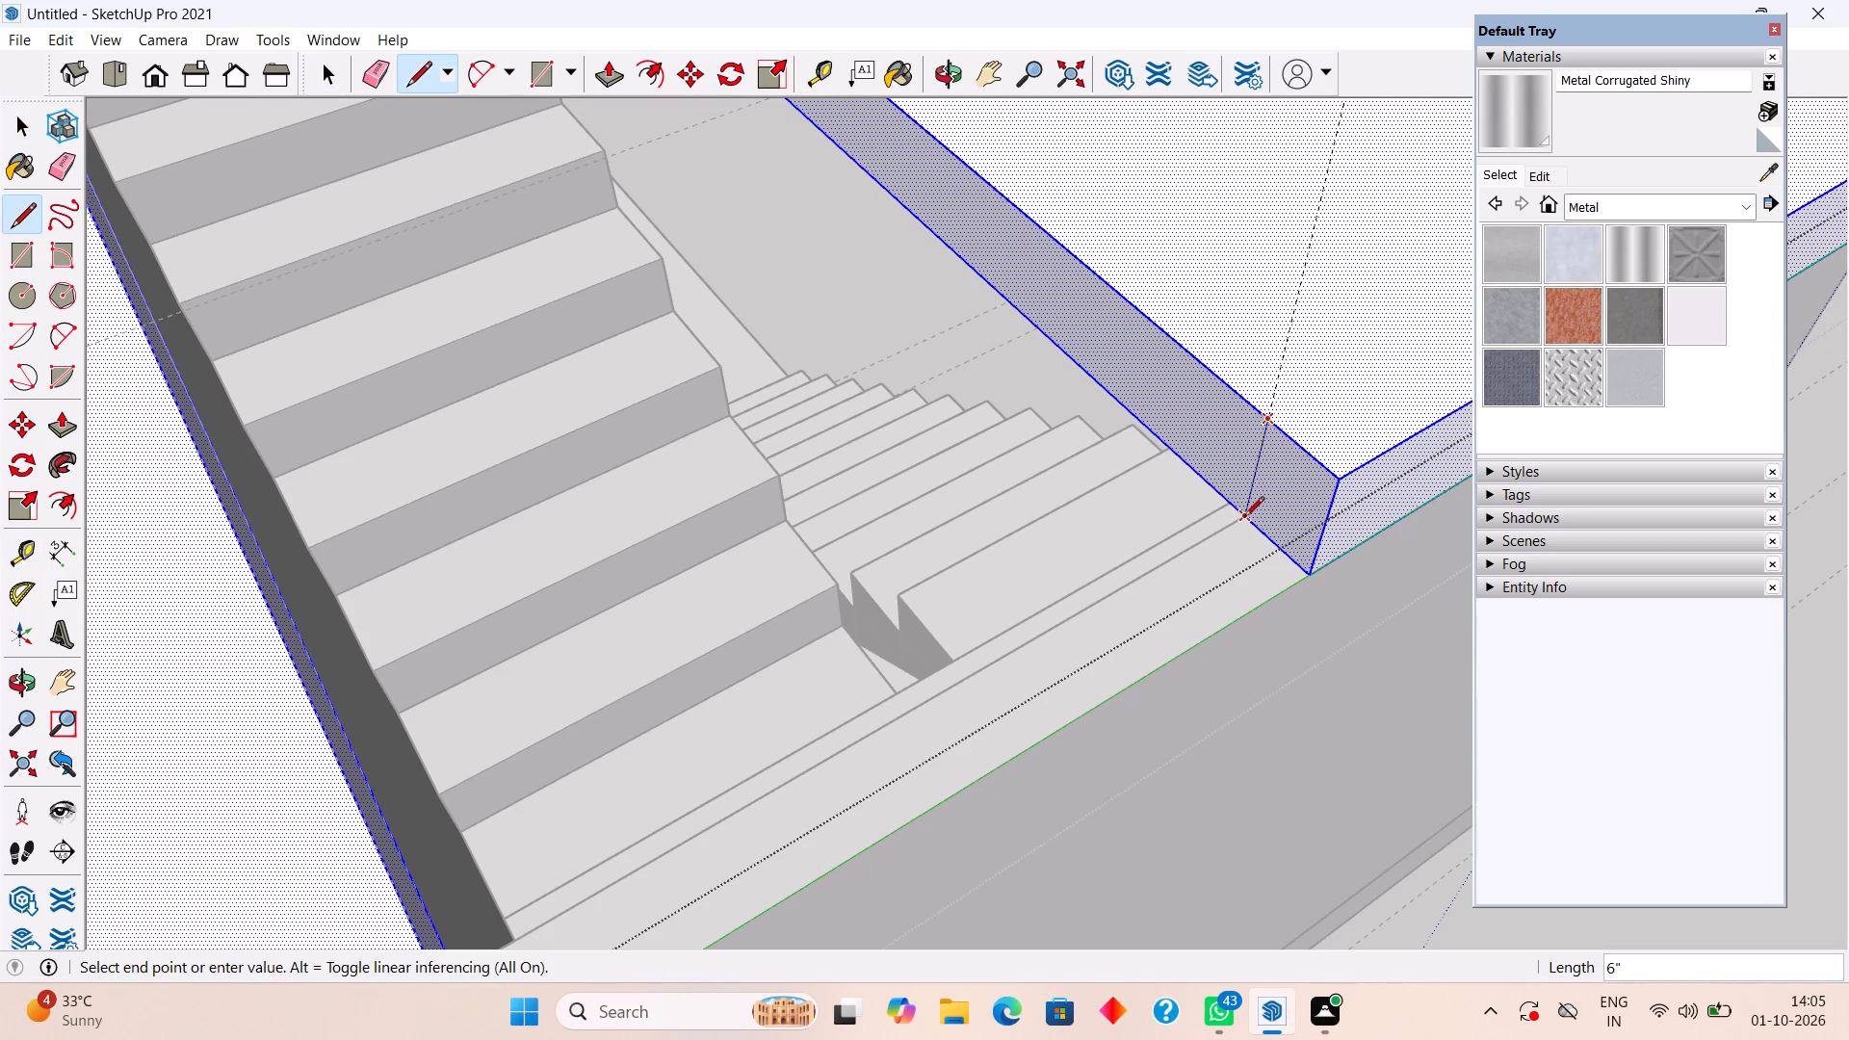
pyautogui.click(1244, 518)
pyautogui.press('space')
# Push/Pull the 4" wide face 3' across the opening to the opposite side, closing the slab's open end.
pyautogui.write('p')
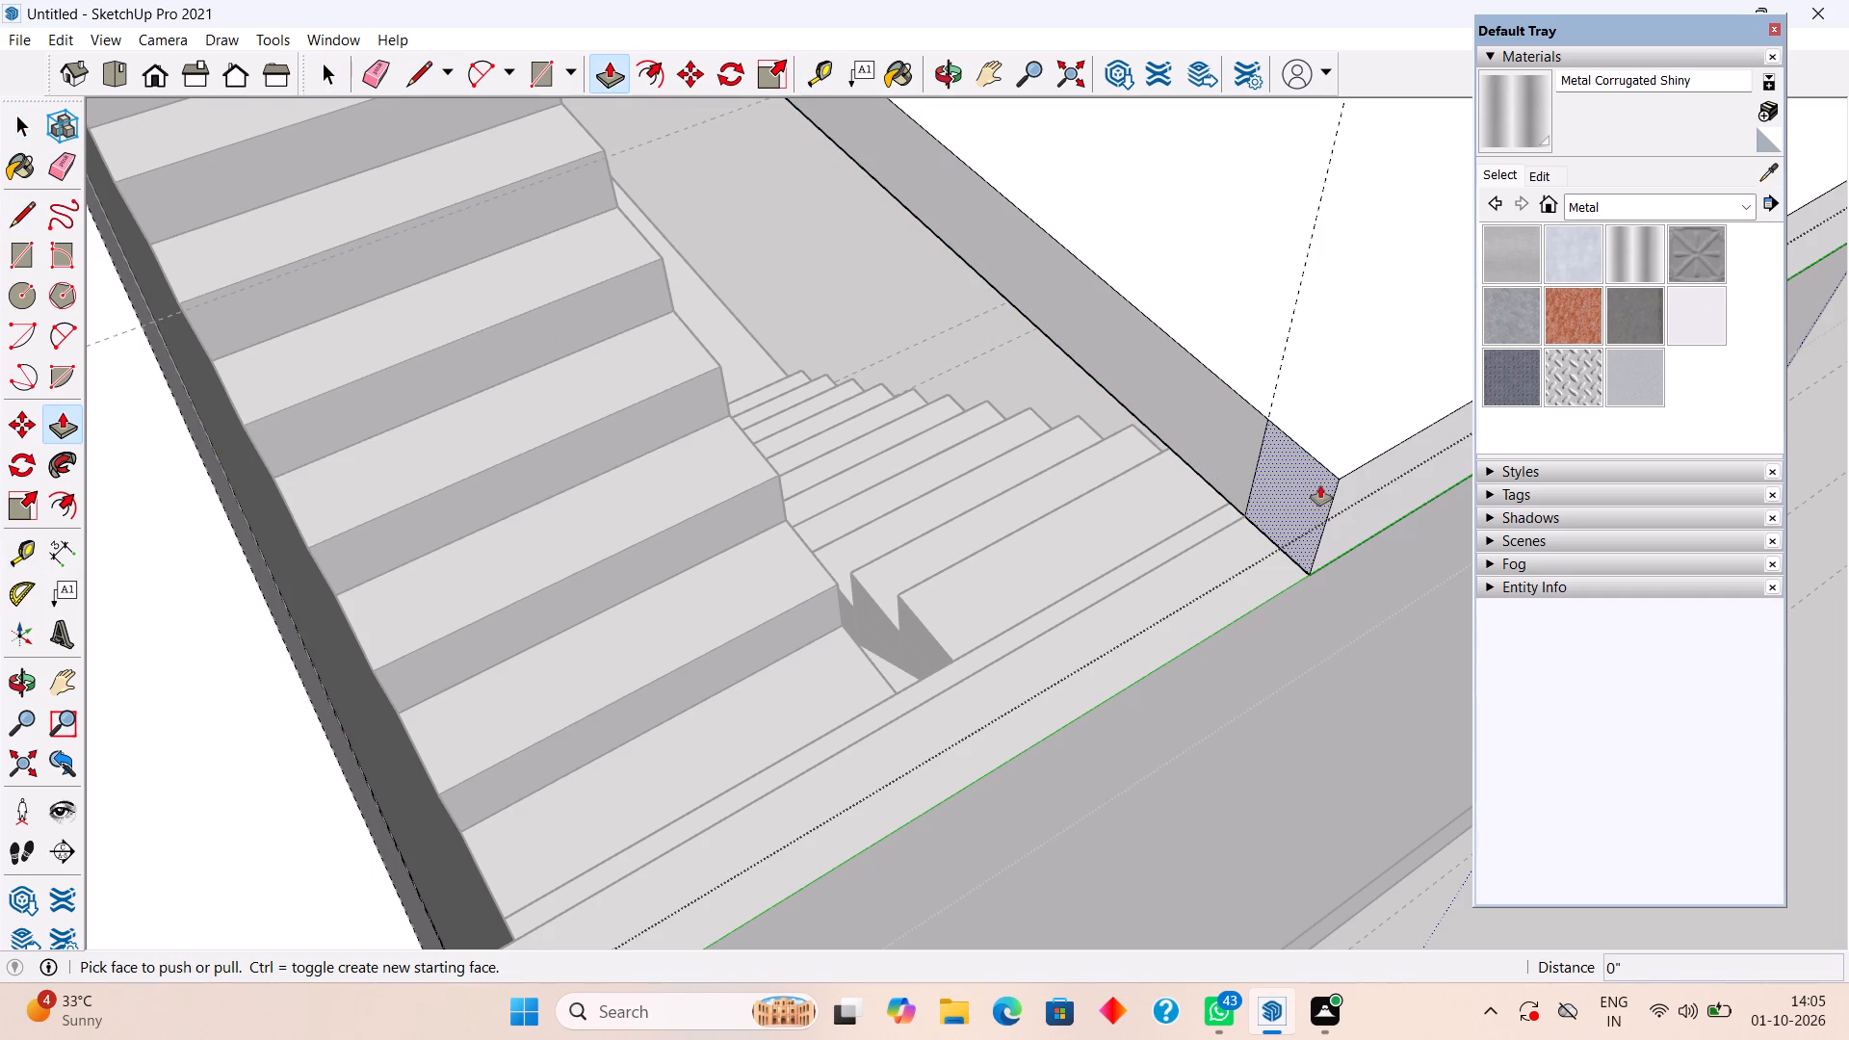
pyautogui.click(1313, 485)
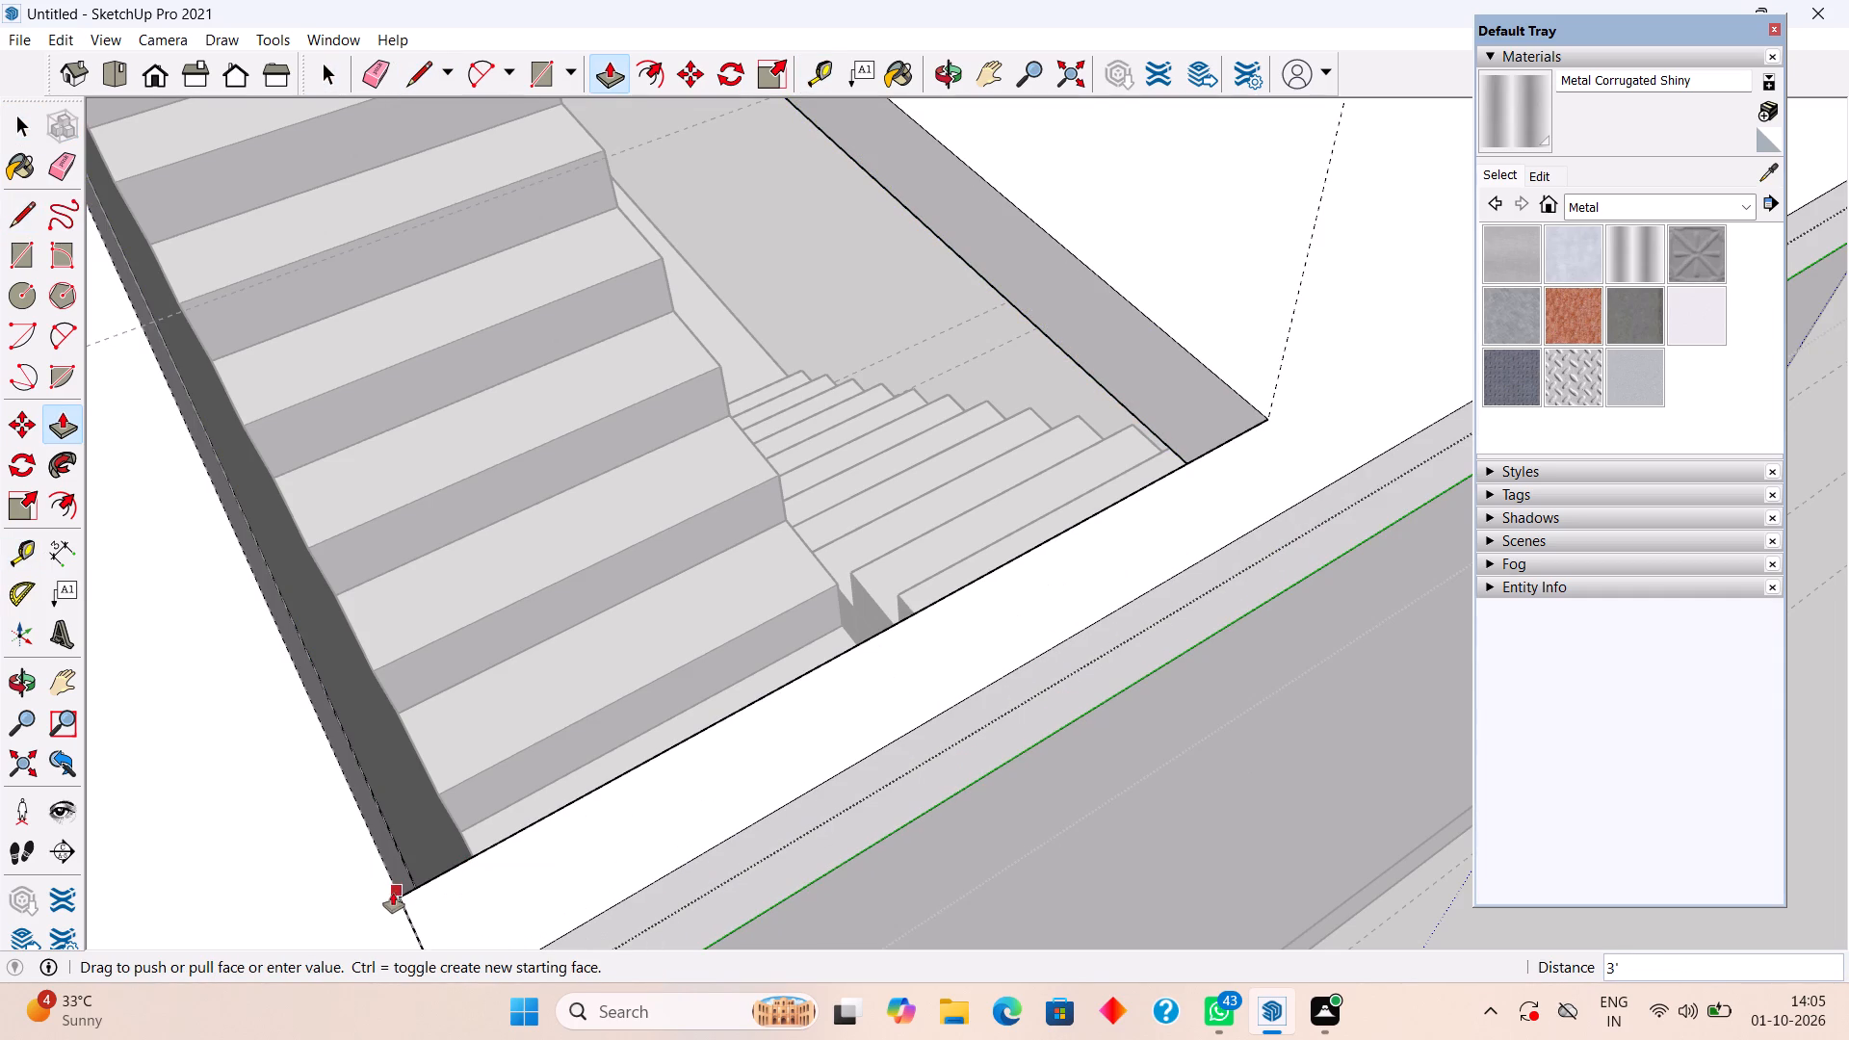
pyautogui.click(392, 894)
pyautogui.press('space')
pyautogui.scroll(-11, 392, 888)
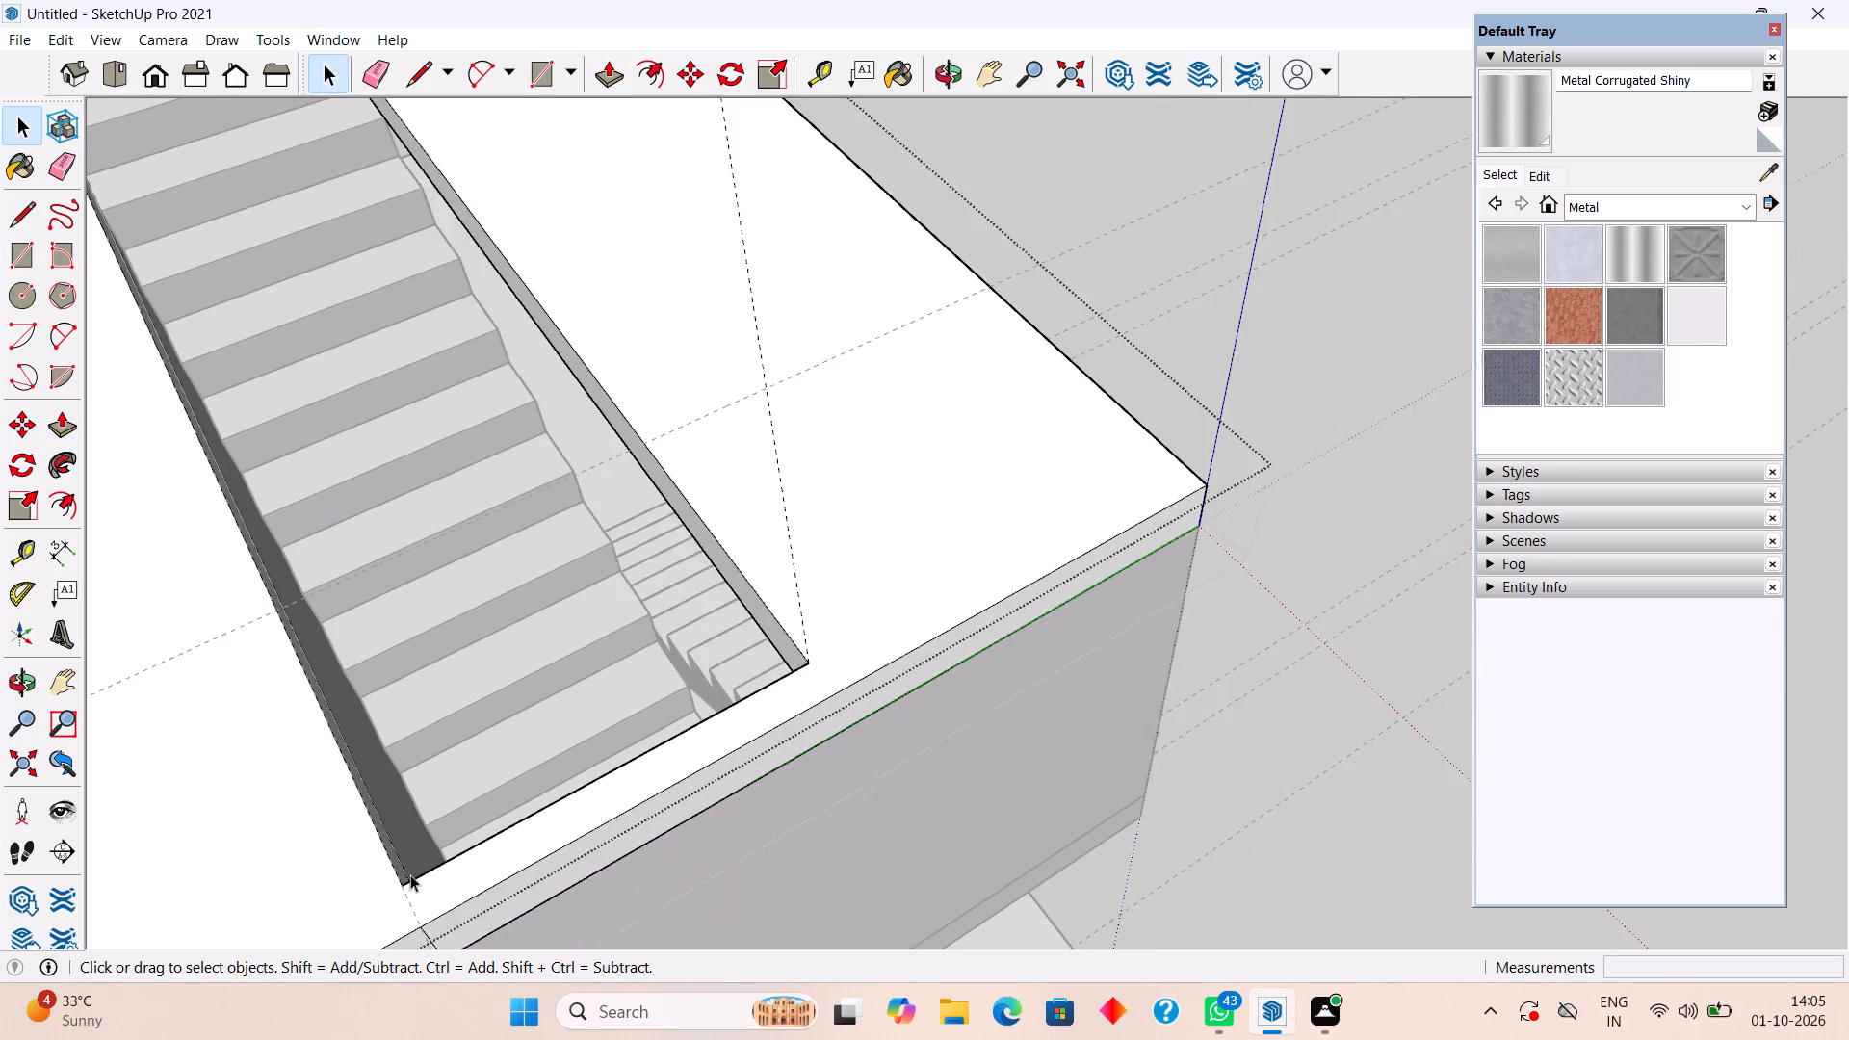
# Finish editing the roof slab and examine the staircase, landing wall and slab opening from all around the house.
pyautogui.scroll(-5, 410, 874)
pyautogui.click(1246, 602)
pyautogui.moveTo(634, 821); pyautogui.dragTo(547, 638, button='middle')
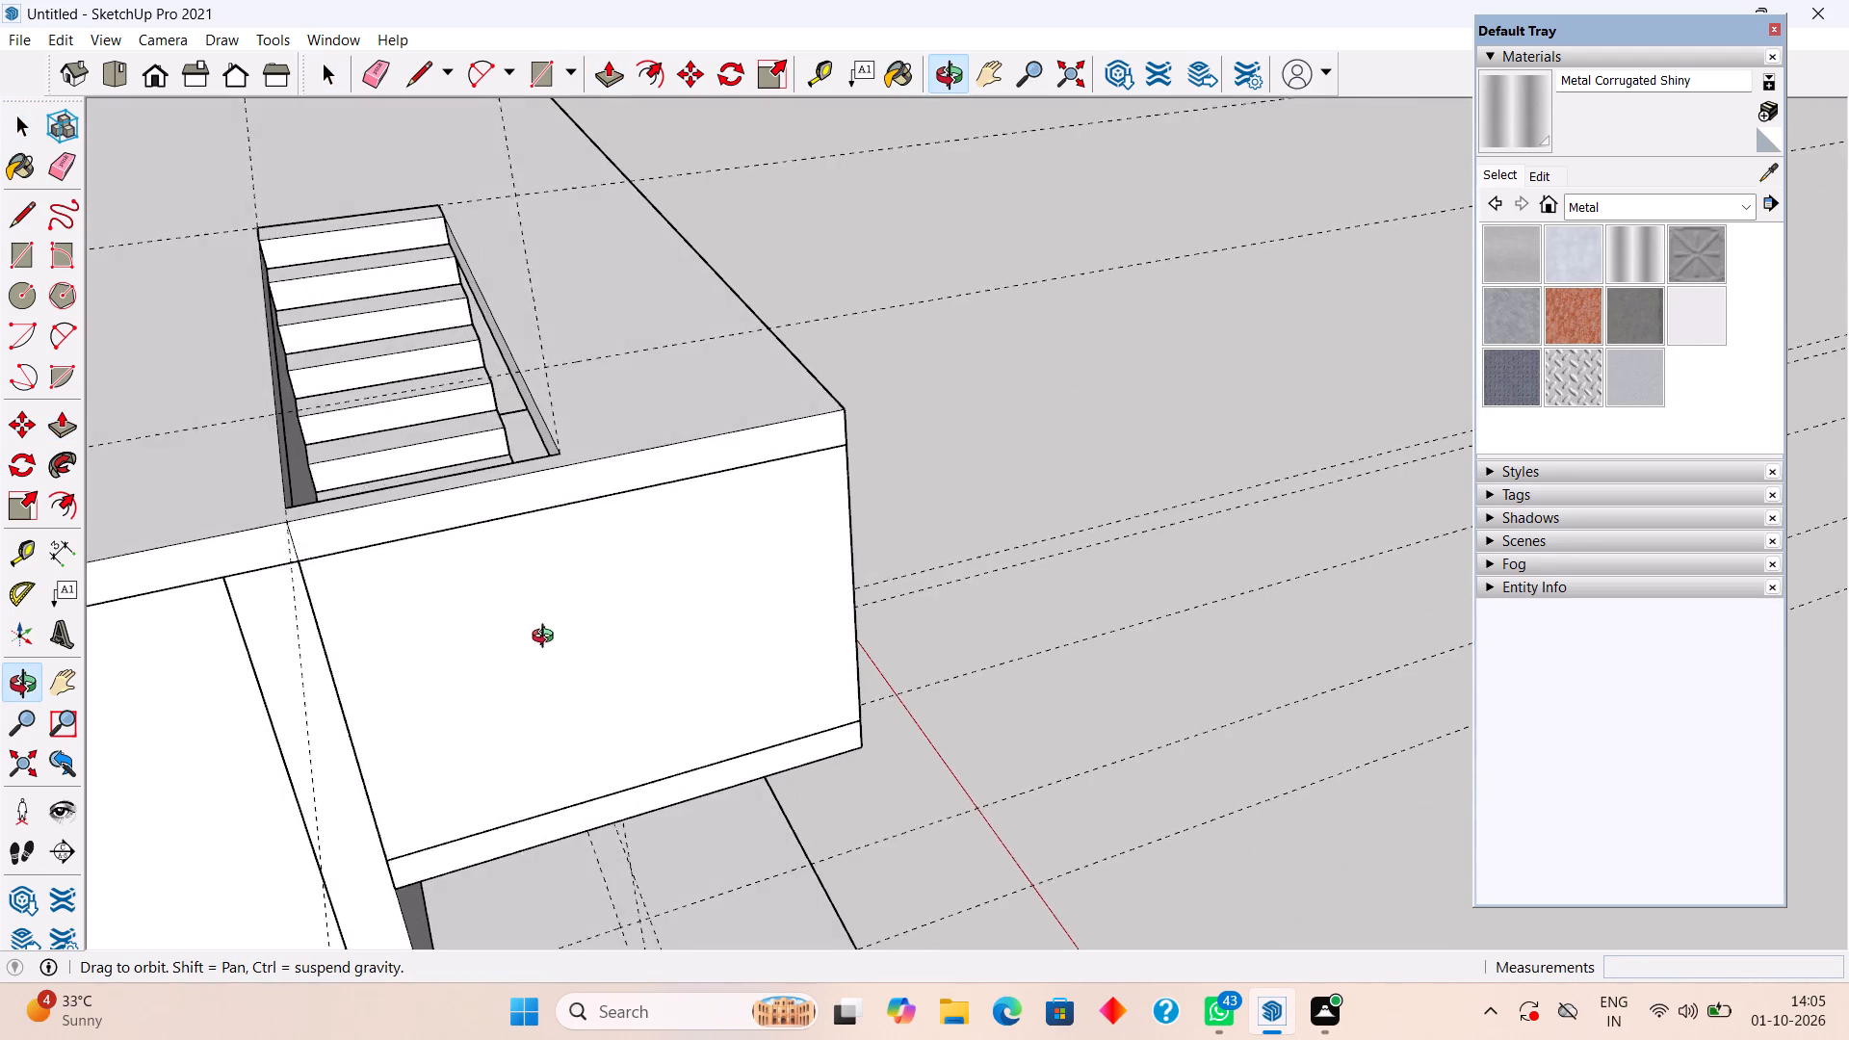
pyautogui.moveTo(547, 638); pyautogui.dragTo(545, 637, button='middle')
pyautogui.moveTo(538, 682); pyautogui.dragTo(417, 418, button='middle')
pyautogui.moveTo(538, 495); pyautogui.dragTo(101, 515, button='middle')
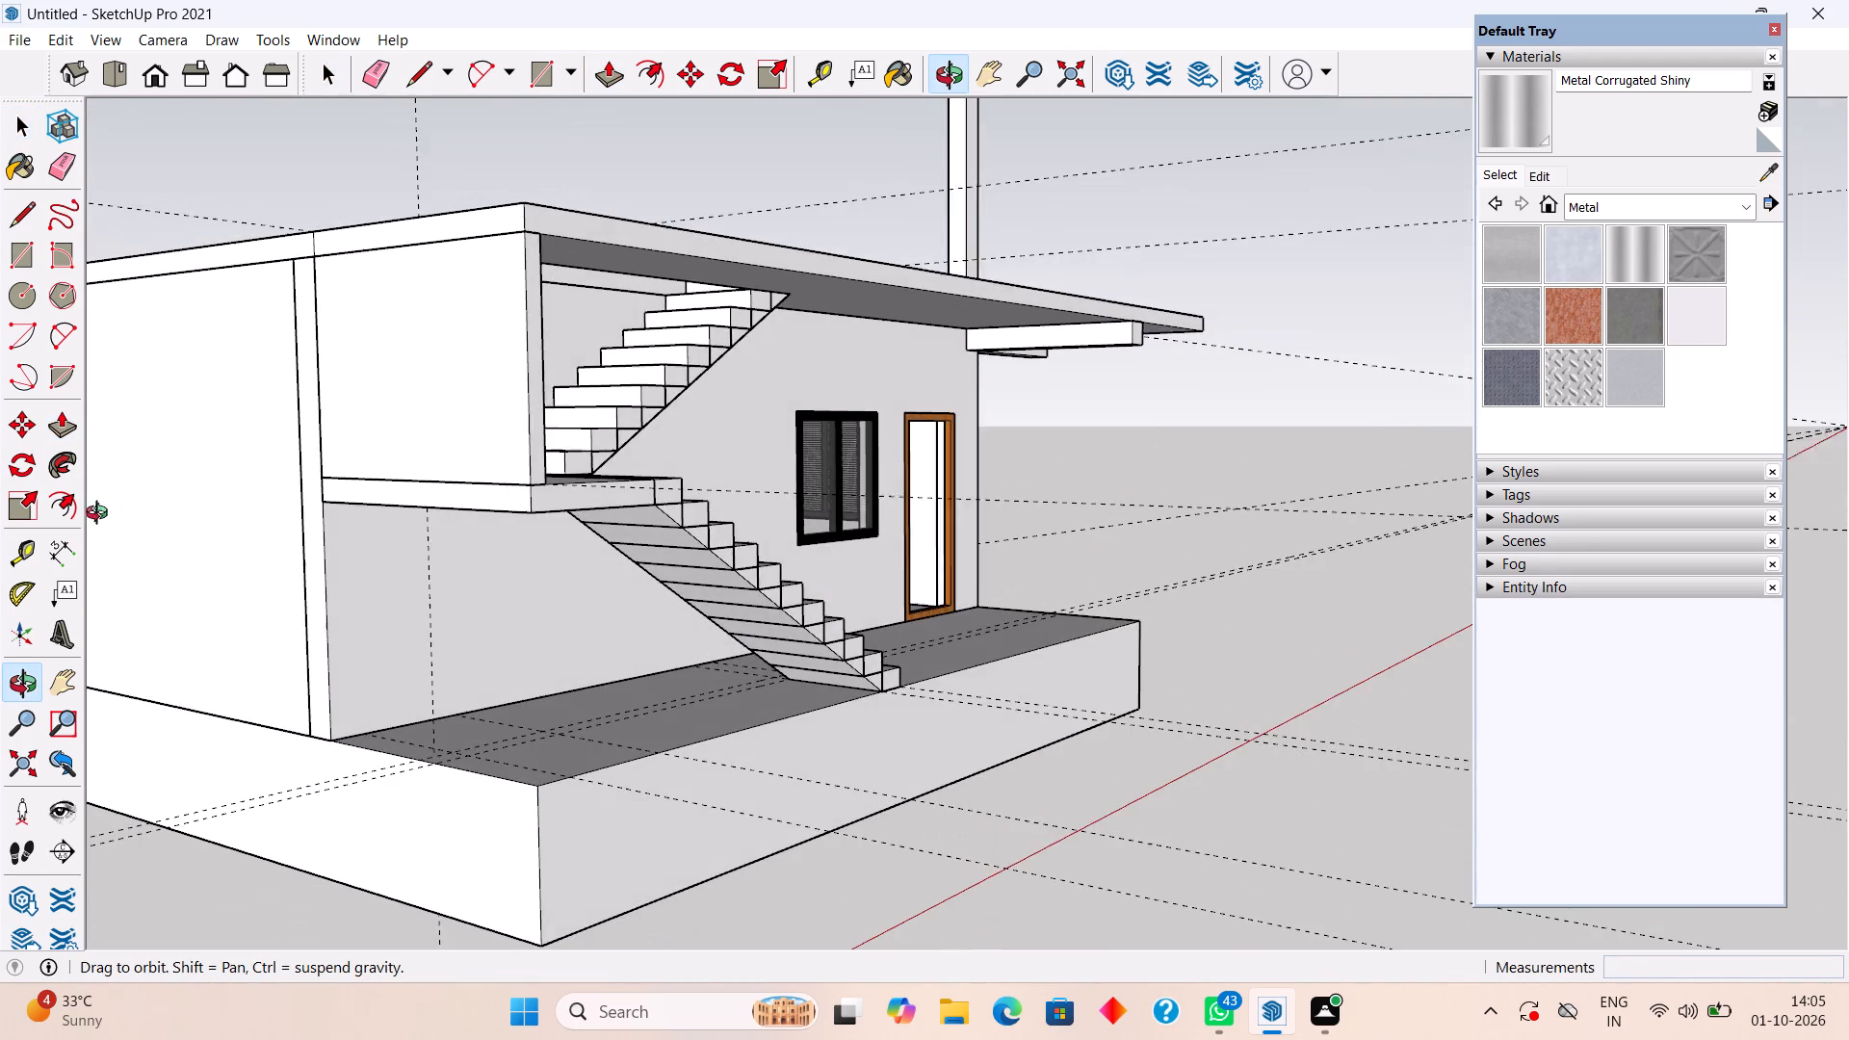
pyautogui.moveTo(101, 515); pyautogui.dragTo(100, 515, button='middle')
pyautogui.moveTo(653, 542); pyautogui.dragTo(233, 530, button='middle')
pyautogui.moveTo(482, 505); pyautogui.dragTo(167, 634, button='middle')
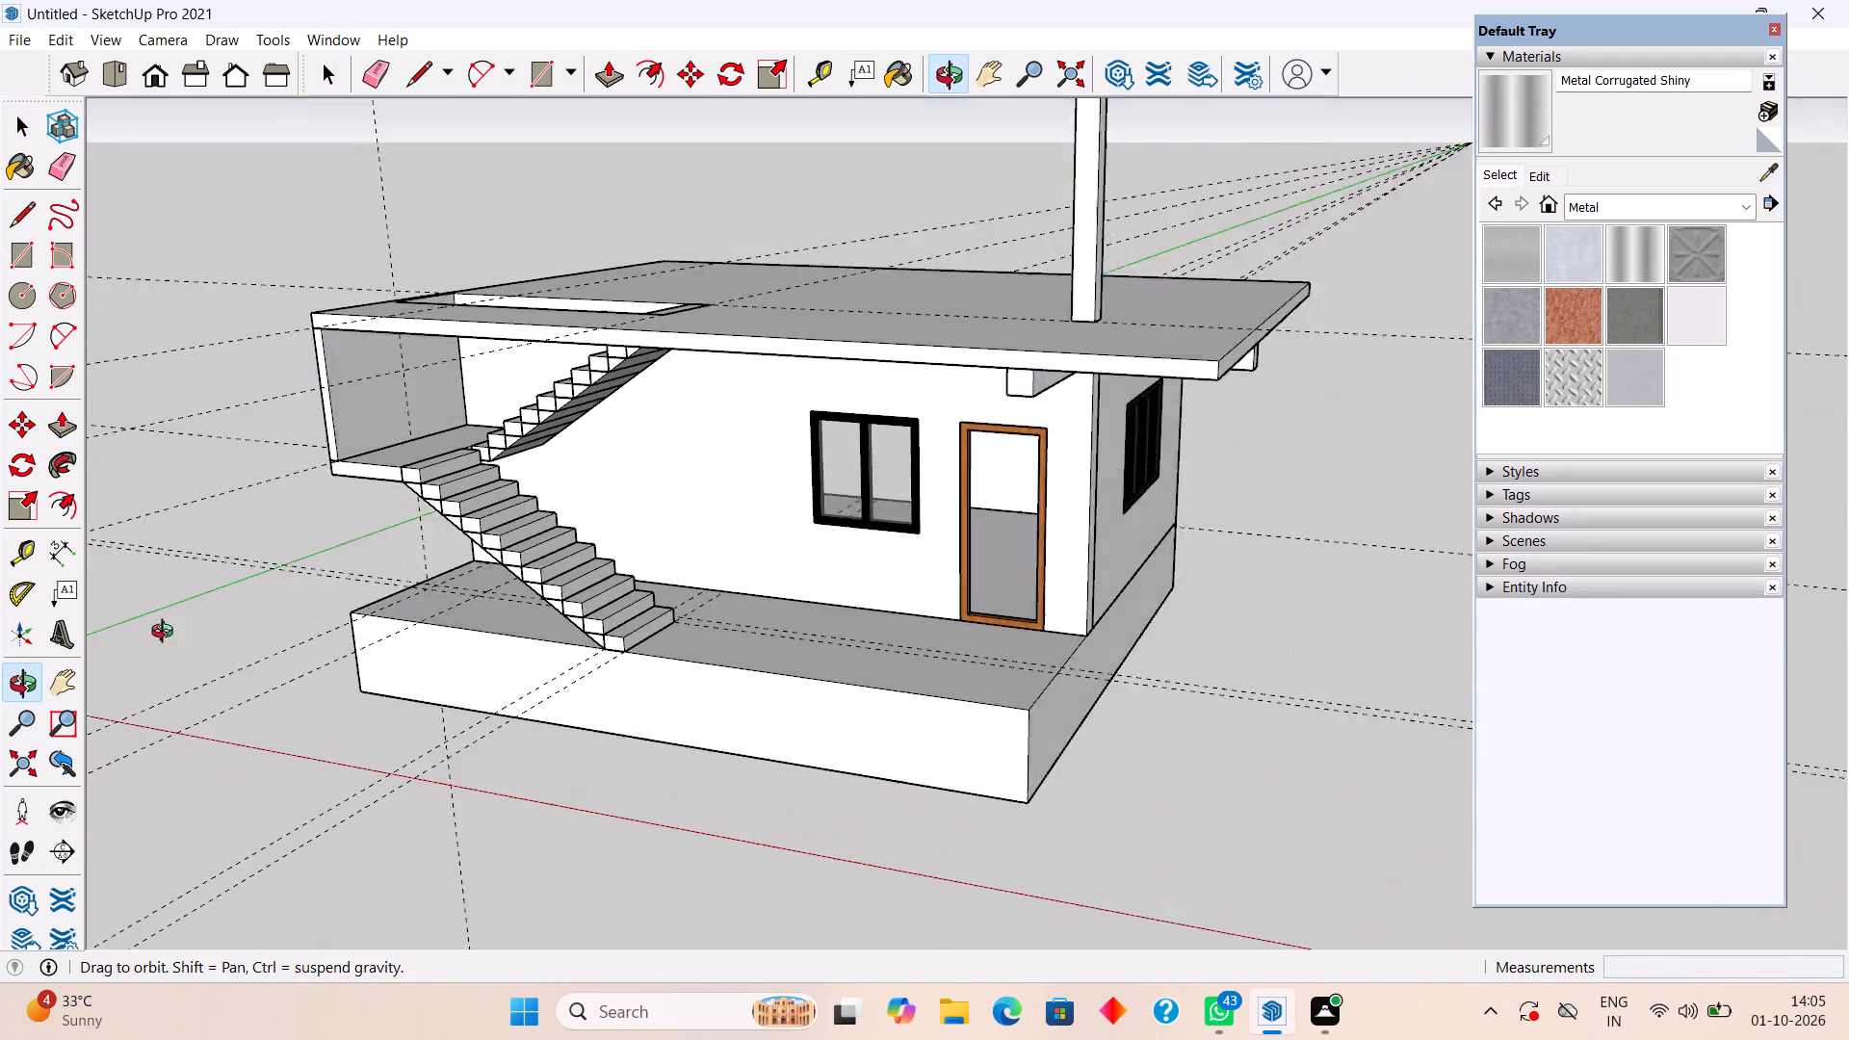
pyautogui.moveTo(167, 634); pyautogui.dragTo(39, 675, button='middle')
pyautogui.moveTo(476, 528); pyautogui.dragTo(236, 557, button='middle')
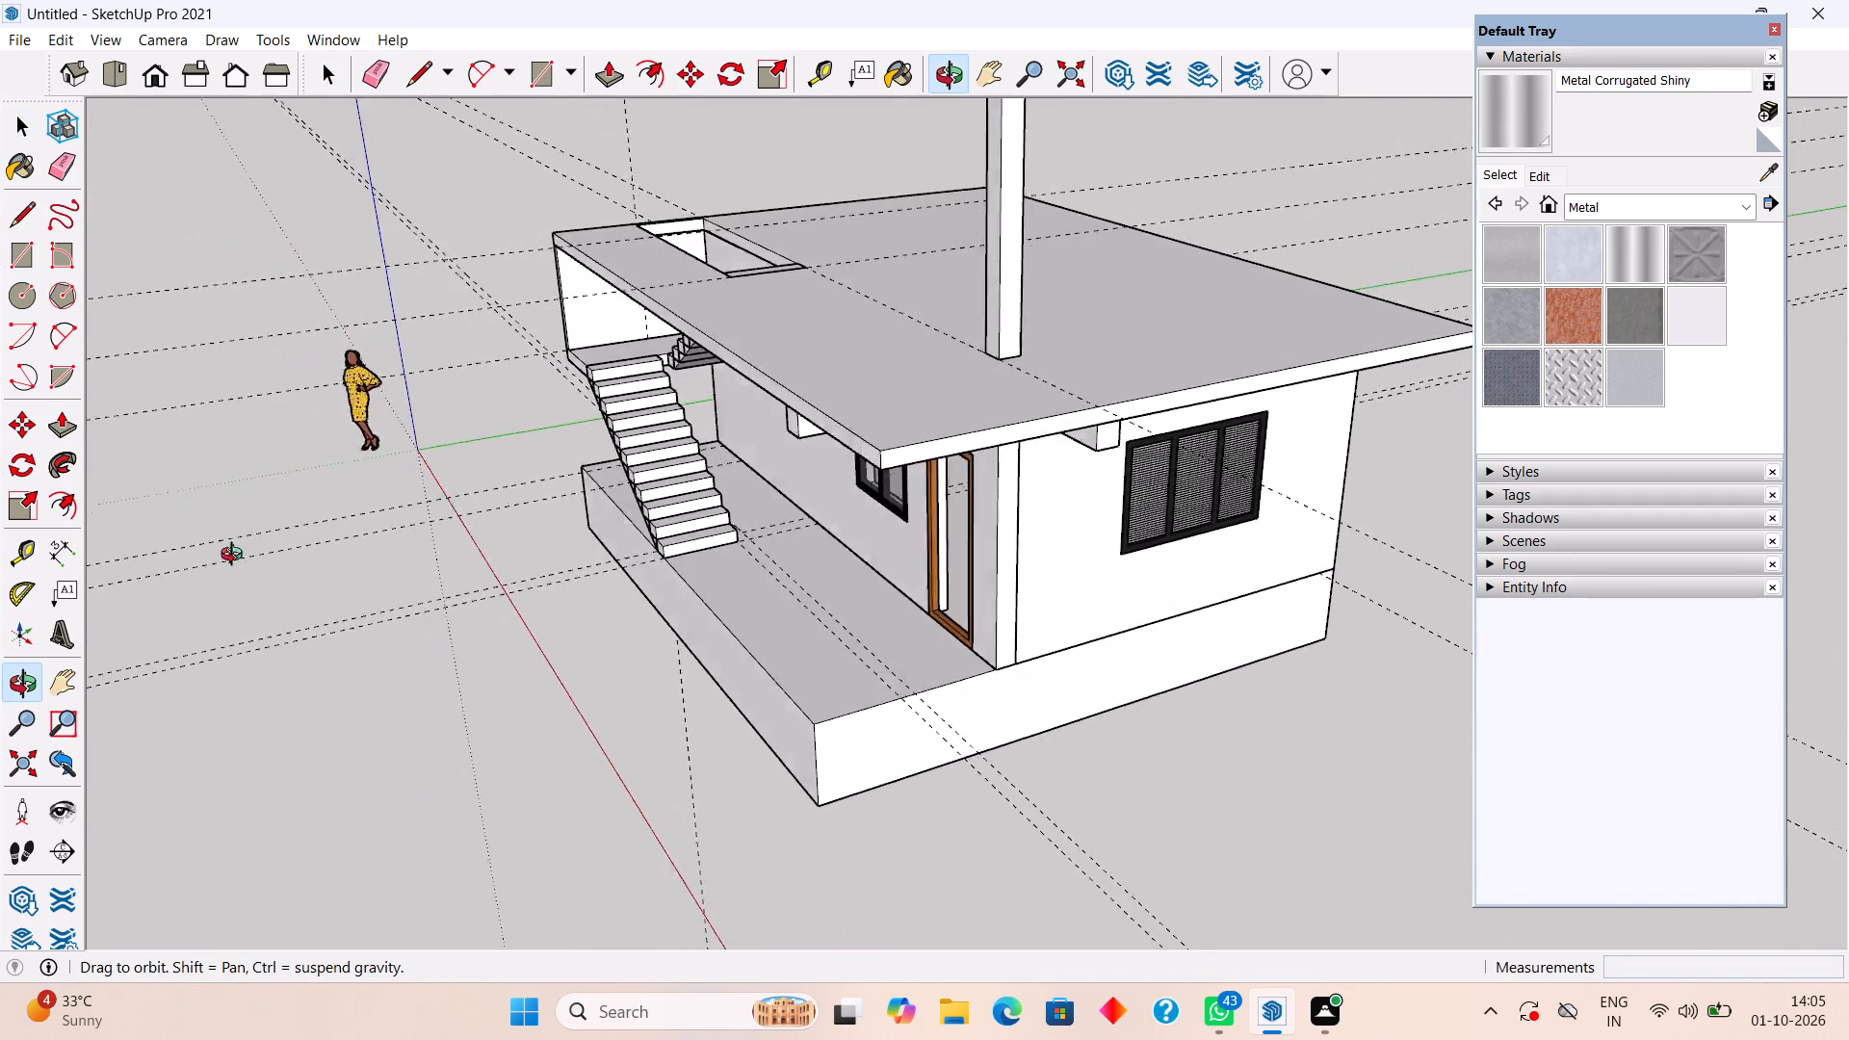
pyautogui.moveTo(236, 557); pyautogui.dragTo(176, 583, button='middle')
pyautogui.click(617, 774)
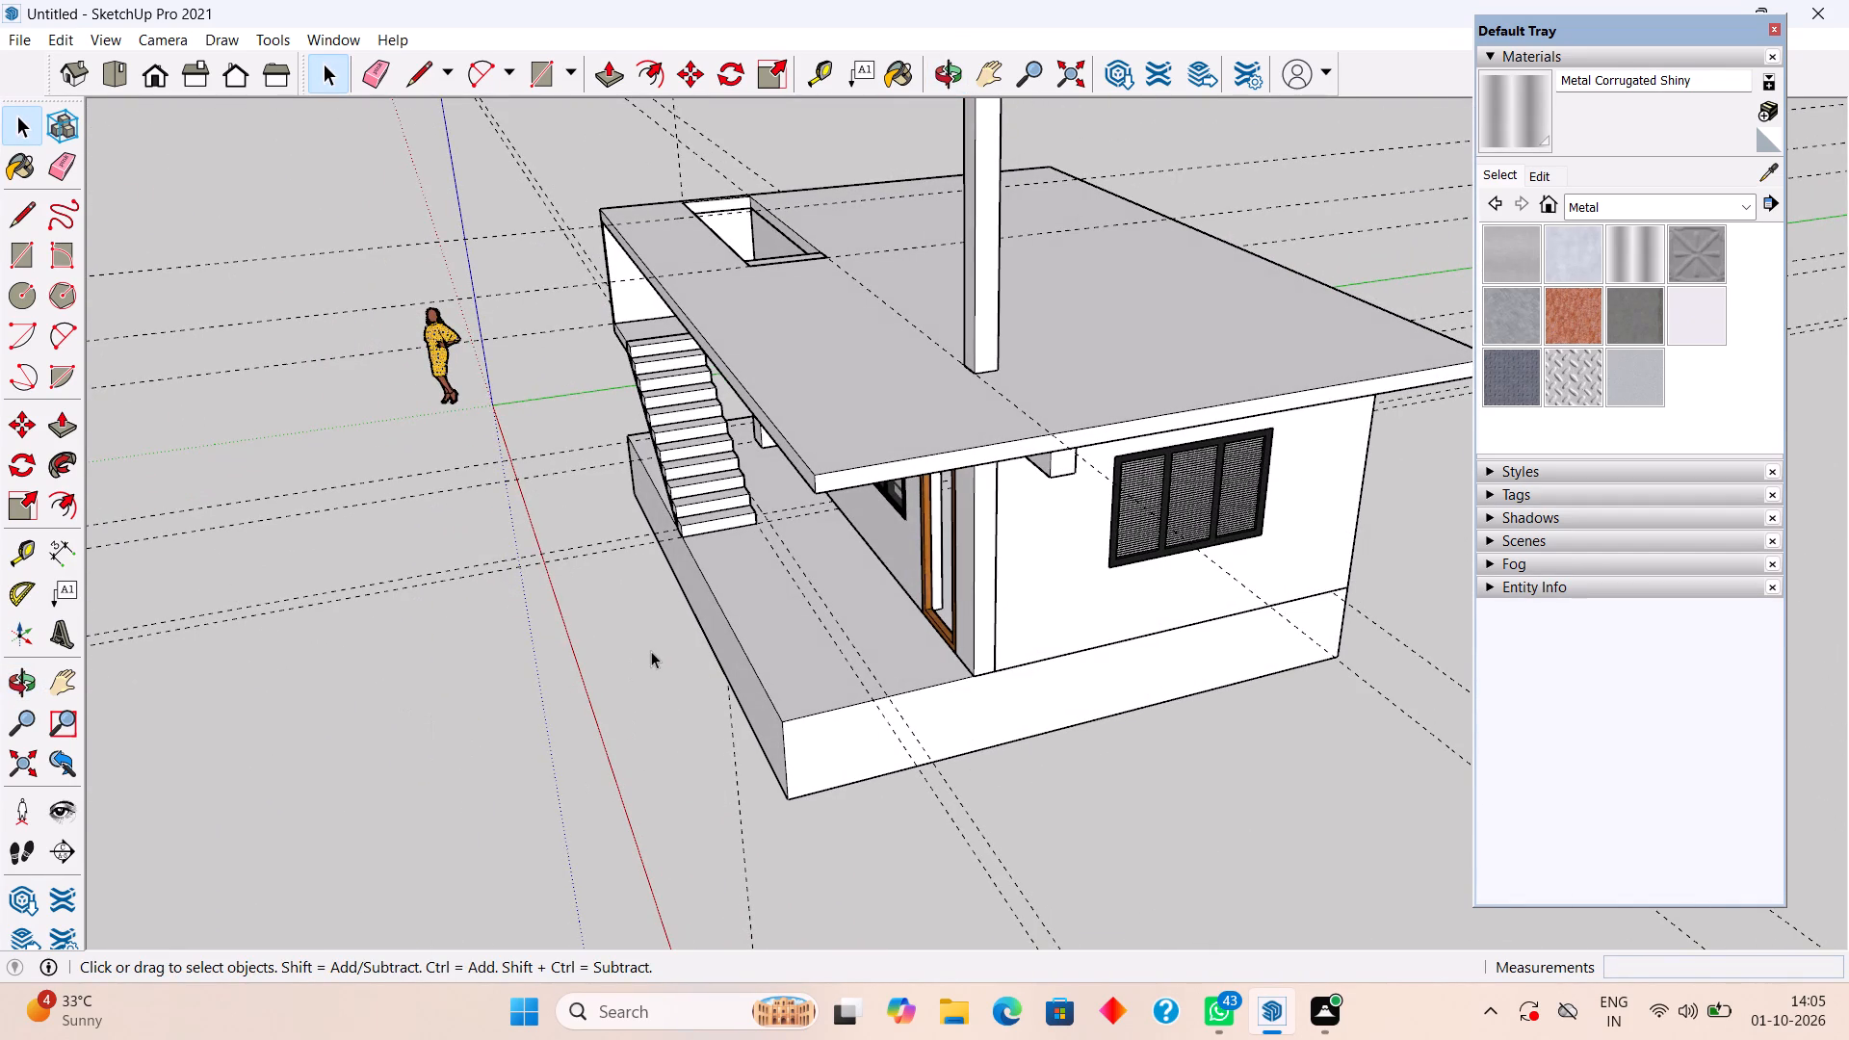
pyautogui.click(651, 651)
pyautogui.scroll(-4, 652, 648)
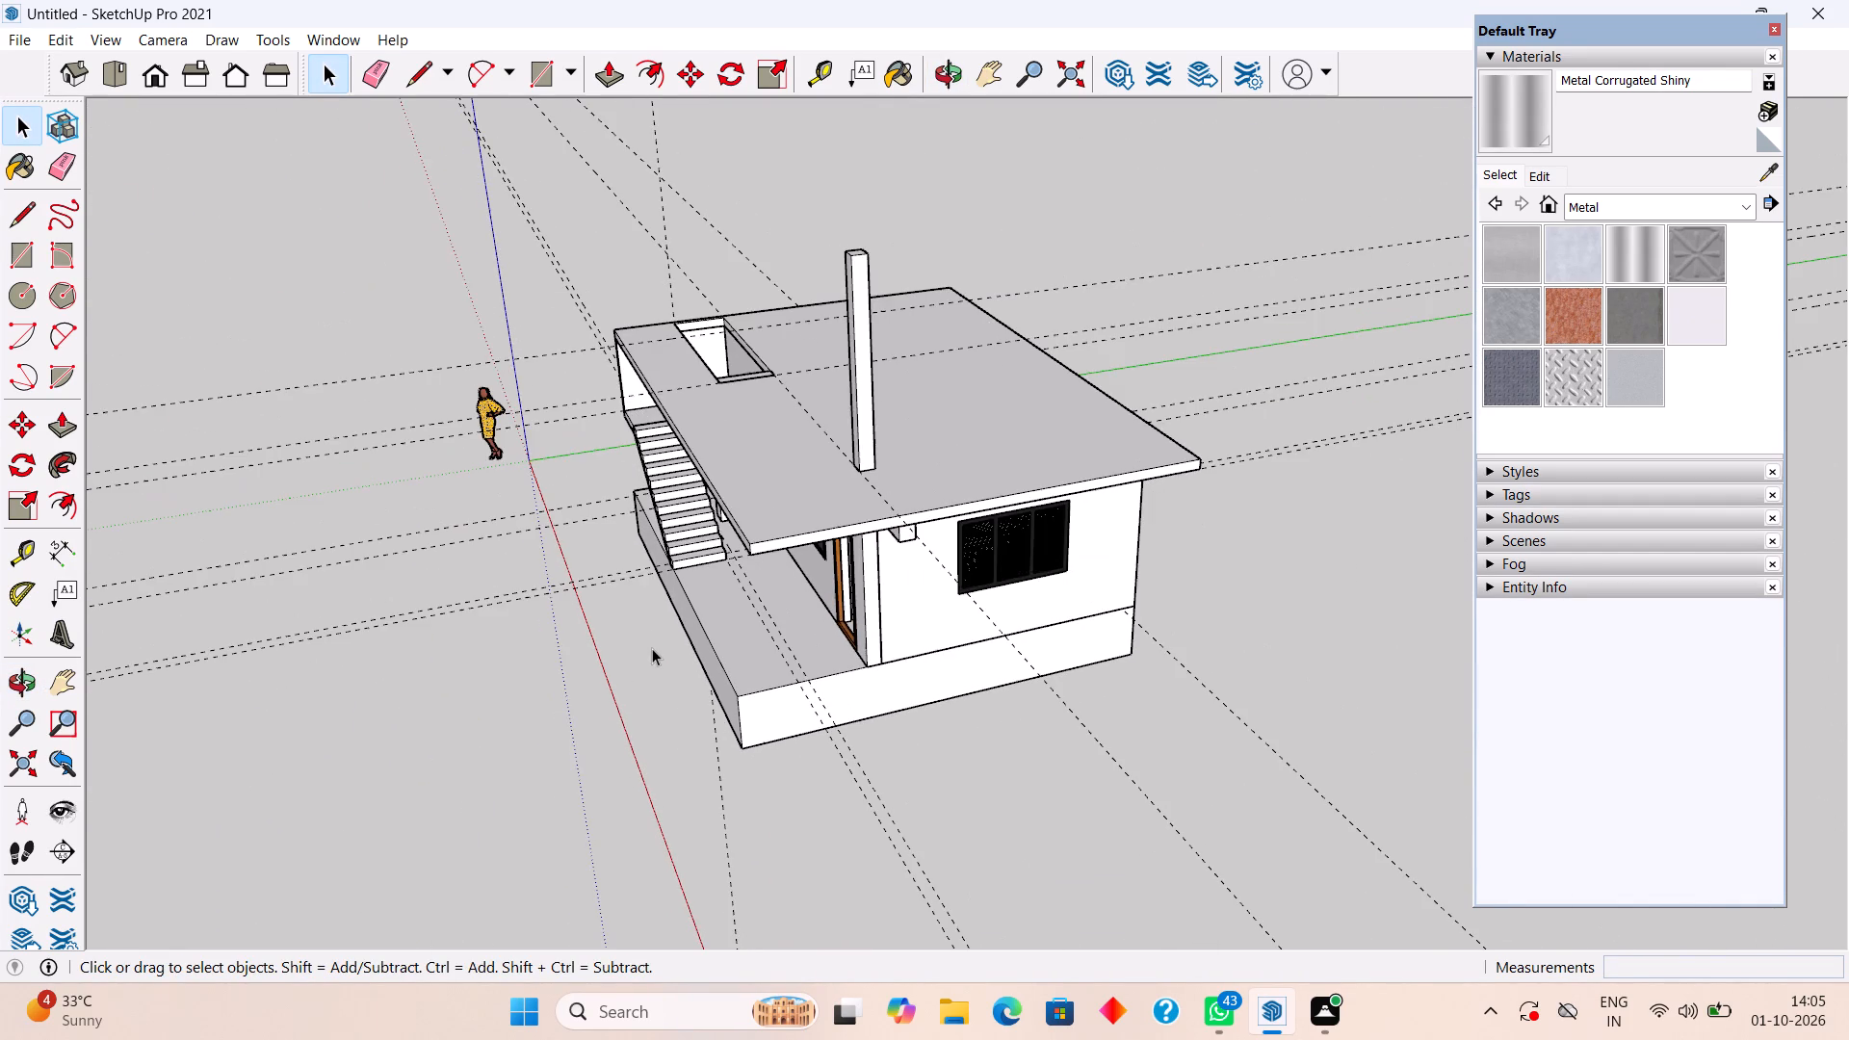
pyautogui.moveTo(652, 648); pyautogui.dragTo(829, 445, button='middle')
pyautogui.moveTo(659, 474); pyautogui.dragTo(783, 413, button='middle')
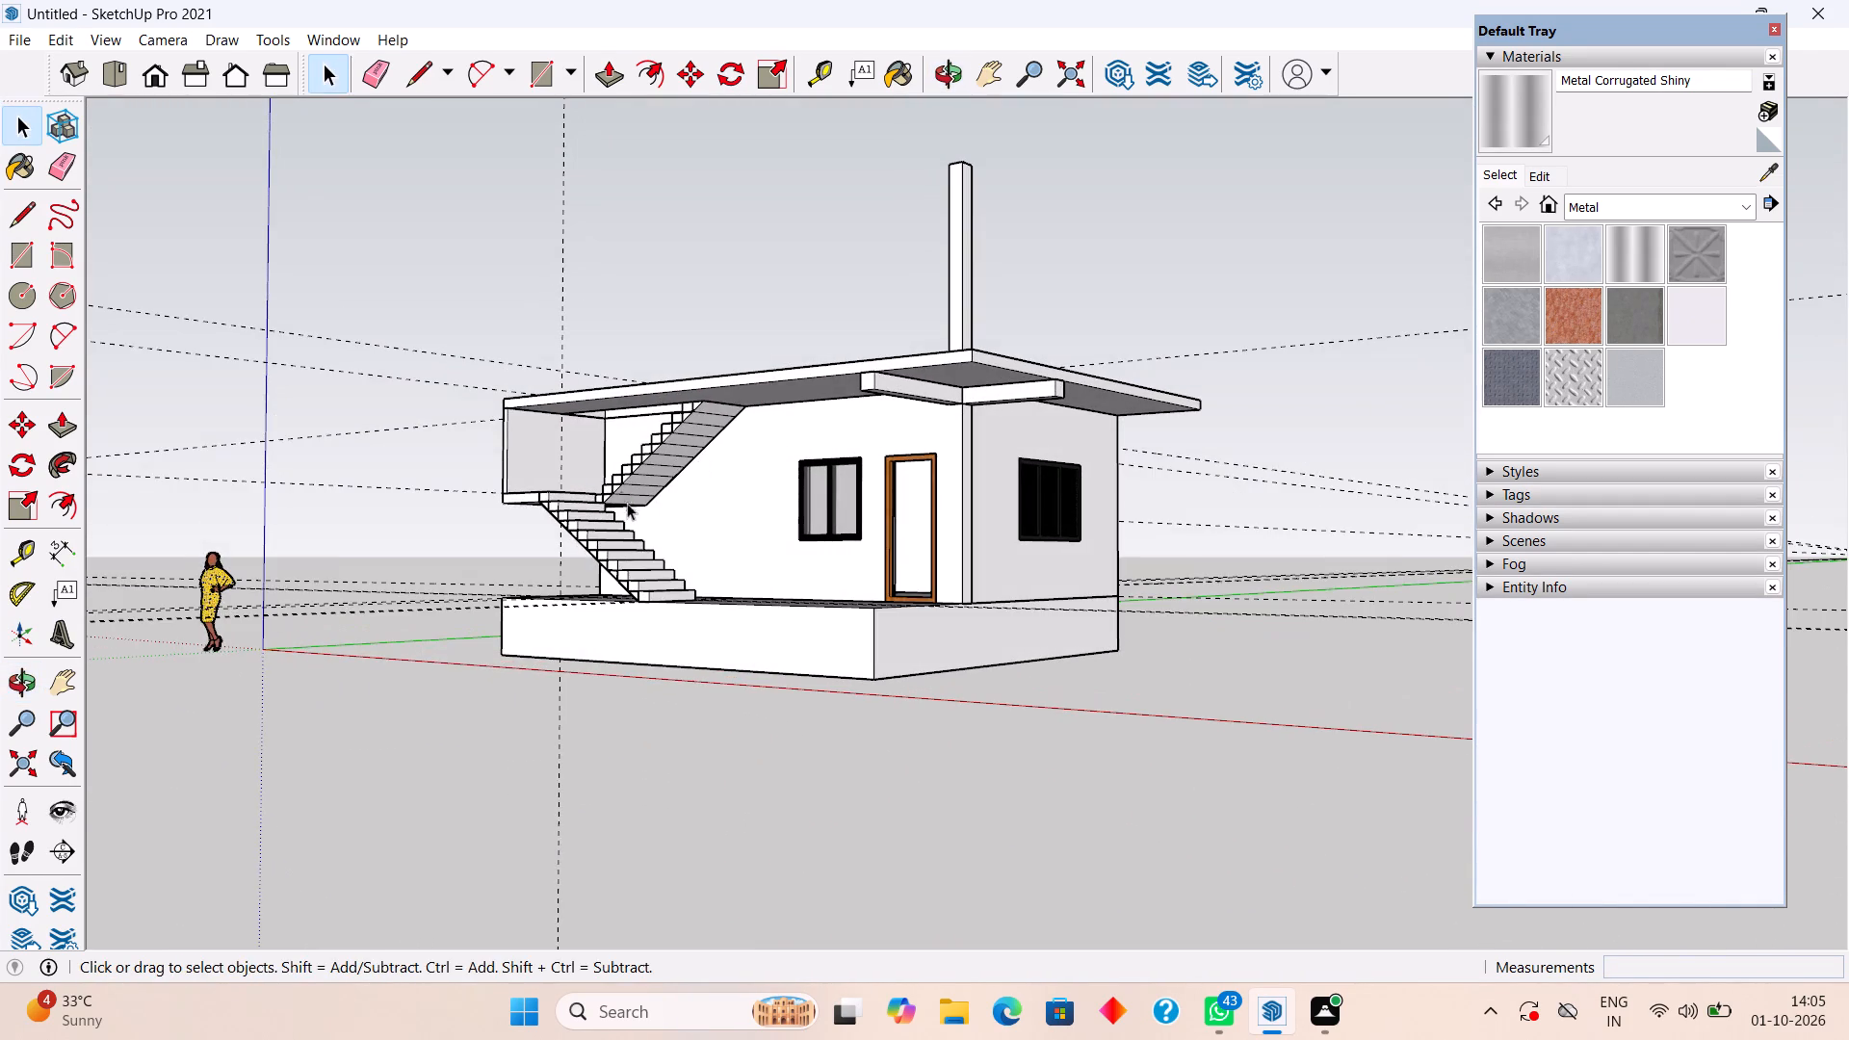
pyautogui.moveTo(626, 507); pyautogui.dragTo(602, 413, button='middle')
pyautogui.scroll(11, 614, 521)
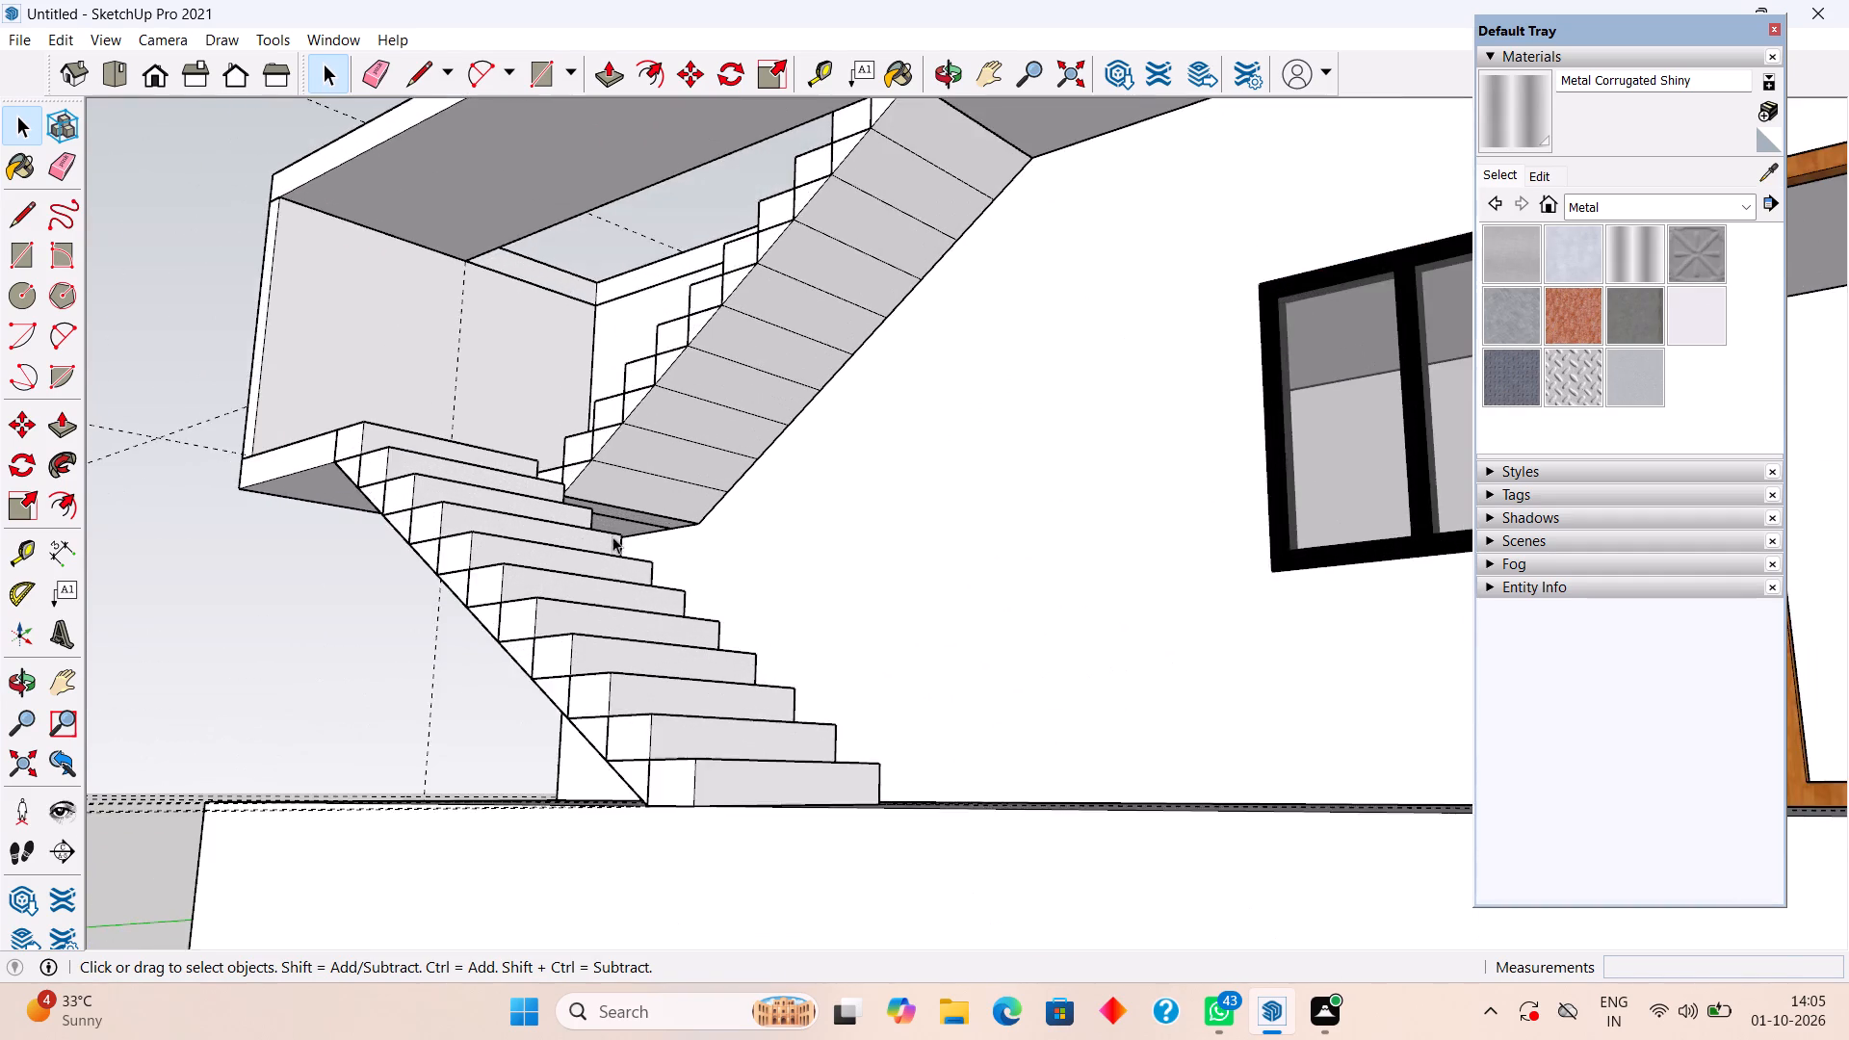
pyautogui.moveTo(610, 537); pyautogui.dragTo(375, 694, button='middle')
pyautogui.moveTo(519, 652); pyautogui.dragTo(587, 709, button='middle')
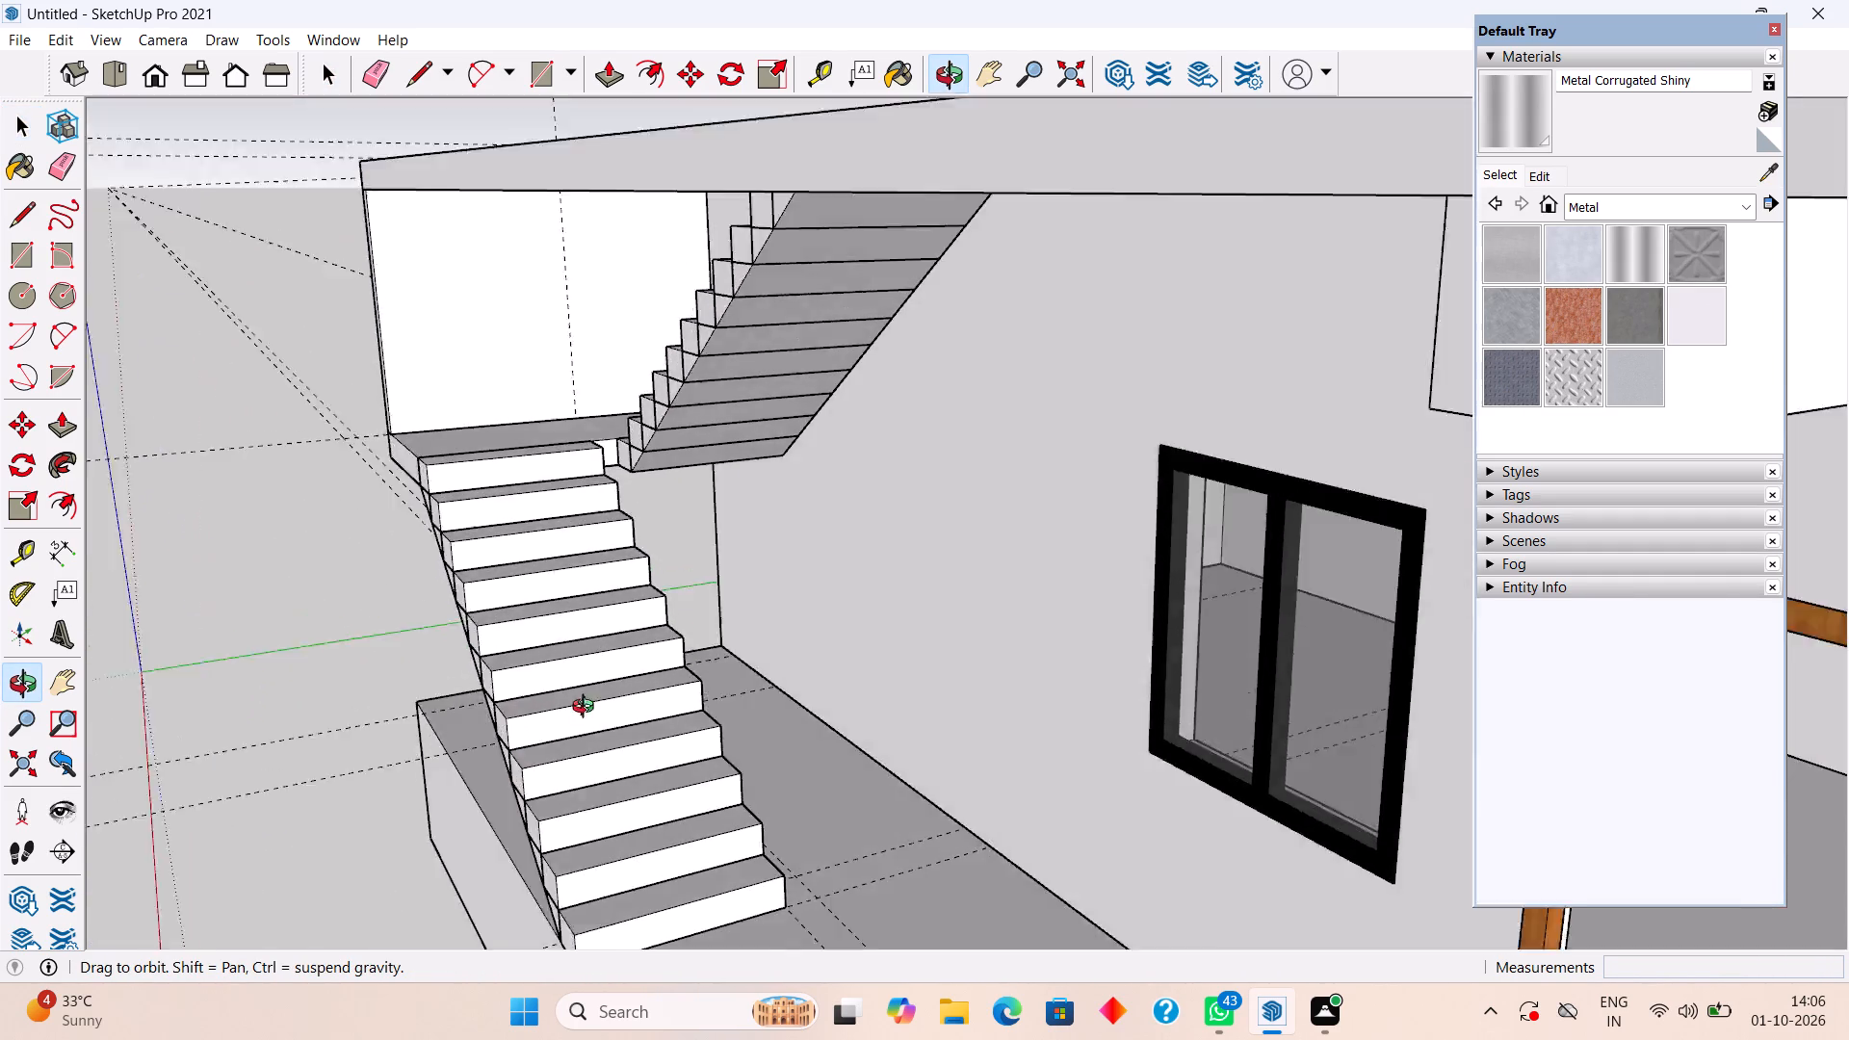
pyautogui.moveTo(587, 709); pyautogui.dragTo(629, 746, button='middle')
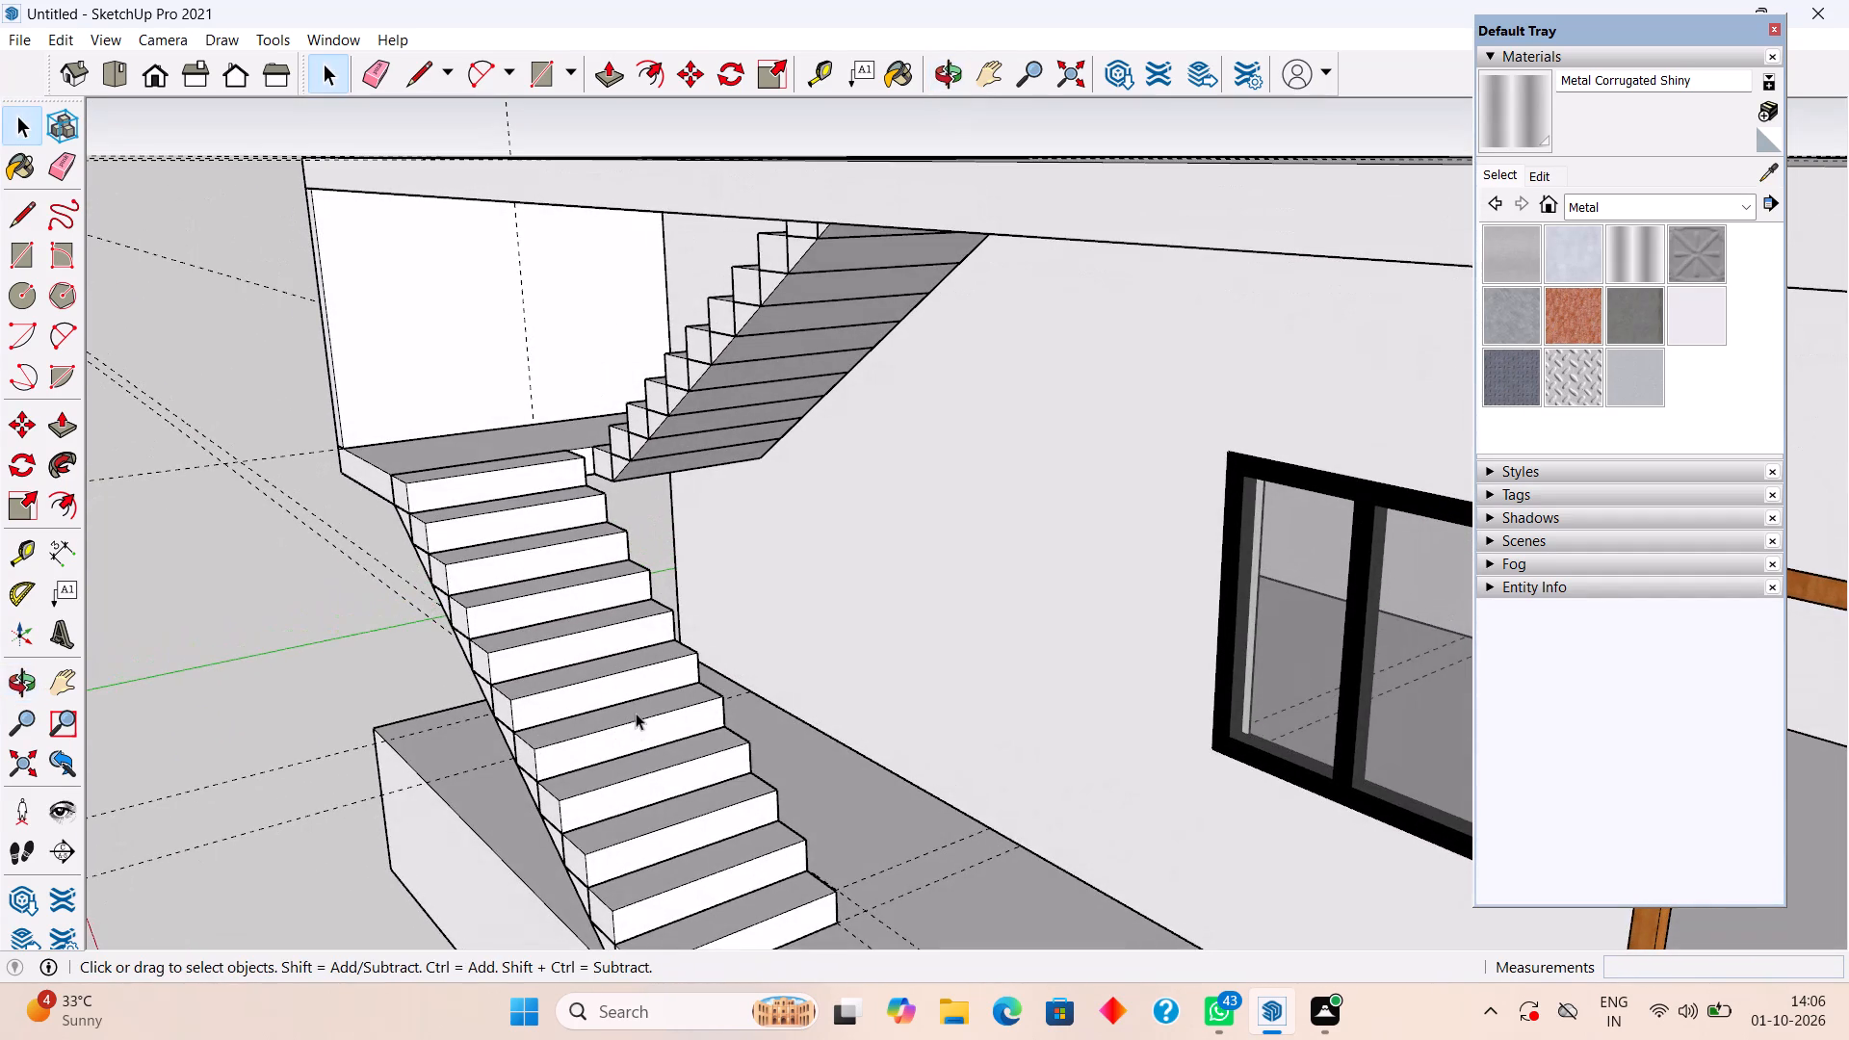
pyautogui.scroll(-4, 632, 699)
# Isolate the staircase group by inverting the selection and hiding everything else in the model.
pyautogui.click(605, 627)
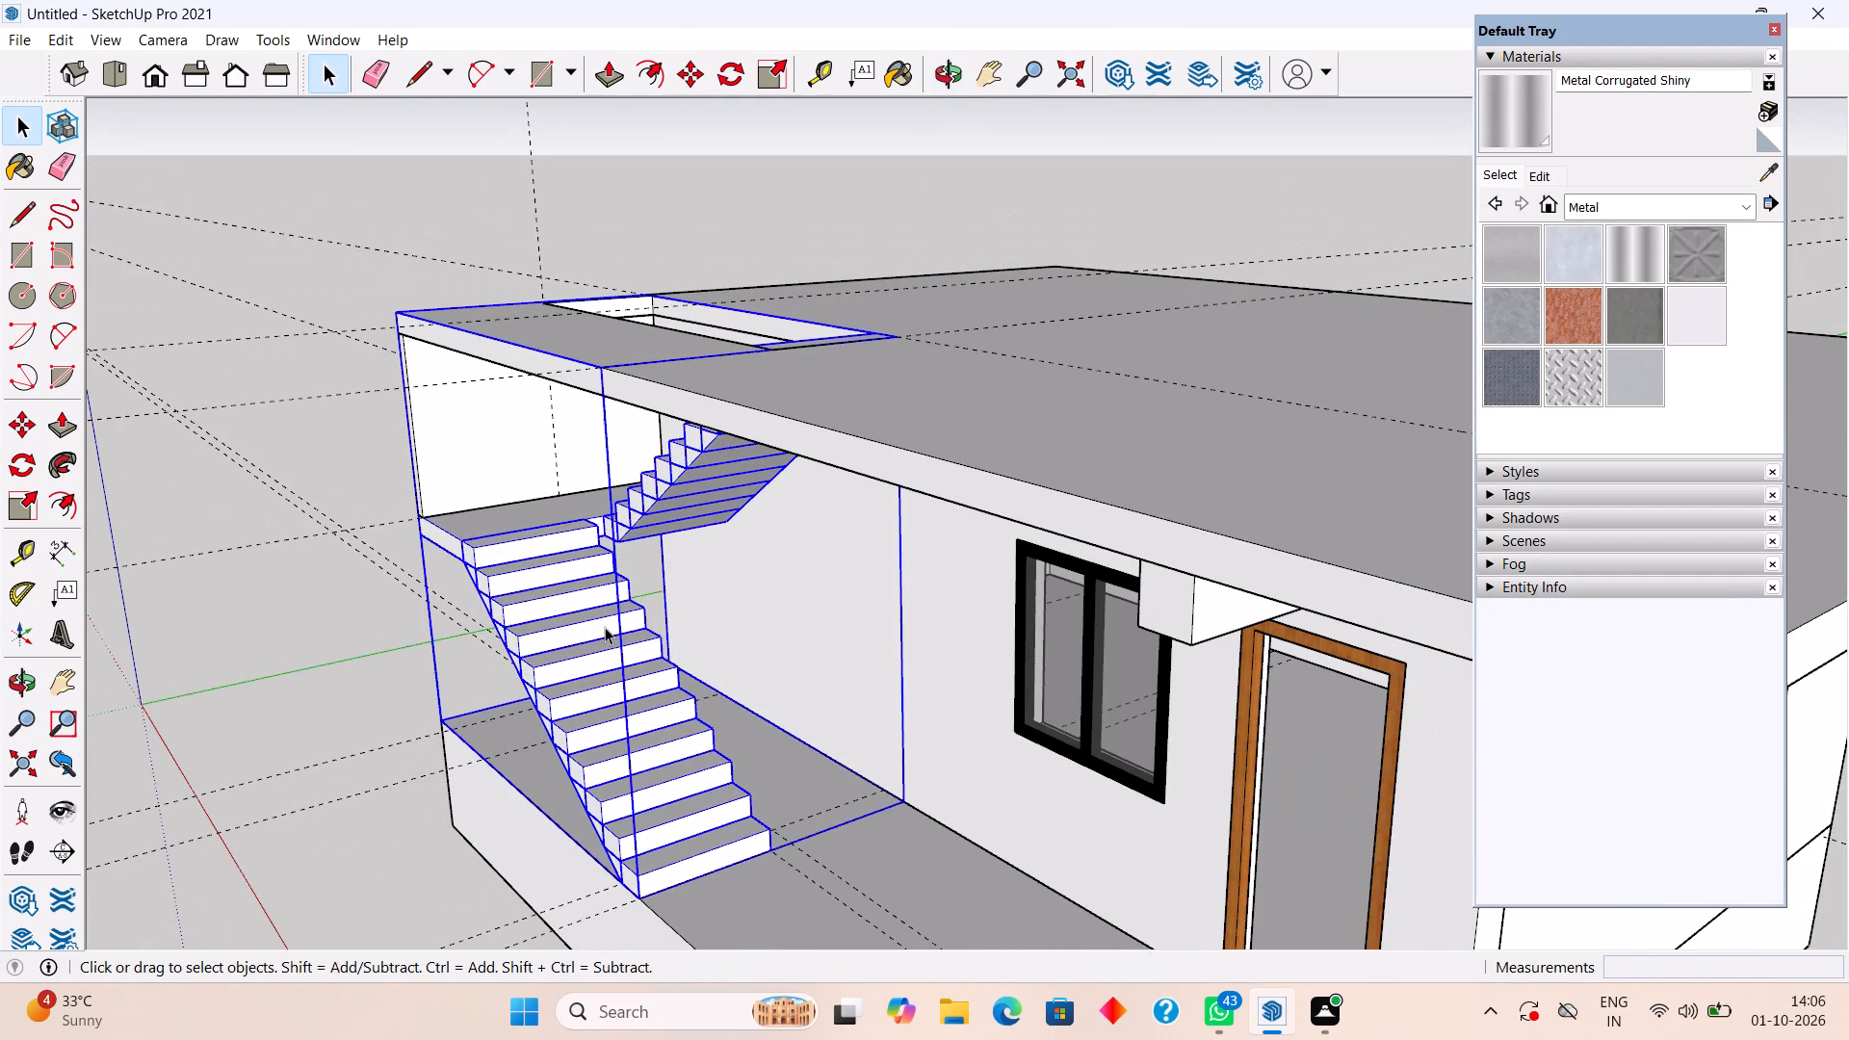
pyautogui.rightClick(605, 627)
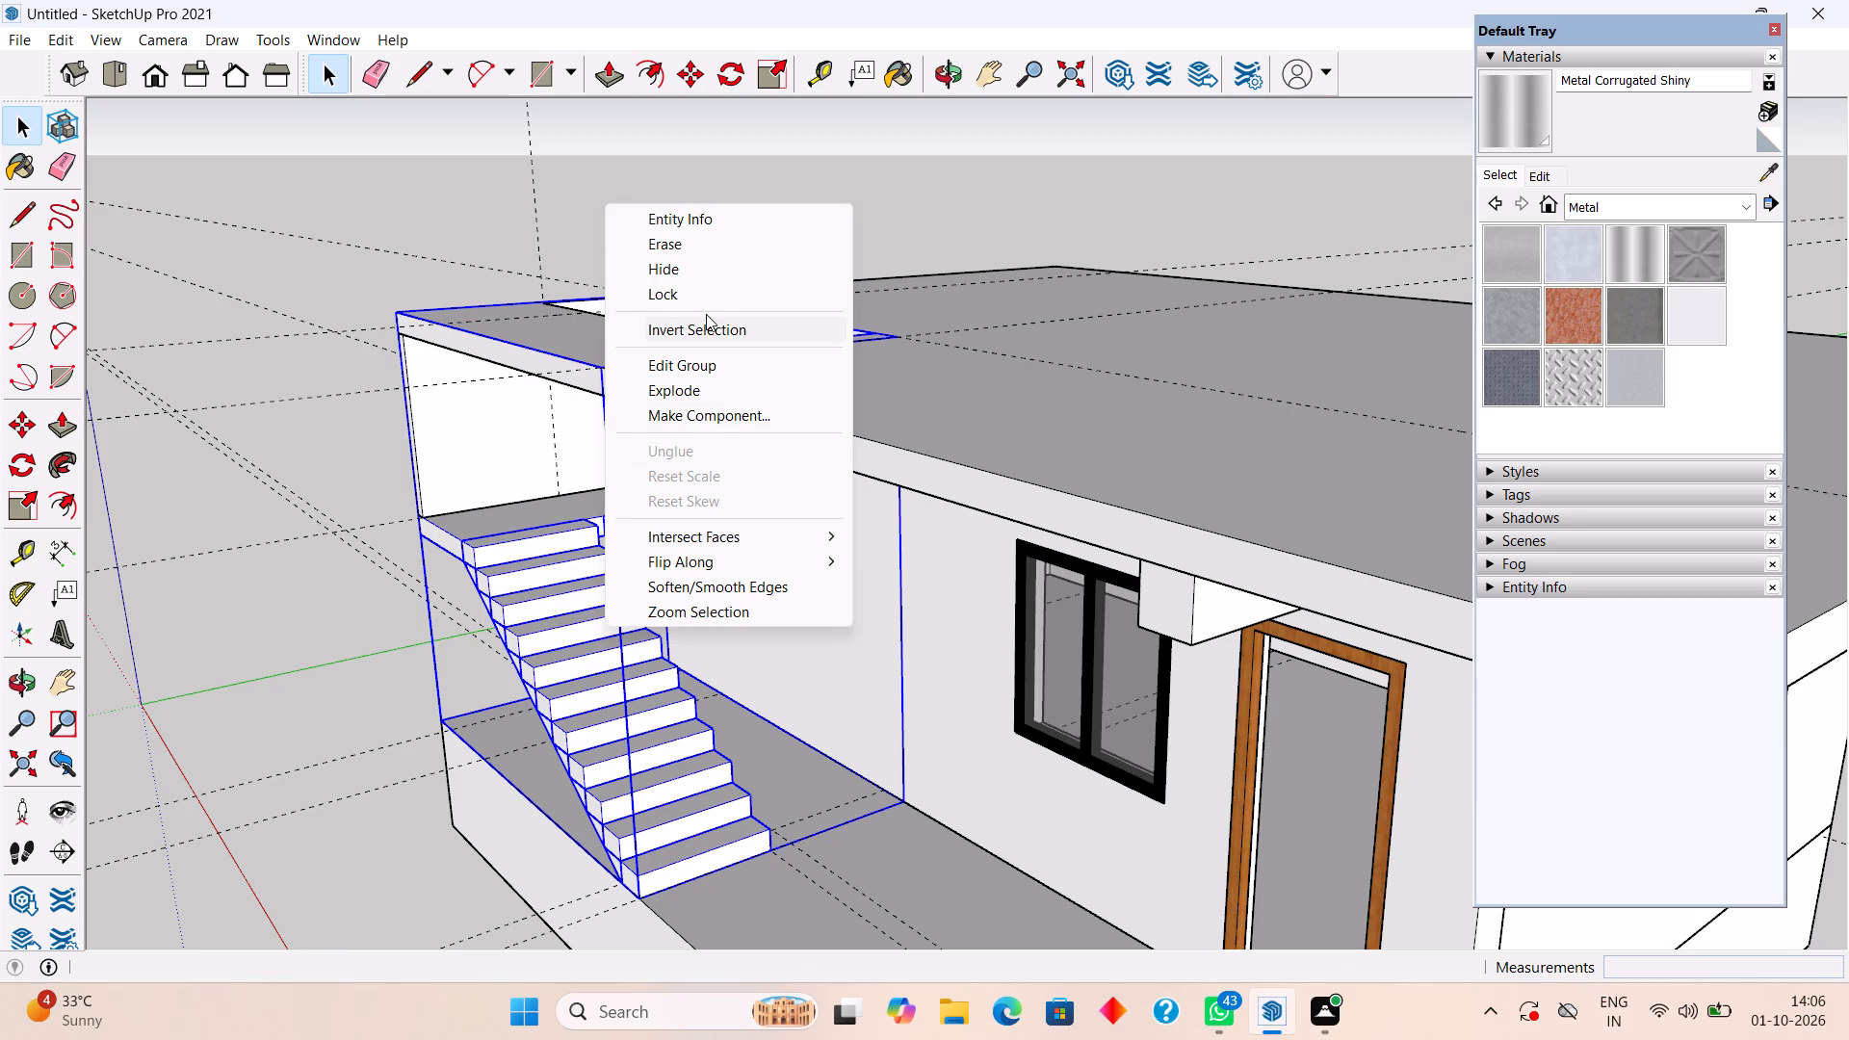
pyautogui.click(708, 335)
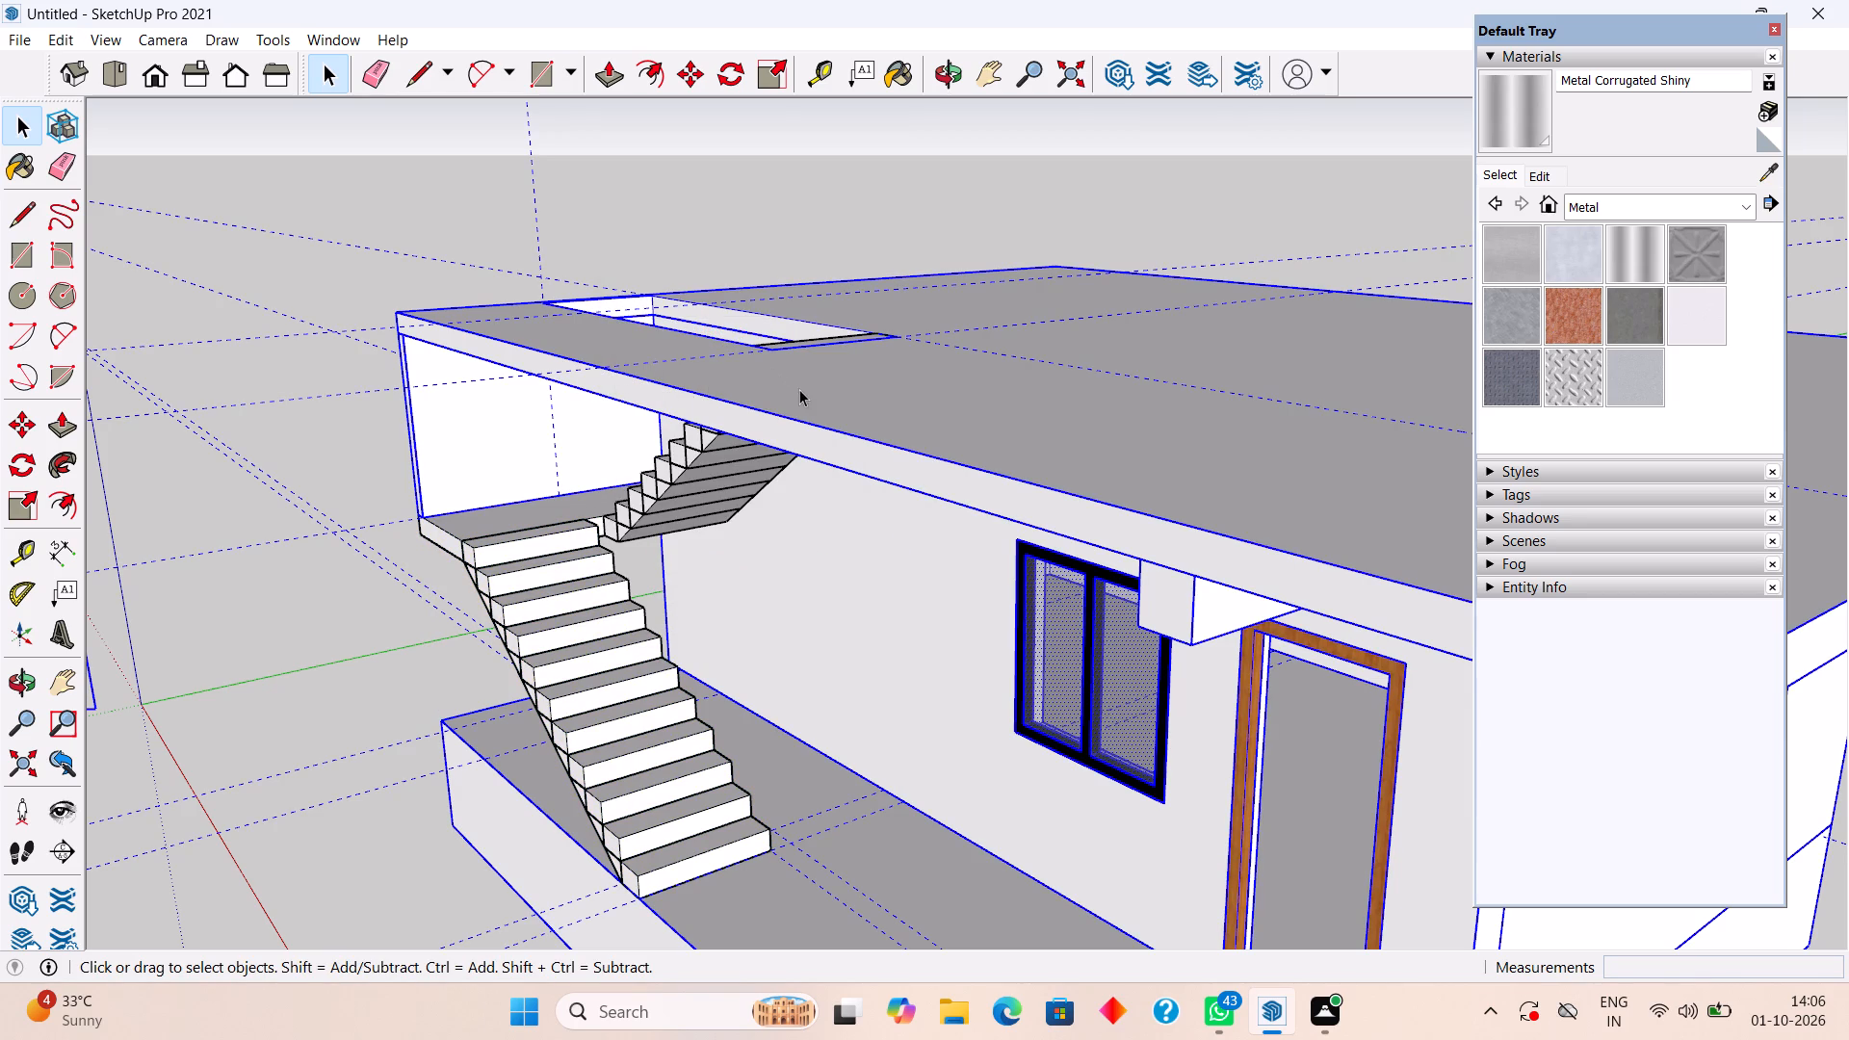
pyautogui.rightClick(799, 389)
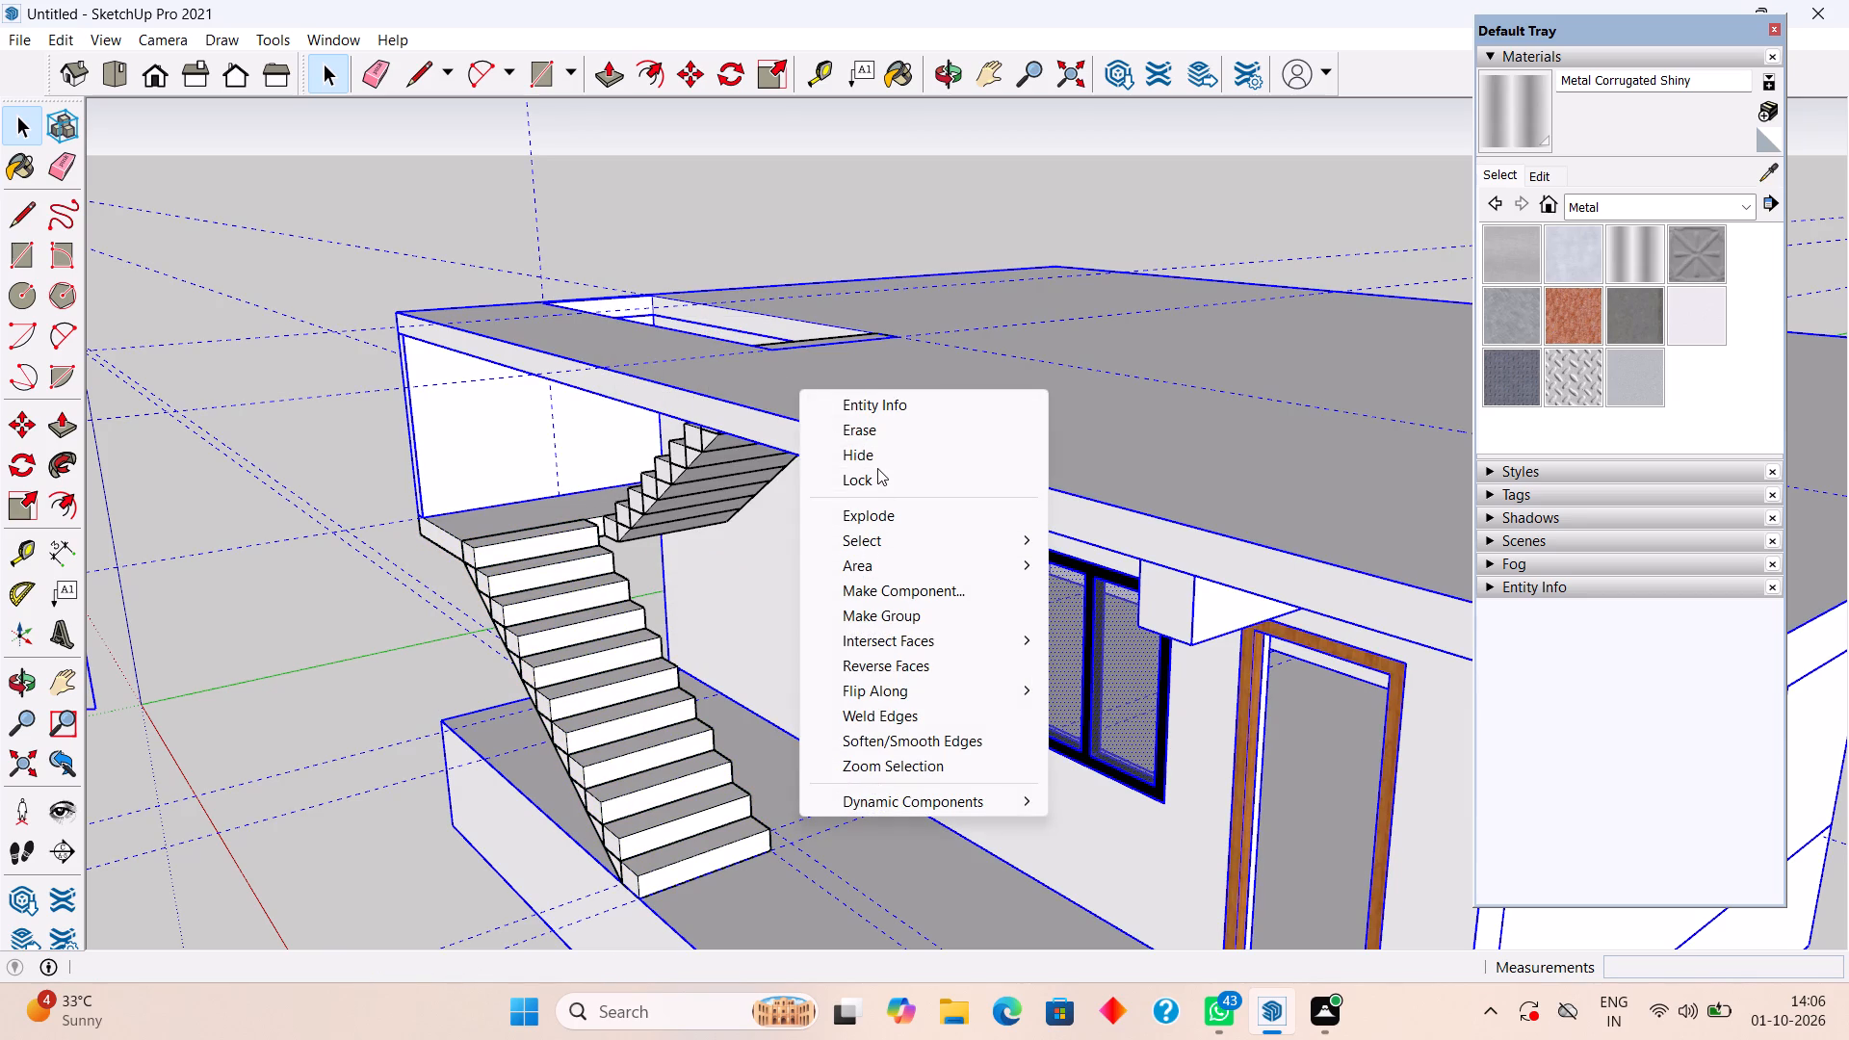
pyautogui.click(879, 458)
# Draw a circle of 1" radius on the lowest tread of the lower flight, near its inner side edge.
pyautogui.moveTo(559, 564); pyautogui.dragTo(528, 607, button='middle')
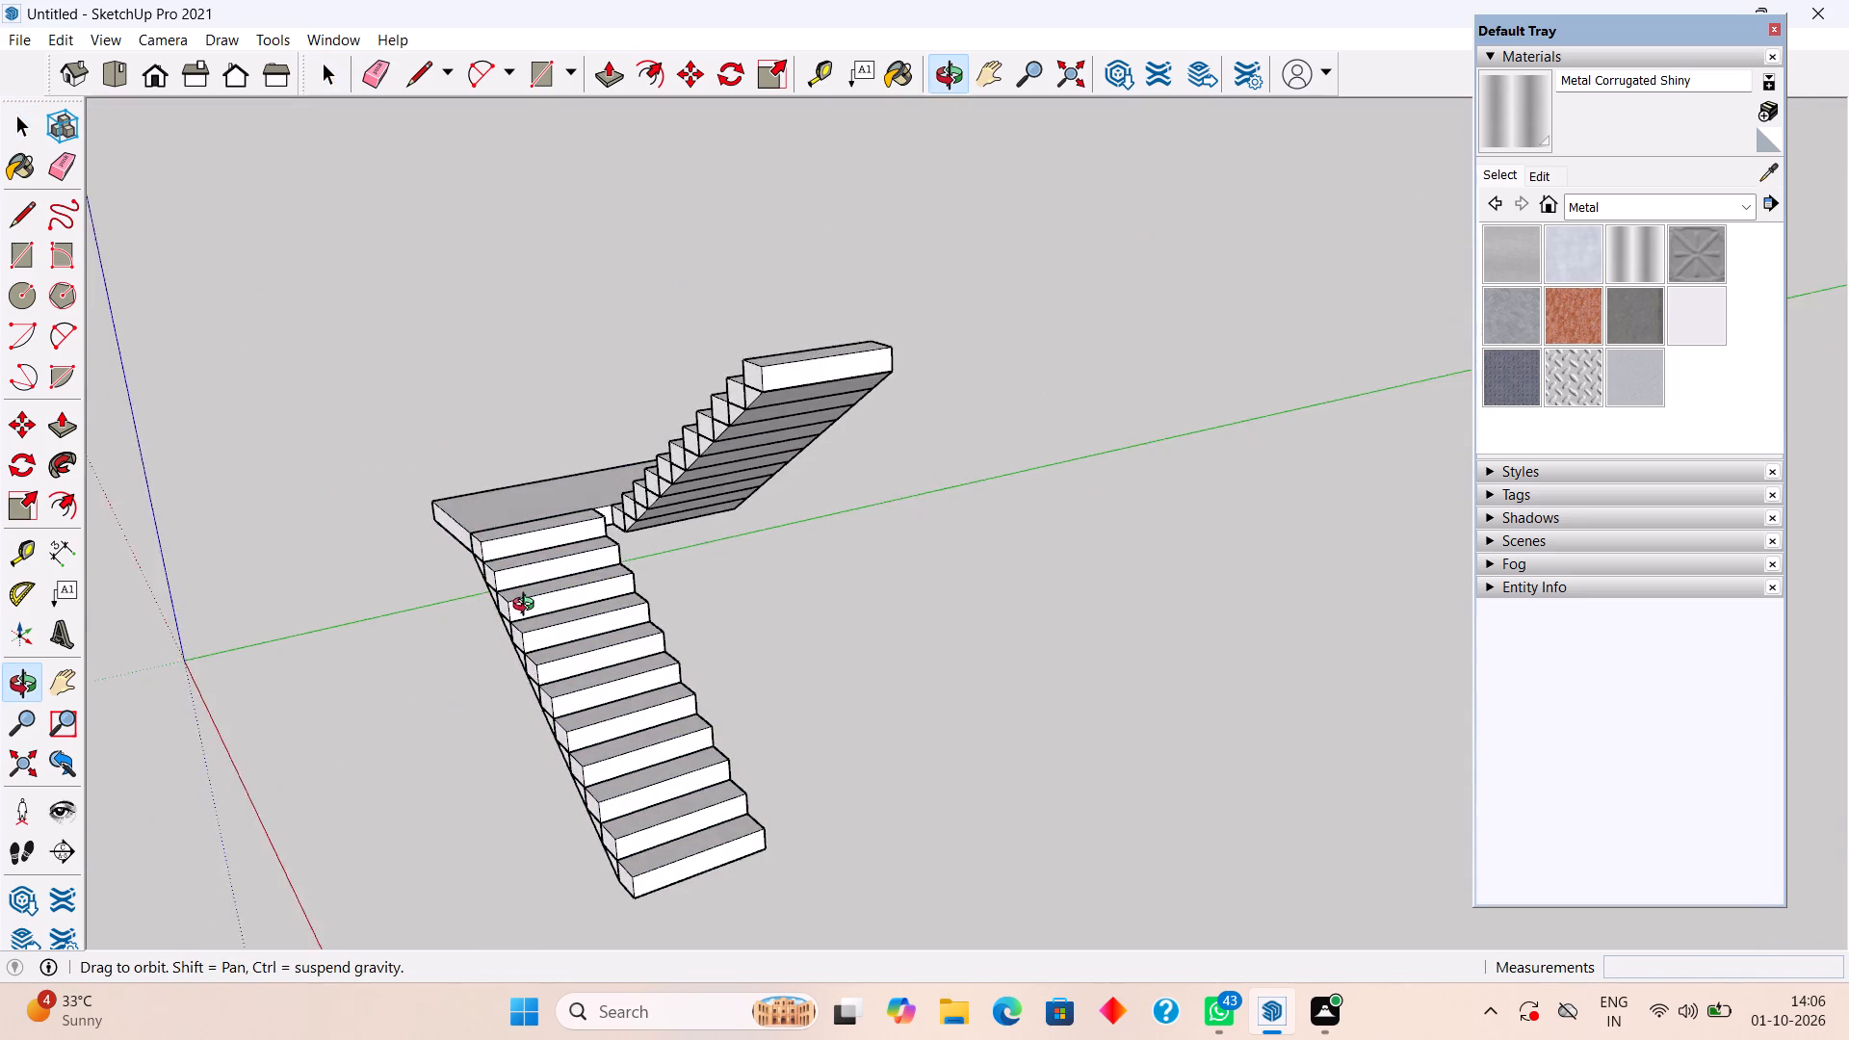
pyautogui.moveTo(528, 607); pyautogui.dragTo(477, 696, button='middle')
pyautogui.moveTo(617, 887); pyautogui.dragTo(574, 834, button='middle')
pyautogui.scroll(2, 613, 832)
pyautogui.moveTo(614, 832); pyautogui.dragTo(566, 914, button='middle')
pyautogui.scroll(4, 596, 829)
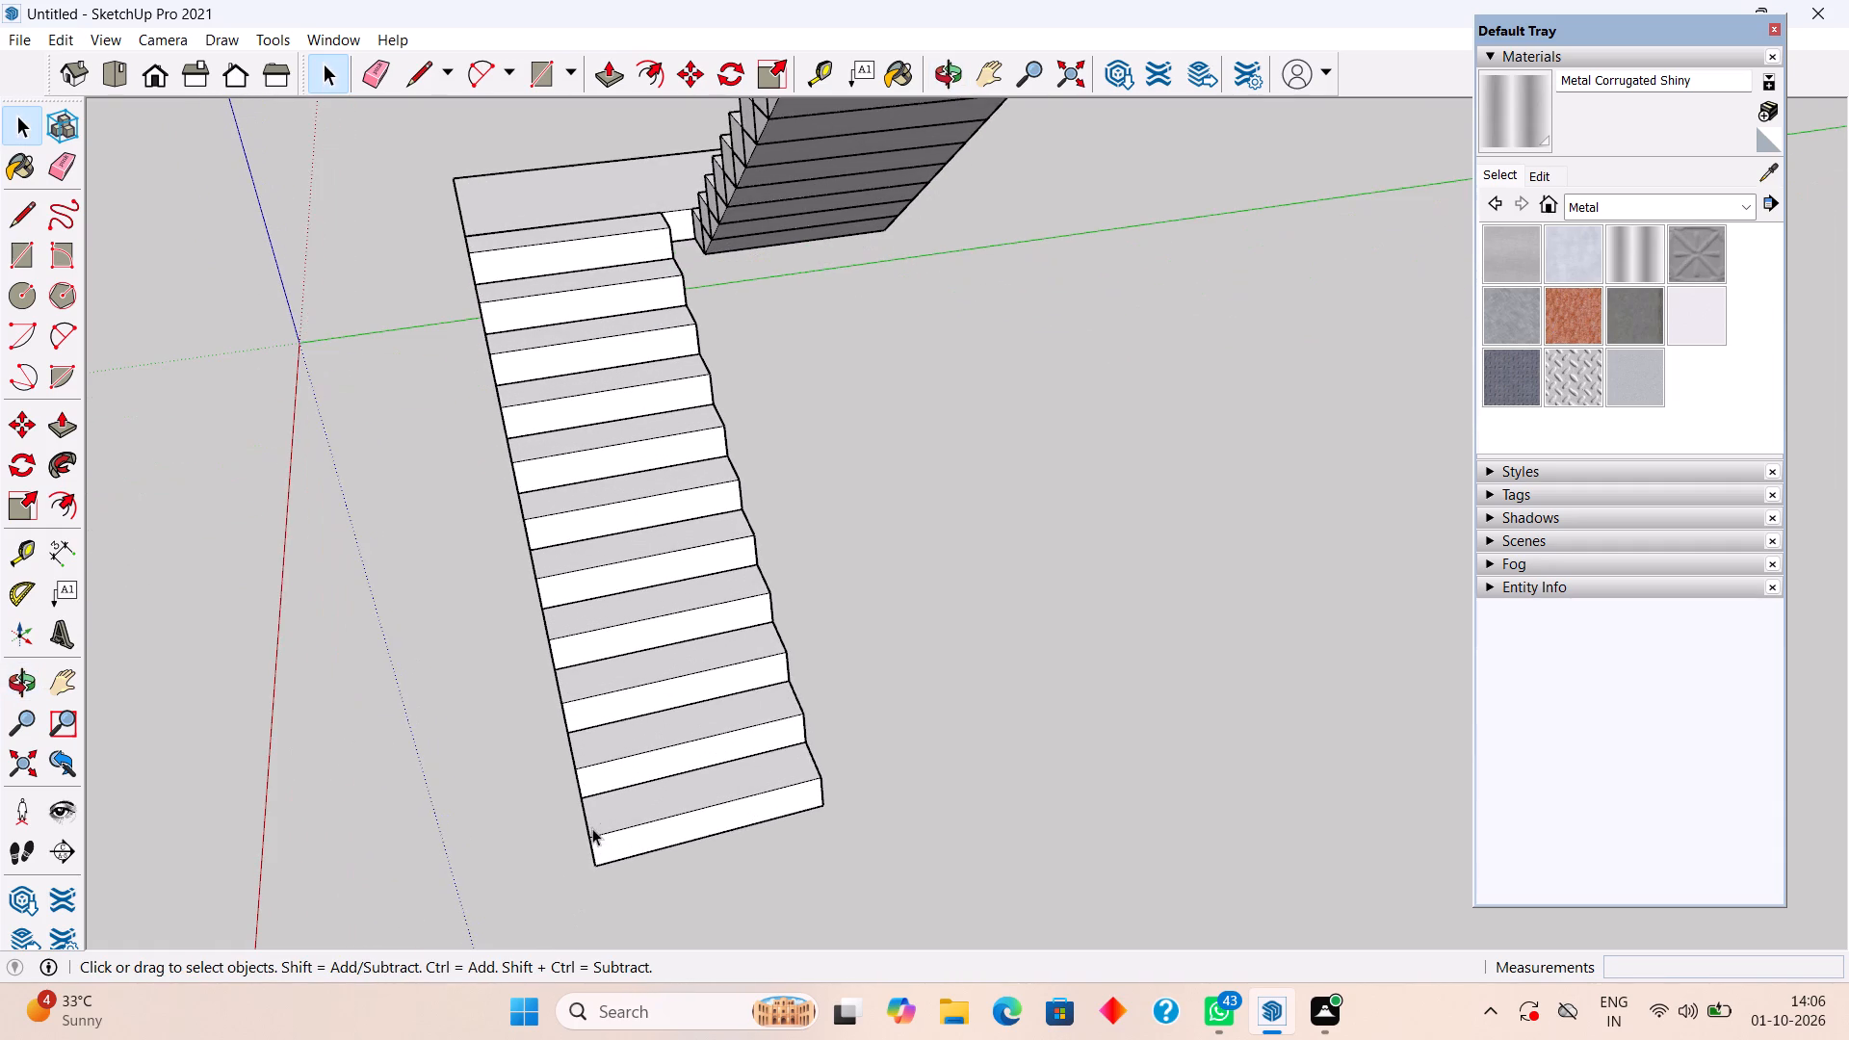
pyautogui.moveTo(592, 828); pyautogui.dragTo(517, 837, button='middle')
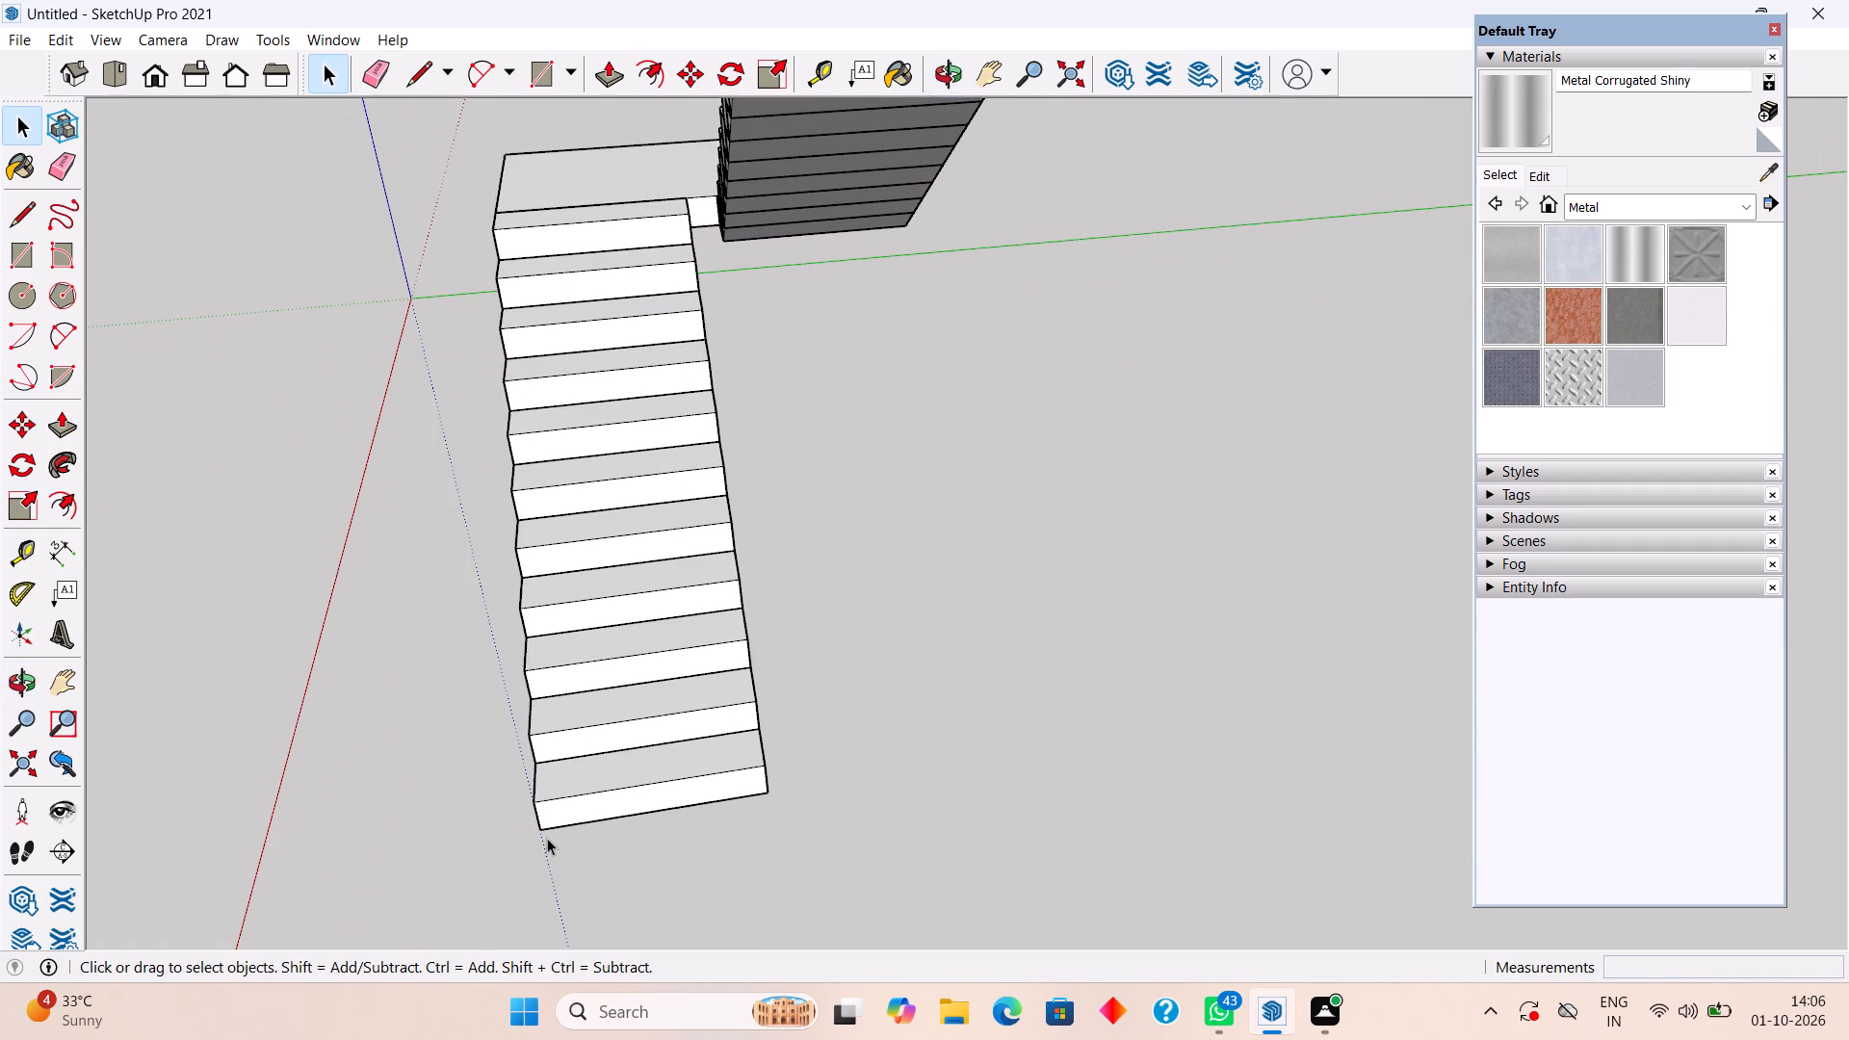
pyautogui.moveTo(749, 769); pyautogui.dragTo(738, 817, button='middle')
pyautogui.scroll(1, 740, 807)
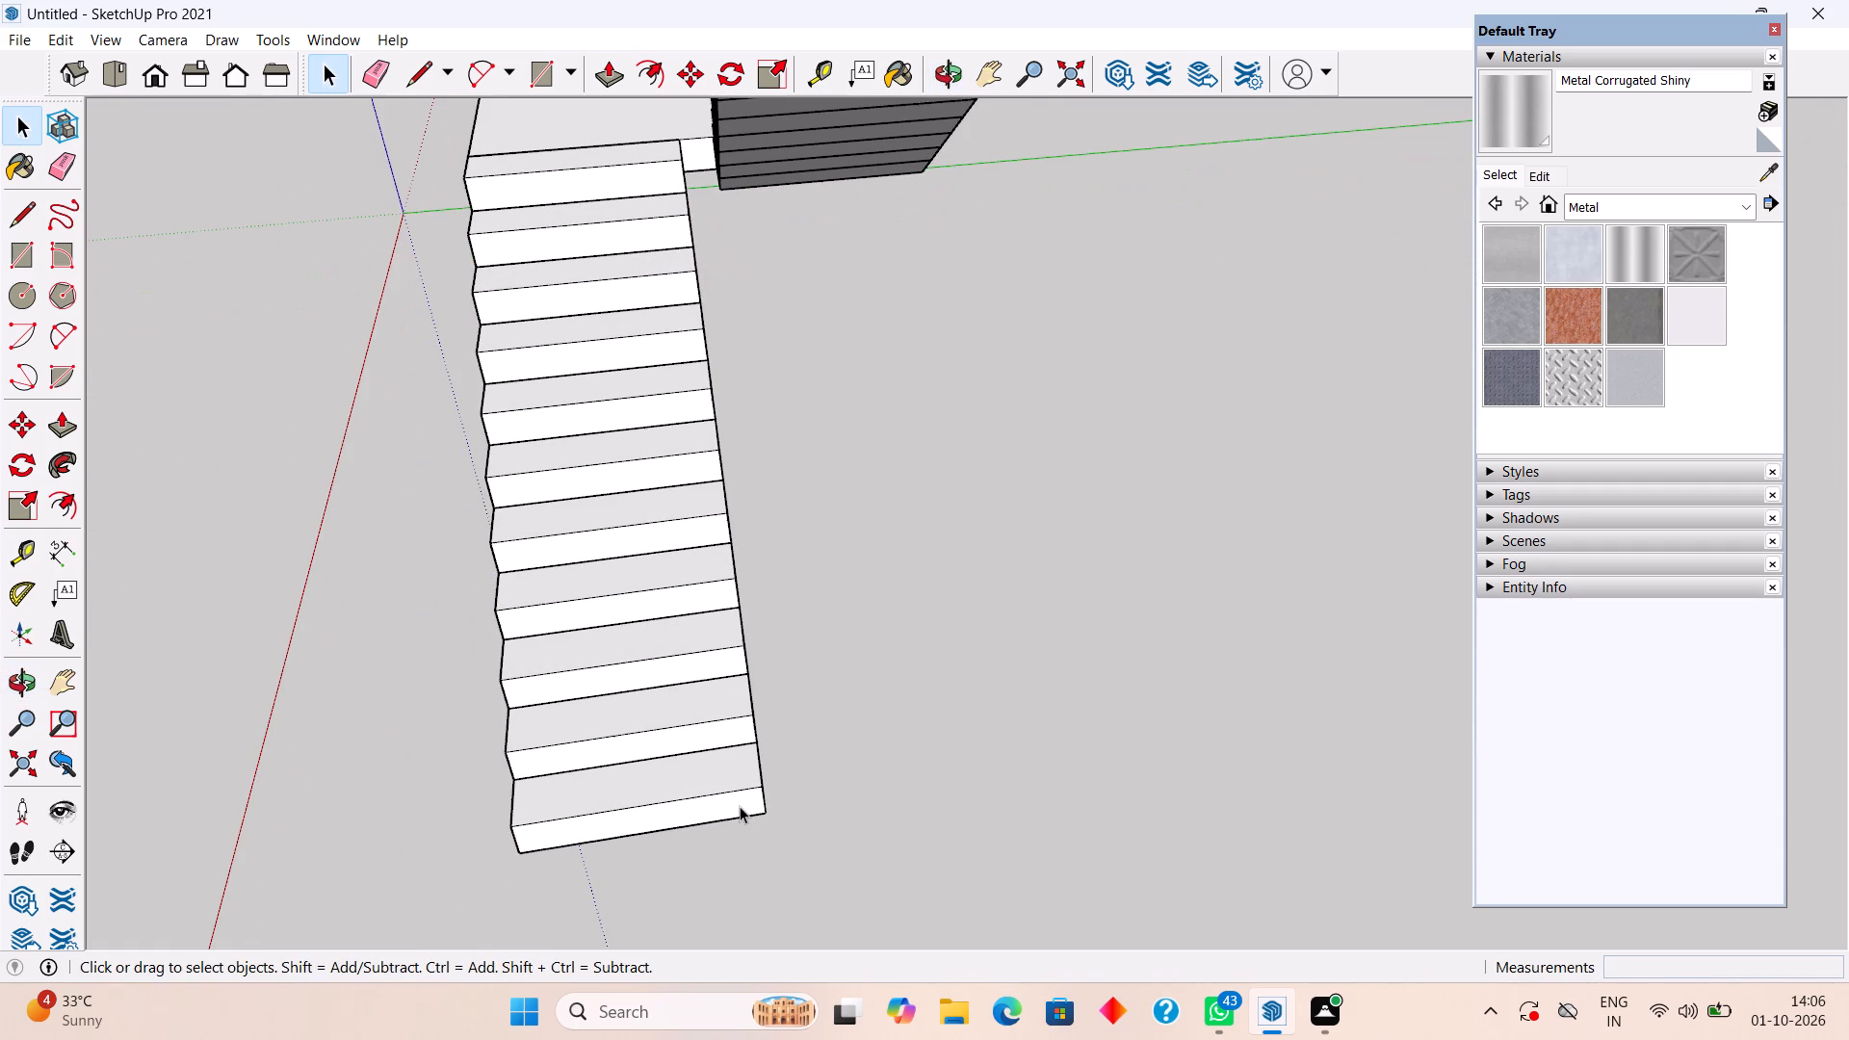
pyautogui.press('c')
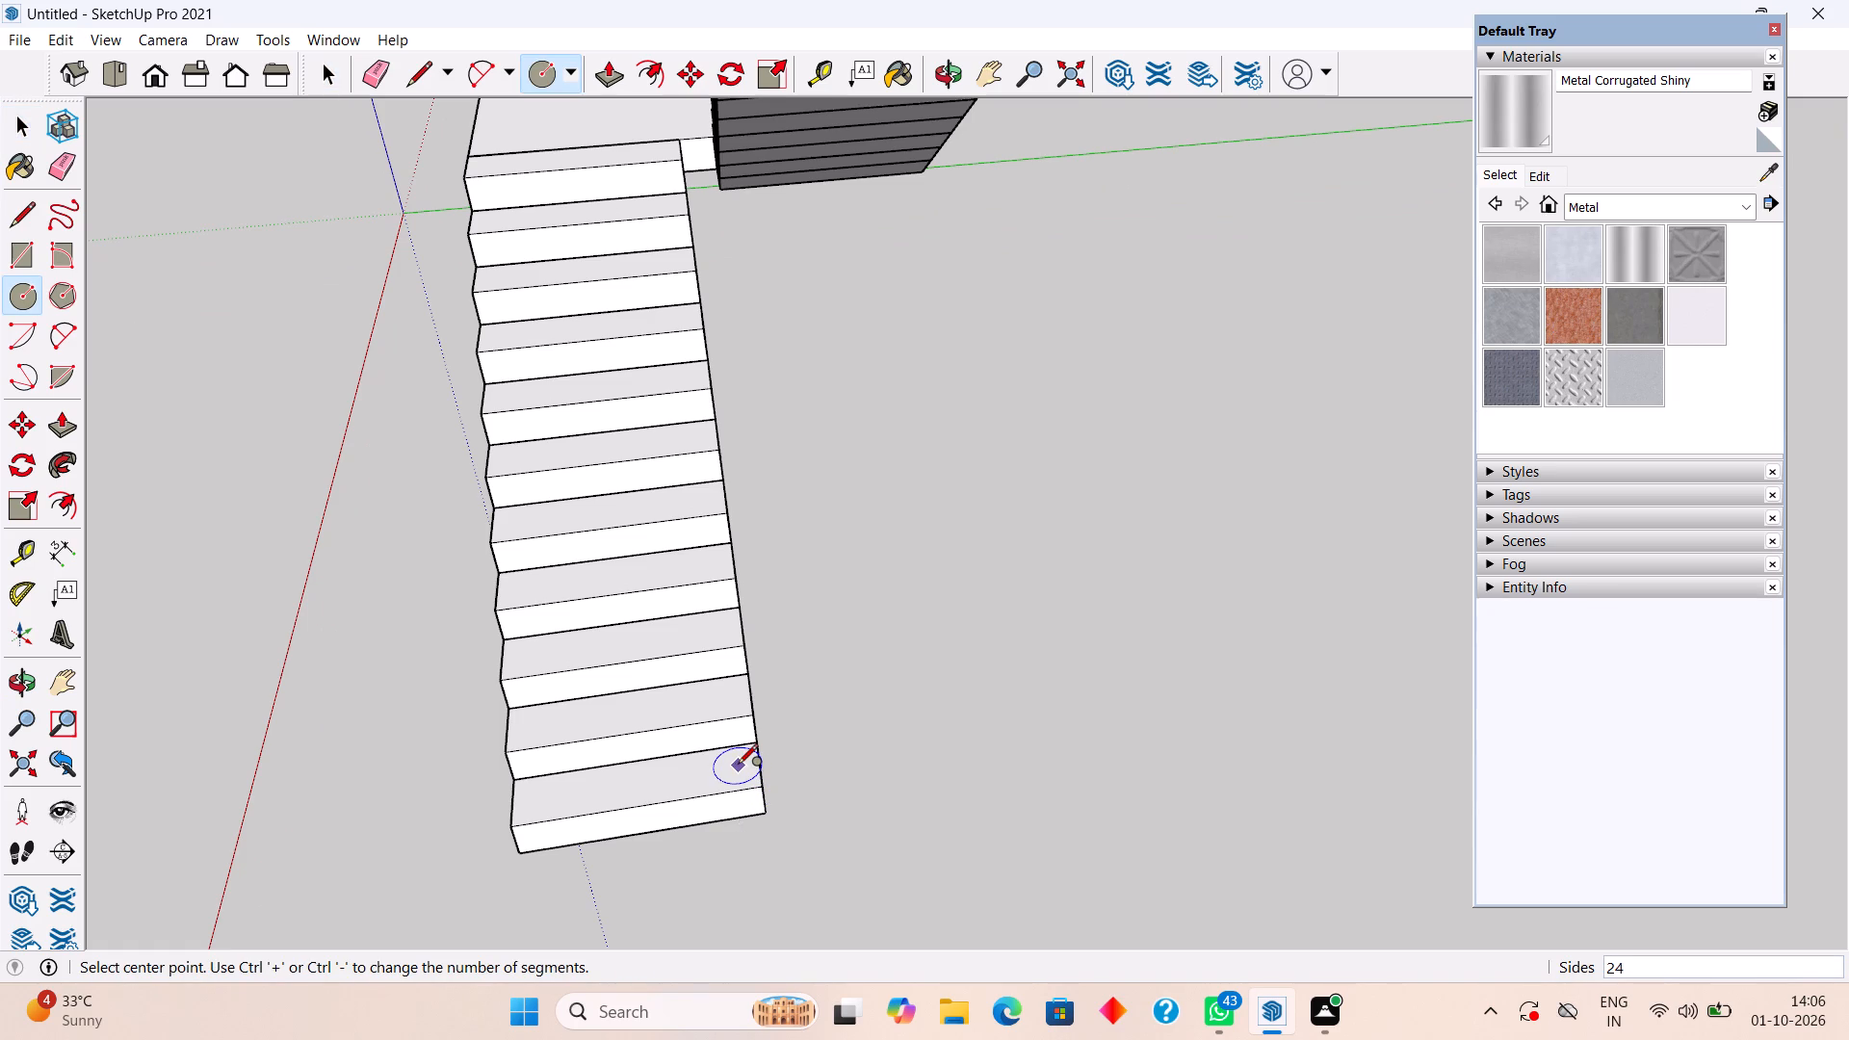
pyautogui.scroll(4, 738, 766)
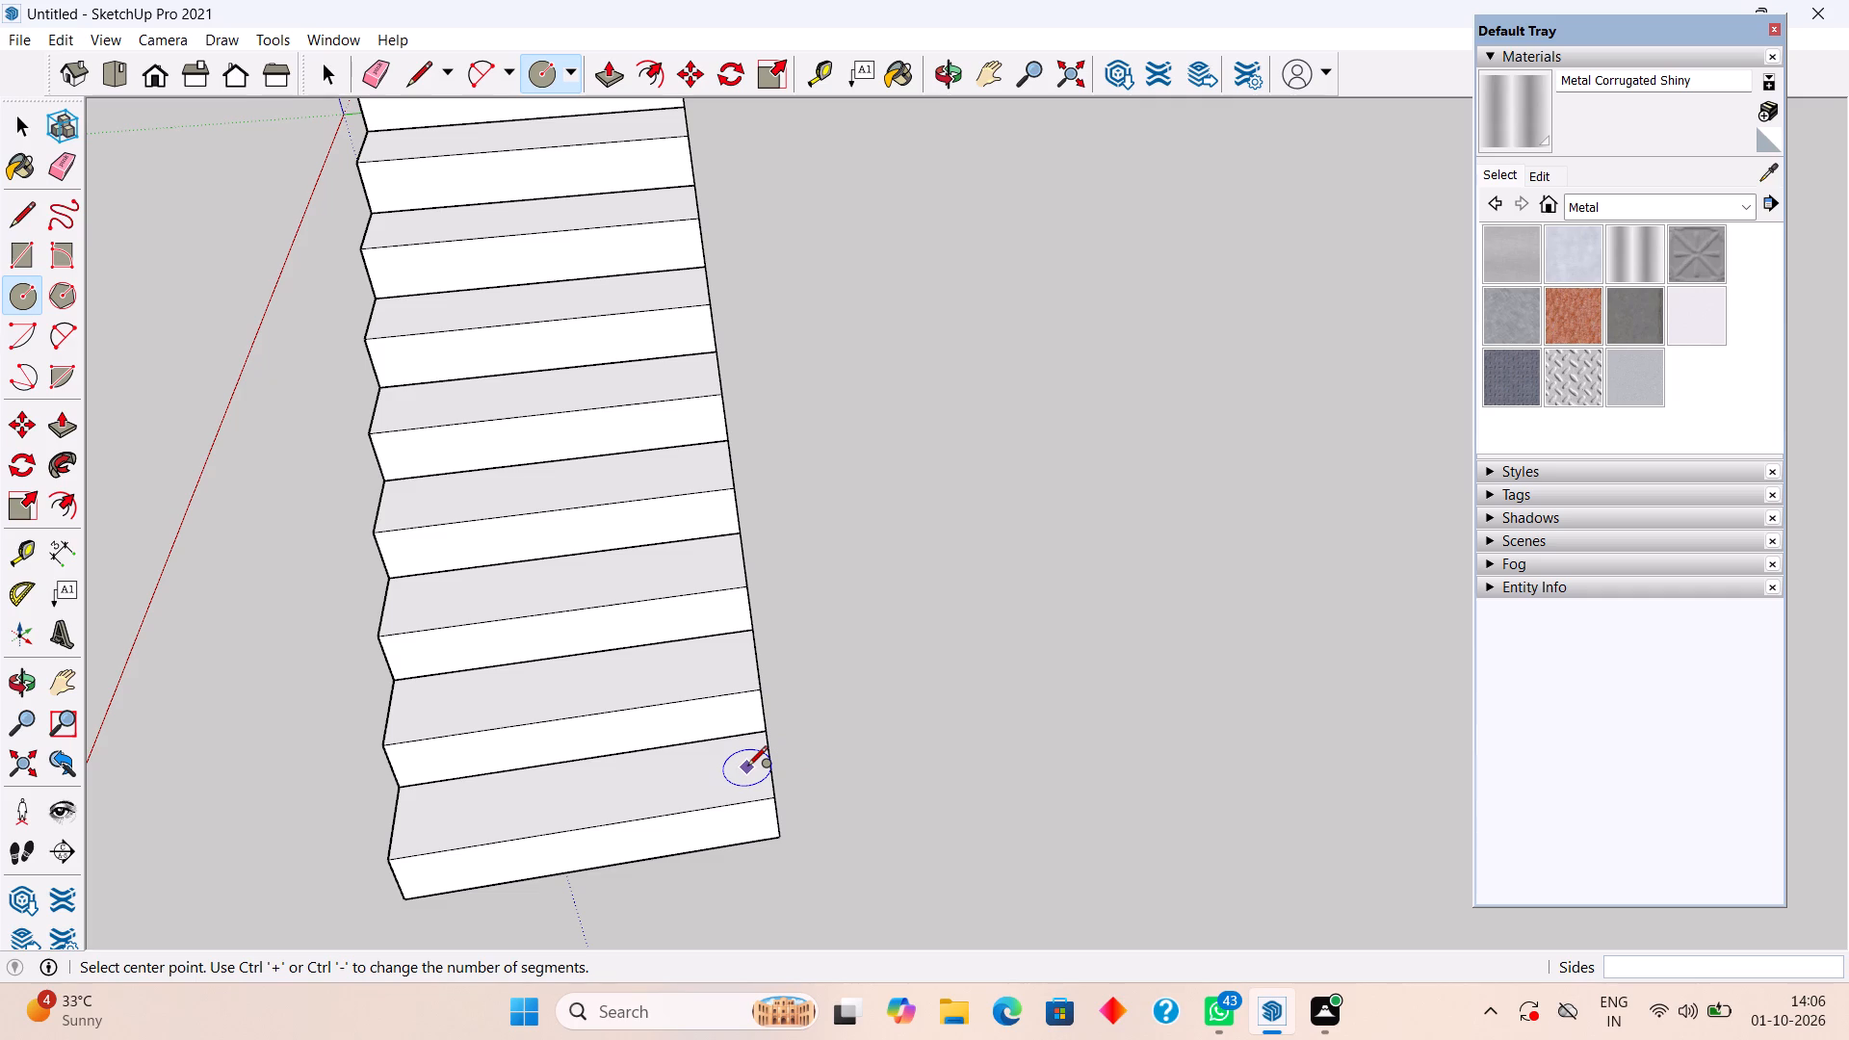
pyautogui.click(748, 767)
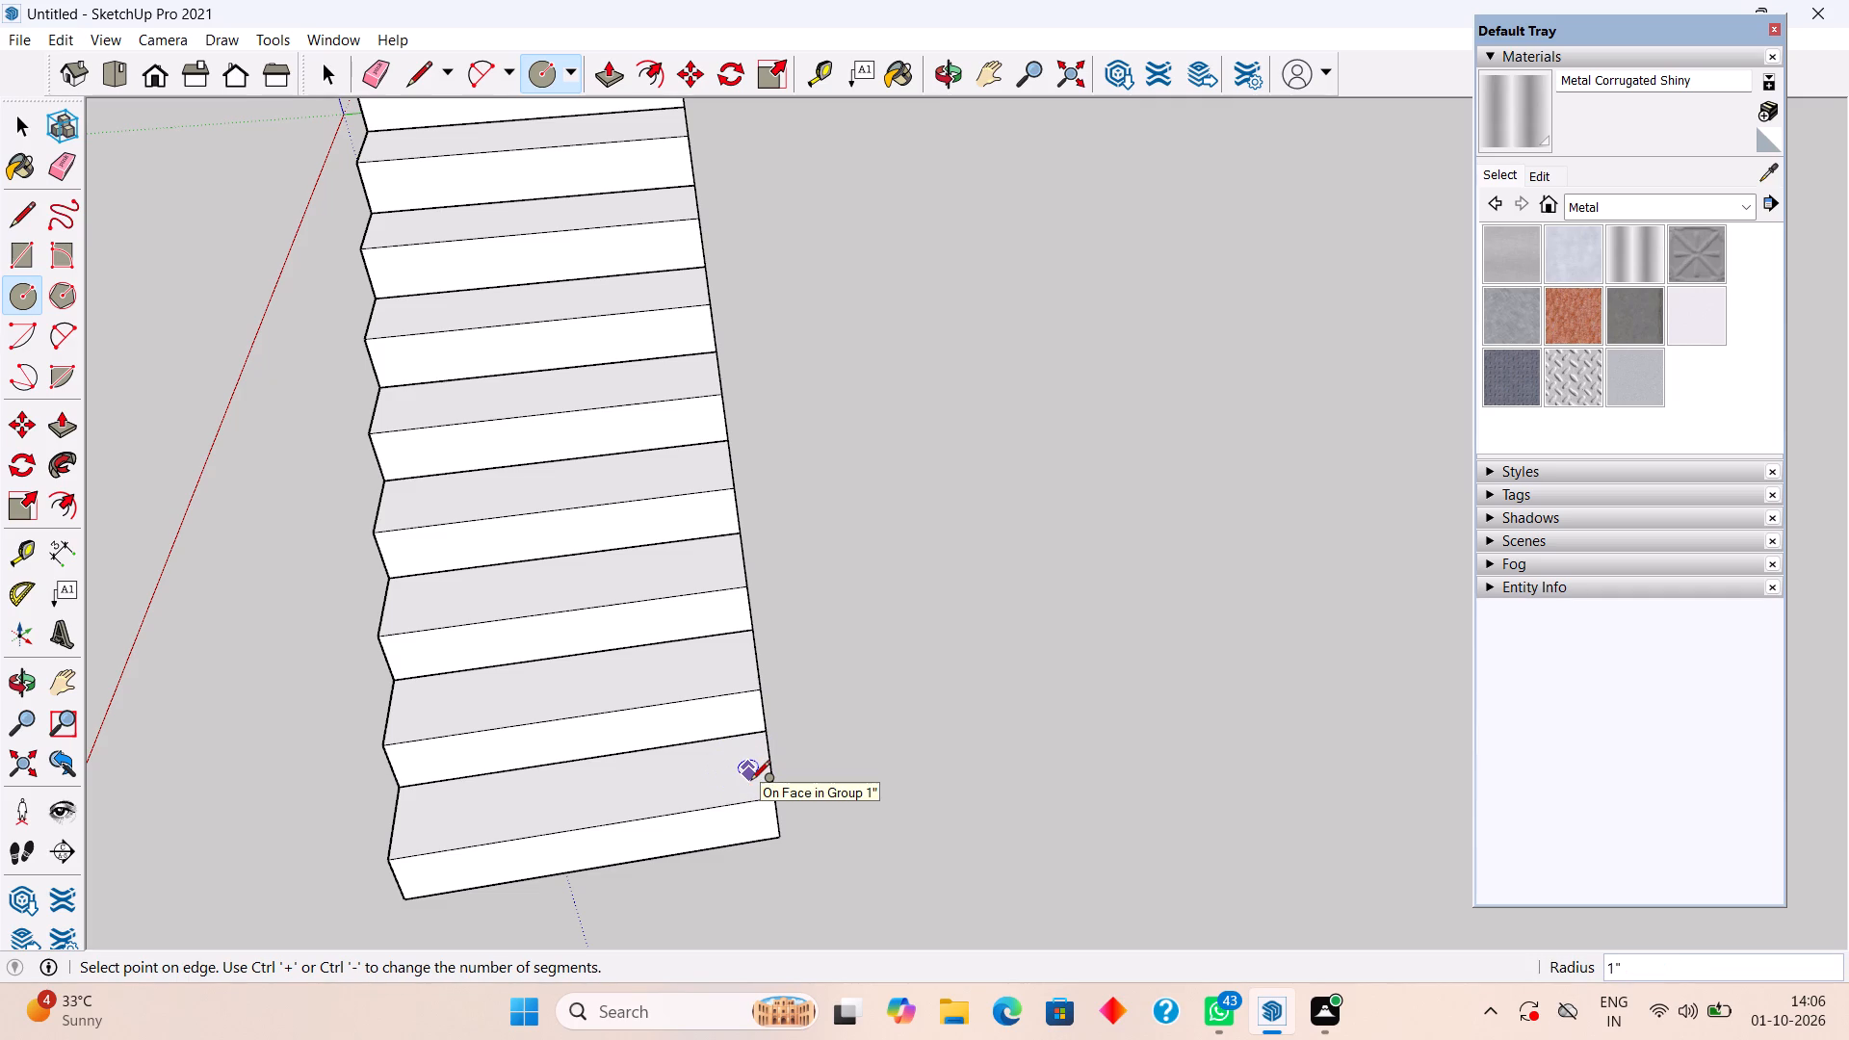
pyautogui.write('1"')
pyautogui.press('Return')
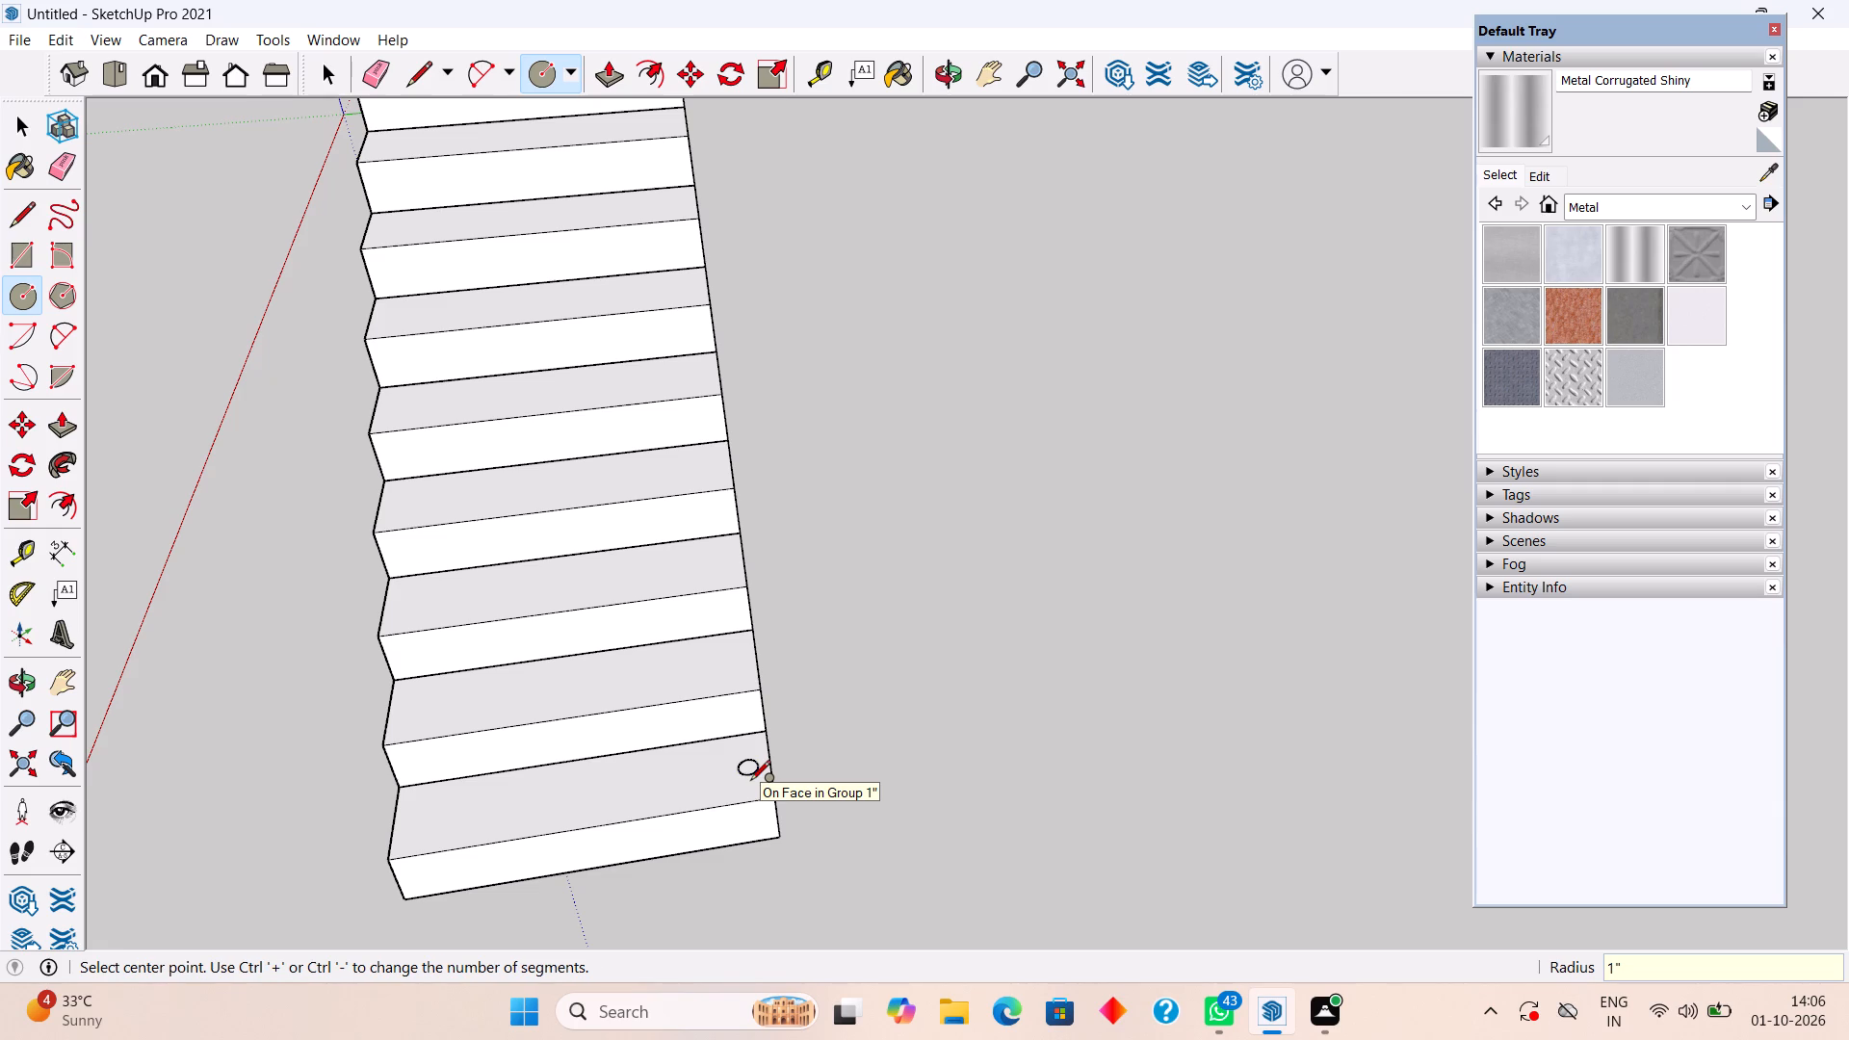
pyautogui.press('space')
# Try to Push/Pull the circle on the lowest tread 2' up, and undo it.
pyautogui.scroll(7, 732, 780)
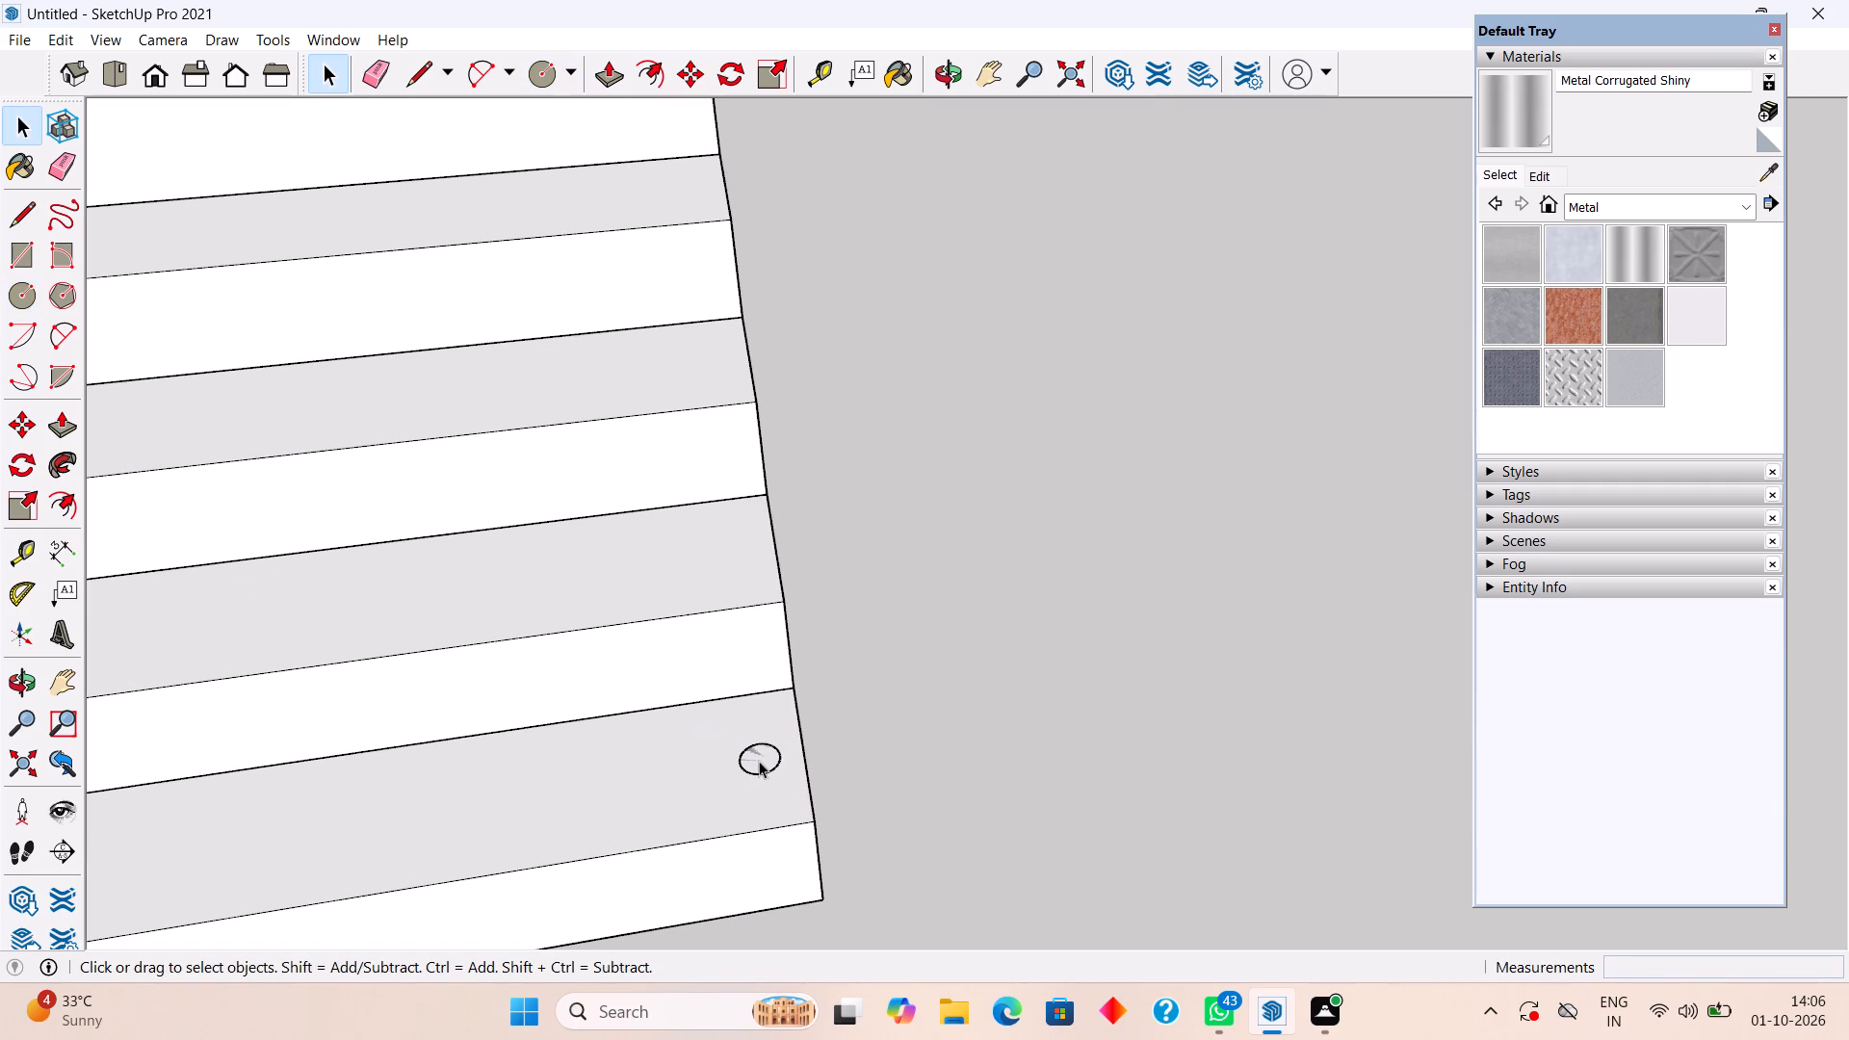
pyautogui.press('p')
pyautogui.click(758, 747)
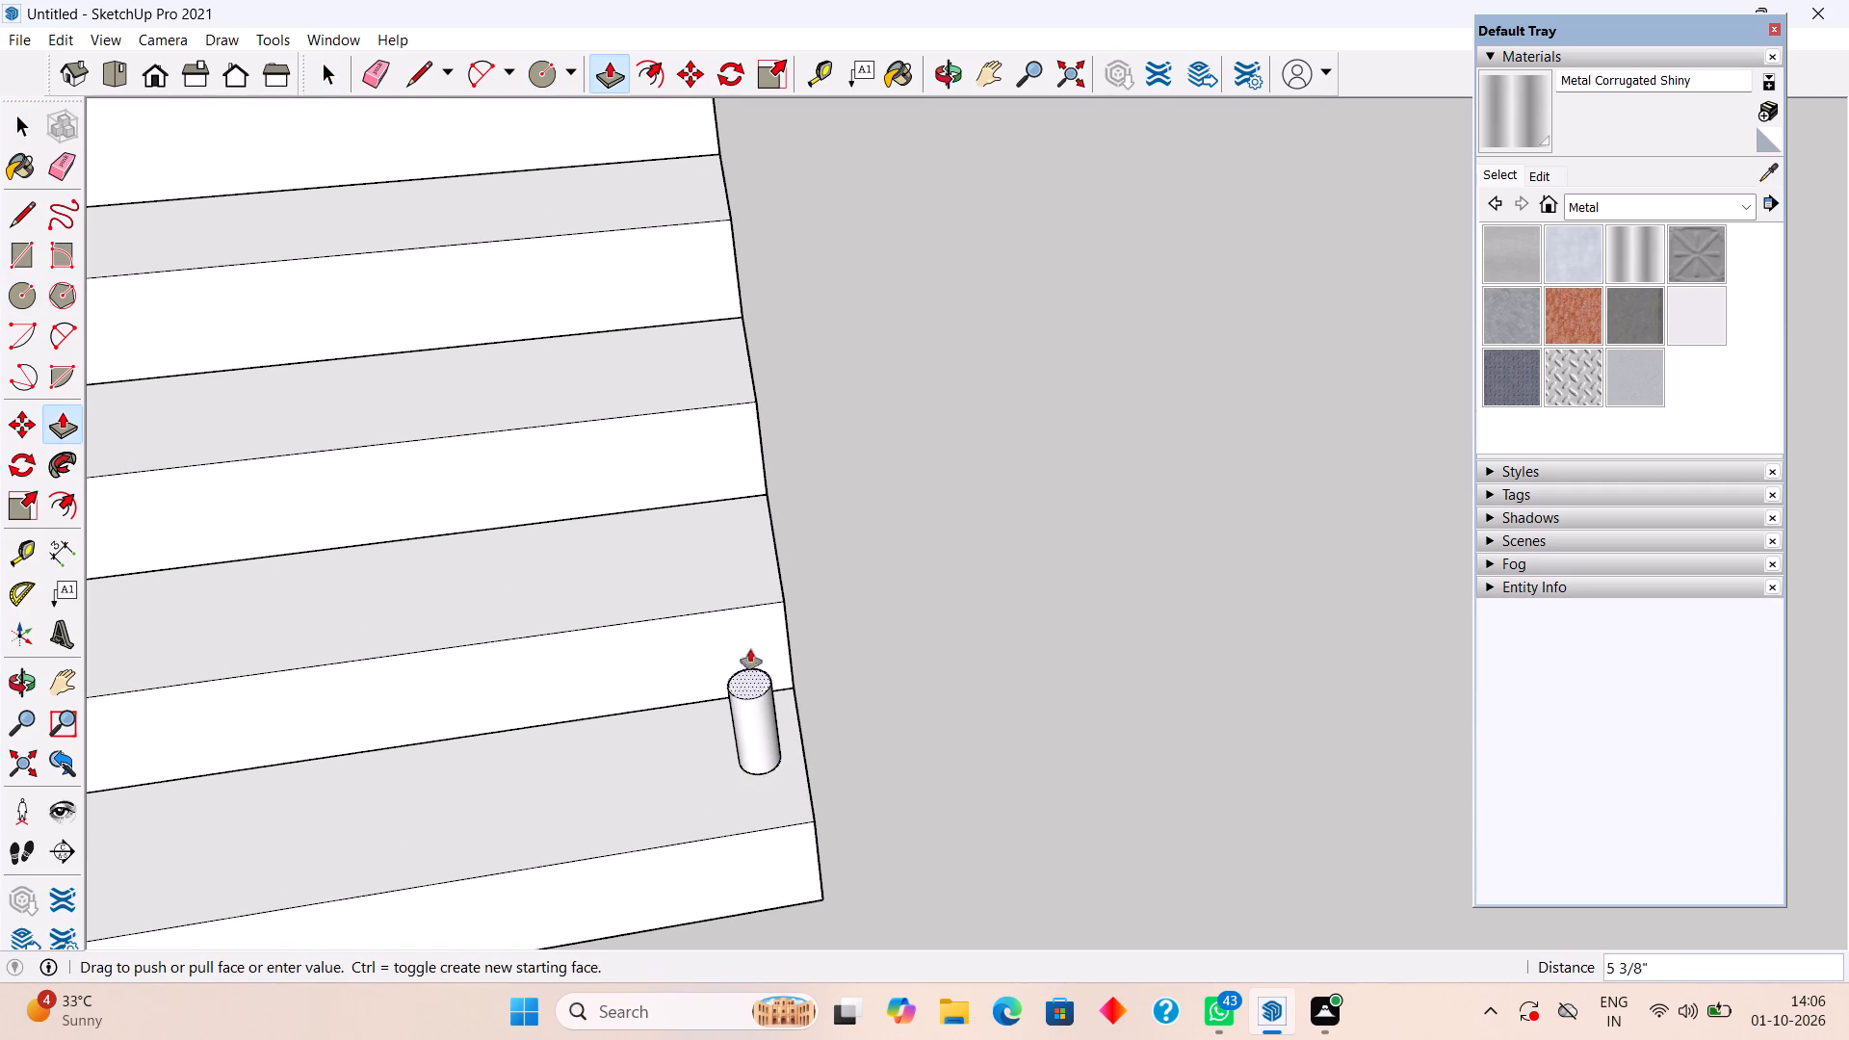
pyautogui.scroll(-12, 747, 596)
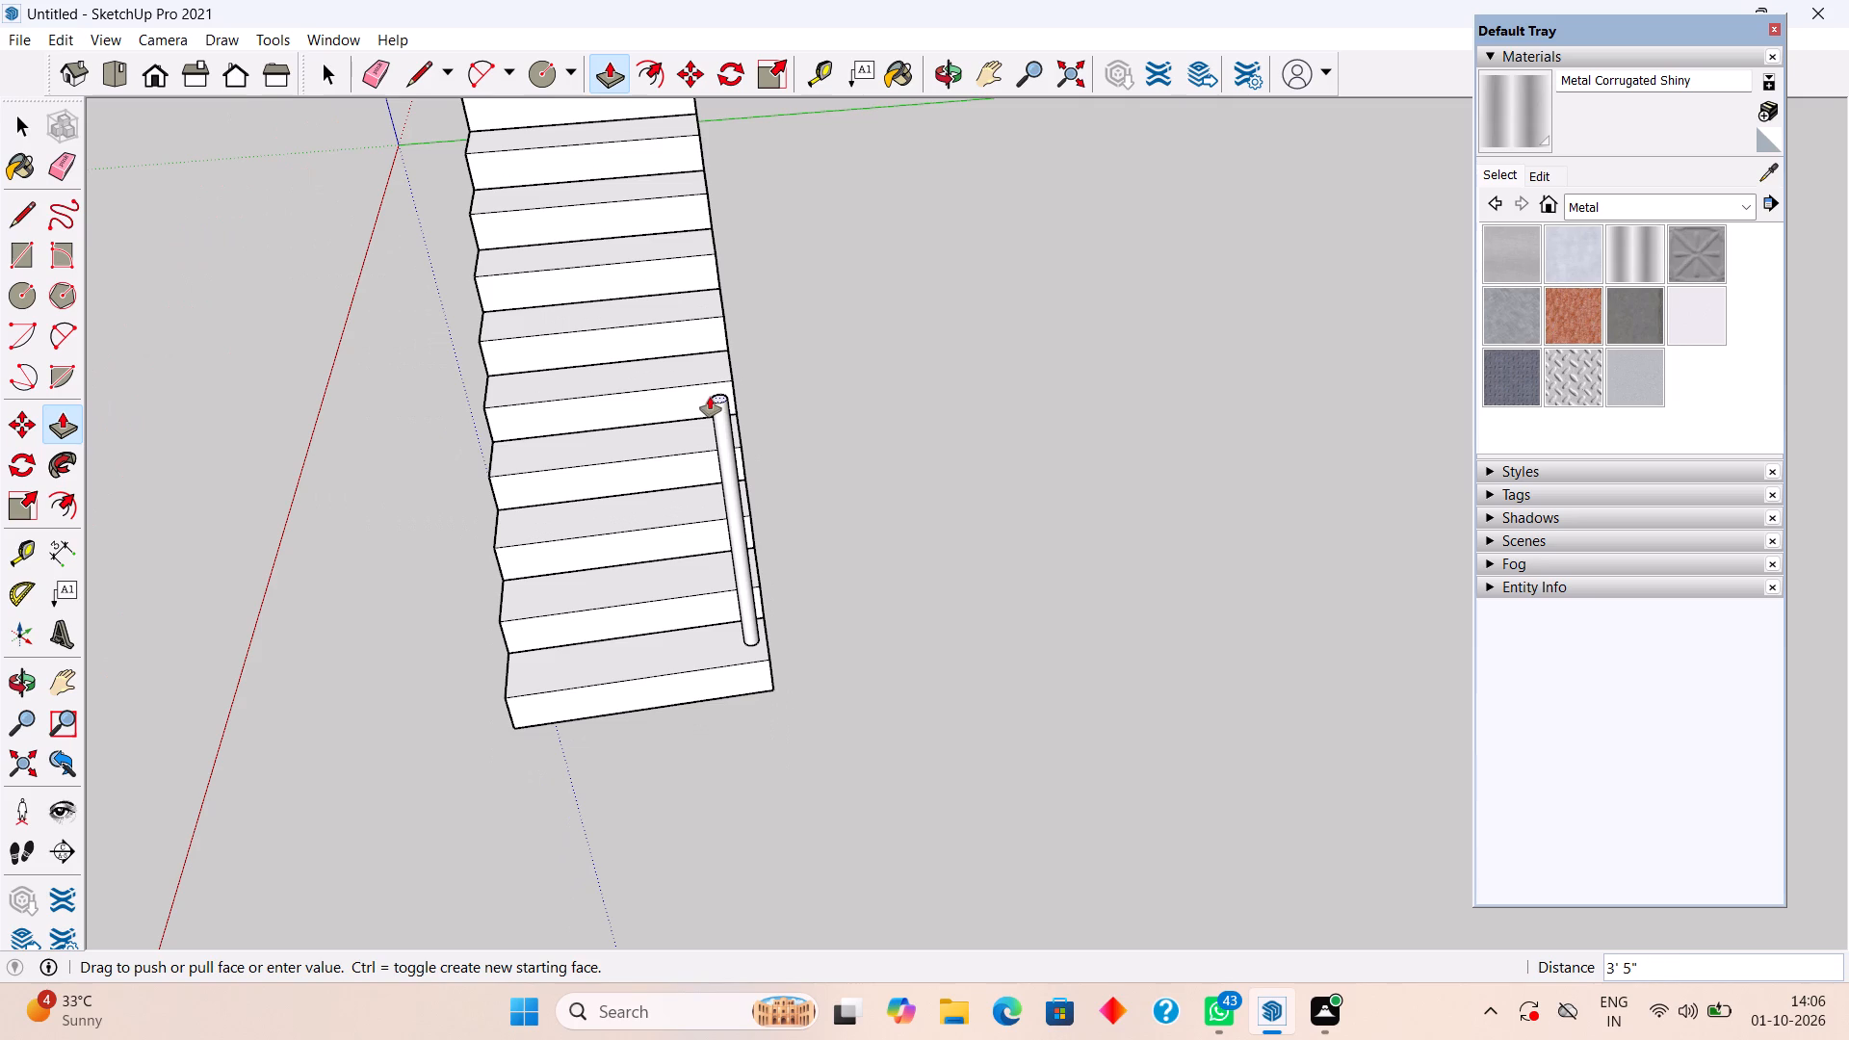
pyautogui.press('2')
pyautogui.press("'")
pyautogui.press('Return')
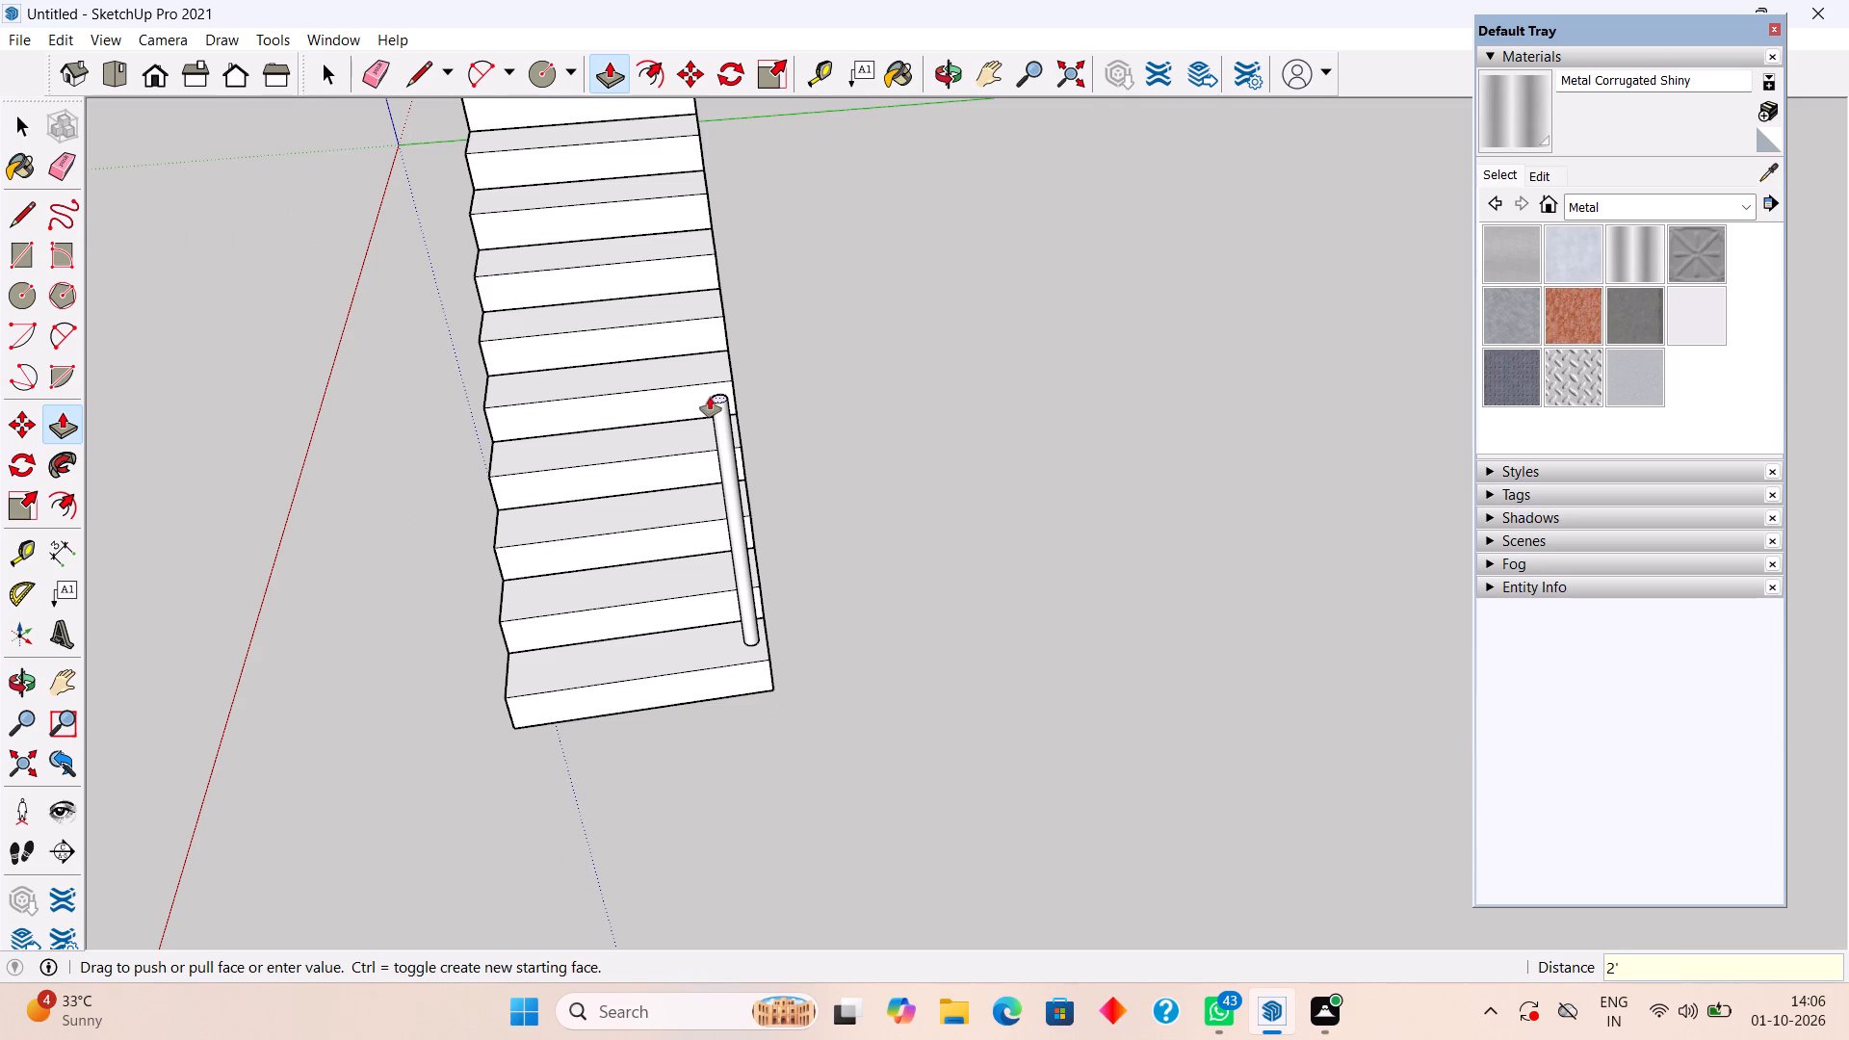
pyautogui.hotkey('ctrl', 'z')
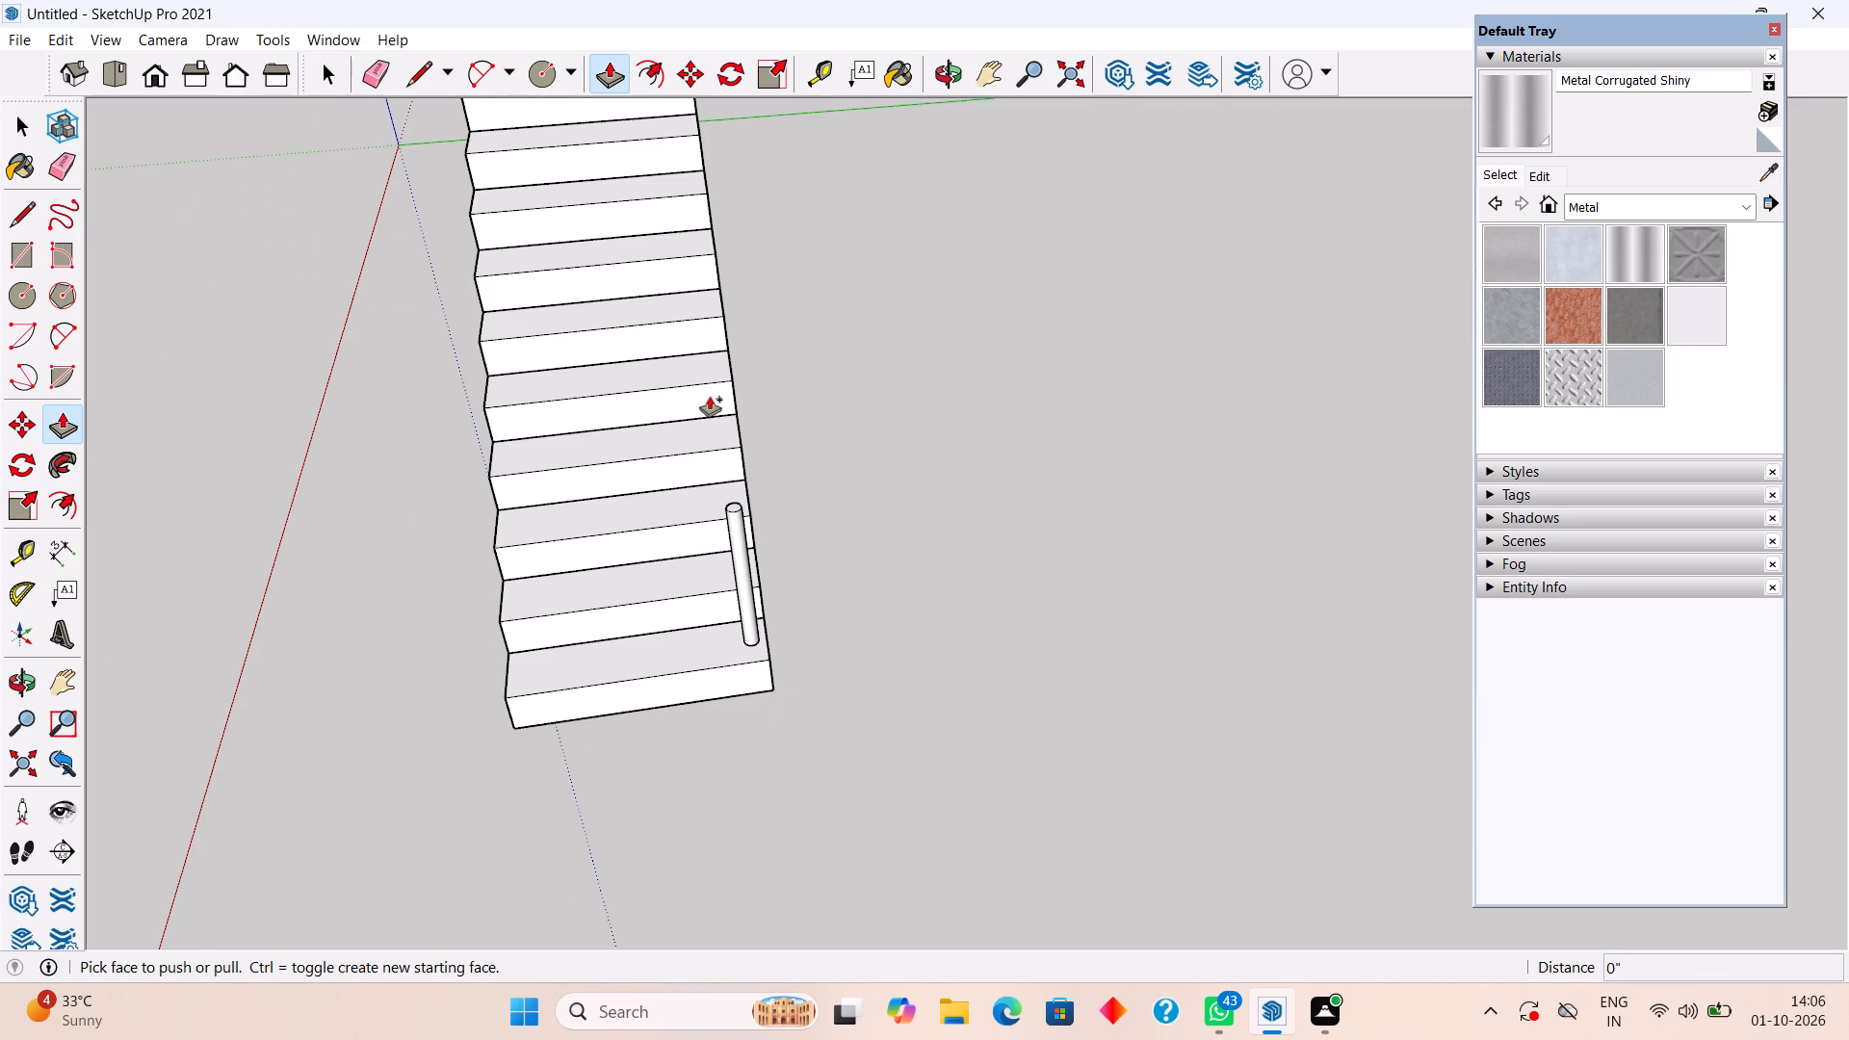
# Push/Pull the circle on the lowest tread 3' up to form a round railing post.
pyautogui.scroll(9, 760, 634)
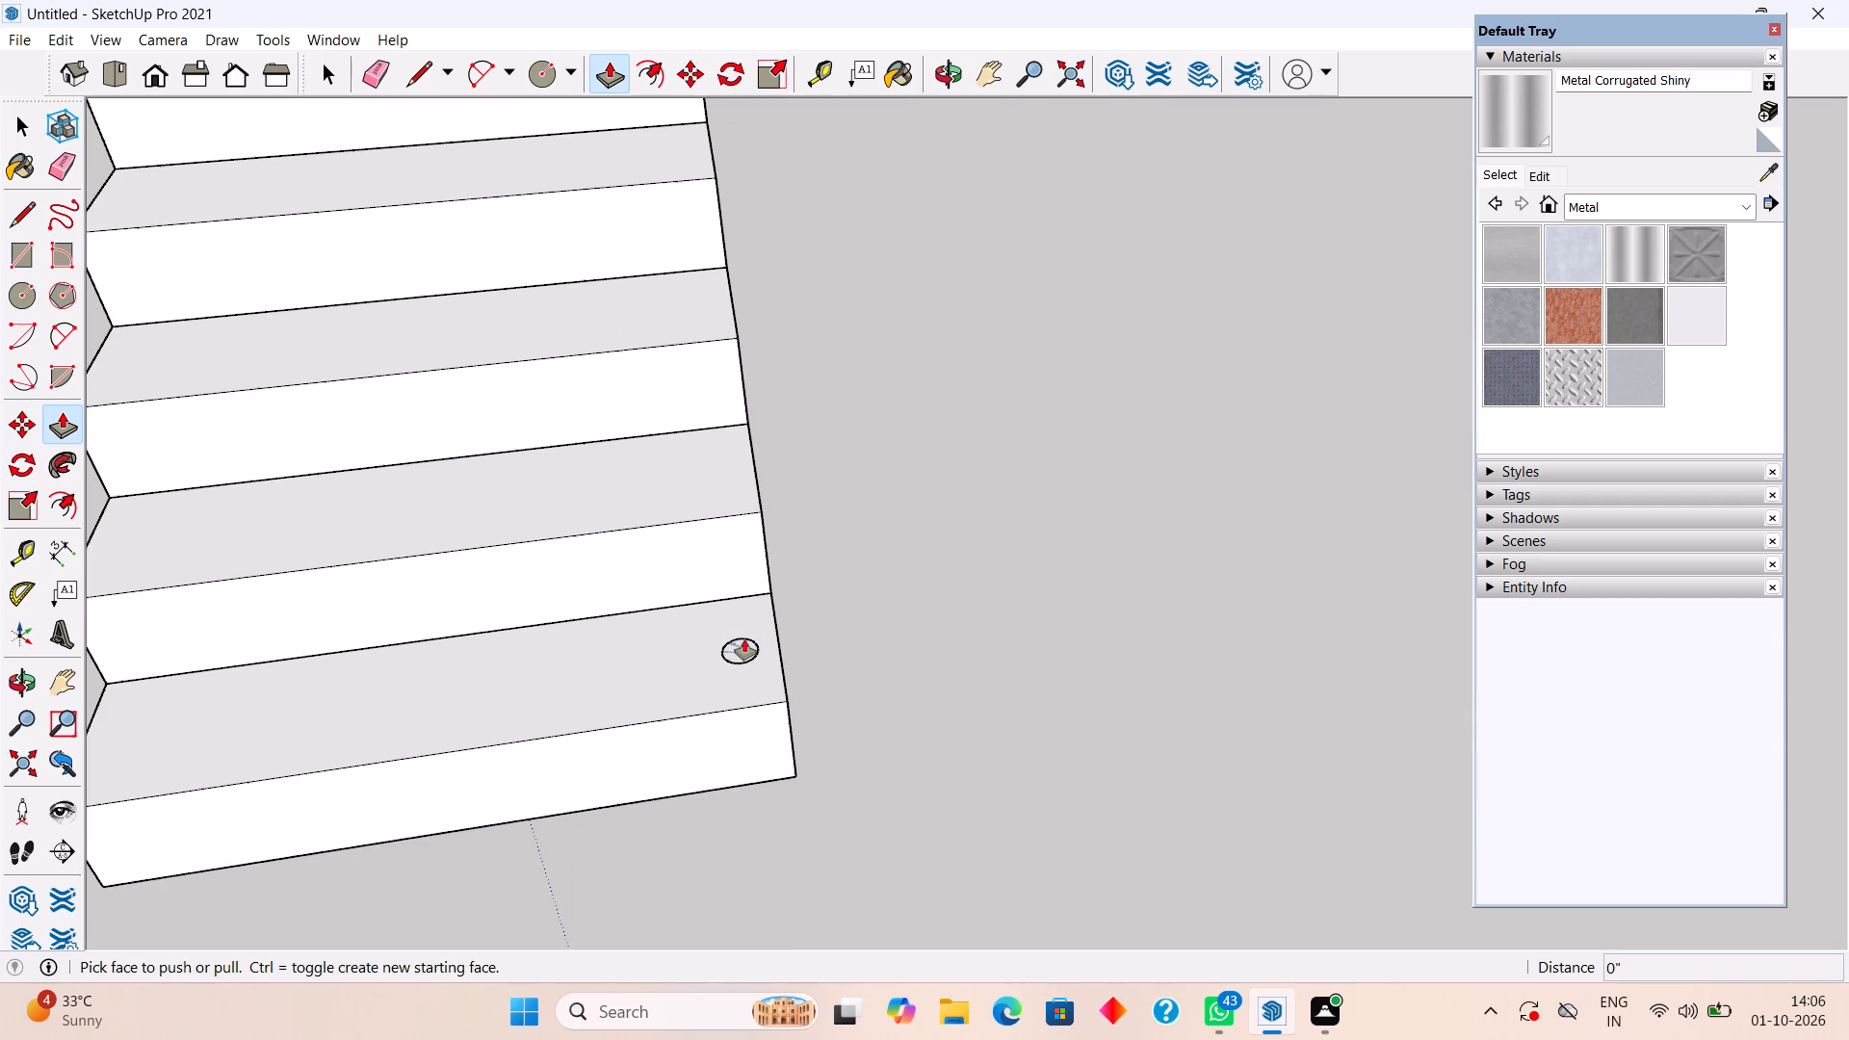
pyautogui.click(744, 639)
pyautogui.write("3'")
pyautogui.press('Return')
pyautogui.press('space')
# Group the whole round post on the lowest tread.
pyautogui.scroll(-3, 740, 366)
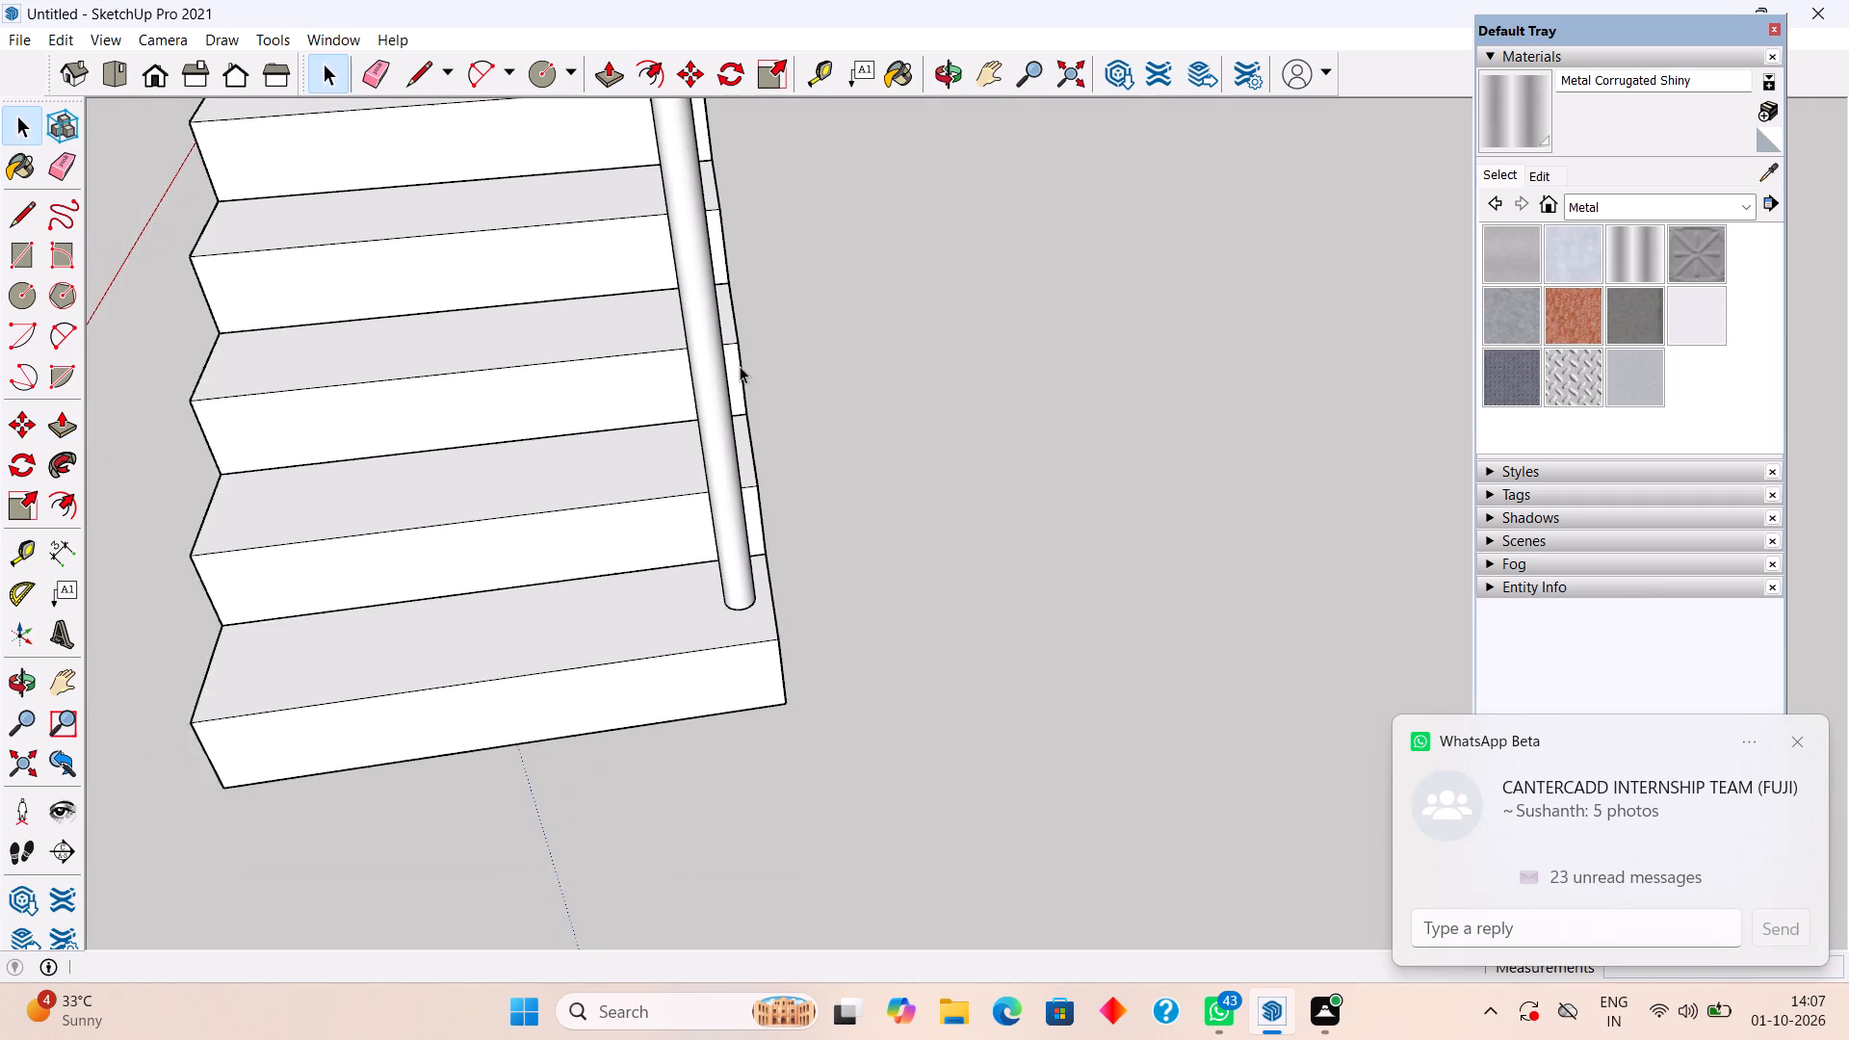
pyautogui.scroll(-4, 740, 366)
pyautogui.moveTo(705, 453); pyautogui.dragTo(793, 410, button='middle')
pyautogui.scroll(-7, 793, 410)
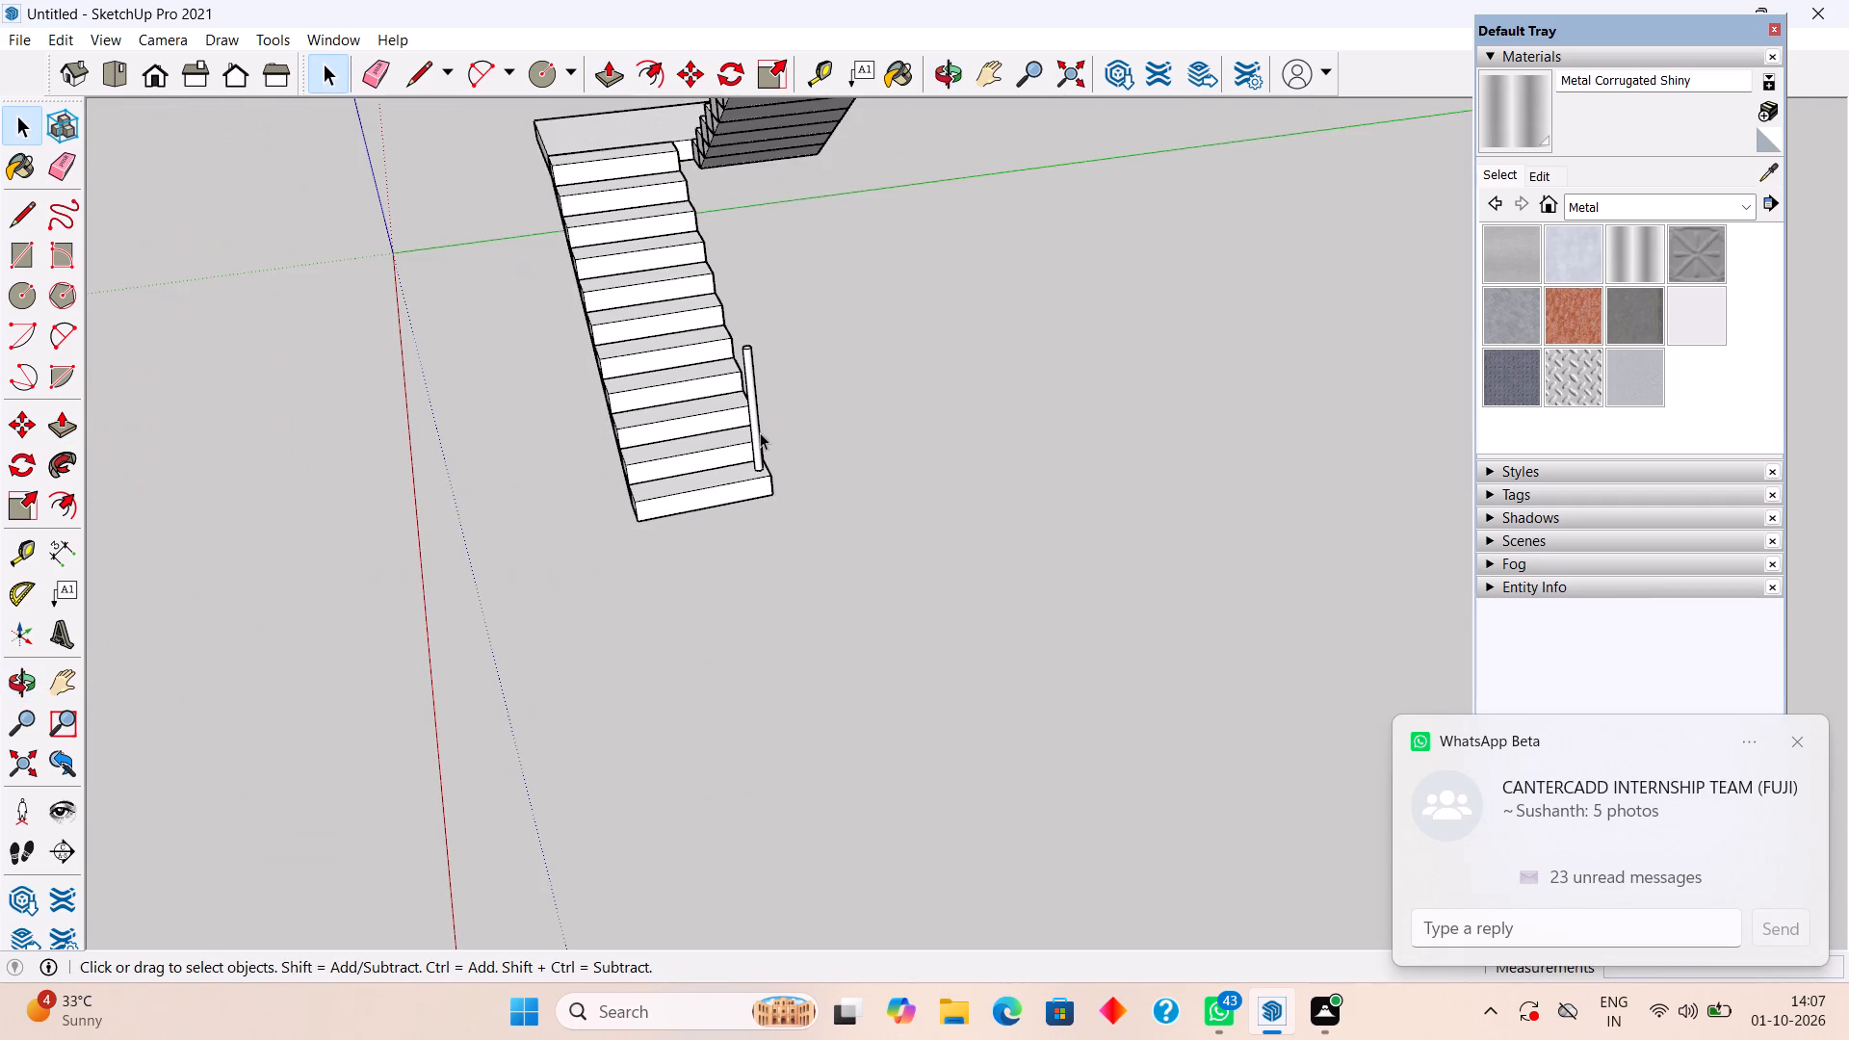
pyautogui.moveTo(760, 432); pyautogui.dragTo(1730, 346, button='middle')
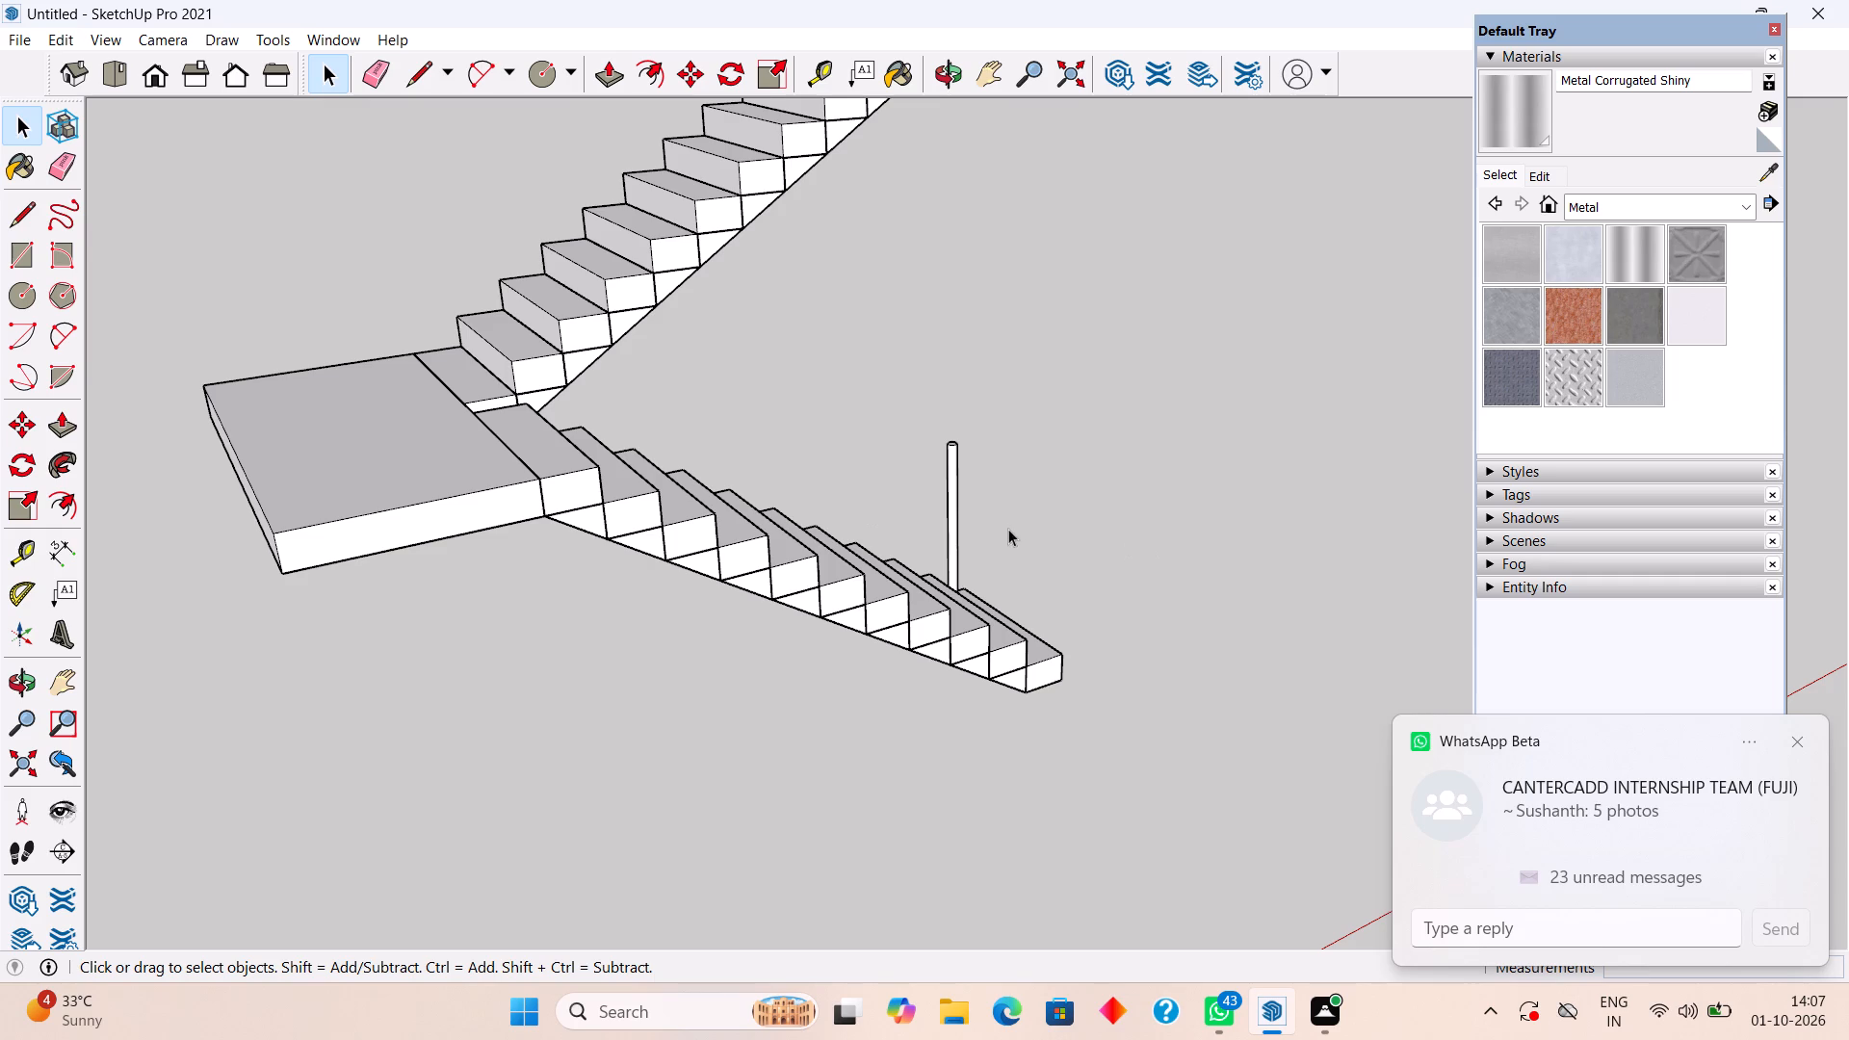
pyautogui.click(953, 494)
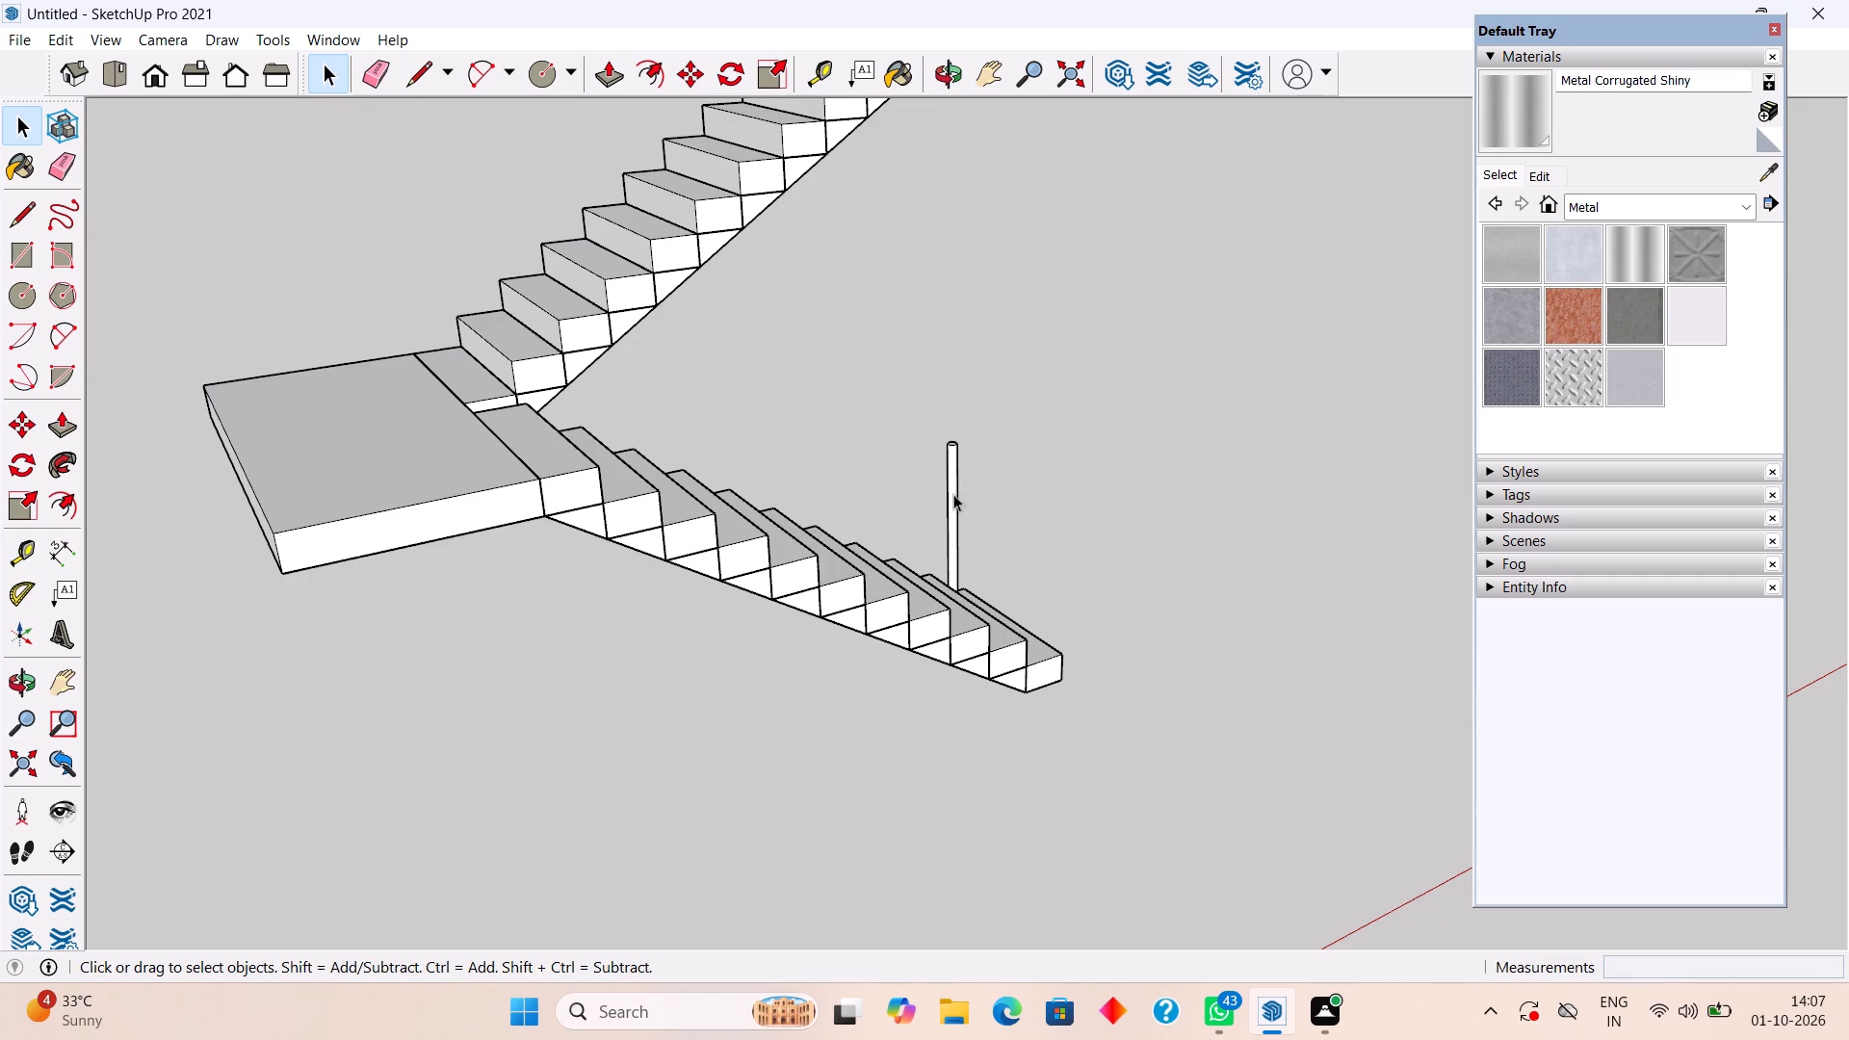
pyautogui.click(953, 494)
pyautogui.doubleClick(953, 494)
pyautogui.tripleClick(953, 494)
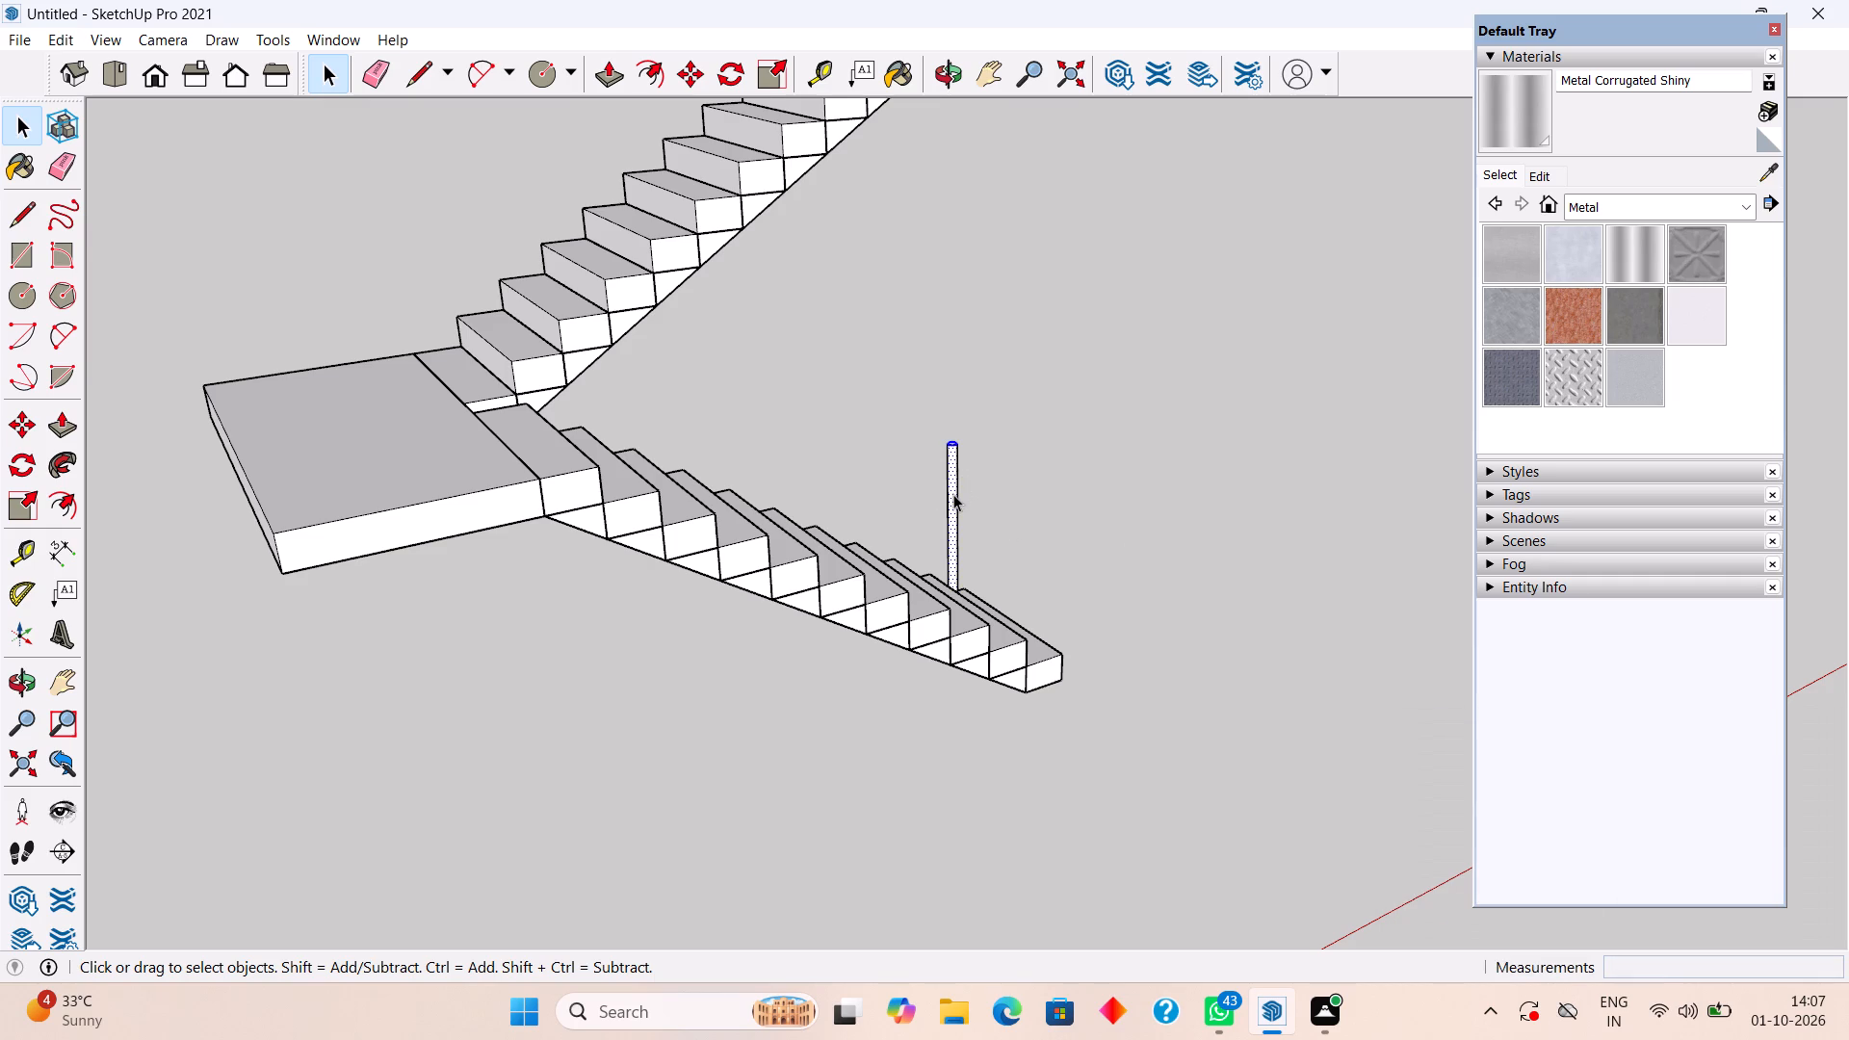
pyautogui.rightClick(953, 494)
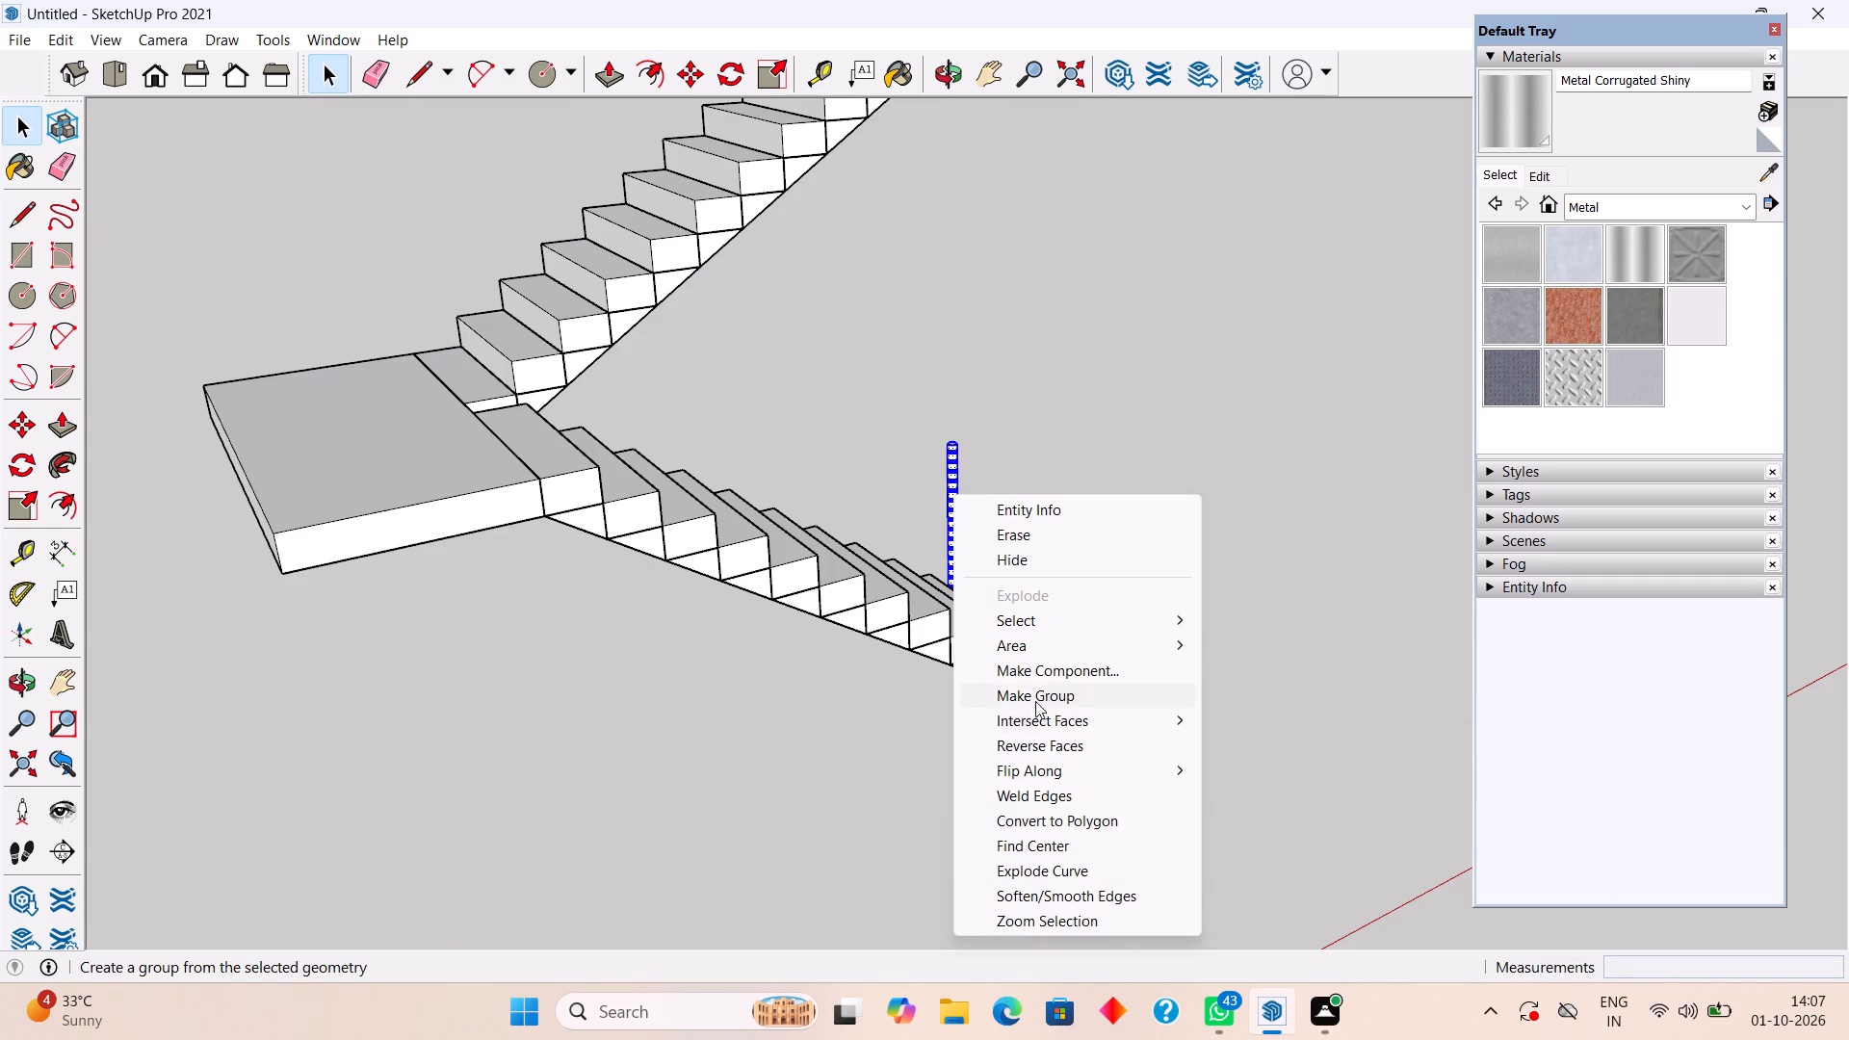
pyautogui.click(1038, 694)
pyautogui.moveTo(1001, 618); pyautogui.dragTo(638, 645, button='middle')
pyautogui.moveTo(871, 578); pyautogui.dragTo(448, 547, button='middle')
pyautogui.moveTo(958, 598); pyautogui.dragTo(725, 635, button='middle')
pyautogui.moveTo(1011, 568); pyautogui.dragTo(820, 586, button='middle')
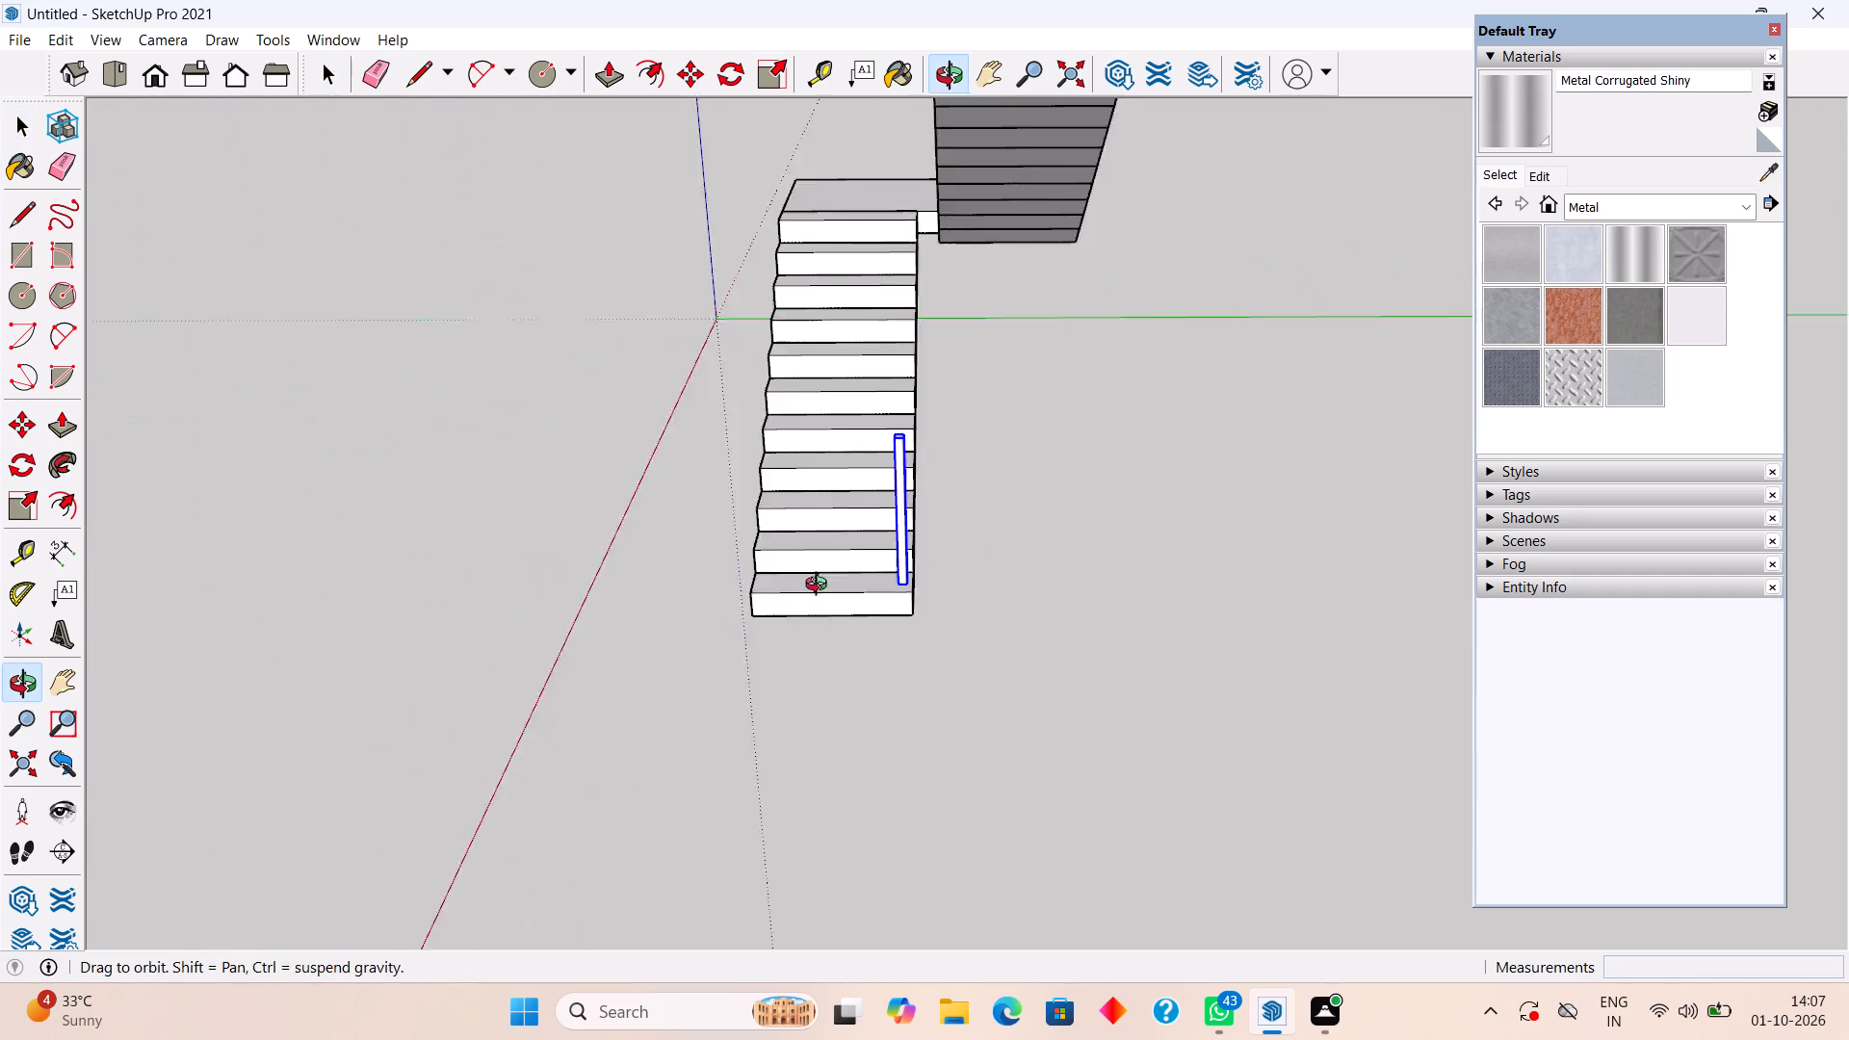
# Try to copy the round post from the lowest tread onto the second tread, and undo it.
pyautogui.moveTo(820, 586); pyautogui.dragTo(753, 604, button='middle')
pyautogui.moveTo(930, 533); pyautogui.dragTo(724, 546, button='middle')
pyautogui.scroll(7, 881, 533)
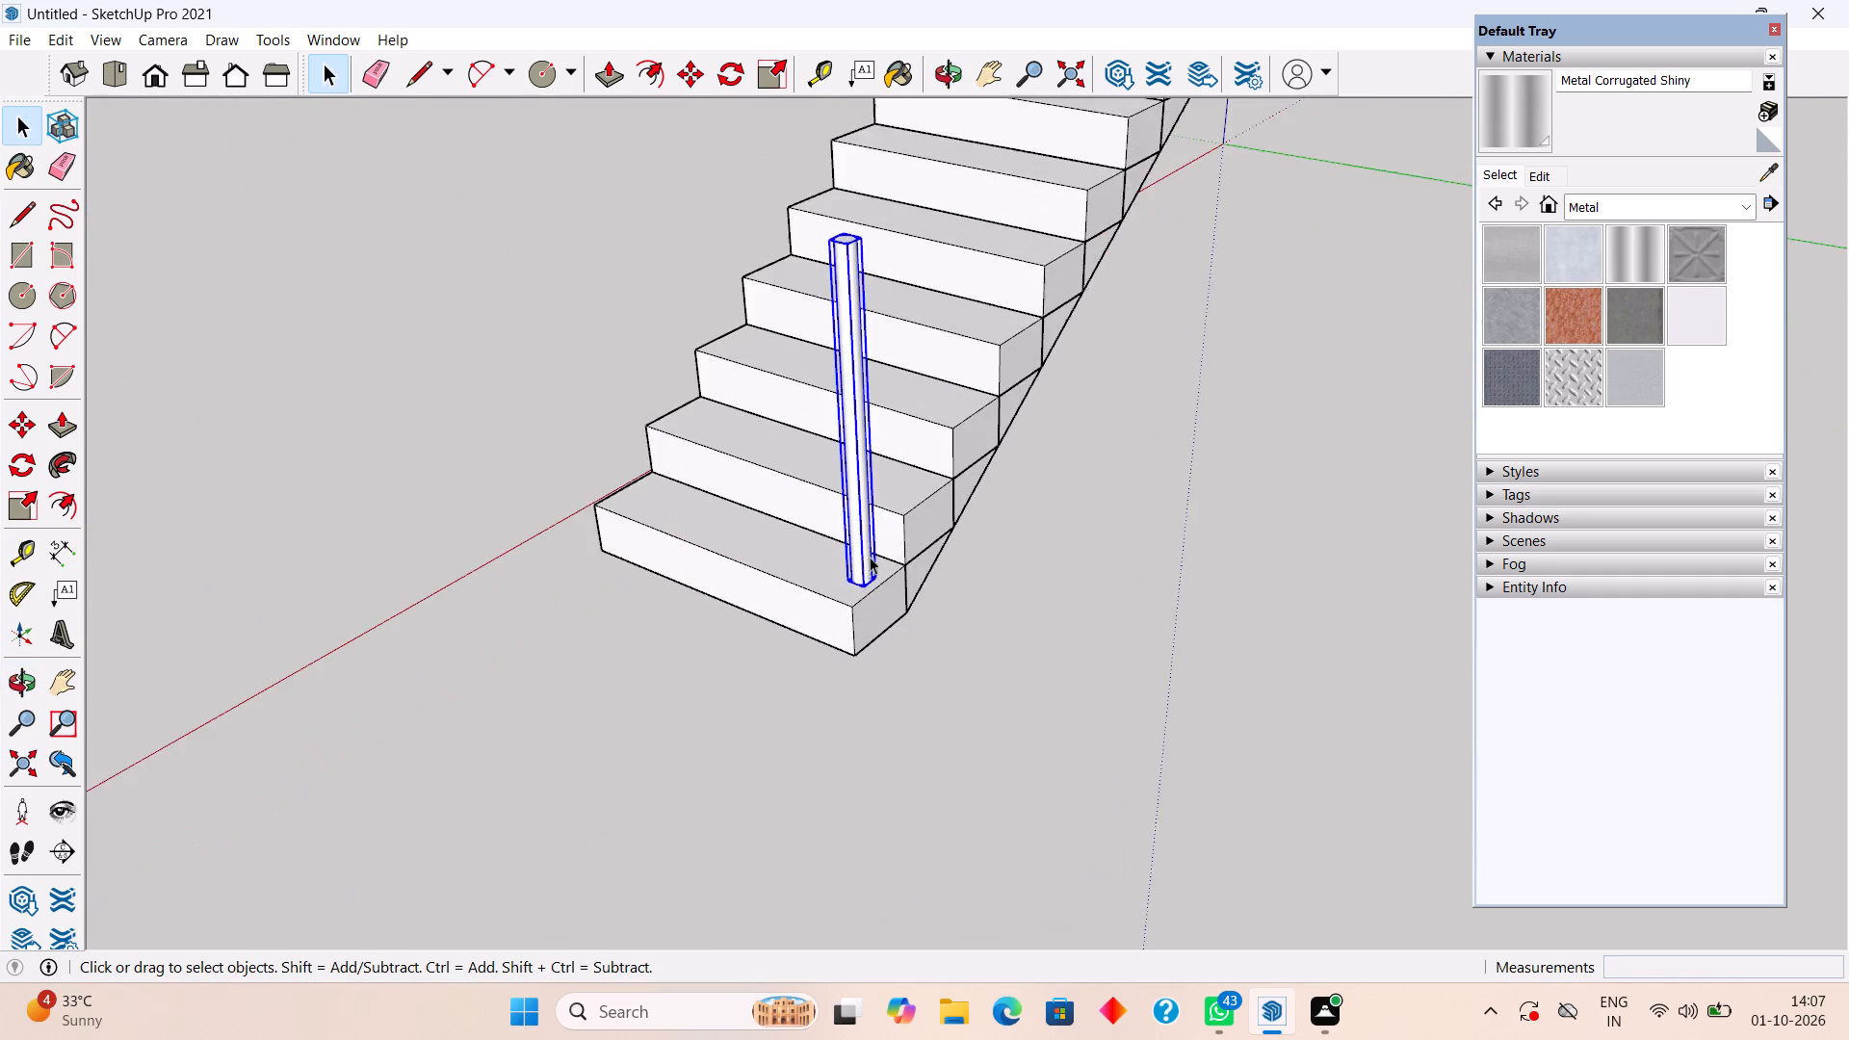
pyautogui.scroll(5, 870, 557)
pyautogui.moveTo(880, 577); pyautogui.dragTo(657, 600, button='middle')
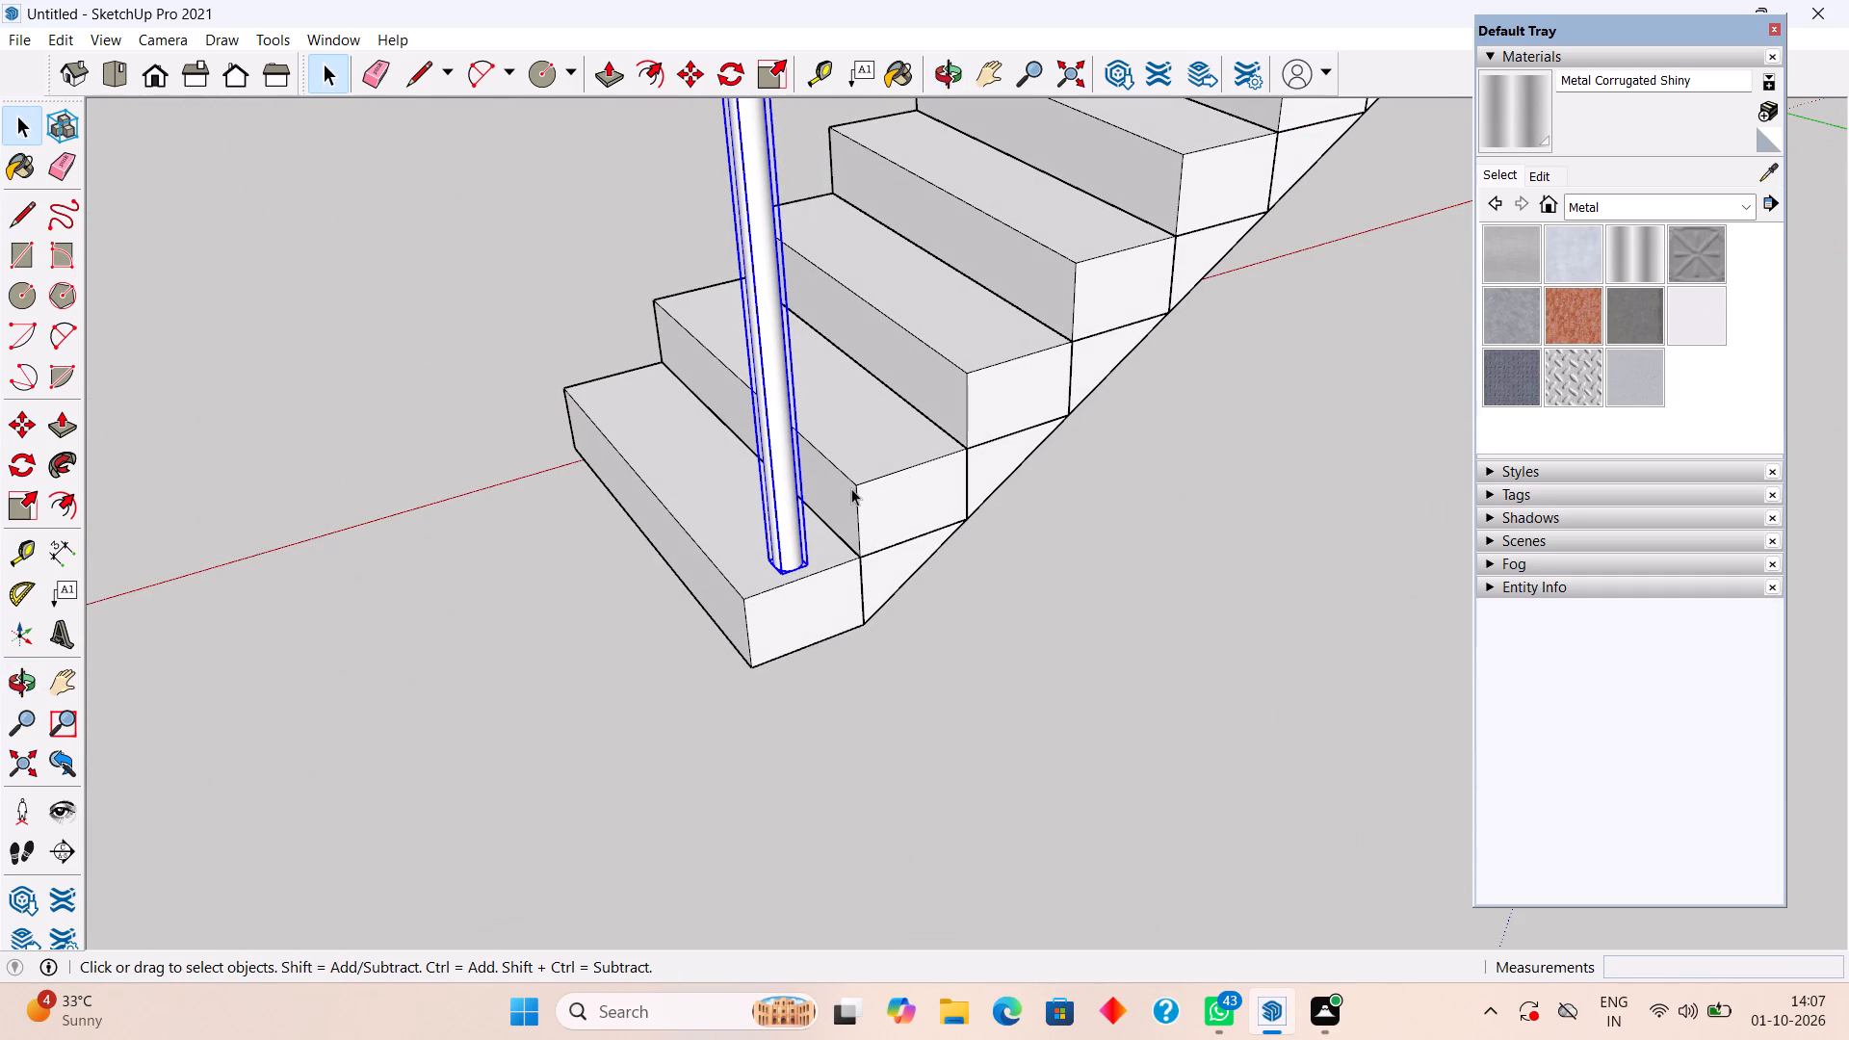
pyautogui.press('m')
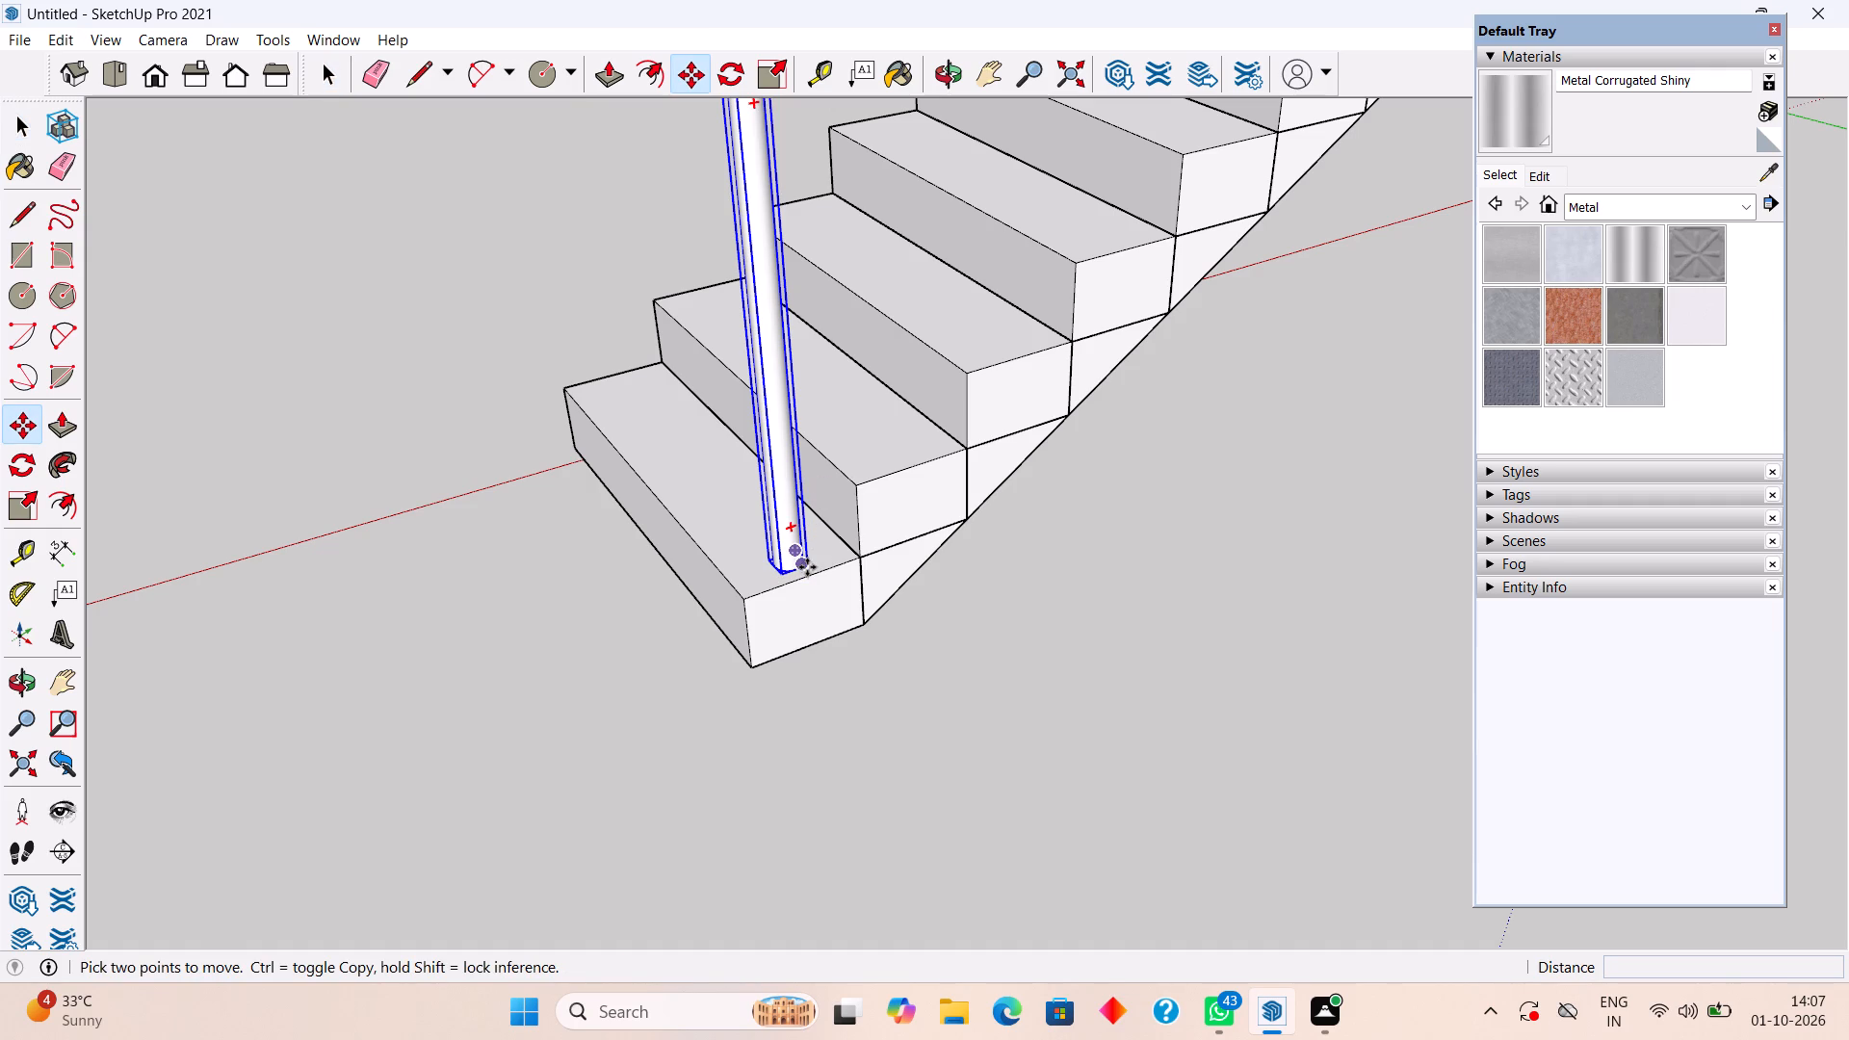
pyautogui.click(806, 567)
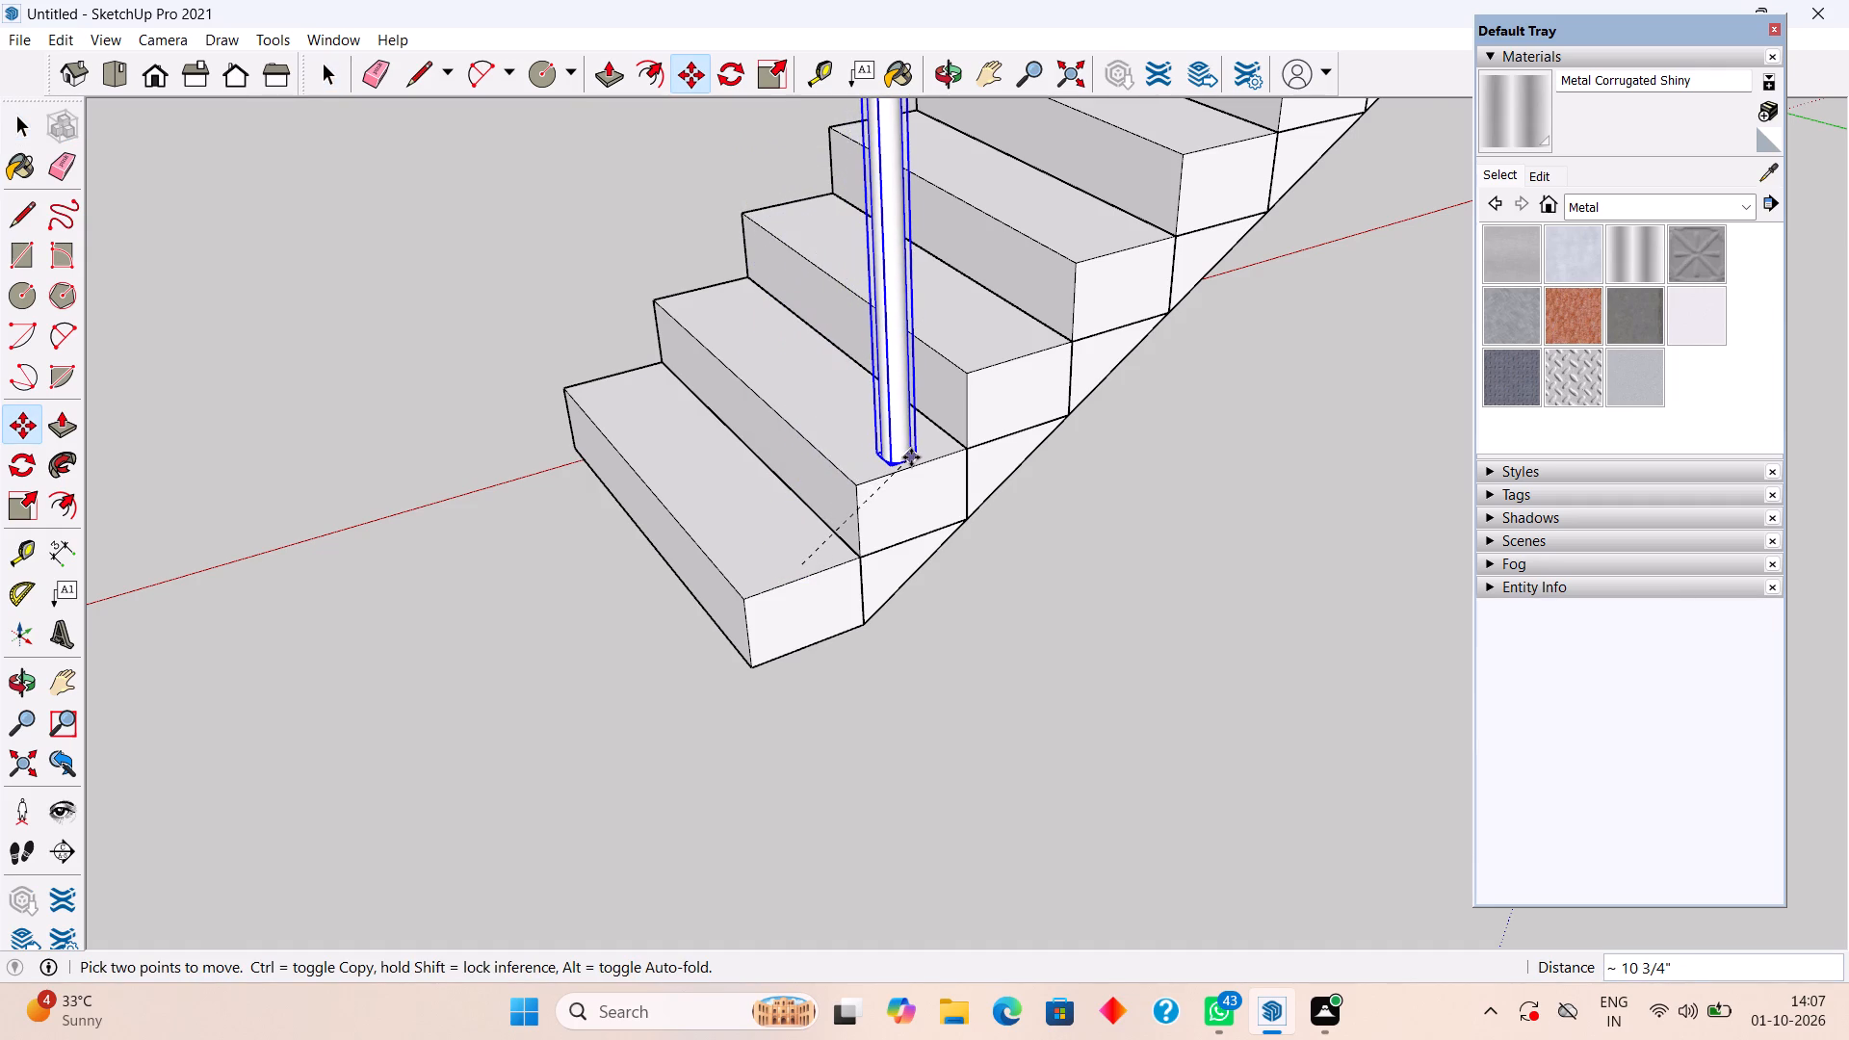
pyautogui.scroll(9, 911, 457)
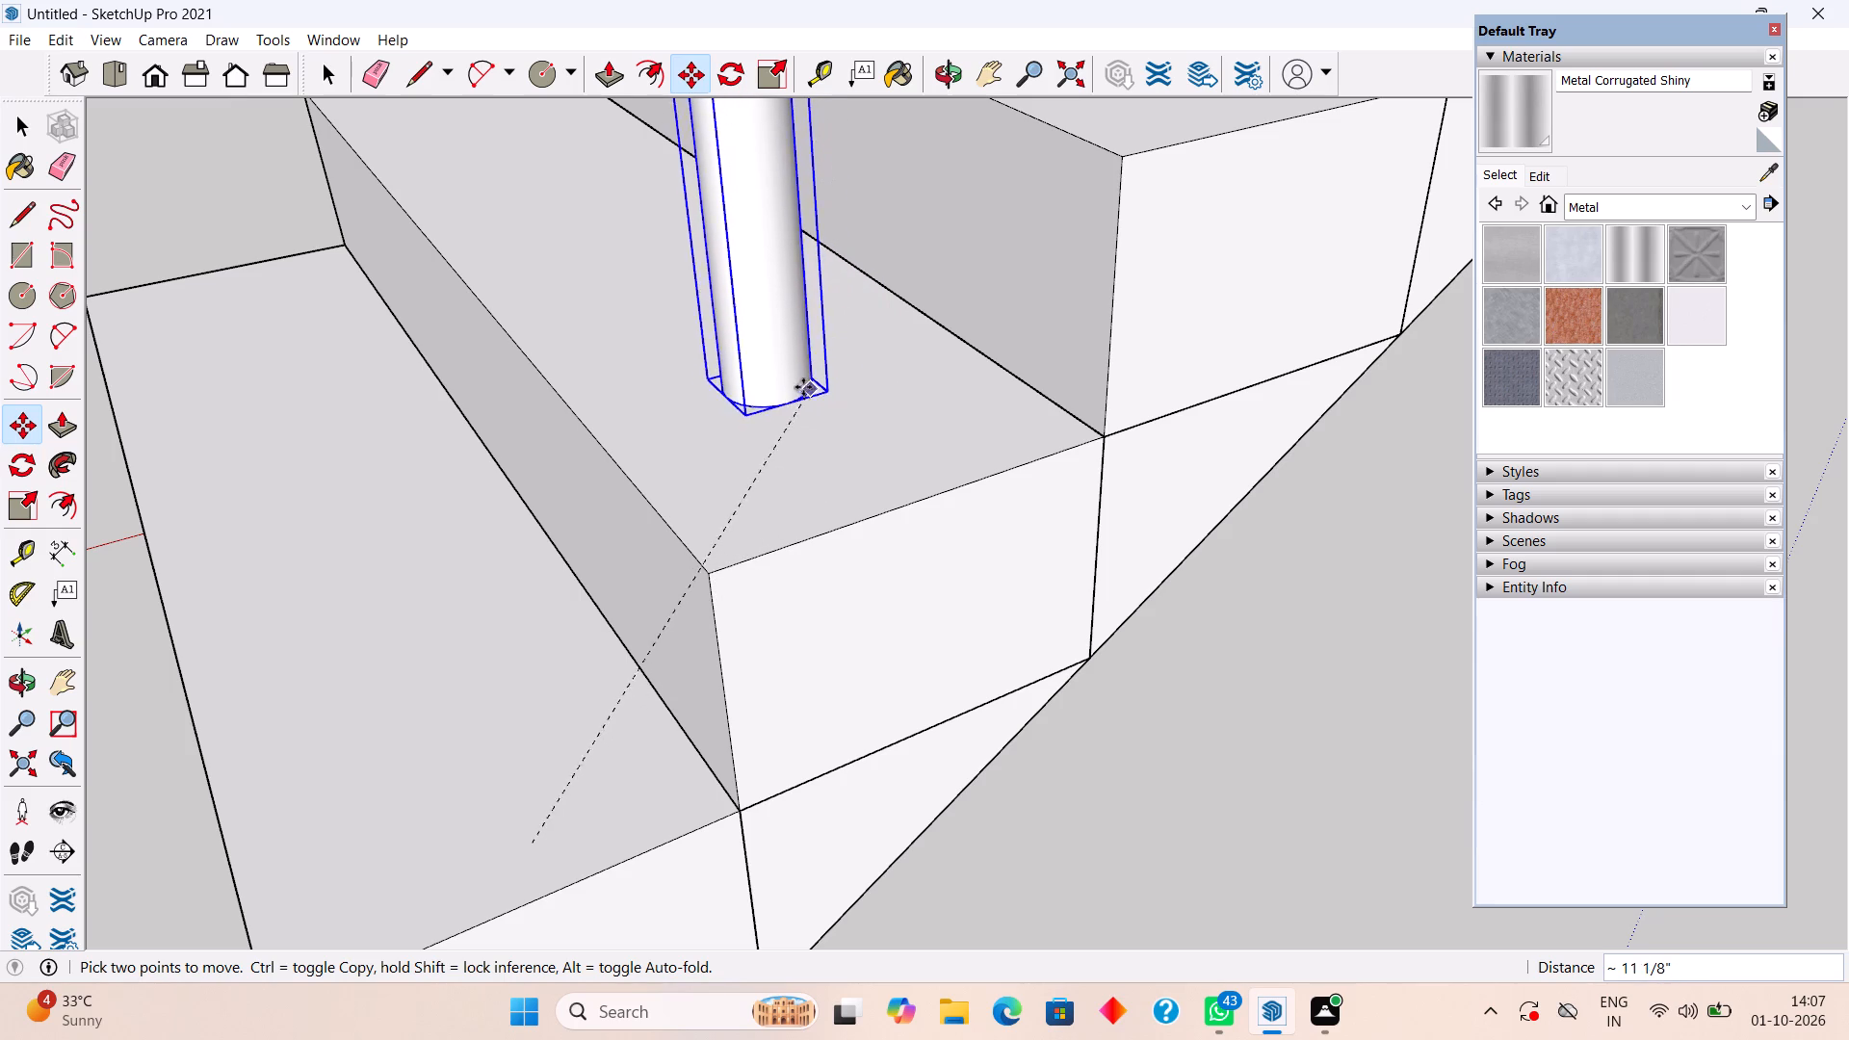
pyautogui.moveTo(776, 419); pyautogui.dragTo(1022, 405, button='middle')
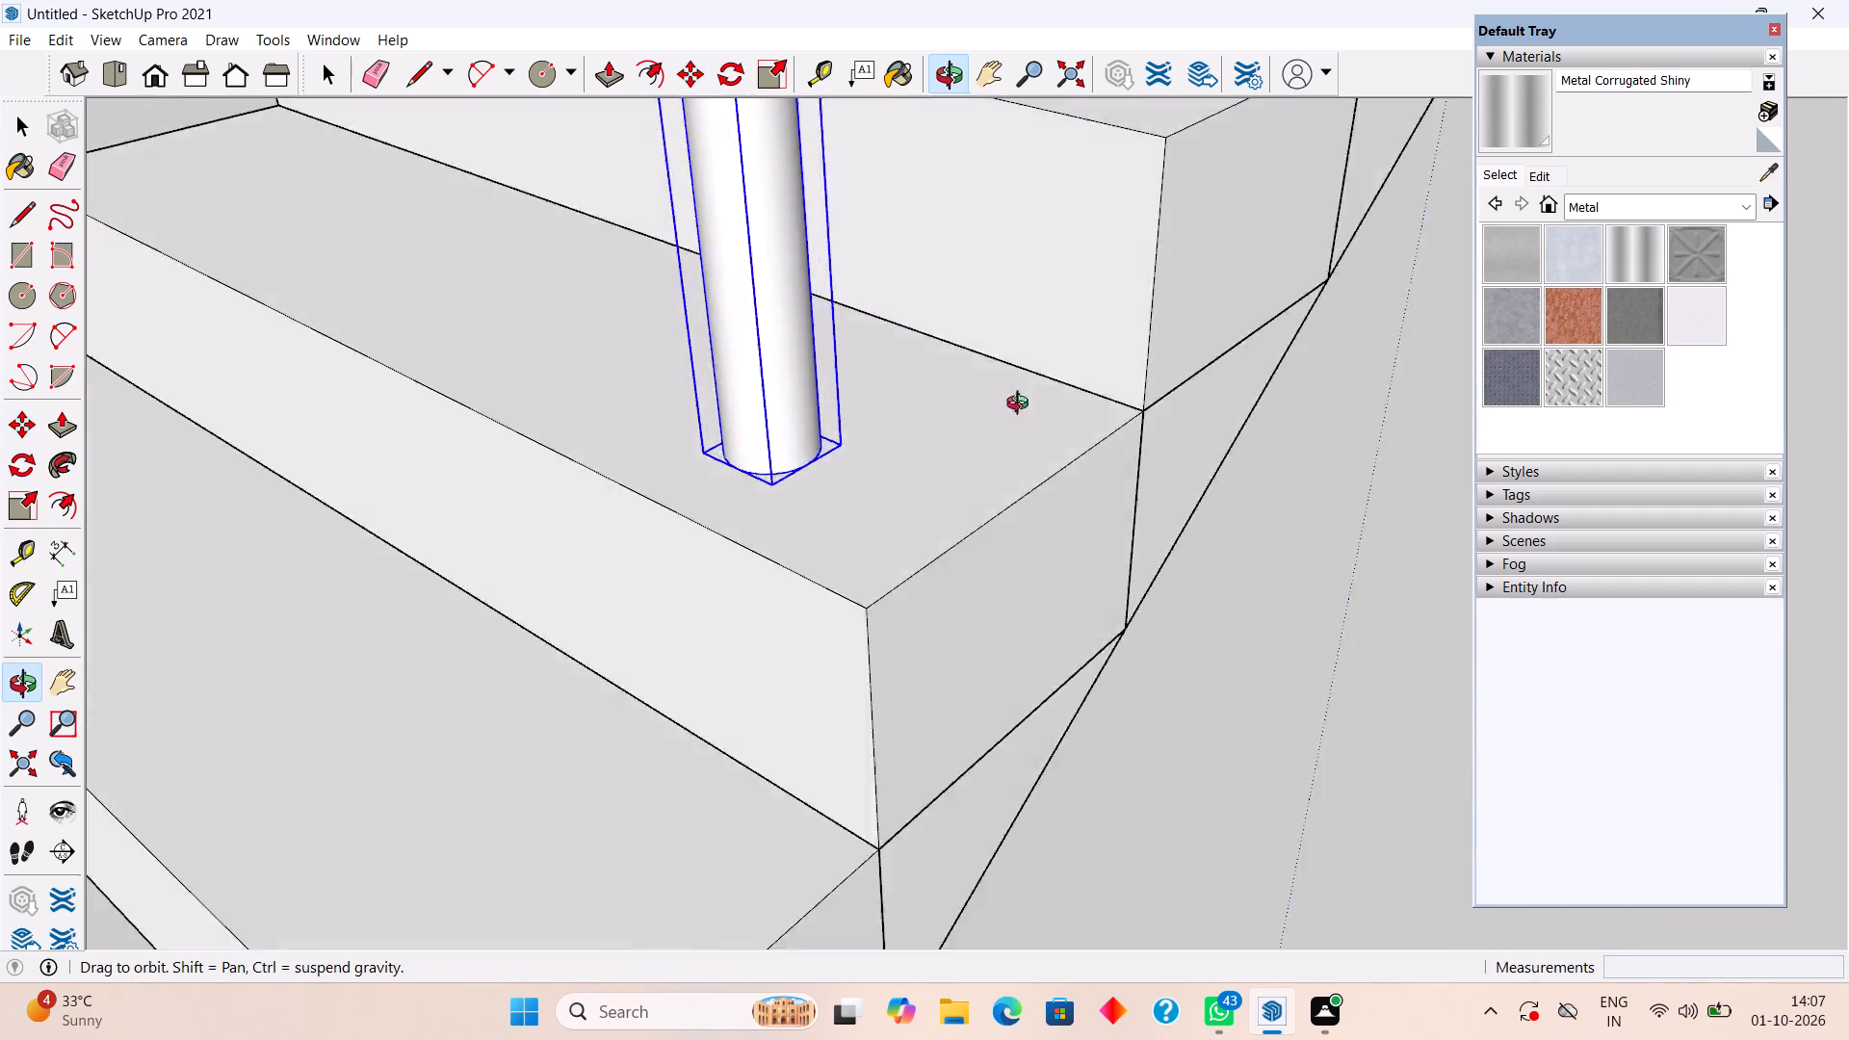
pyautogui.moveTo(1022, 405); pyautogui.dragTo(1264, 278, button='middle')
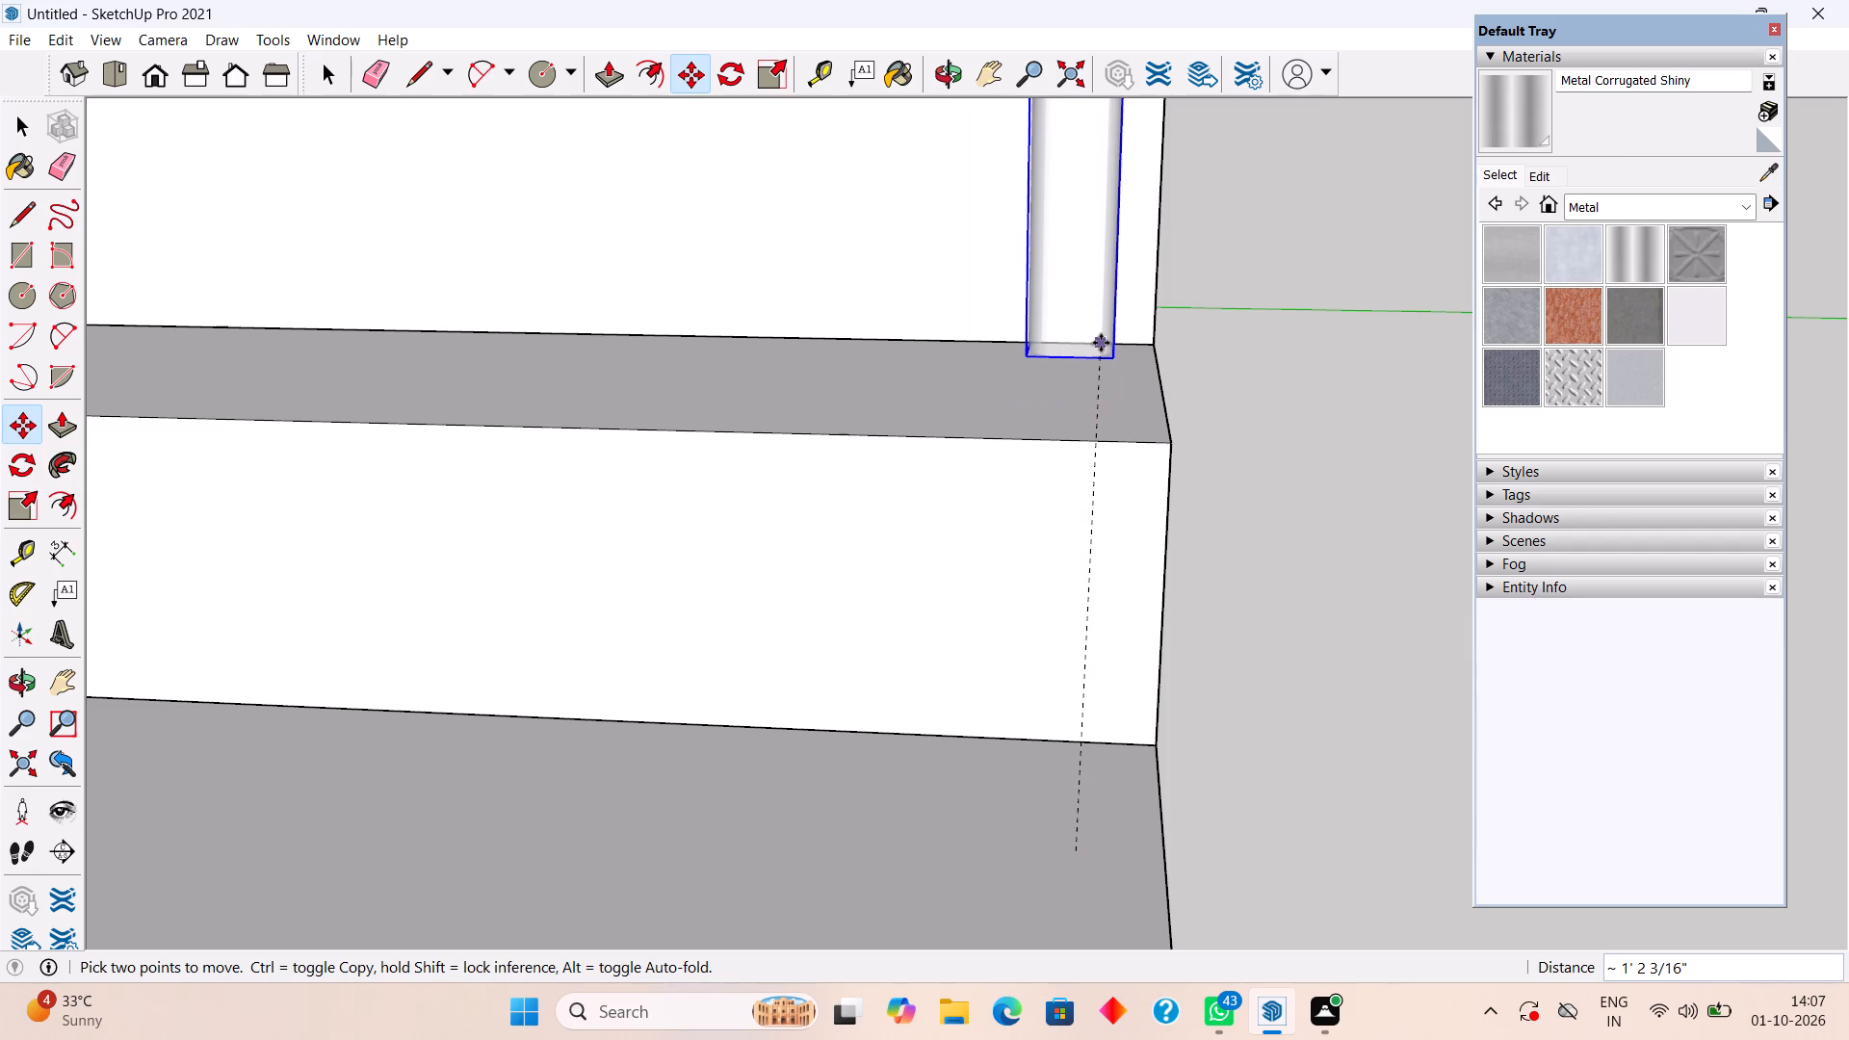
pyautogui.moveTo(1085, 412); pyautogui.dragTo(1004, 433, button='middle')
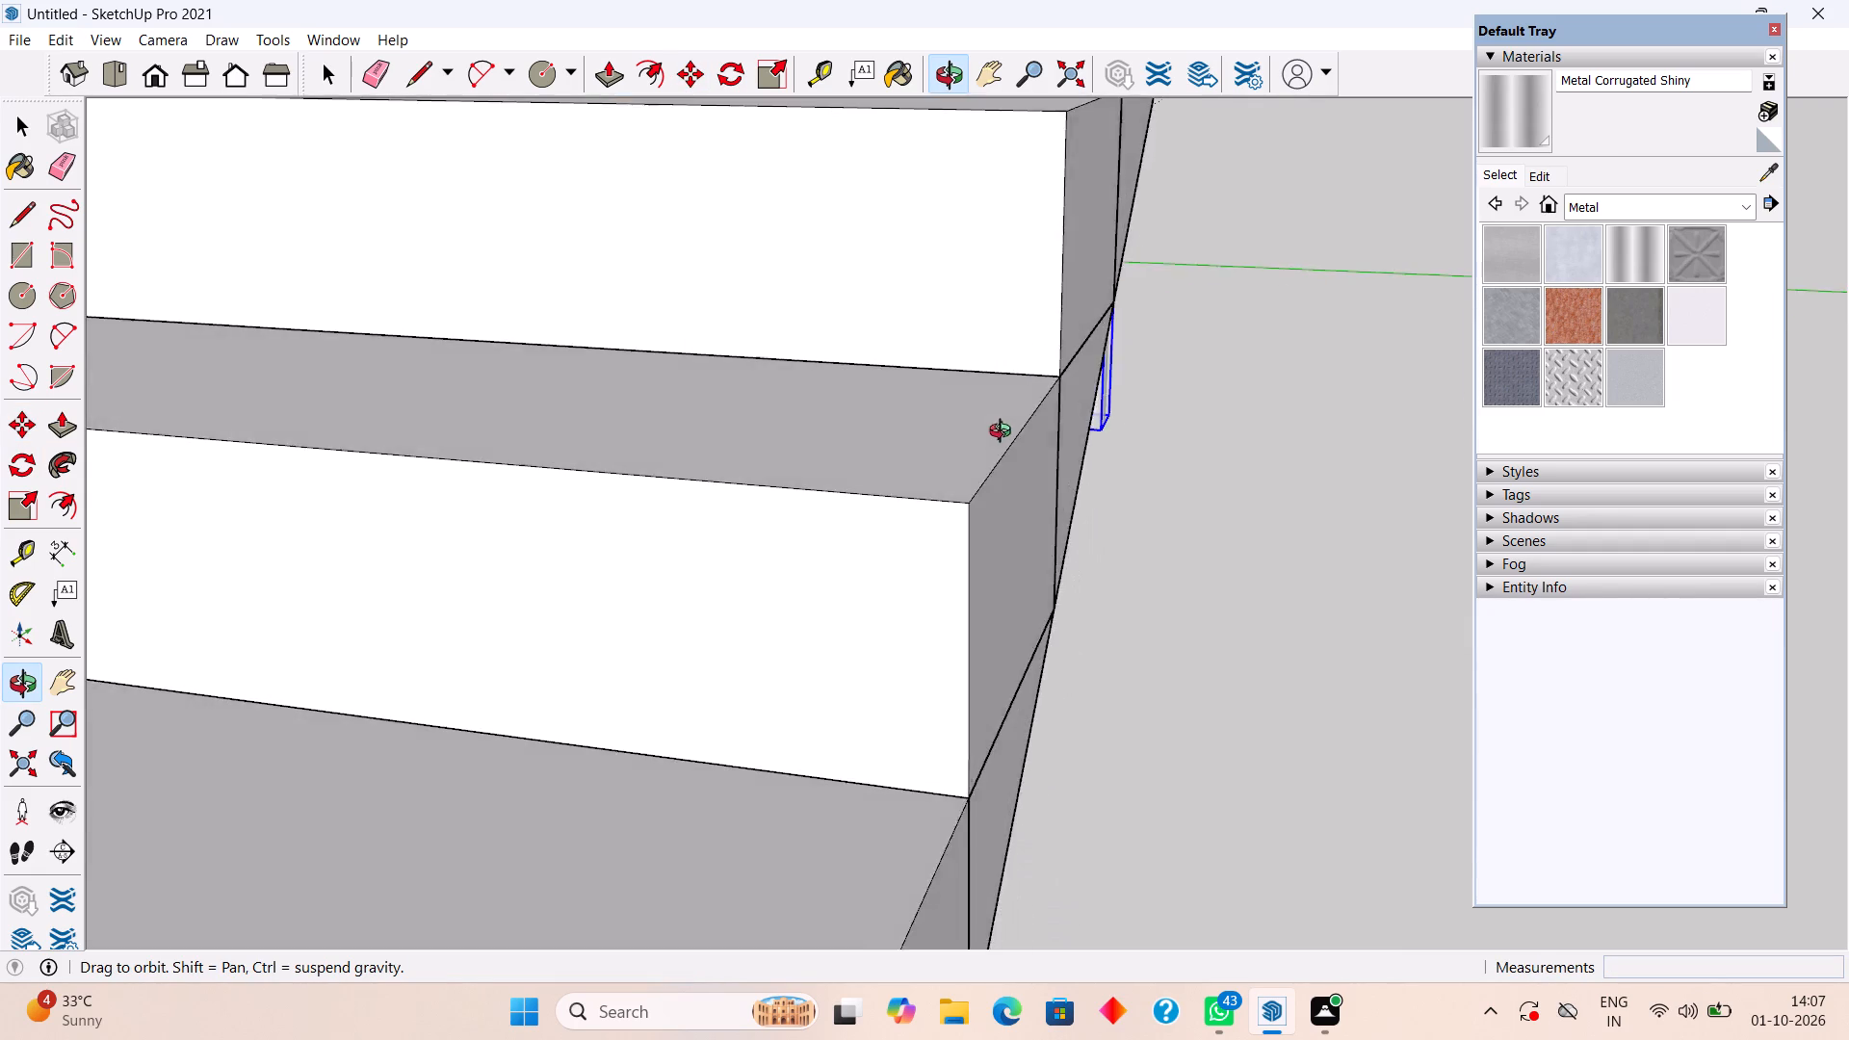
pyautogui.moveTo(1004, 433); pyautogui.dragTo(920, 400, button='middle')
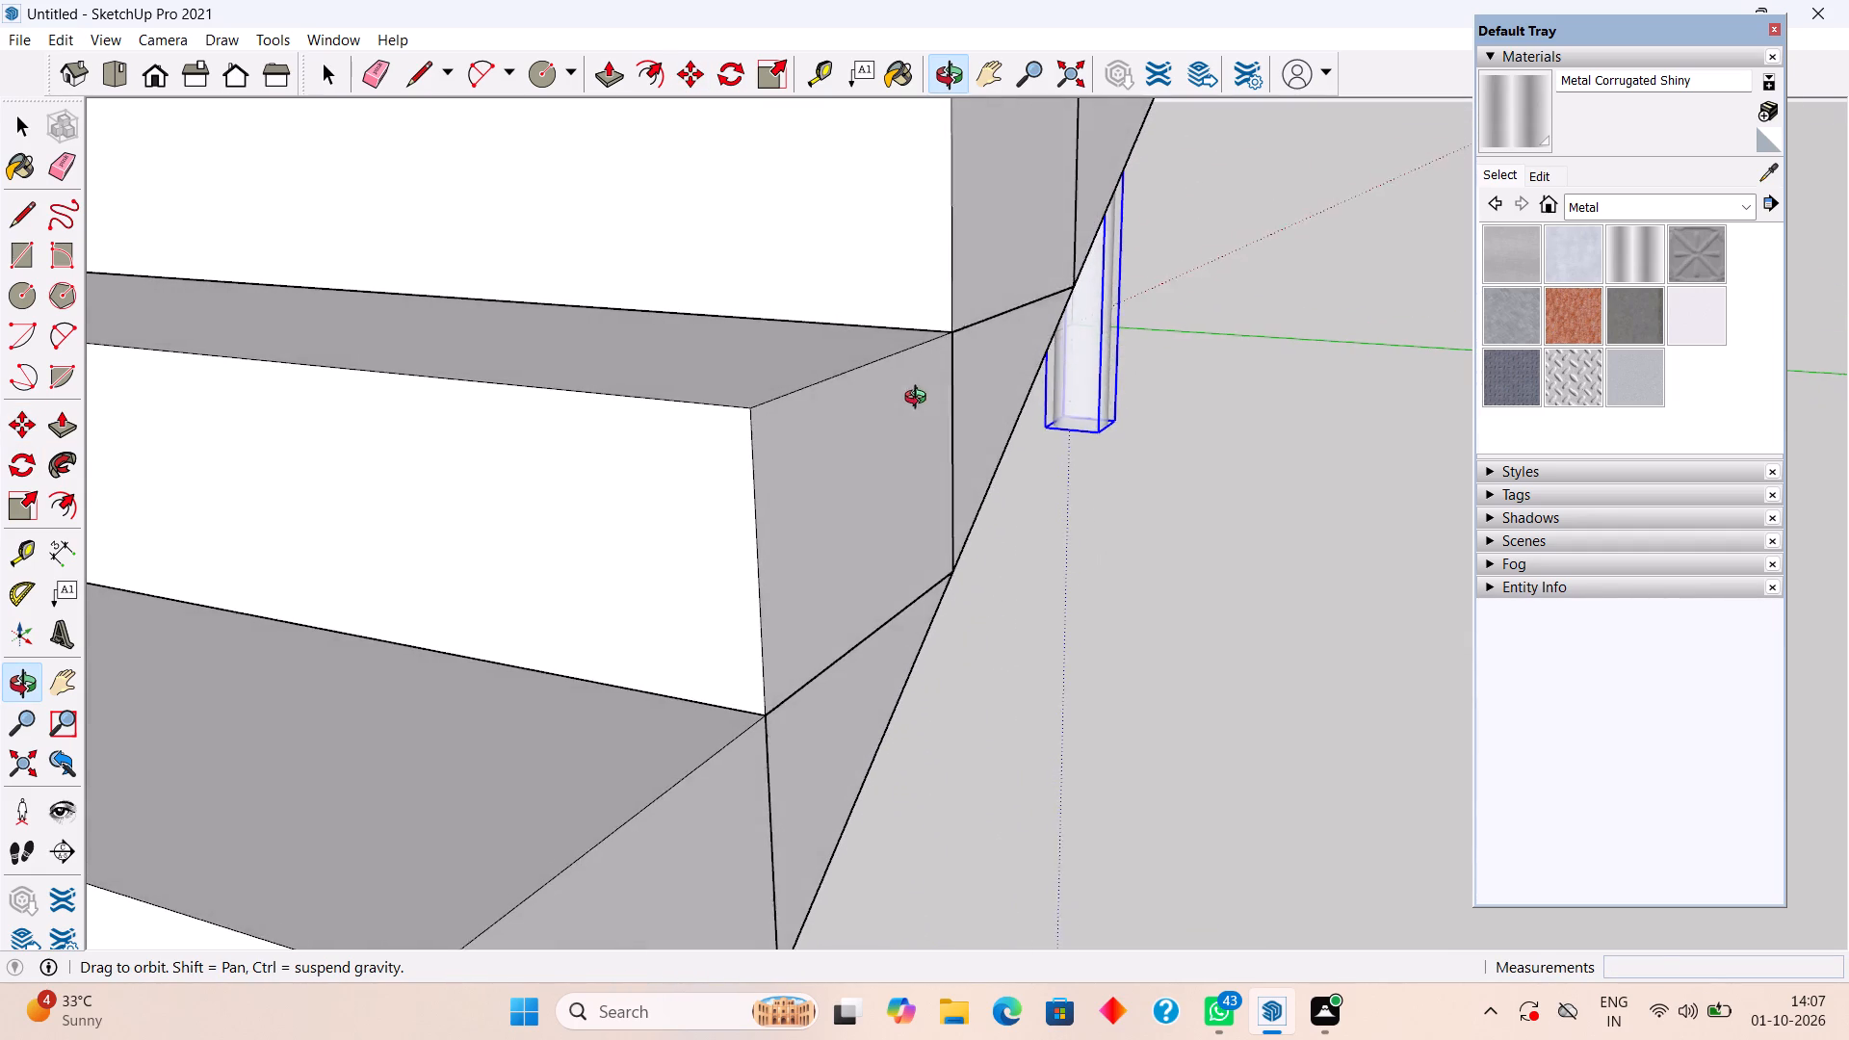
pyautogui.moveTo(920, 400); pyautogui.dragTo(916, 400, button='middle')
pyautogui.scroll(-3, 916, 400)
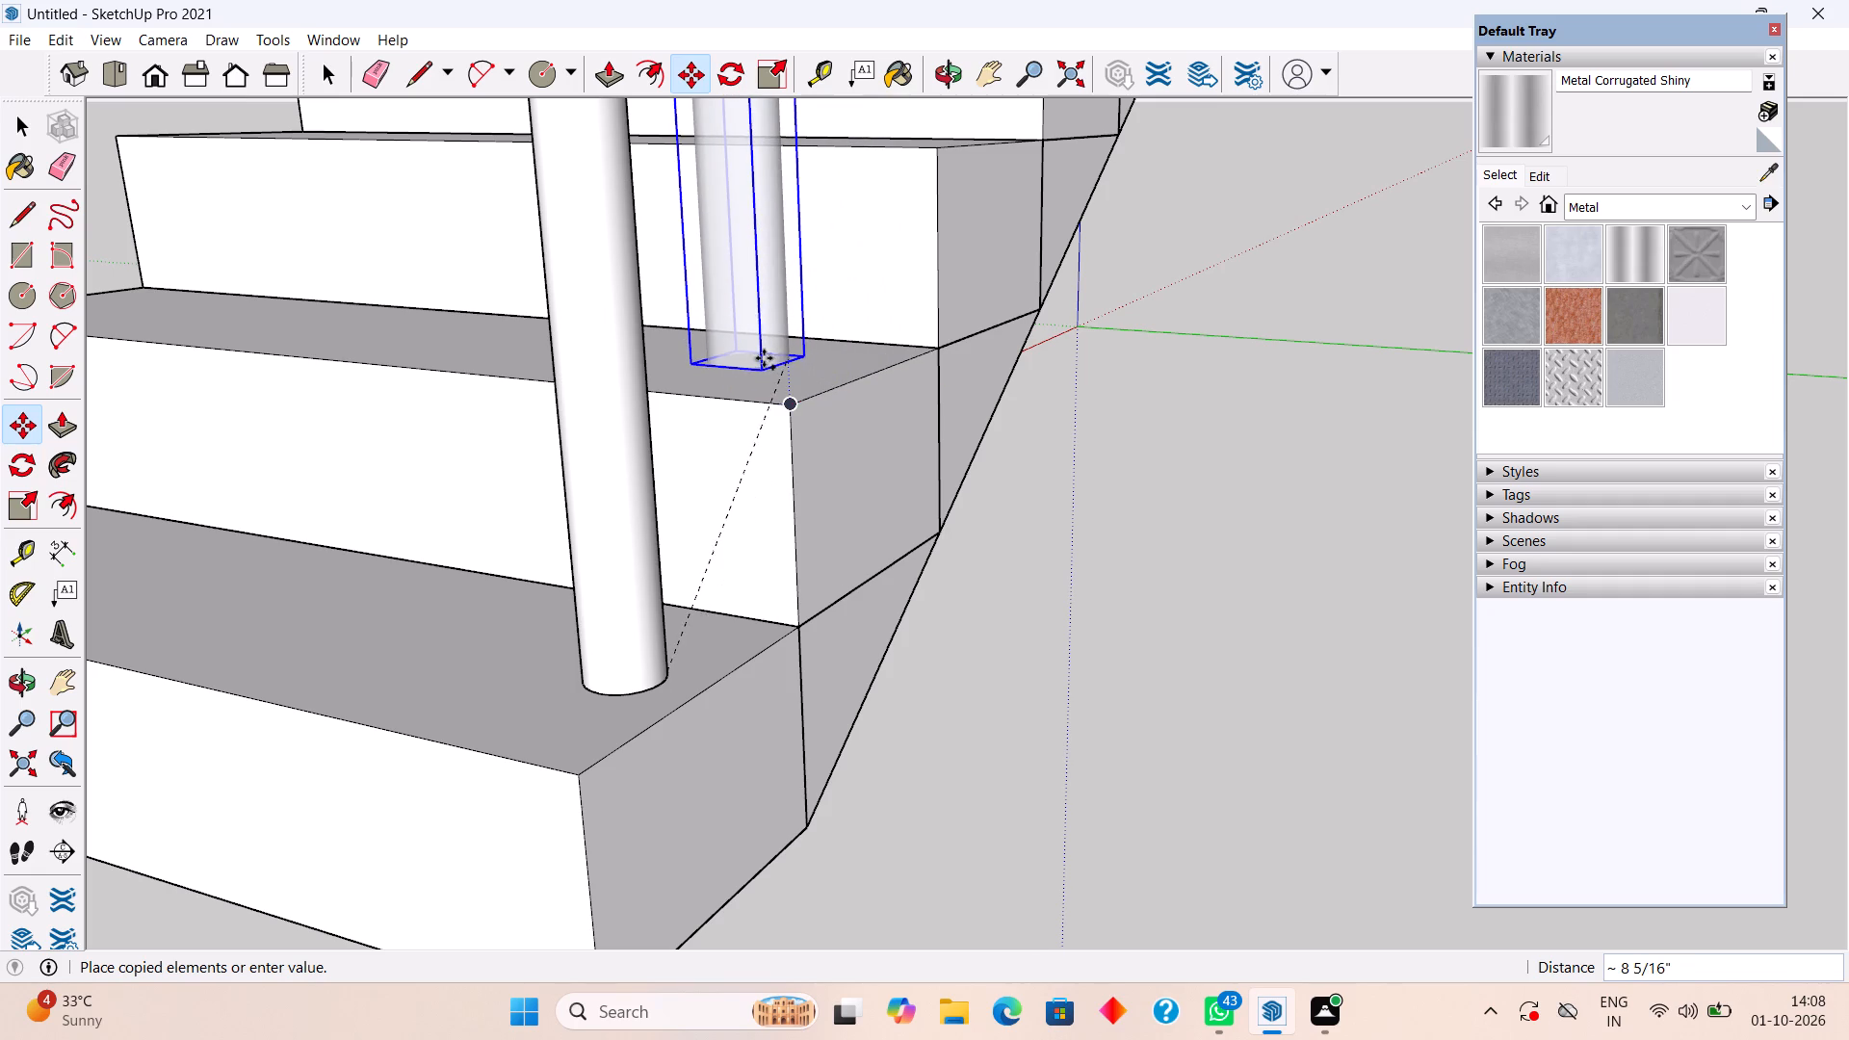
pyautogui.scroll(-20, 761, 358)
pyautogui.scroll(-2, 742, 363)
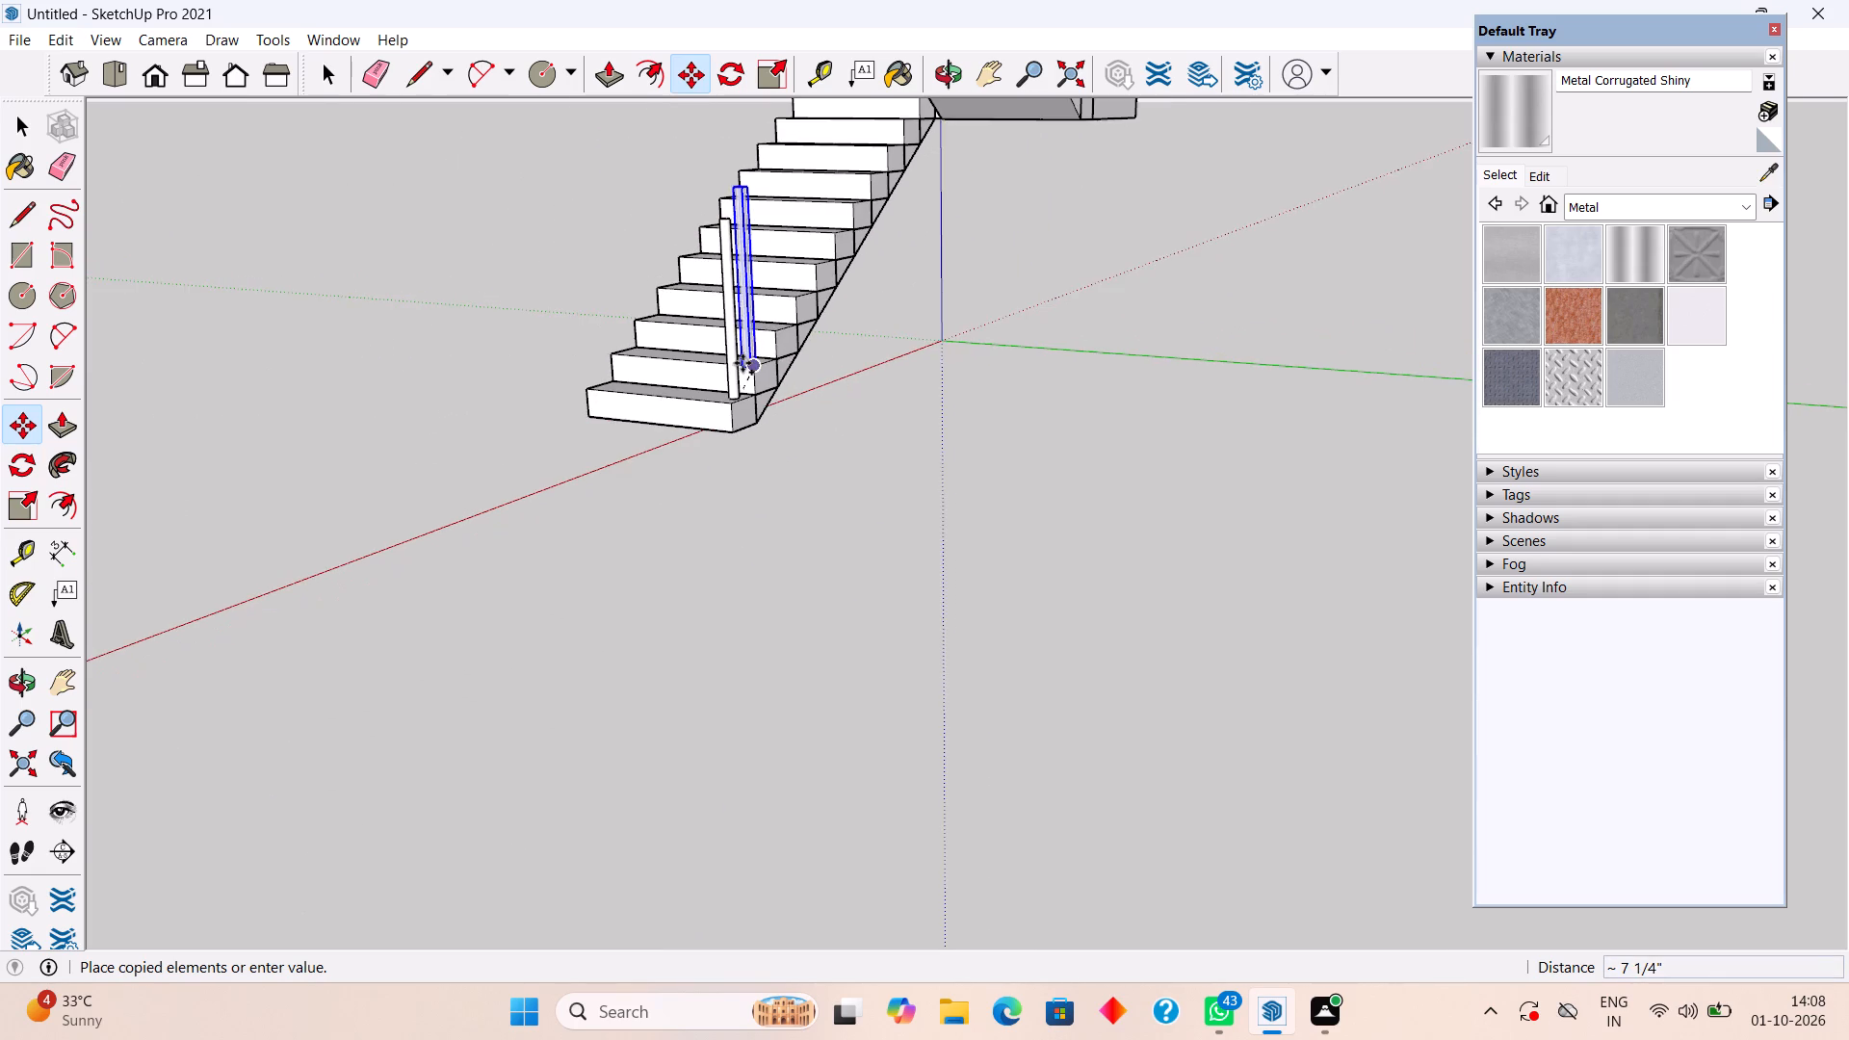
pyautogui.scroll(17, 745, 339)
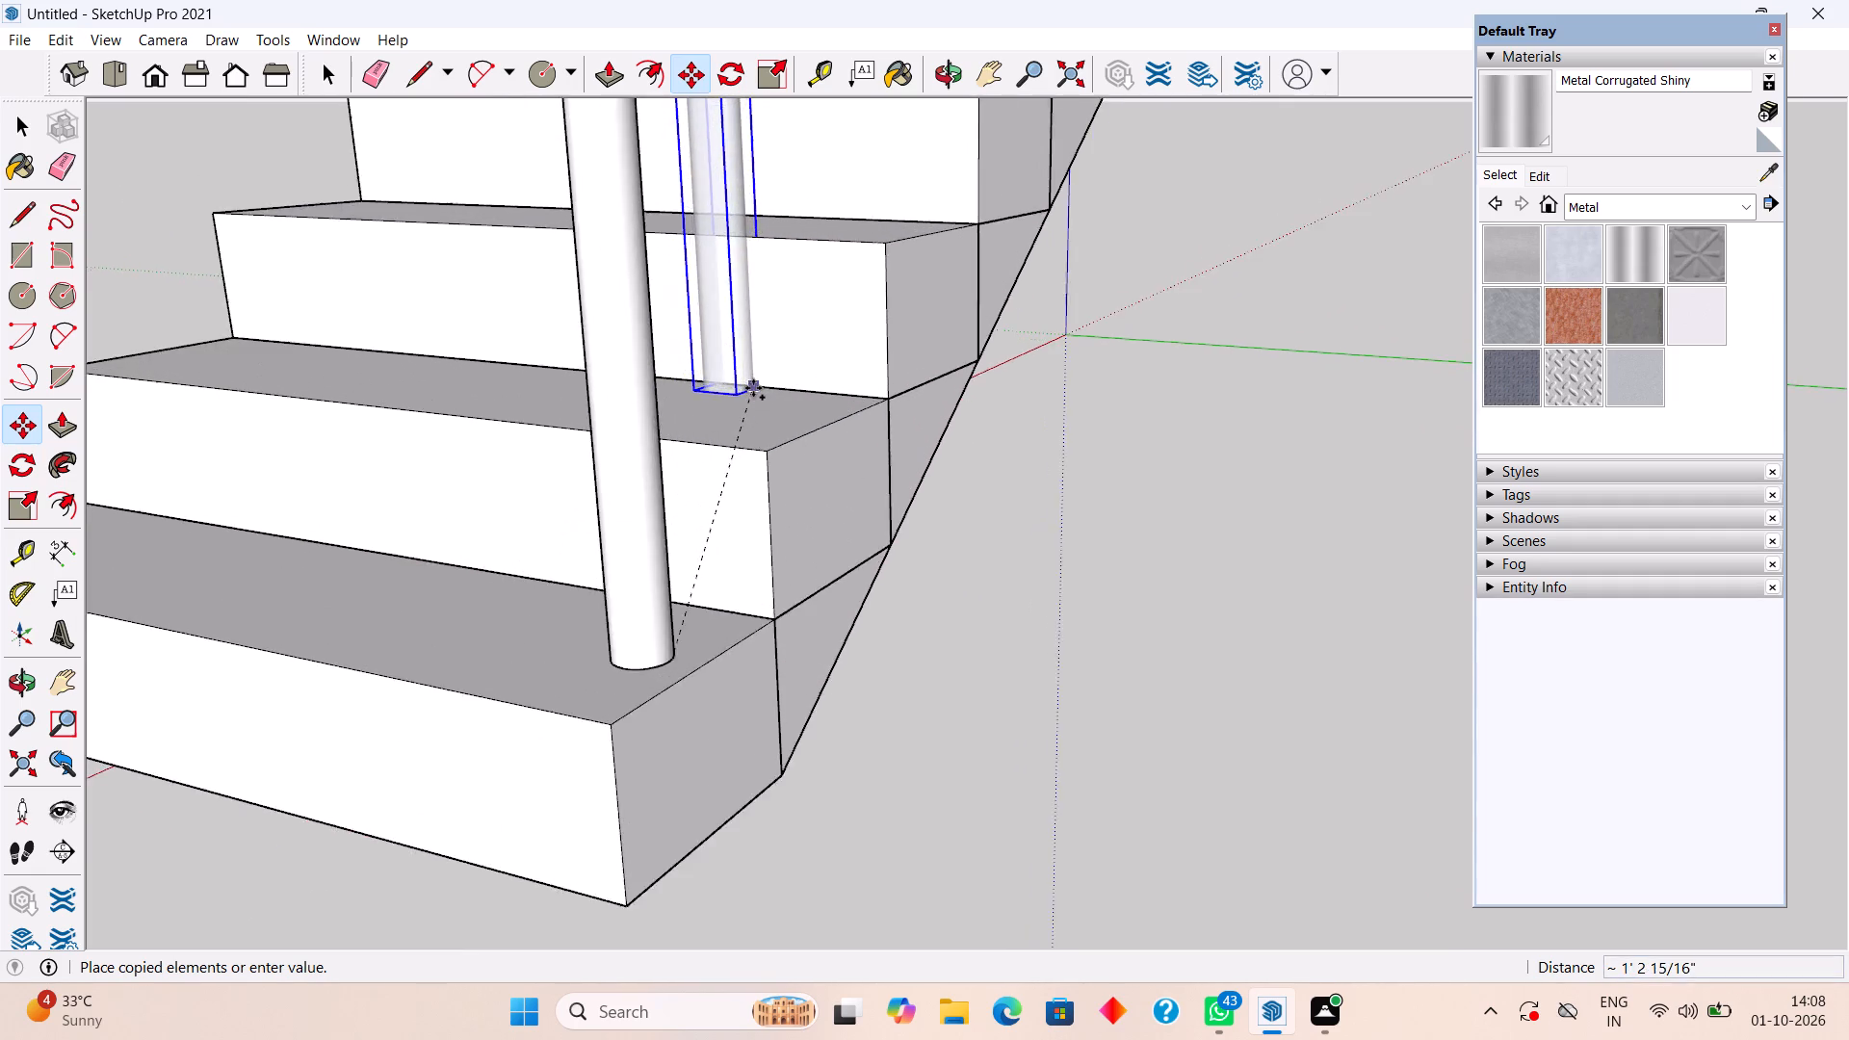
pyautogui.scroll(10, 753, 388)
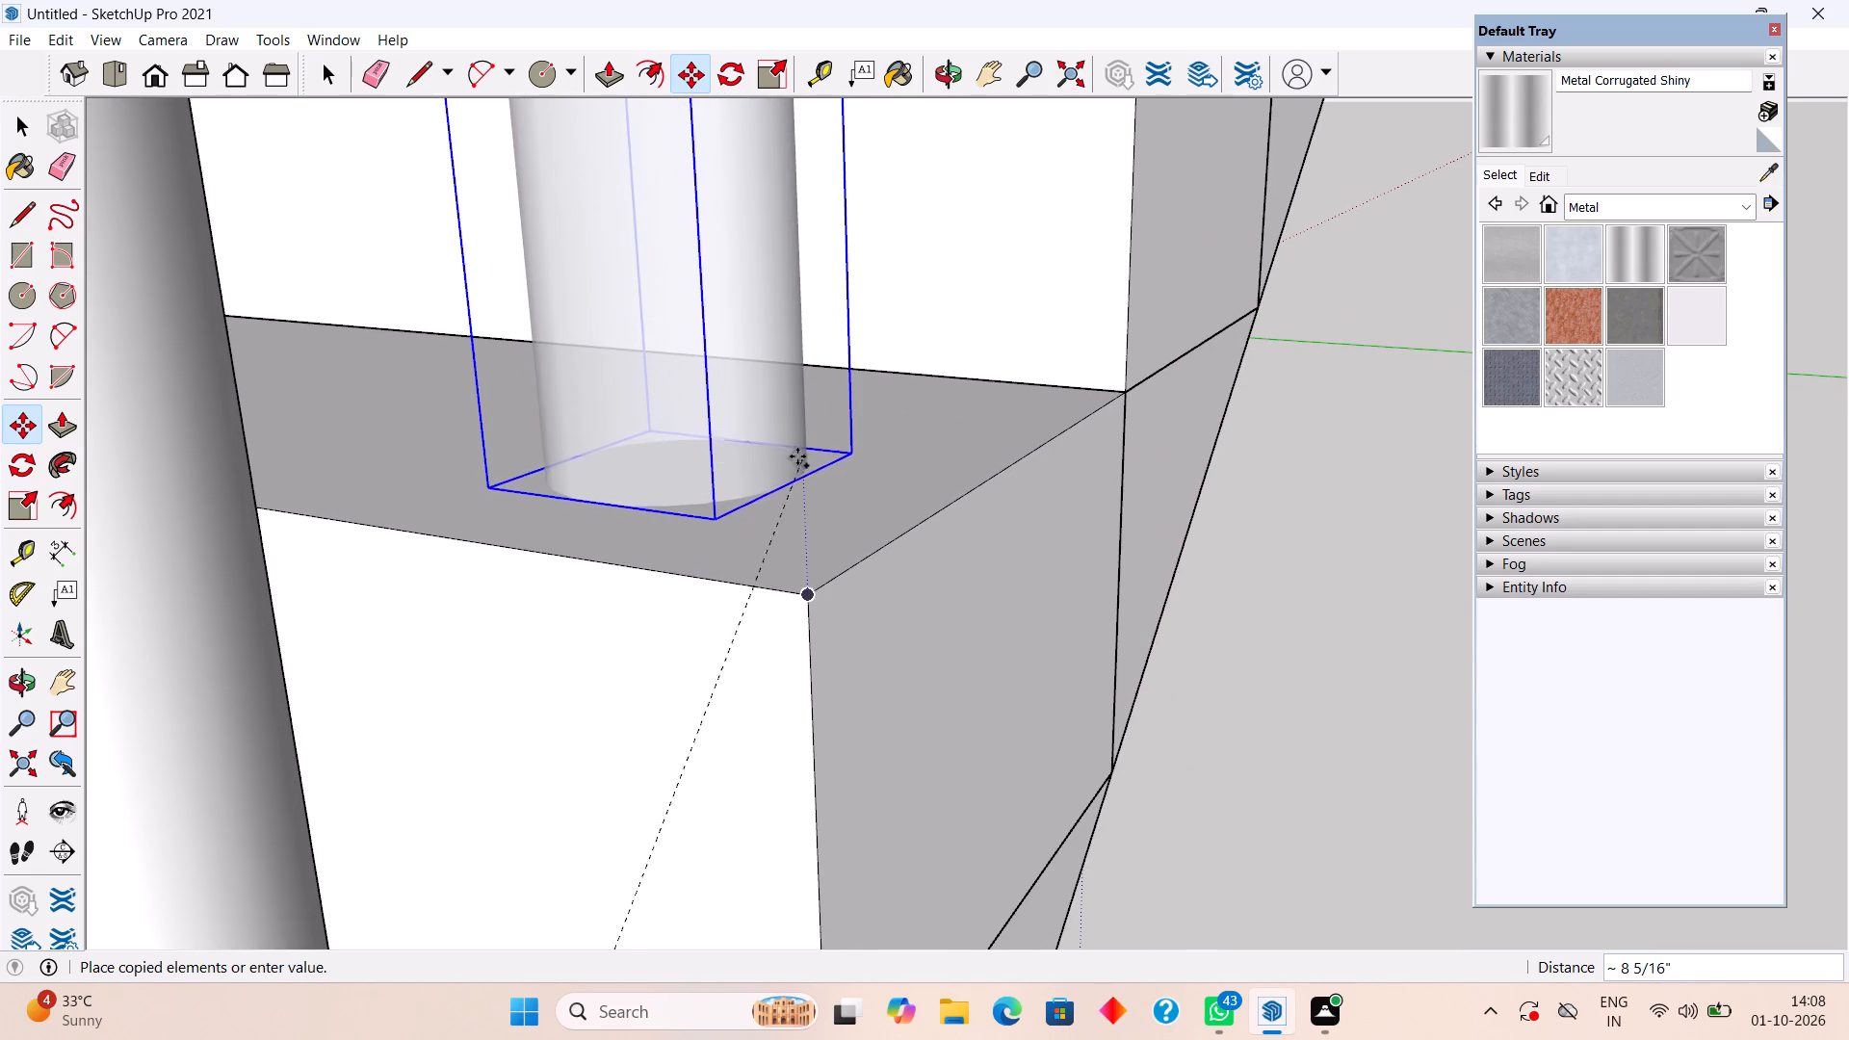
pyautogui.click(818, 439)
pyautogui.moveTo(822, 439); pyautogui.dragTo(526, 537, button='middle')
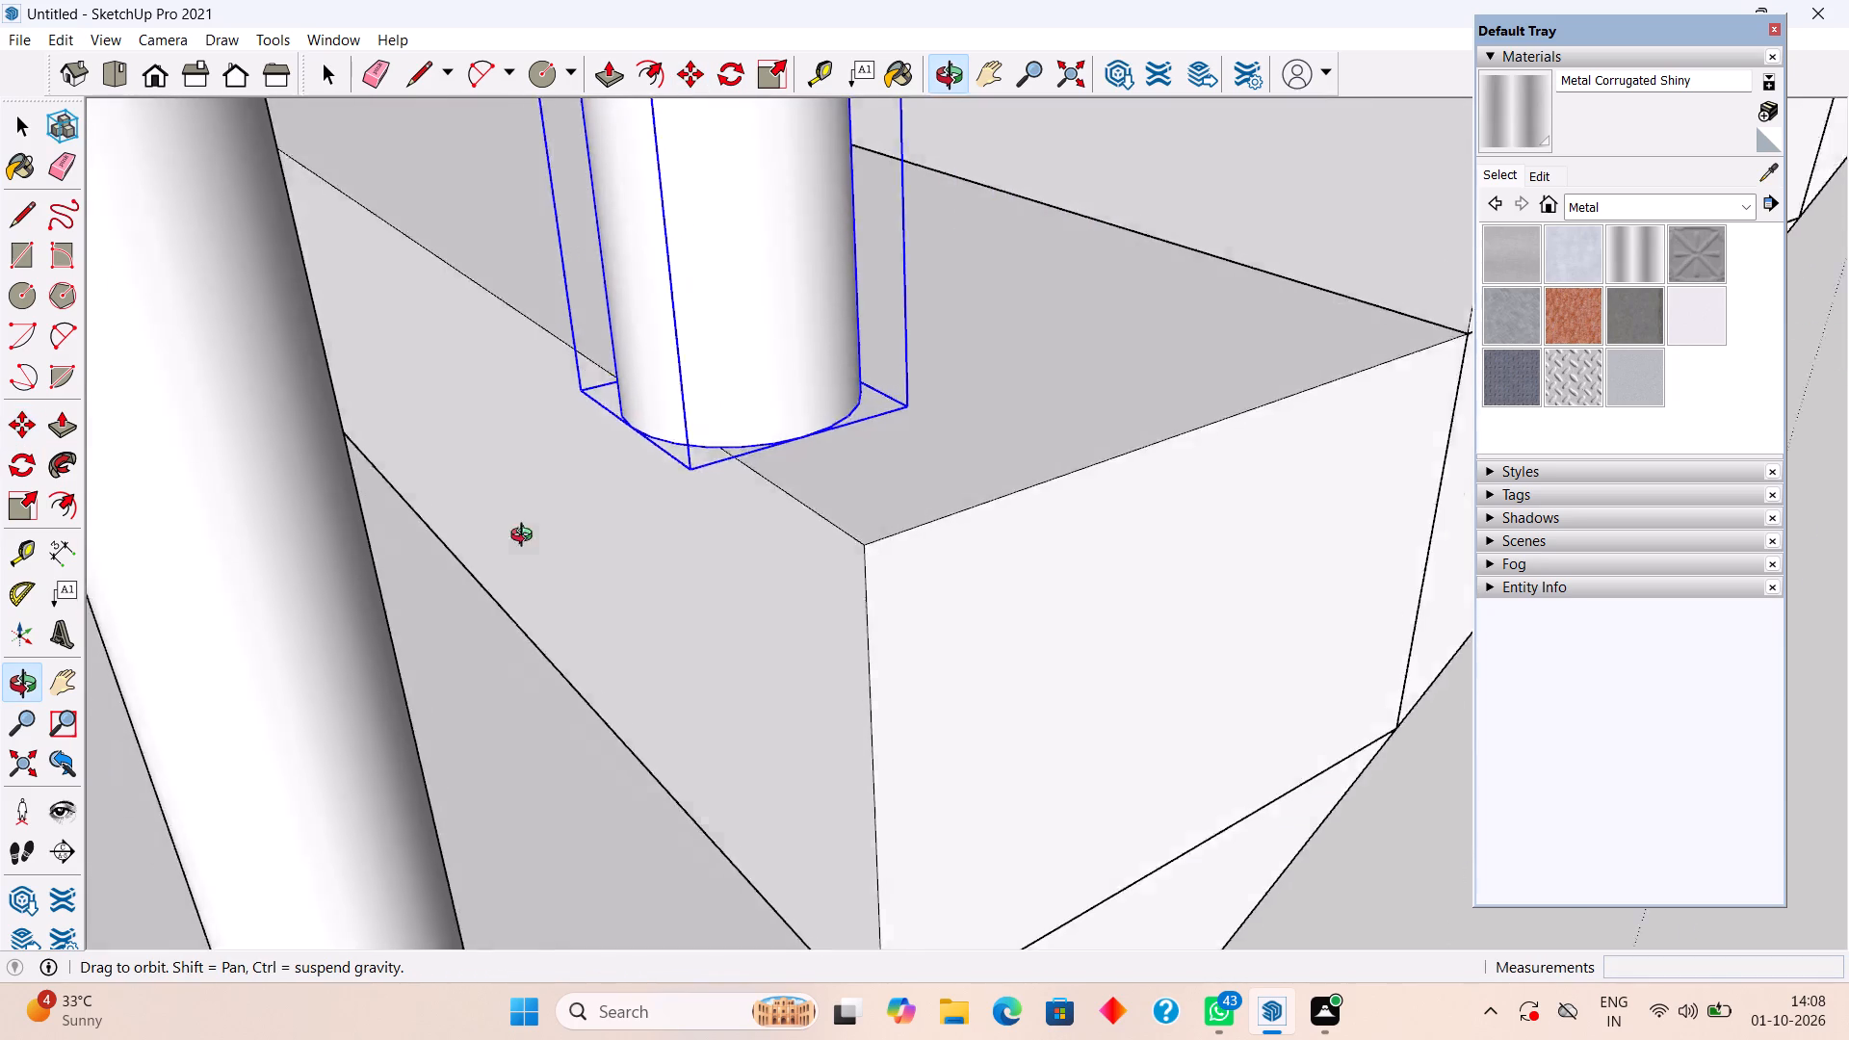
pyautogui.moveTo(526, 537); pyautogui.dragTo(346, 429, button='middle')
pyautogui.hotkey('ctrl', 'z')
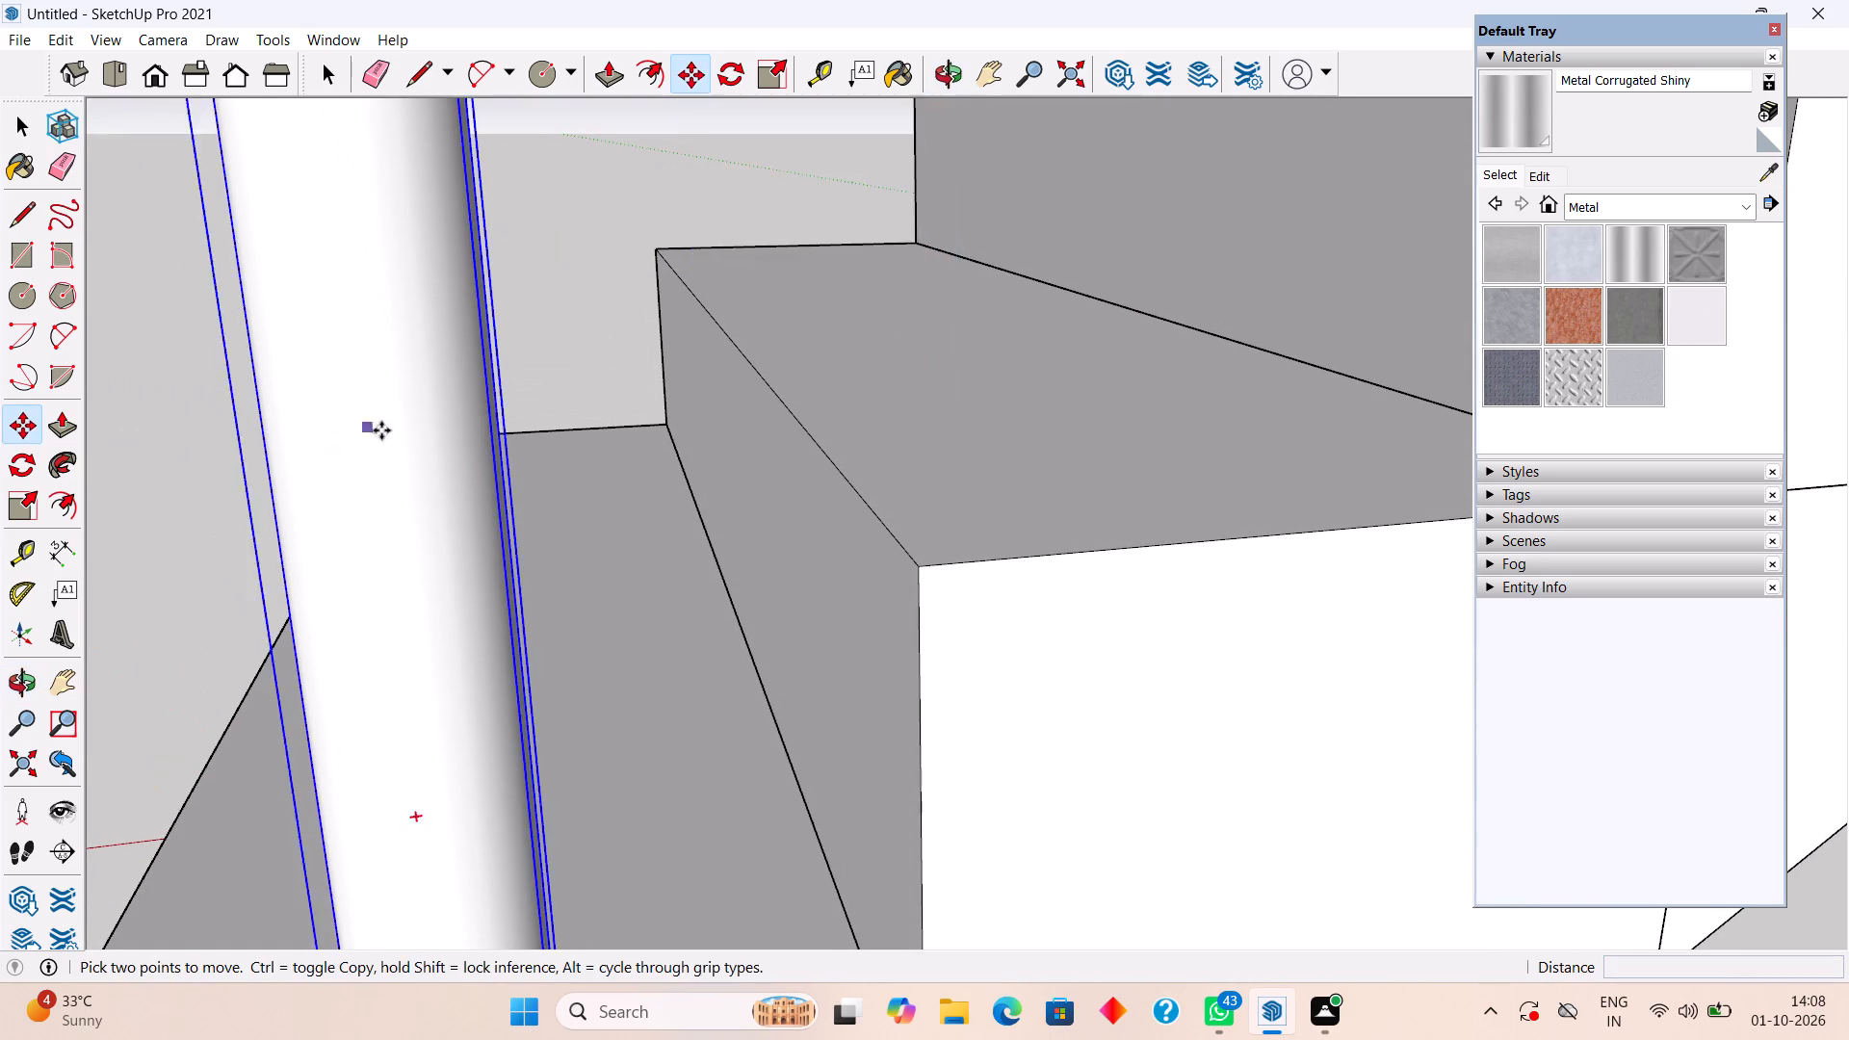
# Move the post about 3 5/8" so its base corner sits on the front inner corner of the lowest tread.
pyautogui.scroll(-13, 384, 431)
pyautogui.moveTo(702, 530); pyautogui.dragTo(507, 543, button='middle')
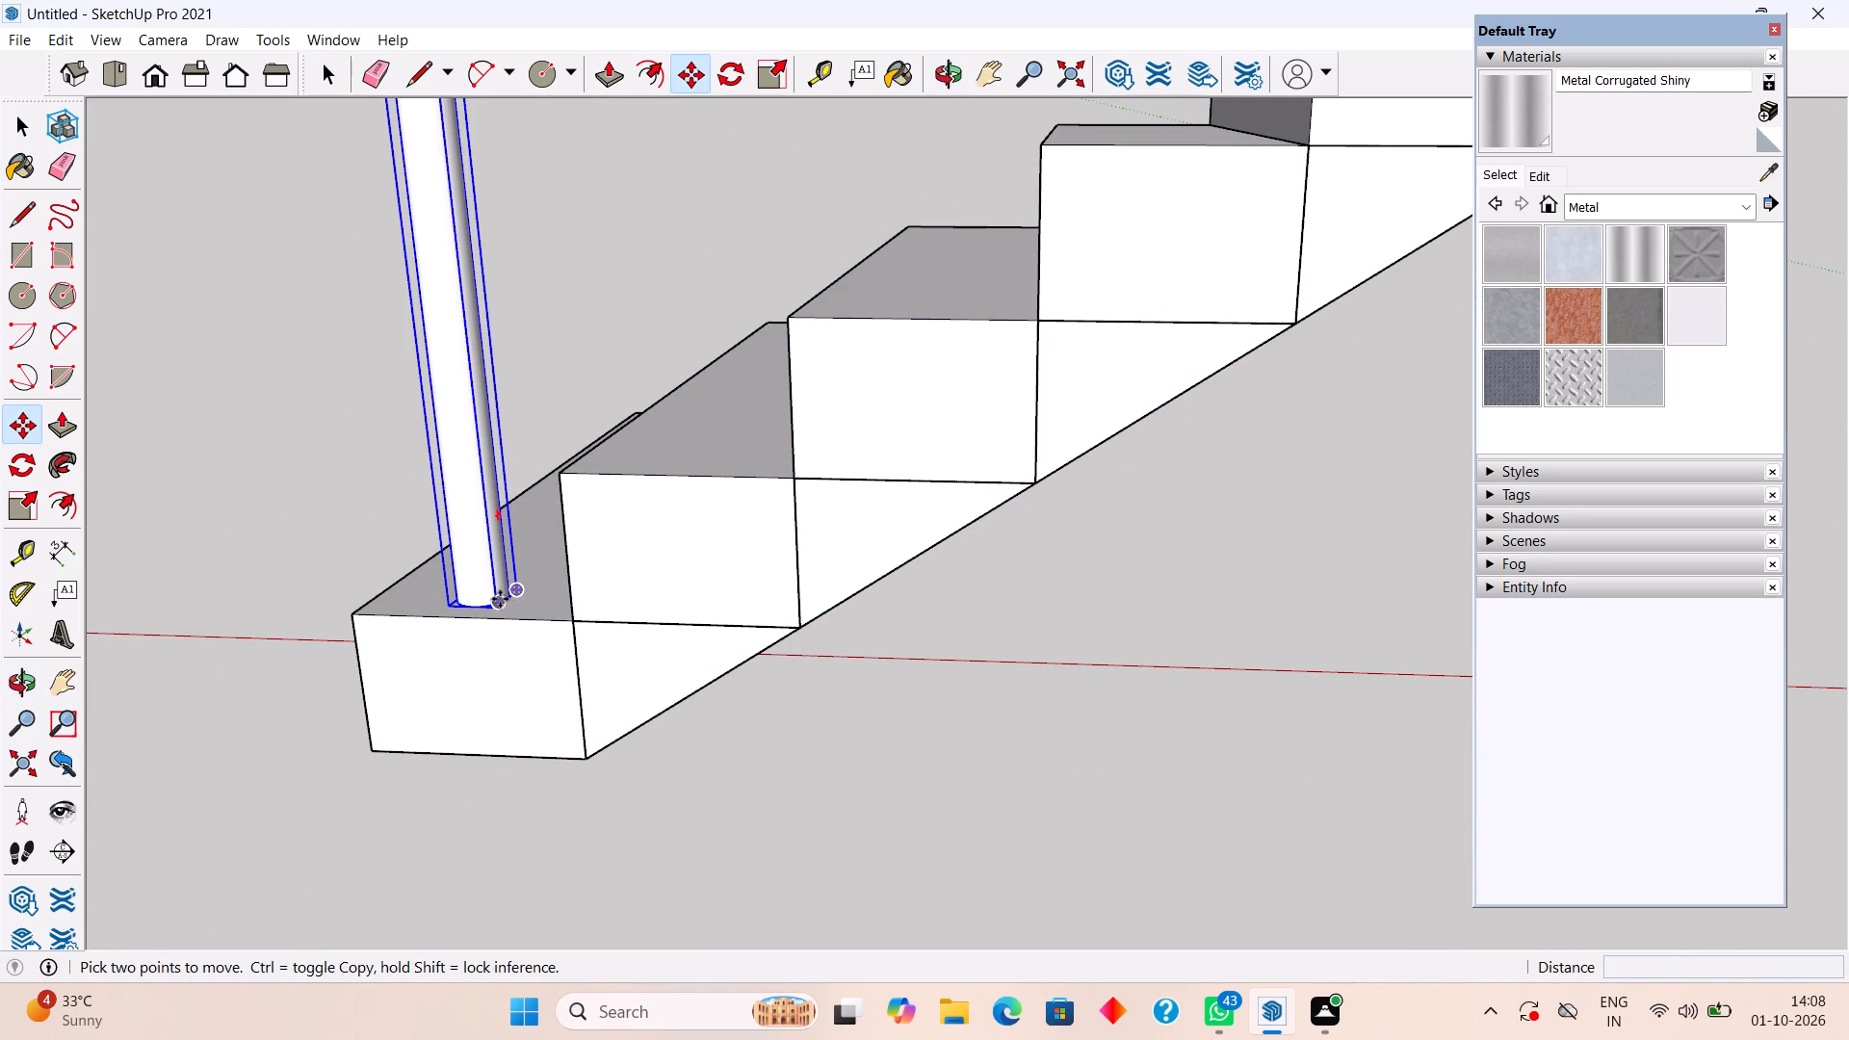
pyautogui.click(446, 602)
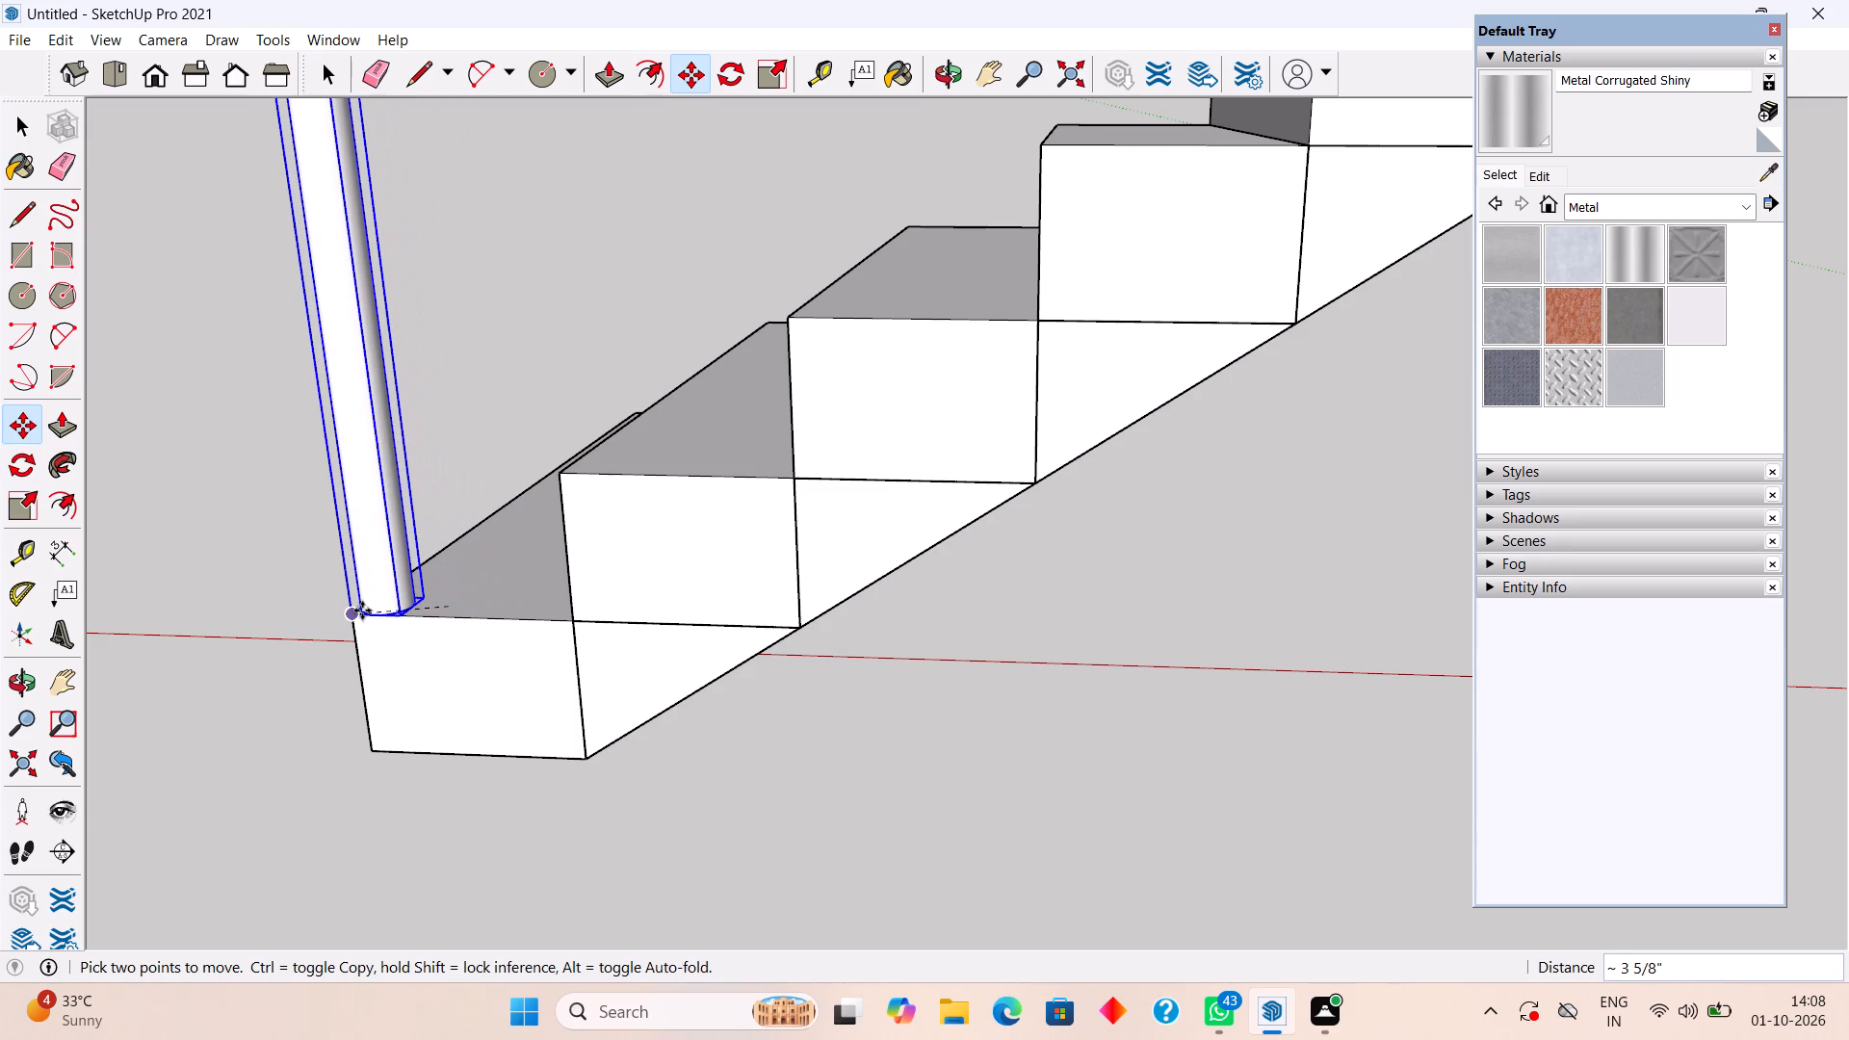
pyautogui.click(362, 611)
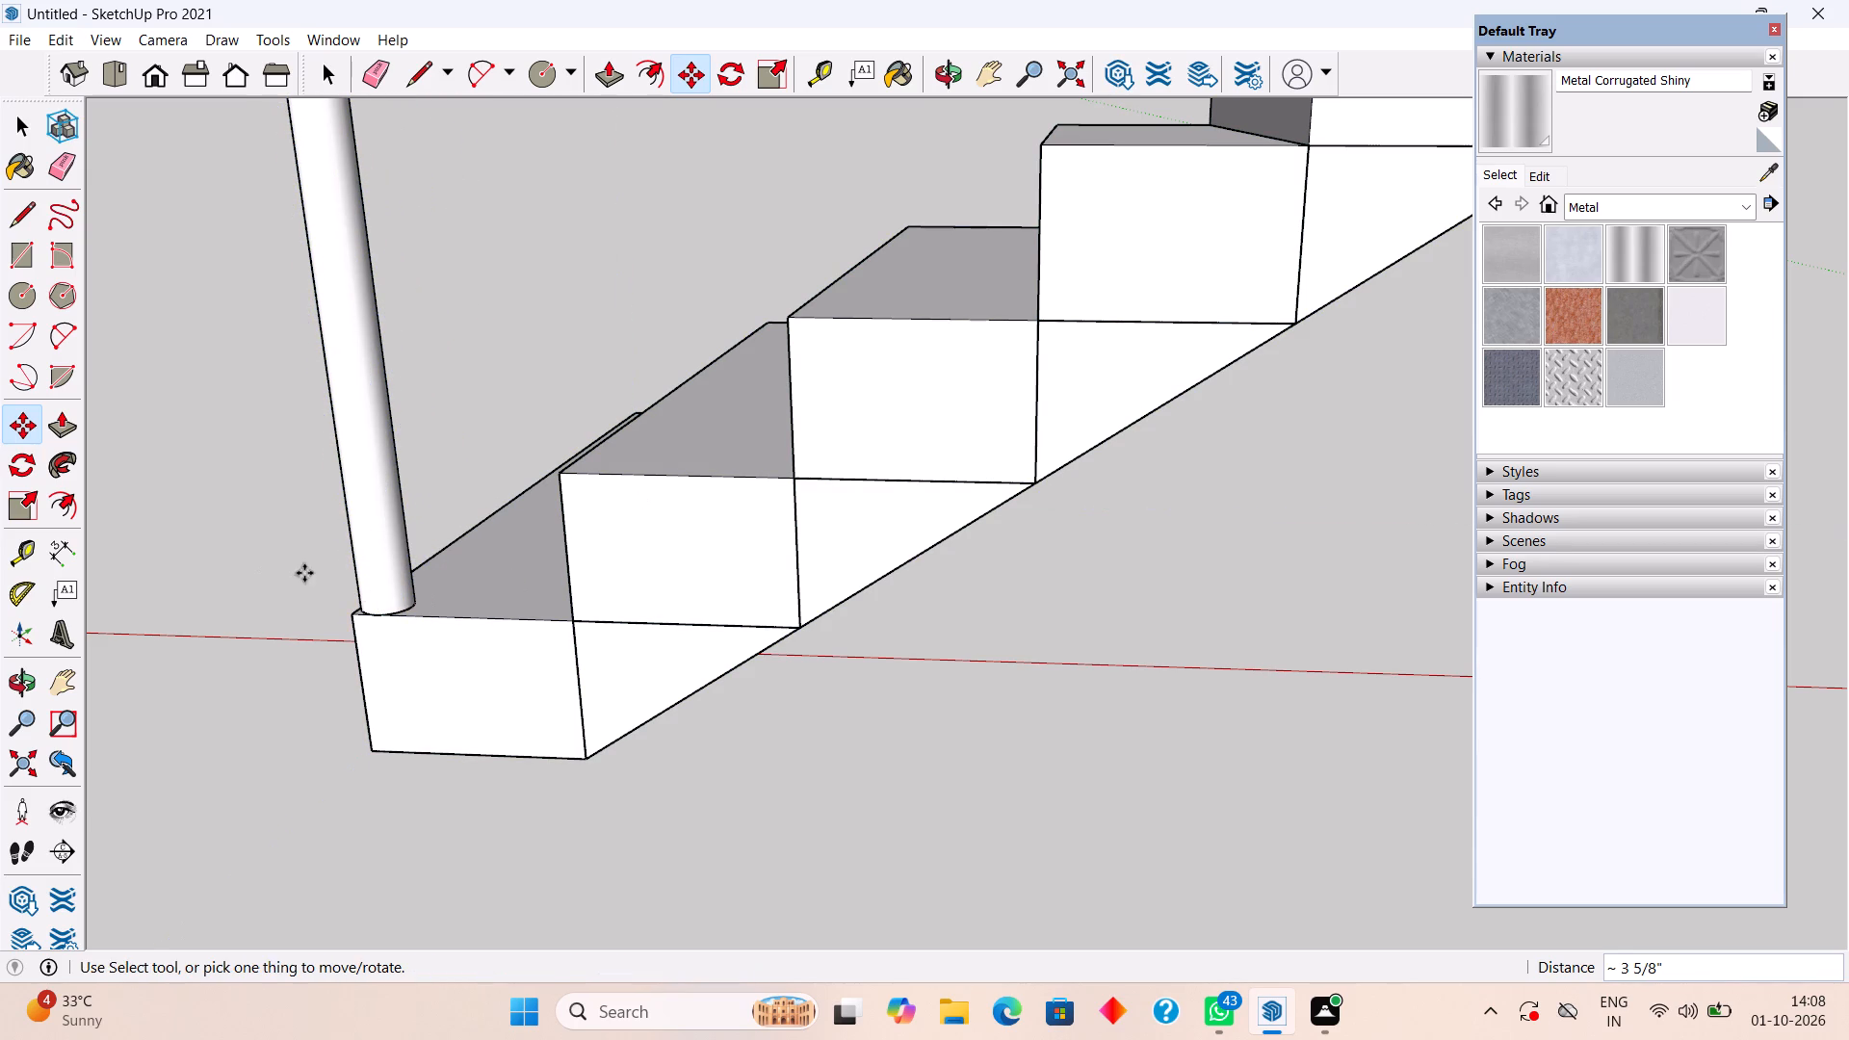
# Copy the post to the matching corner of the second tread and array it x10 up the lower flight.
pyautogui.scroll(4, 392, 626)
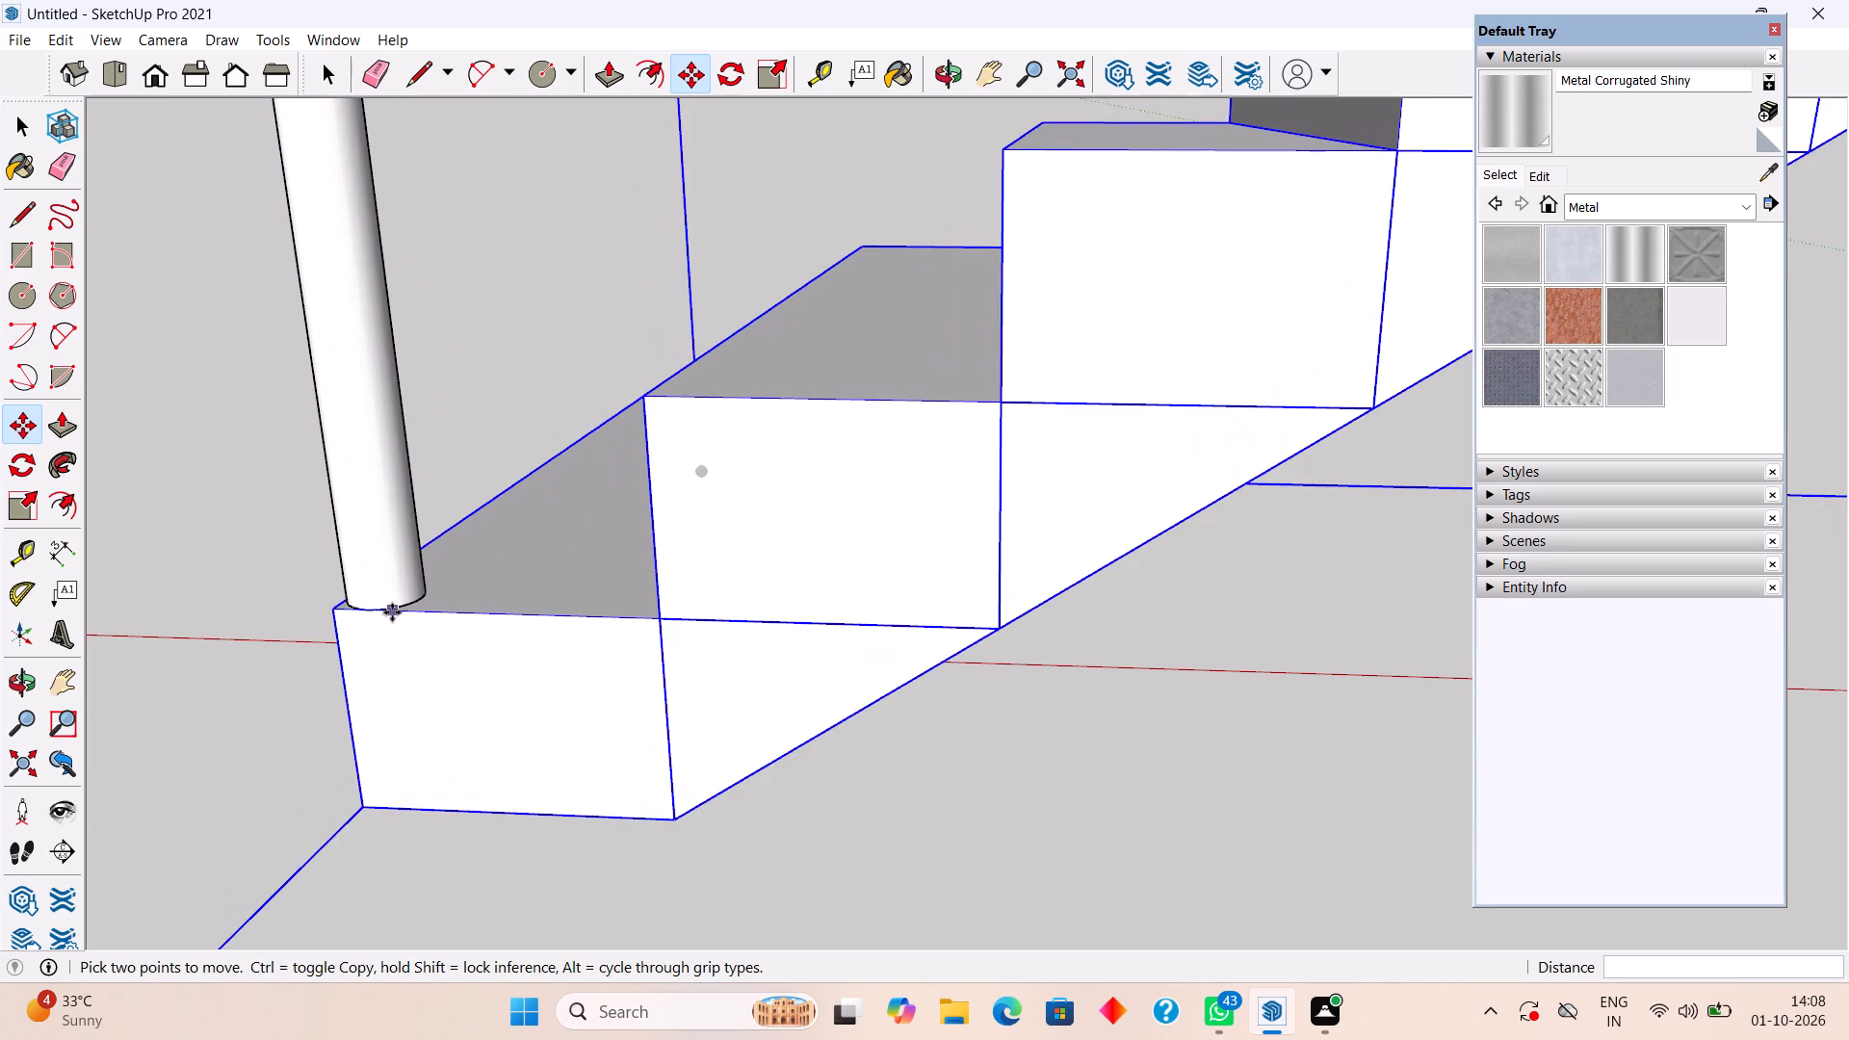
pyautogui.scroll(4, 392, 611)
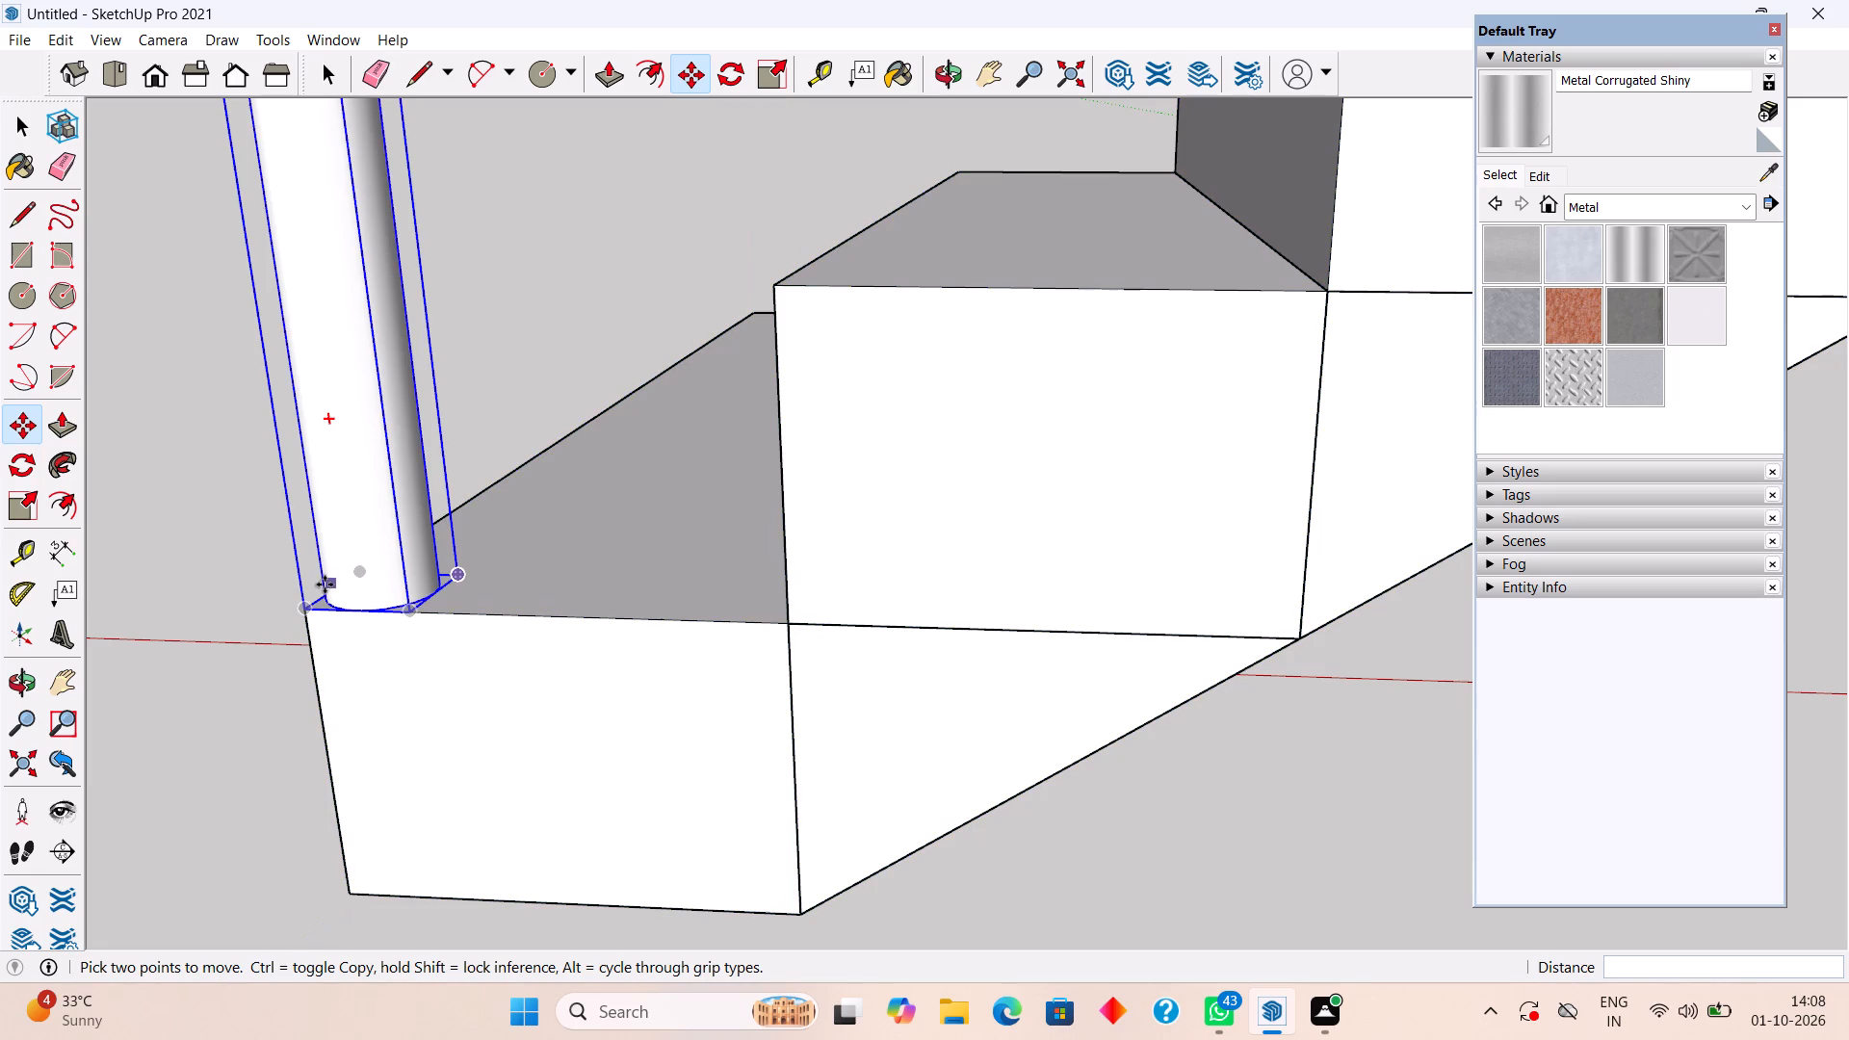
pyautogui.click(309, 599)
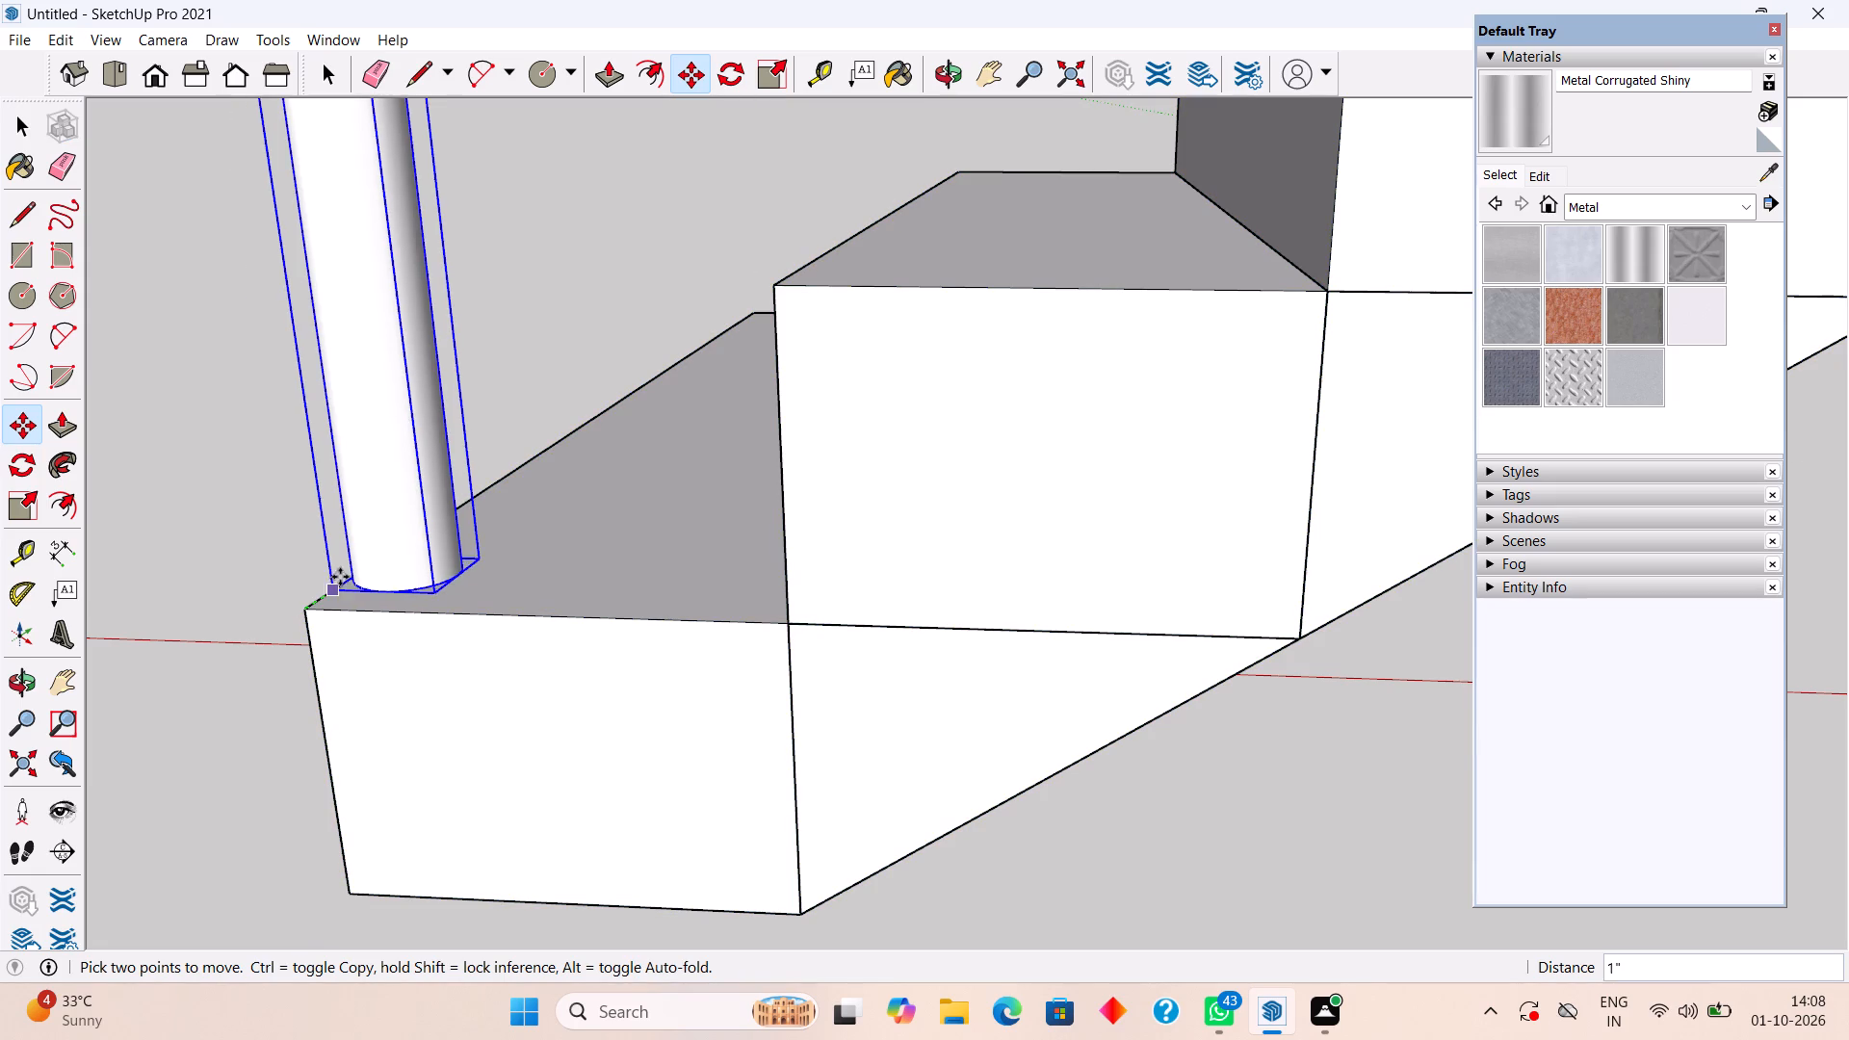
pyautogui.click(782, 281)
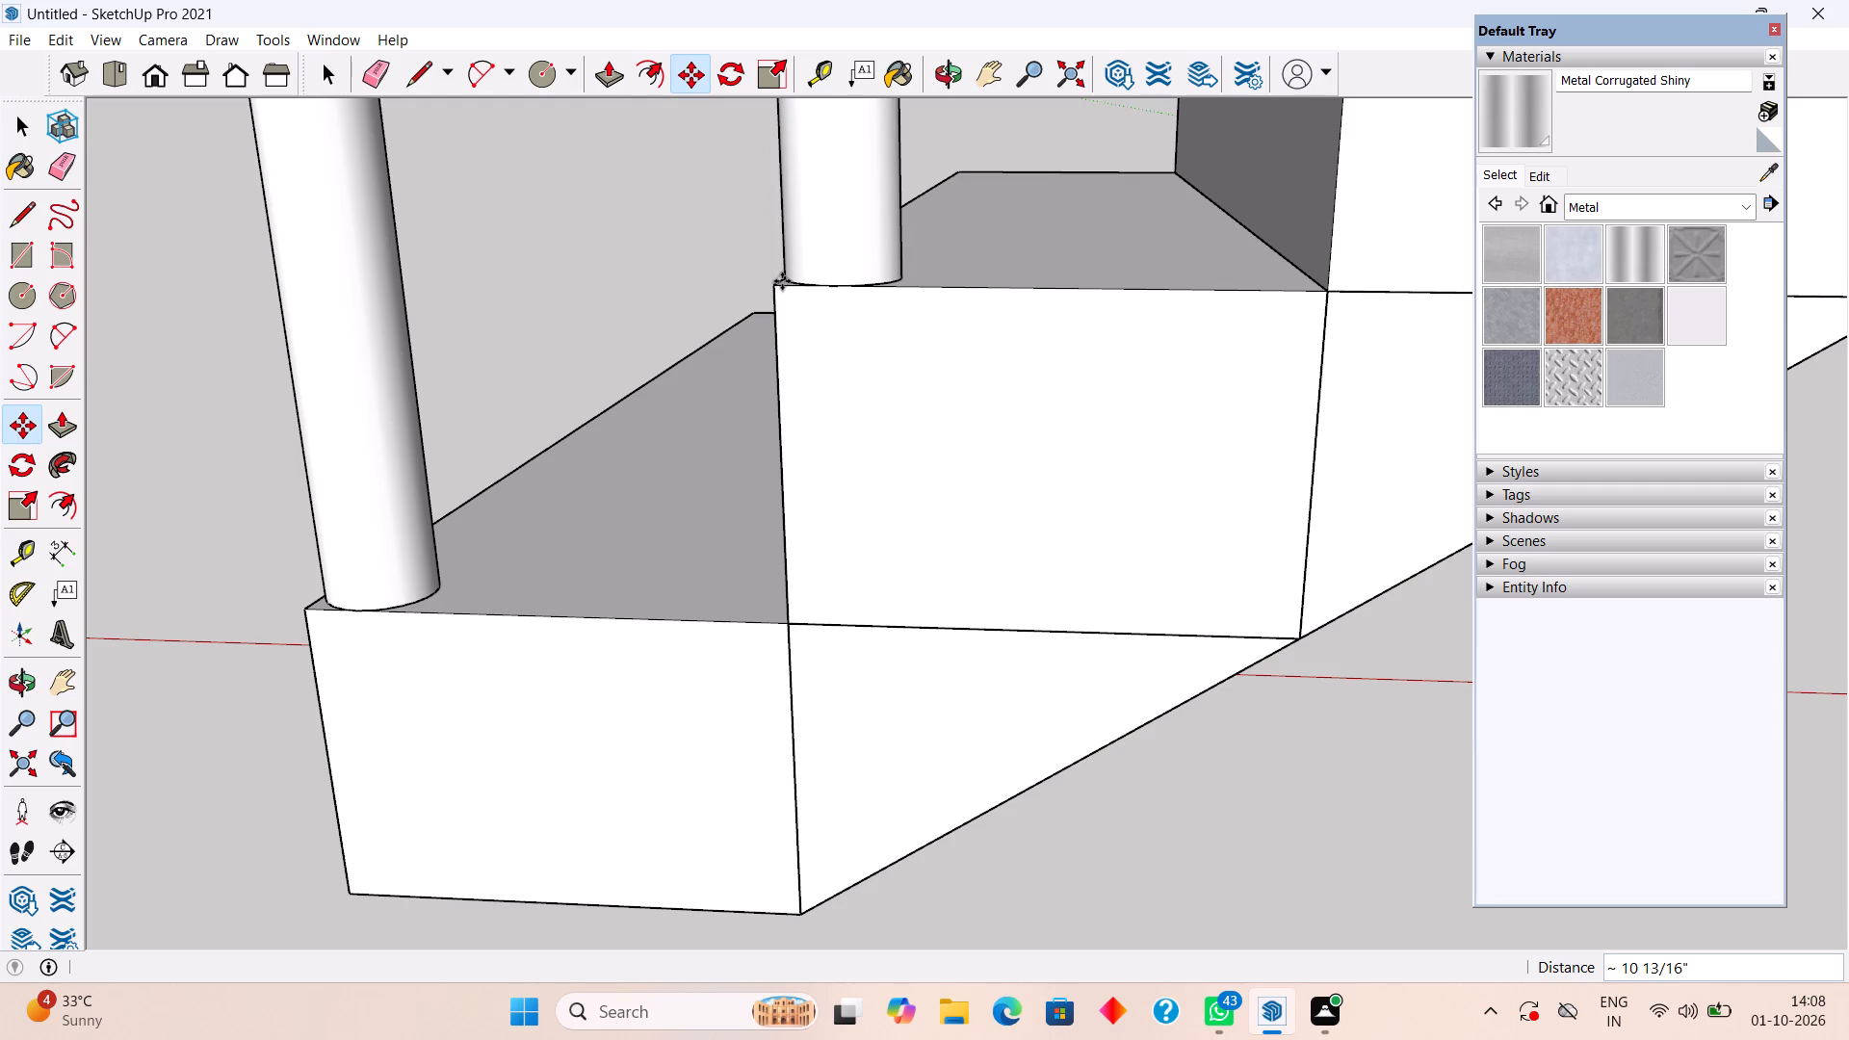
pyautogui.write('x1')
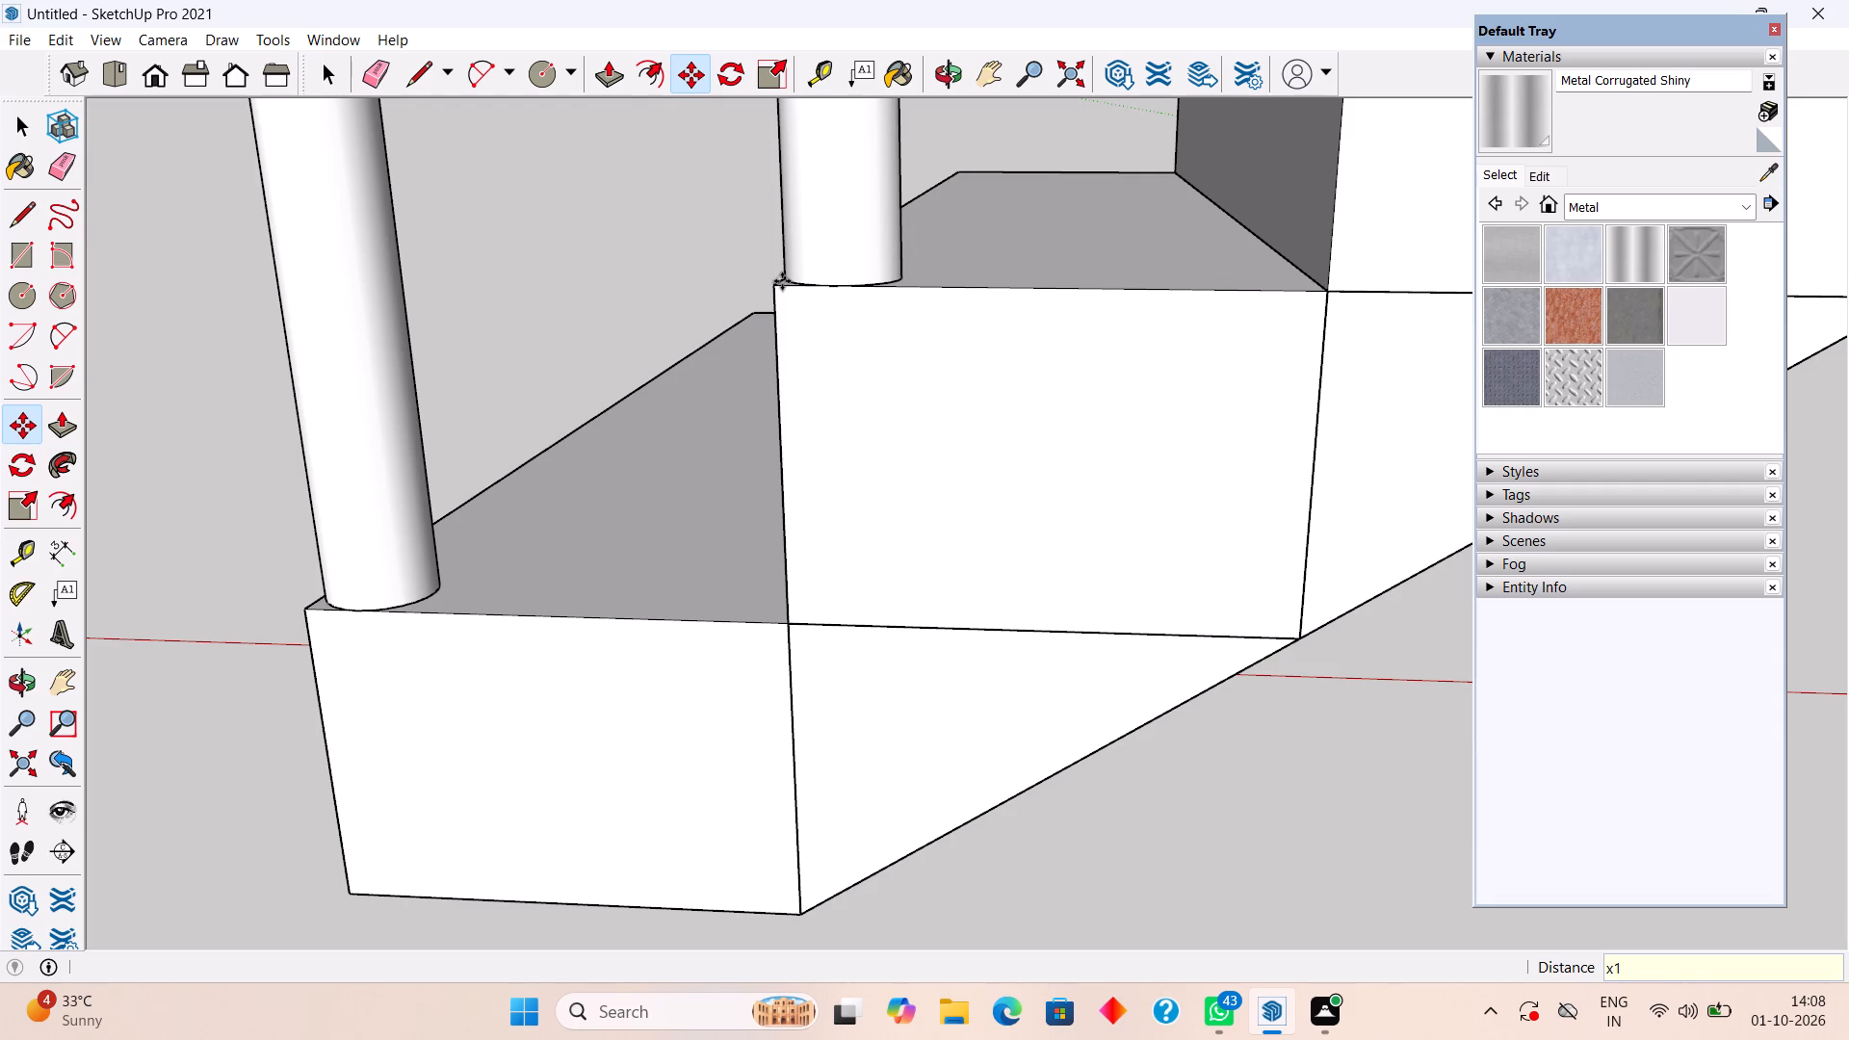
pyautogui.press('0')
pyautogui.press('Return')
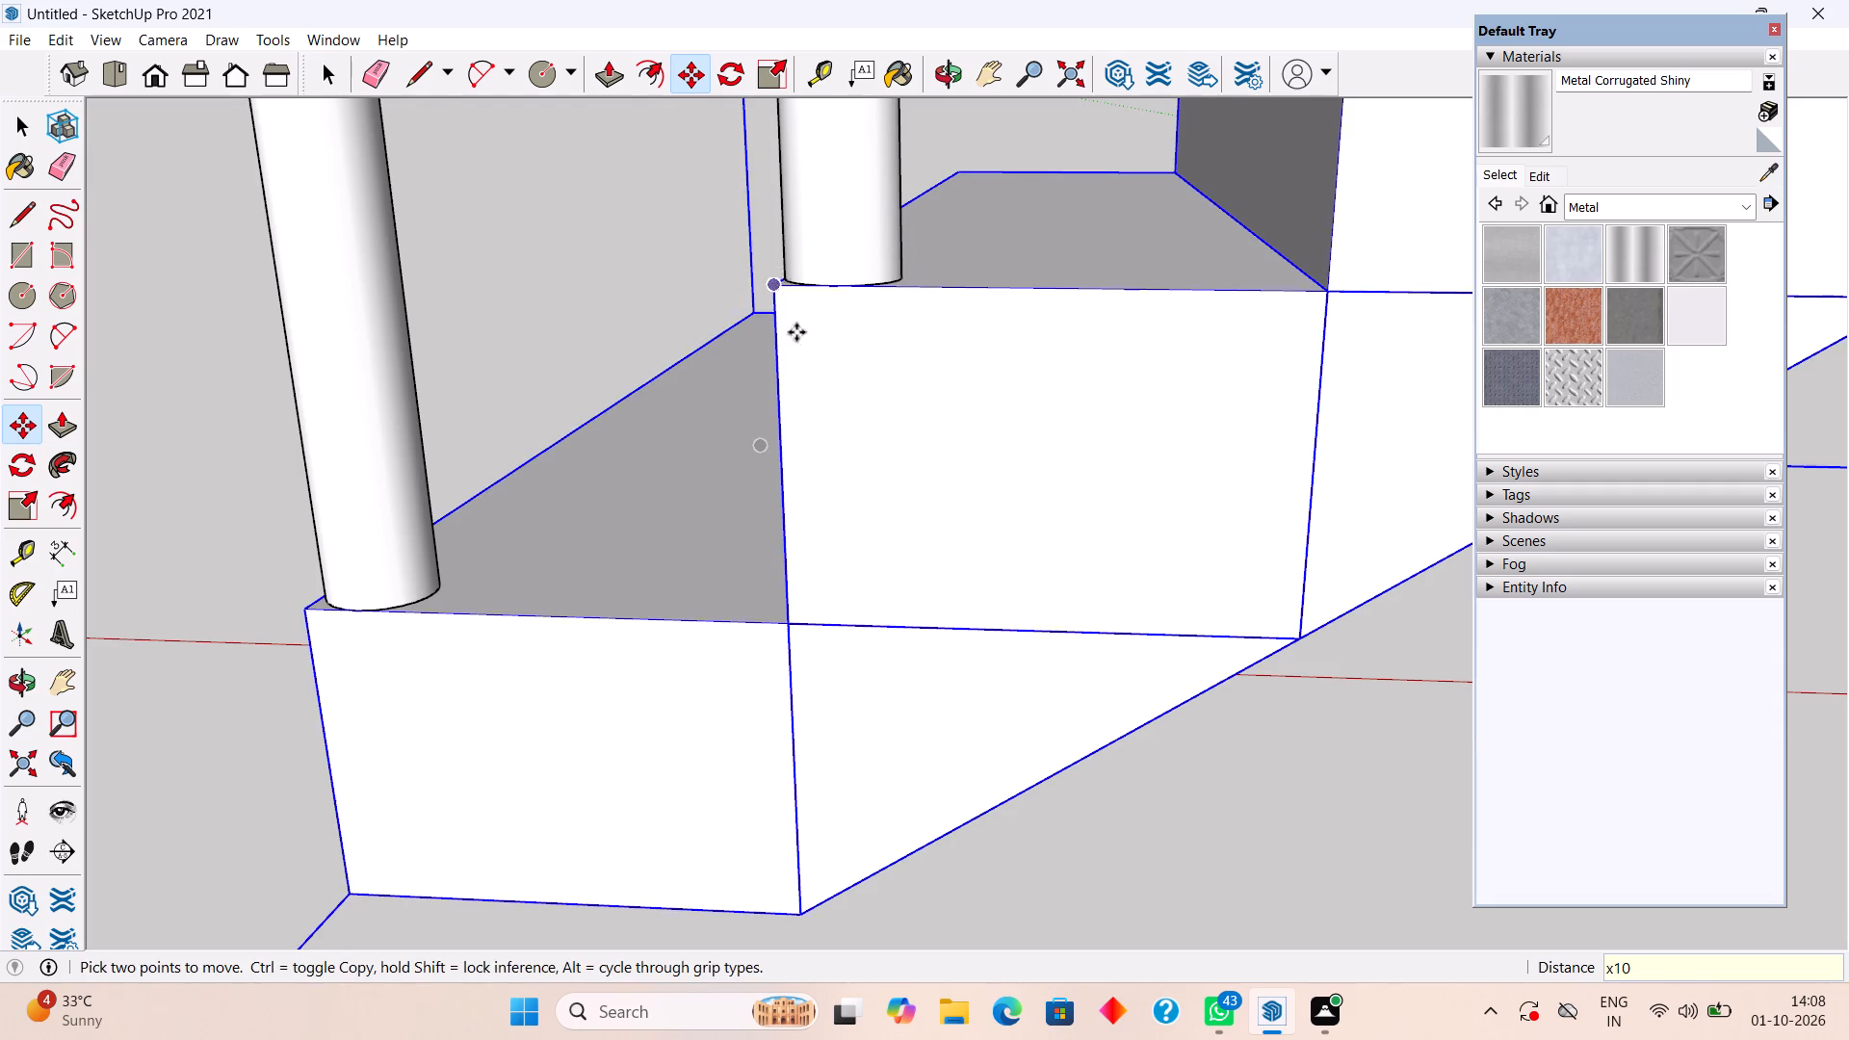
pyautogui.scroll(-6, 796, 332)
pyautogui.scroll(-20, 803, 376)
pyautogui.scroll(-2, 803, 376)
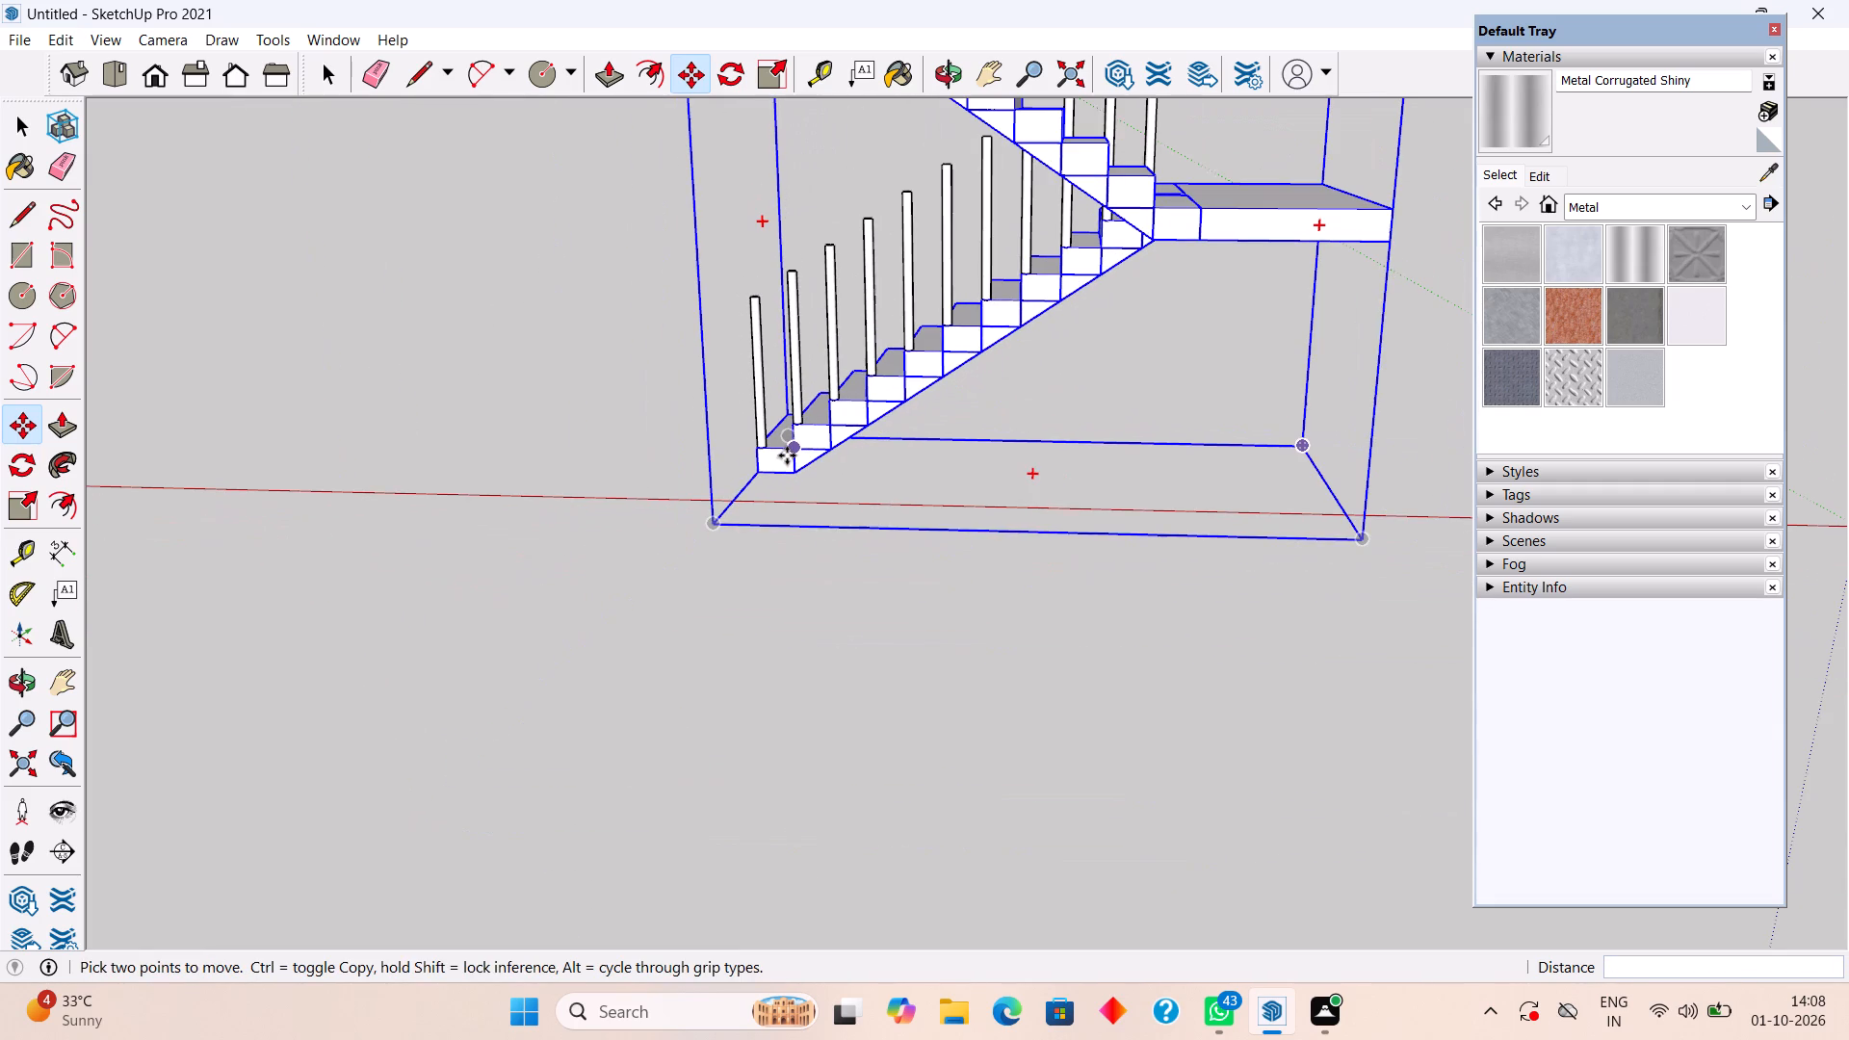
pyautogui.press('space')
# Move the uppermost post of the lower flight 9" along the top tread's inner edge to the landing line.
pyautogui.moveTo(710, 458); pyautogui.dragTo(526, 478, button='middle')
pyautogui.scroll(-1, 1334, 457)
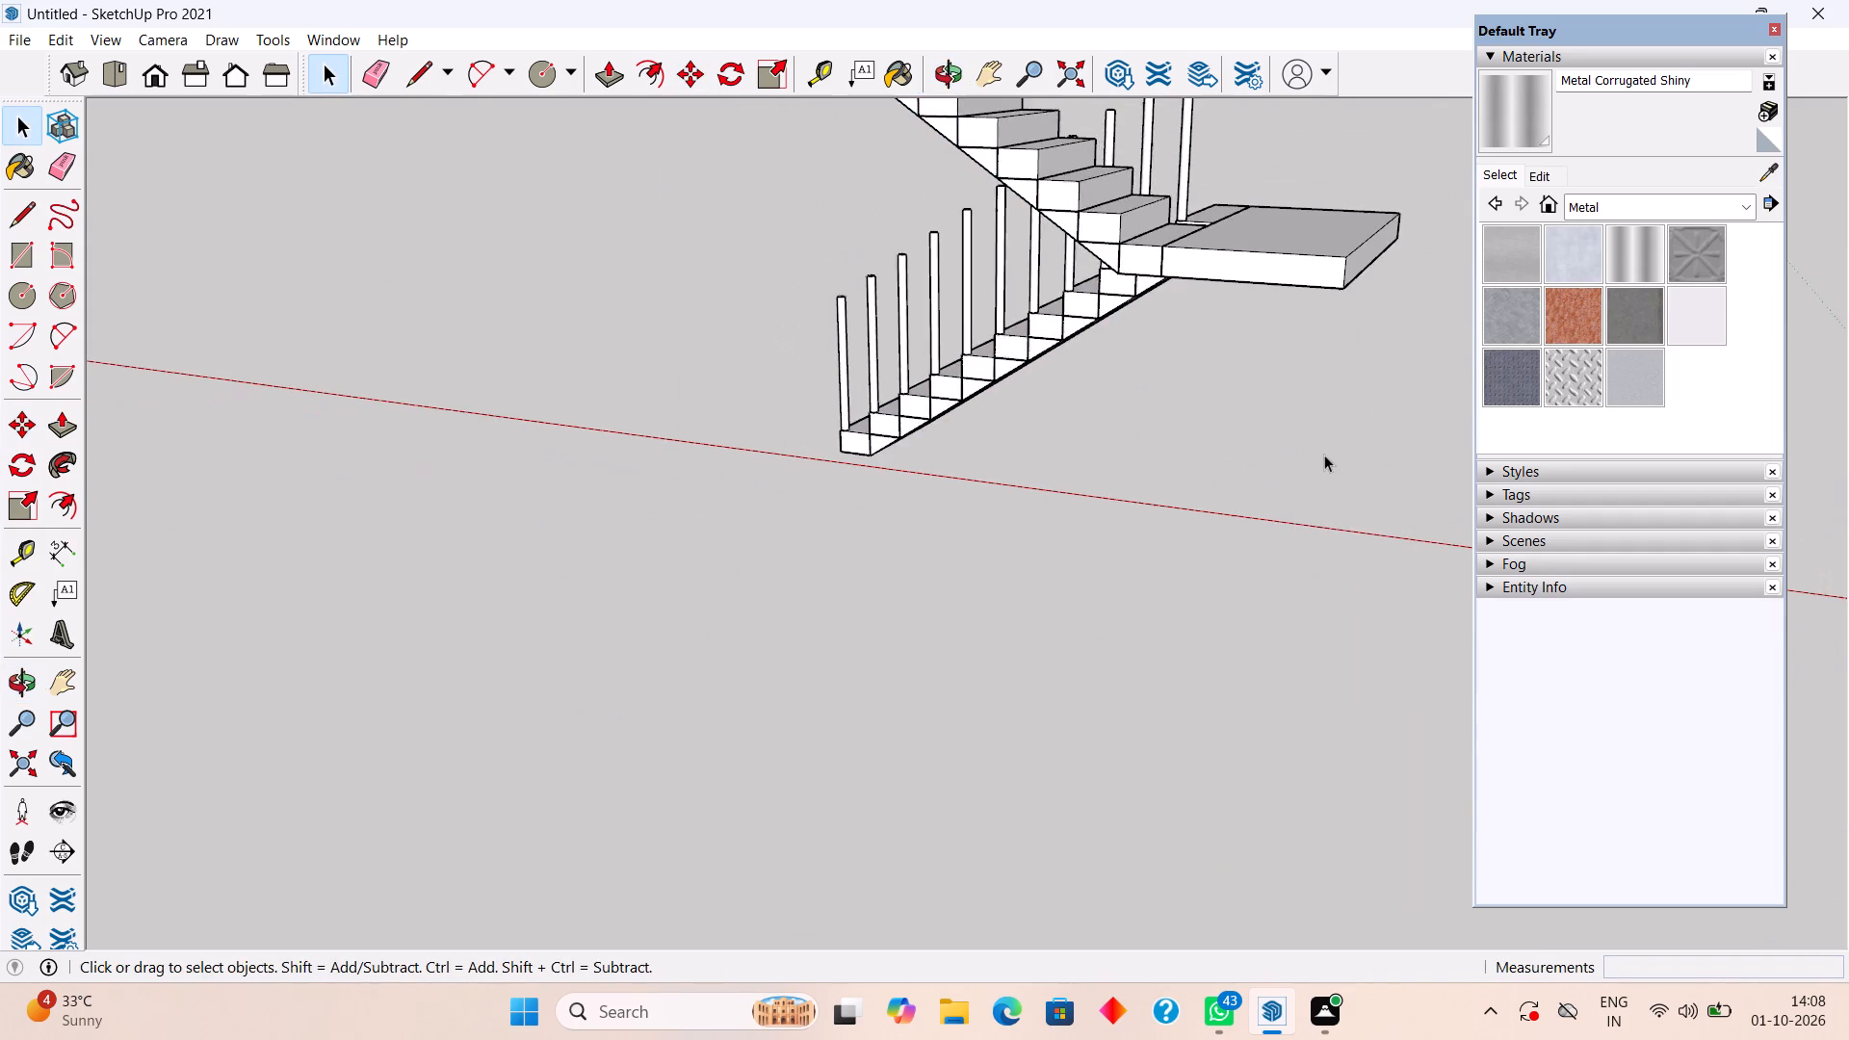
pyautogui.moveTo(1314, 455); pyautogui.dragTo(633, 682, button='middle')
pyautogui.moveTo(1081, 446); pyautogui.dragTo(488, 512, button='middle')
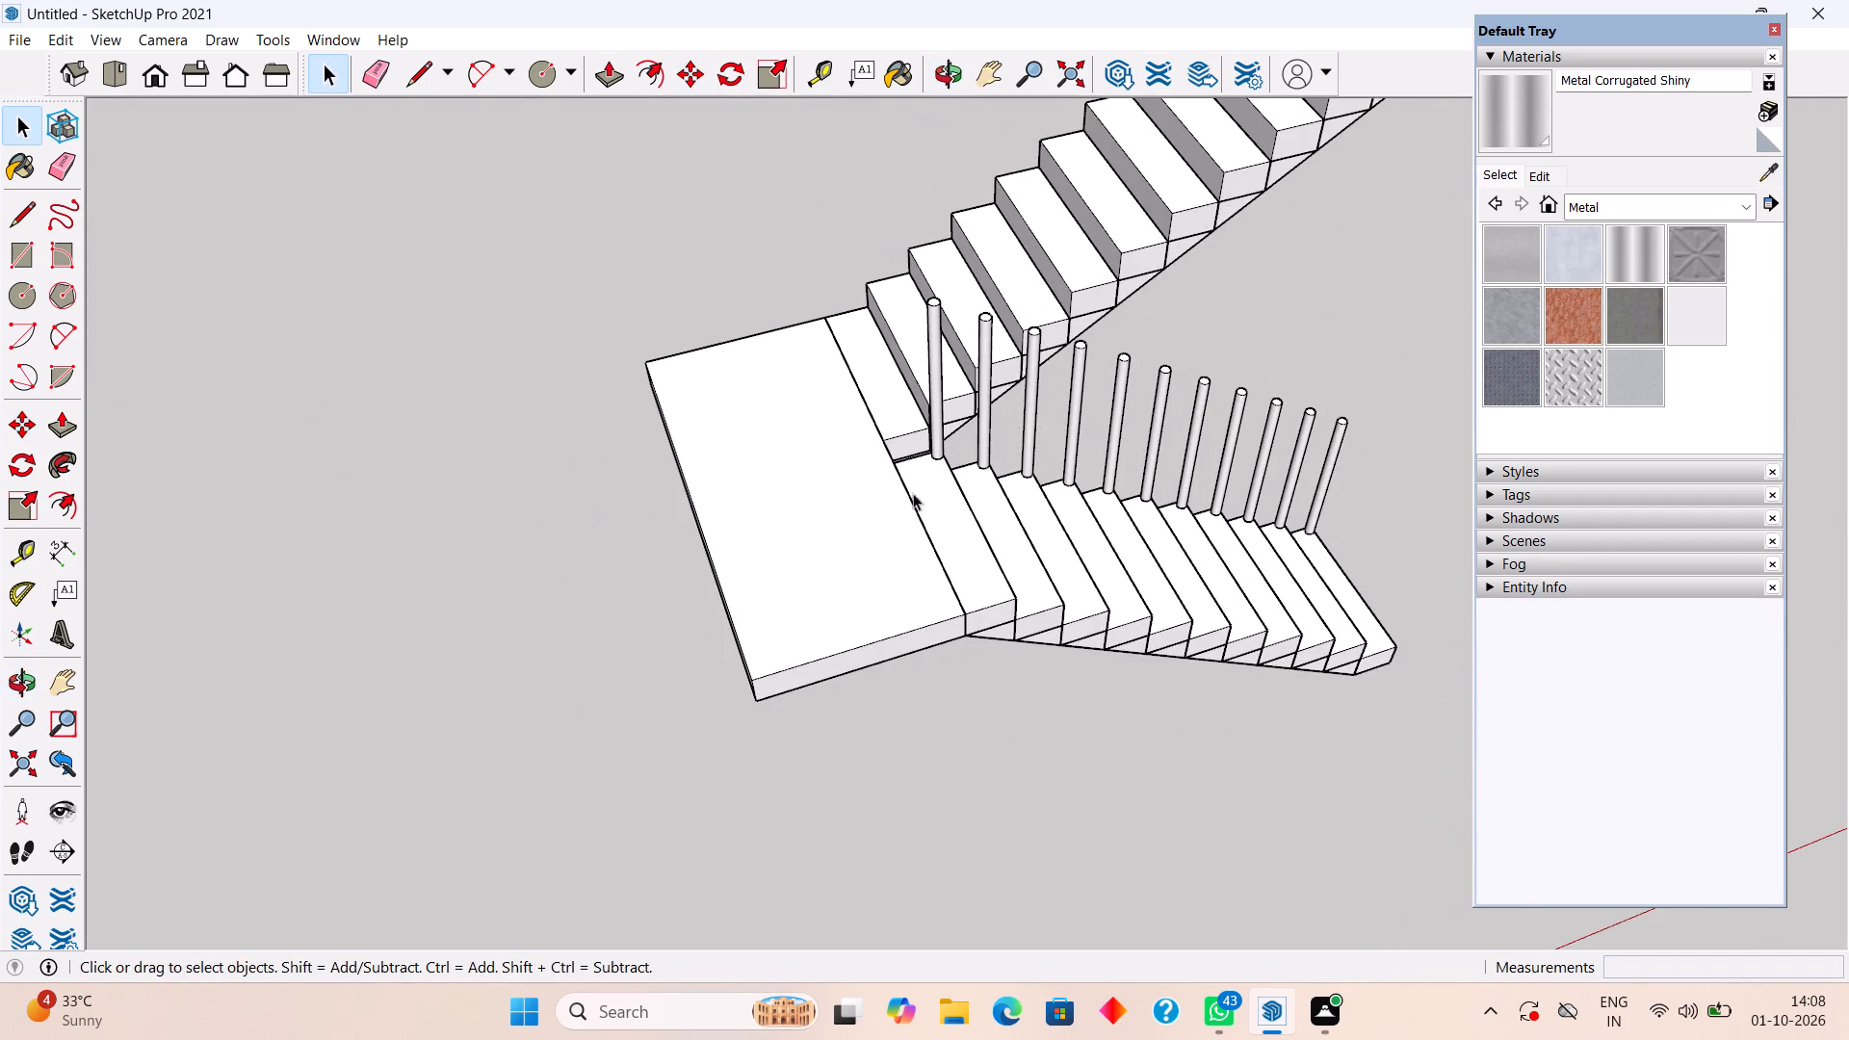
pyautogui.moveTo(920, 481); pyautogui.dragTo(592, 495, button='middle')
pyautogui.scroll(3, 1003, 424)
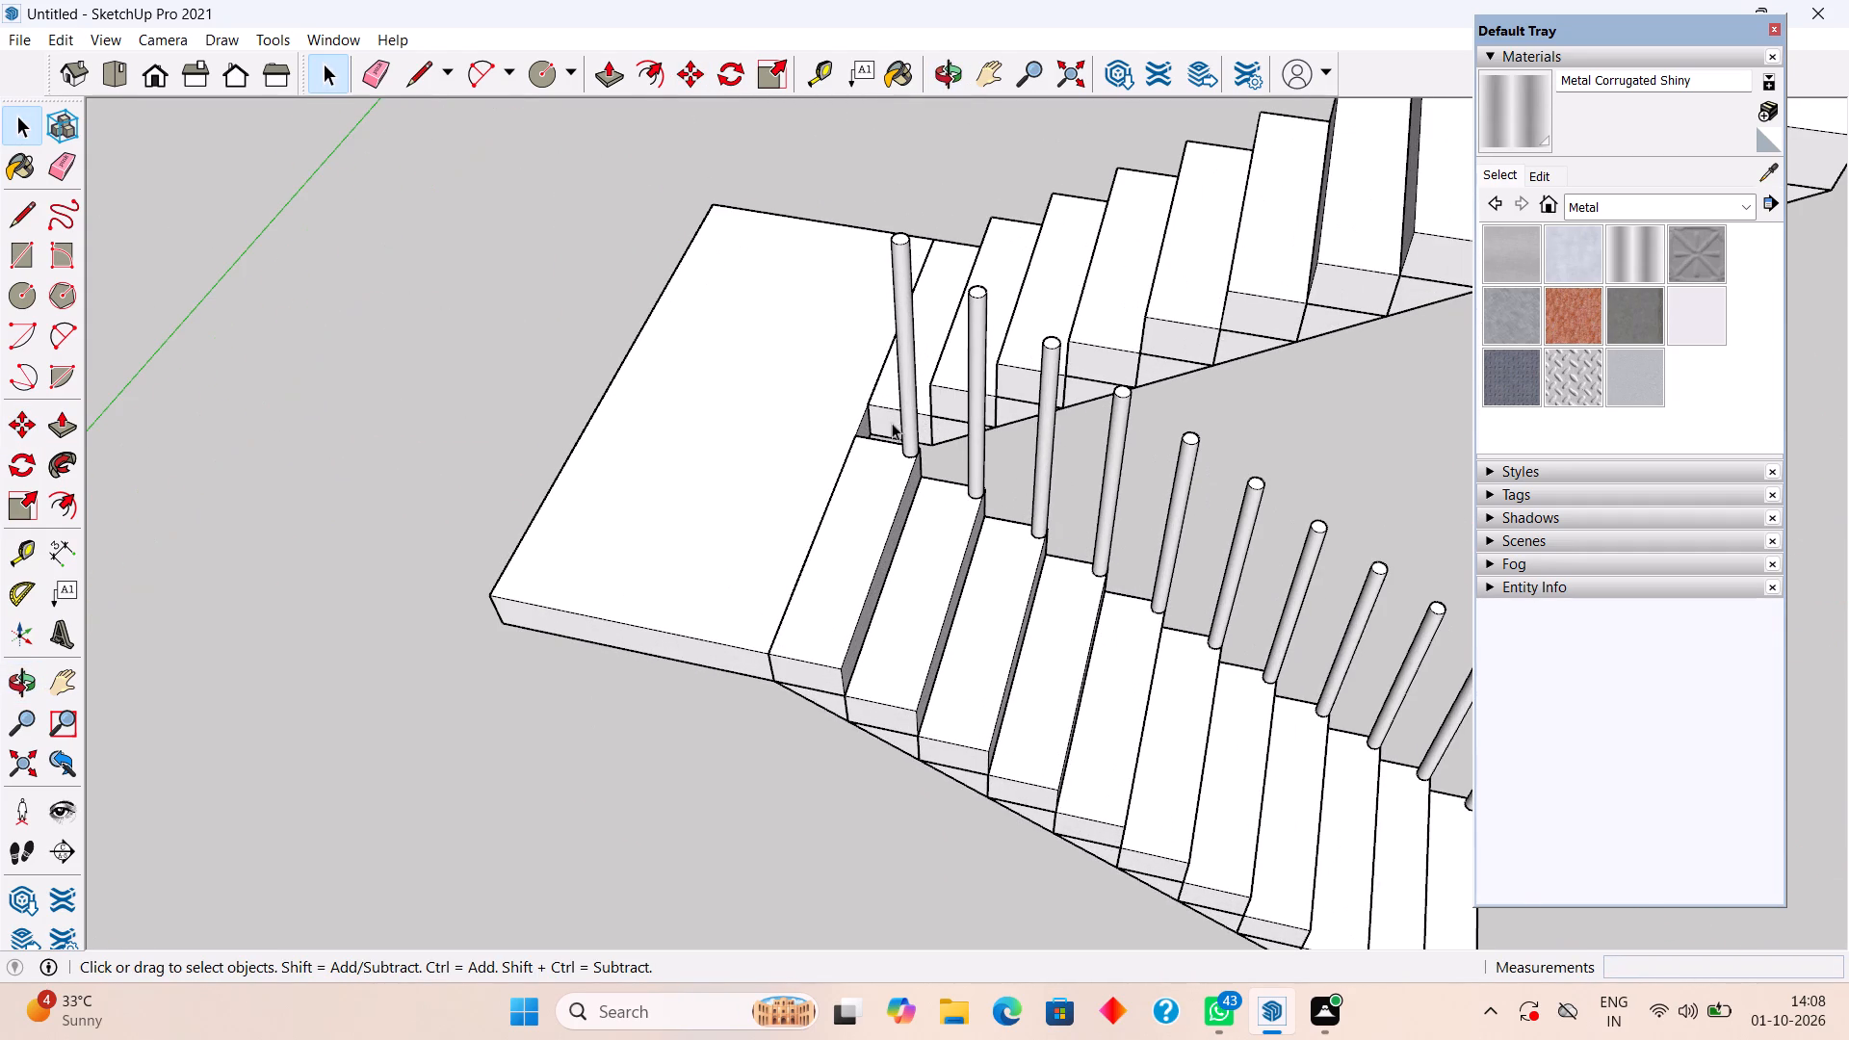
pyautogui.scroll(1, 965, 512)
pyautogui.moveTo(935, 487); pyautogui.dragTo(1139, 635, button='middle')
pyautogui.moveTo(1065, 526); pyautogui.dragTo(1080, 610, button='middle')
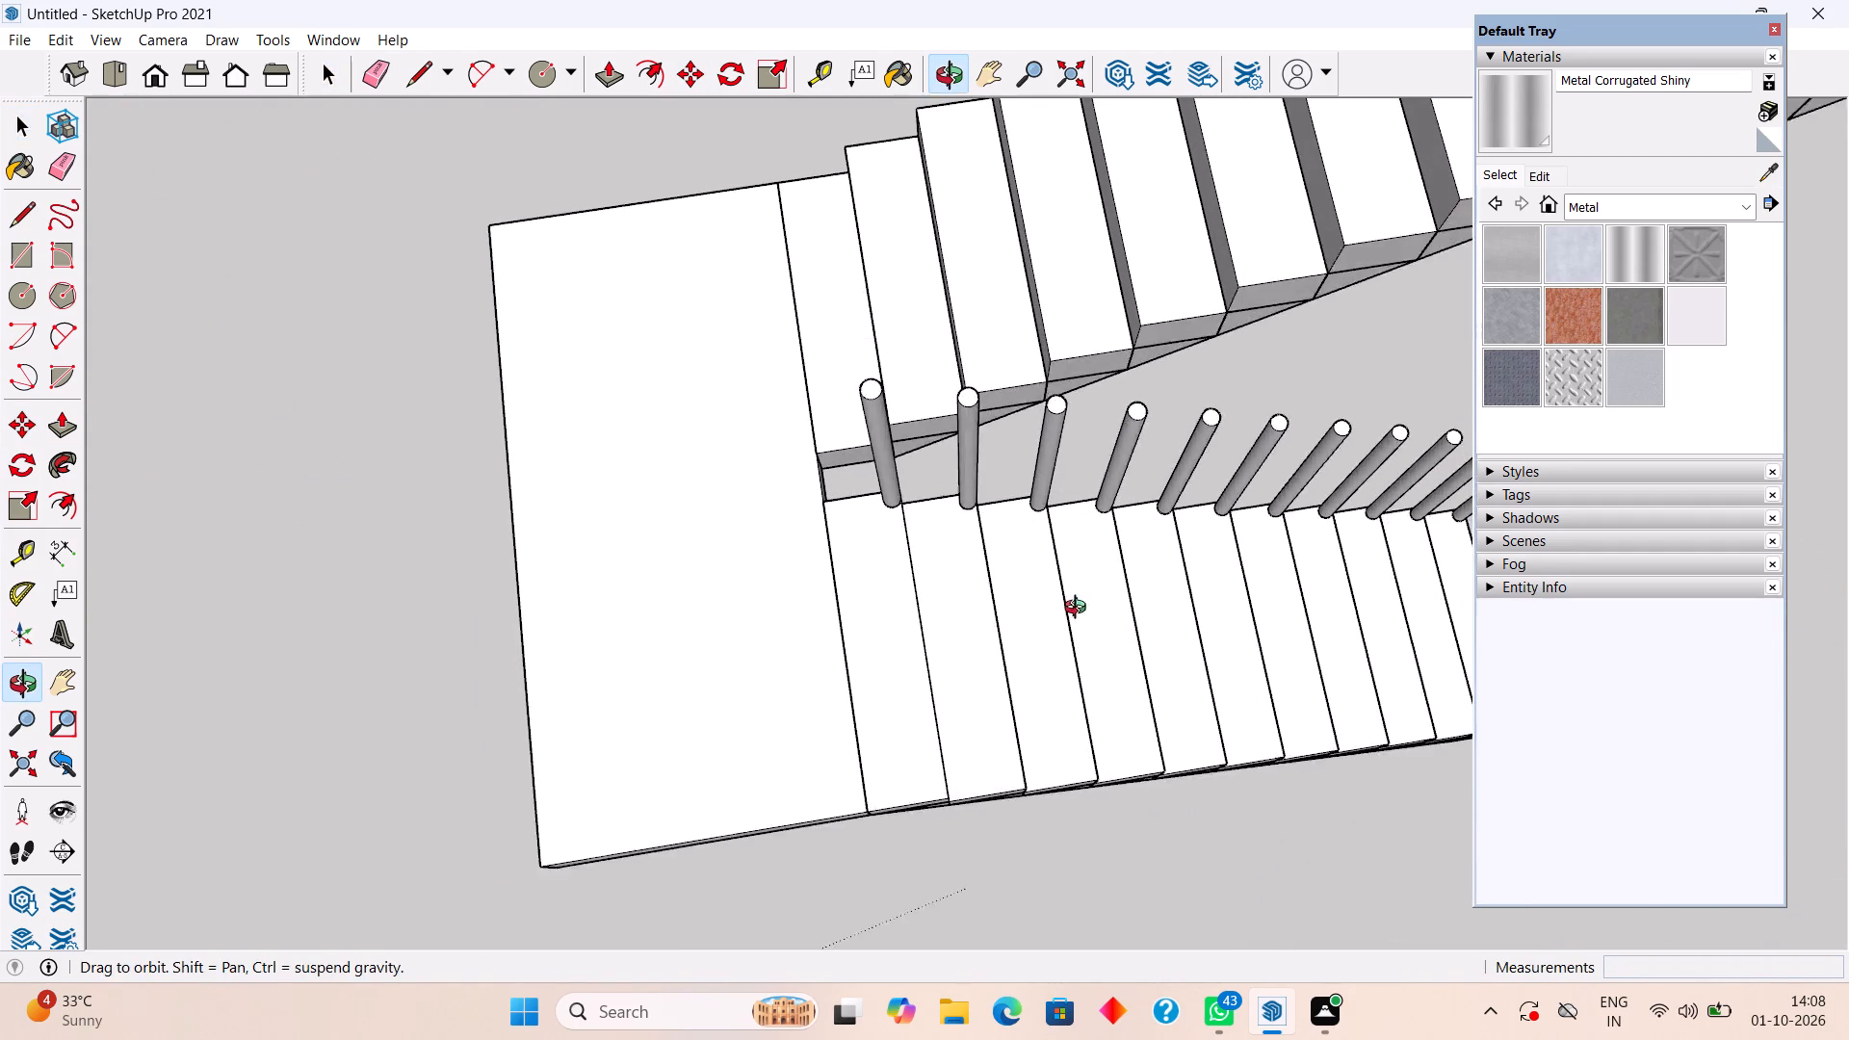
pyautogui.moveTo(1080, 610); pyautogui.dragTo(1078, 634, button='middle')
pyautogui.moveTo(949, 448); pyautogui.dragTo(861, 320, button='middle')
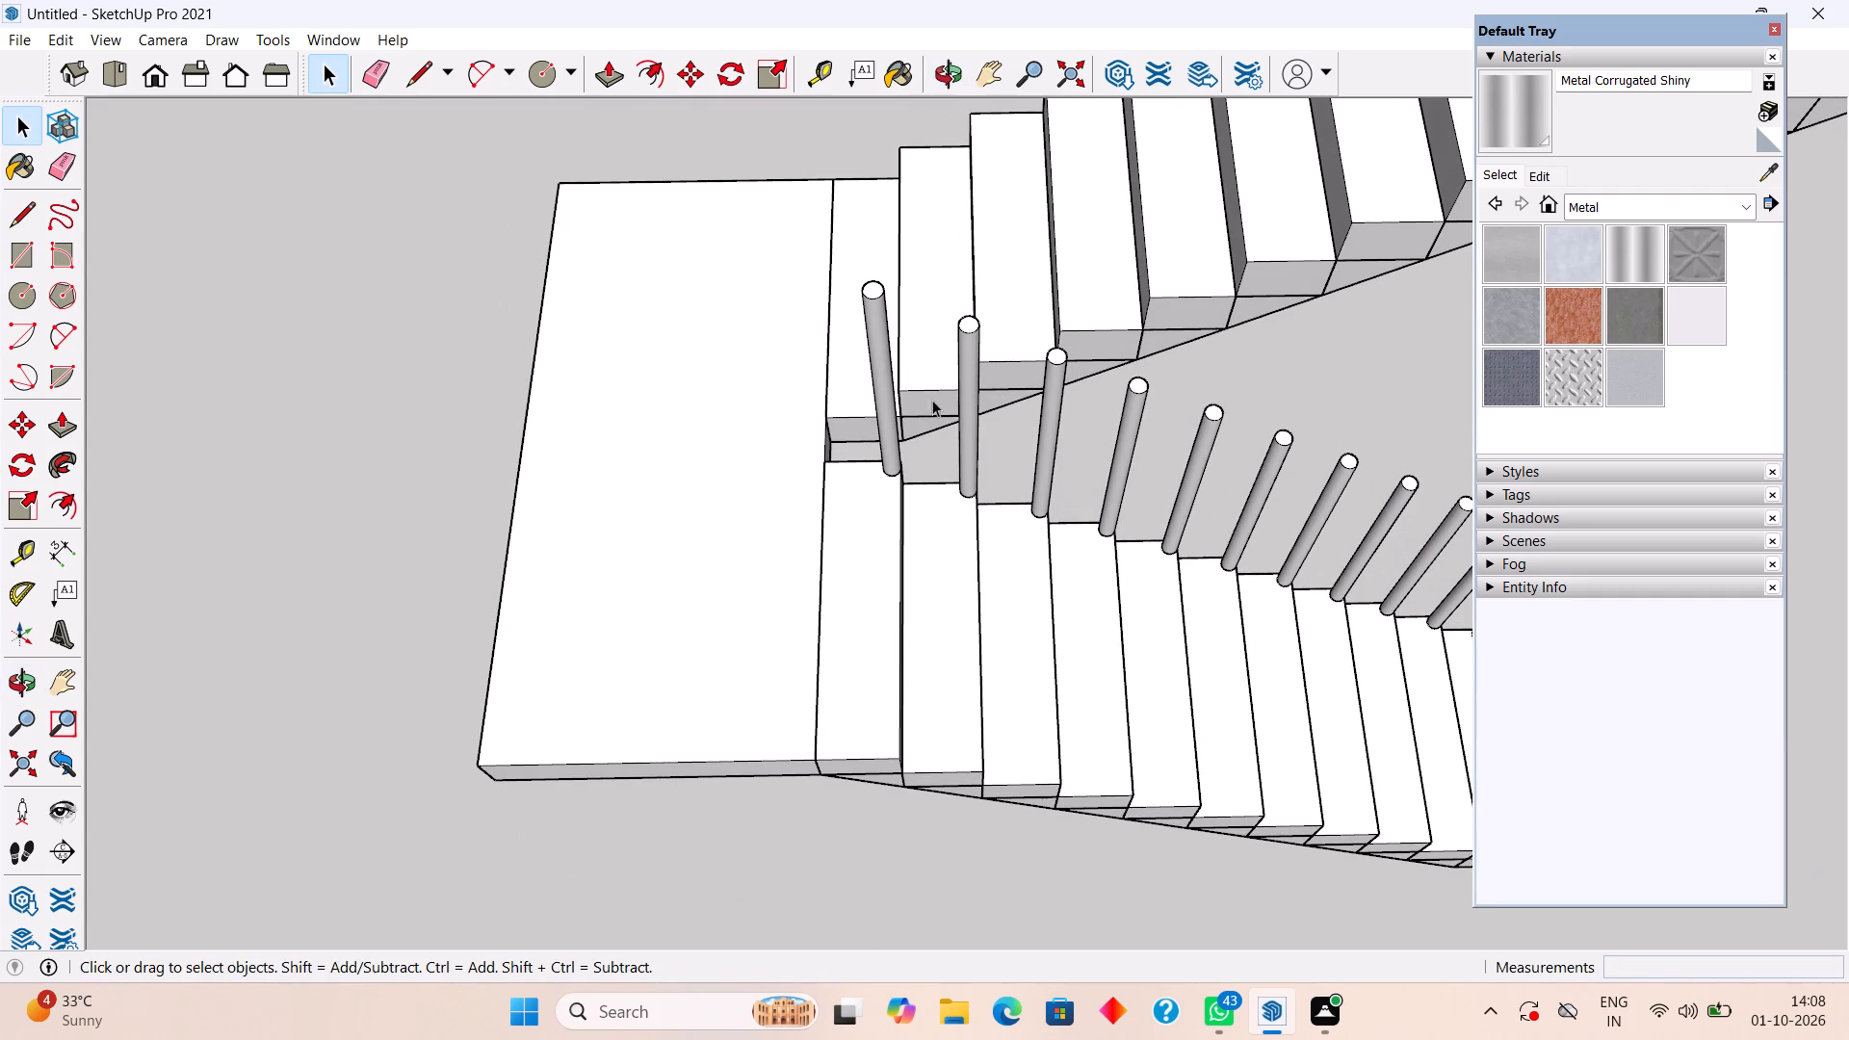
pyautogui.click(882, 434)
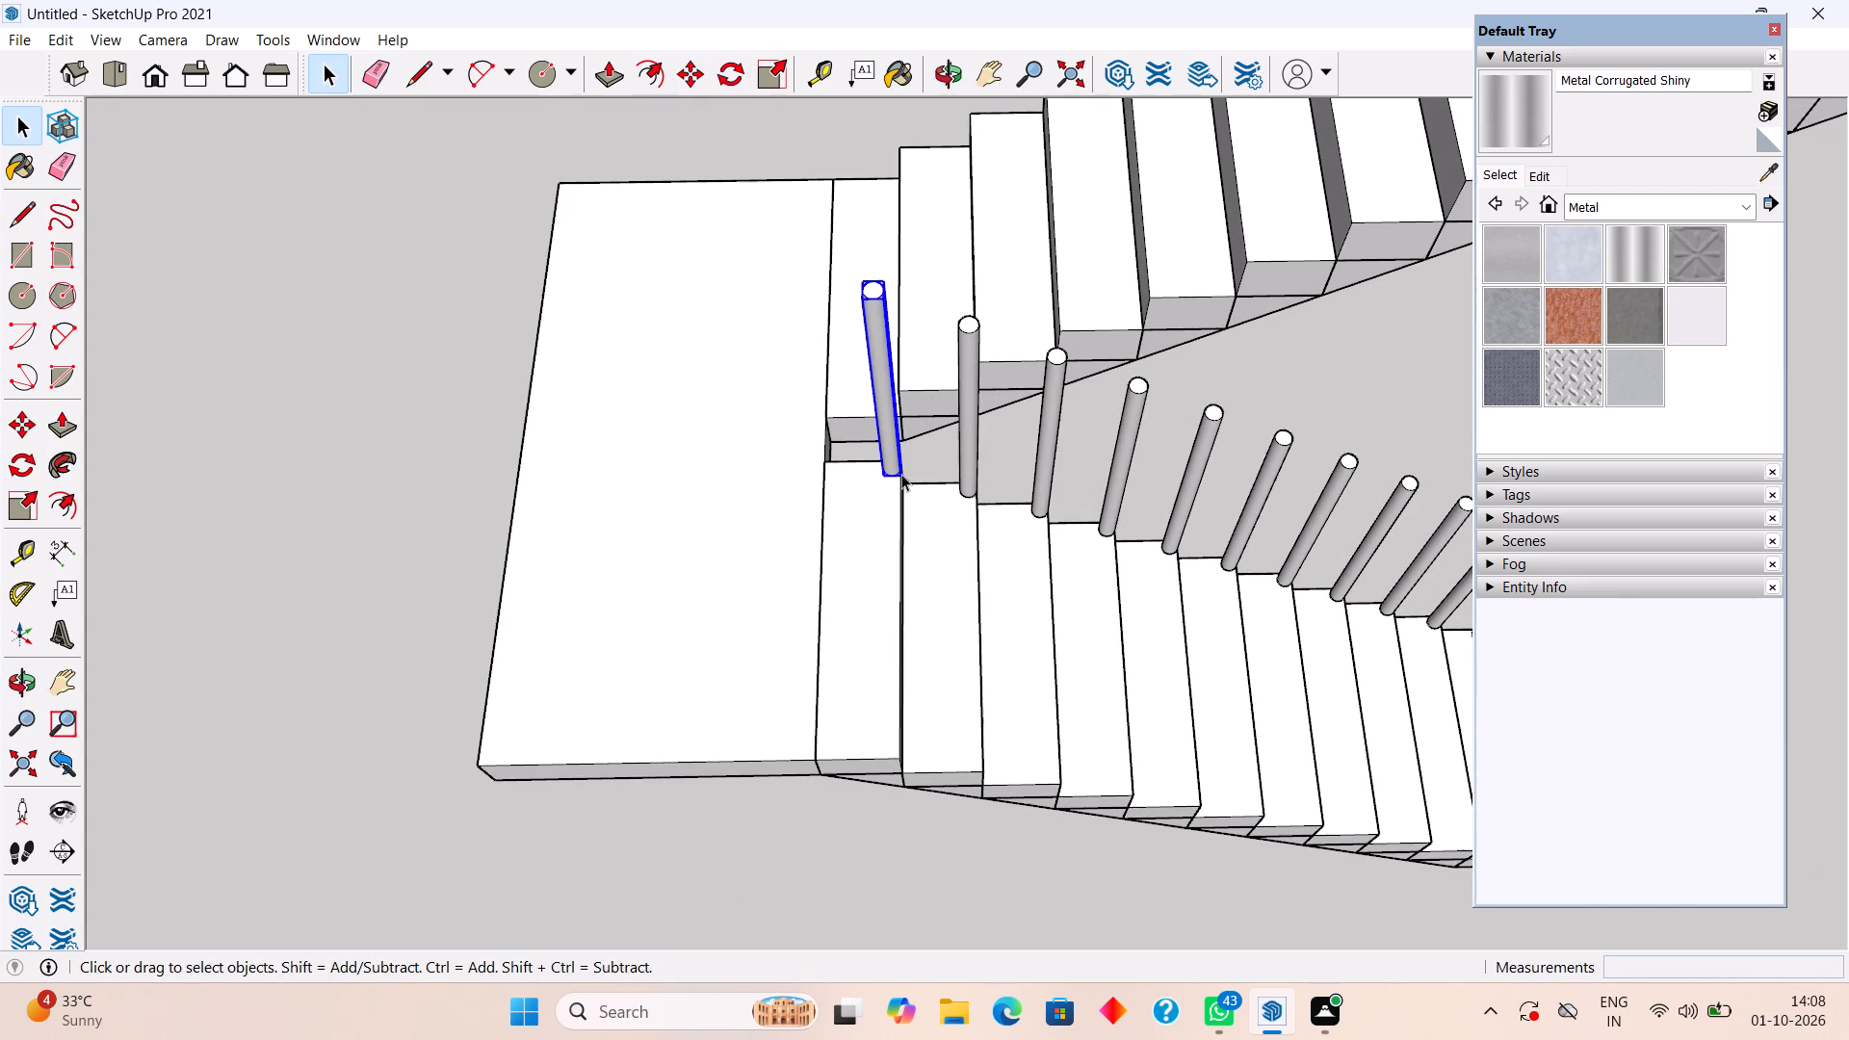
pyautogui.scroll(3, 900, 475)
pyautogui.moveTo(896, 490); pyautogui.dragTo(1160, 498, button='middle')
pyautogui.moveTo(960, 510); pyautogui.dragTo(1193, 505, button='middle')
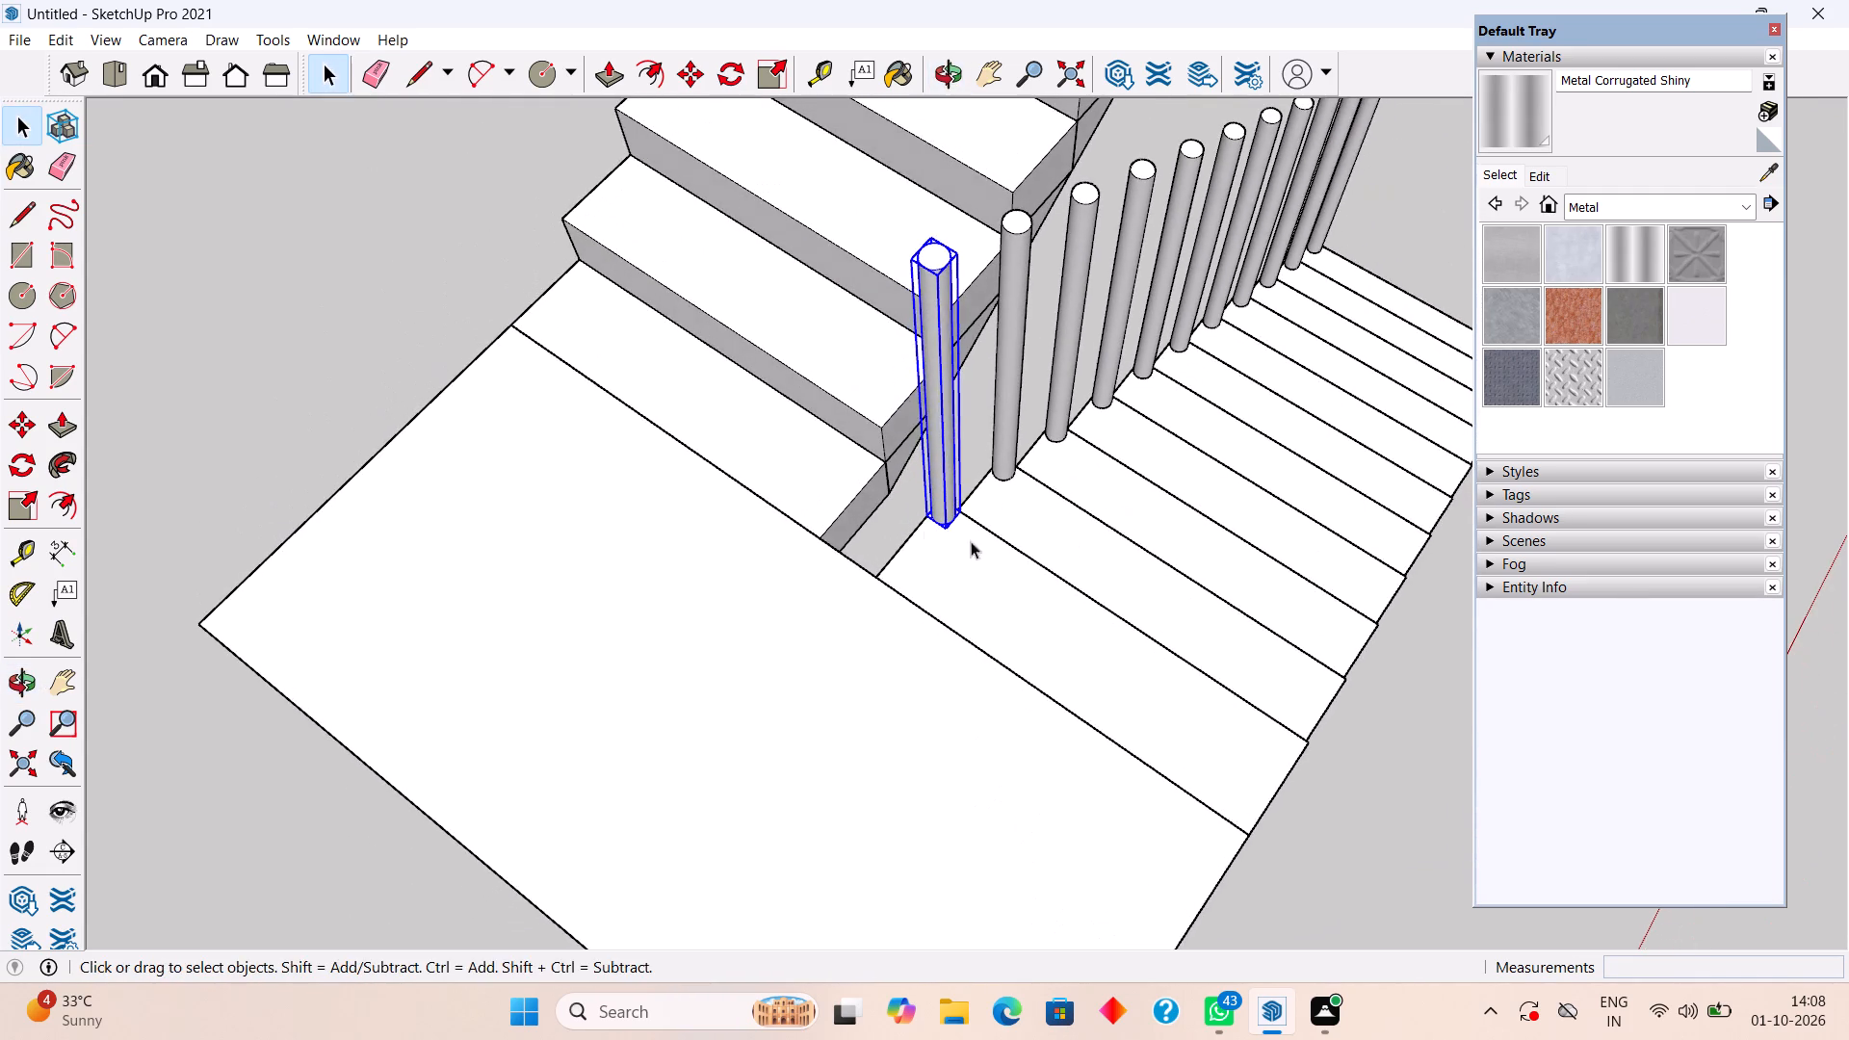
pyautogui.moveTo(955, 527); pyautogui.dragTo(1095, 526, button='middle')
pyautogui.scroll(5, 985, 550)
pyautogui.moveTo(965, 492); pyautogui.dragTo(1335, 531, button='middle')
pyautogui.scroll(4, 1040, 495)
pyautogui.press('m')
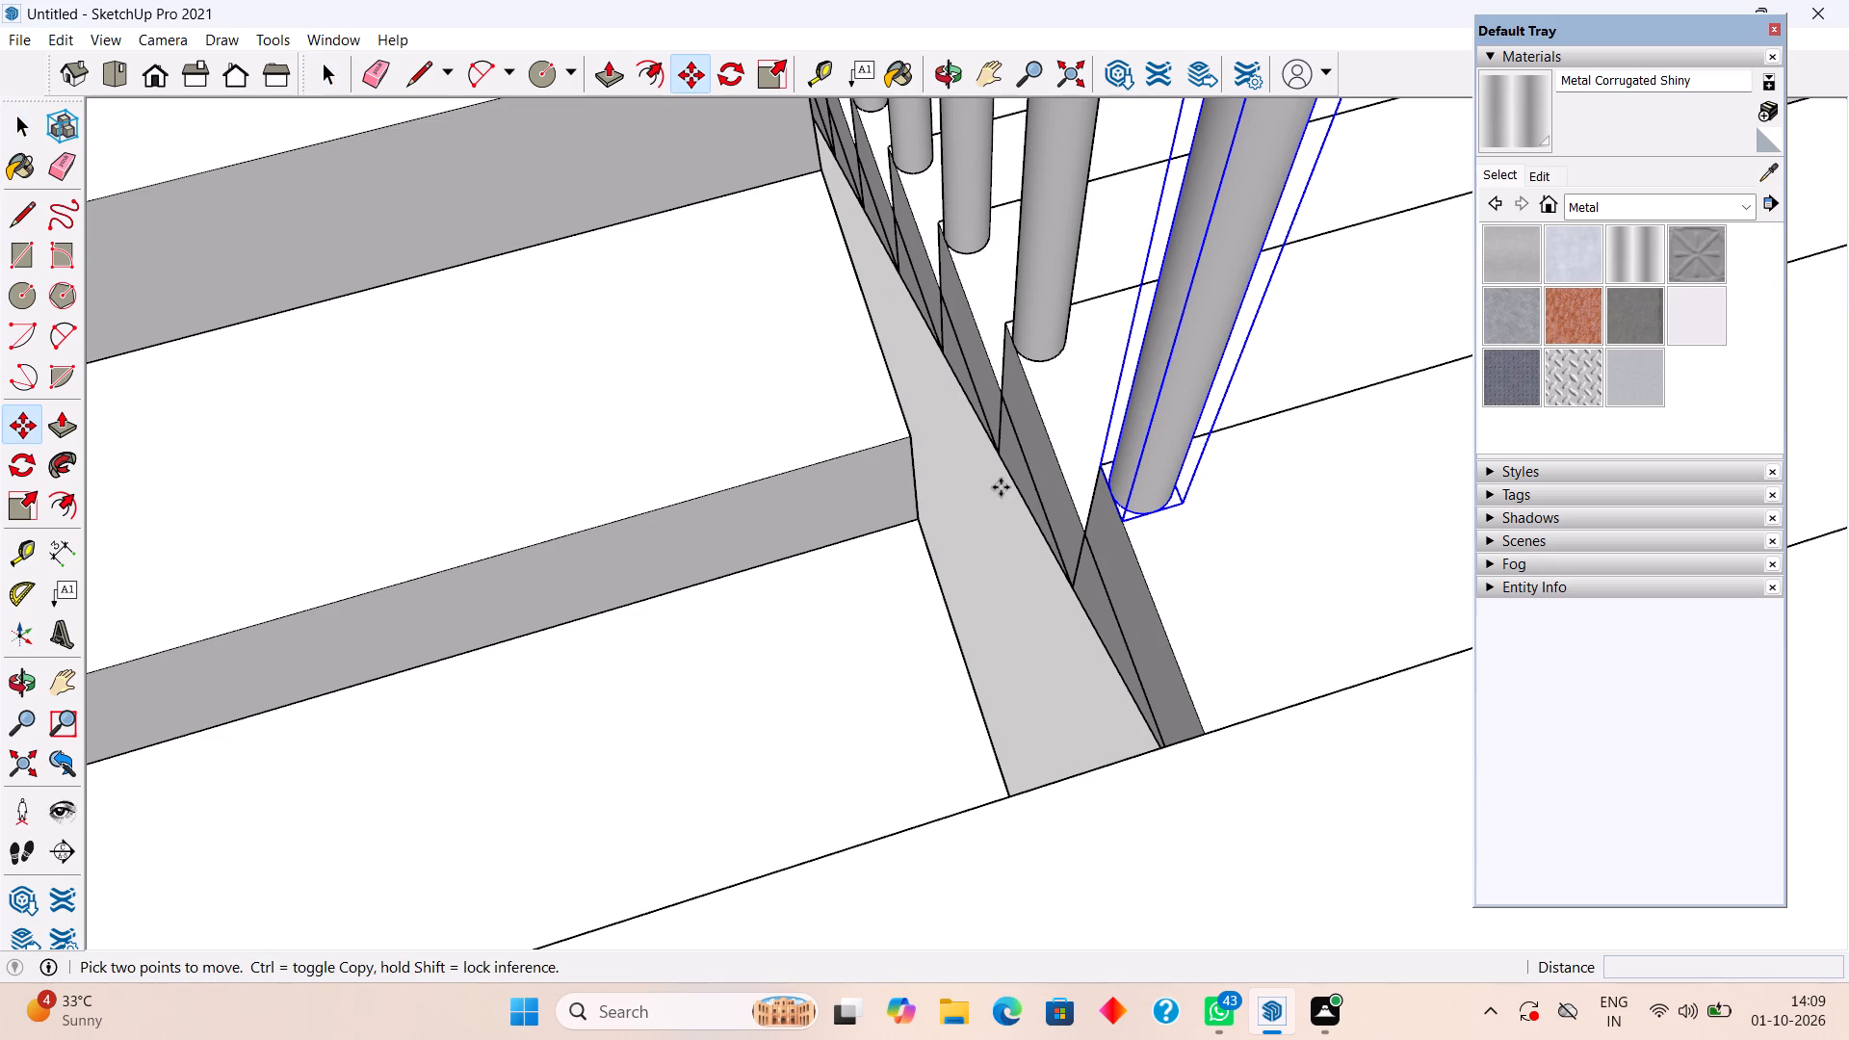
pyautogui.click(1100, 464)
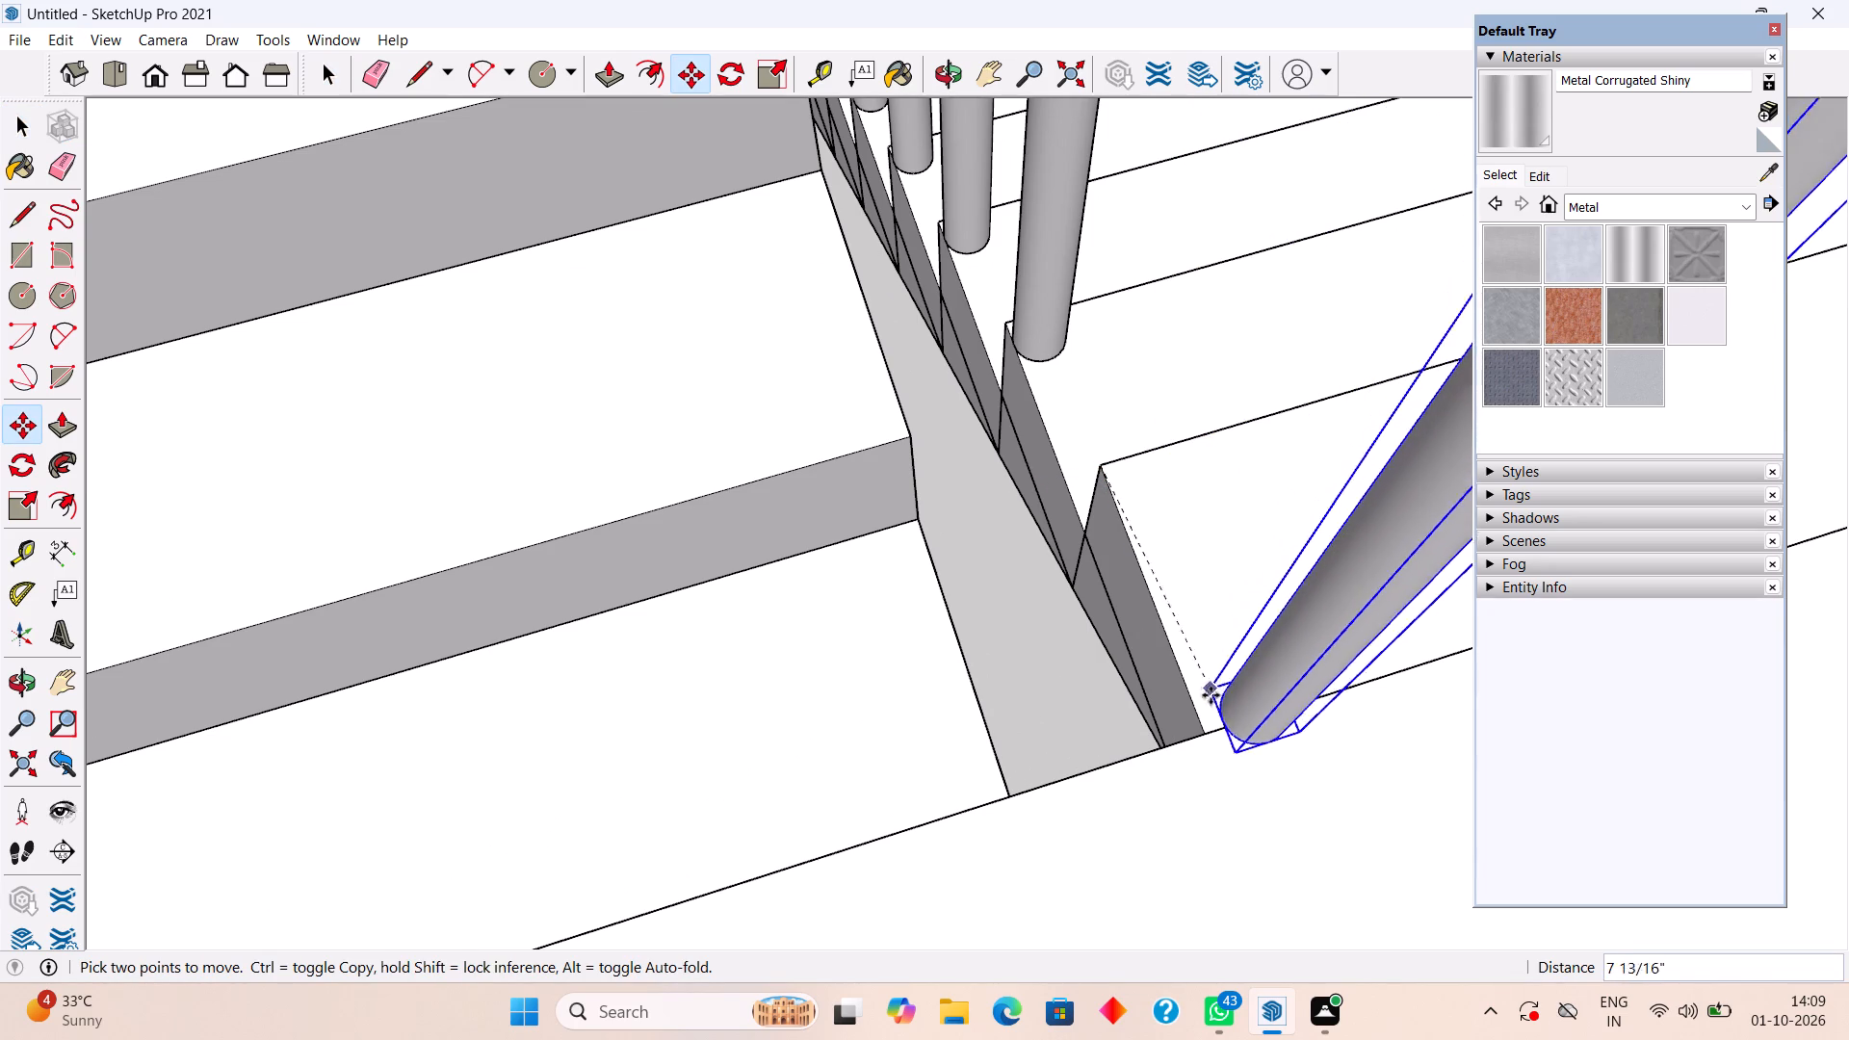
pyautogui.click(1207, 728)
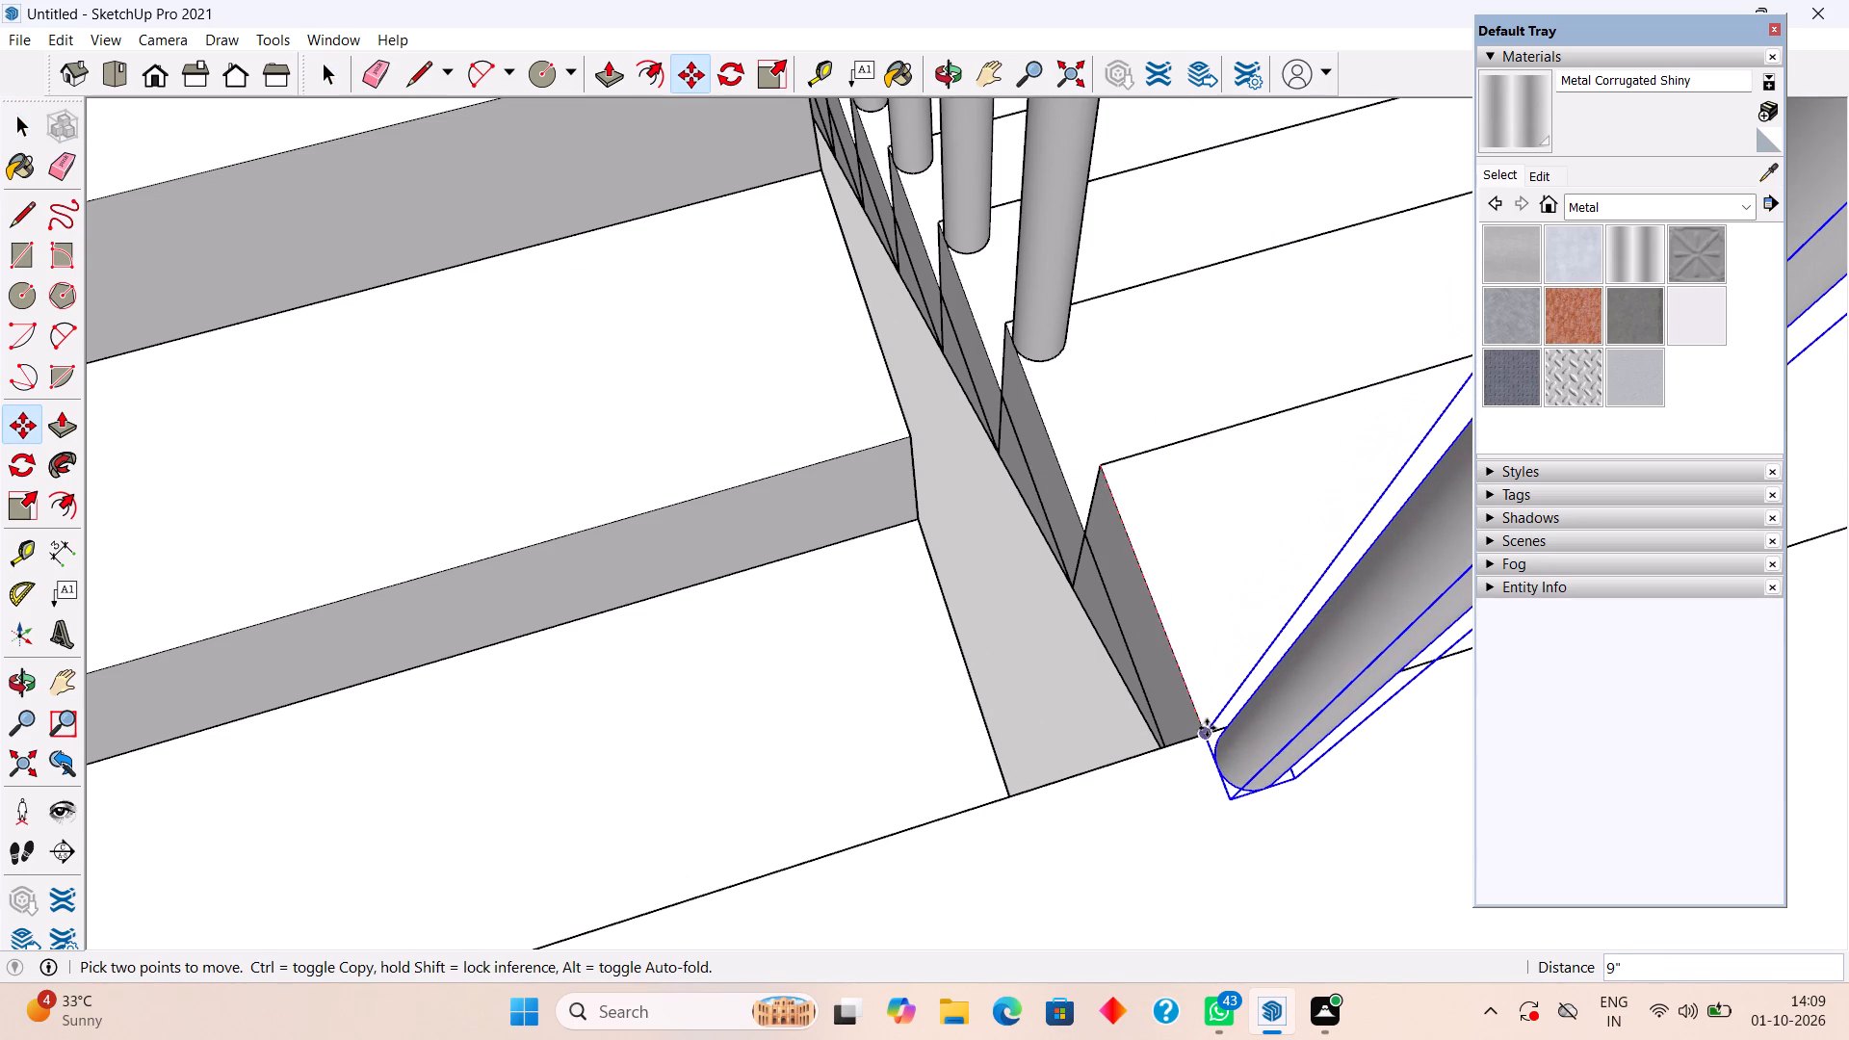
# Undo the last post move and instead copy the uppermost lower-flight post 9" along the tread's inner edge to the landing line.
pyautogui.hotkey('ctrl', 'z')
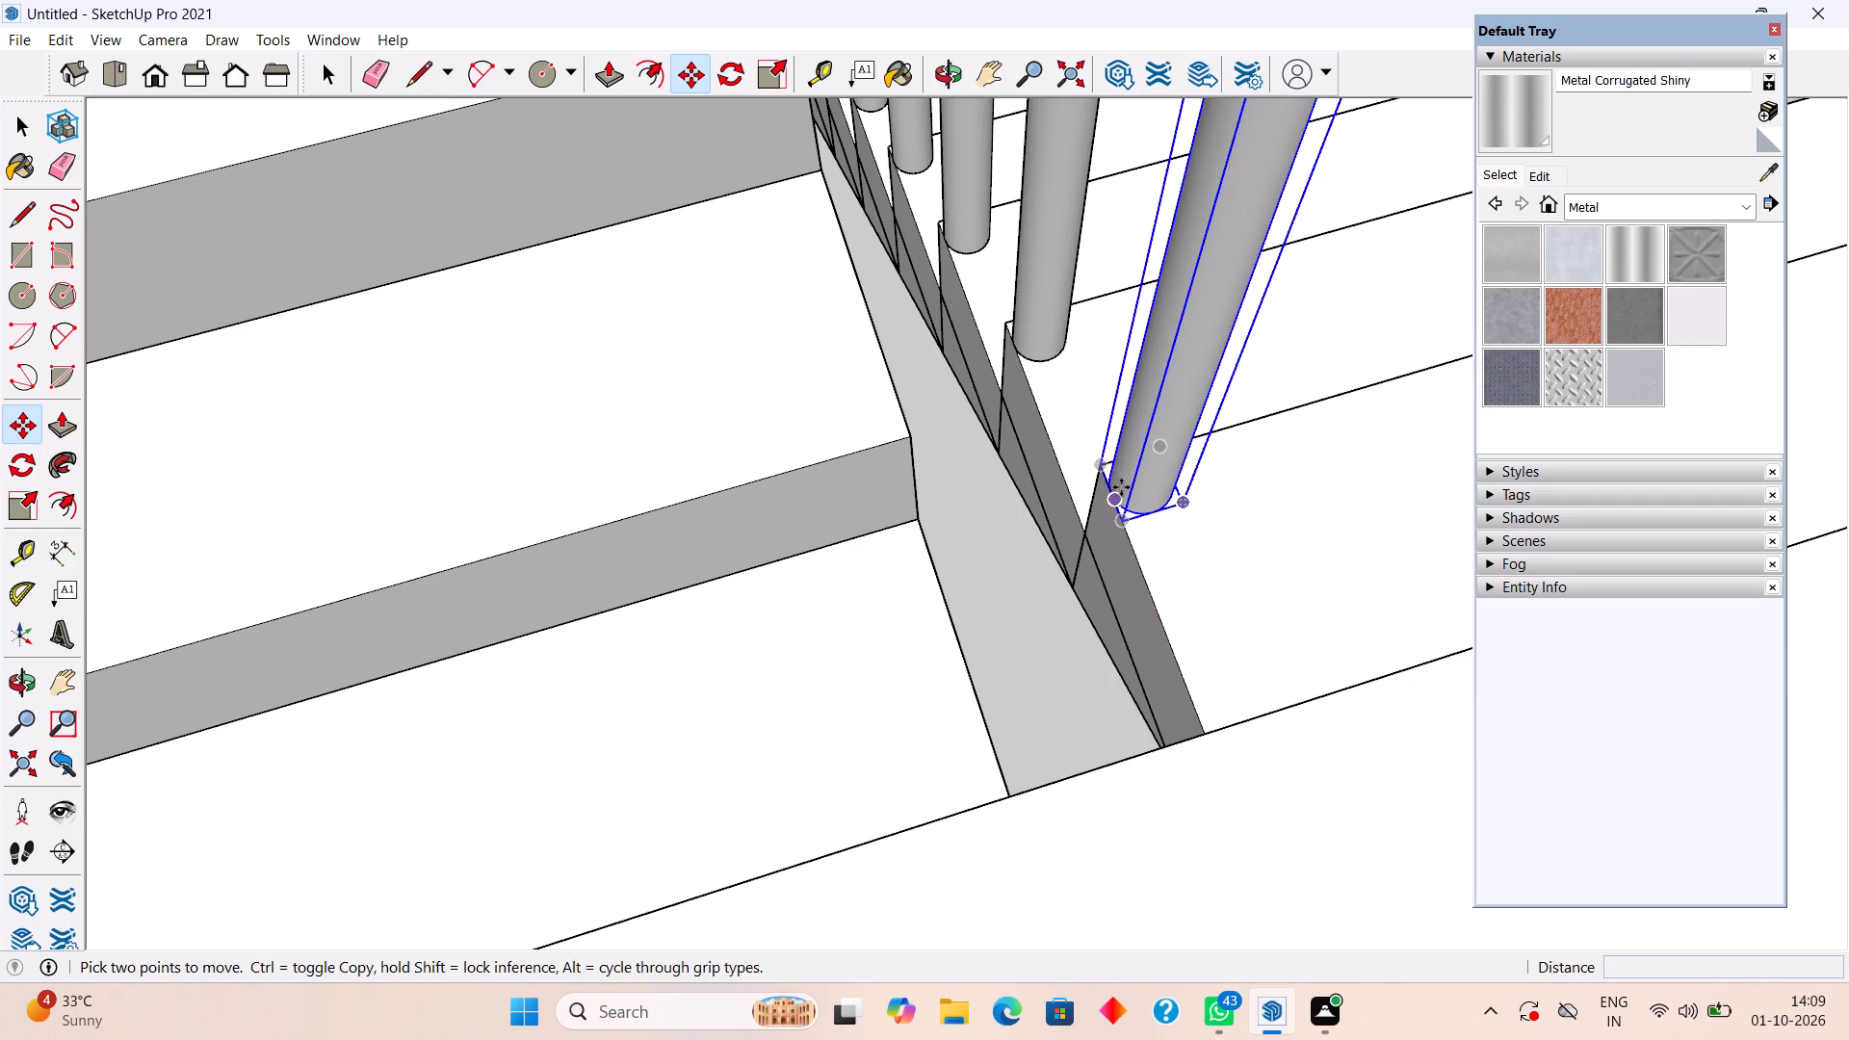
pyautogui.click(1100, 471)
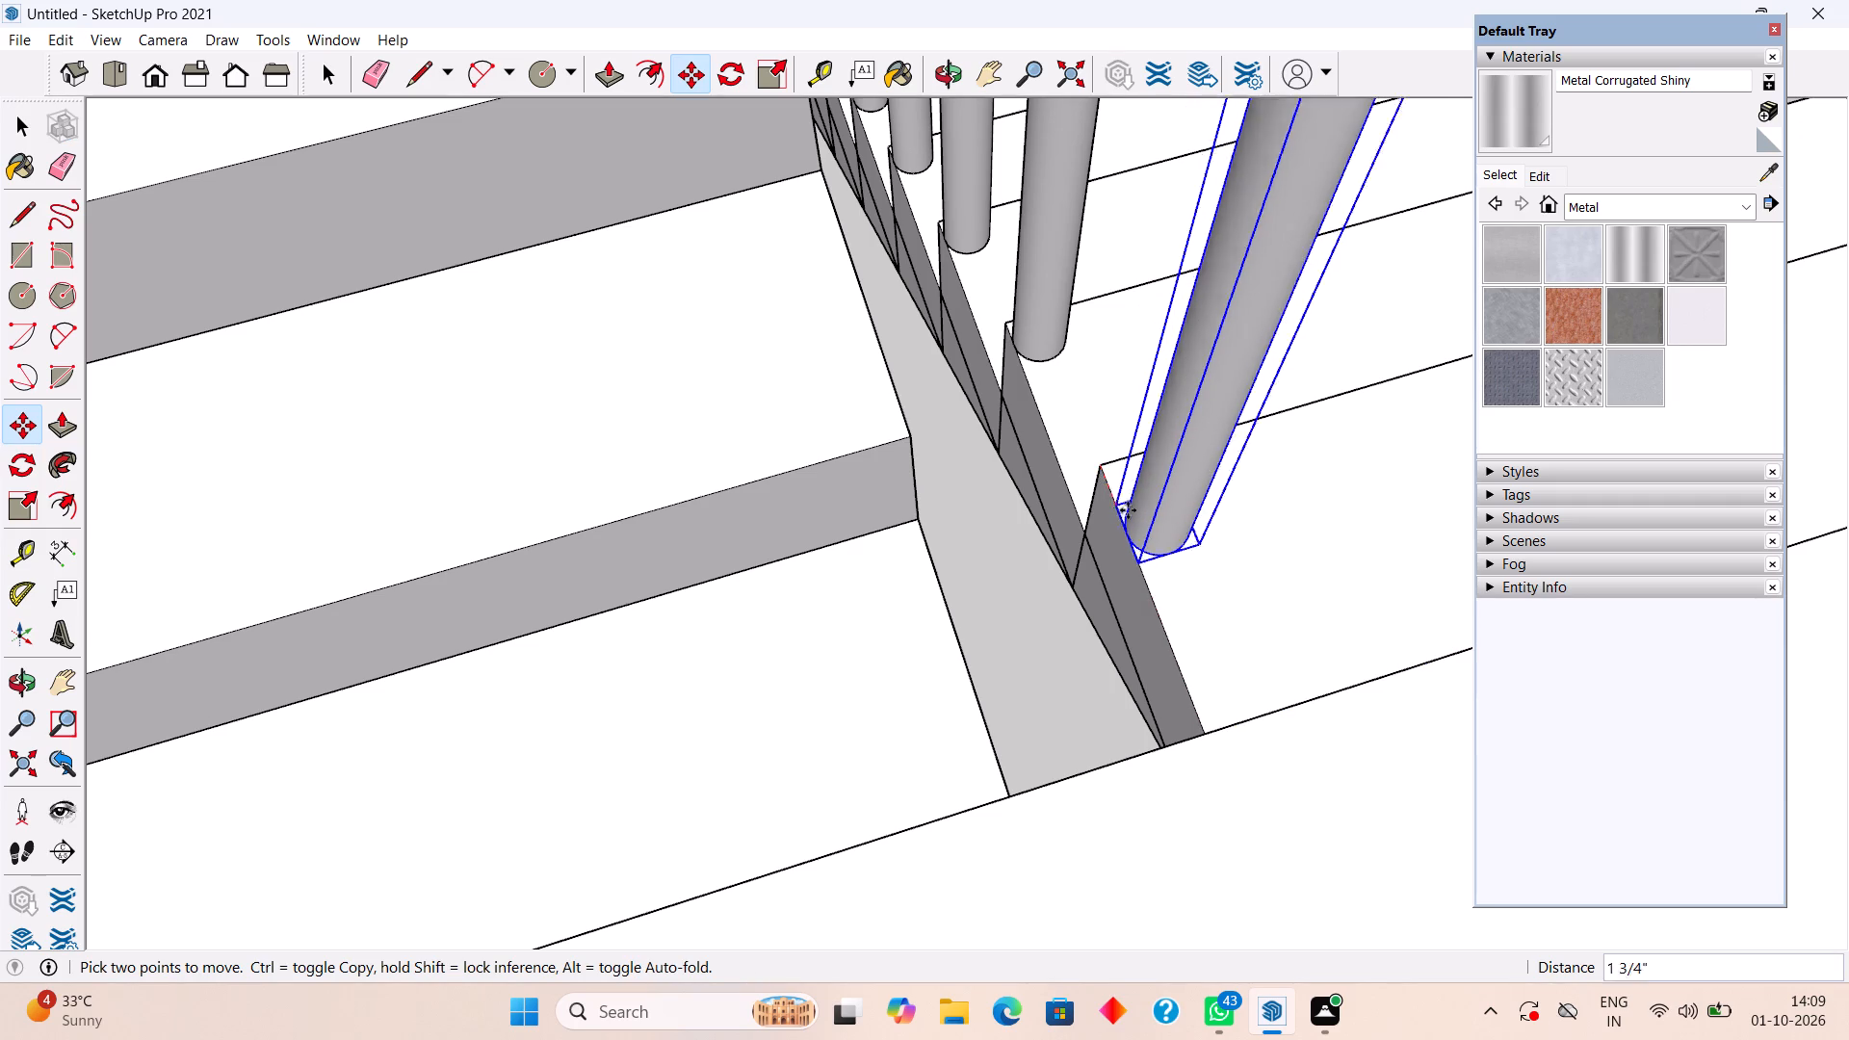
pyautogui.click(1202, 738)
# Copy the landing-line post 6" across toward the upper flight, and move the copy 2" further onto that flight's inner corner.
pyautogui.click(1203, 738)
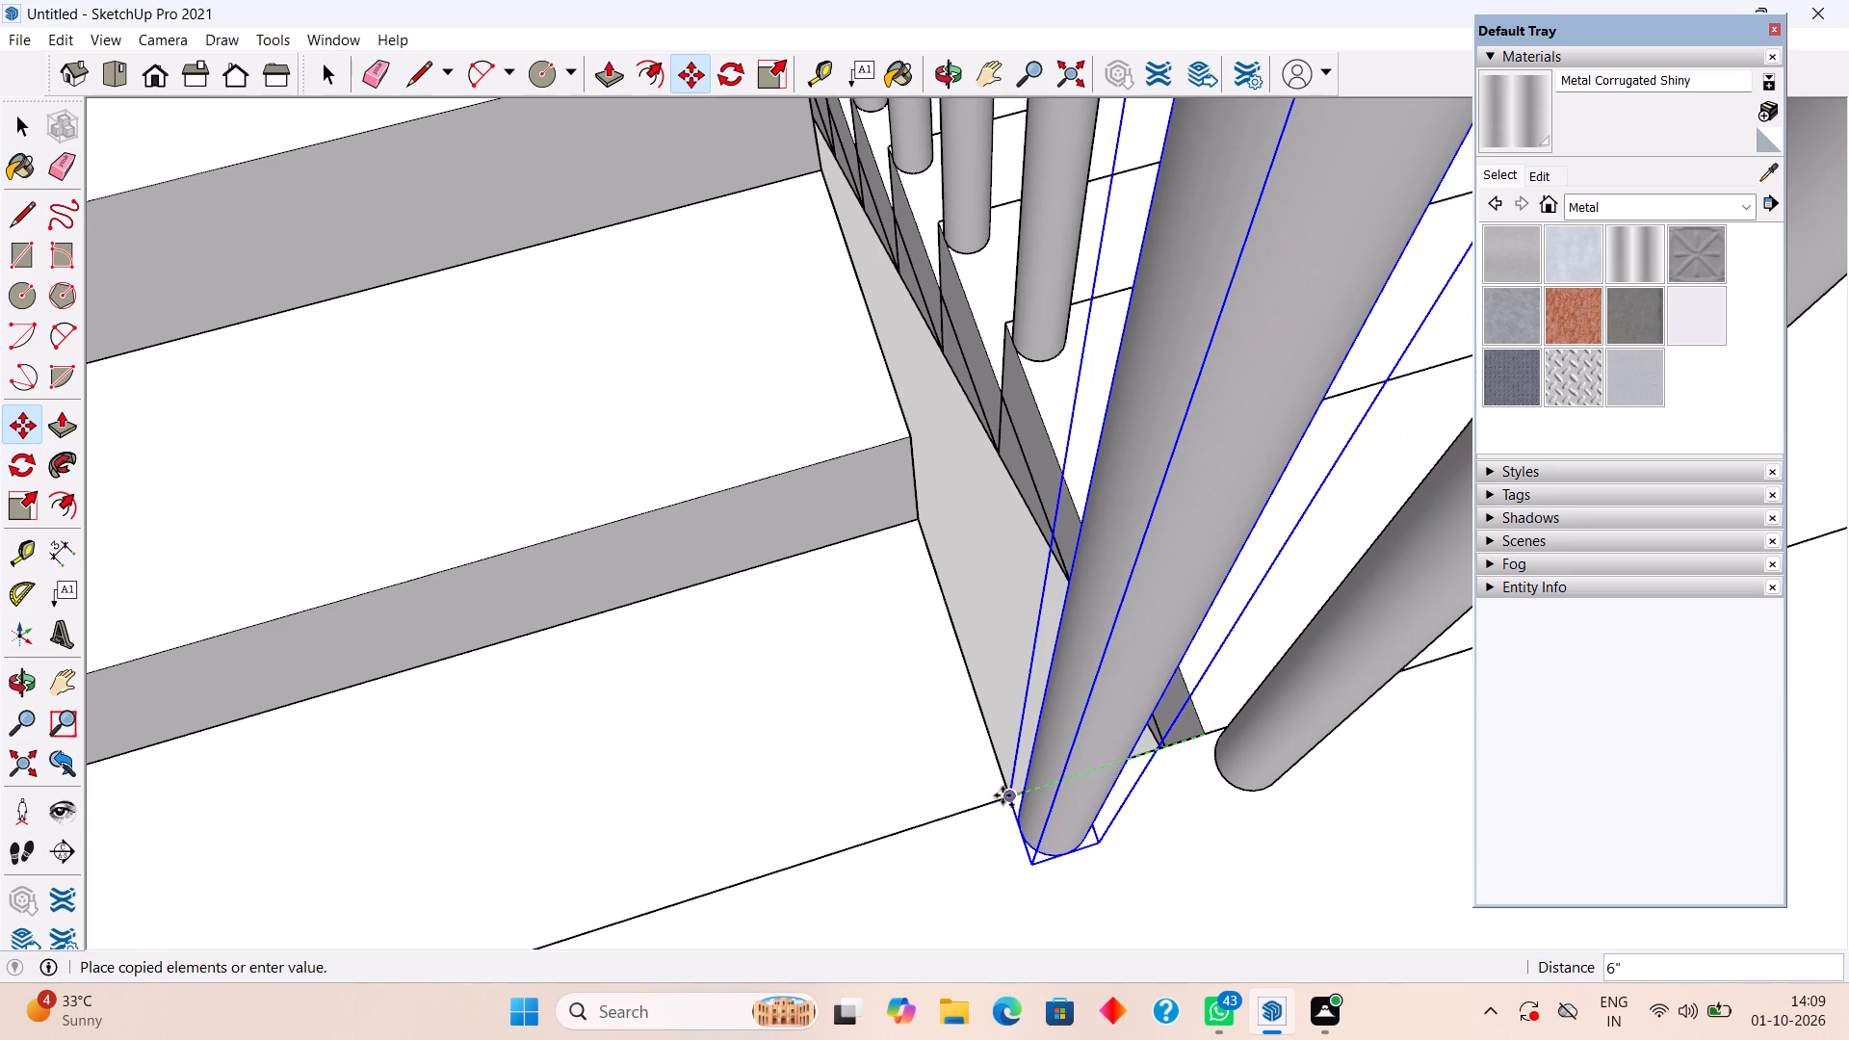
pyautogui.click(1003, 795)
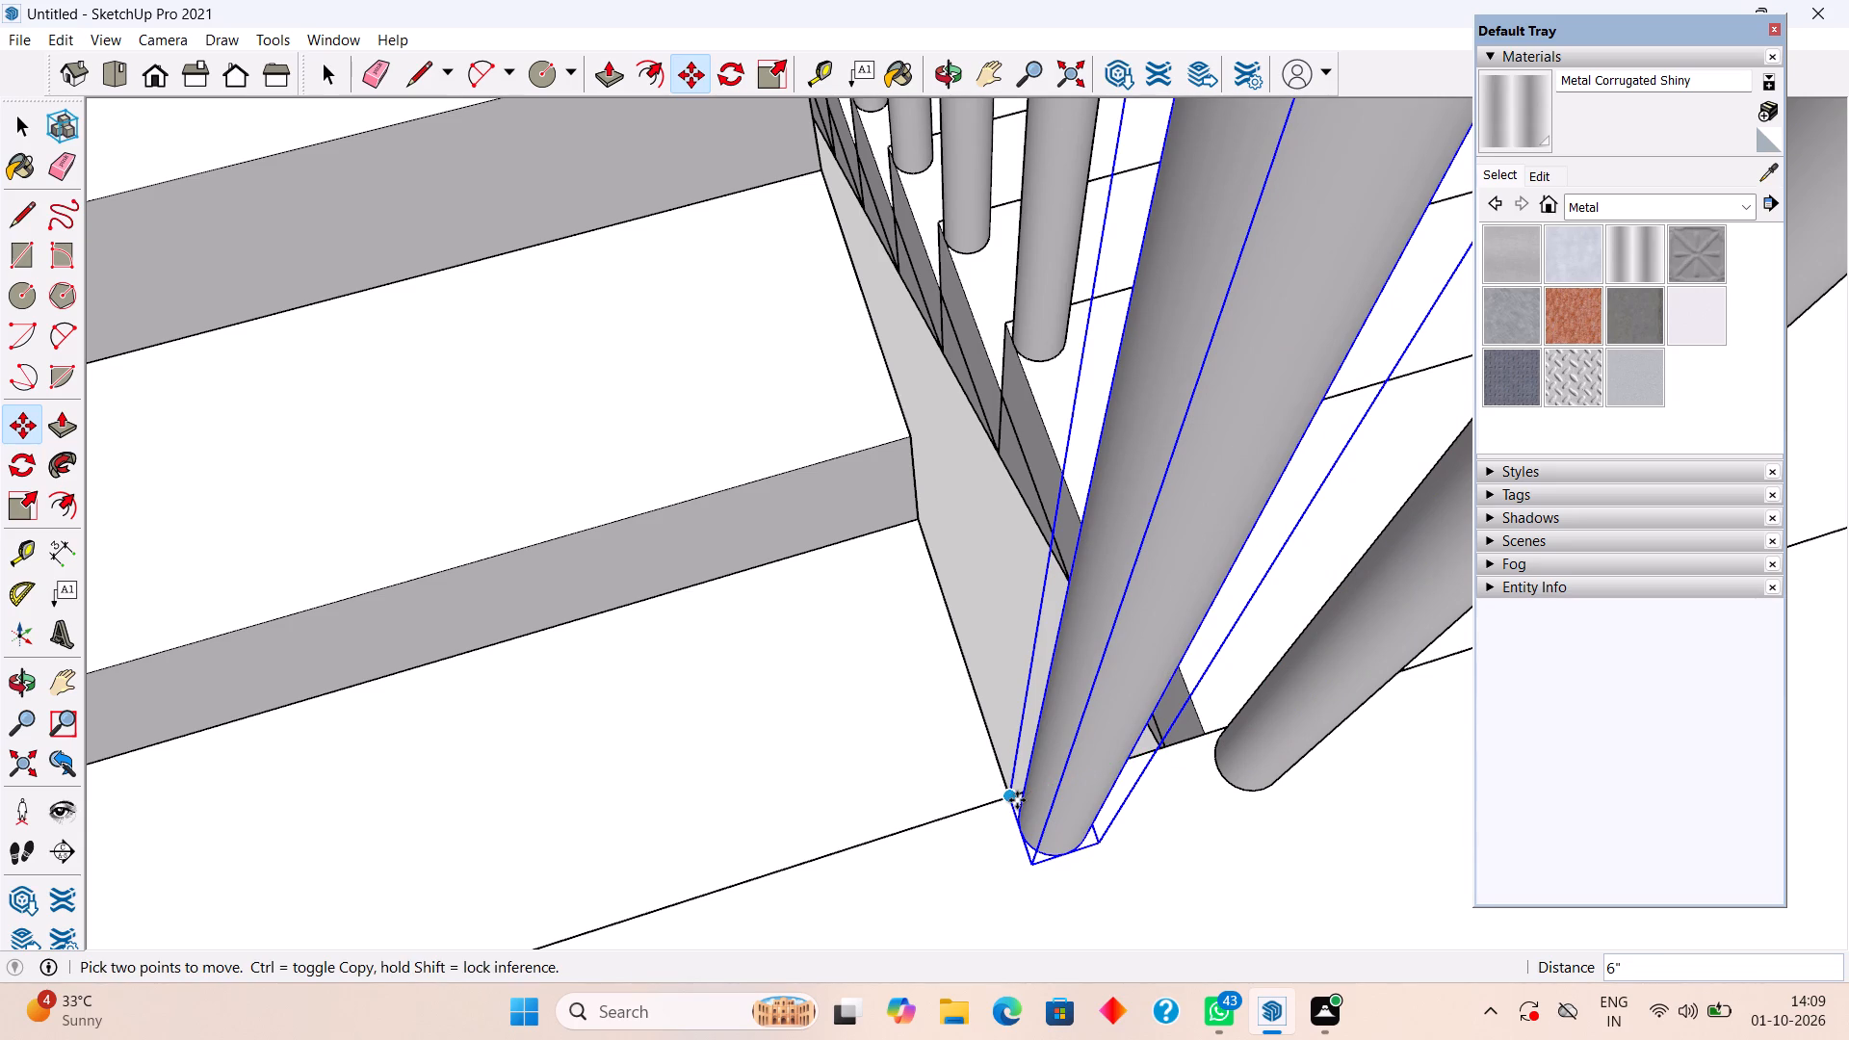
pyautogui.moveTo(1136, 809); pyautogui.dragTo(830, 748, button='middle')
pyautogui.scroll(3, 852, 724)
pyautogui.click(849, 724)
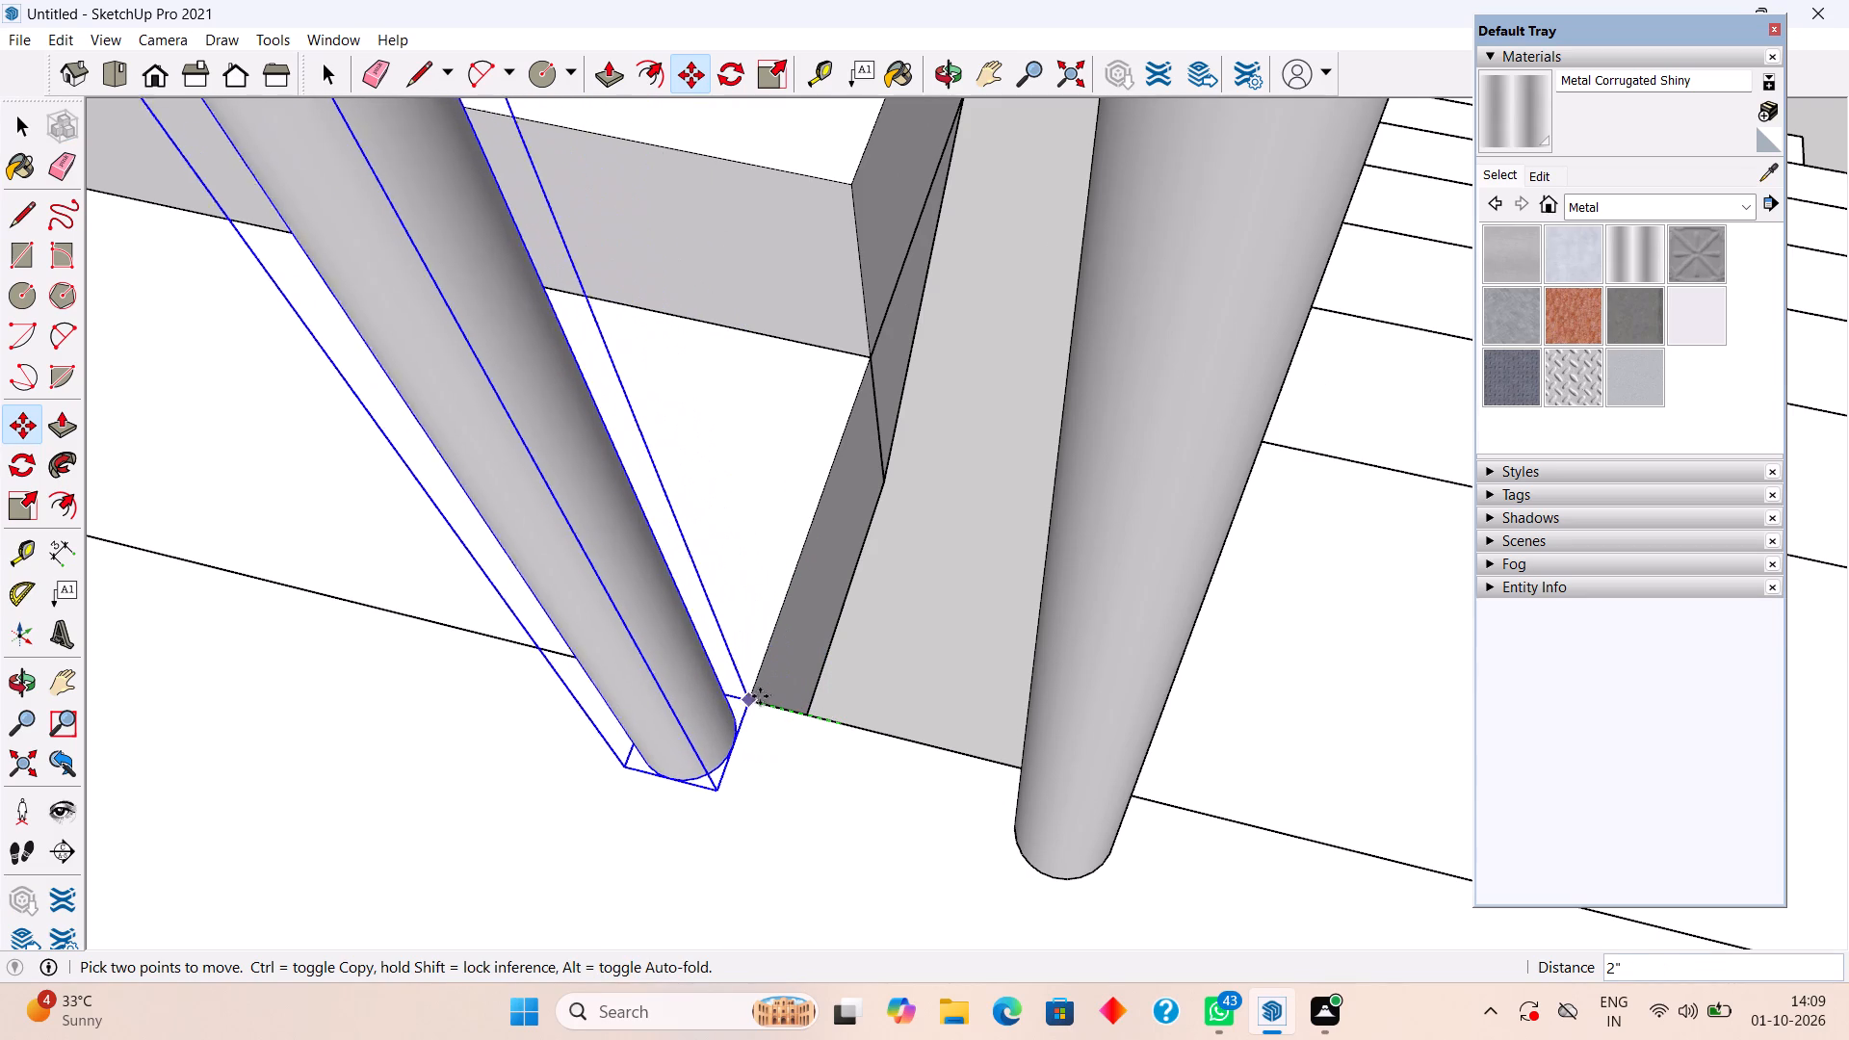
pyautogui.click(755, 700)
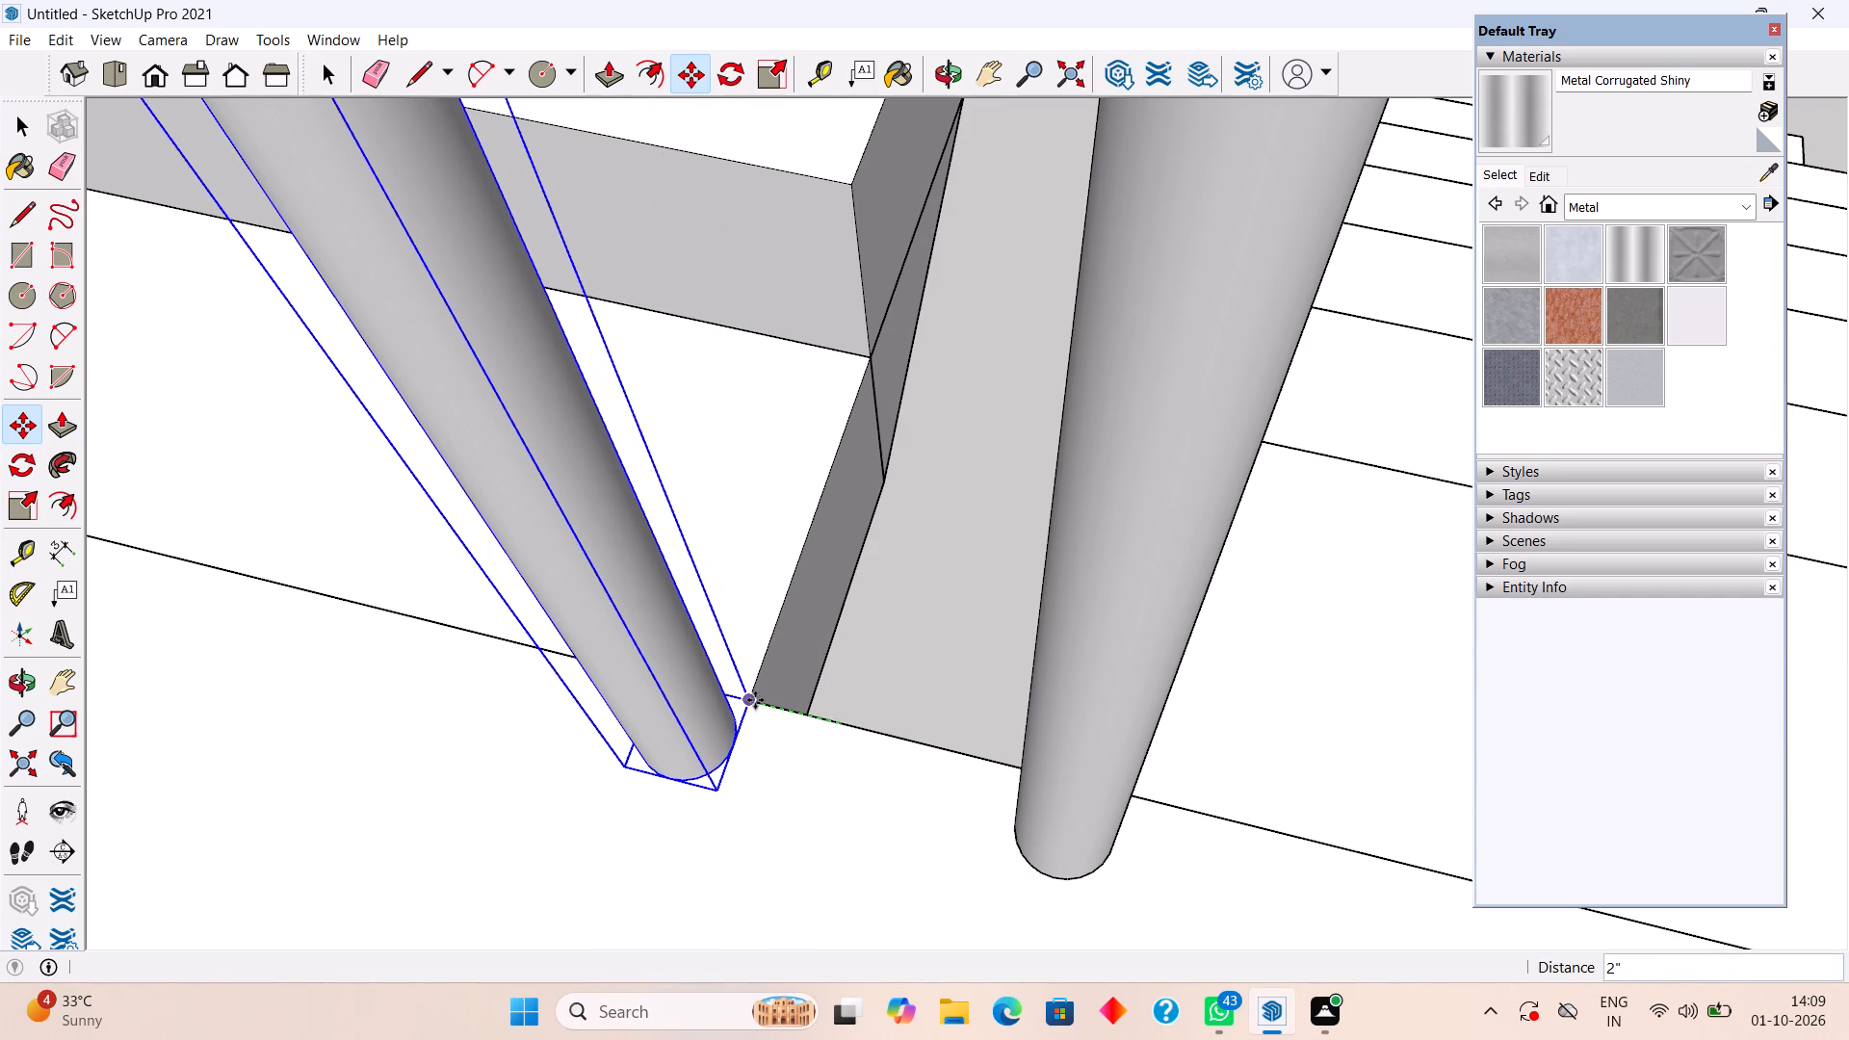
# Copy the corner post 9" along the upper flight's inner edge to the foot of the next riser.
pyautogui.click(745, 702)
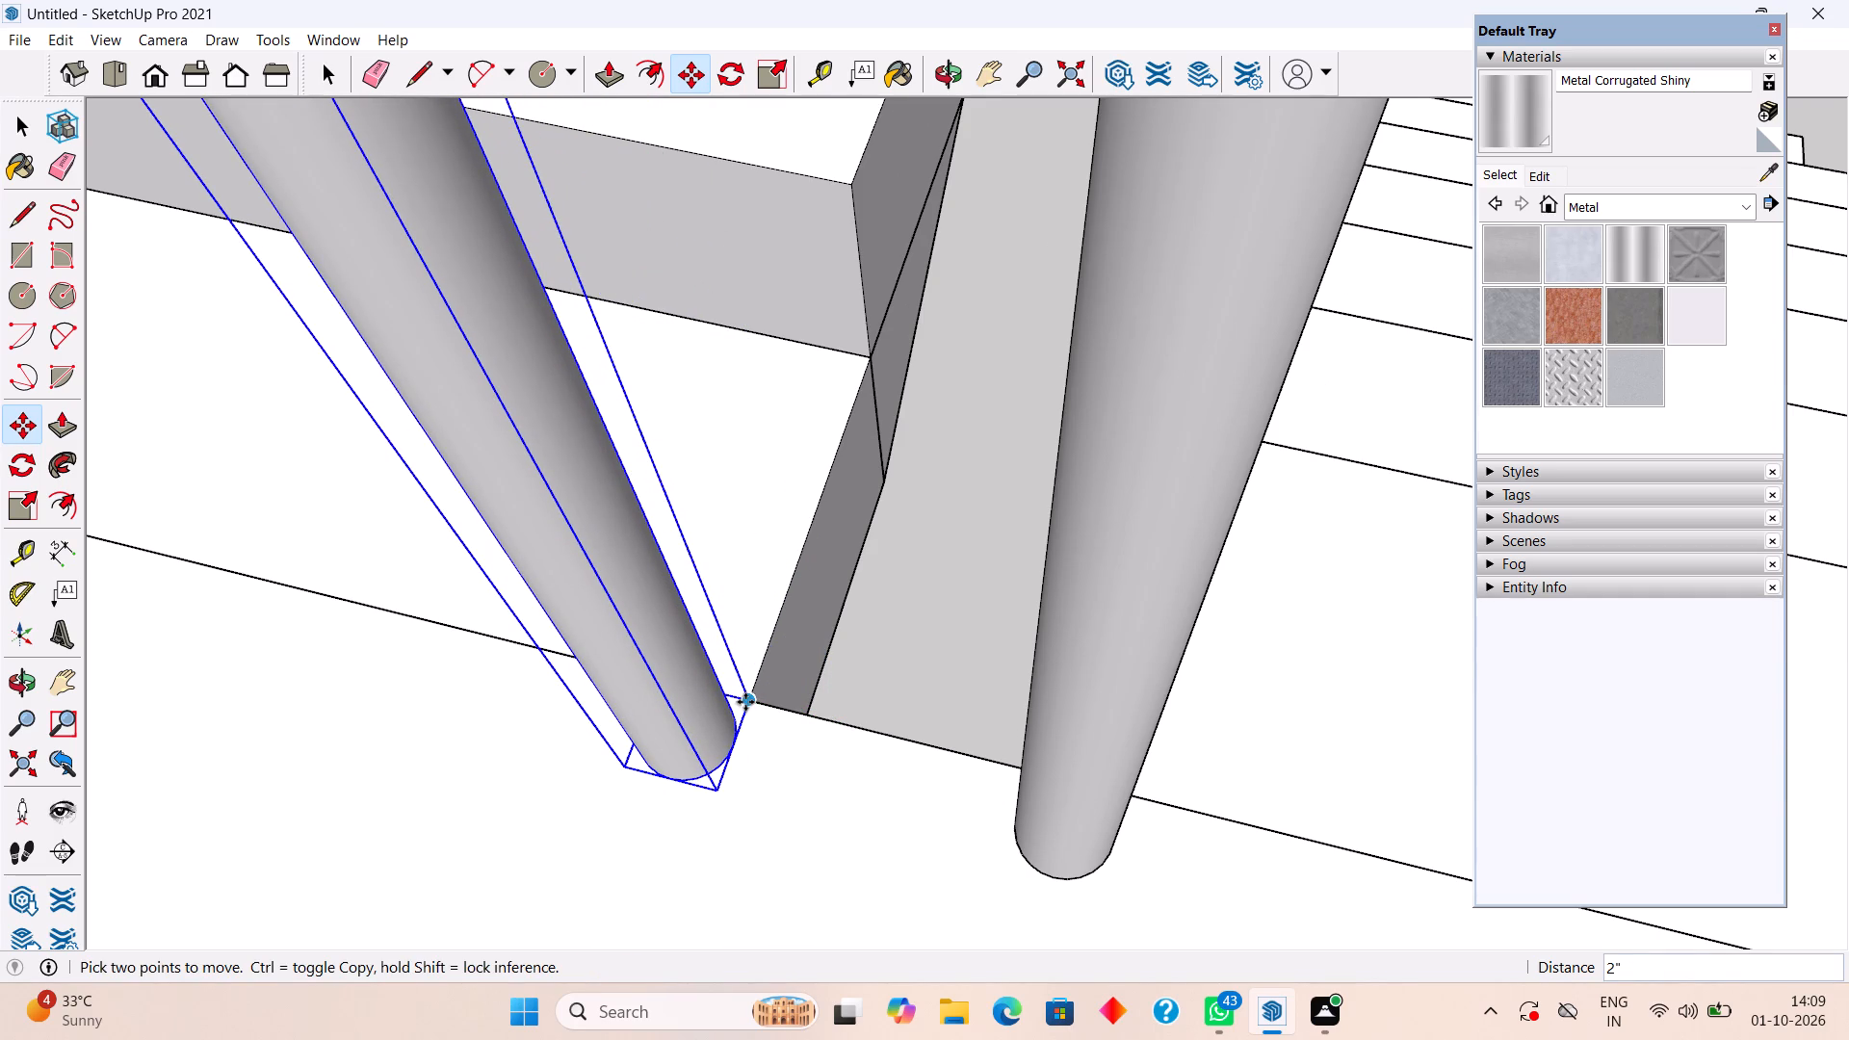
pyautogui.click(865, 354)
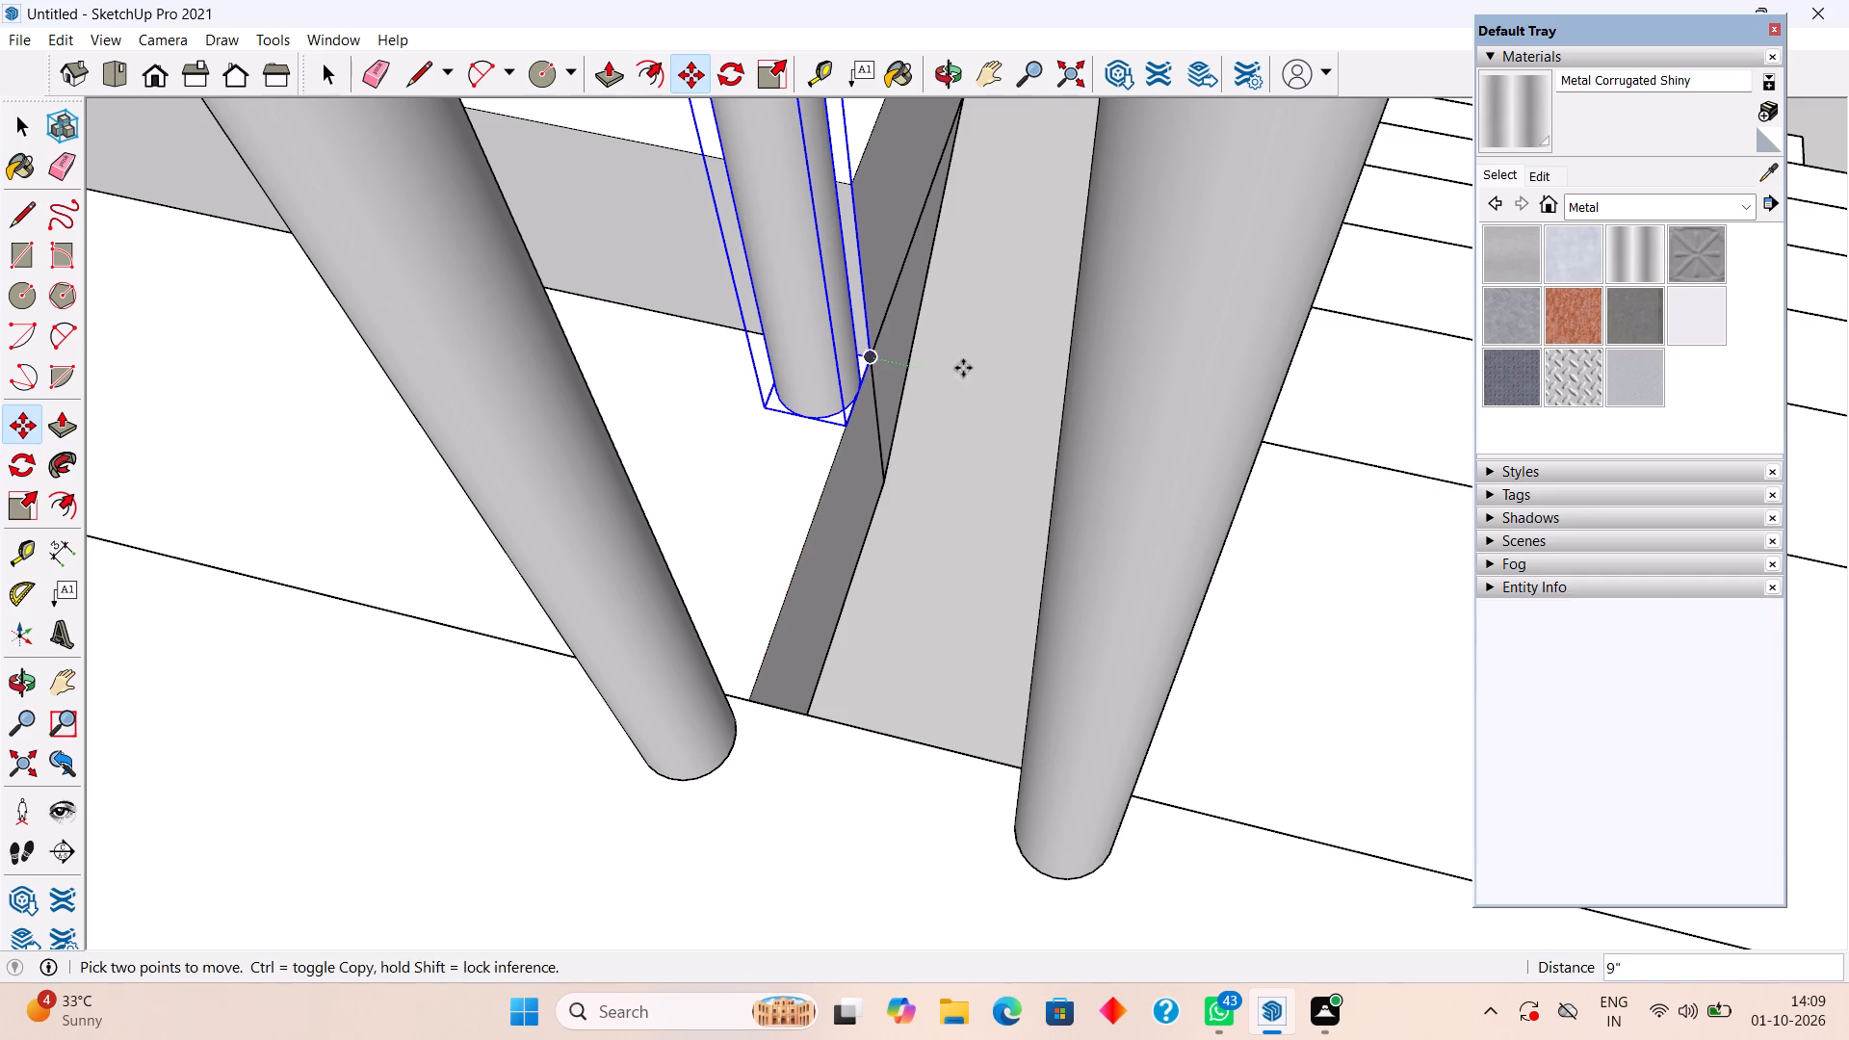
# Copy the post about 10 13/16" to the matching corner of the next tread and array it x10 up the upper flight.
pyautogui.moveTo(982, 371); pyautogui.dragTo(514, 377, button='middle')
pyautogui.scroll(-12, 728, 377)
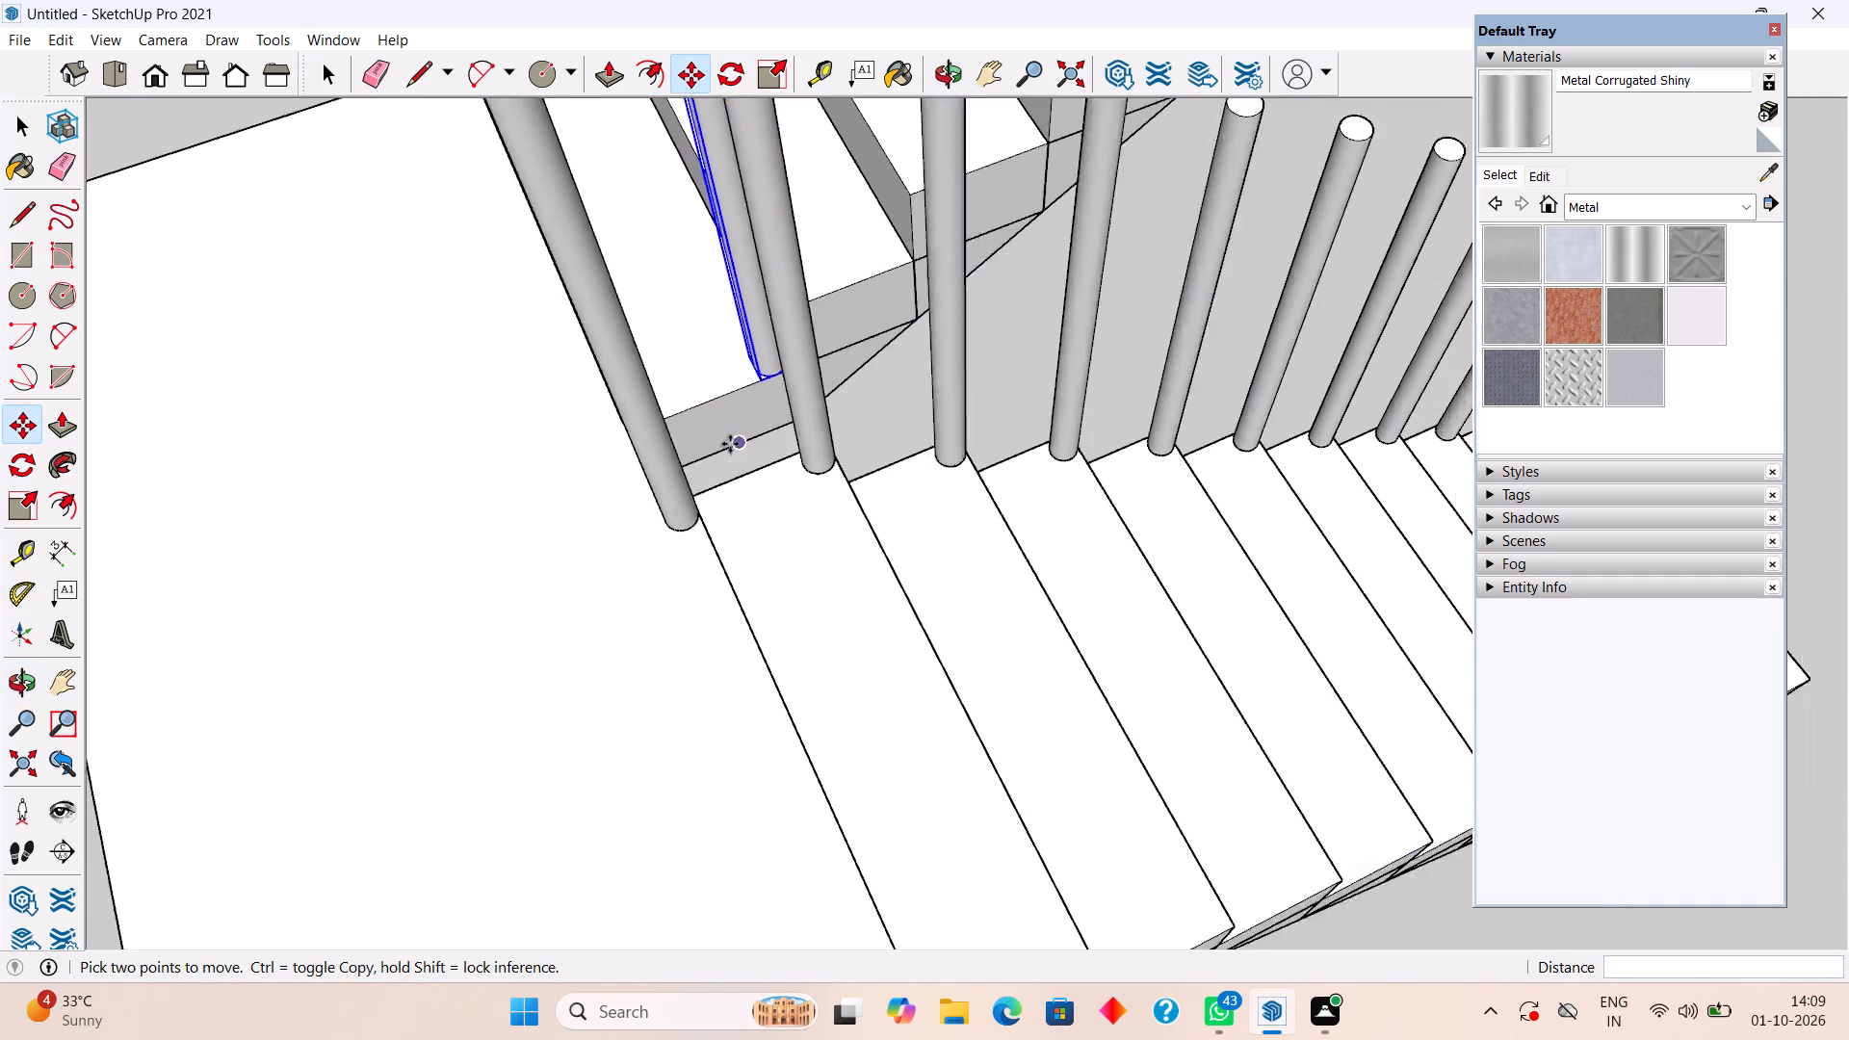
pyautogui.scroll(-1, 730, 444)
pyautogui.moveTo(844, 367); pyautogui.dragTo(676, 395, button='middle')
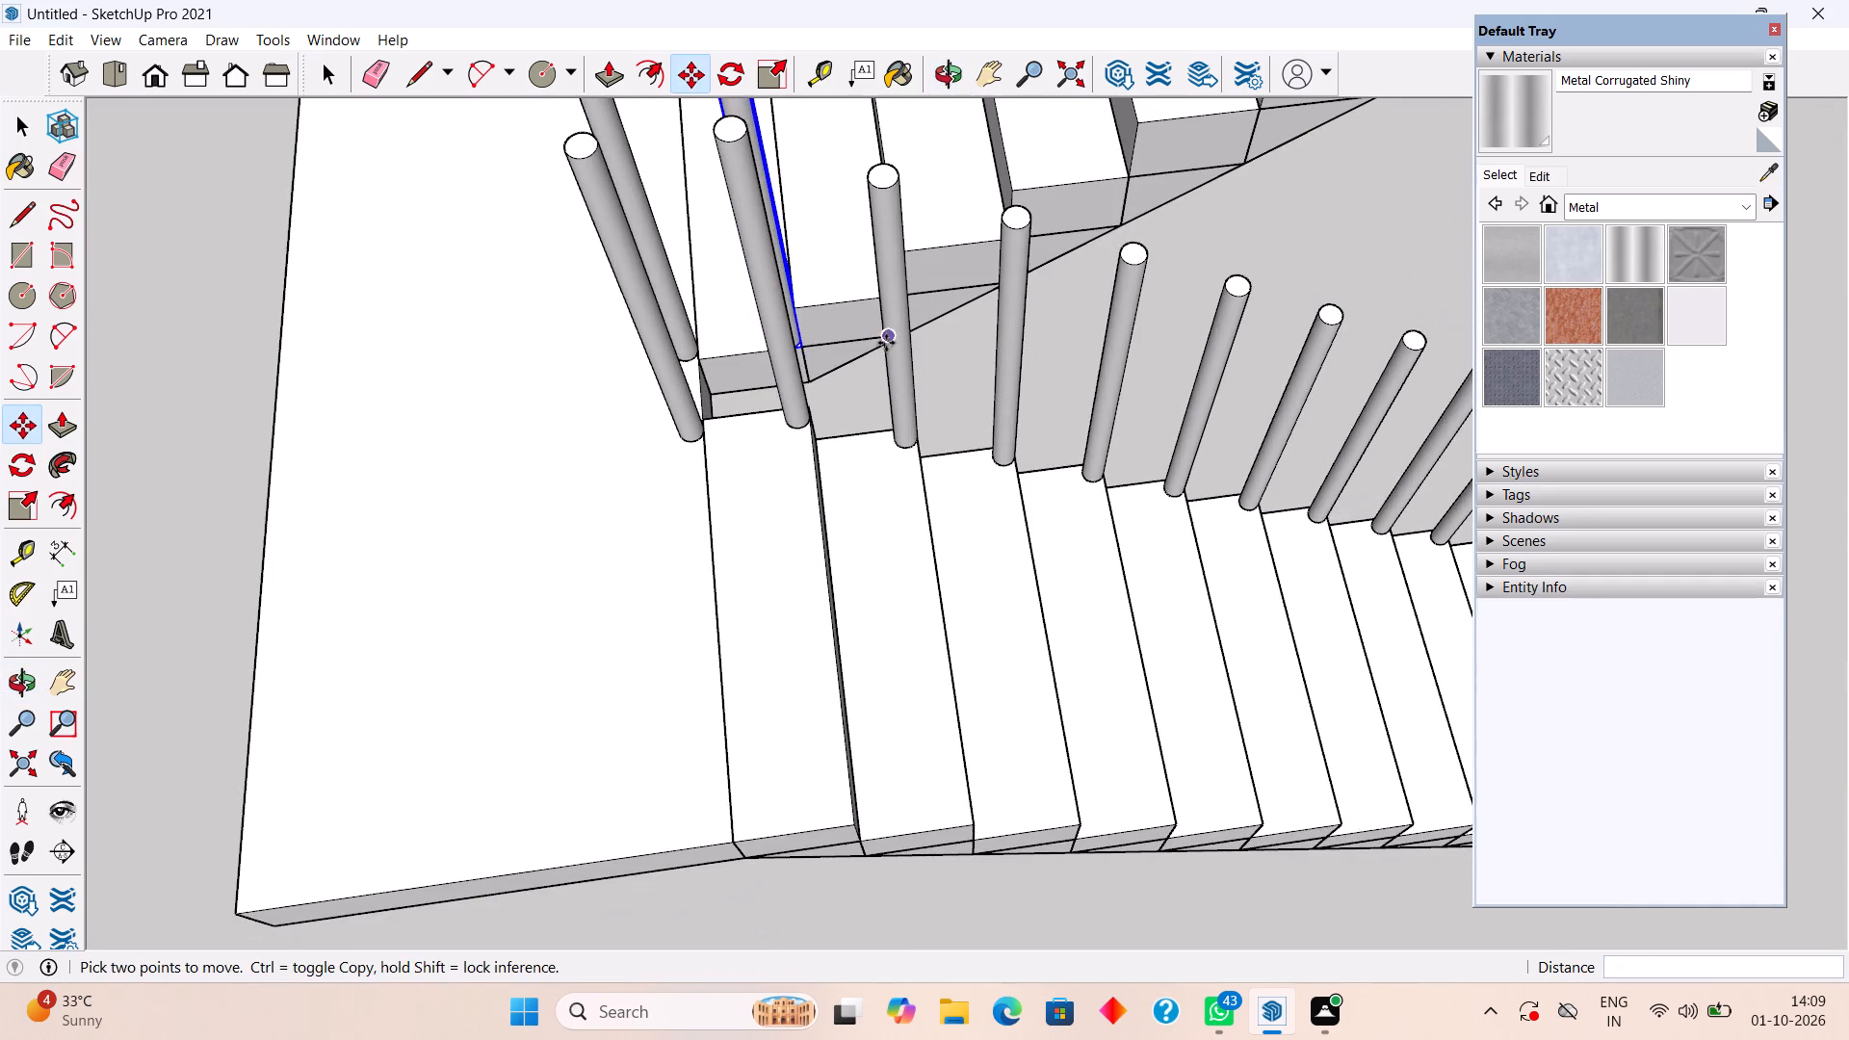
pyautogui.scroll(4, 908, 339)
pyautogui.scroll(8, 820, 350)
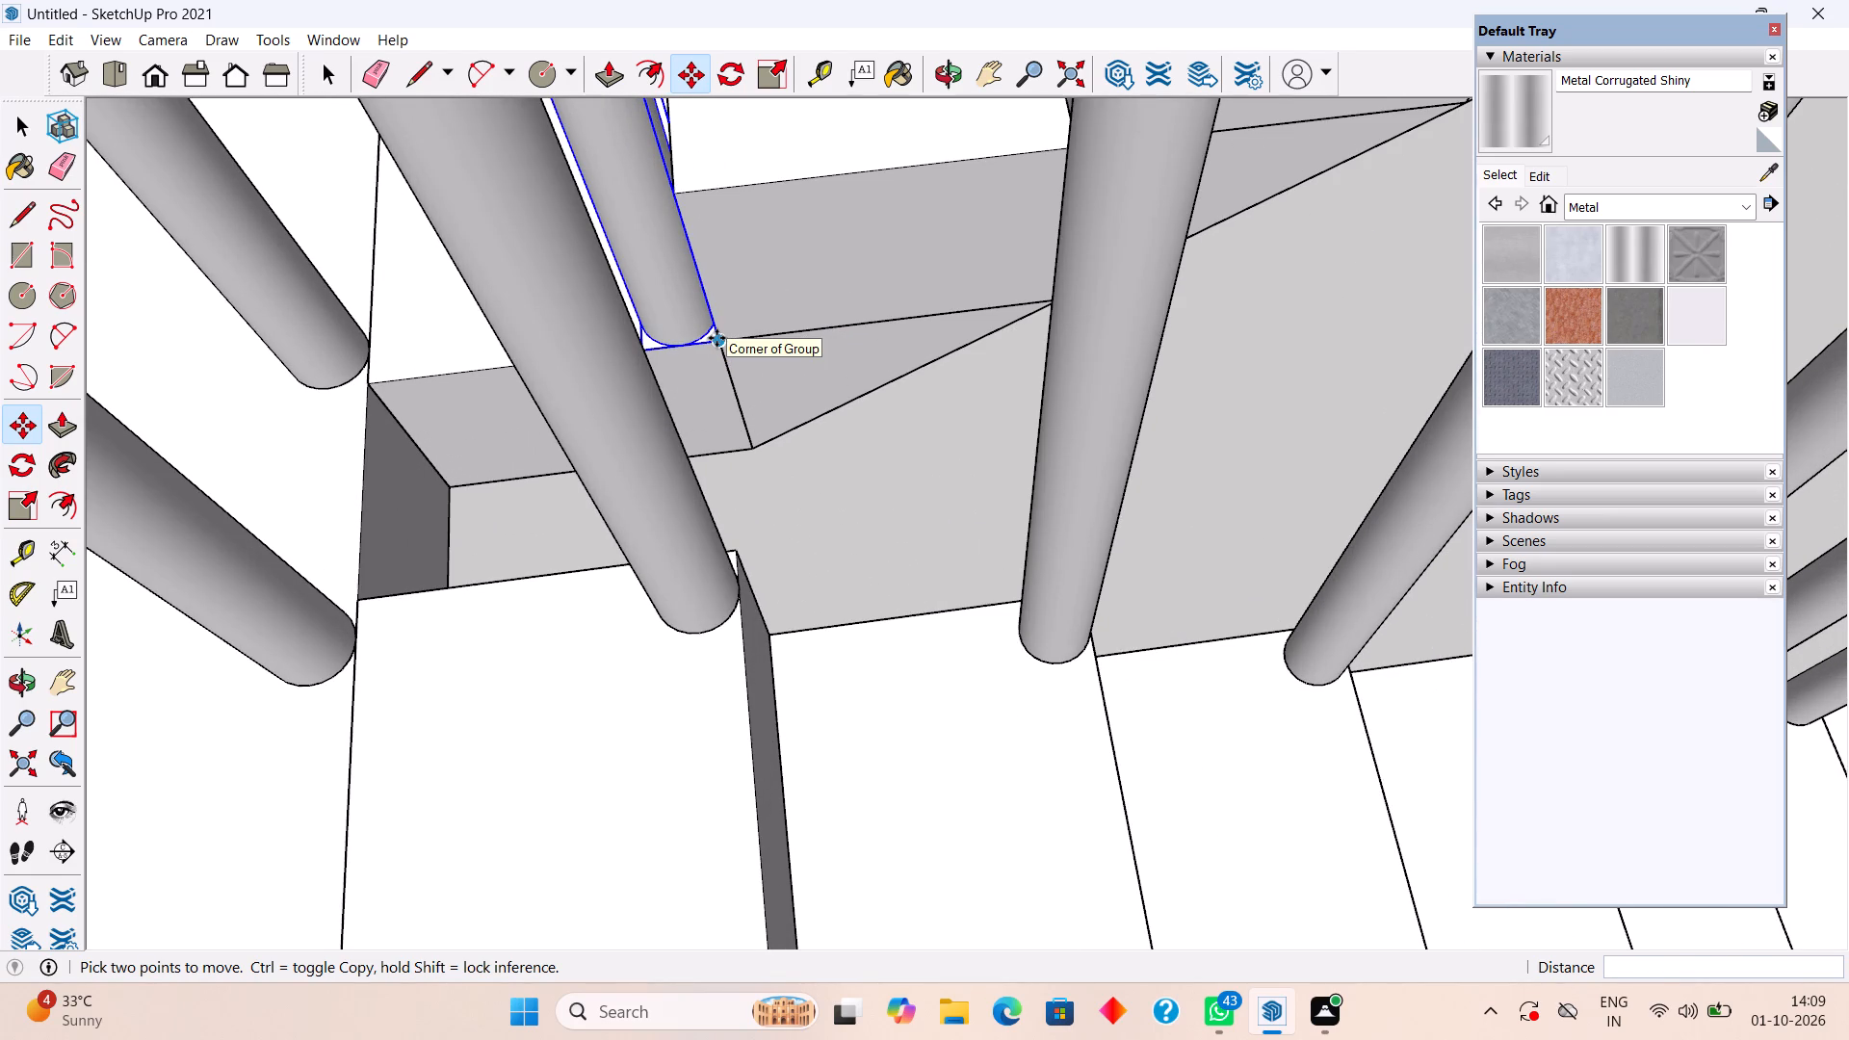
pyautogui.click(716, 338)
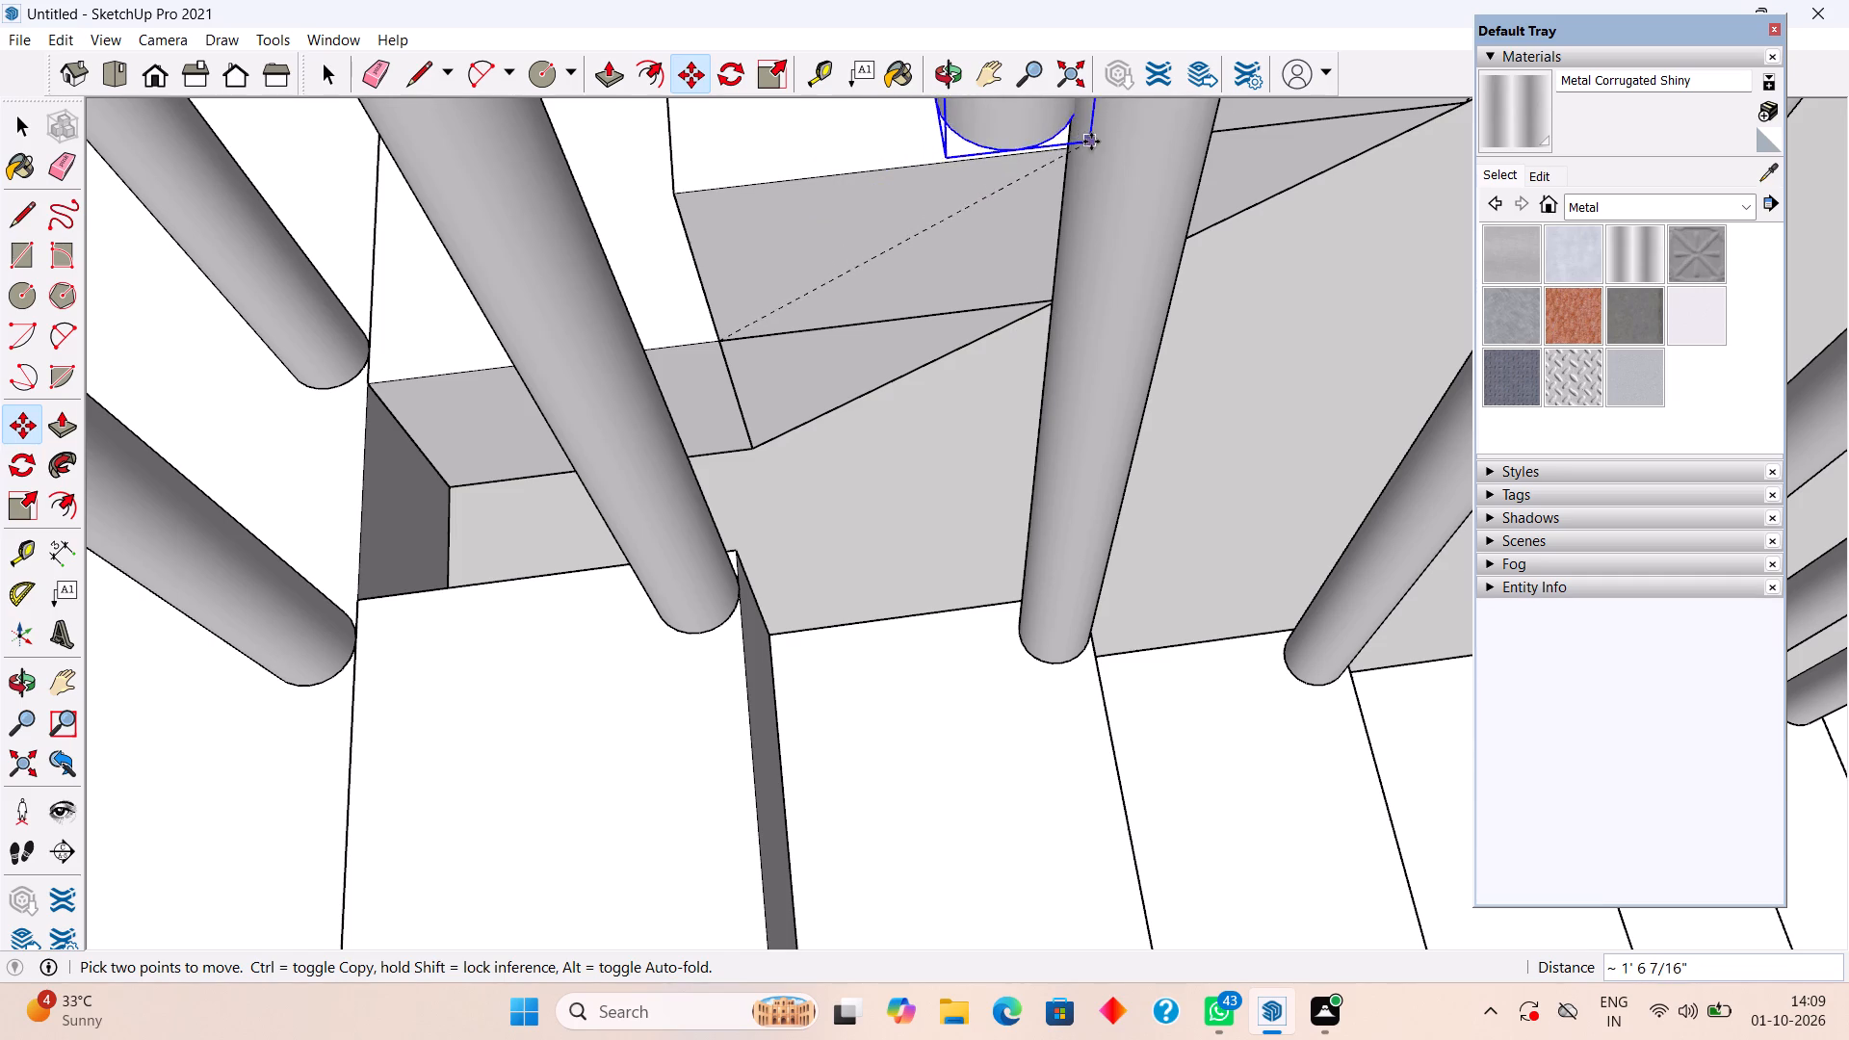
pyautogui.scroll(13, 1091, 142)
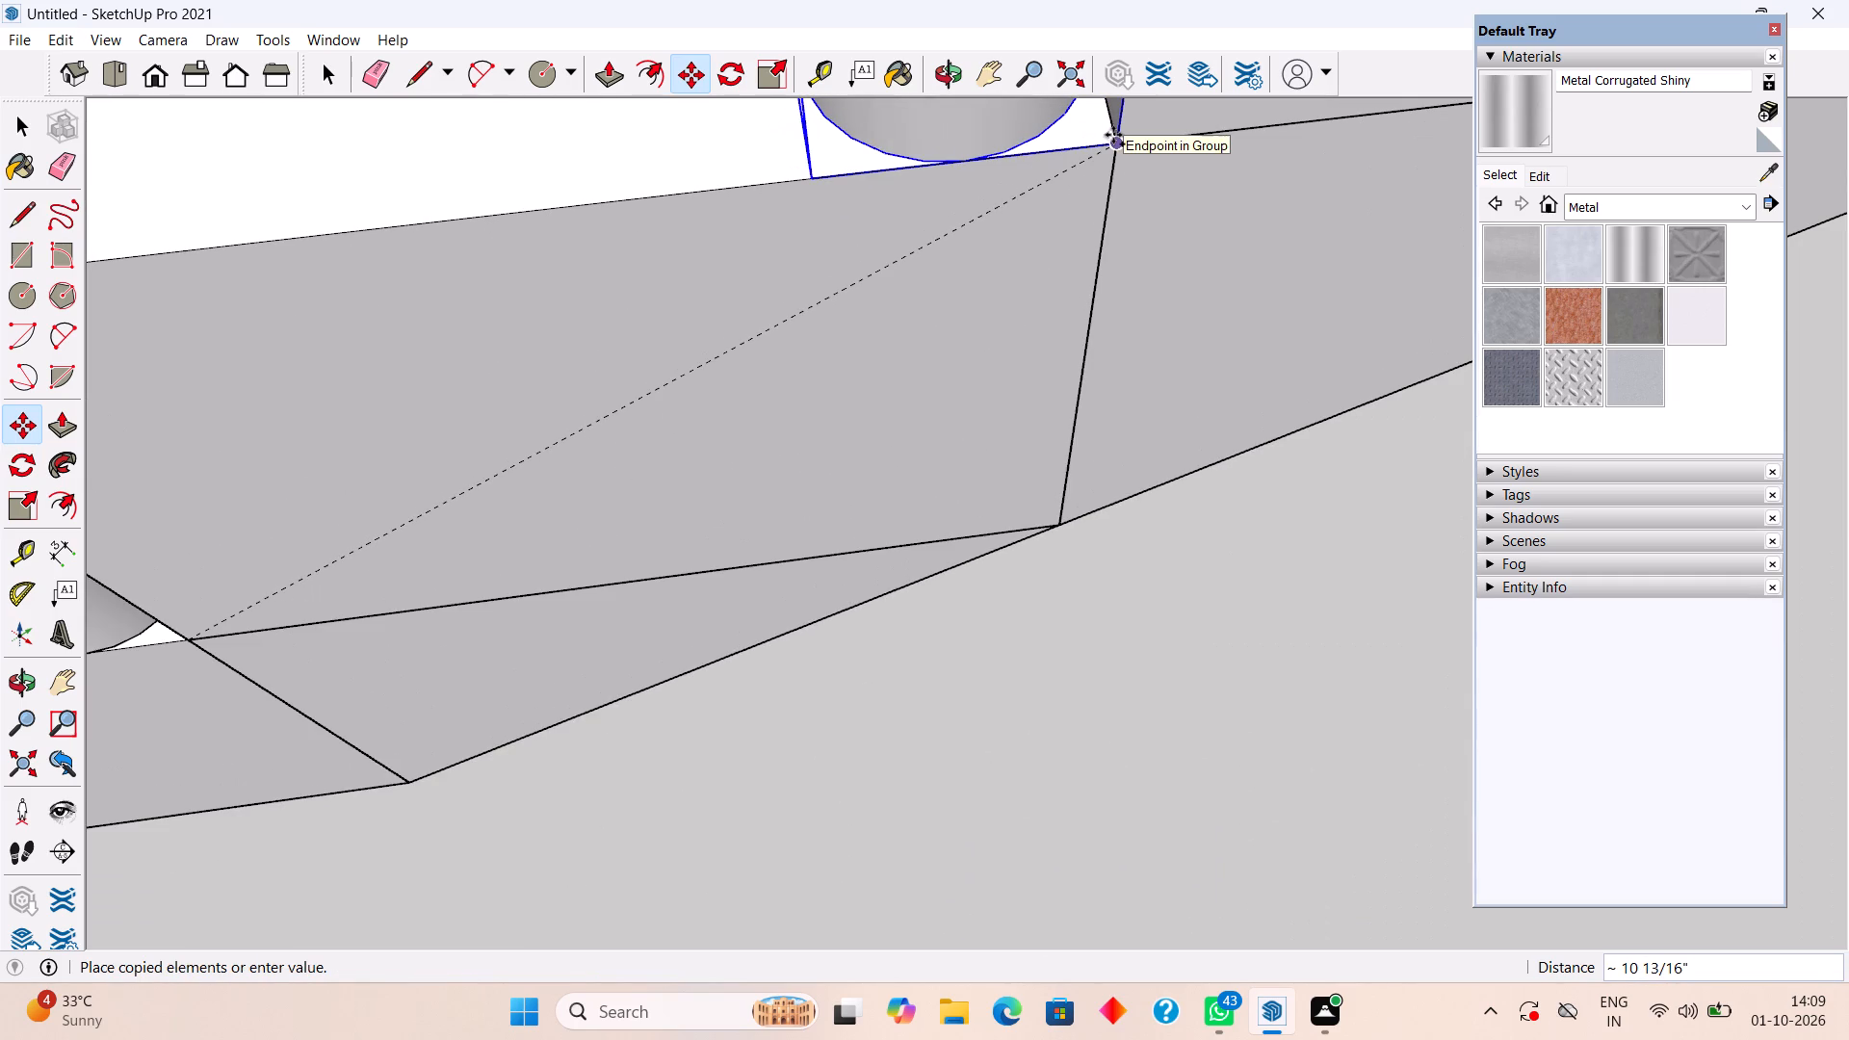
pyautogui.click(1118, 134)
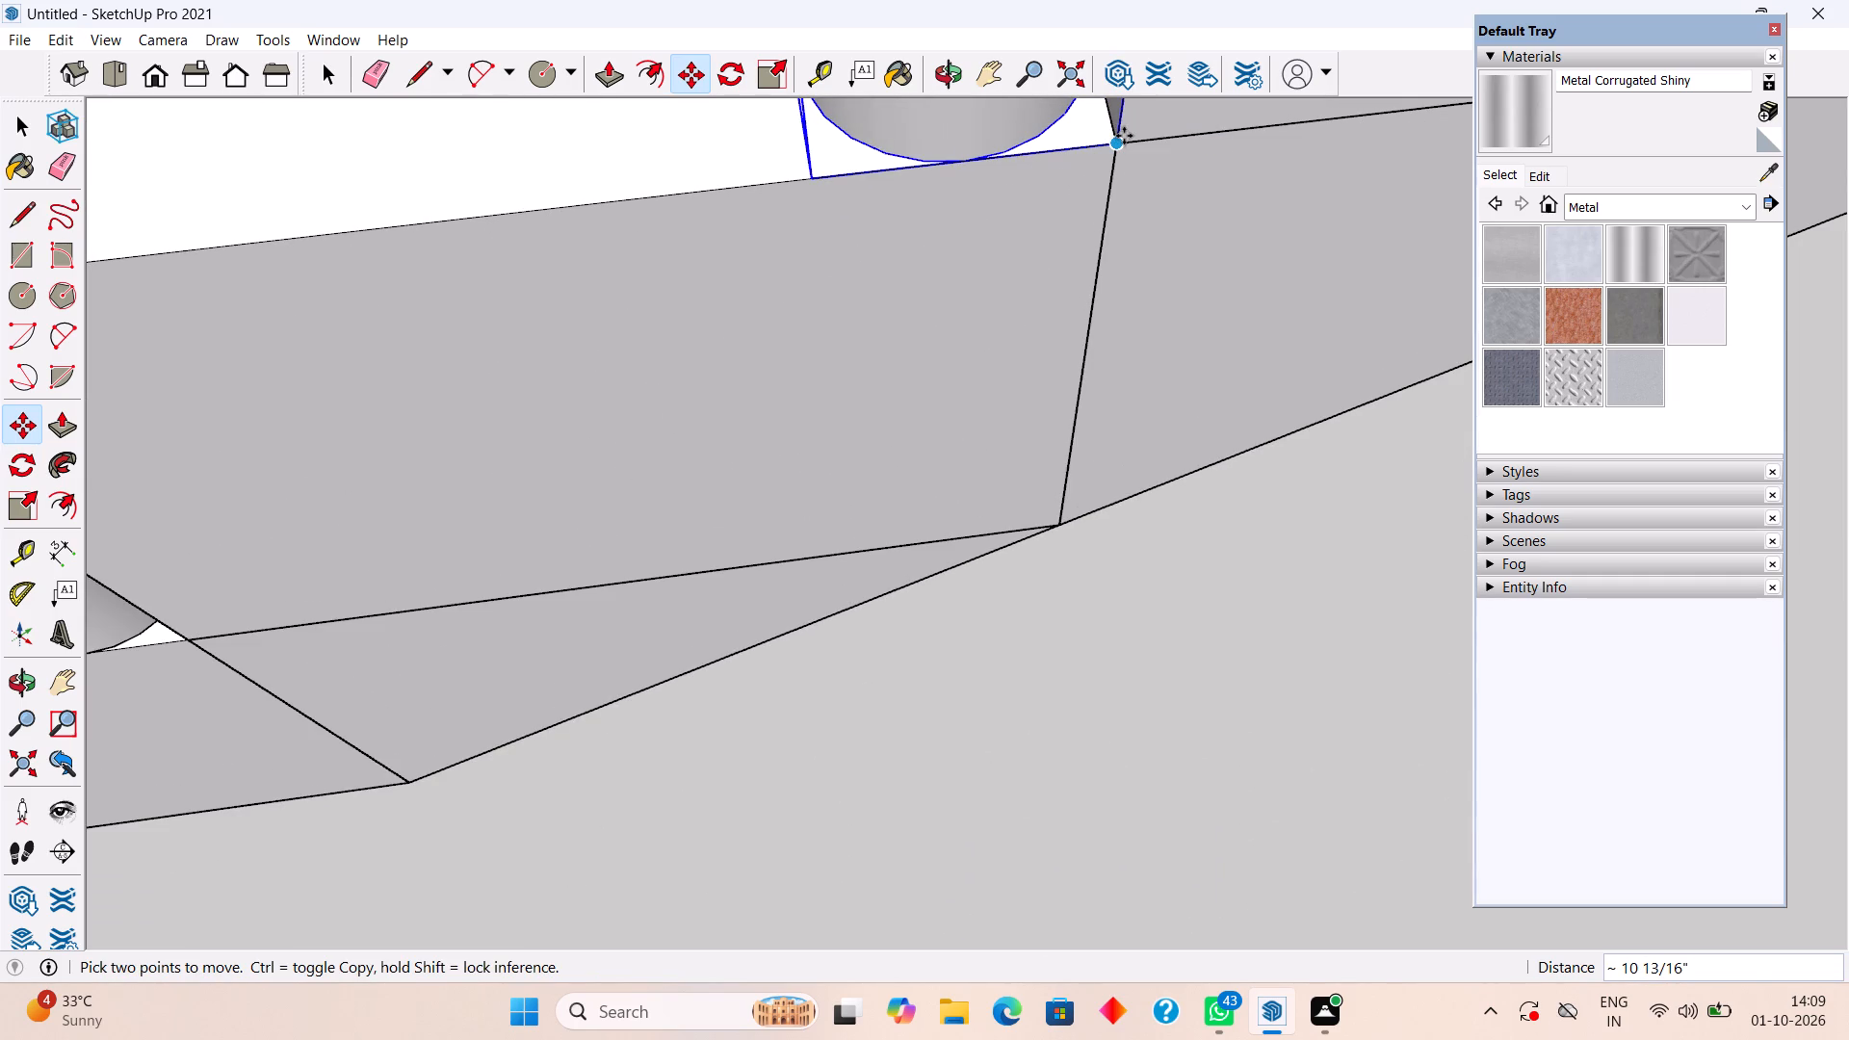
pyautogui.write('x1')
pyautogui.press('0')
pyautogui.press('Return')
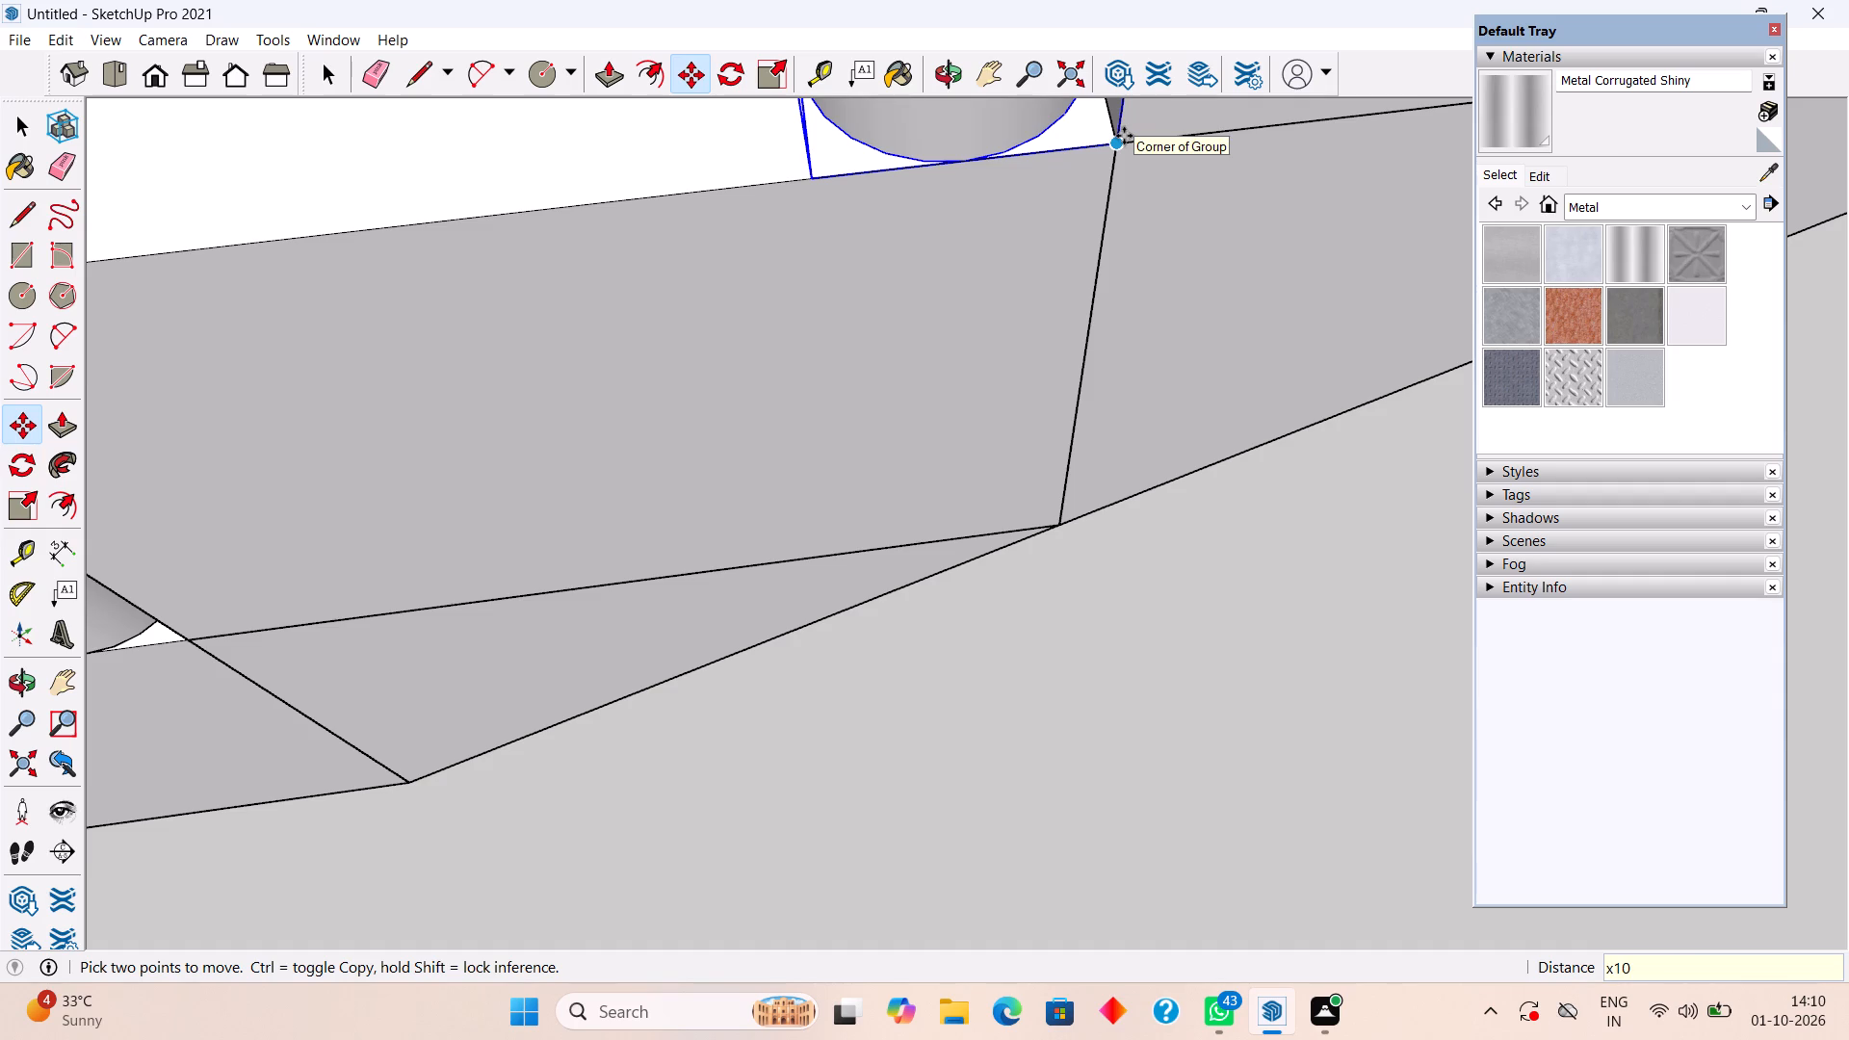
pyautogui.press('space')
# Examine the railing posts along both flights and around the mid-landing from several angles.
pyautogui.scroll(-18, 1124, 136)
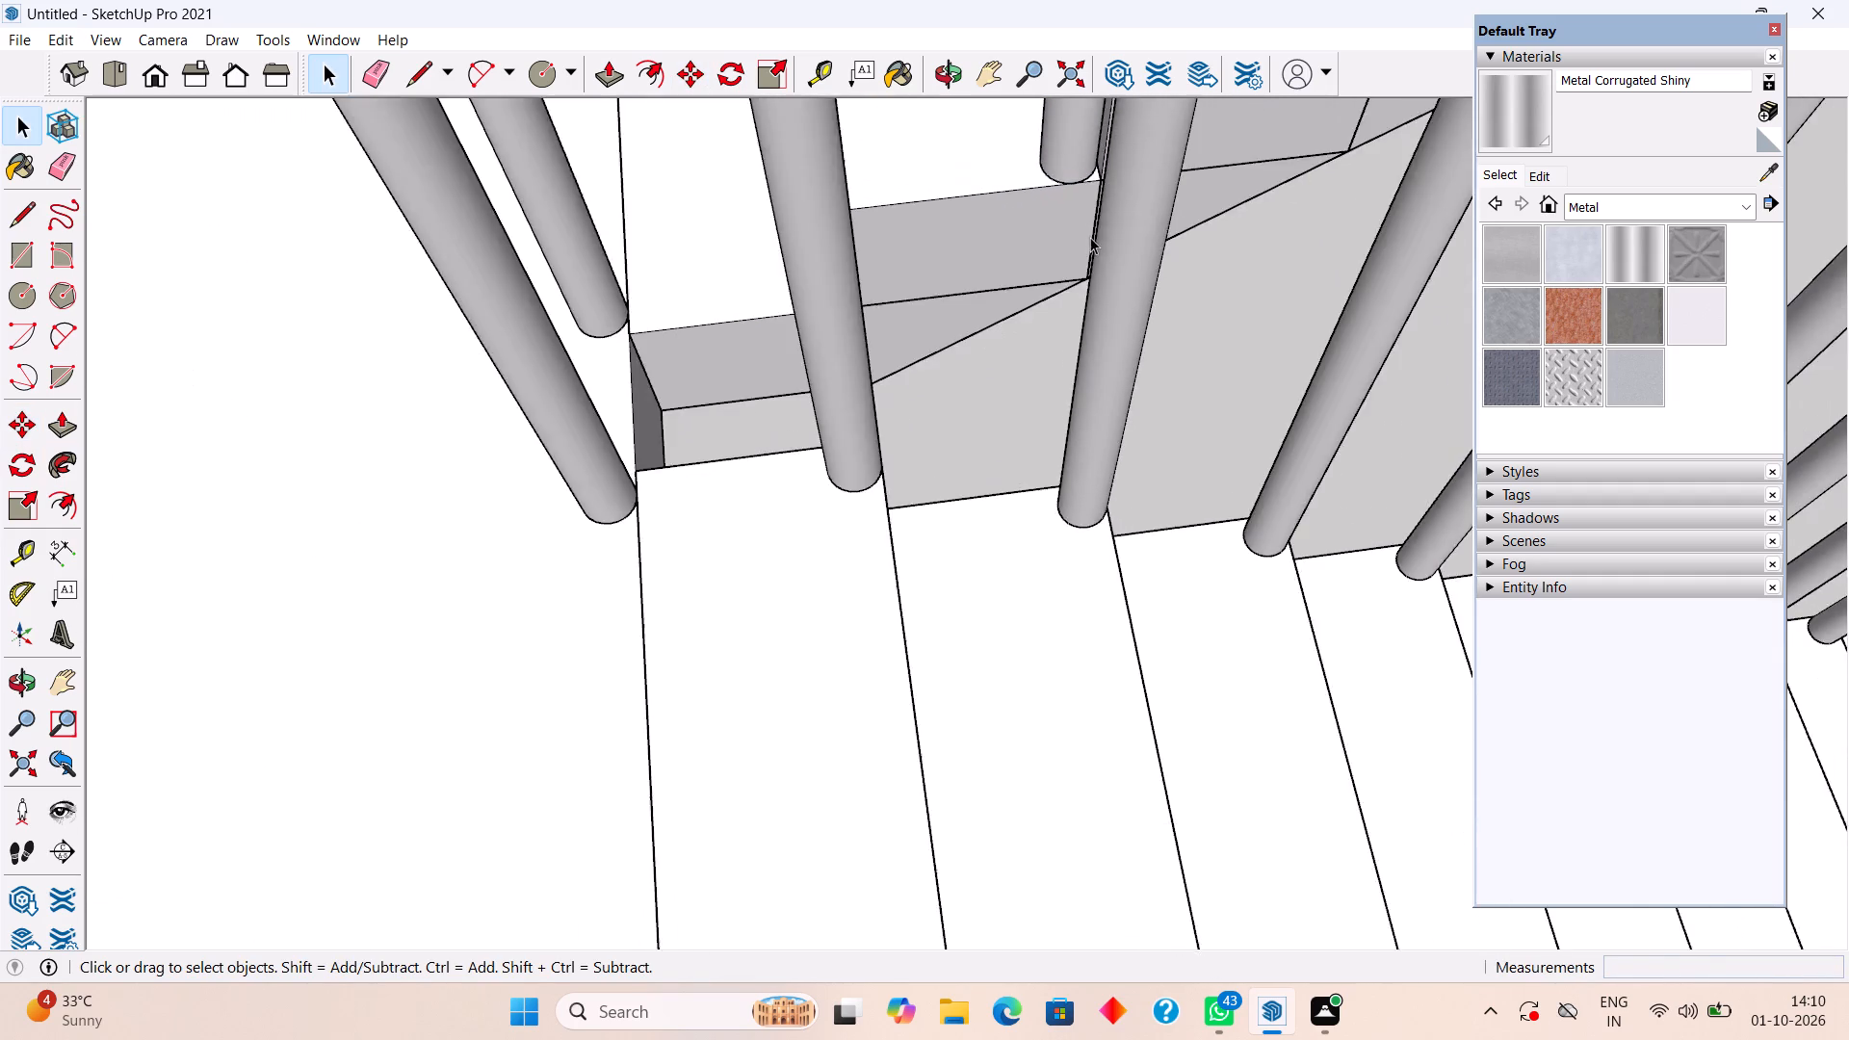
pyautogui.scroll(-16, 1090, 237)
pyautogui.scroll(-7, 1178, 238)
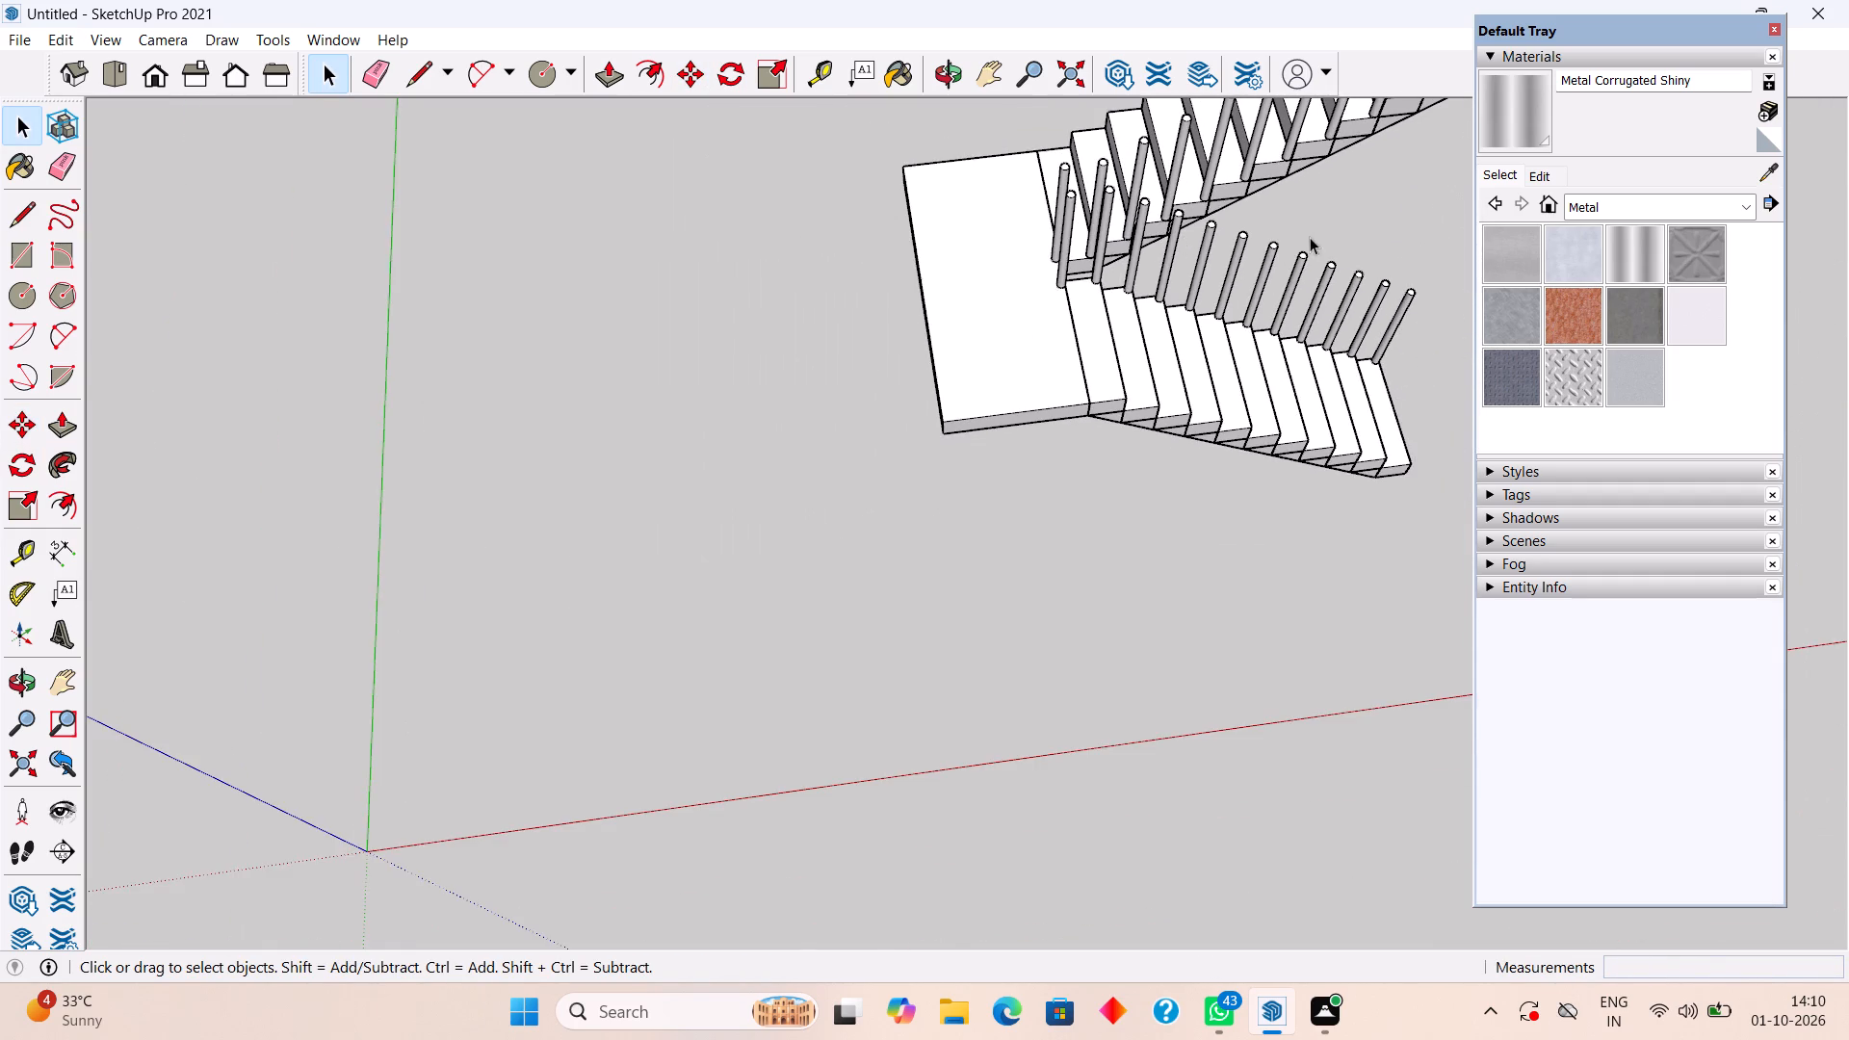
pyautogui.moveTo(1310, 237); pyautogui.dragTo(1071, 227, button='middle')
pyautogui.scroll(-8, 1071, 232)
pyautogui.moveTo(1339, 297); pyautogui.dragTo(1224, 287, button='middle')
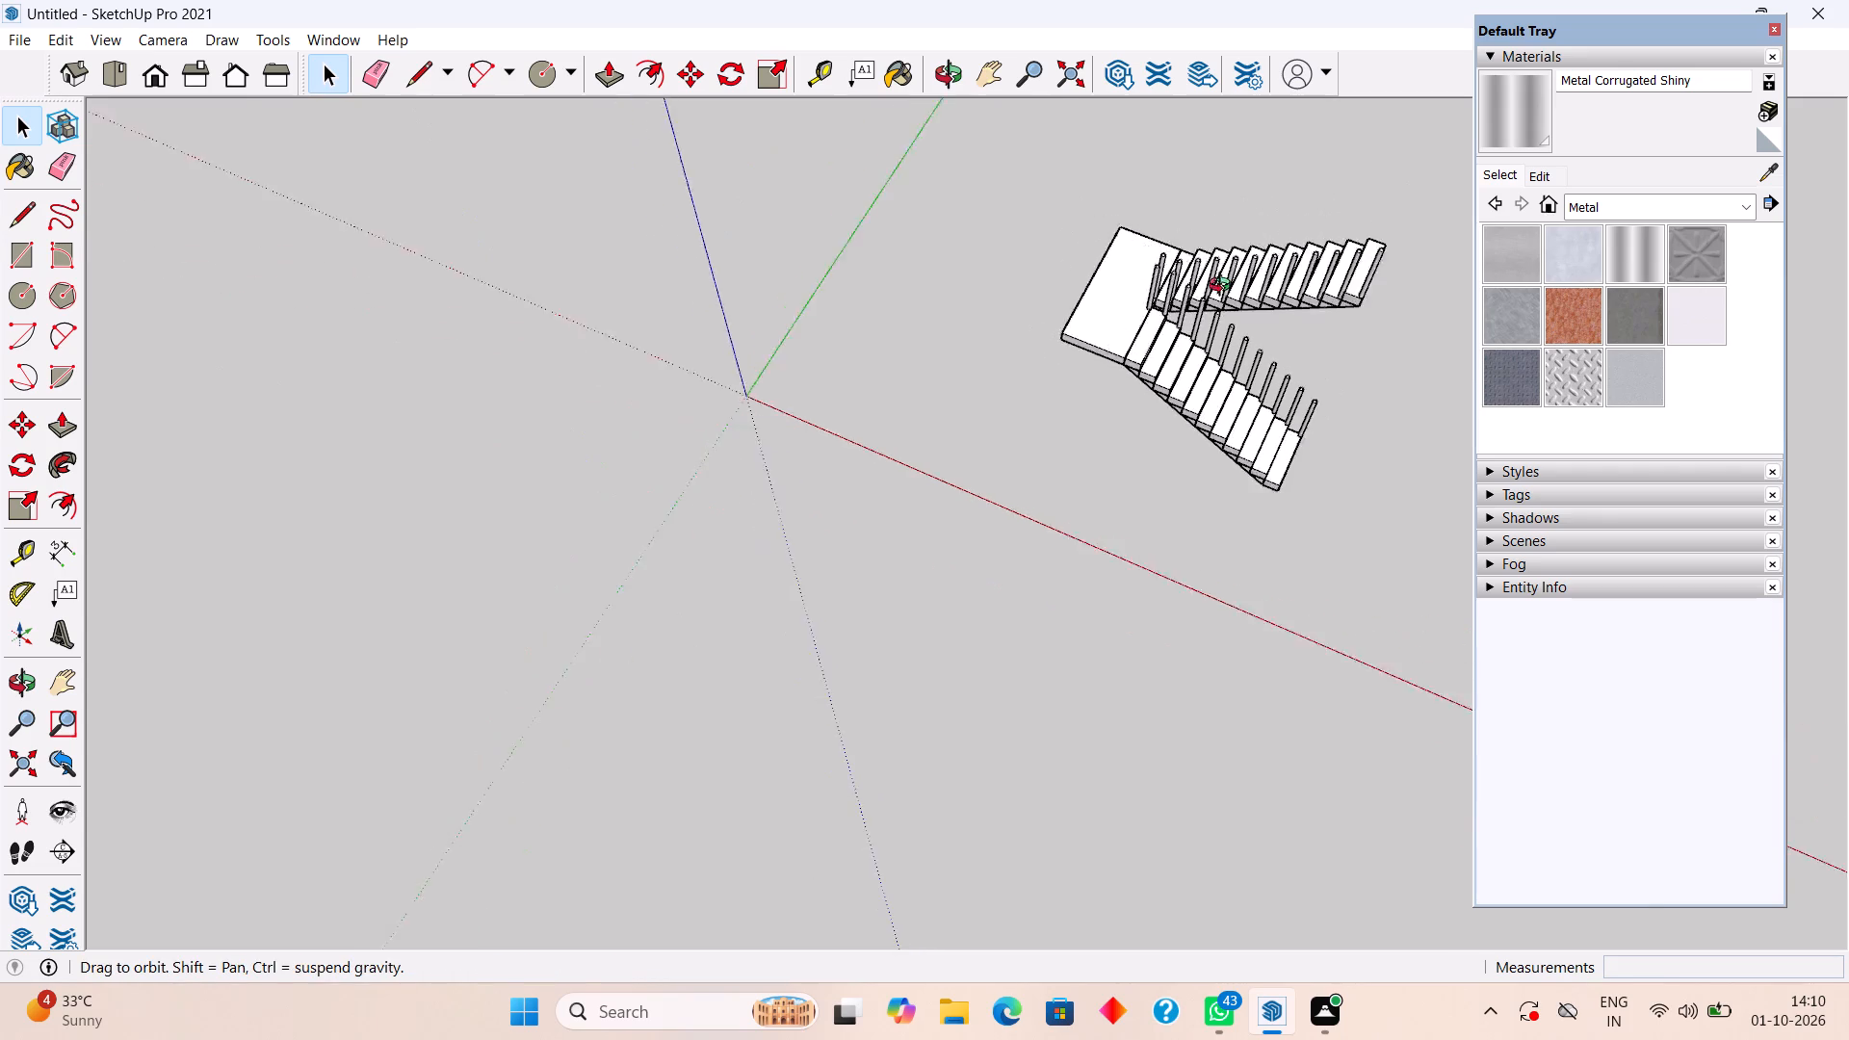
pyautogui.moveTo(1224, 287); pyautogui.dragTo(1150, 255, button='middle')
pyautogui.scroll(-3, 1363, 407)
pyautogui.moveTo(1336, 415); pyautogui.dragTo(1010, 418, button='middle')
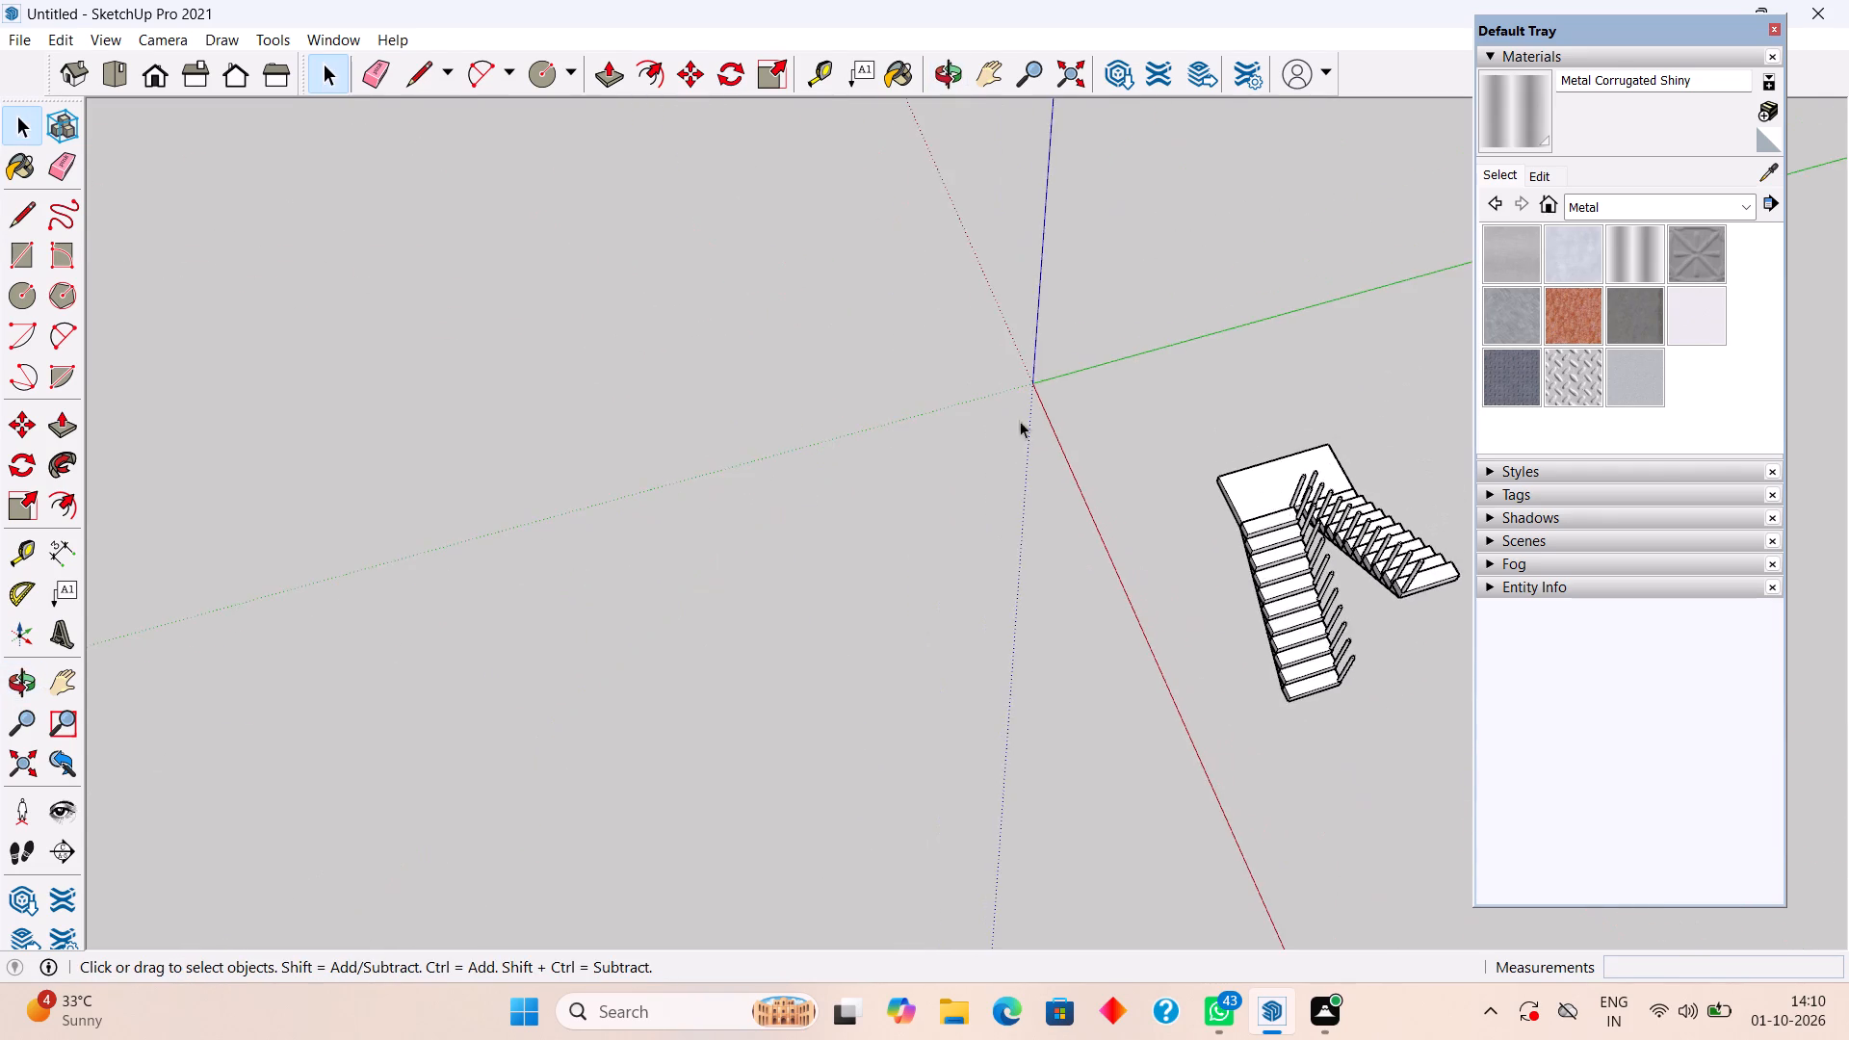
pyautogui.scroll(-4, 1351, 558)
pyautogui.moveTo(1329, 651); pyautogui.dragTo(1192, 519, button='middle')
pyautogui.scroll(1, 1355, 728)
pyautogui.moveTo(1349, 717); pyautogui.dragTo(1244, 465, button='middle')
pyautogui.scroll(2, 1350, 735)
pyautogui.moveTo(1344, 697); pyautogui.dragTo(876, 735, button='middle')
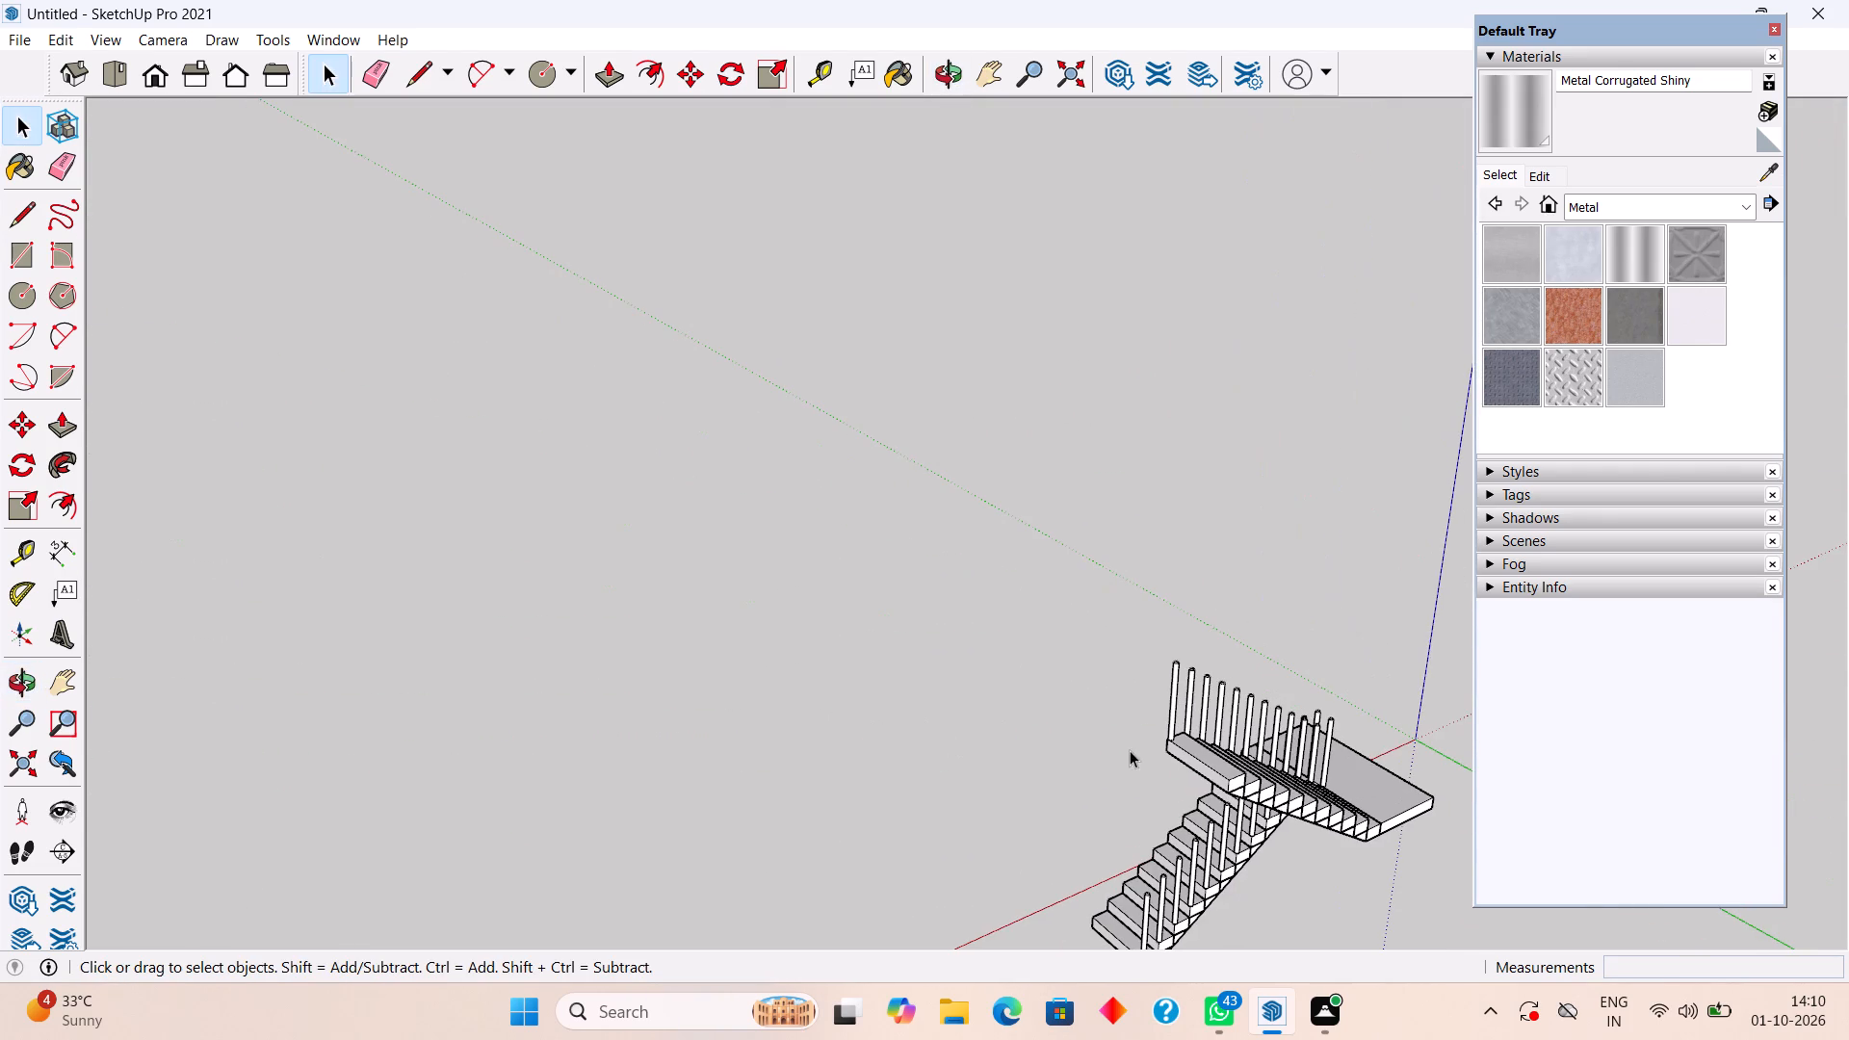
pyautogui.moveTo(1151, 768); pyautogui.dragTo(820, 694, button='middle')
pyautogui.moveTo(1109, 752); pyautogui.dragTo(749, 657, button='middle')
pyautogui.scroll(-3, 1024, 814)
pyautogui.moveTo(992, 819); pyautogui.dragTo(833, 772, button='middle')
pyautogui.scroll(-3, 833, 772)
pyautogui.scroll(-6, 884, 678)
pyautogui.moveTo(953, 793); pyautogui.dragTo(764, 925, button='middle')
pyautogui.moveTo(1030, 725); pyautogui.dragTo(827, 810, button='middle')
pyautogui.moveTo(1029, 817); pyautogui.dragTo(653, 765, button='middle')
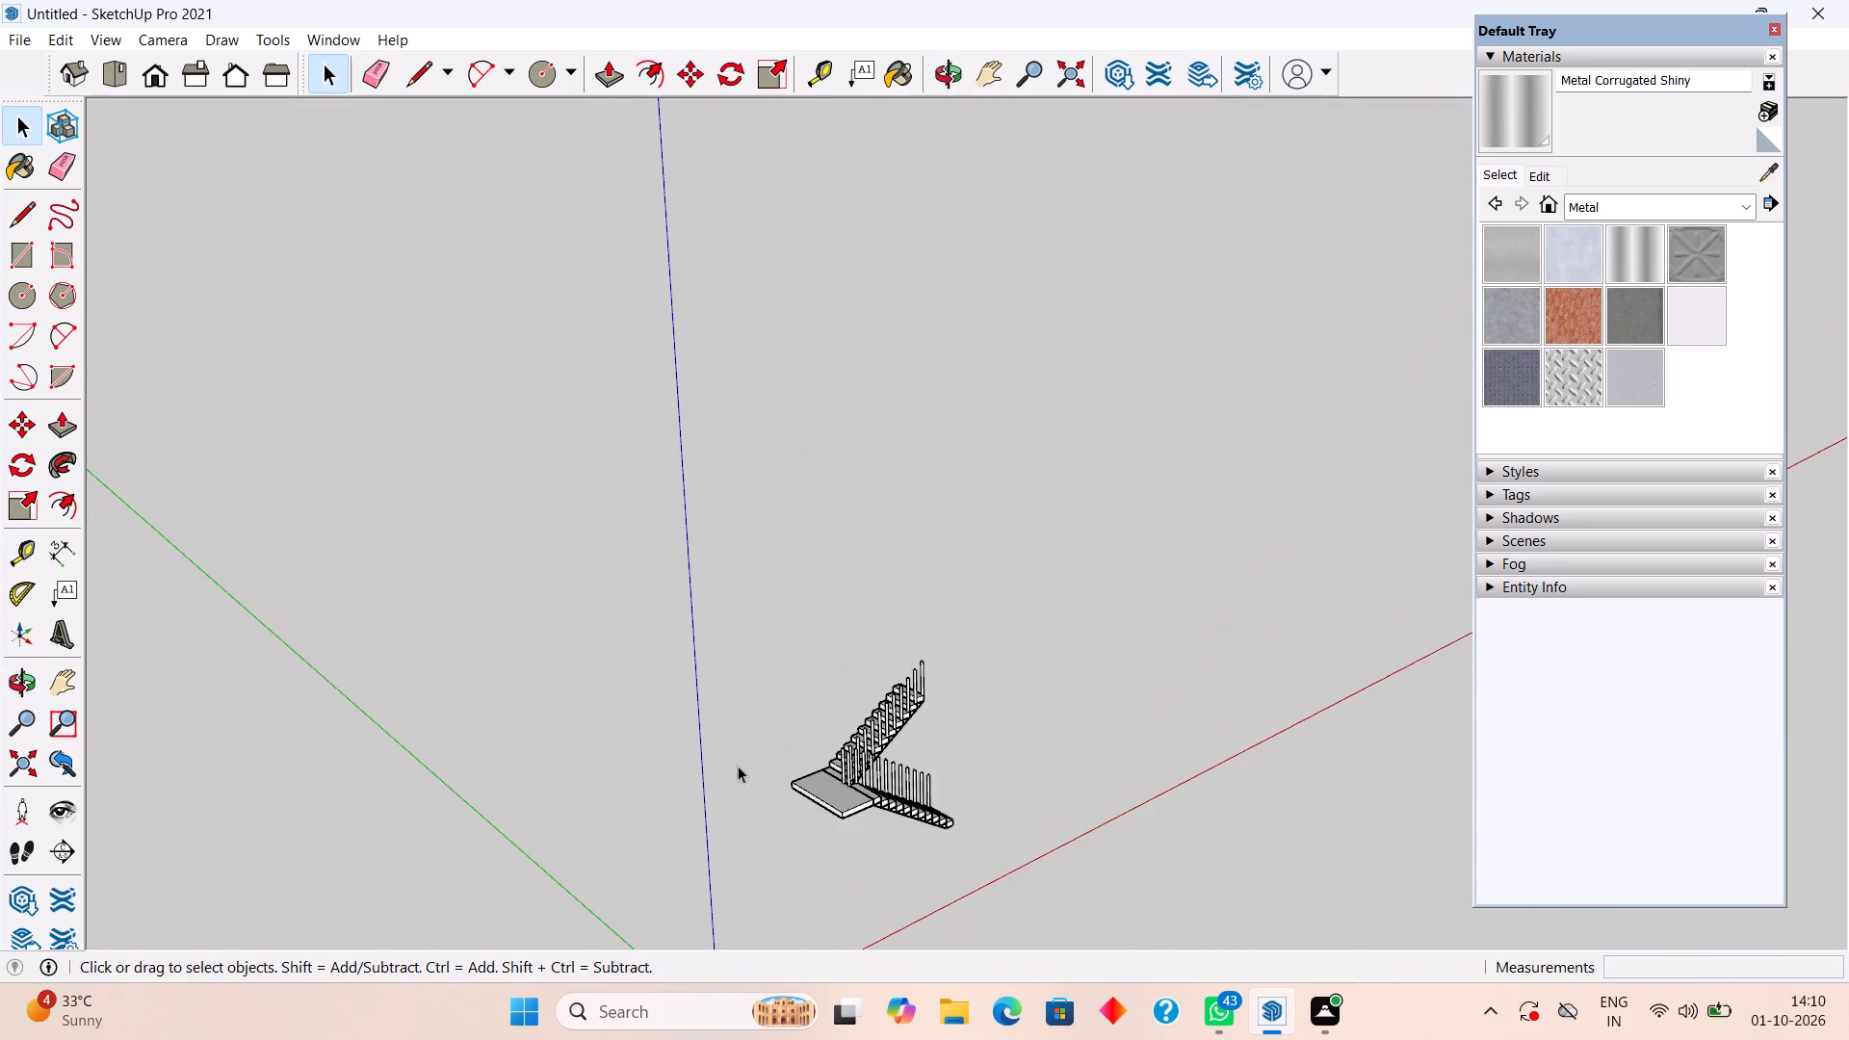
pyautogui.moveTo(985, 758); pyautogui.dragTo(608, 789, button='middle')
pyautogui.moveTo(920, 782); pyautogui.dragTo(548, 722, button='middle')
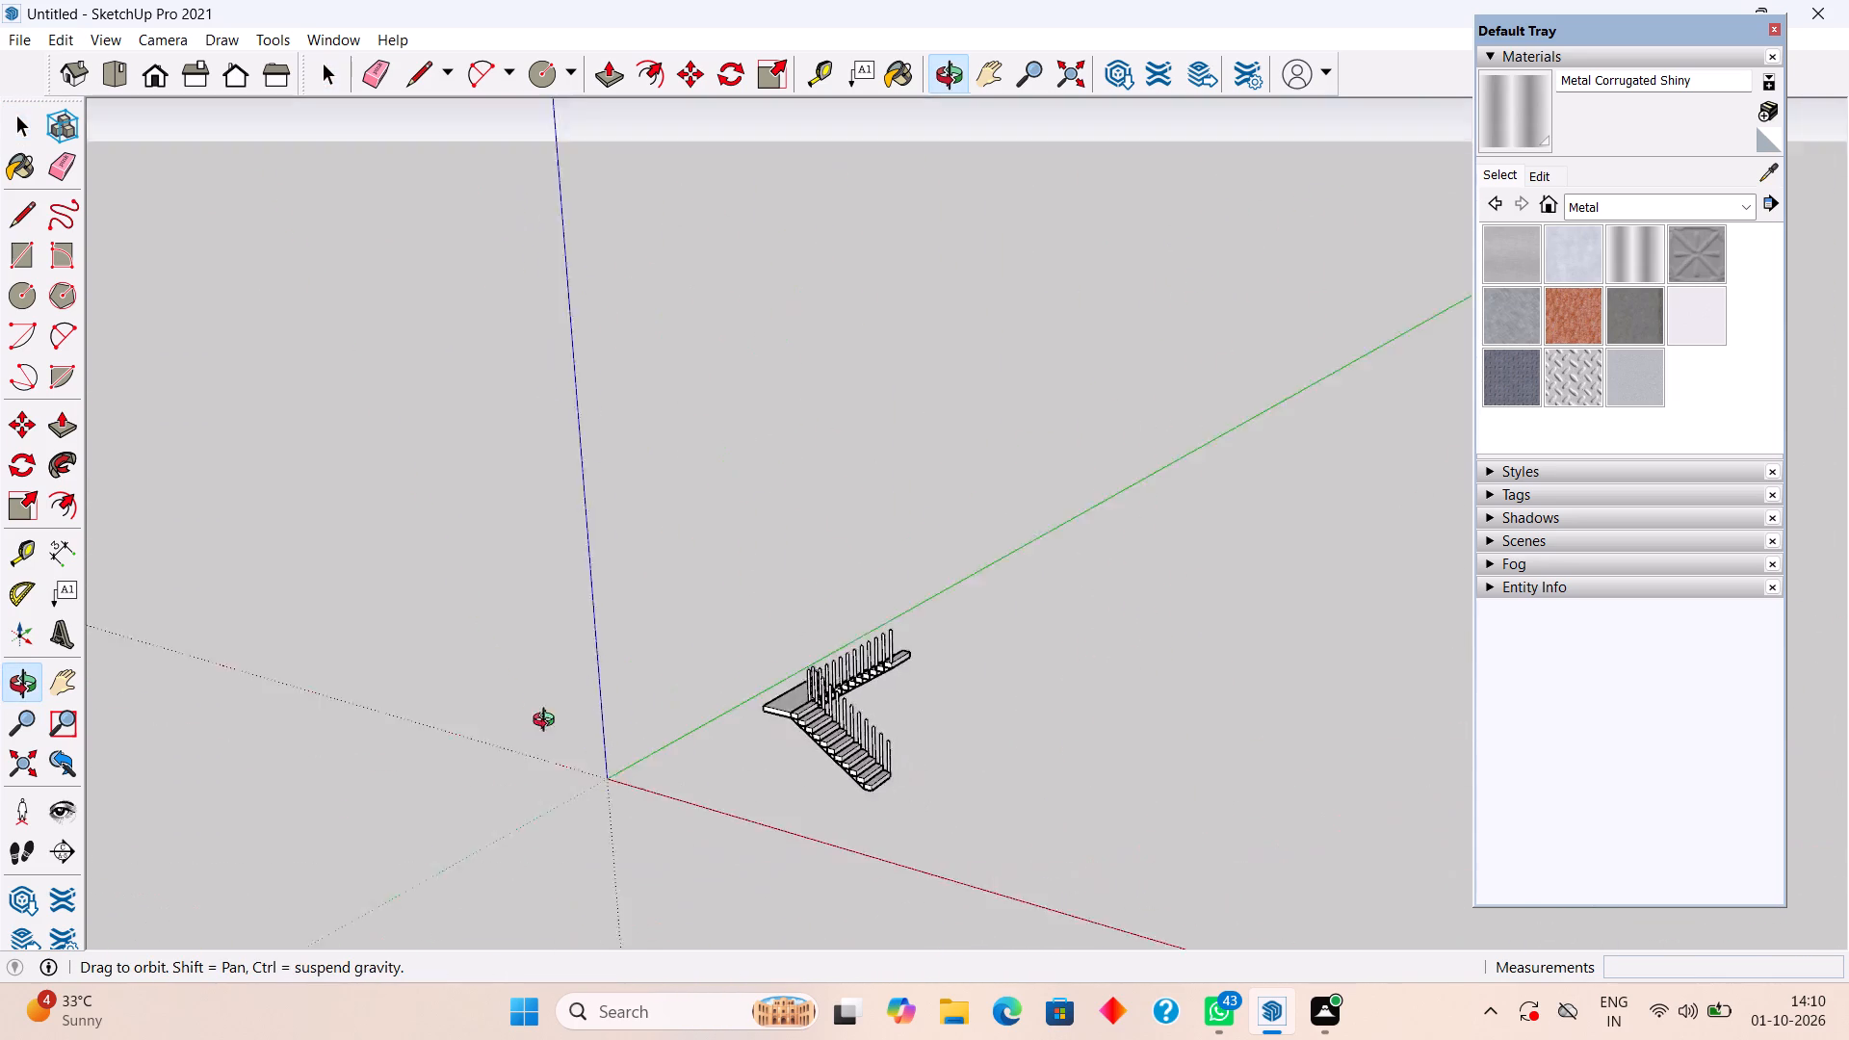
pyautogui.moveTo(548, 722); pyautogui.dragTo(490, 705, button='middle')
pyautogui.moveTo(1011, 753); pyautogui.dragTo(802, 750, button='middle')
pyautogui.scroll(17, 850, 714)
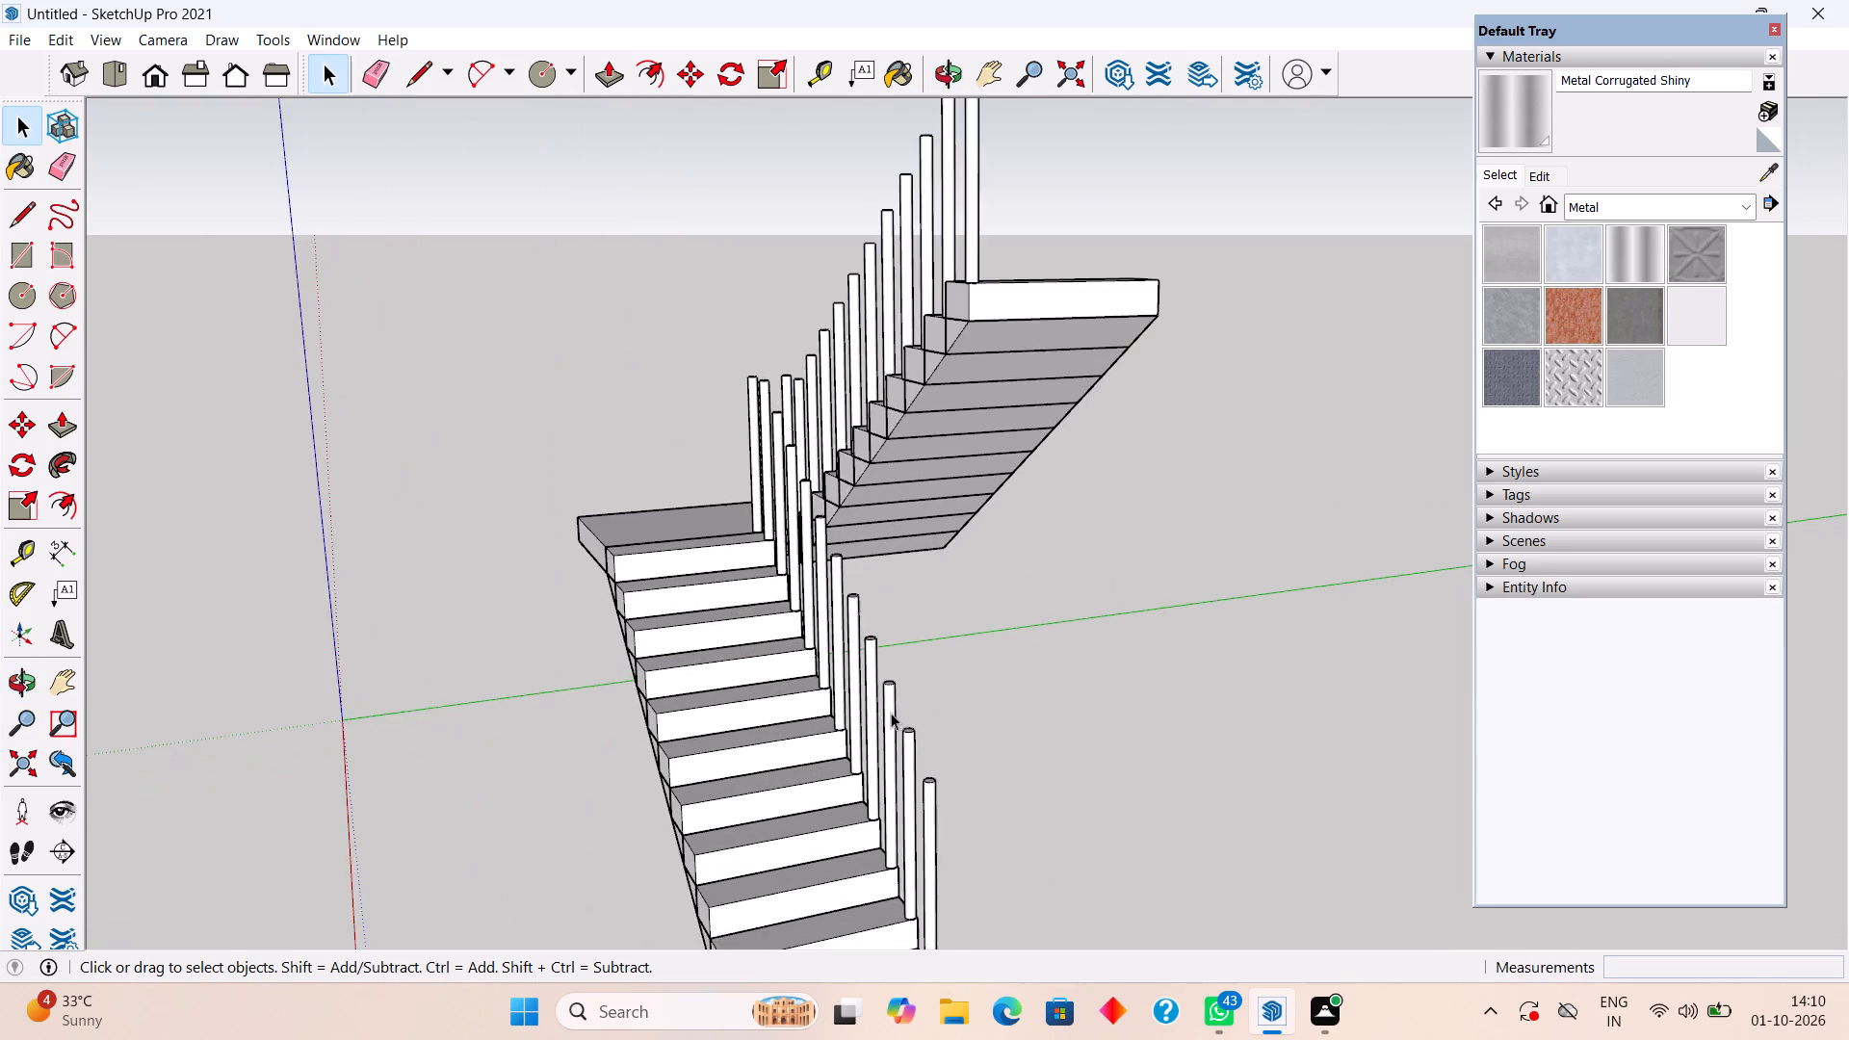
pyautogui.scroll(4, 891, 713)
pyautogui.moveTo(832, 602); pyautogui.dragTo(950, 836, button='middle')
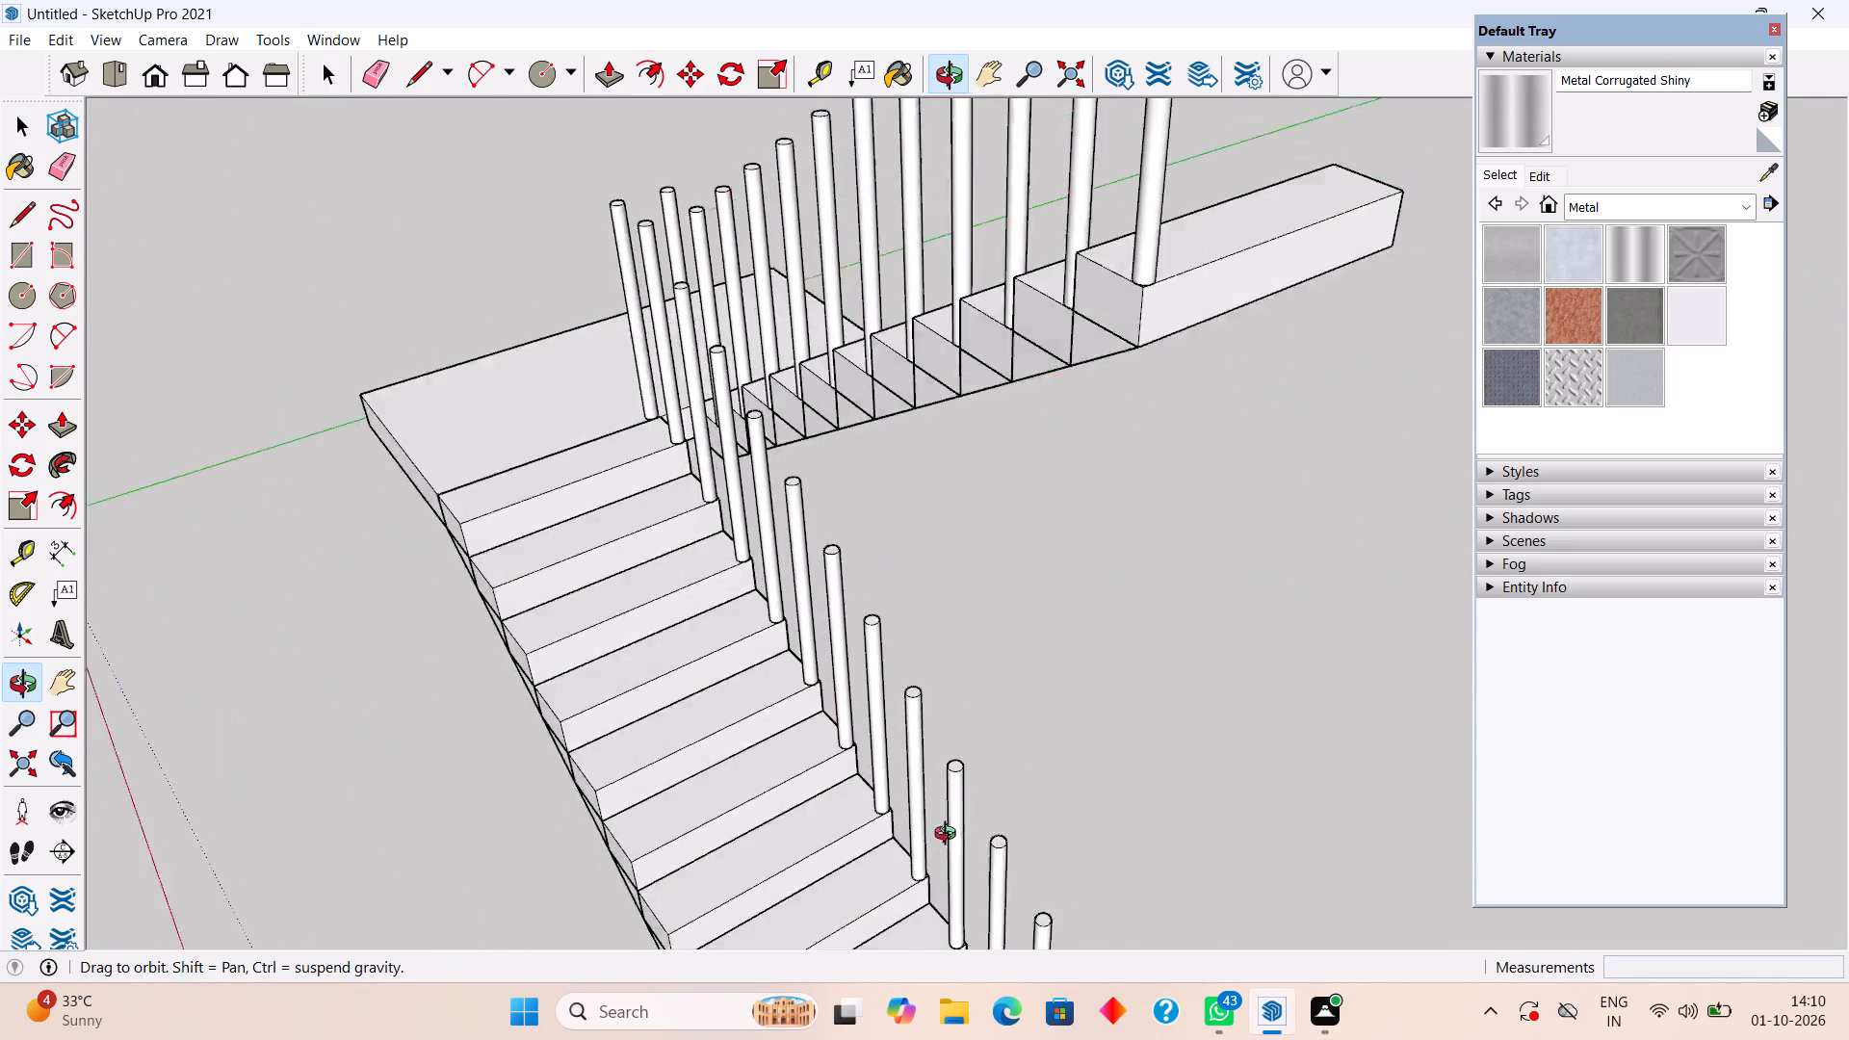
pyautogui.moveTo(950, 836); pyautogui.dragTo(1237, 849, button='middle')
pyautogui.moveTo(857, 599); pyautogui.dragTo(852, 593, button='middle')
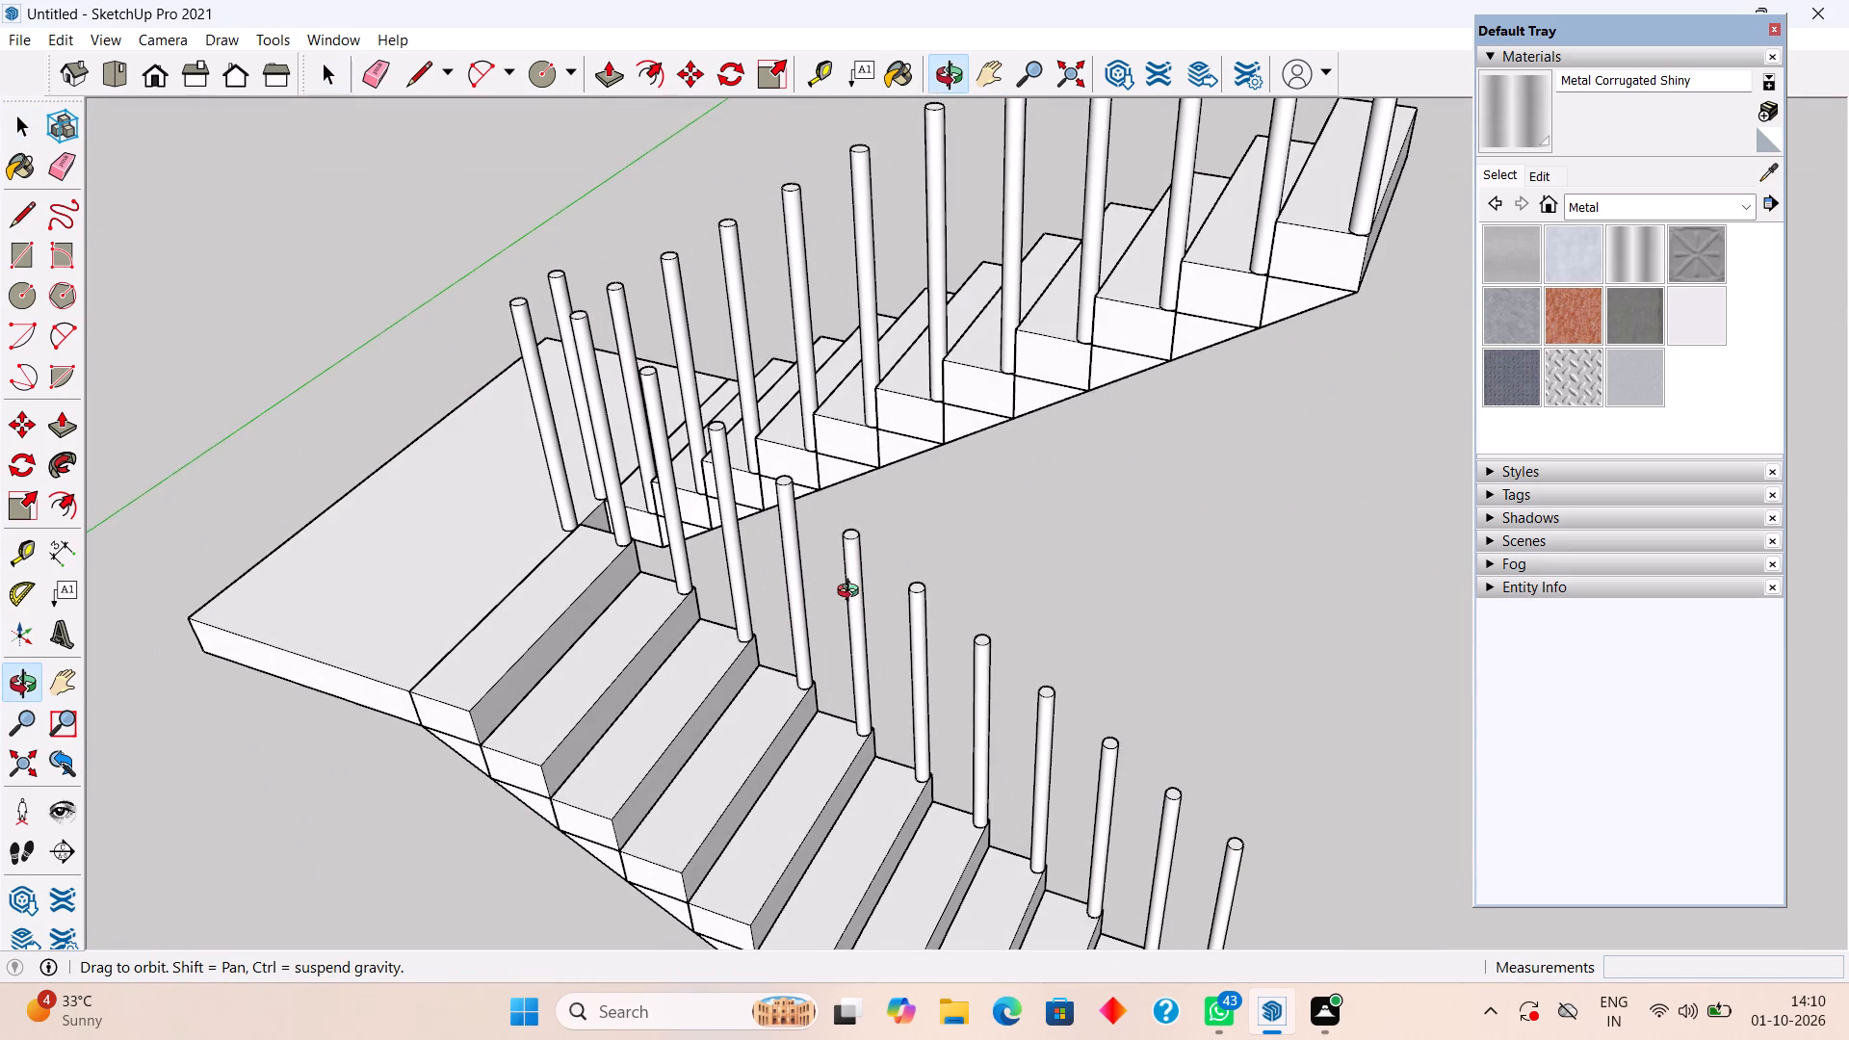
pyautogui.moveTo(852, 593); pyautogui.dragTo(1241, 594, button='middle')
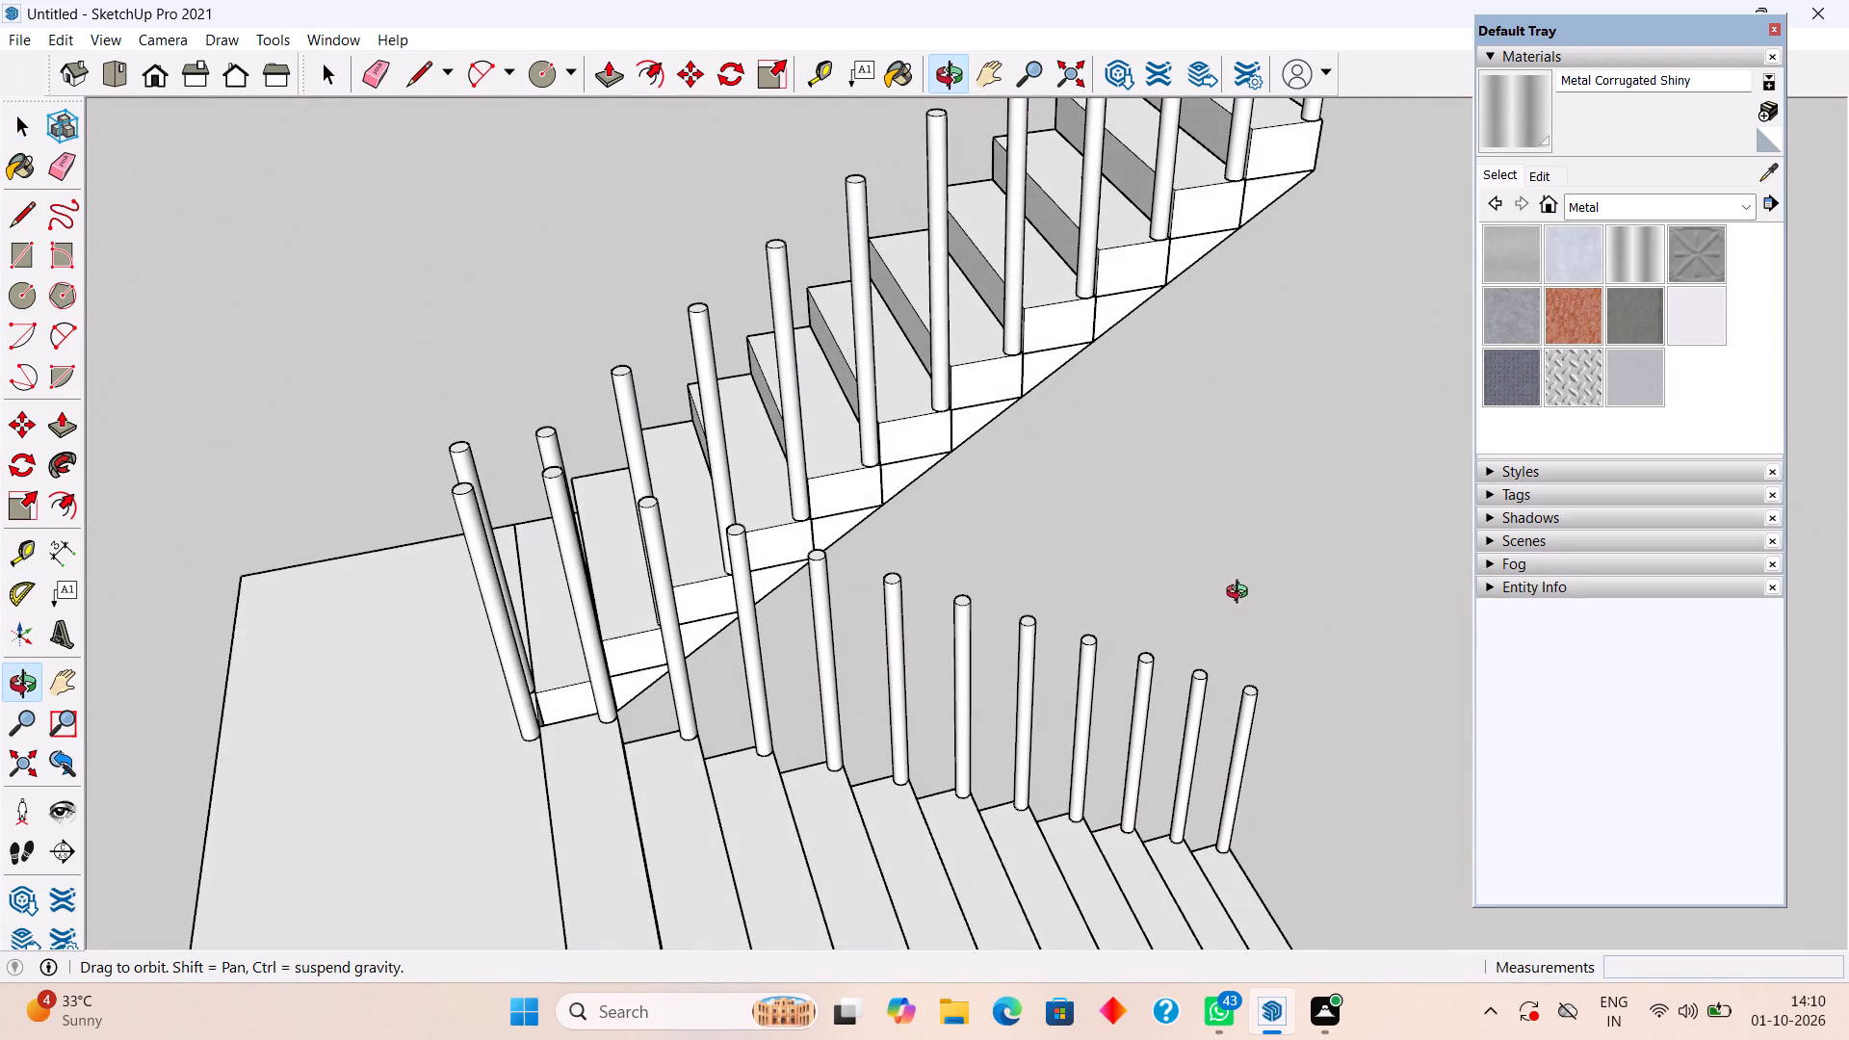
pyautogui.moveTo(1241, 594); pyautogui.dragTo(1226, 593, button='middle')
pyautogui.moveTo(488, 474); pyautogui.dragTo(924, 434, button='middle')
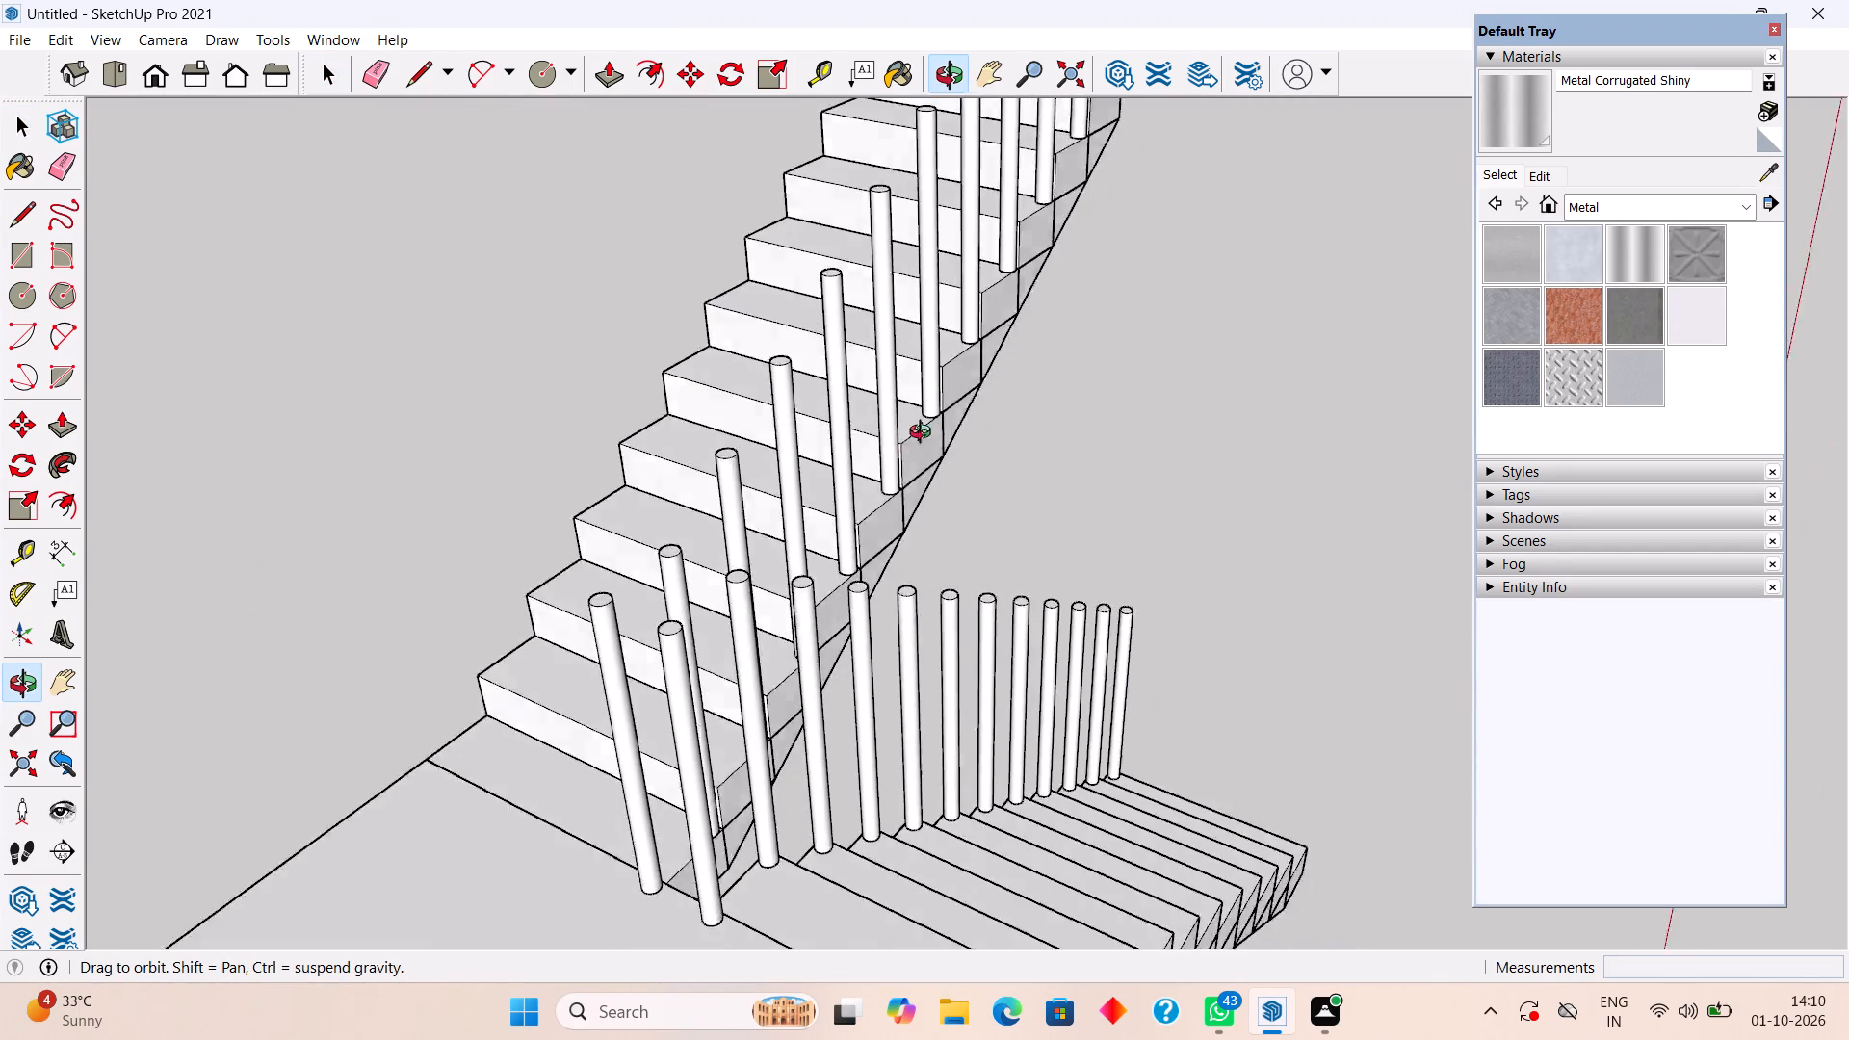
pyautogui.moveTo(924, 434); pyautogui.dragTo(978, 435, button='middle')
# Draw a rail line across the lower flight's top two post tops, then about 9' down to the lowest post's top.
pyautogui.scroll(3, 770, 643)
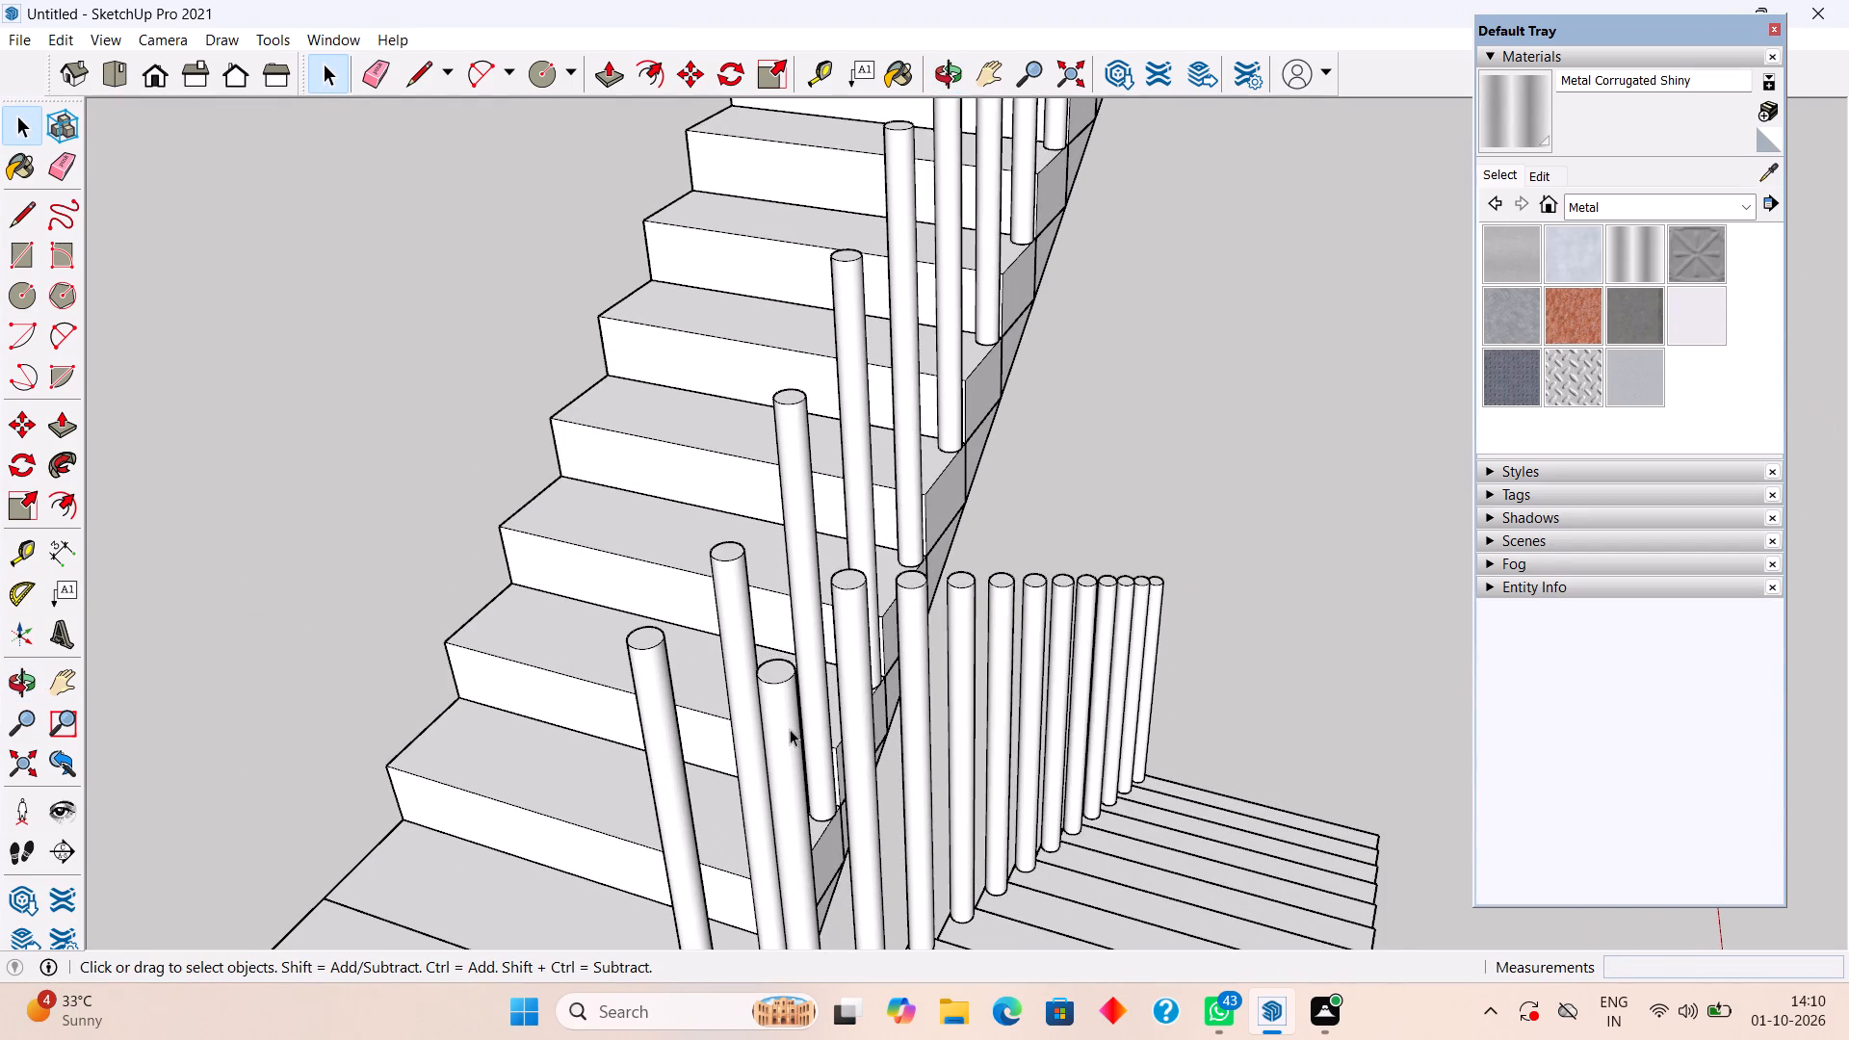
pyautogui.moveTo(790, 728); pyautogui.dragTo(778, 660, button='middle')
pyautogui.scroll(1, 770, 644)
pyautogui.press('l')
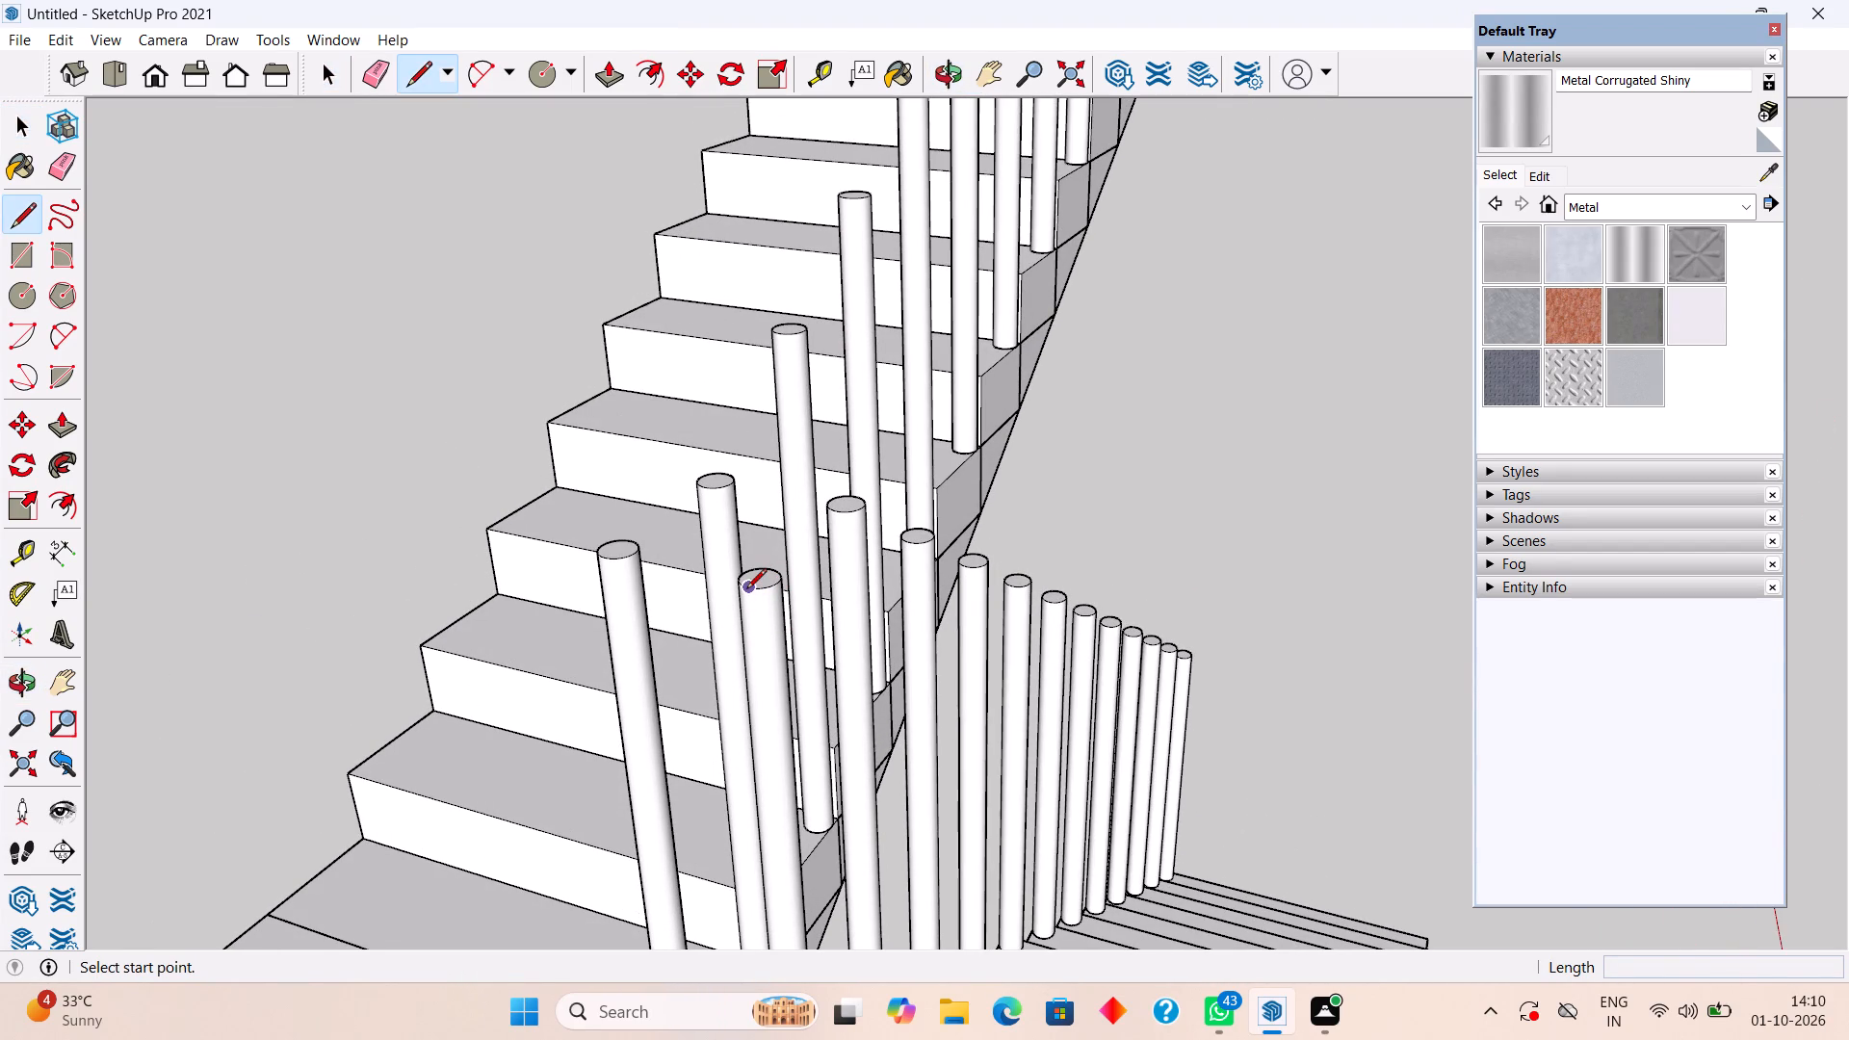
pyautogui.click(746, 590)
pyautogui.click(863, 493)
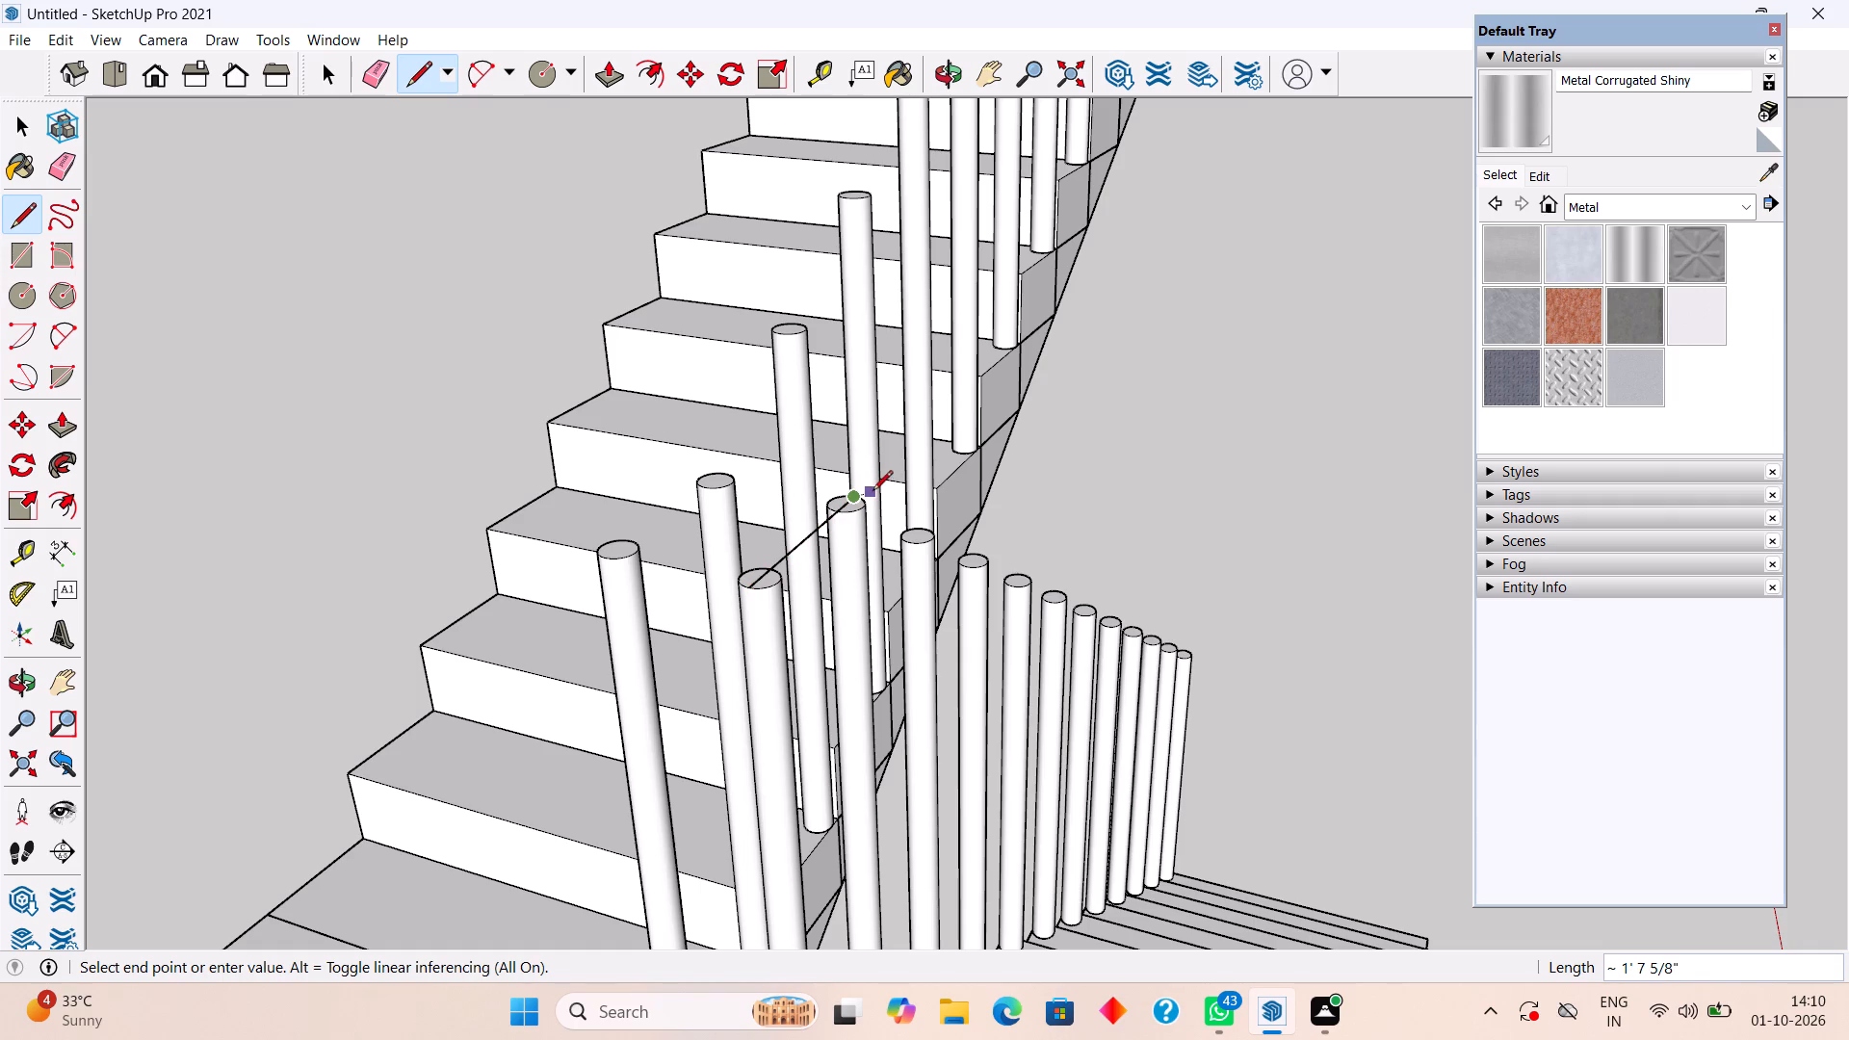
pyautogui.moveTo(859, 497); pyautogui.dragTo(426, 521, button='middle')
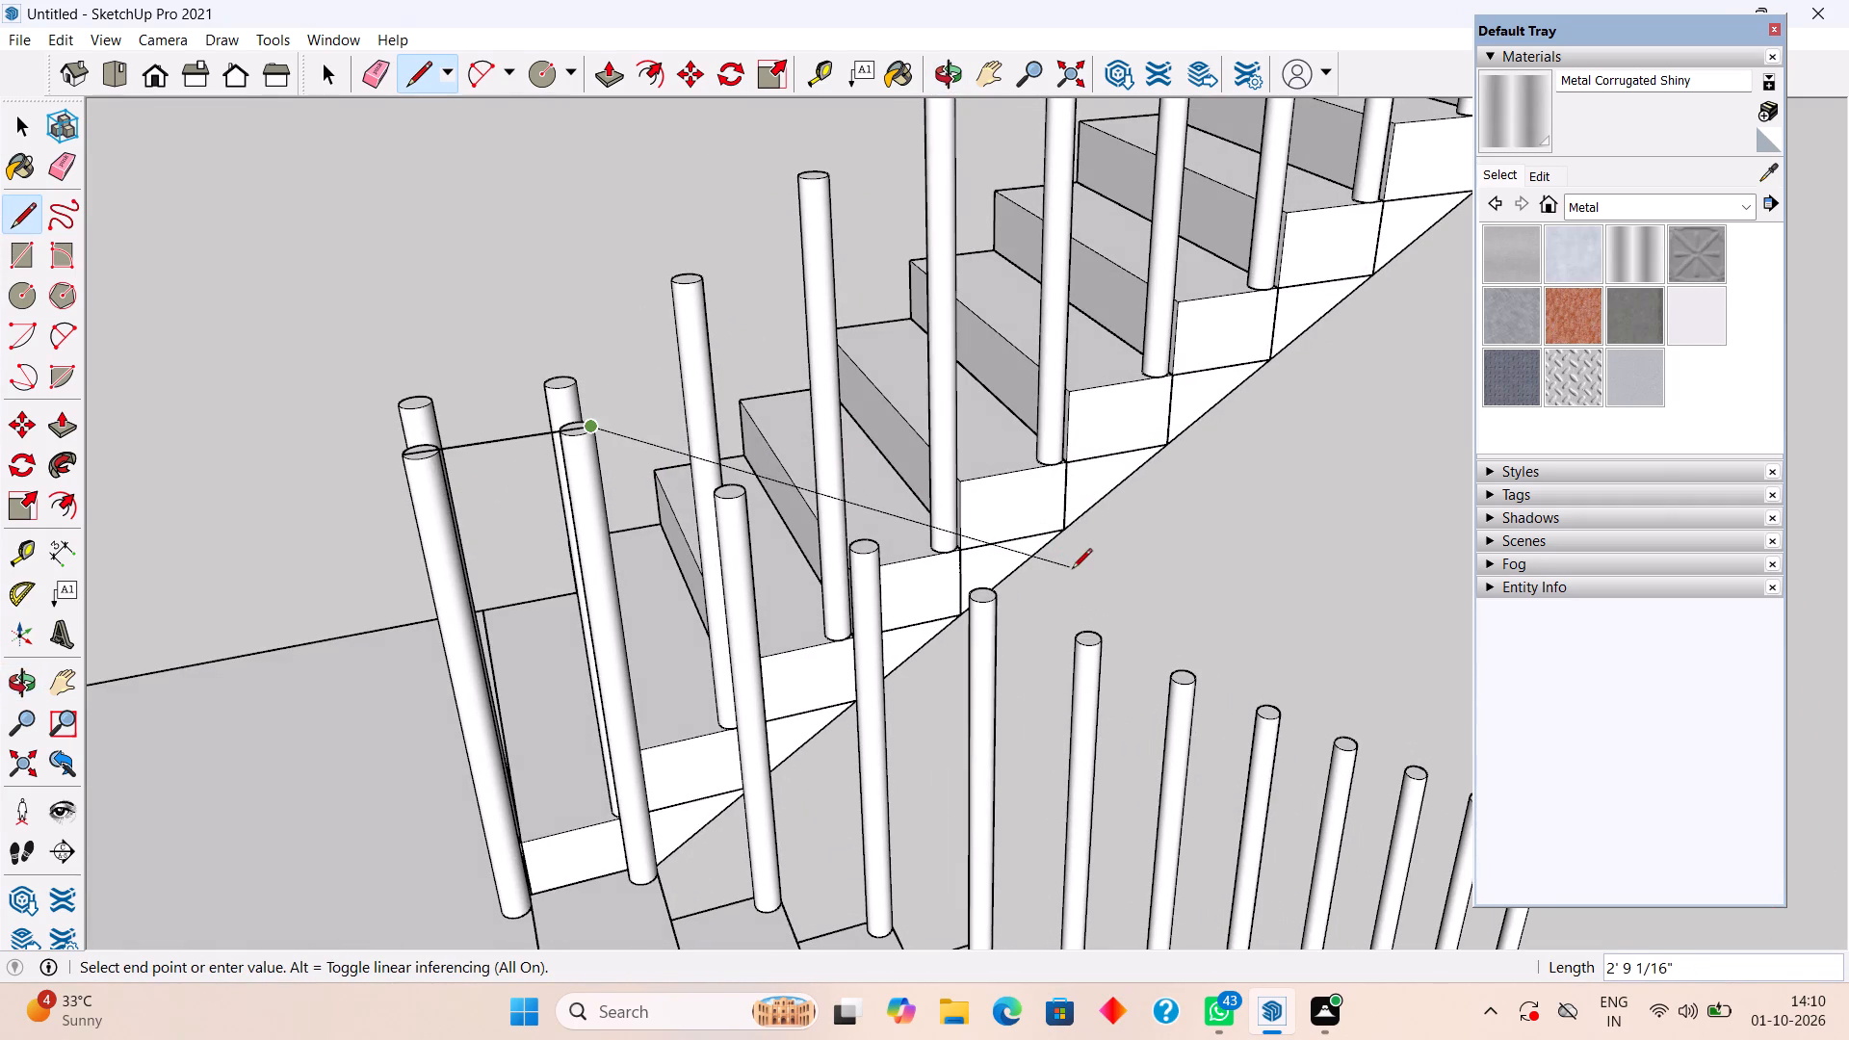
pyautogui.scroll(-9, 1077, 576)
pyautogui.scroll(12, 1258, 673)
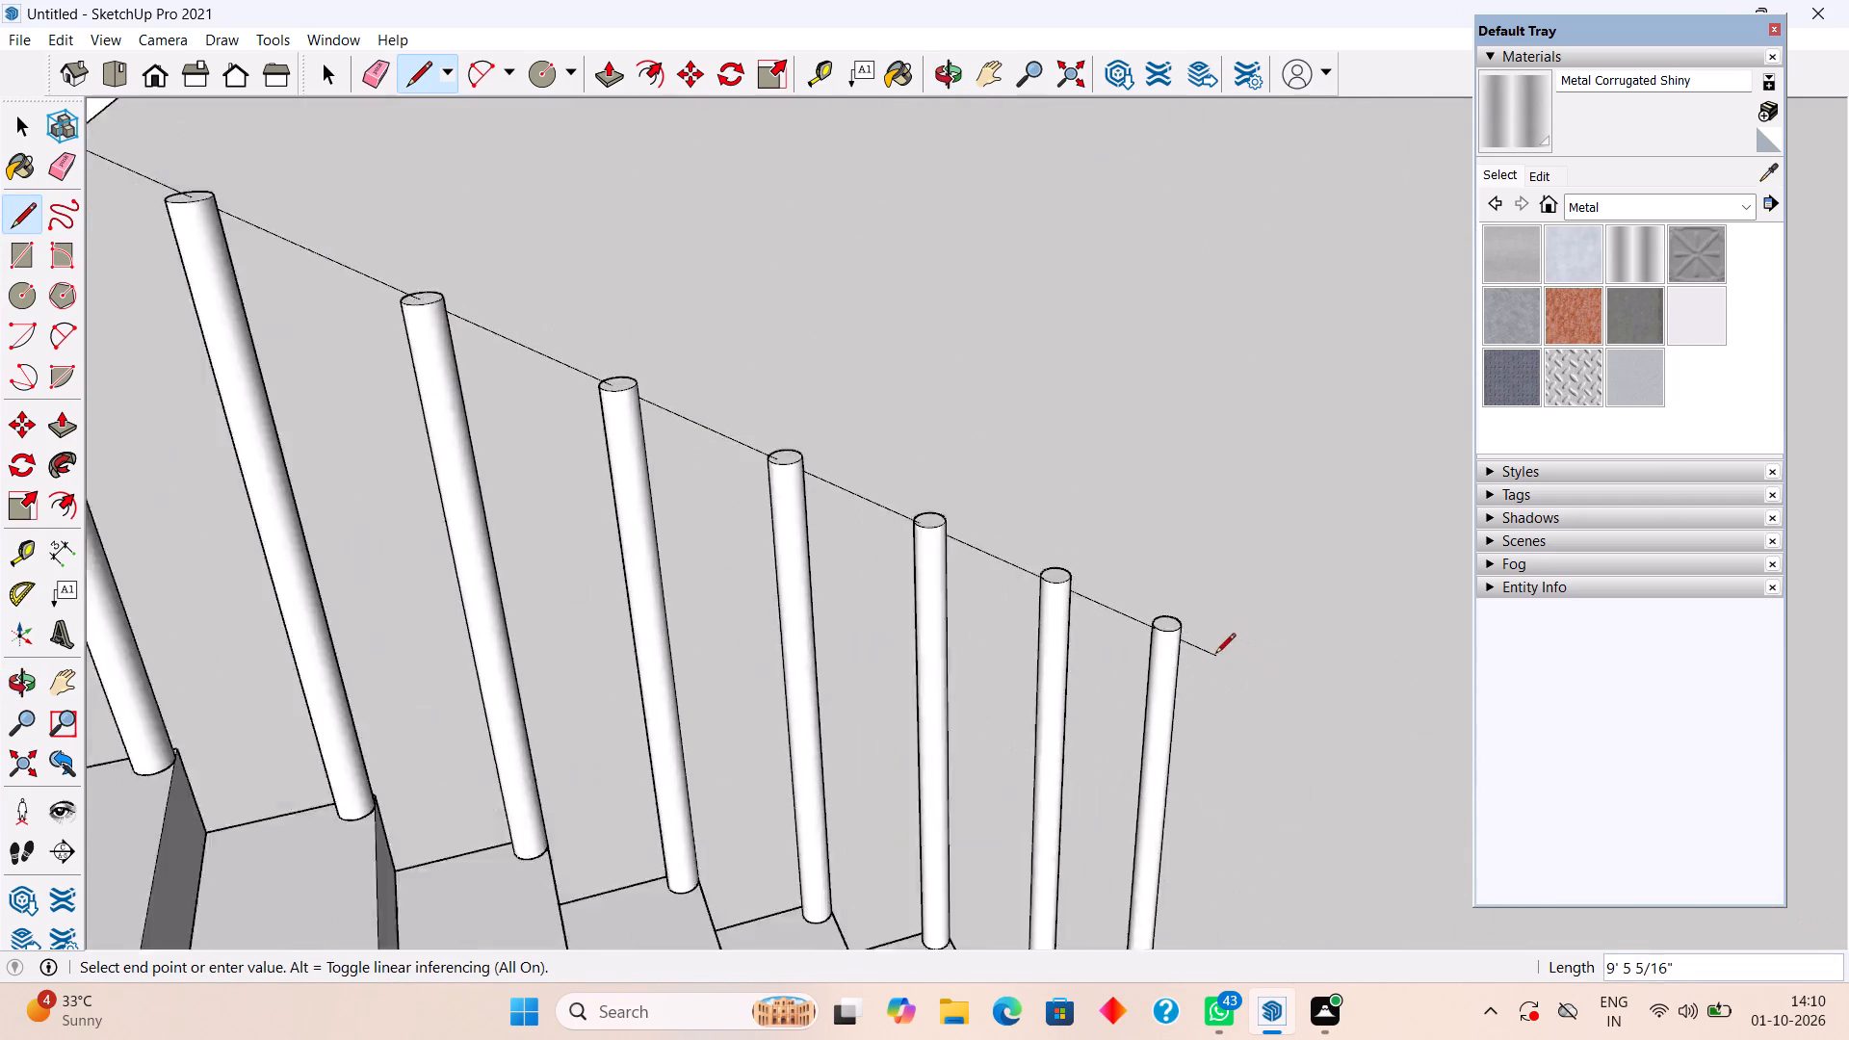
pyautogui.scroll(2, 1215, 655)
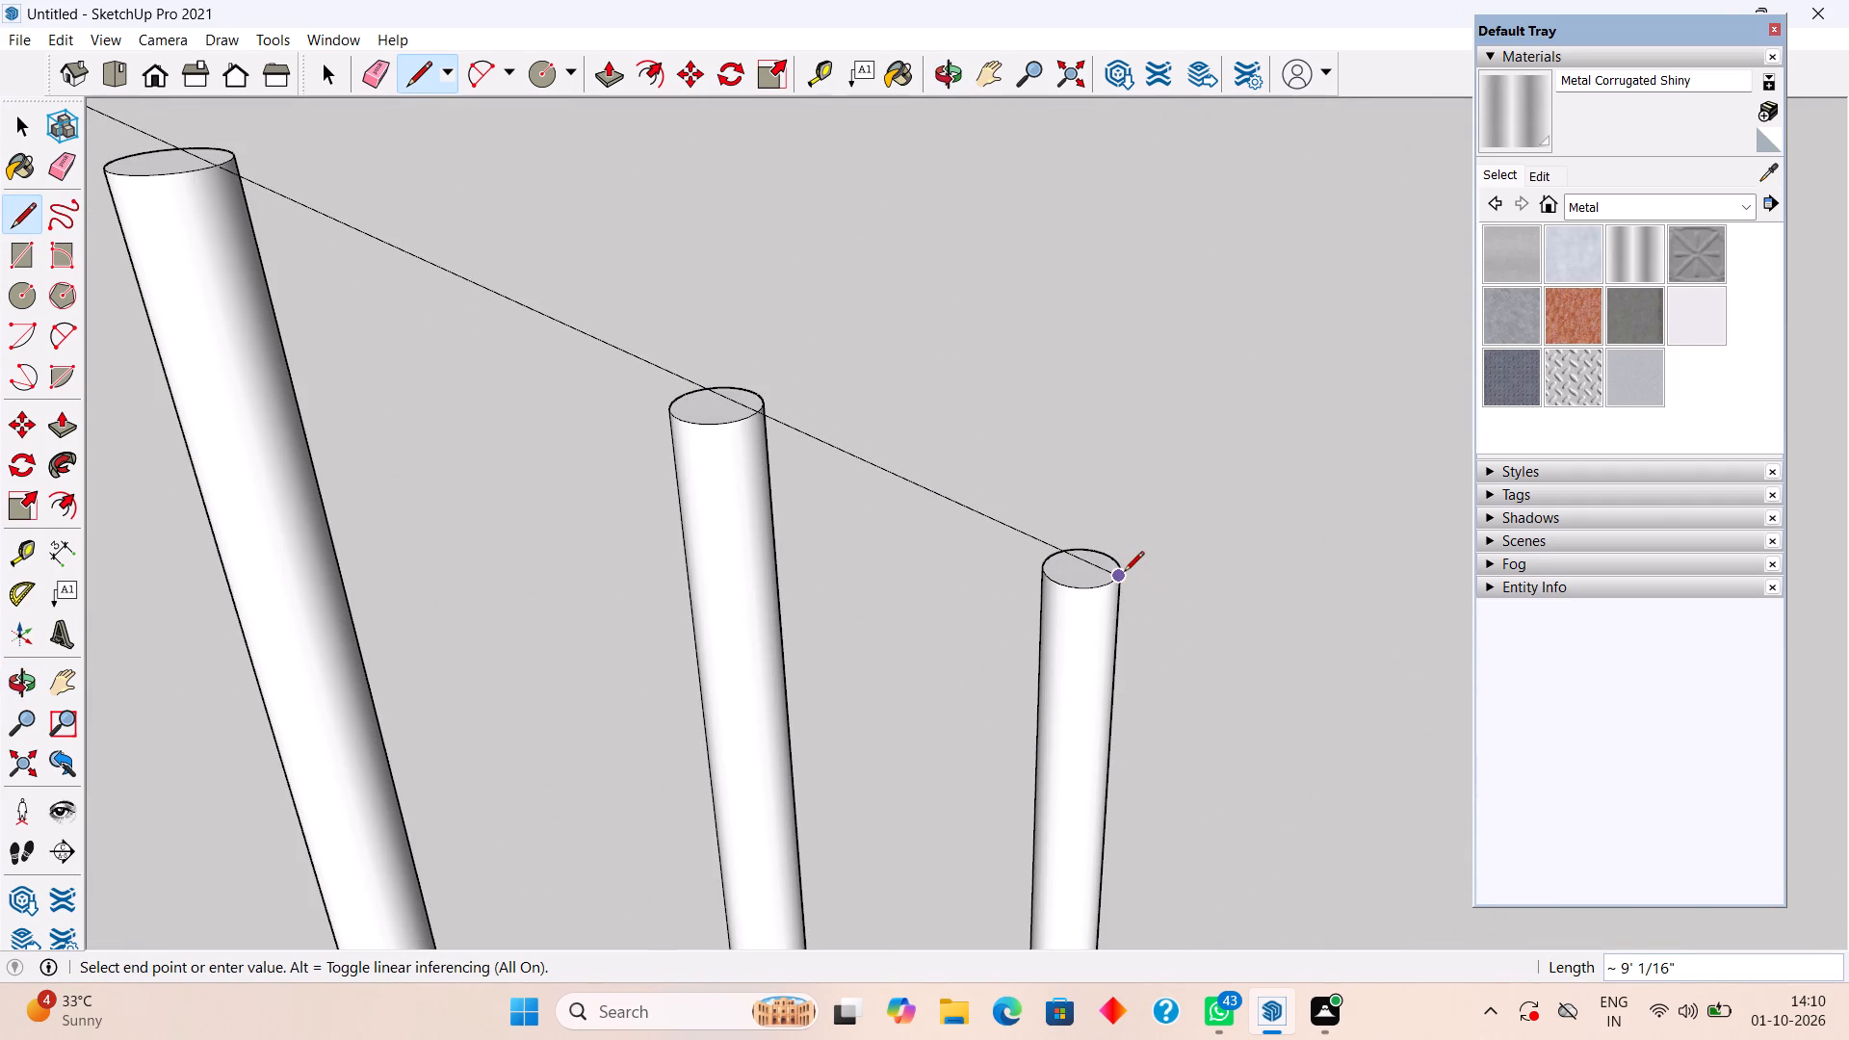
pyautogui.click(1126, 573)
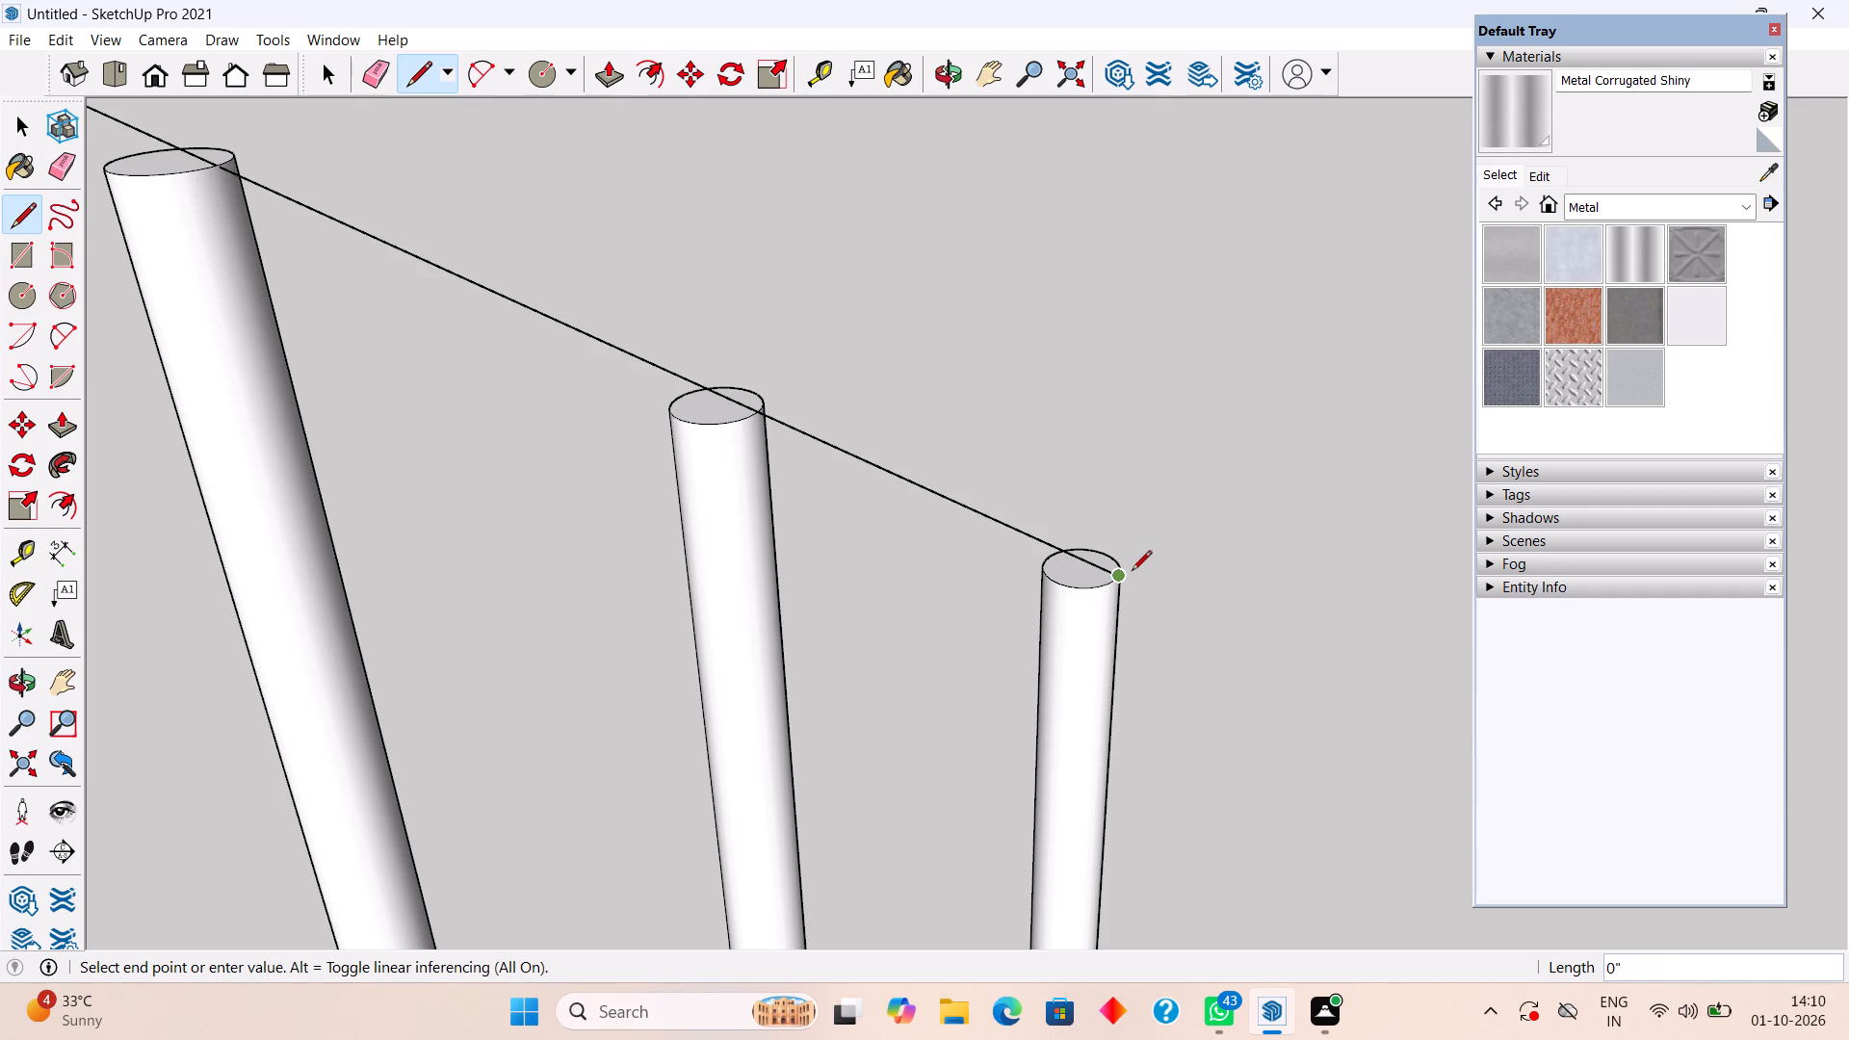
pyautogui.press('space')
pyautogui.scroll(-4, 1123, 571)
pyautogui.moveTo(1106, 567); pyautogui.dragTo(816, 615, button='middle')
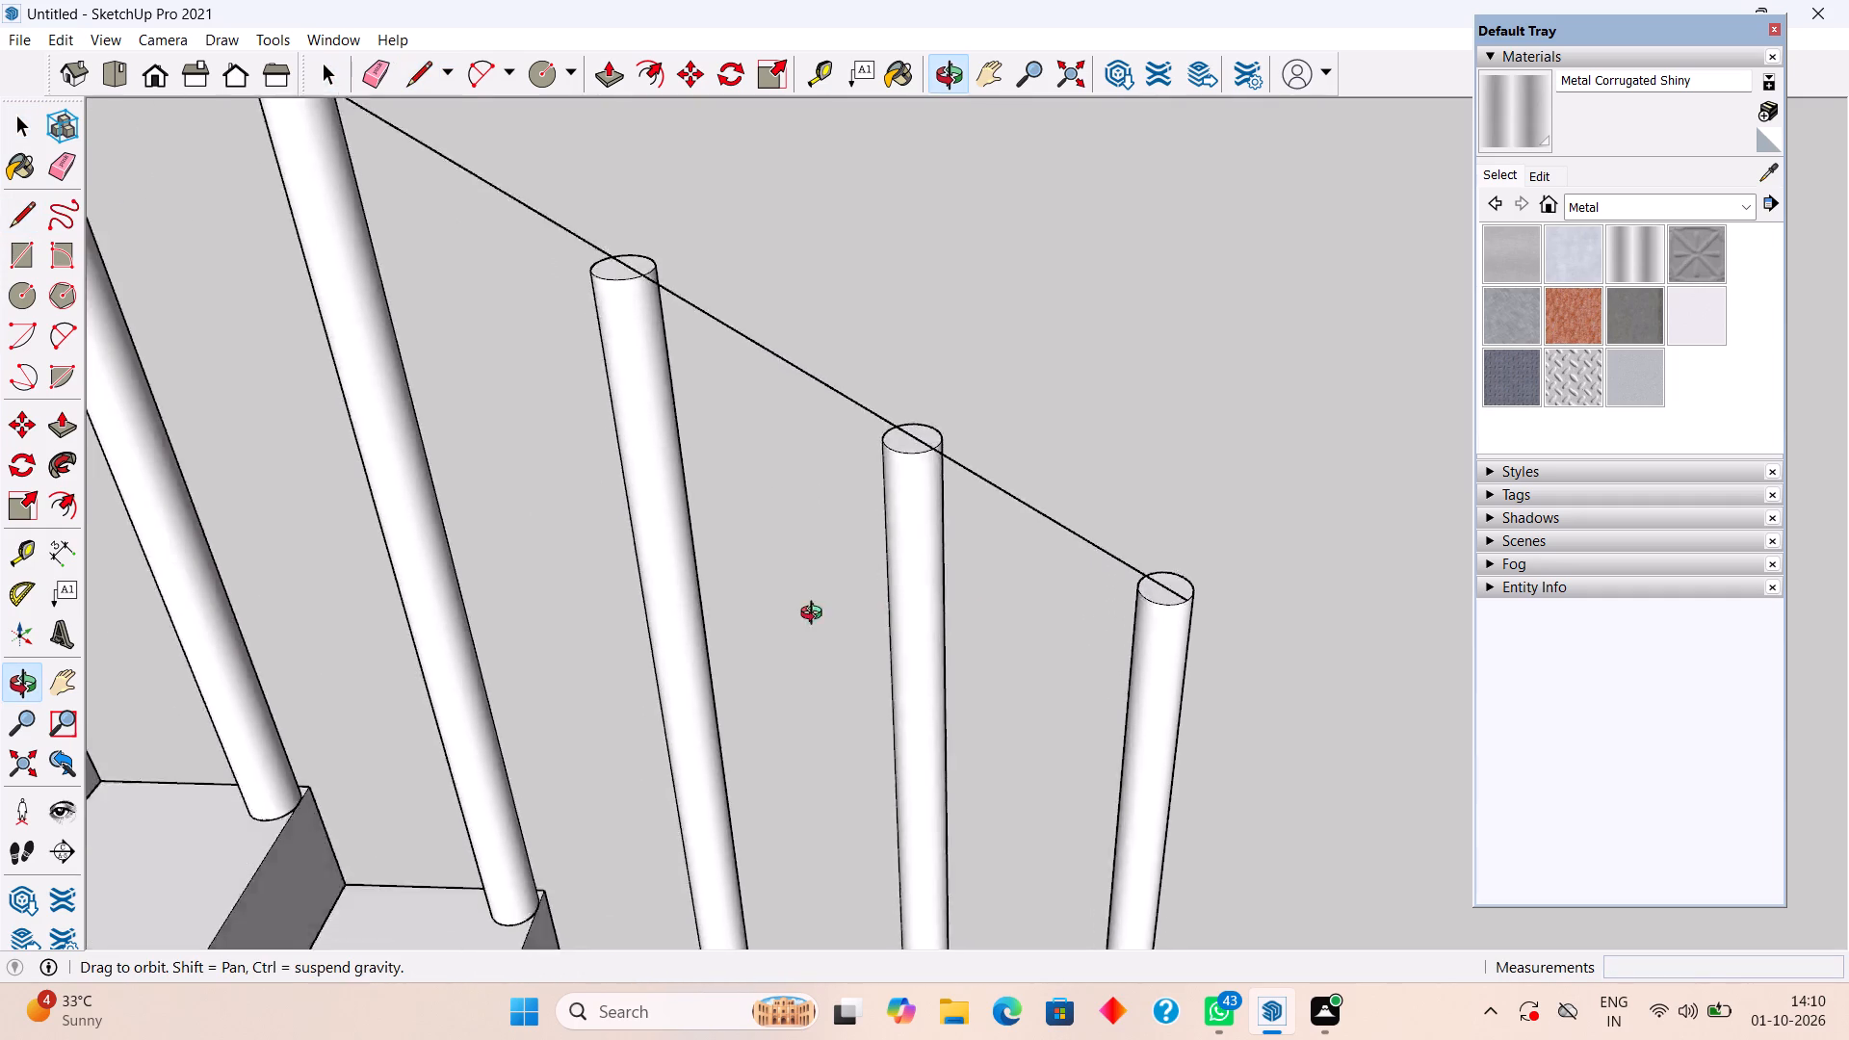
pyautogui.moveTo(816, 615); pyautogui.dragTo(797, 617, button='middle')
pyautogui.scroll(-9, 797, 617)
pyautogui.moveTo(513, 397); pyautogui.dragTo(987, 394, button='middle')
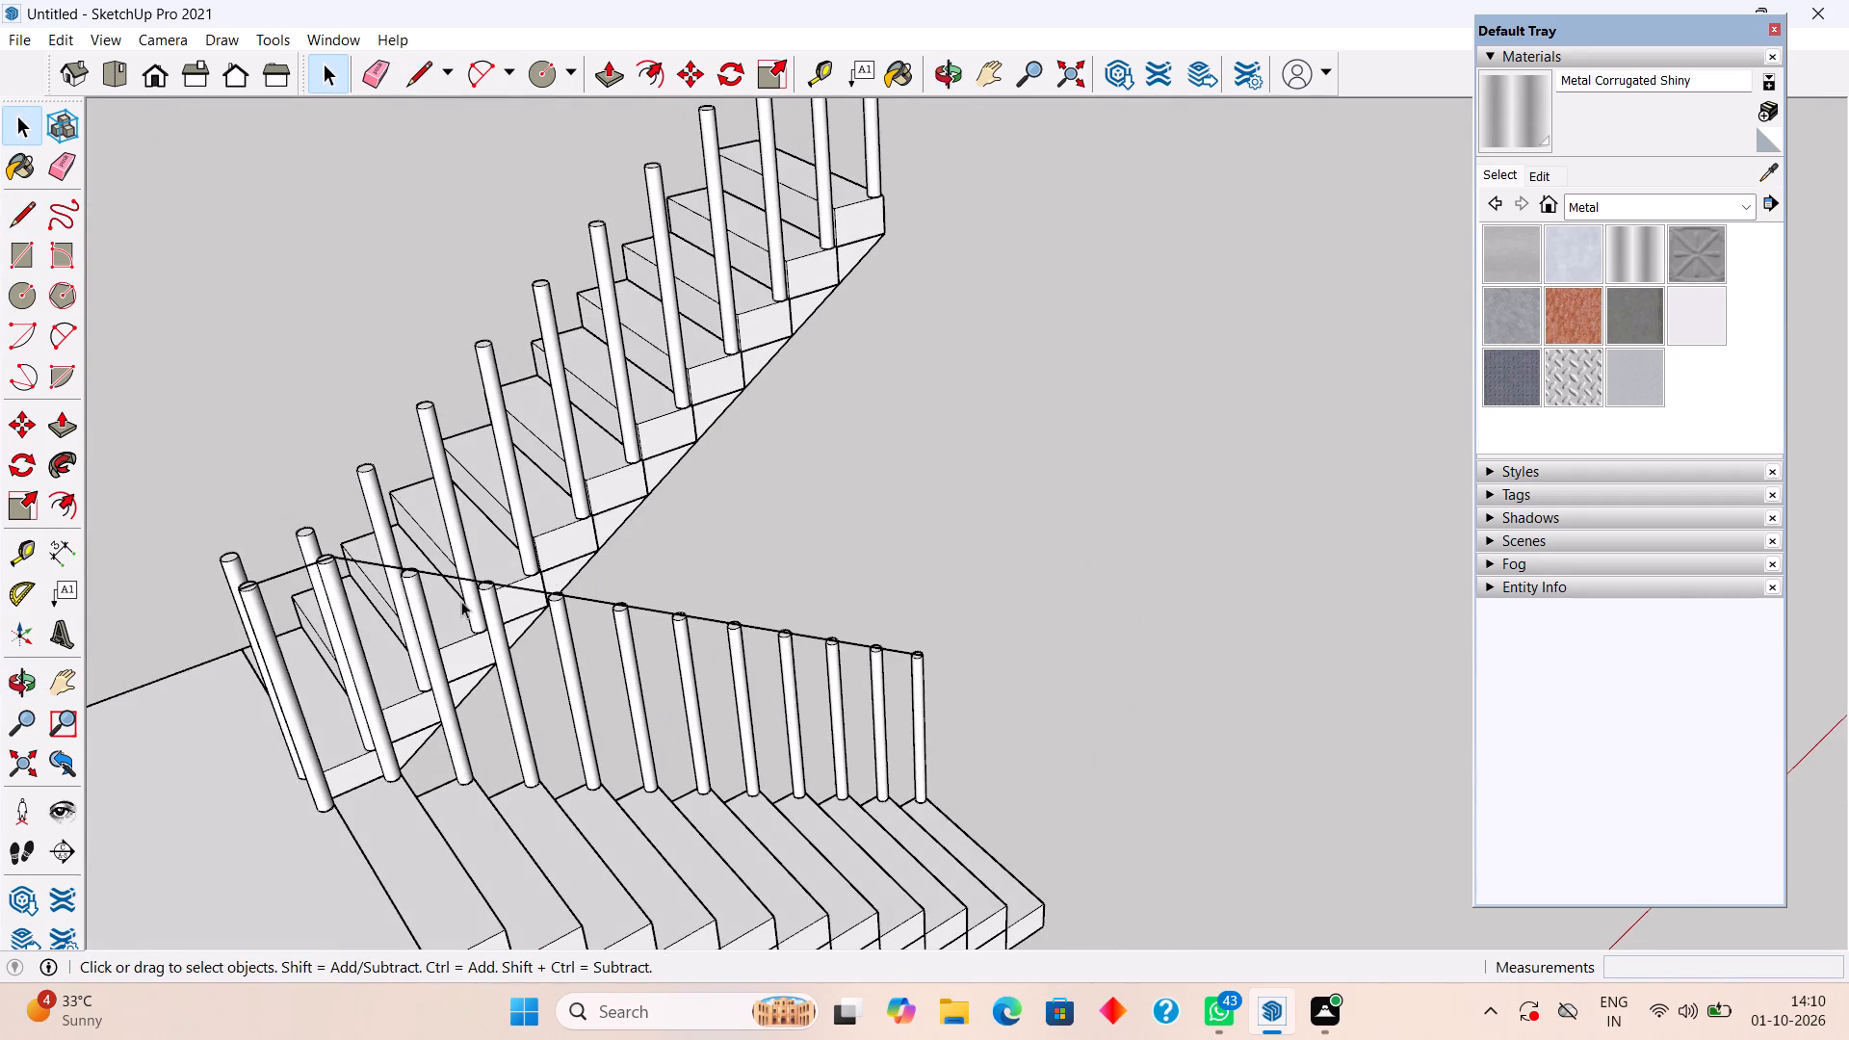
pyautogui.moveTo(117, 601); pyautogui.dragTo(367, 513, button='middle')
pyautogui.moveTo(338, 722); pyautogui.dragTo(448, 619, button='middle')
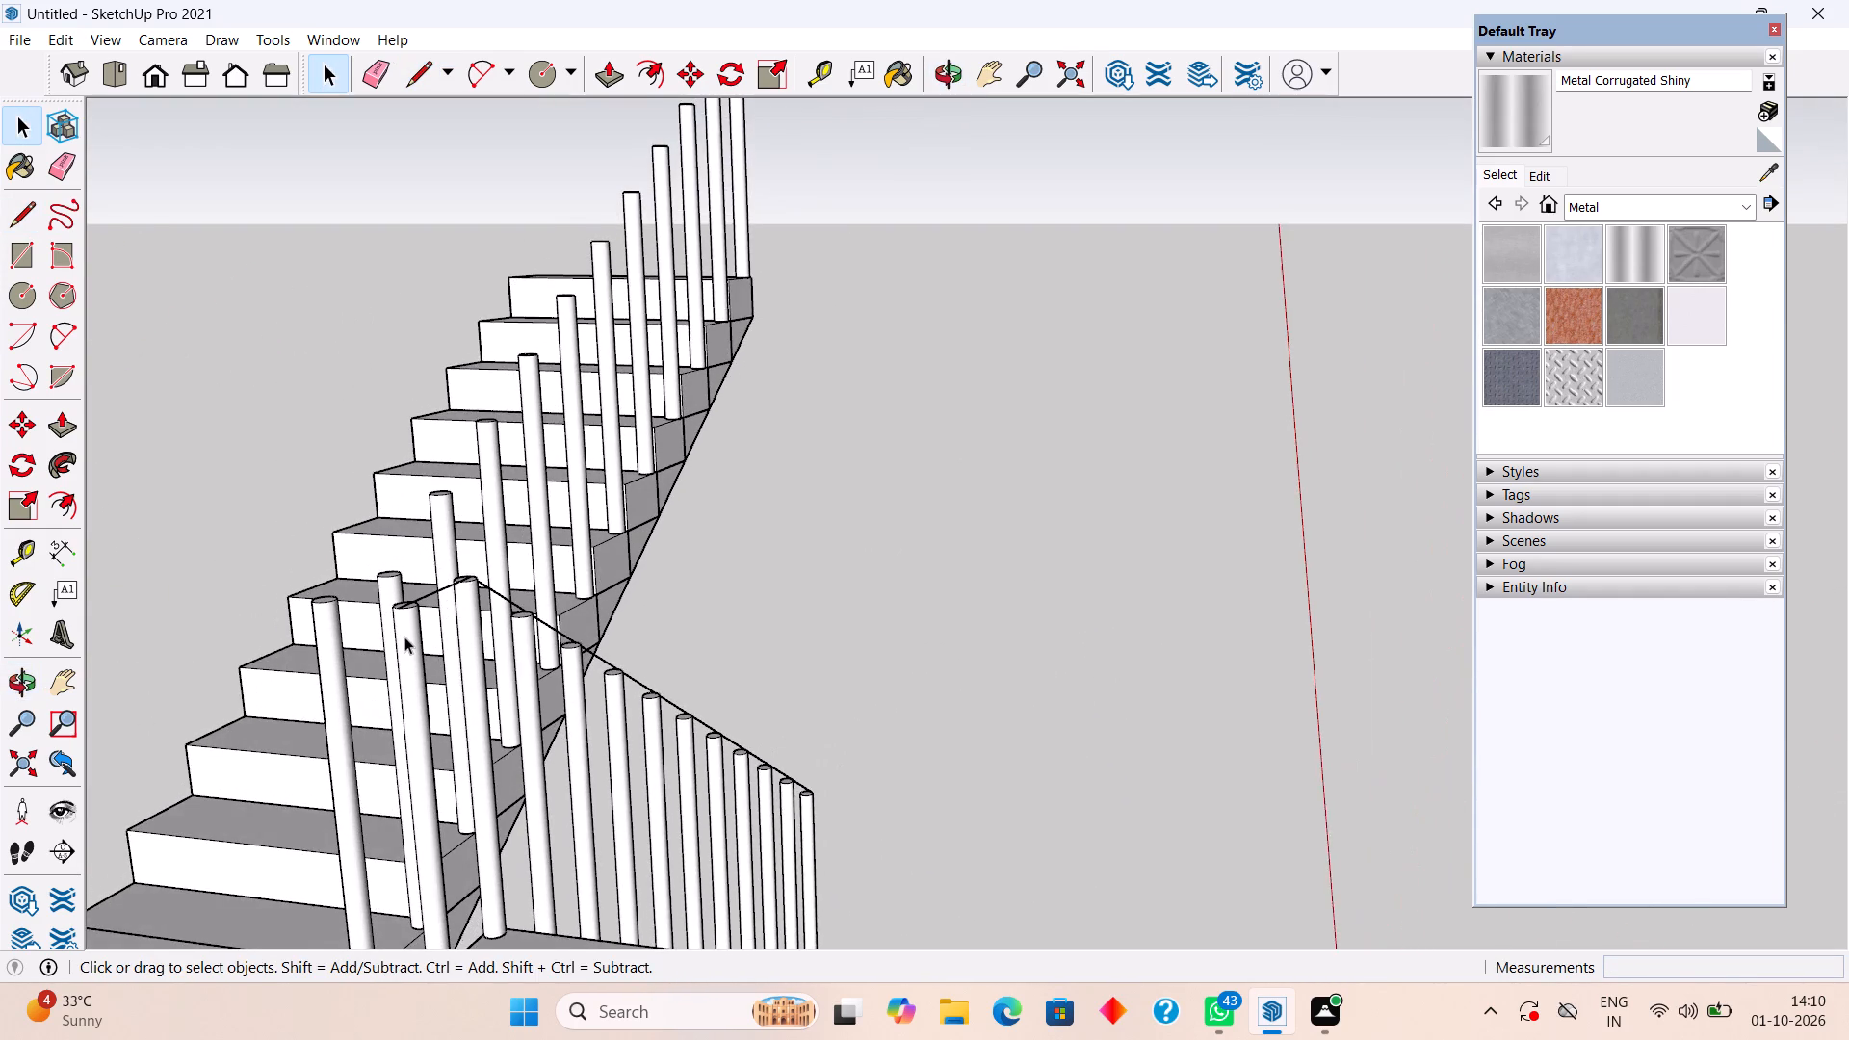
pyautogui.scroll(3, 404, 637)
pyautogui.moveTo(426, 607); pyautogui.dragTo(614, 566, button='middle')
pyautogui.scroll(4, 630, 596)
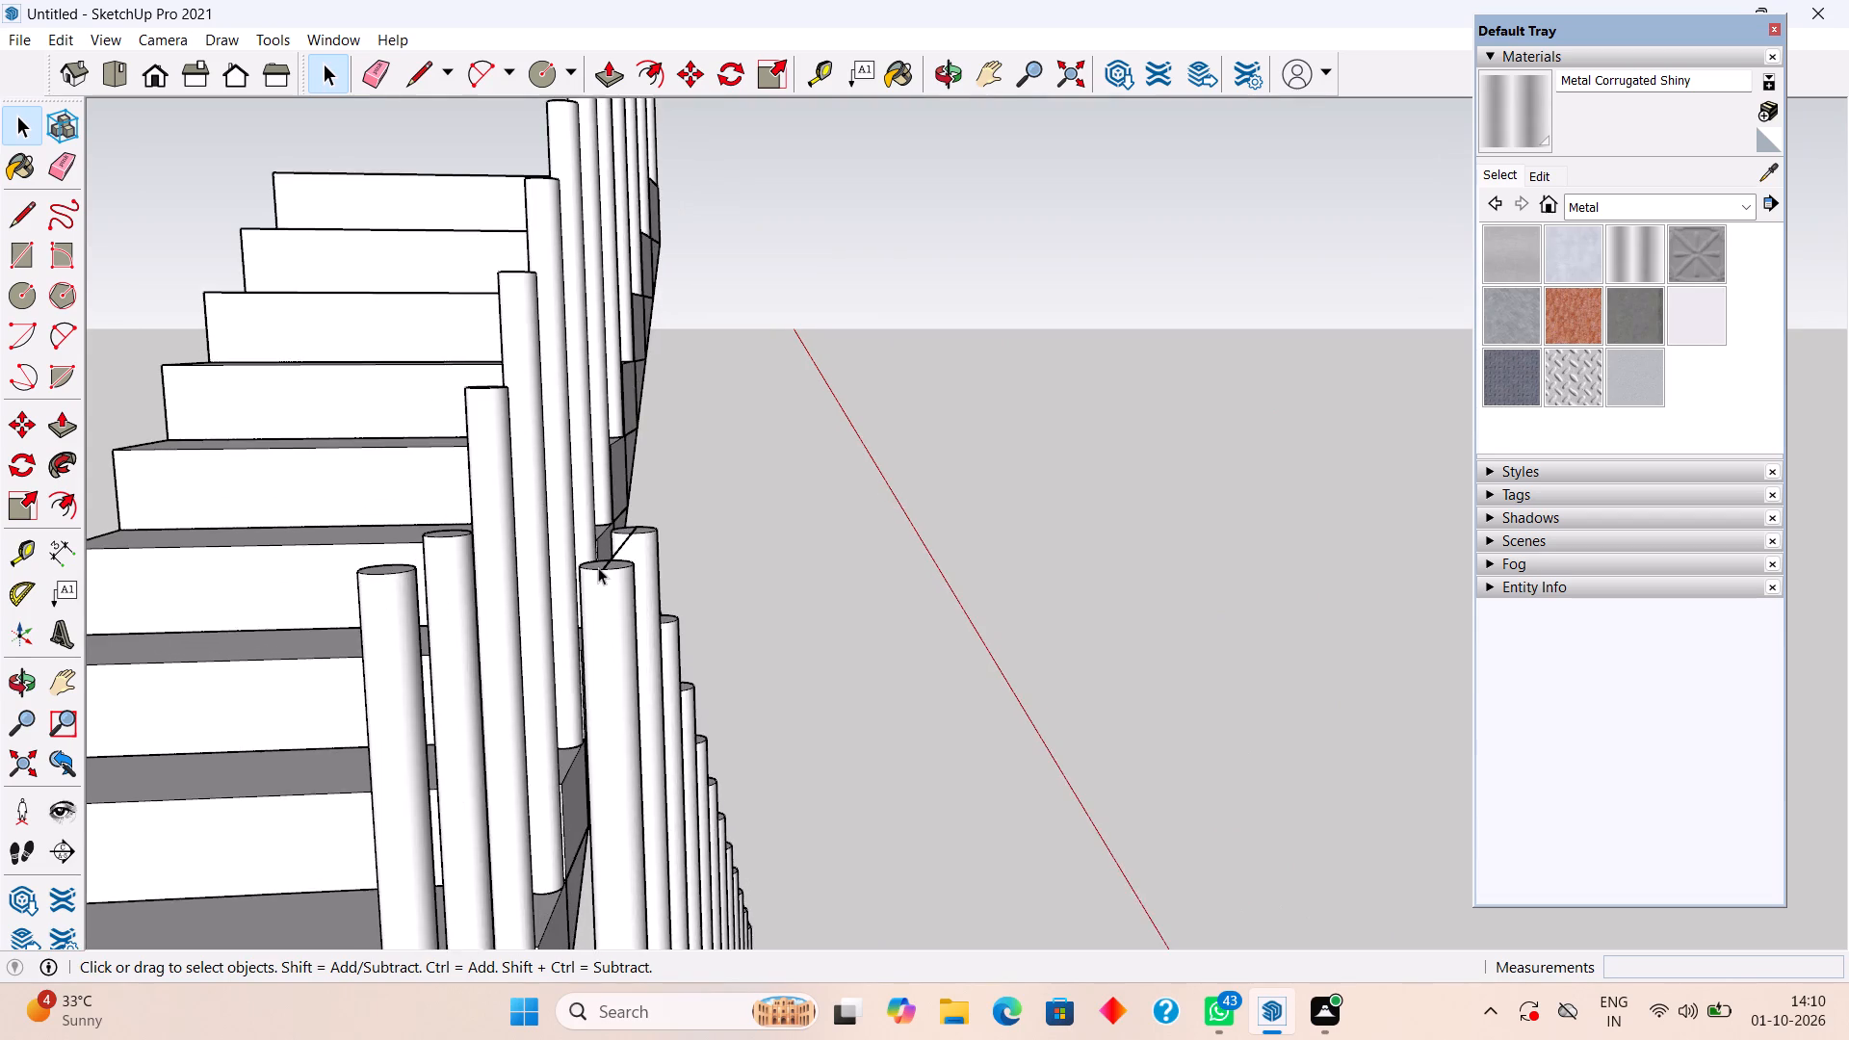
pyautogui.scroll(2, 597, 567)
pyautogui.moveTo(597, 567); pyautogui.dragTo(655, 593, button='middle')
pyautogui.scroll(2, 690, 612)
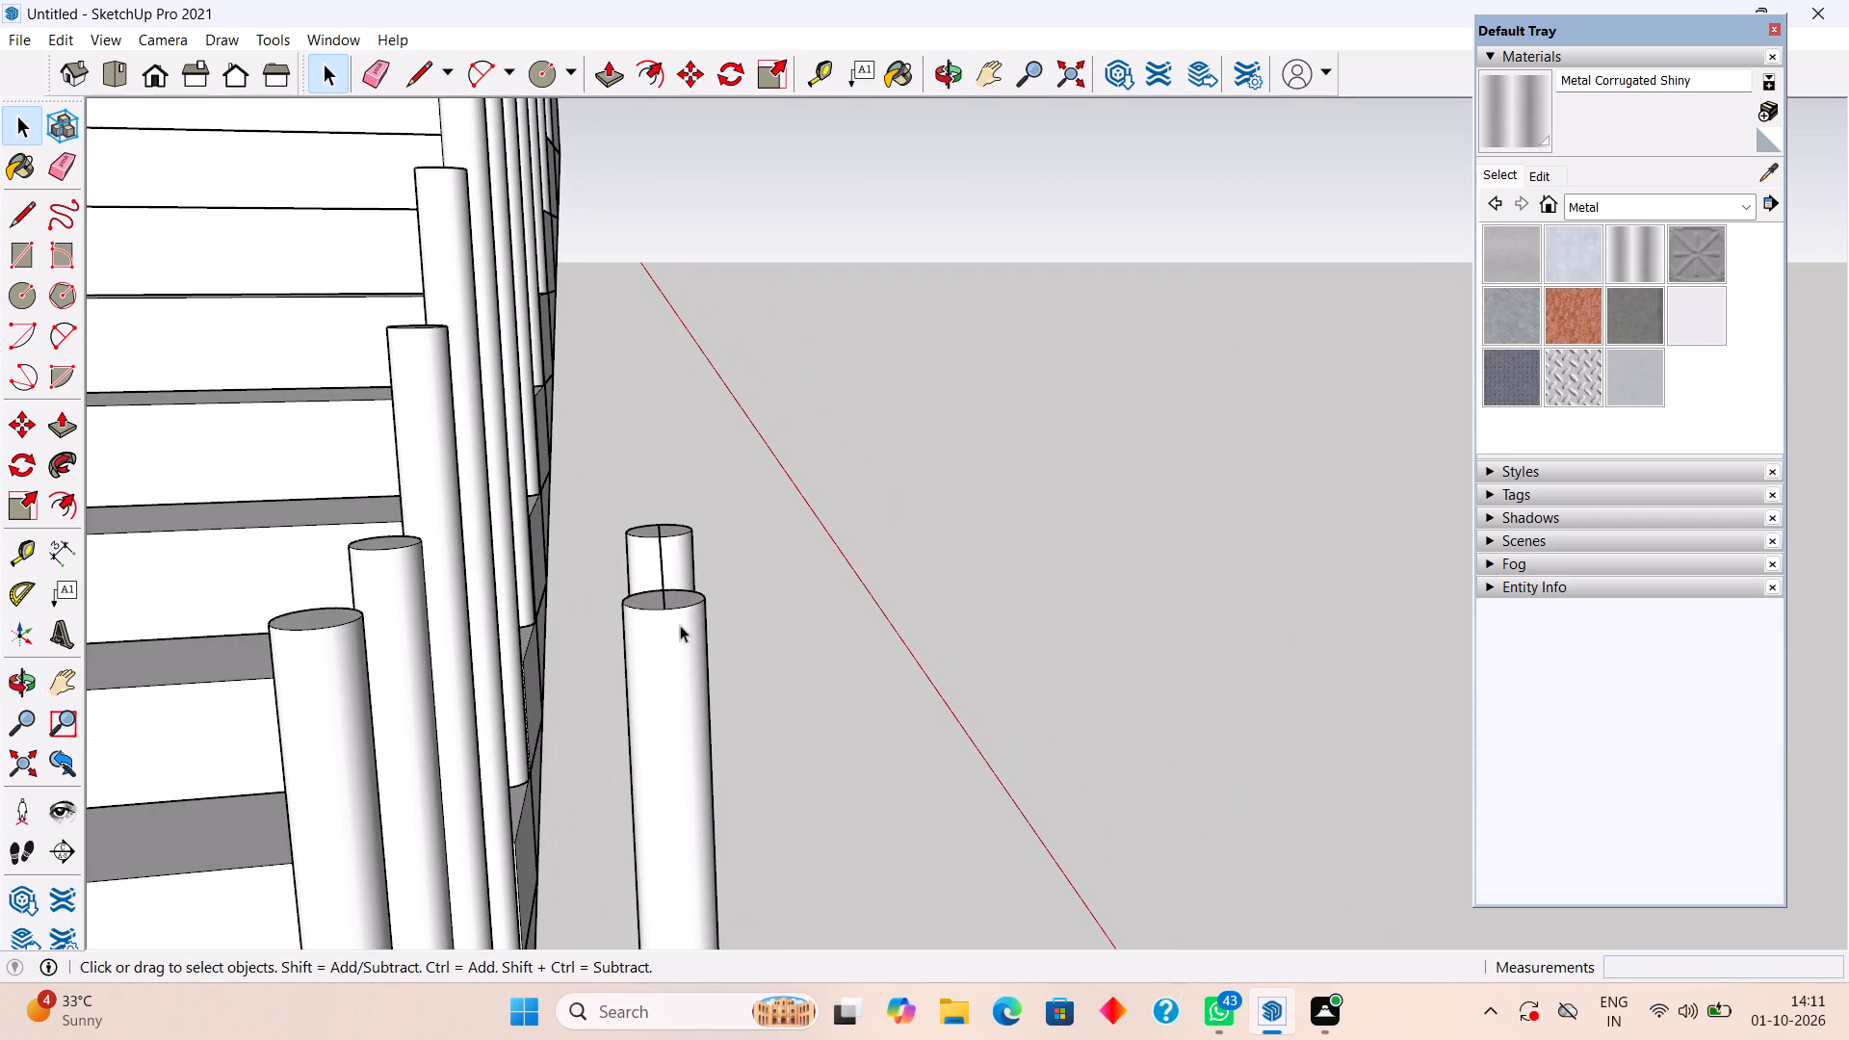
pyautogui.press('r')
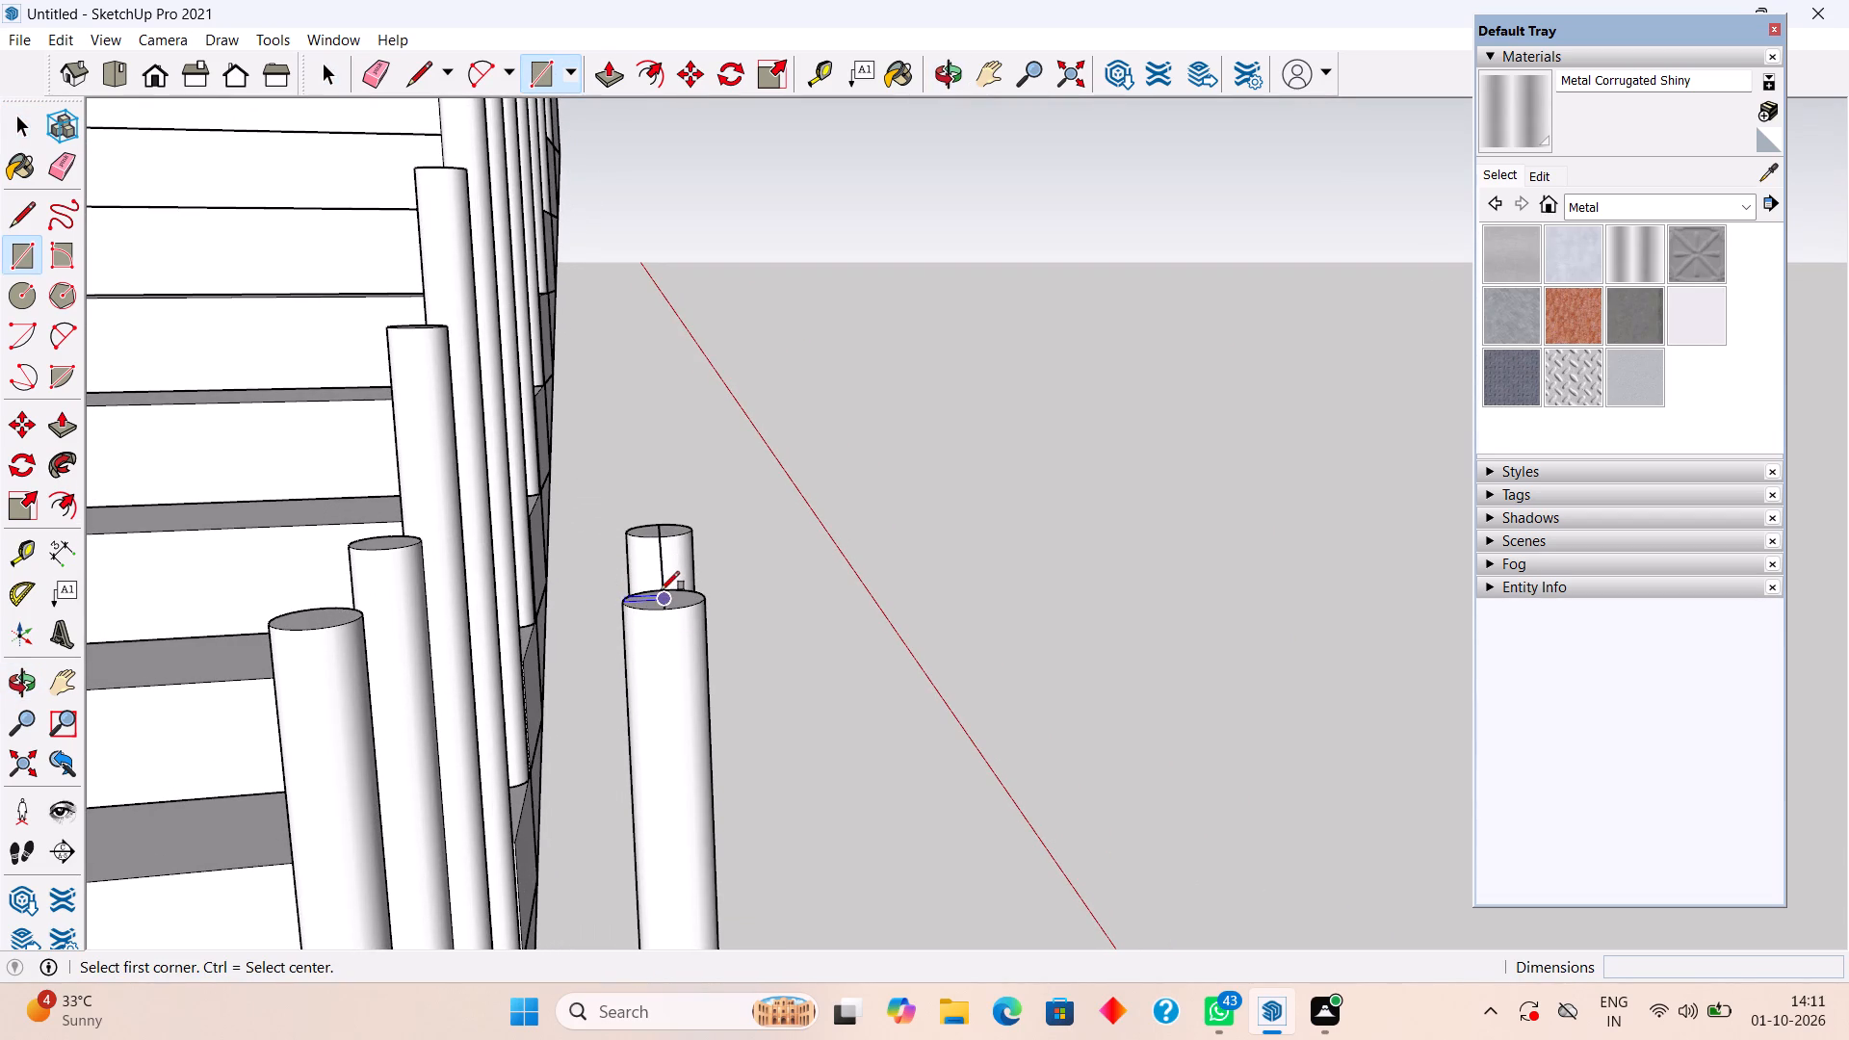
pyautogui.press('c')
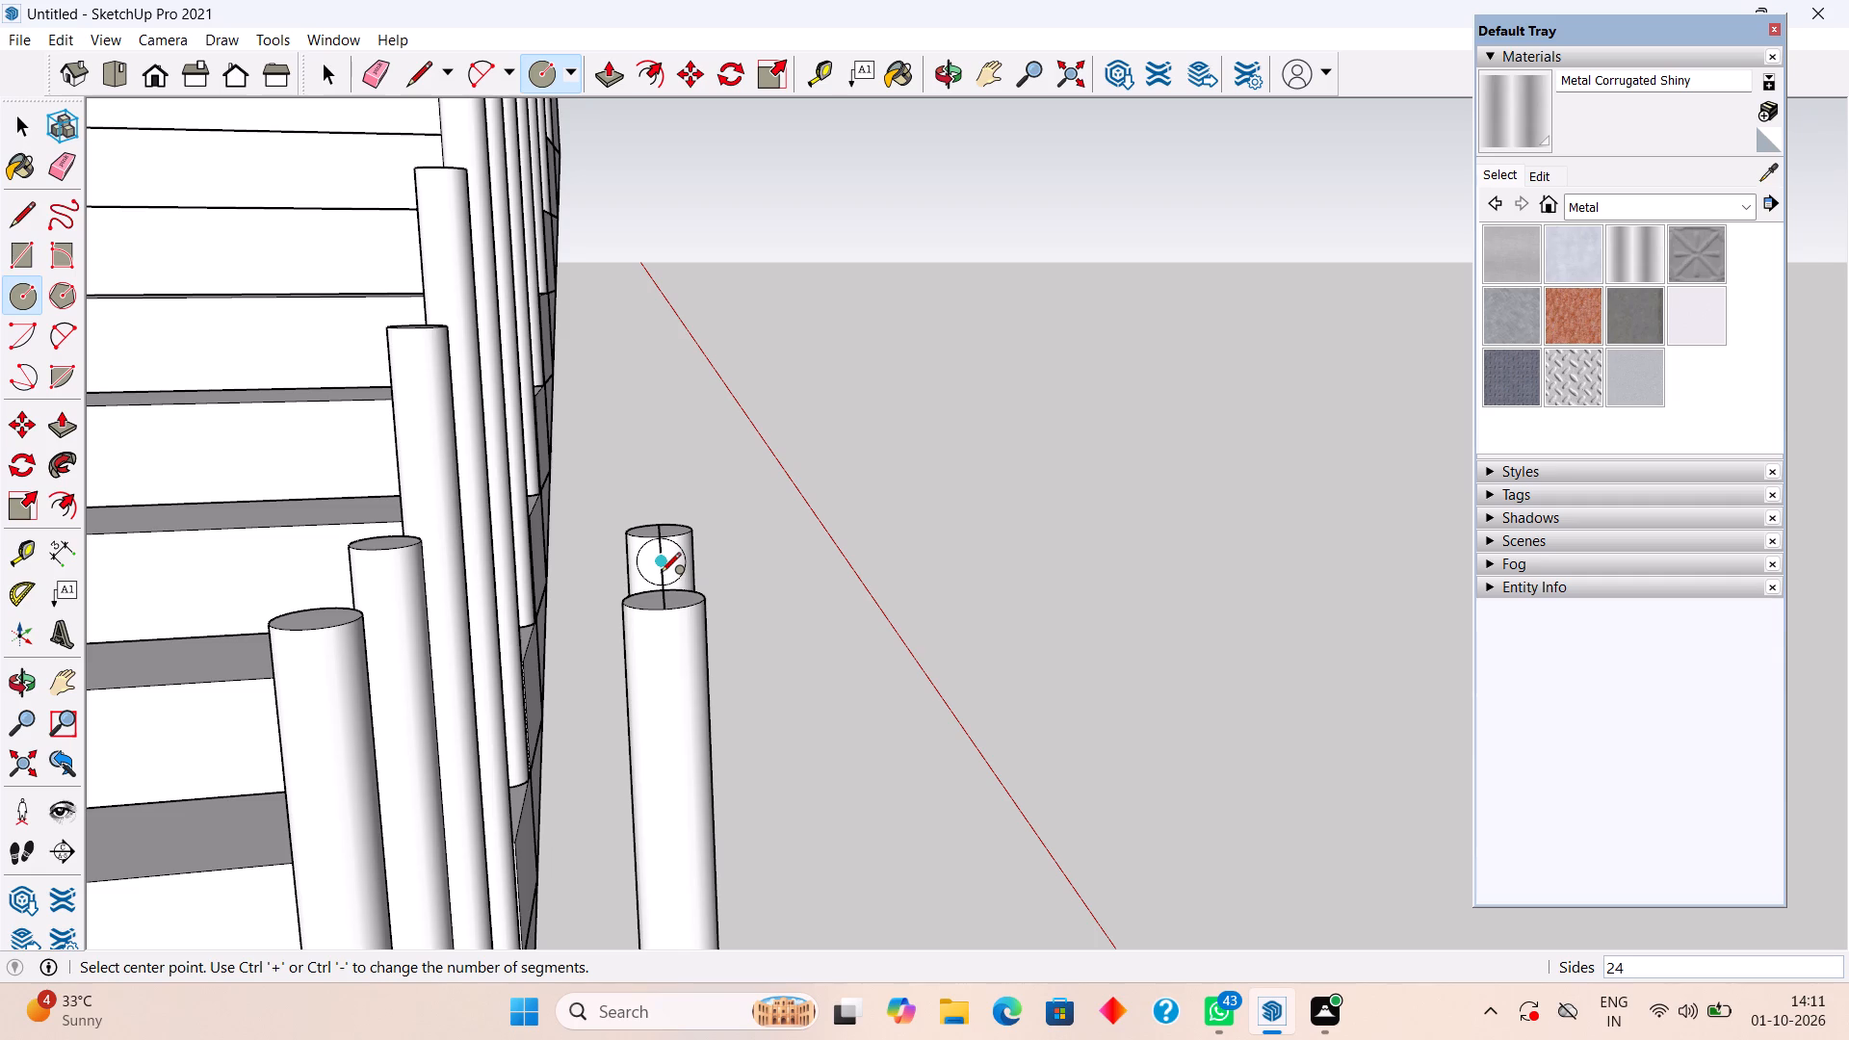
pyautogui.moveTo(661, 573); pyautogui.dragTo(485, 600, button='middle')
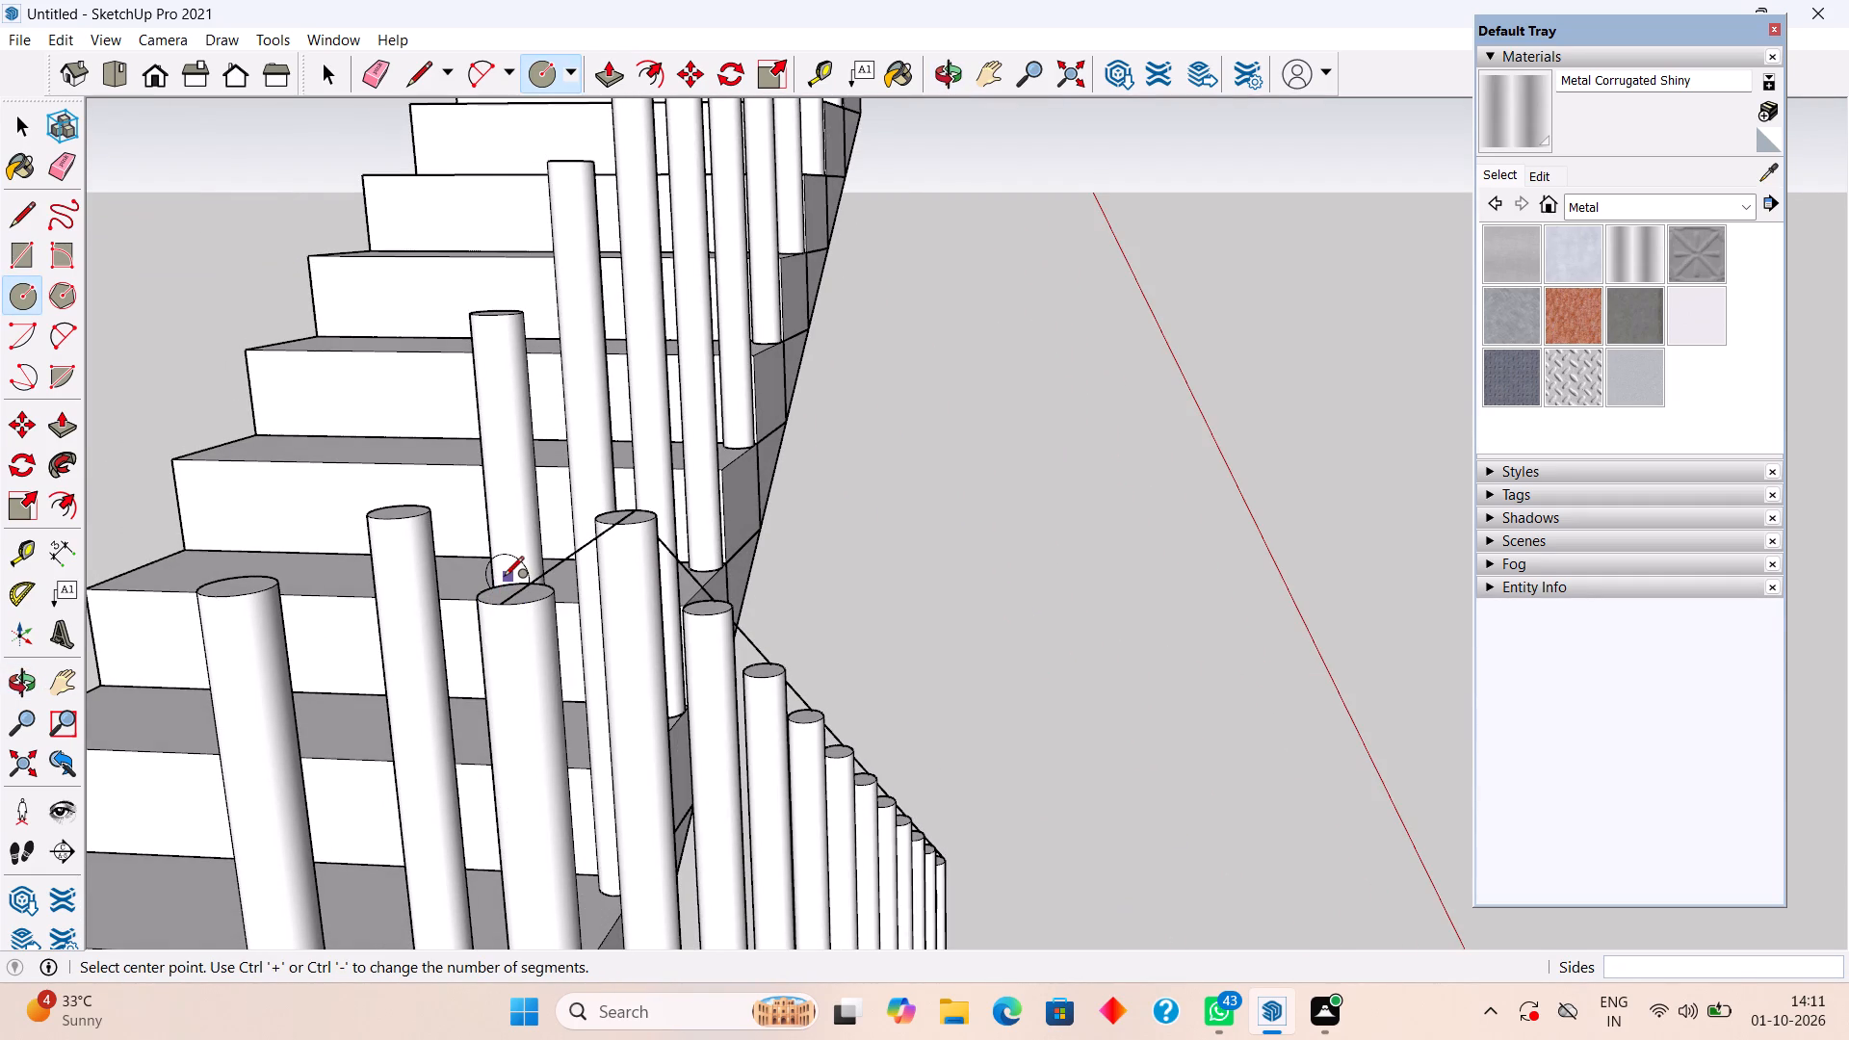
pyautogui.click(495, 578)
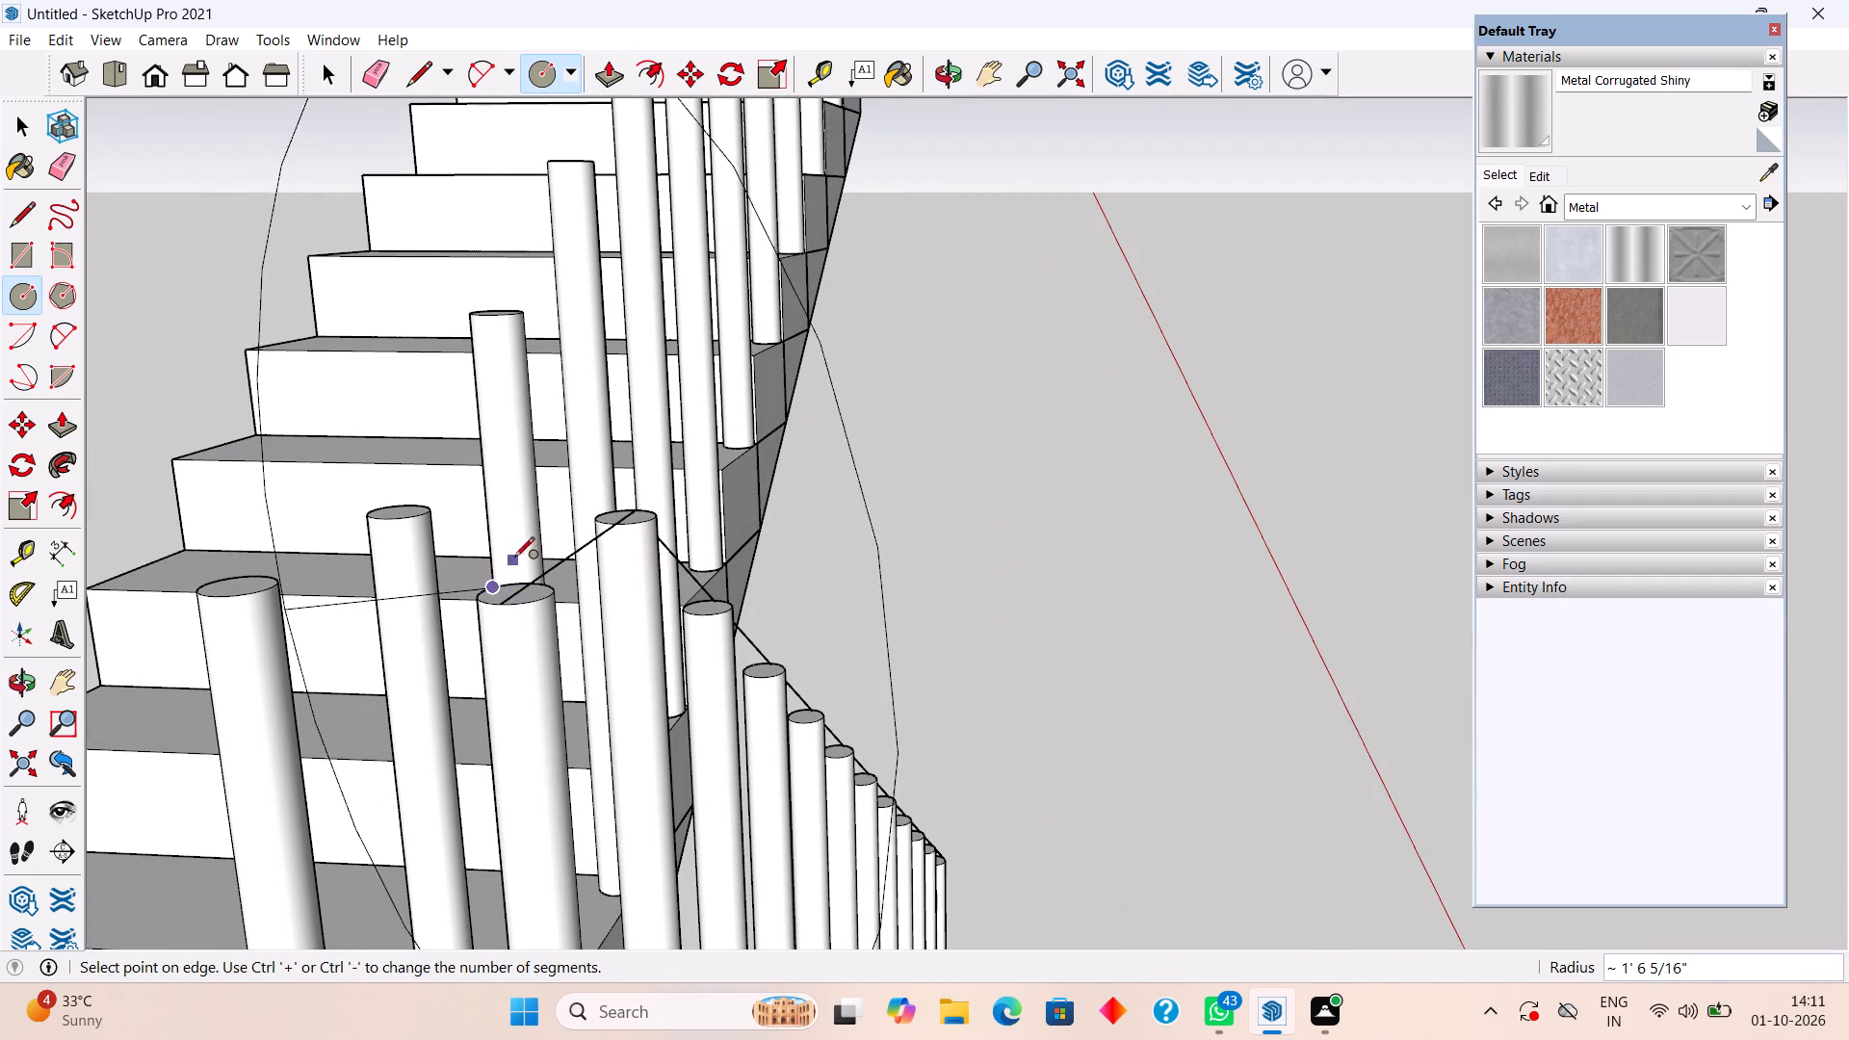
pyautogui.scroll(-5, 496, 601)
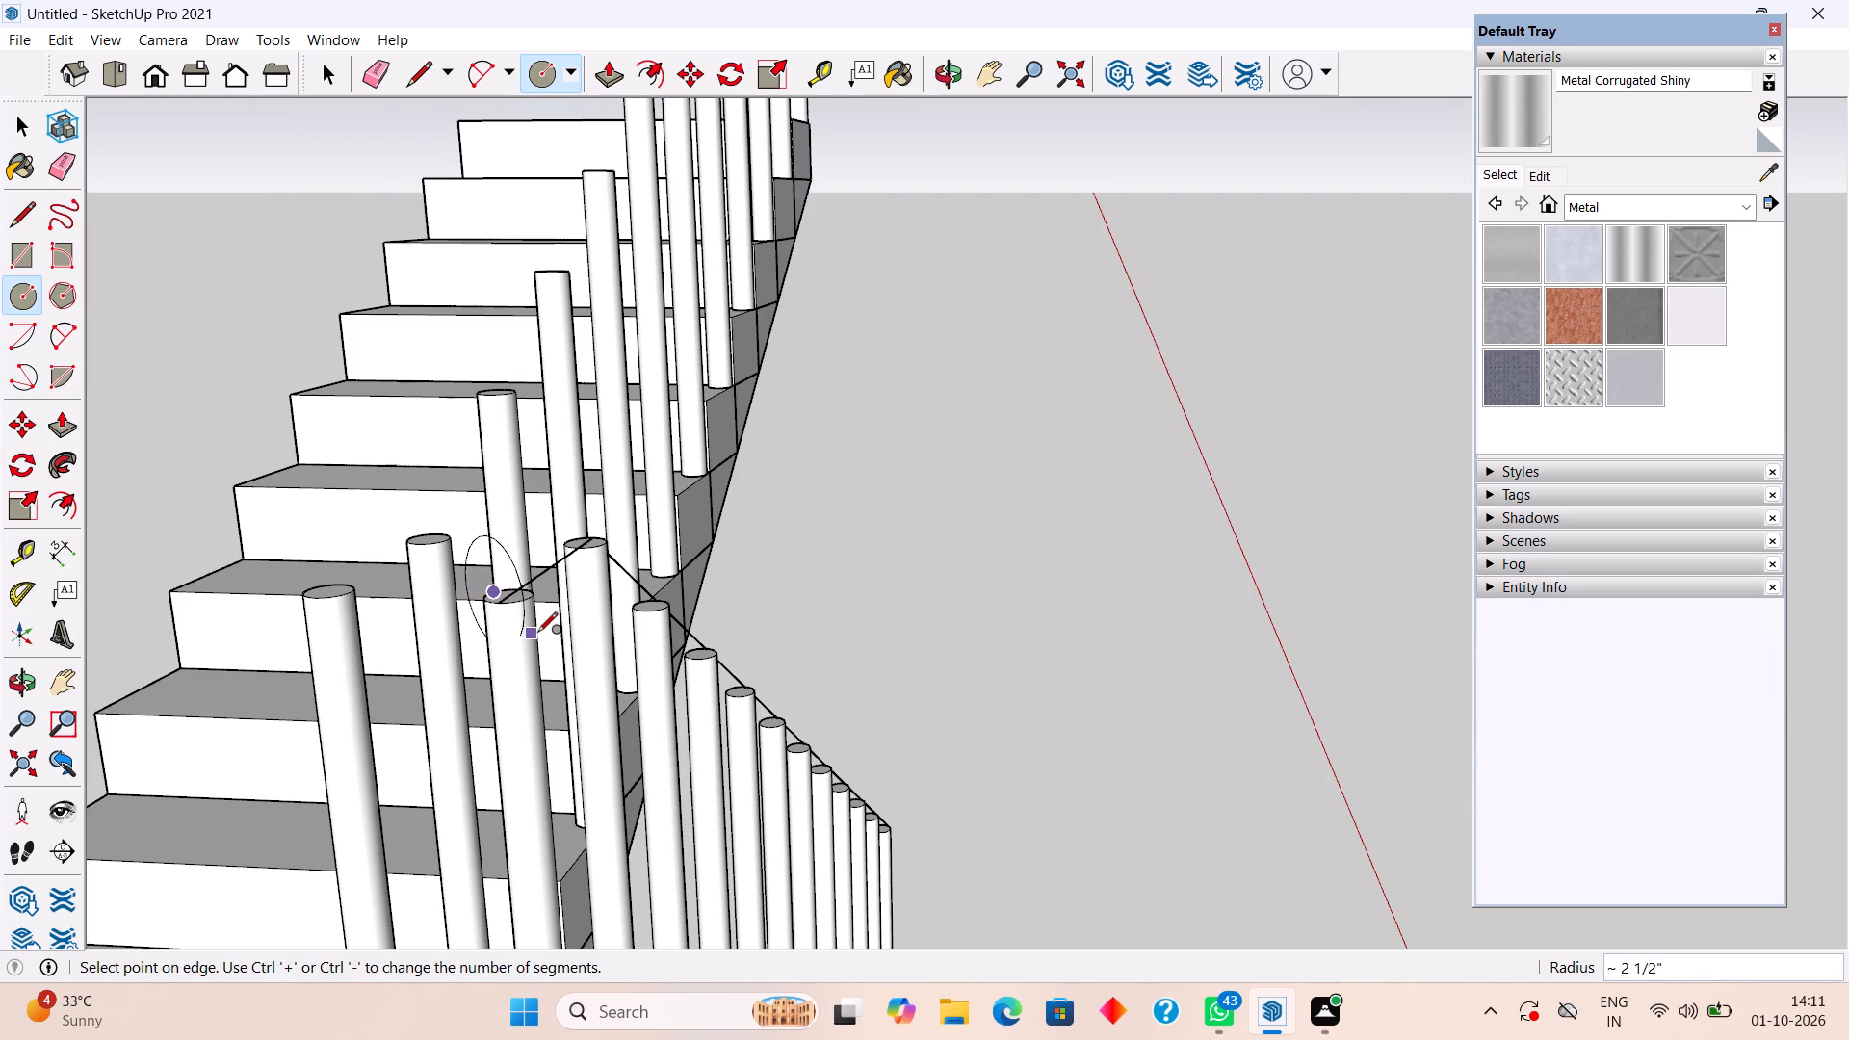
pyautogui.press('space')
# Draw an upright circle of about 1 3/16" radius centred on the rail line's landing end, at the first post's top.
pyautogui.moveTo(517, 623); pyautogui.dragTo(570, 623, button='middle')
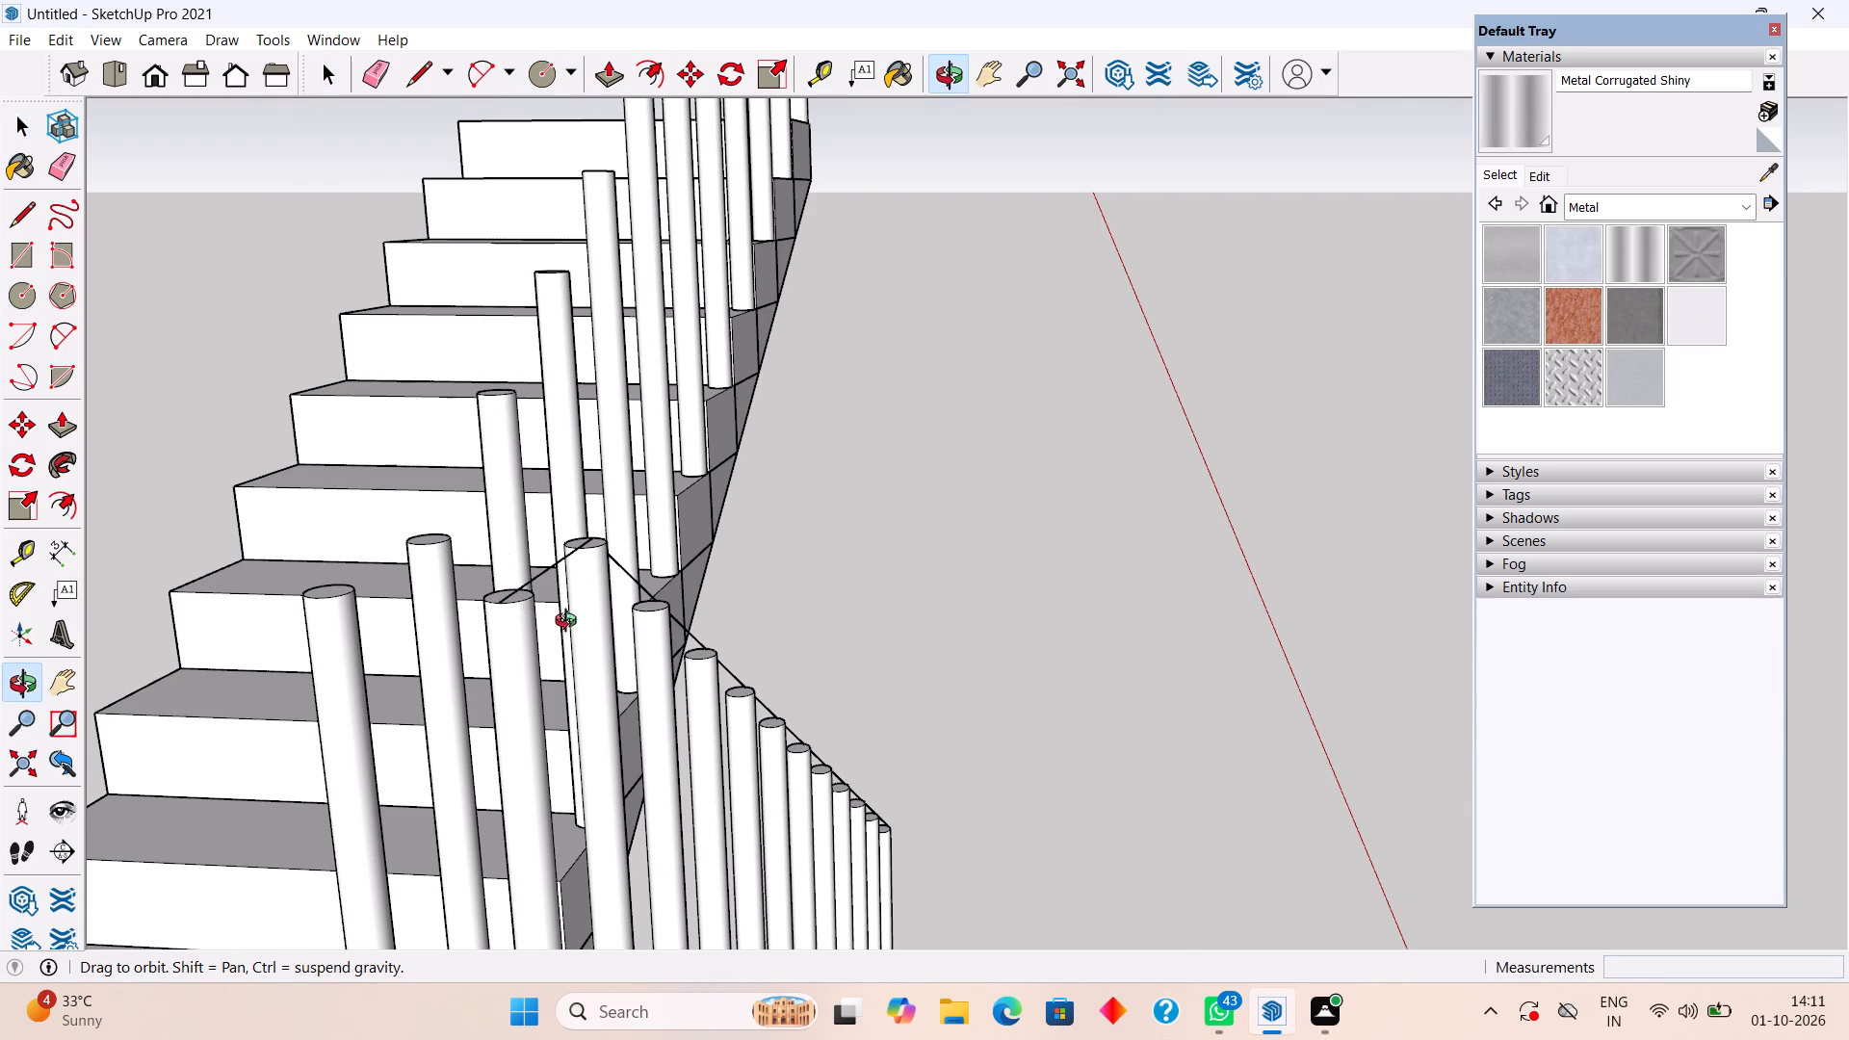
pyautogui.moveTo(570, 623); pyautogui.dragTo(663, 619, button='middle')
pyautogui.scroll(5, 663, 626)
pyautogui.moveTo(664, 640); pyautogui.dragTo(711, 644, button='middle')
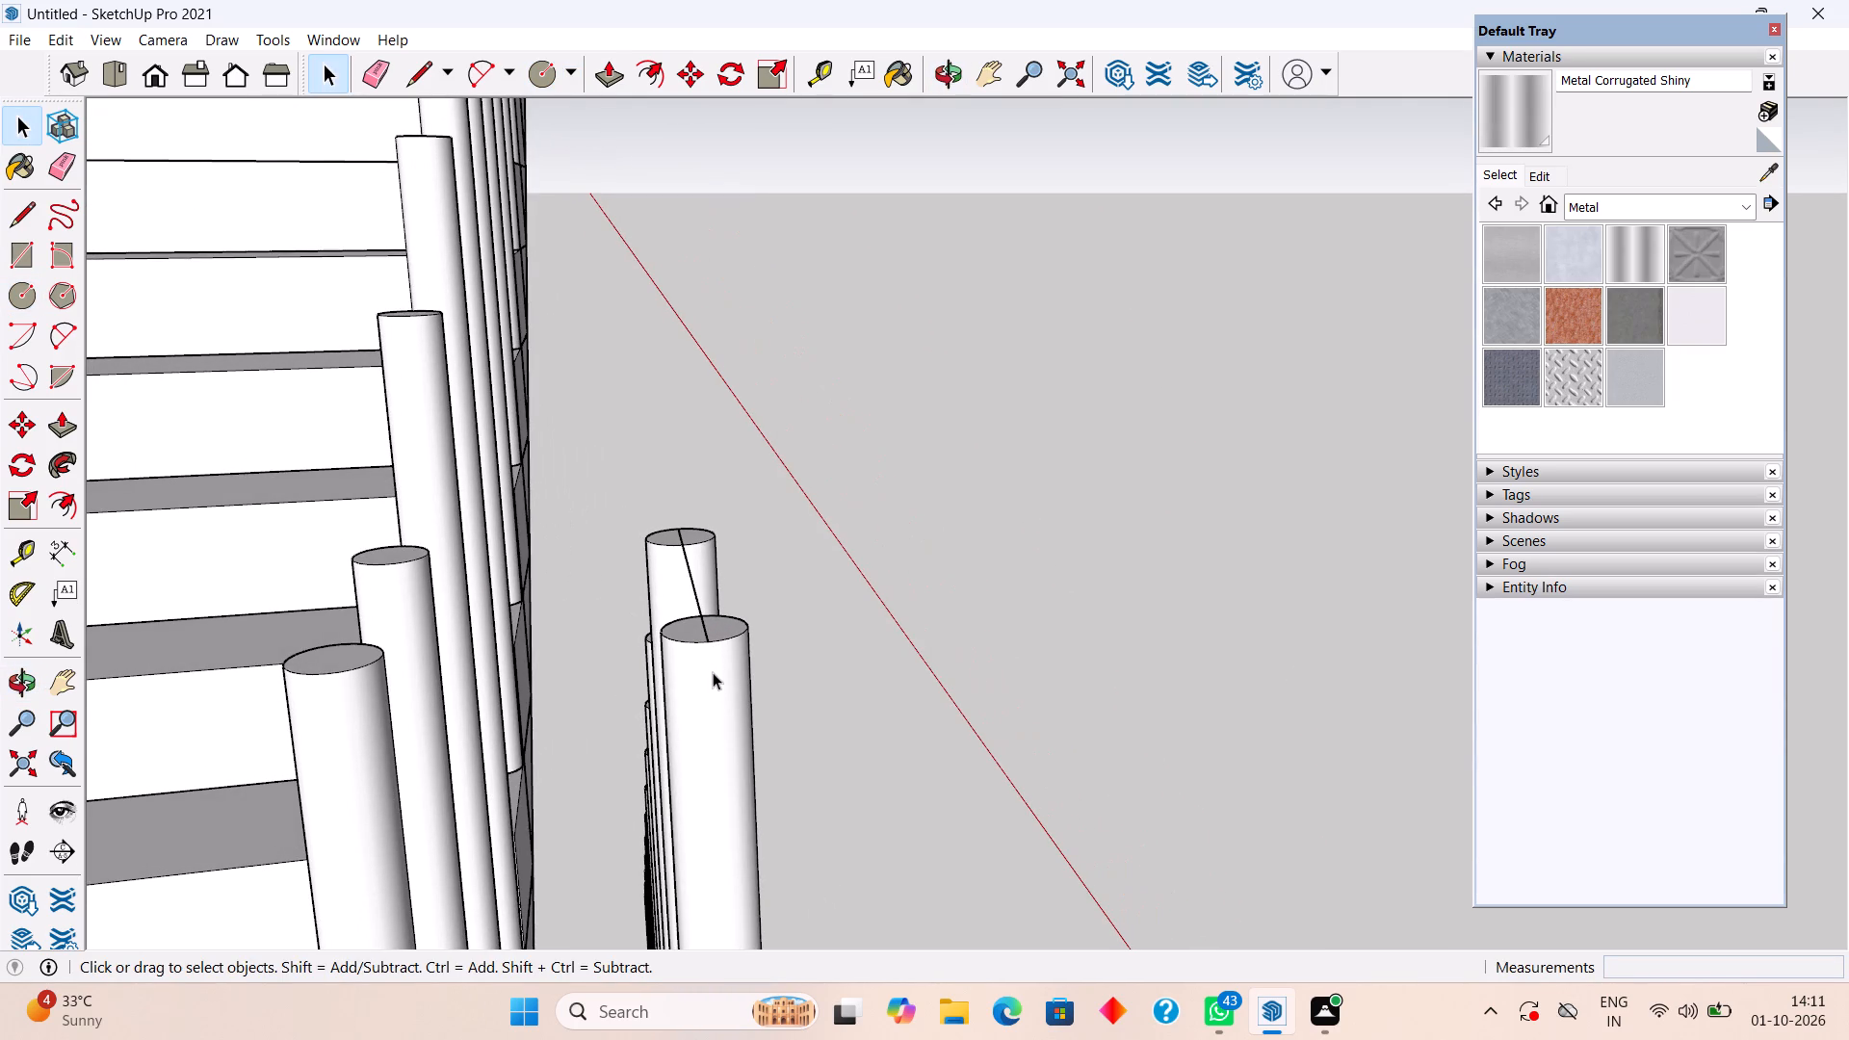
pyautogui.press('c')
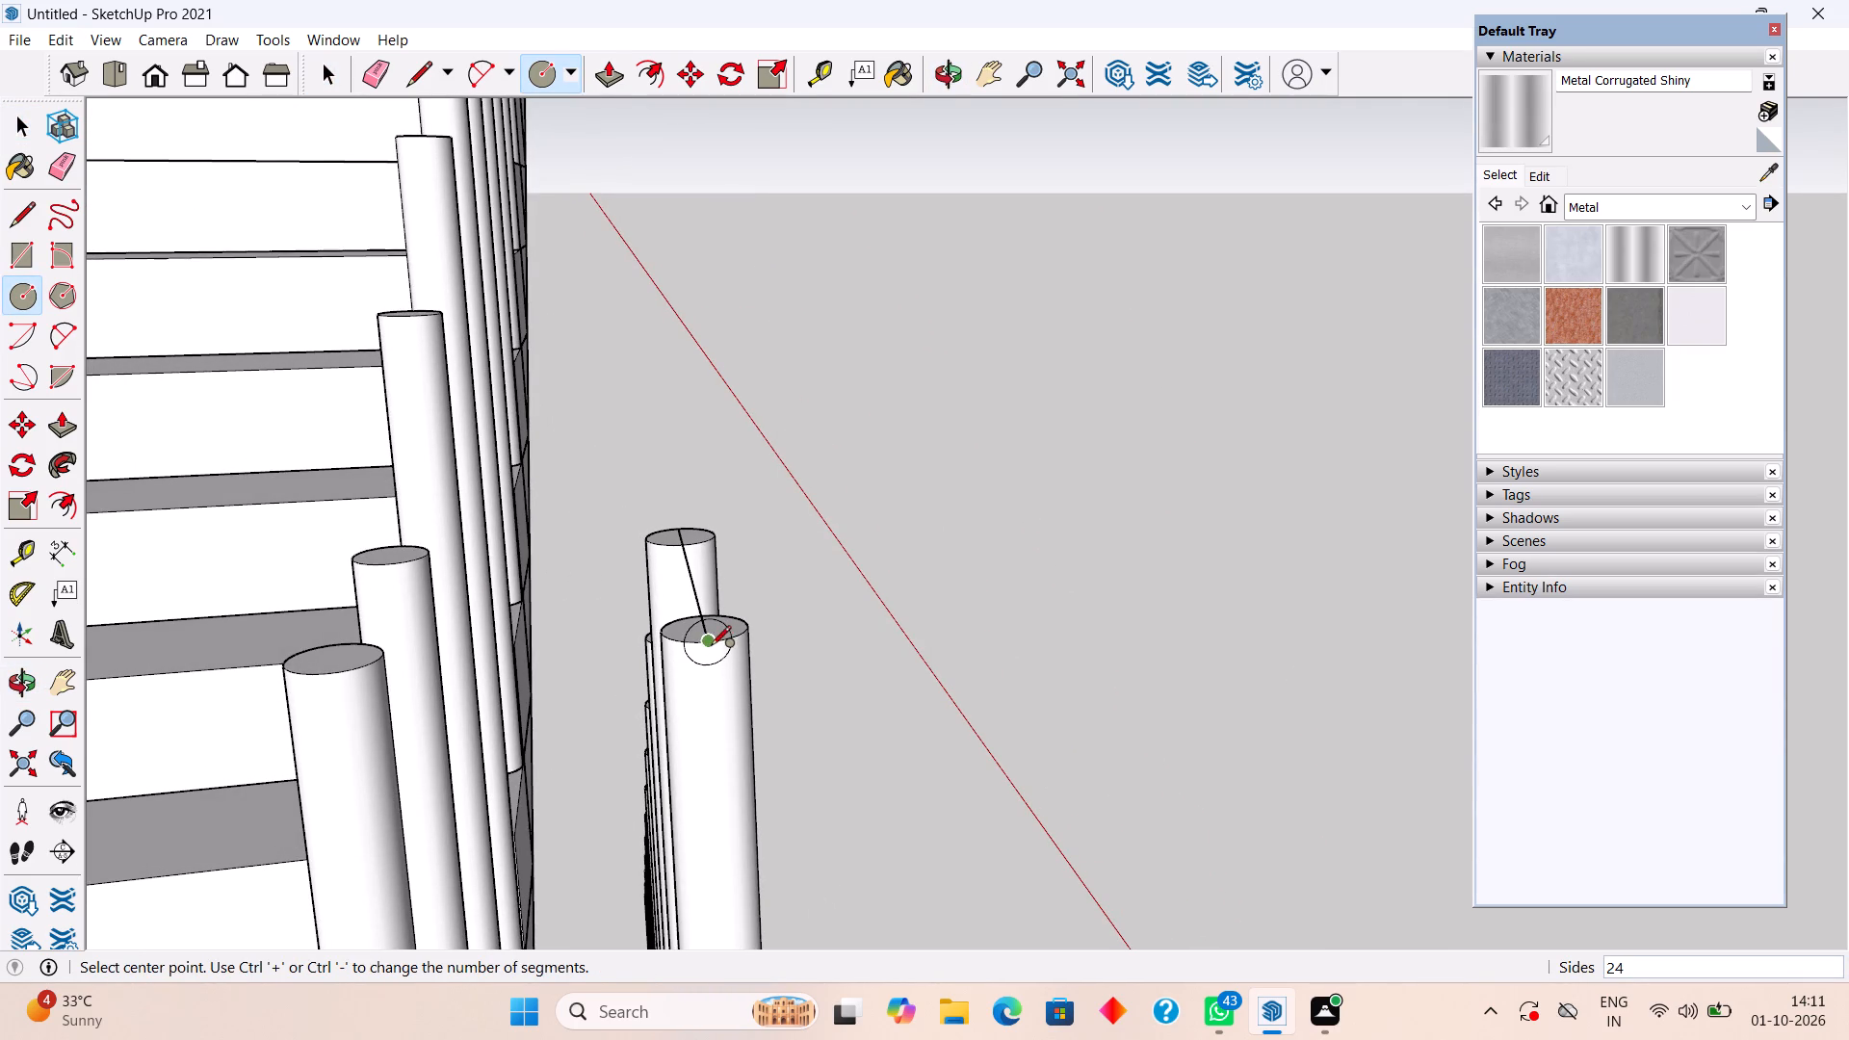
pyautogui.click(710, 647)
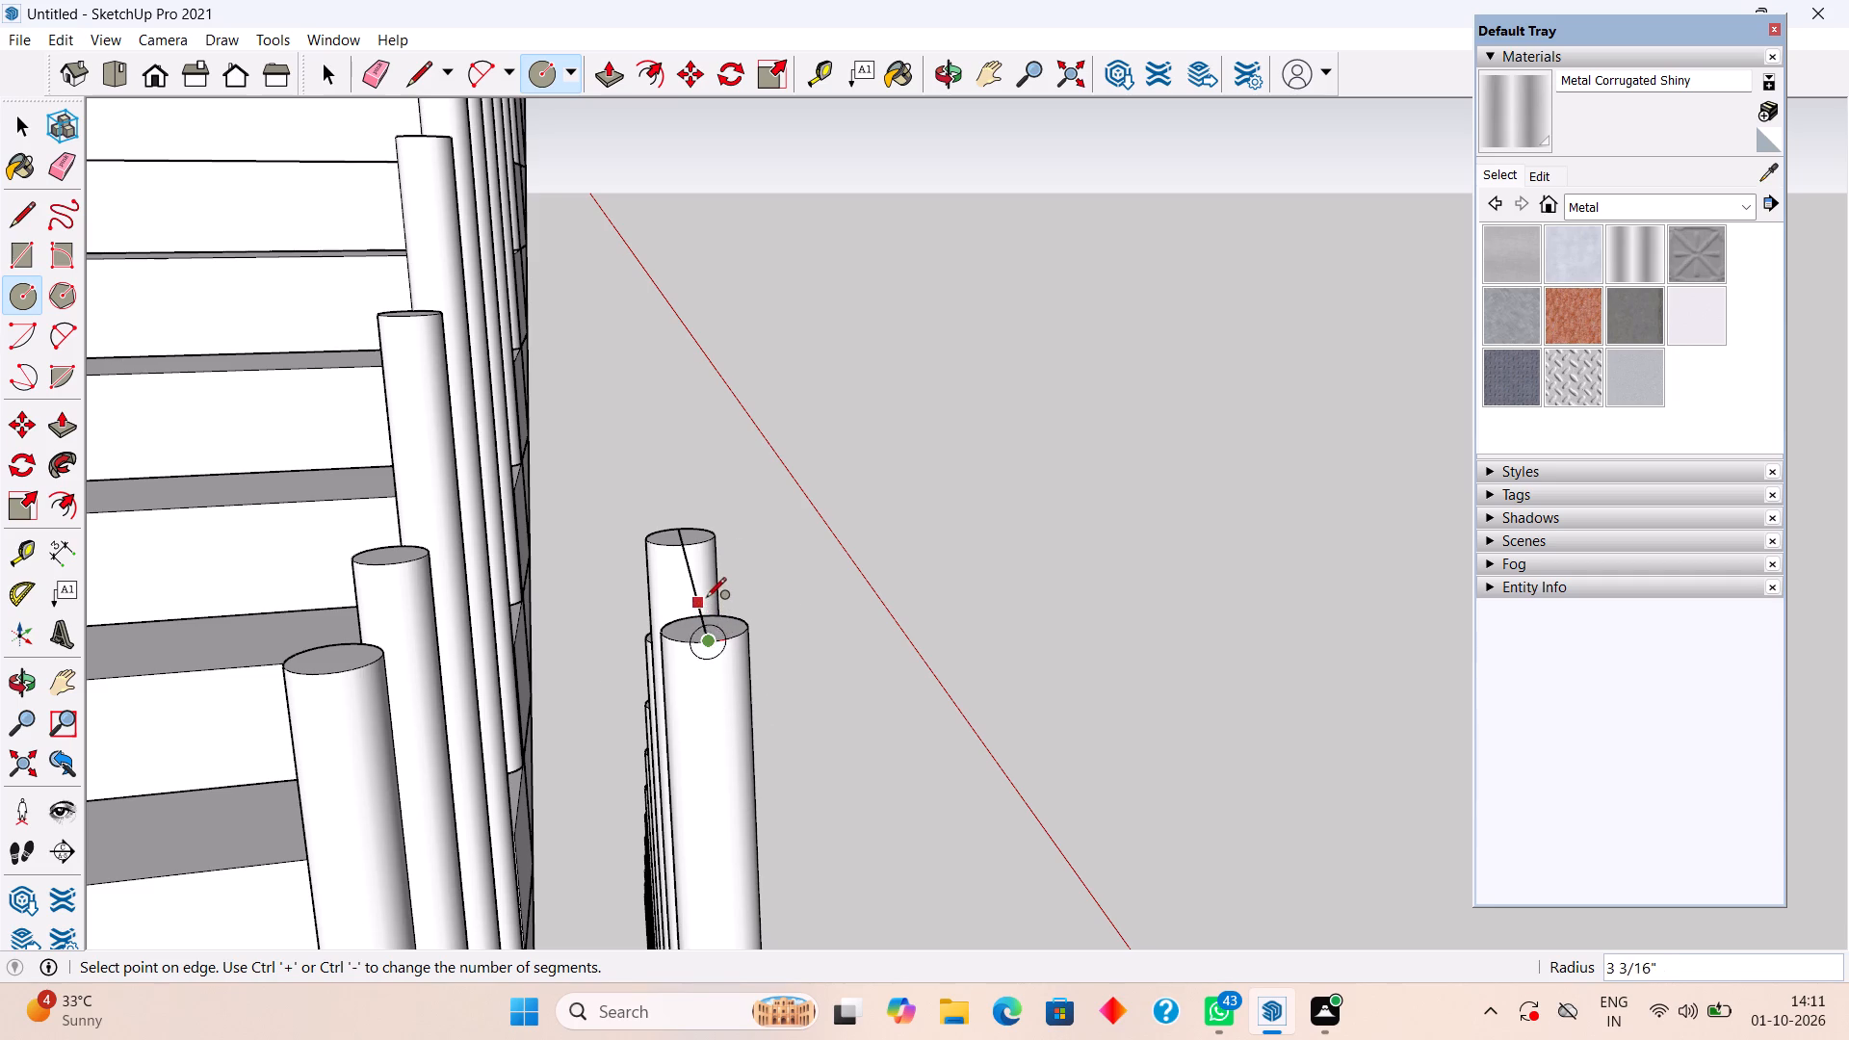
pyautogui.scroll(-2, 720, 623)
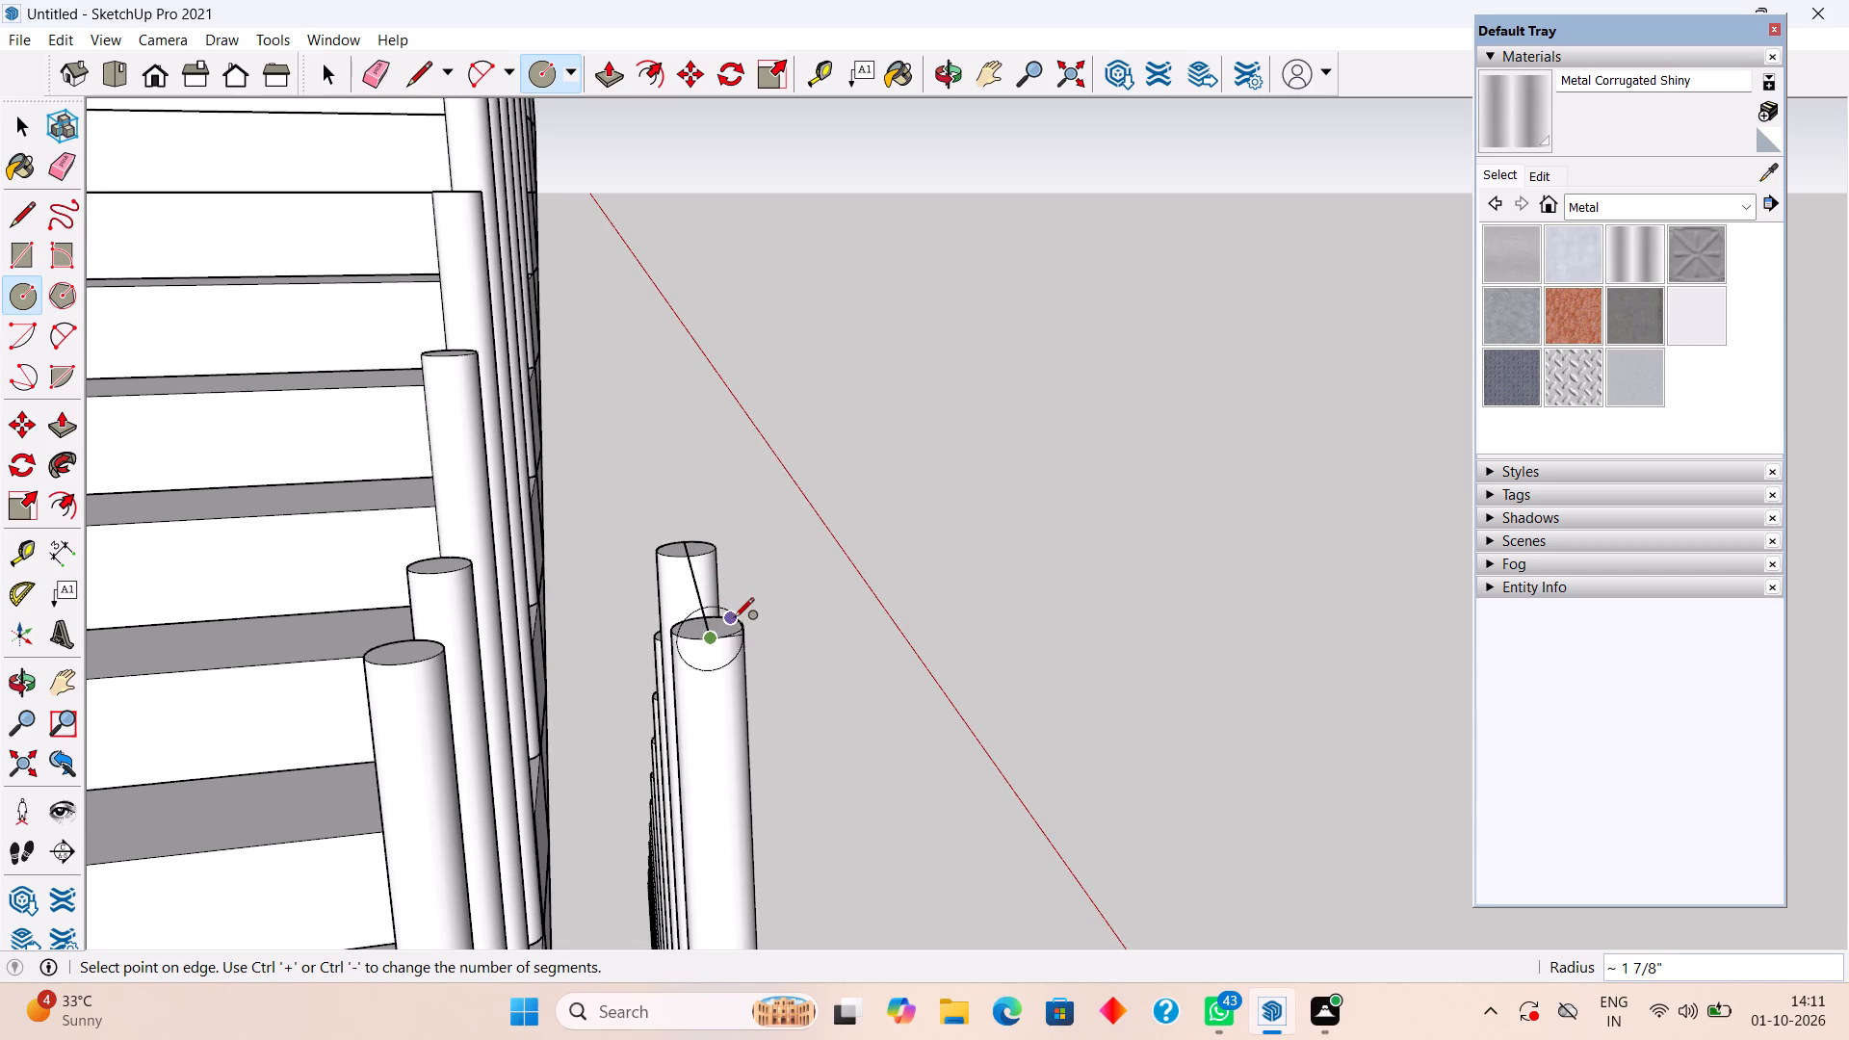
pyautogui.scroll(4, 737, 624)
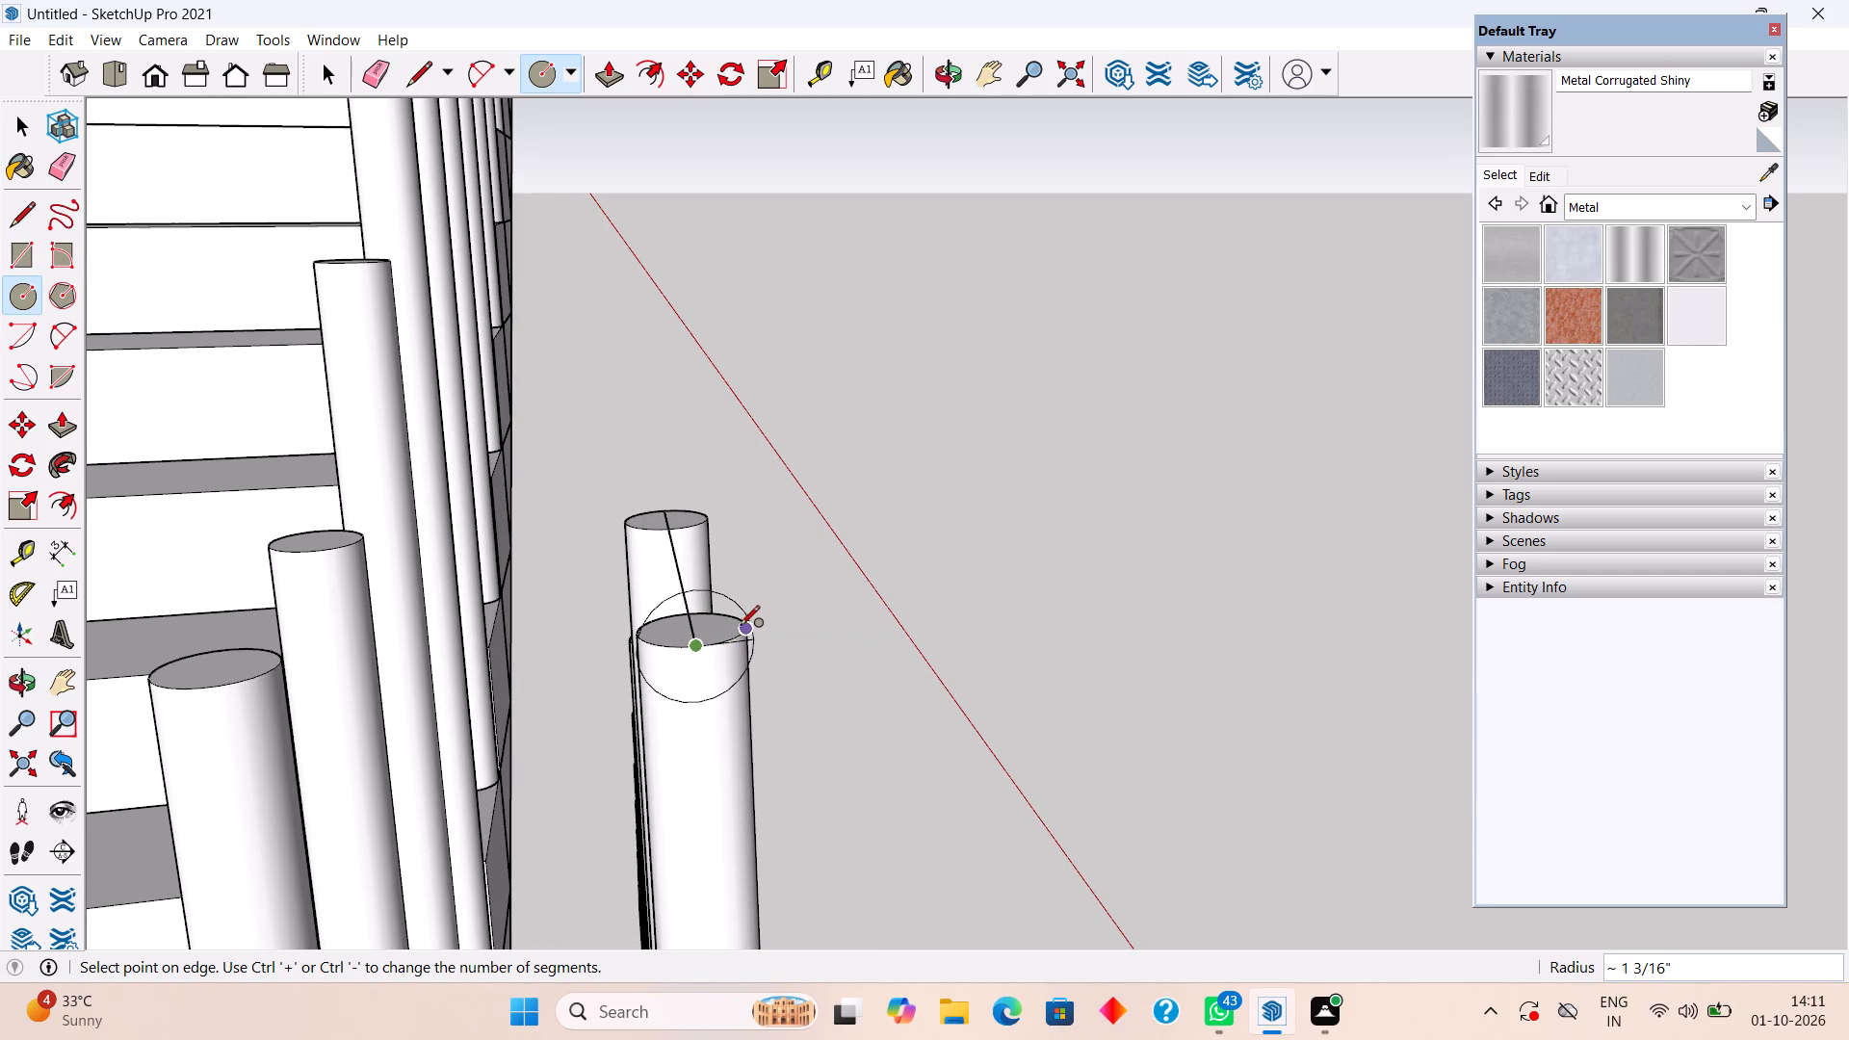
pyautogui.click(753, 631)
pyautogui.moveTo(779, 615); pyautogui.dragTo(438, 655, button='middle')
pyautogui.press('space')
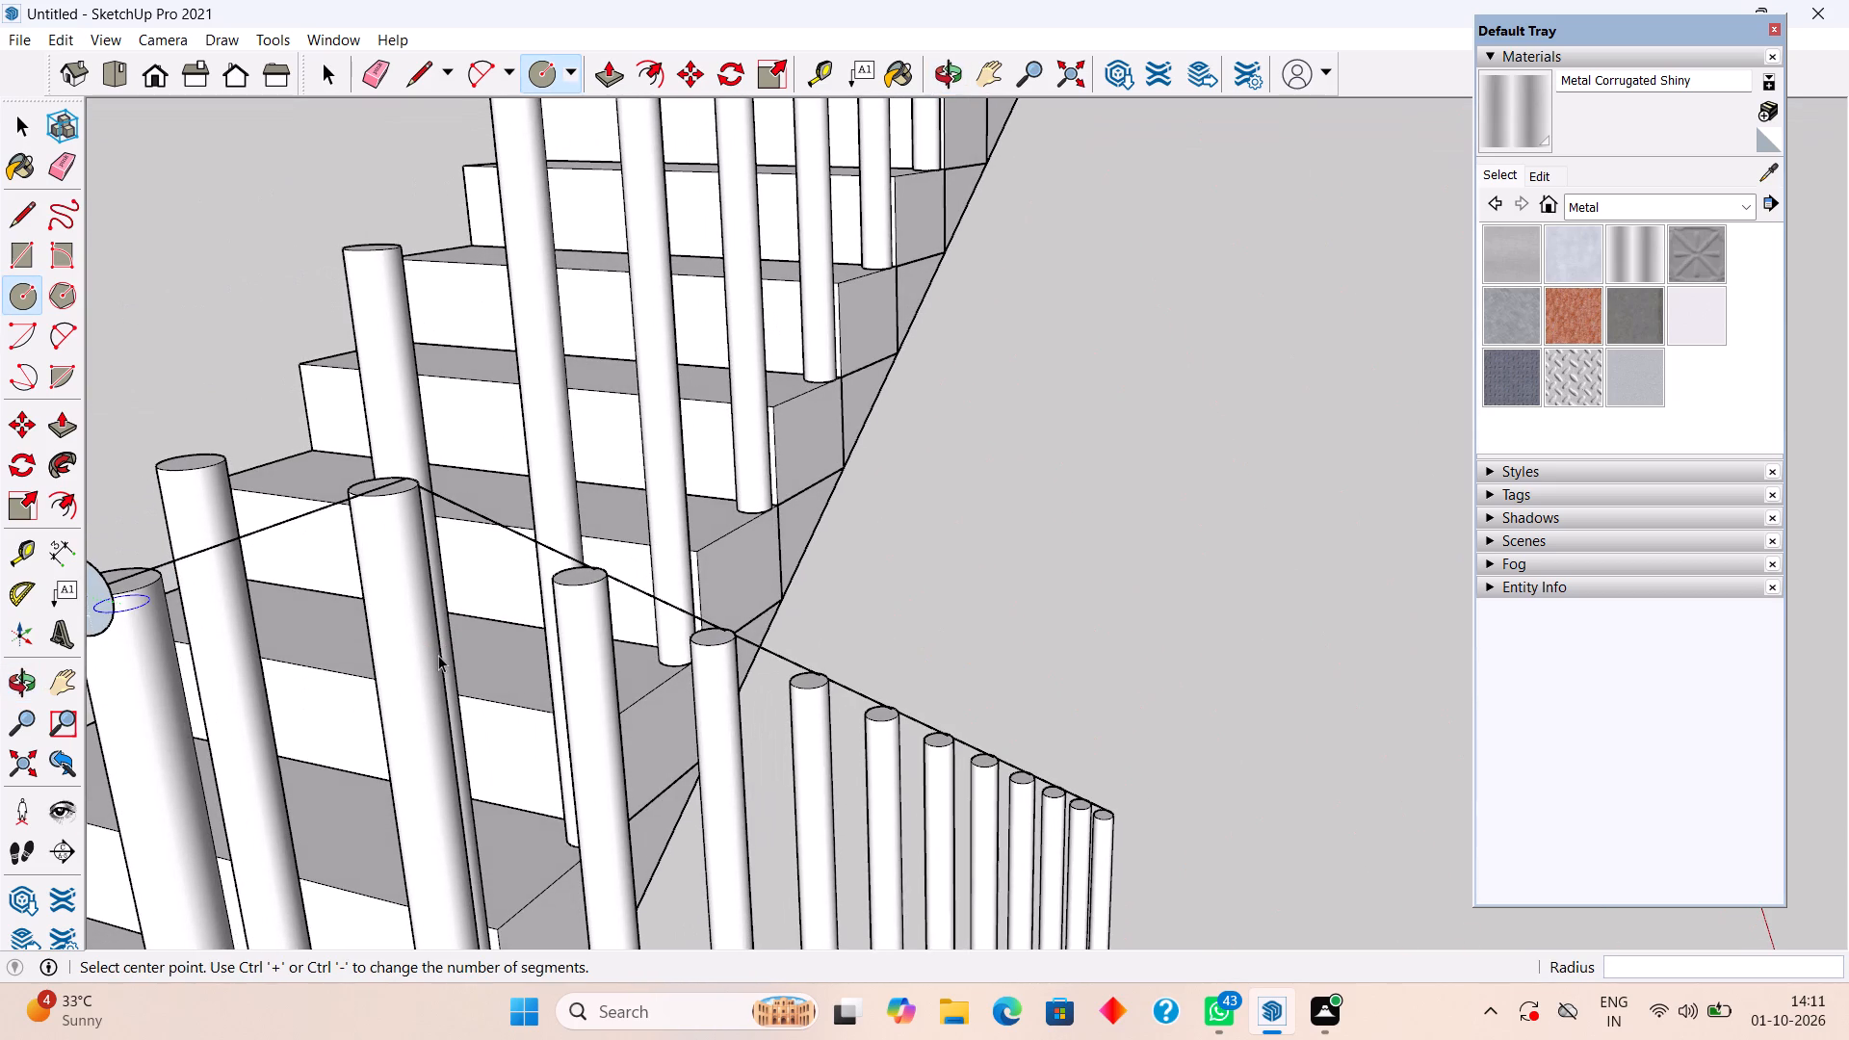
# Sweep the circle with Follow Me along the whole rail line down to the lowest post's top, forming the lower flight's handrail.
pyautogui.scroll(-4, 438, 655)
pyautogui.moveTo(422, 649); pyautogui.dragTo(74, 689, button='middle')
pyautogui.moveTo(742, 565); pyautogui.dragTo(273, 615, button='middle')
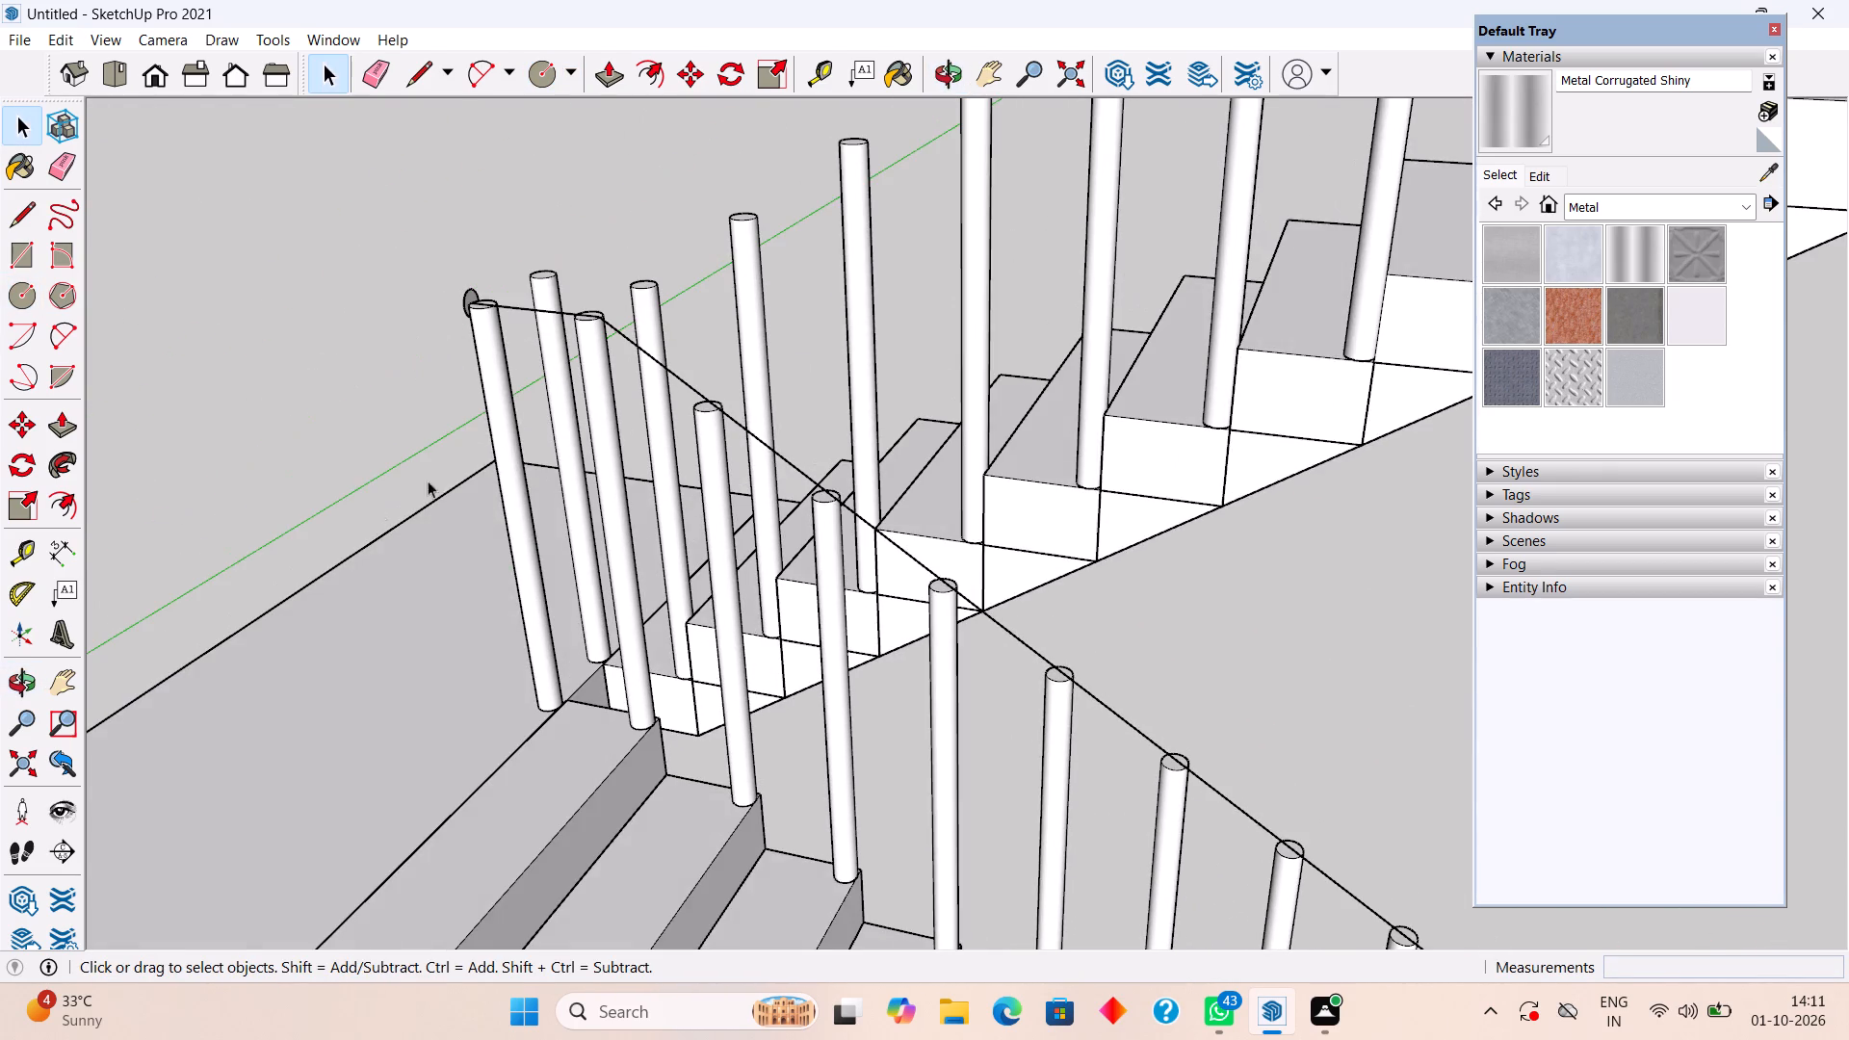
pyautogui.scroll(4, 503, 377)
pyautogui.moveTo(477, 285); pyautogui.dragTo(260, 362, button='middle')
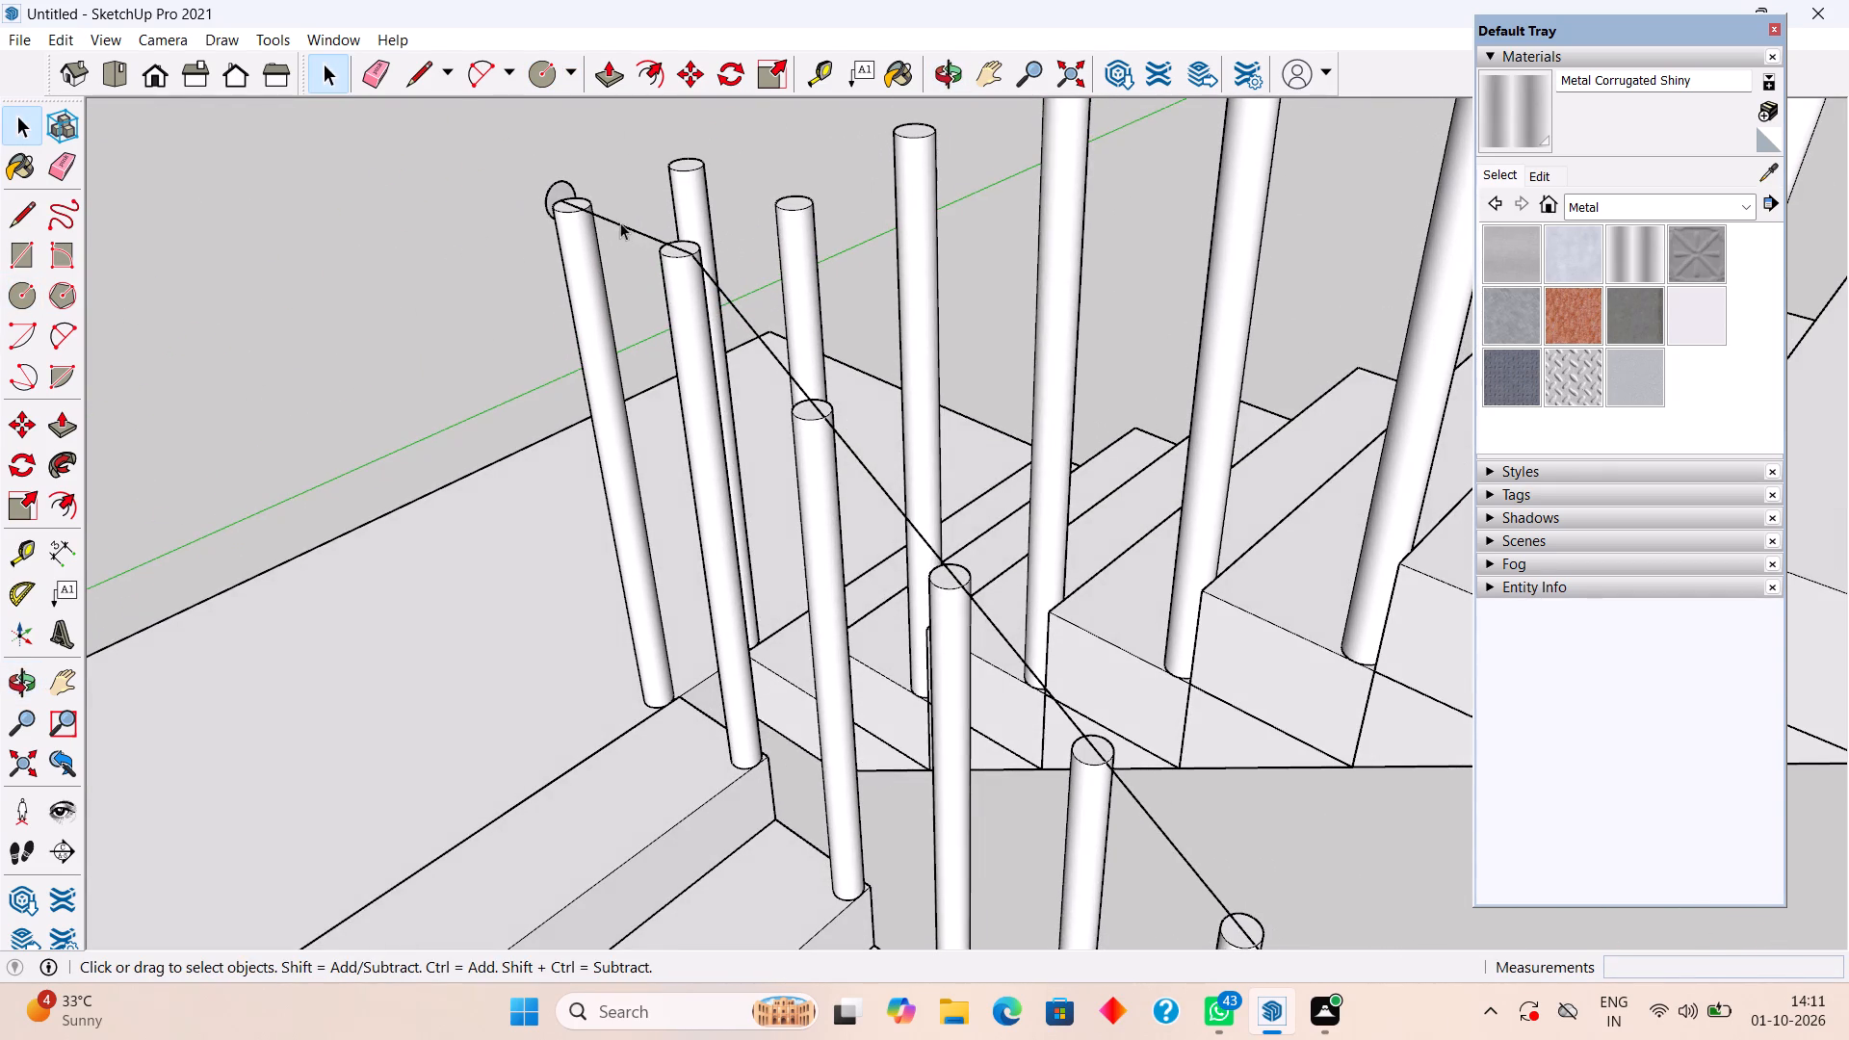
pyautogui.moveTo(618, 221); pyautogui.dragTo(507, 257, button='middle')
pyautogui.scroll(2, 612, 154)
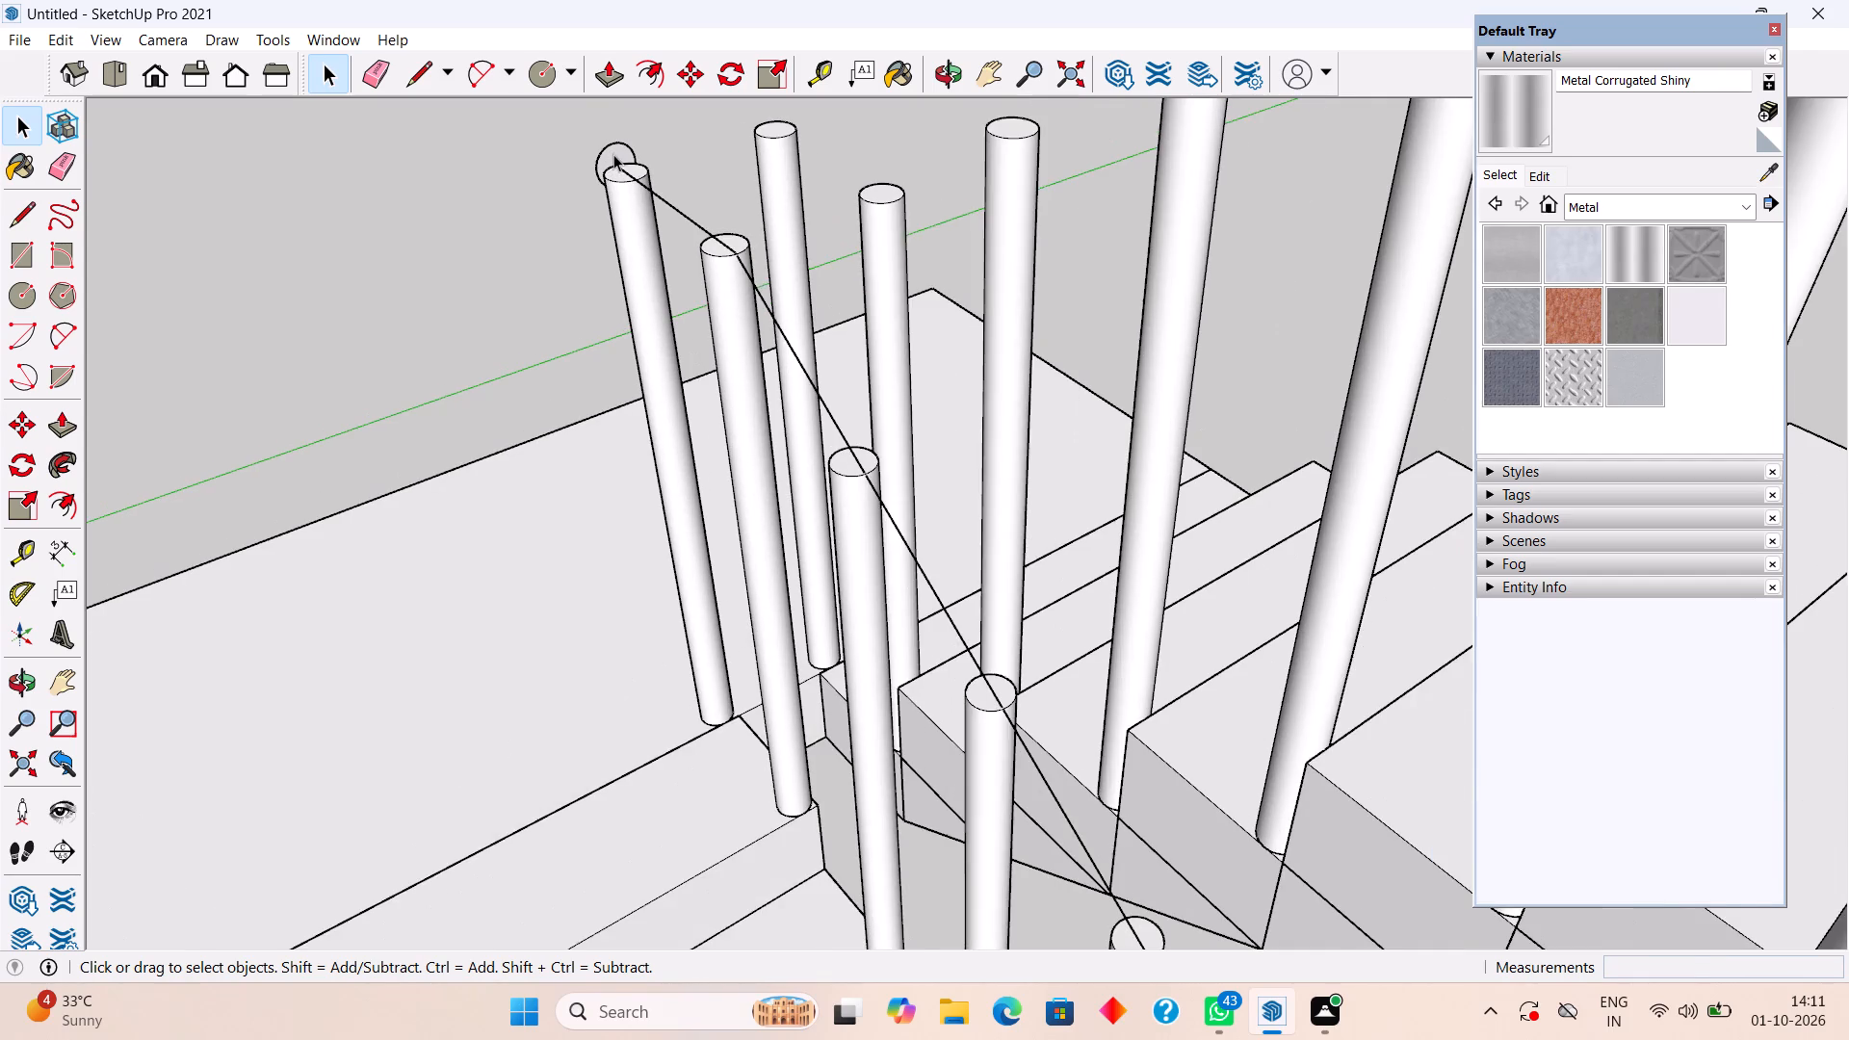
pyautogui.scroll(3, 613, 154)
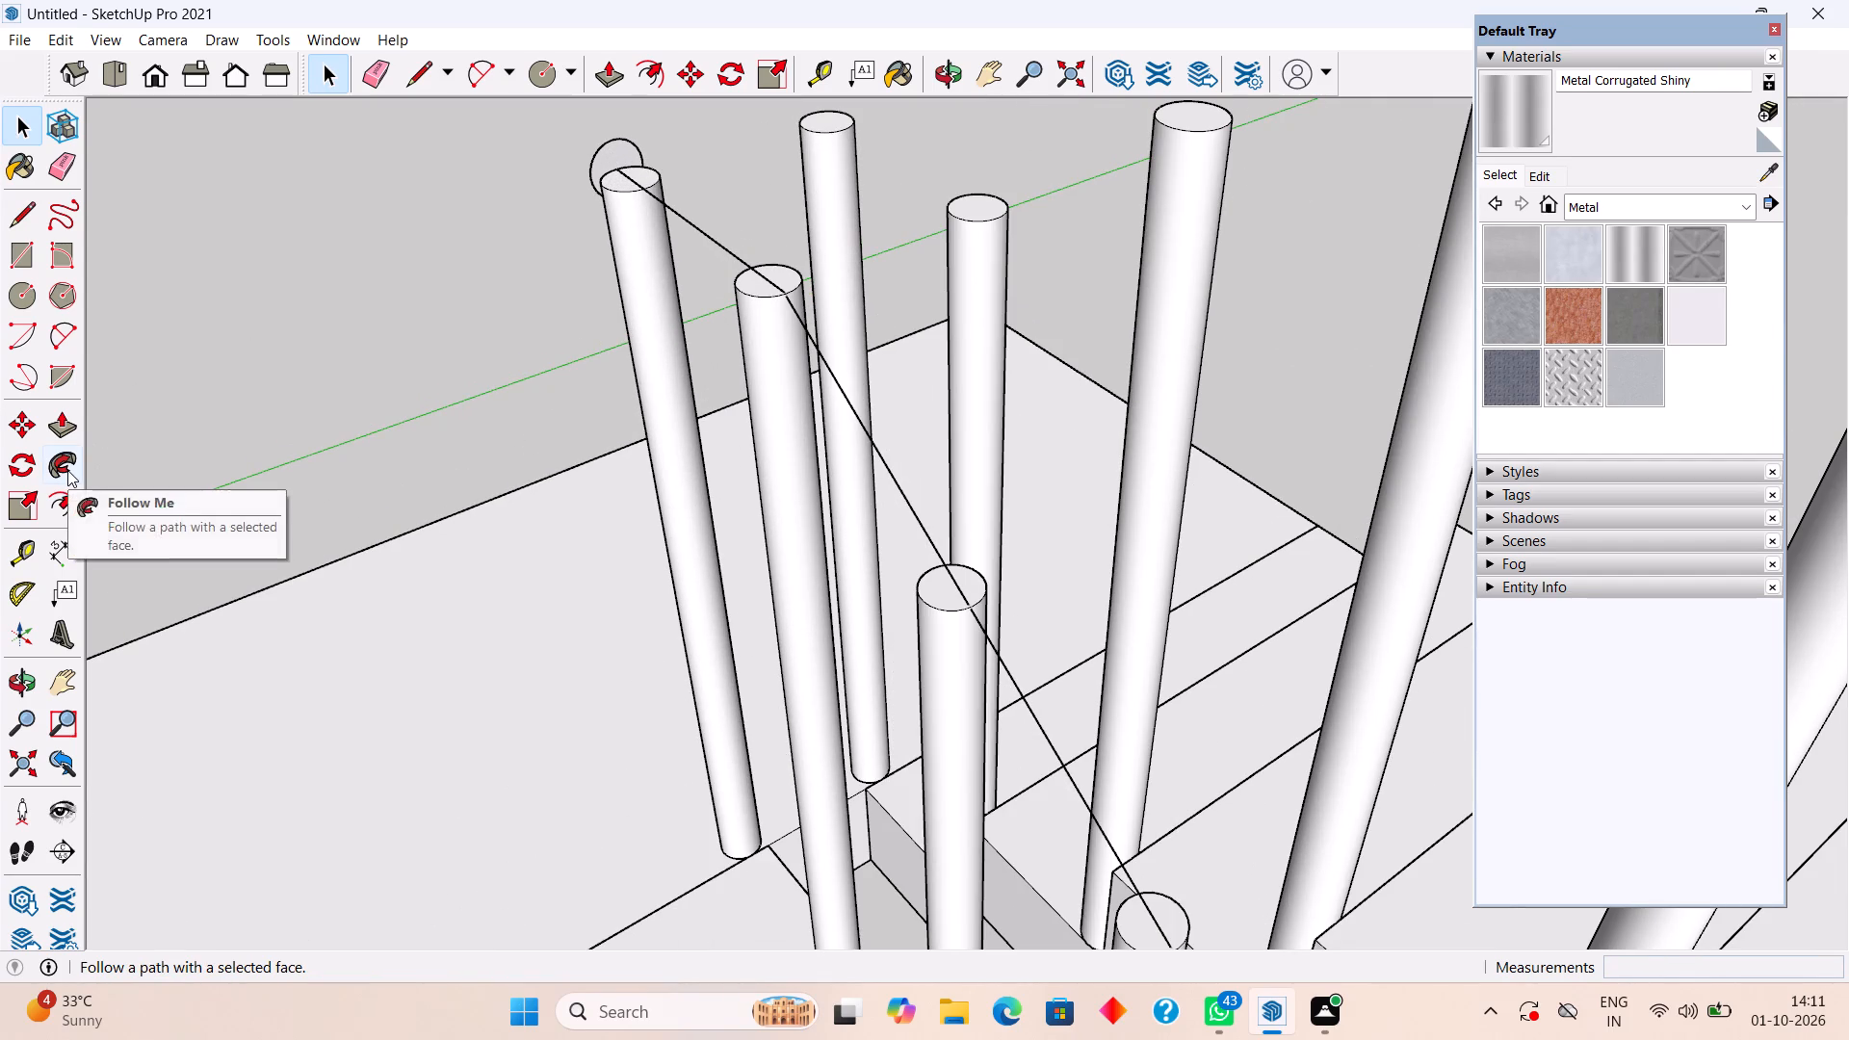
pyautogui.click(67, 470)
pyautogui.click(613, 156)
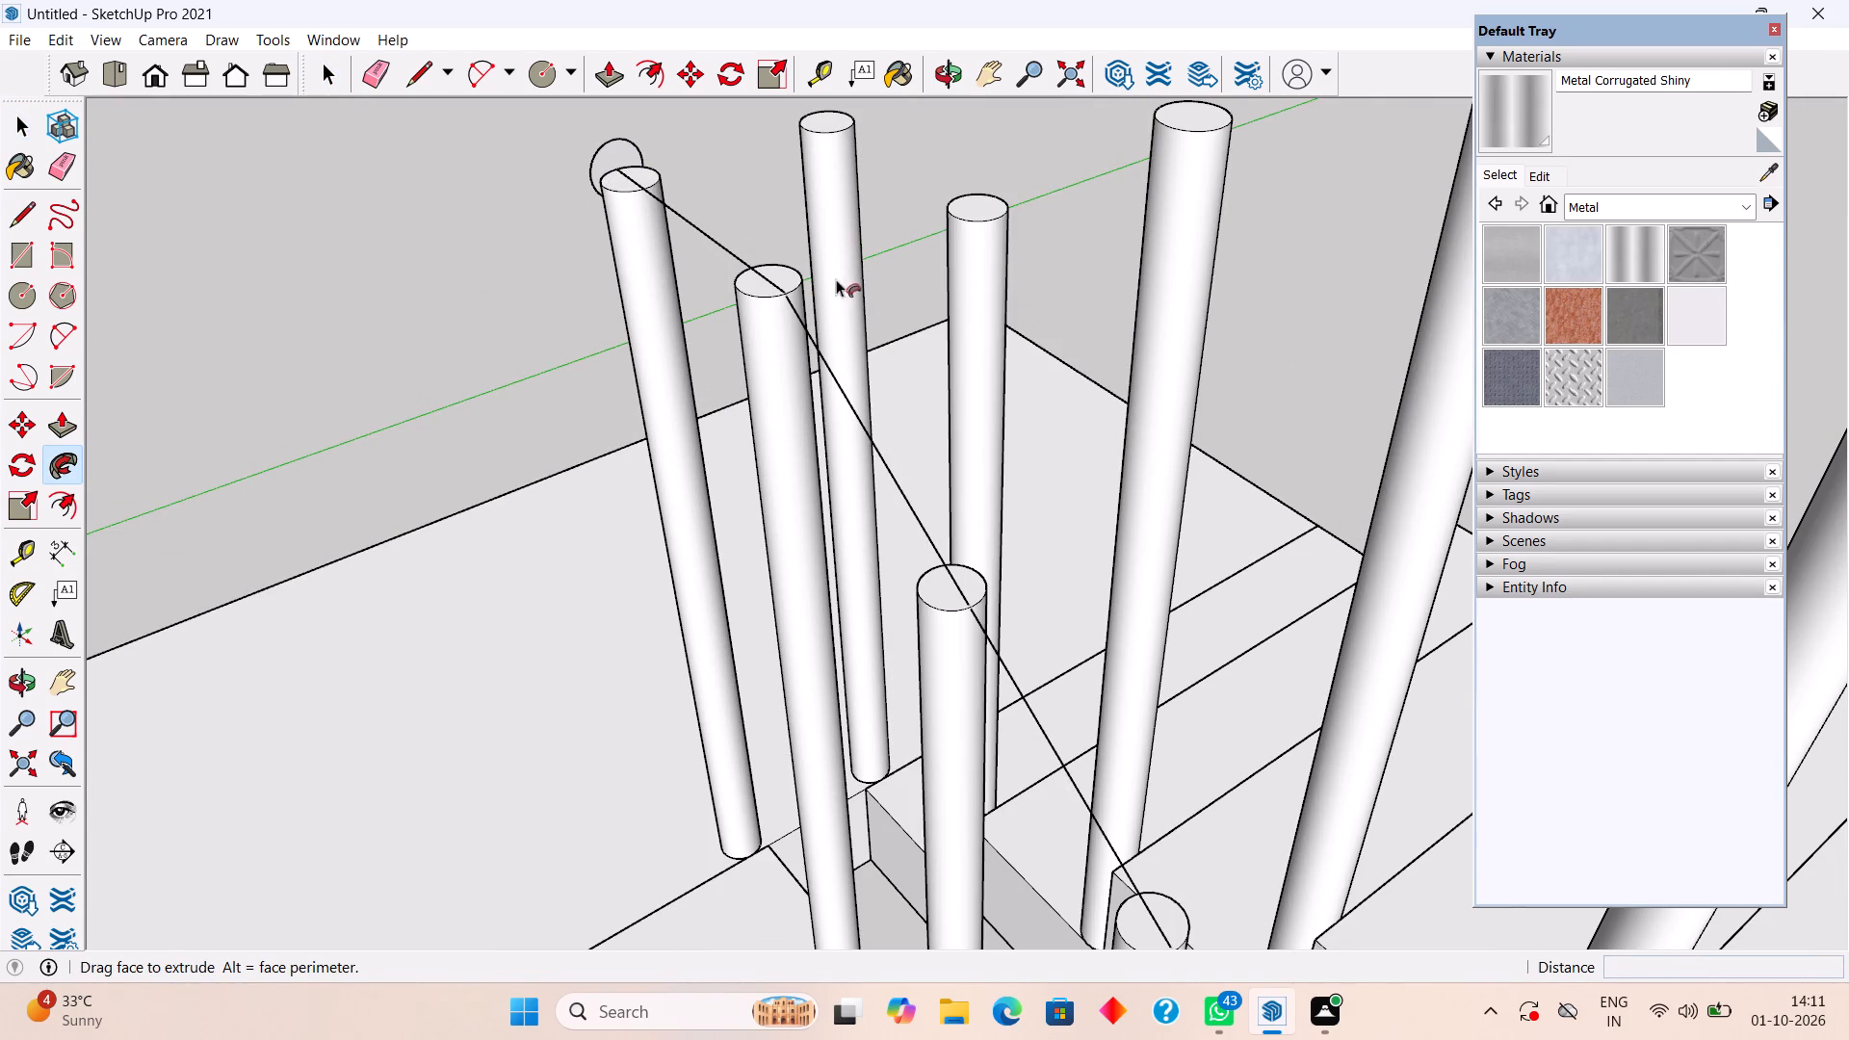
pyautogui.scroll(-9, 1074, 681)
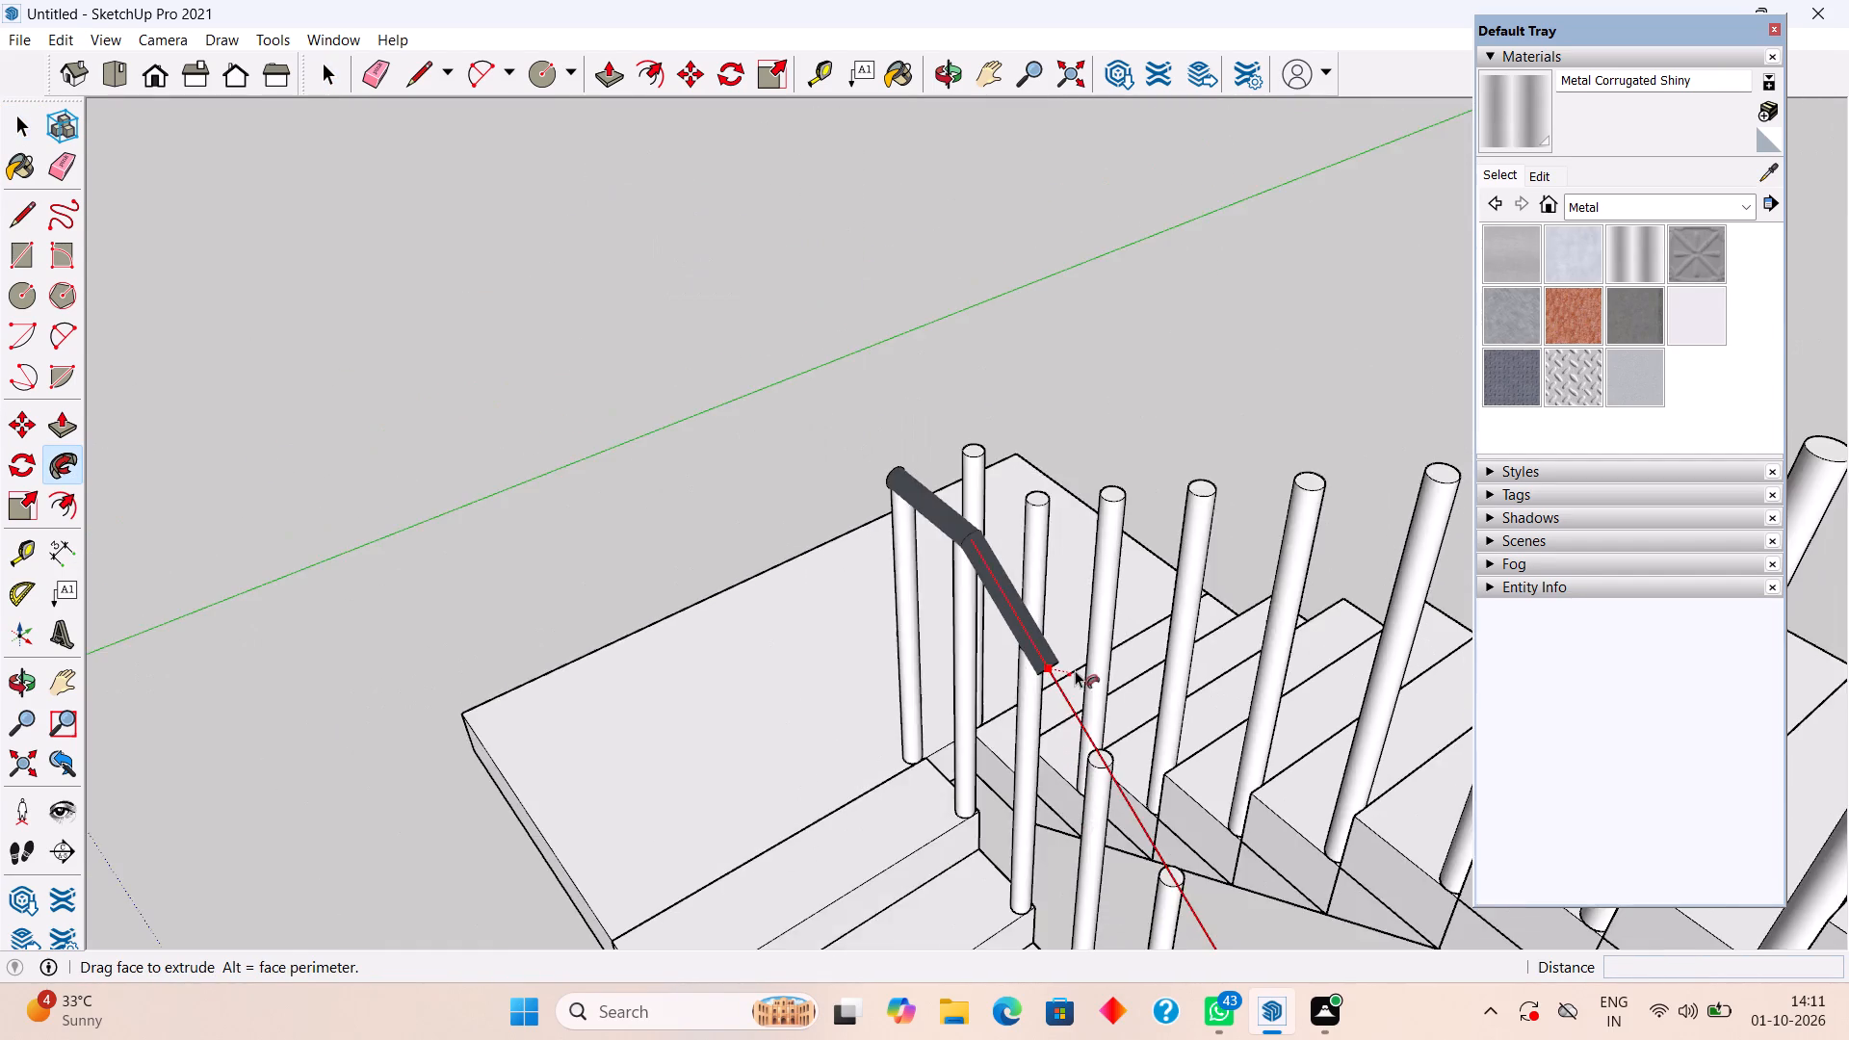
pyautogui.scroll(-16, 1075, 670)
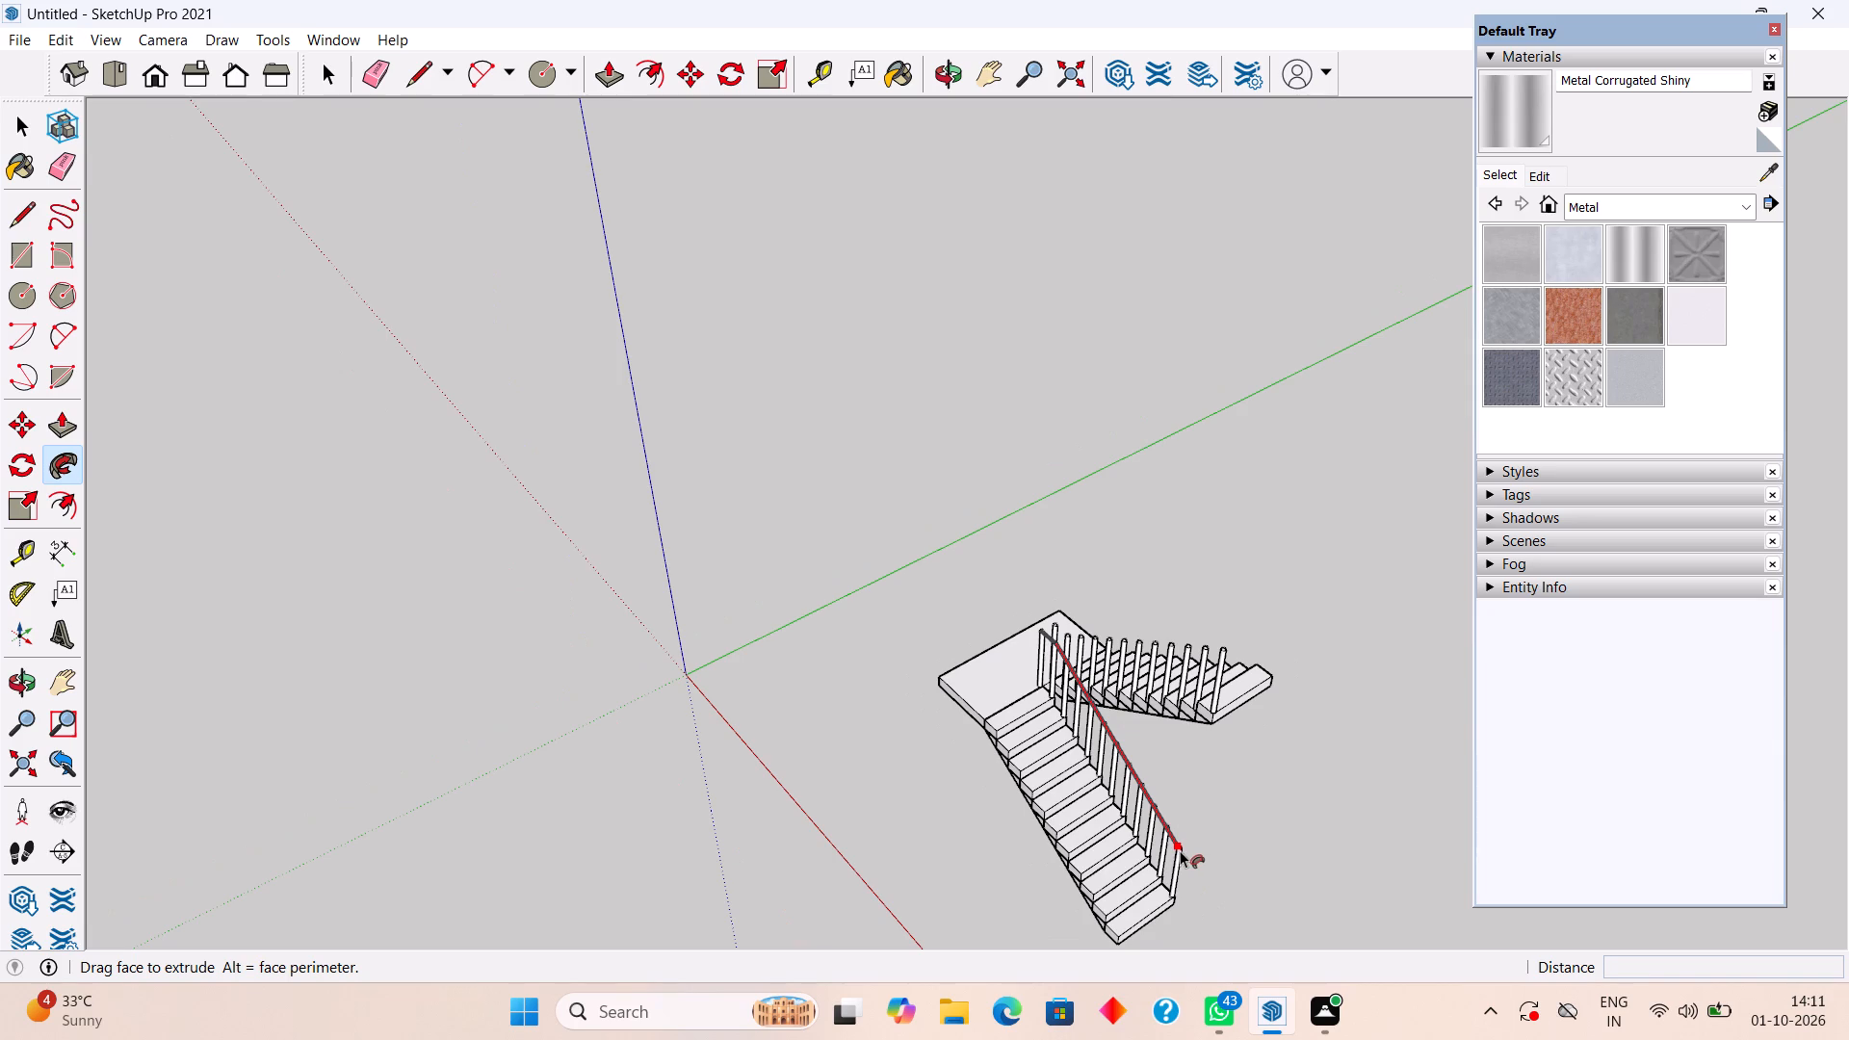
pyautogui.scroll(14, 1180, 849)
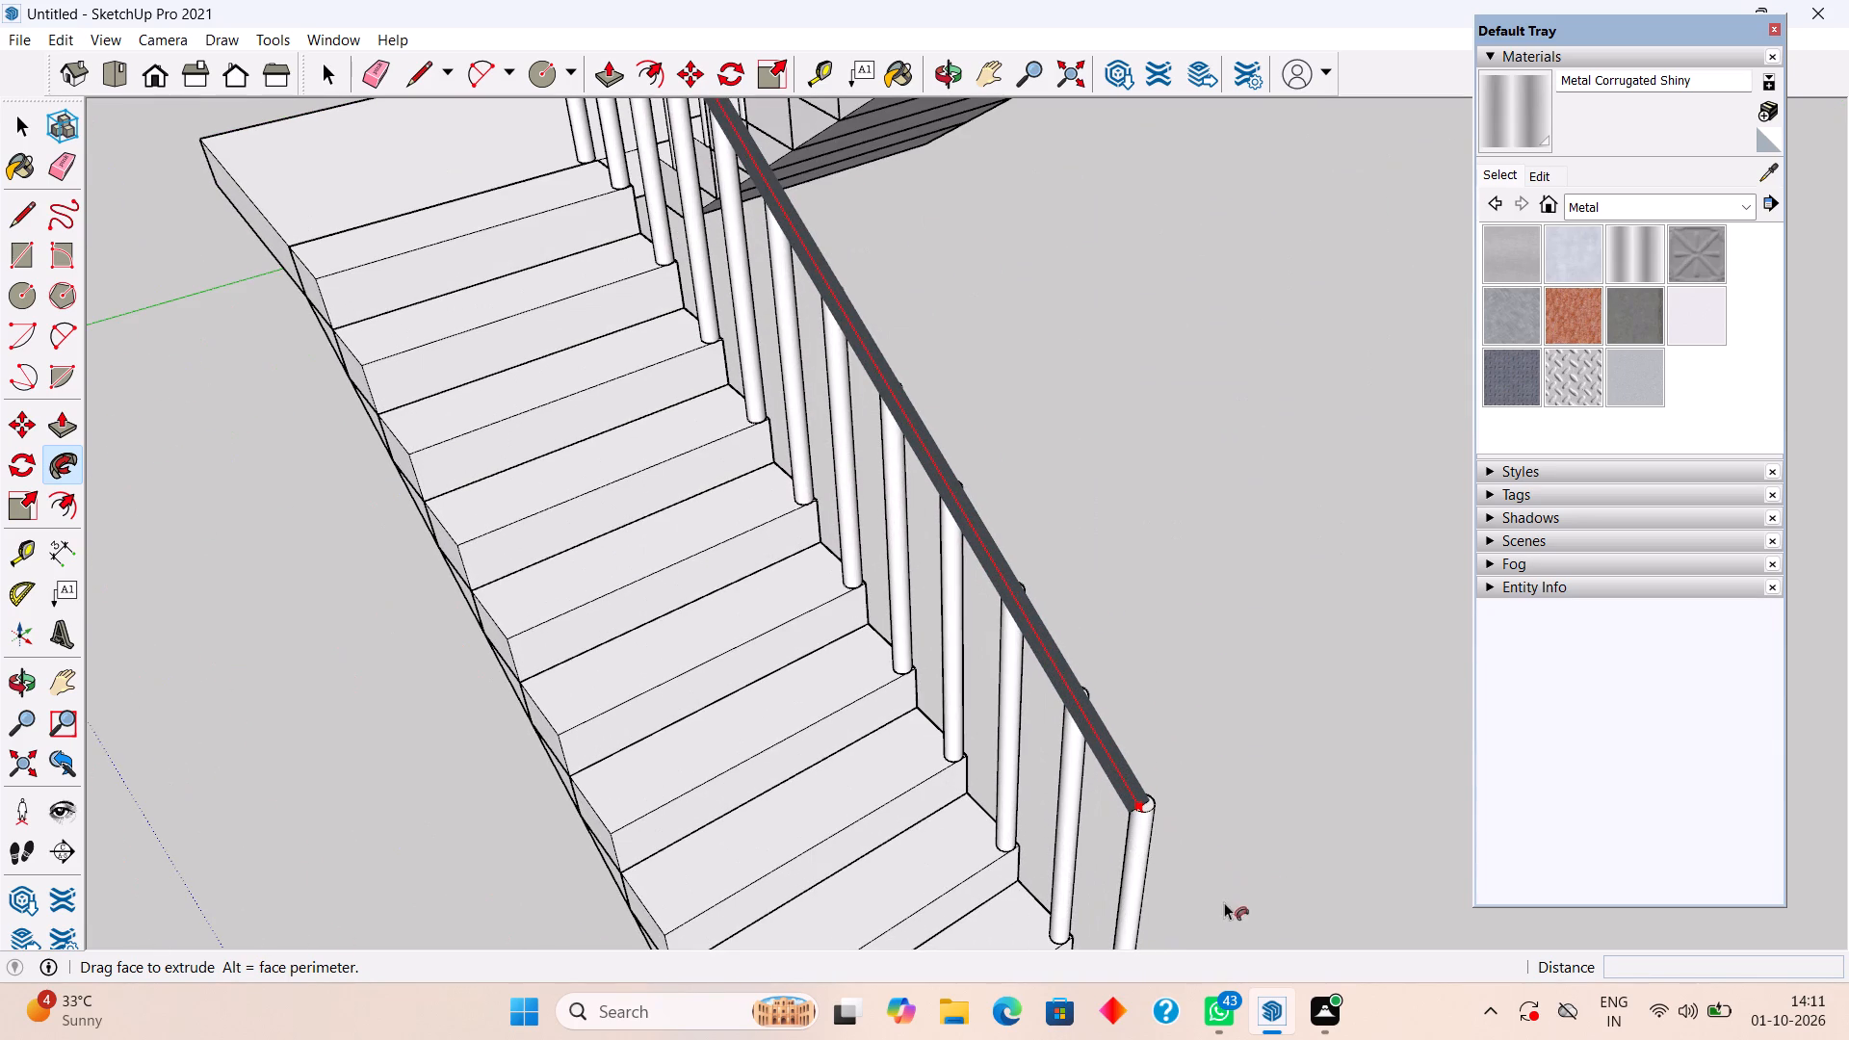
pyautogui.click(1249, 919)
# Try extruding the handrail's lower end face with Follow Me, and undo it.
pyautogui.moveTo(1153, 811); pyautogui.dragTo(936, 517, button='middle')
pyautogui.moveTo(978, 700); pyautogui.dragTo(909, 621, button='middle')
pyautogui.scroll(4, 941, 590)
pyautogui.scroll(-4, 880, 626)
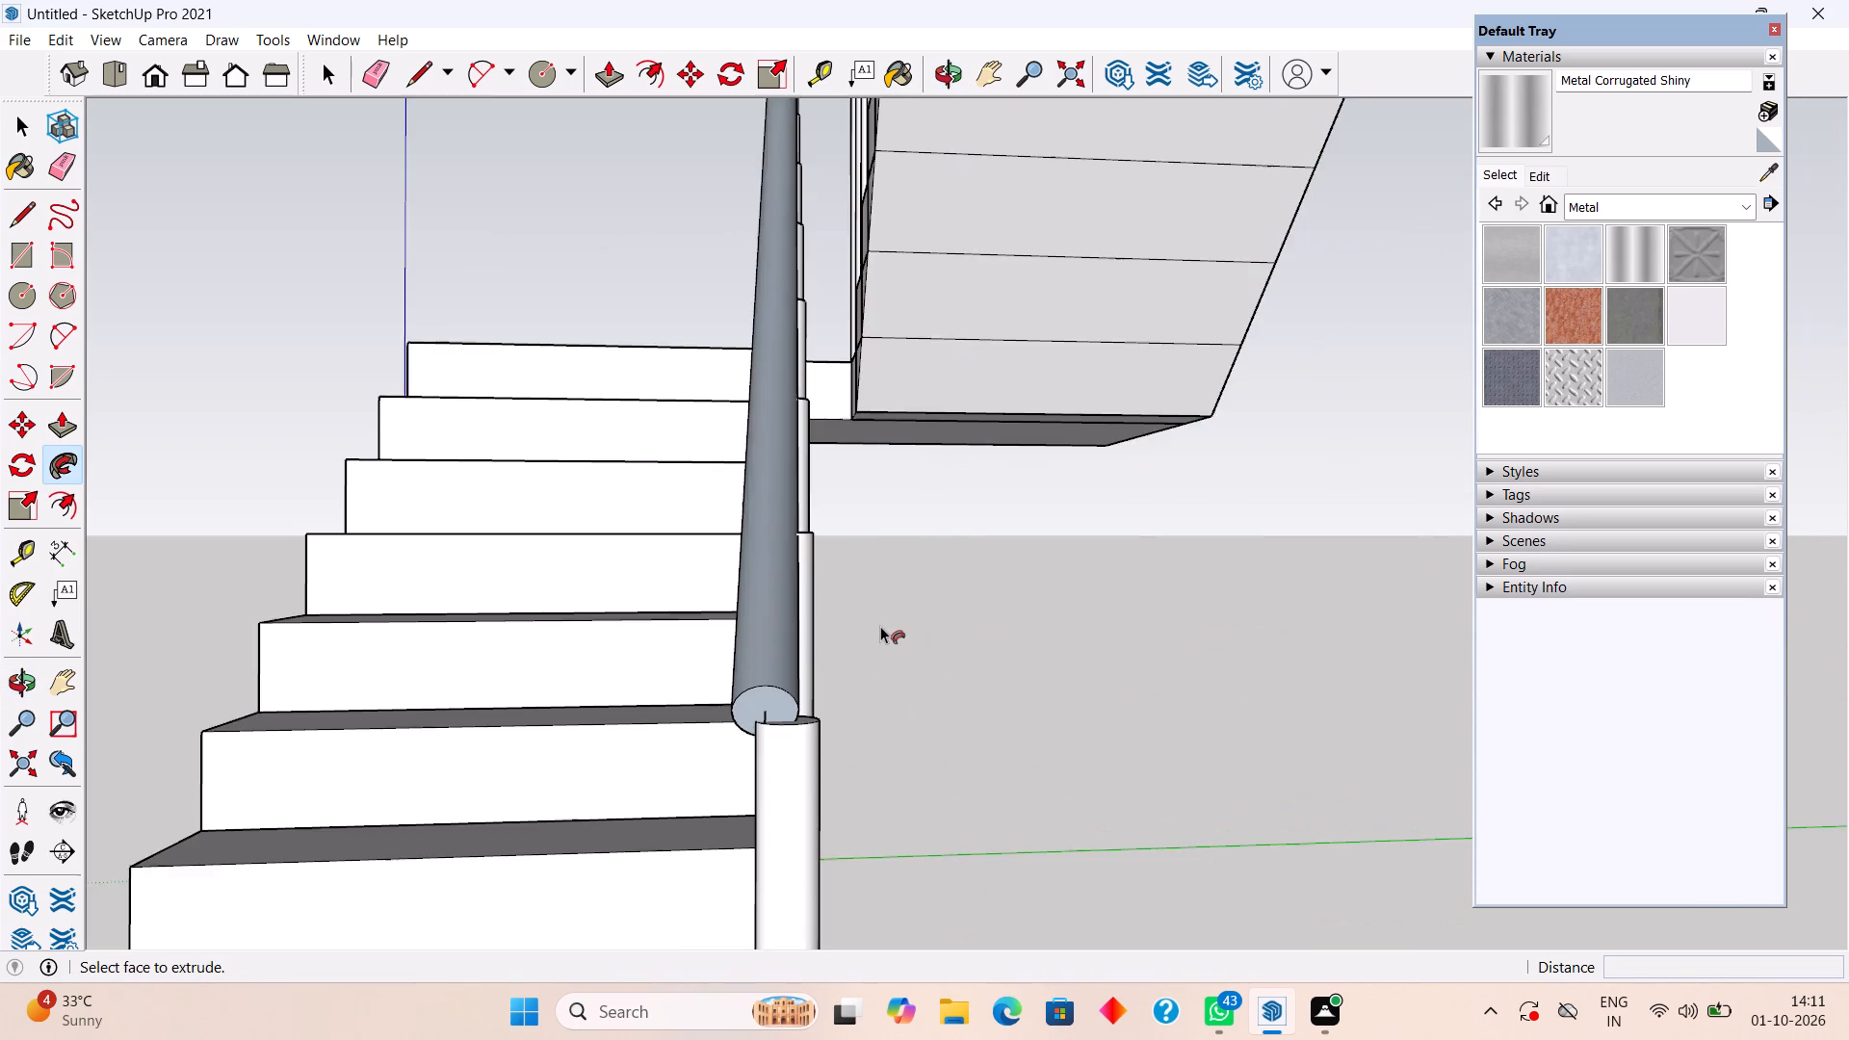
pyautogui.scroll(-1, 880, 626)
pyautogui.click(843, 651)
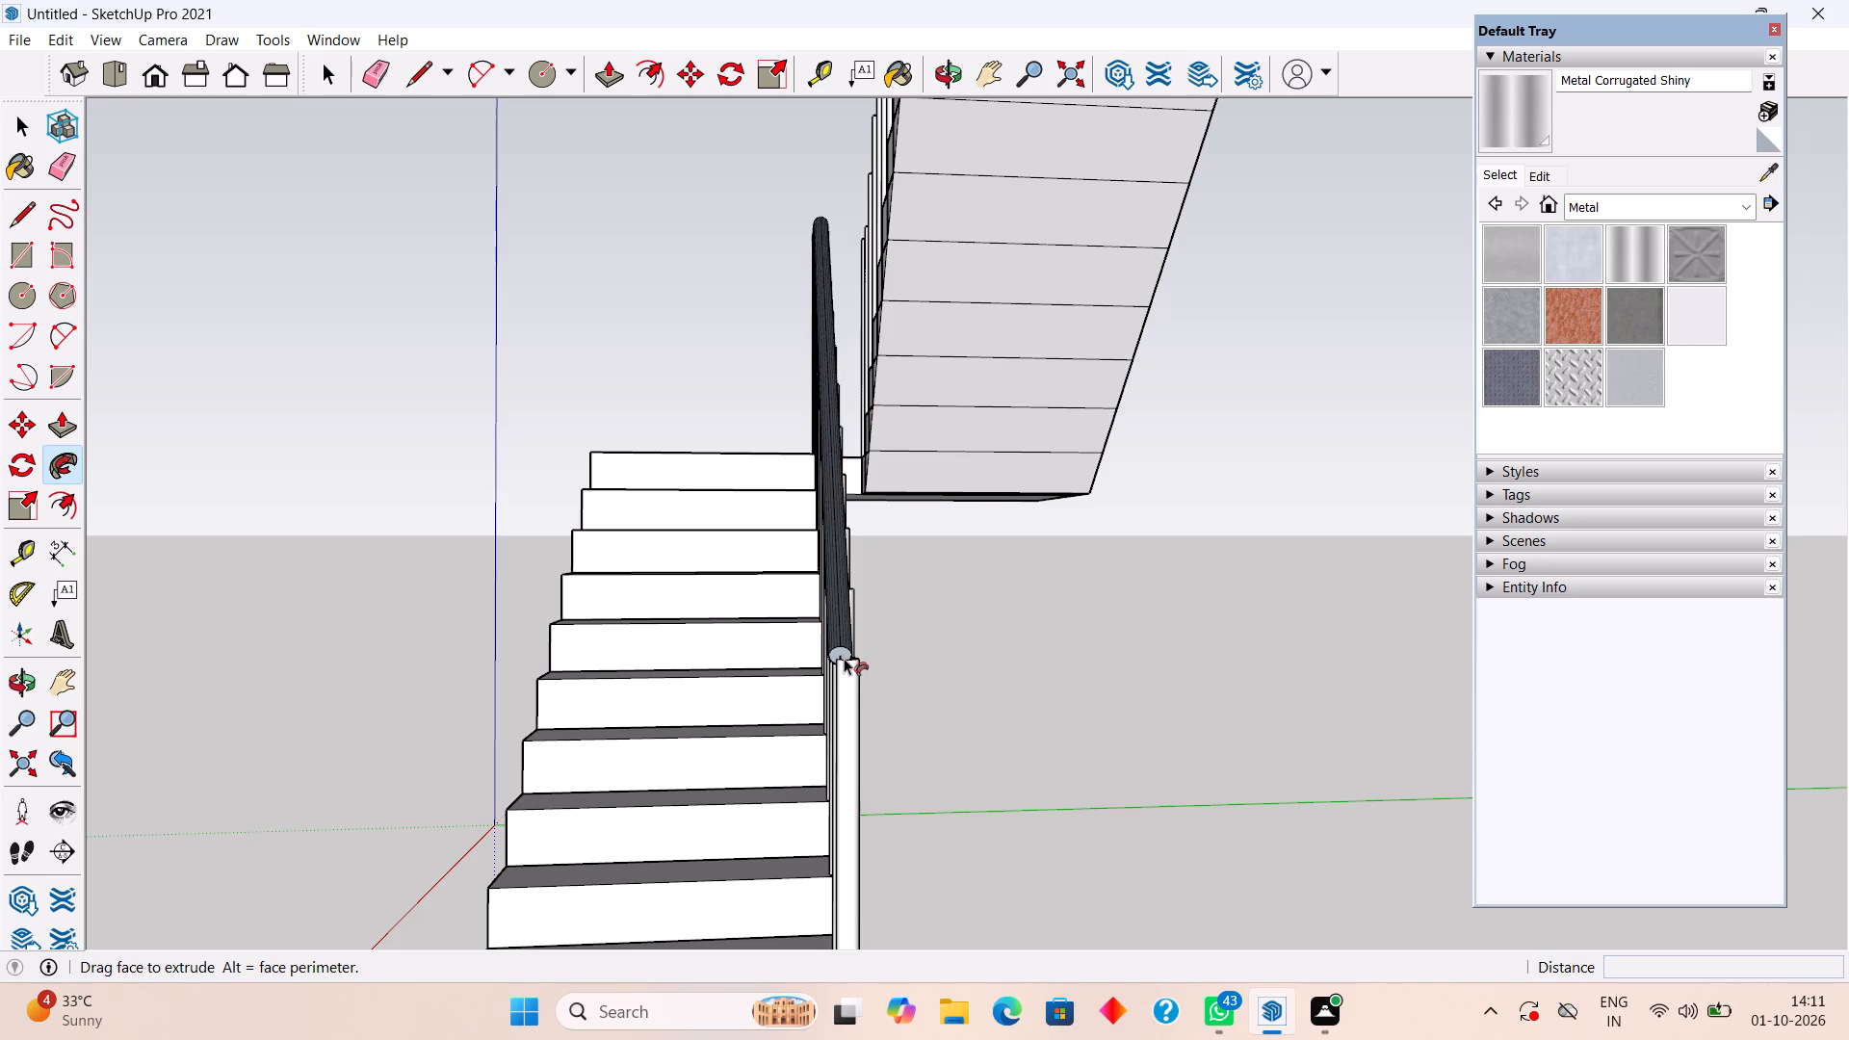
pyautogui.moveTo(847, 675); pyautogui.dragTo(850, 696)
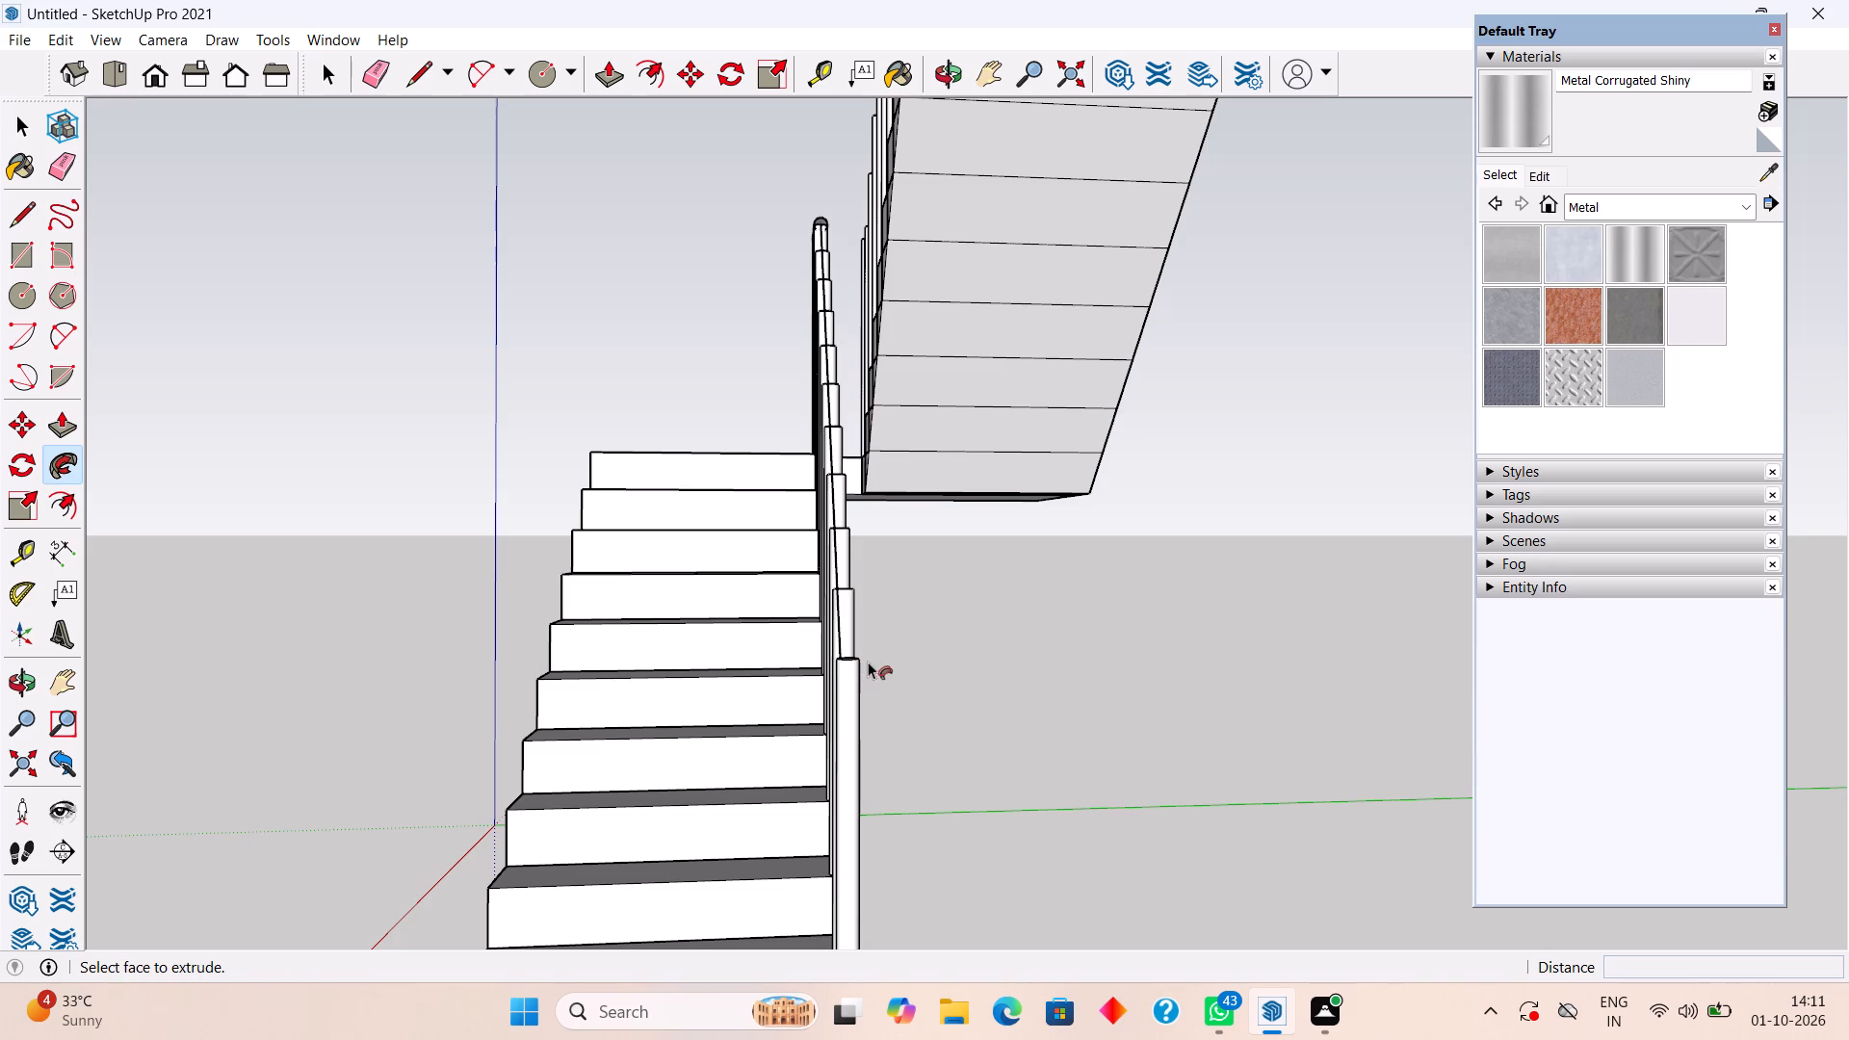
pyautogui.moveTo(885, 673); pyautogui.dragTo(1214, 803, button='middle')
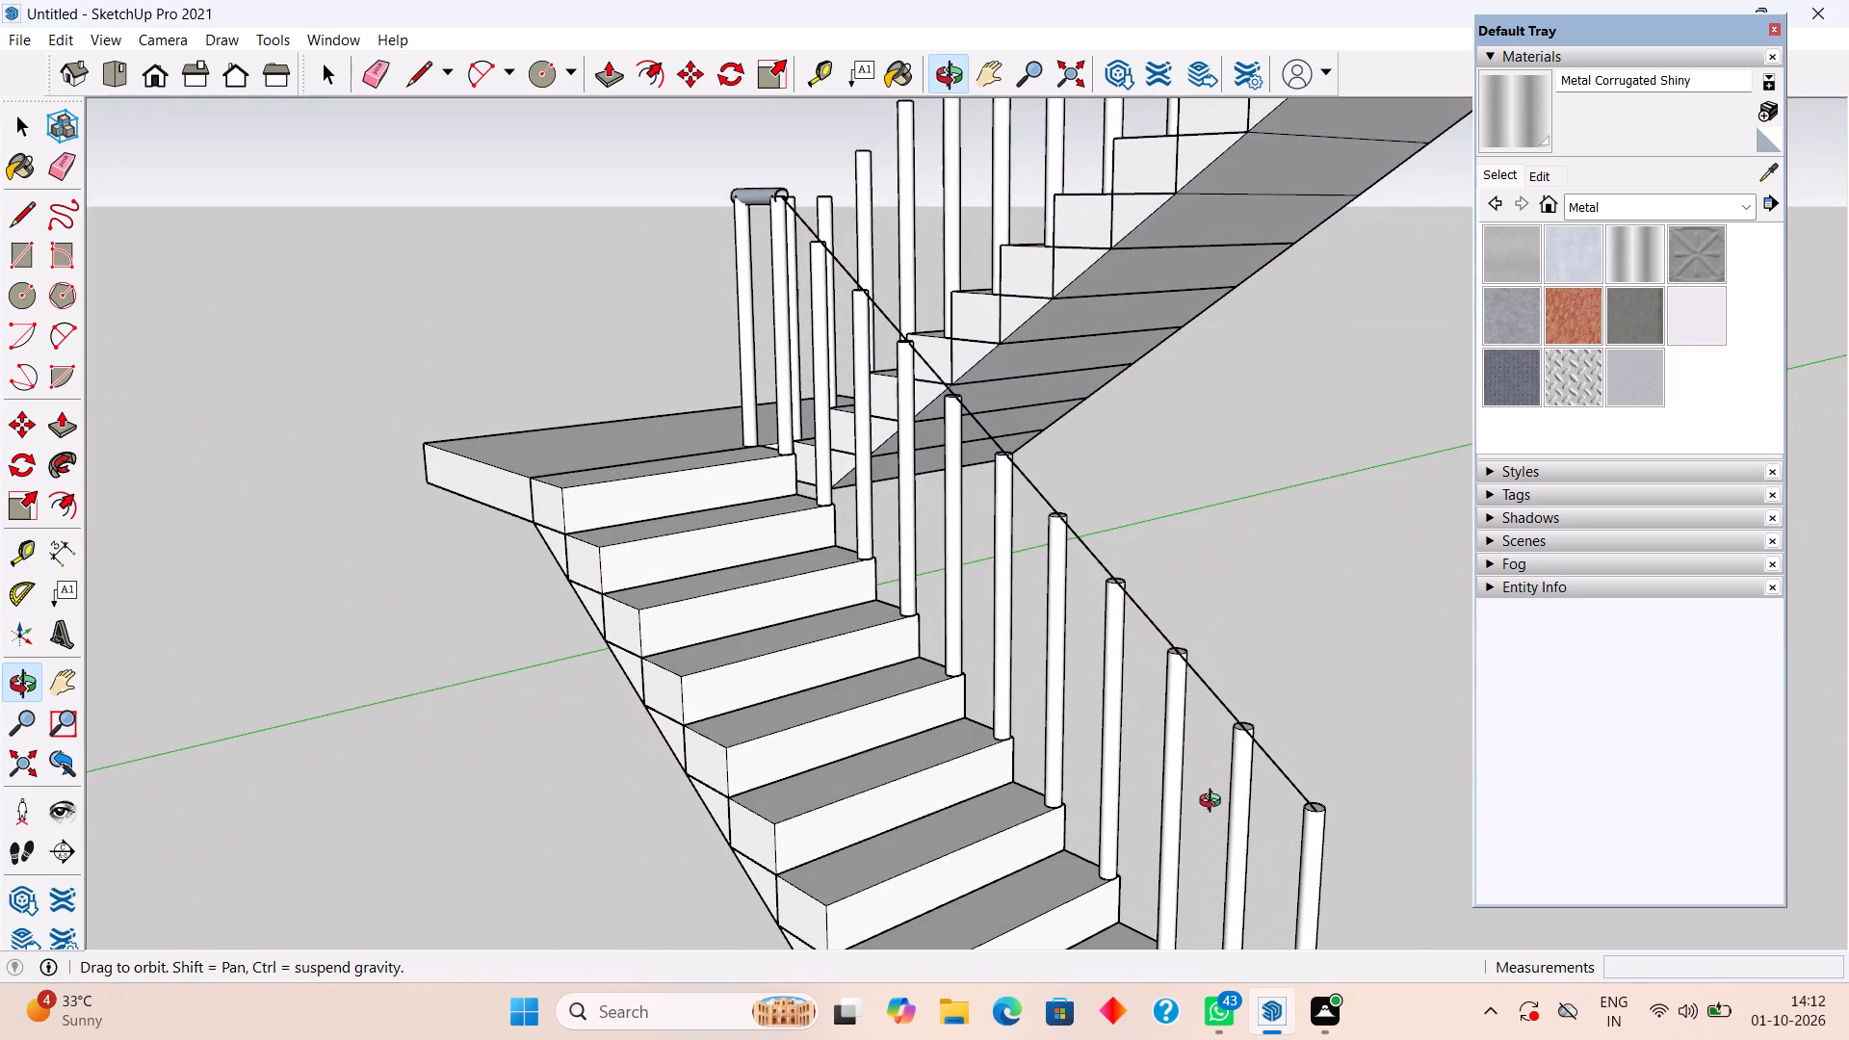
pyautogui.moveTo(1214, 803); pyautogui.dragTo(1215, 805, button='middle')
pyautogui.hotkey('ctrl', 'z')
# Extend the handrail's lower end face outward with Push/Pull by about 2 1/16" over the lowest post.
pyautogui.moveTo(1363, 800); pyautogui.dragTo(1172, 711, button='middle')
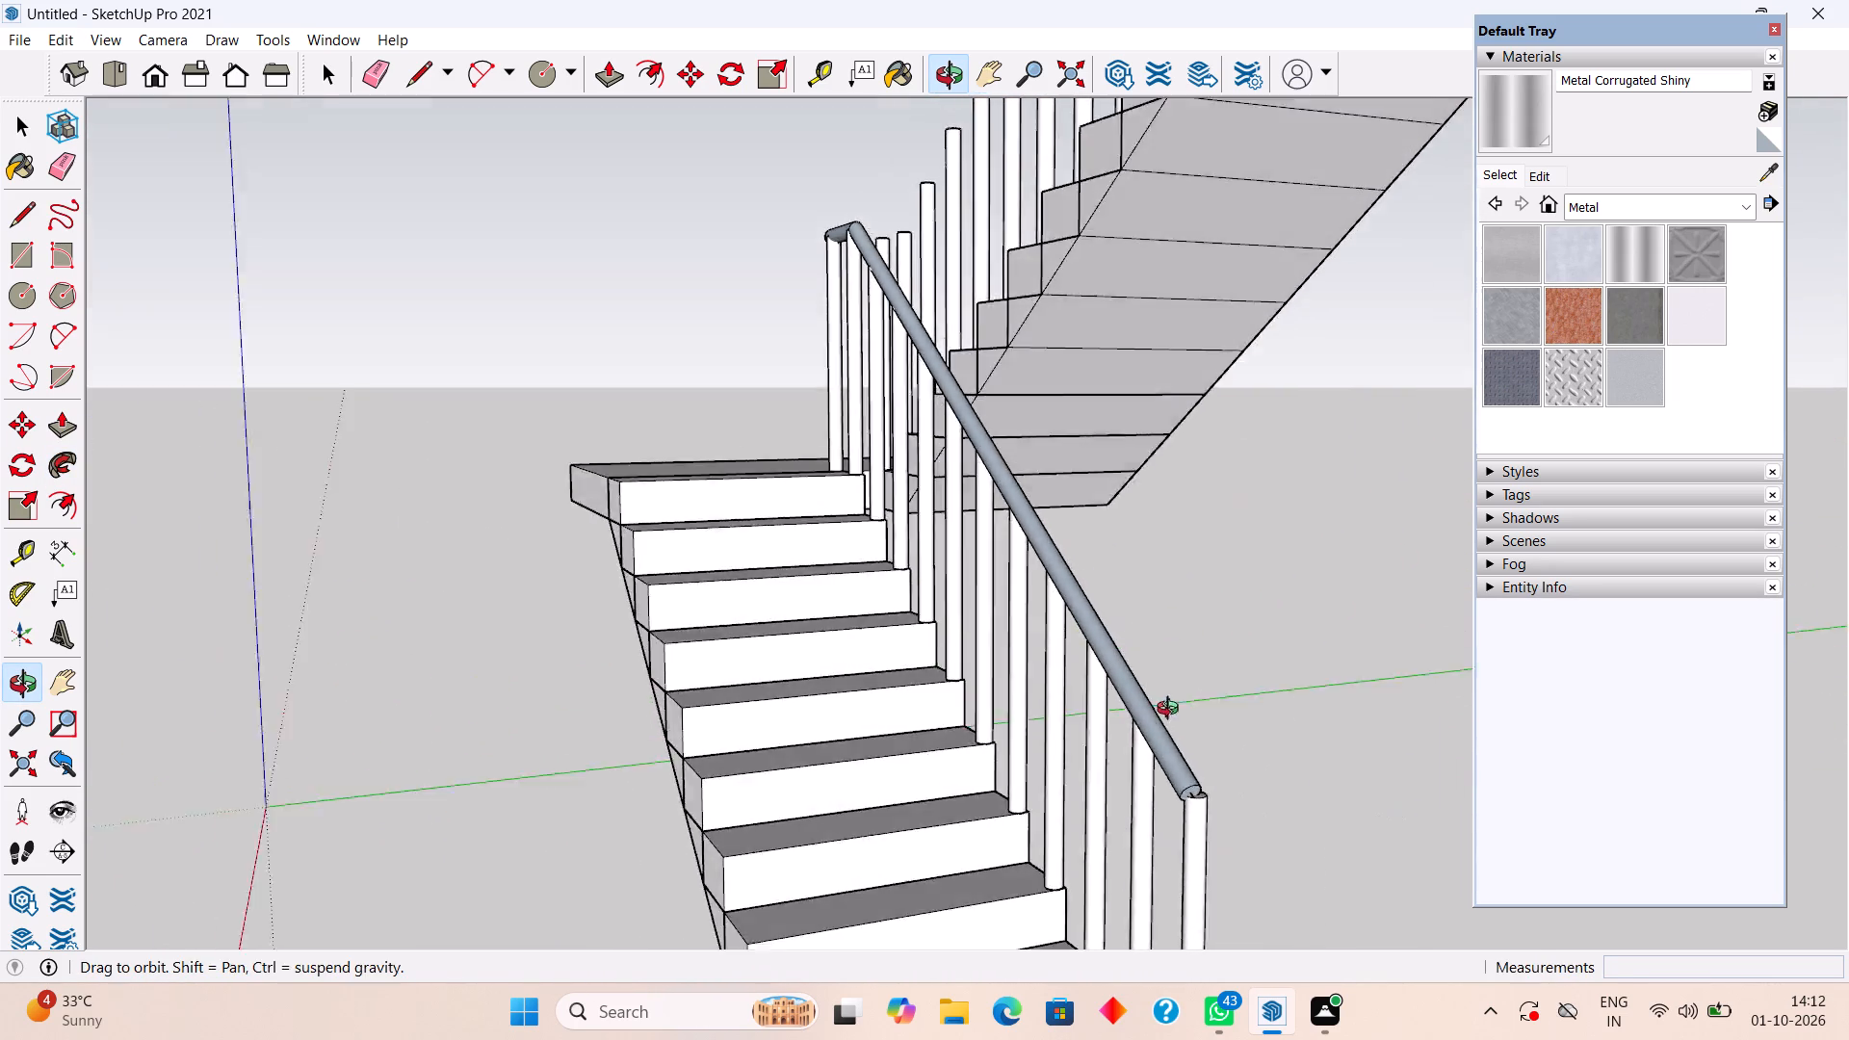
pyautogui.moveTo(1172, 711); pyautogui.dragTo(1053, 605, button='middle')
pyautogui.press('space')
pyautogui.press('p')
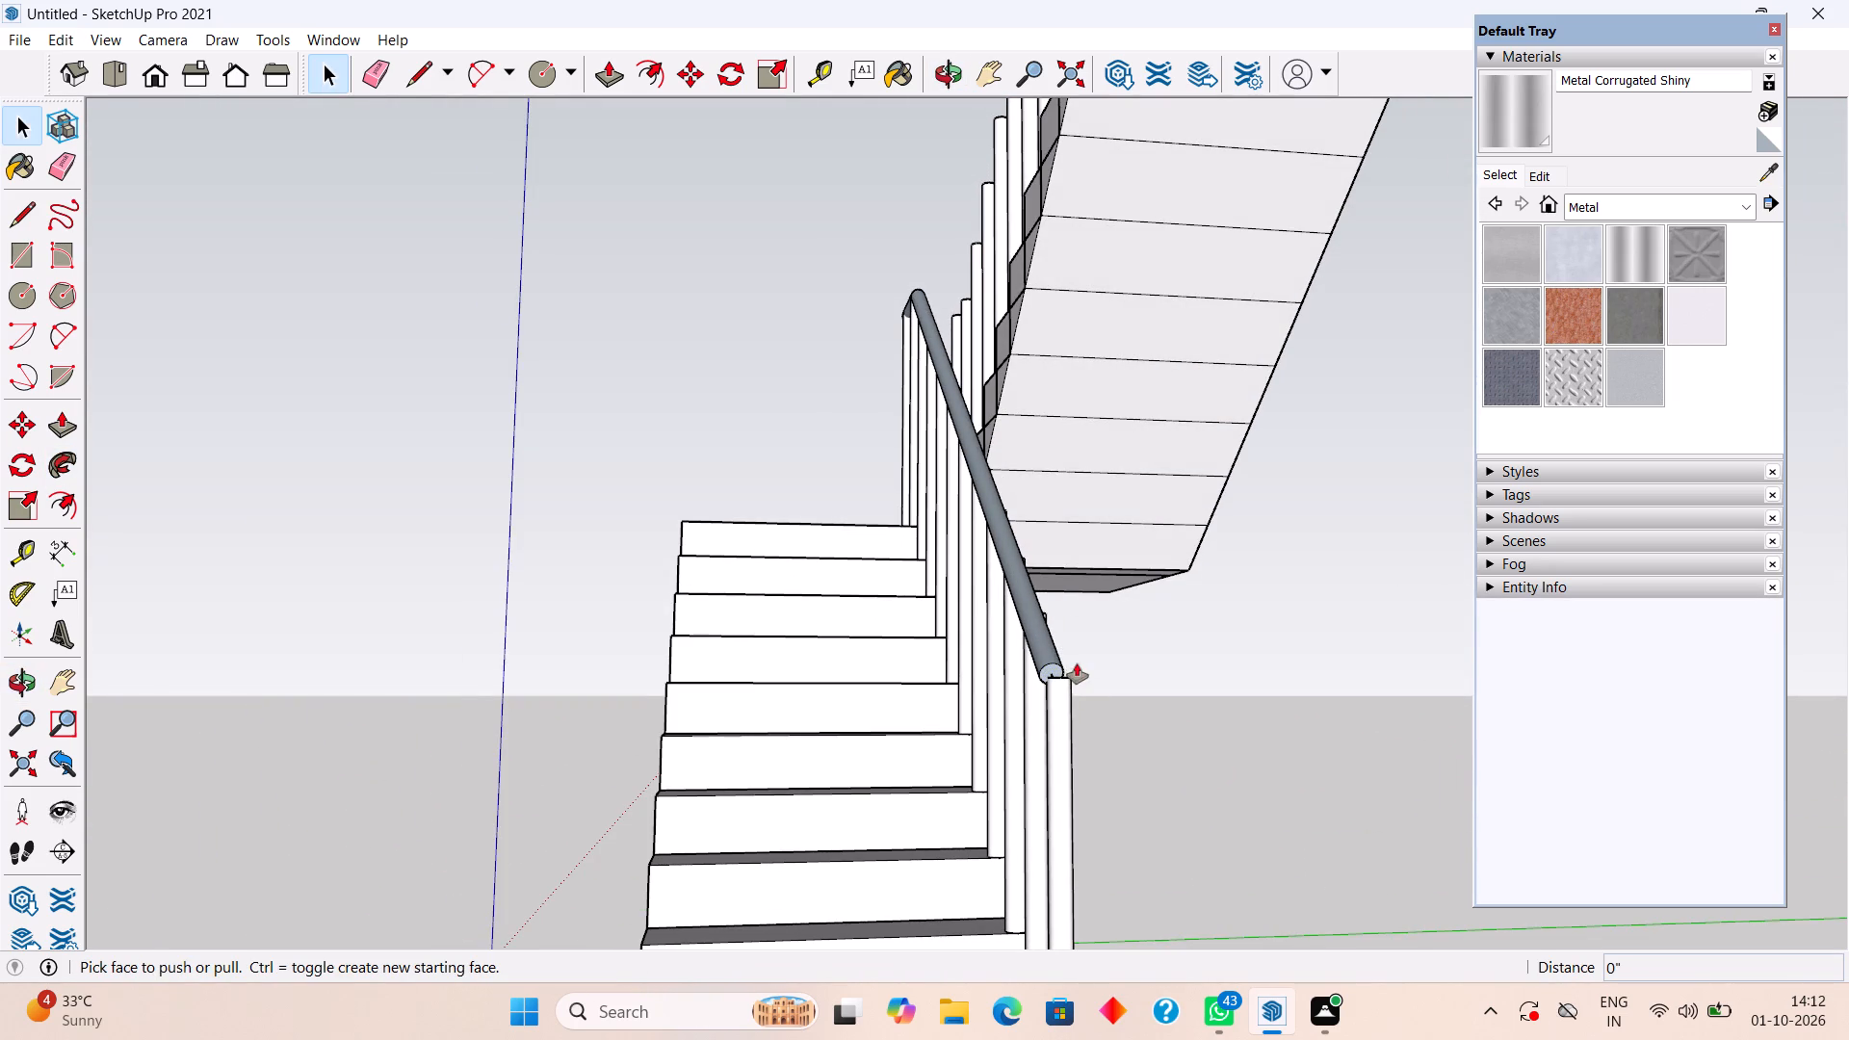
pyautogui.scroll(9, 1058, 662)
pyautogui.click(1054, 668)
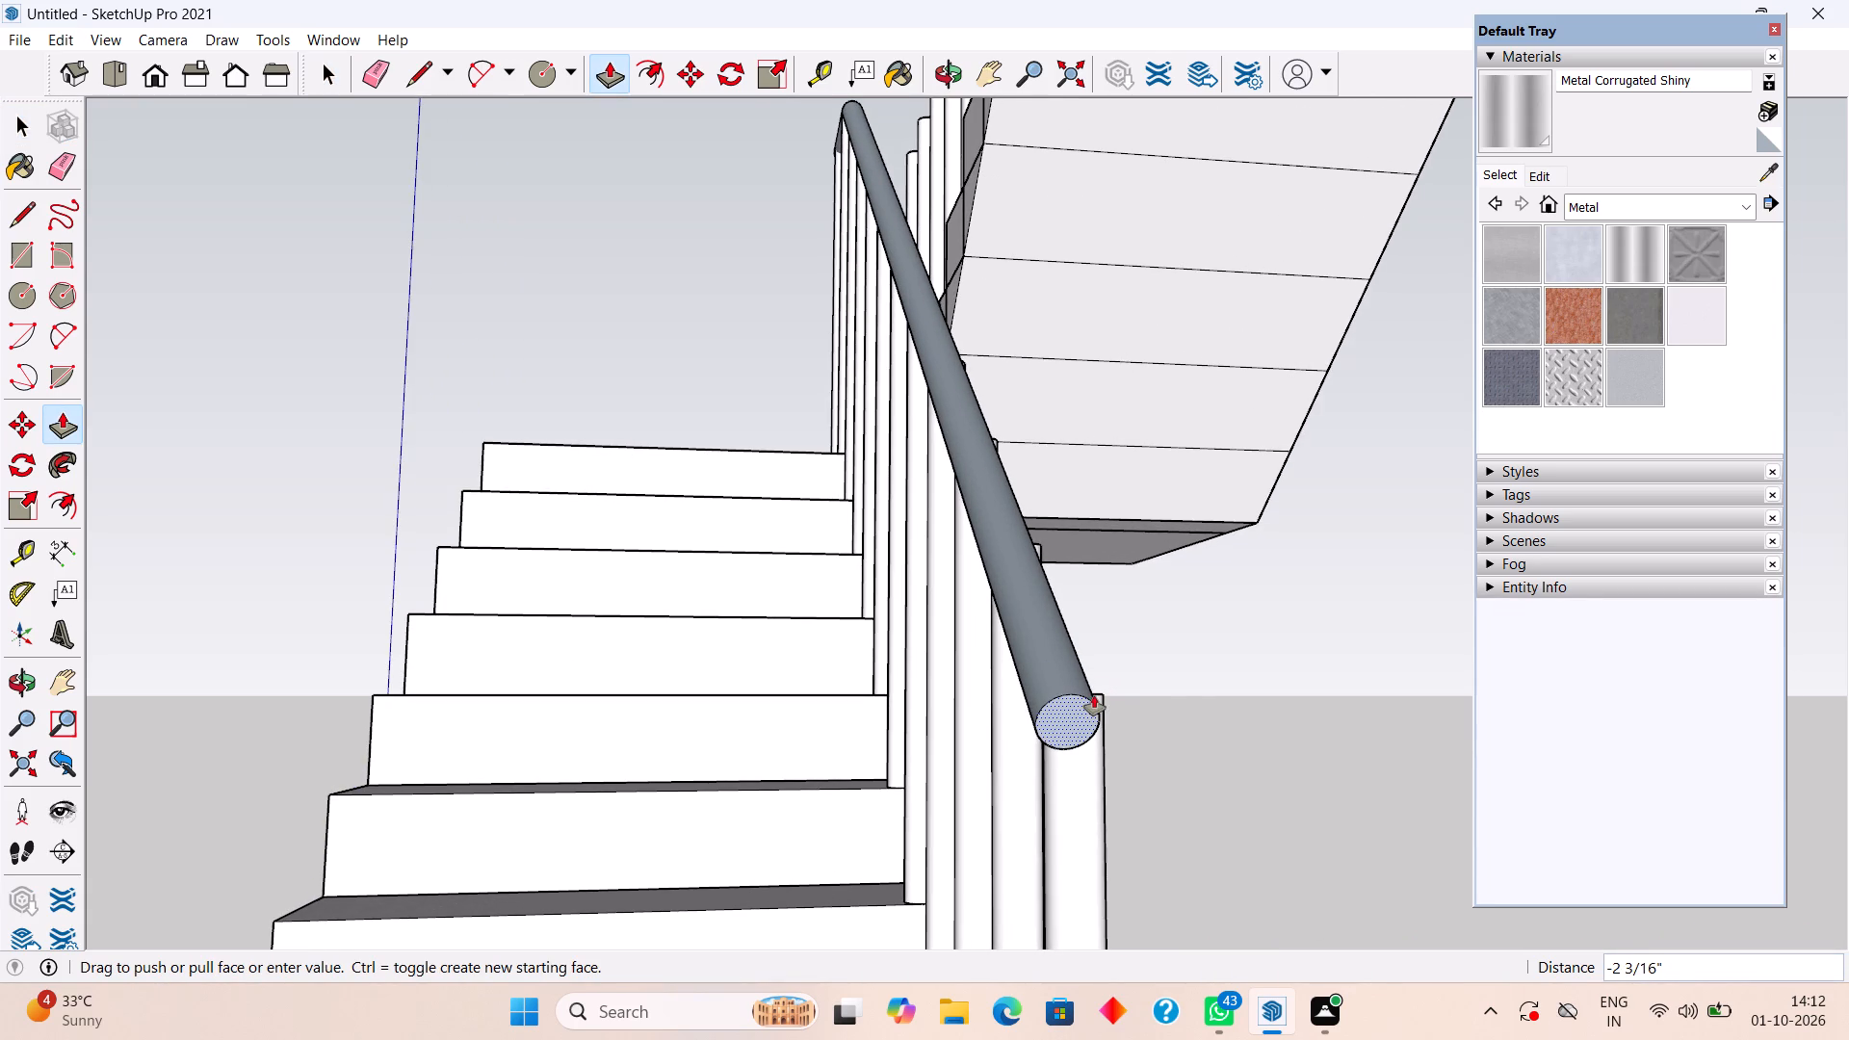
pyautogui.click(1108, 687)
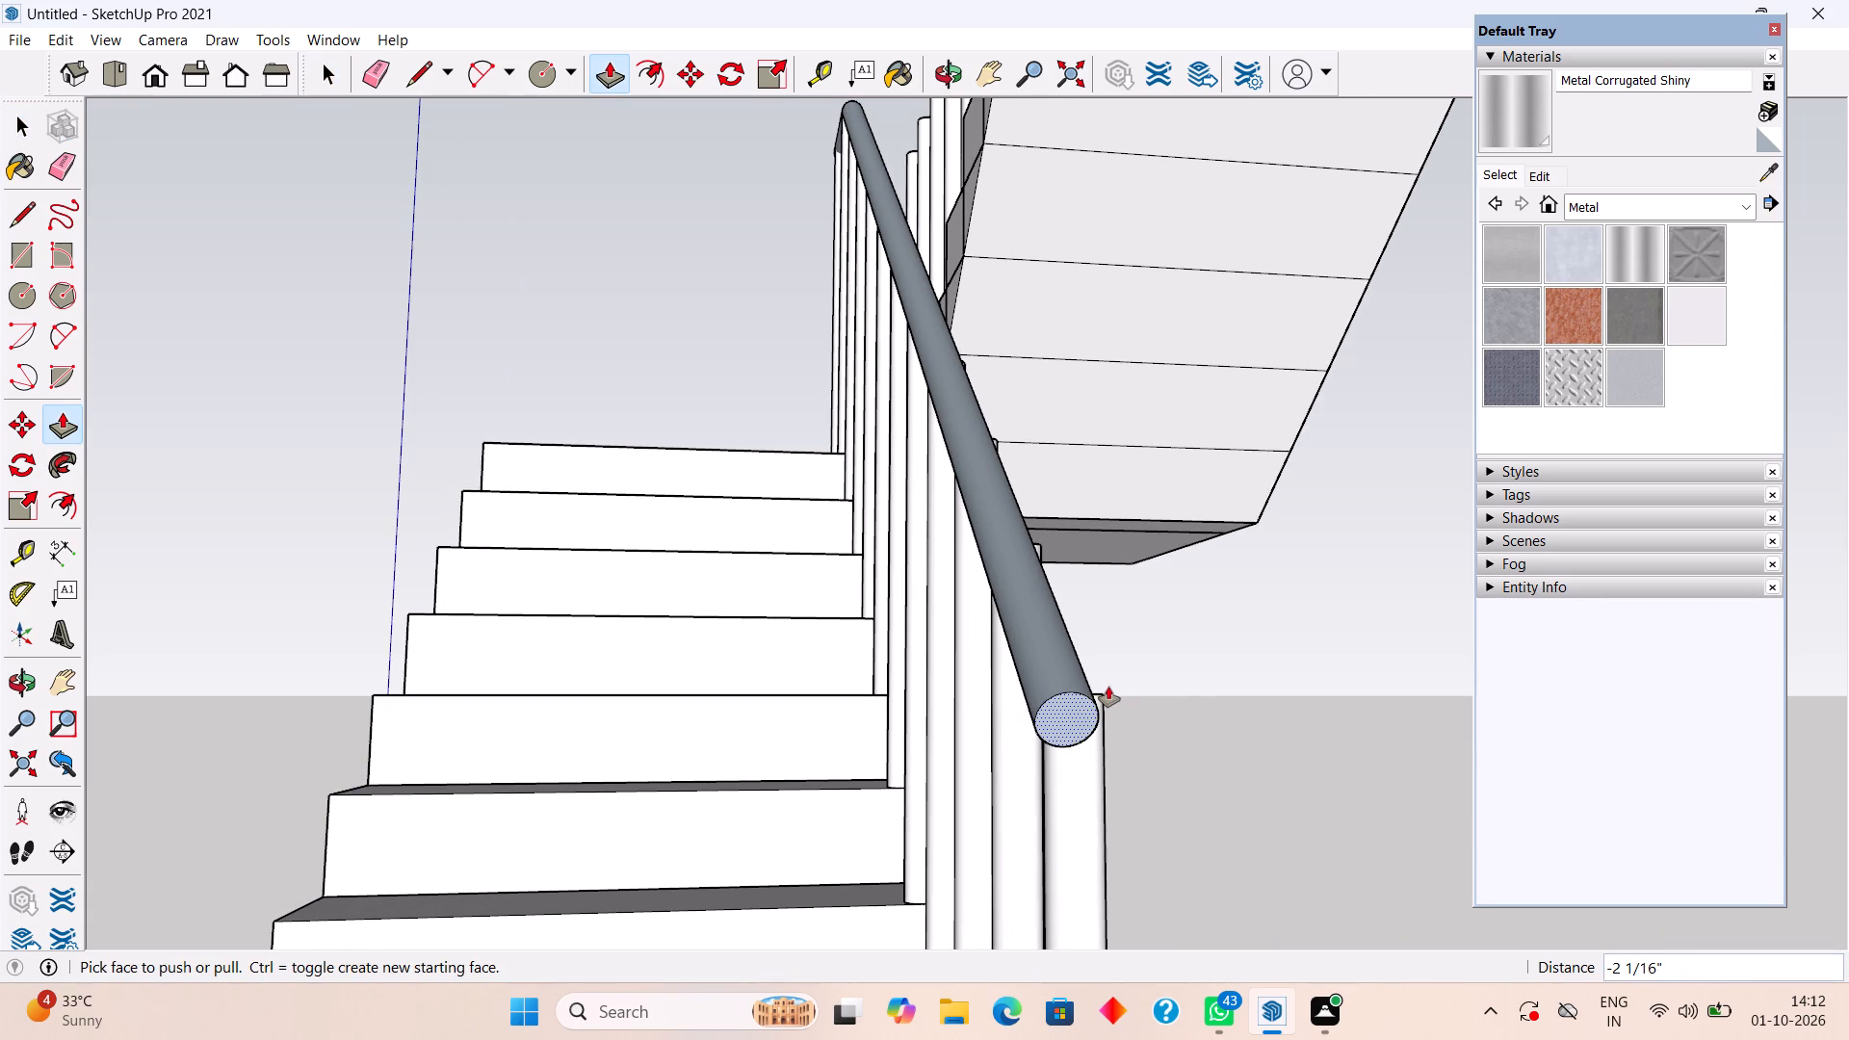
pyautogui.moveTo(1114, 687); pyautogui.dragTo(845, 693, button='middle')
pyautogui.moveTo(1030, 686); pyautogui.dragTo(925, 617, button='middle')
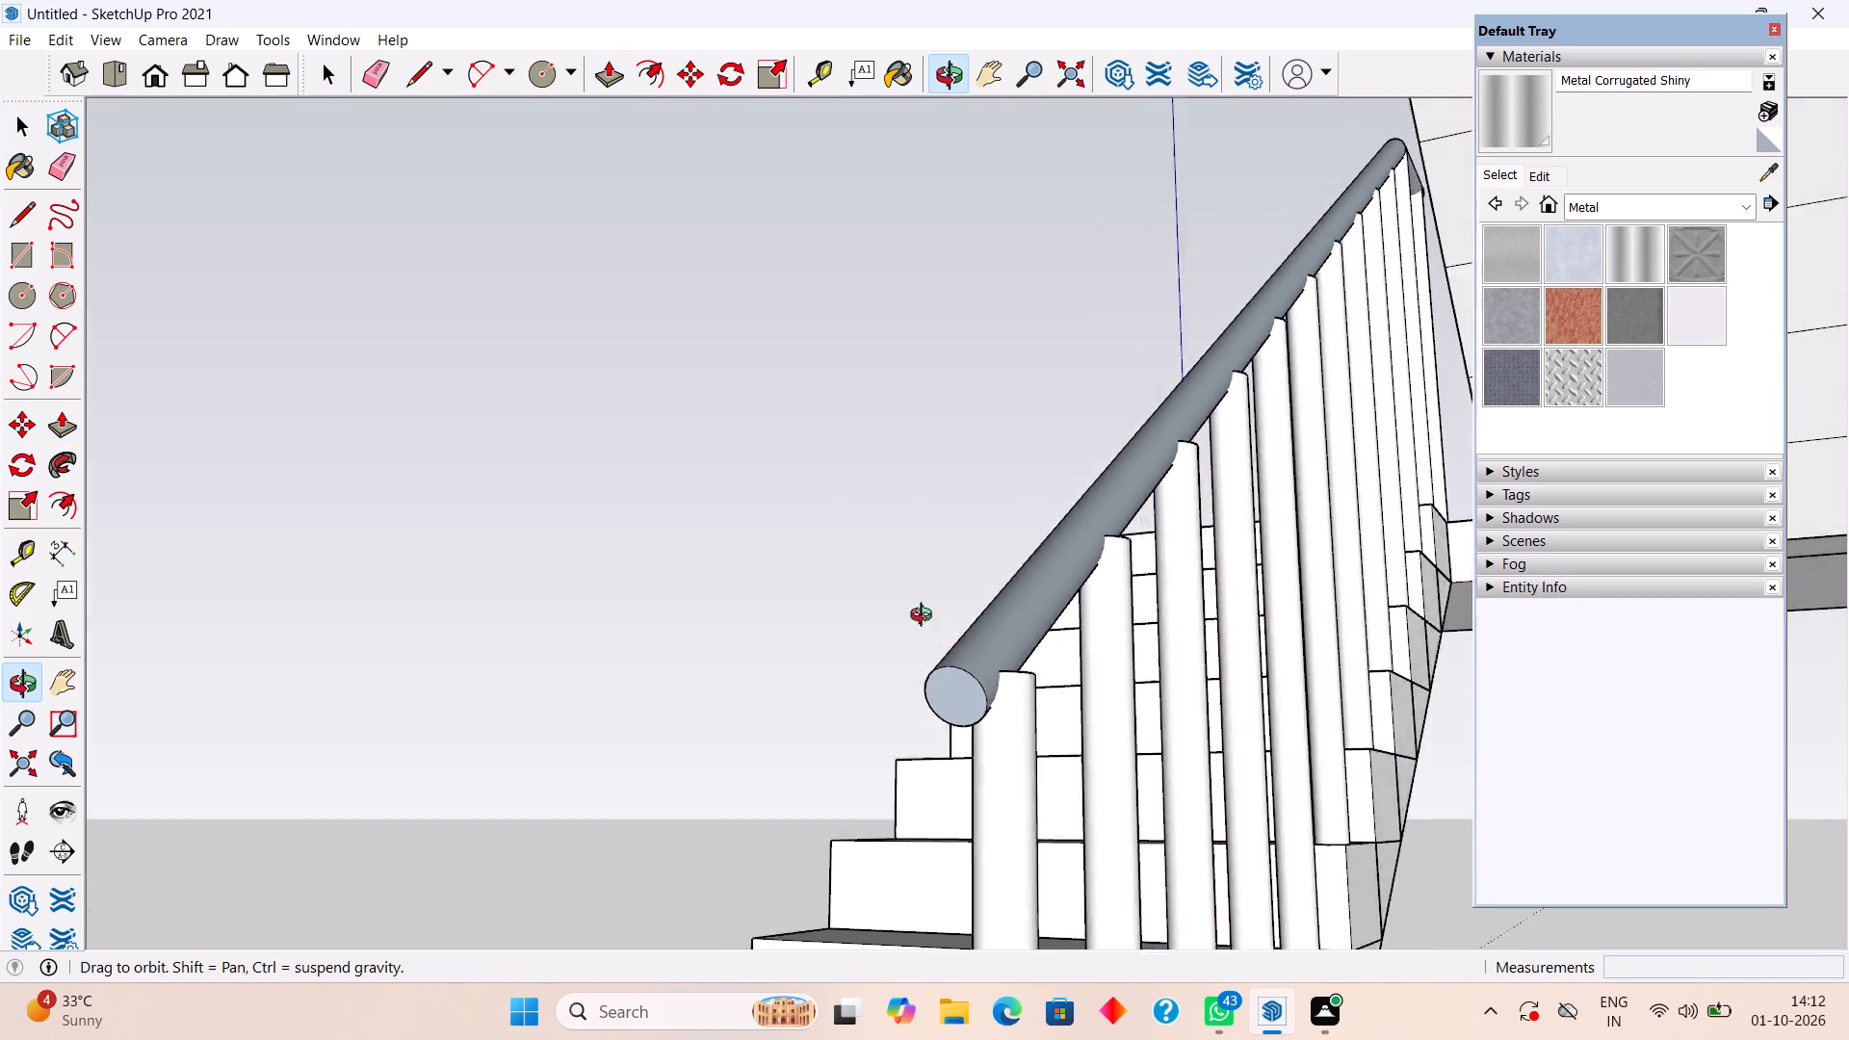
pyautogui.moveTo(925, 617); pyautogui.dragTo(1277, 704, button='middle')
pyautogui.scroll(-3, 1277, 704)
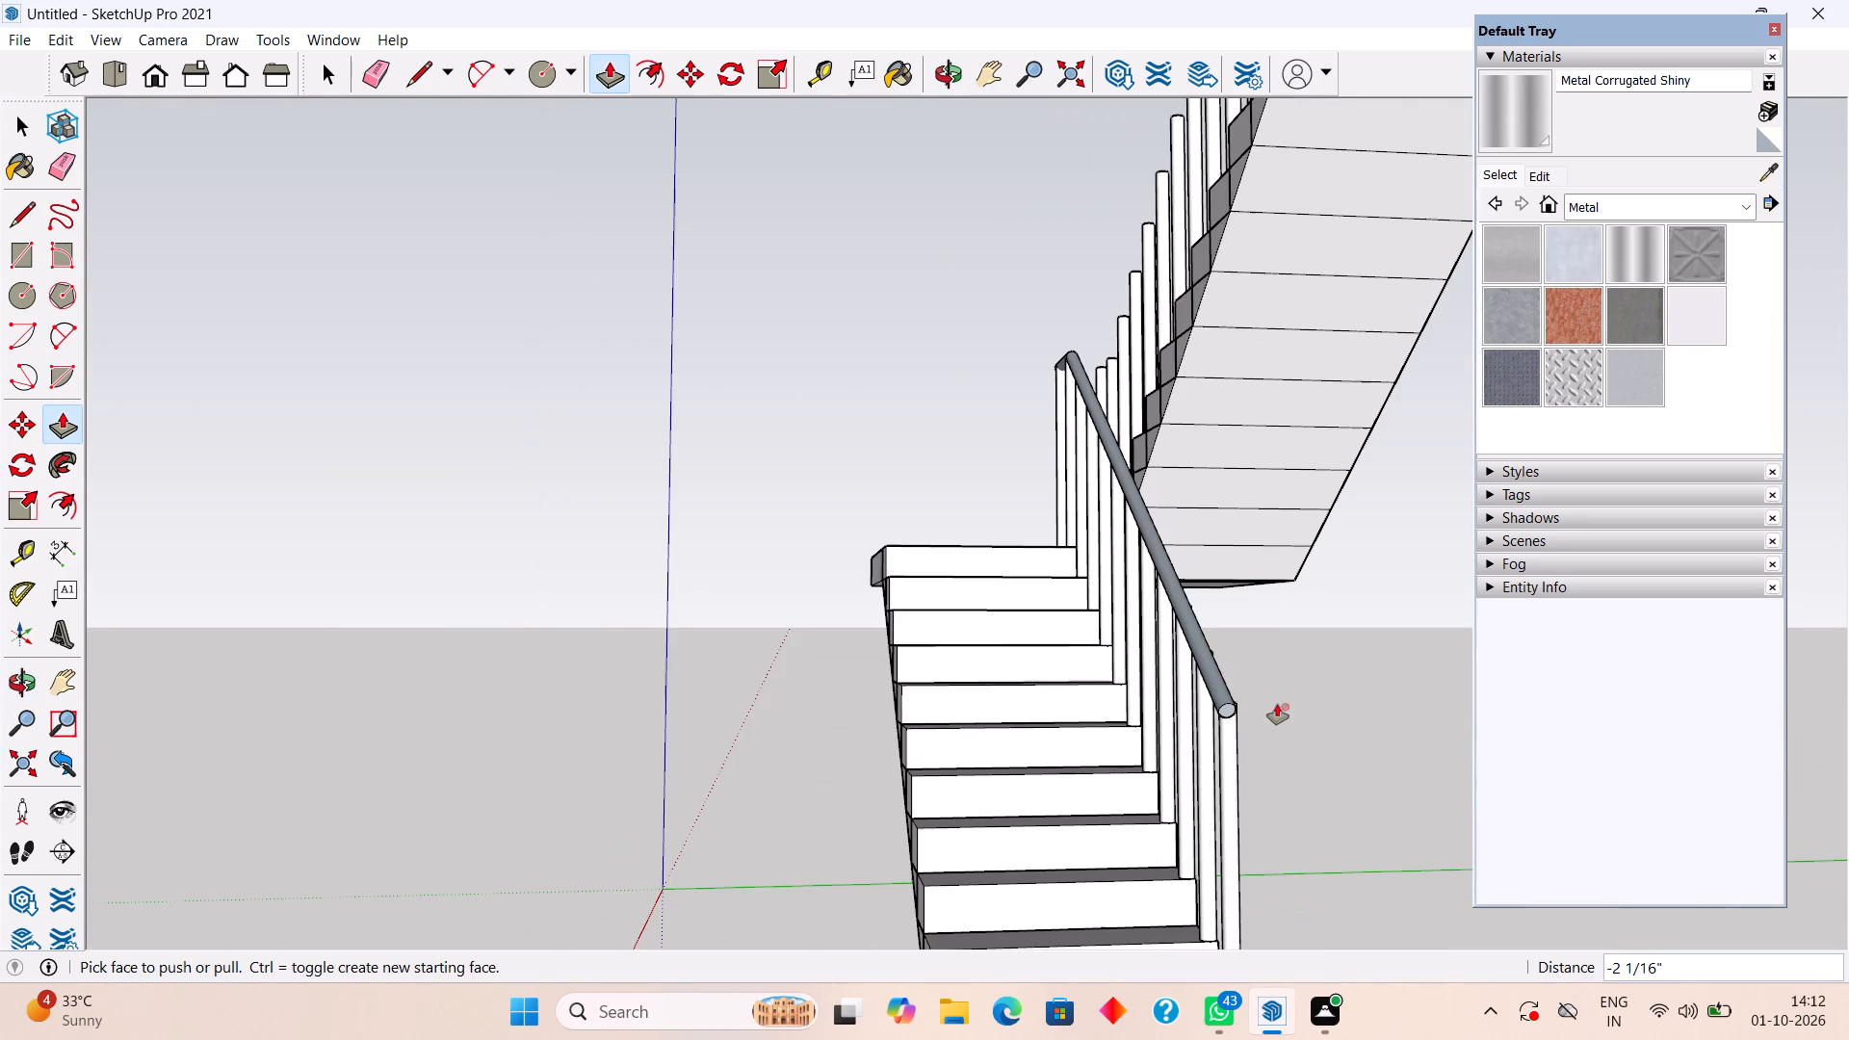
# Examine the lower flight's finished handrail and the upper flight's bare posts from all sides of the staircase.
pyautogui.press('space')
pyautogui.moveTo(1186, 686); pyautogui.dragTo(1445, 684, button='middle')
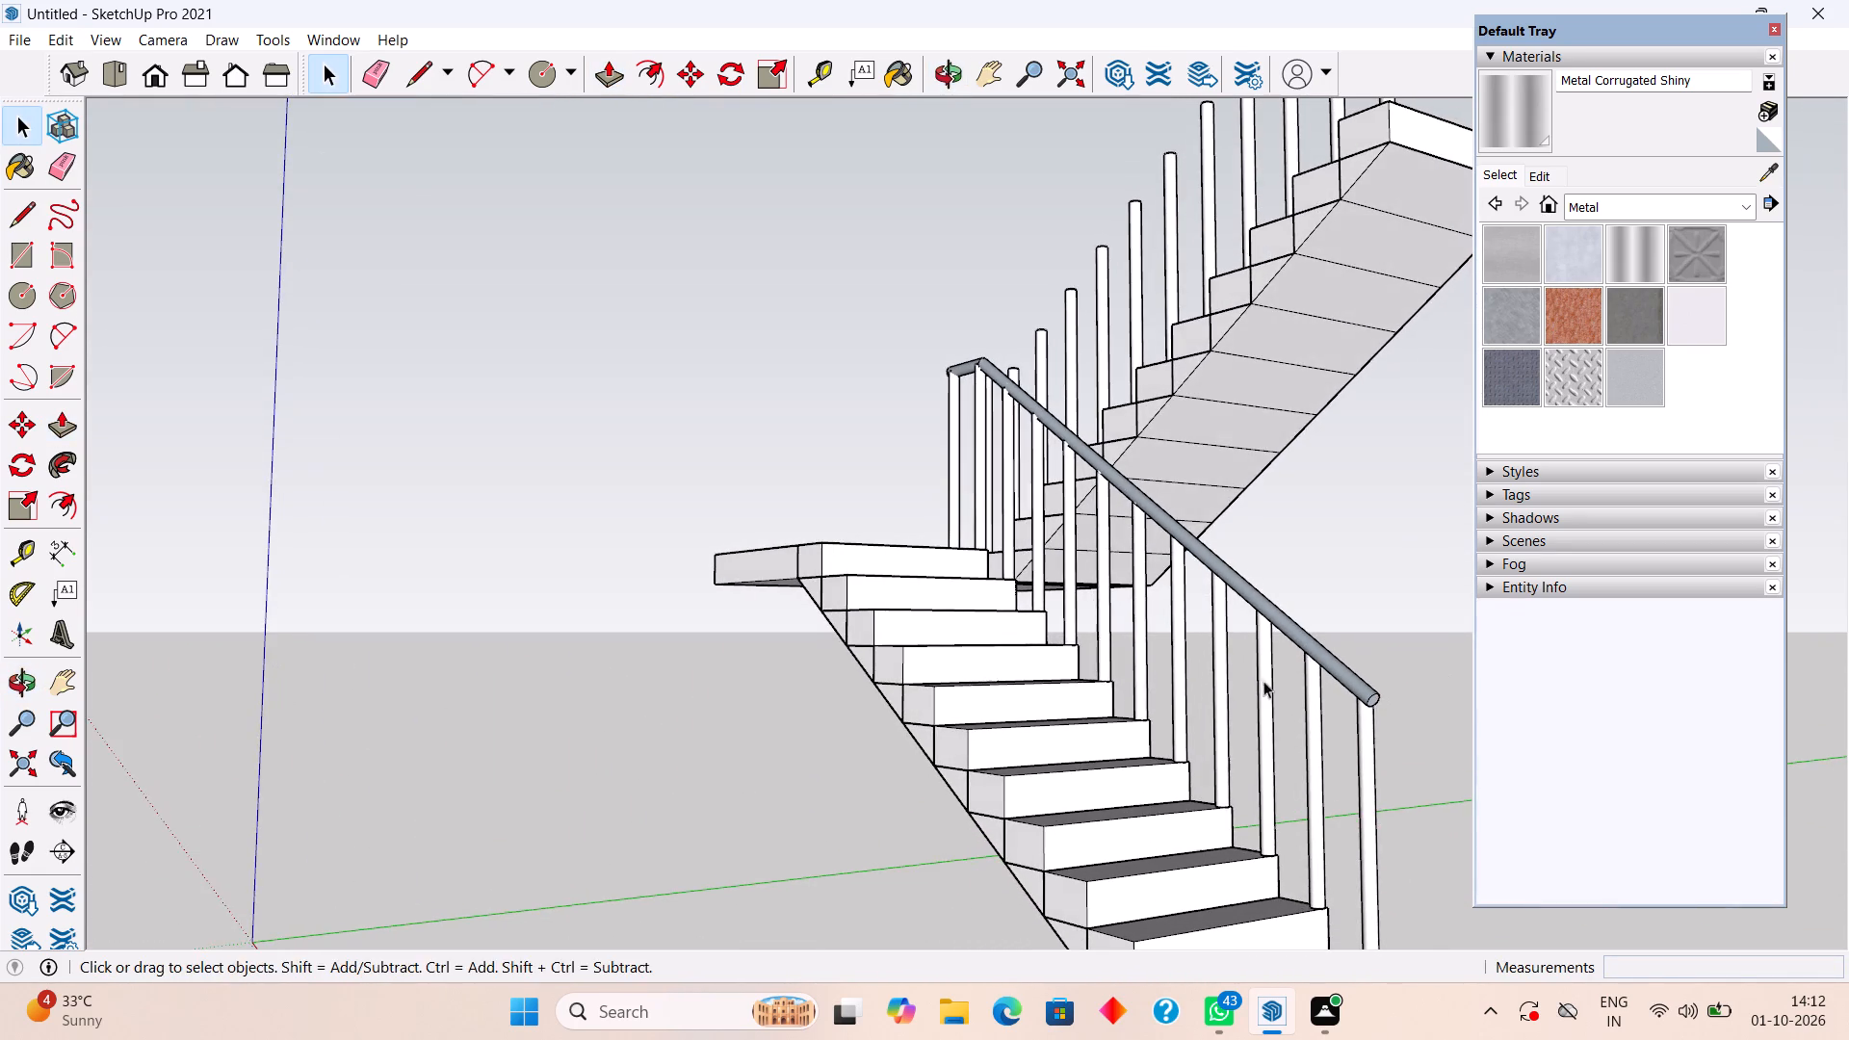
pyautogui.moveTo(1250, 673); pyautogui.dragTo(1468, 853, button='middle')
pyautogui.moveTo(868, 507); pyautogui.dragTo(1357, 601, button='middle')
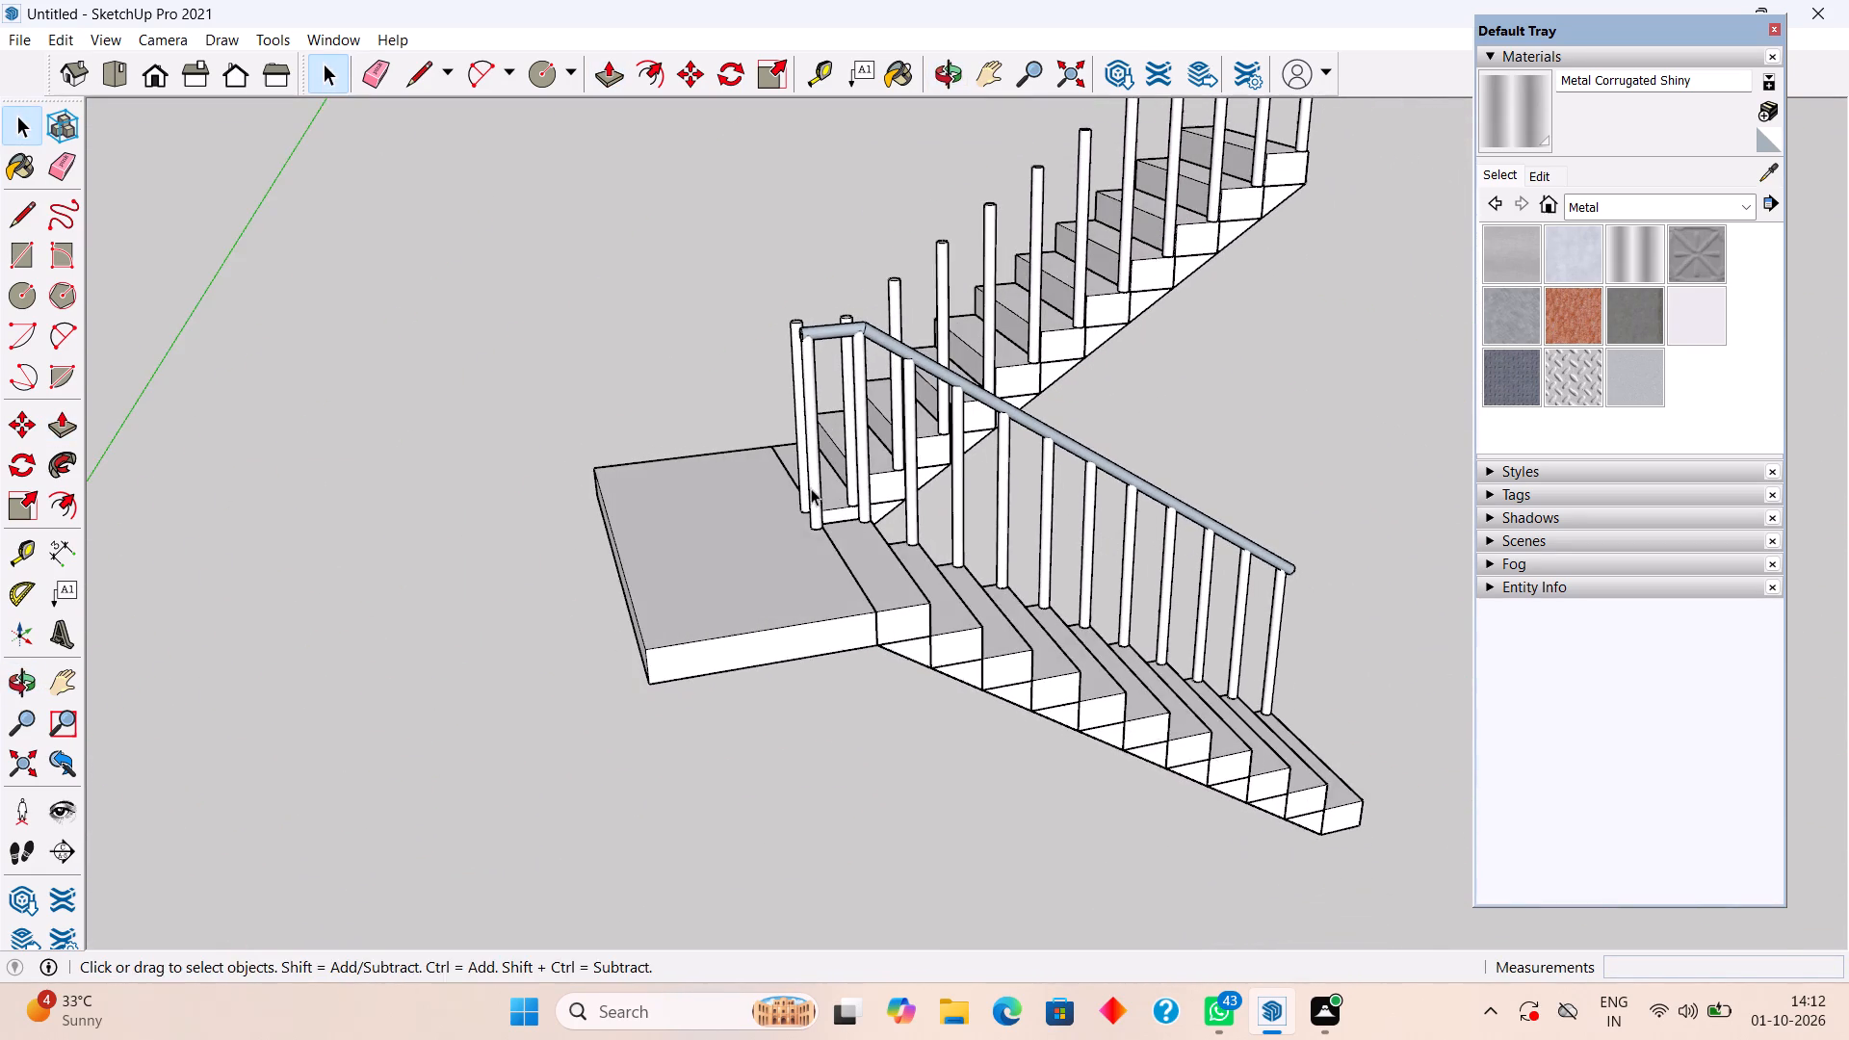
pyautogui.moveTo(803, 486); pyautogui.dragTo(1315, 557, button='middle')
pyautogui.scroll(-1, 904, 441)
pyautogui.moveTo(904, 441); pyautogui.dragTo(1042, 538, button='middle')
pyautogui.scroll(-2, 1042, 538)
pyautogui.scroll(-1, 906, 482)
pyautogui.moveTo(888, 492); pyautogui.dragTo(1173, 529, button='middle')
pyautogui.moveTo(1008, 505); pyautogui.dragTo(1101, 487, button='middle')
pyautogui.scroll(-1, 1019, 502)
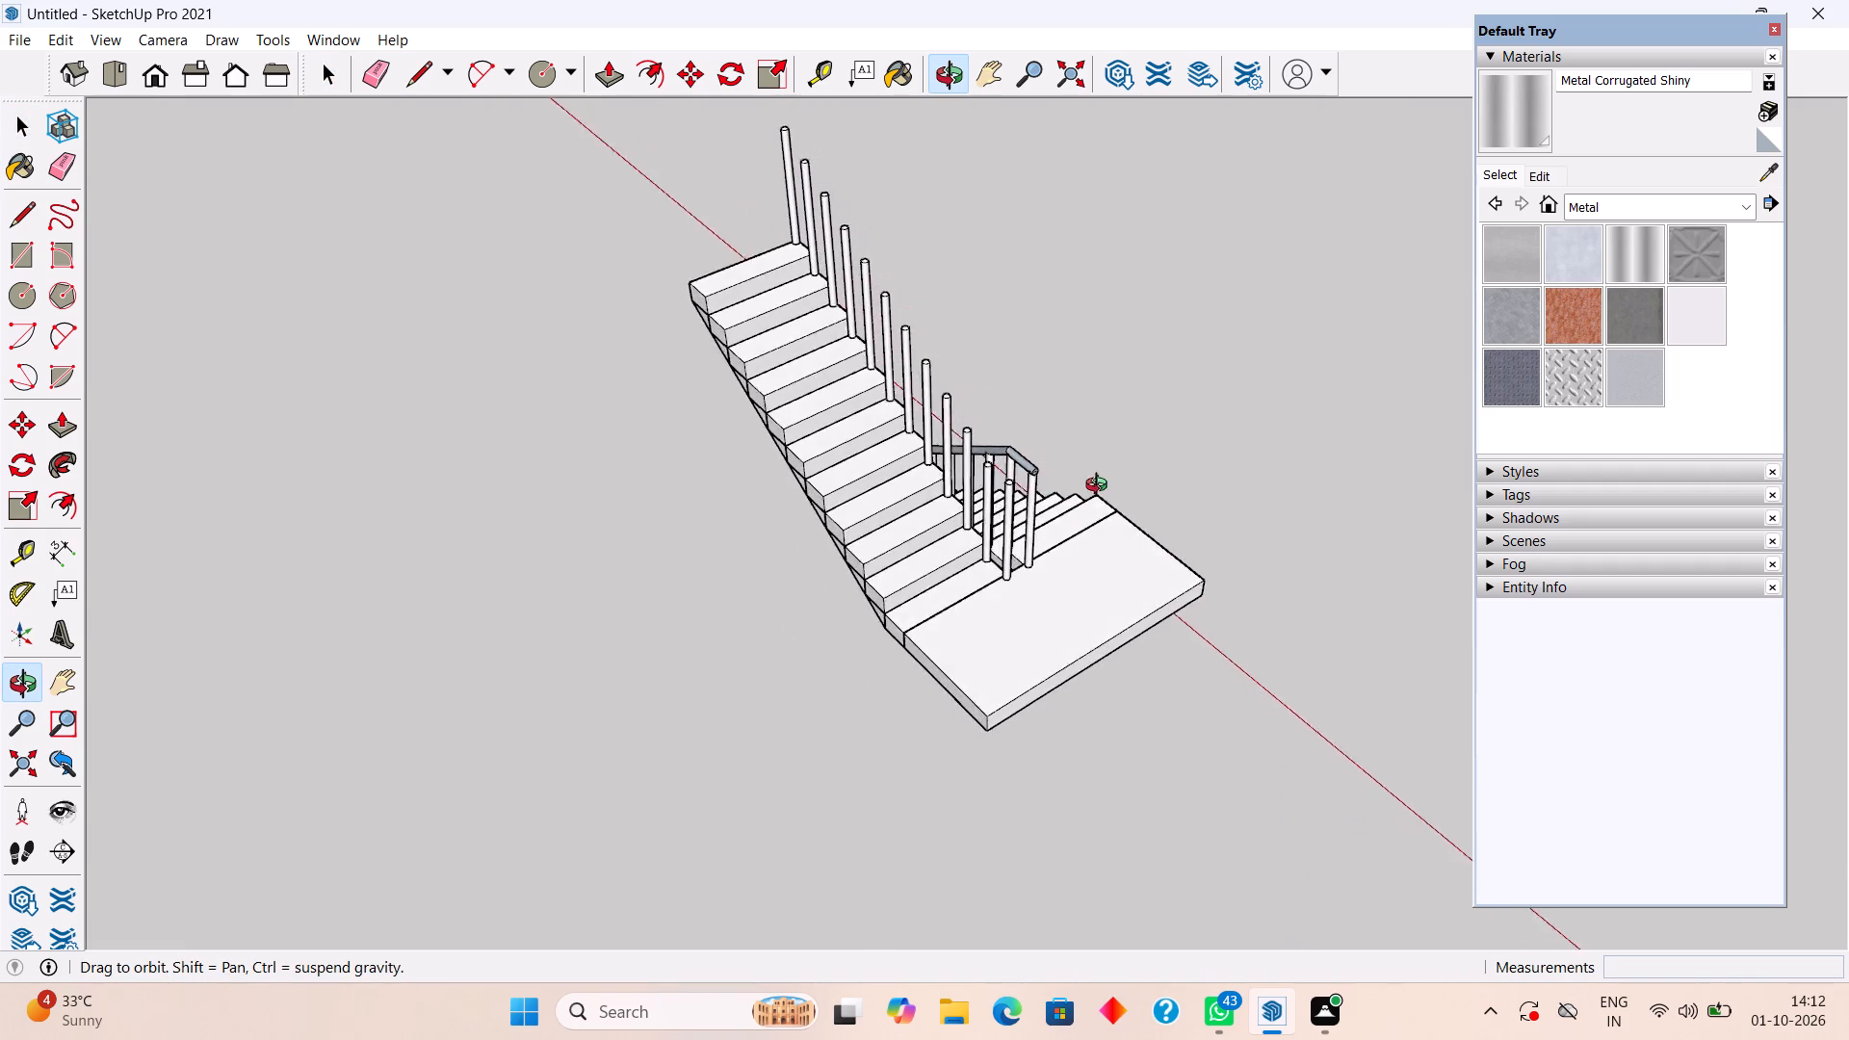
pyautogui.moveTo(1101, 487); pyautogui.dragTo(1214, 445, button='middle')
pyautogui.moveTo(1012, 468); pyautogui.dragTo(1136, 477, button='middle')
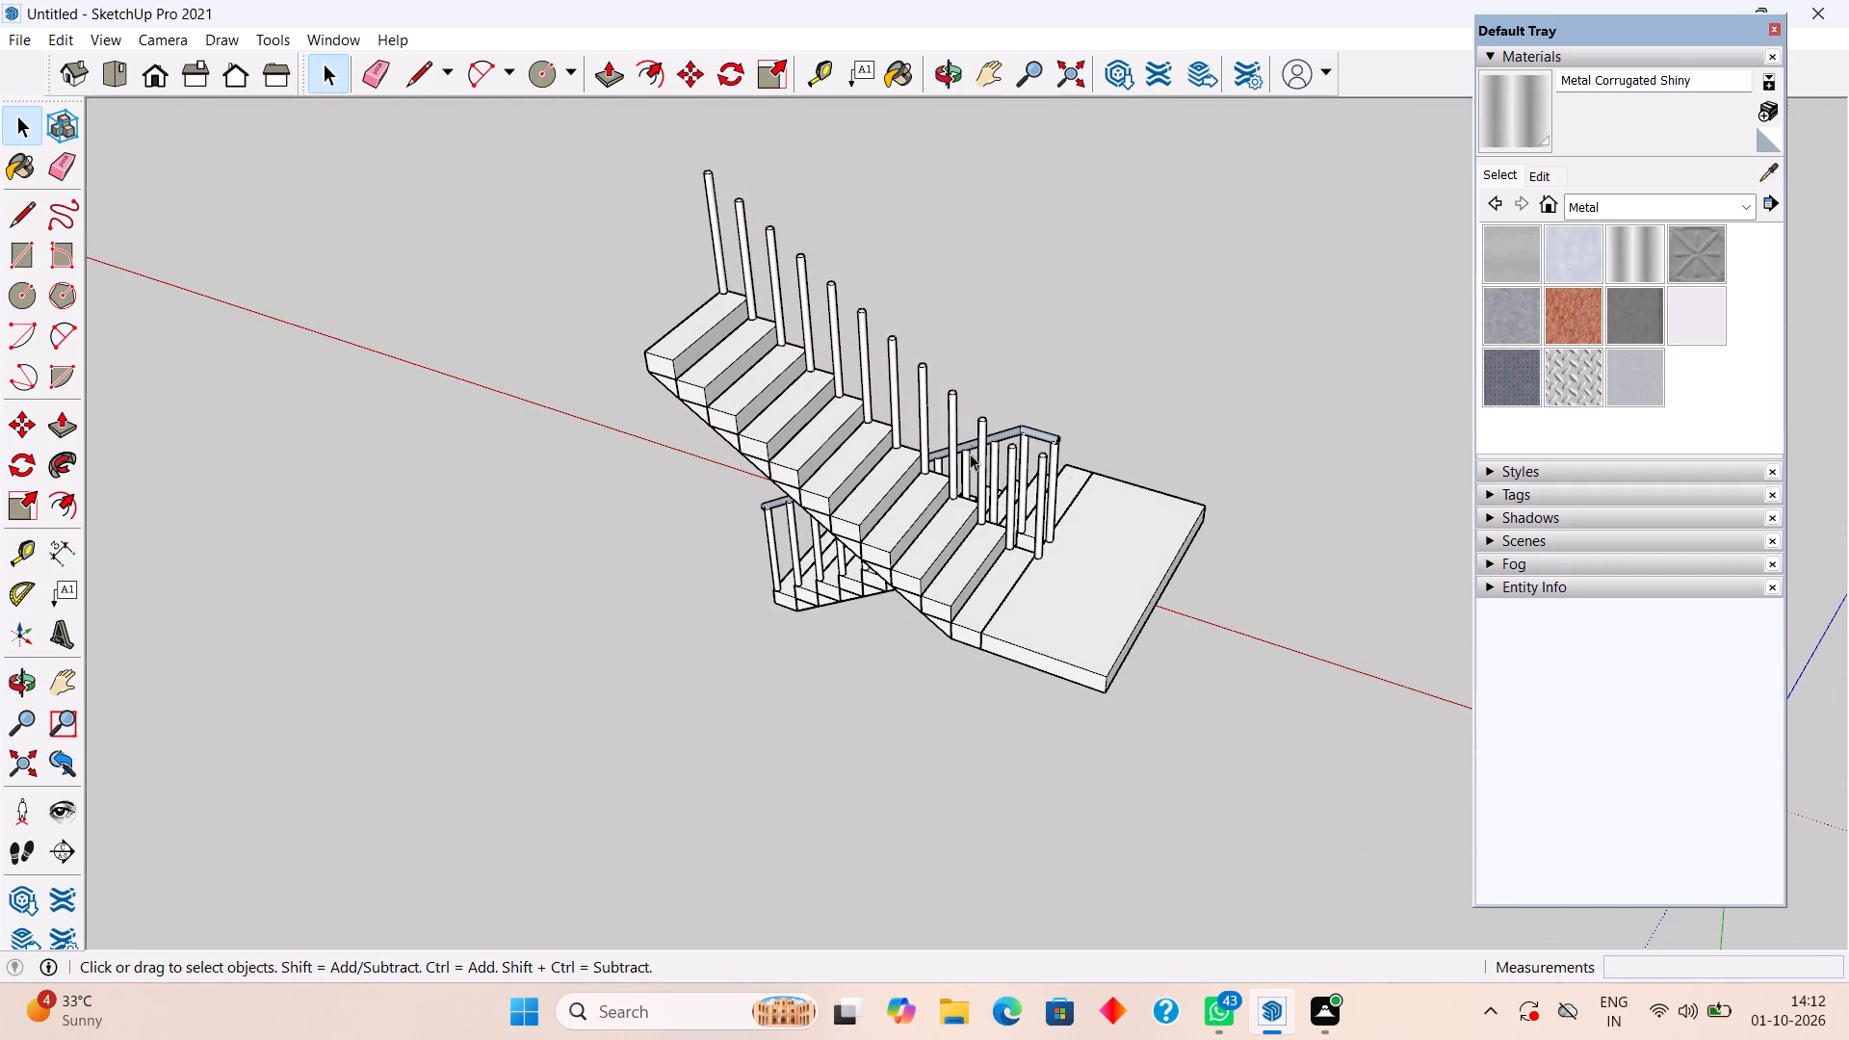
pyautogui.moveTo(970, 454); pyautogui.dragTo(1084, 511, button='middle')
pyautogui.scroll(3, 1034, 474)
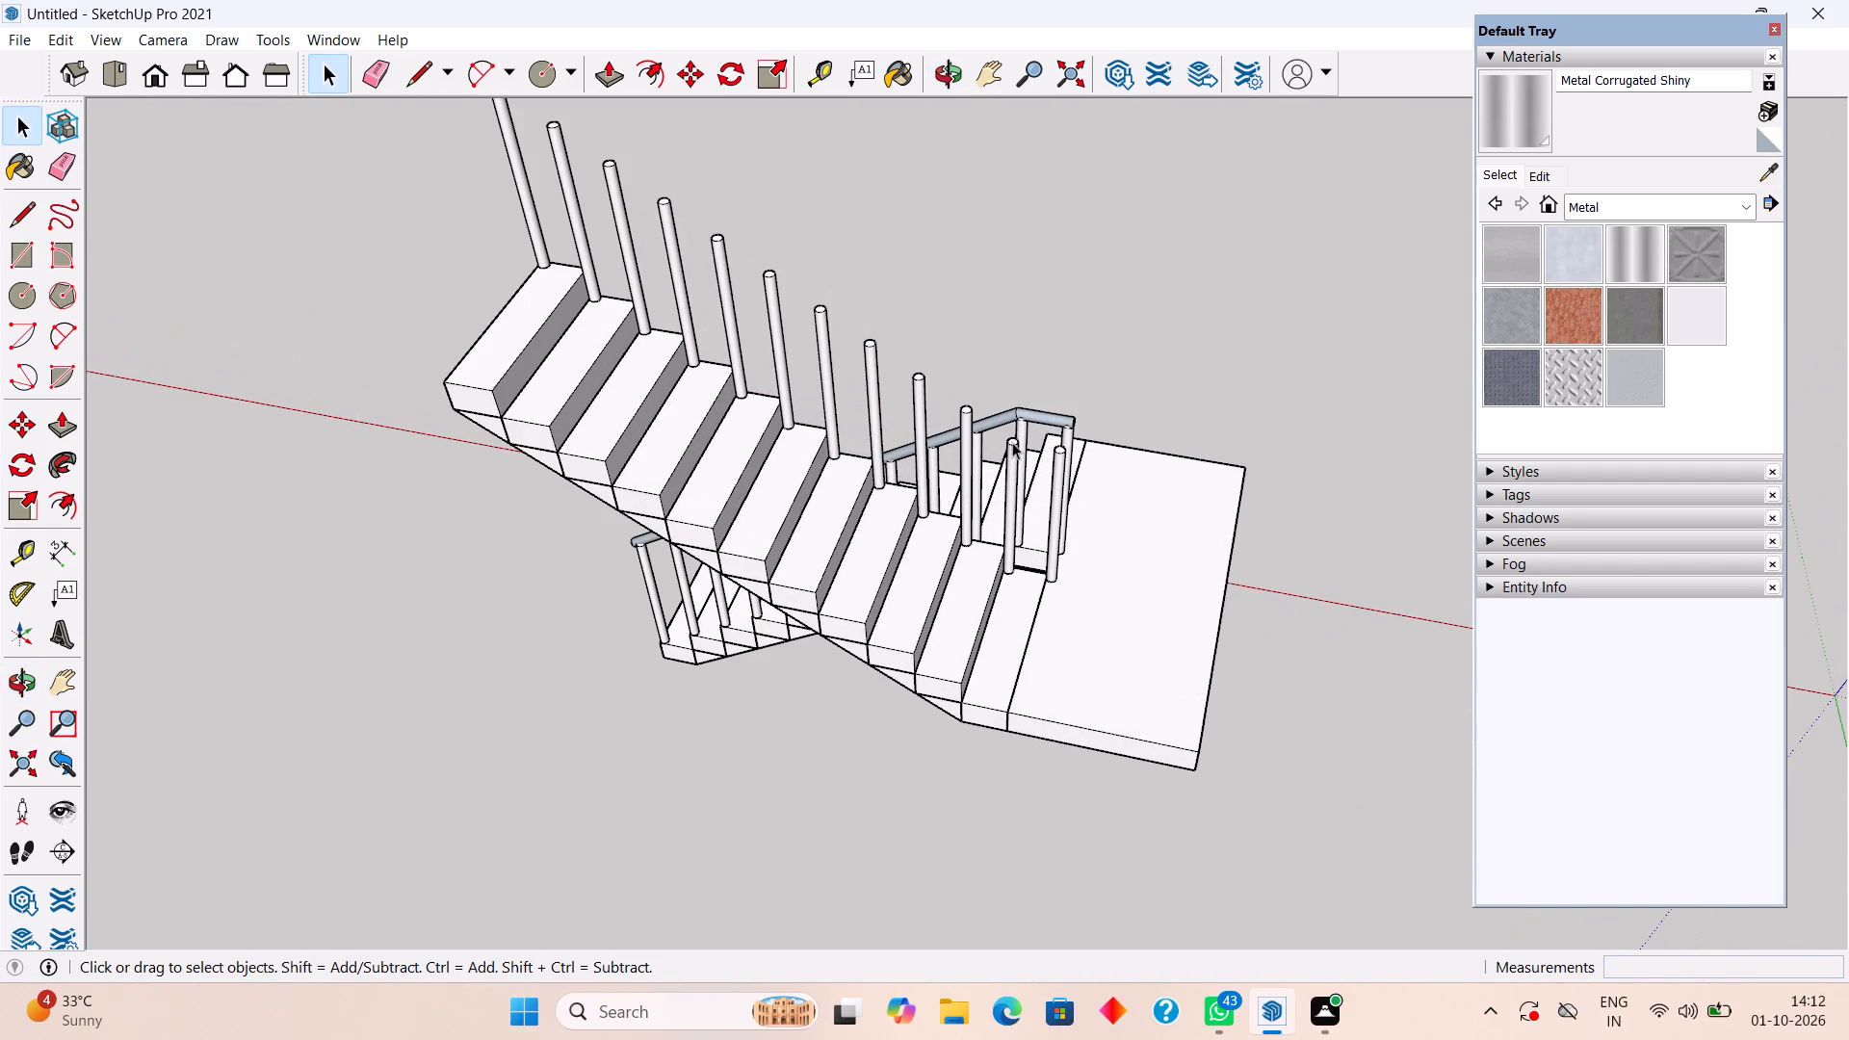
pyautogui.moveTo(1008, 438); pyautogui.dragTo(1306, 617, button='middle')
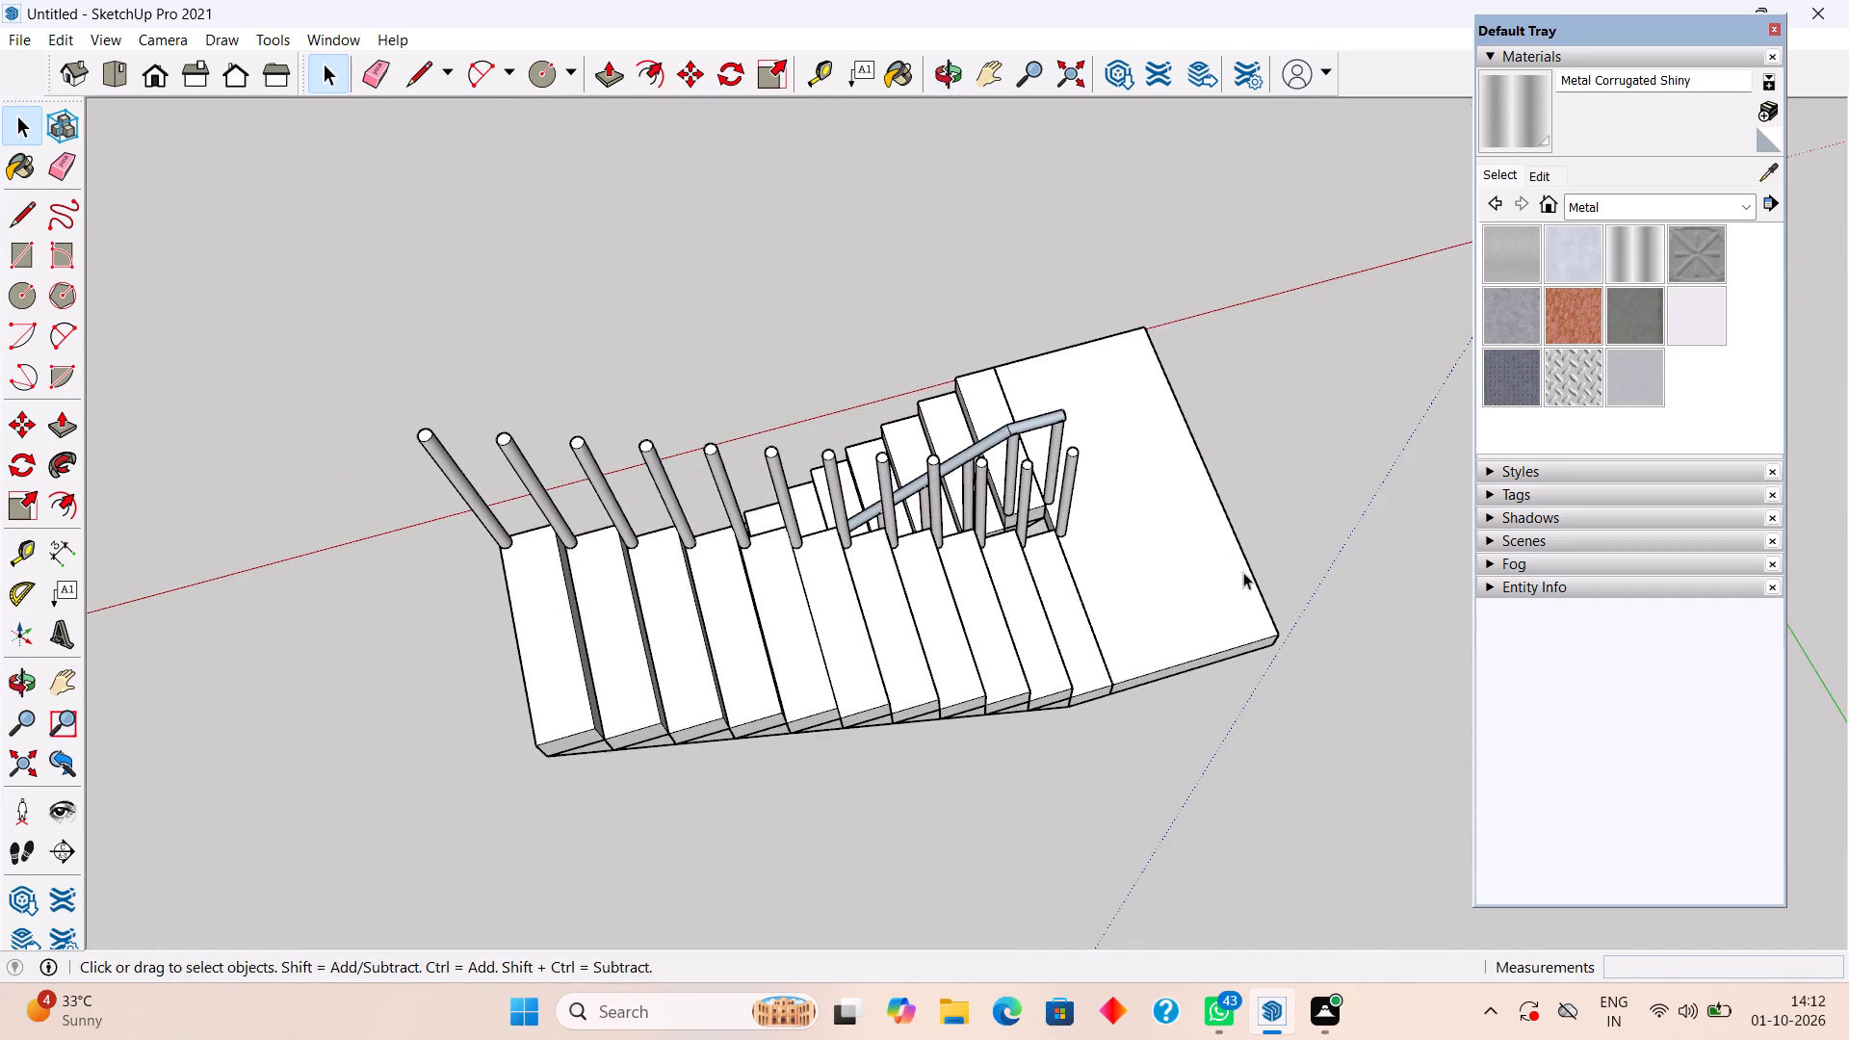
pyautogui.moveTo(948, 505); pyautogui.dragTo(1271, 414, button='middle')
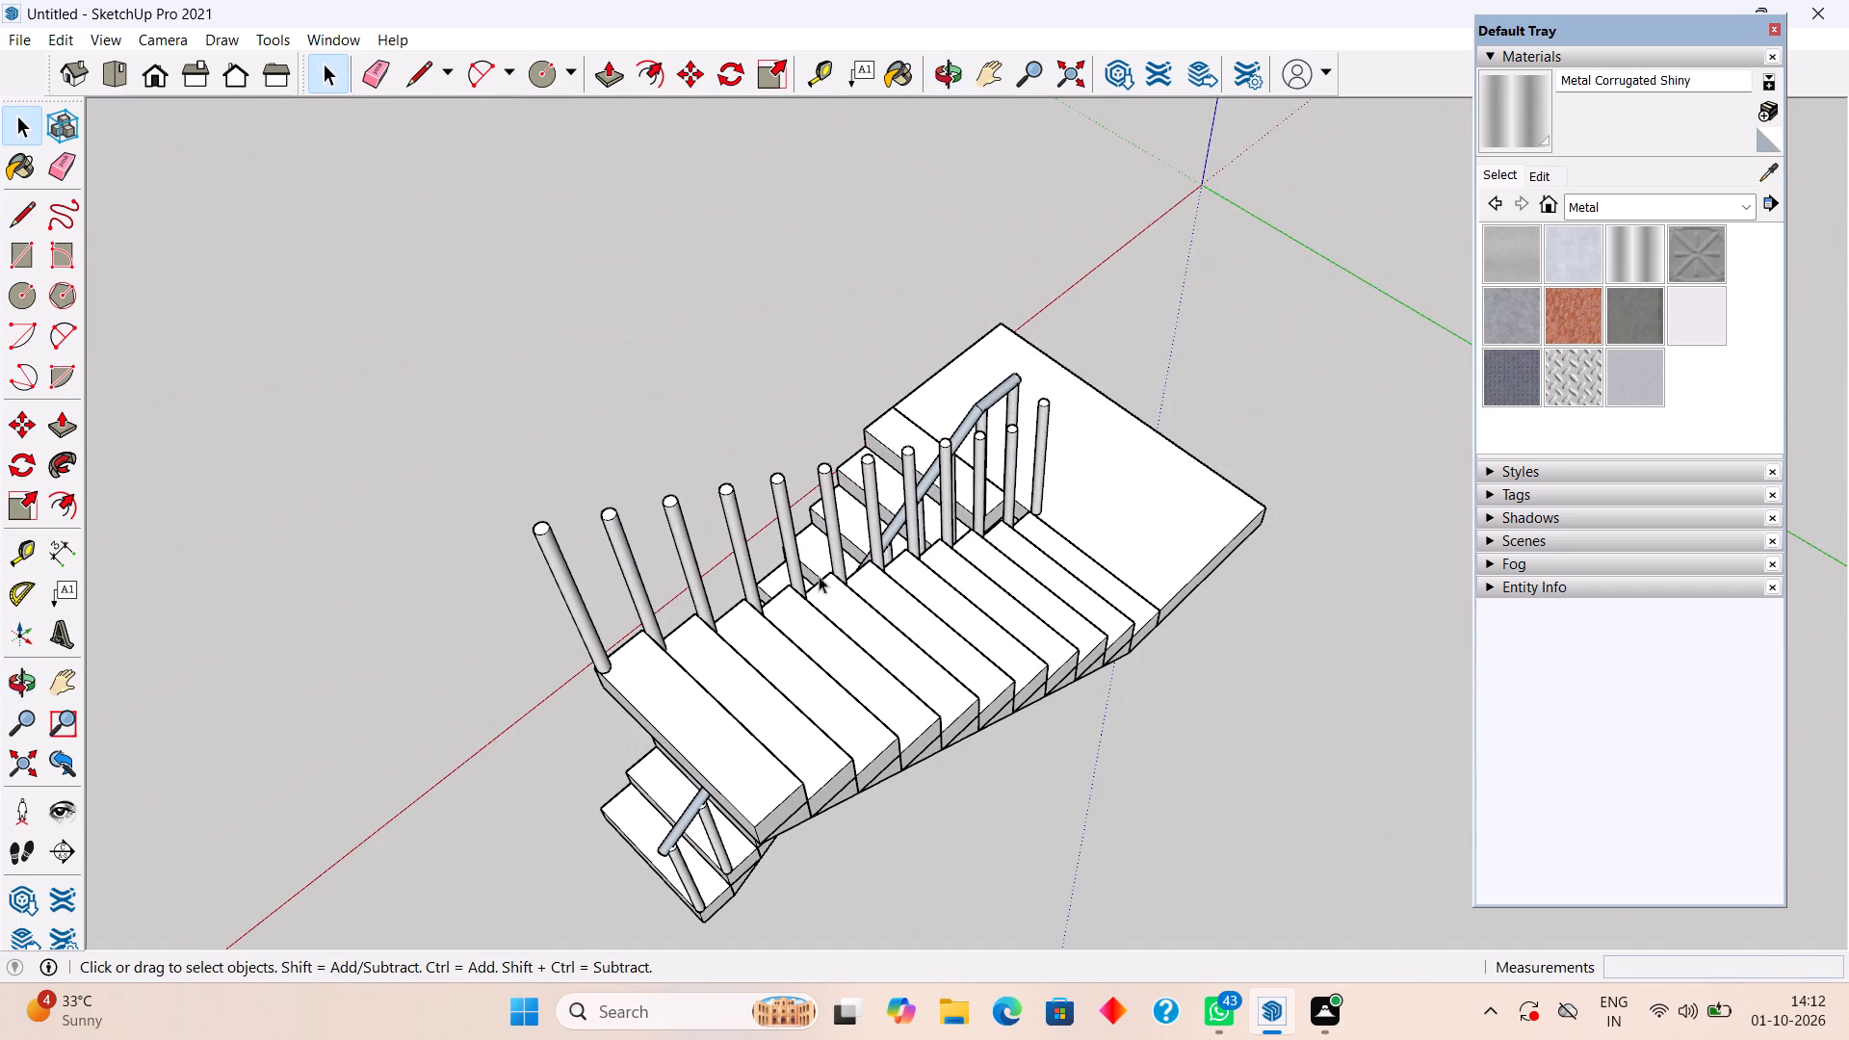
pyautogui.moveTo(819, 576); pyautogui.dragTo(1300, 329, button='middle')
pyautogui.moveTo(956, 647); pyautogui.dragTo(1131, 582, button='middle')
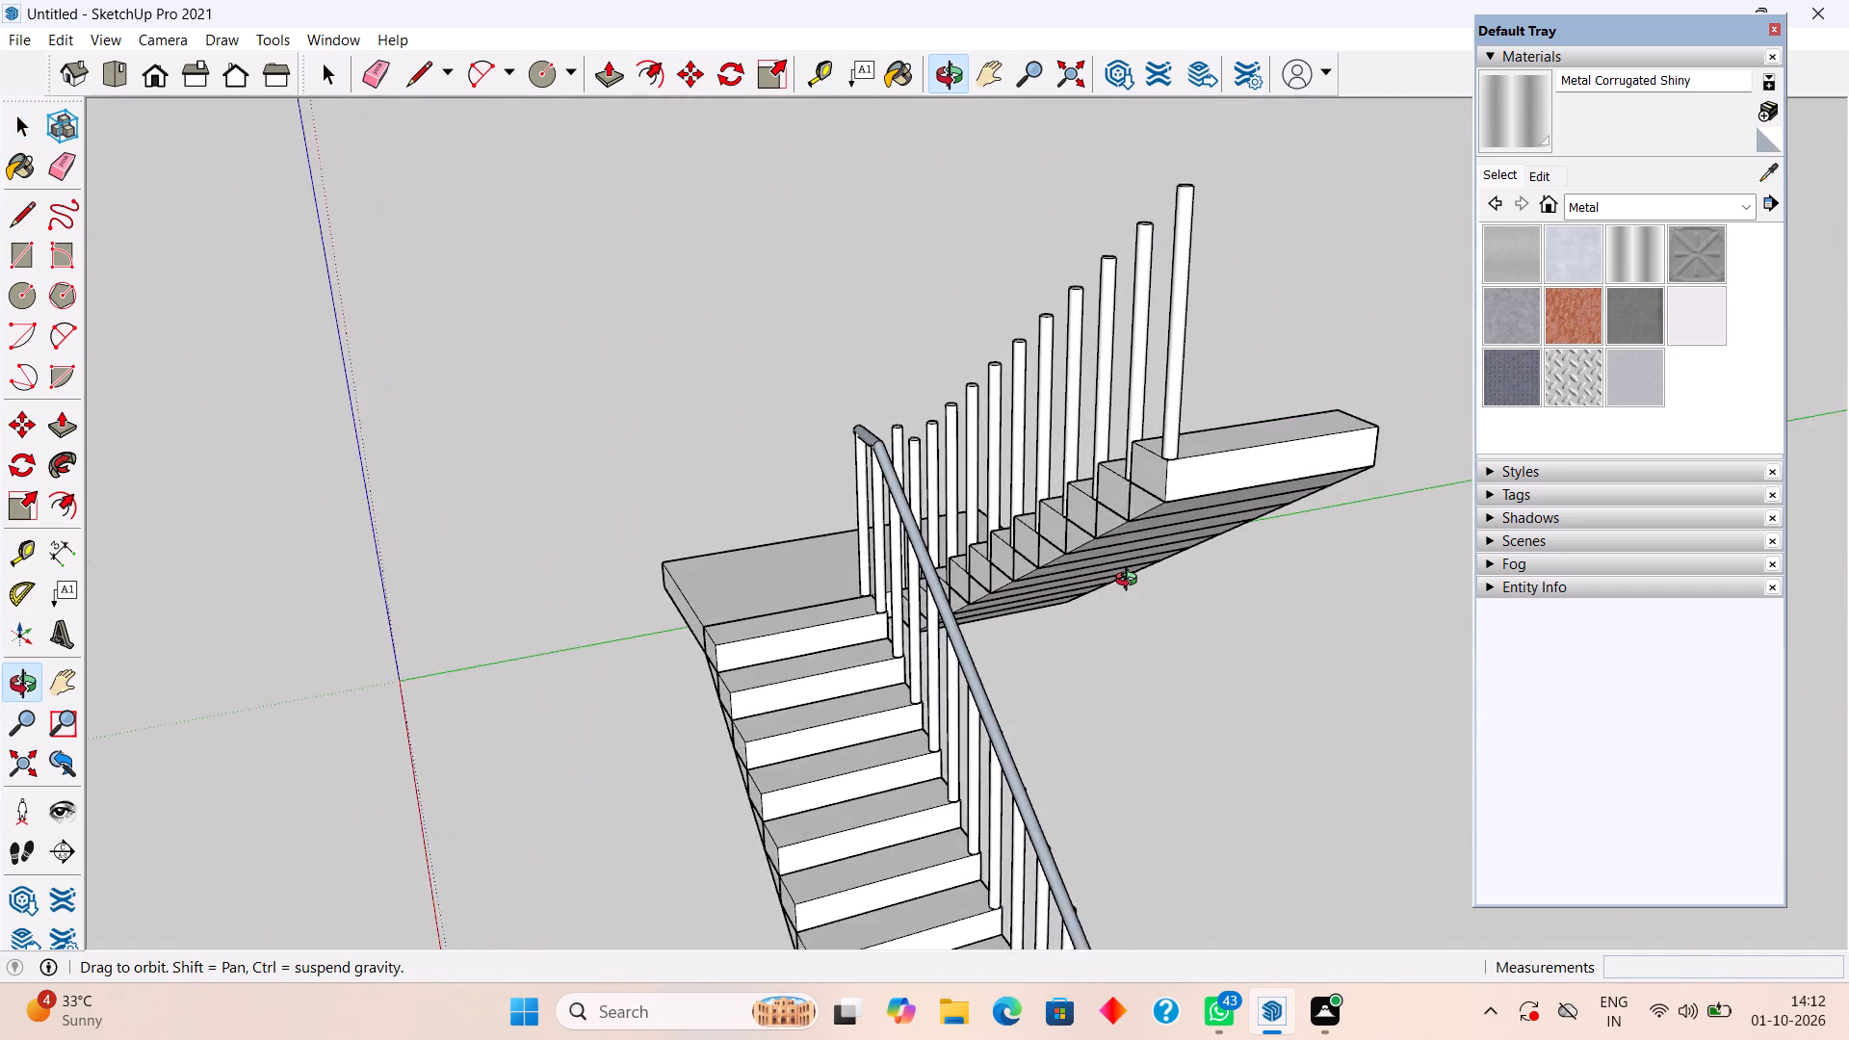
pyautogui.moveTo(1131, 582); pyautogui.dragTo(489, 714, button='middle')
pyautogui.scroll(-1, 1131, 582)
pyautogui.moveTo(711, 511); pyautogui.dragTo(347, 525, button='middle')
pyautogui.moveTo(1193, 564); pyautogui.dragTo(576, 582, button='middle')
pyautogui.moveTo(1068, 579); pyautogui.dragTo(726, 595, button='middle')
pyautogui.scroll(-5, 885, 528)
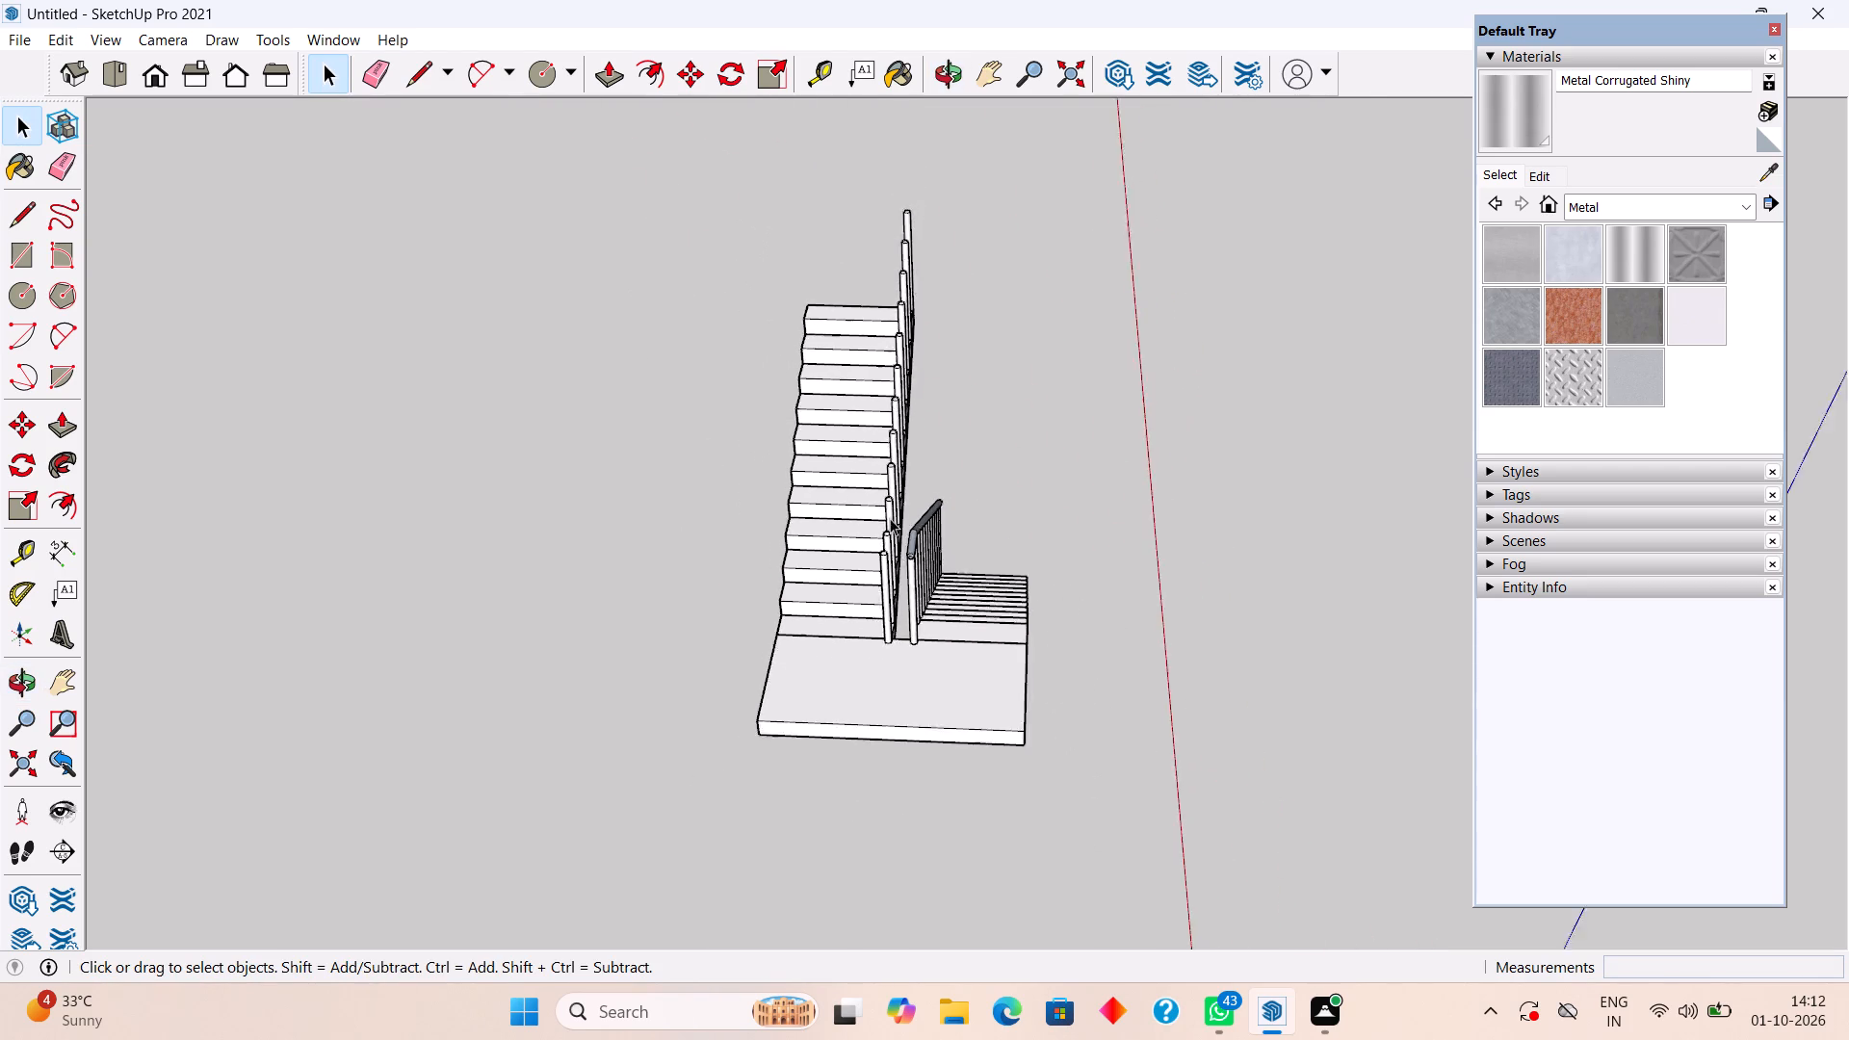
pyautogui.scroll(-2, 890, 518)
# Draw the upper flight's rail line from the topmost post's top to the second post from the landing, and on about 9" to the landing post's top.
pyautogui.moveTo(833, 466); pyautogui.dragTo(1141, 534, button='middle')
pyautogui.scroll(9, 866, 356)
pyautogui.moveTo(753, 220); pyautogui.dragTo(756, 289, button='middle')
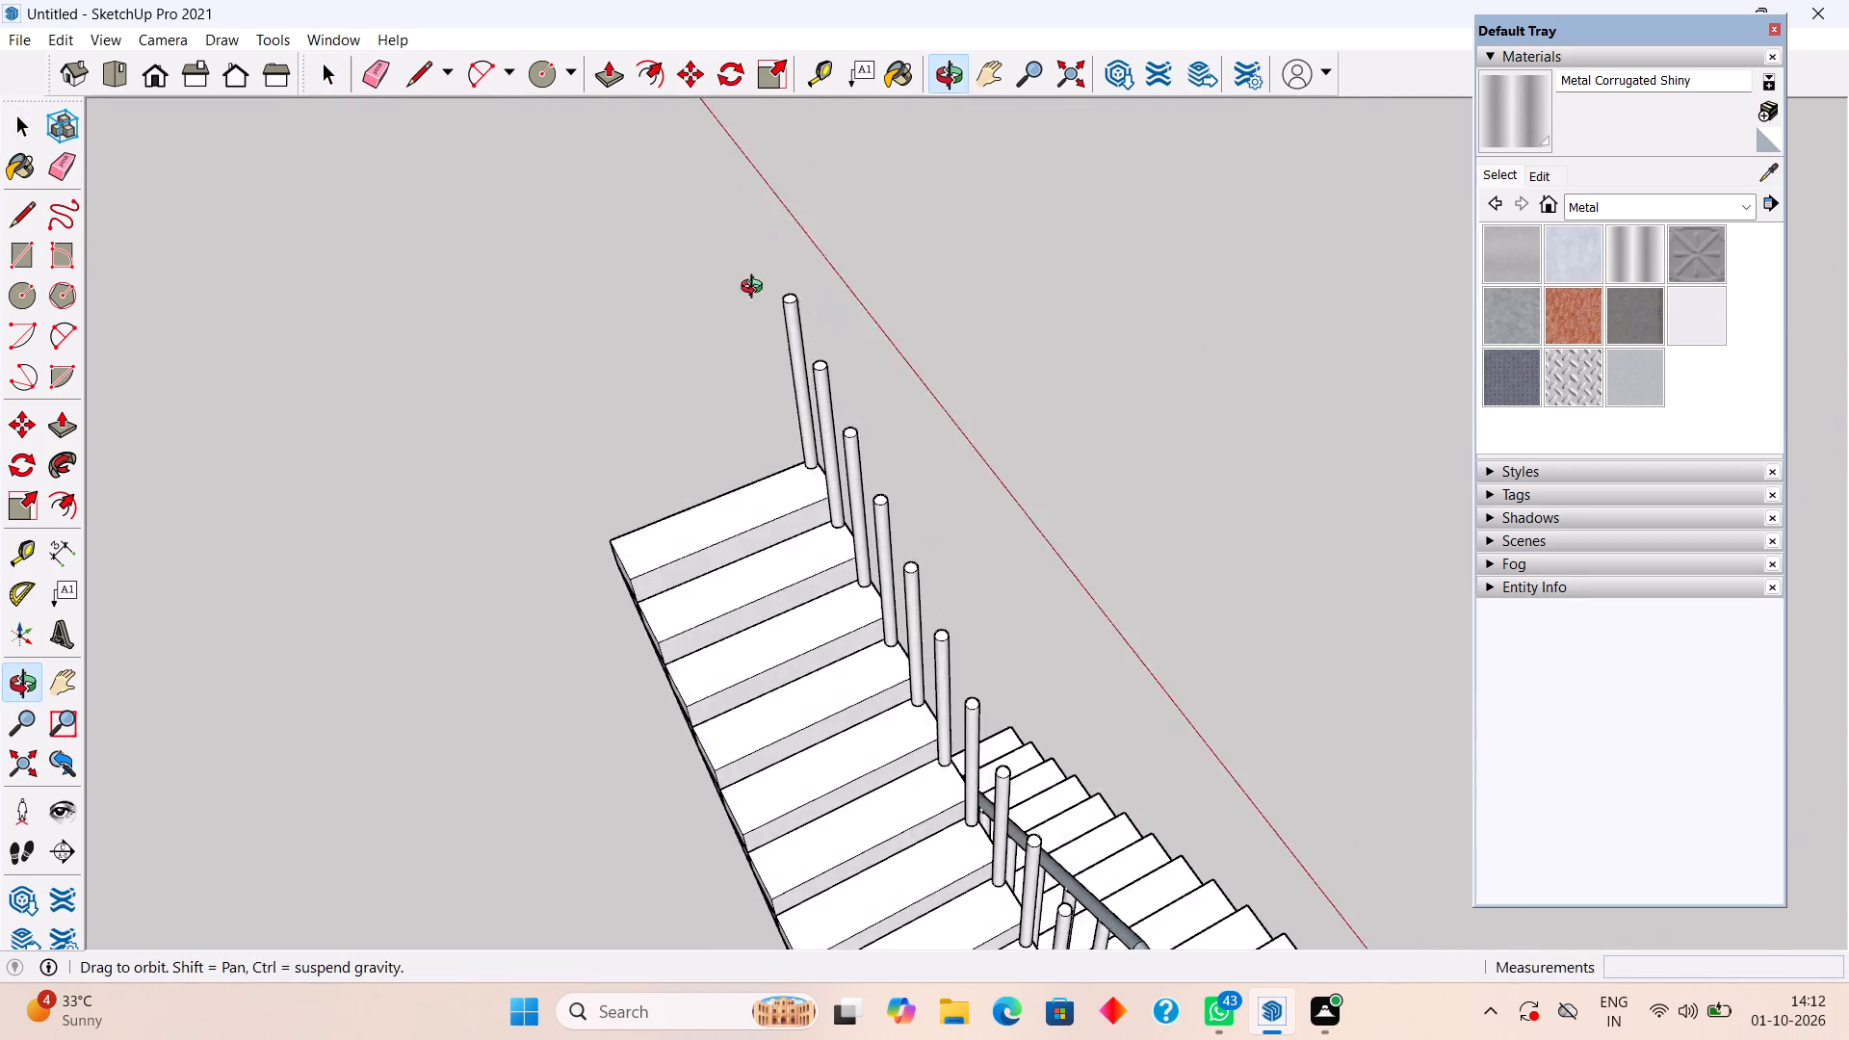
pyautogui.moveTo(756, 289); pyautogui.dragTo(767, 417, button='middle')
pyautogui.scroll(6, 814, 373)
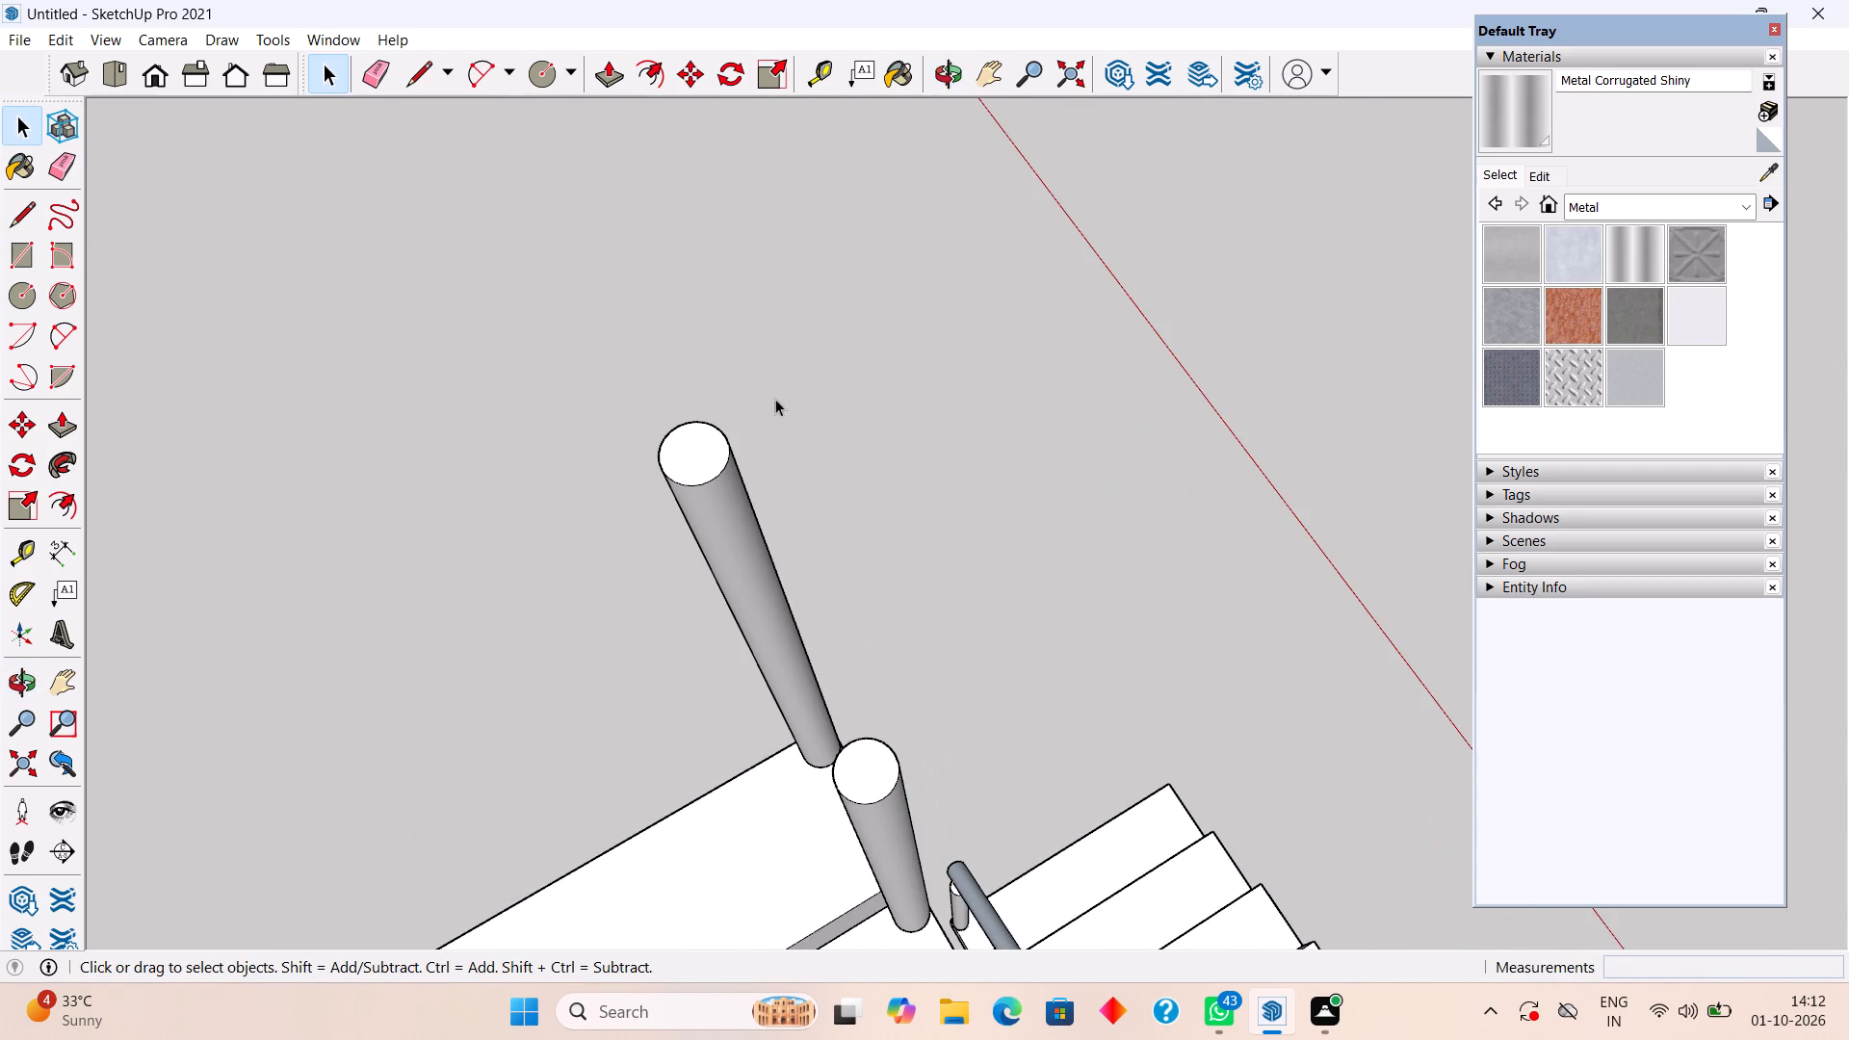
pyautogui.press('l')
pyautogui.click(680, 429)
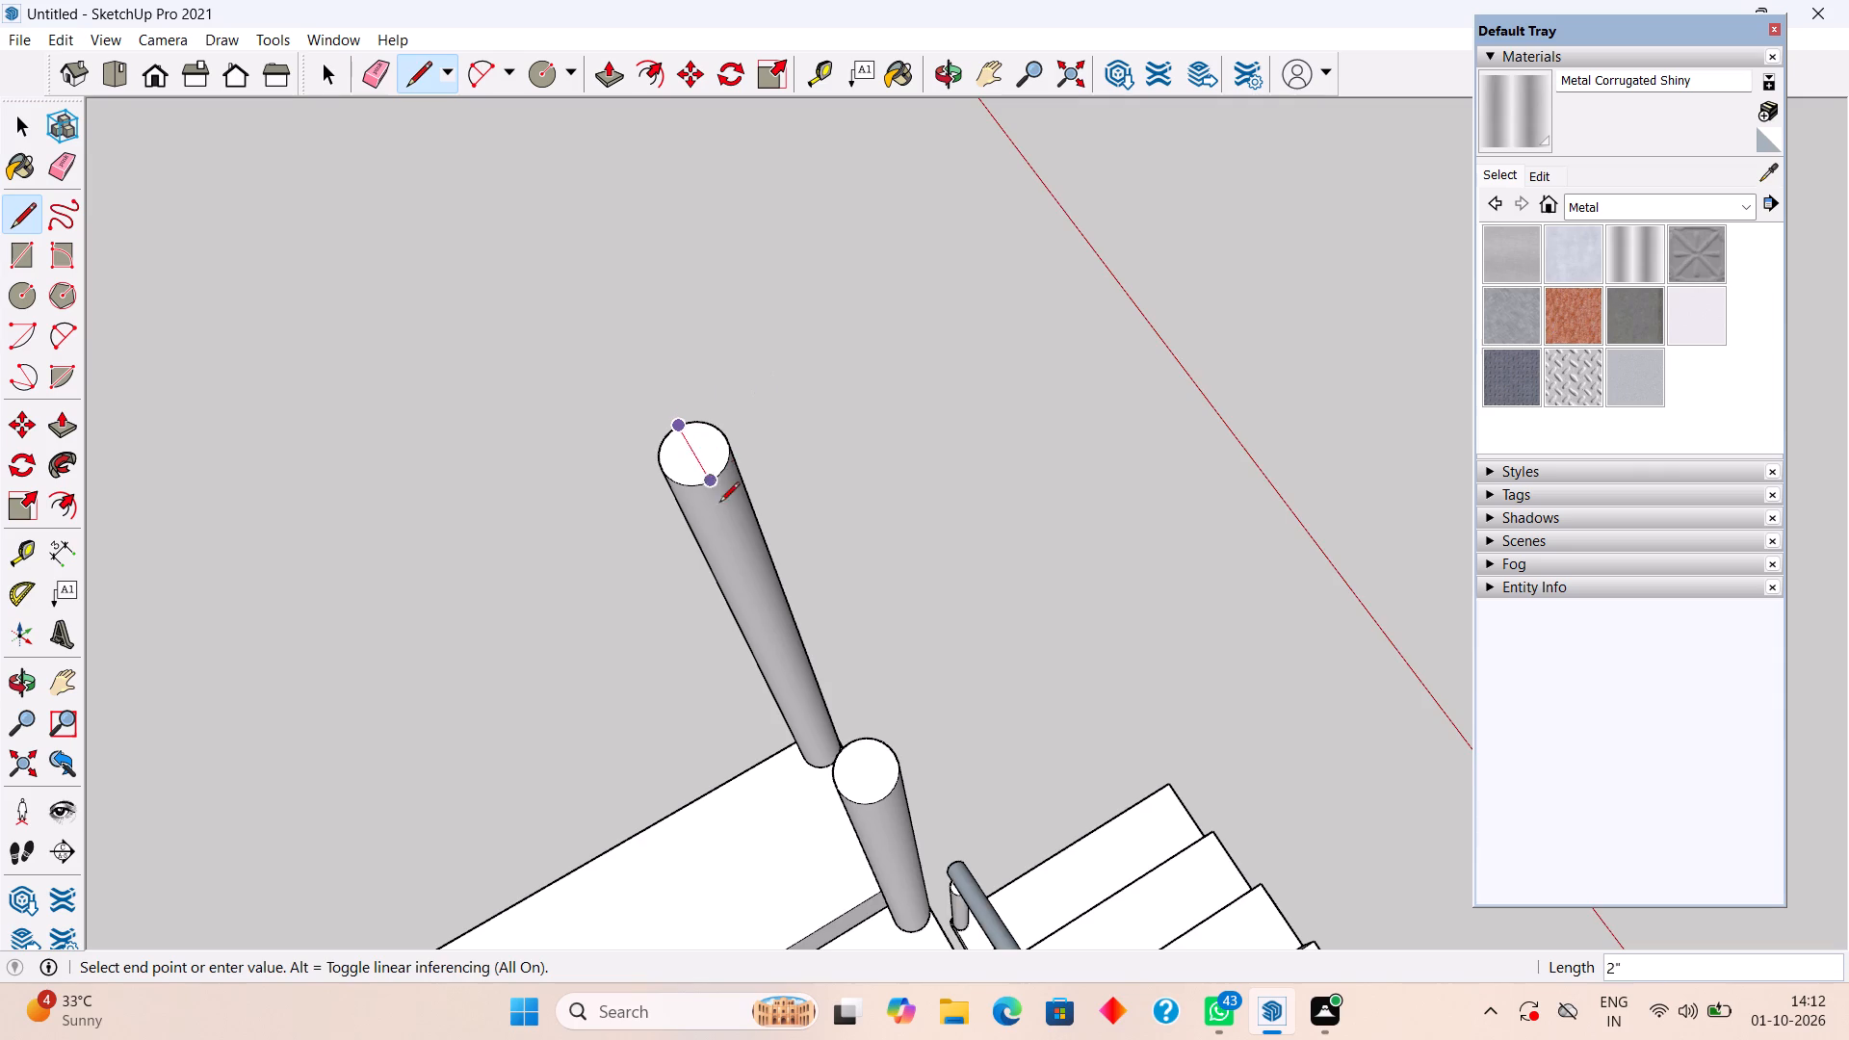
pyautogui.scroll(-20, 721, 513)
pyautogui.scroll(-8, 721, 513)
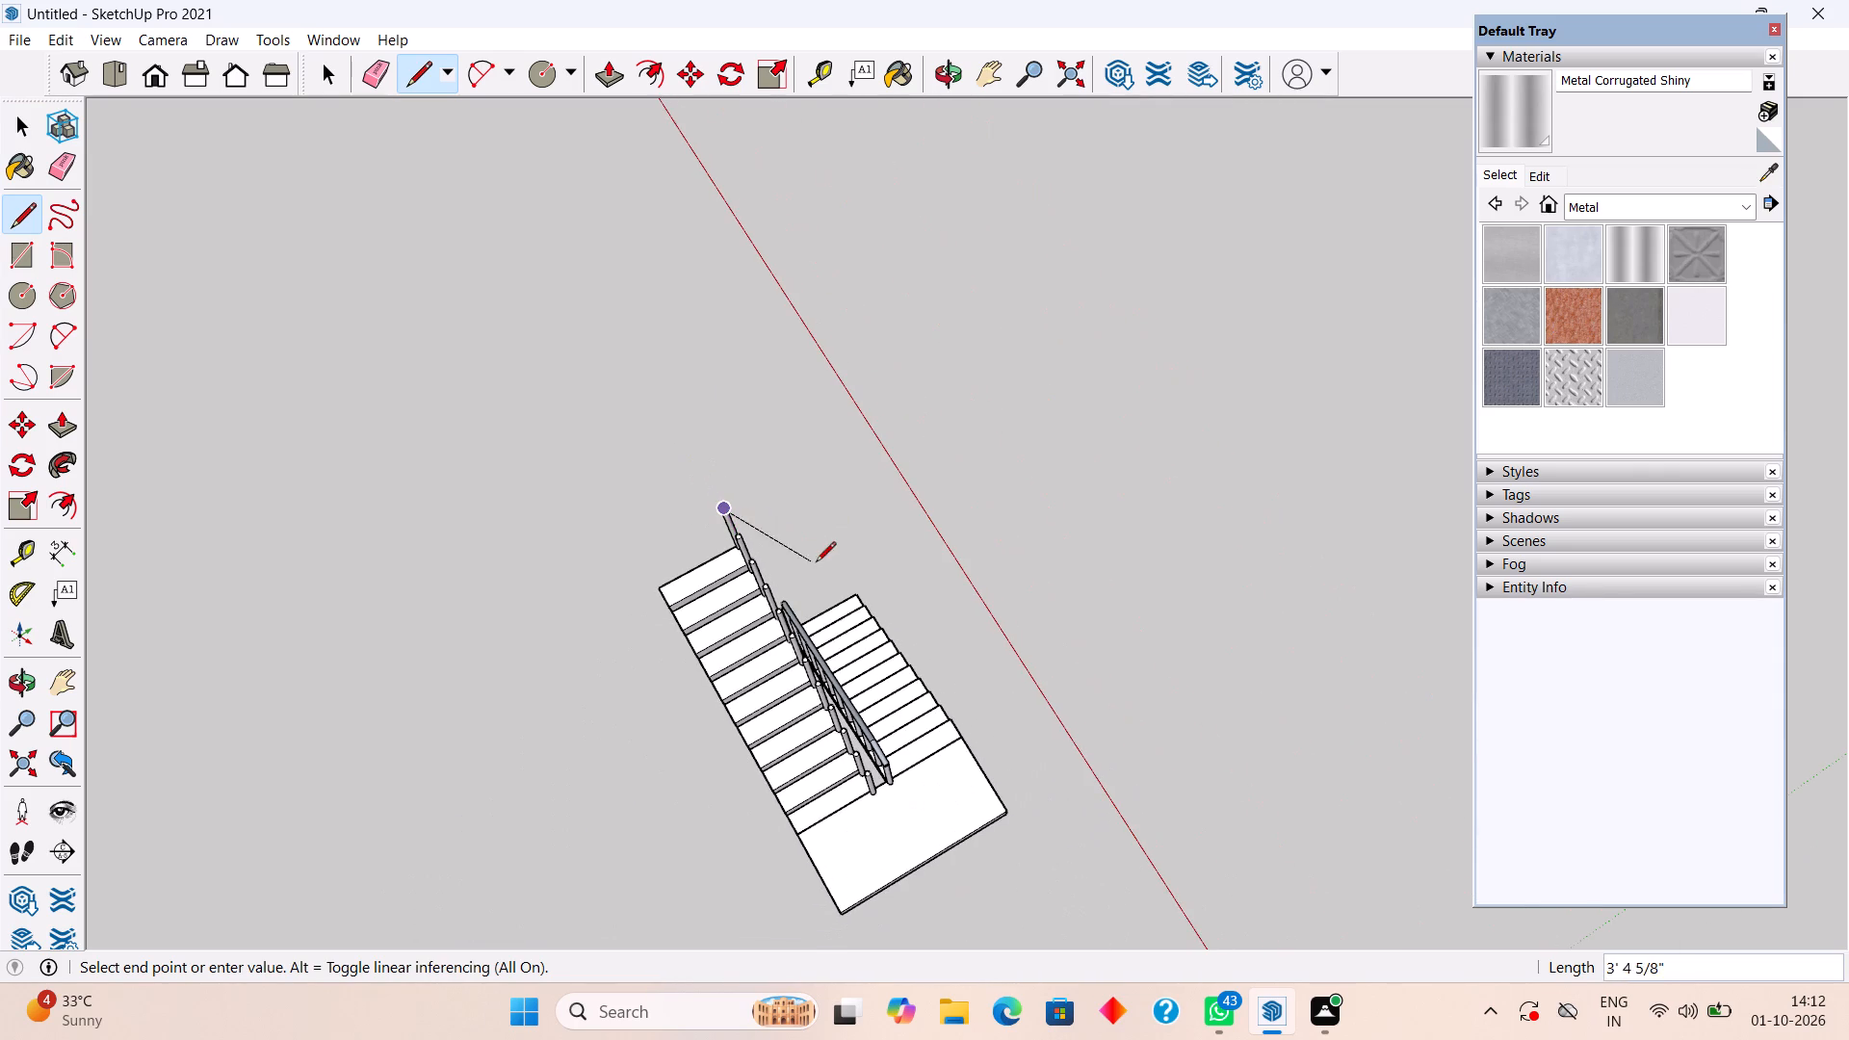
pyautogui.scroll(2, 755, 1039)
pyautogui.scroll(13, 850, 834)
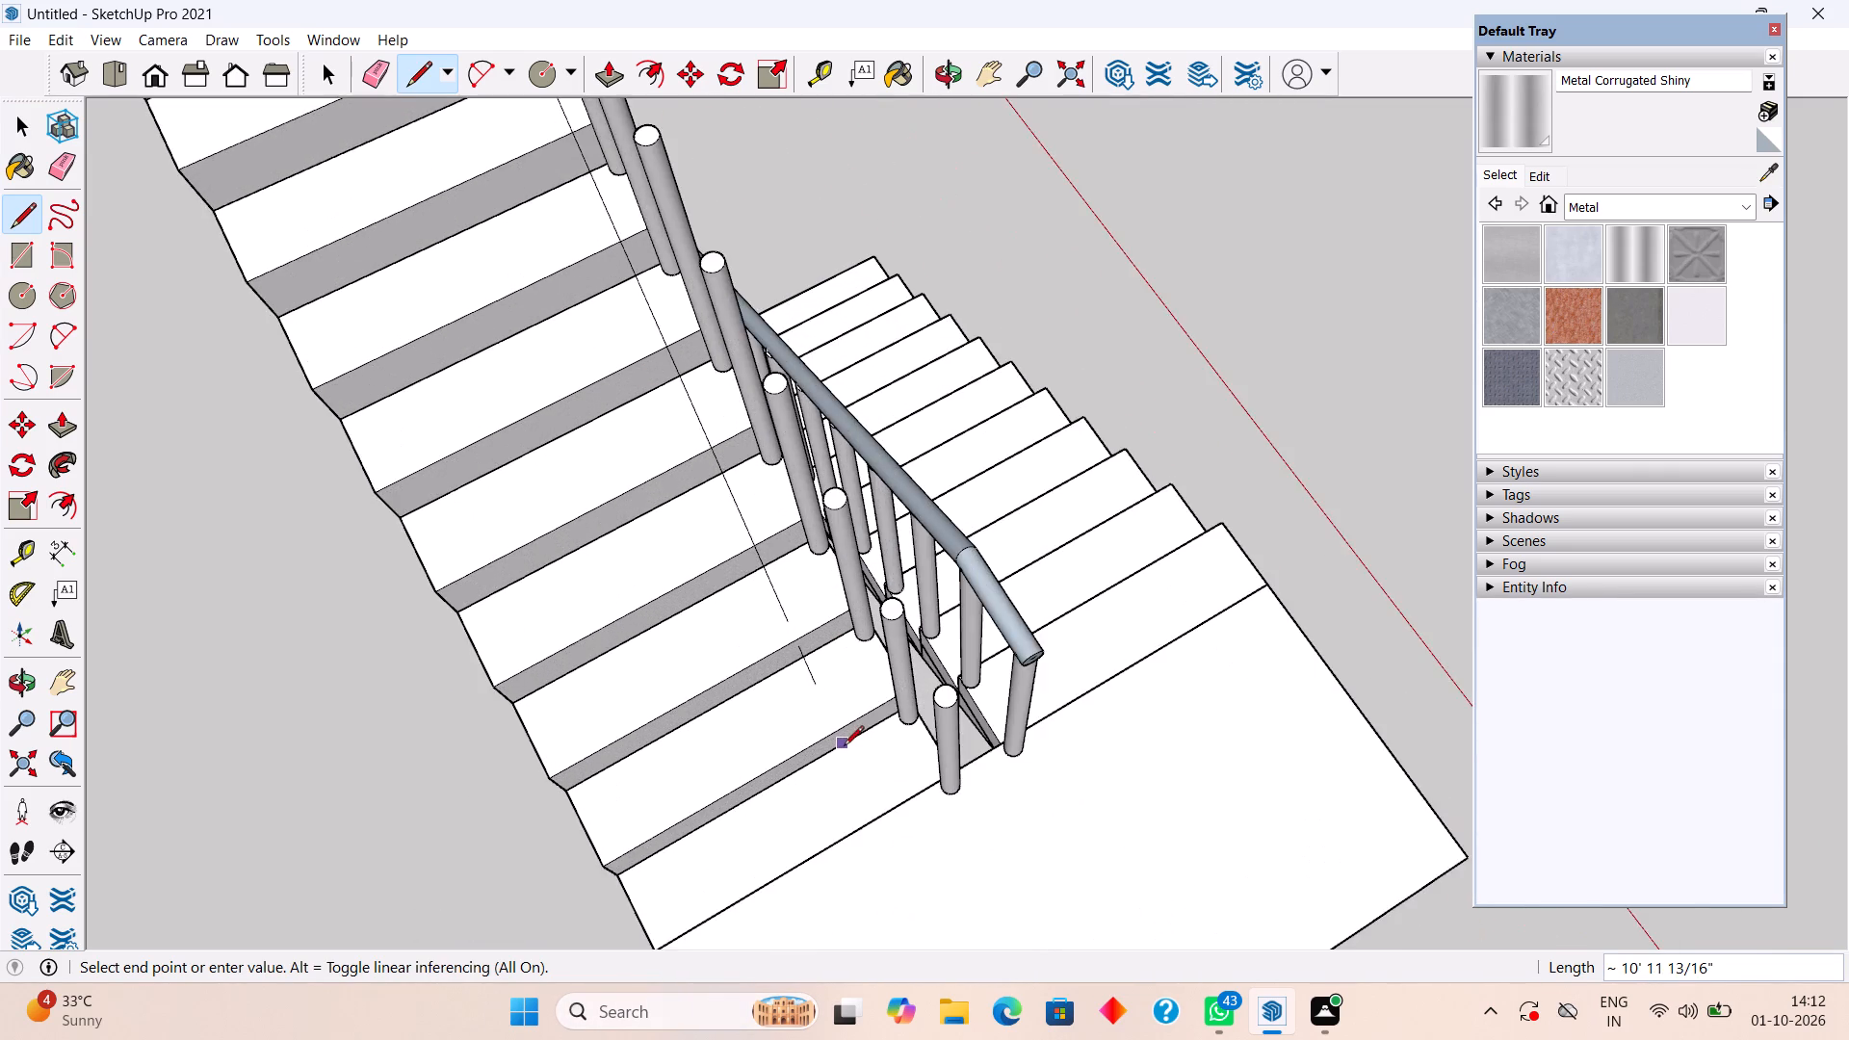
pyautogui.scroll(4, 844, 747)
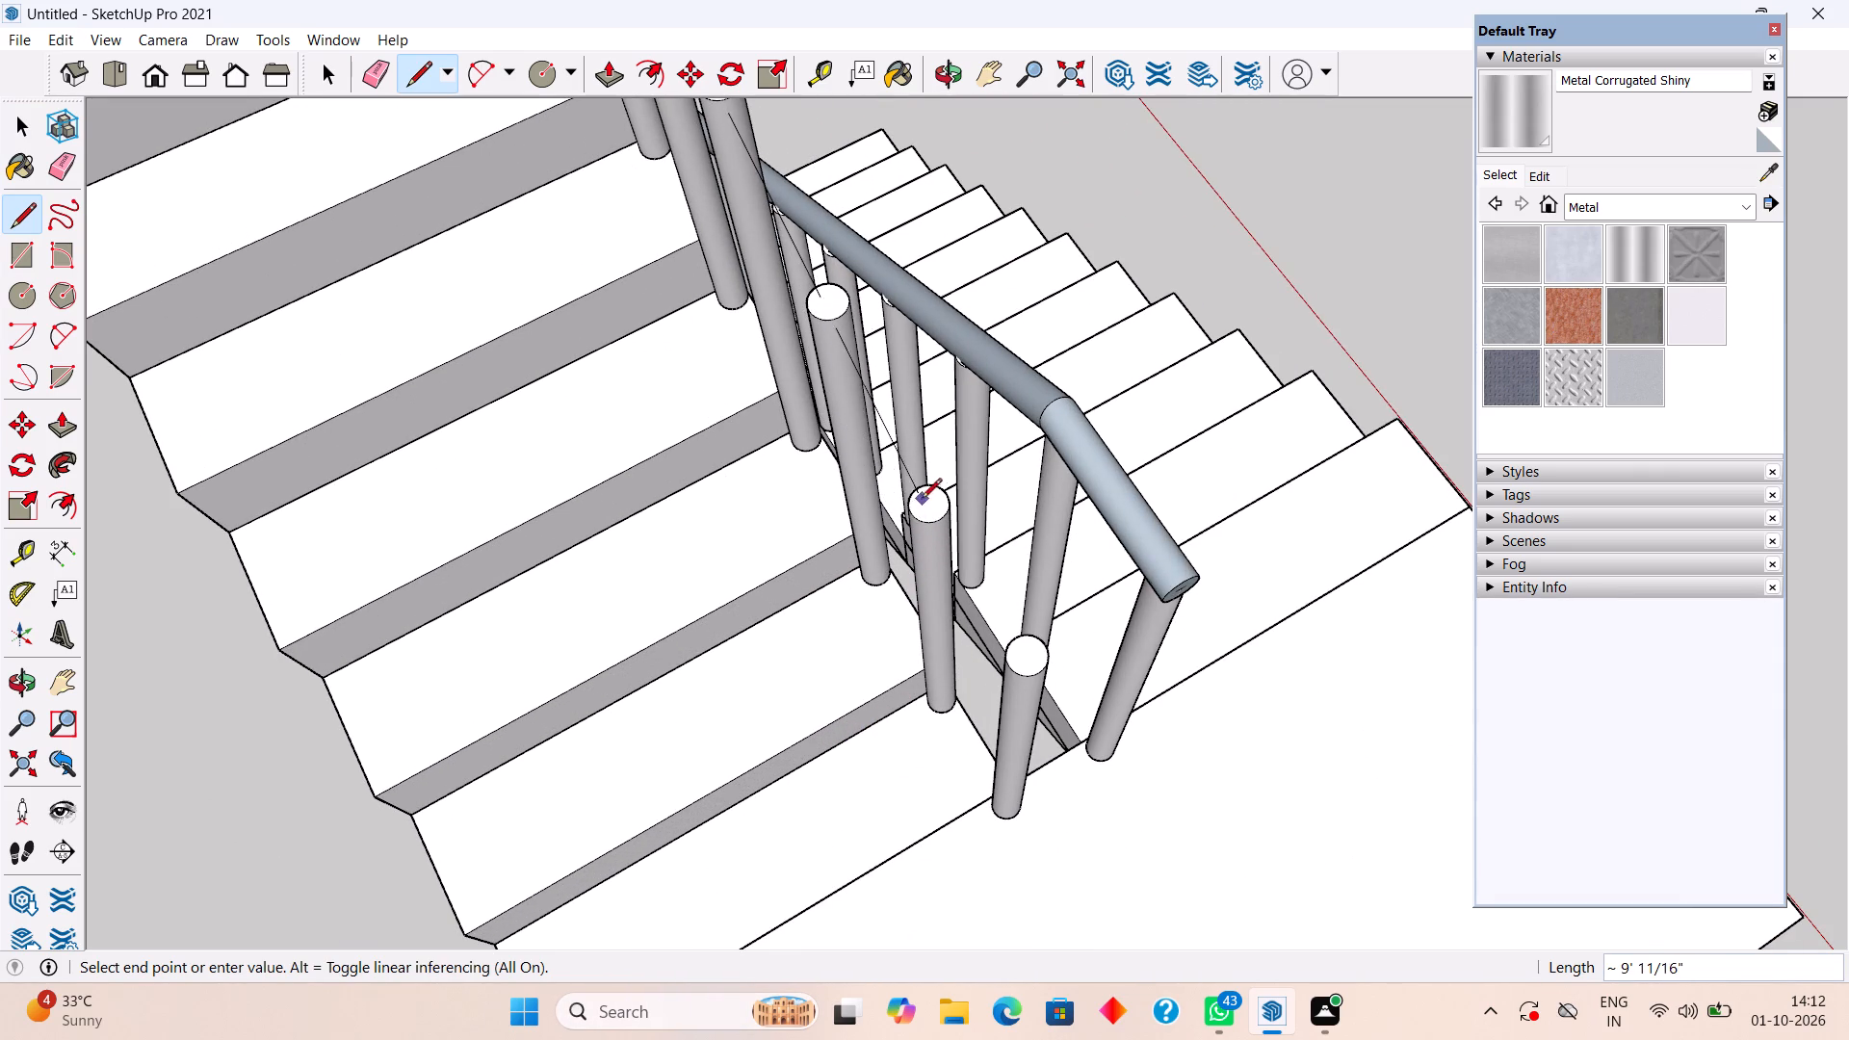
pyautogui.click(942, 517)
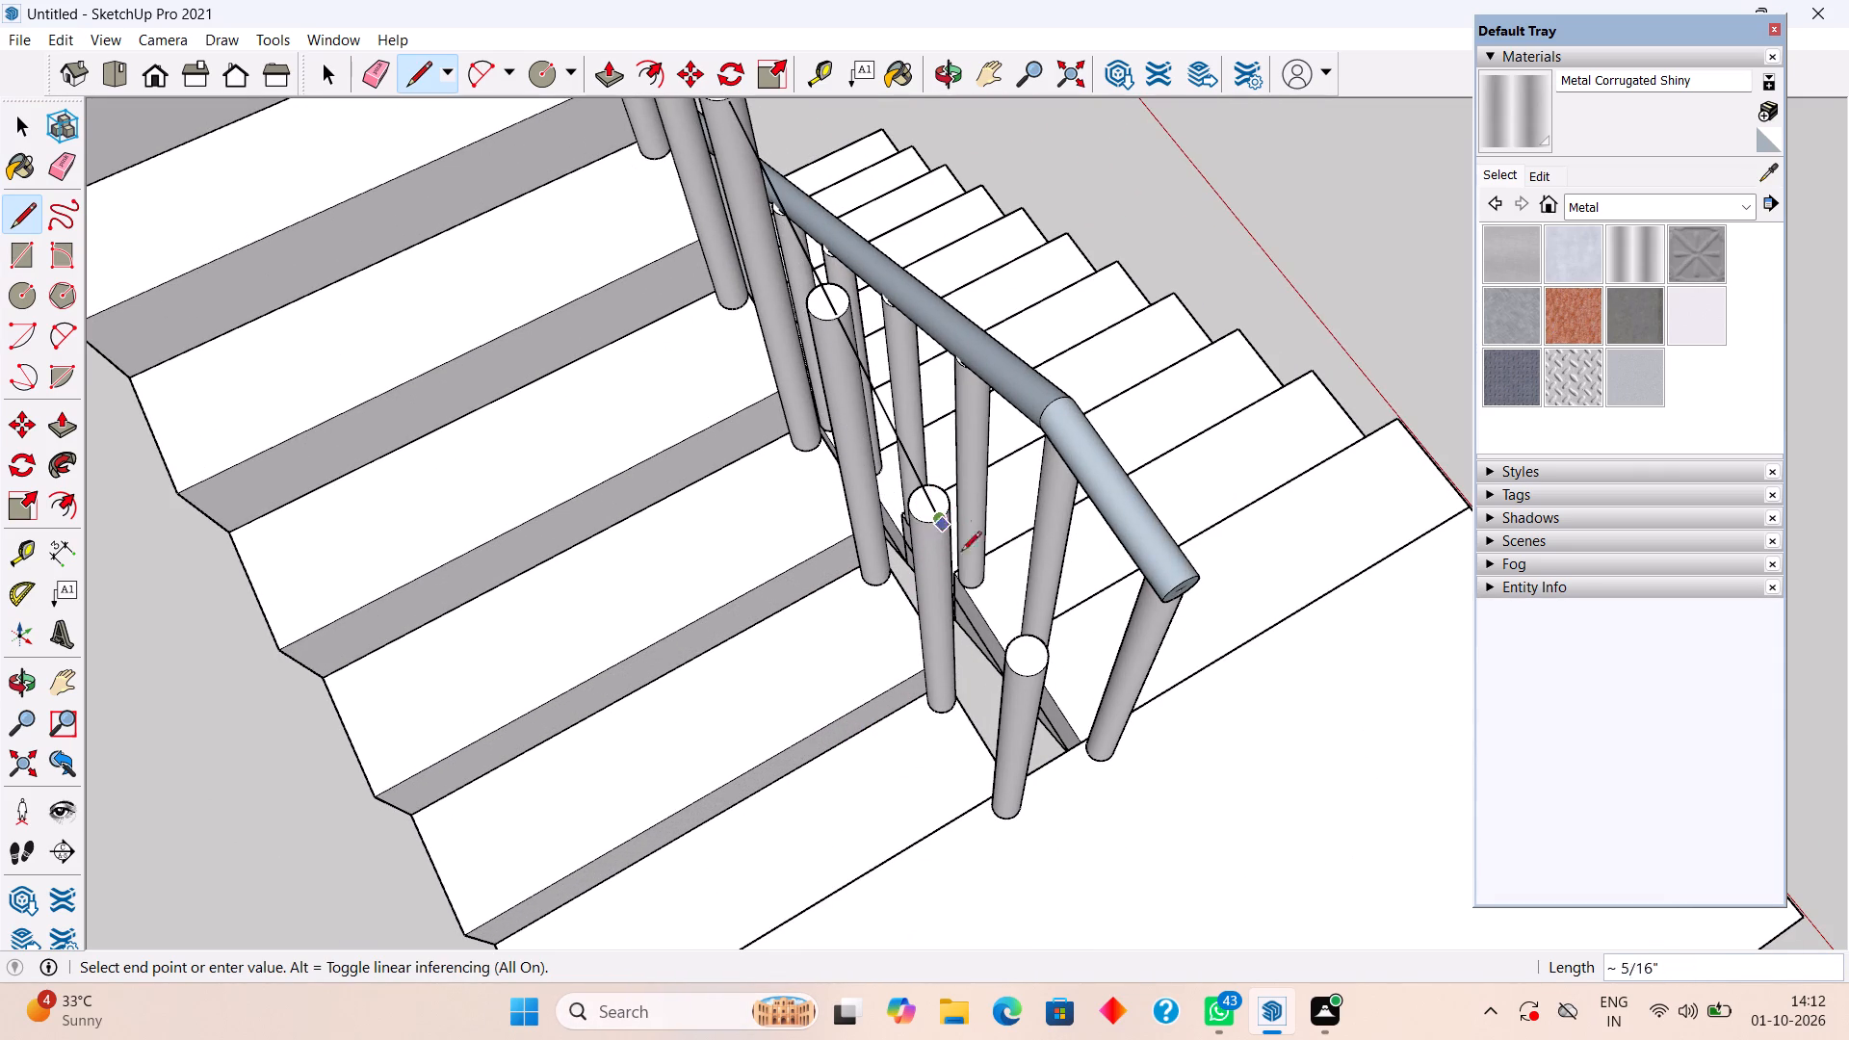
pyautogui.click(1041, 671)
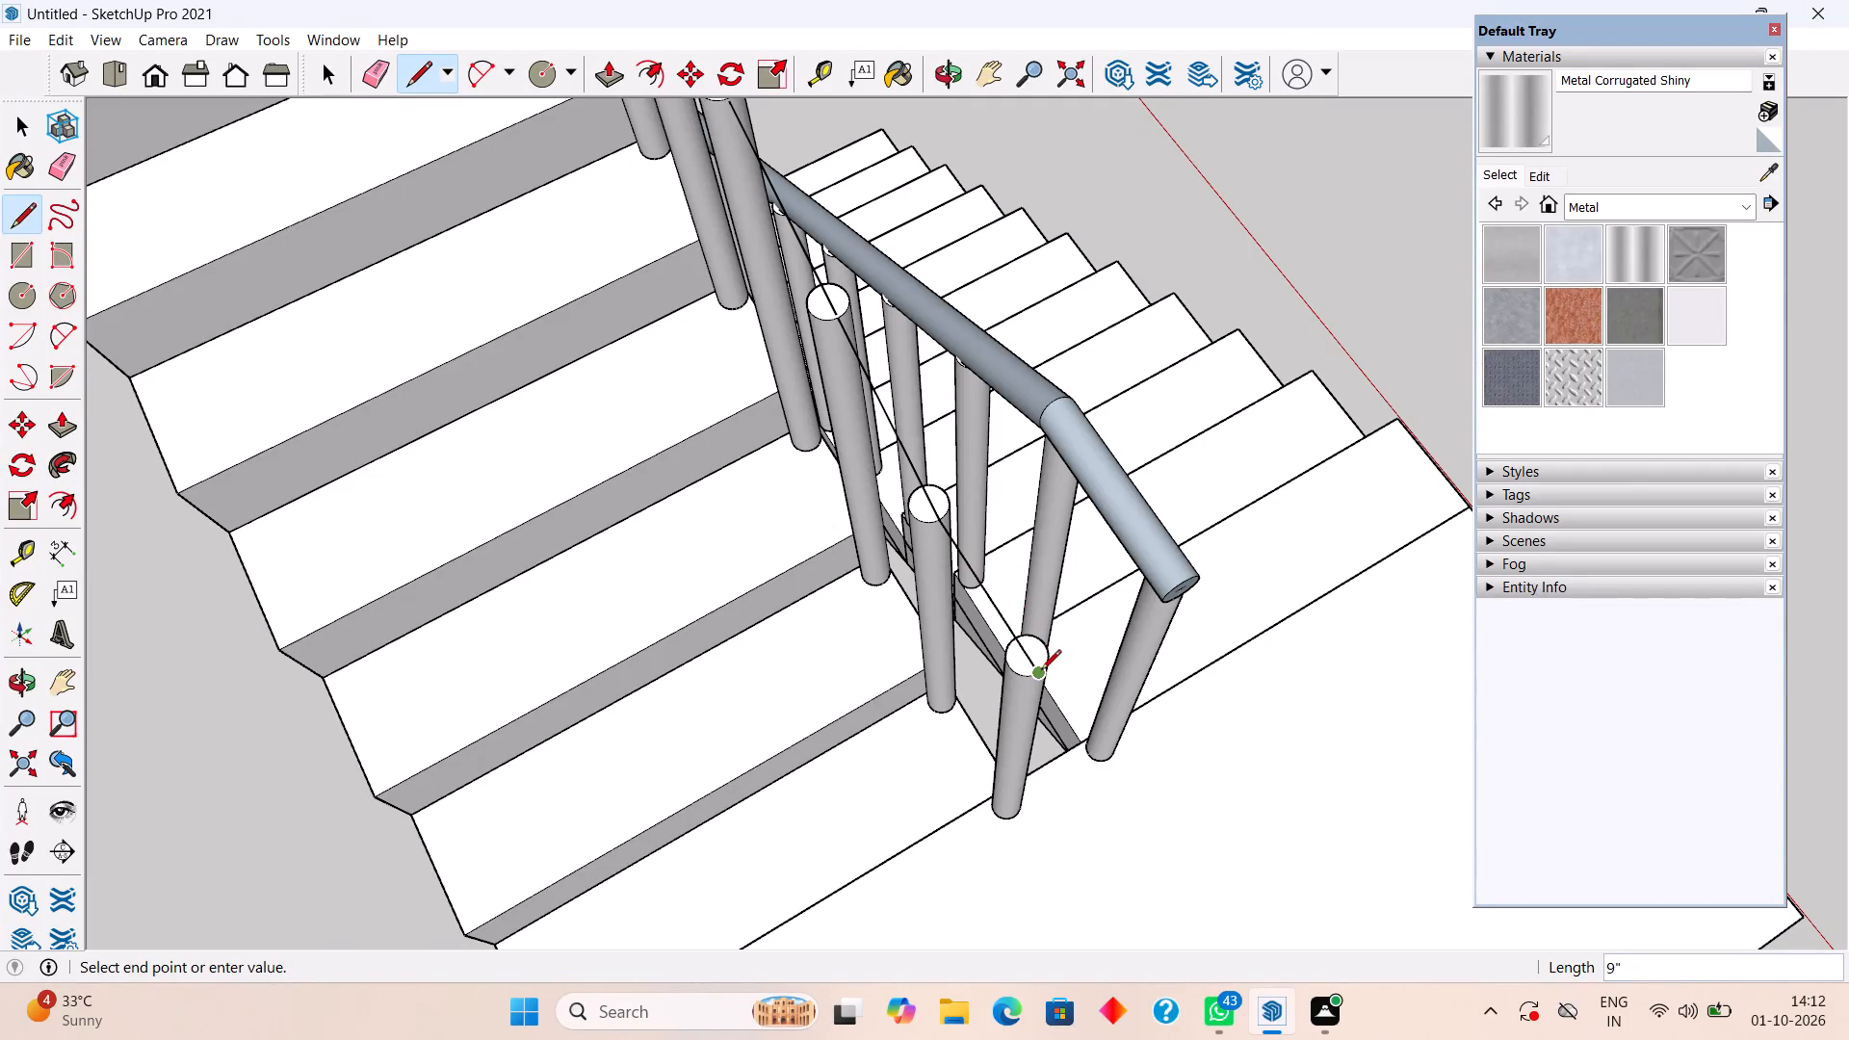
pyautogui.press('space')
# Measure the diameter of the lower handrail's end face at the landing.
pyautogui.moveTo(1040, 660); pyautogui.dragTo(975, 521, button='middle')
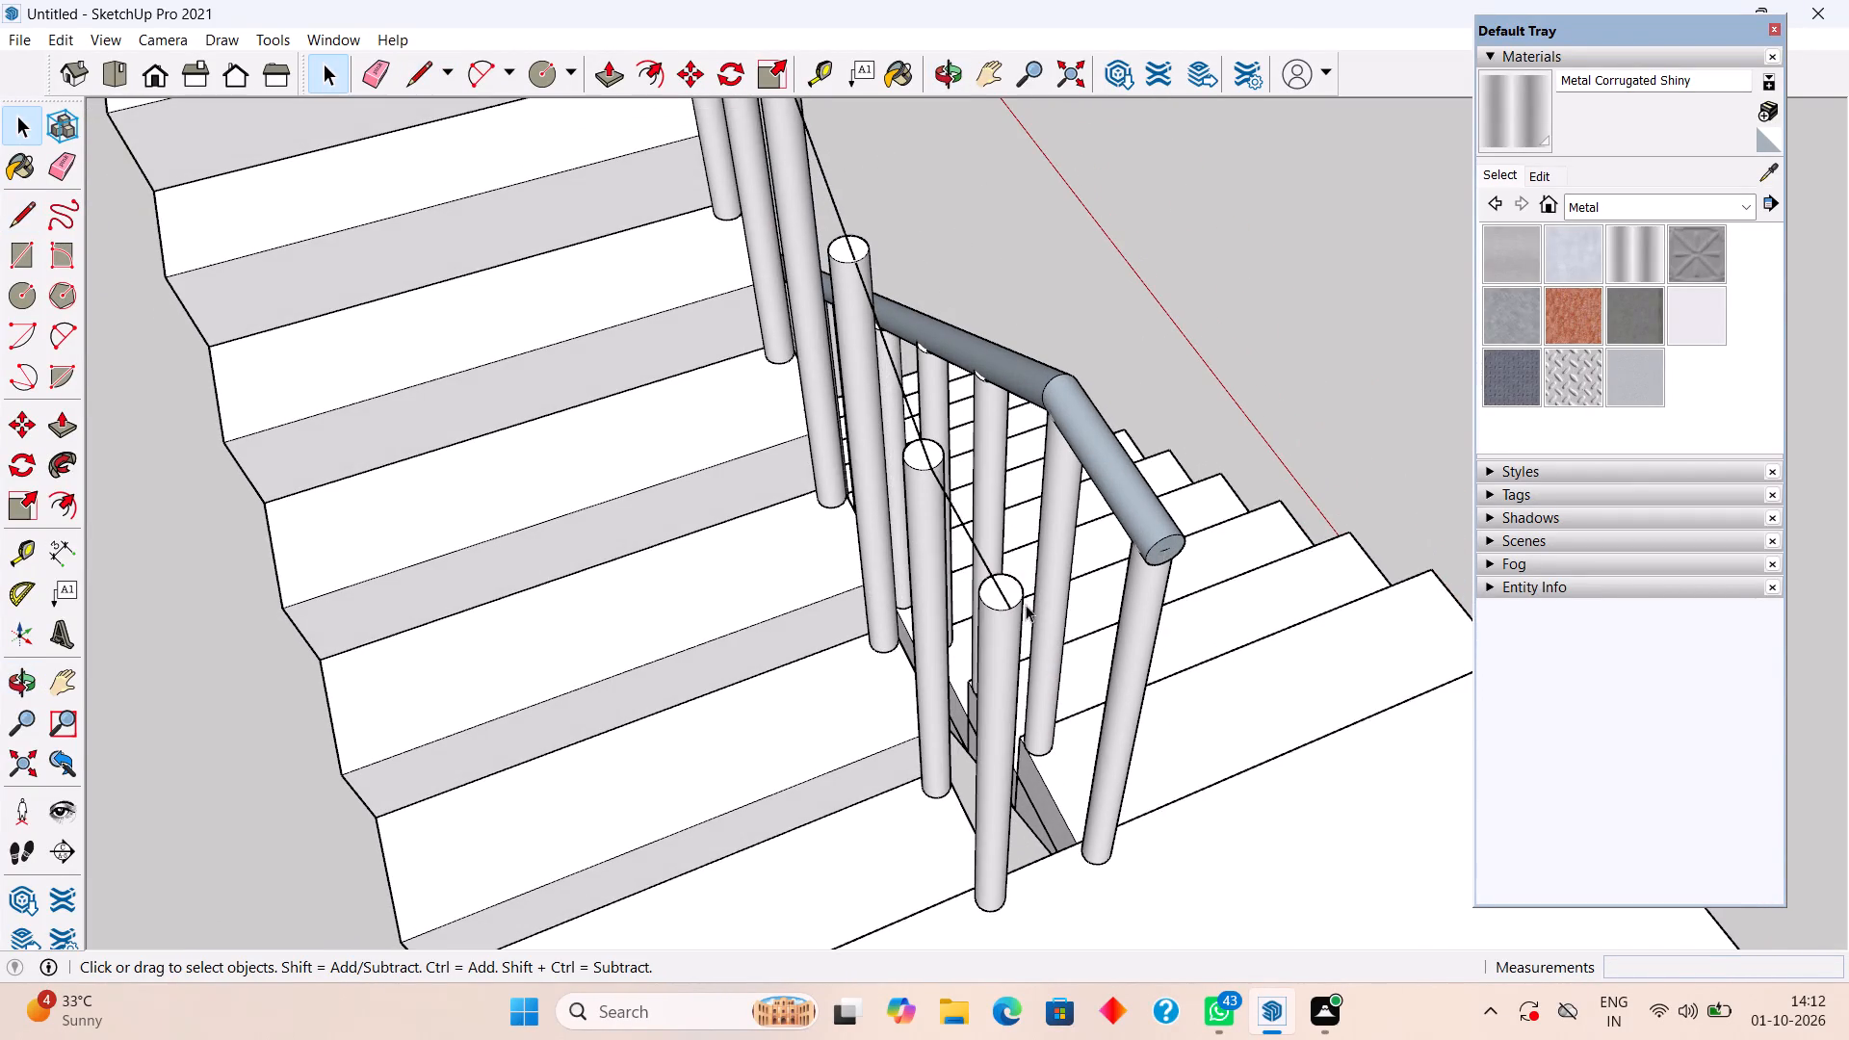
pyautogui.scroll(1, 1022, 610)
pyautogui.moveTo(1008, 618); pyautogui.dragTo(957, 514, button='middle')
pyautogui.scroll(2, 977, 542)
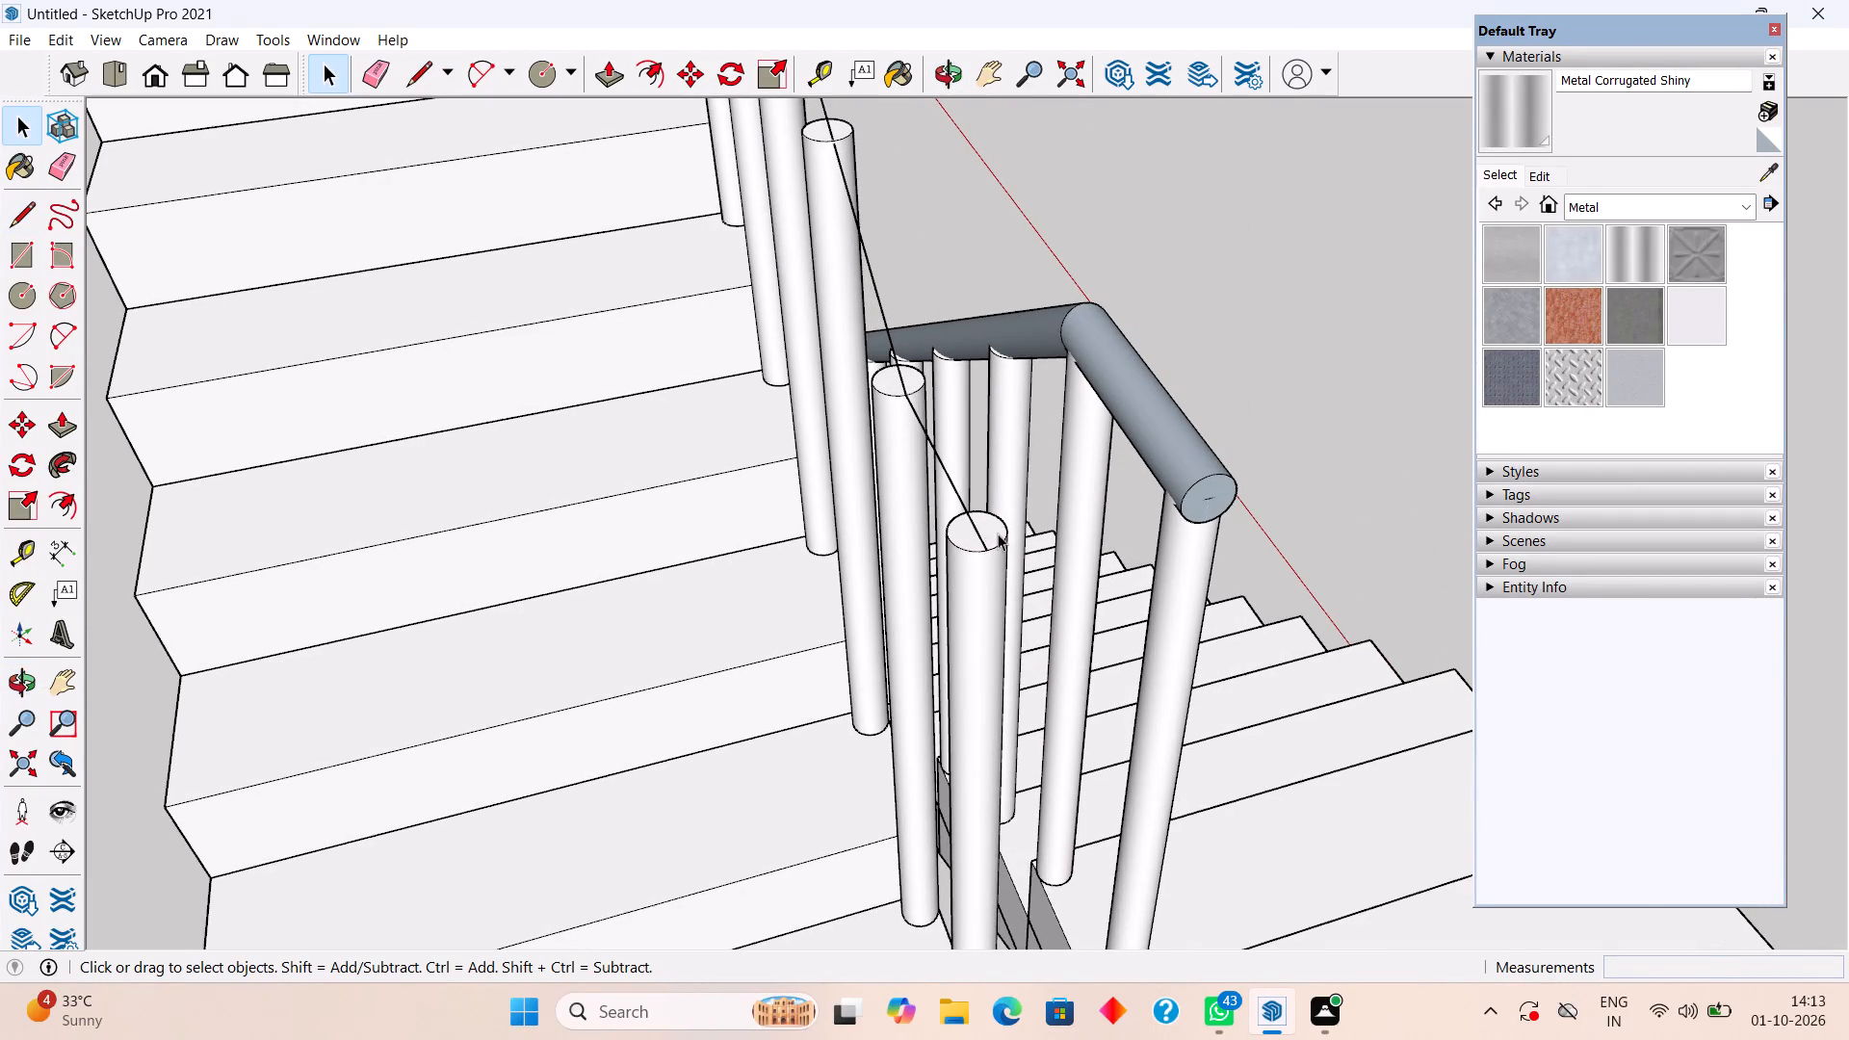
pyautogui.scroll(3, 998, 533)
pyautogui.moveTo(1223, 556); pyautogui.dragTo(1020, 433, button='middle')
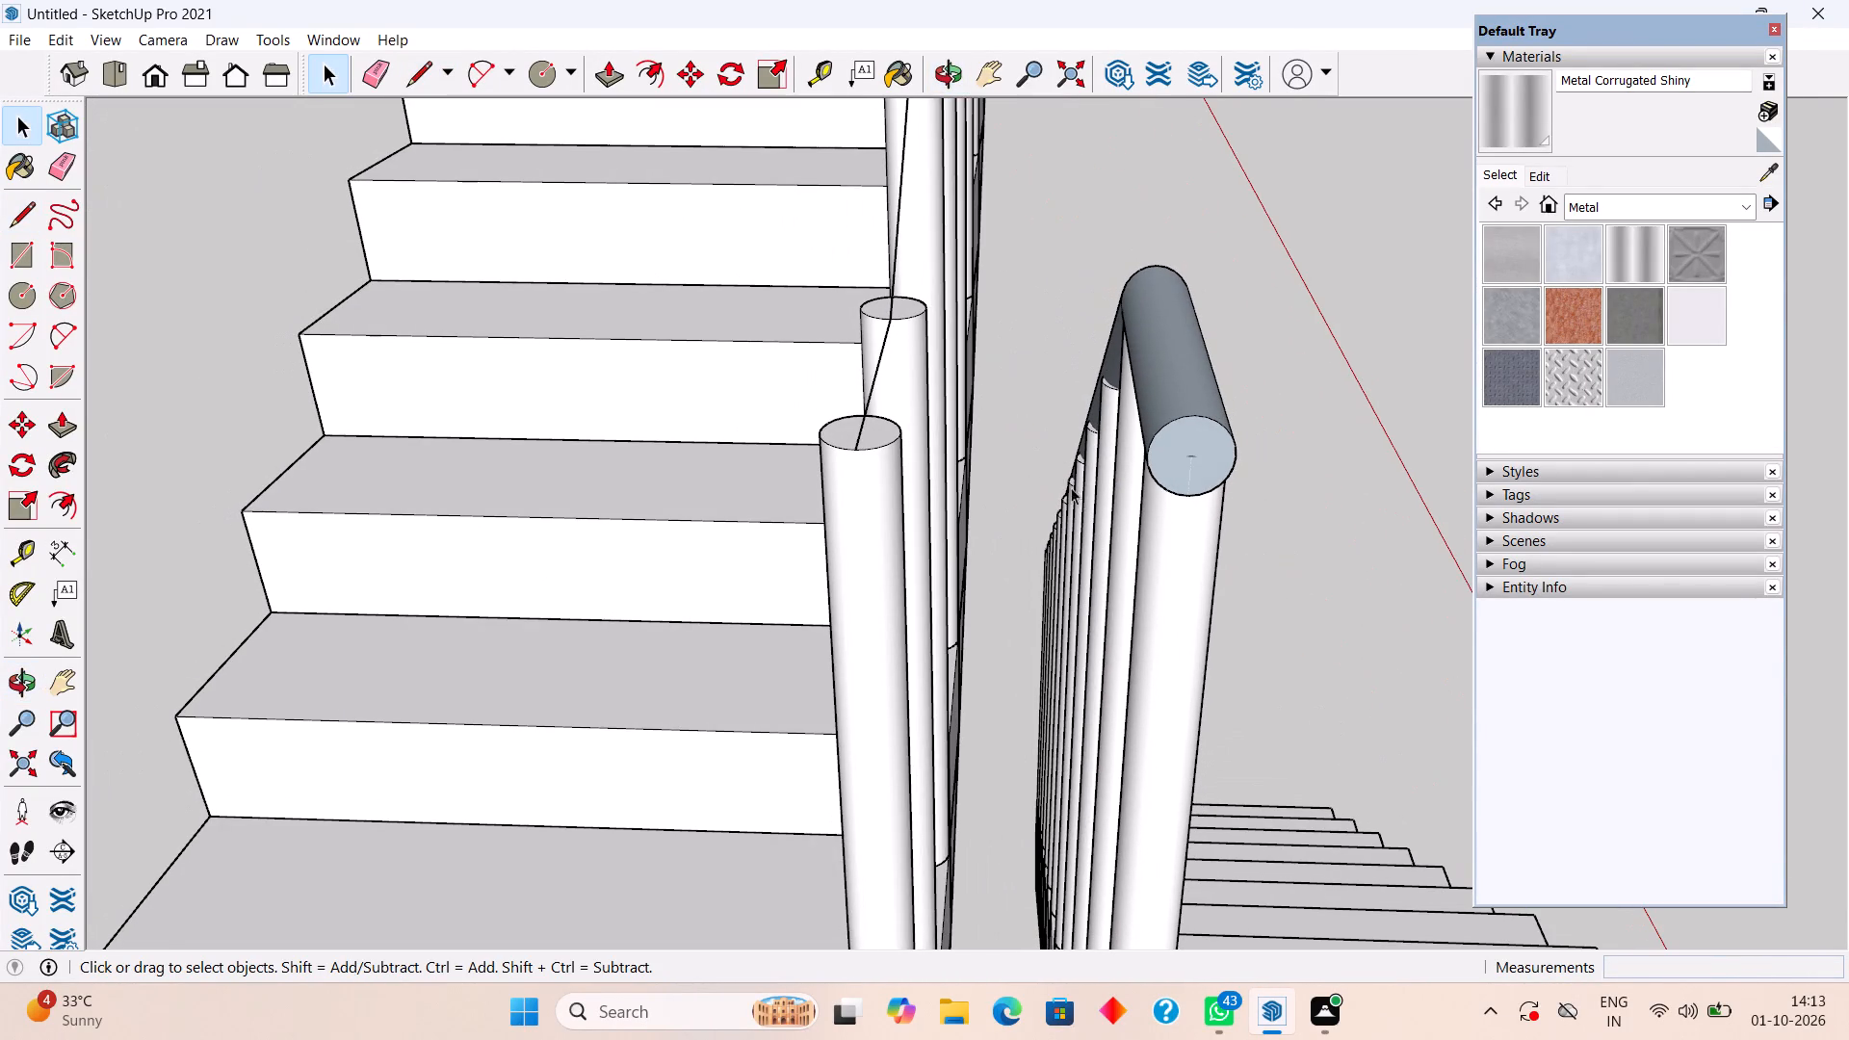
pyautogui.press('t')
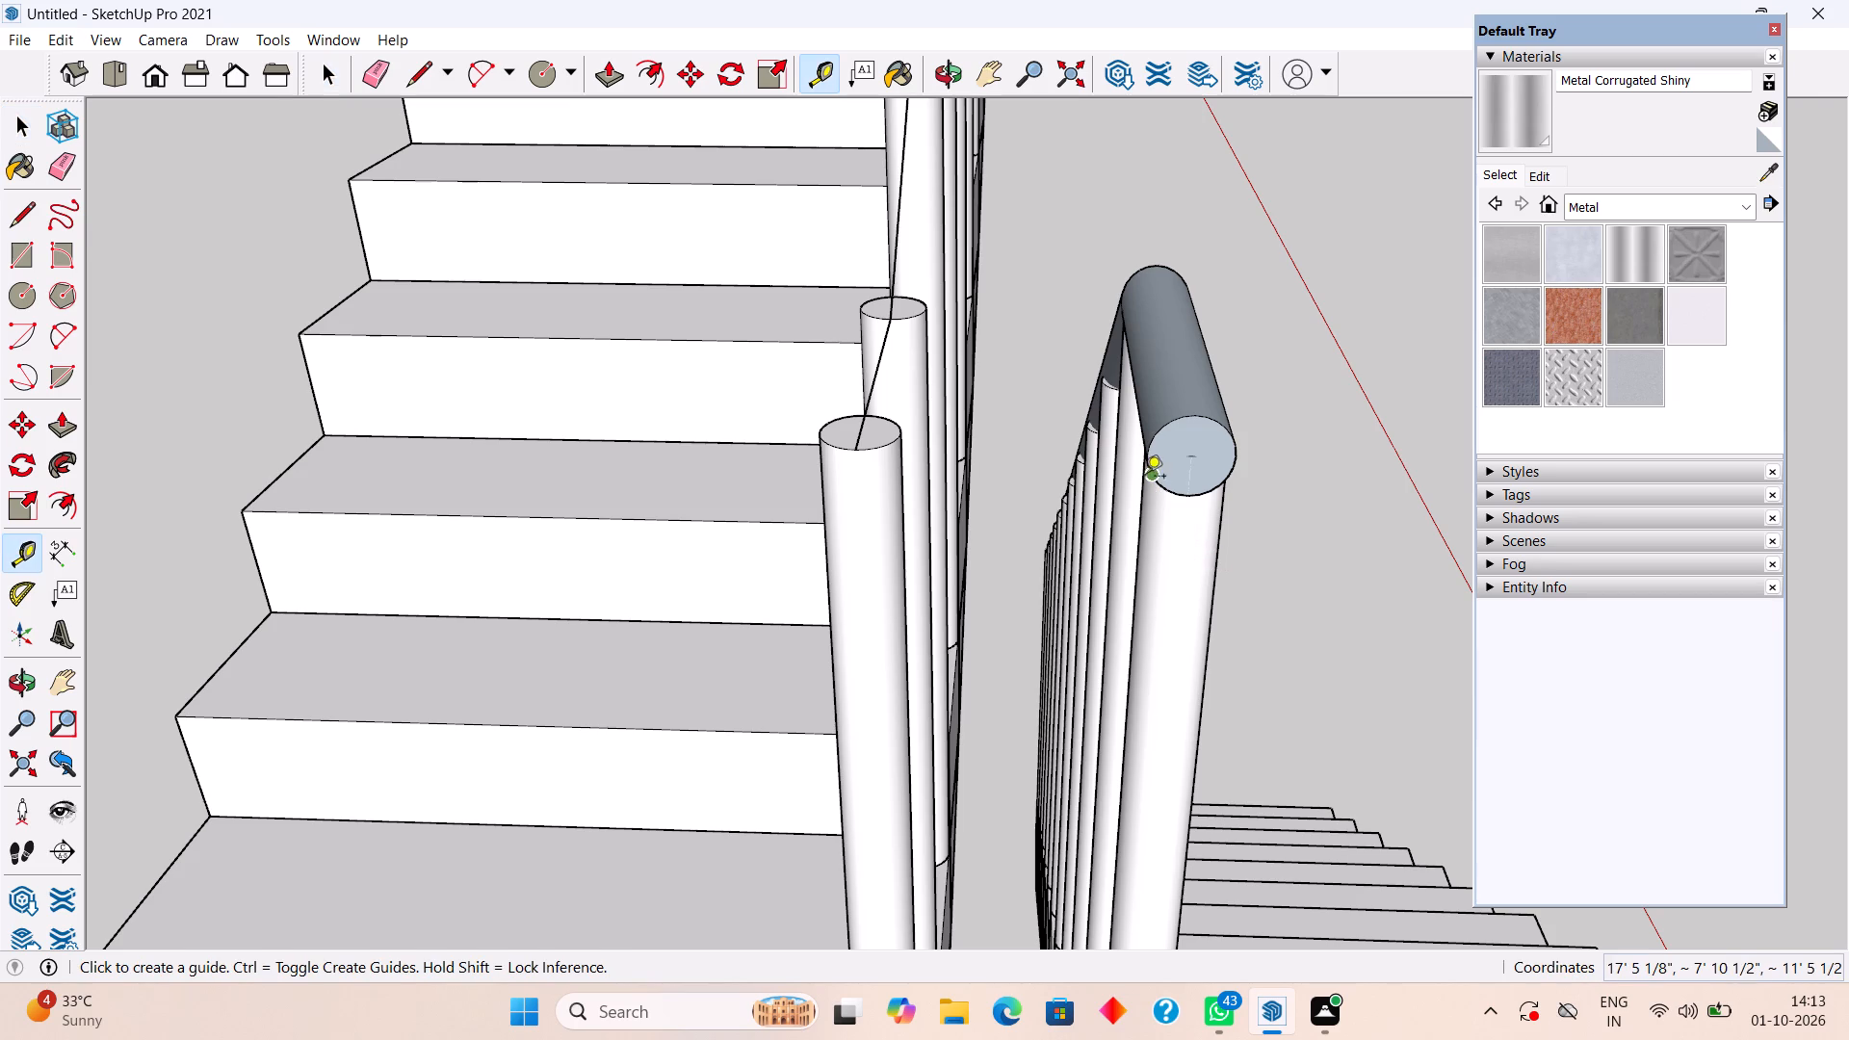
pyautogui.click(1146, 460)
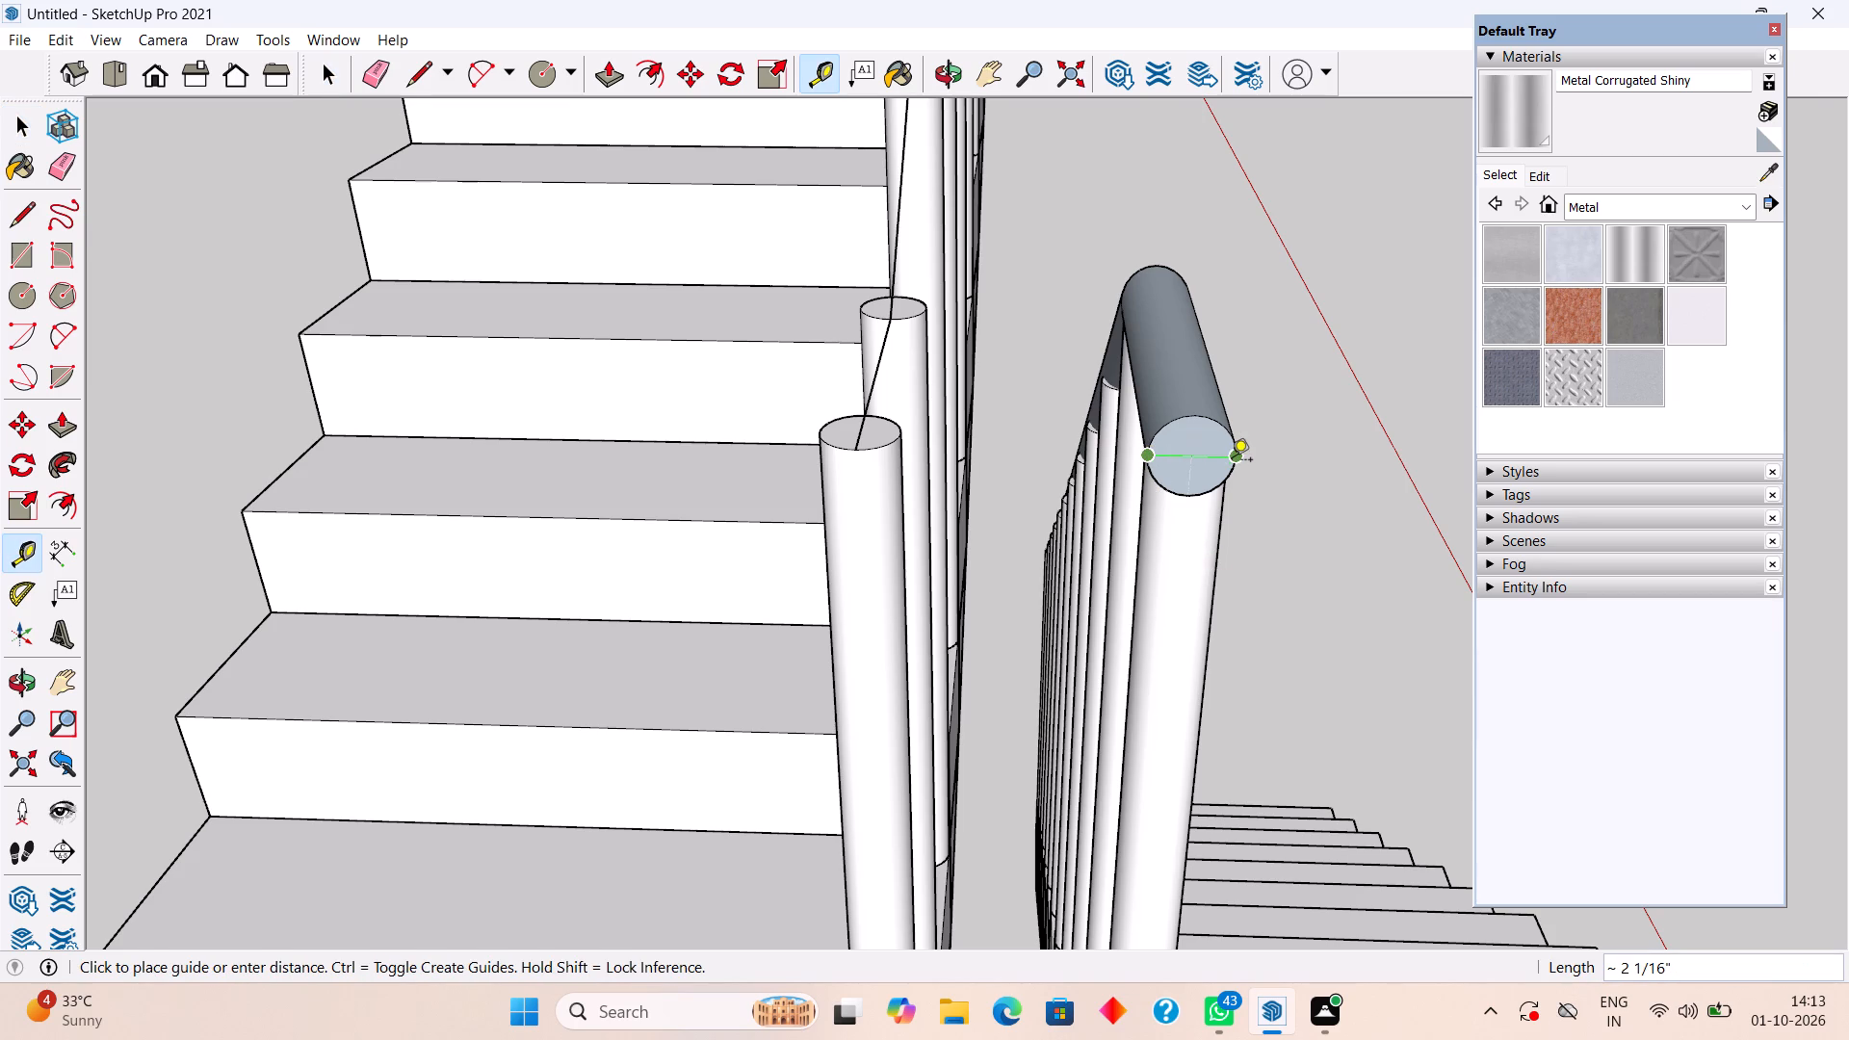
pyautogui.press('space')
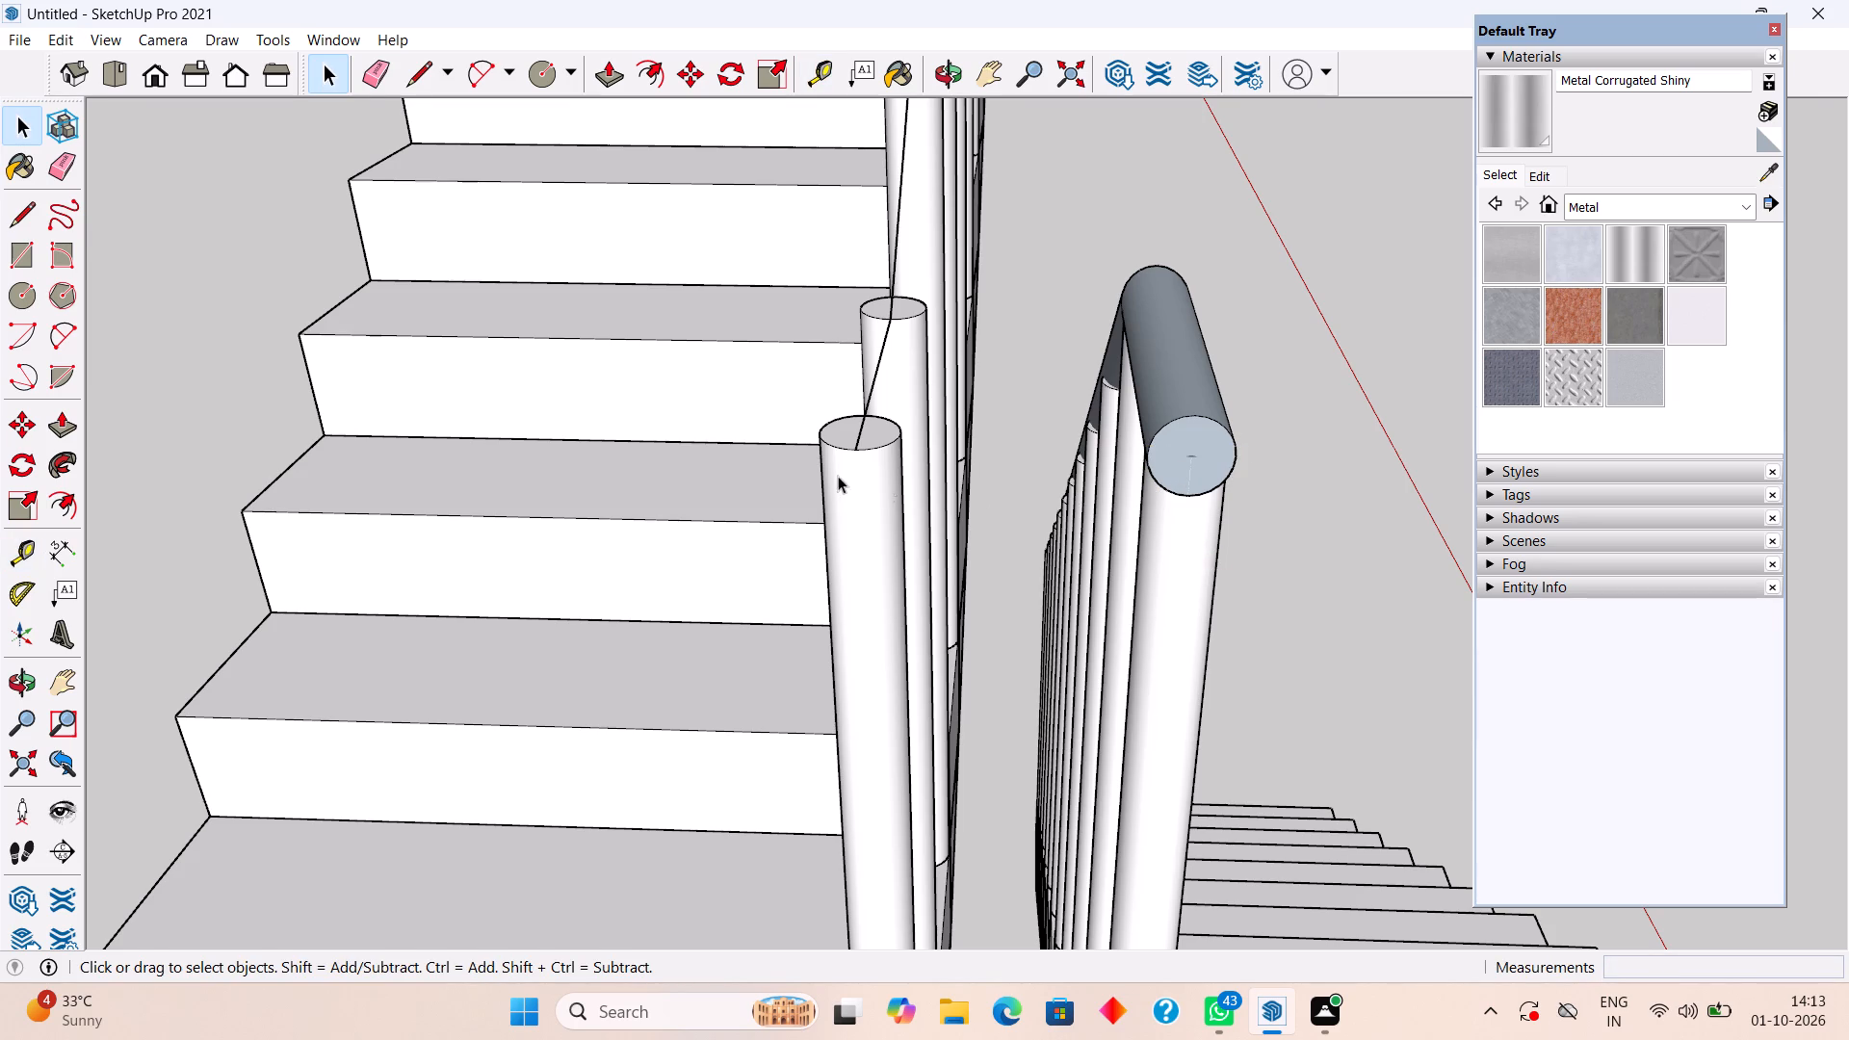
# Draw an upright circle of about 1 3/16" radius centred on the upper rail line's landing end, at the landing post's top.
pyautogui.moveTo(833, 463); pyautogui.dragTo(863, 374, button='middle')
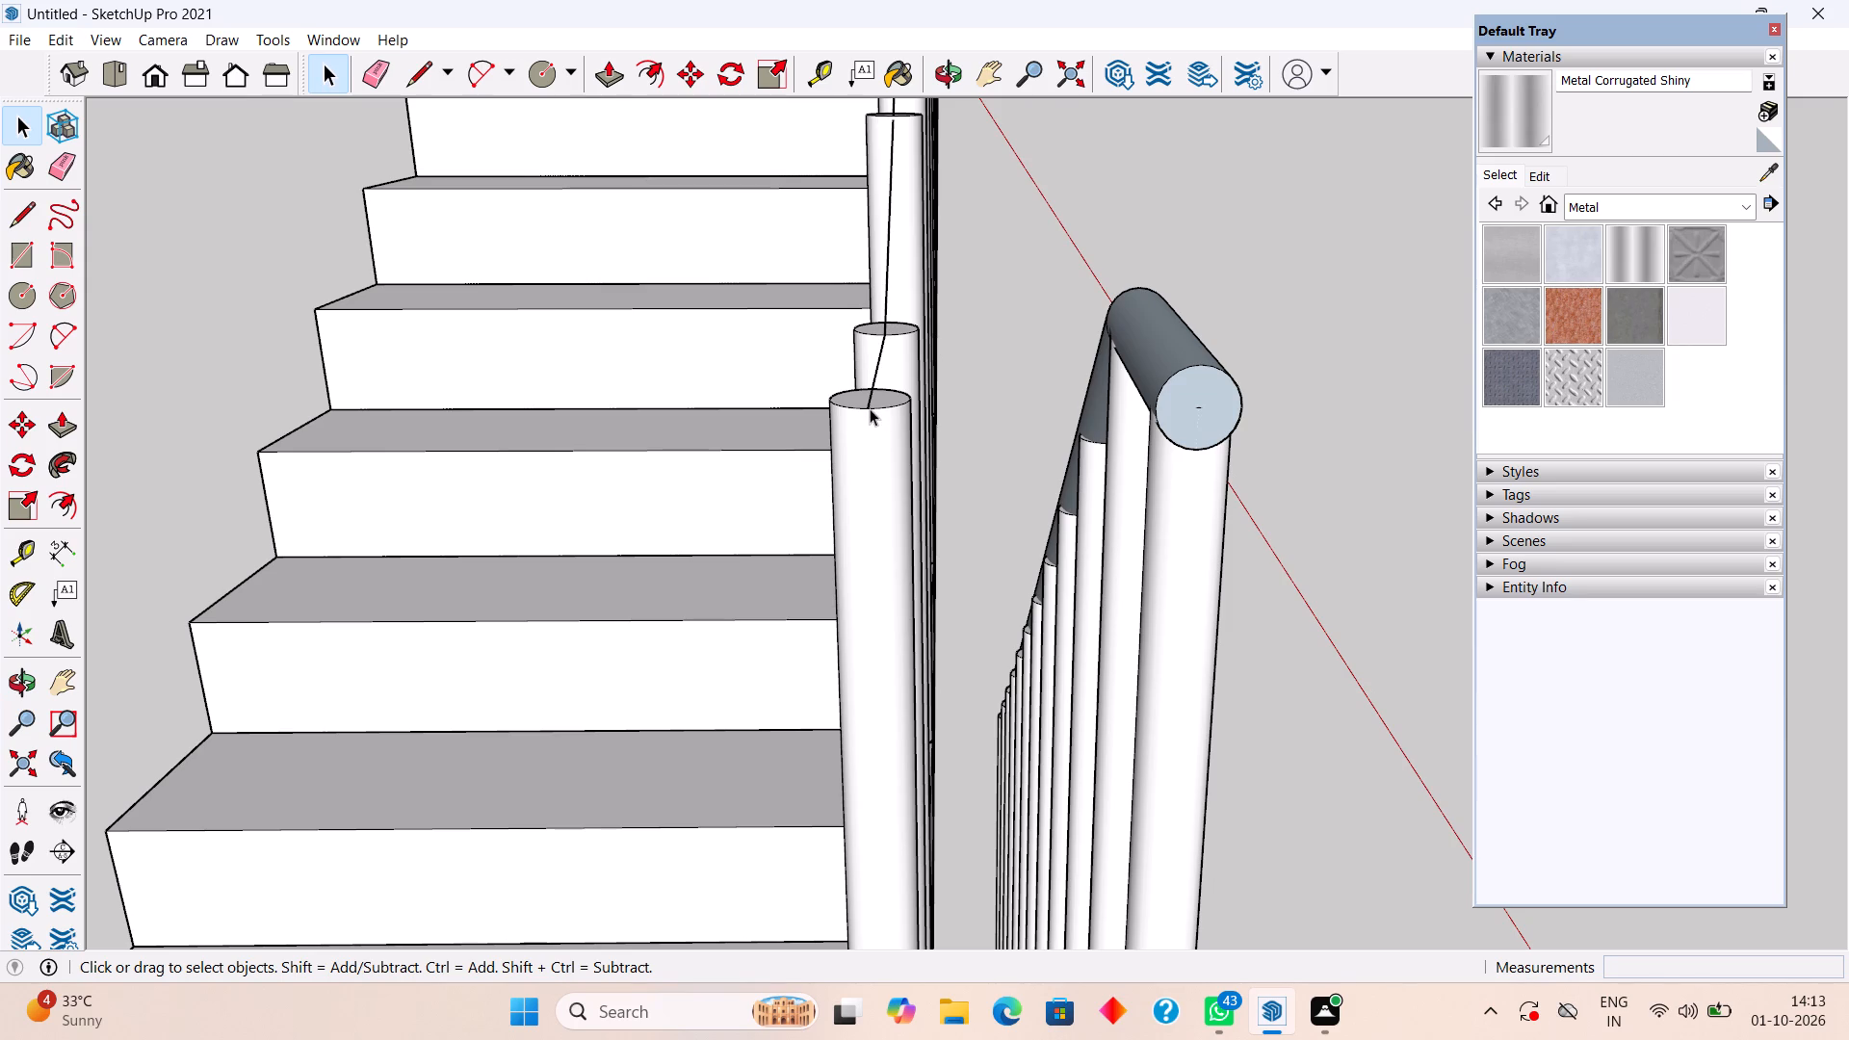
pyautogui.press('c')
pyautogui.click(868, 412)
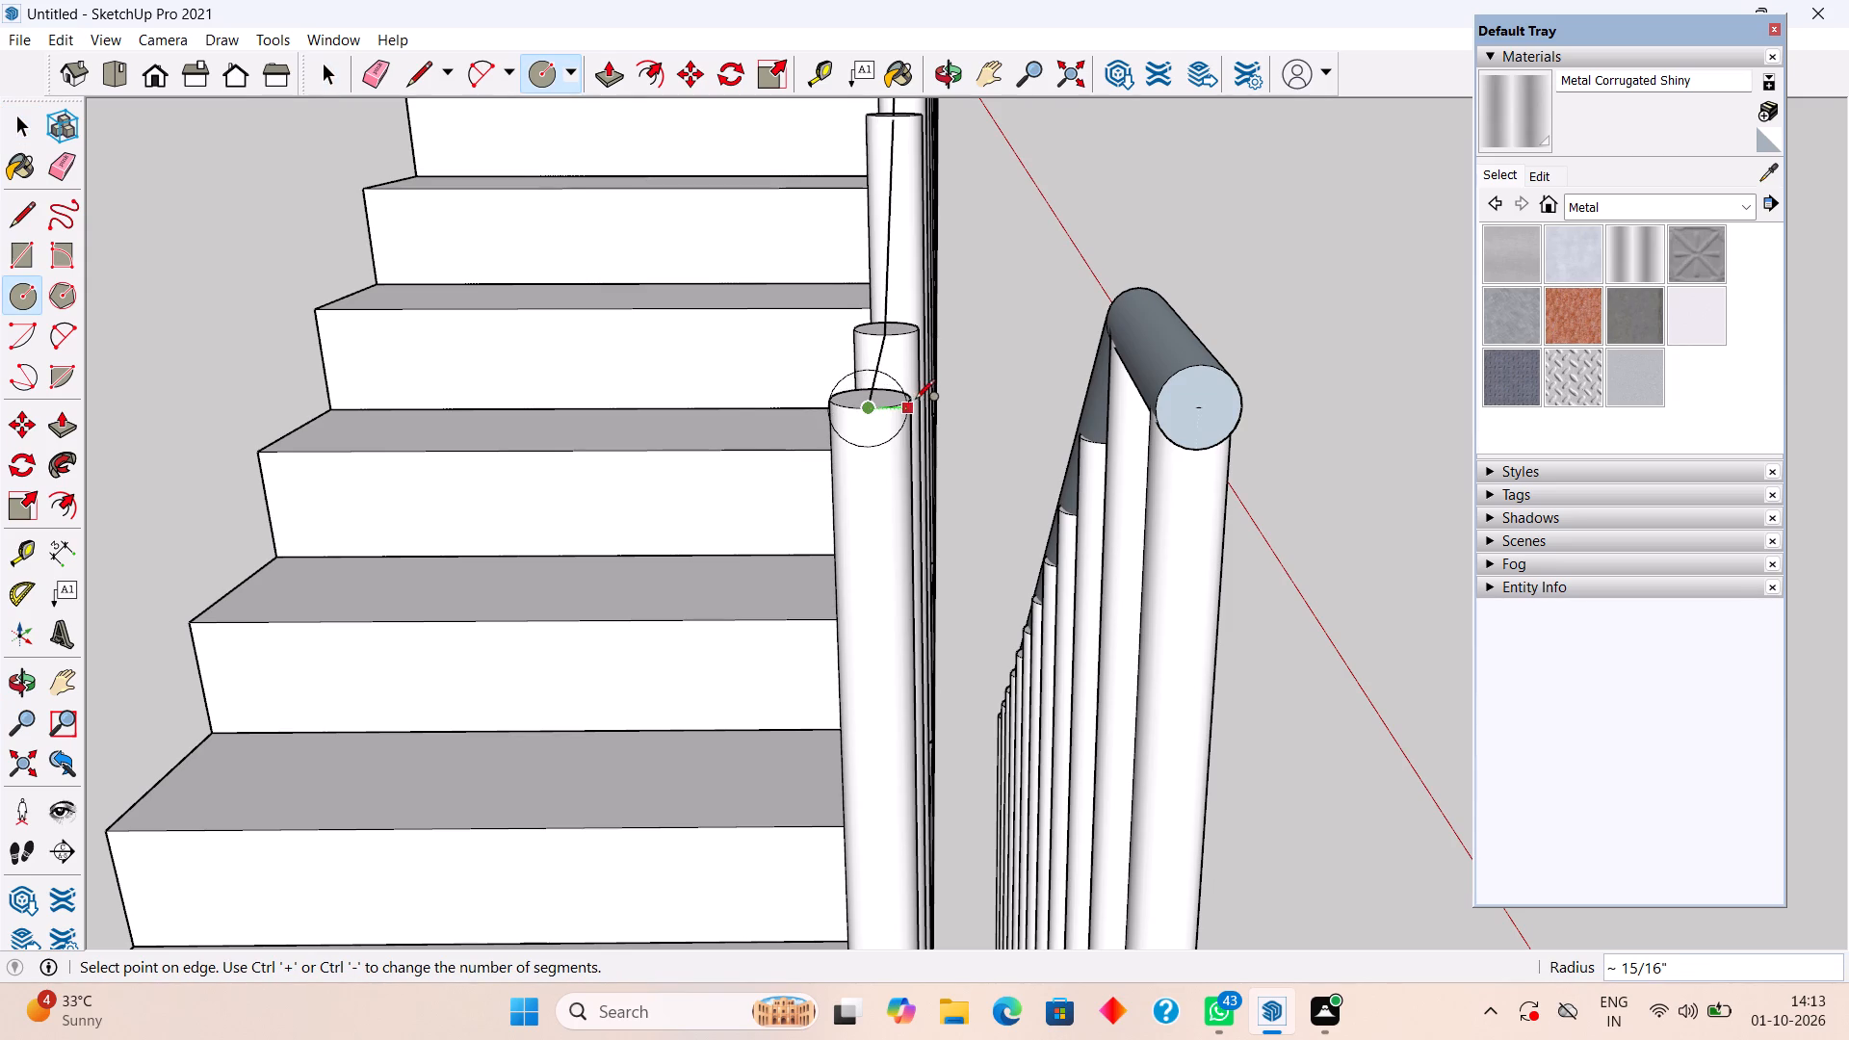
pyautogui.scroll(4, 916, 397)
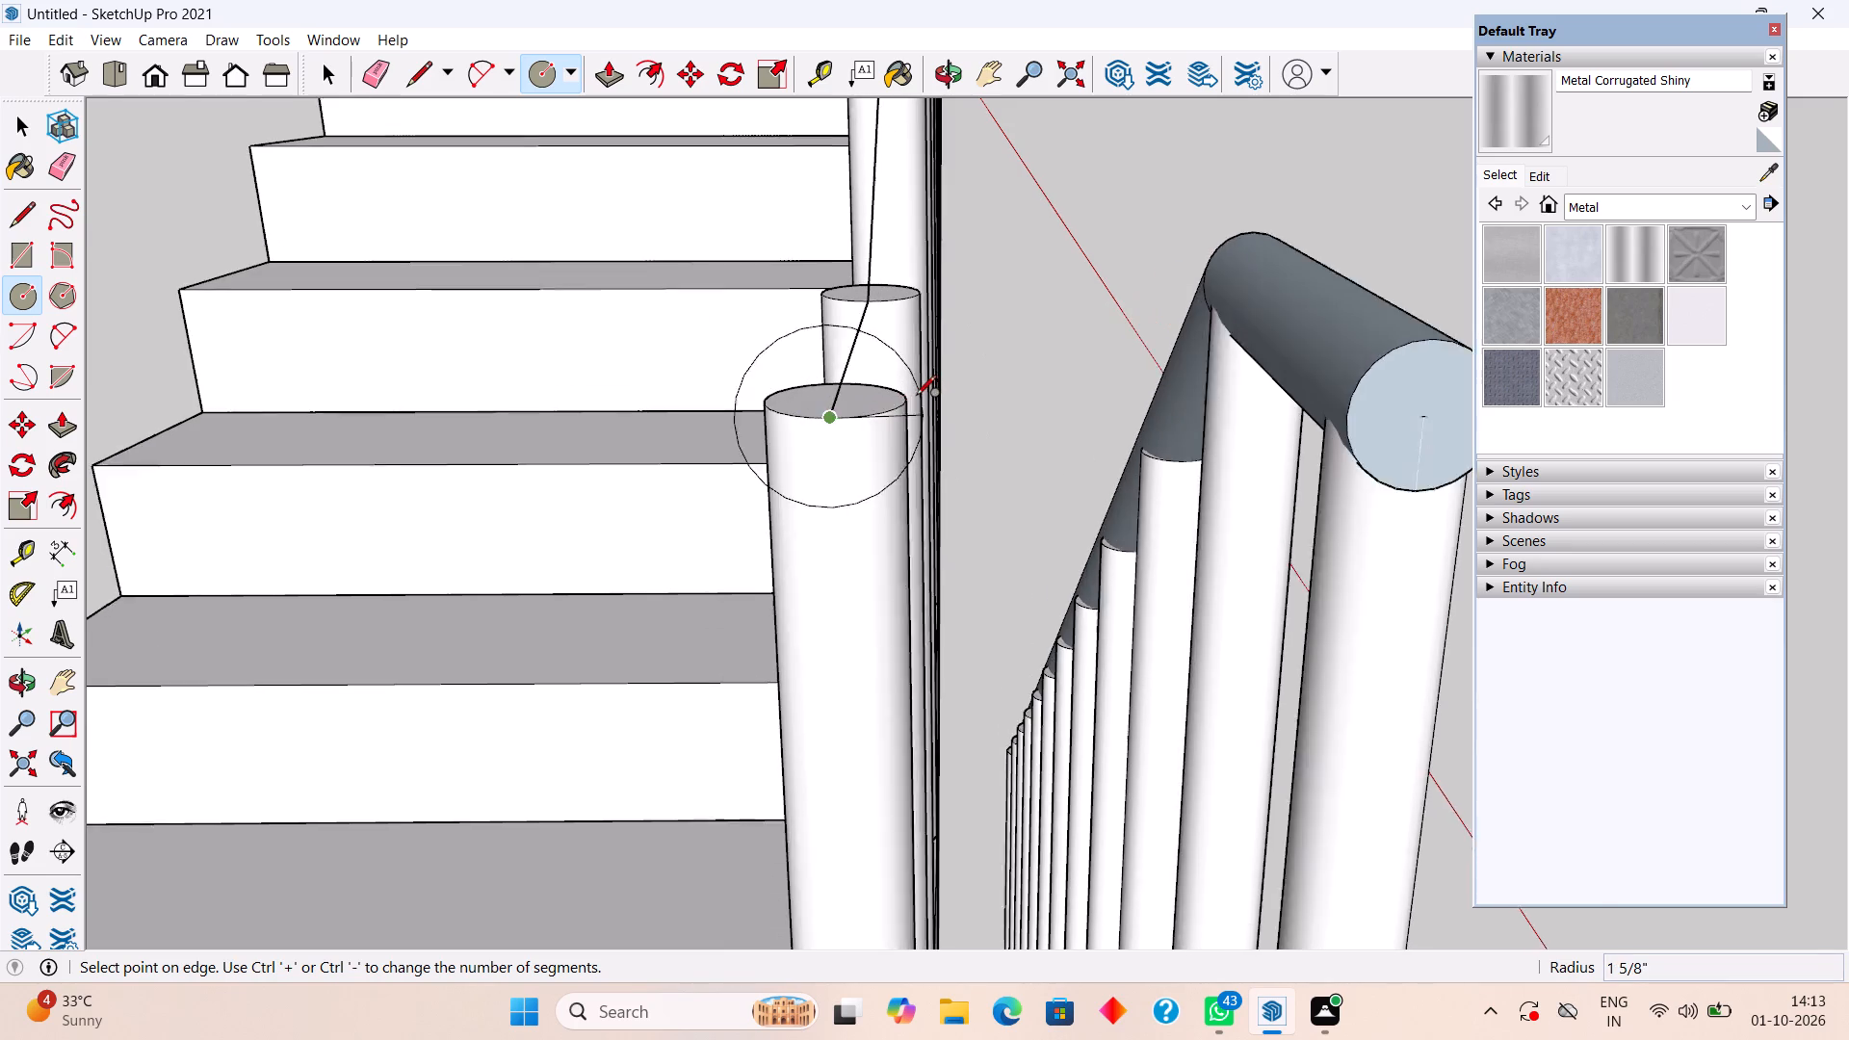
pyautogui.scroll(2, 916, 397)
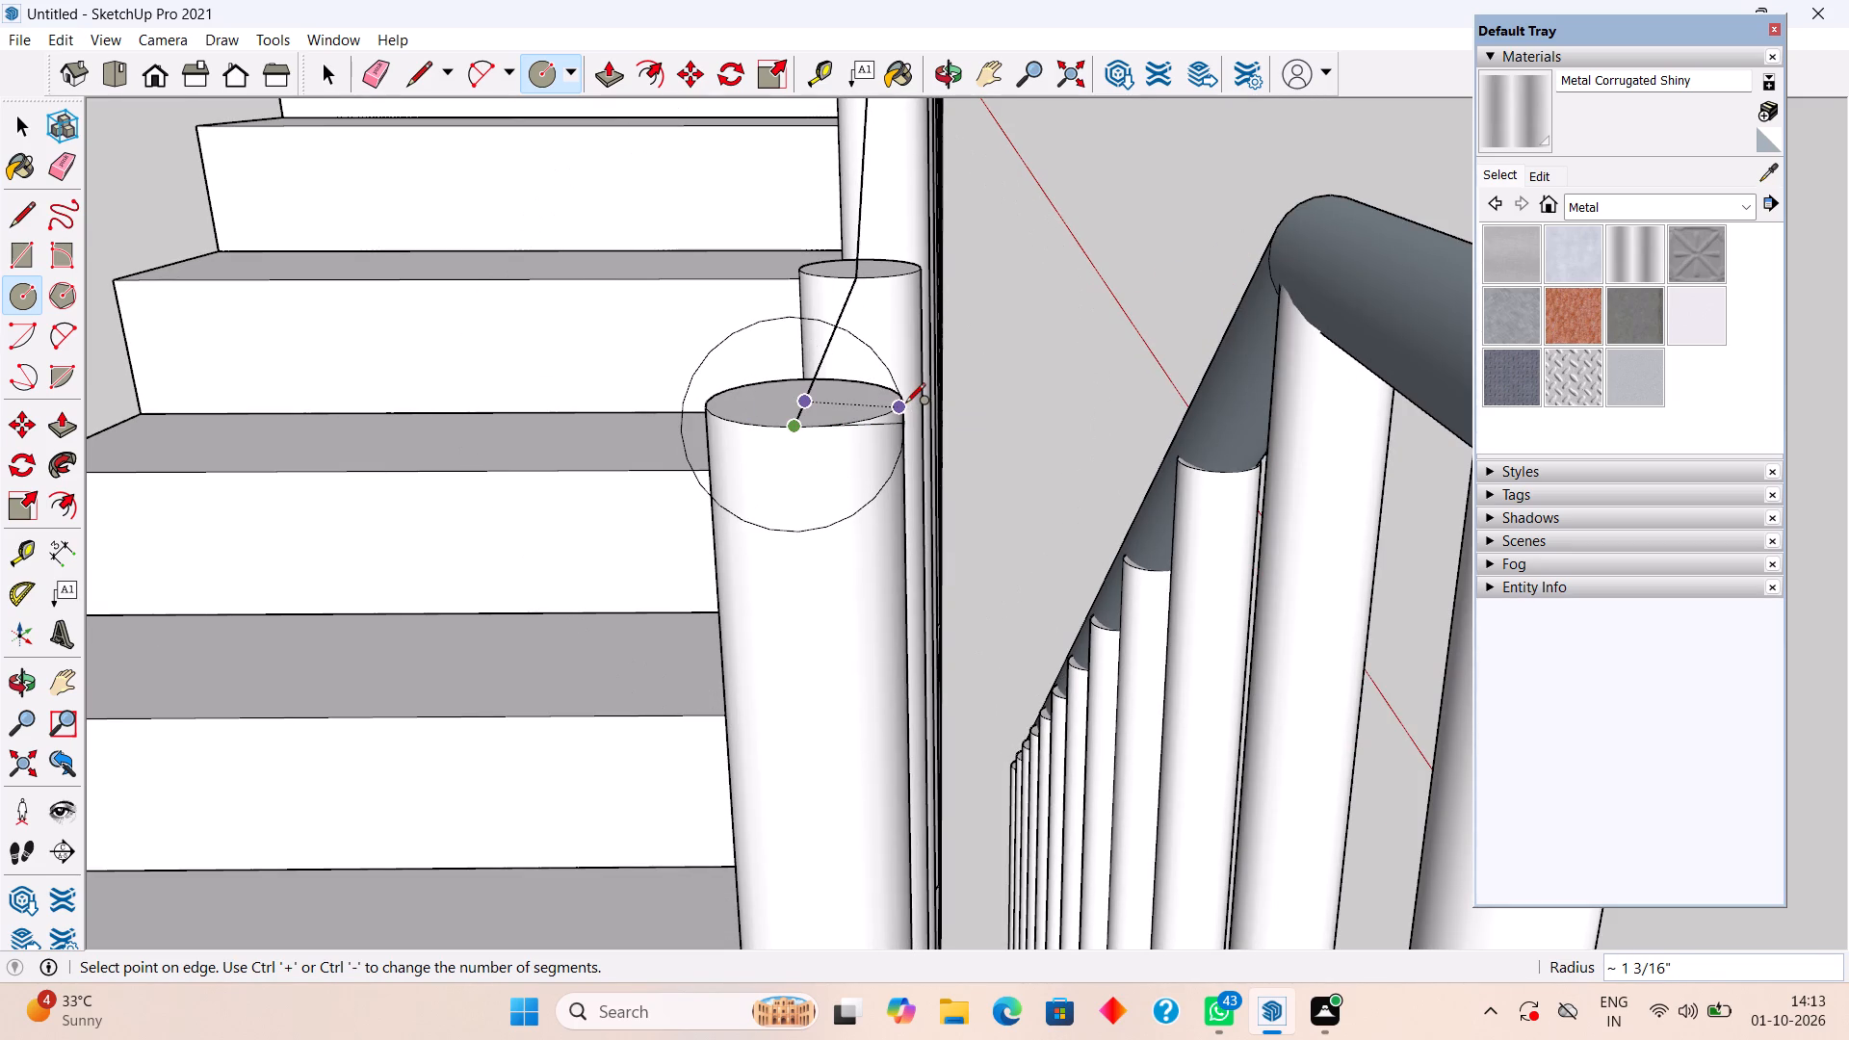
pyautogui.click(905, 402)
pyautogui.press('space')
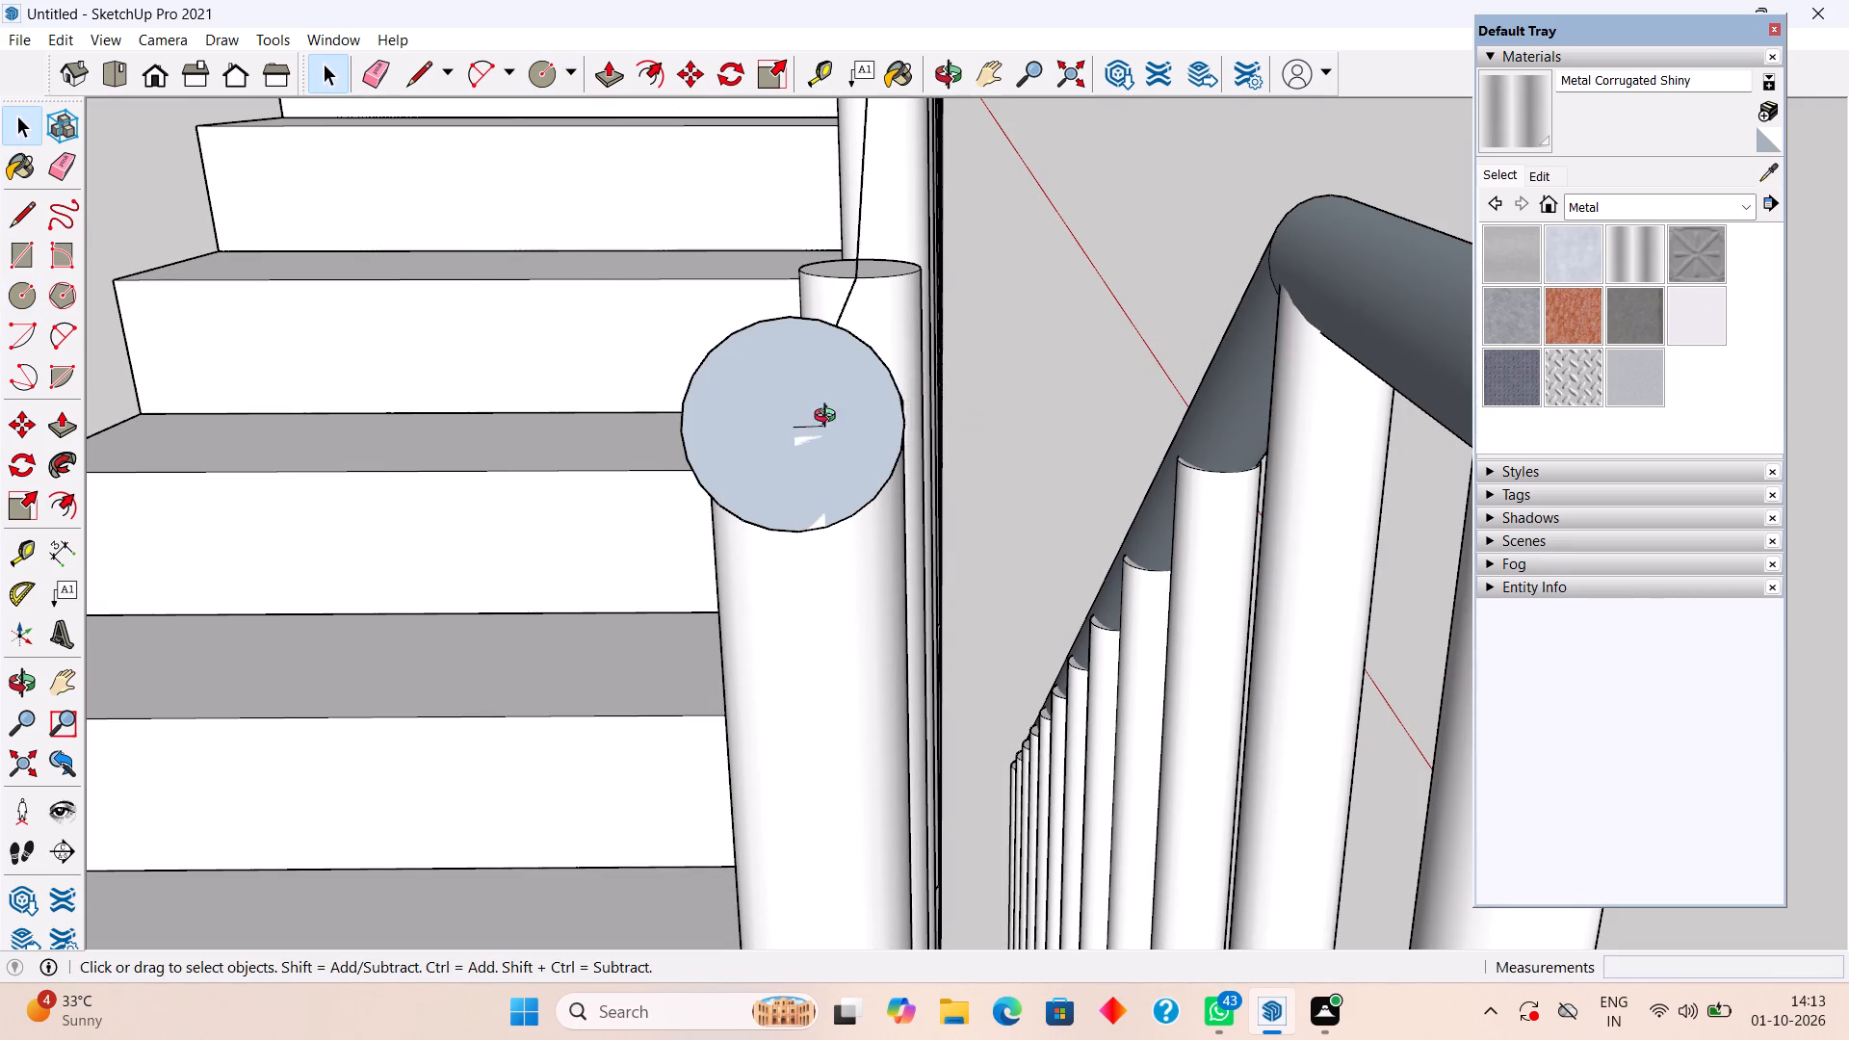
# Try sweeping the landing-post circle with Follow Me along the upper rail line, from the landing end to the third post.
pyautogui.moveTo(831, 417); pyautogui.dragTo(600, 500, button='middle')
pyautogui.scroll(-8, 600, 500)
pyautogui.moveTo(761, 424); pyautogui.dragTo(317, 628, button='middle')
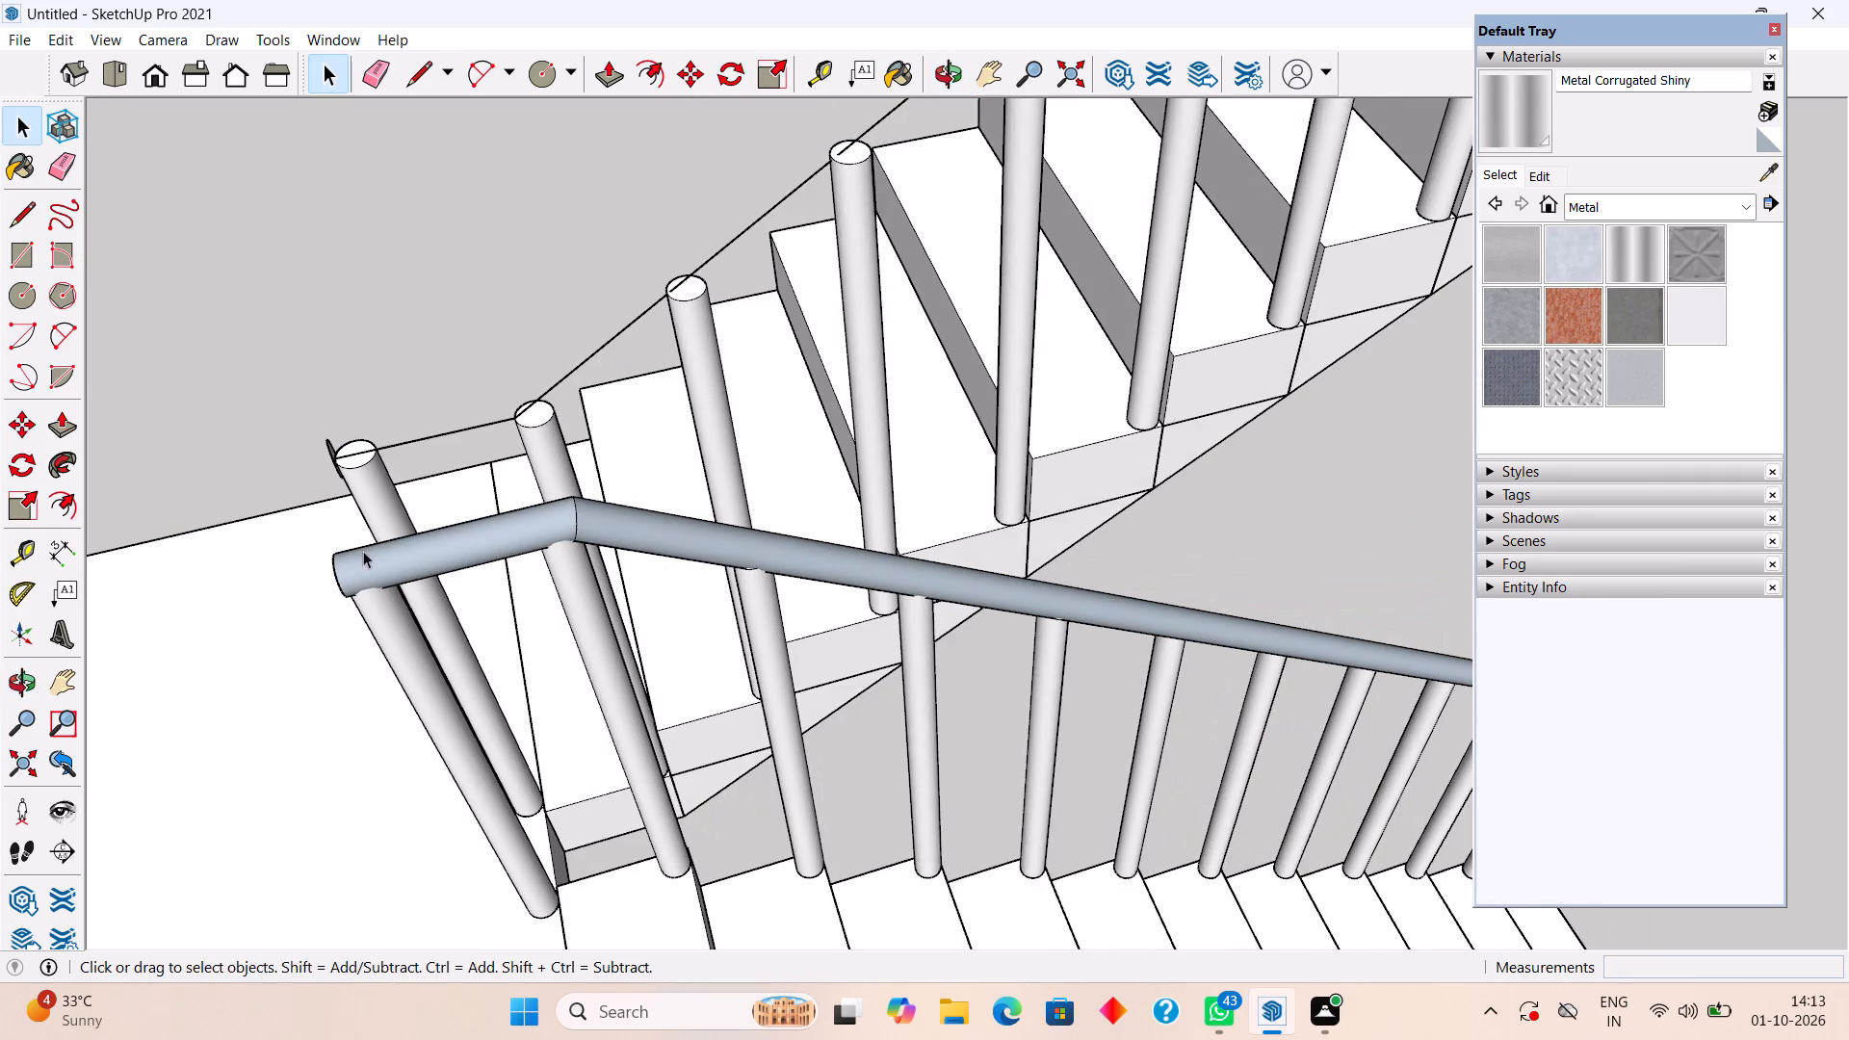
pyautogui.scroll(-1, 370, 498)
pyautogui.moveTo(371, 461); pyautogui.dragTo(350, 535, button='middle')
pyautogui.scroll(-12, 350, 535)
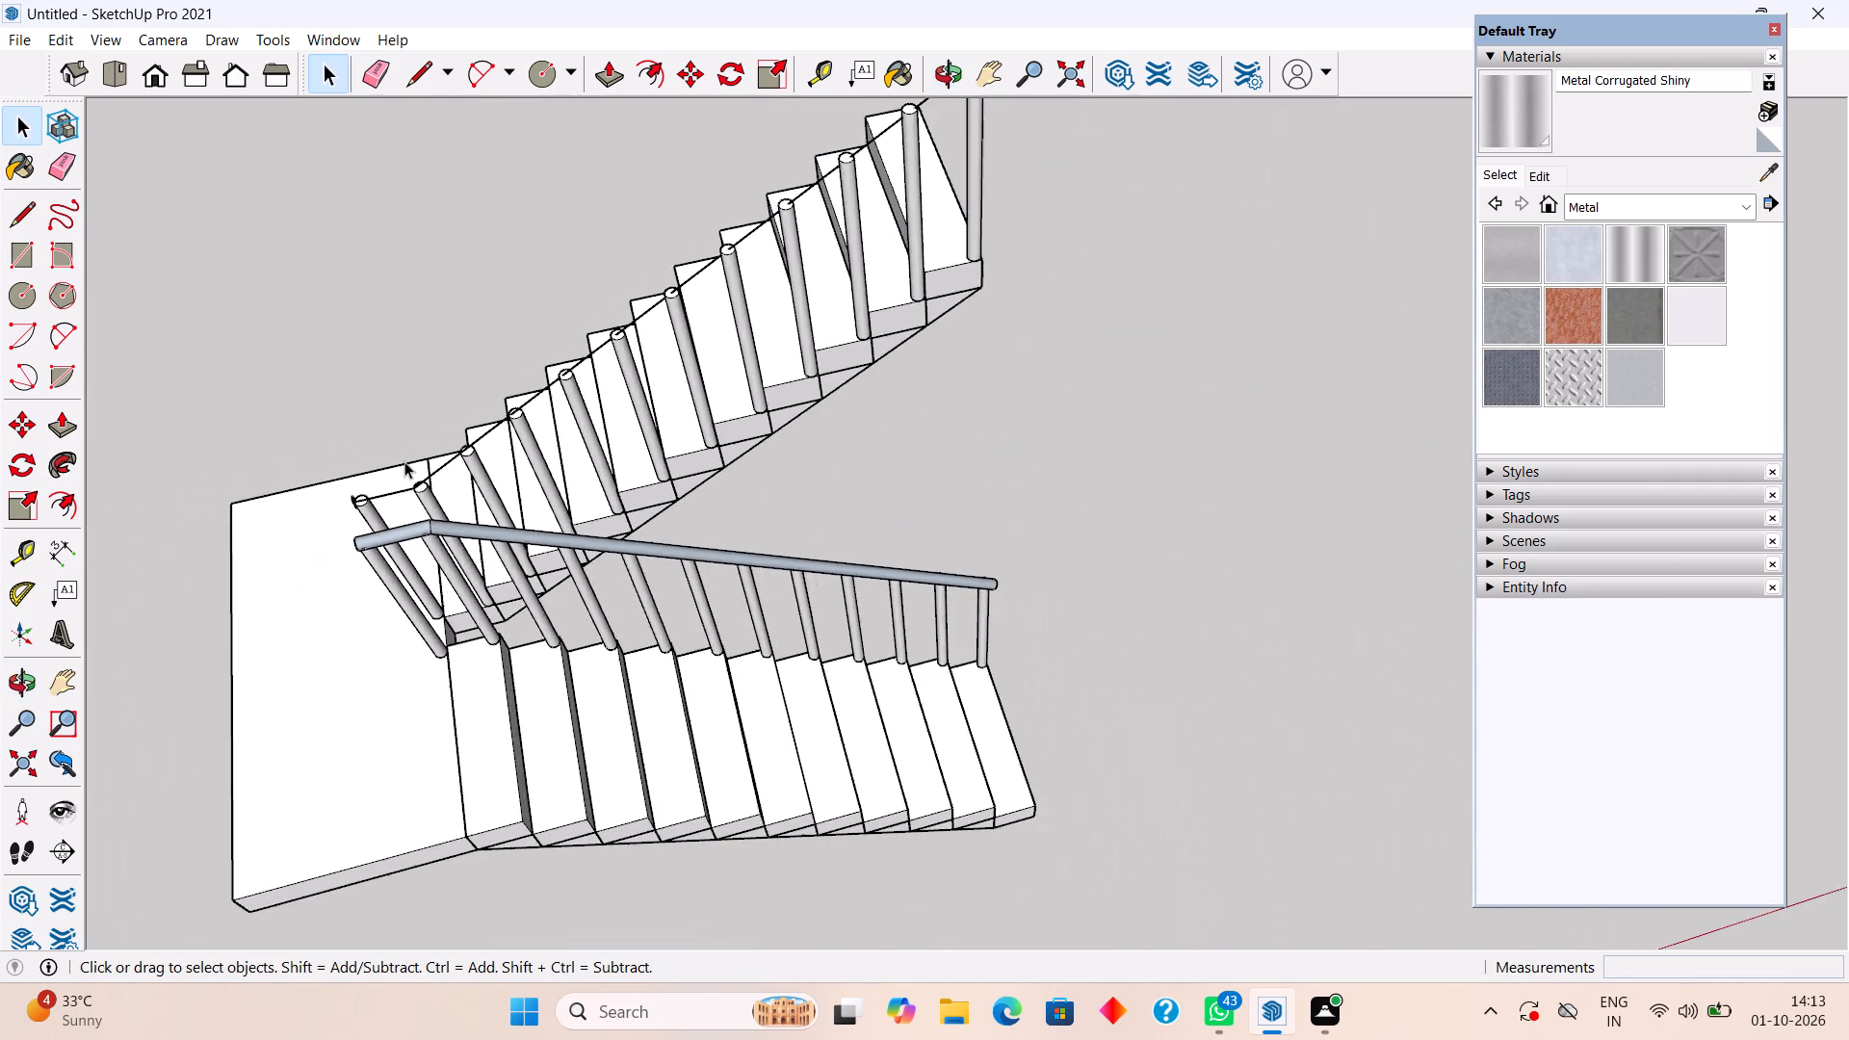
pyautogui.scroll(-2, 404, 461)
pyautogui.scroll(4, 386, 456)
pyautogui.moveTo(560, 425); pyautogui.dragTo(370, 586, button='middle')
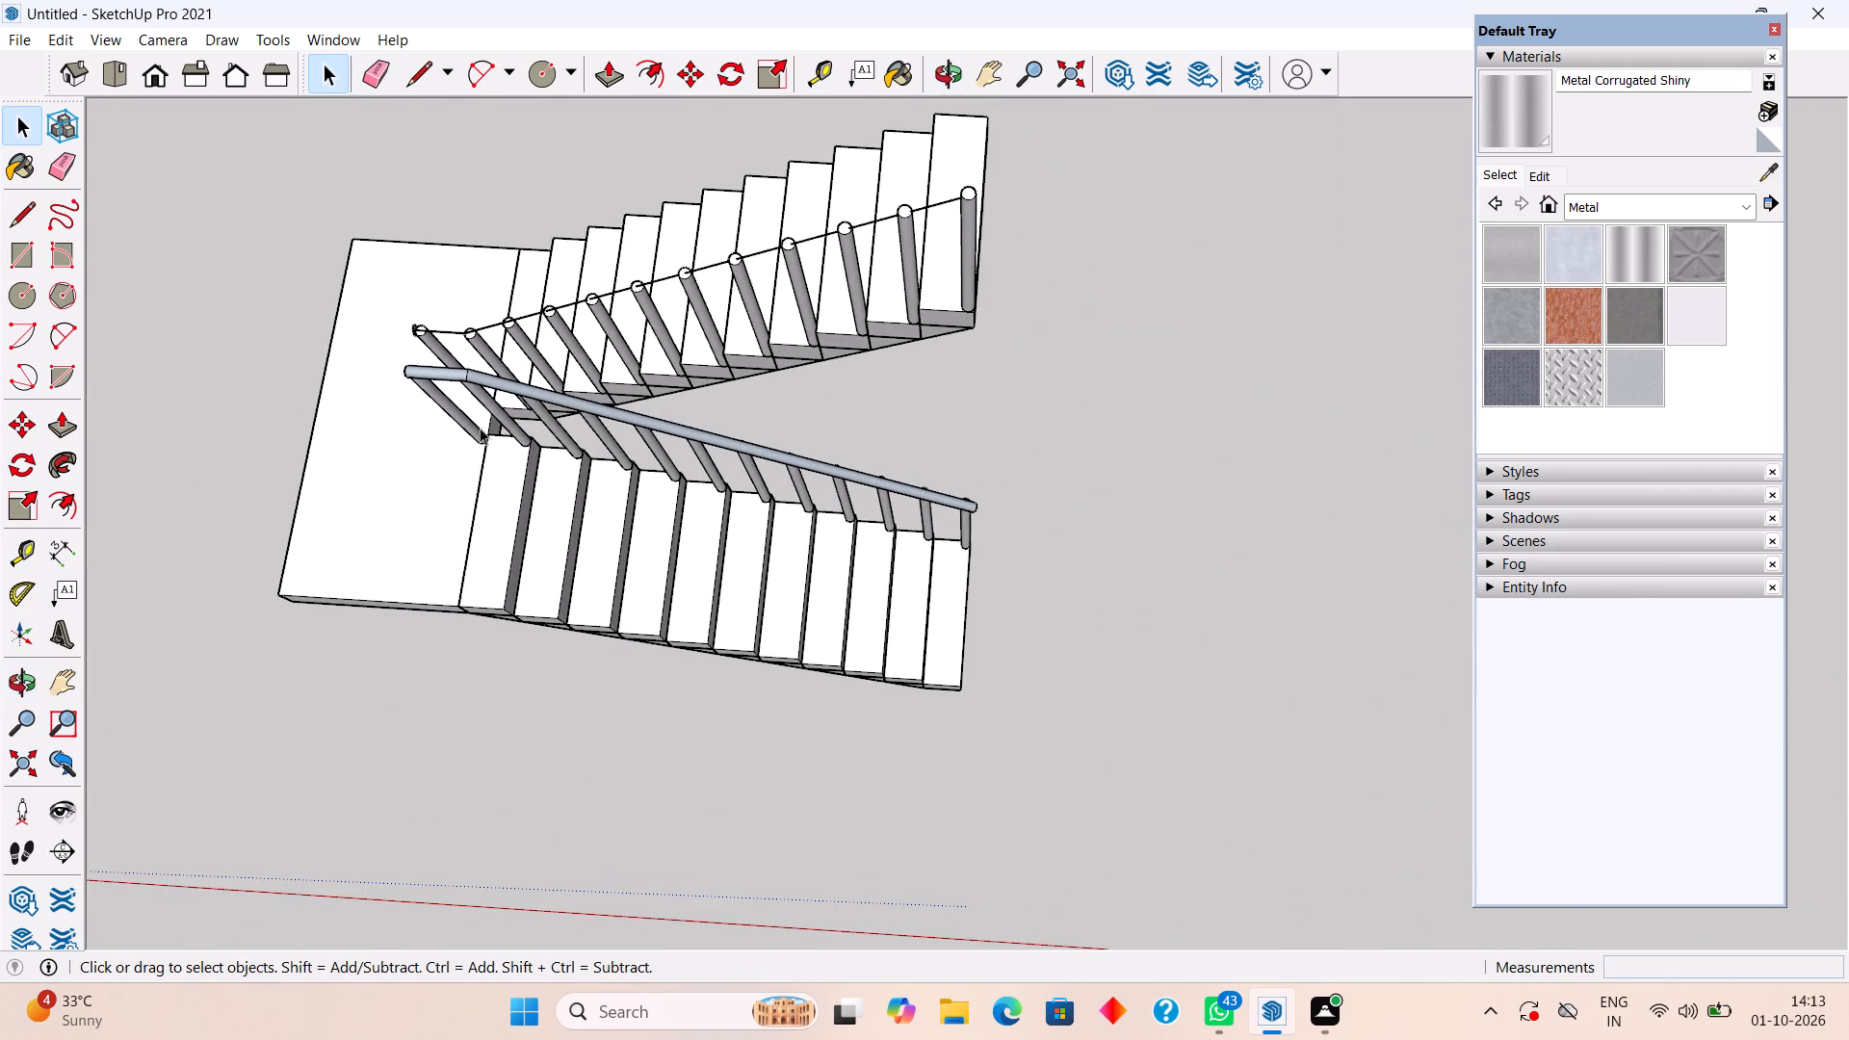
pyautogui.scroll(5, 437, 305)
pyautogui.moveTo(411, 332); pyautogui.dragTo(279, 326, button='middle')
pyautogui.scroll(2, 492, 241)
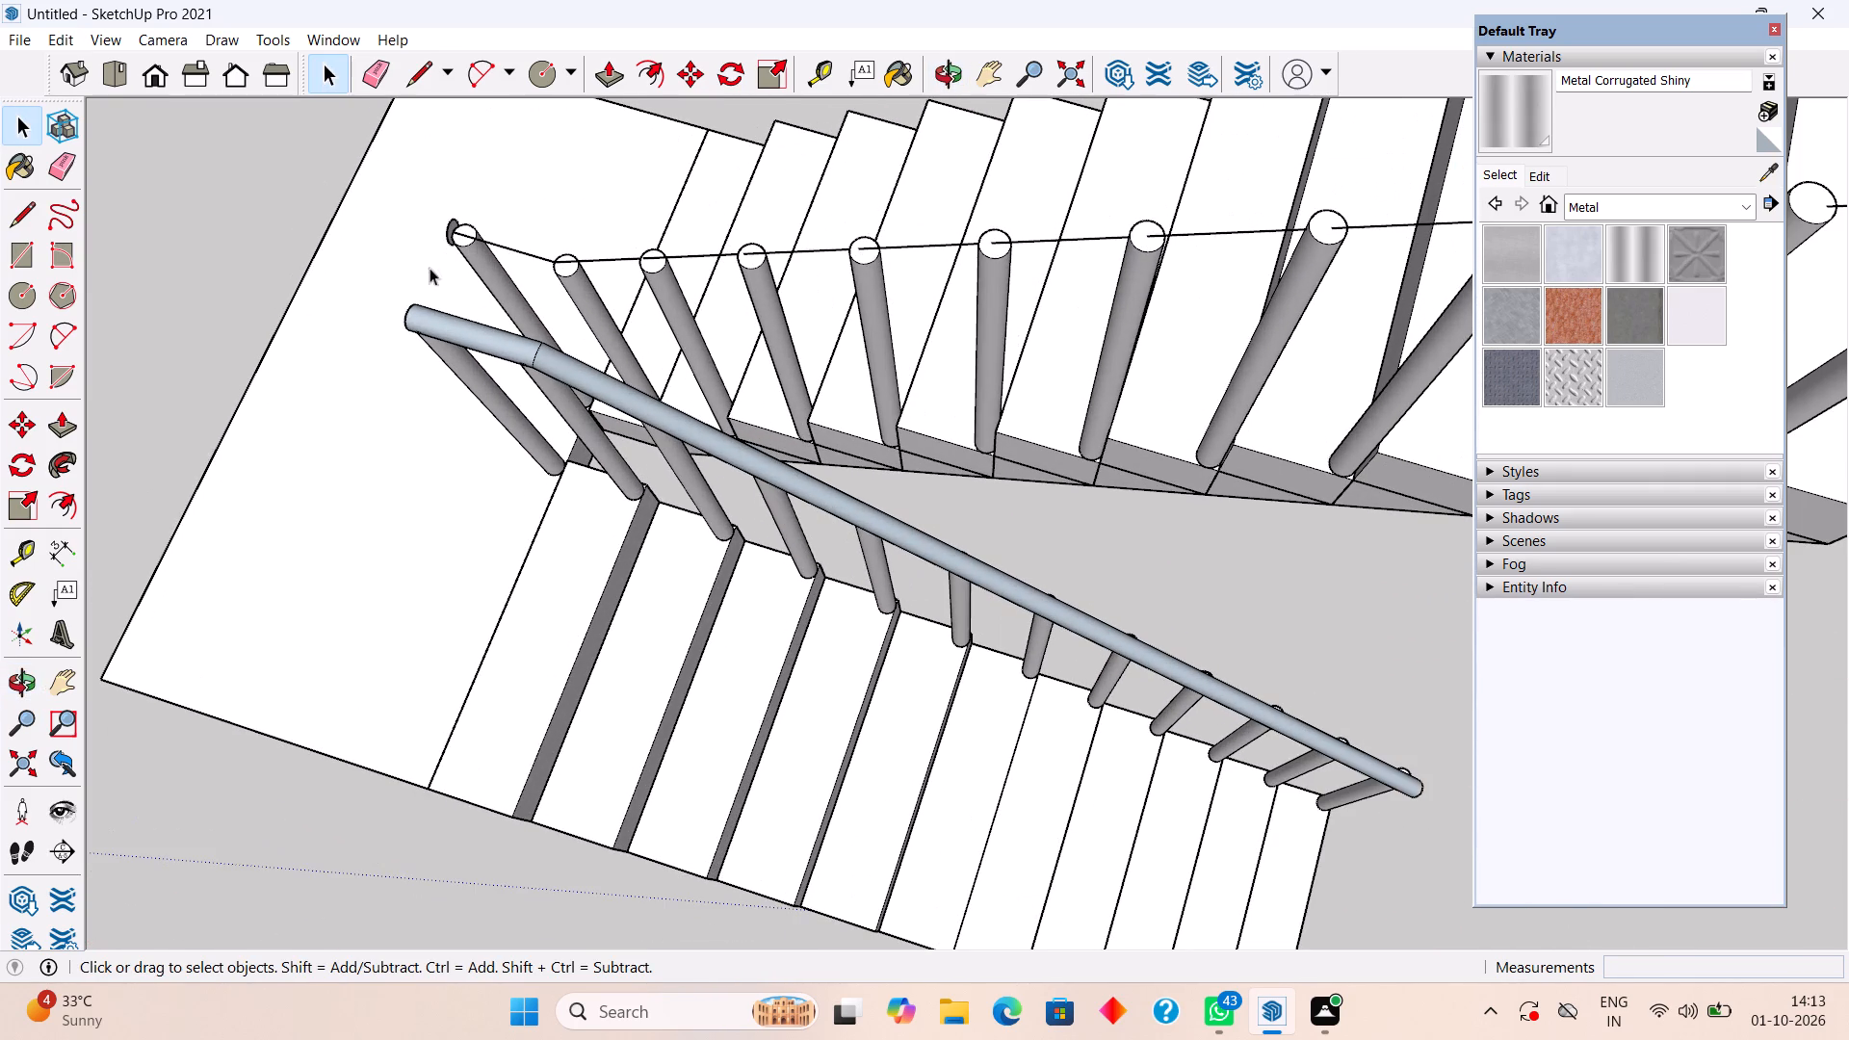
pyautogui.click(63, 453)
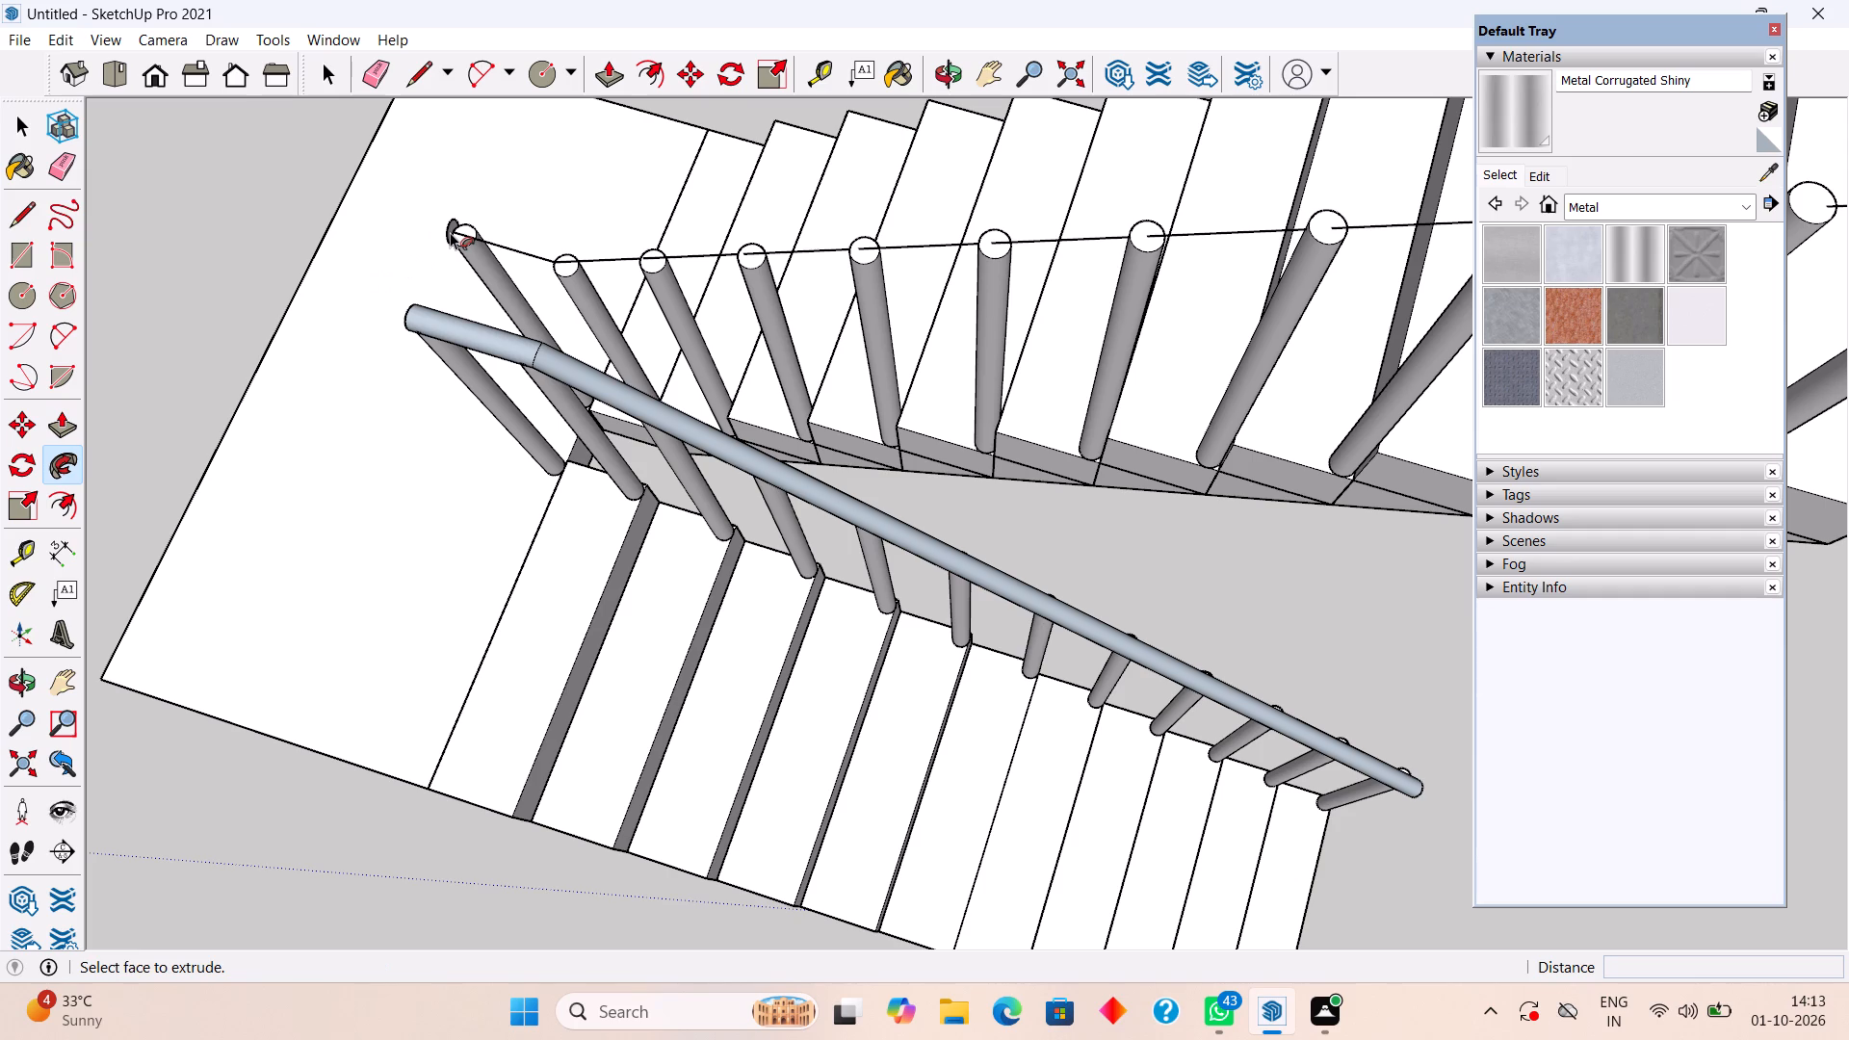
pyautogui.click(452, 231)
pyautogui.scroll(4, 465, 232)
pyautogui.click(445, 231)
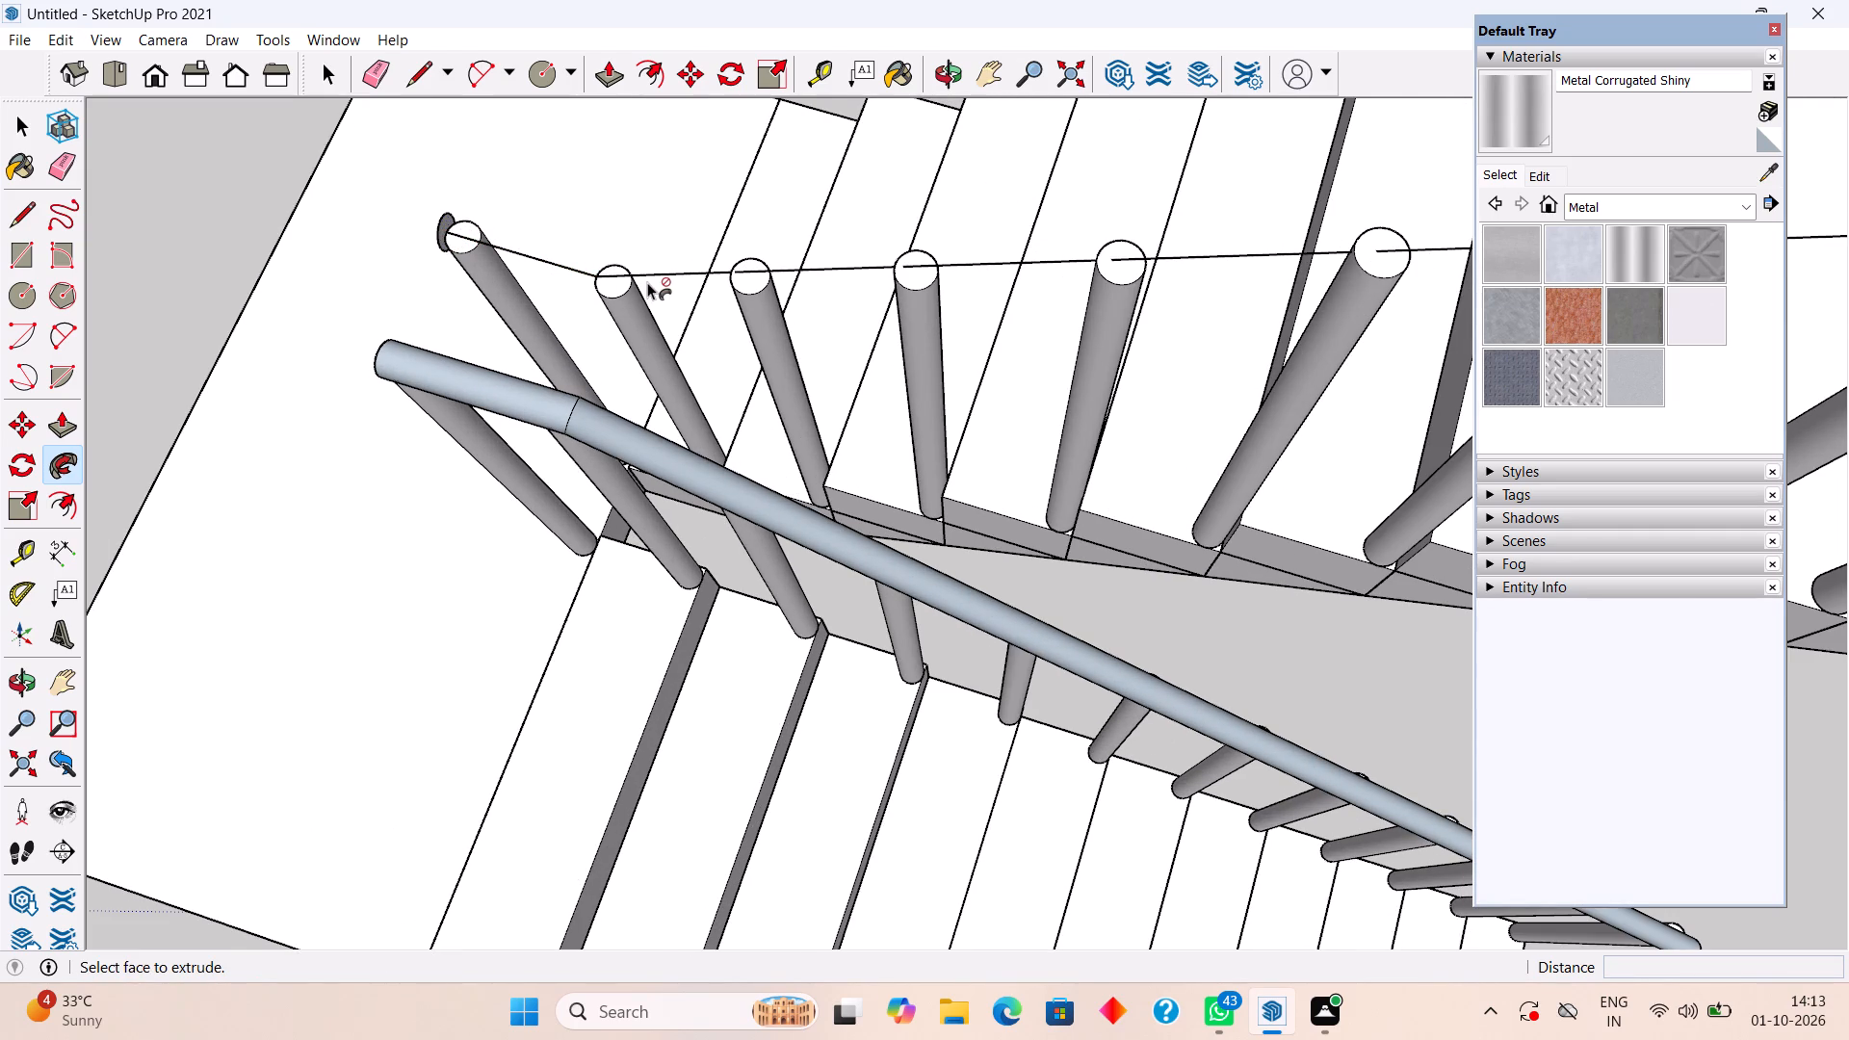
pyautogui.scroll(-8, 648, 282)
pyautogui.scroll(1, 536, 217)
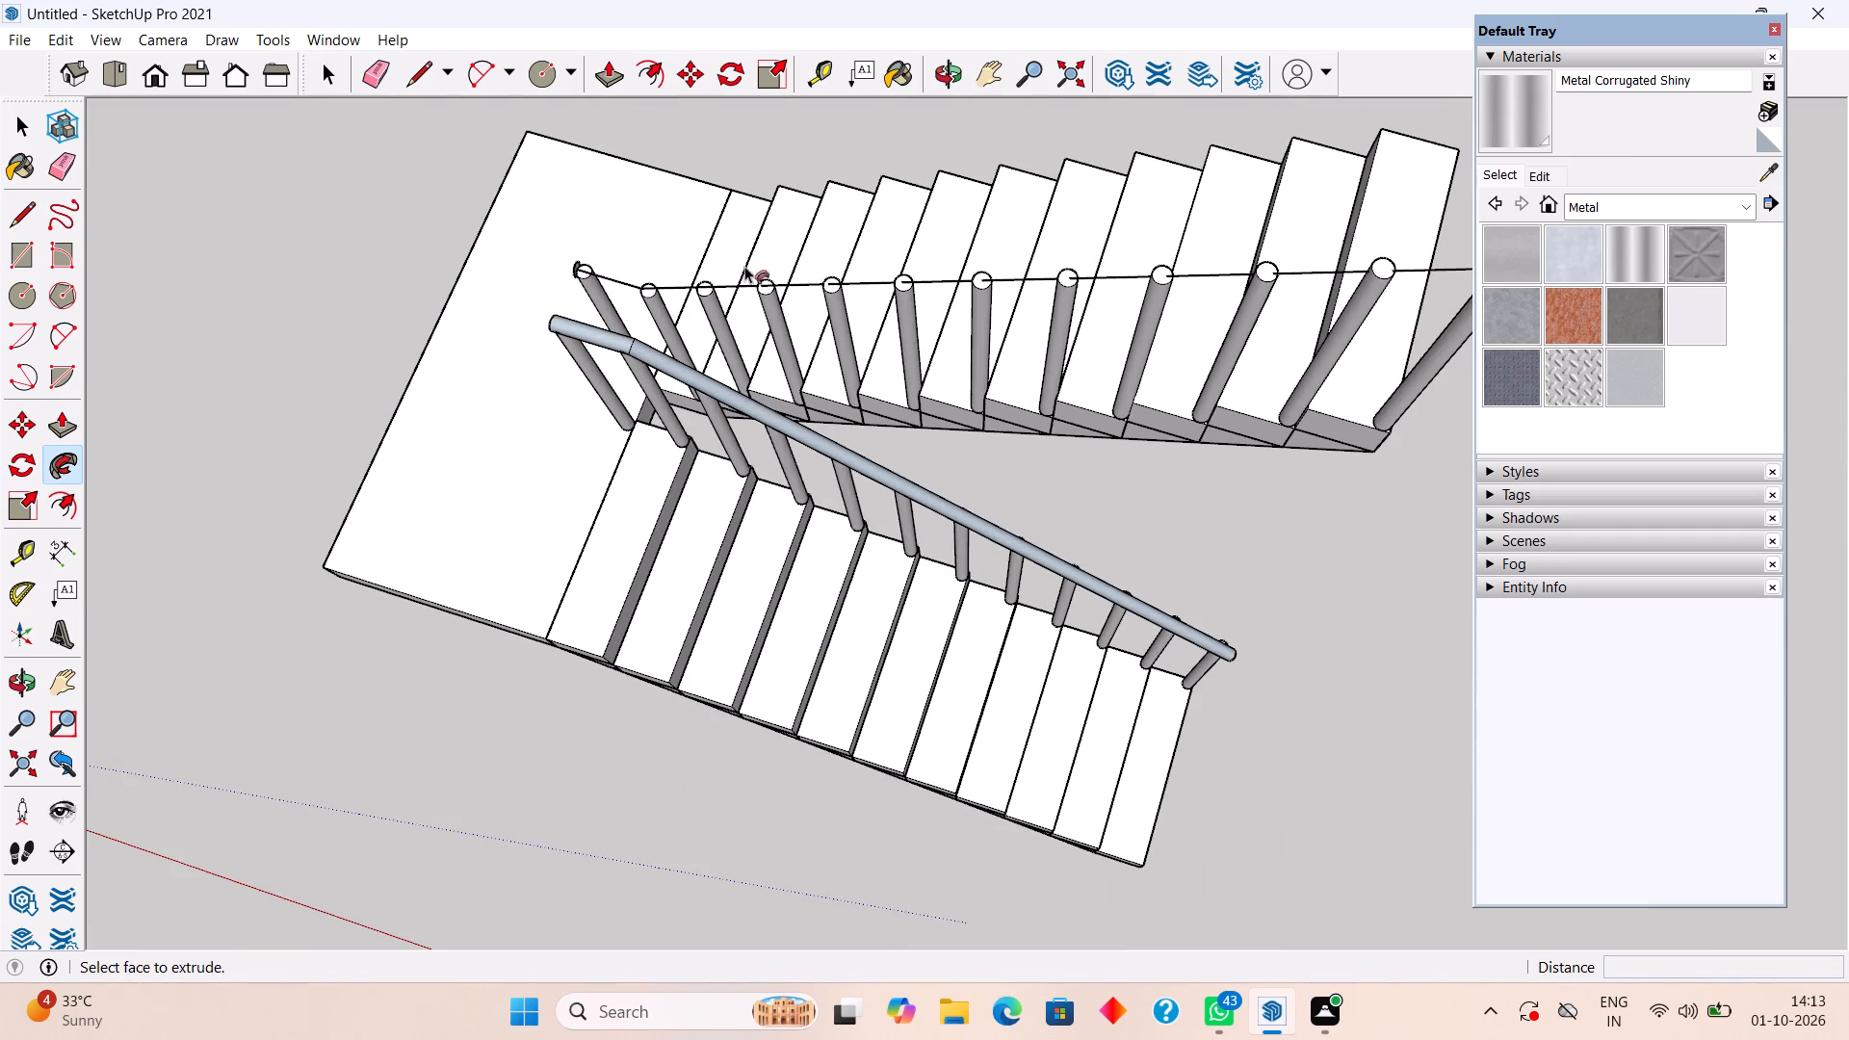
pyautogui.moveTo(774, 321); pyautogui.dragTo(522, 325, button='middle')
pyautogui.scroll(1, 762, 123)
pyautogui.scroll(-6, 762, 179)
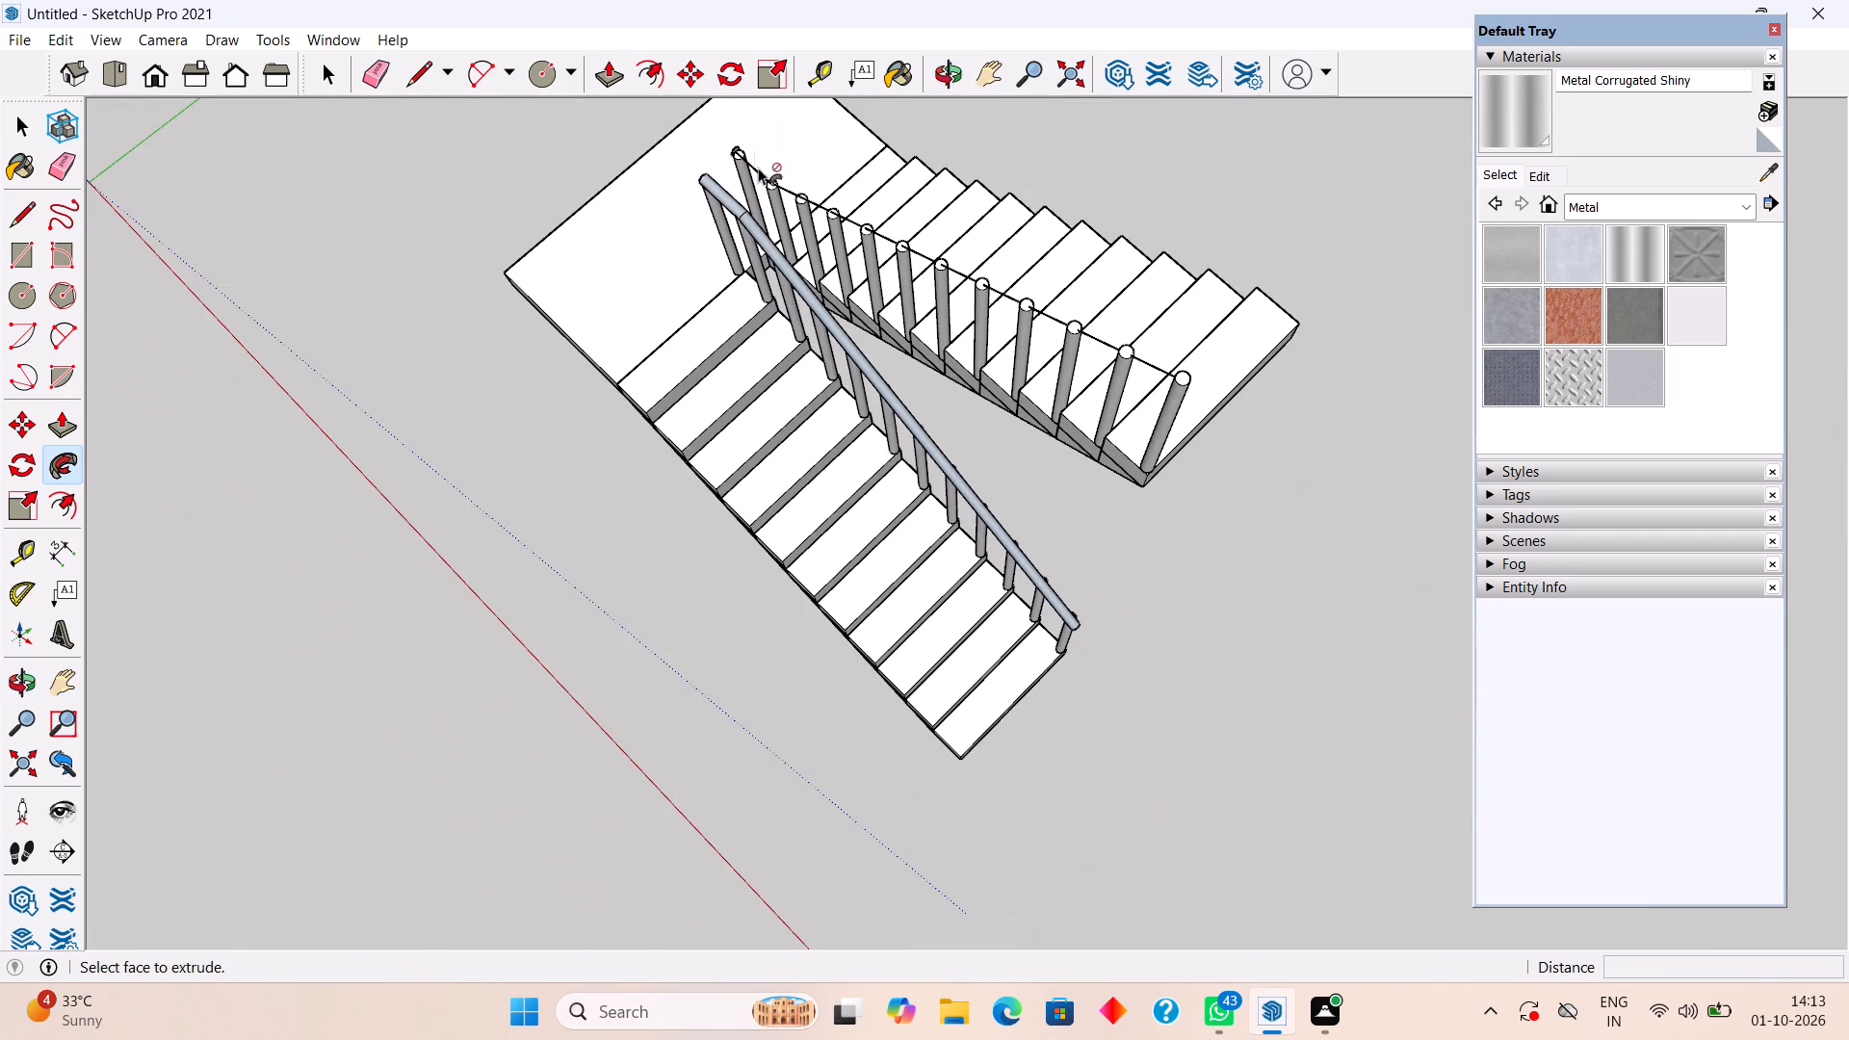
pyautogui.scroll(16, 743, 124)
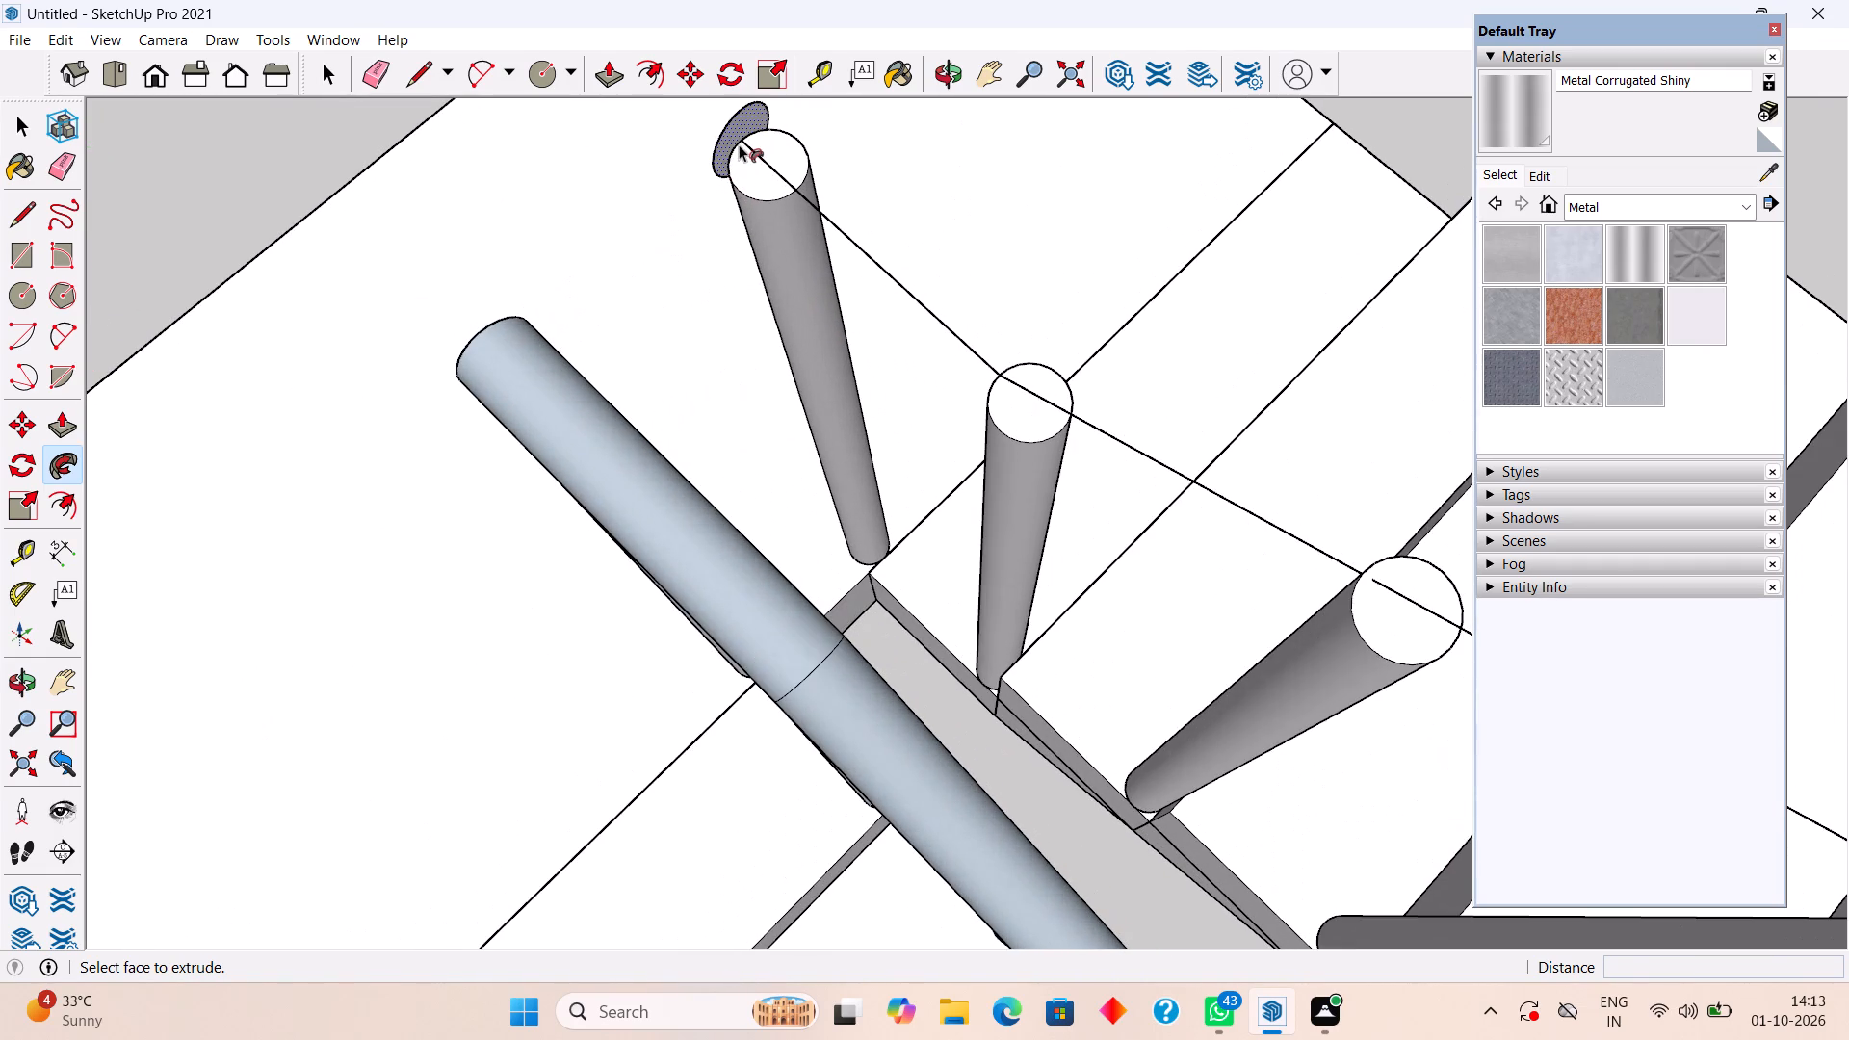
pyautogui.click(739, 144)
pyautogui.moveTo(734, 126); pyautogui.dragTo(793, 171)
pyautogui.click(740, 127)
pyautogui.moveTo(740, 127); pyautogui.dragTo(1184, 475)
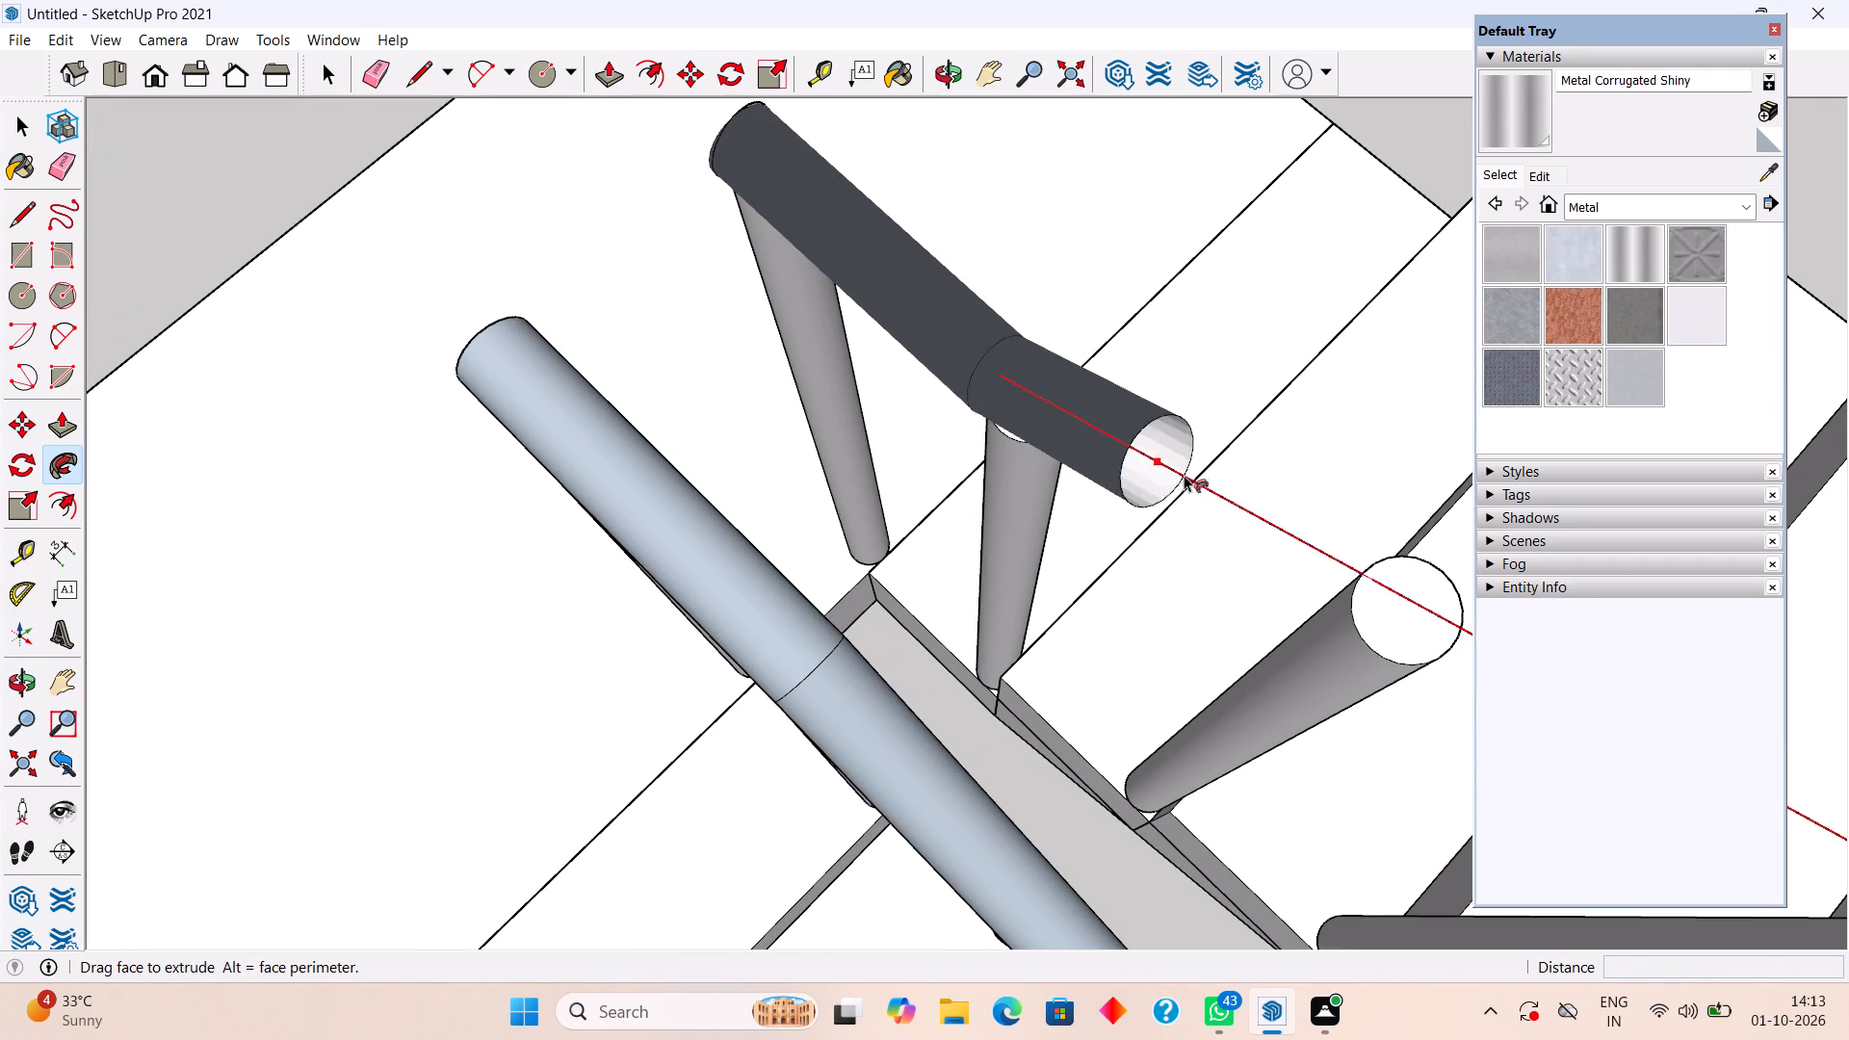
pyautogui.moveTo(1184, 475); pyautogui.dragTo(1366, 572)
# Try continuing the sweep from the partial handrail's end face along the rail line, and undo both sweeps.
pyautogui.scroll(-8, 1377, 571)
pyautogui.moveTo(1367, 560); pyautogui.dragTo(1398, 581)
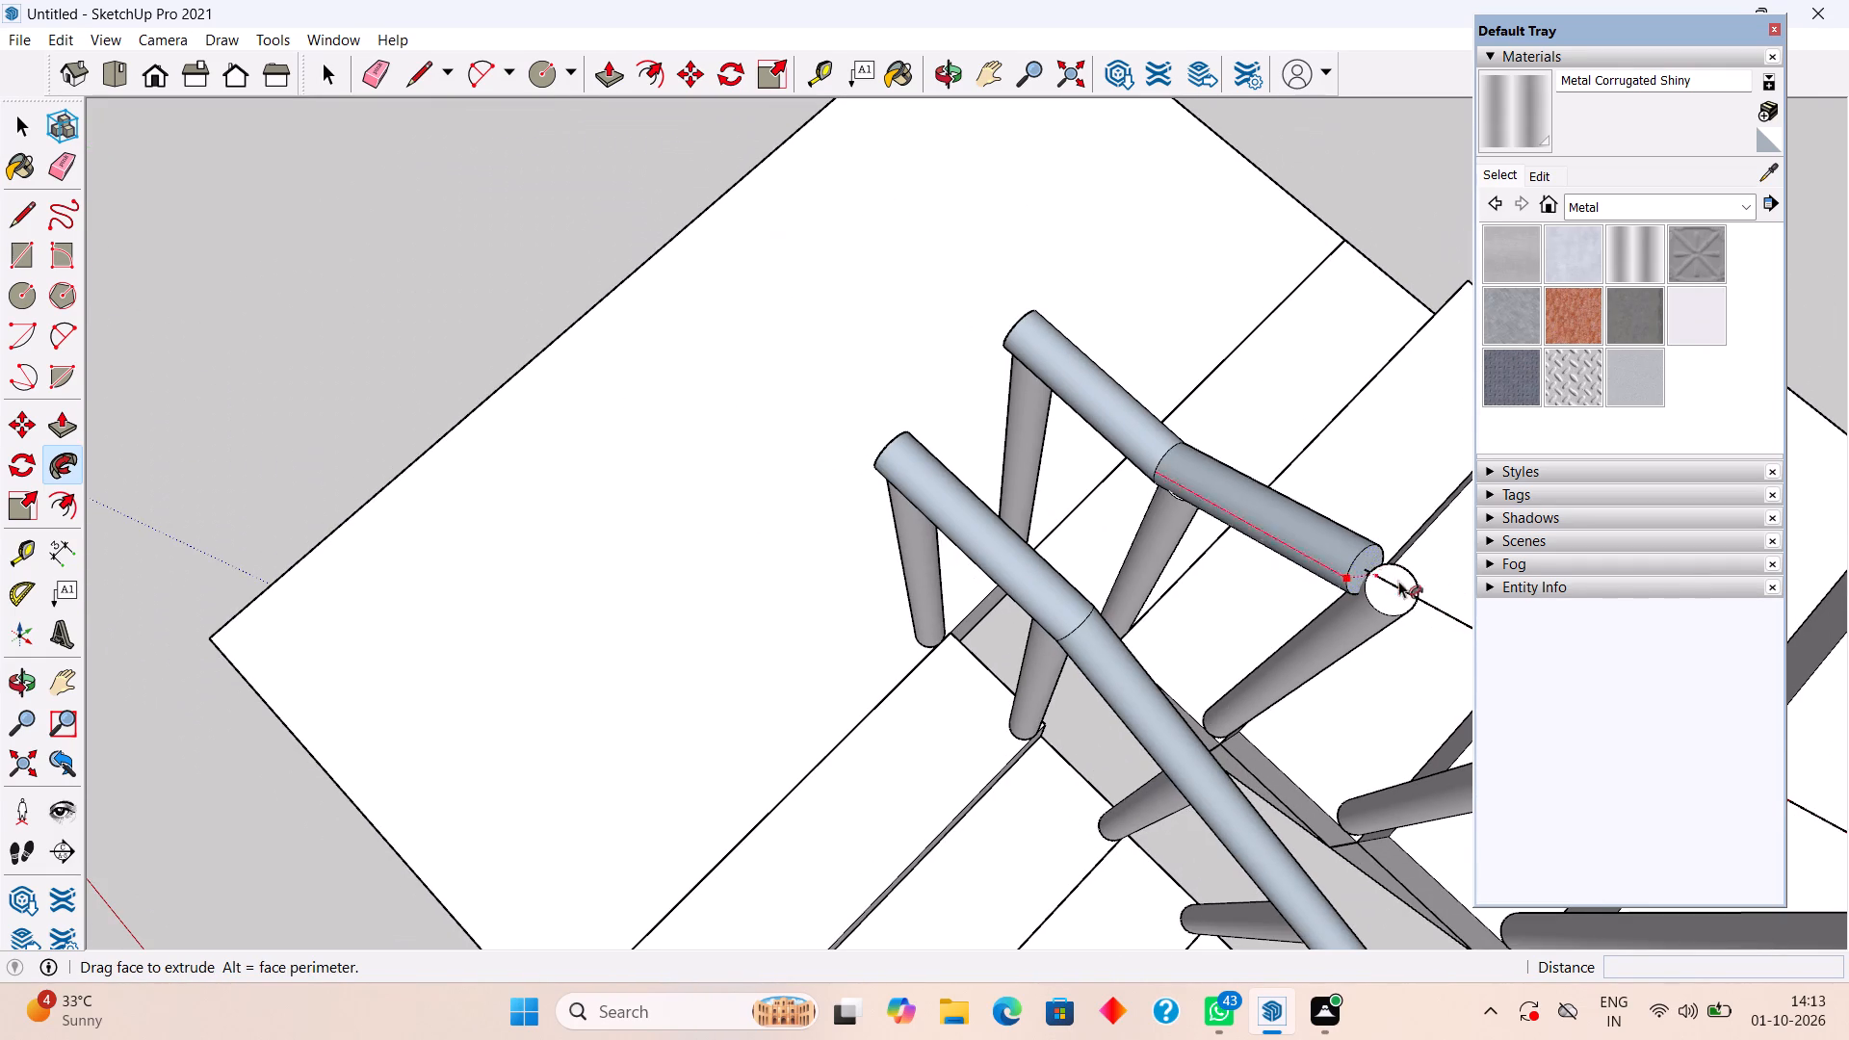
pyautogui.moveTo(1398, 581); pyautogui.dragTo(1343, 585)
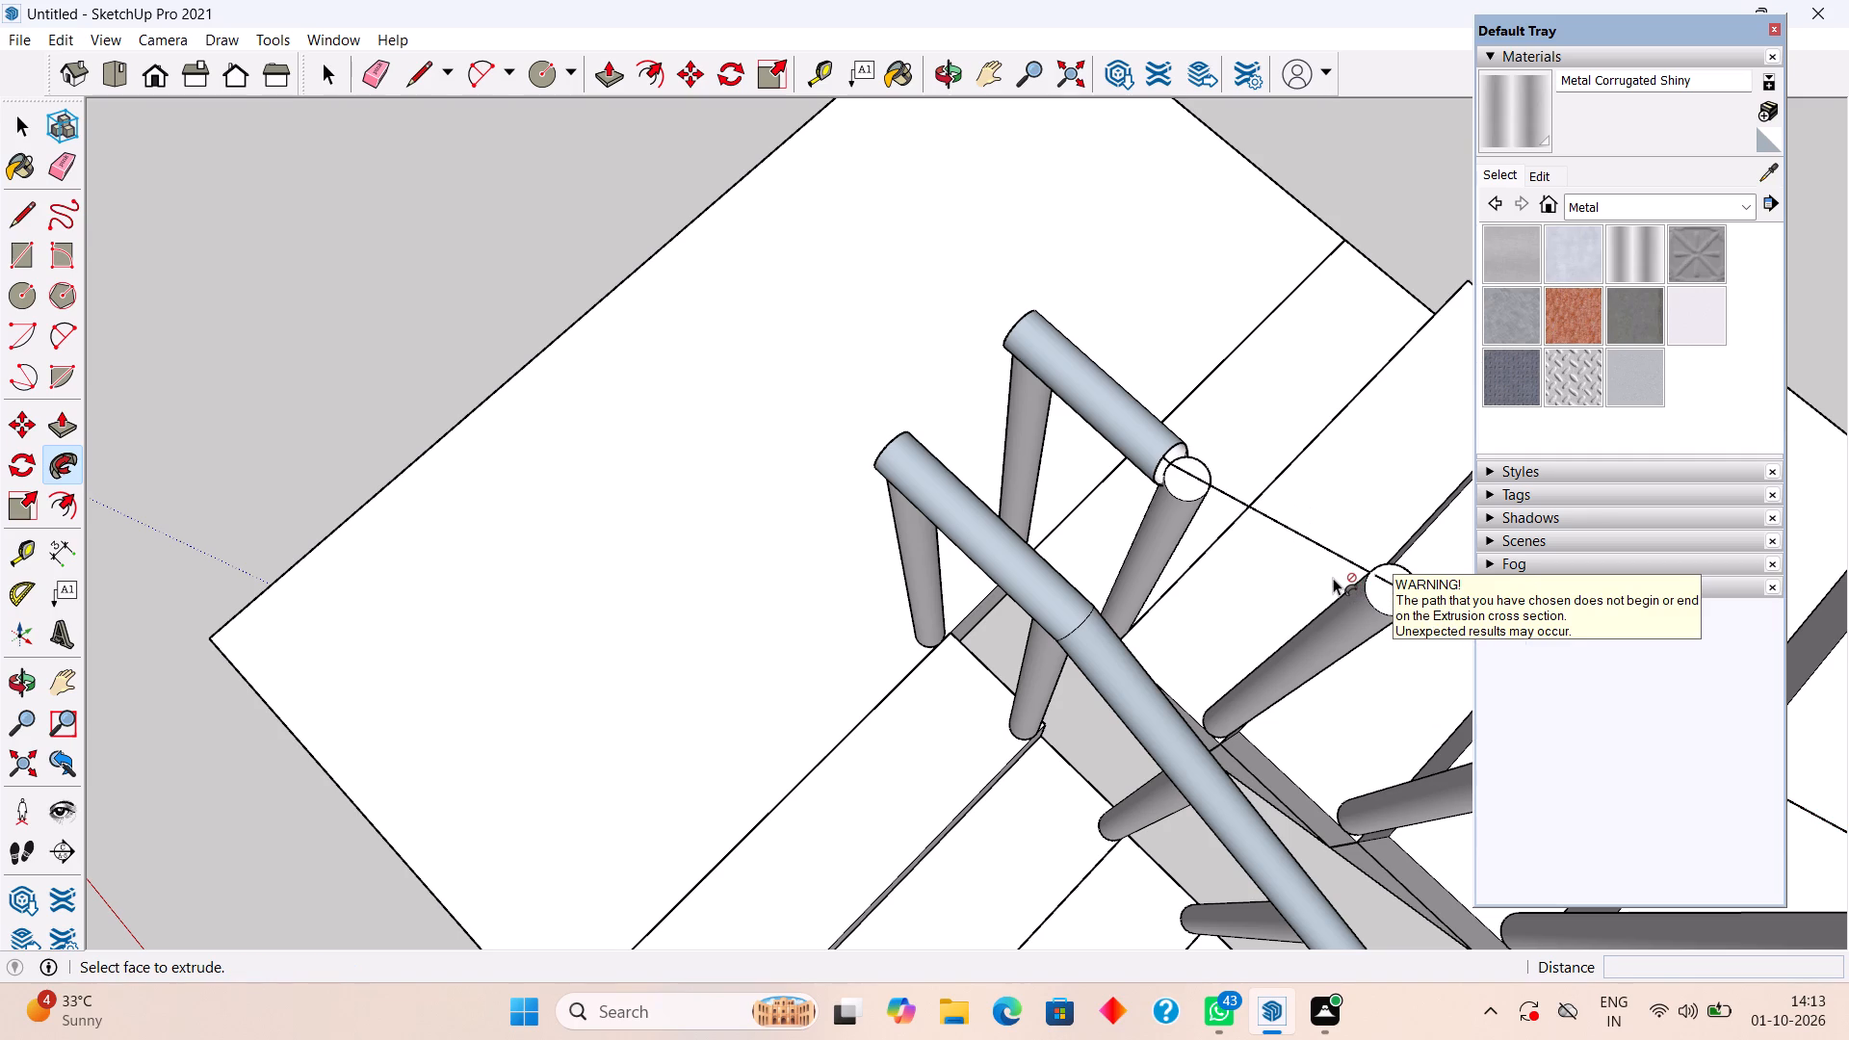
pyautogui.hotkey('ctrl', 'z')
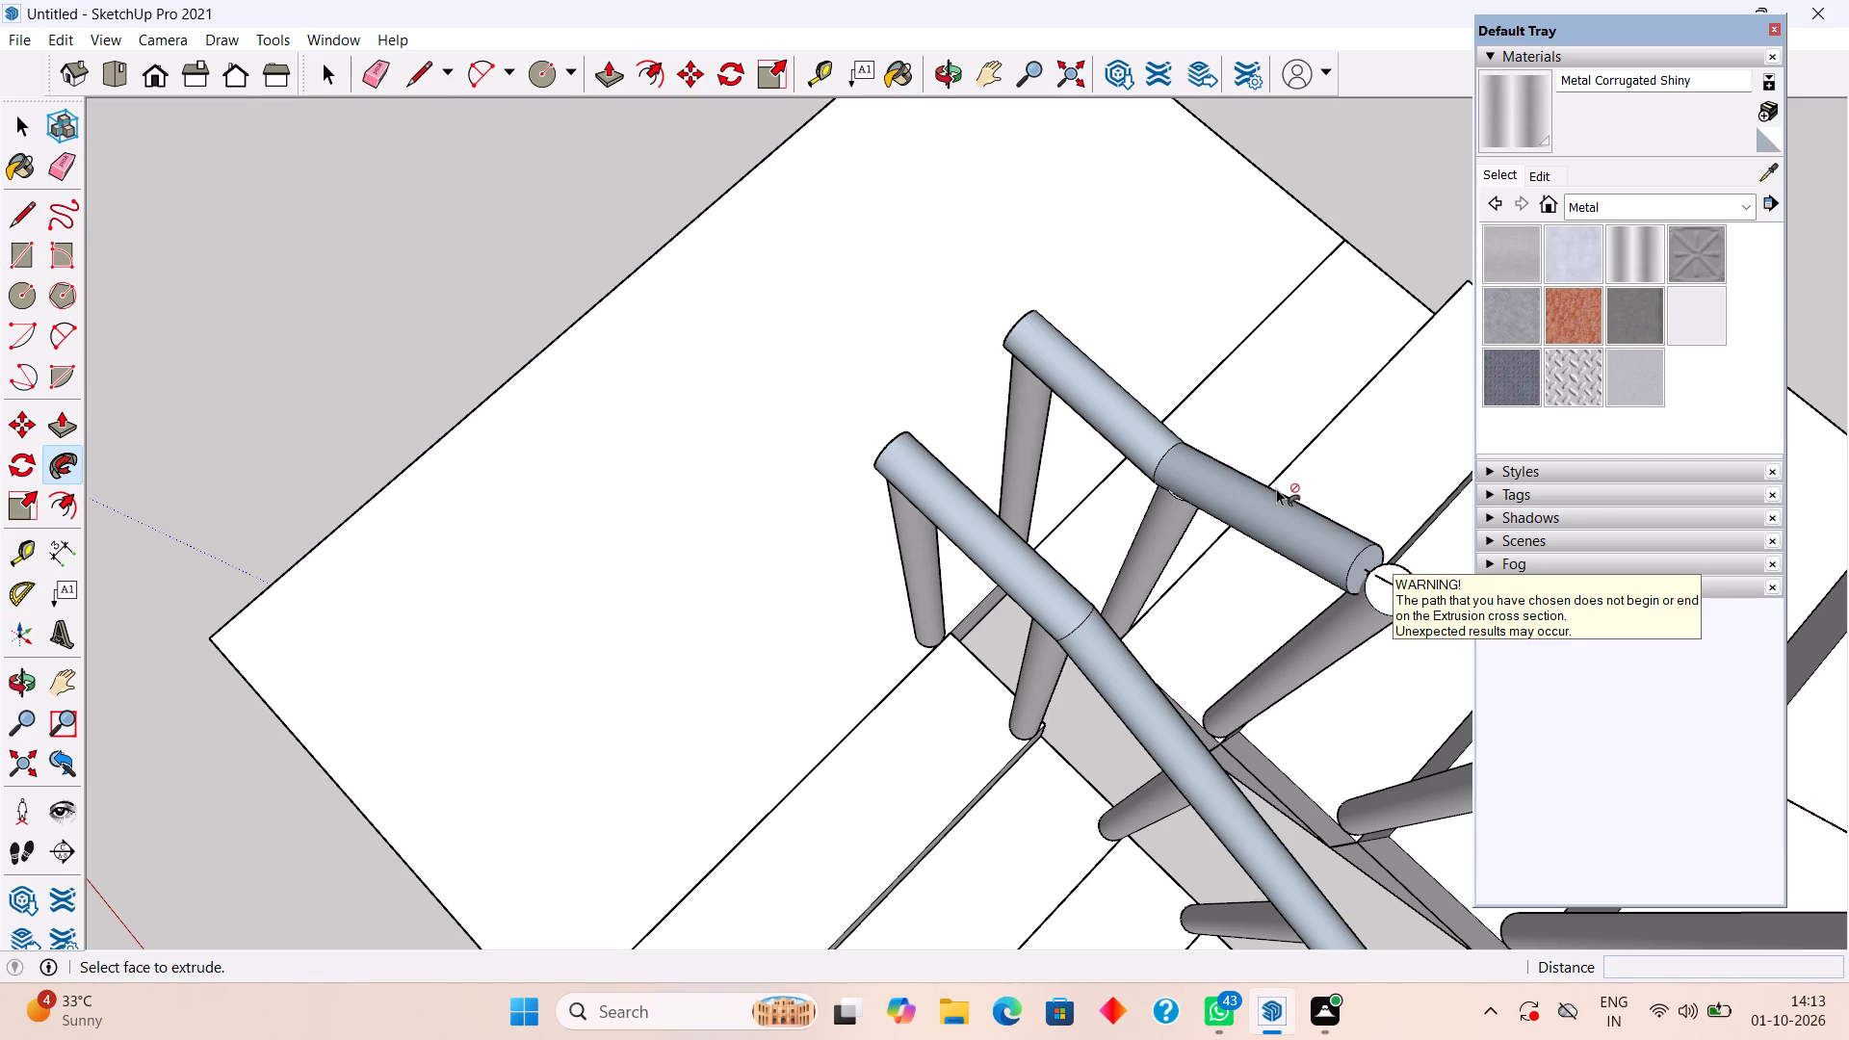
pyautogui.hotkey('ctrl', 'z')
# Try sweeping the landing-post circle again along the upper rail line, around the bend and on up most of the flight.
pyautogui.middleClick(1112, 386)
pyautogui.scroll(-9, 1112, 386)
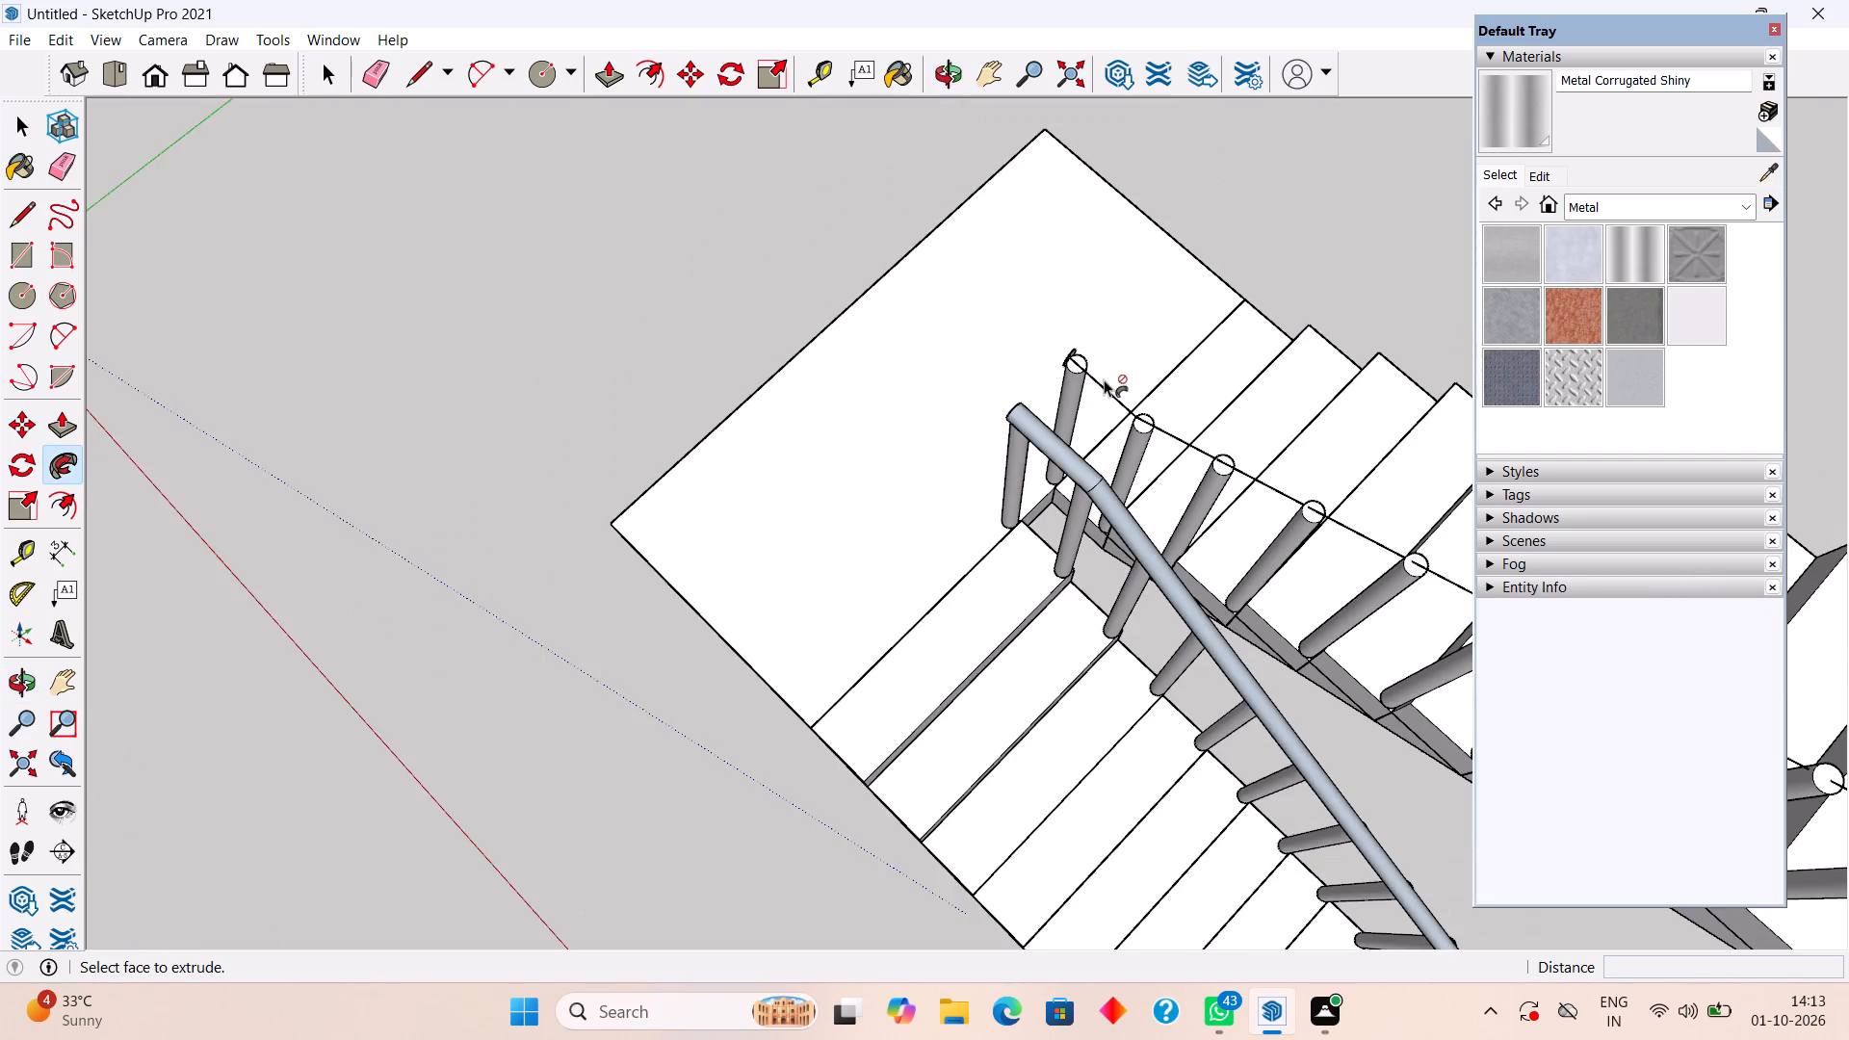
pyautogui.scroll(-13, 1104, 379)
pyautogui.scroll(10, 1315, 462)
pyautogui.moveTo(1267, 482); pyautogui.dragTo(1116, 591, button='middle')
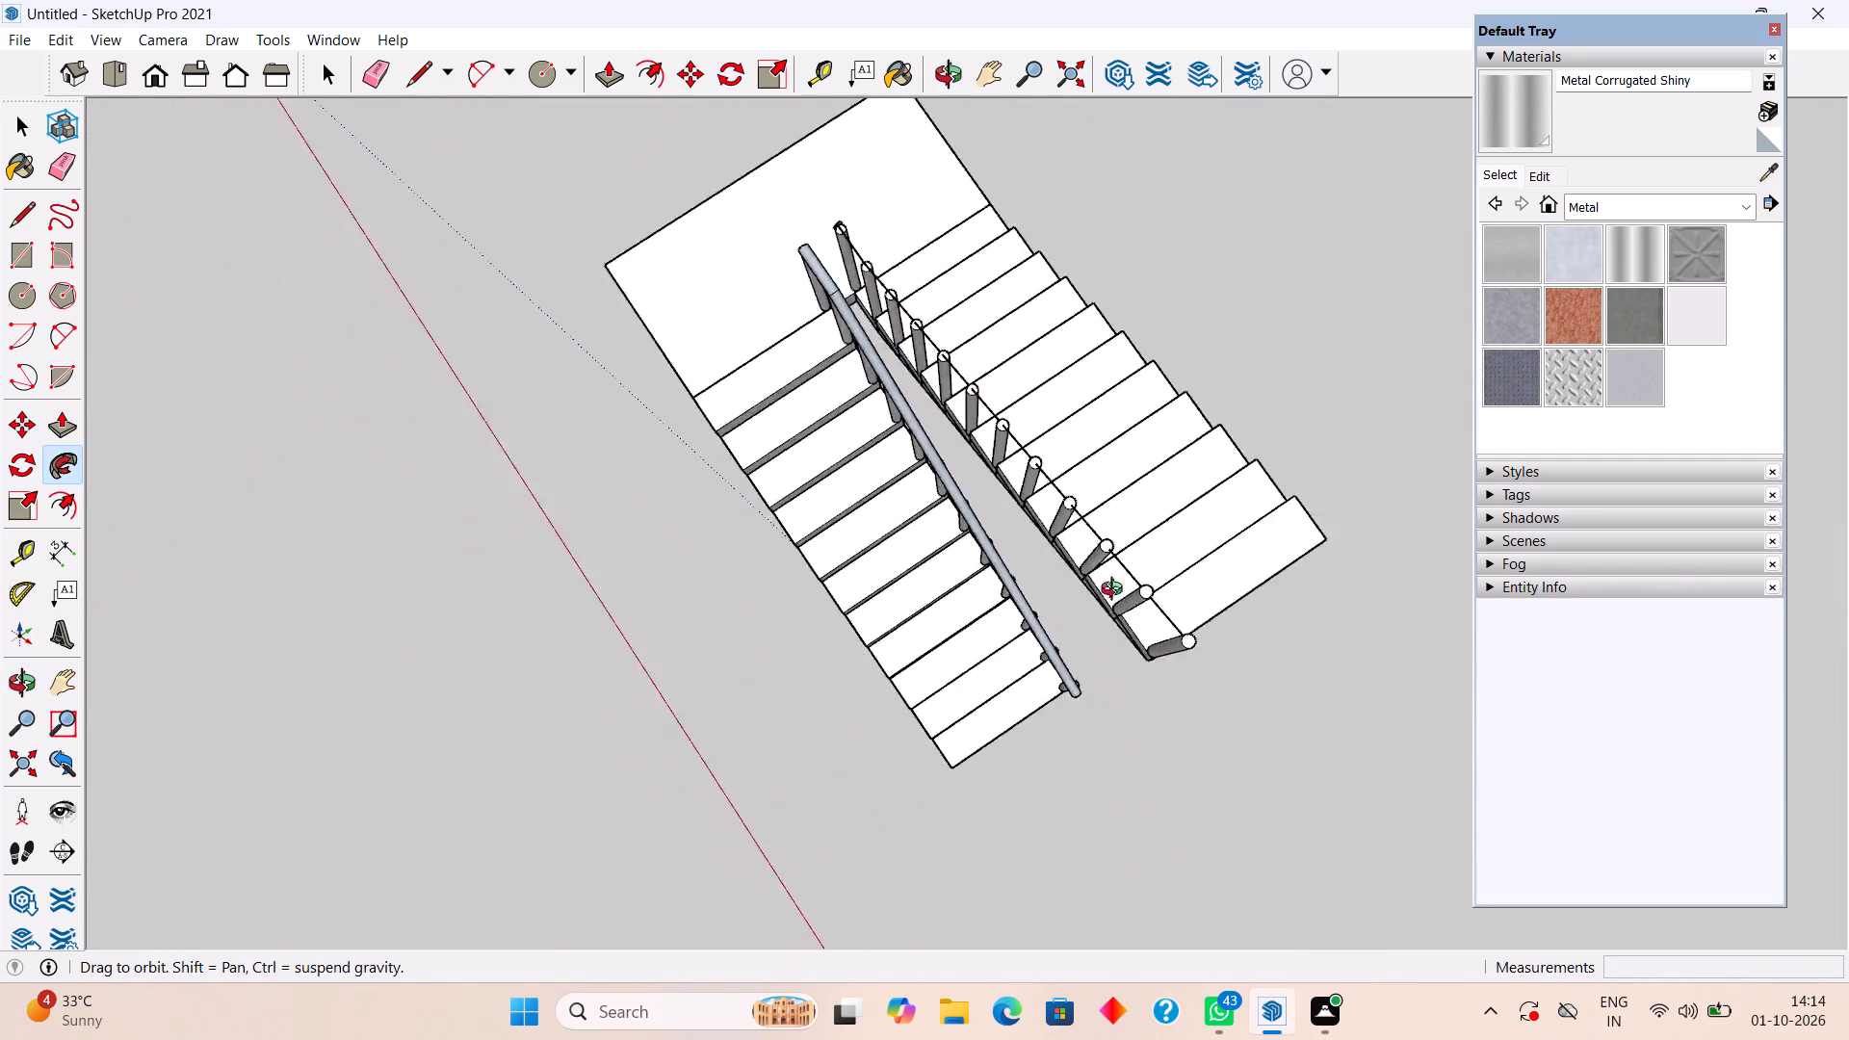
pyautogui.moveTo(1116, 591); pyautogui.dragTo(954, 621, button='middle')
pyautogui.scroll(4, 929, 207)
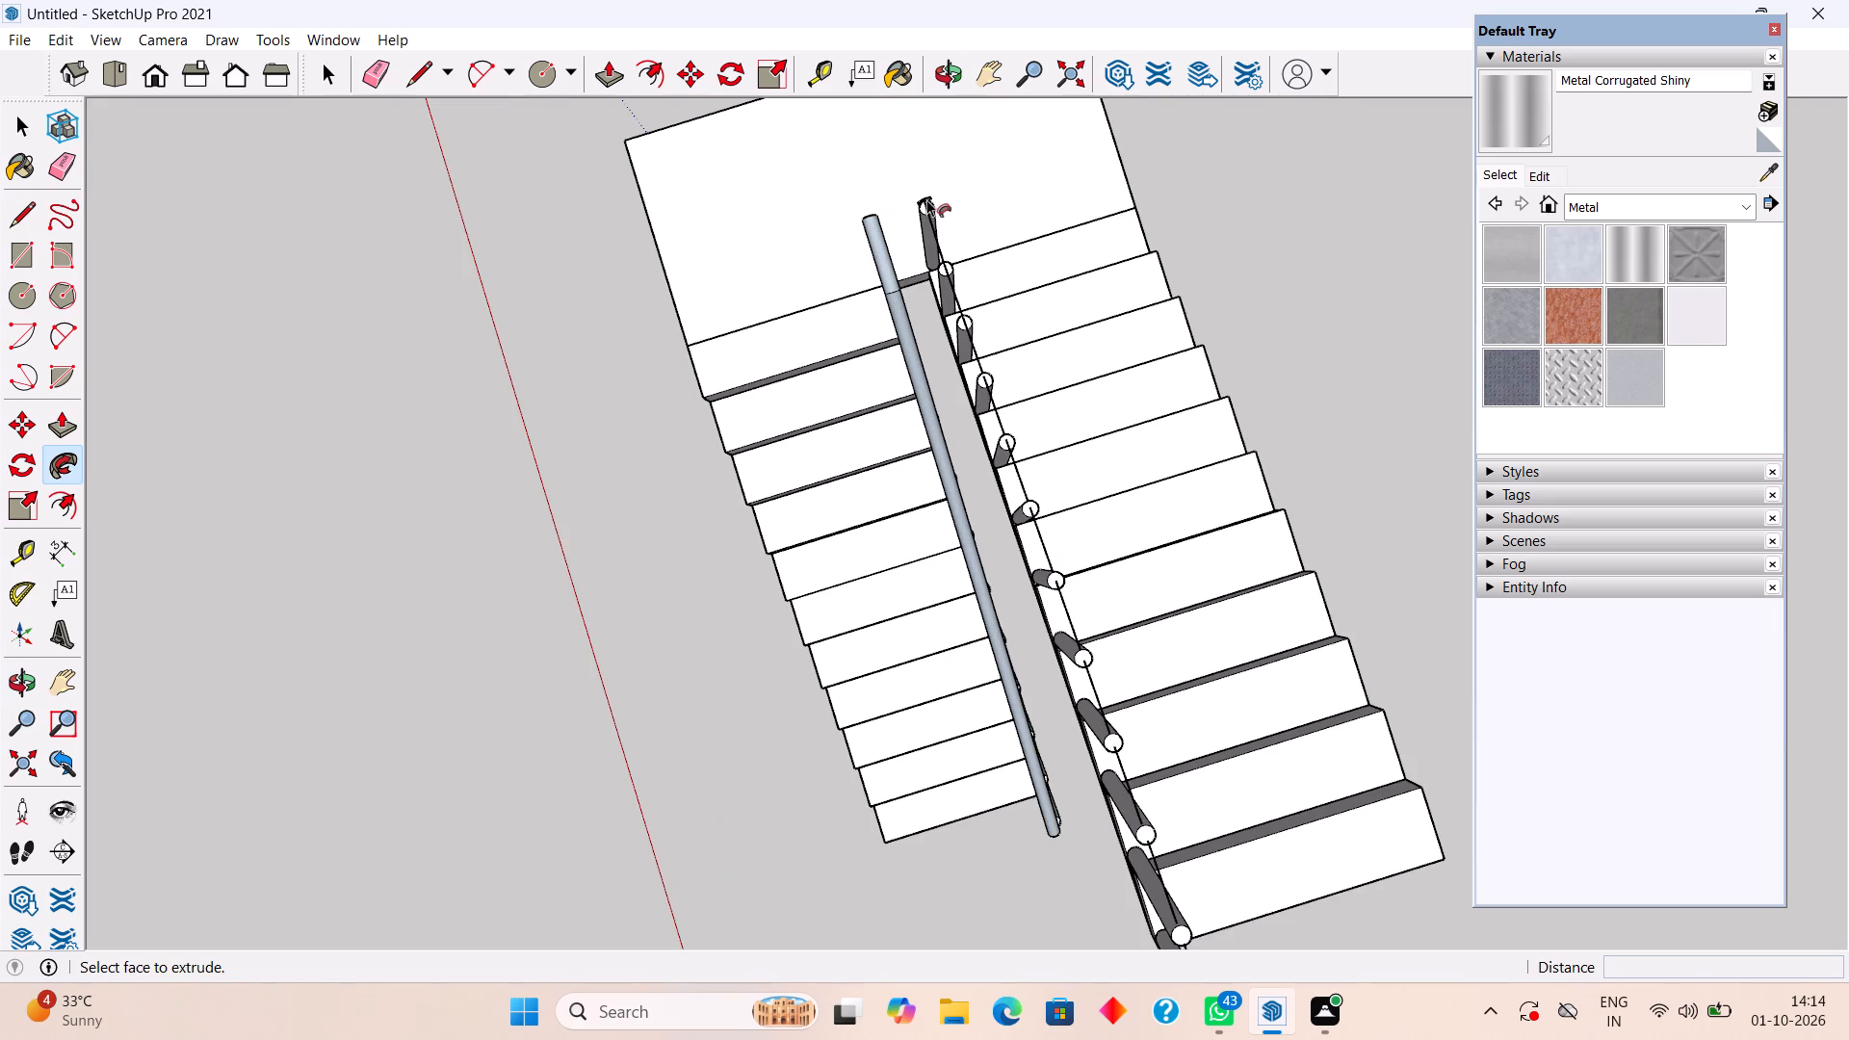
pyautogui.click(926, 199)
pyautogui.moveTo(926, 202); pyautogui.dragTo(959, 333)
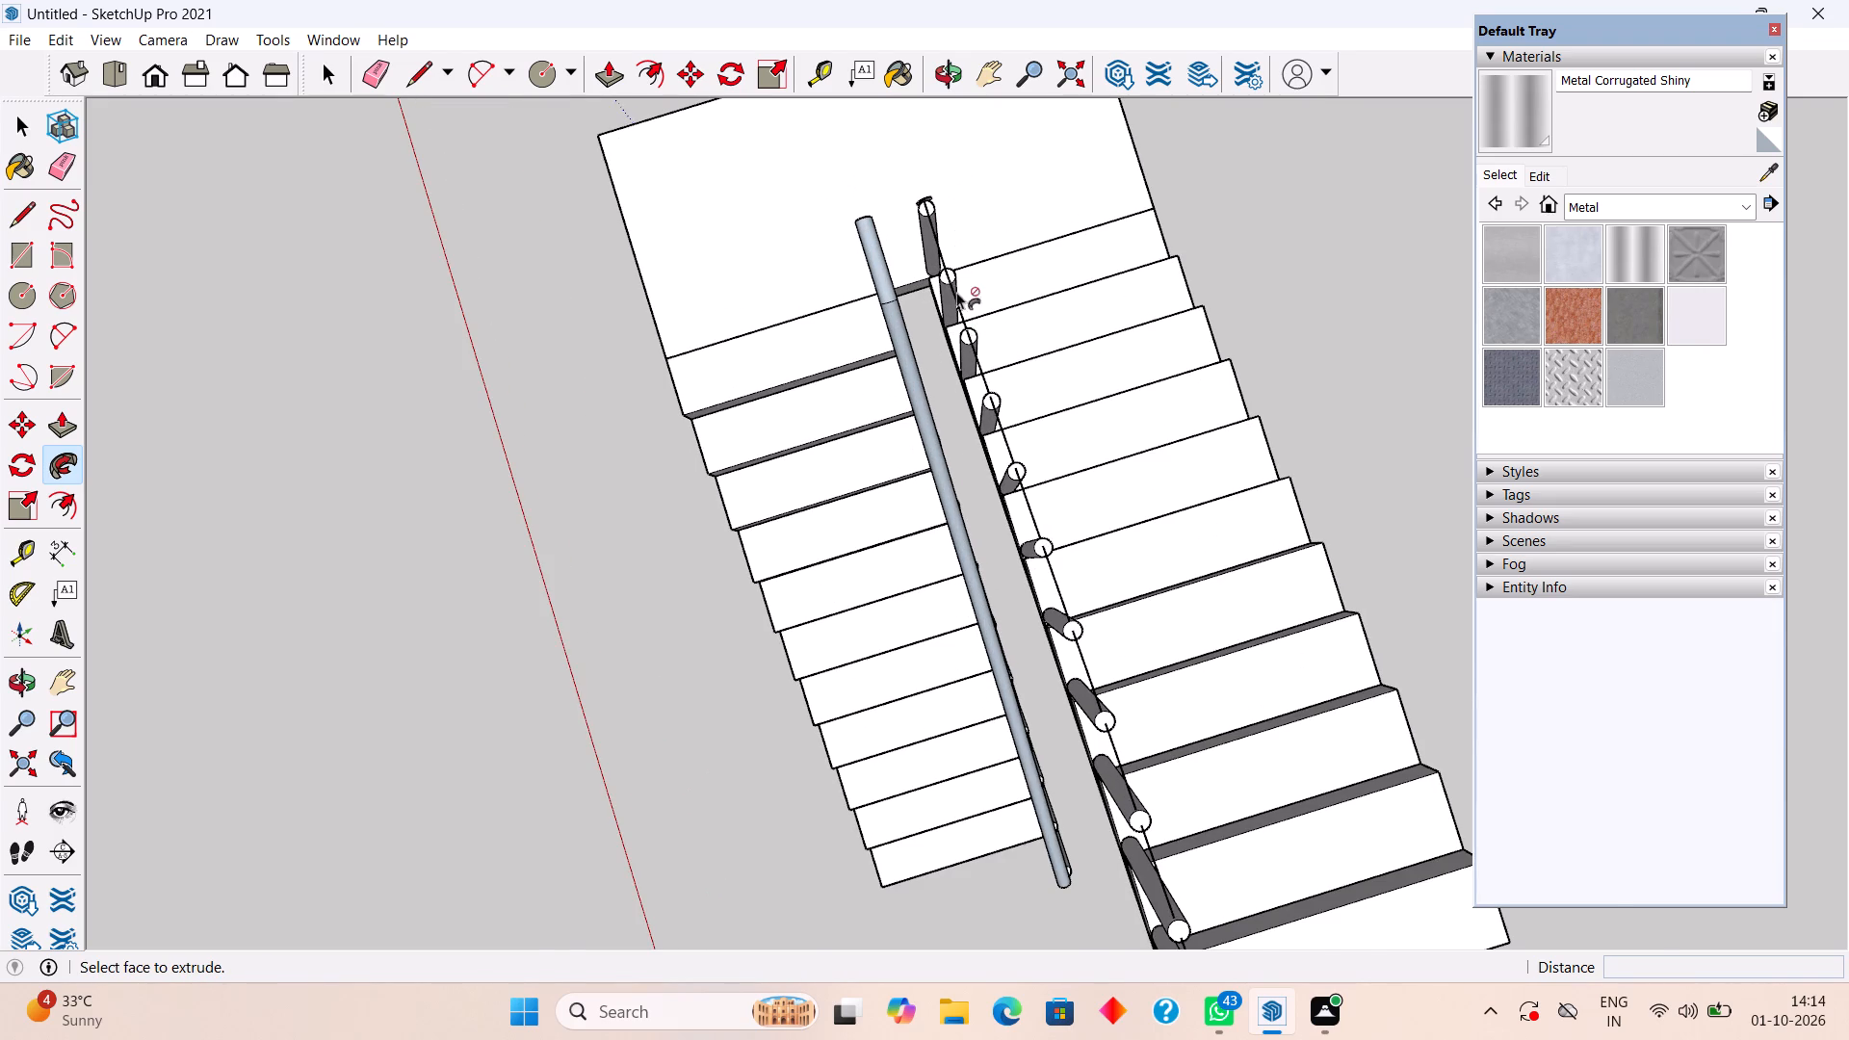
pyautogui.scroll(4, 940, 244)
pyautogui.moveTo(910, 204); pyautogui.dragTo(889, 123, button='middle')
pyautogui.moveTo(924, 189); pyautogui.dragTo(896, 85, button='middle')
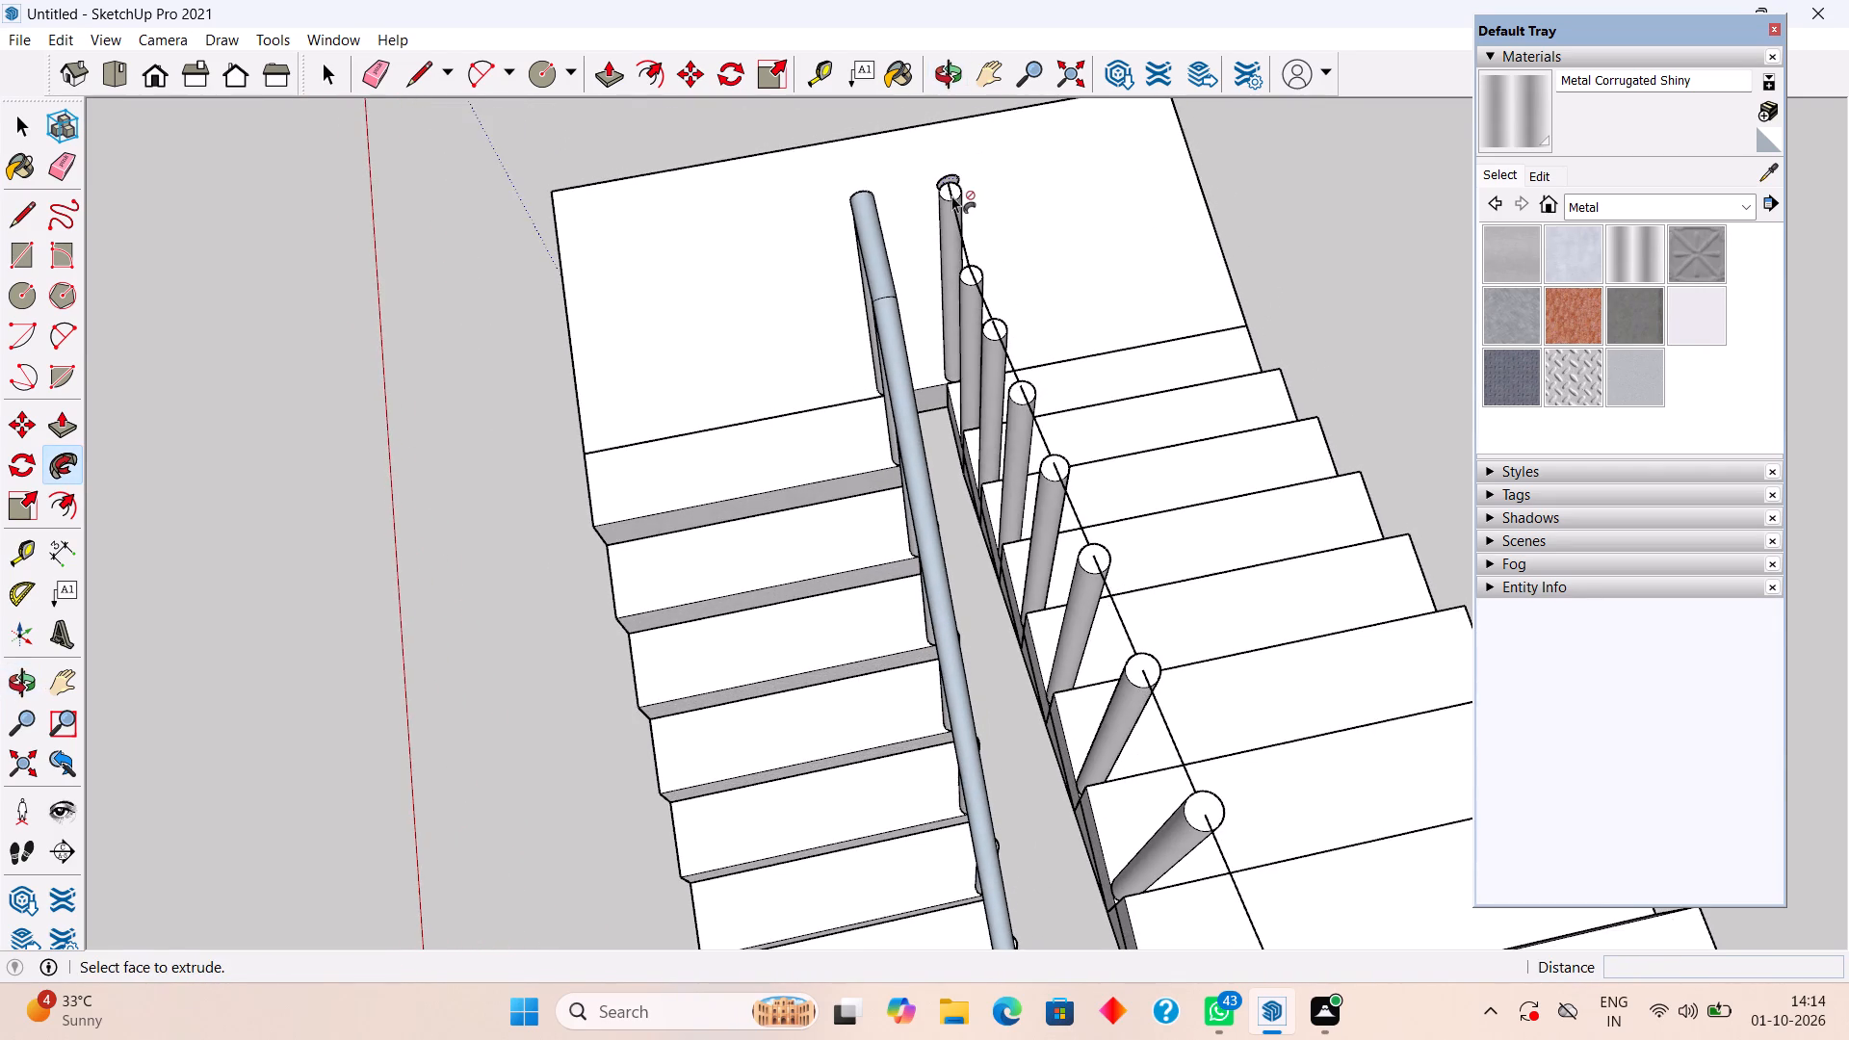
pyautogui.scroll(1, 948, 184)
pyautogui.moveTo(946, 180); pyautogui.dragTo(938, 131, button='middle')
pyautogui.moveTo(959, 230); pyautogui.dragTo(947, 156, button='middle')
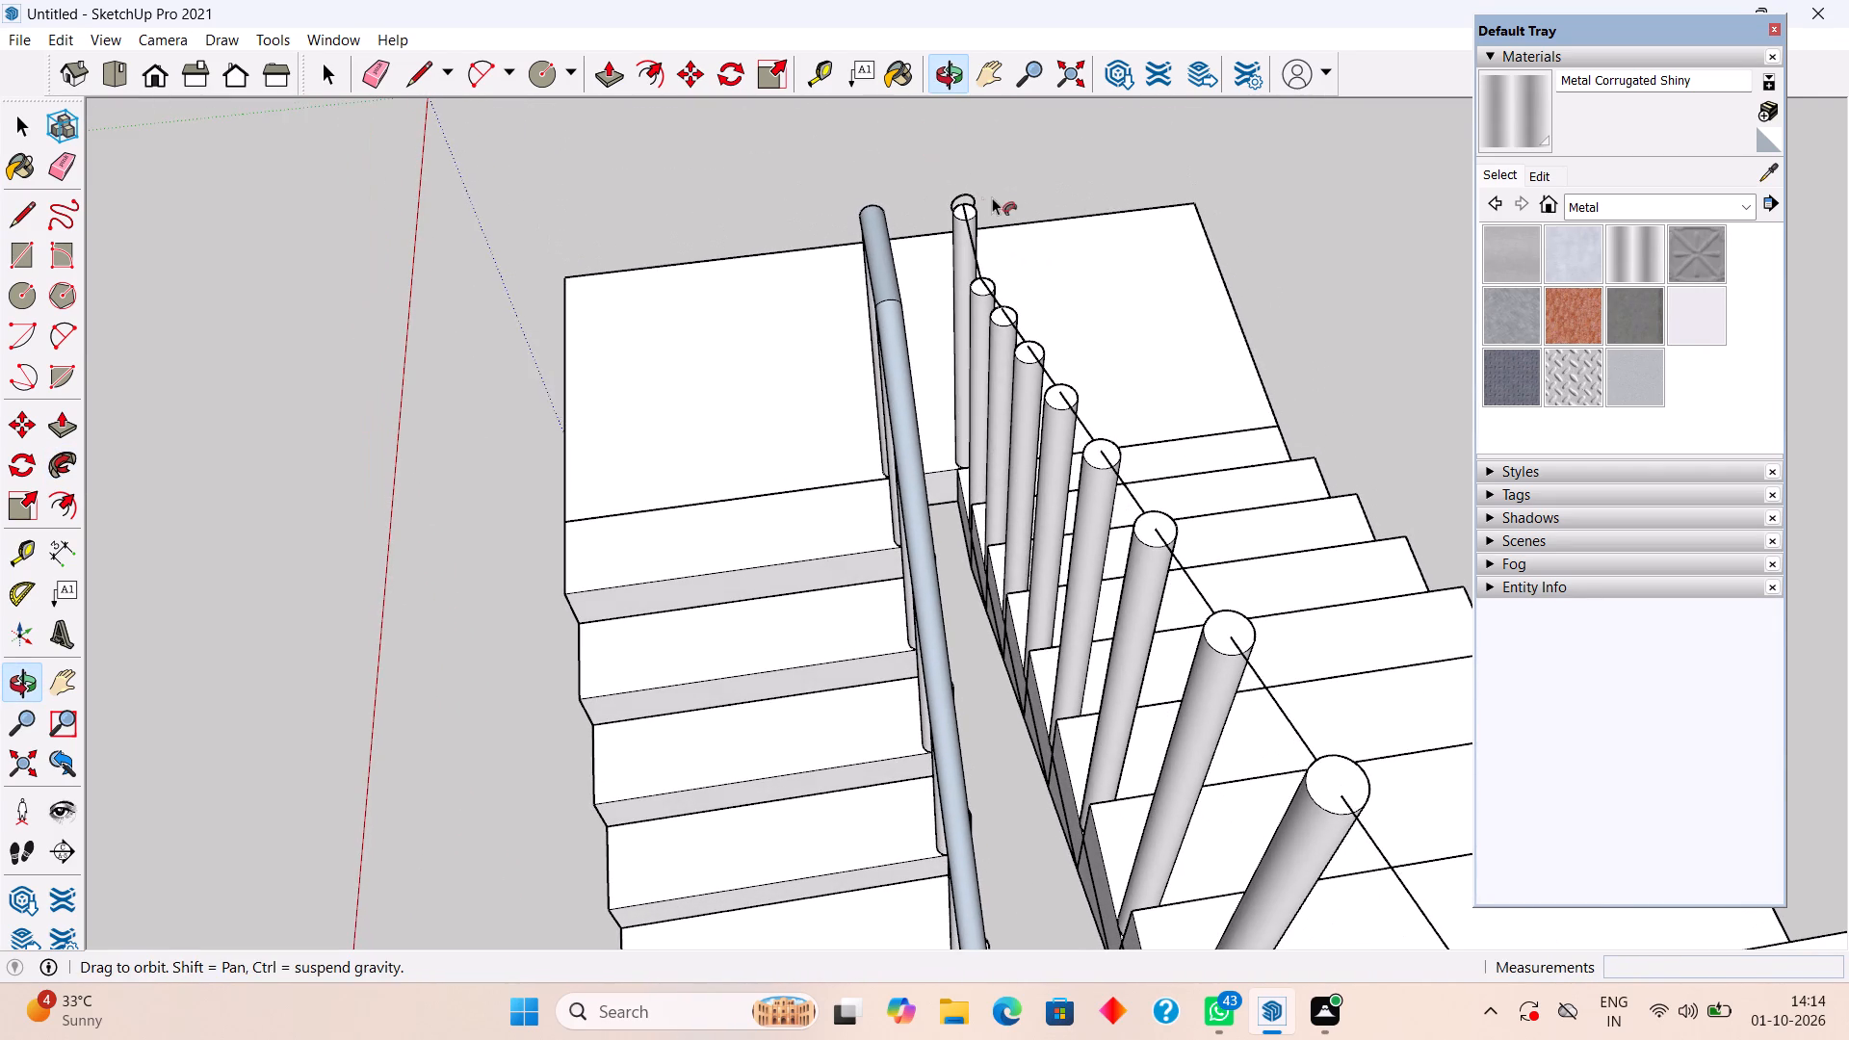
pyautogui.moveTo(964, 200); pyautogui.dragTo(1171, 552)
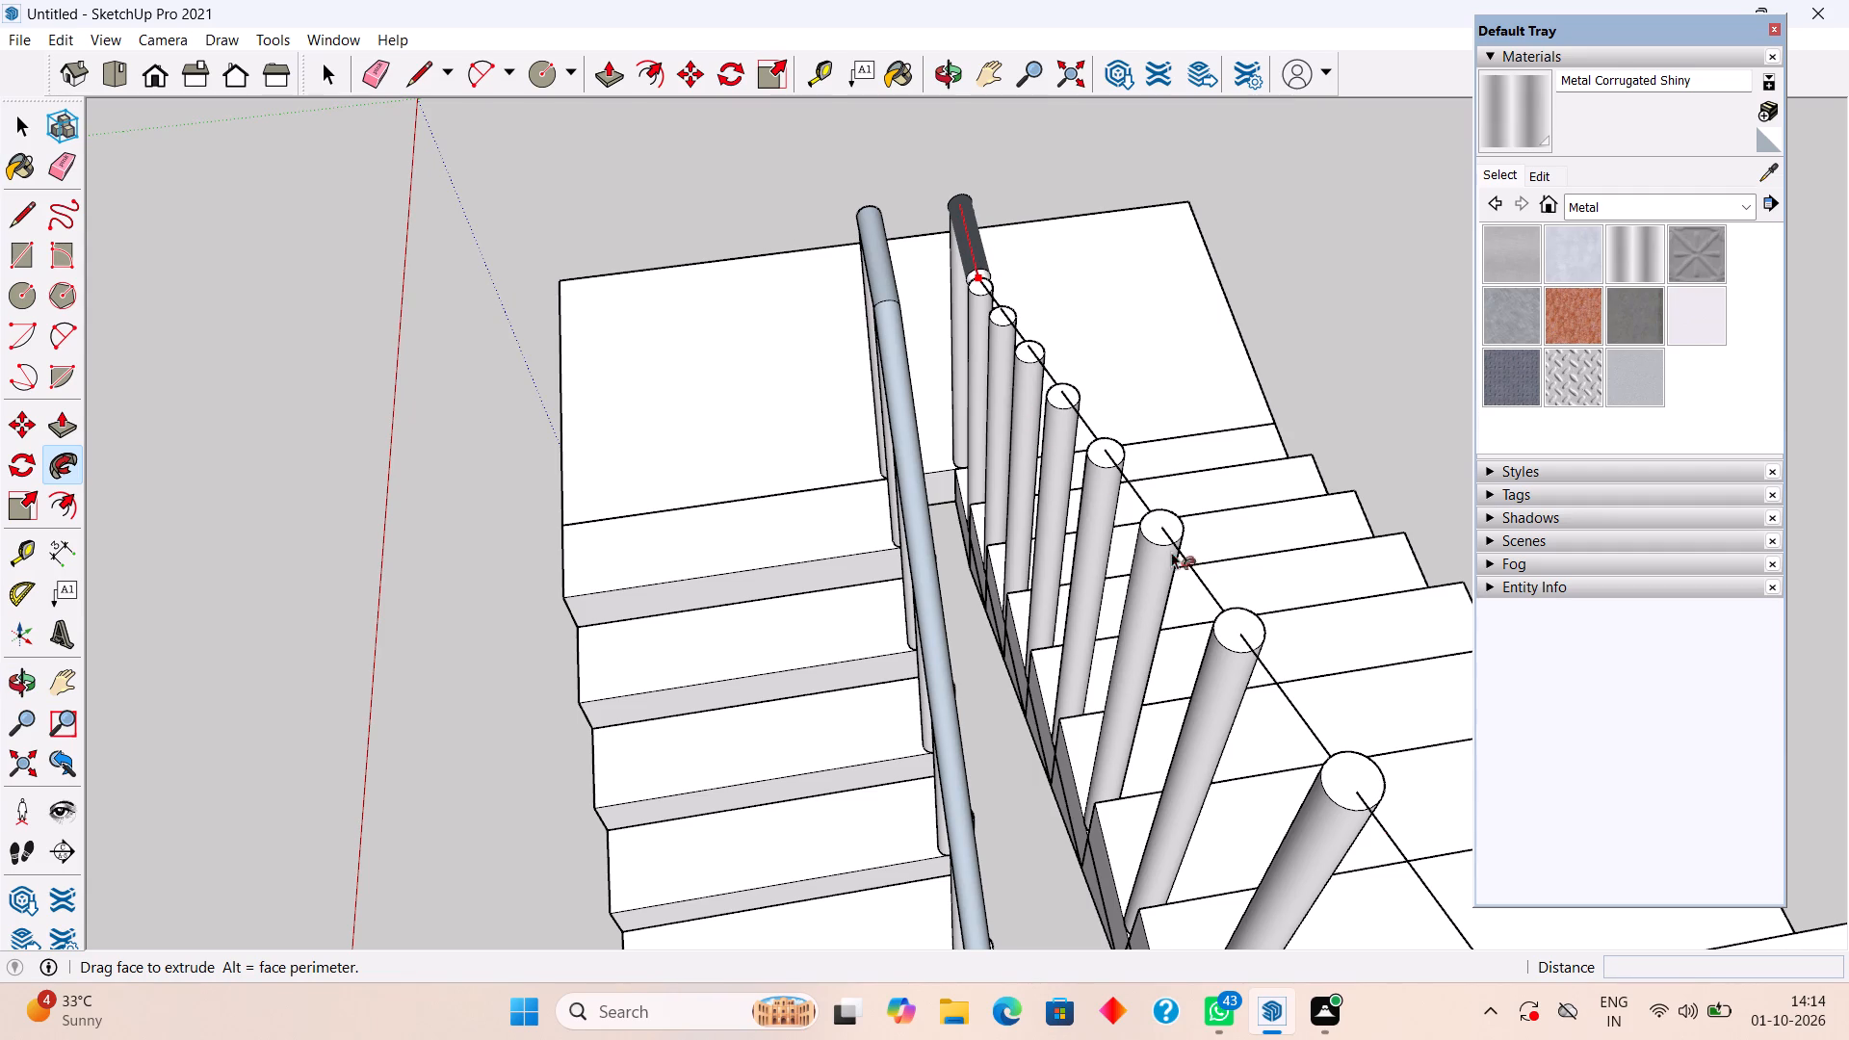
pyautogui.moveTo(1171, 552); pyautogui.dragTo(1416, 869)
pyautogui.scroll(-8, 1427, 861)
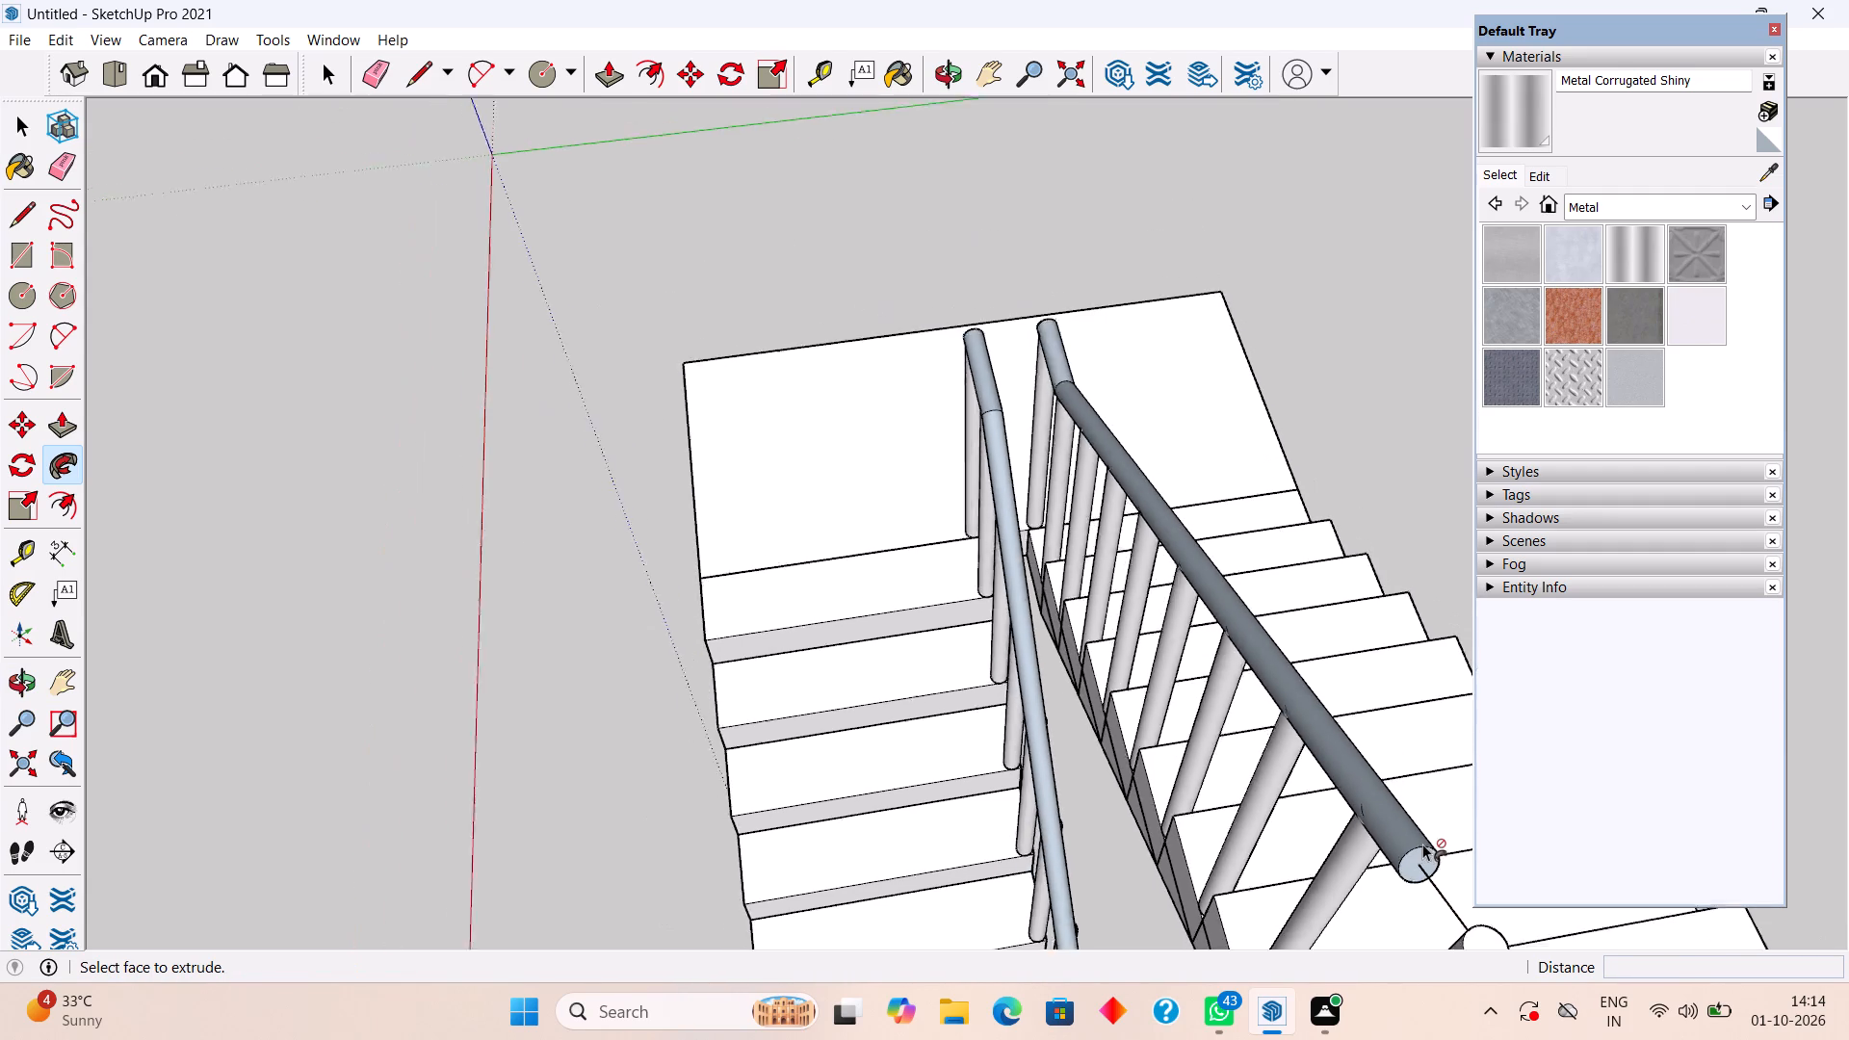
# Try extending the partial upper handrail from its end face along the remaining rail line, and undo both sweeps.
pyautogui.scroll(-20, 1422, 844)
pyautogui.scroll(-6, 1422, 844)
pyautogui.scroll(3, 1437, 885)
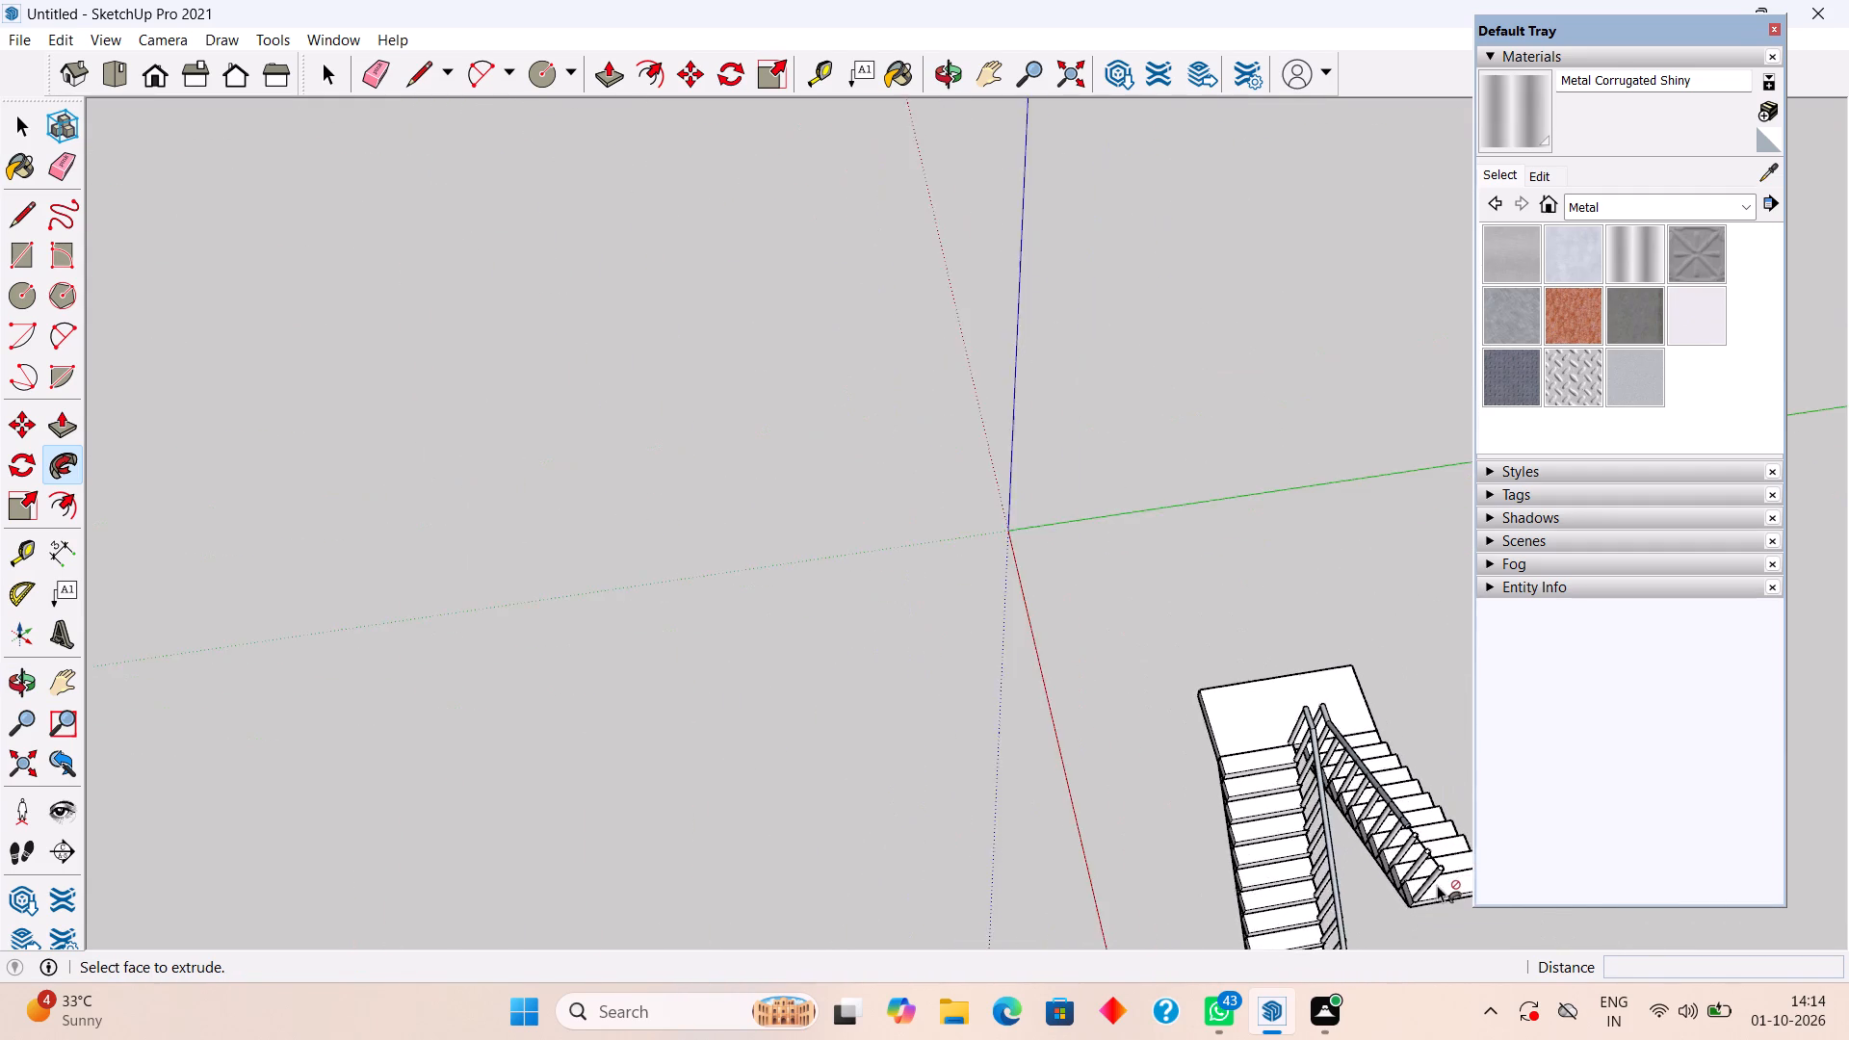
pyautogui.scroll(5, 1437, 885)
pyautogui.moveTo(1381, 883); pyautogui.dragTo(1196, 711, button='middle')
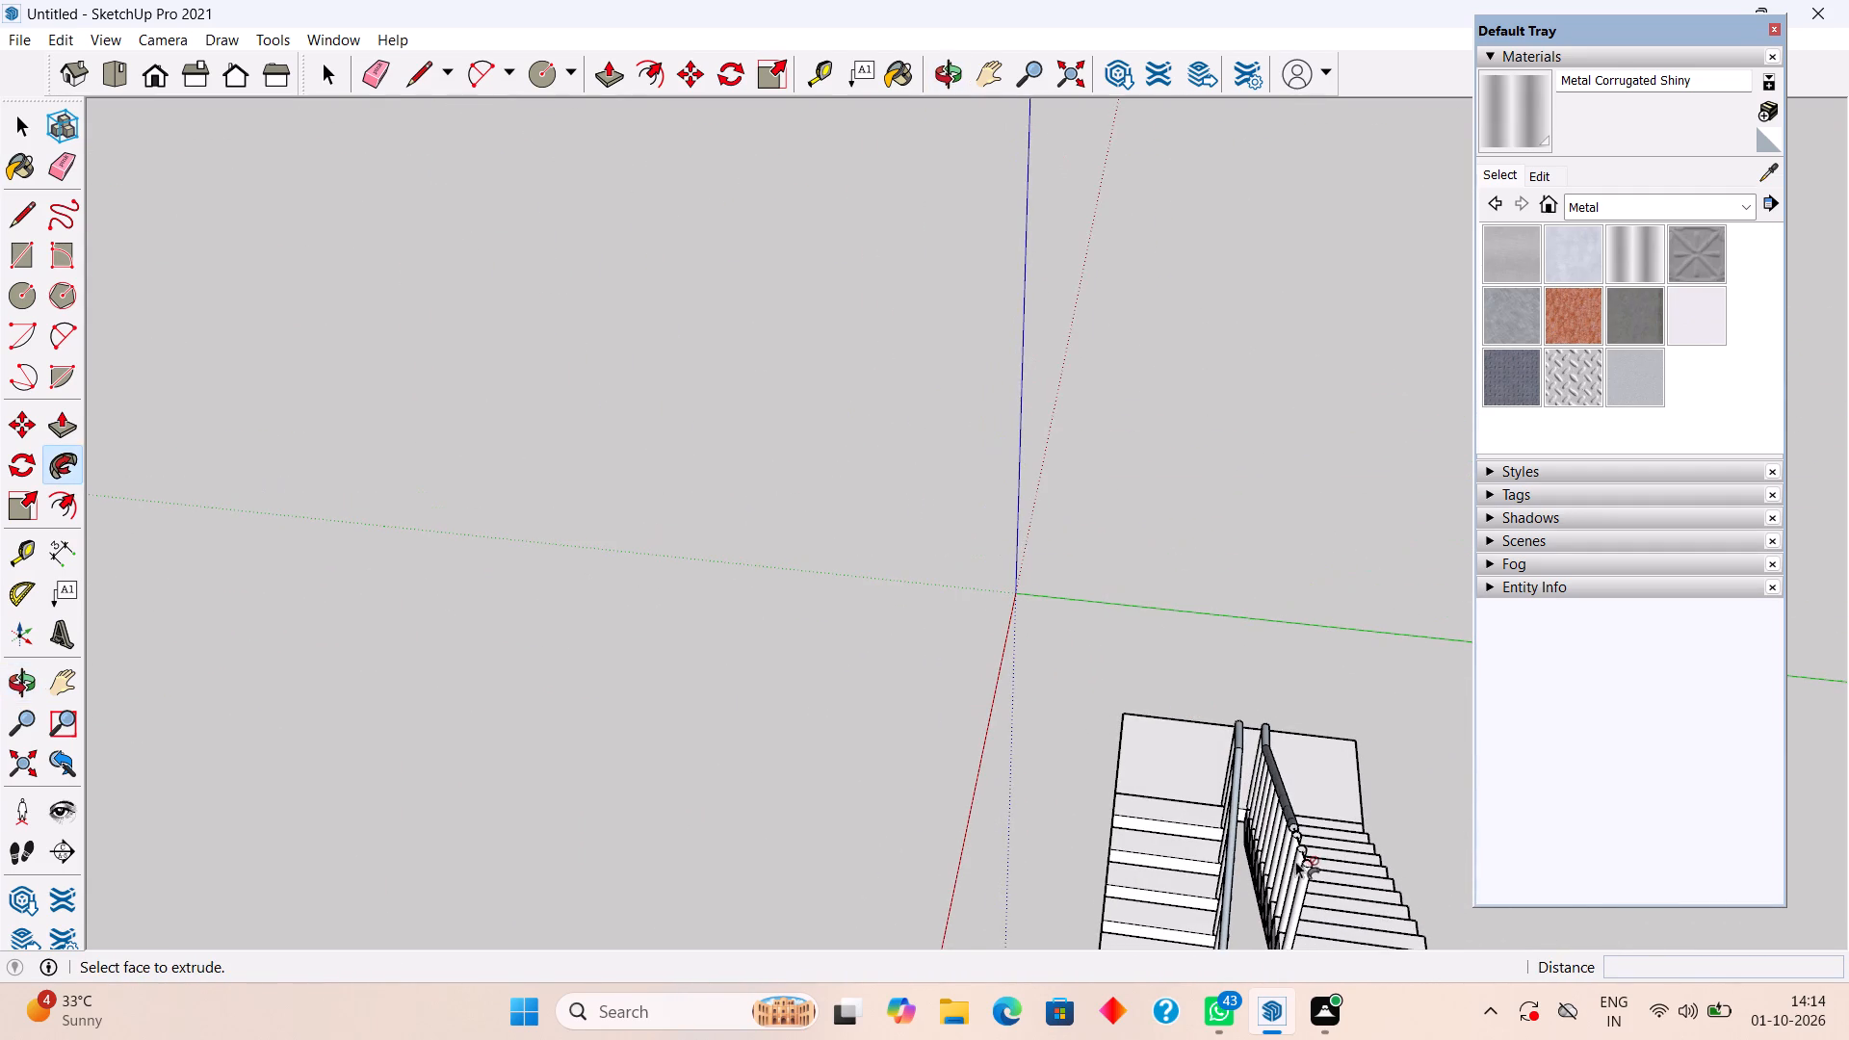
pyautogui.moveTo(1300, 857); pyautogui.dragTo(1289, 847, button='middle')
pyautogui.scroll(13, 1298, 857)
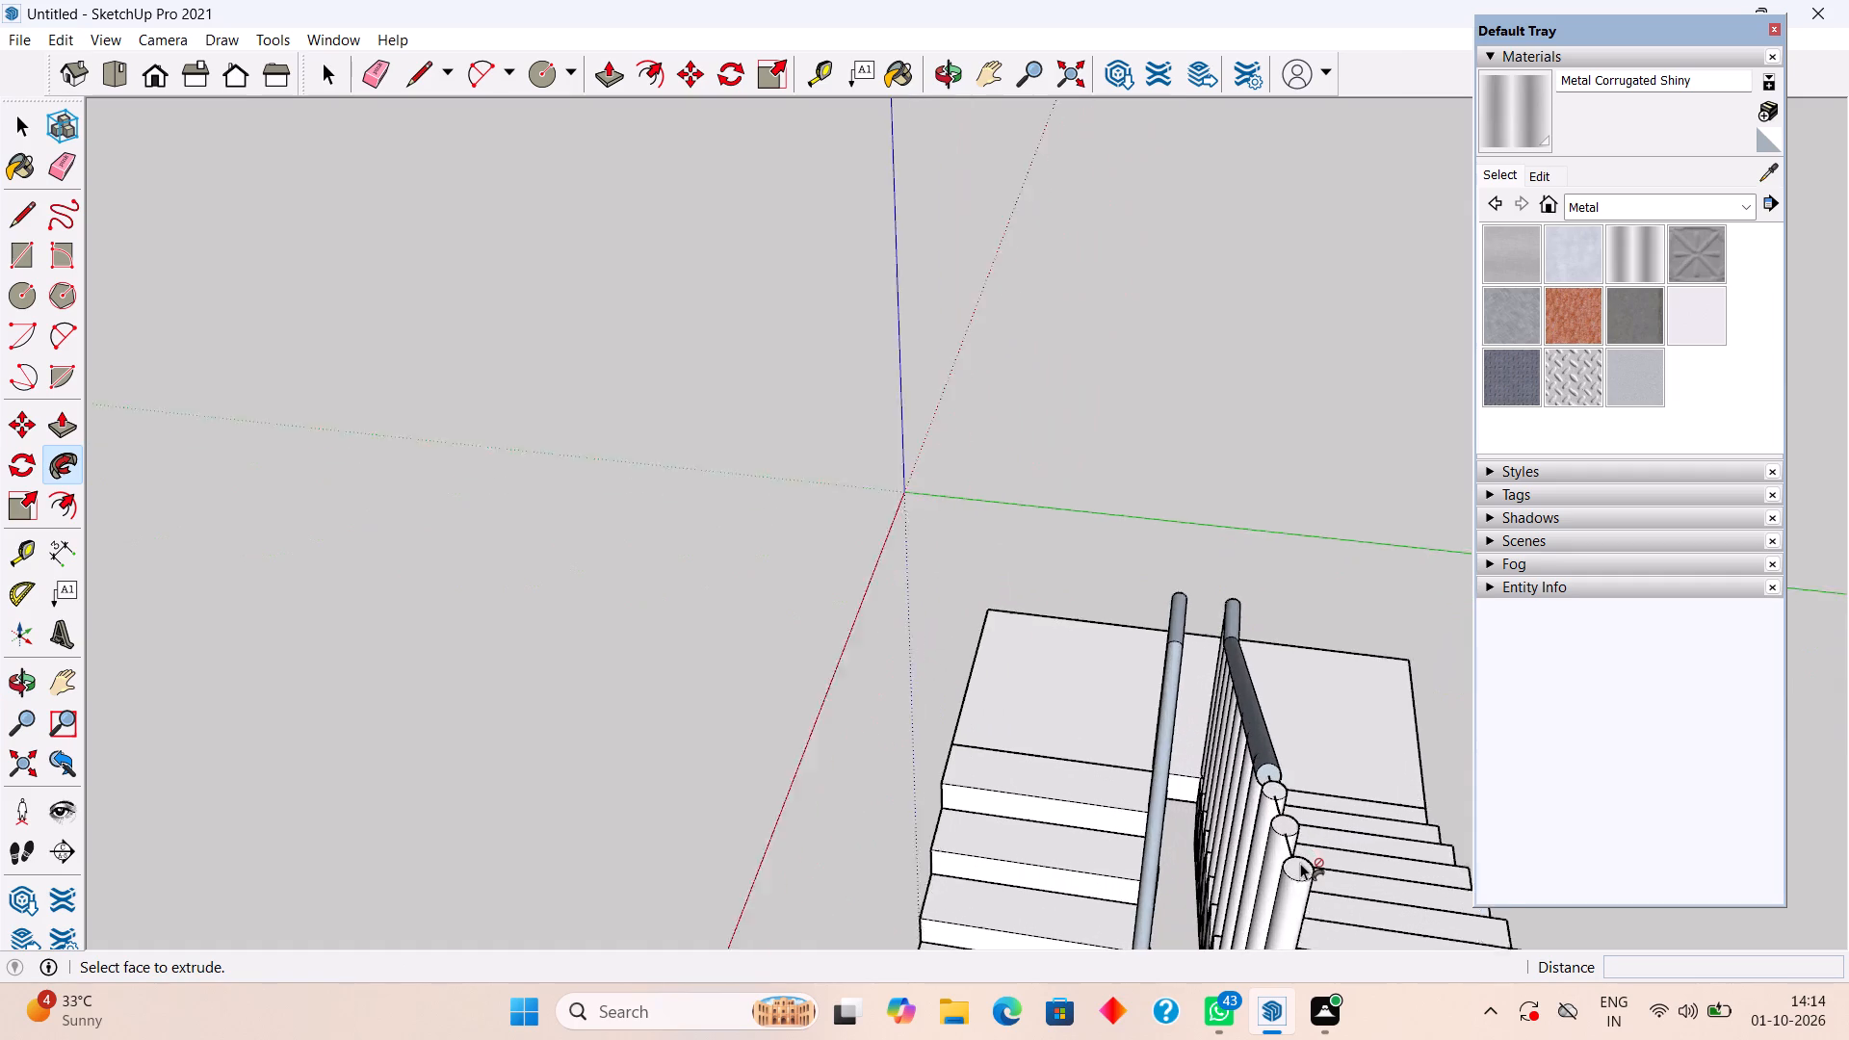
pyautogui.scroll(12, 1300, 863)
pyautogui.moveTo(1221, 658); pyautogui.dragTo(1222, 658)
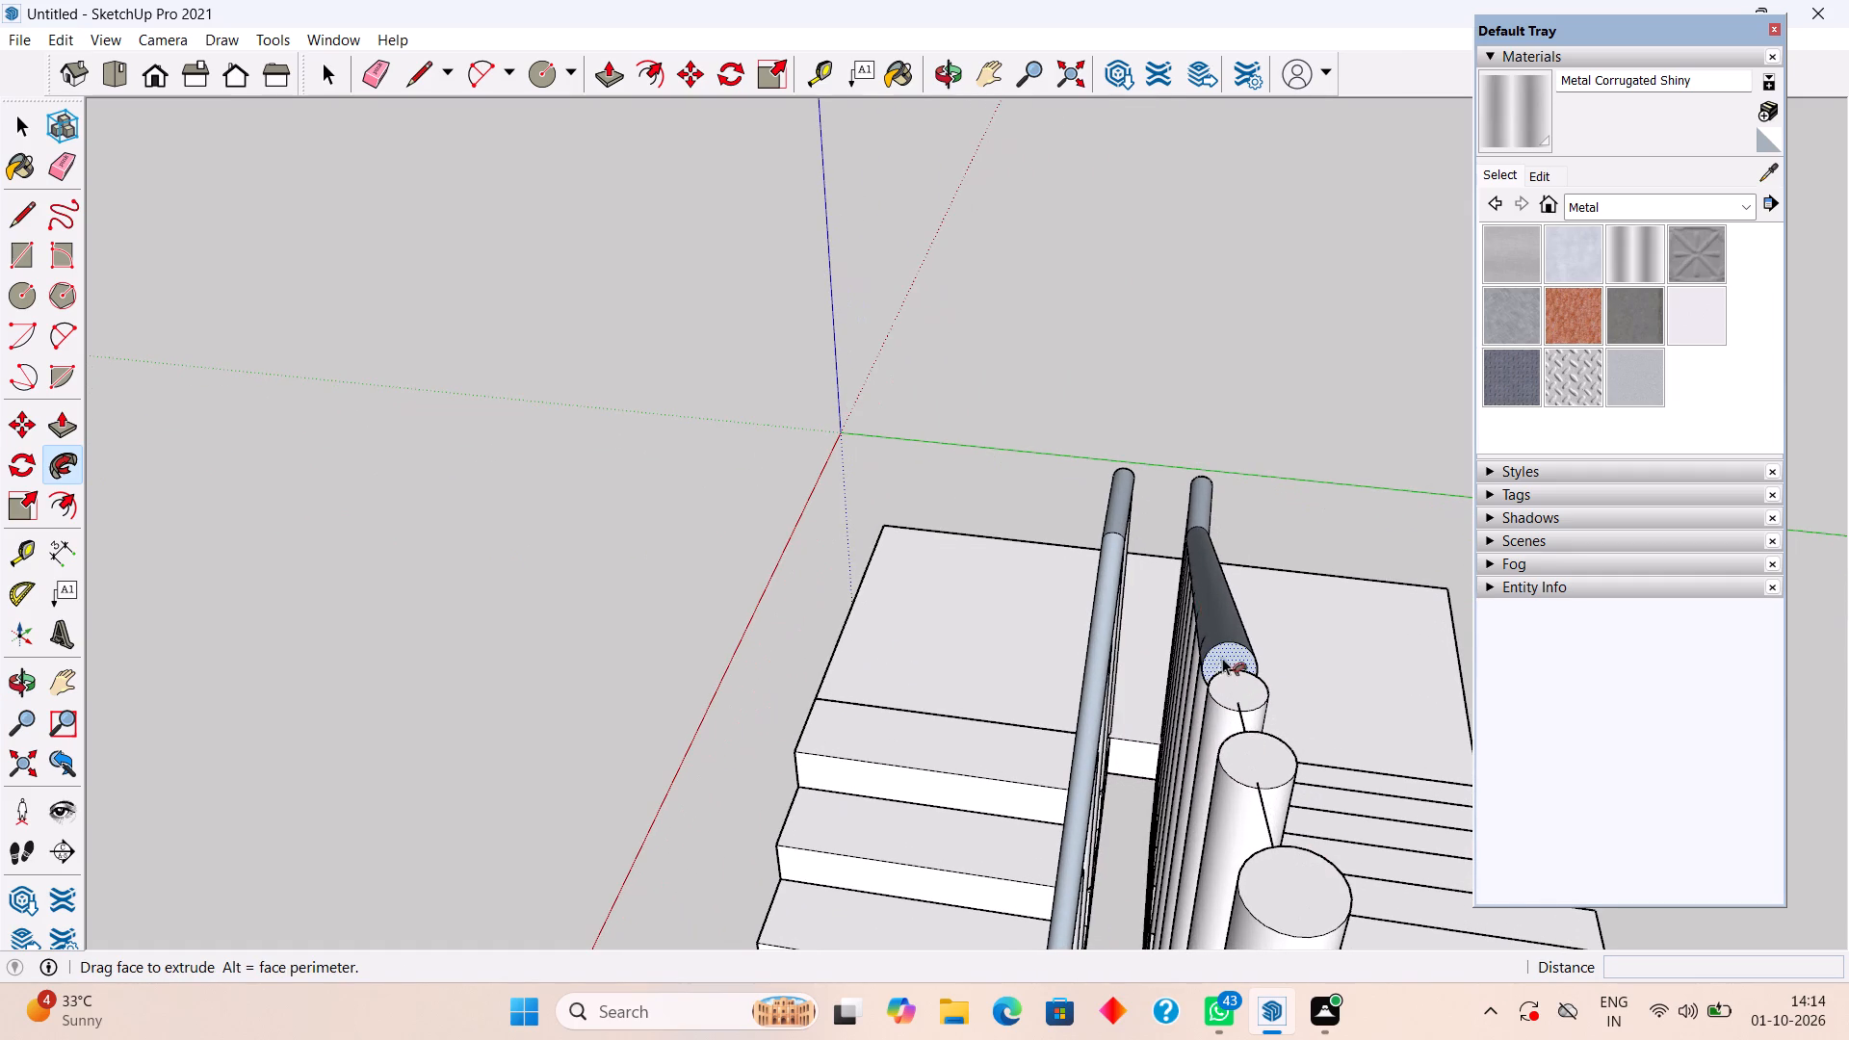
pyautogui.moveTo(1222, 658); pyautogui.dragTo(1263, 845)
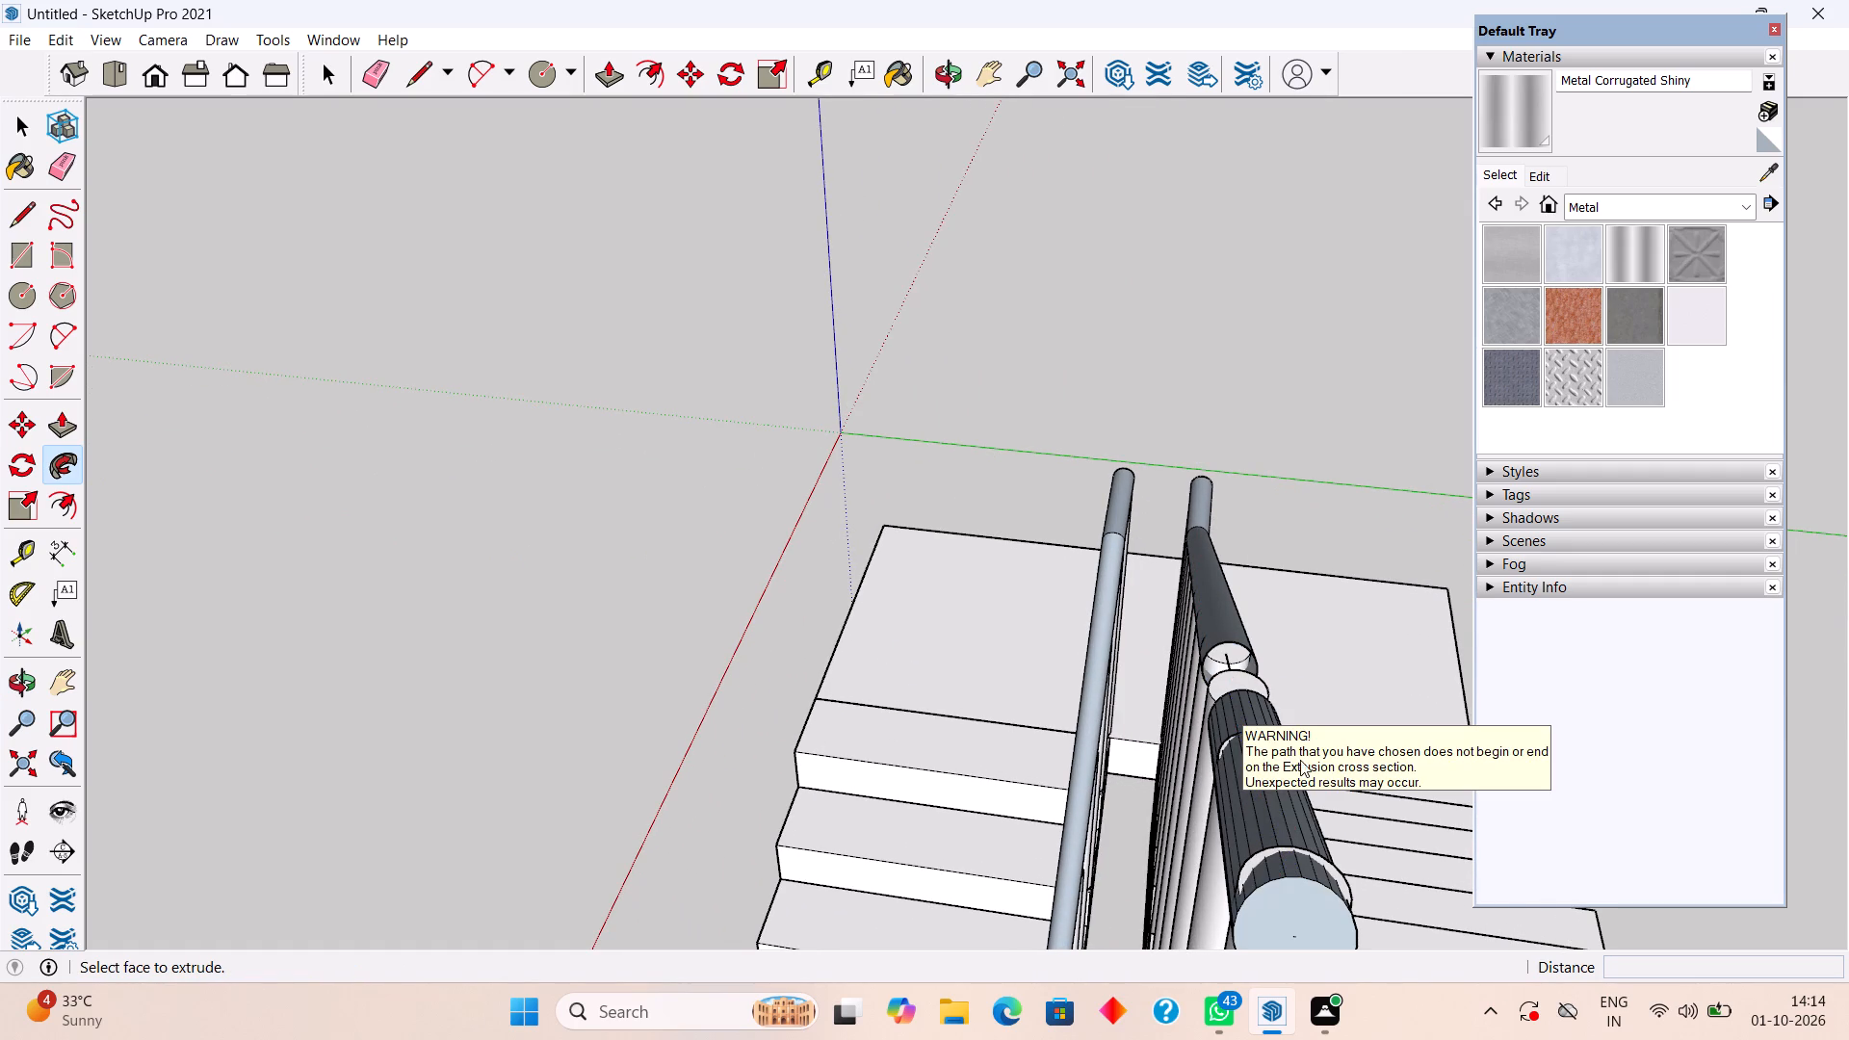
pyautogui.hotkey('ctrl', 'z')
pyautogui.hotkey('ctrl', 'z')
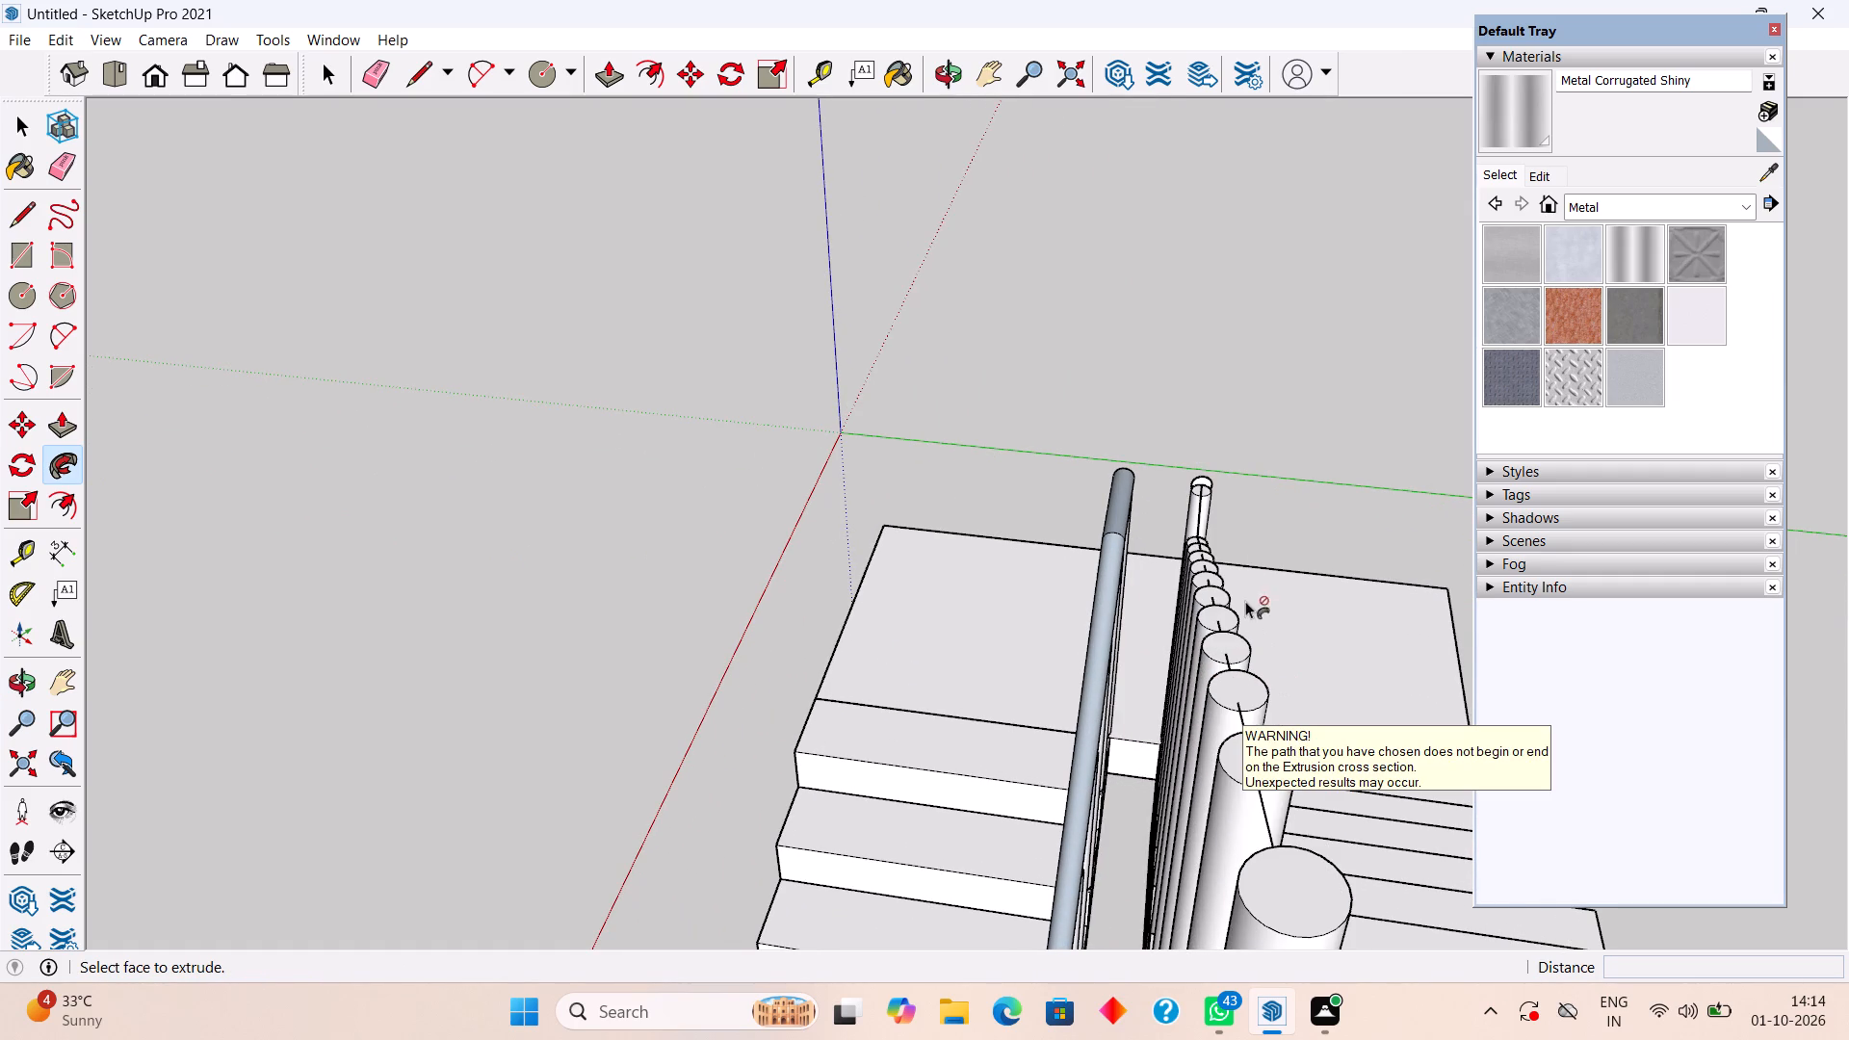
# Sweep the landing-post circle with Follow Me along the entire upper rail line in one pass, up to the topmost post.
pyautogui.moveTo(1205, 481); pyautogui.dragTo(1203, 598)
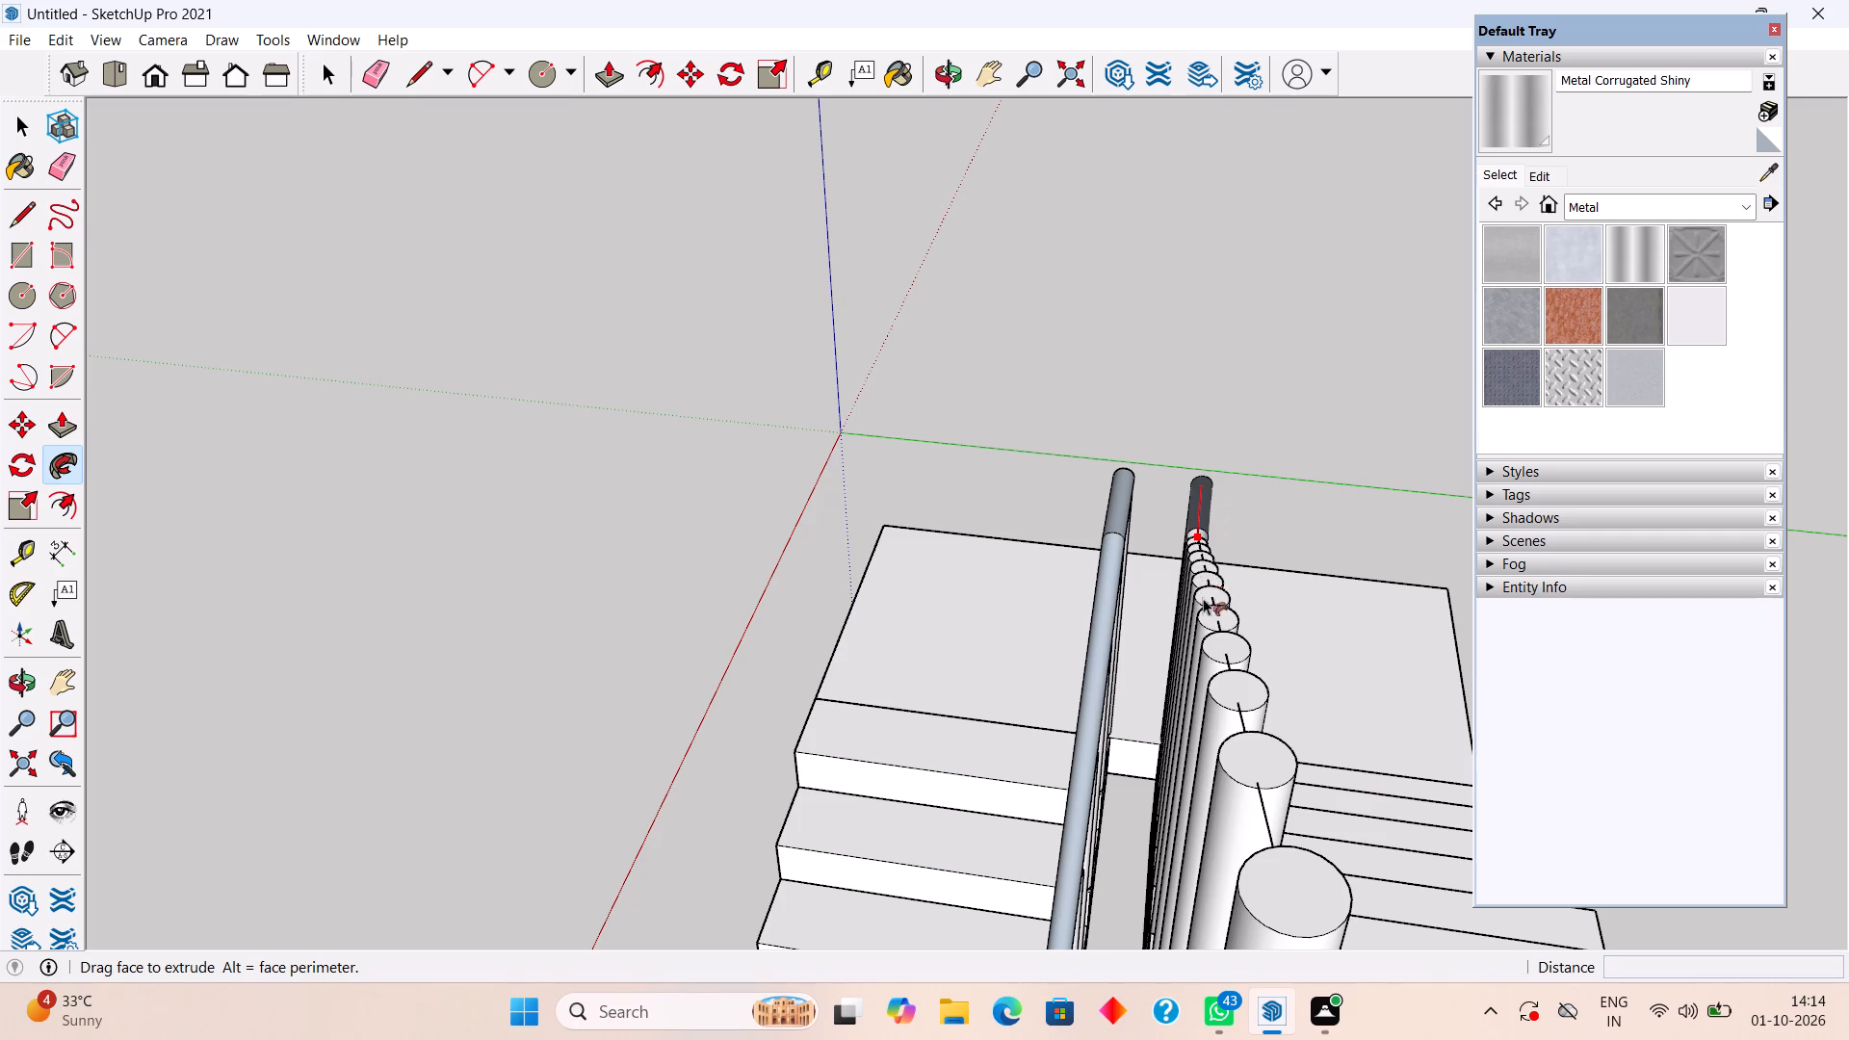
pyautogui.moveTo(1203, 598); pyautogui.dragTo(1294, 937)
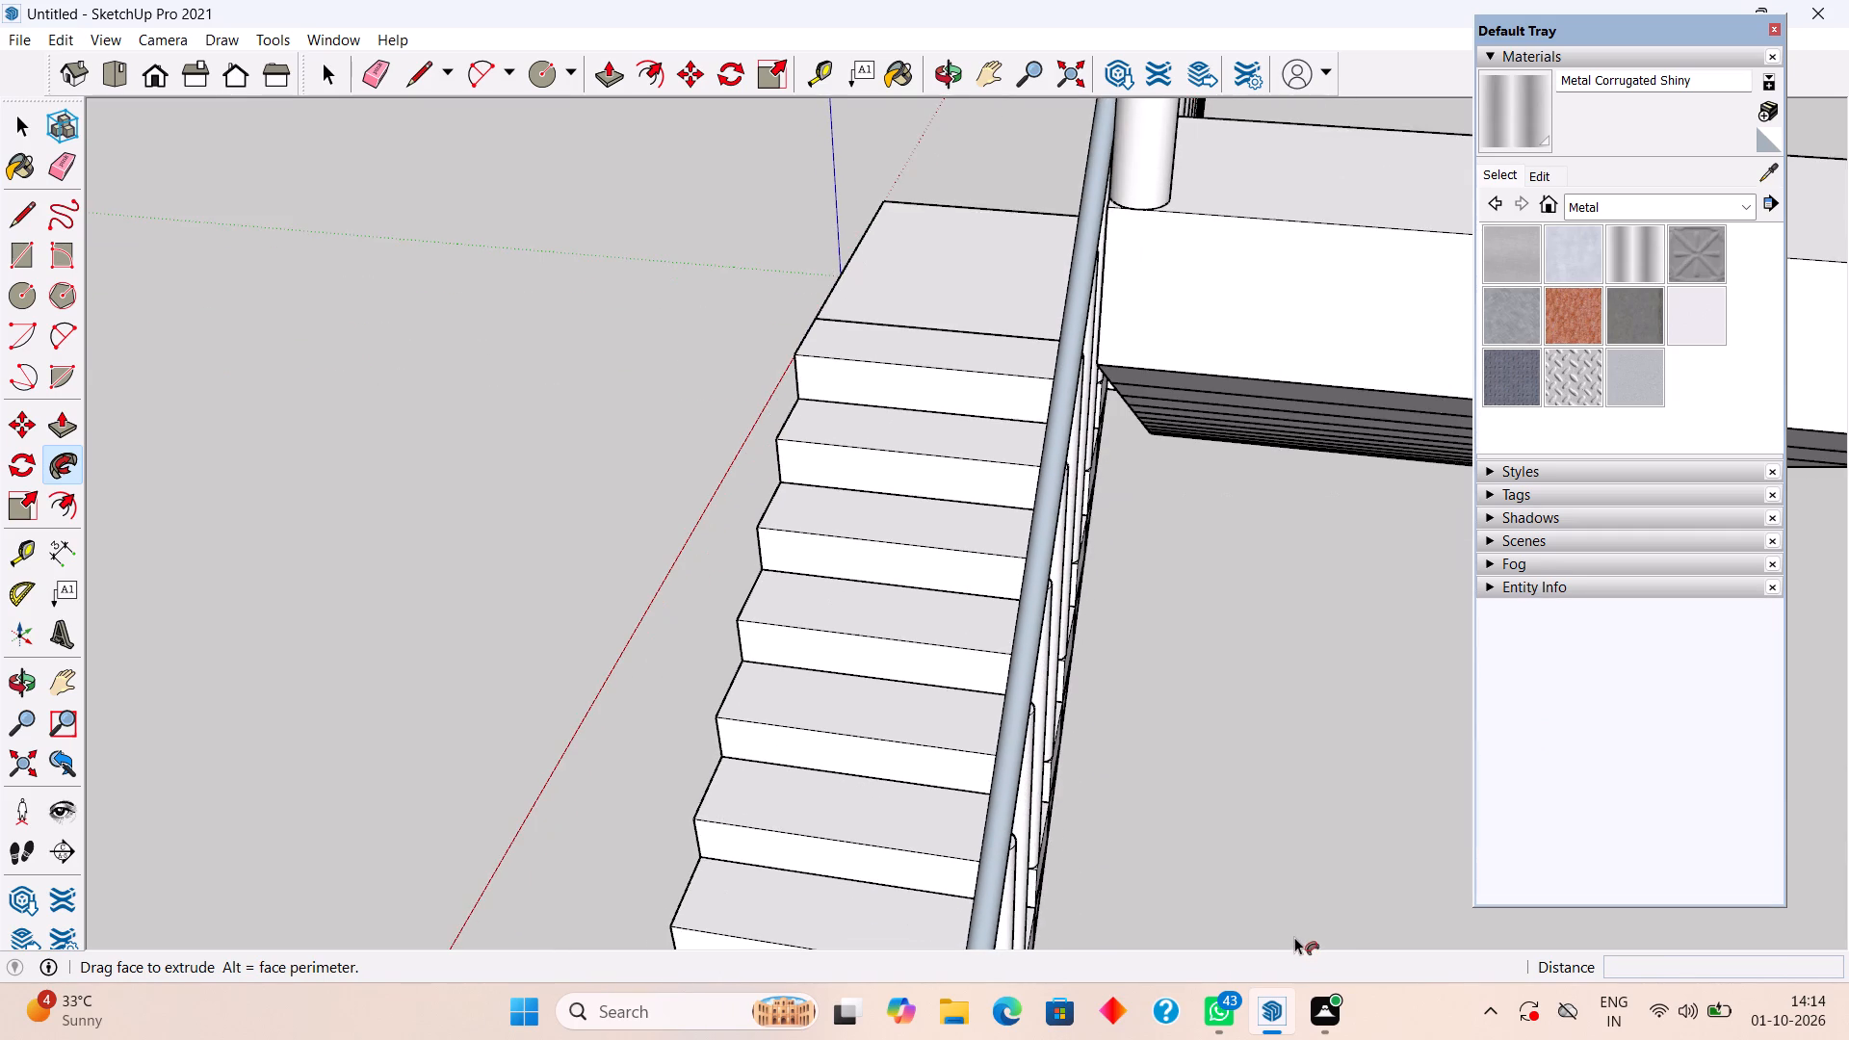
pyautogui.moveTo(1294, 937); pyautogui.dragTo(1294, 935)
pyautogui.scroll(-6, 1290, 911)
pyautogui.moveTo(1263, 585); pyautogui.dragTo(853, 632, button='middle')
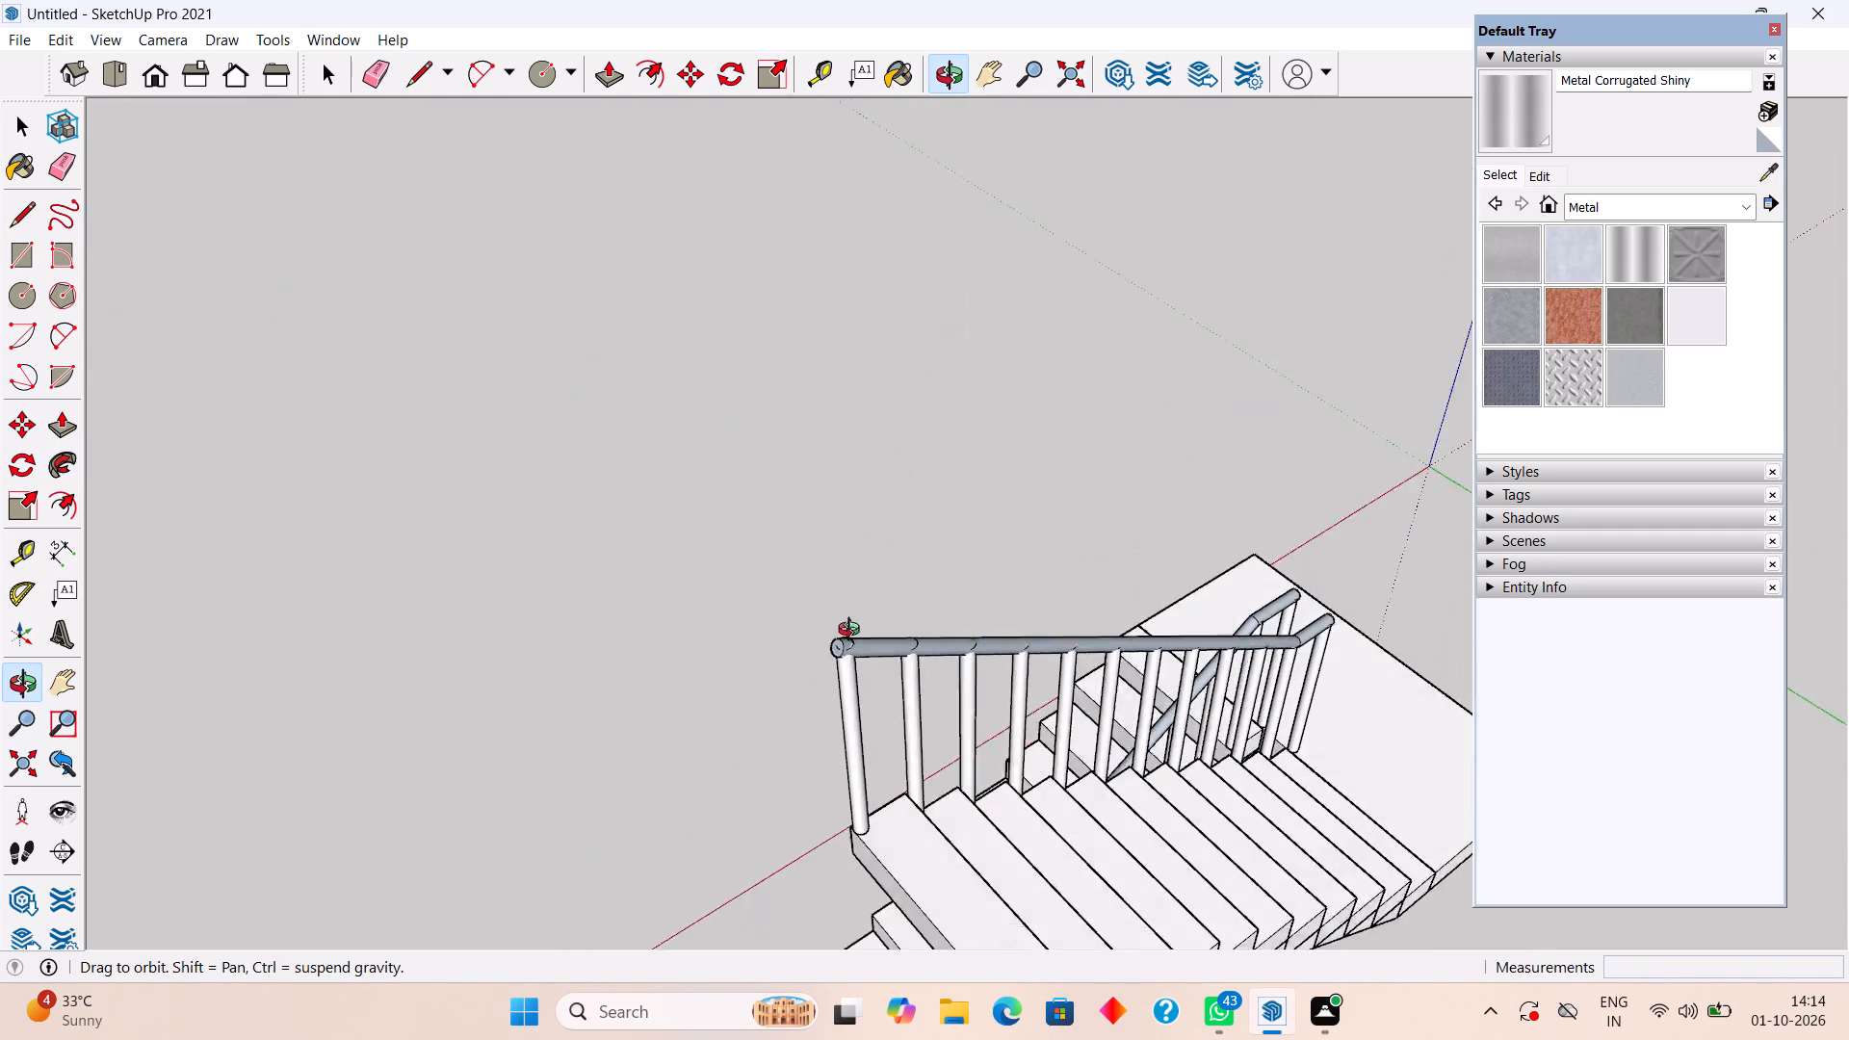
pyautogui.moveTo(853, 632); pyautogui.dragTo(674, 493, button='middle')
pyautogui.press('space')
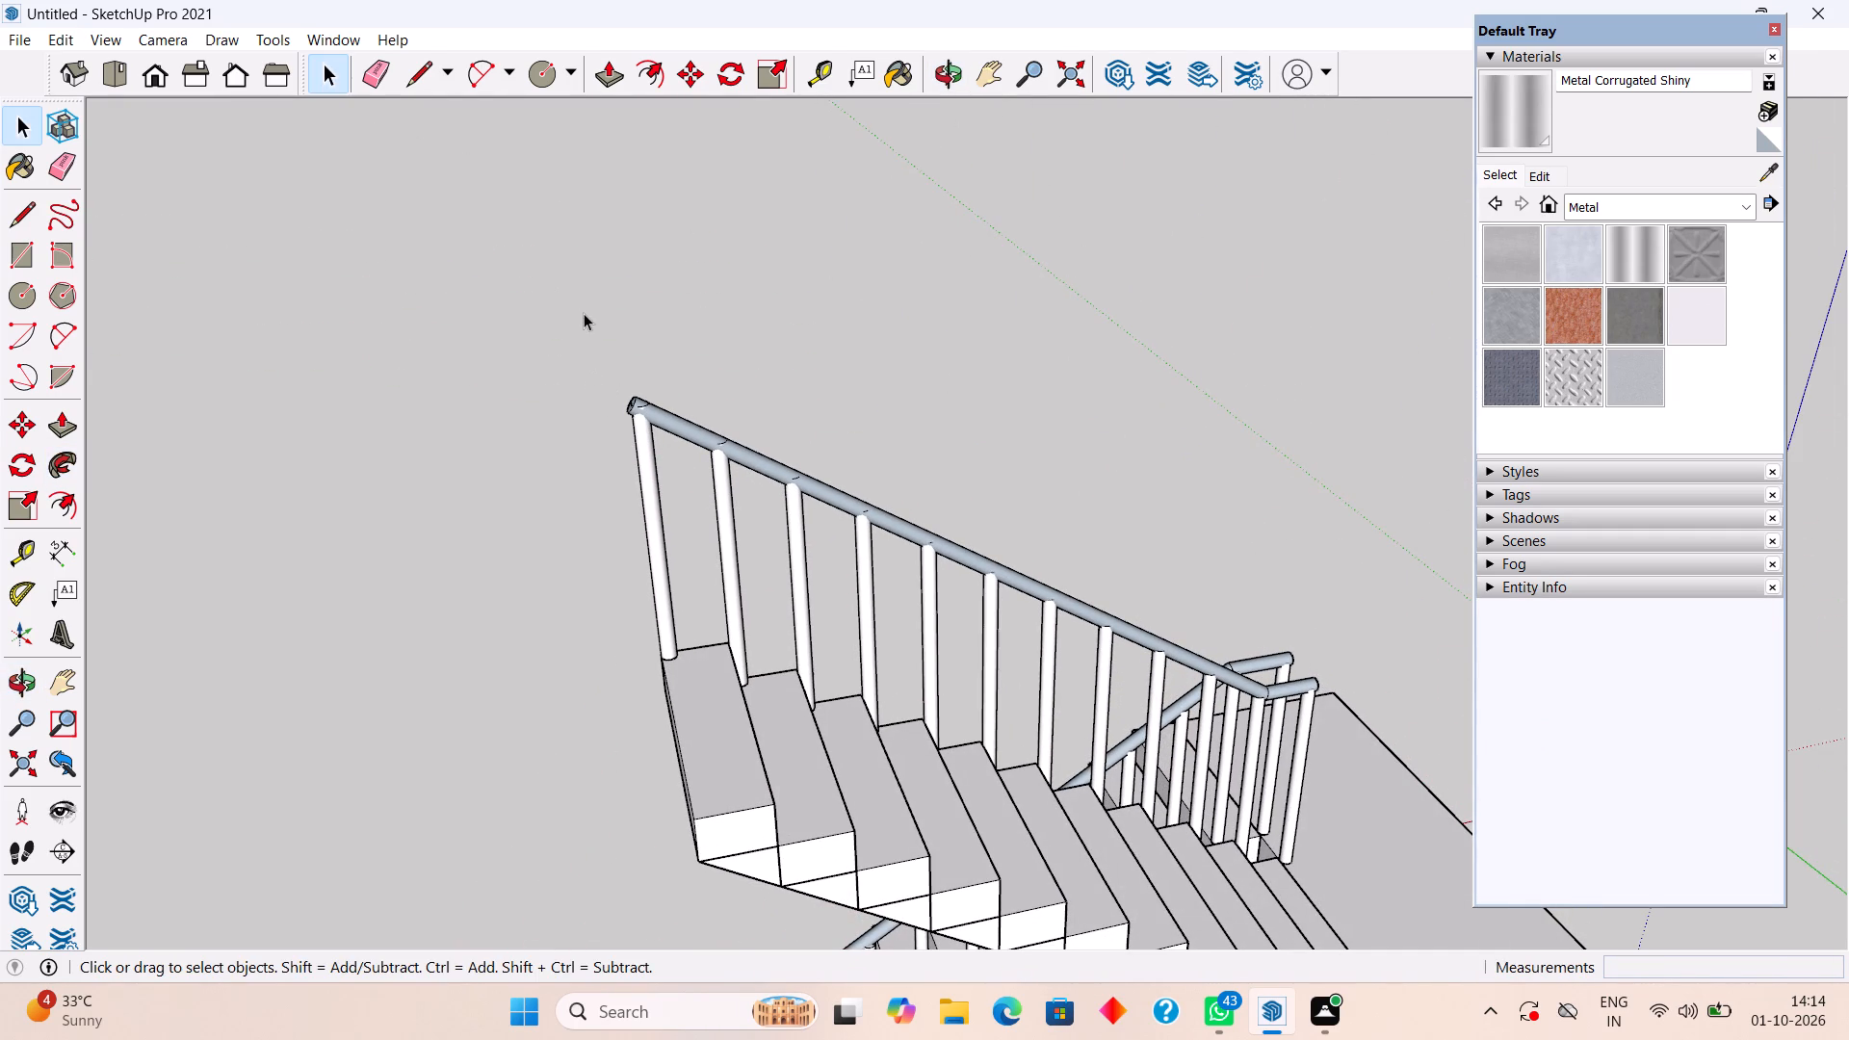
pyautogui.click(587, 322)
# Examine the upper flight's handrail from several sides and how both handrails' ends sit side by side at the landing.
pyautogui.moveTo(973, 557); pyautogui.dragTo(495, 534, button='middle')
pyautogui.scroll(-4, 1040, 633)
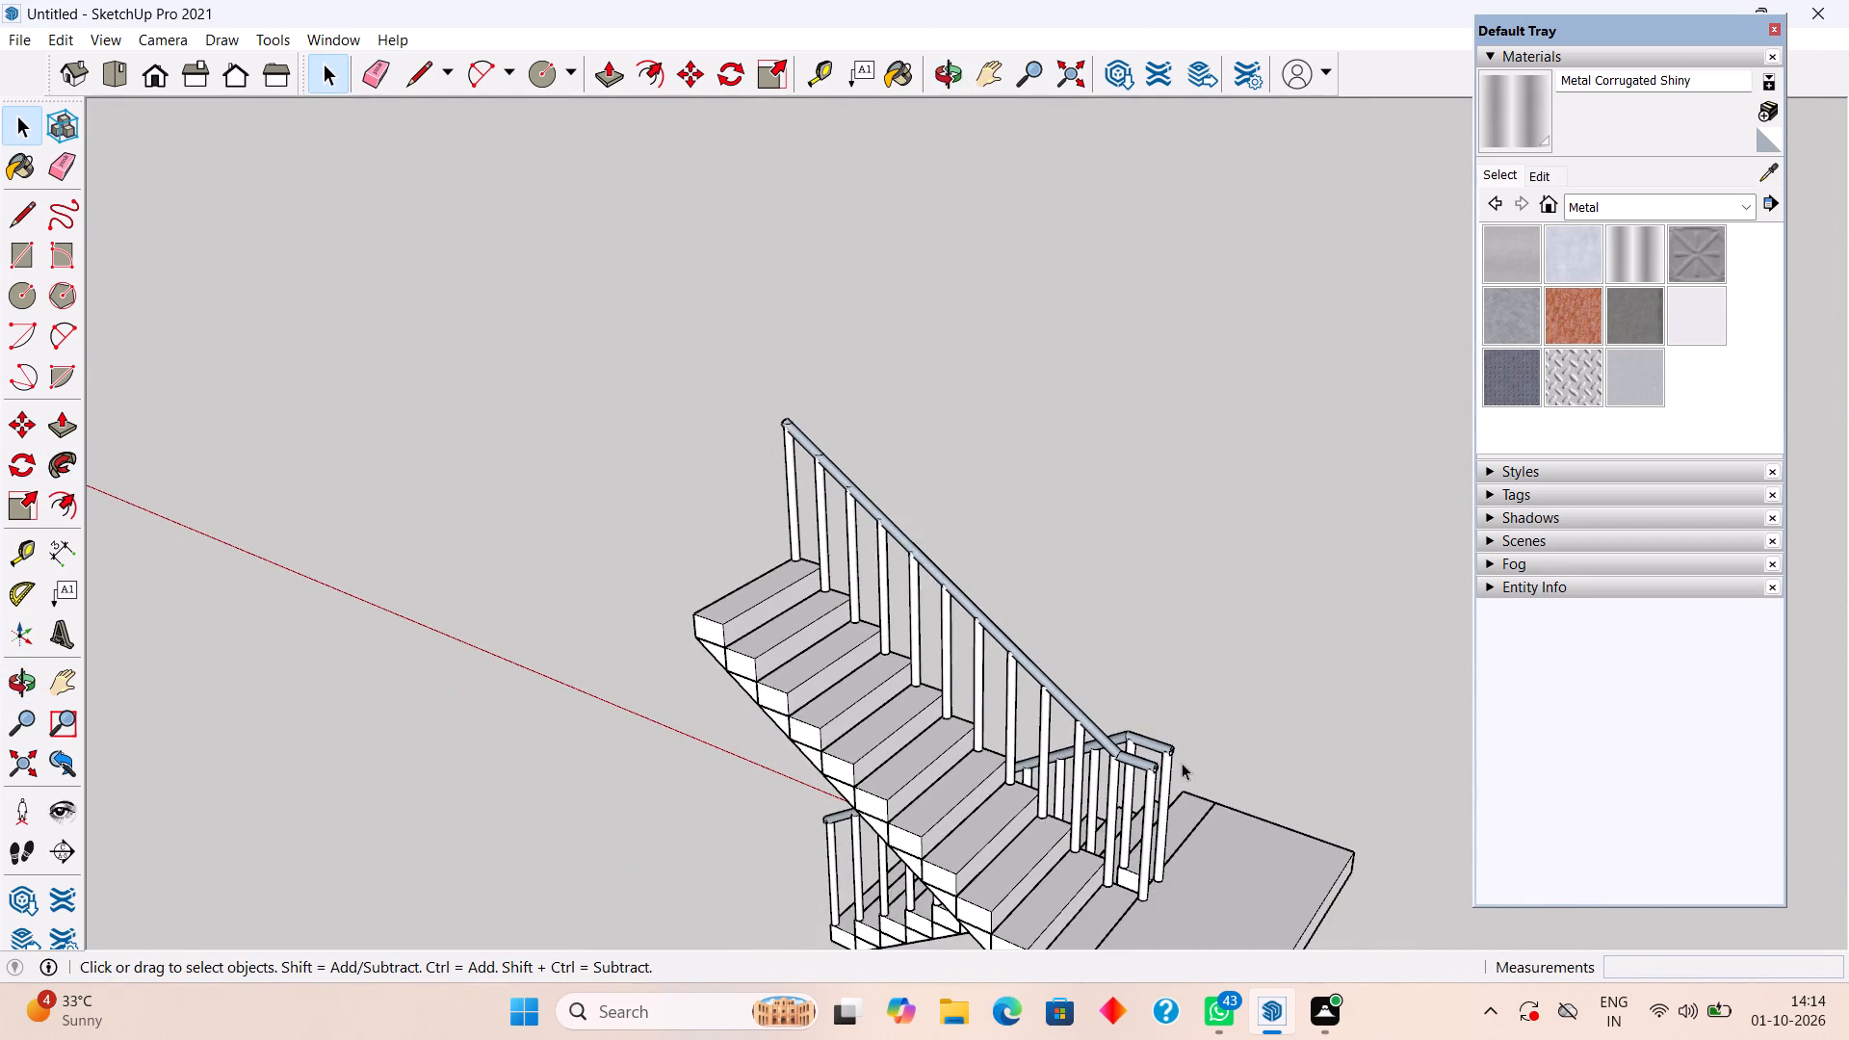
pyautogui.moveTo(1182, 766); pyautogui.dragTo(700, 649, button='middle')
pyautogui.scroll(5, 946, 790)
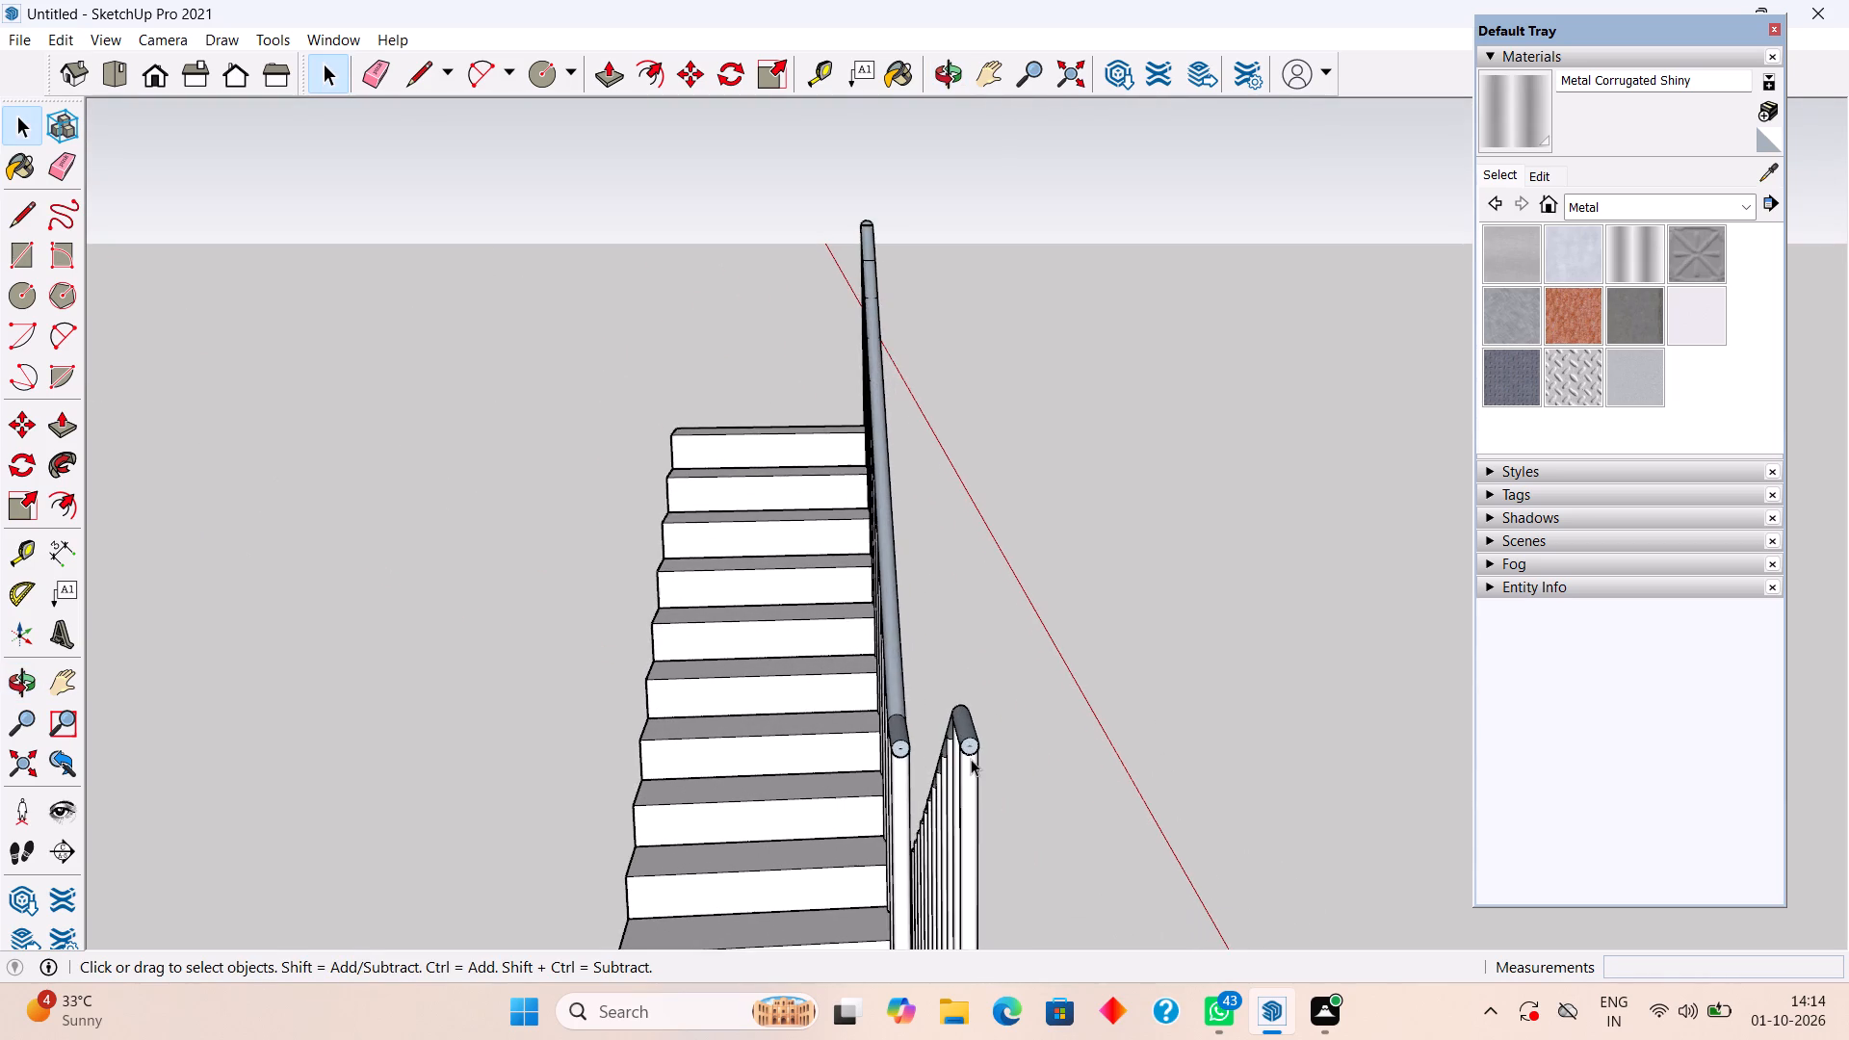
pyautogui.moveTo(970, 756); pyautogui.dragTo(840, 714, button='middle')
pyautogui.scroll(3, 806, 740)
pyautogui.moveTo(809, 701); pyautogui.dragTo(656, 607, button='middle')
pyautogui.scroll(1, 620, 607)
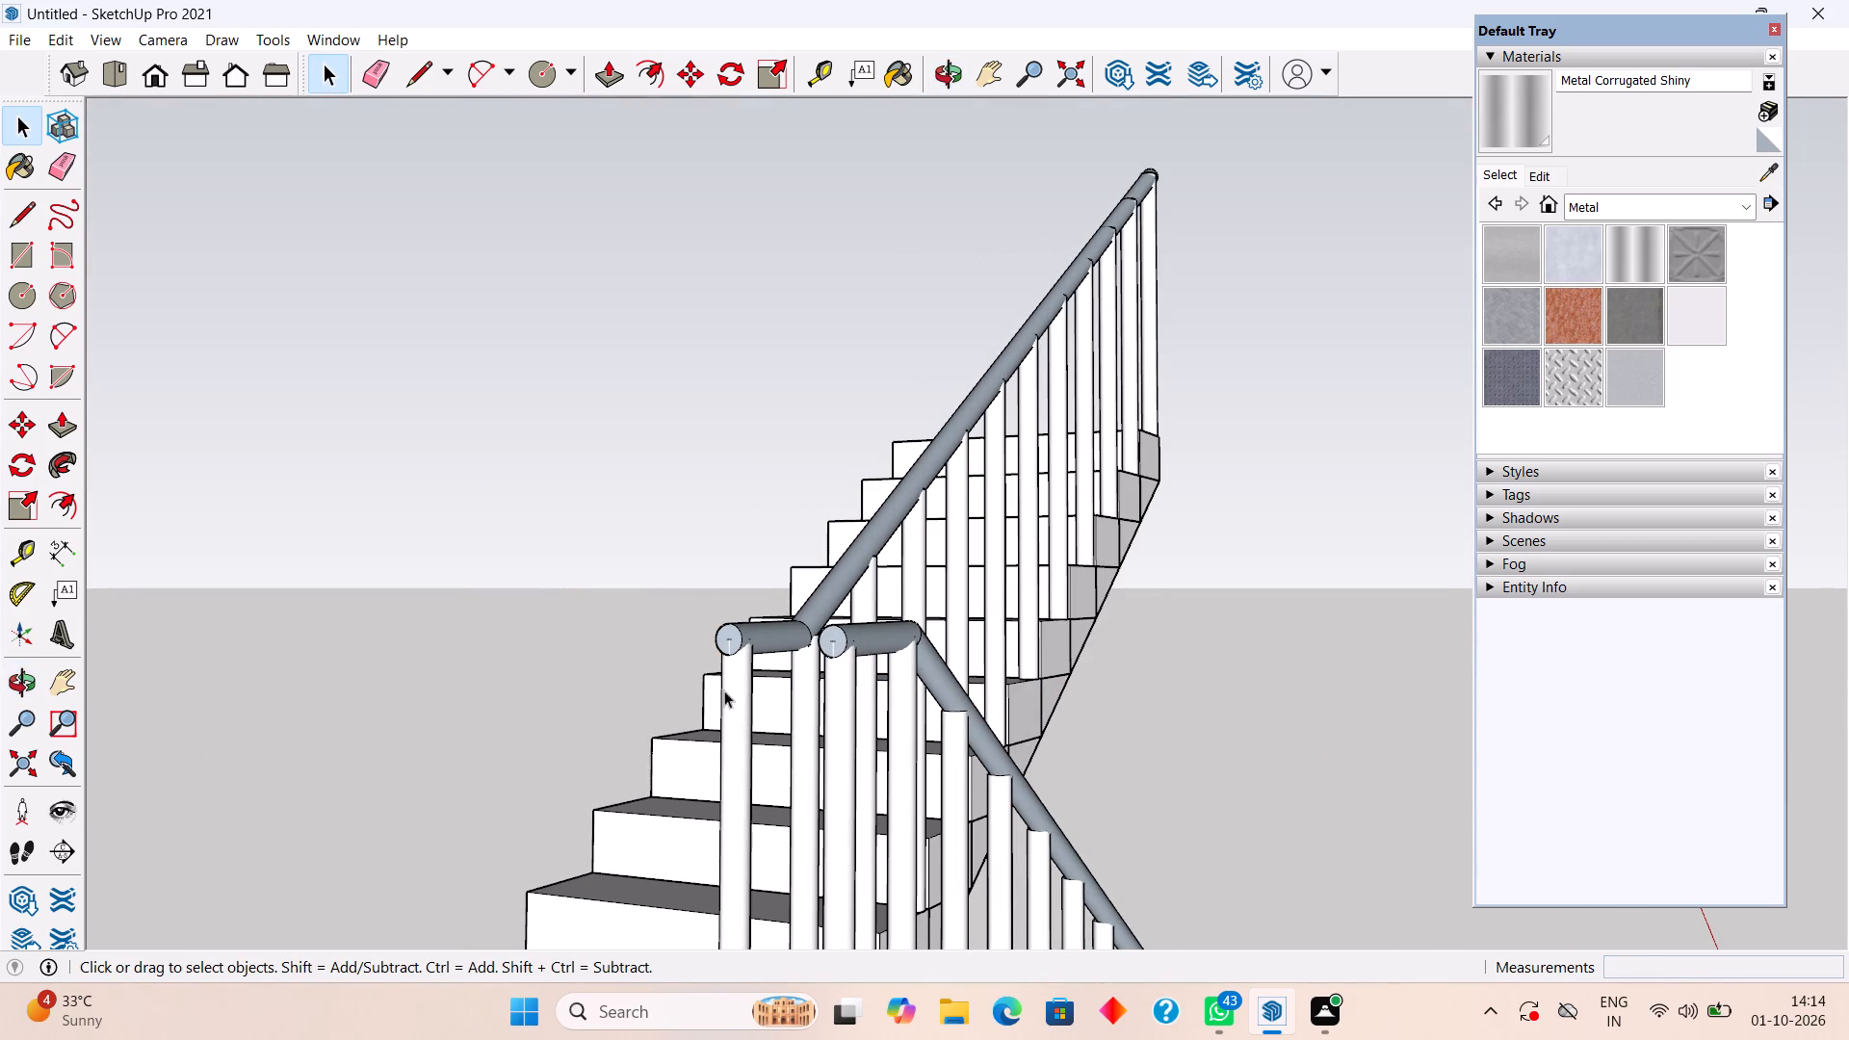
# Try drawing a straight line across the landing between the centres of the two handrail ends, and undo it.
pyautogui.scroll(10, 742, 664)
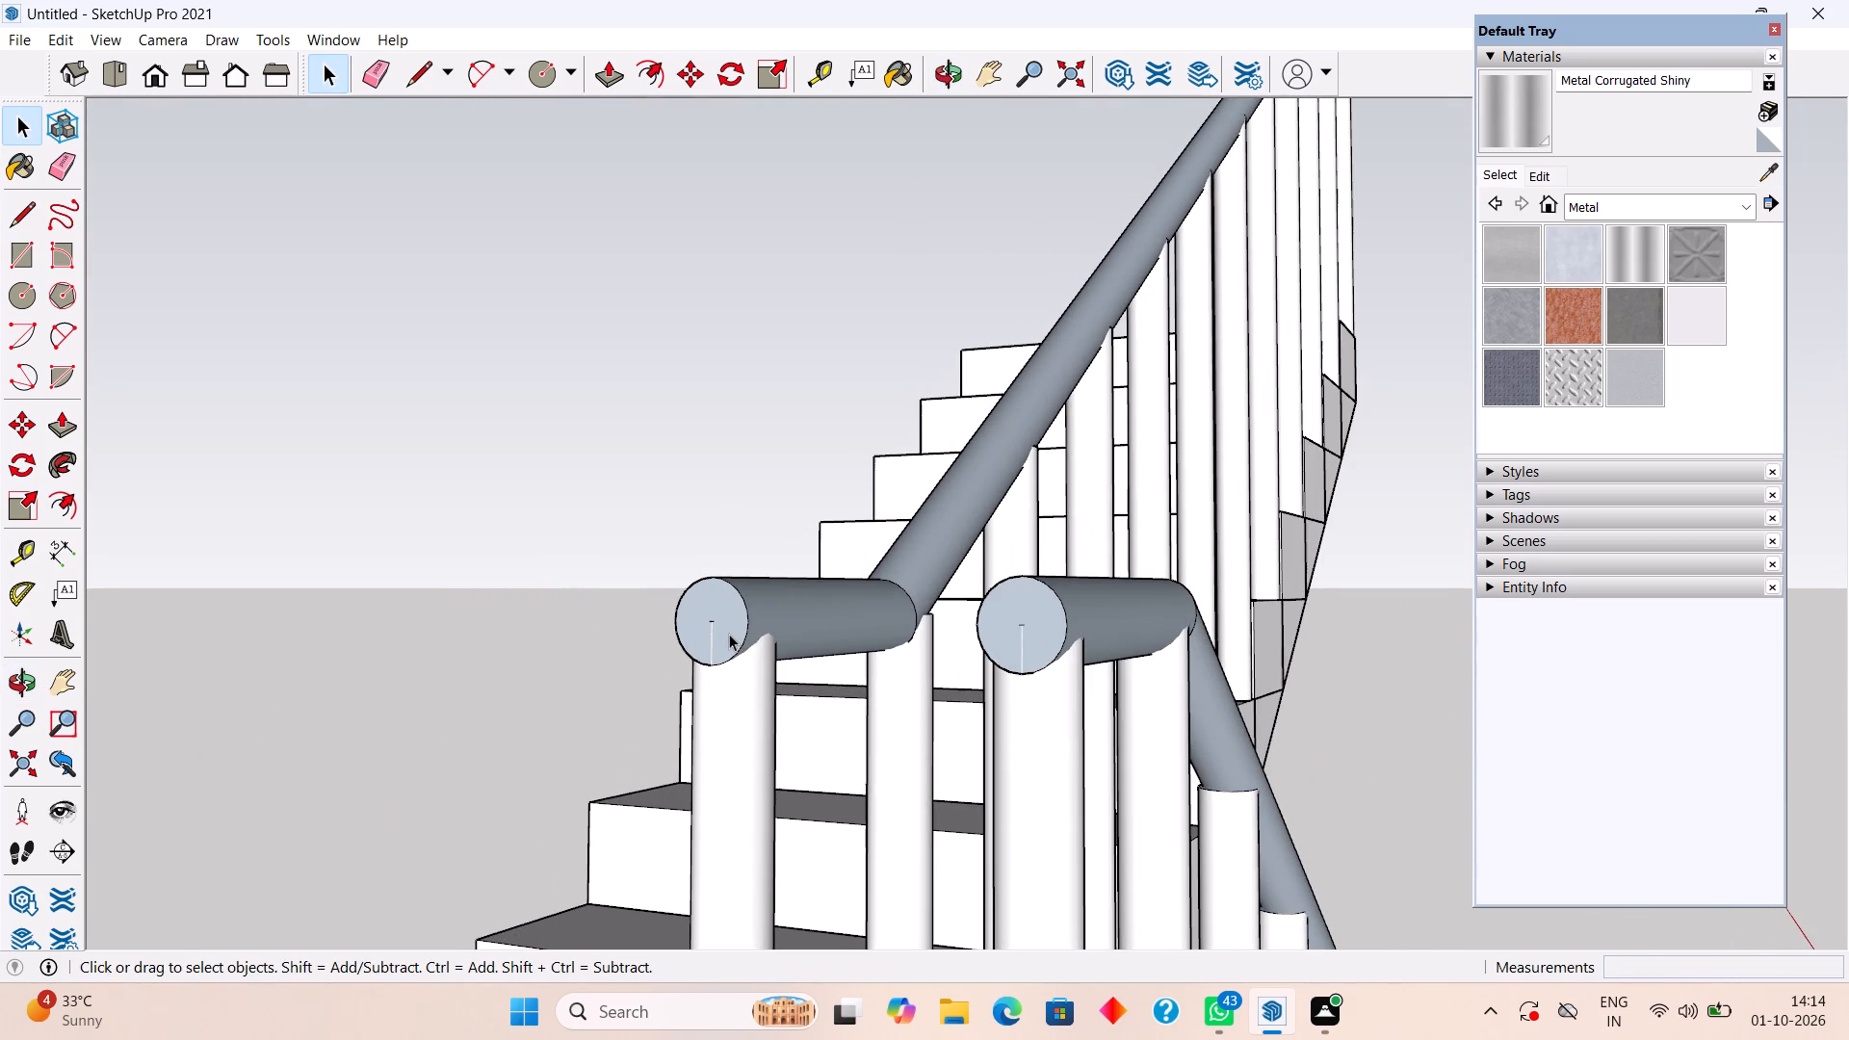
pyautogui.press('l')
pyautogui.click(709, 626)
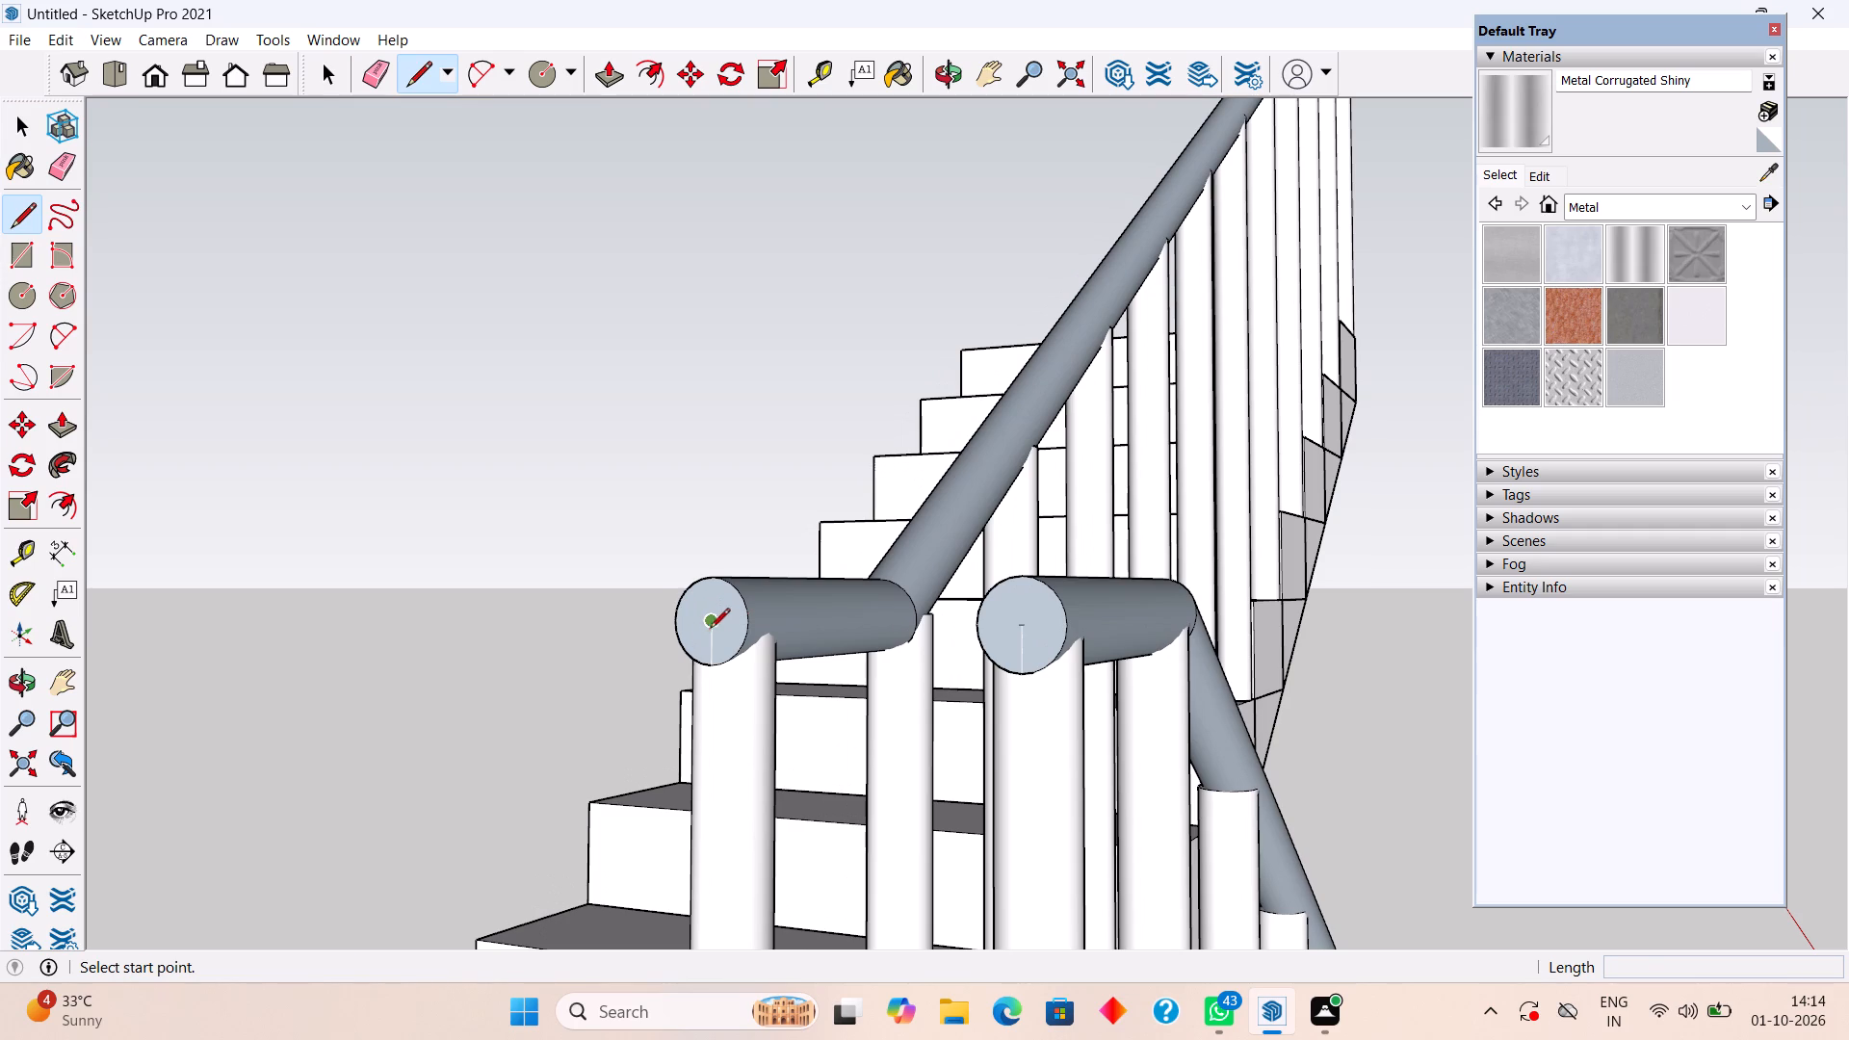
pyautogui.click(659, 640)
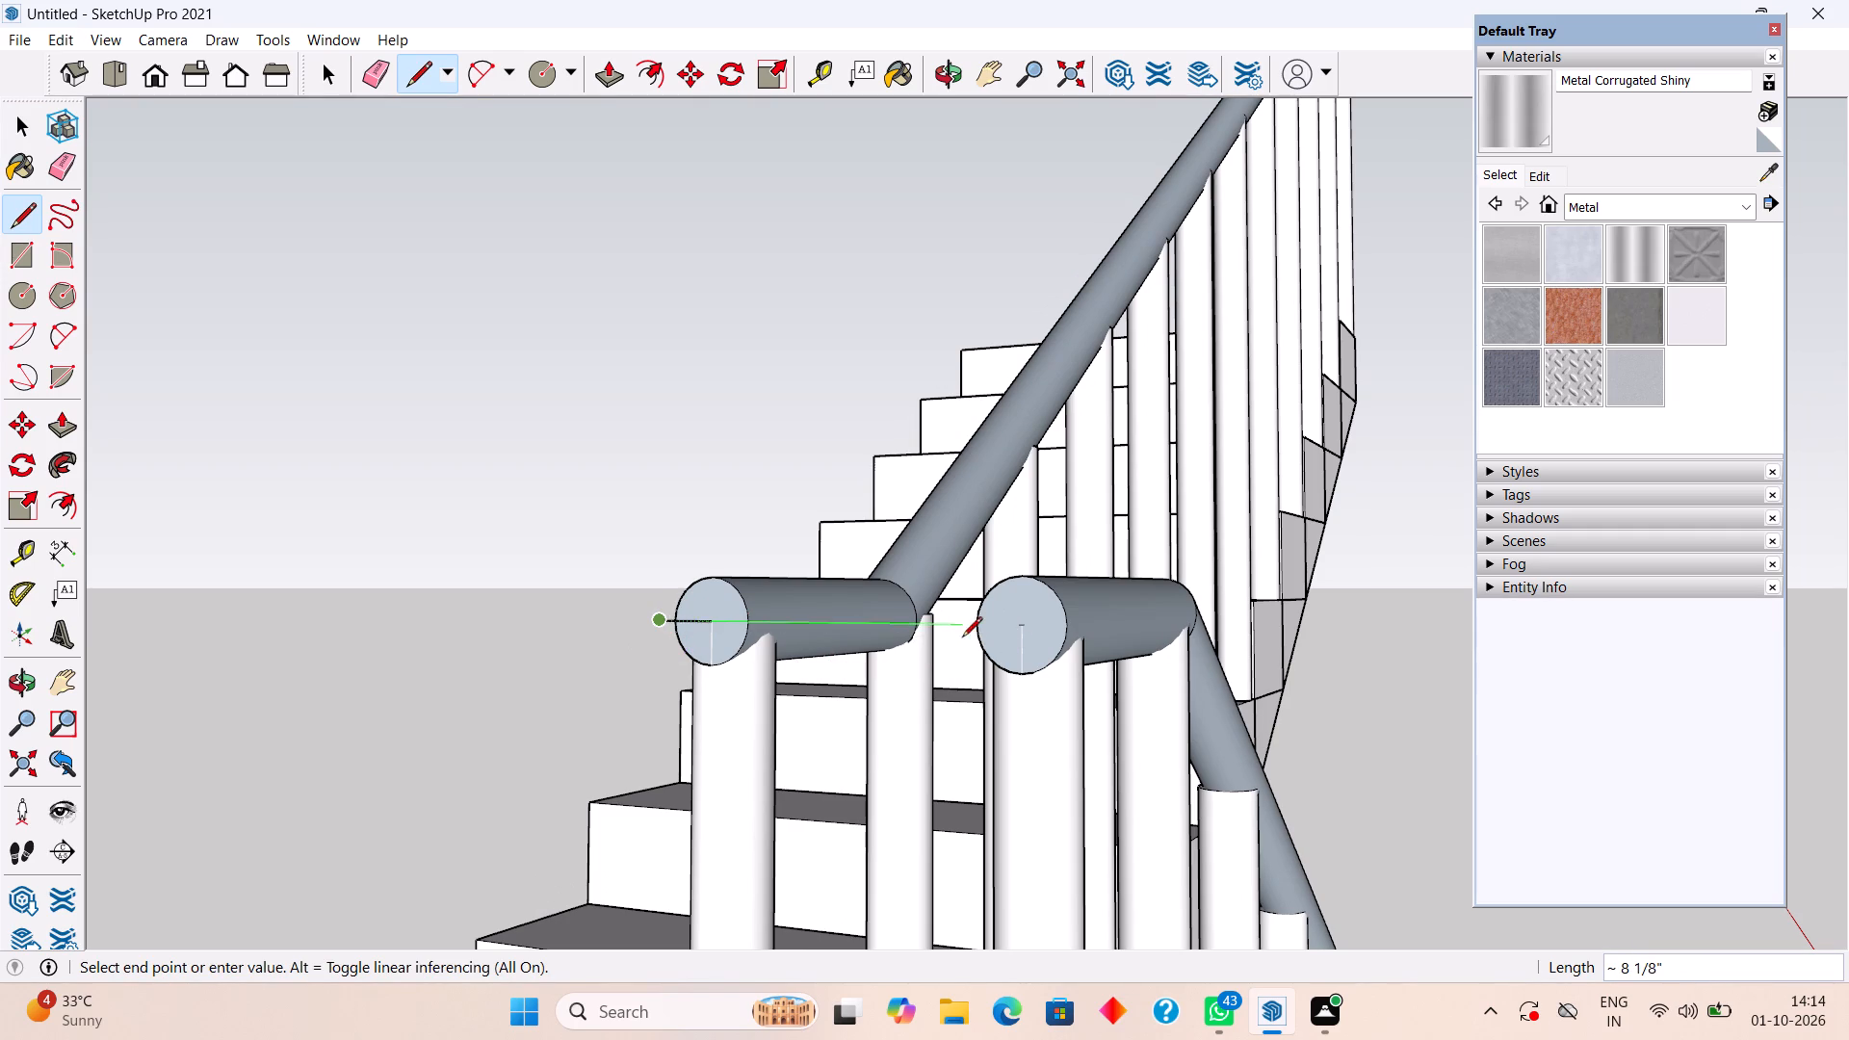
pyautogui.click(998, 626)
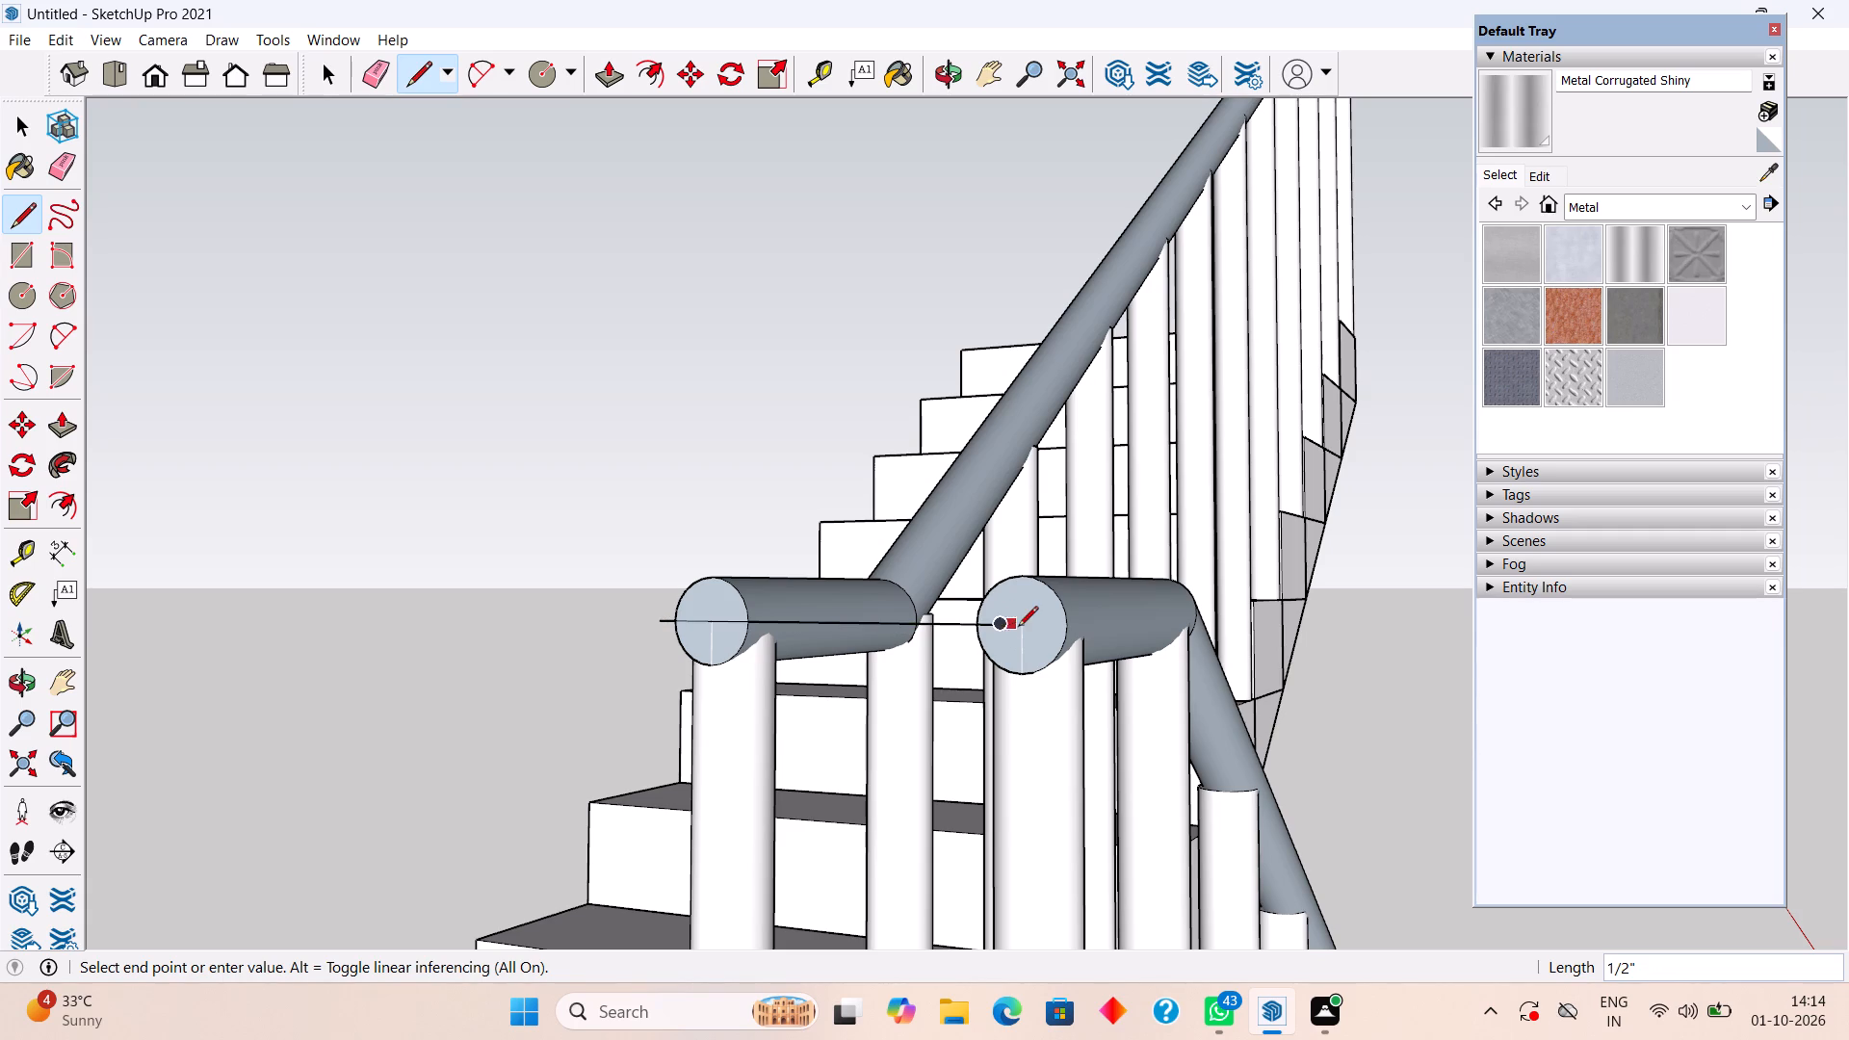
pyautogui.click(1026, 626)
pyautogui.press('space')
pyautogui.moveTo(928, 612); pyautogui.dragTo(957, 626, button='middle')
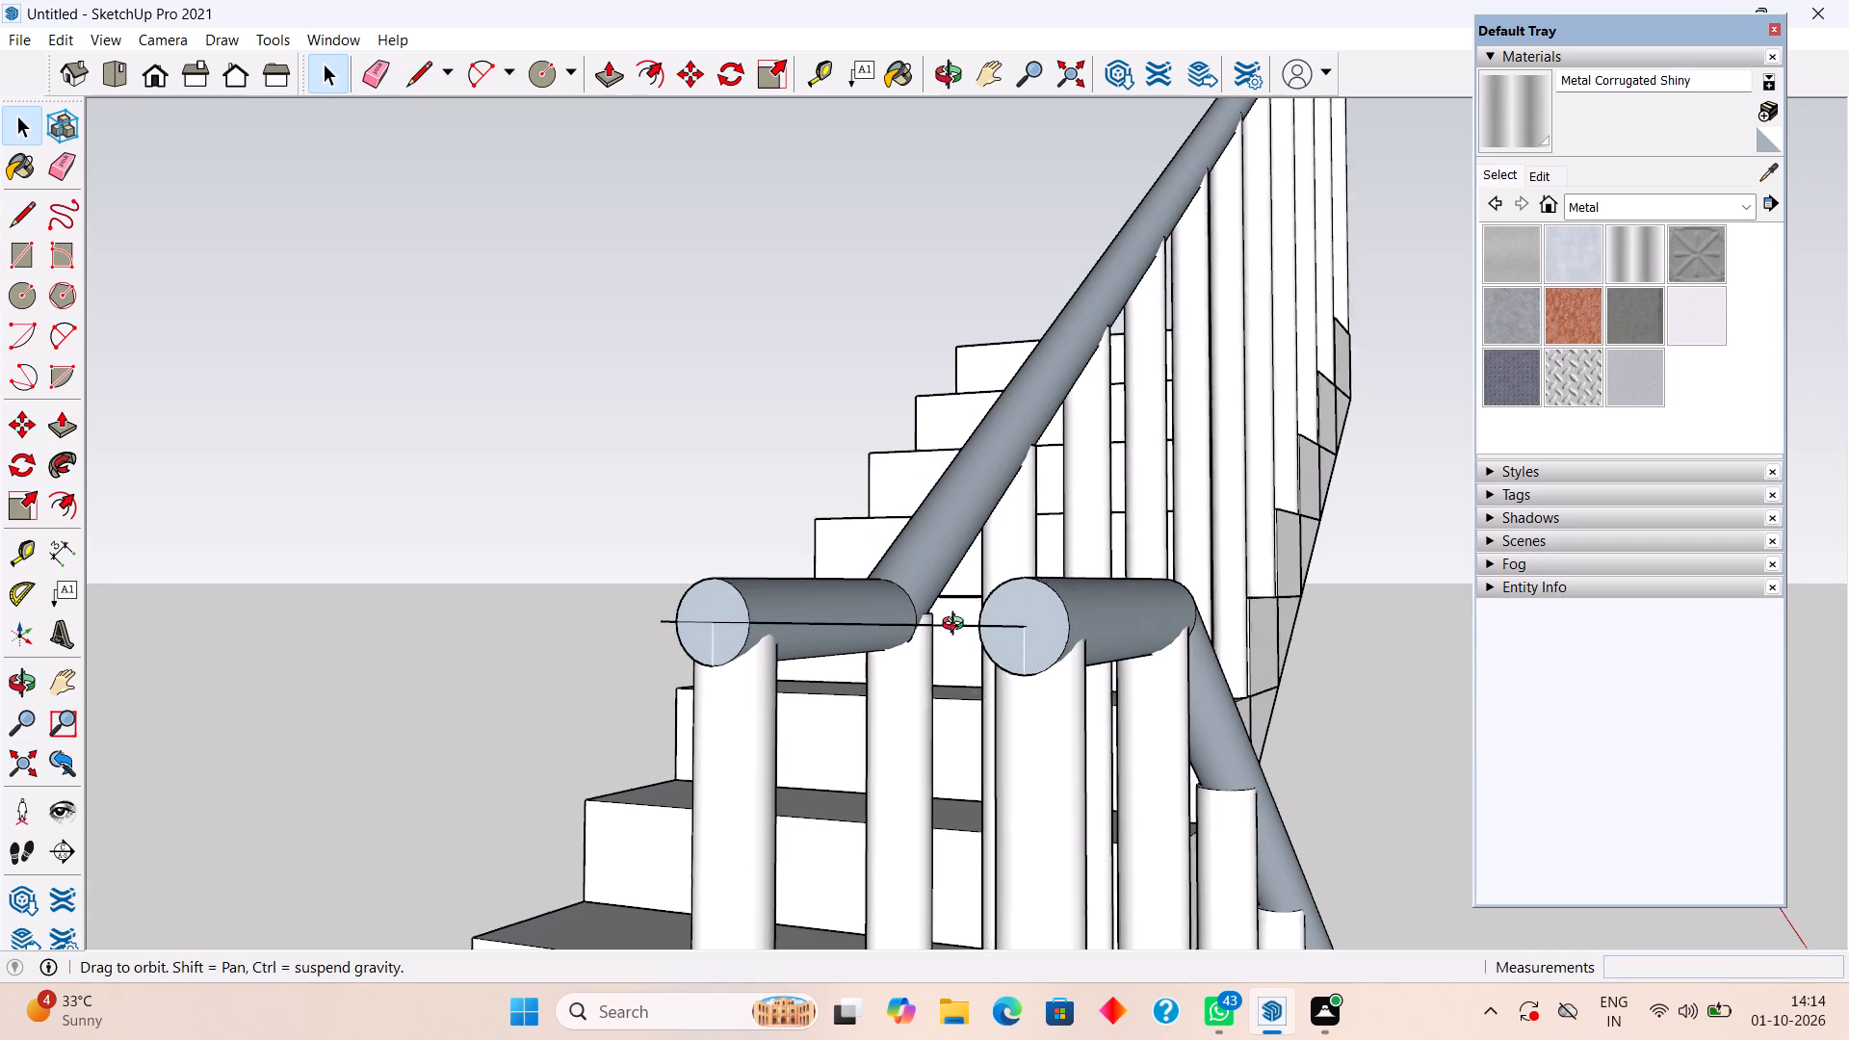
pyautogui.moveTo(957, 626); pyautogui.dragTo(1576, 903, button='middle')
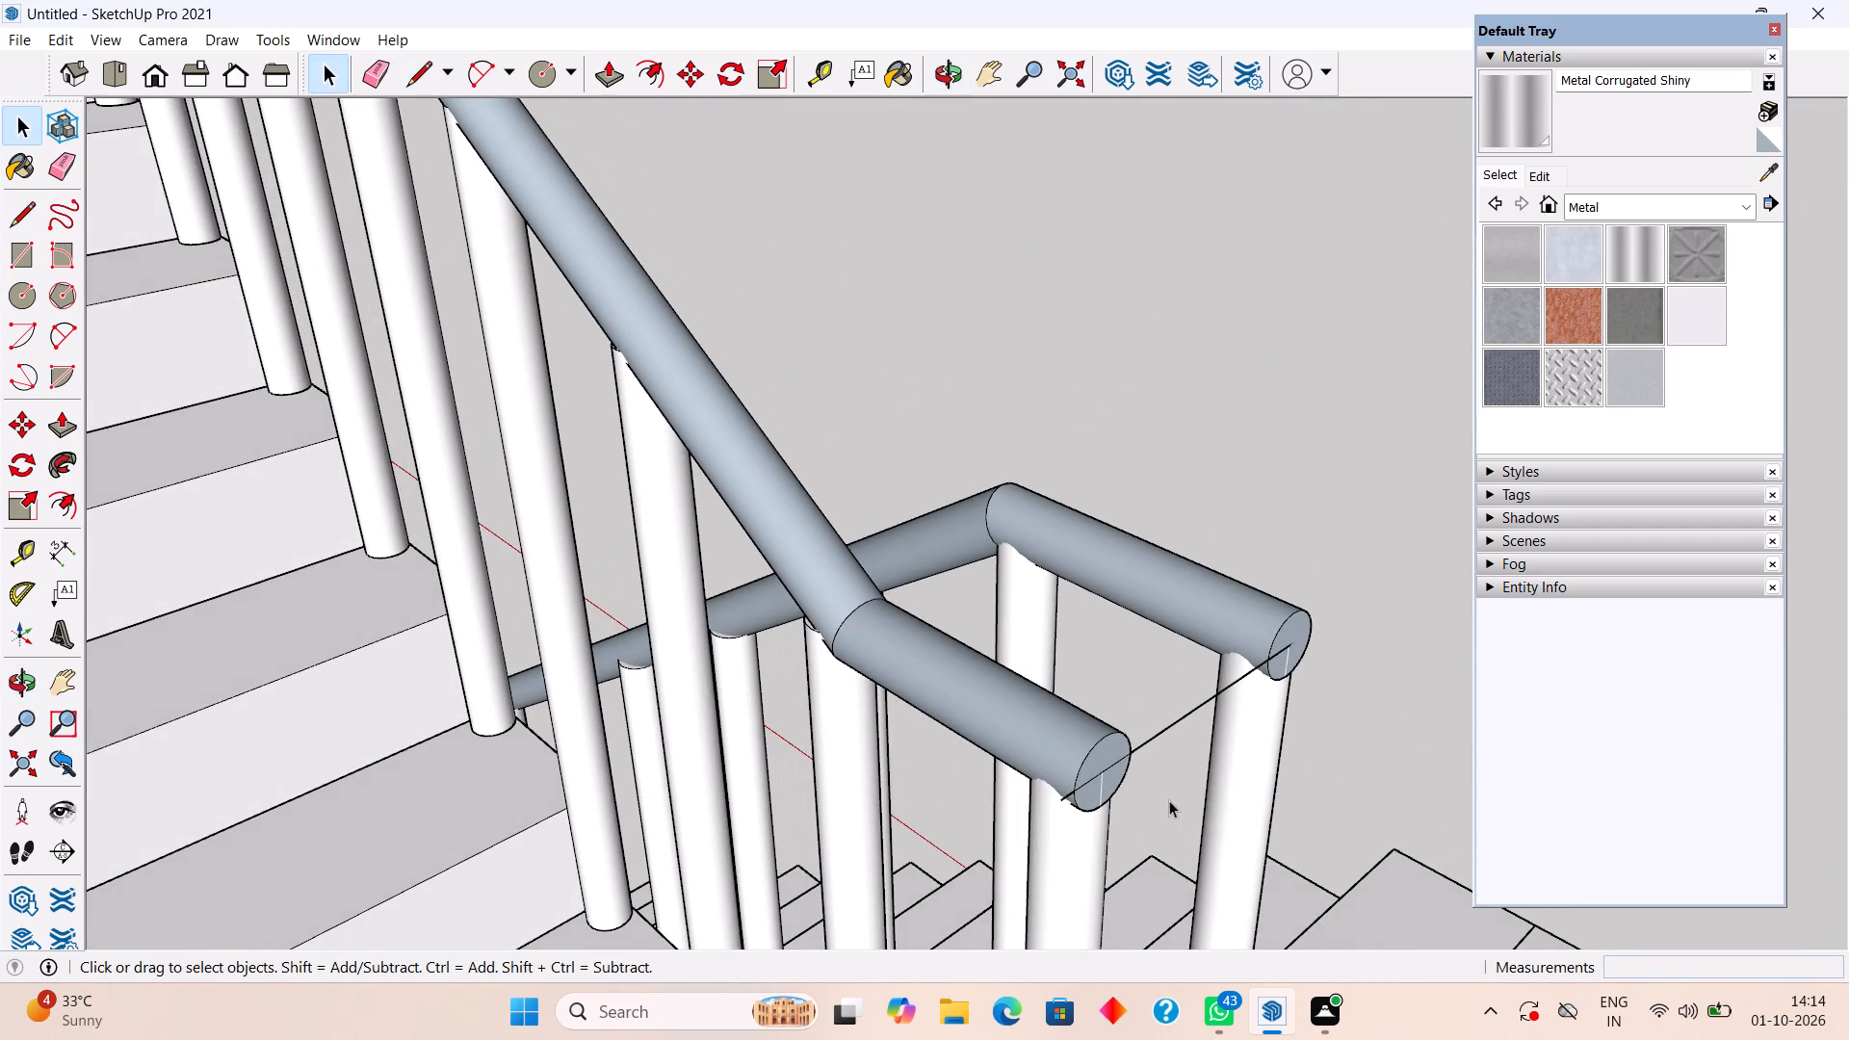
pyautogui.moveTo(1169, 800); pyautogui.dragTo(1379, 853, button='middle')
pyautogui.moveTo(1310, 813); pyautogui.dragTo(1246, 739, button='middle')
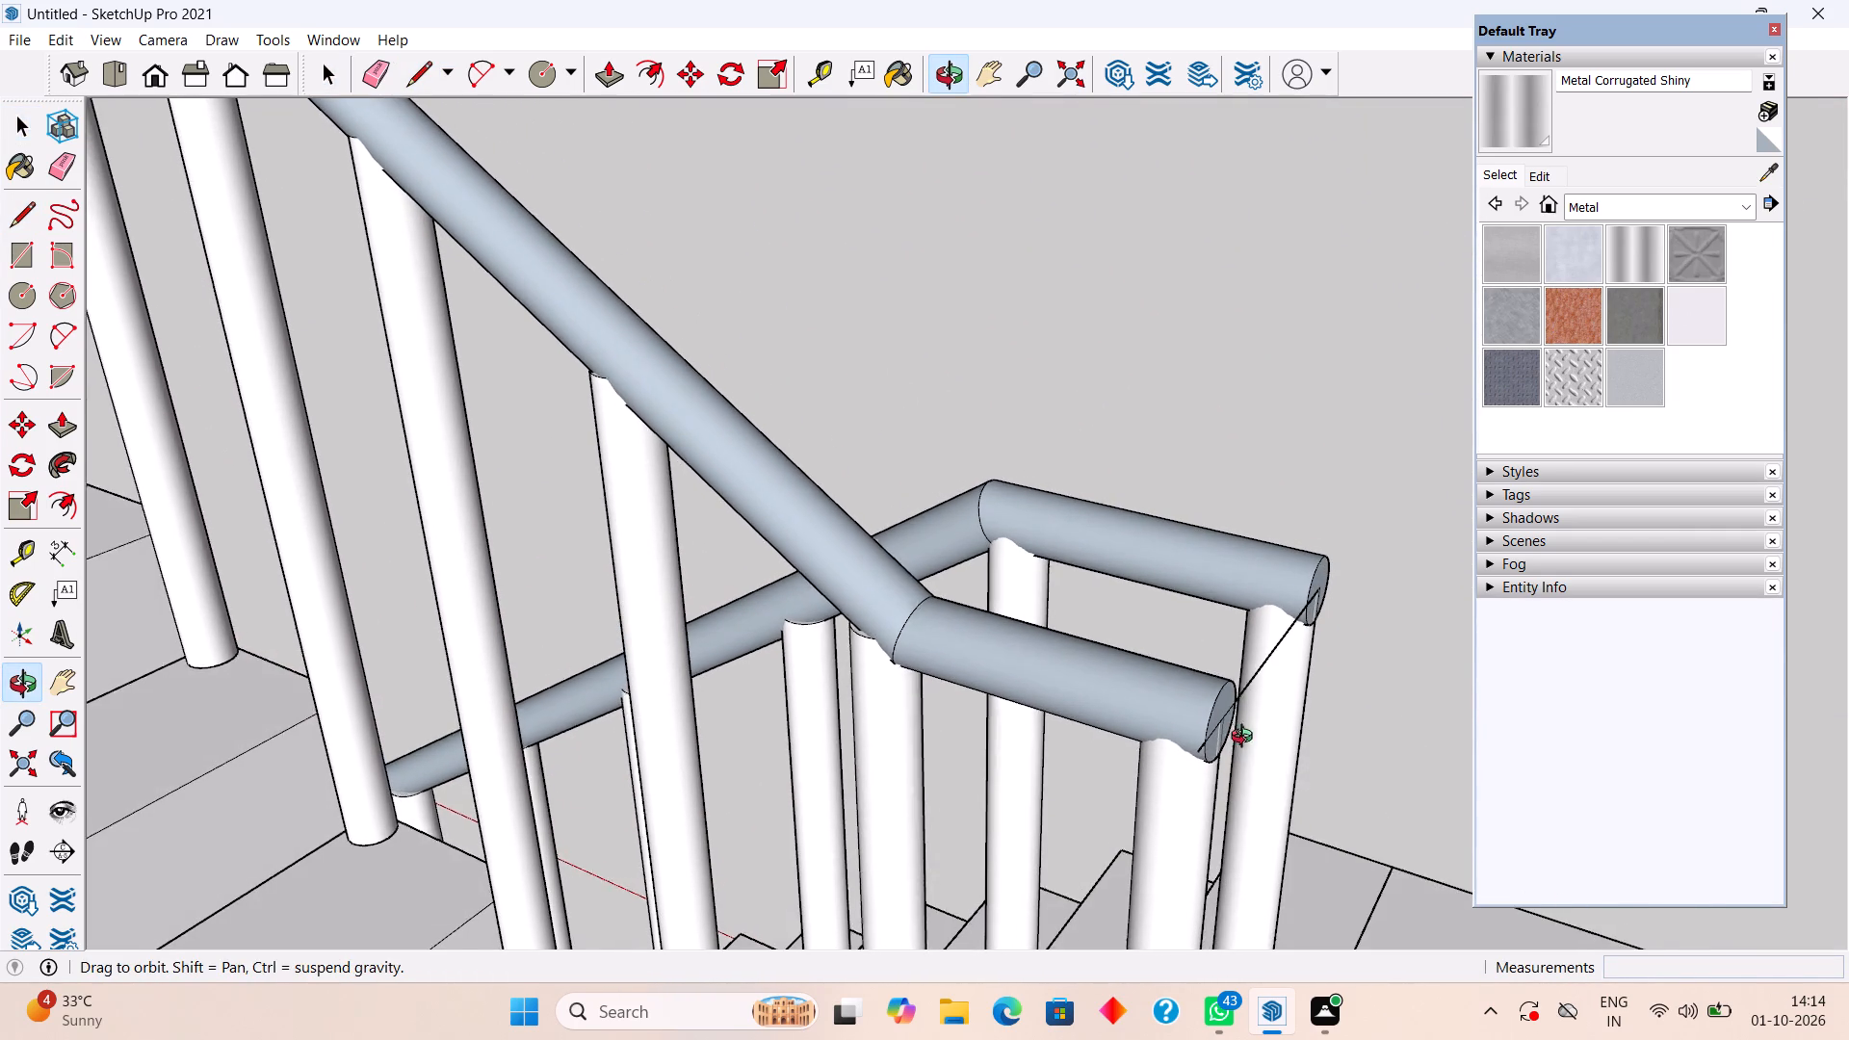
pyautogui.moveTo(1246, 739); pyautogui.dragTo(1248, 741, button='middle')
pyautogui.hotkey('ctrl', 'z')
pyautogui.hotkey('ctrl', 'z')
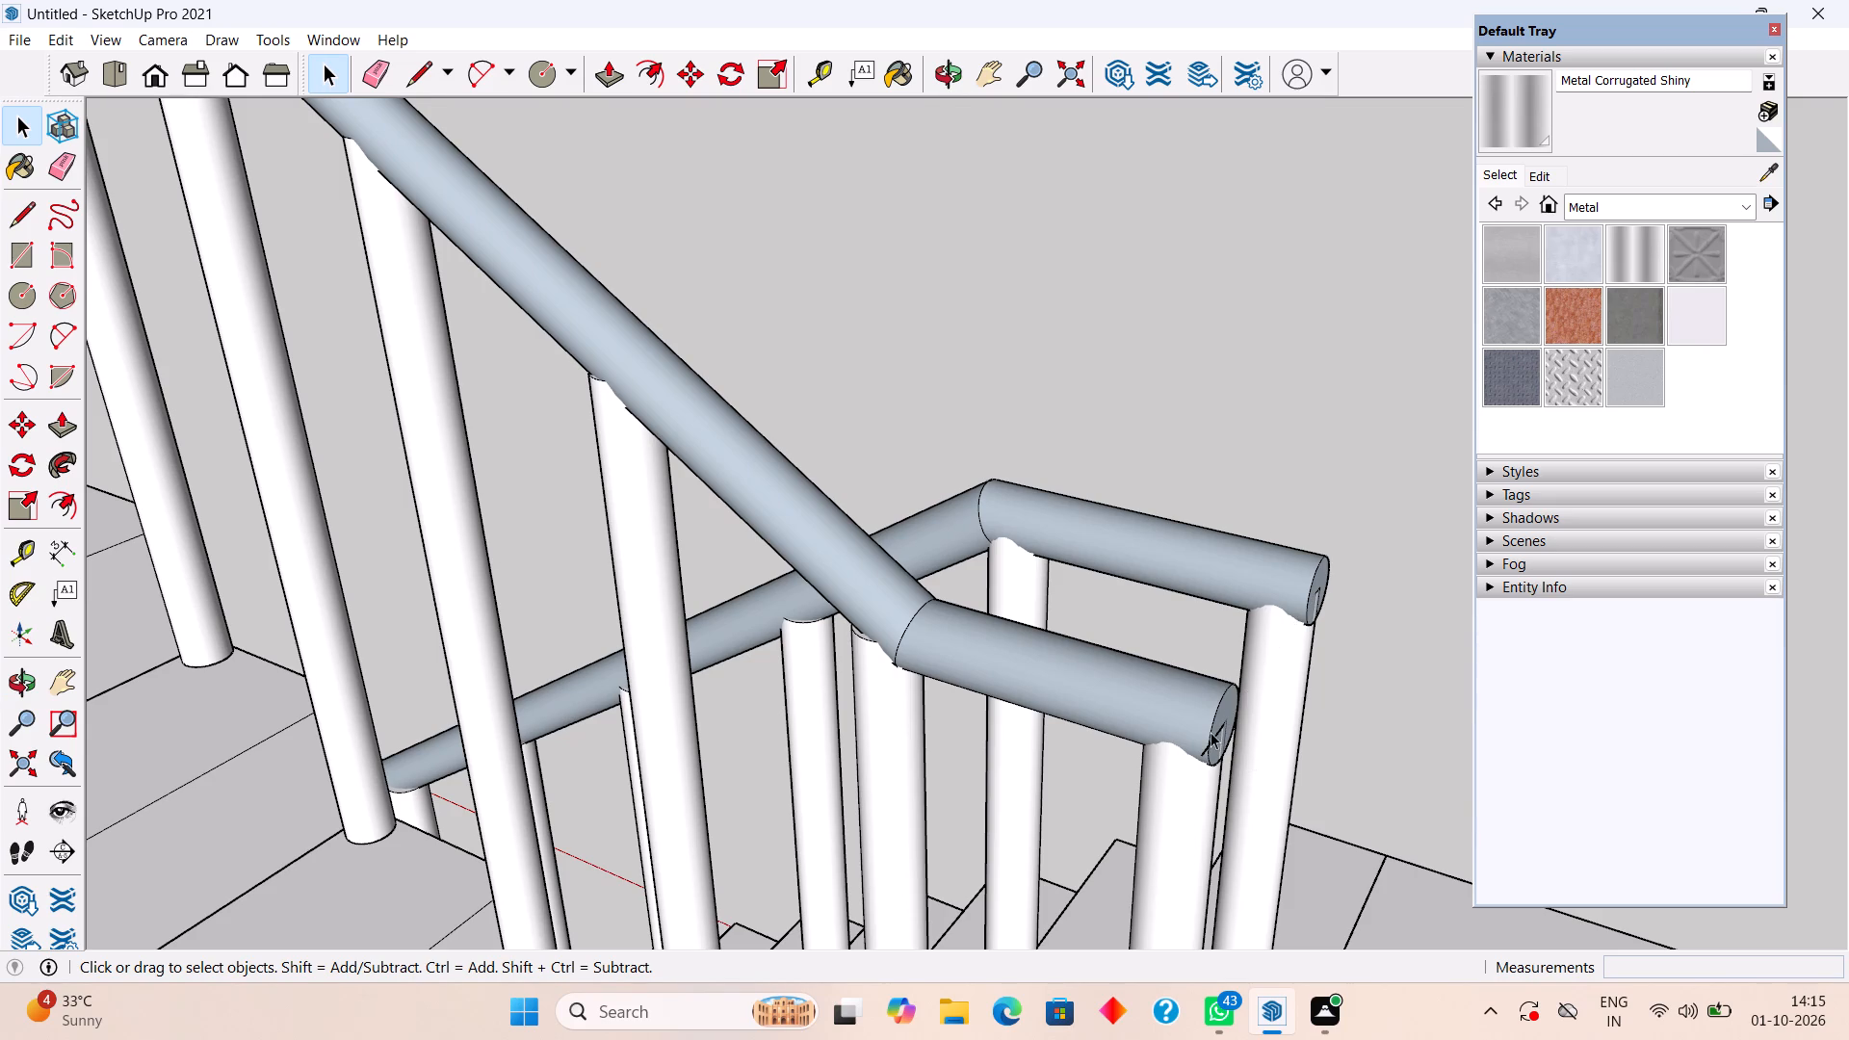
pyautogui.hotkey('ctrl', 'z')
# Draw a U-shaped path at the landing, extending outward from the centres of both handrail ends and joined across the gap.
pyautogui.scroll(1, 1245, 740)
pyautogui.moveTo(1245, 740); pyautogui.dragTo(1240, 690, button='middle')
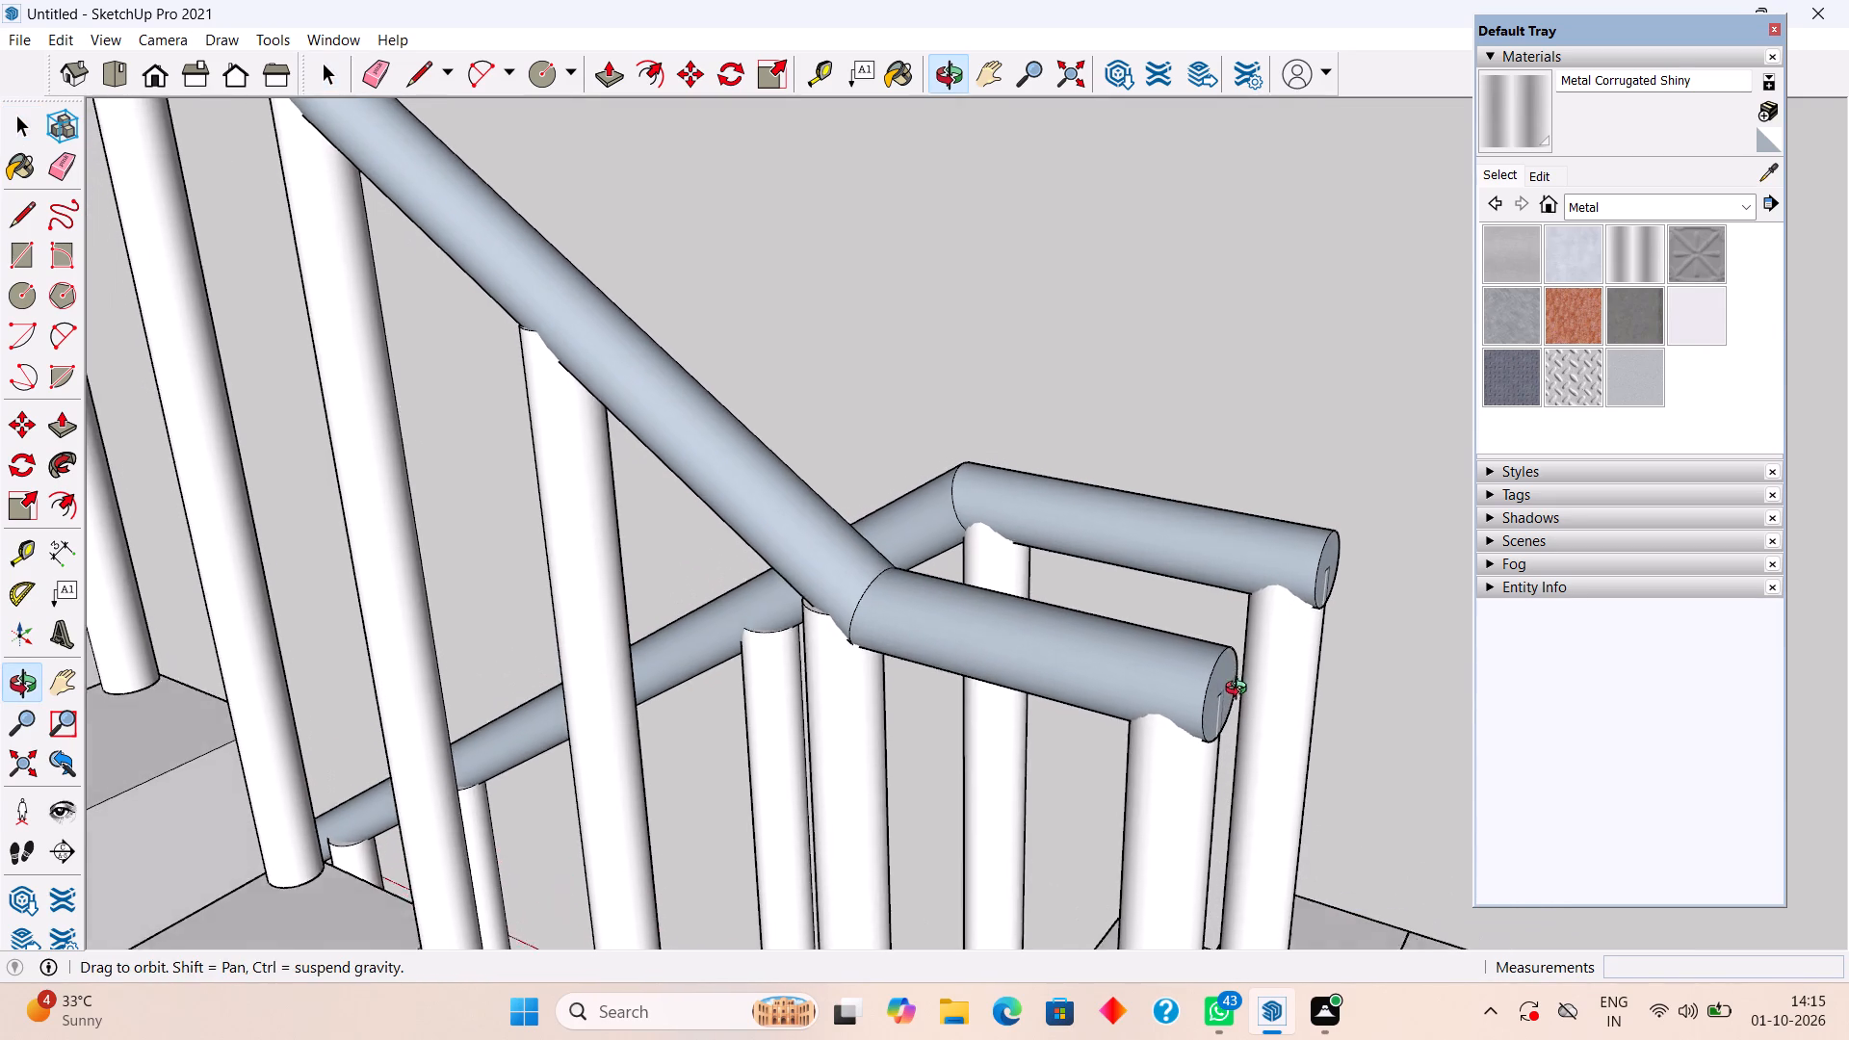
pyautogui.moveTo(1240, 690); pyautogui.dragTo(1247, 683, button='middle')
pyautogui.scroll(4, 1368, 653)
pyautogui.scroll(-4, 1371, 653)
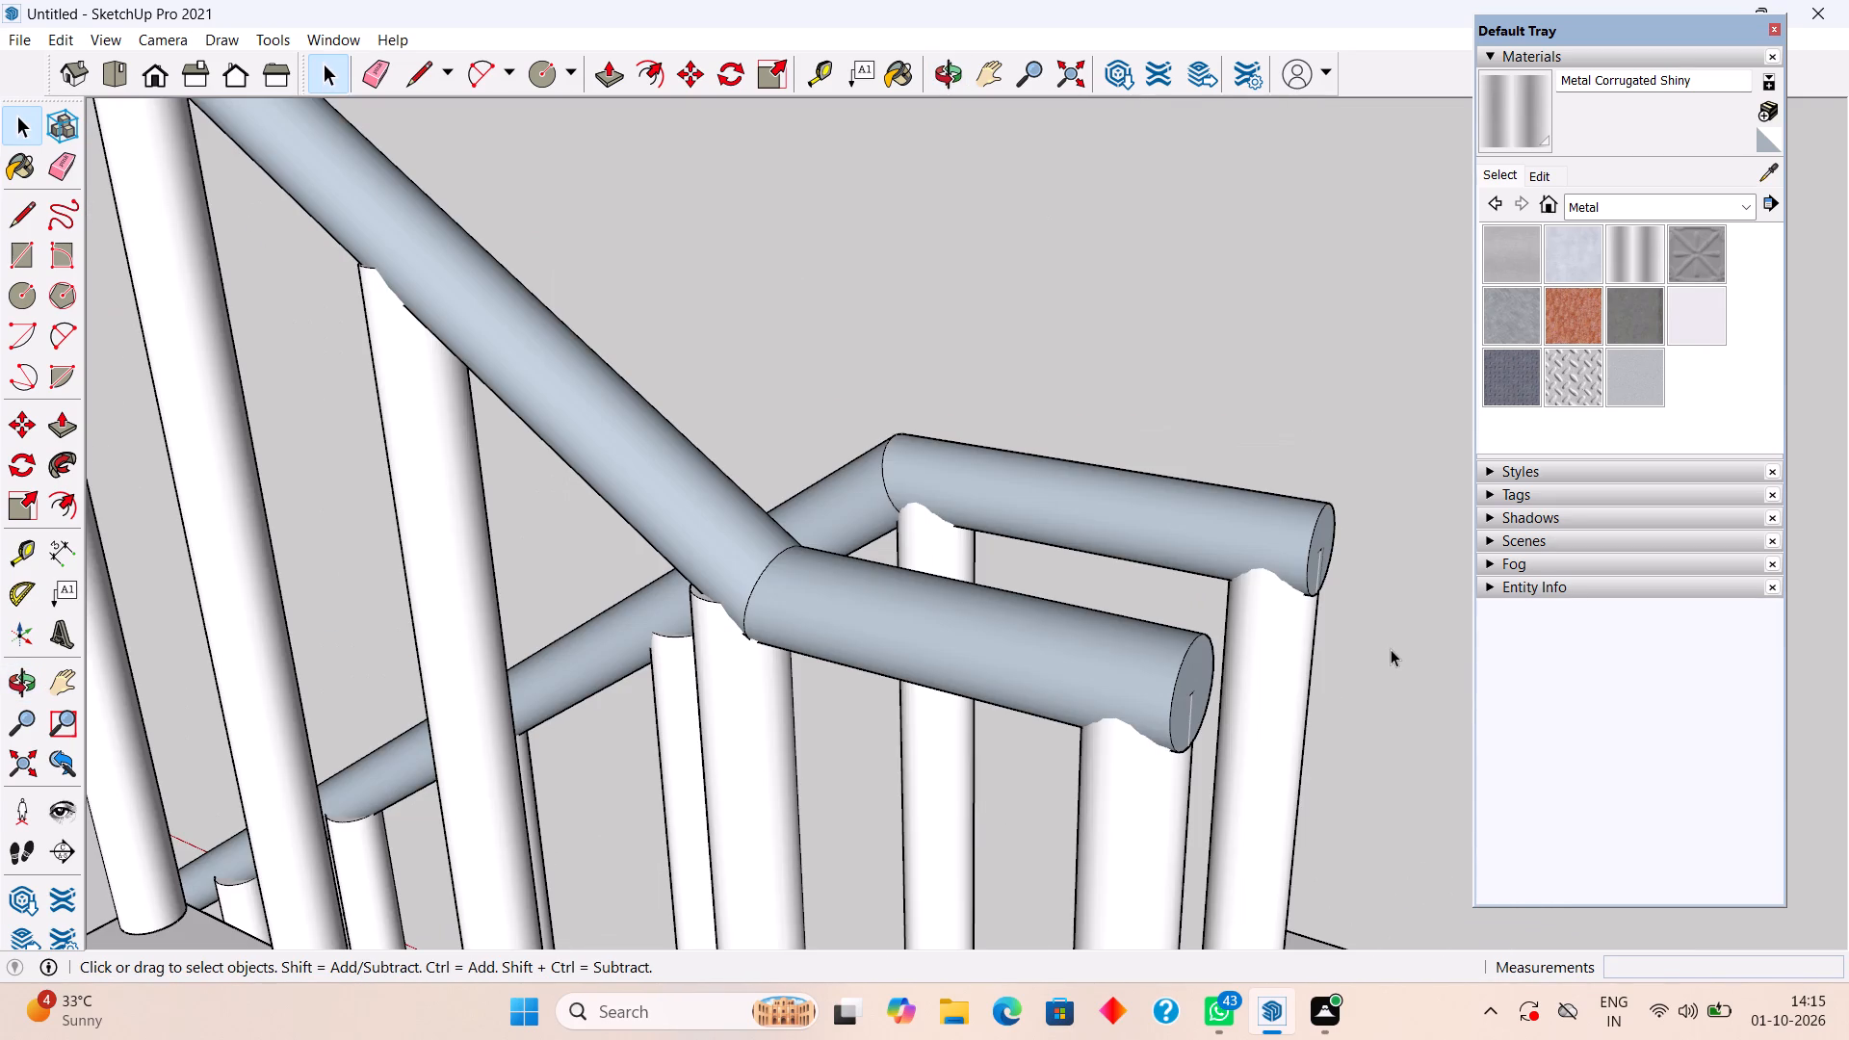
pyautogui.press('l')
pyautogui.click(1195, 695)
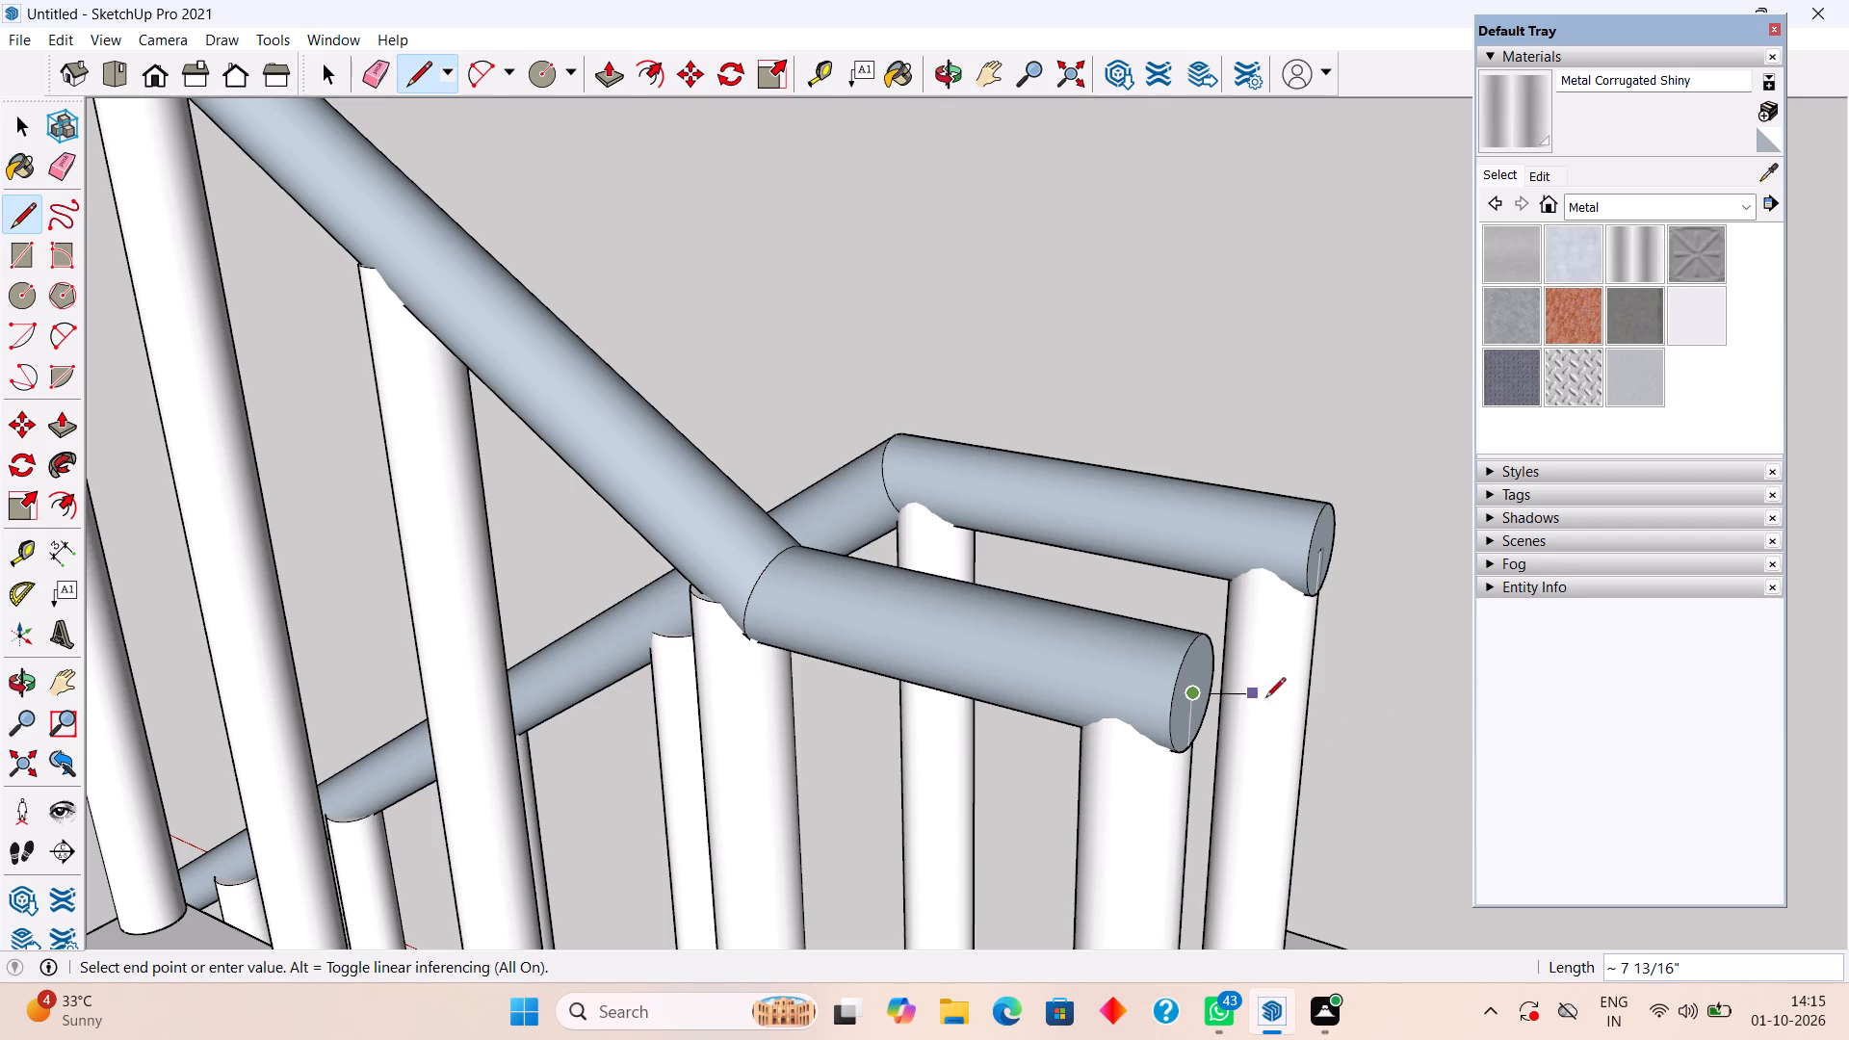
pyautogui.click(1345, 726)
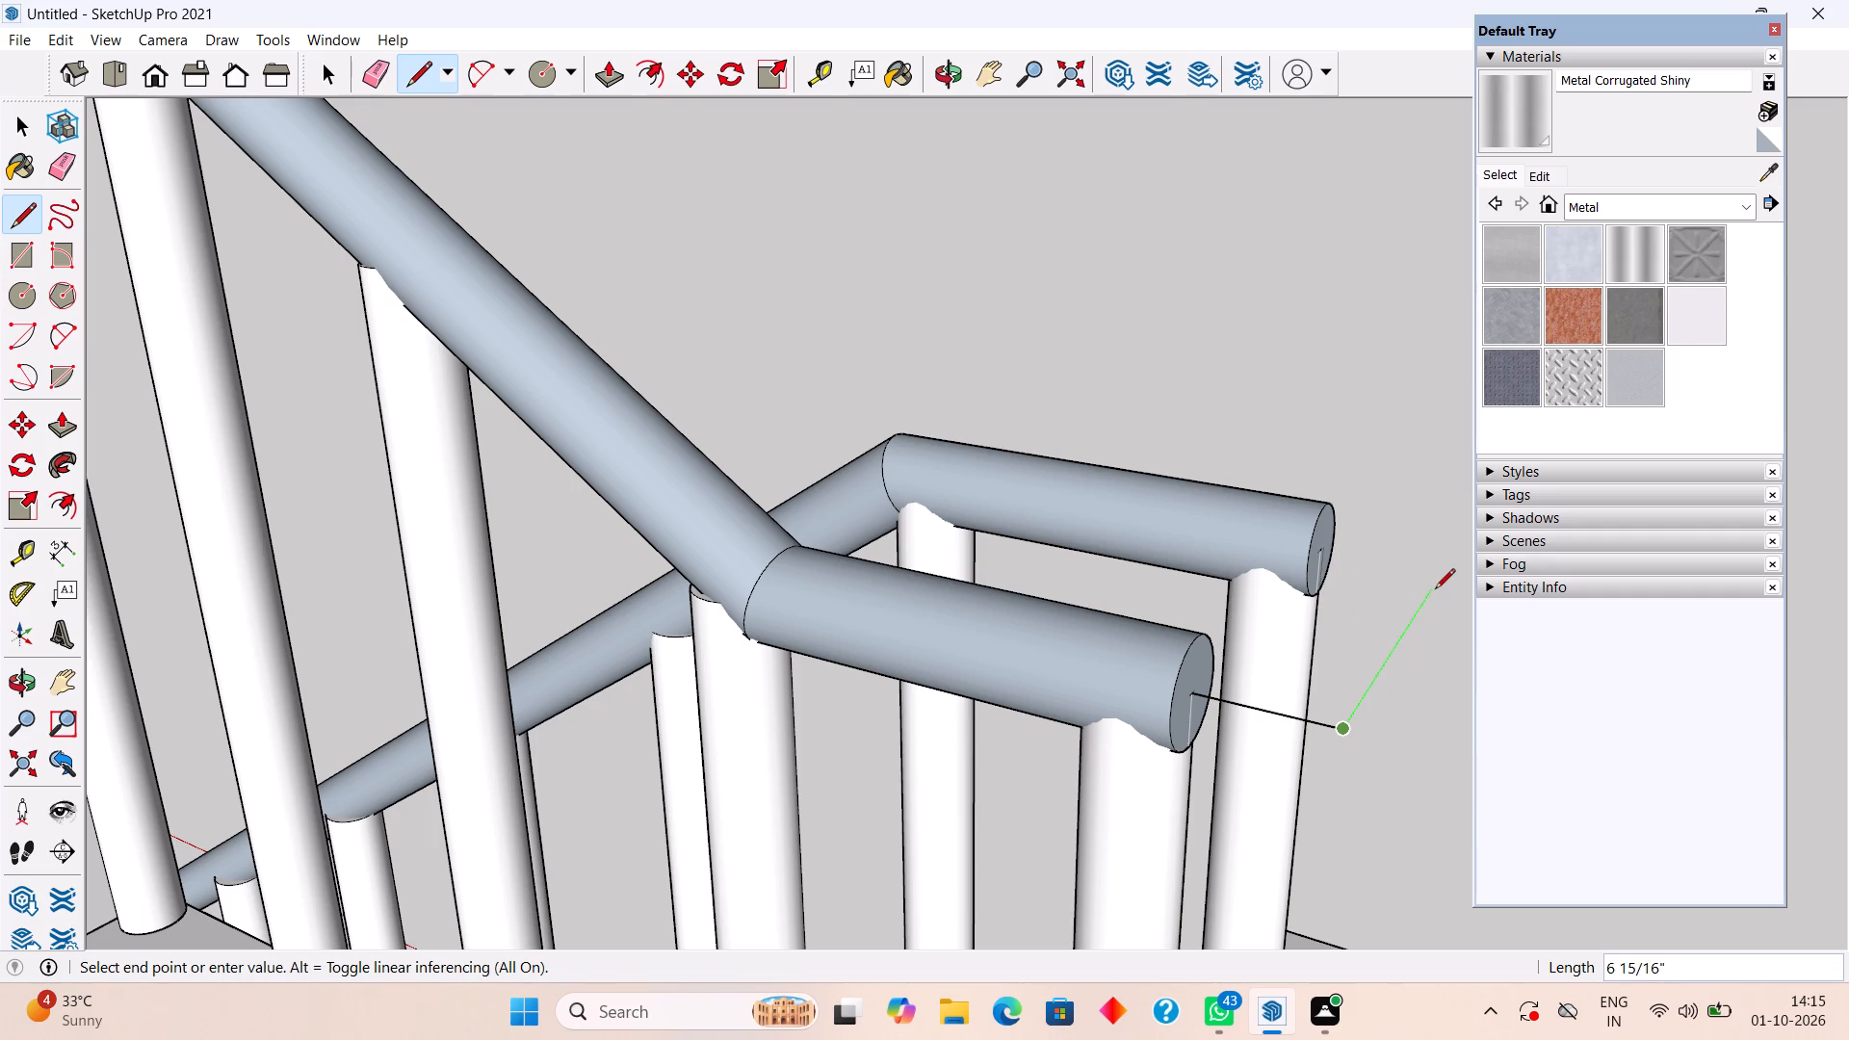
pyautogui.press('space')
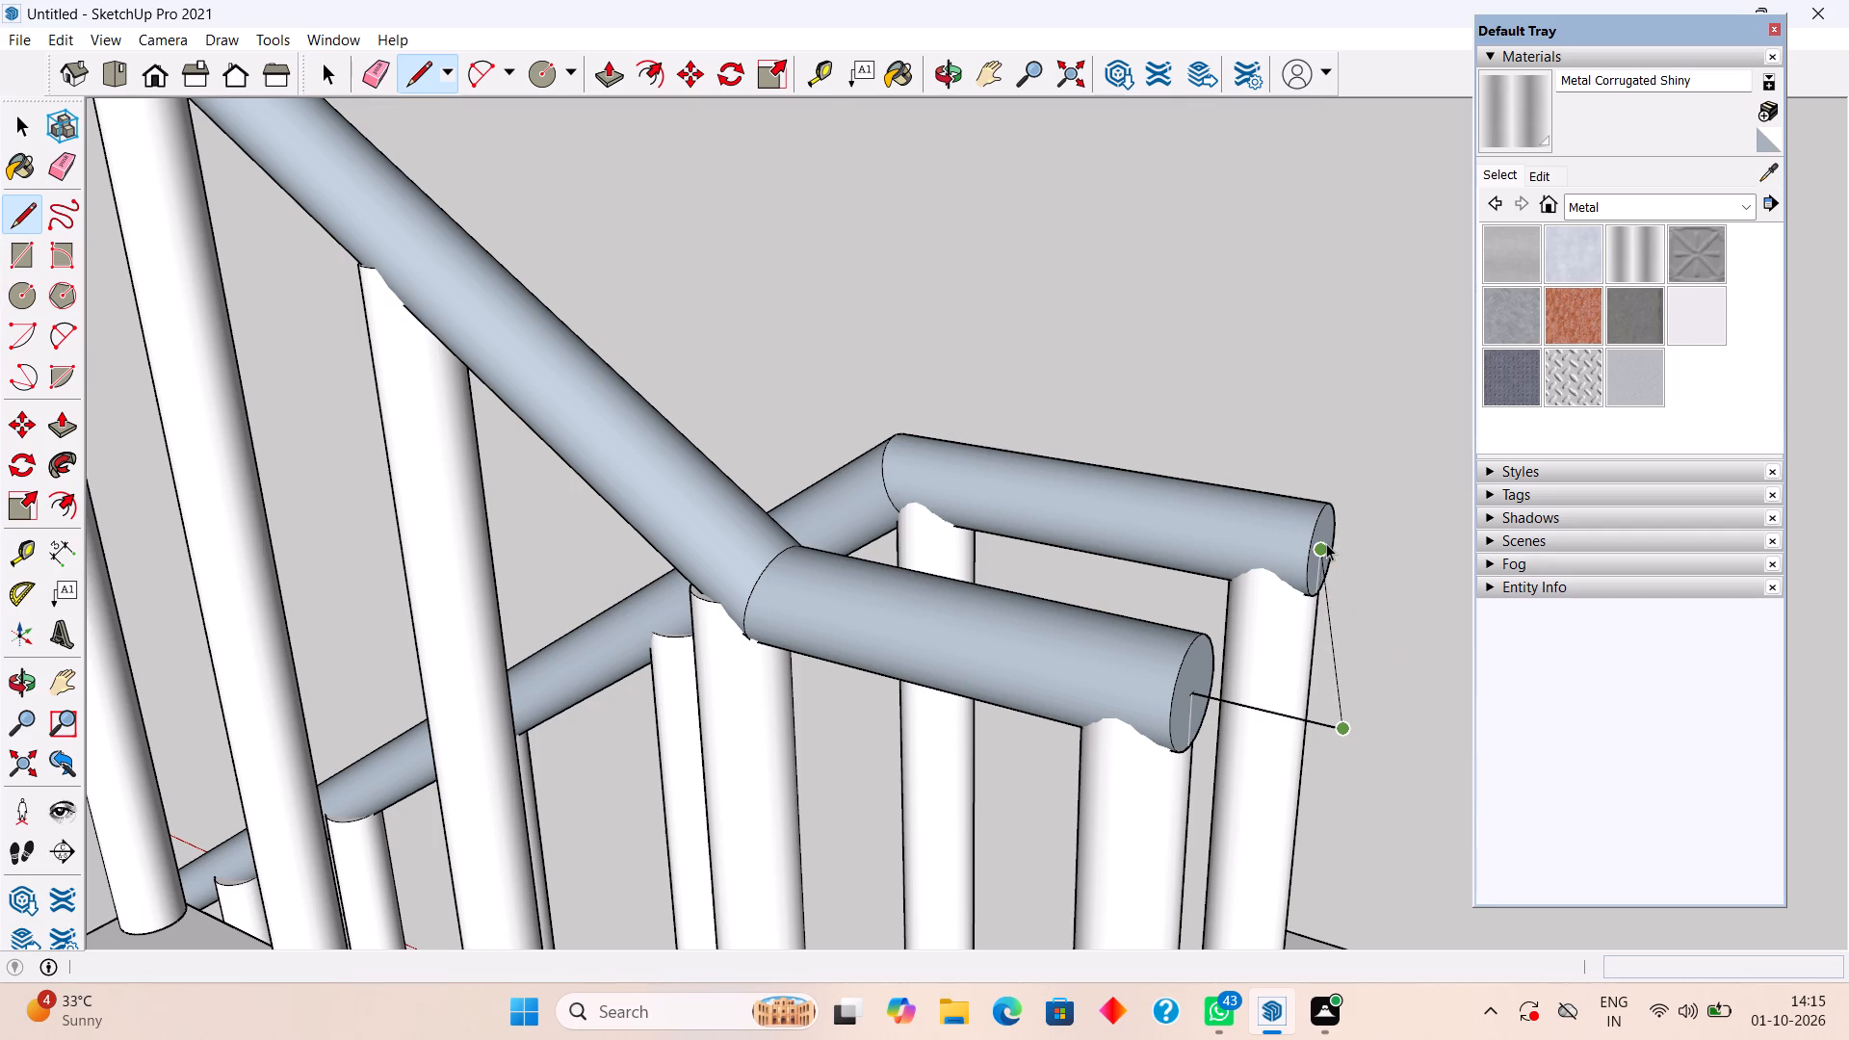
pyautogui.press('l')
pyautogui.click(1323, 551)
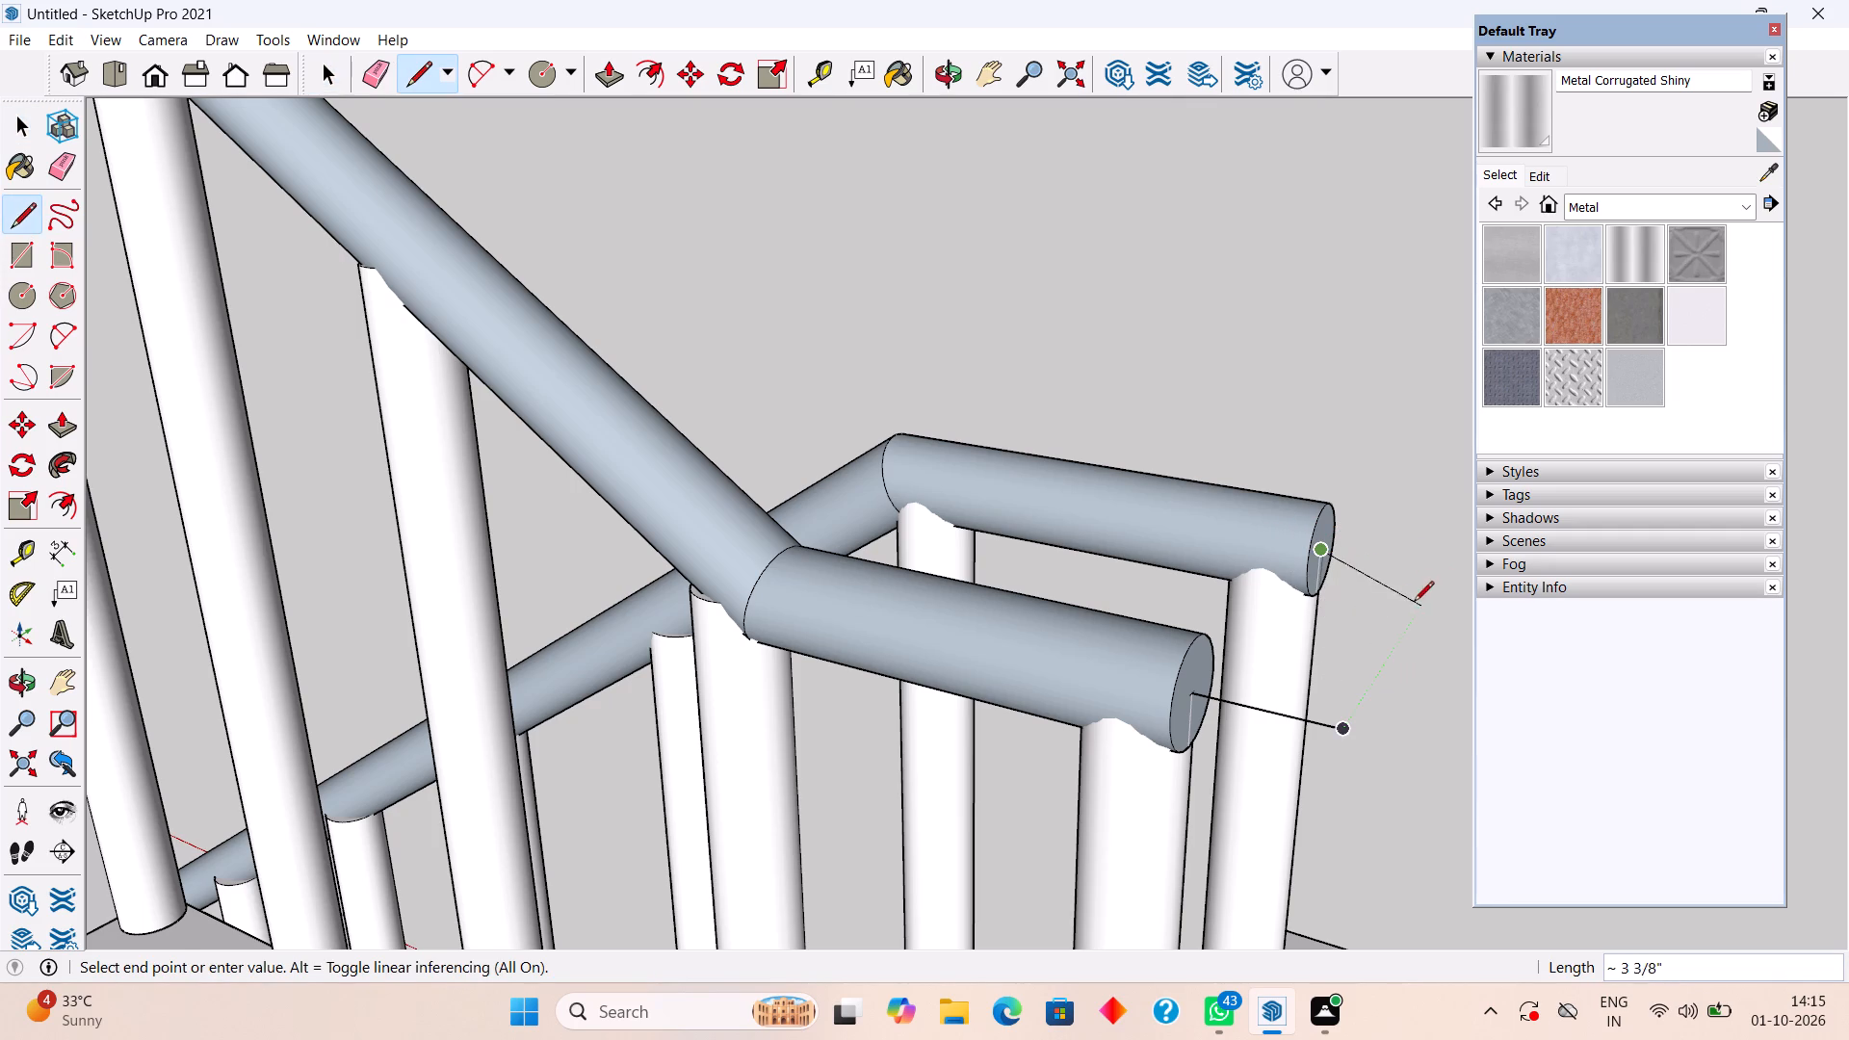
pyautogui.click(1442, 593)
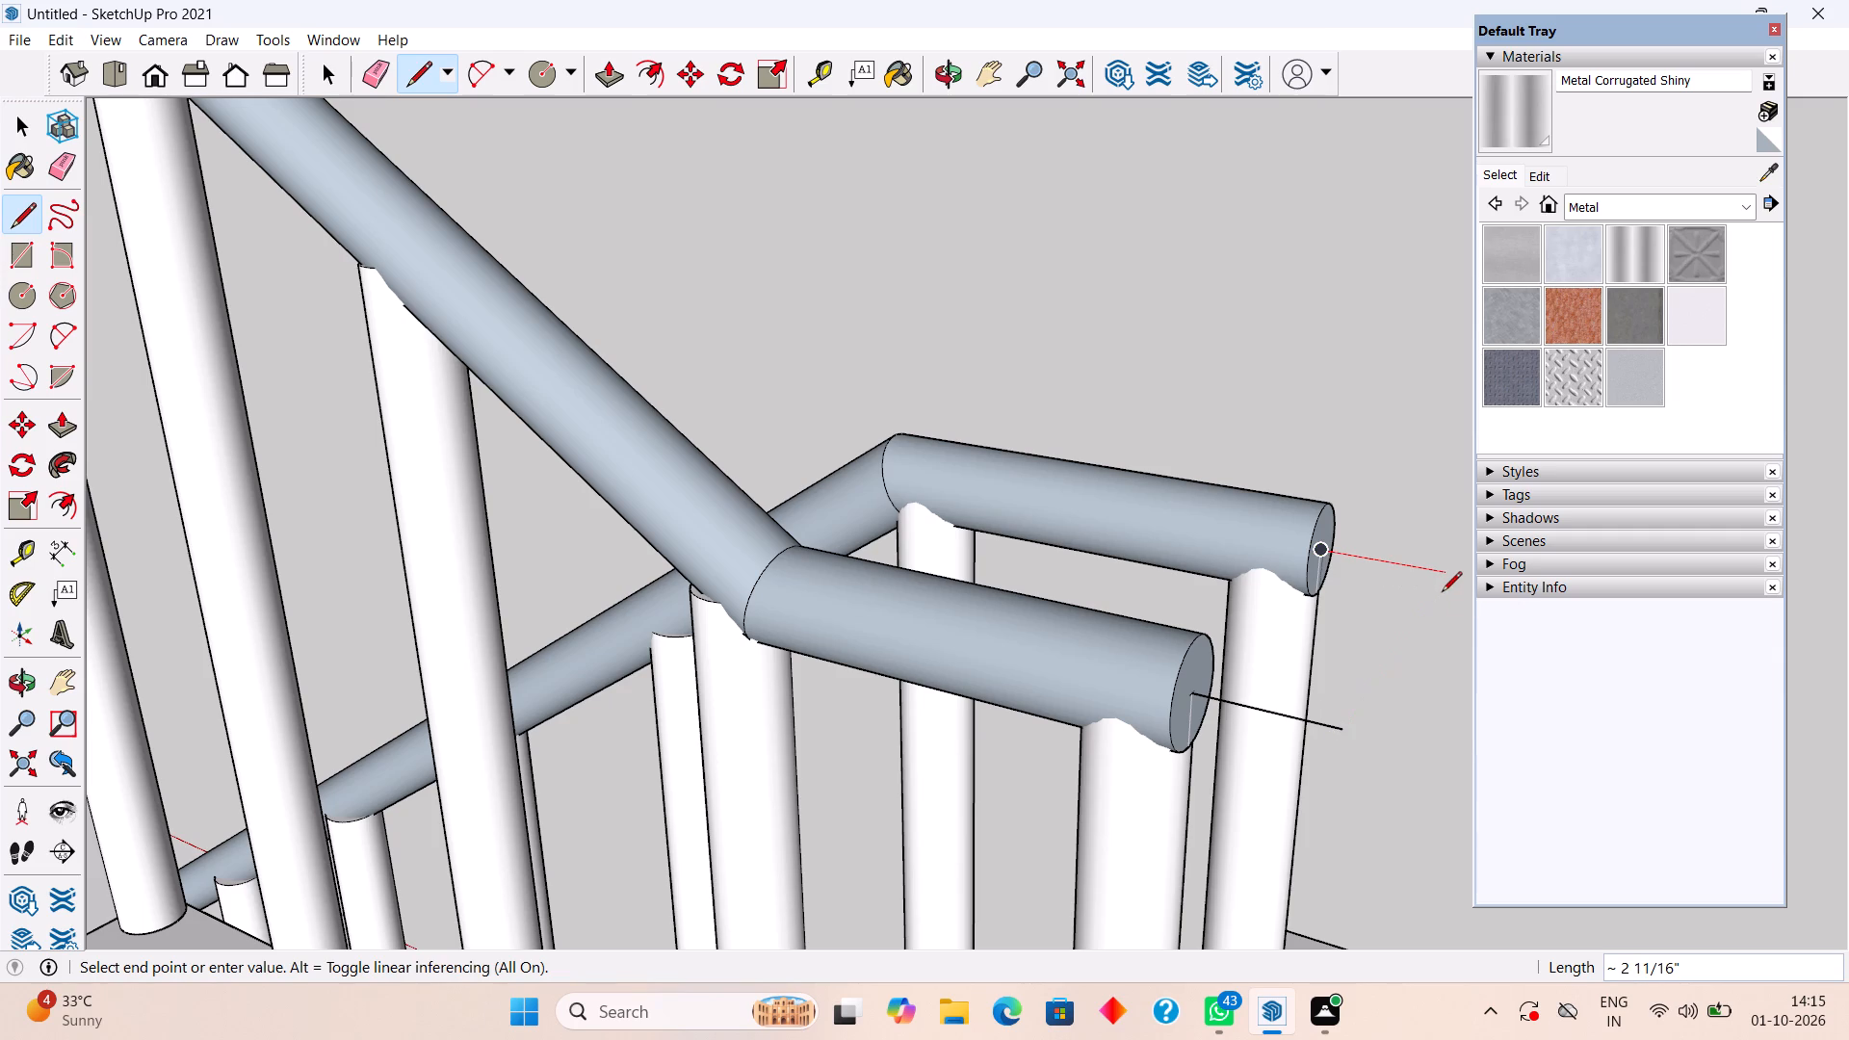
pyautogui.click(1350, 733)
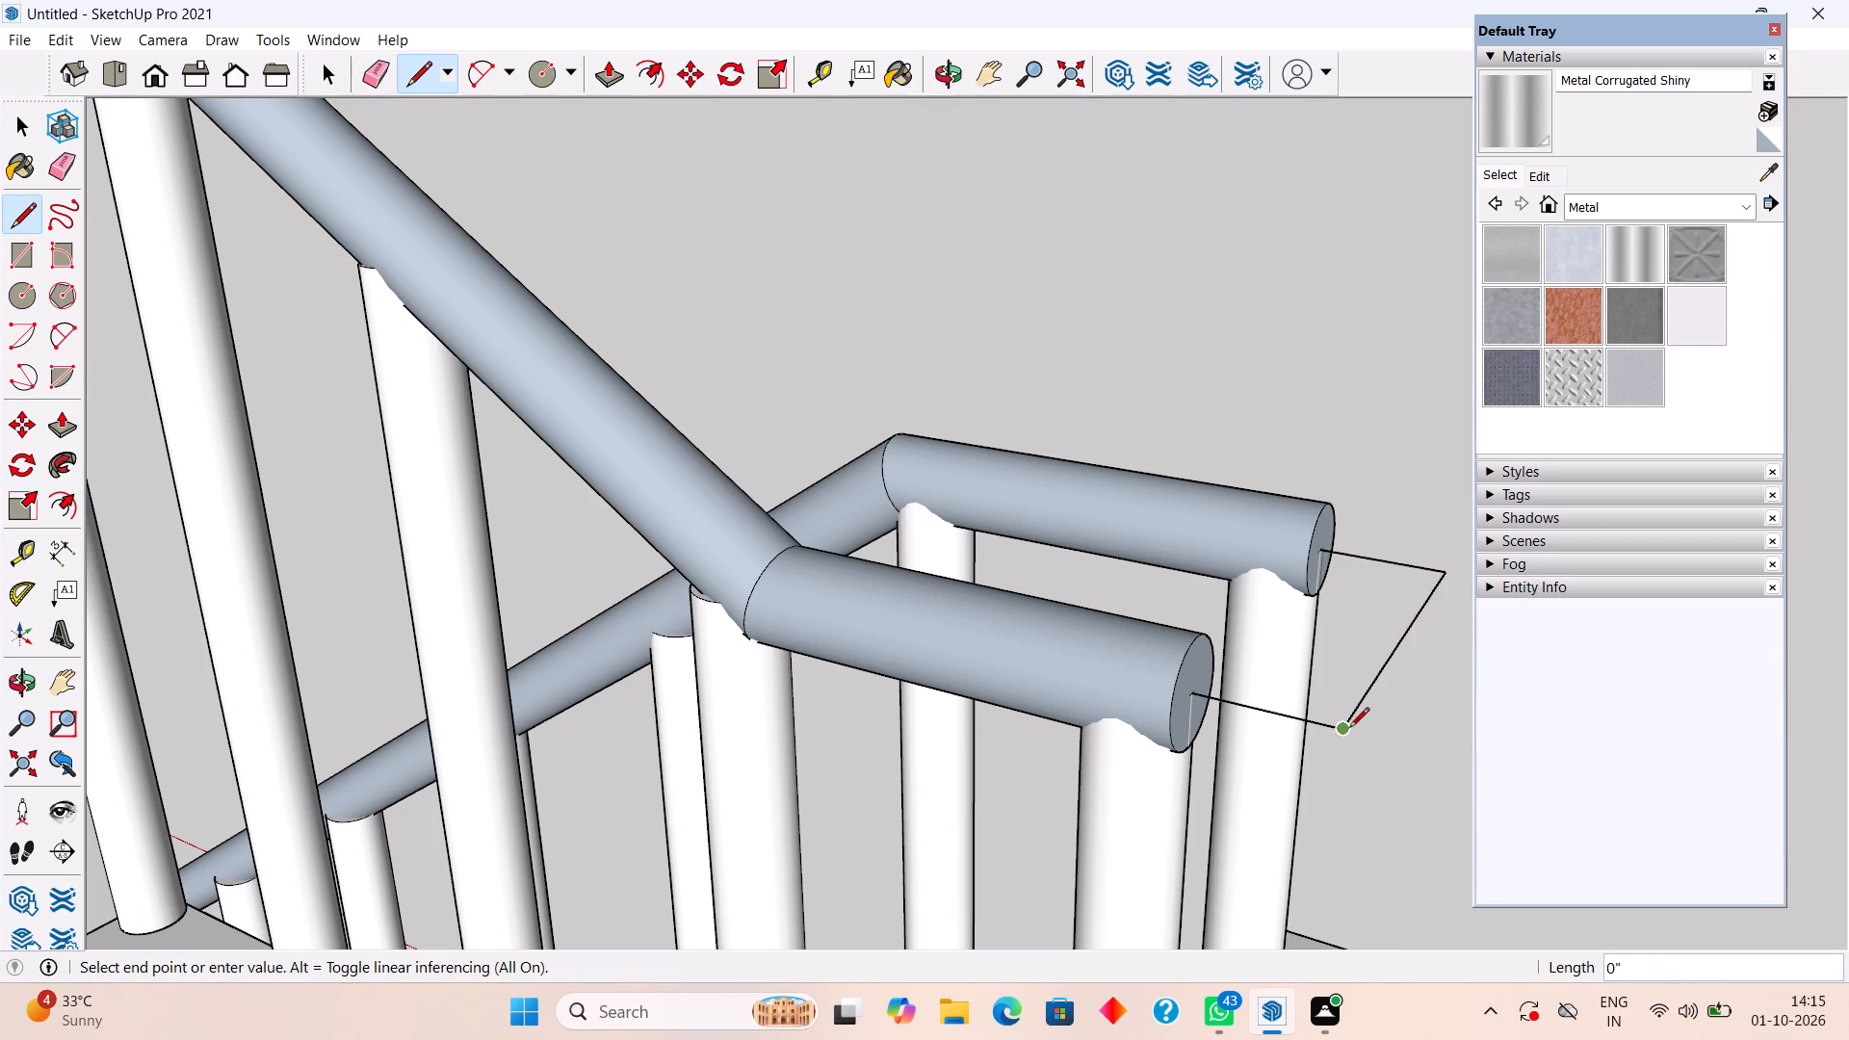
pyautogui.moveTo(1349, 729); pyautogui.dragTo(687, 498, button='middle')
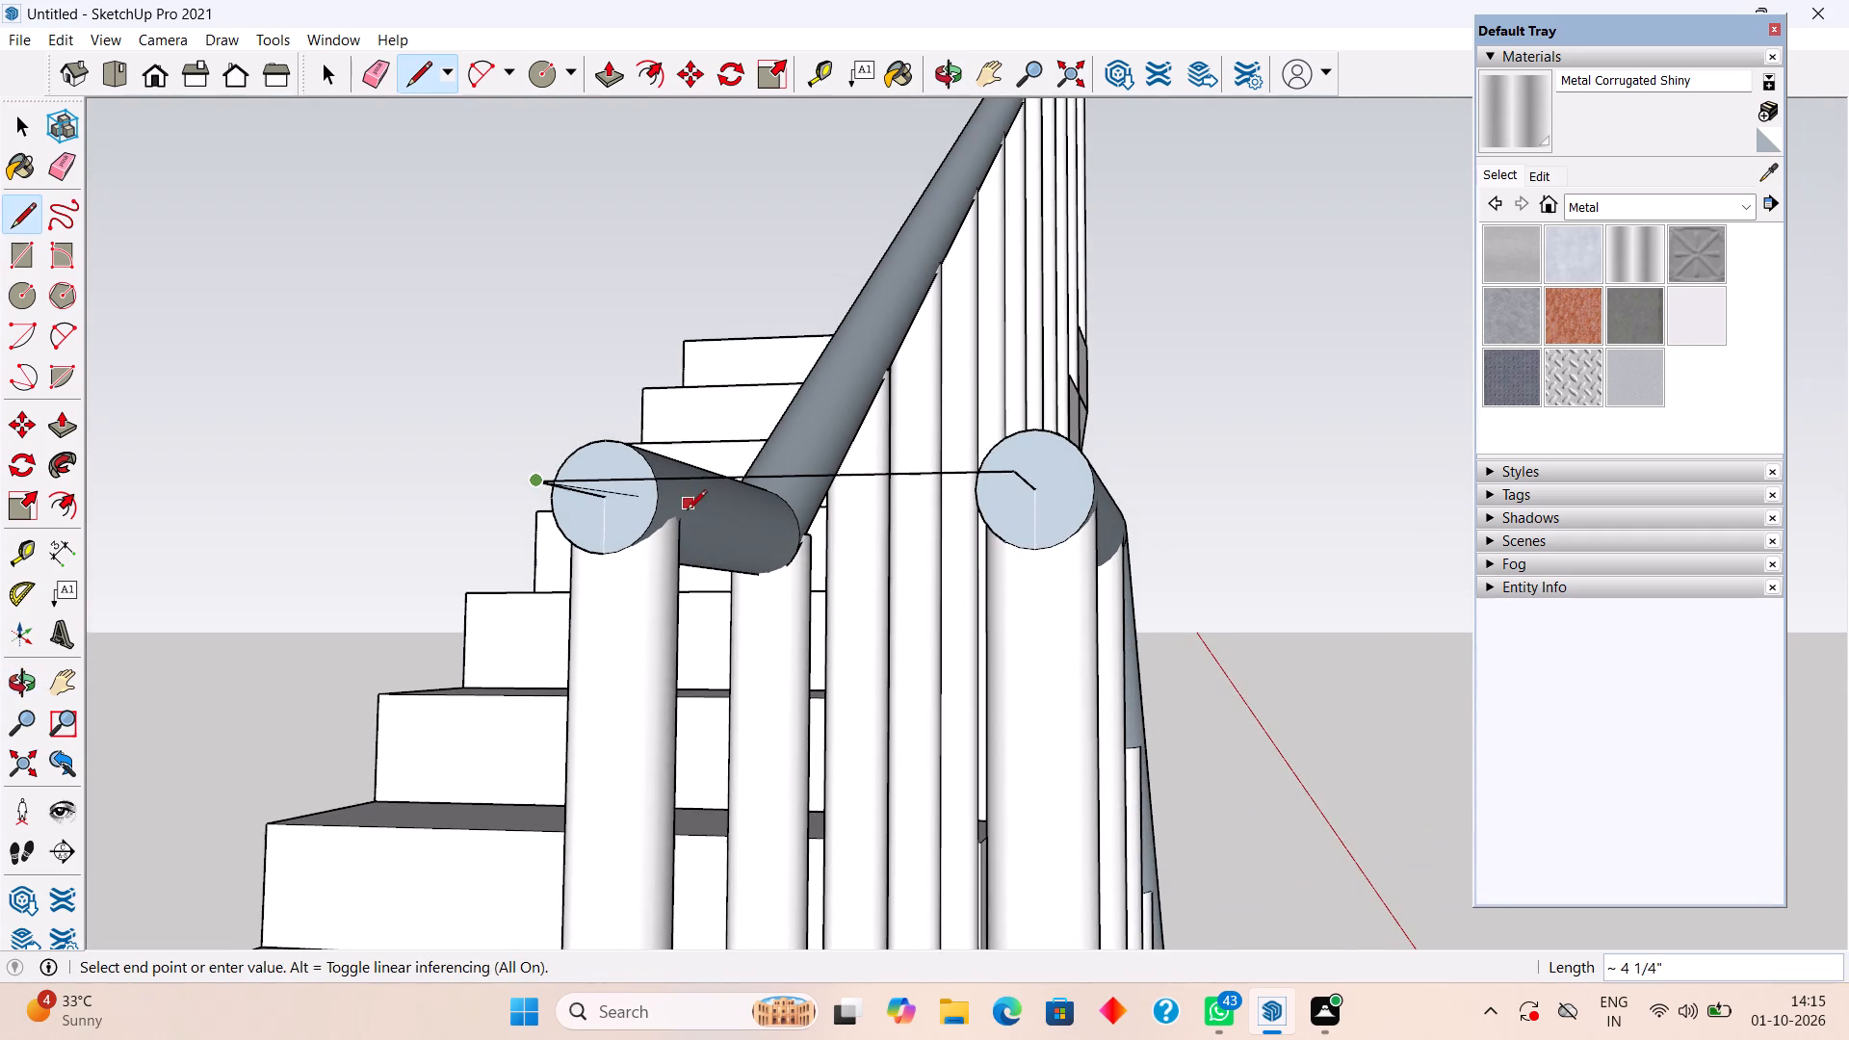
pyautogui.press('space')
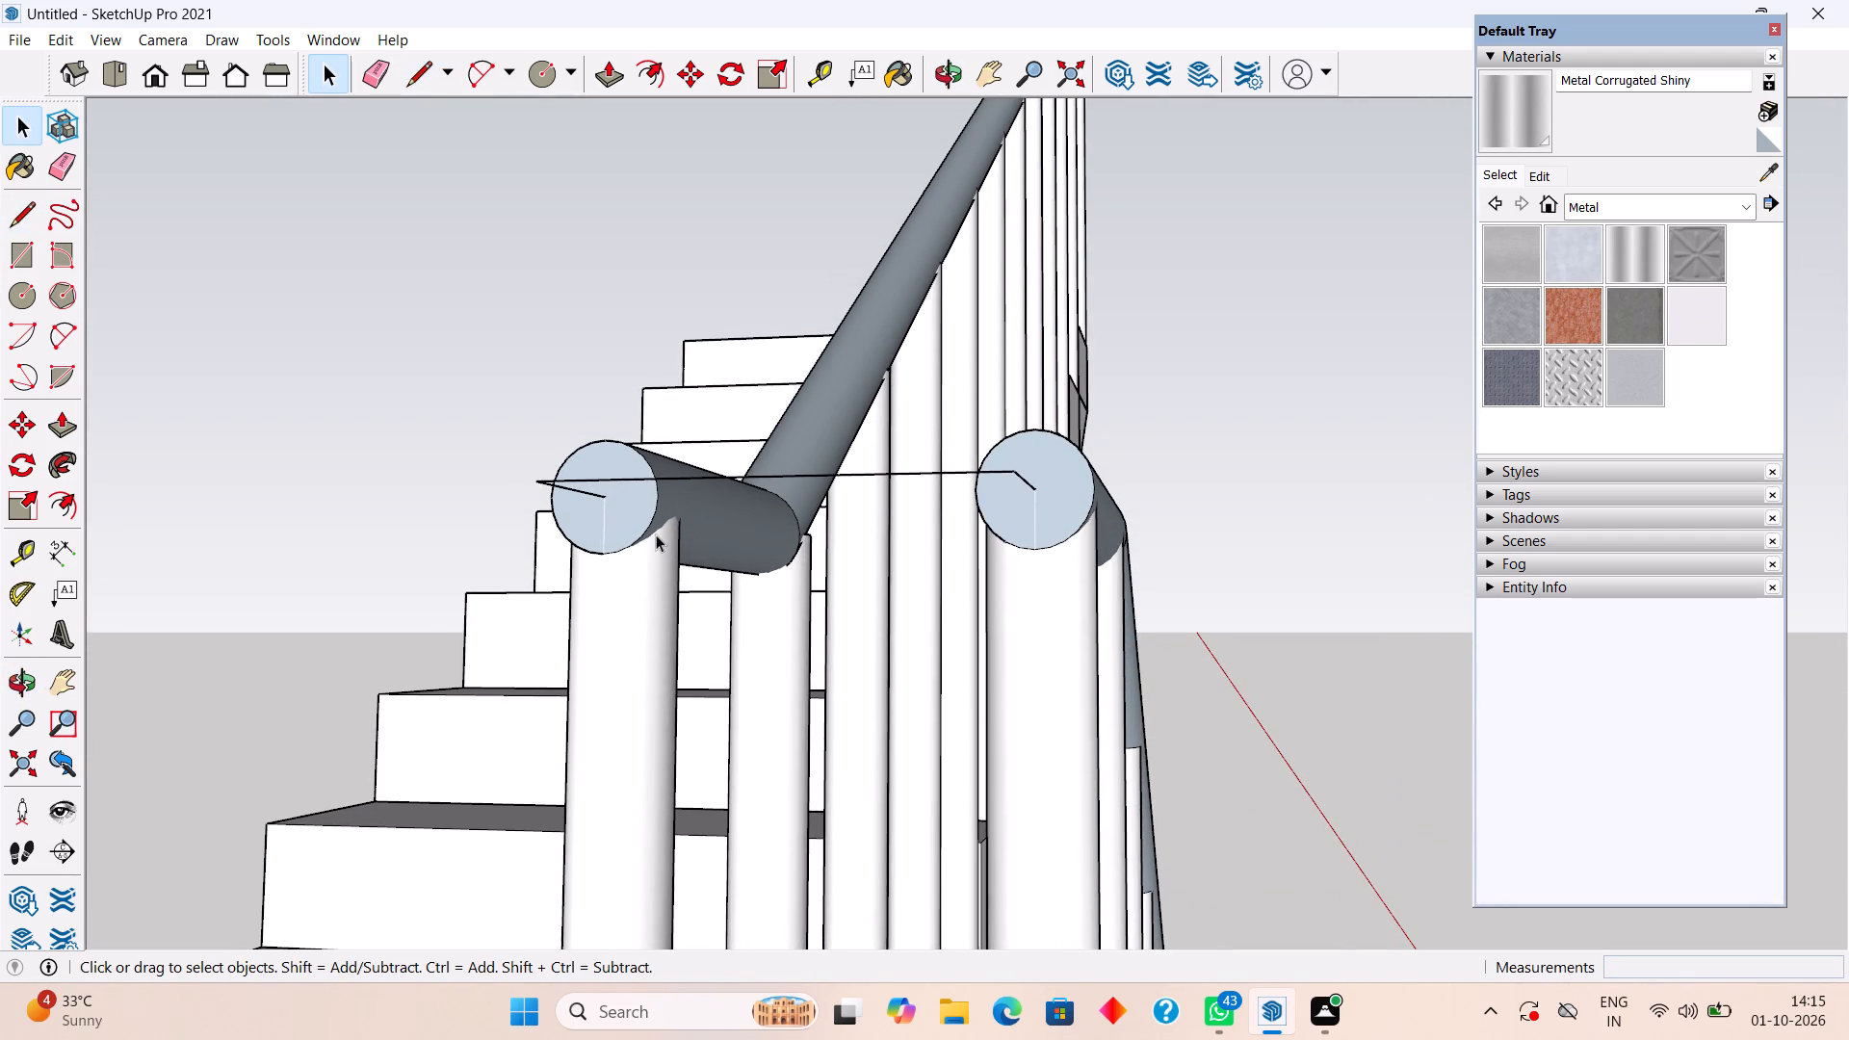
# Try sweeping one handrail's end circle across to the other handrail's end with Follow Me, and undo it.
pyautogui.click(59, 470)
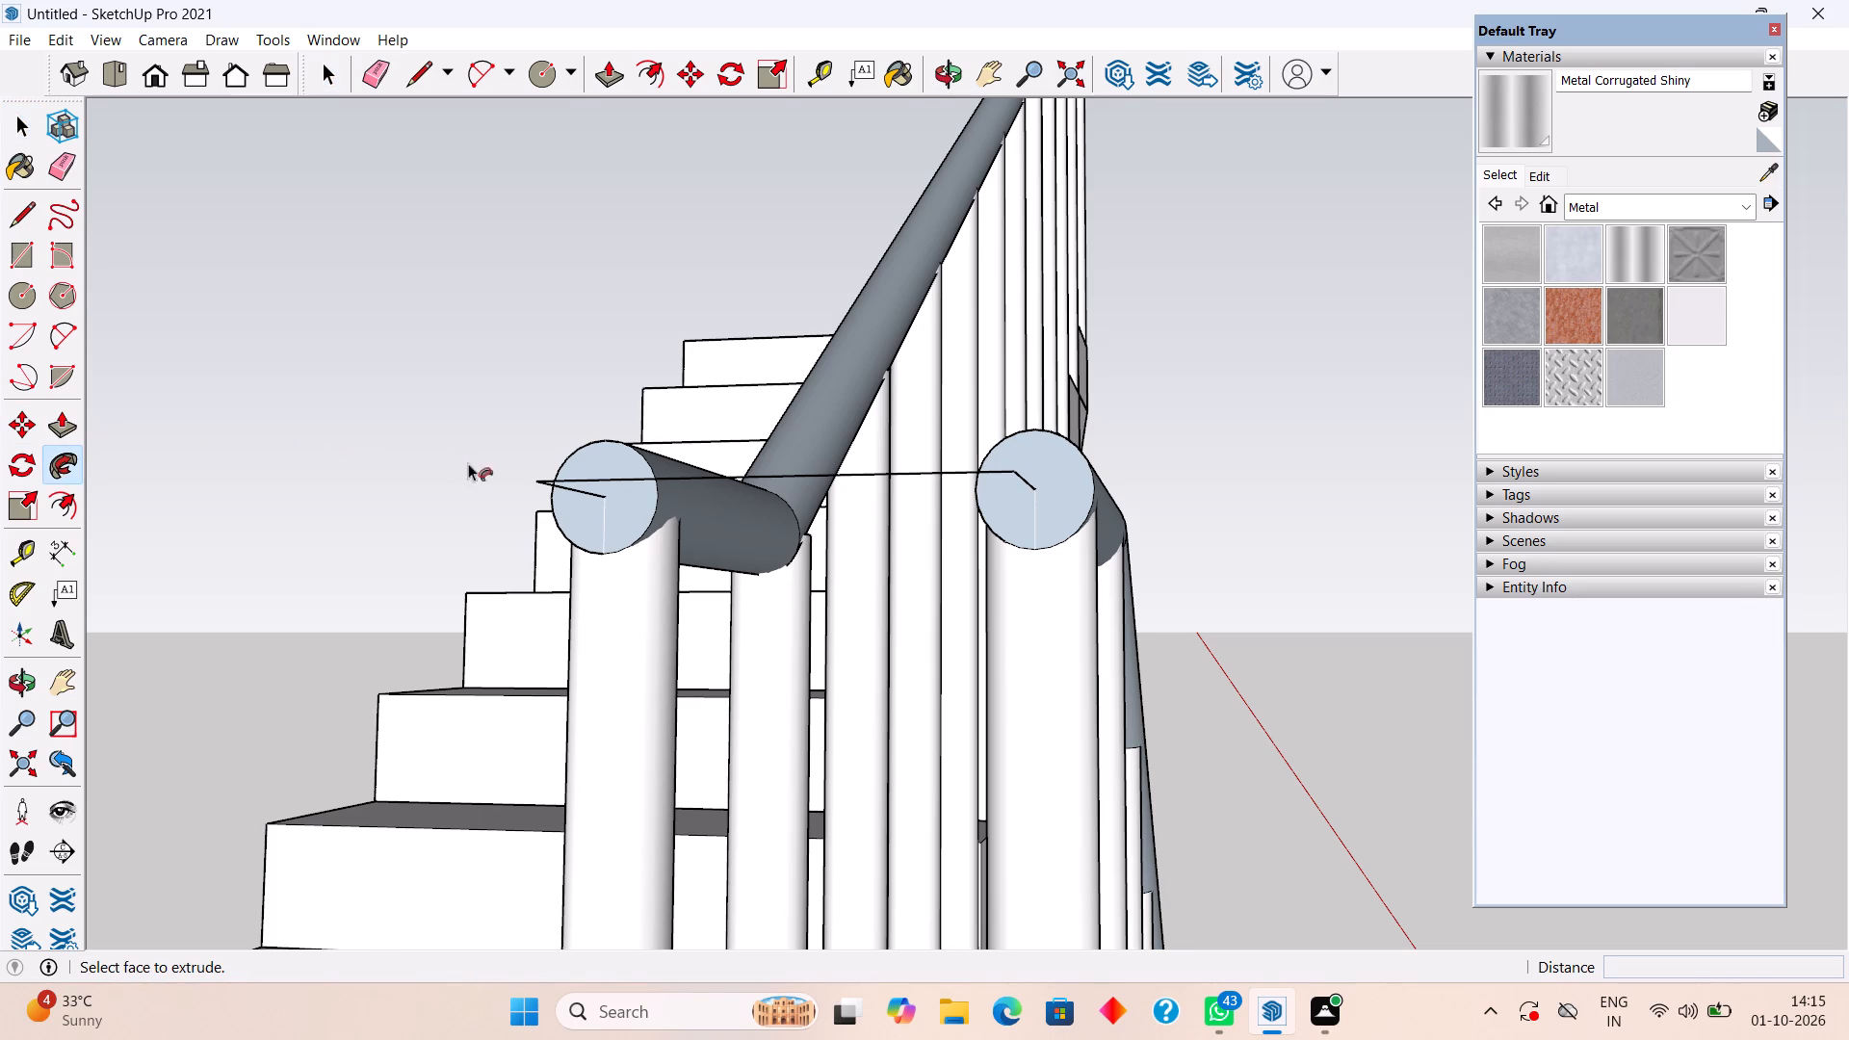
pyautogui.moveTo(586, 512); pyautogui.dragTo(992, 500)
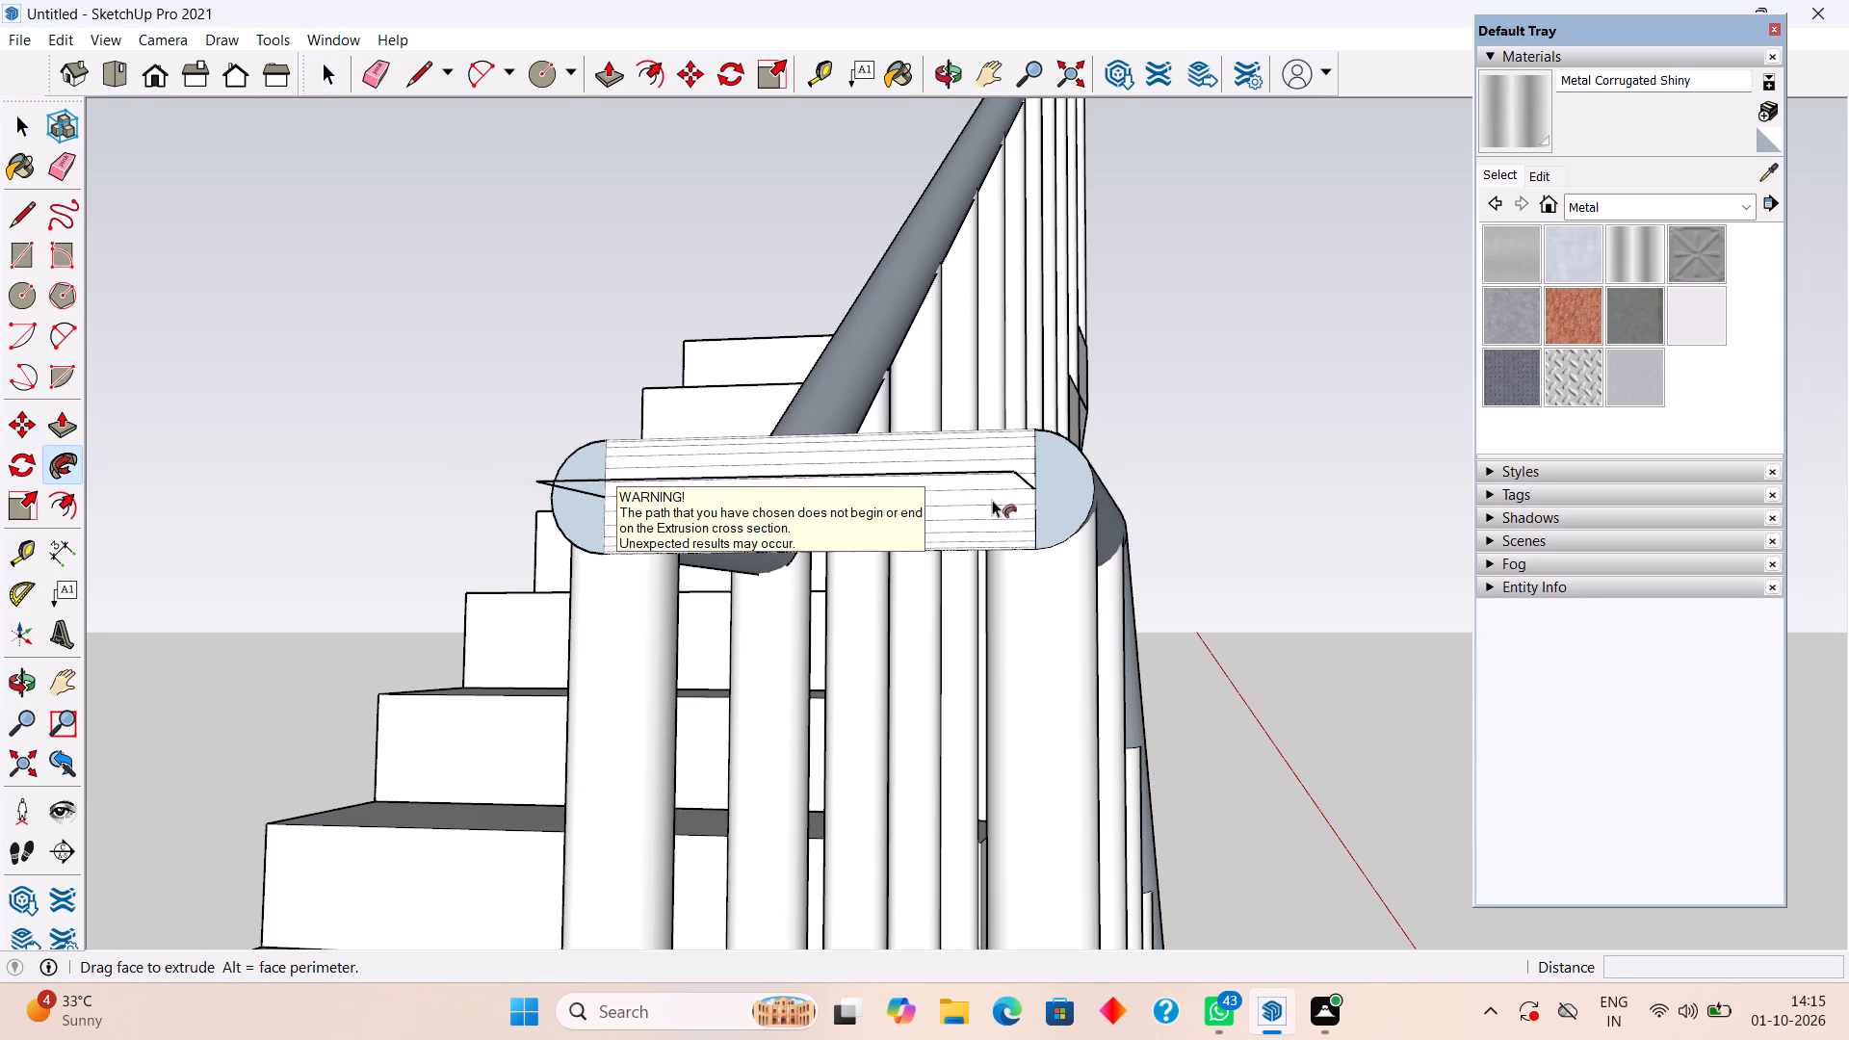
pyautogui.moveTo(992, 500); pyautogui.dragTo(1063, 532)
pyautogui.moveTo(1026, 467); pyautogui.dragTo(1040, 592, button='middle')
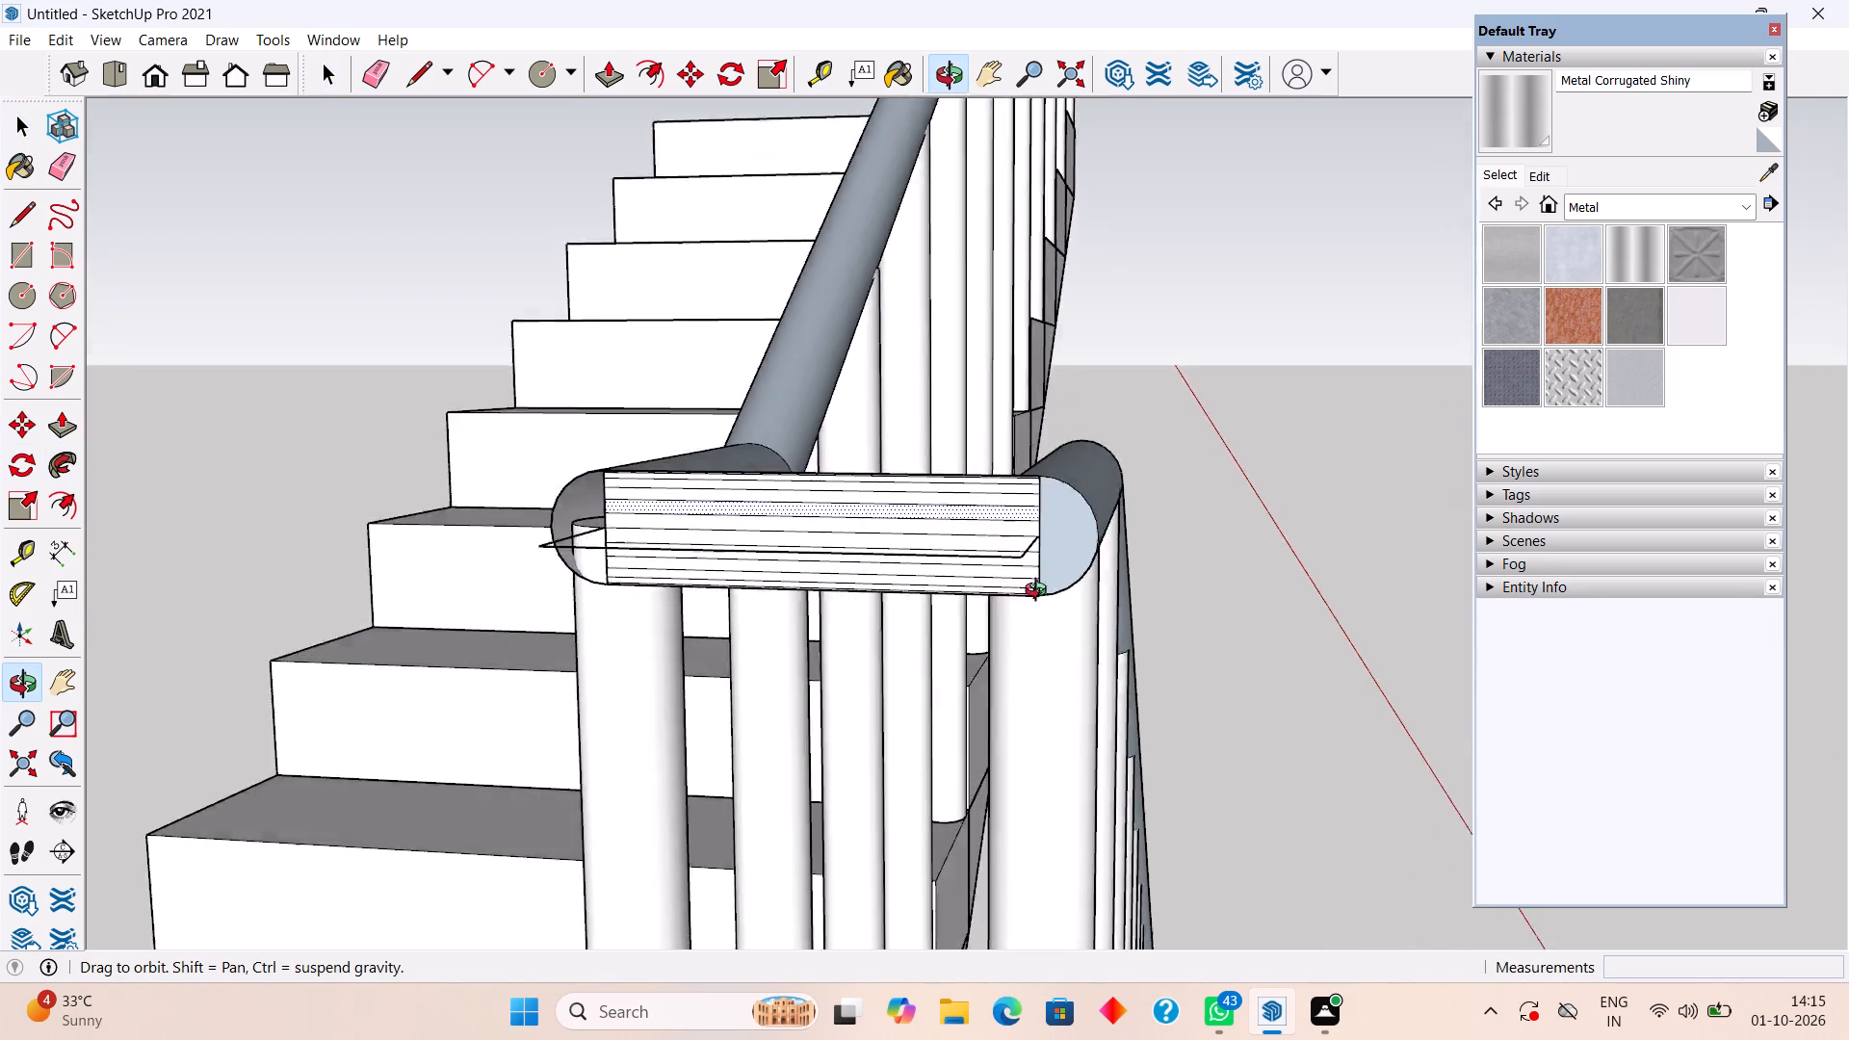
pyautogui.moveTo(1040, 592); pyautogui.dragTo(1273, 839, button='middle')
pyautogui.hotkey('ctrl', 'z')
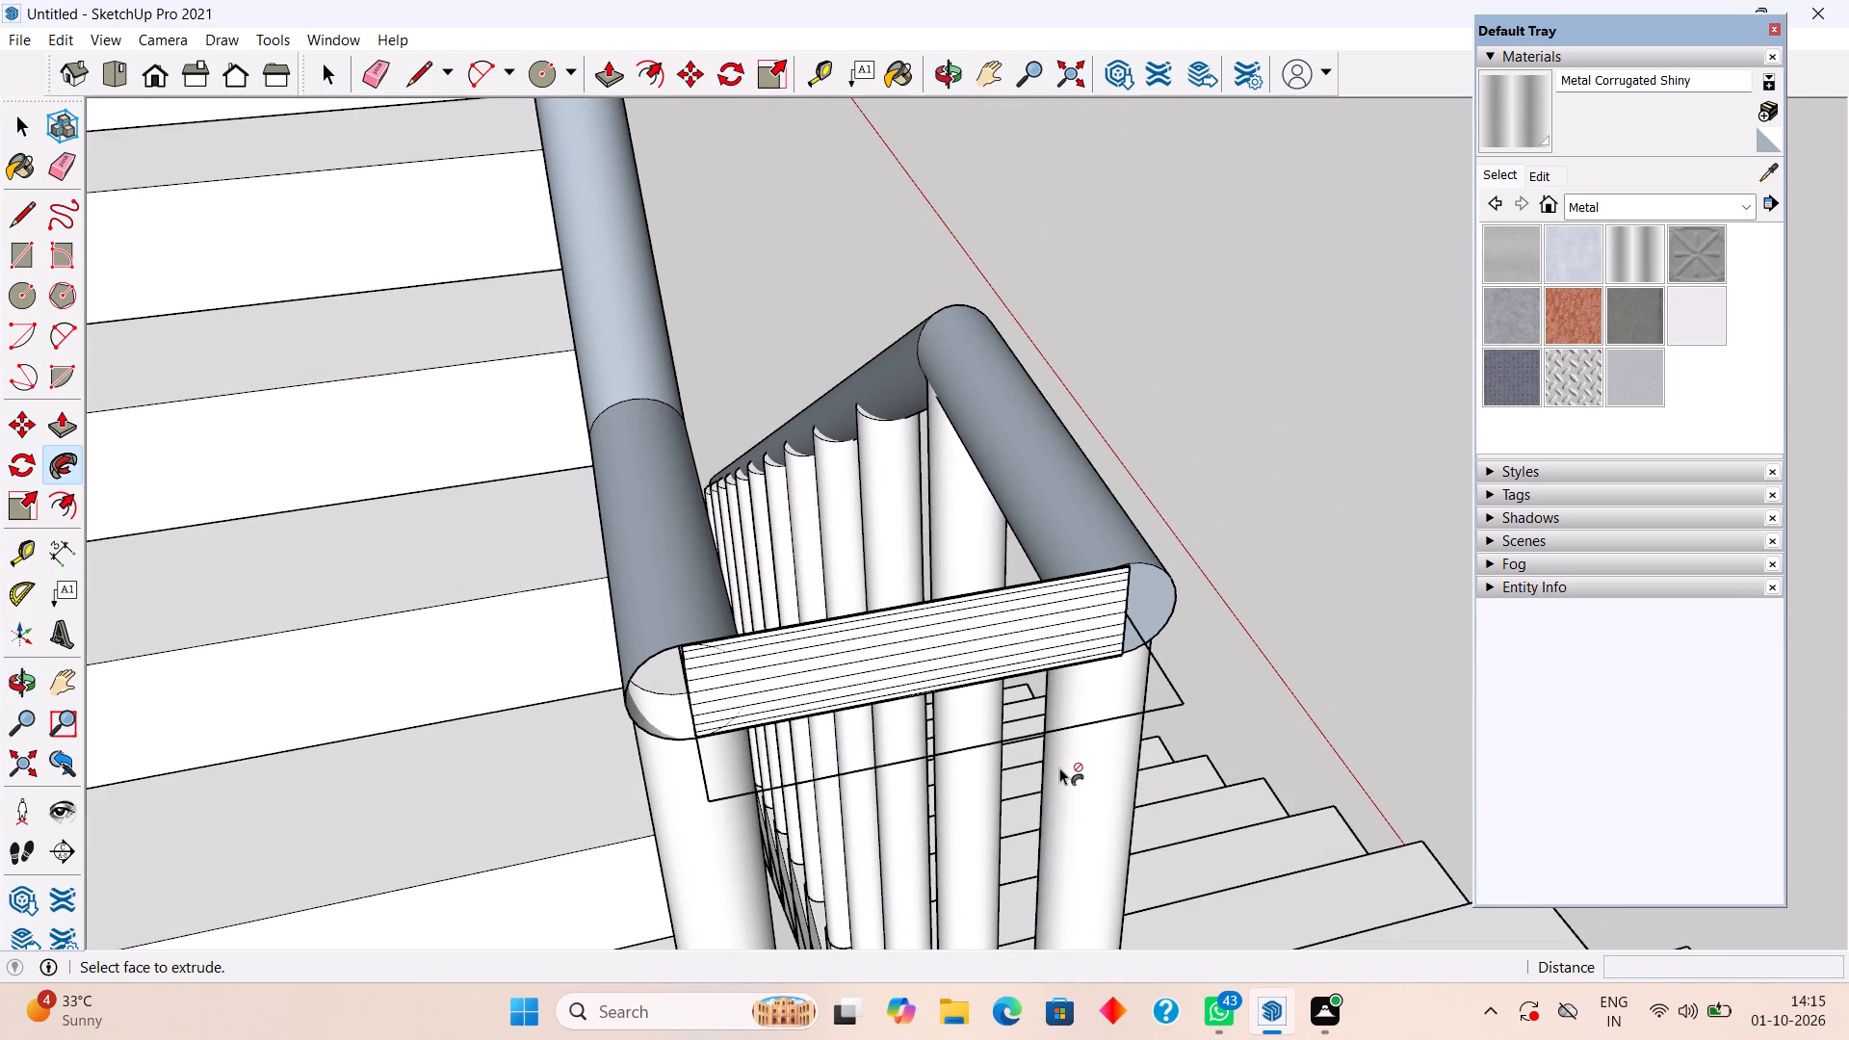
# Sweep the handrail's end circle with Follow Me along the whole U-shaped path to join both handrails at the landing.
pyautogui.click(662, 709)
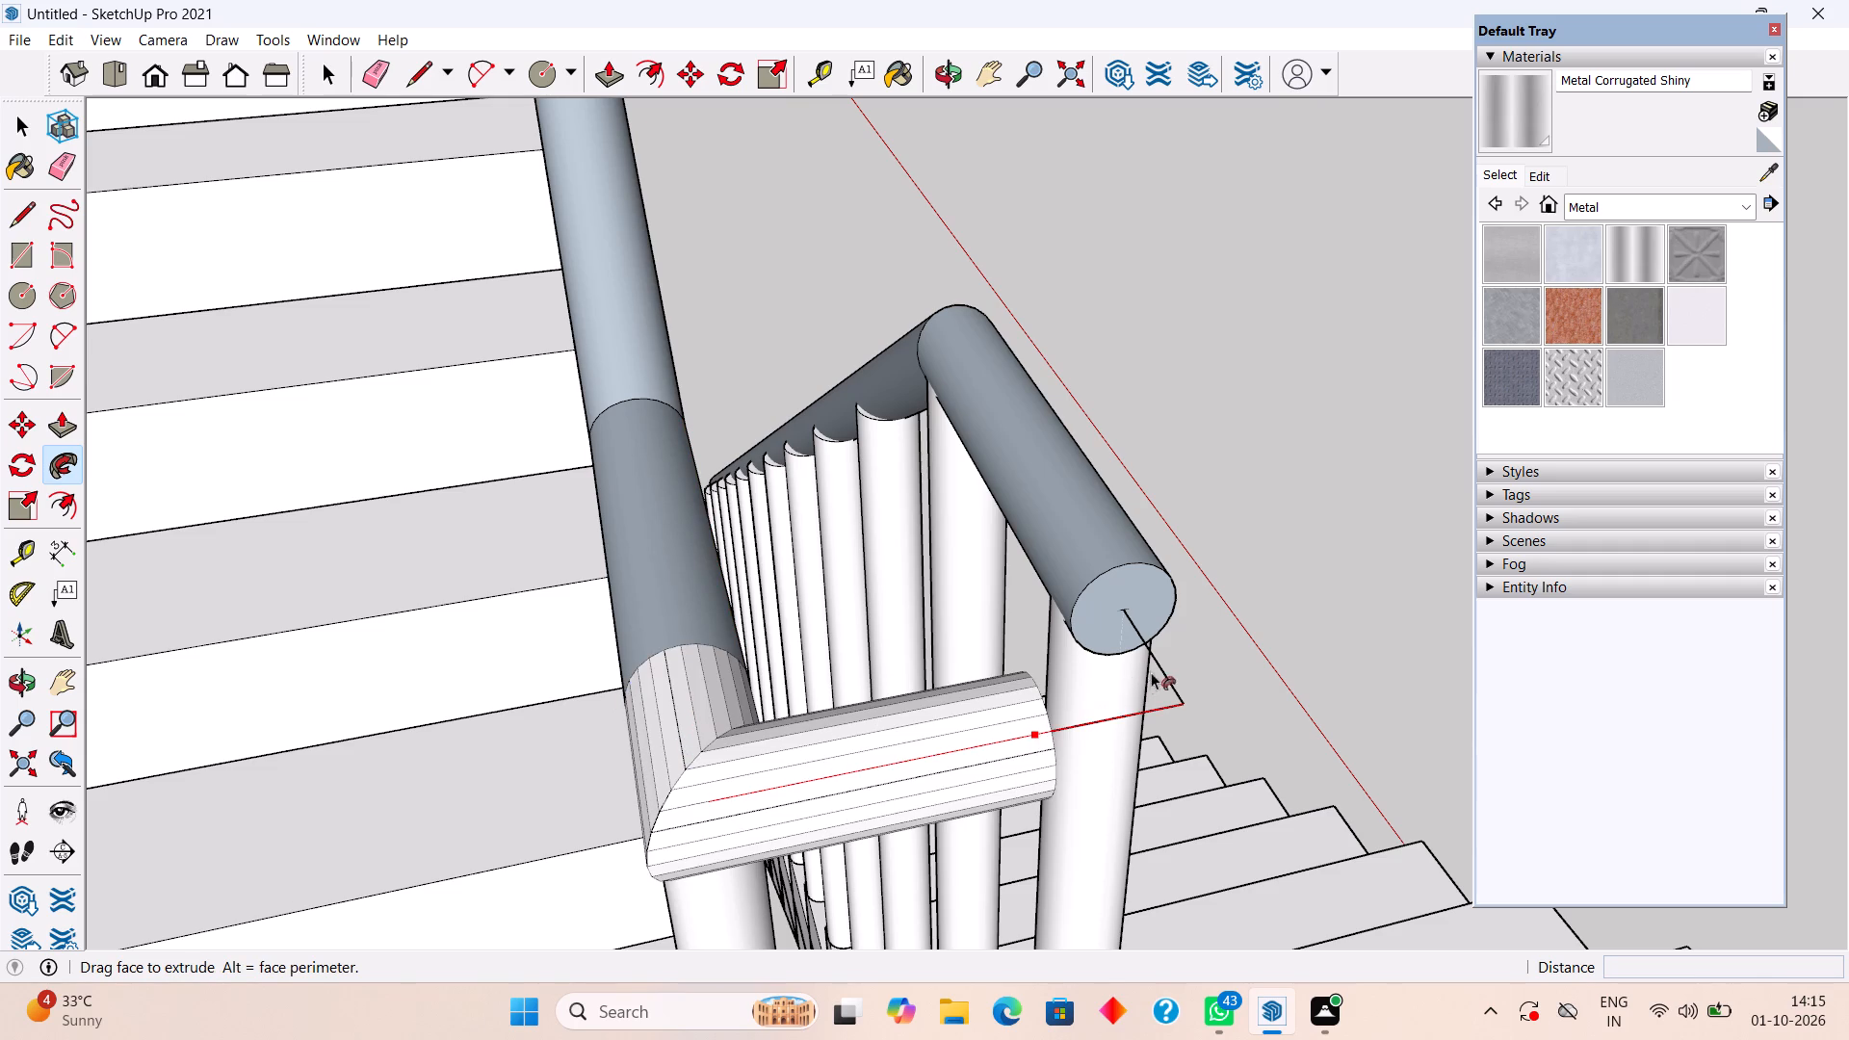
pyautogui.click(1157, 632)
pyautogui.press('space')
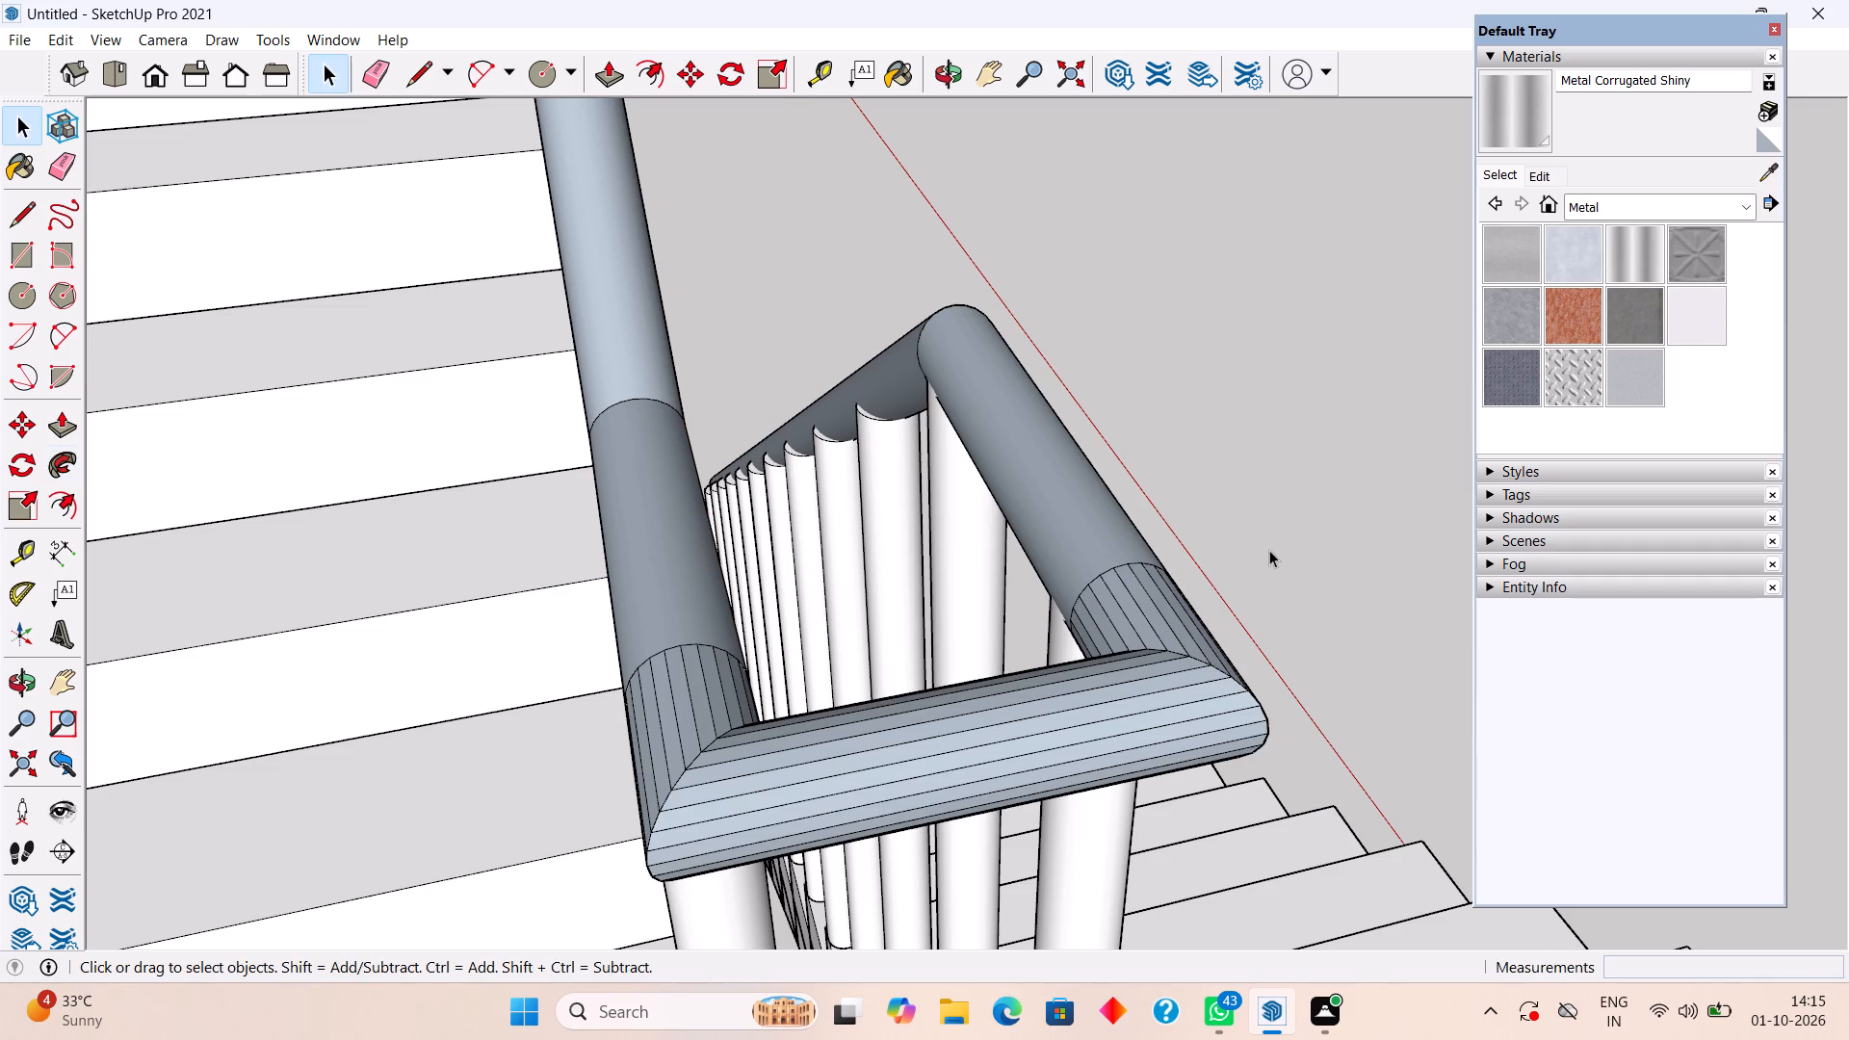
# Examine the joined handrail at the landing and the whole staircase from several sides.
pyautogui.click(1253, 487)
pyautogui.moveTo(1242, 491); pyautogui.dragTo(383, 745, button='middle')
pyautogui.scroll(-8, 383, 745)
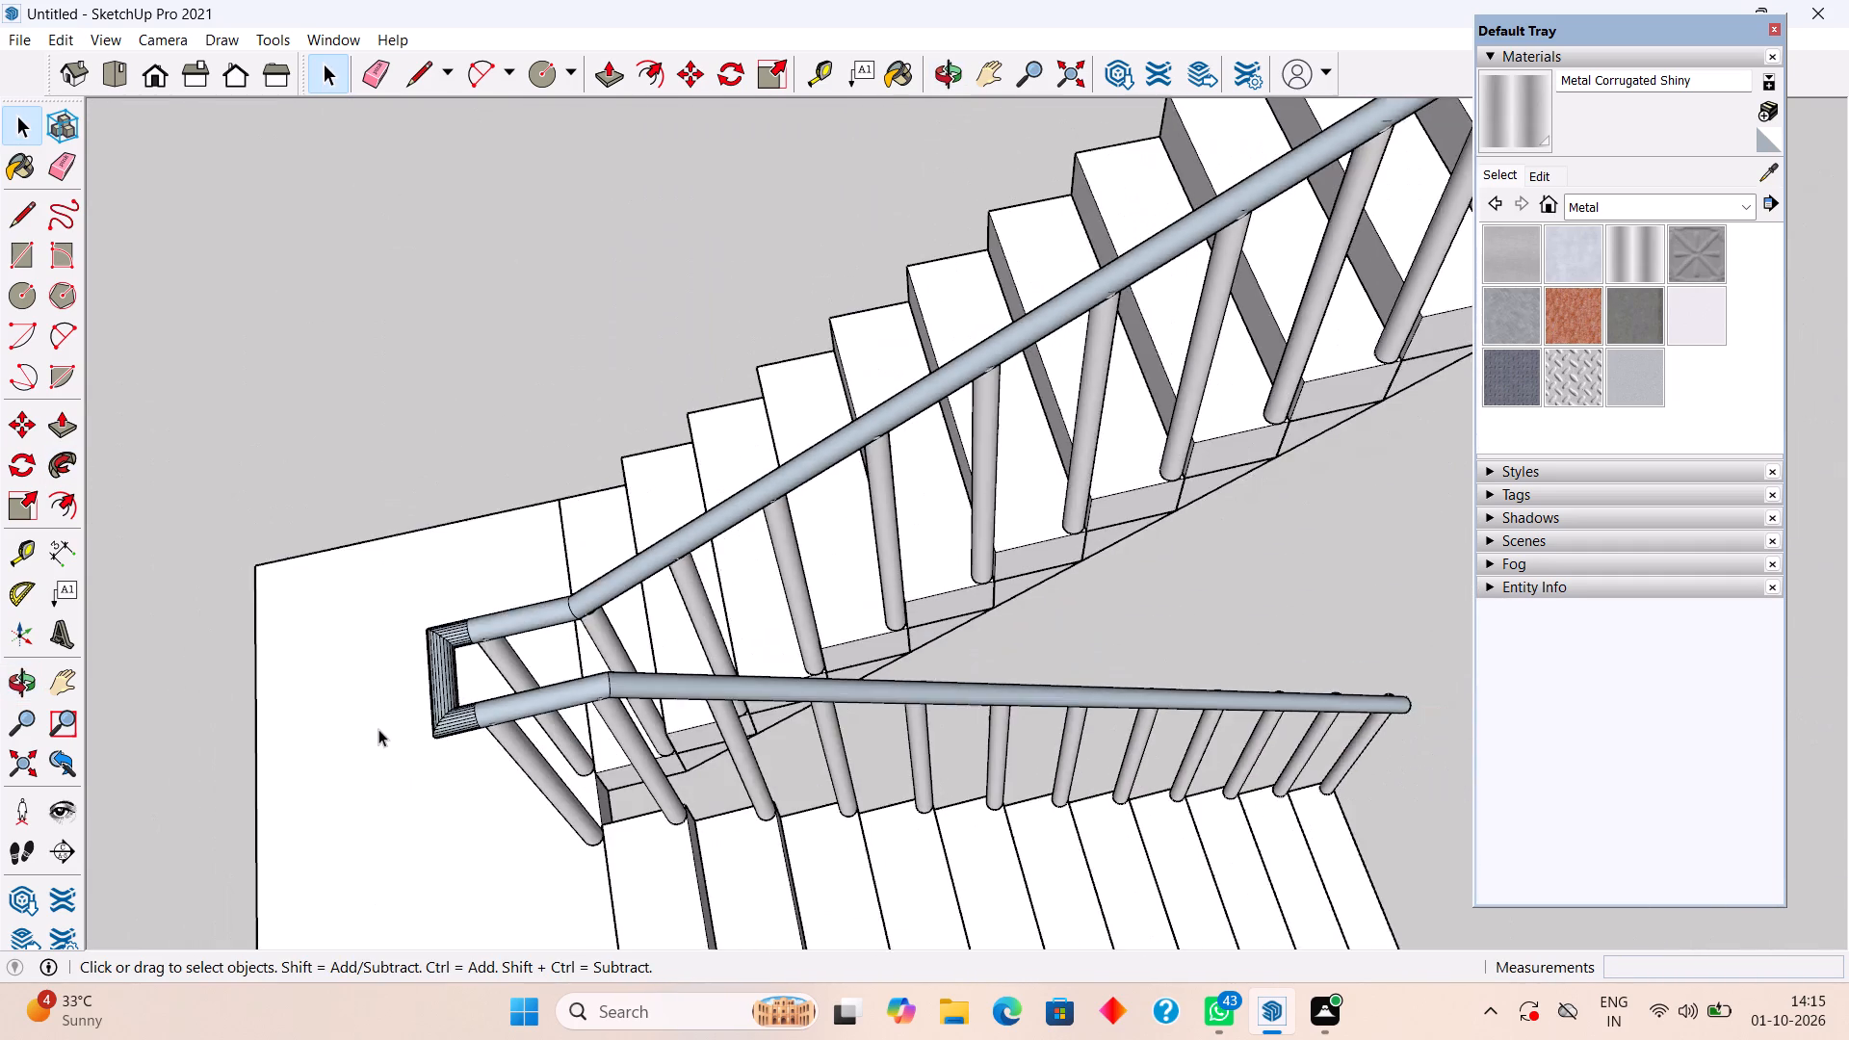
pyautogui.scroll(-6, 378, 729)
pyautogui.click(324, 536)
pyautogui.moveTo(475, 781); pyautogui.dragTo(180, 616, button='middle')
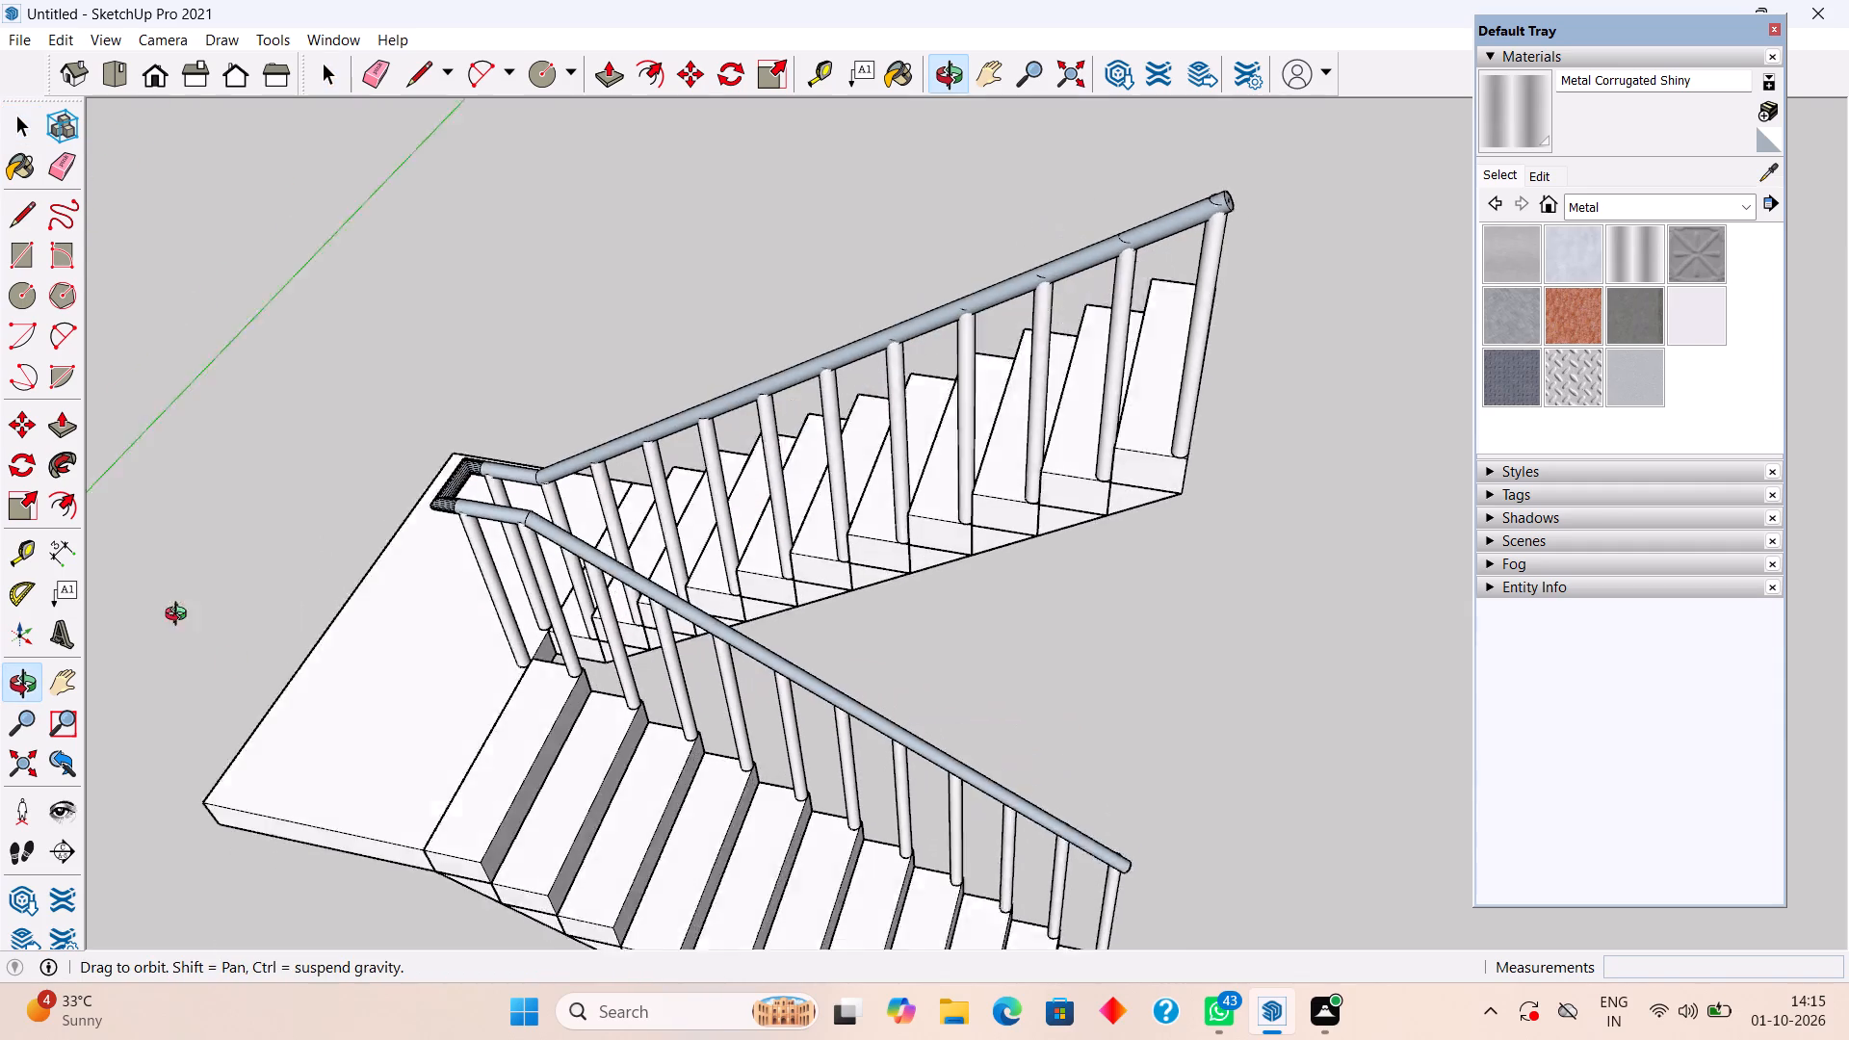
pyautogui.moveTo(180, 616); pyautogui.dragTo(154, 581, button='middle')
pyautogui.scroll(2, 207, 583)
pyautogui.scroll(-5, 212, 584)
pyautogui.scroll(-3, 601, 628)
pyautogui.click(903, 678)
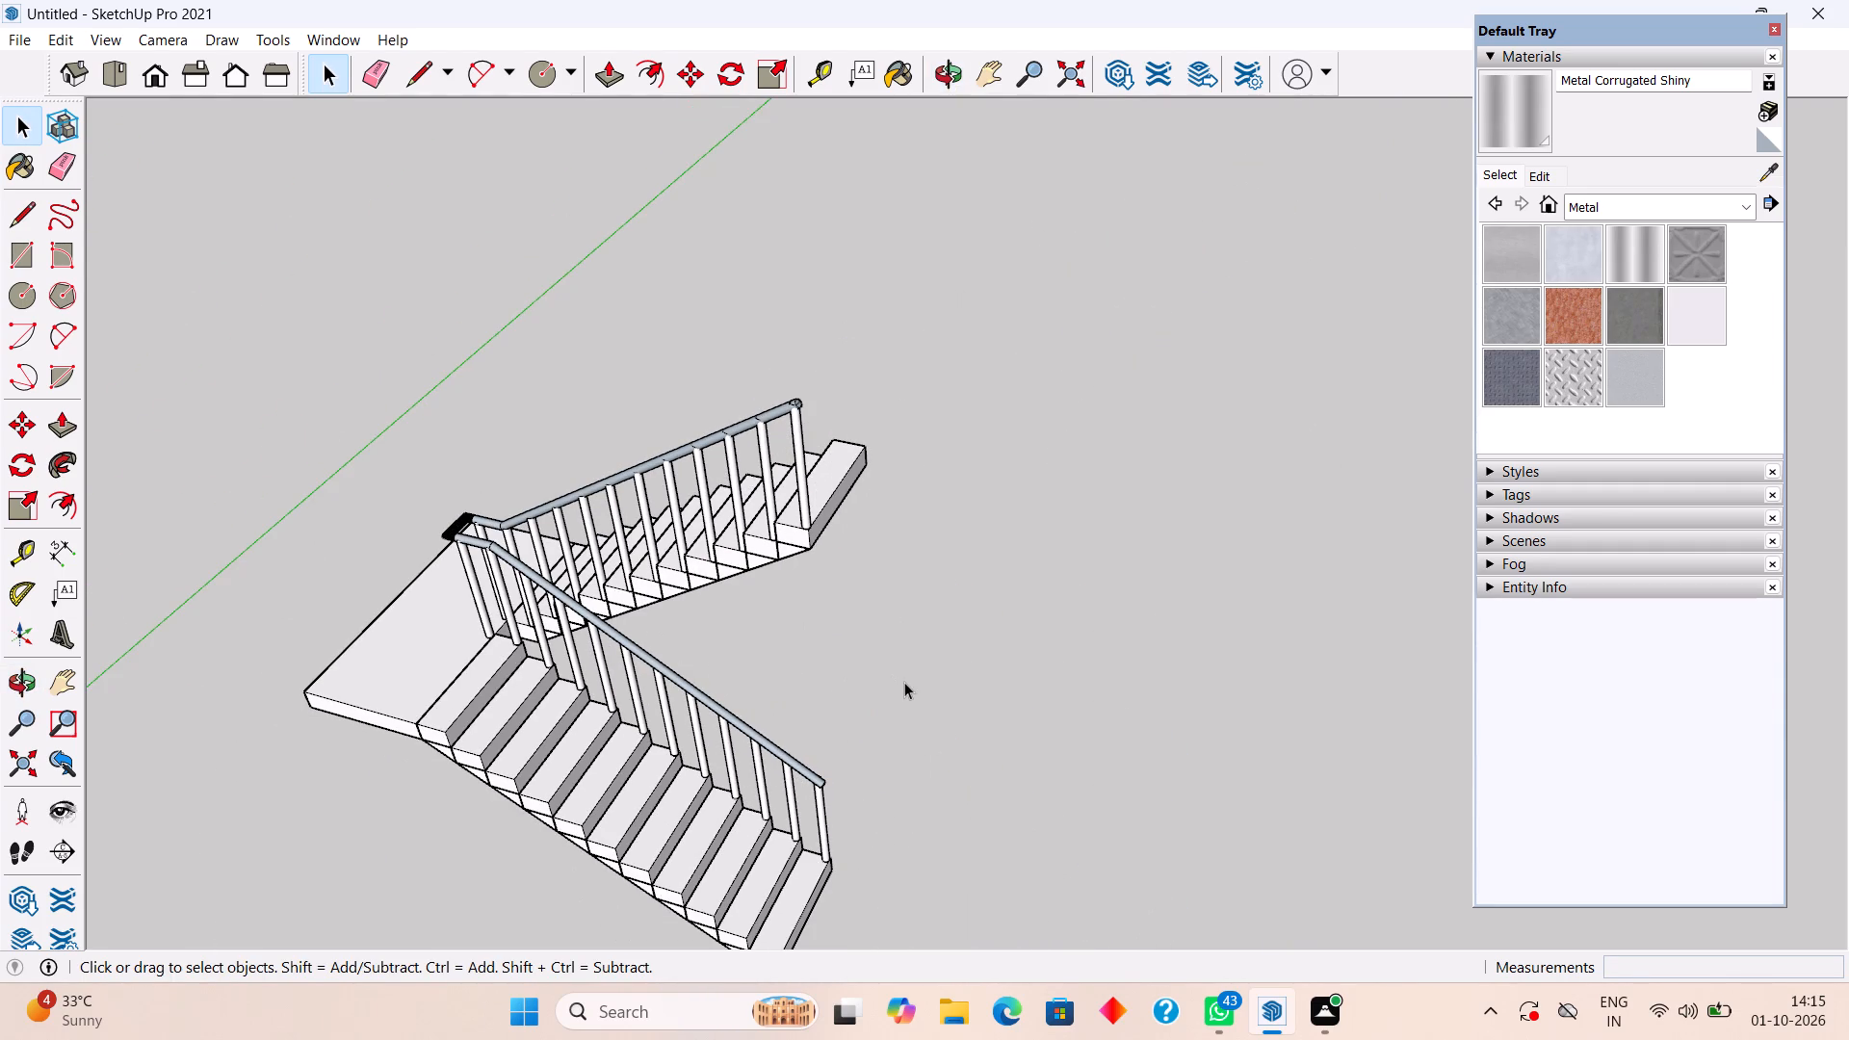
pyautogui.moveTo(826, 719); pyautogui.dragTo(699, 671, button='middle')
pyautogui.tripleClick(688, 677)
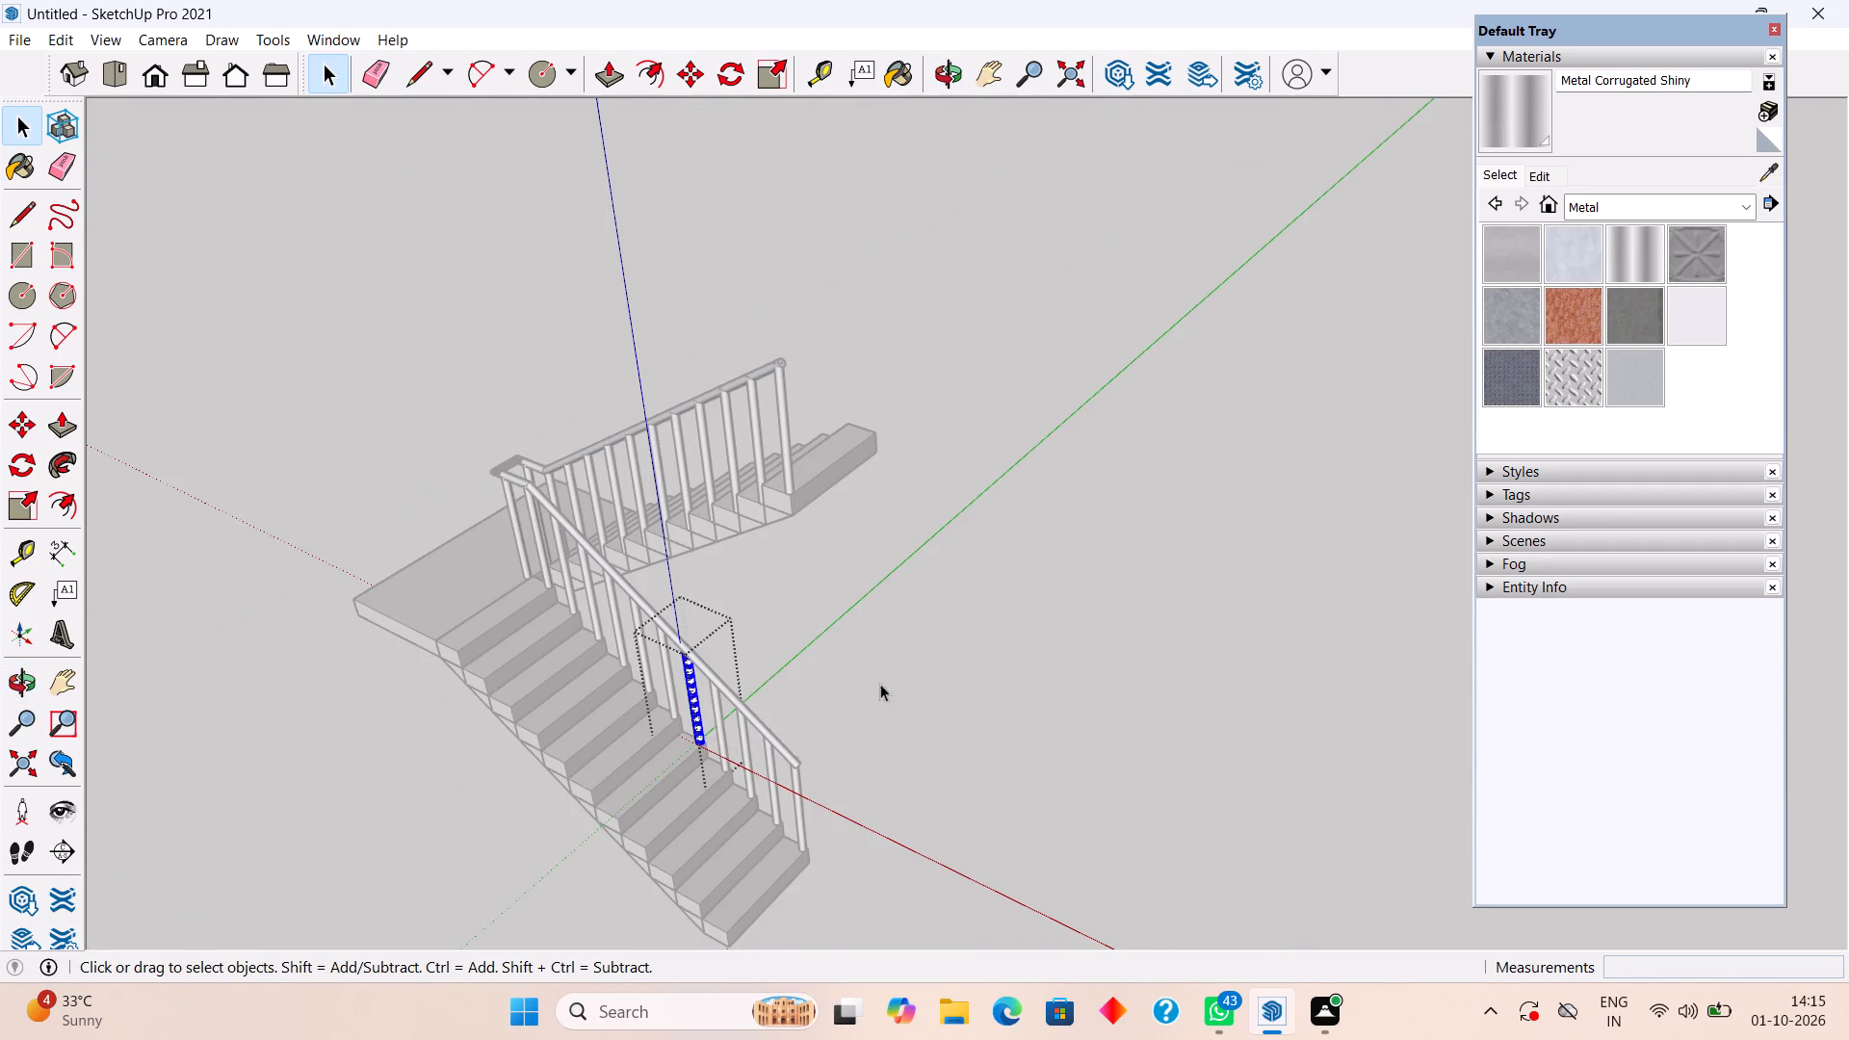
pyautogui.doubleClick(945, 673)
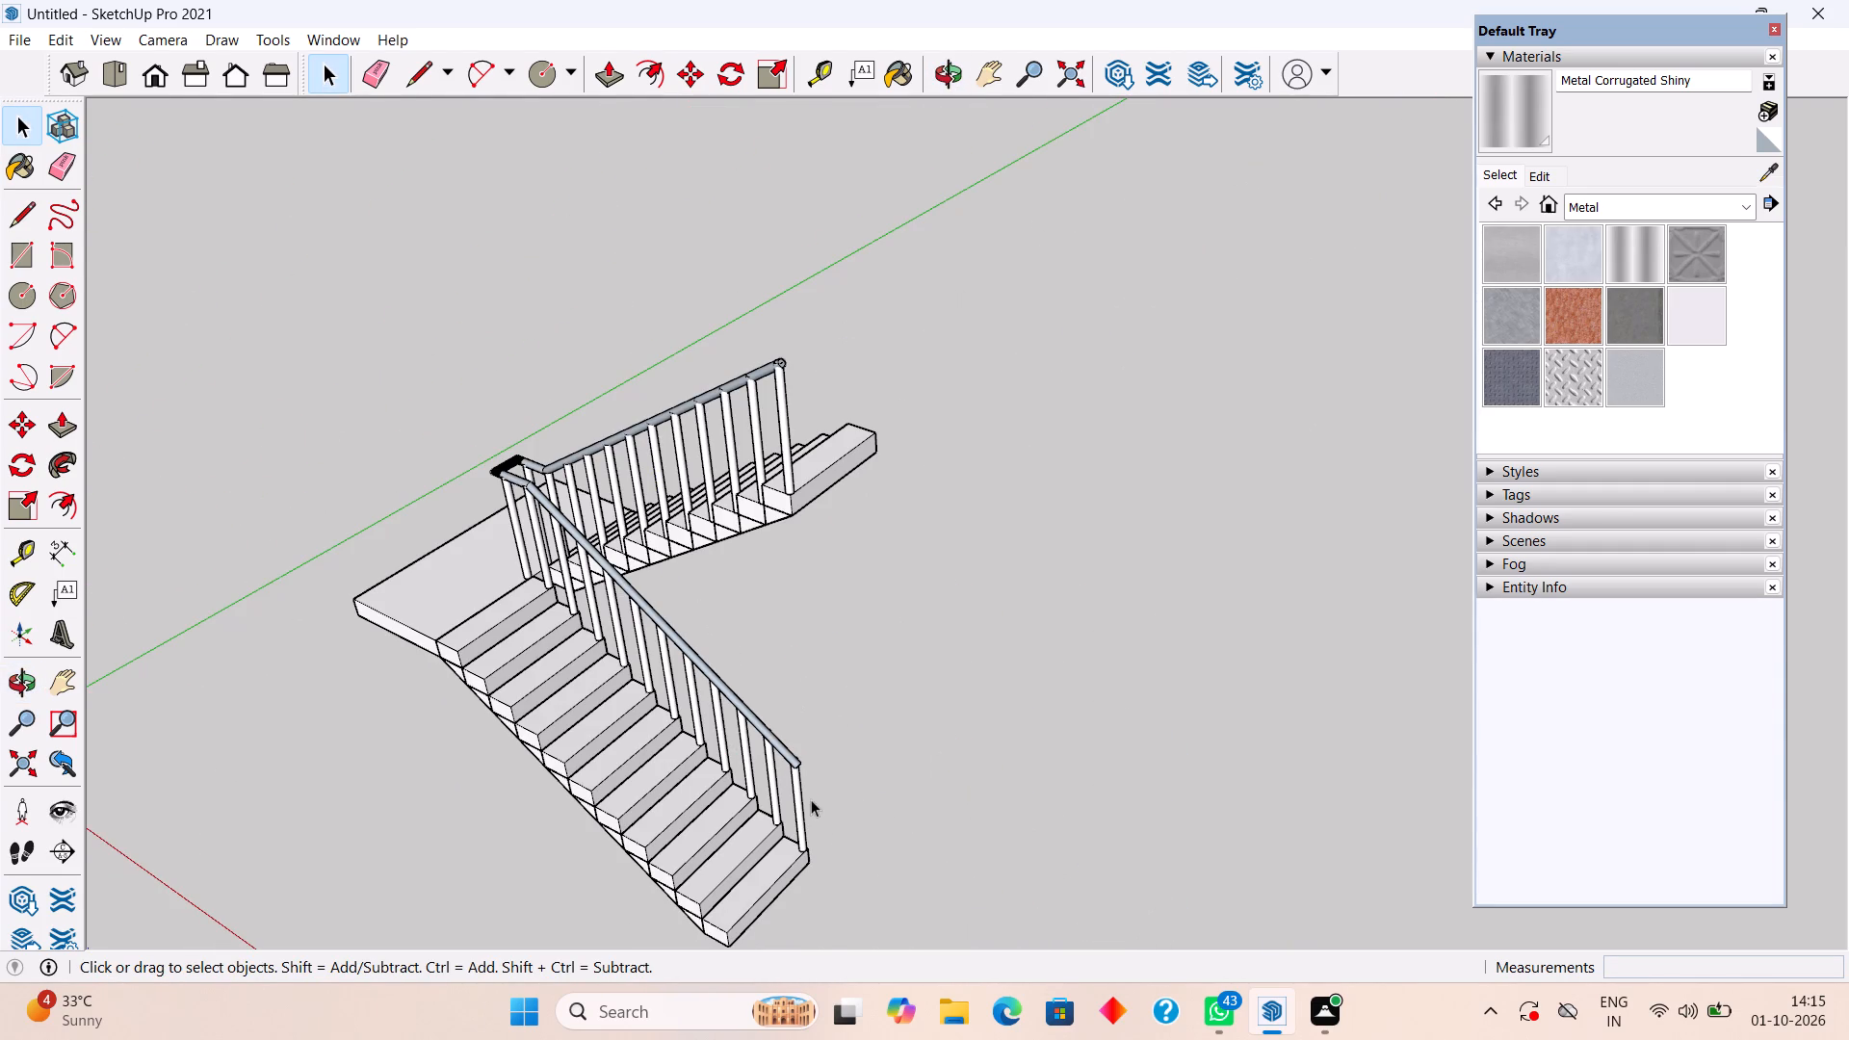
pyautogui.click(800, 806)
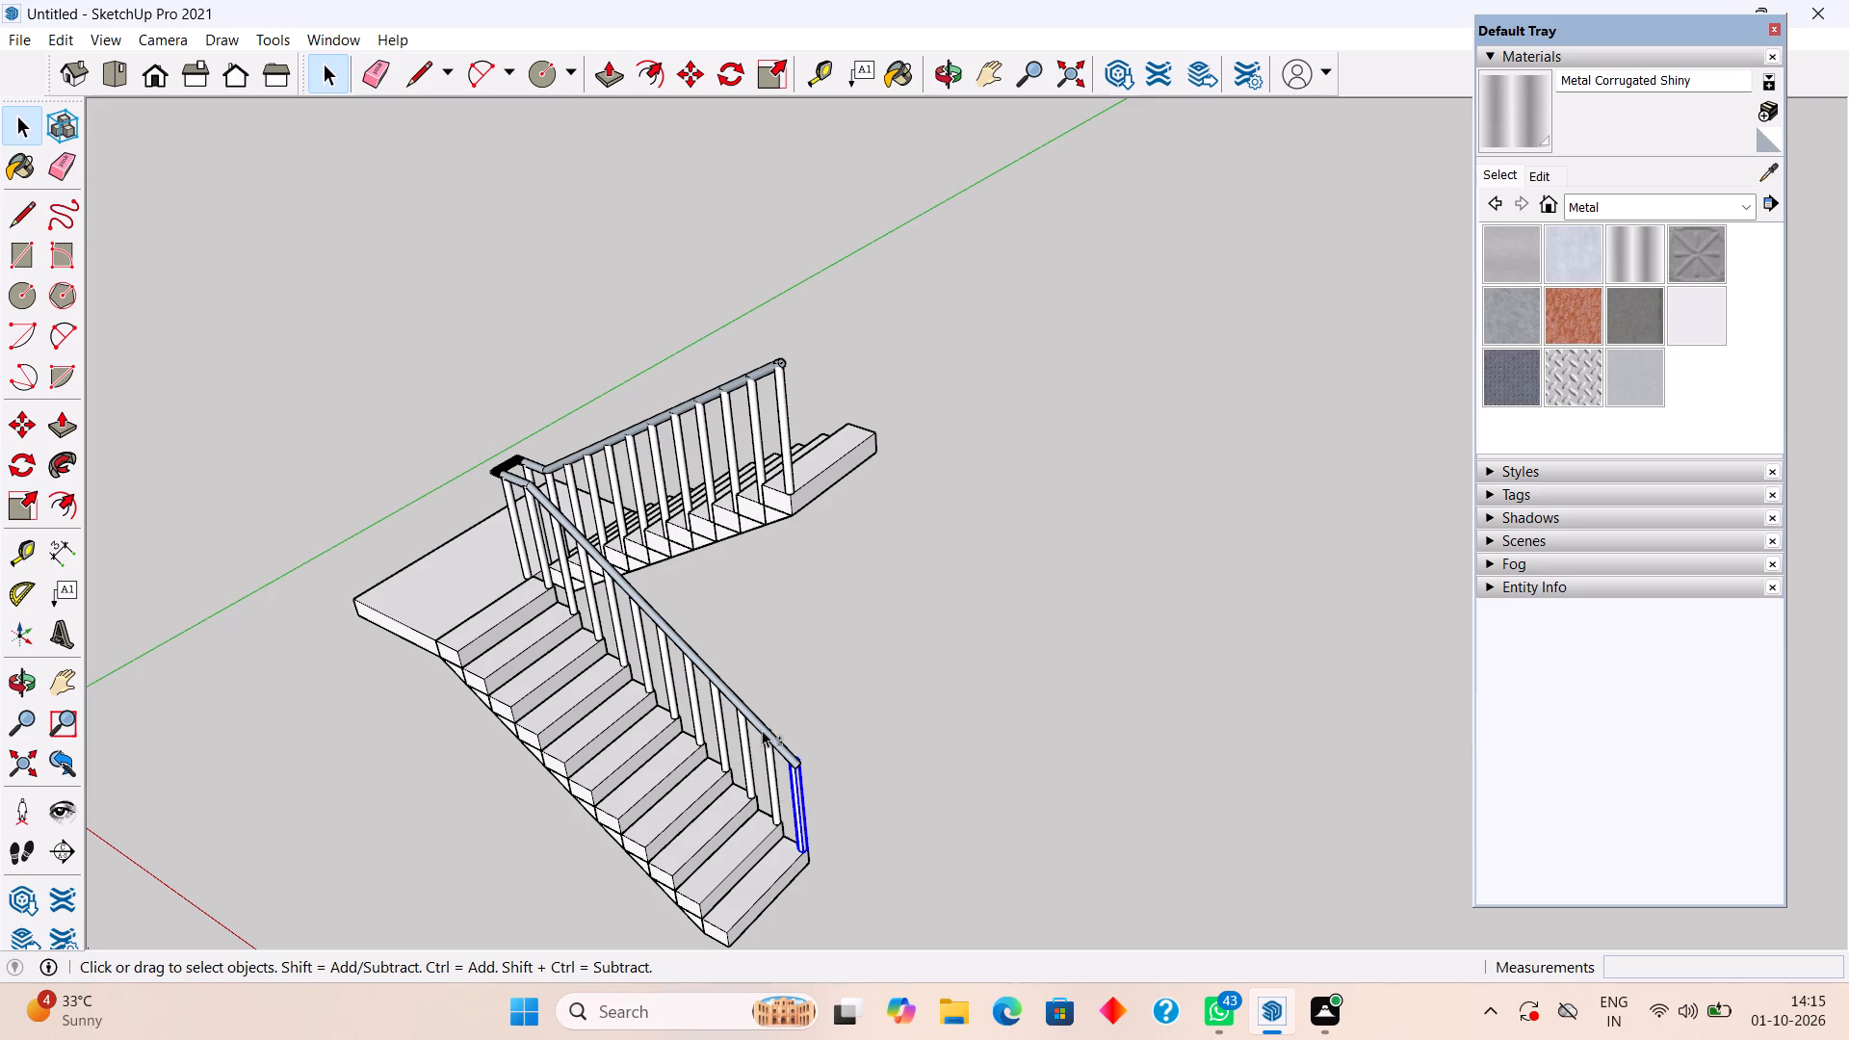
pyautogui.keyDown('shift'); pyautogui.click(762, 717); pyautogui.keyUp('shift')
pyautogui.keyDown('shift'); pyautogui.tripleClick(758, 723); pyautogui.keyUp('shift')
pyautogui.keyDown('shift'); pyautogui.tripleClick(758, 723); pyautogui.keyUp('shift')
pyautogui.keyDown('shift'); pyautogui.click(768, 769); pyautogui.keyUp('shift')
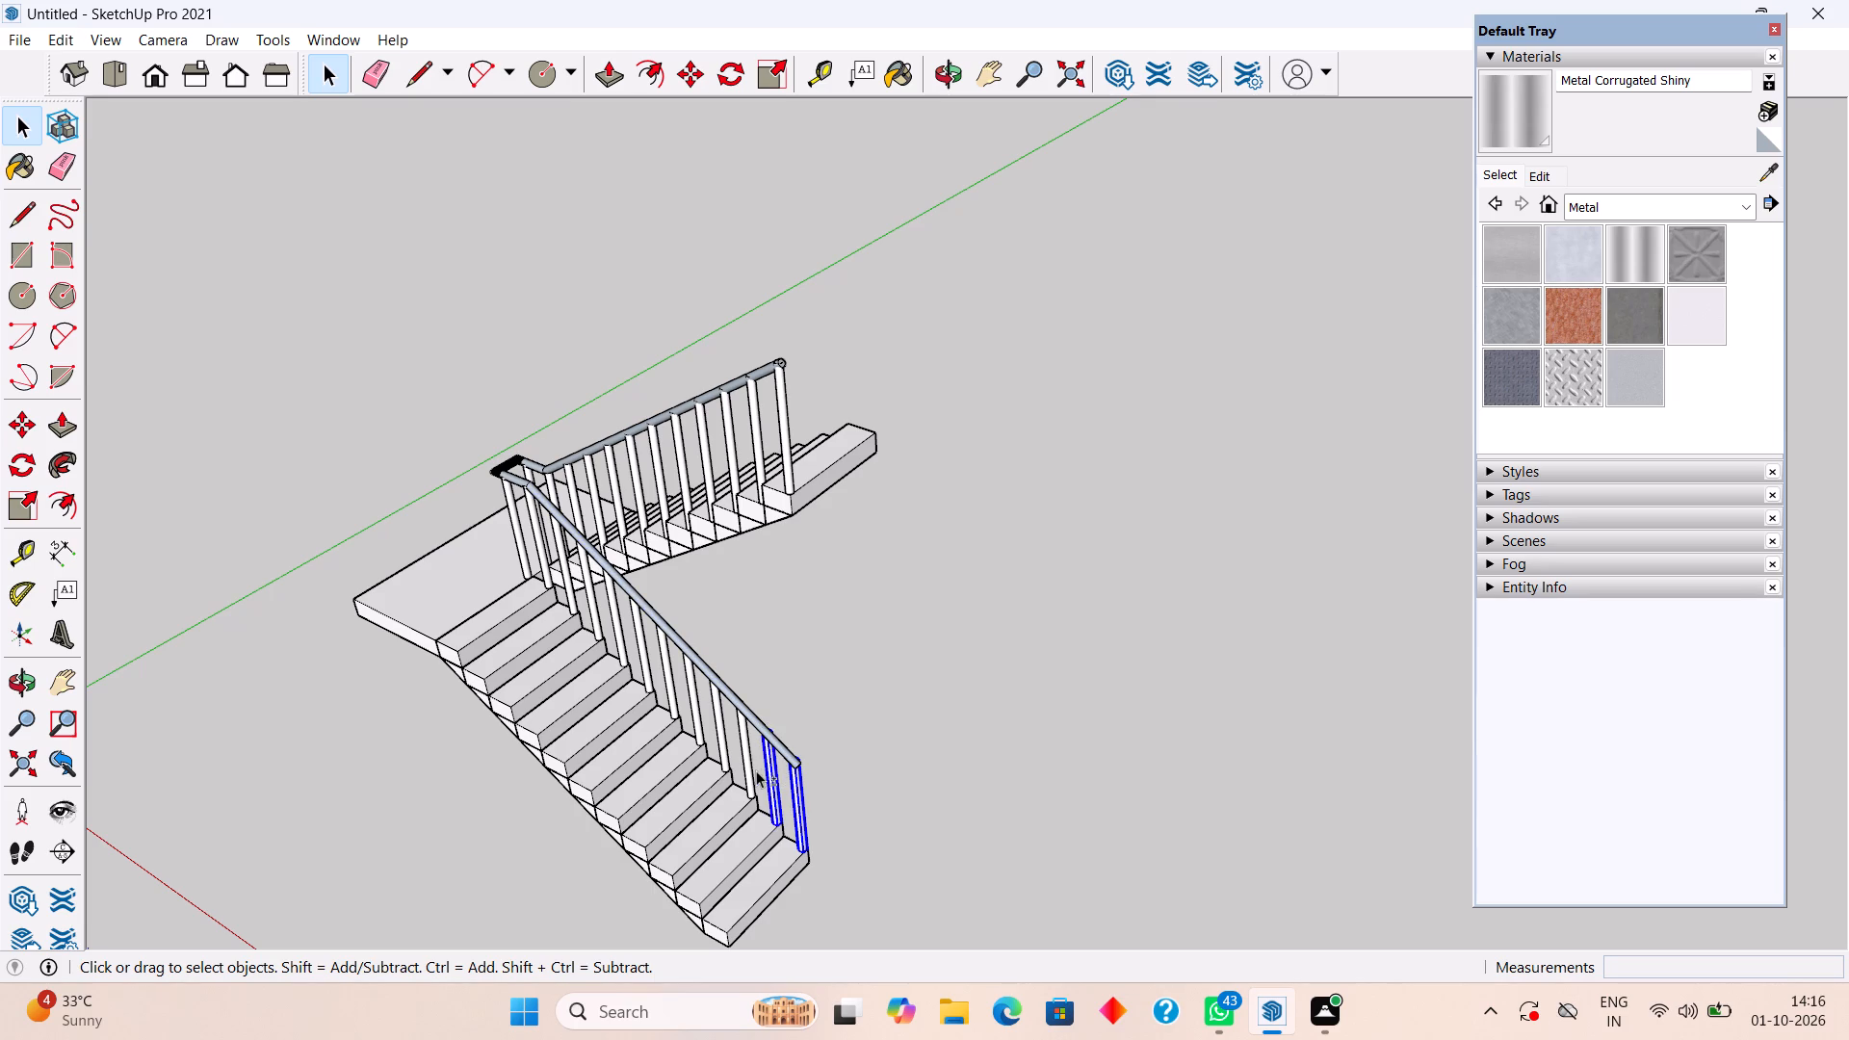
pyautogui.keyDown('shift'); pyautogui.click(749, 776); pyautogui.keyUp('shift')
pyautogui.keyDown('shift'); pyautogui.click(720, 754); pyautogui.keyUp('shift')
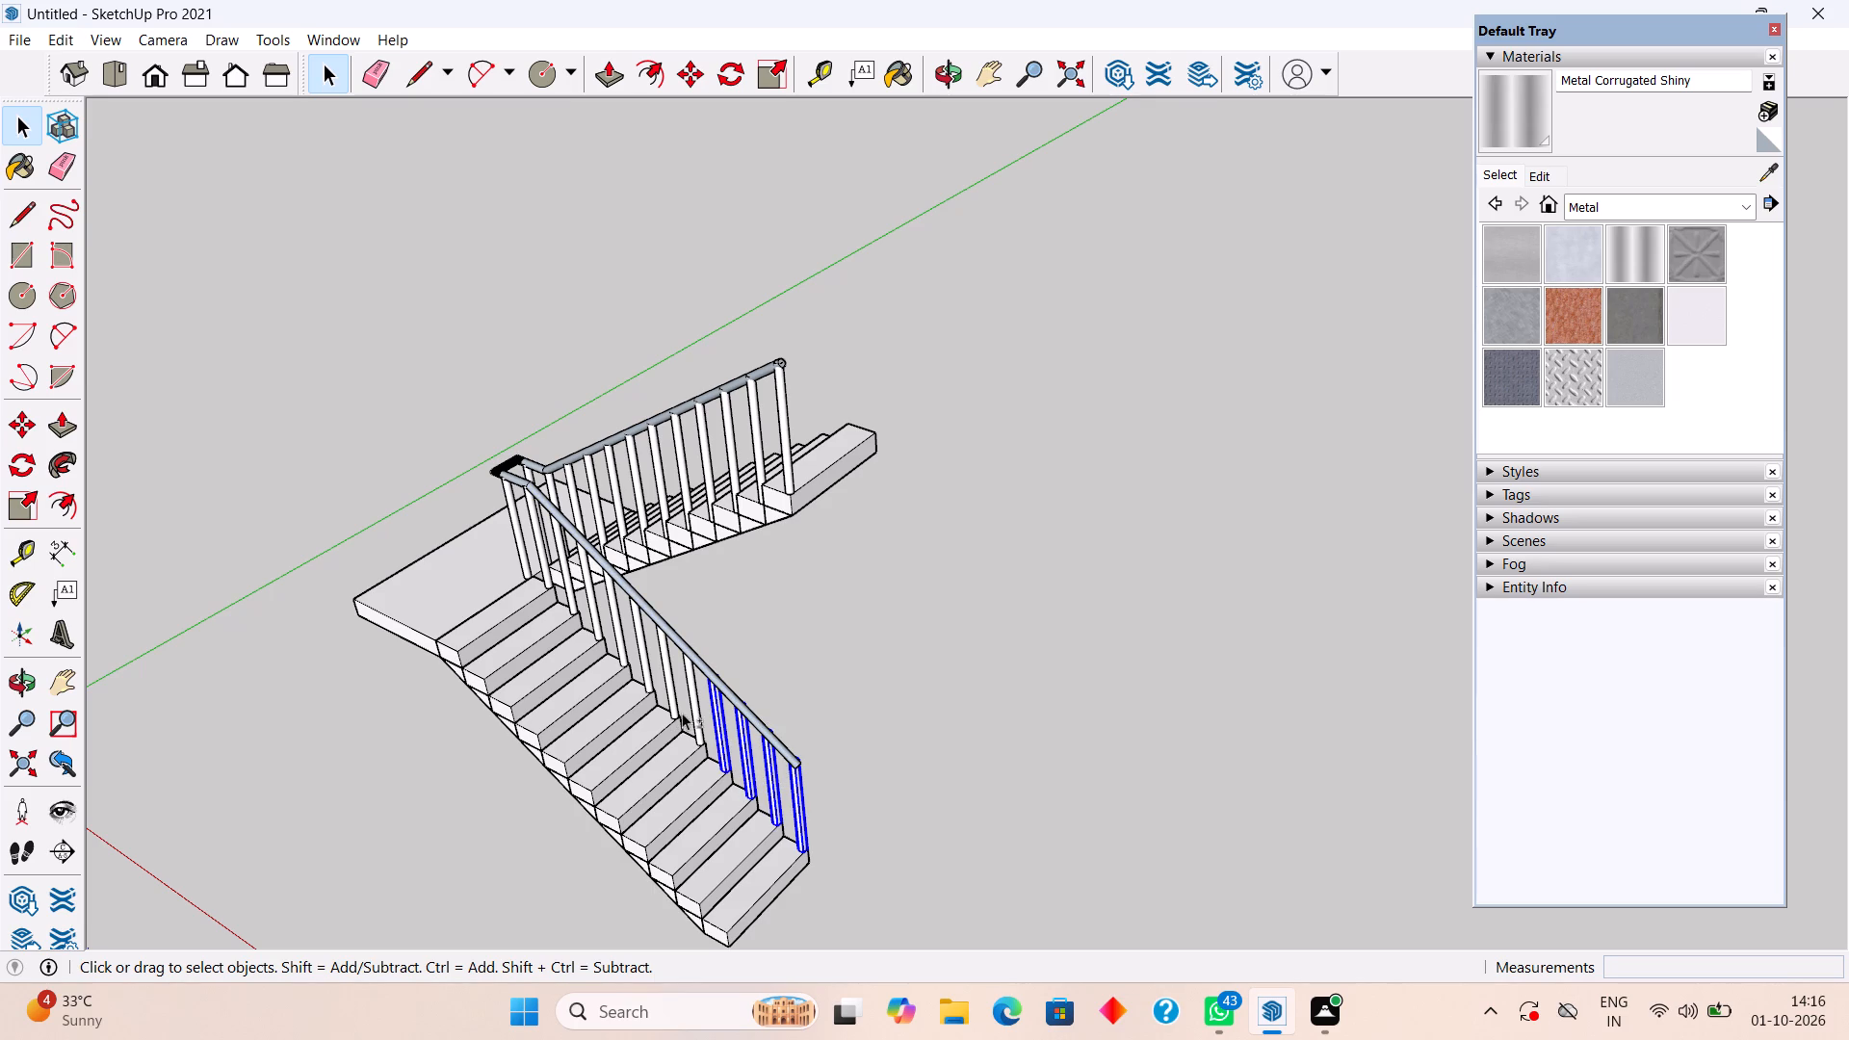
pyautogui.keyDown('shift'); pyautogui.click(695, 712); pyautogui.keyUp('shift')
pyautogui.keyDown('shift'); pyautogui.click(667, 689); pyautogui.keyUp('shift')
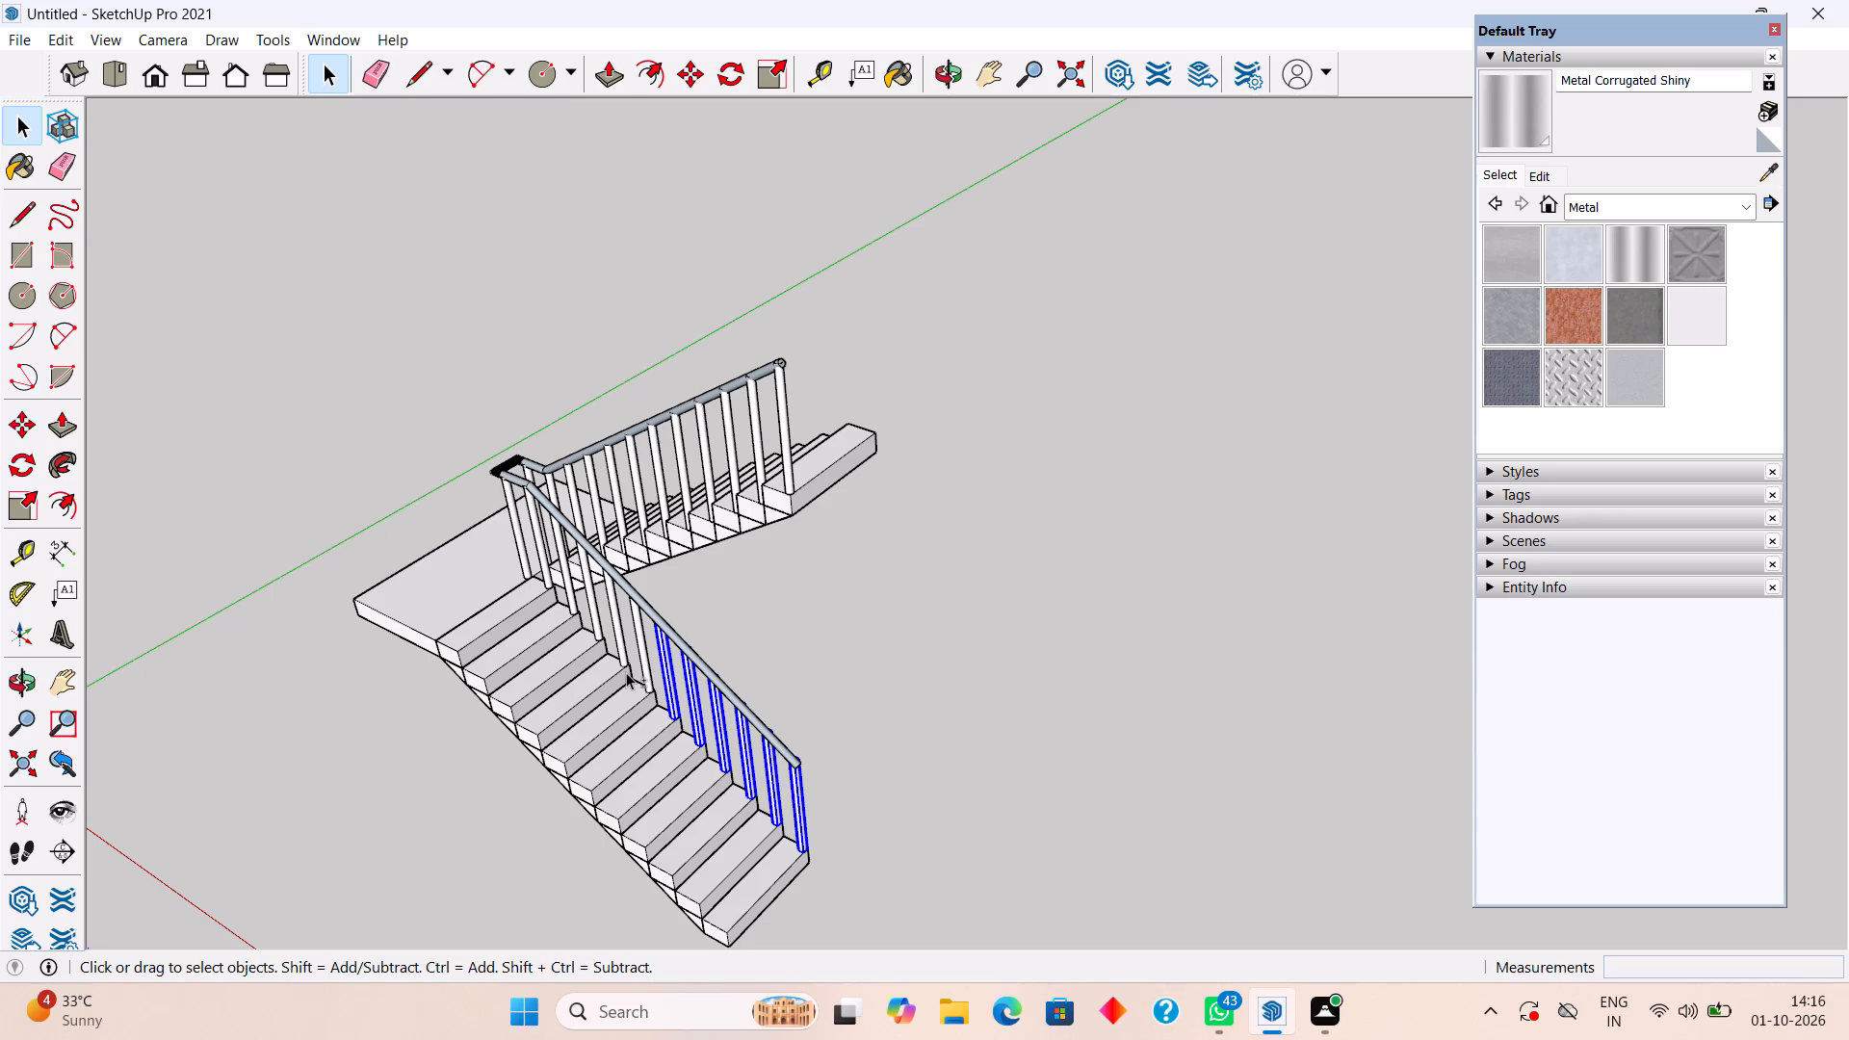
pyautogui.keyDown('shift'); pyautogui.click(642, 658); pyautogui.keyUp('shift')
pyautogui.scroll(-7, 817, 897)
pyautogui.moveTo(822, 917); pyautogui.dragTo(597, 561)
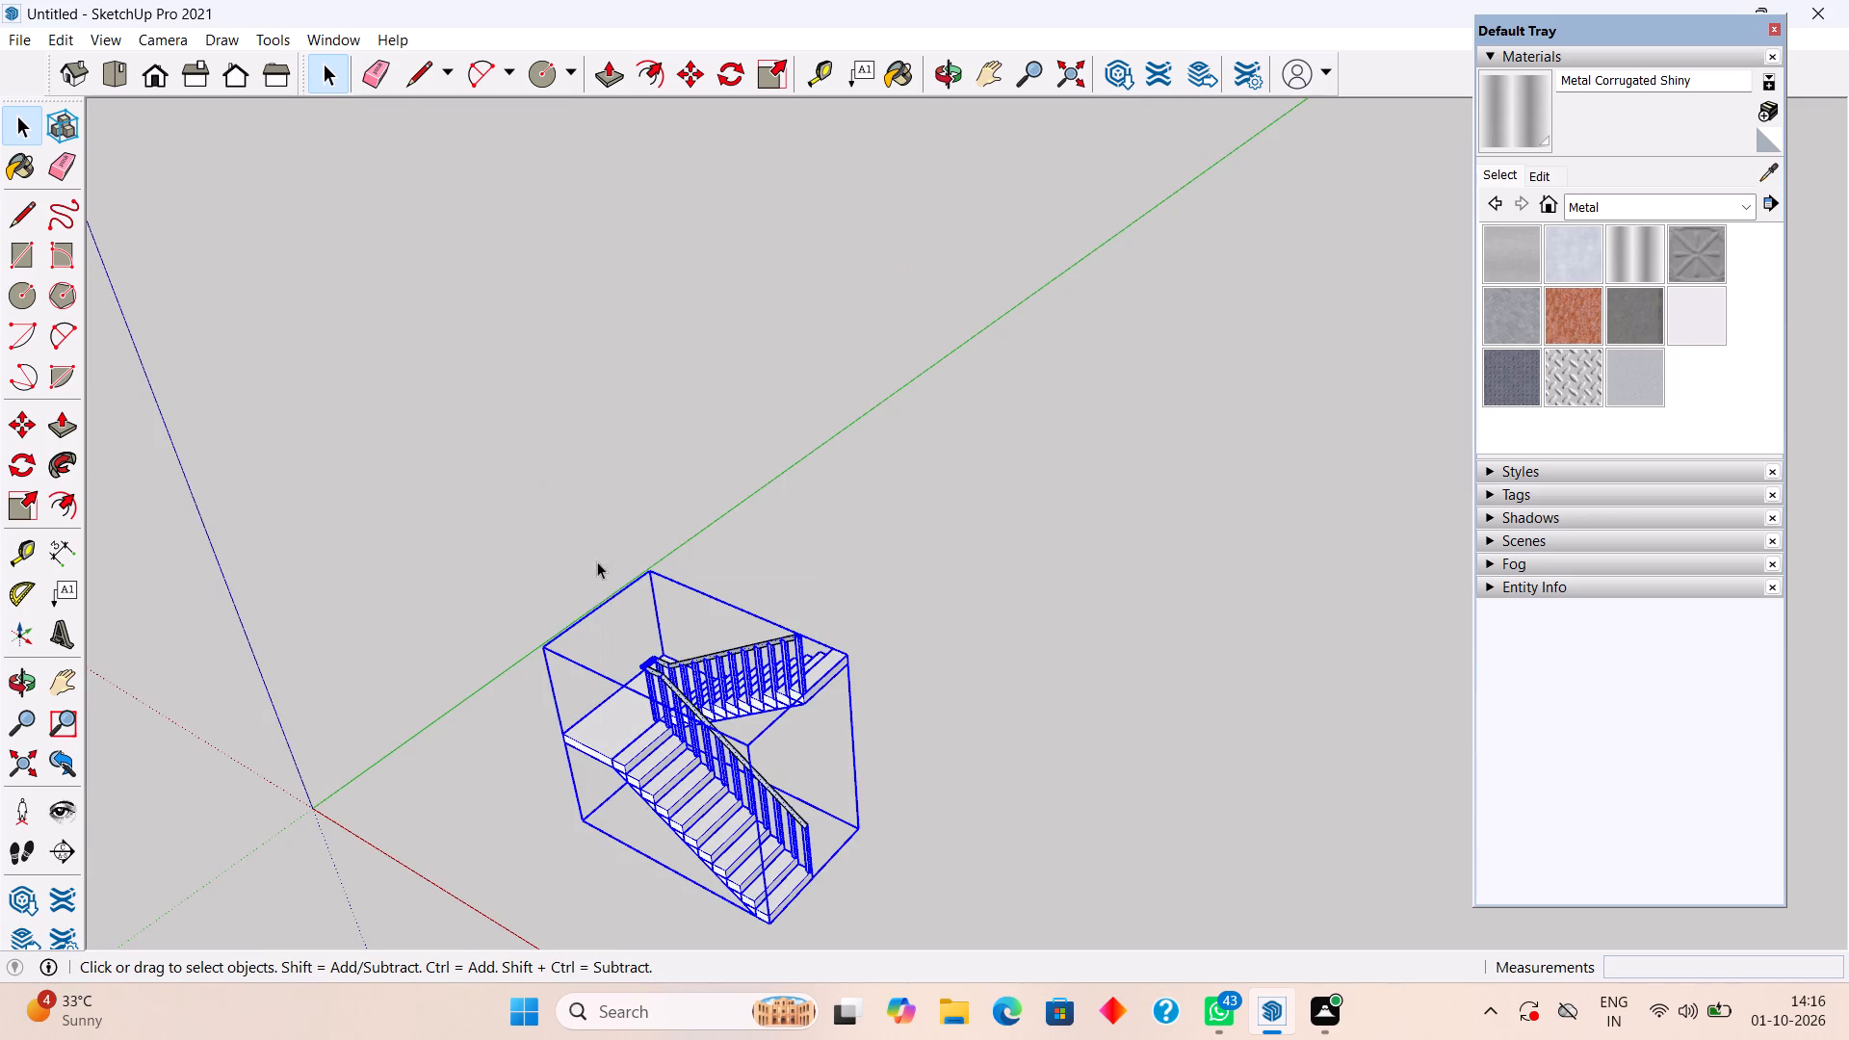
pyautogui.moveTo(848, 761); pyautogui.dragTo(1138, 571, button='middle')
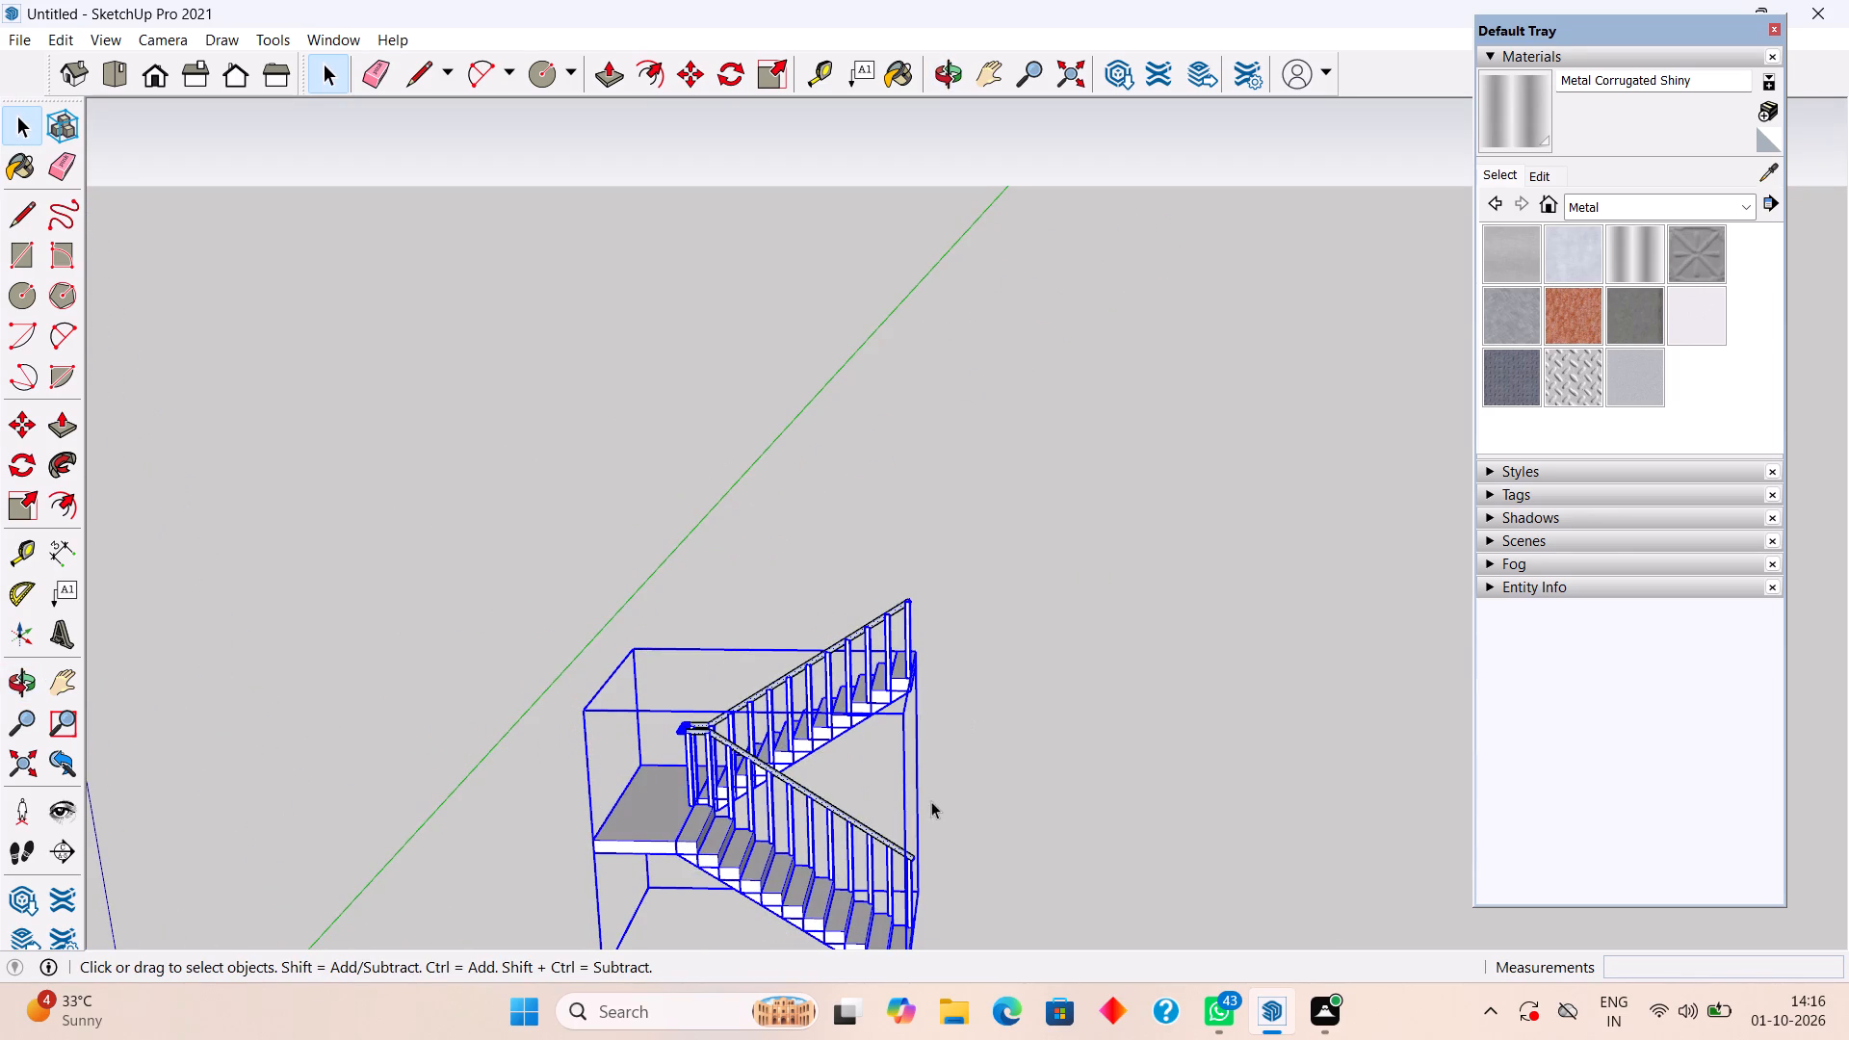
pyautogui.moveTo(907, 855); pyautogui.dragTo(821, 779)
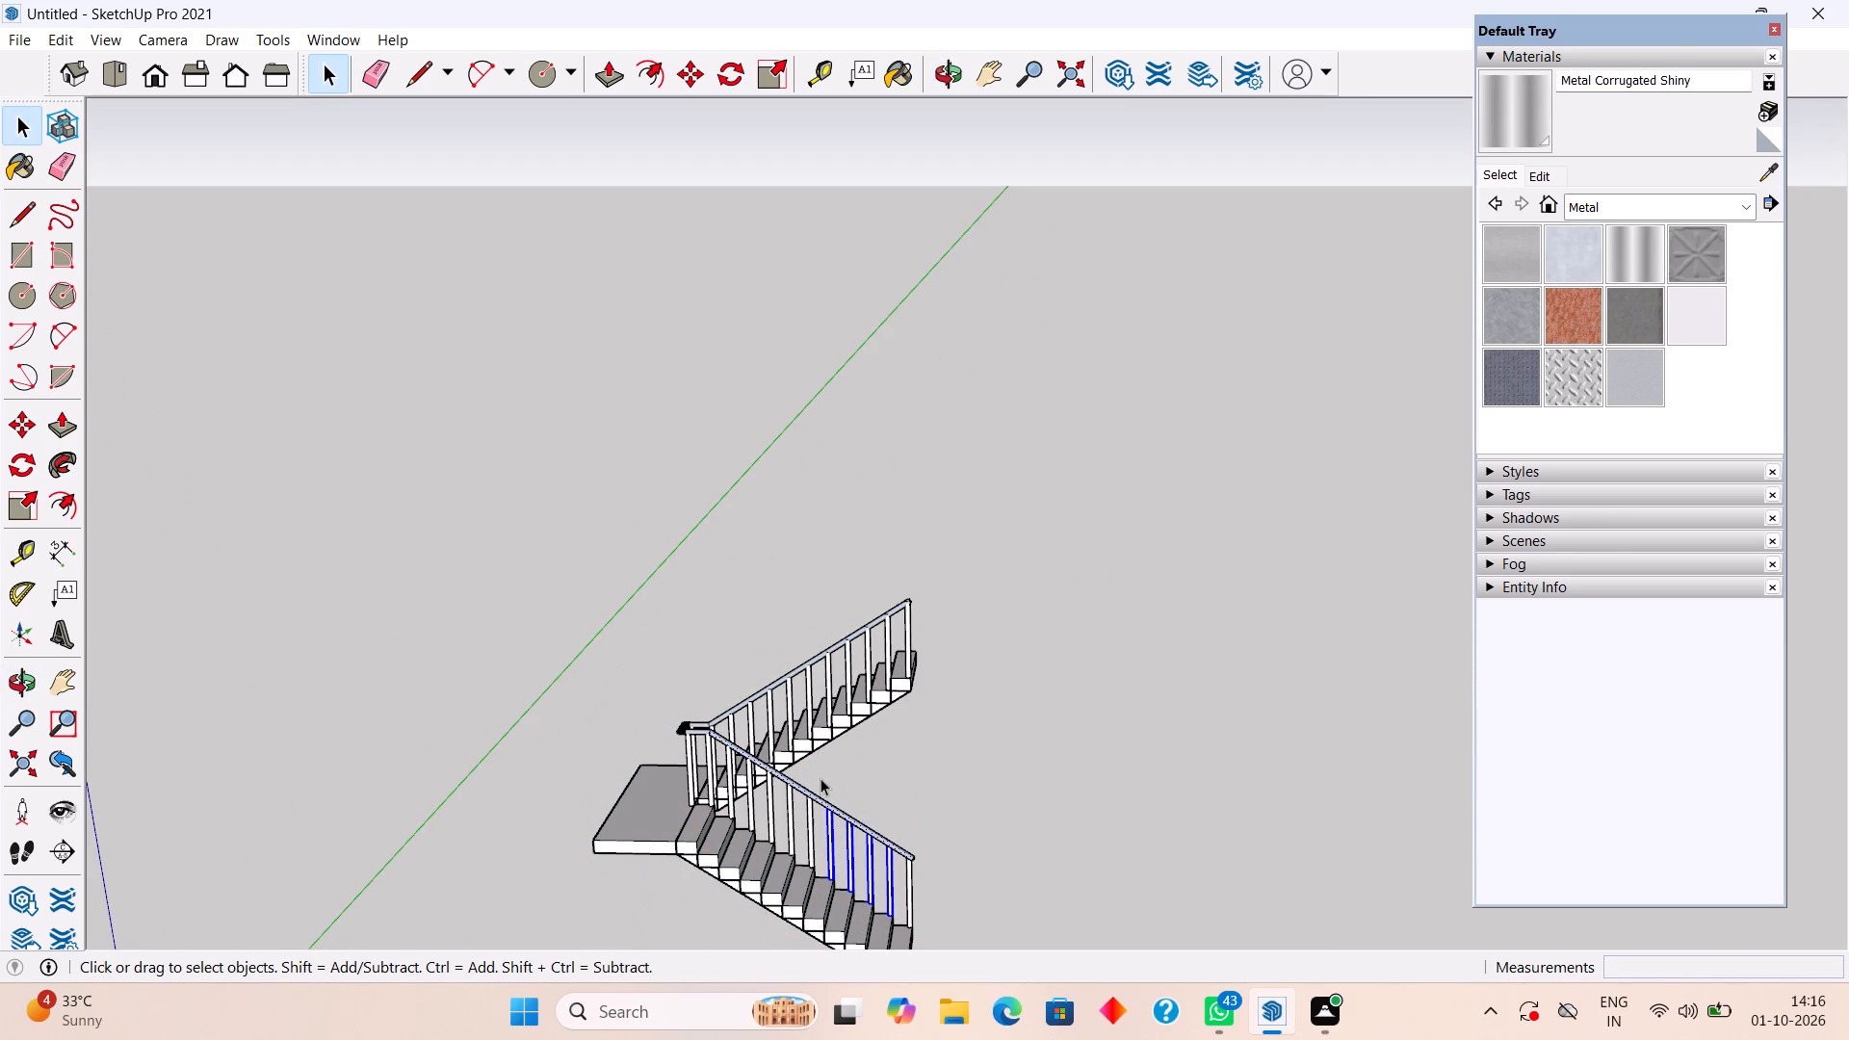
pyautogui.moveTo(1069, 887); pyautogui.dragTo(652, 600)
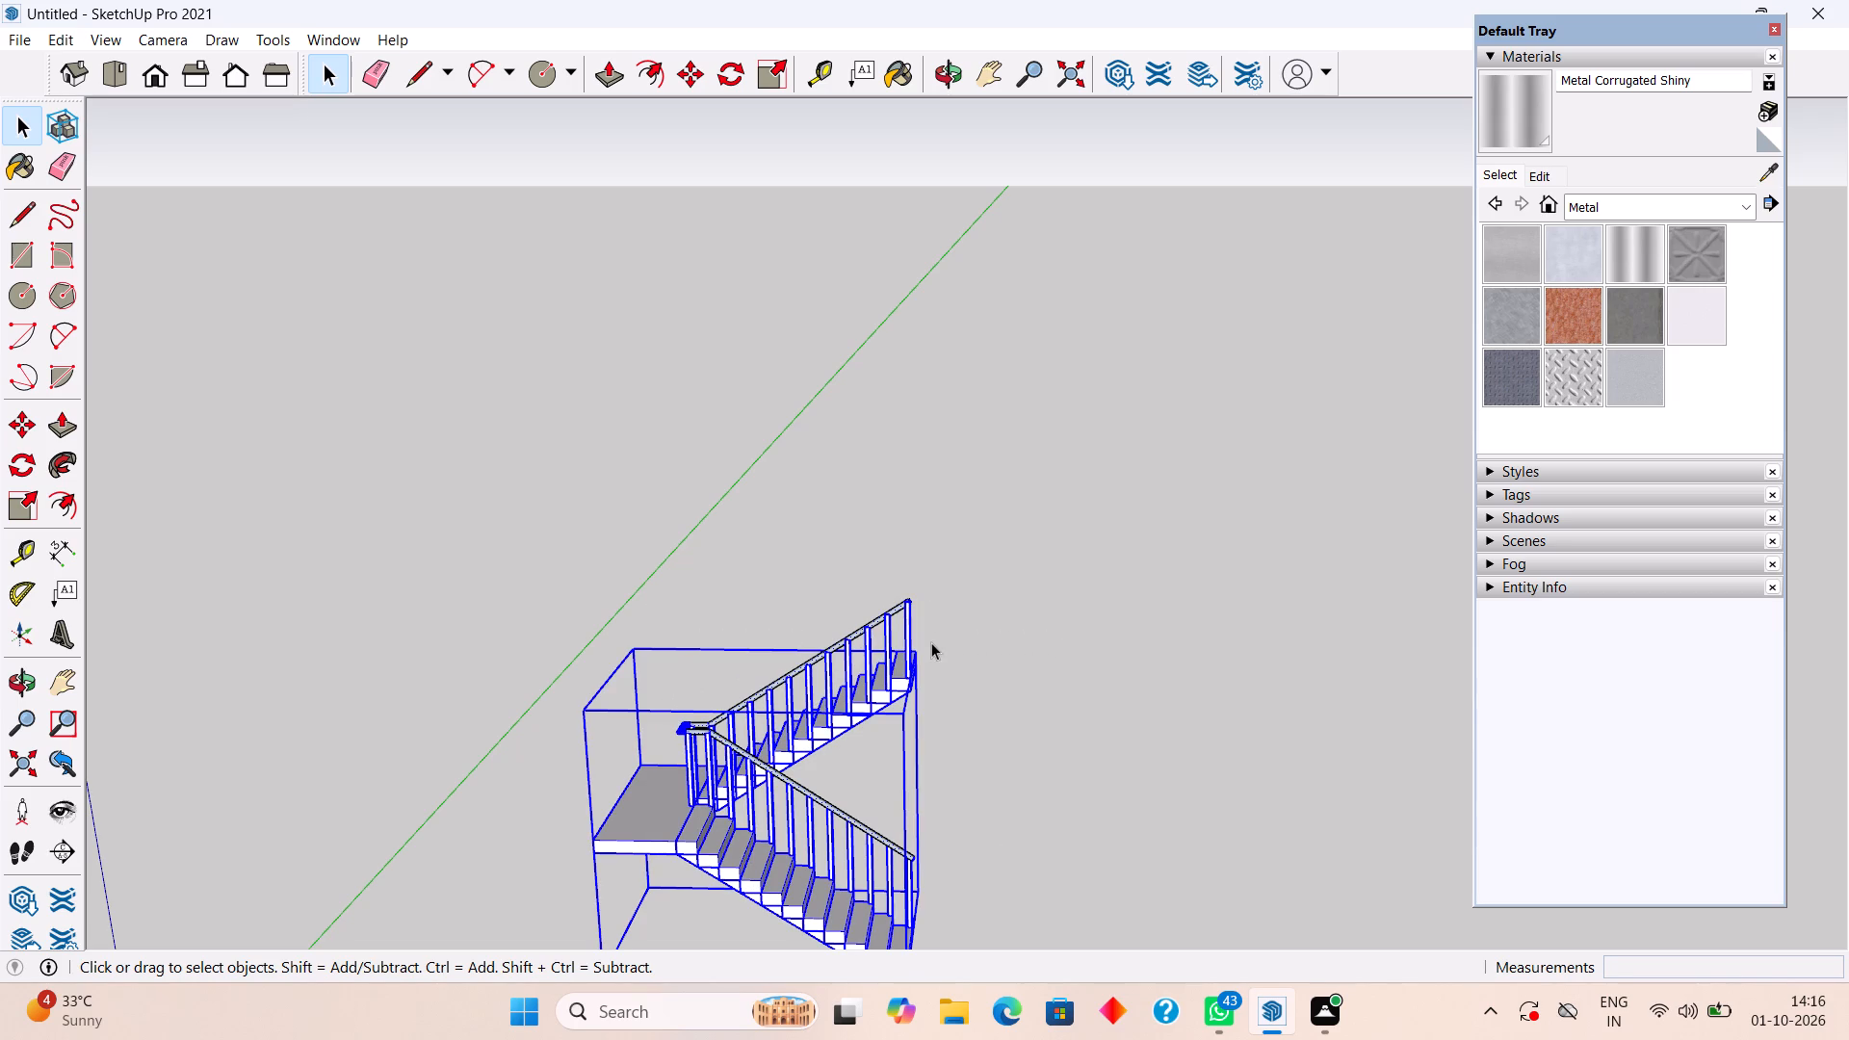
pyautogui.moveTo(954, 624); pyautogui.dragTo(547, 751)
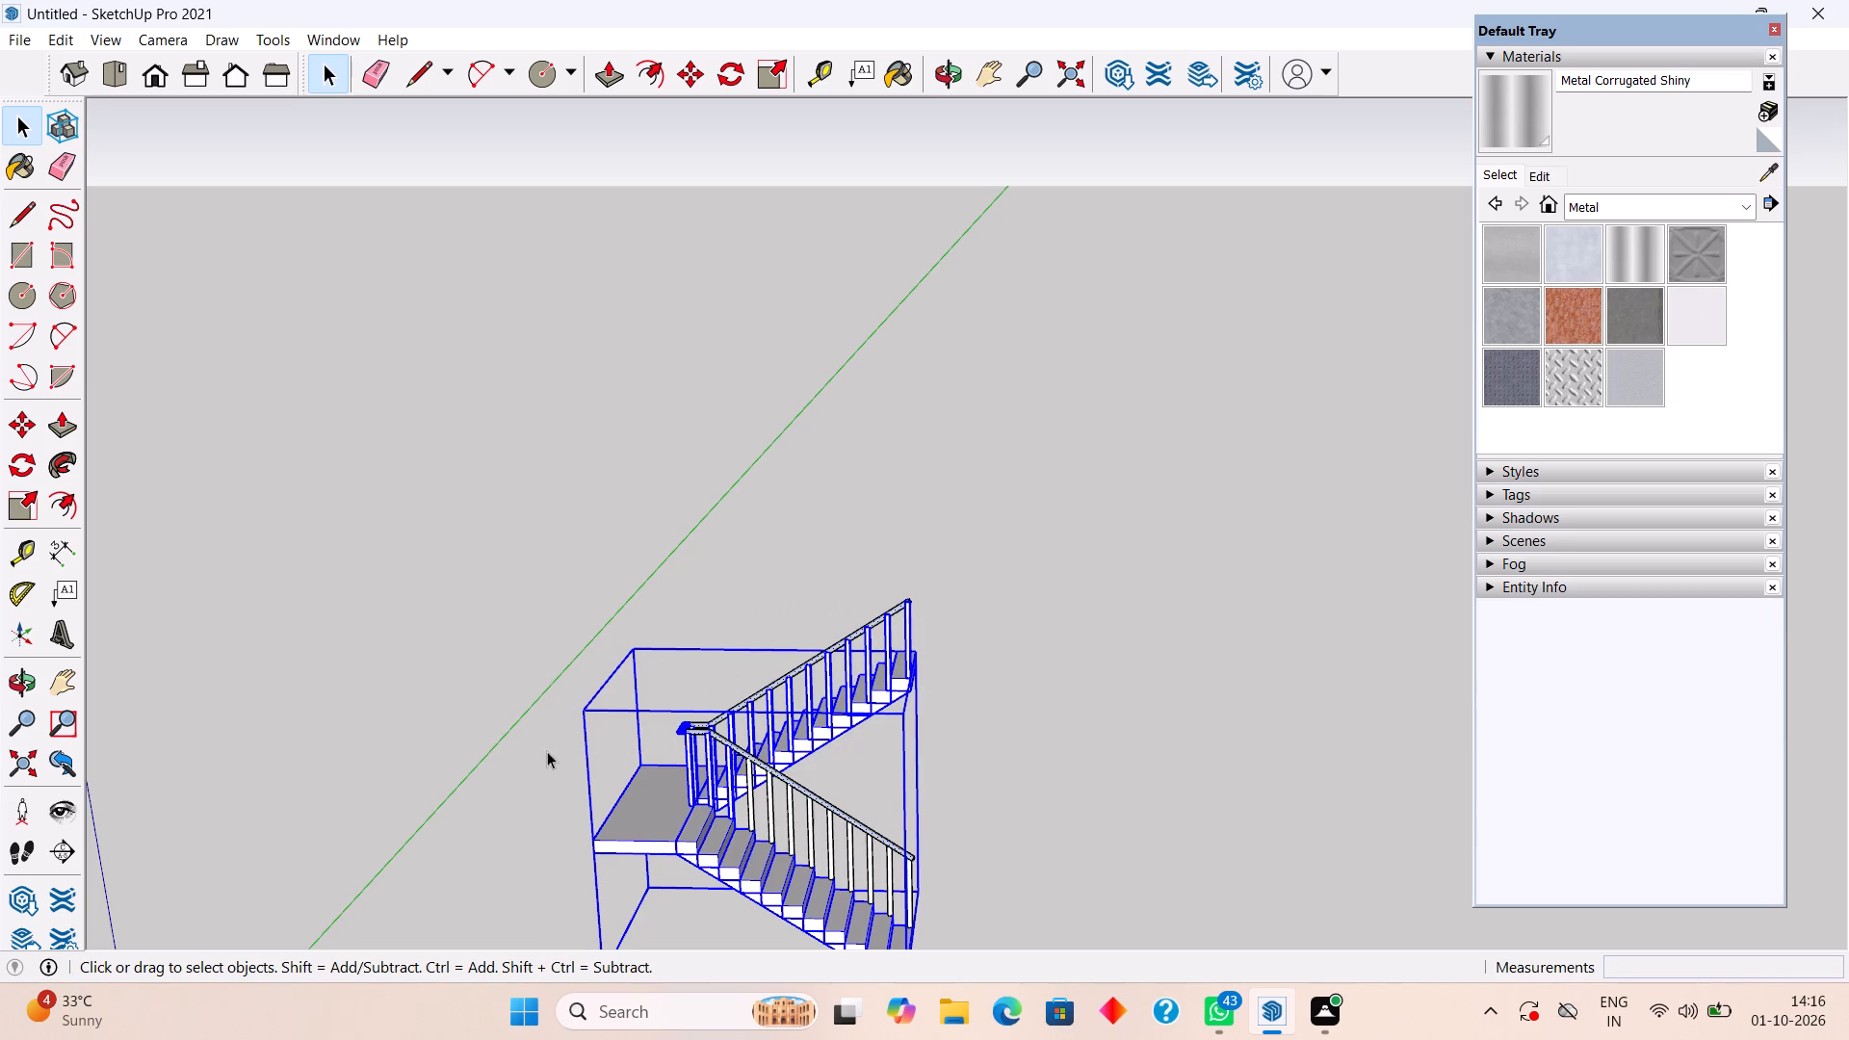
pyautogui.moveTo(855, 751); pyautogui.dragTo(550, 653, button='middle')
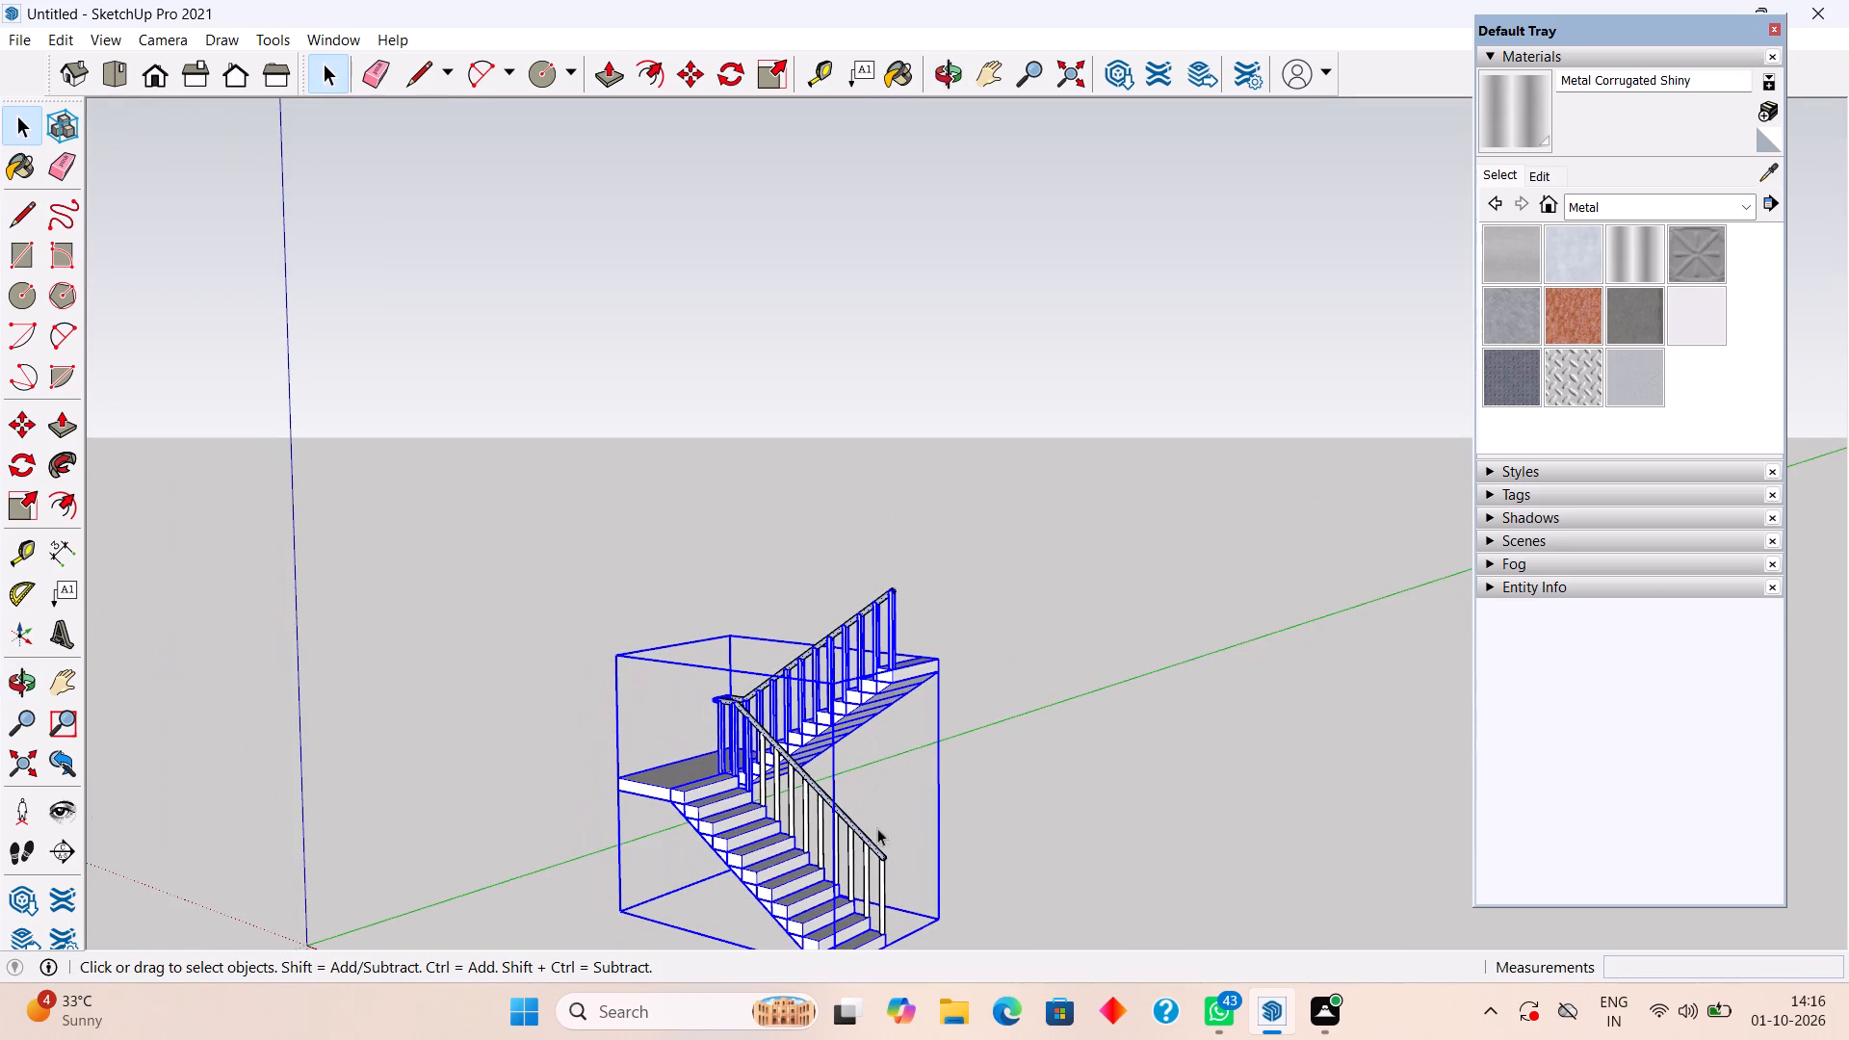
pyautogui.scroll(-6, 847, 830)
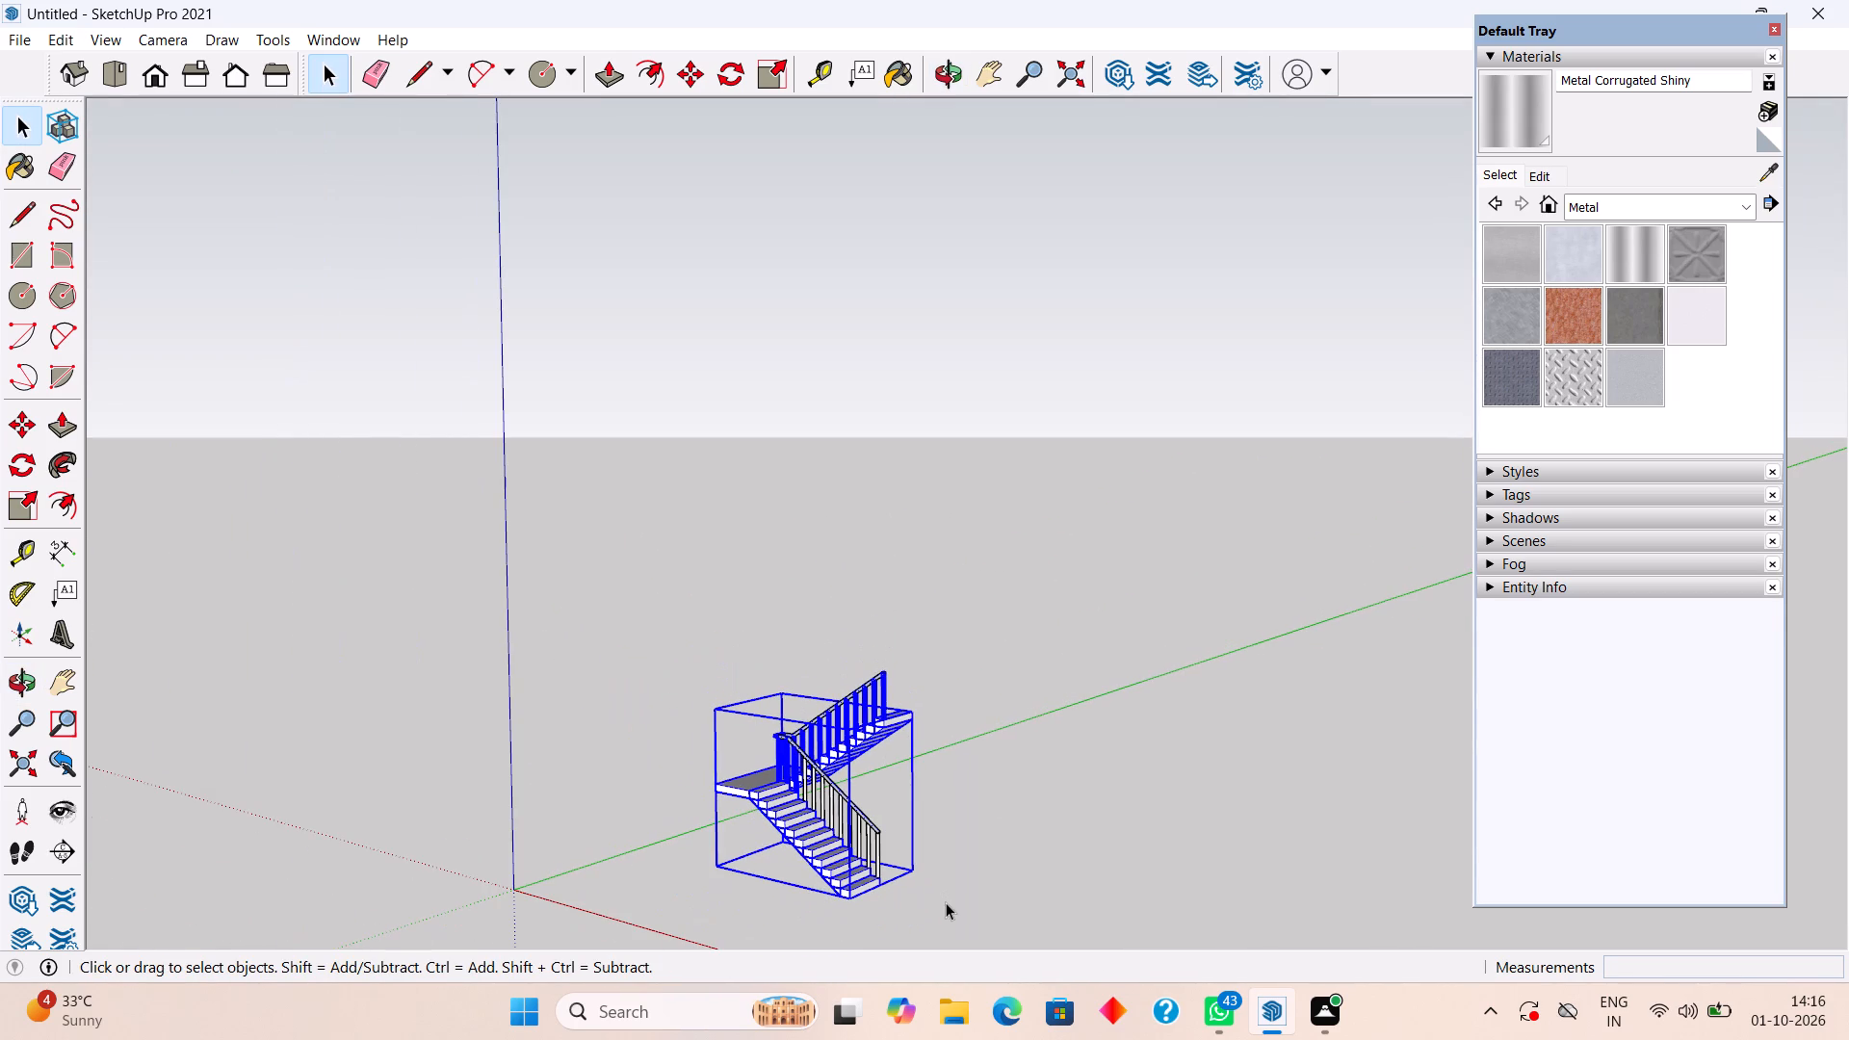
# Make one group from the whole staircase, including the flights, landing, all railing posts and the joined handrail.
pyautogui.moveTo(945, 930); pyautogui.dragTo(670, 600)
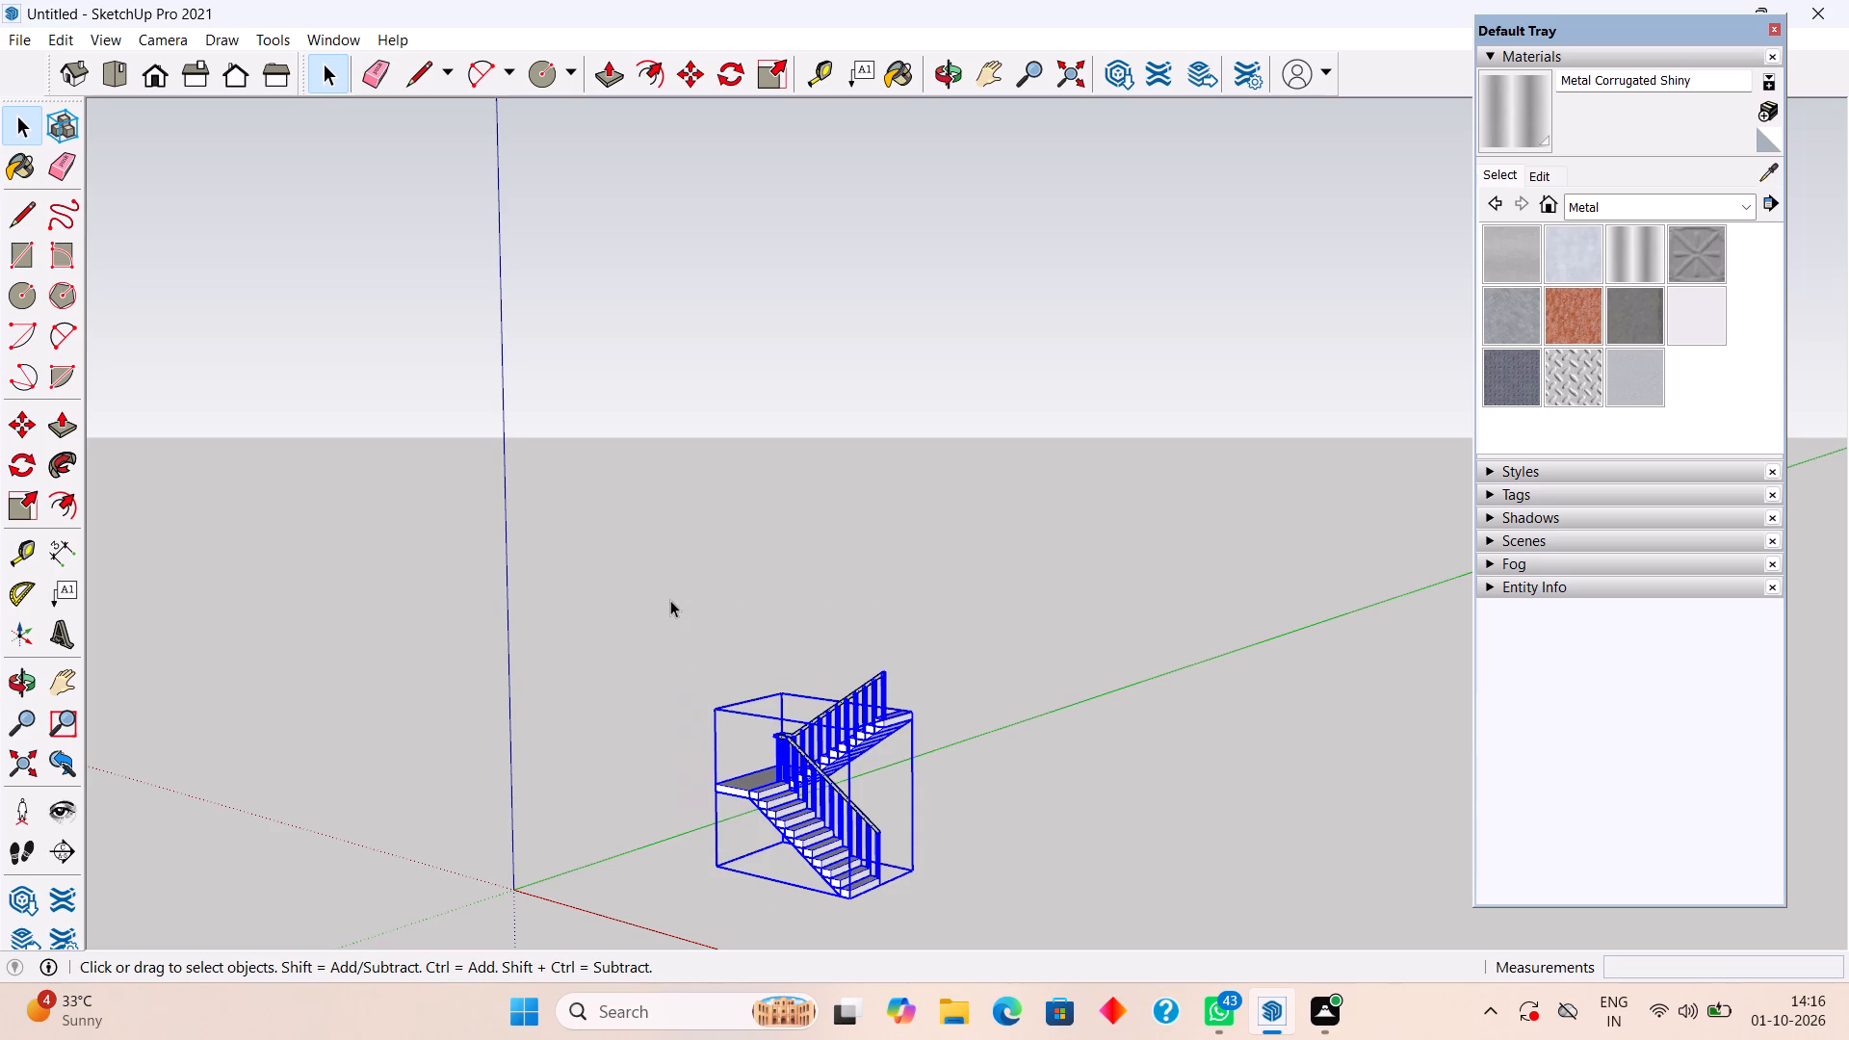
pyautogui.moveTo(956, 910); pyautogui.dragTo(647, 620)
pyautogui.moveTo(647, 620); pyautogui.dragTo(646, 617)
pyautogui.keyDown('shift'); pyautogui.scroll(3, 875, 782); pyautogui.keyUp('shift')
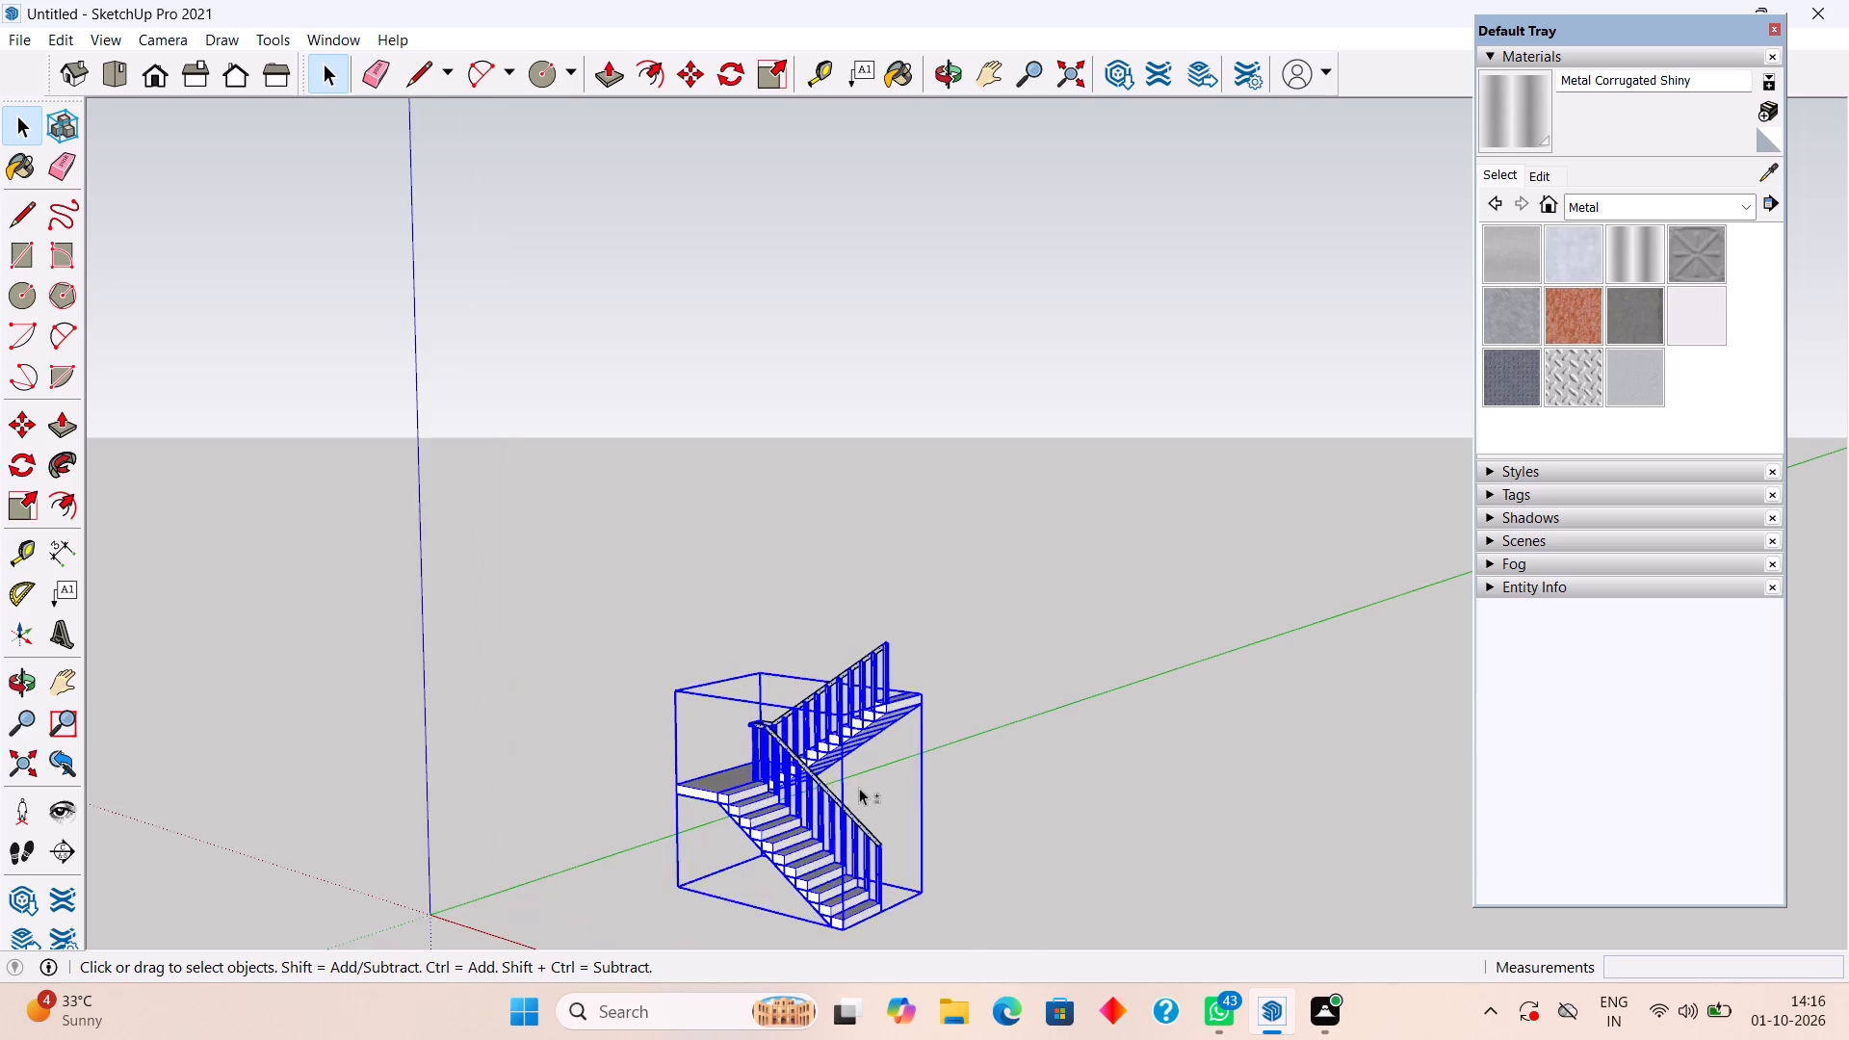
pyautogui.keyDown('shift'); pyautogui.scroll(14, 859, 788); pyautogui.keyUp('shift')
pyautogui.keyDown('shift'); pyautogui.doubleClick(815, 793); pyautogui.keyUp('shift')
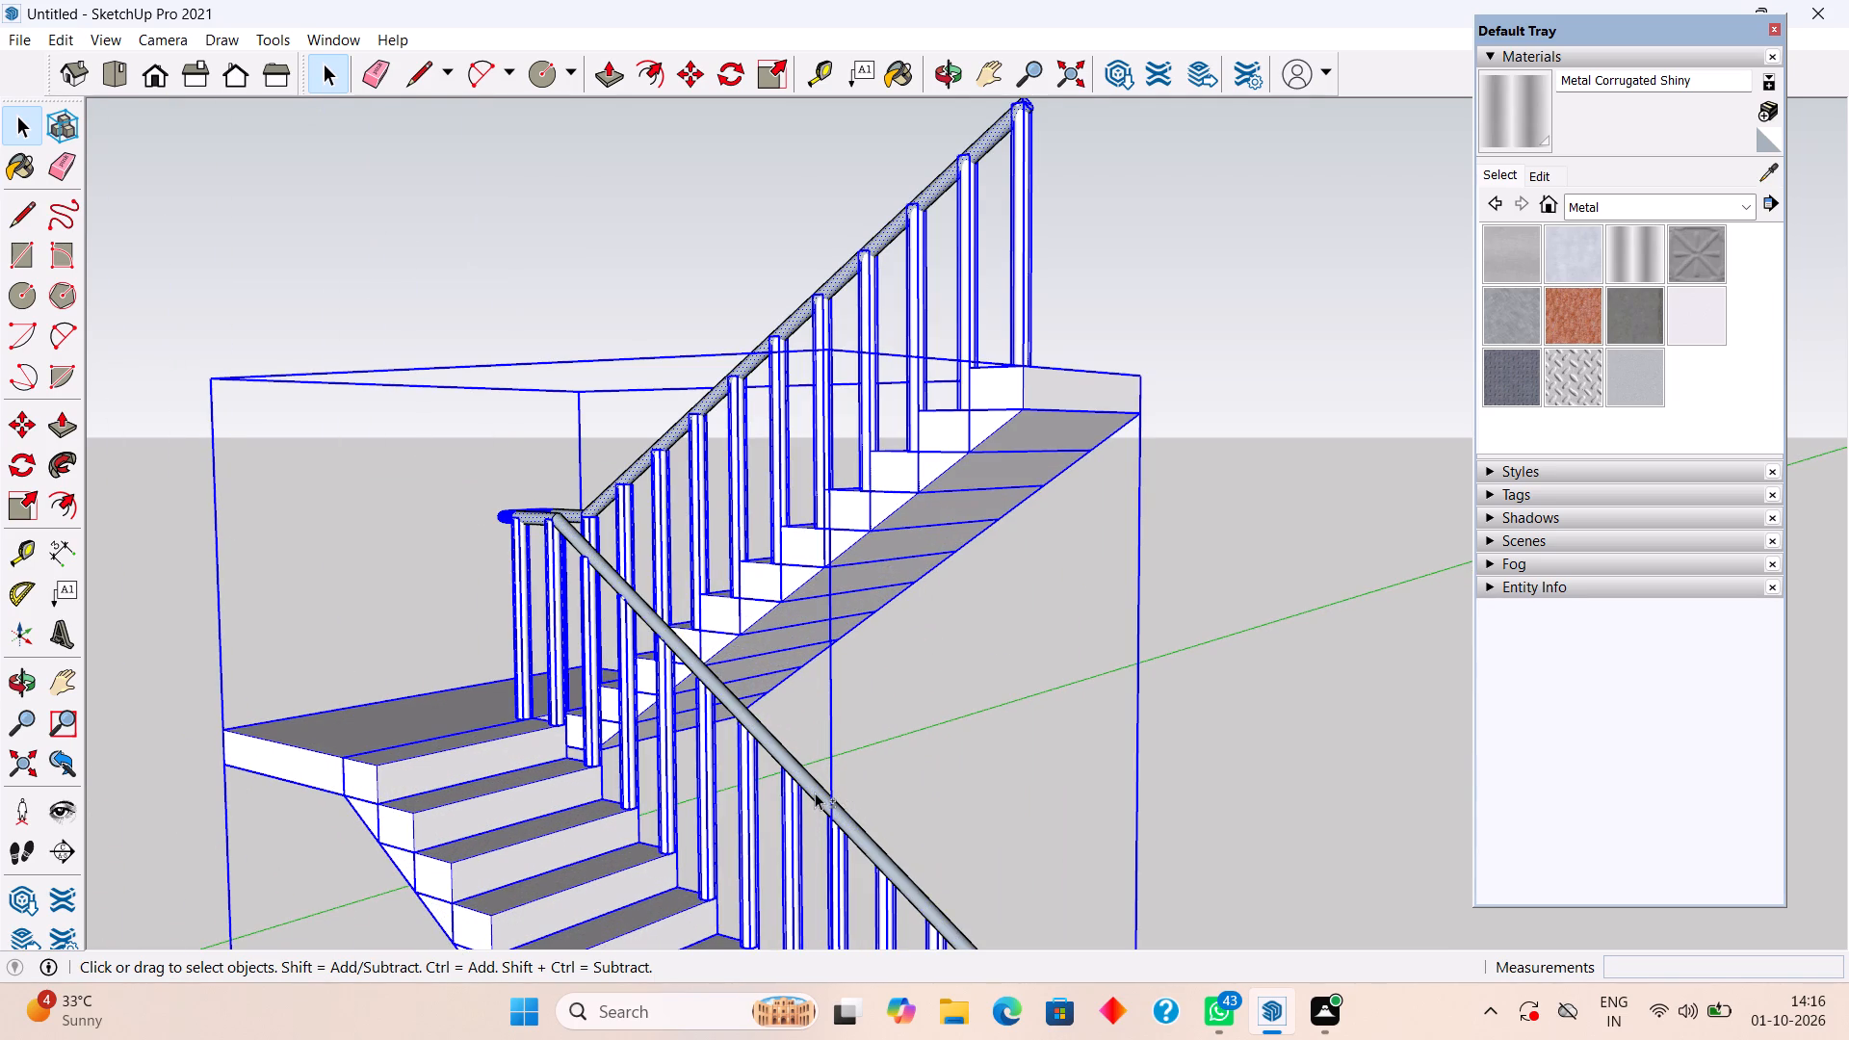
pyautogui.keyDown('shift'); pyautogui.tripleClick(815, 793); pyautogui.keyUp('shift')
pyautogui.keyDown('shift'); pyautogui.tripleClick(815, 793); pyautogui.keyUp('shift')
pyautogui.keyDown('shift'); pyautogui.doubleClick(815, 793); pyautogui.keyUp('shift')
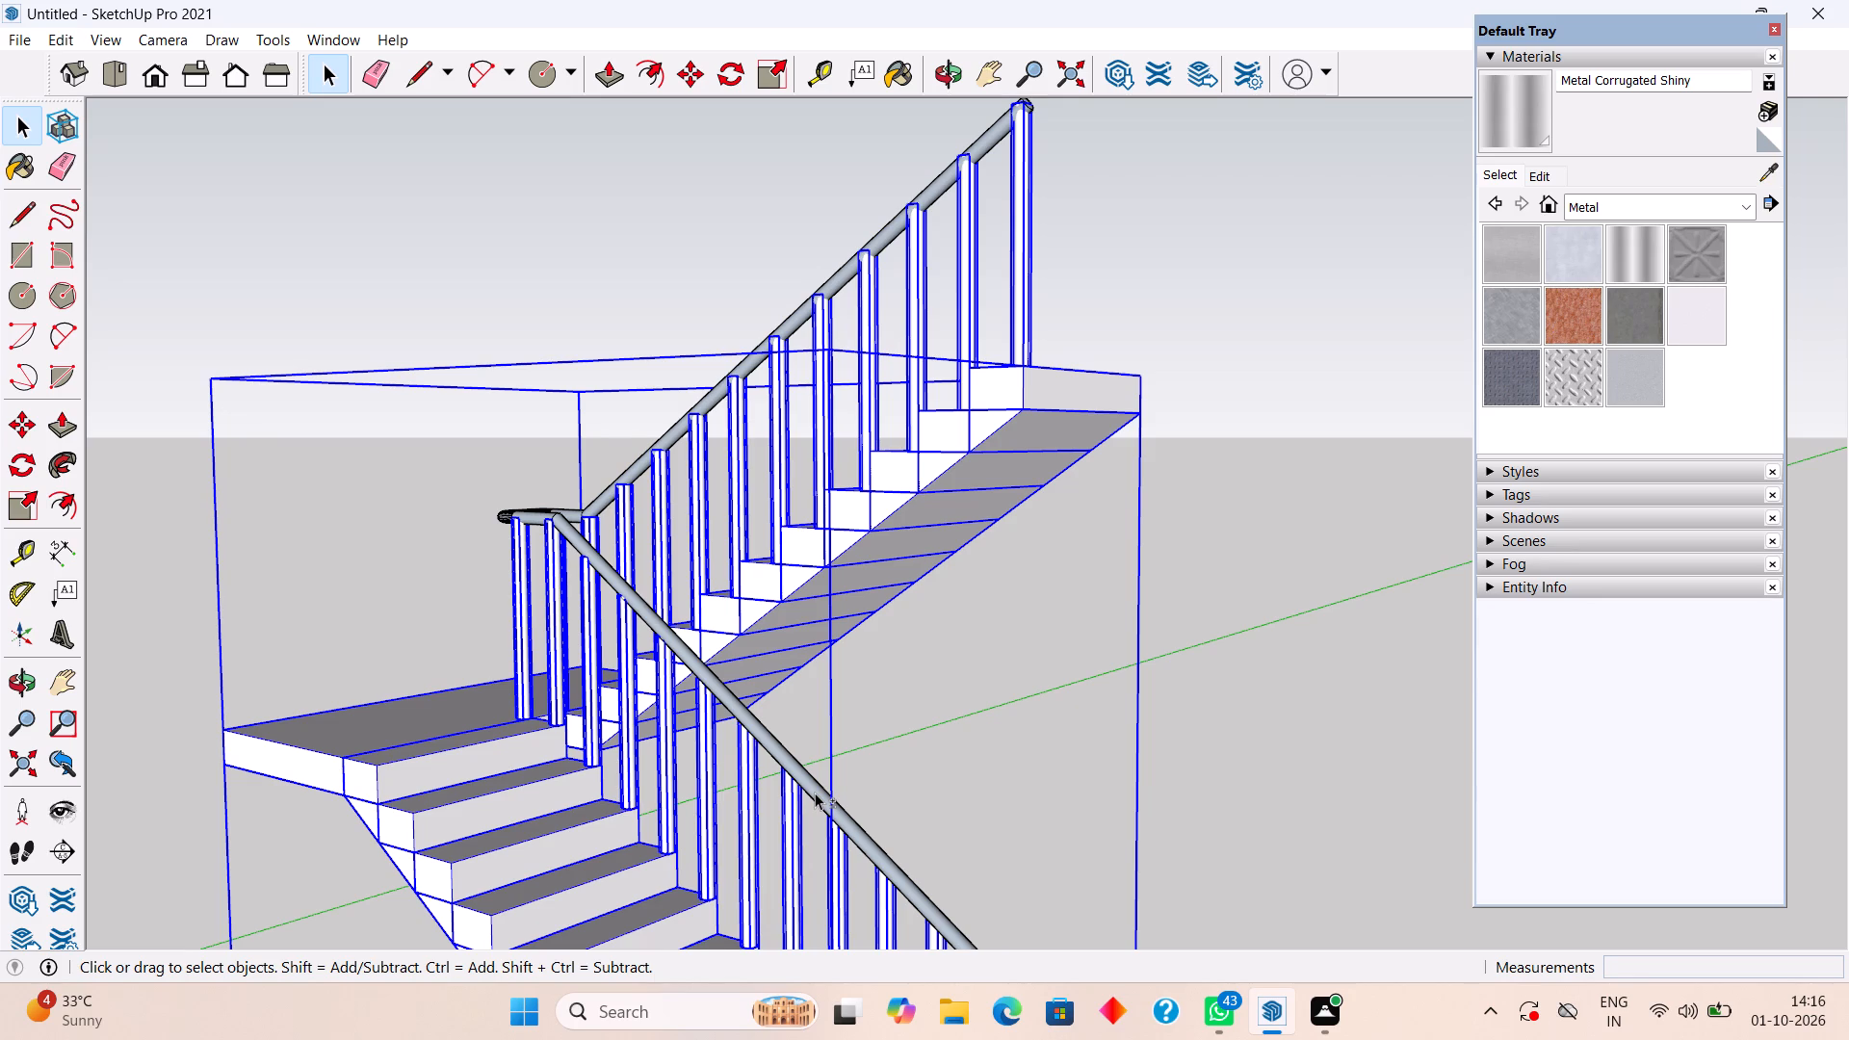
pyautogui.keyDown('shift'); pyautogui.scroll(-8, 815, 793); pyautogui.keyUp('shift')
pyautogui.keyDown('shift'); pyautogui.tripleClick(815, 788); pyautogui.keyUp('shift')
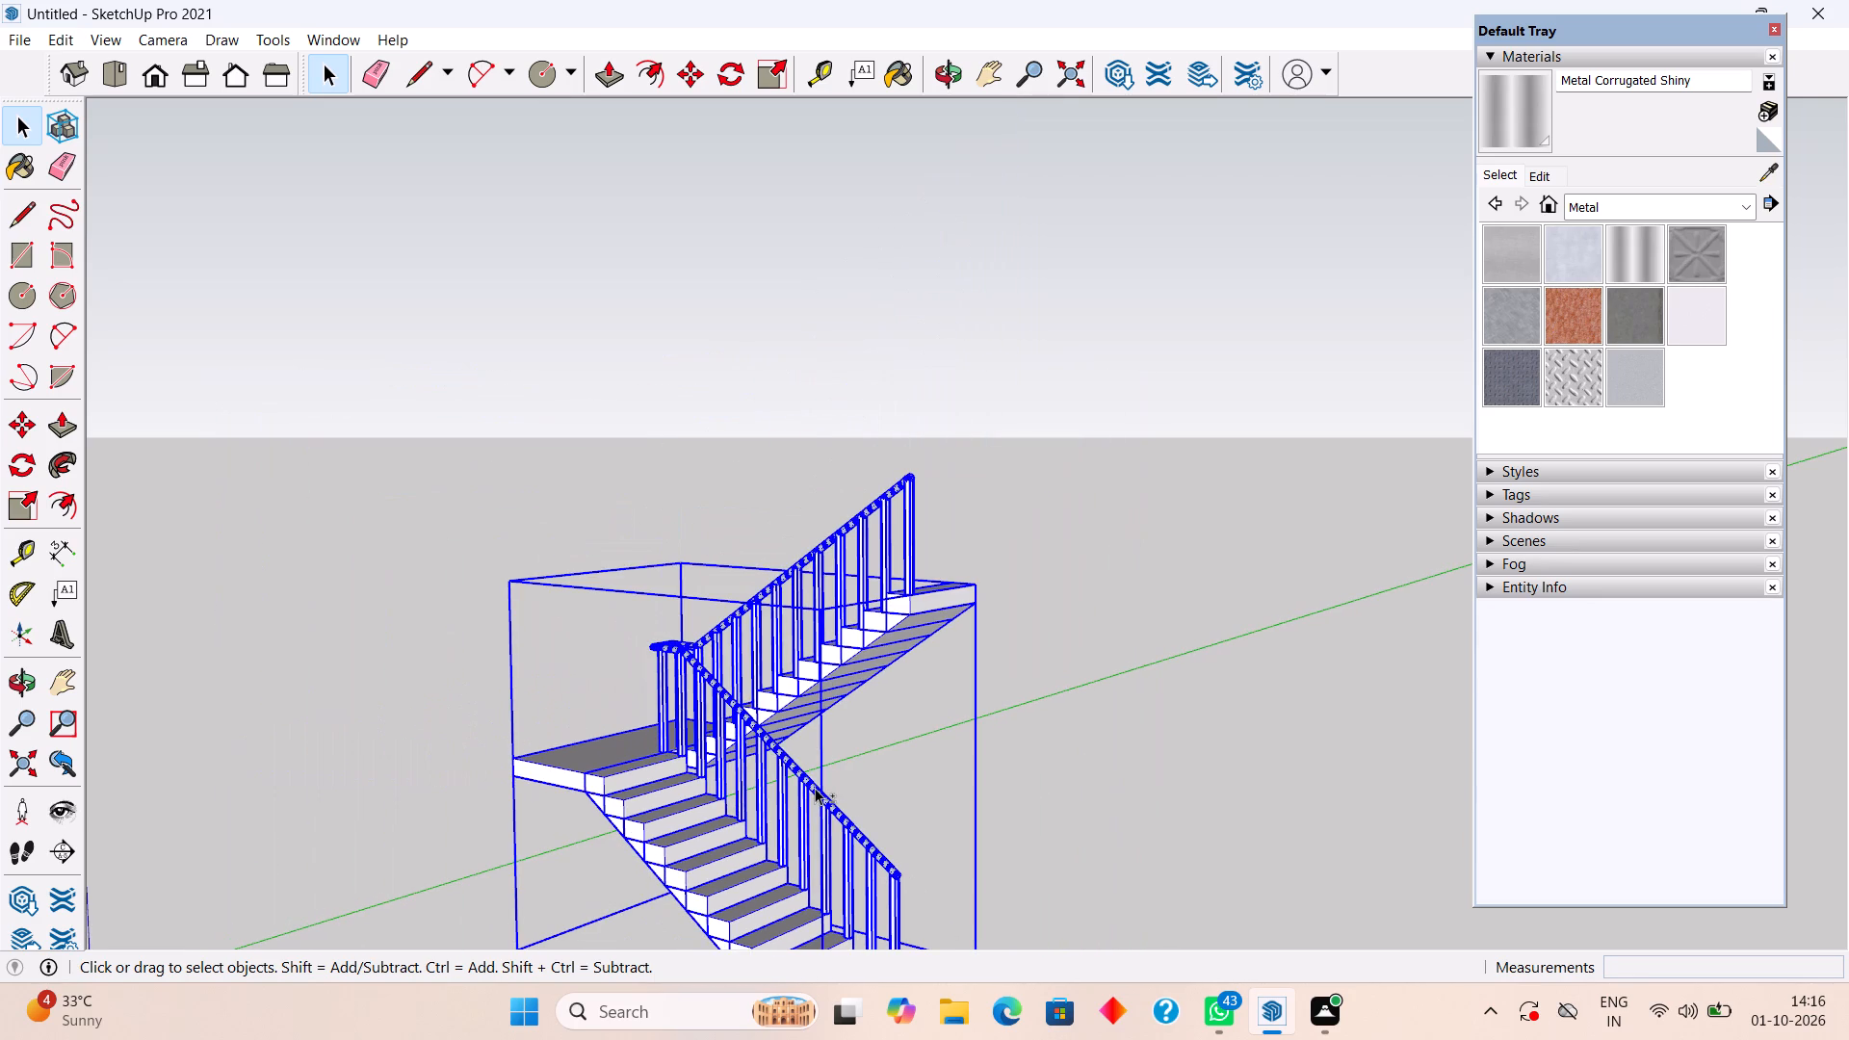
pyautogui.rightClick(815, 788)
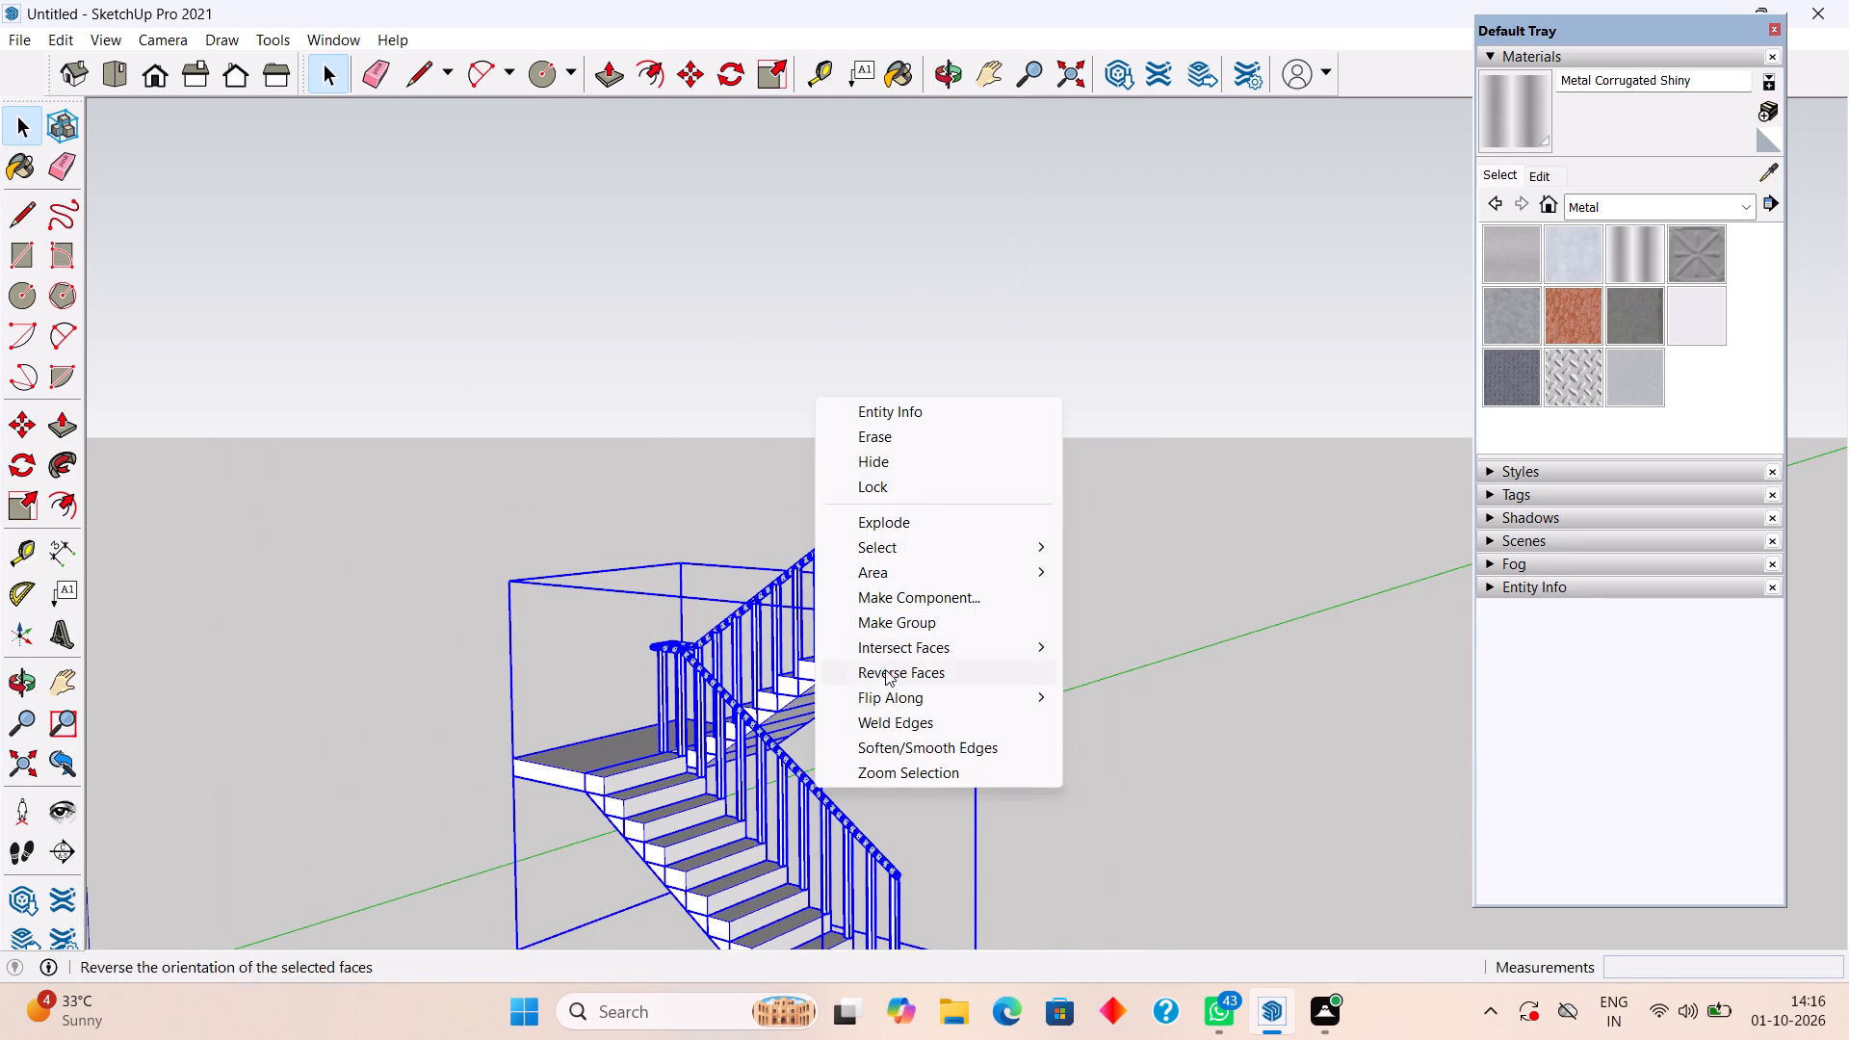
pyautogui.click(897, 631)
# Examine the grouped staircase with its railing from several sides.
pyautogui.scroll(-6, 867, 590)
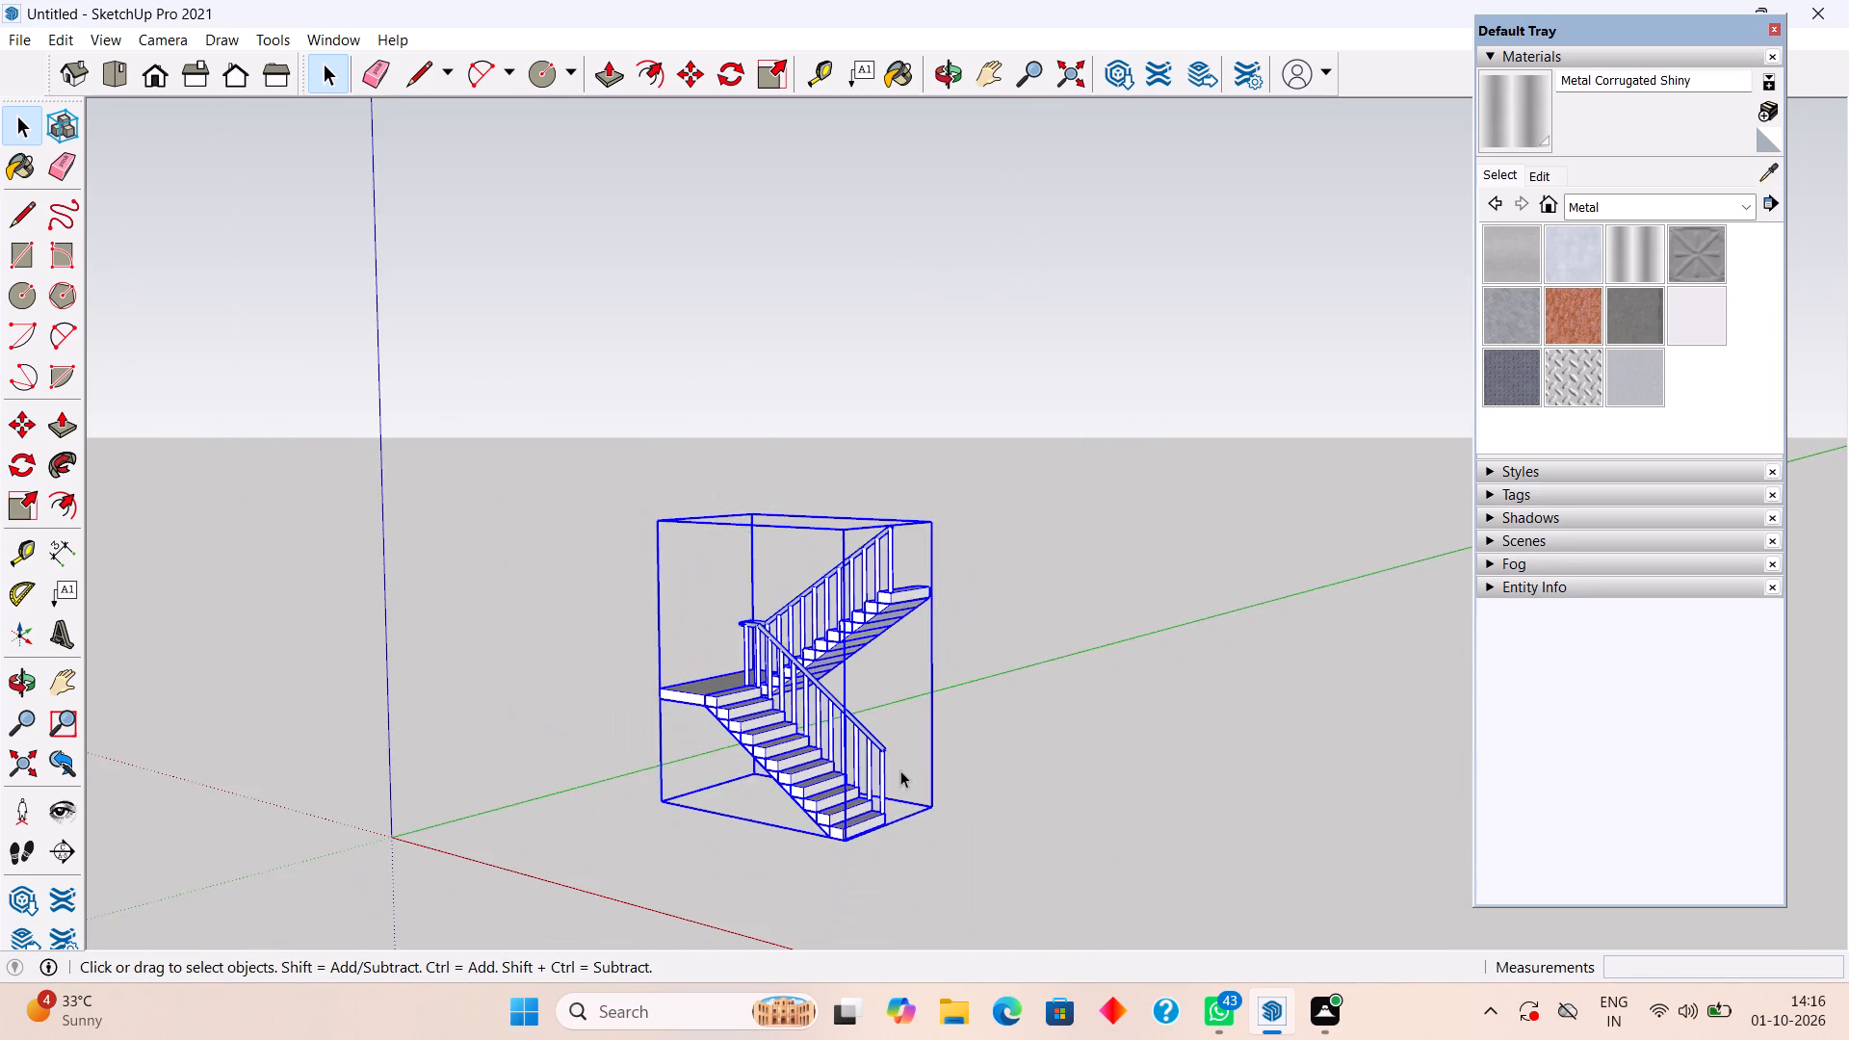
pyautogui.moveTo(923, 796); pyautogui.dragTo(1316, 777, button='middle')
pyautogui.click(1121, 784)
pyautogui.moveTo(941, 842); pyautogui.dragTo(1306, 889, button='middle')
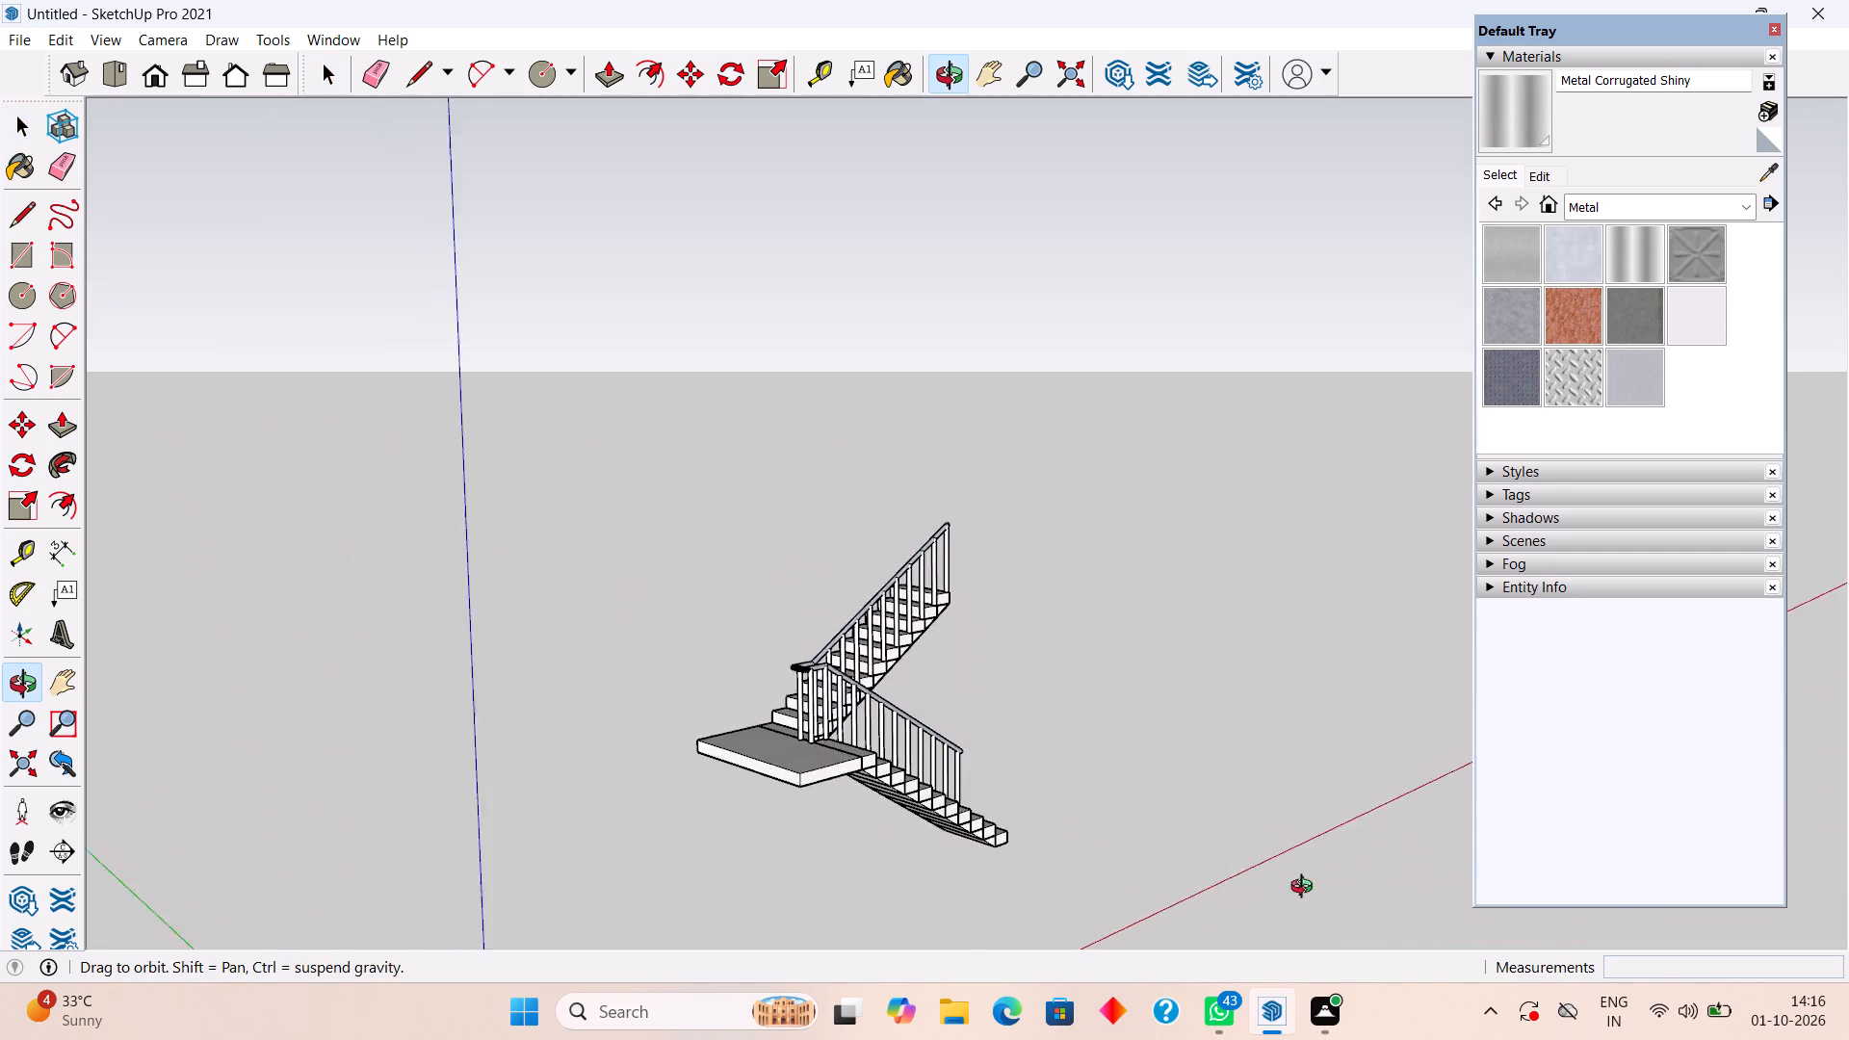
pyautogui.moveTo(1306, 889); pyautogui.dragTo(1419, 942, button='middle')
pyautogui.moveTo(996, 842); pyautogui.dragTo(1030, 988, button='middle')
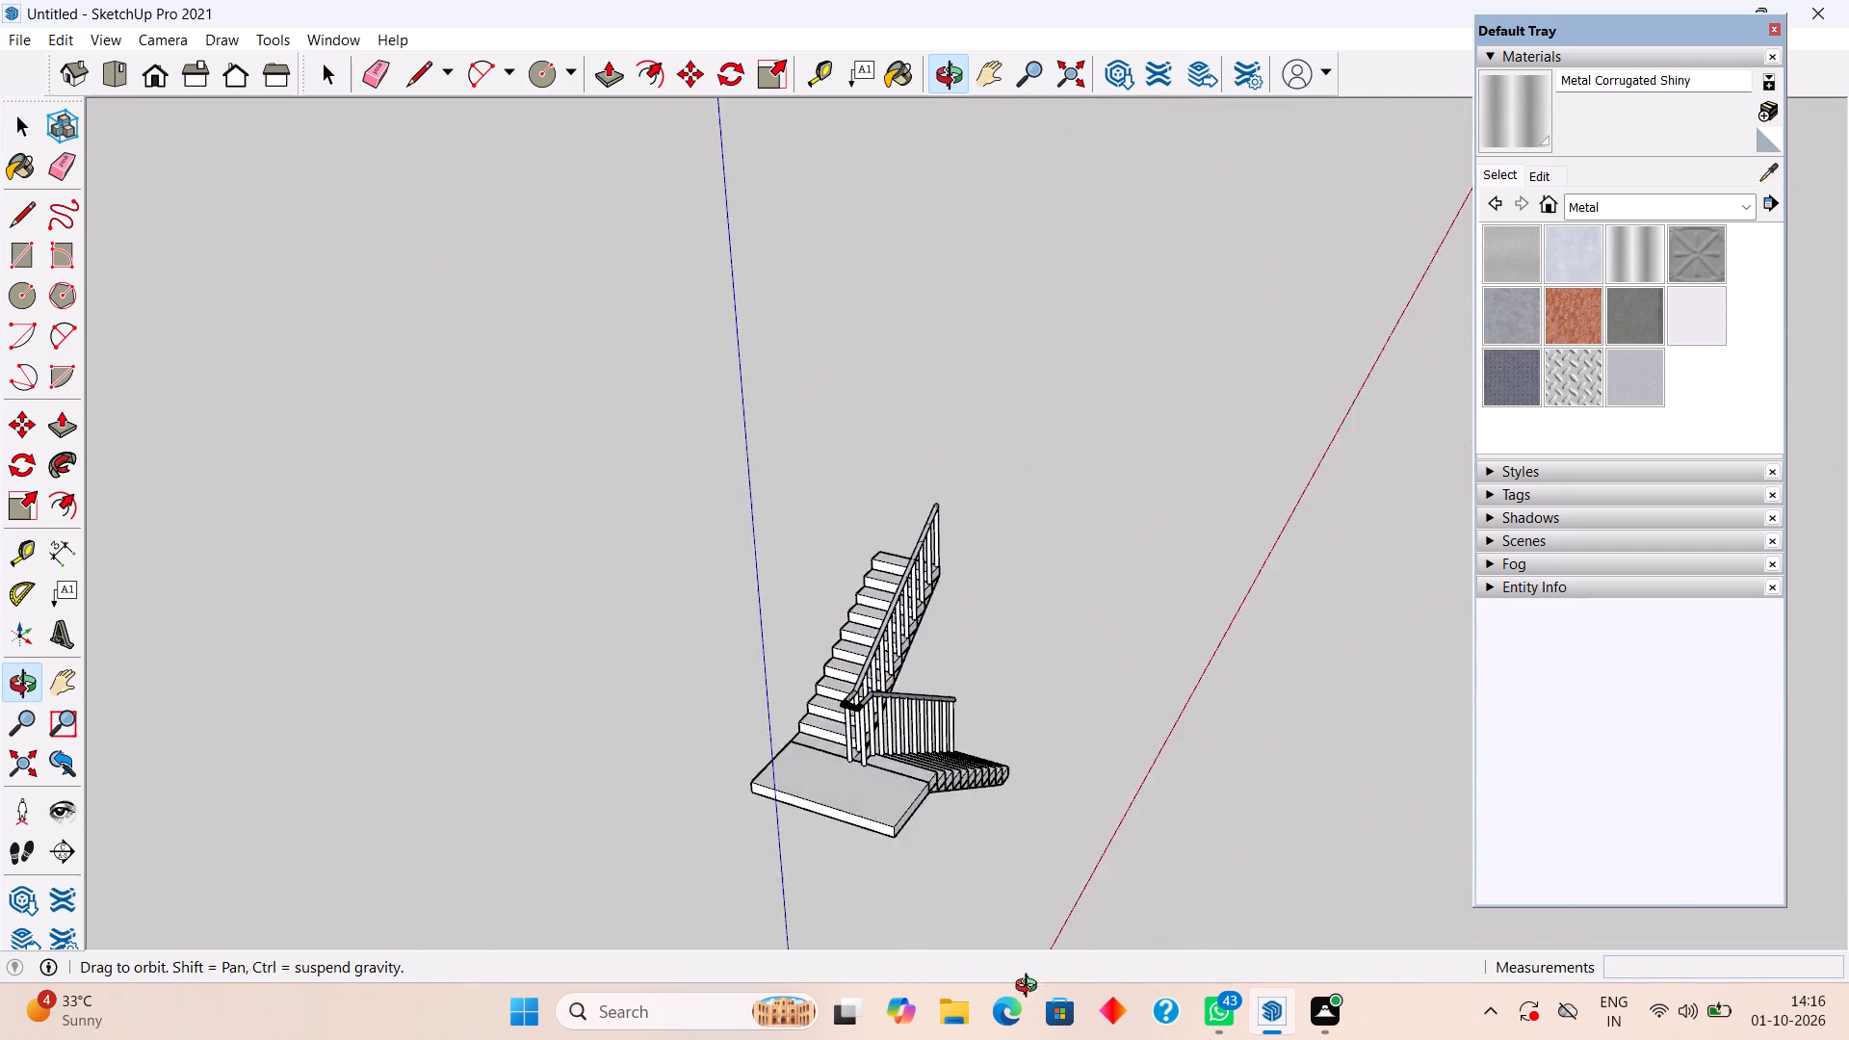
pyautogui.moveTo(1030, 988); pyautogui.dragTo(775, 780, button='middle')
pyautogui.scroll(-4, 748, 767)
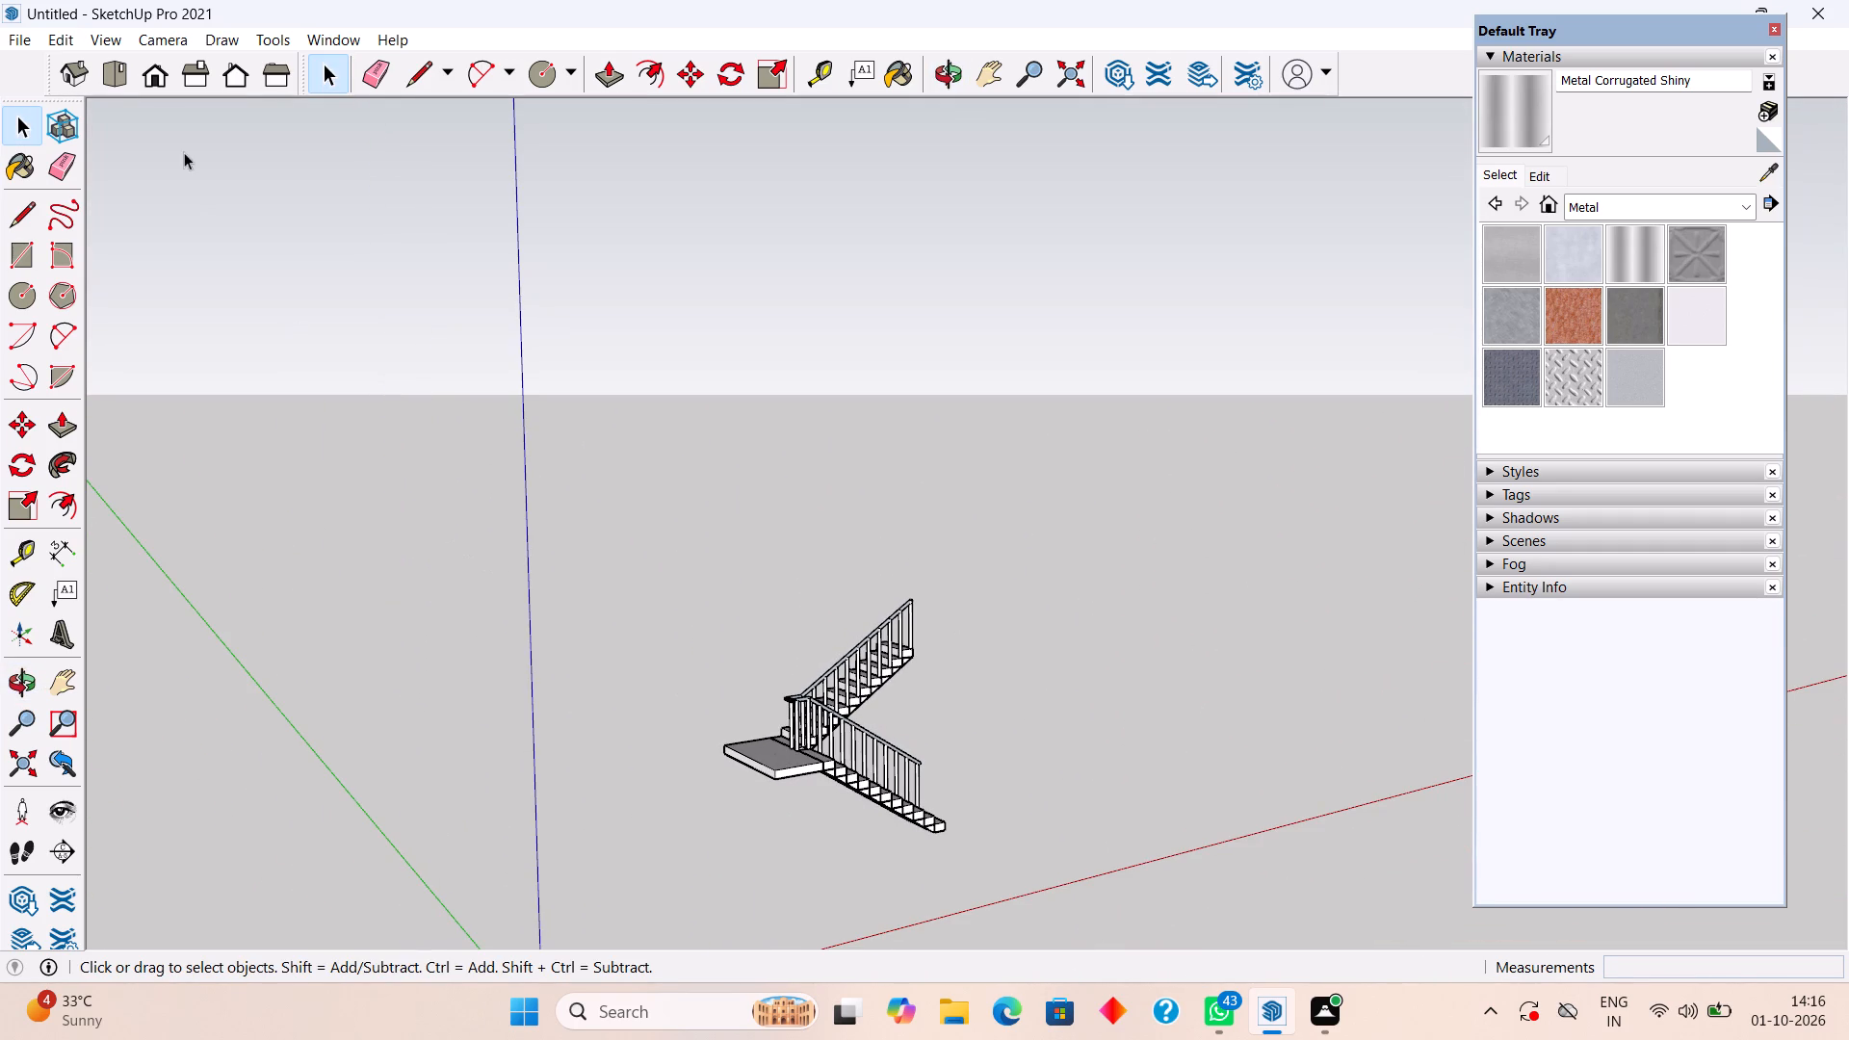
# Unhide the rest of the building around the staircase.
pyautogui.click(67, 37)
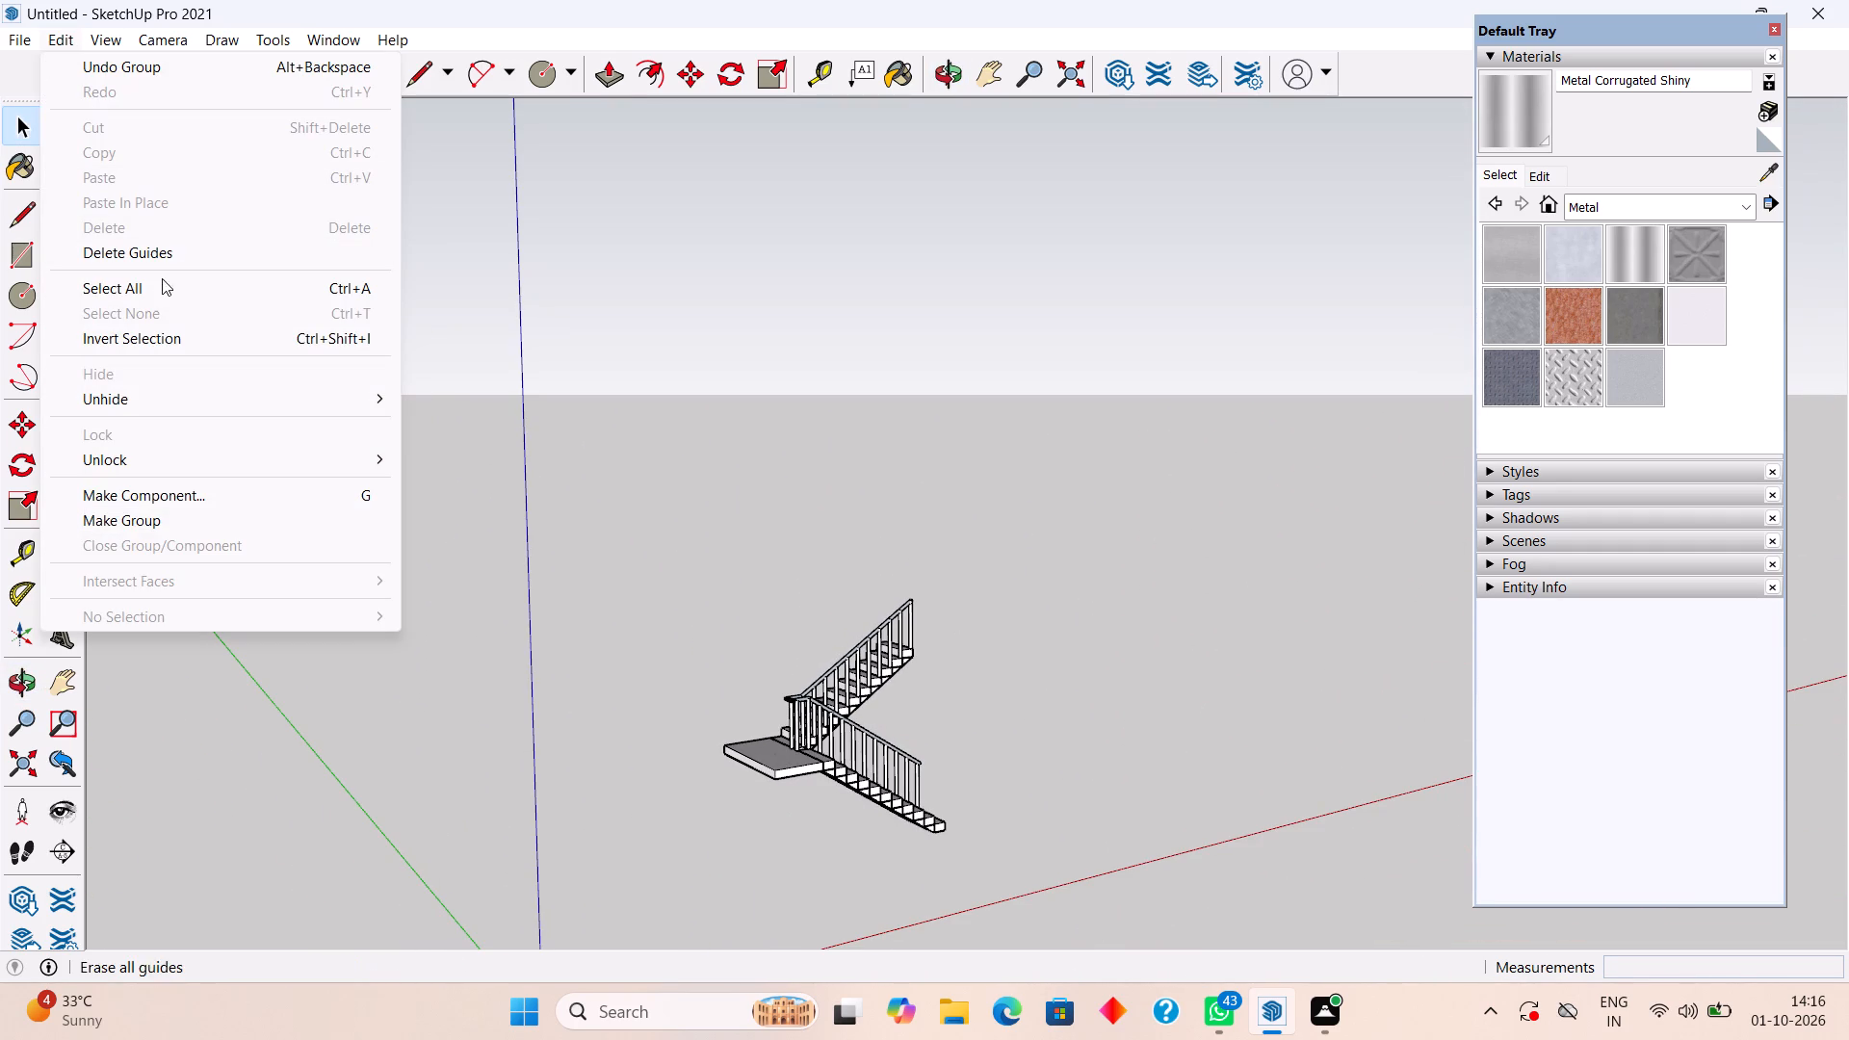
pyautogui.click(165, 405)
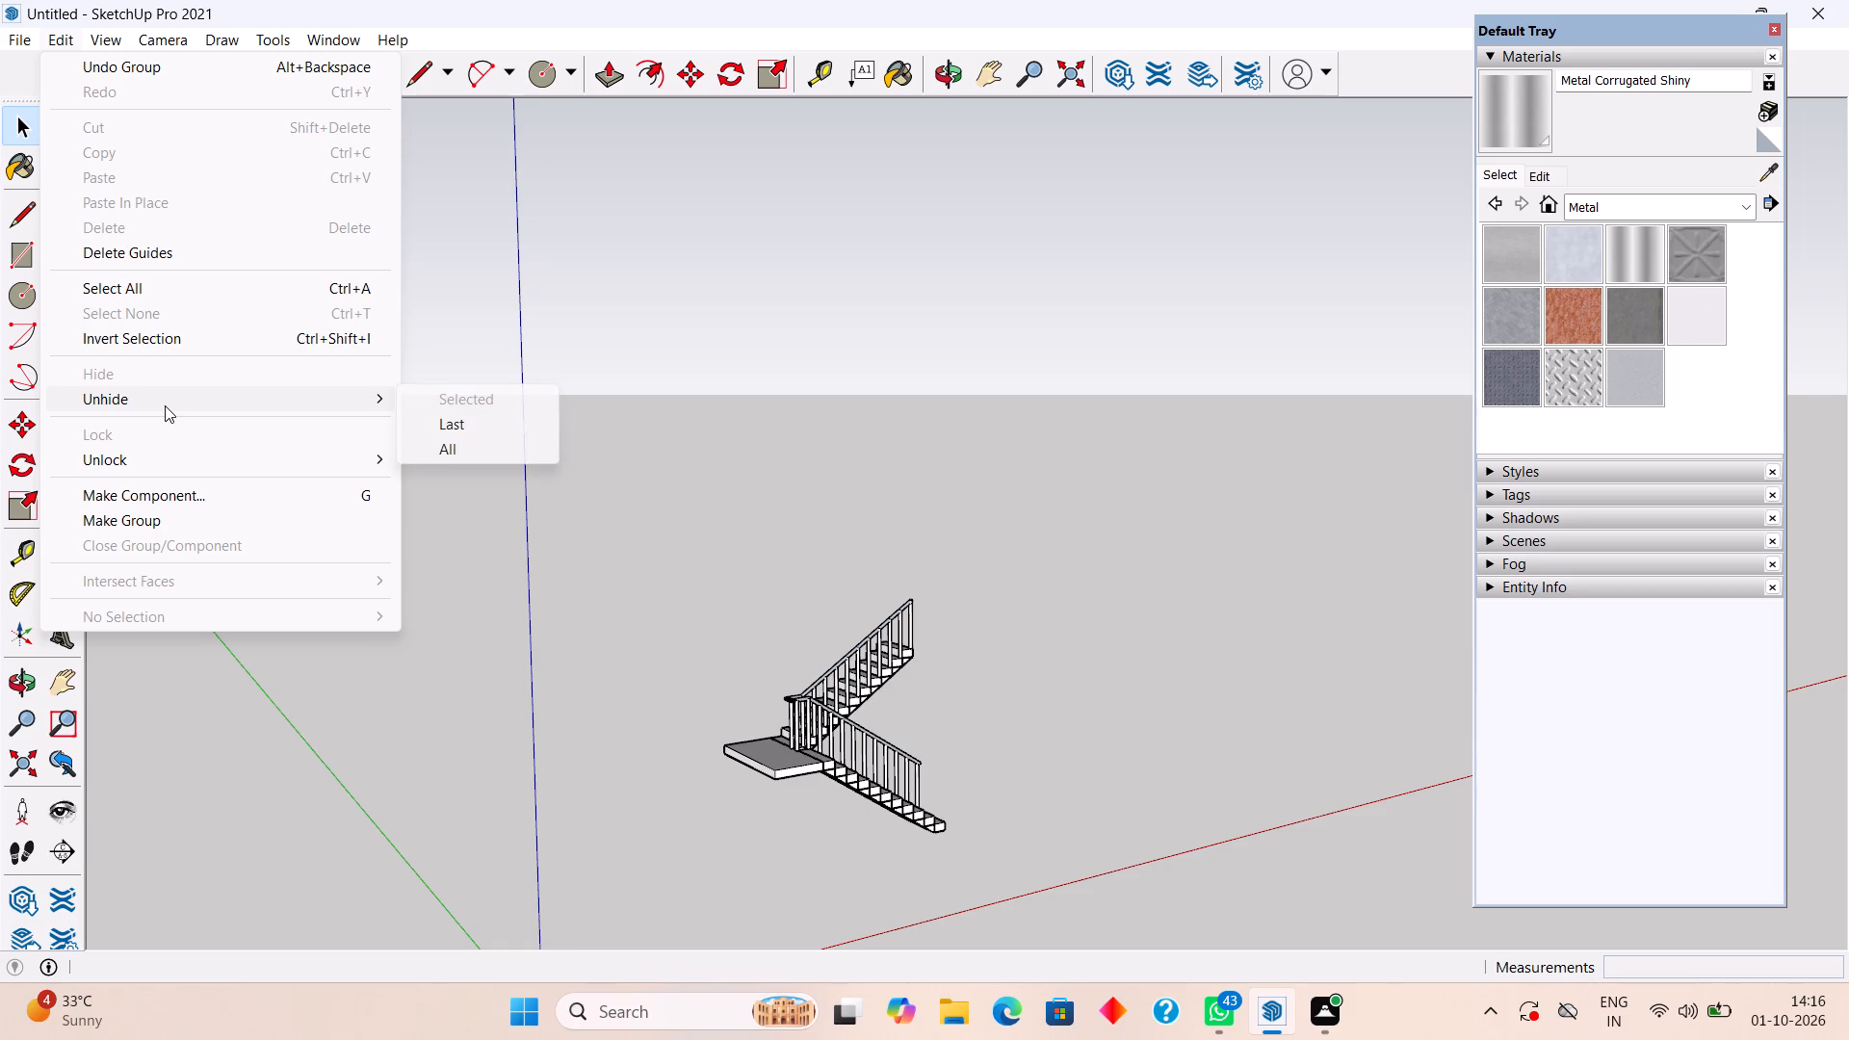
pyautogui.click(375, 404)
pyautogui.click(440, 441)
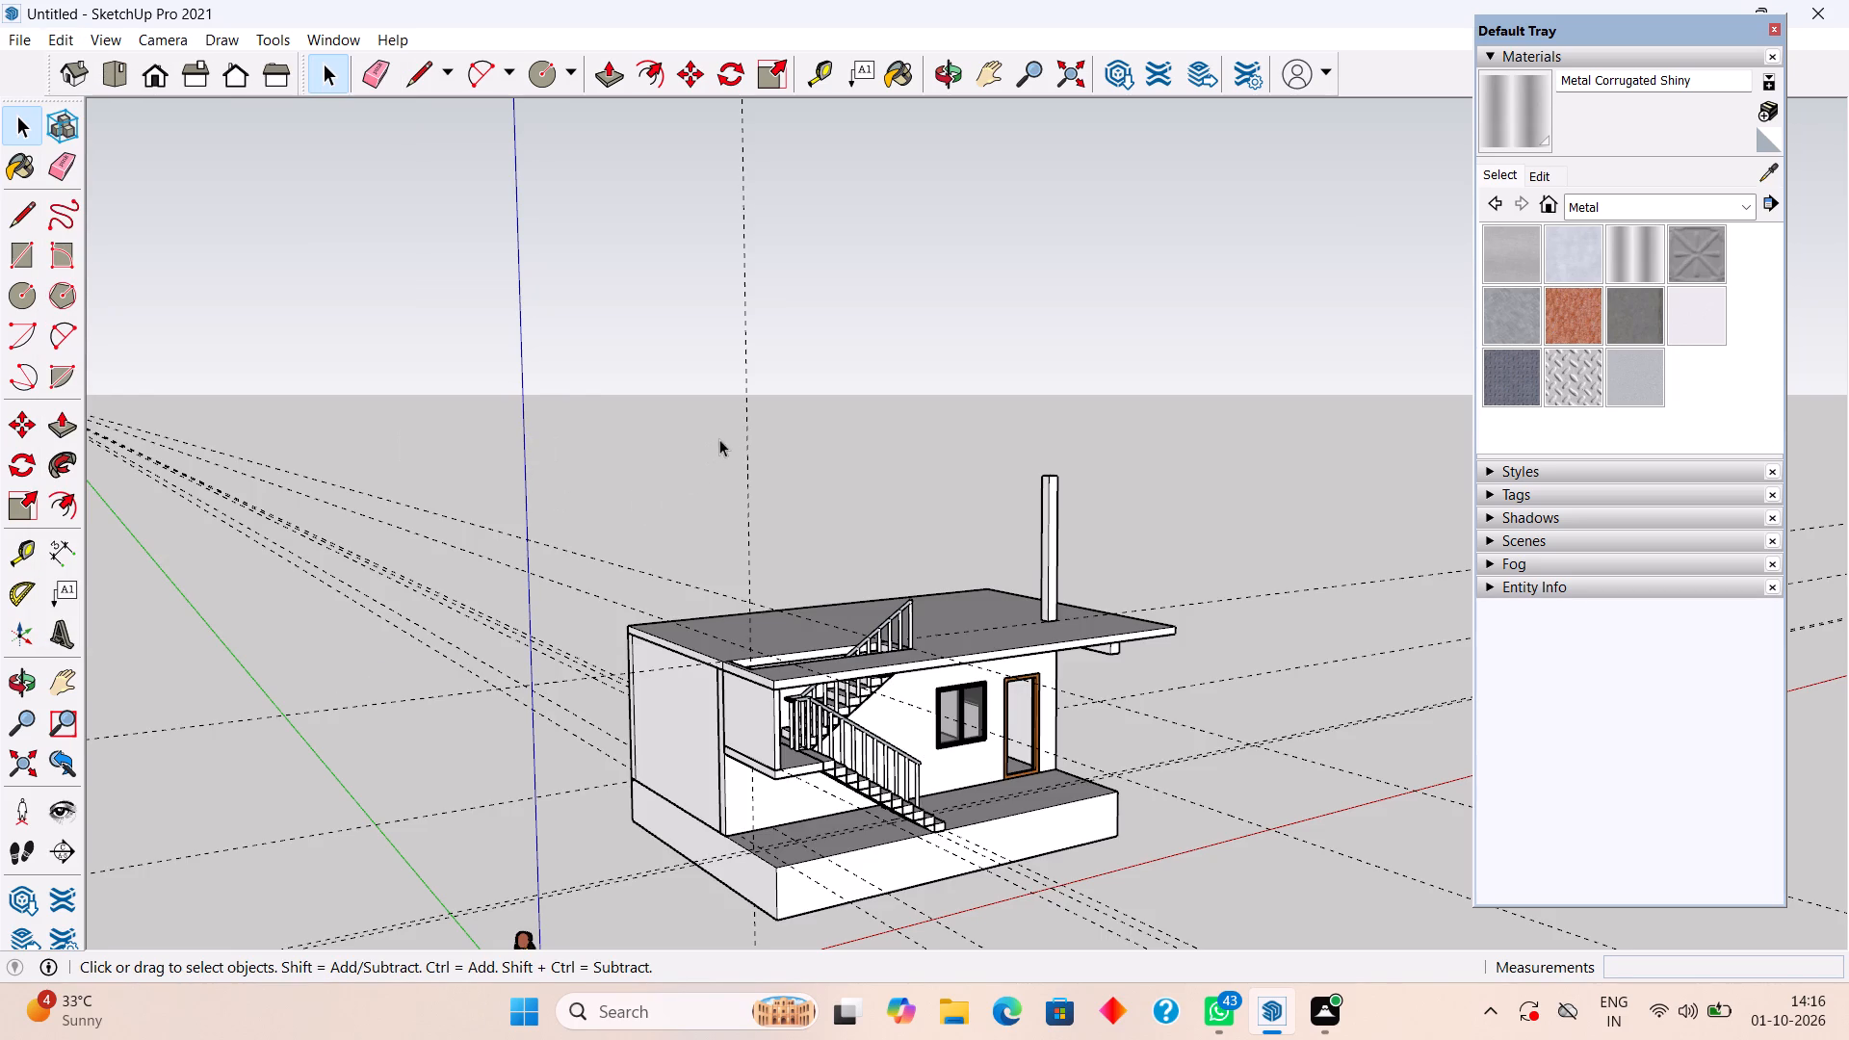
pyautogui.click(931, 430)
# Delete all guide lines from the model.
pyautogui.moveTo(1082, 545); pyautogui.dragTo(678, 709, button='middle')
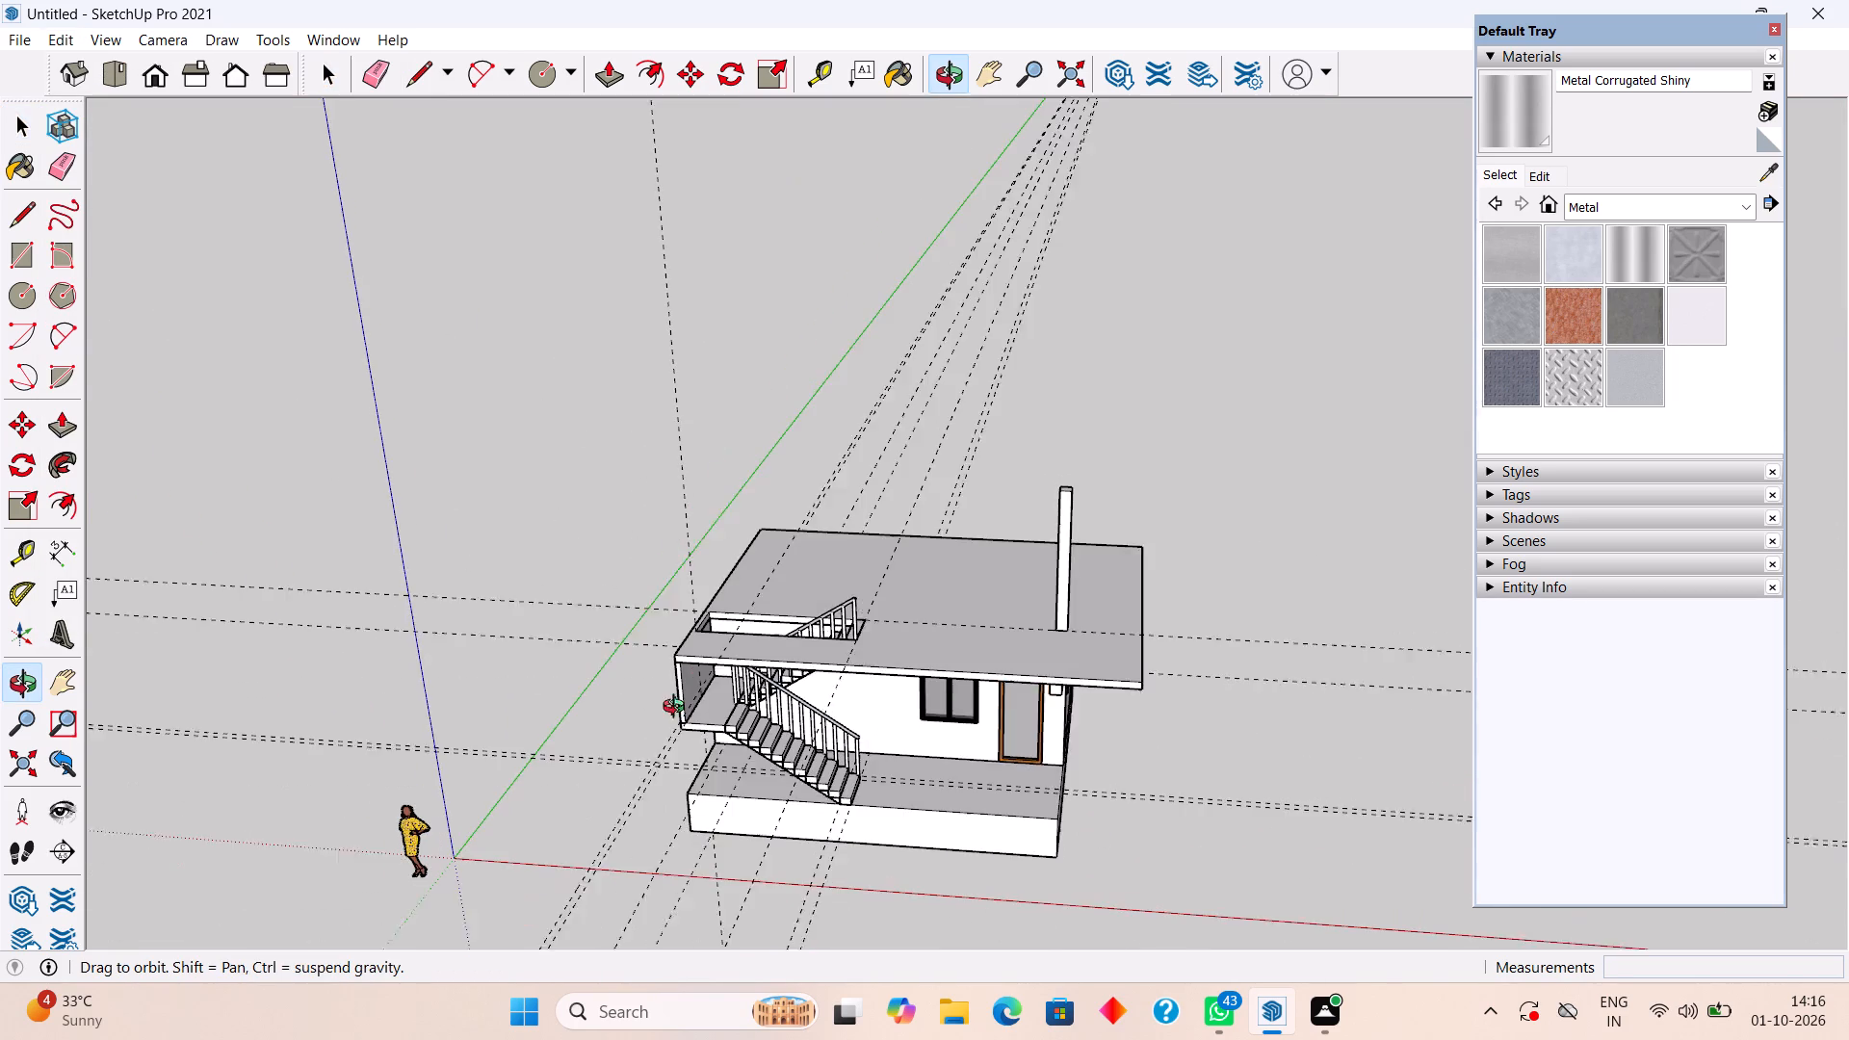
pyautogui.moveTo(678, 709); pyautogui.dragTo(665, 714, button='middle')
pyautogui.moveTo(1007, 624); pyautogui.dragTo(541, 651, button='middle')
pyautogui.moveTo(896, 533); pyautogui.dragTo(650, 647, button='middle')
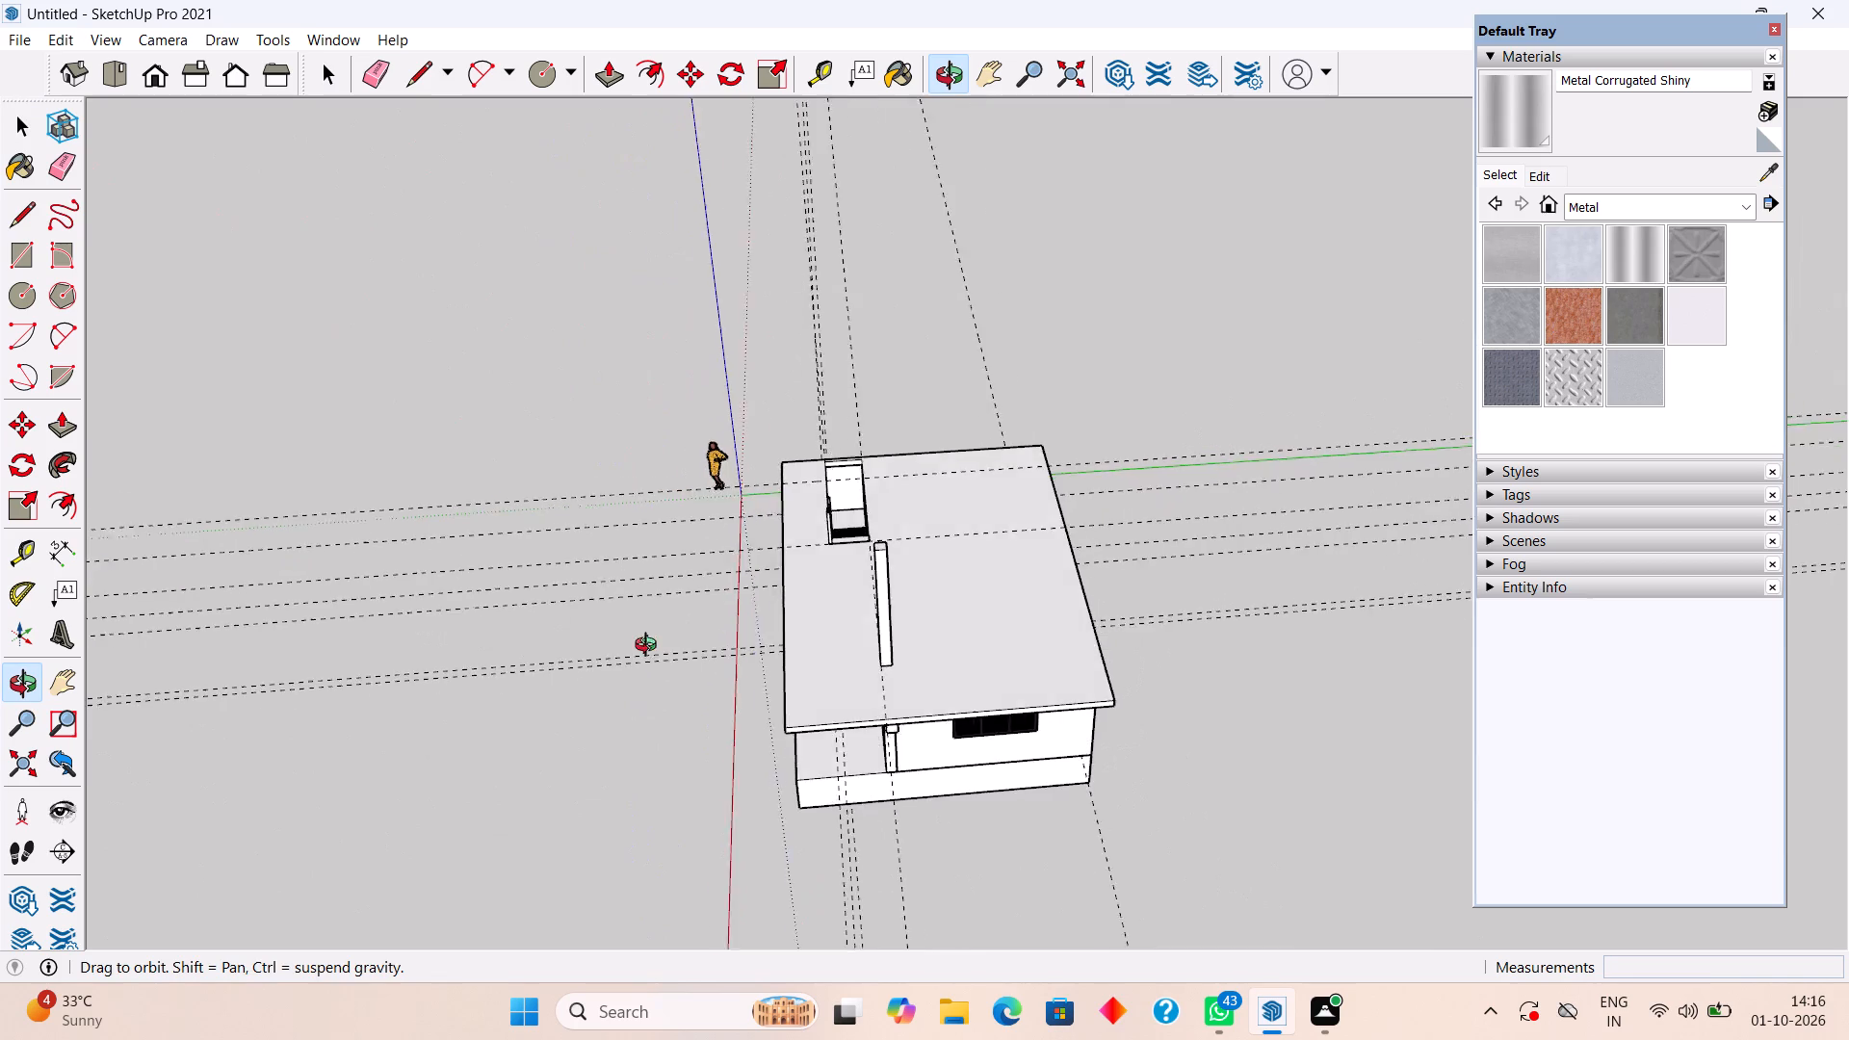
pyautogui.moveTo(650, 647); pyautogui.dragTo(621, 654, button='middle')
pyautogui.scroll(4, 872, 524)
pyautogui.click(971, 246)
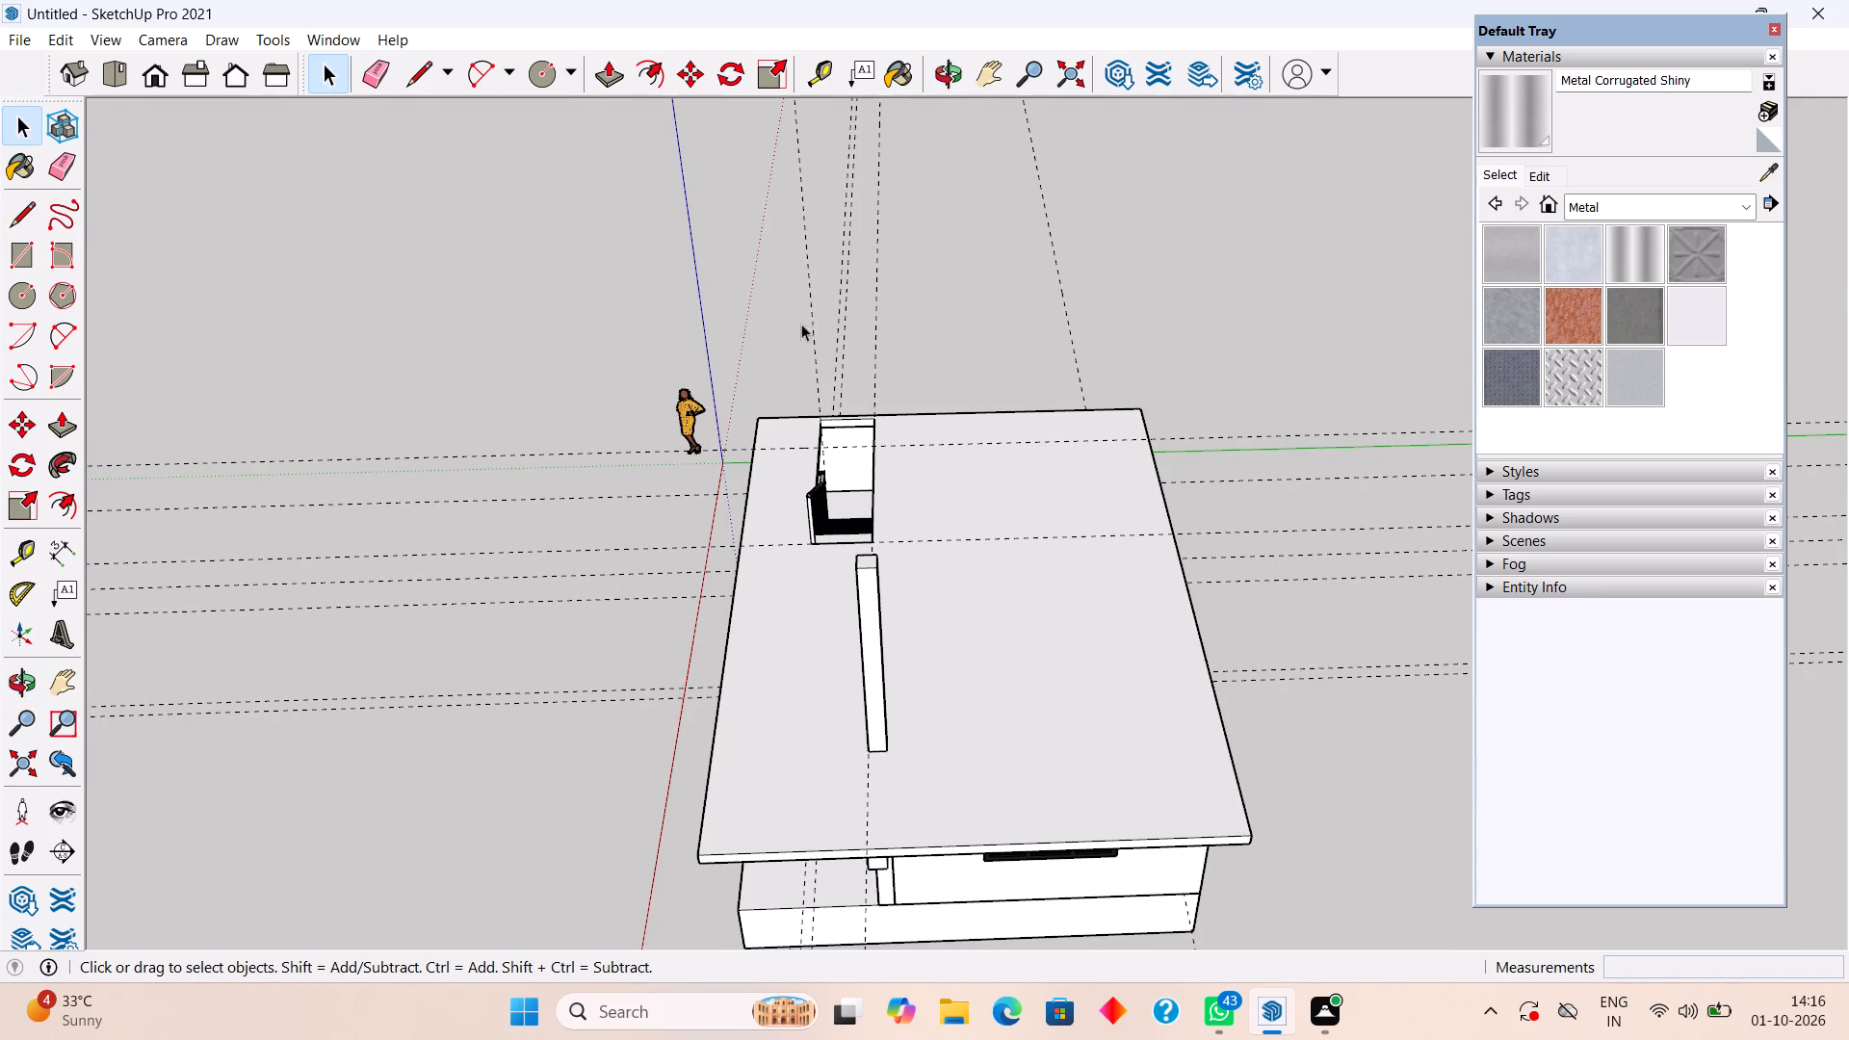
pyautogui.click(76, 43)
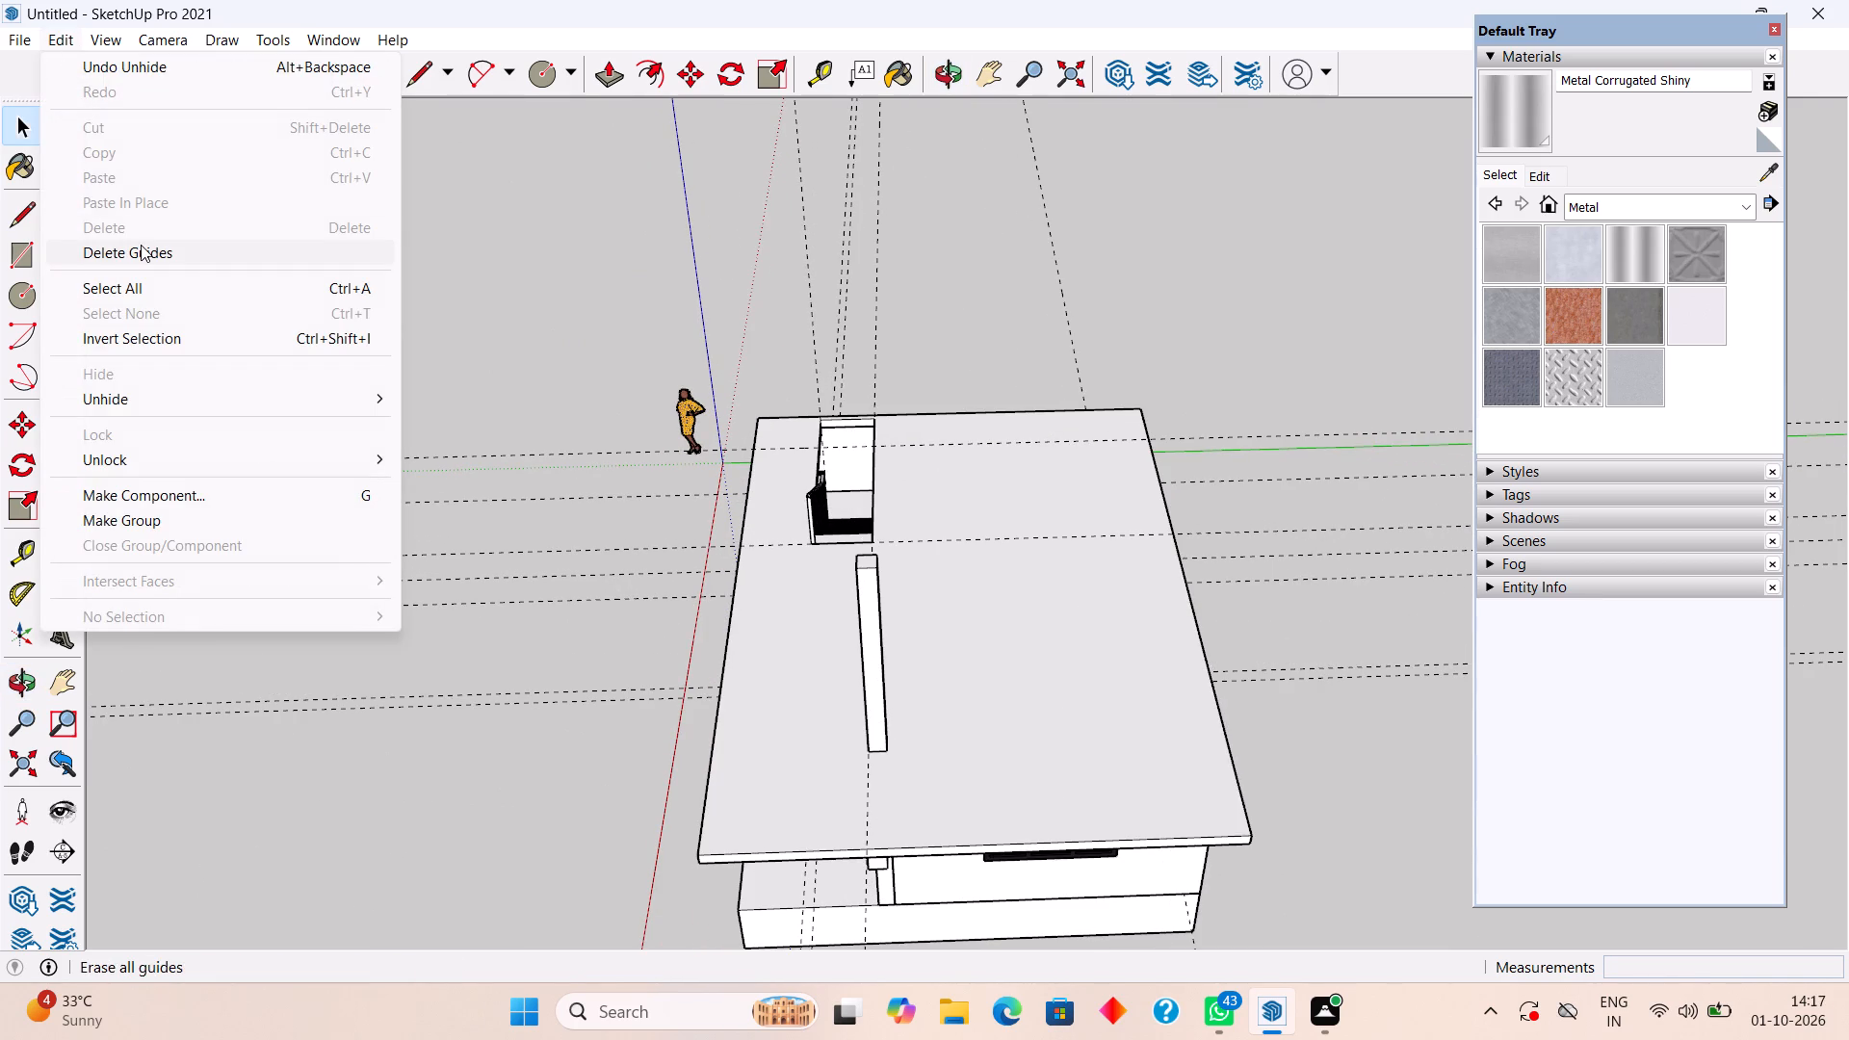
pyautogui.click(141, 245)
# Examine the whole building from several sides, including the roof slab, stair opening, staircase and rooftop column.
pyautogui.moveTo(611, 493); pyautogui.dragTo(1500, 668, button='middle')
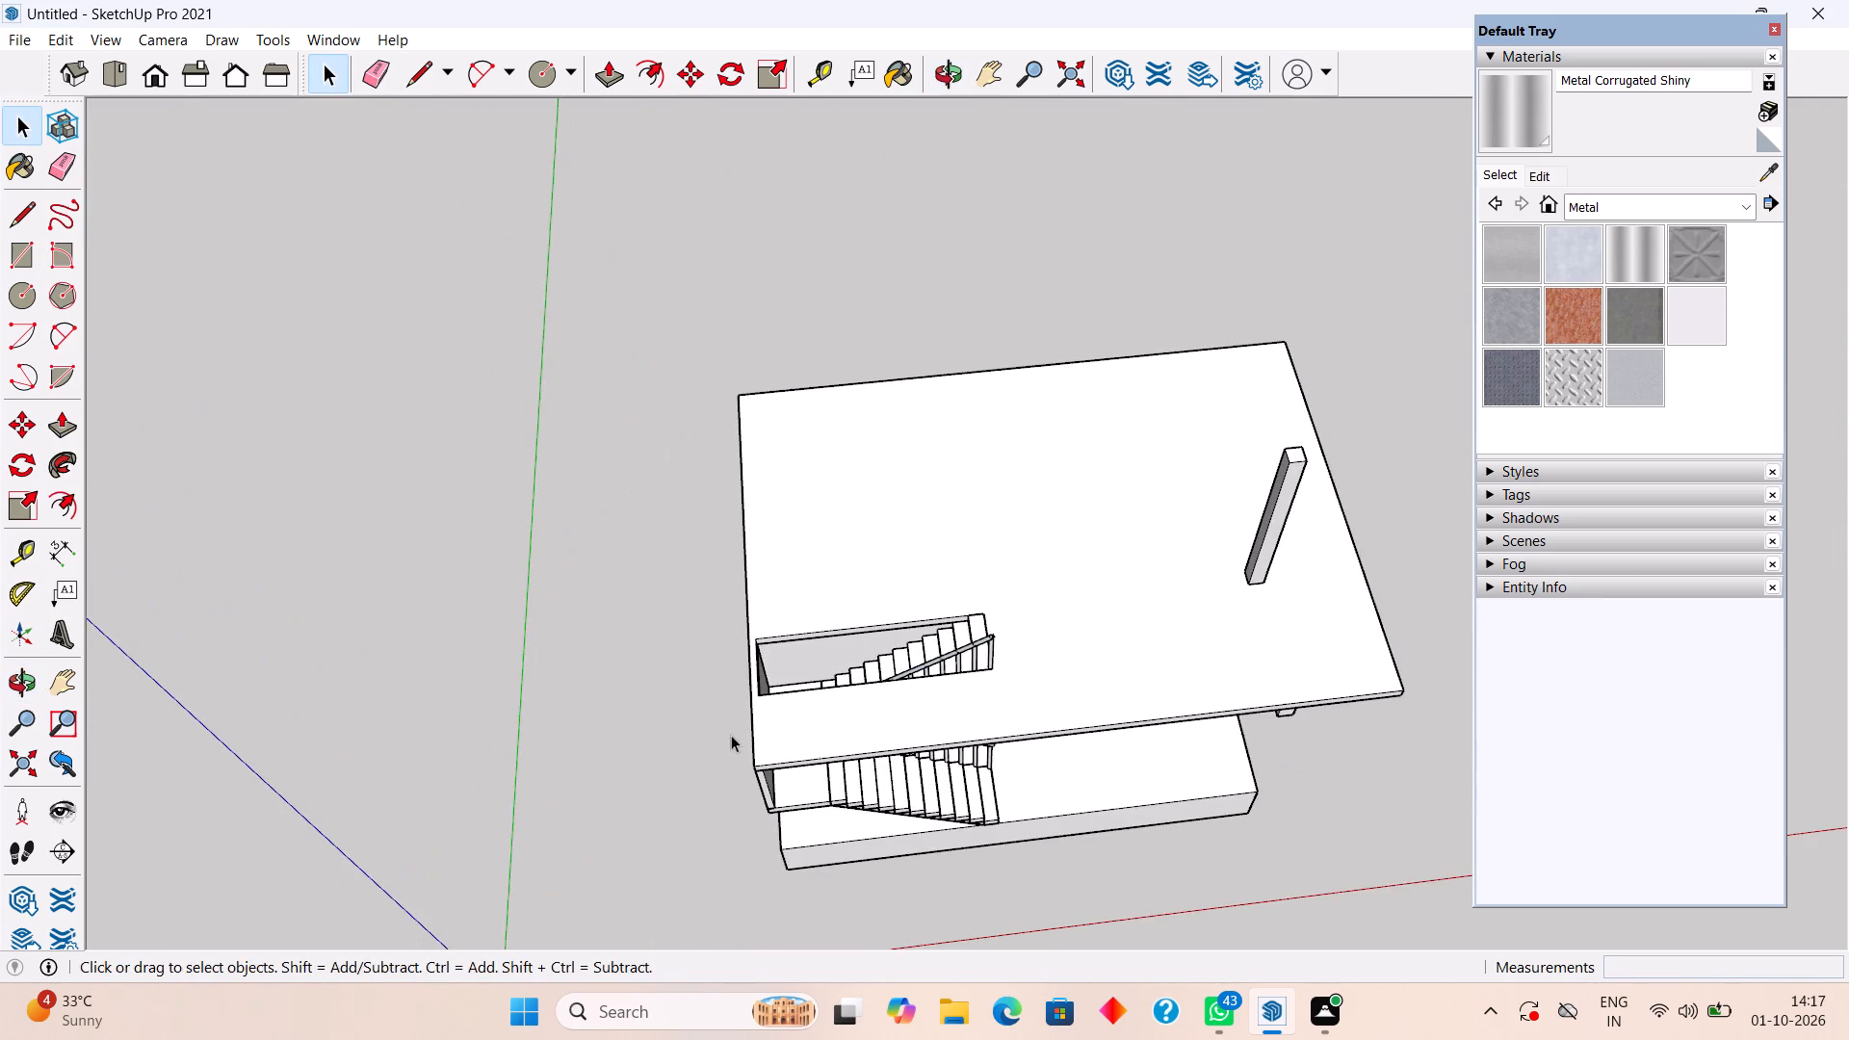
pyautogui.moveTo(731, 735); pyautogui.dragTo(1442, 703, button='middle')
pyautogui.moveTo(1164, 700); pyautogui.dragTo(1208, 577, button='middle')
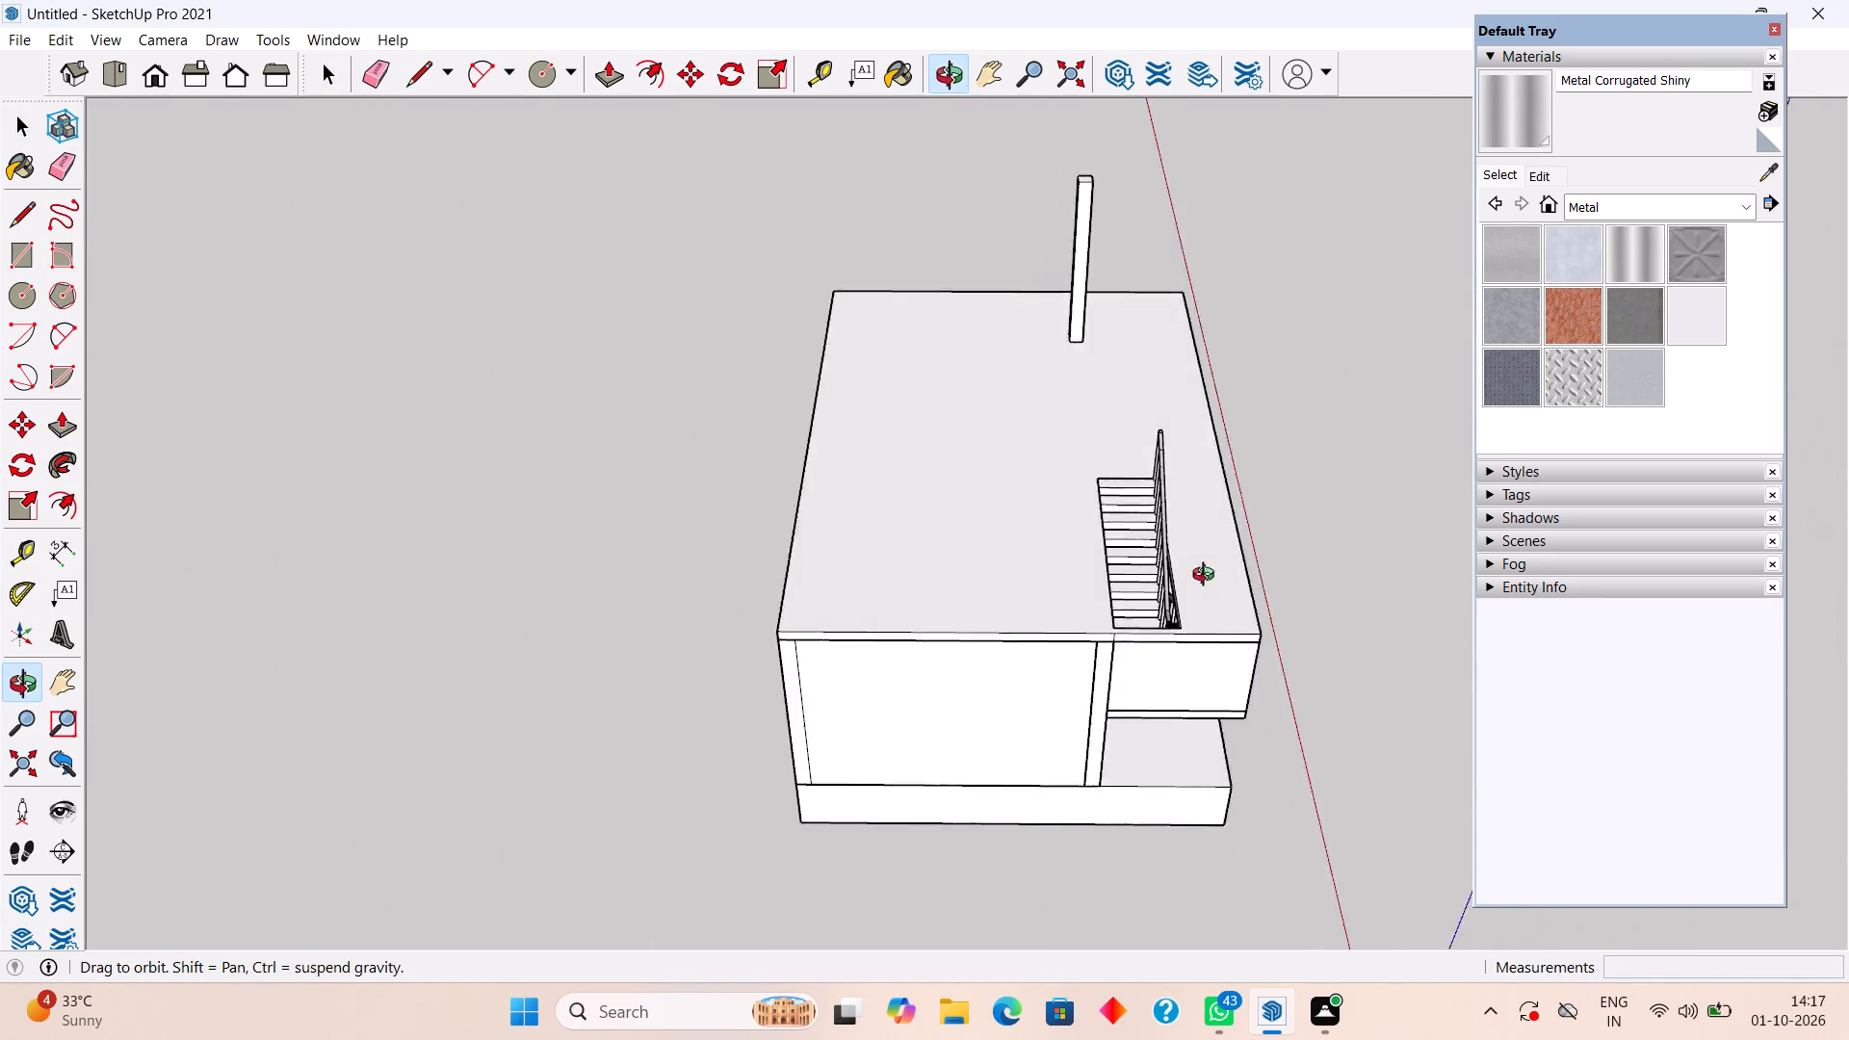
pyautogui.moveTo(1208, 577); pyautogui.dragTo(650, 416, button='middle')
pyautogui.scroll(-1, 1212, 579)
pyautogui.moveTo(1031, 618); pyautogui.dragTo(837, 552, button='middle')
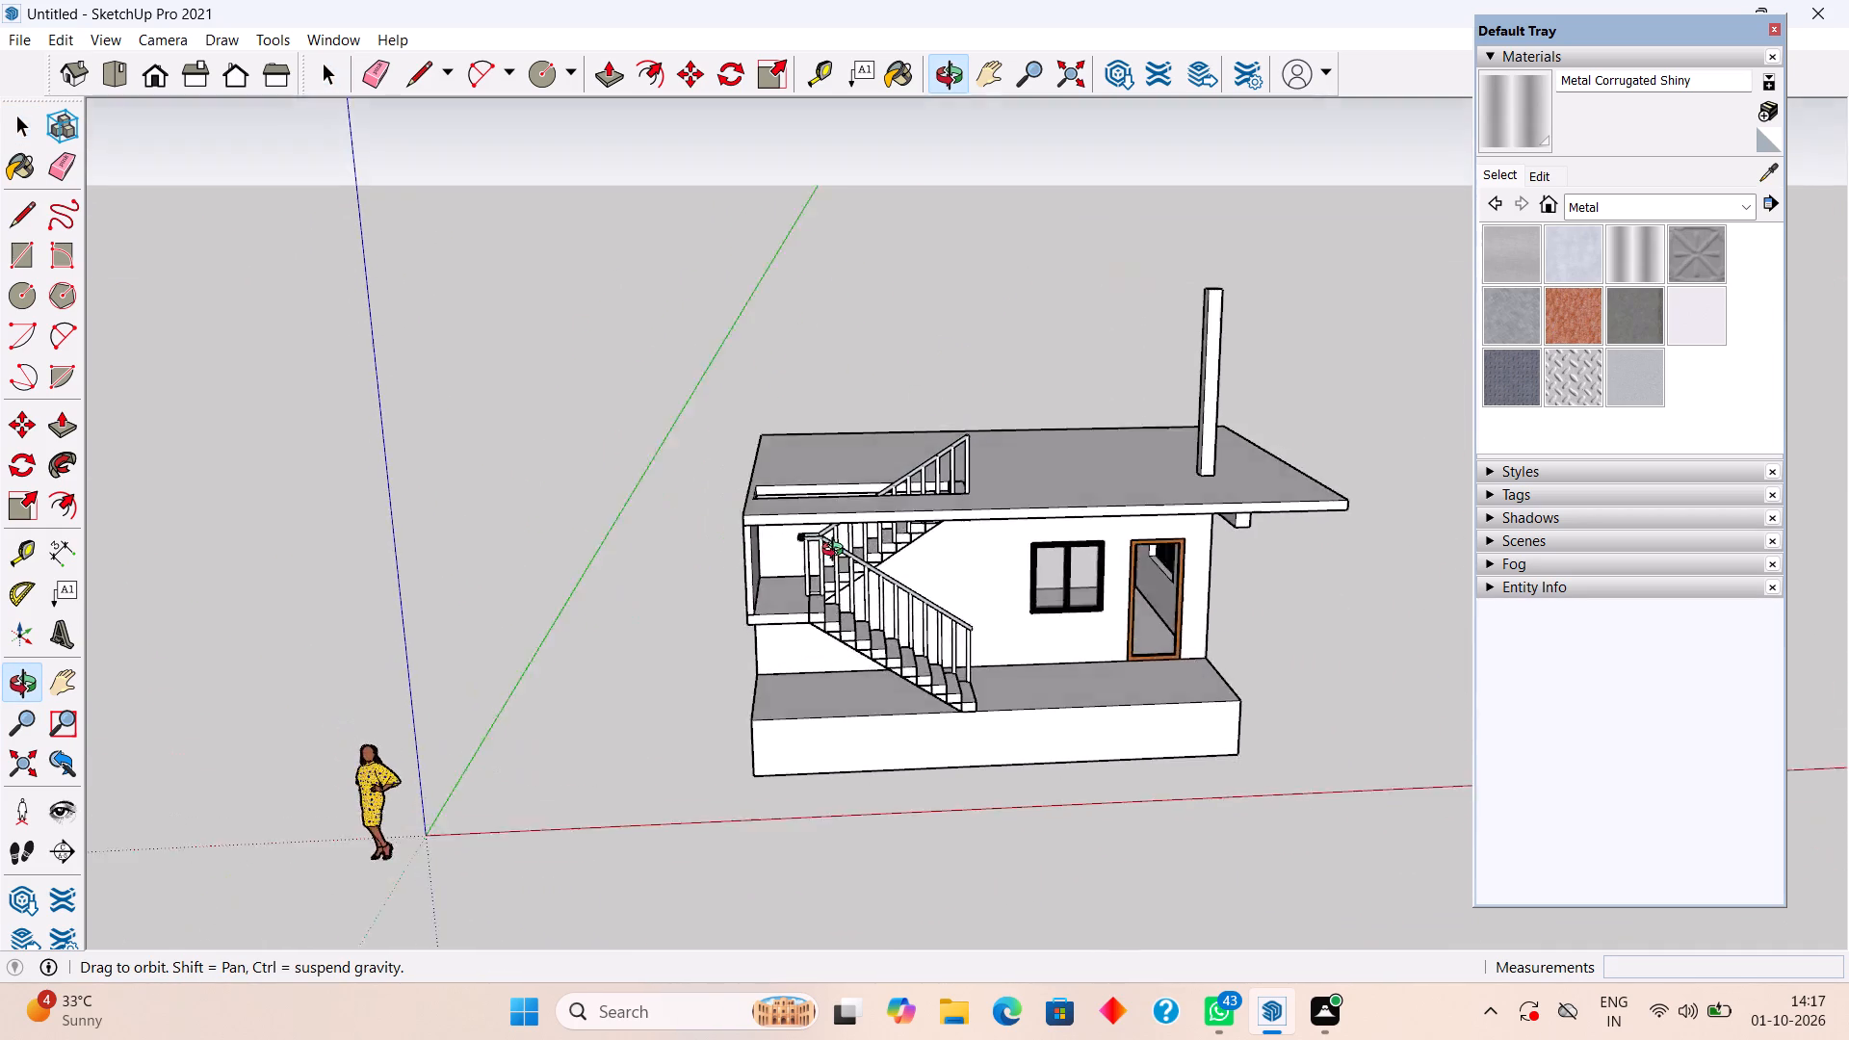
pyautogui.moveTo(837, 552); pyautogui.dragTo(618, 571, button='middle')
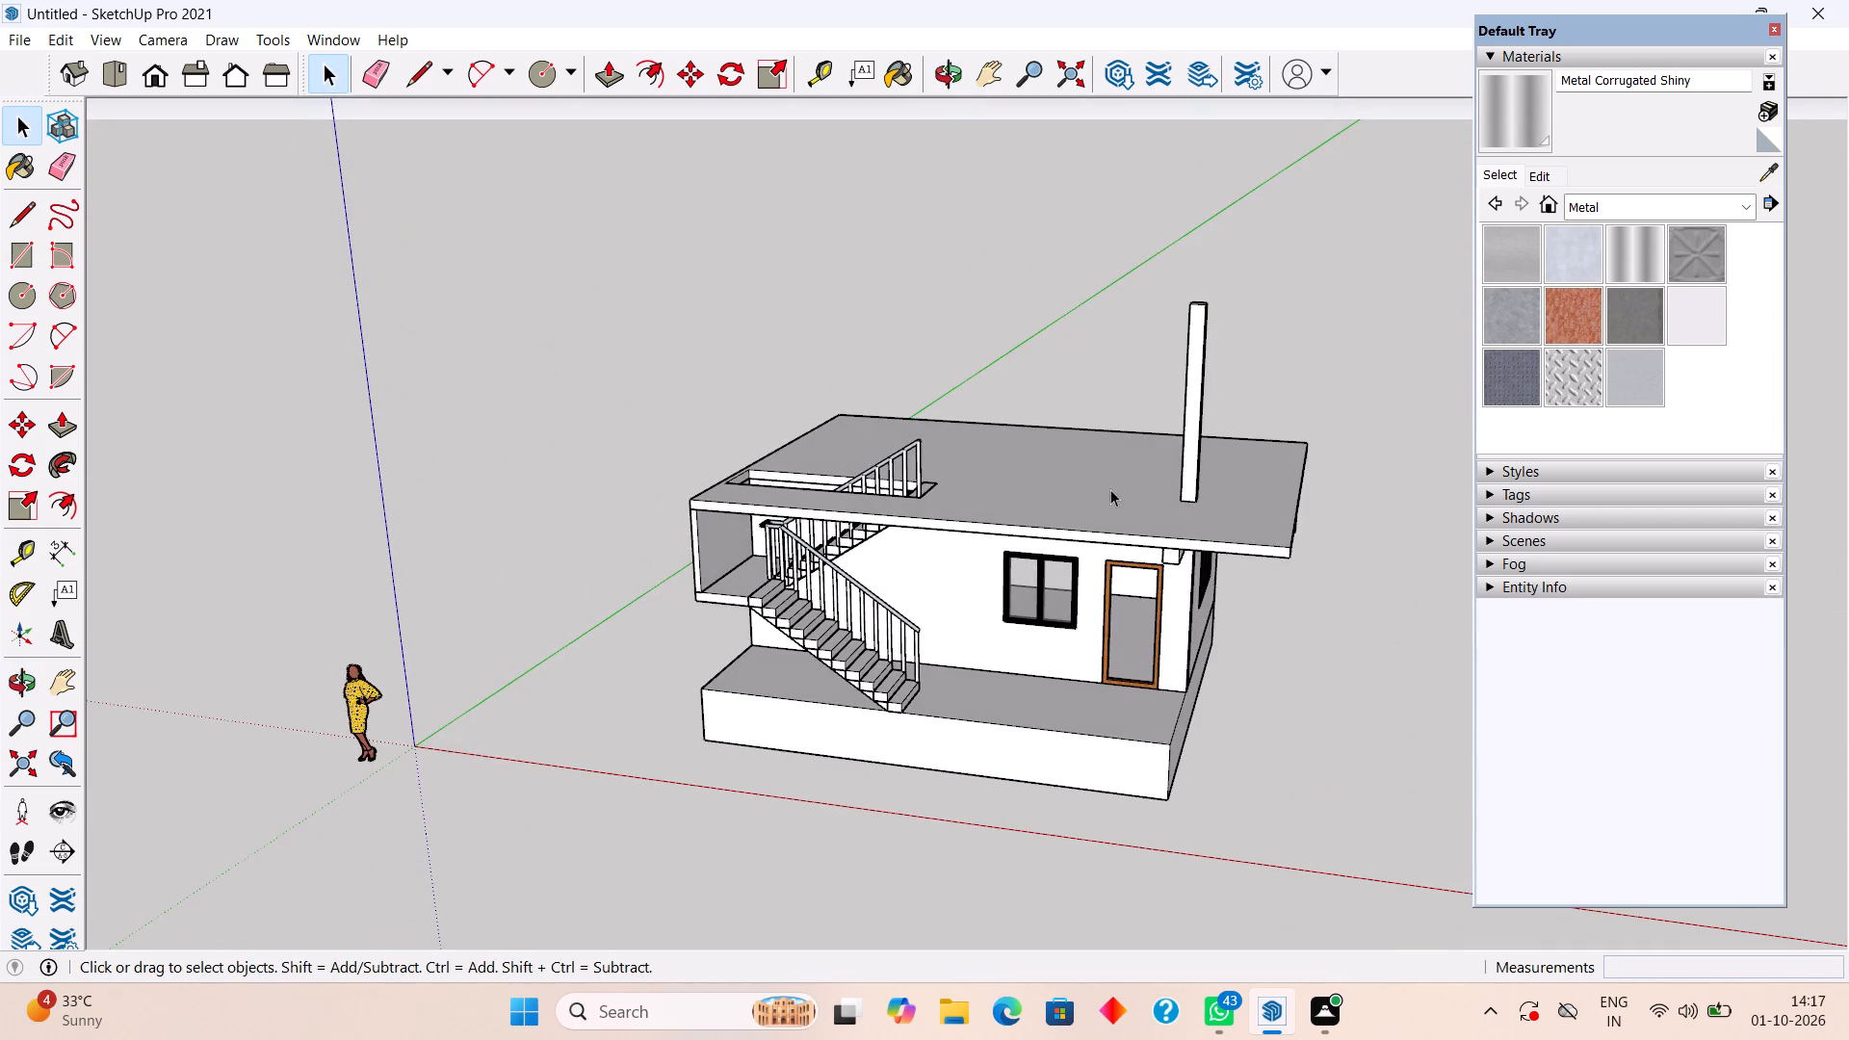
pyautogui.moveTo(1110, 489); pyautogui.dragTo(754, 549, button='middle')
pyautogui.moveTo(1048, 444); pyautogui.dragTo(698, 544, button='middle')
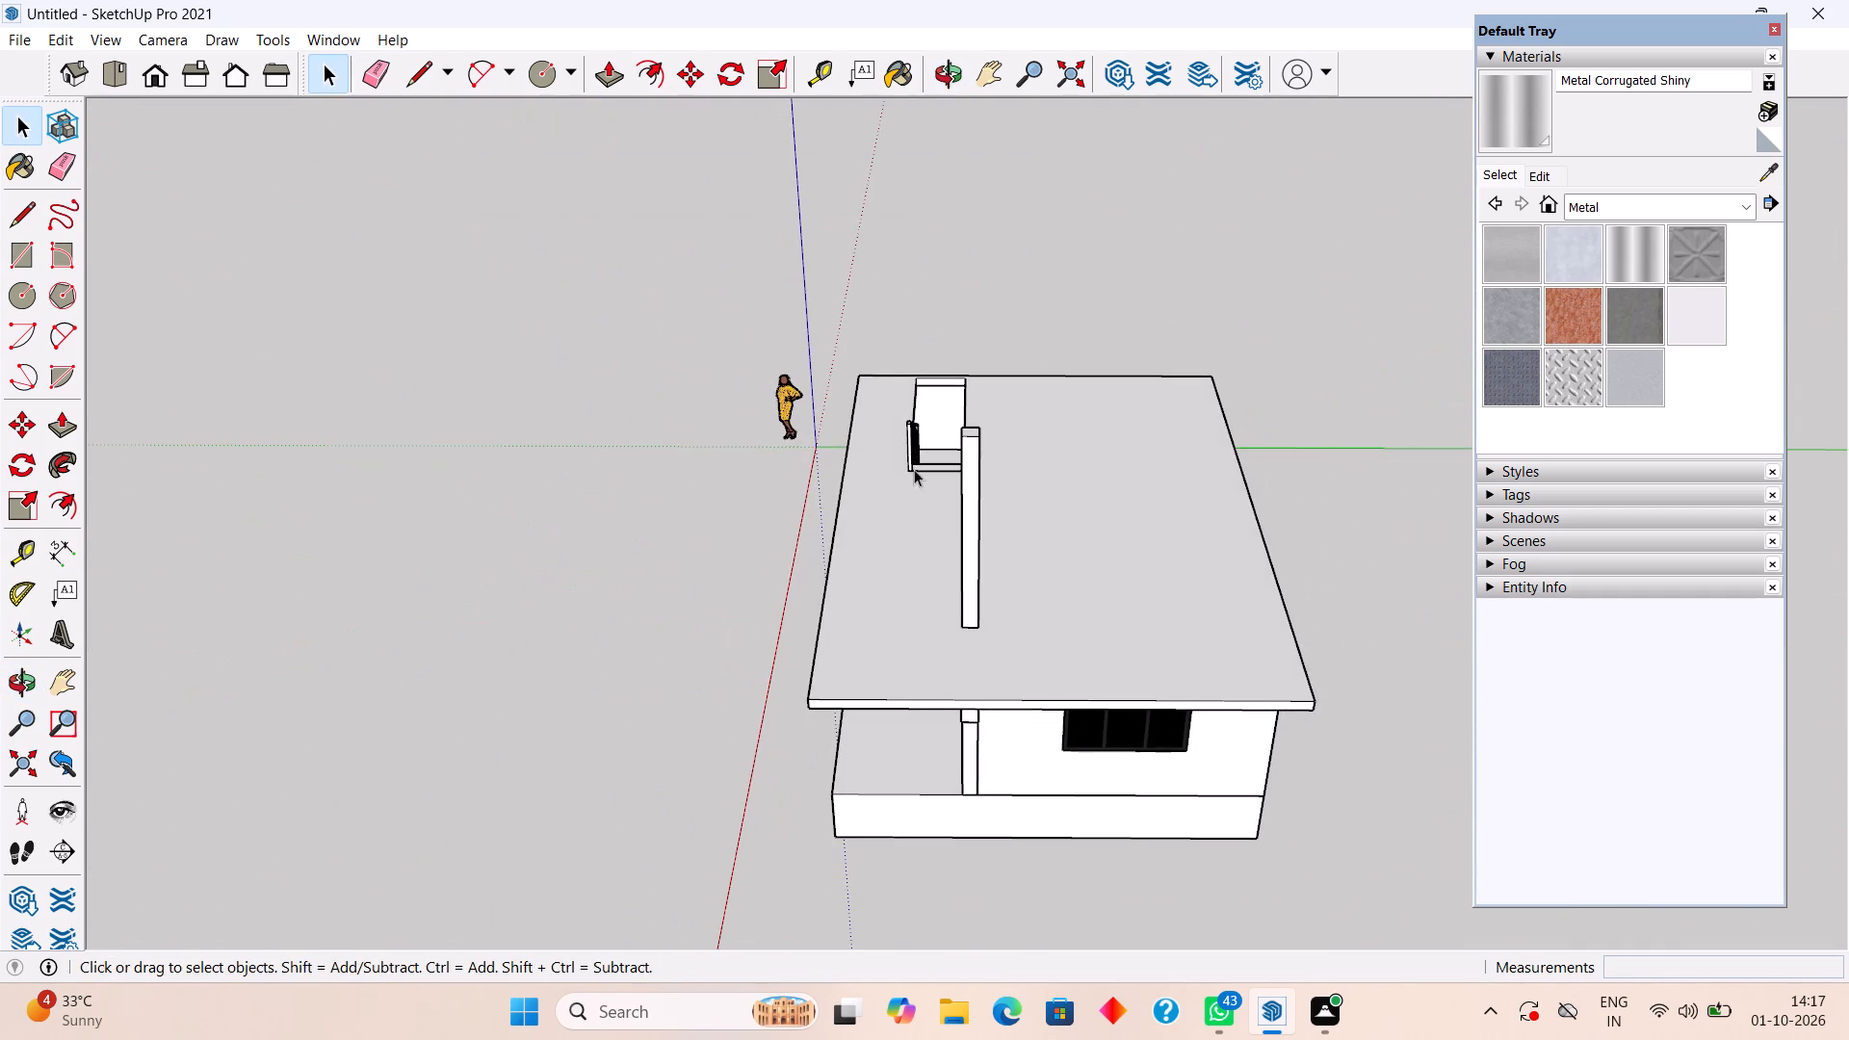
pyautogui.moveTo(995, 426); pyautogui.dragTo(807, 718, button='middle')
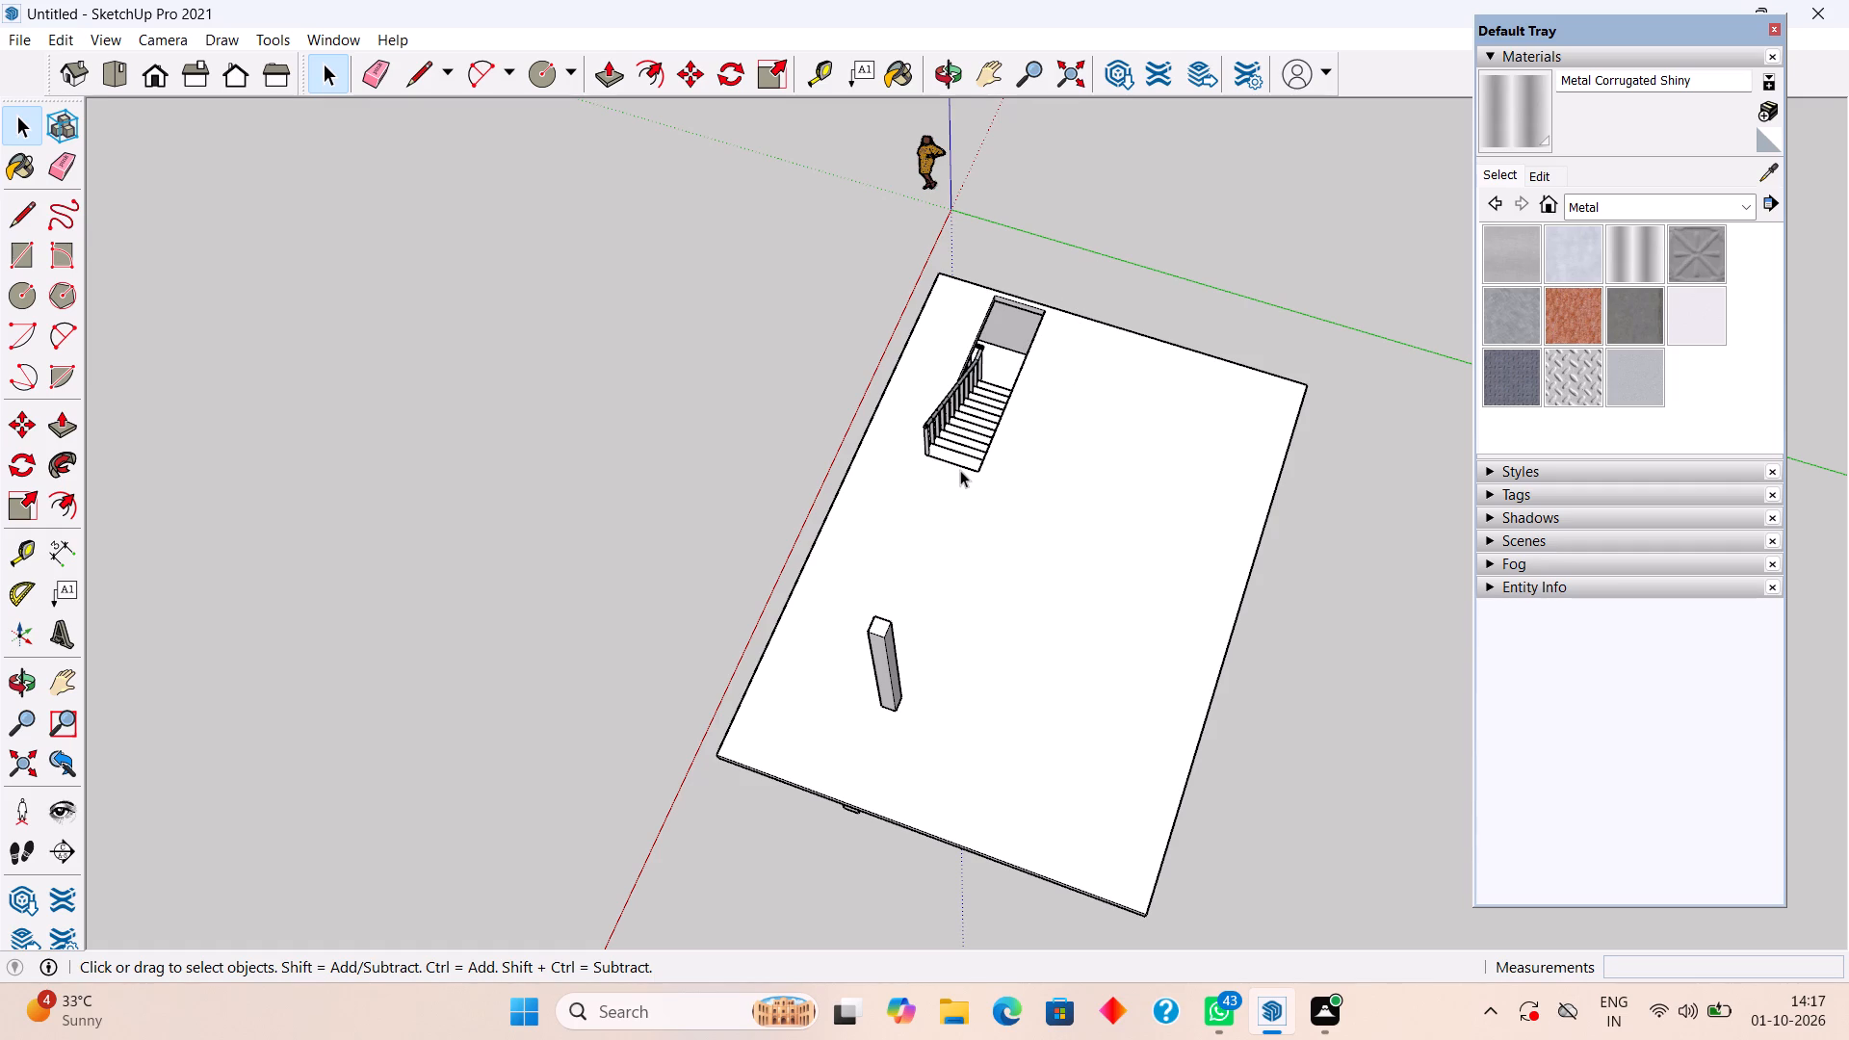
pyautogui.moveTo(977, 475); pyautogui.dragTo(1036, 323, button='middle')
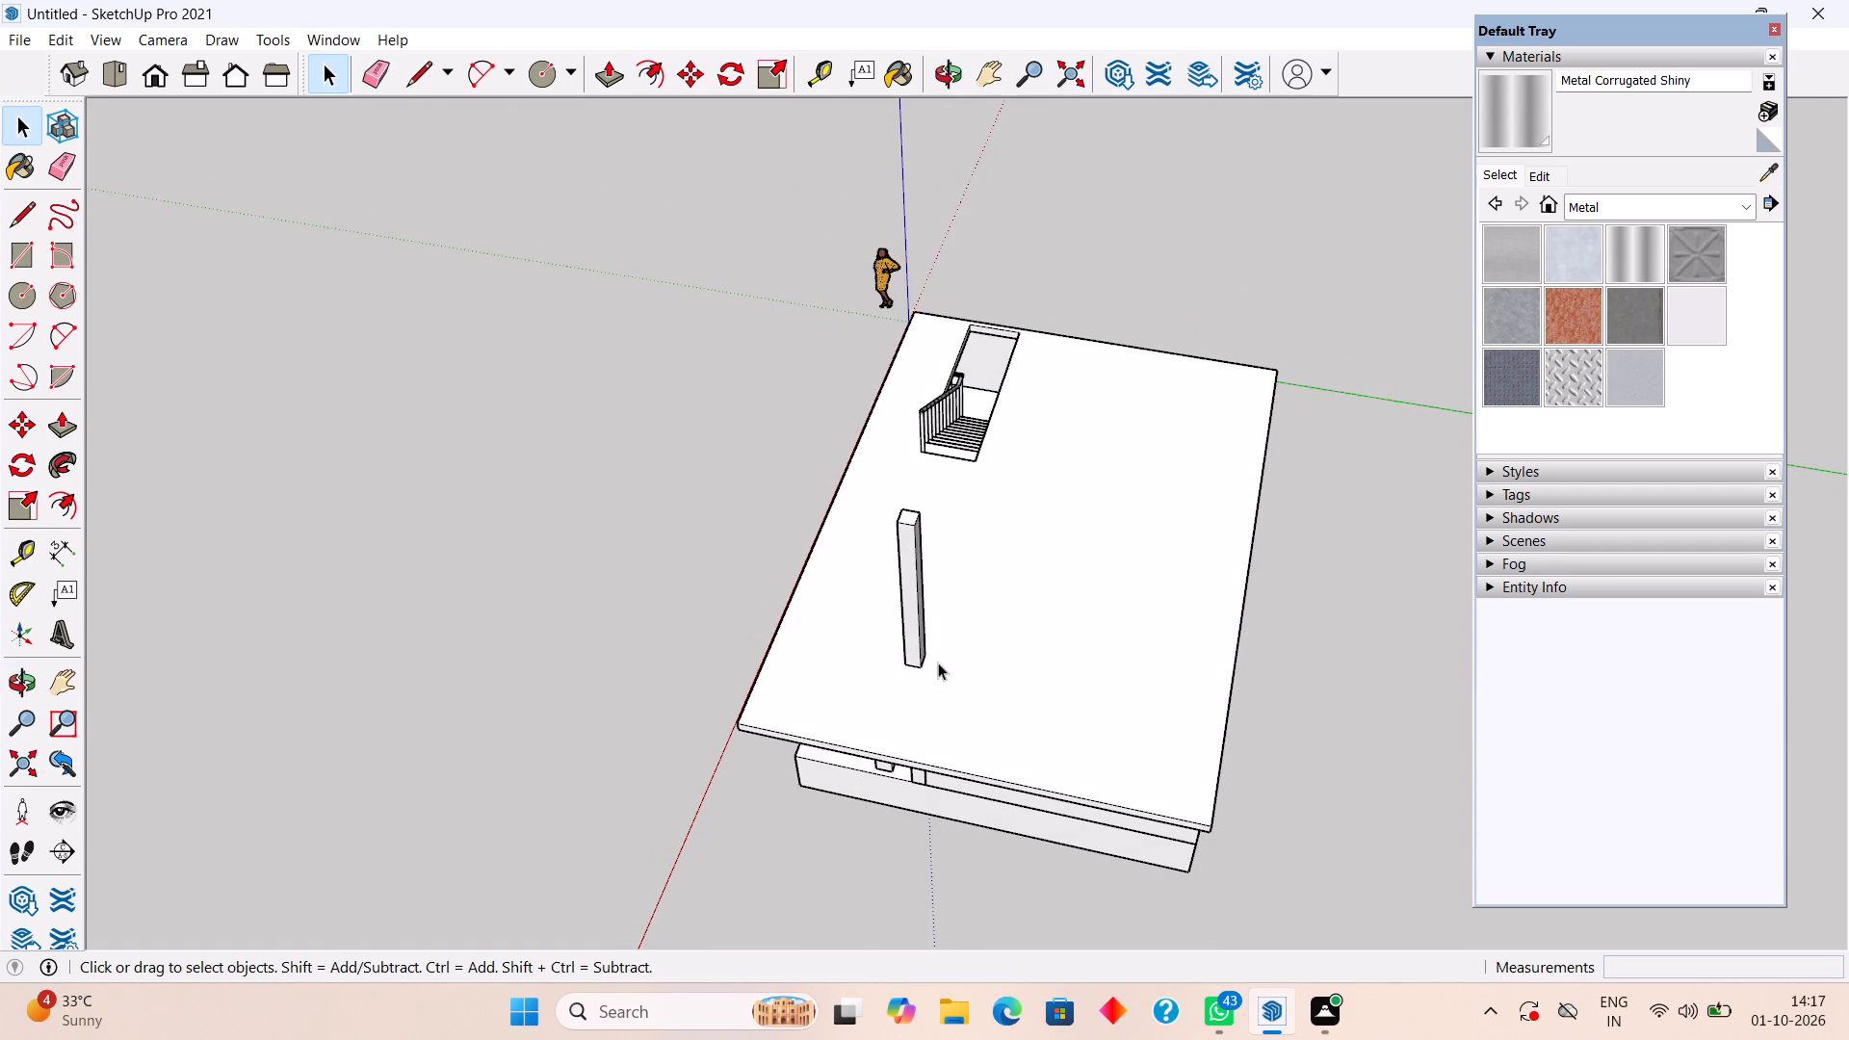
pyautogui.moveTo(918, 628); pyautogui.dragTo(1127, 407, button='middle')
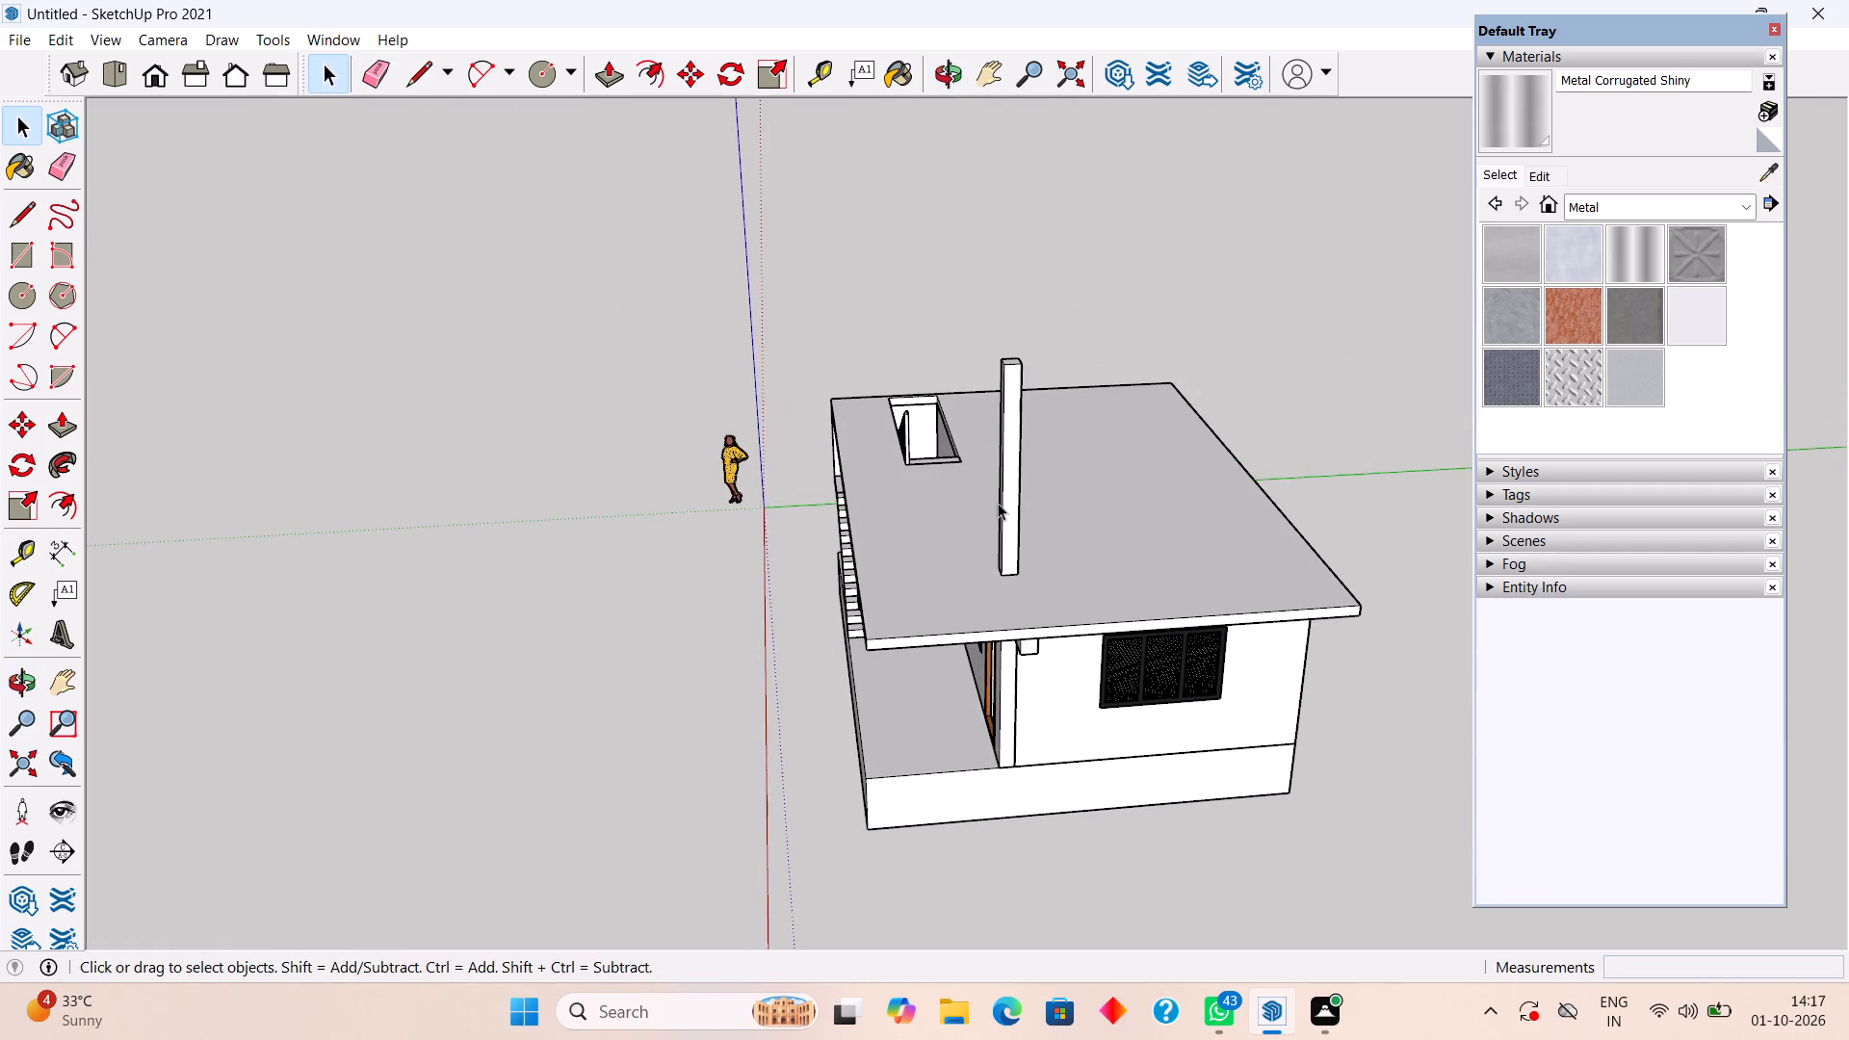
pyautogui.moveTo(1013, 531); pyautogui.dragTo(1296, 597, button='middle')
pyautogui.moveTo(991, 596); pyautogui.dragTo(1362, 590, button='middle')
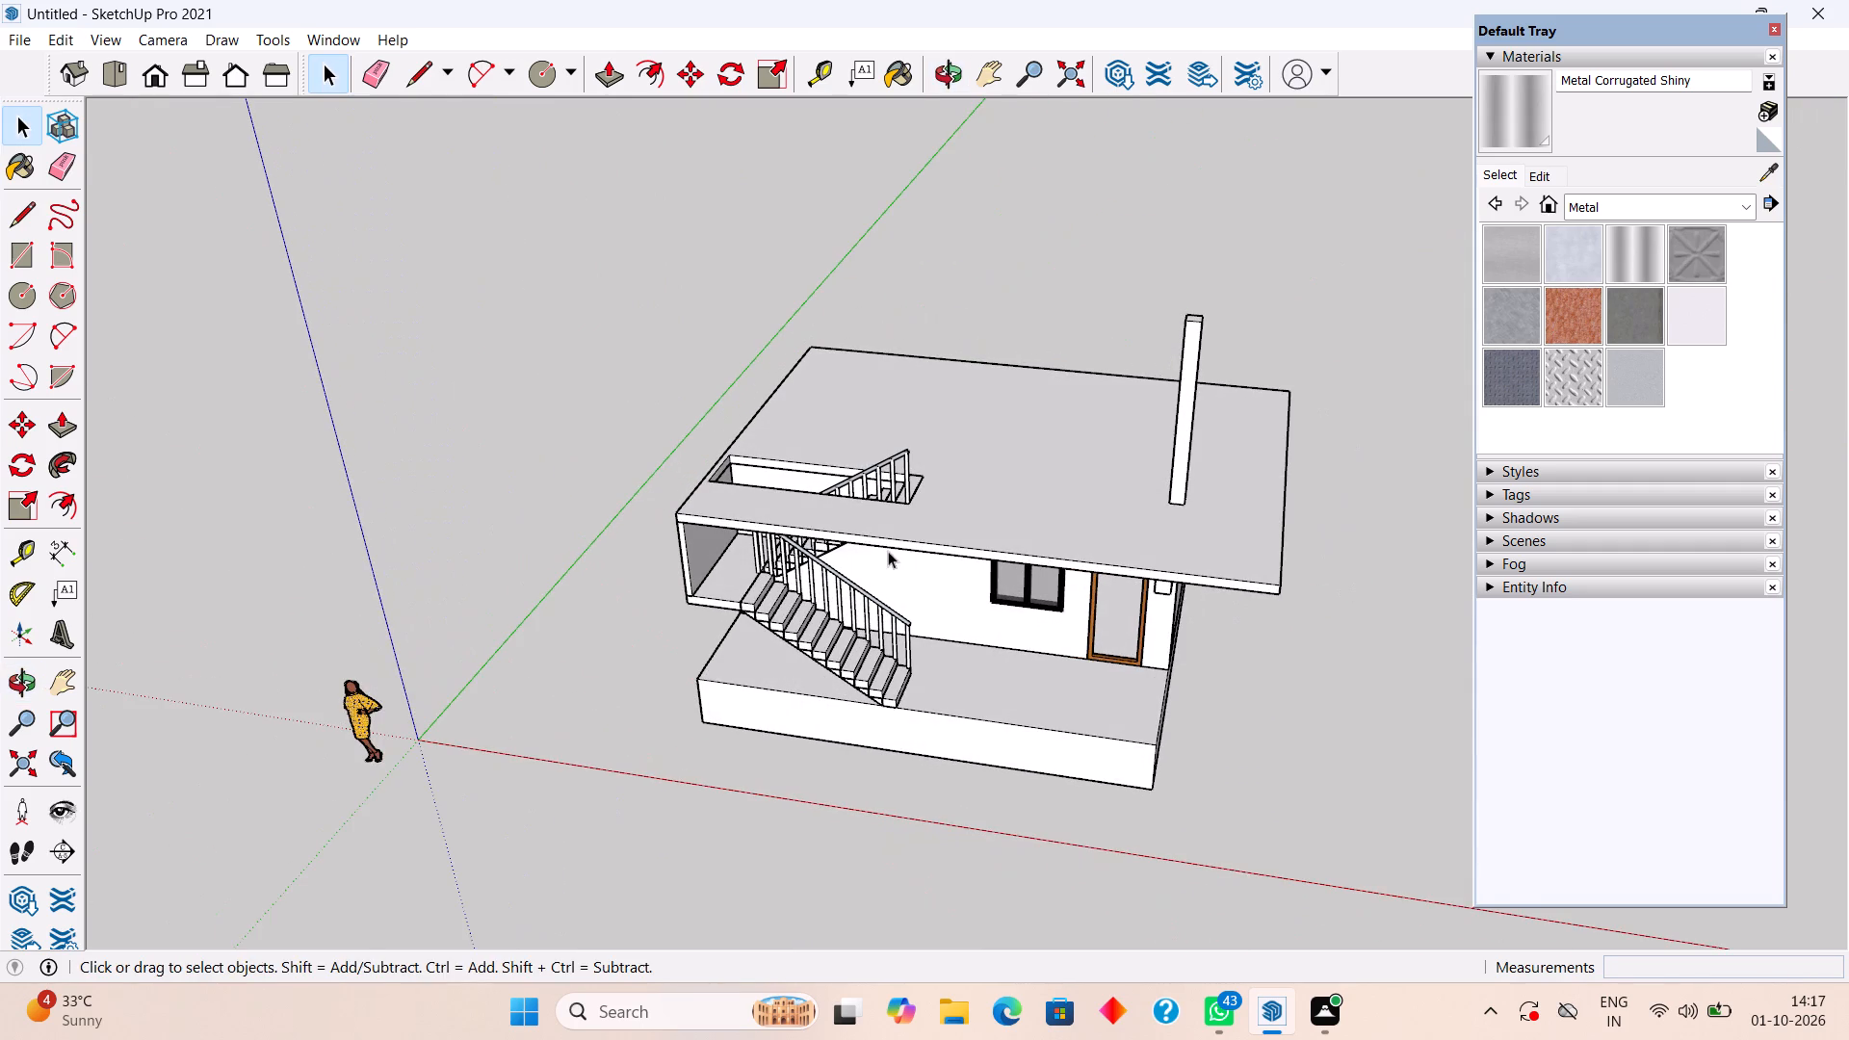
pyautogui.moveTo(885, 550); pyautogui.dragTo(1160, 543, button='middle')
pyautogui.moveTo(699, 504); pyautogui.dragTo(1165, 541, button='middle')
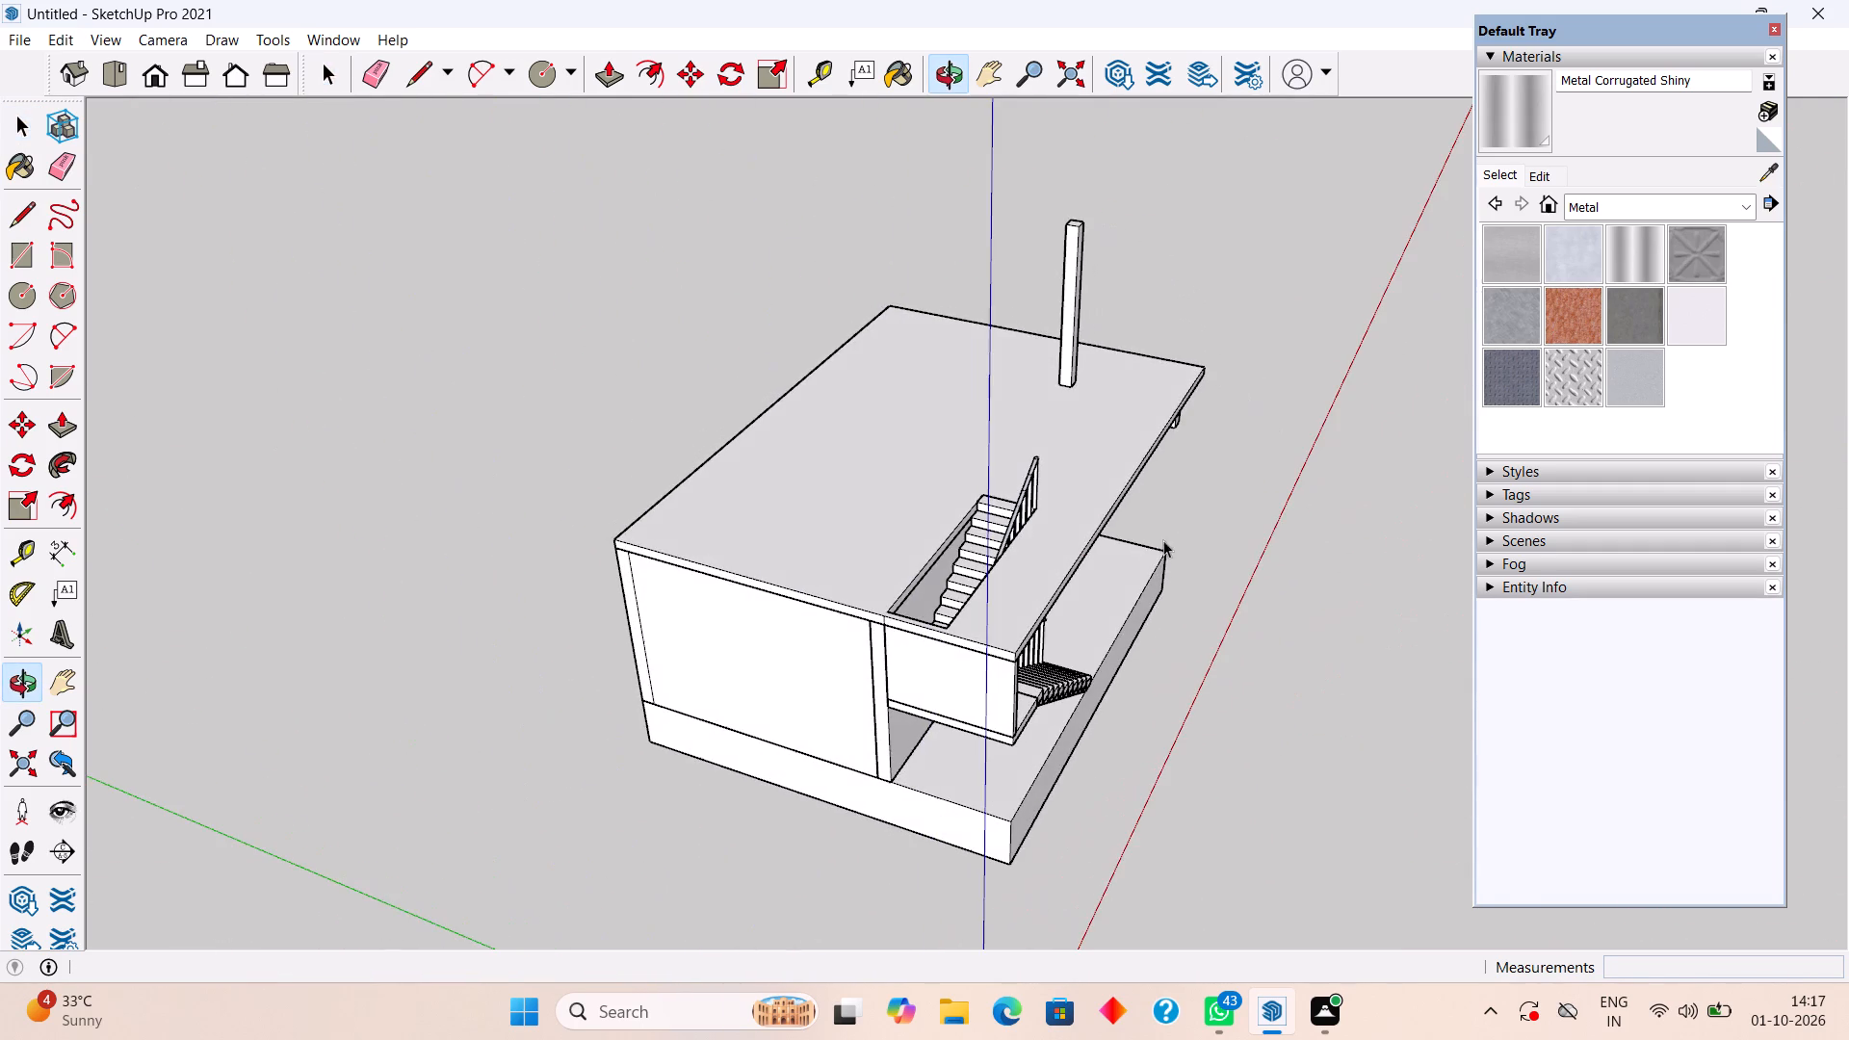
pyautogui.moveTo(728, 567); pyautogui.dragTo(1077, 581, button='middle')
# Copy the rooftop column 13' across the slab to the inner corner at the top of the stair opening.
pyautogui.click(977, 325)
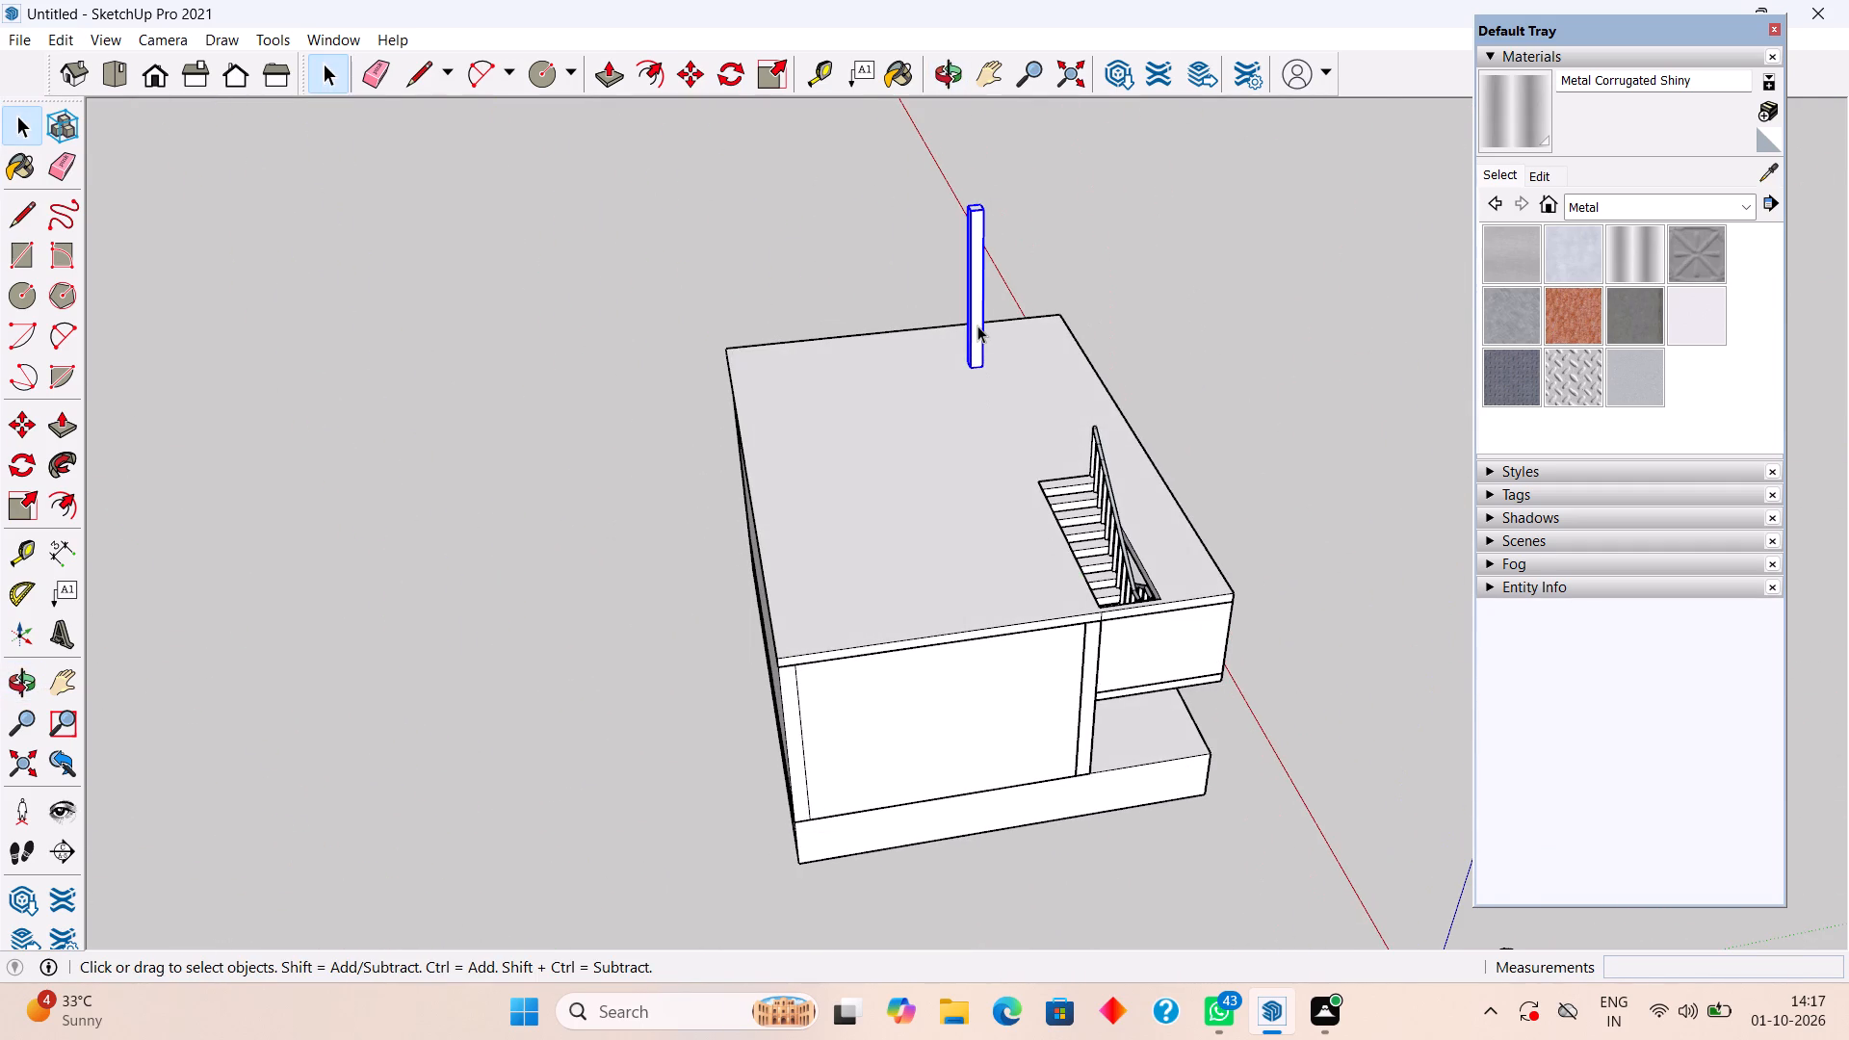
pyautogui.scroll(8, 988, 378)
pyautogui.press('m')
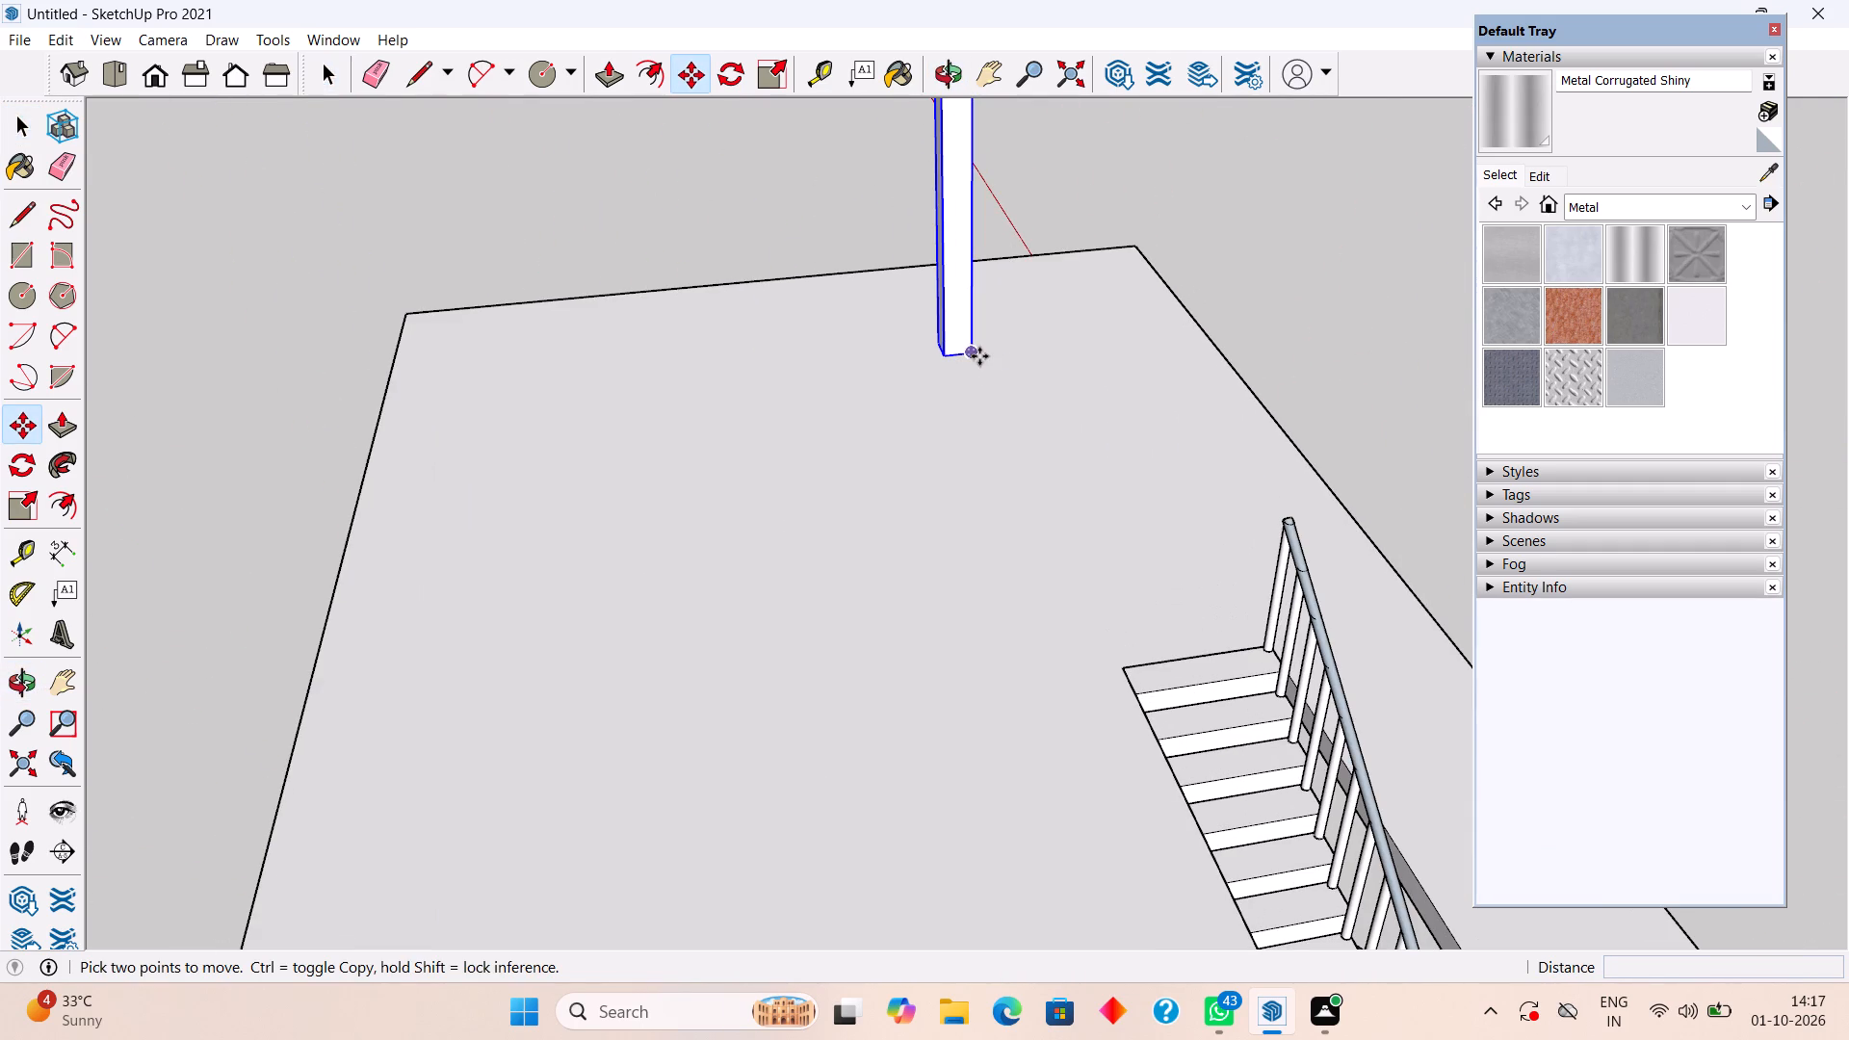
pyautogui.click(978, 355)
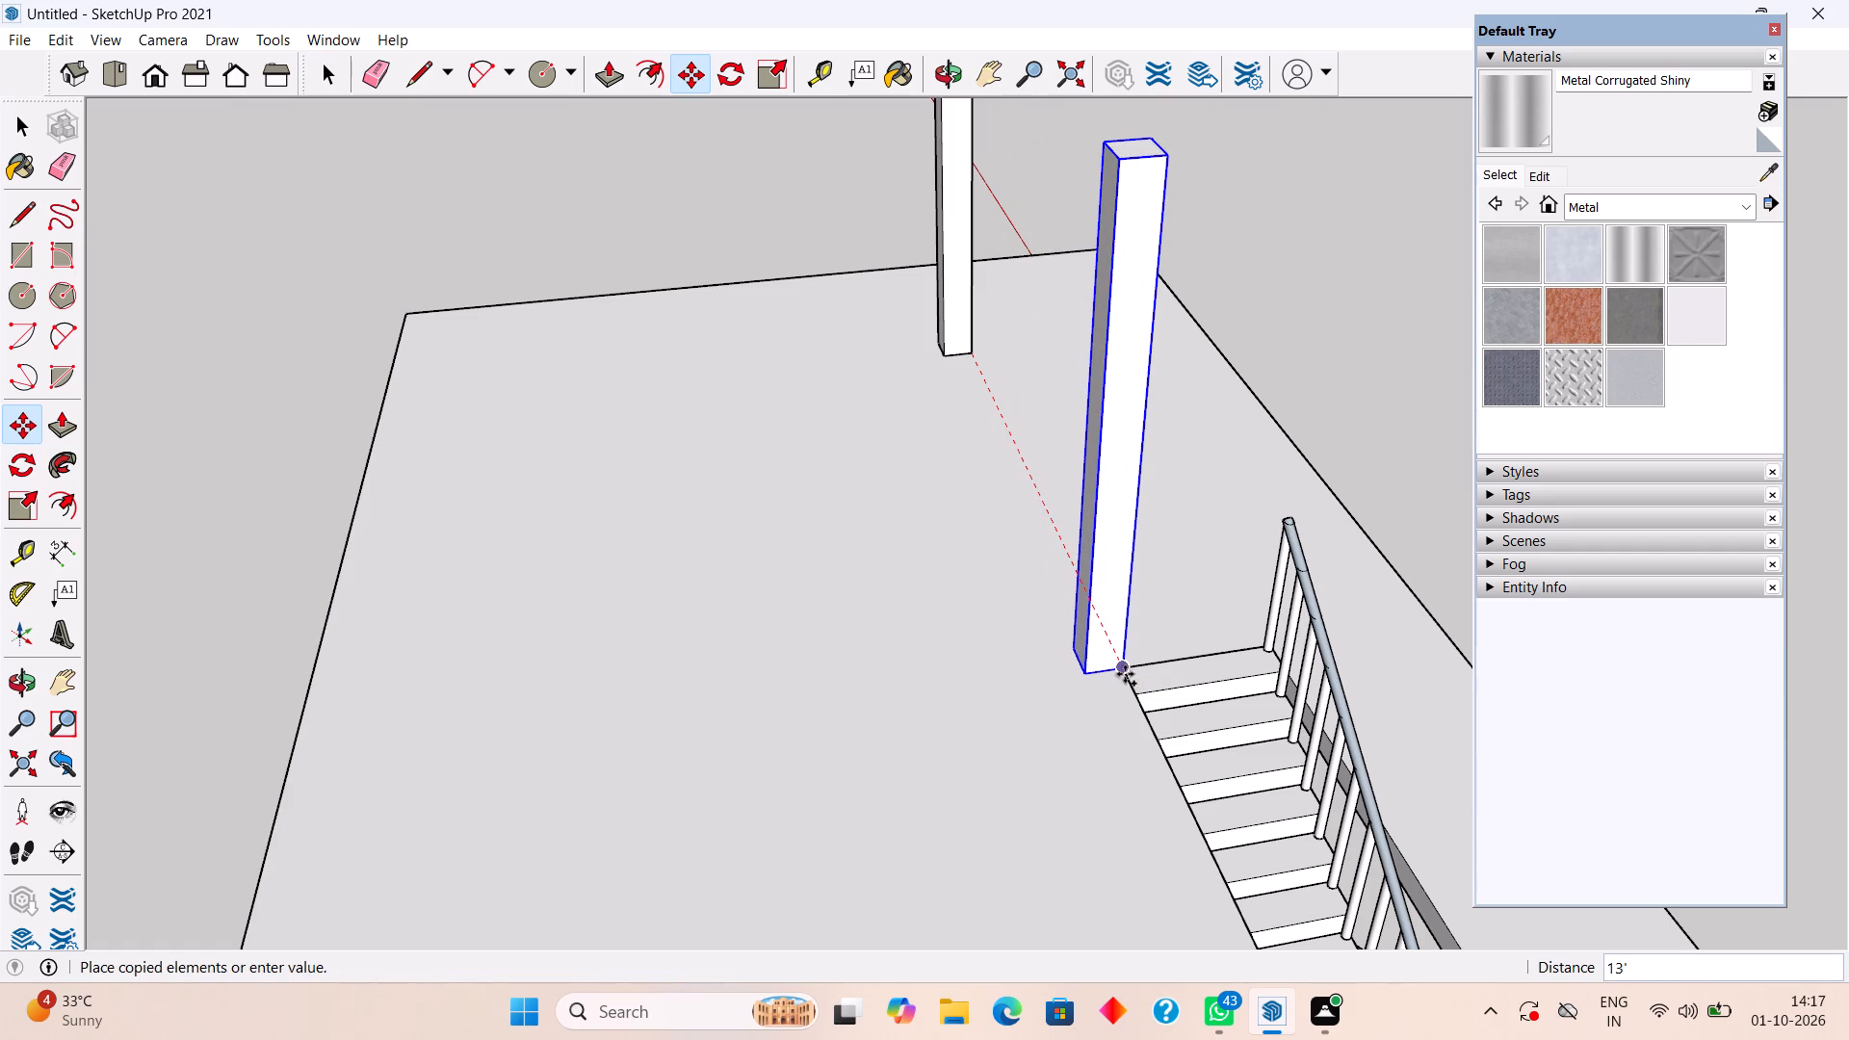
pyautogui.click(1125, 674)
pyautogui.moveTo(1133, 634); pyautogui.dragTo(814, 594, button='middle')
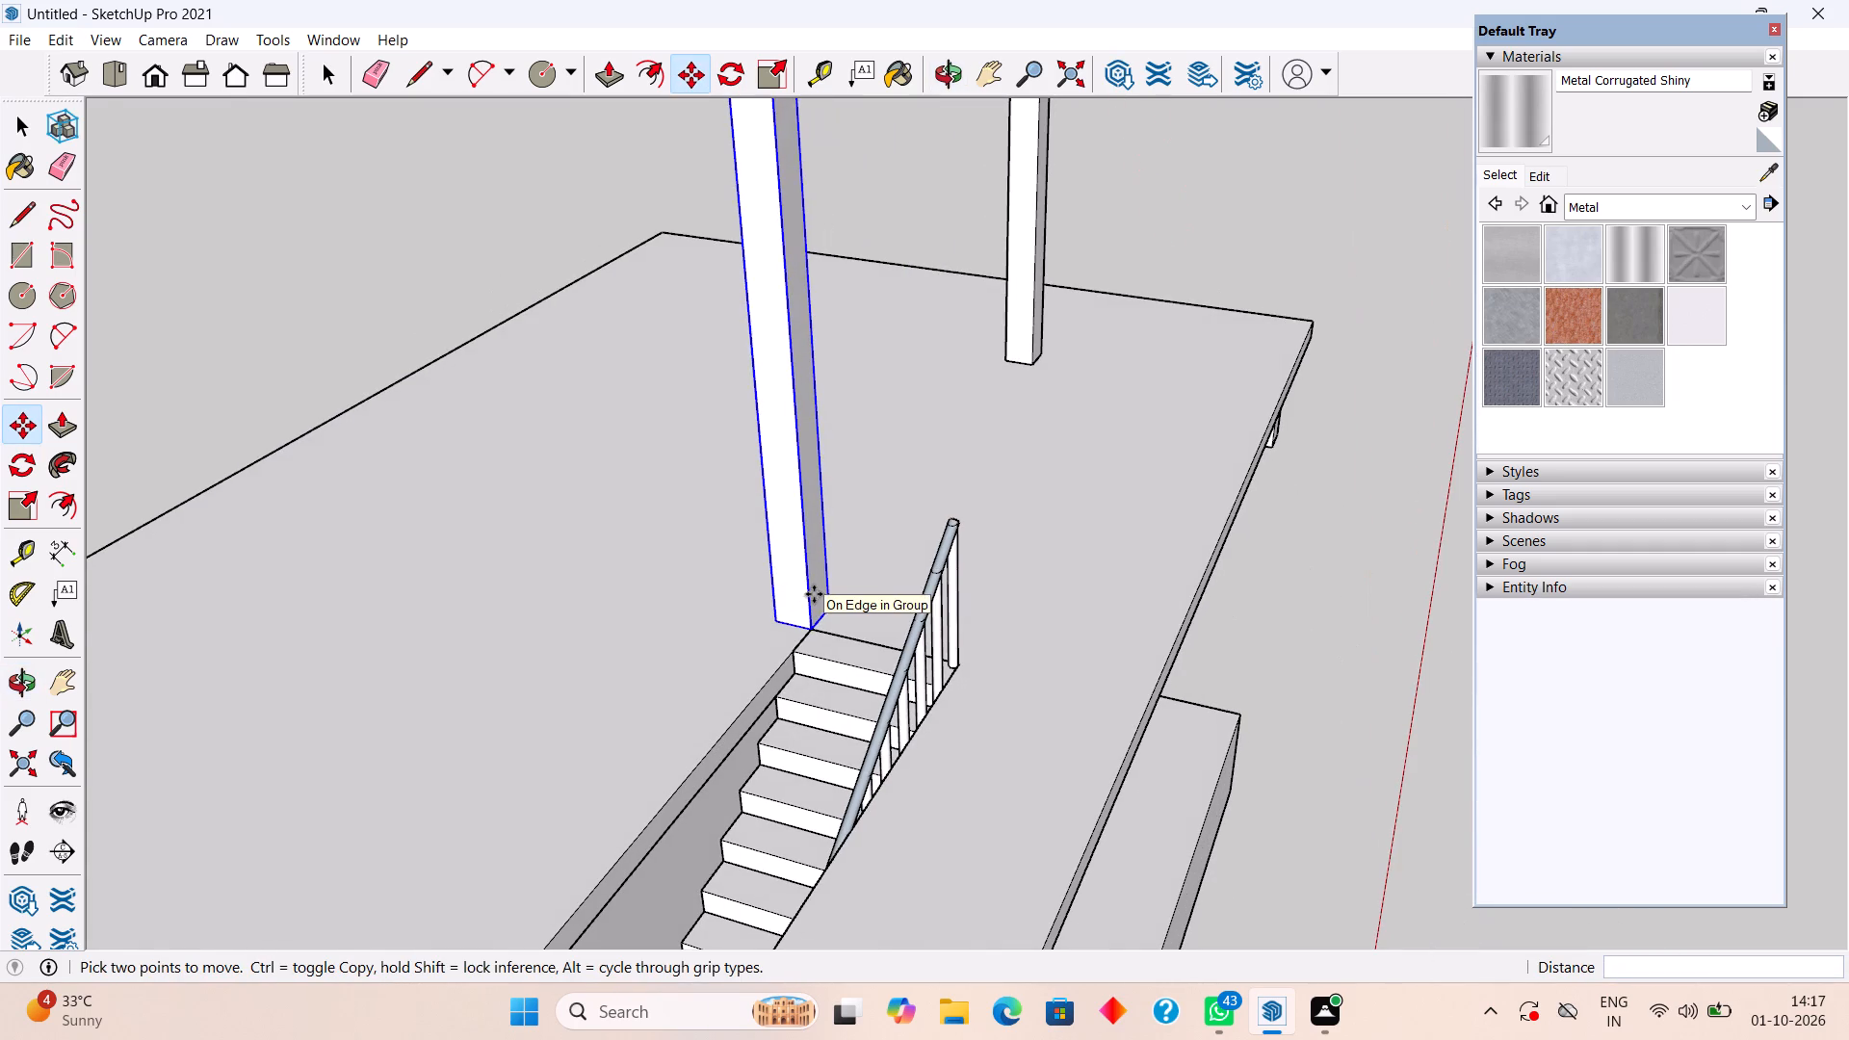
pyautogui.scroll(-8, 814, 594)
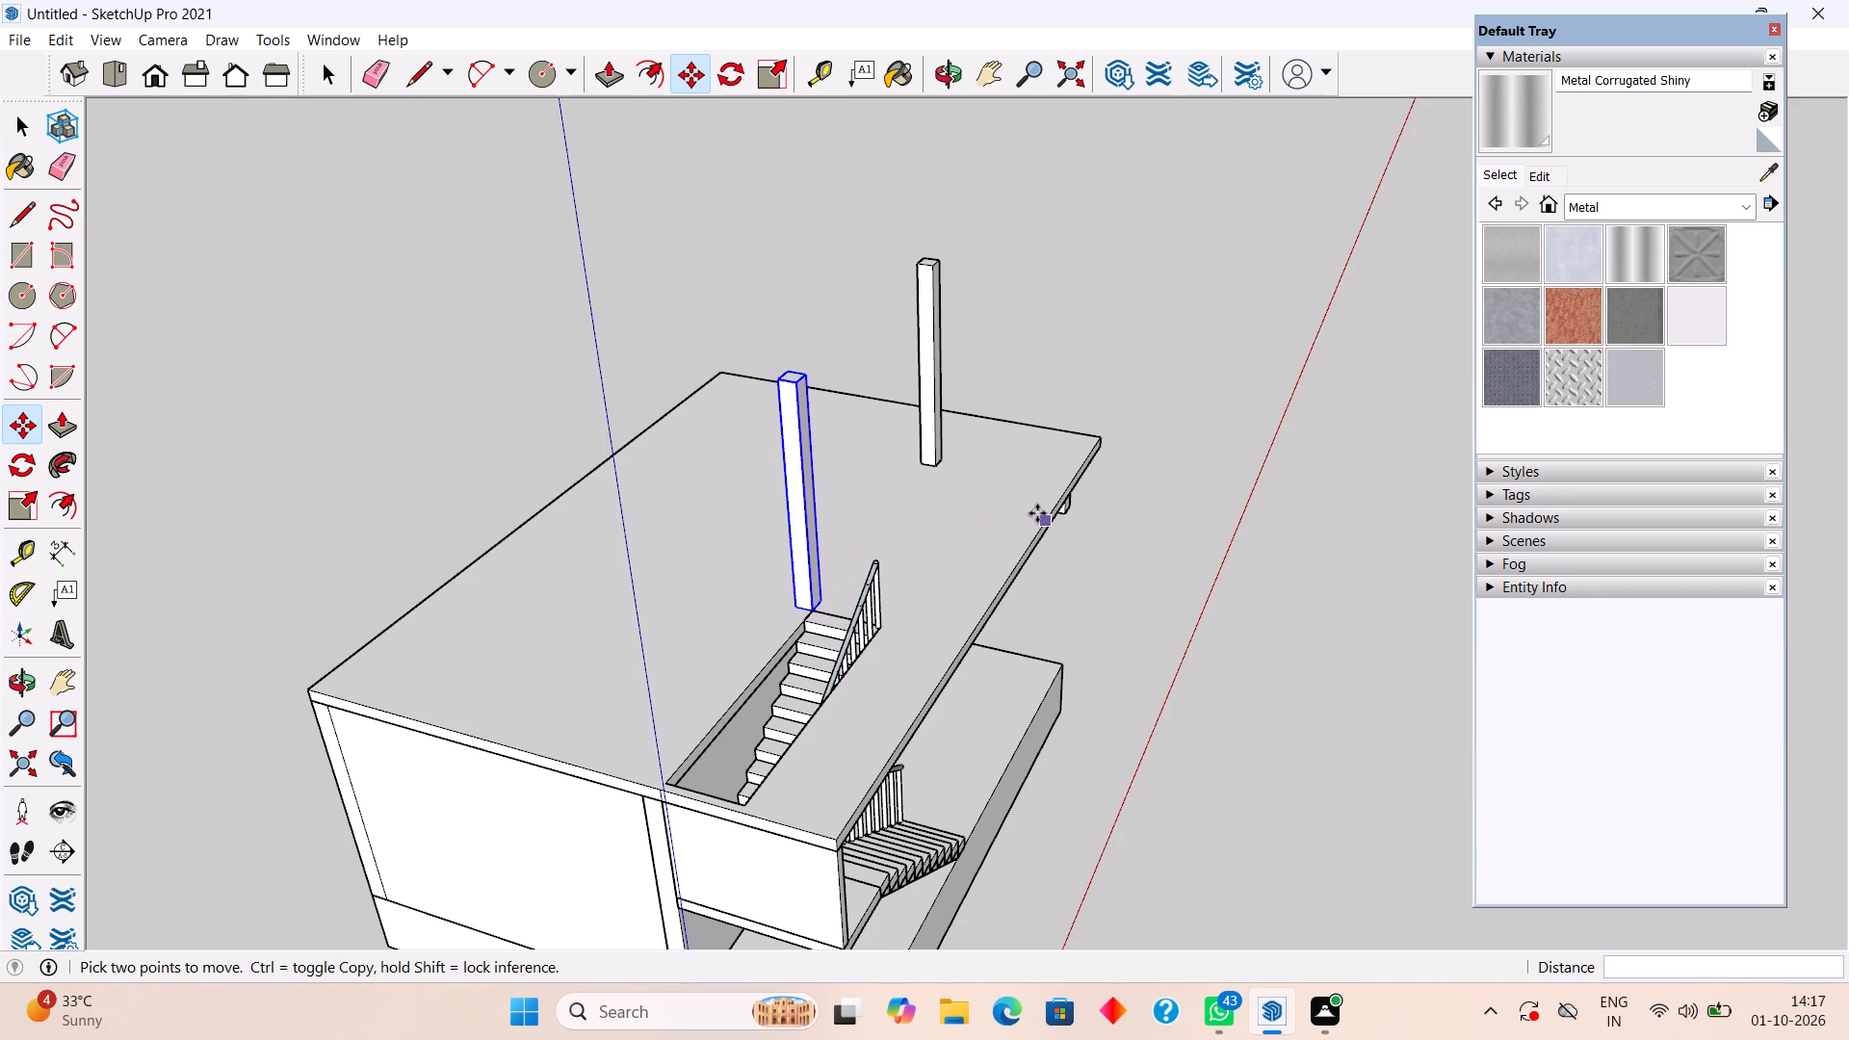
pyautogui.press('space')
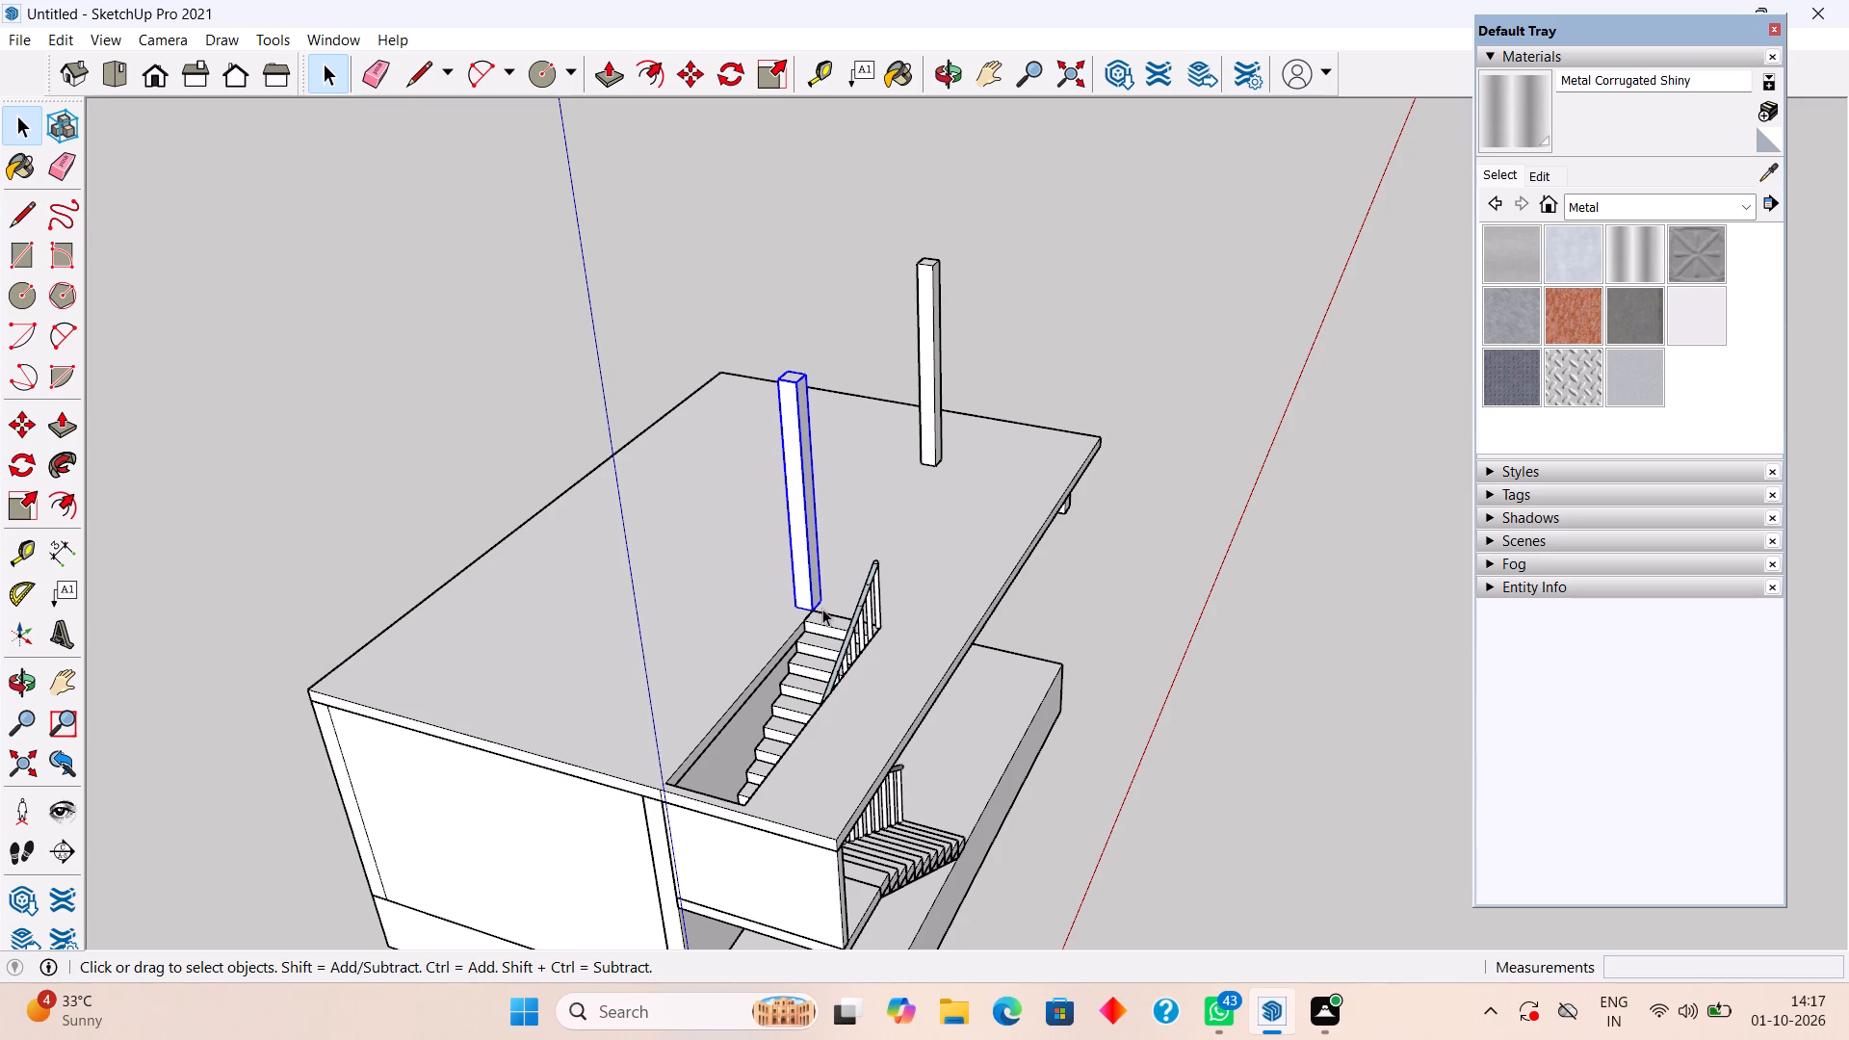
# Move the copied column 9" along the stair opening so its far base corner meets the opening's corner.
pyautogui.scroll(8, 822, 609)
pyautogui.press('m')
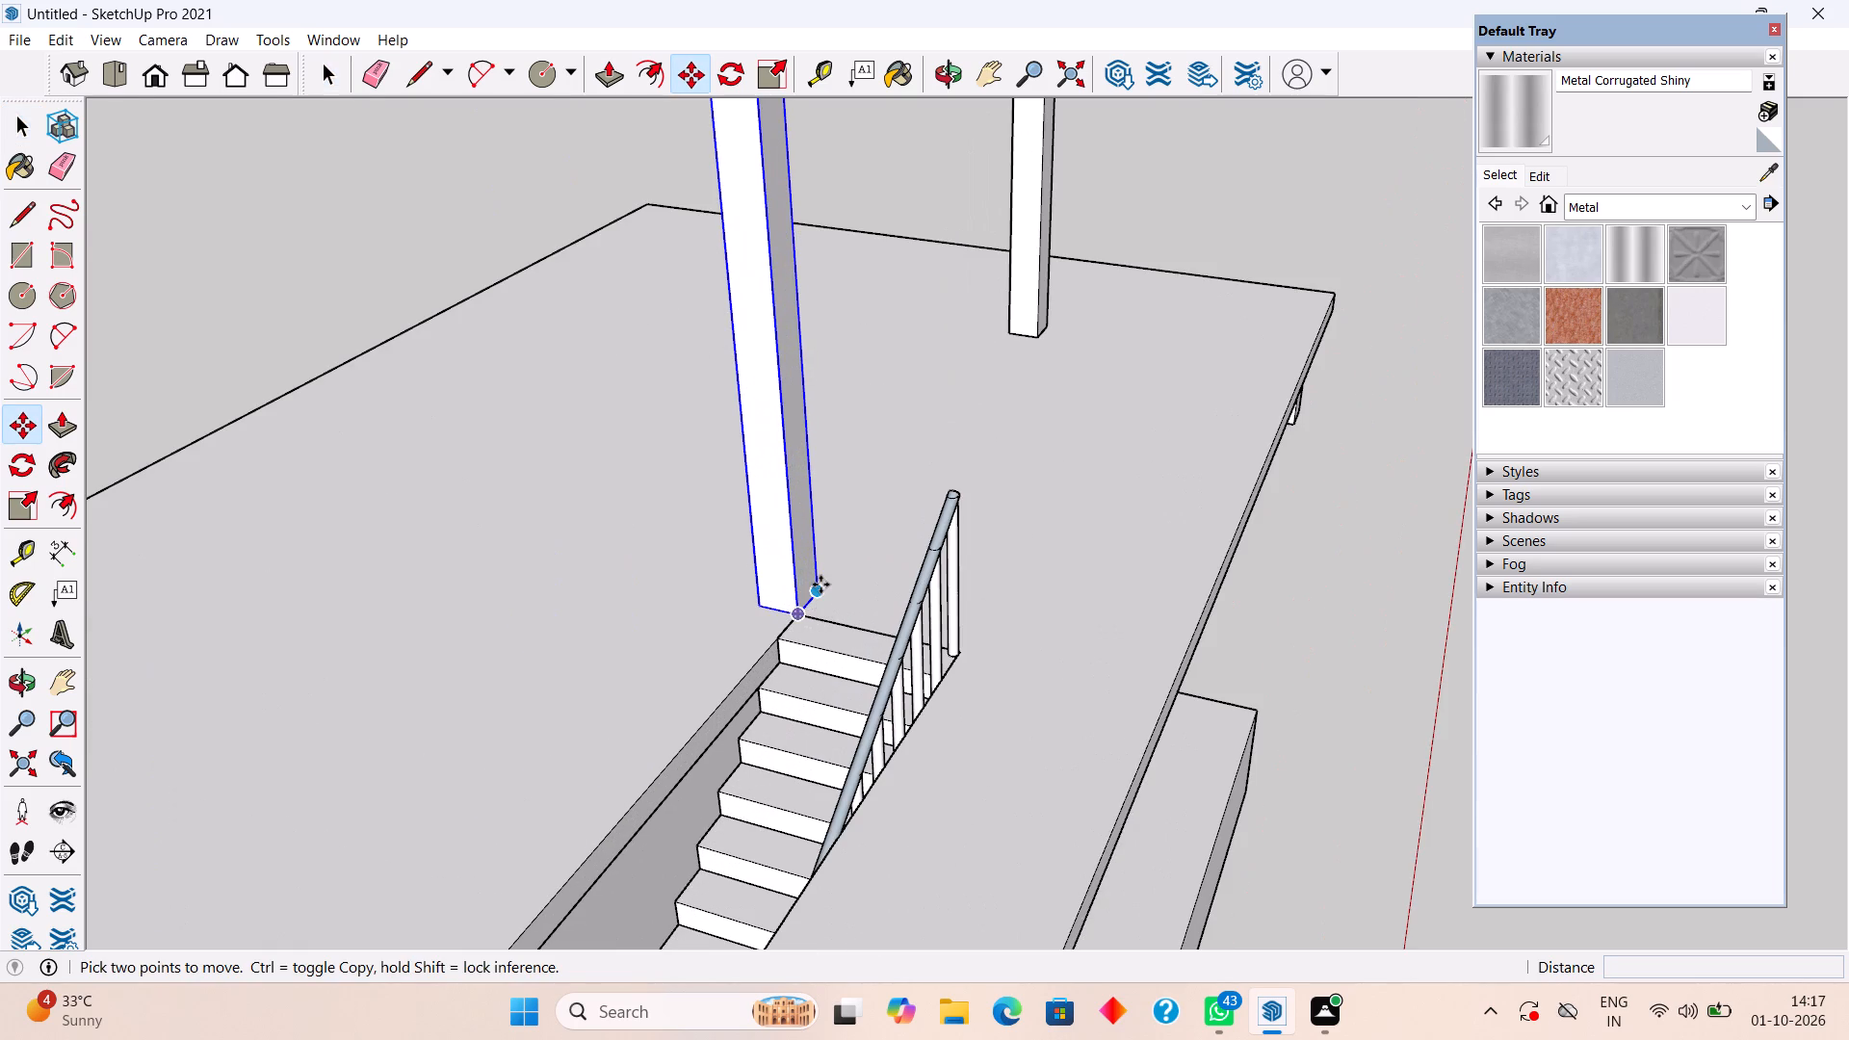
pyautogui.click(820, 585)
pyautogui.click(787, 615)
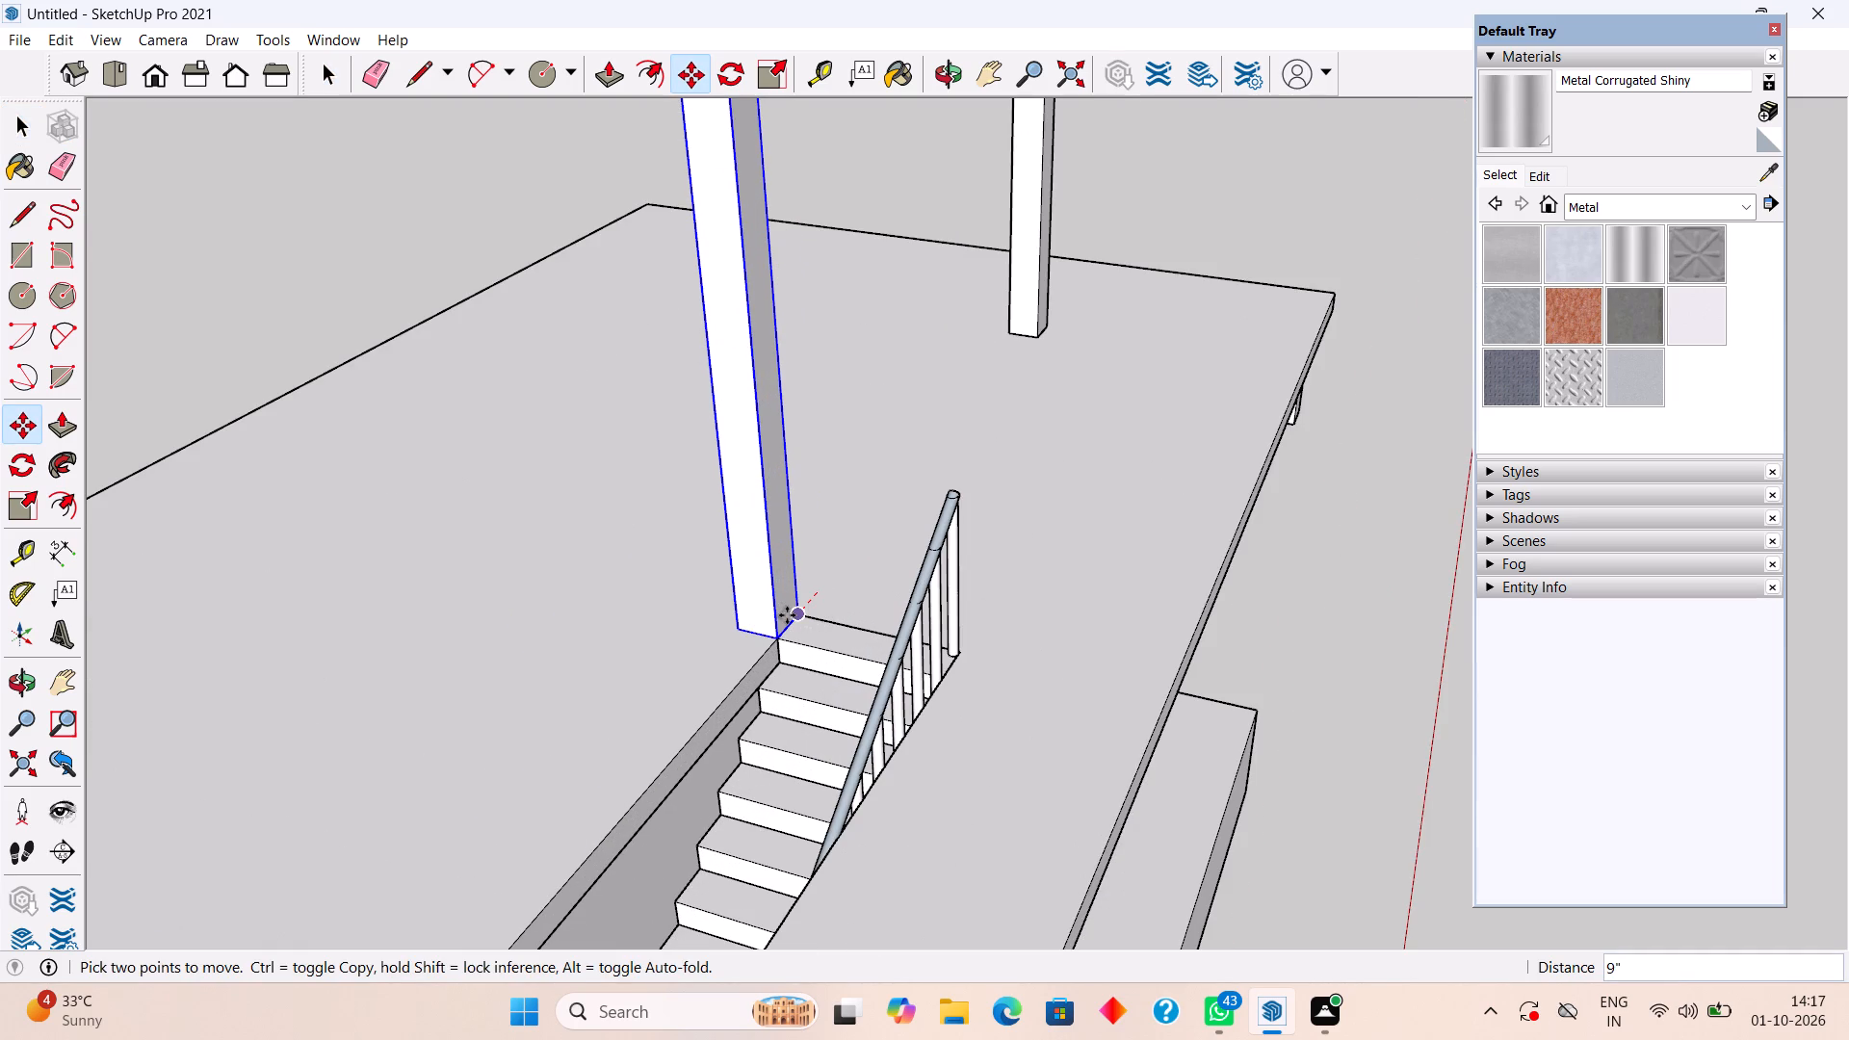
pyautogui.press('space')
pyautogui.scroll(-8, 787, 615)
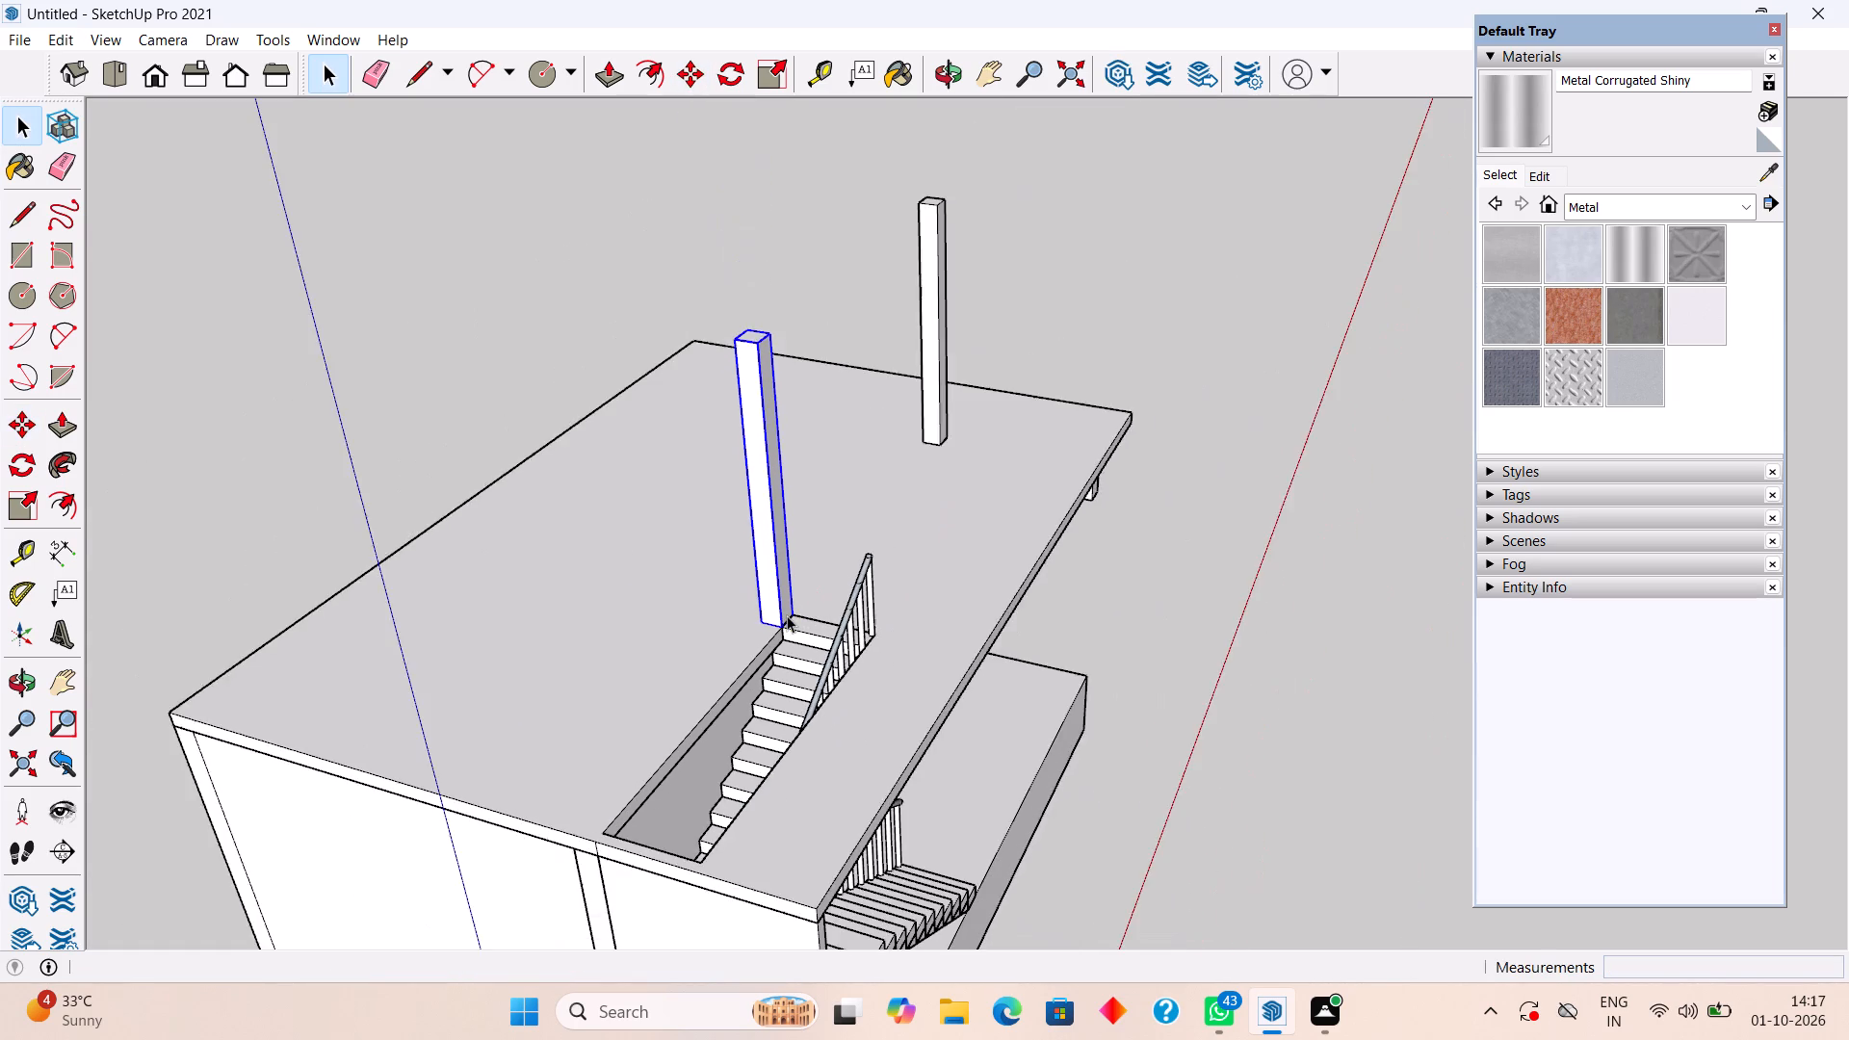
# Place a guide line on the roof slab 9" outward from the stair opening's long inner edge.
pyautogui.moveTo(679, 749); pyautogui.dragTo(856, 710, button='middle')
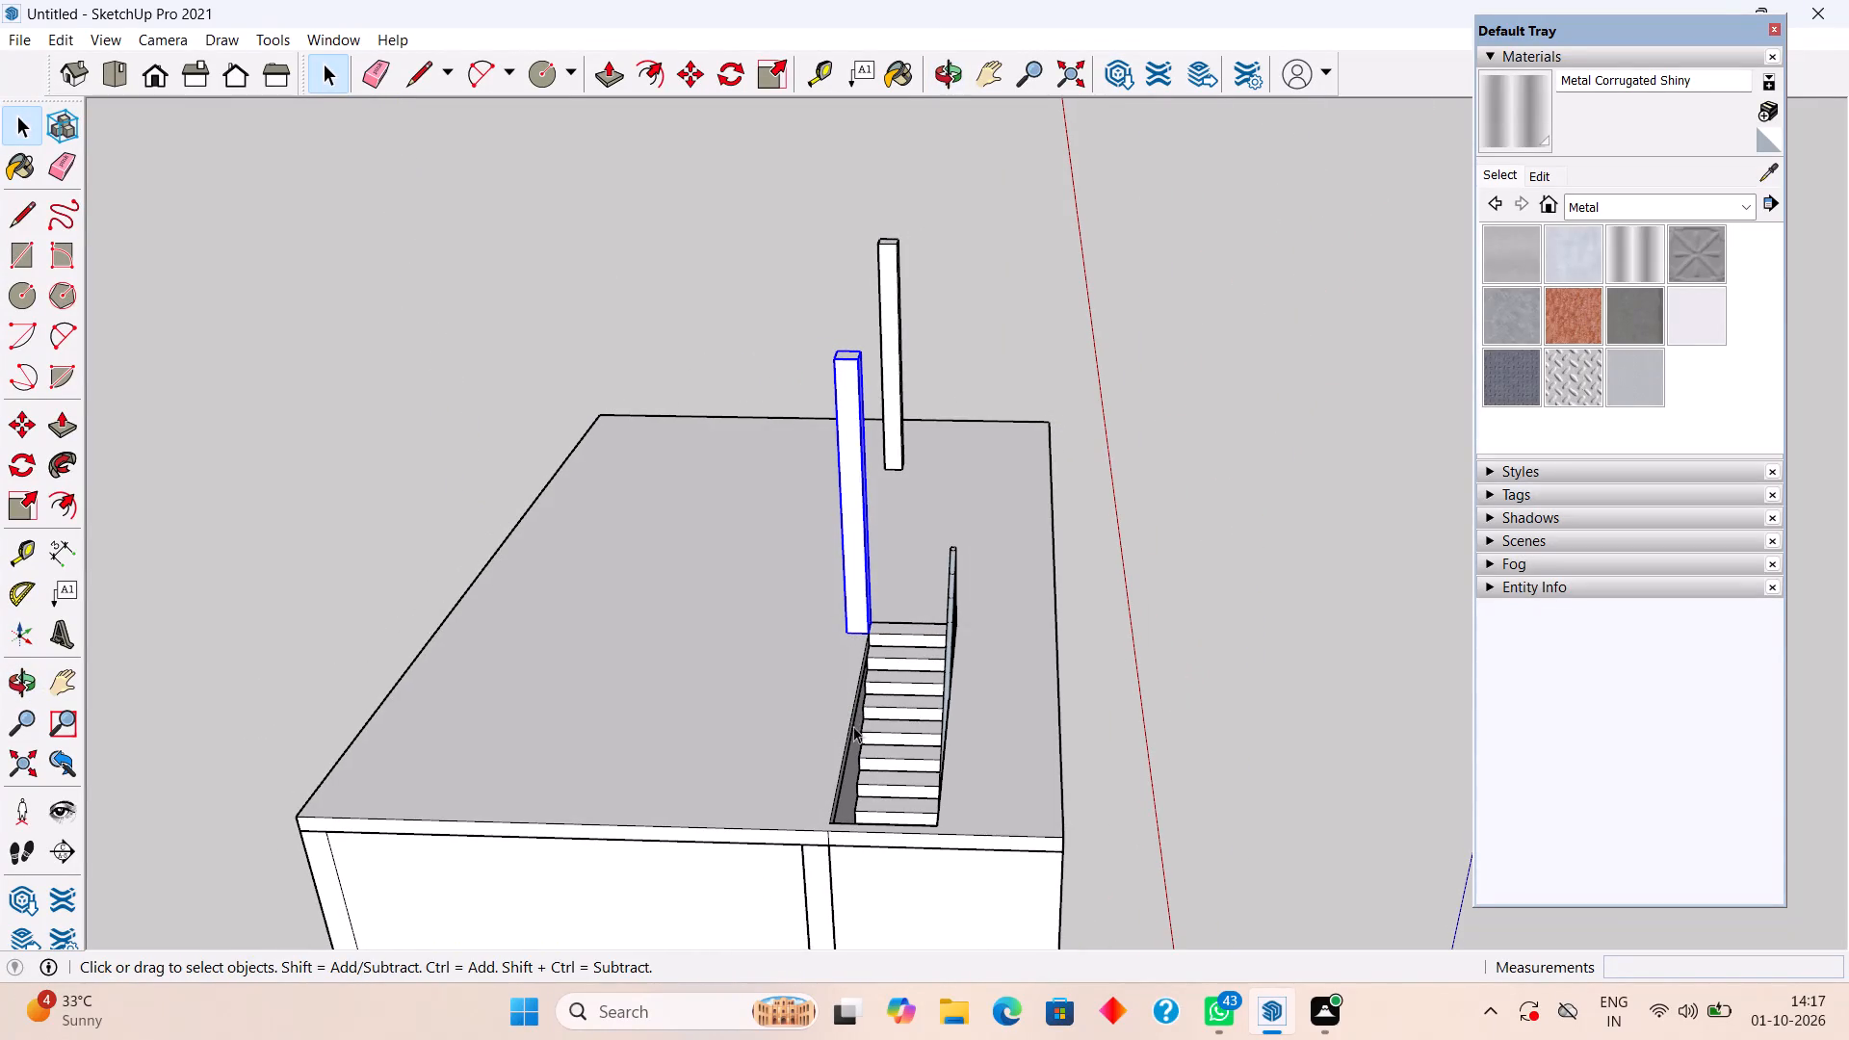
pyautogui.moveTo(911, 743); pyautogui.dragTo(1024, 745, button='middle')
pyautogui.scroll(2, 974, 748)
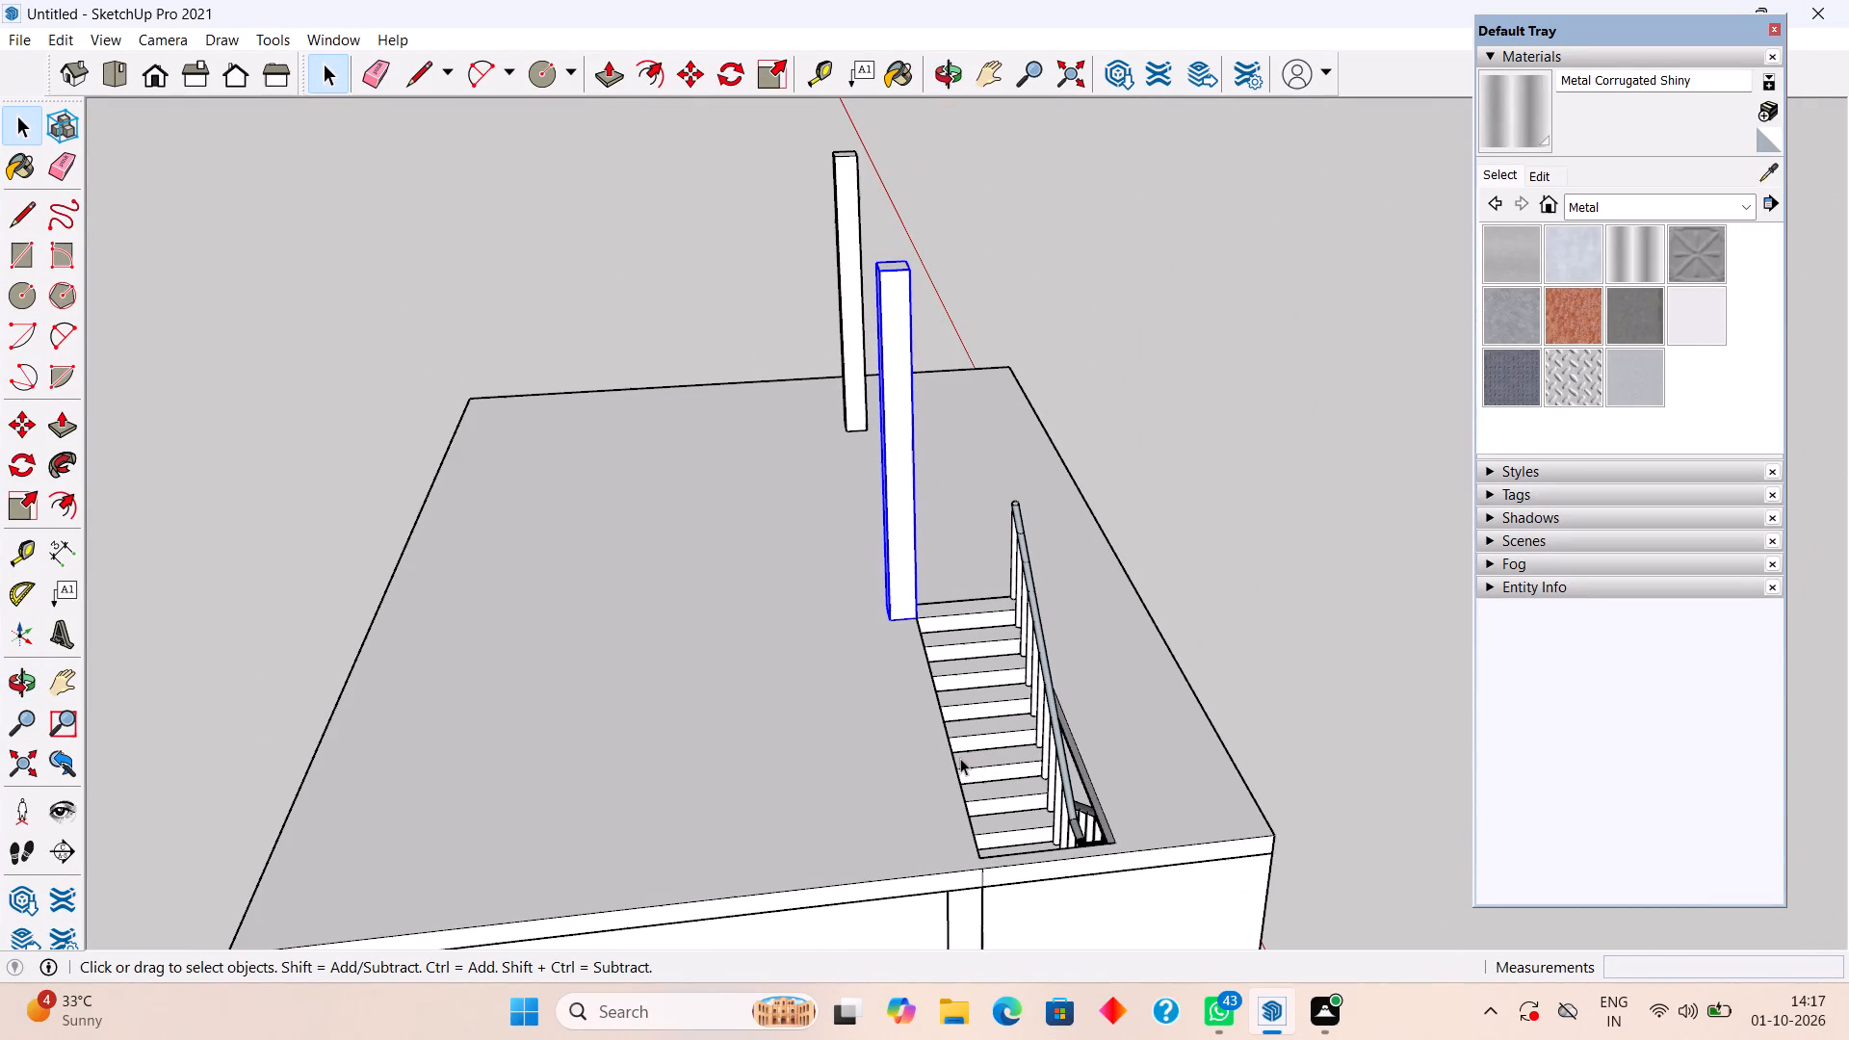
pyautogui.click(1345, 376)
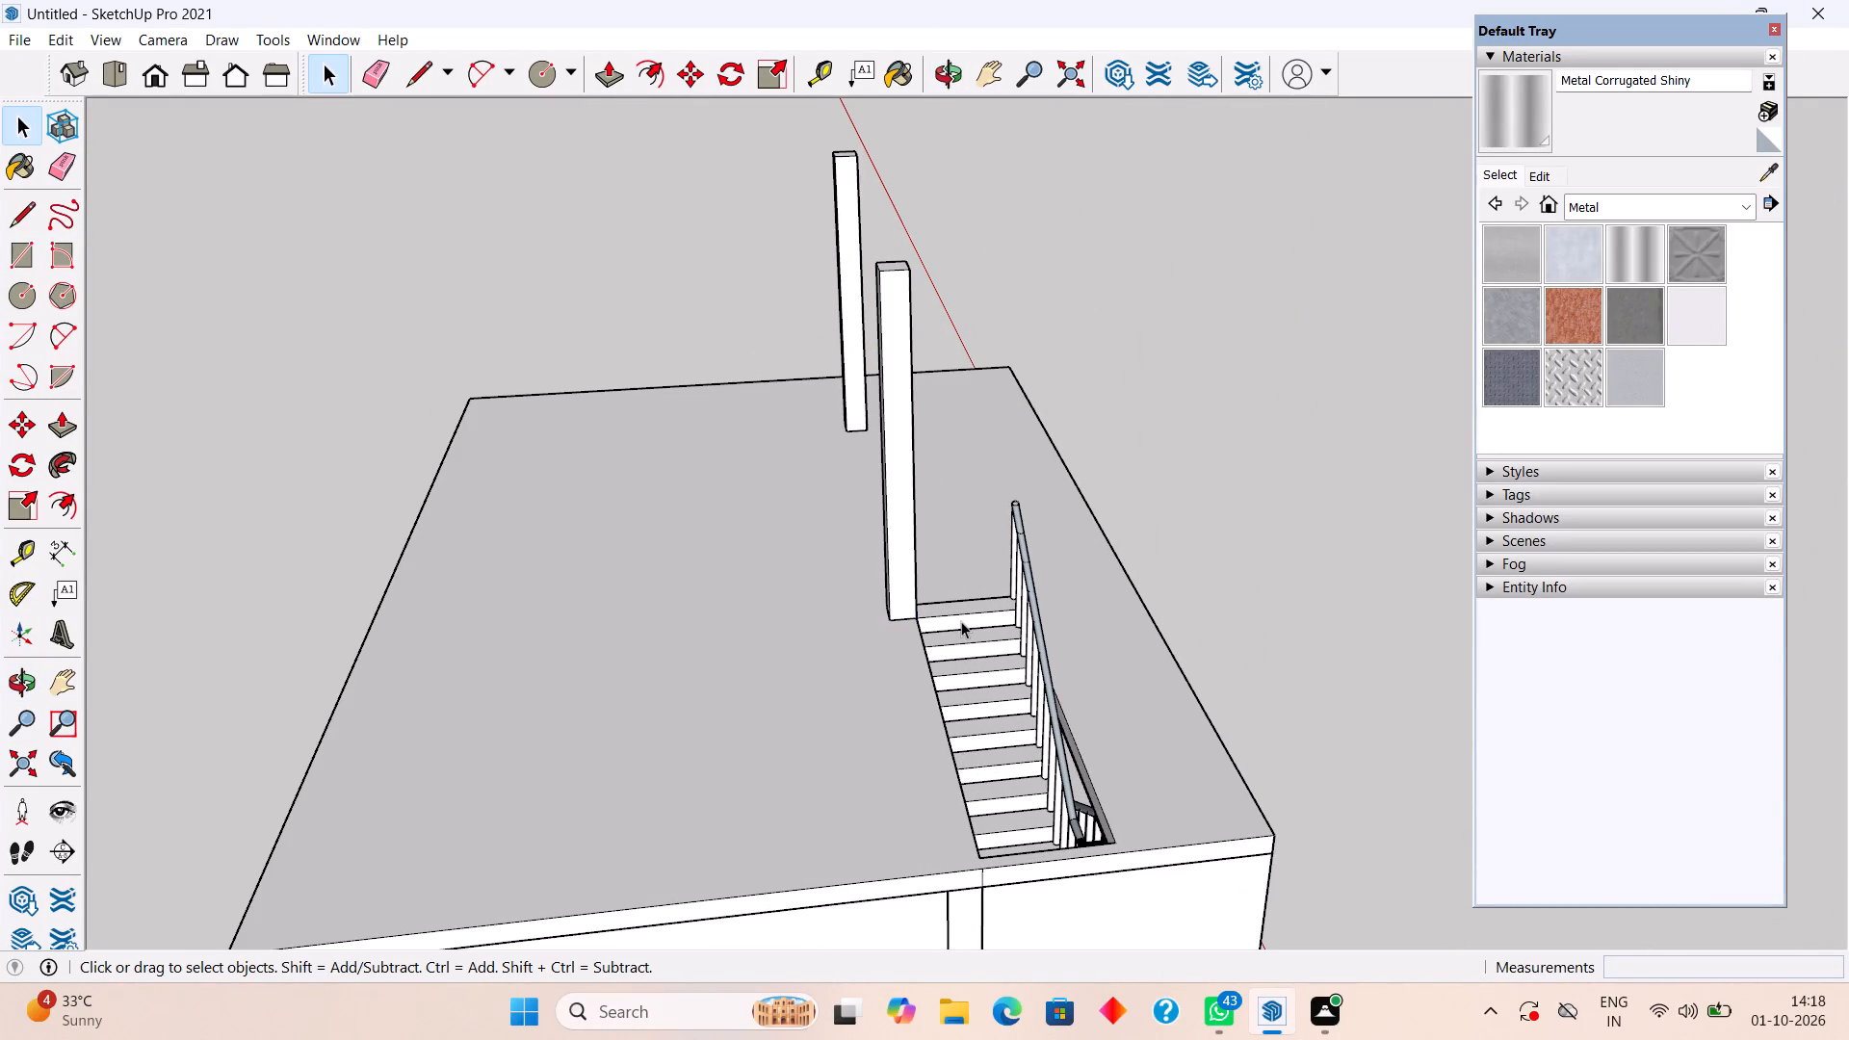
pyautogui.press('t')
pyautogui.click(929, 676)
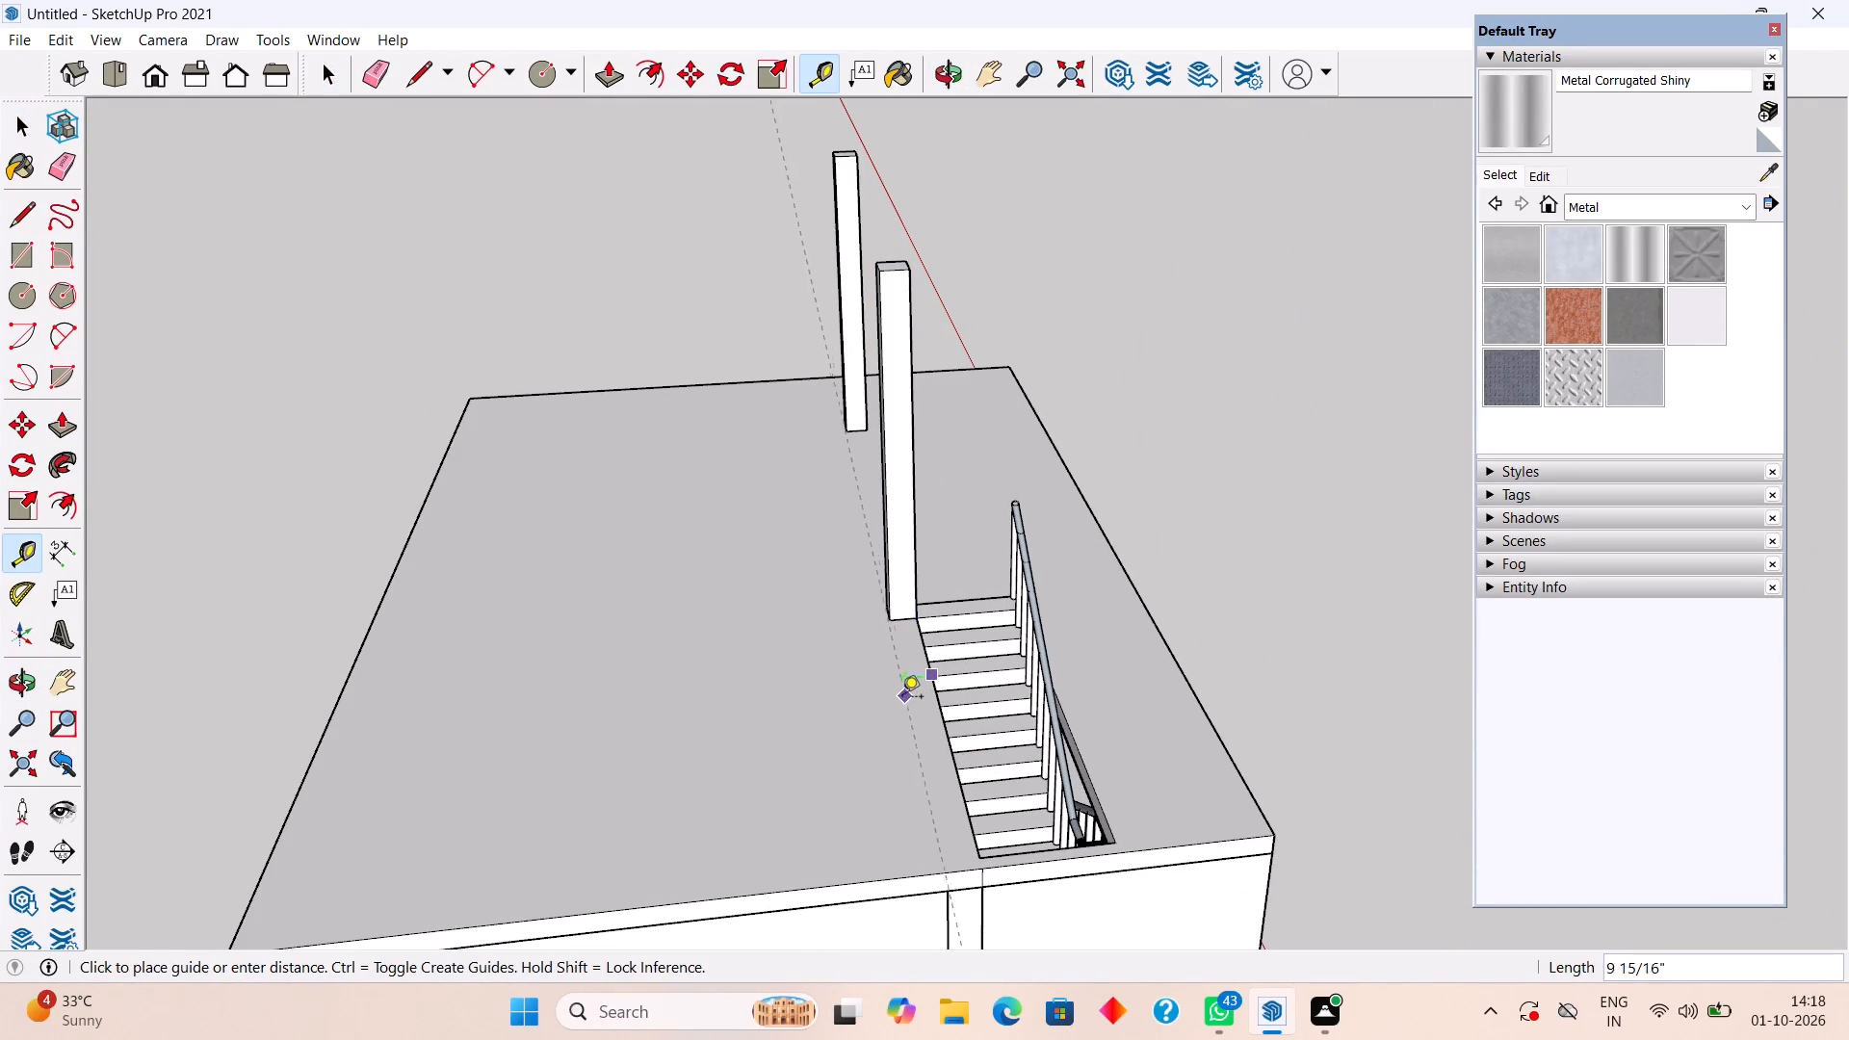
pyautogui.write('9+"')
pyautogui.press('Return')
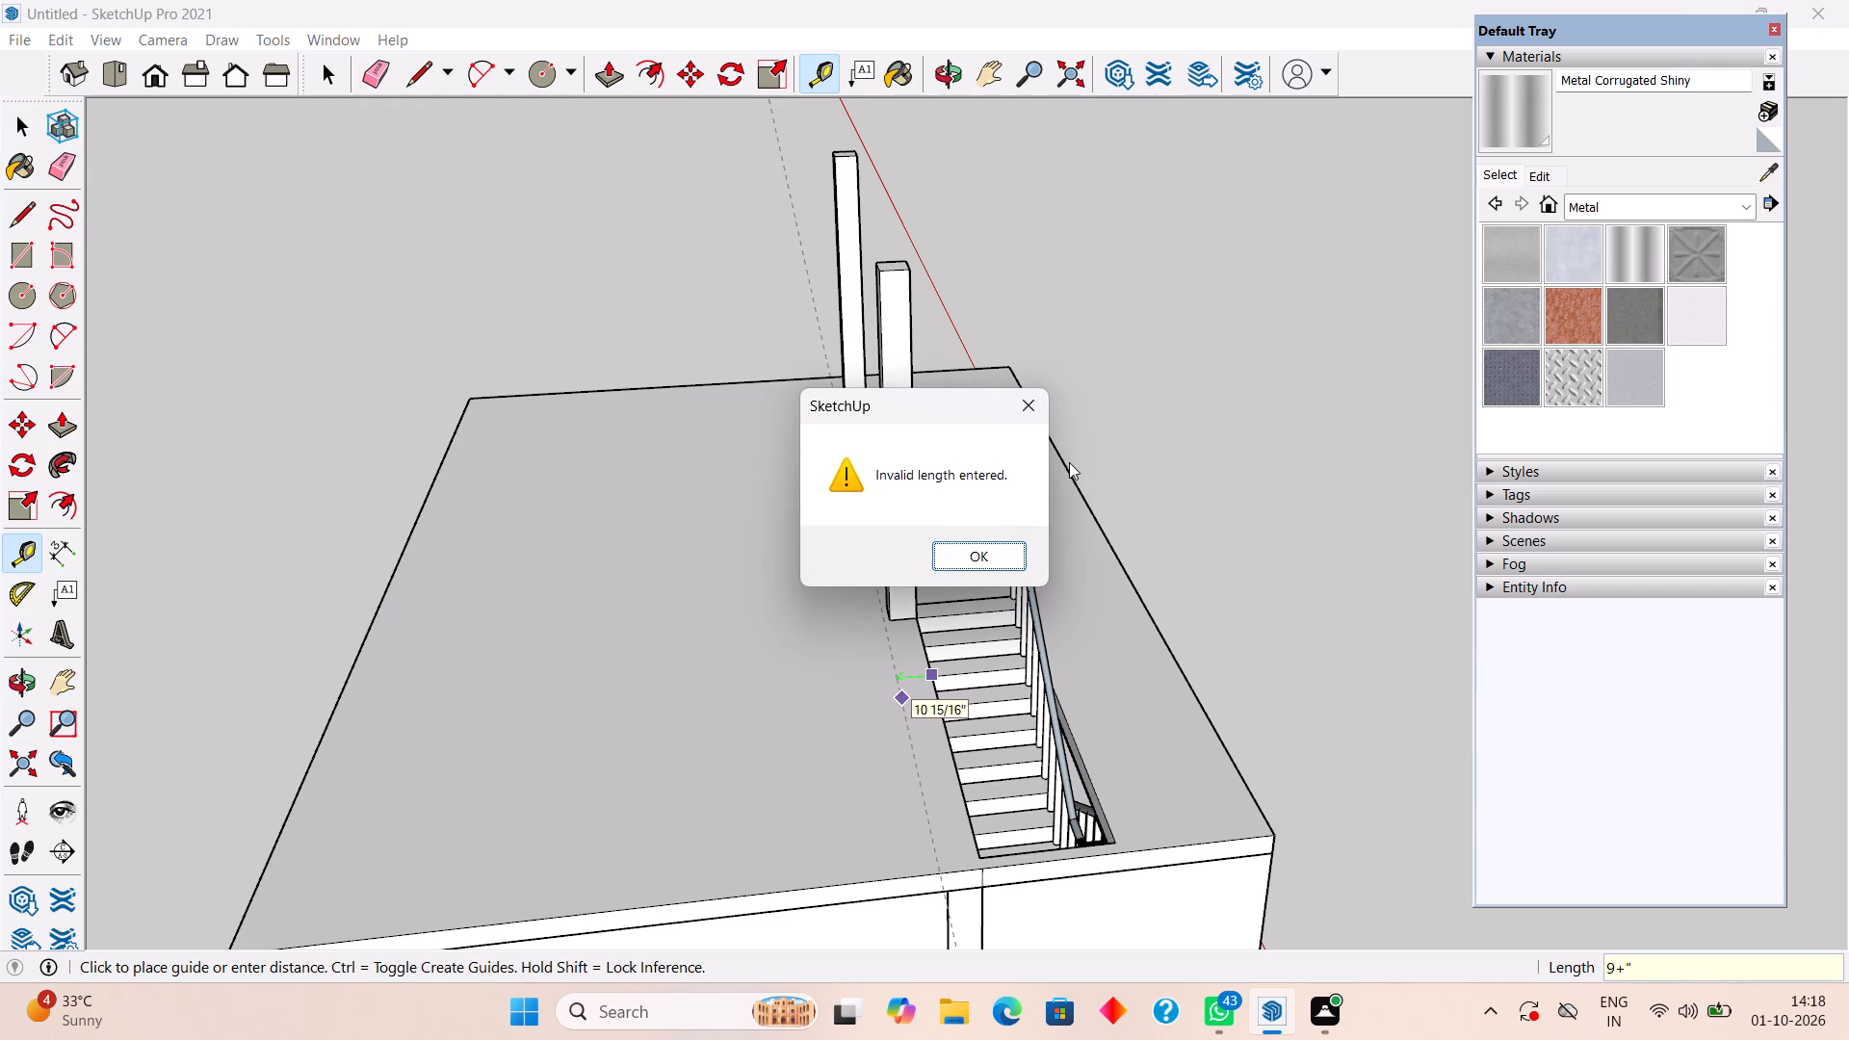
pyautogui.click(1026, 409)
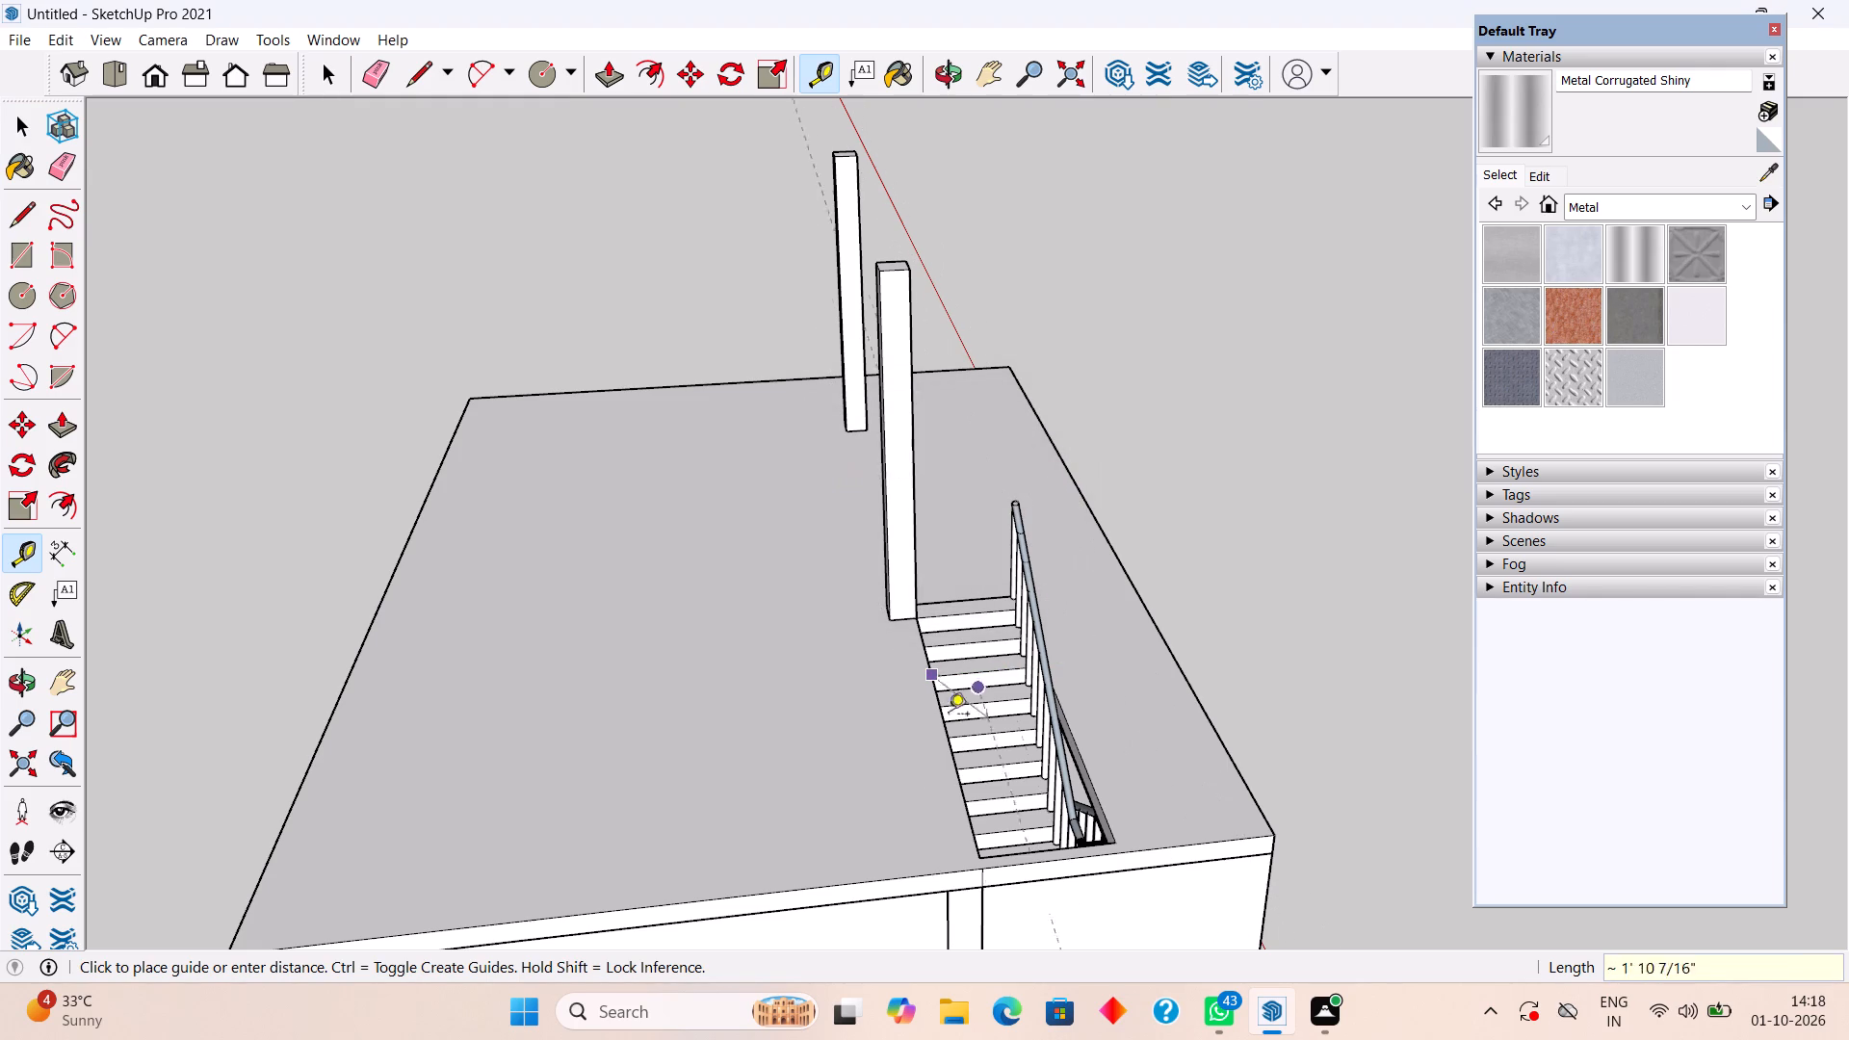
pyautogui.write('9"')
pyautogui.press('Return')
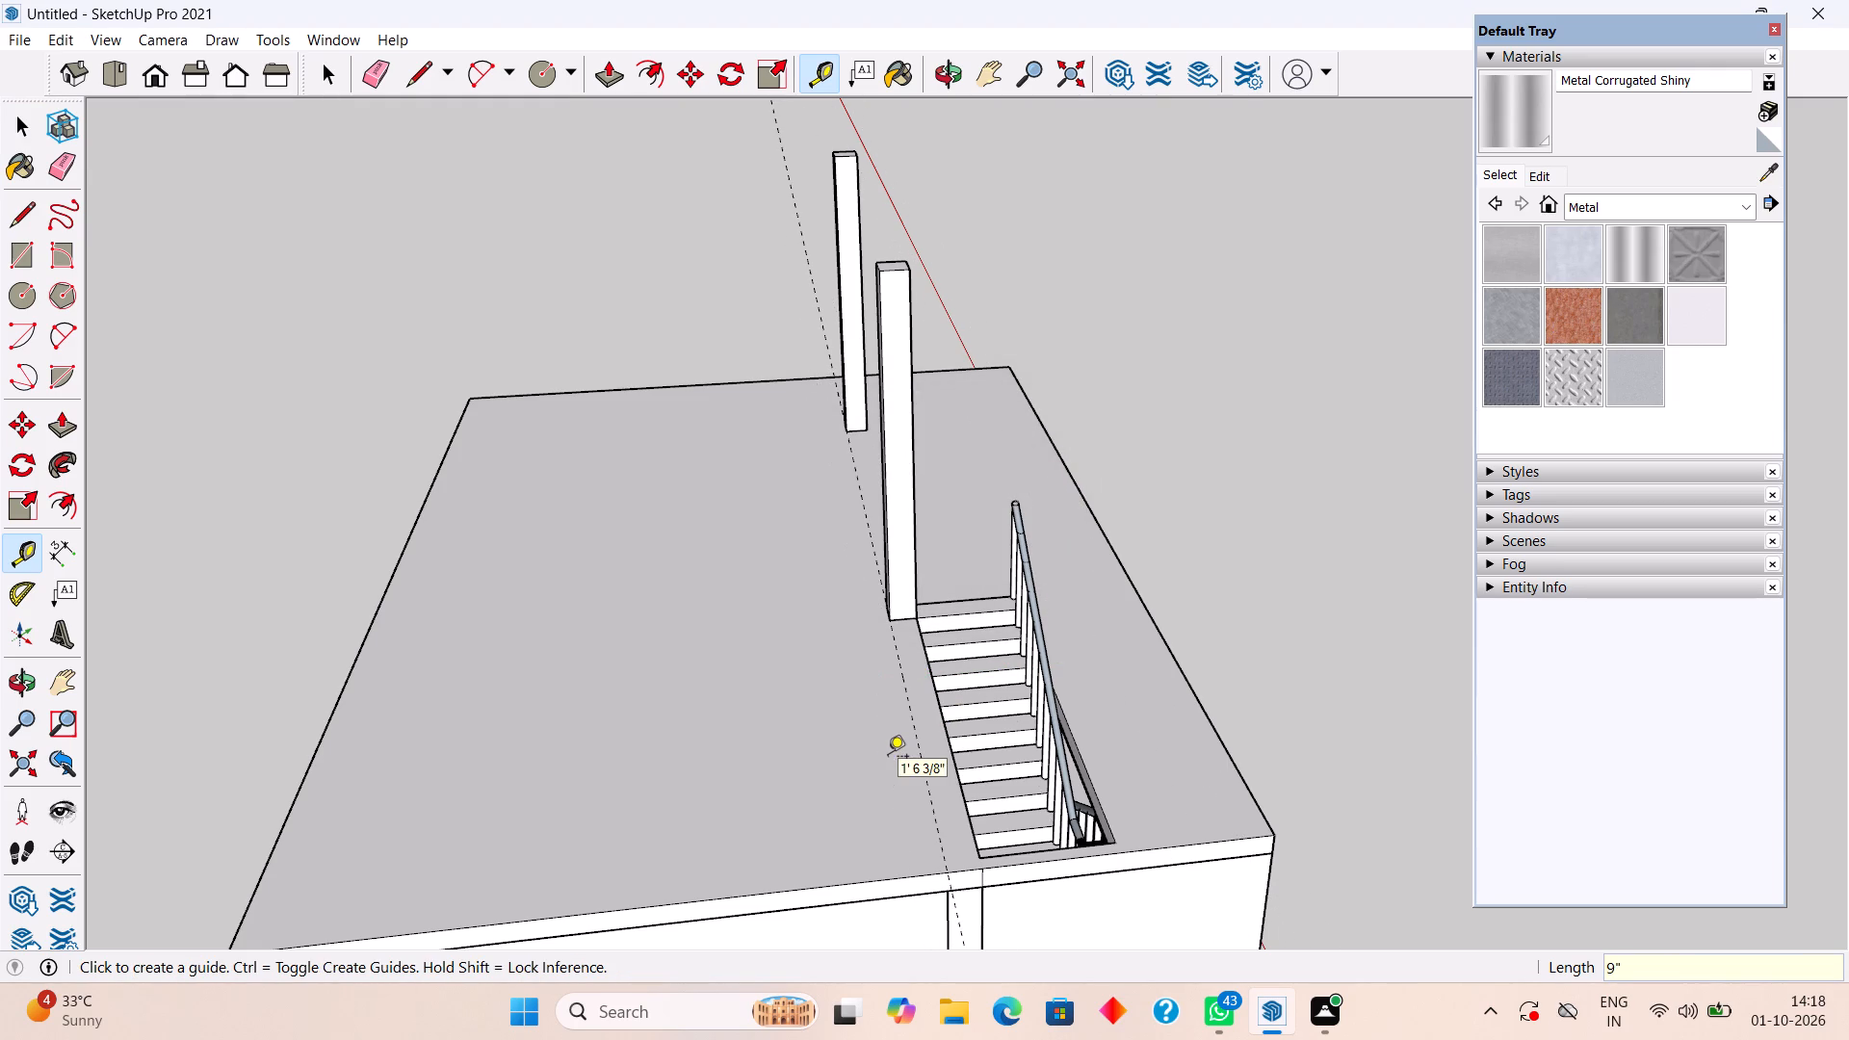
pyautogui.press('space')
# Draw a 10' 6" by 9" rectangle along the opening's inner side, from the copied column to the slab edge.
pyautogui.press('r')
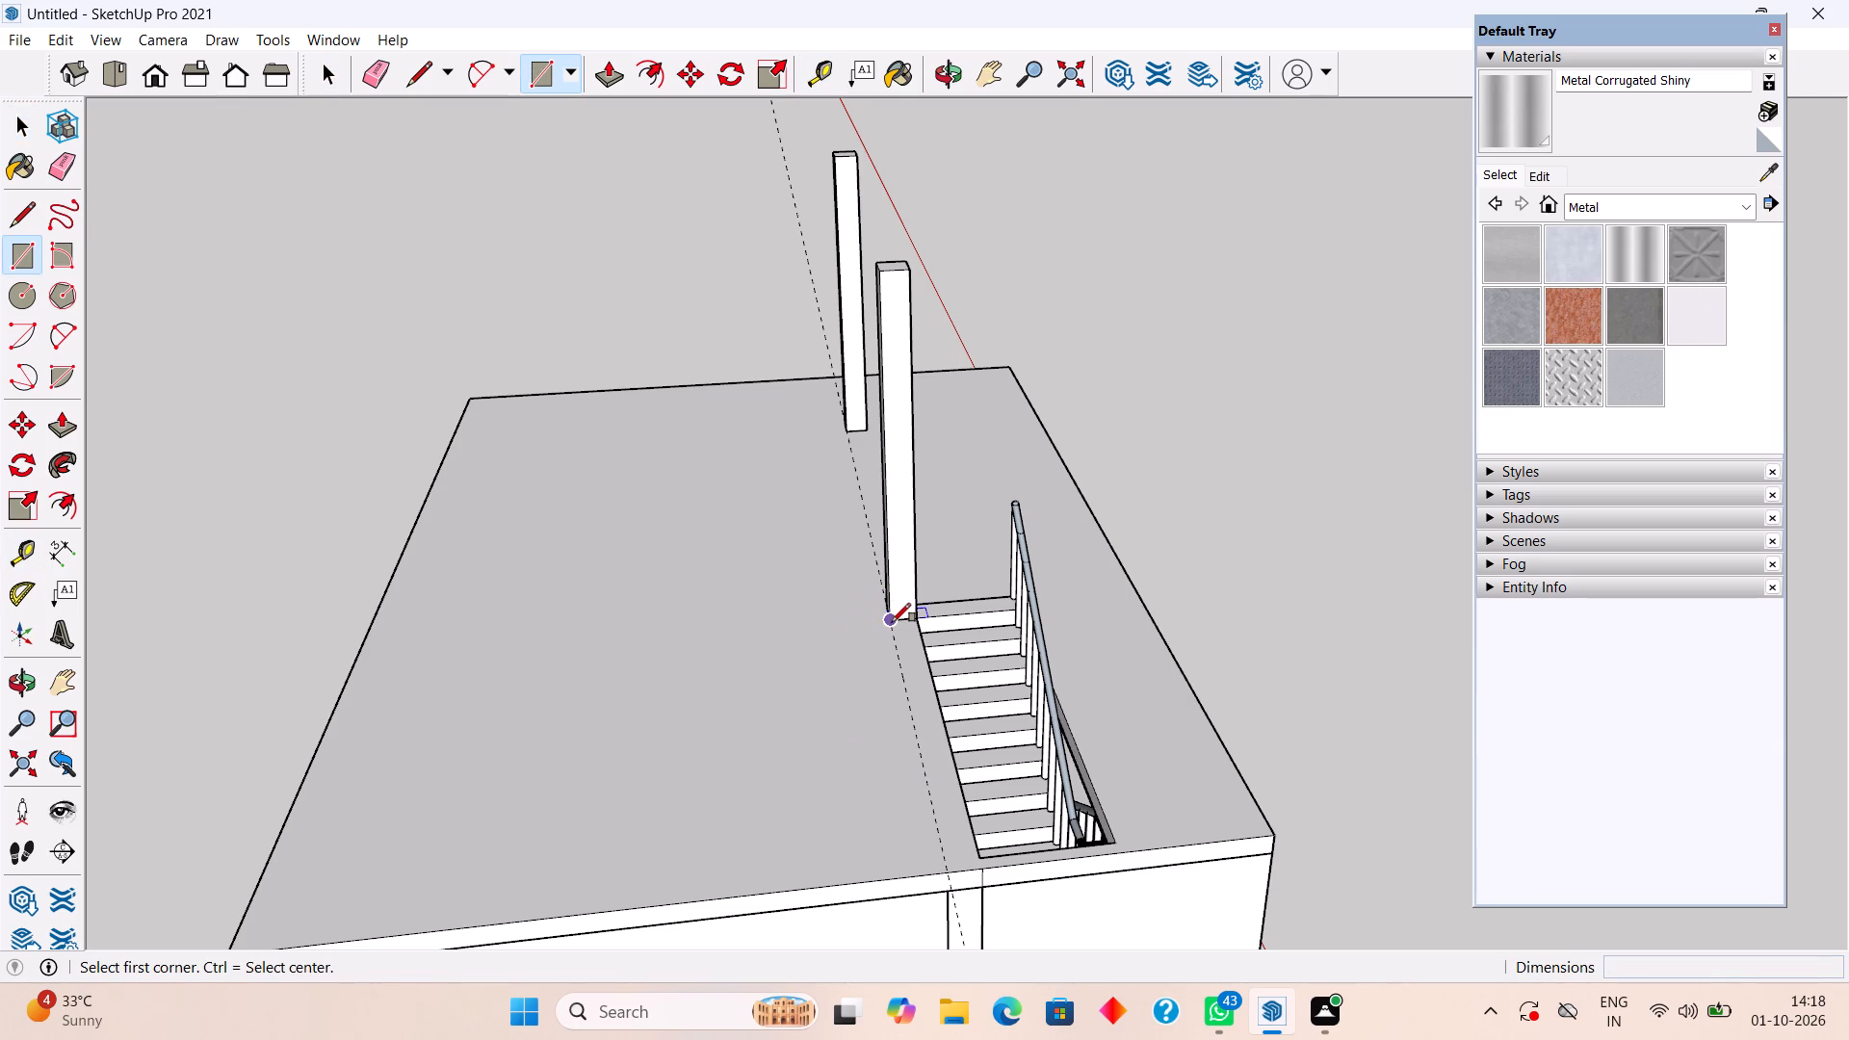
pyautogui.click(892, 622)
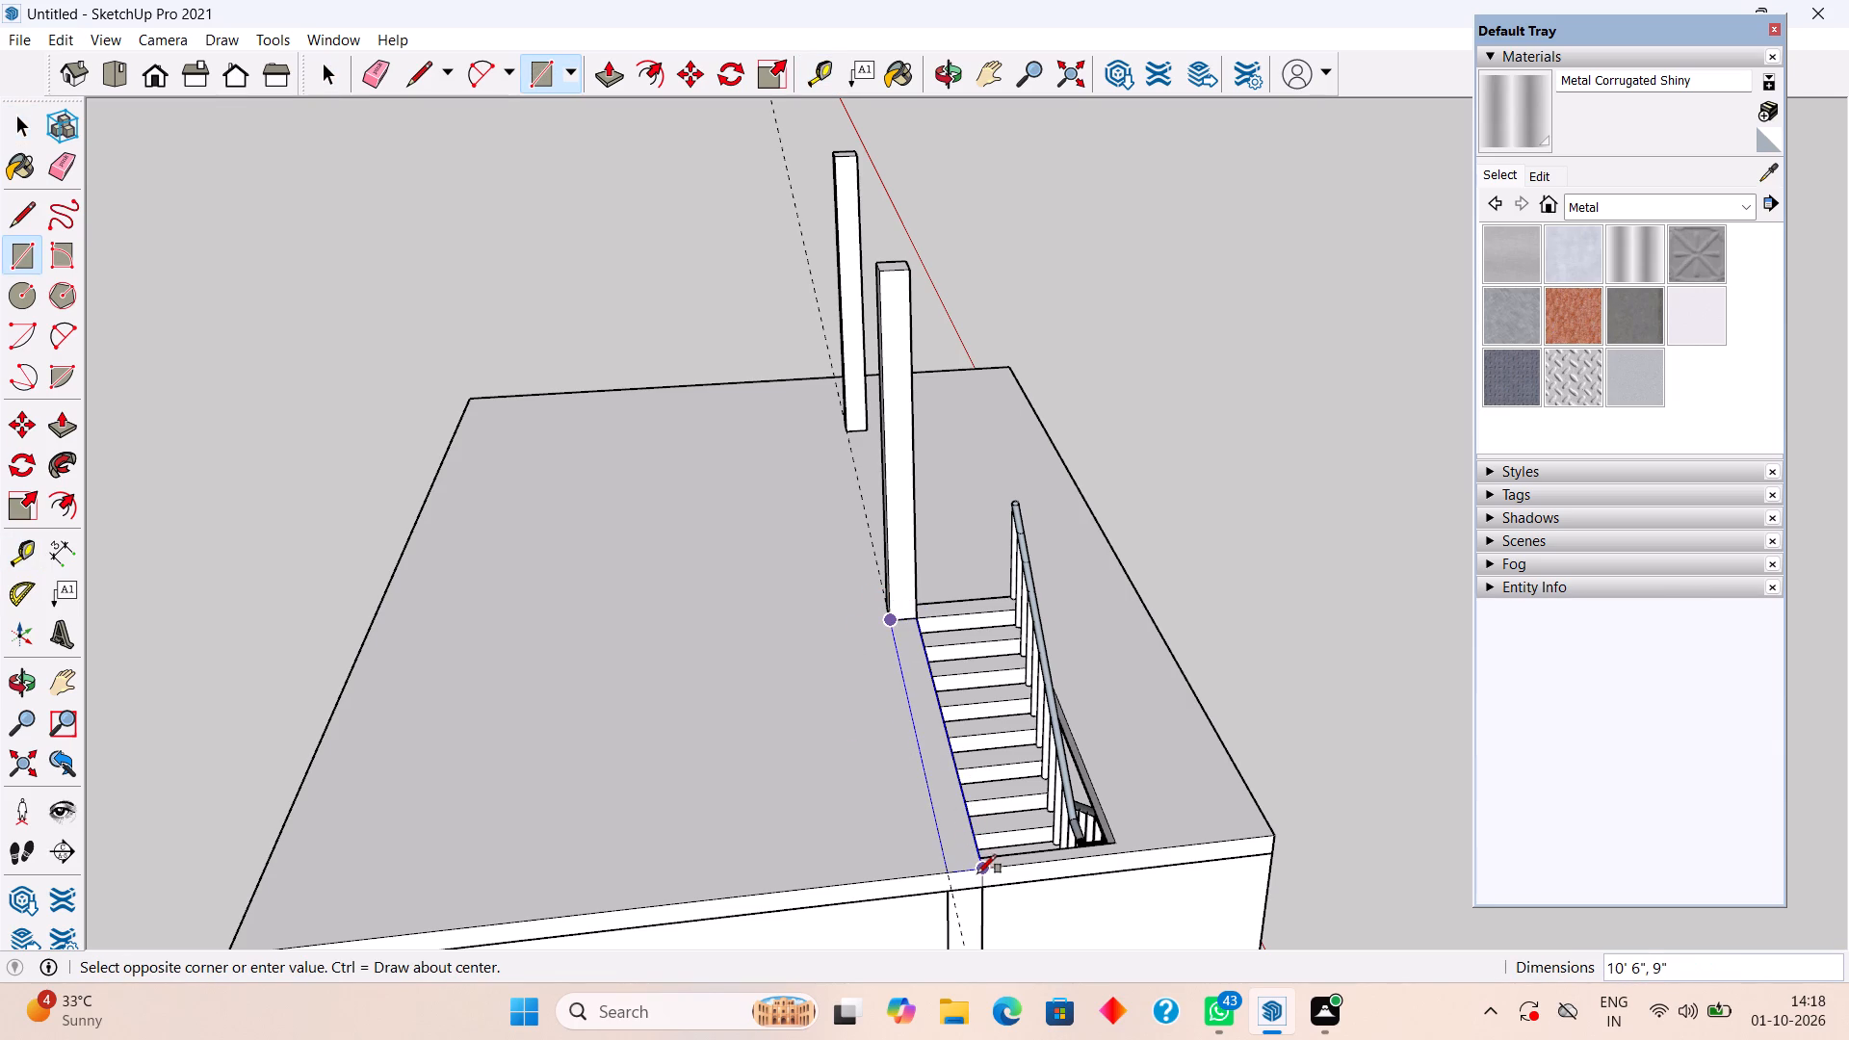
pyautogui.click(979, 875)
pyautogui.press('space')
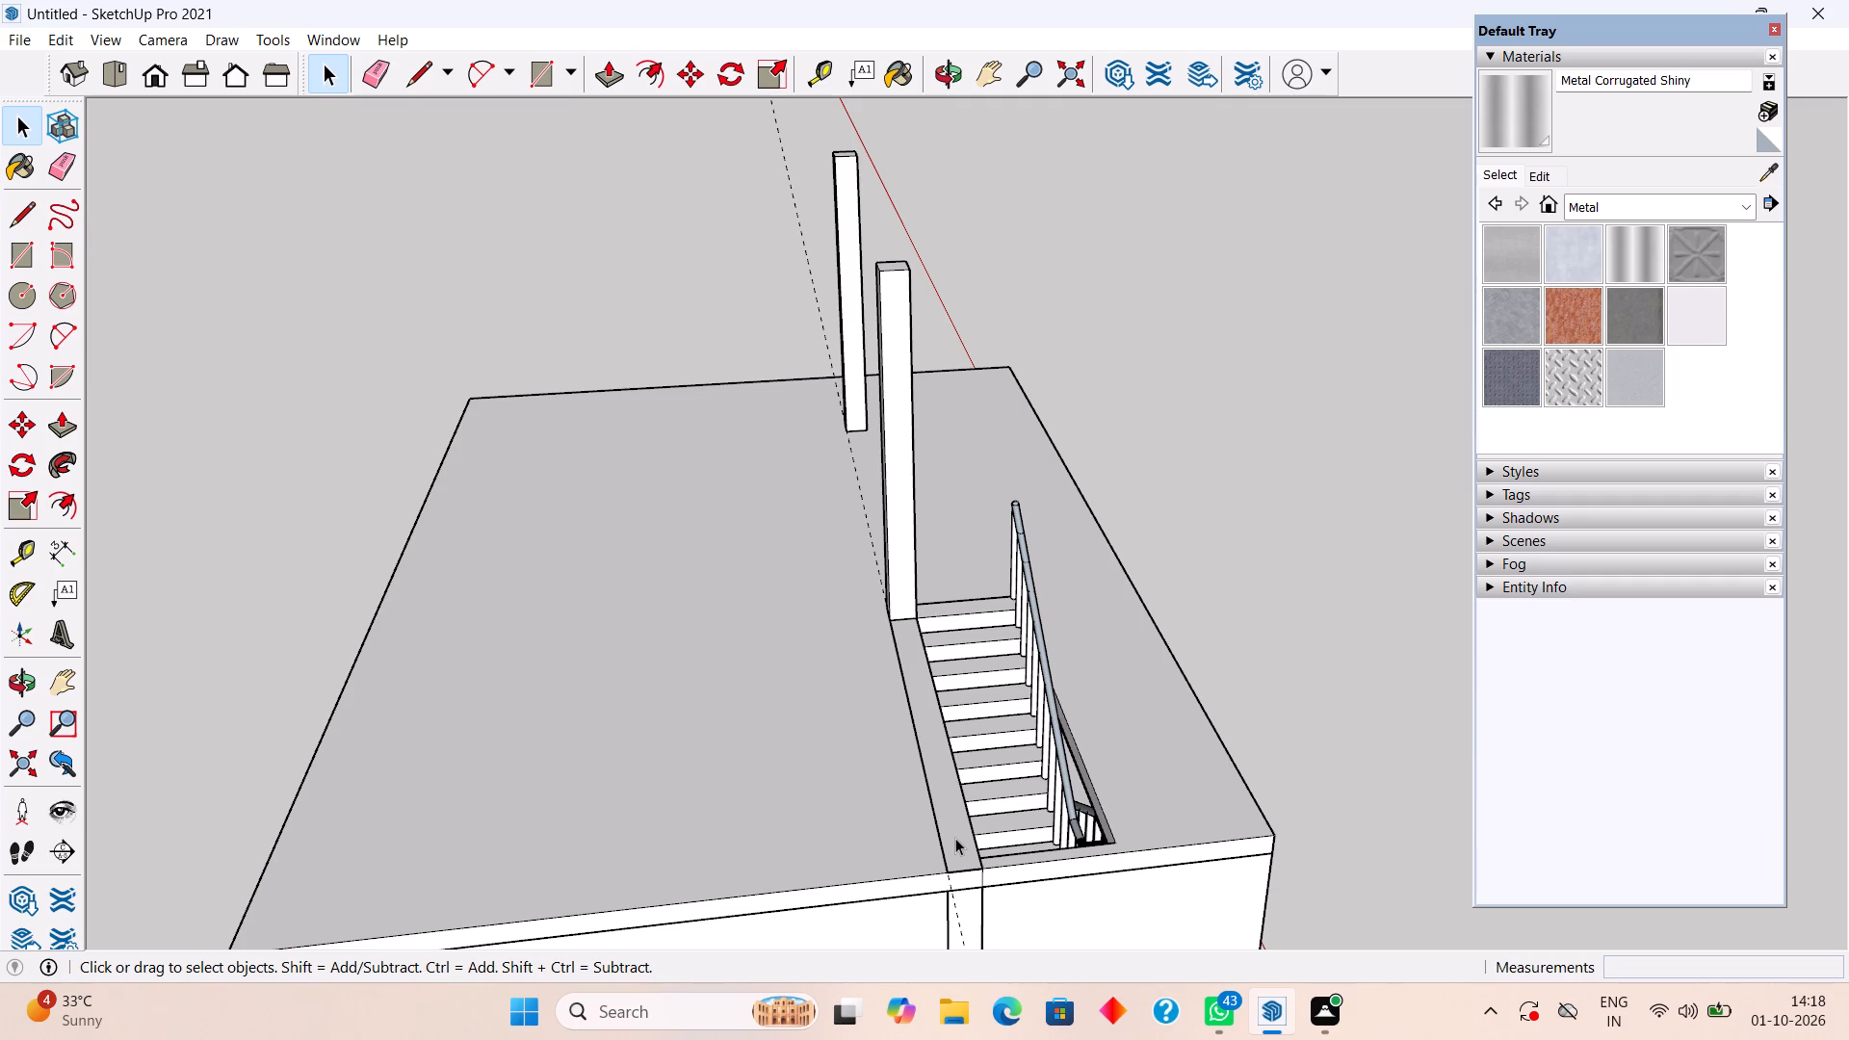
# Extrude the wall strip beside the stair opening upward by 10' with Push/Pull.
pyautogui.tripleClick(955, 838)
pyautogui.press('p')
pyautogui.click(955, 838)
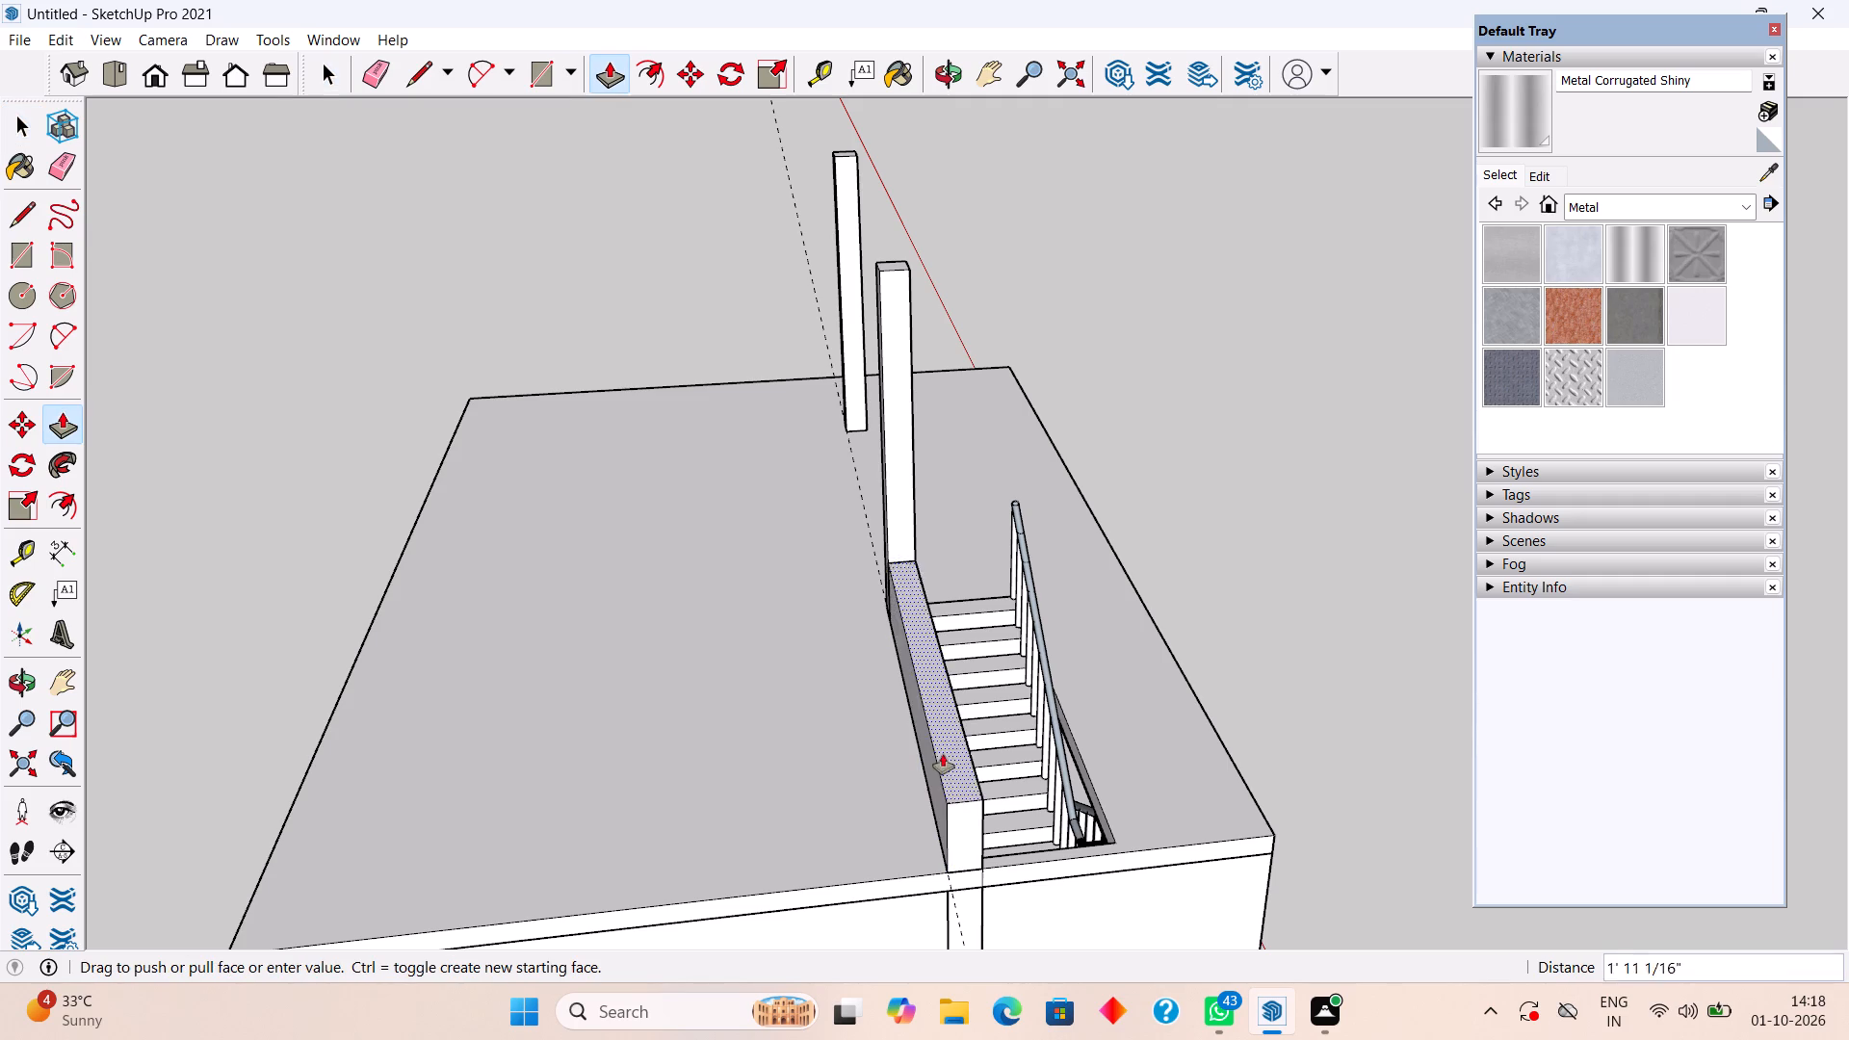
pyautogui.write("10'")
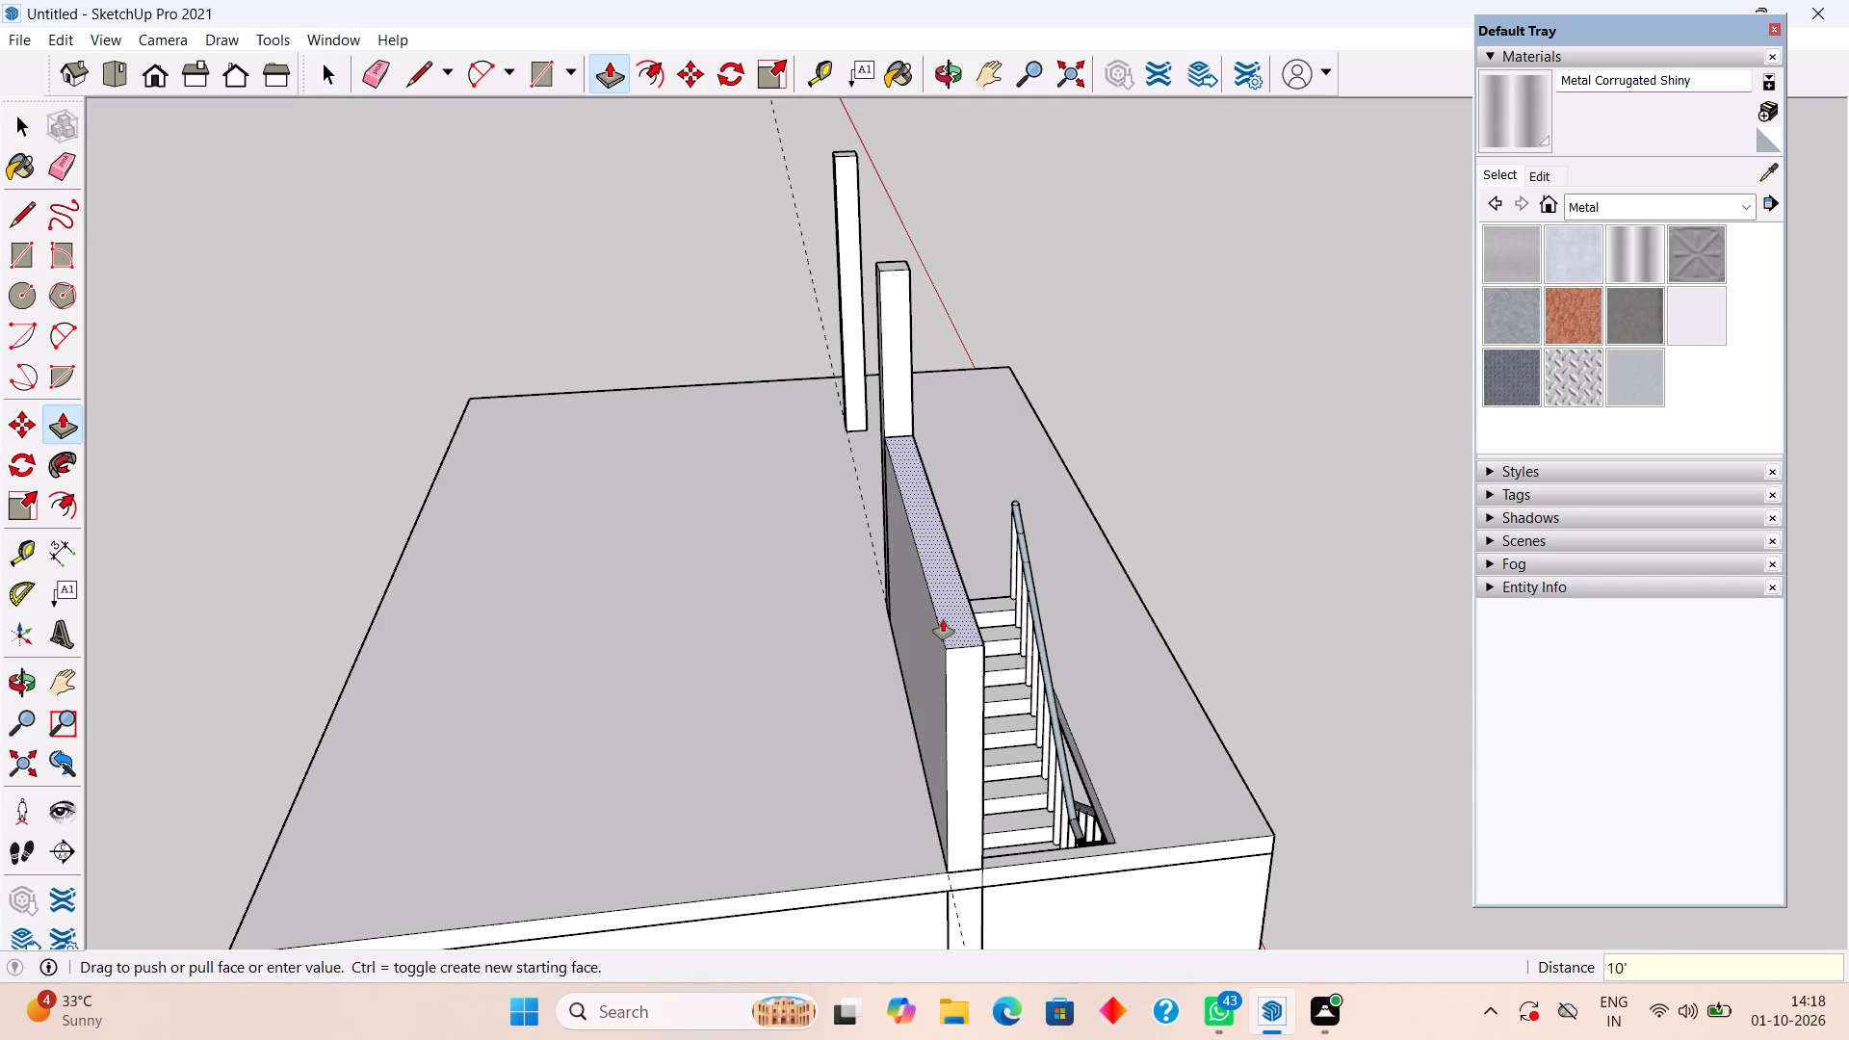
pyautogui.press('Return')
# Make a group from all the faces and edges of the new wall beside the stair opening.
pyautogui.press('space')
pyautogui.tripleClick(939, 635)
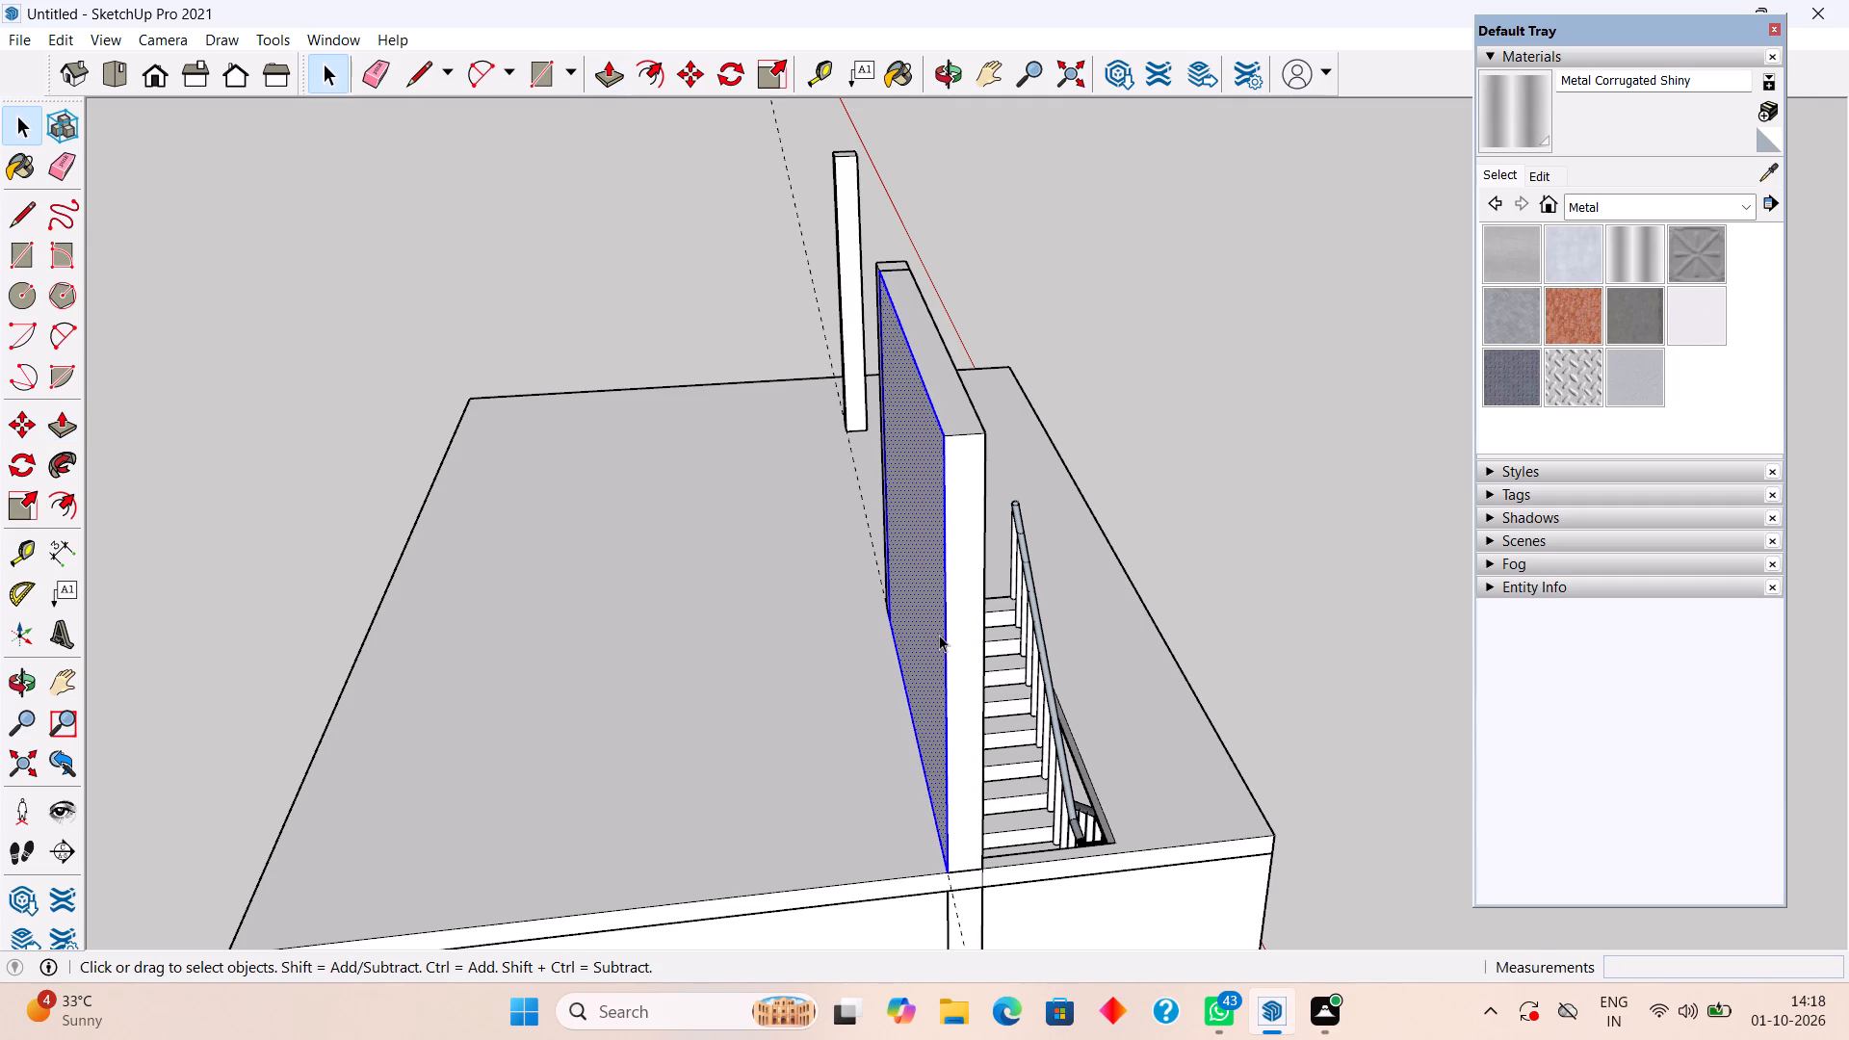
pyautogui.rightClick(939, 635)
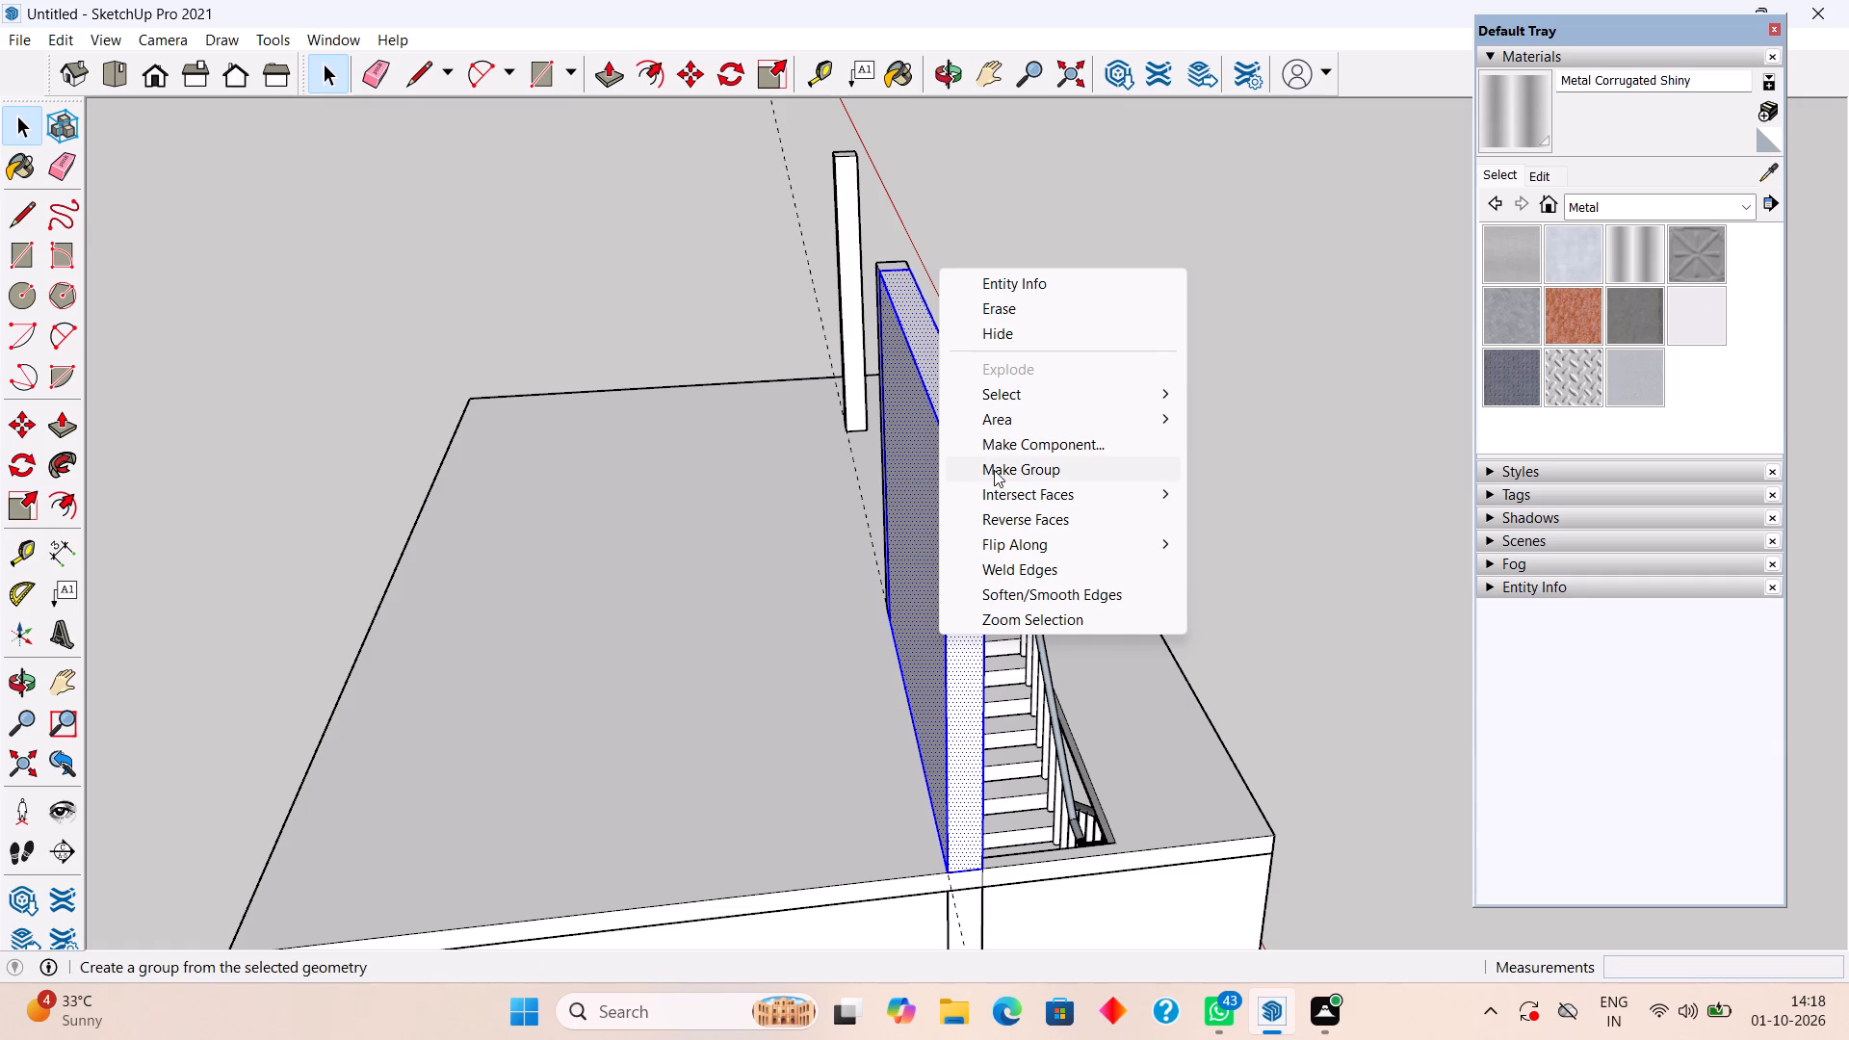
pyautogui.click(994, 470)
pyautogui.moveTo(1159, 505); pyautogui.dragTo(519, 713, button='middle')
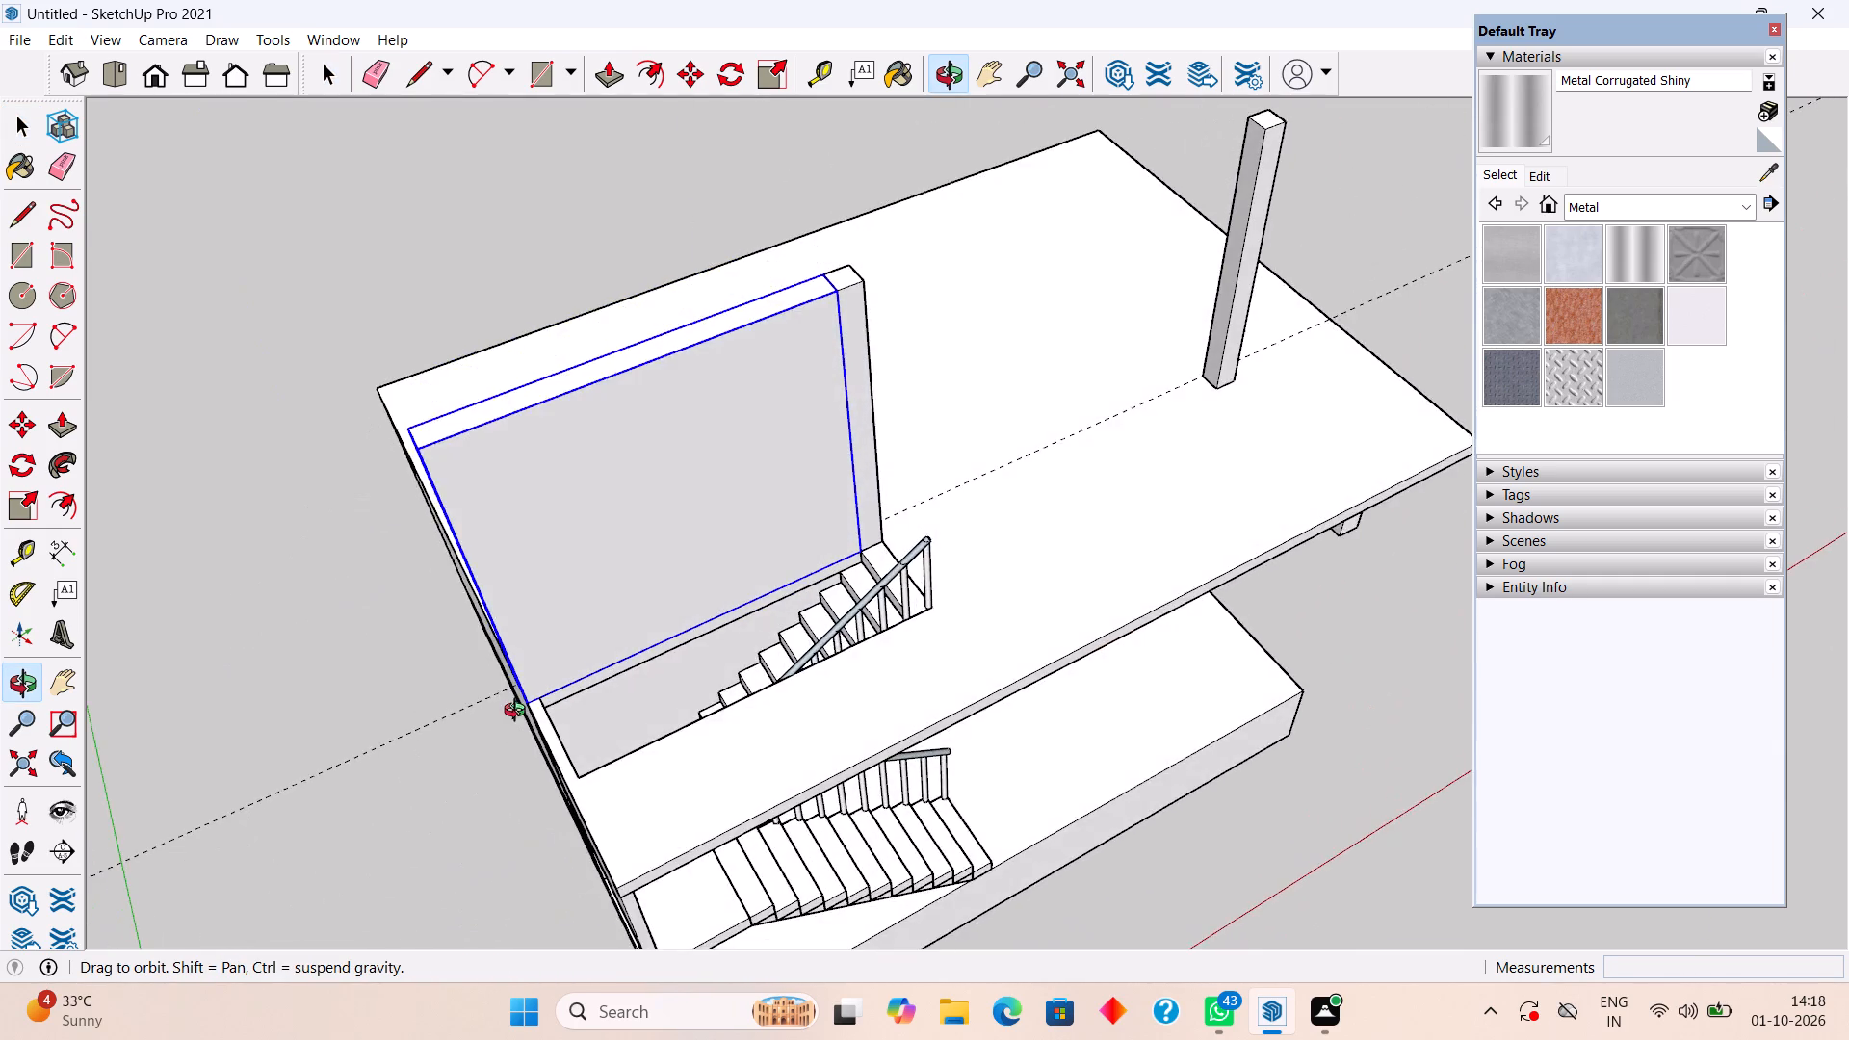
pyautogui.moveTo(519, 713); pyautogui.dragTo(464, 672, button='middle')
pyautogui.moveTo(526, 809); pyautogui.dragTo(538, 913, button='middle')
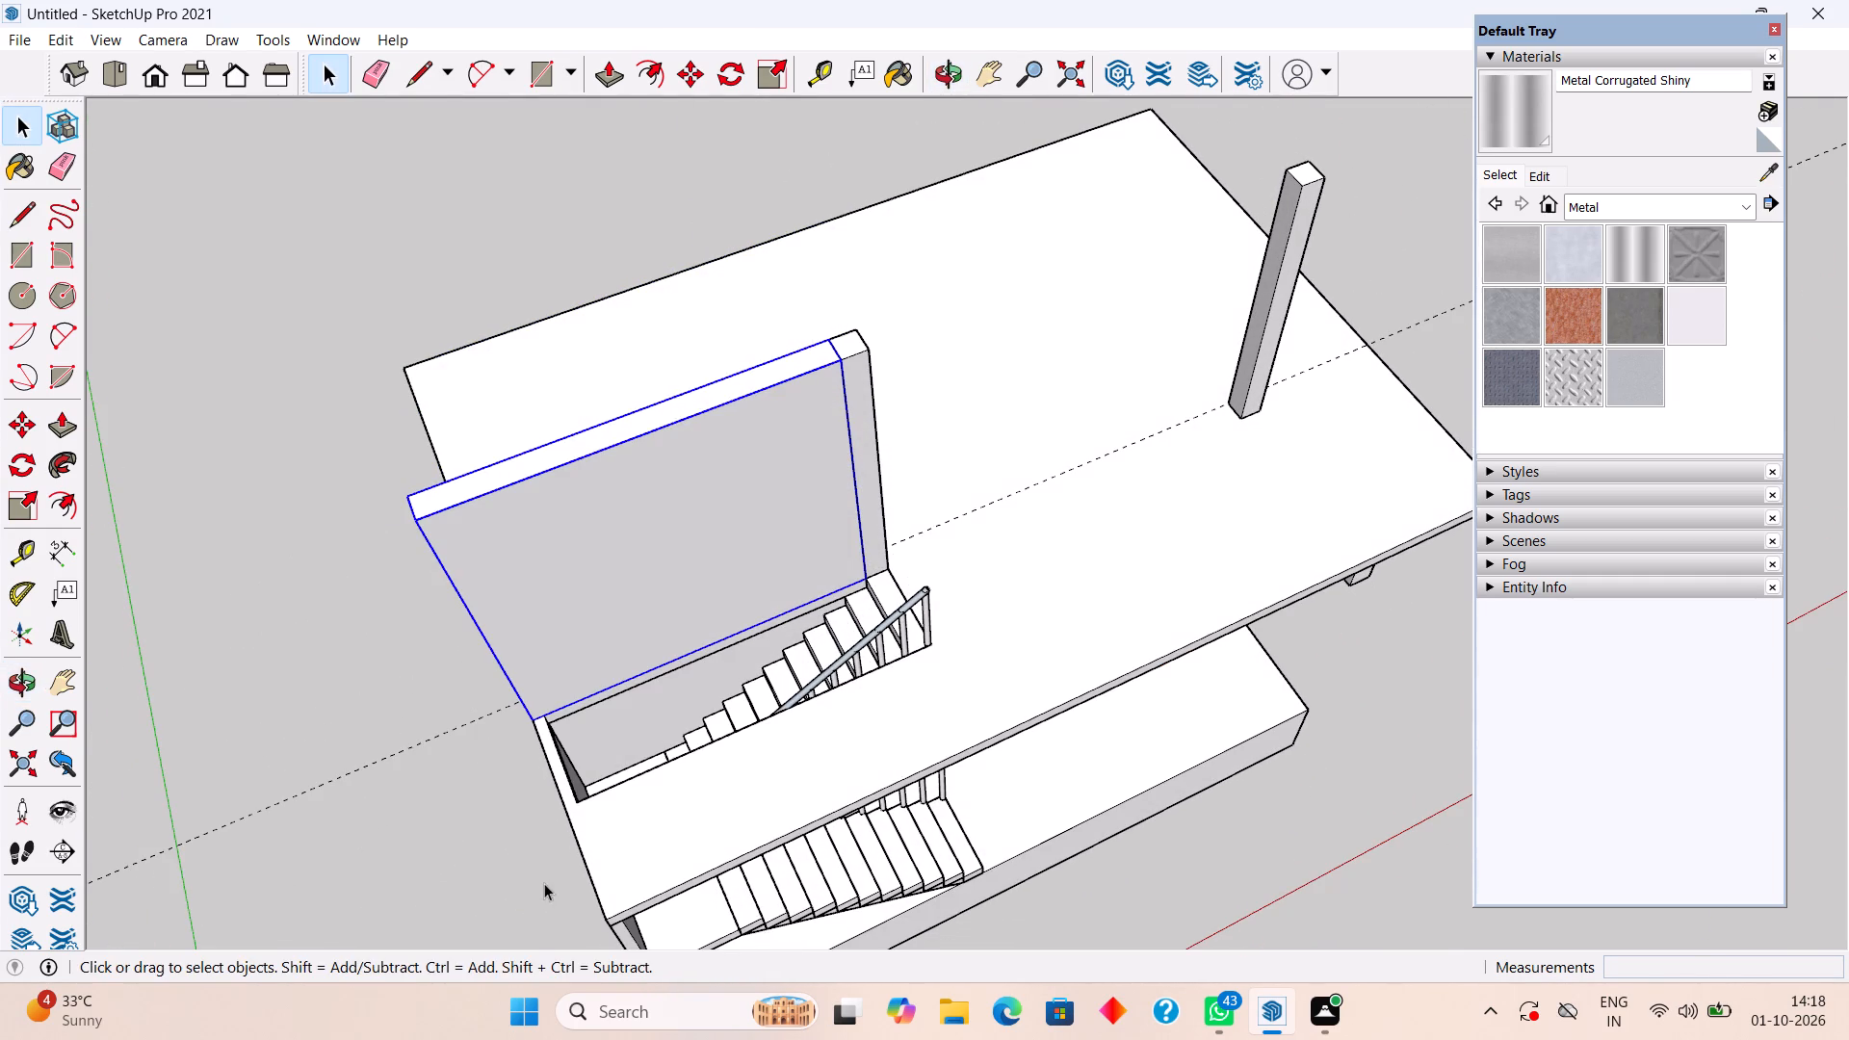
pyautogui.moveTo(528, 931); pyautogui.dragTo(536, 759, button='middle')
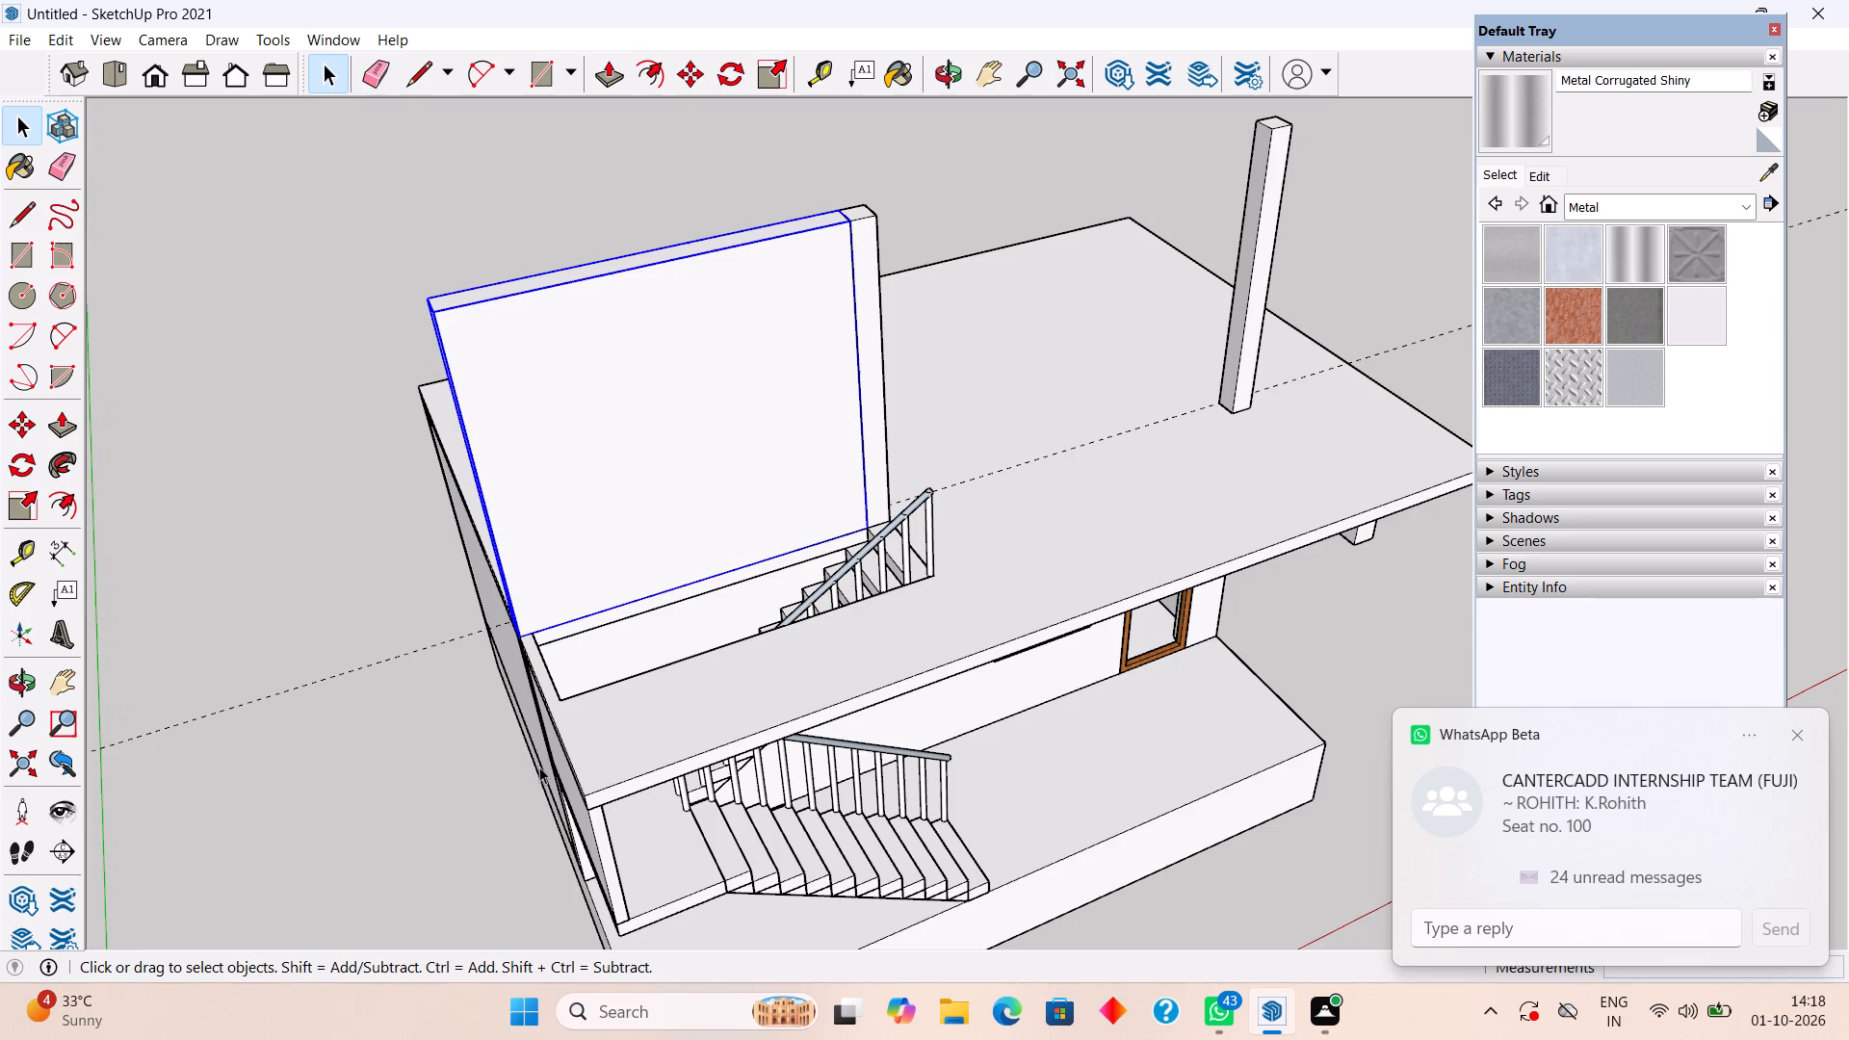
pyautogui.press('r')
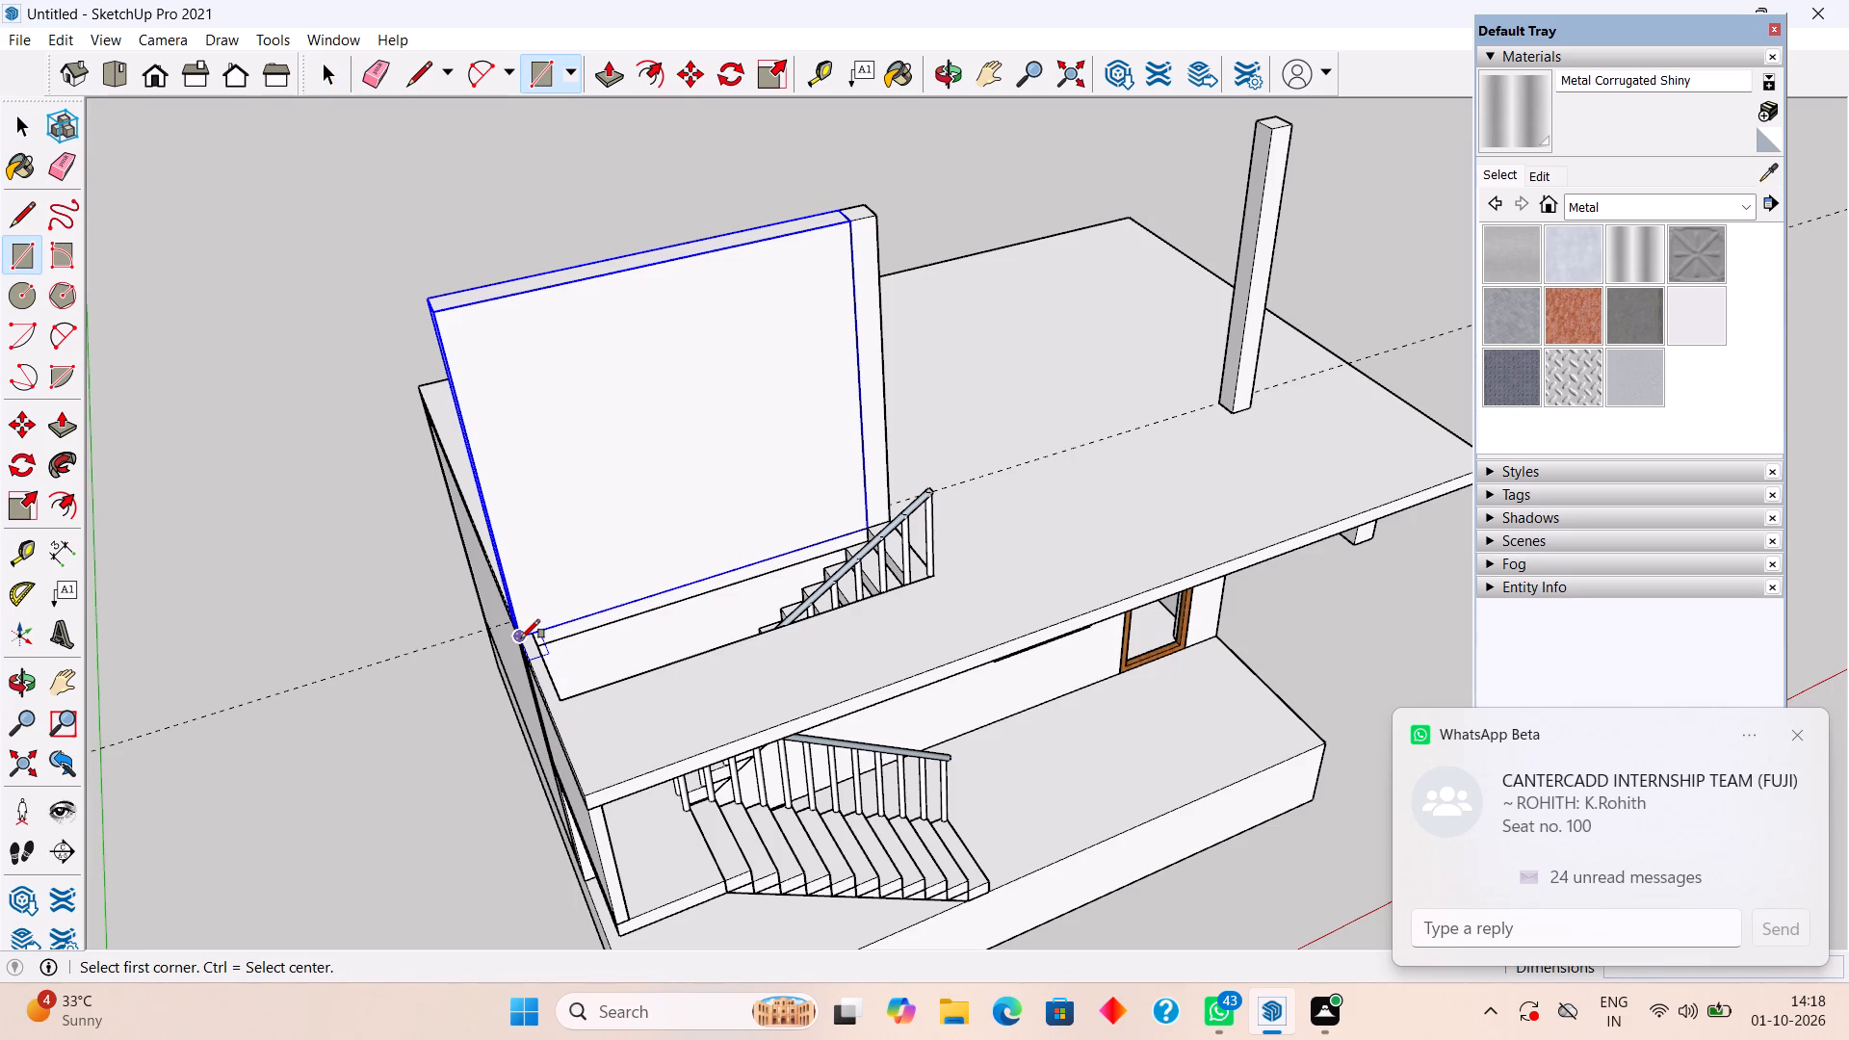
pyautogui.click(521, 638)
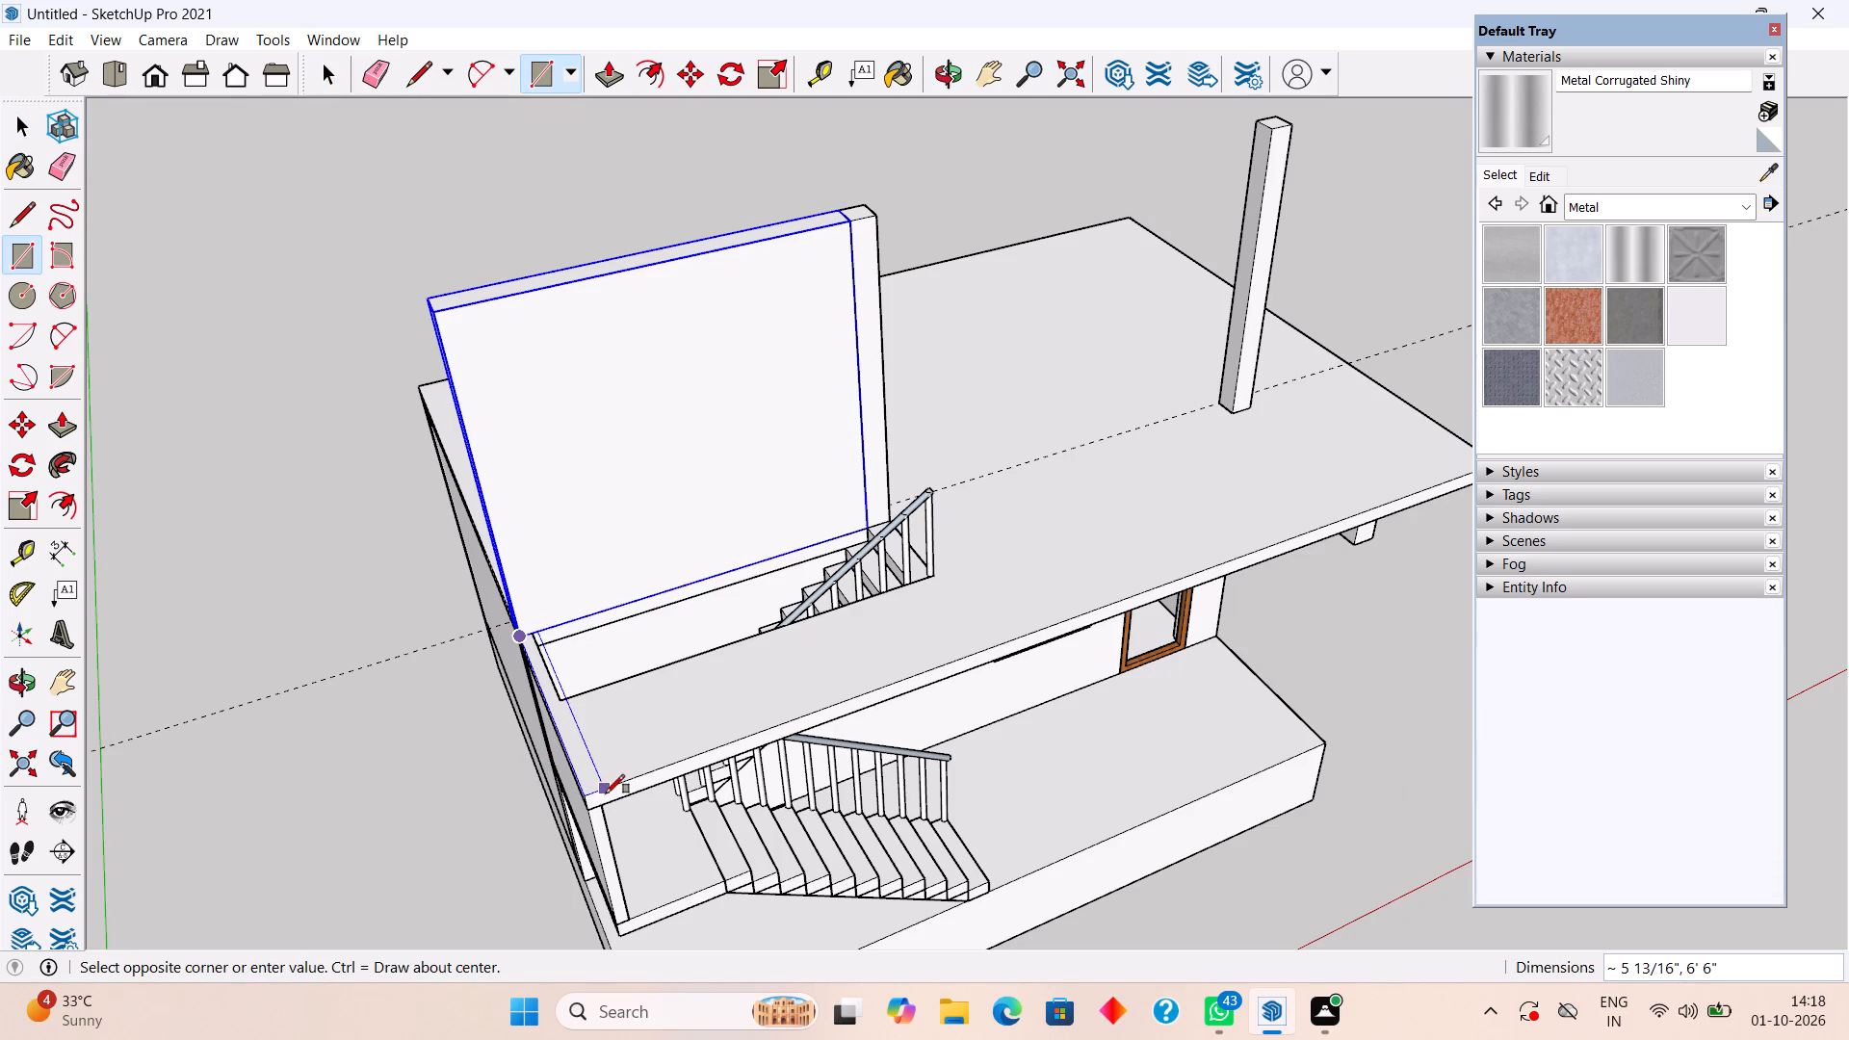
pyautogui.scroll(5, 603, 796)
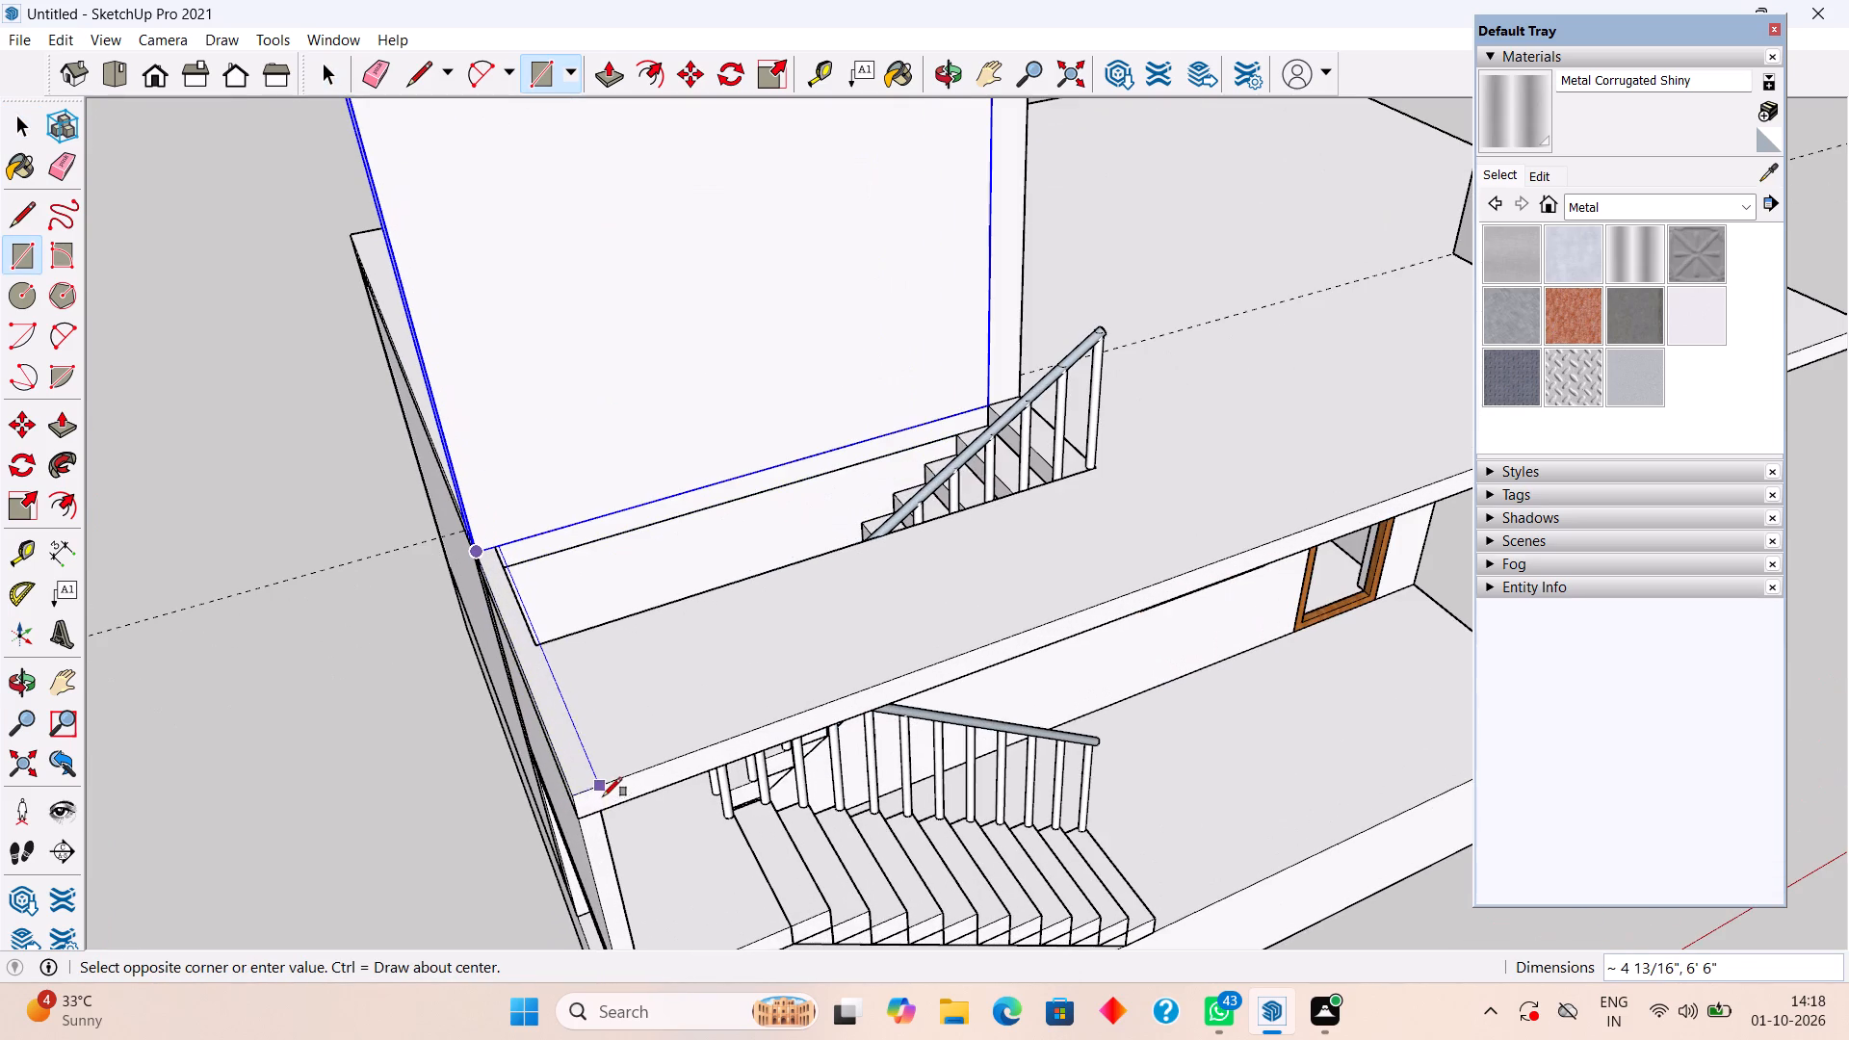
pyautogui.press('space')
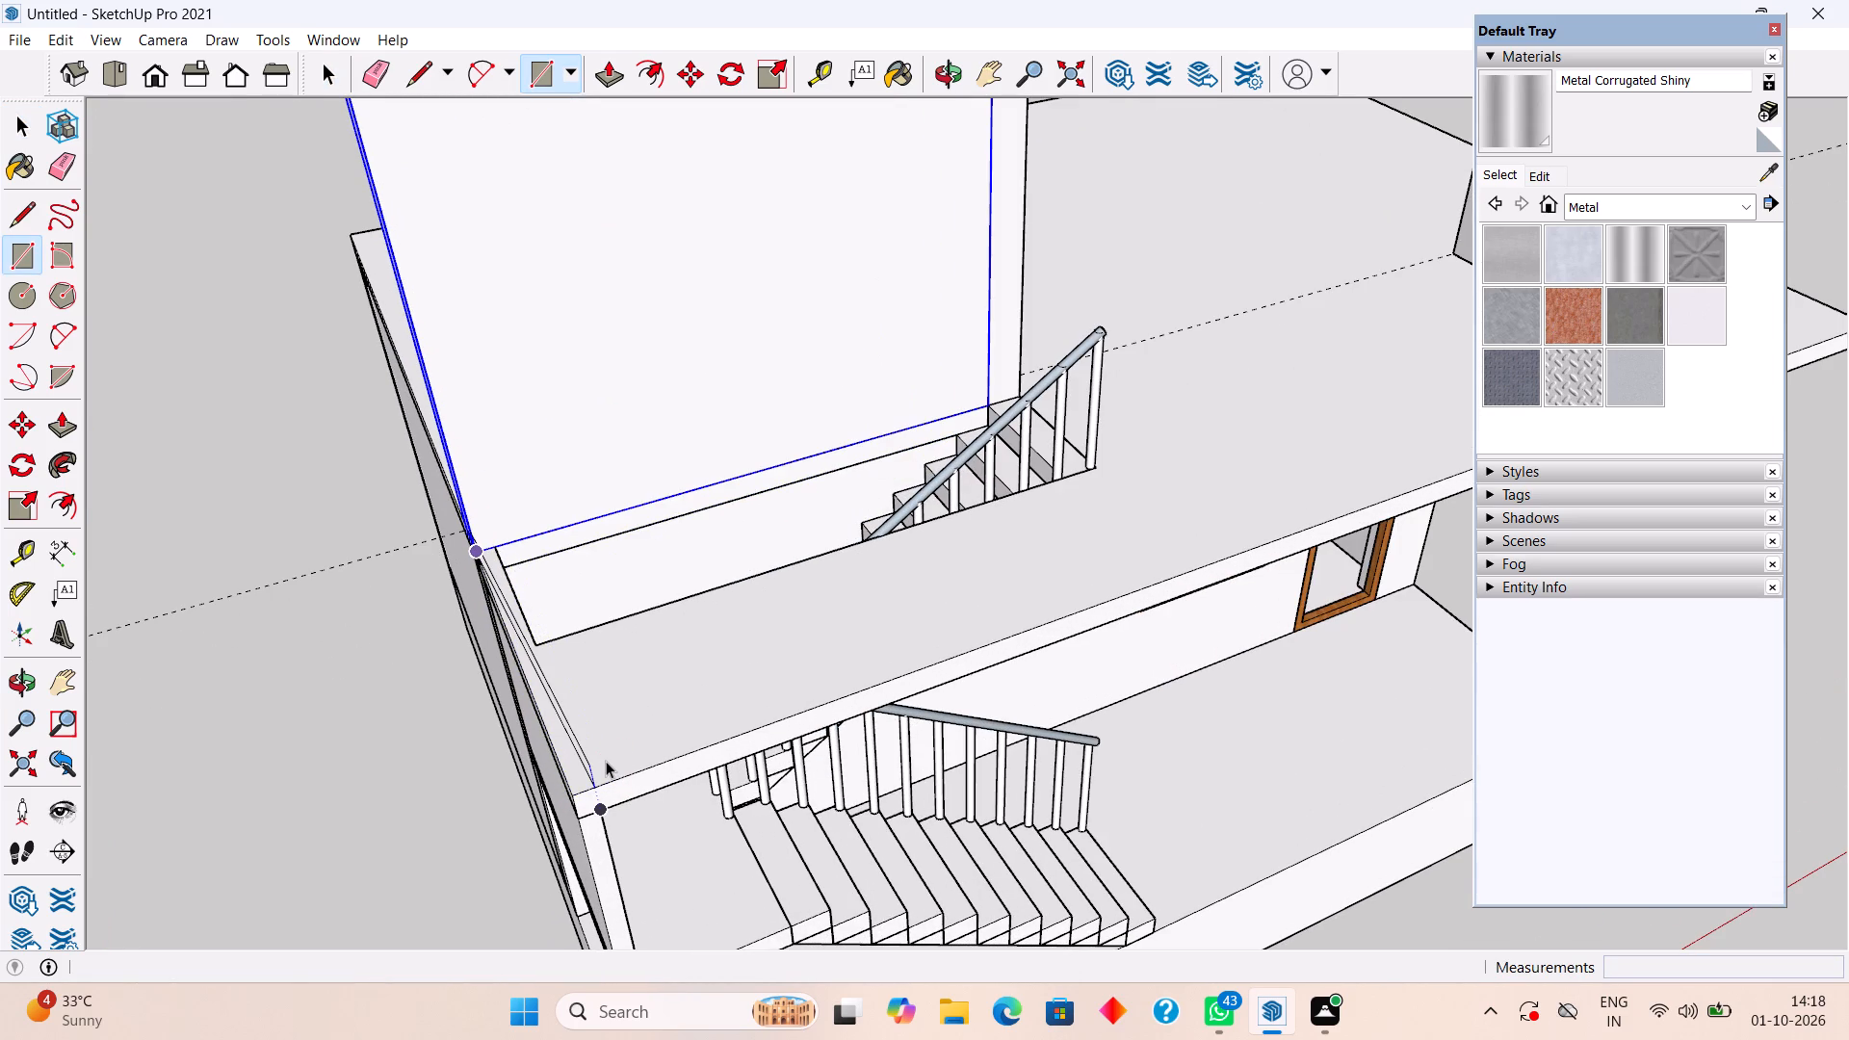
# Draw a 6' 6" by 4" rectangle along the roof slab's short outer edge, from its front corner to the long wall.
pyautogui.press('r')
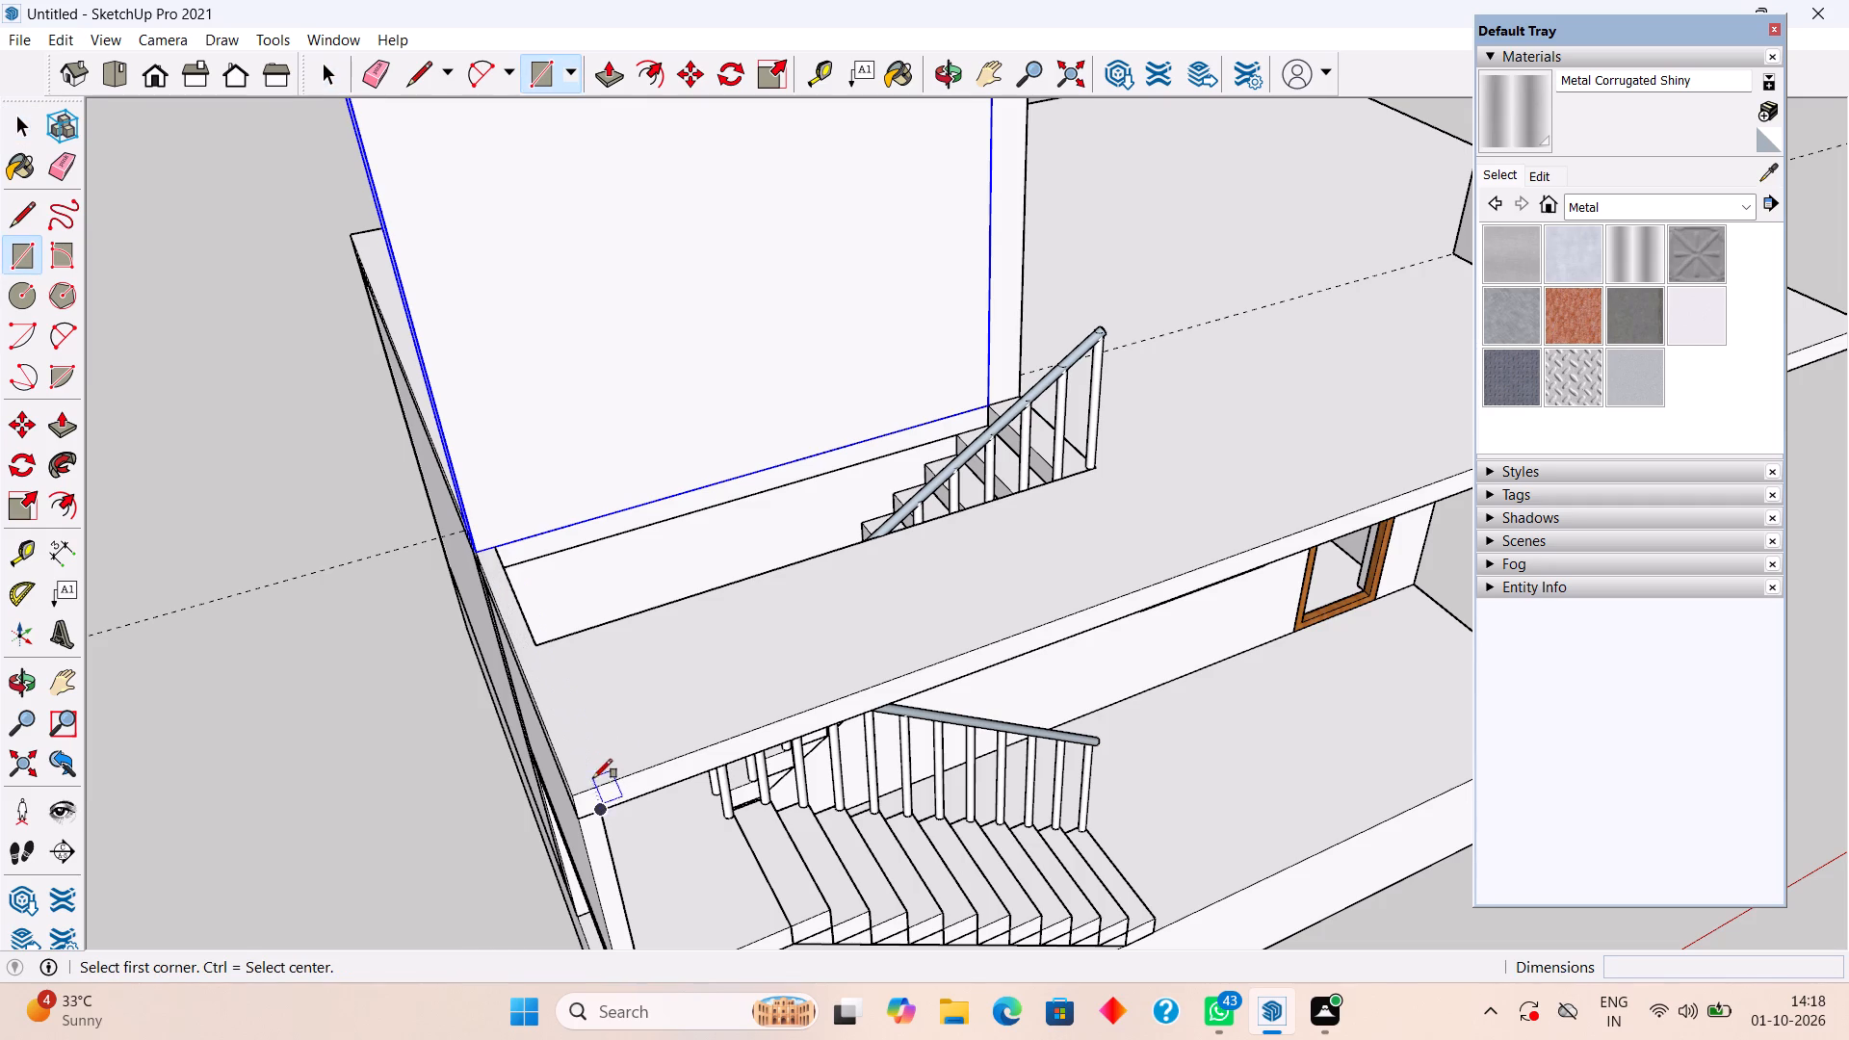
pyautogui.click(584, 790)
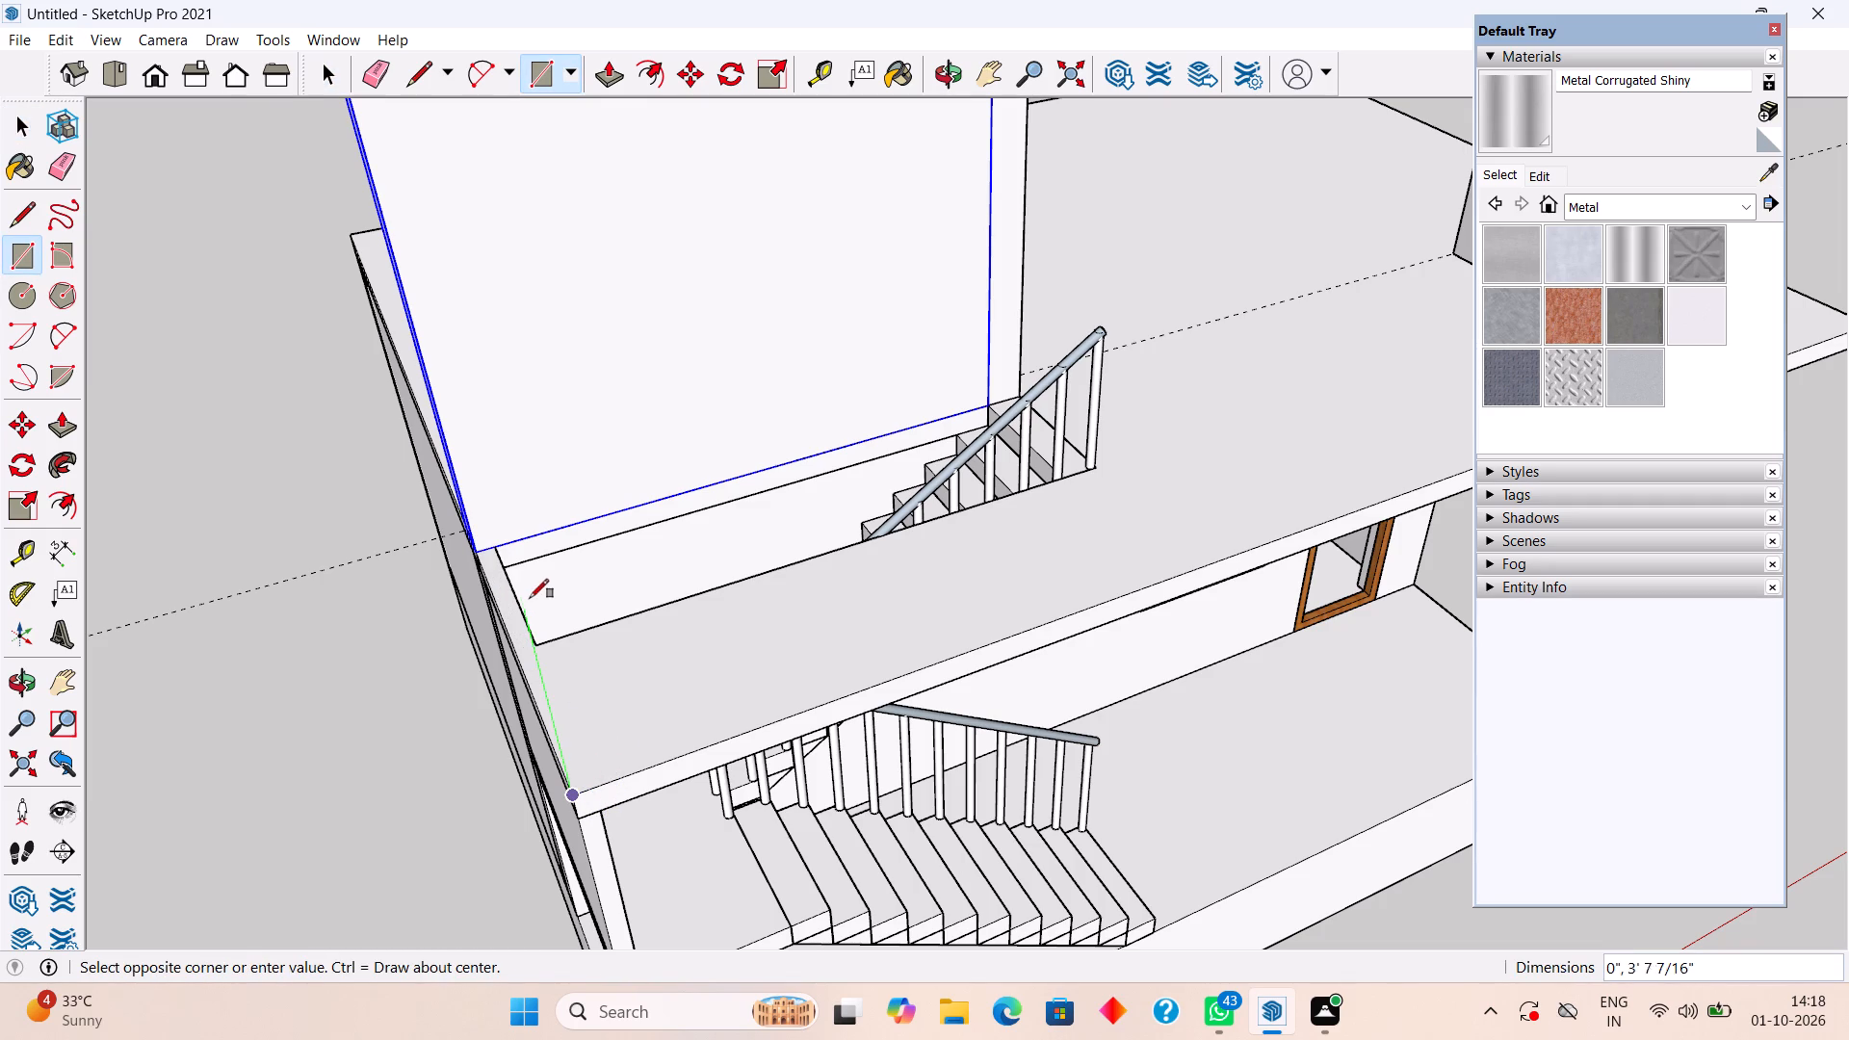
pyautogui.scroll(4, 492, 550)
pyautogui.click(498, 546)
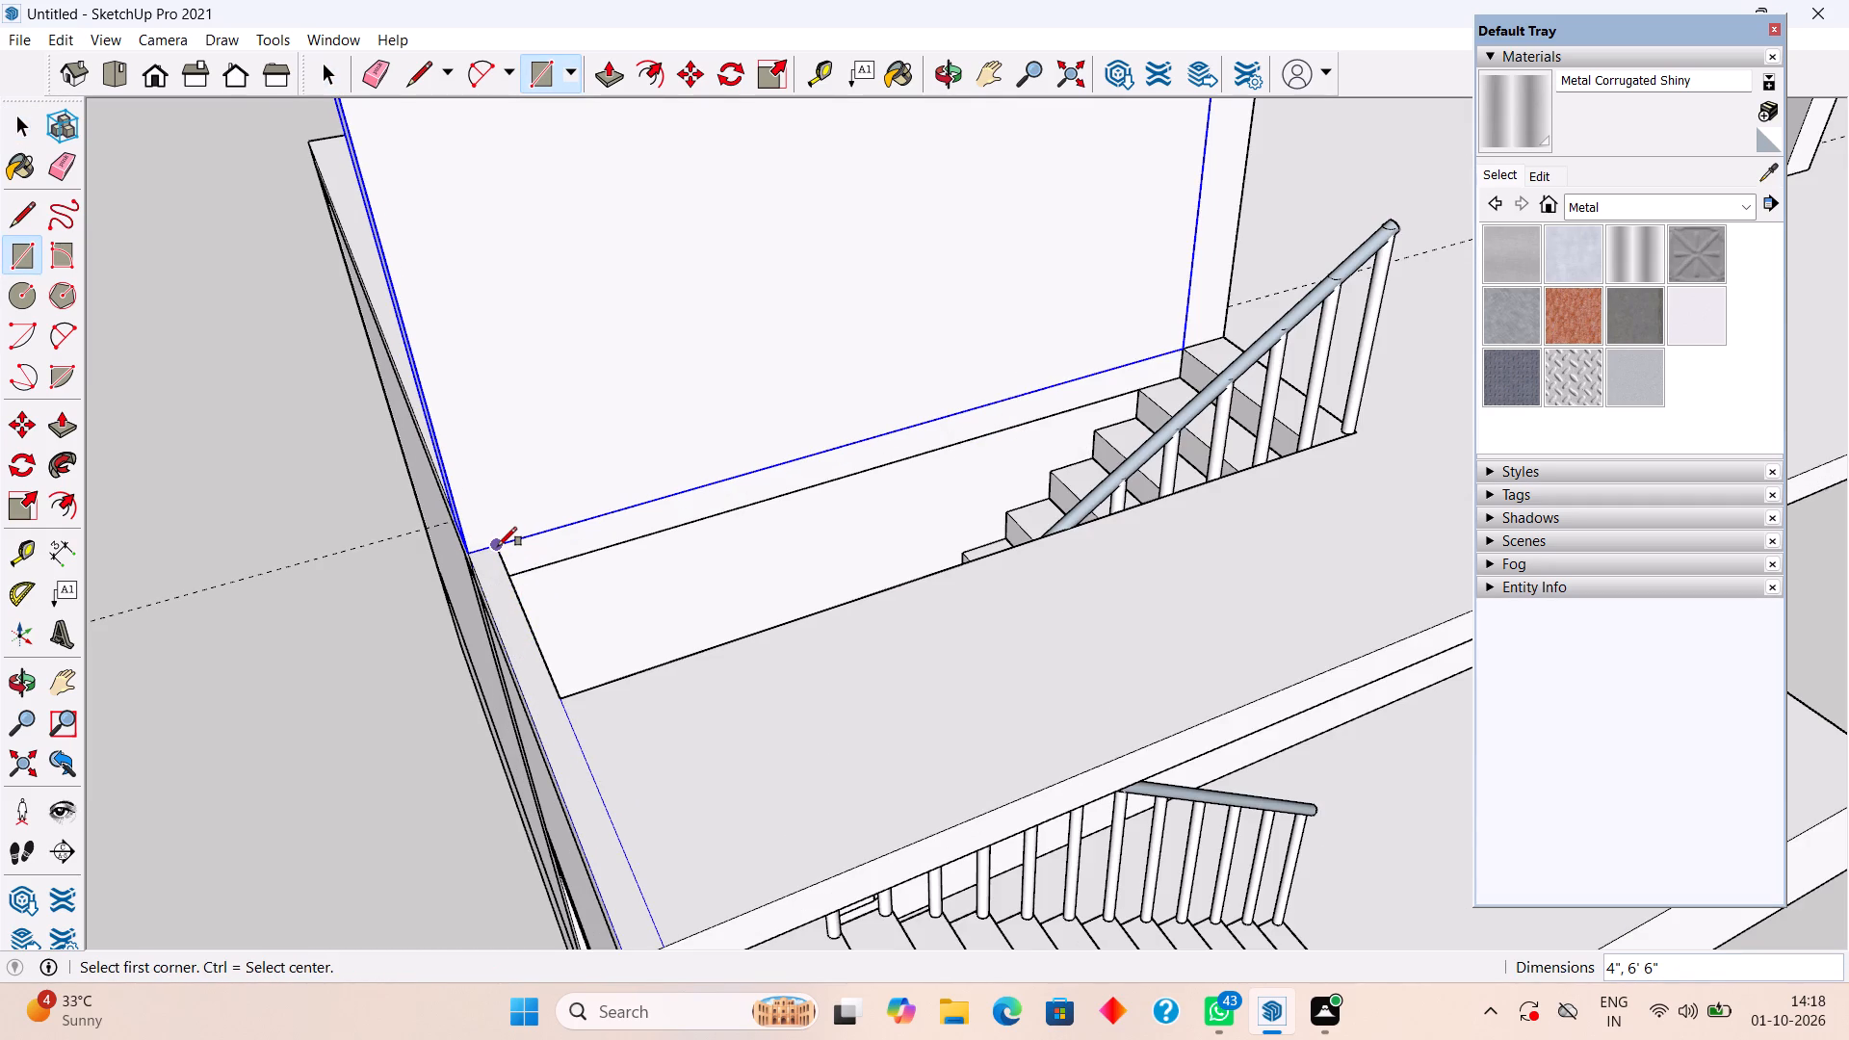
# Extrude the new wall strip on the slab's short edge upward by 10' with Push/Pull.
pyautogui.press('space')
pyautogui.write('p')
pyautogui.click(504, 603)
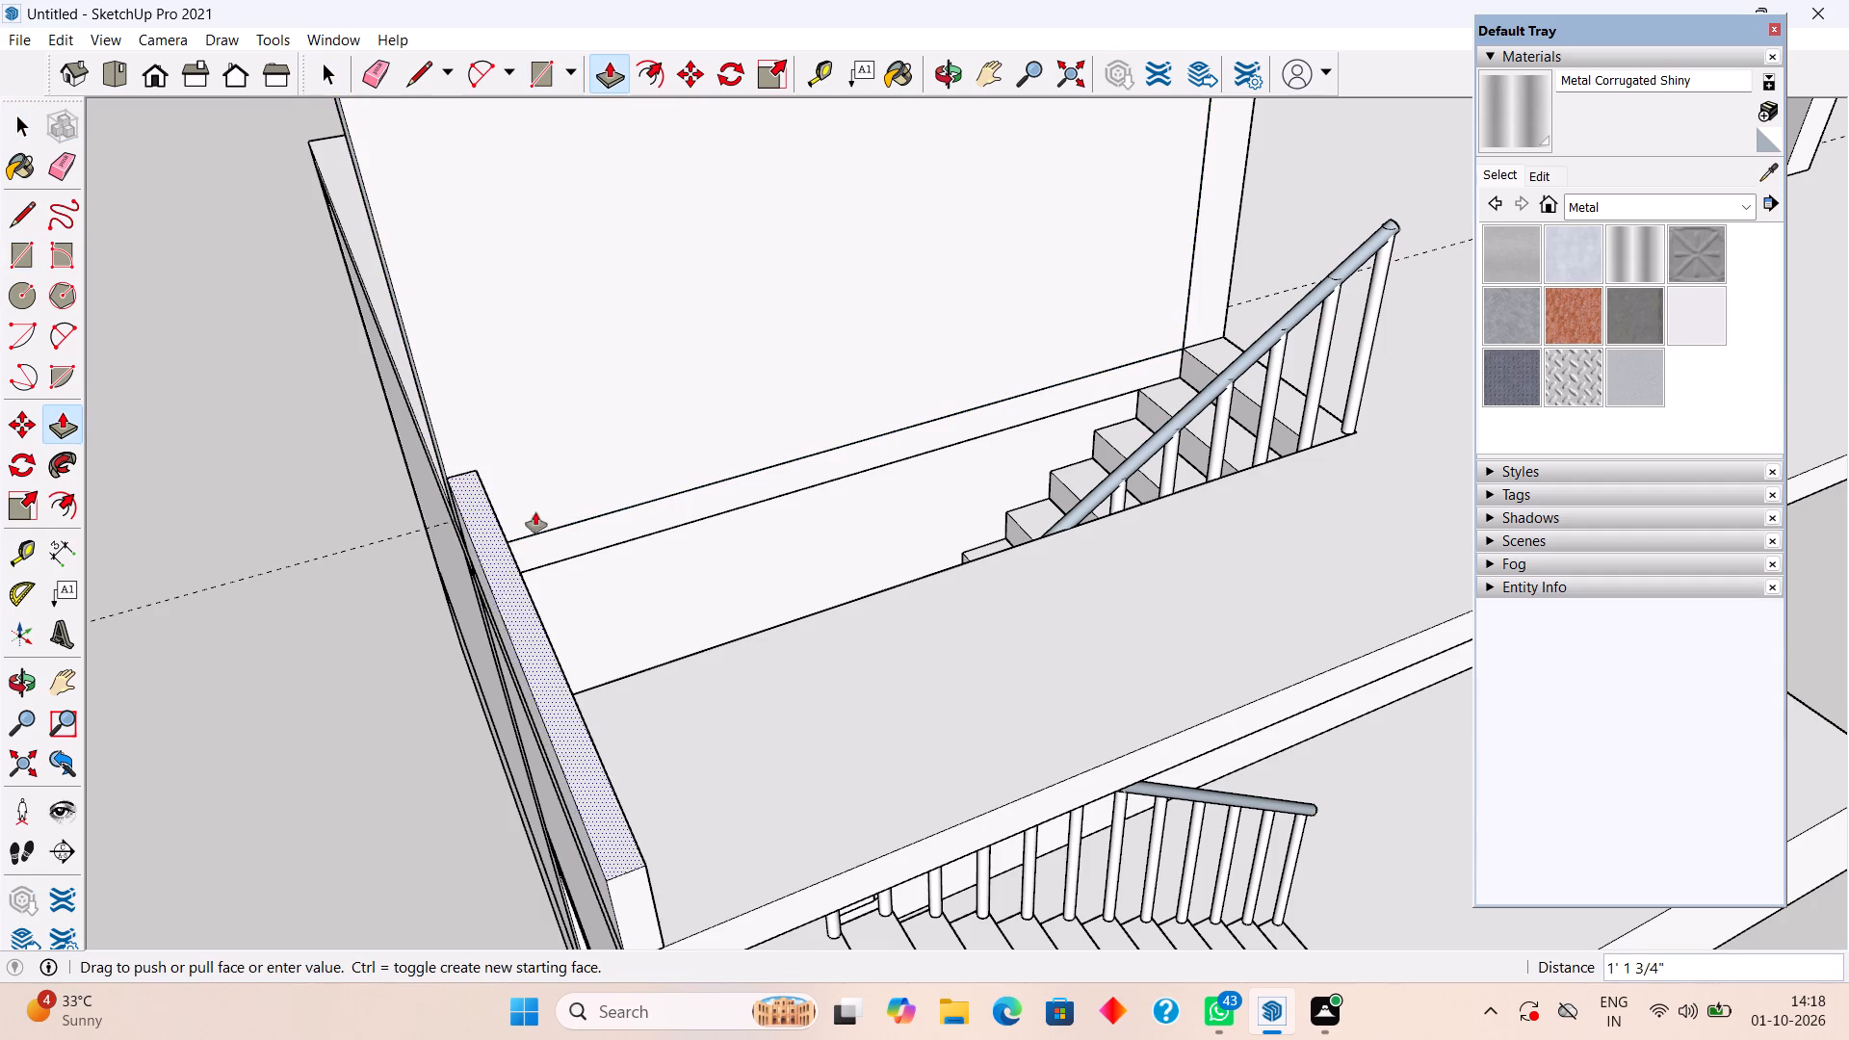
pyautogui.write("10'")
pyautogui.press('Return')
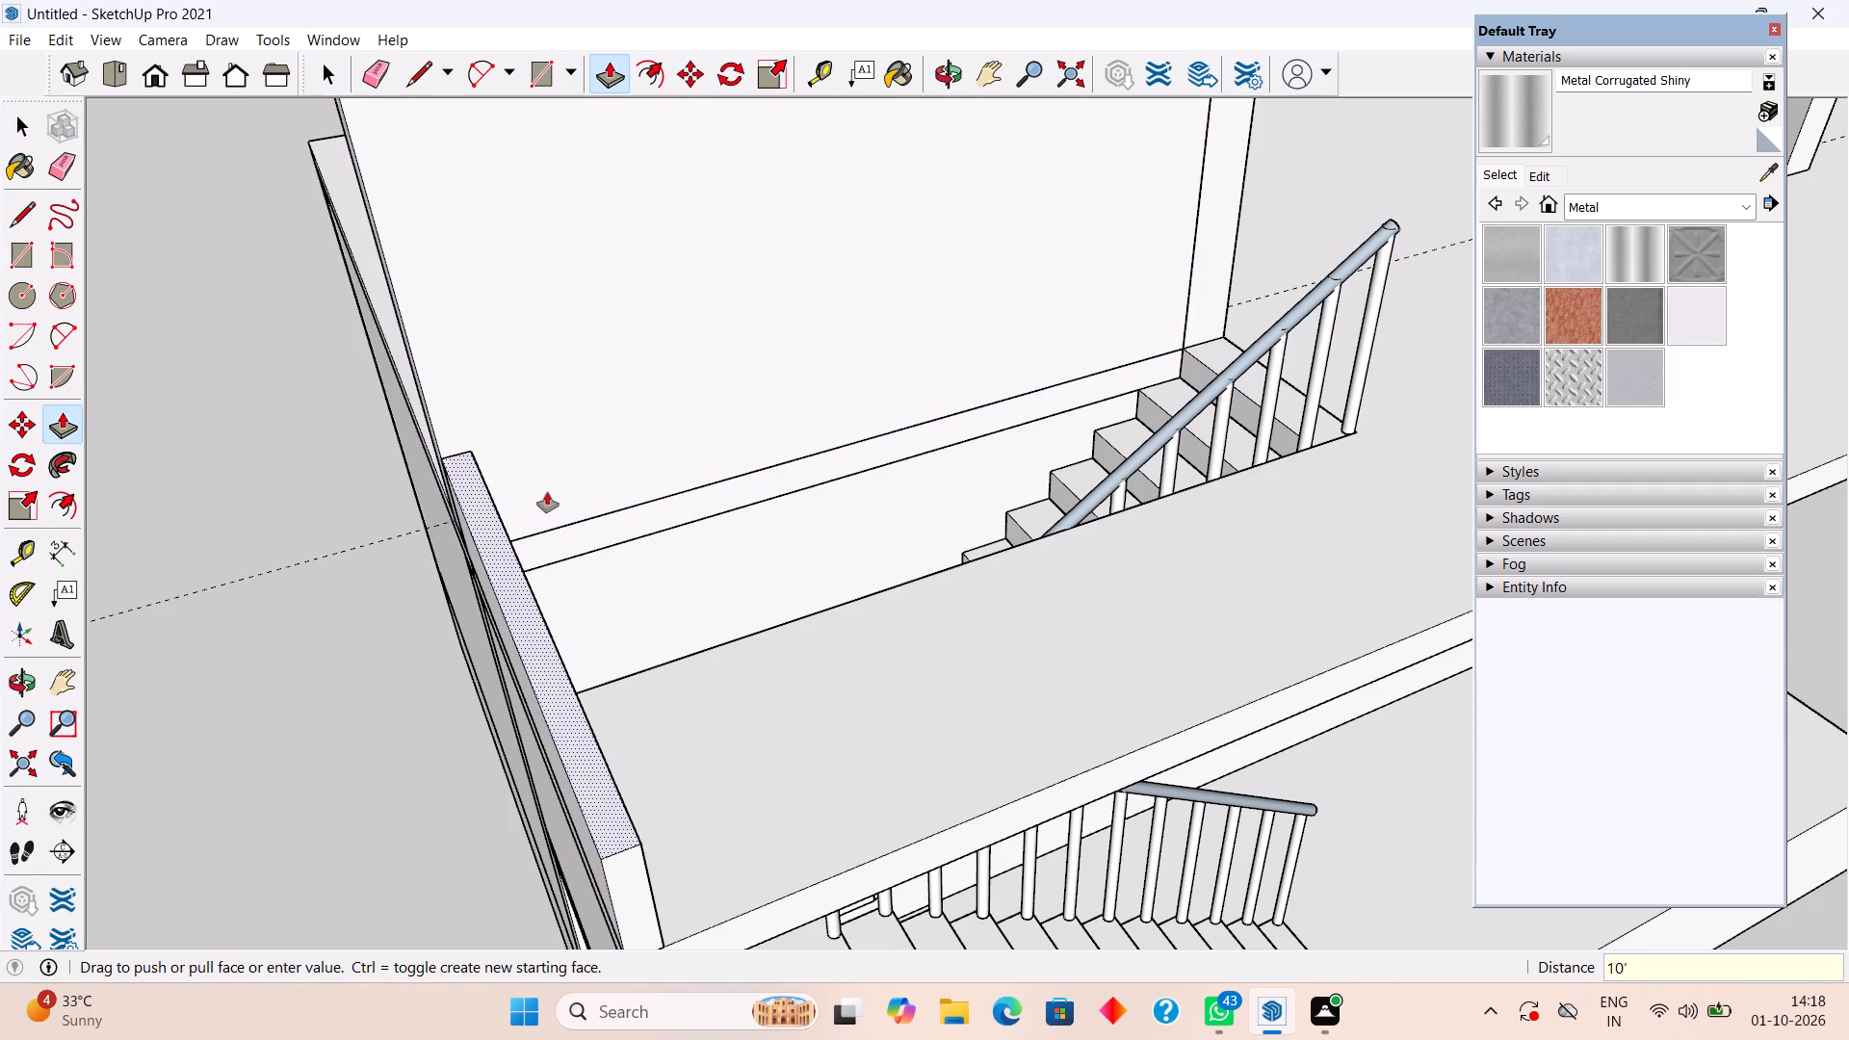
# Make a group from all the faces and edges of the new short-side wall.
pyautogui.press('space')
pyautogui.tripleClick(549, 491)
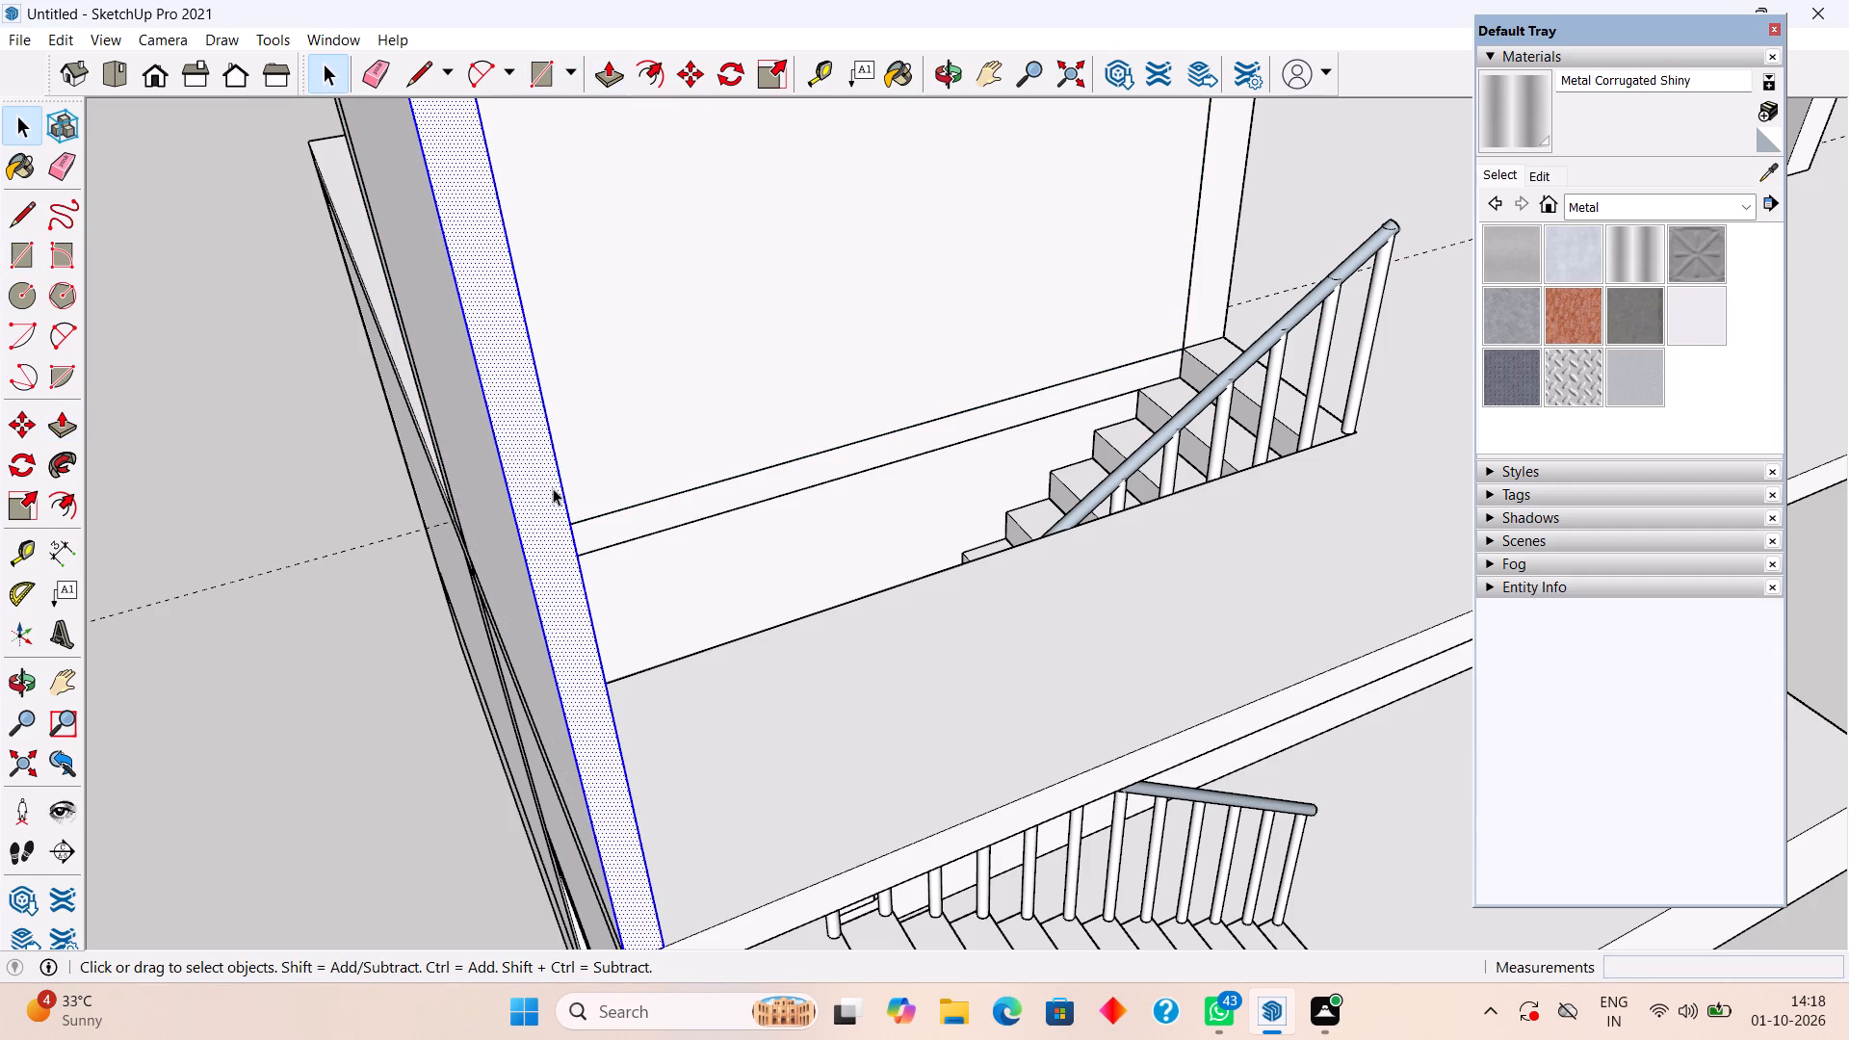
pyautogui.tripleClick(553, 488)
pyautogui.rightClick(553, 488)
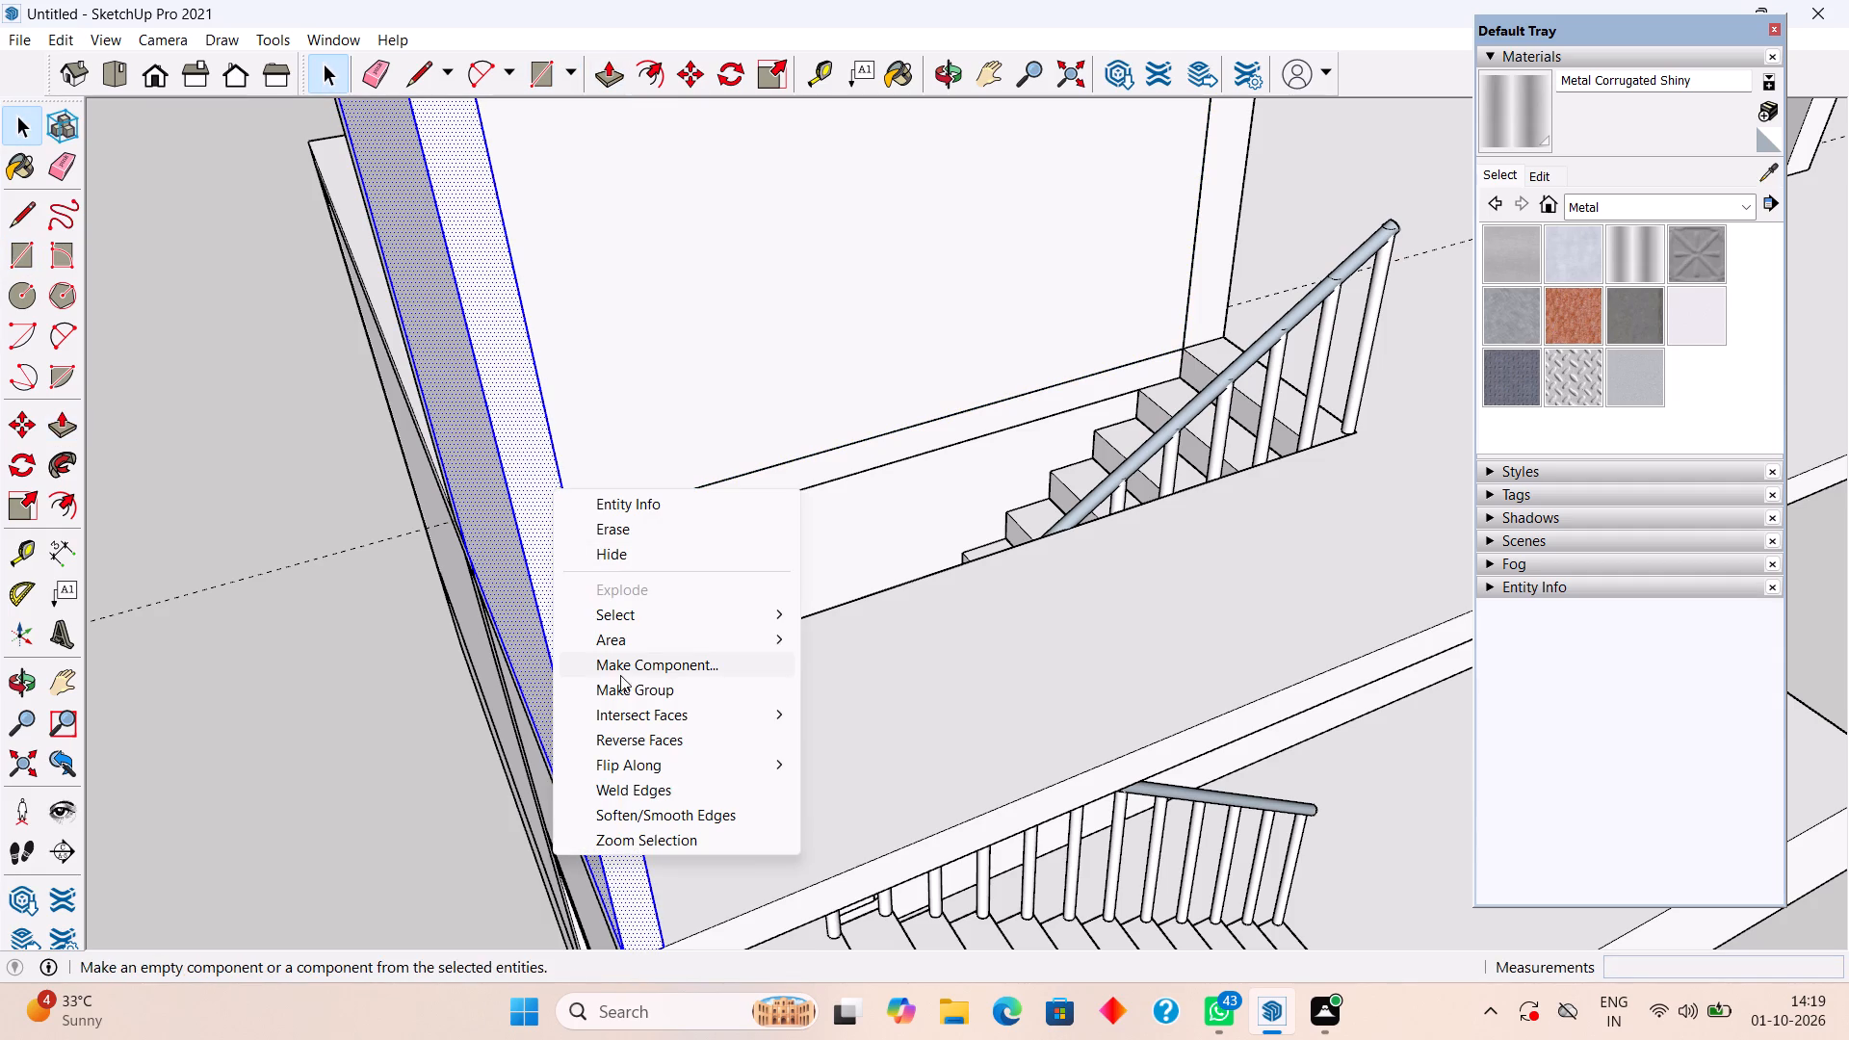
pyautogui.click(631, 688)
pyautogui.click(393, 724)
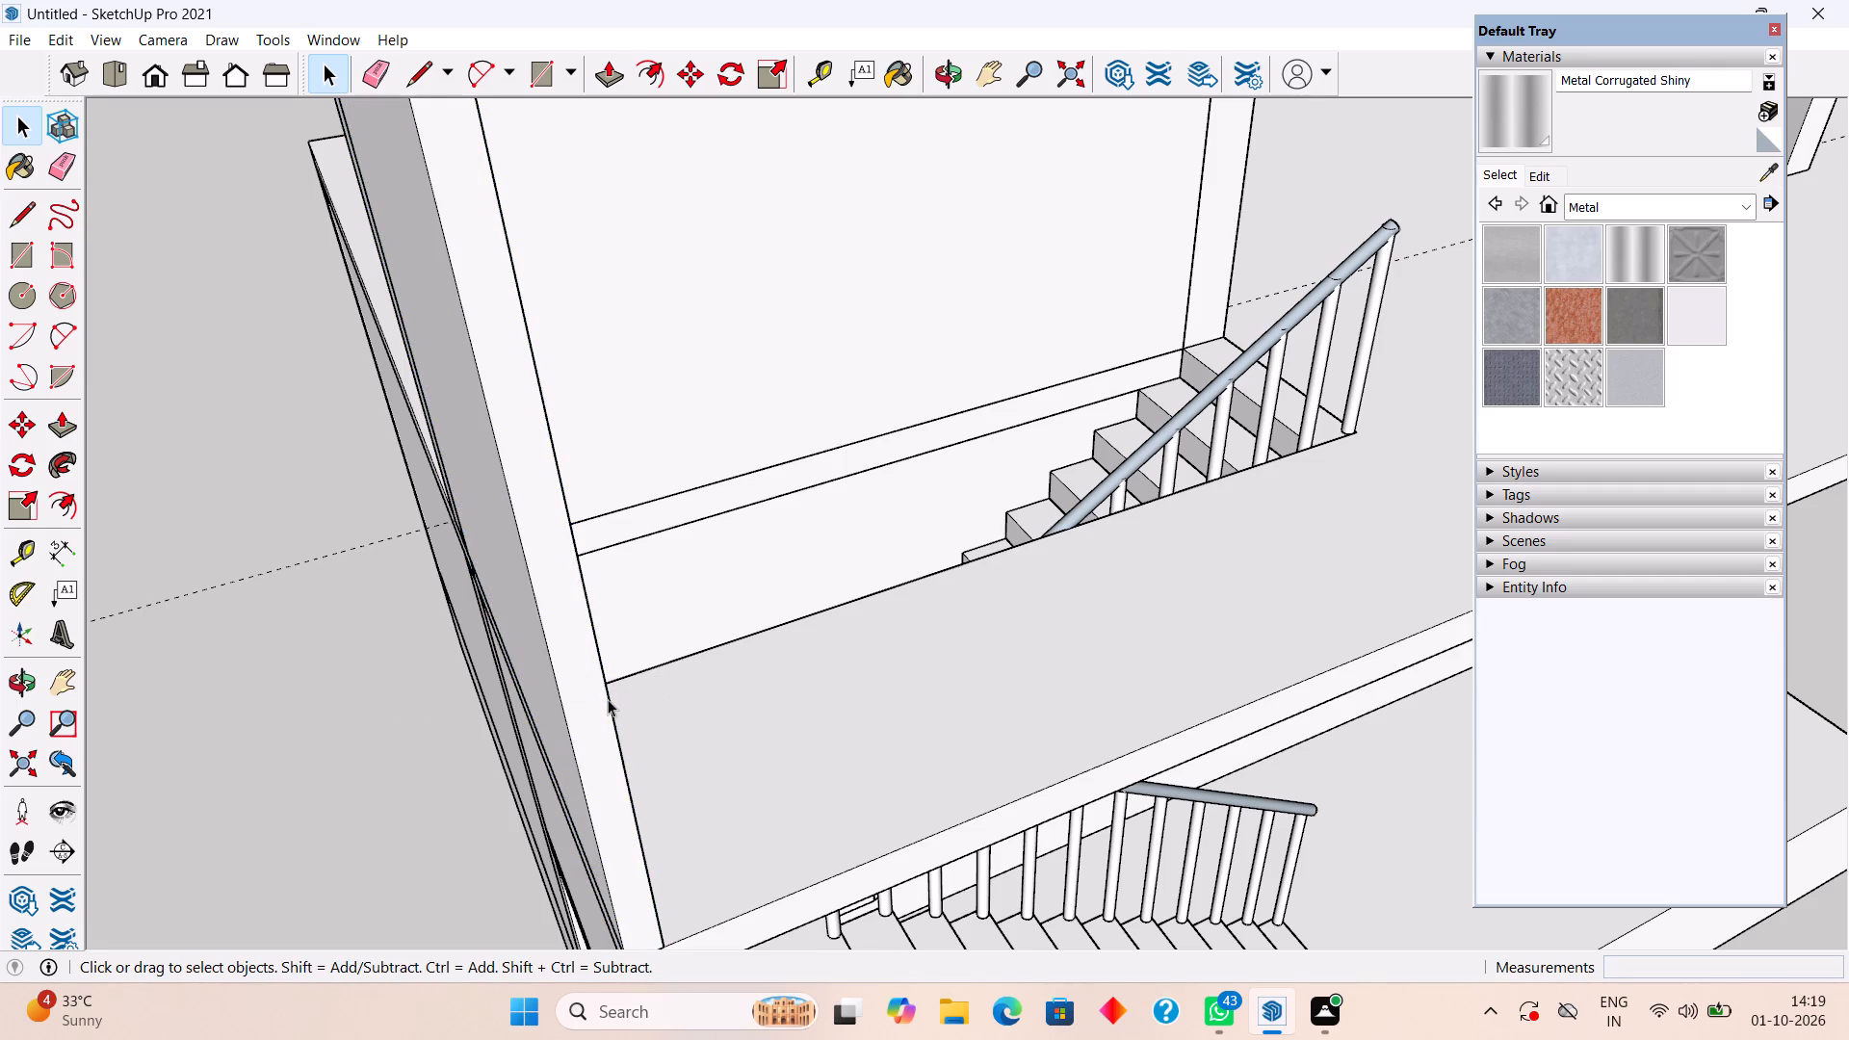
# Examine the stair opening, rooftop walls and staircase from above and from the outer side.
pyautogui.moveTo(585, 690); pyautogui.dragTo(508, 642, button='middle')
pyautogui.scroll(-18, 508, 642)
pyautogui.moveTo(746, 625); pyautogui.dragTo(746, 627, button='middle')
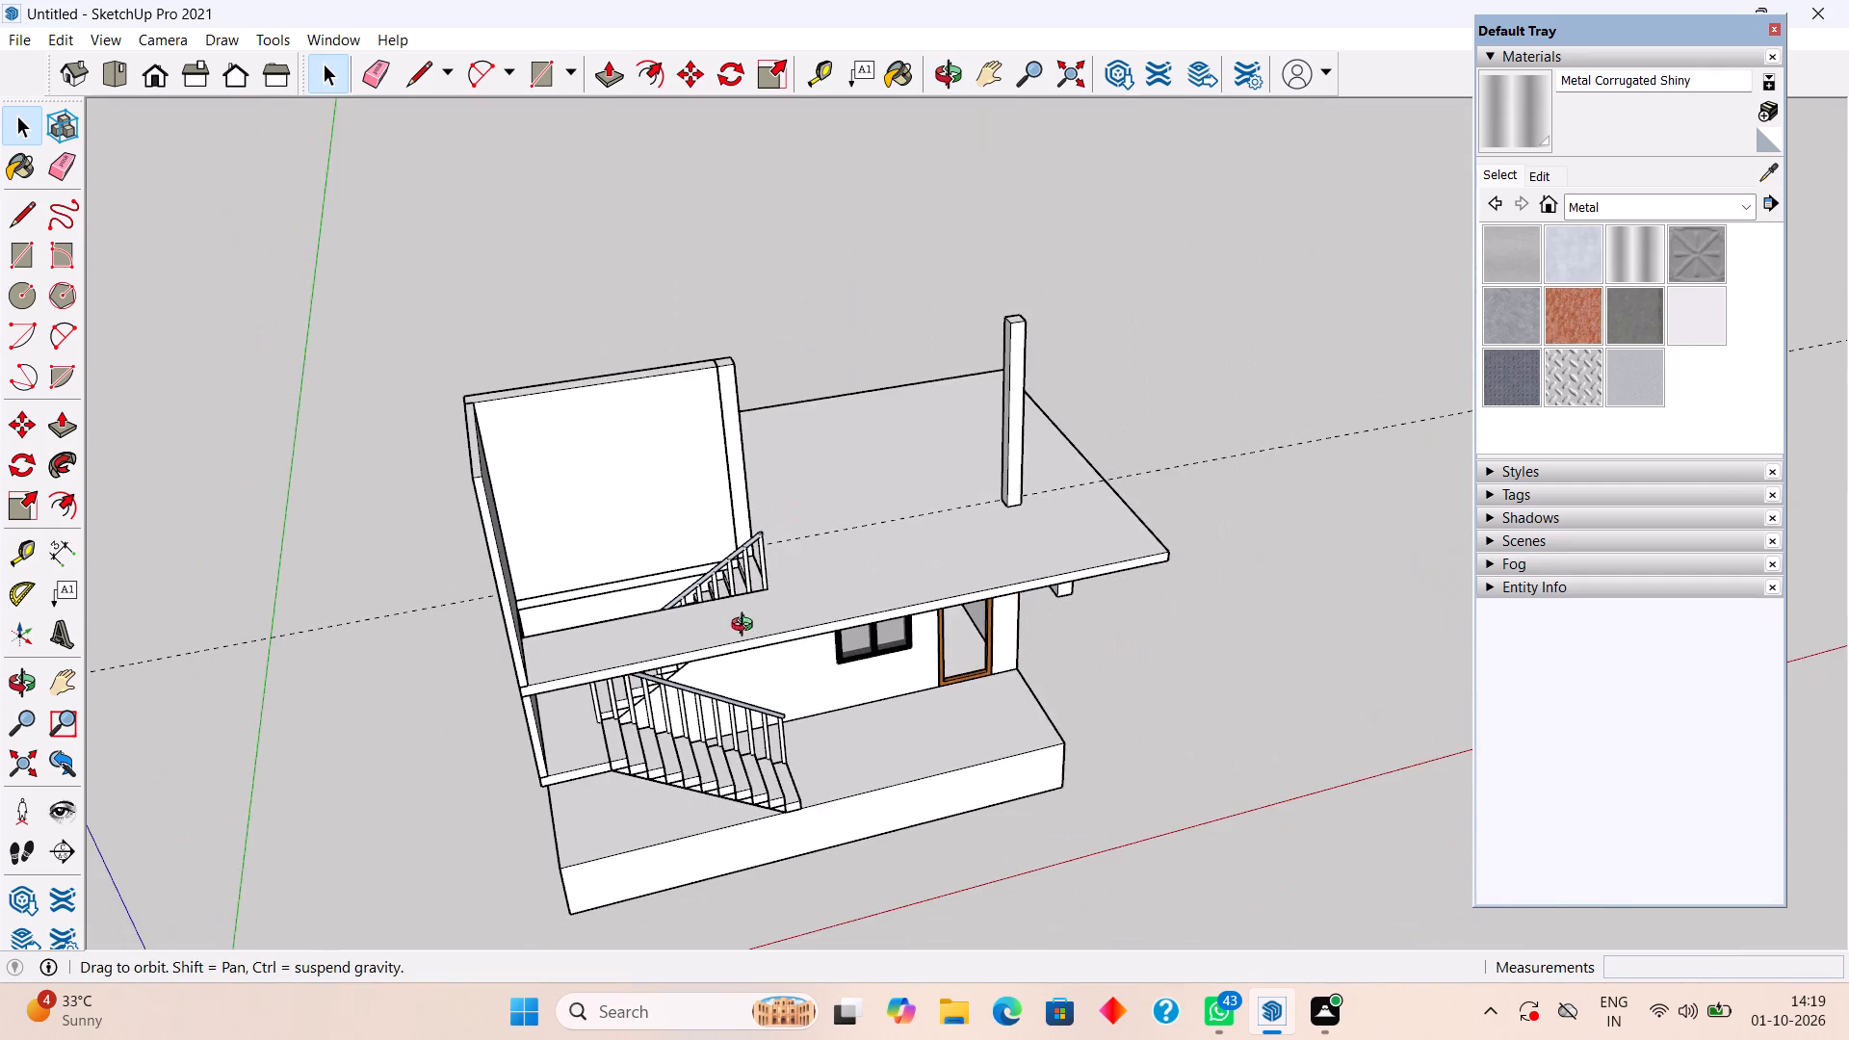
pyautogui.moveTo(746, 627); pyautogui.dragTo(421, 729, button='middle')
pyautogui.scroll(4, 661, 479)
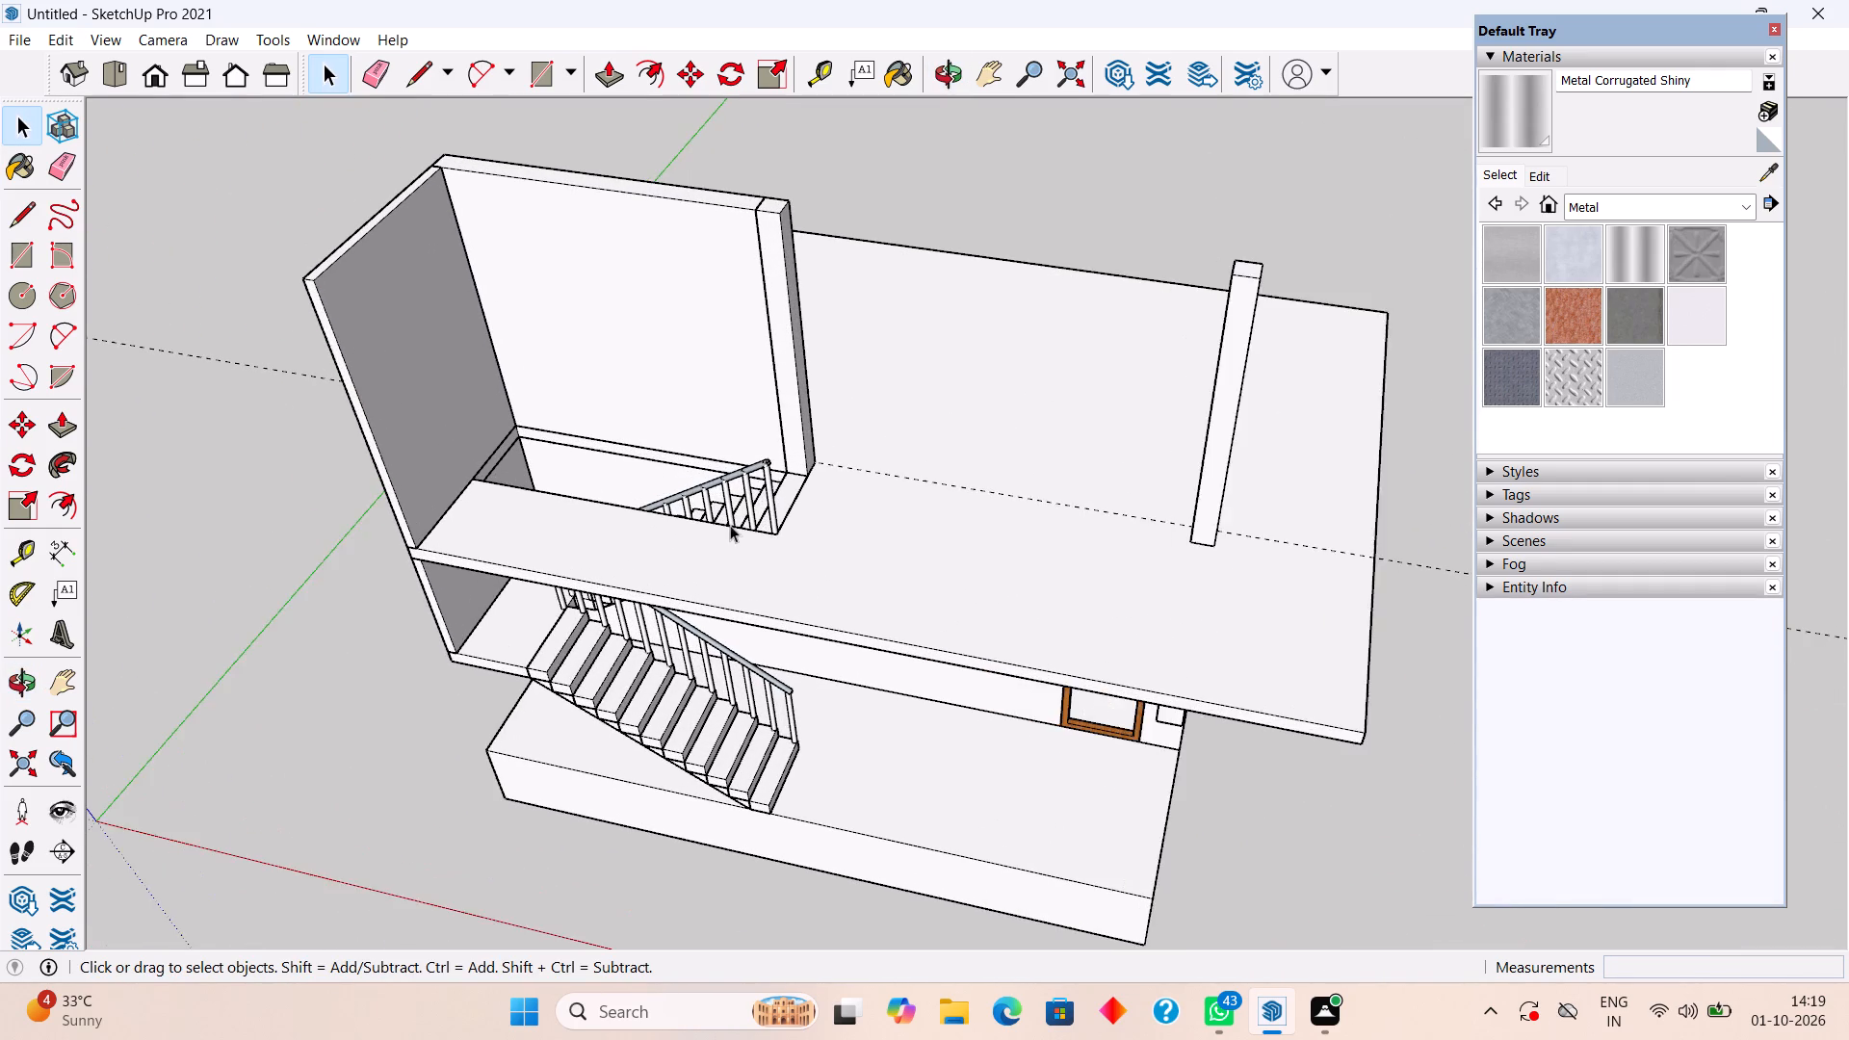
pyautogui.scroll(1, 730, 525)
pyautogui.moveTo(799, 525); pyautogui.dragTo(455, 556, button='middle')
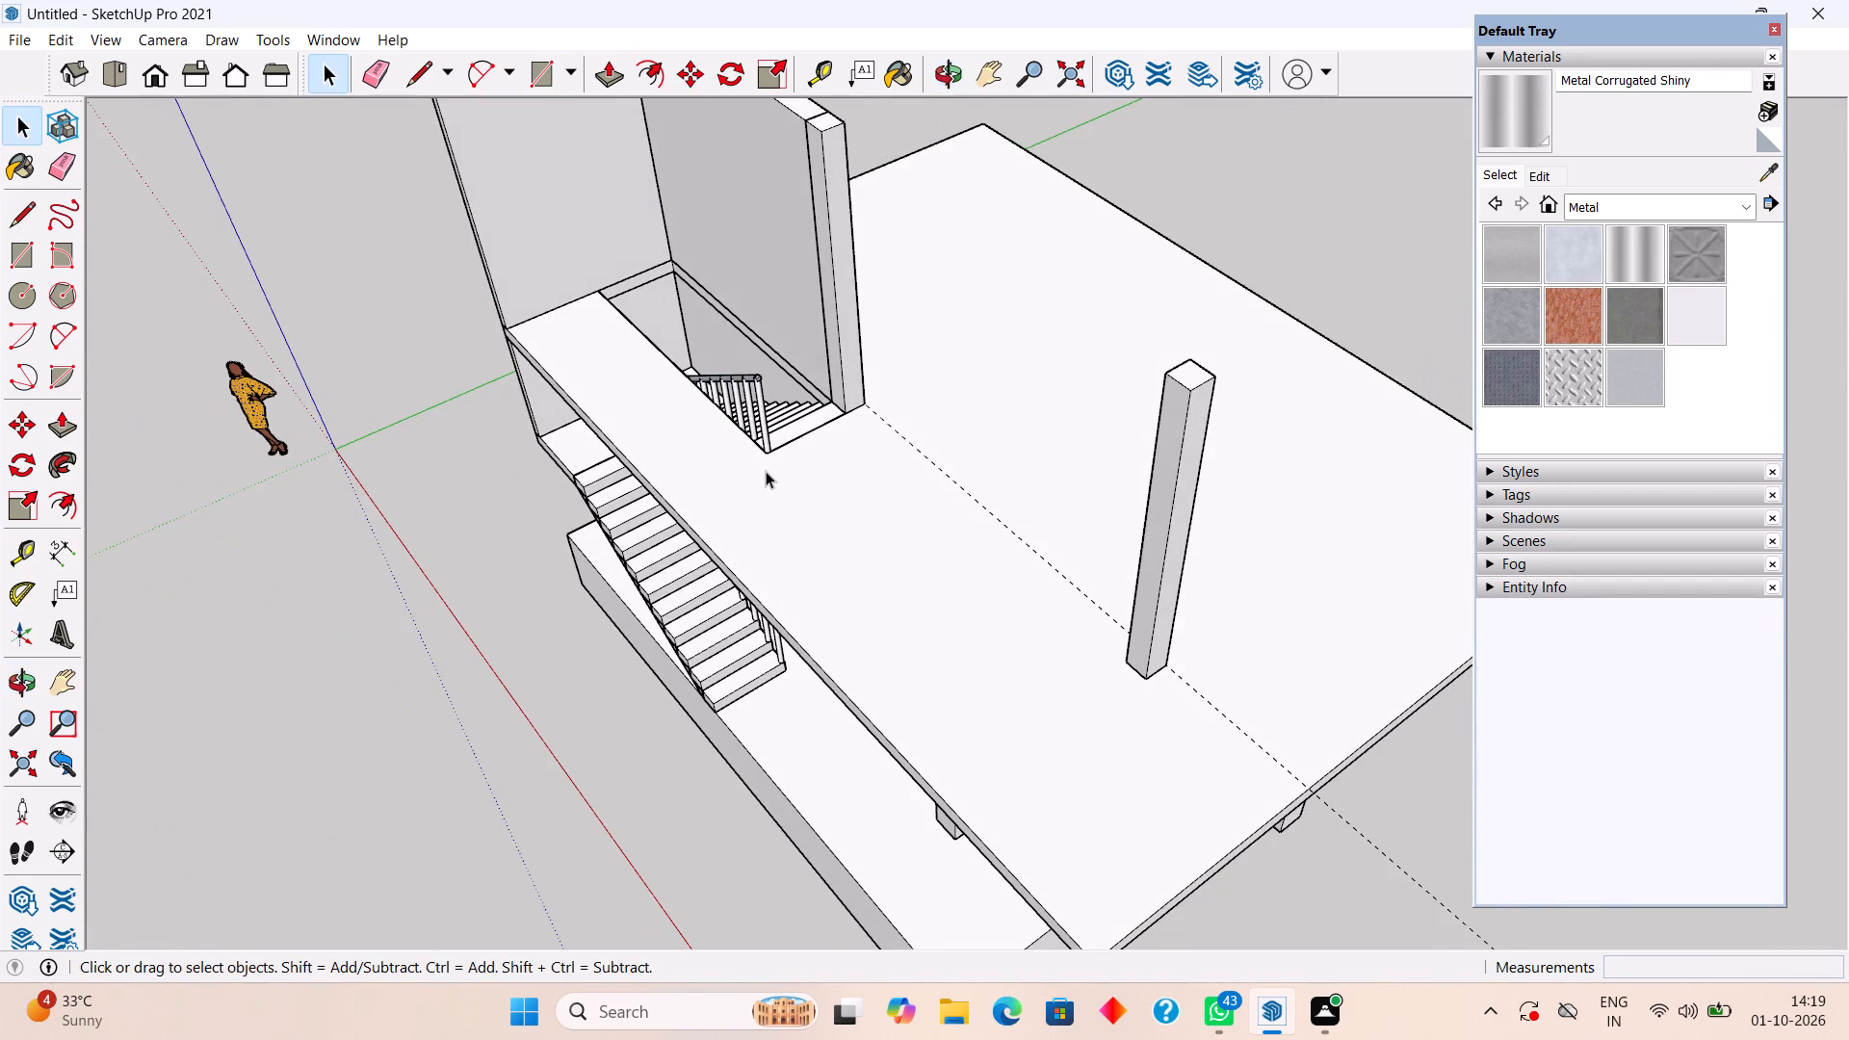
pyautogui.scroll(-2, 766, 471)
pyautogui.moveTo(855, 456); pyautogui.dragTo(846, 462, button='middle')
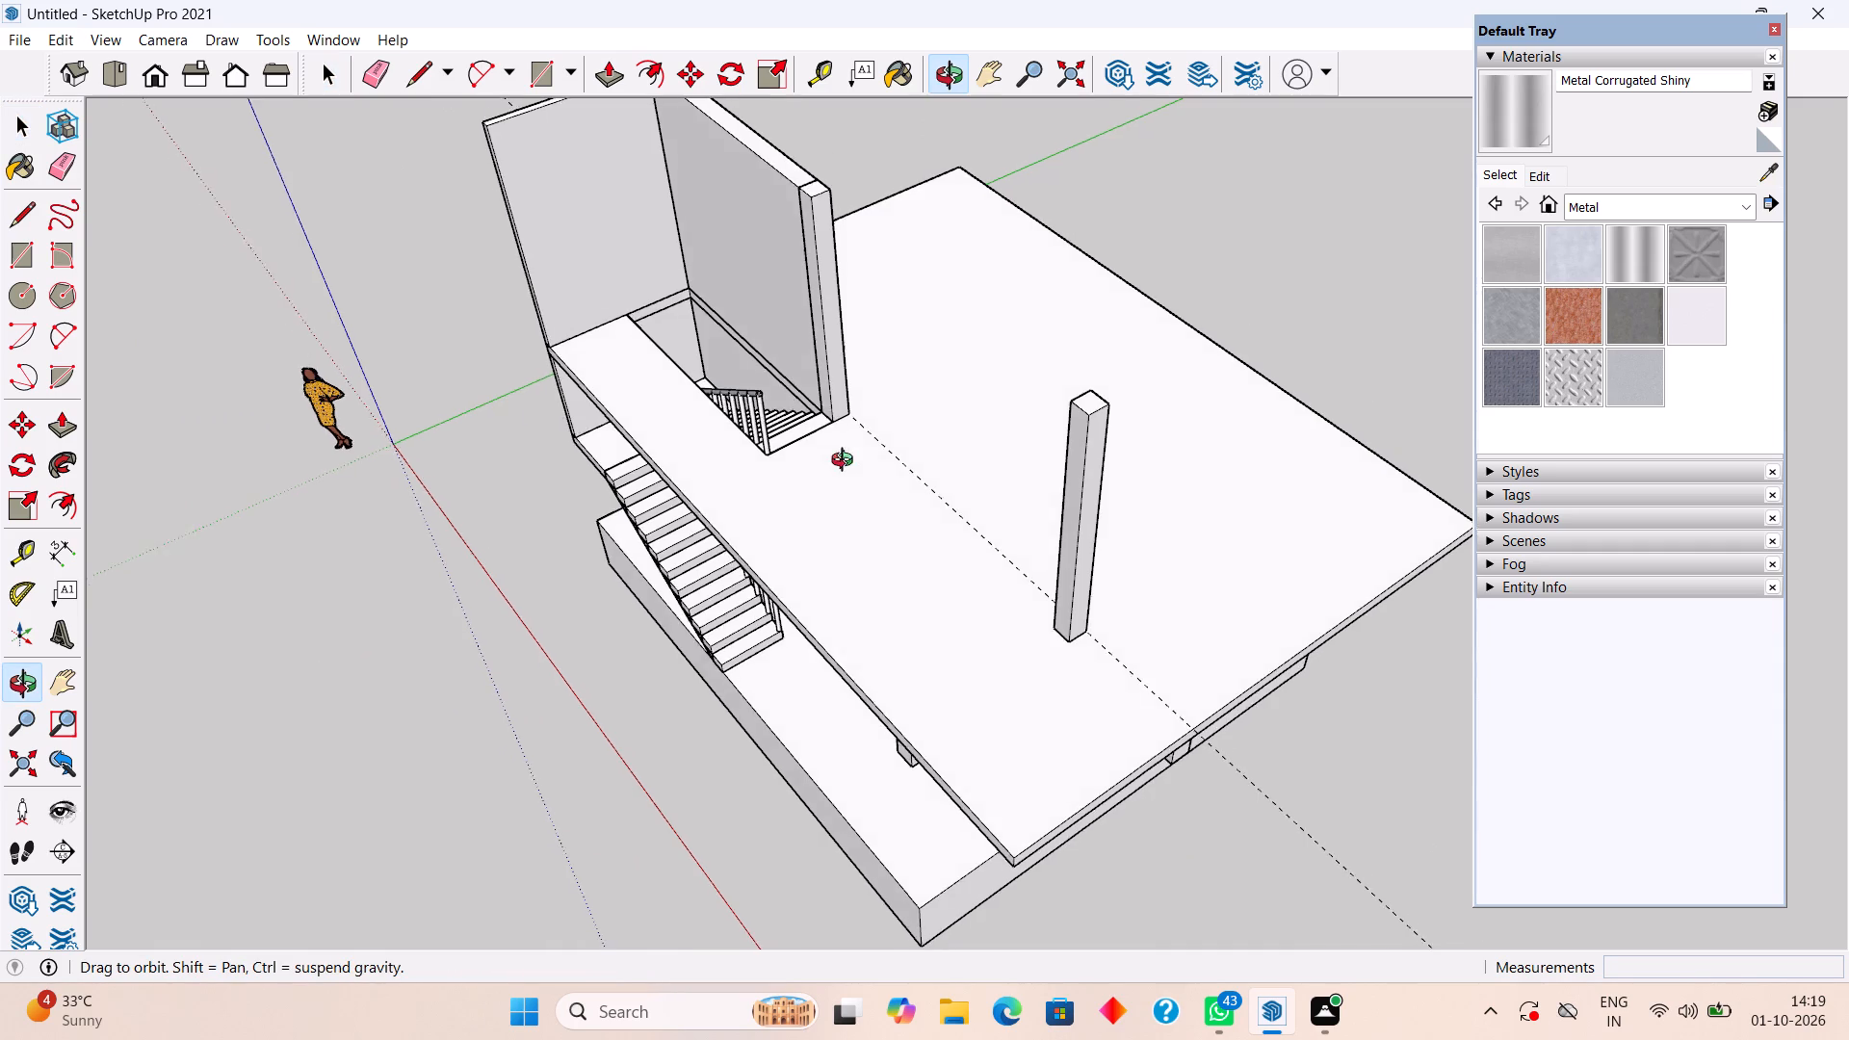
pyautogui.moveTo(846, 462); pyautogui.dragTo(604, 486, button='middle')
pyautogui.moveTo(780, 350); pyautogui.dragTo(666, 371, button='middle')
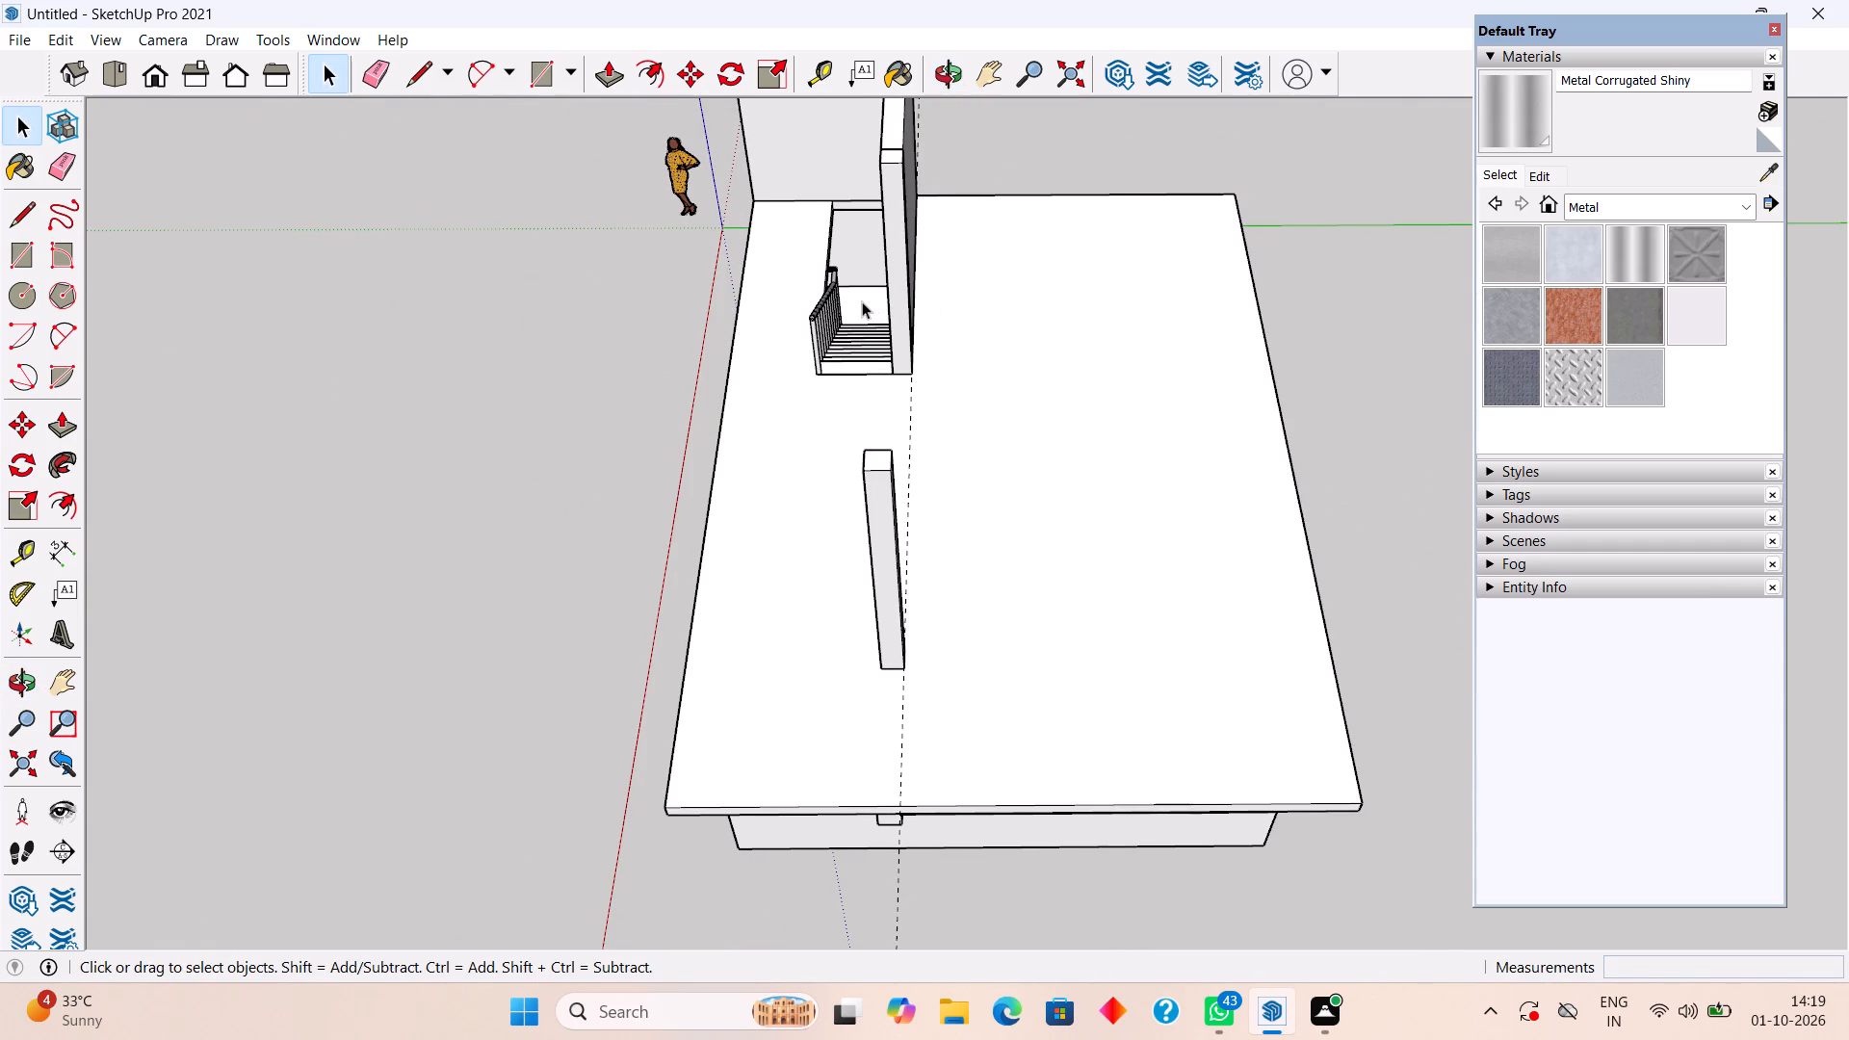
pyautogui.scroll(1, 828, 281)
pyautogui.scroll(3, 951, 171)
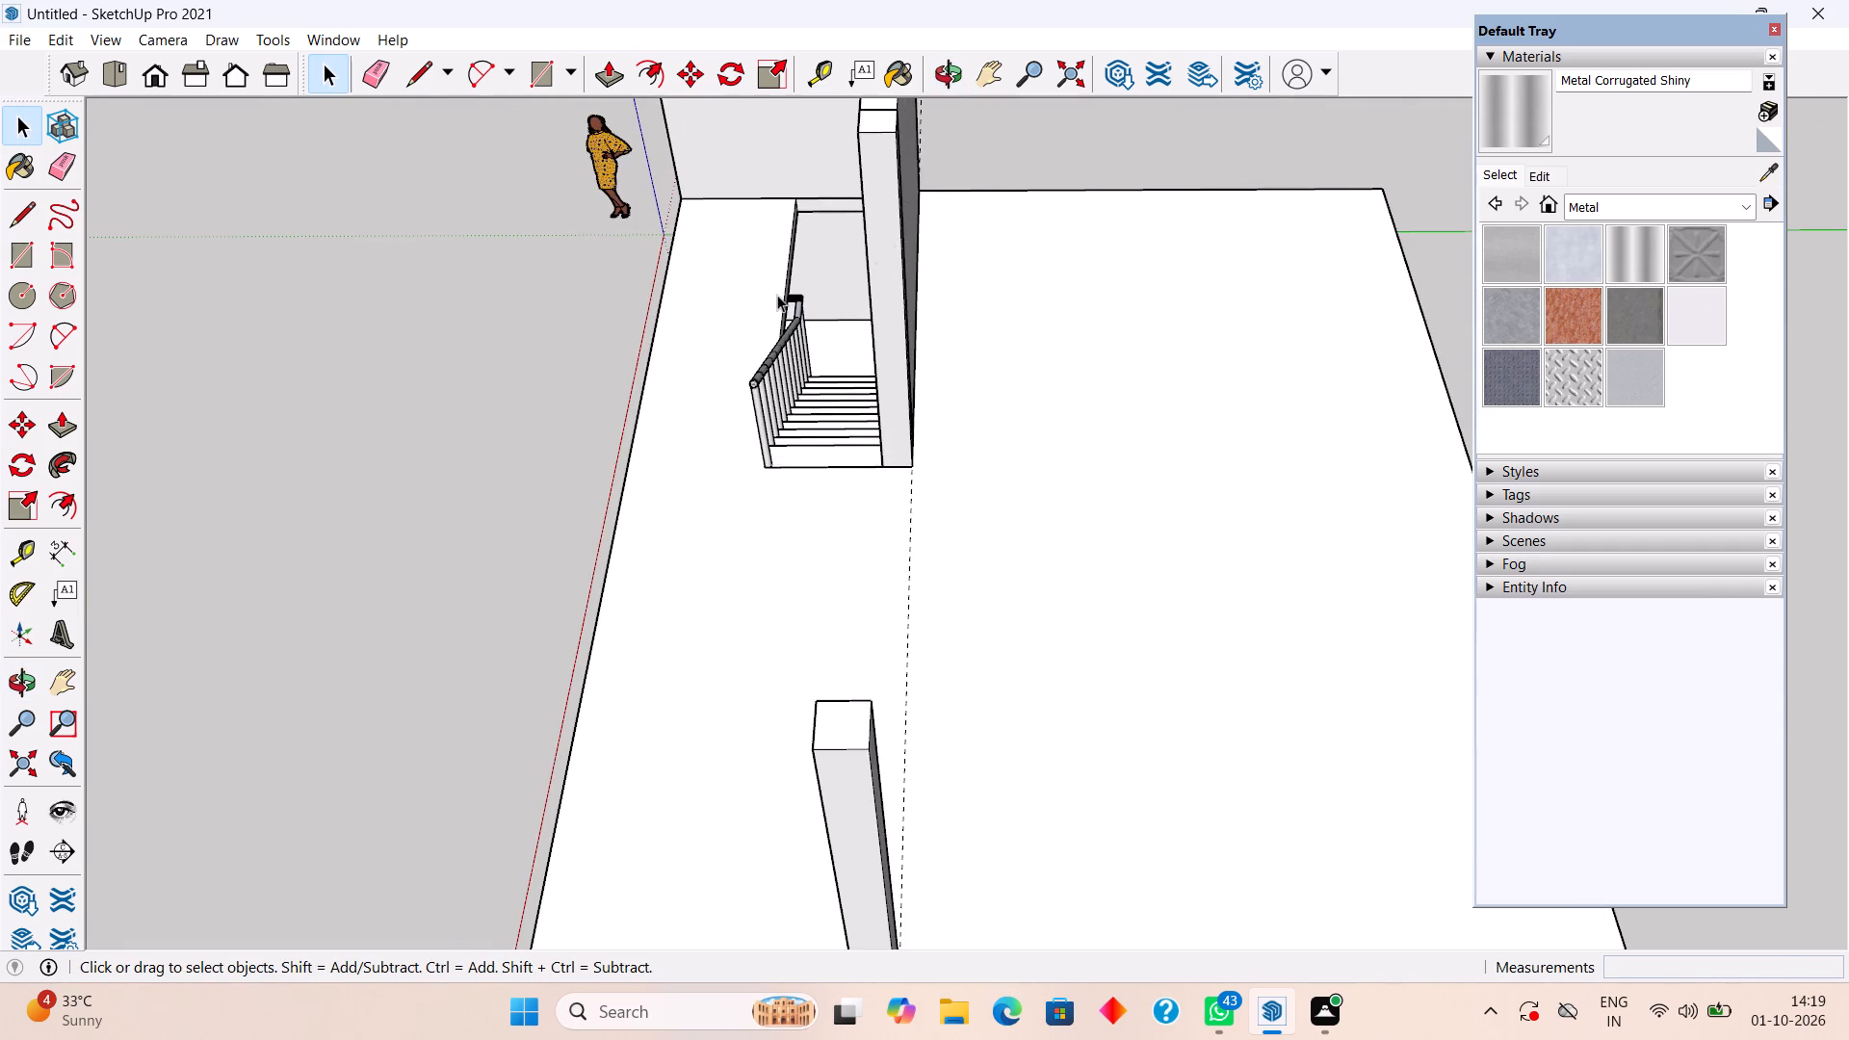
pyautogui.scroll(7, 777, 295)
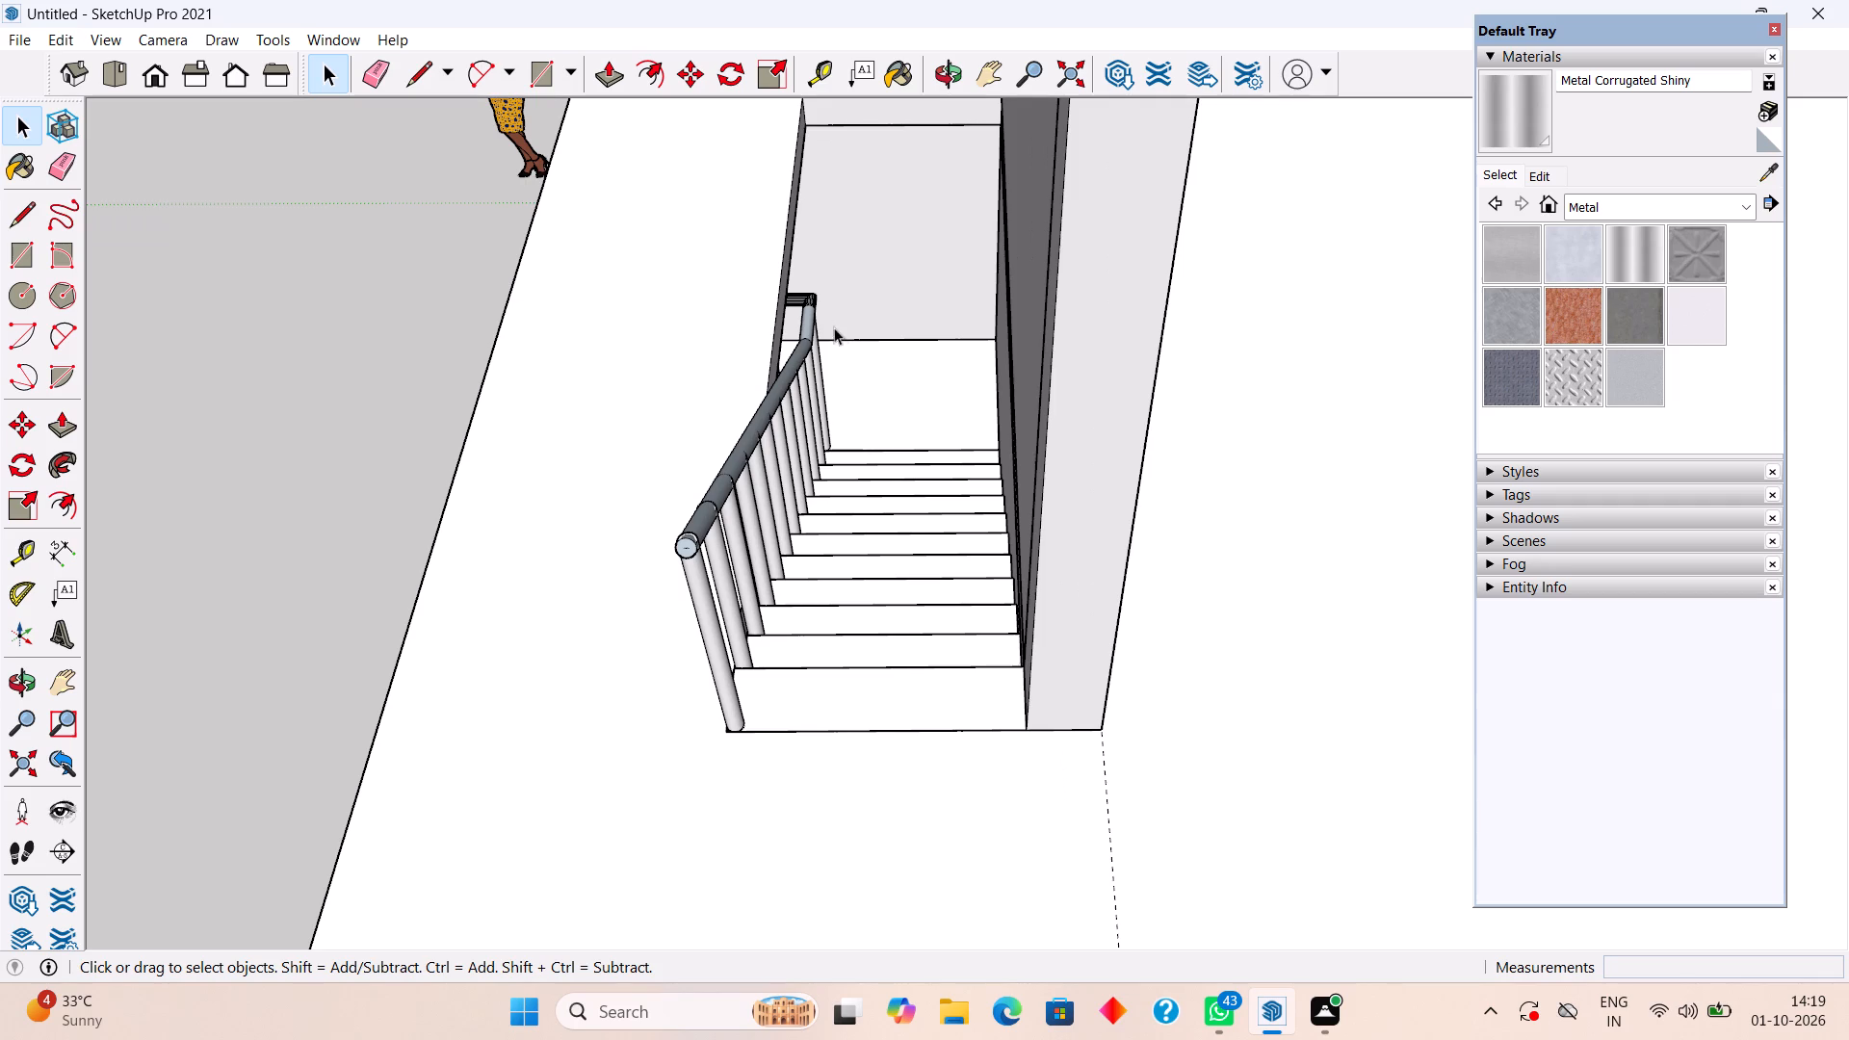
pyautogui.moveTo(1007, 381); pyautogui.dragTo(1462, 385, button='middle')
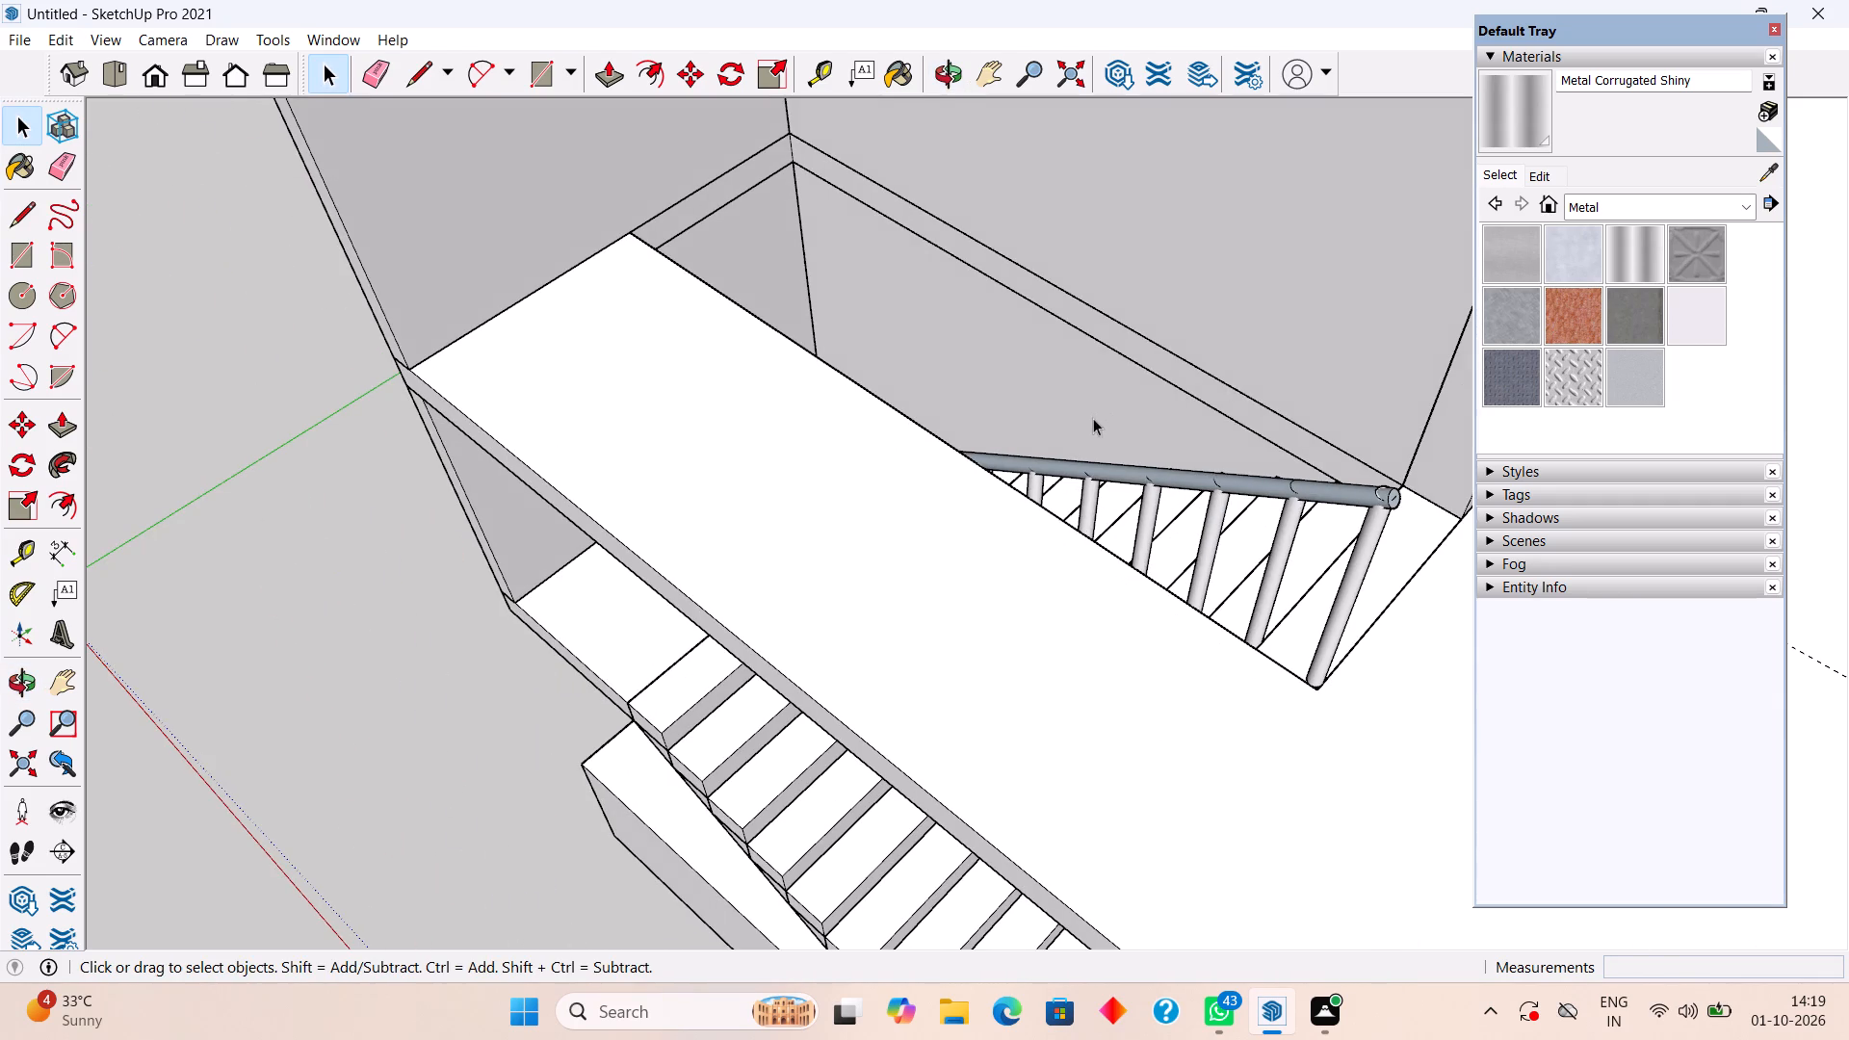
pyautogui.moveTo(1138, 434); pyautogui.dragTo(1628, 274, button='middle')
pyautogui.moveTo(1198, 481); pyautogui.dragTo(1568, 333, button='middle')
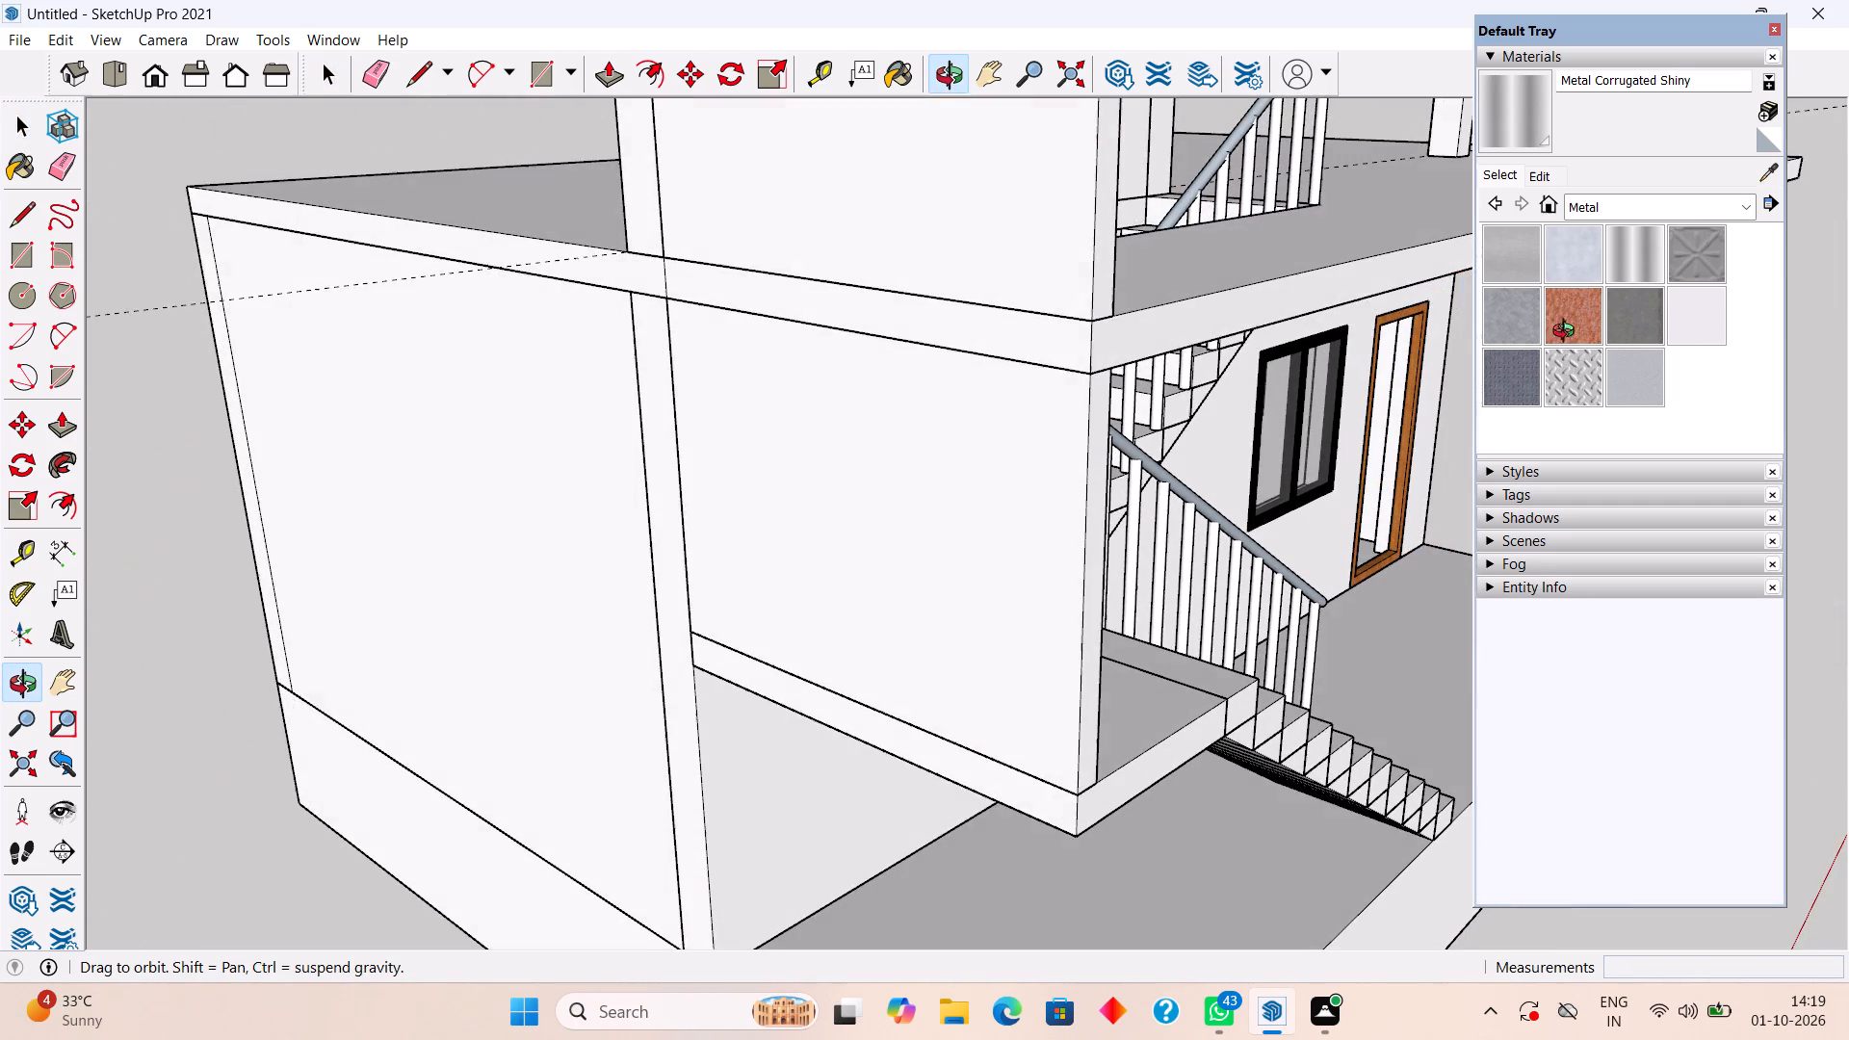
pyautogui.moveTo(1568, 333); pyautogui.dragTo(1550, 350, button='middle')
# Open the roof slab group and draw a 3' 7" line from the stair opening's corner straight to the slab's front edge.
pyautogui.click(985, 350)
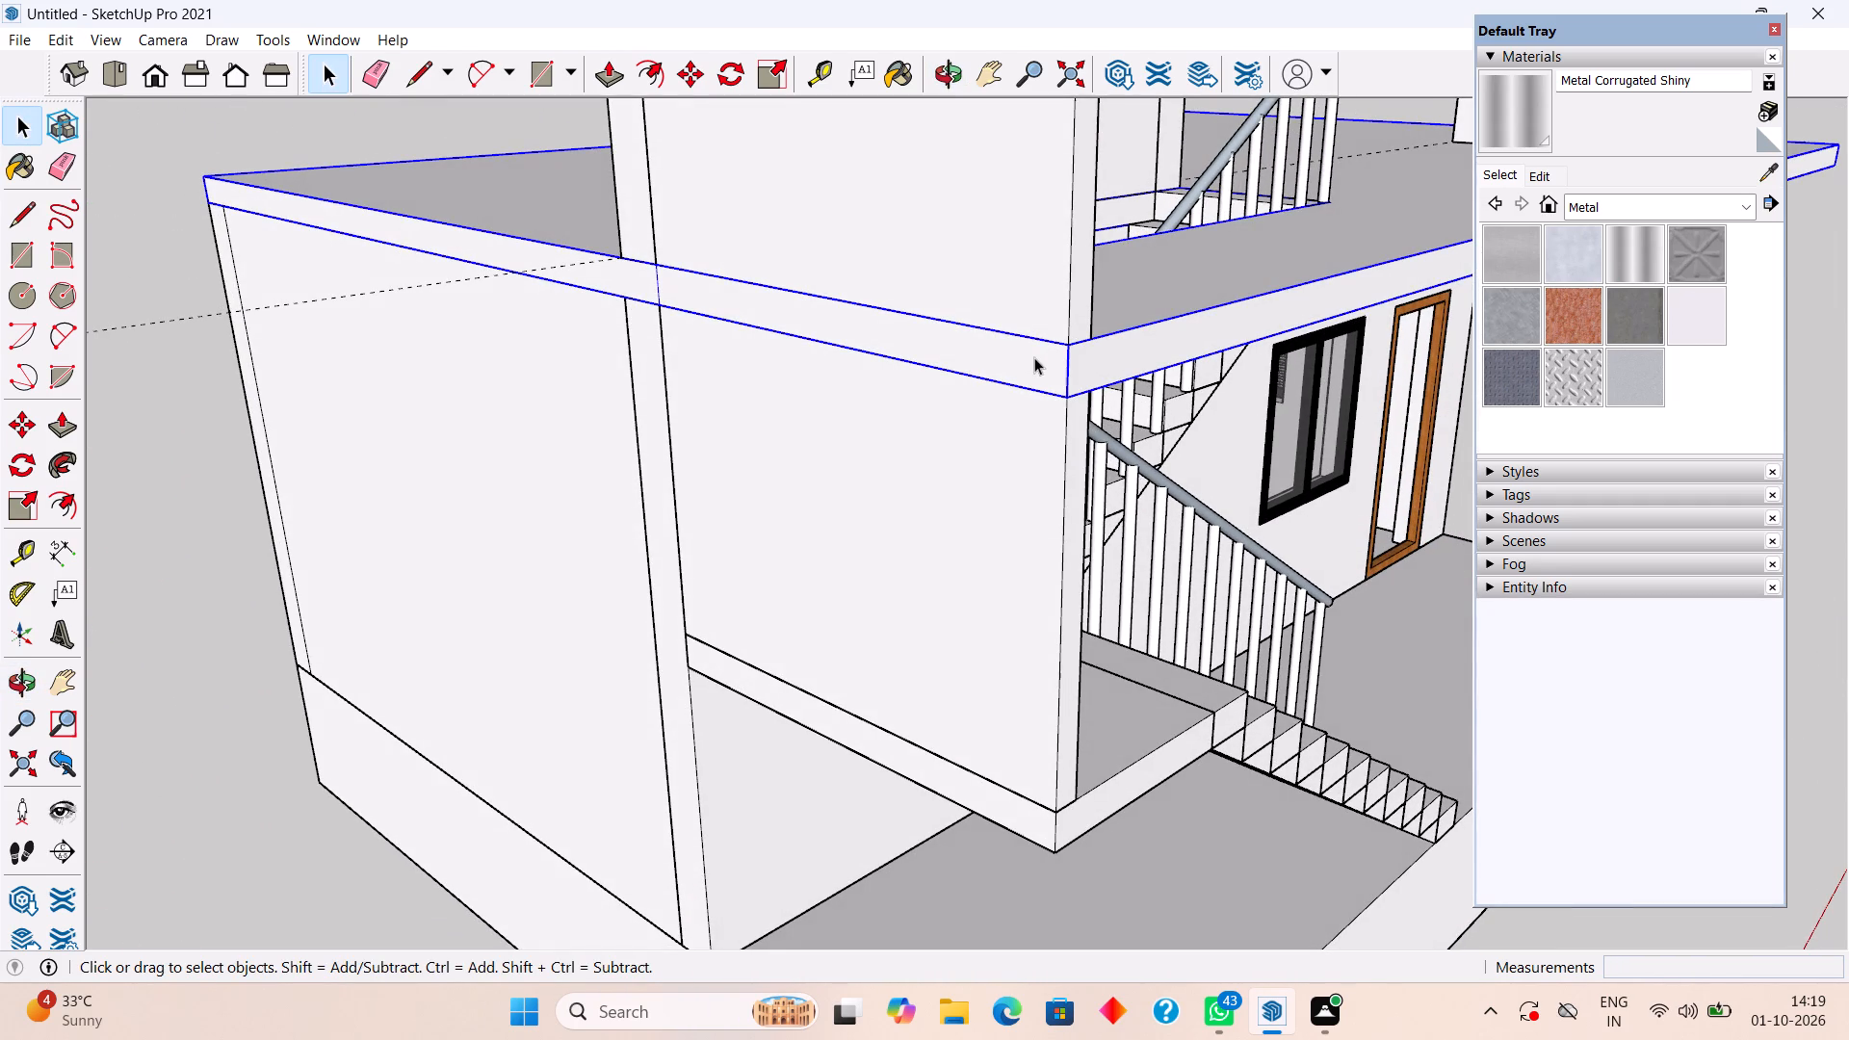
pyautogui.moveTo(1185, 336); pyautogui.dragTo(1131, 354, button='middle')
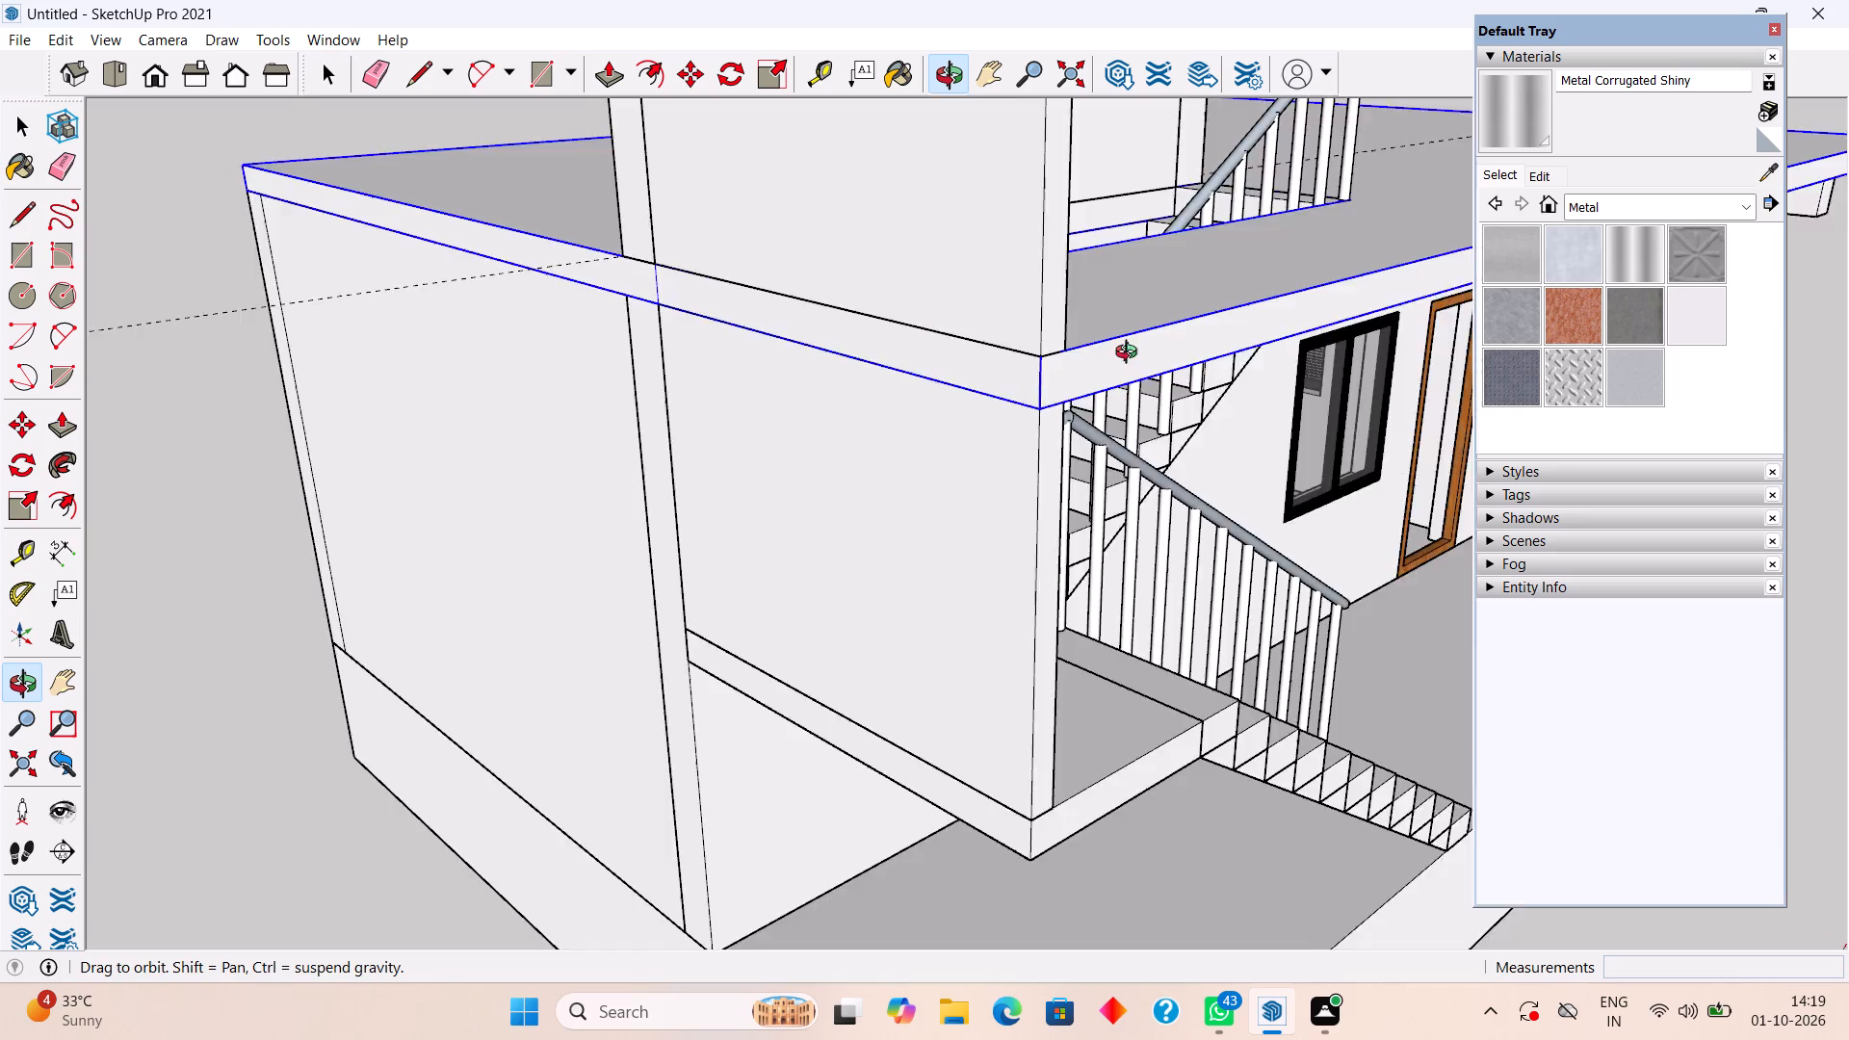
pyautogui.moveTo(1131, 354); pyautogui.dragTo(924, 406, button='middle')
pyautogui.scroll(-3, 1007, 397)
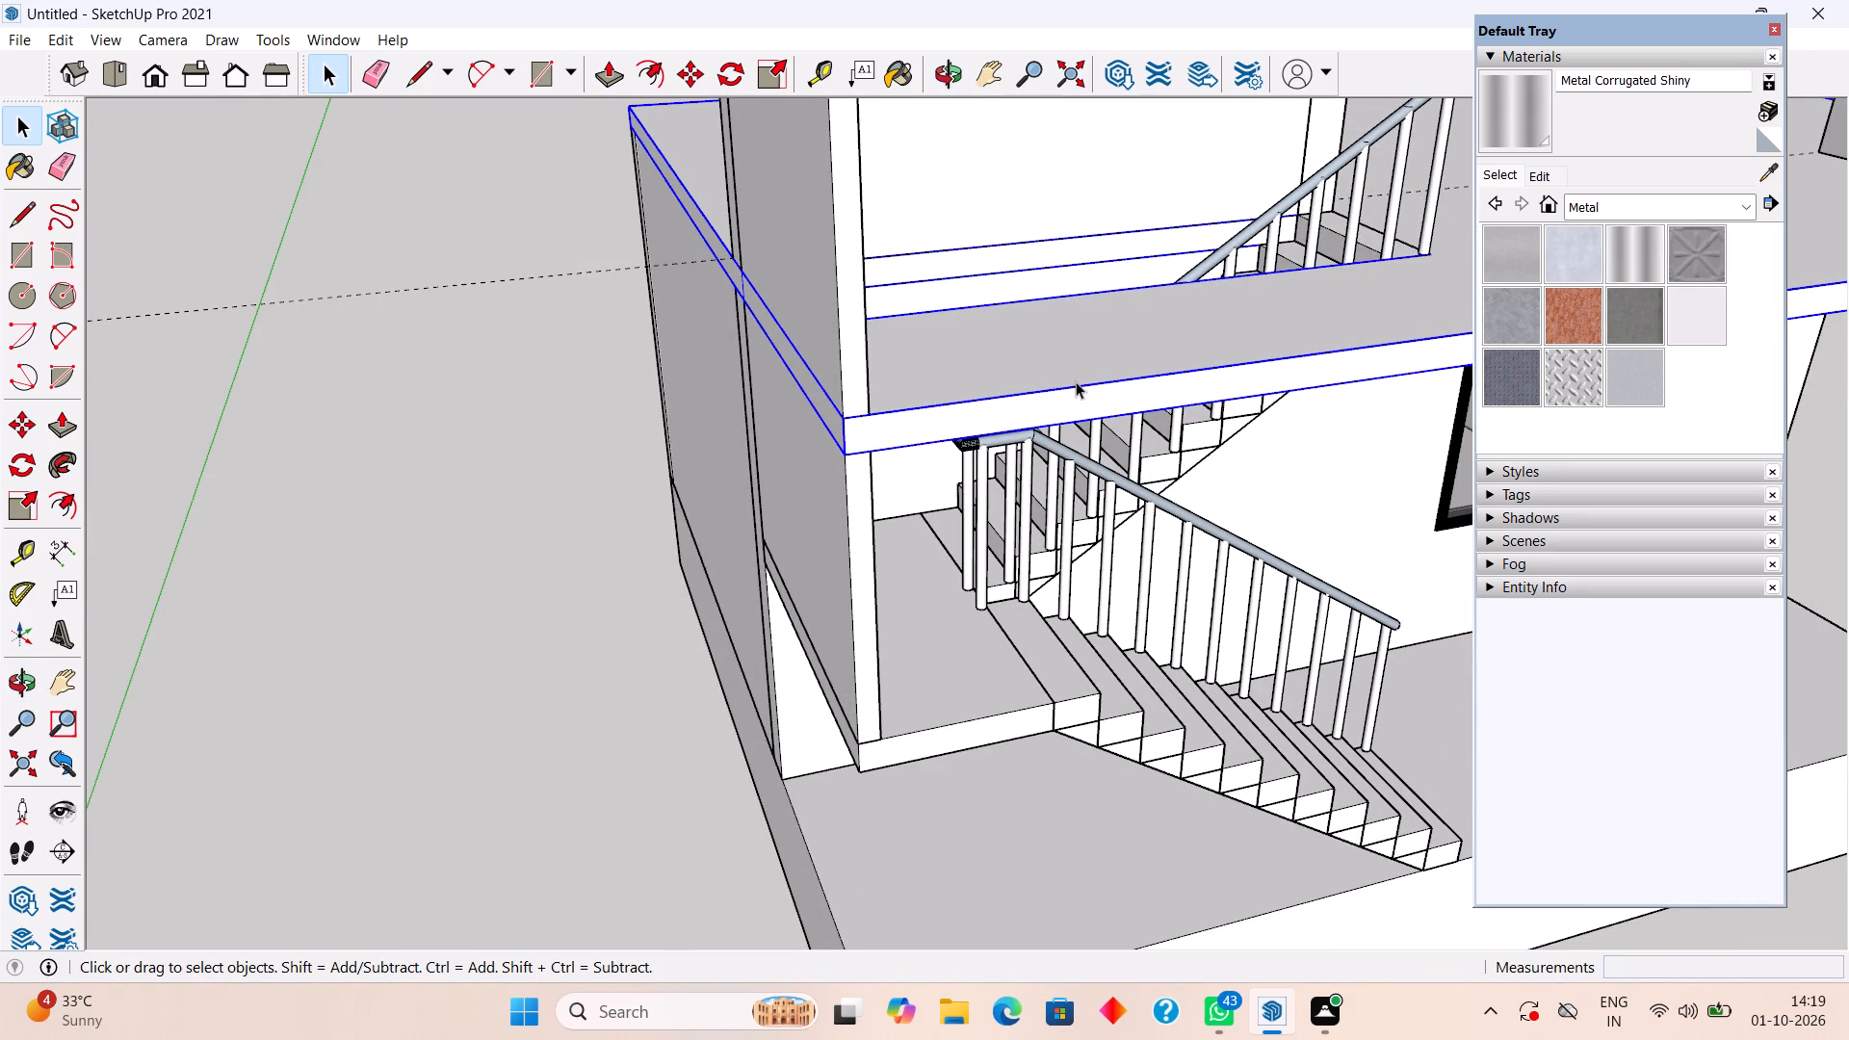
pyautogui.moveTo(1289, 431); pyautogui.dragTo(1113, 325, button='middle')
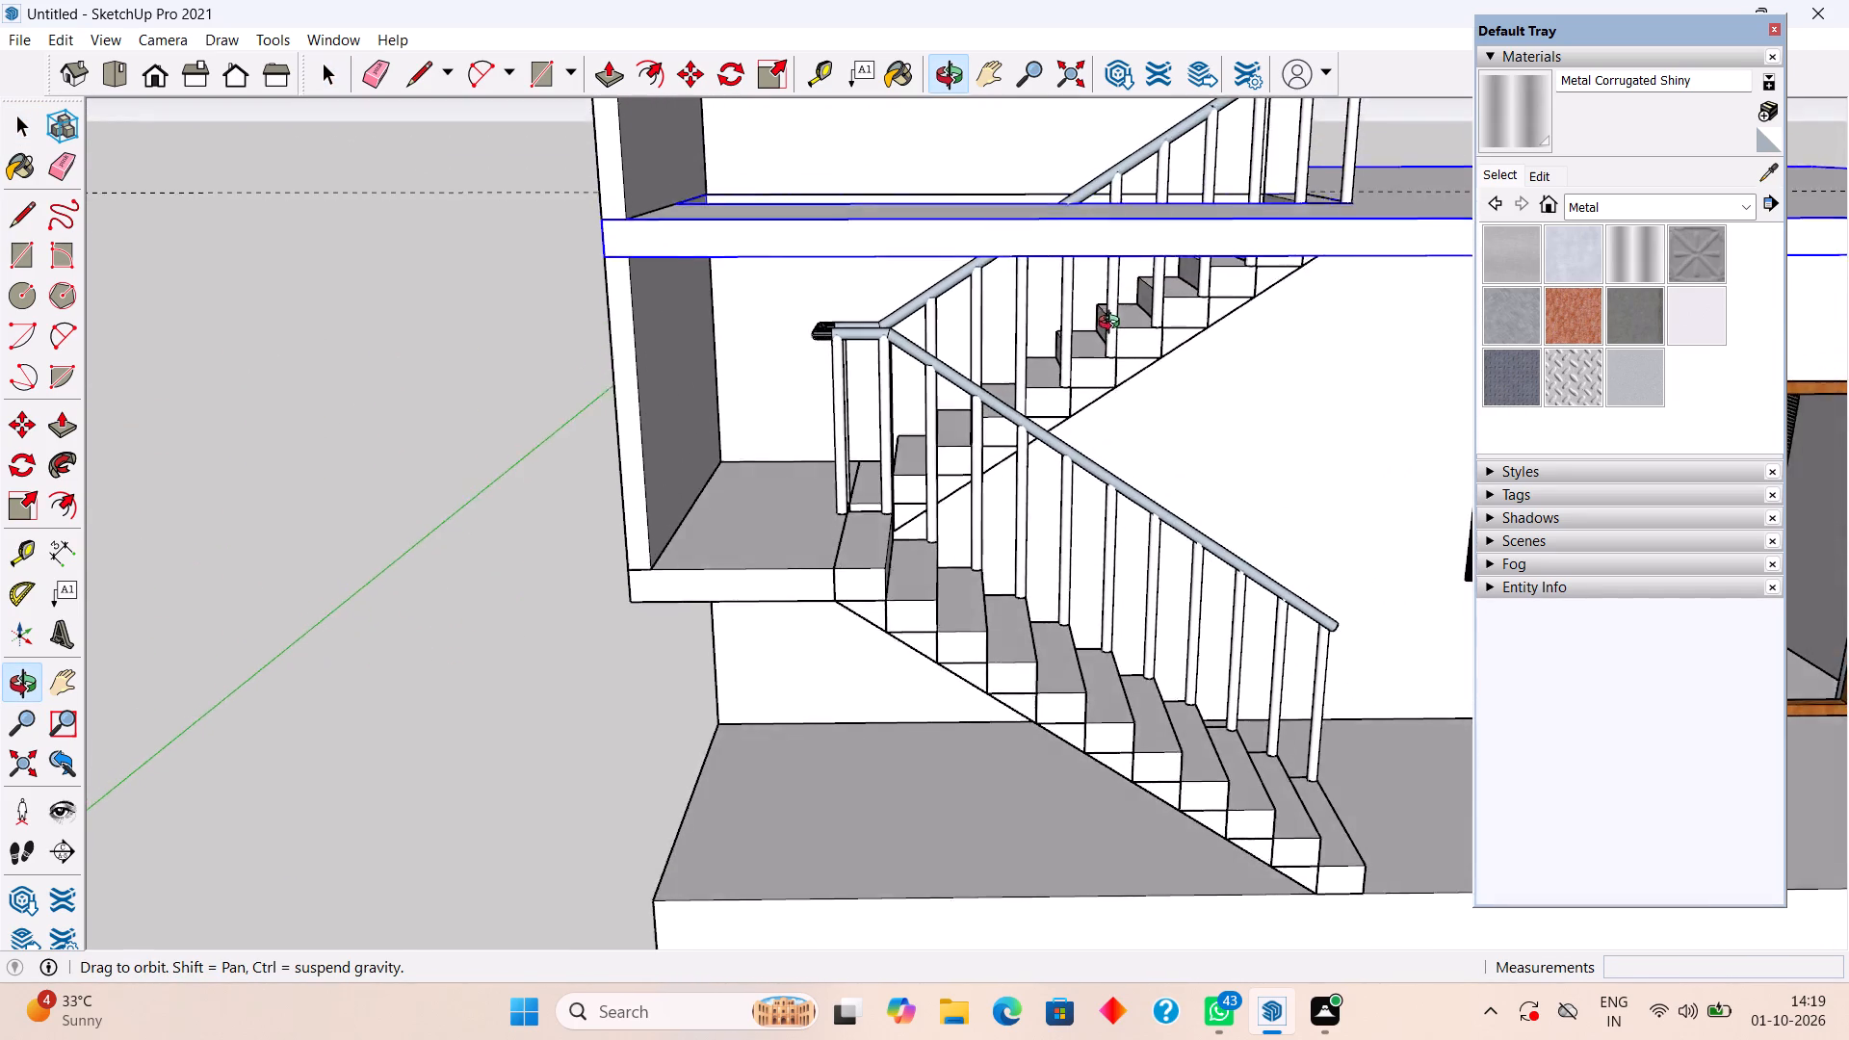
pyautogui.moveTo(1113, 325); pyautogui.dragTo(872, 480, button='middle')
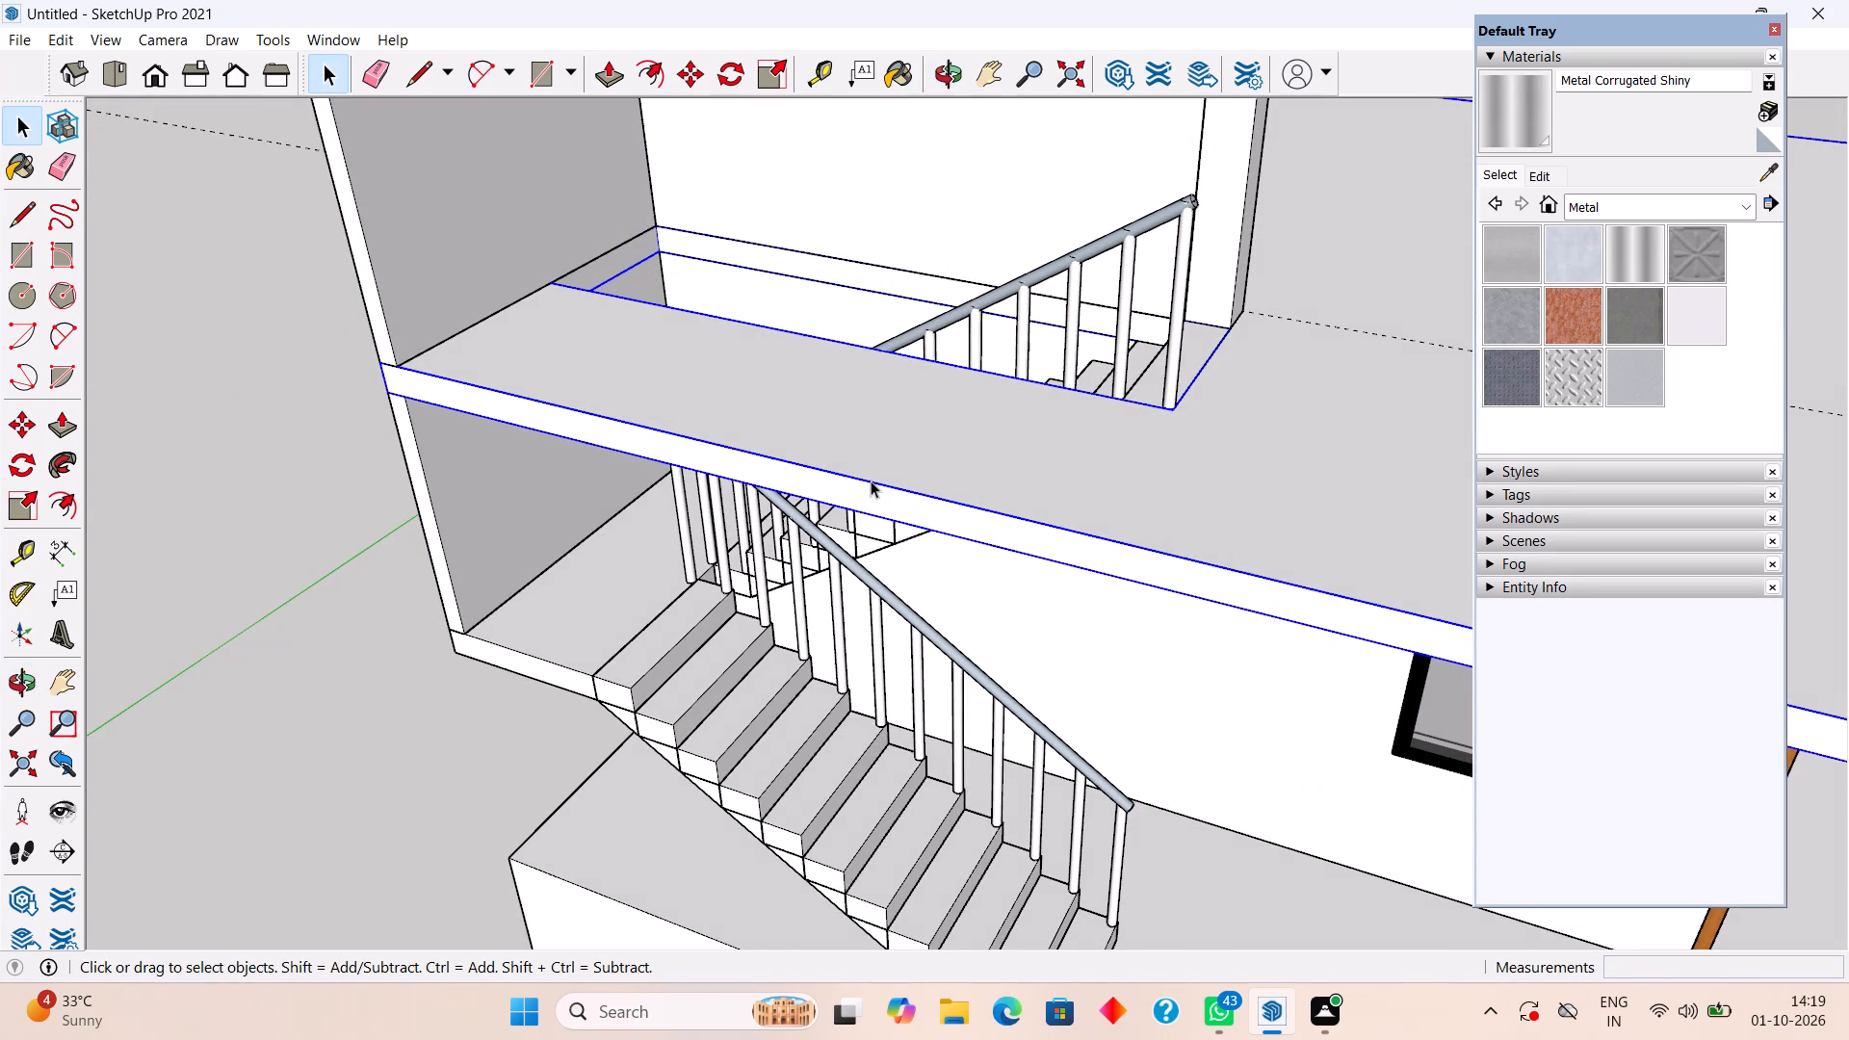
pyautogui.moveTo(1185, 448); pyautogui.dragTo(1326, 441, button='middle')
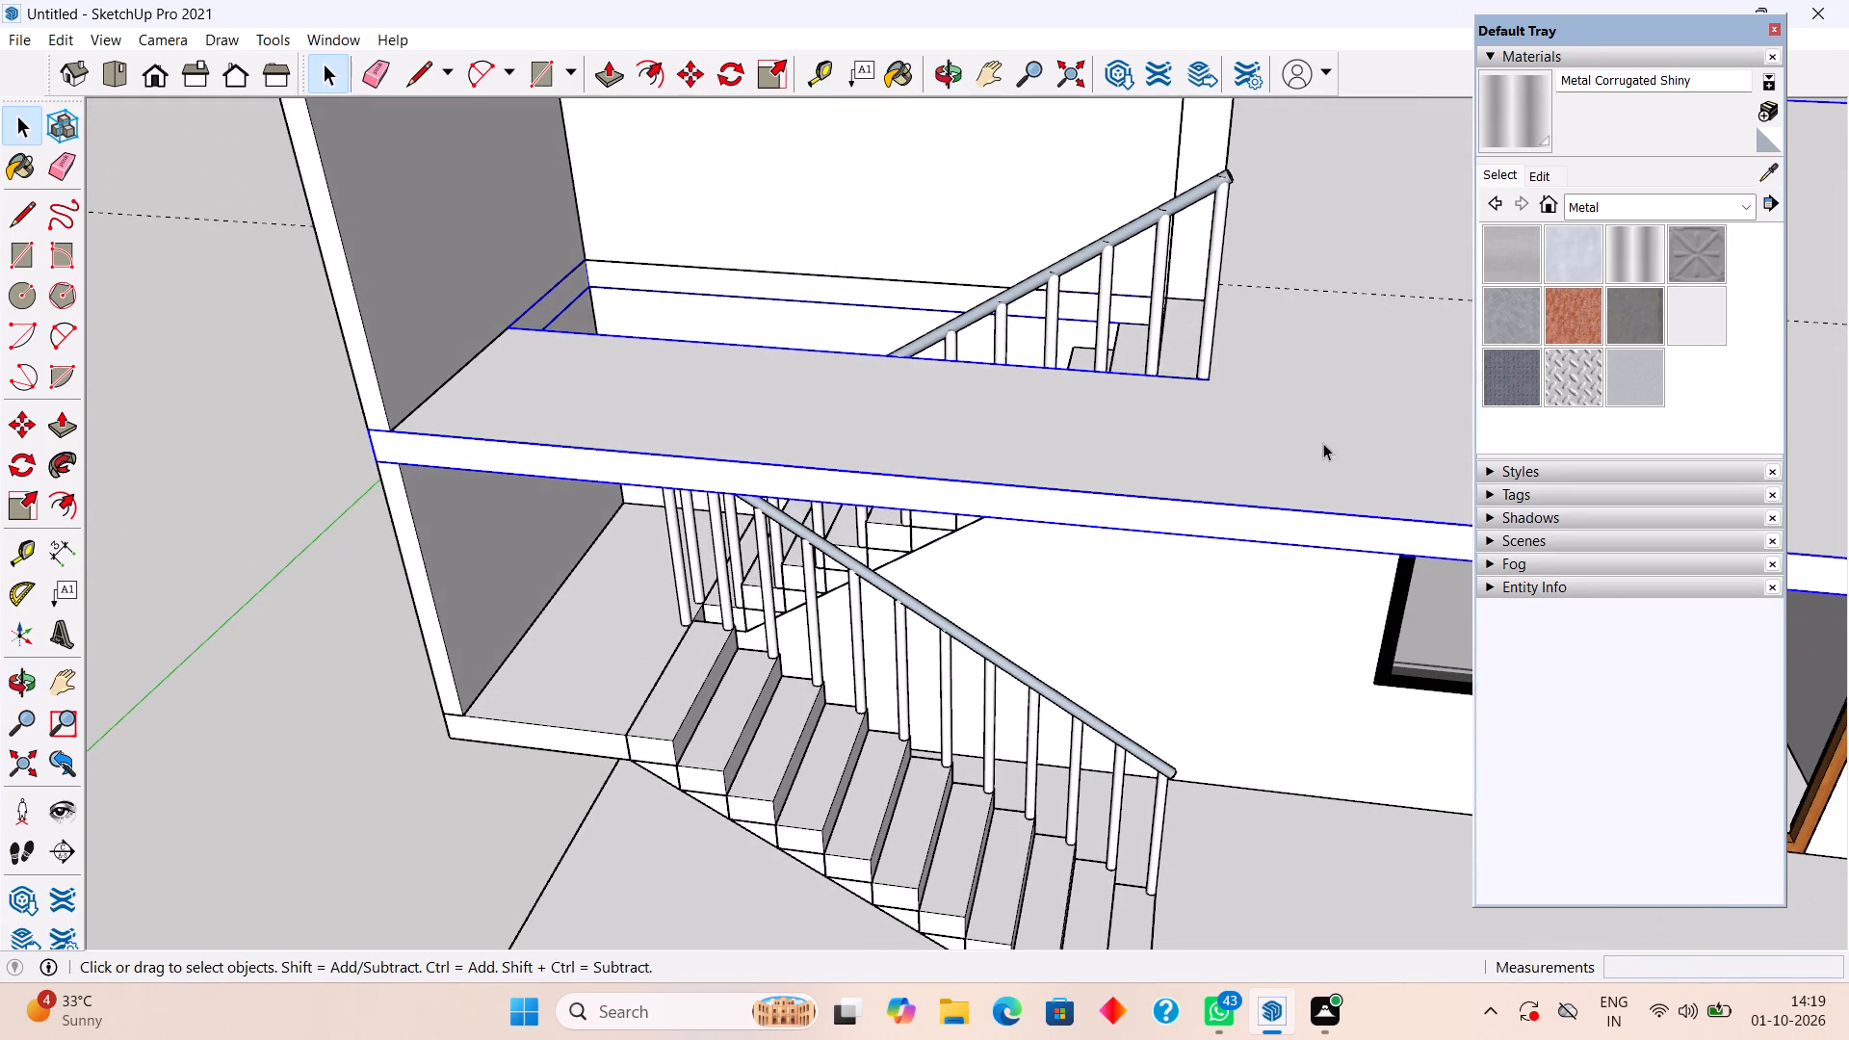
pyautogui.tripleClick(1218, 455)
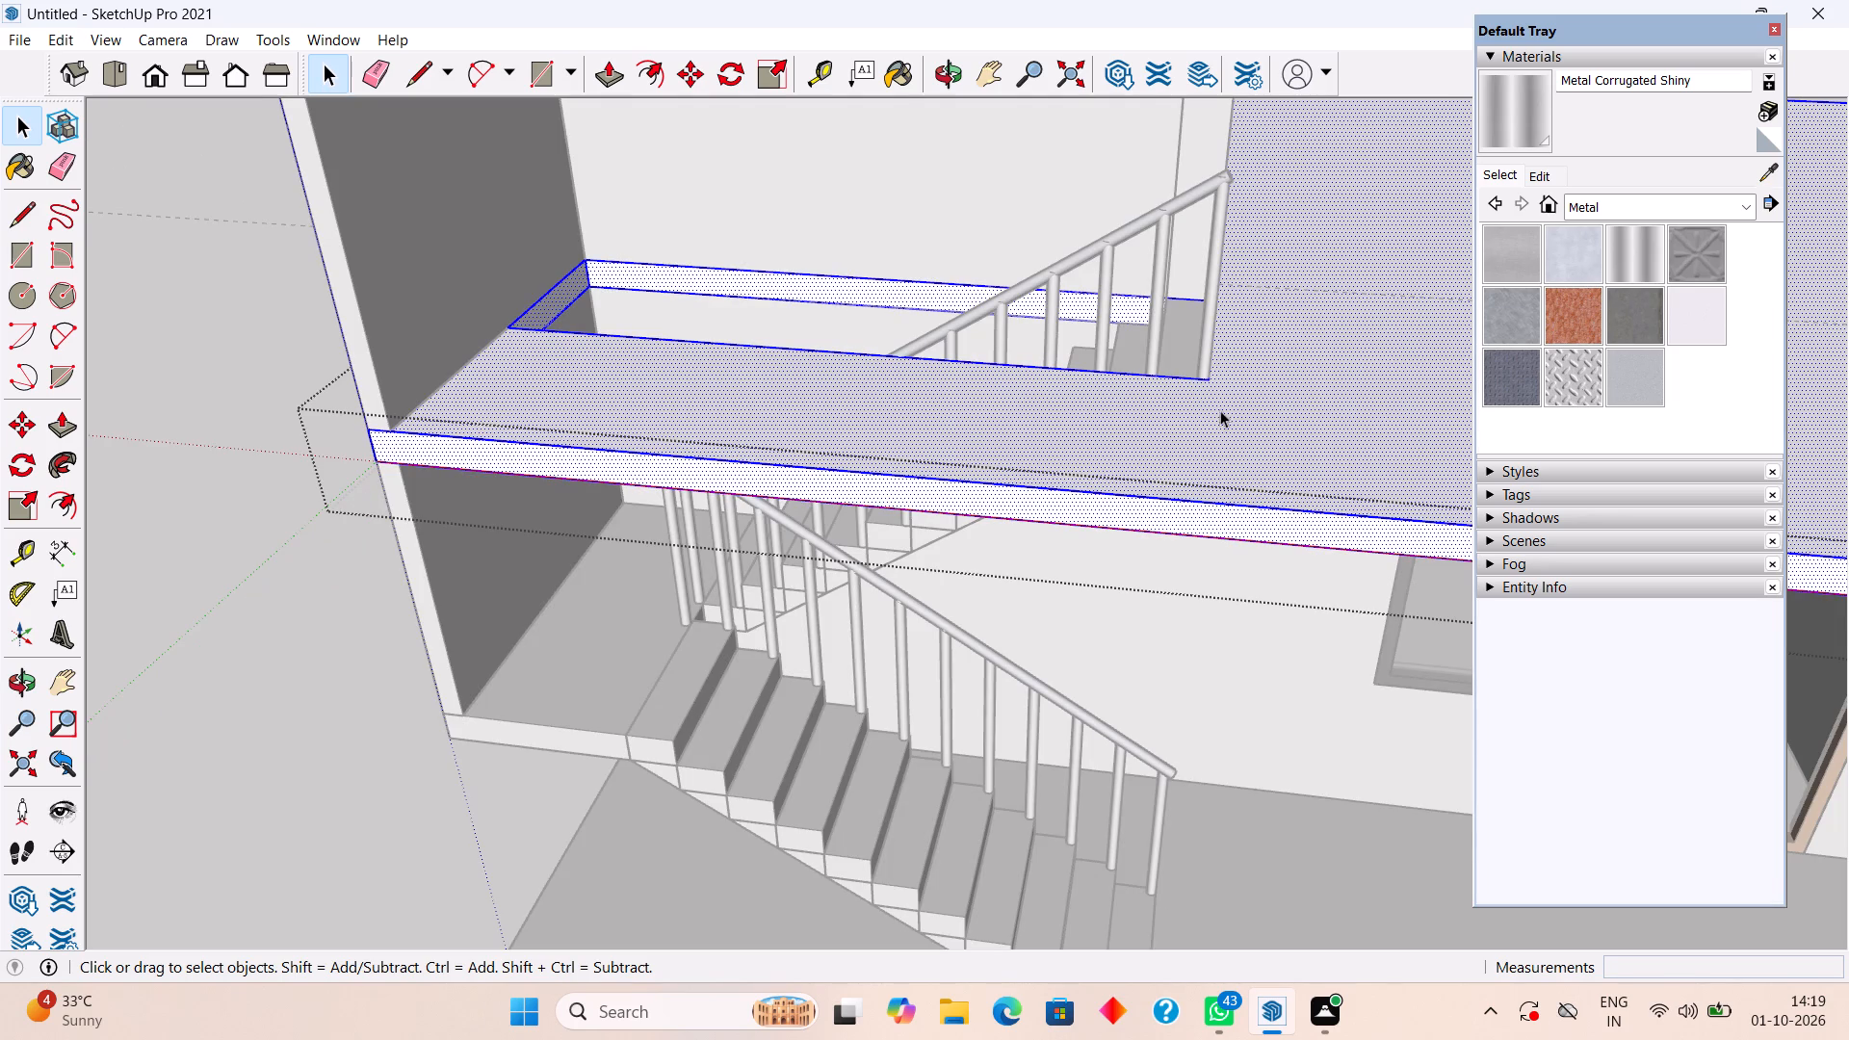
pyautogui.press('l')
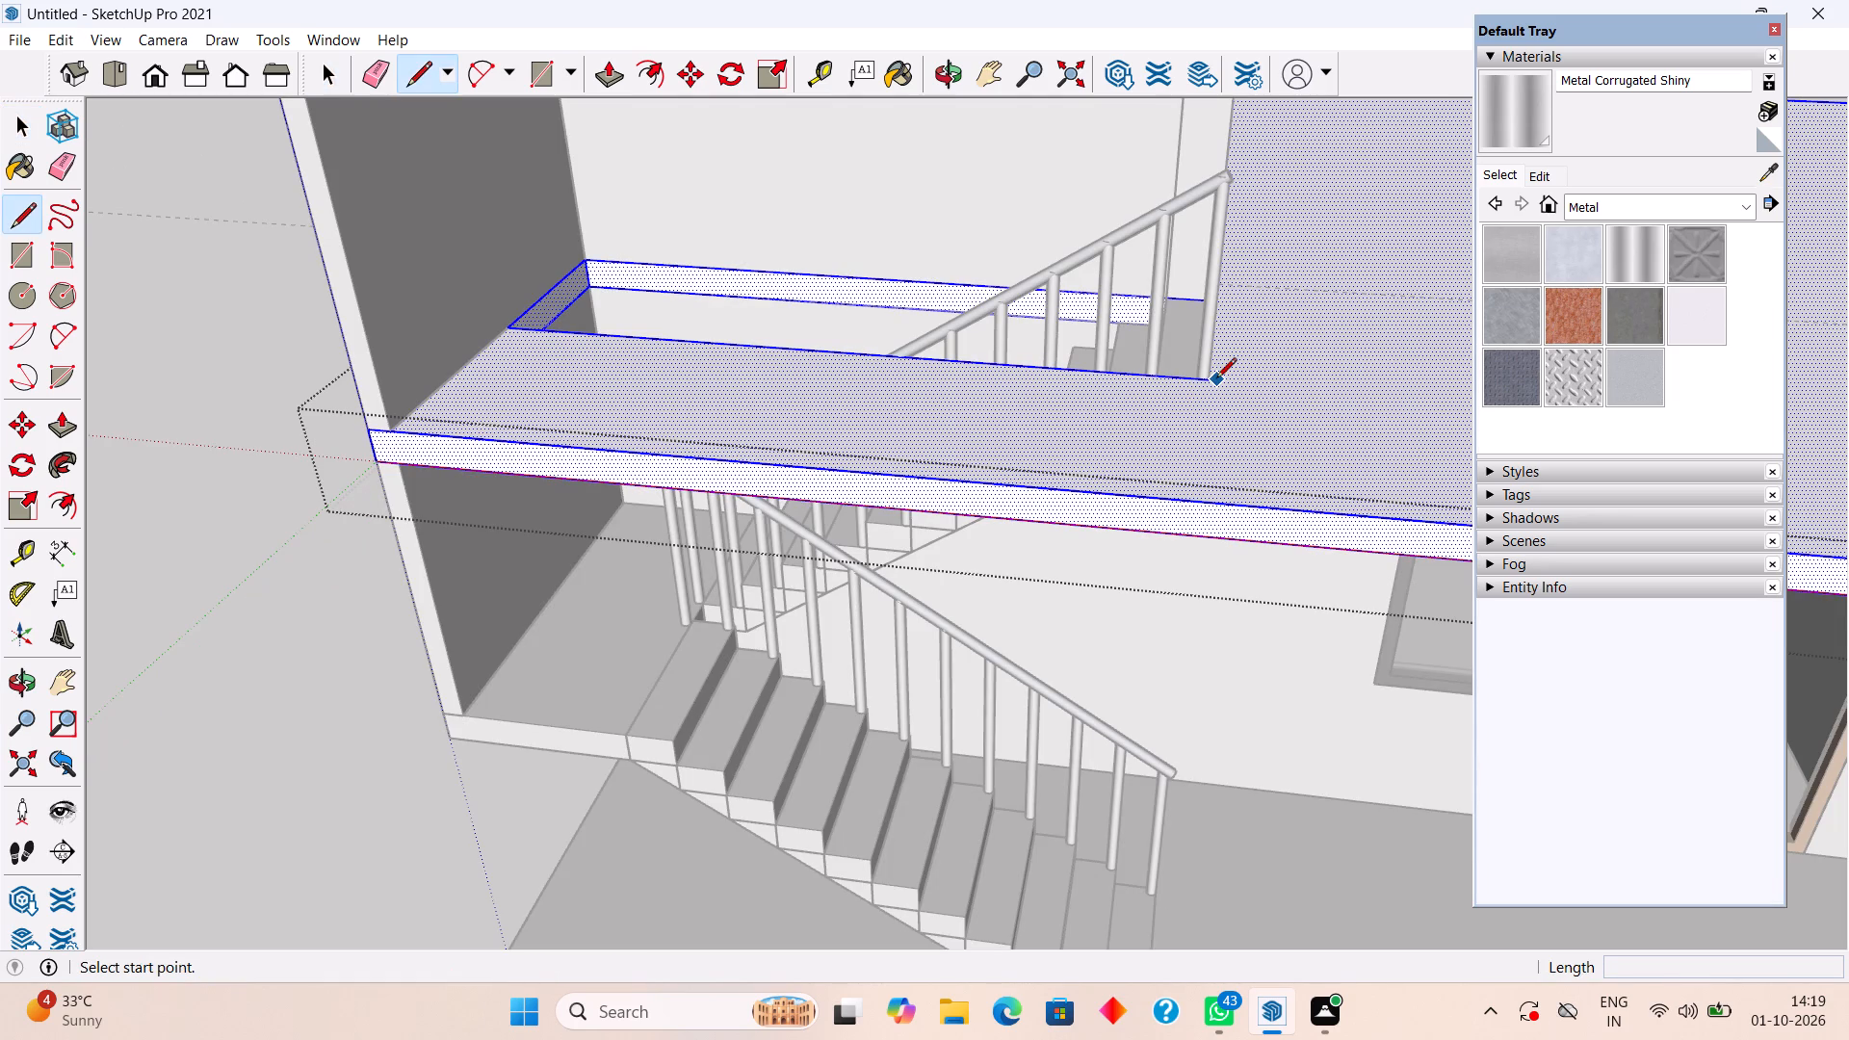
pyautogui.click(1211, 378)
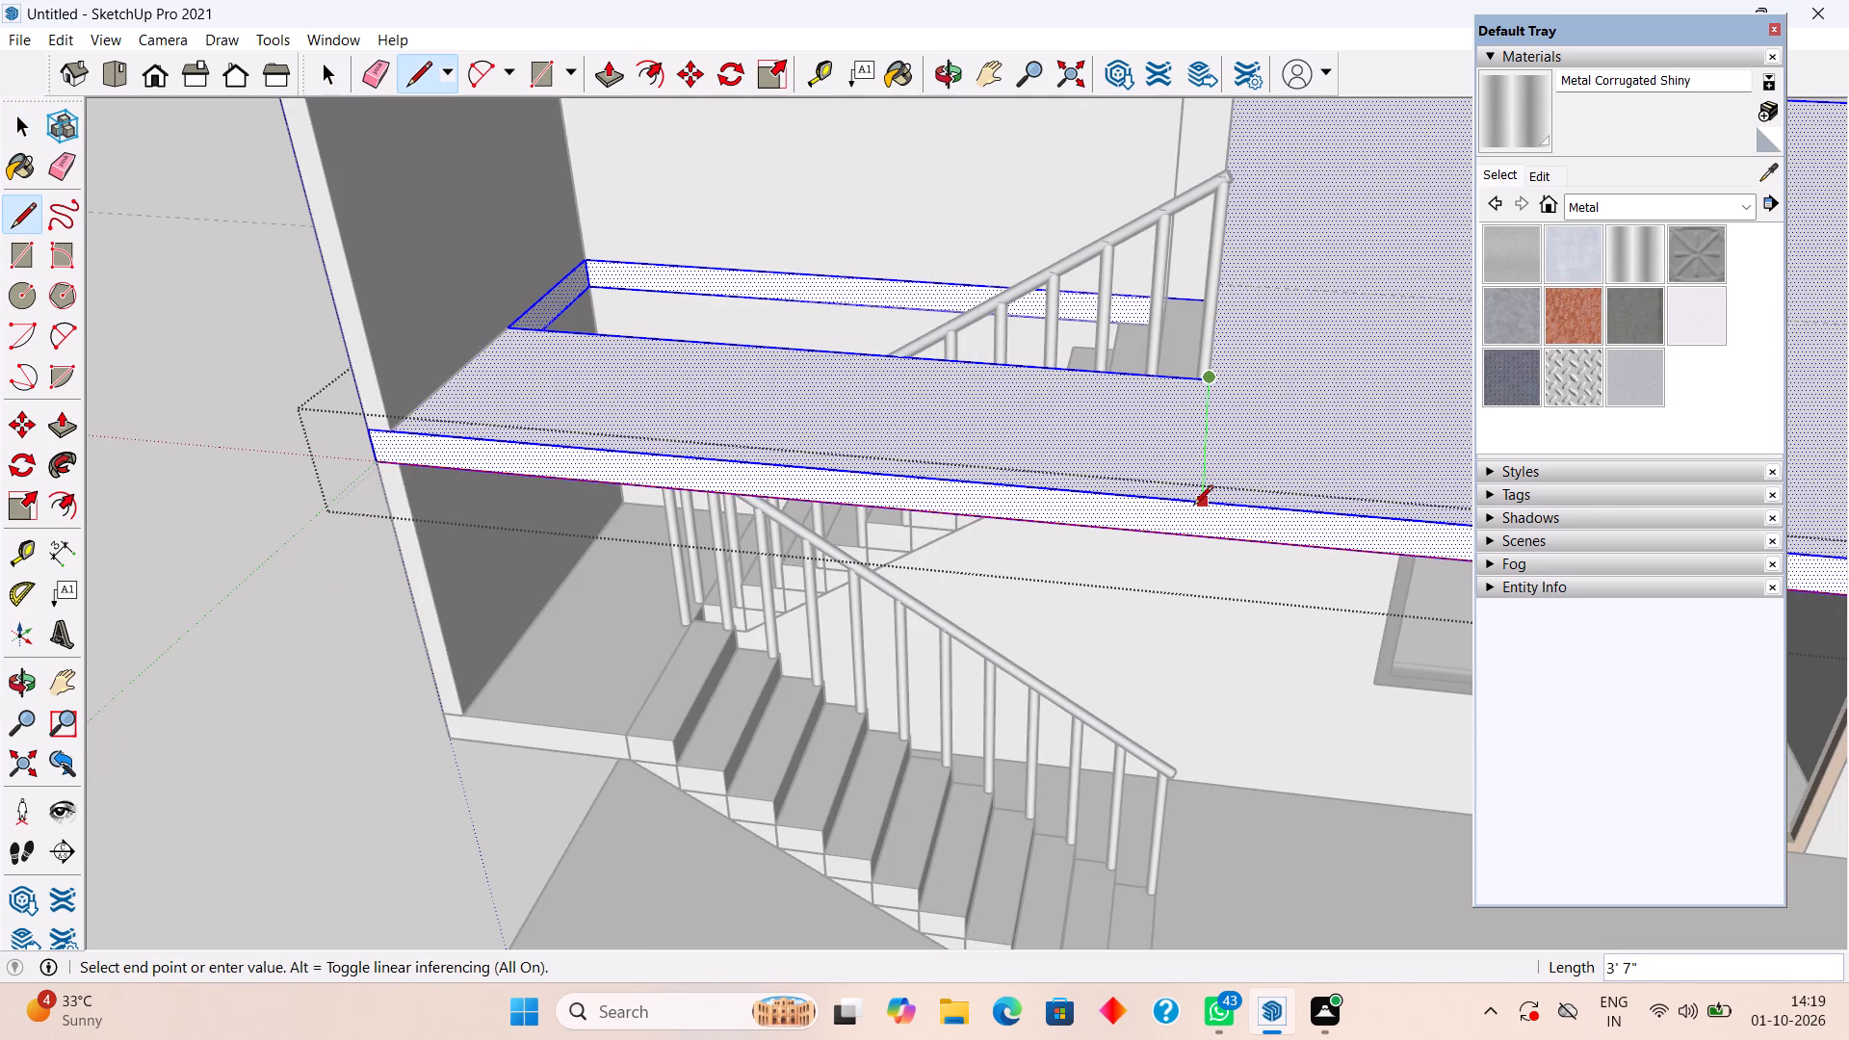
pyautogui.click(1193, 507)
pyautogui.press('space')
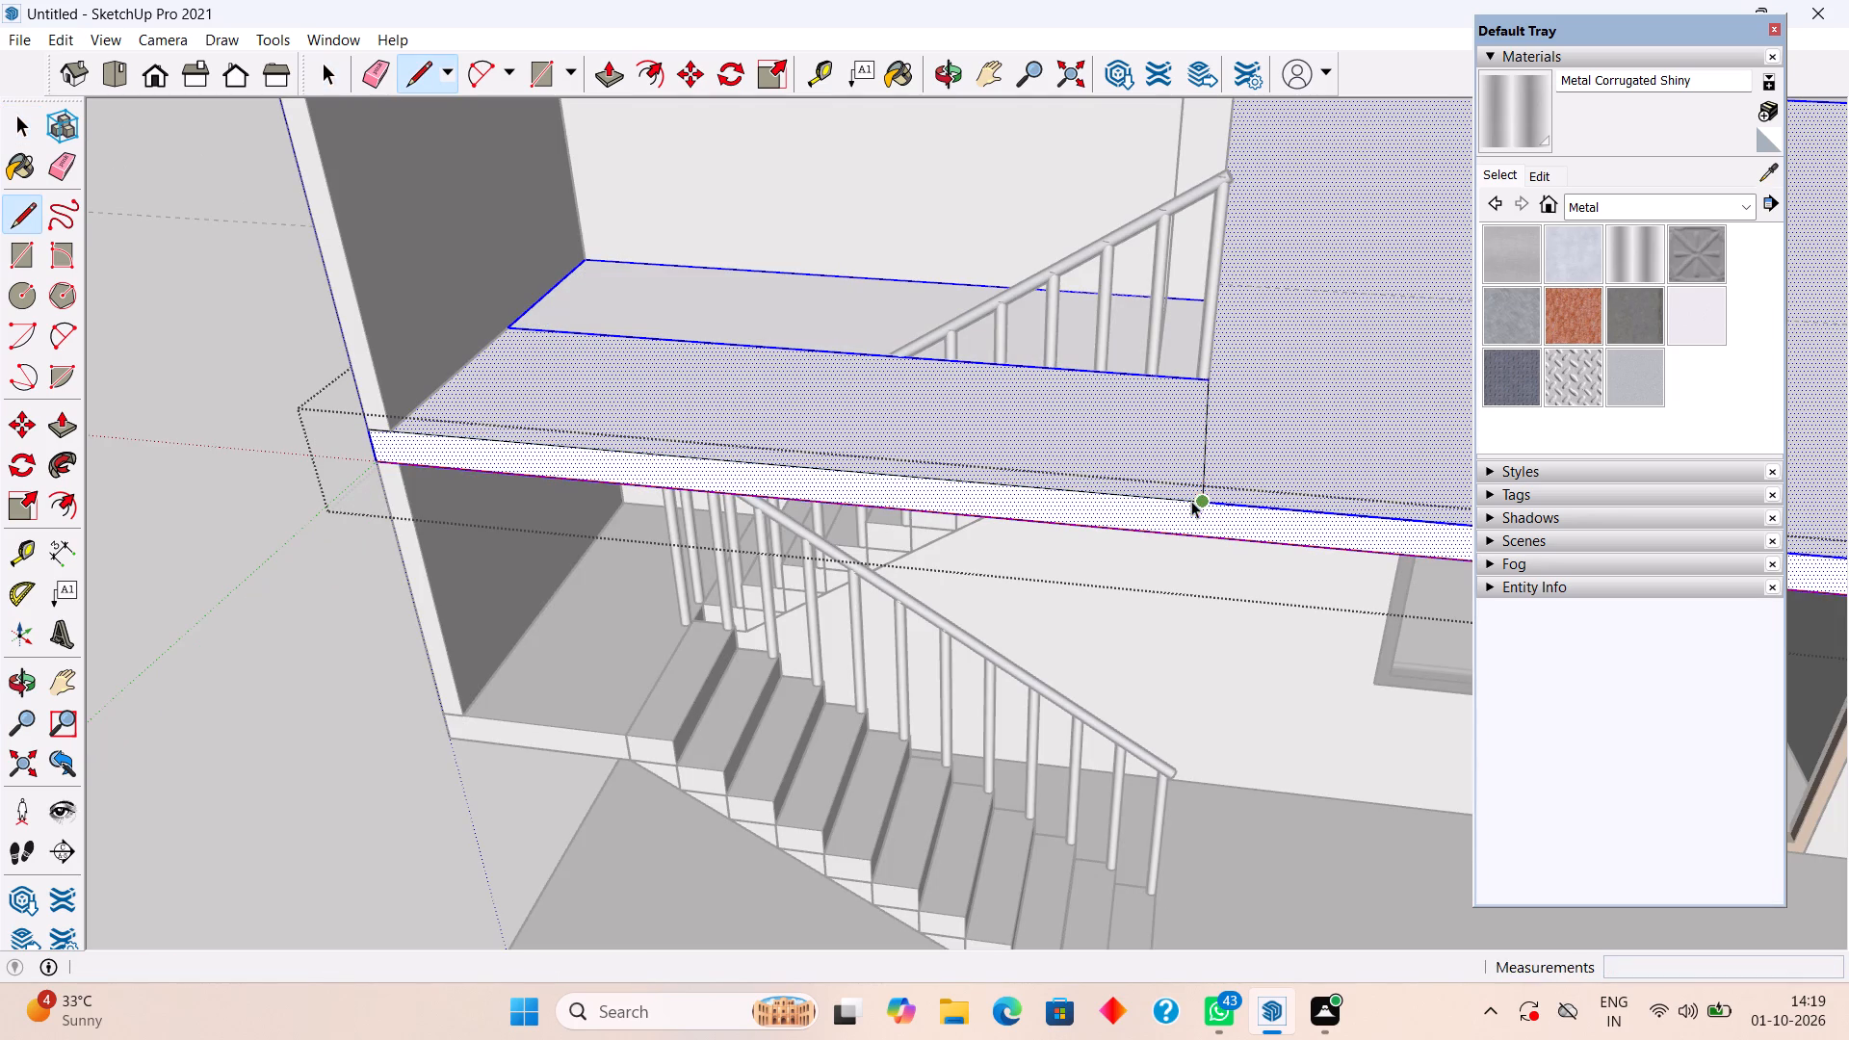
# Try to push the slab strip between the stair opening and the front edge down by 6" with Push/Pull.
pyautogui.press('p')
pyautogui.moveTo(1125, 454); pyautogui.dragTo(1140, 492)
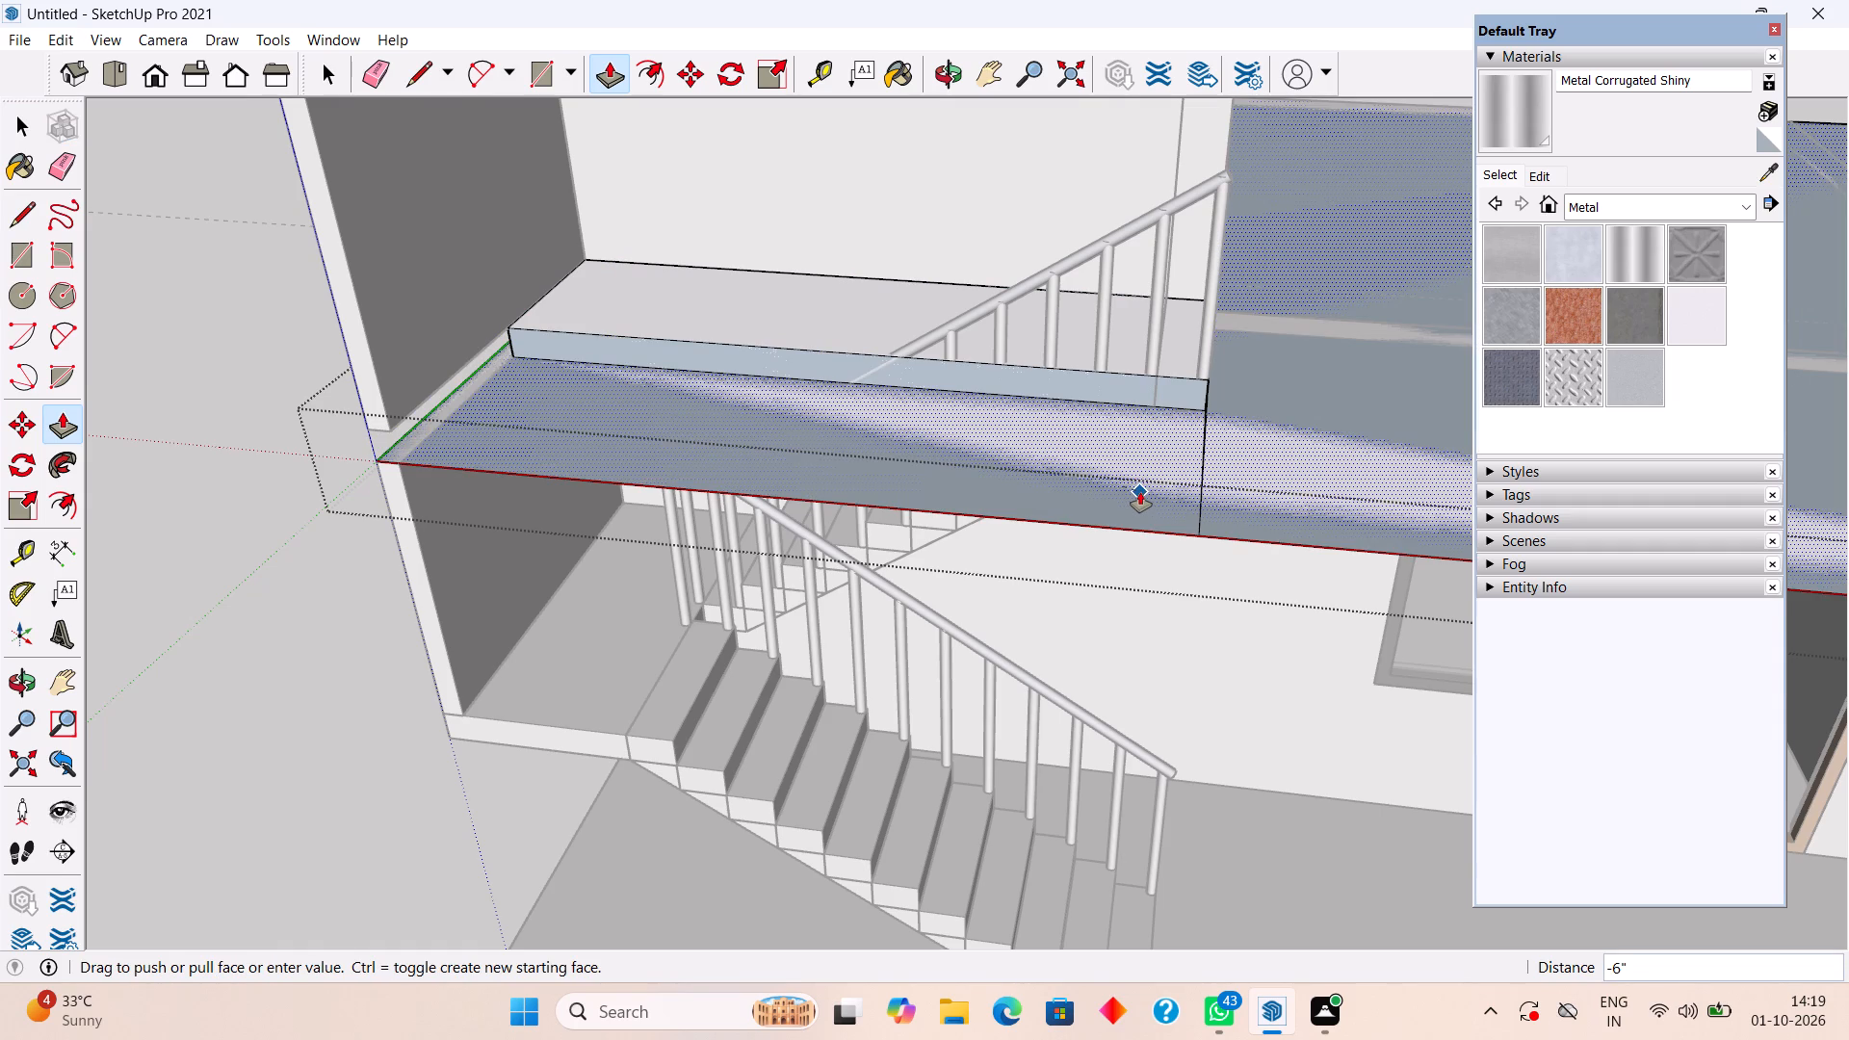
pyautogui.moveTo(1140, 492); pyautogui.dragTo(1138, 499)
pyautogui.press('space')
pyautogui.moveTo(1190, 489); pyautogui.dragTo(1233, 417, button='middle')
pyautogui.scroll(-1, 1240, 422)
pyautogui.scroll(2, 1240, 422)
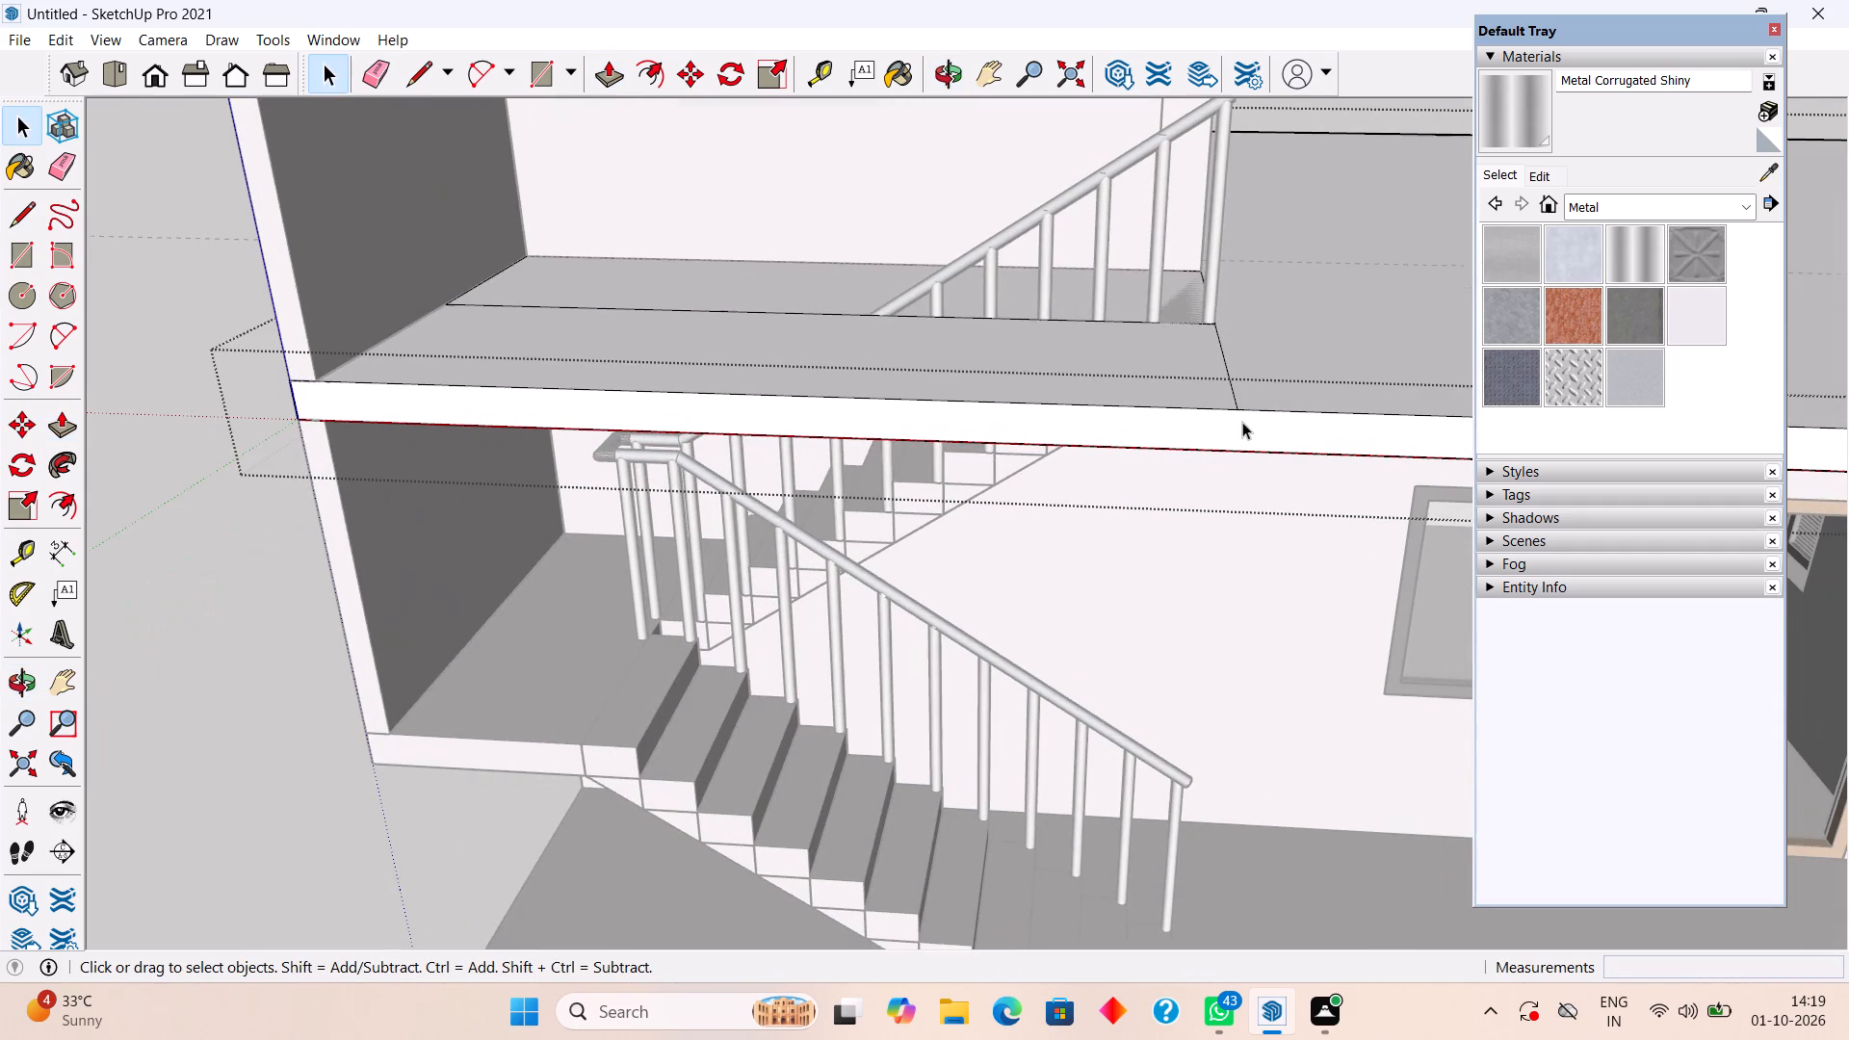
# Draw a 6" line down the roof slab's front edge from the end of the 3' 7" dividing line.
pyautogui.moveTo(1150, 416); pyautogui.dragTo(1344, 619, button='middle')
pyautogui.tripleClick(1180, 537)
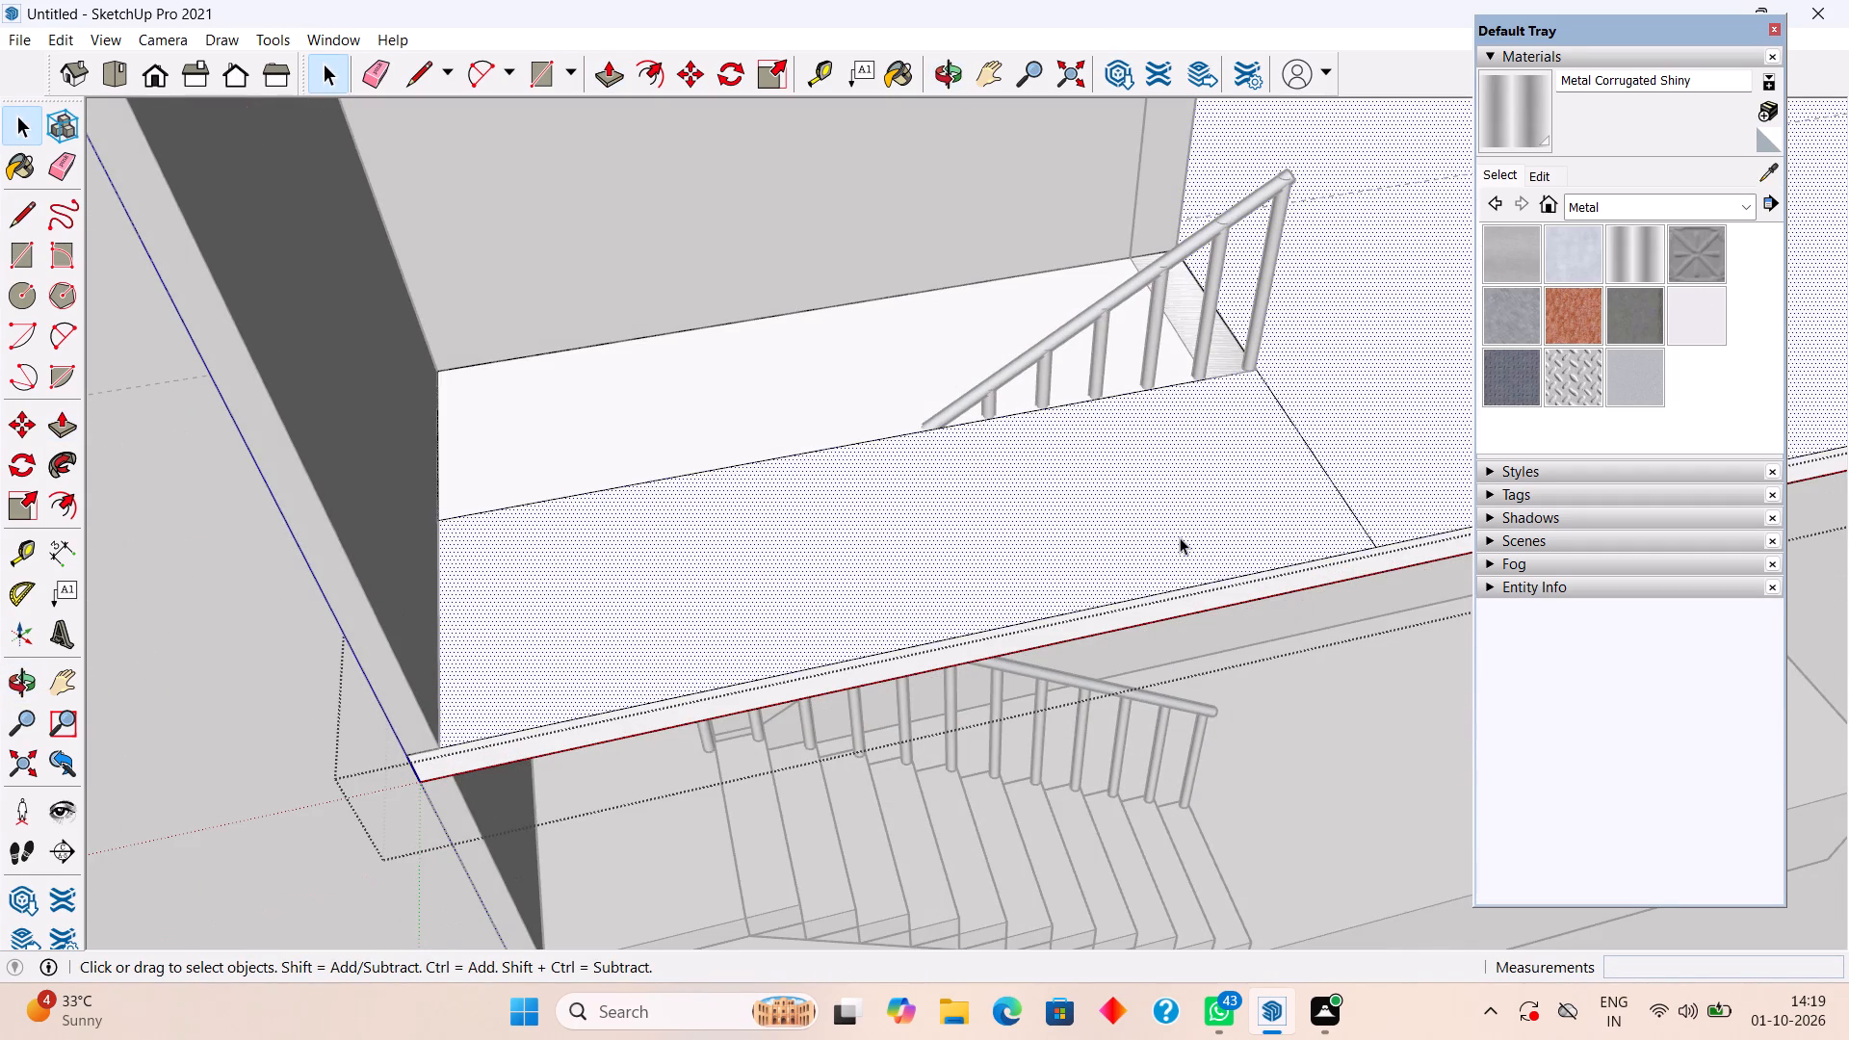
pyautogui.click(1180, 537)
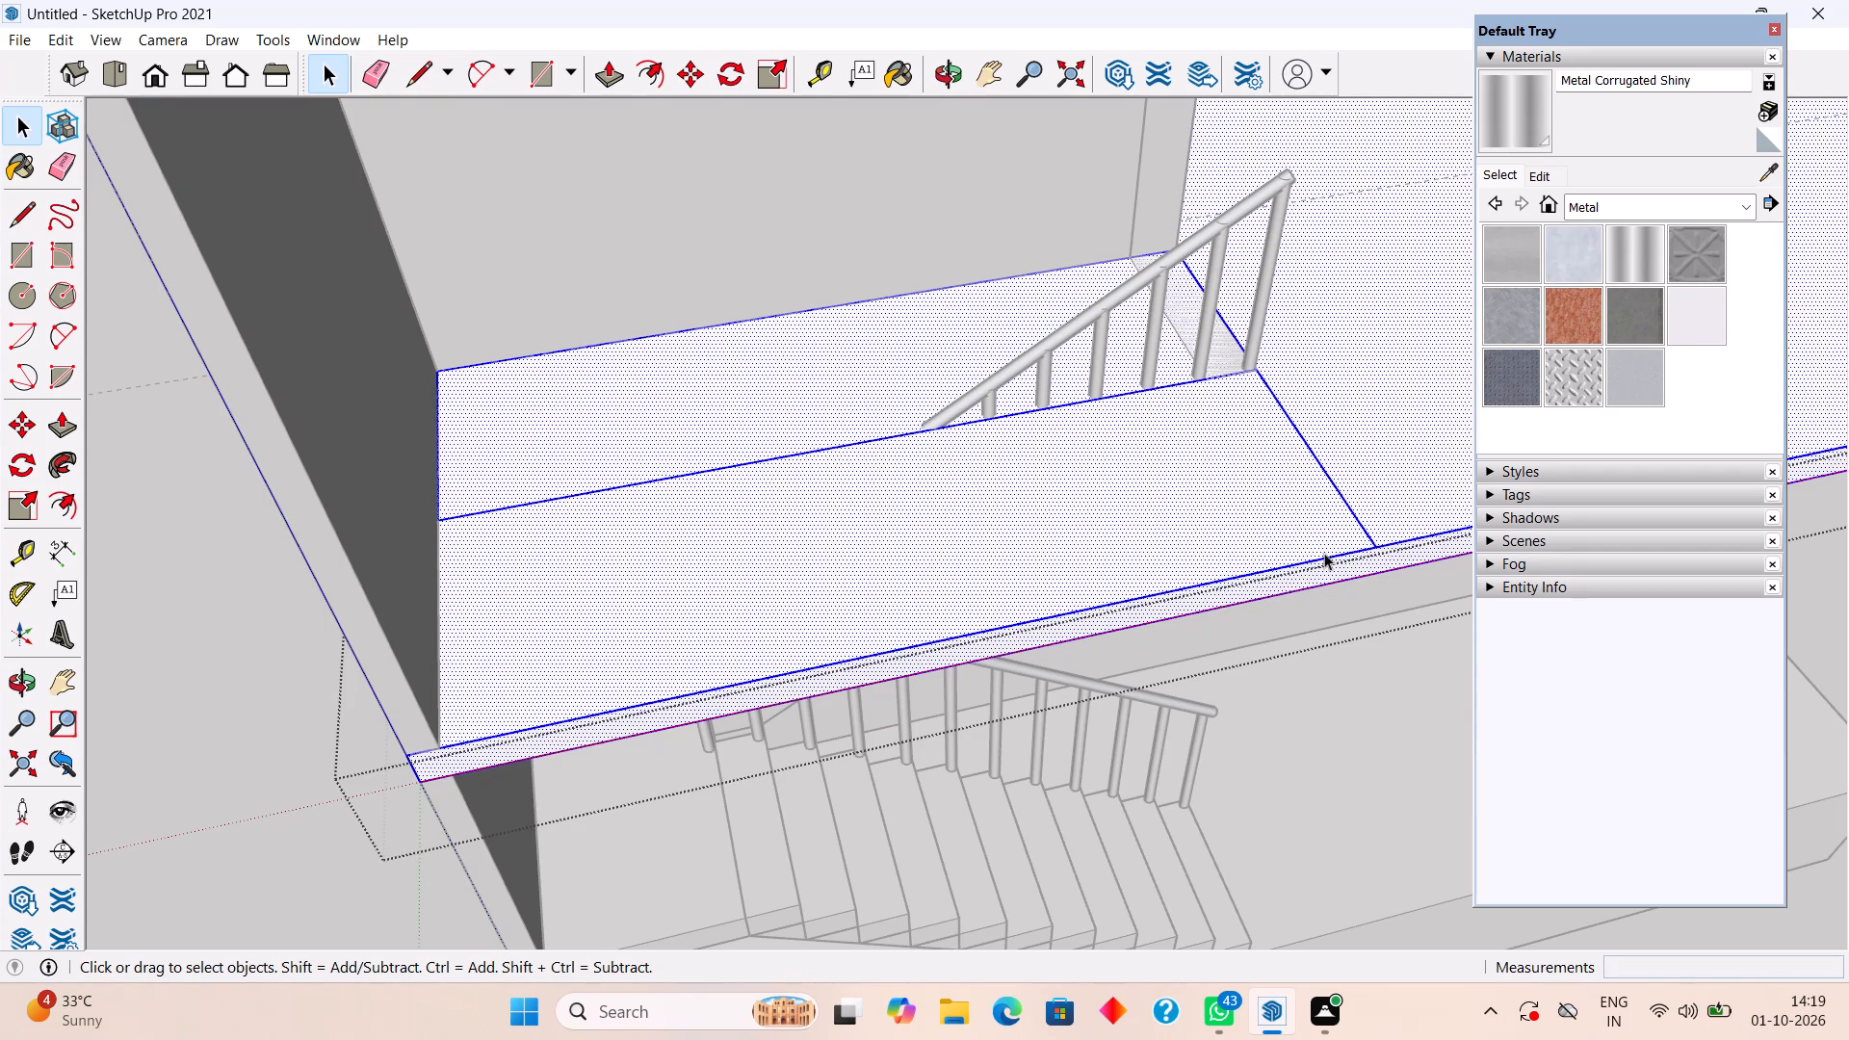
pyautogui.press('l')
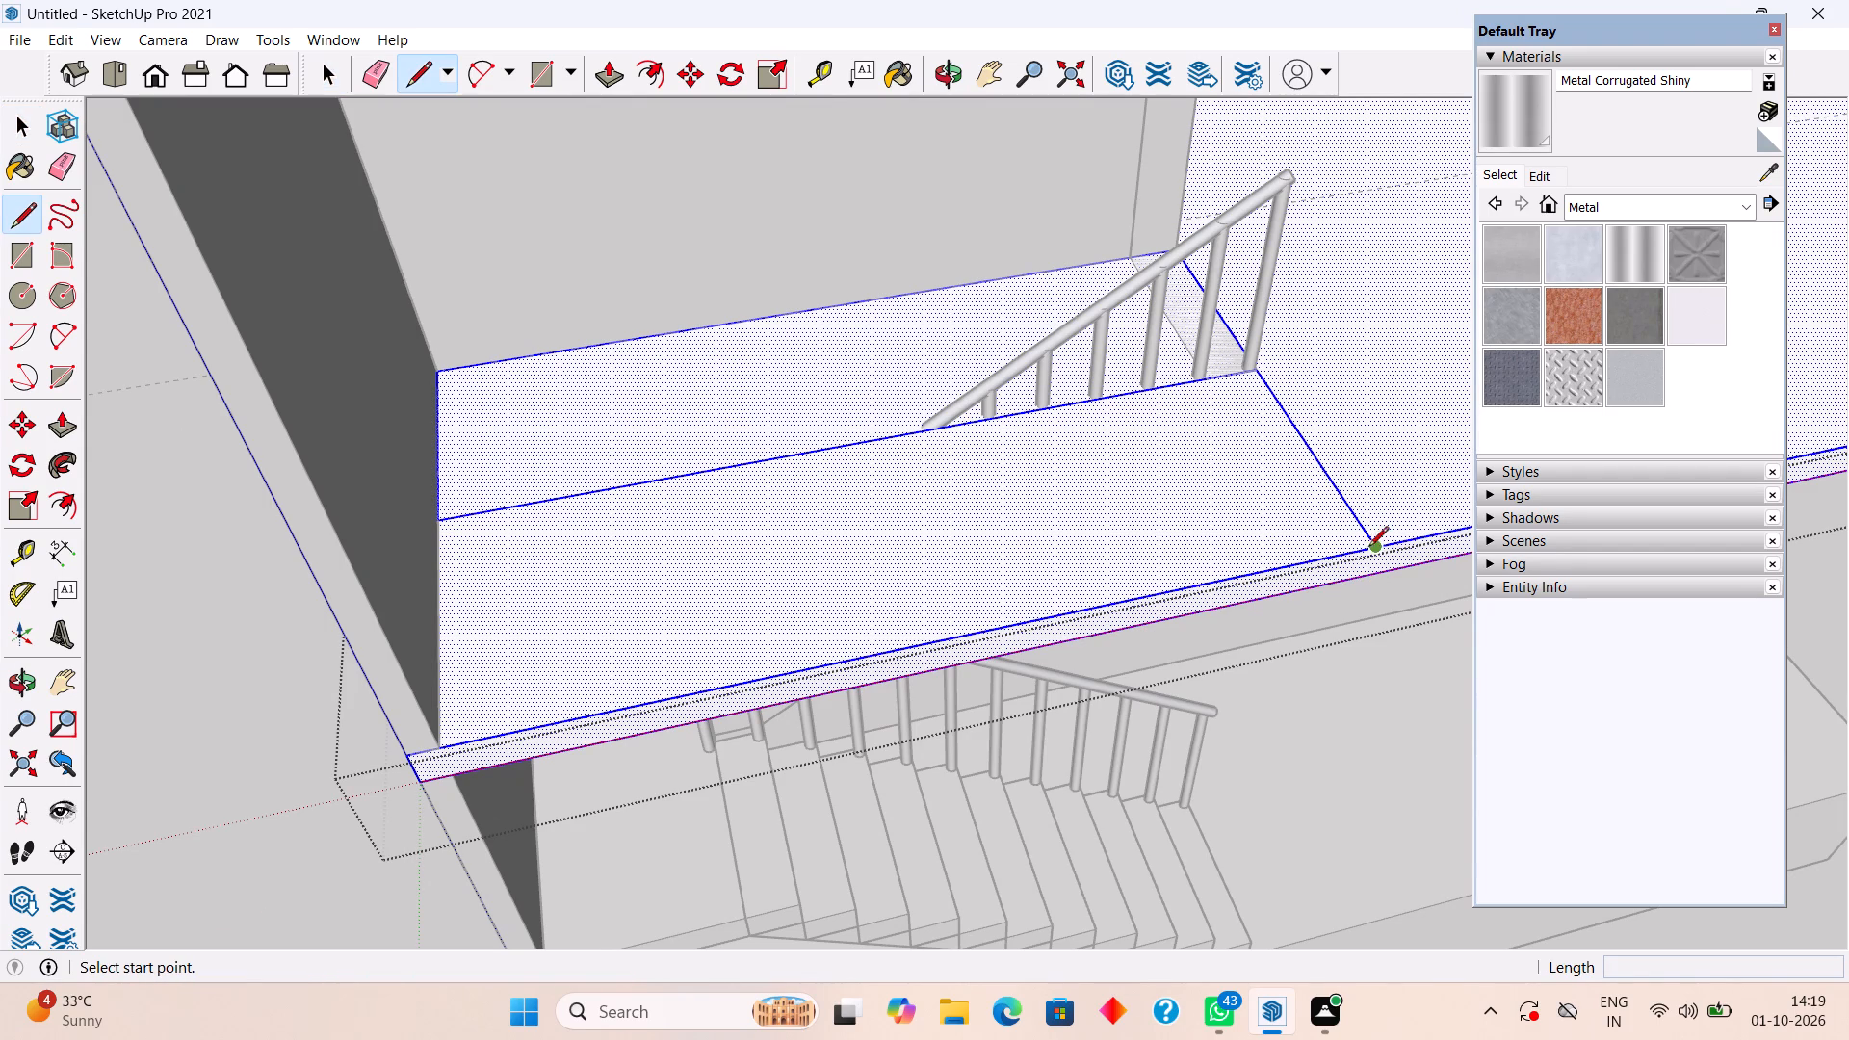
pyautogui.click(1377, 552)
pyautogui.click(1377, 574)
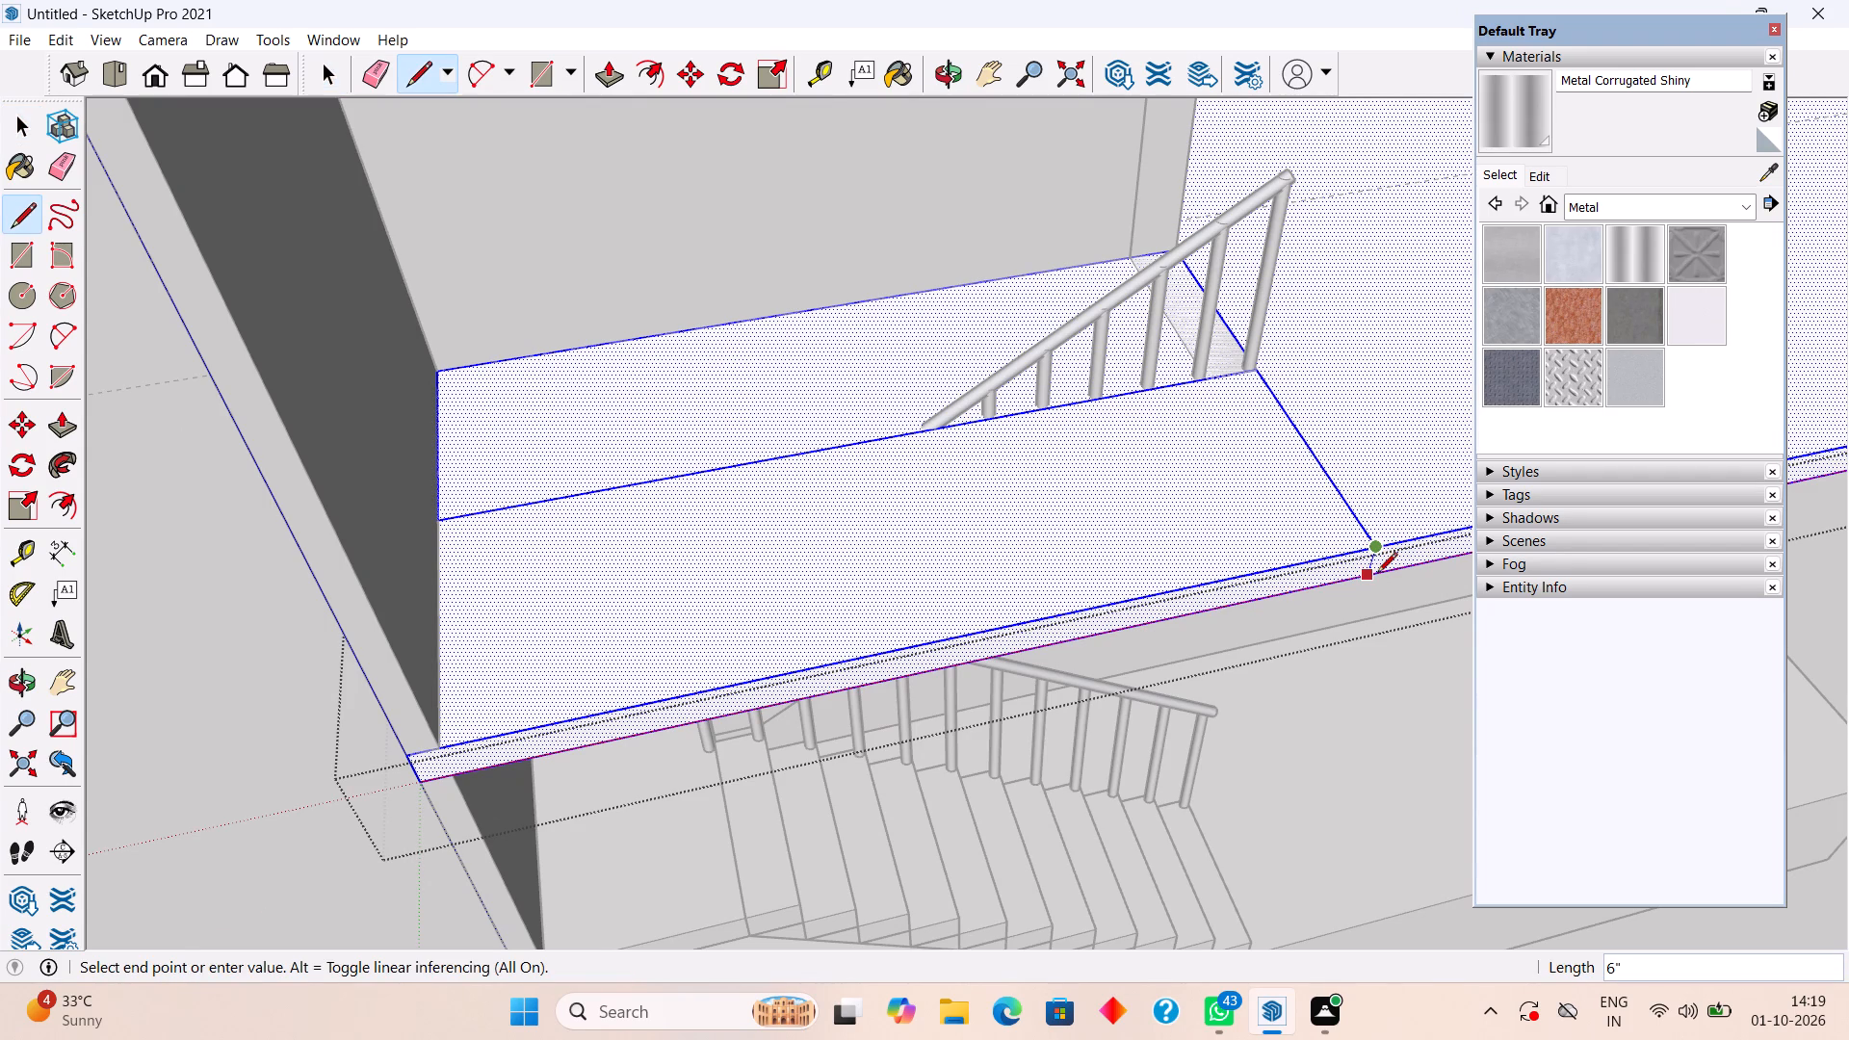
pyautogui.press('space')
# Examine the roof slab's connected faces and edges around the stair opening and the outer corner.
pyautogui.click(1211, 478)
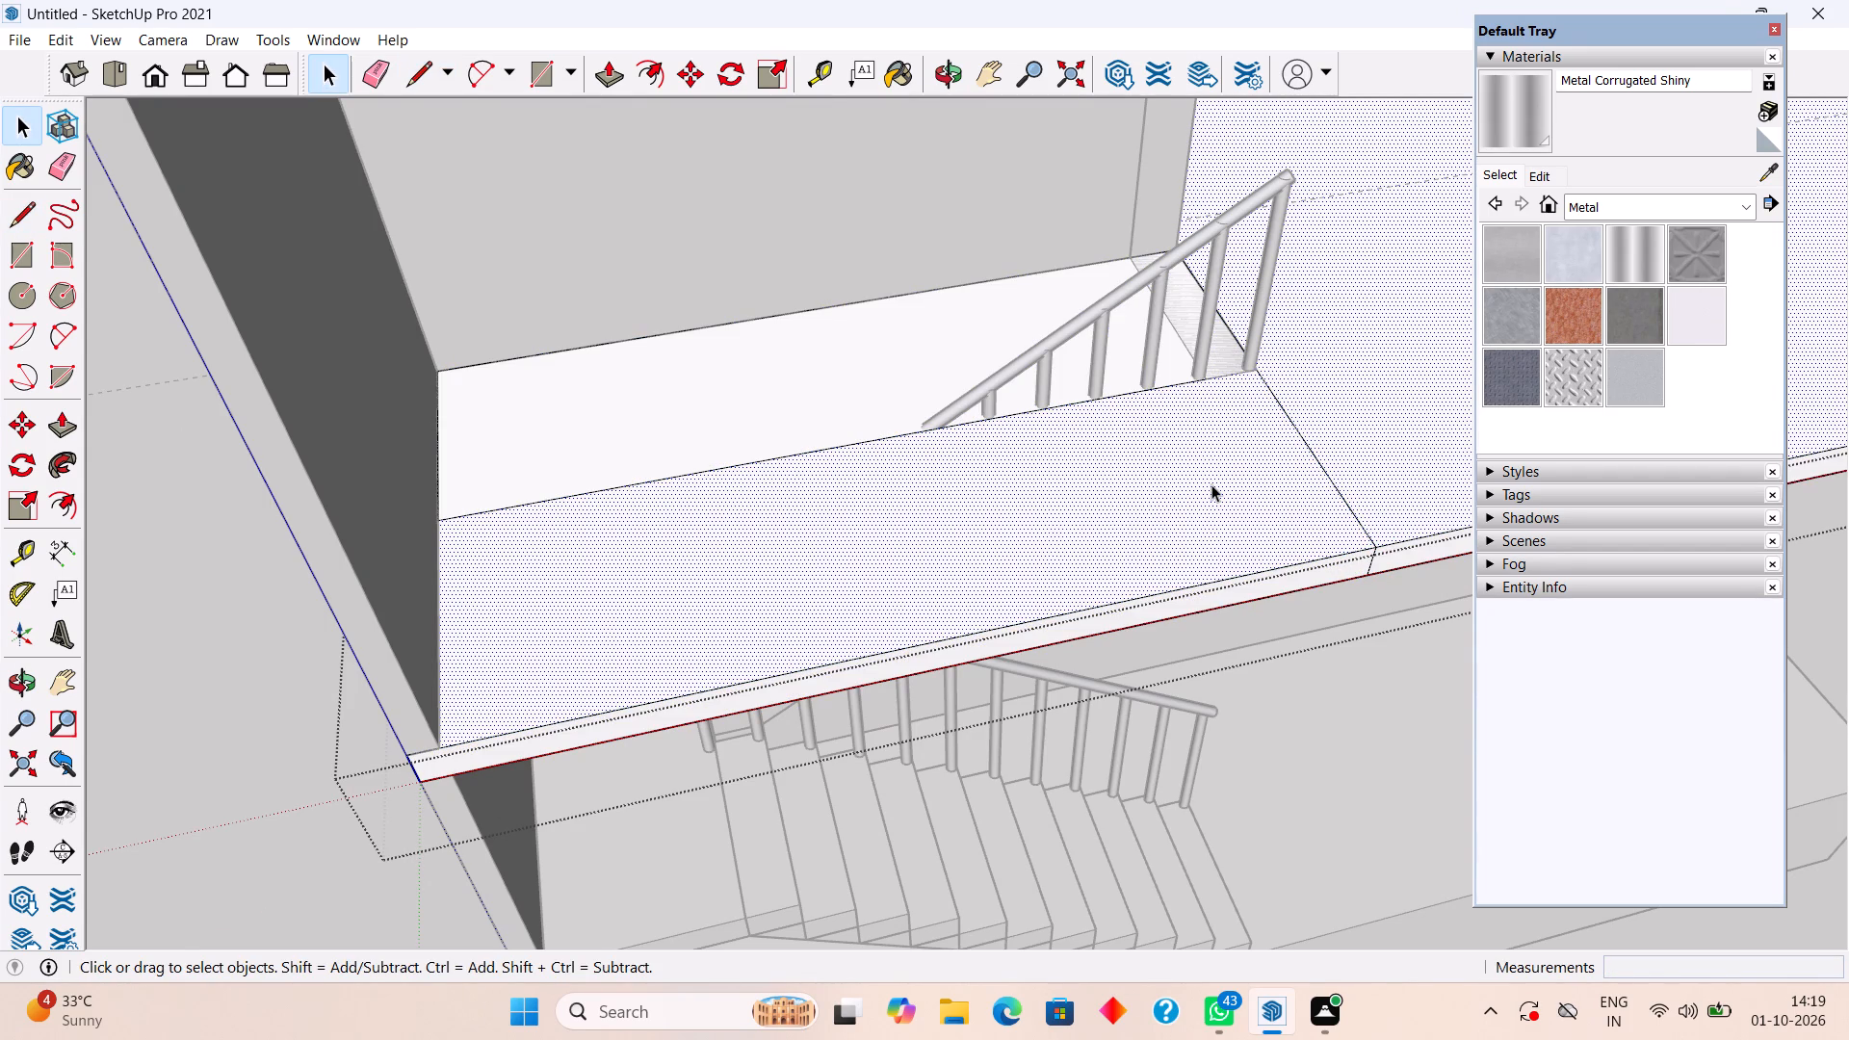
pyautogui.tripleClick(1211, 484)
pyautogui.click(1211, 484)
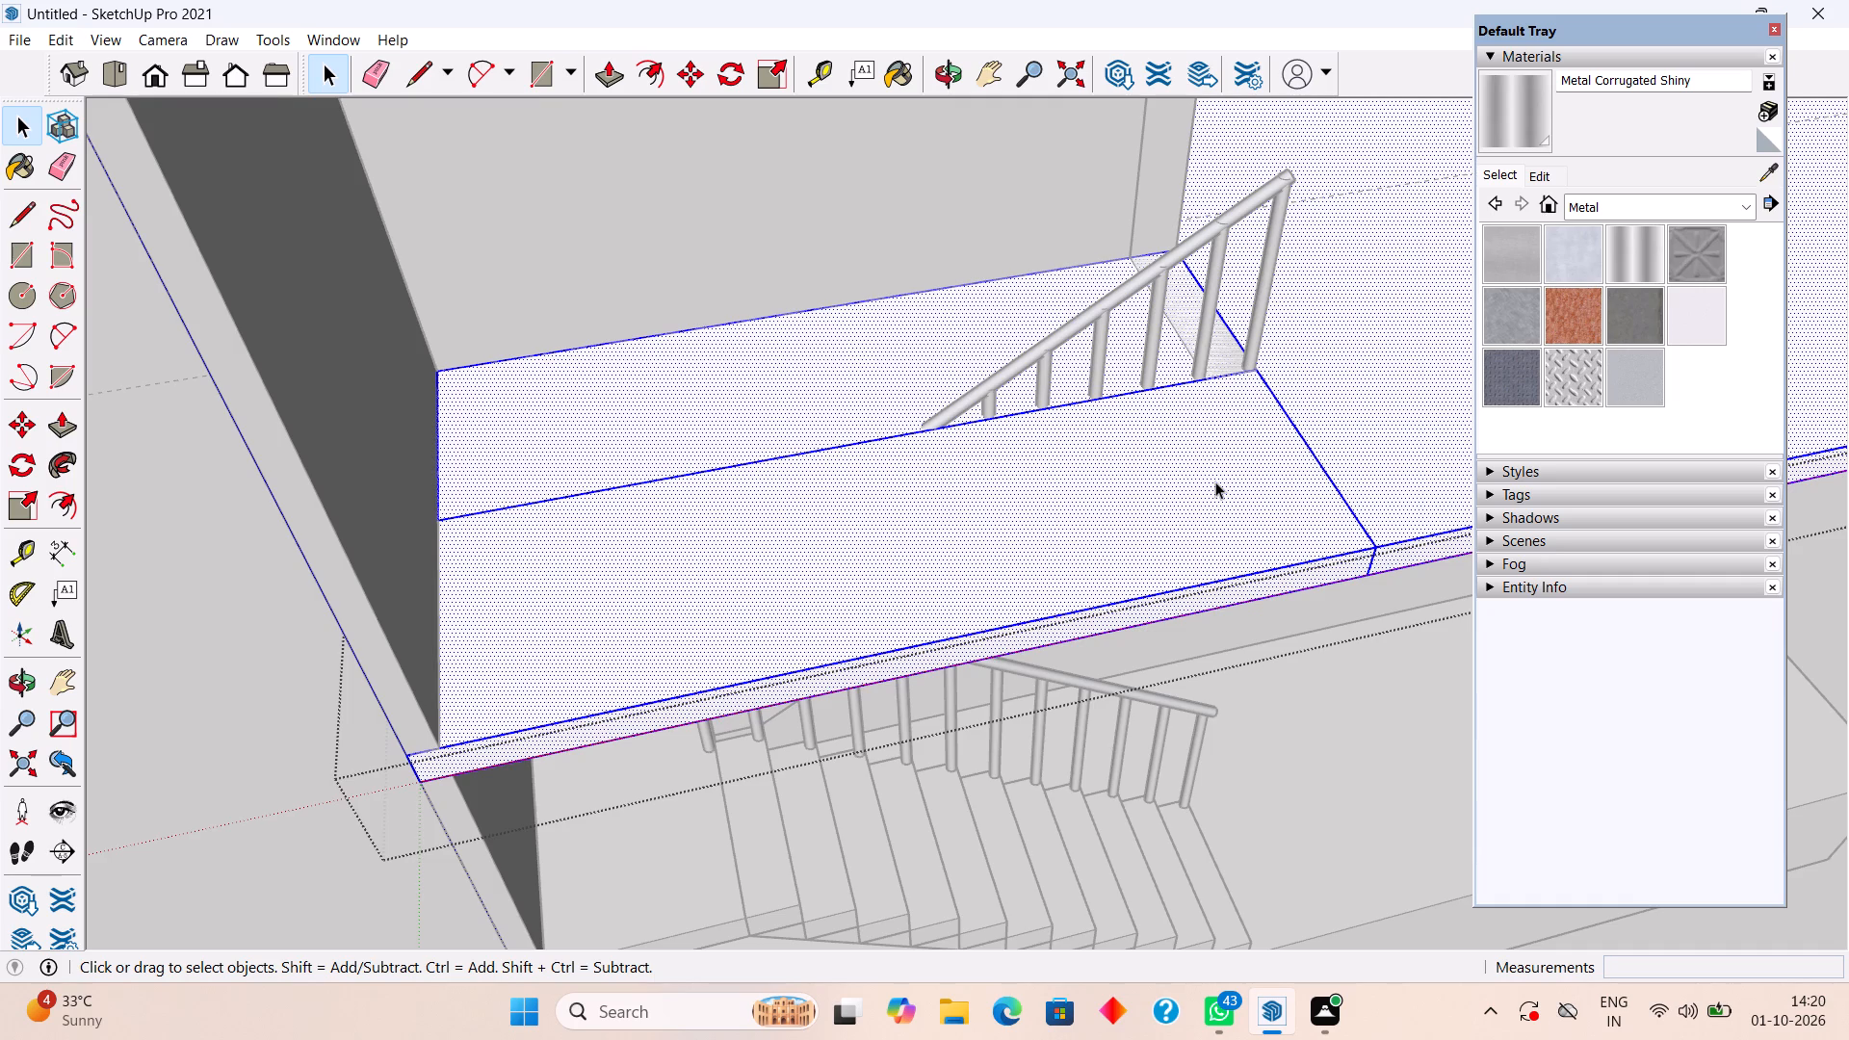
pyautogui.scroll(-8, 1215, 481)
pyautogui.moveTo(1172, 533); pyautogui.dragTo(1308, 443, button='middle')
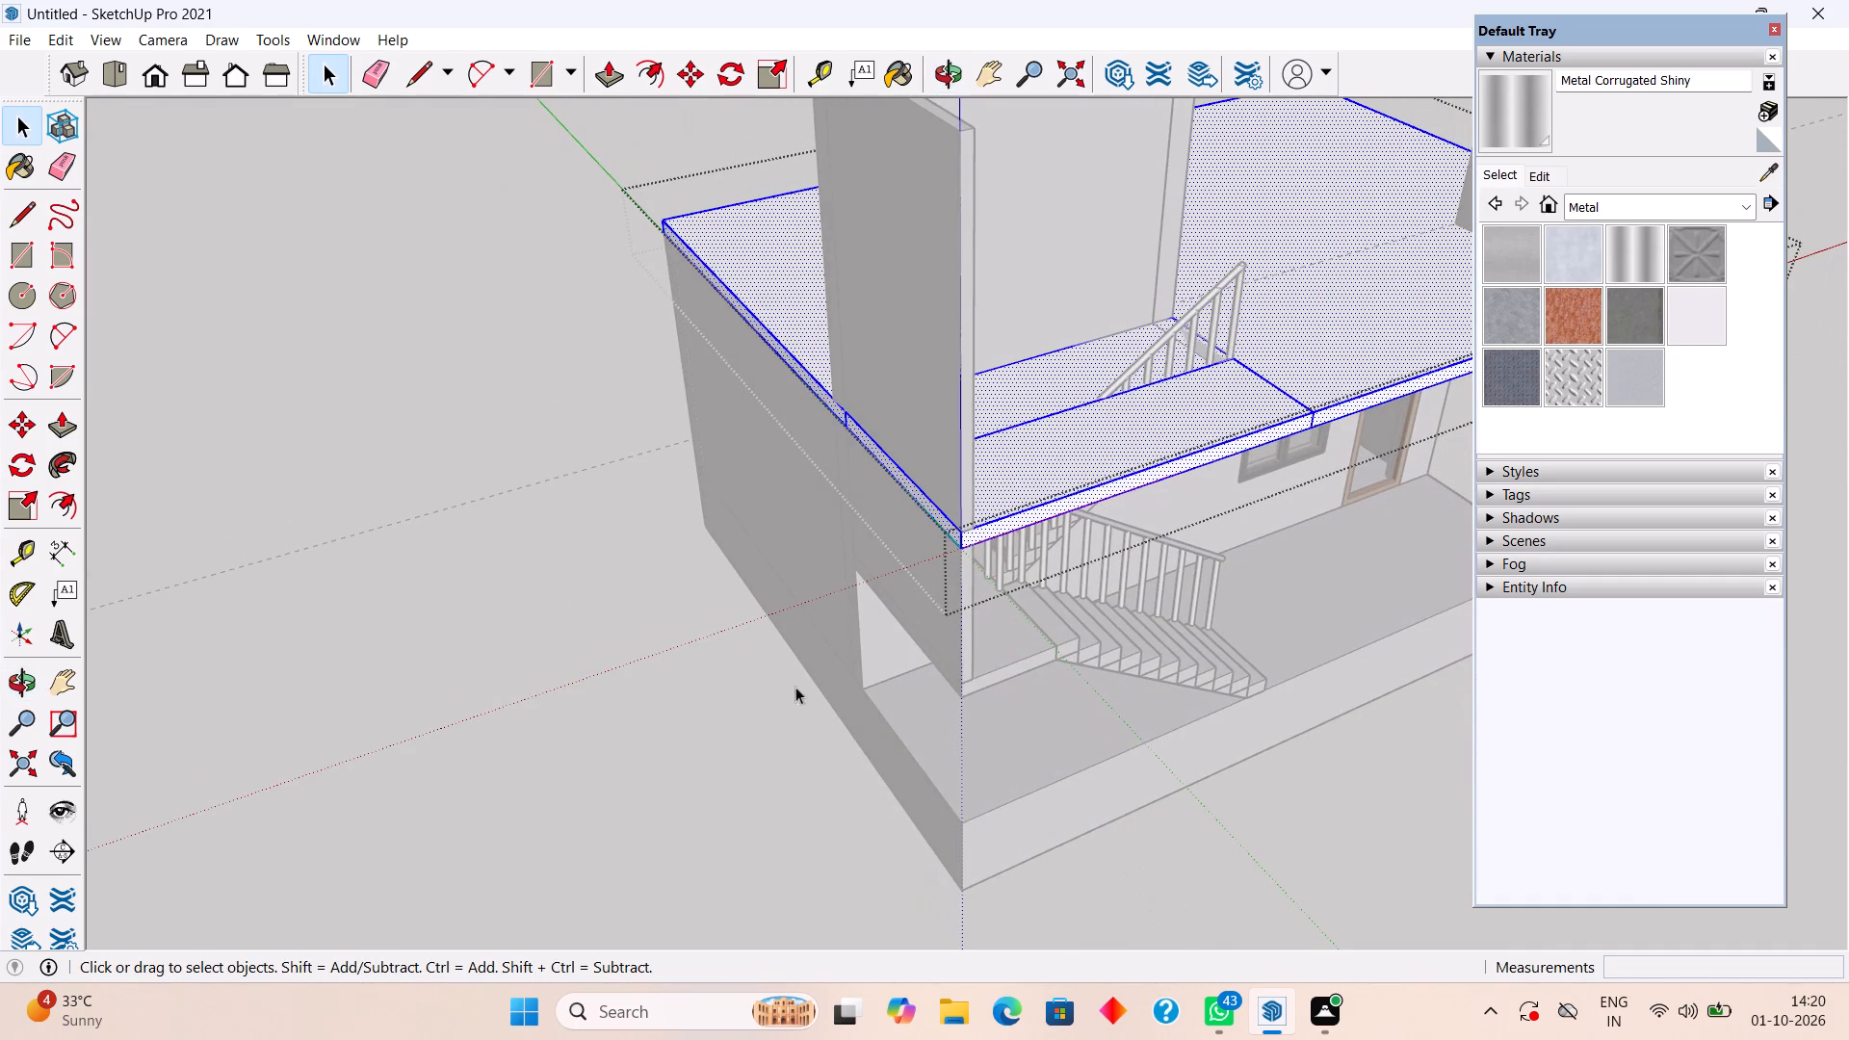
pyautogui.click(764, 701)
pyautogui.moveTo(952, 499); pyautogui.dragTo(1104, 469, button='middle')
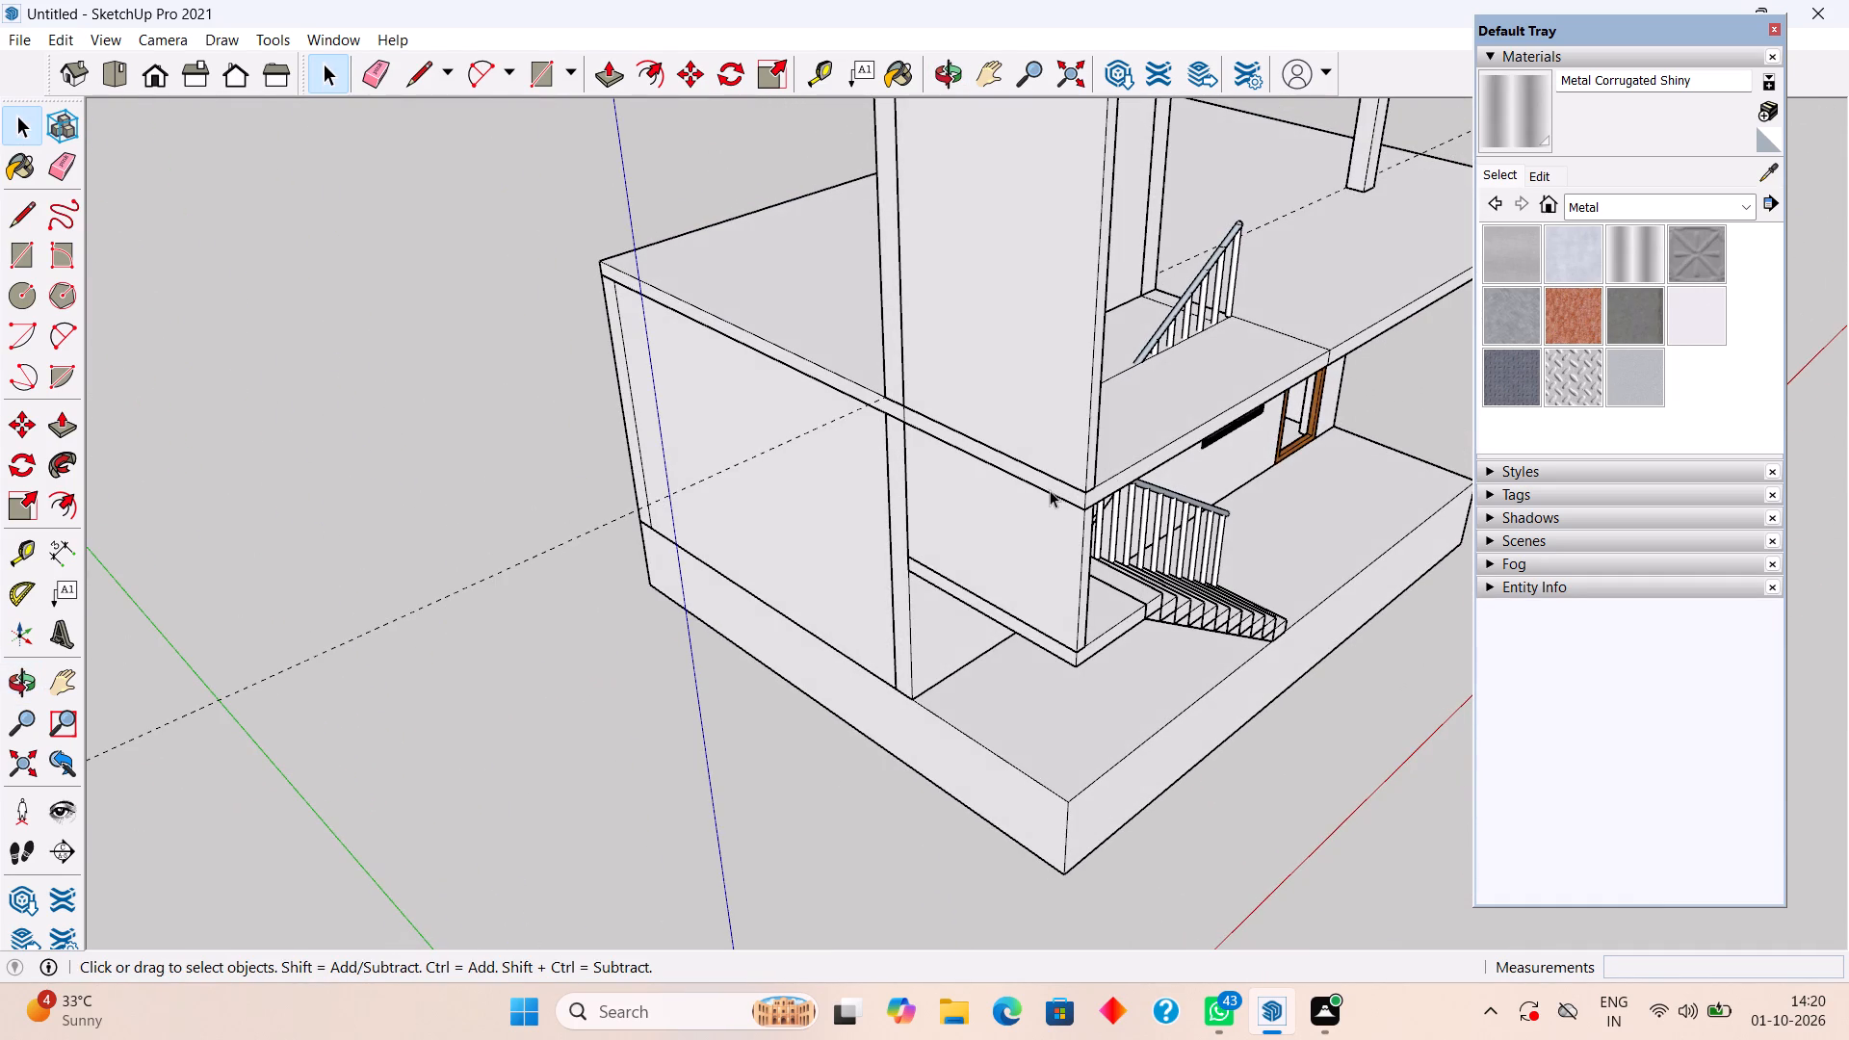
pyautogui.click(1050, 490)
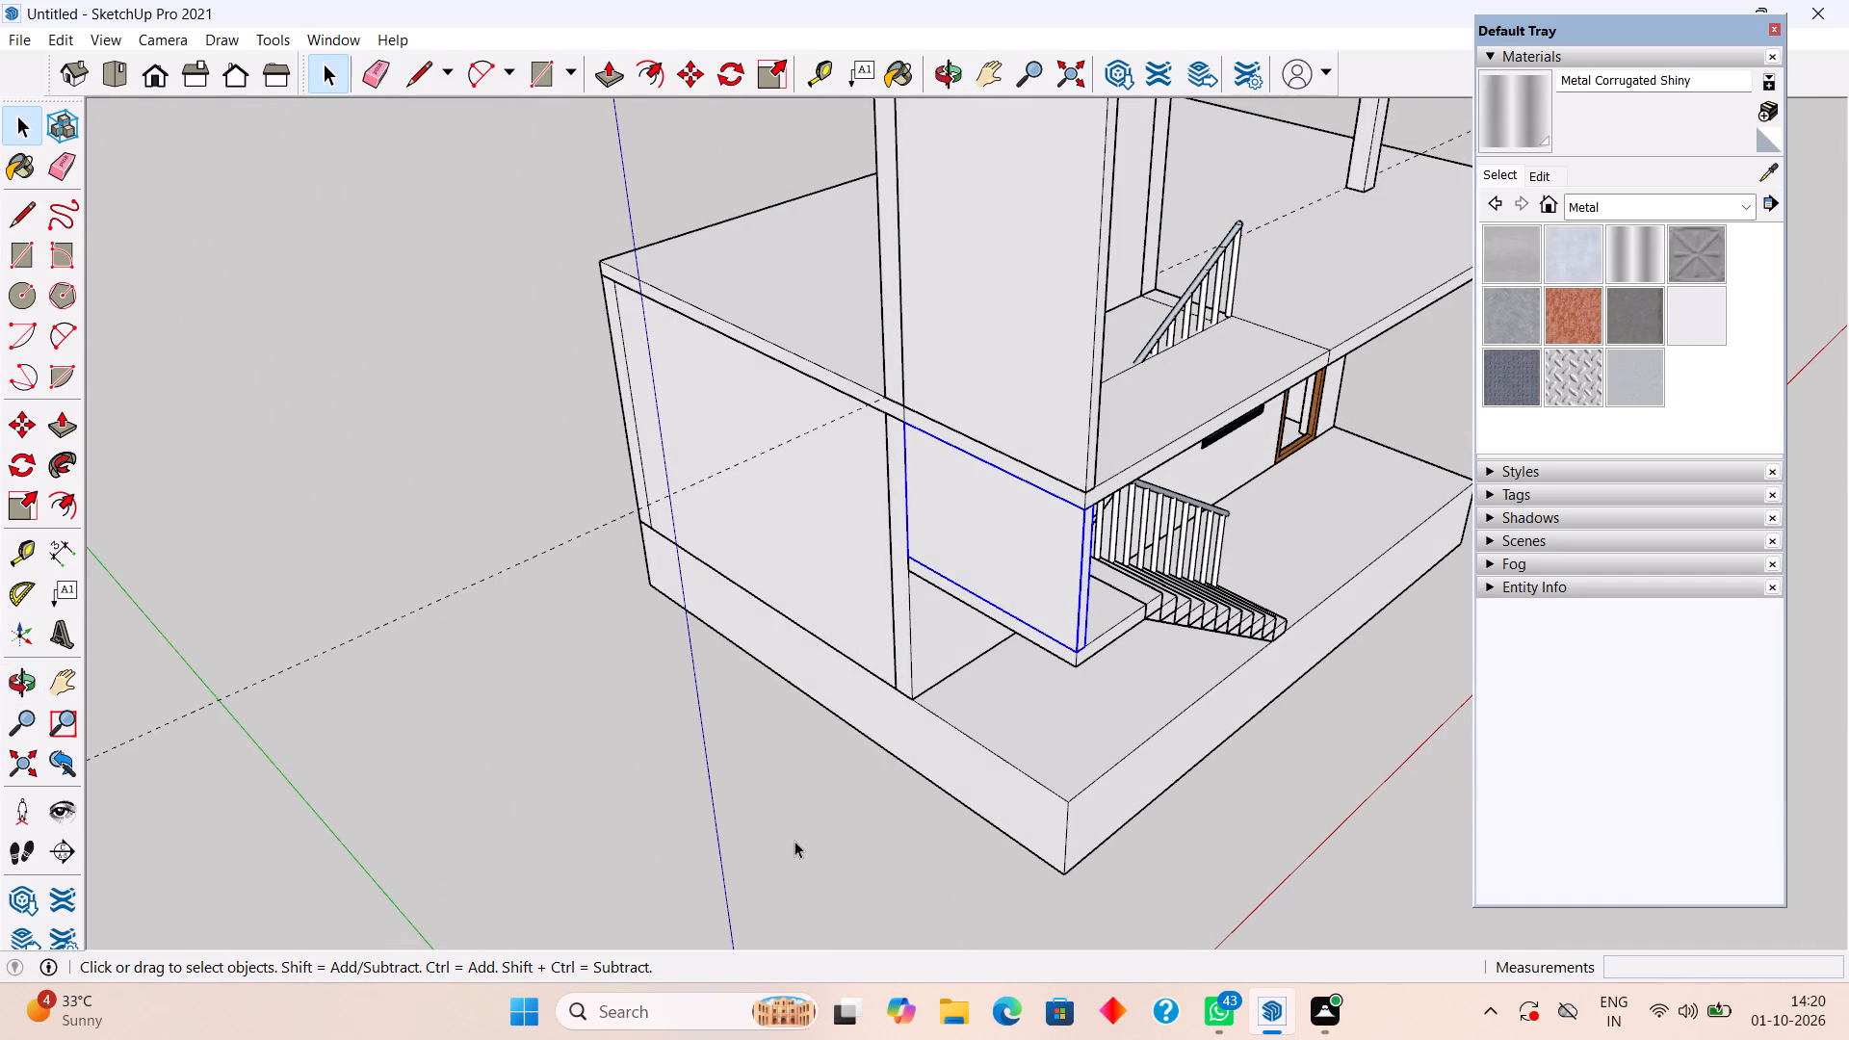
pyautogui.moveTo(794, 840); pyautogui.dragTo(806, 836)
pyautogui.moveTo(1113, 526); pyautogui.dragTo(925, 535, button='middle')
pyautogui.tripleClick(1037, 467)
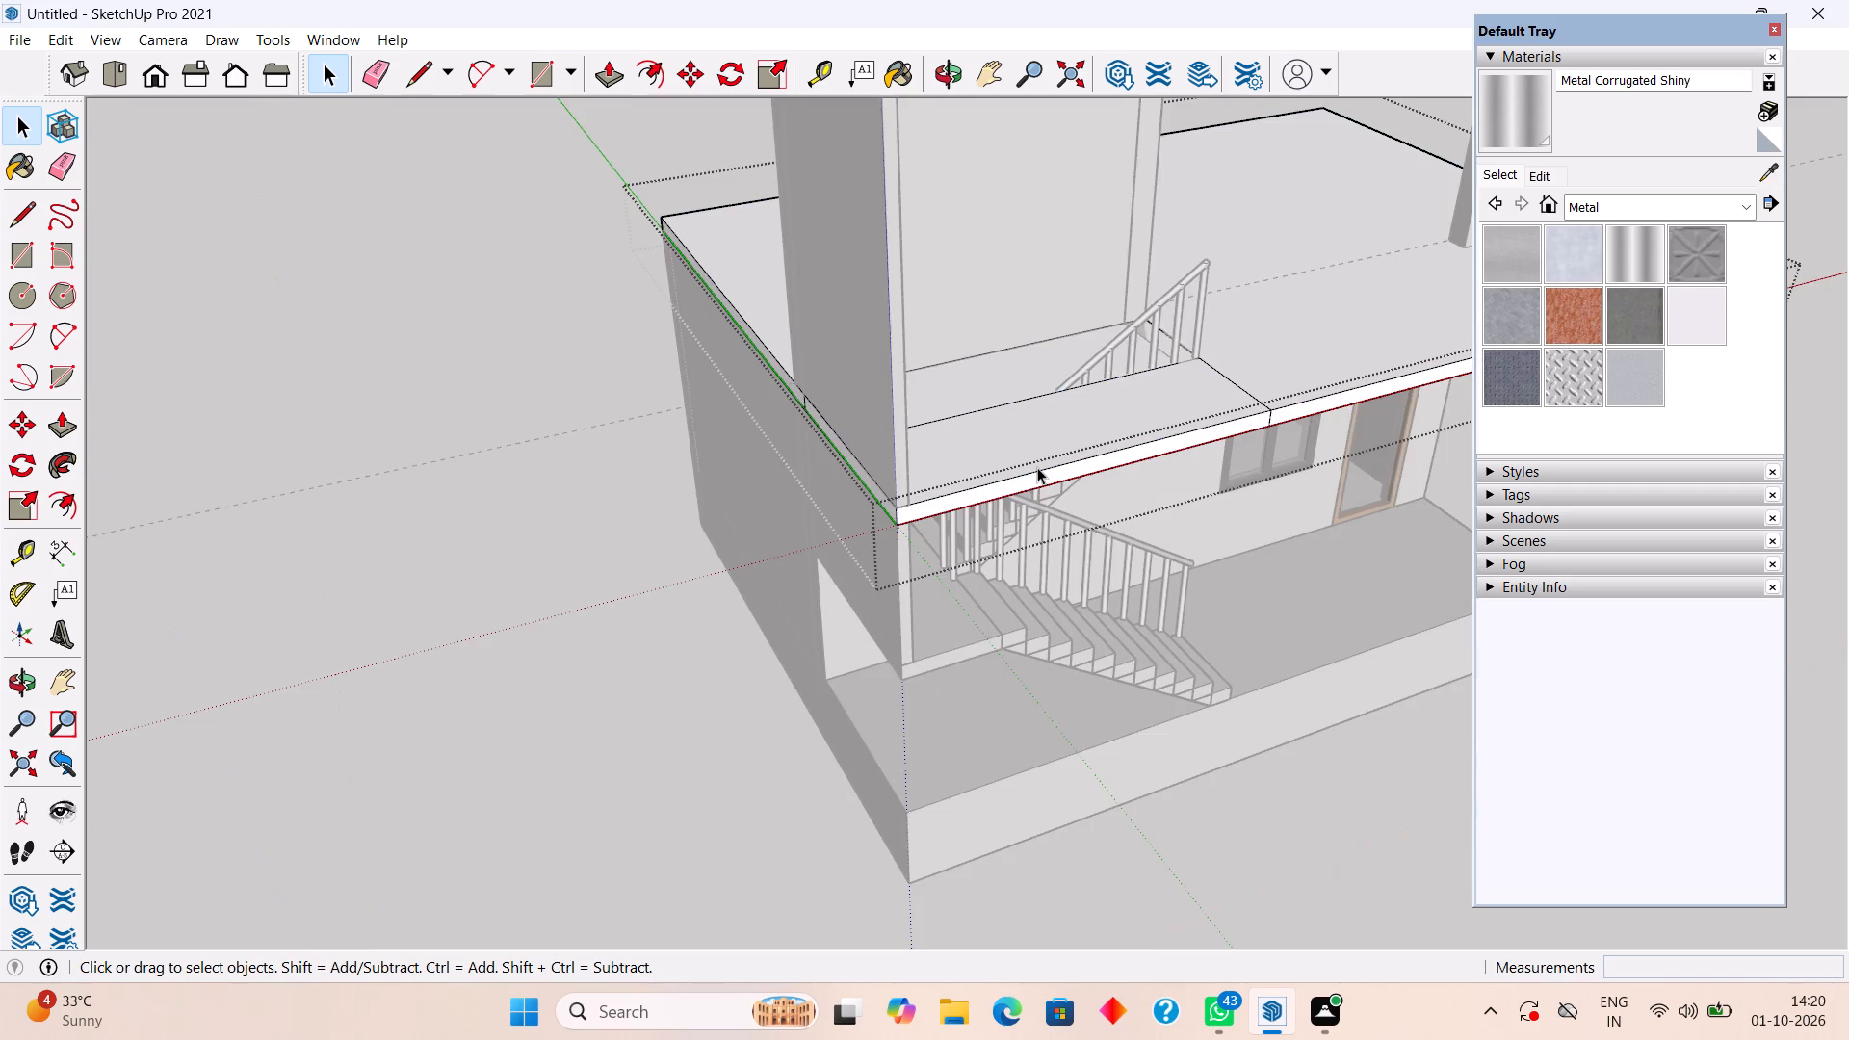
pyautogui.click(1037, 467)
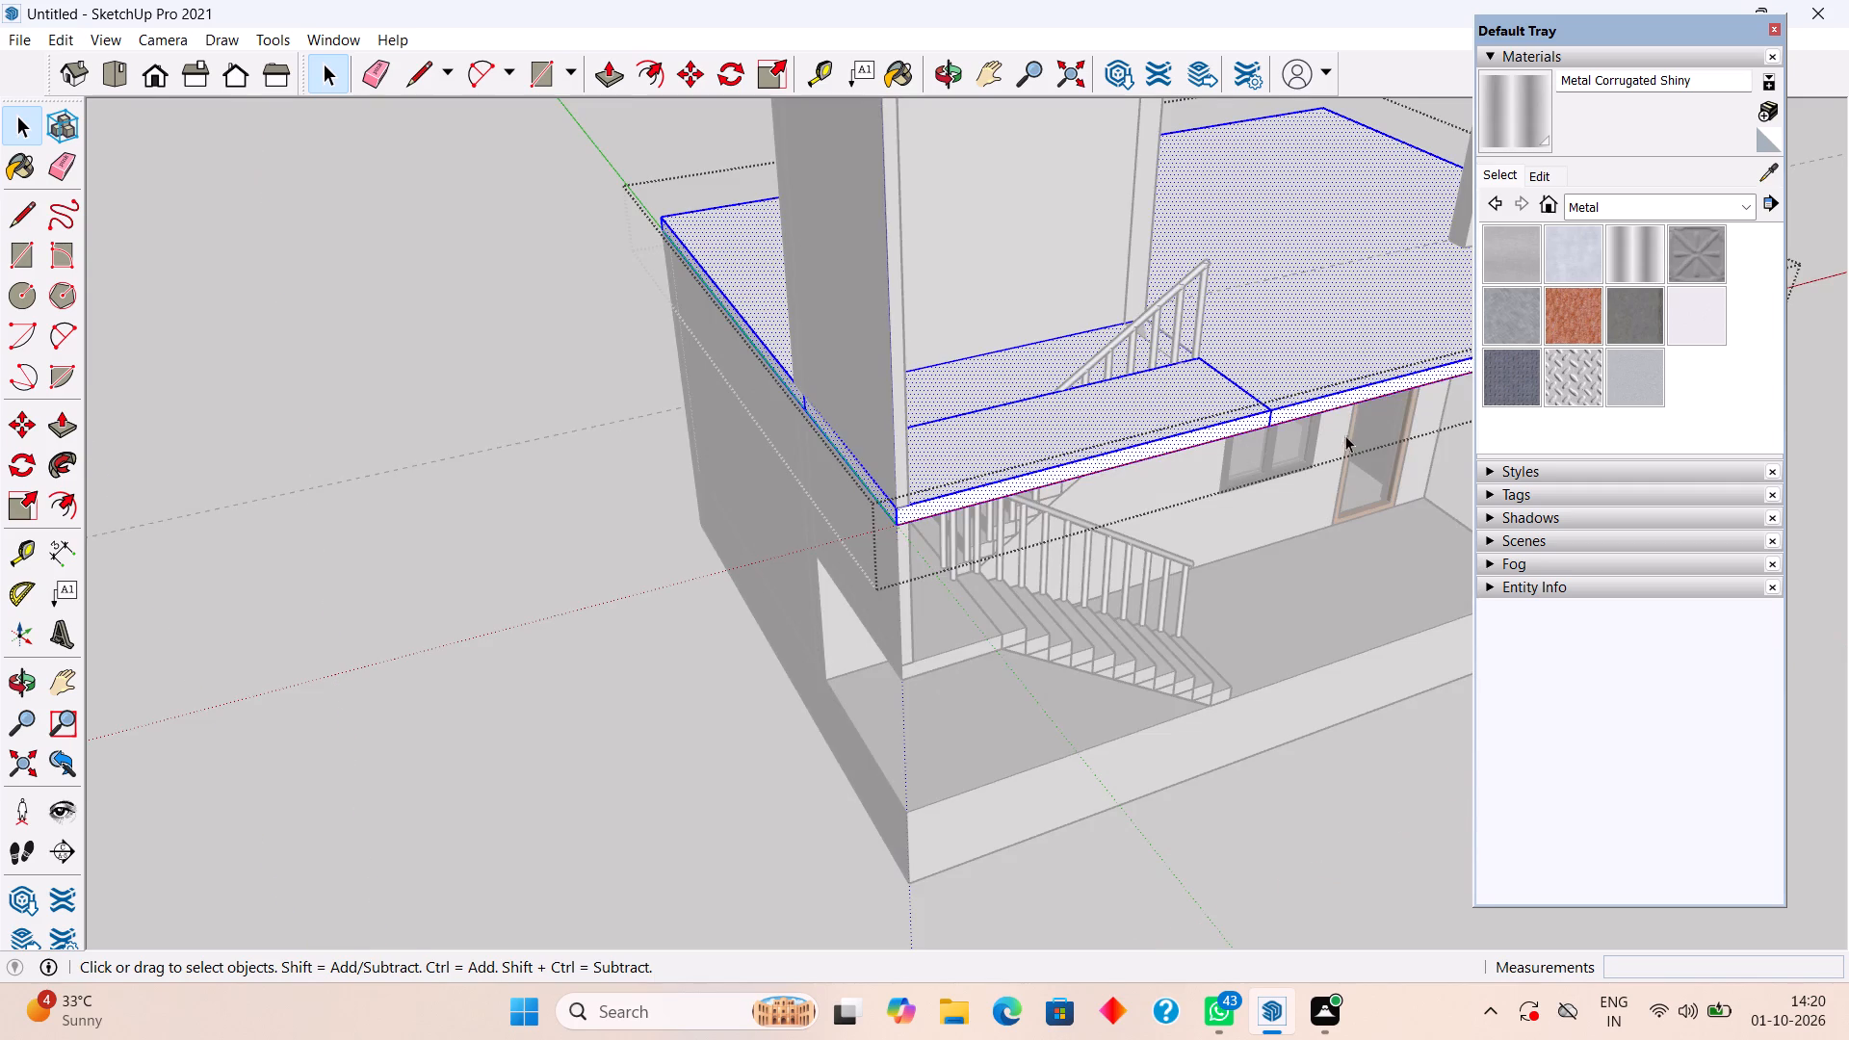
pyautogui.scroll(5, 1349, 433)
pyautogui.moveTo(986, 399); pyautogui.dragTo(1648, 569, button='middle')
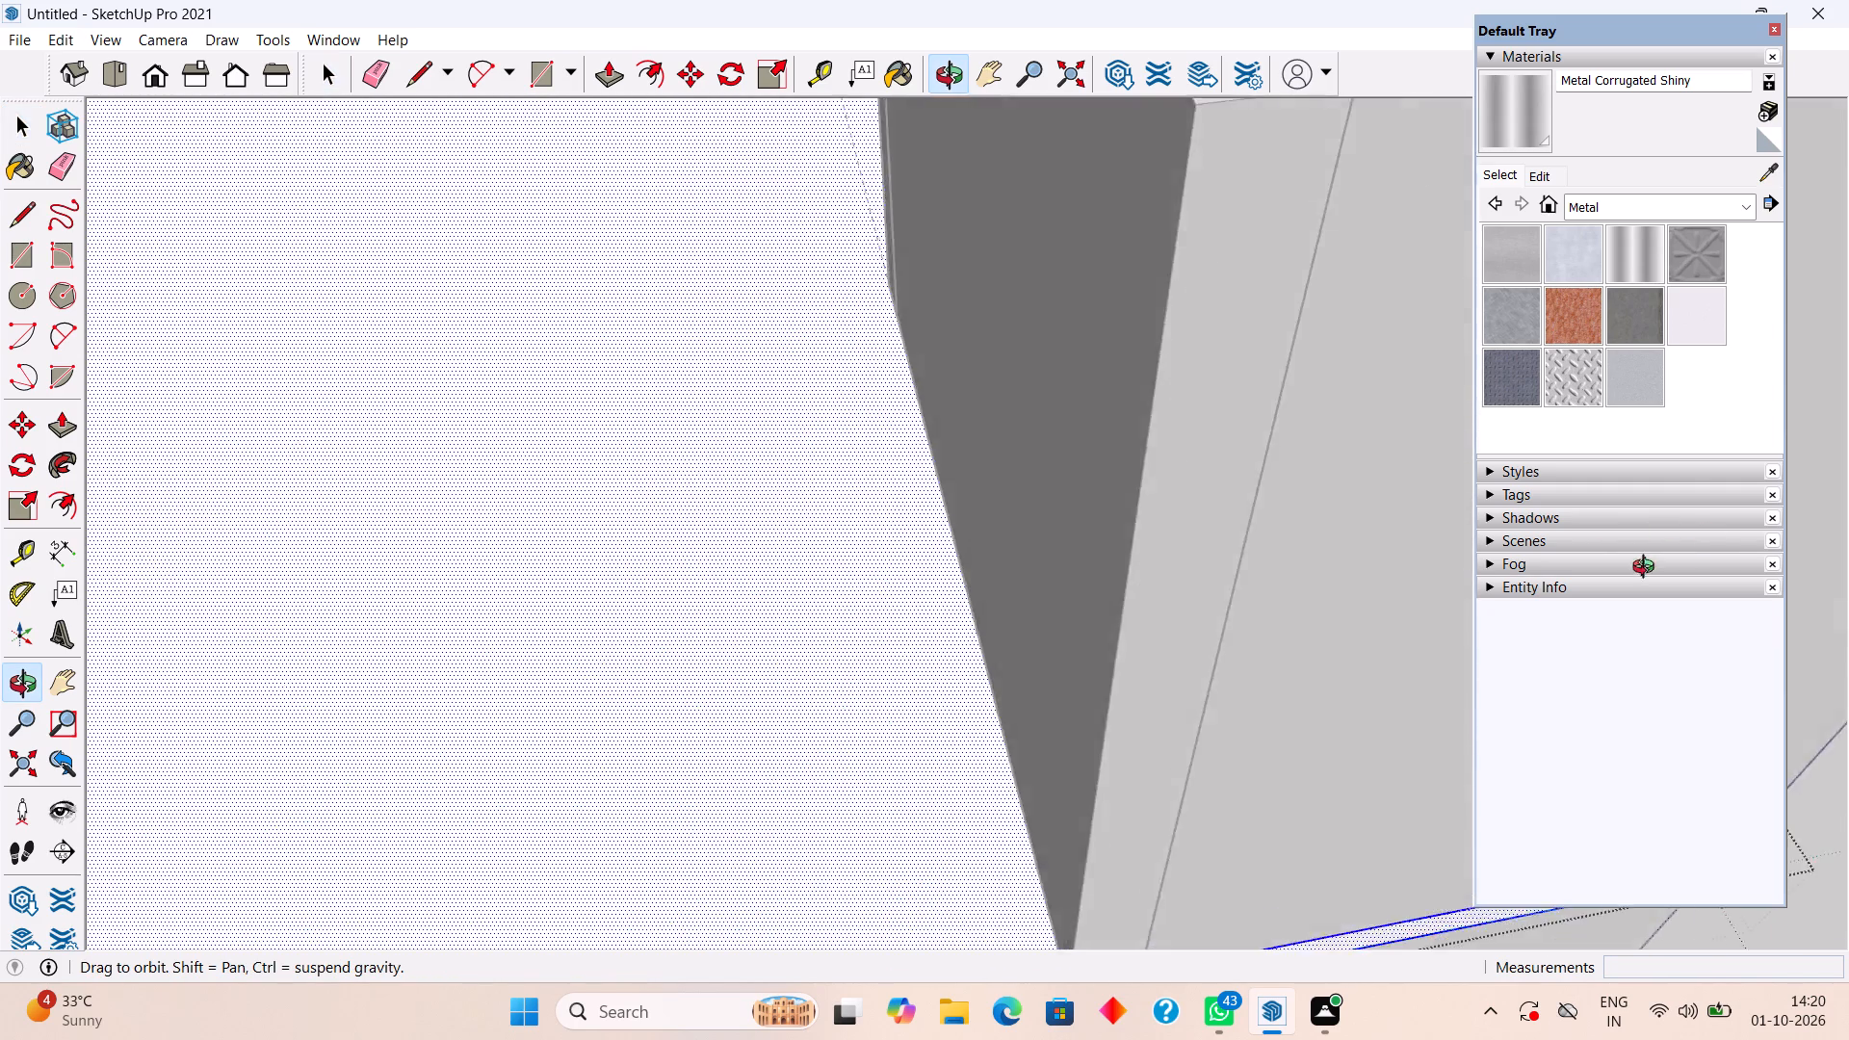
pyautogui.moveTo(1648, 569); pyautogui.dragTo(1617, 717, button='middle')
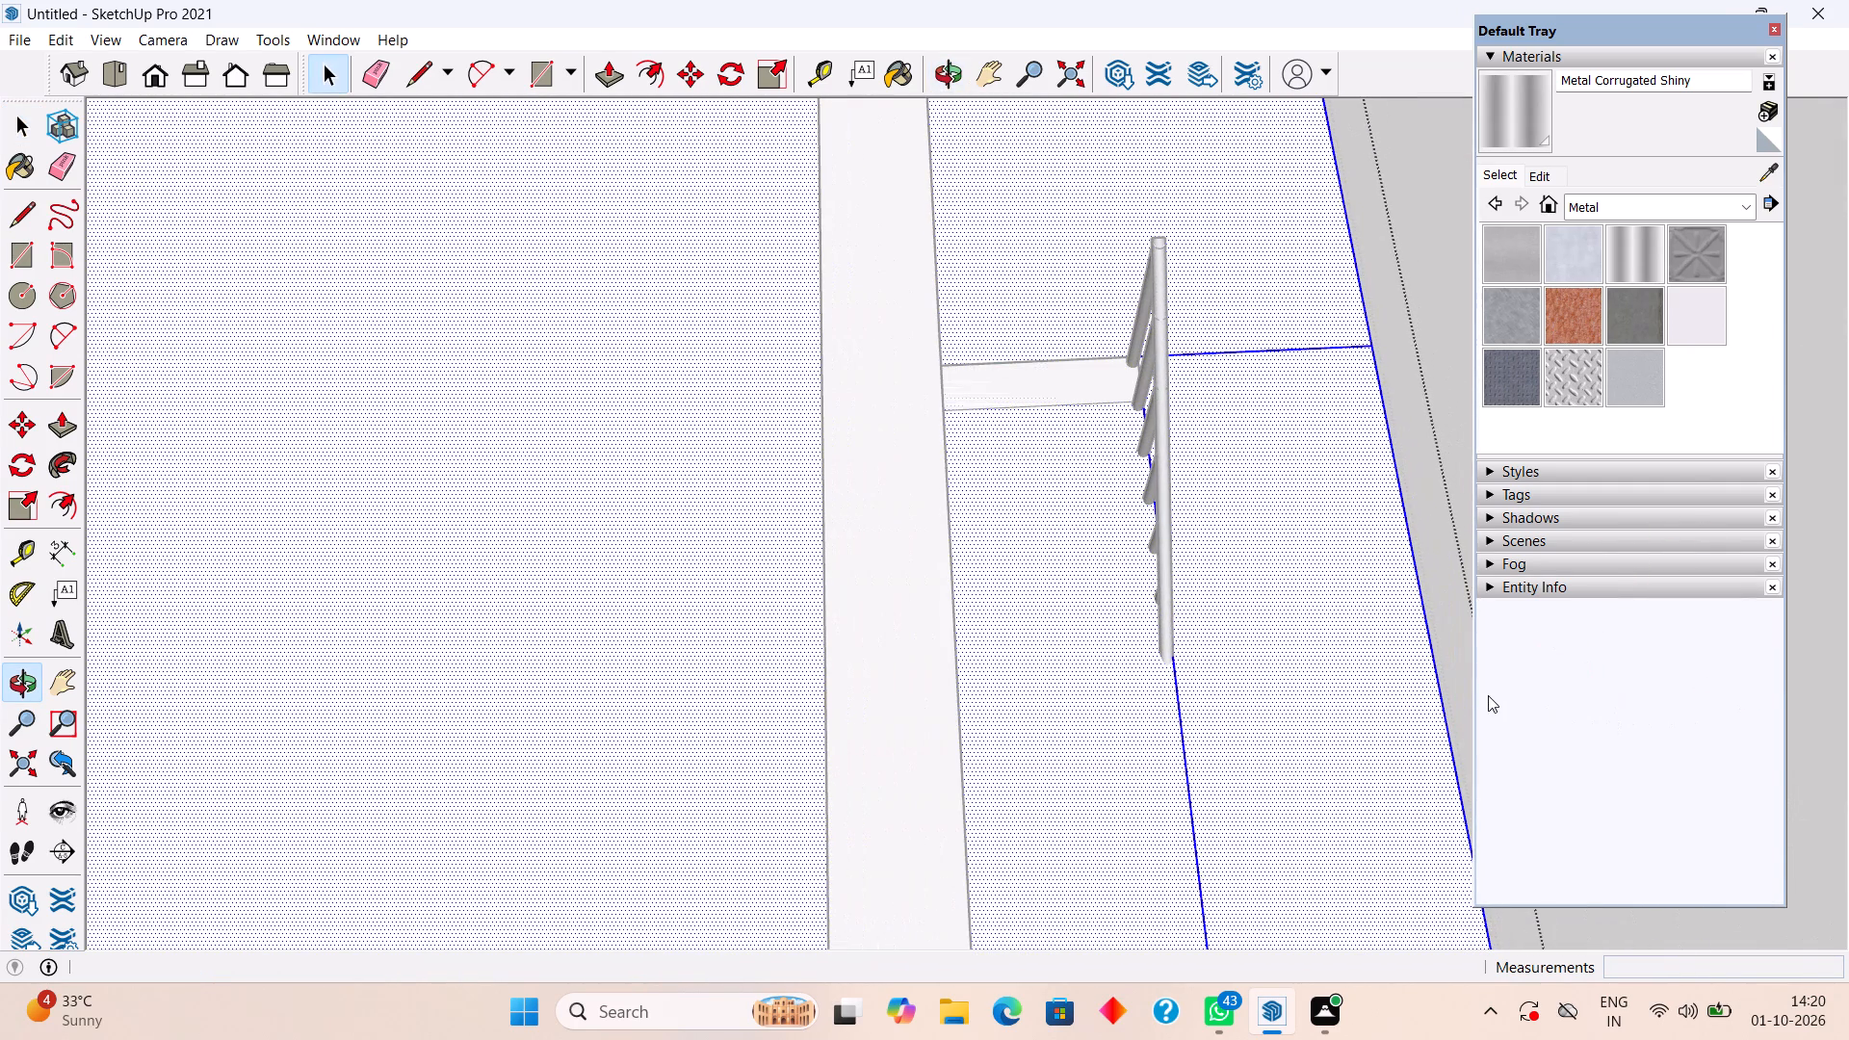
# Undo the recent roof slab edits, back to the open stairwell without the dividing line to the front edge.
pyautogui.hotkey('ctrl', 'z')
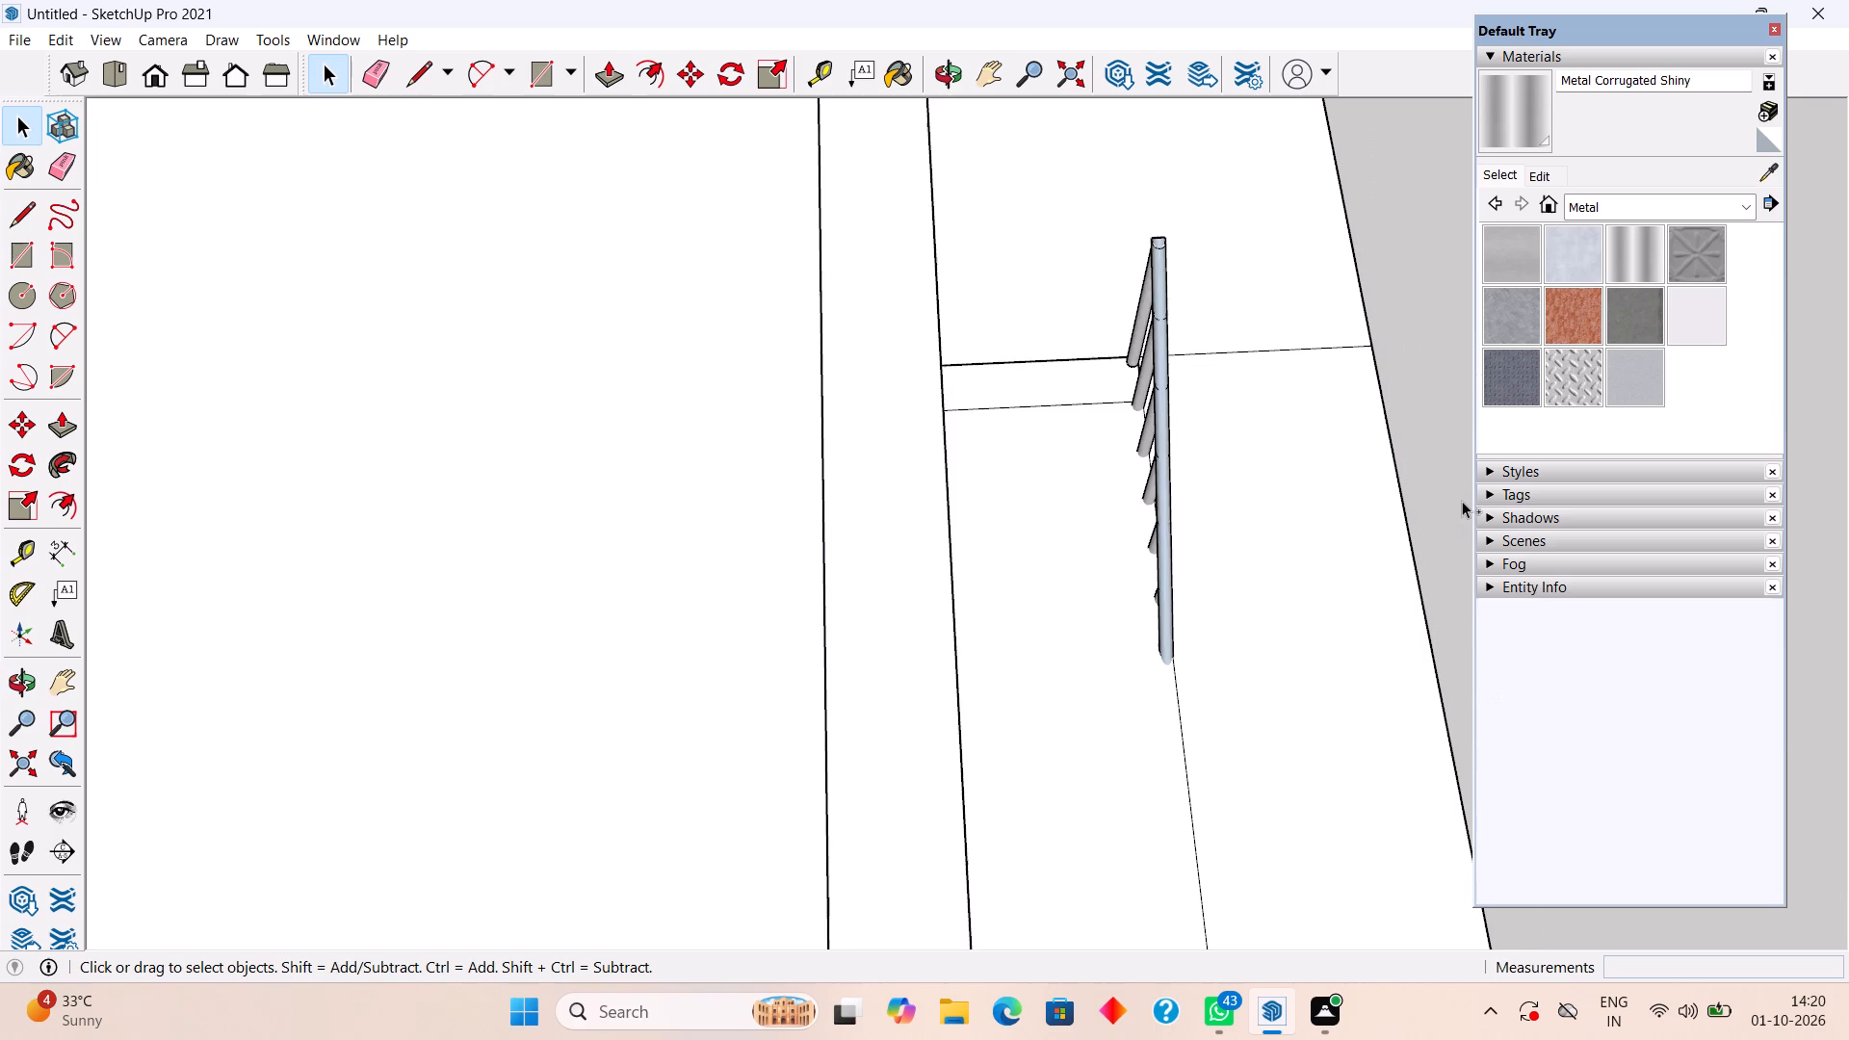
pyautogui.hotkey('ctrl', 'z')
pyautogui.hotkey('ctrl', 'z')
pyautogui.click(1439, 497)
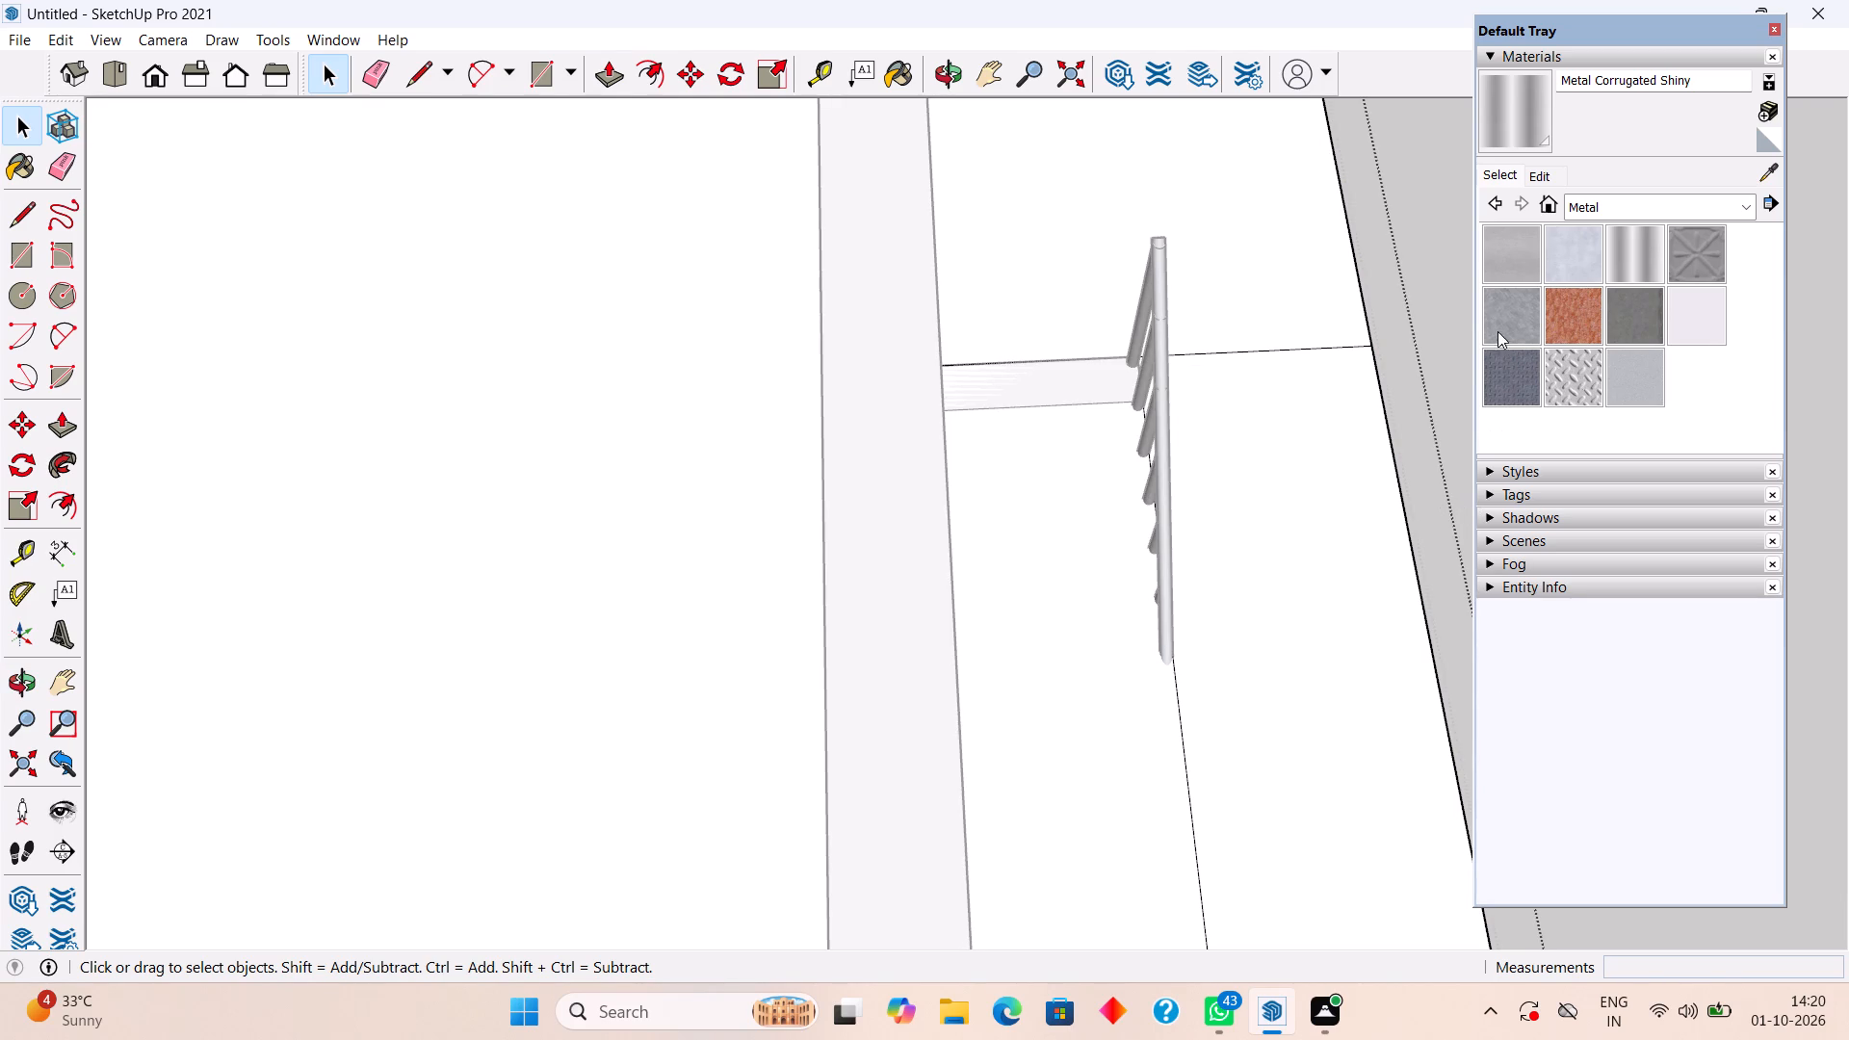
pyautogui.click(1445, 251)
pyautogui.scroll(-4, 1445, 252)
pyautogui.moveTo(1310, 508); pyautogui.dragTo(891, 513, button='middle')
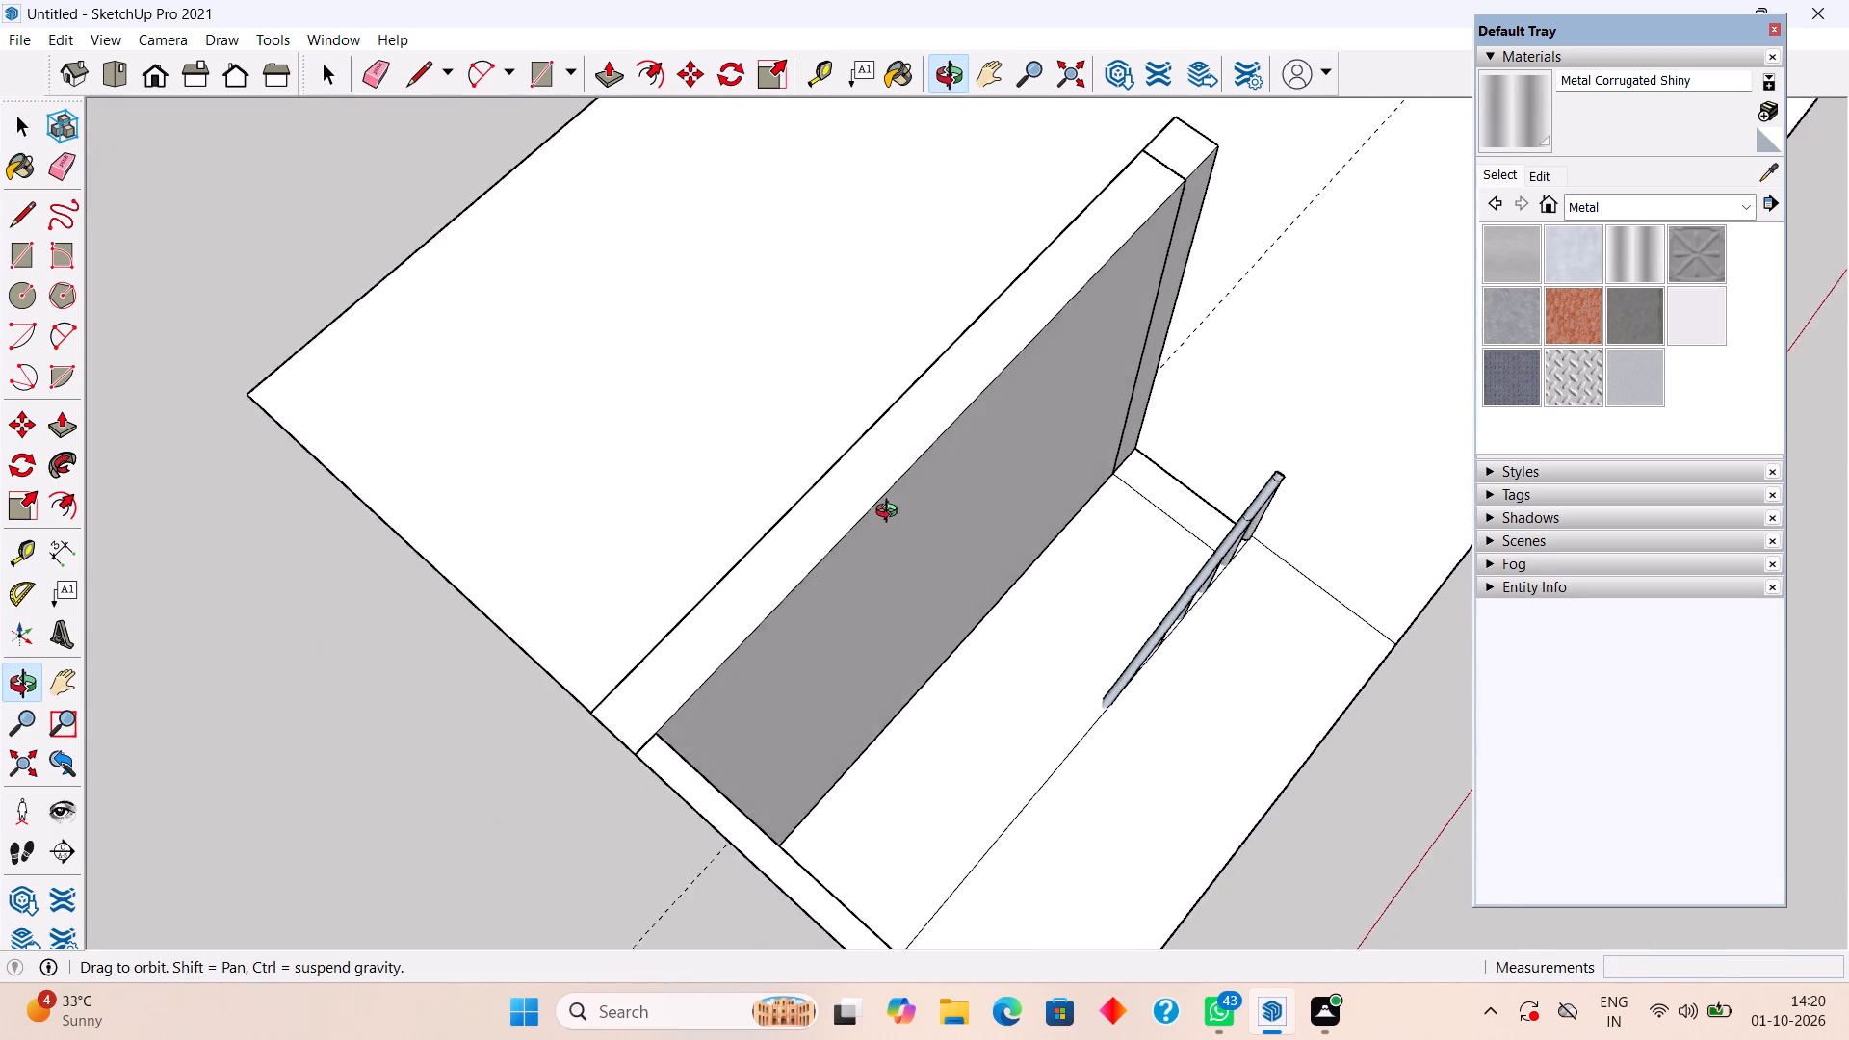
pyautogui.moveTo(891, 513); pyautogui.dragTo(831, 496, button='middle')
pyautogui.hotkey('ctrl', 'z')
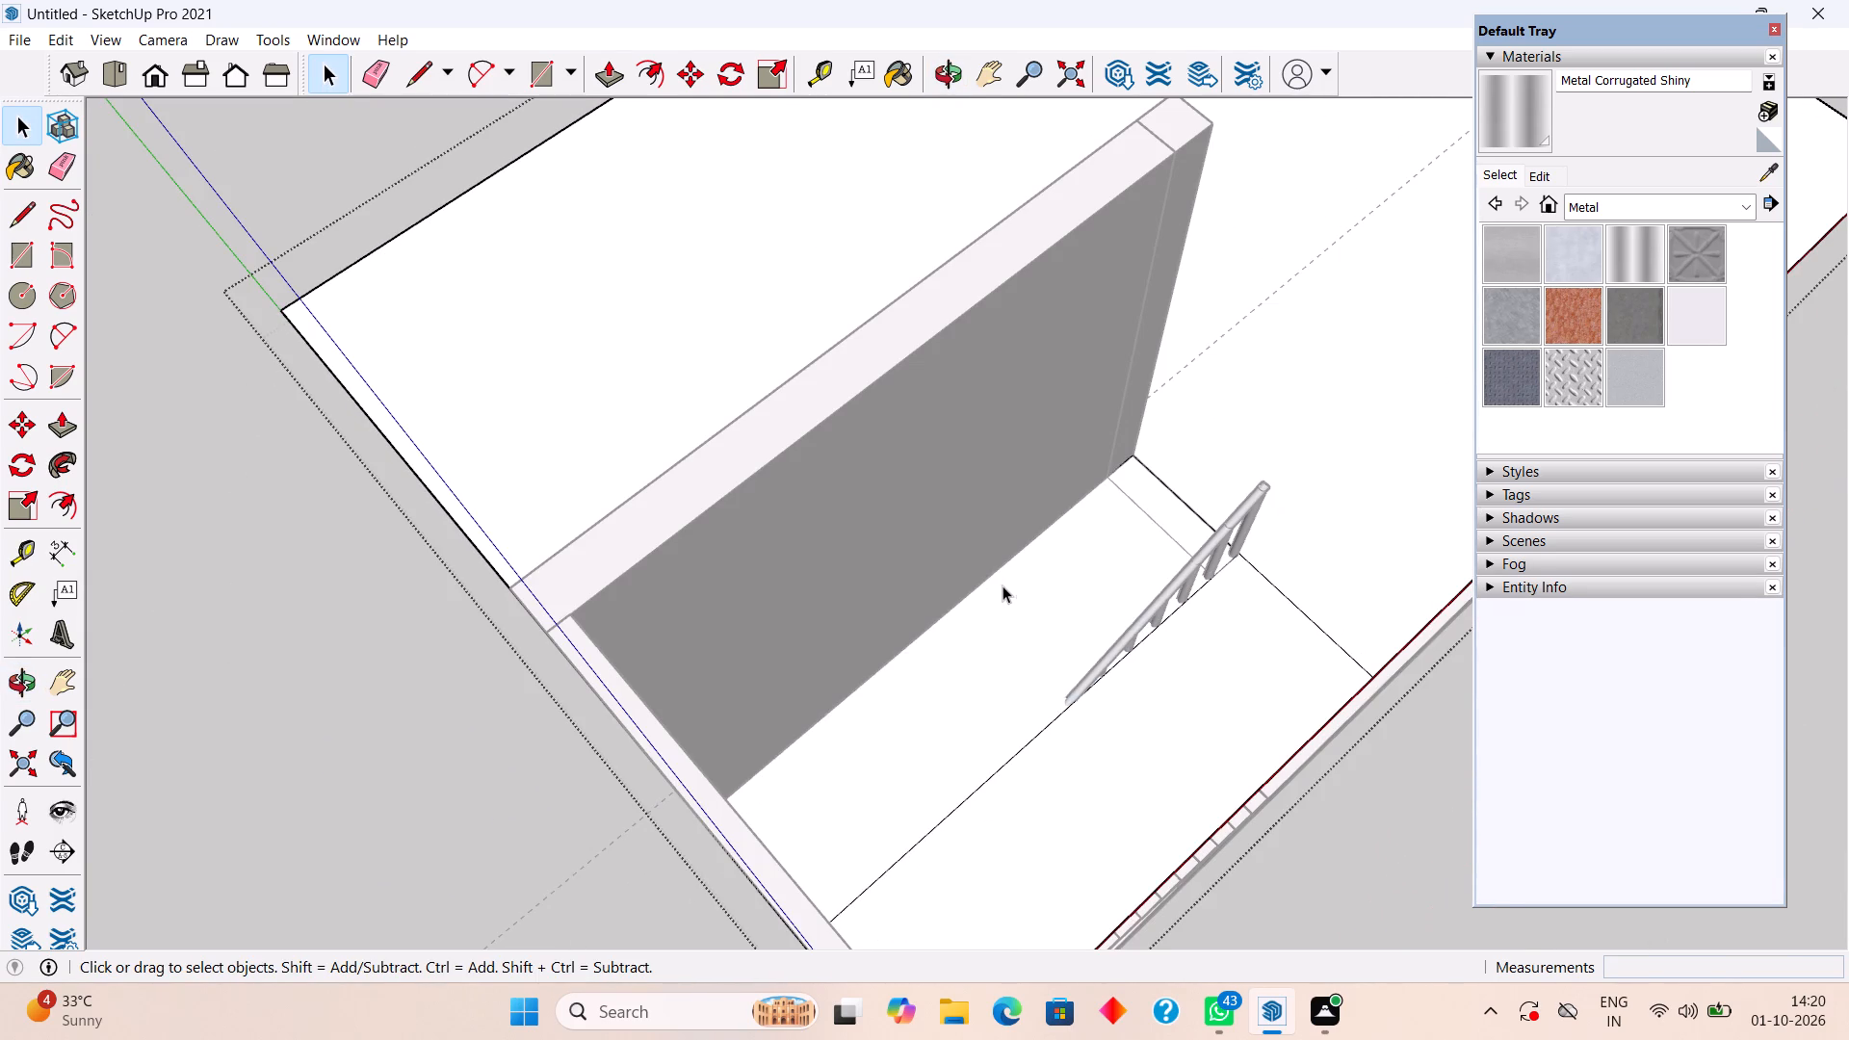
pyautogui.hotkey('ctrl', 'z')
# In the roof slab group, push the stair opening's front inner face 2' 11 3/16" toward the slab's front edge.
pyautogui.scroll(1, 1096, 747)
pyautogui.moveTo(1035, 743); pyautogui.dragTo(1320, 783, button='middle')
pyautogui.scroll(-10, 1425, 809)
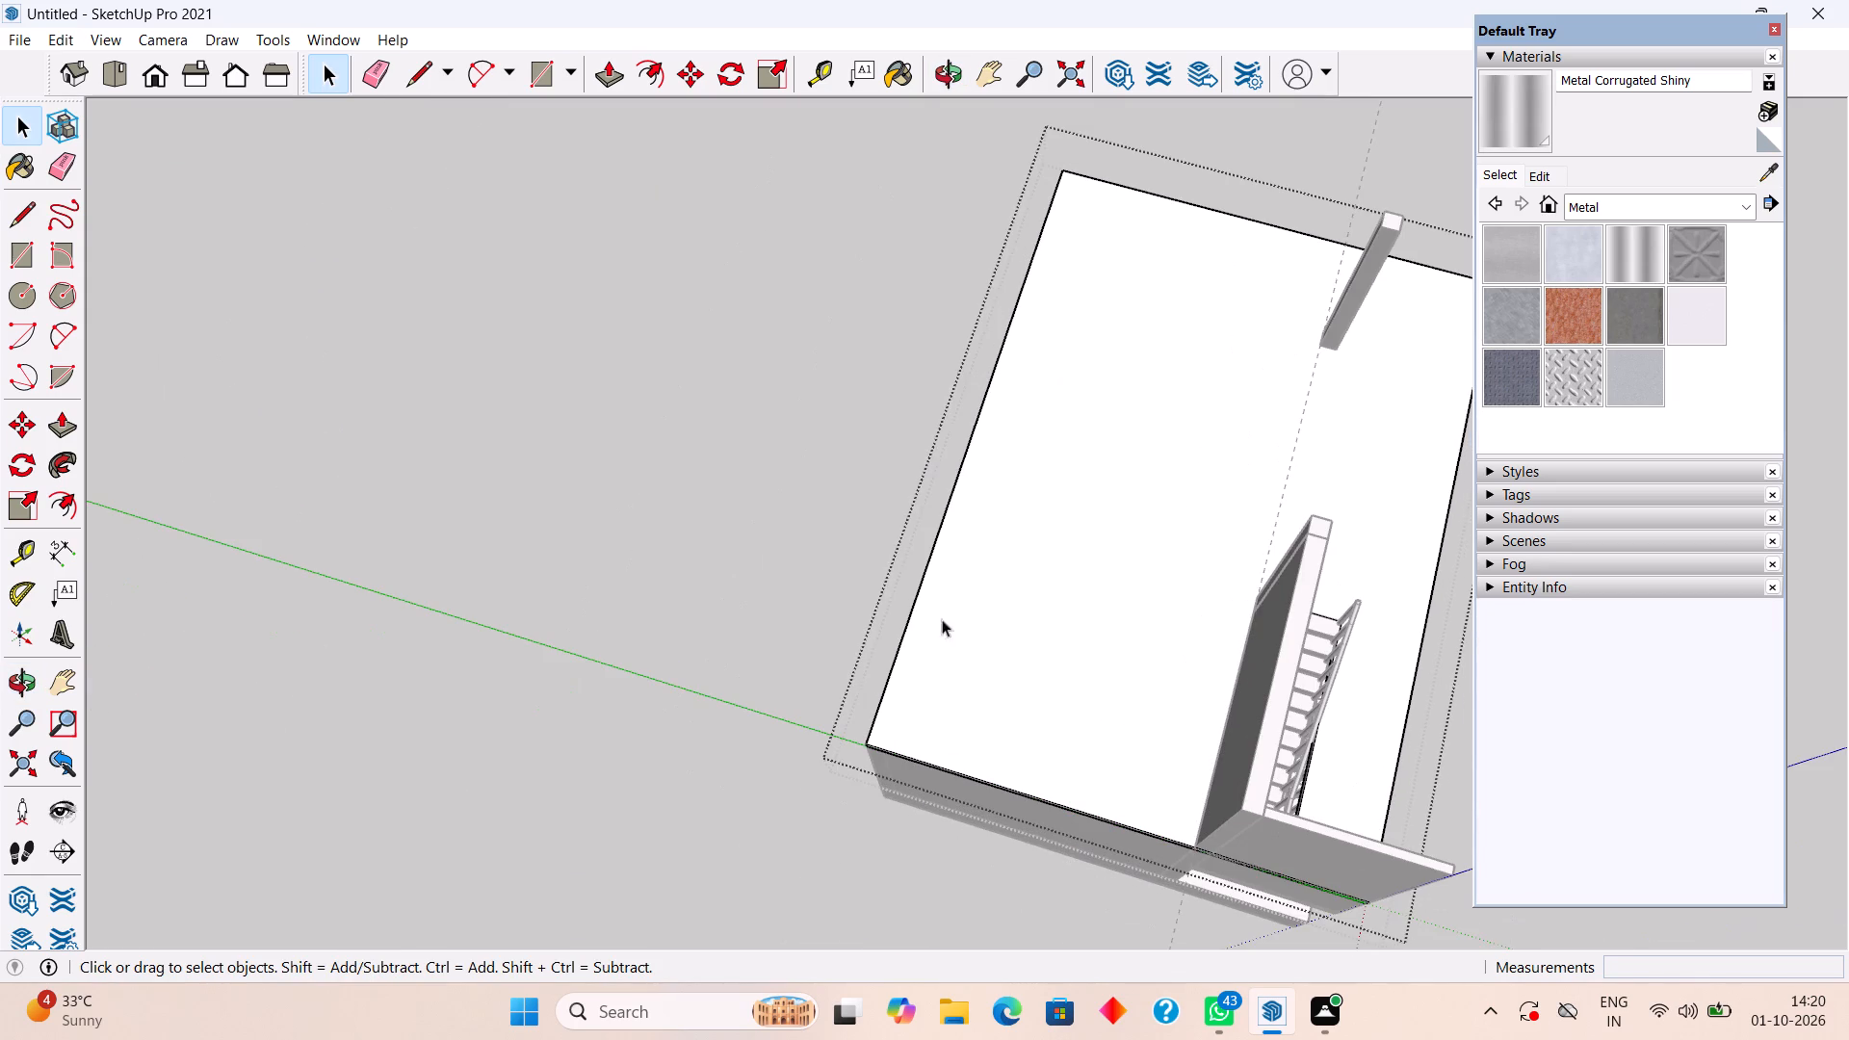
pyautogui.click(724, 540)
pyautogui.moveTo(1246, 871); pyautogui.dragTo(1302, 861, button='middle')
pyautogui.scroll(-1, 1269, 871)
pyautogui.scroll(5, 1377, 745)
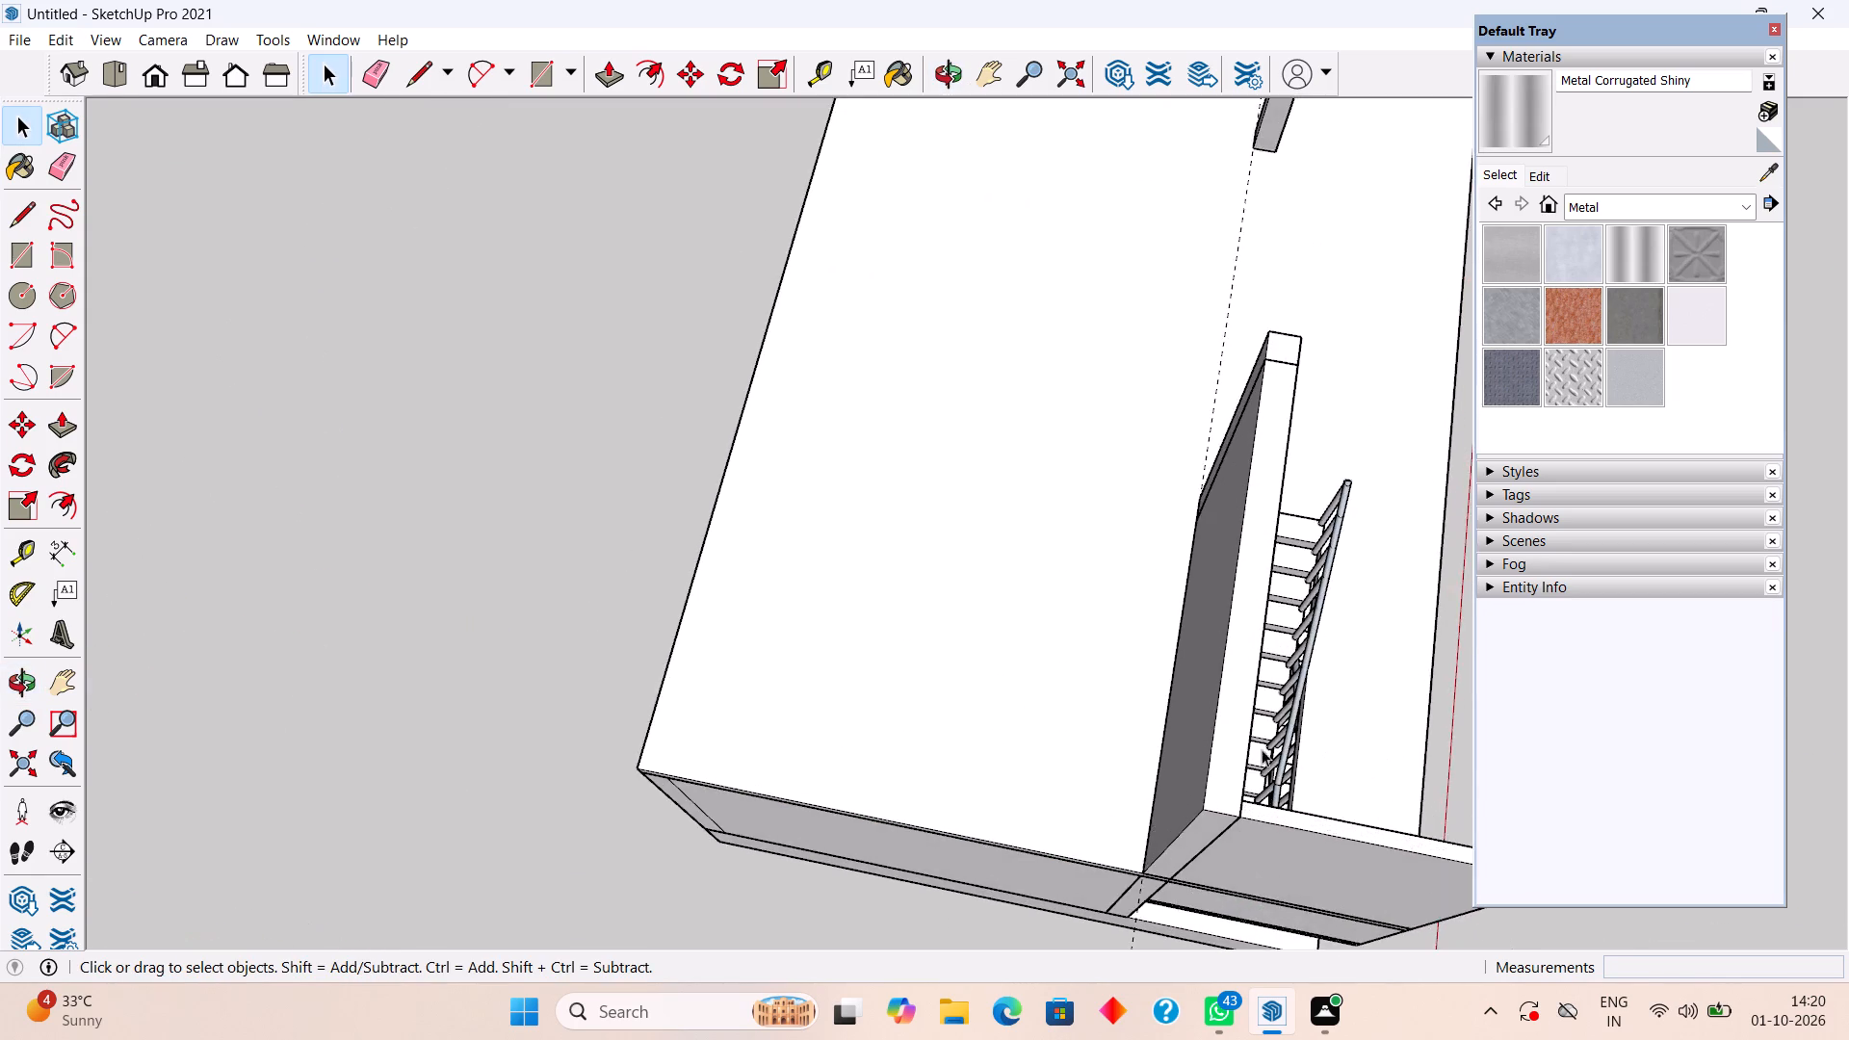
pyautogui.scroll(14, 1262, 749)
pyautogui.moveTo(1322, 758); pyautogui.dragTo(1437, 657, button='middle')
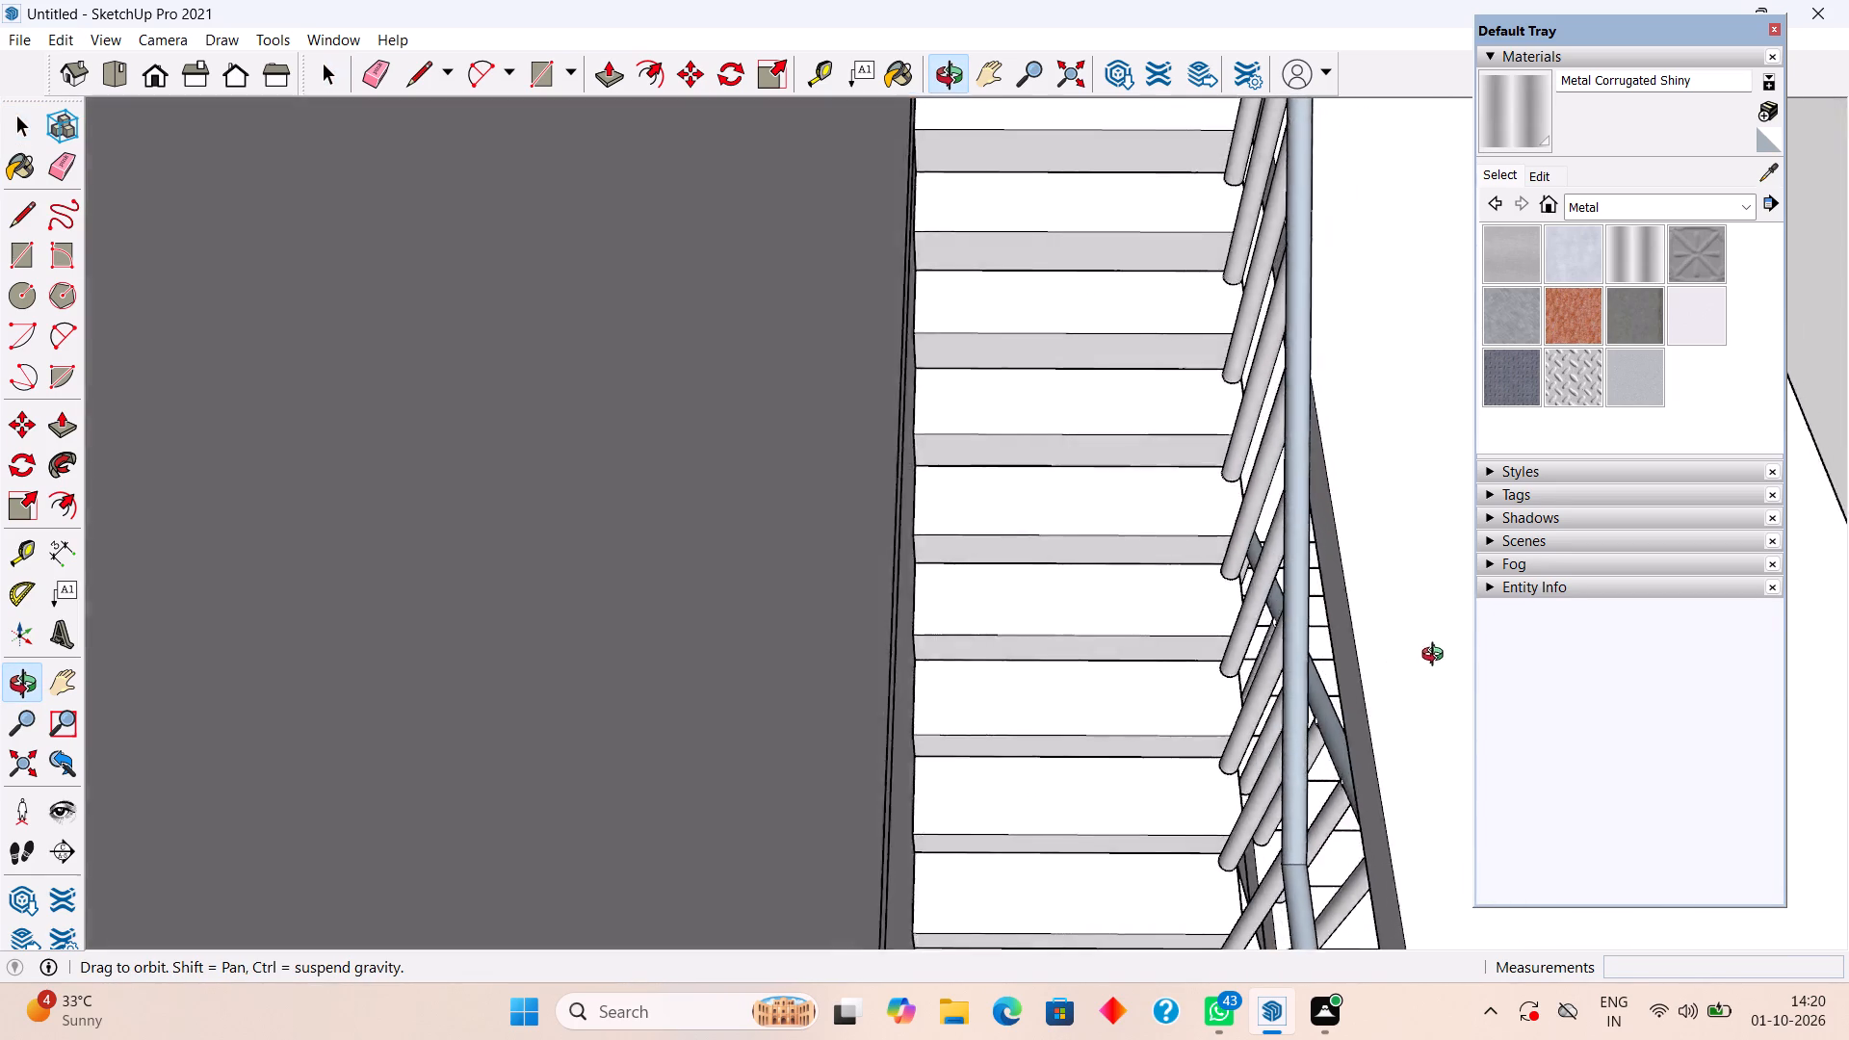
pyautogui.moveTo(1437, 657); pyautogui.dragTo(1400, 673, button='middle')
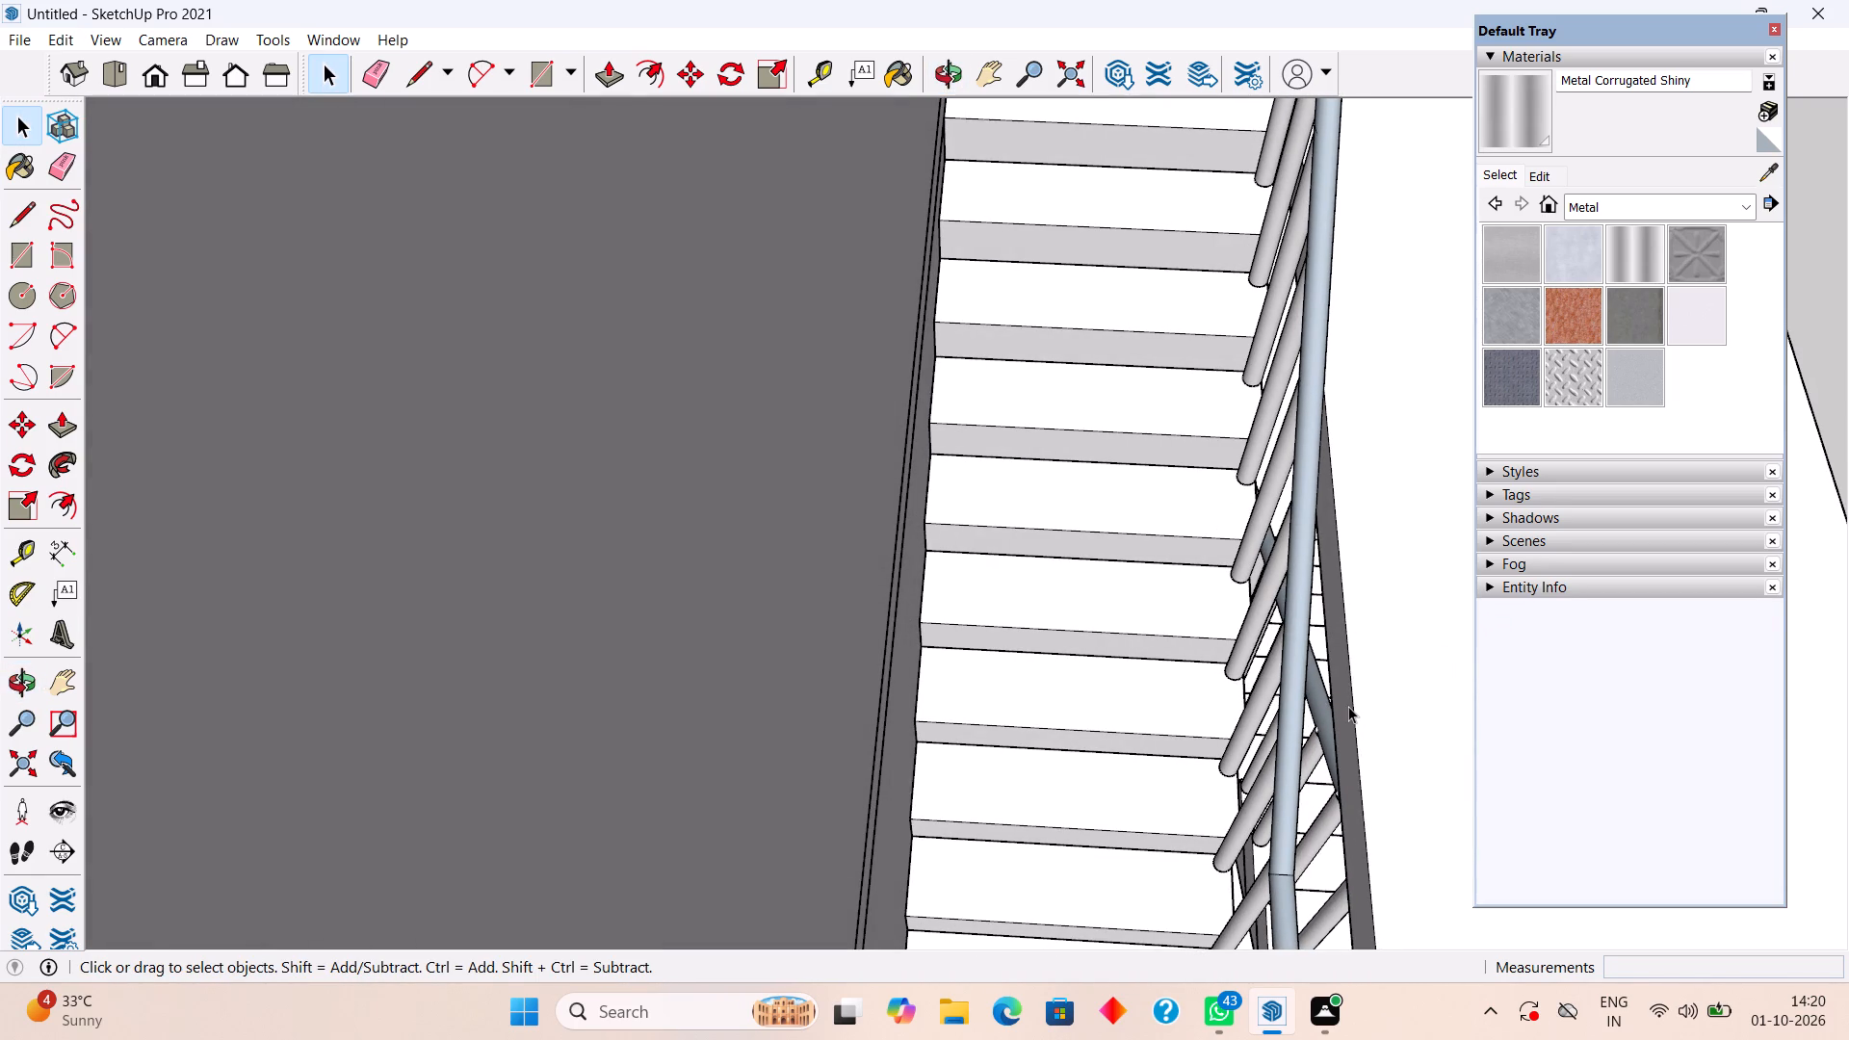
pyautogui.click(1348, 706)
pyautogui.tripleClick(1349, 707)
pyautogui.click(1349, 707)
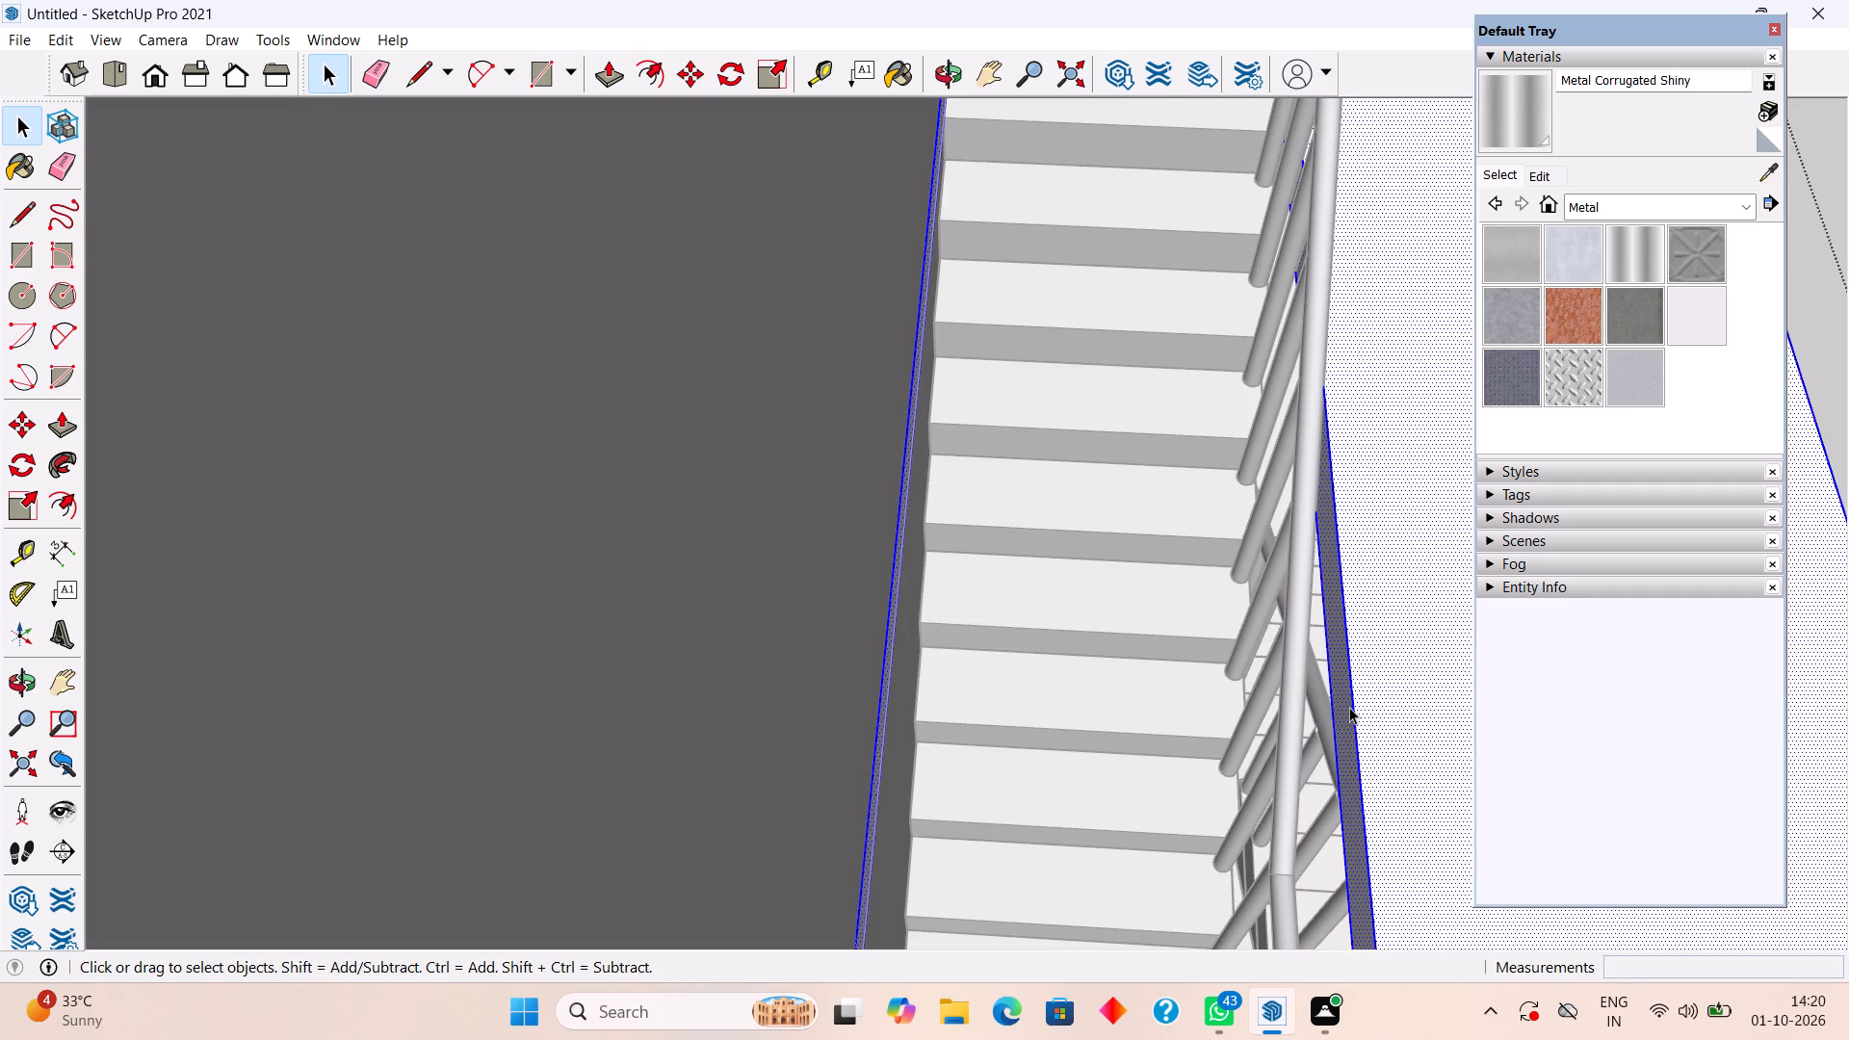
pyautogui.press('p')
pyautogui.click(1345, 725)
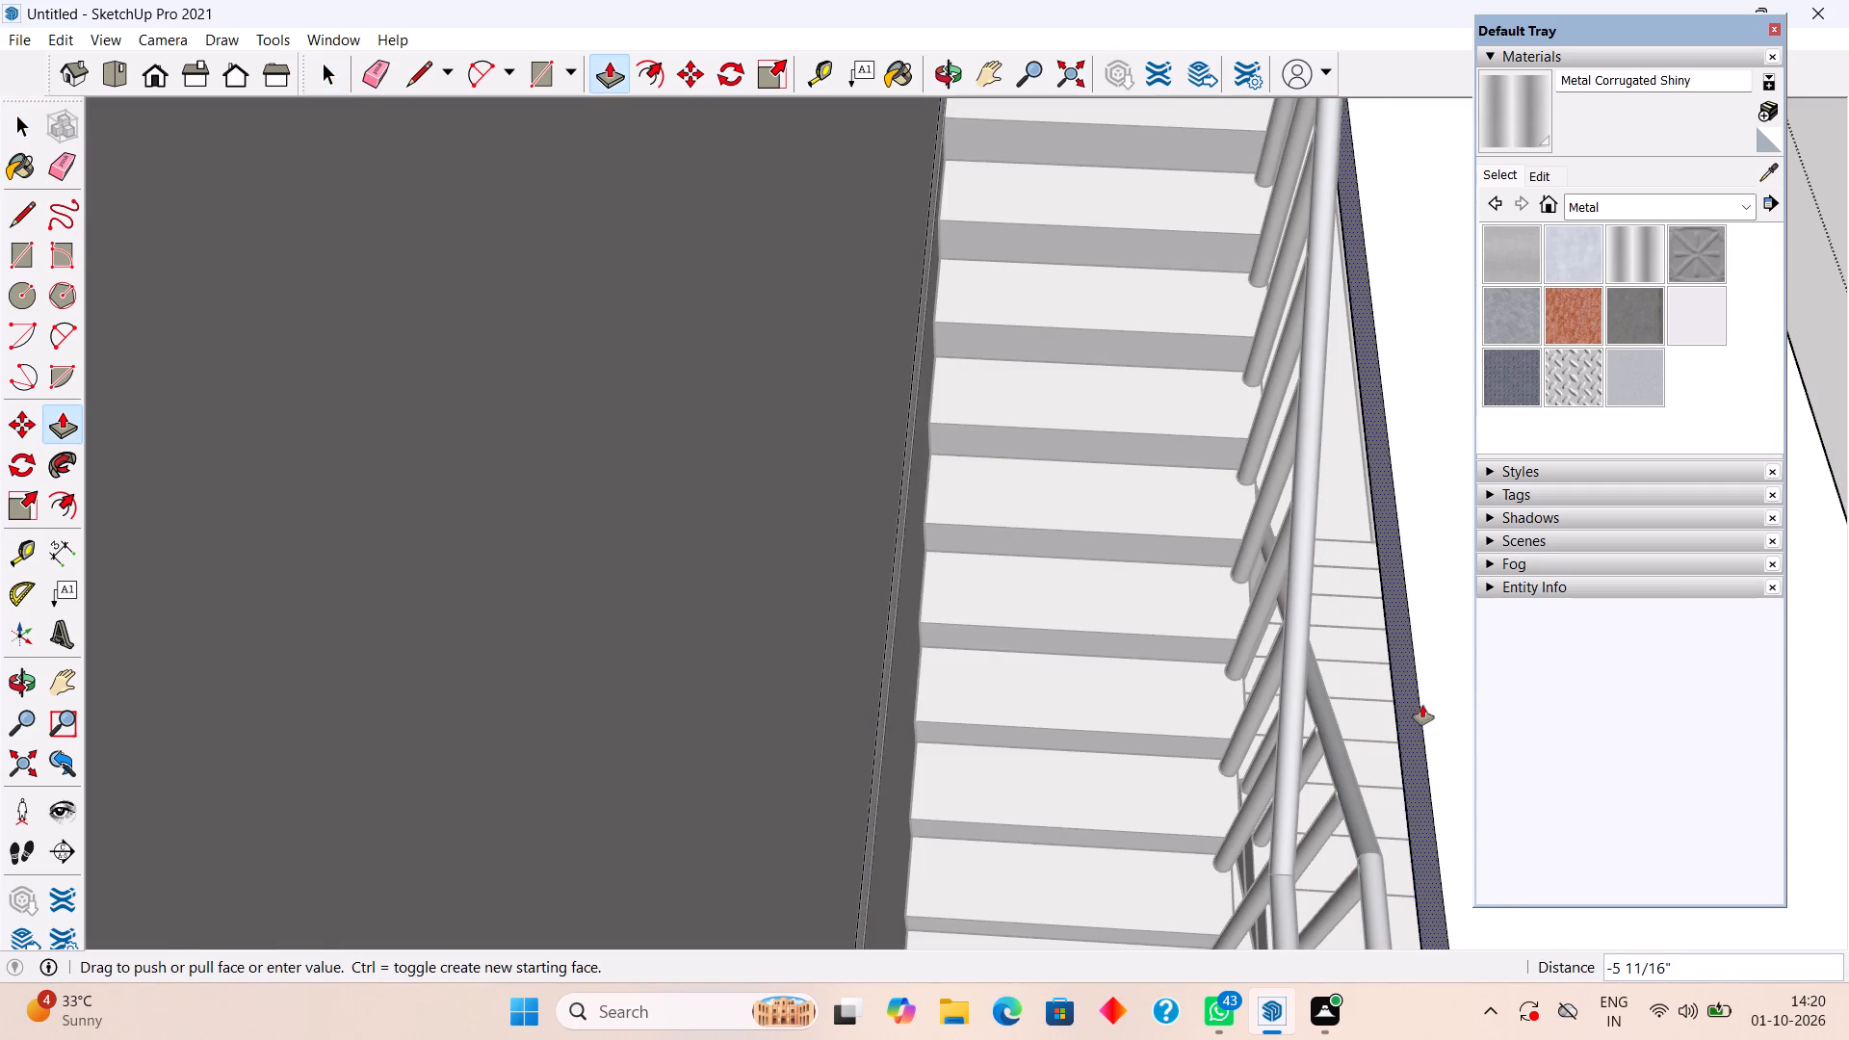
pyautogui.scroll(-9, 1493, 693)
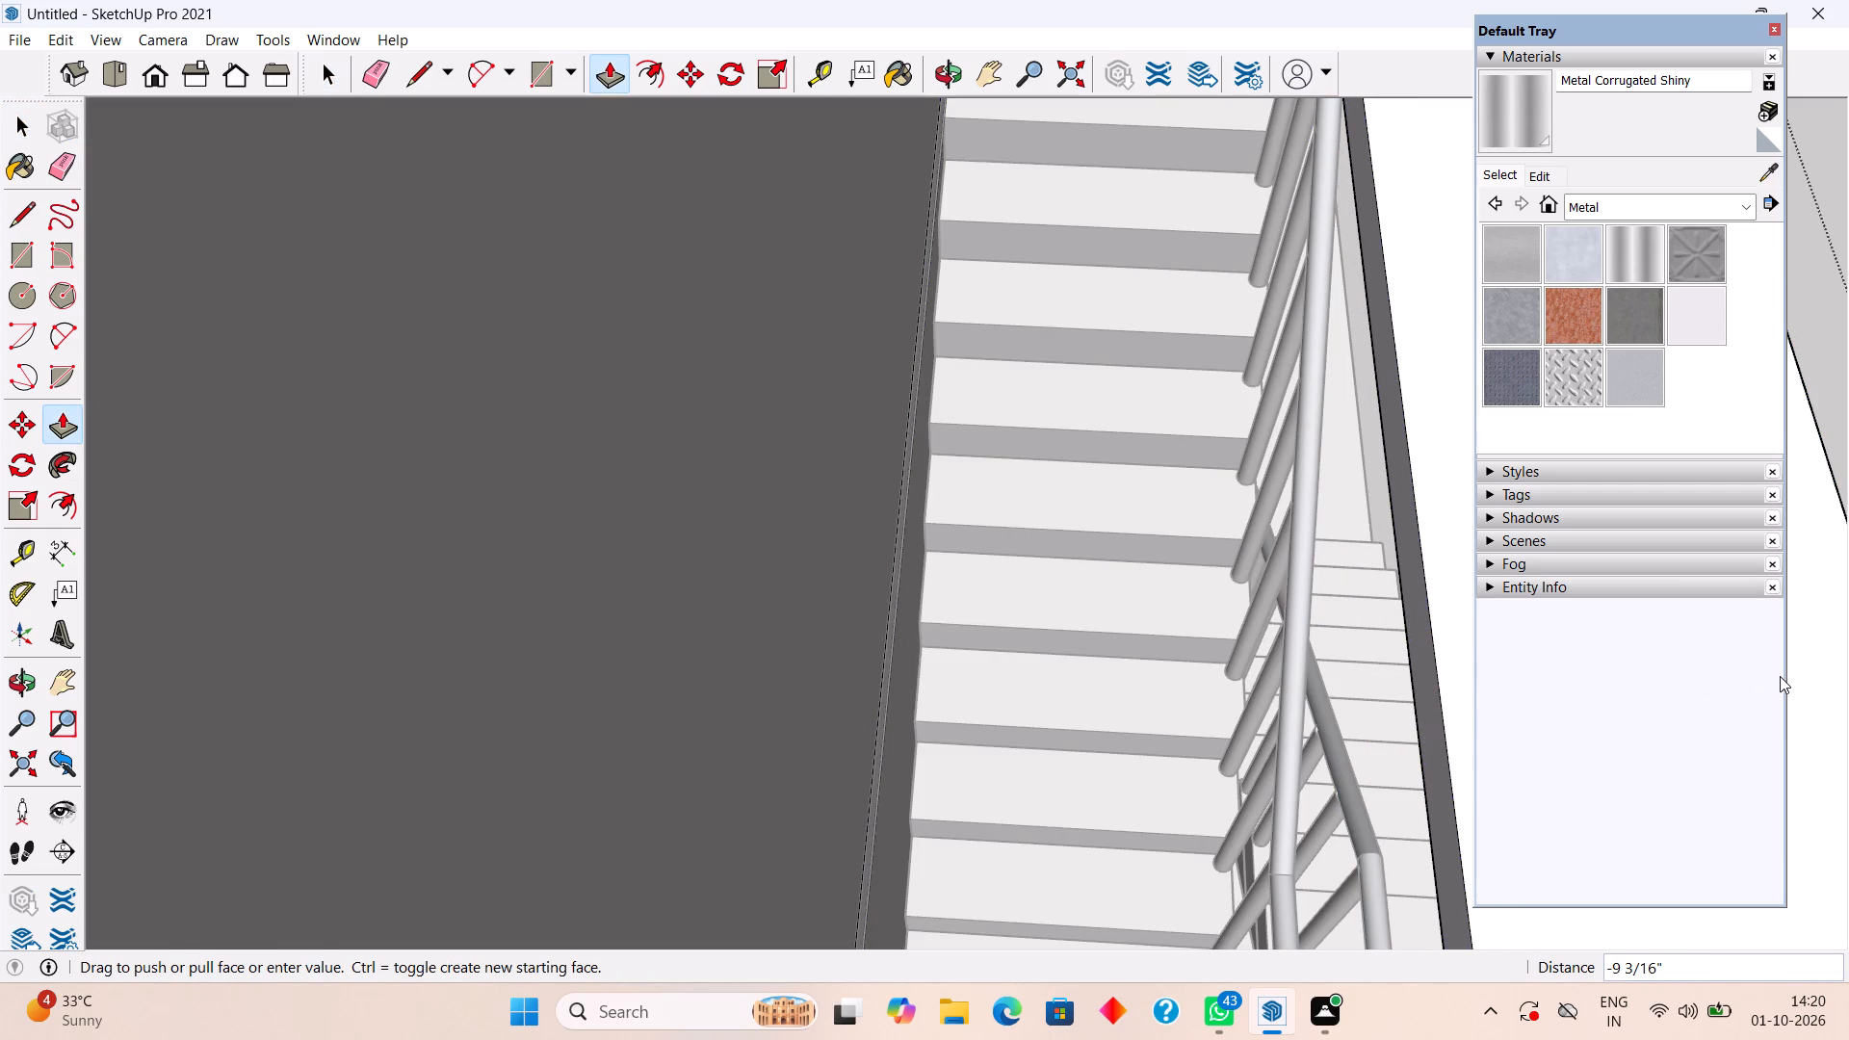
pyautogui.click(1807, 673)
# Examine the widened stair opening, the remaining front slab strip and both stair flights from above and from the front.
pyautogui.scroll(-4, 1807, 673)
pyautogui.scroll(-18, 1076, 683)
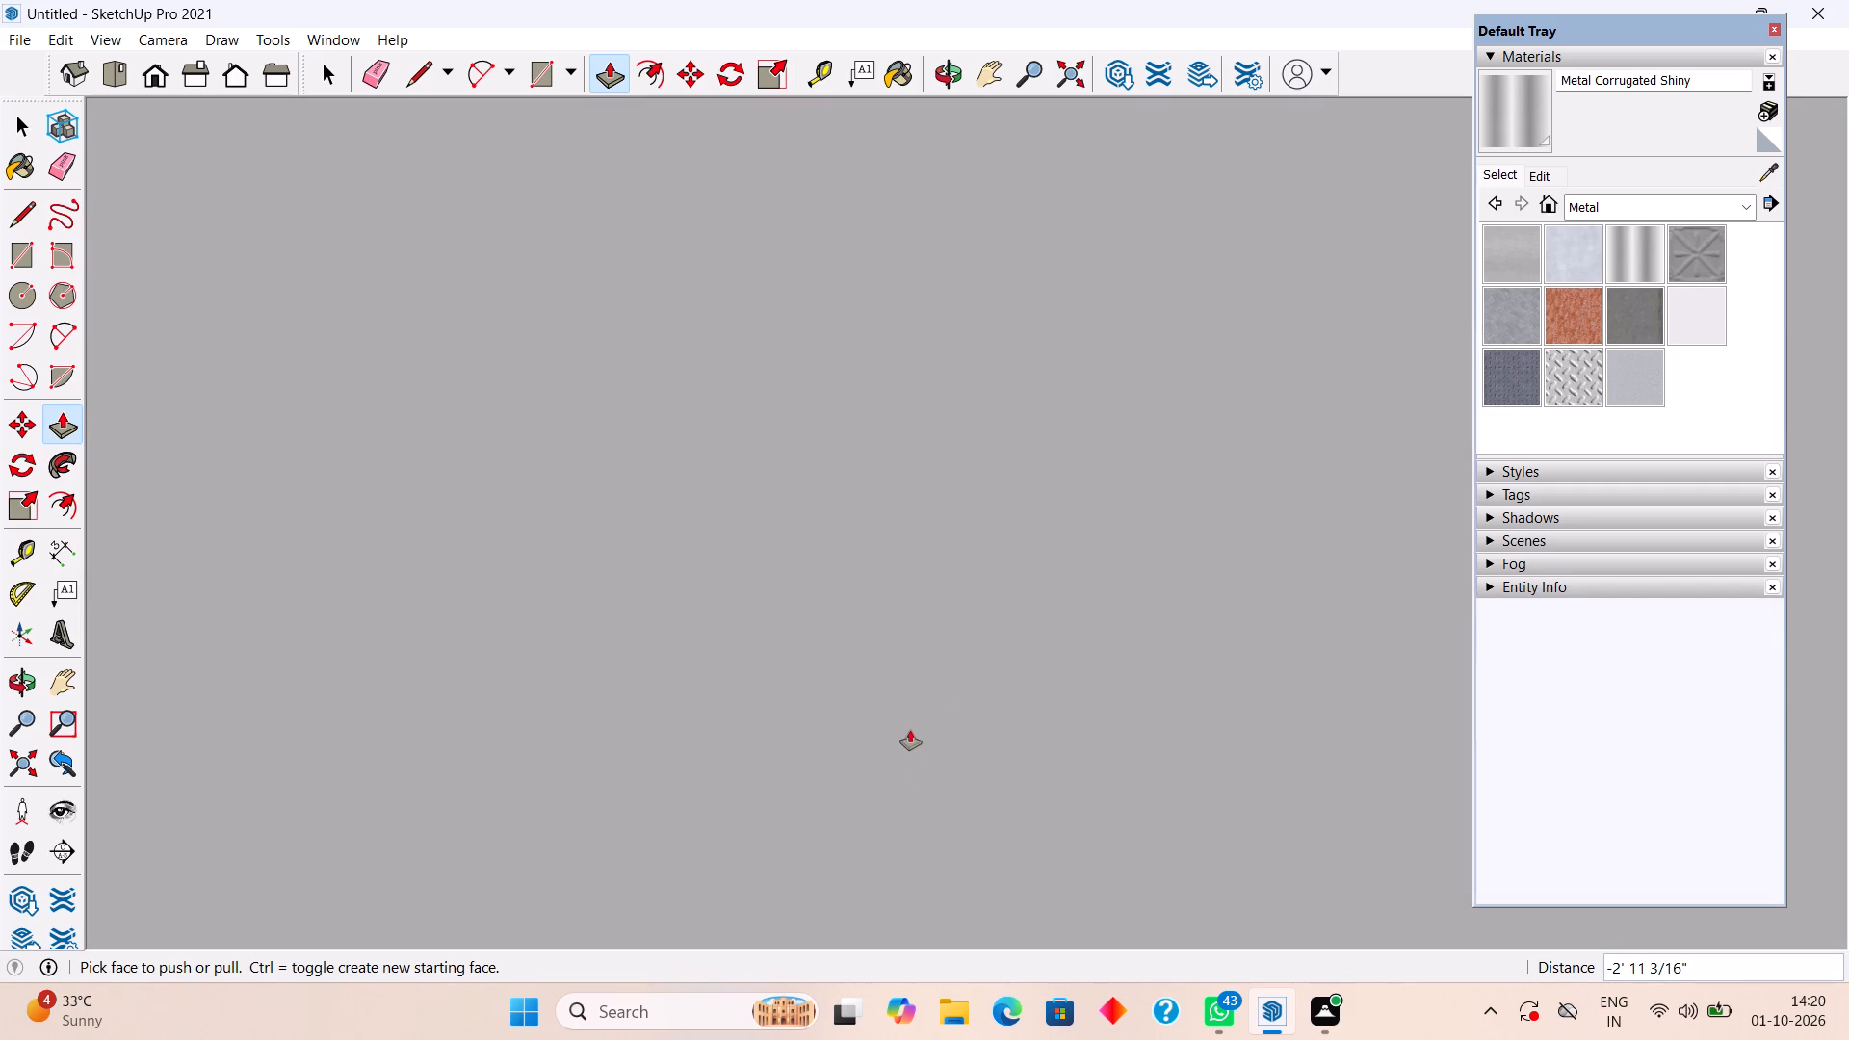
pyautogui.scroll(-20, 910, 730)
pyautogui.scroll(-20, 910, 730)
pyautogui.scroll(-1, 910, 730)
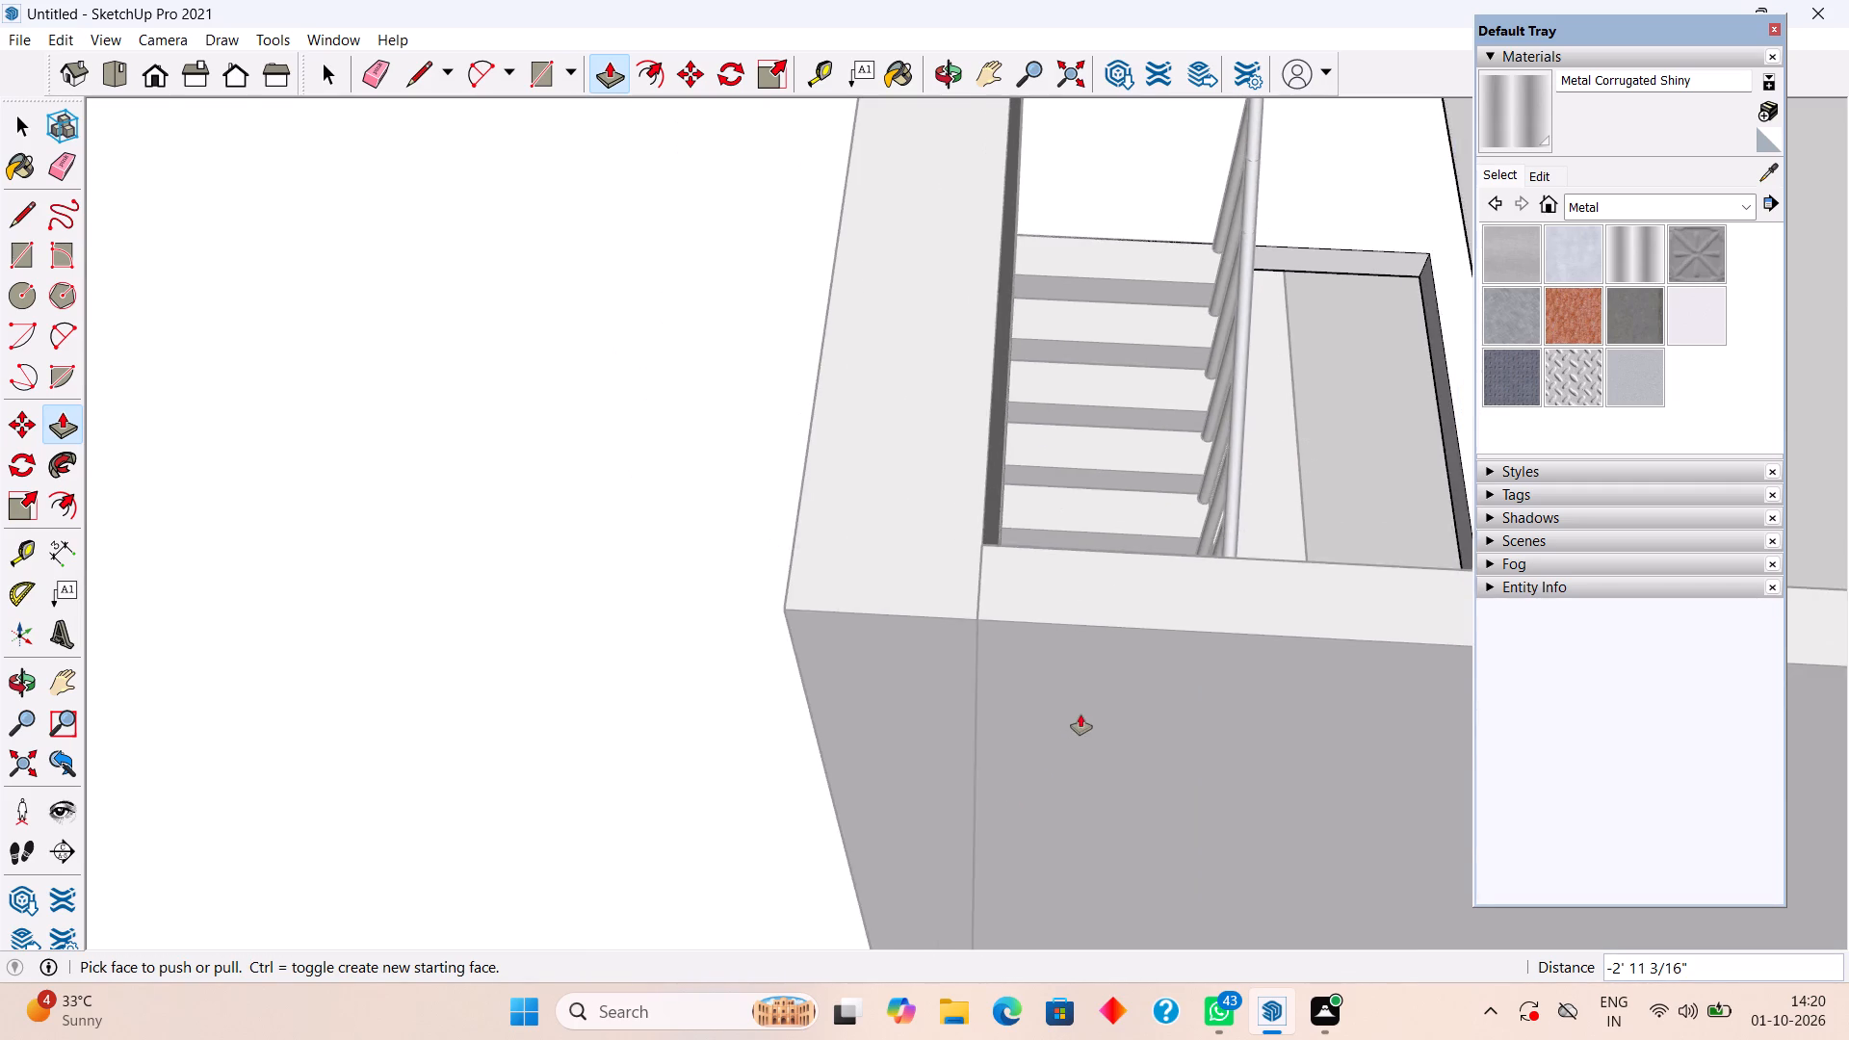
pyautogui.scroll(-20, 1155, 627)
pyautogui.scroll(-2, 1155, 627)
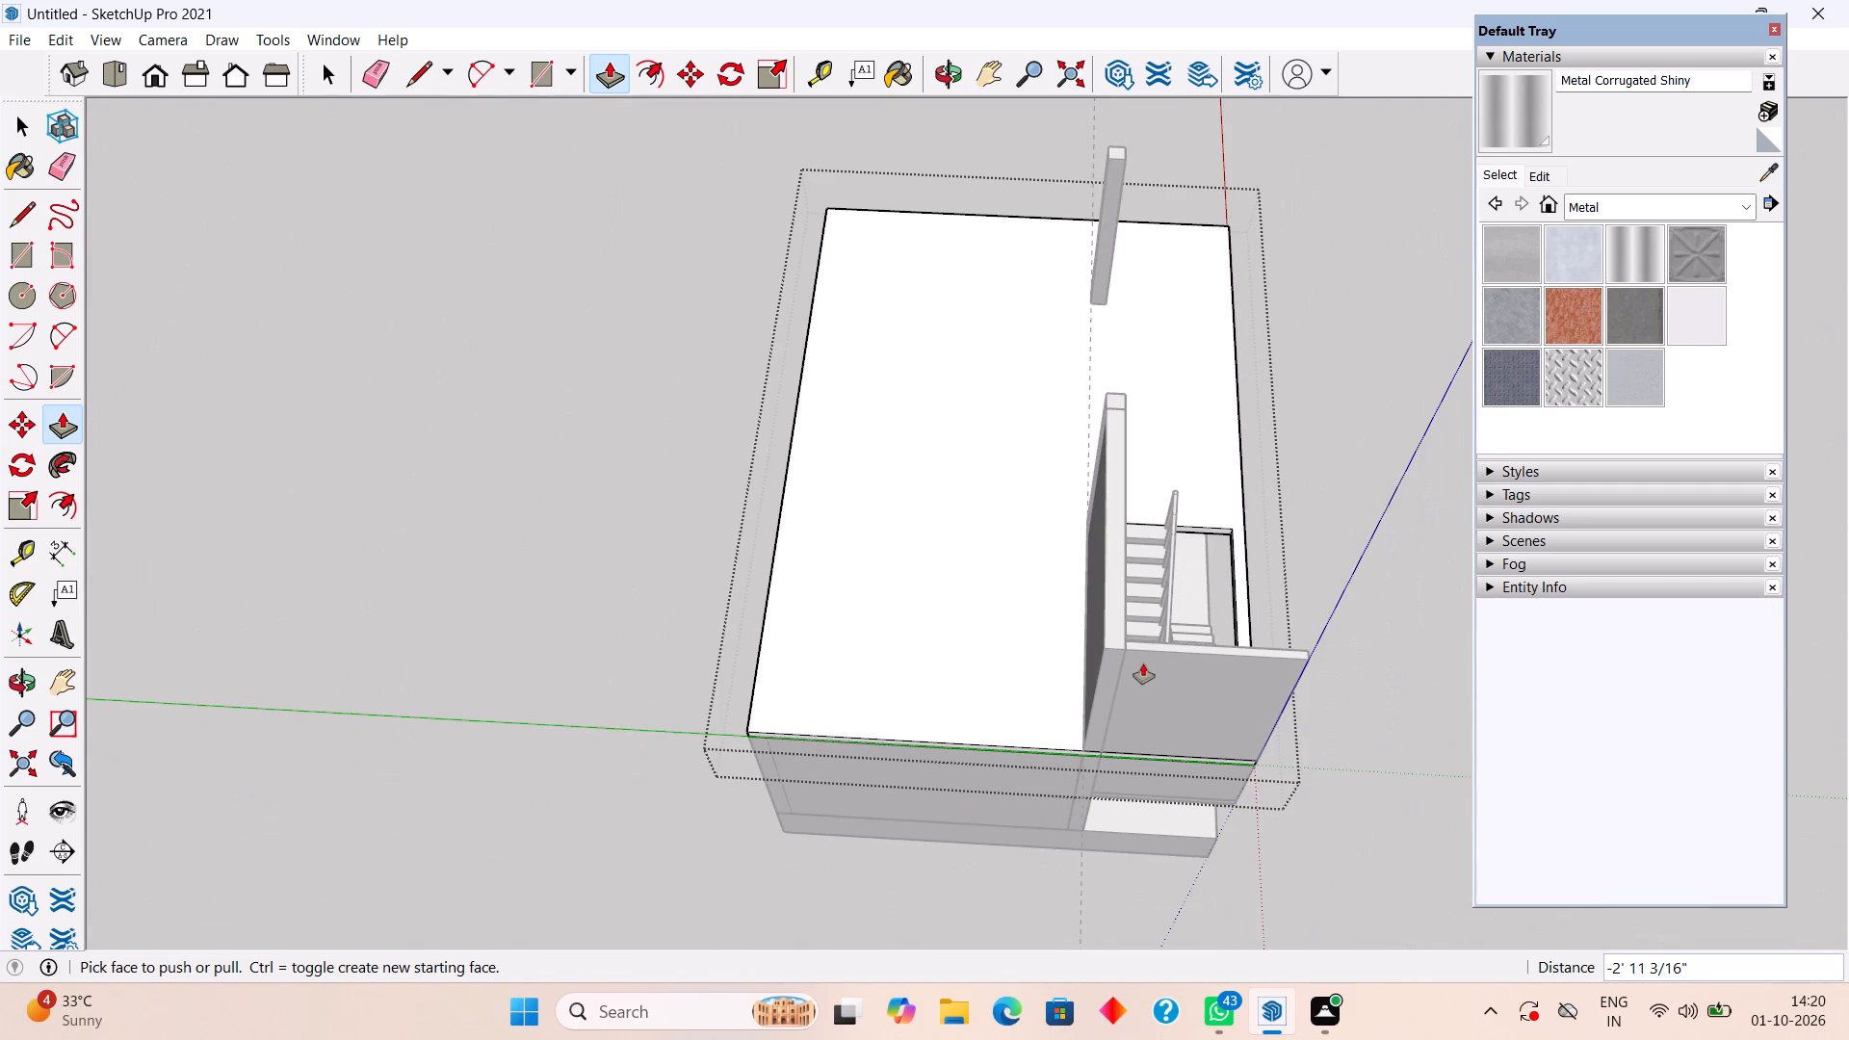
pyautogui.moveTo(1143, 663); pyautogui.dragTo(798, 665, button='middle')
pyautogui.moveTo(1098, 739); pyautogui.dragTo(940, 675, button='middle')
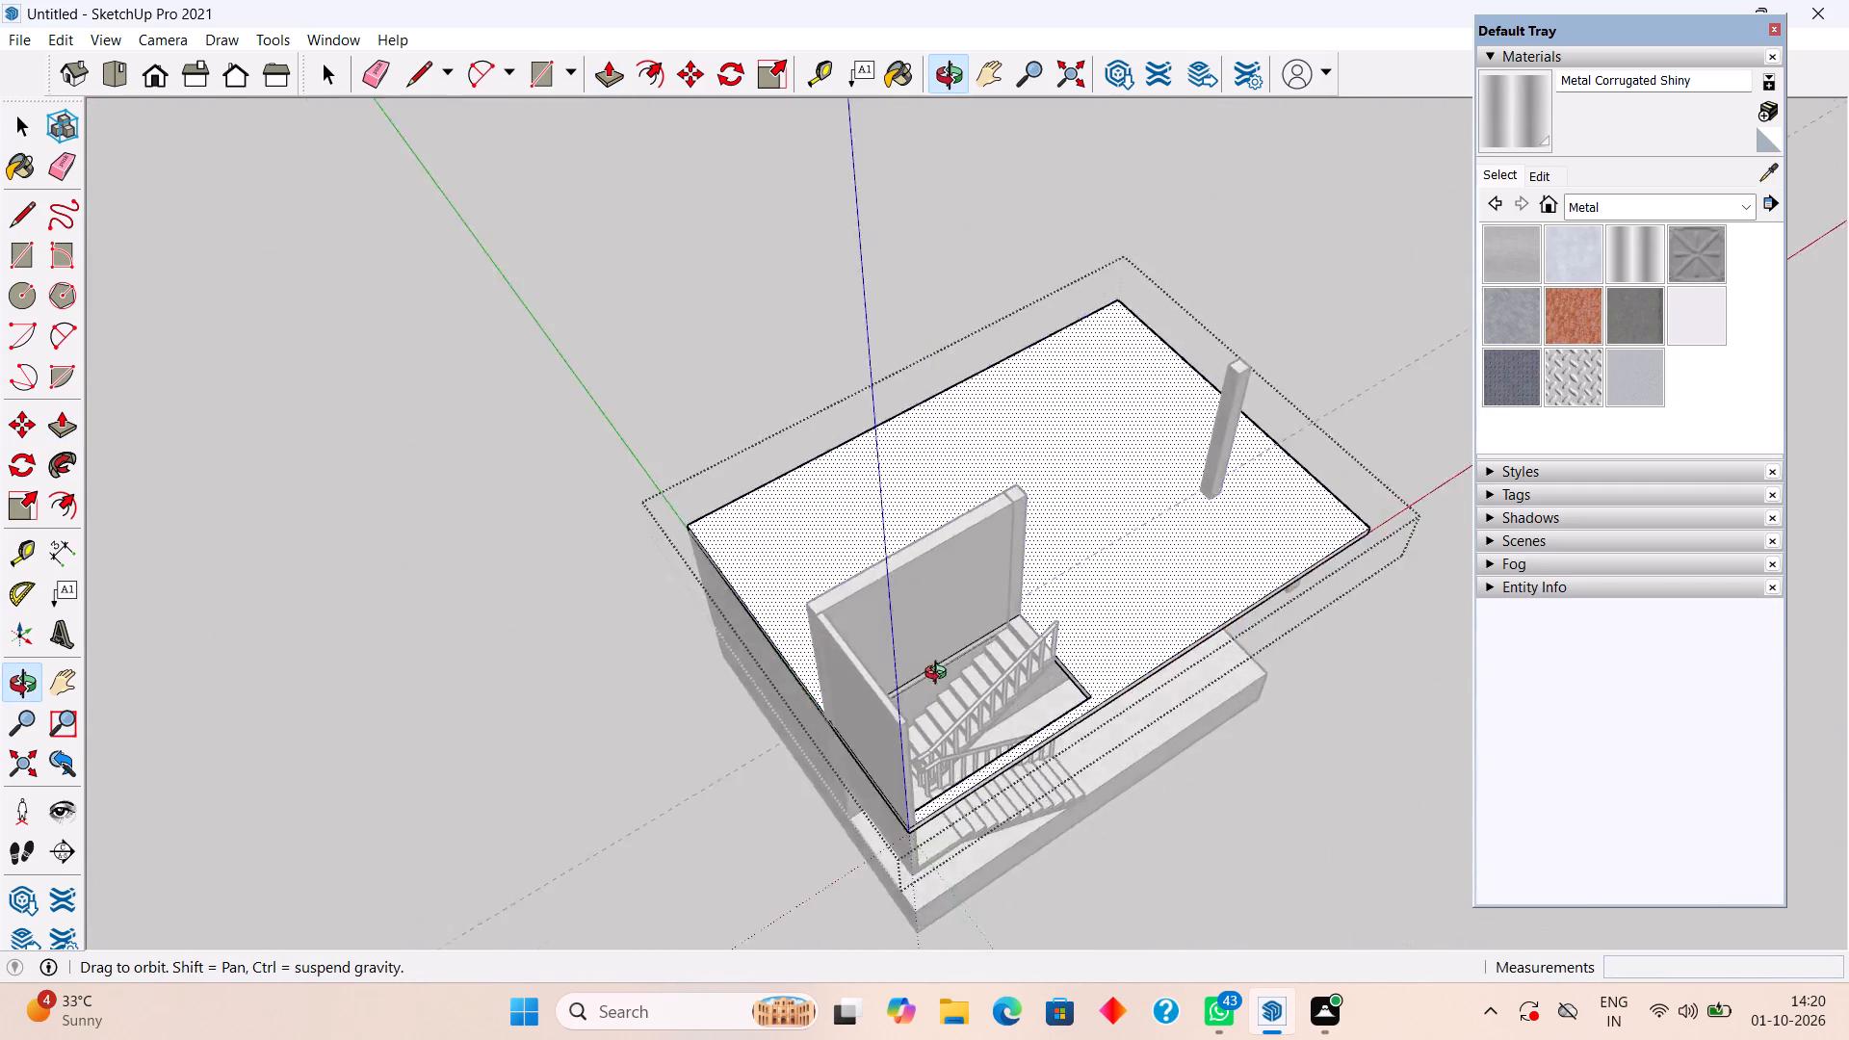
pyautogui.moveTo(940, 675); pyautogui.dragTo(735, 673, button='middle')
pyautogui.moveTo(786, 766); pyautogui.dragTo(615, 566, button='middle')
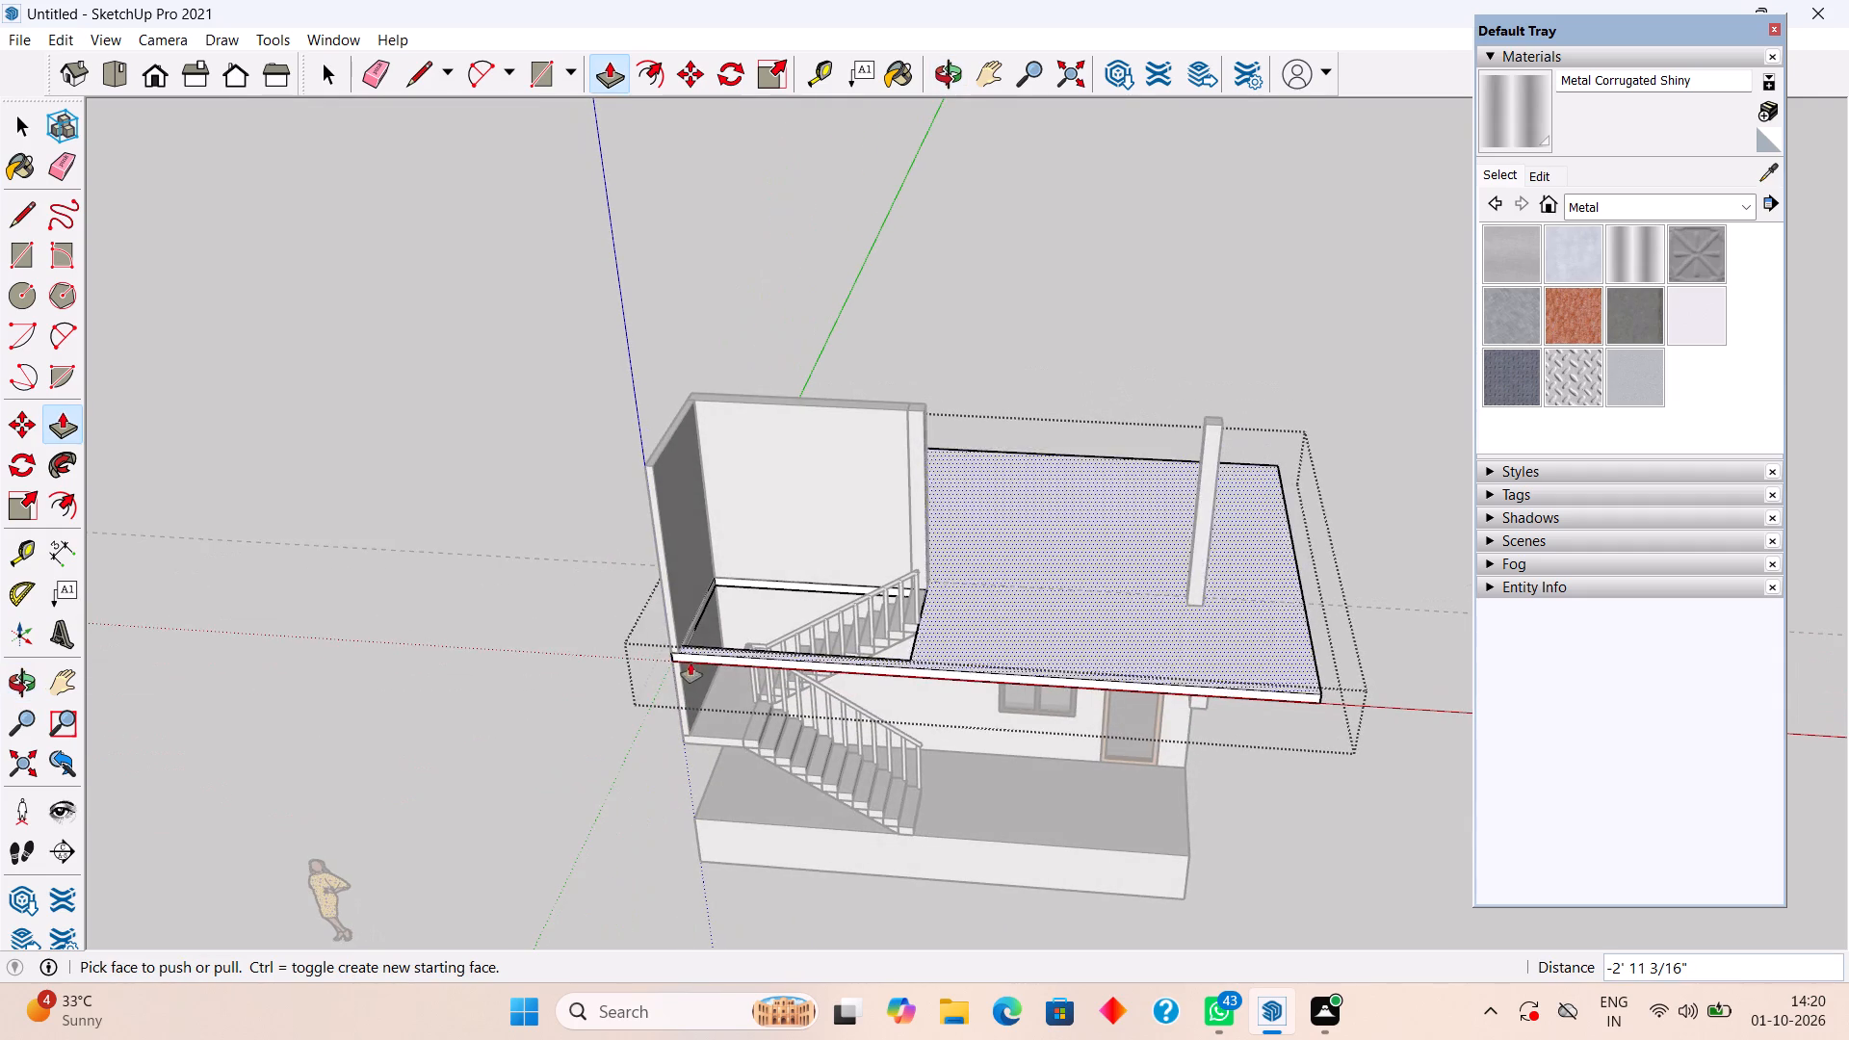
pyautogui.scroll(4, 704, 695)
pyautogui.scroll(2, 791, 672)
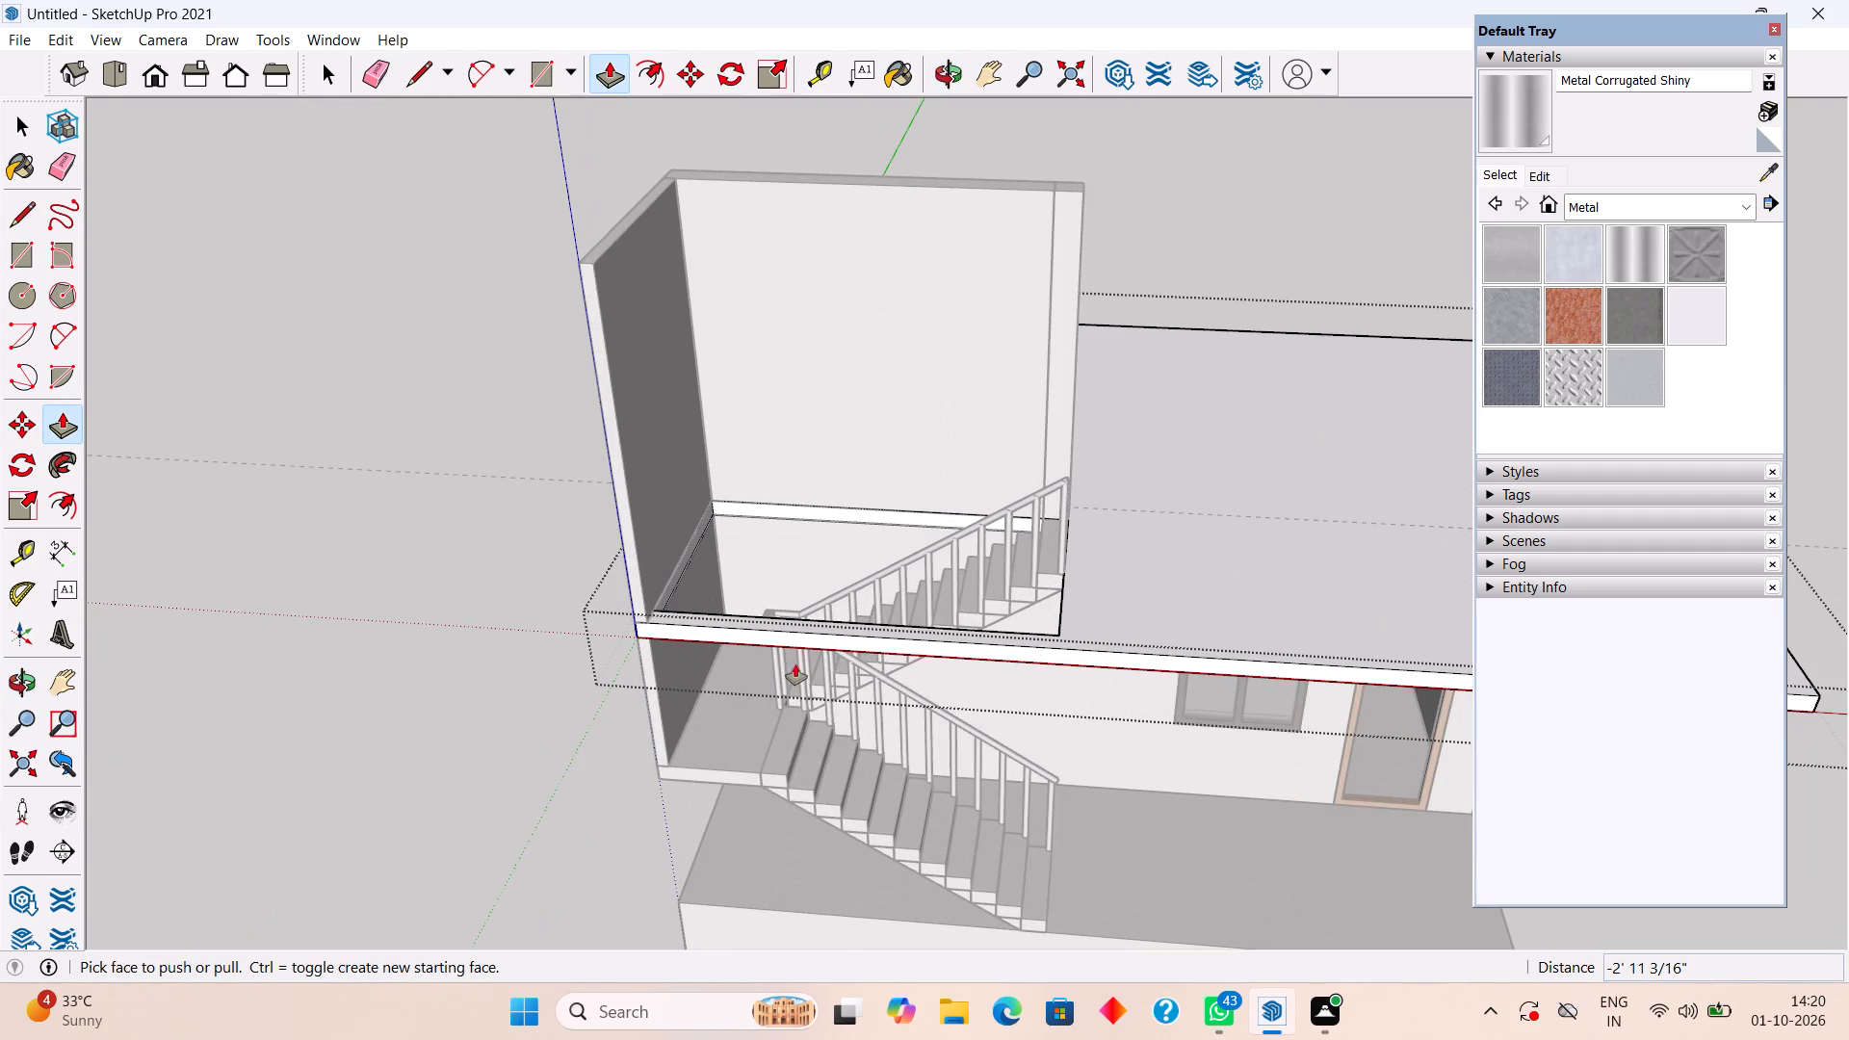
pyautogui.press('space')
pyautogui.scroll(-3, 926, 638)
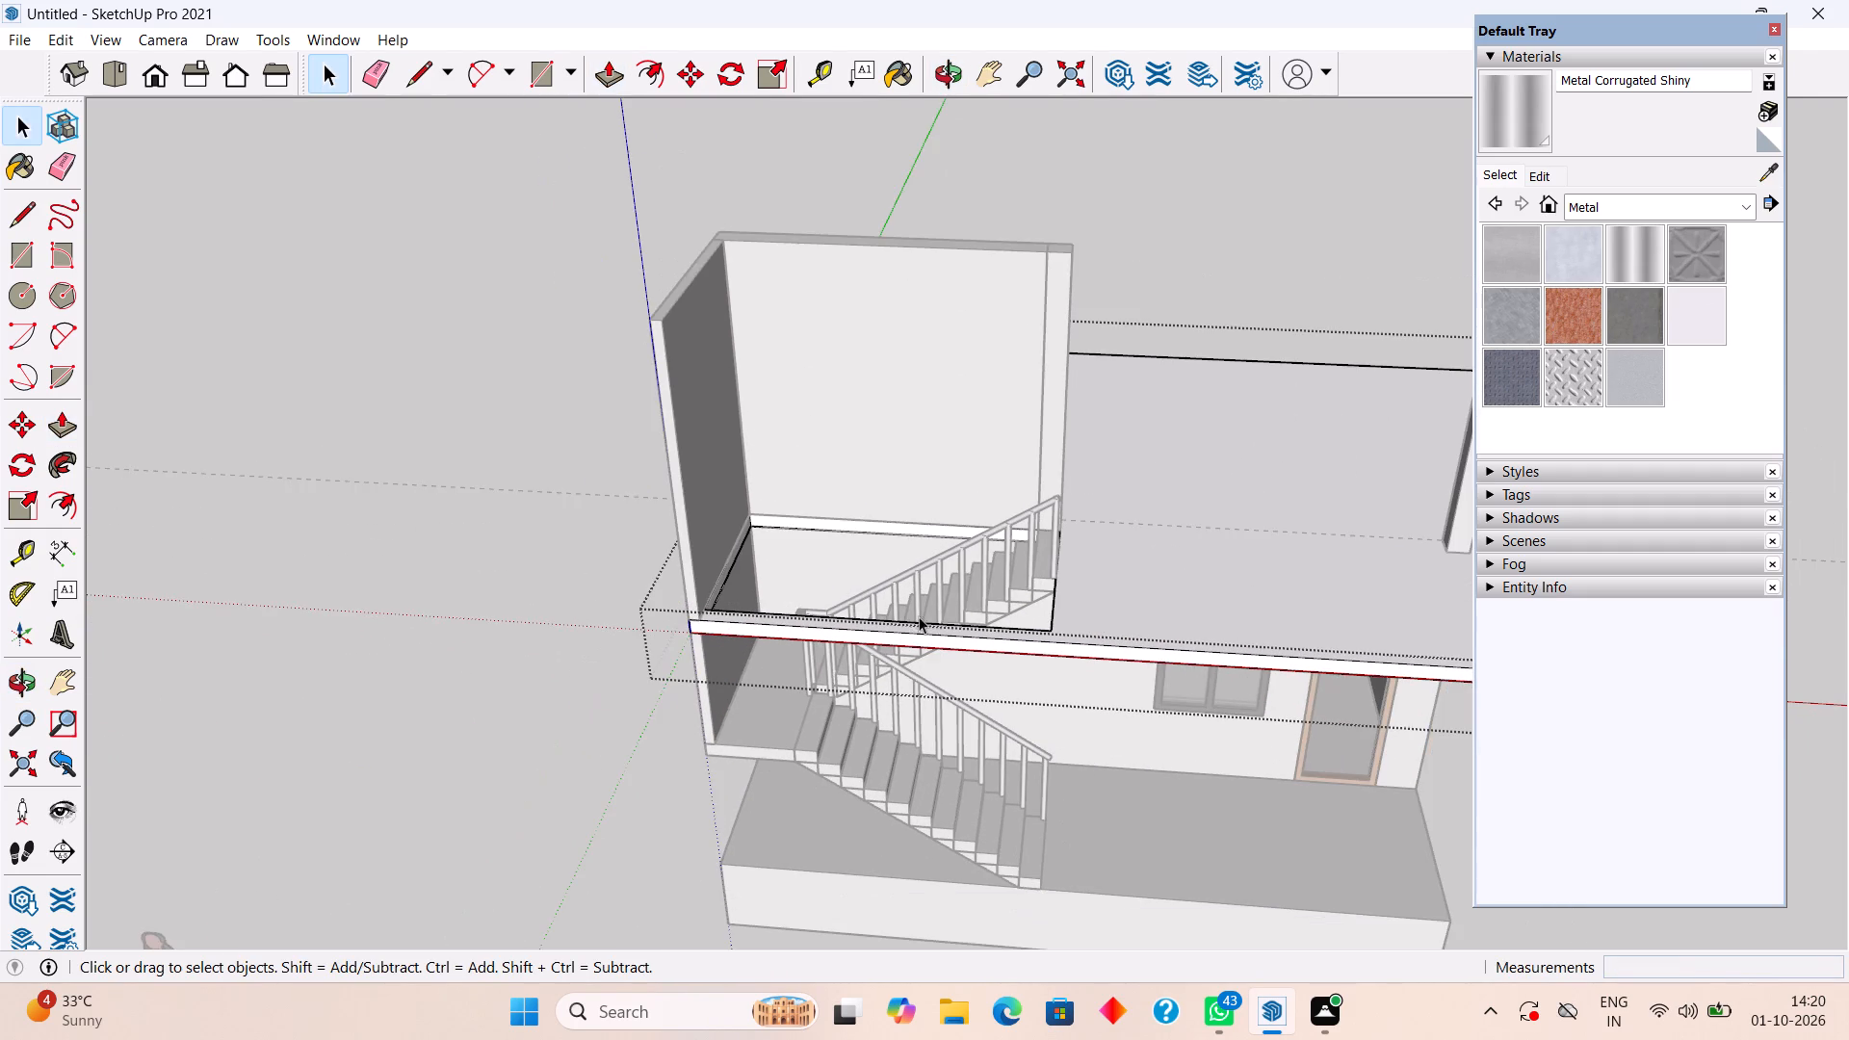
pyautogui.moveTo(977, 597); pyautogui.dragTo(509, 701, button='middle')
pyautogui.moveTo(916, 640); pyautogui.dragTo(615, 694, button='middle')
pyautogui.scroll(4, 848, 557)
pyautogui.moveTo(802, 496); pyautogui.dragTo(847, 481, button='middle')
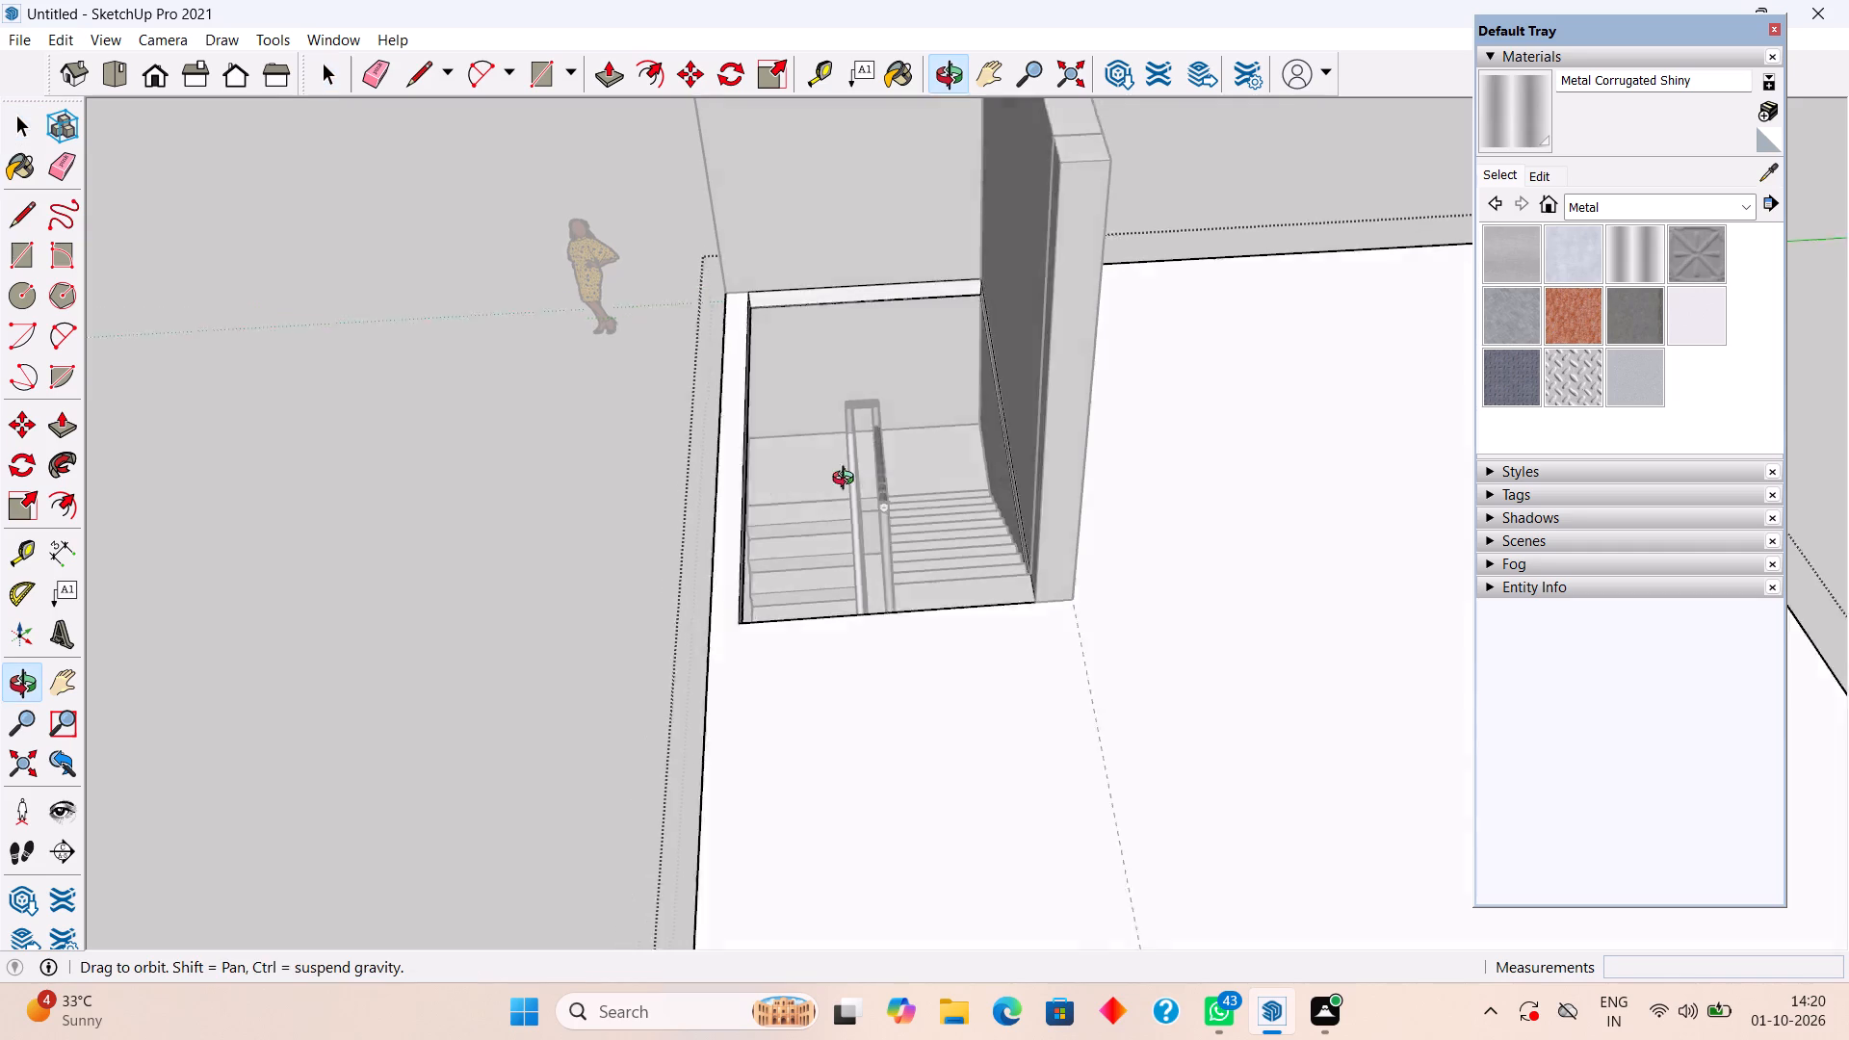
pyautogui.moveTo(847, 481); pyautogui.dragTo(1382, 425, button='middle')
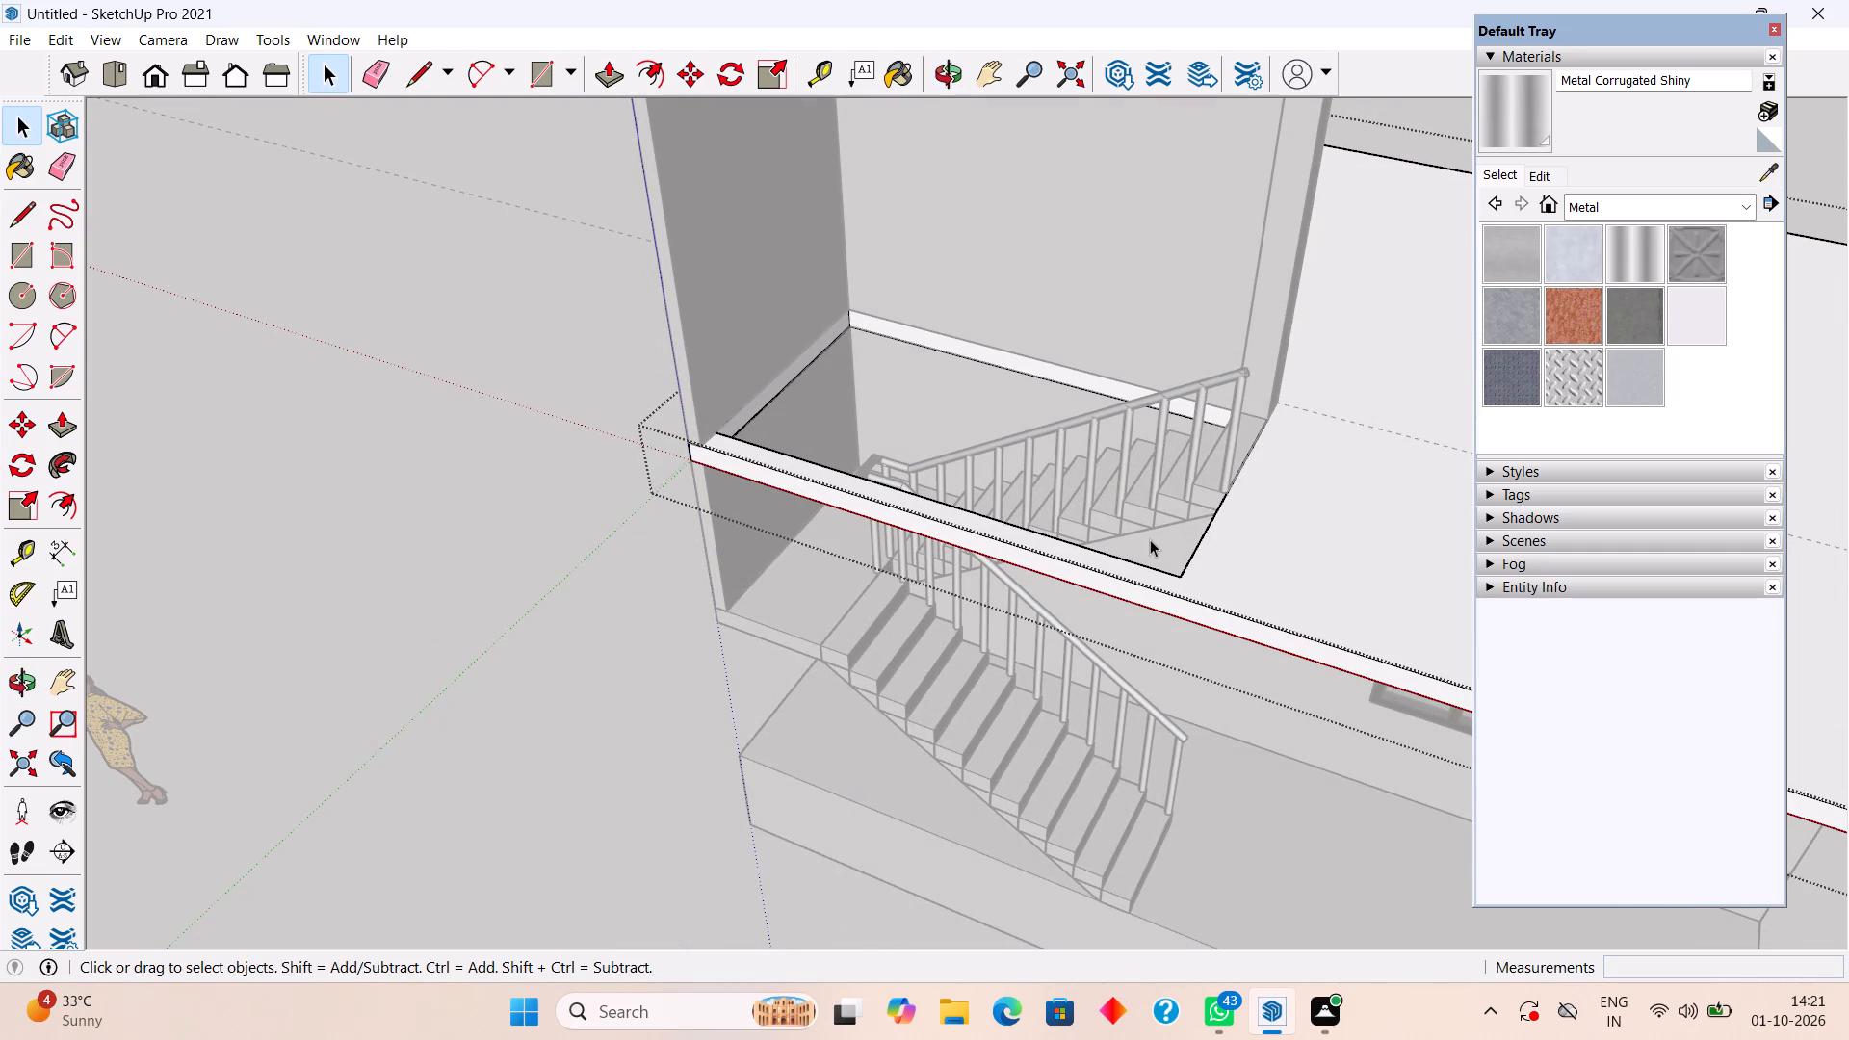
pyautogui.moveTo(1055, 565); pyautogui.dragTo(1195, 477, button='middle')
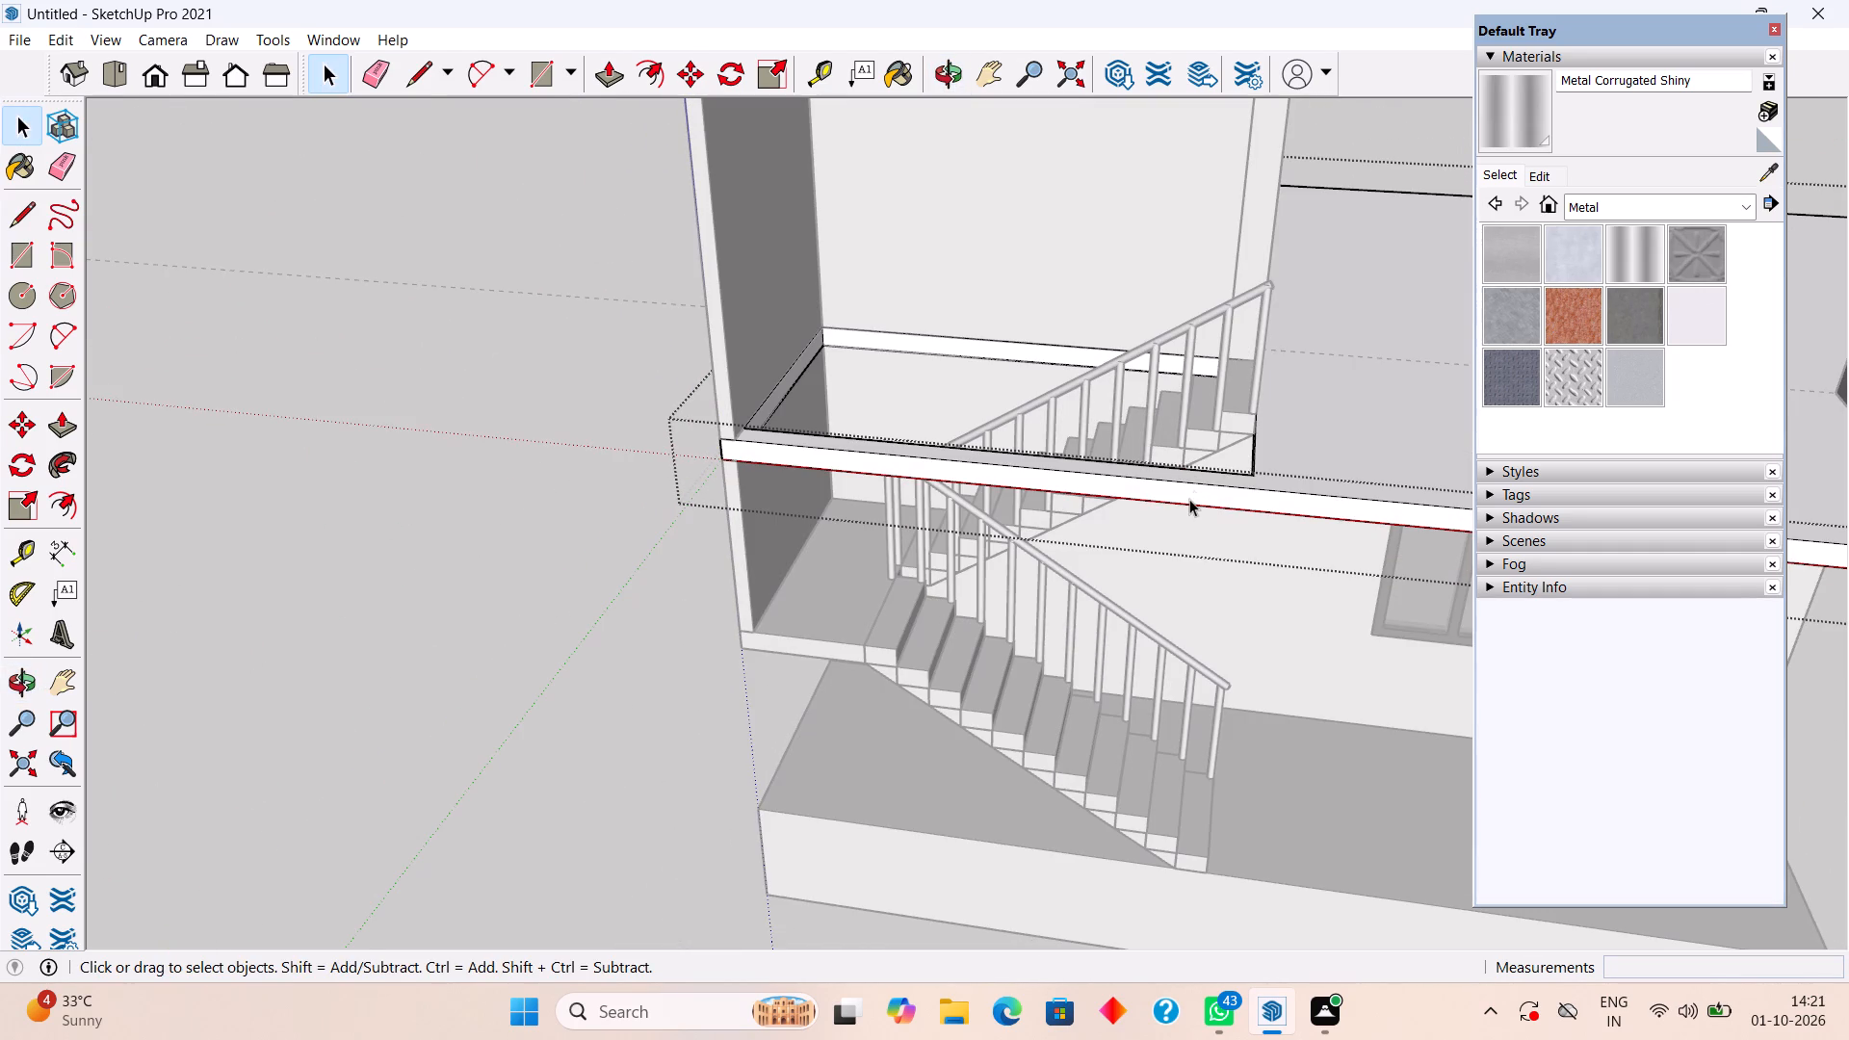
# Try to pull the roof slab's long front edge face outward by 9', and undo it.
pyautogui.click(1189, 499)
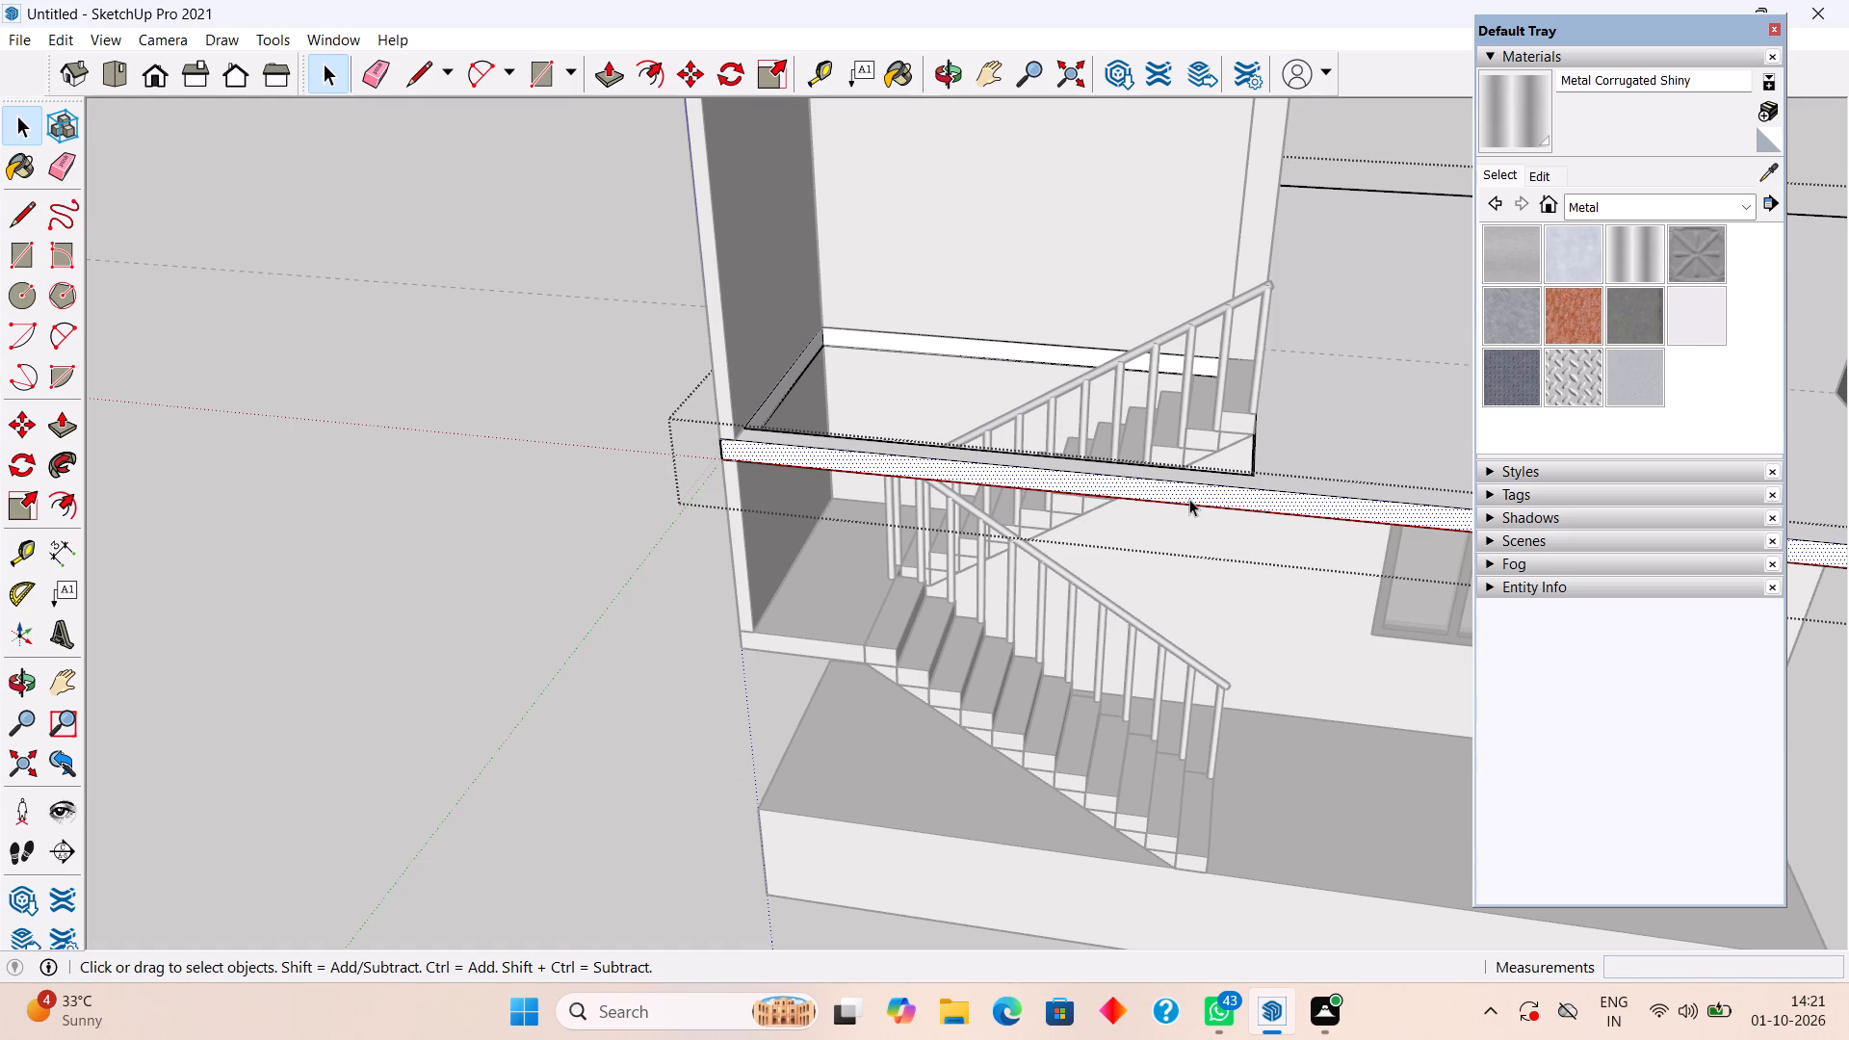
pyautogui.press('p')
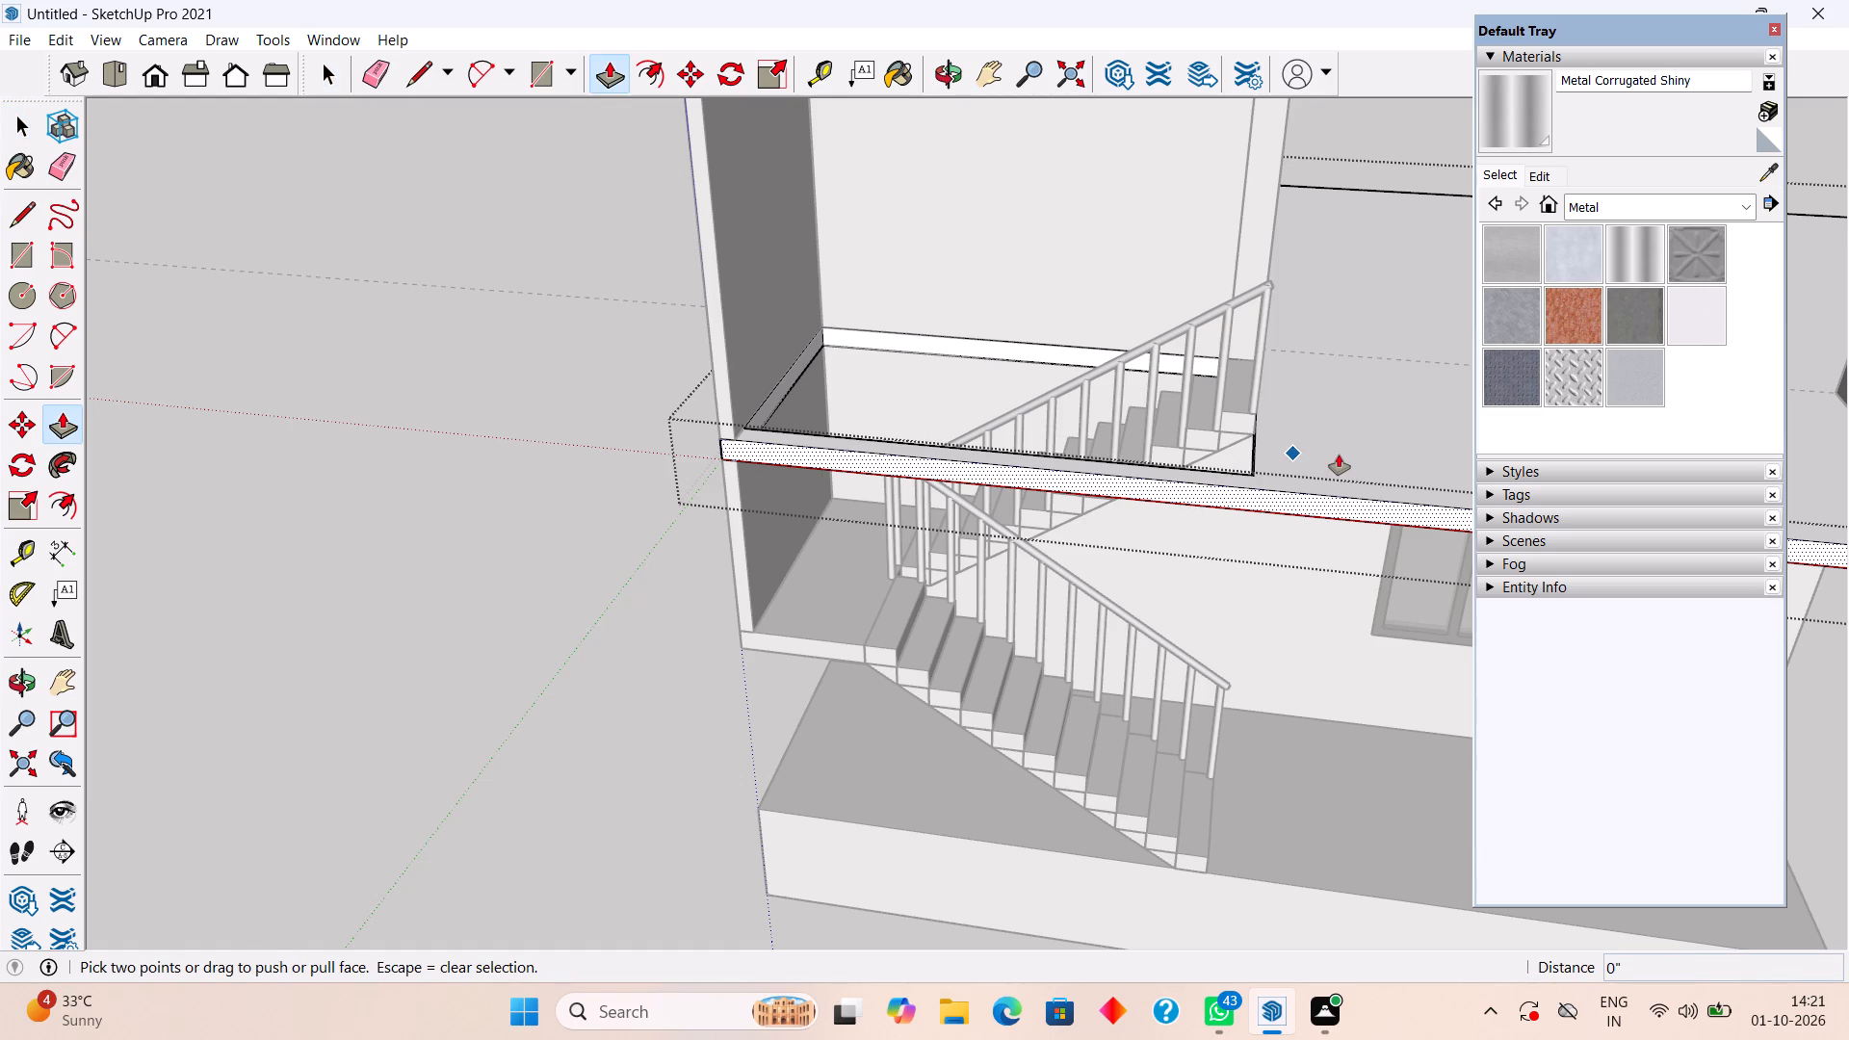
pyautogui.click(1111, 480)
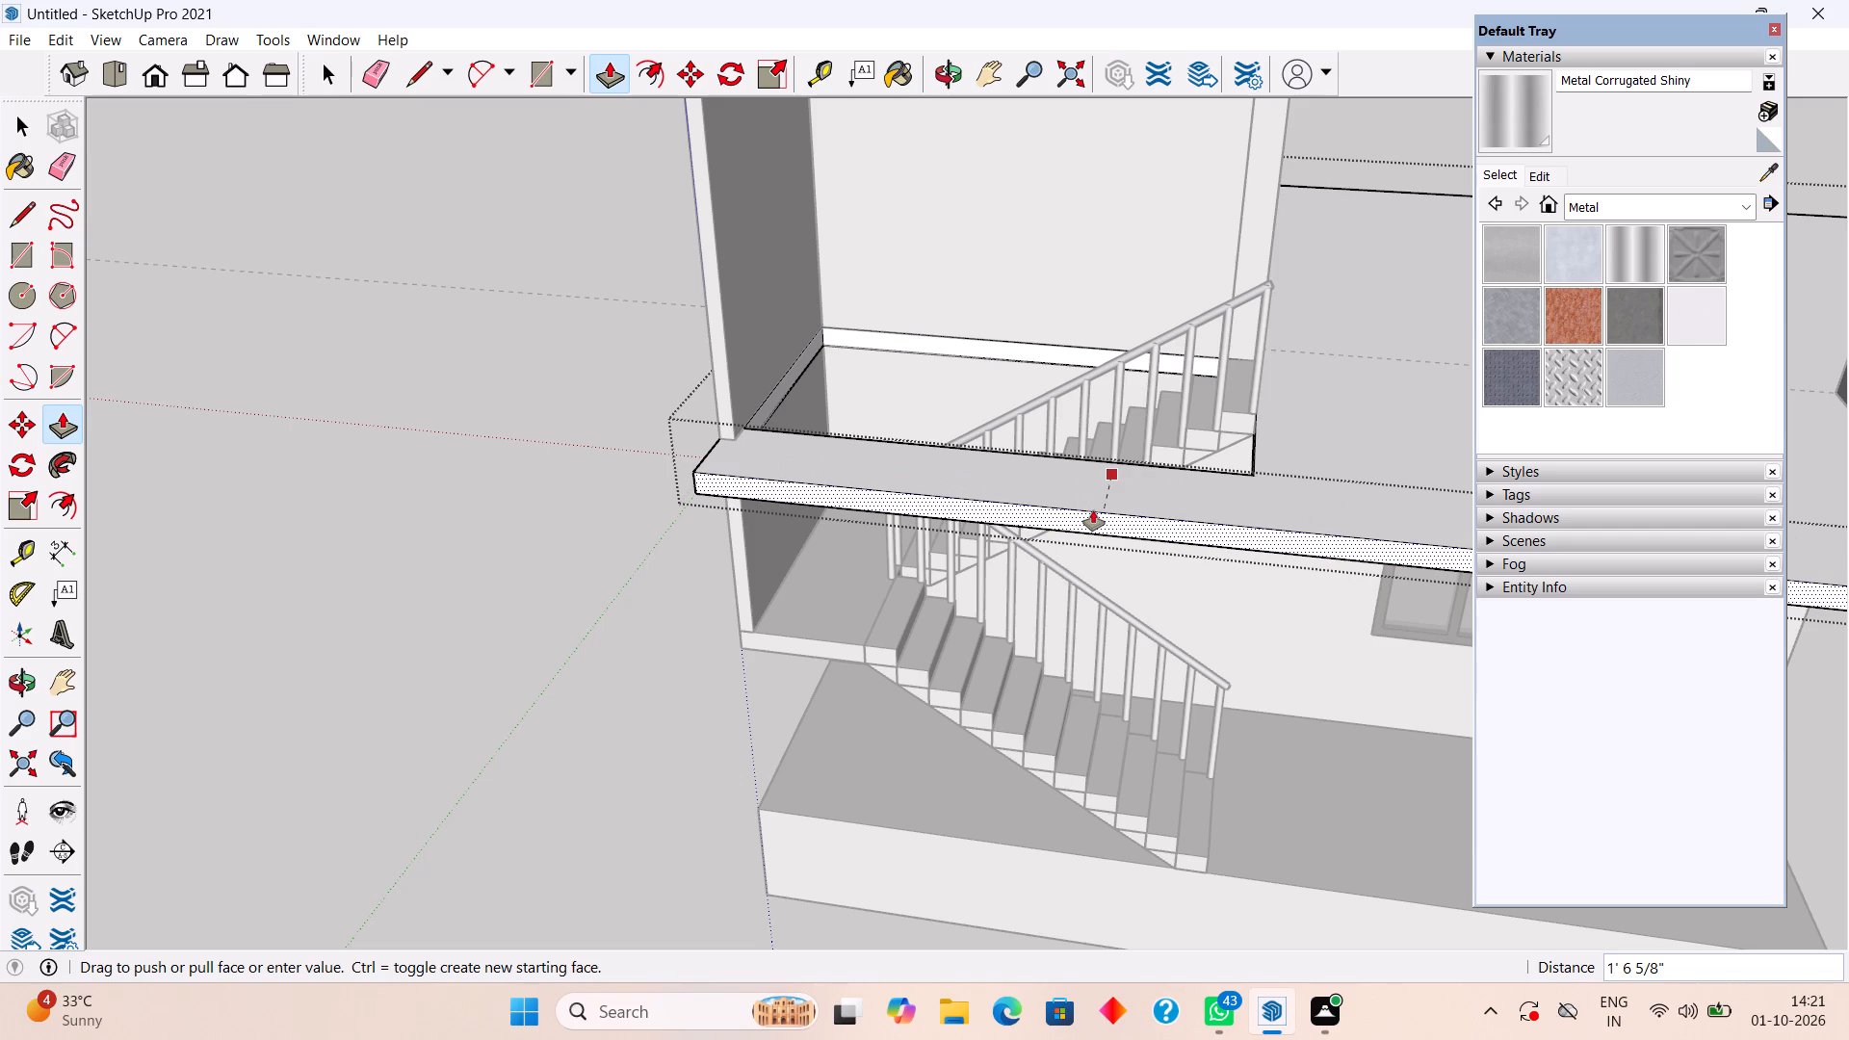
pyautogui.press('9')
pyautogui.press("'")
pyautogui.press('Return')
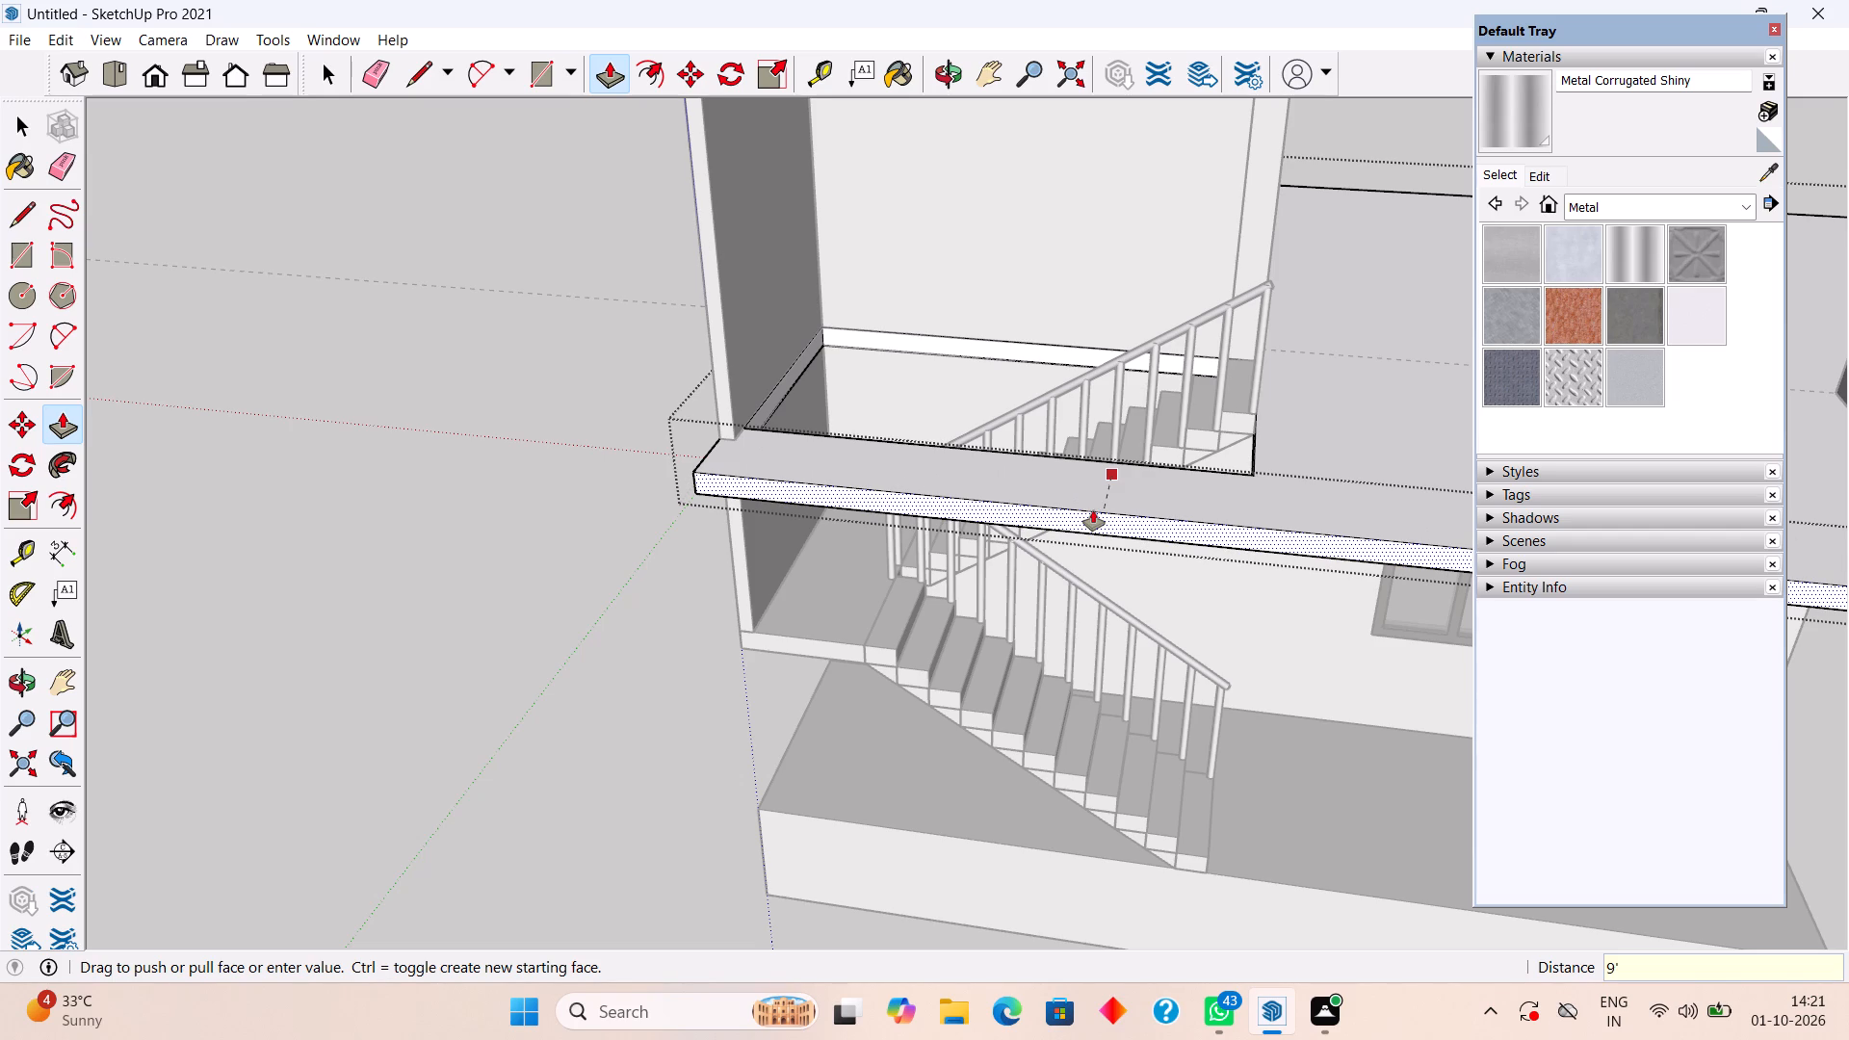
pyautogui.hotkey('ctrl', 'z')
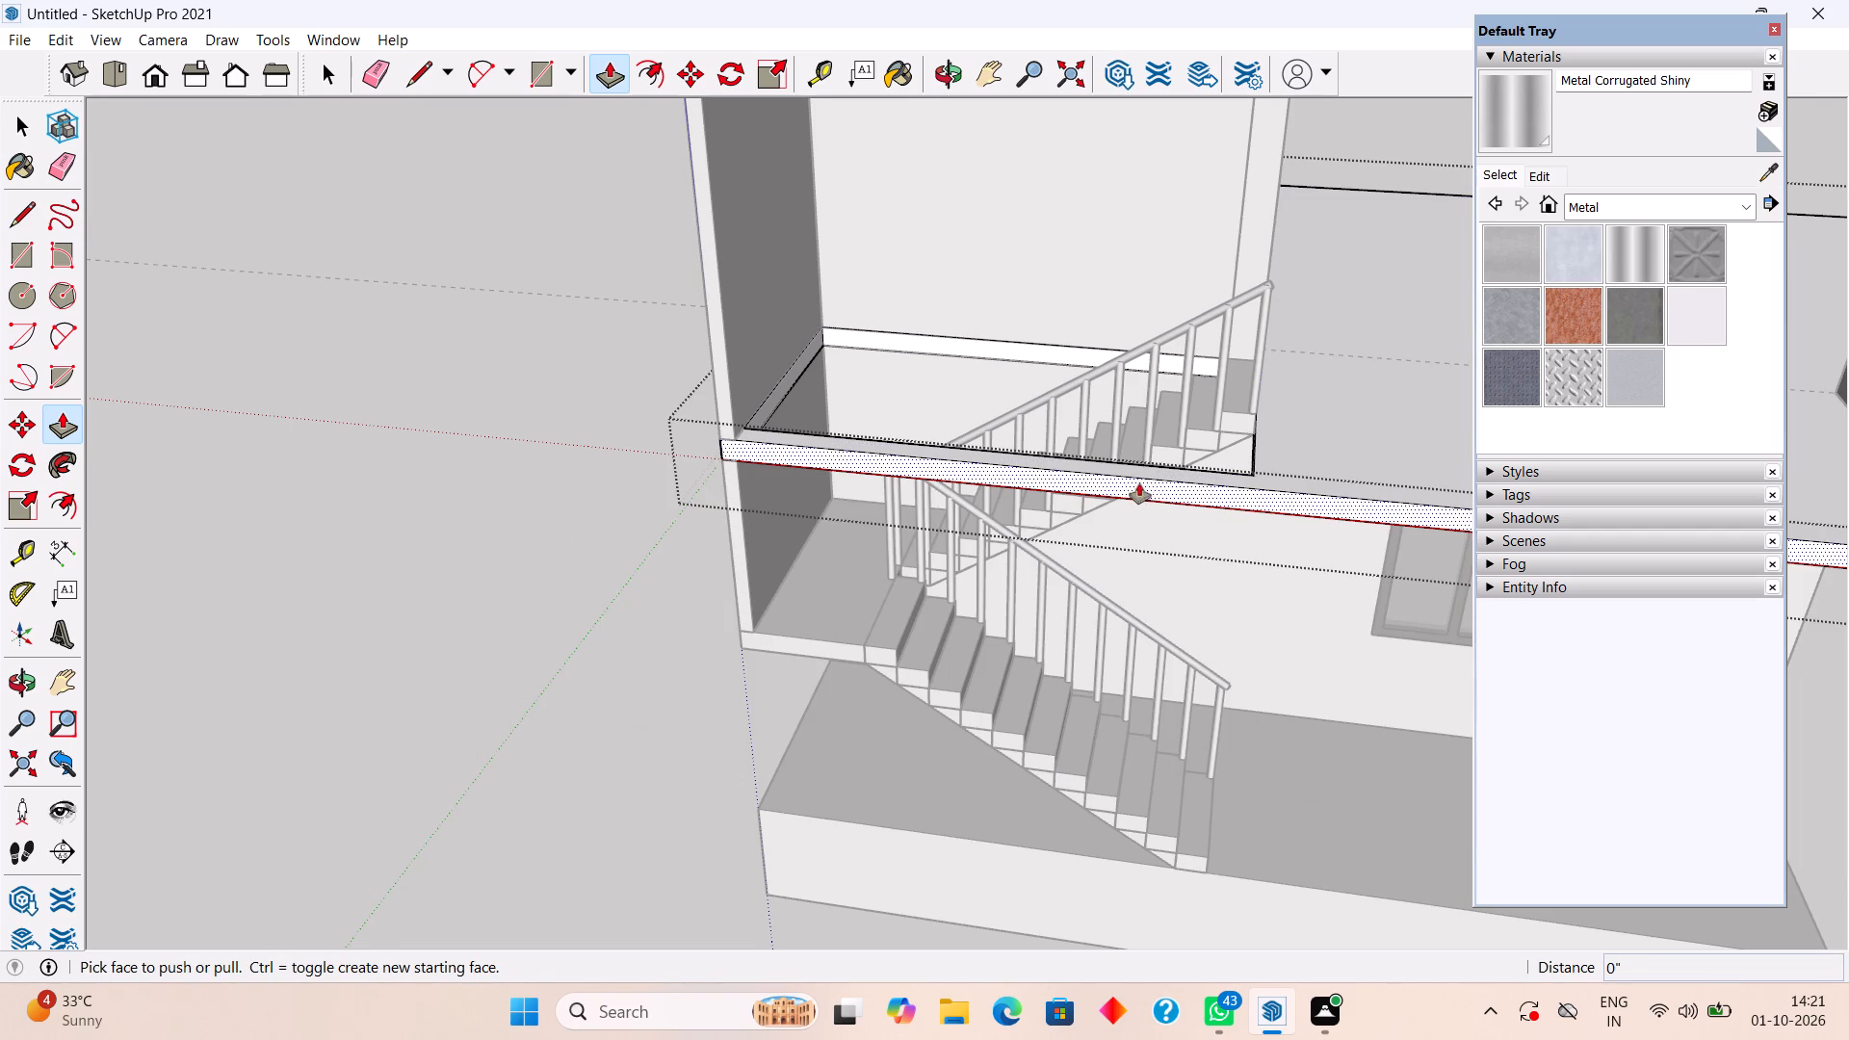
# Pull the roof slab's front edge face outward by 9".
pyautogui.click(1139, 481)
pyautogui.write('9"')
pyautogui.press('Return')
pyautogui.press('space')
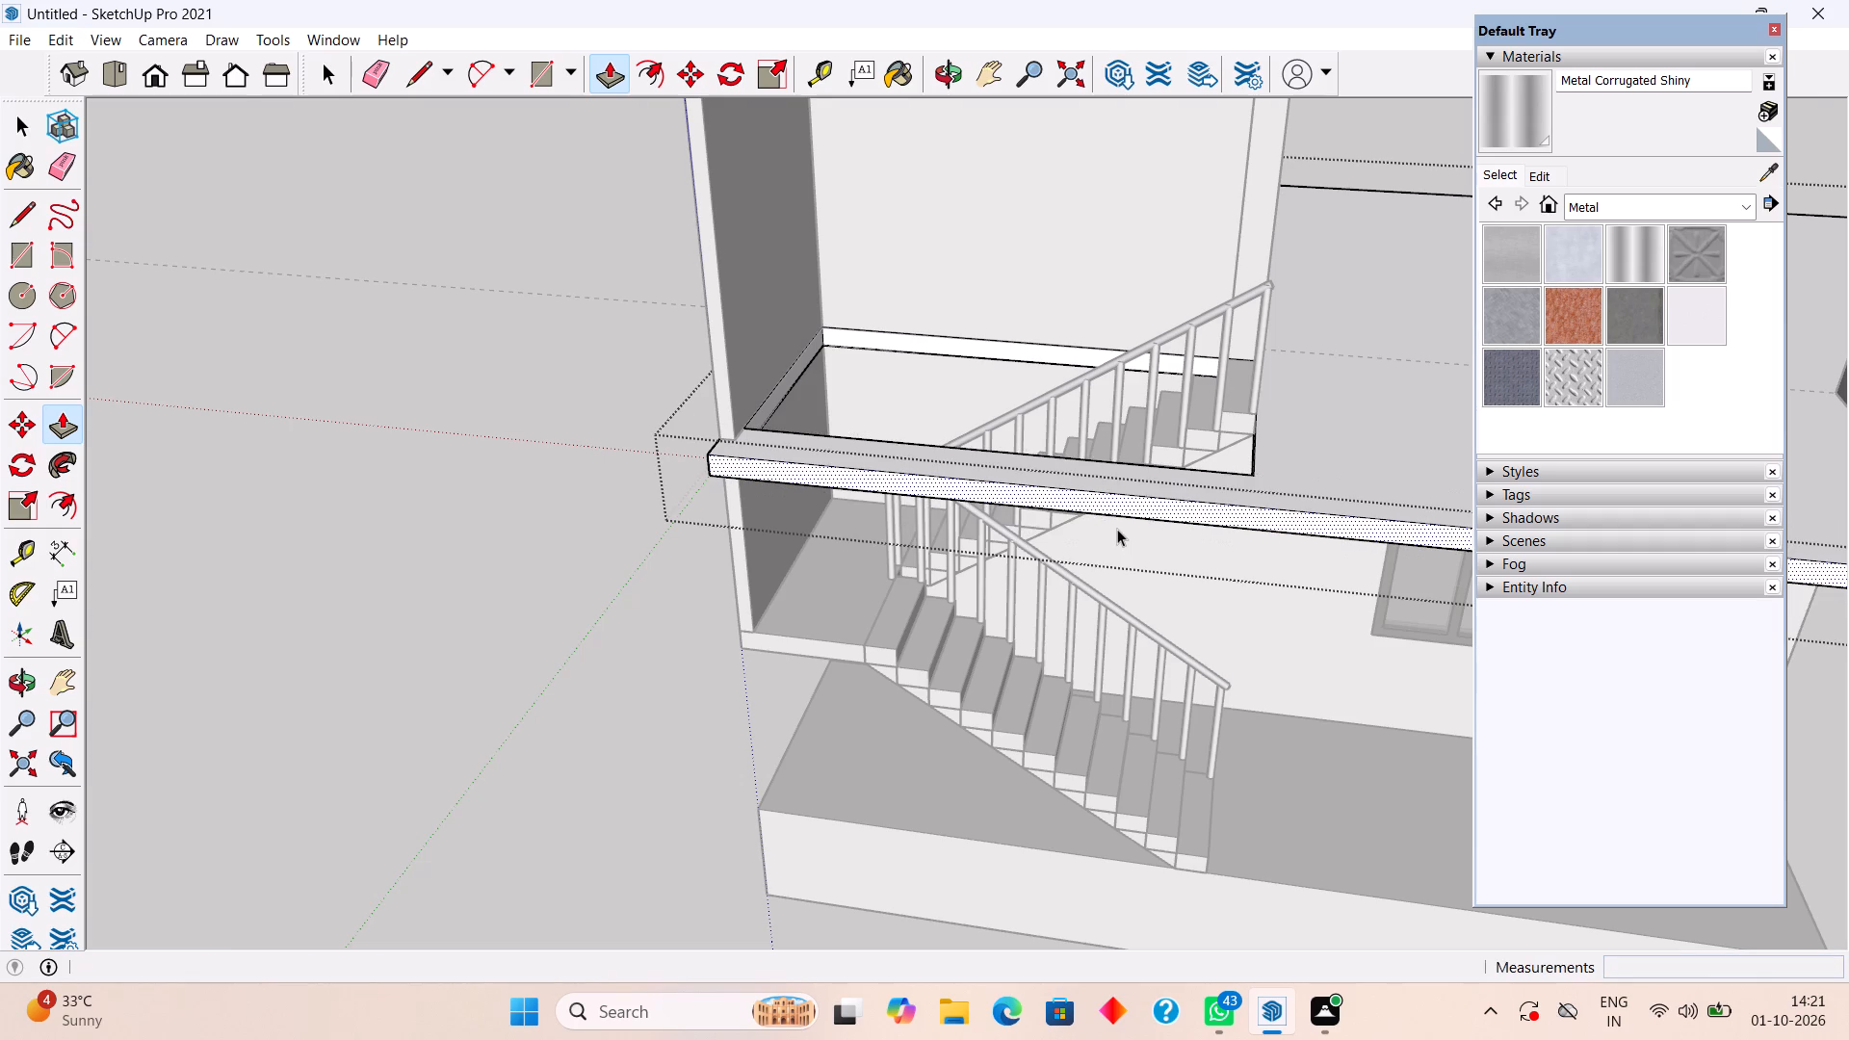
# Push the stair opening's front inner face 6 13/16" toward the slab's front edge, in line with the enclosure side wall's end, and leave the group.
pyautogui.moveTo(1117, 443); pyautogui.dragTo(726, 637, button='middle')
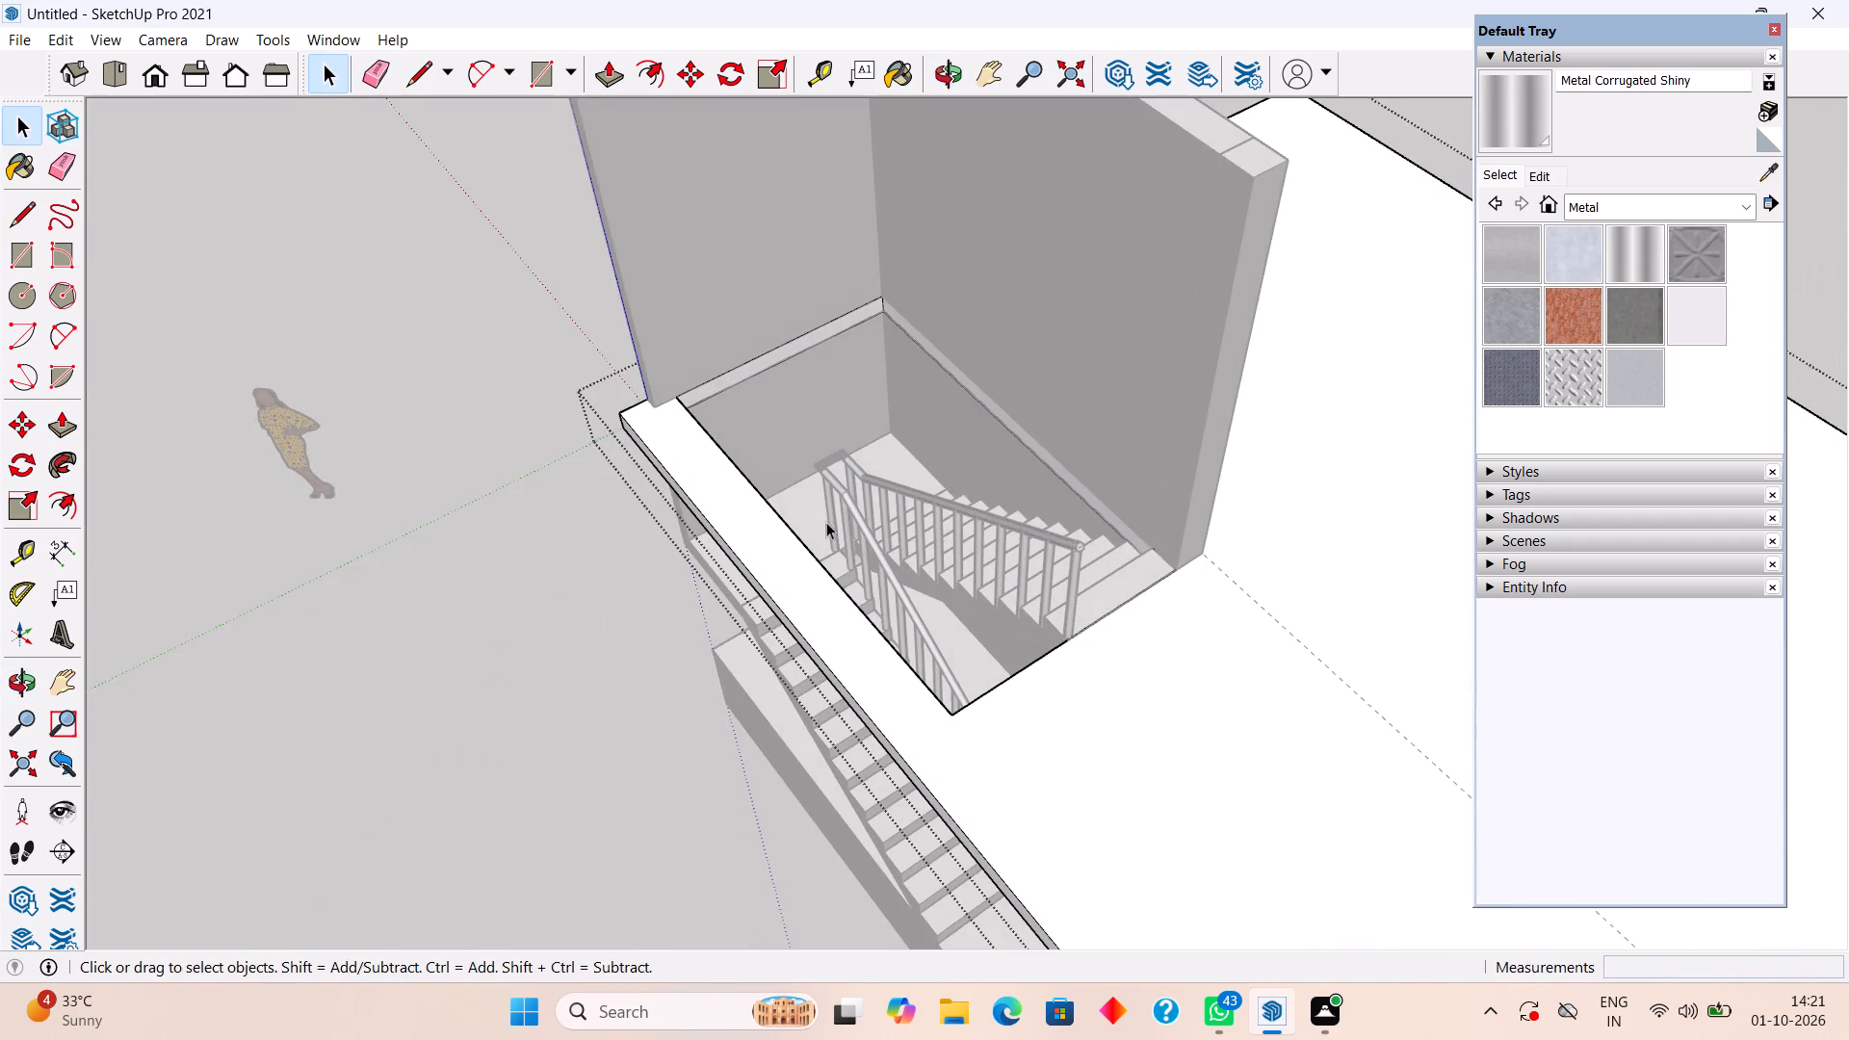
pyautogui.scroll(2, 828, 518)
pyautogui.moveTo(828, 518); pyautogui.dragTo(459, 555, button='middle')
pyautogui.scroll(3, 813, 490)
pyautogui.scroll(1, 639, 464)
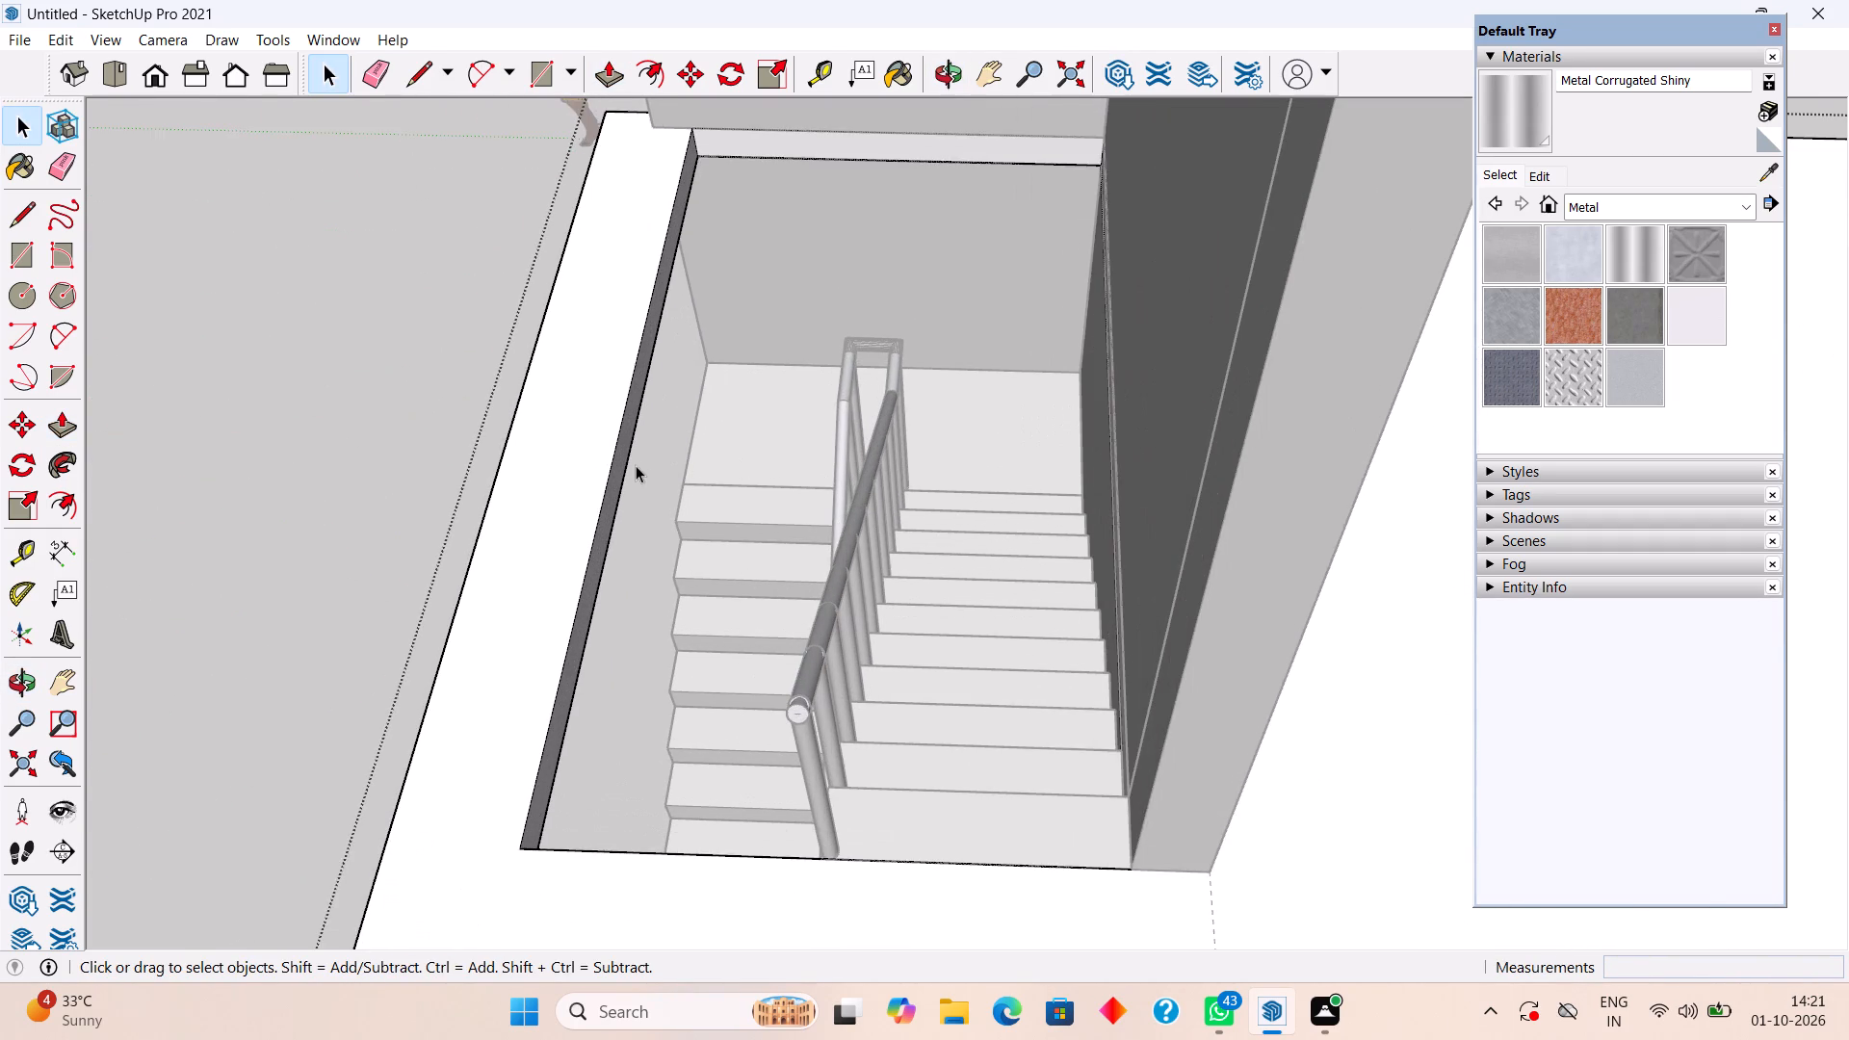
pyautogui.scroll(1, 636, 465)
pyautogui.click(613, 479)
pyautogui.press('p')
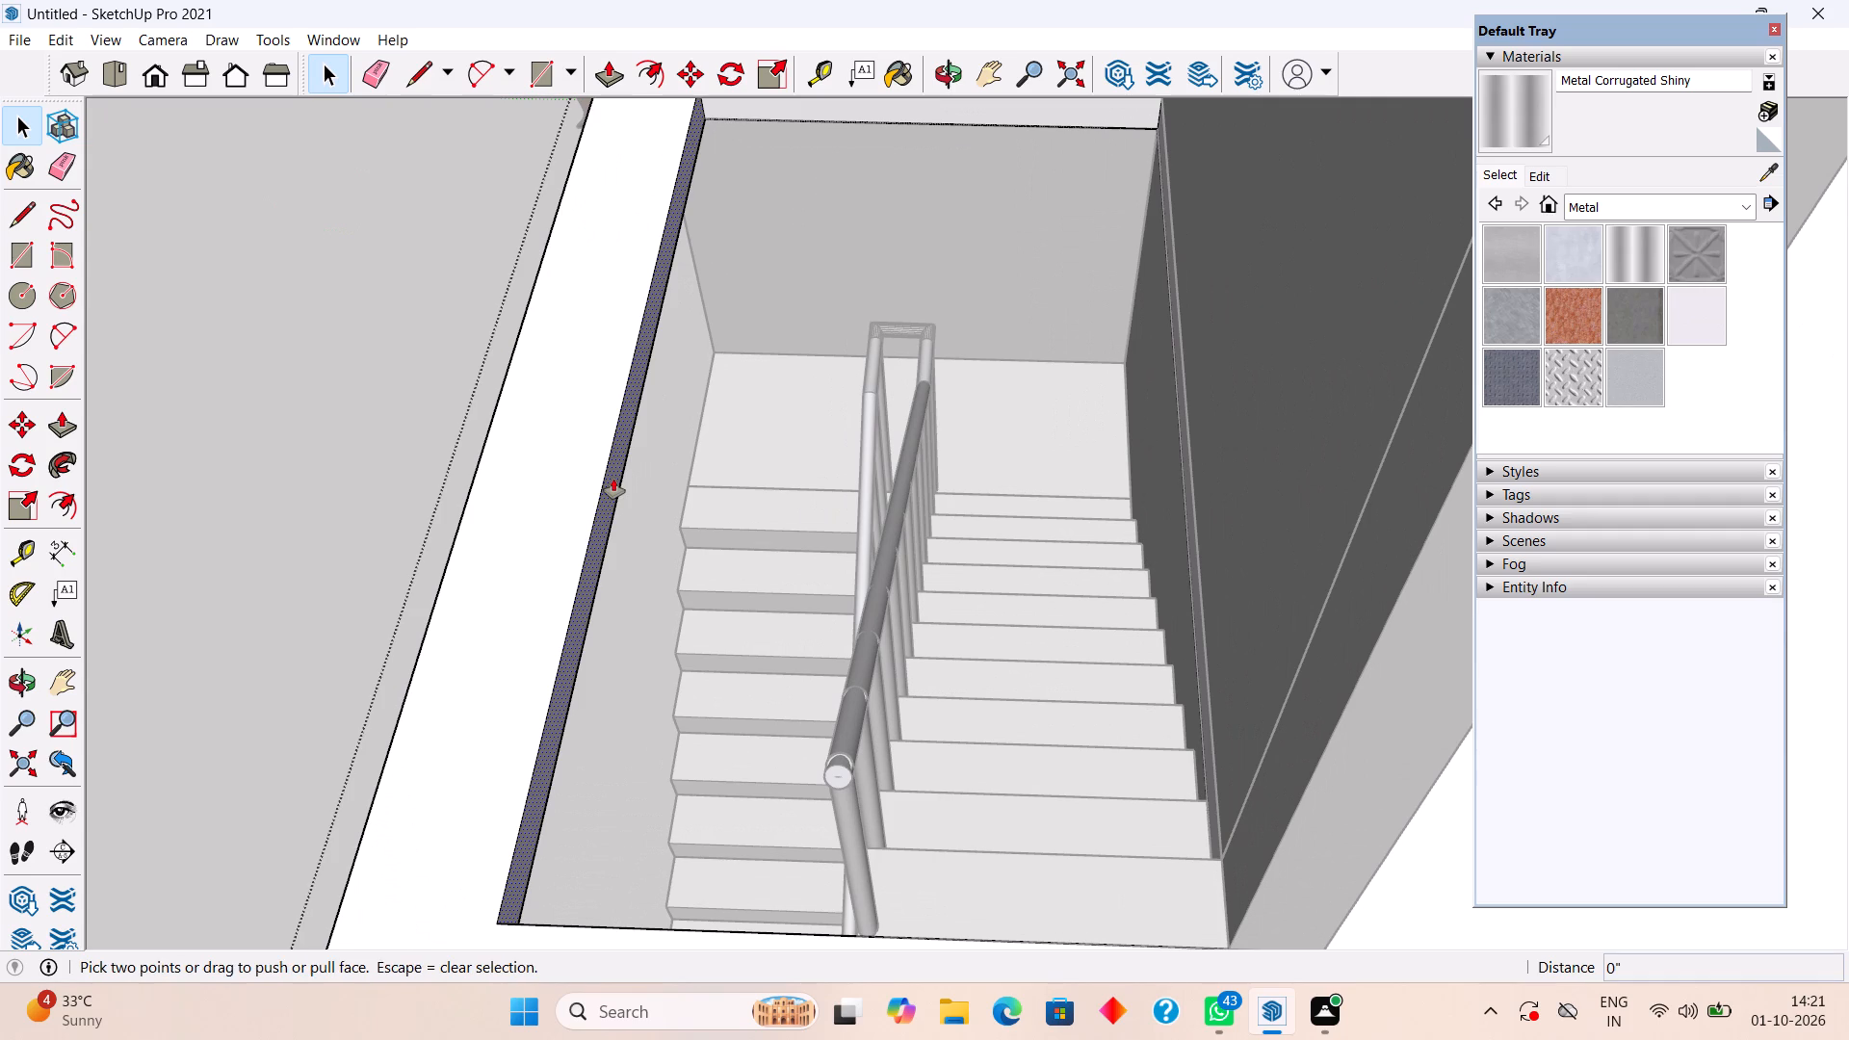
pyautogui.click(613, 479)
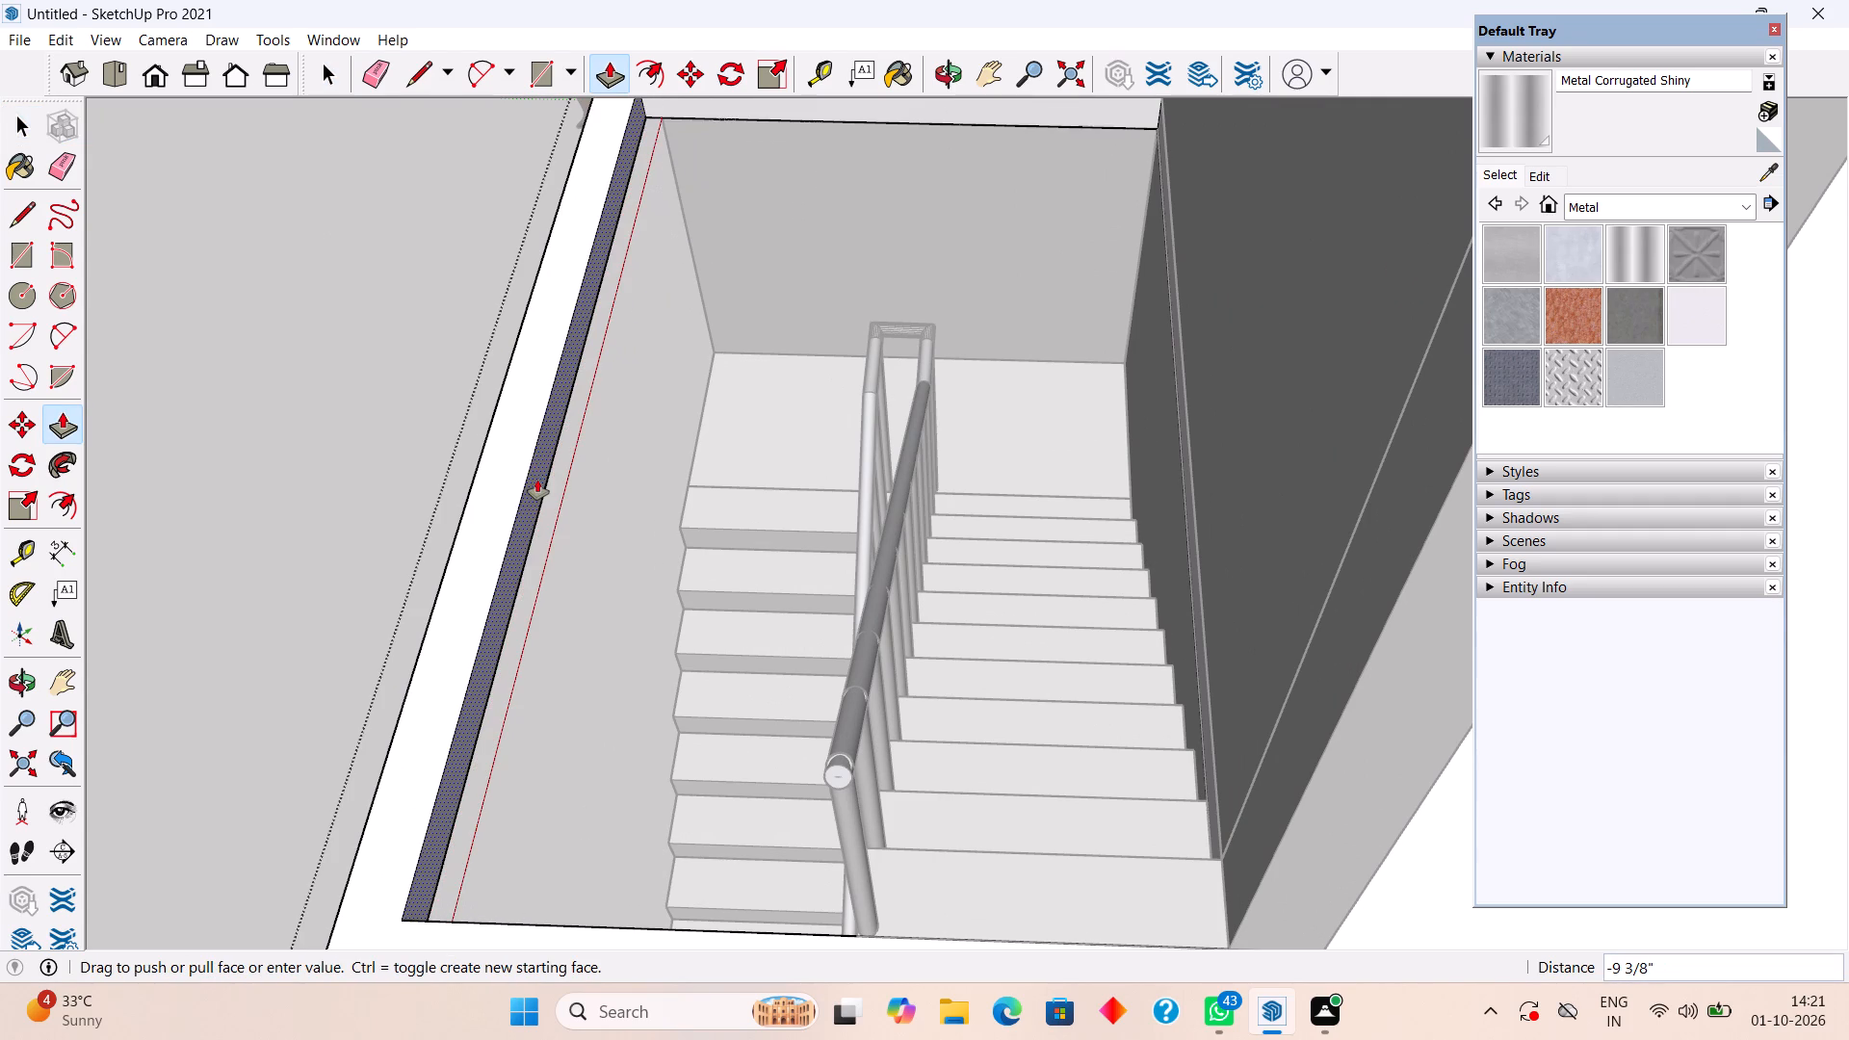
pyautogui.scroll(-3, 542, 480)
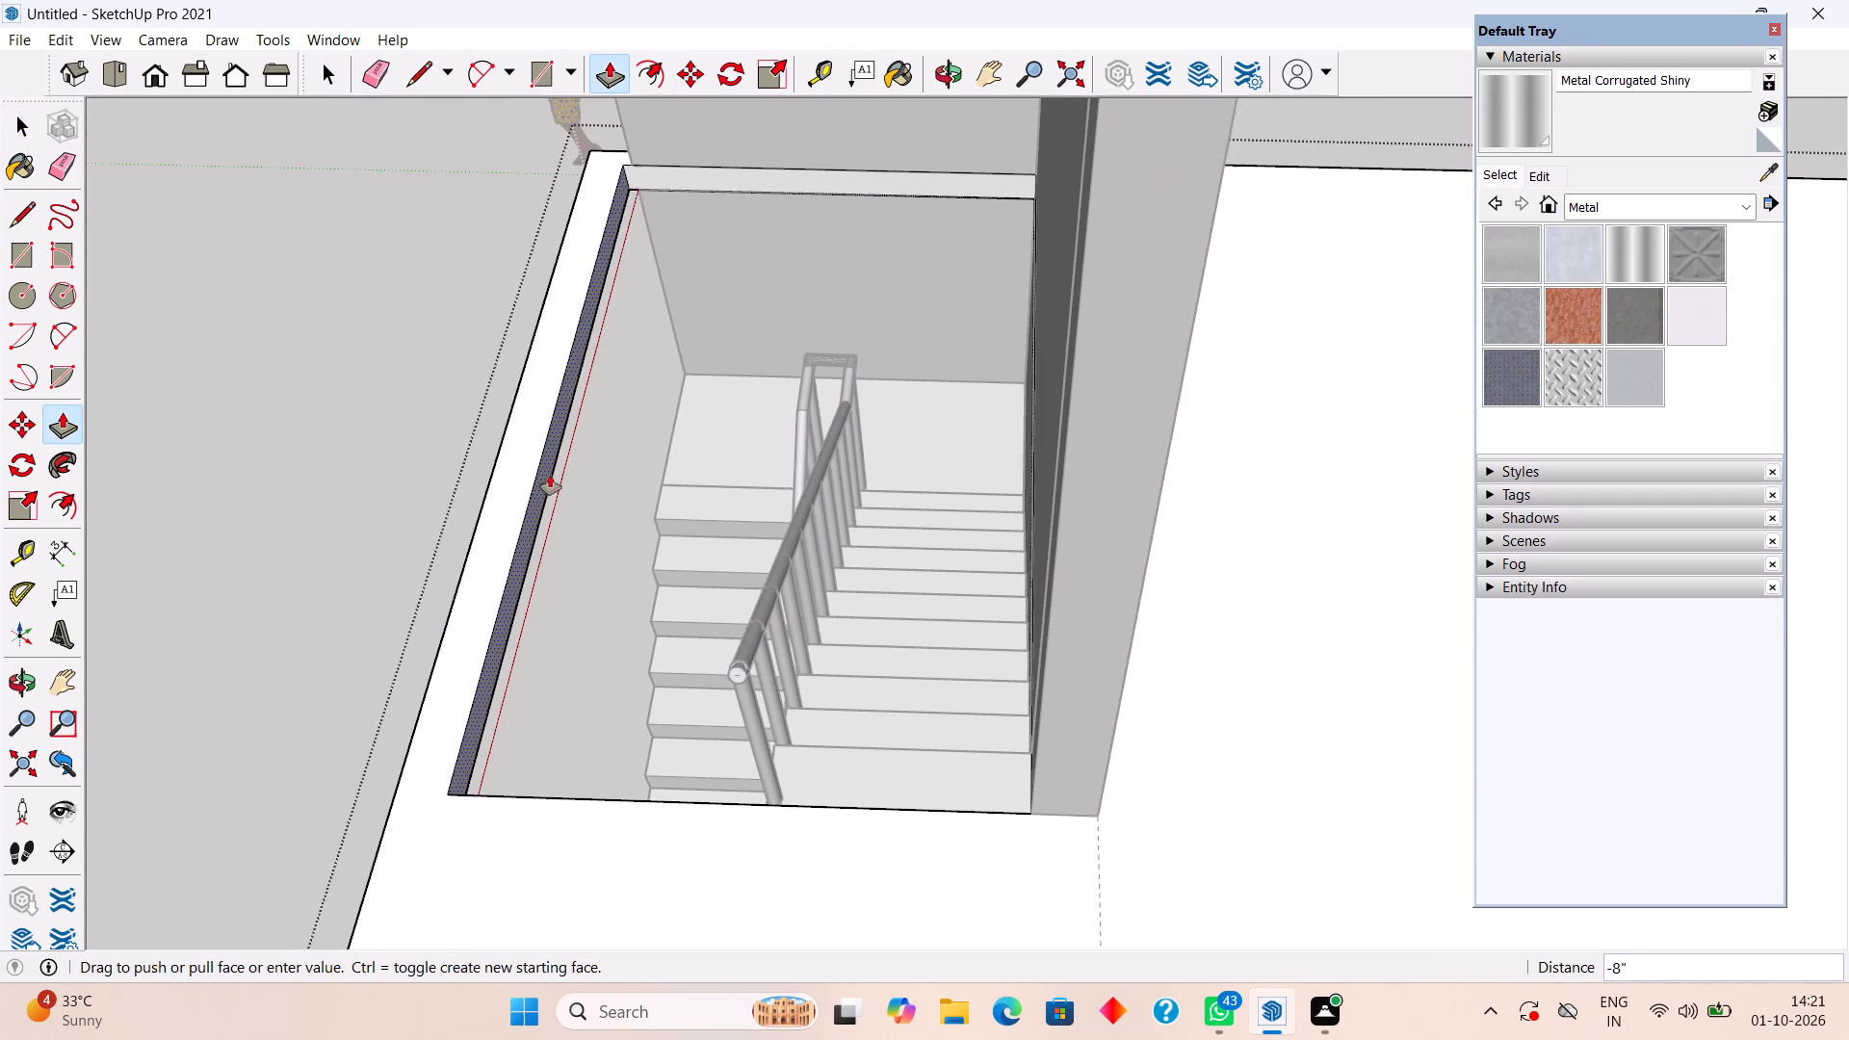
pyautogui.click(624, 141)
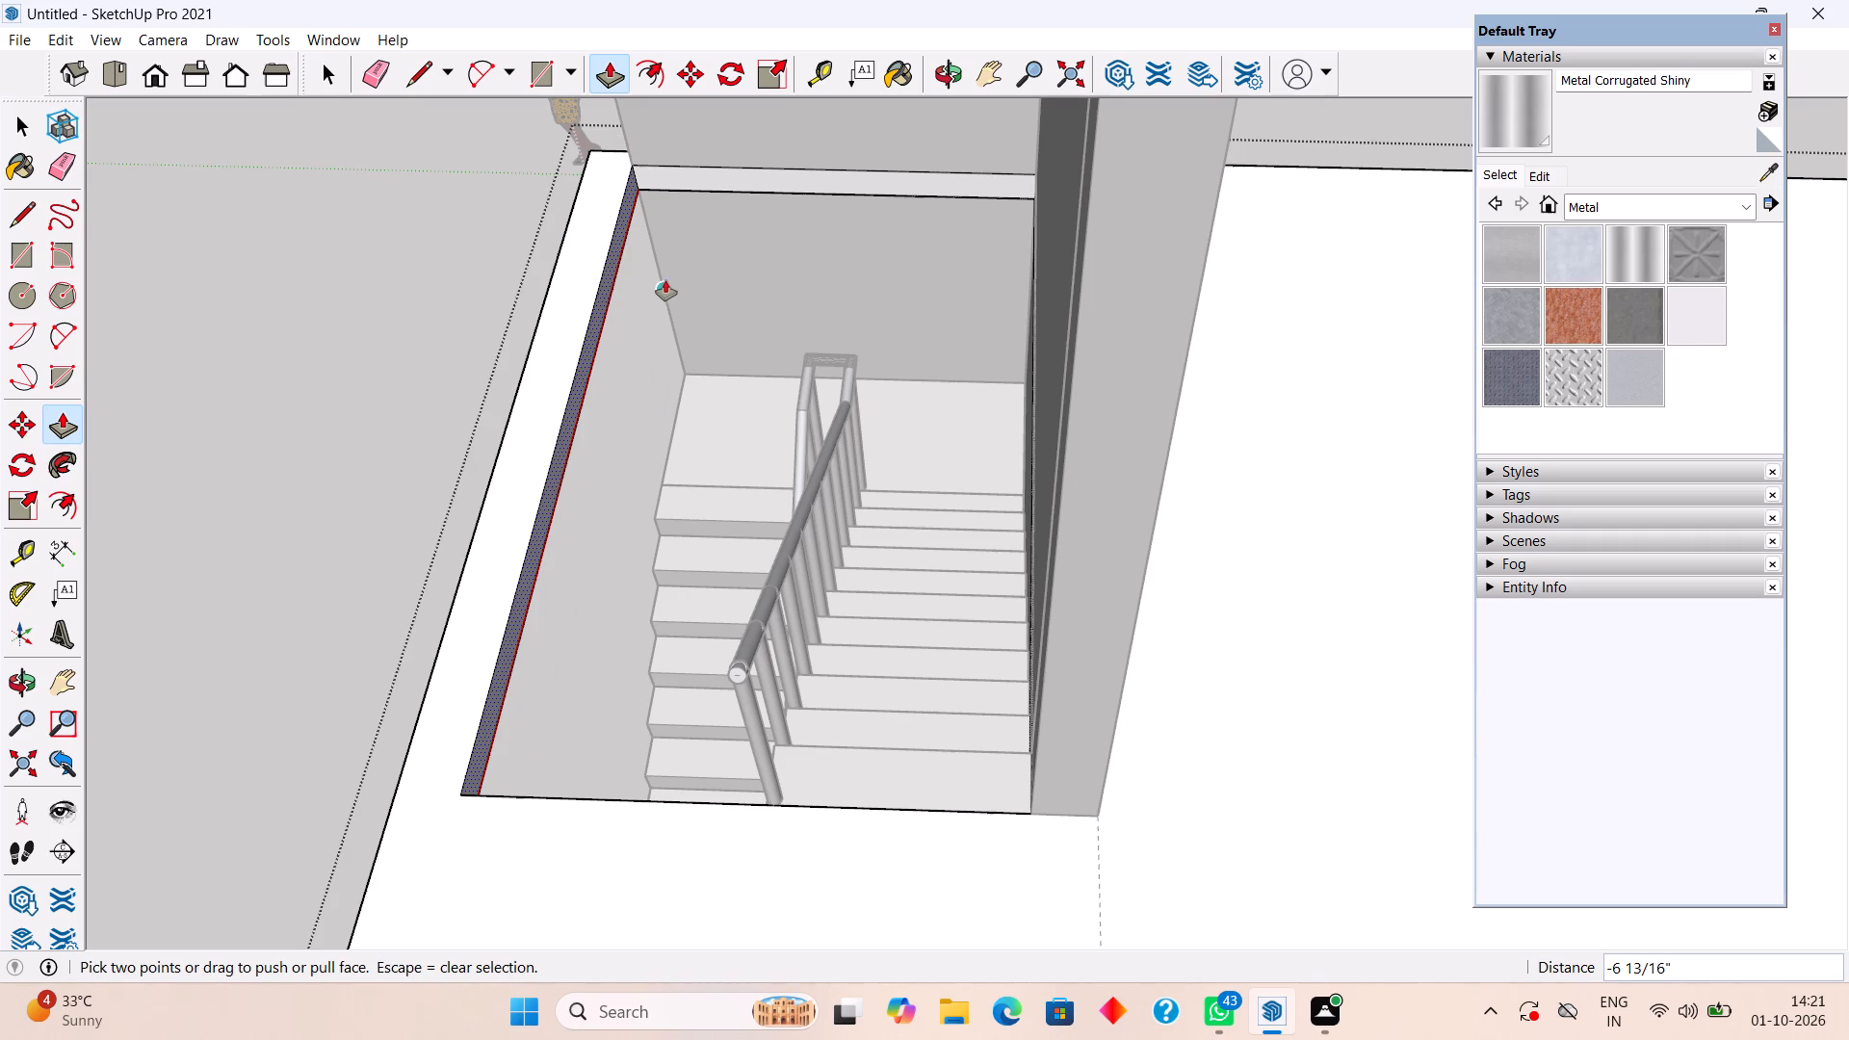
pyautogui.press('space')
pyautogui.scroll(-1, 585, 430)
pyautogui.moveTo(600, 434); pyautogui.dragTo(1106, 377, button='middle')
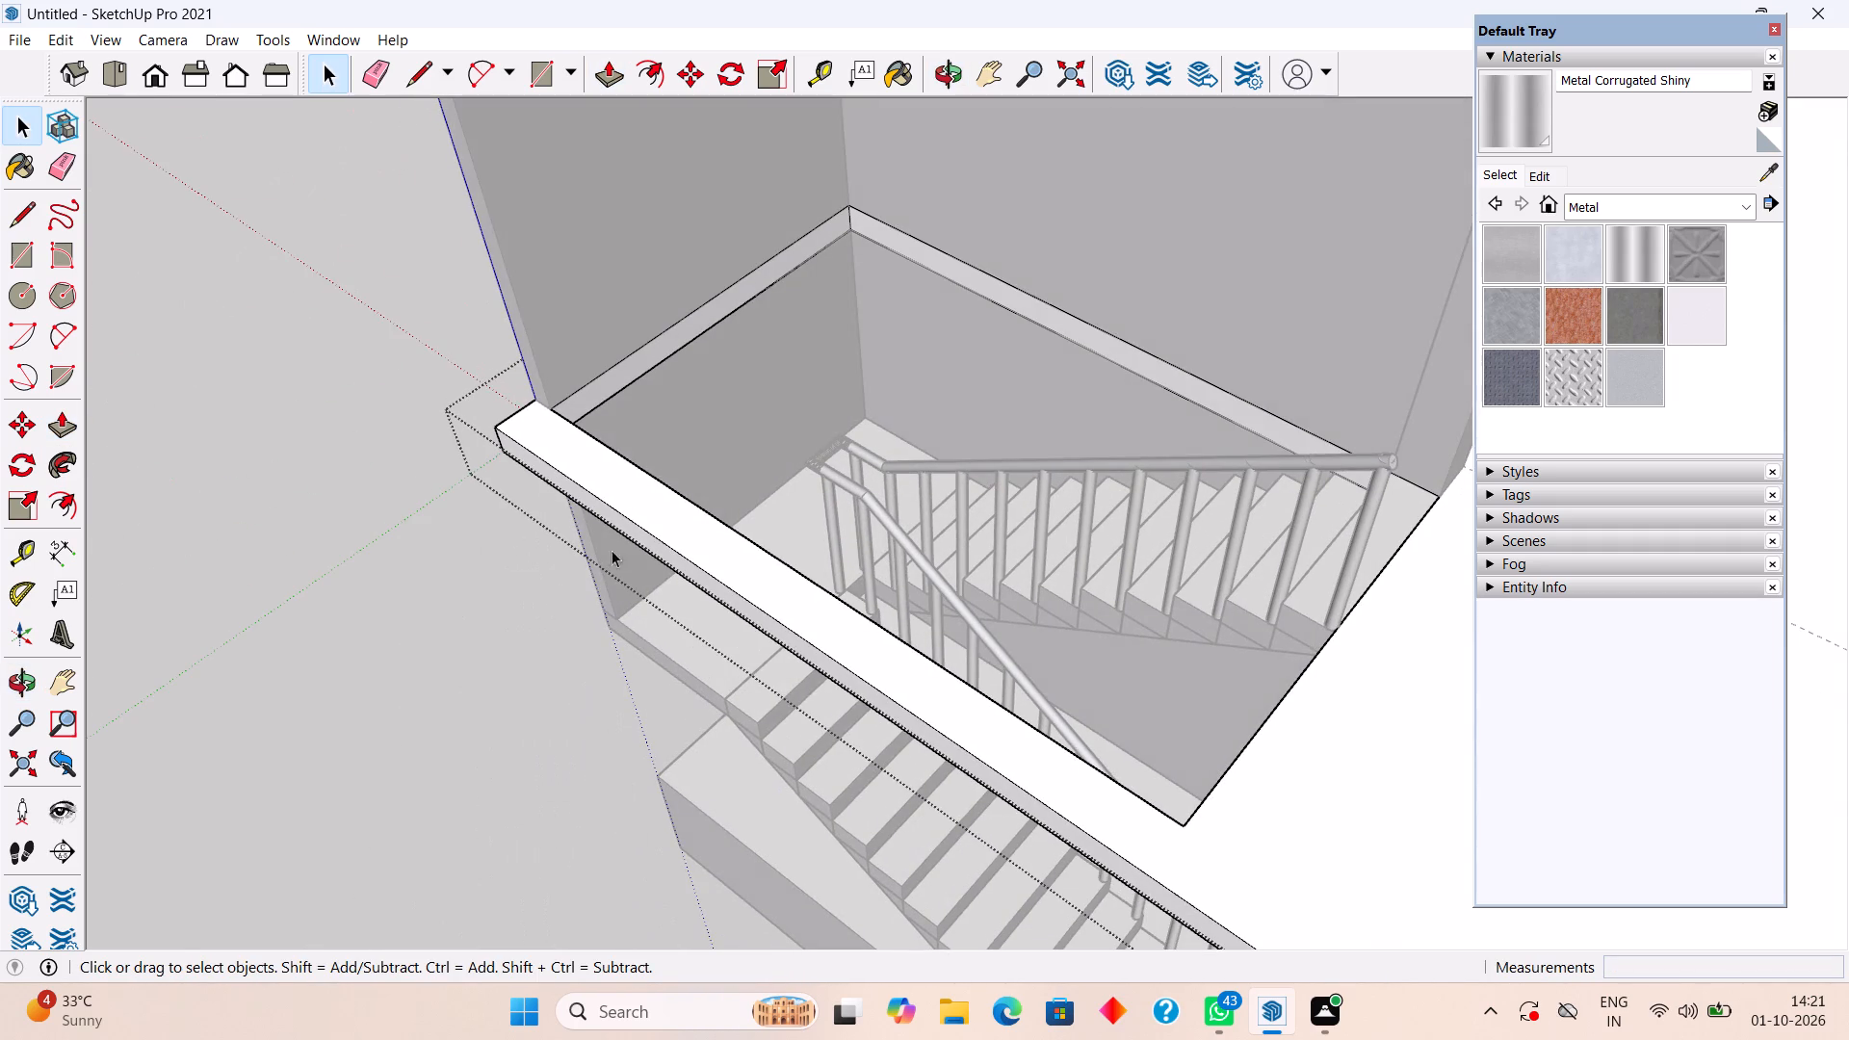
pyautogui.click(534, 574)
# Extend the end face of the side wall below the roof slab, beside the stair landing, 9" to the slab's front face.
pyautogui.moveTo(669, 419); pyautogui.dragTo(1070, 357, button='middle')
pyautogui.scroll(-2, 1070, 357)
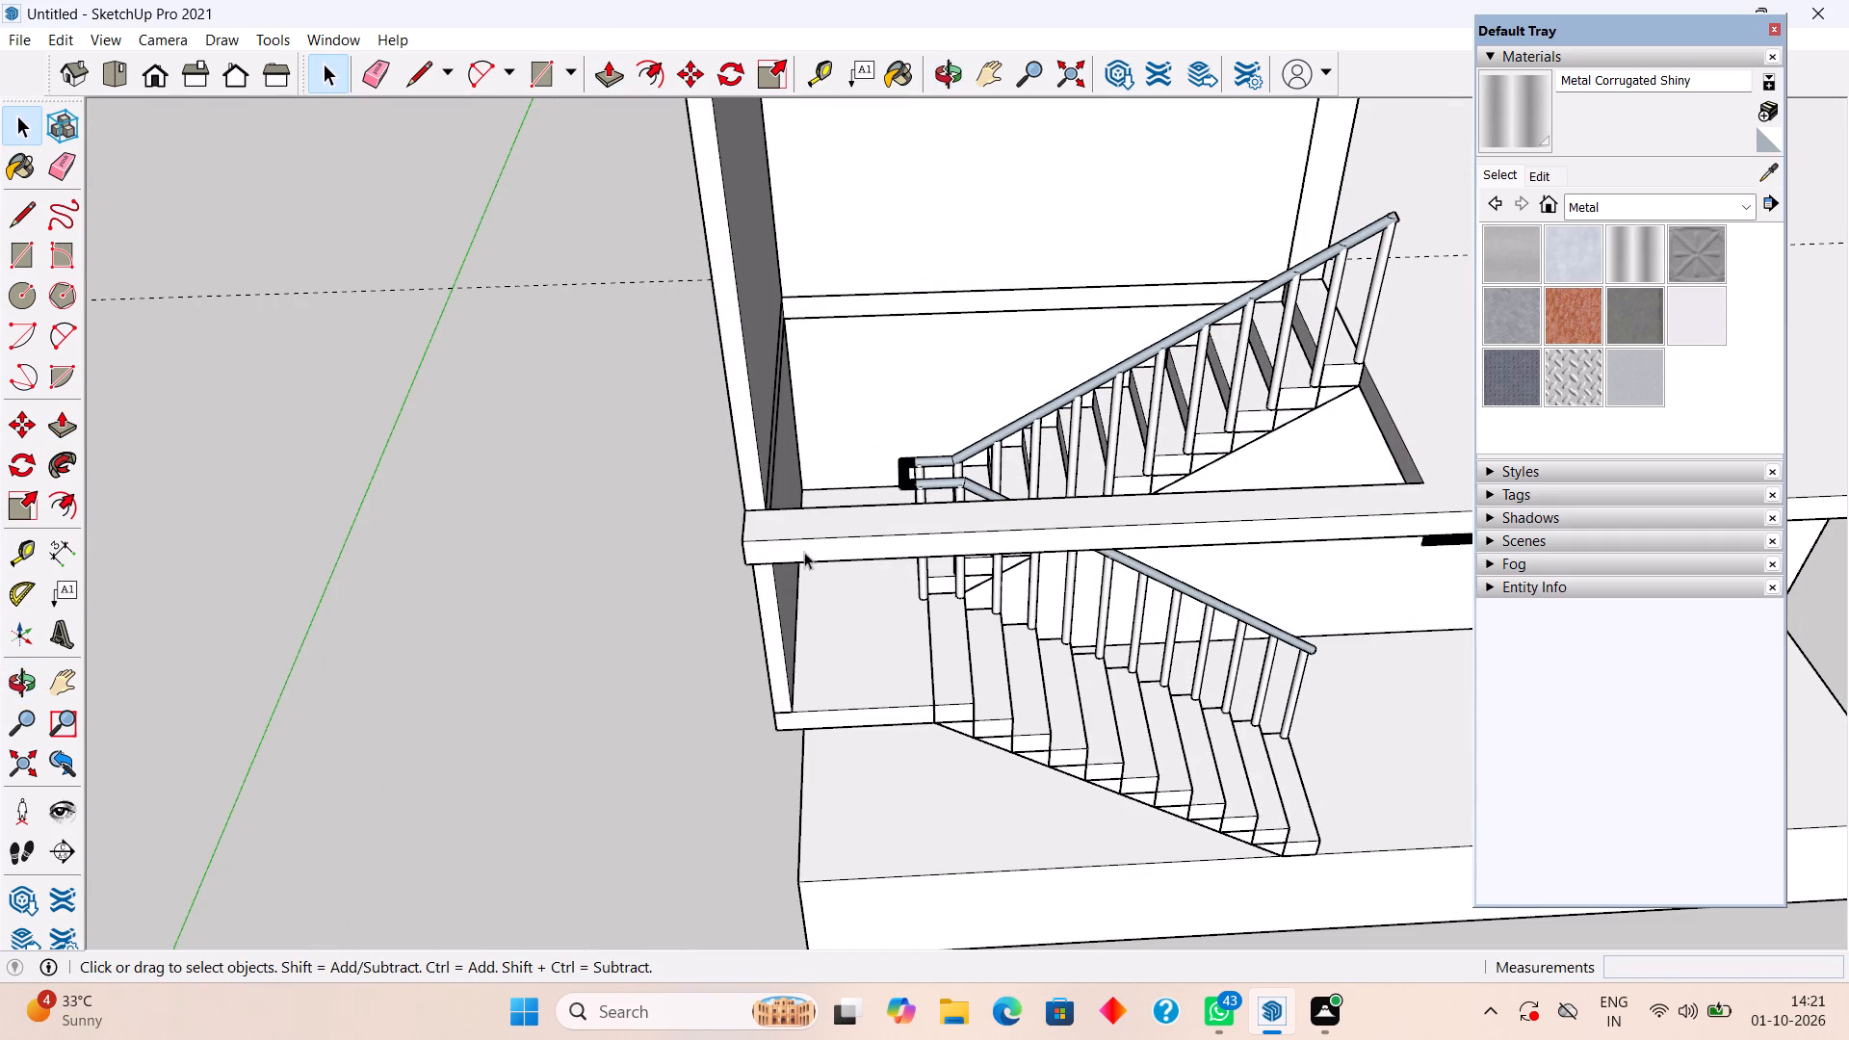
pyautogui.click(775, 639)
pyautogui.tripleClick(775, 637)
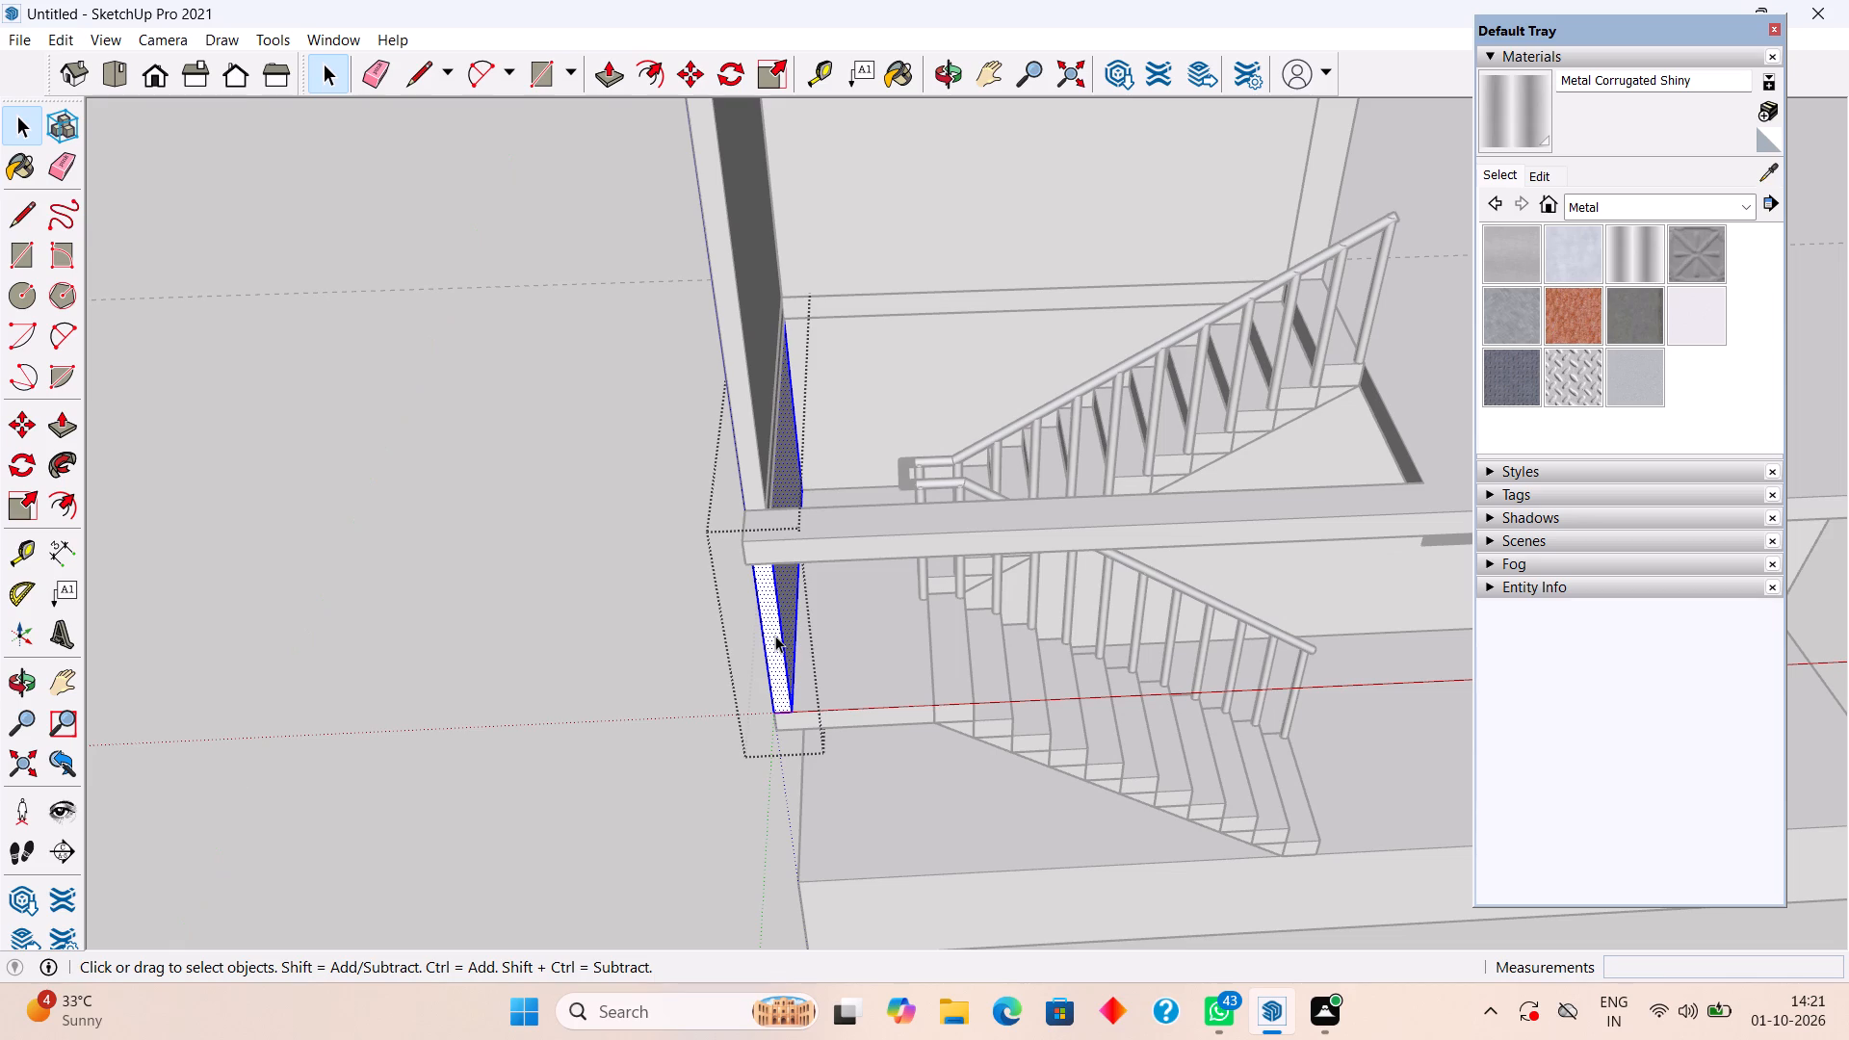
pyautogui.press('p')
pyautogui.click(777, 635)
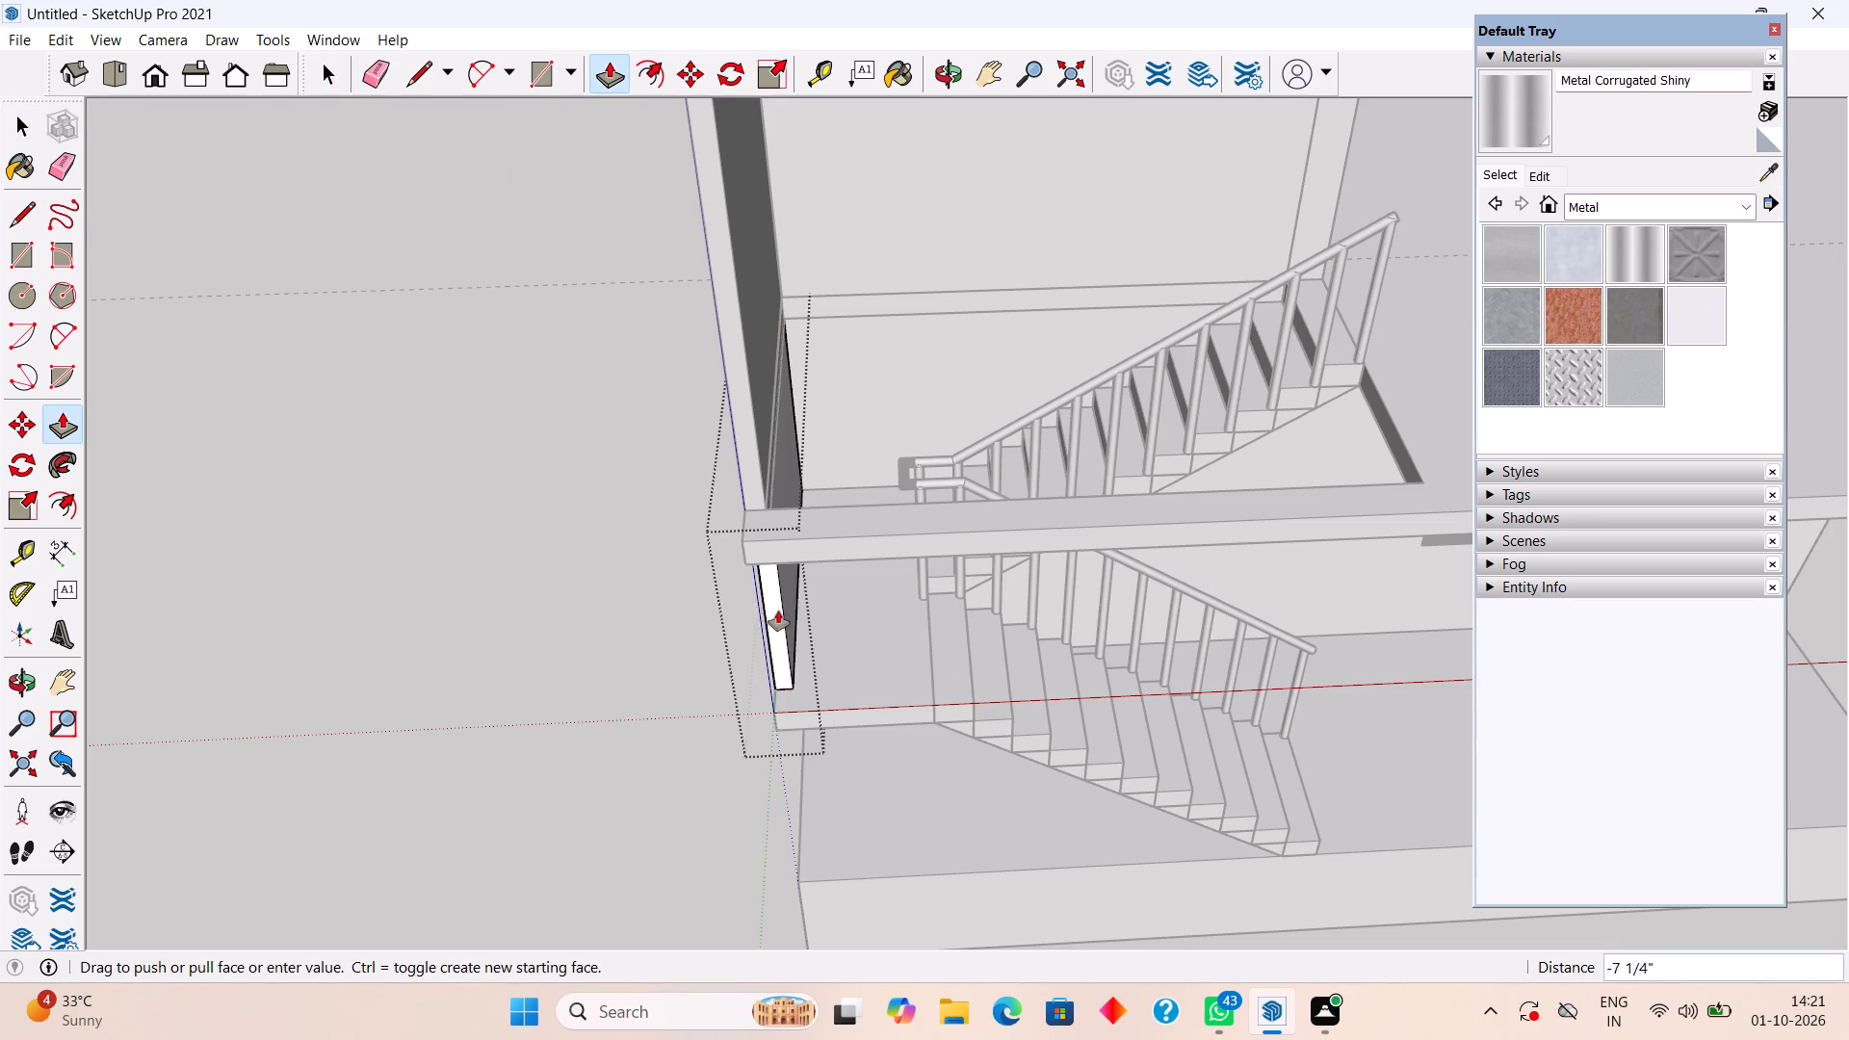
pyautogui.click(770, 539)
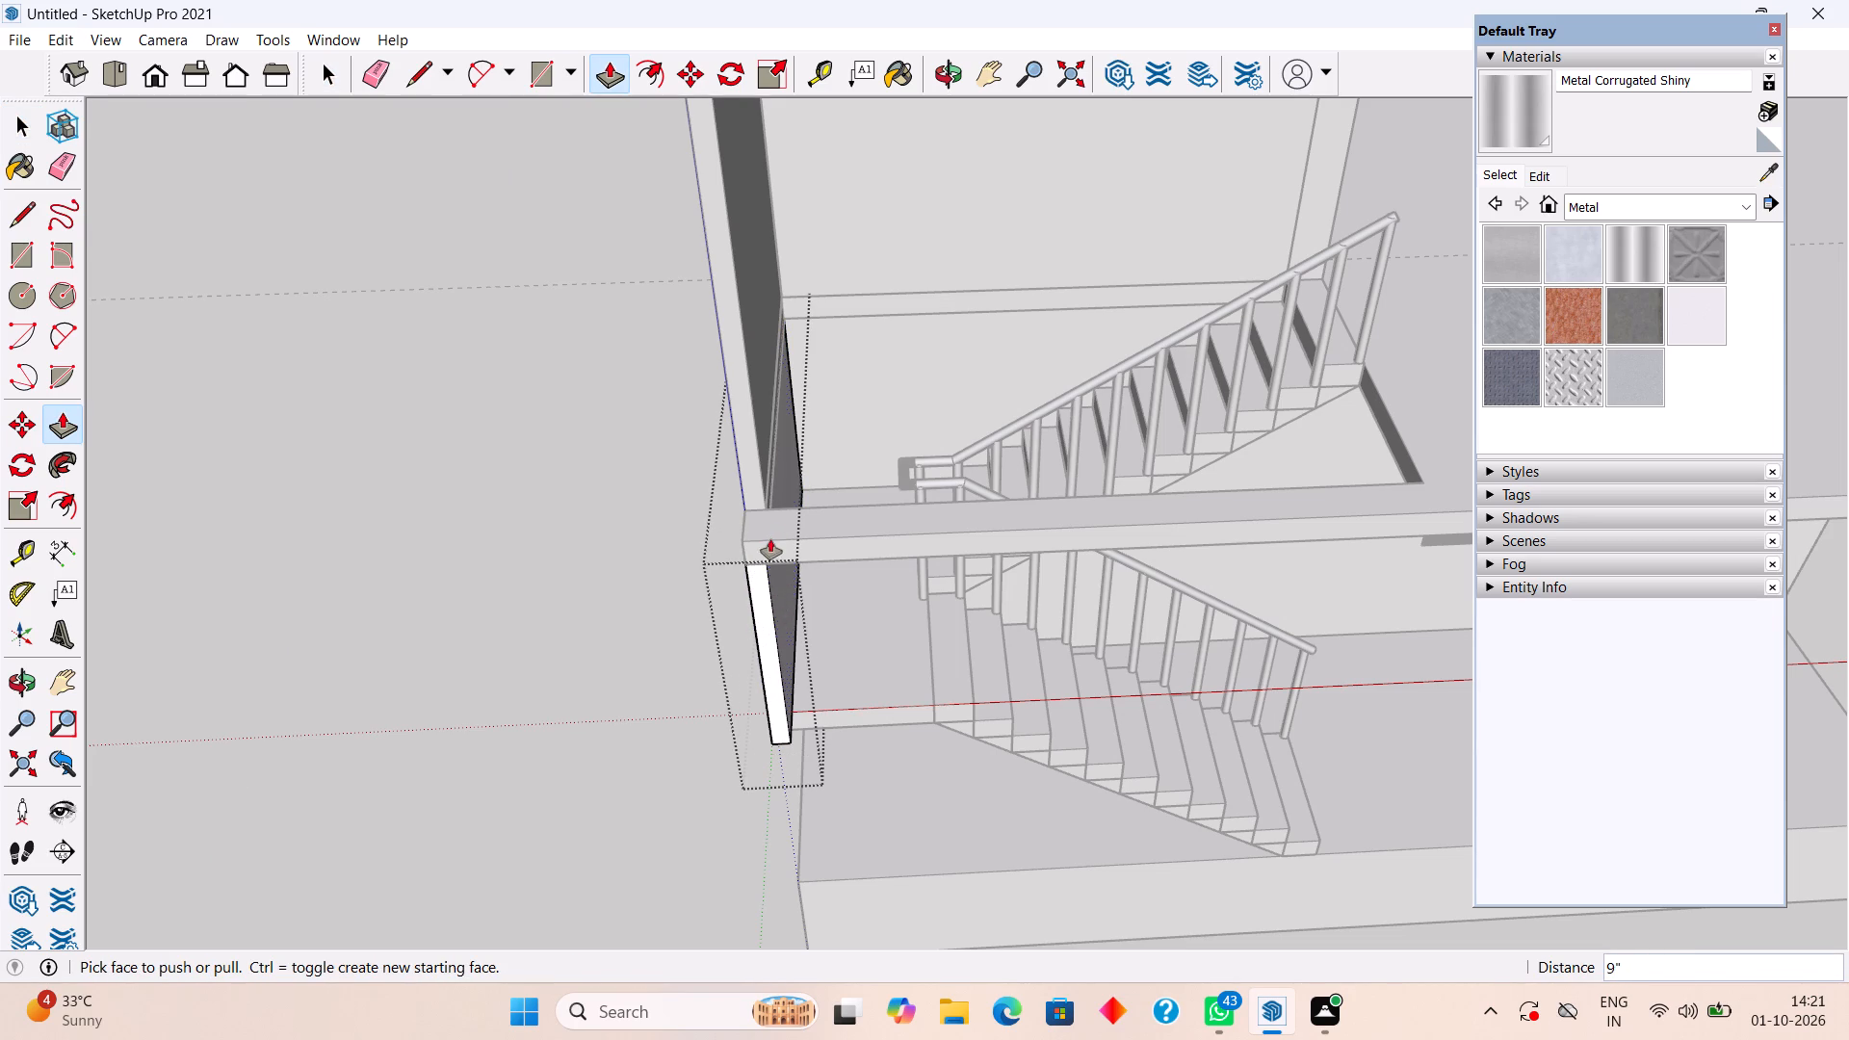
pyautogui.press('space')
# Extend the end face of the rooftop enclosure's side wall 9" to the slab's front face and leave the wall group.
pyautogui.tripleClick(736, 444)
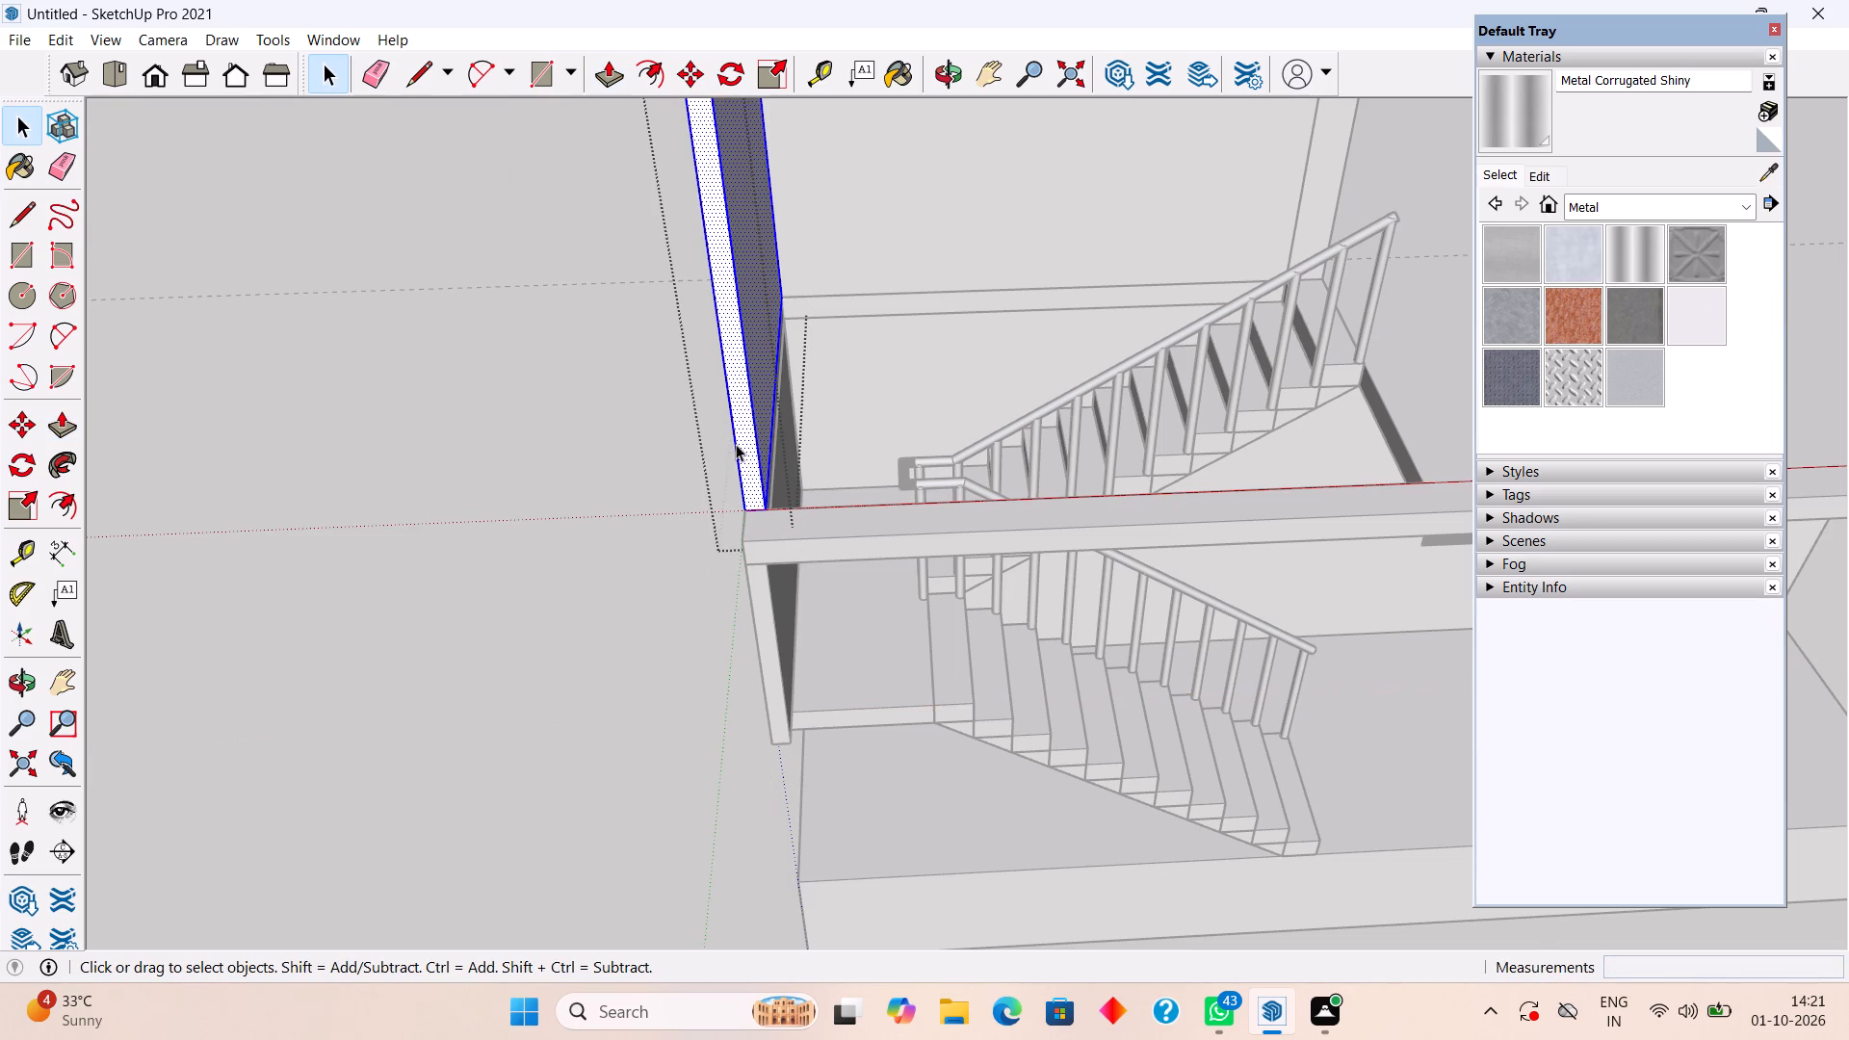
pyautogui.press('p')
pyautogui.click(744, 433)
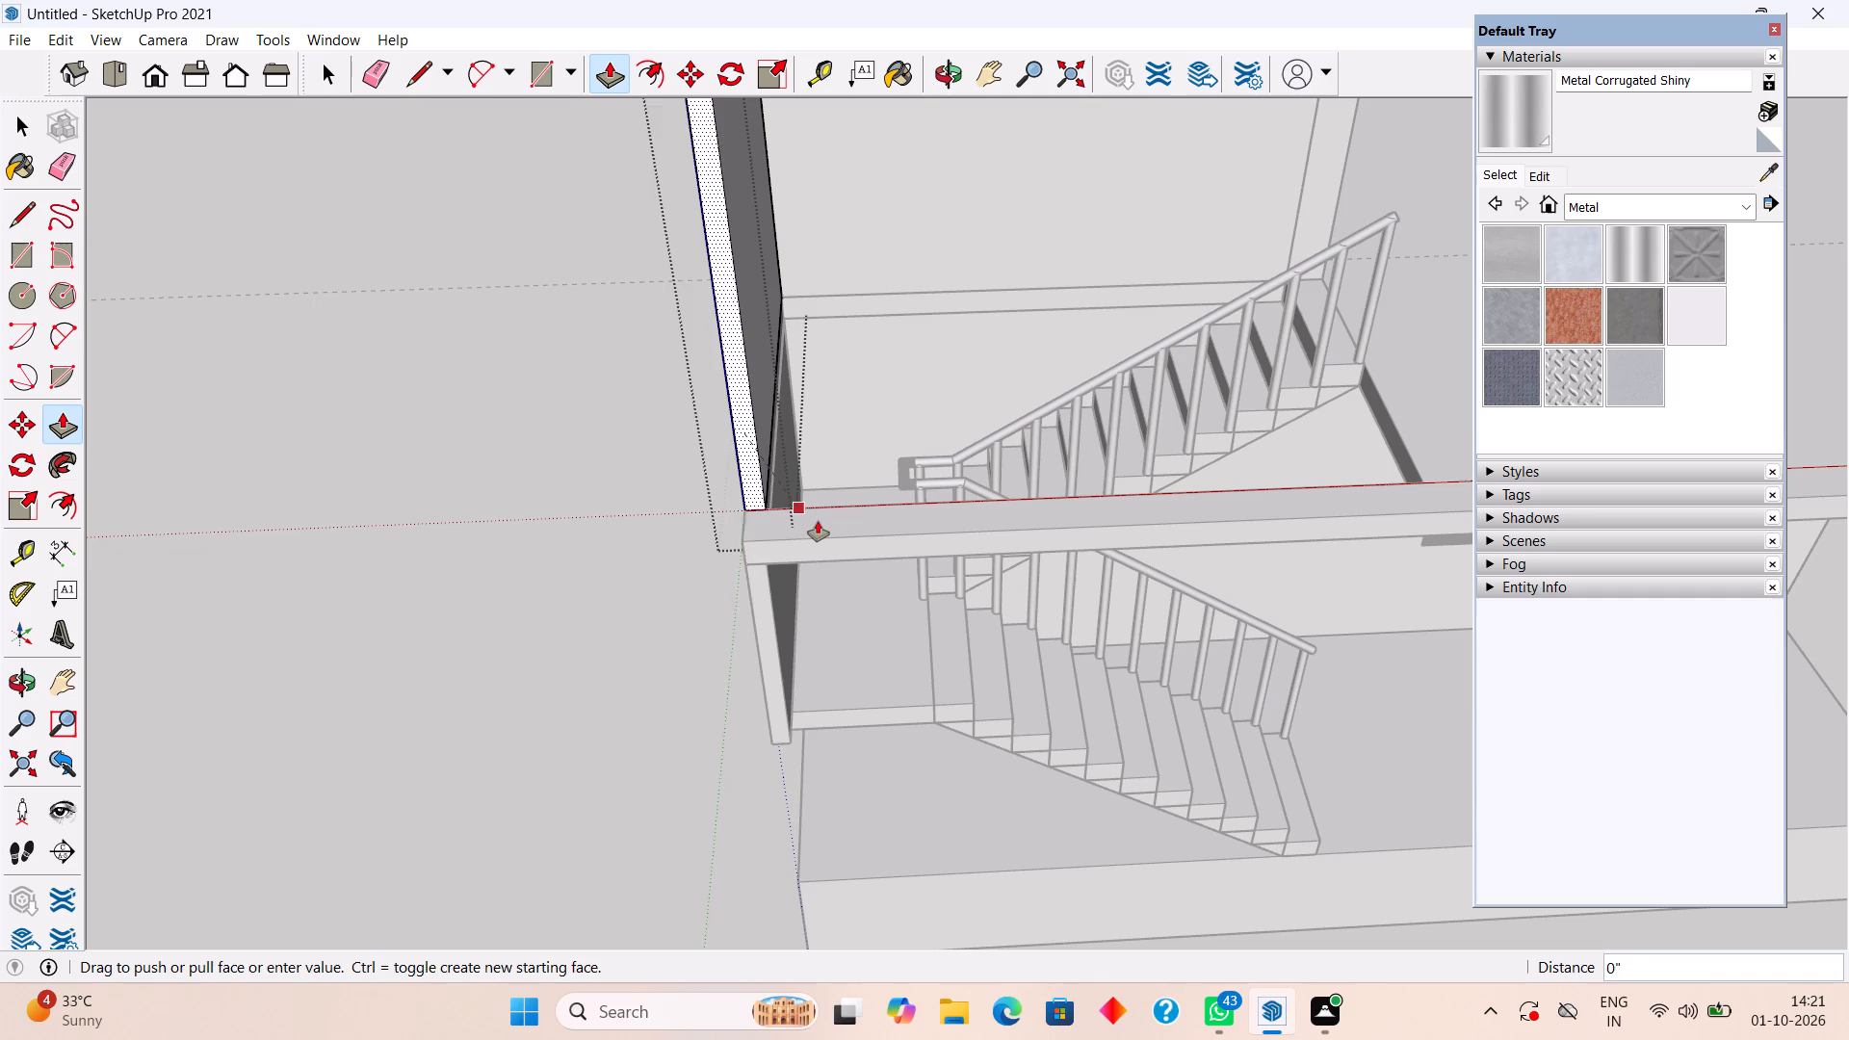
pyautogui.click(963, 542)
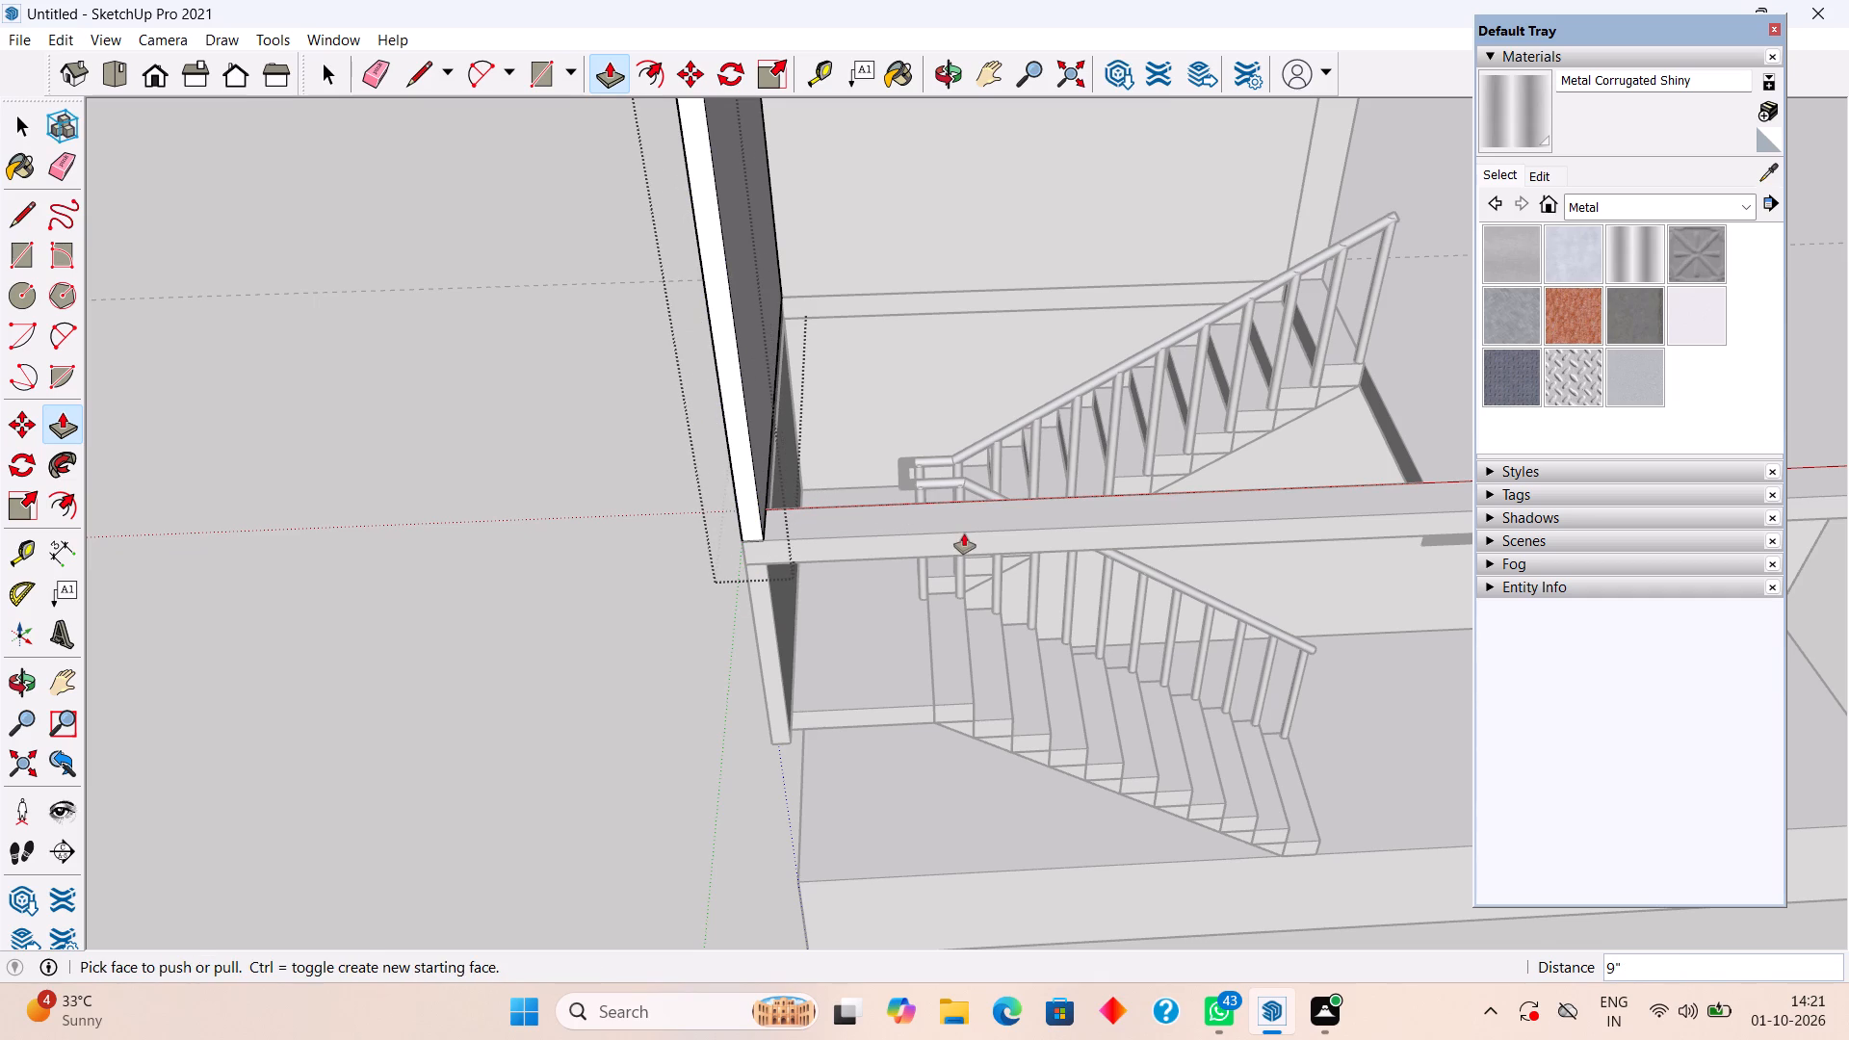
pyautogui.press('space')
pyautogui.click(593, 598)
# Examine the extended slab, side walls and stair opening from above, from the front and from the outer side.
pyautogui.scroll(-5, 975, 513)
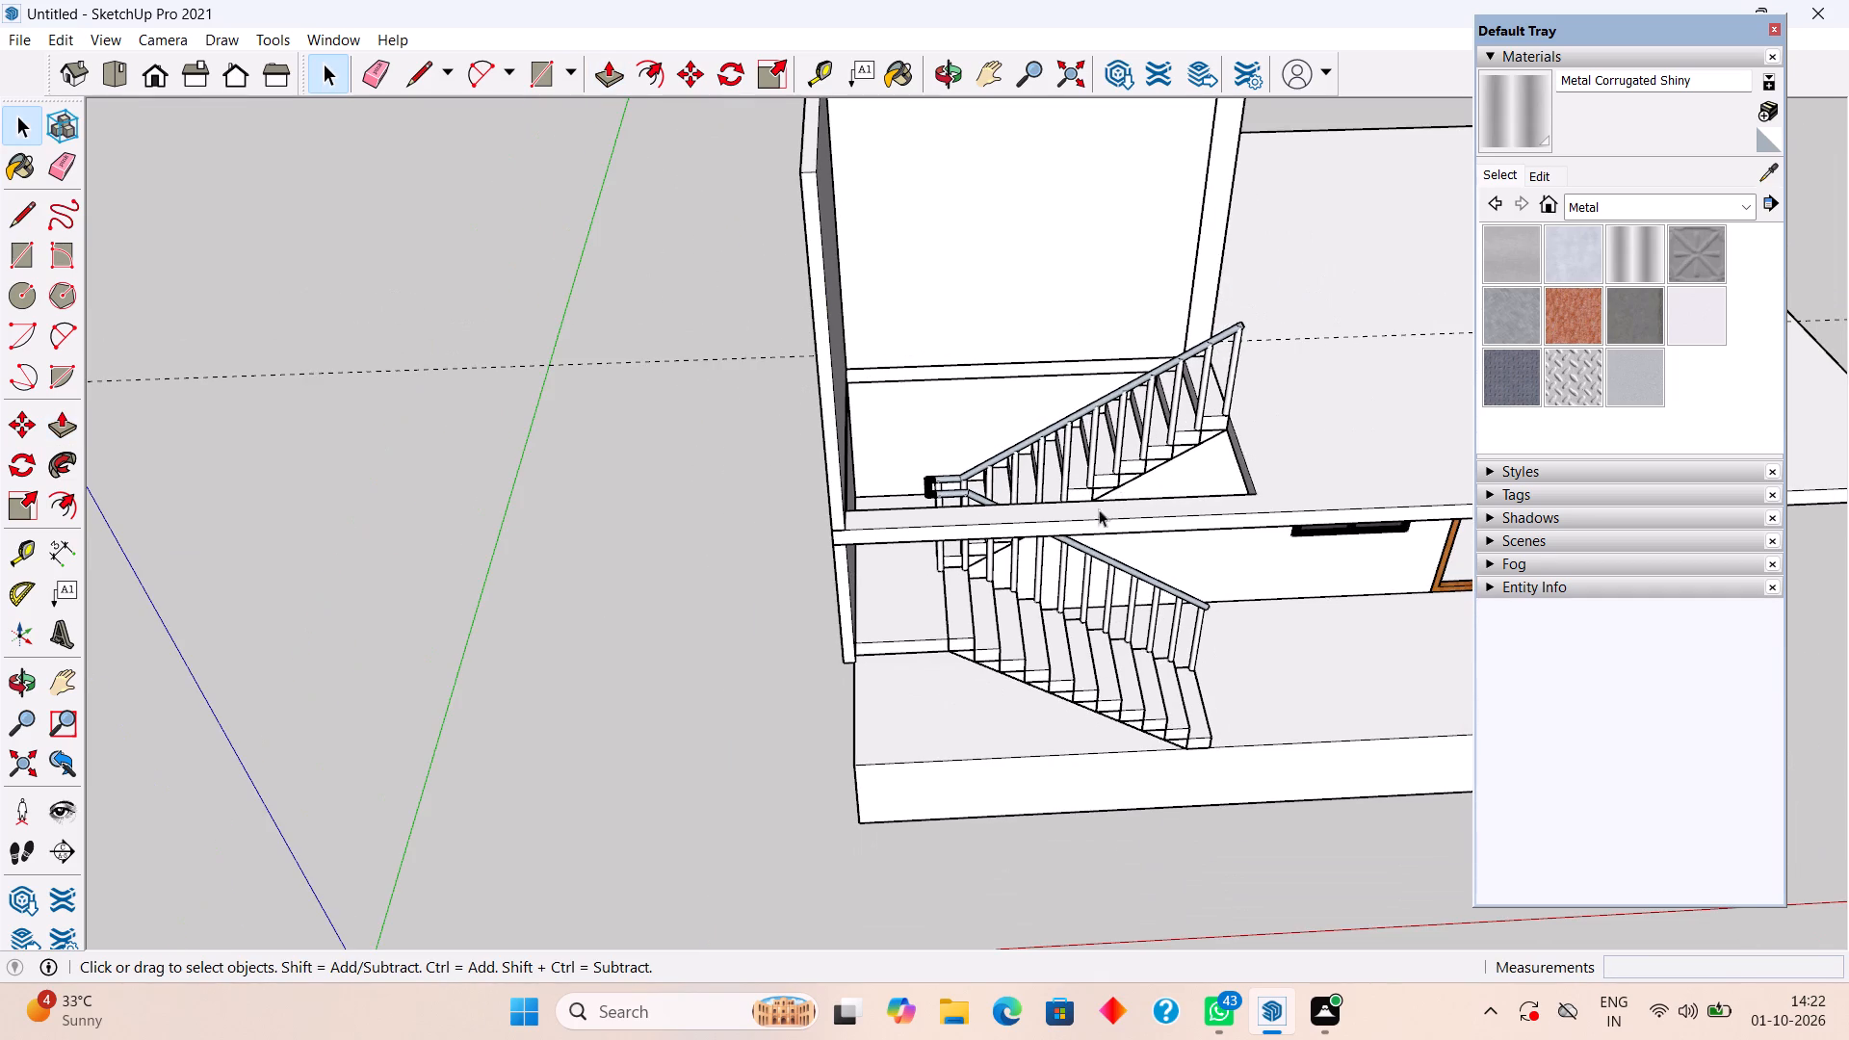
pyautogui.moveTo(947, 565); pyautogui.dragTo(429, 471, button='middle')
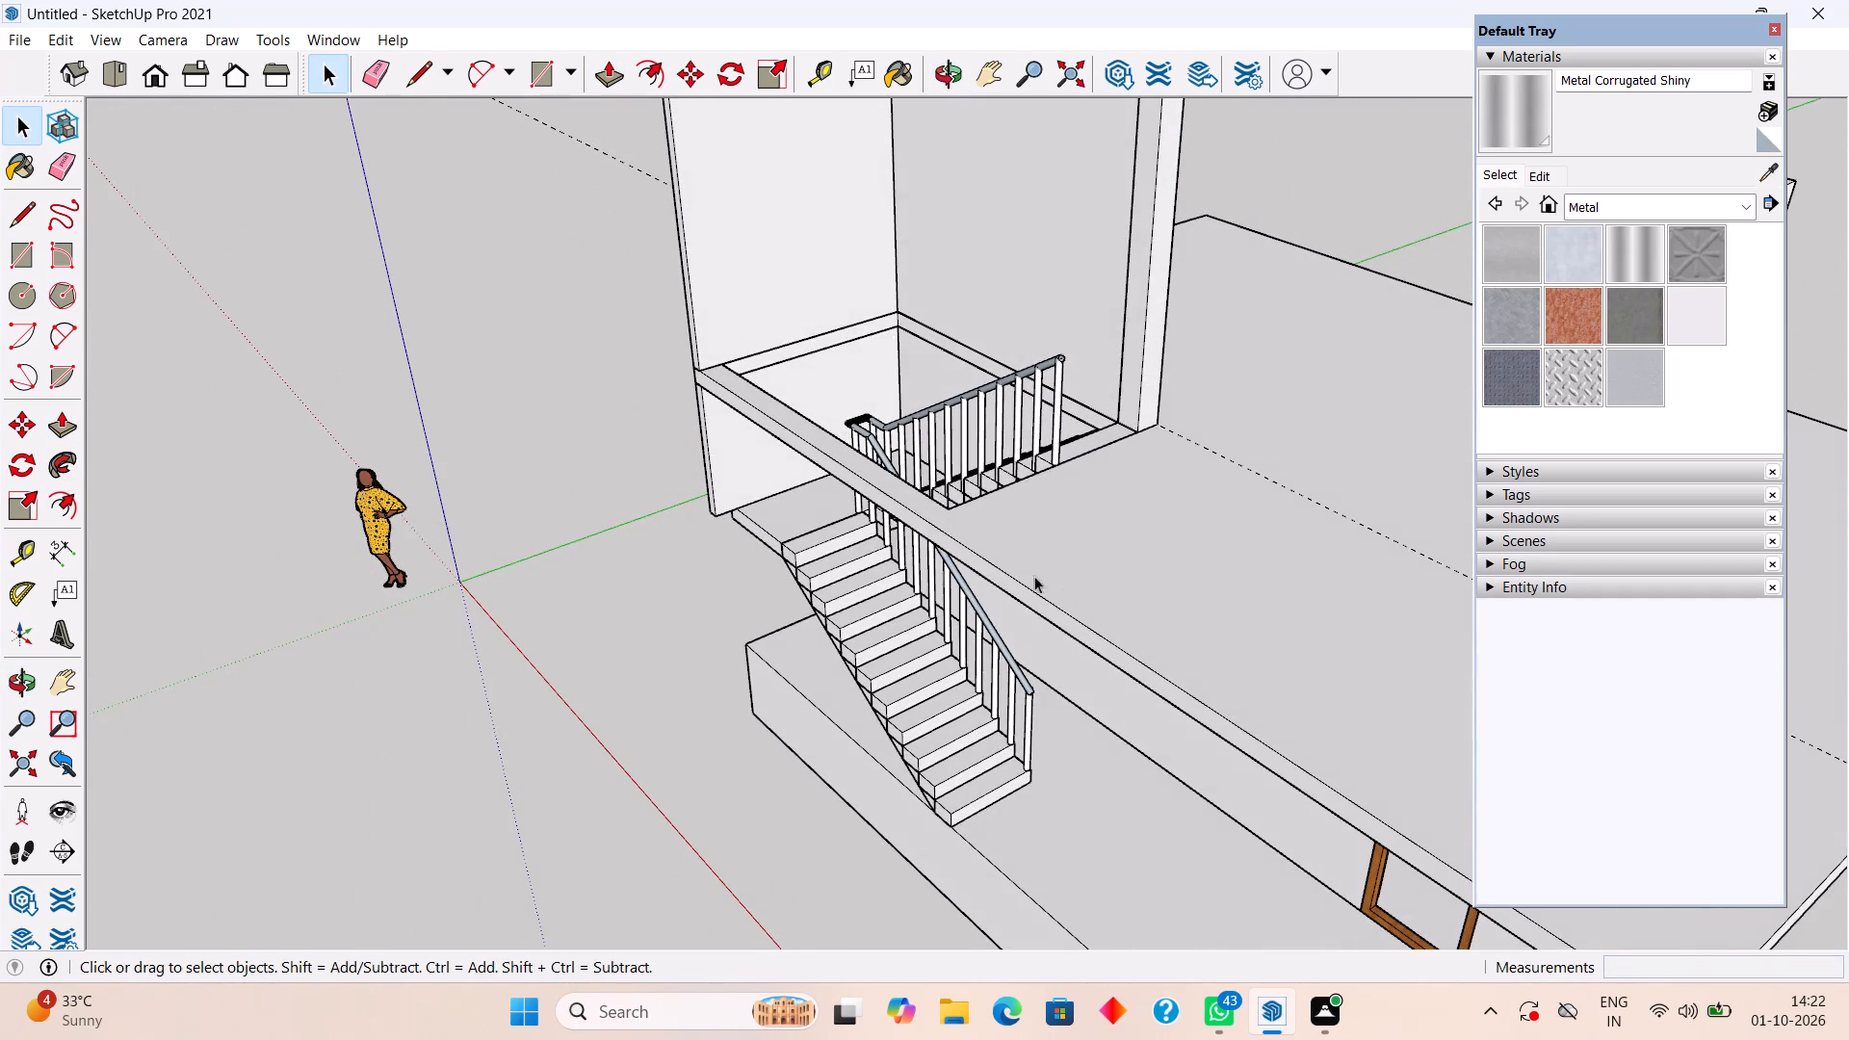
pyautogui.moveTo(1002, 564); pyautogui.dragTo(1046, 544, button='middle')
pyautogui.scroll(-3, 1046, 544)
pyautogui.moveTo(968, 605); pyautogui.dragTo(1067, 470, button='middle')
pyautogui.moveTo(968, 561); pyautogui.dragTo(977, 534, button='middle')
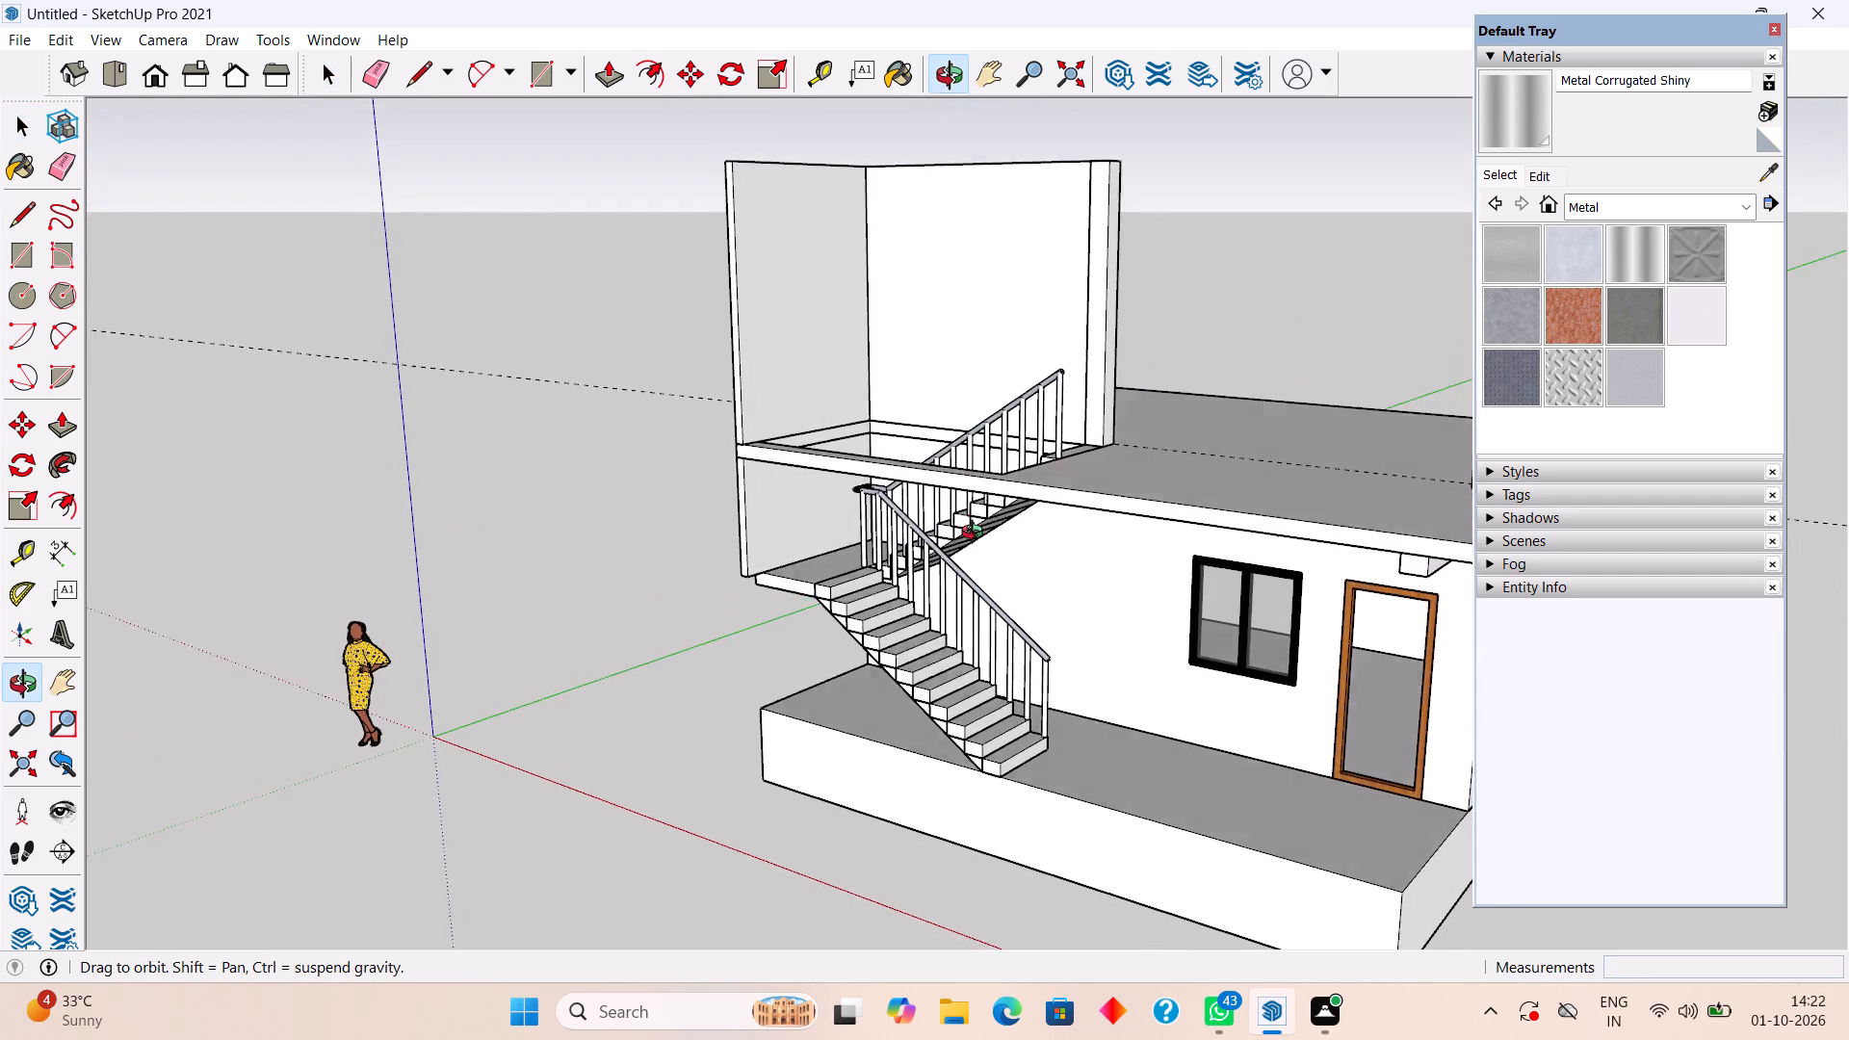
pyautogui.moveTo(977, 534); pyautogui.dragTo(1111, 382, button='middle')
pyautogui.moveTo(990, 463); pyautogui.dragTo(1497, 596, button='middle')
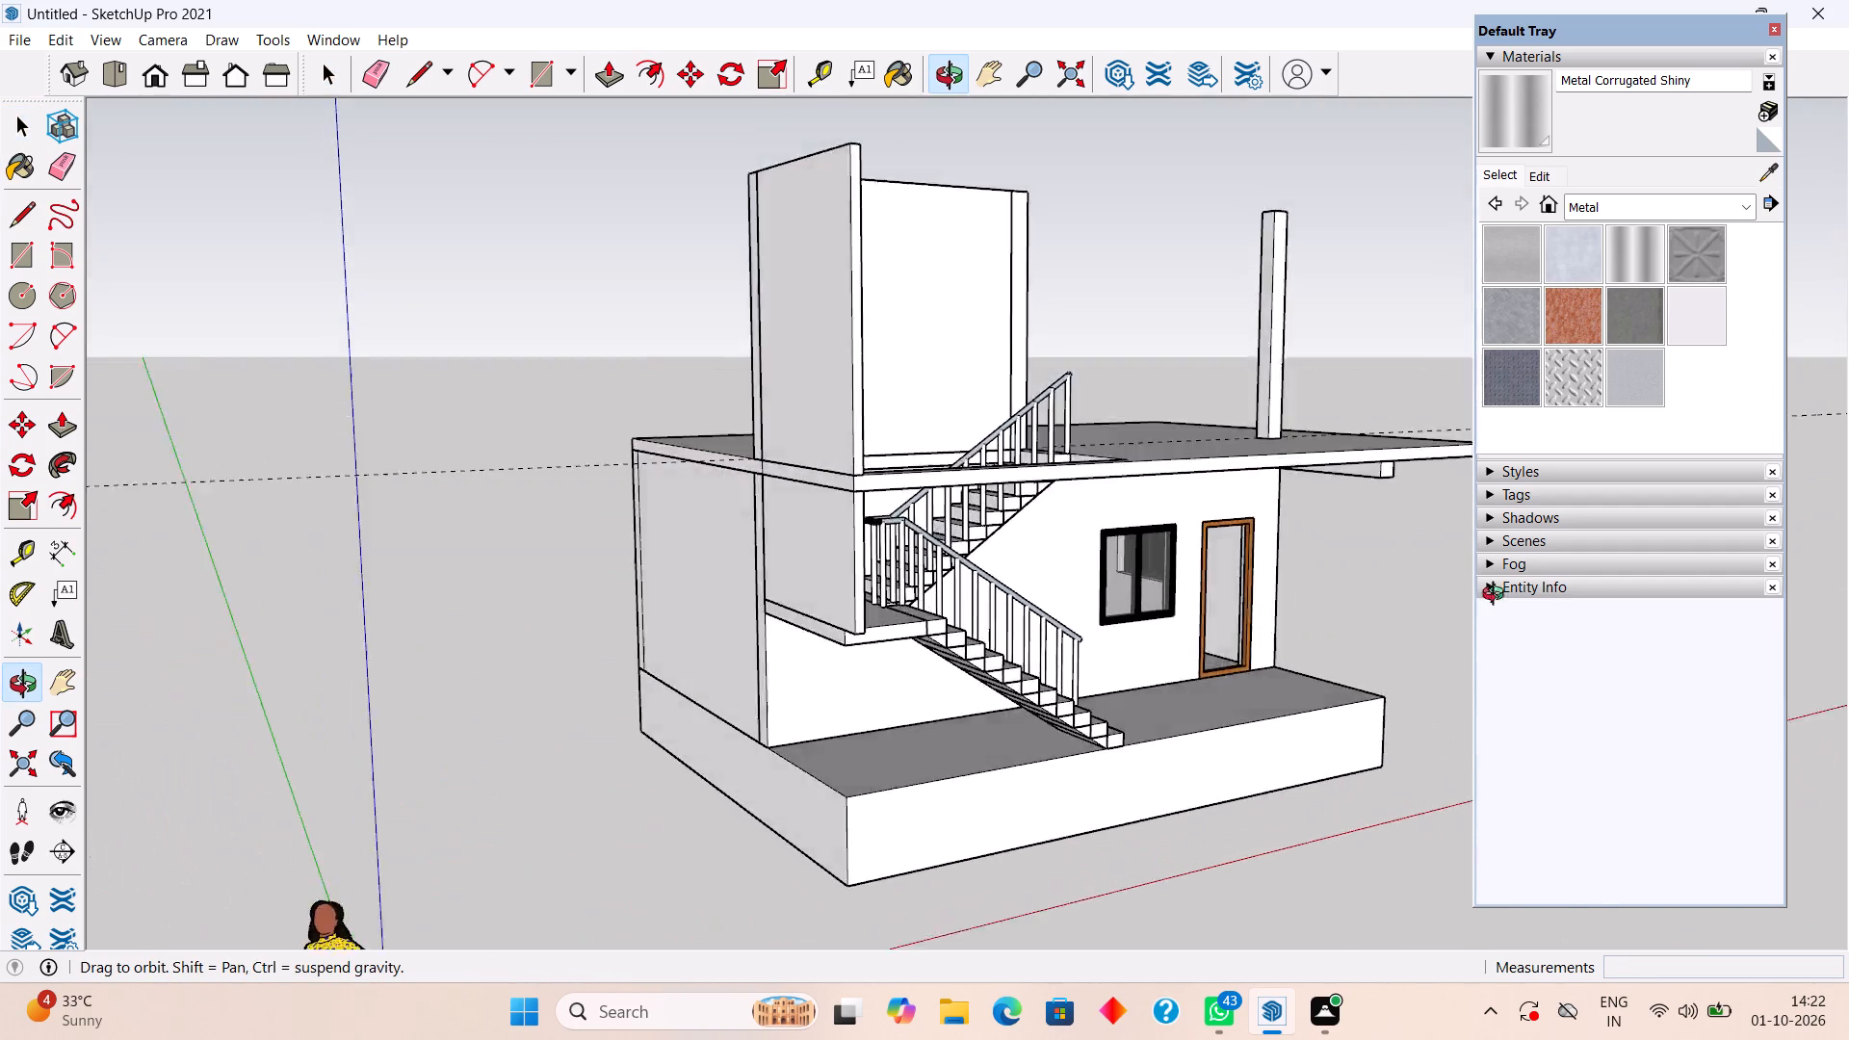
pyautogui.moveTo(1497, 596); pyautogui.dragTo(1384, 987, button='middle')
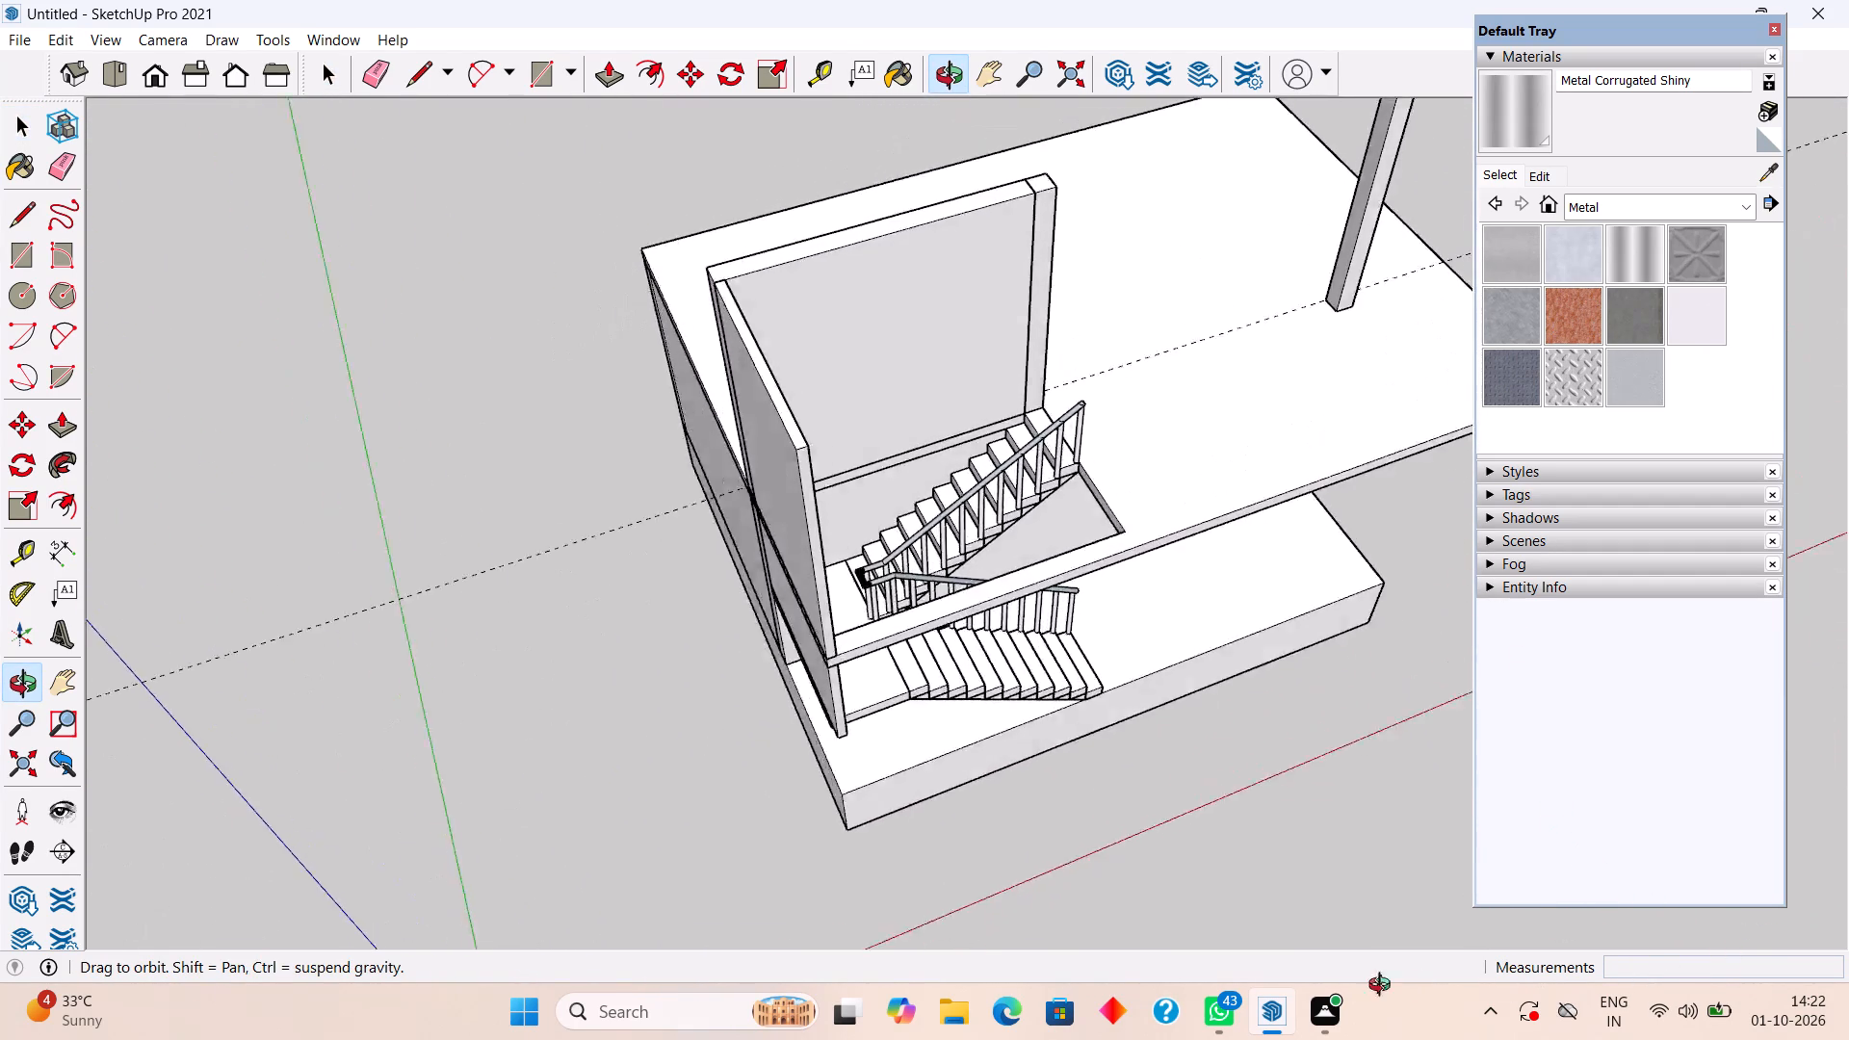
pyautogui.moveTo(1384, 987); pyautogui.dragTo(1049, 995, button='middle')
pyautogui.moveTo(962, 630); pyautogui.dragTo(865, 770, button='middle')
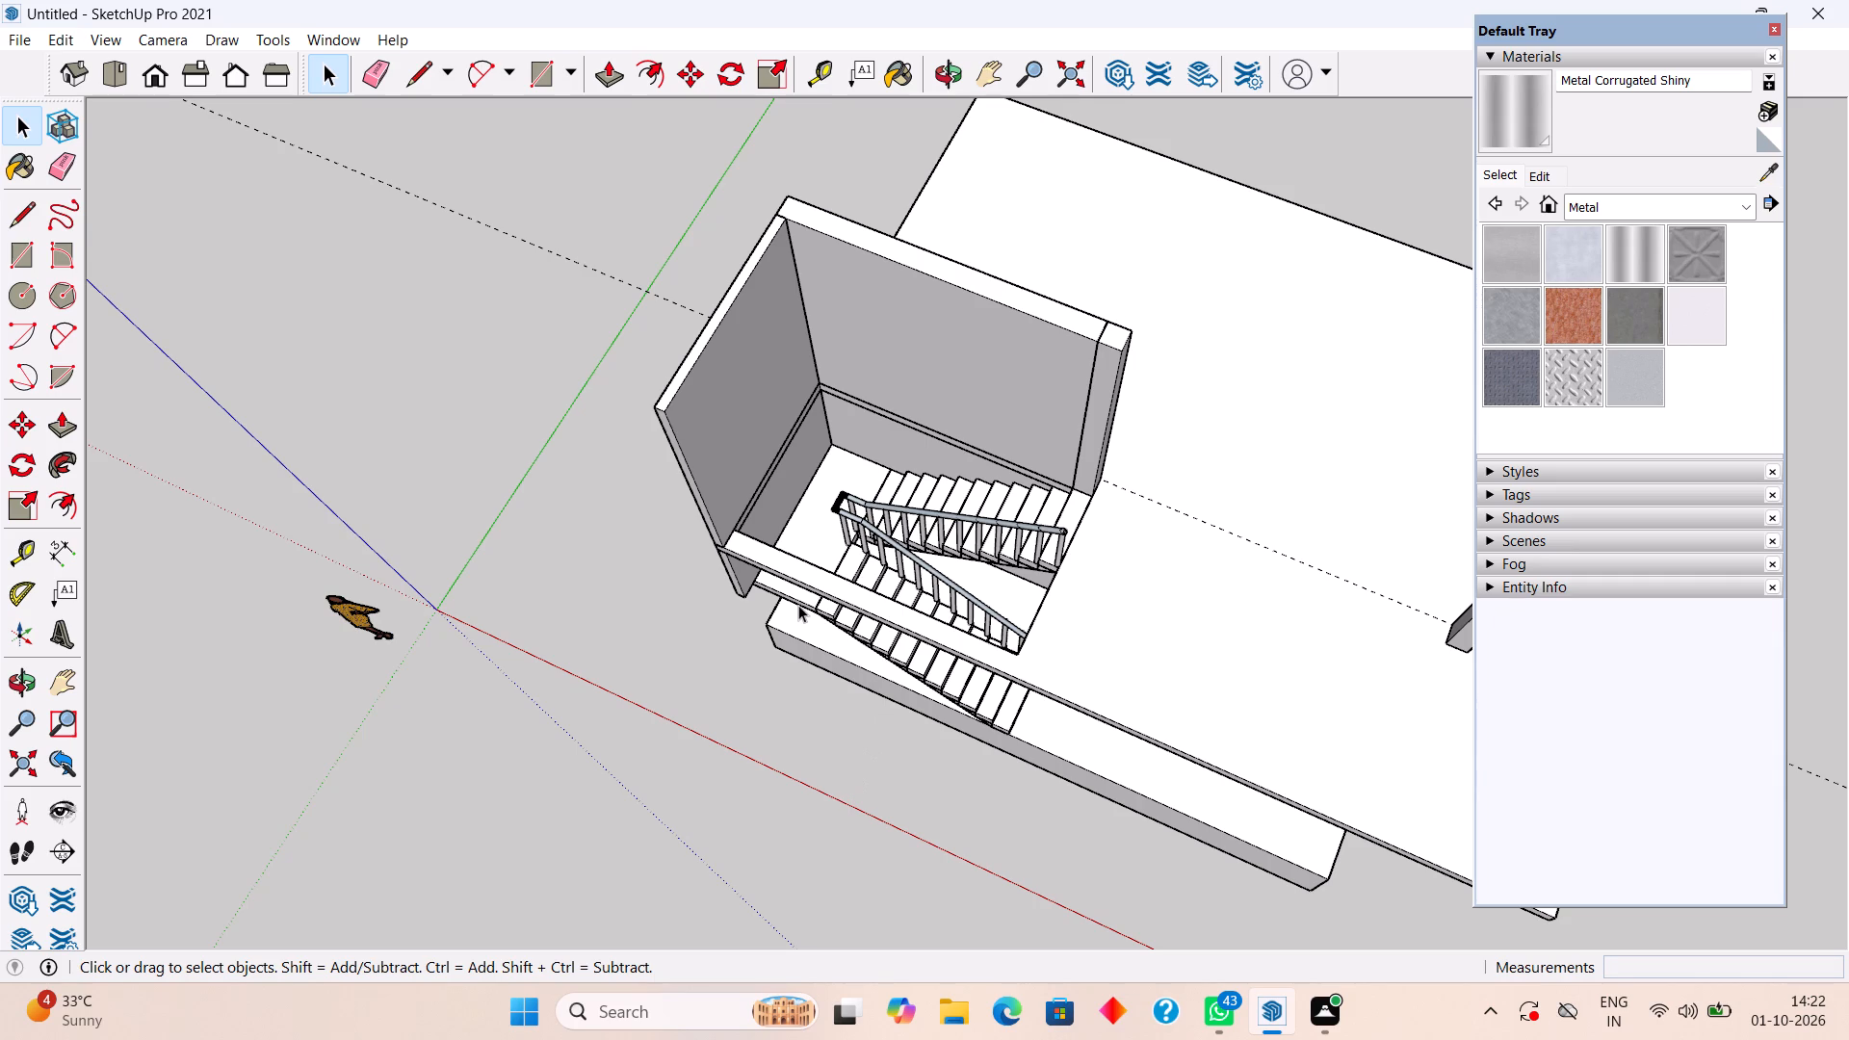
pyautogui.moveTo(1007, 637); pyautogui.dragTo(834, 536, button='middle')
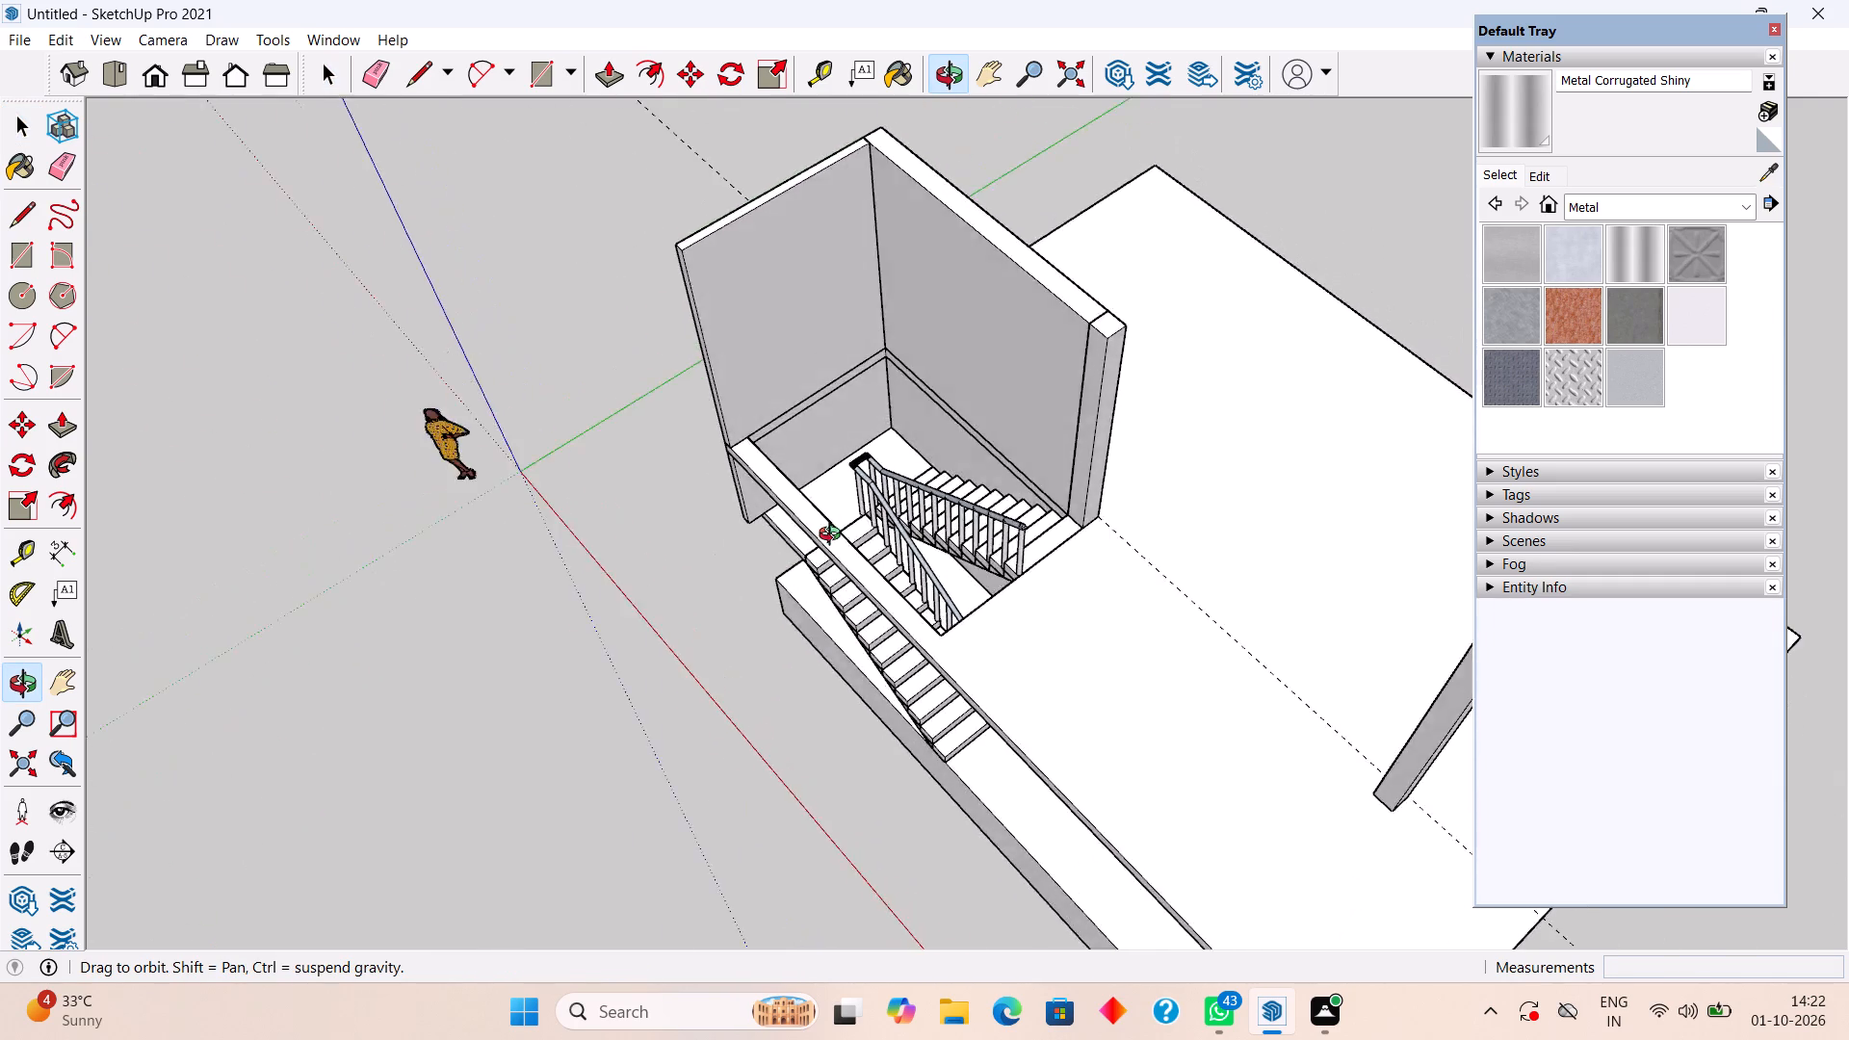
pyautogui.moveTo(834, 536); pyautogui.dragTo(1086, 396, button='middle')
# Pull the front face of the house's base plinth outward by 9" and leave its group.
pyautogui.tripleClick(1106, 816)
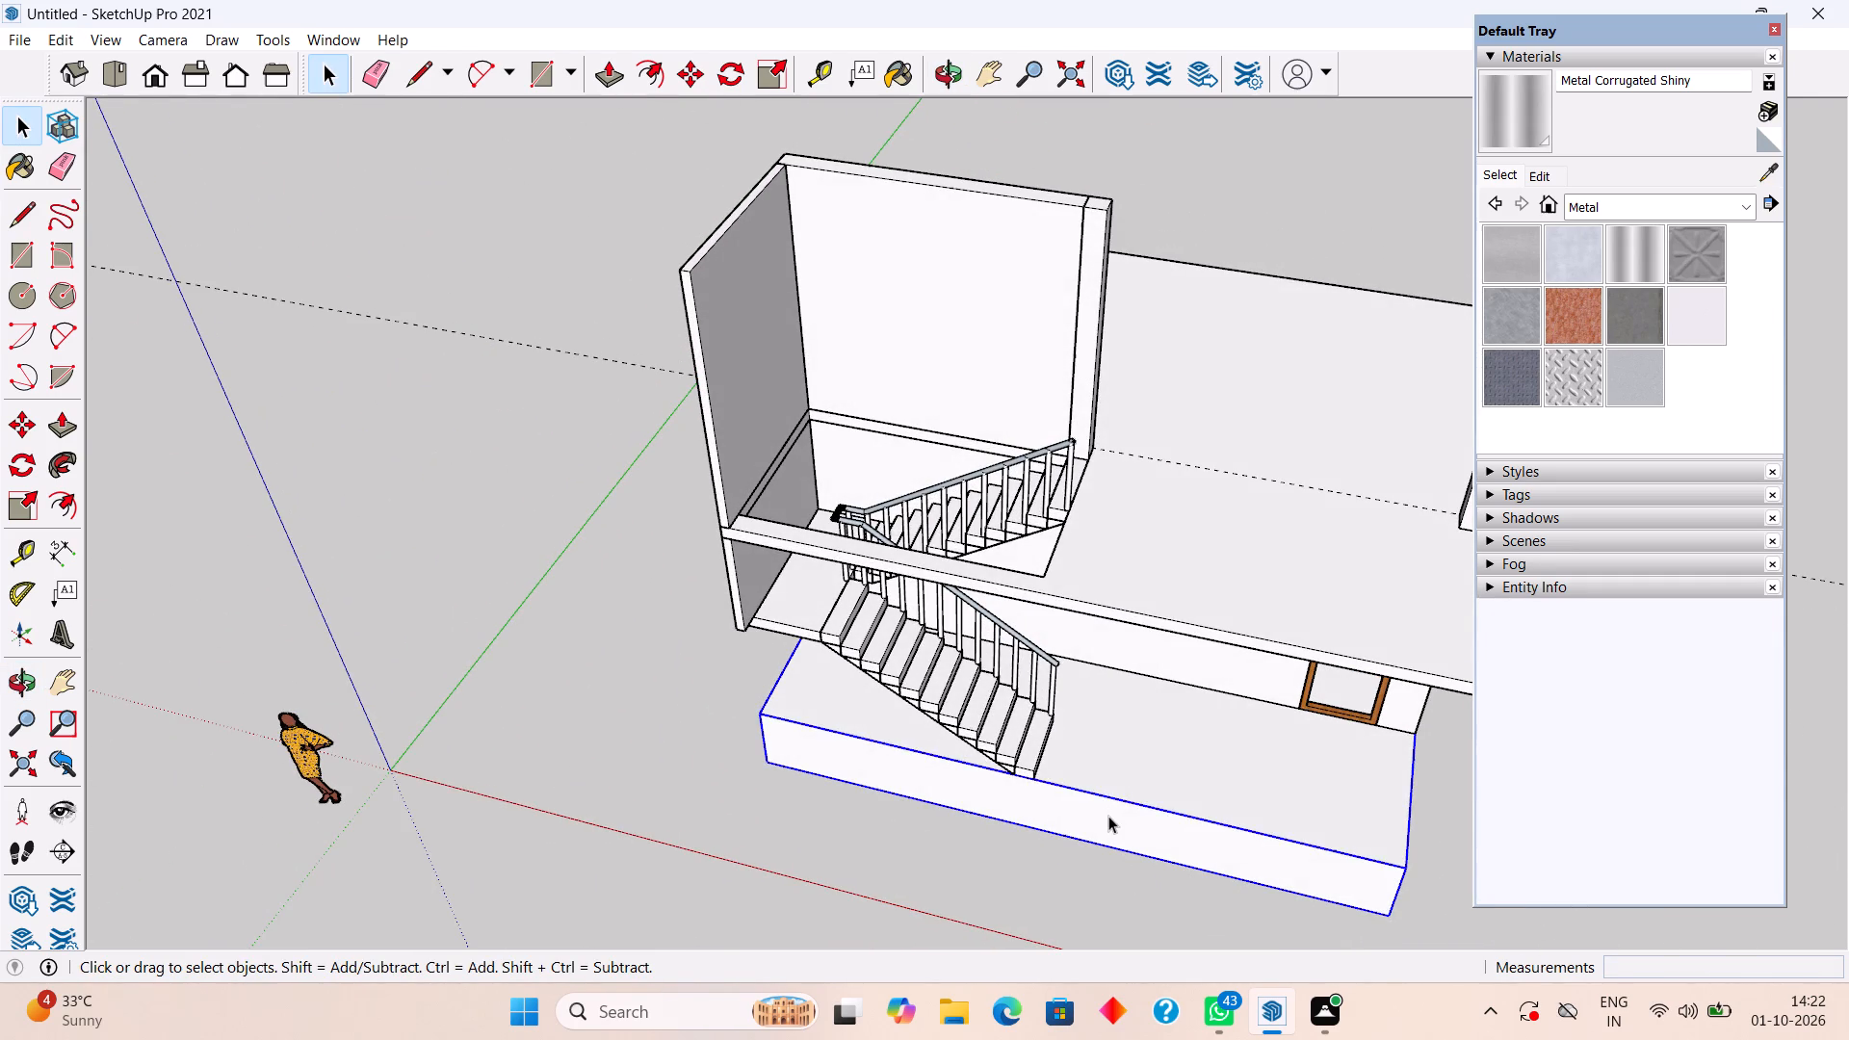
pyautogui.click(1109, 815)
pyautogui.click(1109, 814)
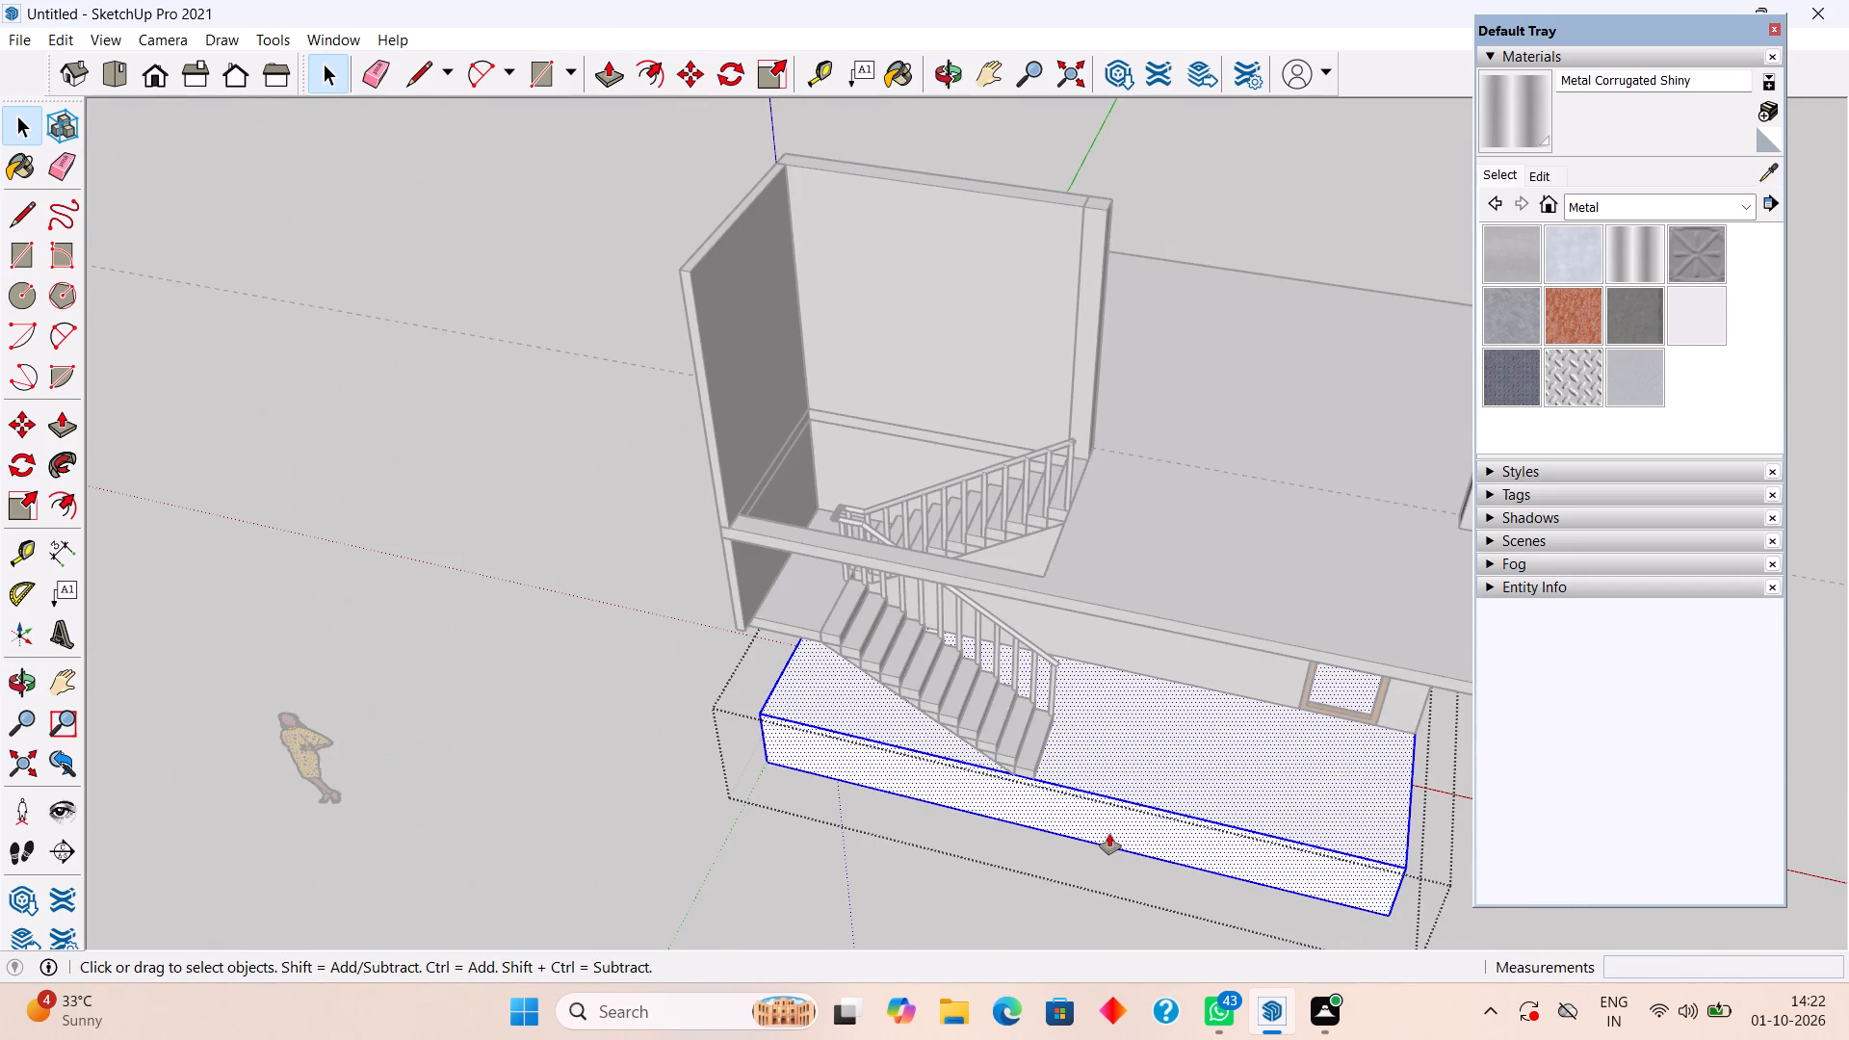
pyautogui.press('p')
pyautogui.click(1110, 823)
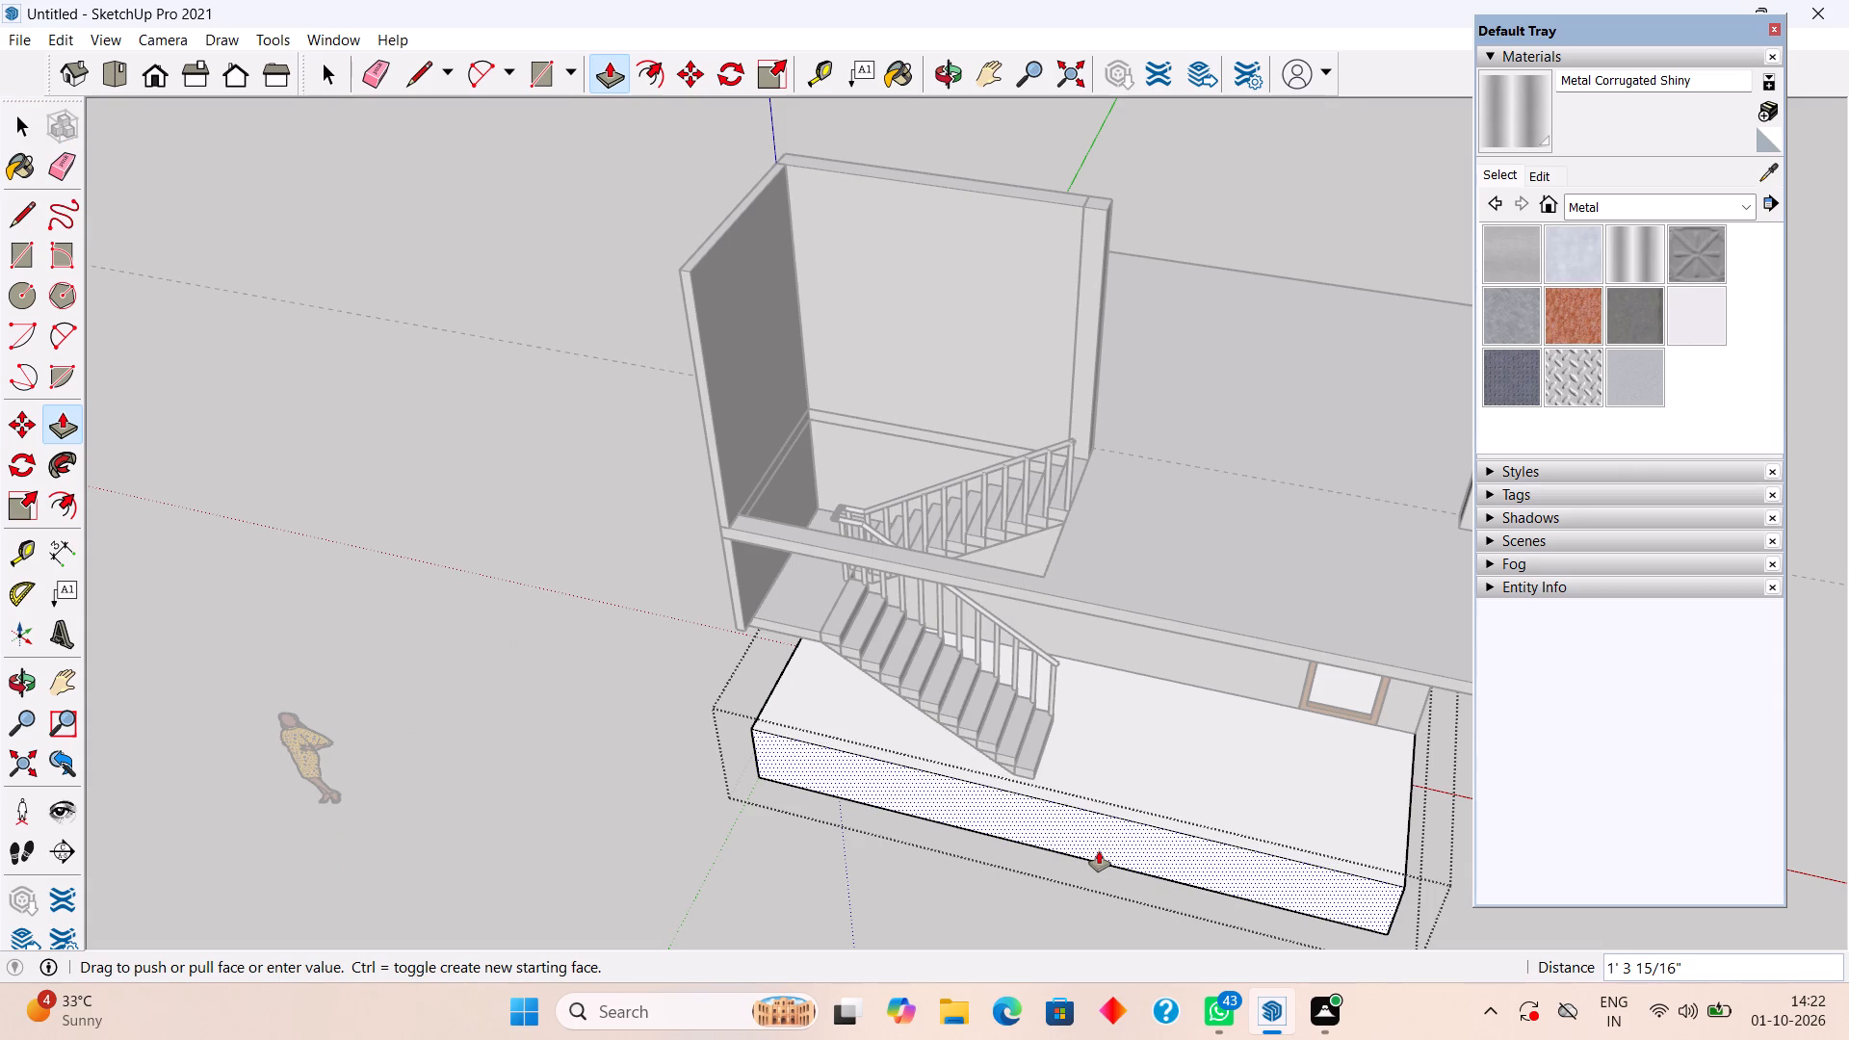
pyautogui.click(1111, 607)
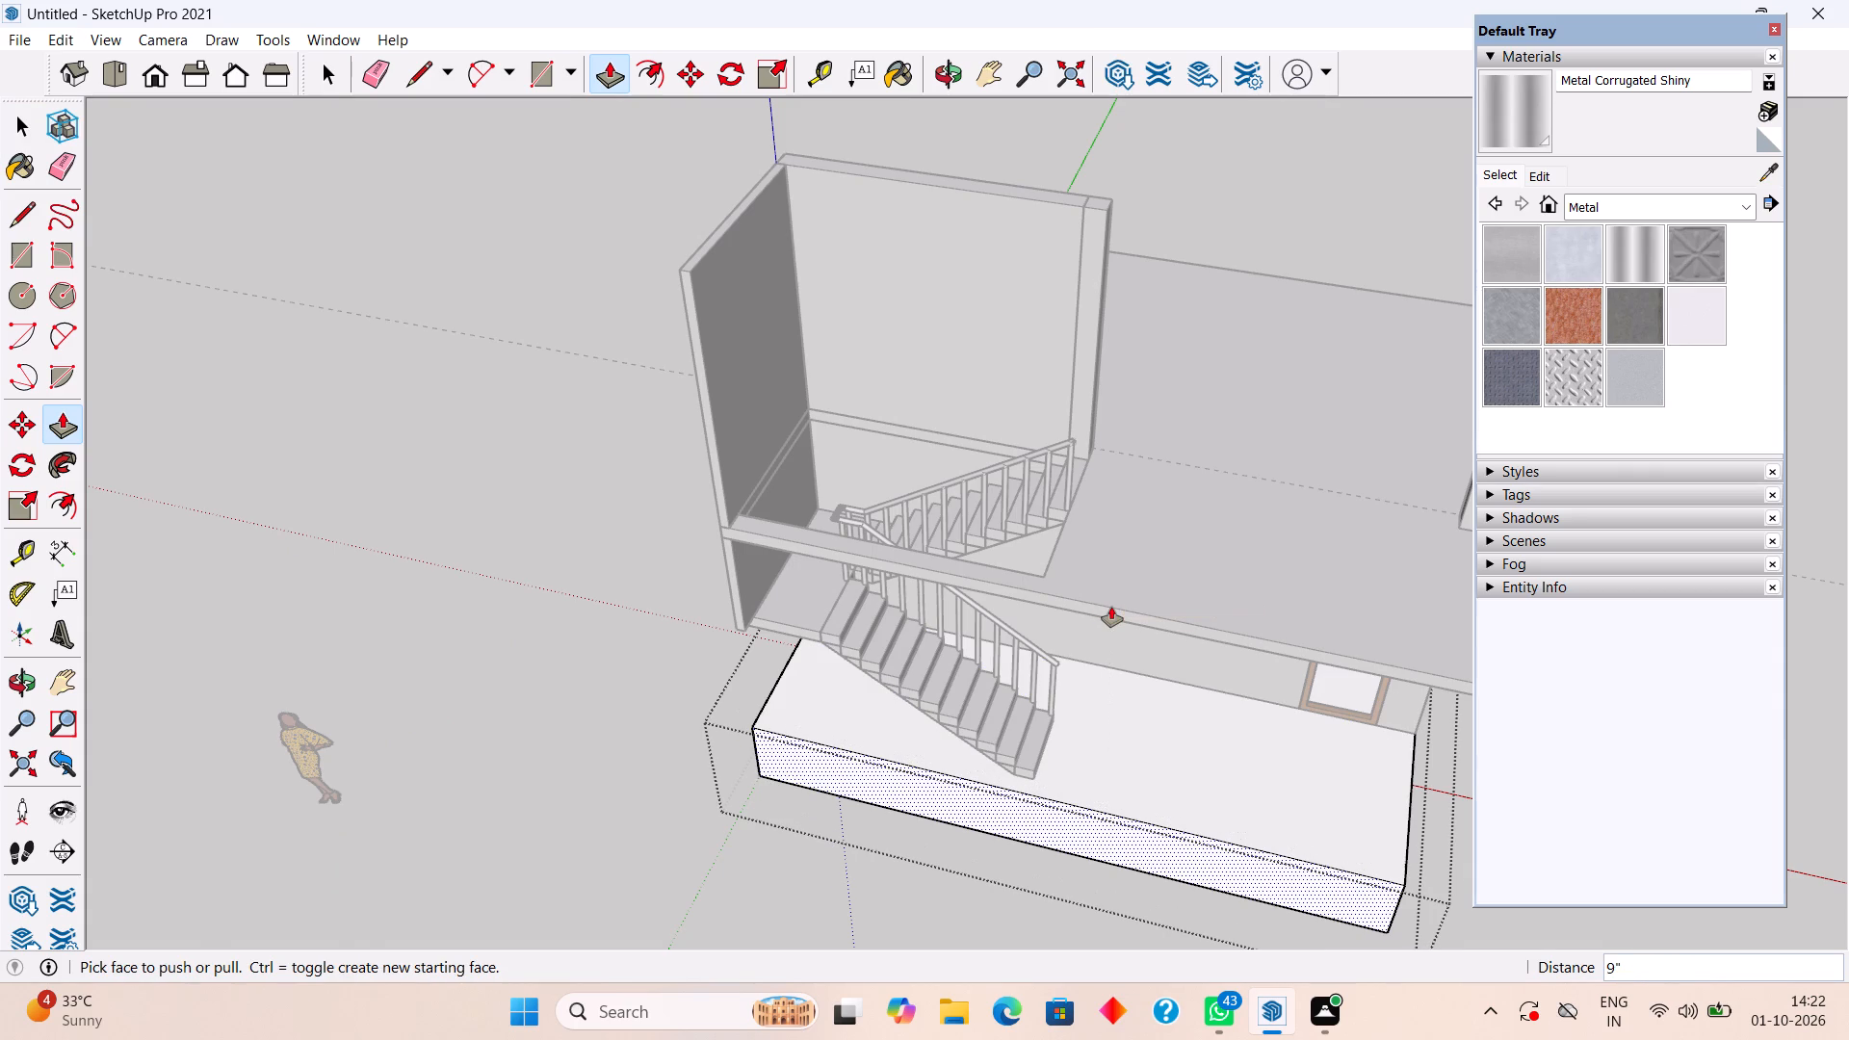
pyautogui.press('space')
pyautogui.moveTo(1116, 607); pyautogui.dragTo(865, 579, button='middle')
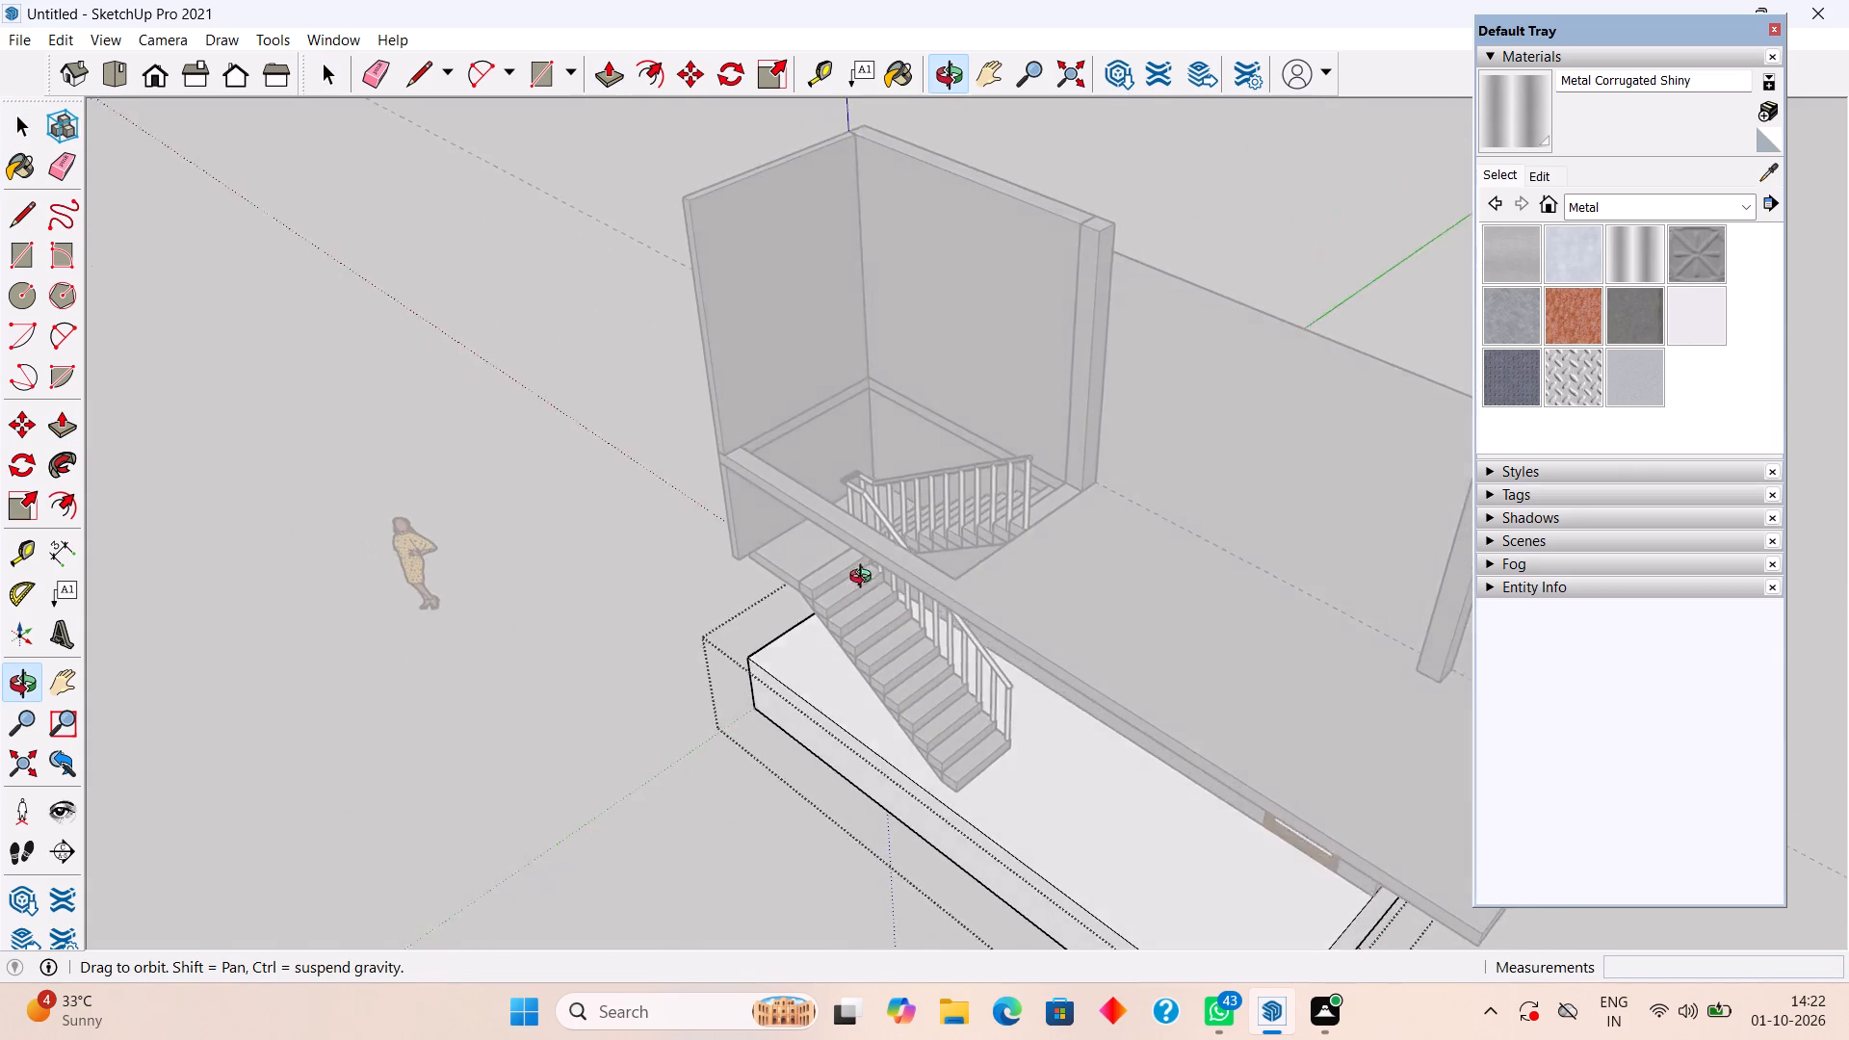
pyautogui.moveTo(865, 579); pyautogui.dragTo(737, 499, button='middle')
pyautogui.click(709, 518)
# Review the whole house with the extended slab, walls and plinth from above and at eye level.
pyautogui.moveTo(943, 596); pyautogui.dragTo(1645, 621, button='middle')
pyautogui.scroll(-1, 767, 520)
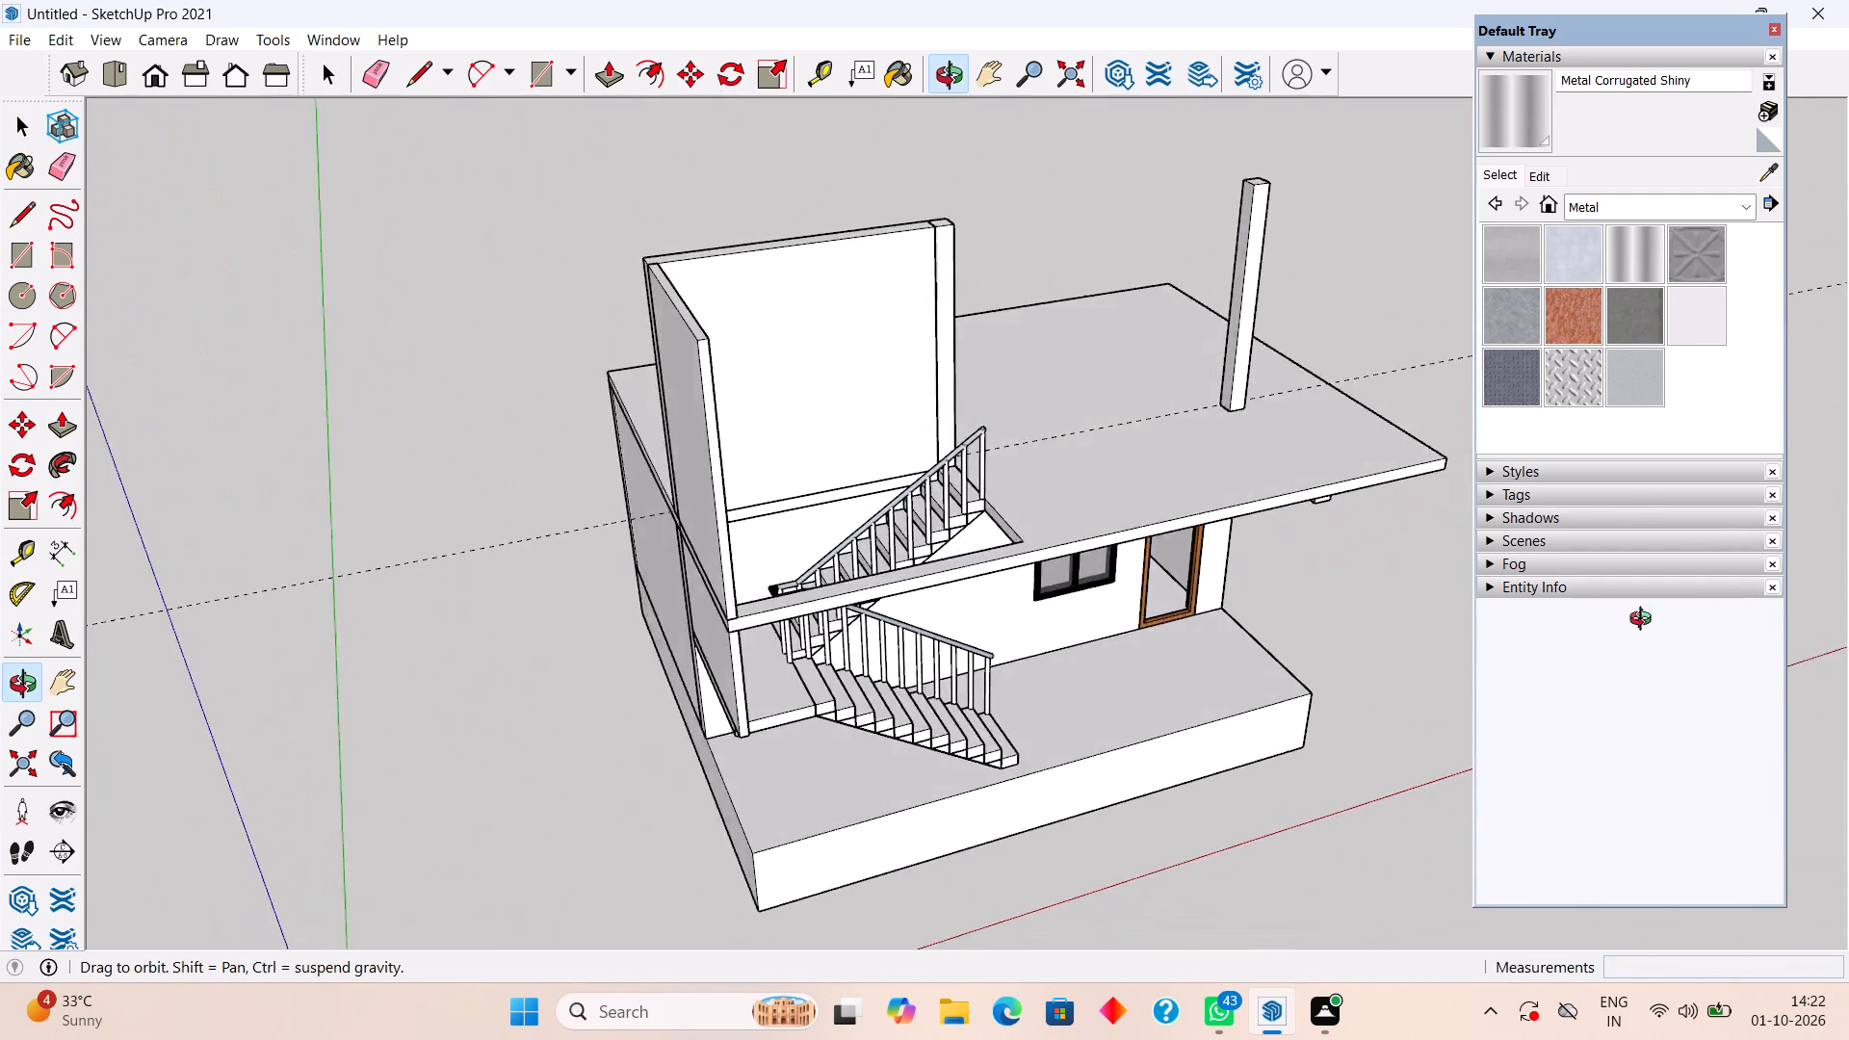
pyautogui.moveTo(1645, 621); pyautogui.dragTo(1419, 582, button='middle')
pyautogui.scroll(-3, 1377, 576)
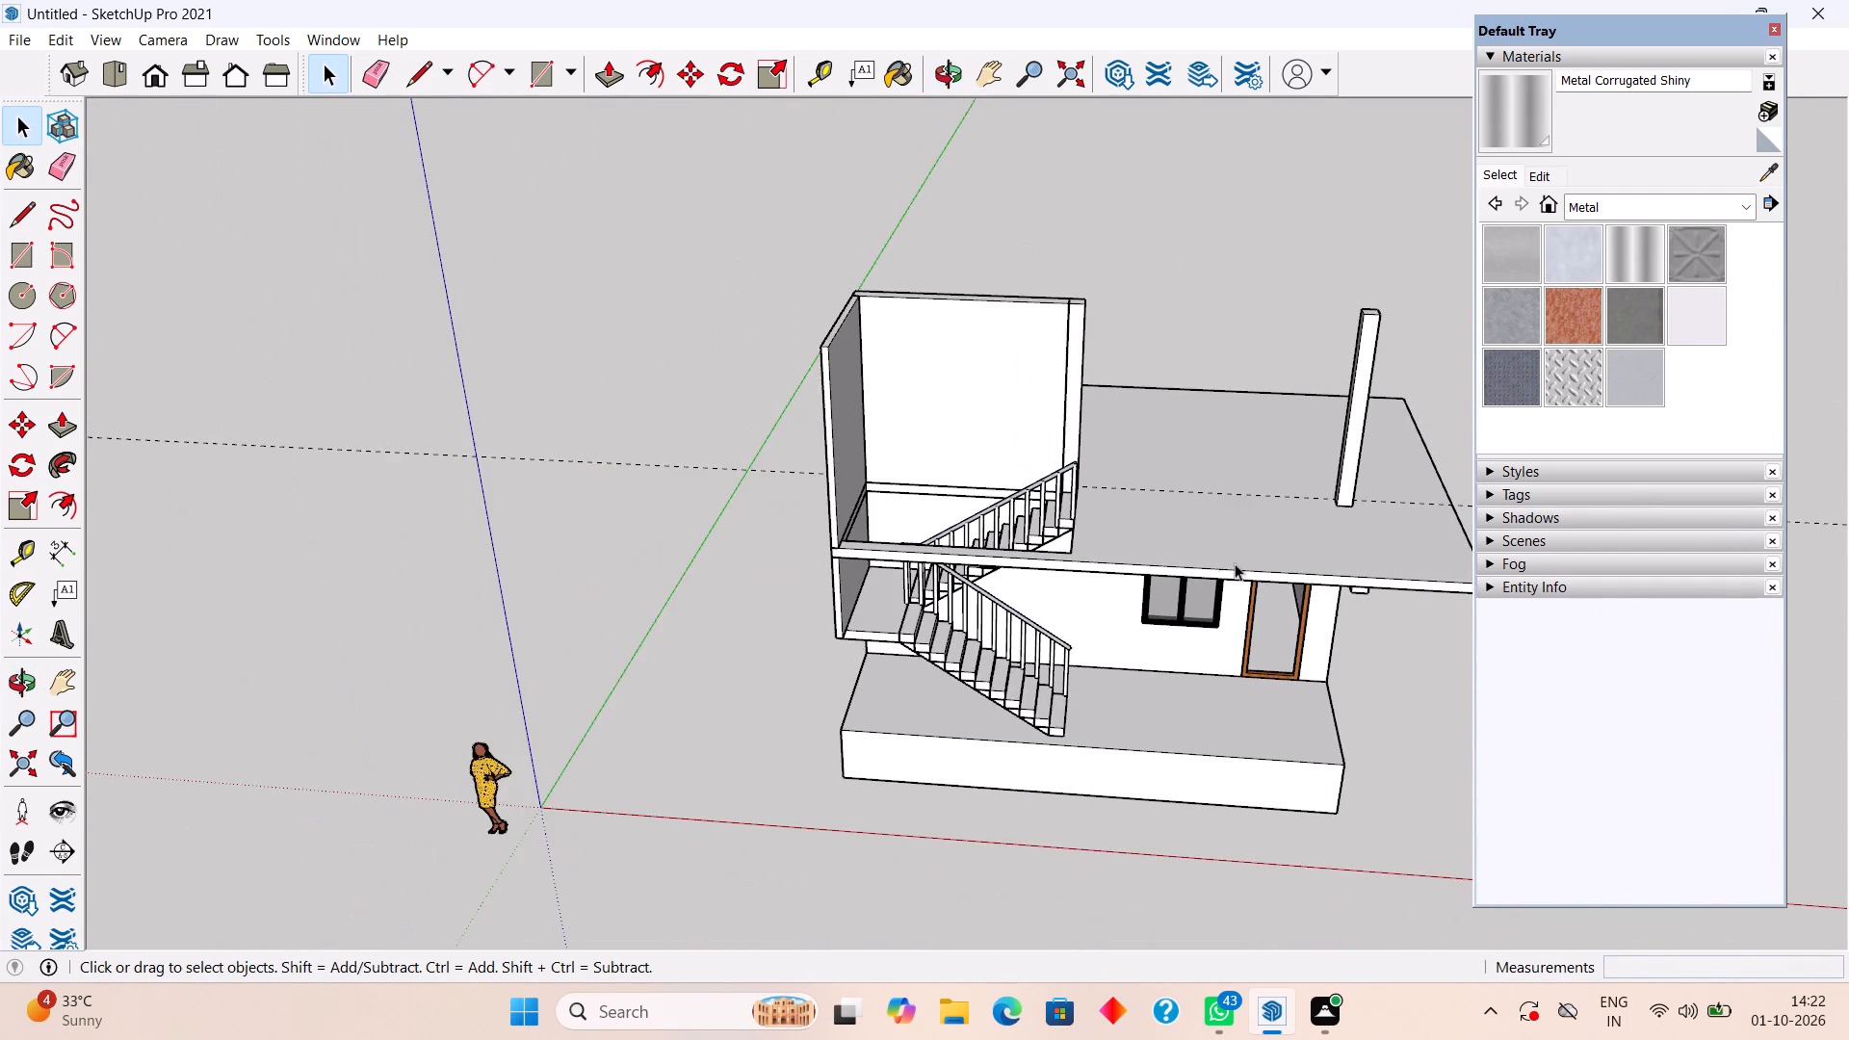
pyautogui.moveTo(1211, 545); pyautogui.dragTo(1257, 330, button='middle')
pyautogui.moveTo(1213, 536); pyautogui.dragTo(1392, 519, button='middle')
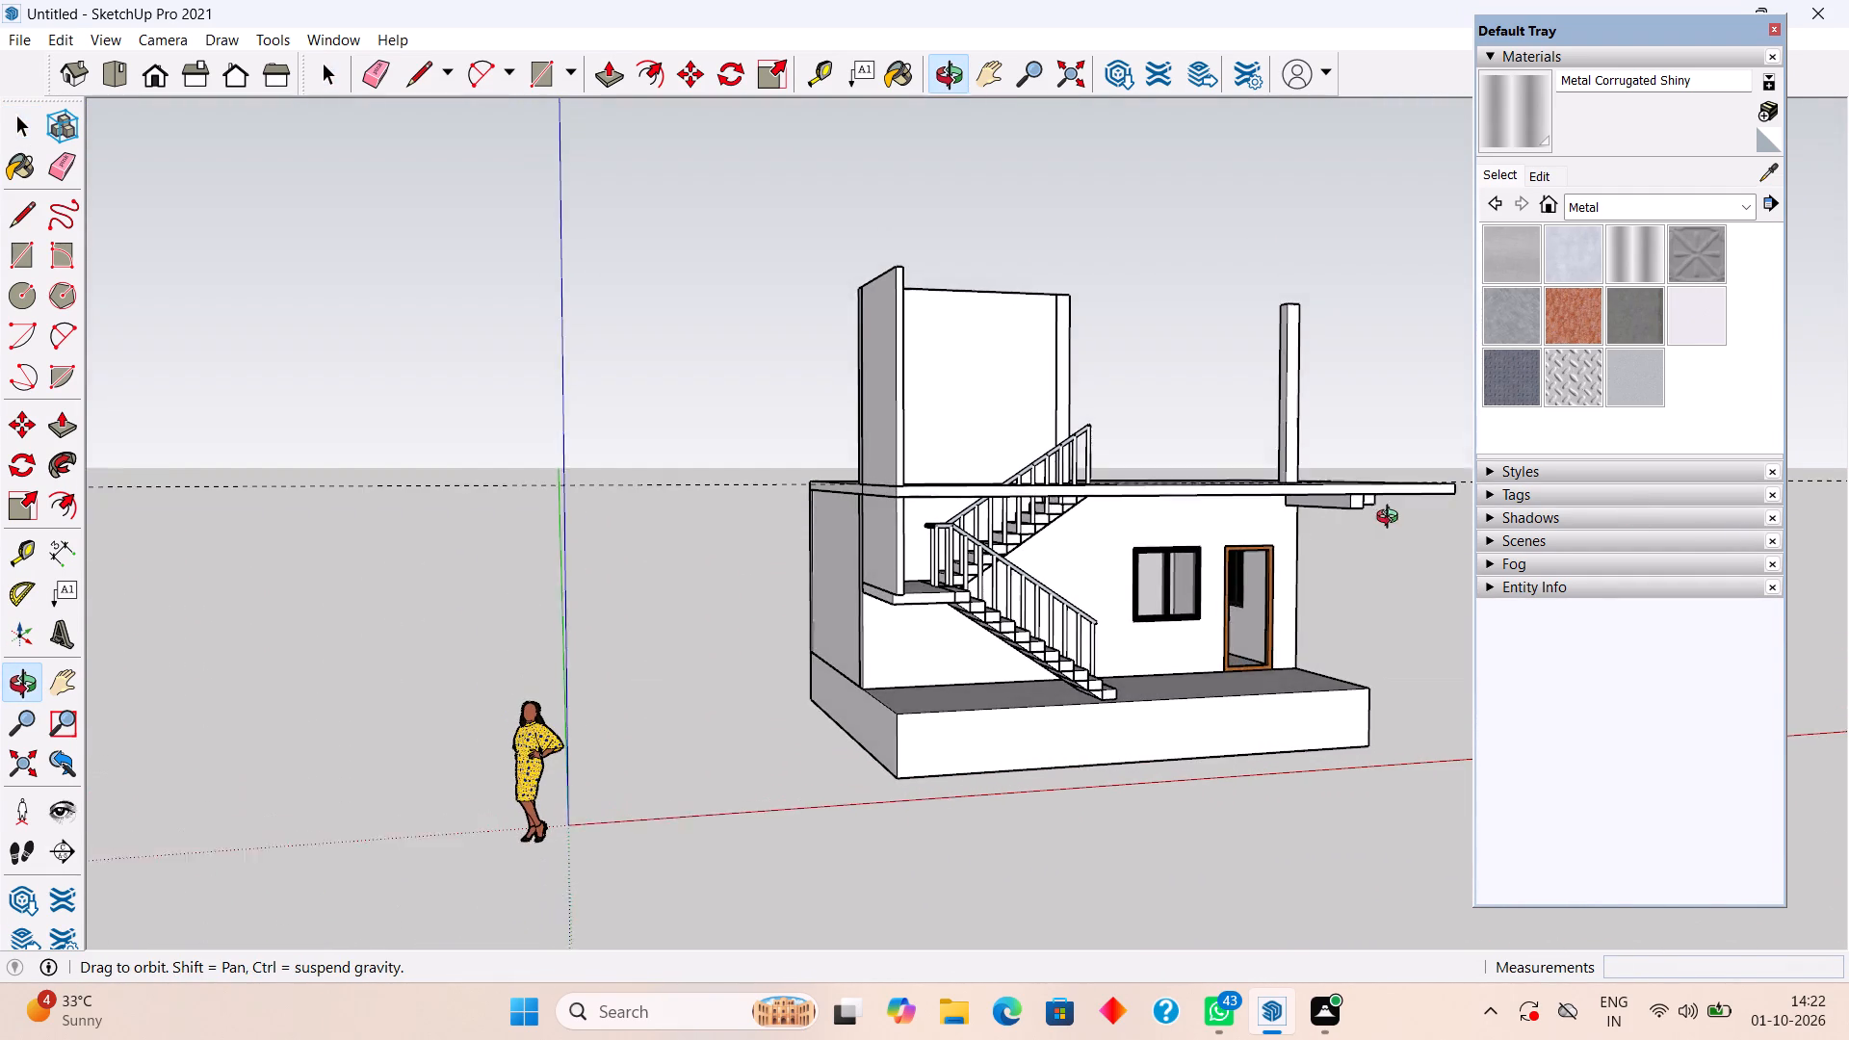
# Examine the house from above, from the front and from the outer side, around the stair opening and rooftop enclosure.
pyautogui.moveTo(1392, 519); pyautogui.dragTo(1395, 529, button='middle')
pyautogui.moveTo(1261, 520); pyautogui.dragTo(834, 663, button='middle')
pyautogui.moveTo(1321, 483); pyautogui.dragTo(944, 617, button='middle')
pyautogui.moveTo(1096, 645); pyautogui.dragTo(897, 617, button='middle')
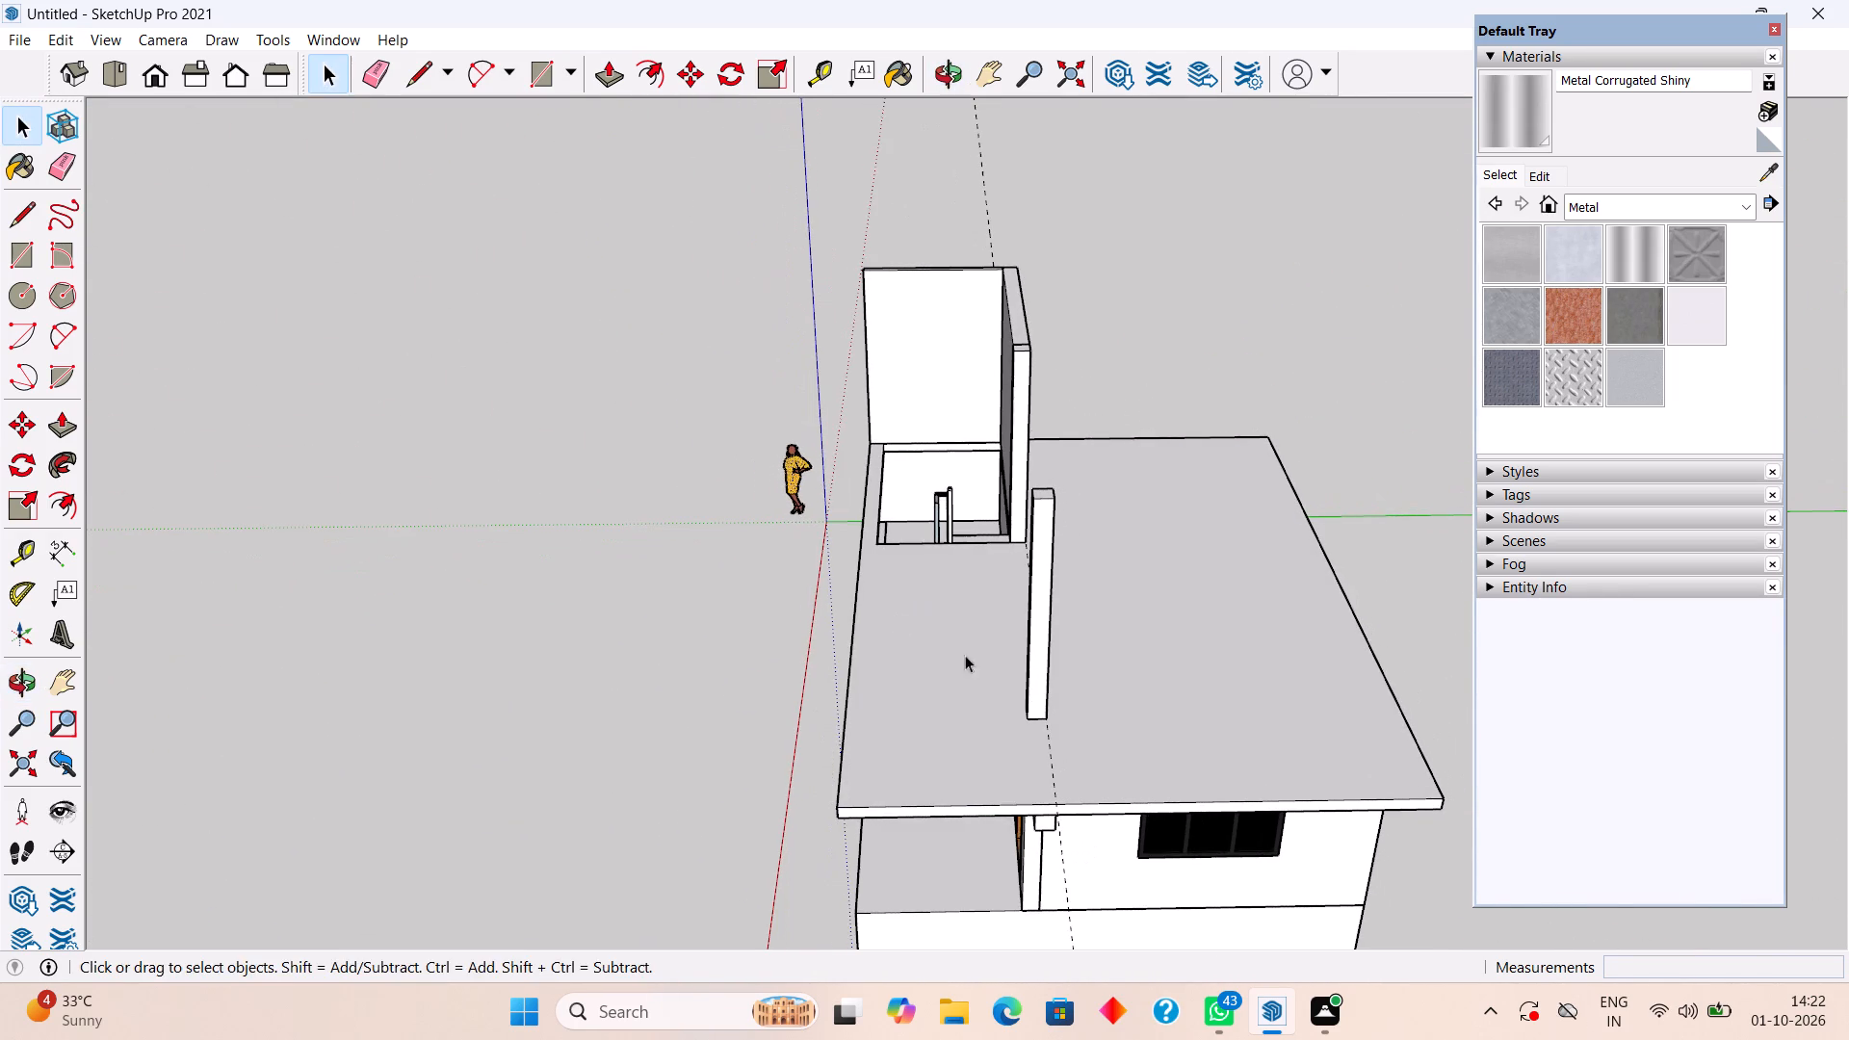
pyautogui.moveTo(1089, 679); pyautogui.dragTo(1506, 678, button='middle')
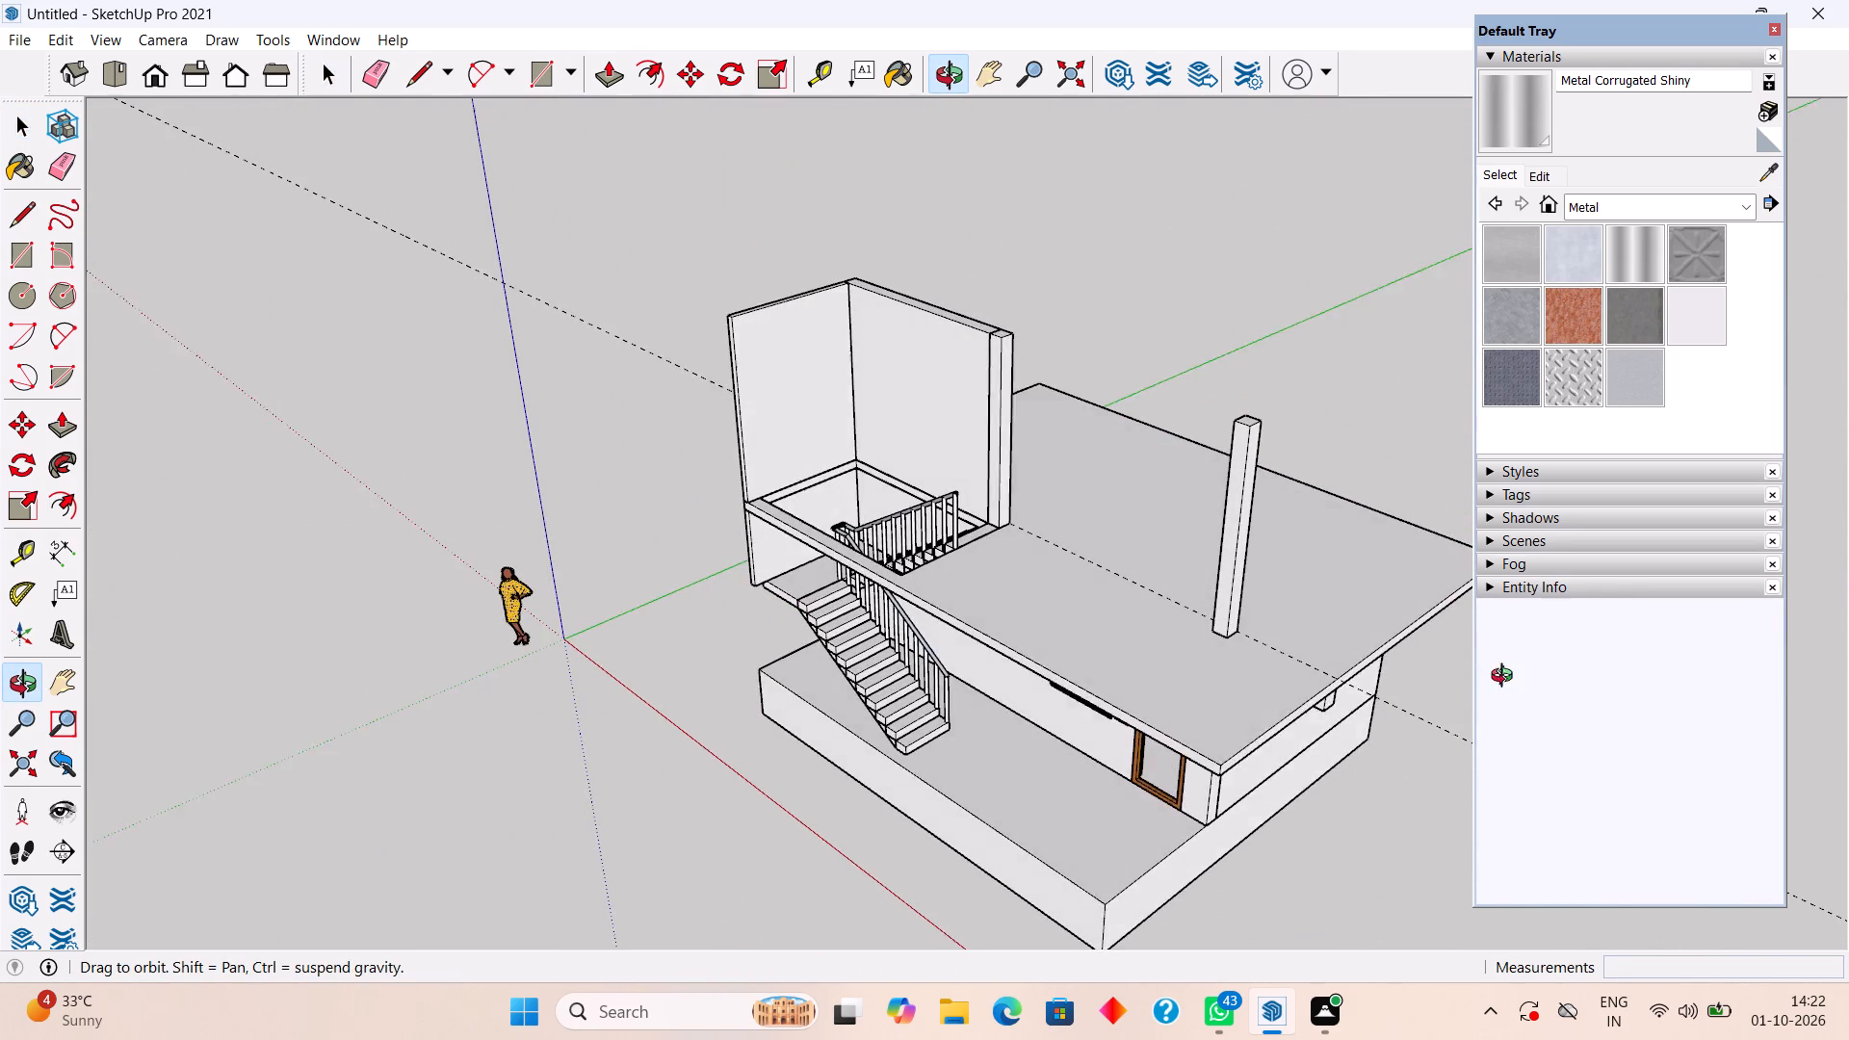
pyautogui.moveTo(1506, 678); pyautogui.dragTo(1516, 691, button='middle')
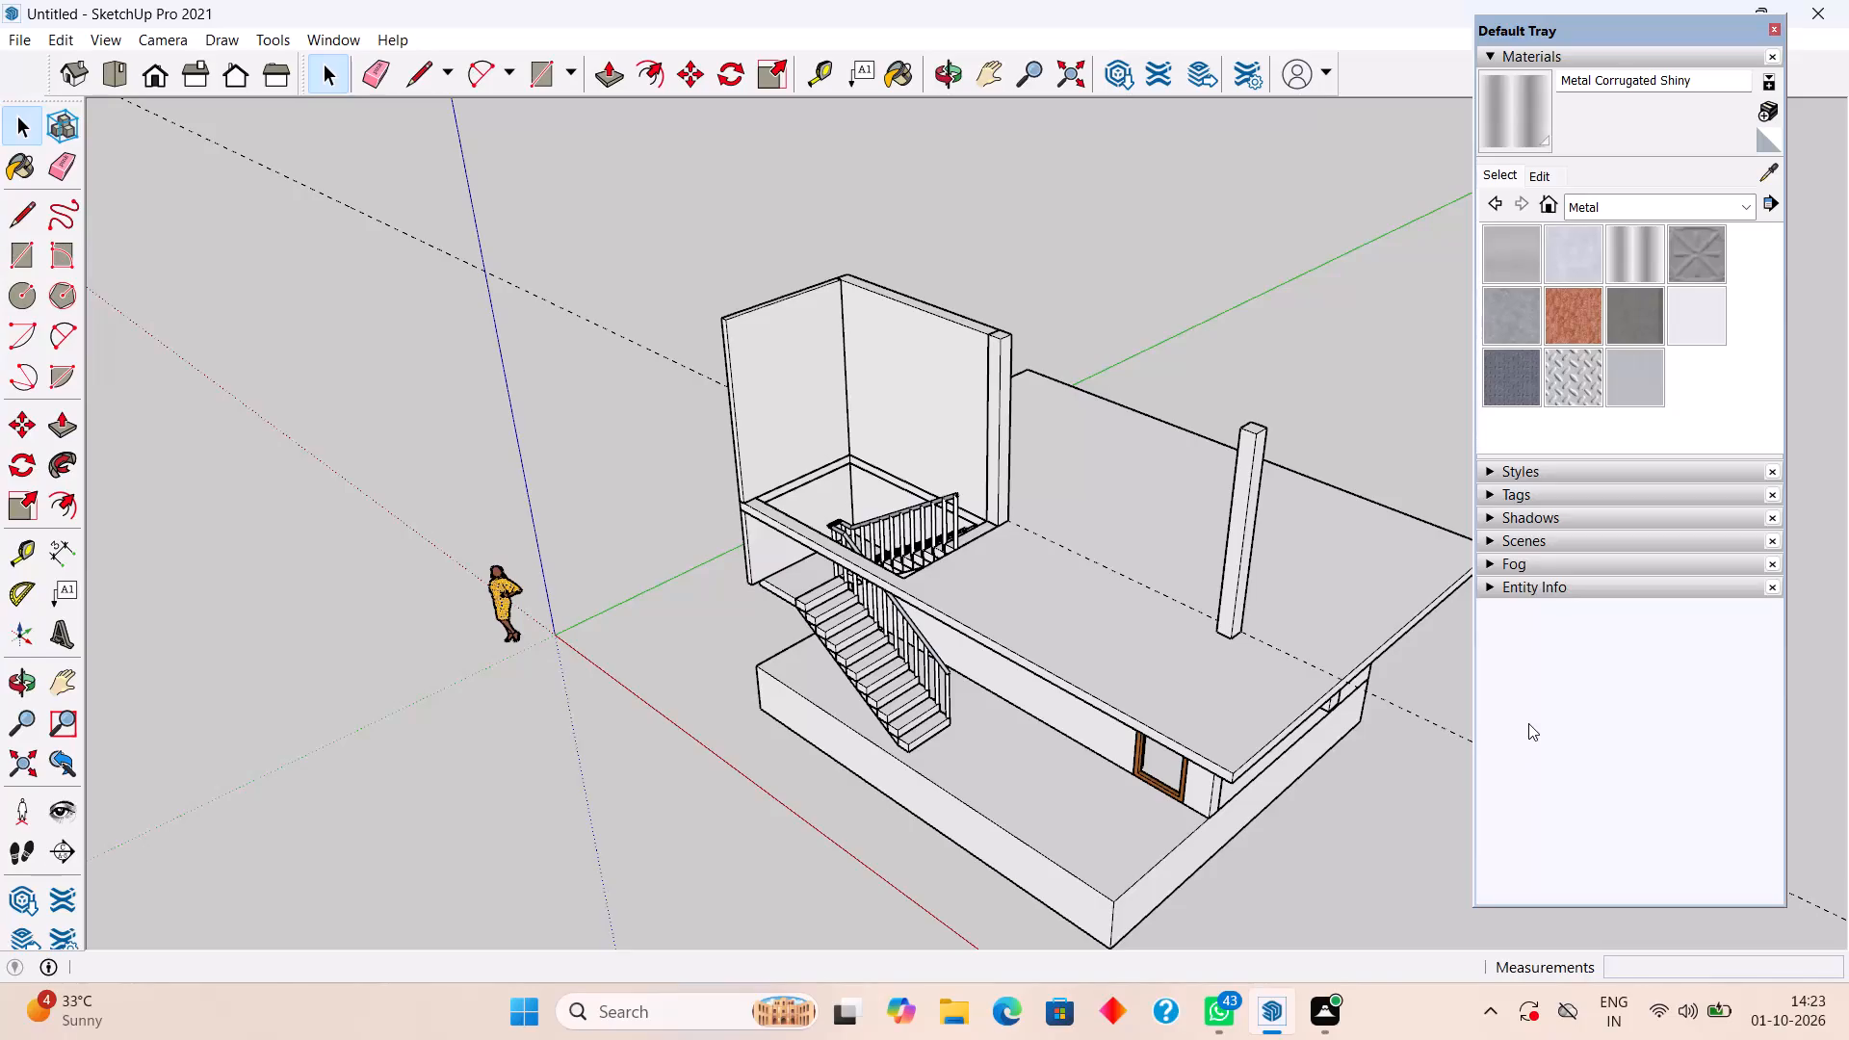
pyautogui.scroll(-1, 1146, 493)
pyautogui.moveTo(839, 513); pyautogui.dragTo(1366, 473, button='middle')
pyautogui.moveTo(822, 569); pyautogui.dragTo(983, 543, button='middle')
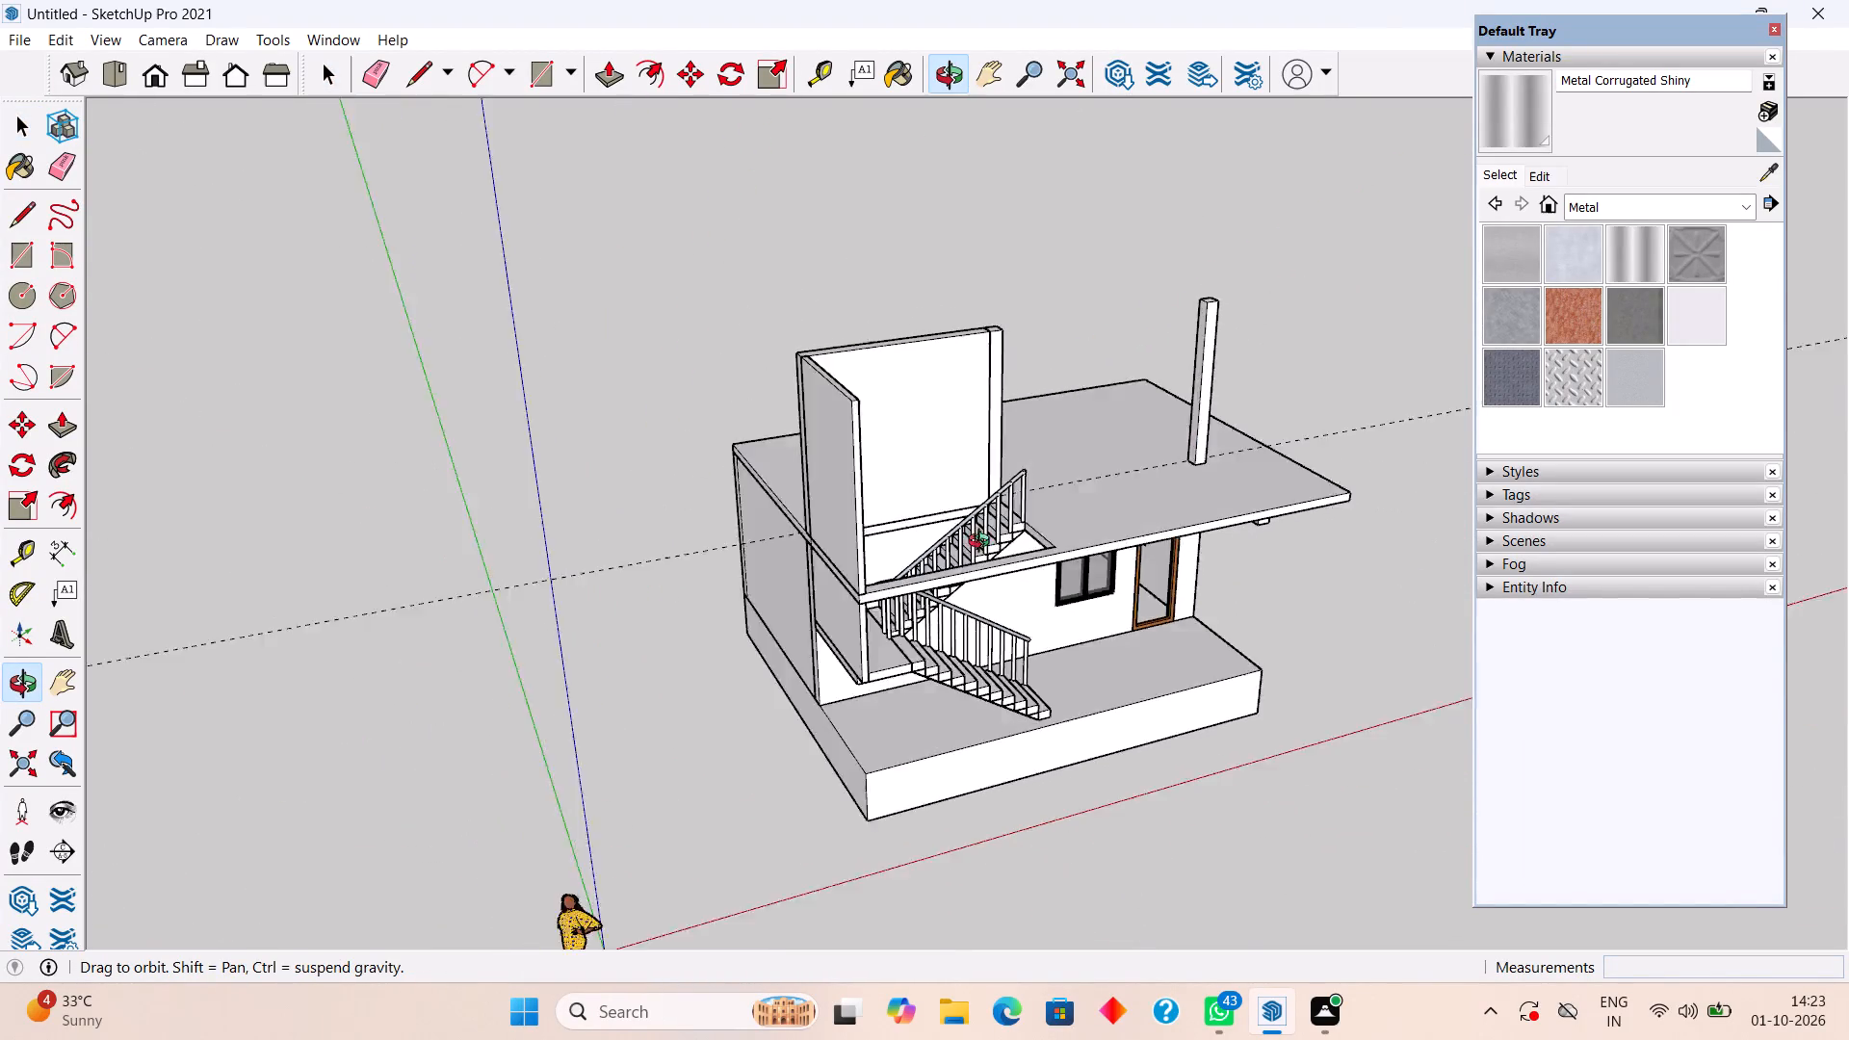
pyautogui.moveTo(983, 543); pyautogui.dragTo(1195, 514, button='middle')
pyautogui.scroll(2, 990, 577)
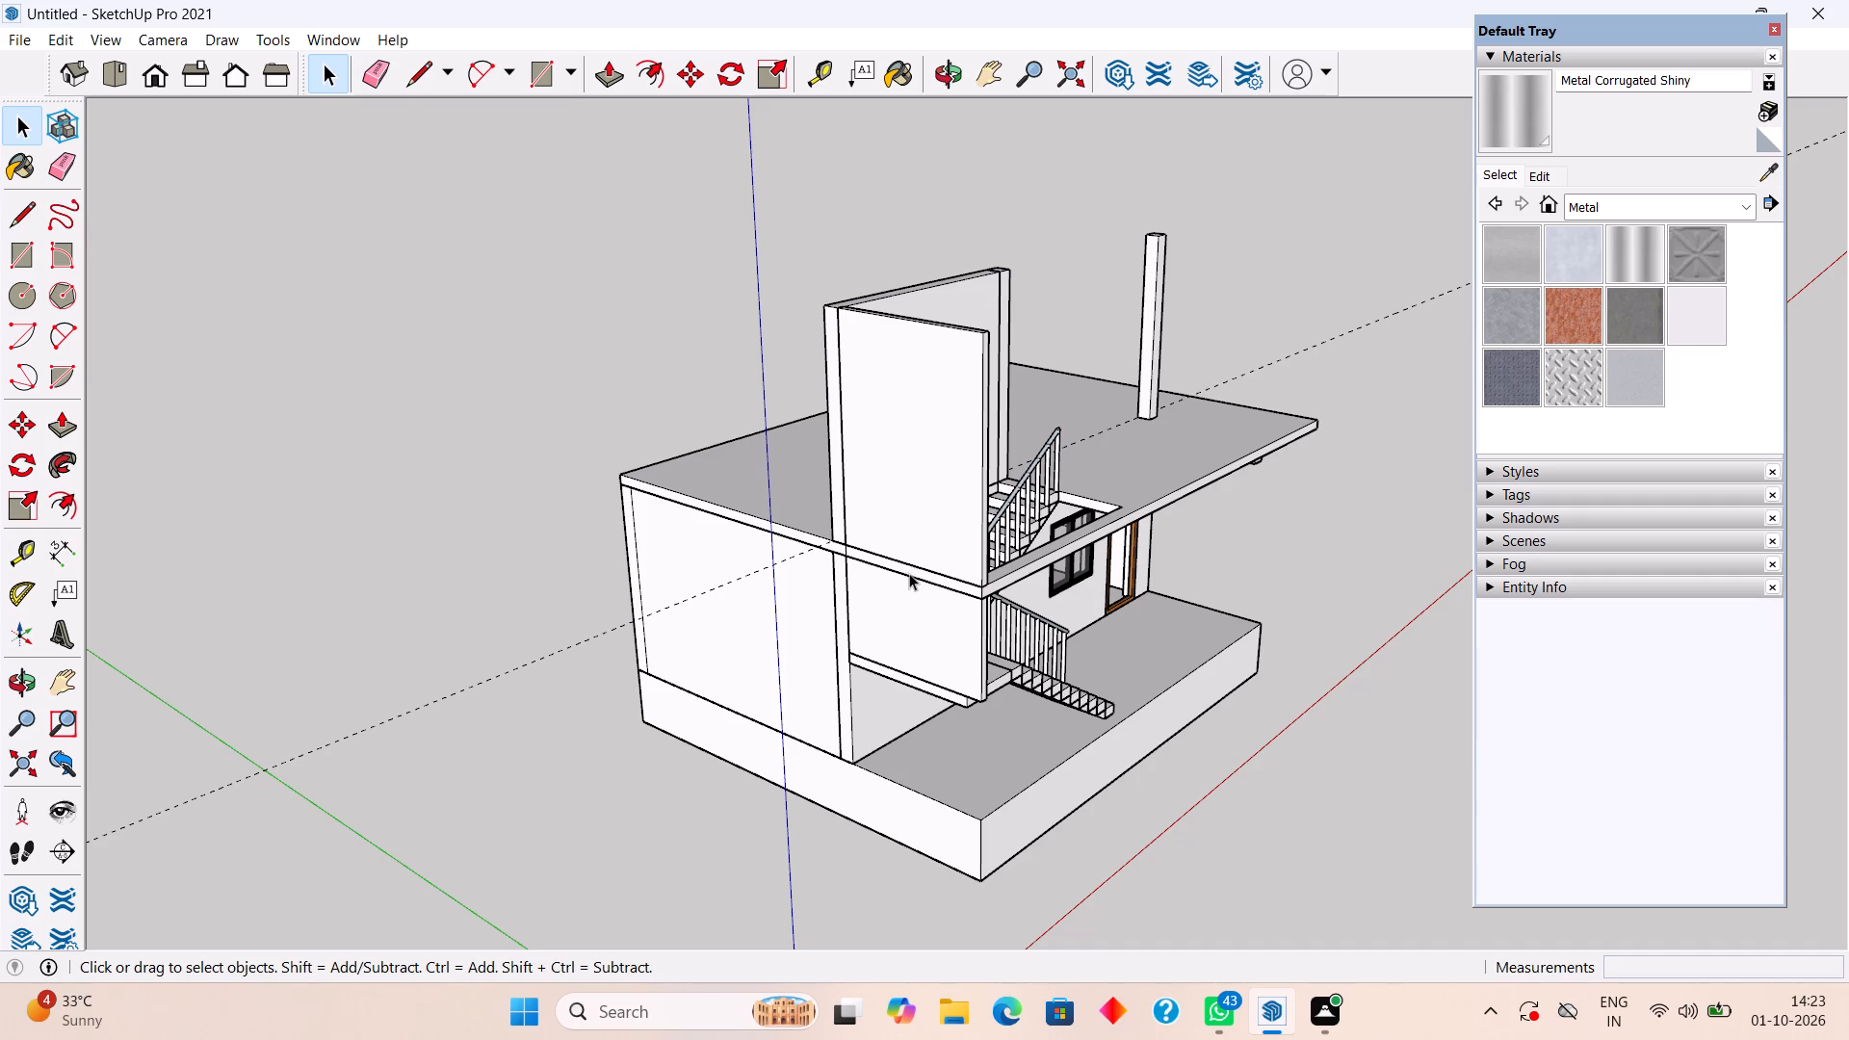
# In the roof slab group, push the inner face of the strip in front of the stair opening 9" to the slab's front face.
pyautogui.click(976, 591)
pyautogui.tripleClick(976, 590)
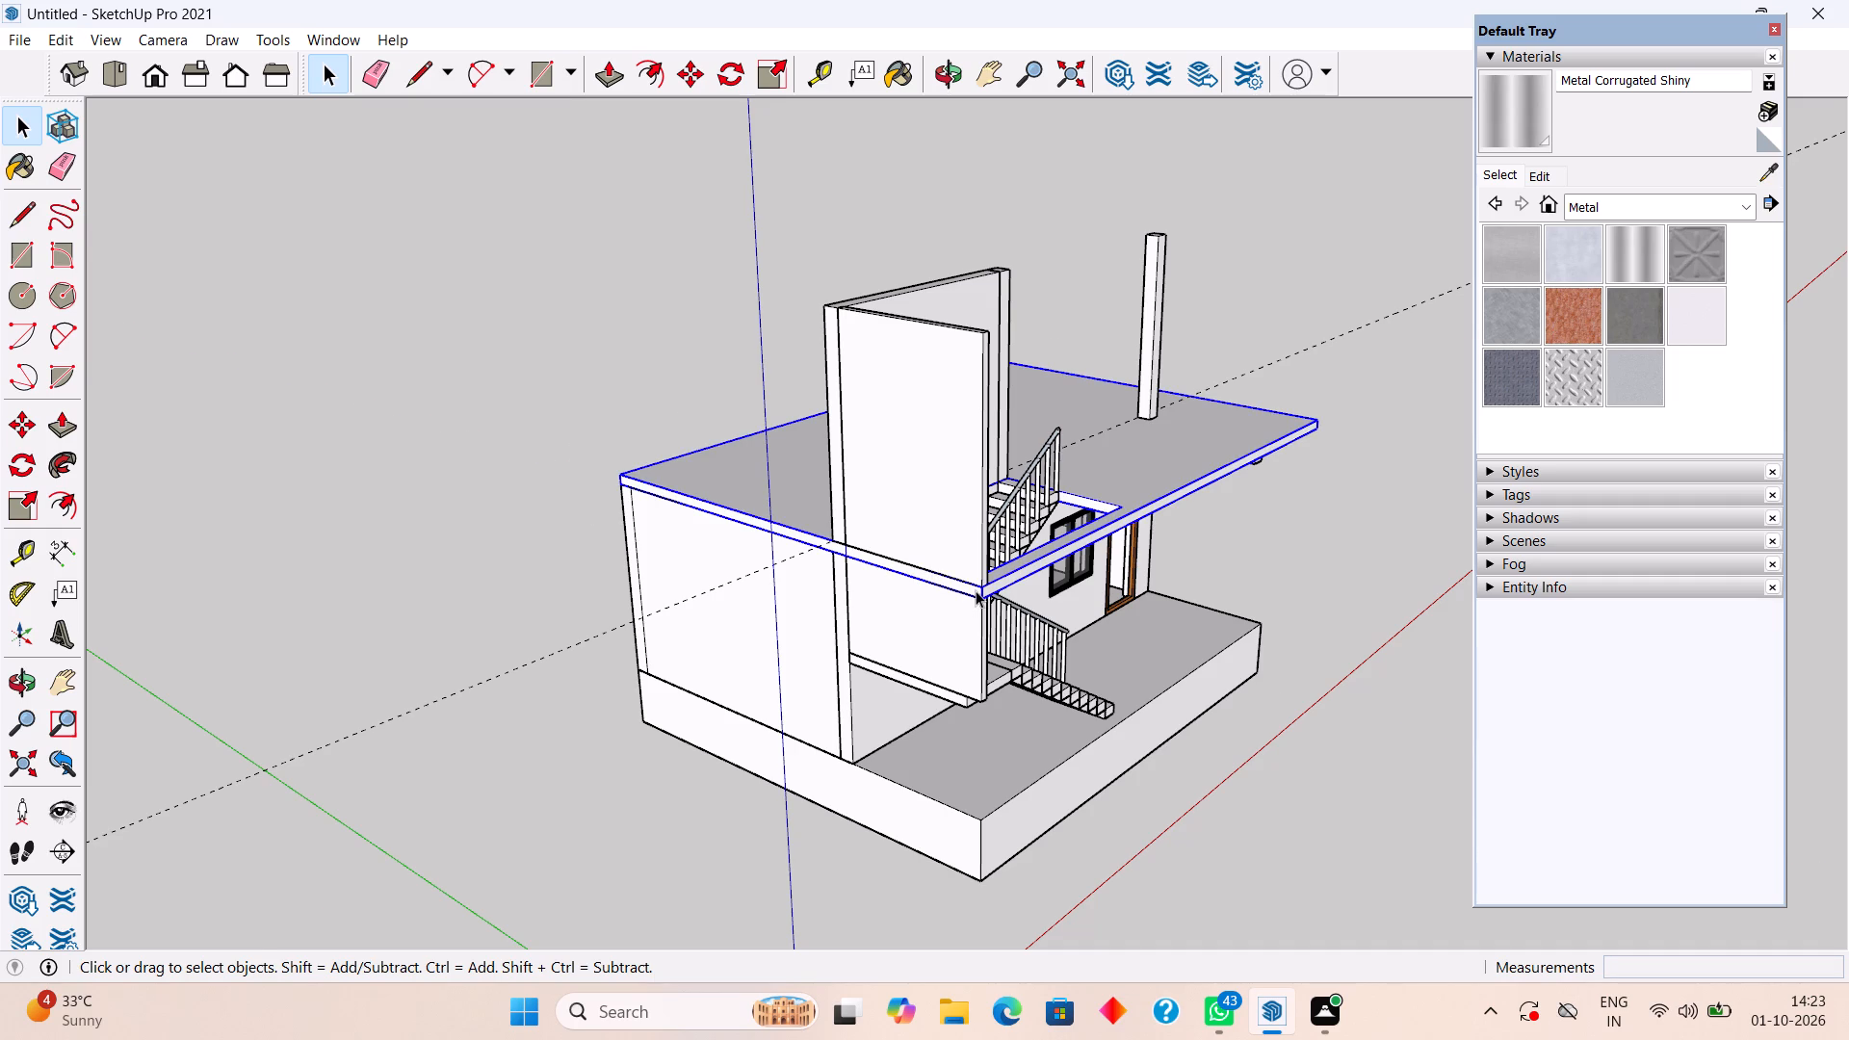
pyautogui.moveTo(969, 586); pyautogui.dragTo(1100, 611, button='middle')
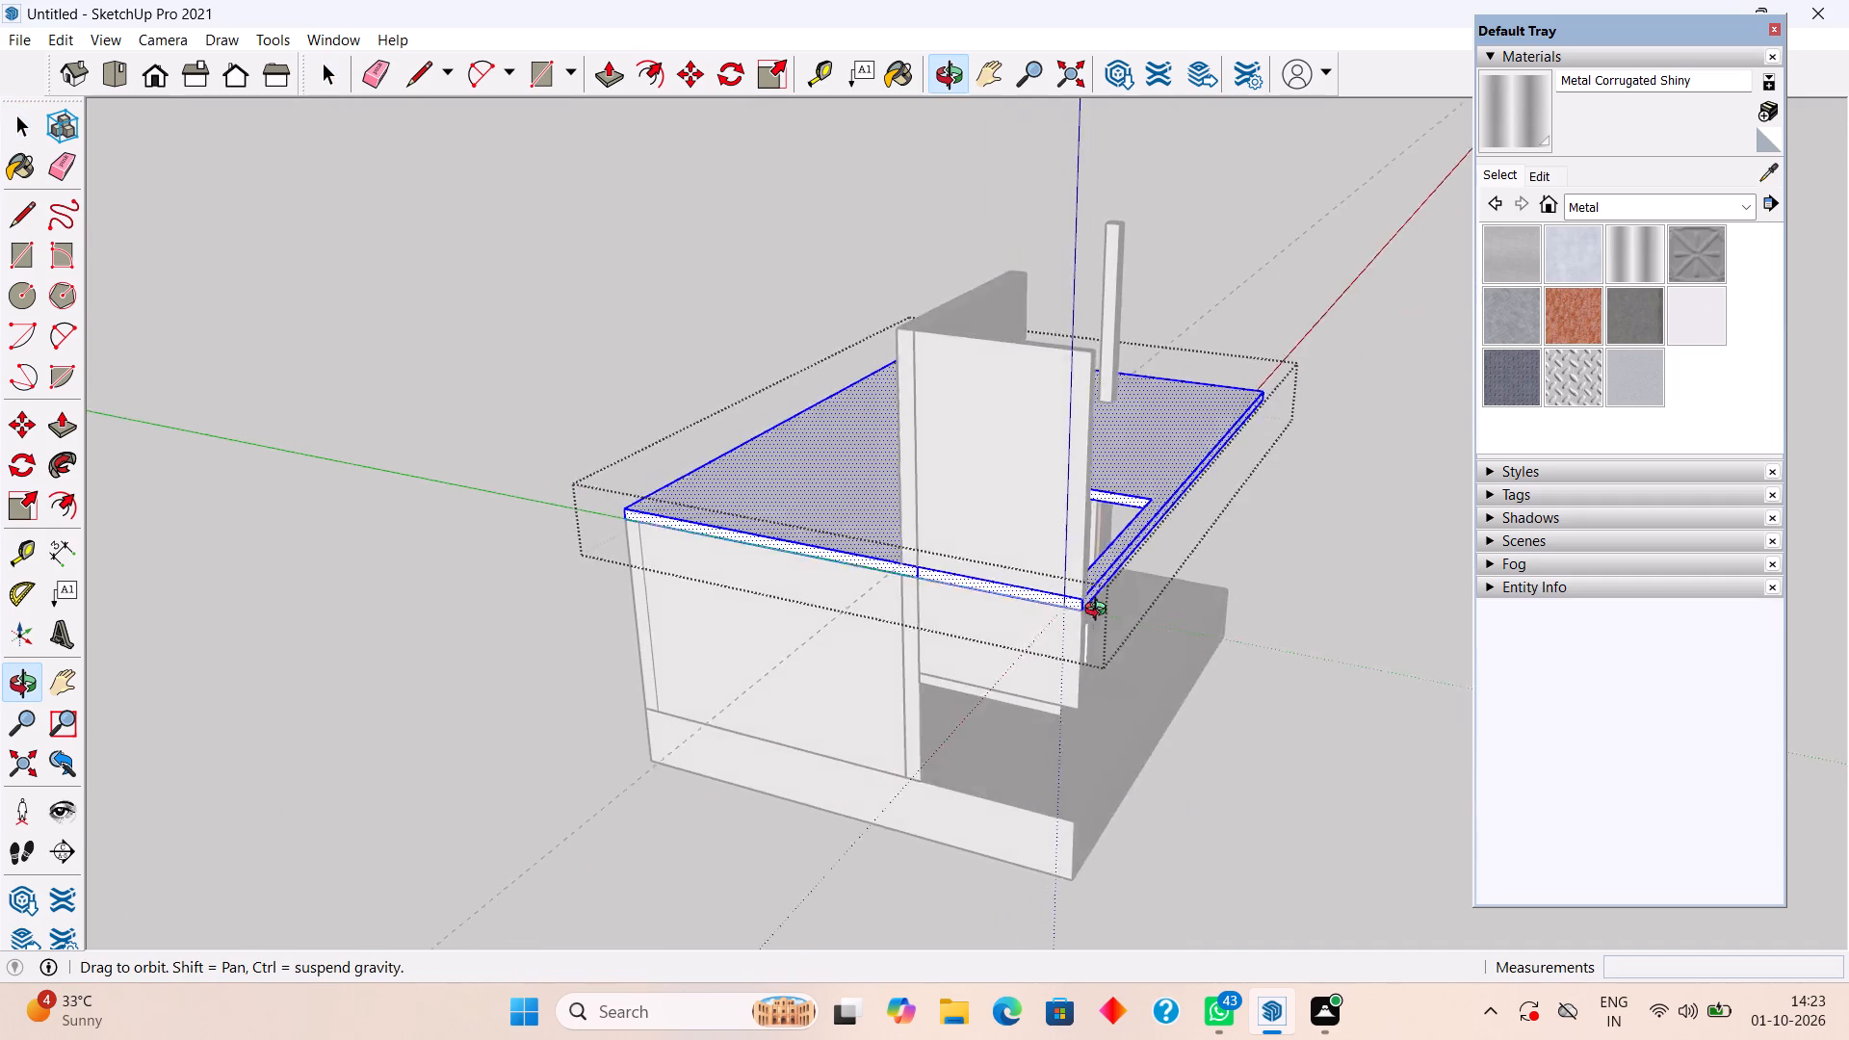
pyautogui.moveTo(1100, 611); pyautogui.dragTo(916, 789, button='middle')
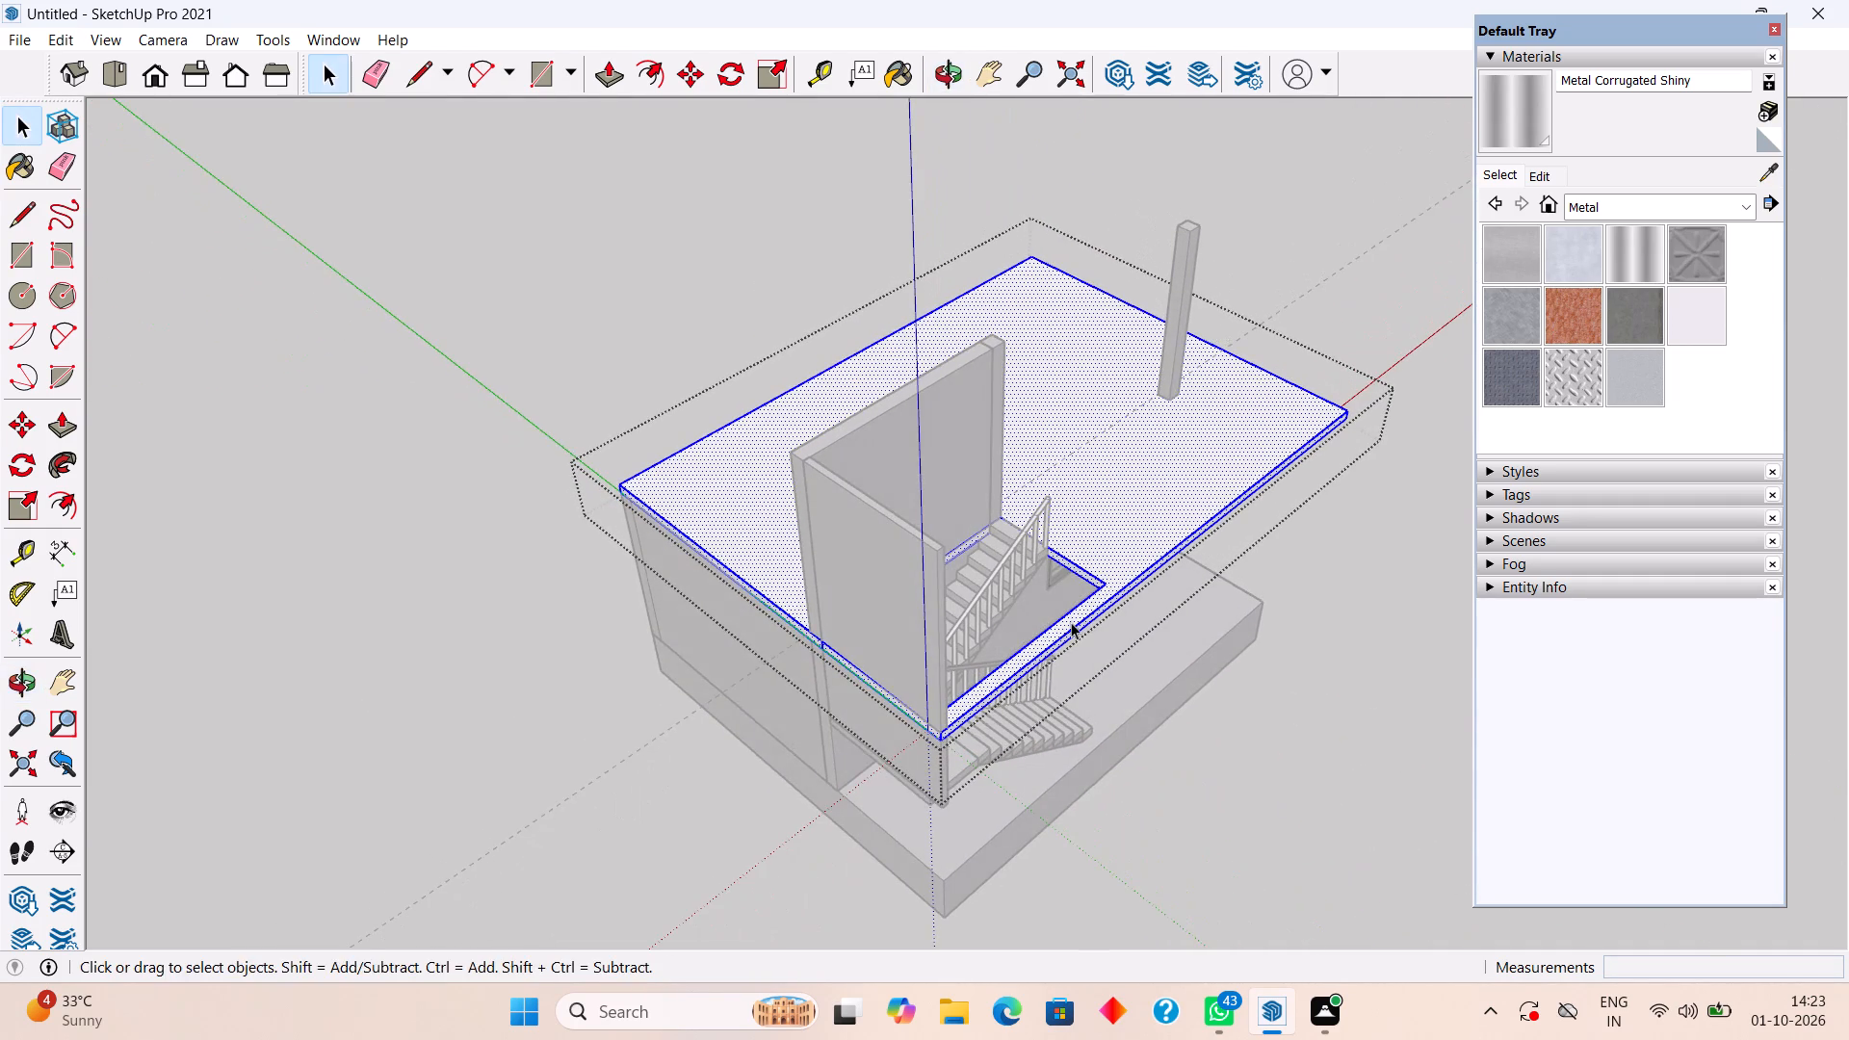
pyautogui.moveTo(1073, 614); pyautogui.dragTo(1617, 726, button='middle')
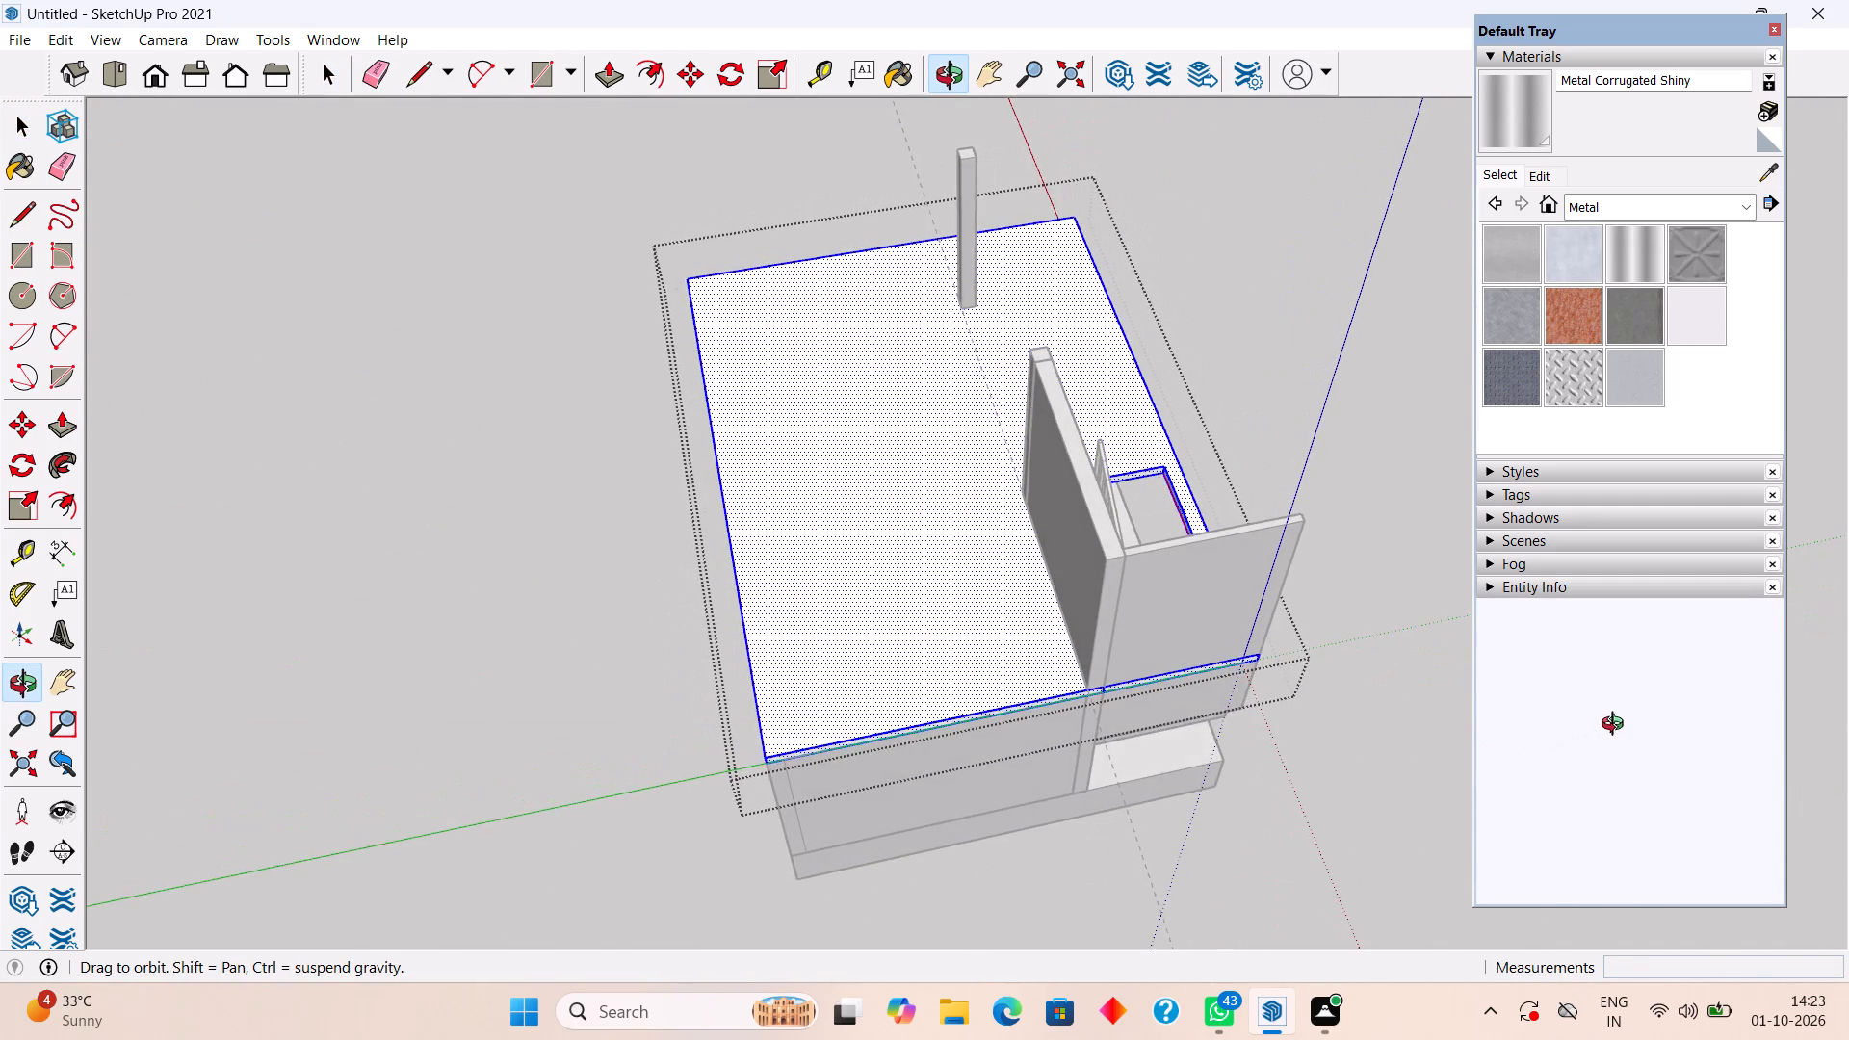
pyautogui.moveTo(1617, 726); pyautogui.dragTo(960, 549, button='middle')
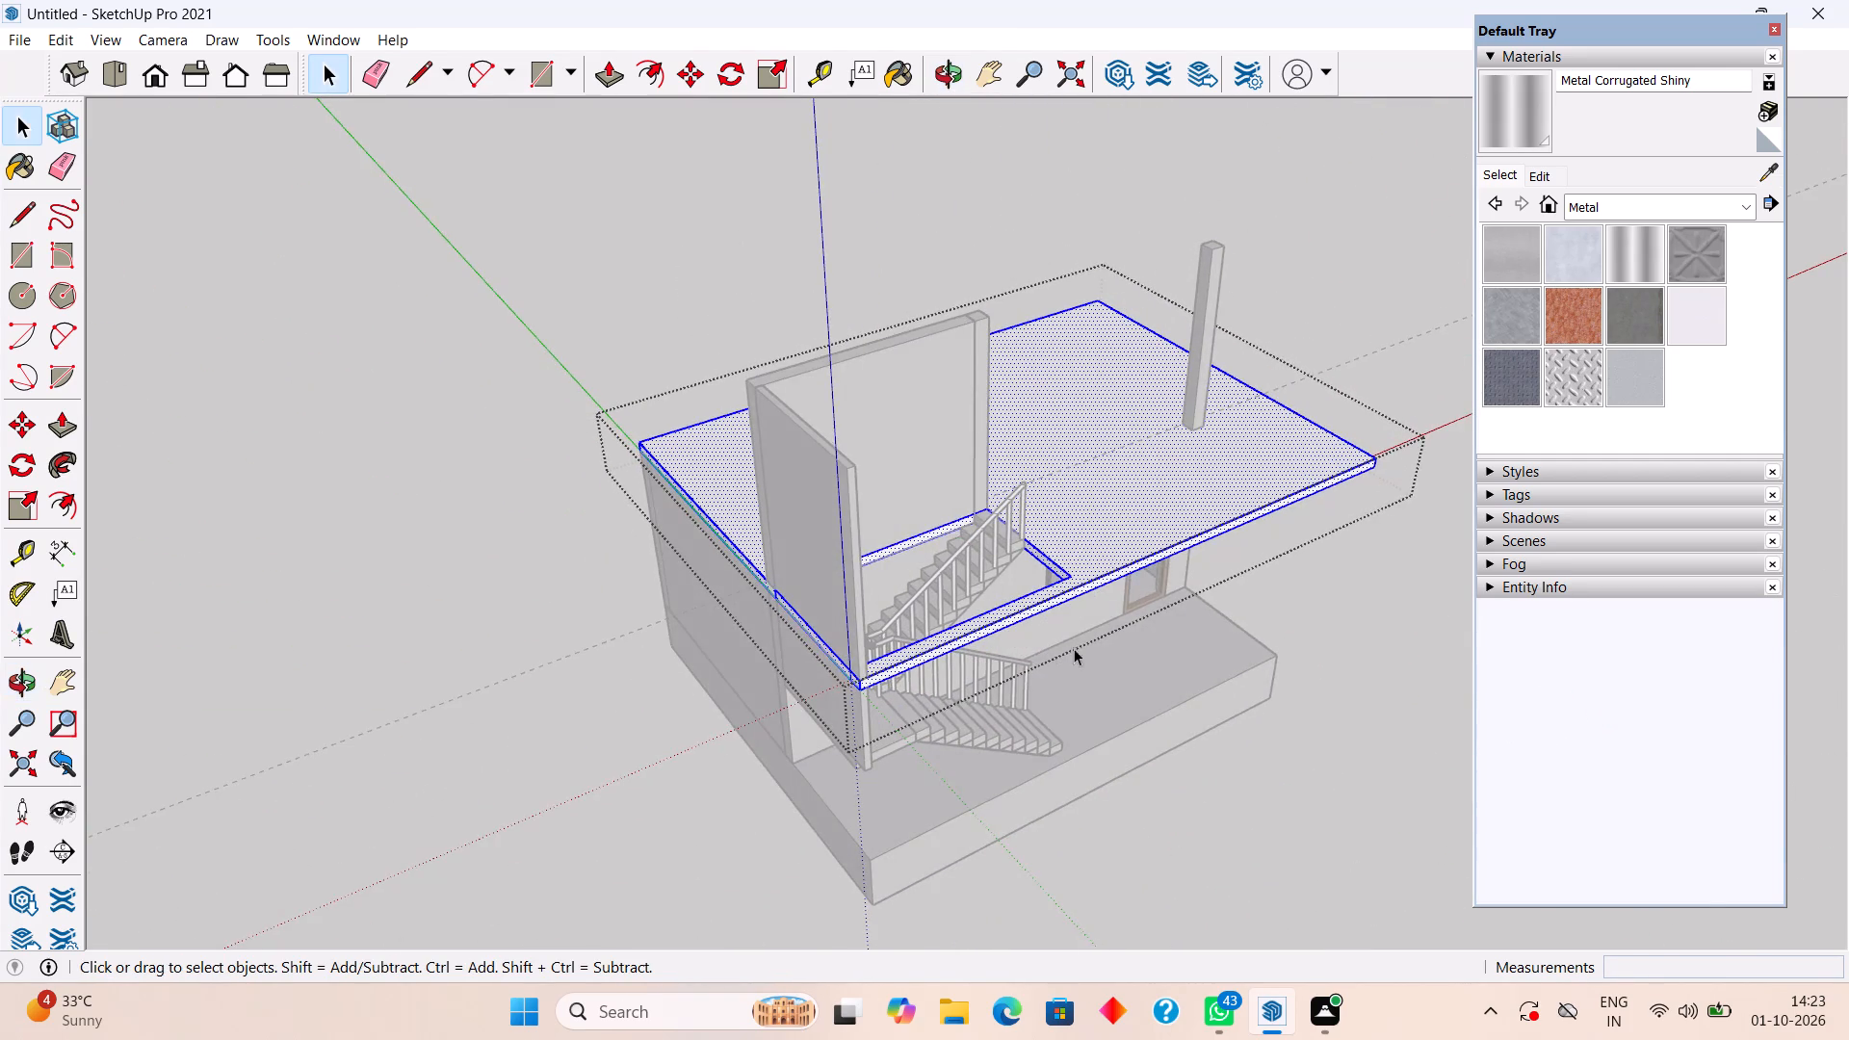
pyautogui.scroll(9, 1047, 613)
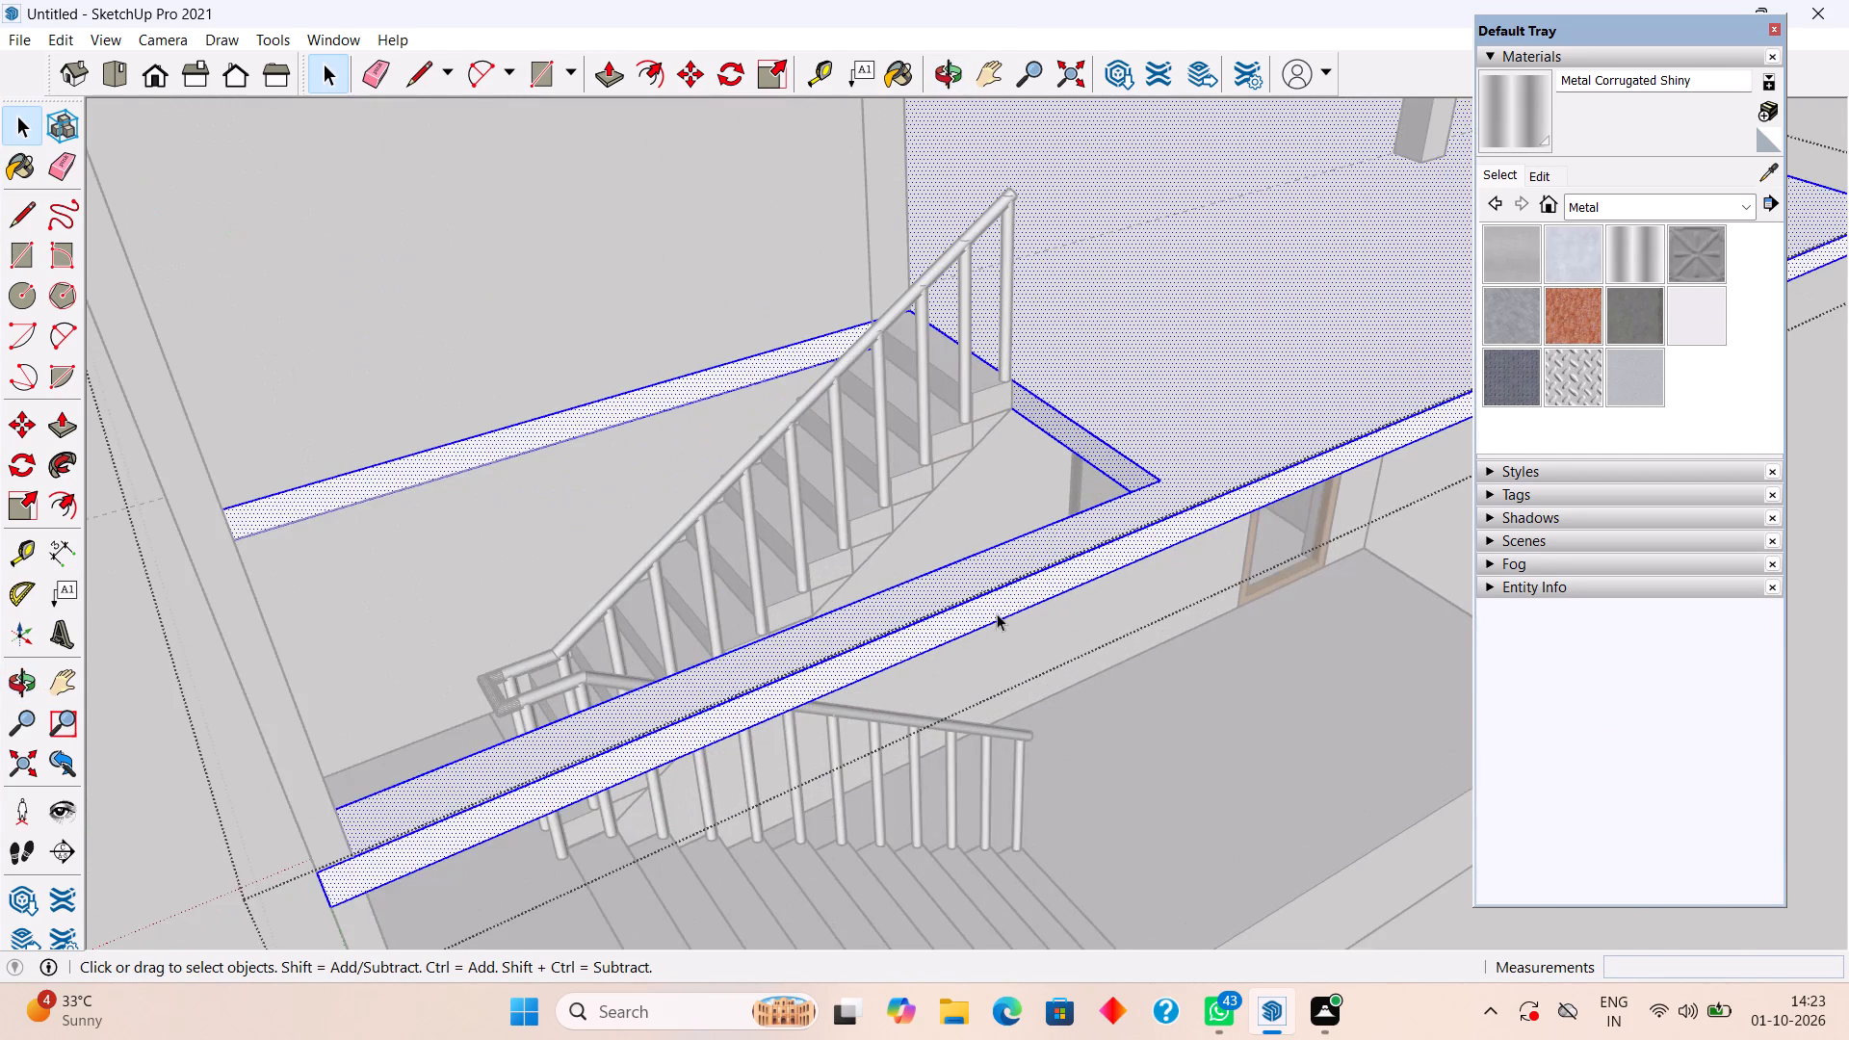
pyautogui.moveTo(990, 611); pyautogui.dragTo(805, 562, button='middle')
pyautogui.scroll(2, 1034, 472)
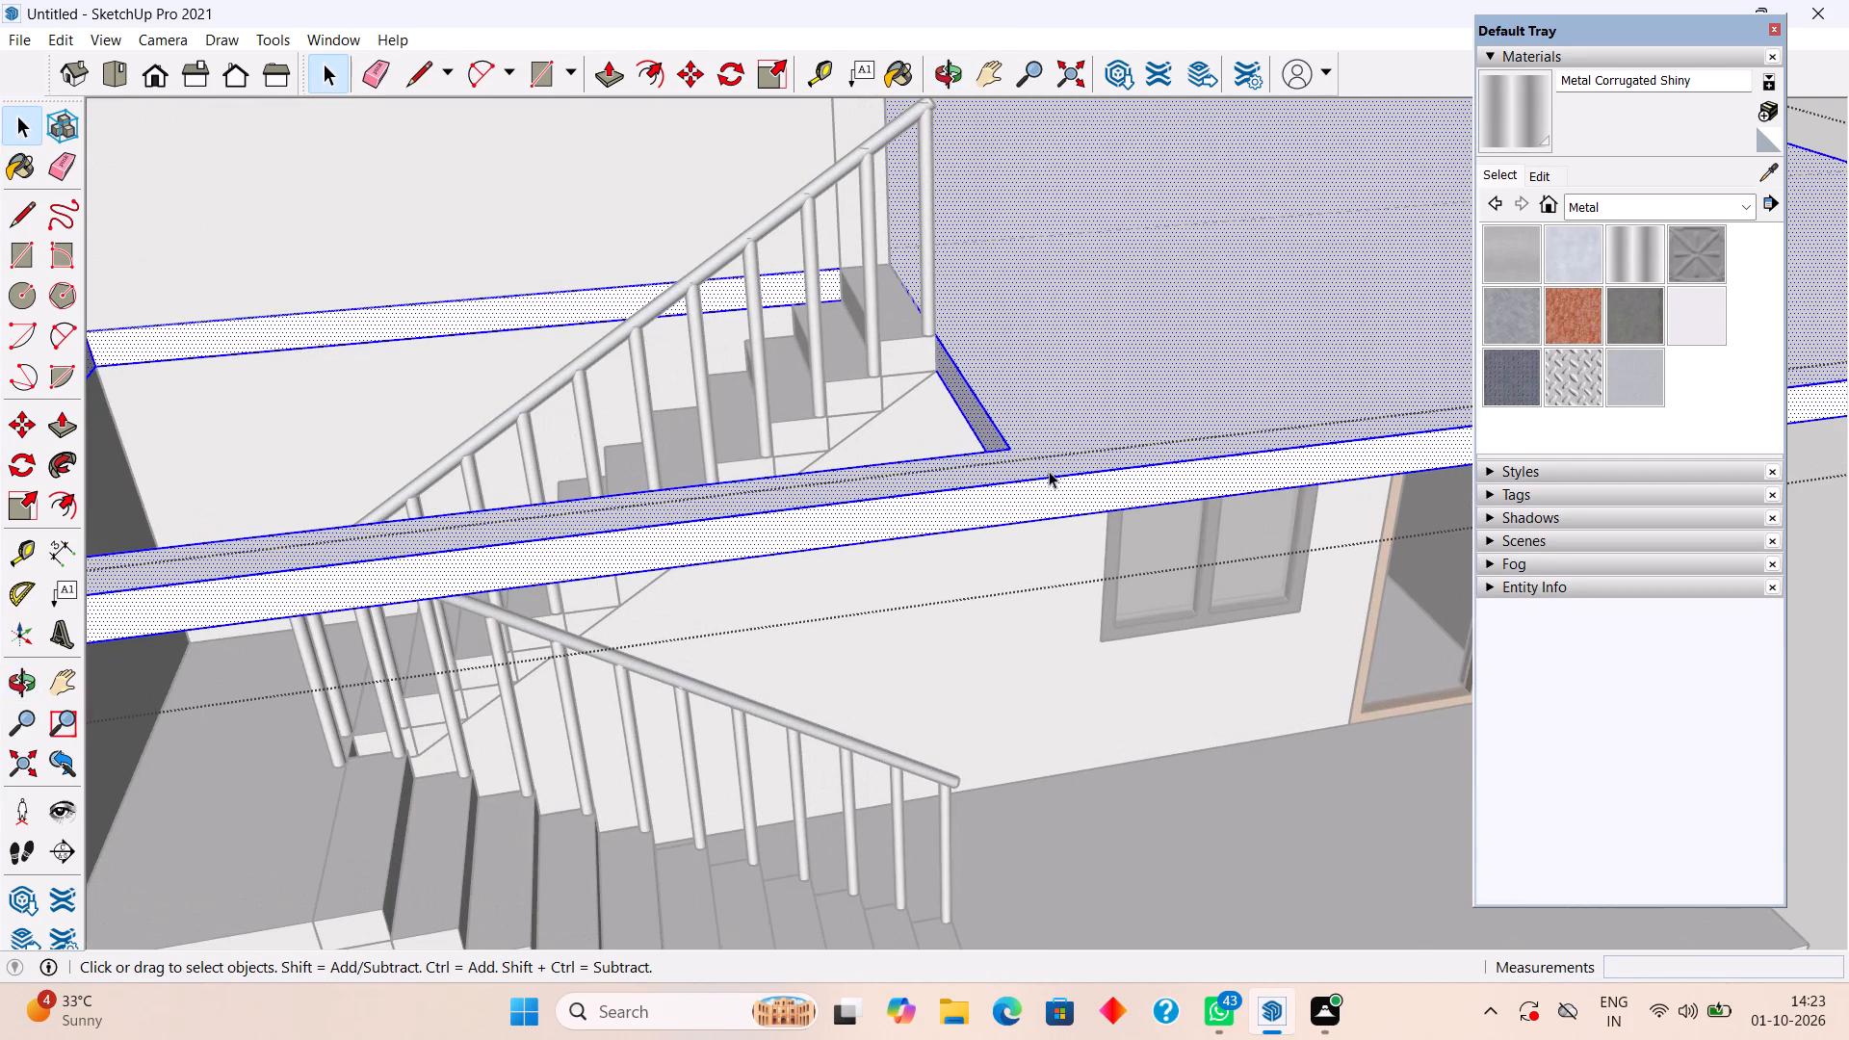
pyautogui.moveTo(1042, 490); pyautogui.dragTo(1327, 595, button='middle')
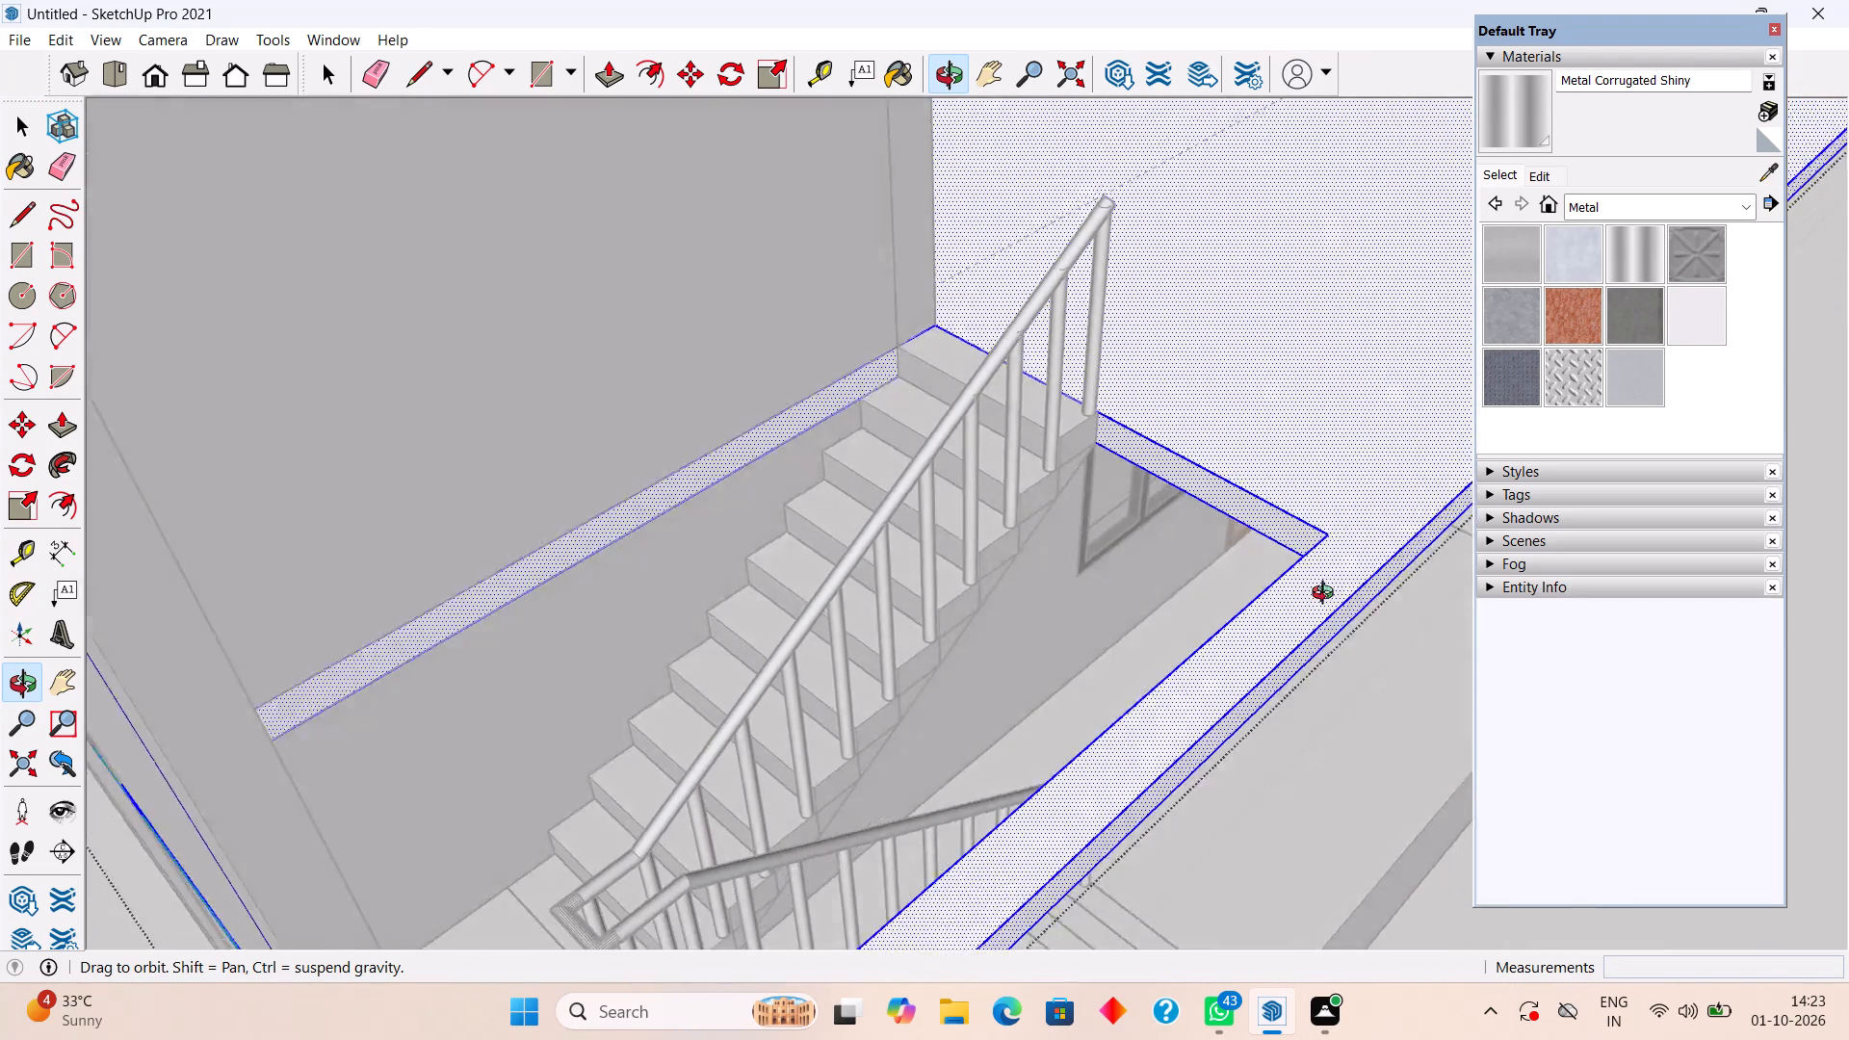
pyautogui.moveTo(1327, 595); pyautogui.dragTo(1367, 511, button='middle')
pyautogui.moveTo(1198, 573); pyautogui.dragTo(1270, 698, button='middle')
pyautogui.scroll(-2, 1256, 701)
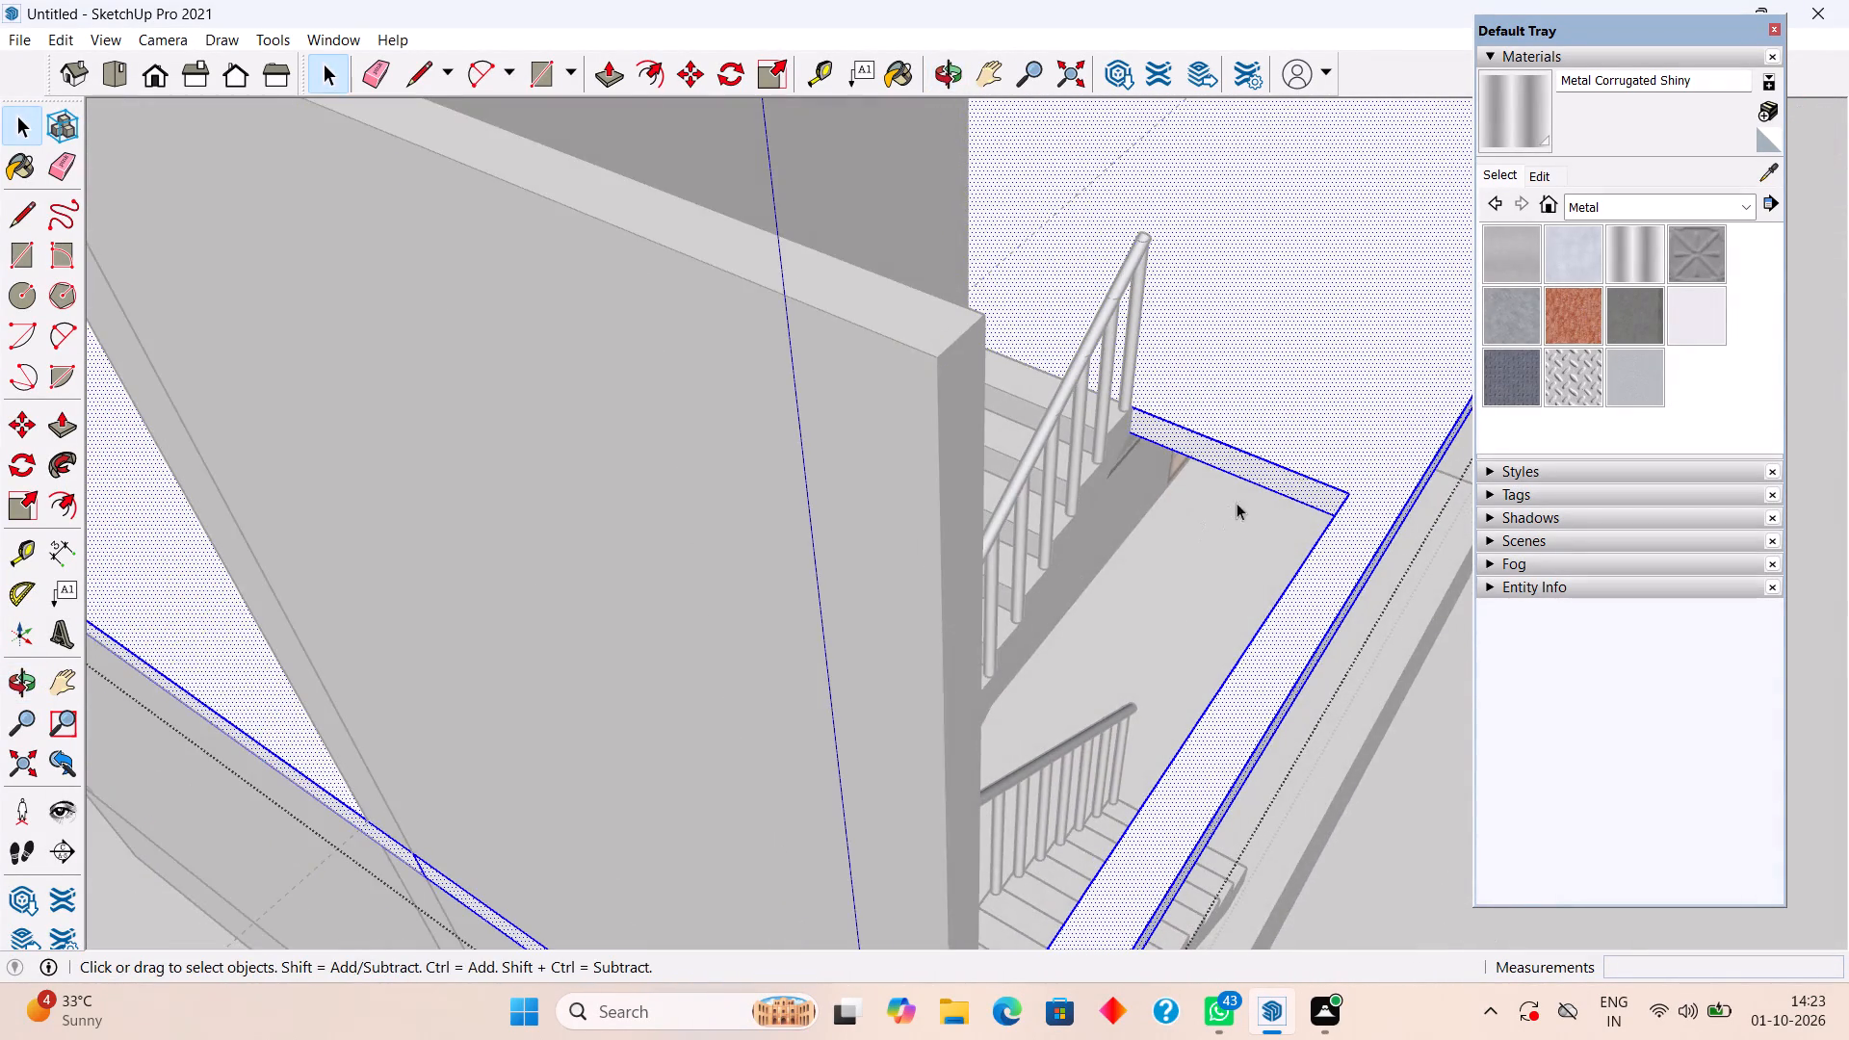
pyautogui.moveTo(1152, 569); pyautogui.dragTo(306, 507, button='middle')
pyautogui.moveTo(653, 356); pyautogui.dragTo(407, 517, button='middle')
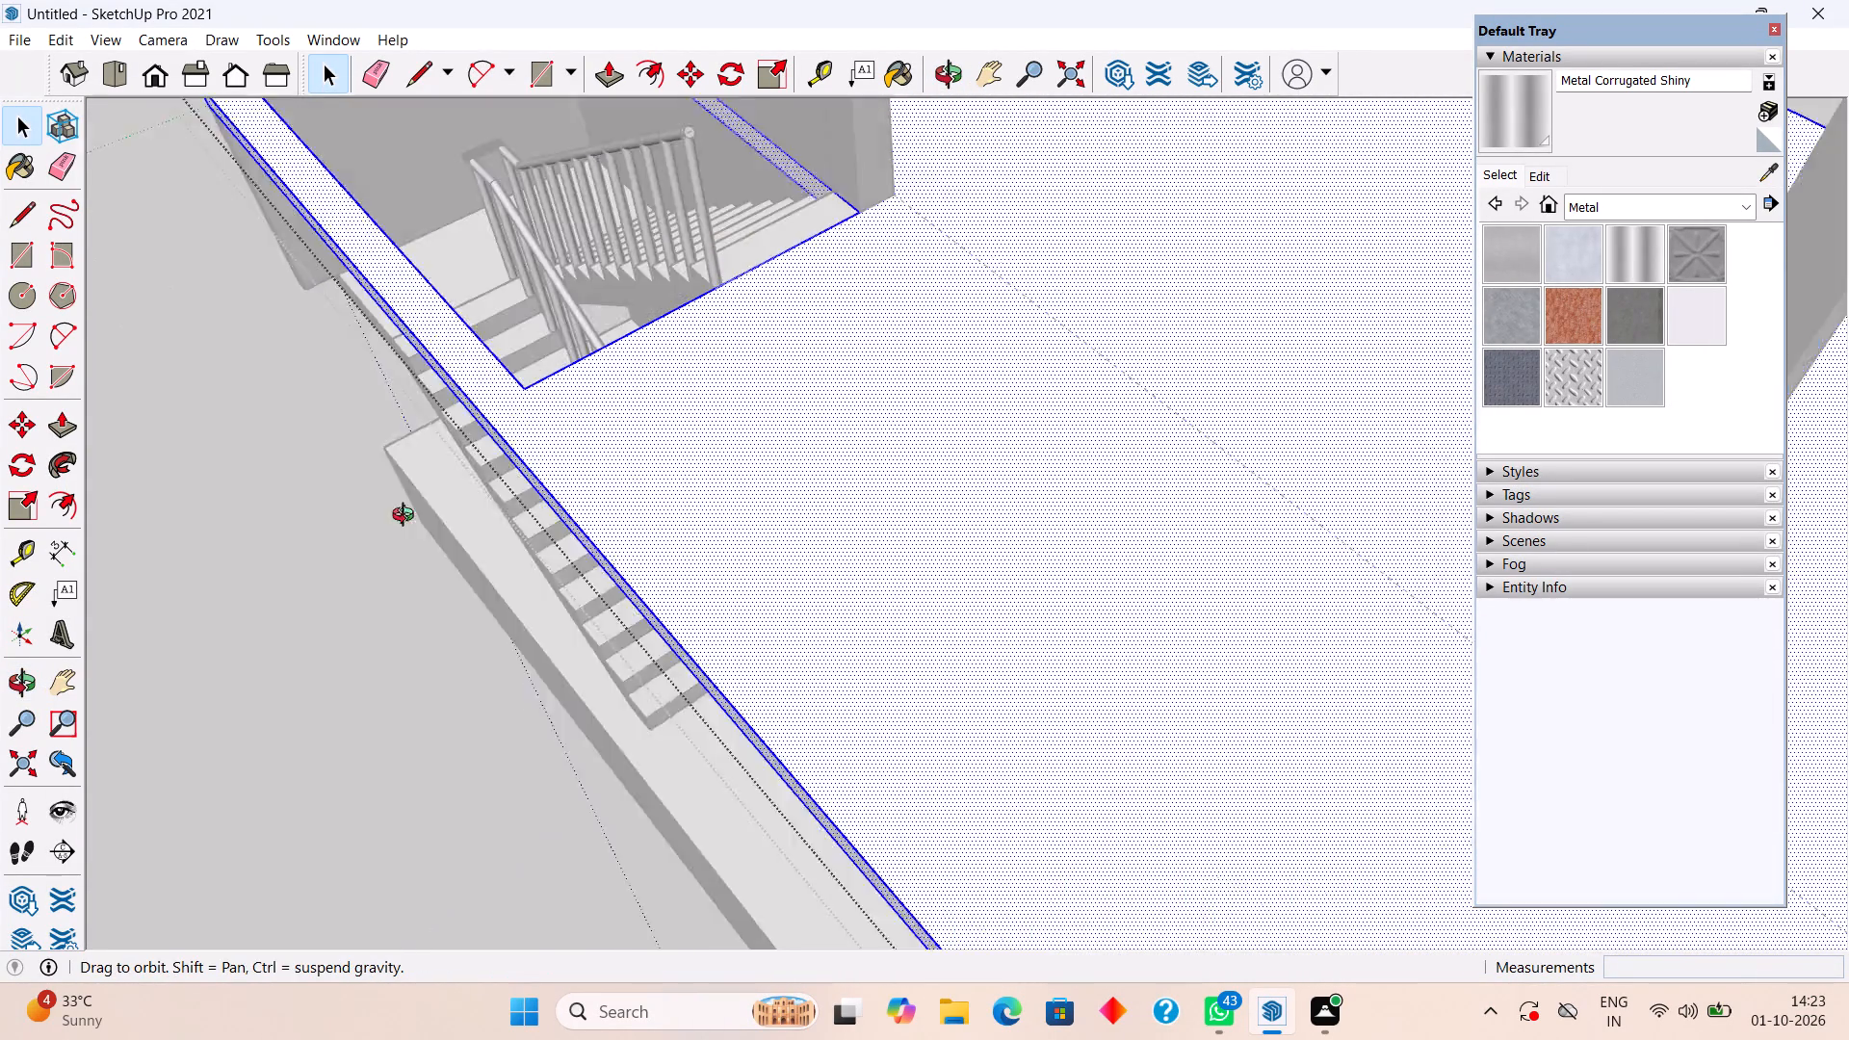
pyautogui.moveTo(407, 517); pyautogui.dragTo(65, 560, button='middle')
pyautogui.scroll(-10, 520, 393)
pyautogui.scroll(2, 630, 180)
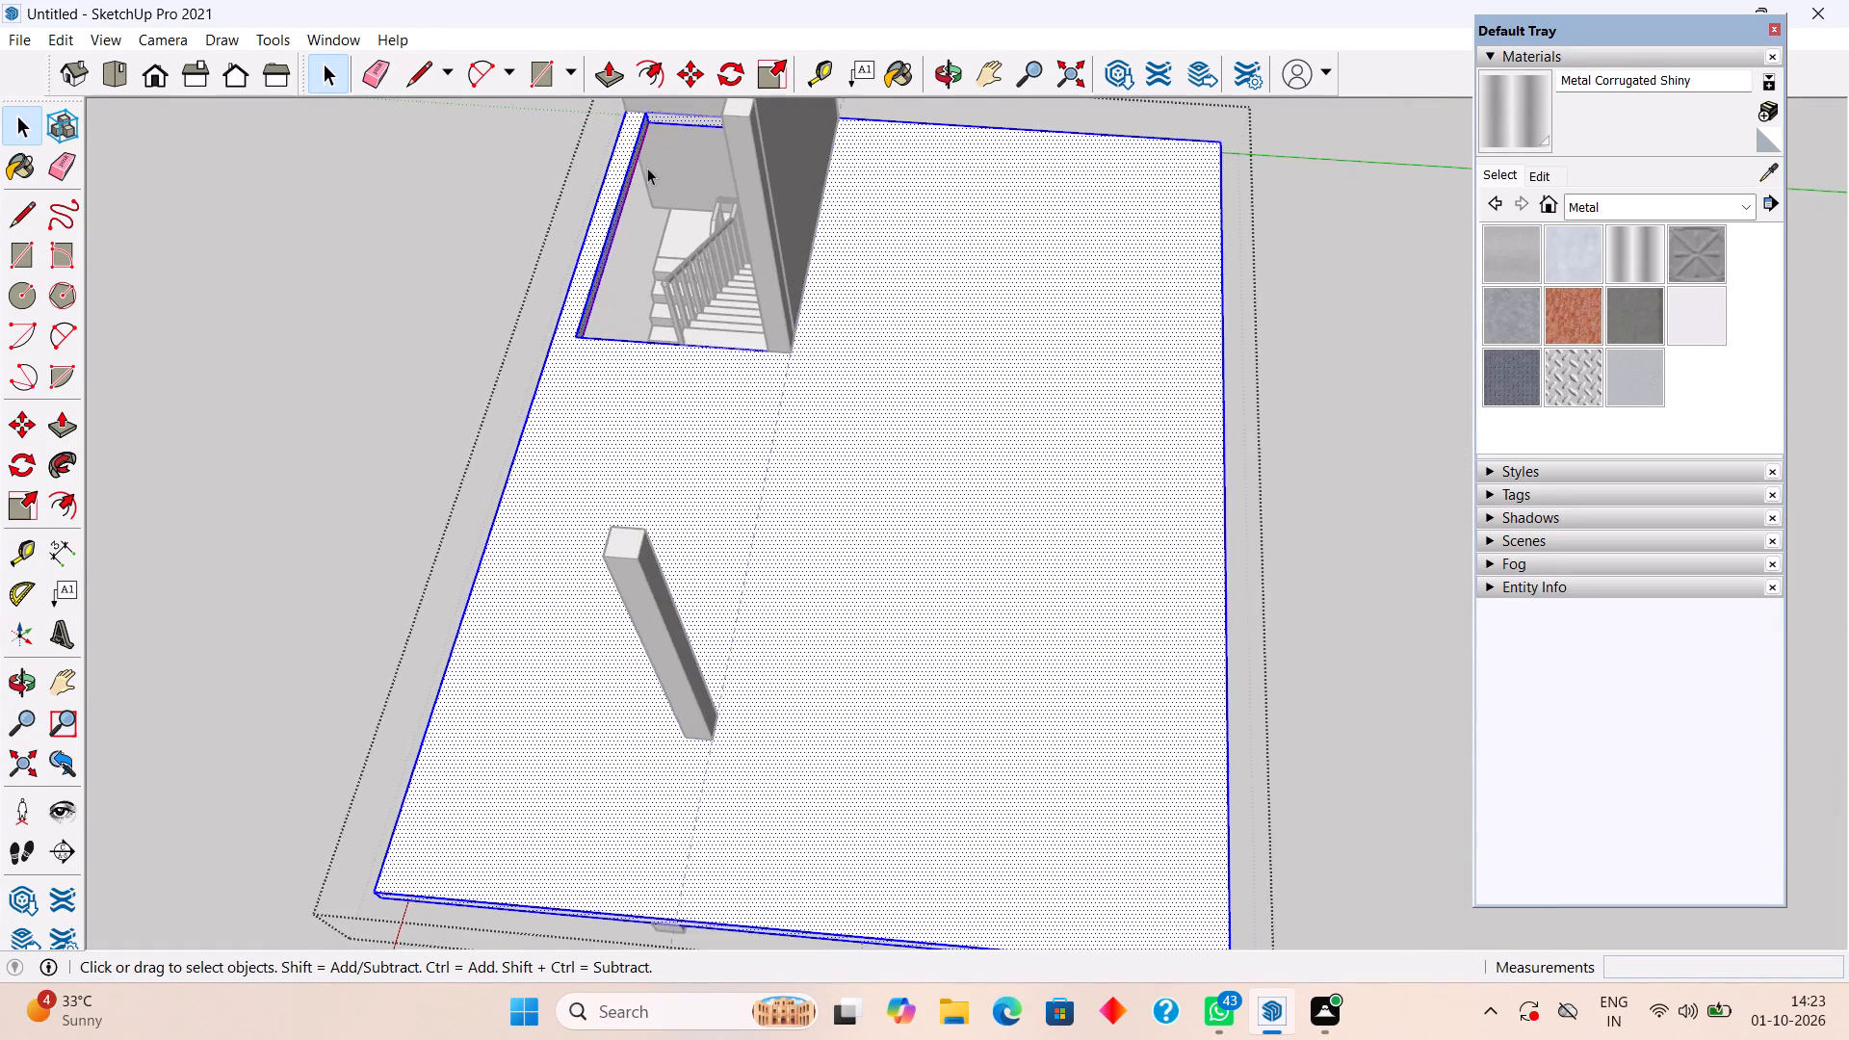
pyautogui.scroll(7, 649, 171)
pyautogui.click(586, 259)
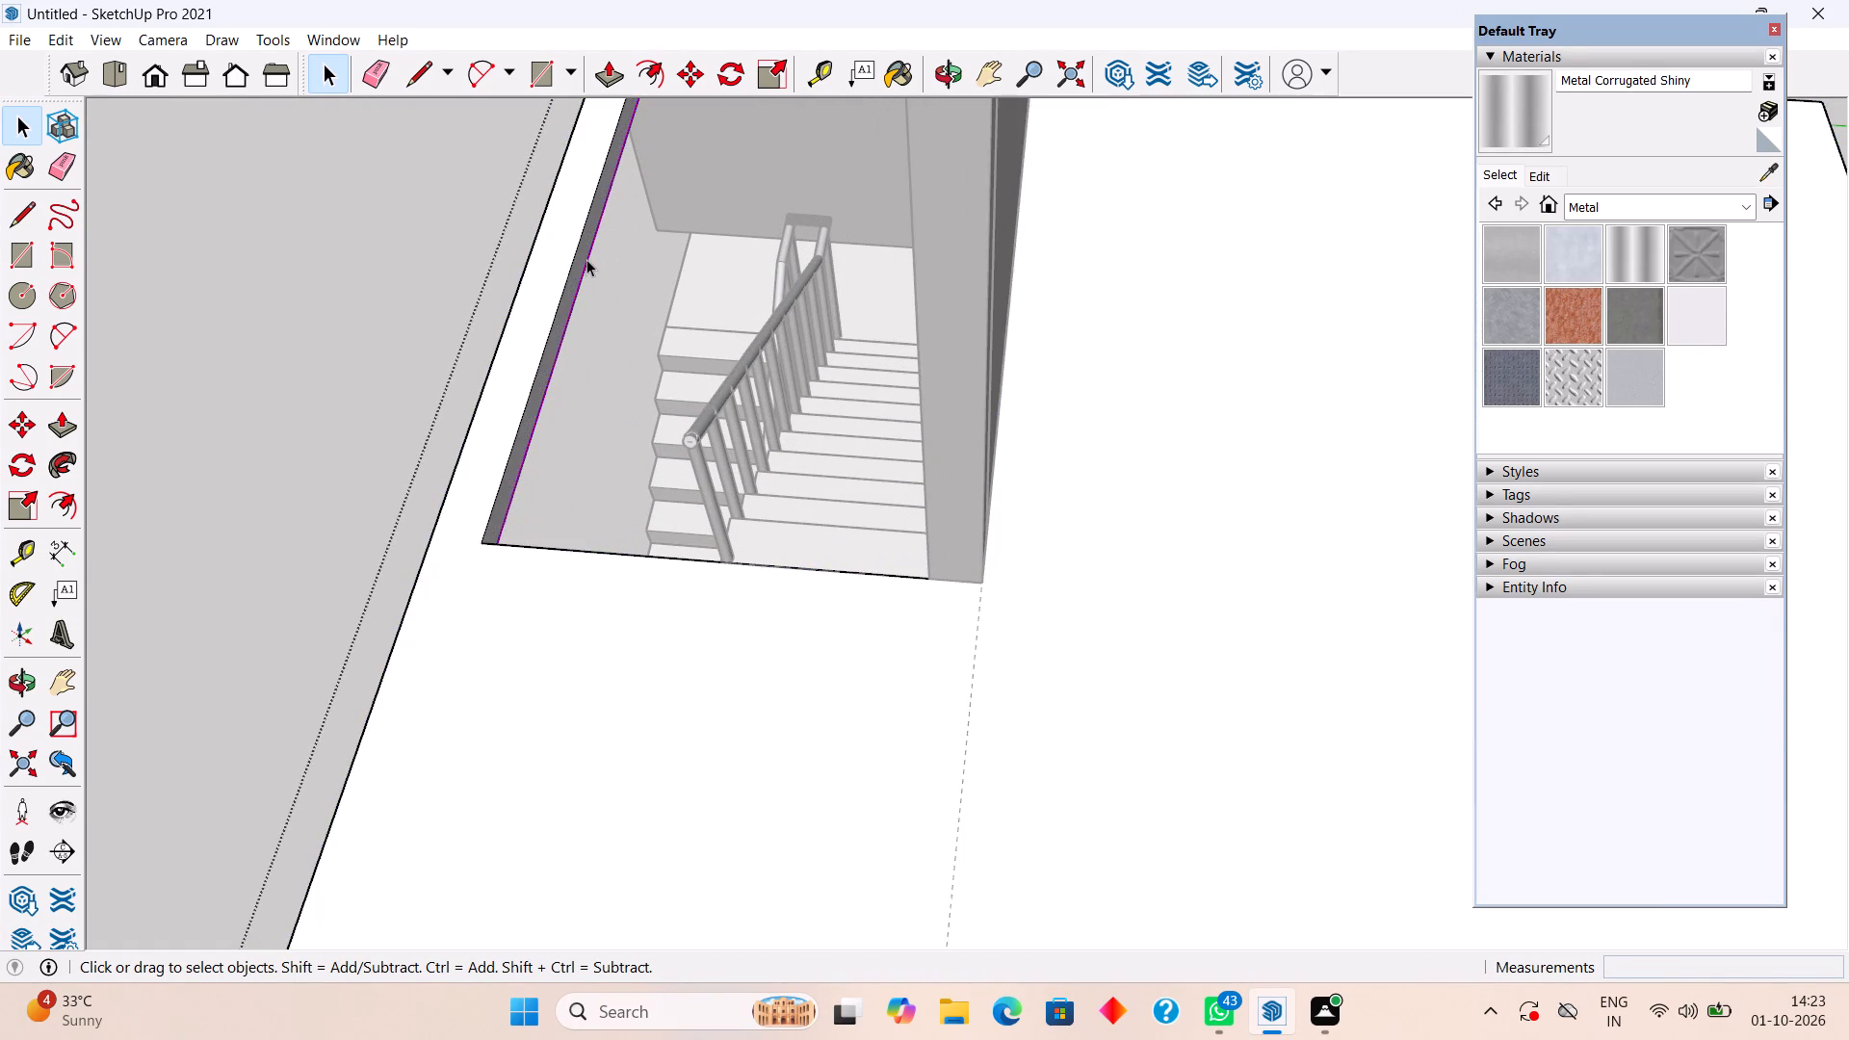
pyautogui.click(586, 259)
pyautogui.doubleClick(586, 259)
pyautogui.click(586, 259)
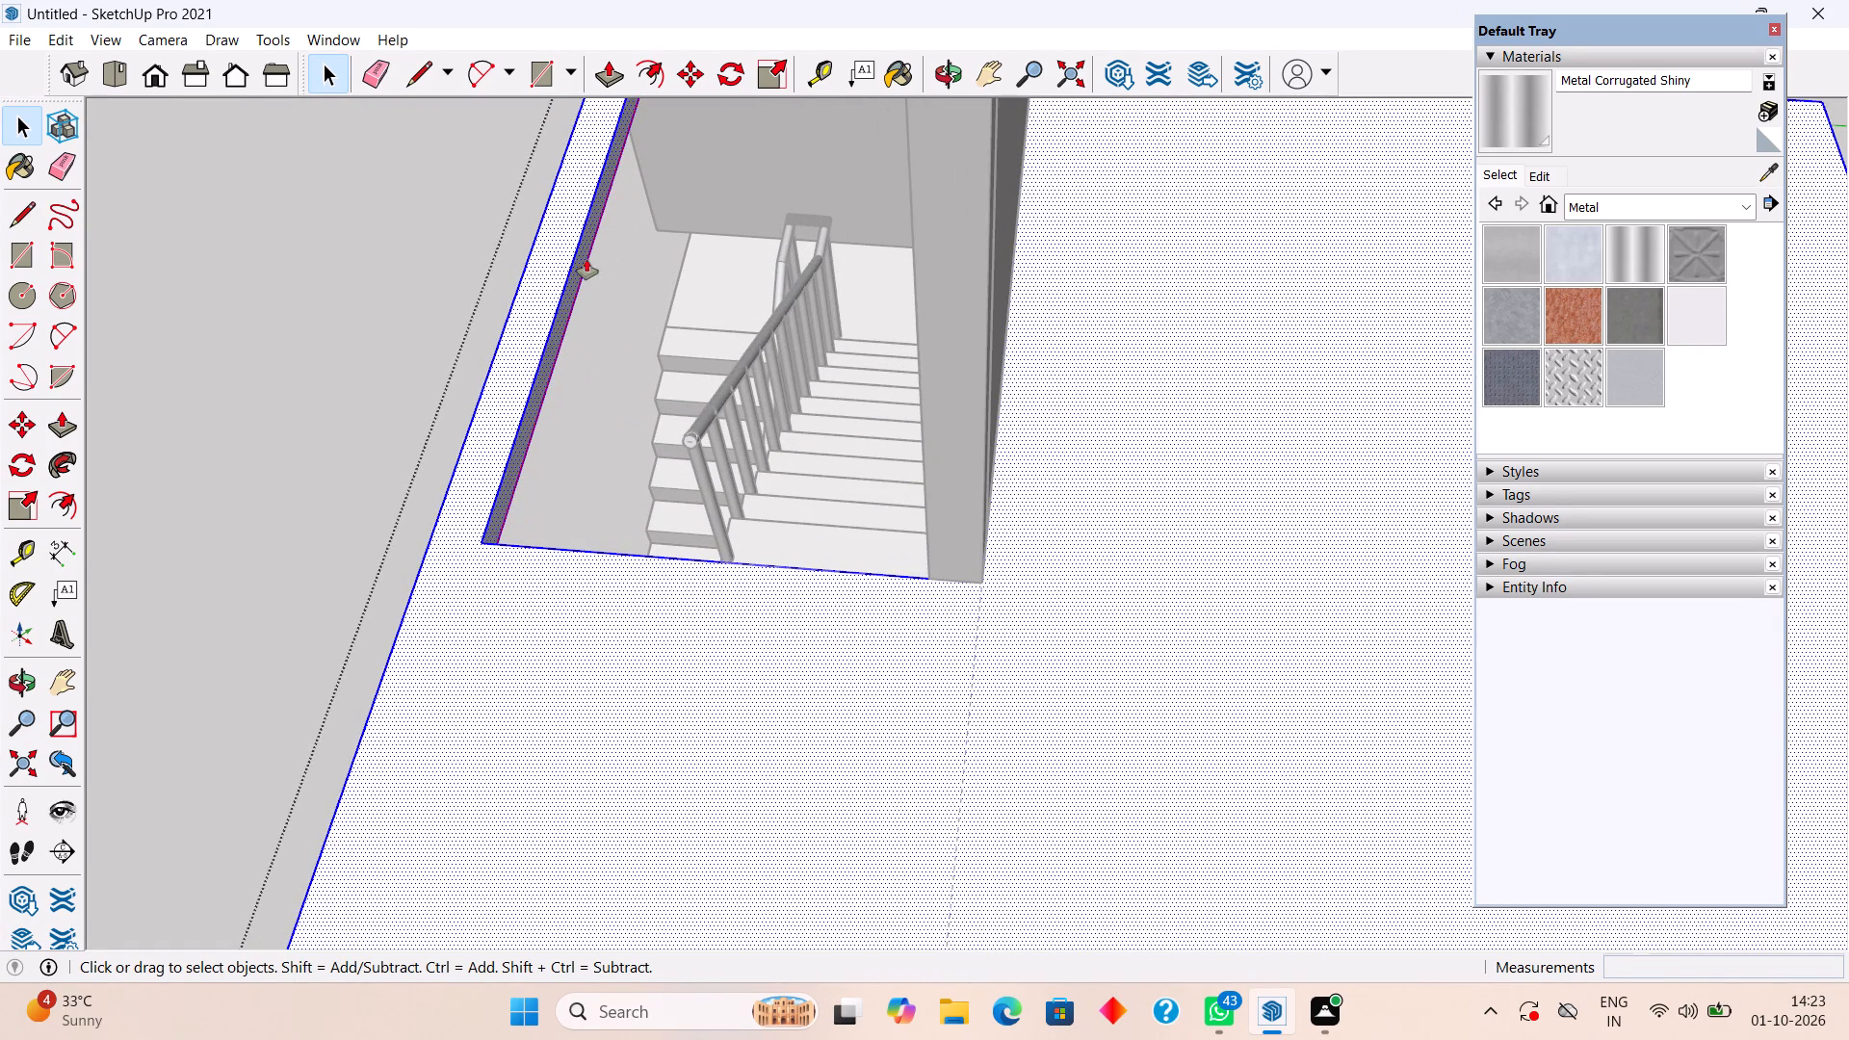
pyautogui.press('p')
pyautogui.click(578, 259)
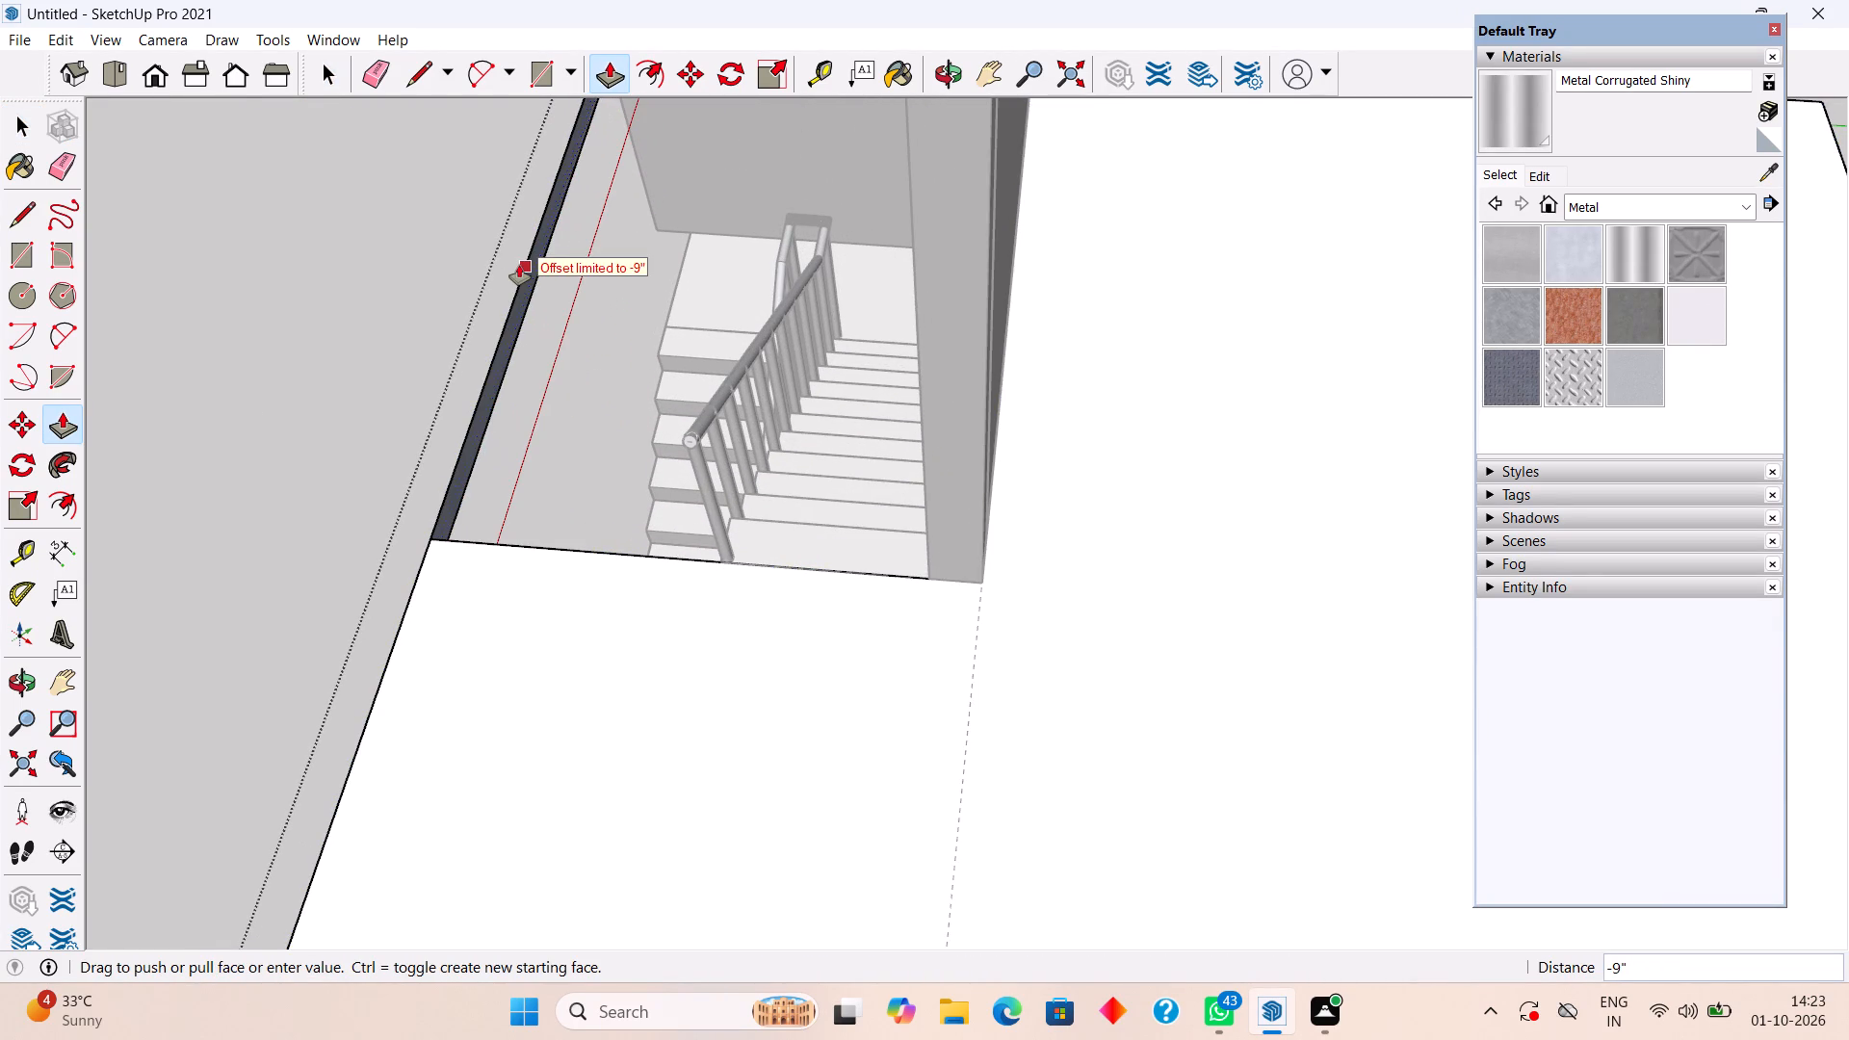
pyautogui.click(519, 265)
pyautogui.press('space')
pyautogui.click(421, 273)
# Reopen the roof slab group for editing at the leftover front face across the stair opening.
pyautogui.moveTo(548, 355); pyautogui.dragTo(618, 368, button='middle')
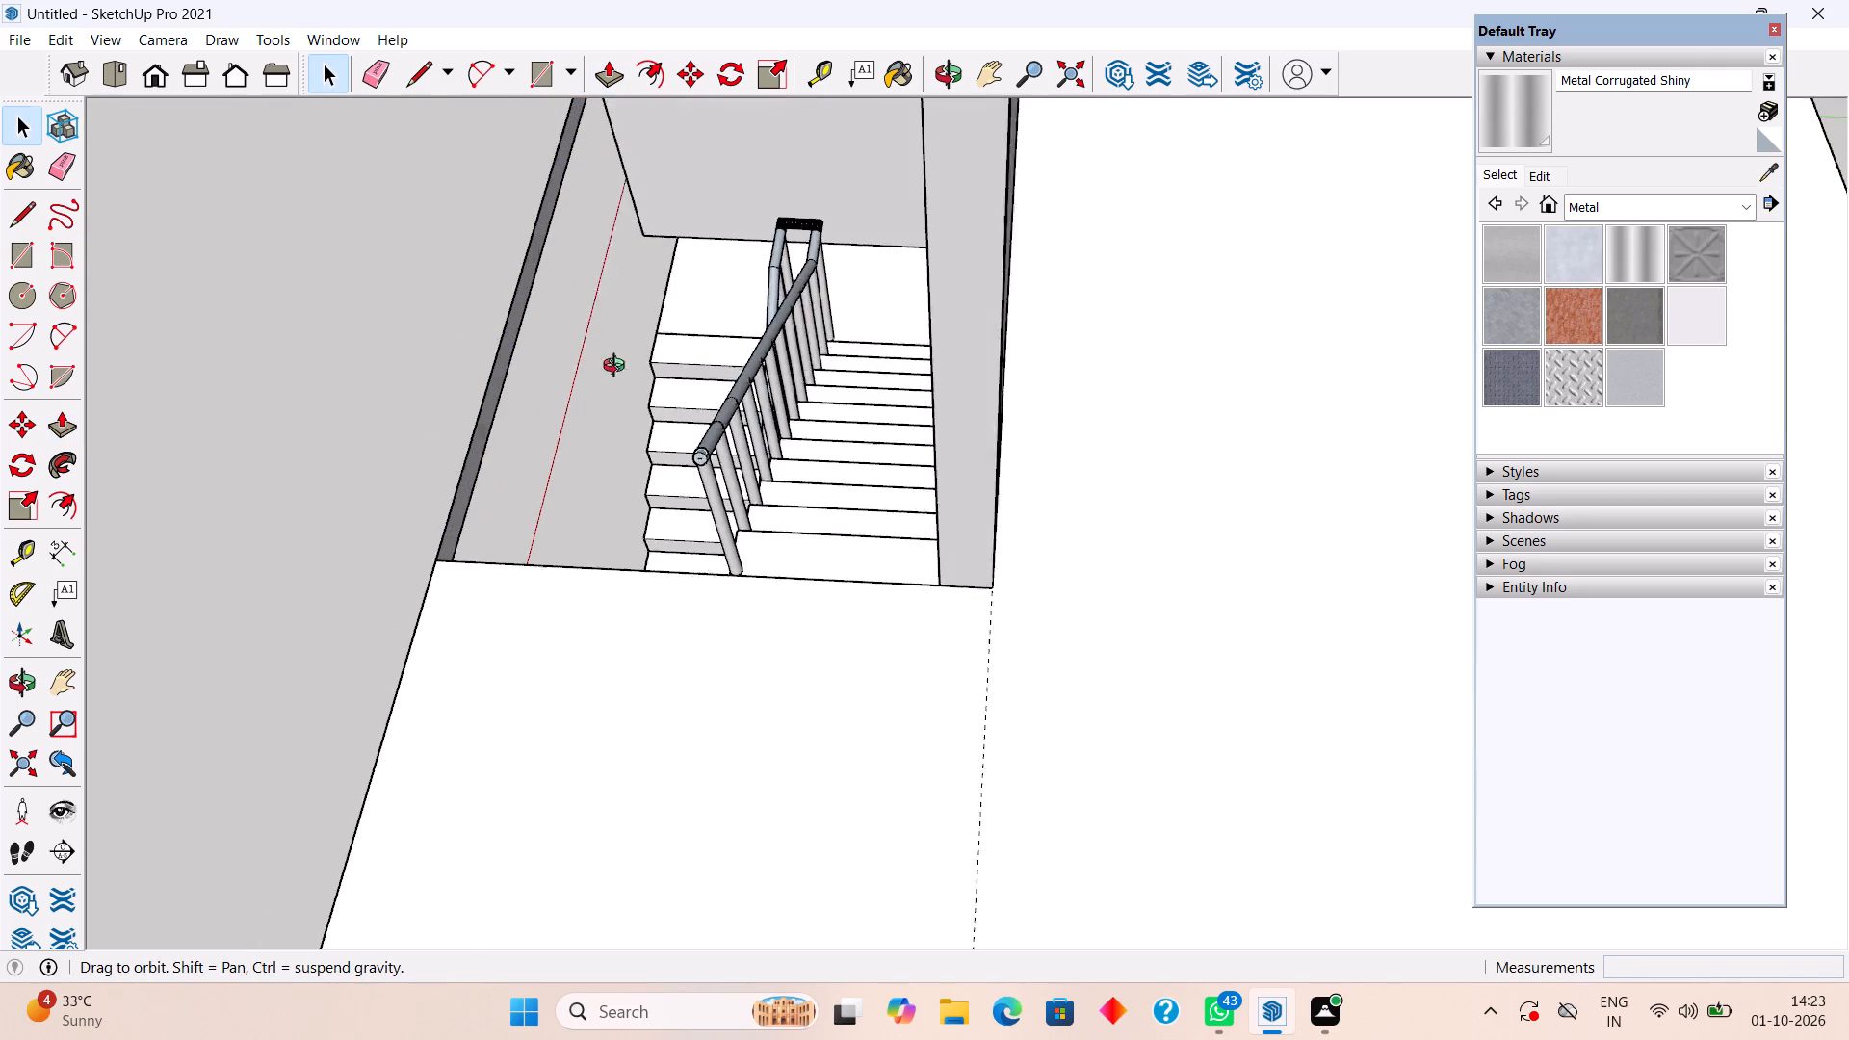
pyautogui.moveTo(618, 368); pyautogui.dragTo(1183, 181, button='middle')
pyautogui.moveTo(808, 522); pyautogui.dragTo(1076, 339, button='middle')
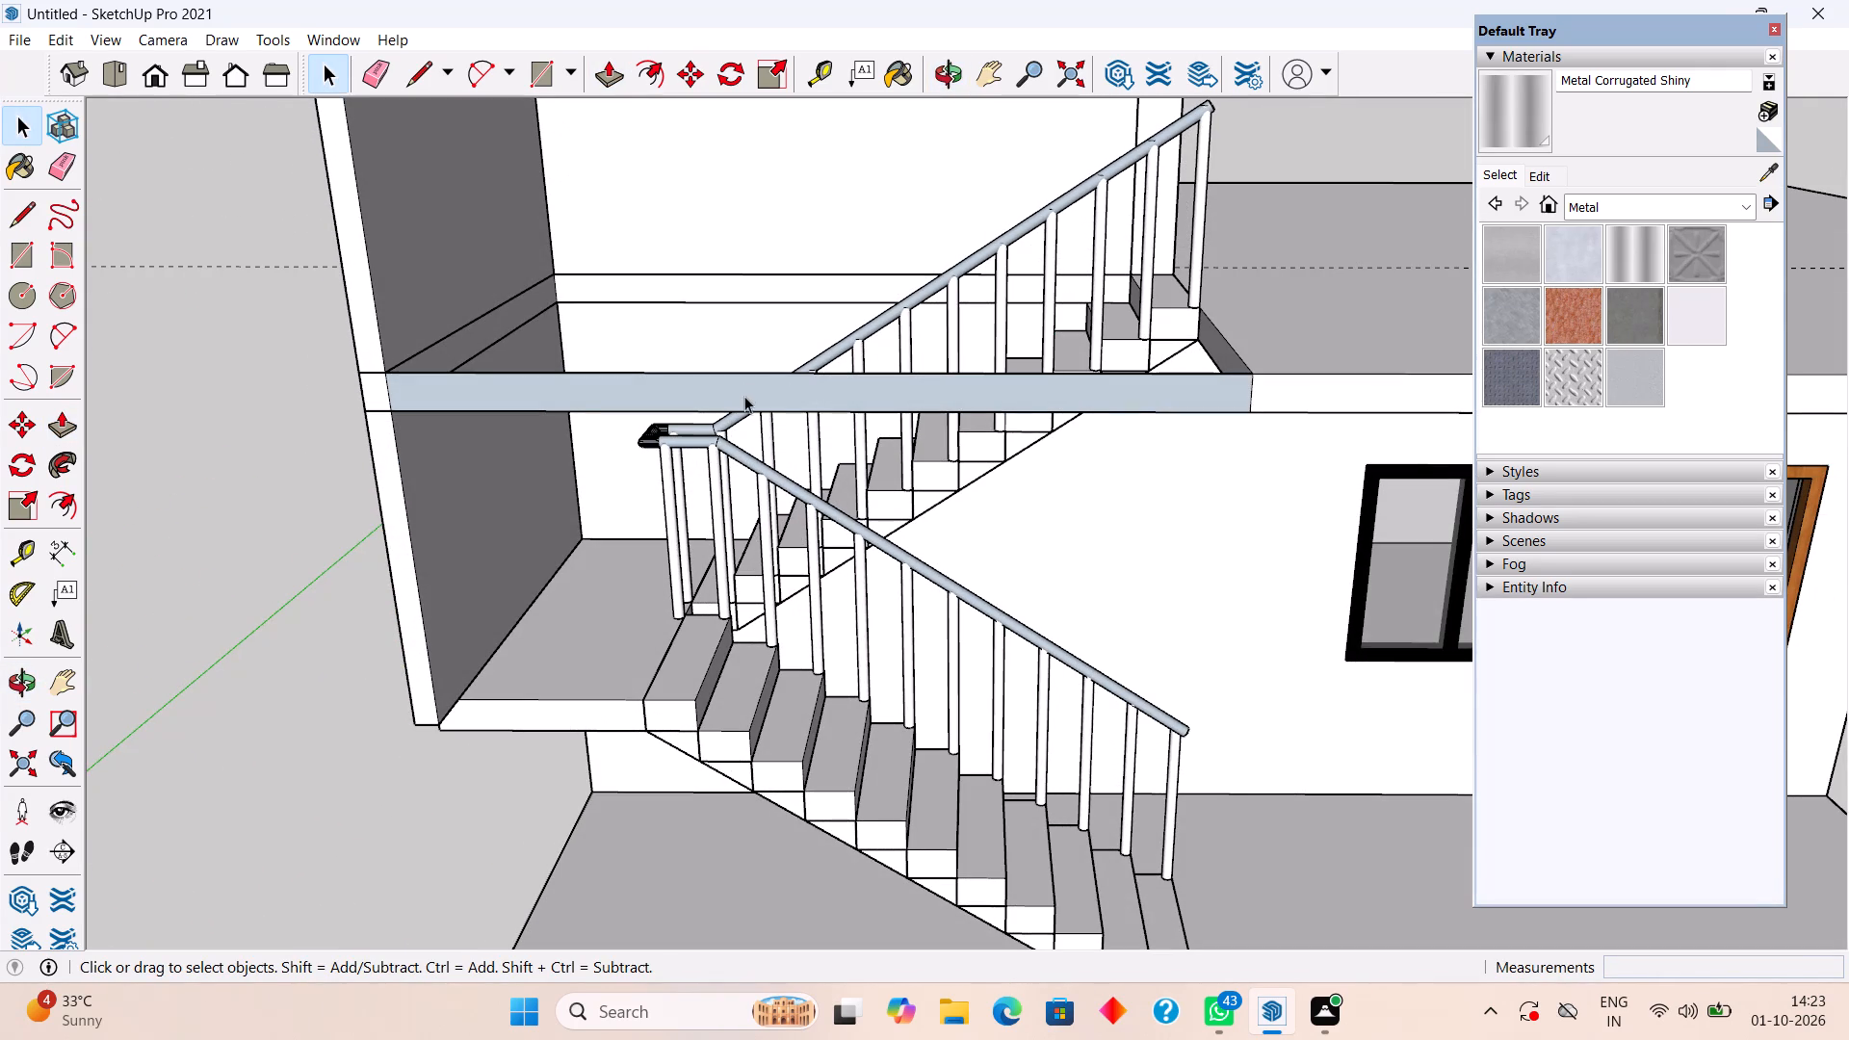
pyautogui.click(748, 382)
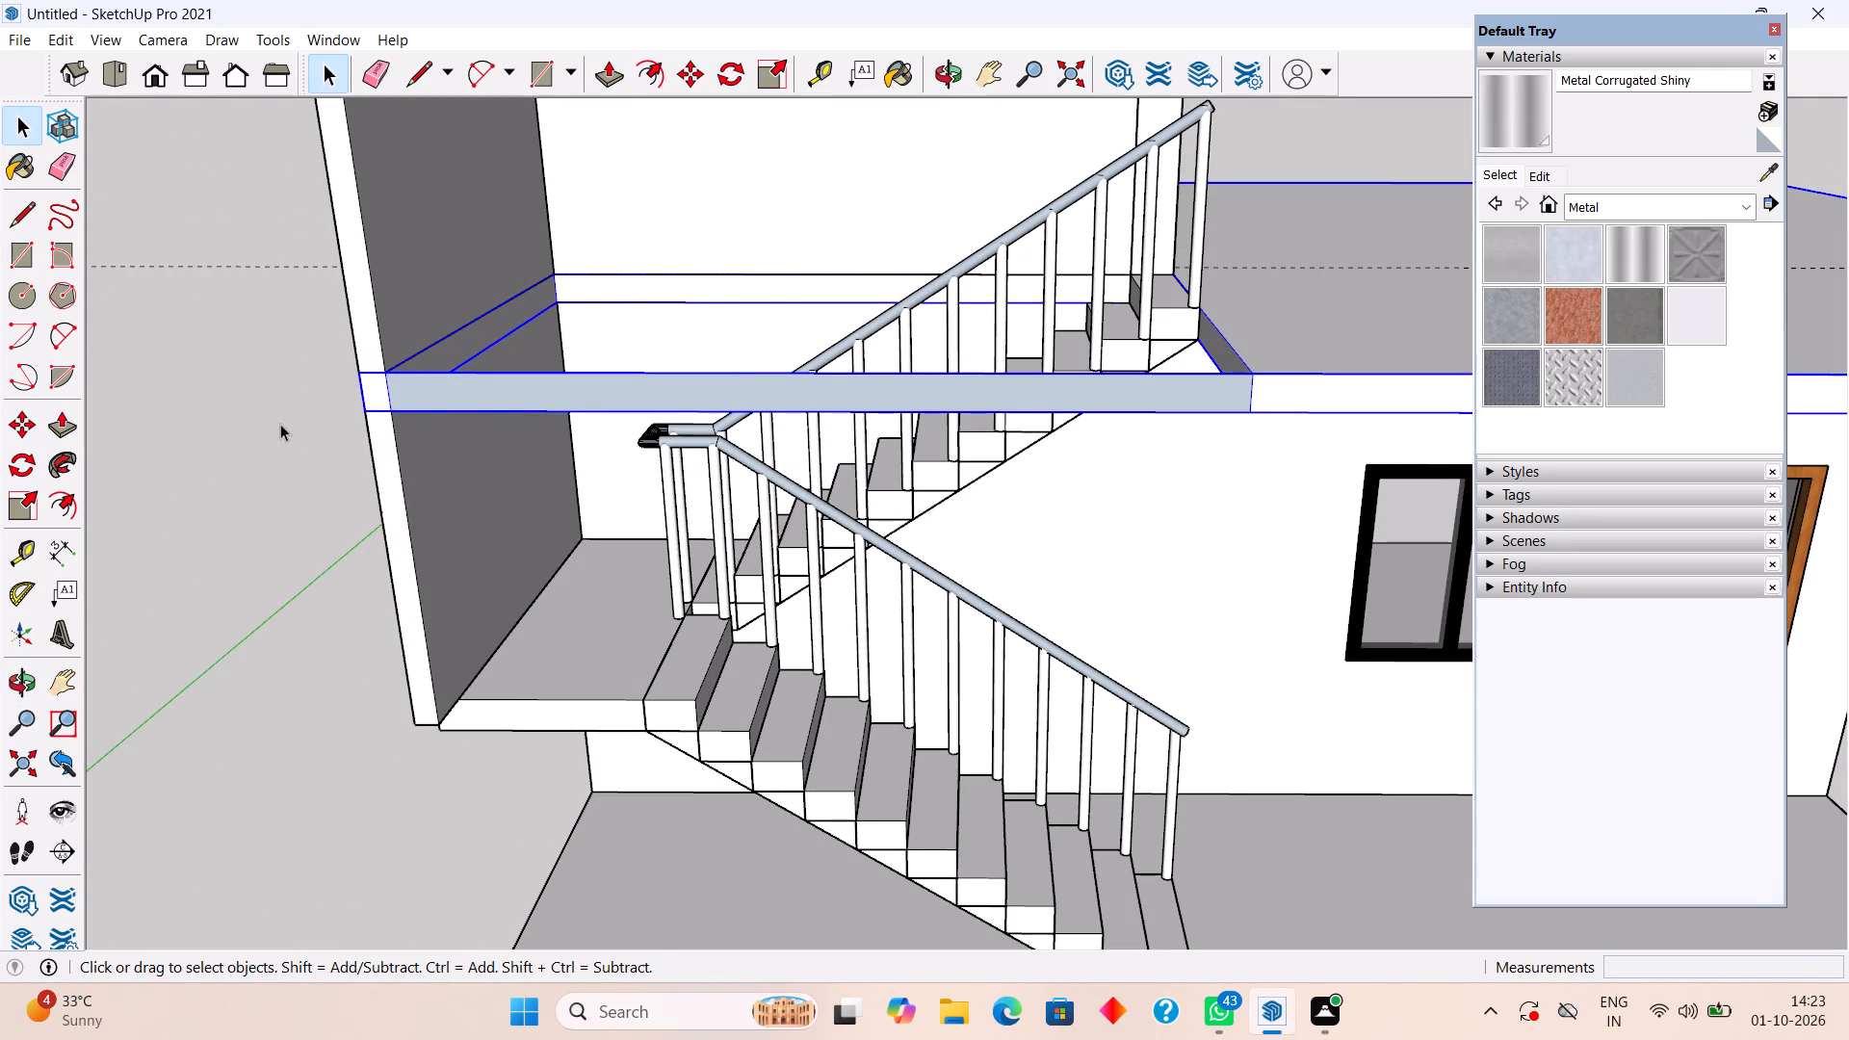
pyautogui.click(274, 426)
pyautogui.click(509, 403)
pyautogui.tripleClick(510, 403)
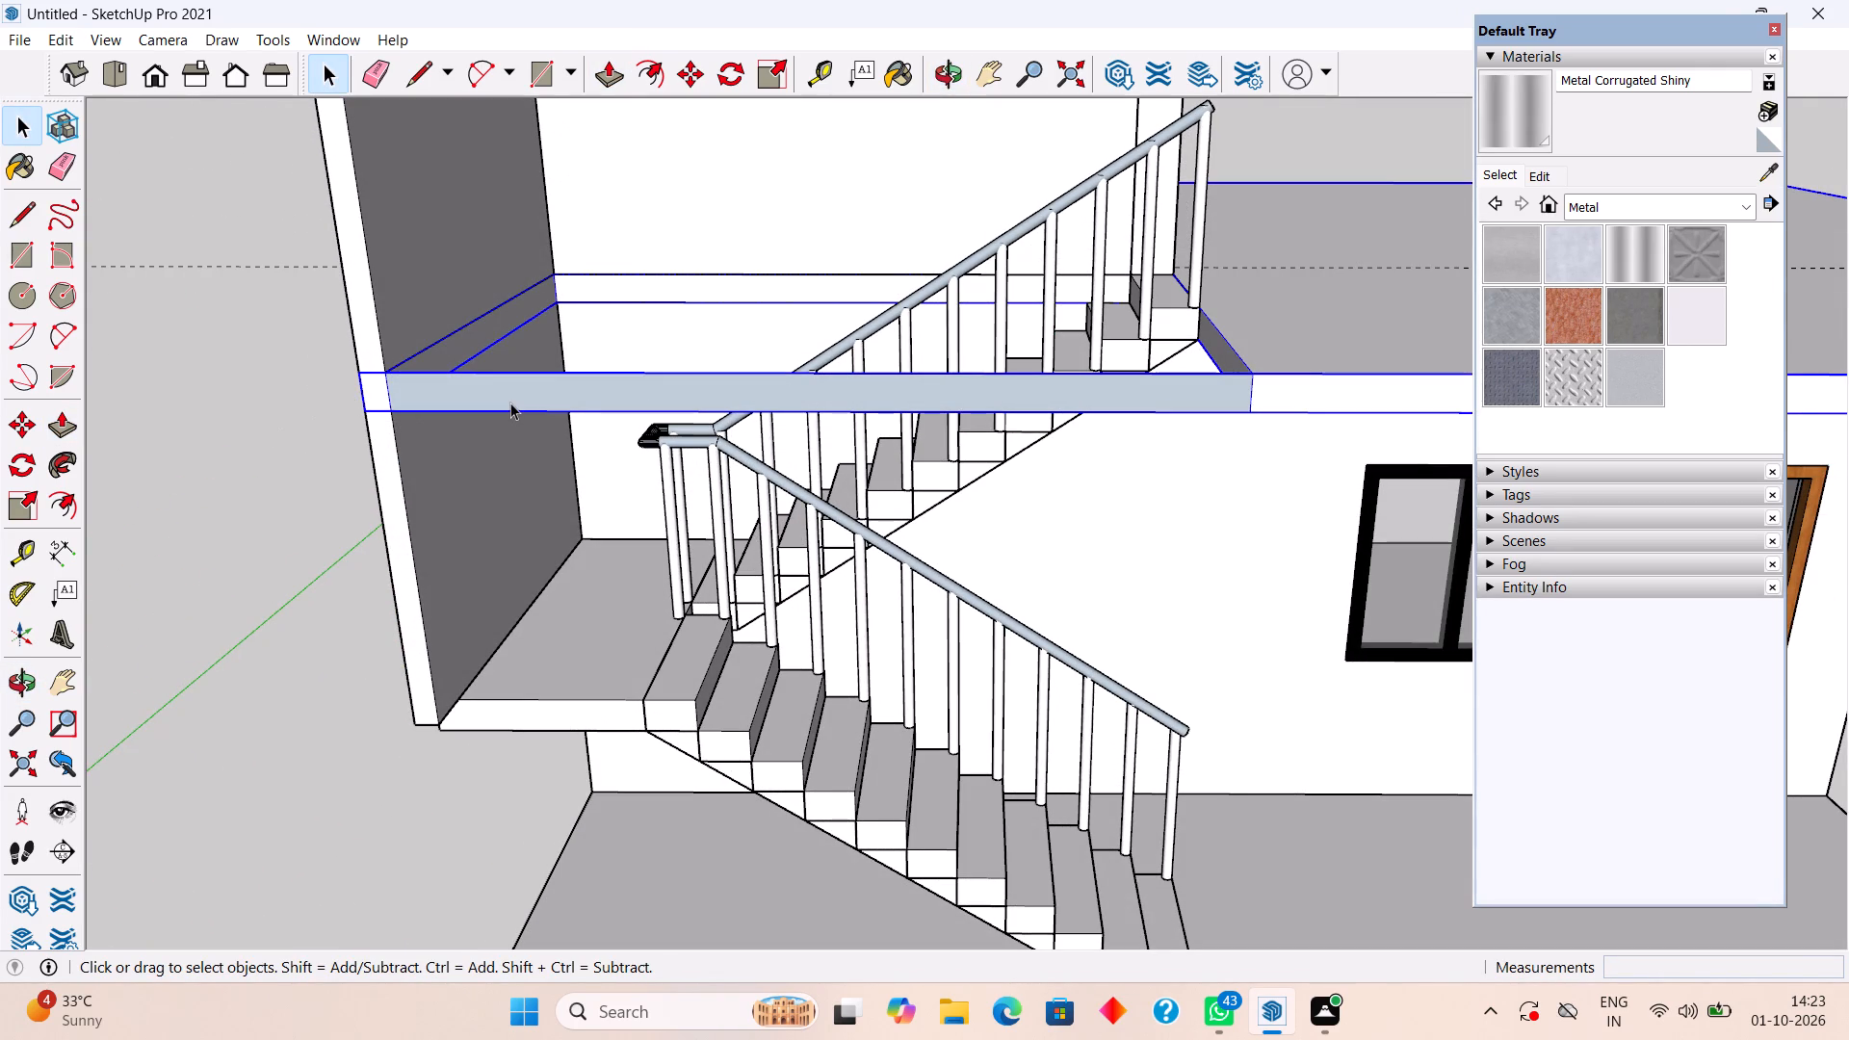
pyautogui.click(510, 403)
pyautogui.moveTo(510, 403); pyautogui.dragTo(521, 390)
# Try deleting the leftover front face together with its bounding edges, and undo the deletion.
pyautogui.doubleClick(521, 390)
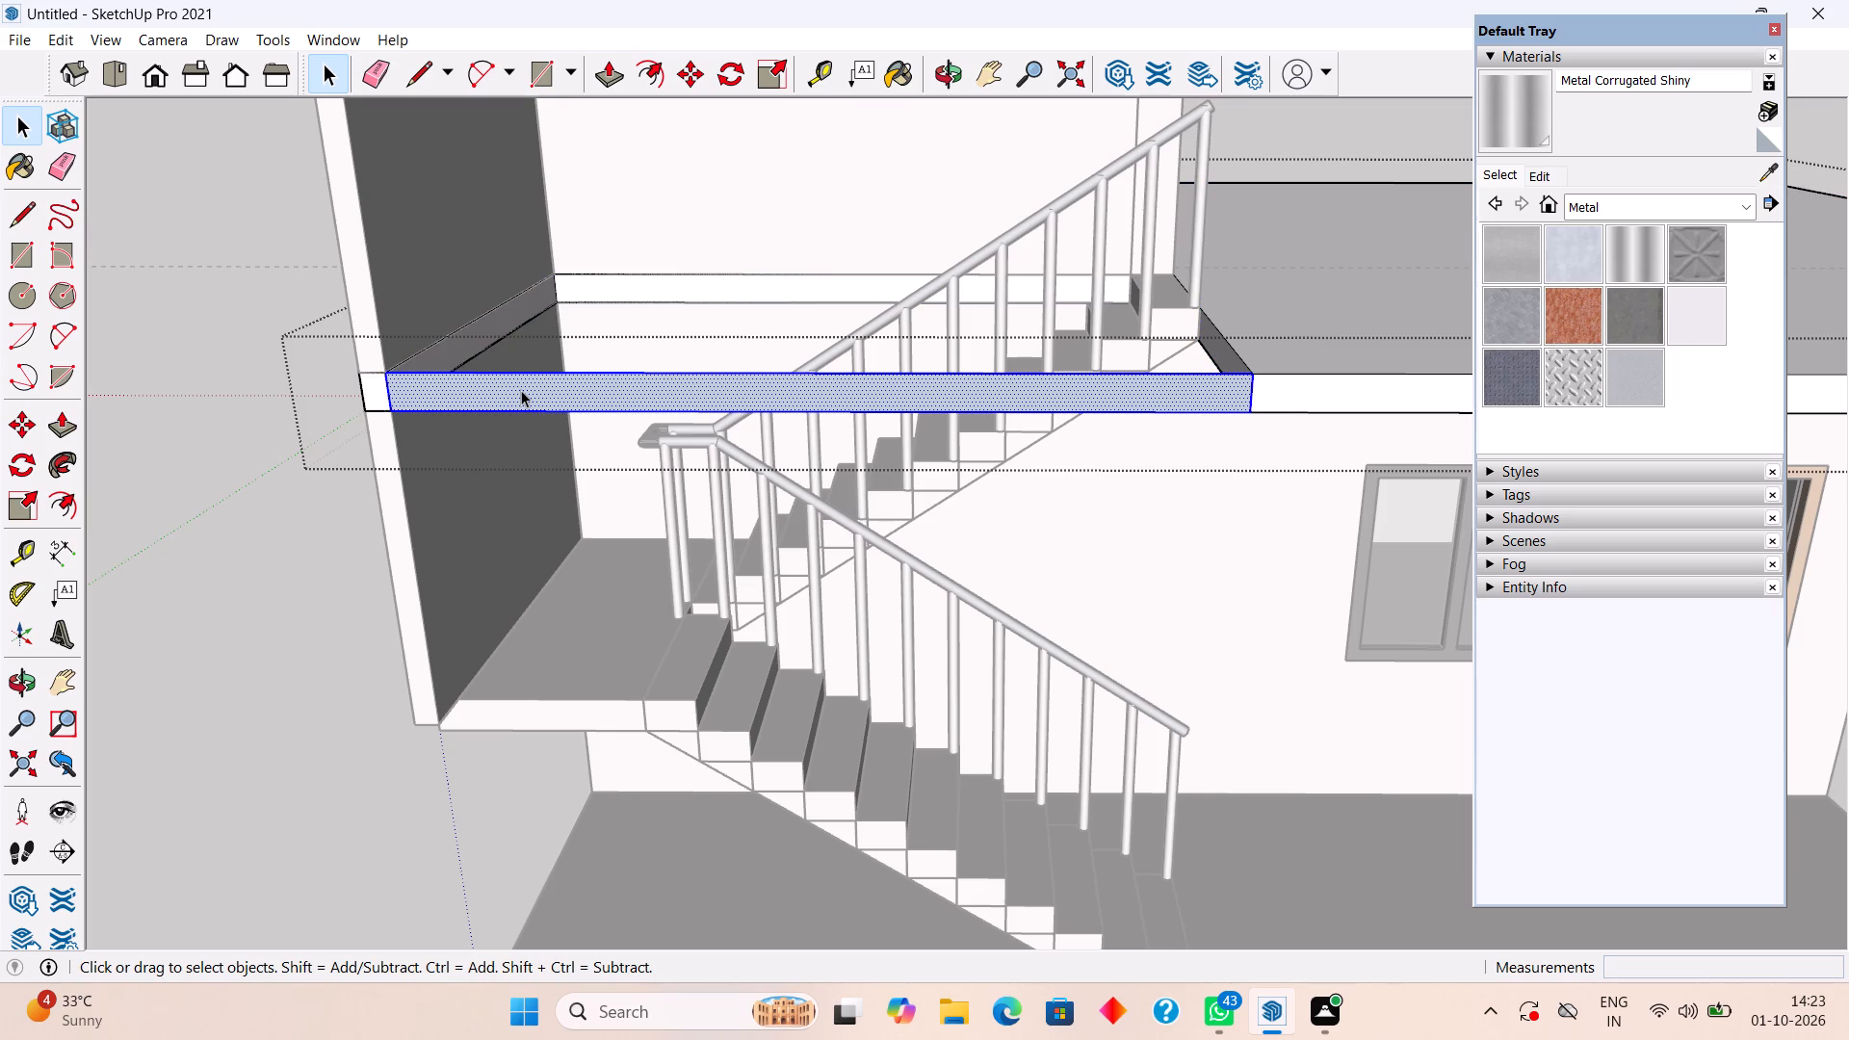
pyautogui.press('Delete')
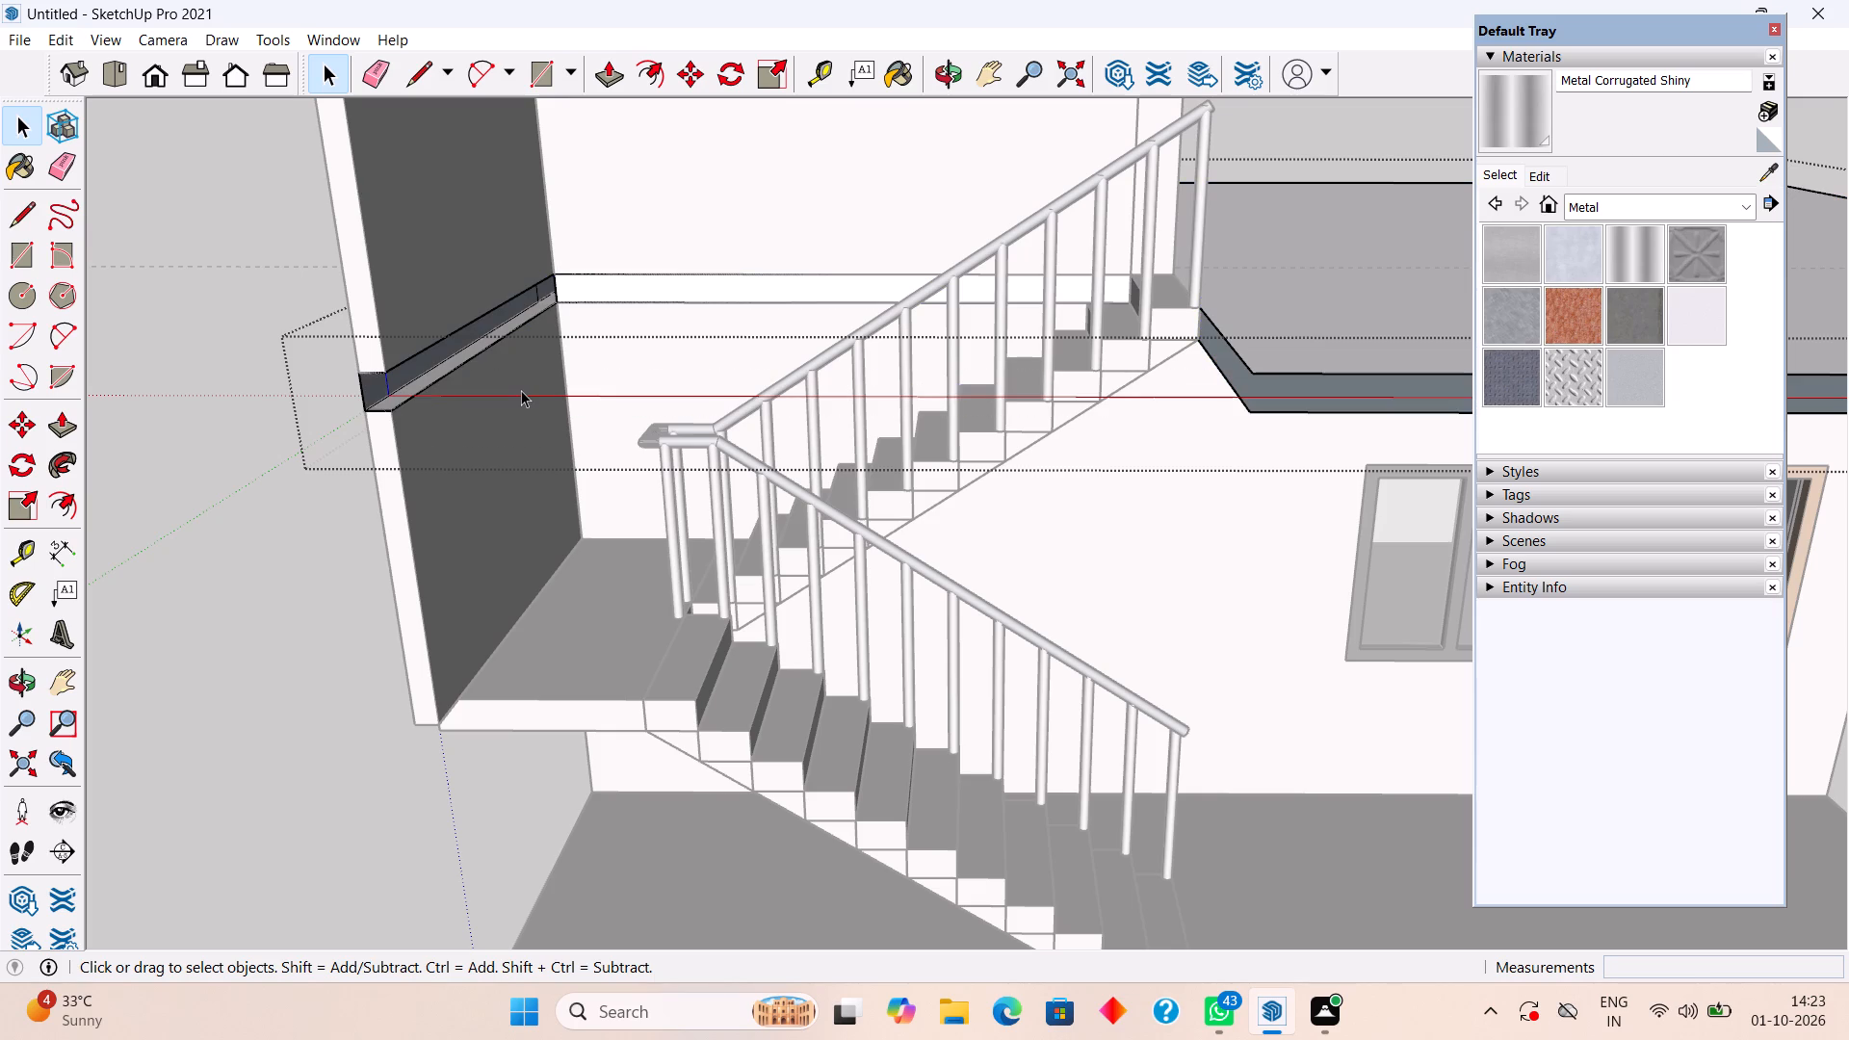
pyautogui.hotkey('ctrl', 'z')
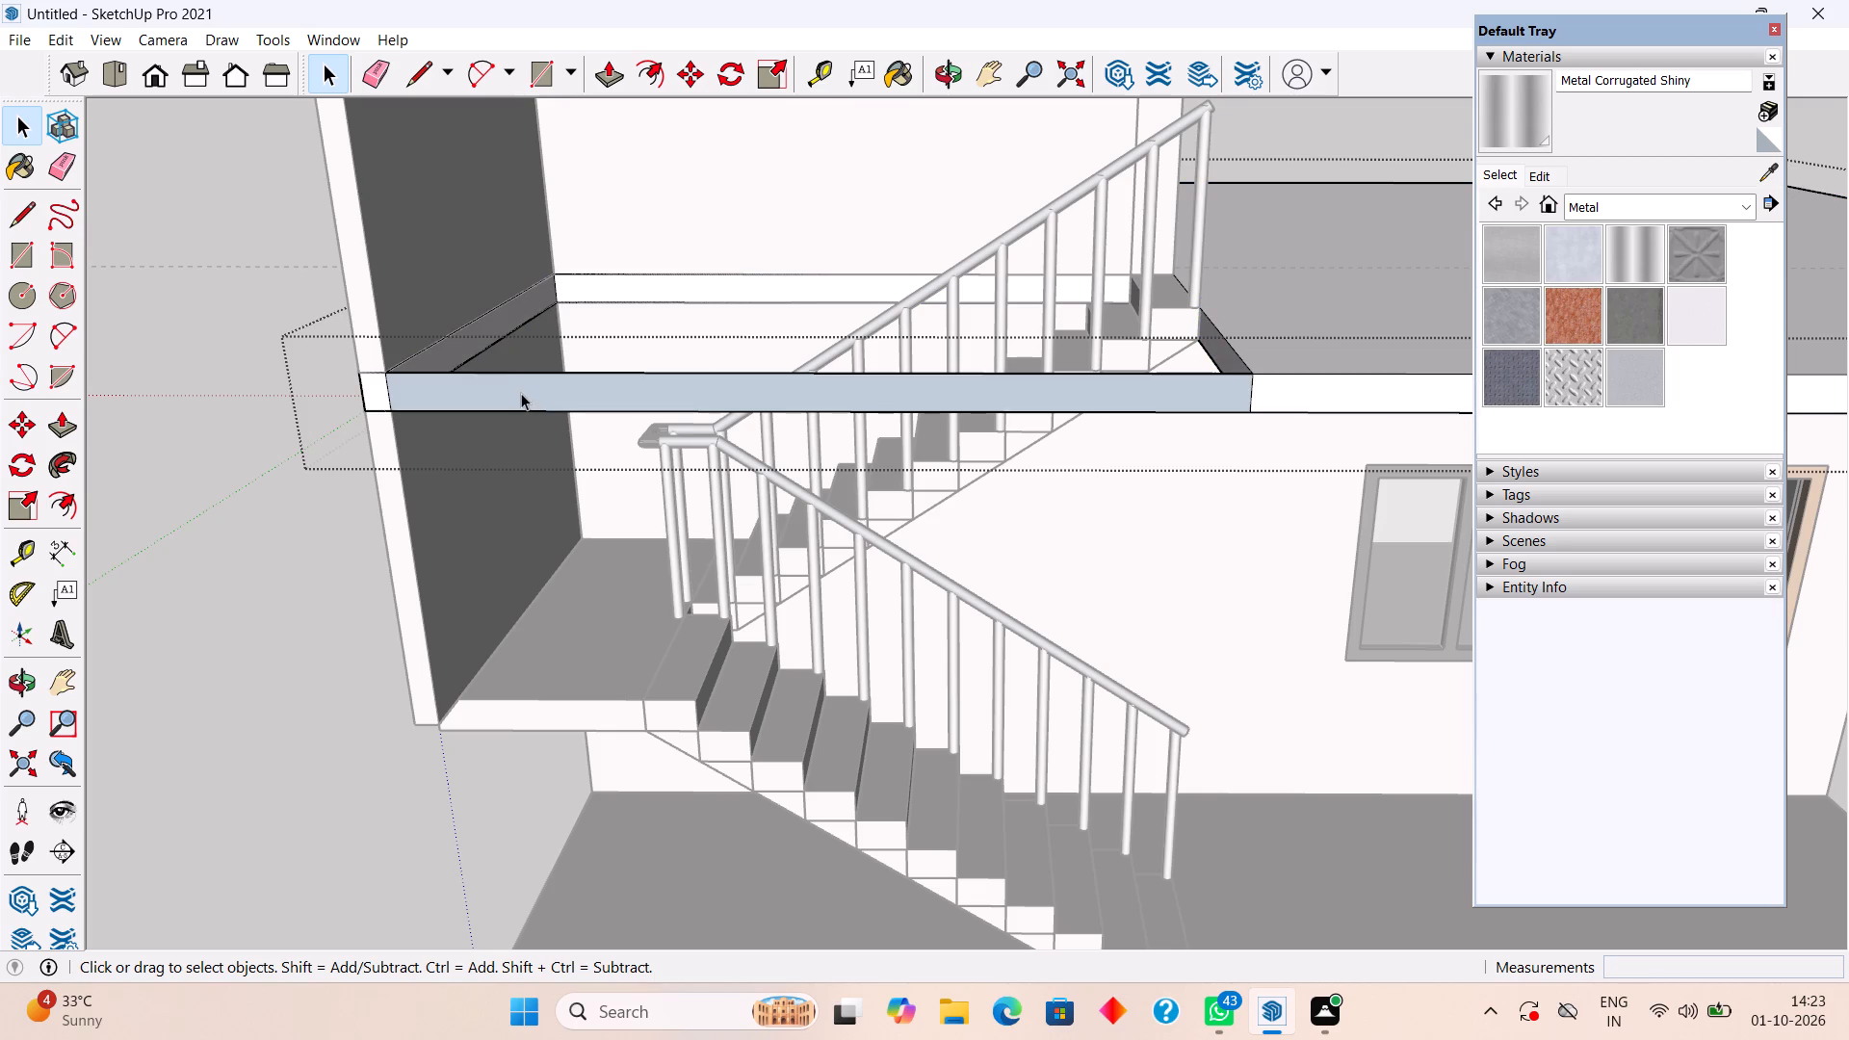
# Delete only the leftover front face across the stair opening plus its upper and lower edges, and leave the slab group.
pyautogui.click(521, 395)
pyautogui.press('Delete')
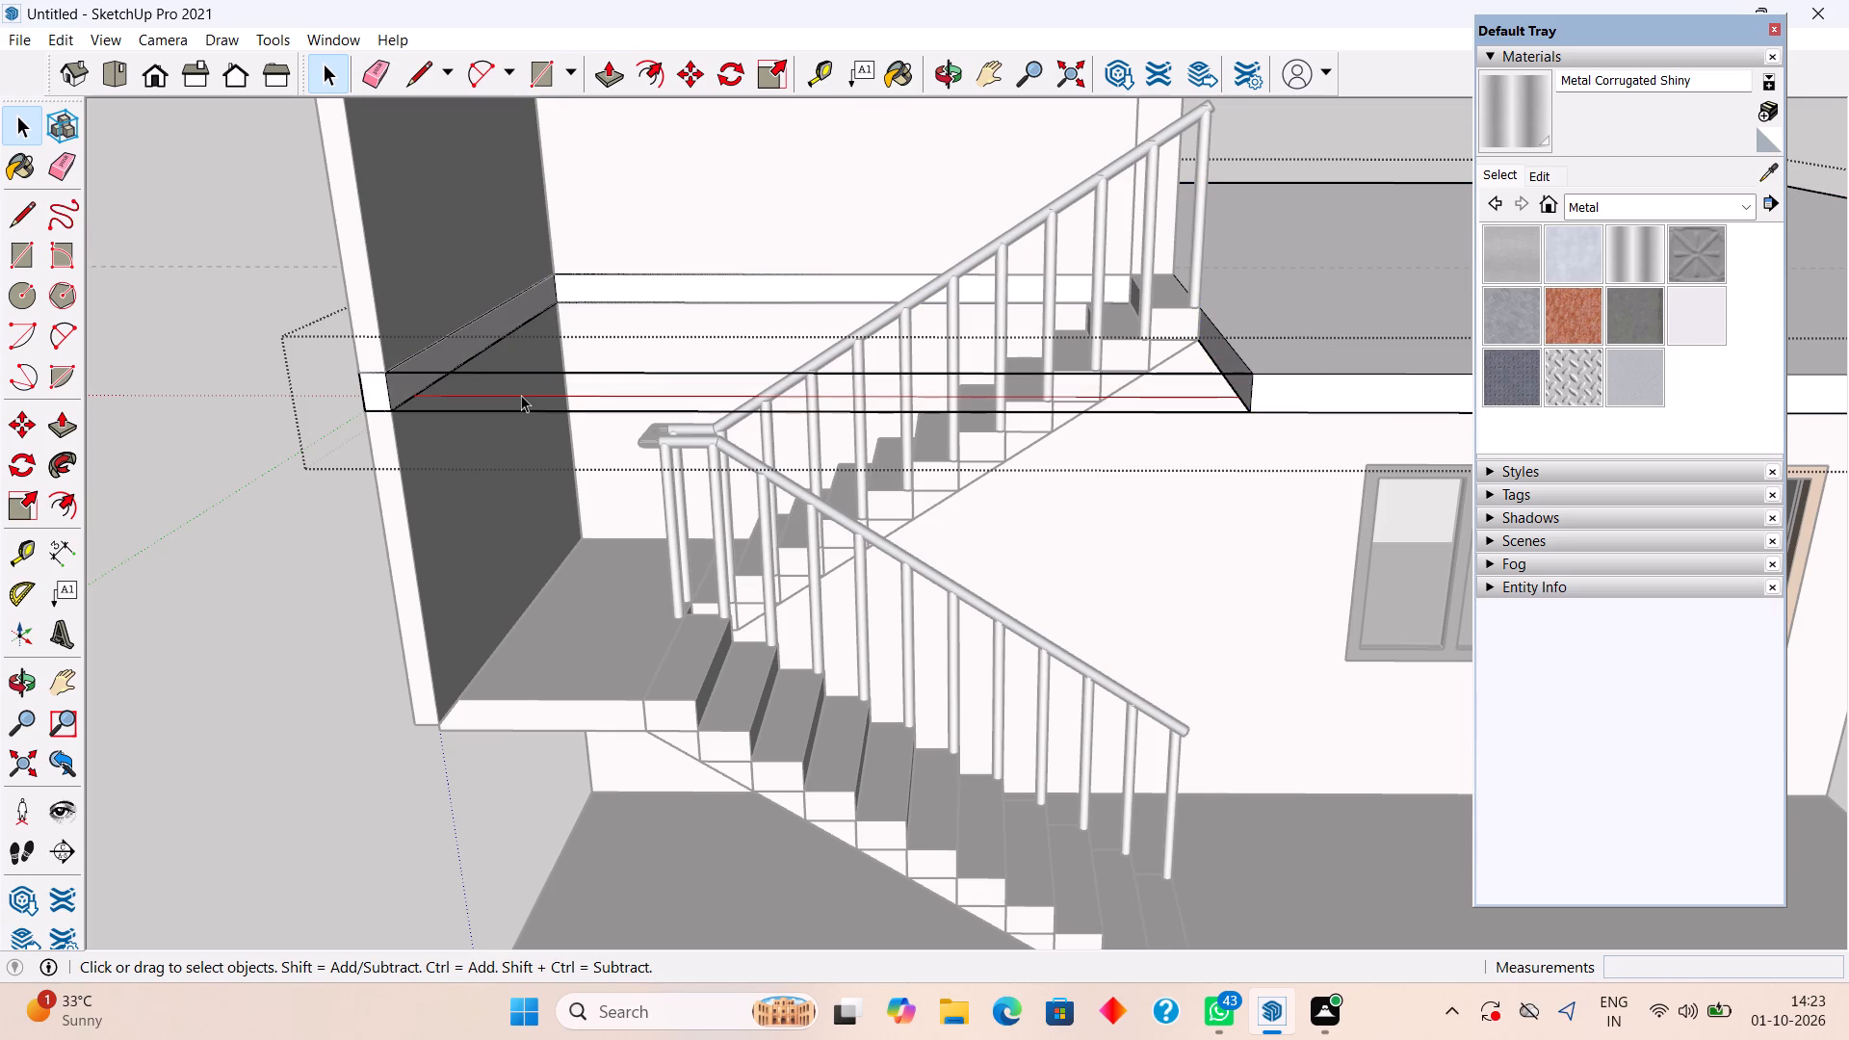
pyautogui.click(530, 376)
pyautogui.press('Delete')
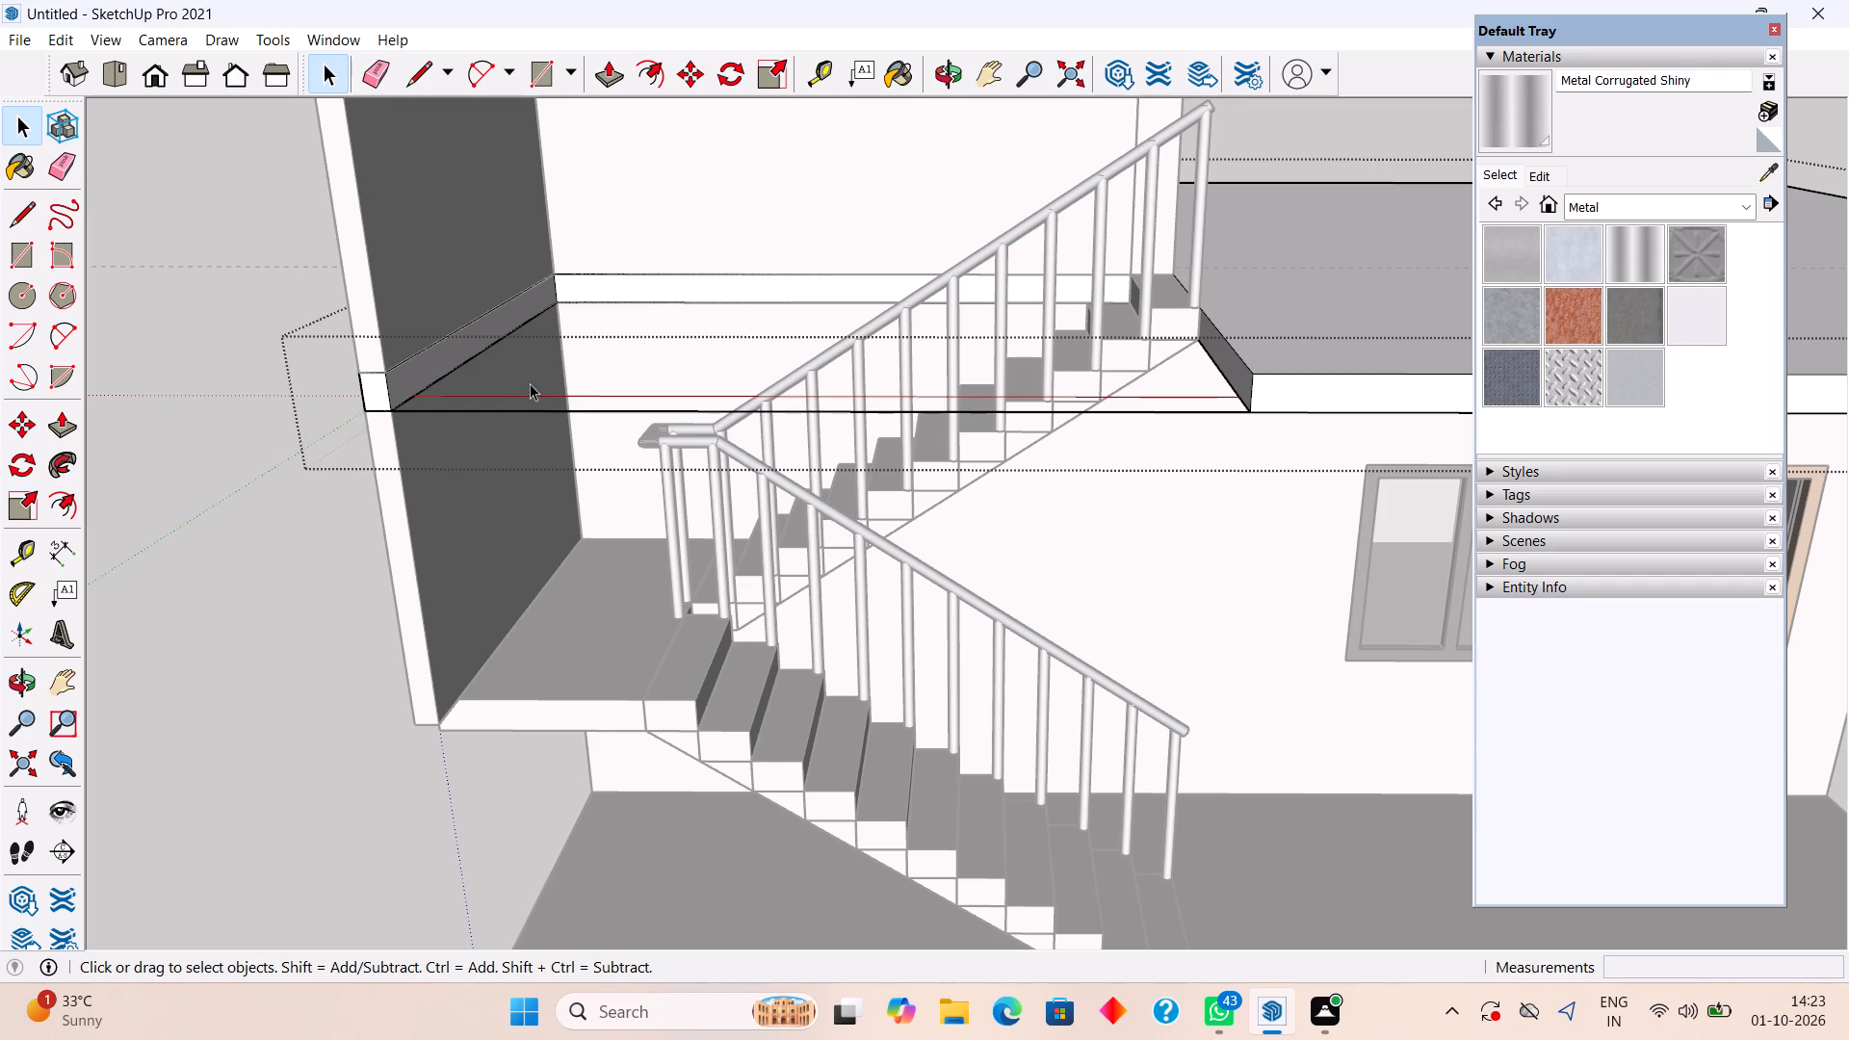
pyautogui.click(538, 412)
pyautogui.press('Delete')
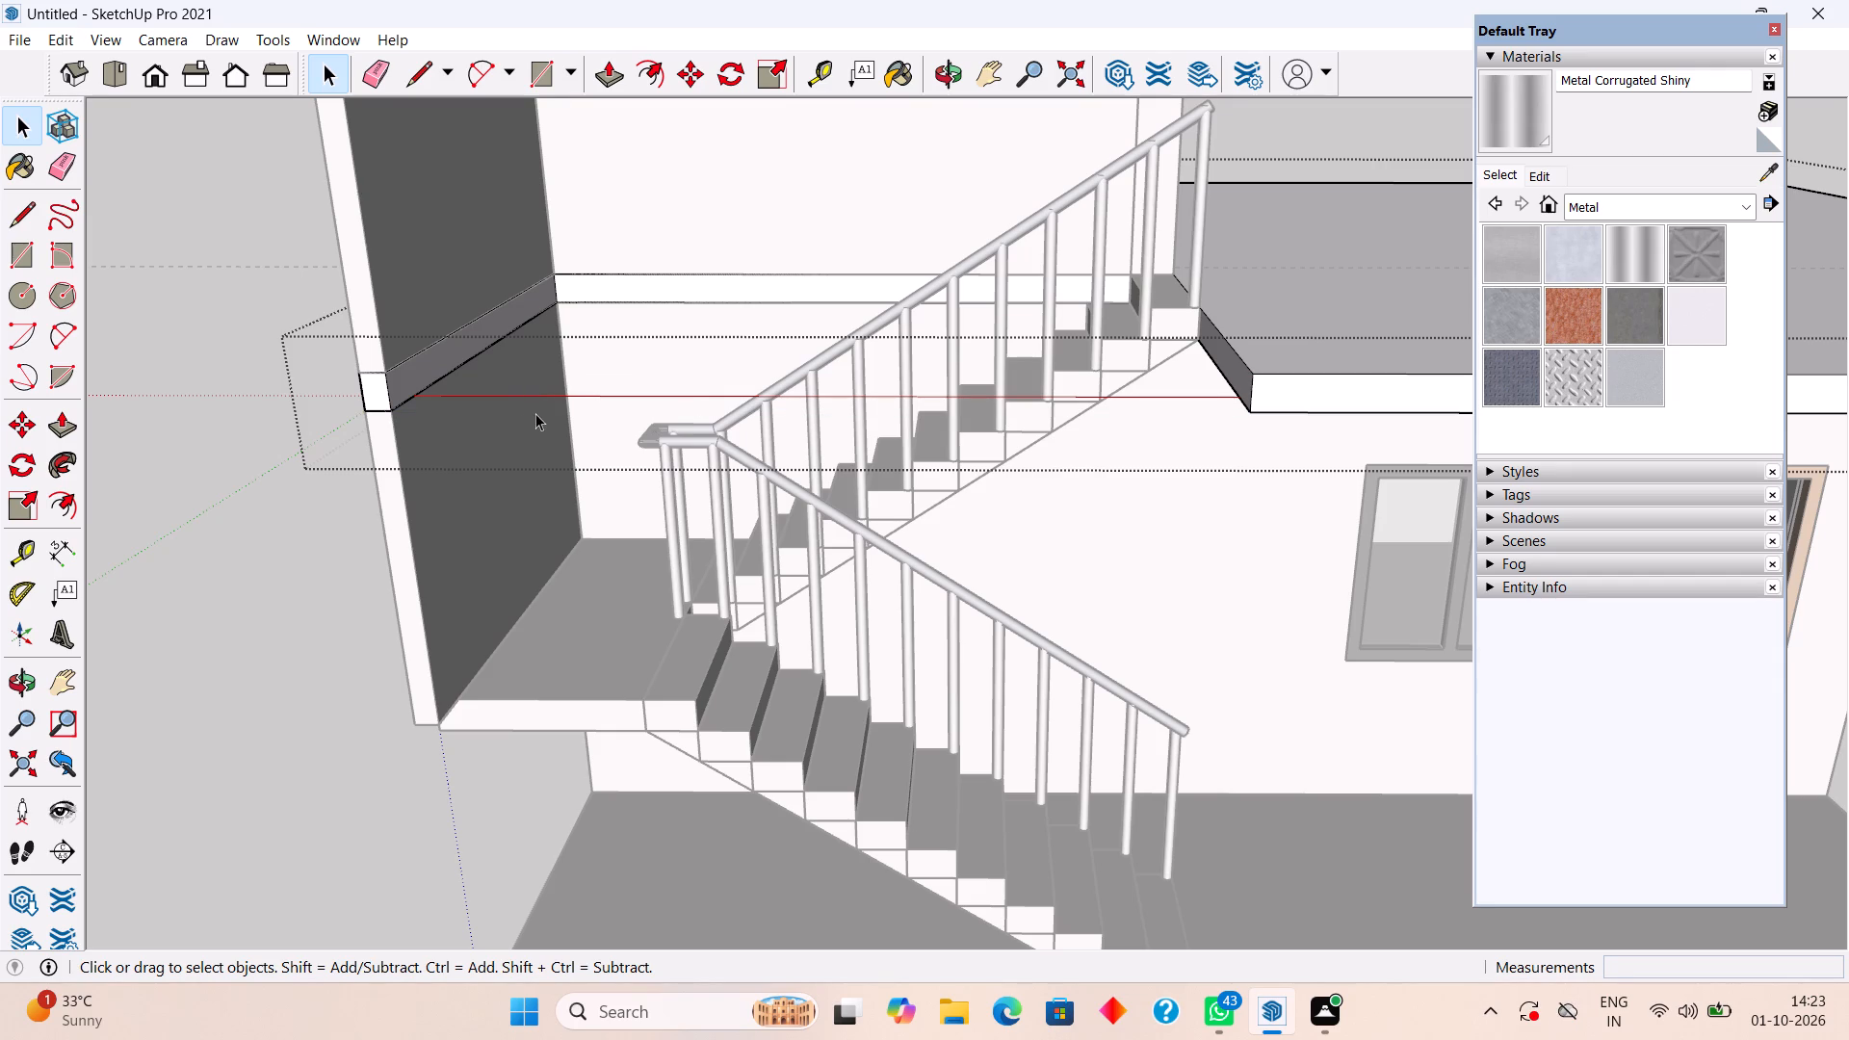
pyautogui.moveTo(540, 453); pyautogui.dragTo(865, 383, button='middle')
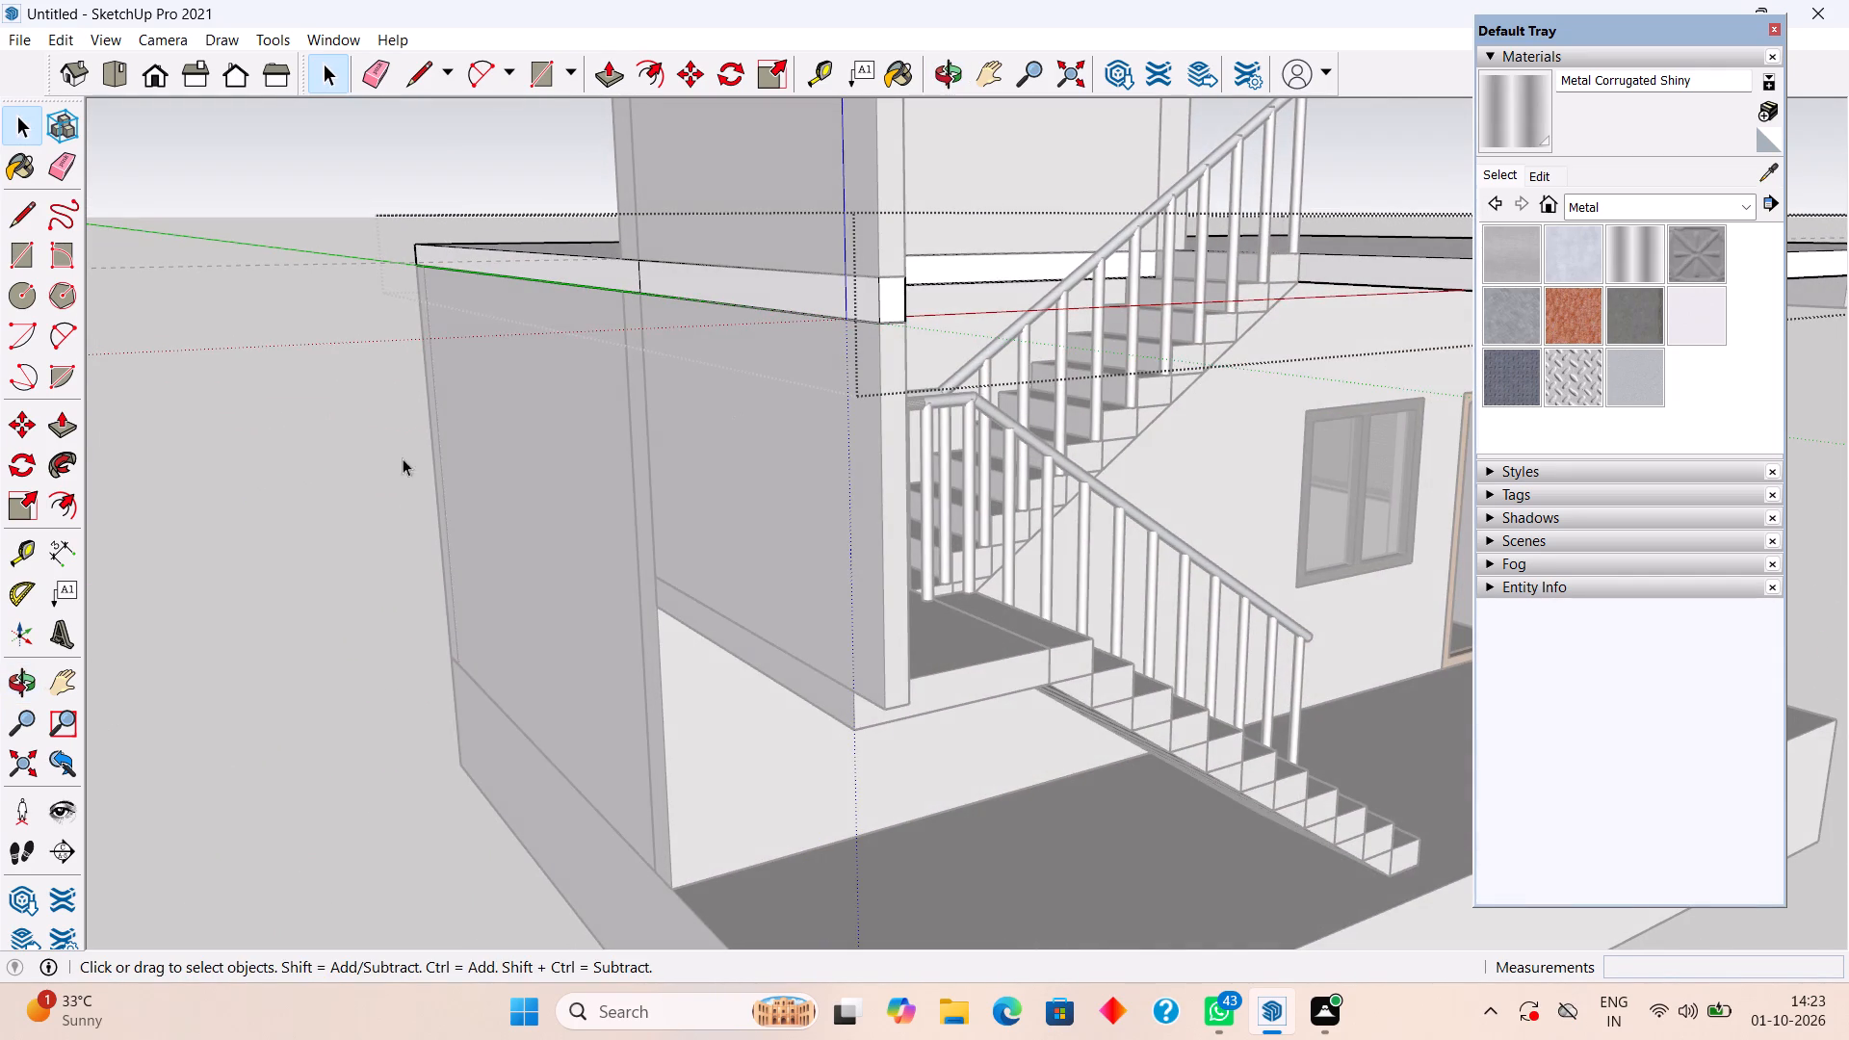
pyautogui.click(363, 477)
# Review the opened-up stairwell and slab edge from below, from above and from the front of the house.
pyautogui.moveTo(846, 433); pyautogui.dragTo(370, 339, button='middle')
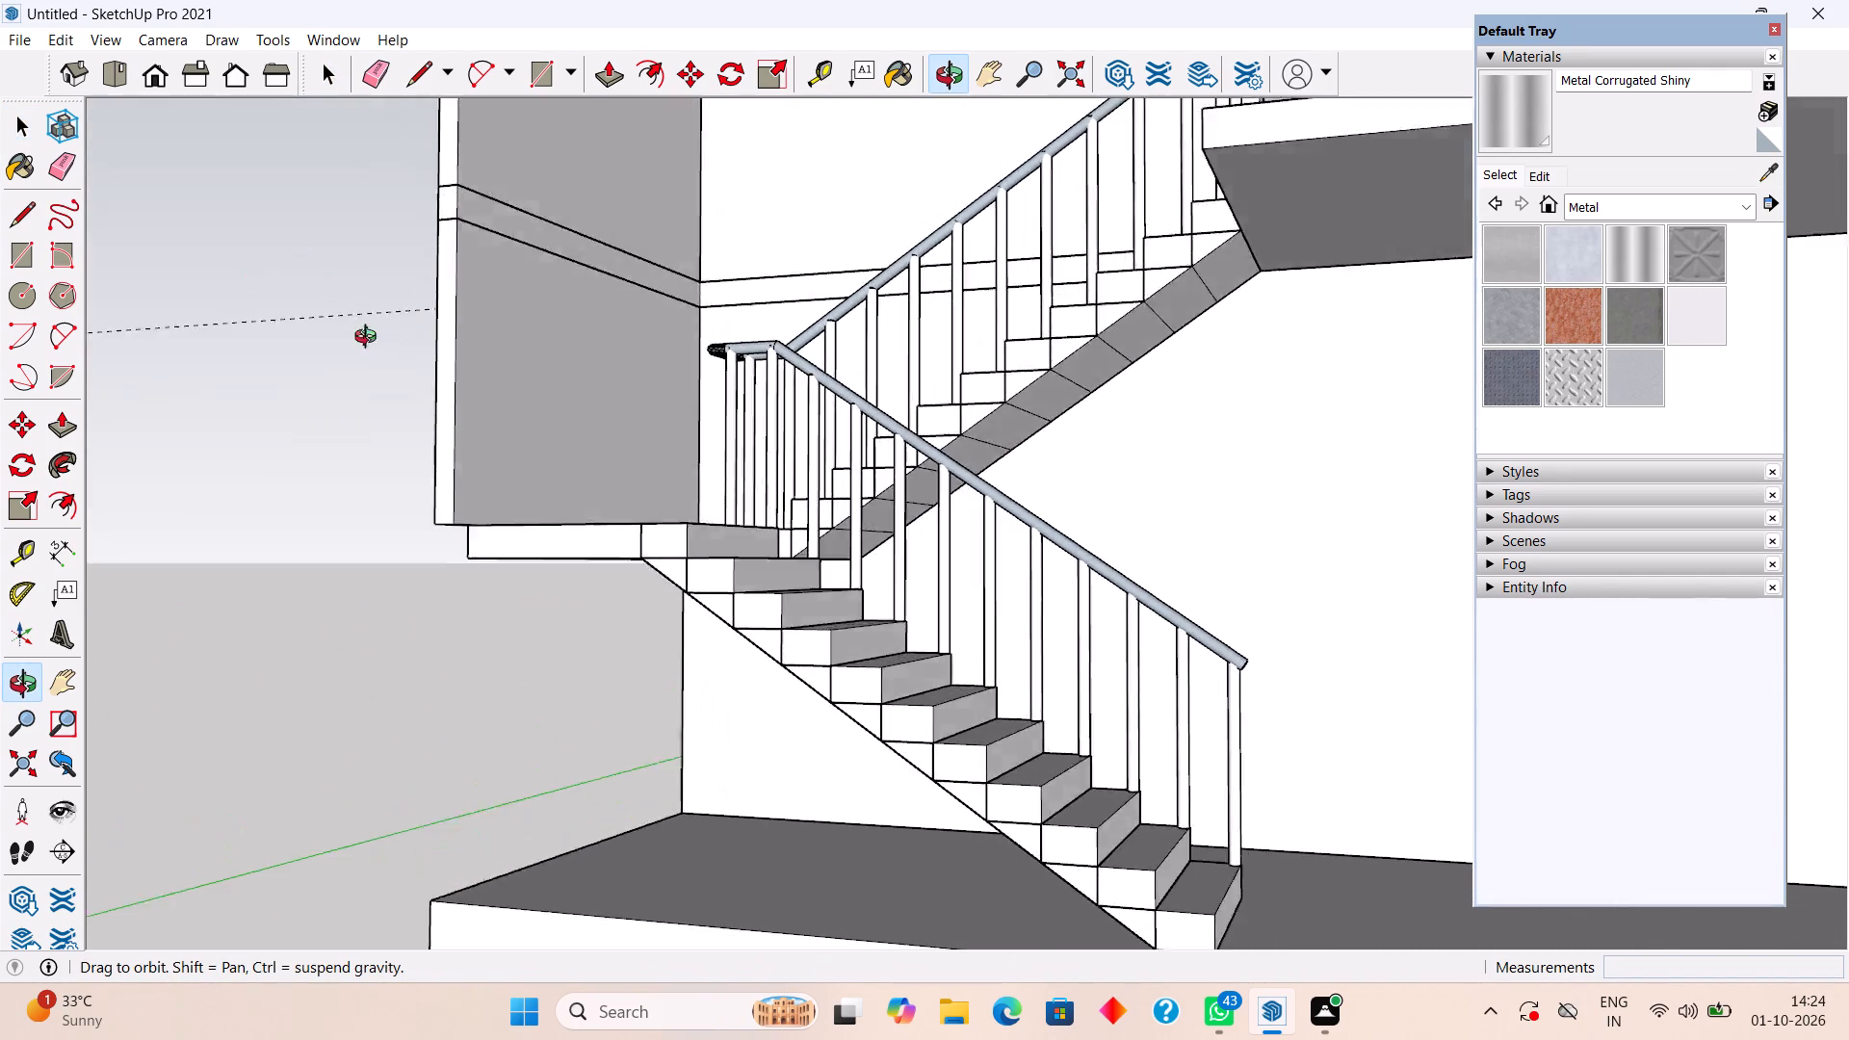
pyautogui.moveTo(370, 339); pyautogui.dragTo(338, 500, button='middle')
pyautogui.scroll(-3, 338, 498)
pyautogui.scroll(-1, 610, 508)
pyautogui.moveTo(696, 519); pyautogui.dragTo(997, 722, button='middle')
pyautogui.scroll(-3, 997, 722)
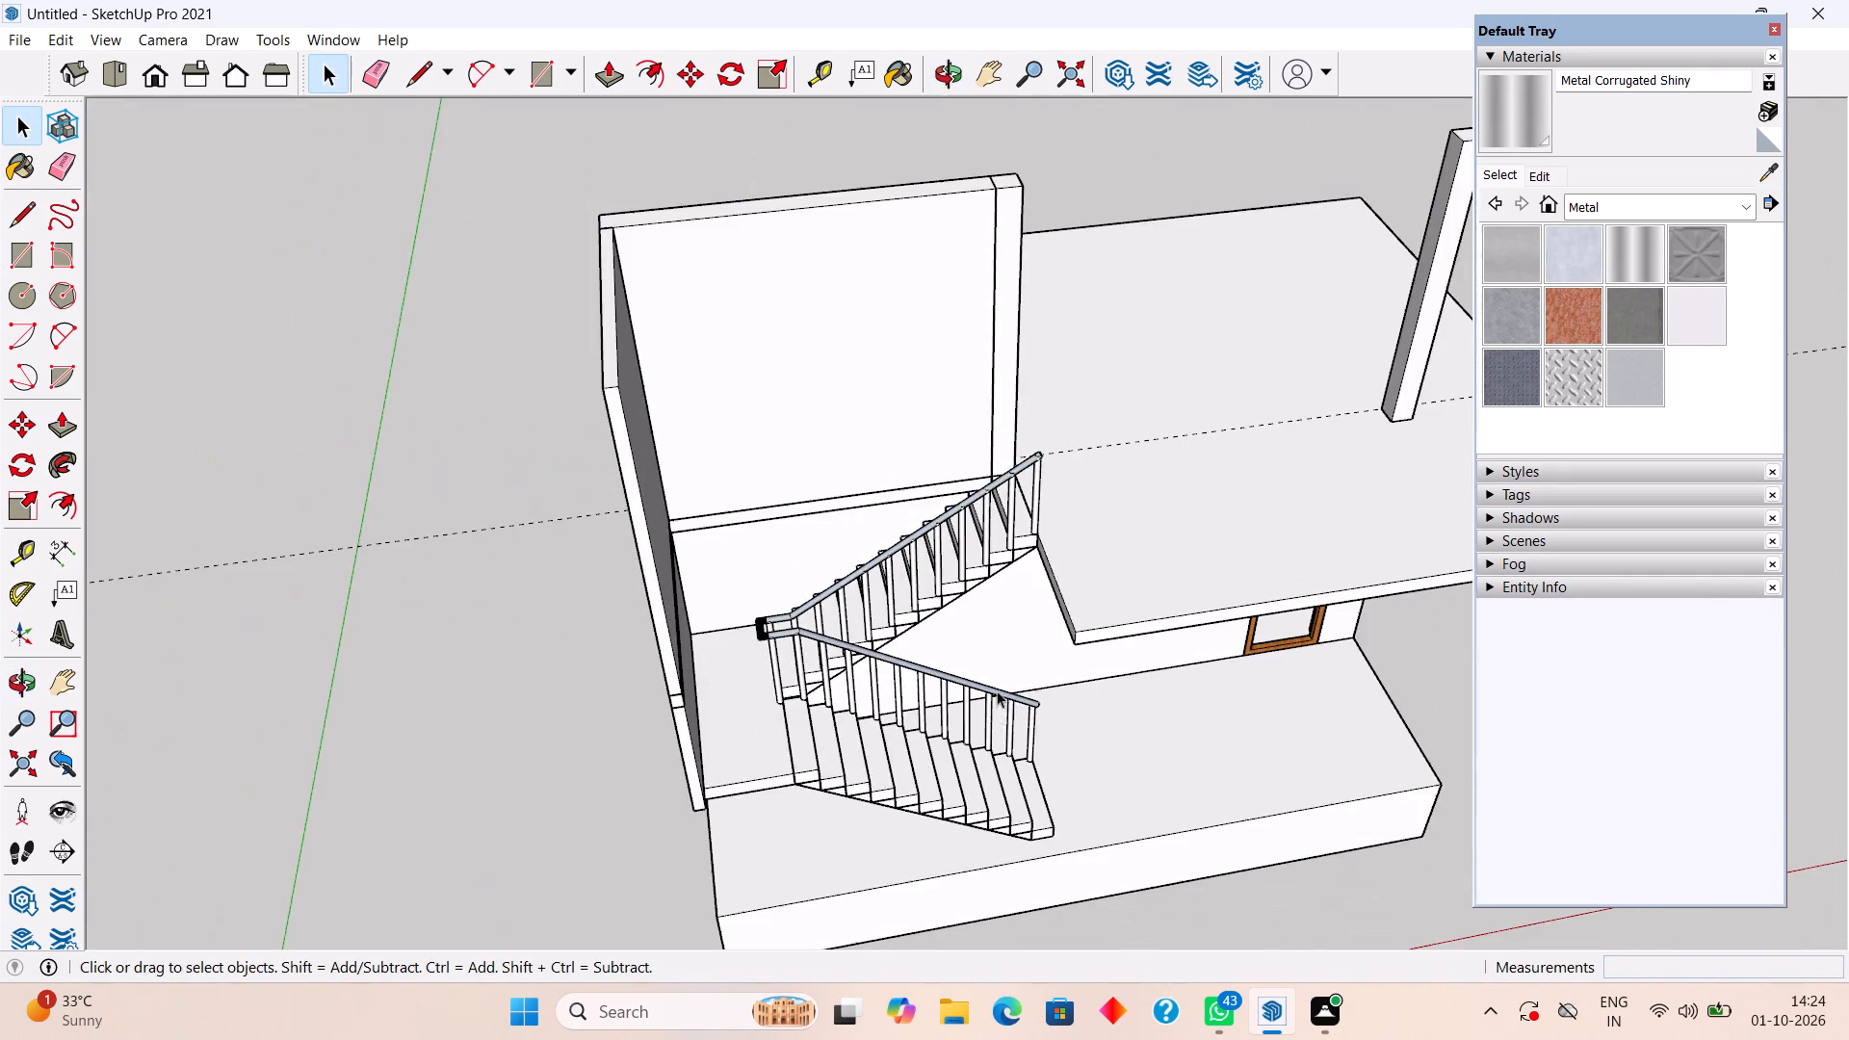
pyautogui.scroll(-3, 997, 690)
pyautogui.moveTo(1007, 703); pyautogui.dragTo(1105, 410, button='middle')
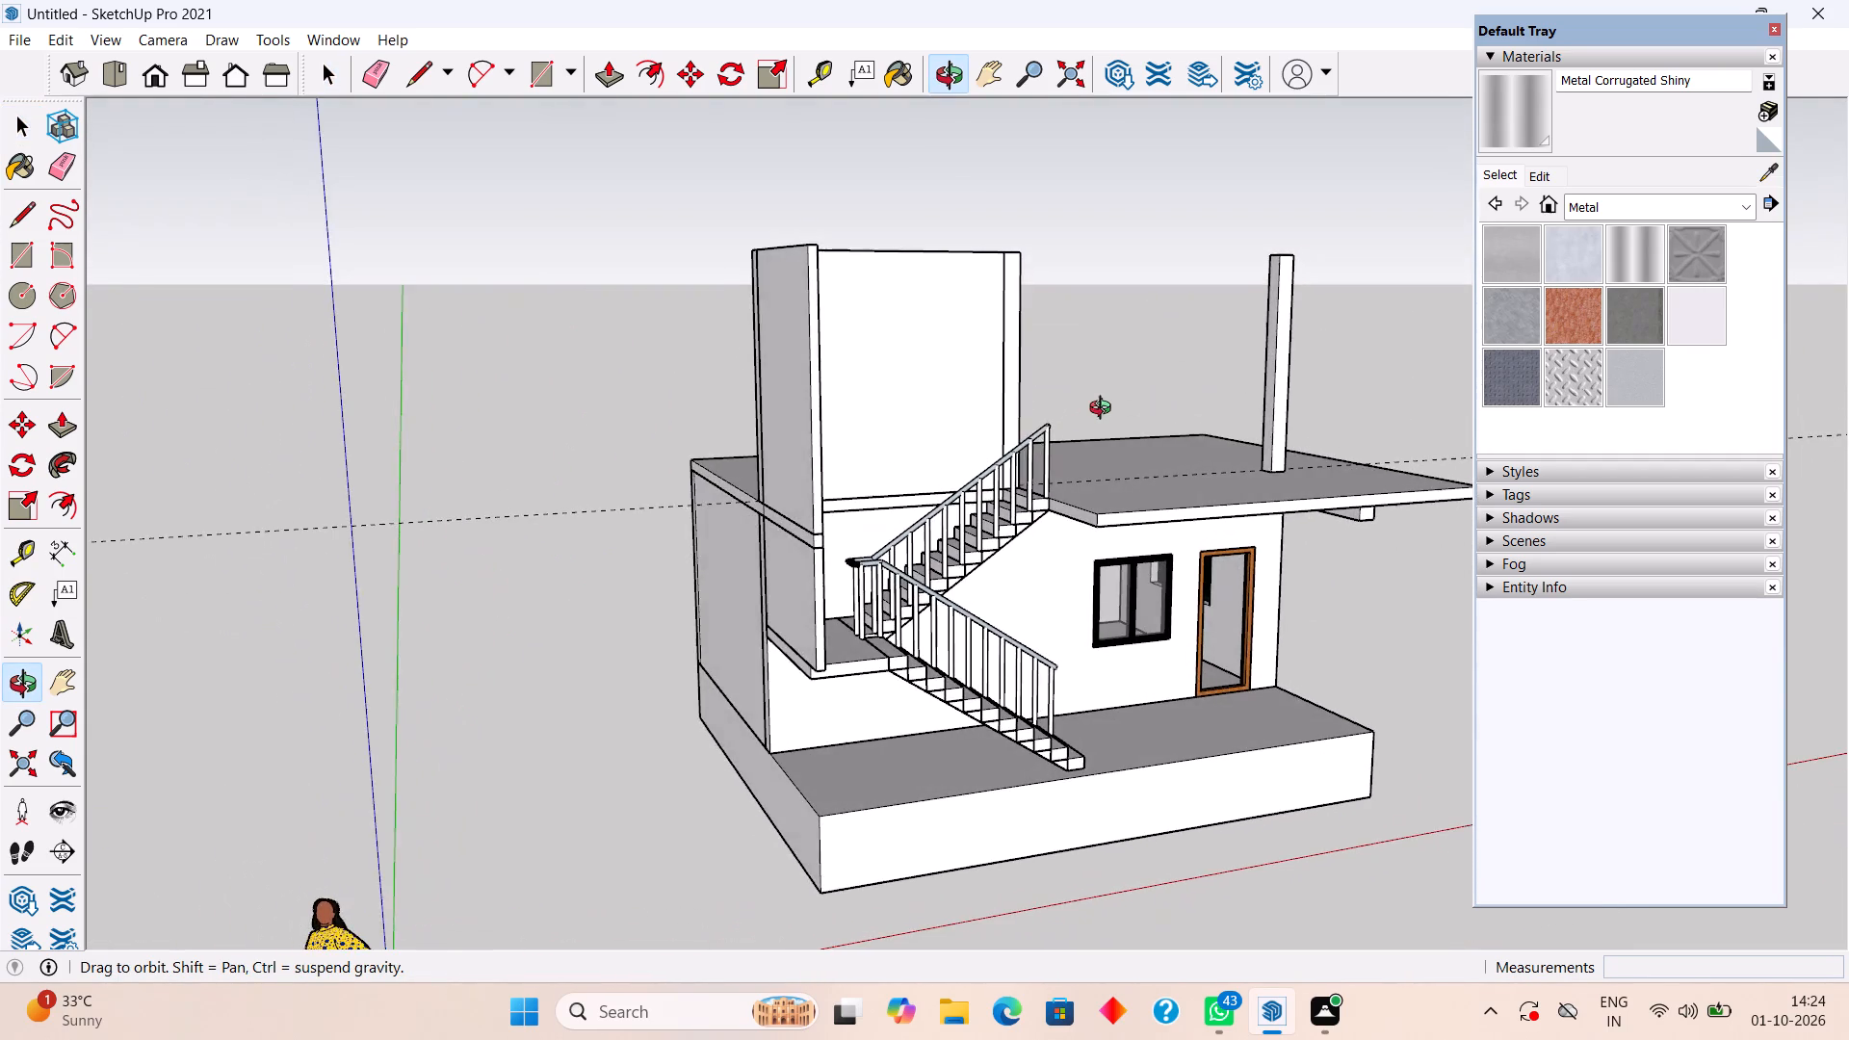
pyautogui.moveTo(1105, 410); pyautogui.dragTo(1129, 504, button='middle')
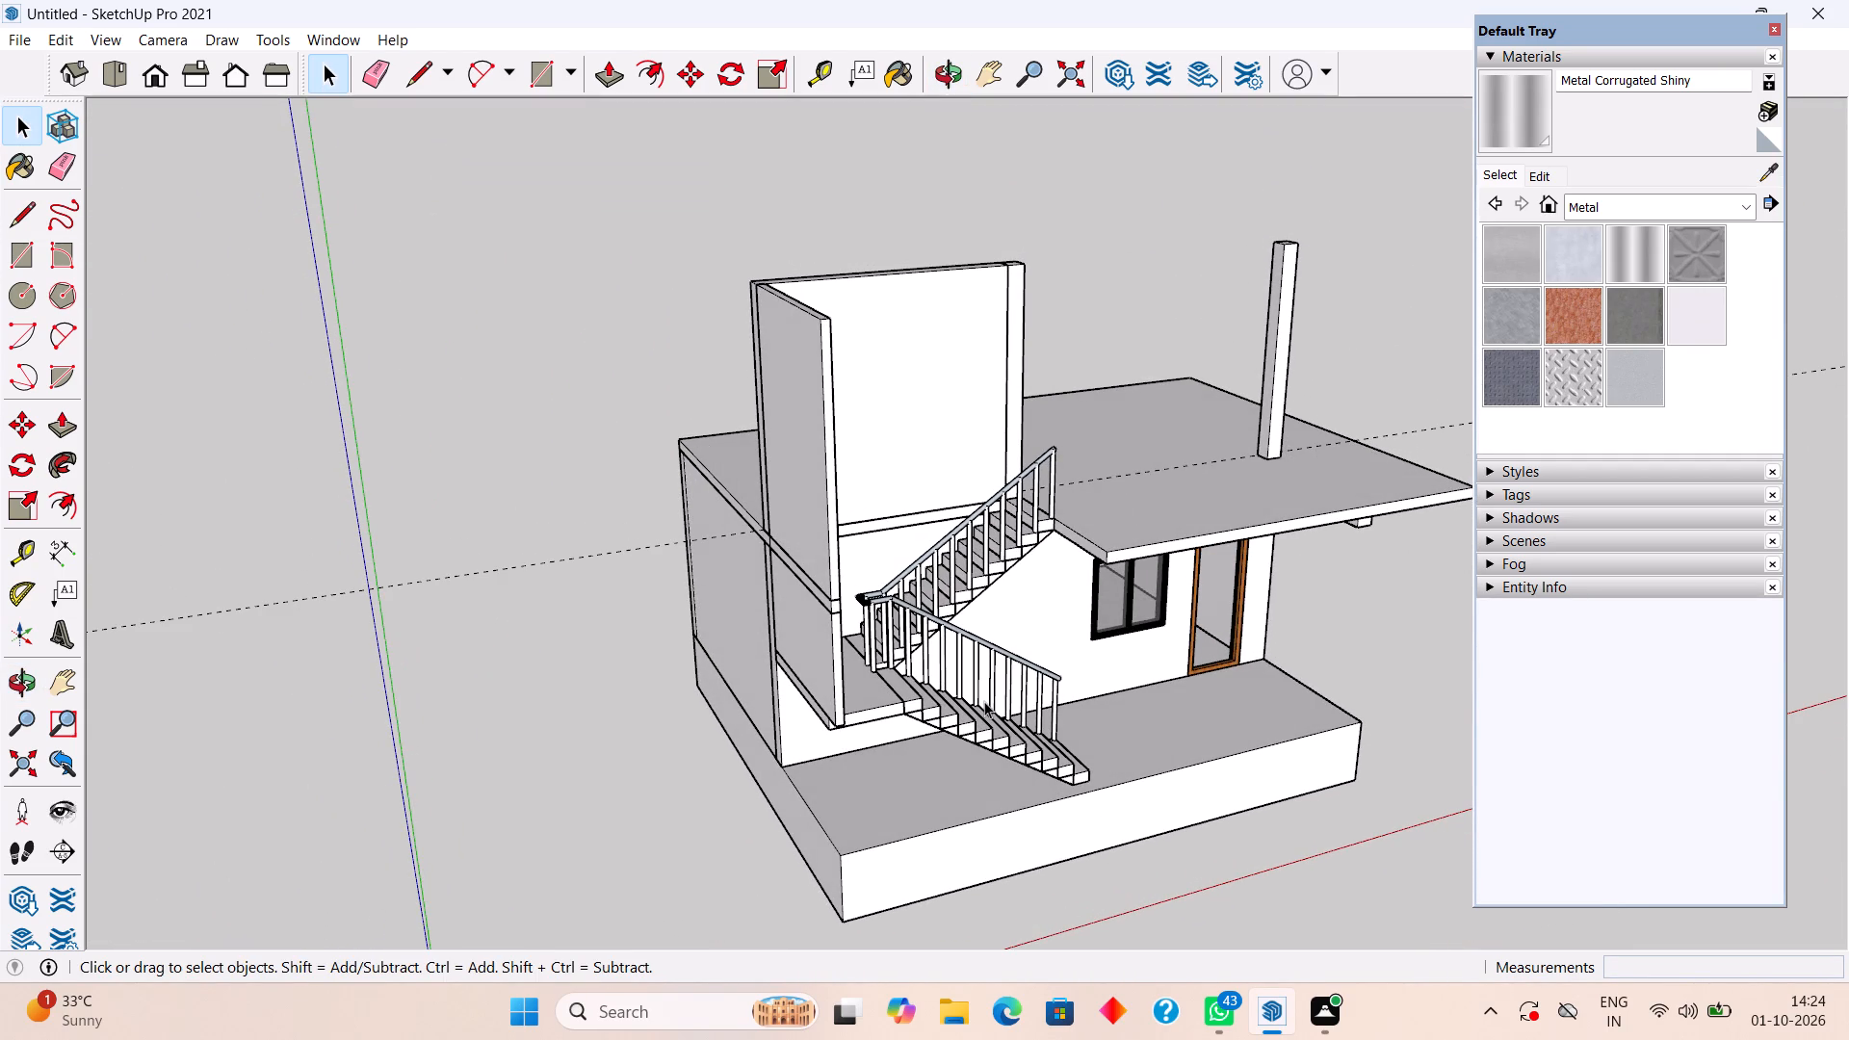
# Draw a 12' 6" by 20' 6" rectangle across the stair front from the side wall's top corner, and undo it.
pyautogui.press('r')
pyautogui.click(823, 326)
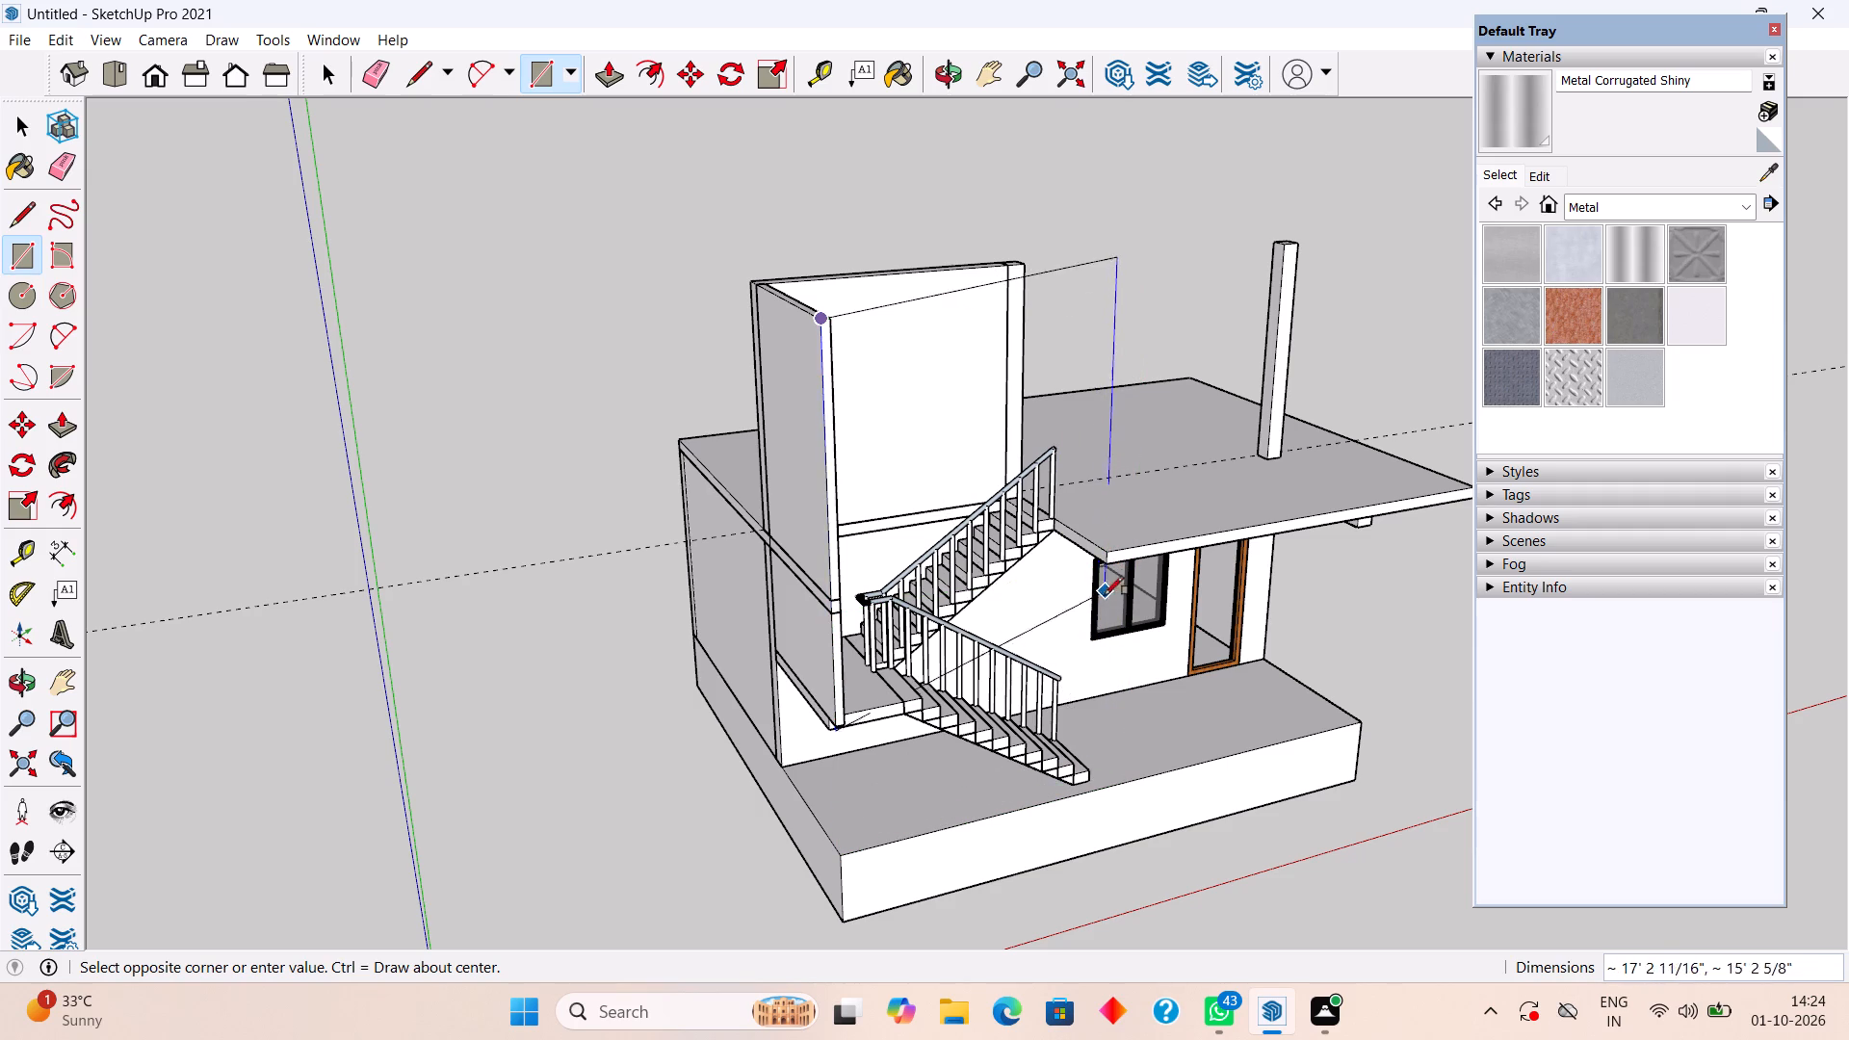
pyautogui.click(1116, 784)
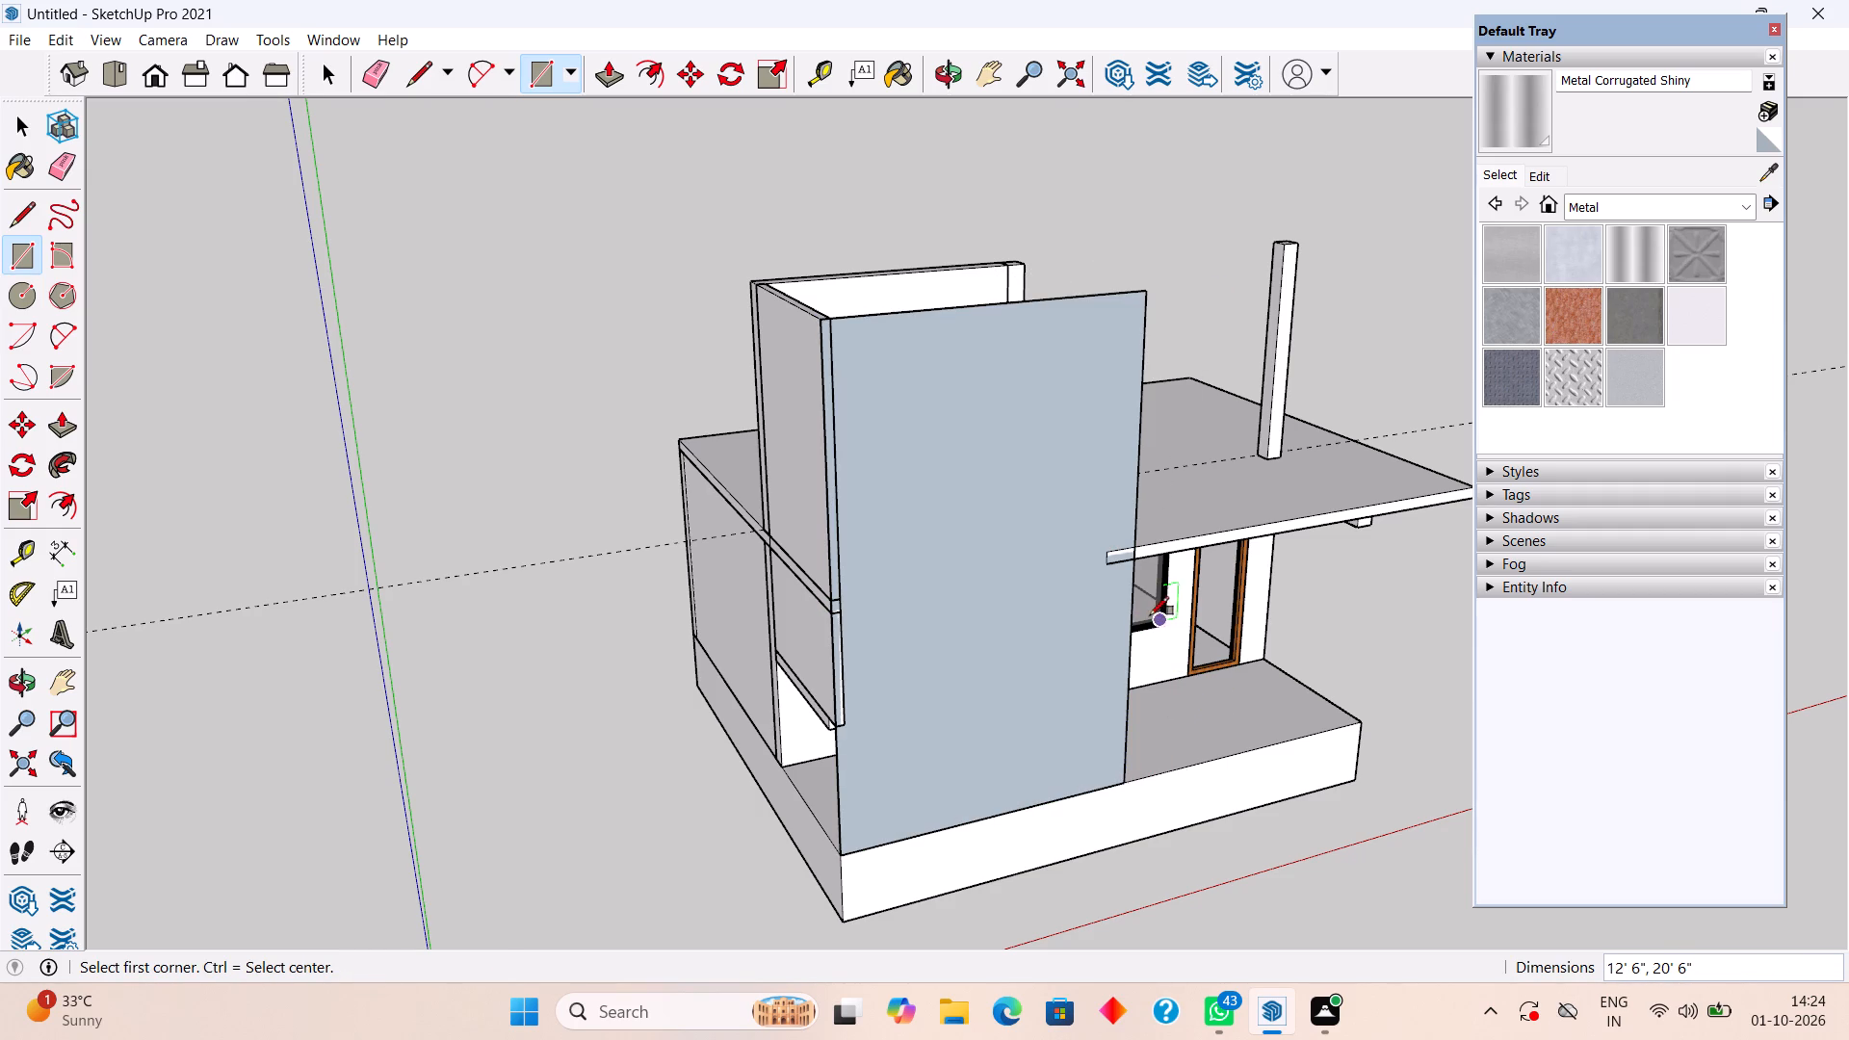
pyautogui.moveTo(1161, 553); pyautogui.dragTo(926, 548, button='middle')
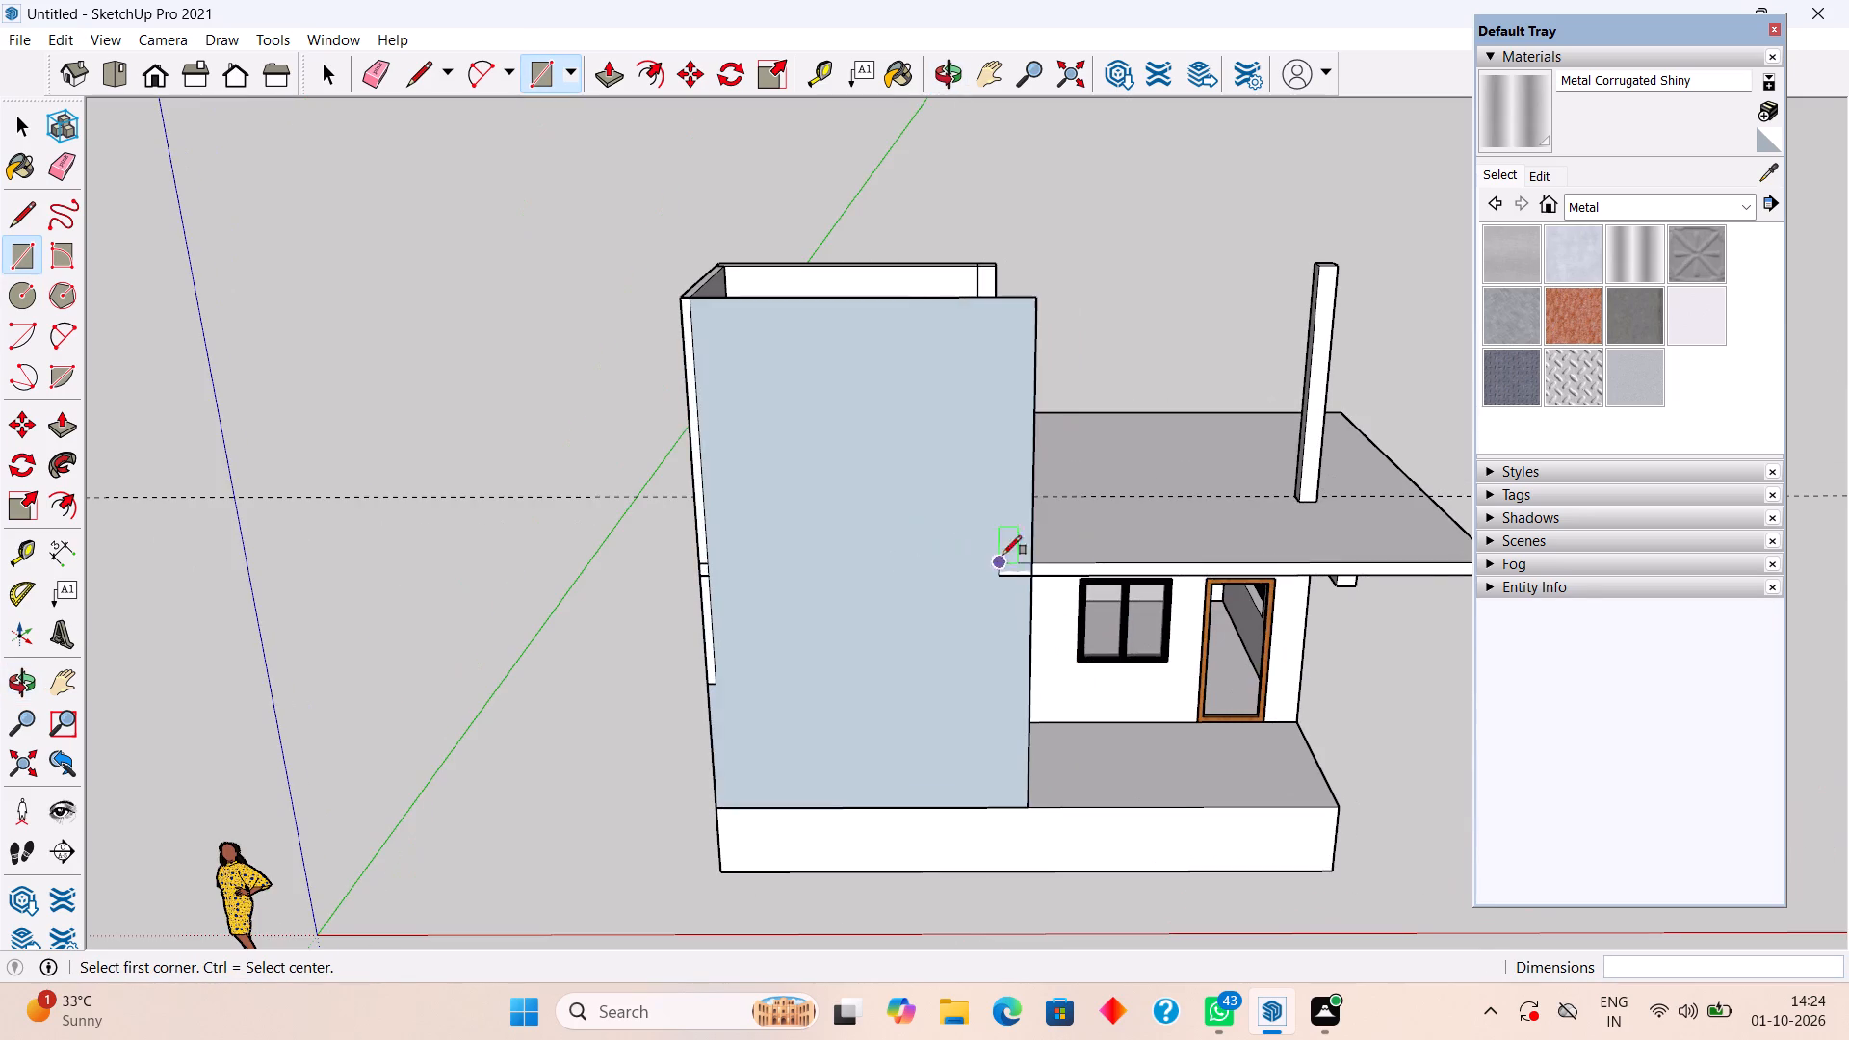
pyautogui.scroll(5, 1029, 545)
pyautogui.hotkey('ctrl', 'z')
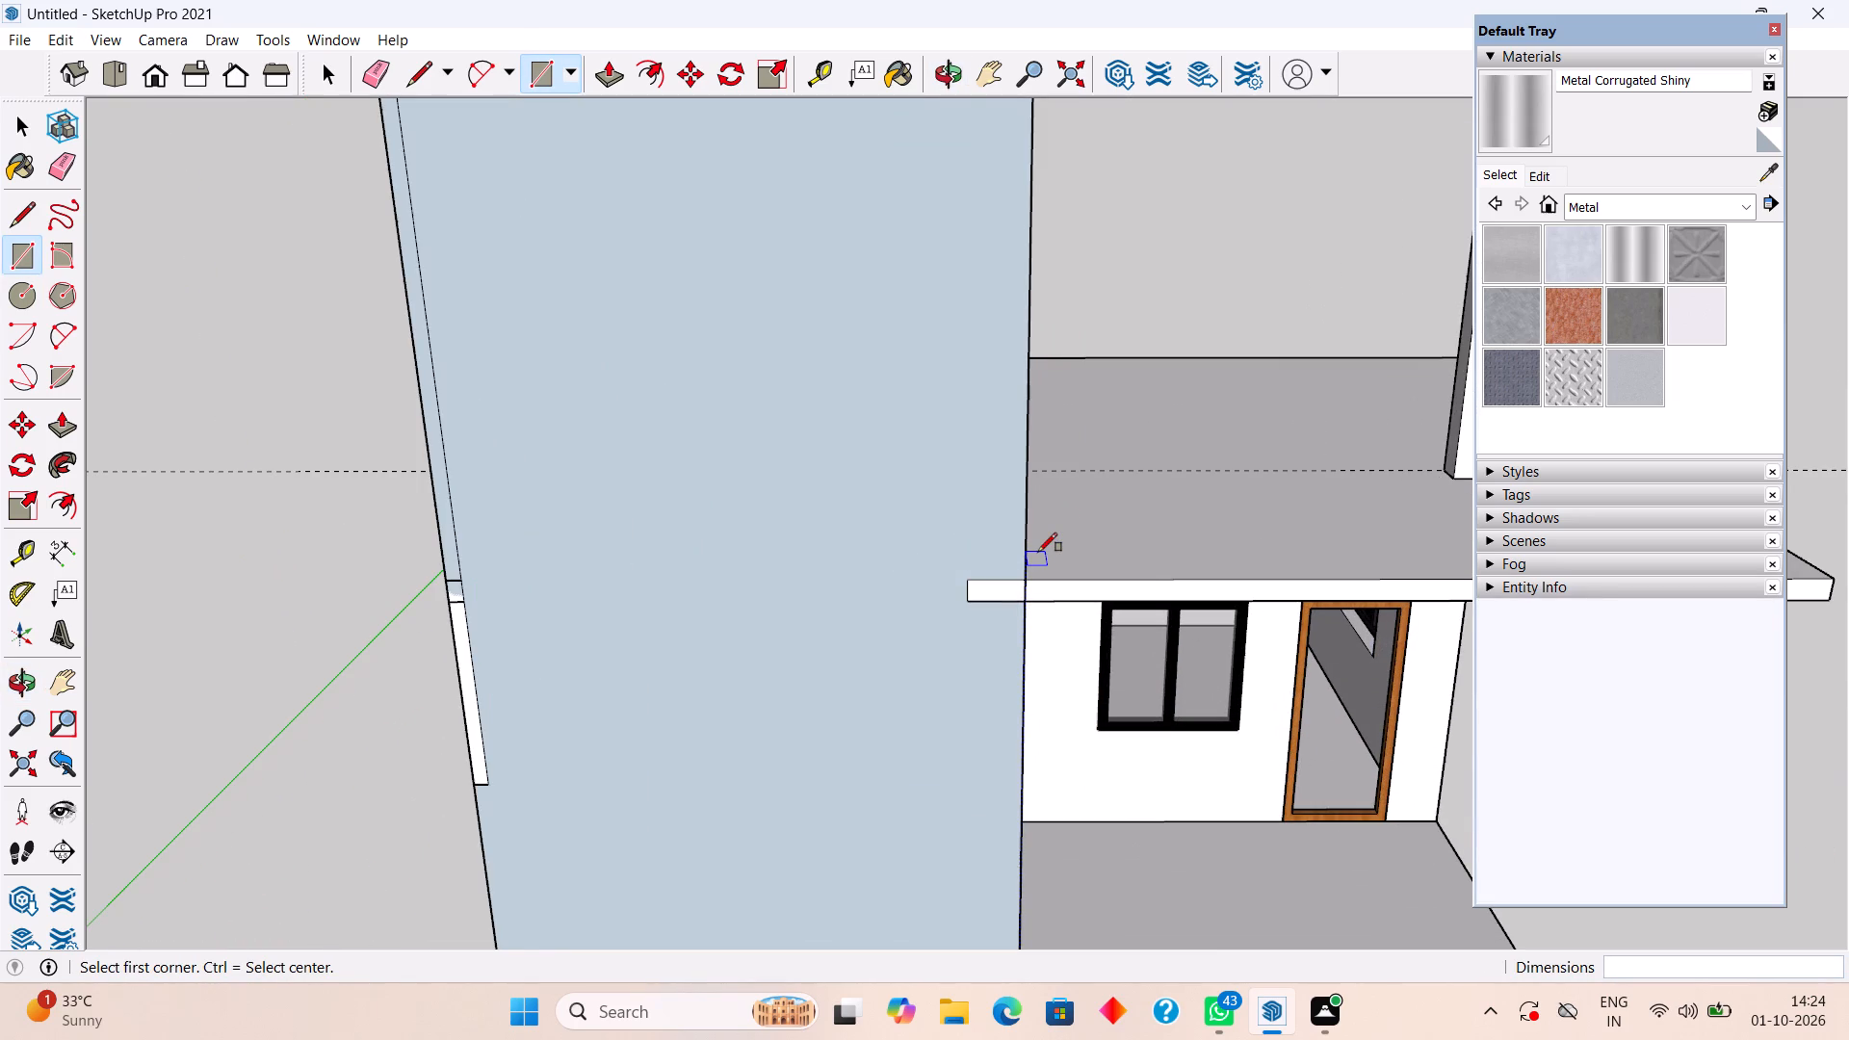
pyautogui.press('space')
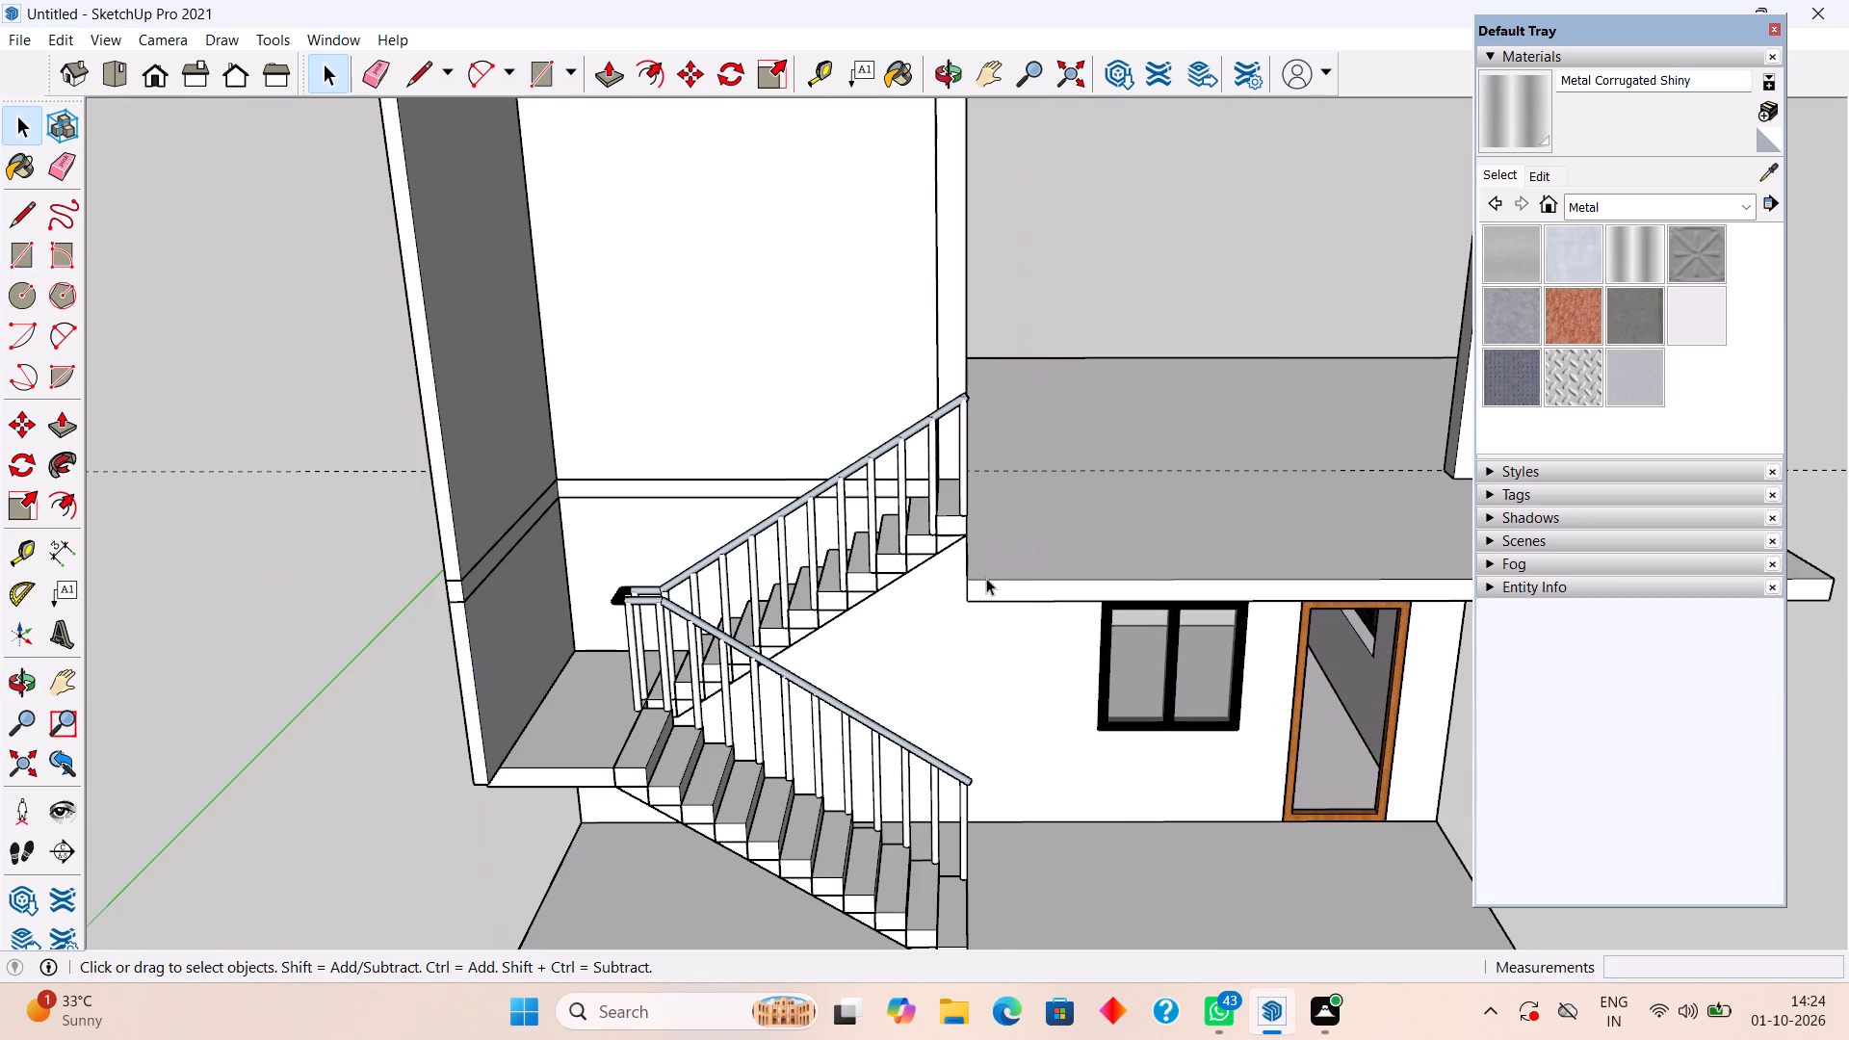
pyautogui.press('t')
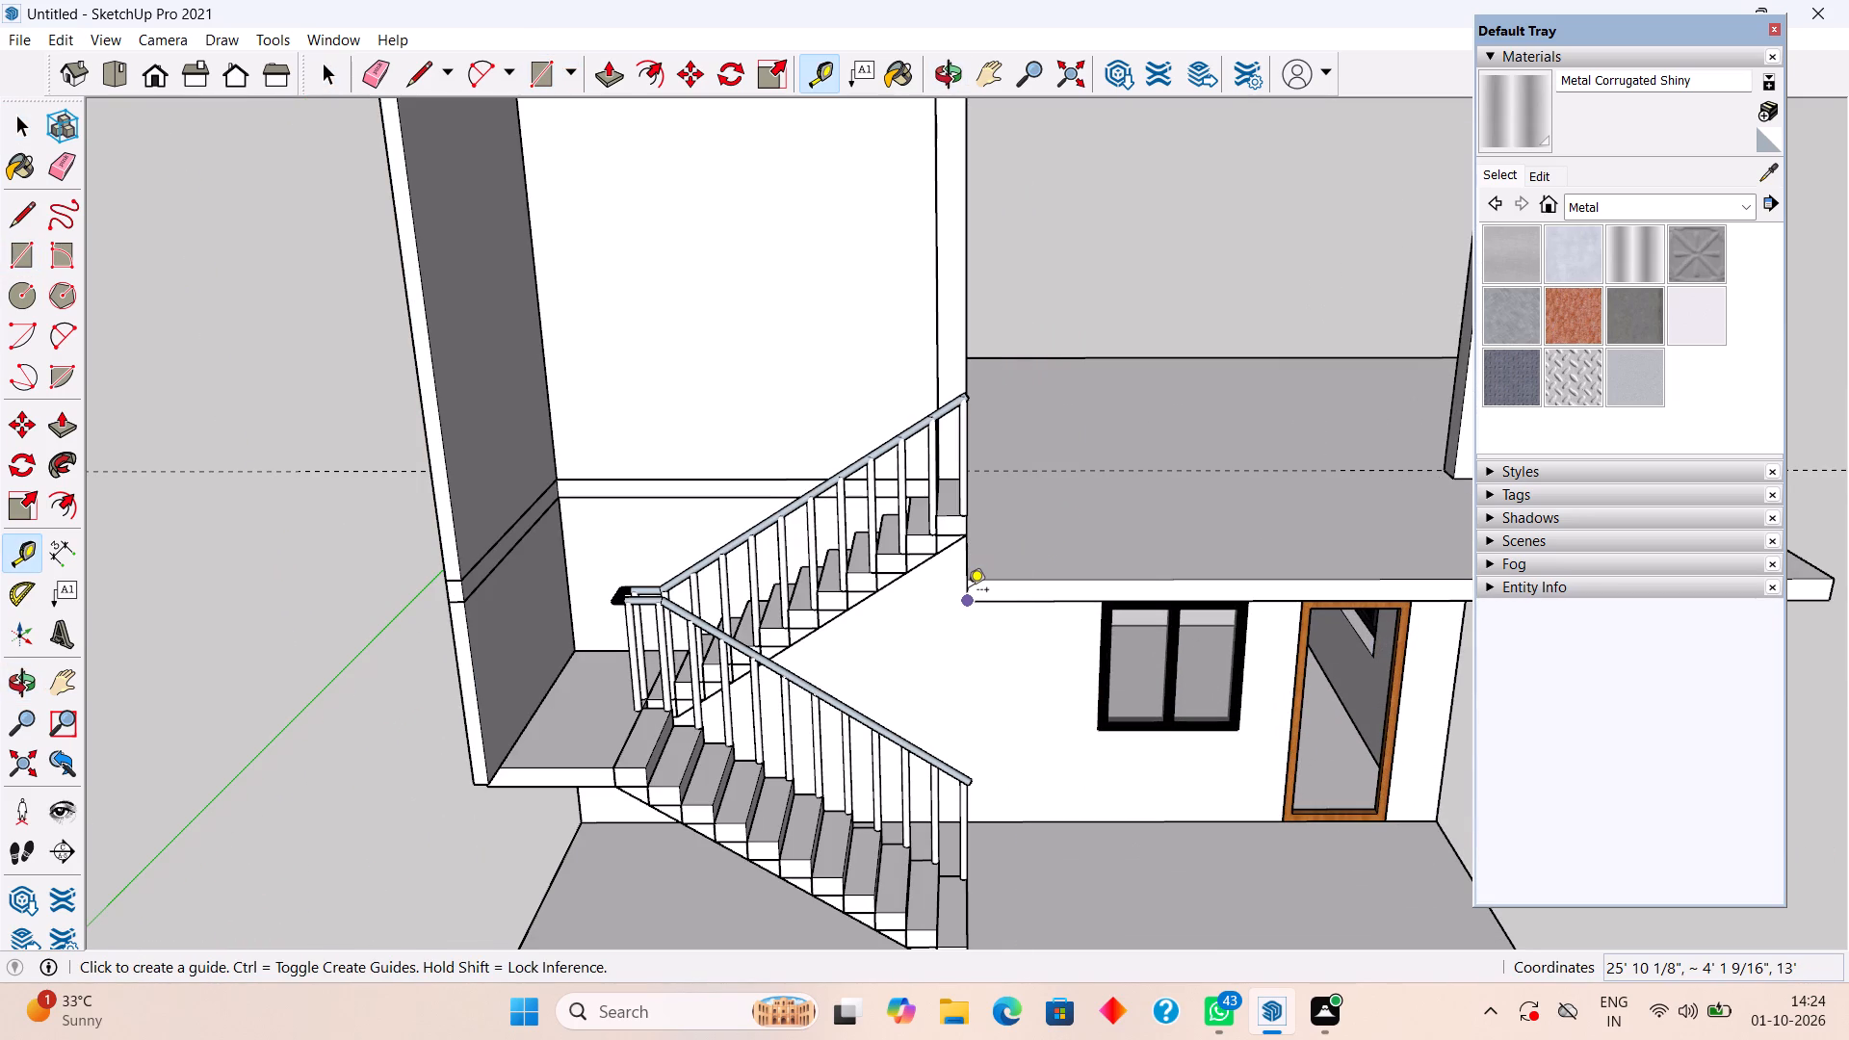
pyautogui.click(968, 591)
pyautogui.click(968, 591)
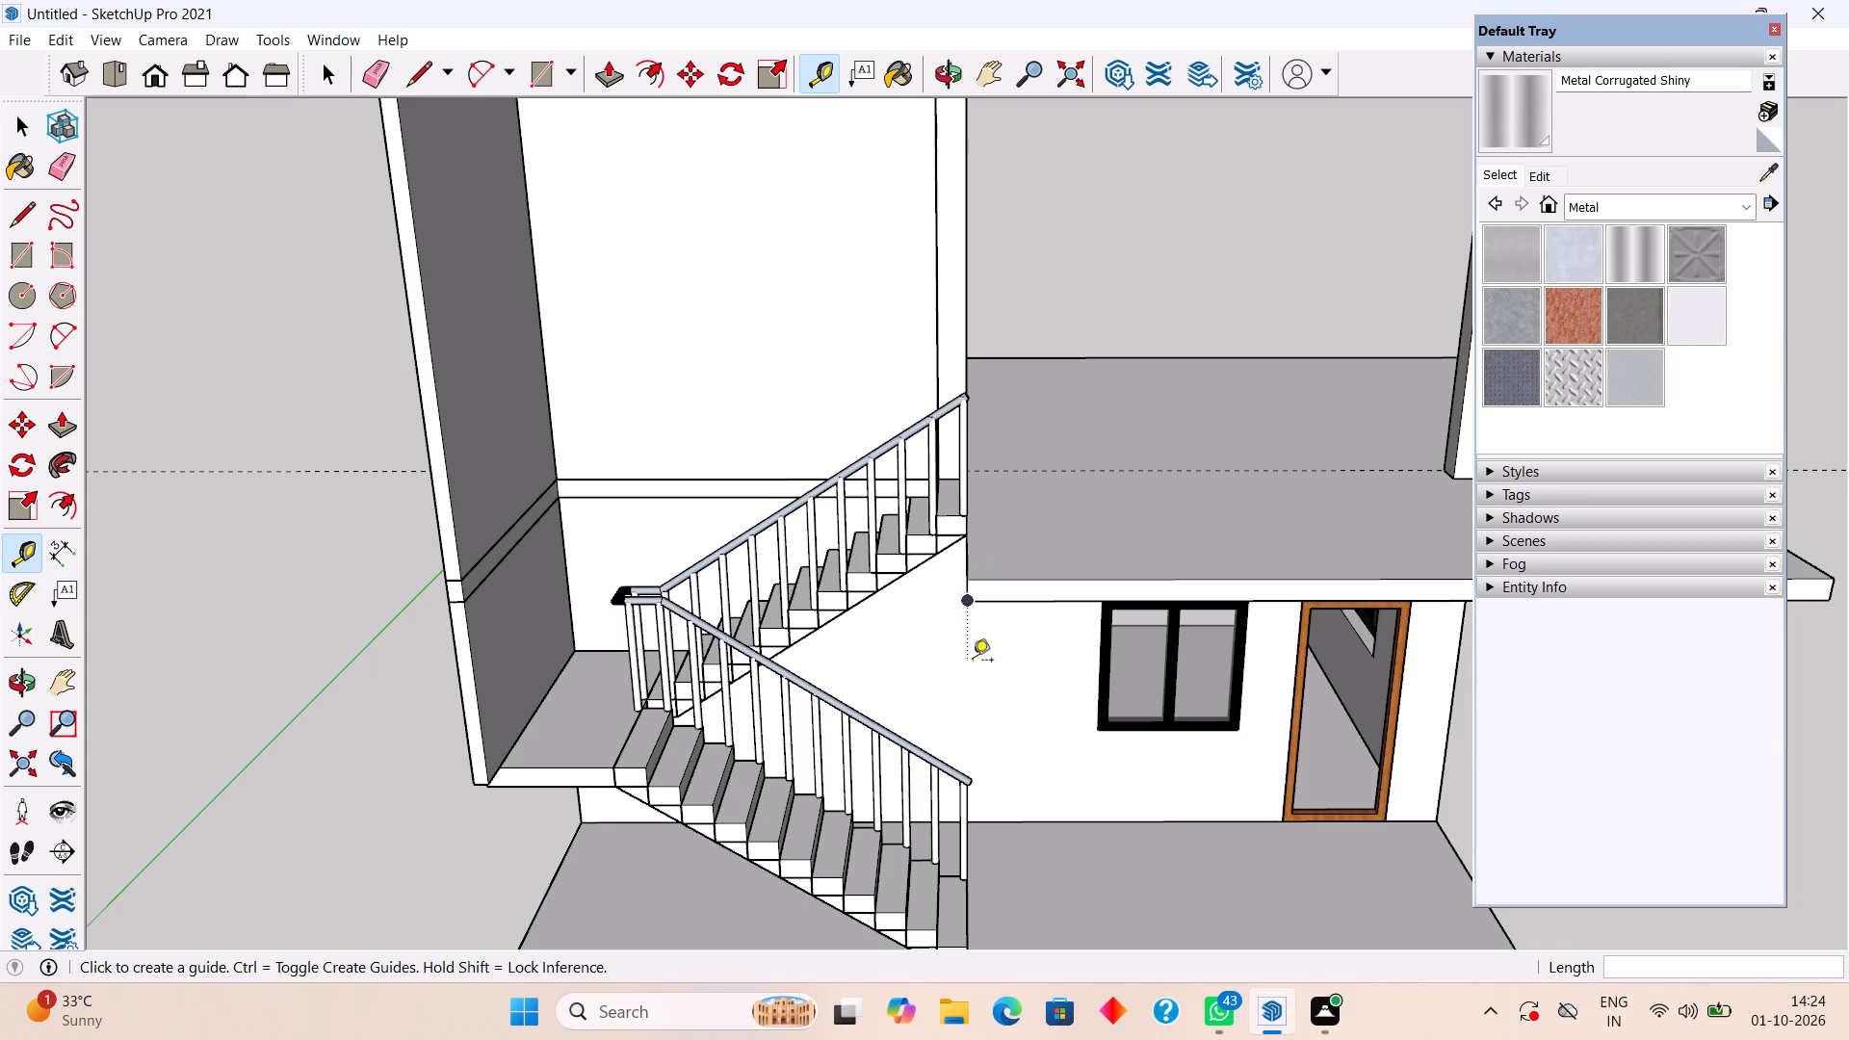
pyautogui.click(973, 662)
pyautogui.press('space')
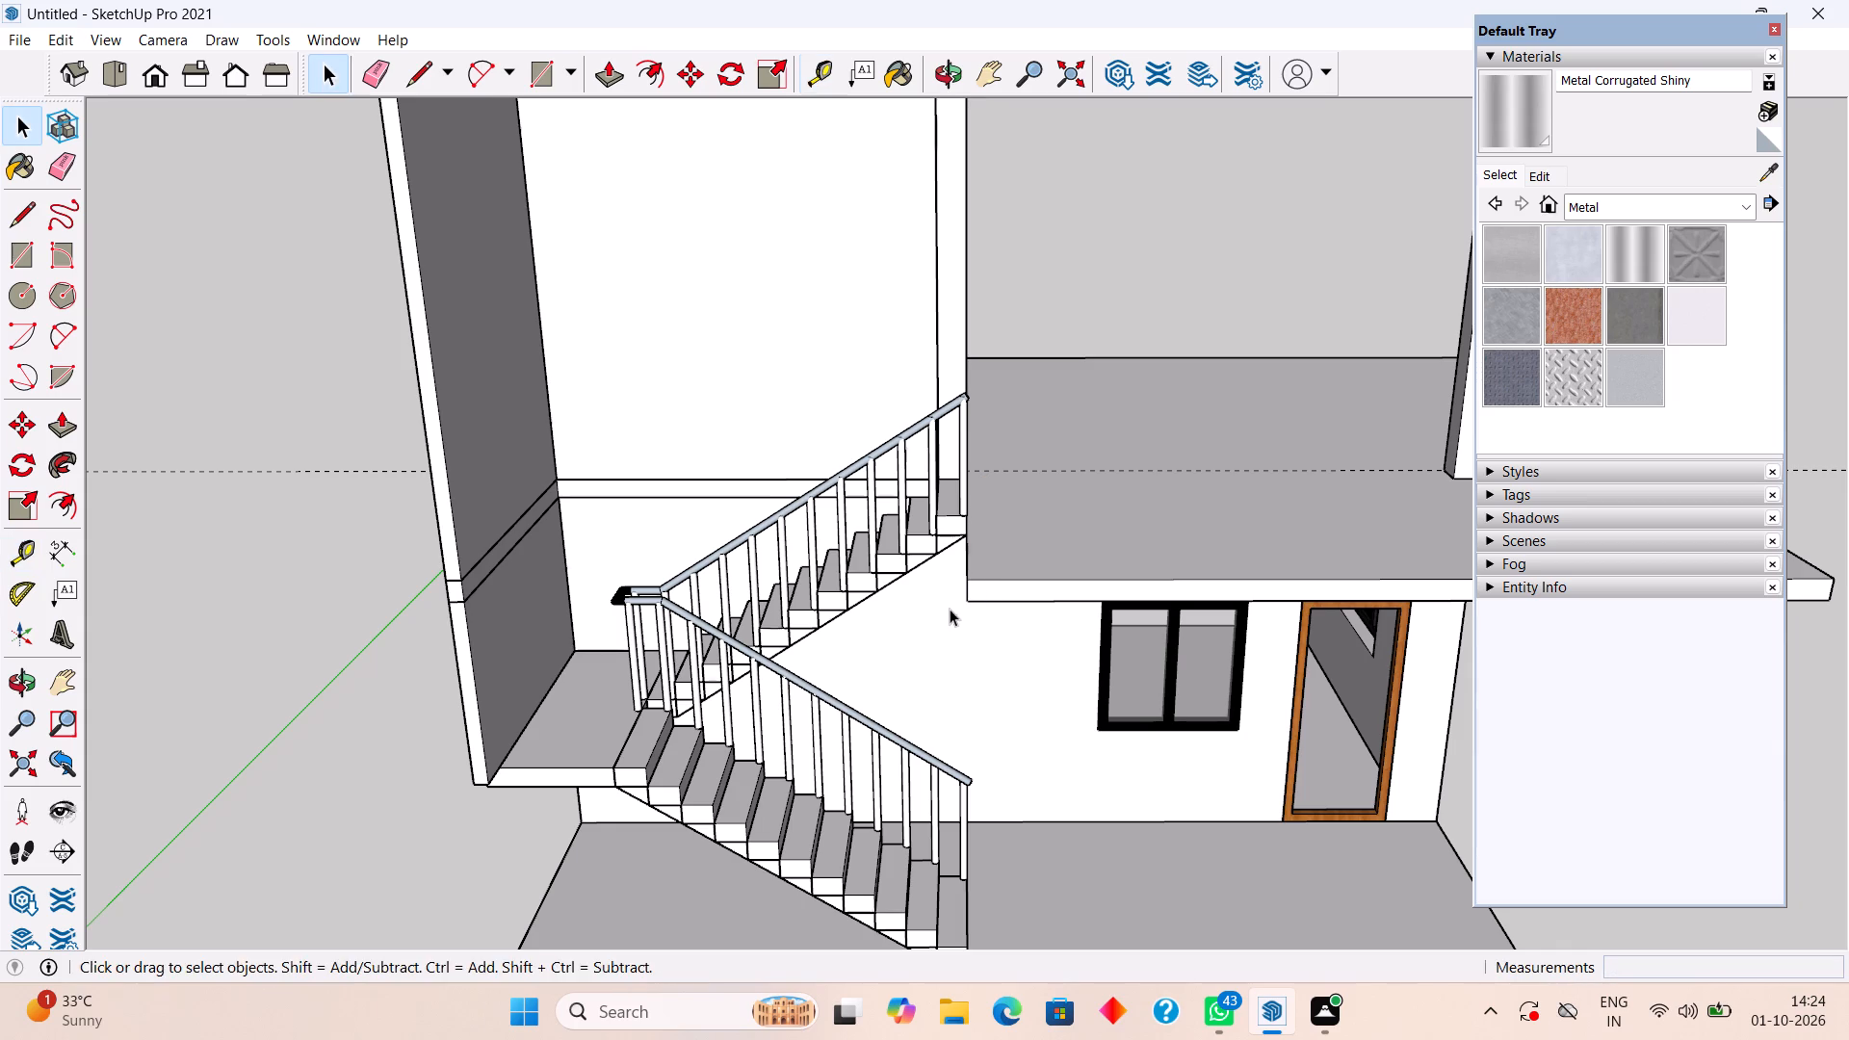
# Place a vertical guide 12' 6" from the outer front edge of the stair's side wall.
pyautogui.moveTo(1002, 580); pyautogui.dragTo(1094, 437, button='middle')
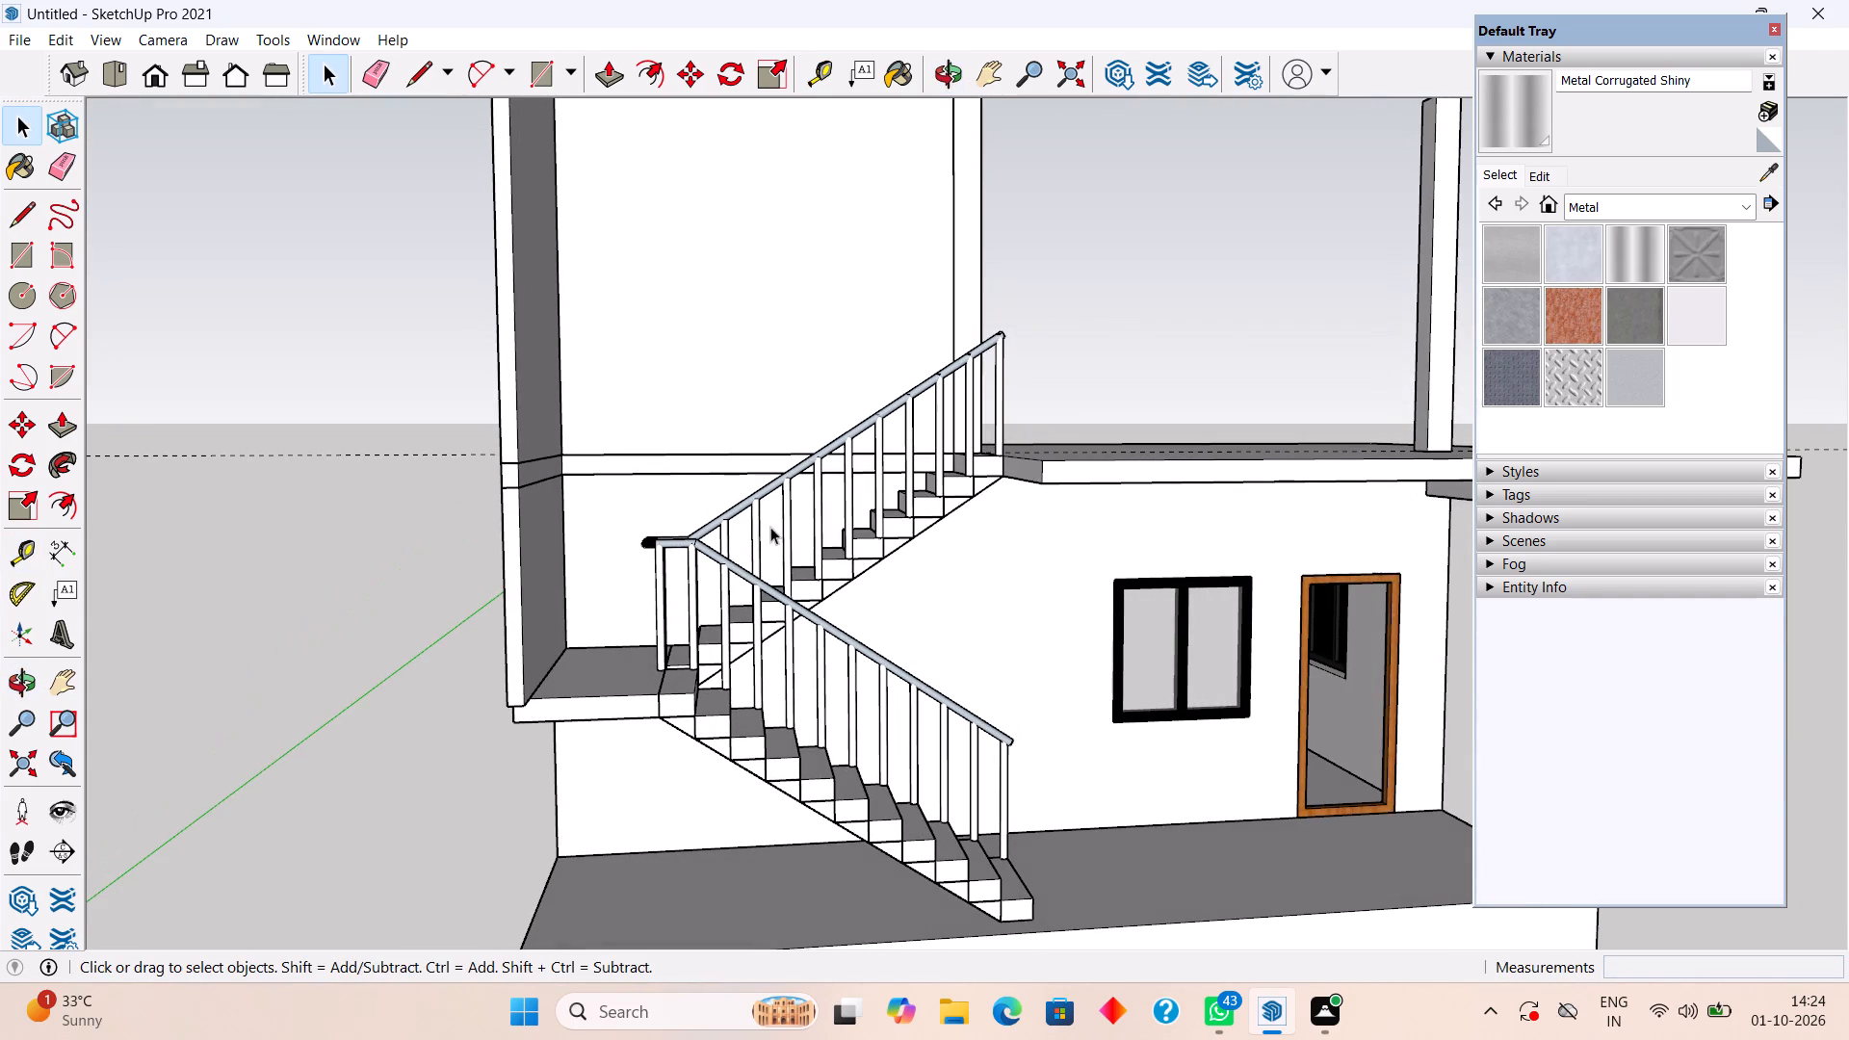
pyautogui.moveTo(759, 533); pyautogui.dragTo(665, 664, button='middle')
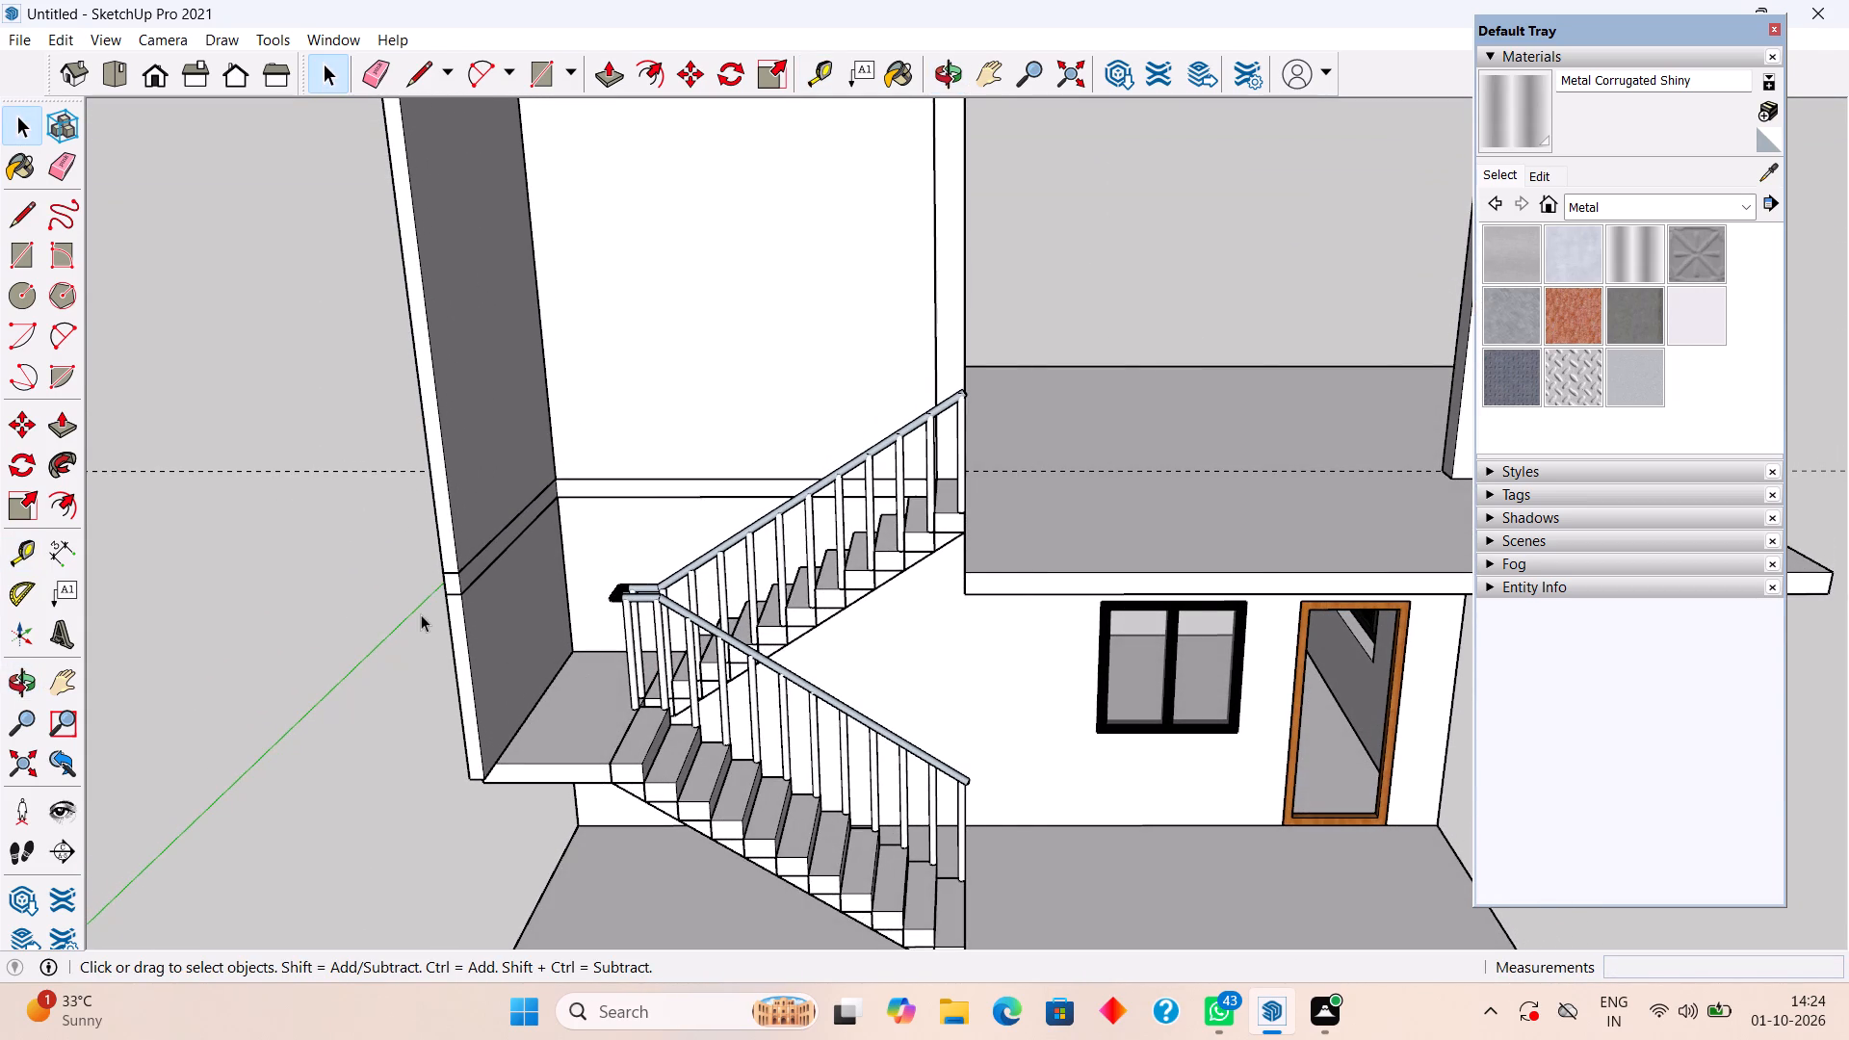
pyautogui.moveTo(421, 614); pyautogui.dragTo(127, 751, button='middle')
pyautogui.moveTo(456, 619); pyautogui.dragTo(828, 493, button='middle')
pyautogui.scroll(-3, 828, 493)
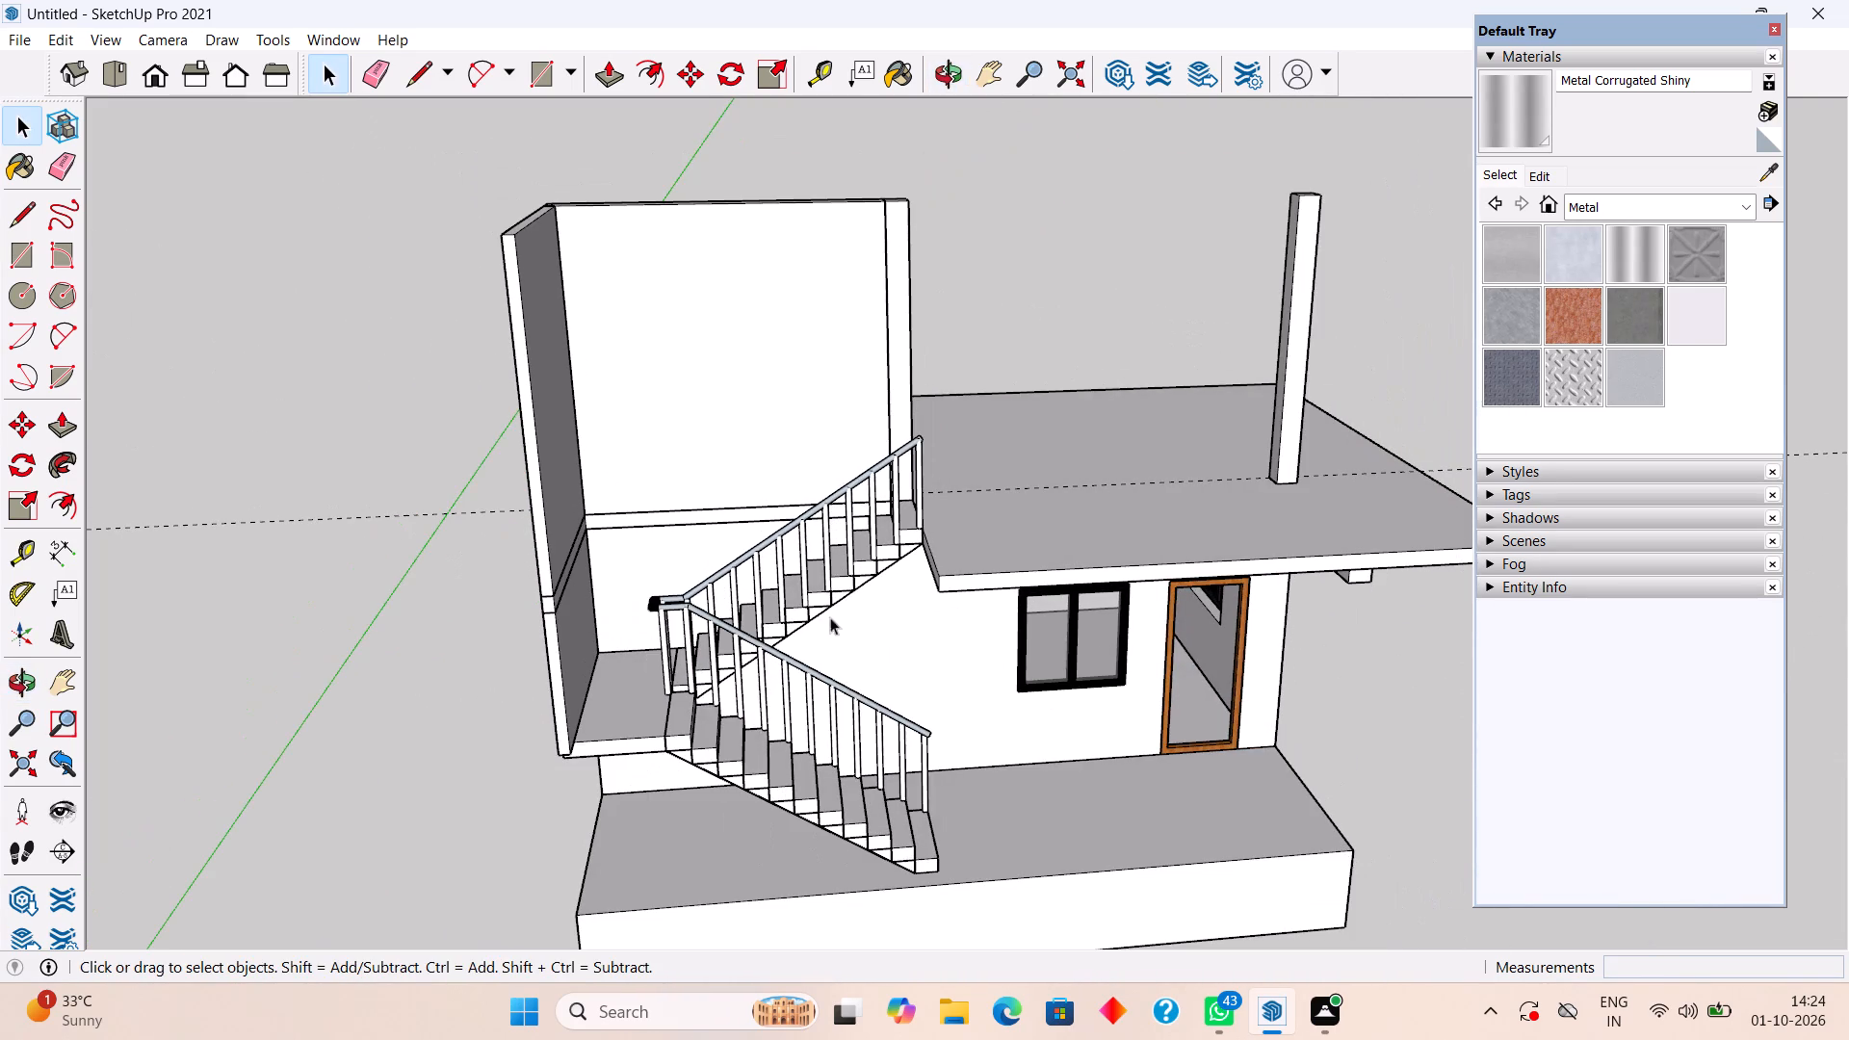
pyautogui.moveTo(973, 815); pyautogui.dragTo(902, 633, button='middle')
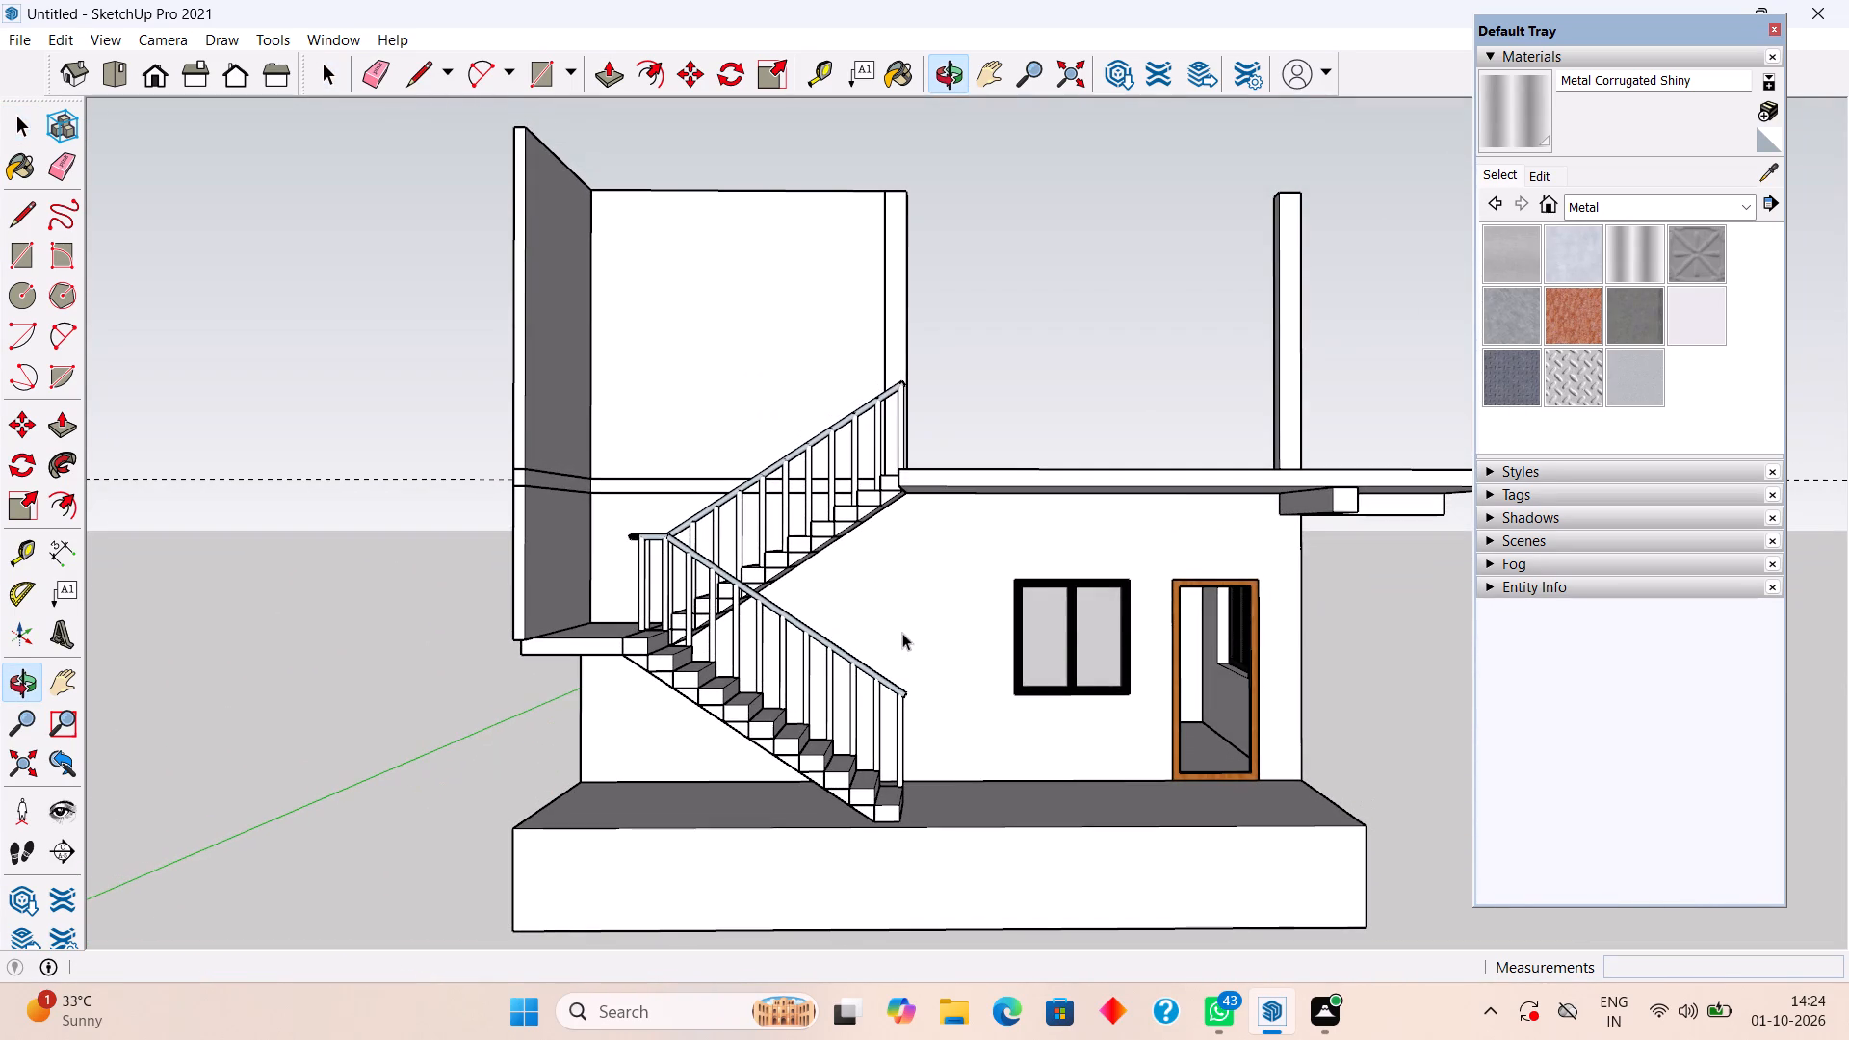
pyautogui.press('t')
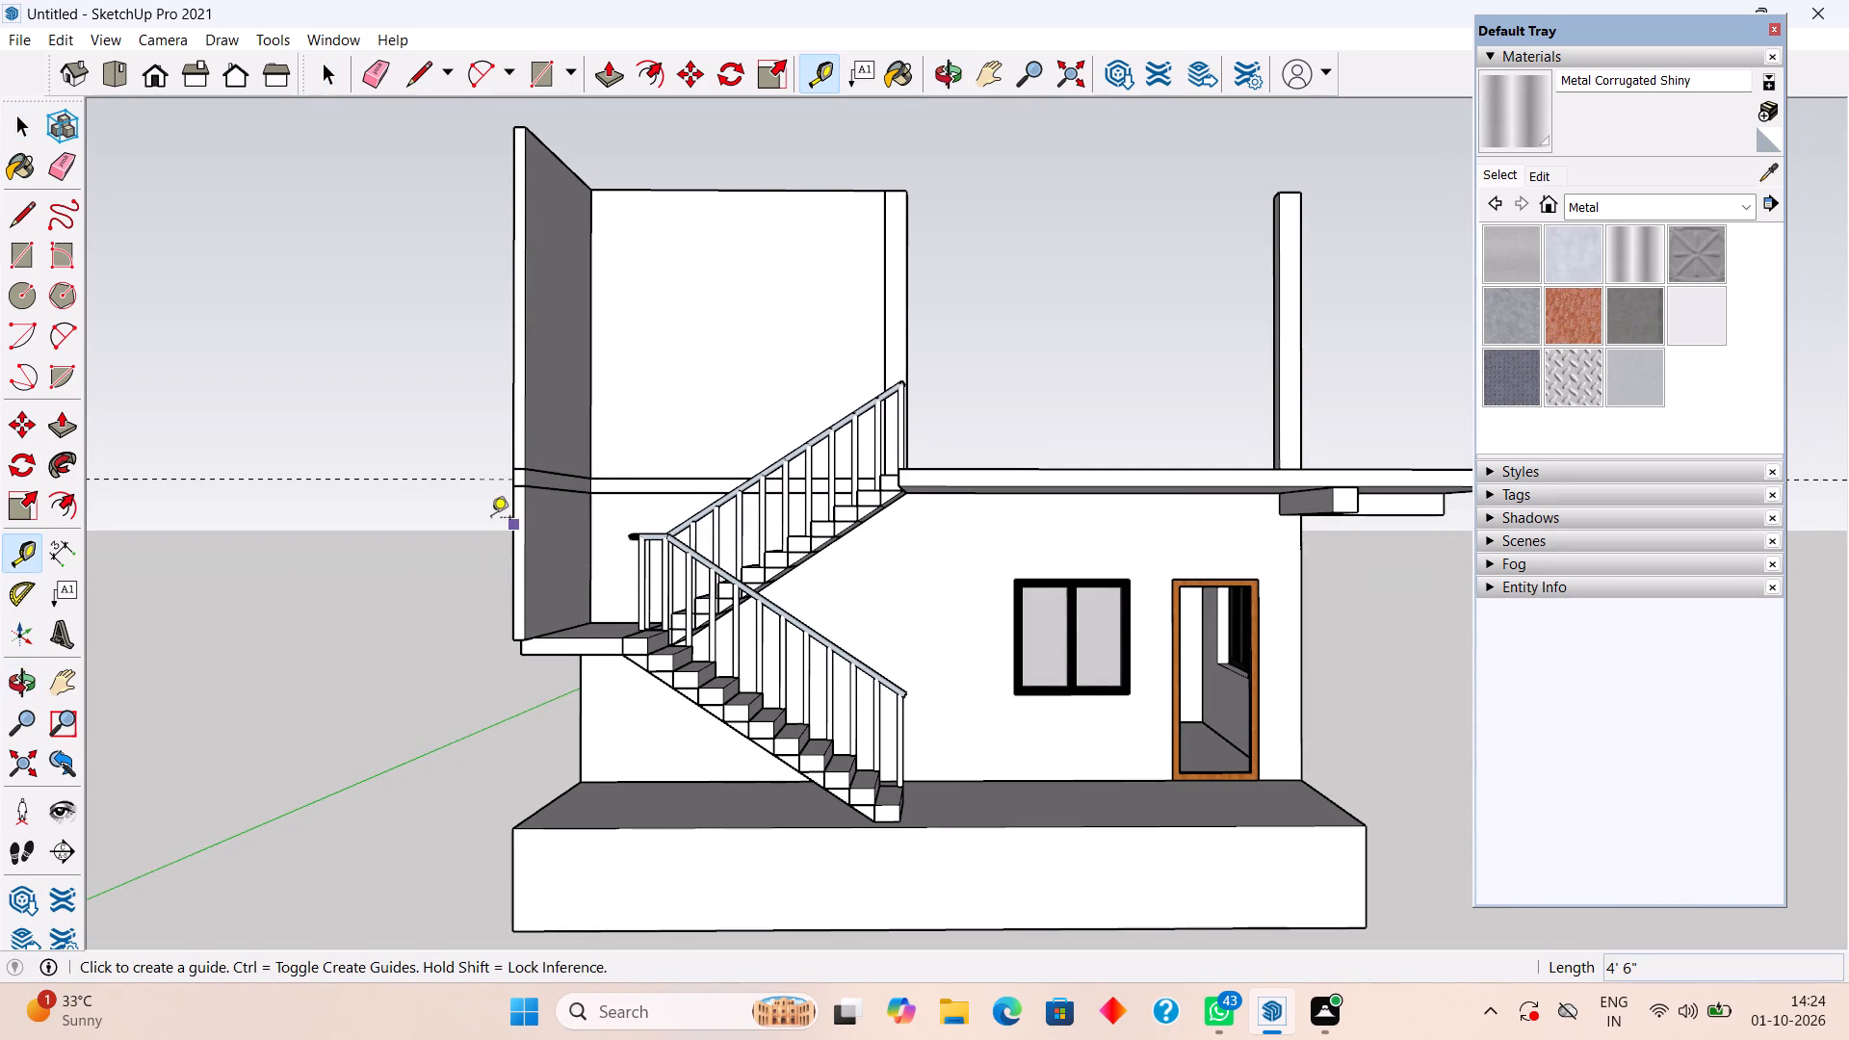
pyautogui.click(514, 534)
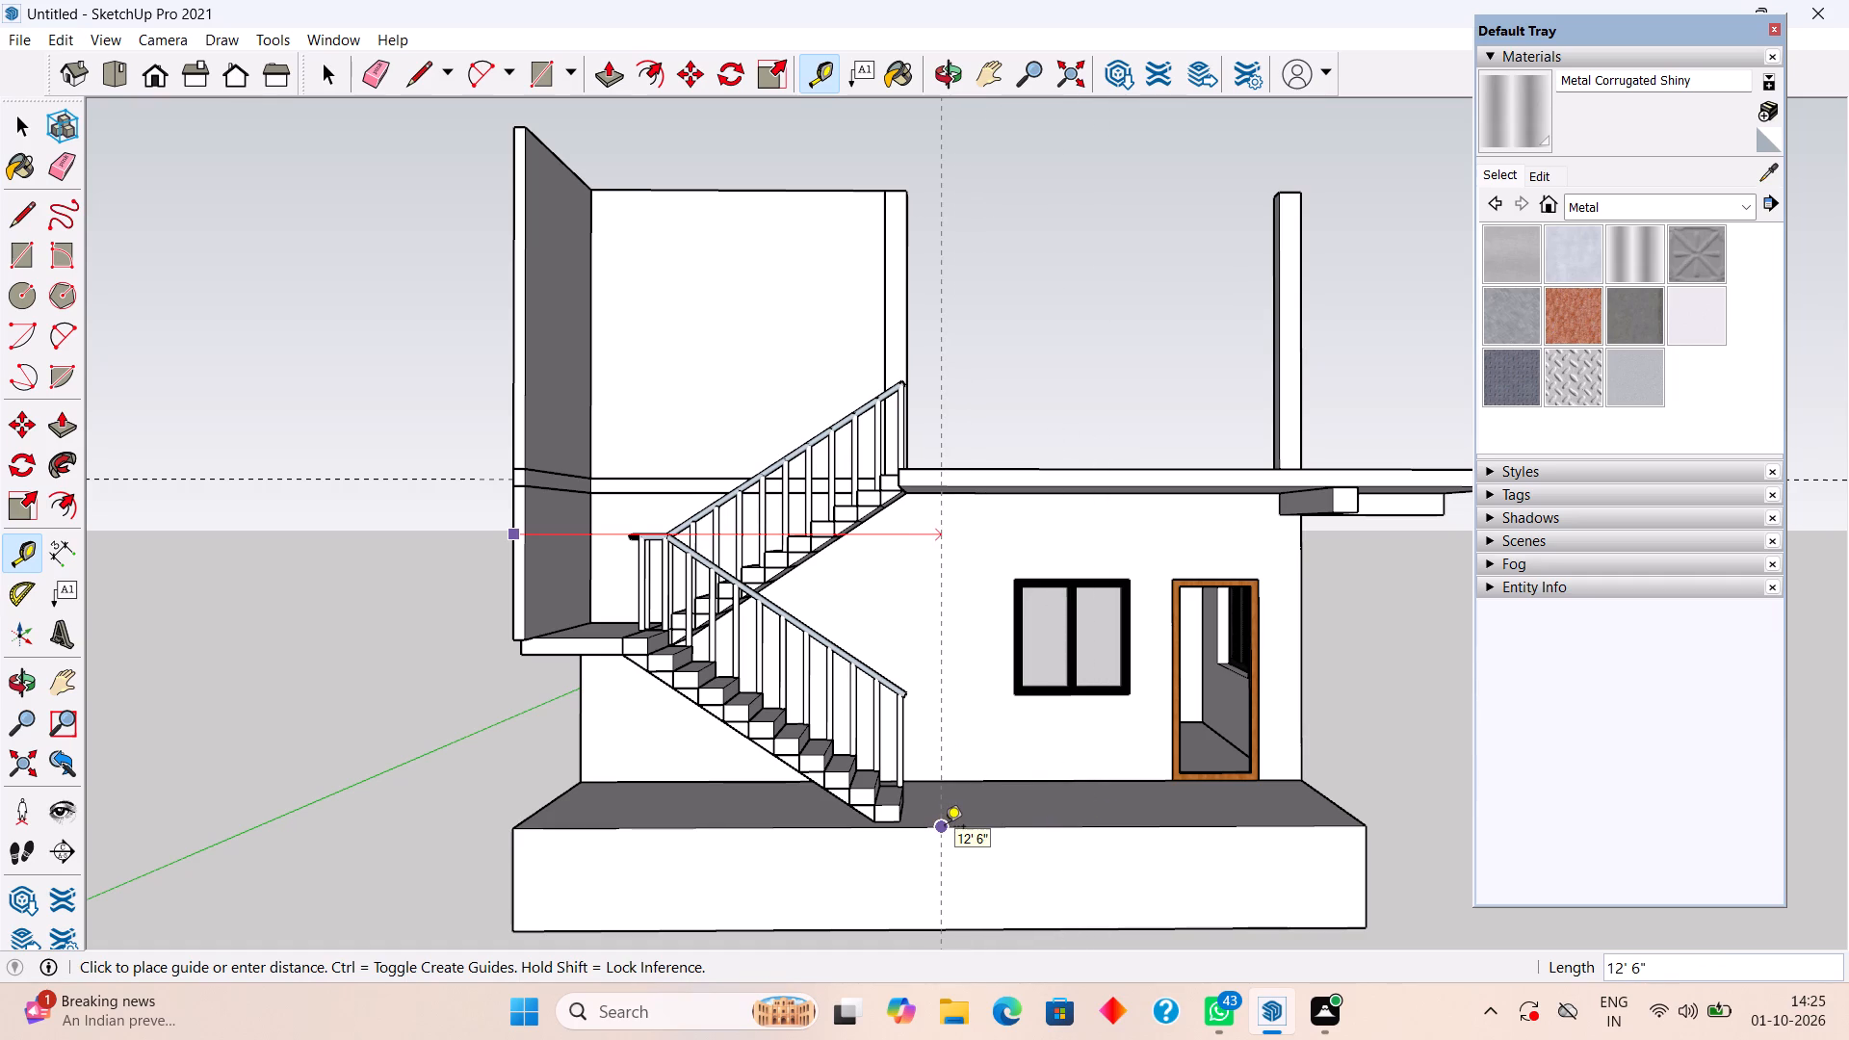
pyautogui.click(946, 827)
pyautogui.moveTo(940, 799); pyautogui.dragTo(976, 987, button='middle')
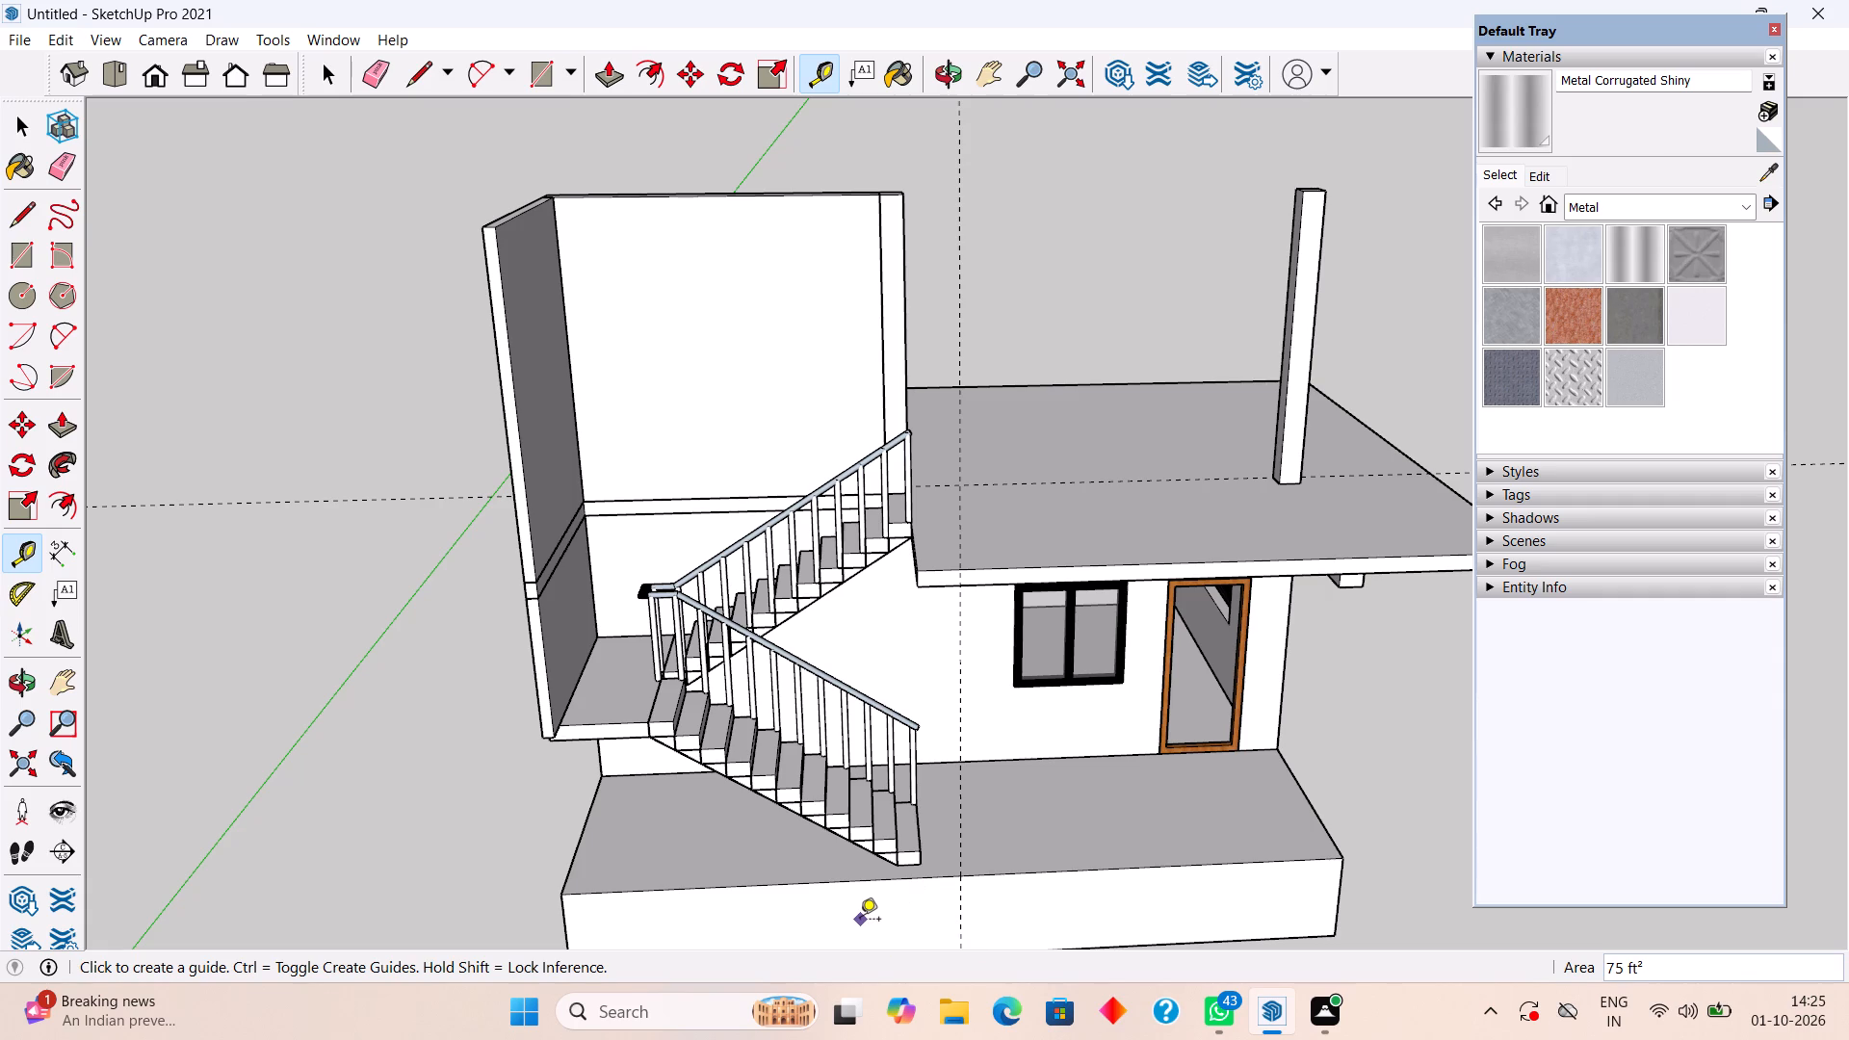
pyautogui.press('space')
# Examine the staircase, side wall and landing against the vertical guide from the front and both sides.
pyautogui.moveTo(796, 901); pyautogui.dragTo(1302, 863, button='middle')
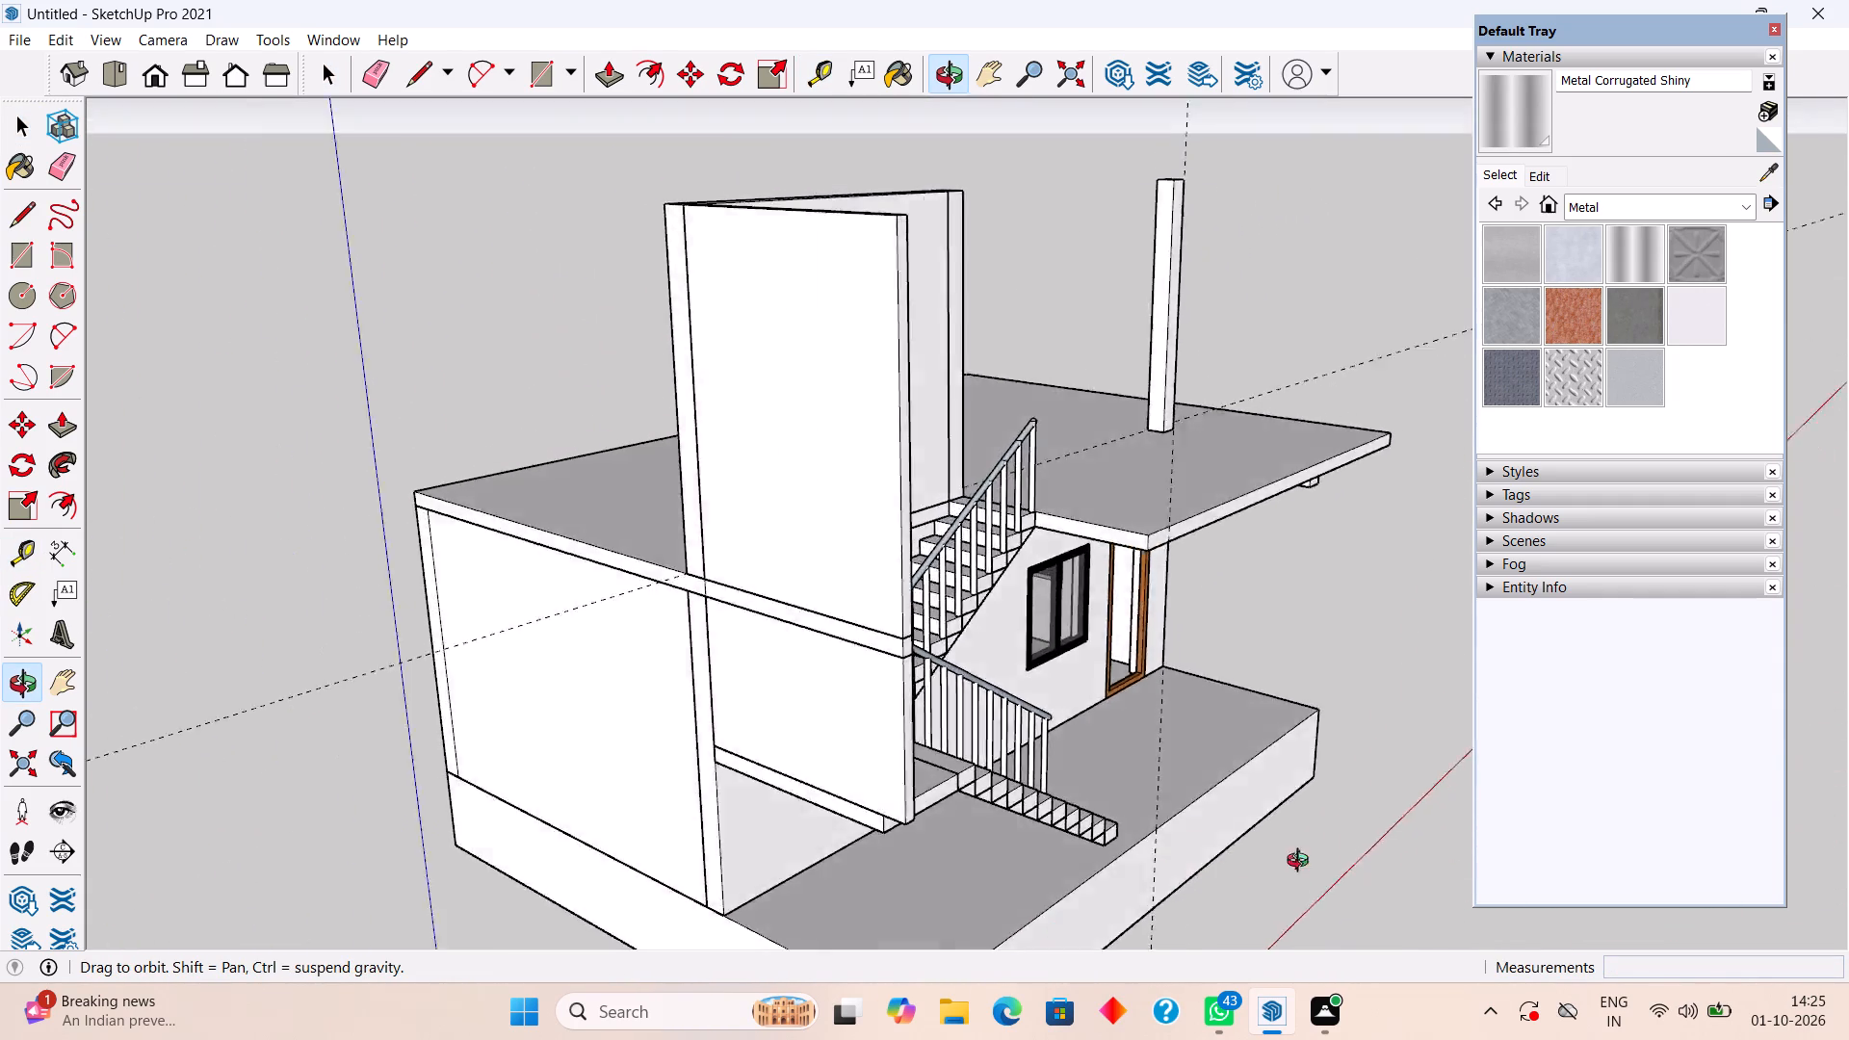
pyautogui.moveTo(1302, 863); pyautogui.dragTo(1222, 958, button='middle')
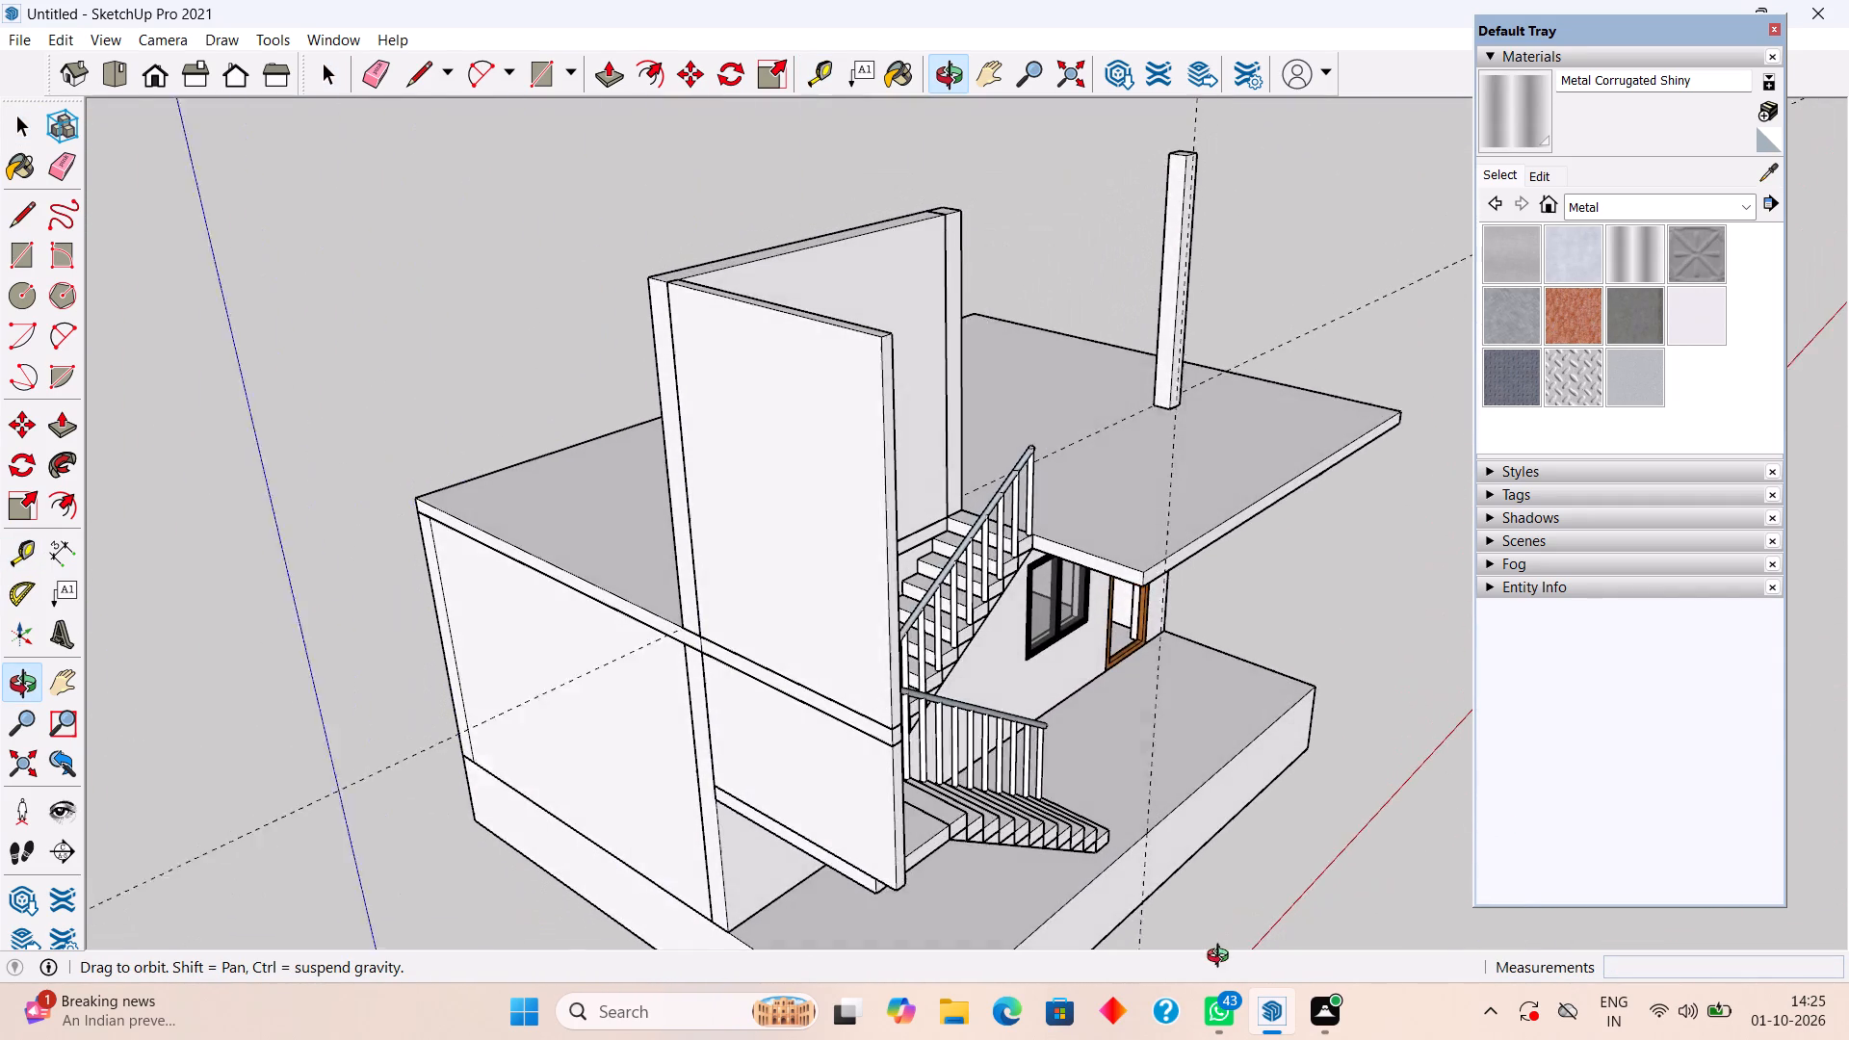
pyautogui.moveTo(1222, 958); pyautogui.dragTo(1221, 962, button='middle')
pyautogui.scroll(-1, 1200, 902)
pyautogui.moveTo(1145, 859); pyautogui.dragTo(1321, 811, button='middle')
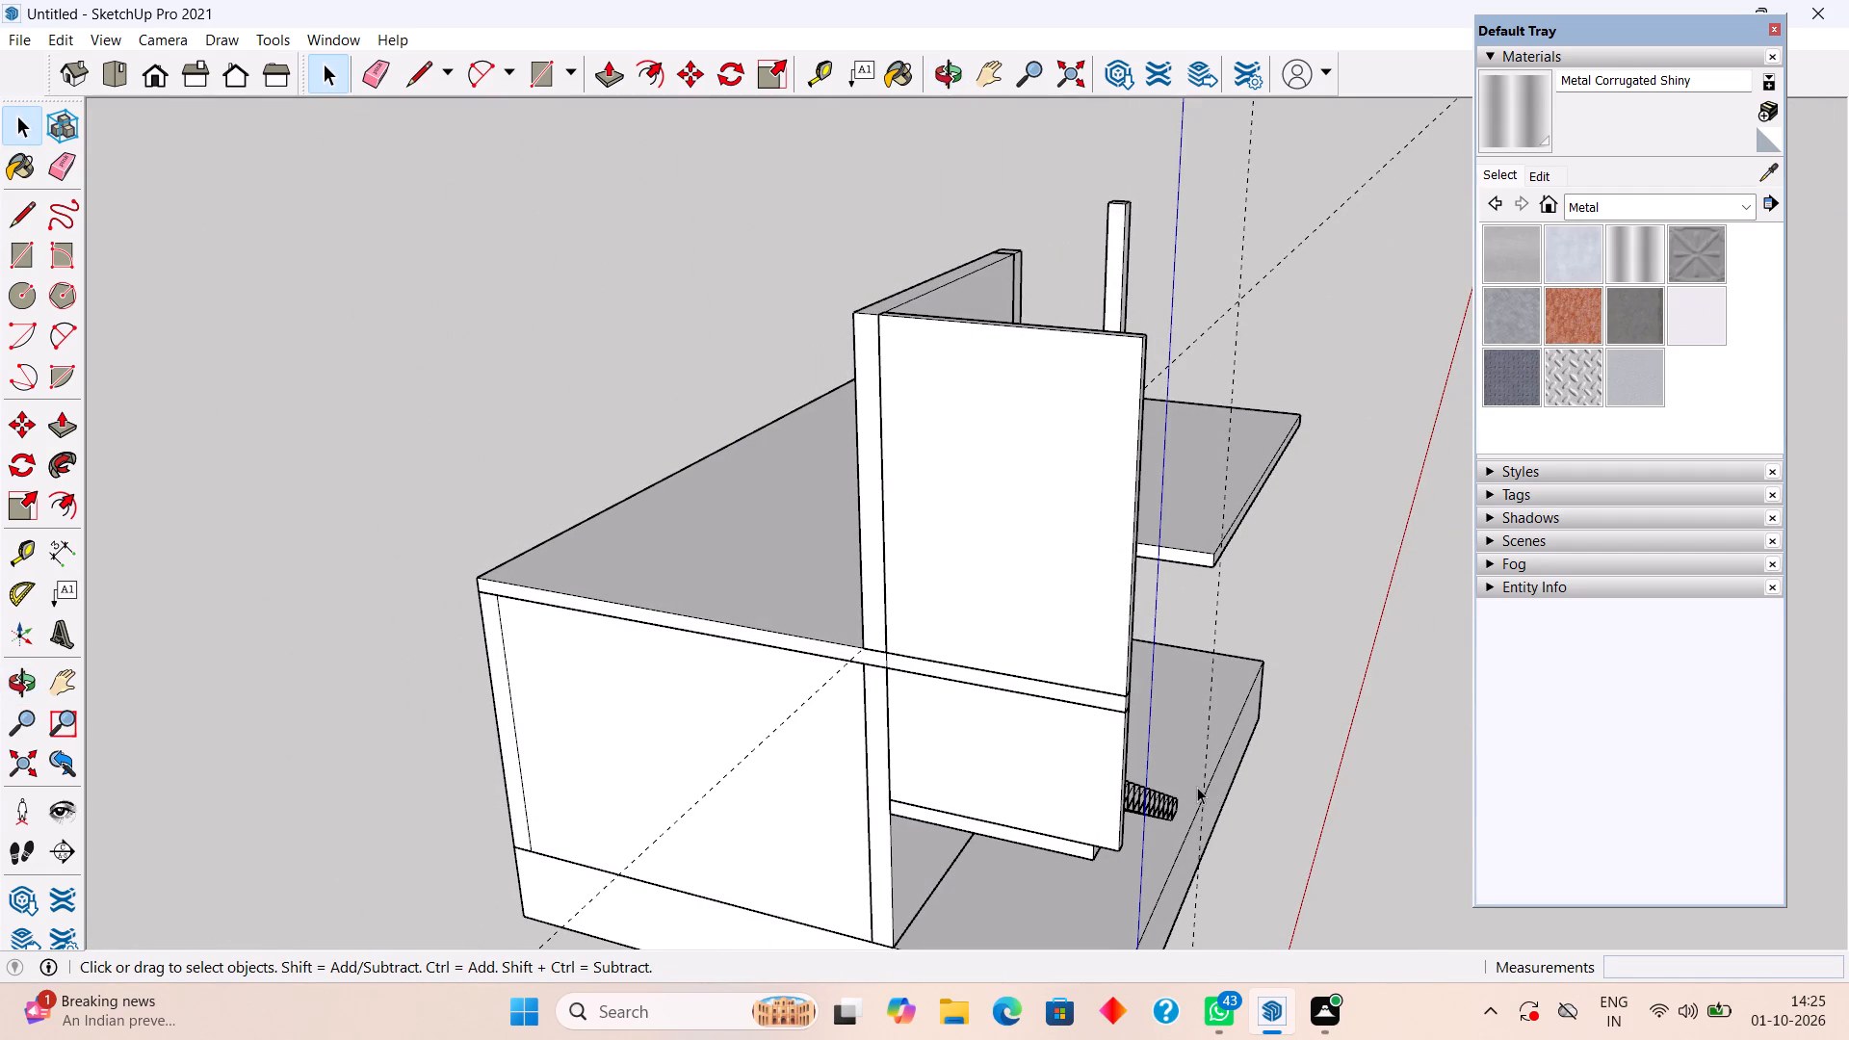
pyautogui.moveTo(1202, 782); pyautogui.dragTo(903, 793, button='middle')
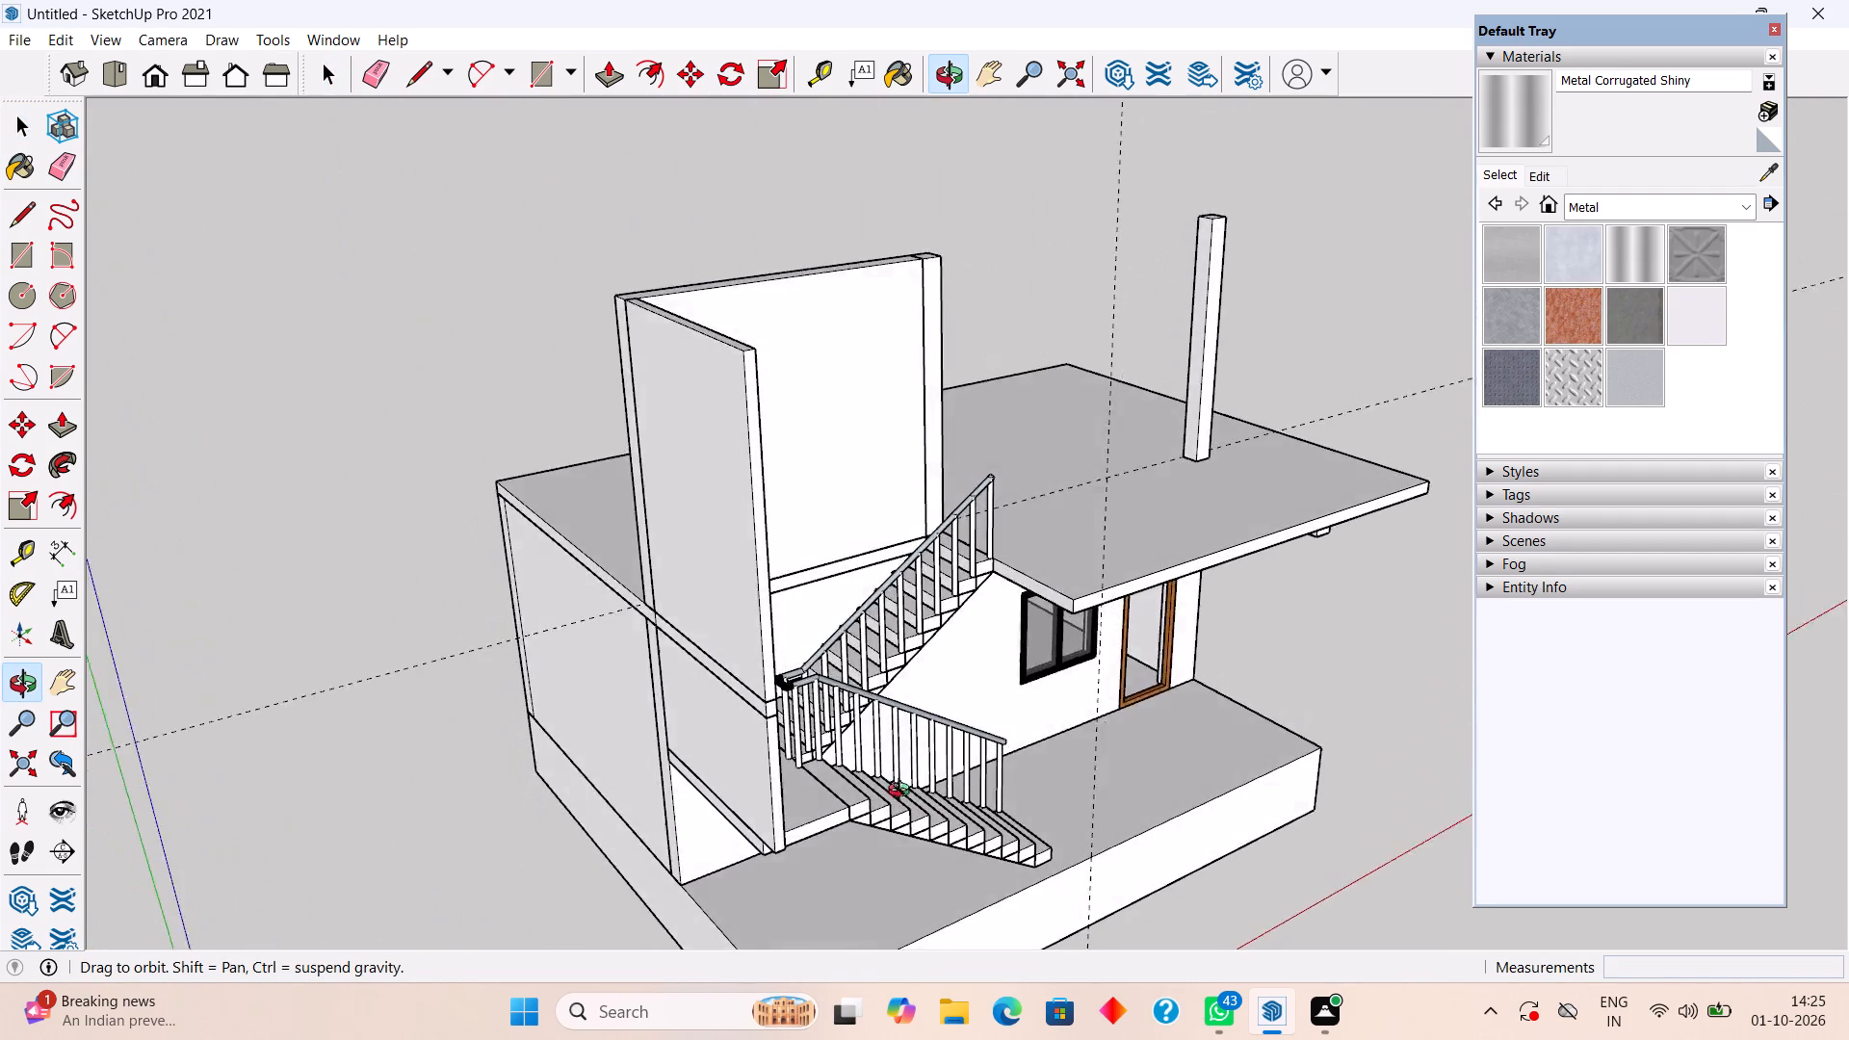
pyautogui.moveTo(903, 793); pyautogui.dragTo(364, 806, button='middle')
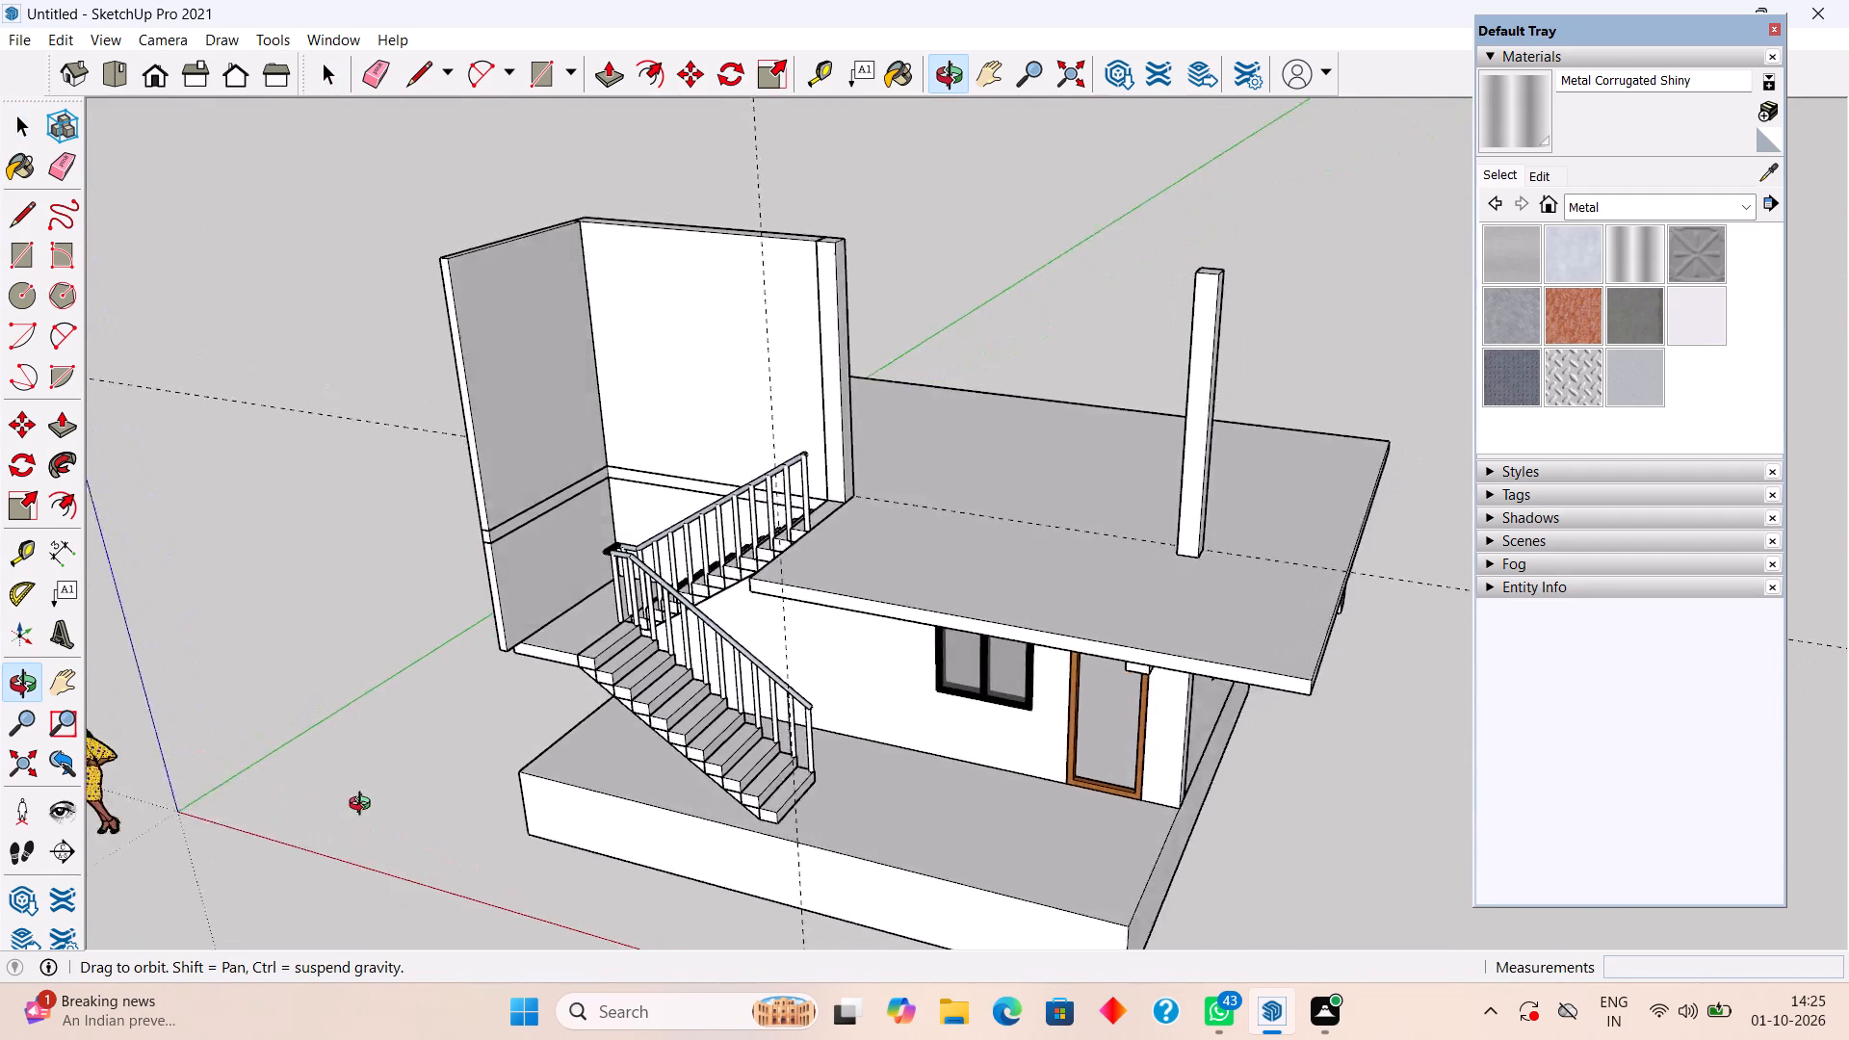
pyautogui.moveTo(364, 806); pyautogui.dragTo(646, 715, button='middle')
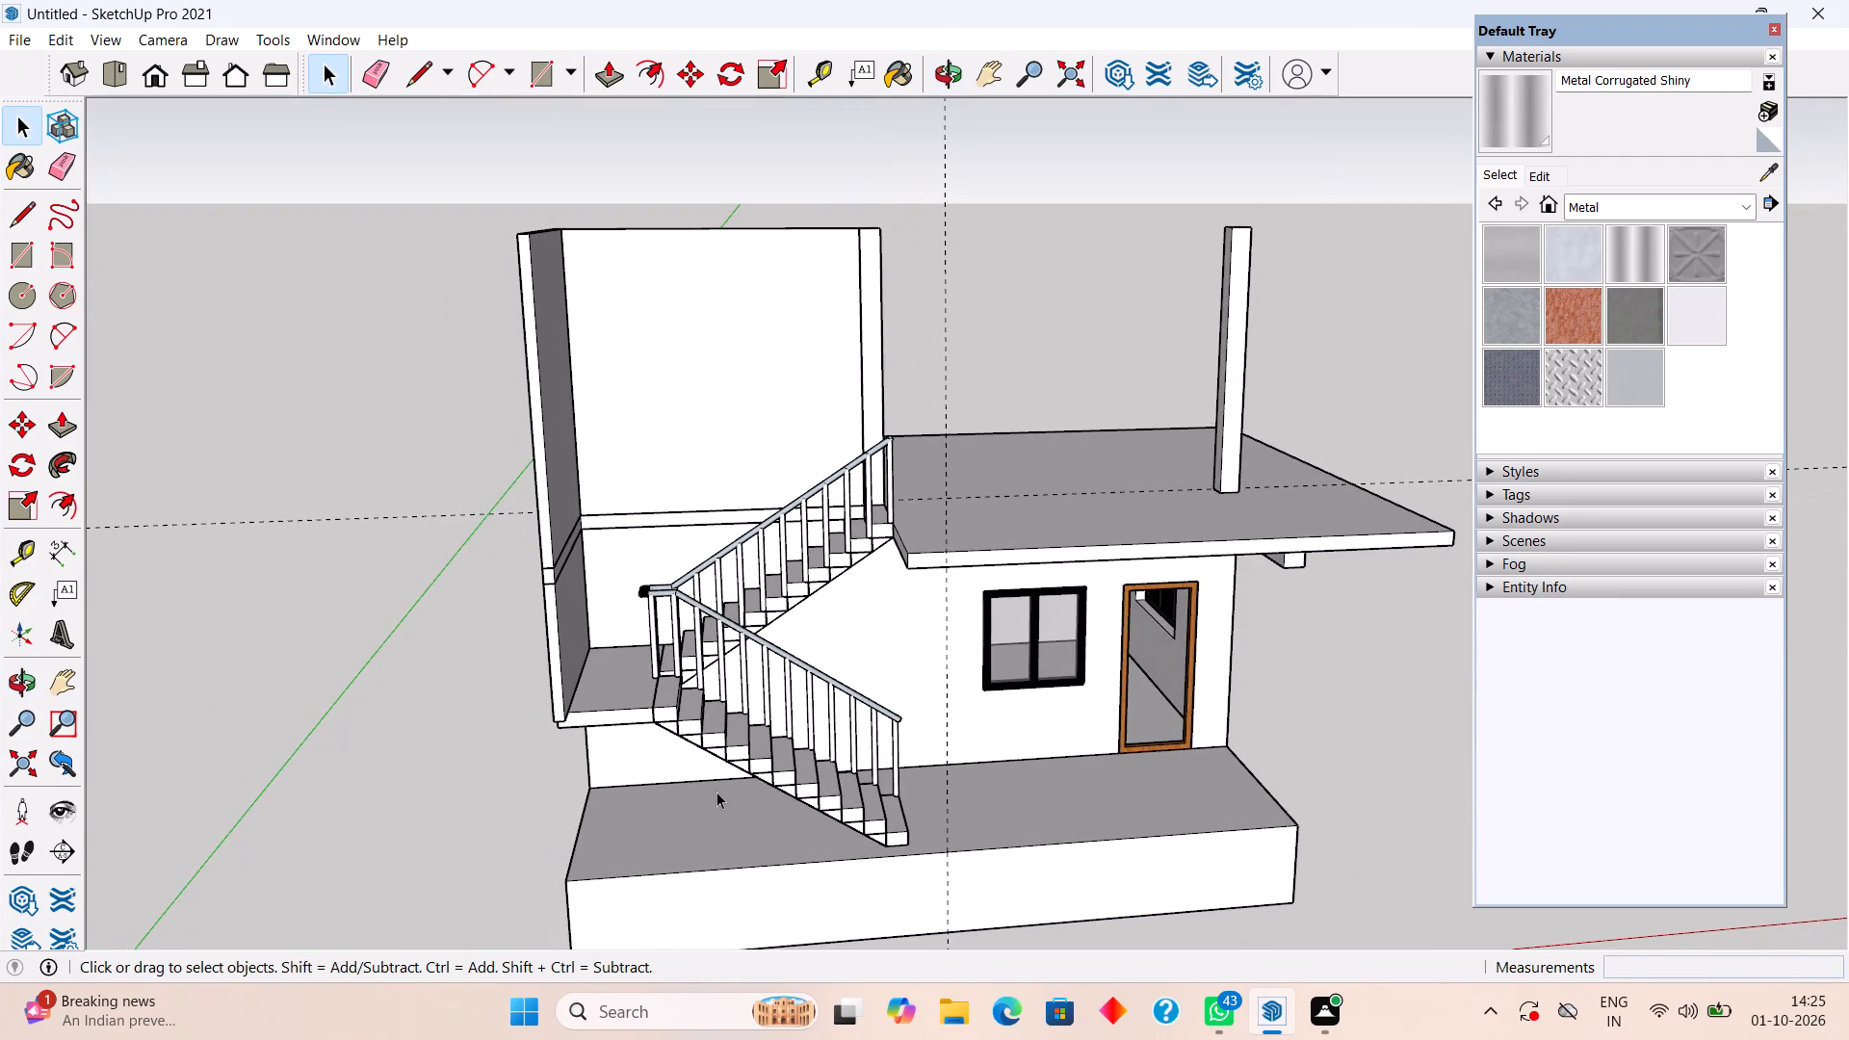
pyautogui.scroll(2, 731, 789)
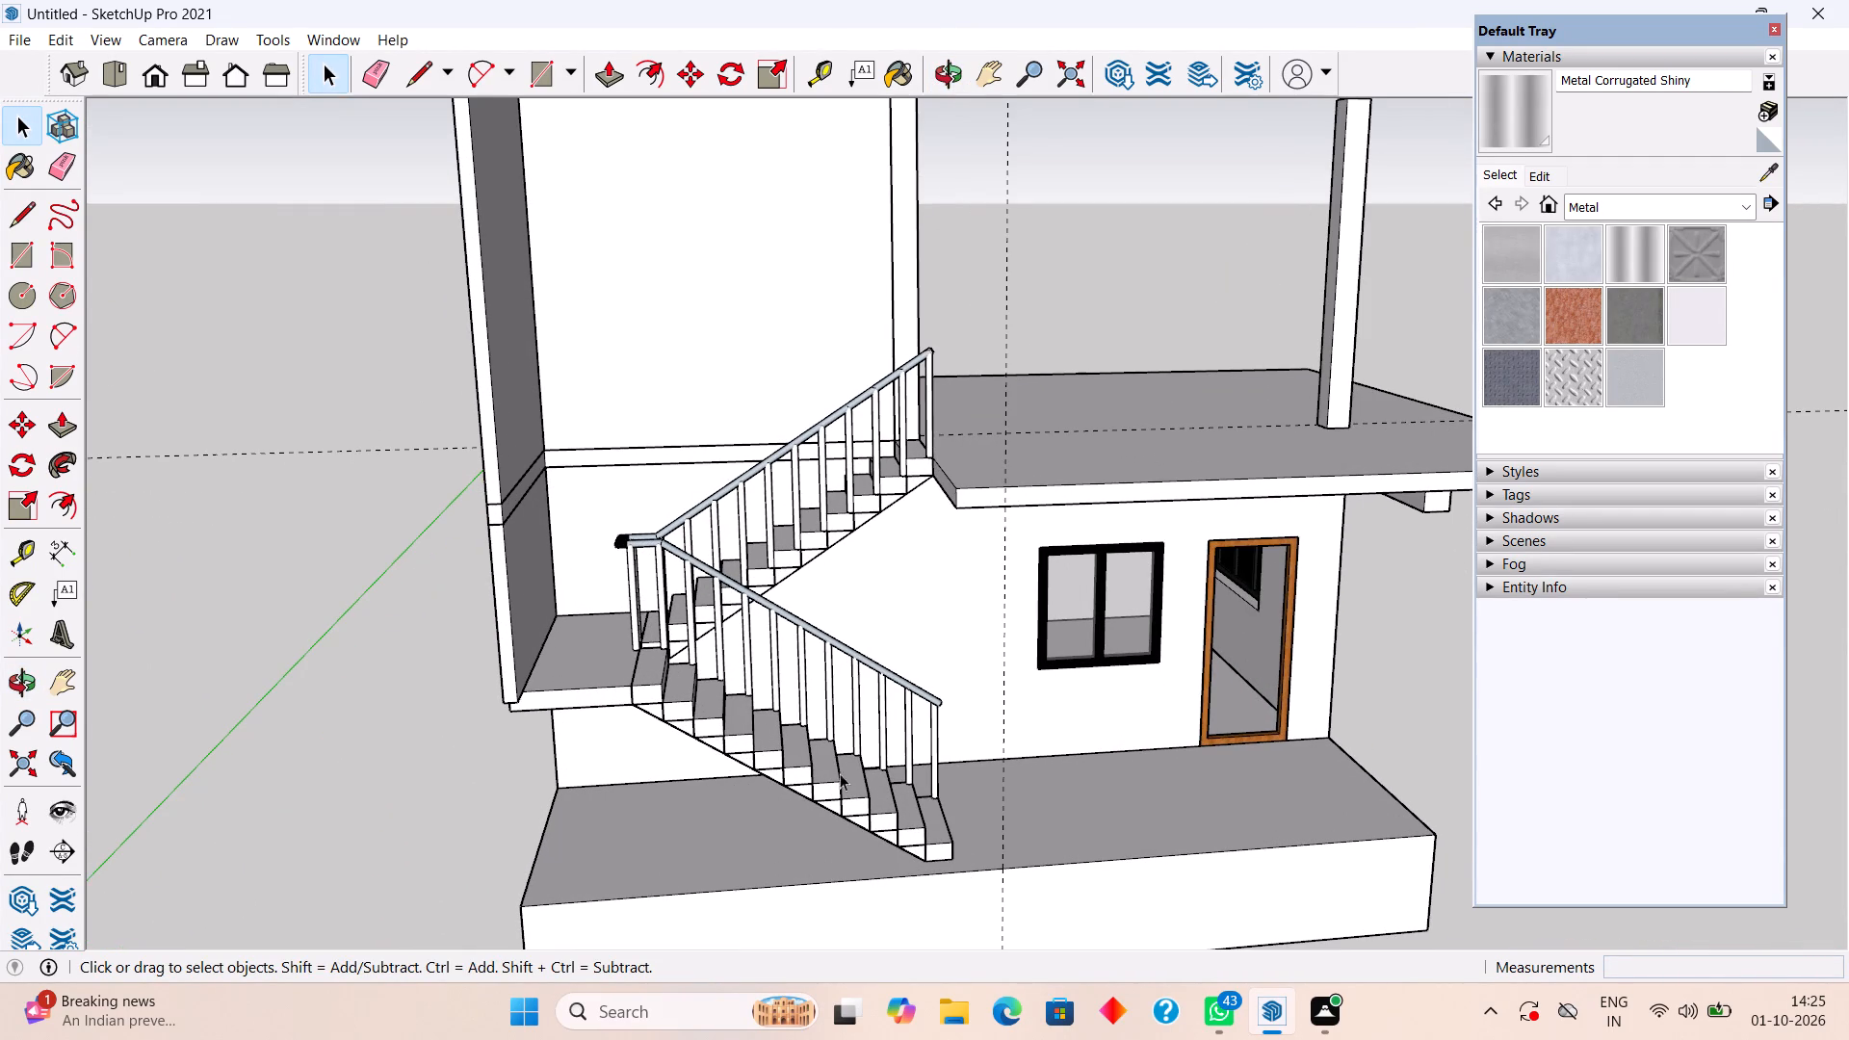
pyautogui.moveTo(980, 858); pyautogui.dragTo(1202, 936, button='middle')
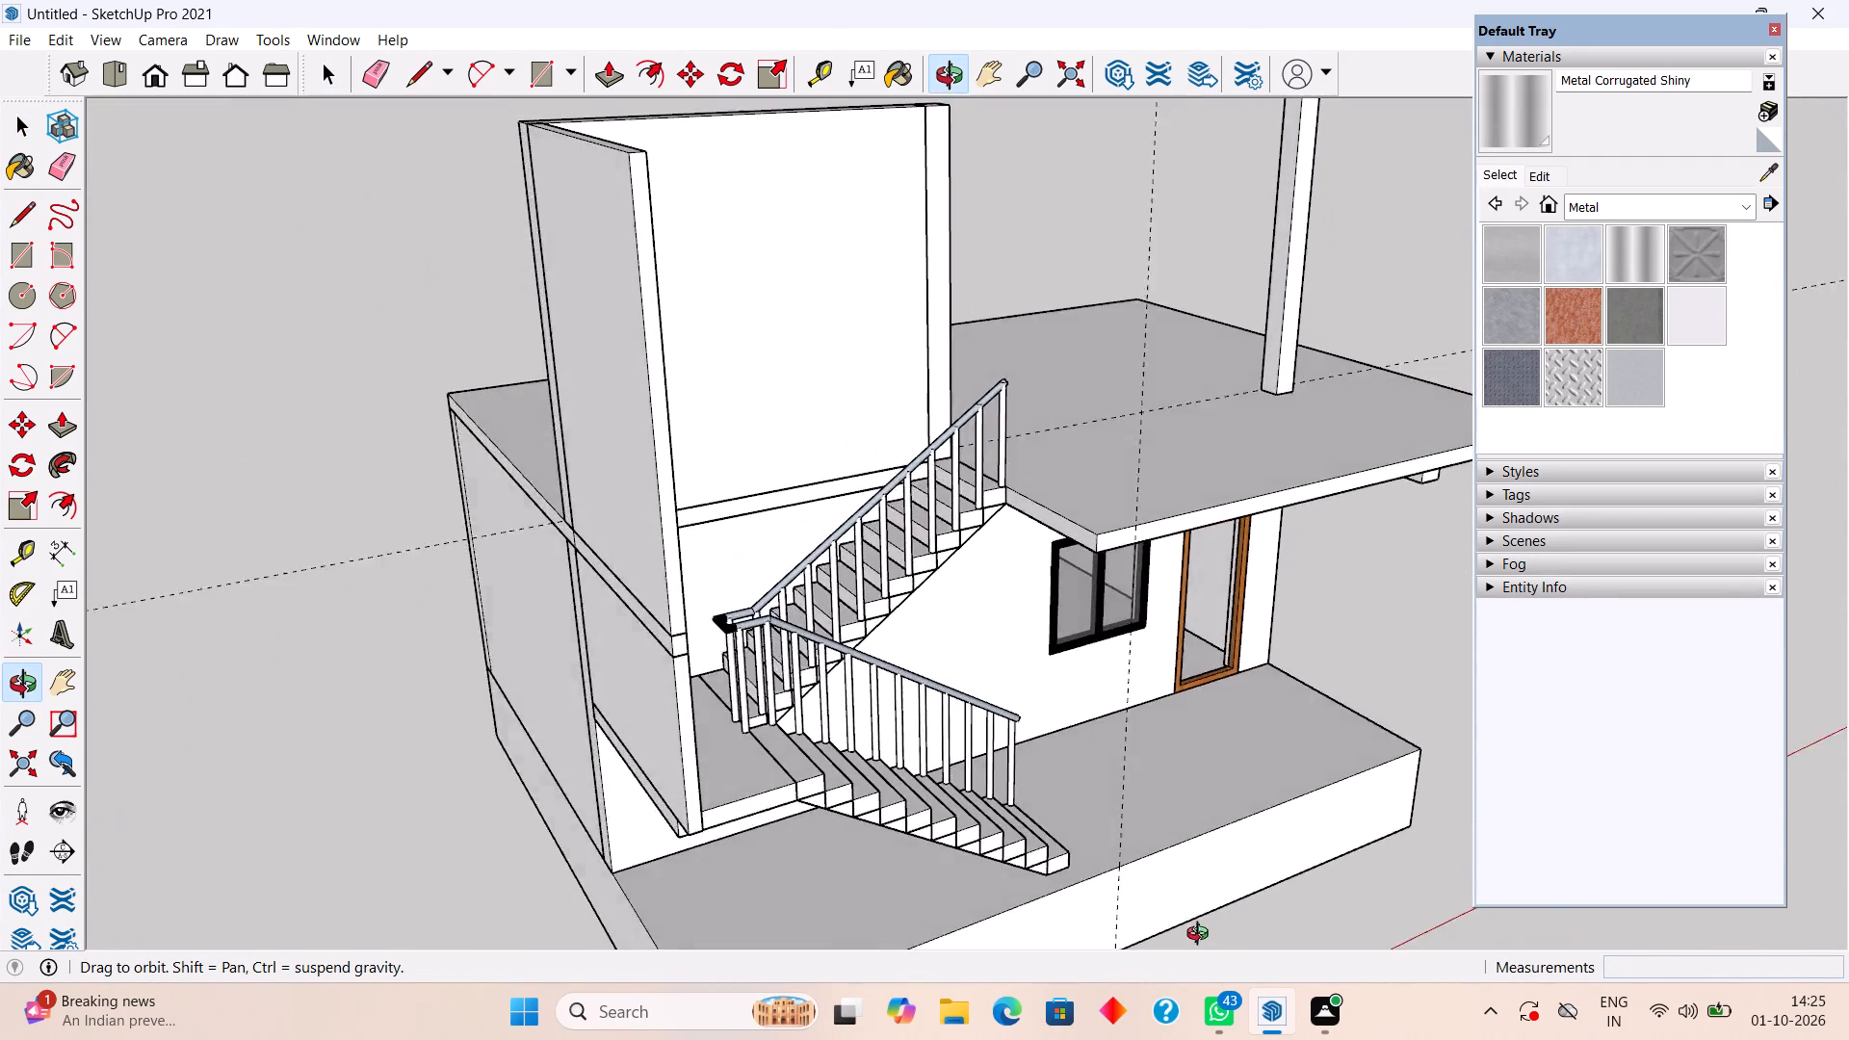
pyautogui.moveTo(1202, 936); pyautogui.dragTo(1371, 909, button='middle')
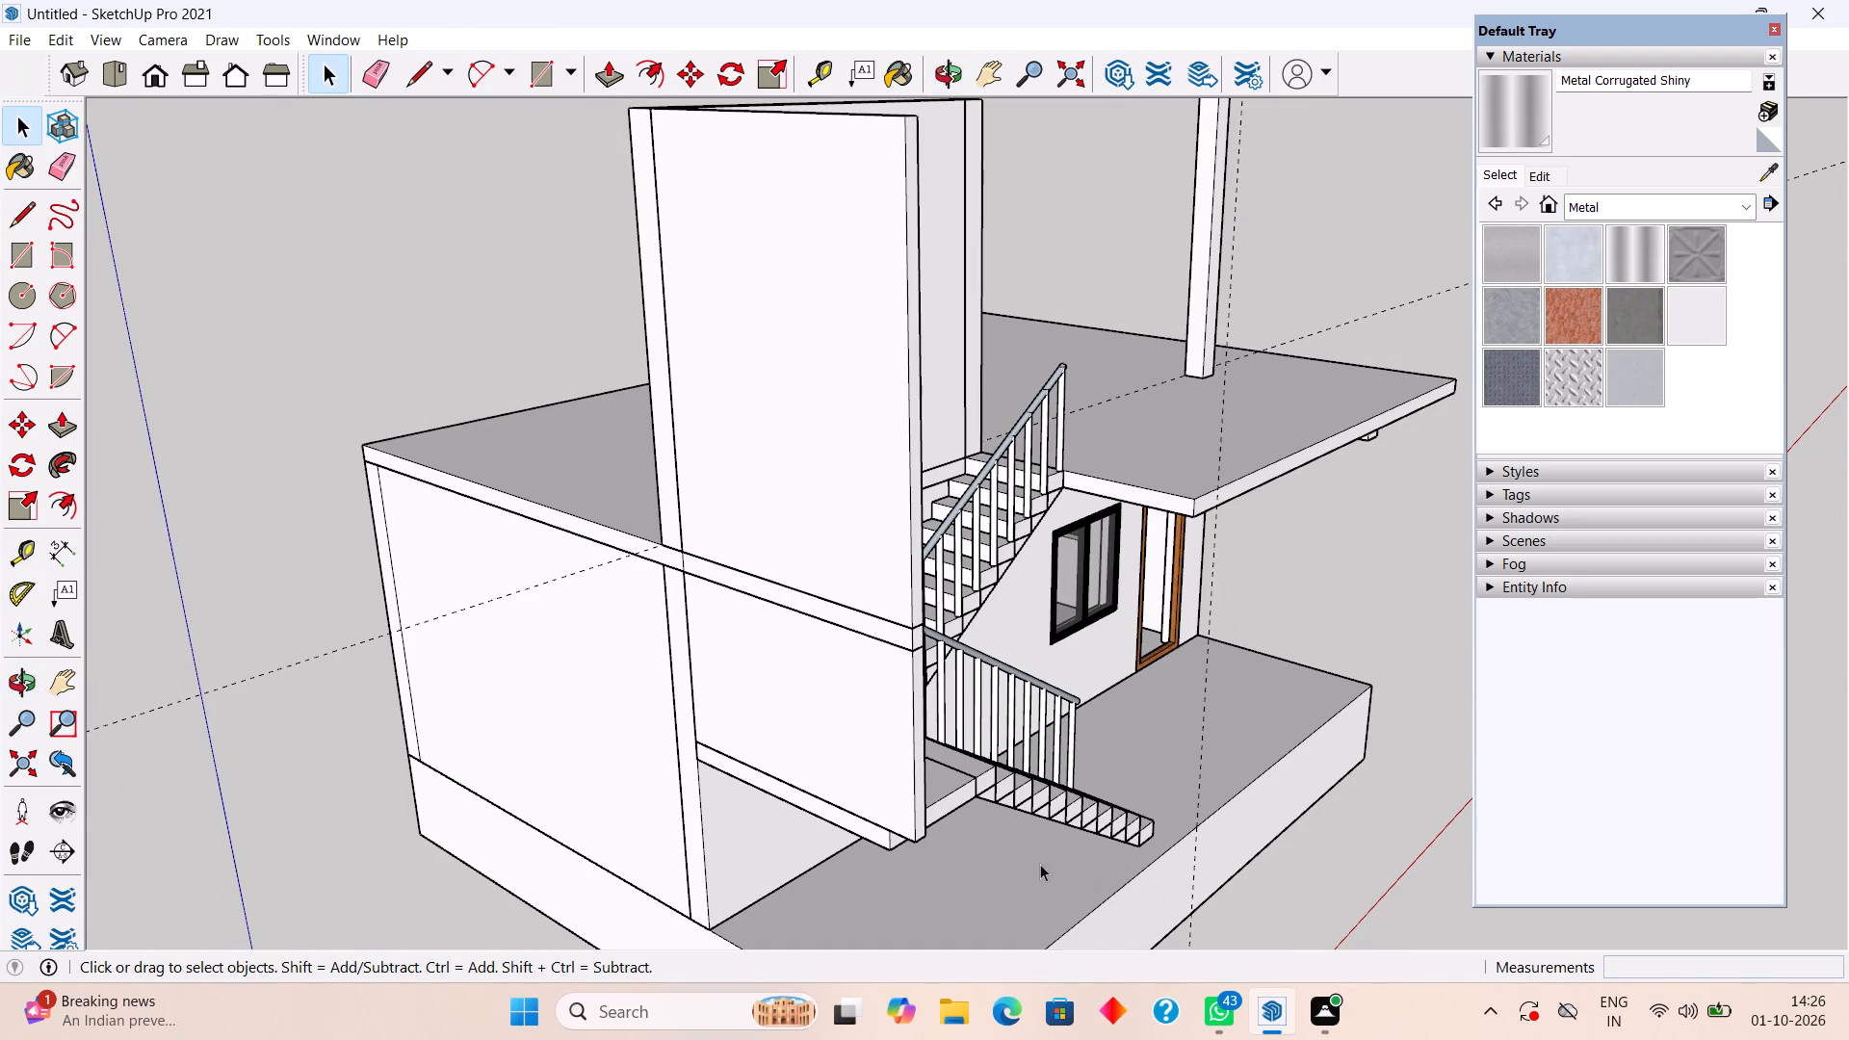
pyautogui.moveTo(1041, 856); pyautogui.dragTo(1205, 767, button='middle')
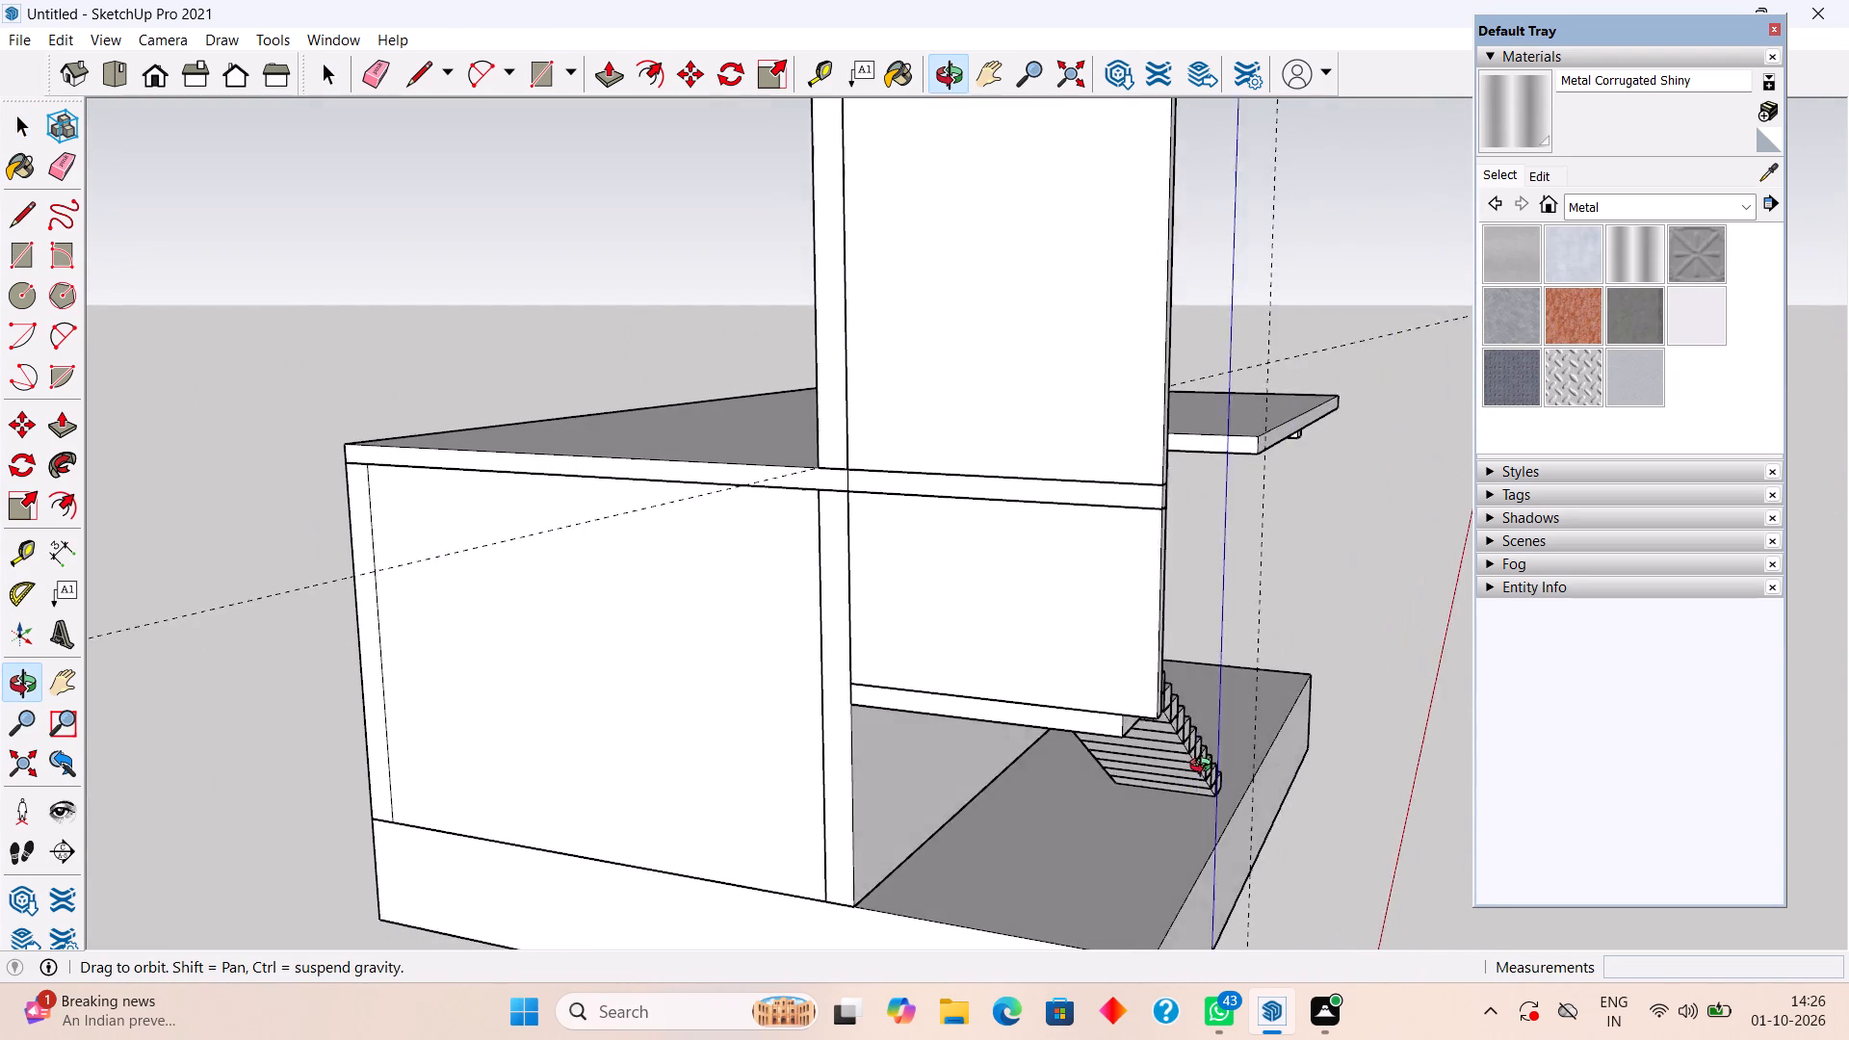
pyautogui.moveTo(1205, 767); pyautogui.dragTo(850, 773, button='middle')
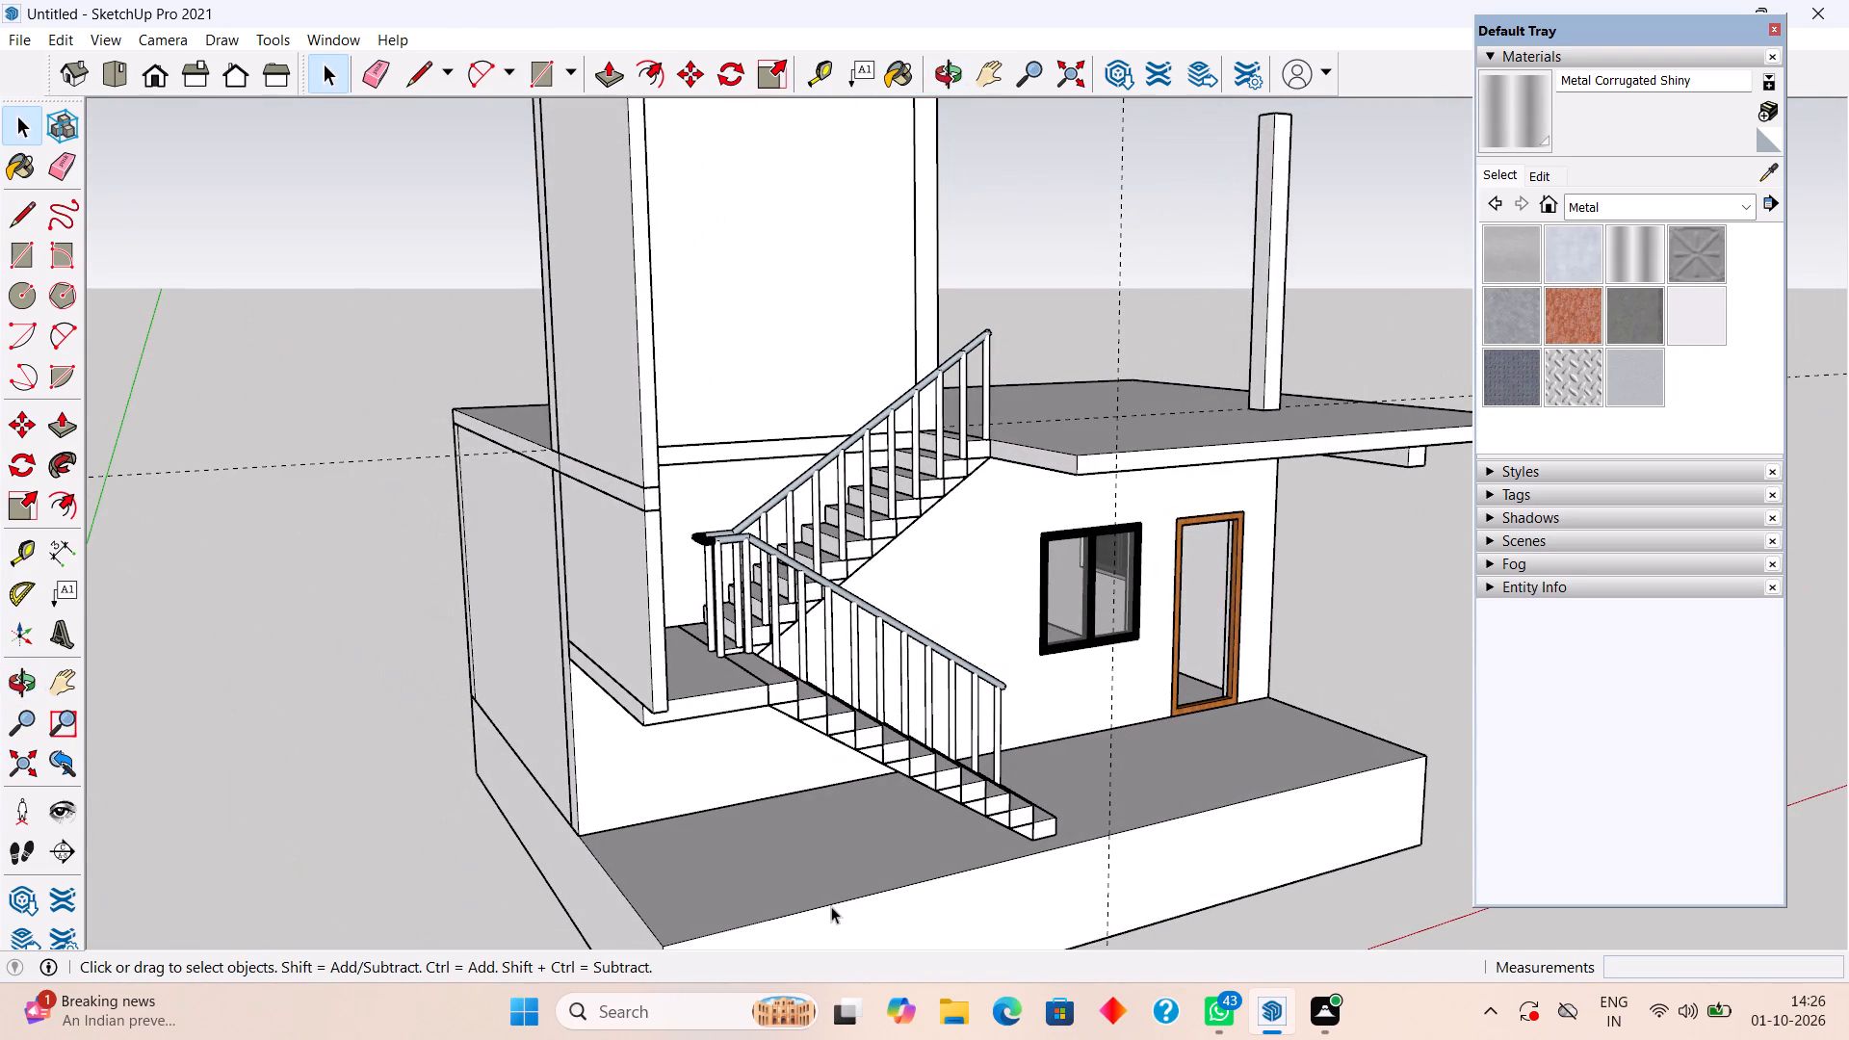
pyautogui.moveTo(1000, 814); pyautogui.dragTo(991, 869, button='middle')
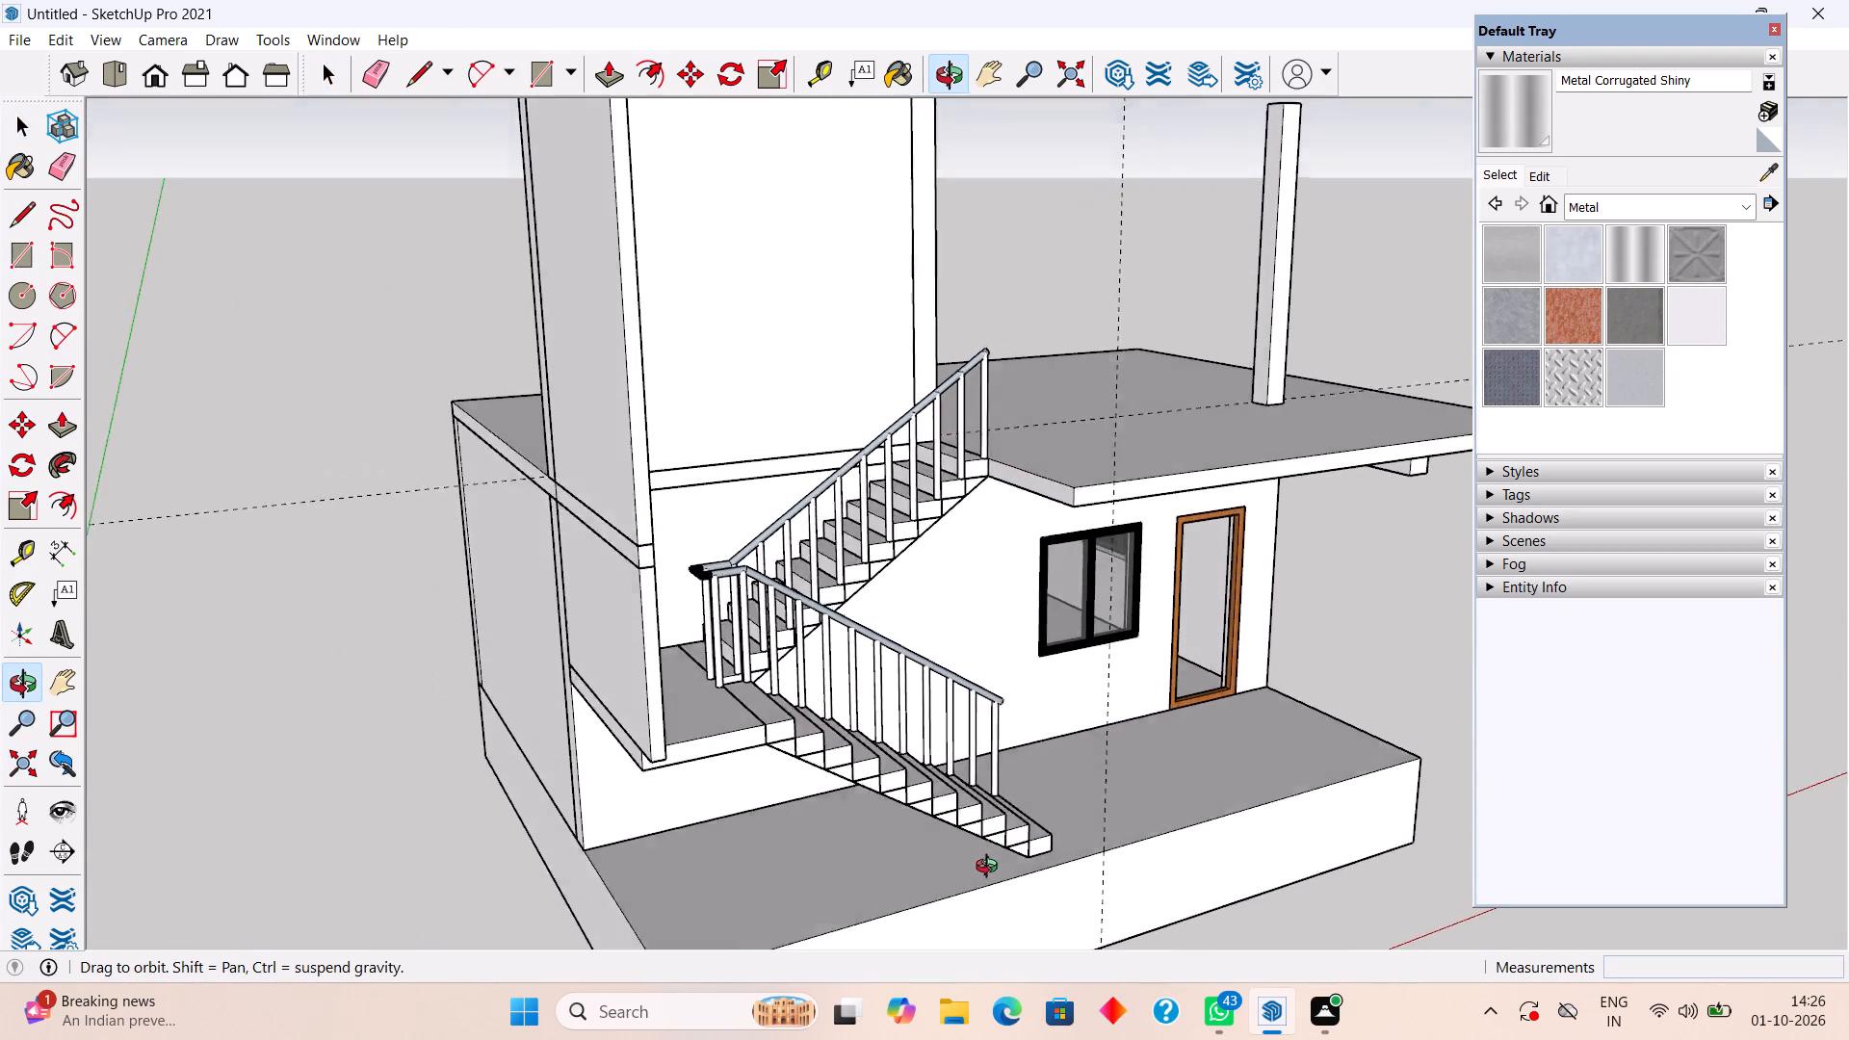
pyautogui.moveTo(991, 869); pyautogui.dragTo(720, 907, button='middle')
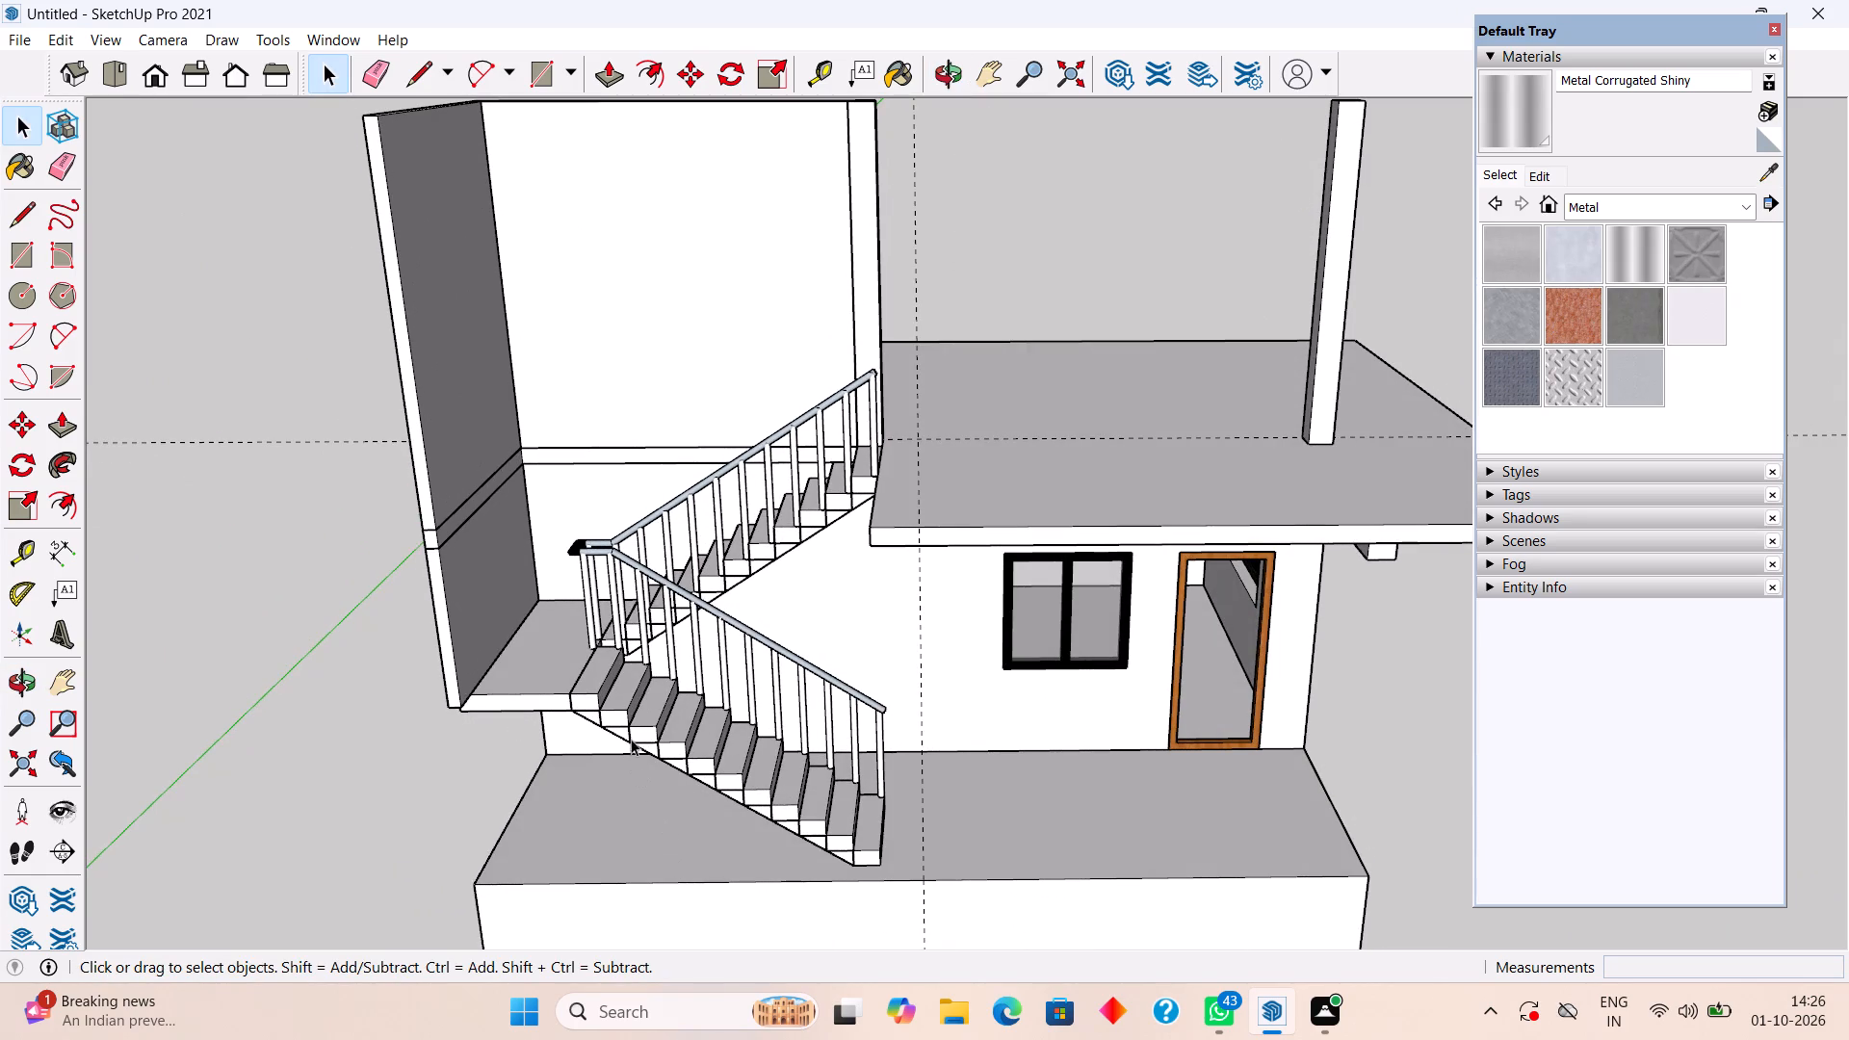
pyautogui.moveTo(779, 769); pyautogui.dragTo(573, 813, button='middle')
pyautogui.scroll(2, 950, 745)
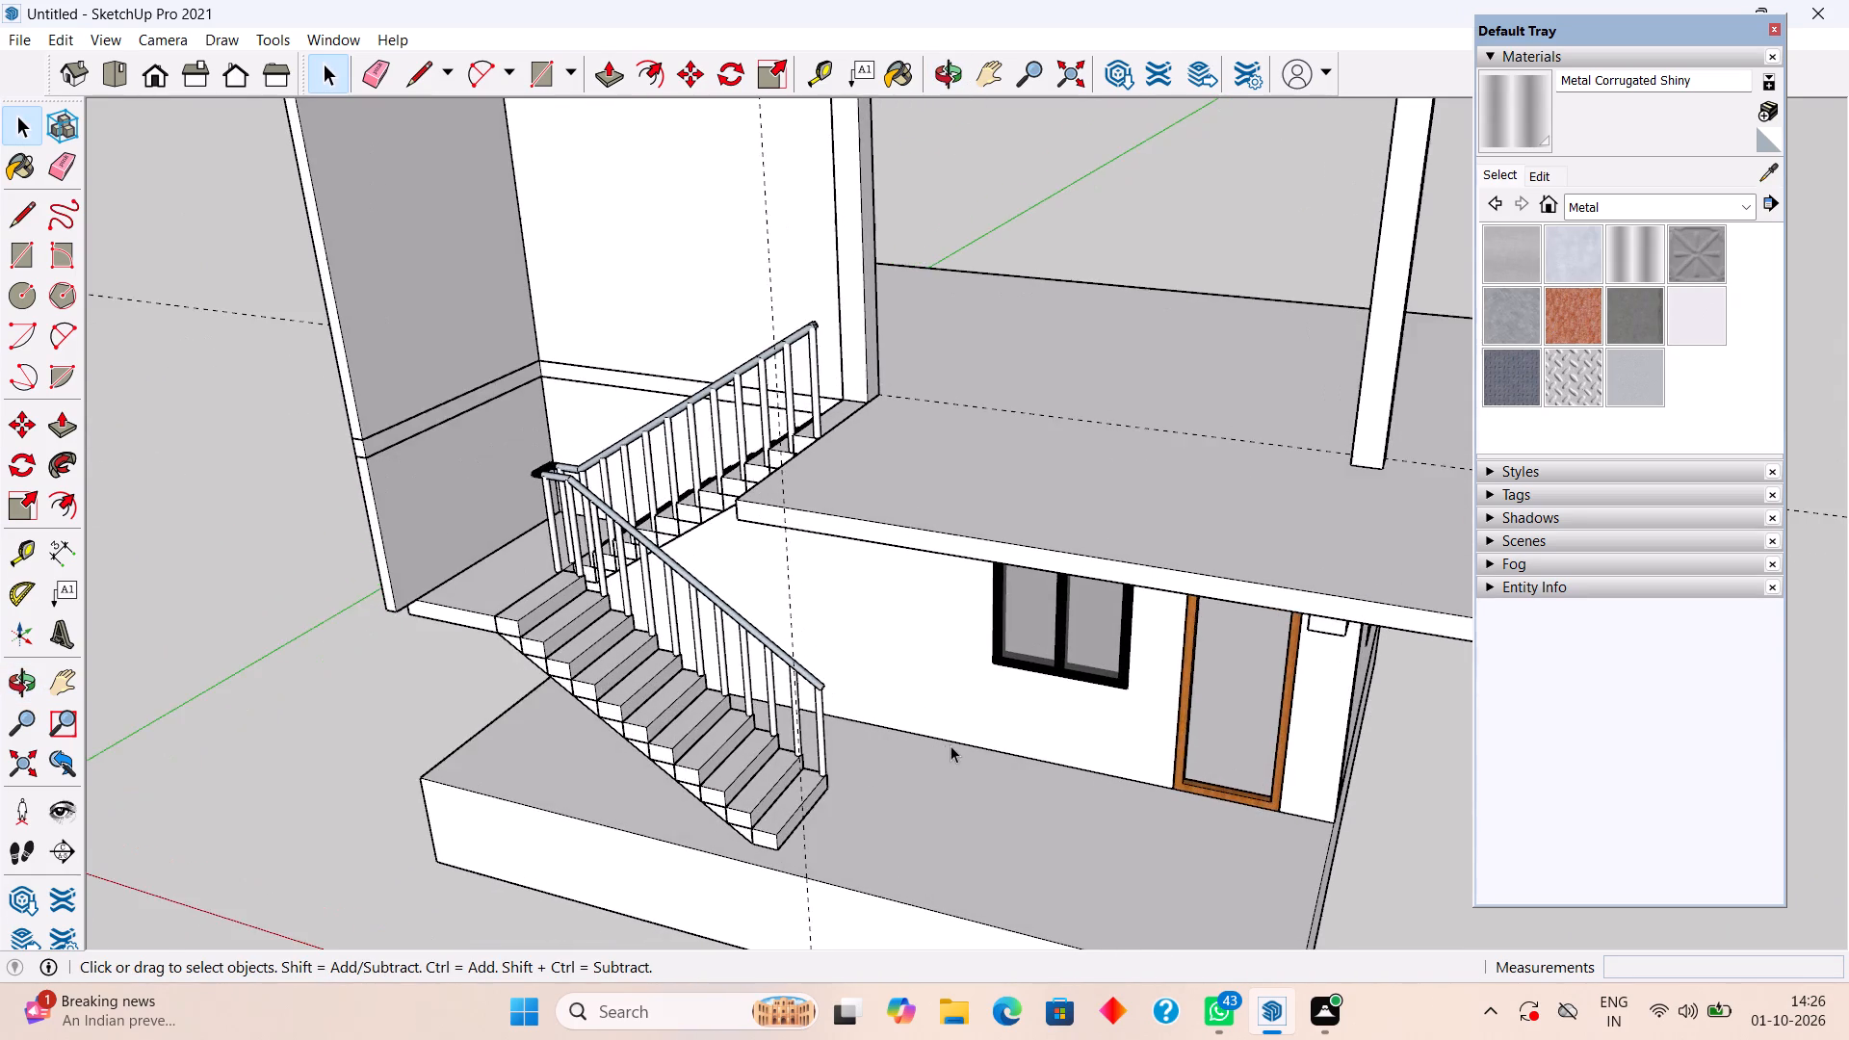
pyautogui.moveTo(924, 755); pyautogui.dragTo(837, 783, button='middle')
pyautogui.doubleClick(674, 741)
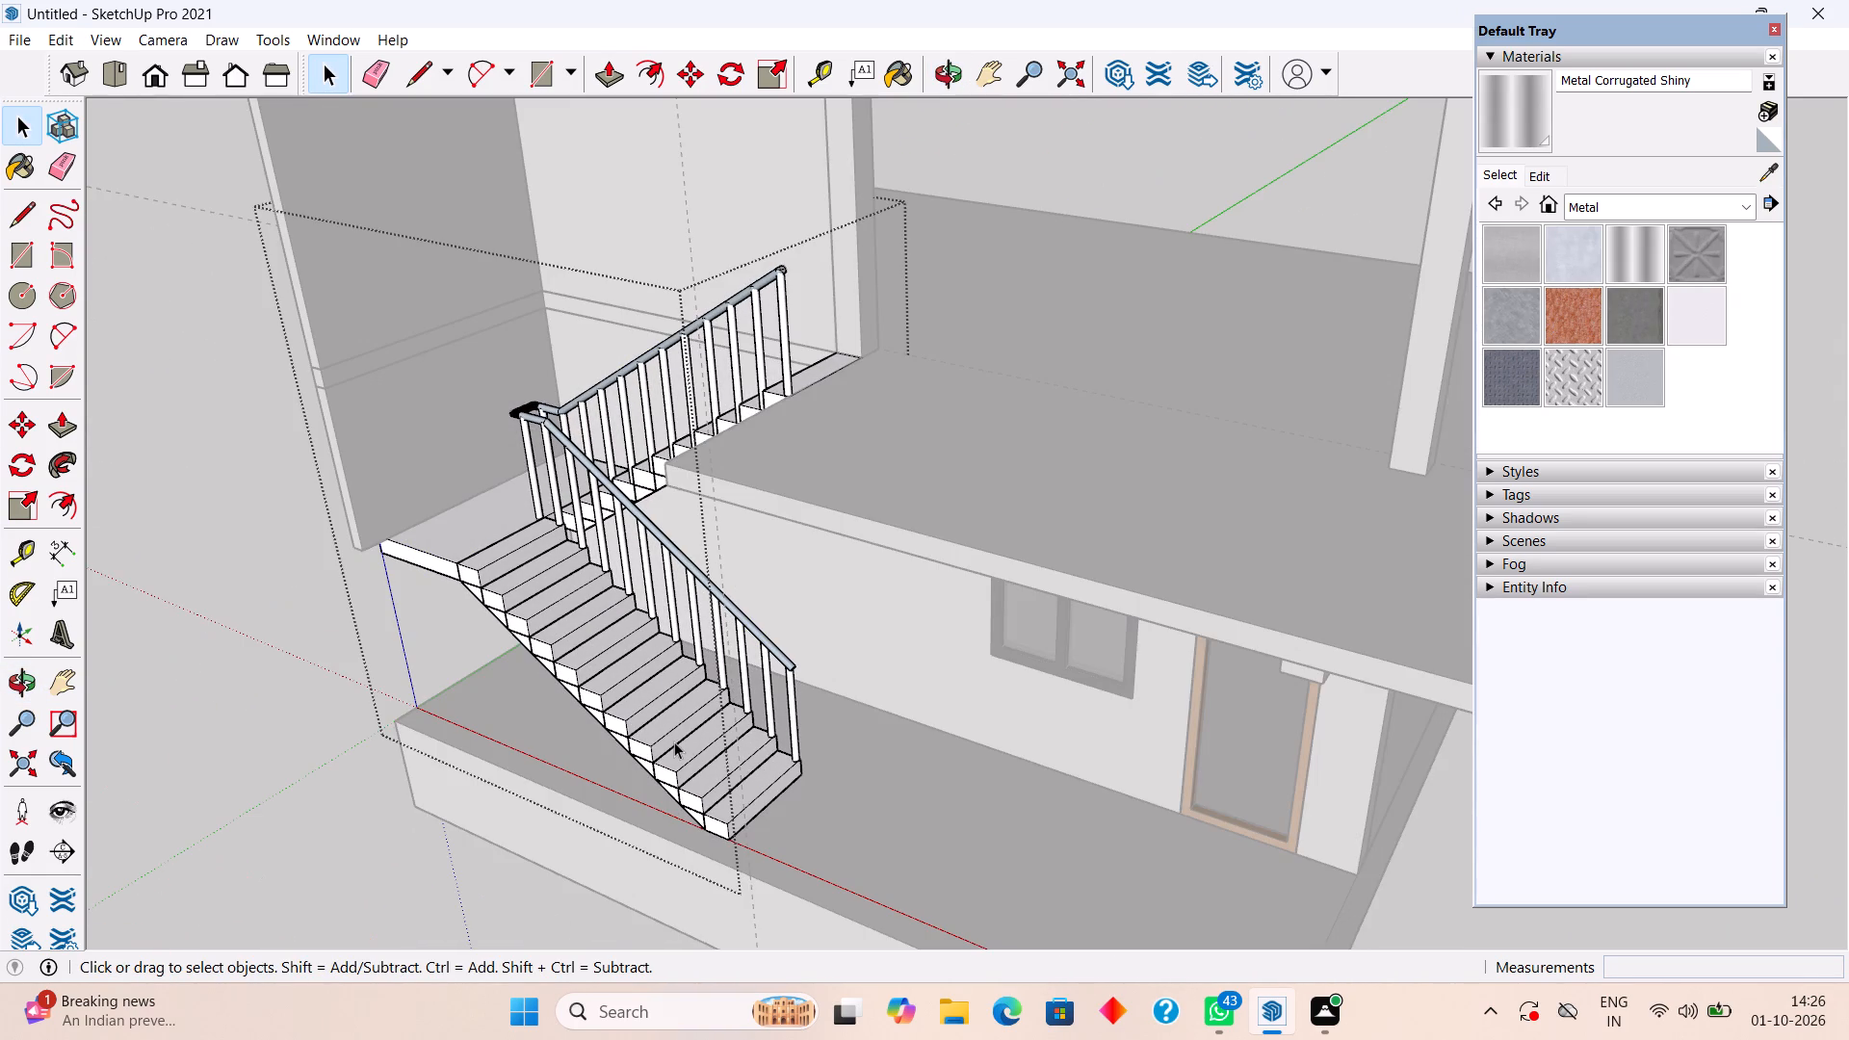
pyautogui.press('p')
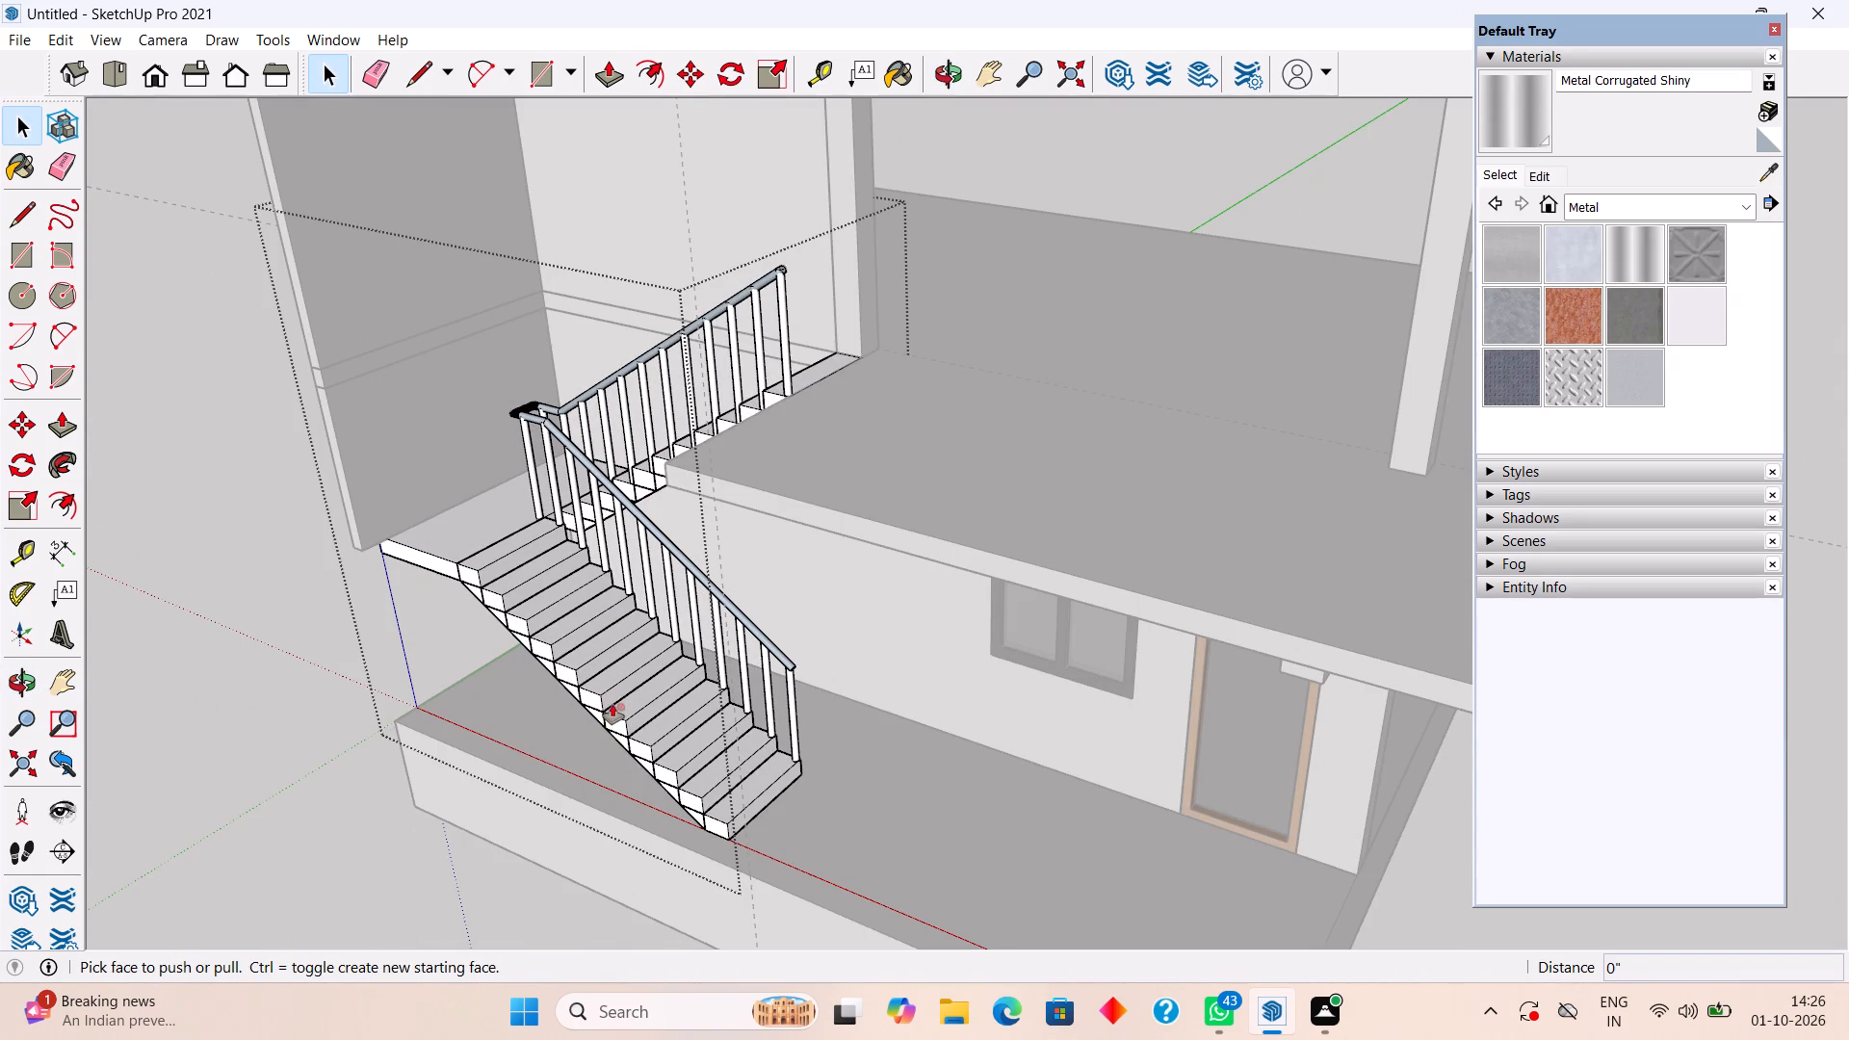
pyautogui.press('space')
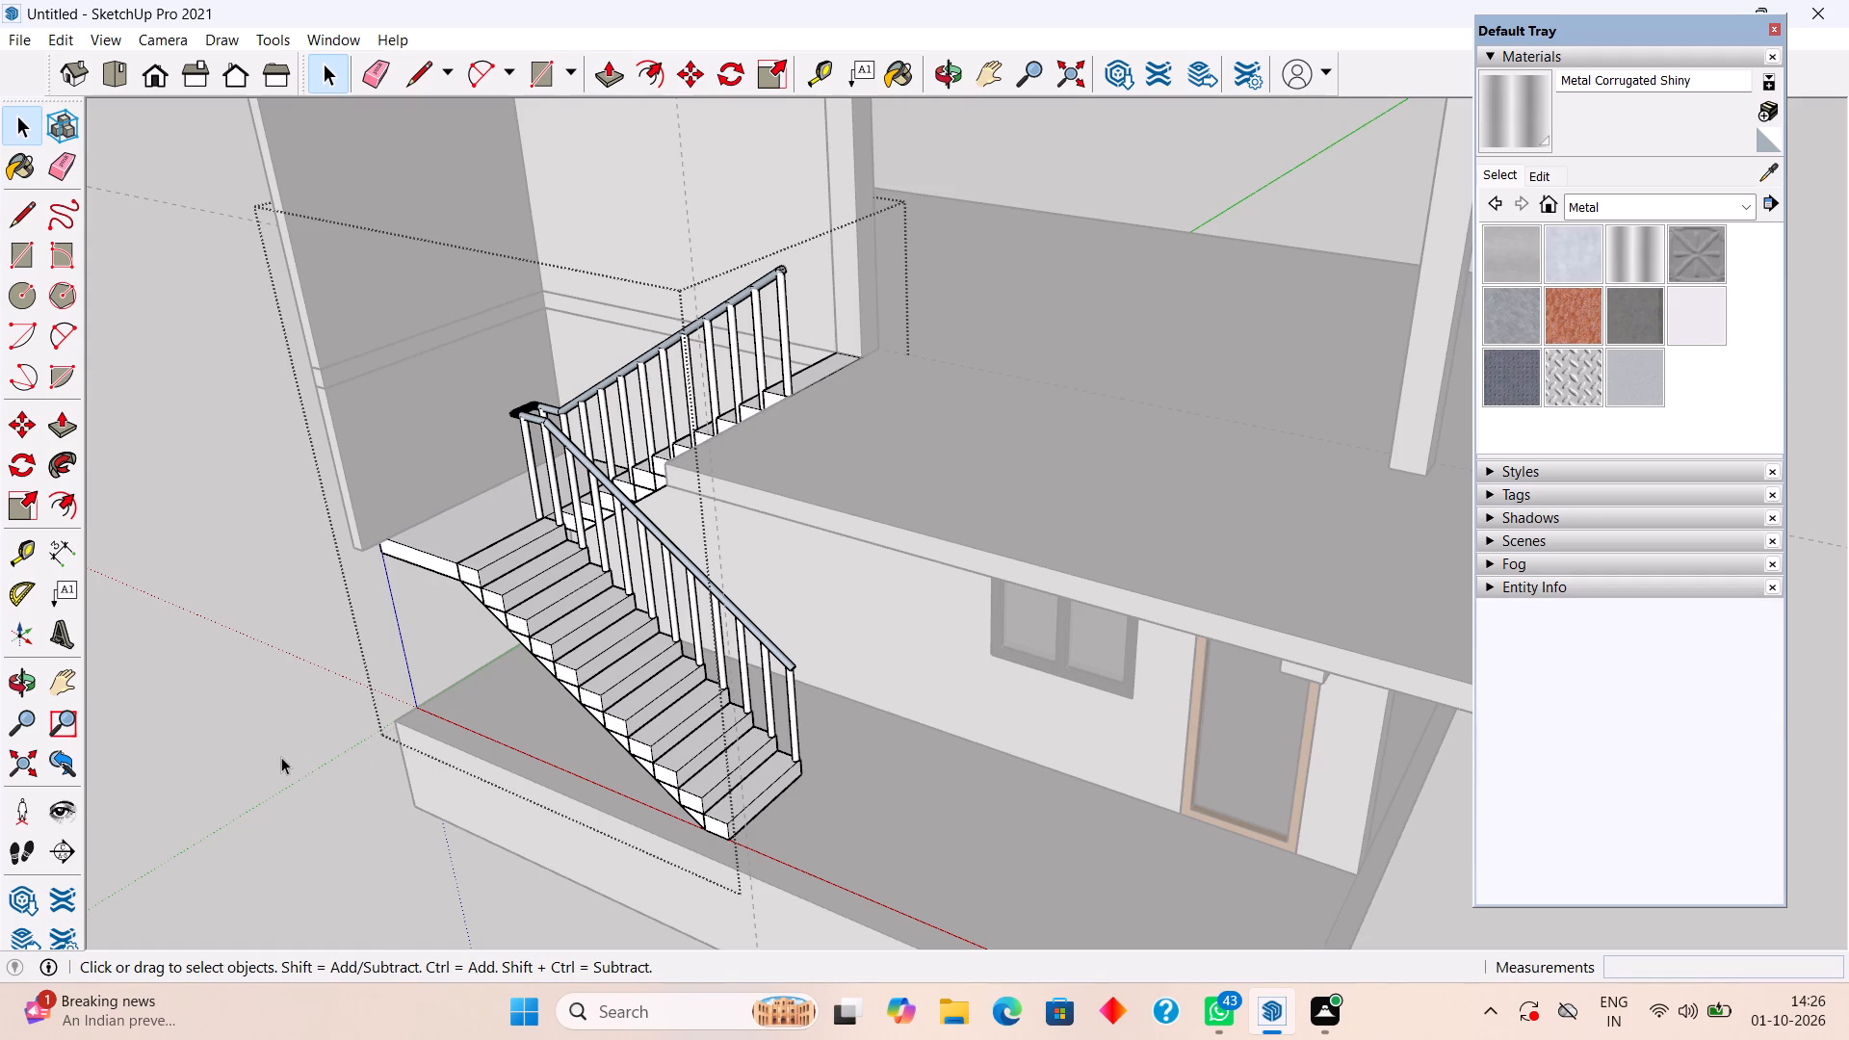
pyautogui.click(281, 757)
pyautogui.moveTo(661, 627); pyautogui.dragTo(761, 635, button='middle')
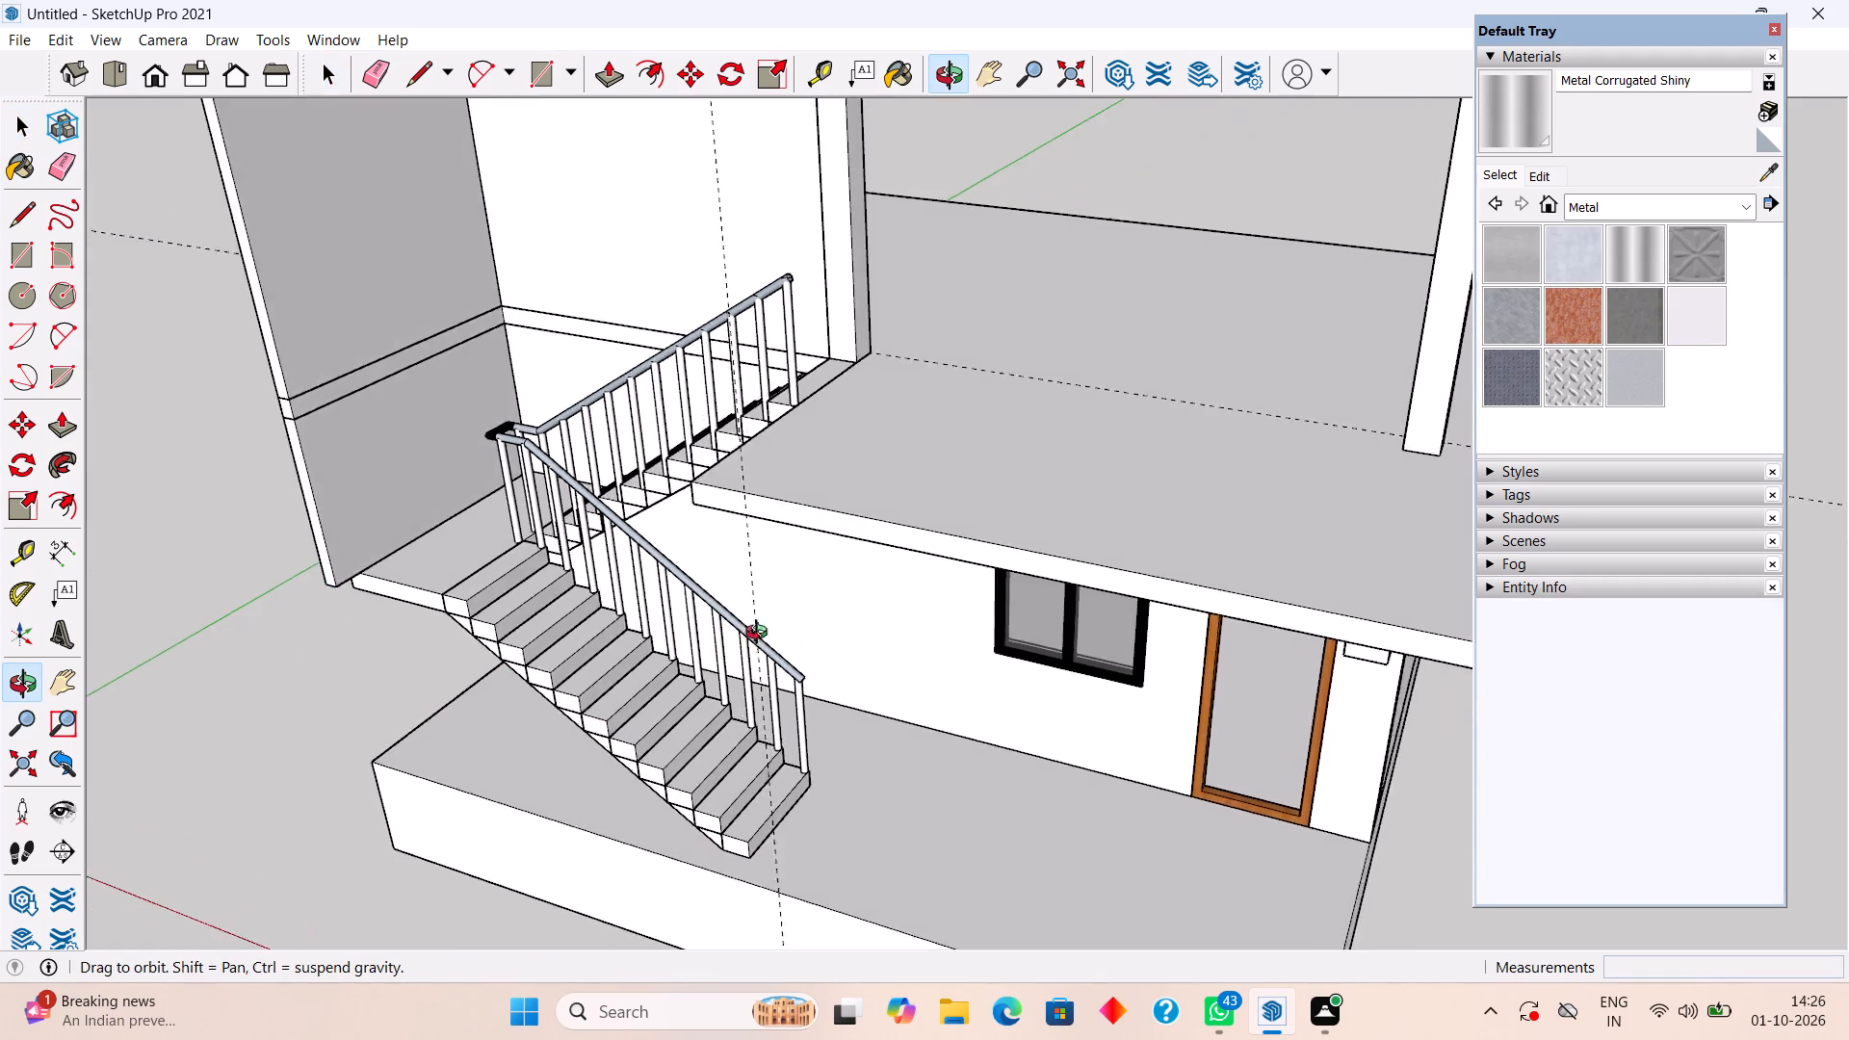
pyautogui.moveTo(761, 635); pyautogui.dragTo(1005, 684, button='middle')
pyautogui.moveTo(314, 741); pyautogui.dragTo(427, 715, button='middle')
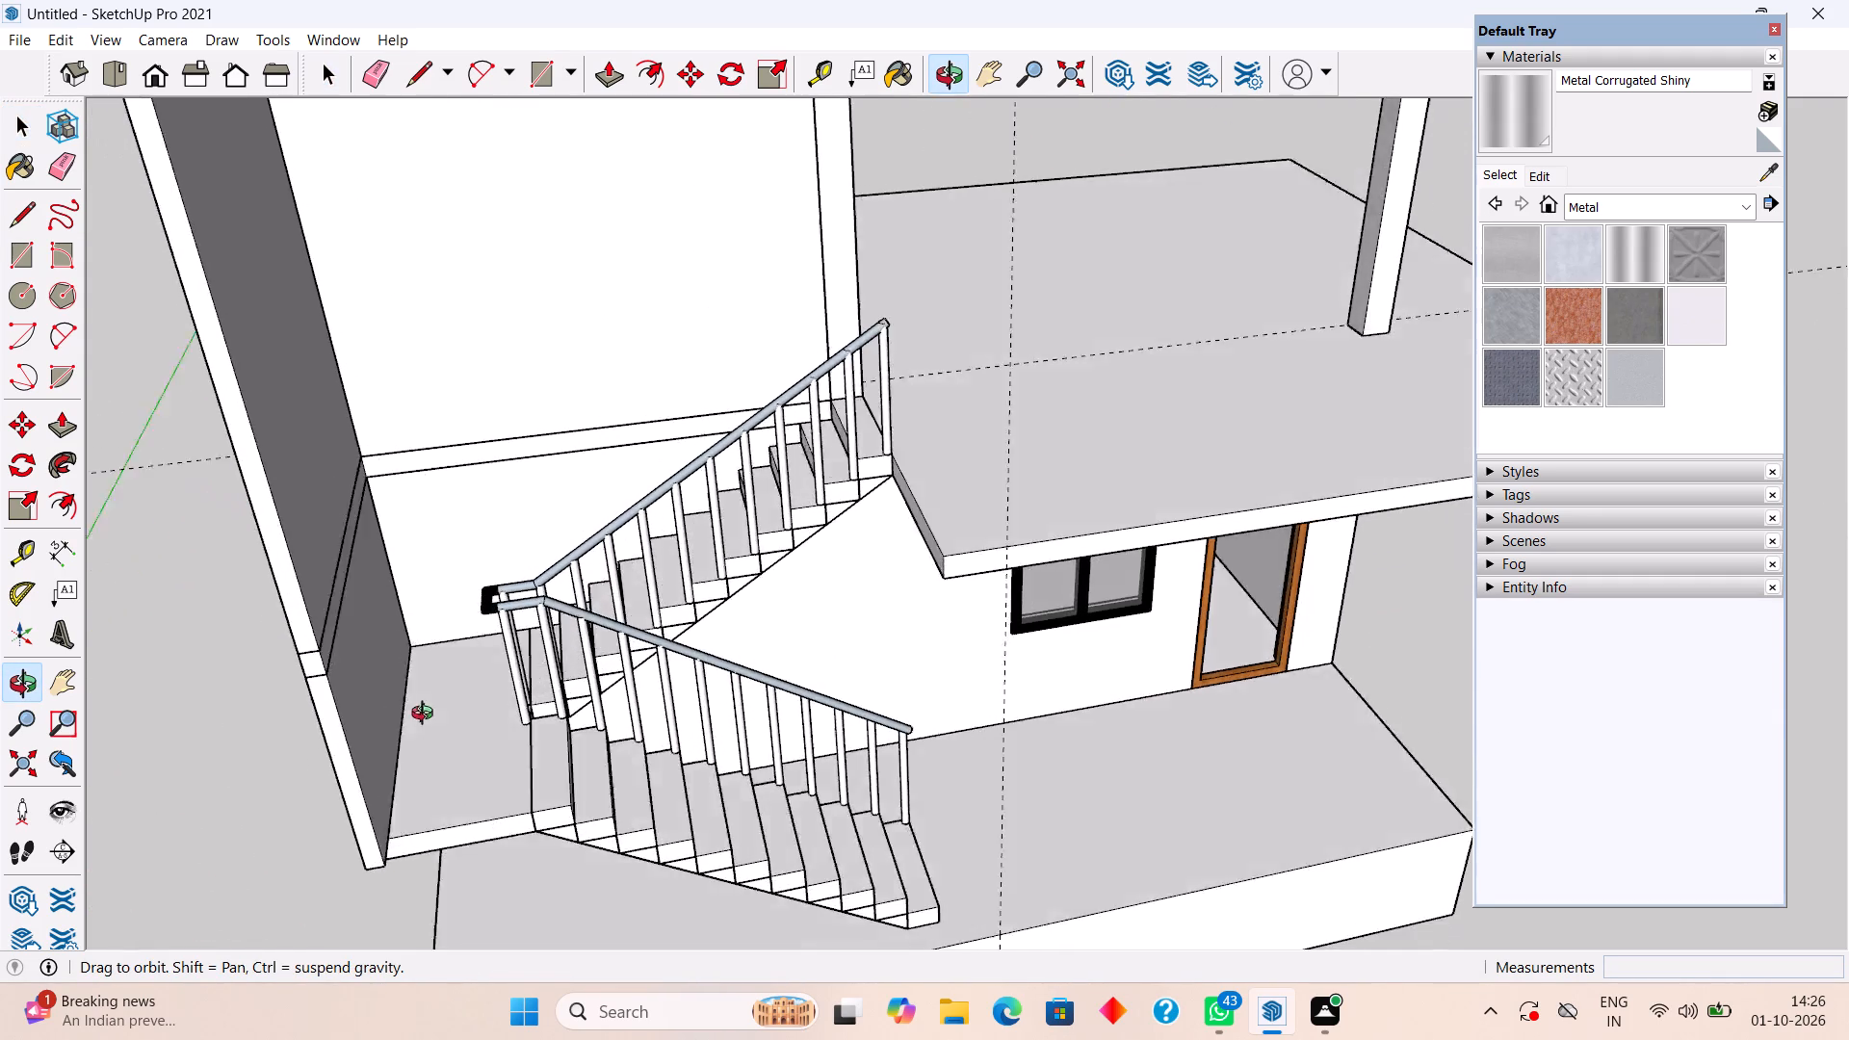
# Push the front end face of the ground-floor side wall beside the landing back 9" to shorten the wall.
pyautogui.moveTo(427, 715); pyautogui.dragTo(609, 706, button='middle')
pyautogui.scroll(-2, 609, 706)
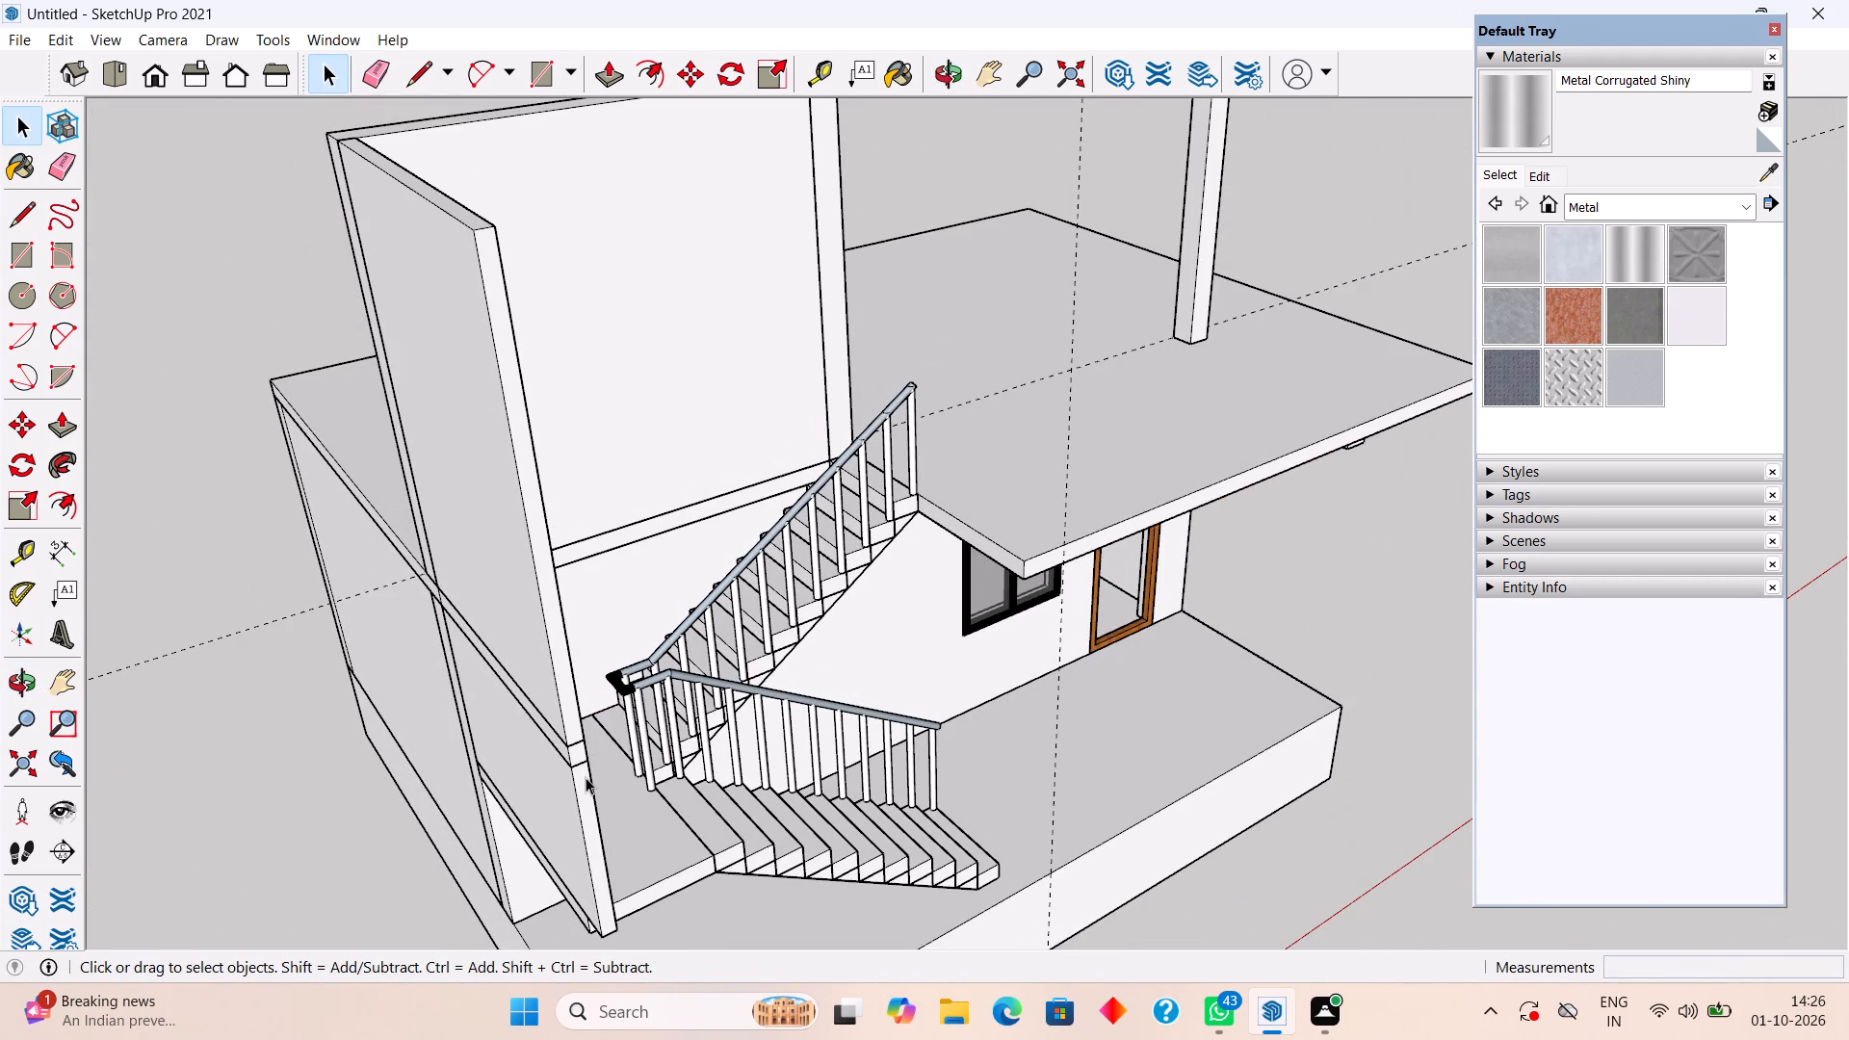
pyautogui.click(586, 780)
pyautogui.tripleClick(587, 781)
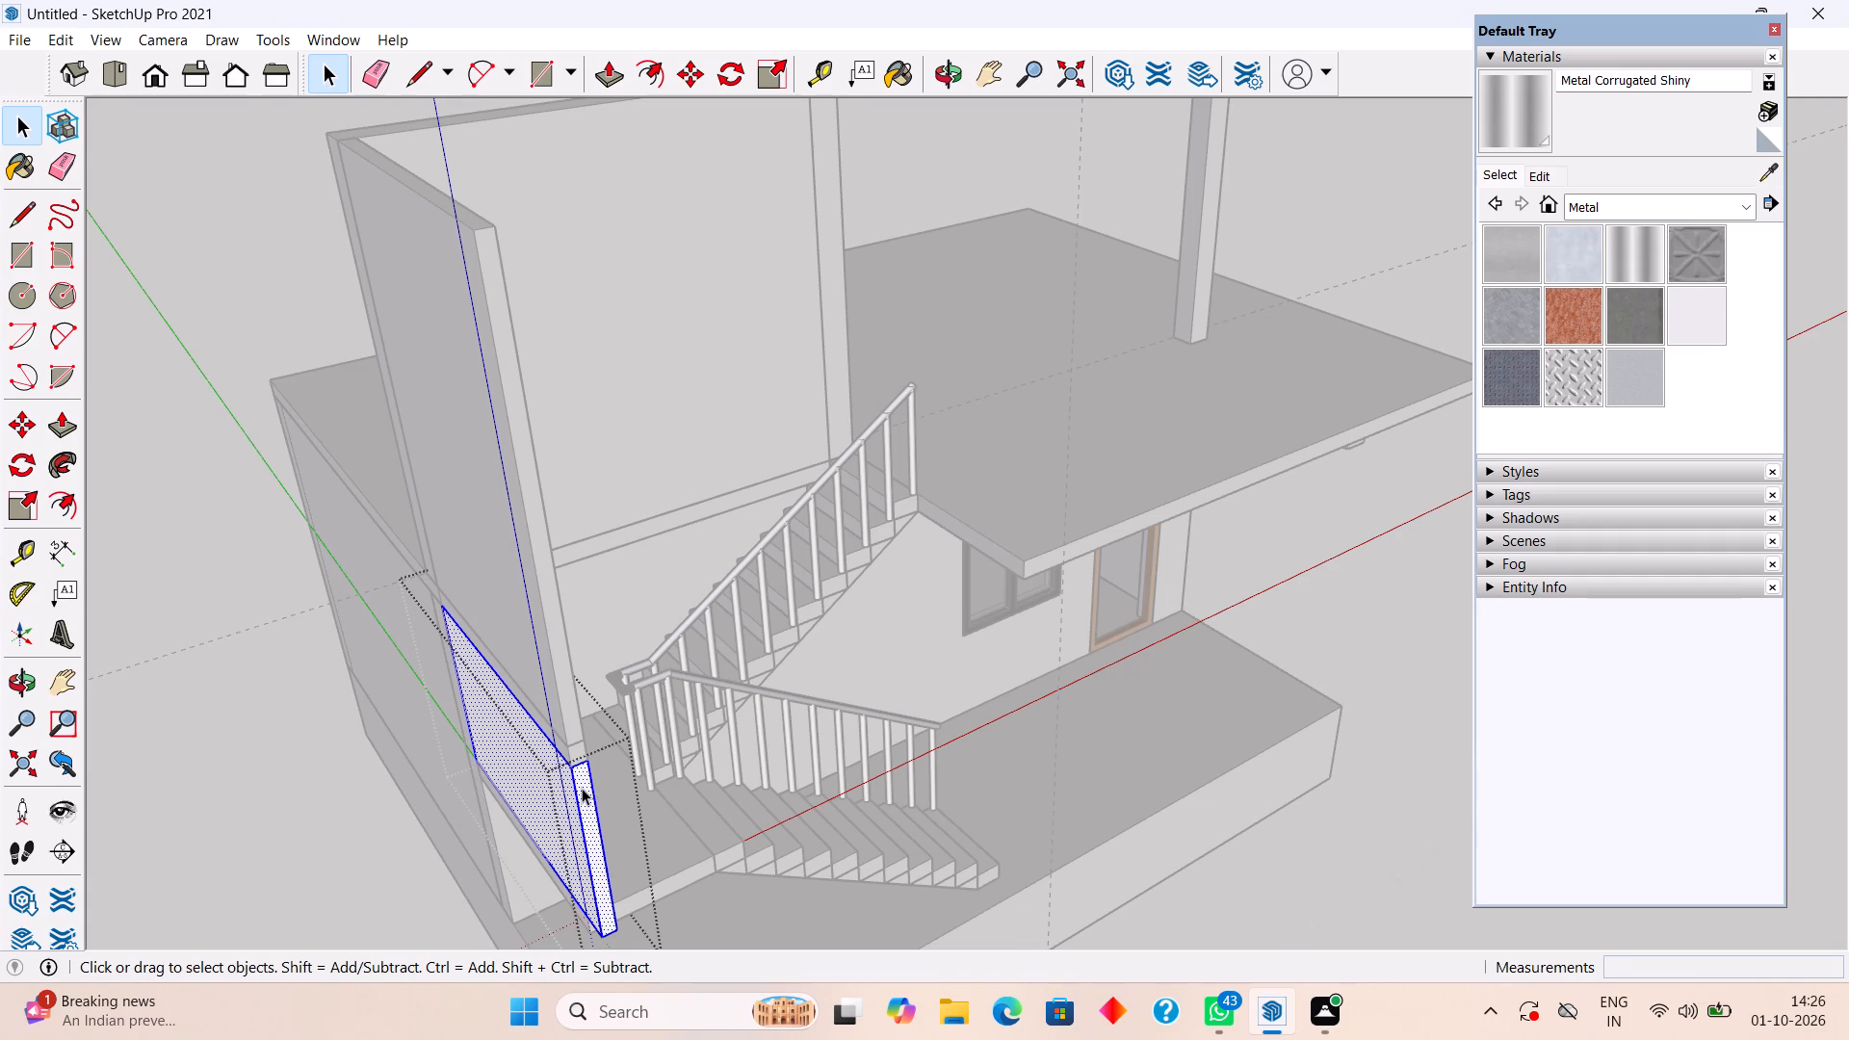
pyautogui.press('p')
pyautogui.click(582, 788)
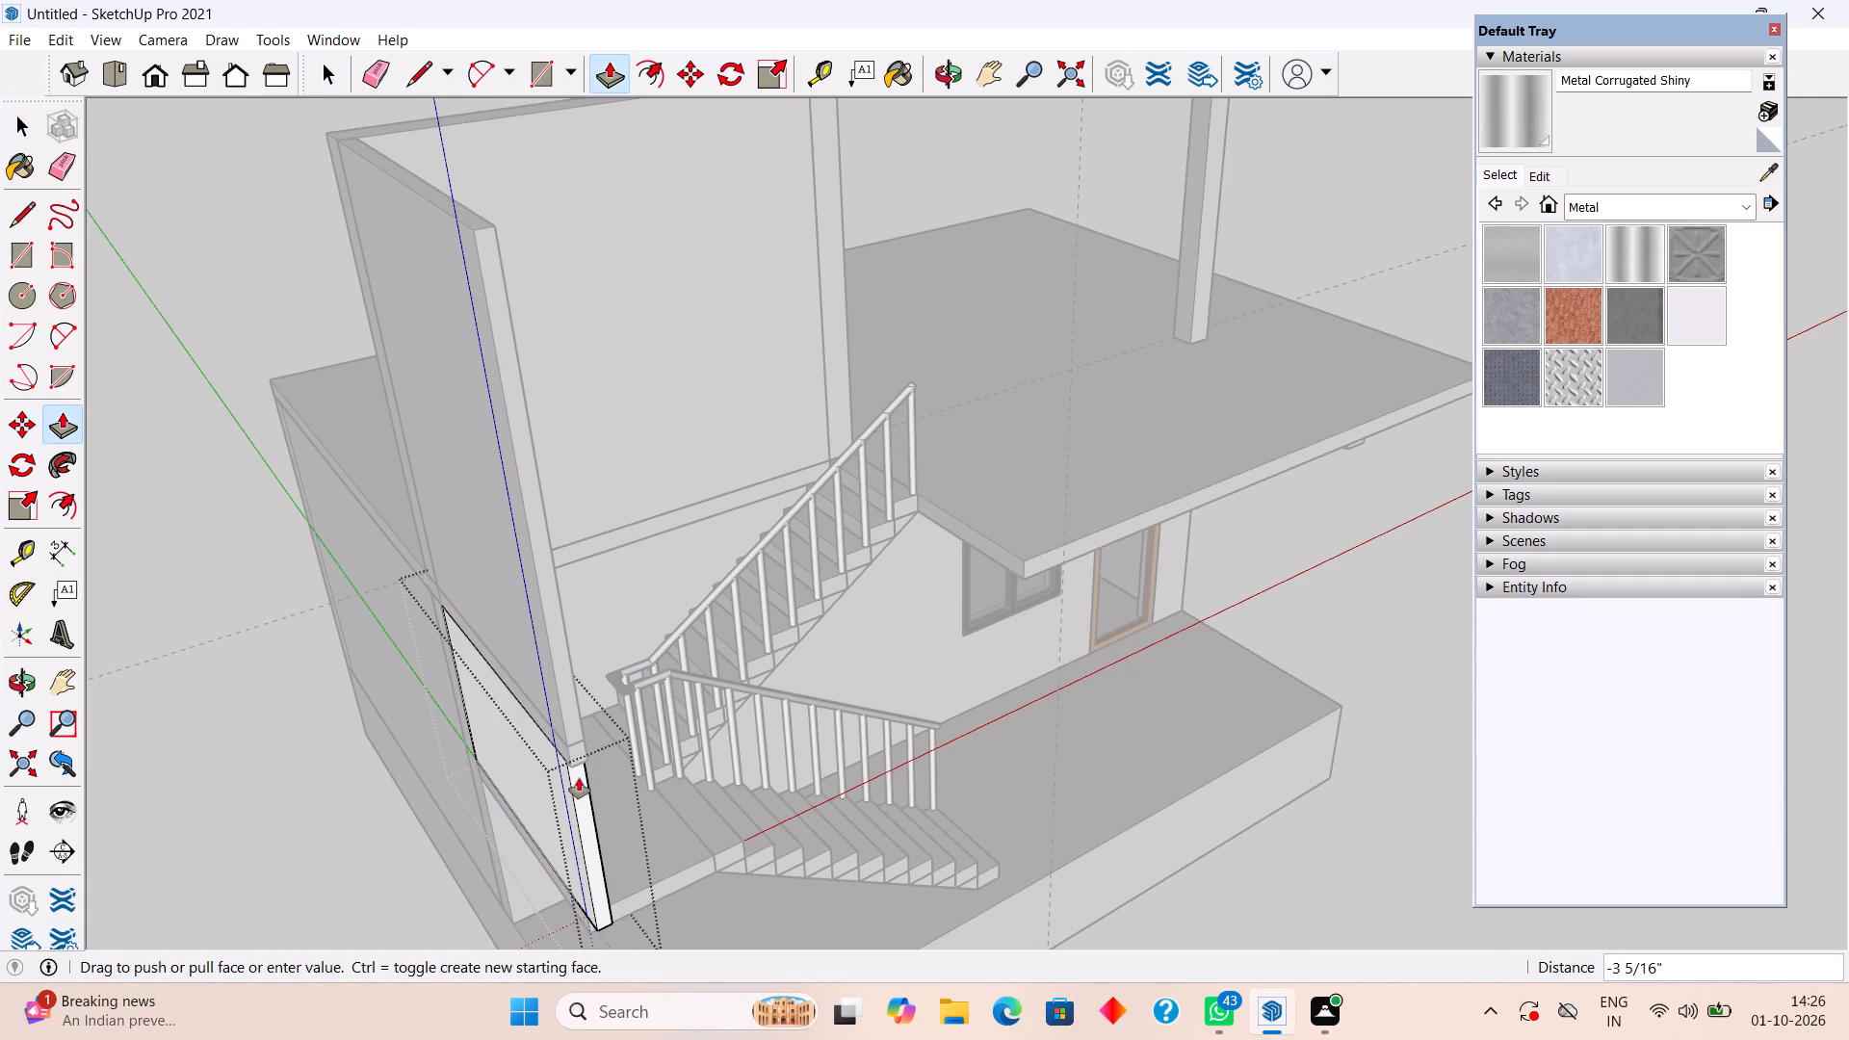
pyautogui.write('9"')
pyautogui.press('Return')
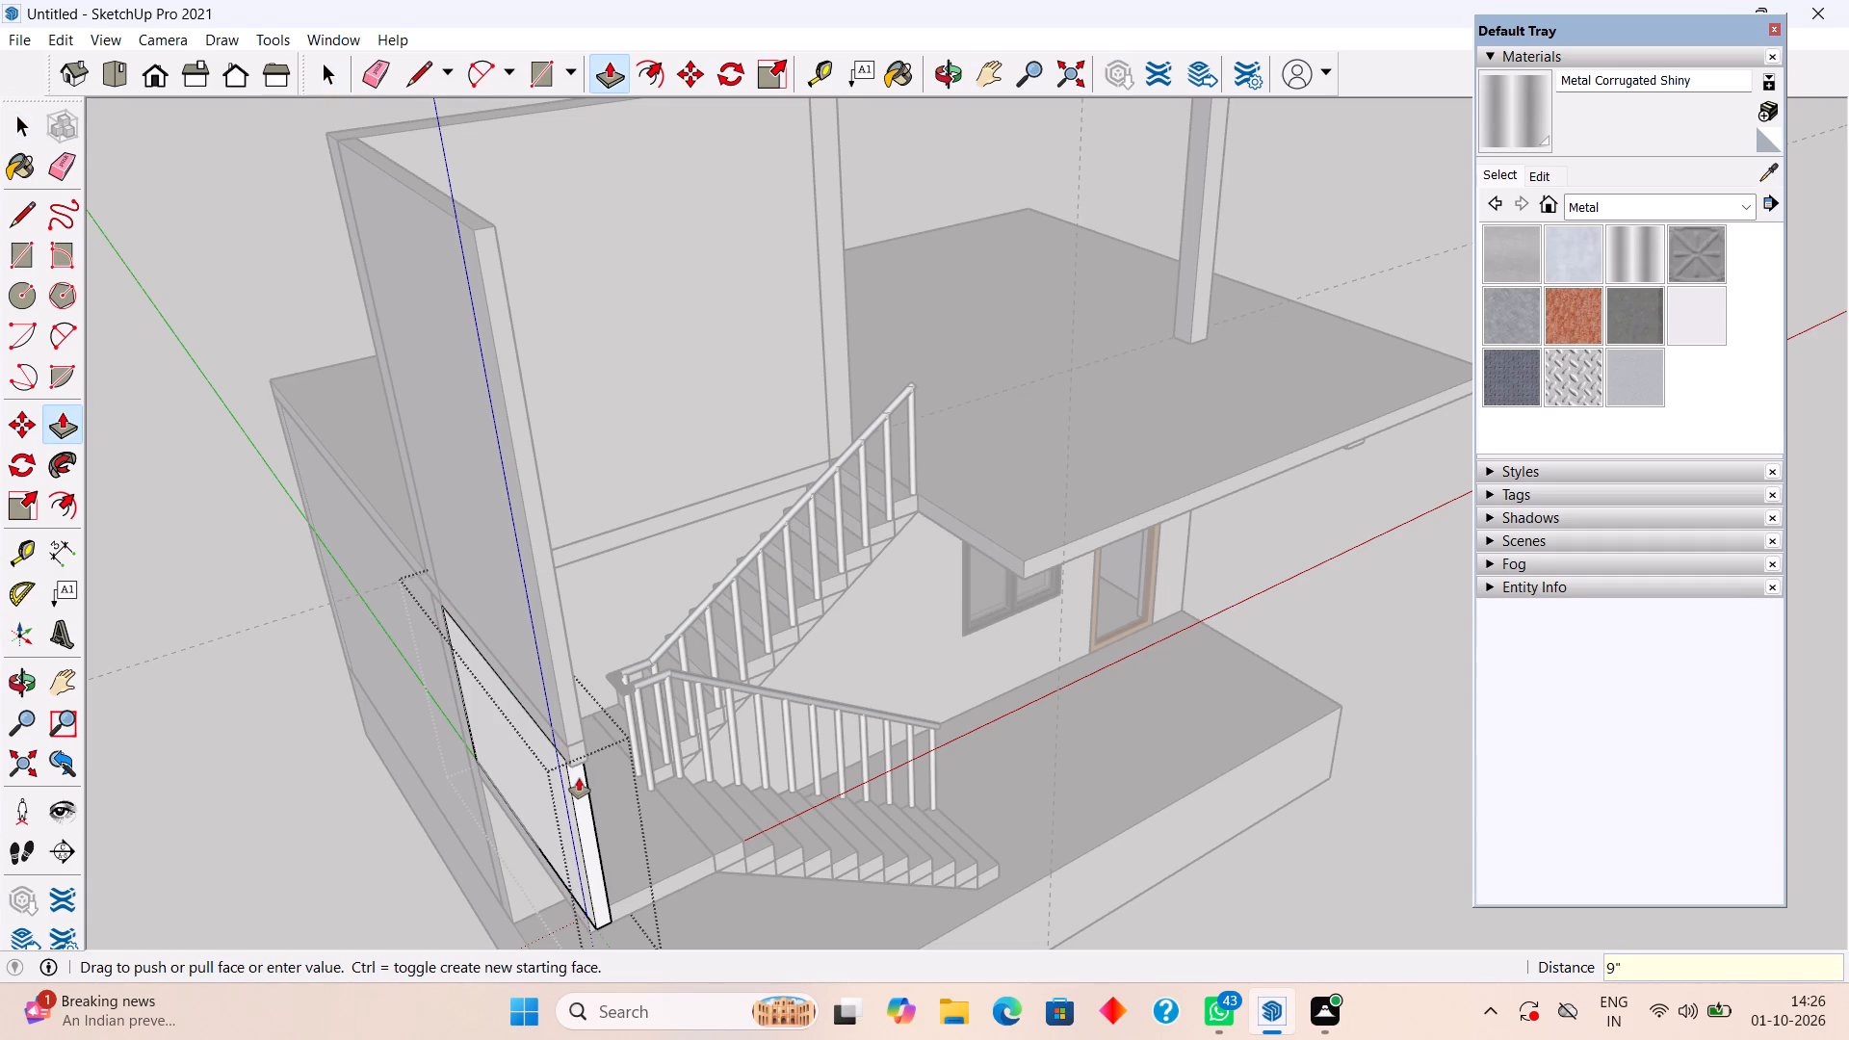
# Push the front end face of the upper side wall back 9" as well.
pyautogui.press('space')
pyautogui.tripleClick(575, 709)
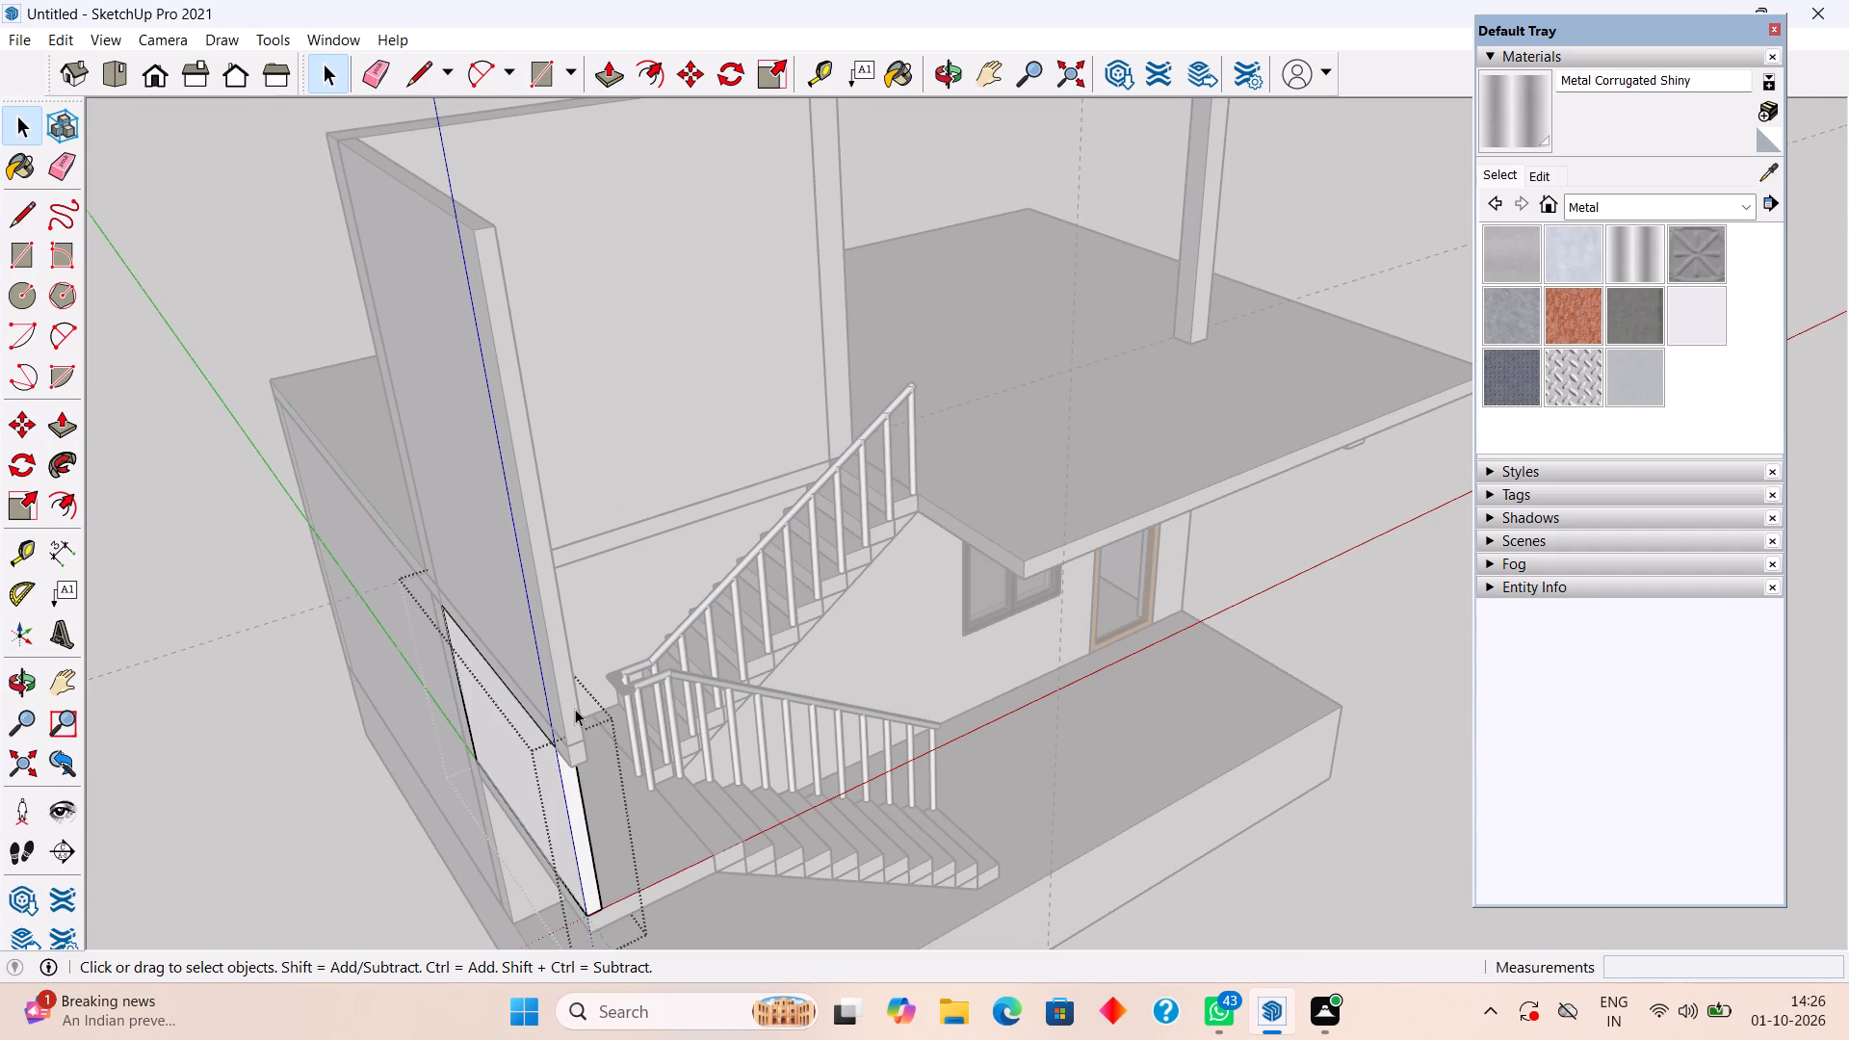
pyautogui.press('p')
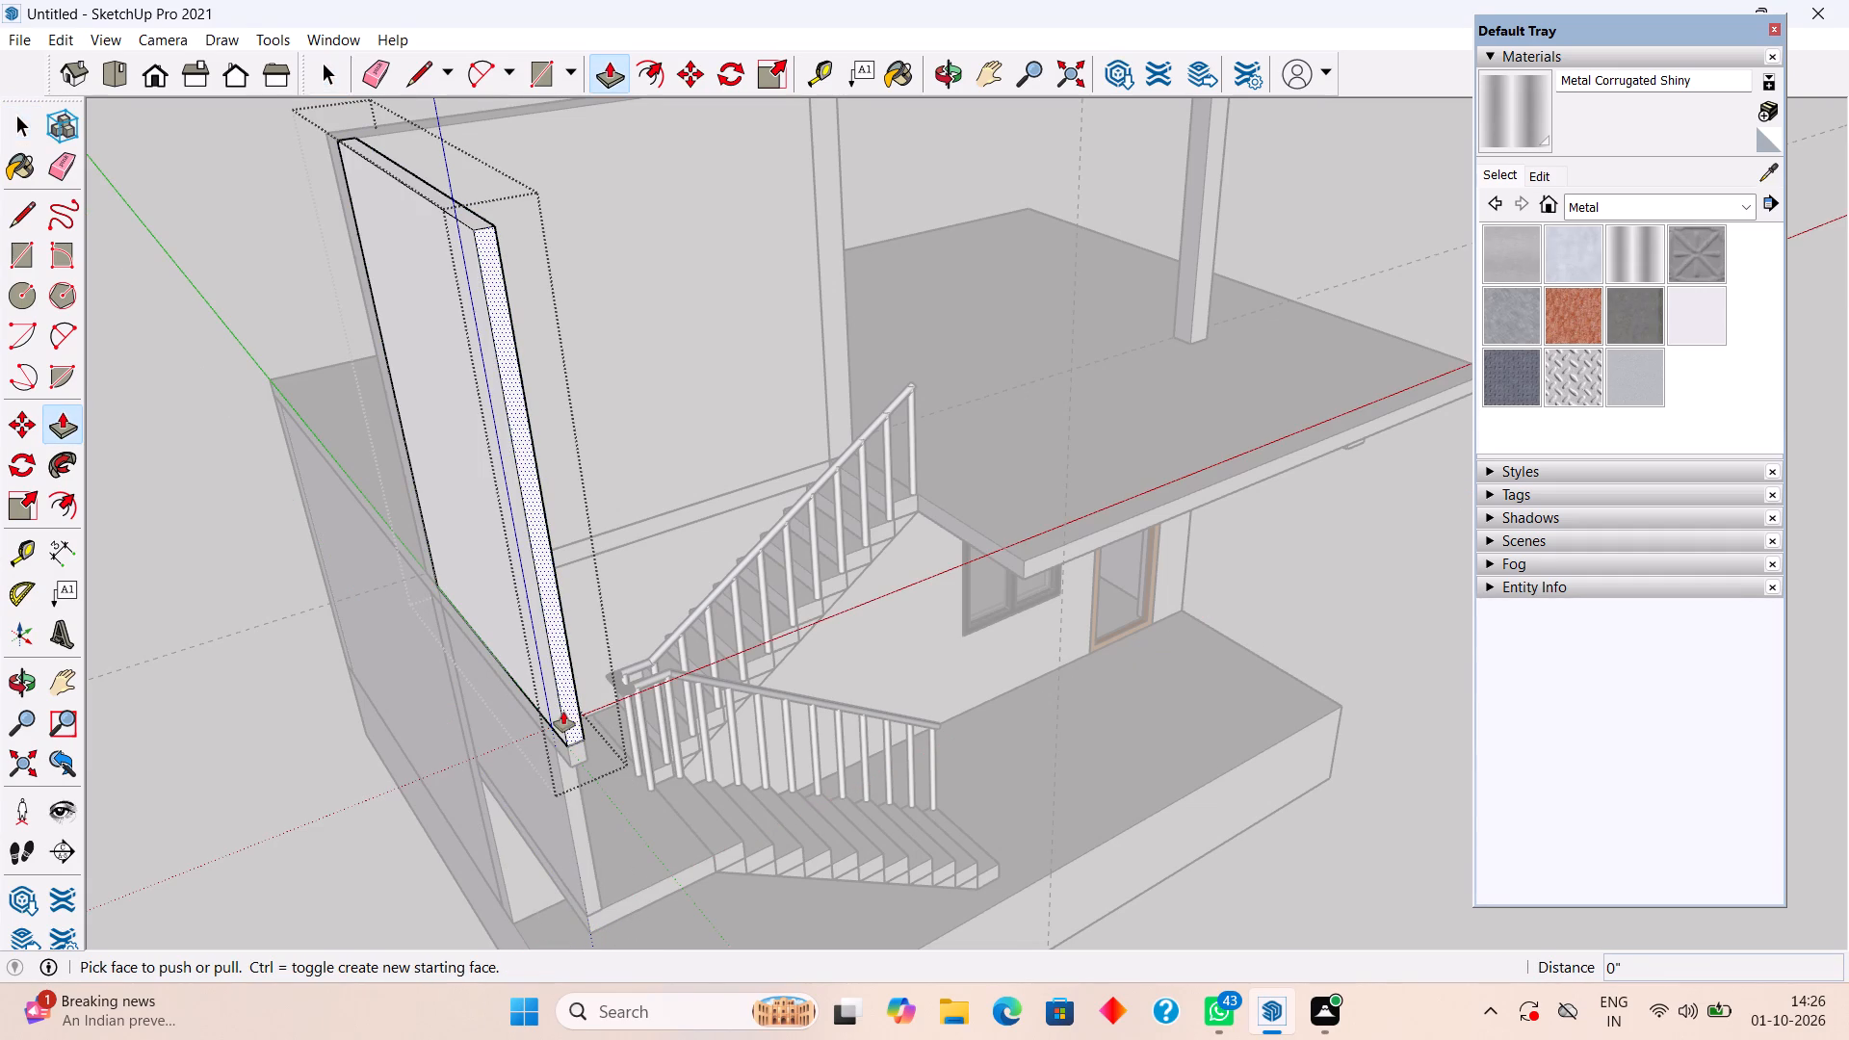
pyautogui.click(570, 706)
pyautogui.write('9"')
pyautogui.press('Return')
pyautogui.press('space')
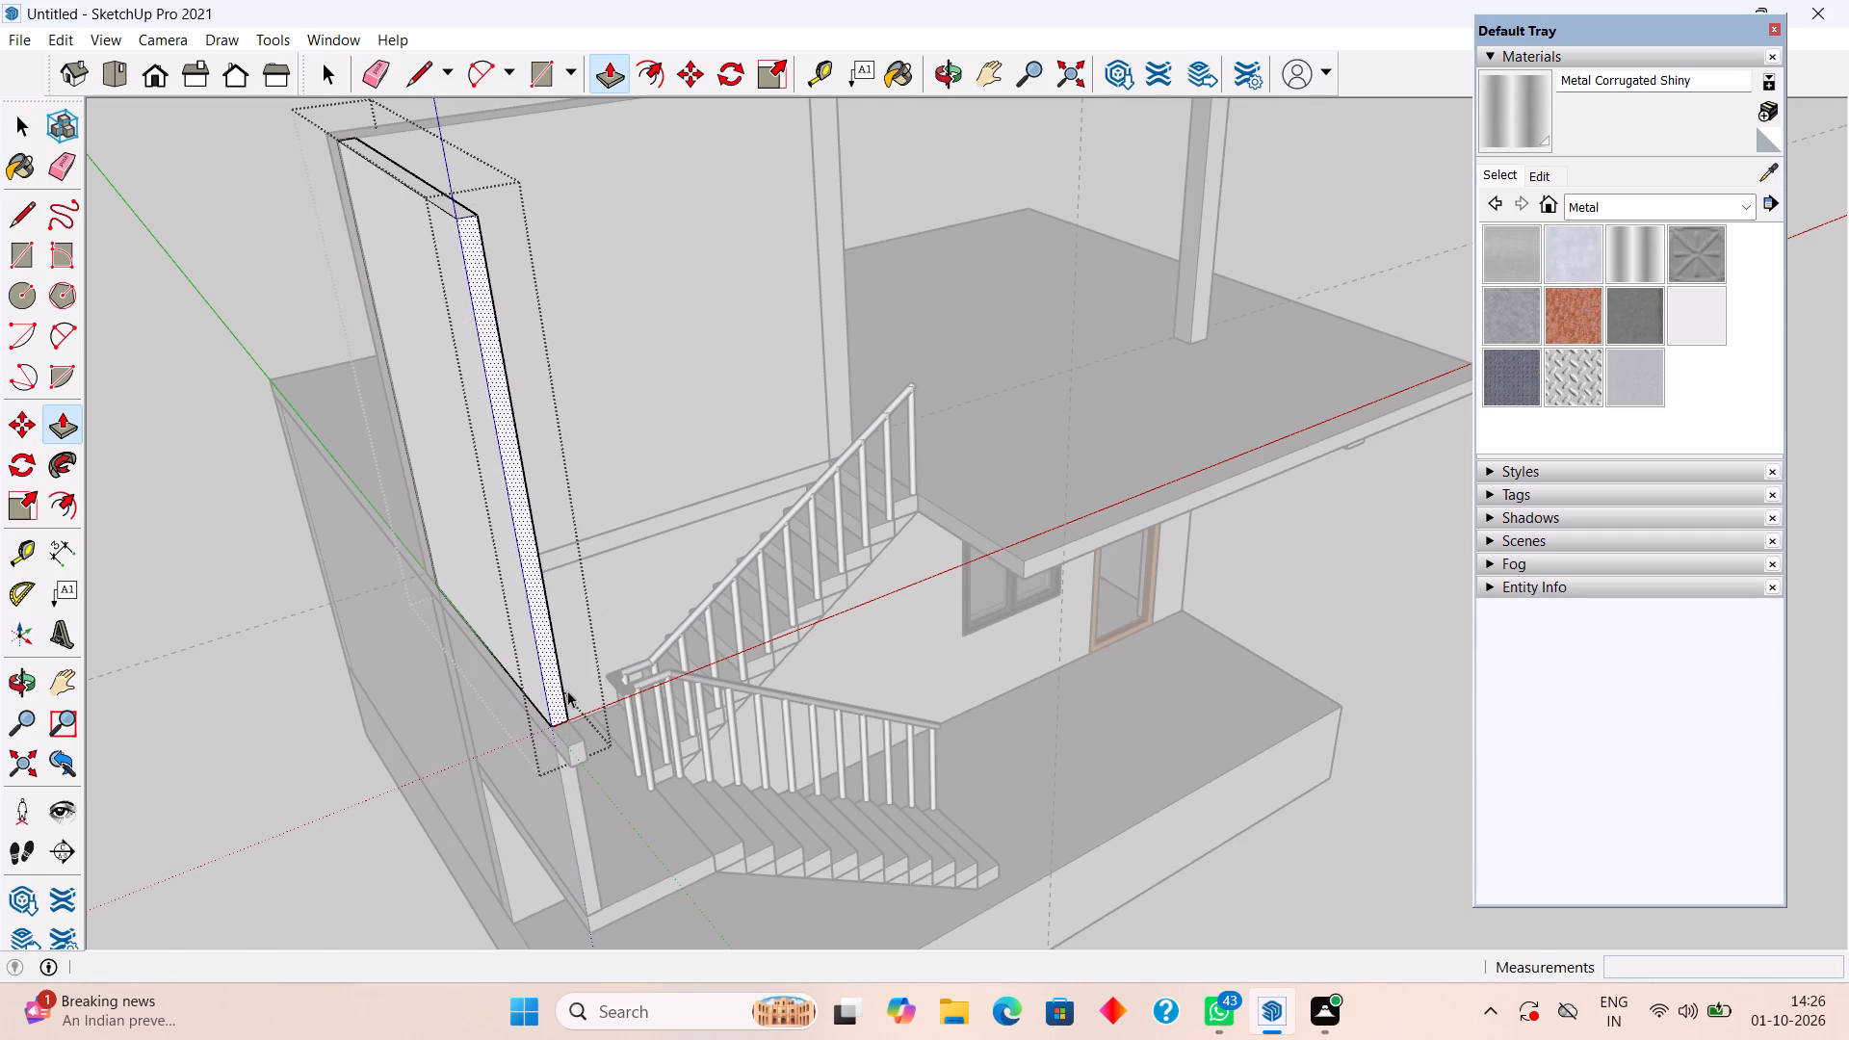
# Push the end face of the slab strip between the two side walls back 9", flush with the shortened walls.
pyautogui.click(585, 752)
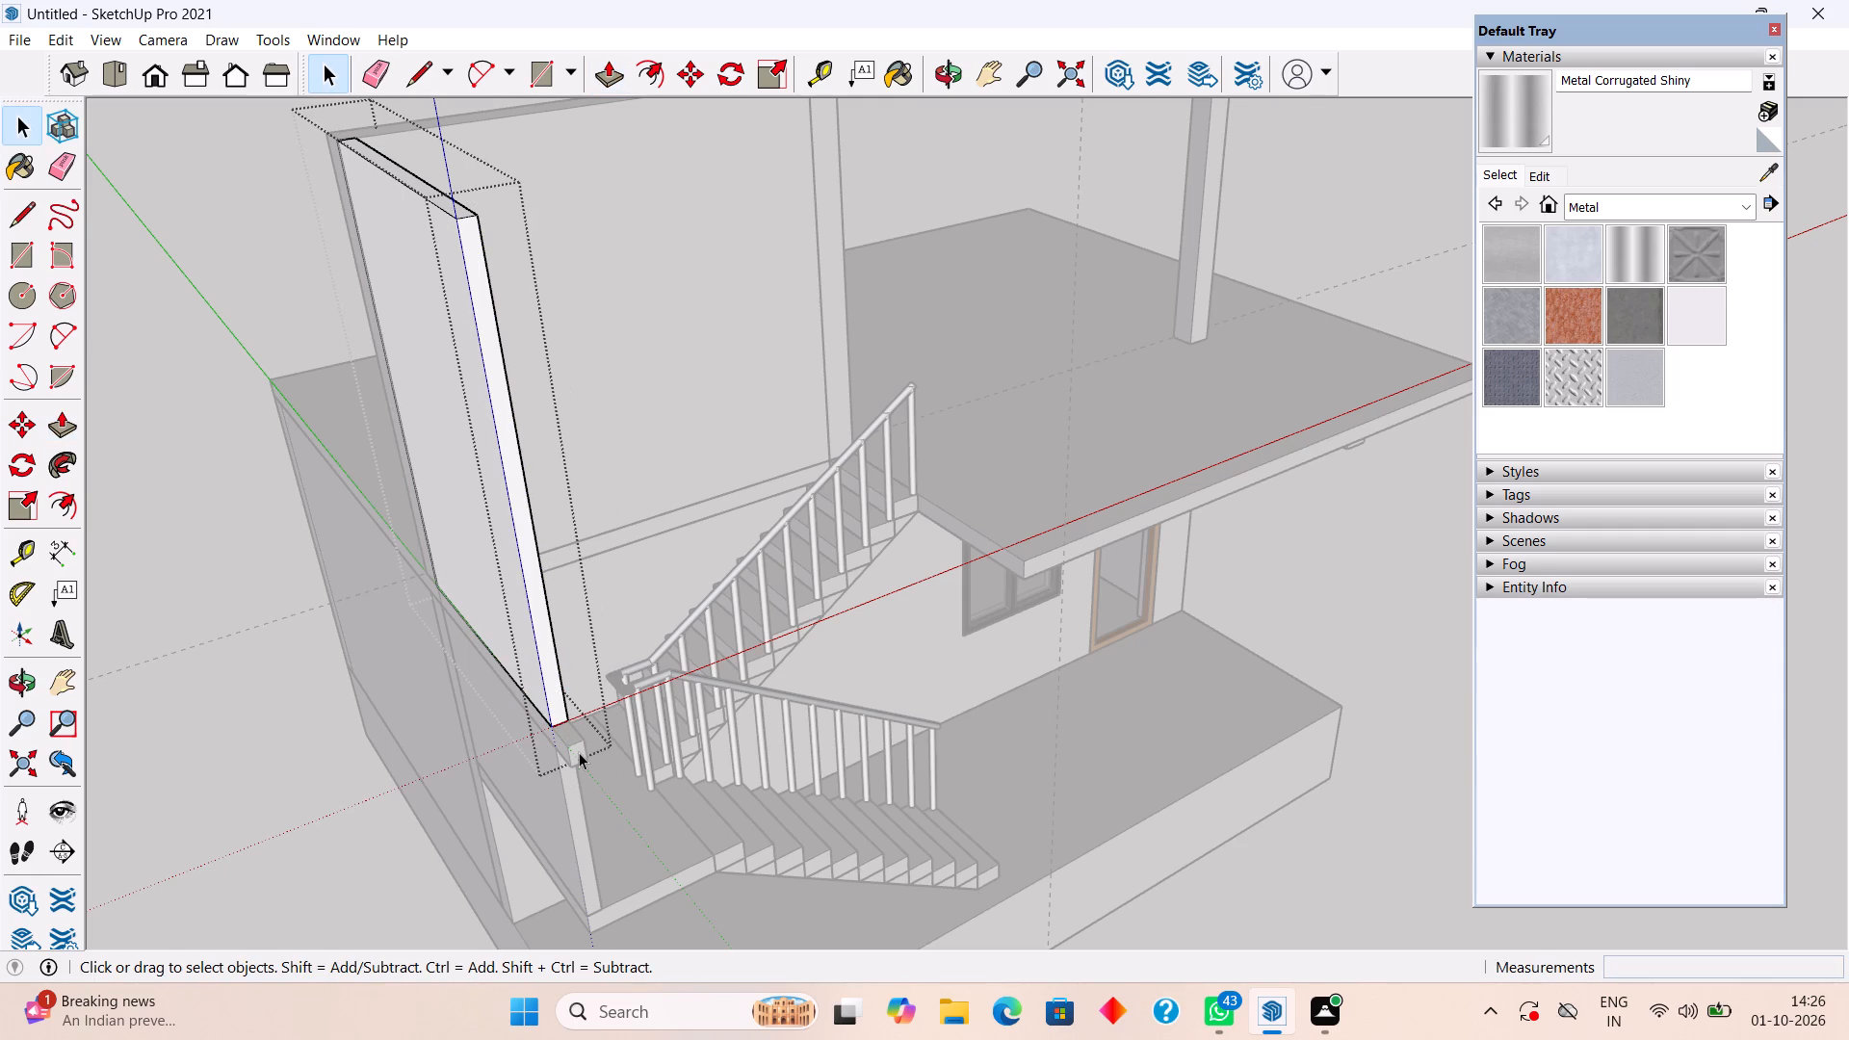
pyautogui.tripleClick(579, 752)
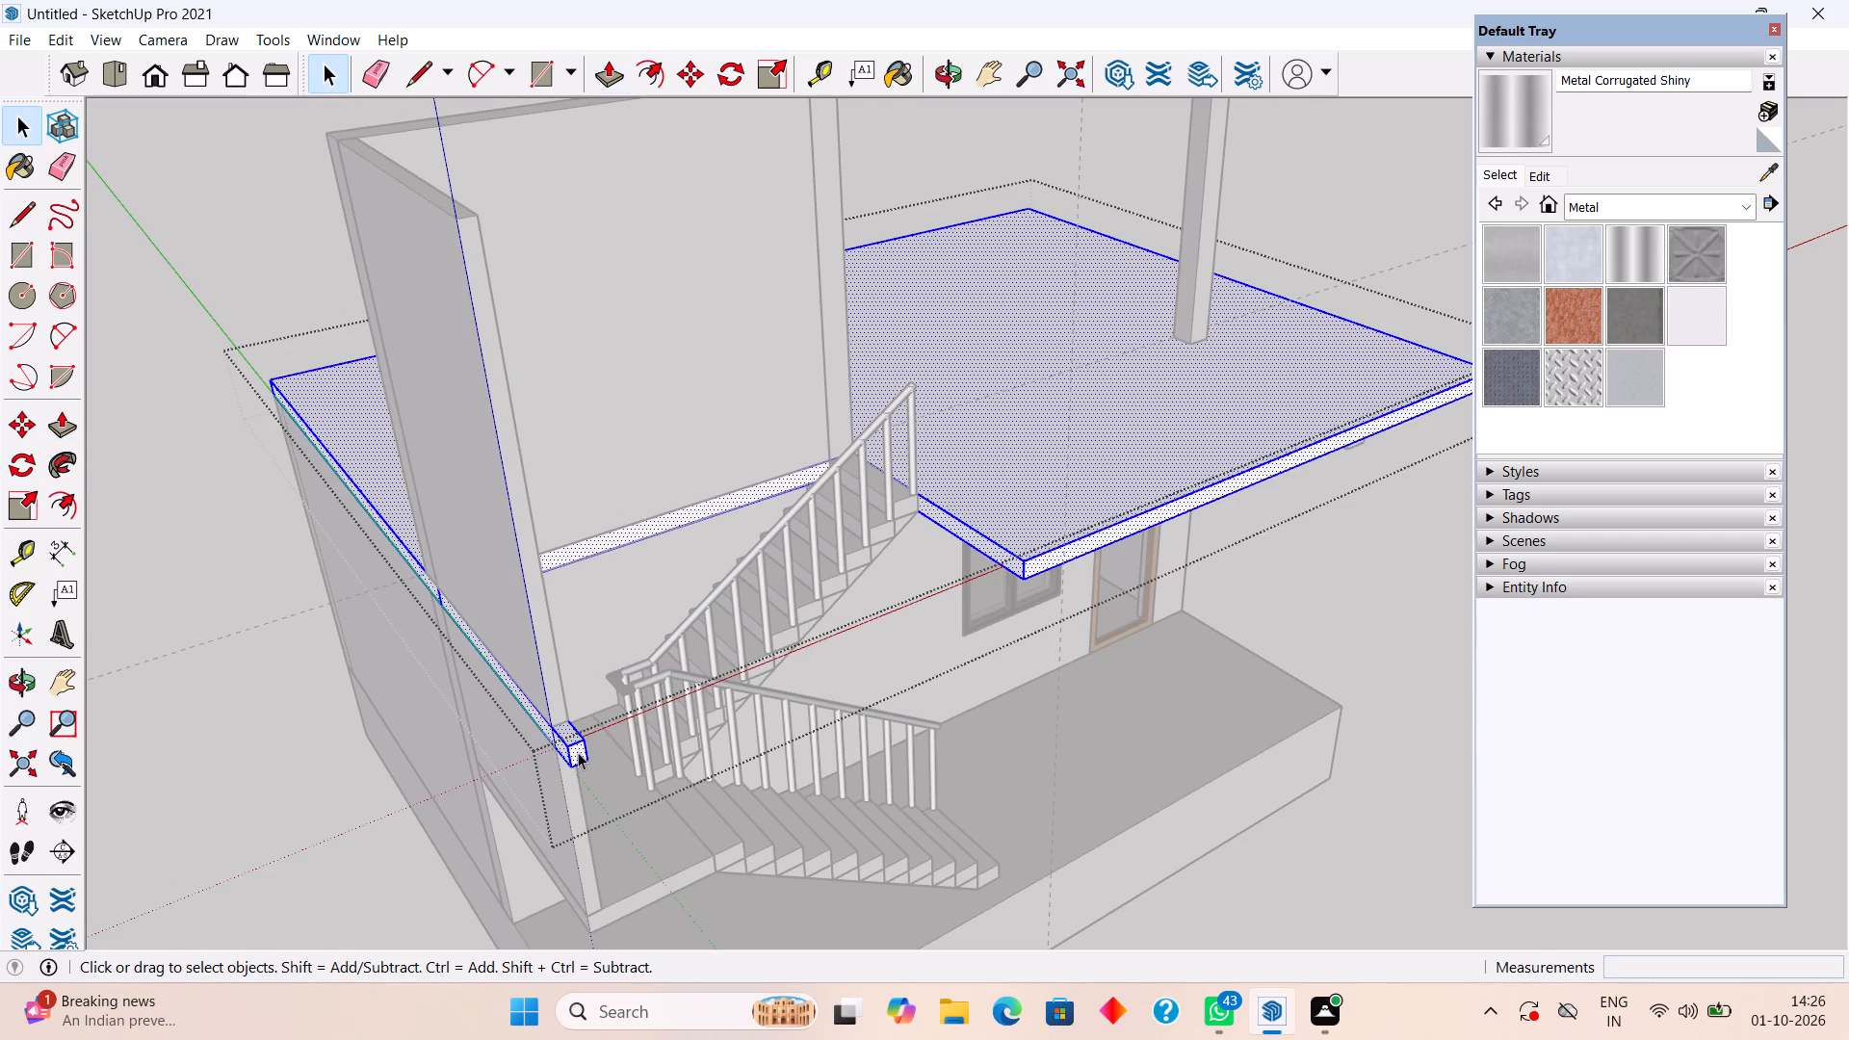
pyautogui.click(578, 752)
pyautogui.press('p')
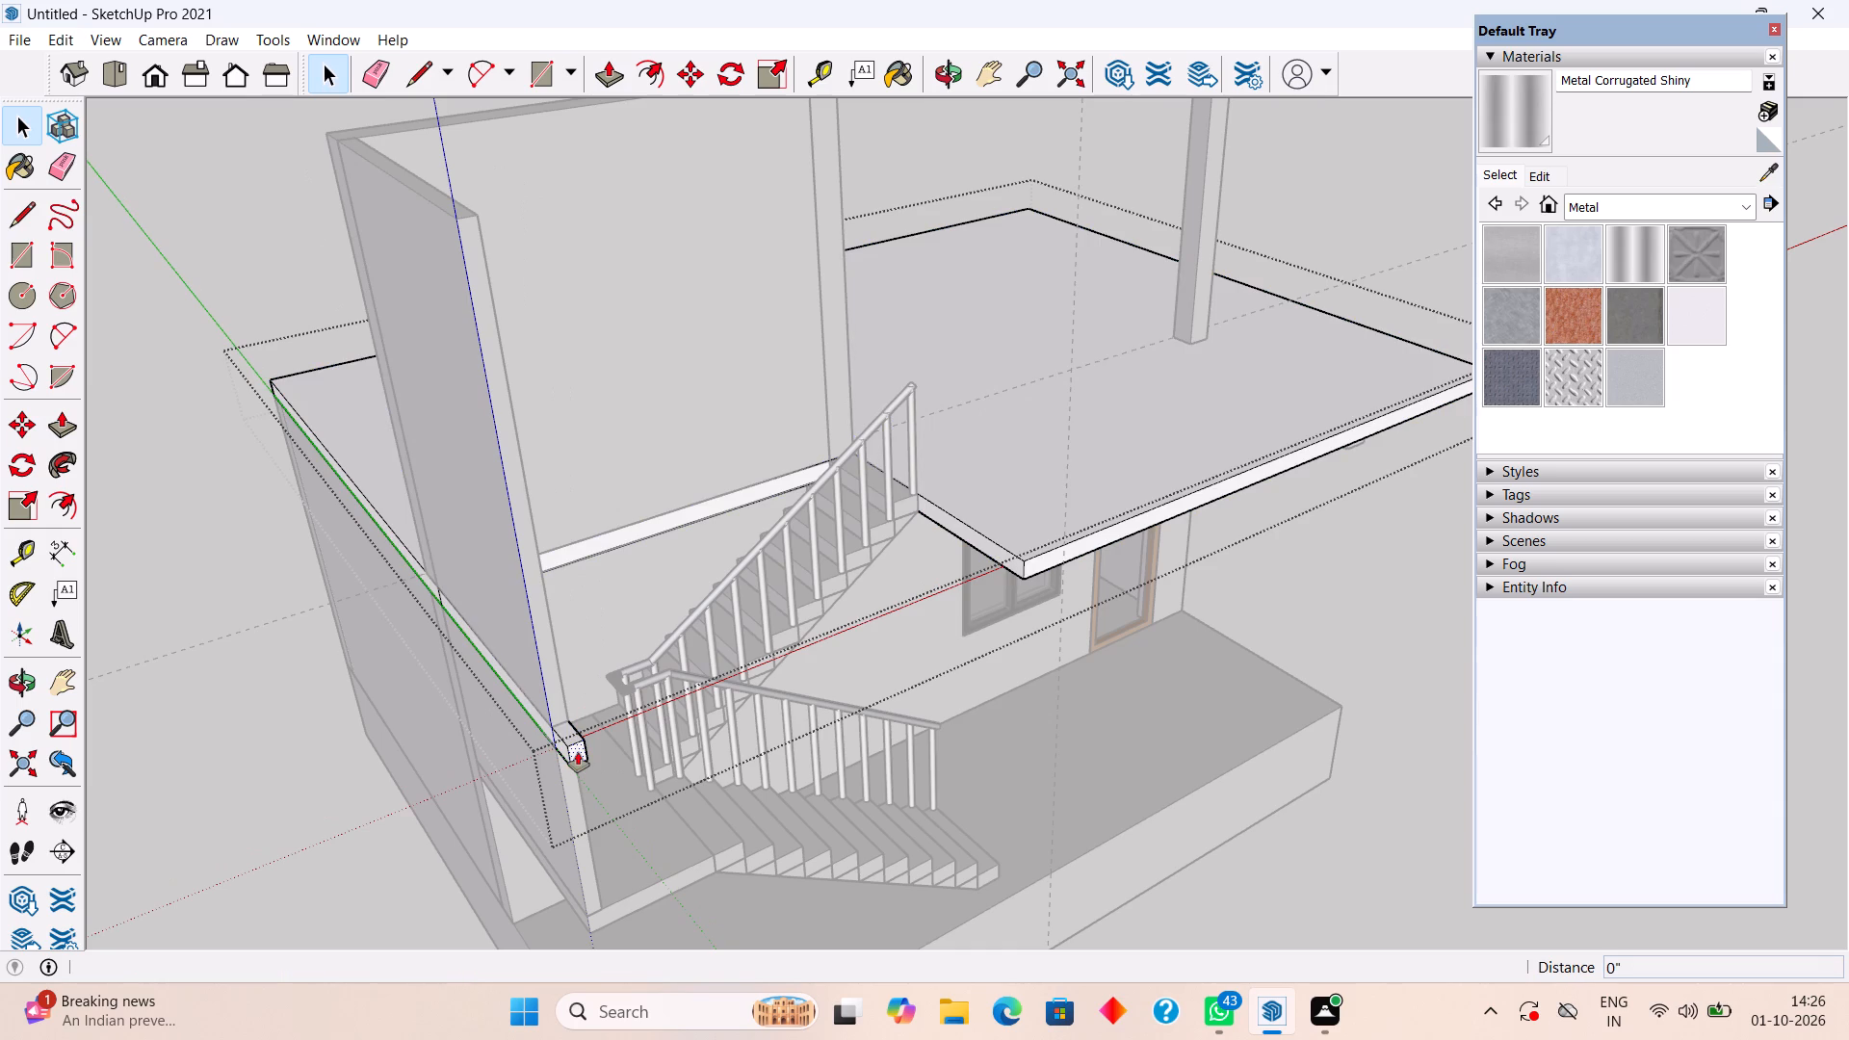
pyautogui.click(578, 752)
pyautogui.click(566, 681)
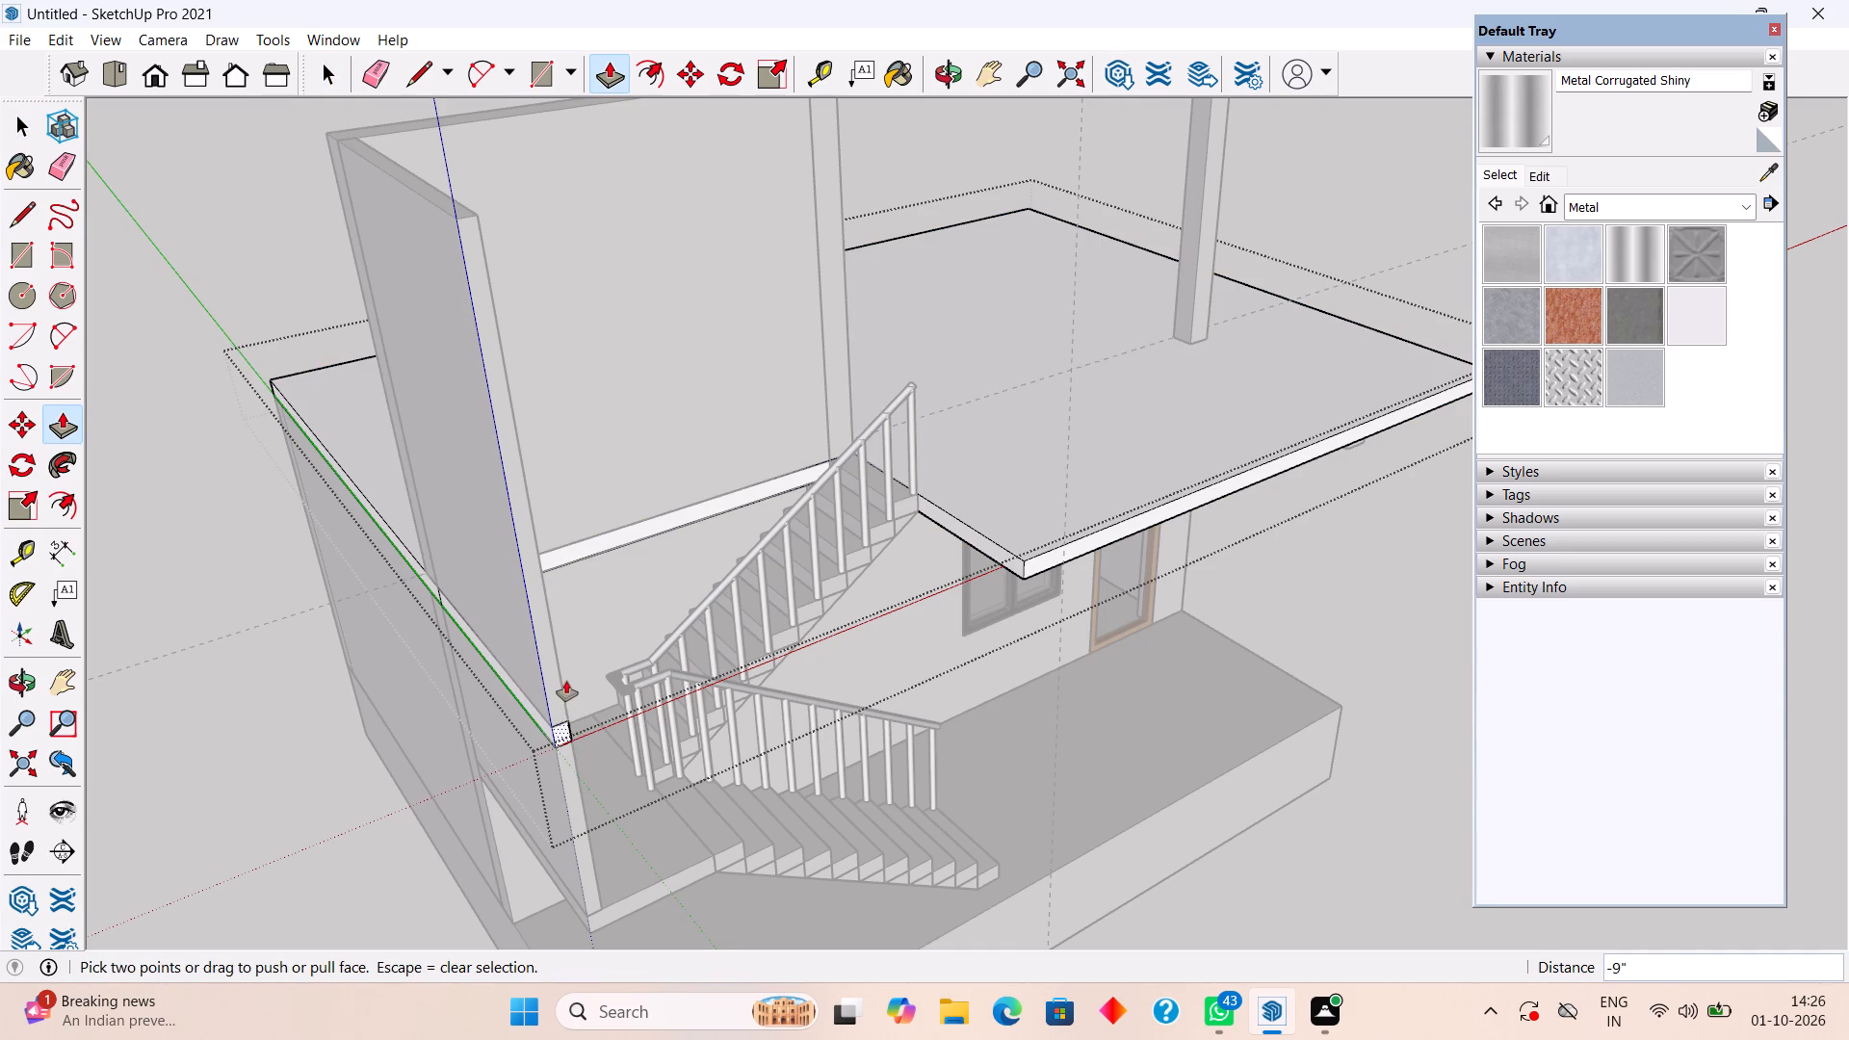
pyautogui.press('space')
pyautogui.click(299, 641)
# Move the vertical guide in front of the stair 9" back toward the house.
pyautogui.moveTo(948, 687); pyautogui.dragTo(727, 590, button='middle')
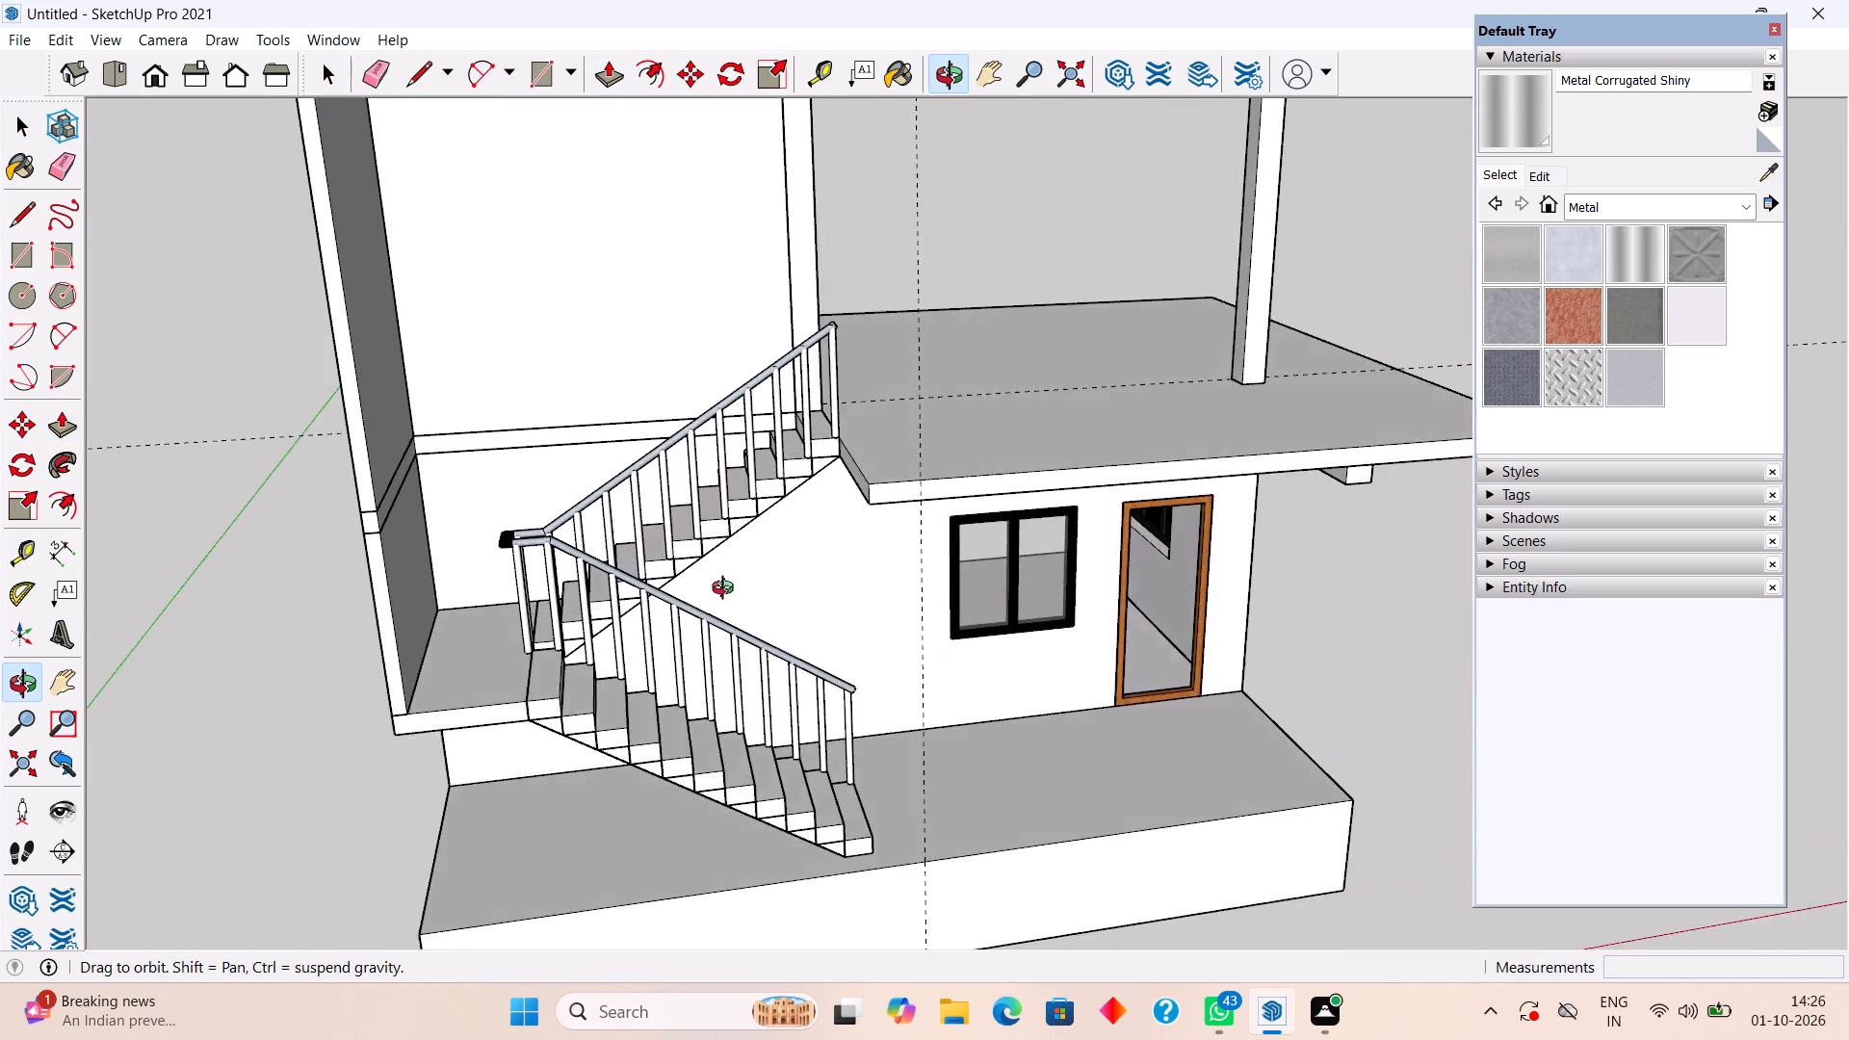
pyautogui.moveTo(727, 590); pyautogui.dragTo(698, 637, button='middle')
pyautogui.scroll(-1, 698, 637)
pyautogui.moveTo(790, 815); pyautogui.dragTo(705, 840, button='middle')
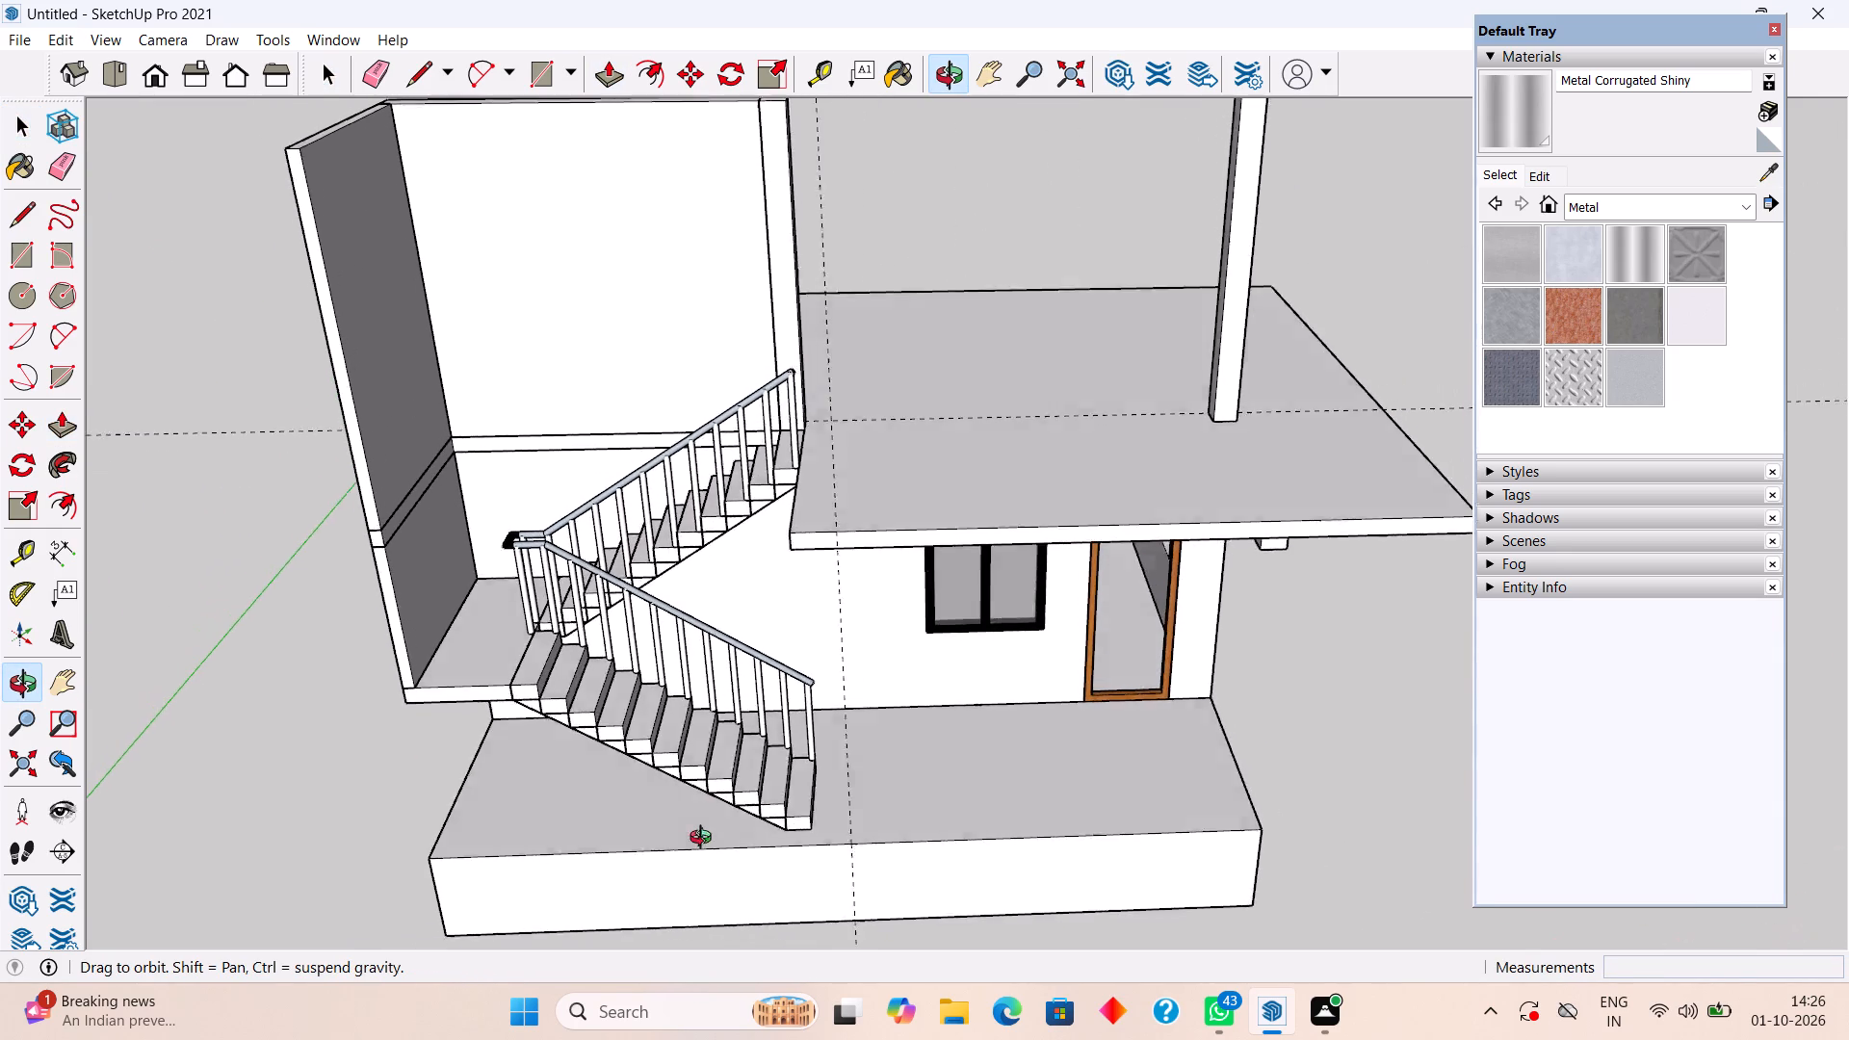
pyautogui.moveTo(705, 840); pyautogui.dragTo(685, 858, button='middle')
pyautogui.moveTo(823, 817); pyautogui.dragTo(691, 793, button='middle')
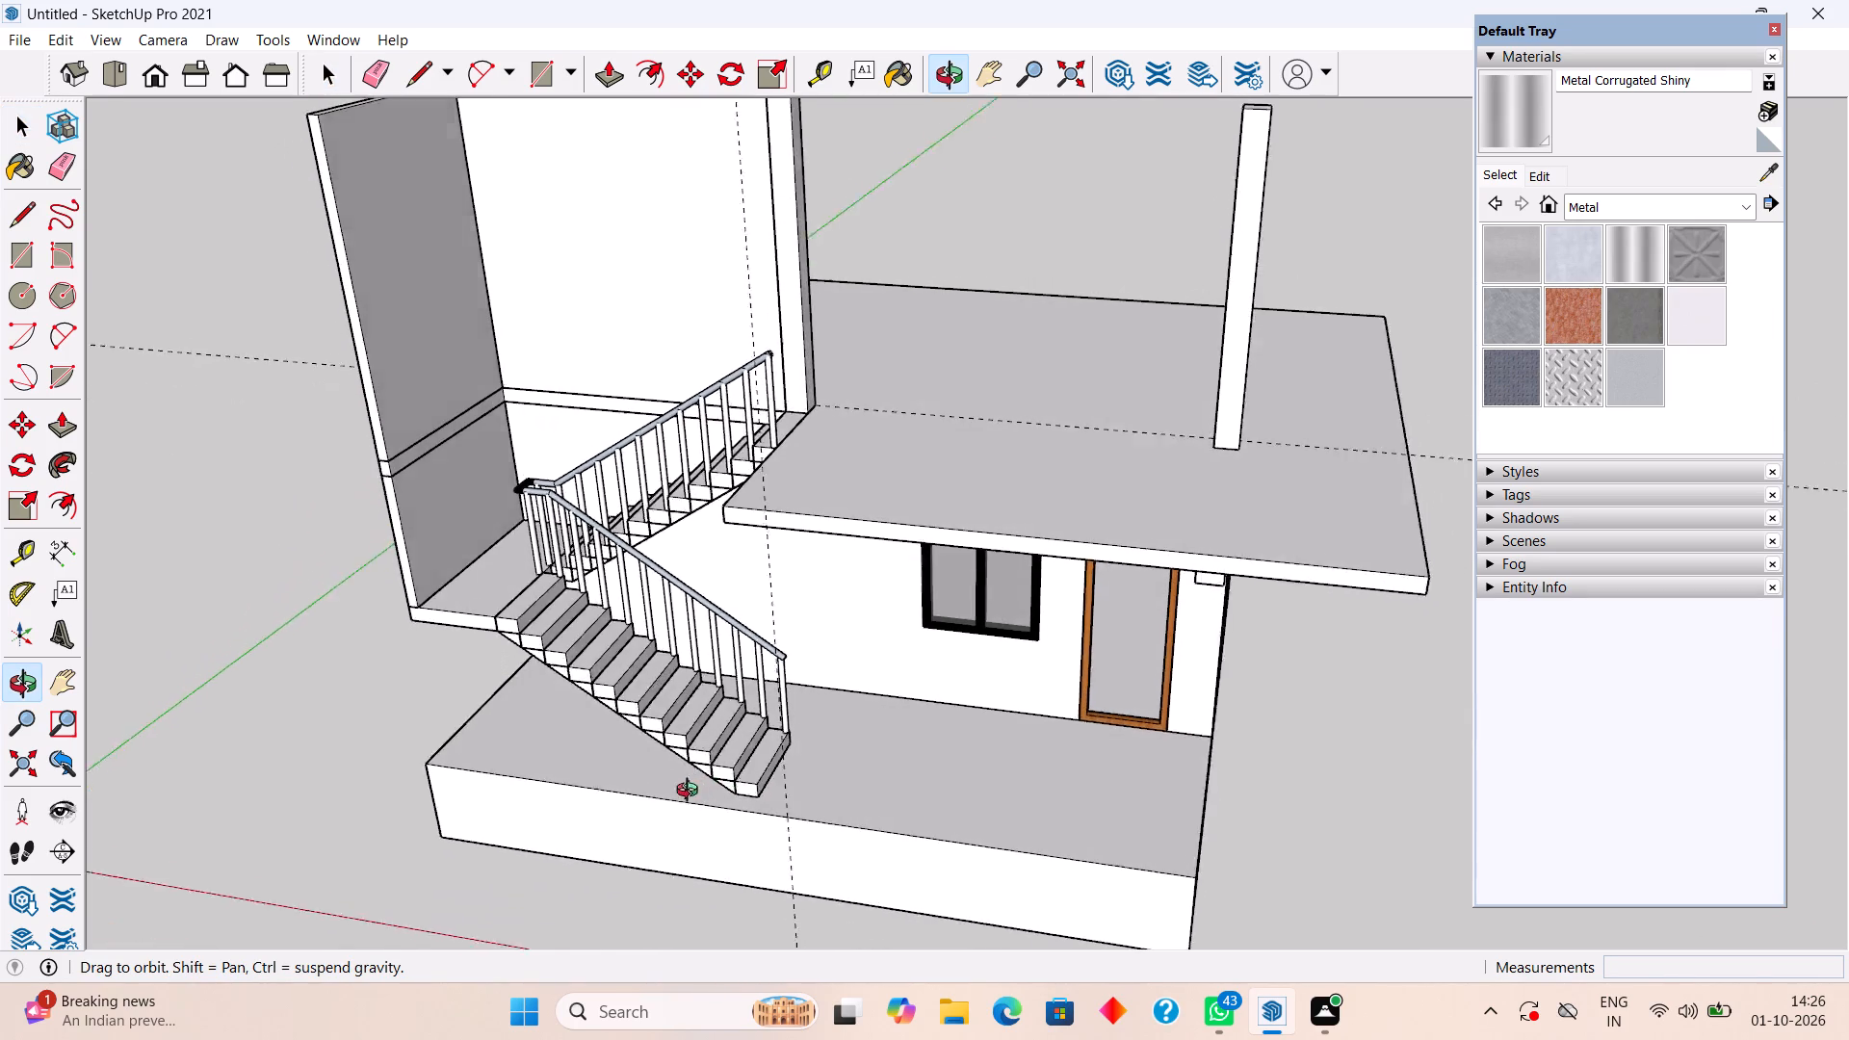
pyautogui.moveTo(691, 793); pyautogui.dragTo(617, 783, button='middle')
pyautogui.moveTo(741, 747); pyautogui.dragTo(446, 751, button='middle')
pyautogui.scroll(4, 775, 691)
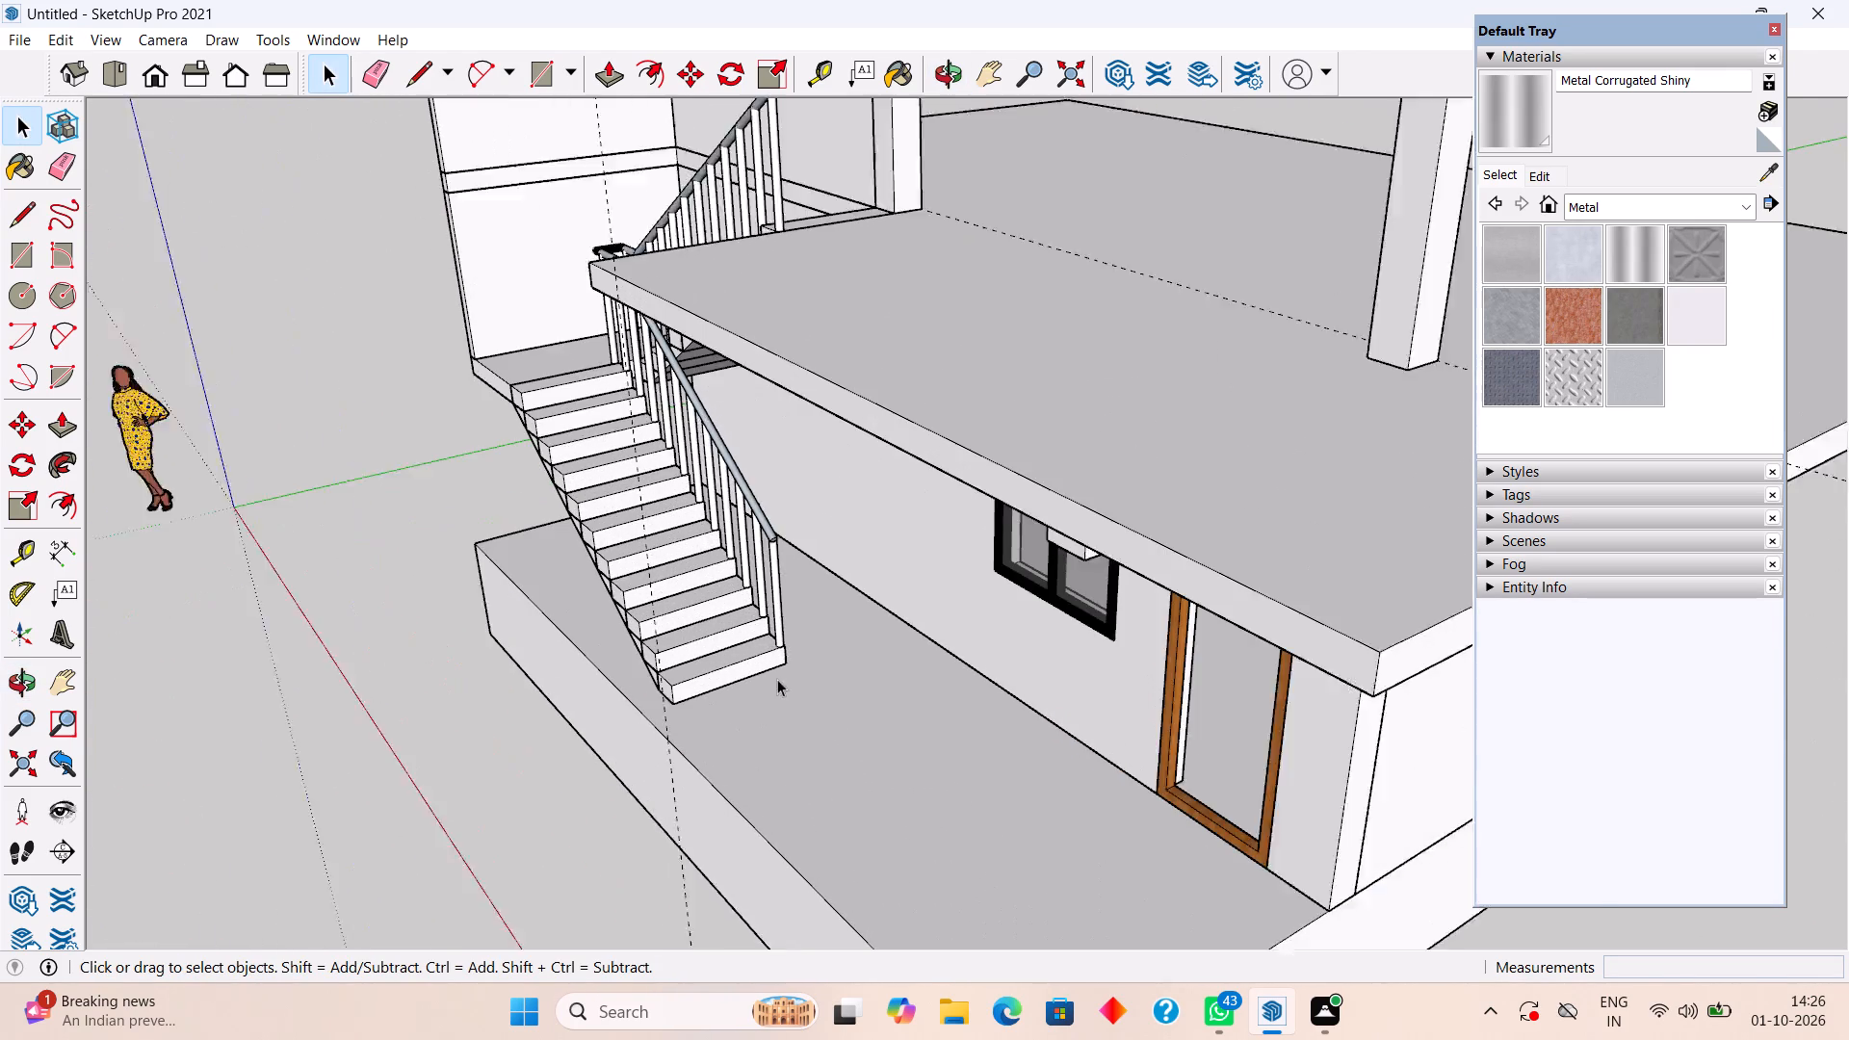
pyautogui.scroll(1, 777, 679)
pyautogui.moveTo(706, 693); pyautogui.dragTo(560, 753, button='middle')
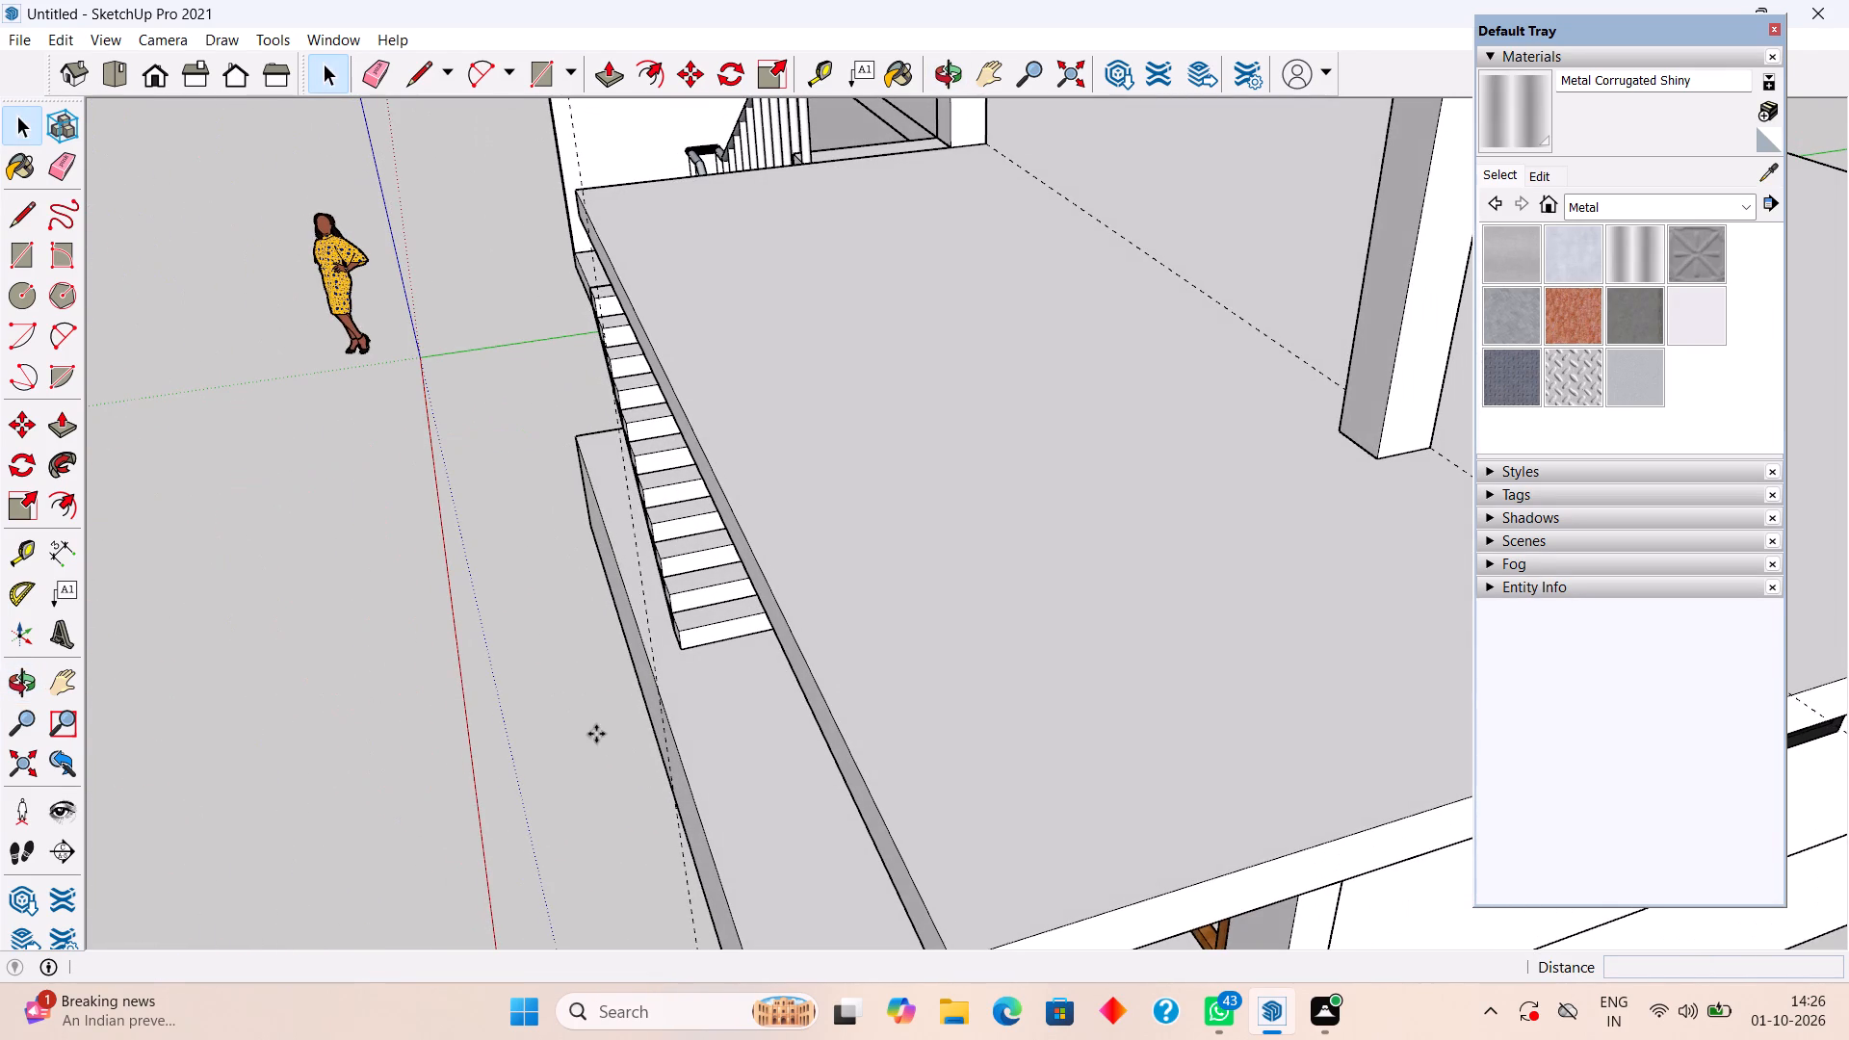
pyautogui.press('m')
pyautogui.click(653, 653)
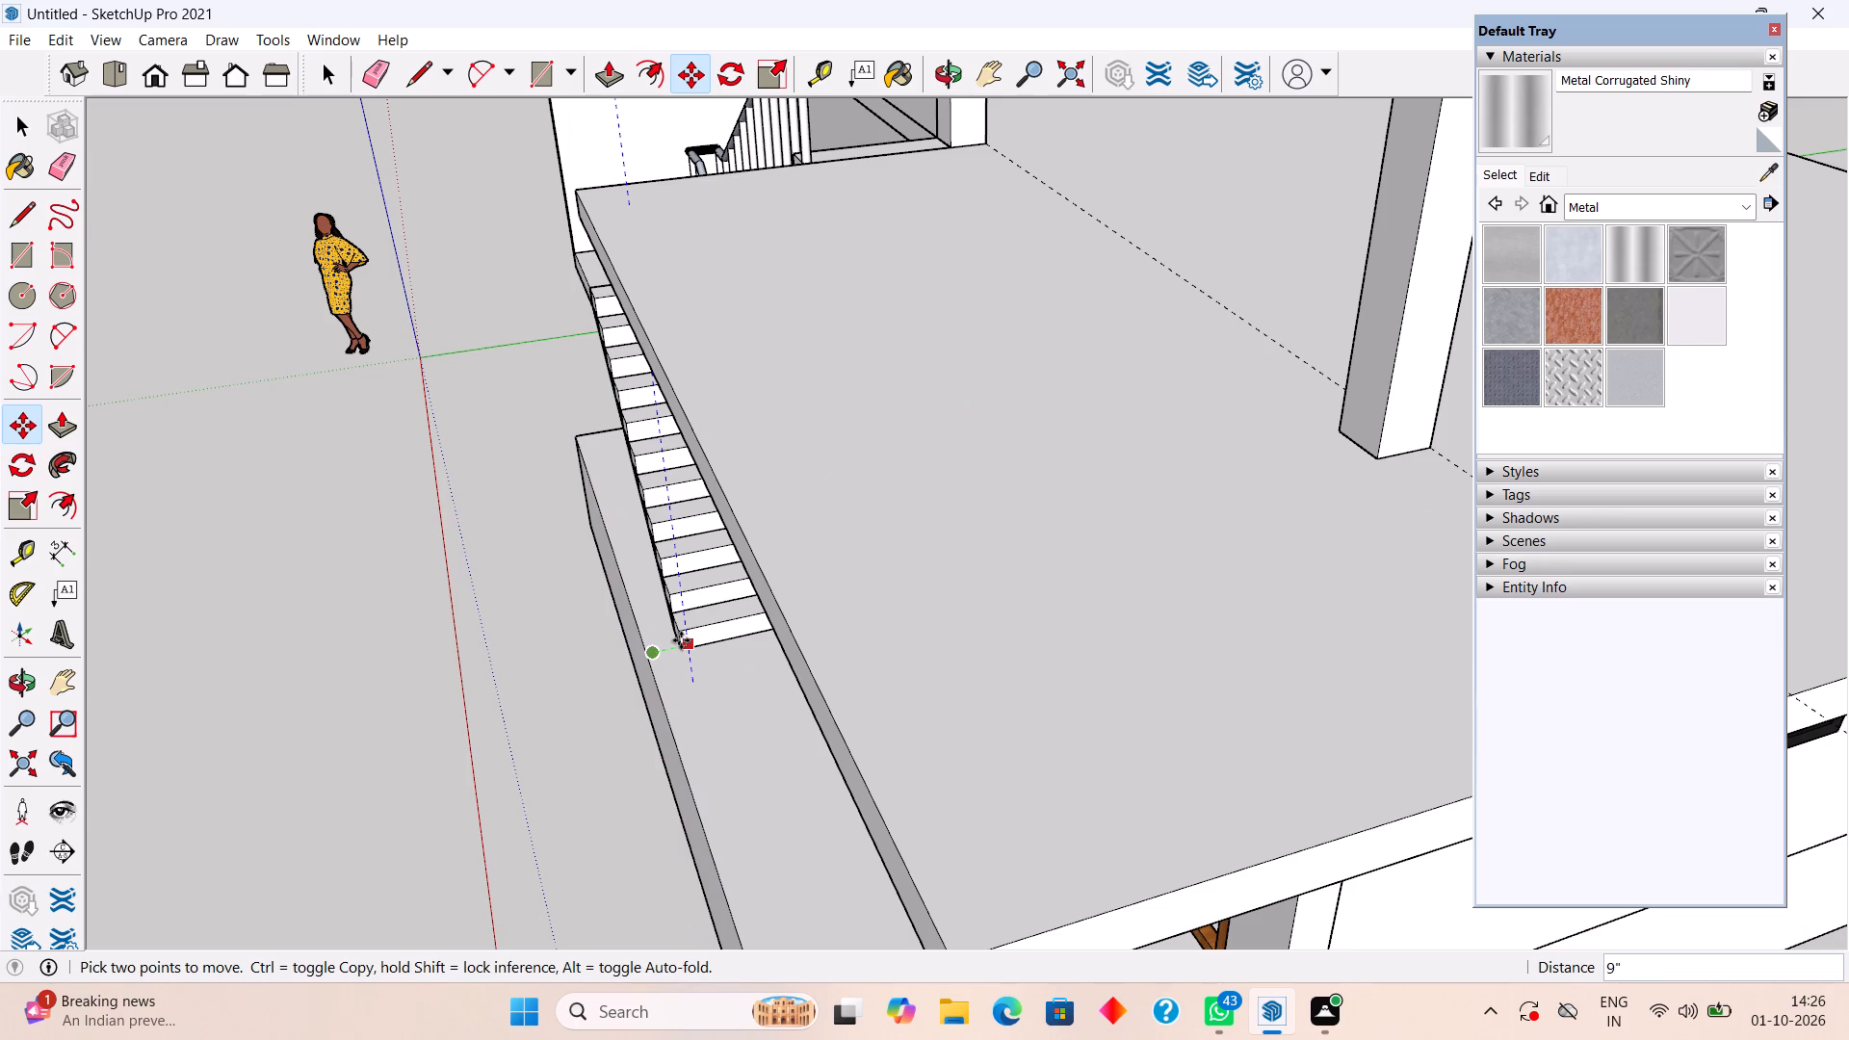
pyautogui.write('9"')
pyautogui.press('Return')
pyautogui.press('space')
# Move the vertical guide along the stair front to the outer front corner of the bottom step.
pyautogui.scroll(-2, 682, 639)
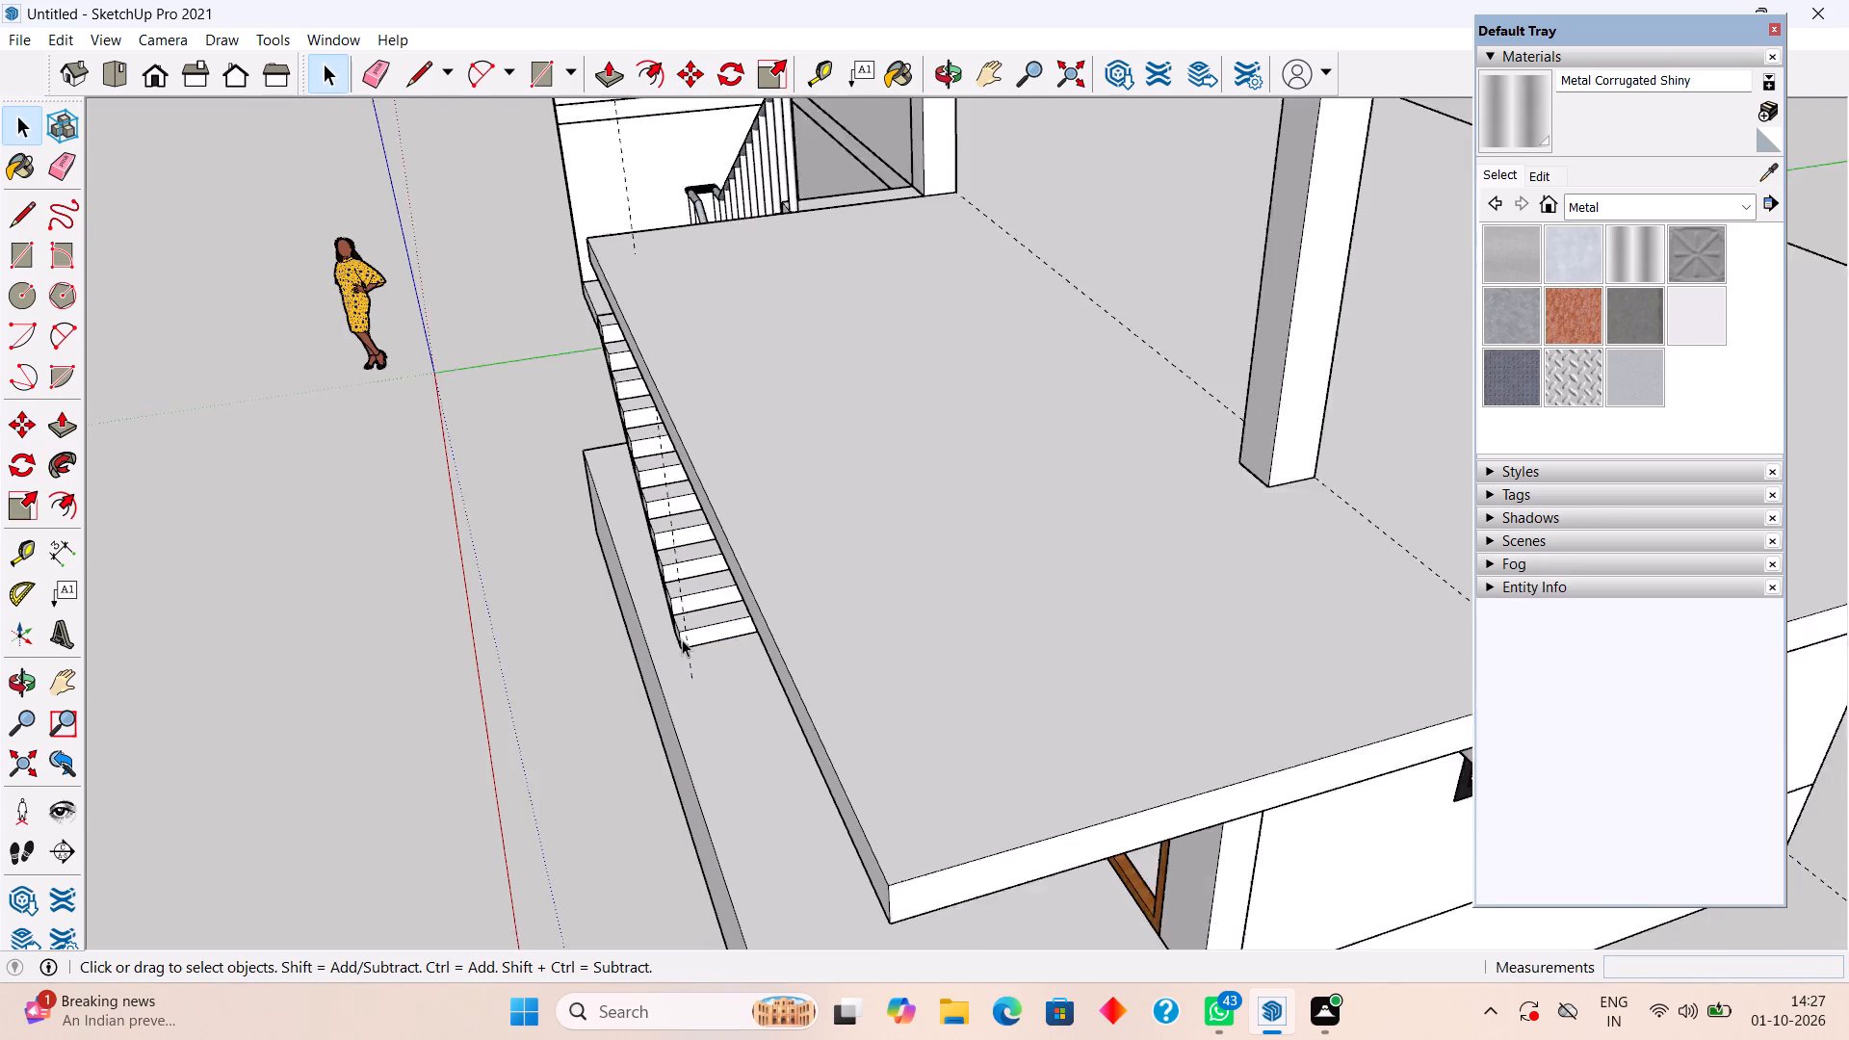
pyautogui.scroll(-2, 682, 639)
pyautogui.moveTo(697, 643); pyautogui.dragTo(1439, 606, button='middle')
pyautogui.scroll(-1, 766, 646)
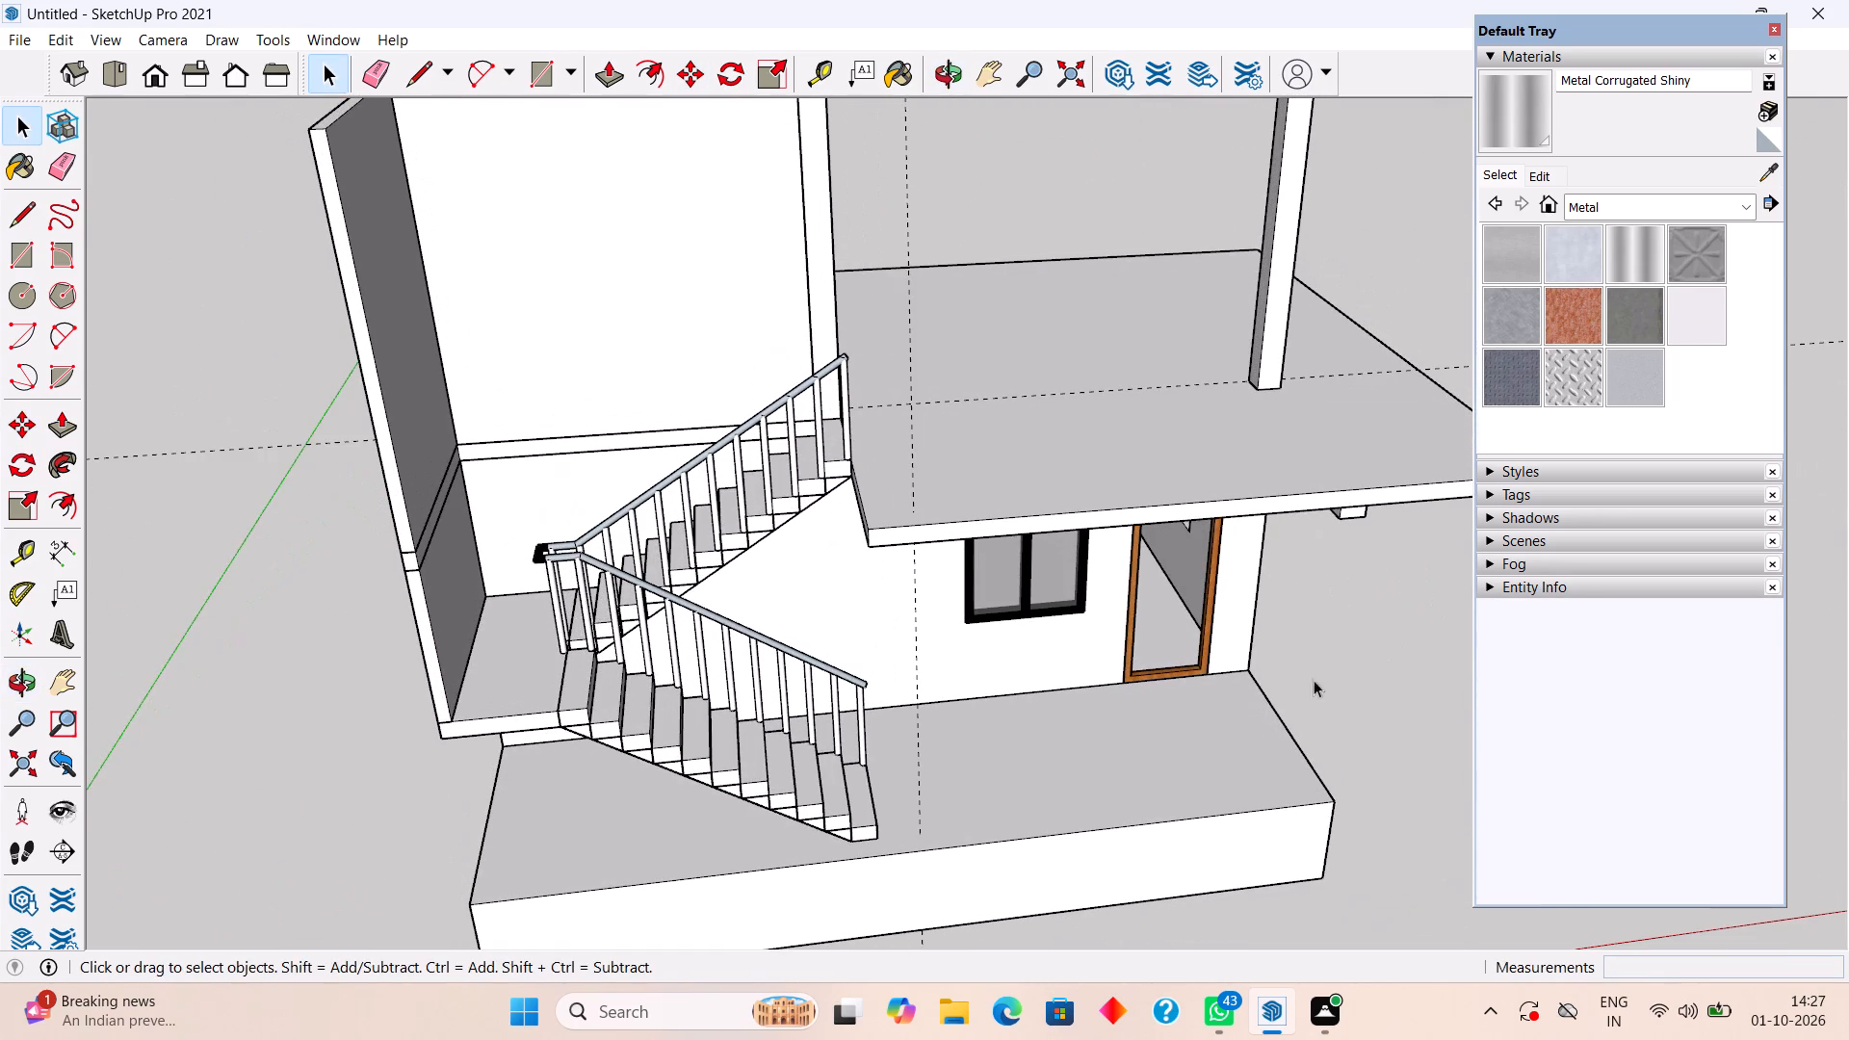
pyautogui.moveTo(919, 565); pyautogui.dragTo(1258, 611, button='middle')
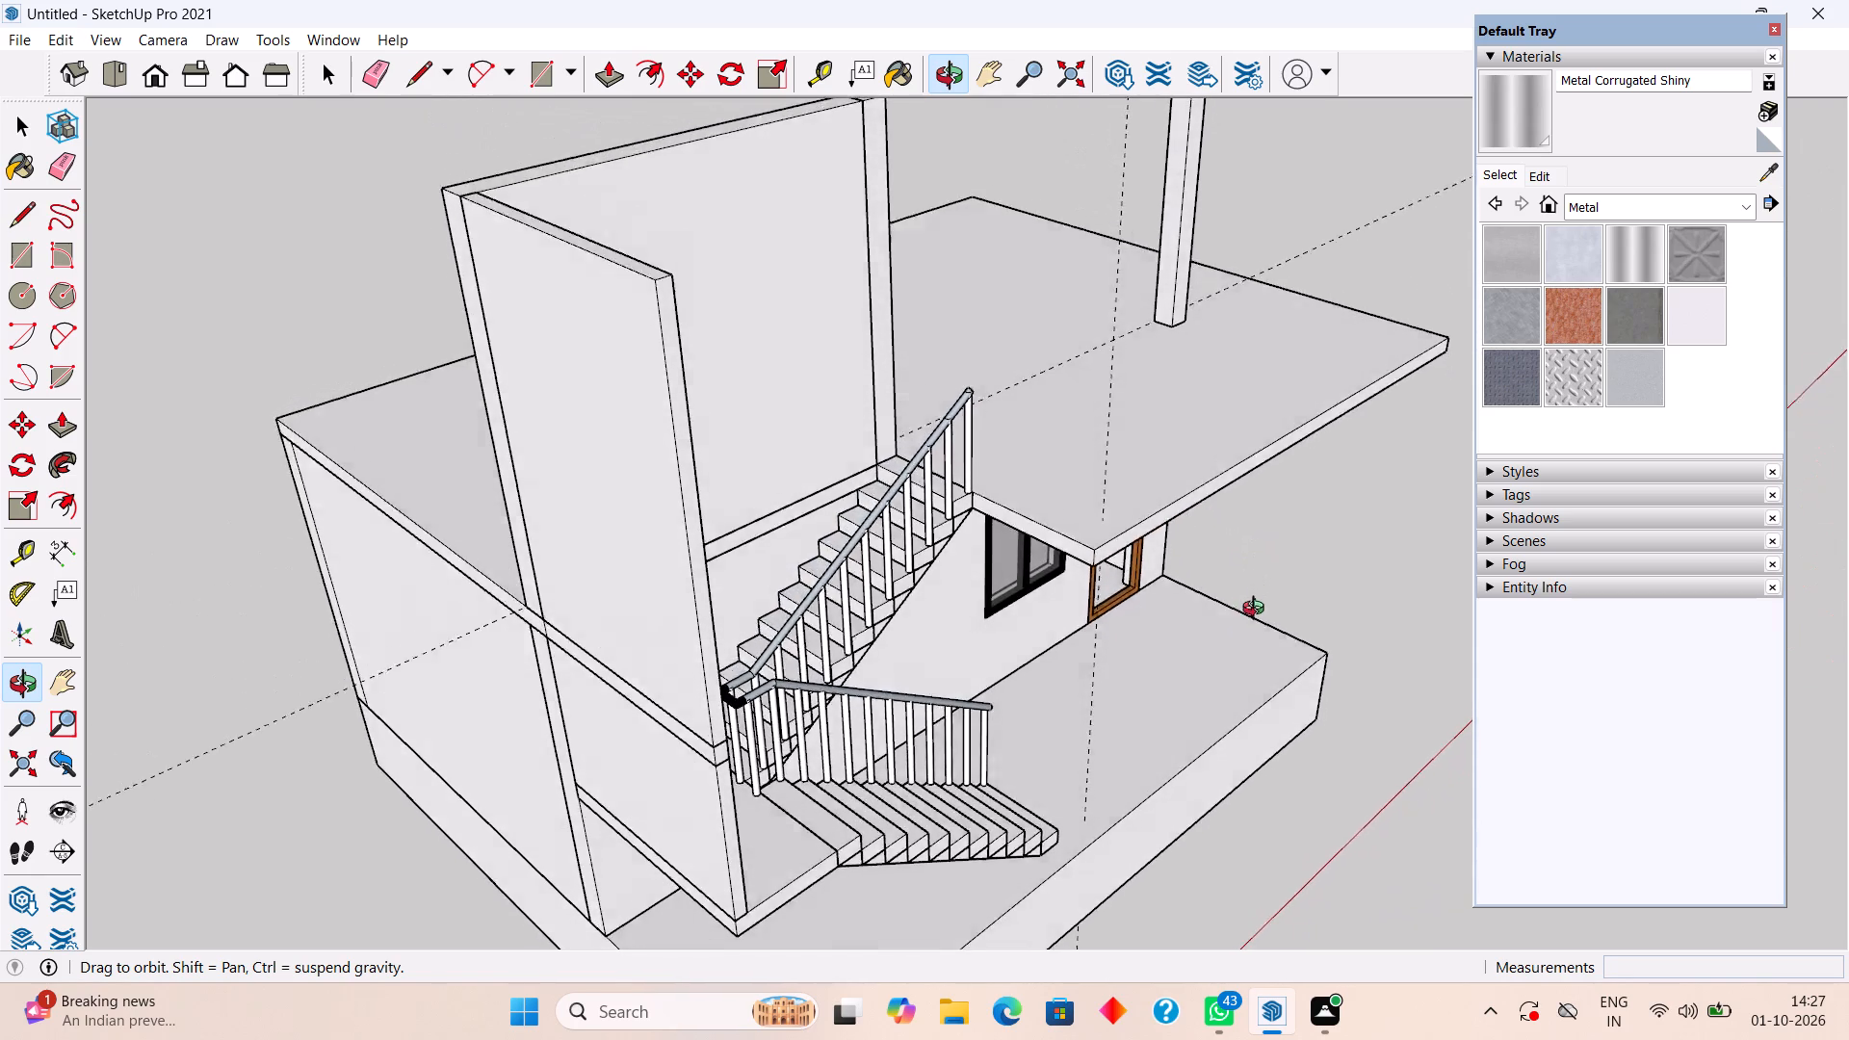
pyautogui.moveTo(1258, 611); pyautogui.dragTo(1136, 584, button='middle')
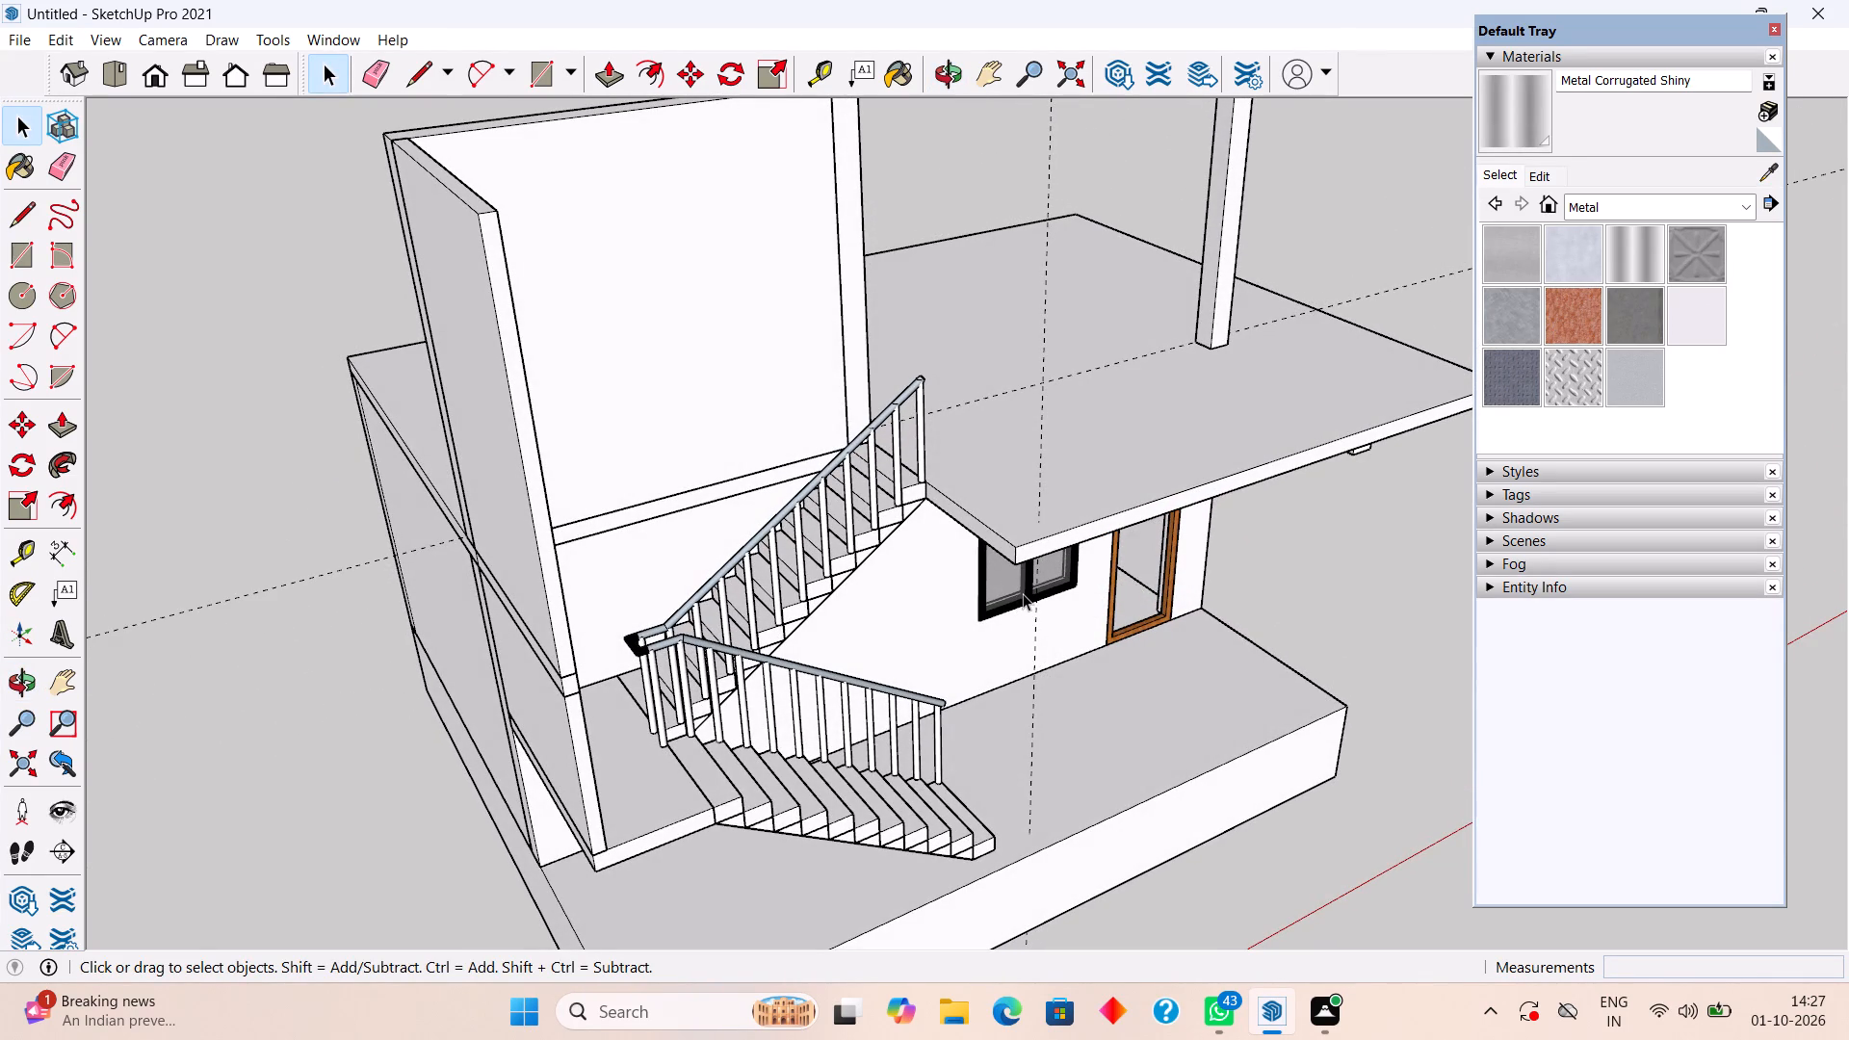
pyautogui.moveTo(957, 881); pyautogui.dragTo(943, 778, button='middle')
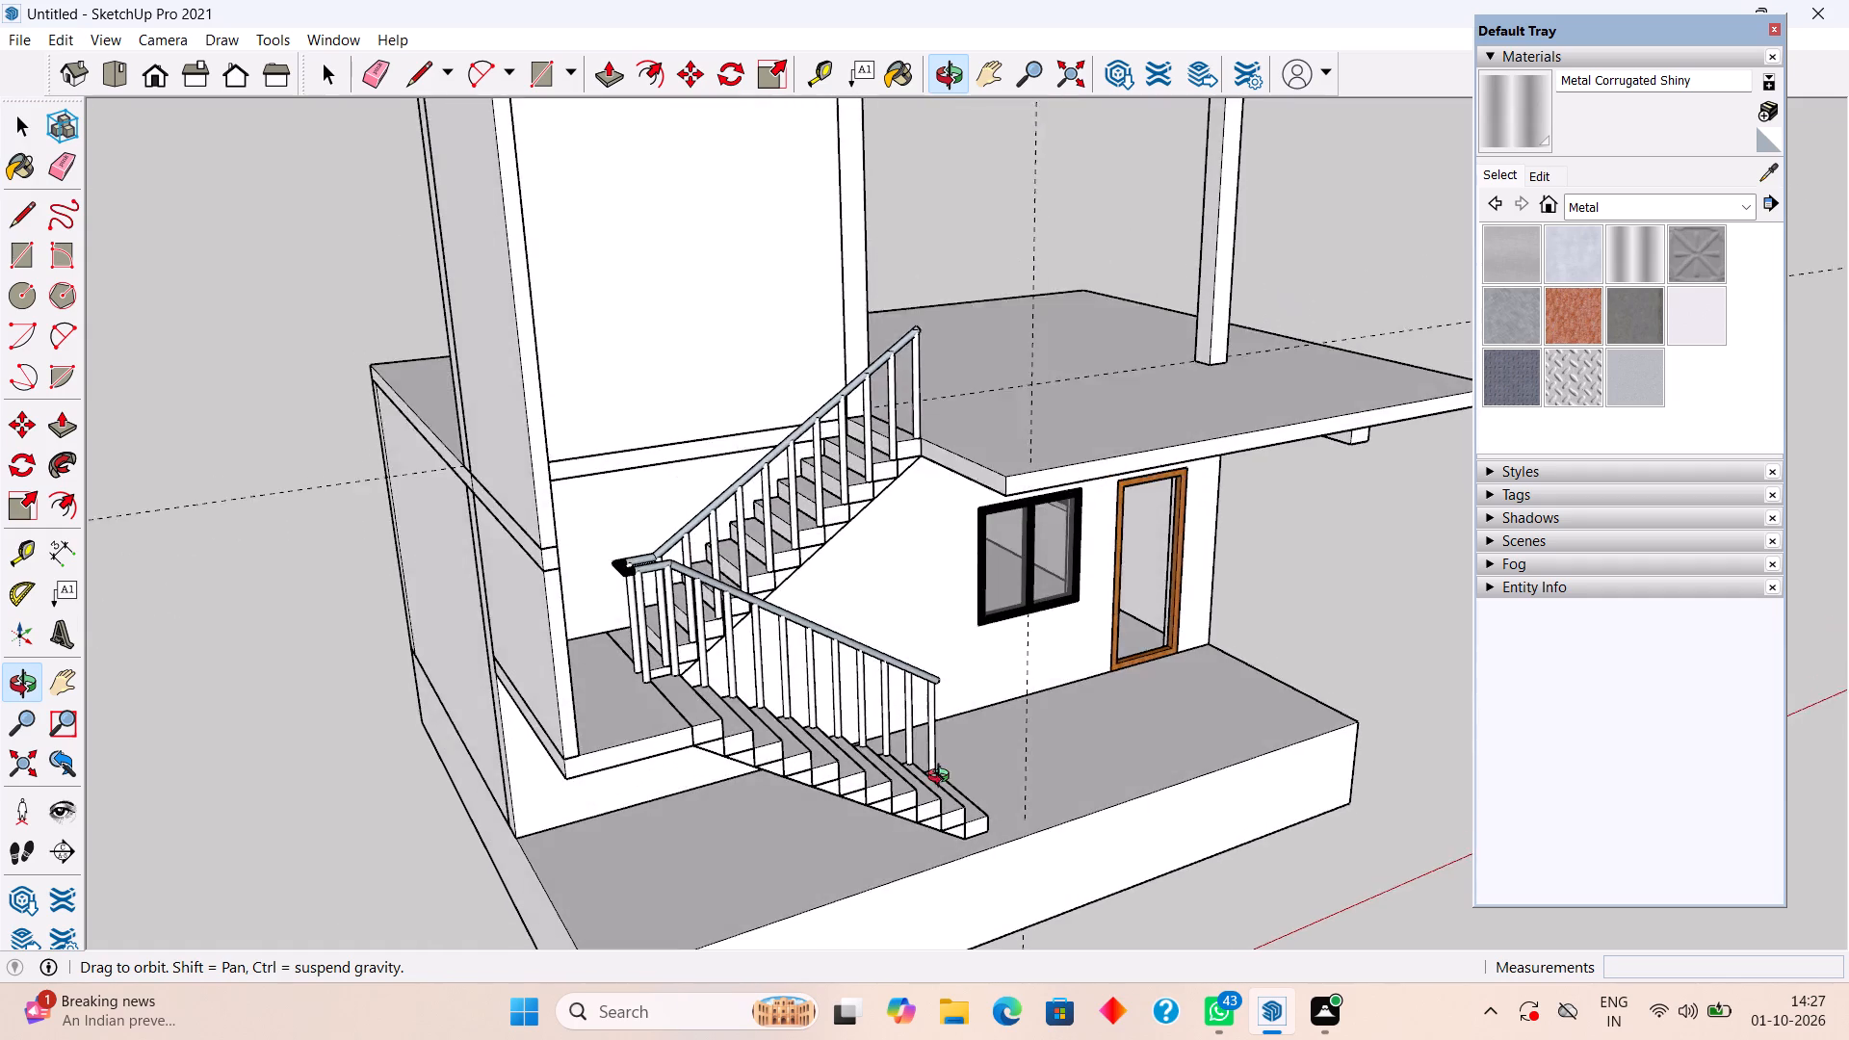
pyautogui.moveTo(943, 778); pyautogui.dragTo(933, 824, button='middle')
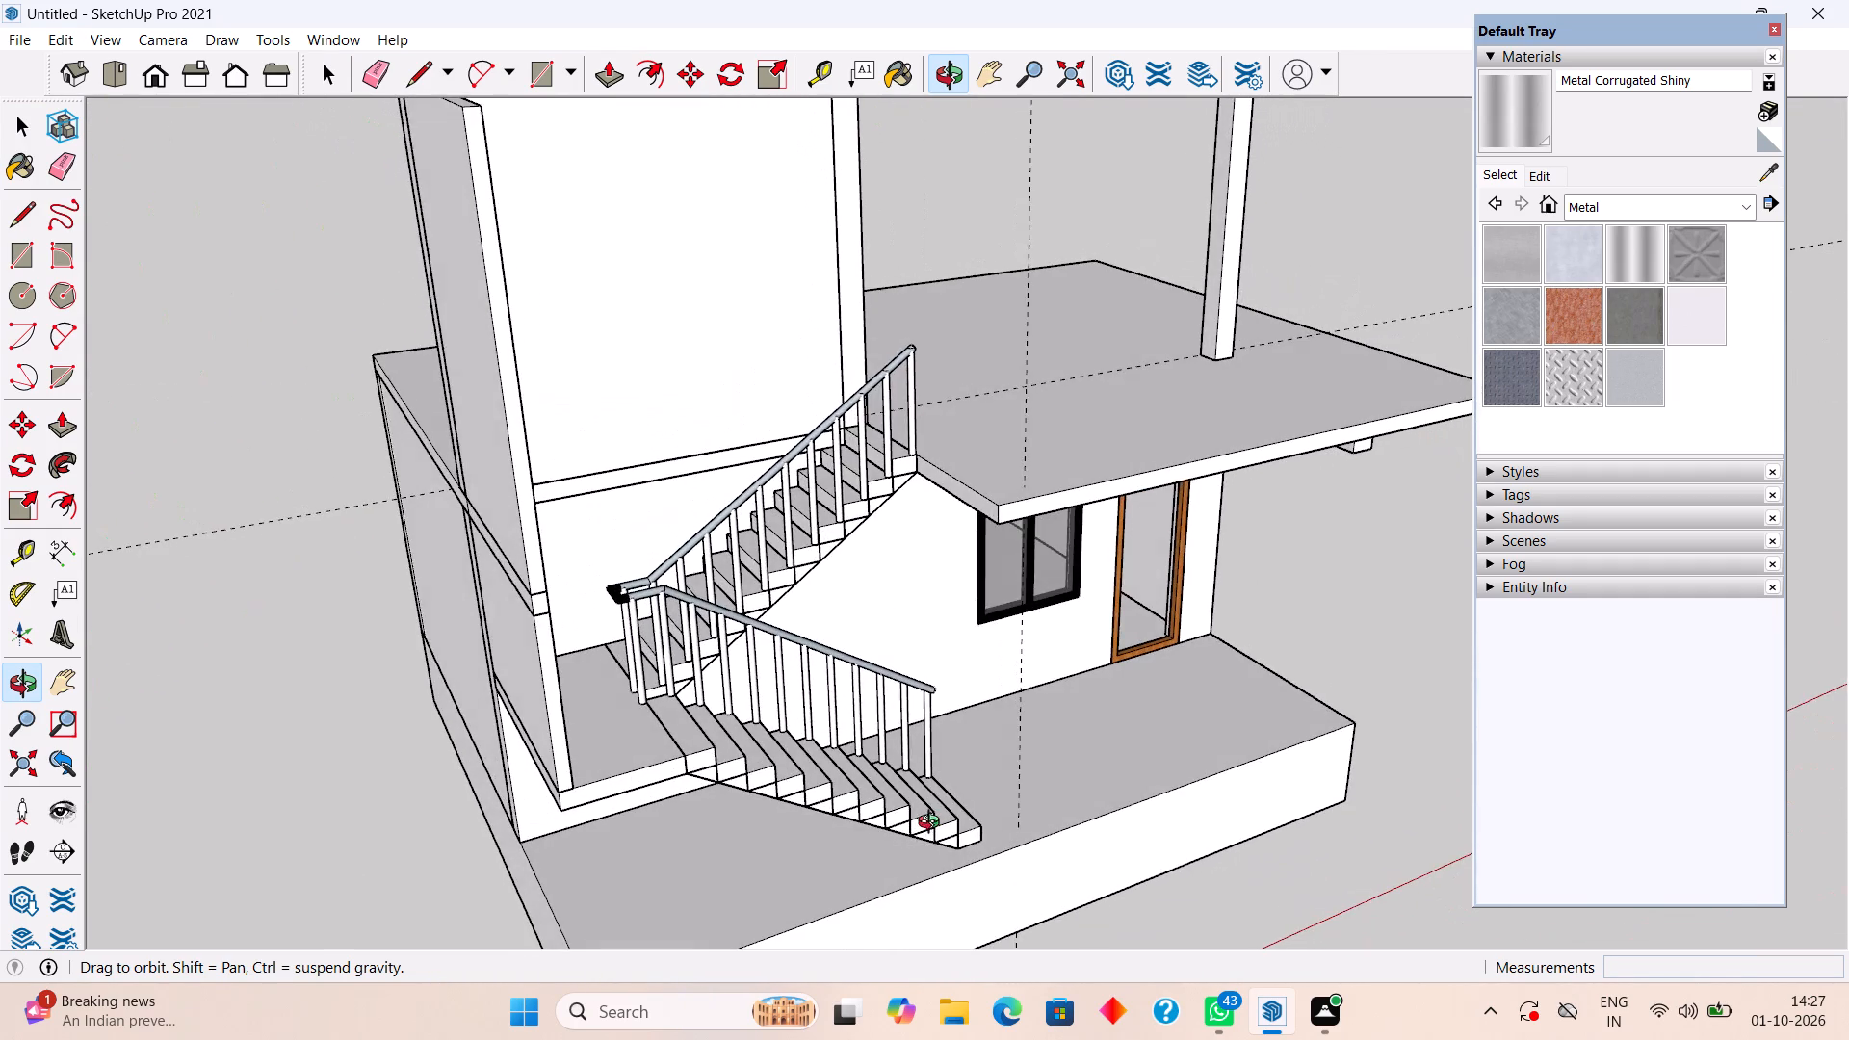
pyautogui.moveTo(933, 824); pyautogui.dragTo(924, 835, button='middle')
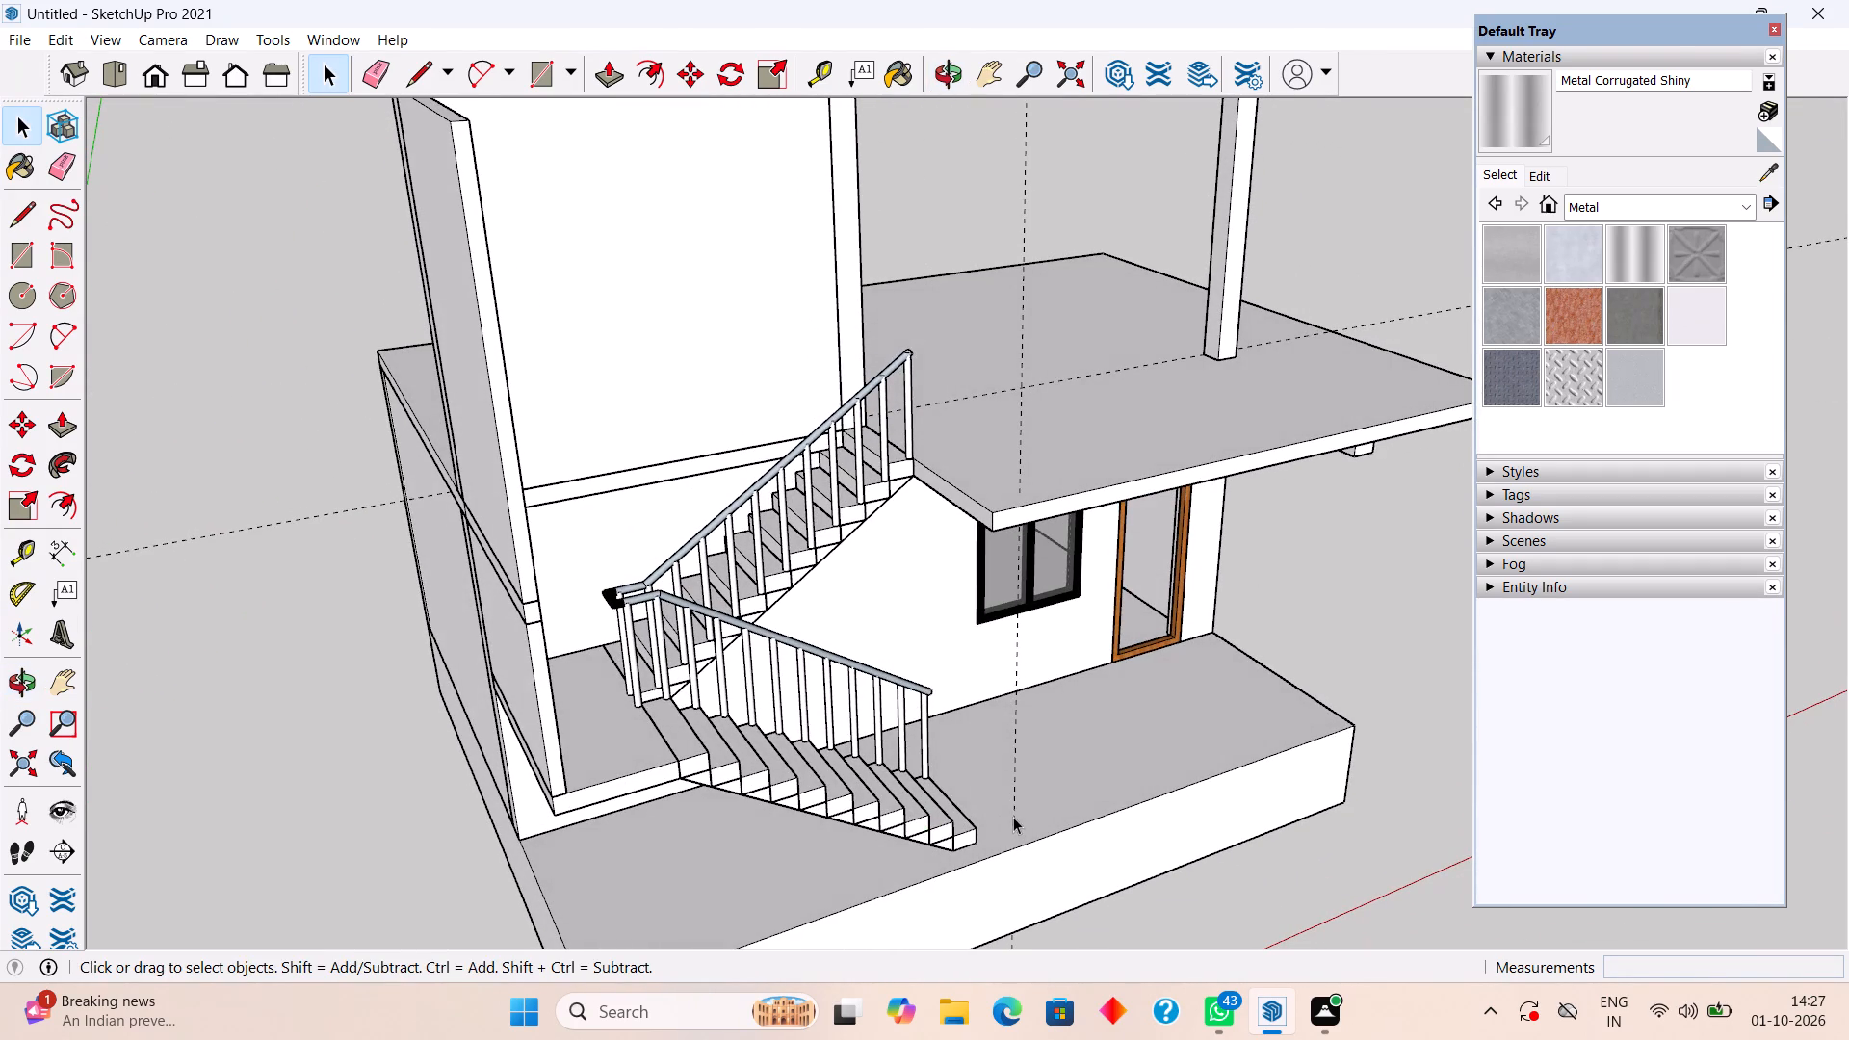
pyautogui.click(1016, 795)
pyautogui.press('l')
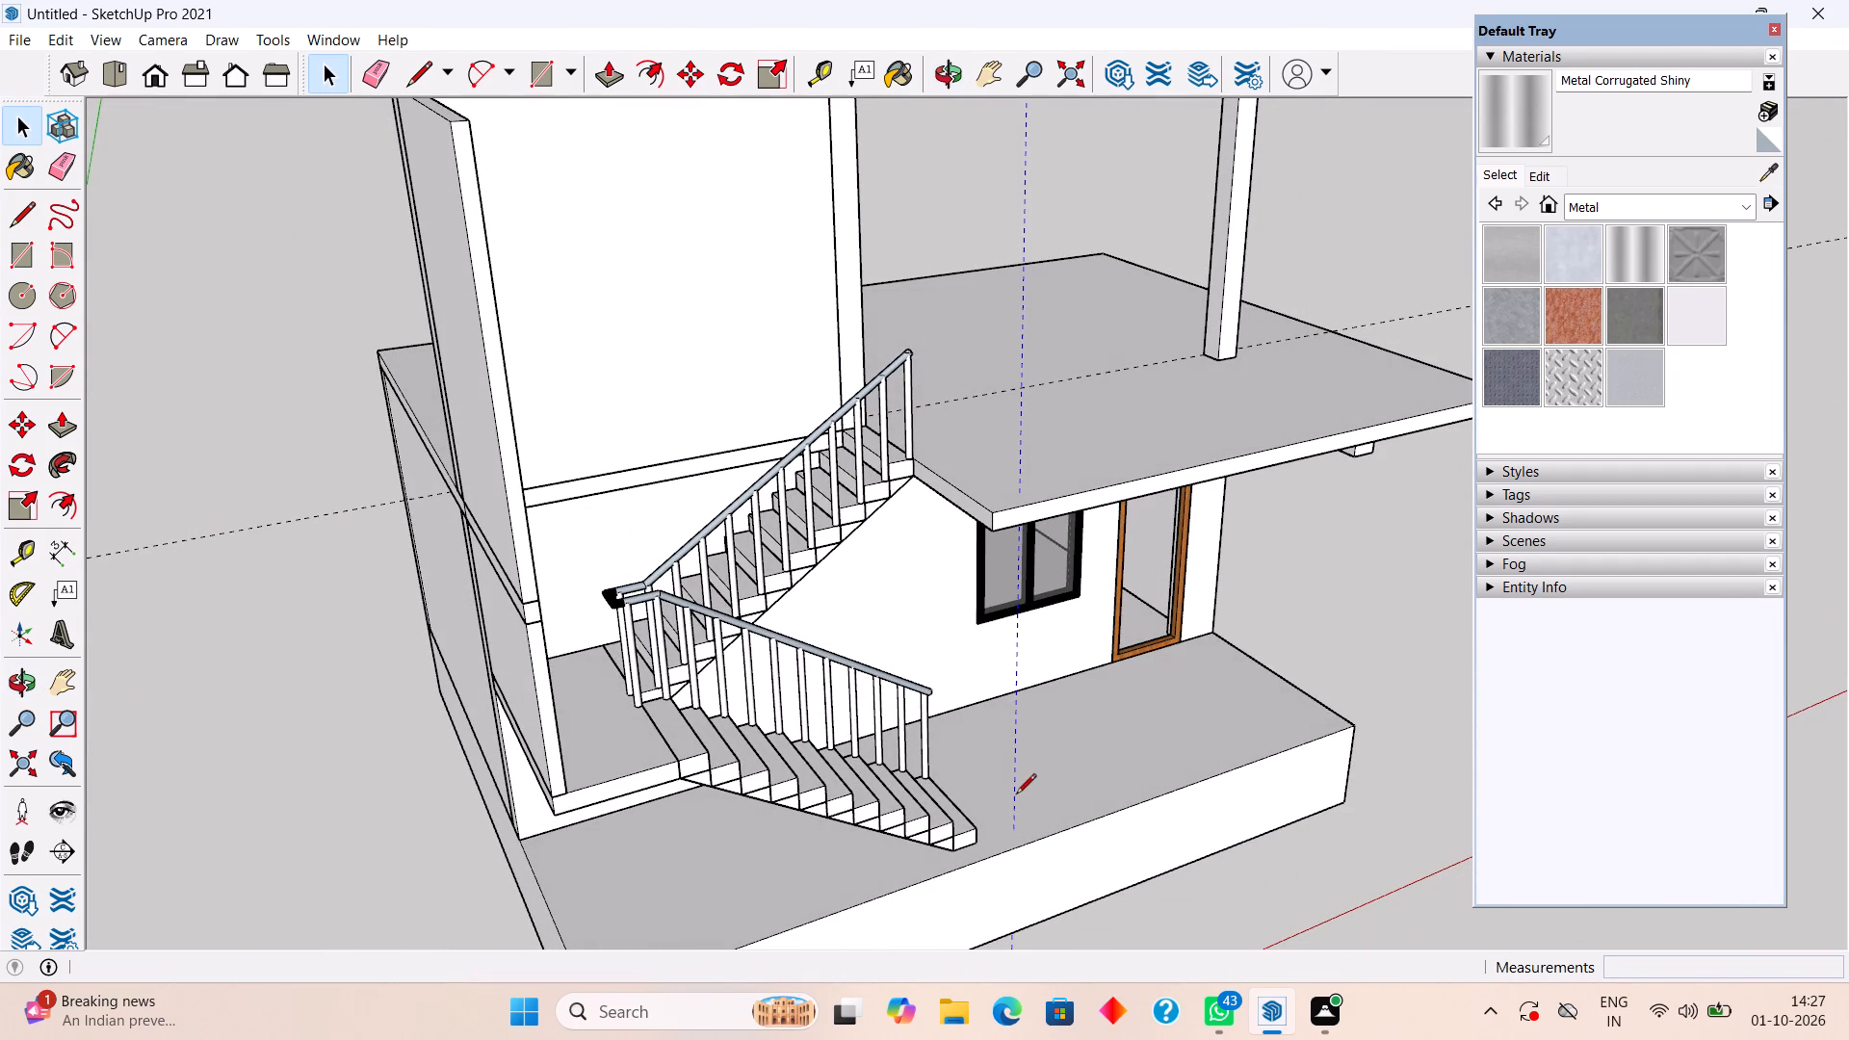
pyautogui.press('m')
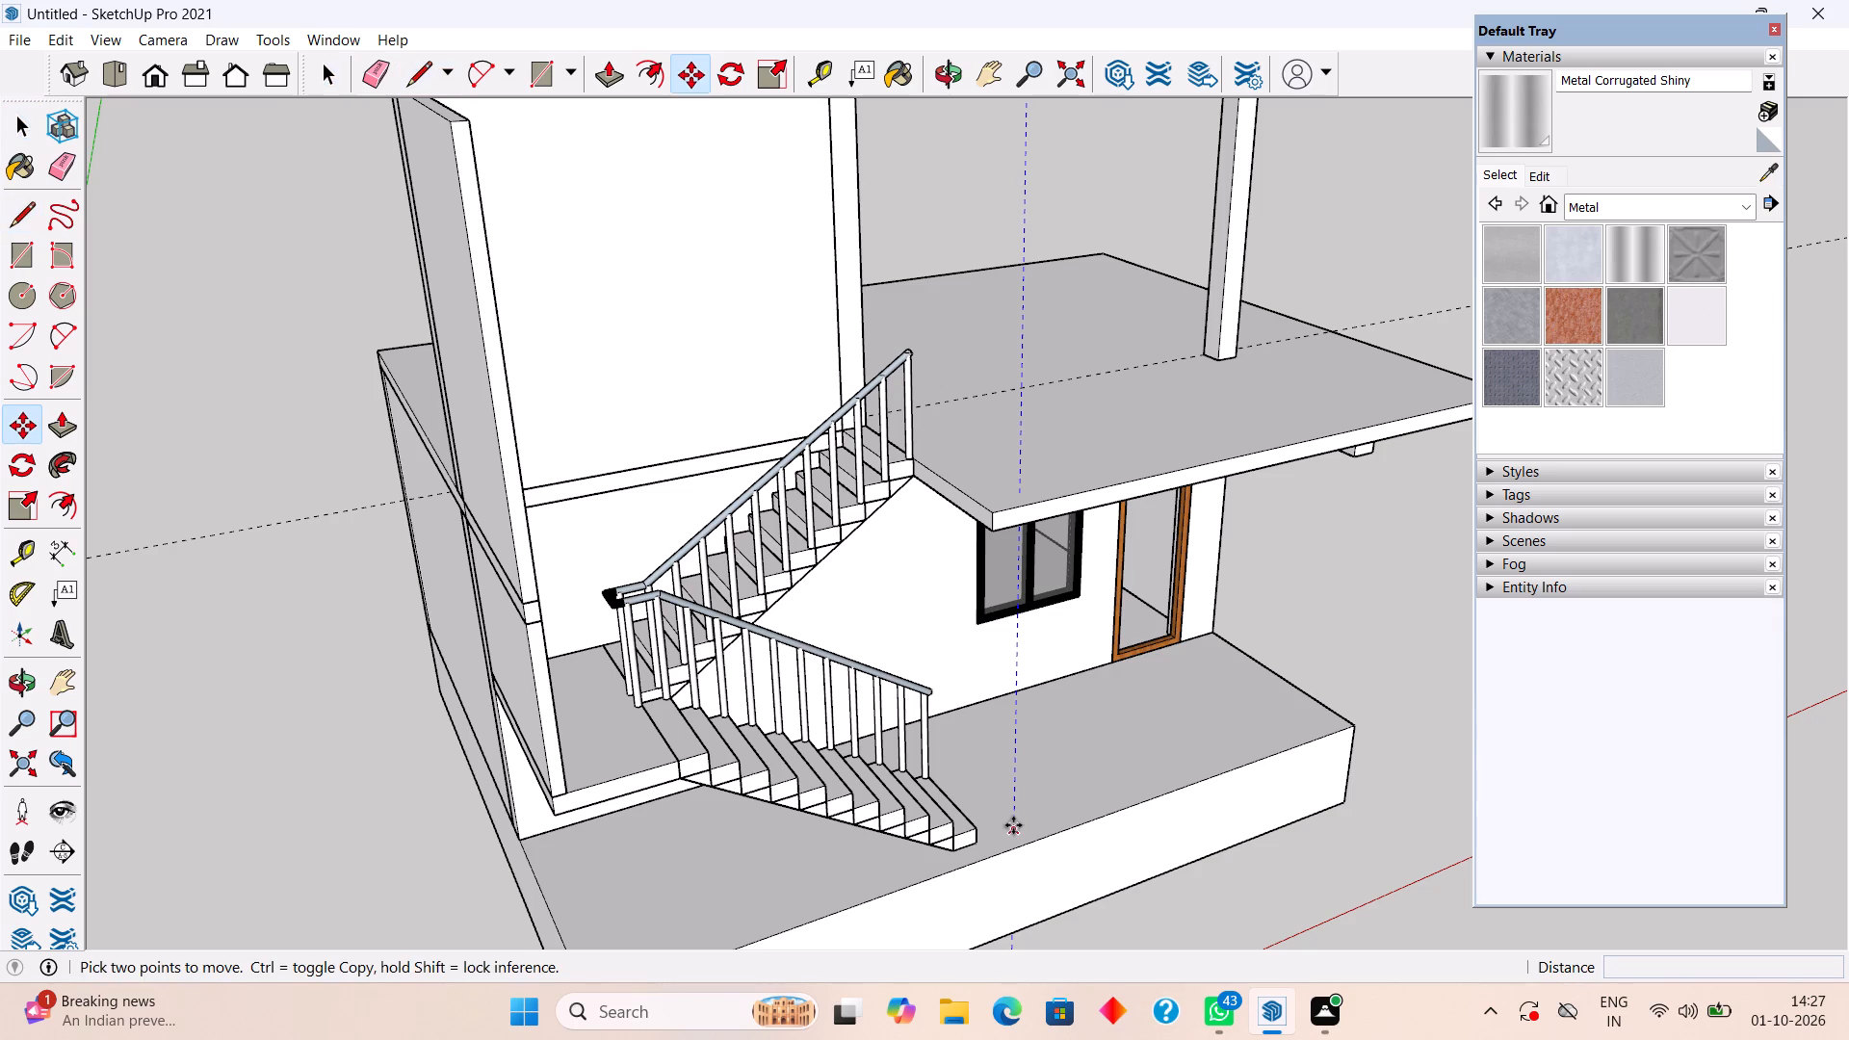
pyautogui.click(1013, 832)
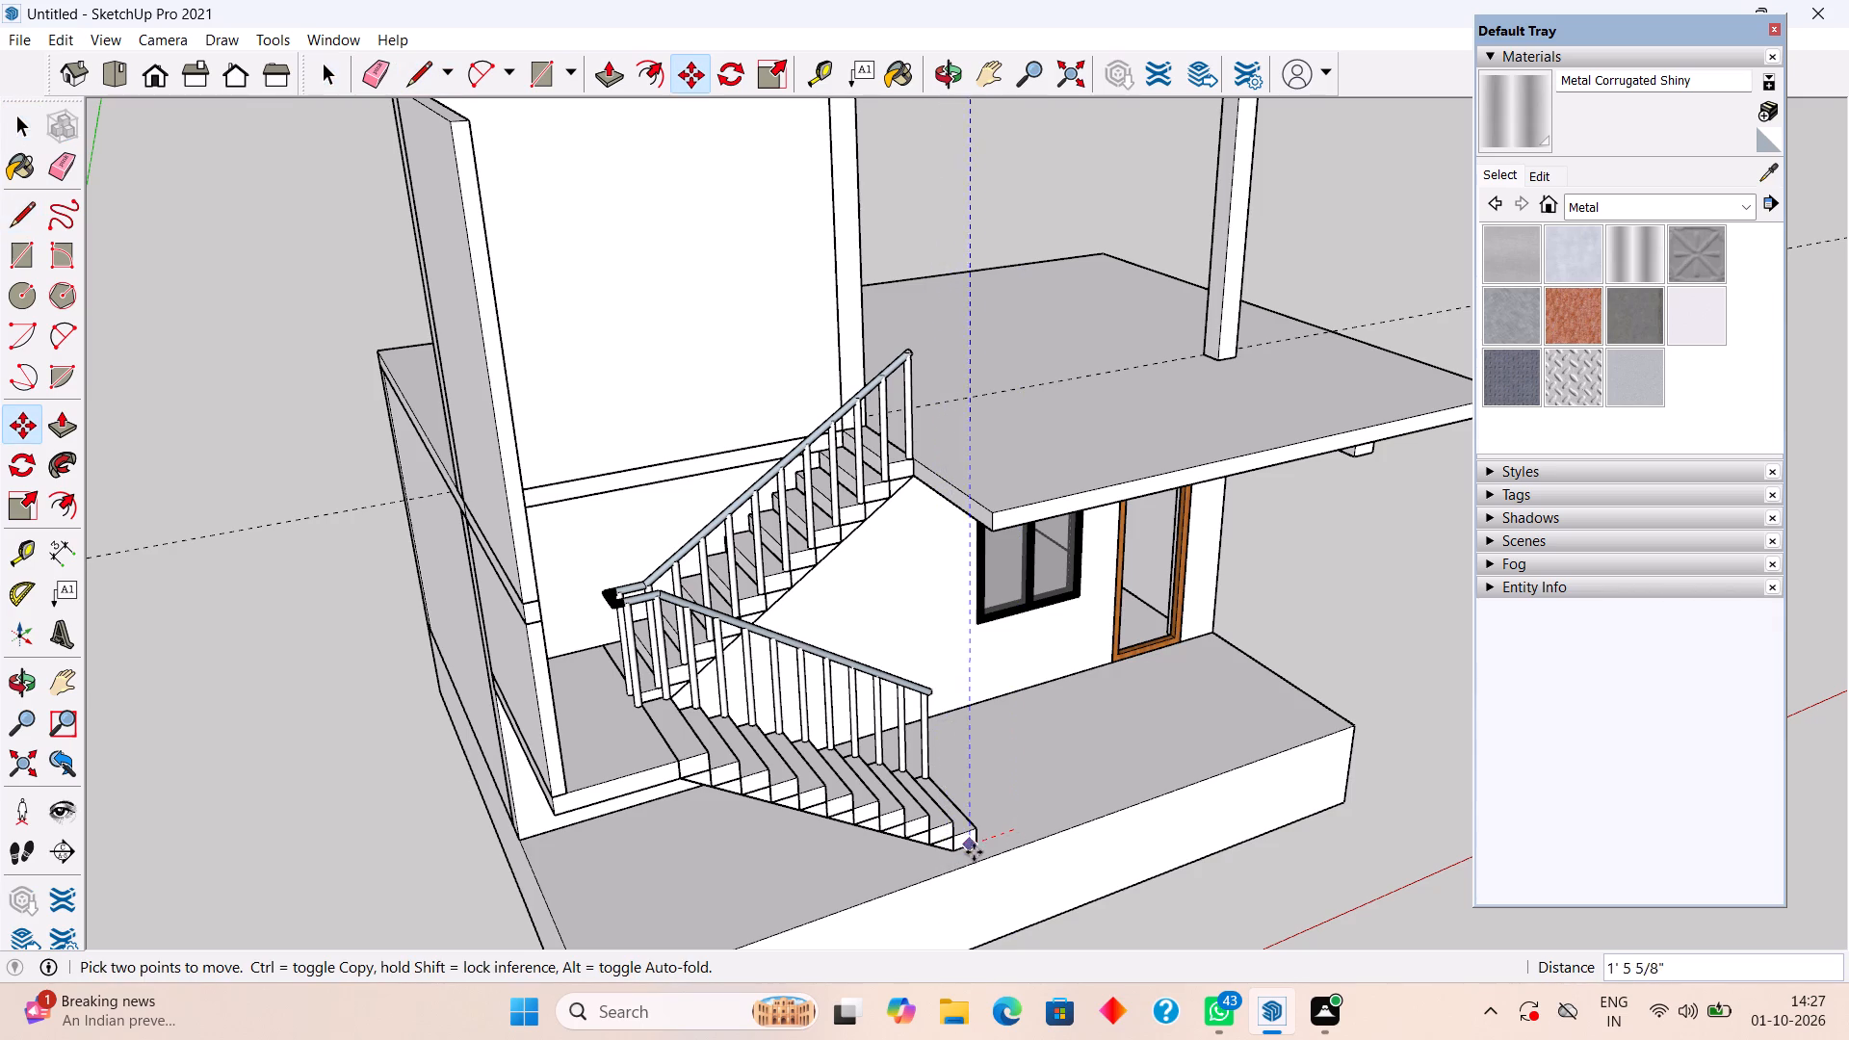
pyautogui.click(979, 850)
pyautogui.press('space')
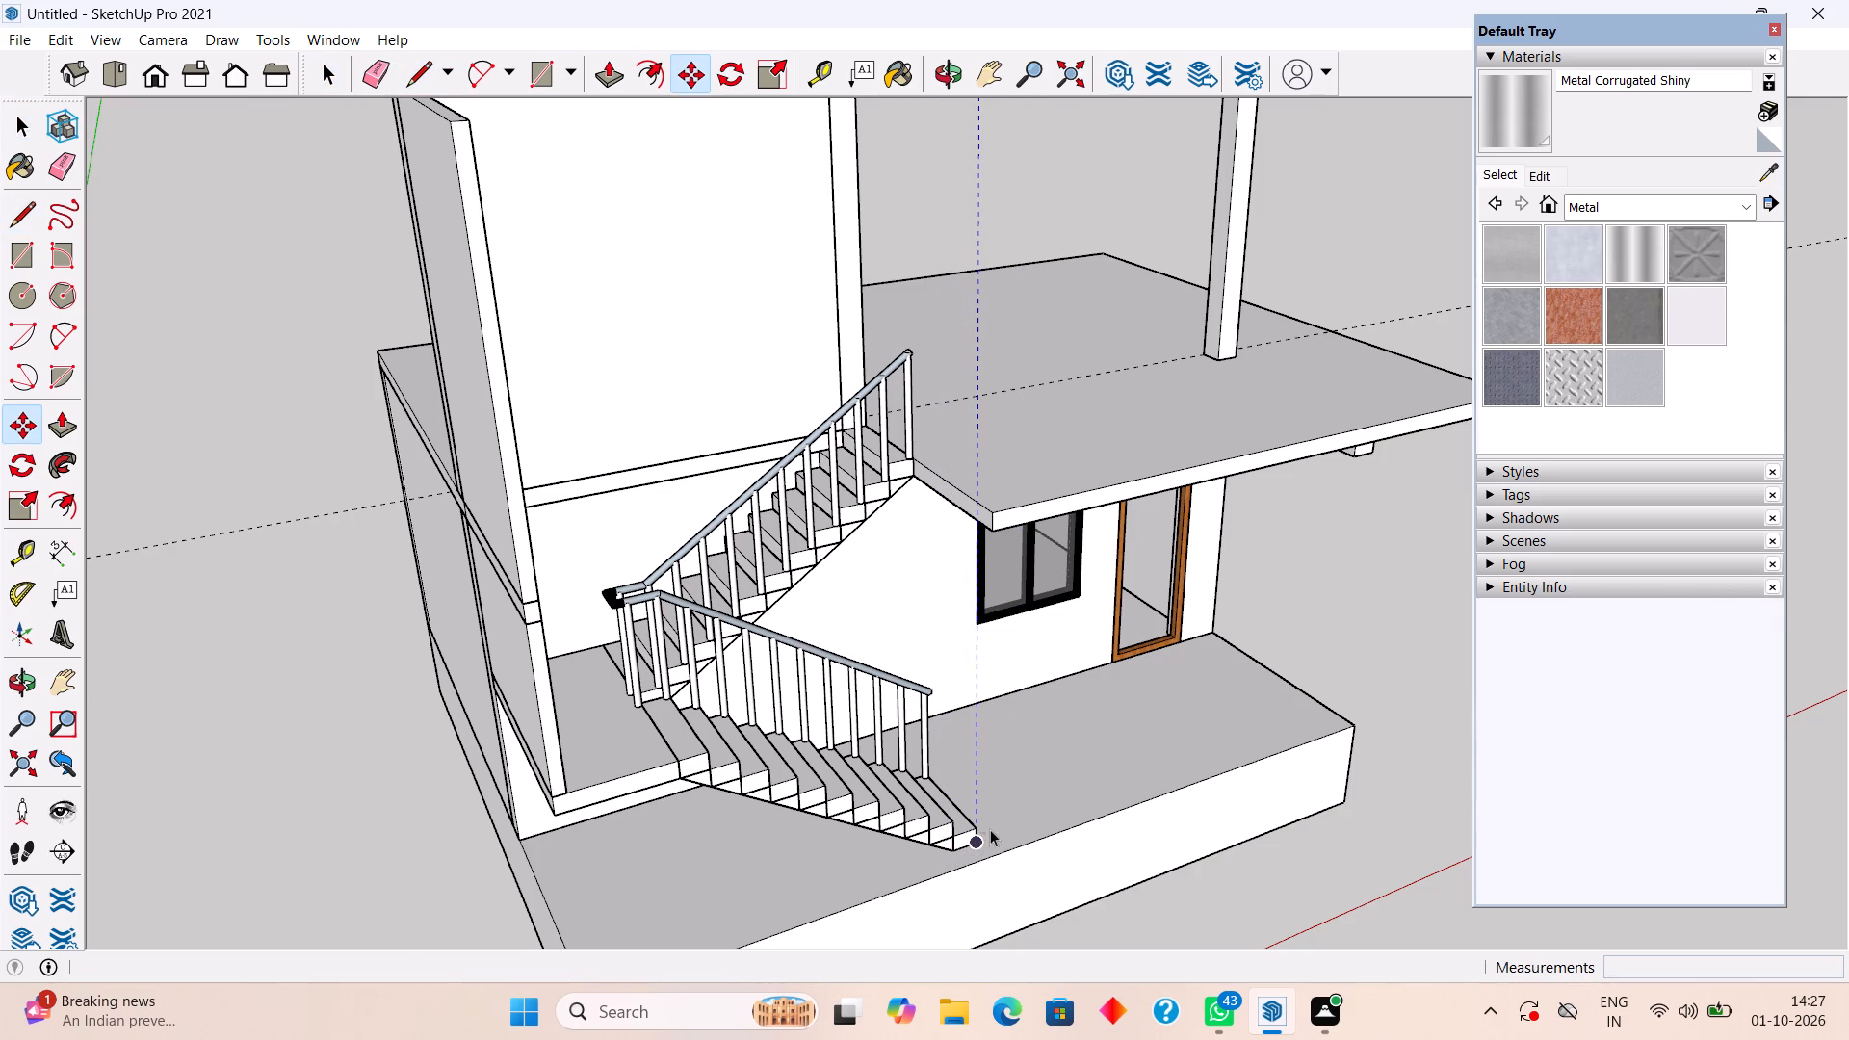
# Draw an 11' 3" by 20' 6" vertical rectangle from the side wall's top outer corner to the bottom step's guide corner.
pyautogui.moveTo(1016, 746); pyautogui.dragTo(749, 917, button='middle')
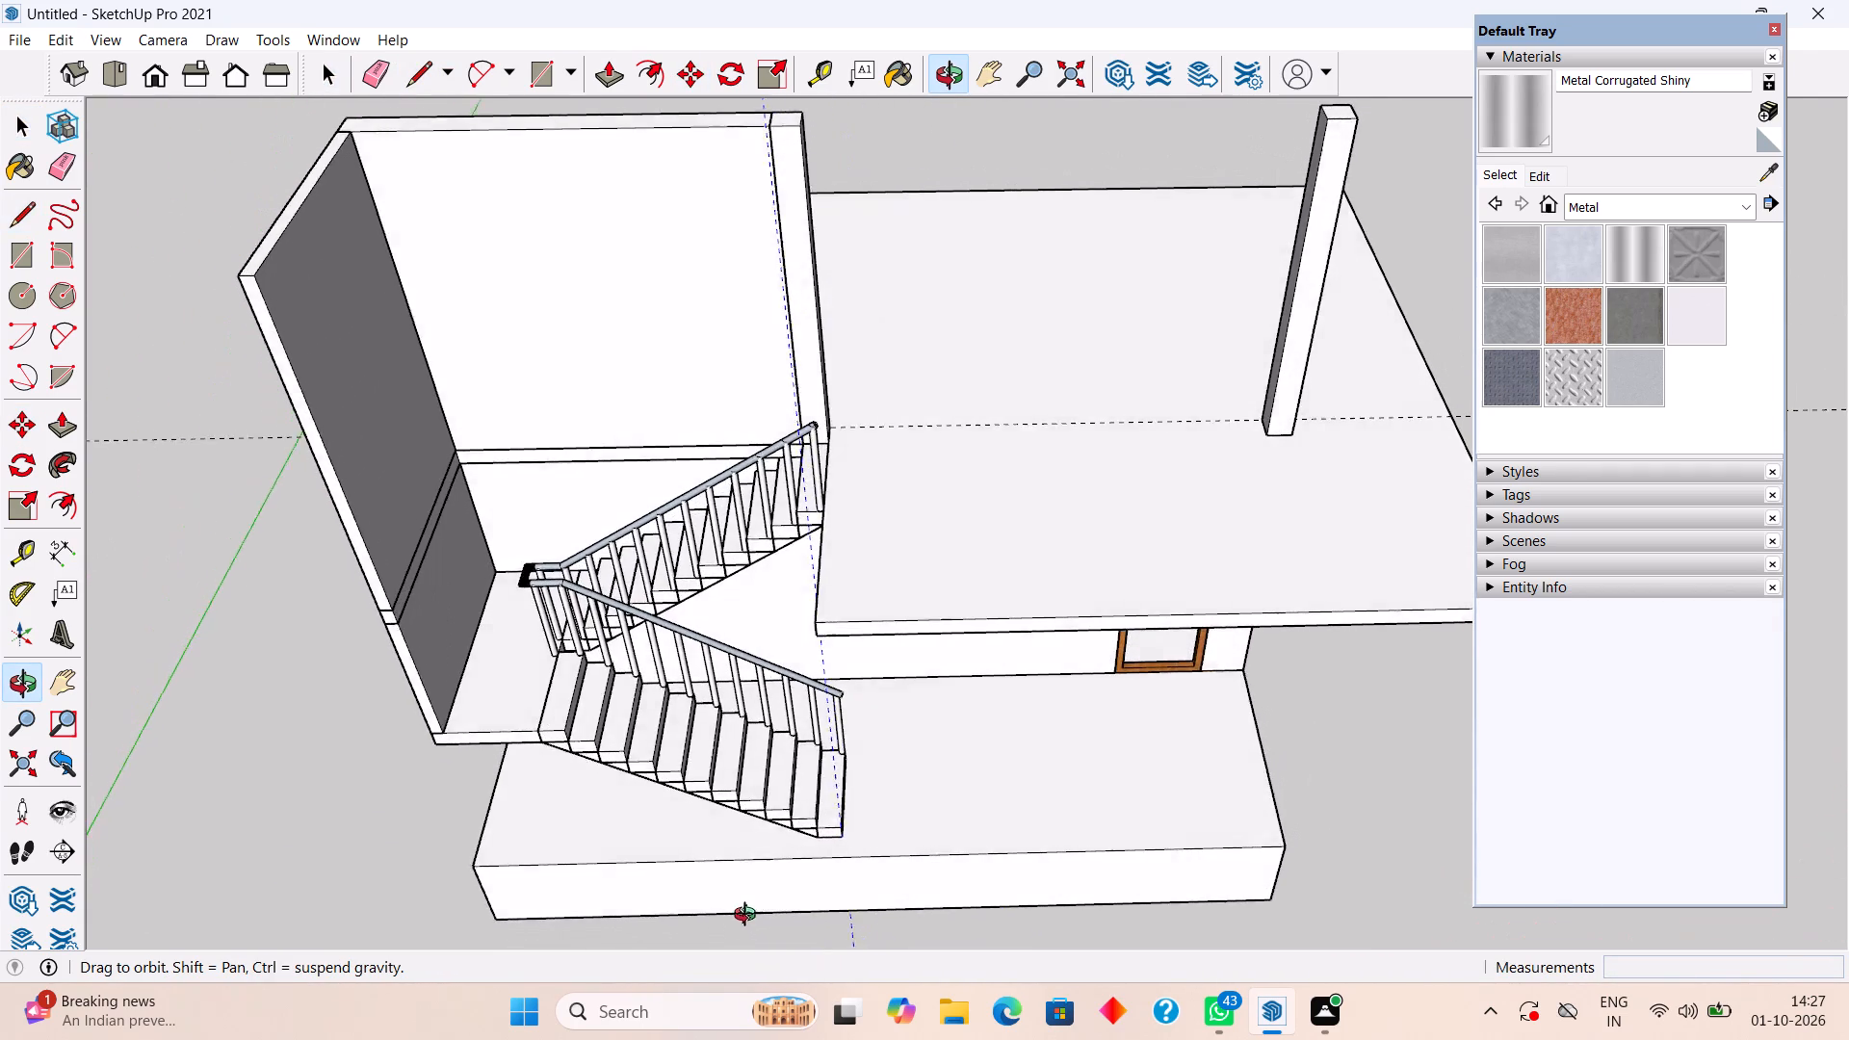
pyautogui.moveTo(749, 917); pyautogui.dragTo(816, 938, button='middle')
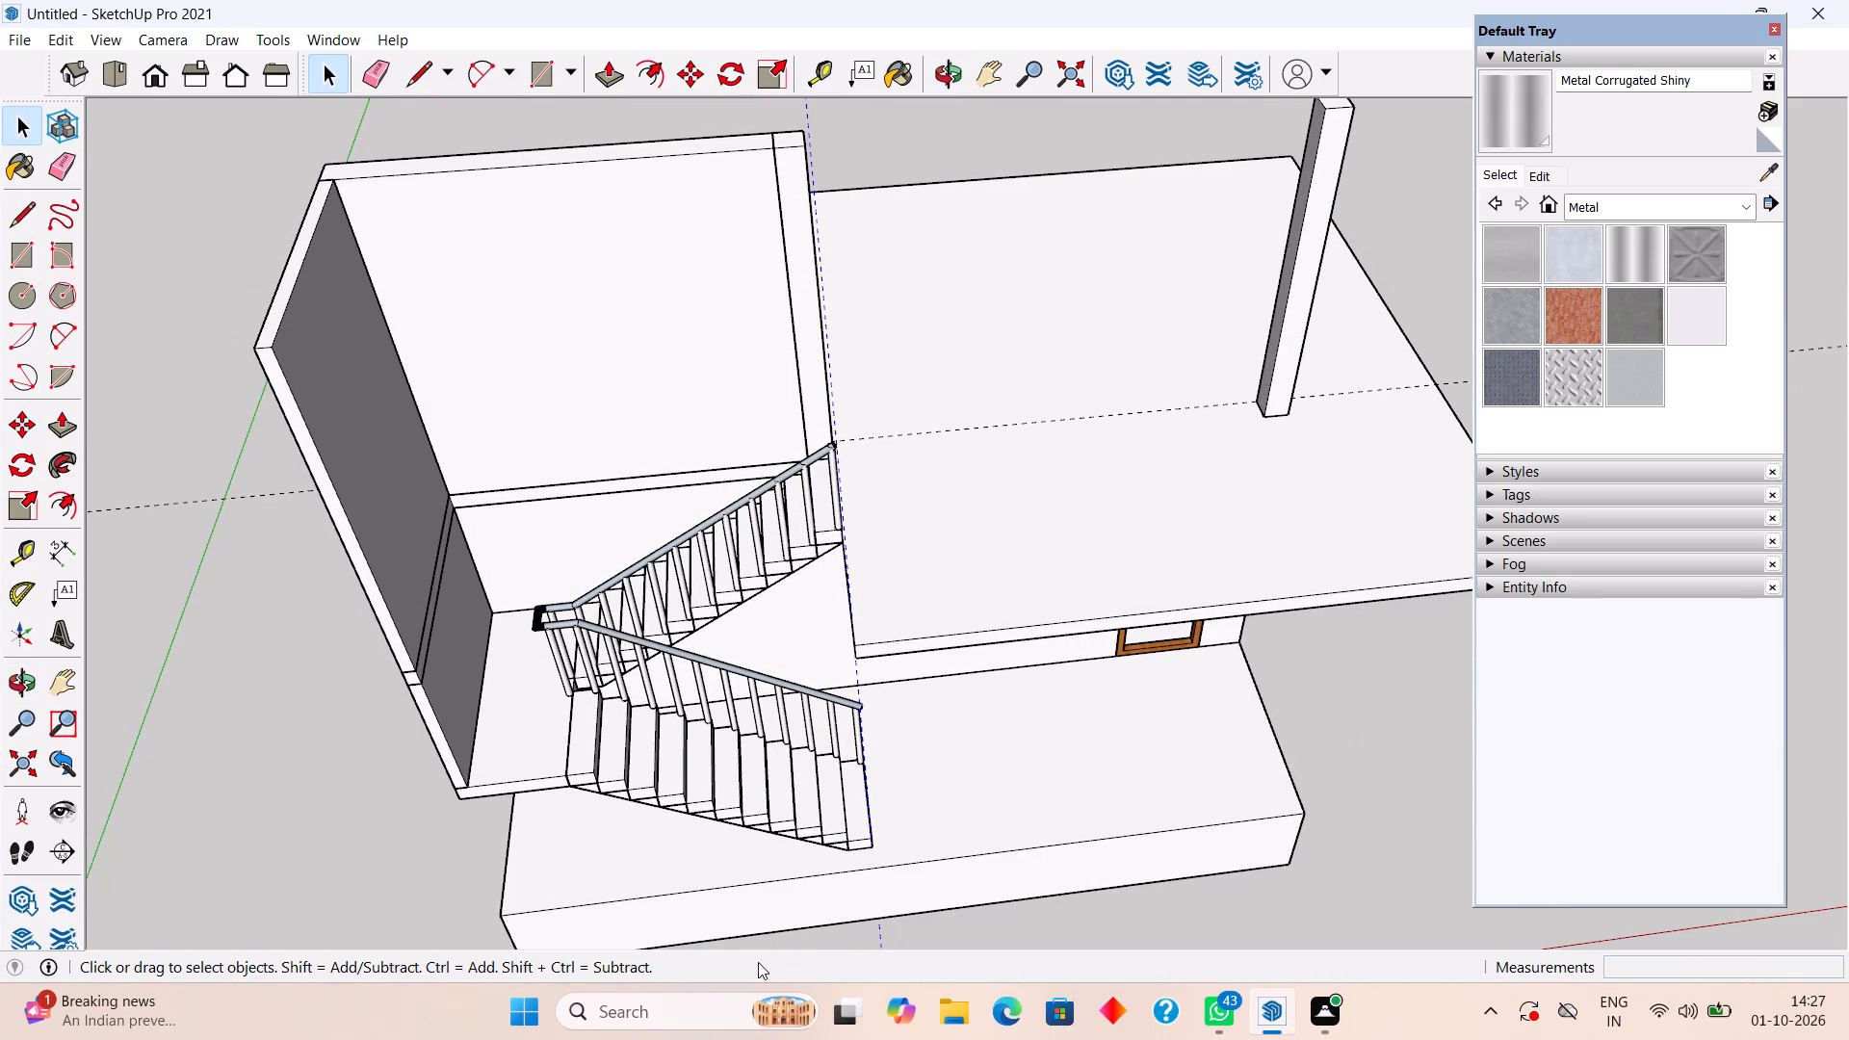
pyautogui.press('r')
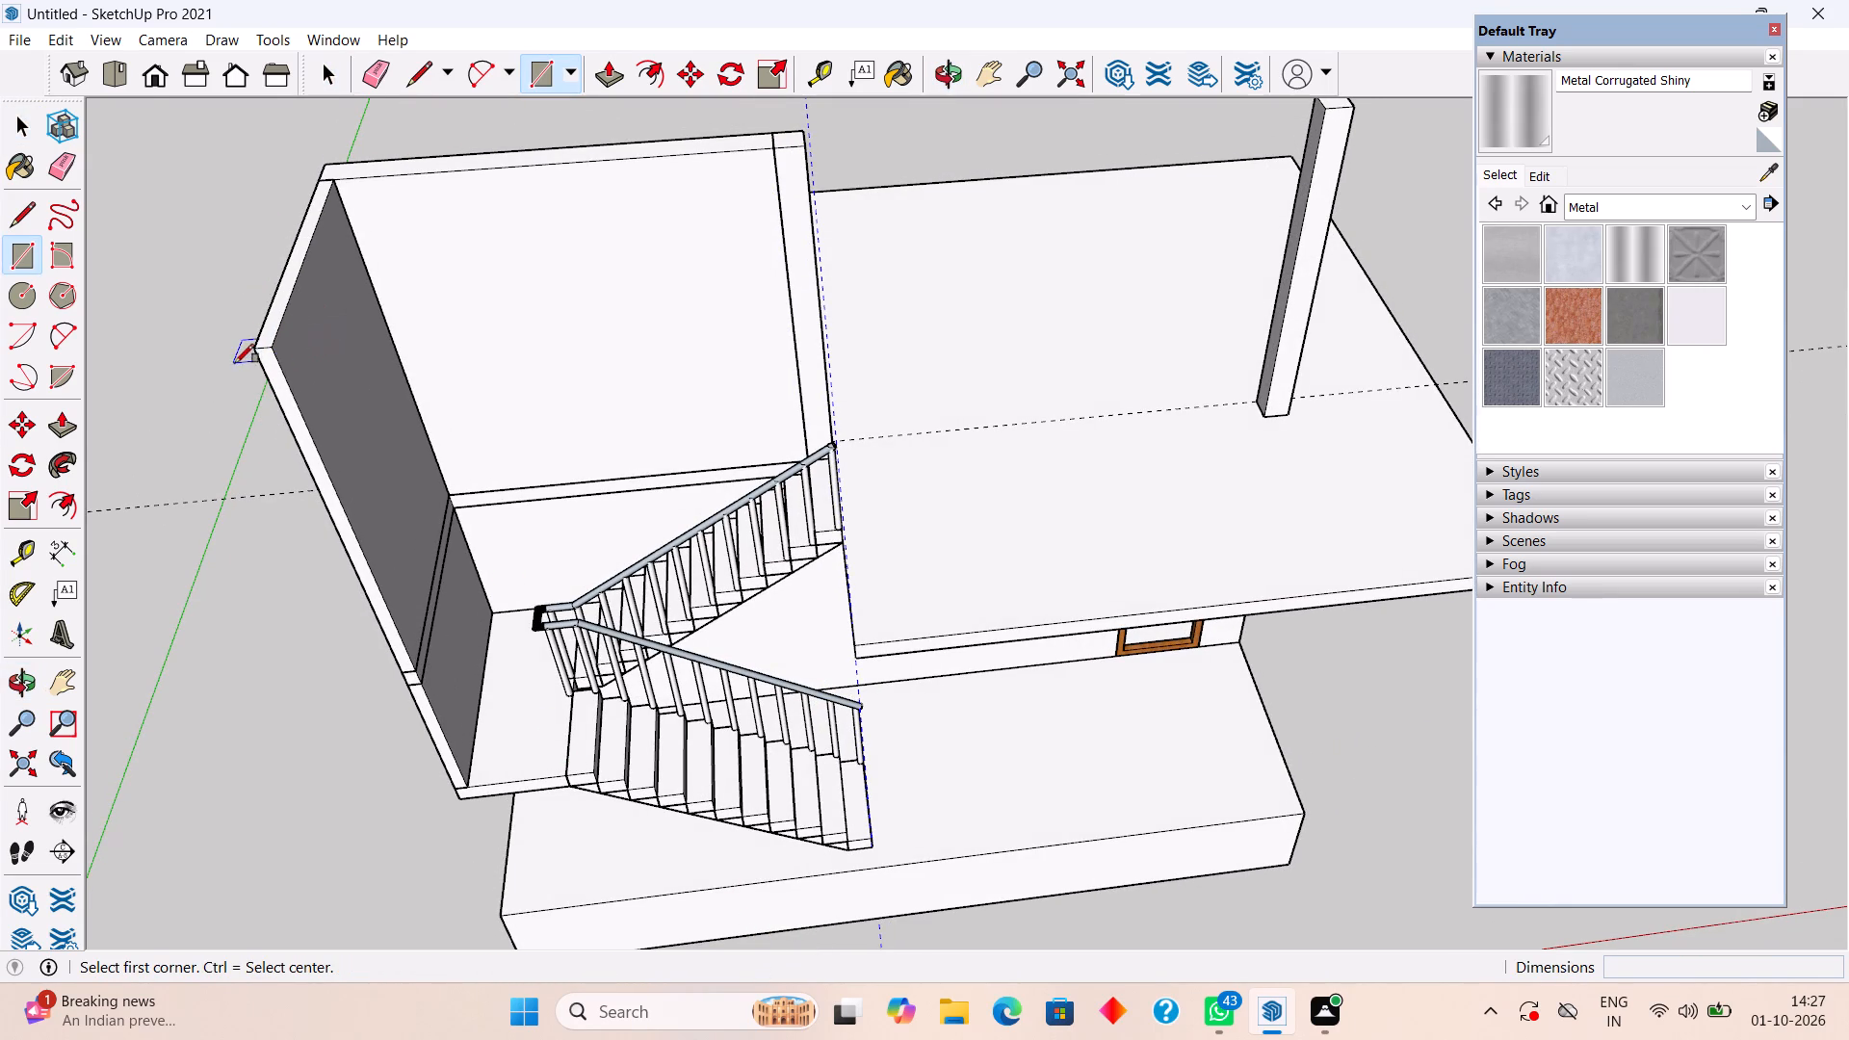
pyautogui.click(254, 347)
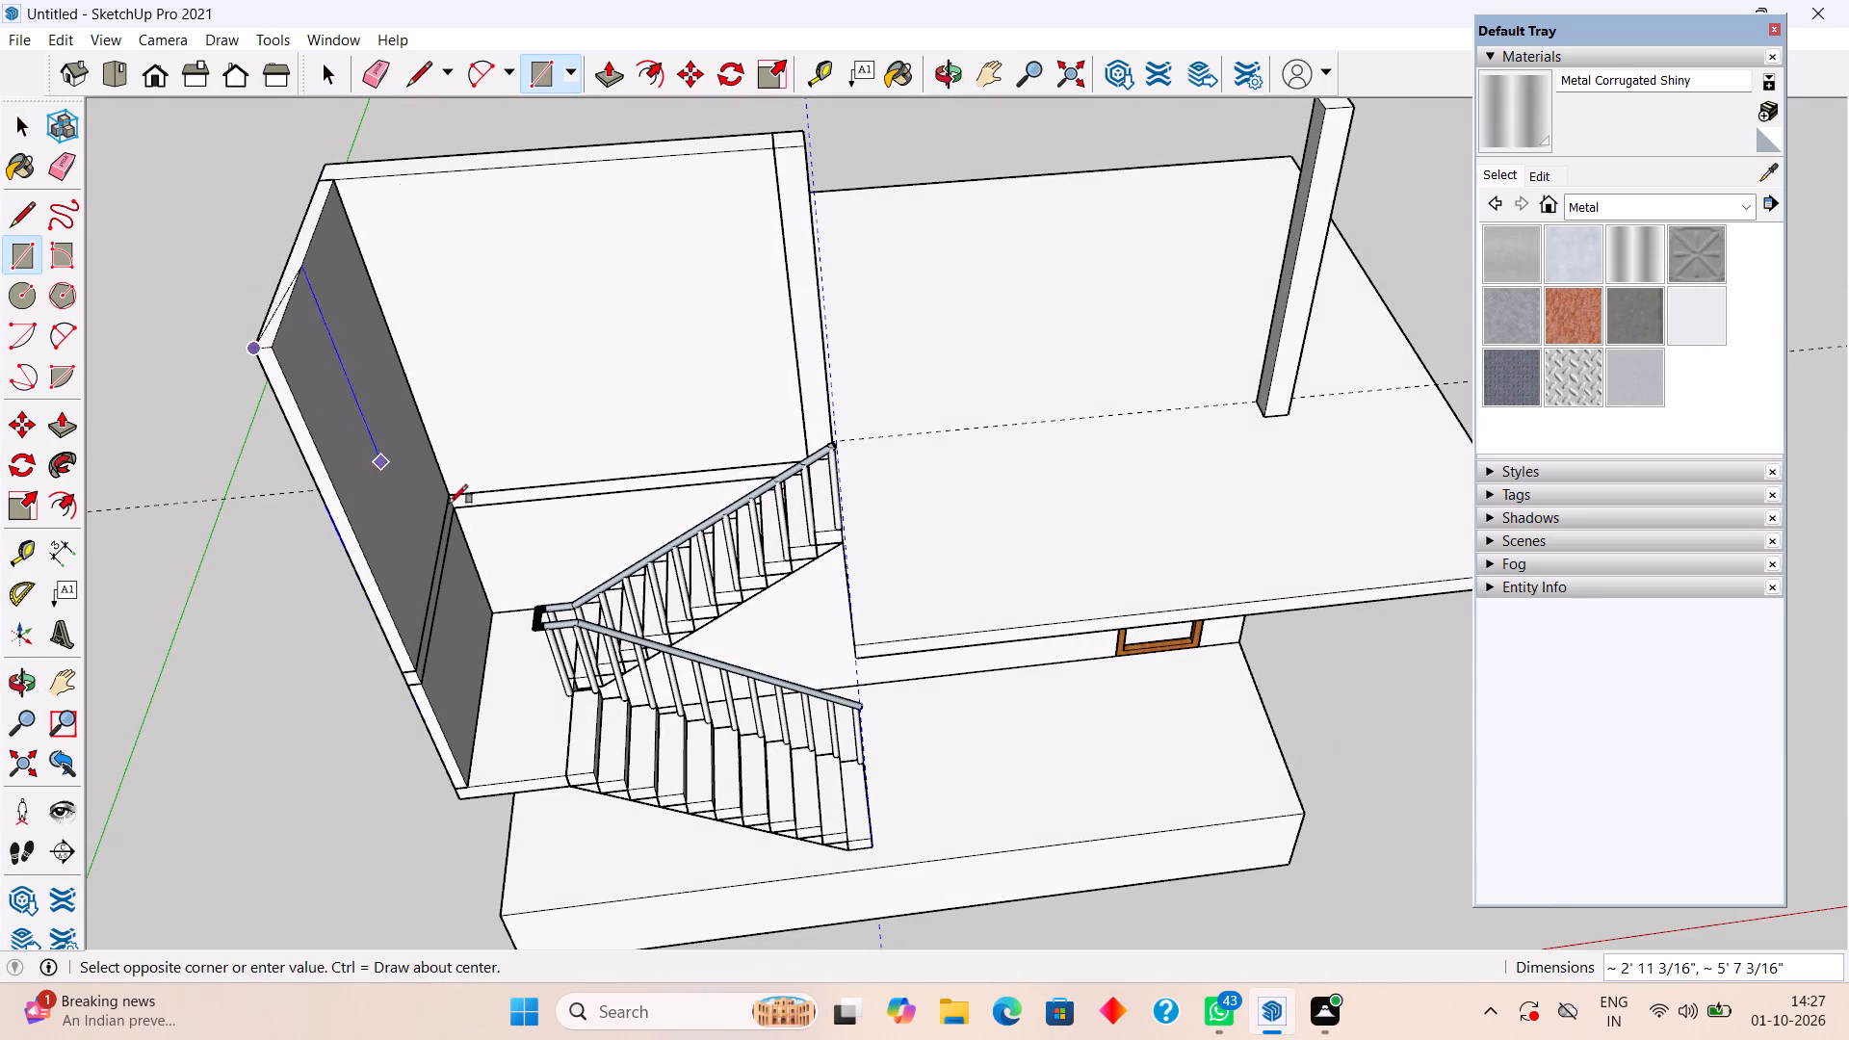
pyautogui.click(873, 848)
pyautogui.press('space')
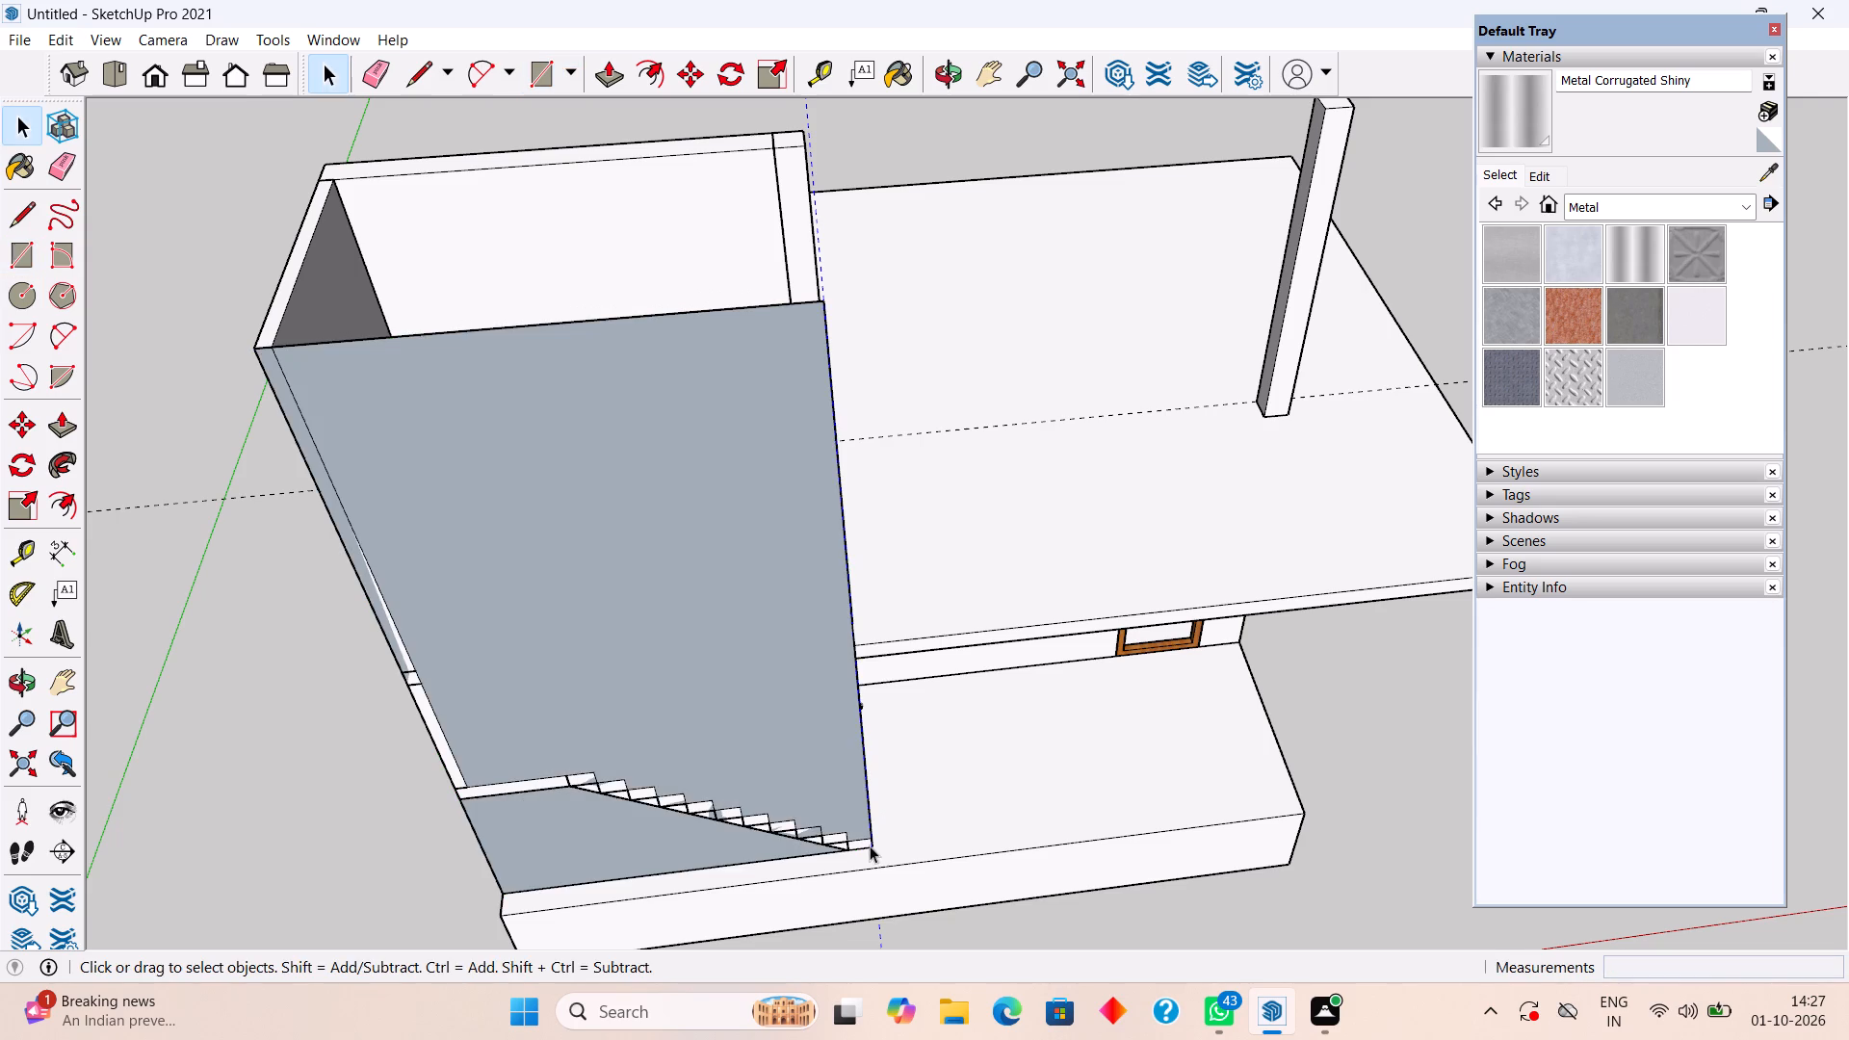
pyautogui.moveTo(811, 818); pyautogui.dragTo(1235, 461, button='middle')
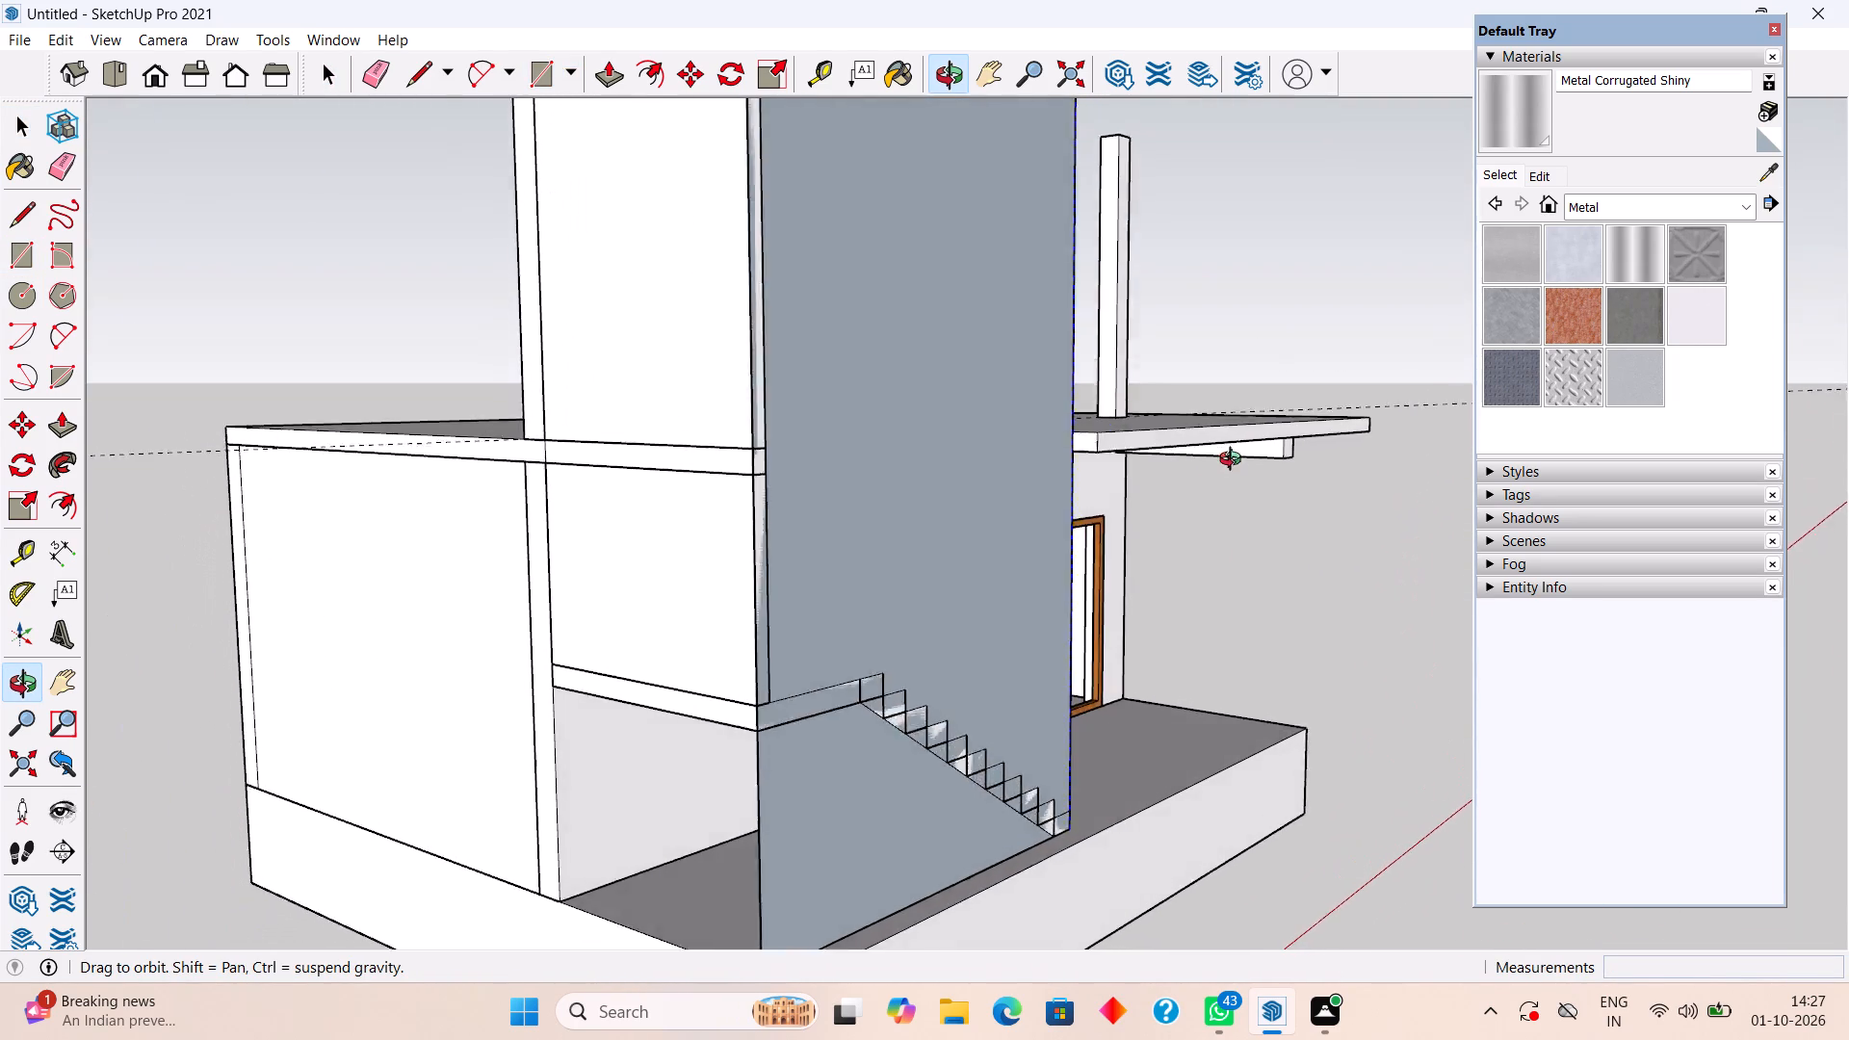
# Pull the tall stair-front rectangle outward 9" into a solid wall flush with the plinth's front edge.
pyautogui.moveTo(1235, 461); pyautogui.dragTo(1234, 476, button='middle')
pyautogui.scroll(-3, 1074, 627)
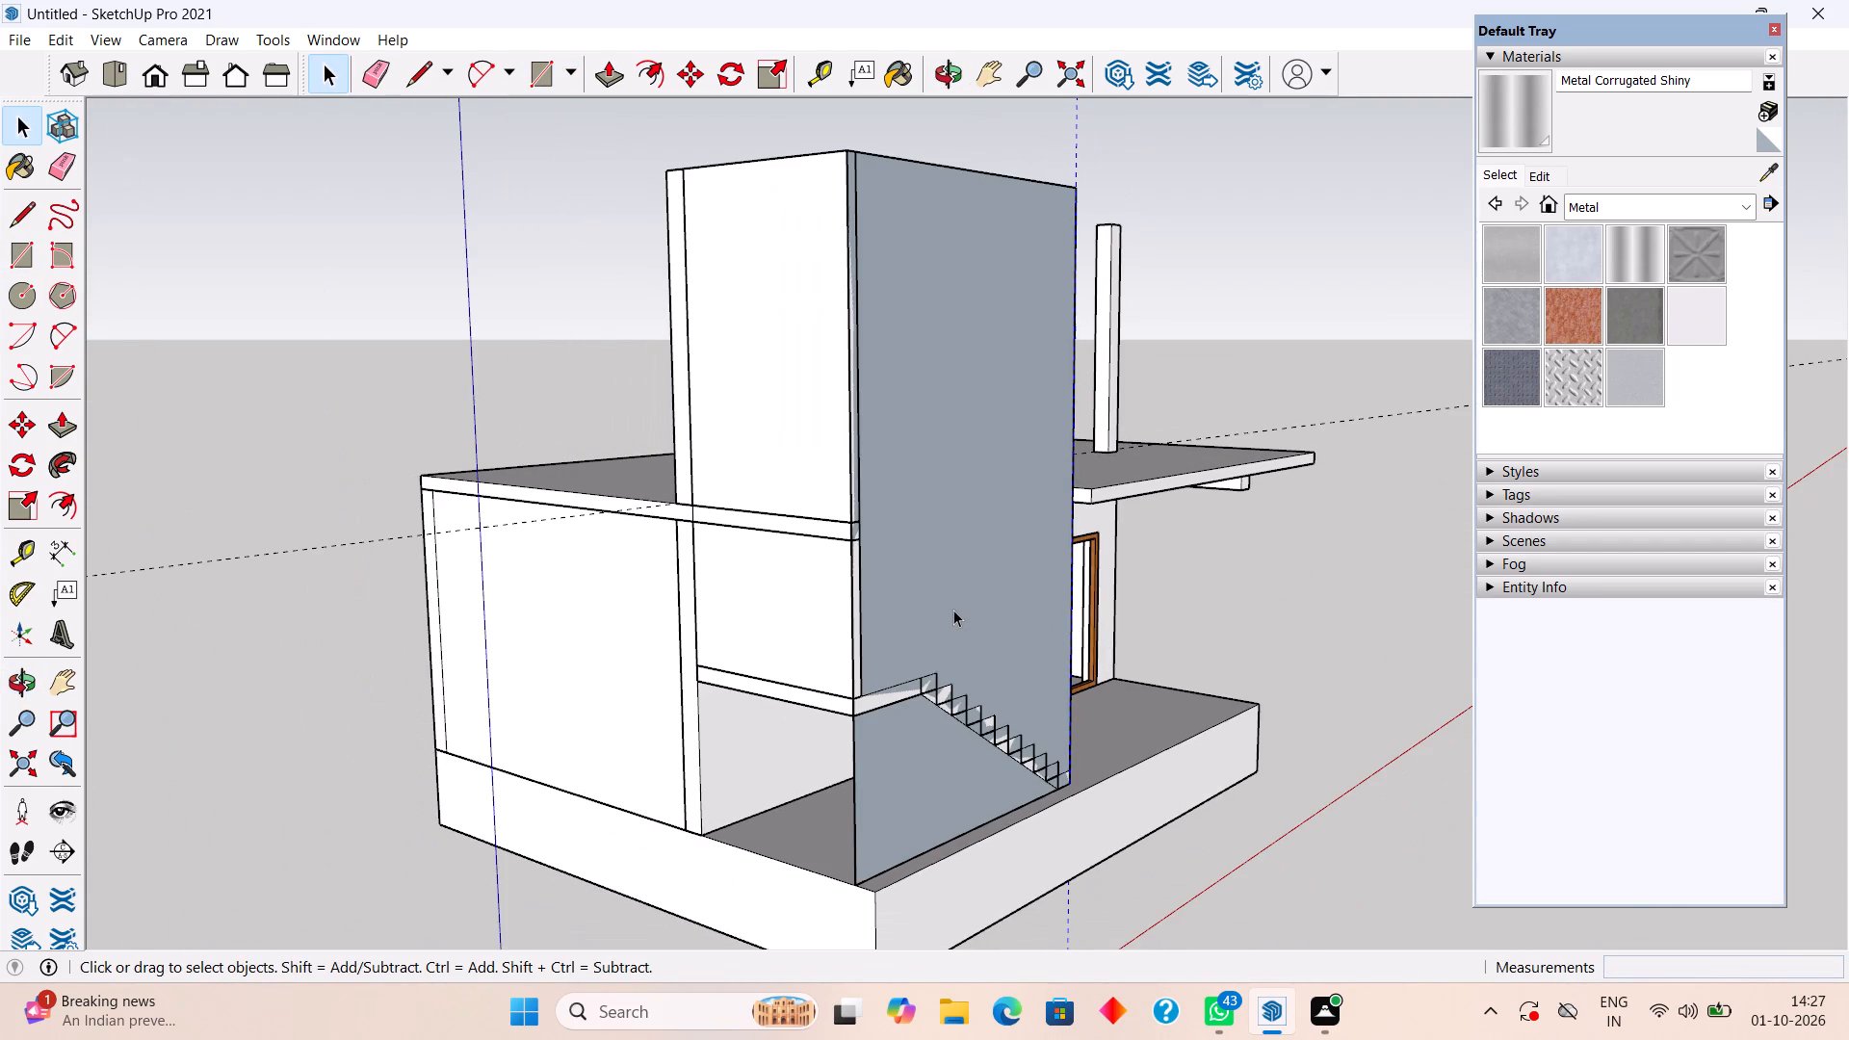
pyautogui.click(953, 610)
pyautogui.press('p')
pyautogui.click(953, 610)
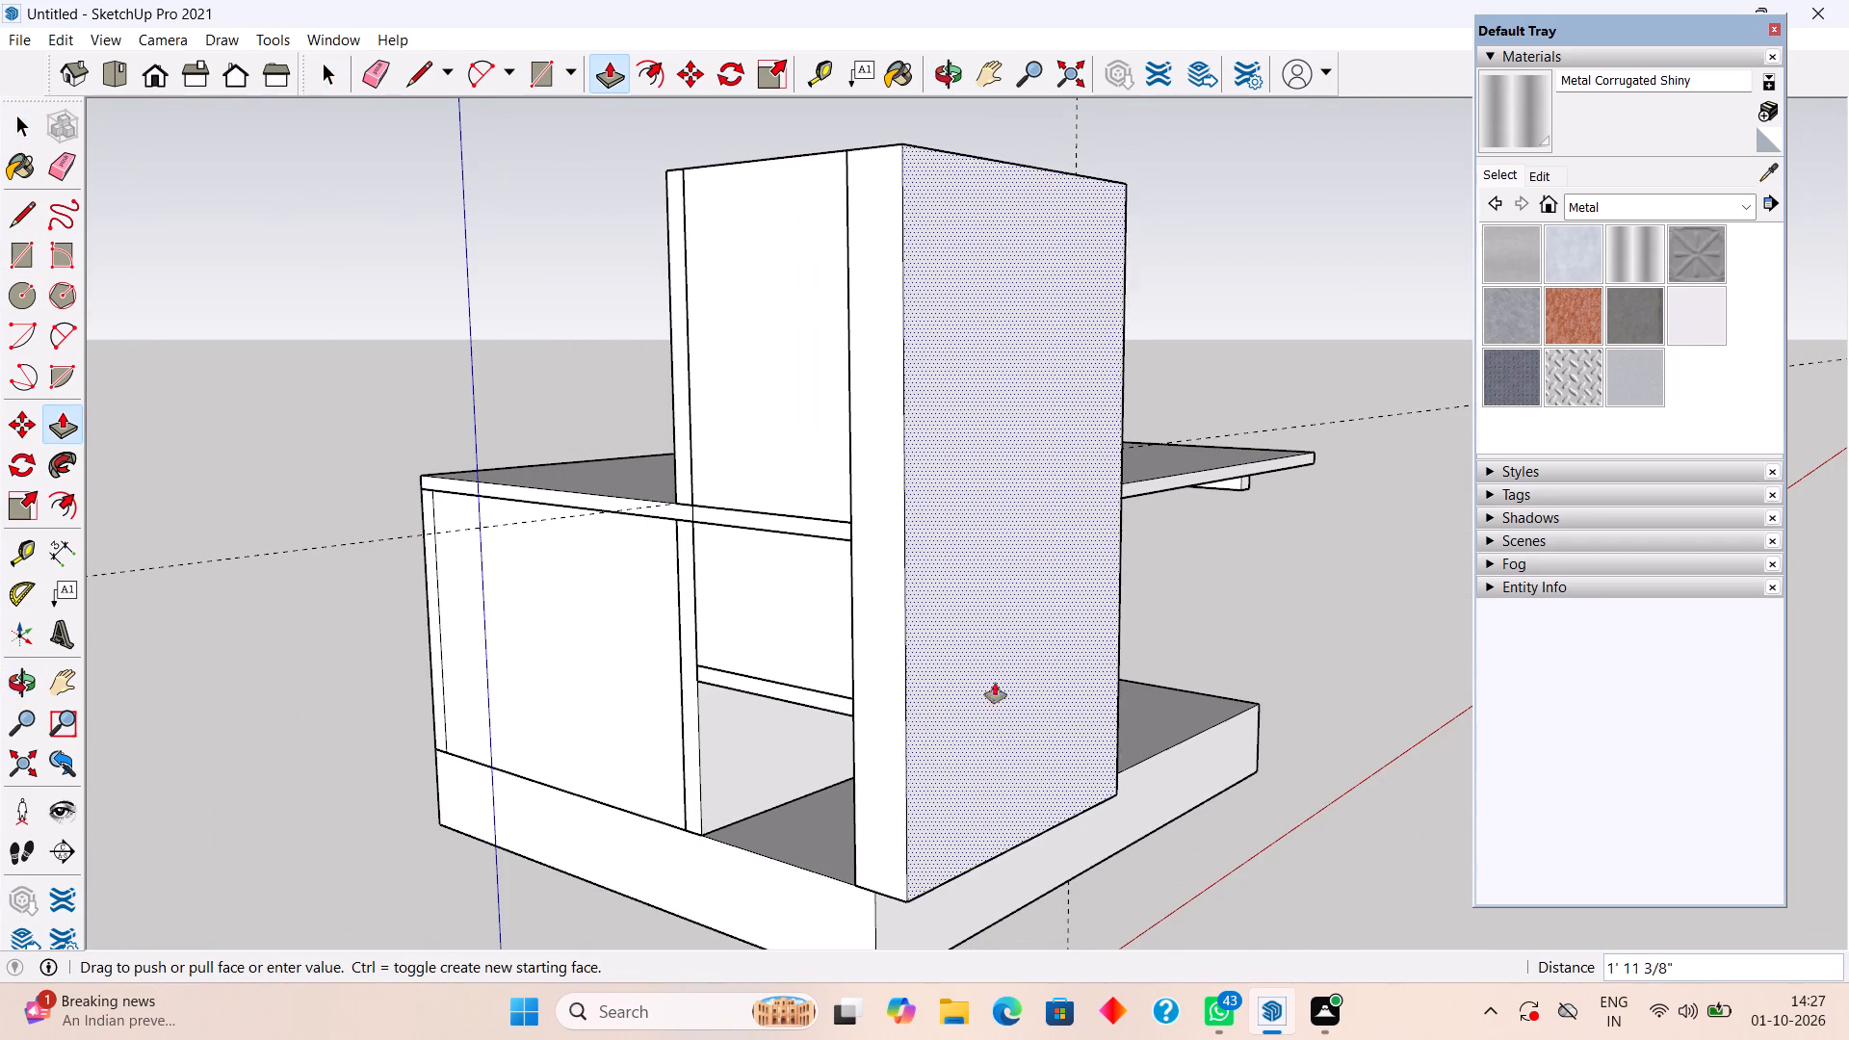
pyautogui.click(896, 930)
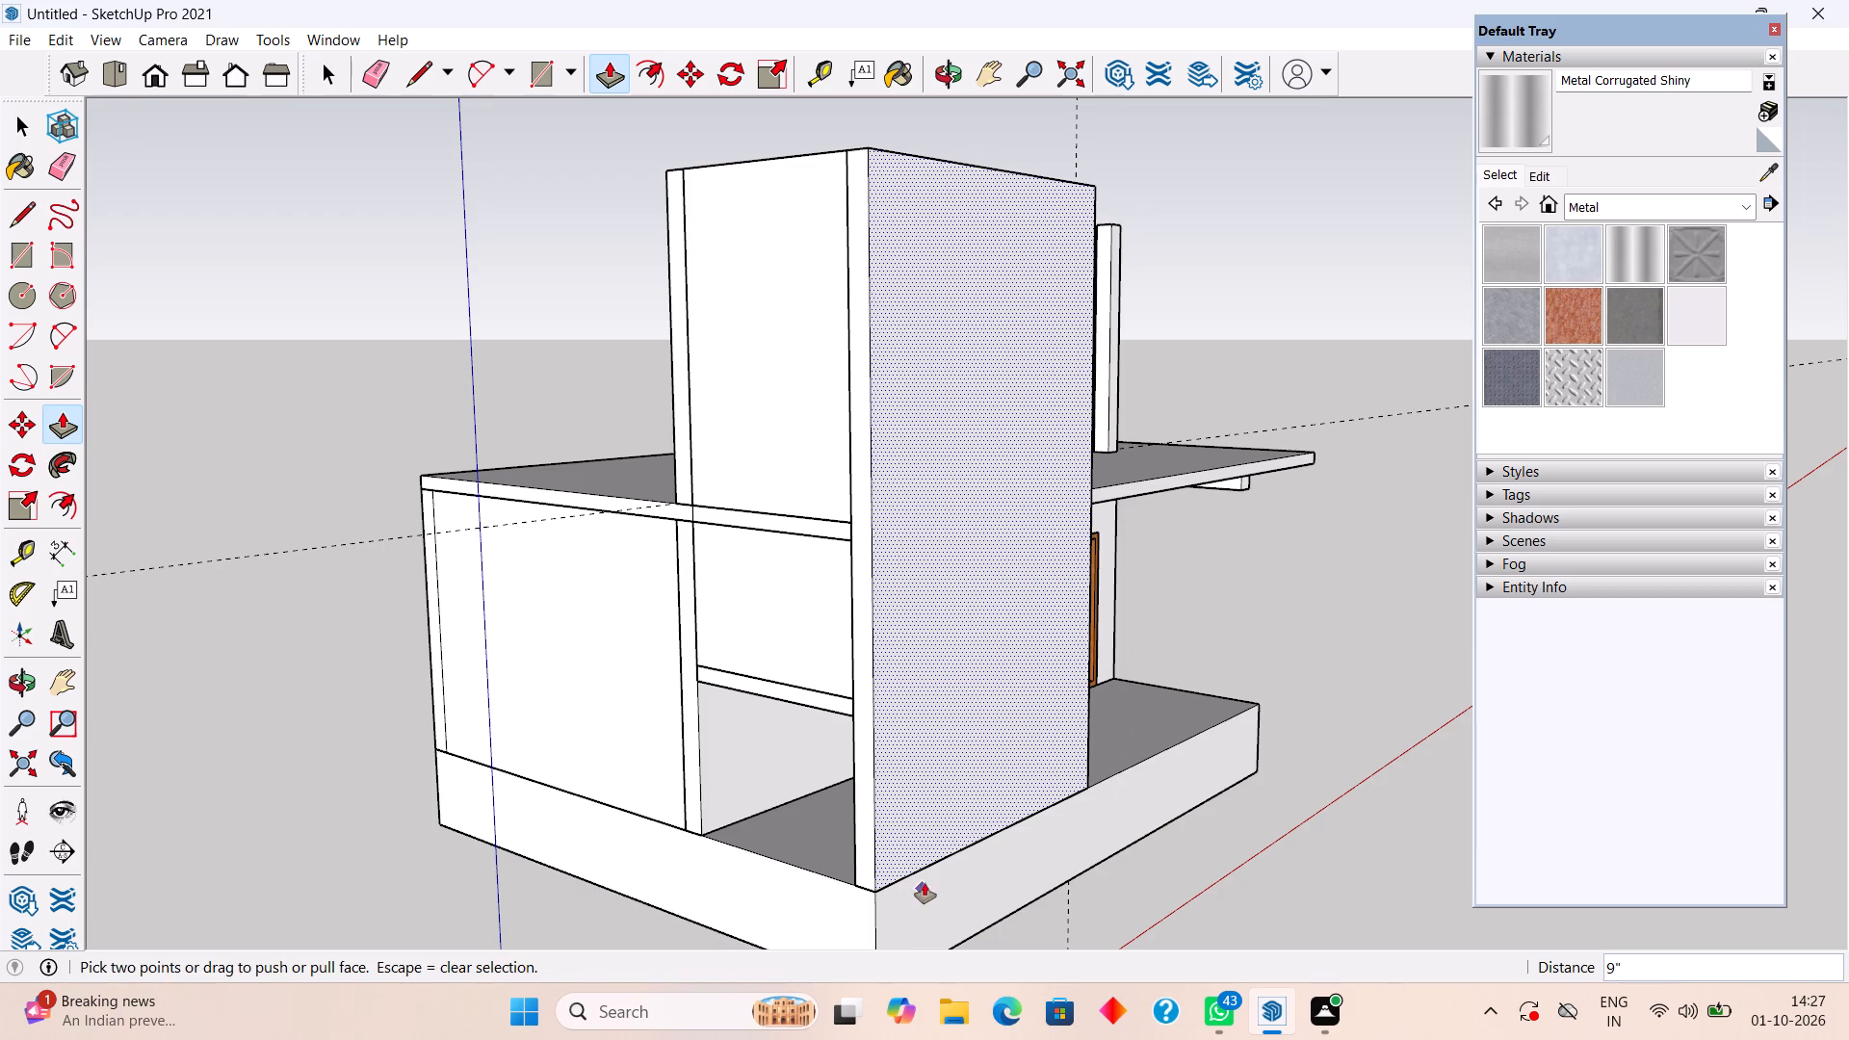
pyautogui.press('space')
# Examine the new stair front wall and how it meets the staircase, slab and plinth from several sides.
pyautogui.moveTo(1126, 684); pyautogui.dragTo(497, 855, button='middle')
pyautogui.scroll(-1, 517, 844)
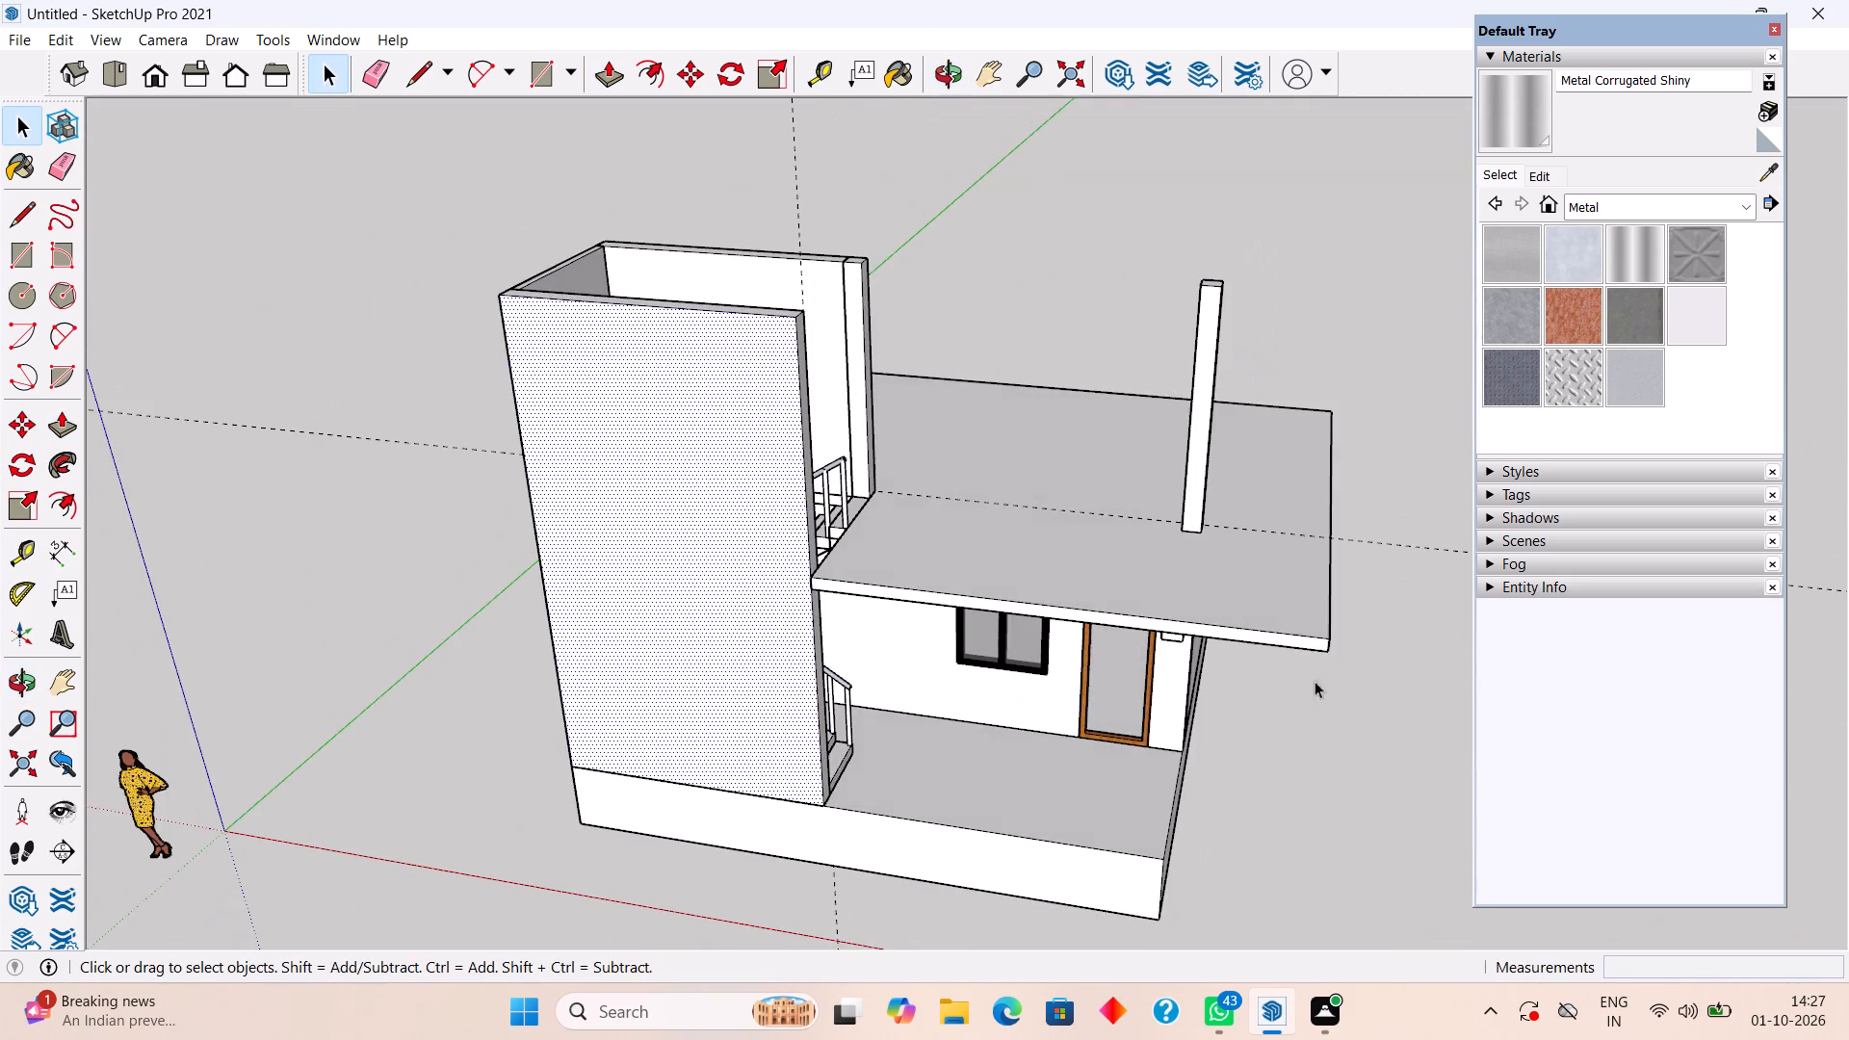
pyautogui.moveTo(1440, 614); pyautogui.dragTo(1371, 586, button='middle')
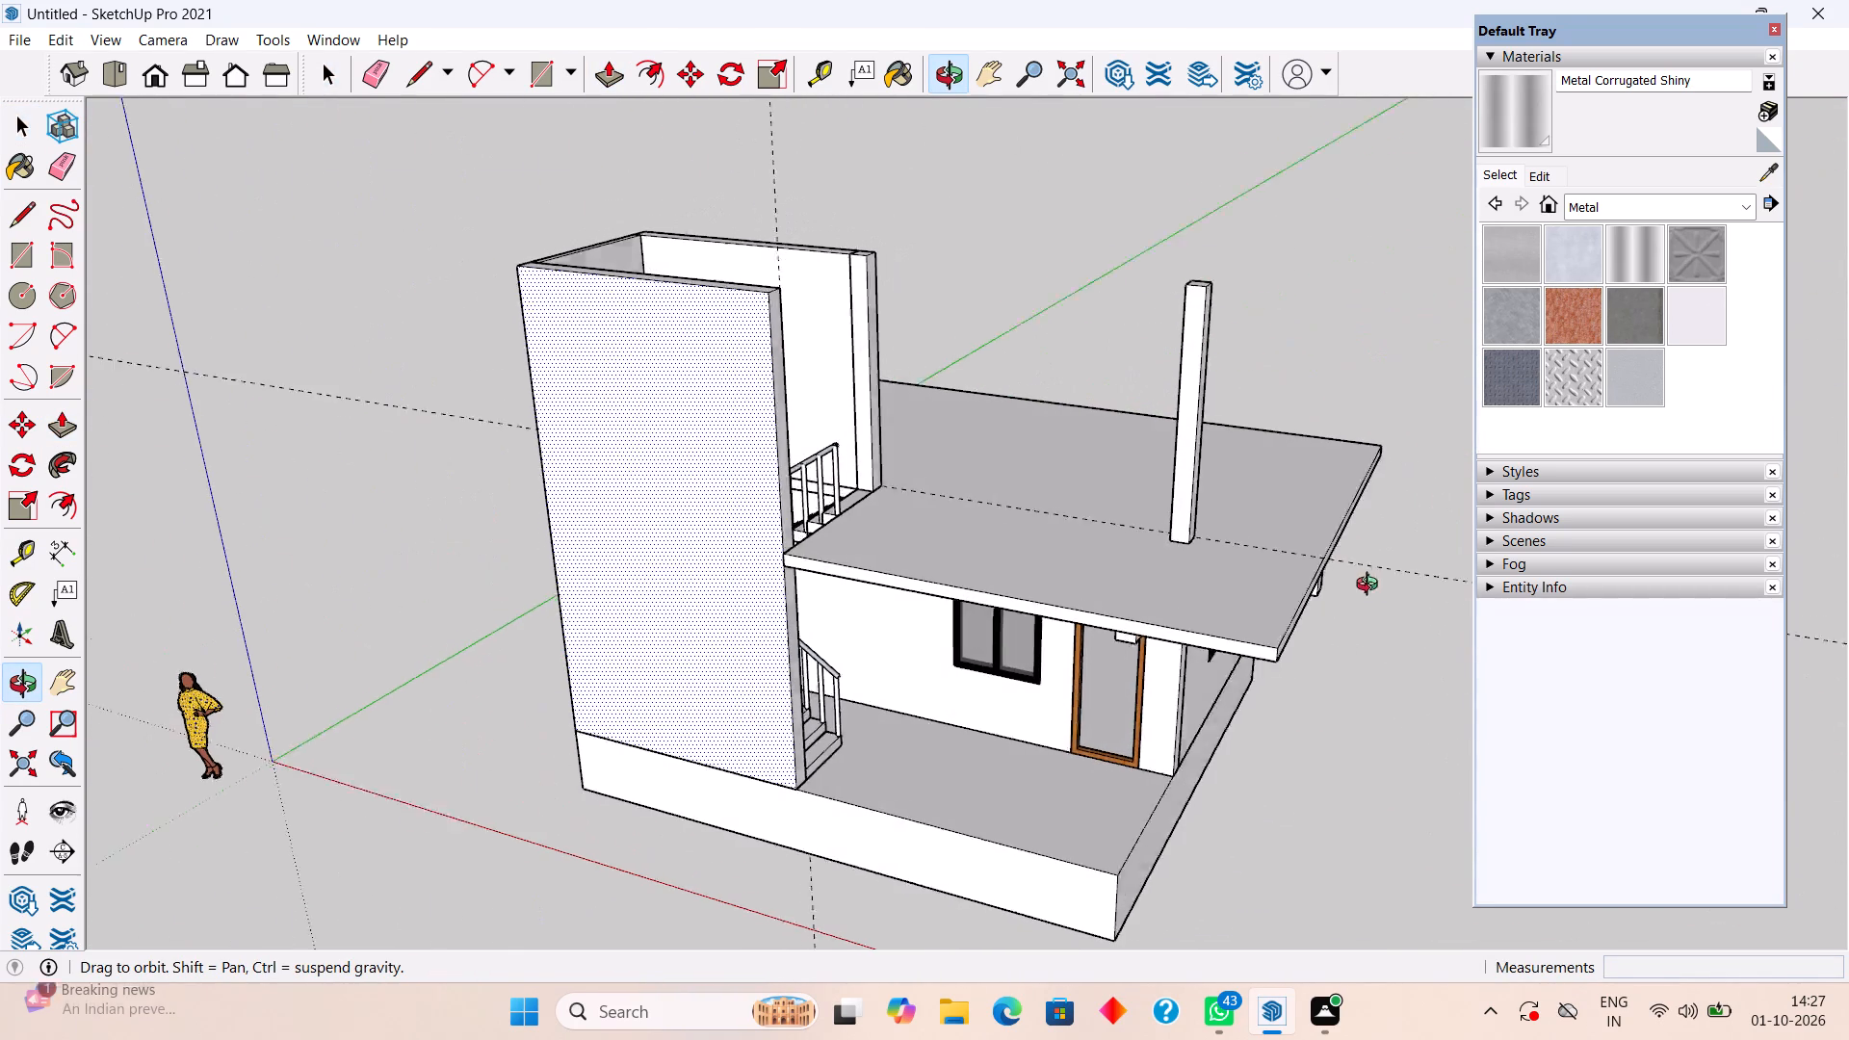
pyautogui.moveTo(1371, 586); pyautogui.dragTo(1378, 585, button='middle')
pyautogui.moveTo(1217, 710); pyautogui.dragTo(796, 681, button='middle')
pyautogui.scroll(1, 990, 749)
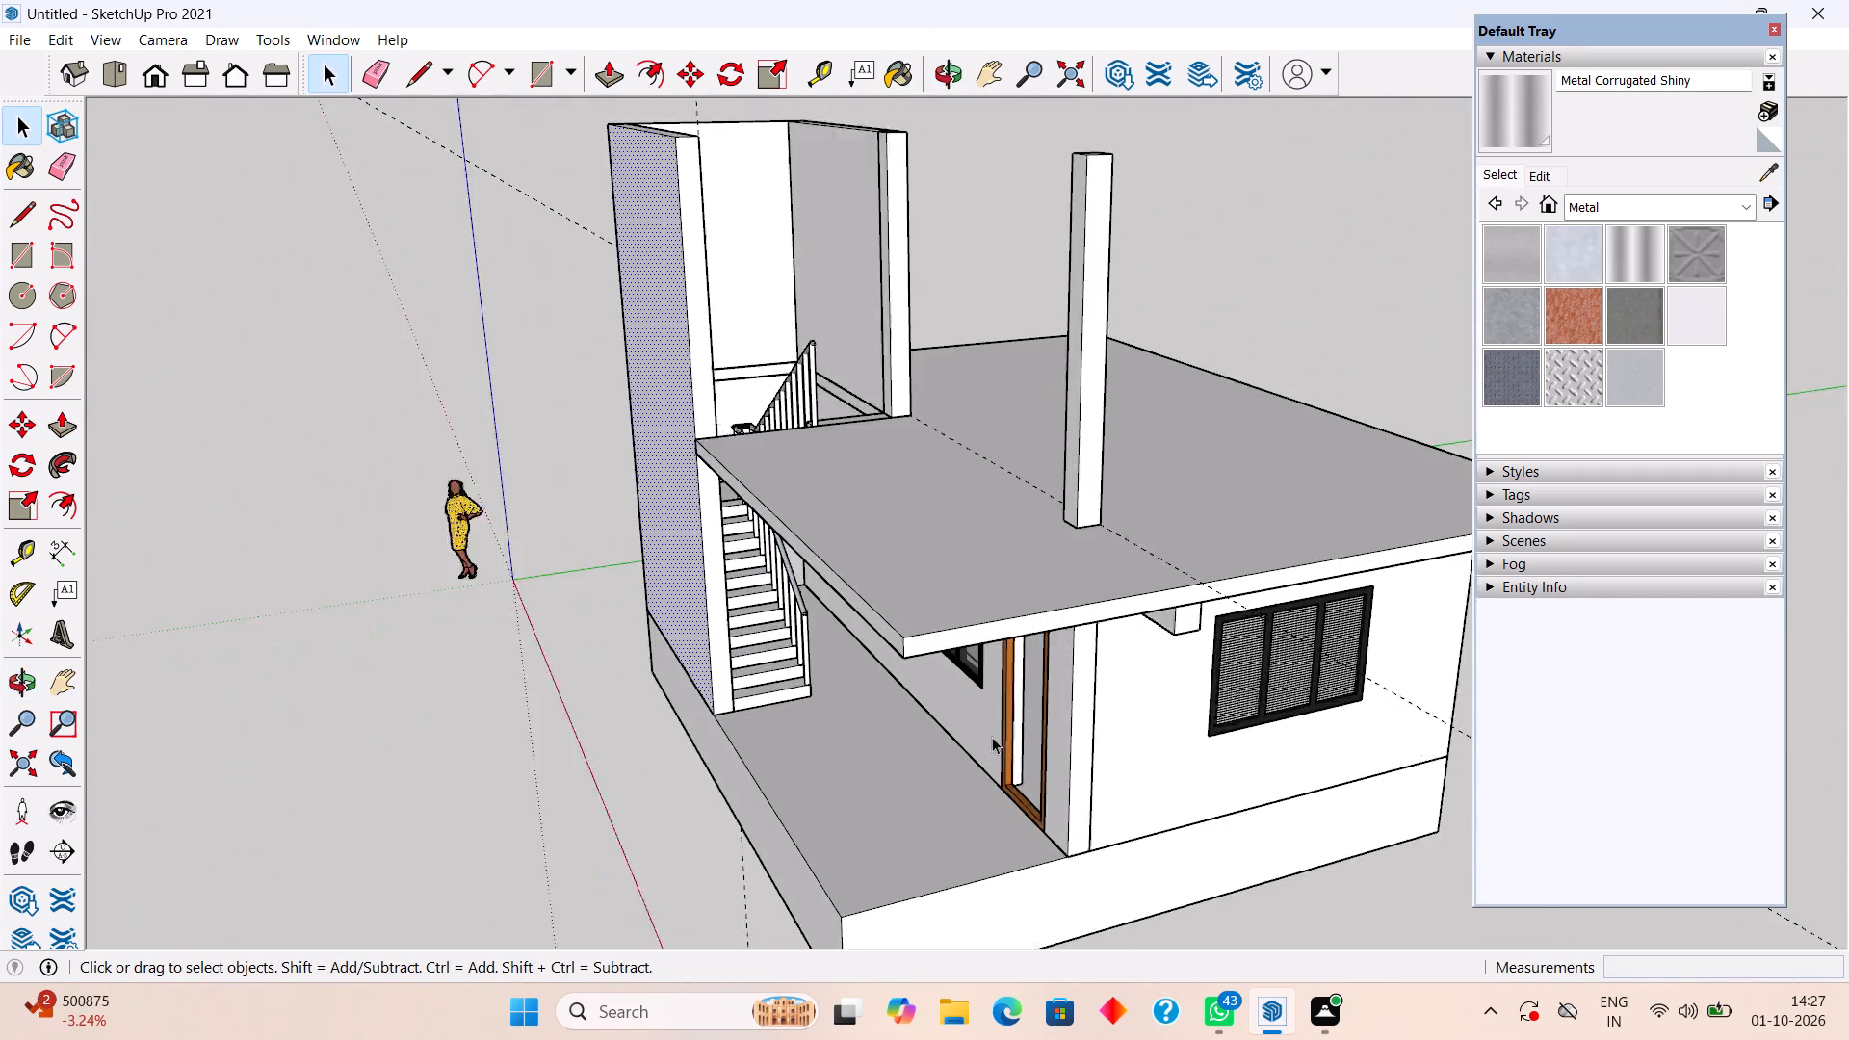
pyautogui.scroll(4, 992, 737)
pyautogui.moveTo(752, 640); pyautogui.dragTo(569, 590, button='middle')
pyautogui.moveTo(848, 672); pyautogui.dragTo(797, 702, button='middle')
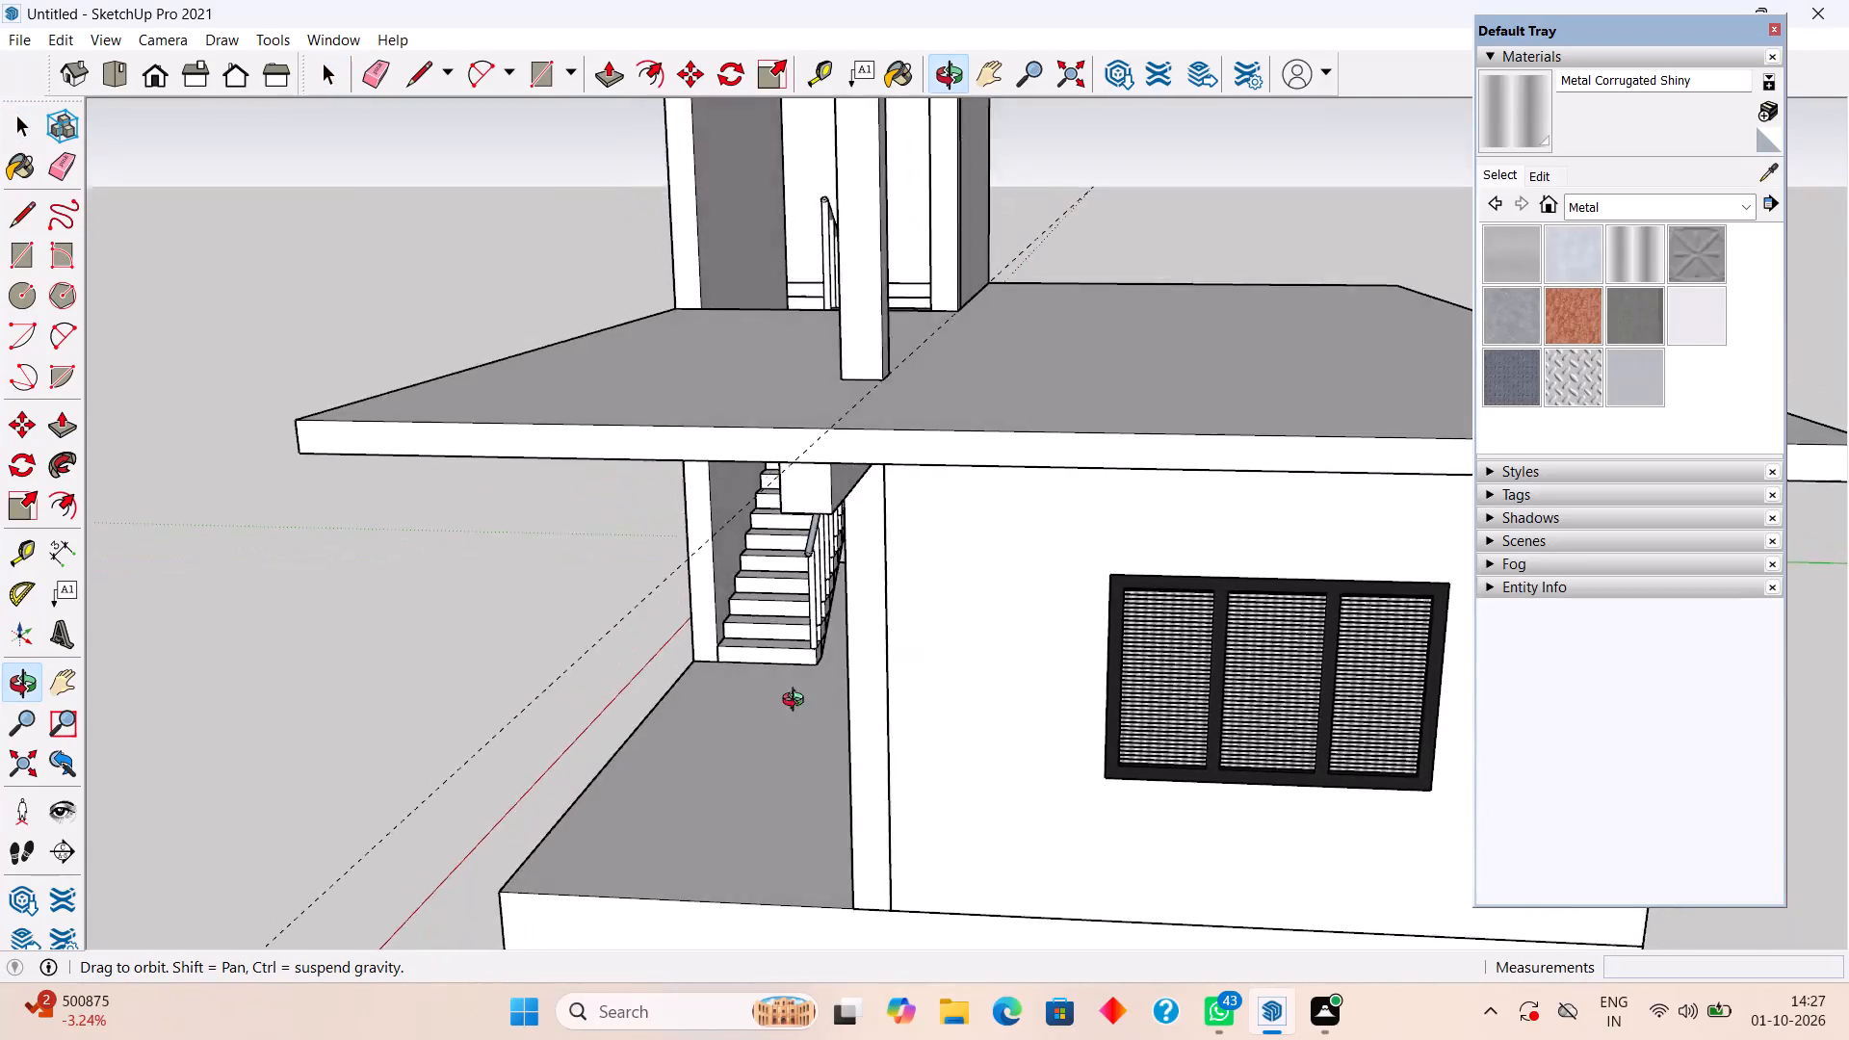
pyautogui.moveTo(797, 702); pyautogui.dragTo(1747, 656, button='middle')
pyautogui.moveTo(1047, 741); pyautogui.dragTo(1040, 748, button='middle')
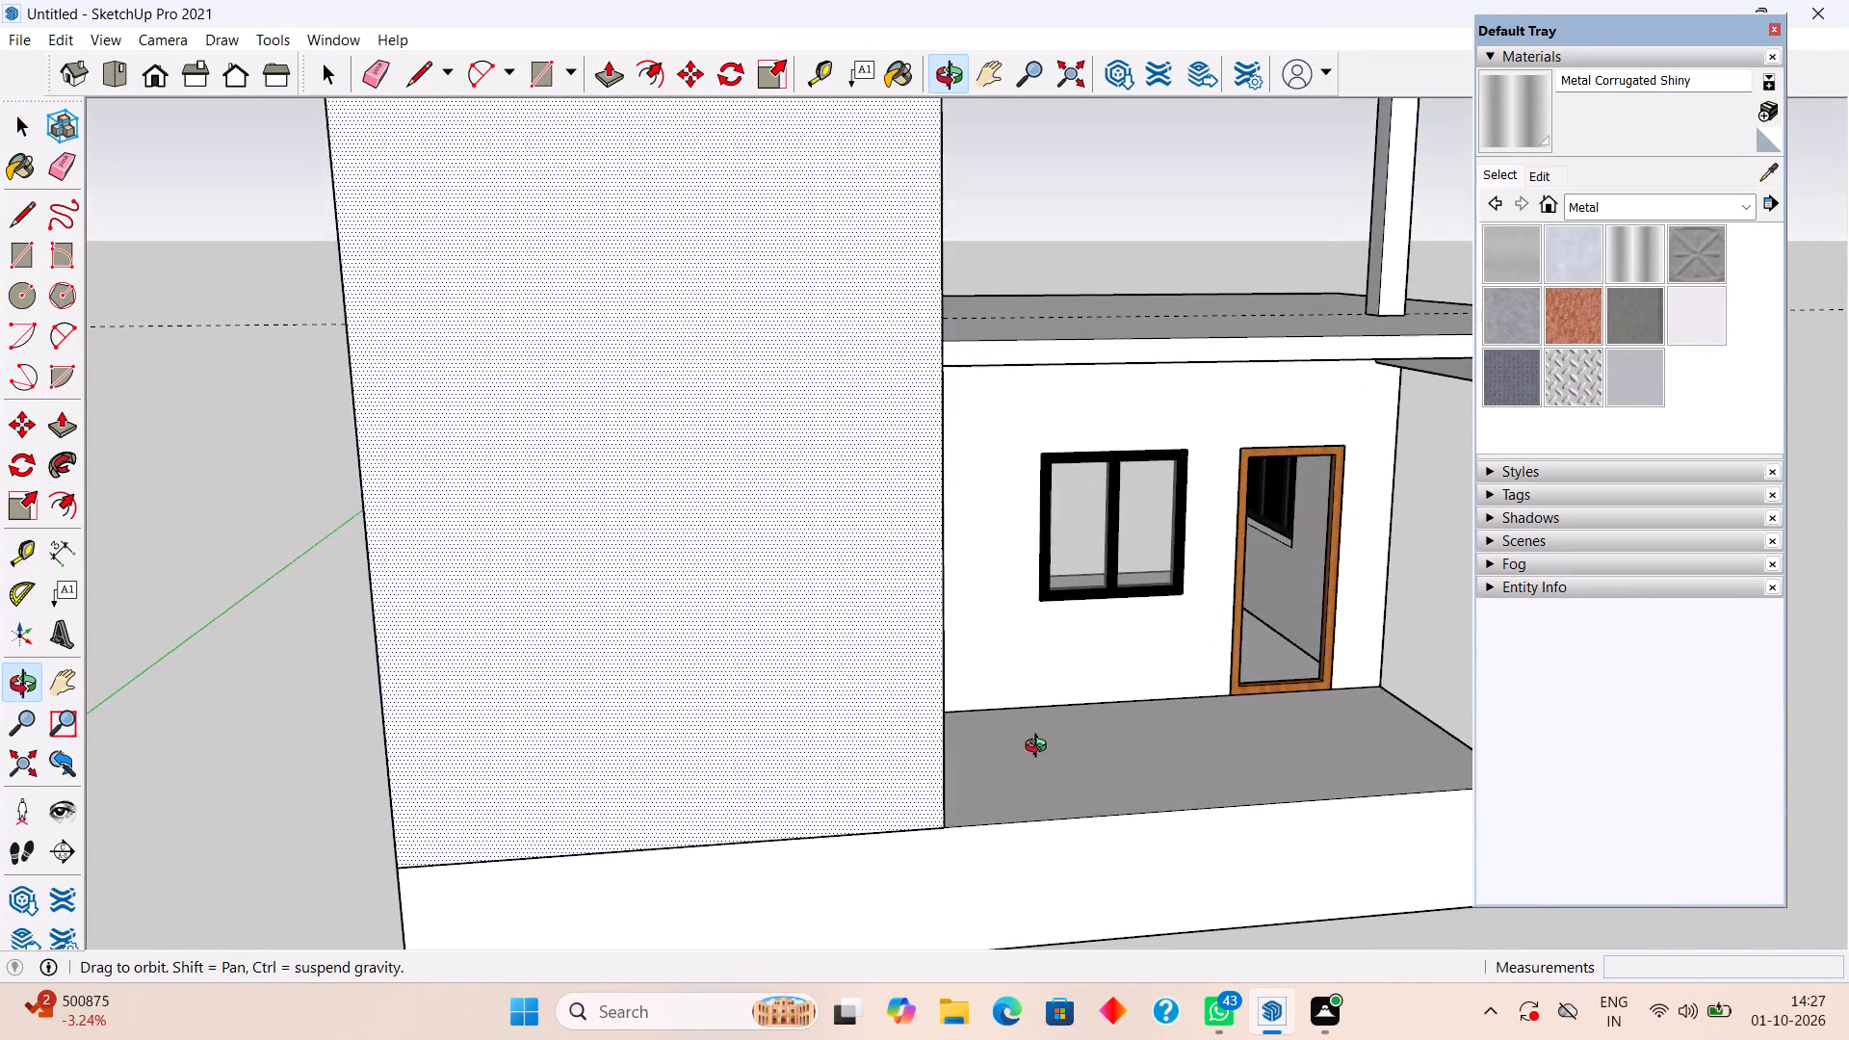
pyautogui.moveTo(1040, 748); pyautogui.dragTo(791, 779, button='middle')
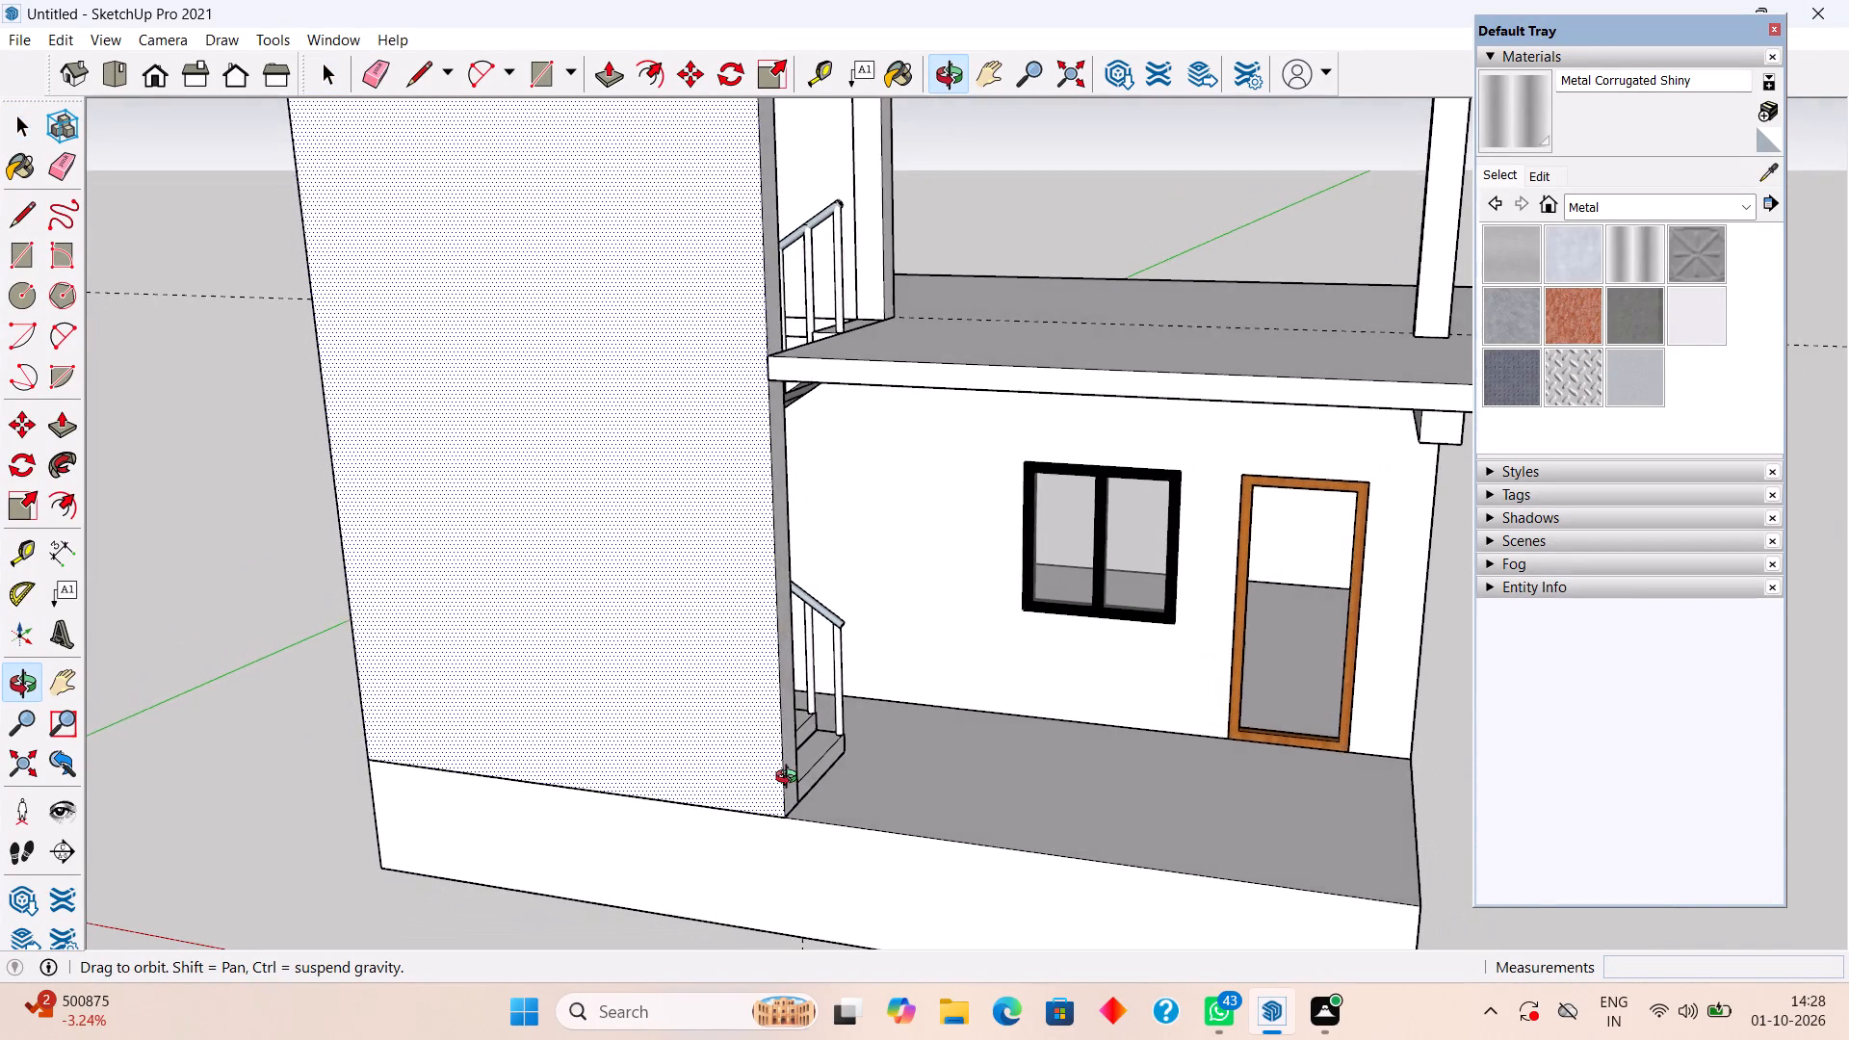
pyautogui.moveTo(791, 779); pyautogui.dragTo(989, 885, button='middle')
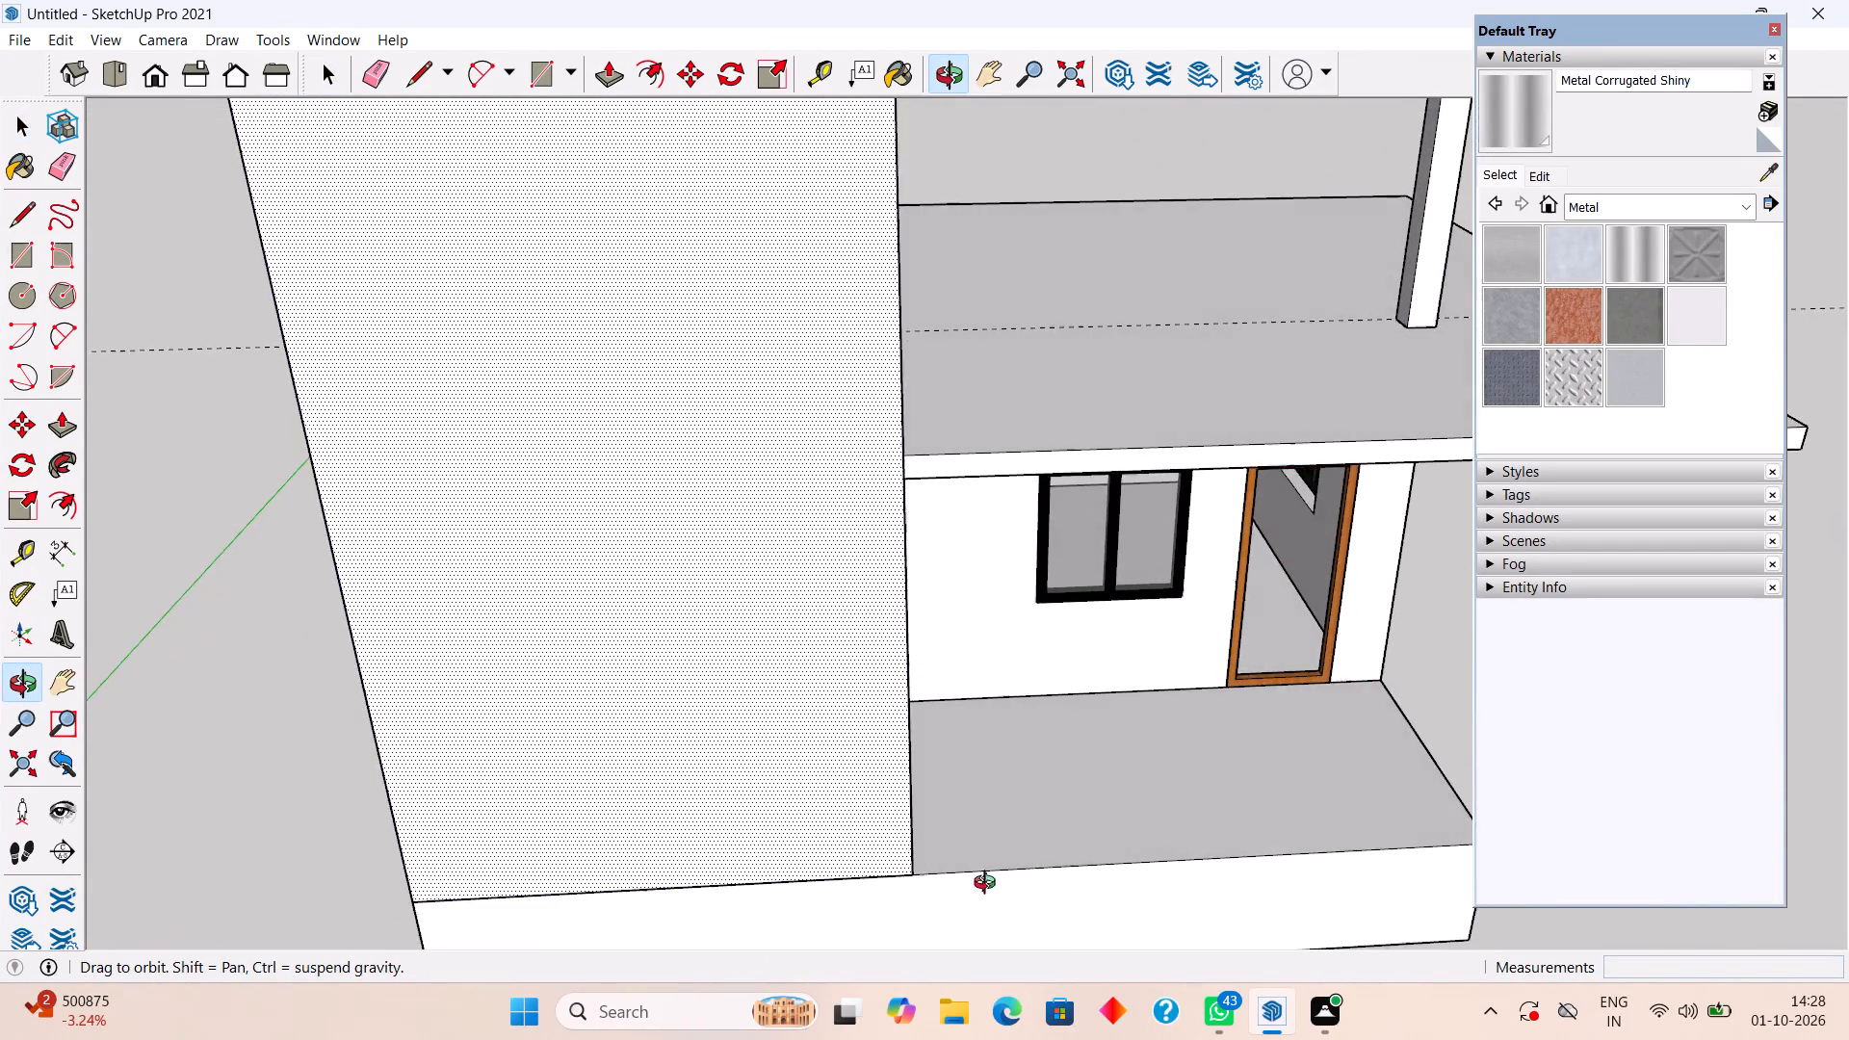
pyautogui.moveTo(989, 885); pyautogui.dragTo(990, 773, button='middle')
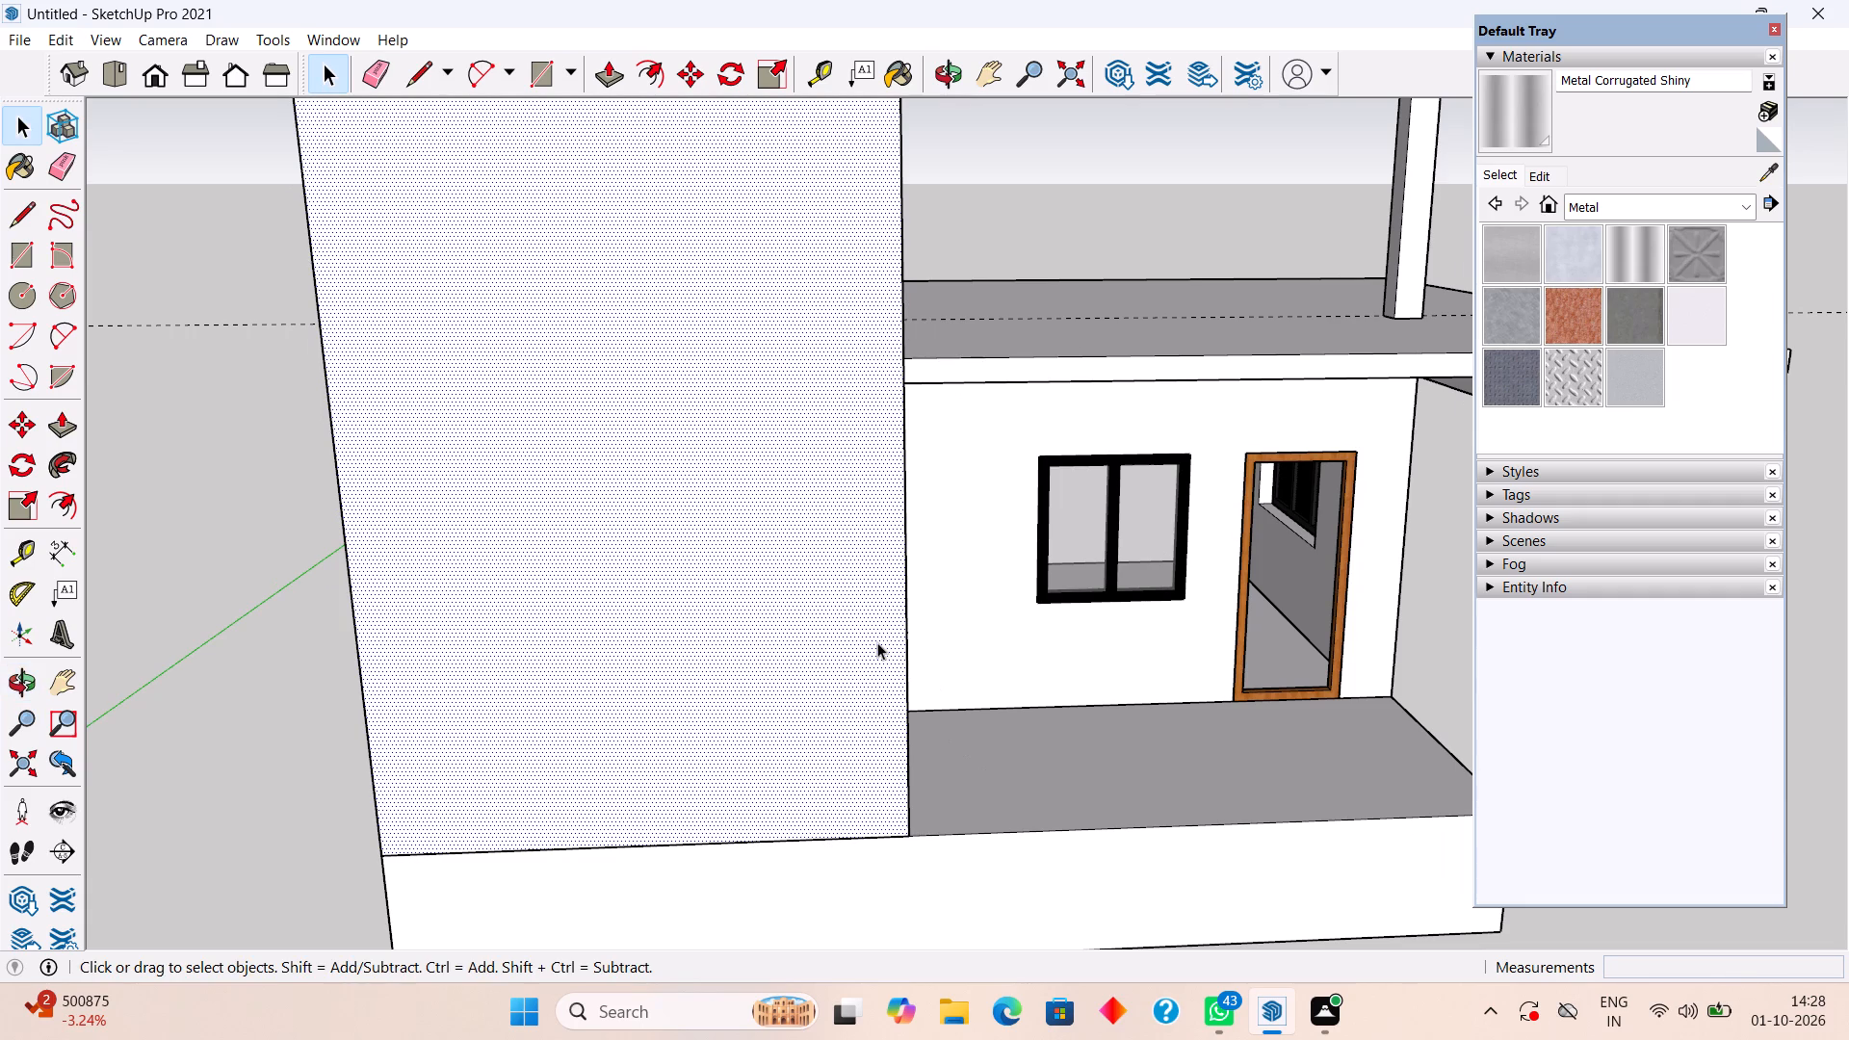
# Make the whole stair front wall, with all its connected faces and edges, a group.
pyautogui.tripleClick(877, 642)
pyautogui.rightClick(877, 640)
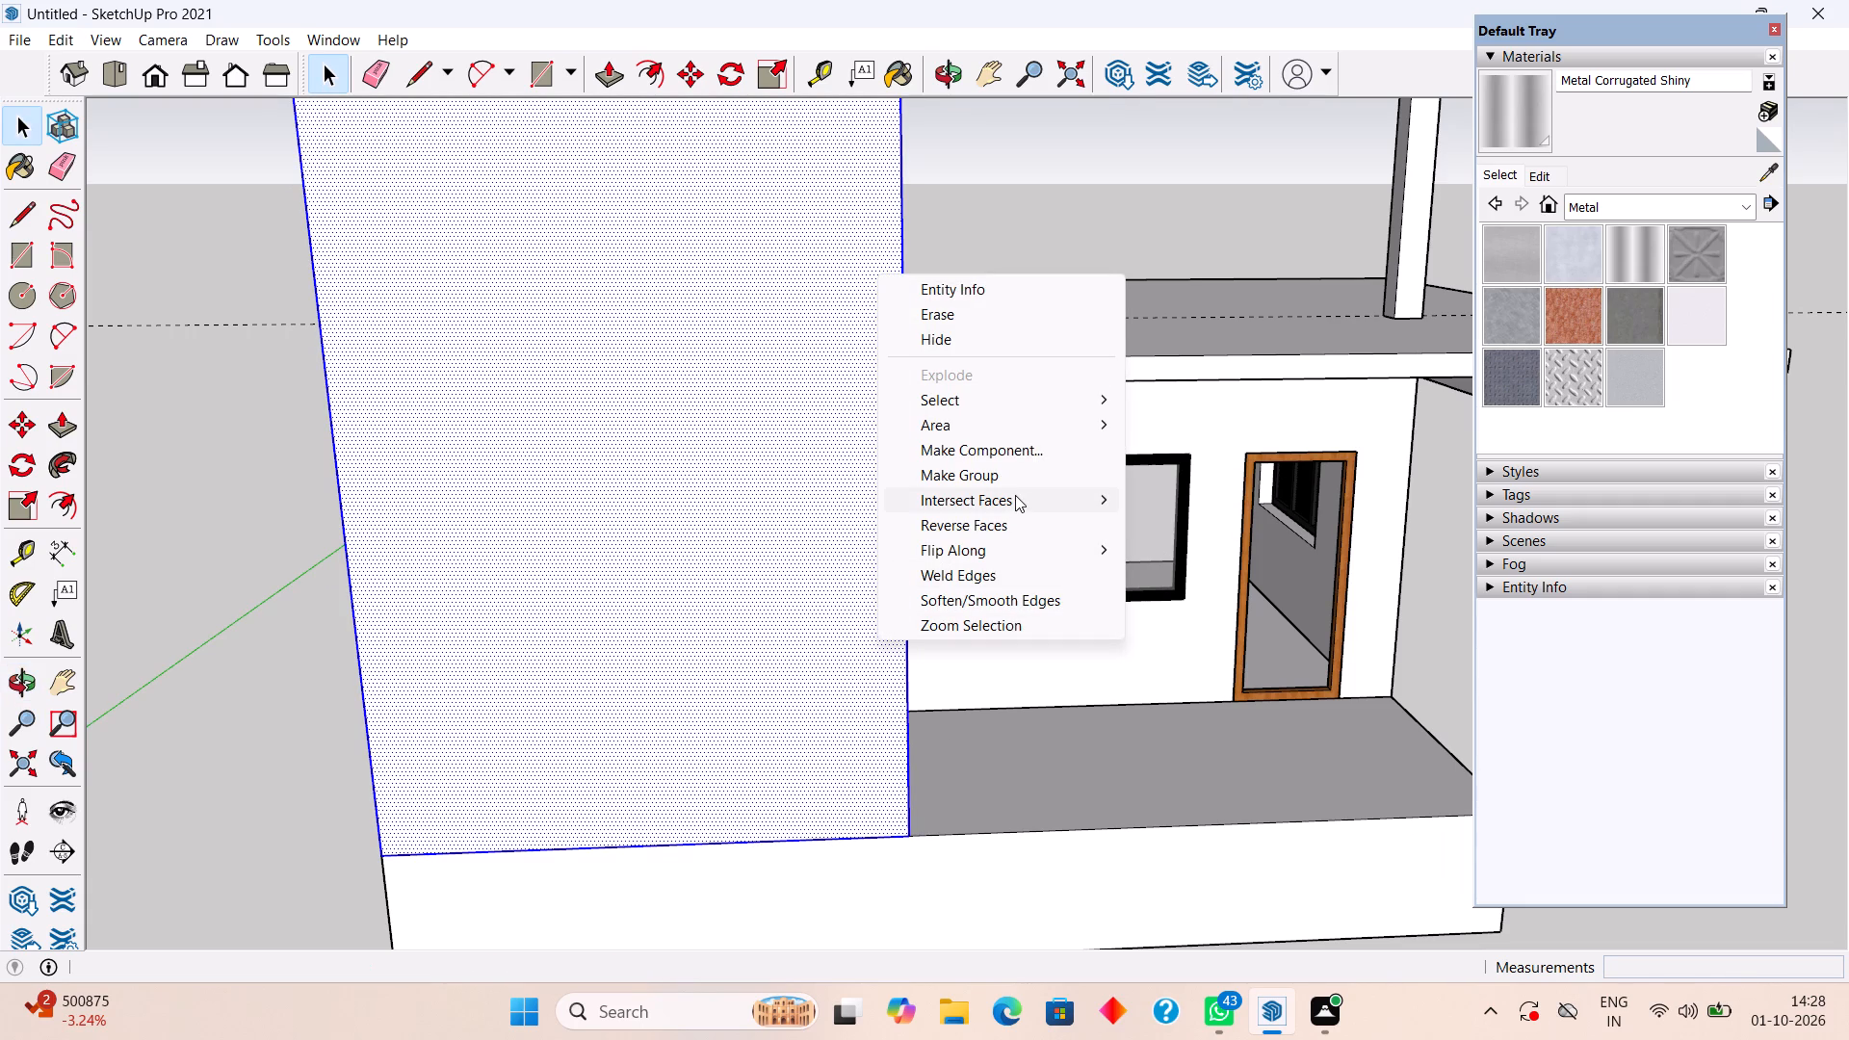
pyautogui.click(1017, 474)
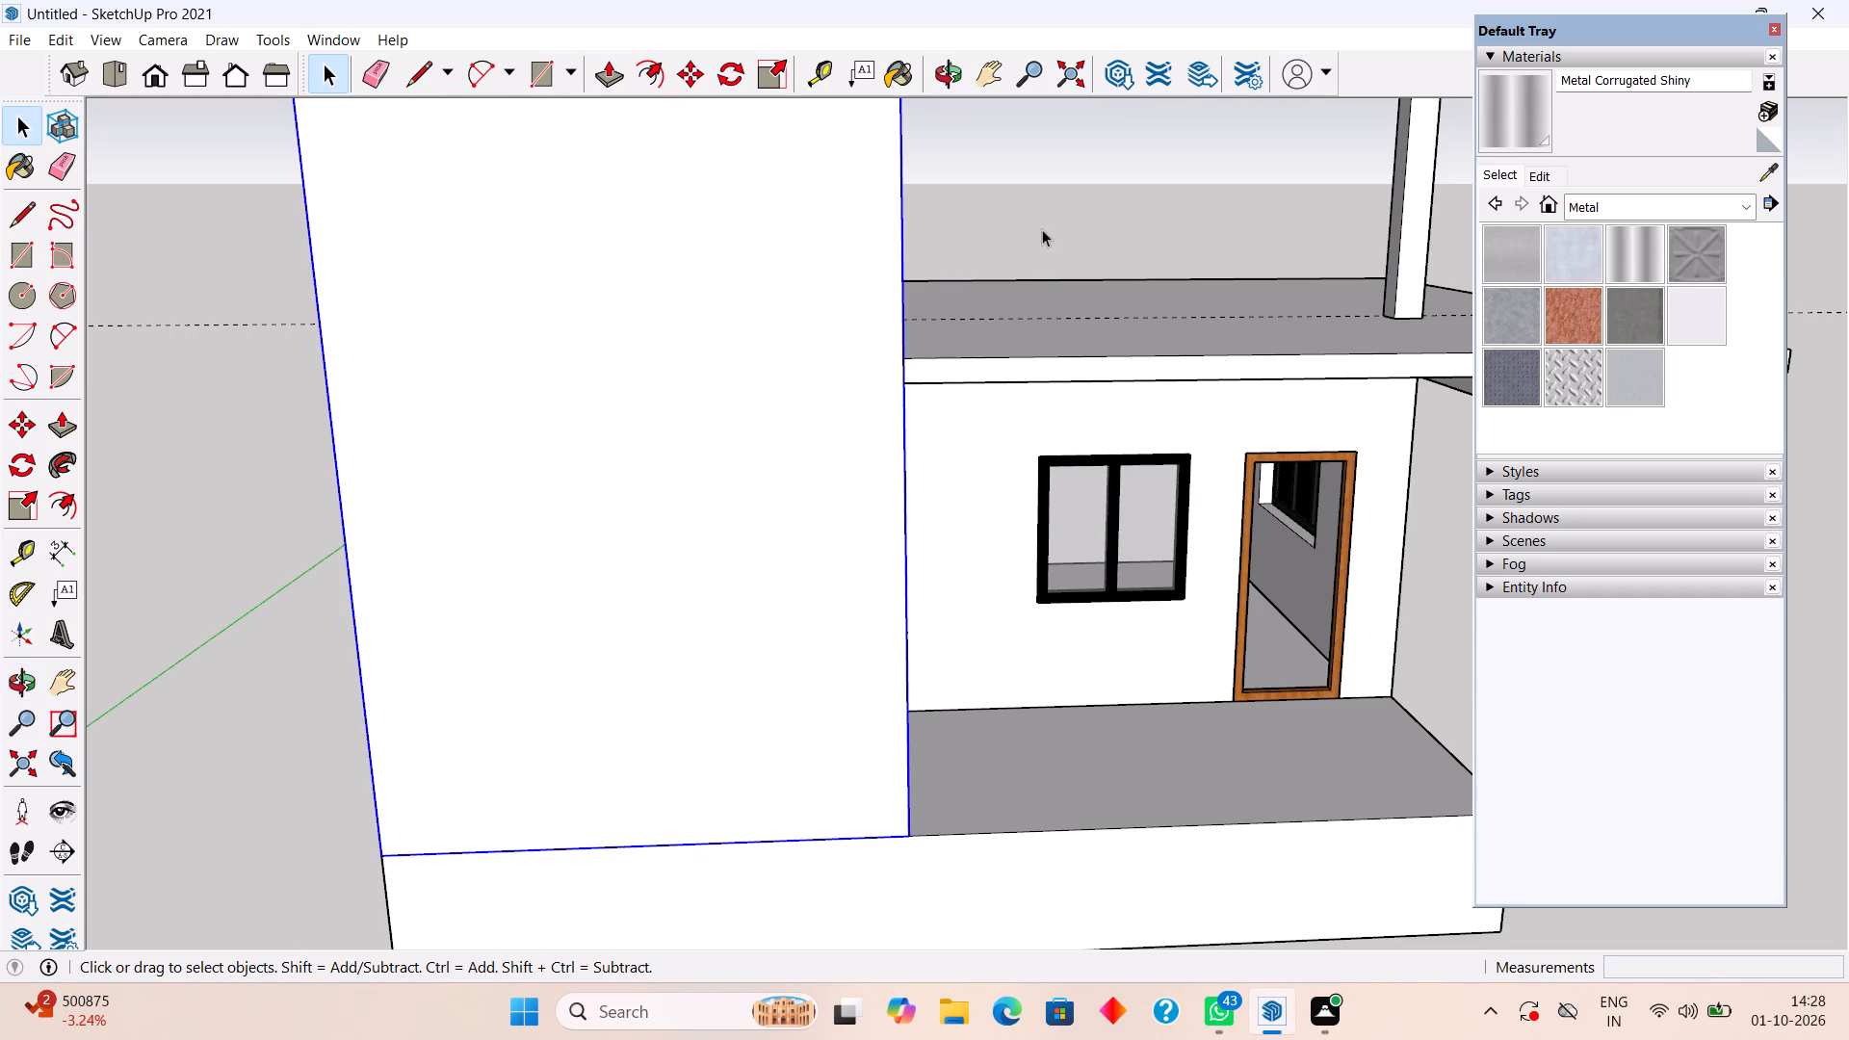
pyautogui.click(1042, 229)
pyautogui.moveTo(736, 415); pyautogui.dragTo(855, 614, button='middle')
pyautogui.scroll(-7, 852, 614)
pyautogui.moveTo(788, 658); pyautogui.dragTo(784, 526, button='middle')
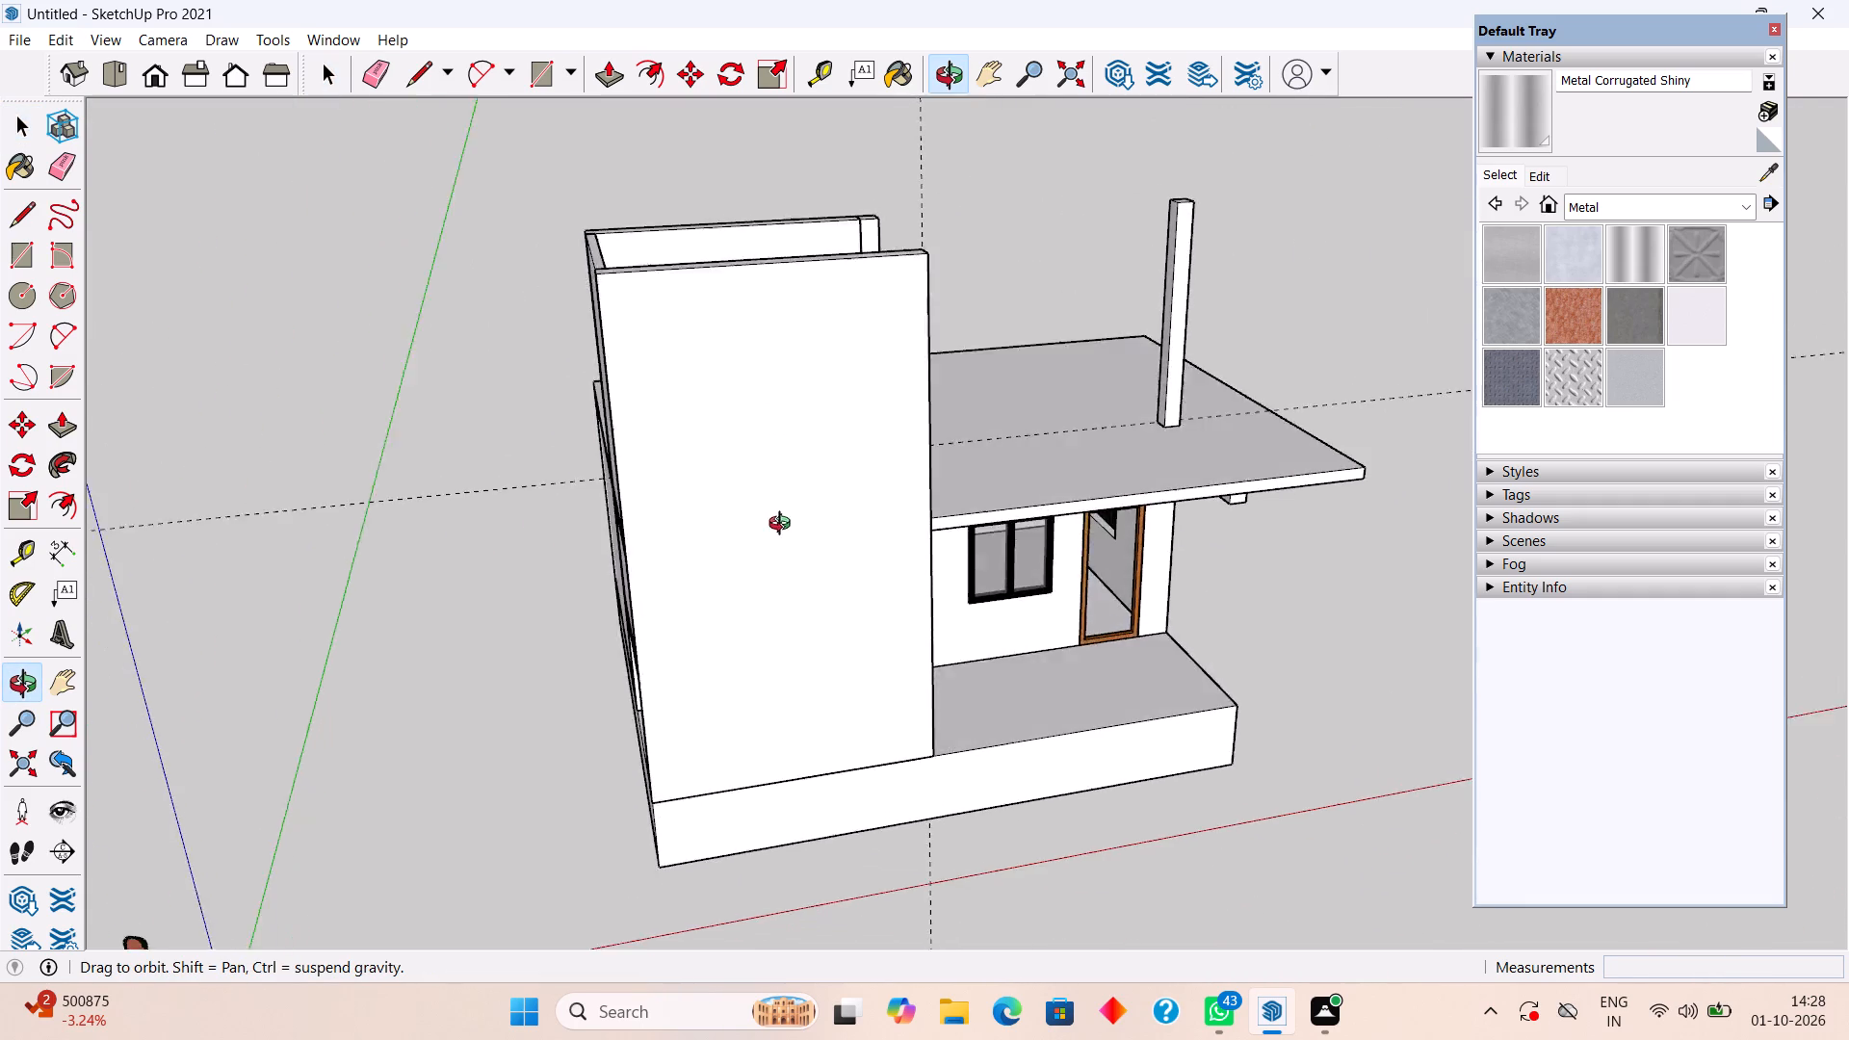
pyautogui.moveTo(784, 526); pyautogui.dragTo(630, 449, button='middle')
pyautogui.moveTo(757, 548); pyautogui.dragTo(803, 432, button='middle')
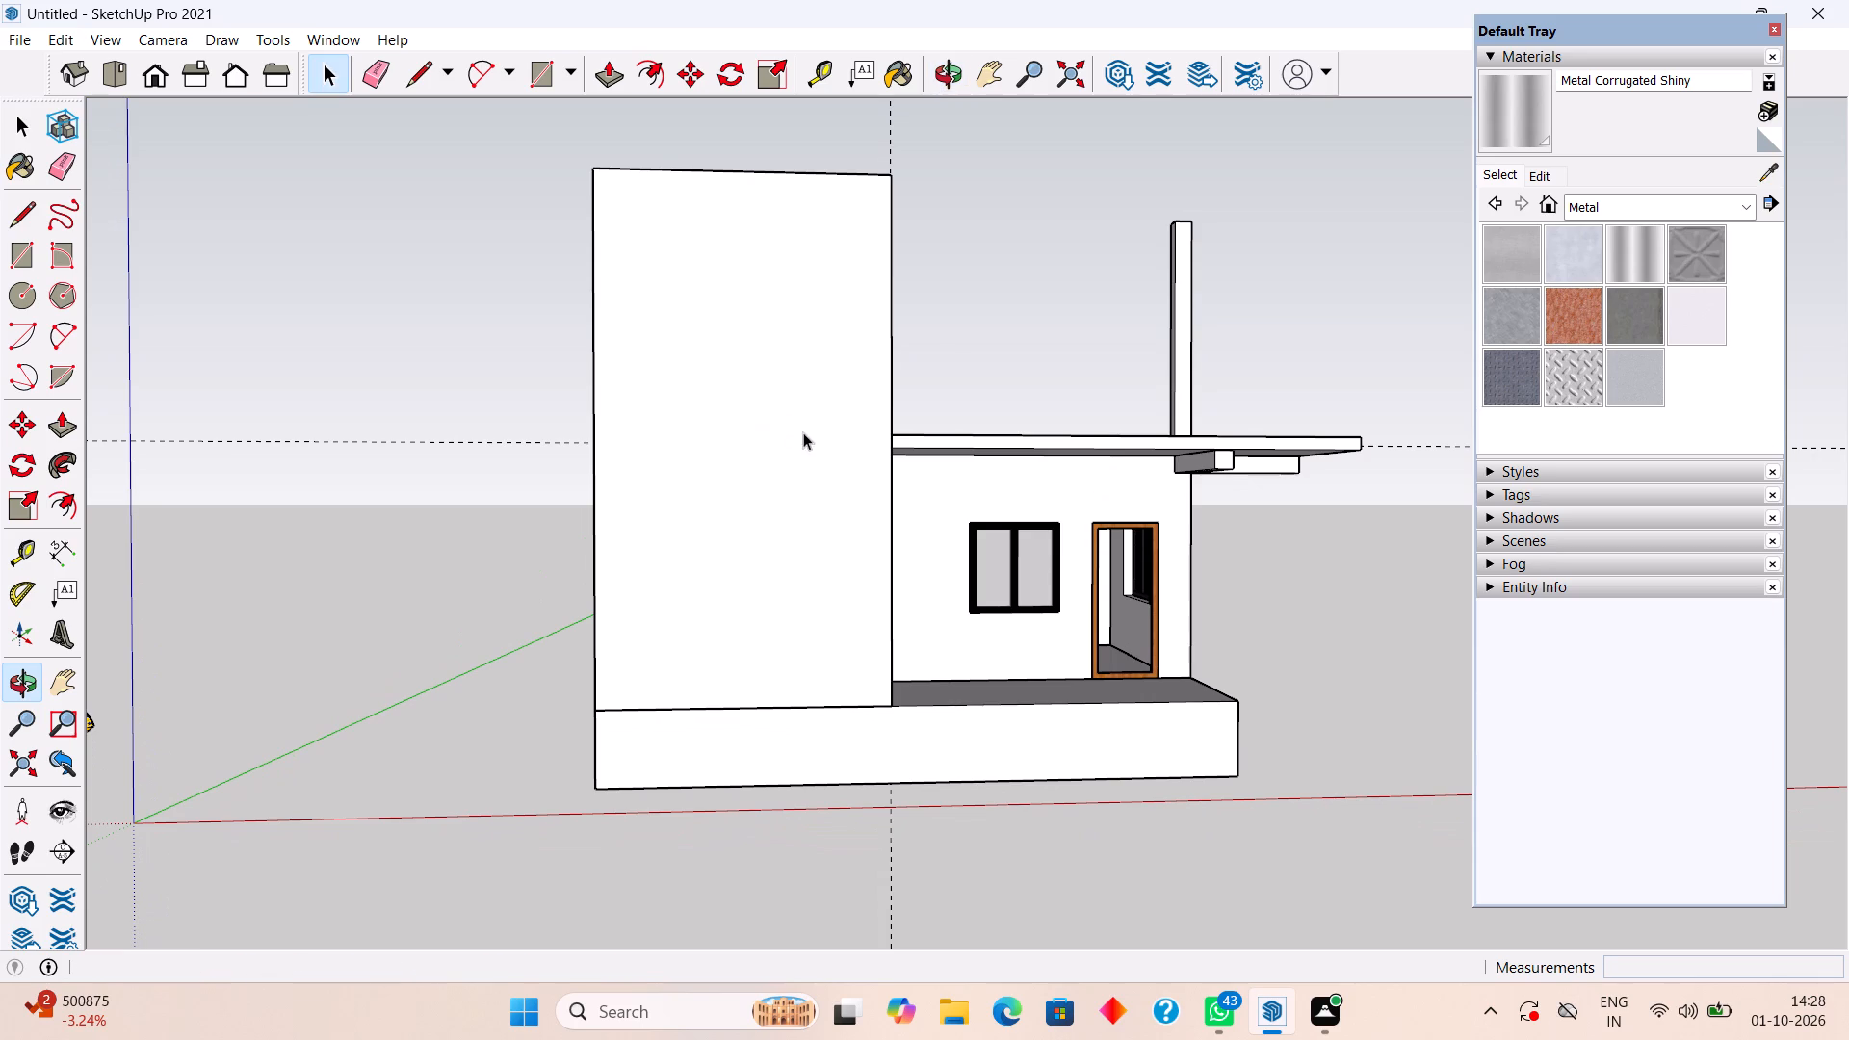
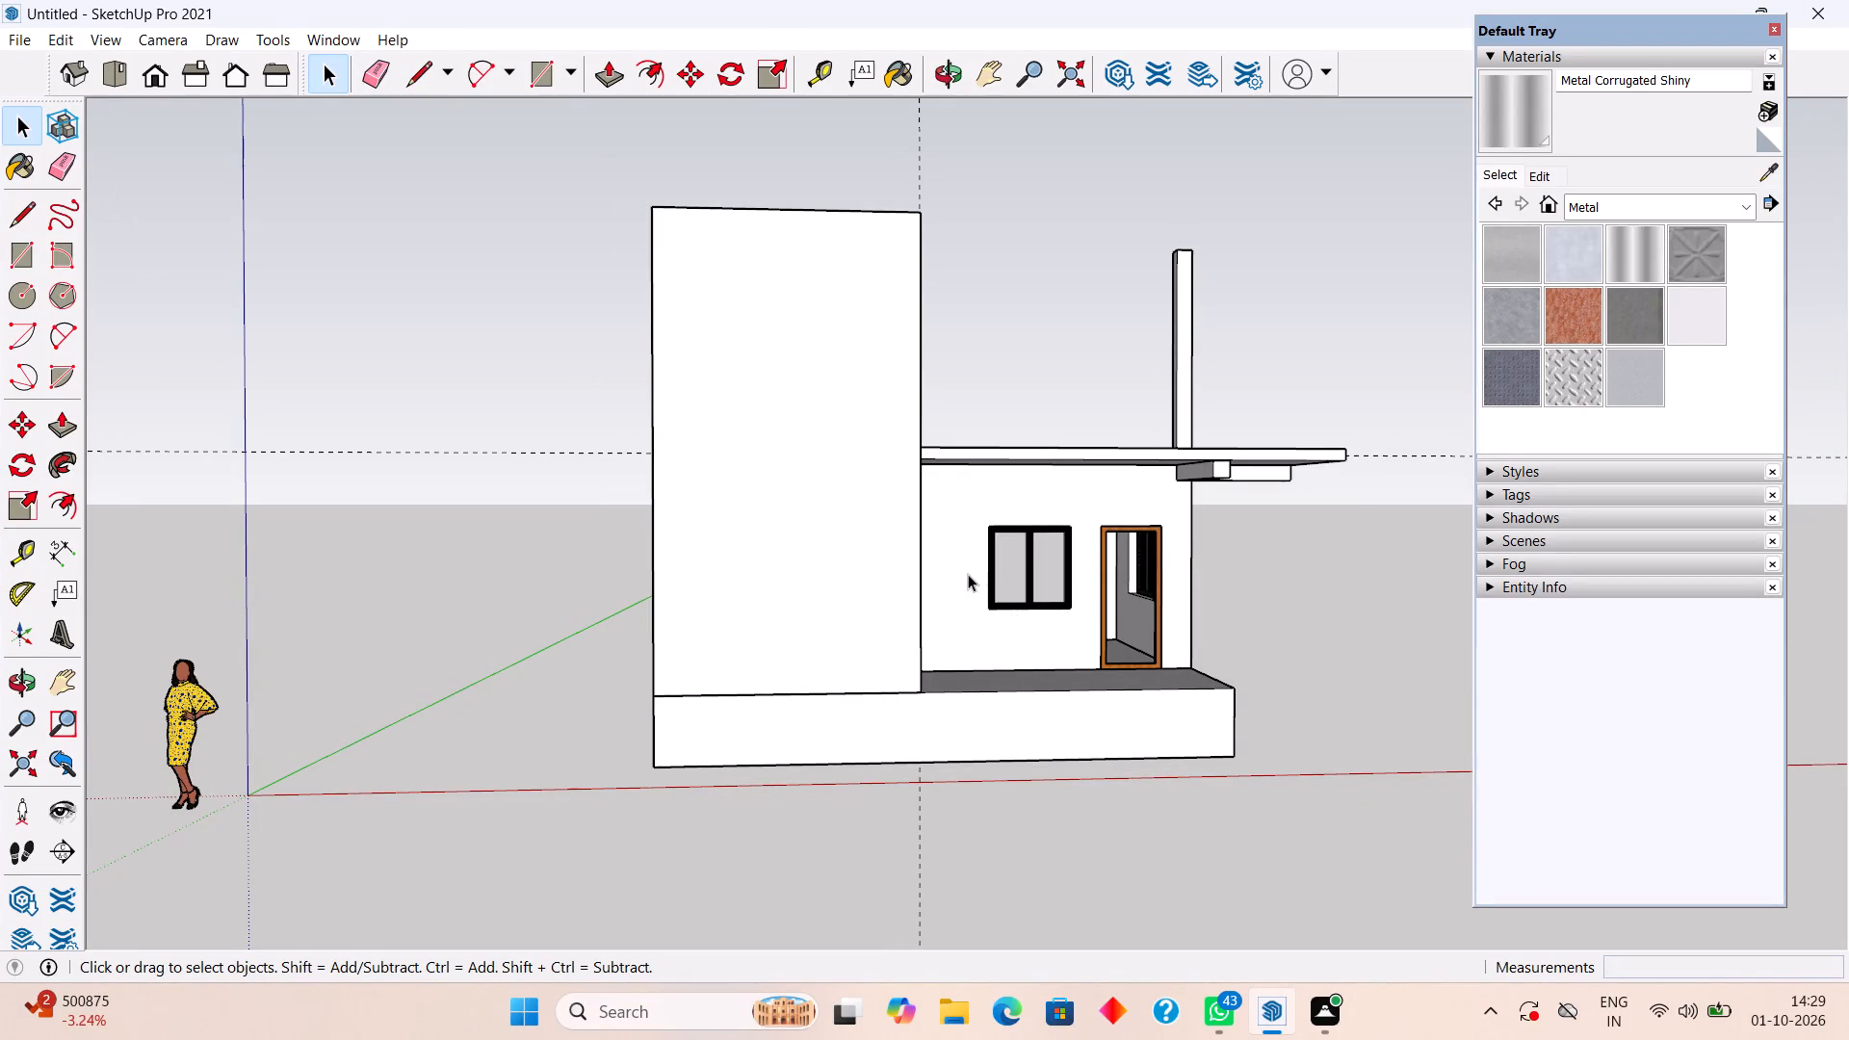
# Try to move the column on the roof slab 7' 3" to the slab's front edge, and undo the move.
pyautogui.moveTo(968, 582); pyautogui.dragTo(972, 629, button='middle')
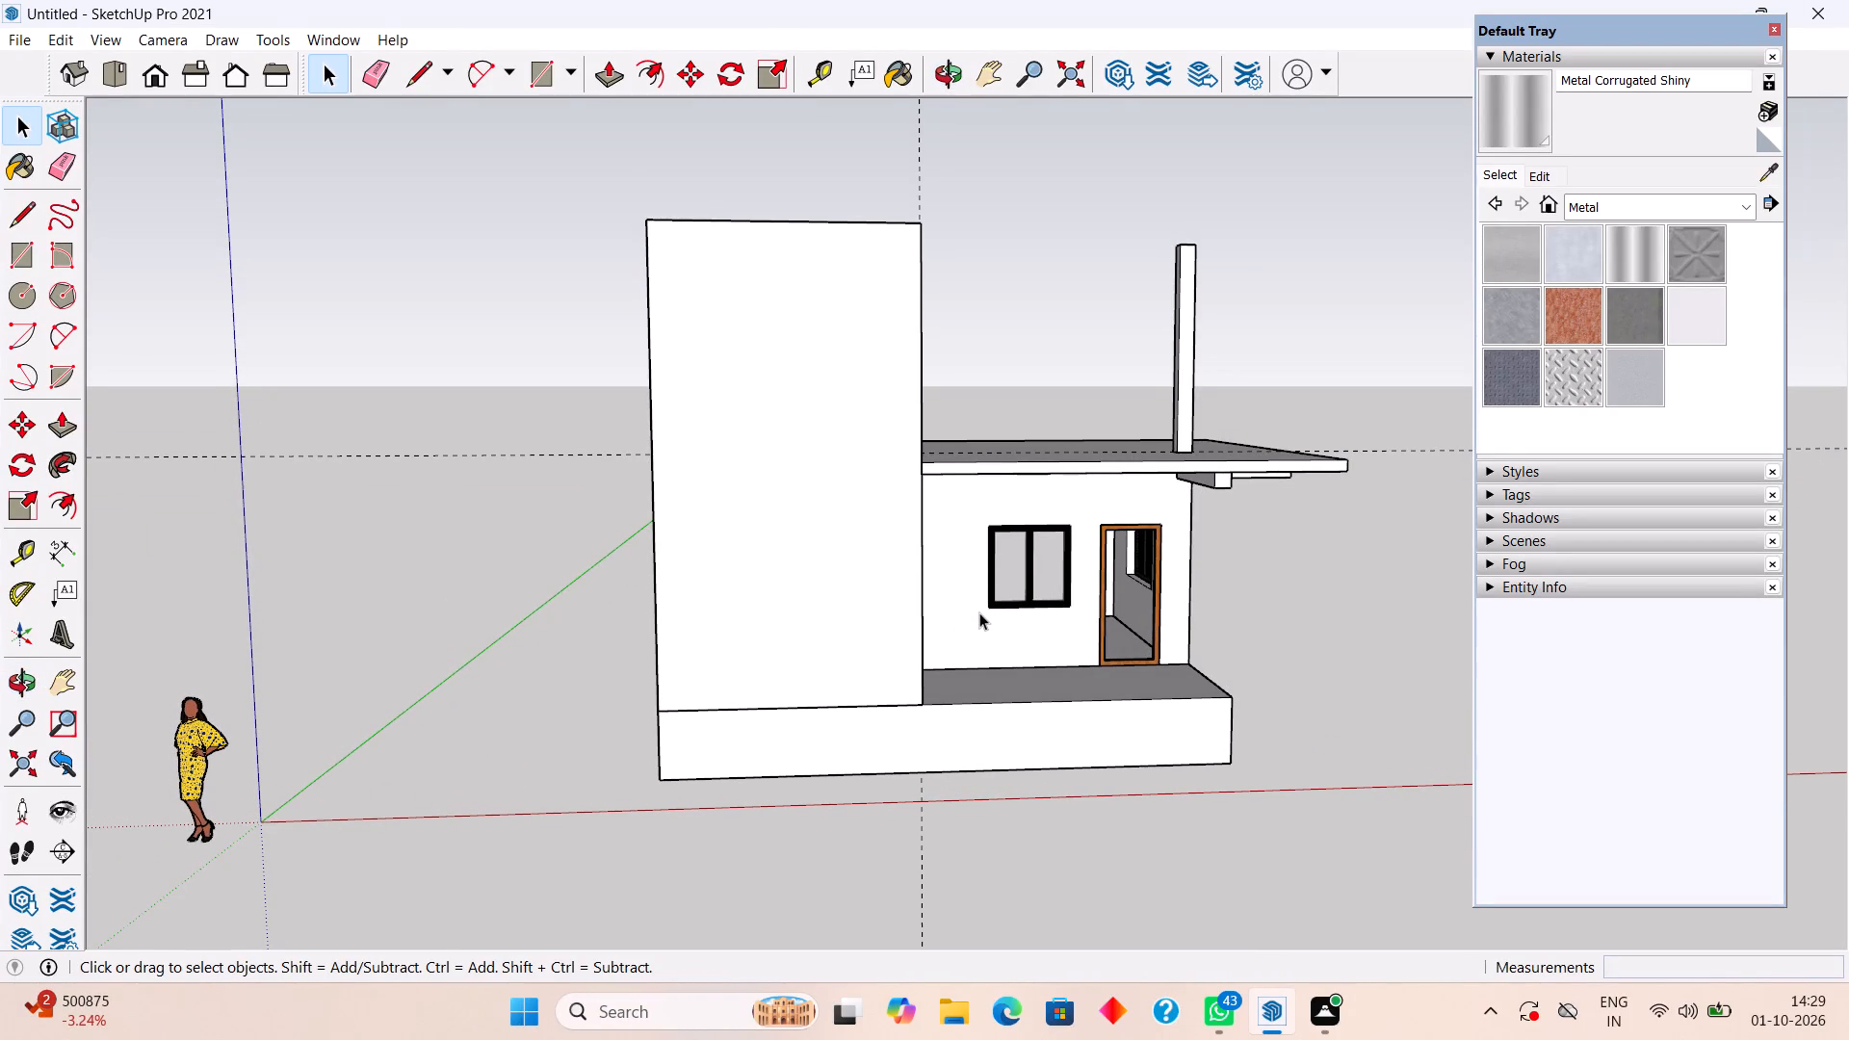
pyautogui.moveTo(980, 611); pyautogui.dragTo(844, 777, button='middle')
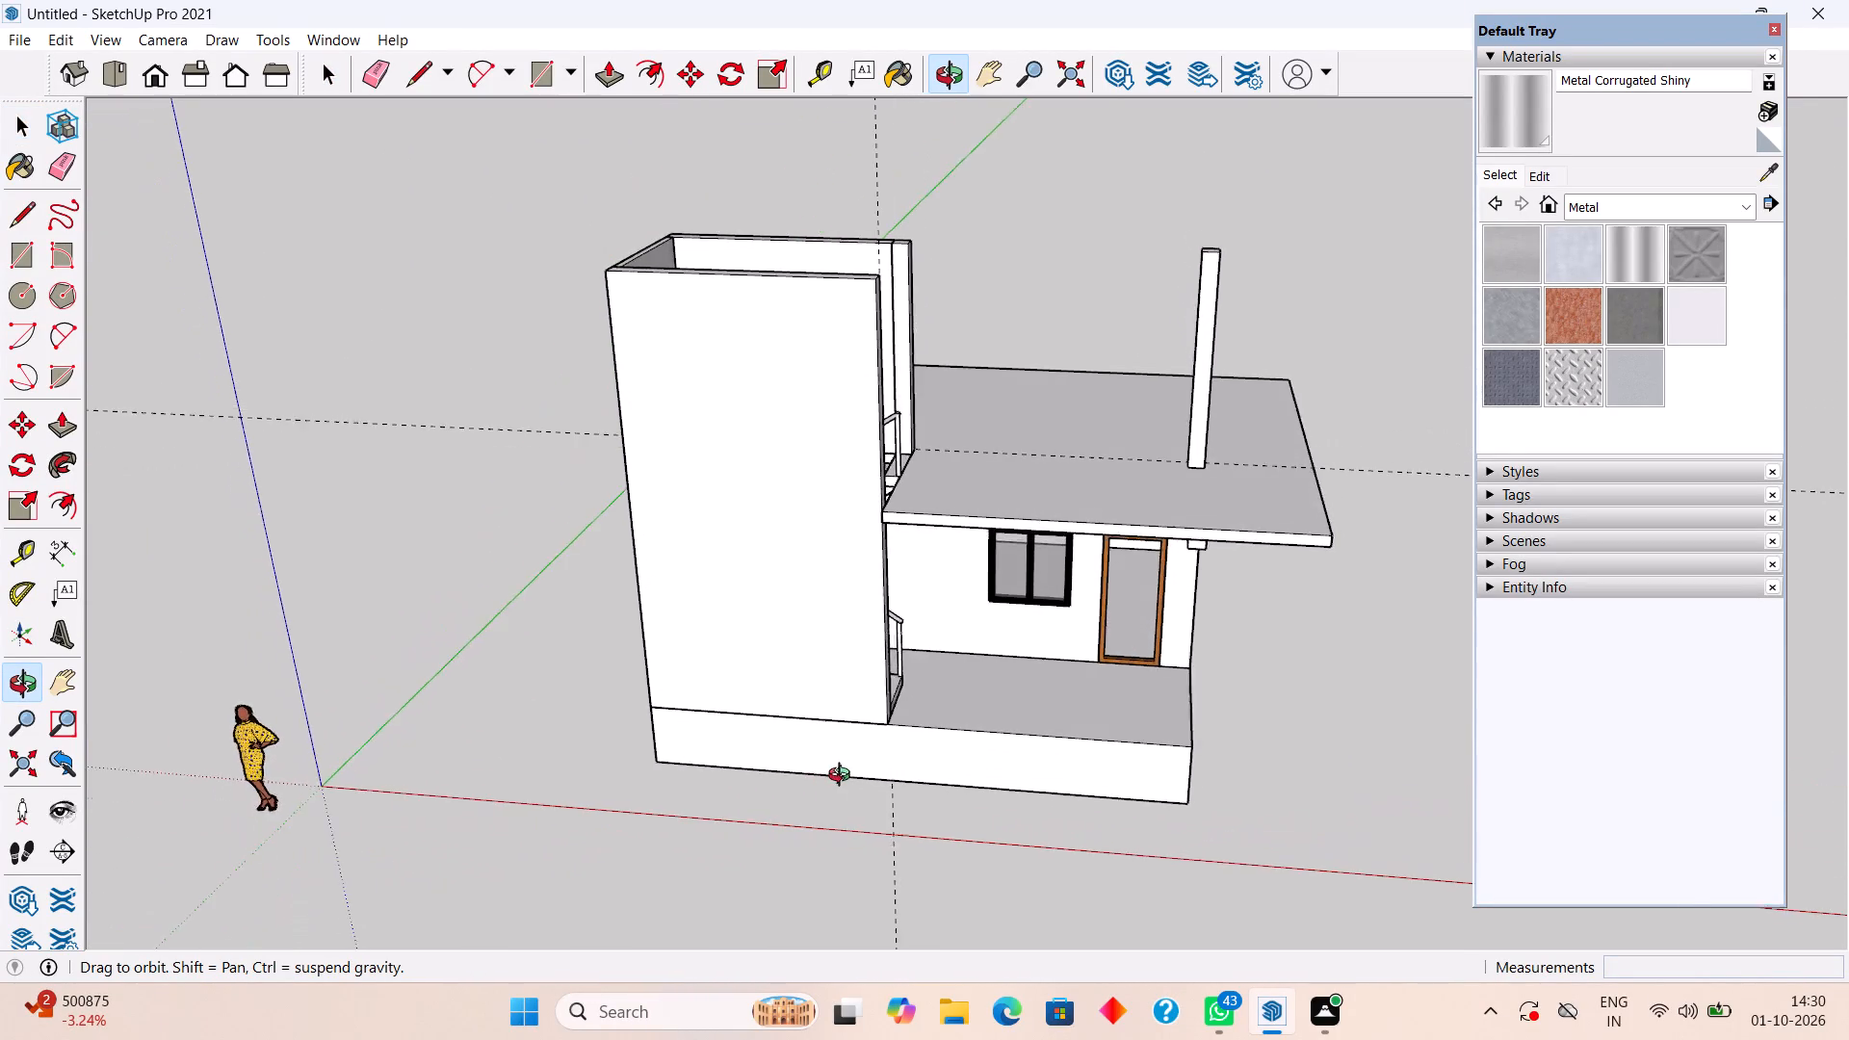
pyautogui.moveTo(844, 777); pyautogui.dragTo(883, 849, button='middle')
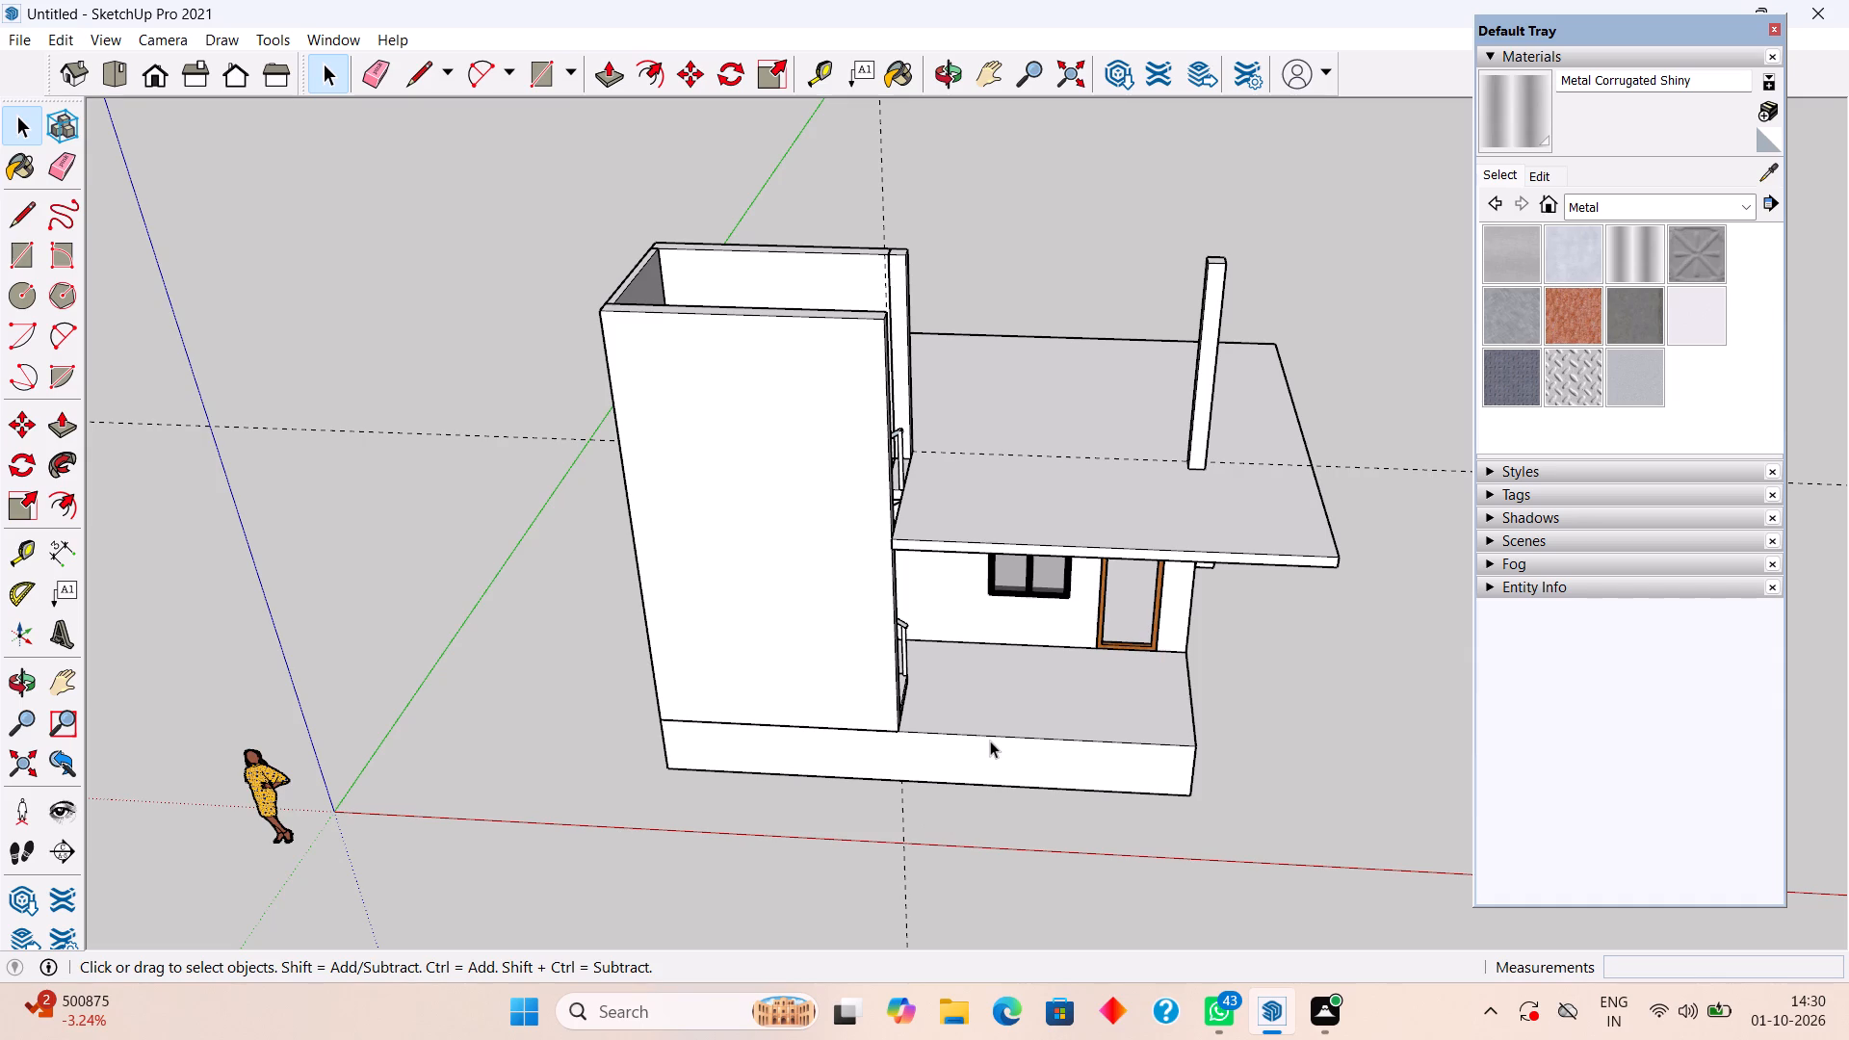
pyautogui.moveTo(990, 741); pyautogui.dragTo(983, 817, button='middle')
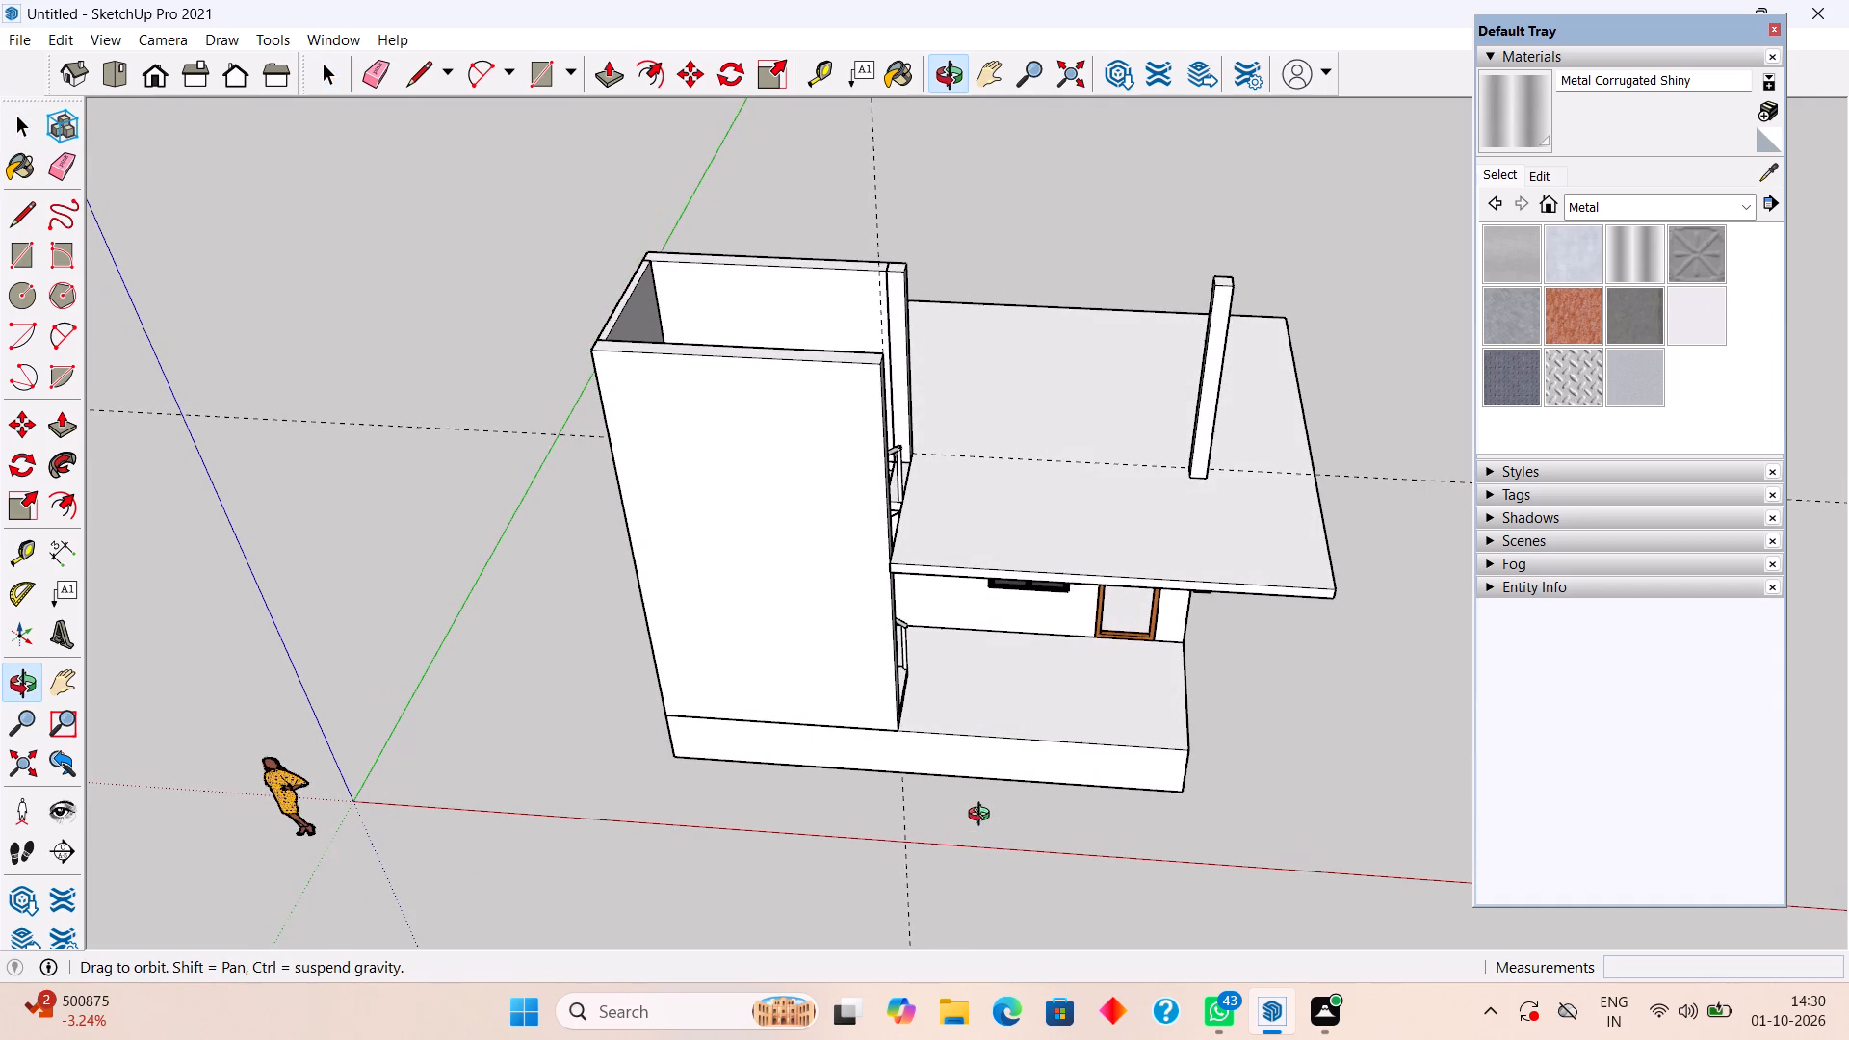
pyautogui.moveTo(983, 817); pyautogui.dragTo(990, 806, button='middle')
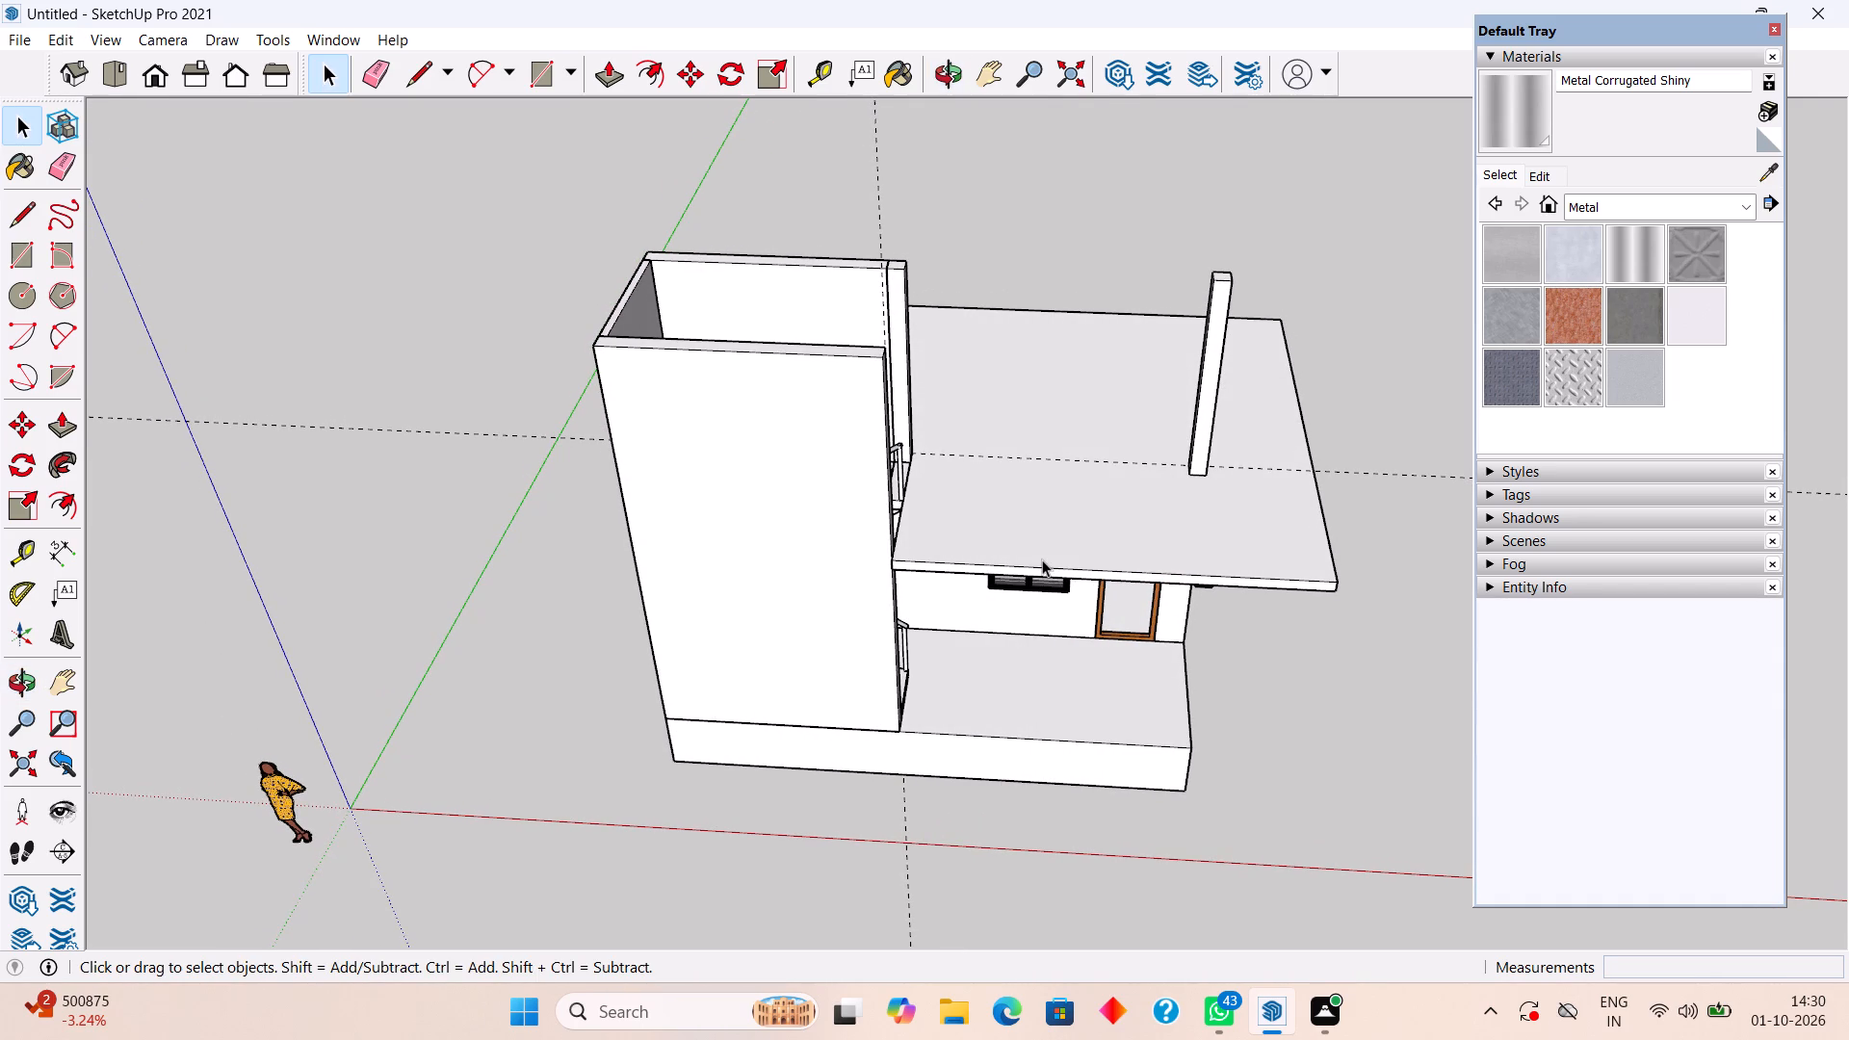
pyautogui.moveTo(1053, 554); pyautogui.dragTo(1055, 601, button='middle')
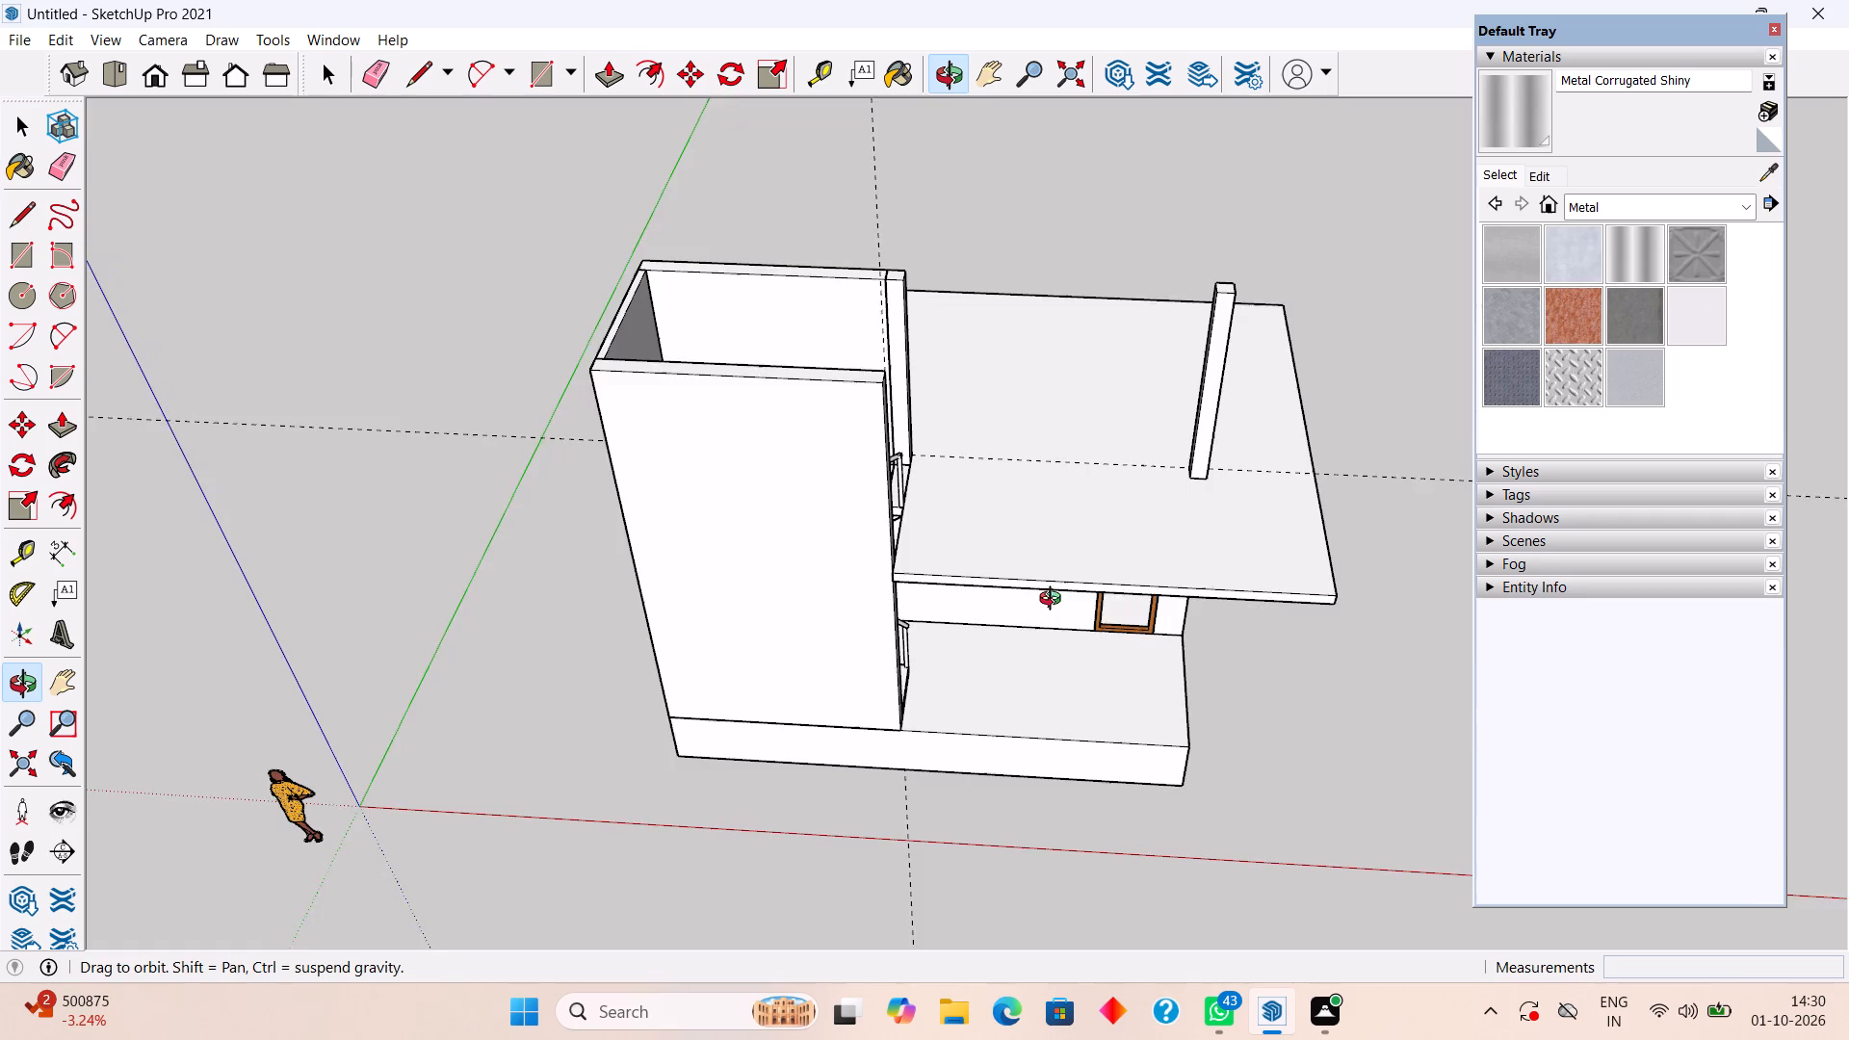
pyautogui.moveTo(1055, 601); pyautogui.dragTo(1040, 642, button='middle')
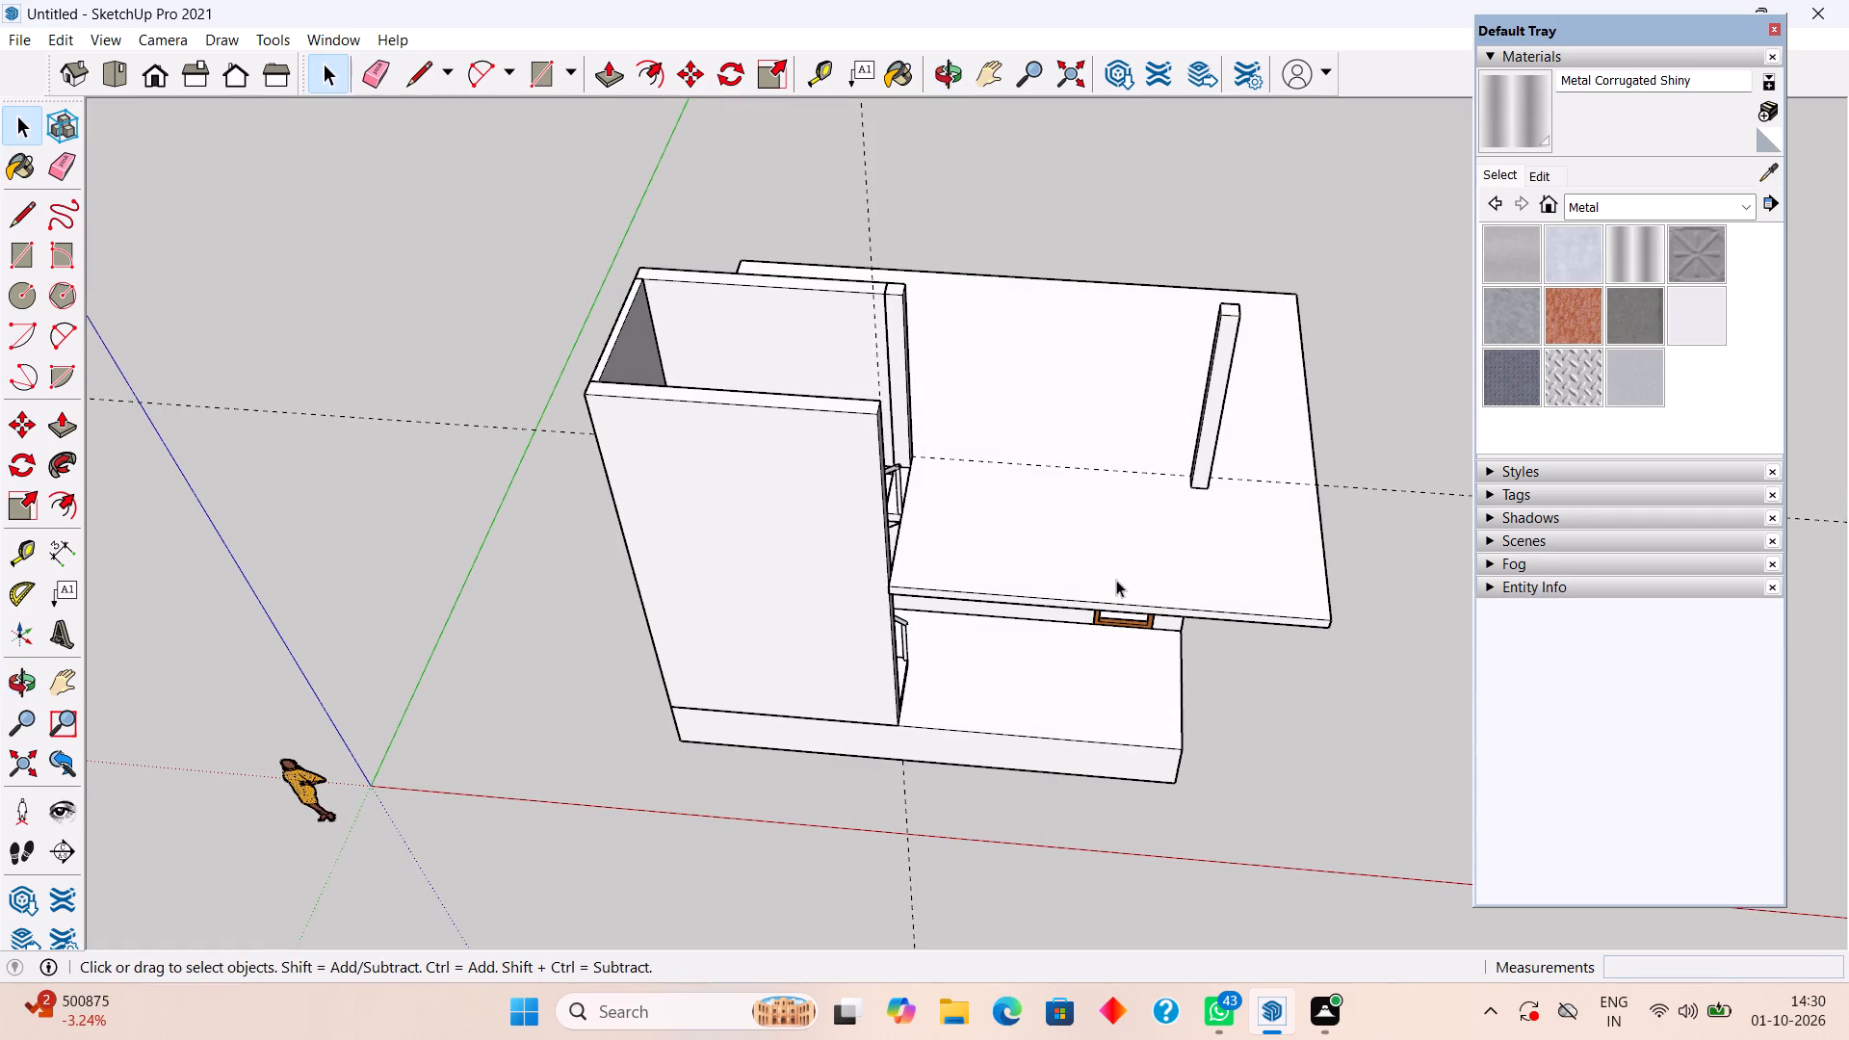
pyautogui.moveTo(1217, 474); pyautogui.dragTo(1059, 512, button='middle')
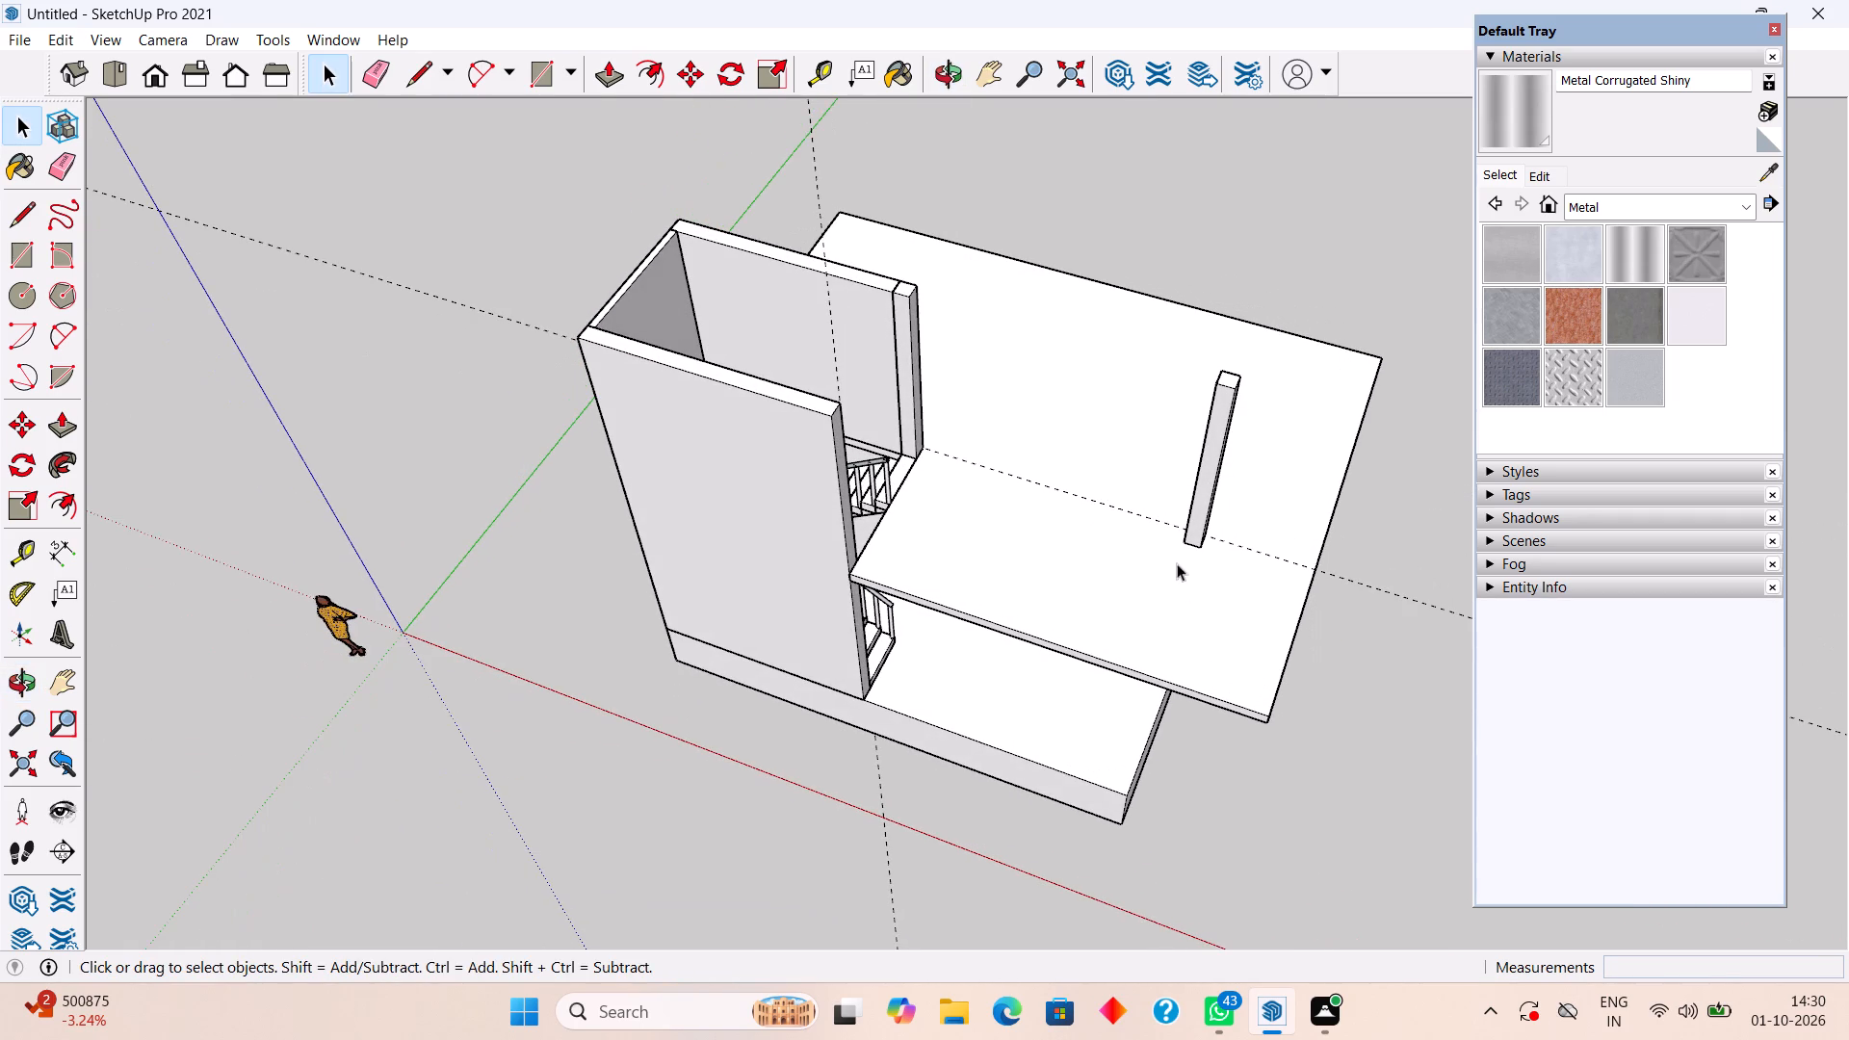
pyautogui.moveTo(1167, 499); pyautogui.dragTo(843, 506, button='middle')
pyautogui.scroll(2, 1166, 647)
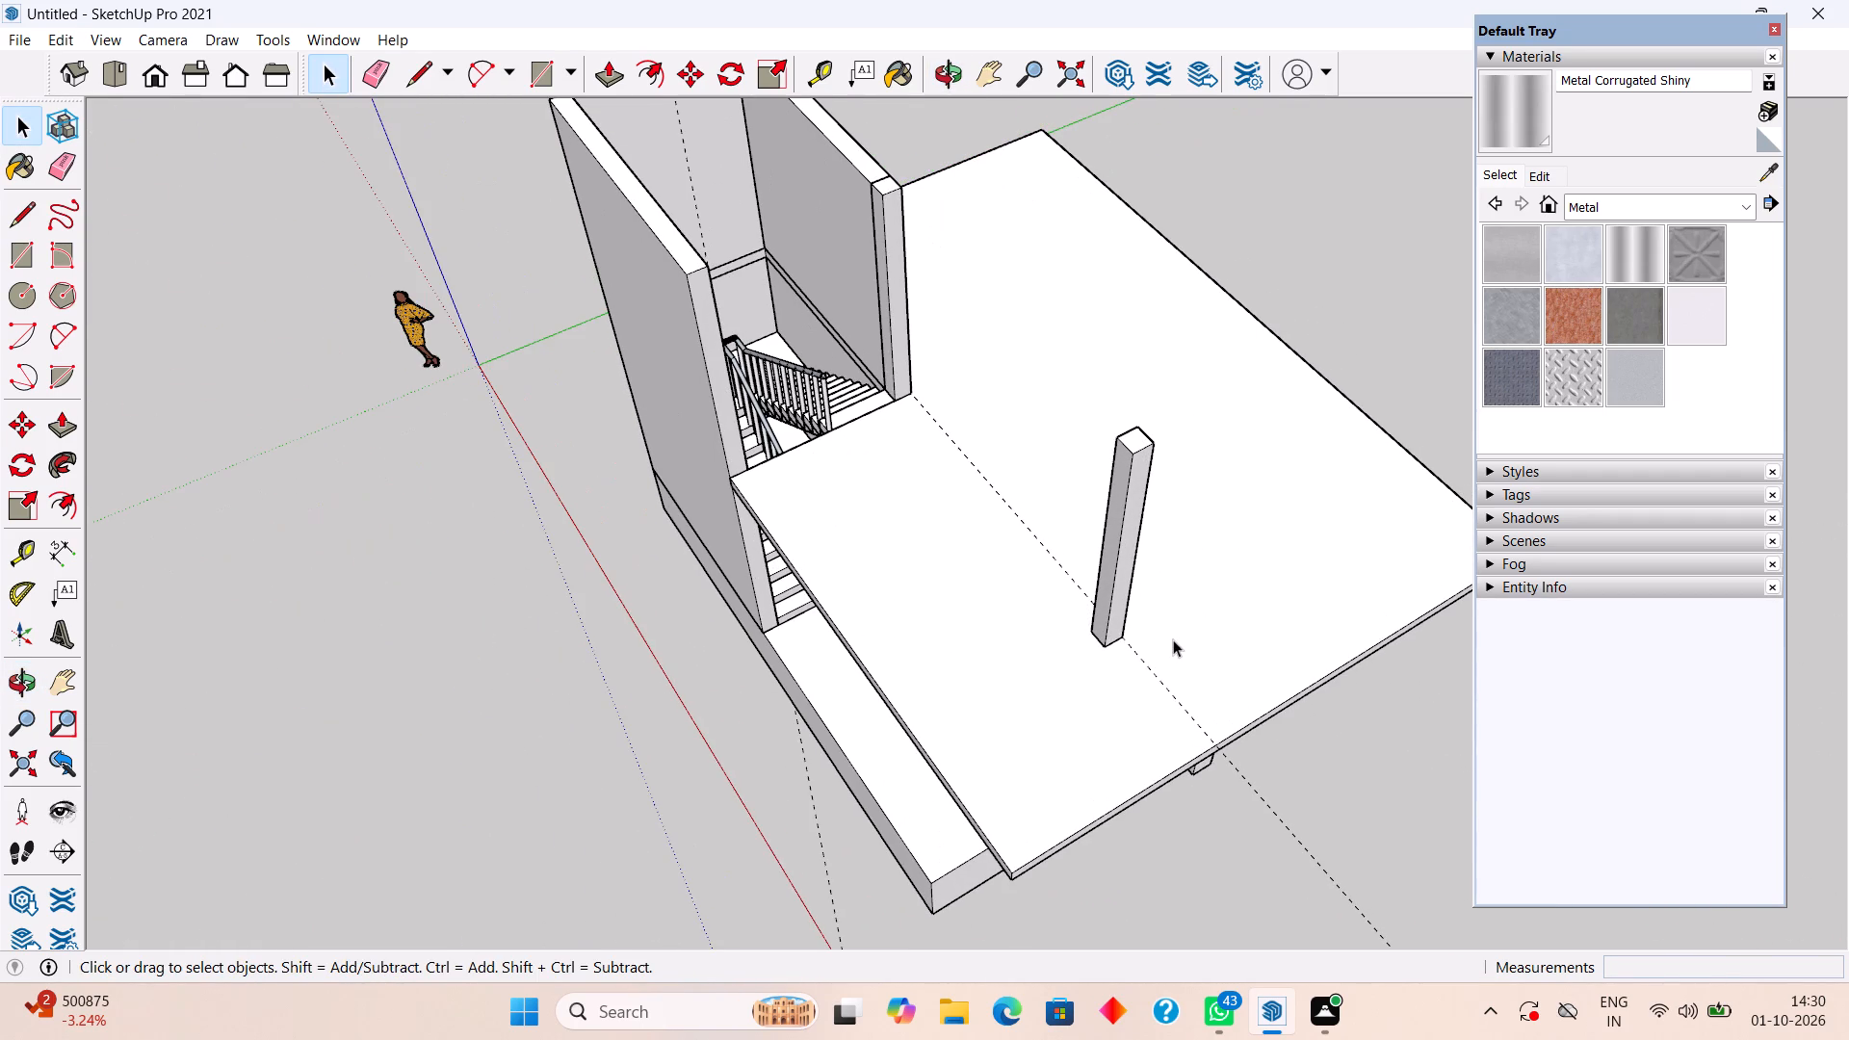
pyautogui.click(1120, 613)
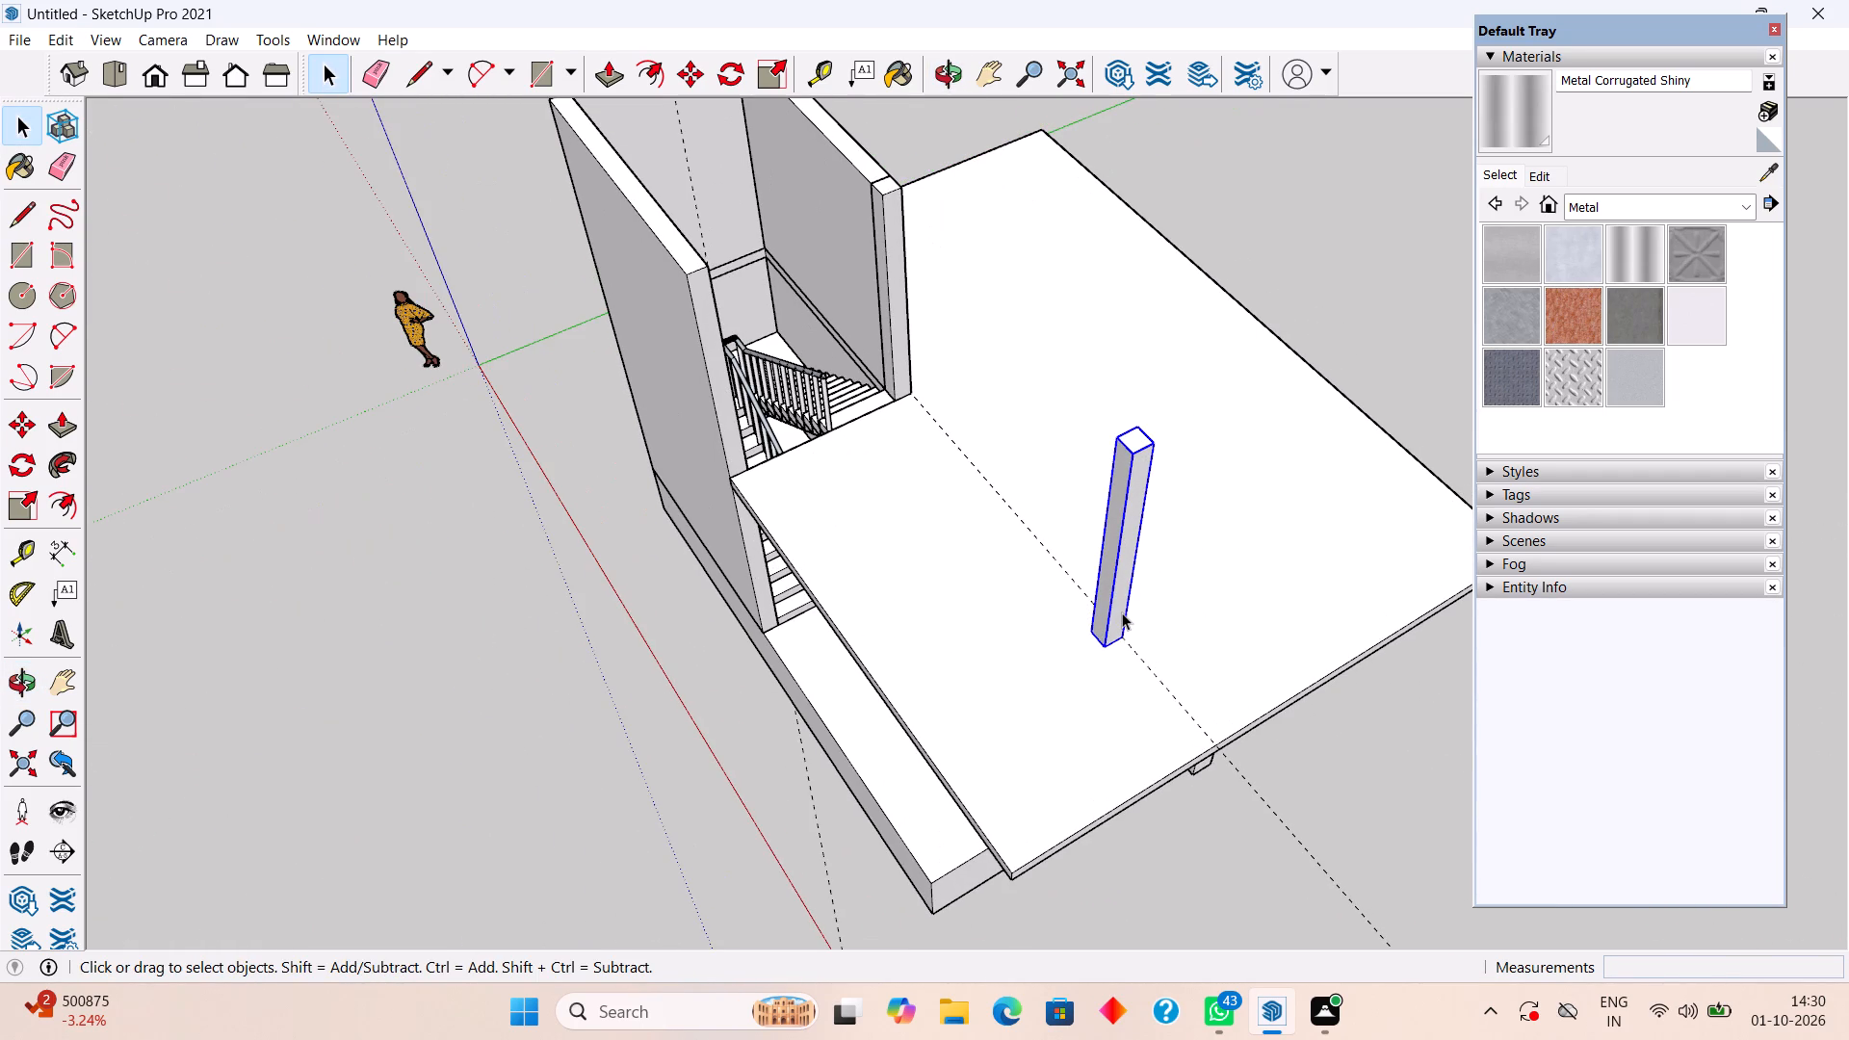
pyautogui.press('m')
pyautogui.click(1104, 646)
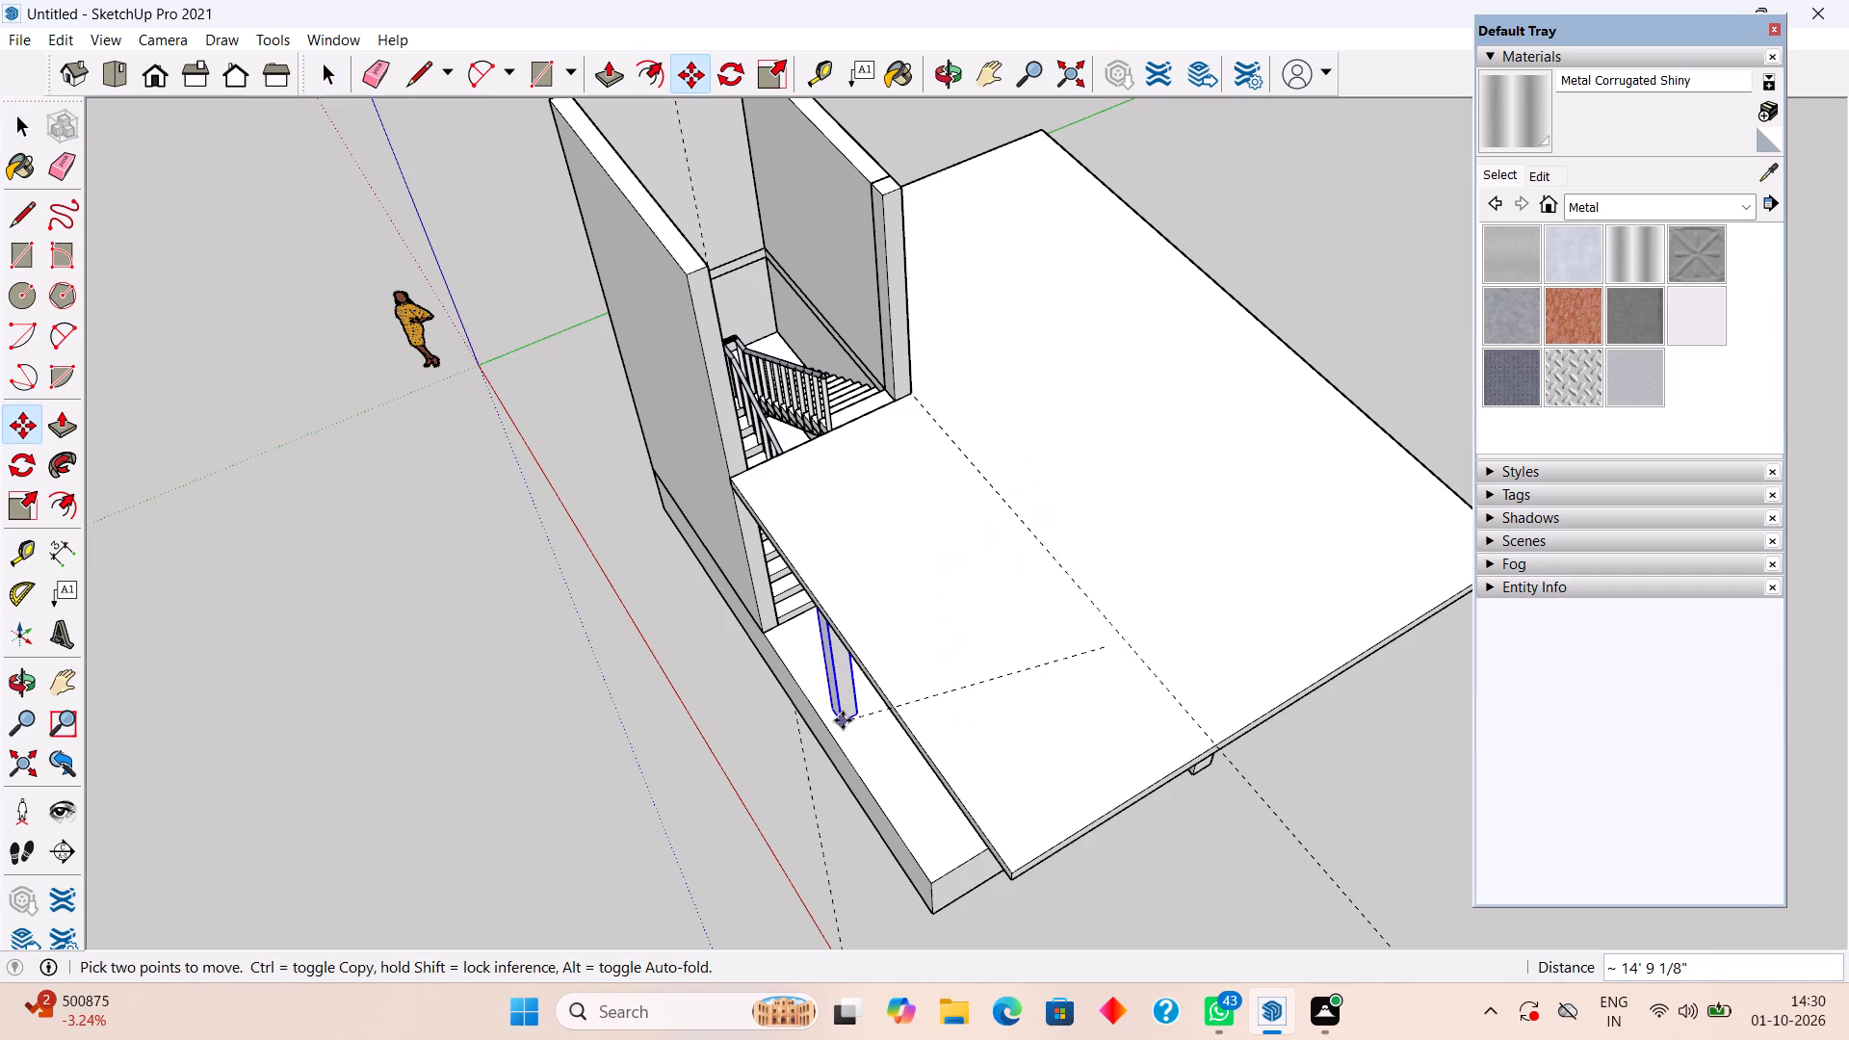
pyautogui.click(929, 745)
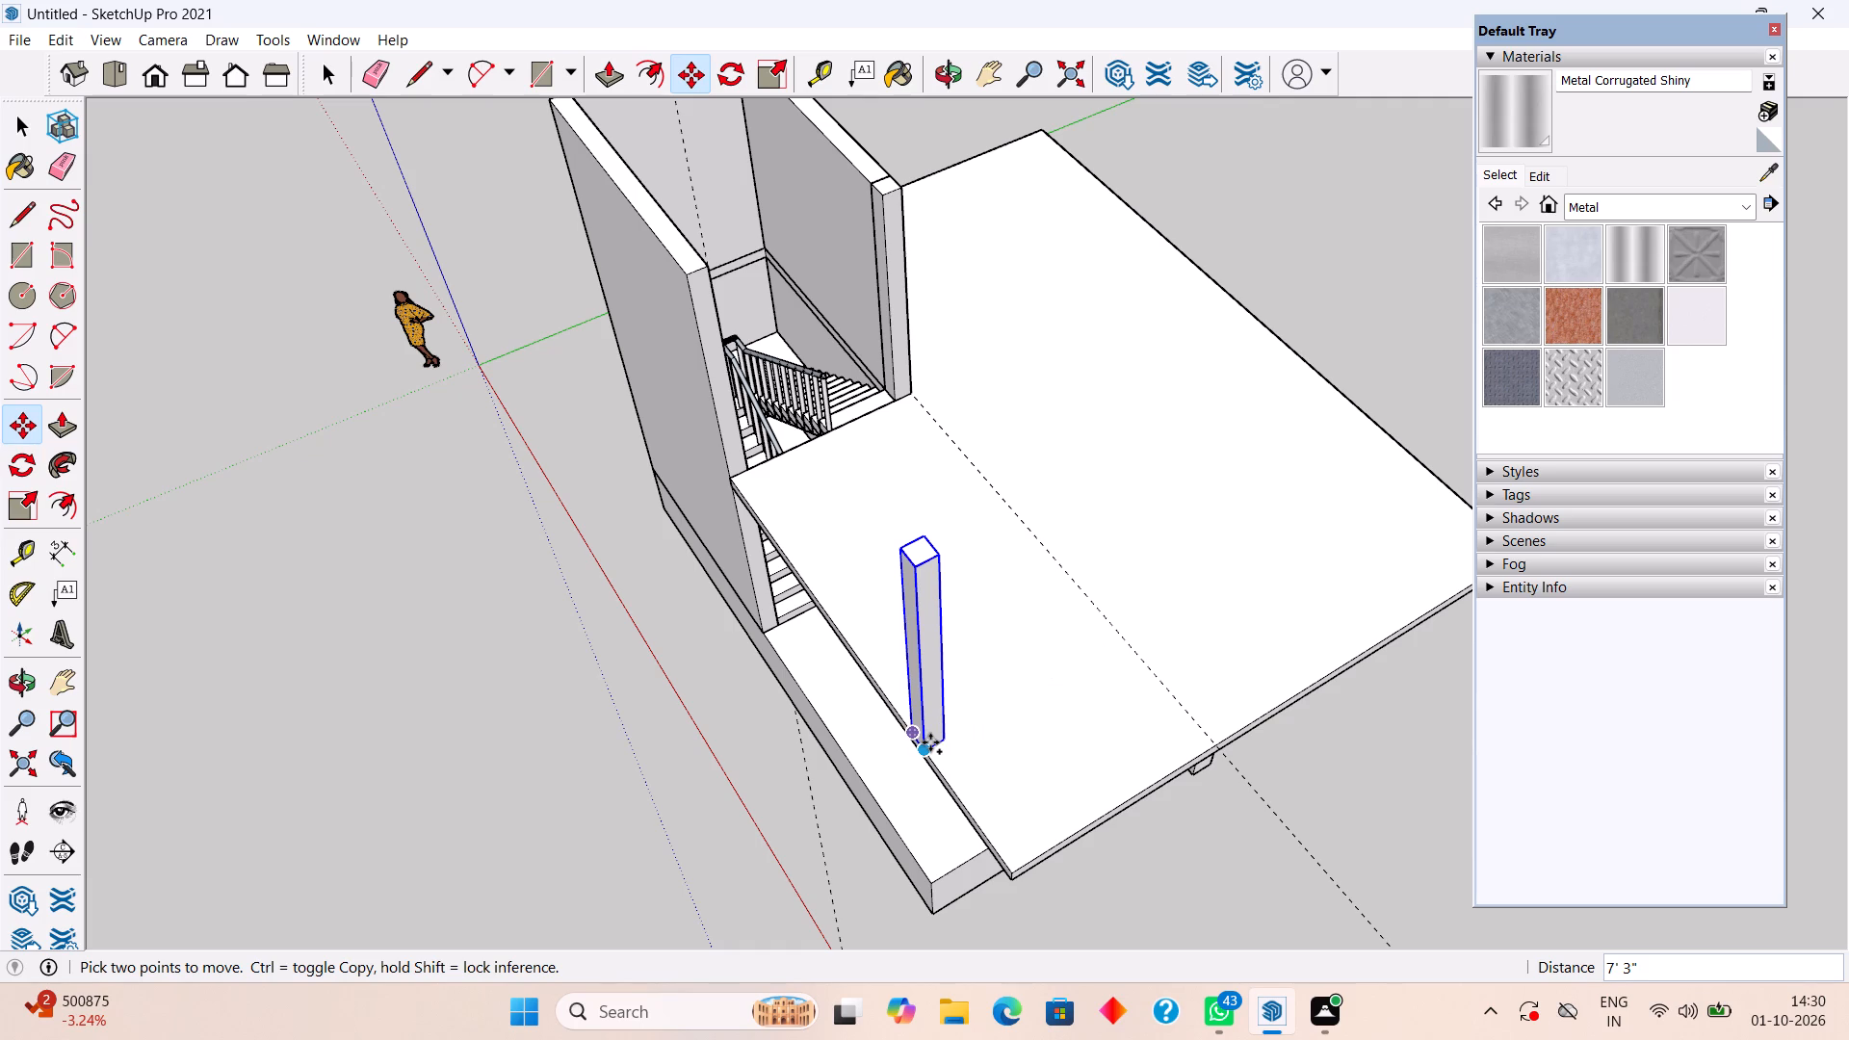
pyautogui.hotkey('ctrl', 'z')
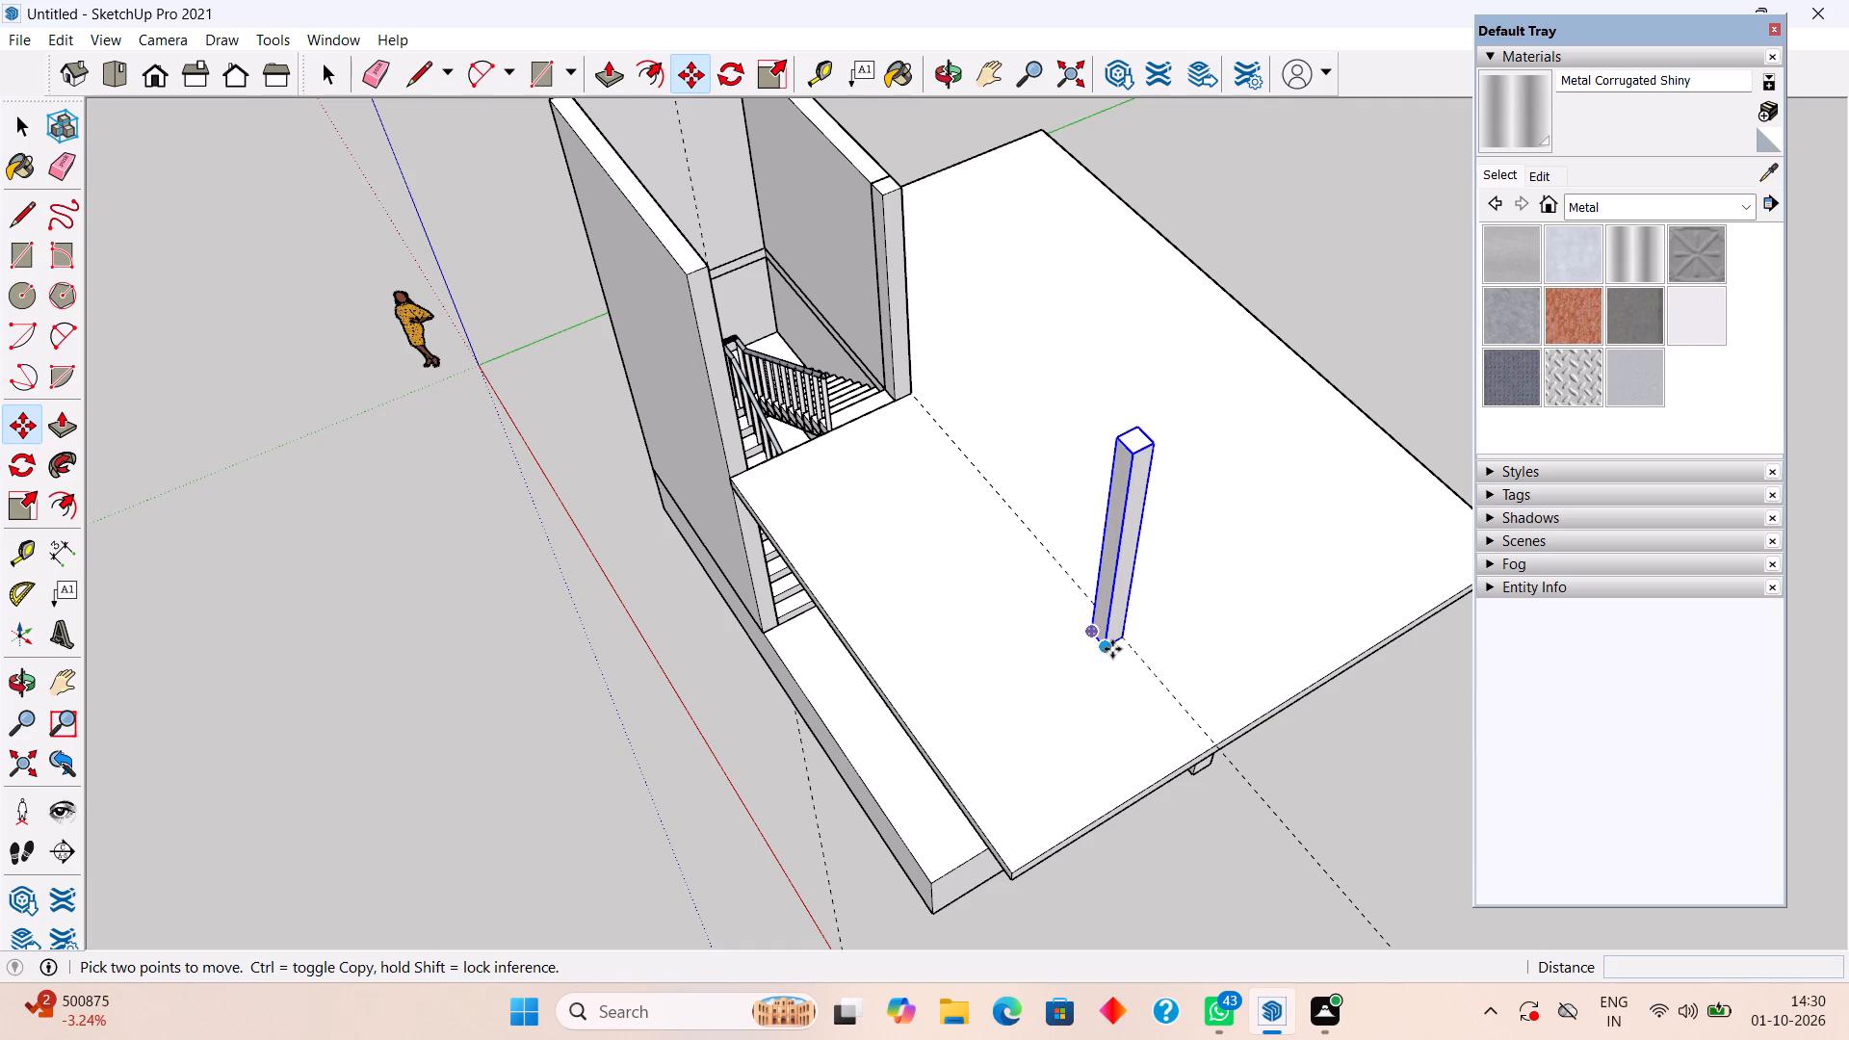
# Copy the column 7' 3" along the green axis to the front edge of the roof slab.
pyautogui.click(1111, 647)
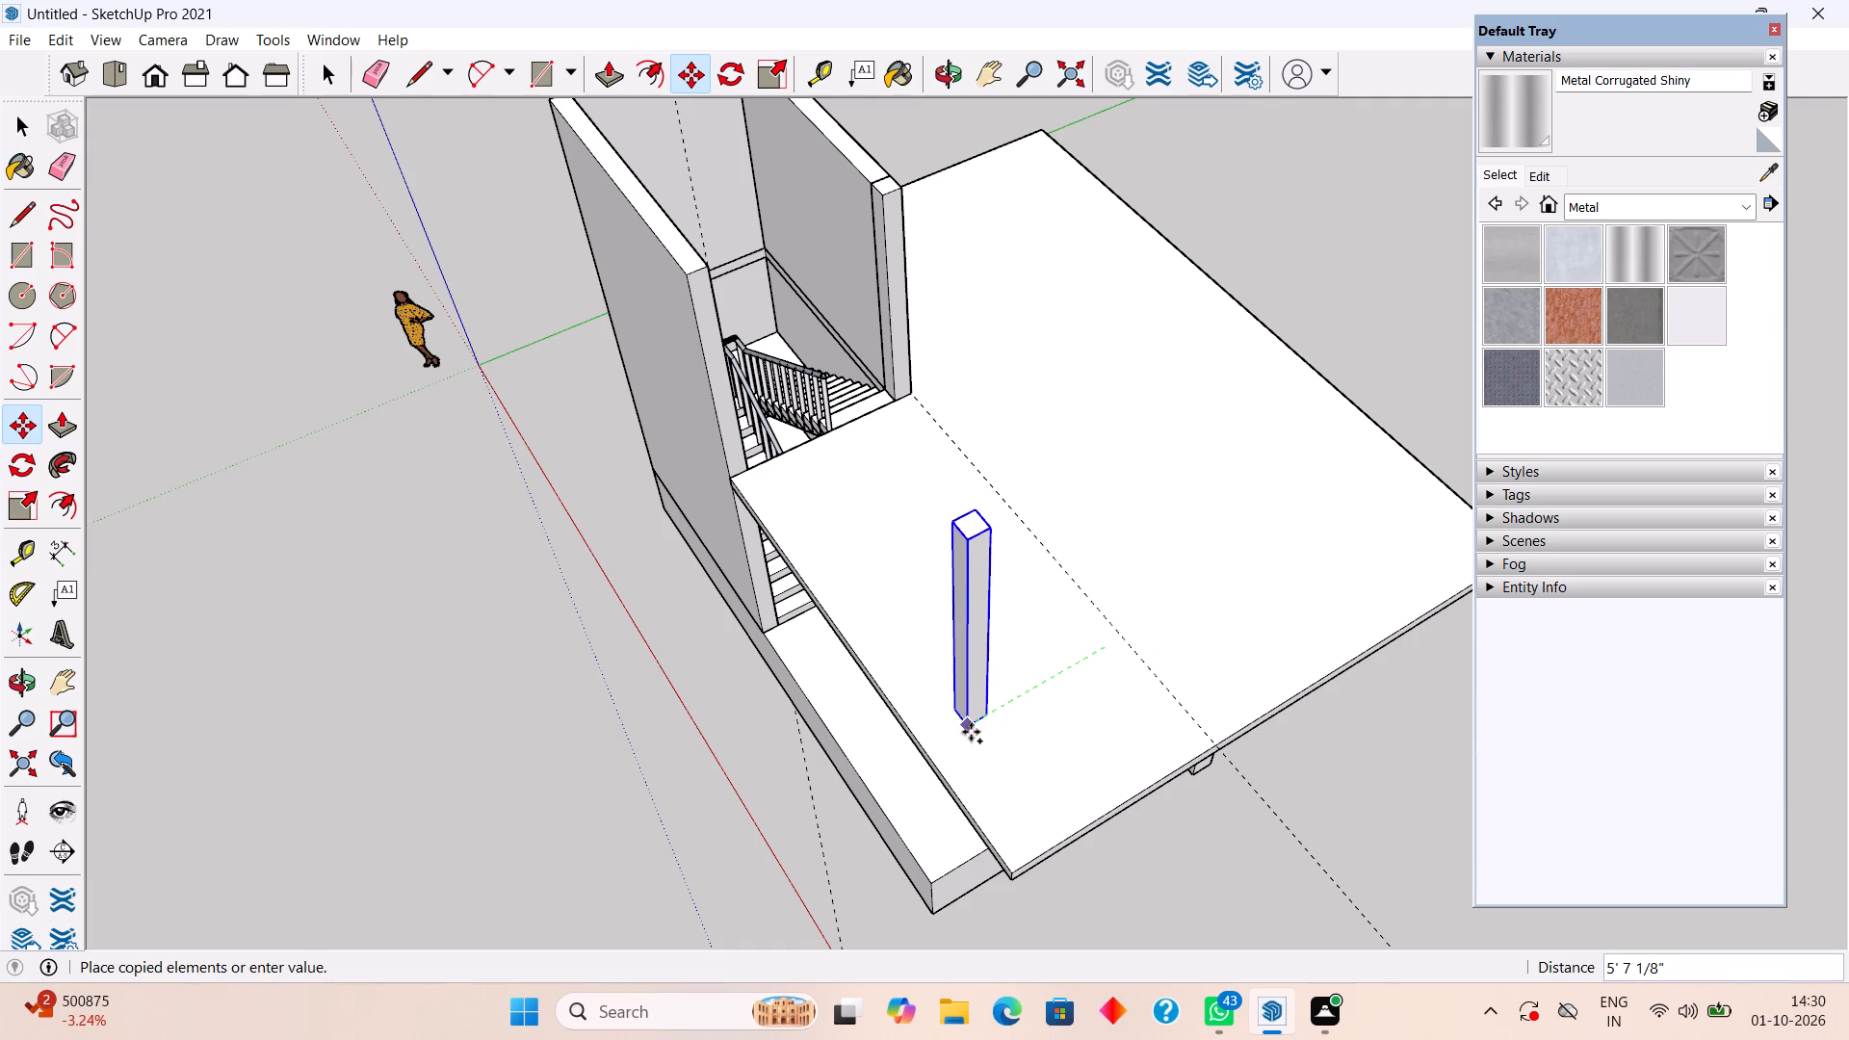
pyautogui.click(921, 741)
pyautogui.press('space')
# Move the copied column 9" inward from the slab's front edge along the green axis.
pyautogui.moveTo(924, 734); pyautogui.dragTo(1219, 540, button='middle')
pyautogui.moveTo(1153, 601); pyautogui.dragTo(1319, 519, button='middle')
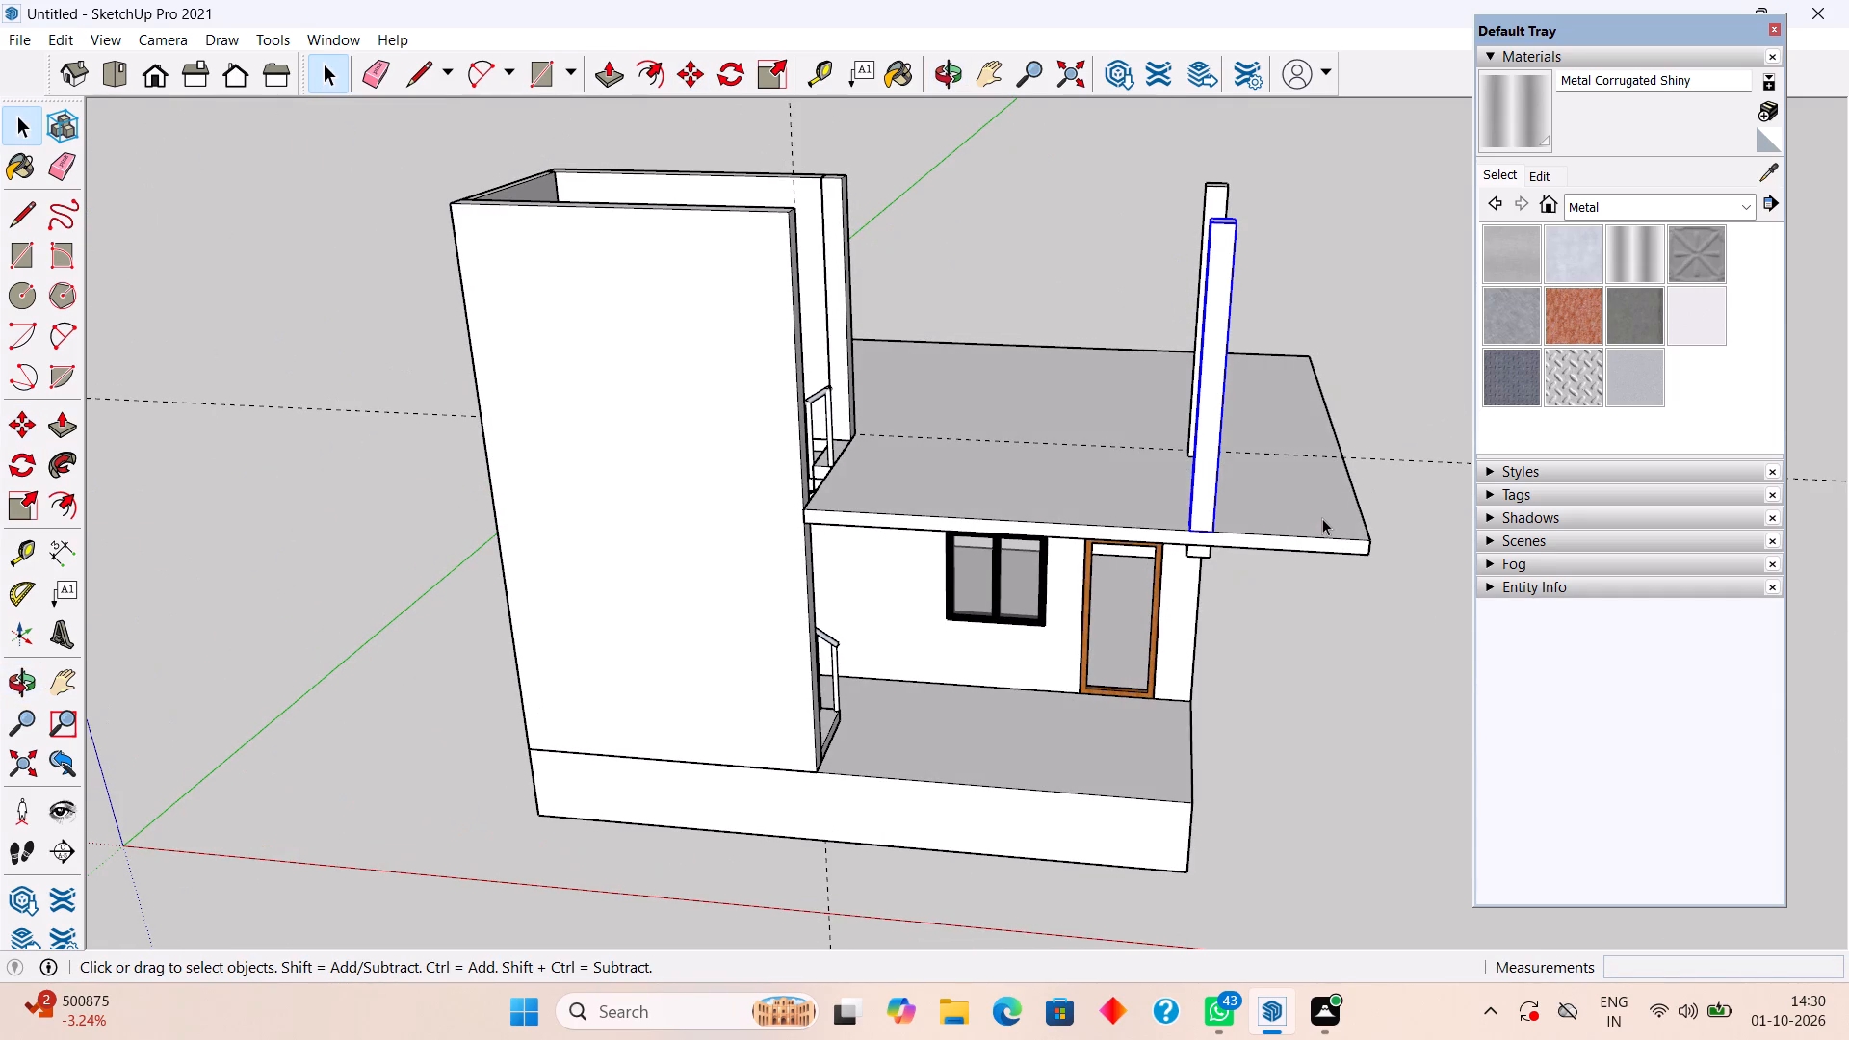
pyautogui.moveTo(1349, 499); pyautogui.dragTo(1210, 538, button='middle')
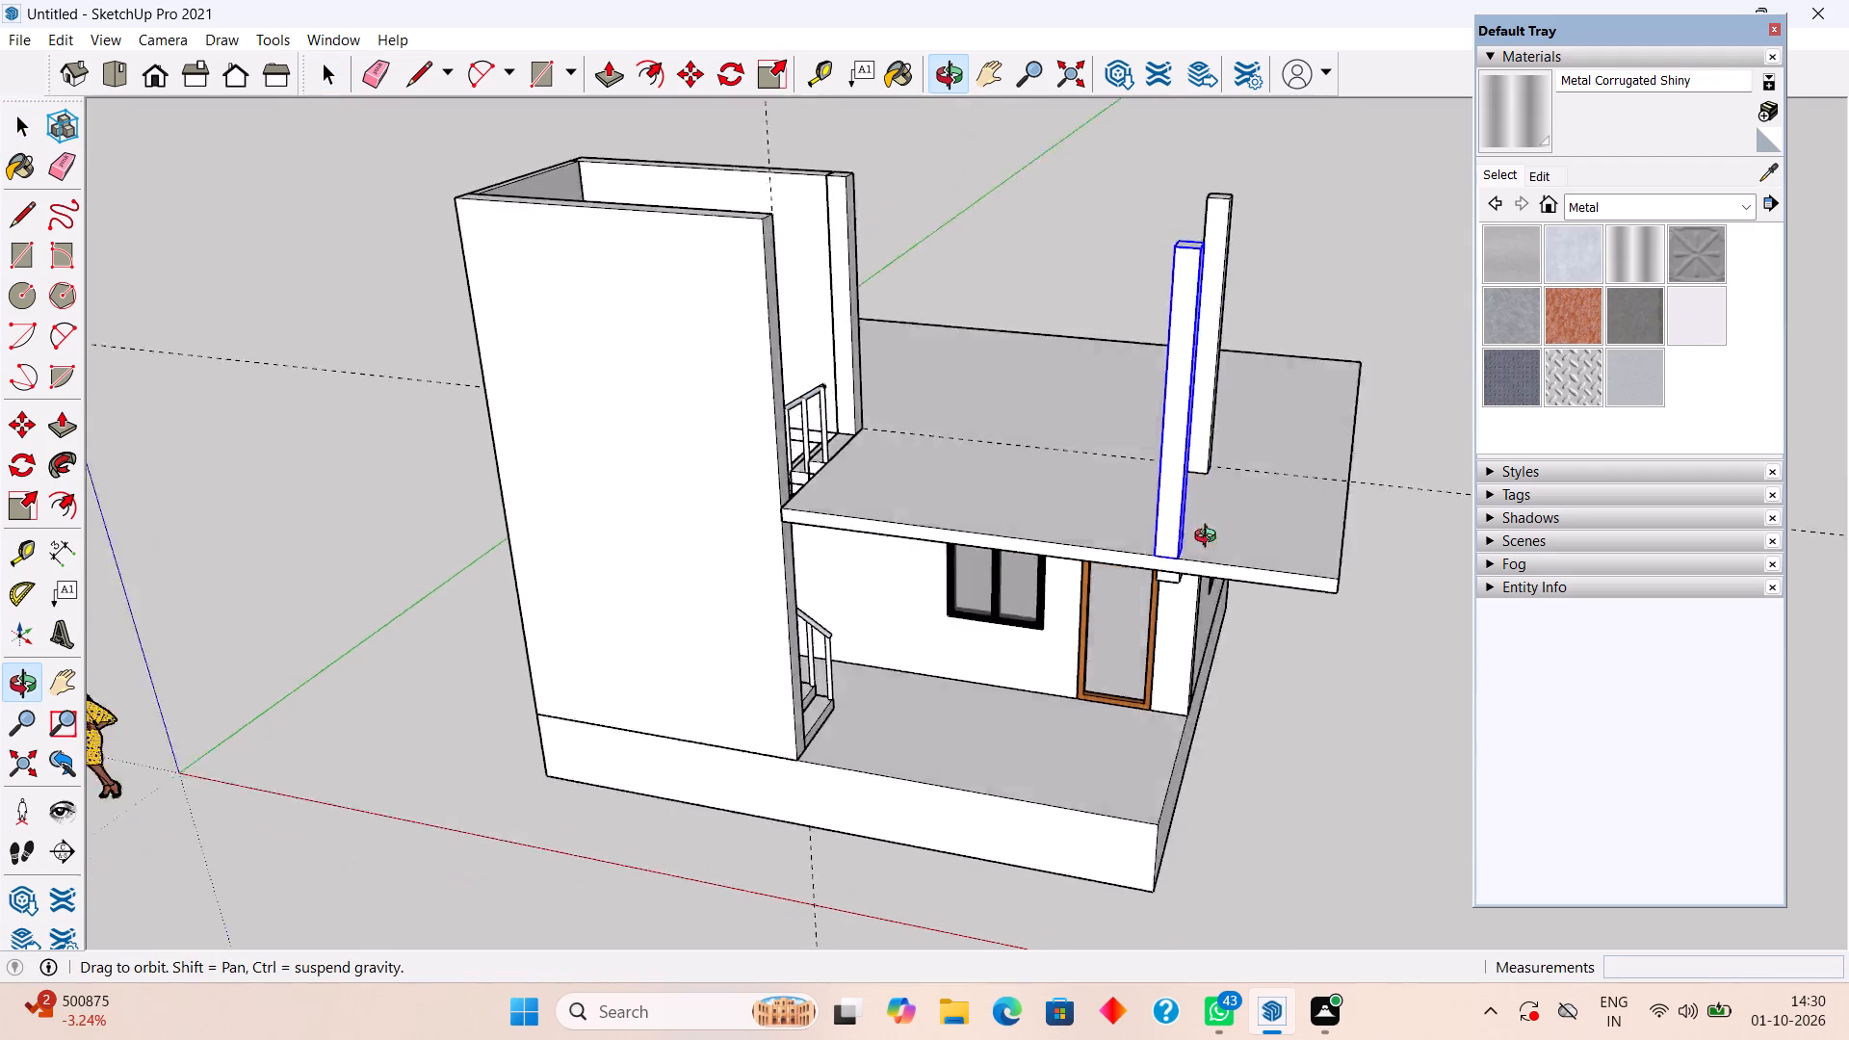
pyautogui.moveTo(1210, 538); pyautogui.dragTo(599, 629, button='middle')
pyautogui.moveTo(753, 533); pyautogui.dragTo(664, 740, button='middle')
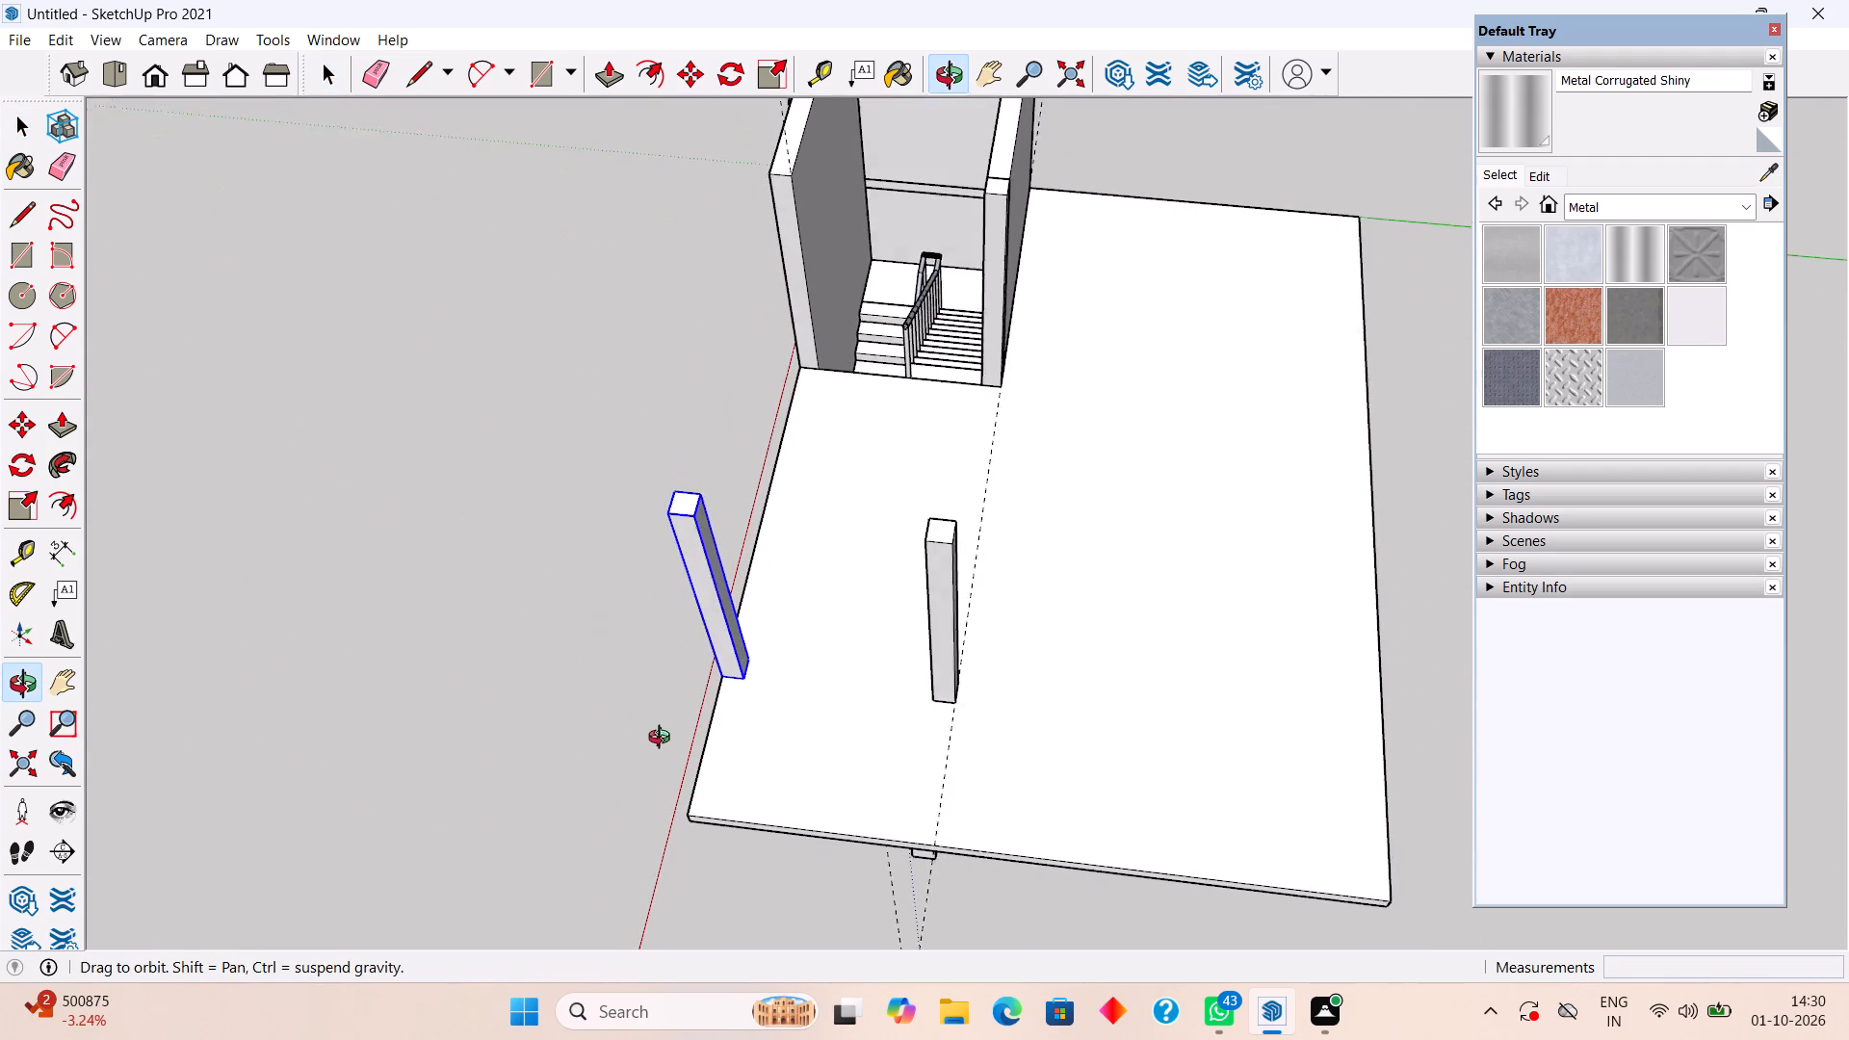
pyautogui.moveTo(664, 740); pyautogui.dragTo(657, 733, button='middle')
pyautogui.scroll(5, 773, 646)
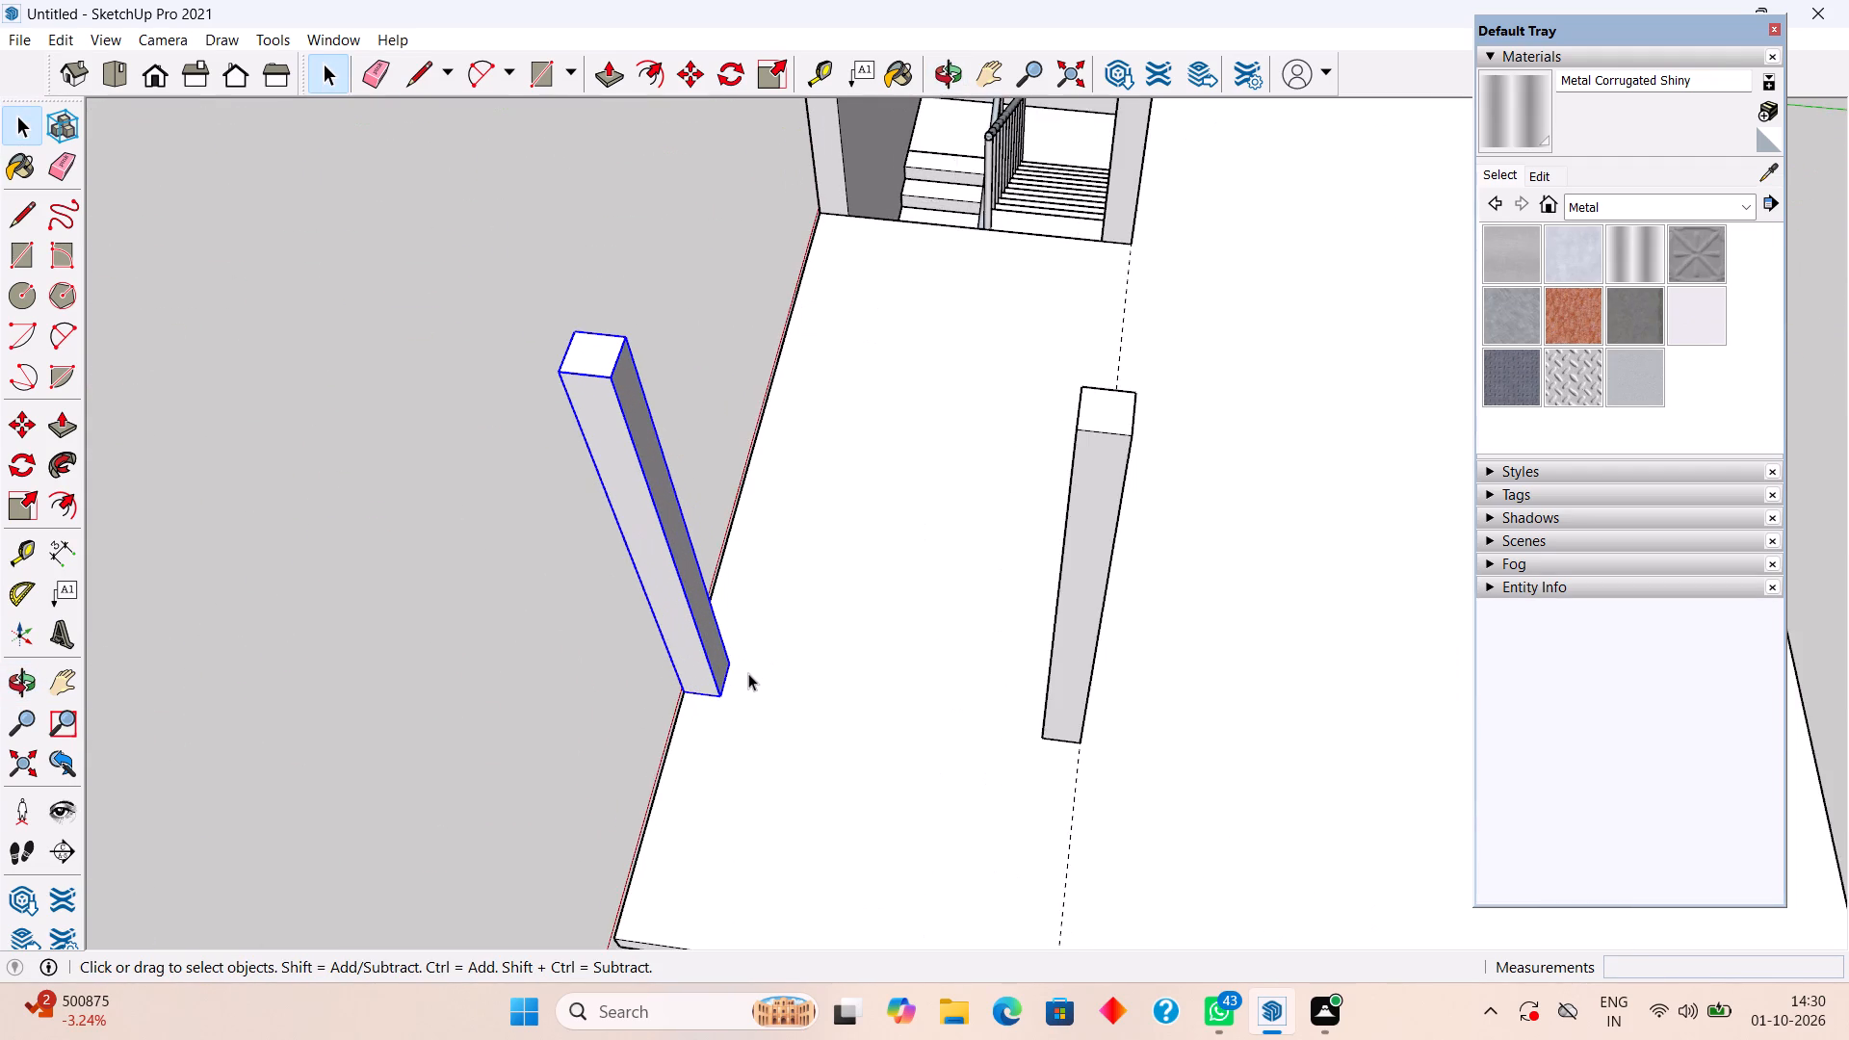
pyautogui.scroll(1, 748, 673)
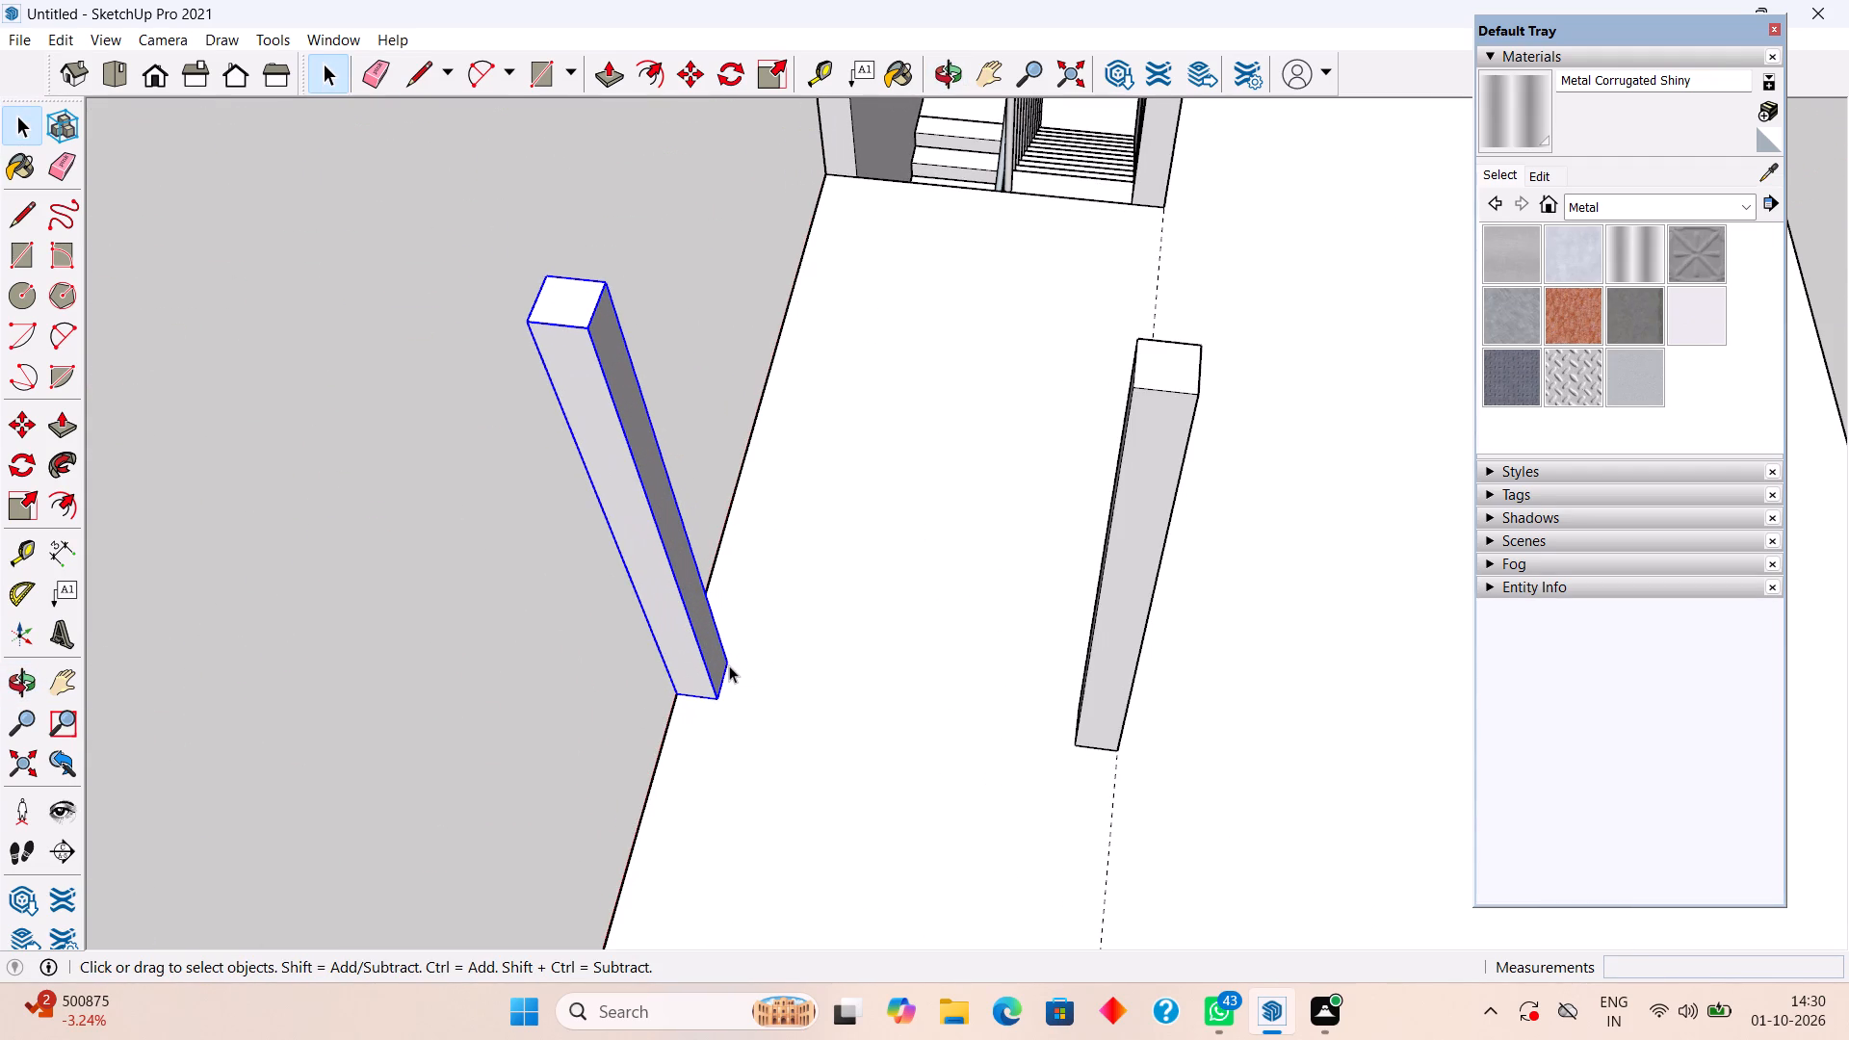
pyautogui.scroll(1, 738, 659)
pyautogui.press('m')
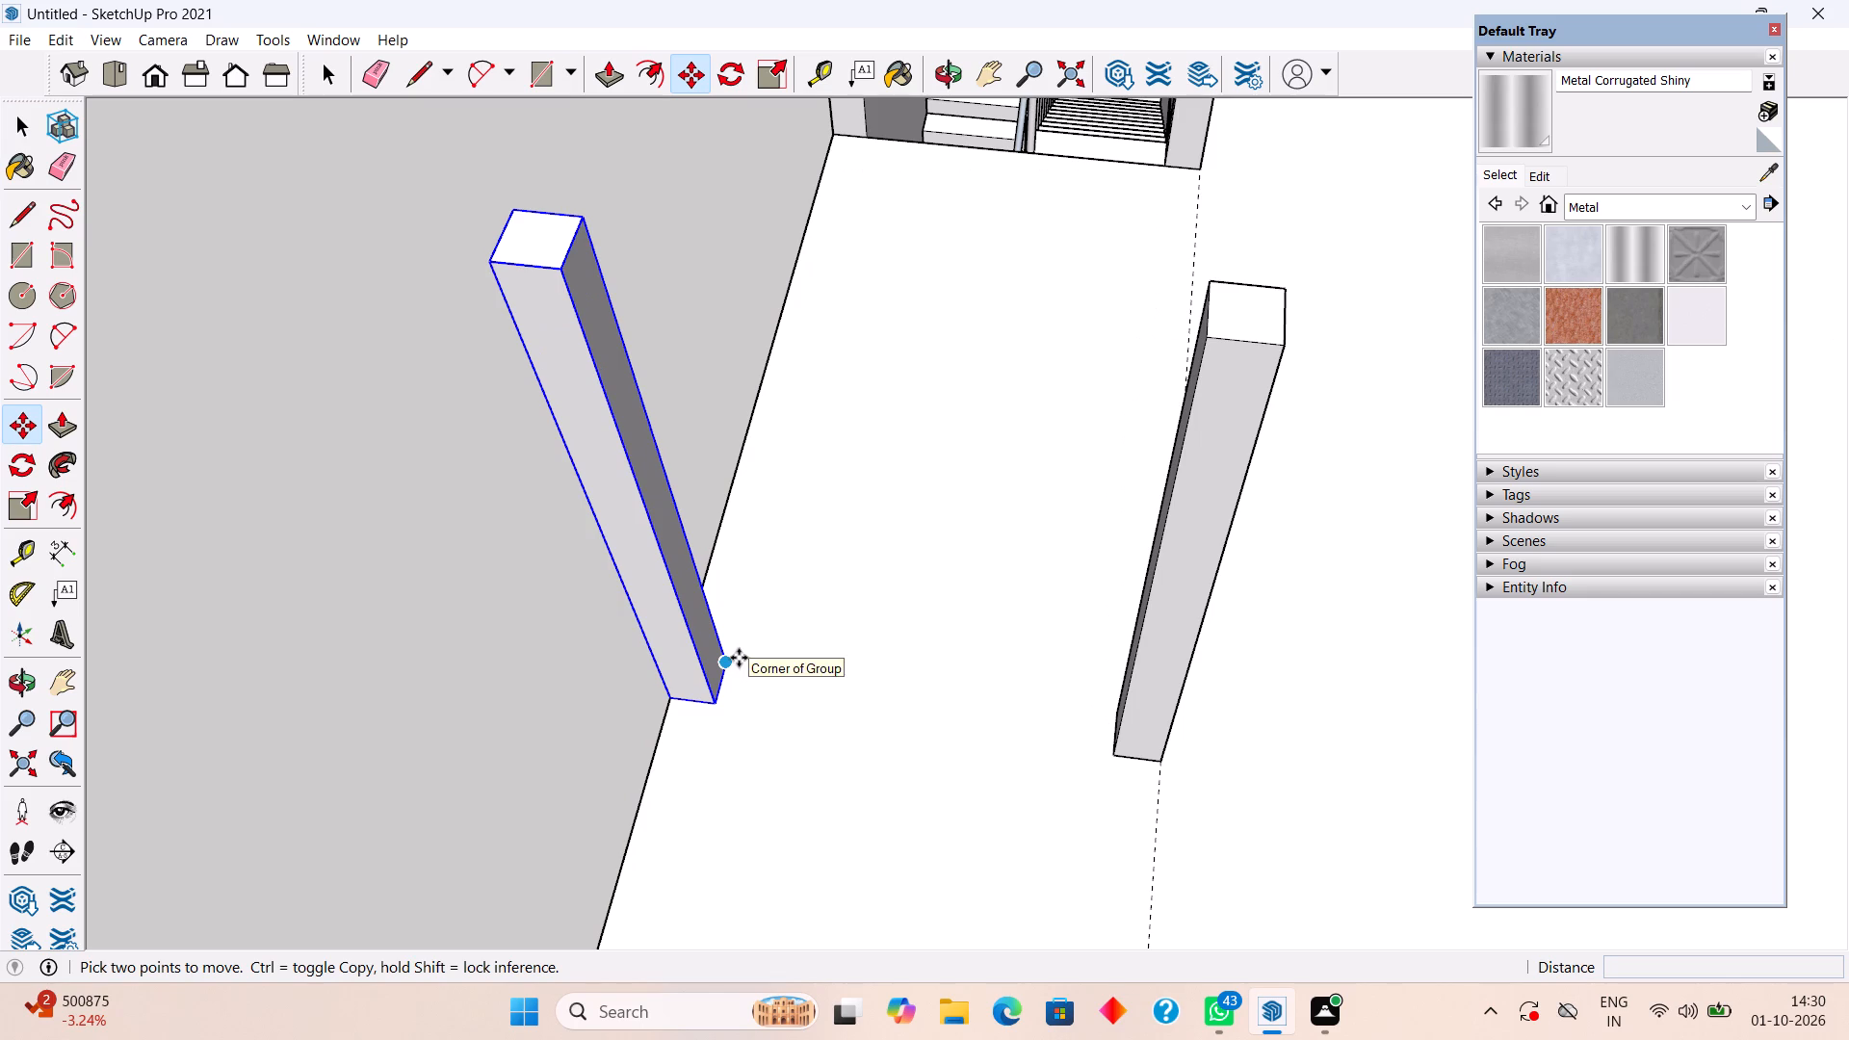
pyautogui.click(735, 662)
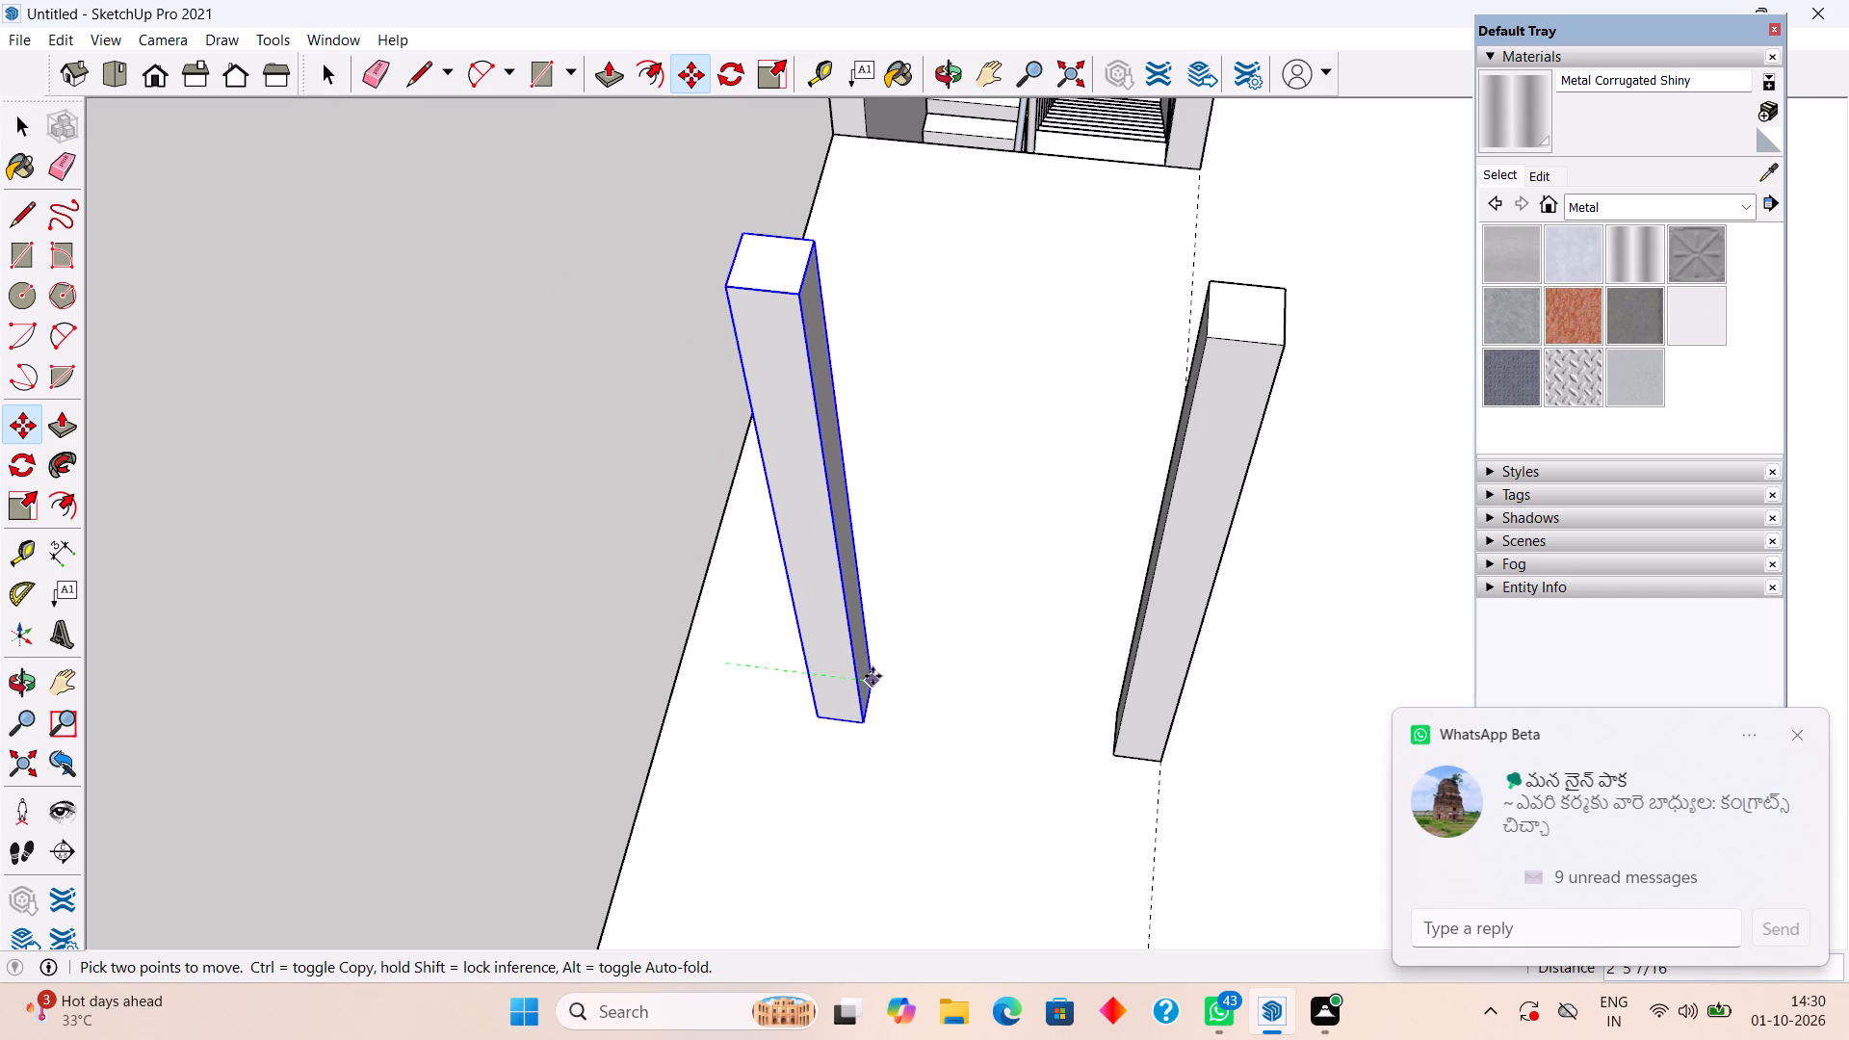
pyautogui.press('9')
pyautogui.hotkey('shift', '"')
pyautogui.press('Return')
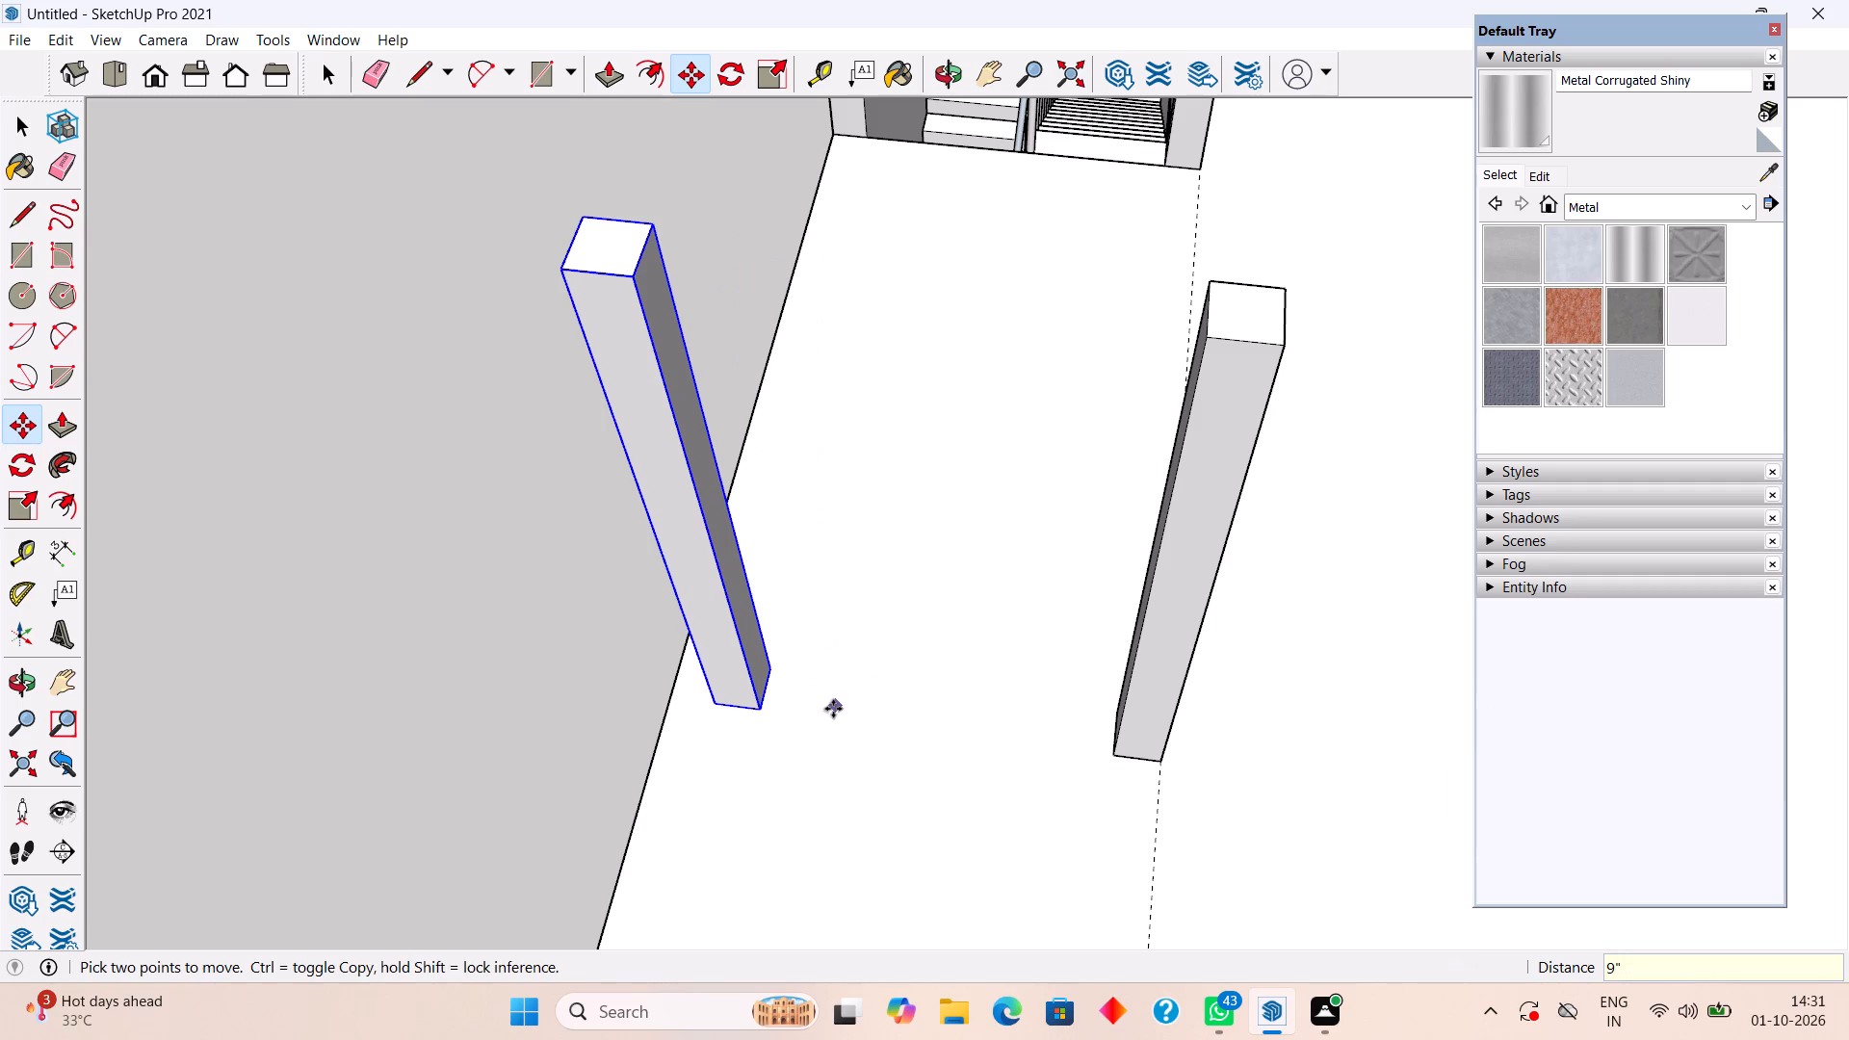
pyautogui.moveTo(844, 706); pyautogui.dragTo(975, 681, button='middle')
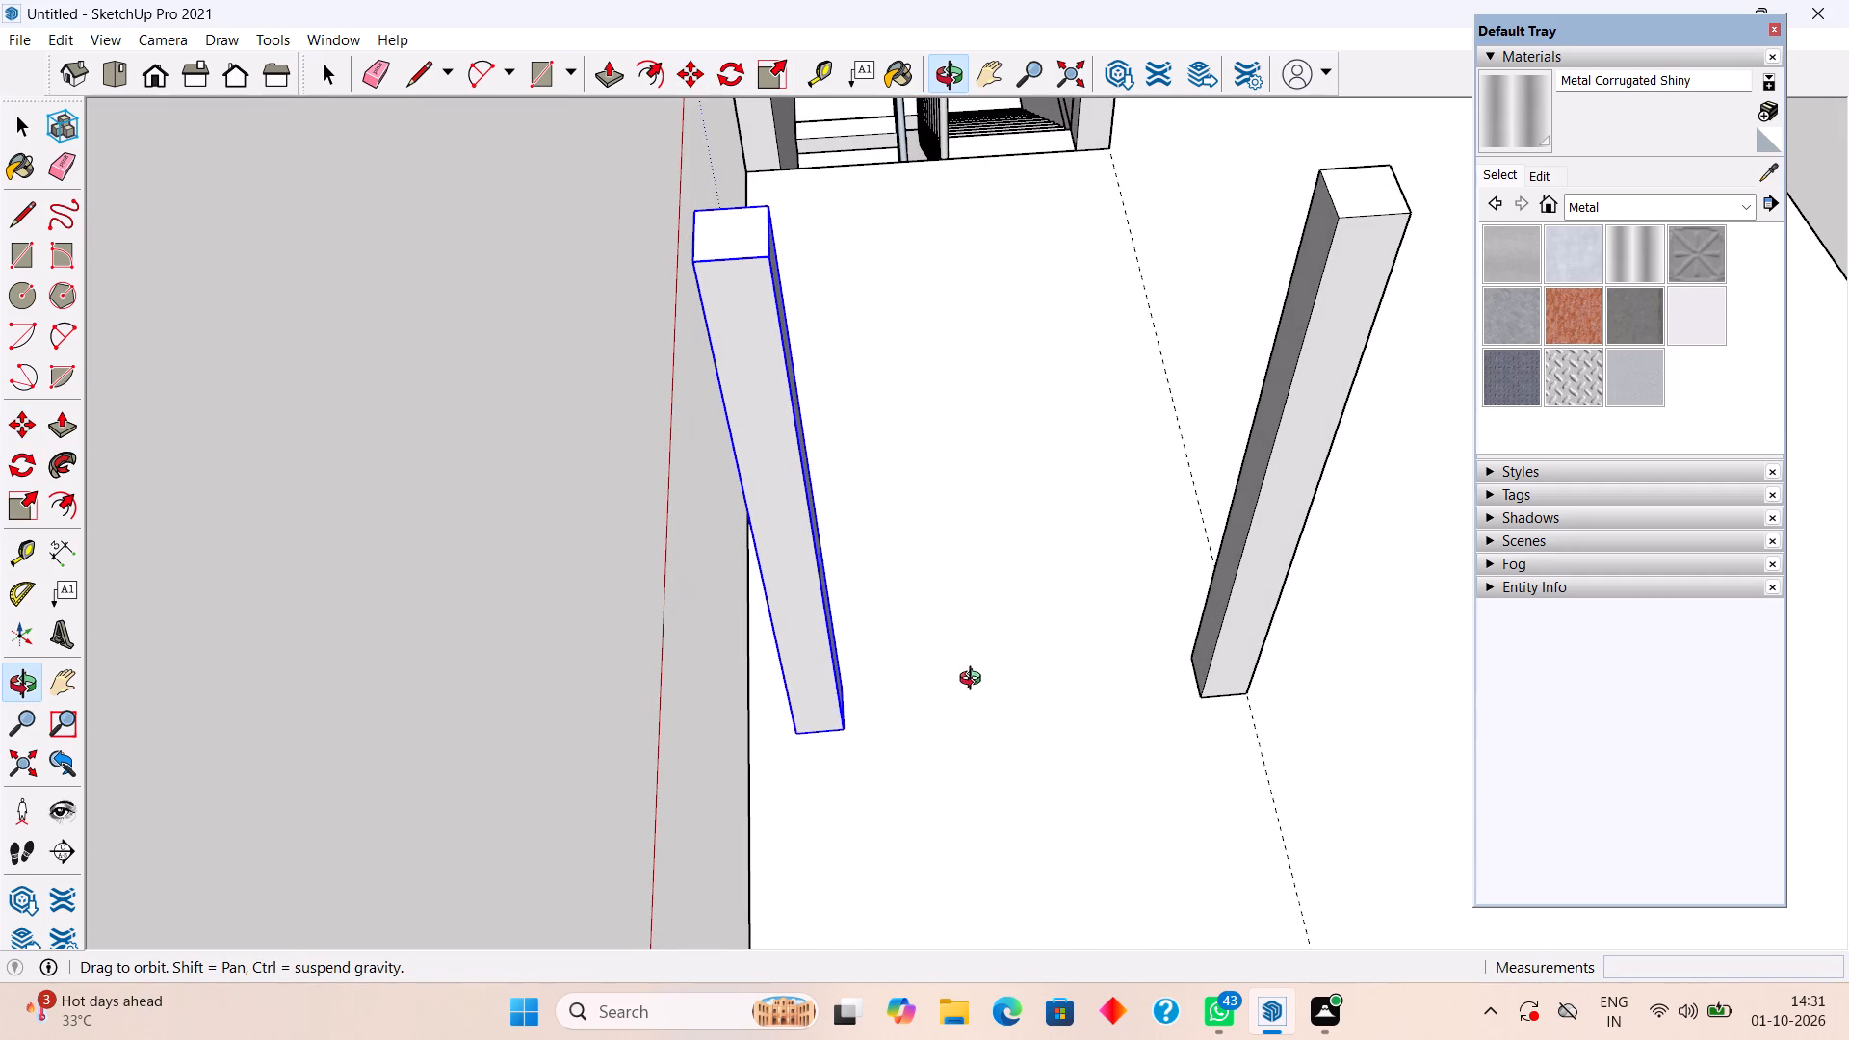
pyautogui.moveTo(975, 681); pyautogui.dragTo(1573, 771, button='middle')
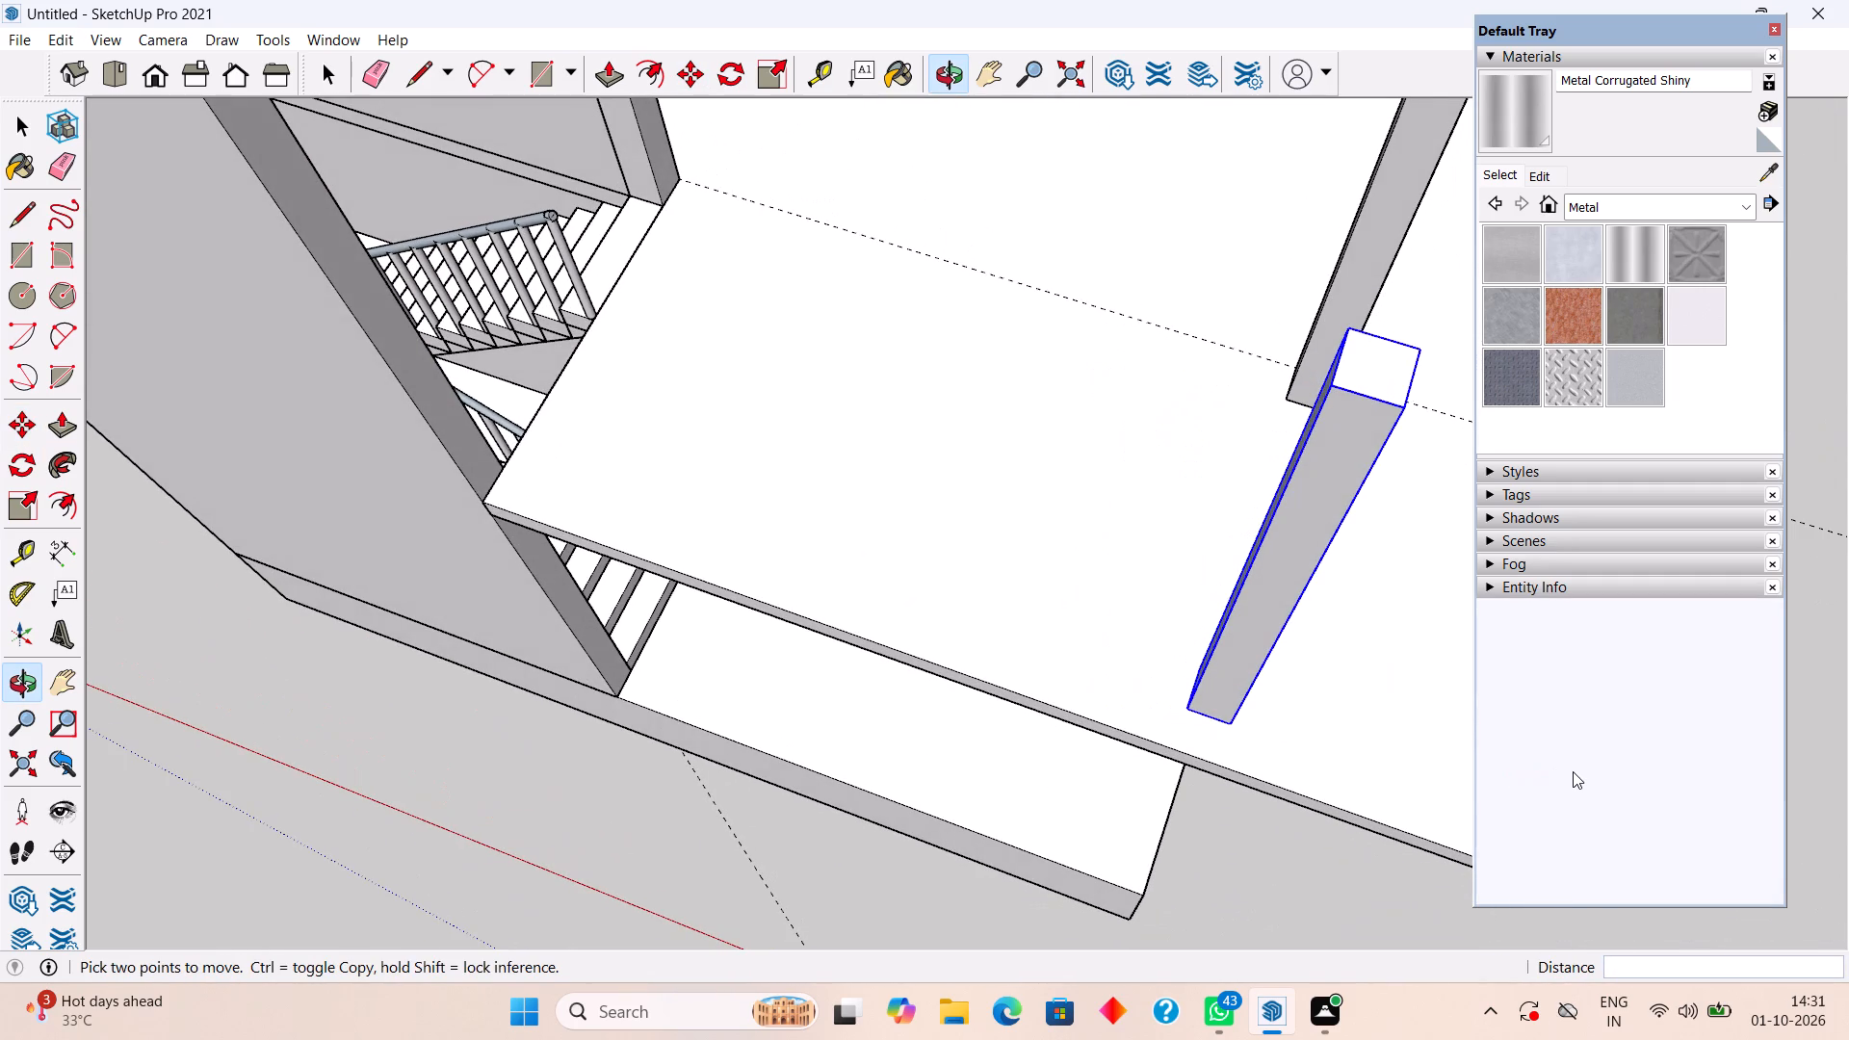
pyautogui.scroll(-4, 1573, 771)
pyautogui.scroll(-3, 1474, 813)
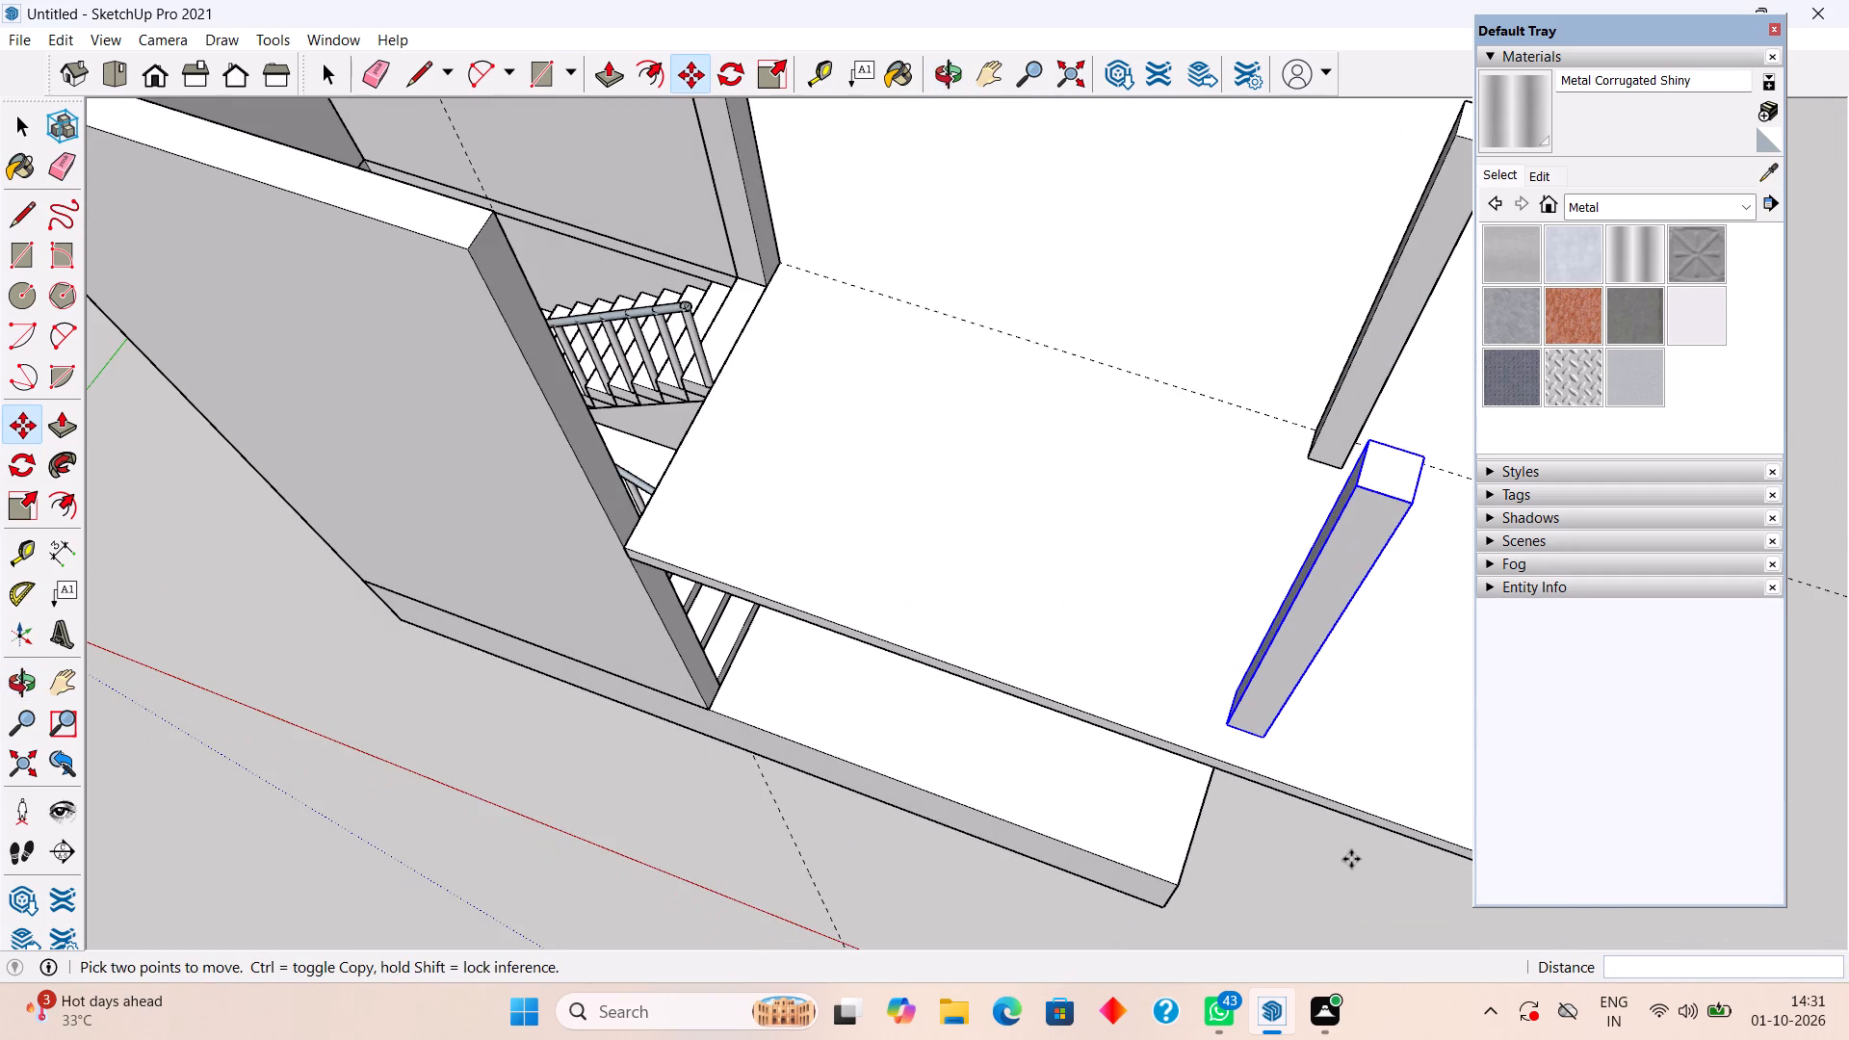
pyautogui.click(1351, 859)
pyautogui.press('space')
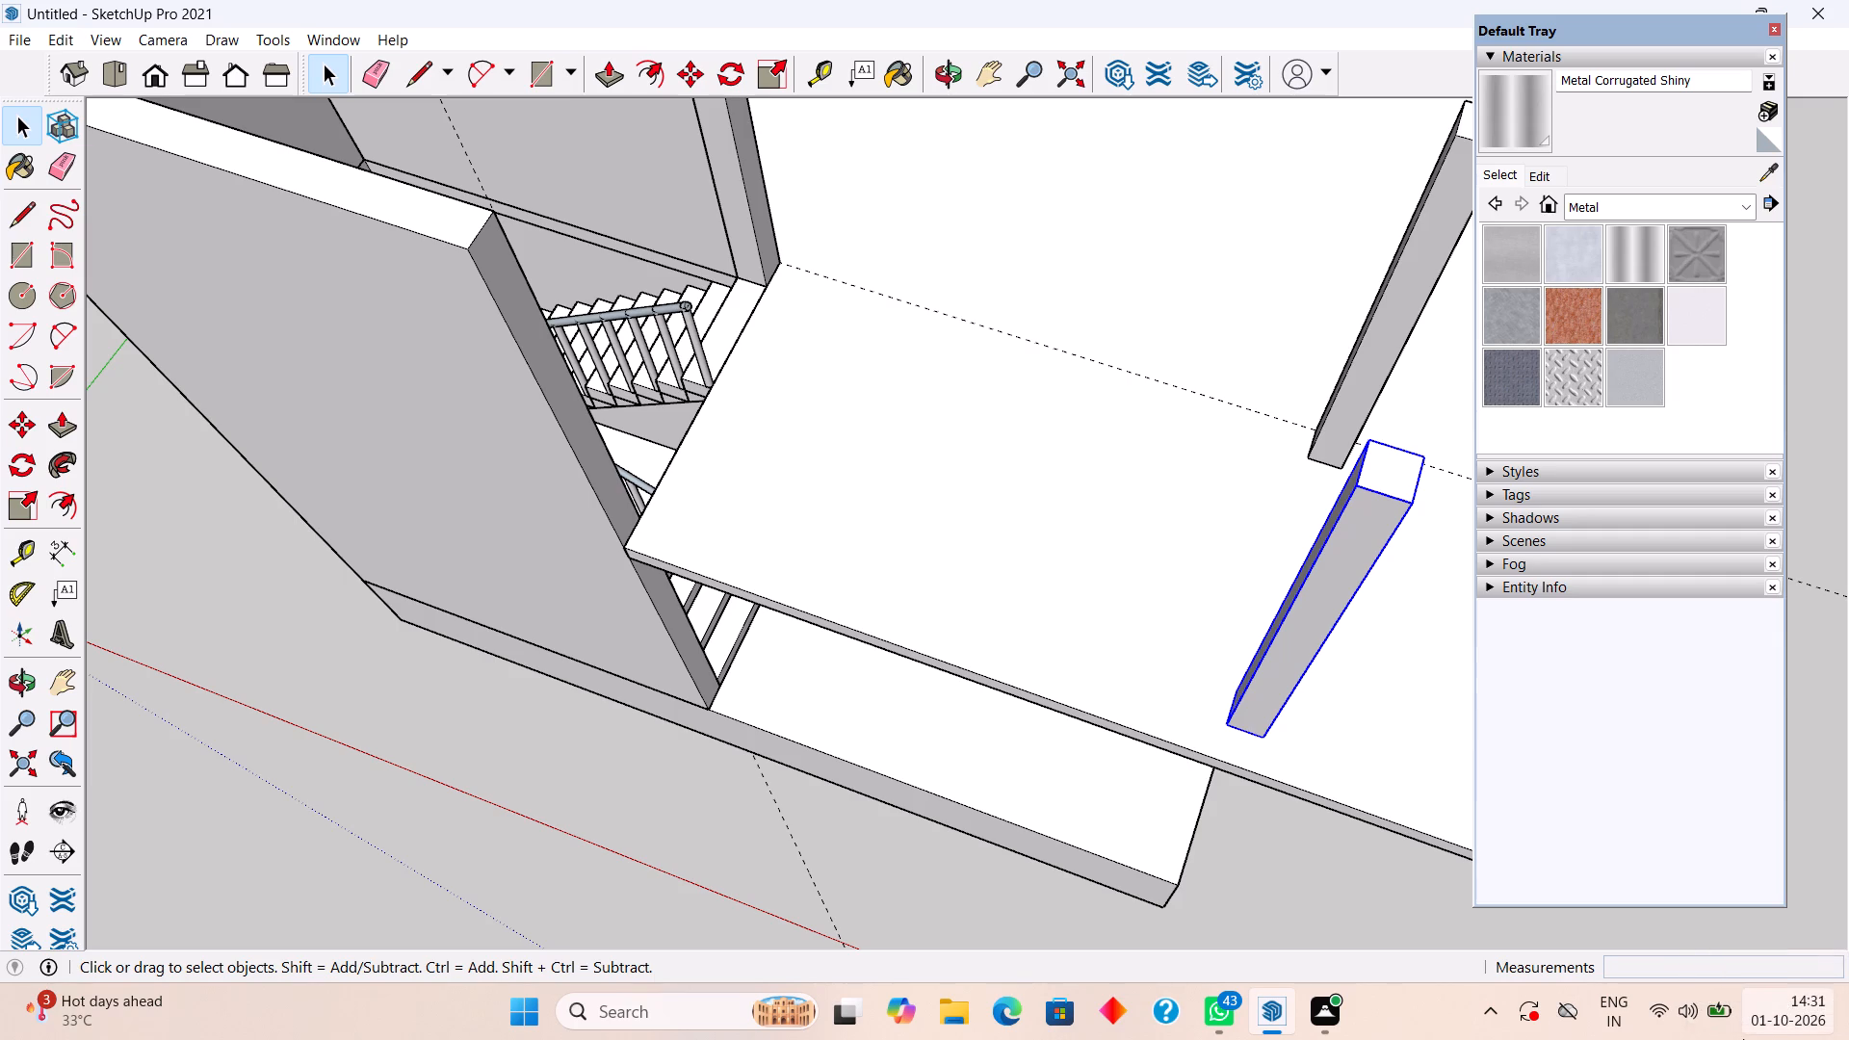
# Examine the two roof columns and their position relative to the slab and the front facade from several angles.
pyautogui.scroll(-3, 1144, 723)
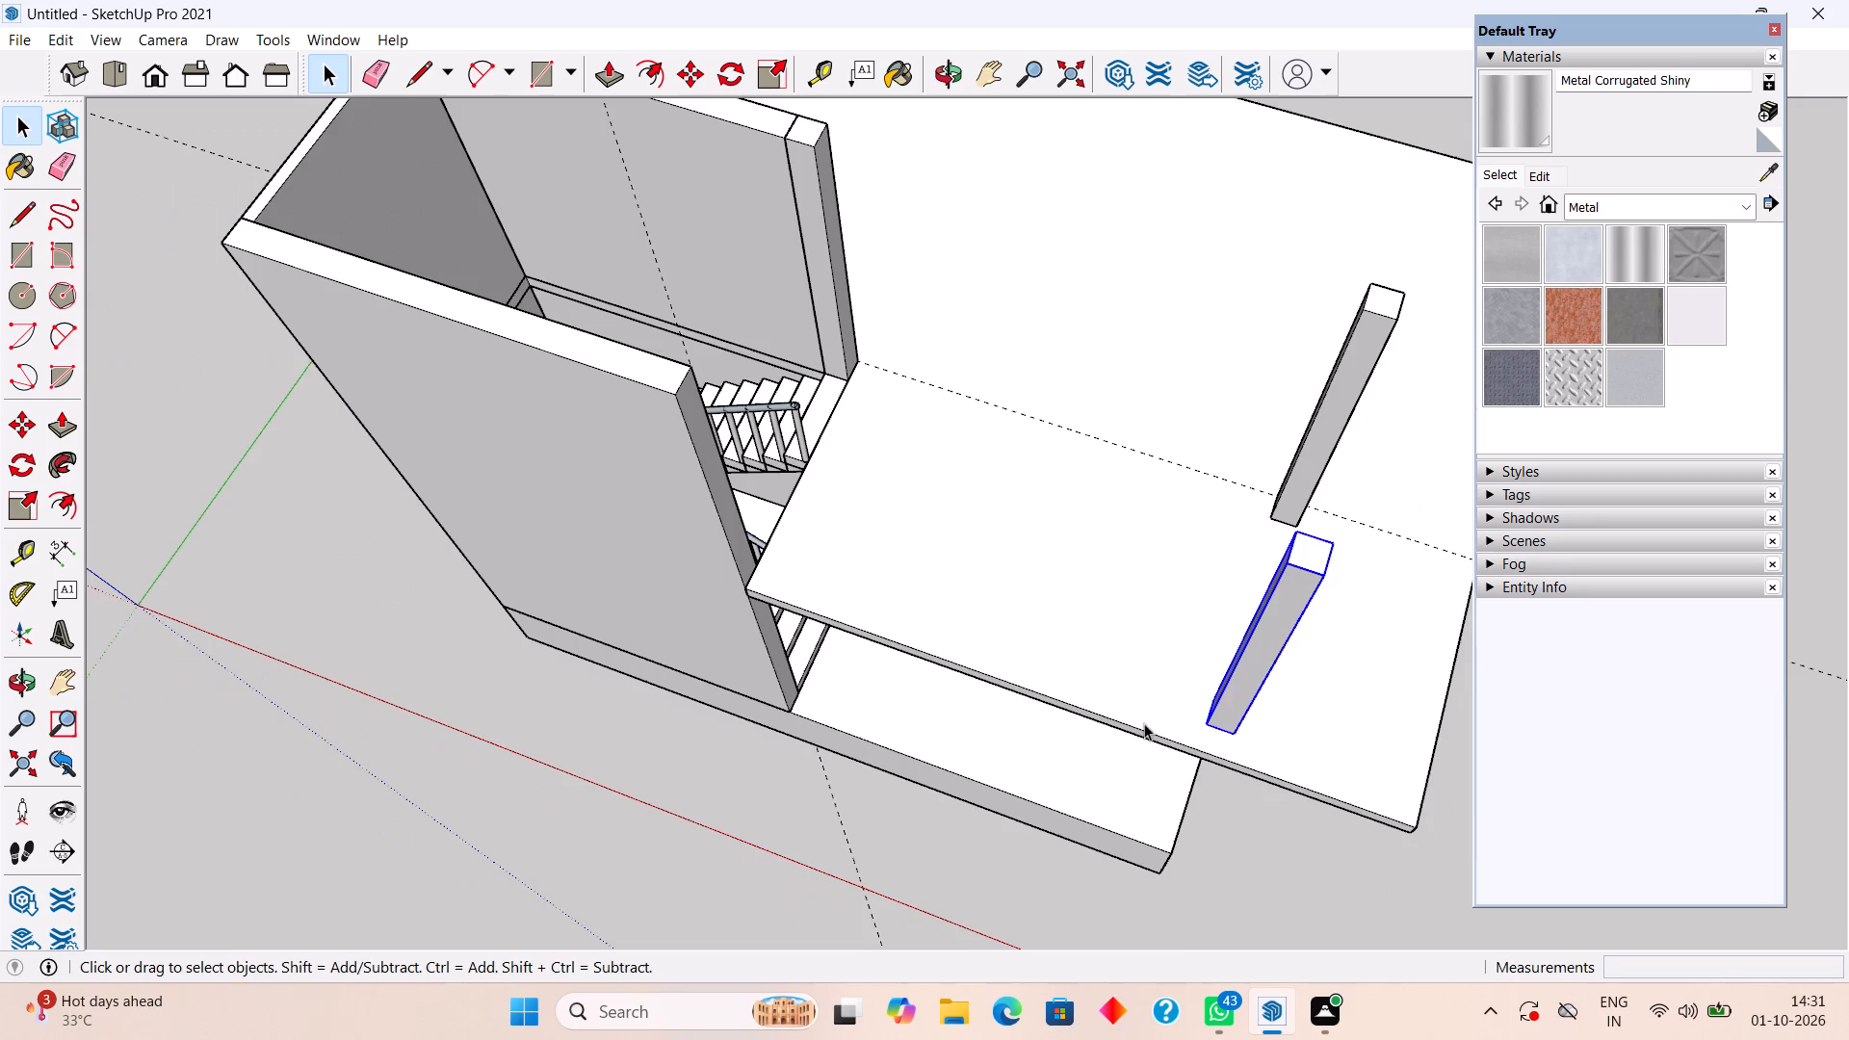
pyautogui.moveTo(1154, 719); pyautogui.dragTo(1135, 460, button='middle')
pyautogui.moveTo(1190, 613); pyautogui.dragTo(1250, 394, button='middle')
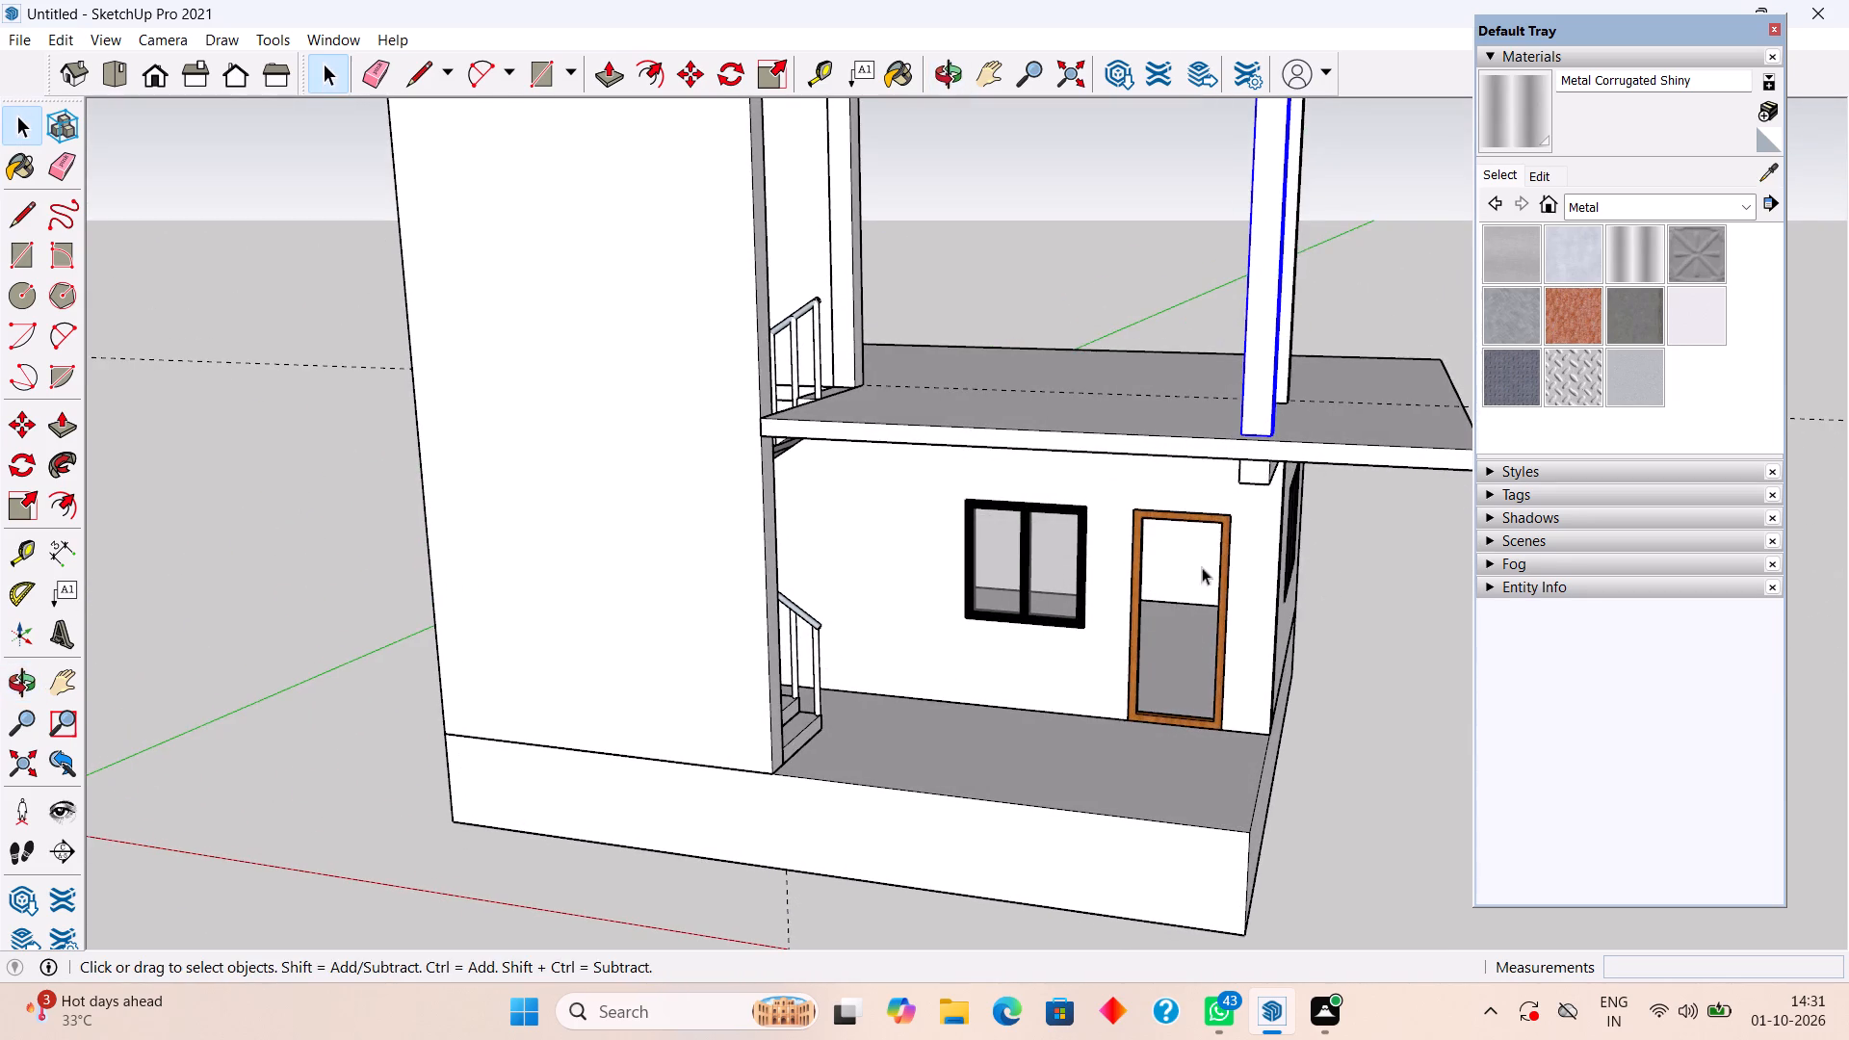
pyautogui.moveTo(1197, 682); pyautogui.dragTo(1280, 659, button='middle')
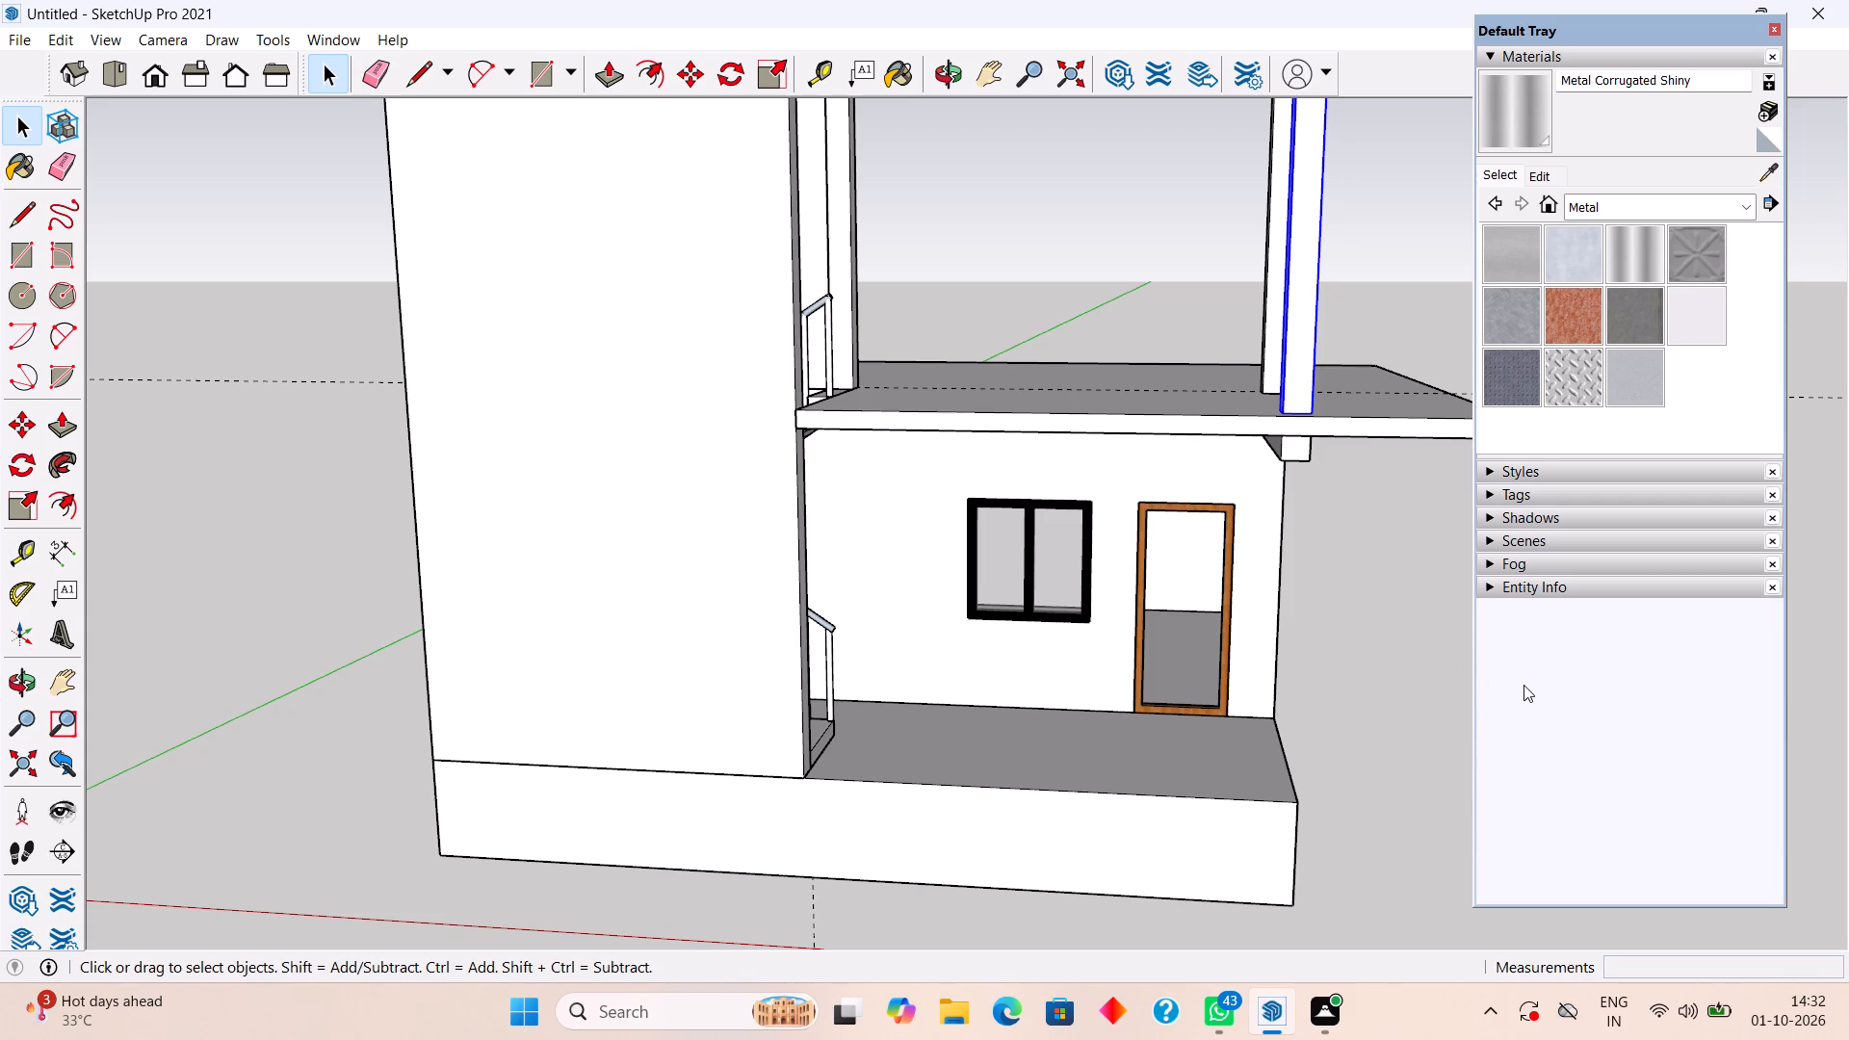
pyautogui.scroll(-4, 1437, 700)
pyautogui.moveTo(1368, 747); pyautogui.dragTo(1438, 733, button='middle')
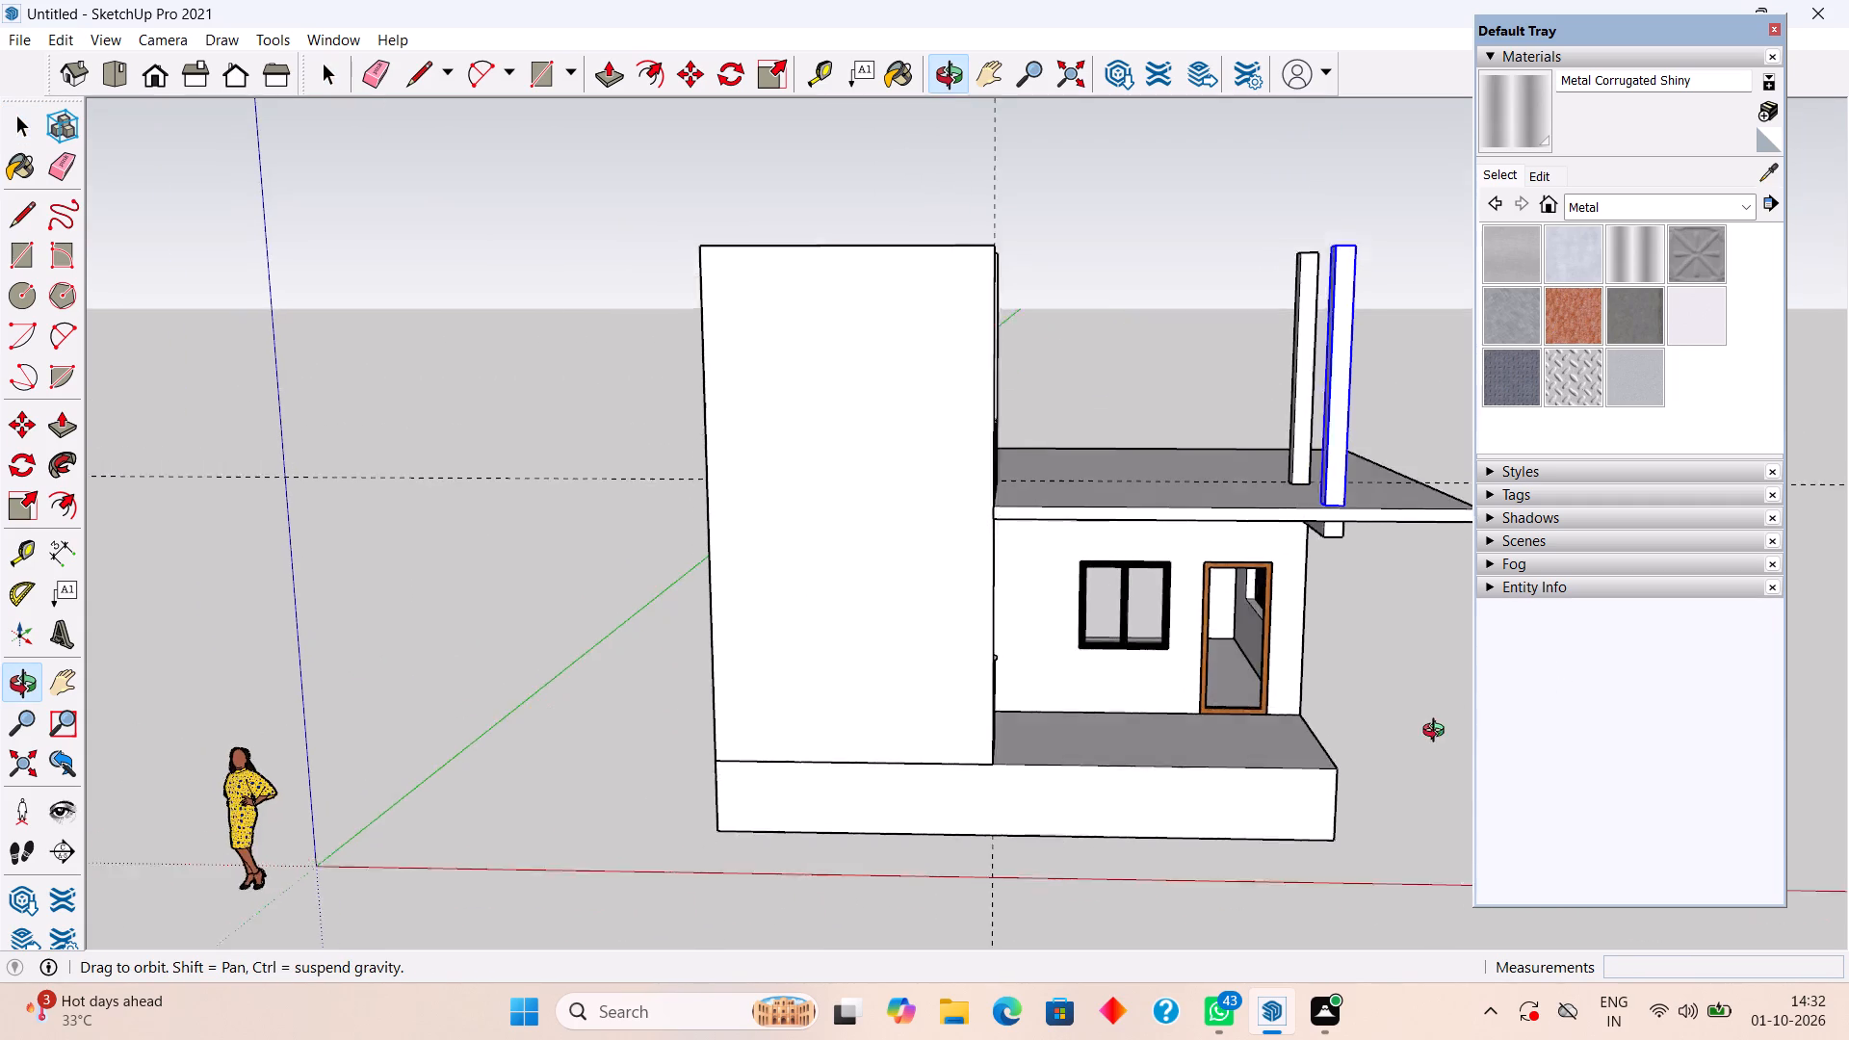
pyautogui.moveTo(1438, 733); pyautogui.dragTo(1445, 825, button='middle')
pyautogui.moveTo(1063, 728); pyautogui.dragTo(1077, 761, button='middle')
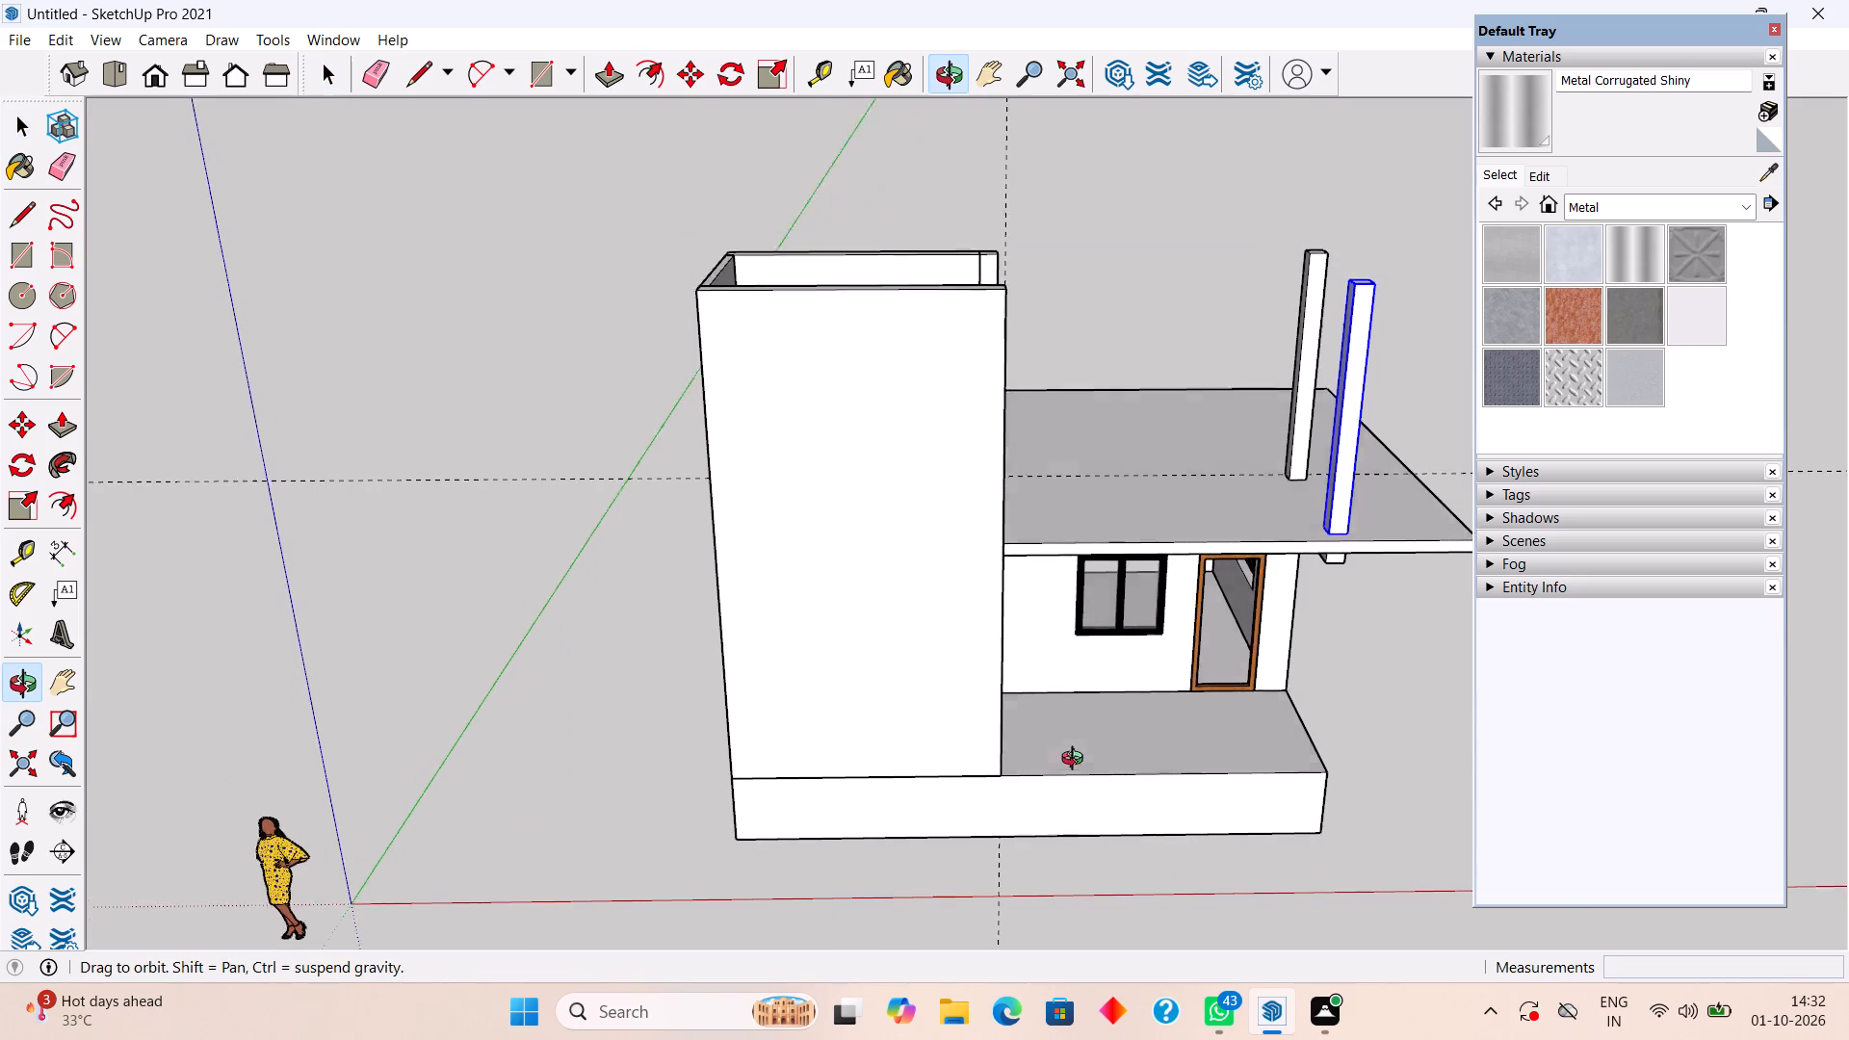
pyautogui.moveTo(1077, 761); pyautogui.dragTo(1123, 767, button='middle')
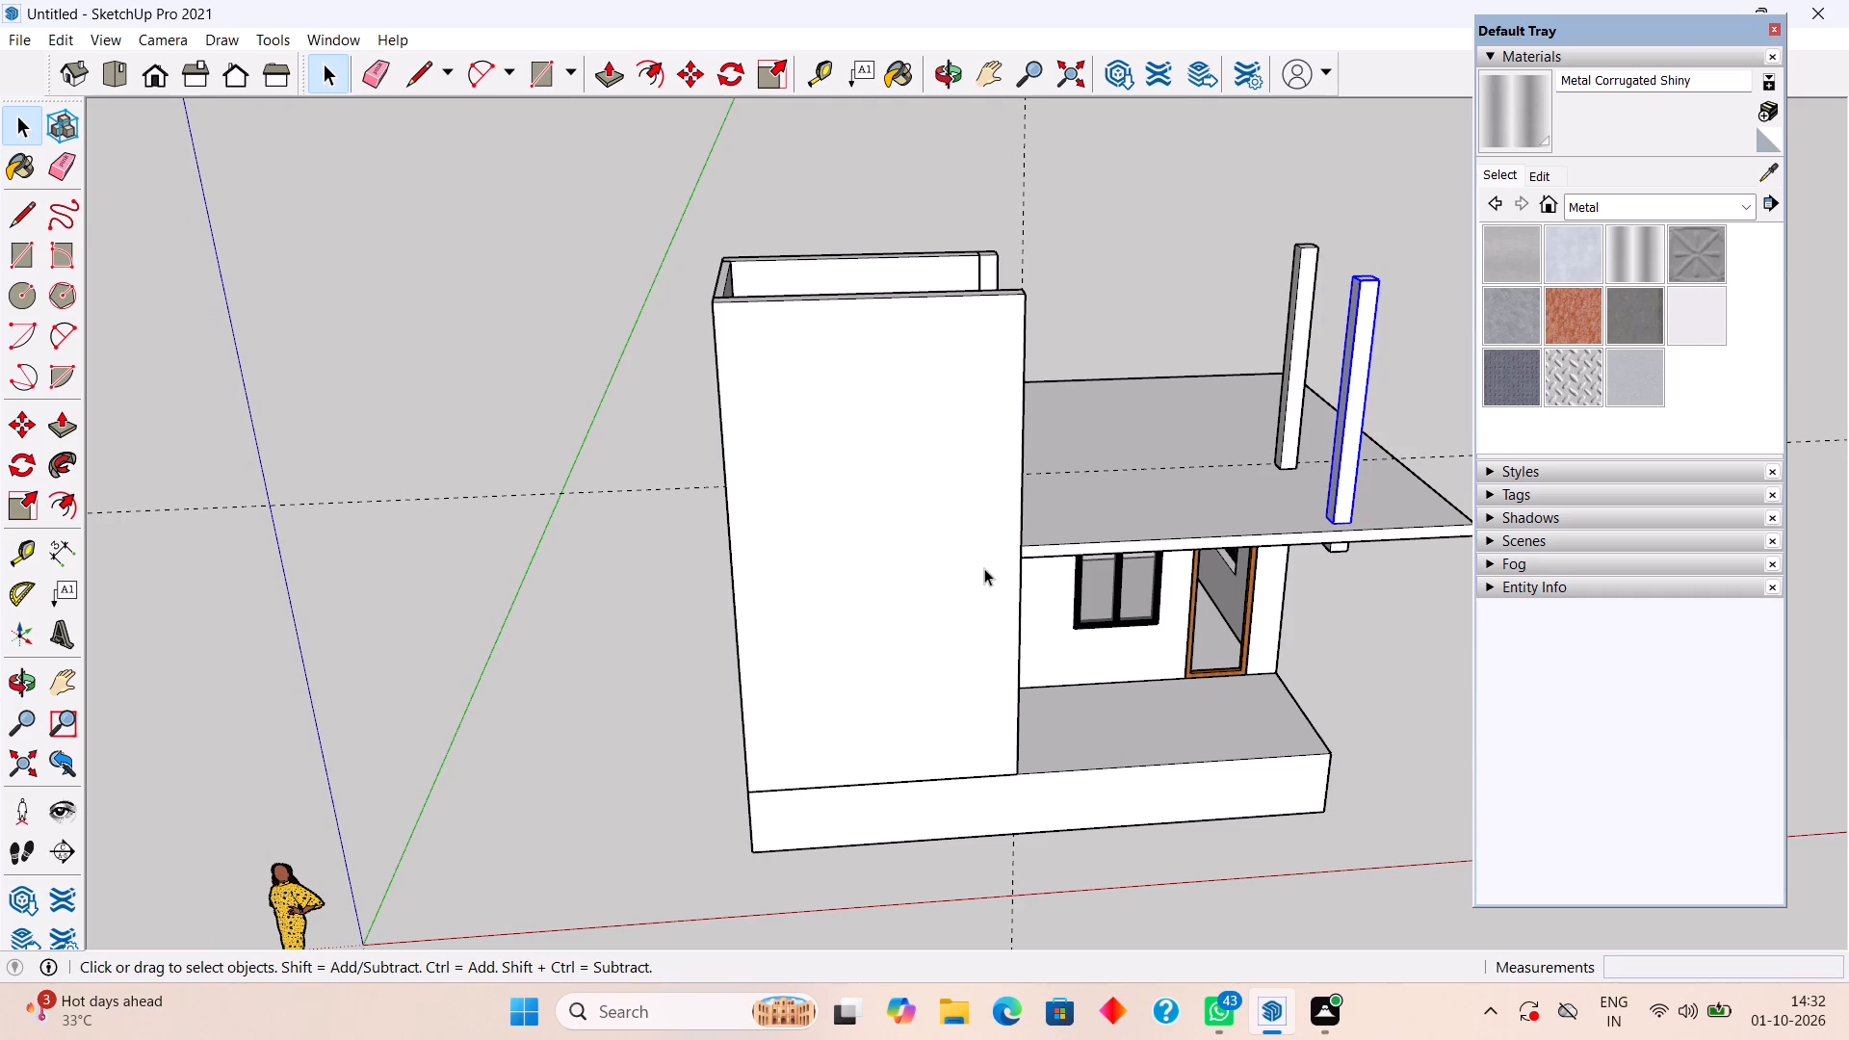
pyautogui.moveTo(985, 568); pyautogui.dragTo(969, 772, button='middle')
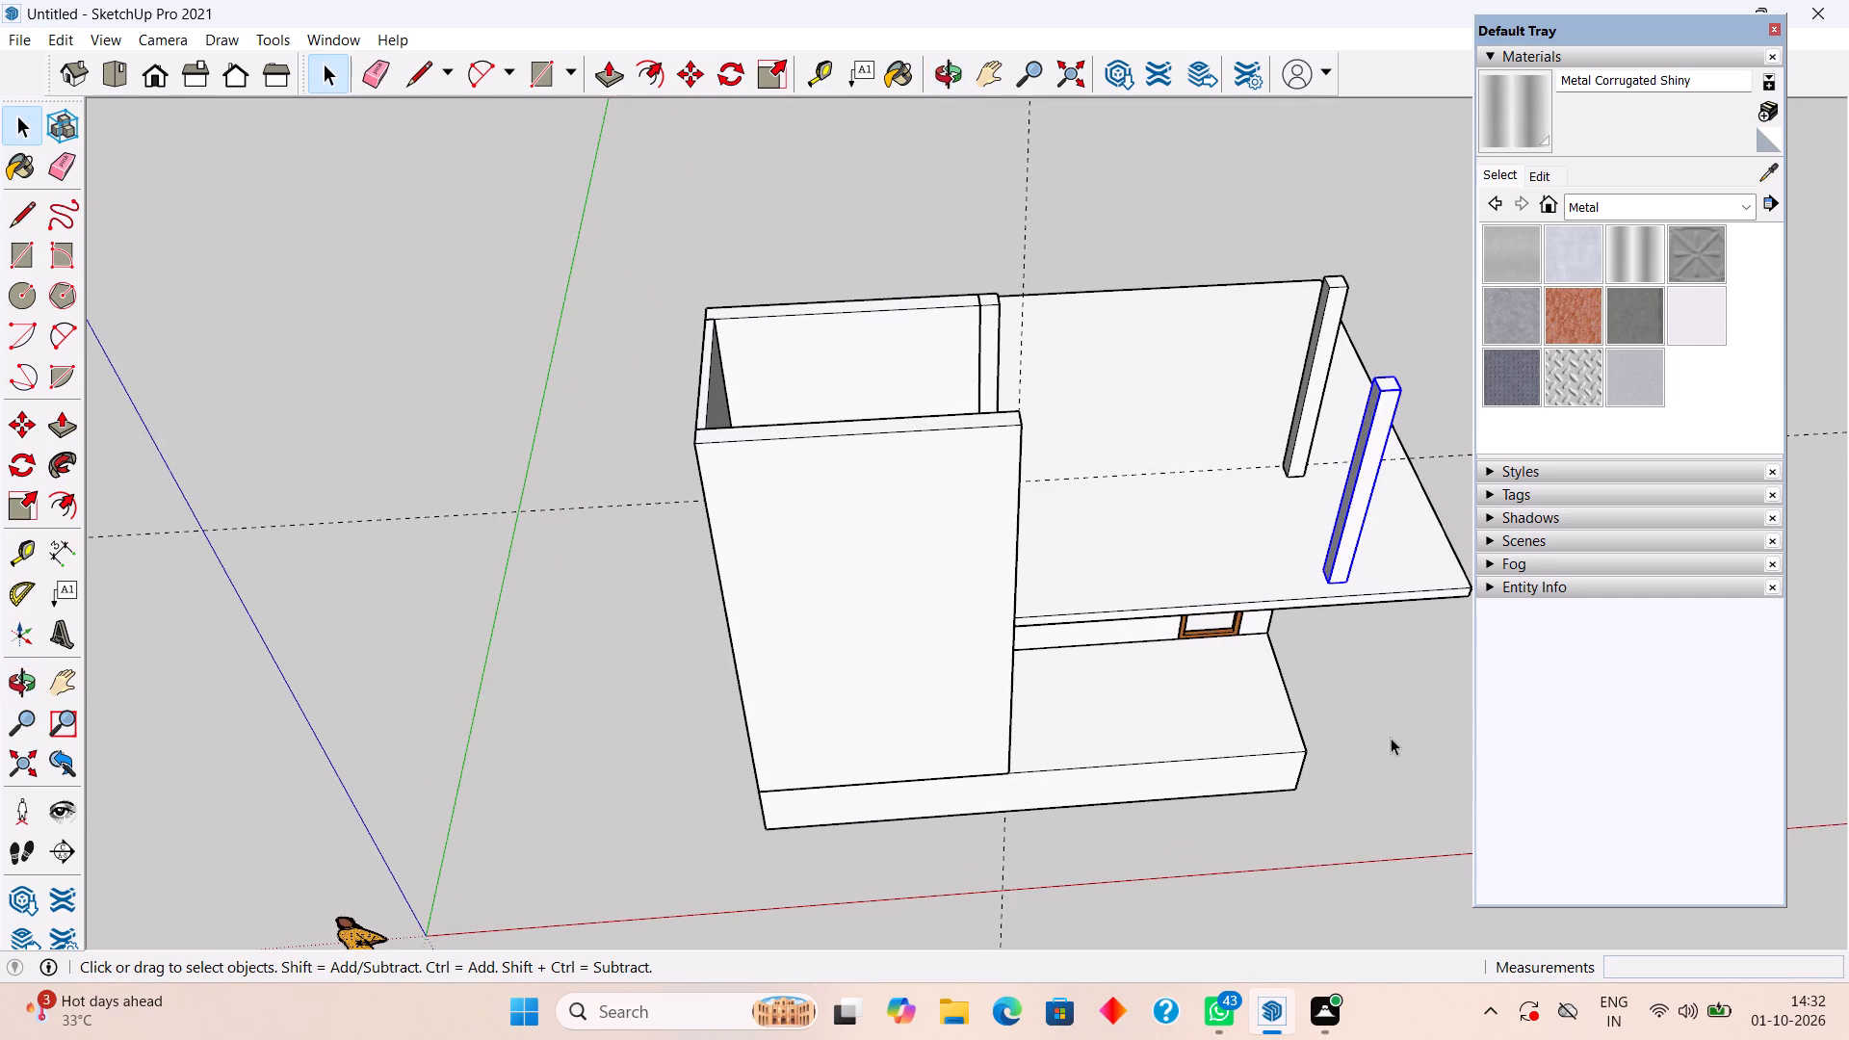
pyautogui.click(1412, 738)
pyautogui.moveTo(1317, 728); pyautogui.dragTo(1147, 550, button='middle')
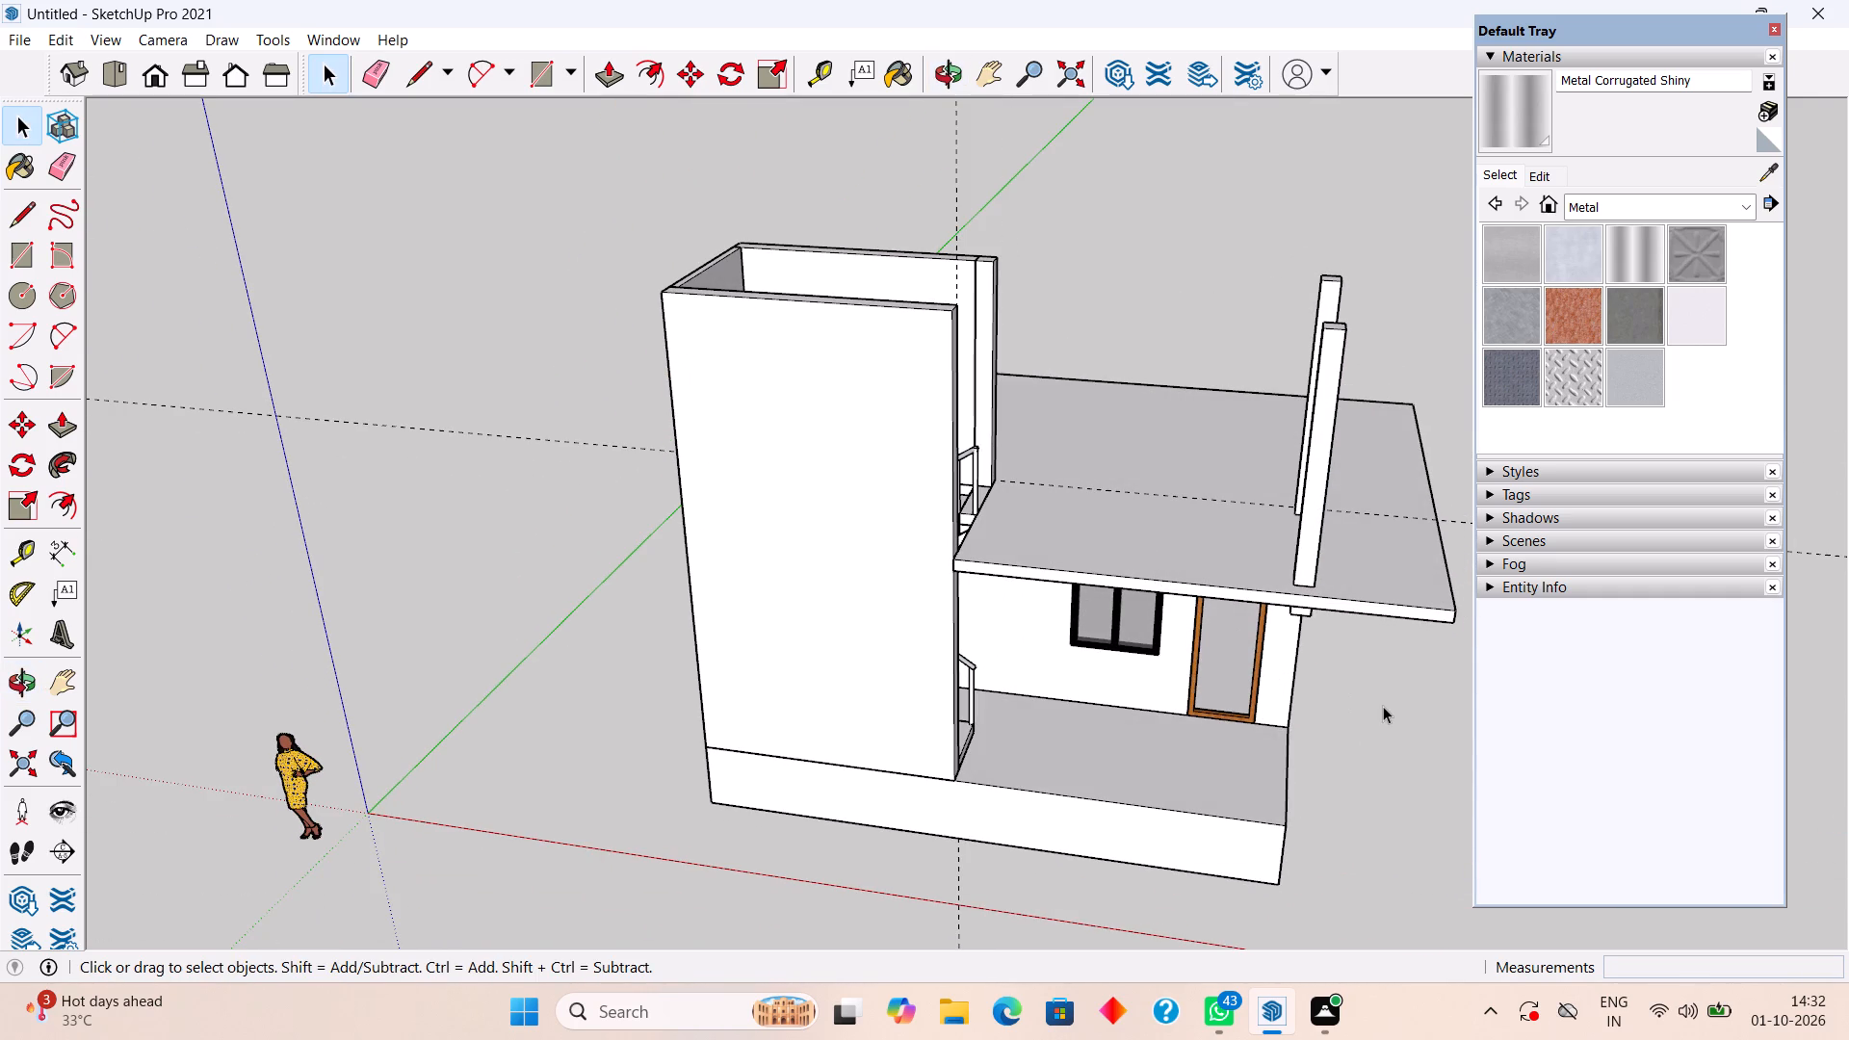
pyautogui.moveTo(1342, 698); pyautogui.dragTo(1336, 720, button='middle')
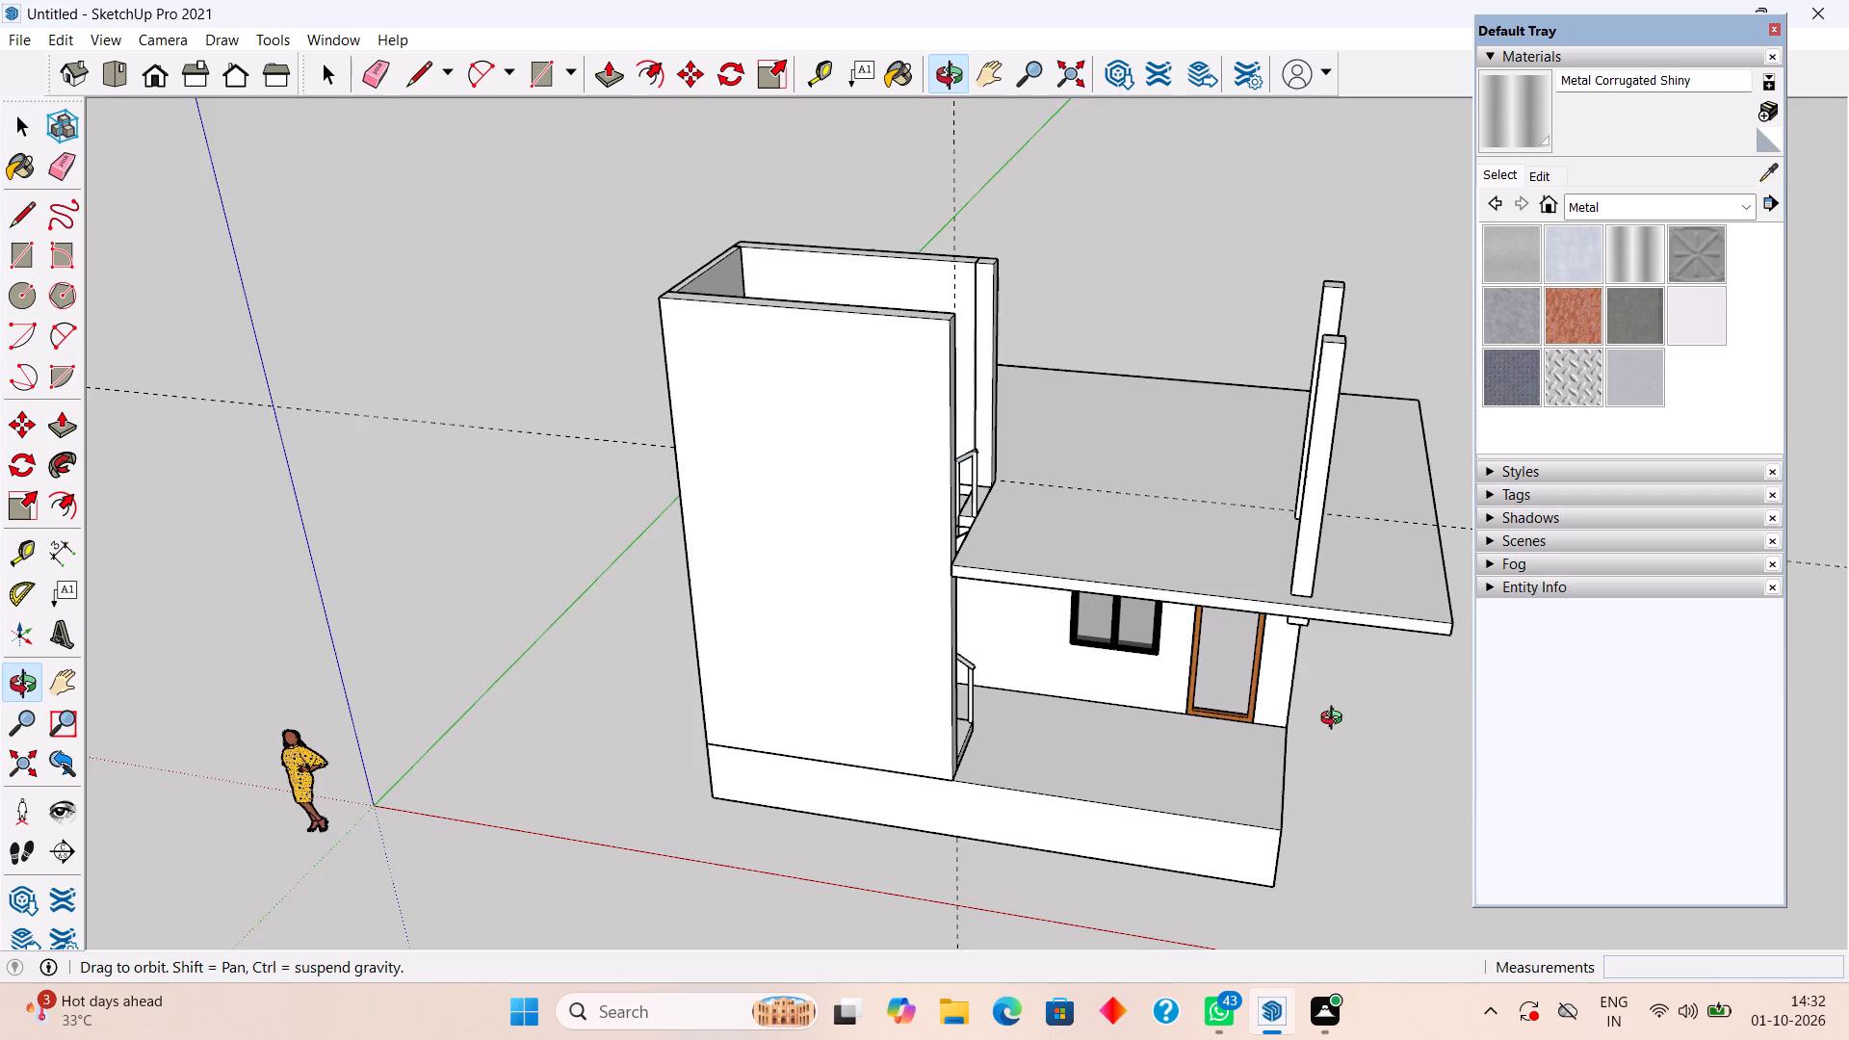
# Draw a 25' by 8' rectangle from the rear roof column's top outer corner to the stair tower's opposite front corner.
pyautogui.moveTo(1336, 720); pyautogui.dragTo(971, 721, button='middle')
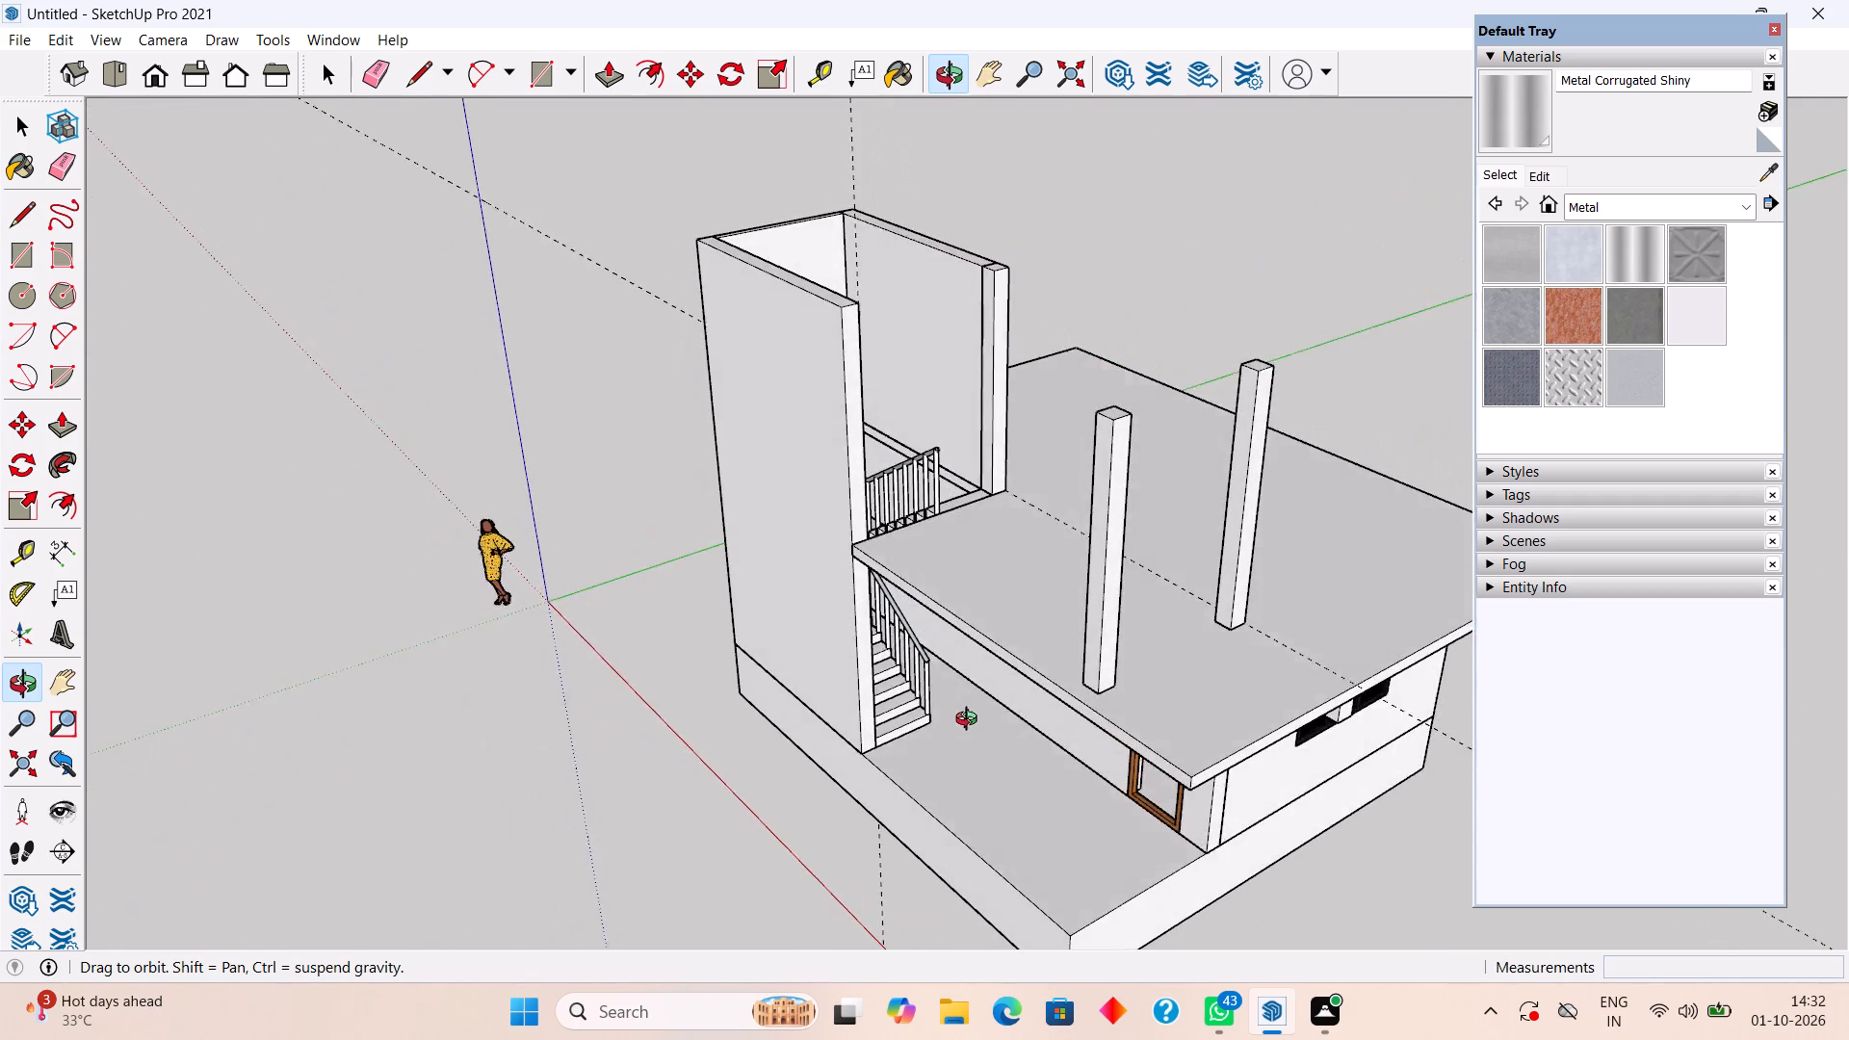
pyautogui.moveTo(971, 721); pyautogui.dragTo(1326, 725, button='middle')
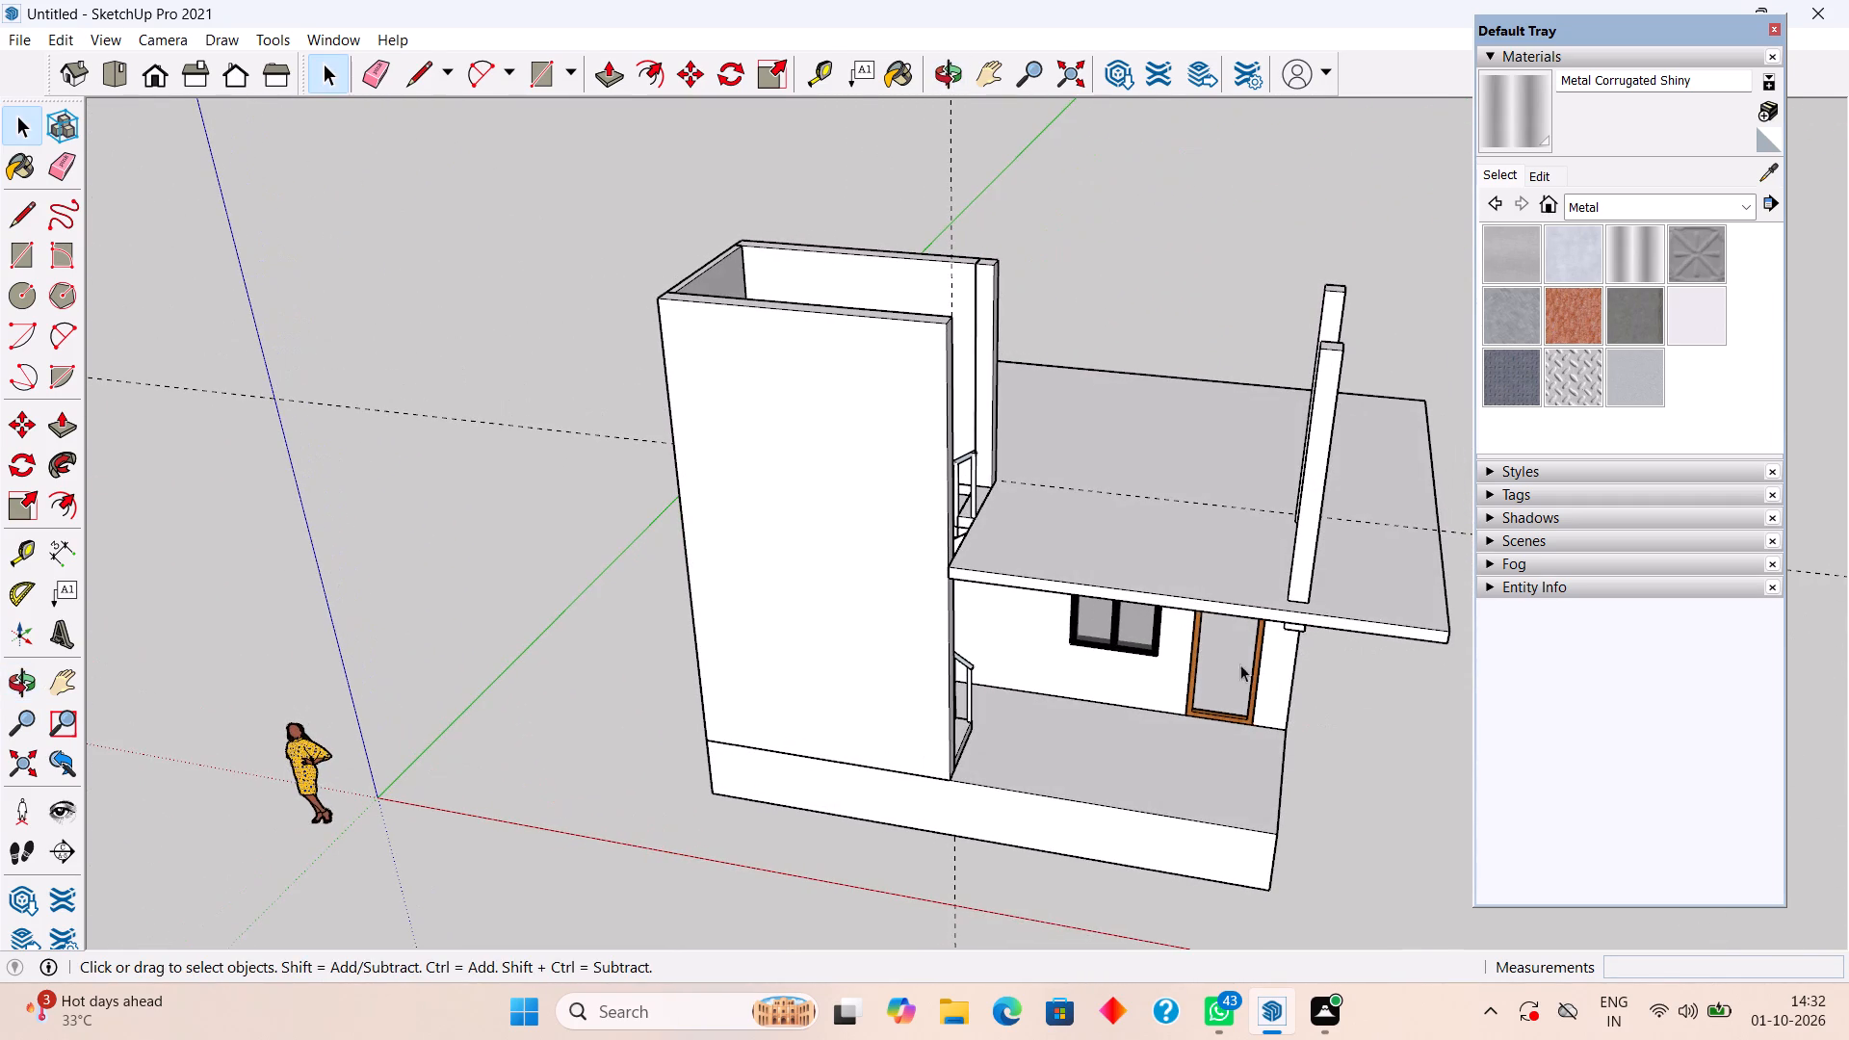
pyautogui.moveTo(1145, 632); pyautogui.dragTo(1417, 806, button='middle')
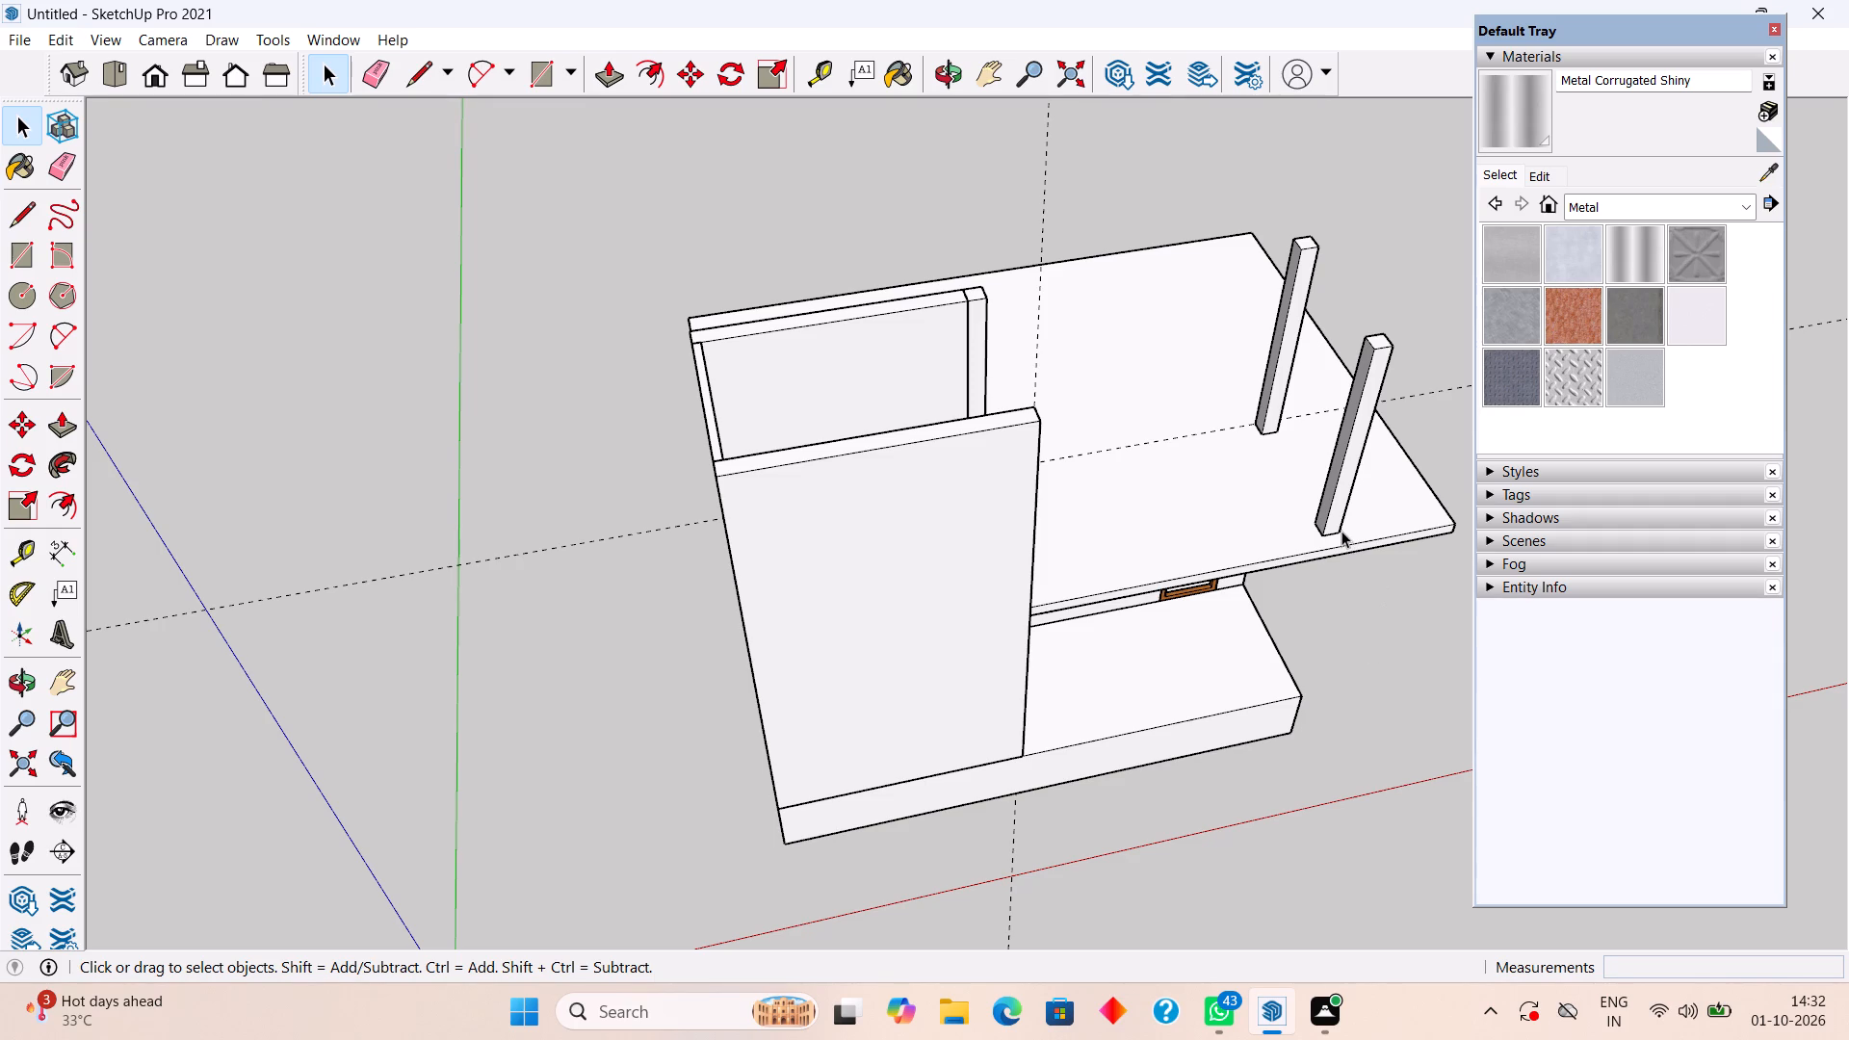
pyautogui.press('p')
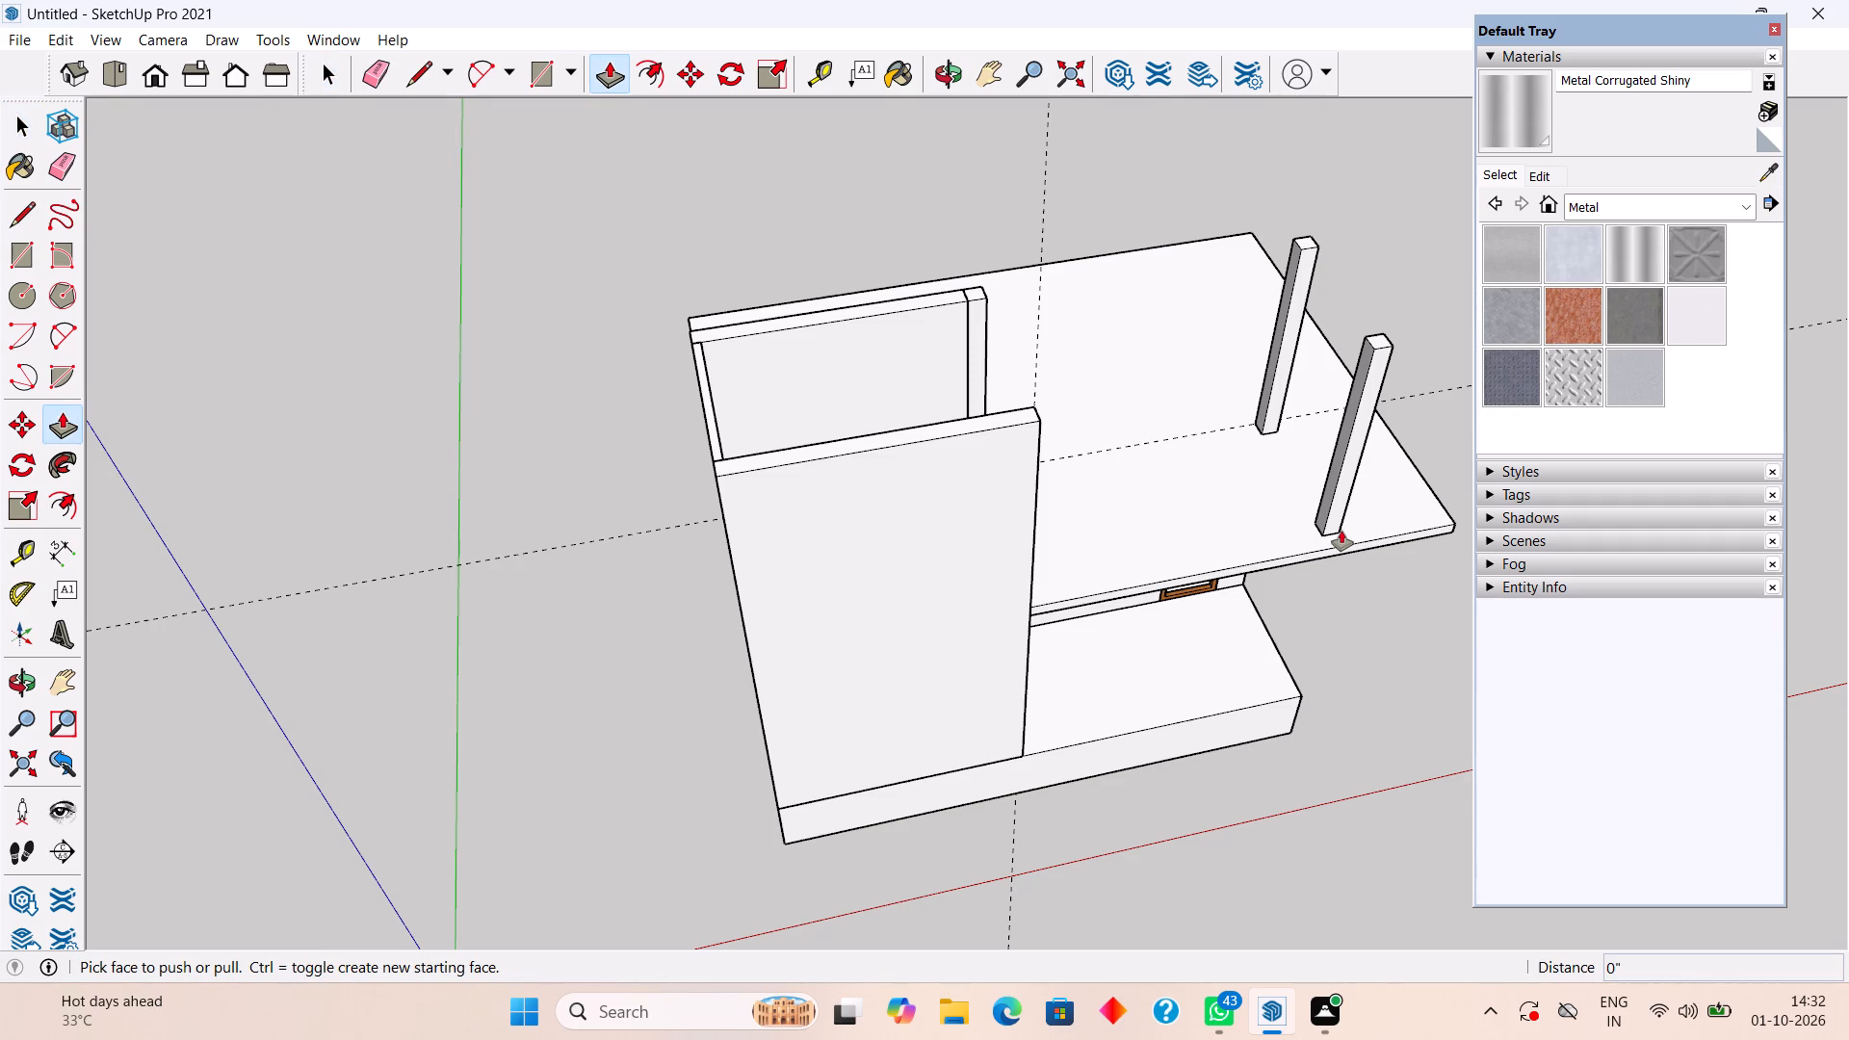
pyautogui.press('r')
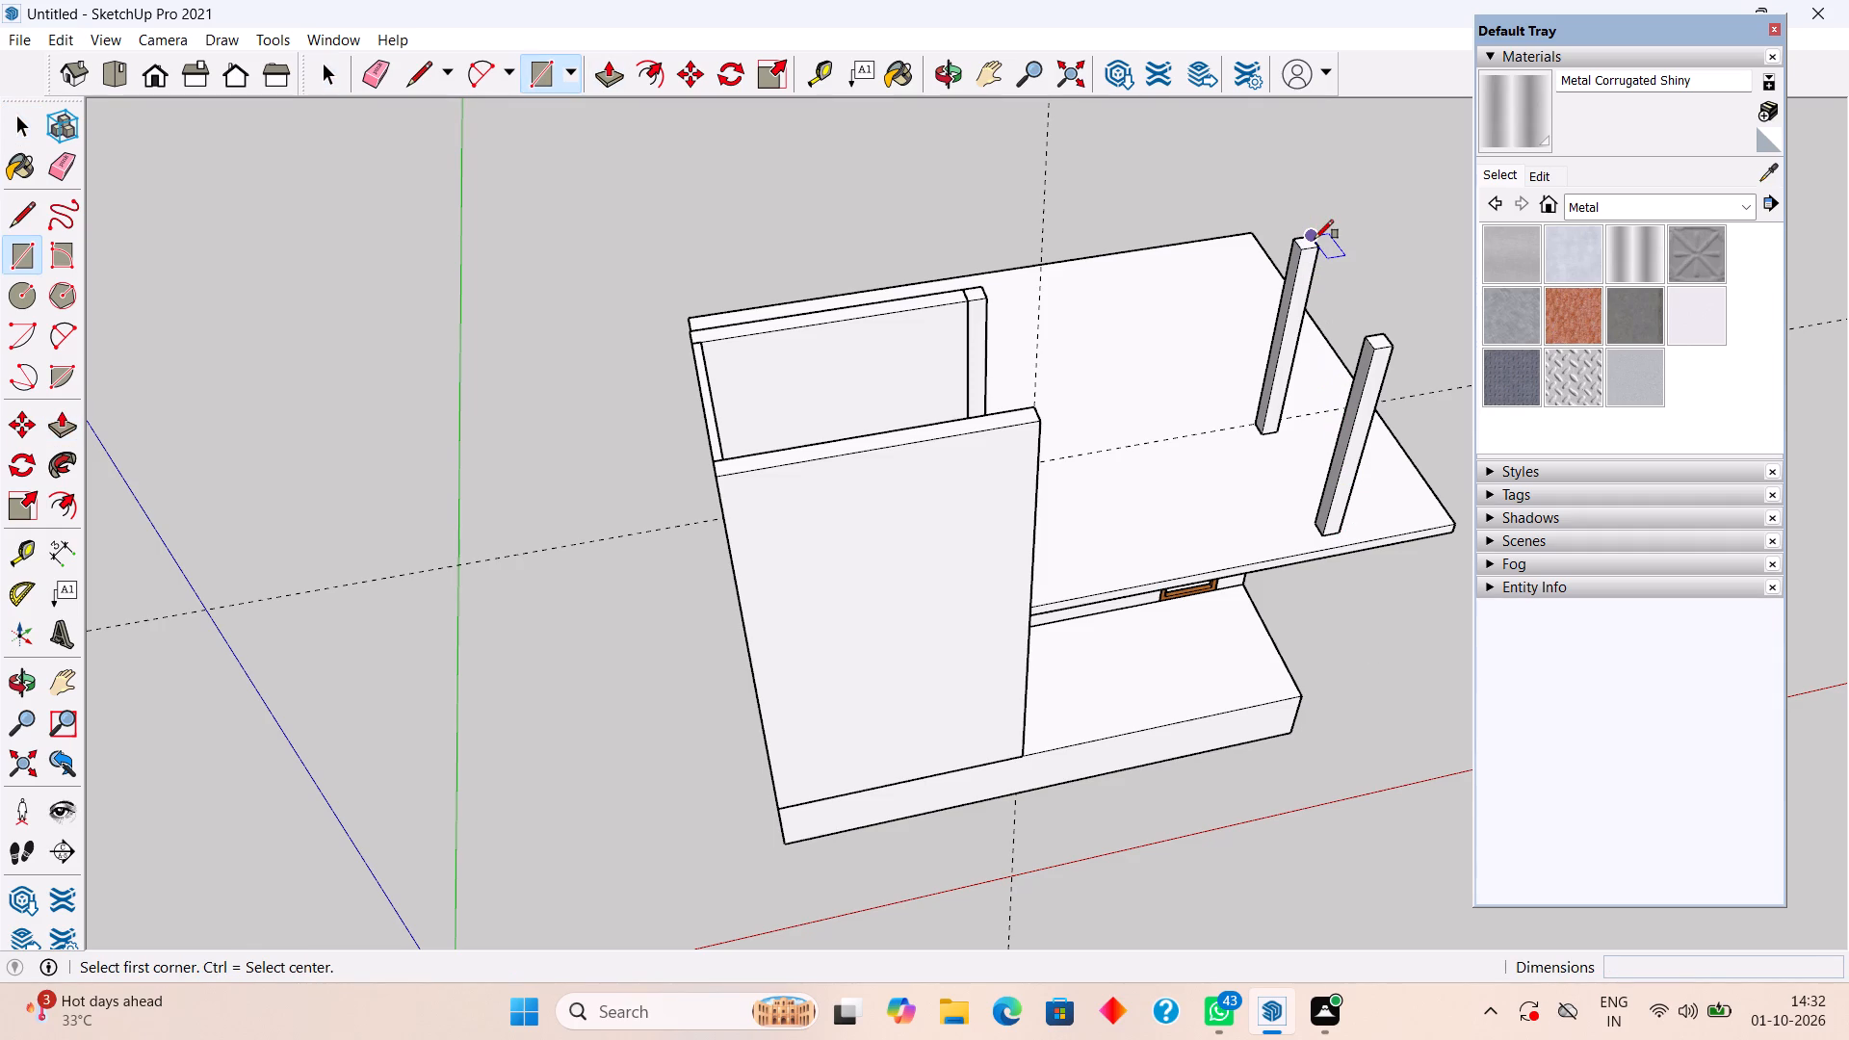
pyautogui.click(1316, 237)
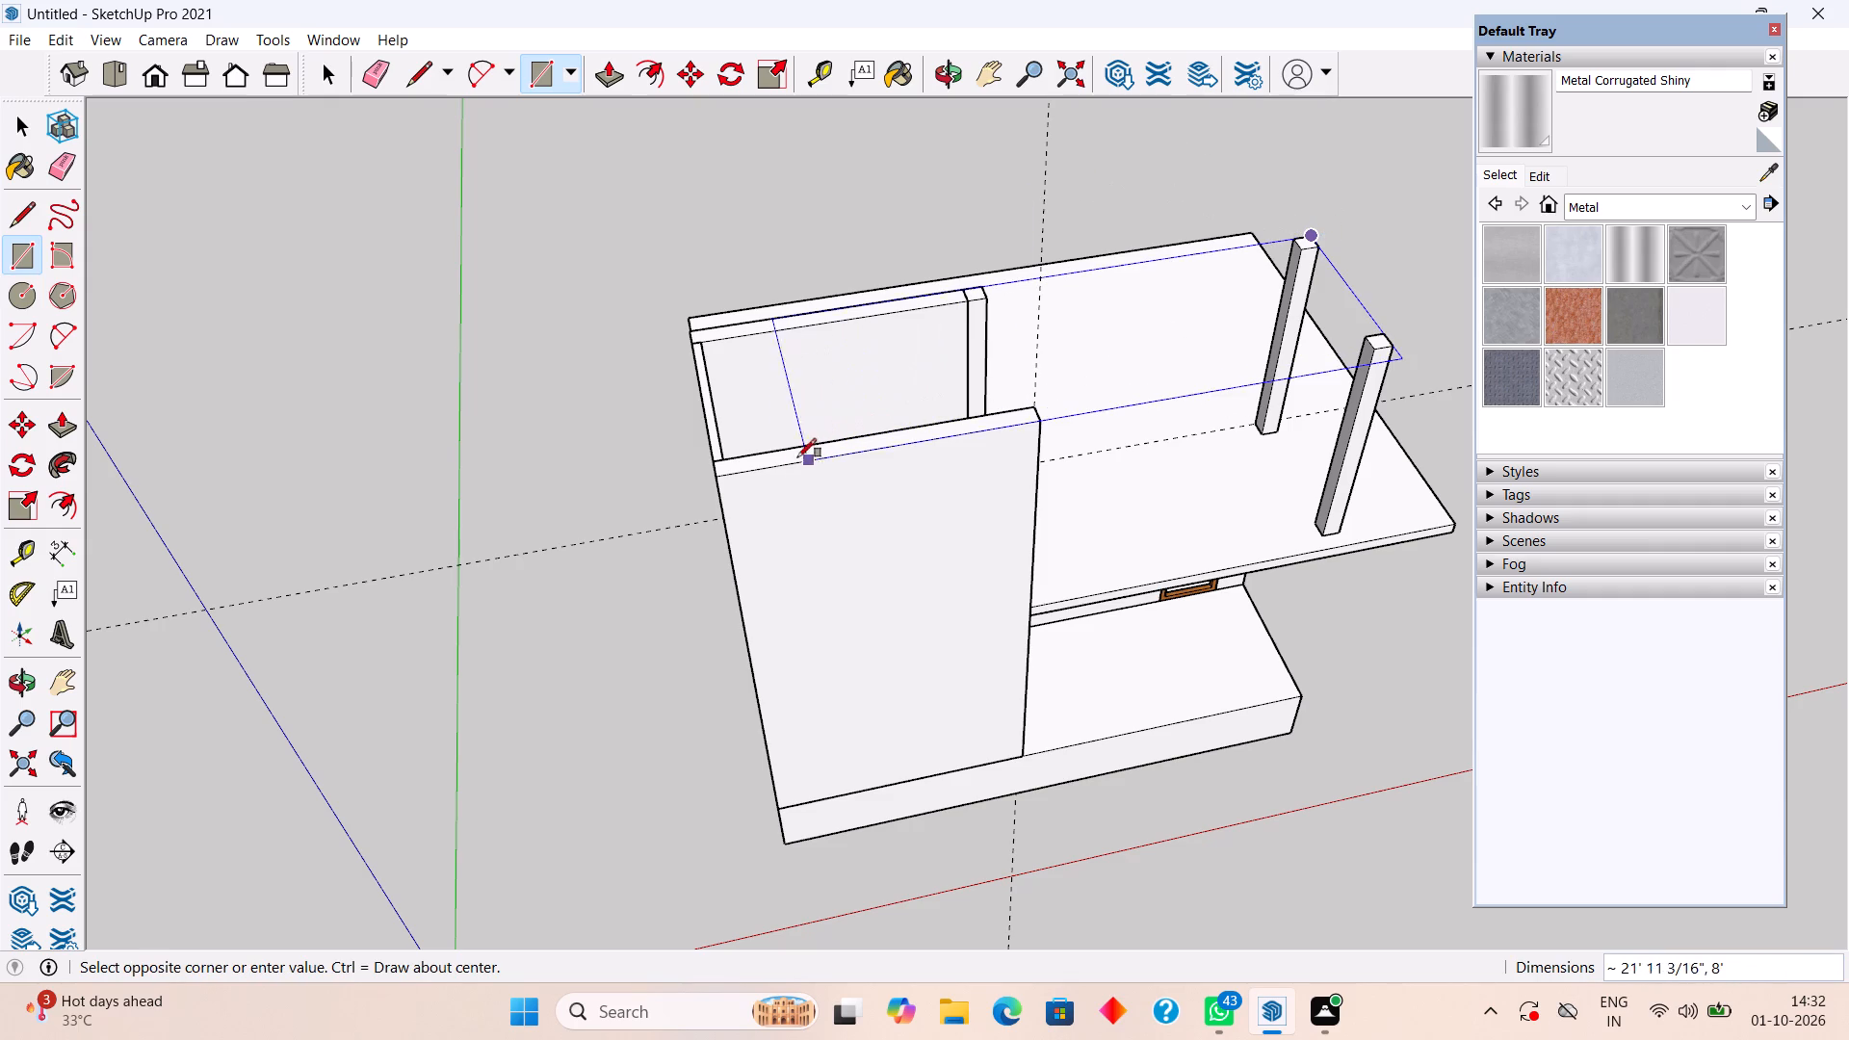
pyautogui.click(726, 474)
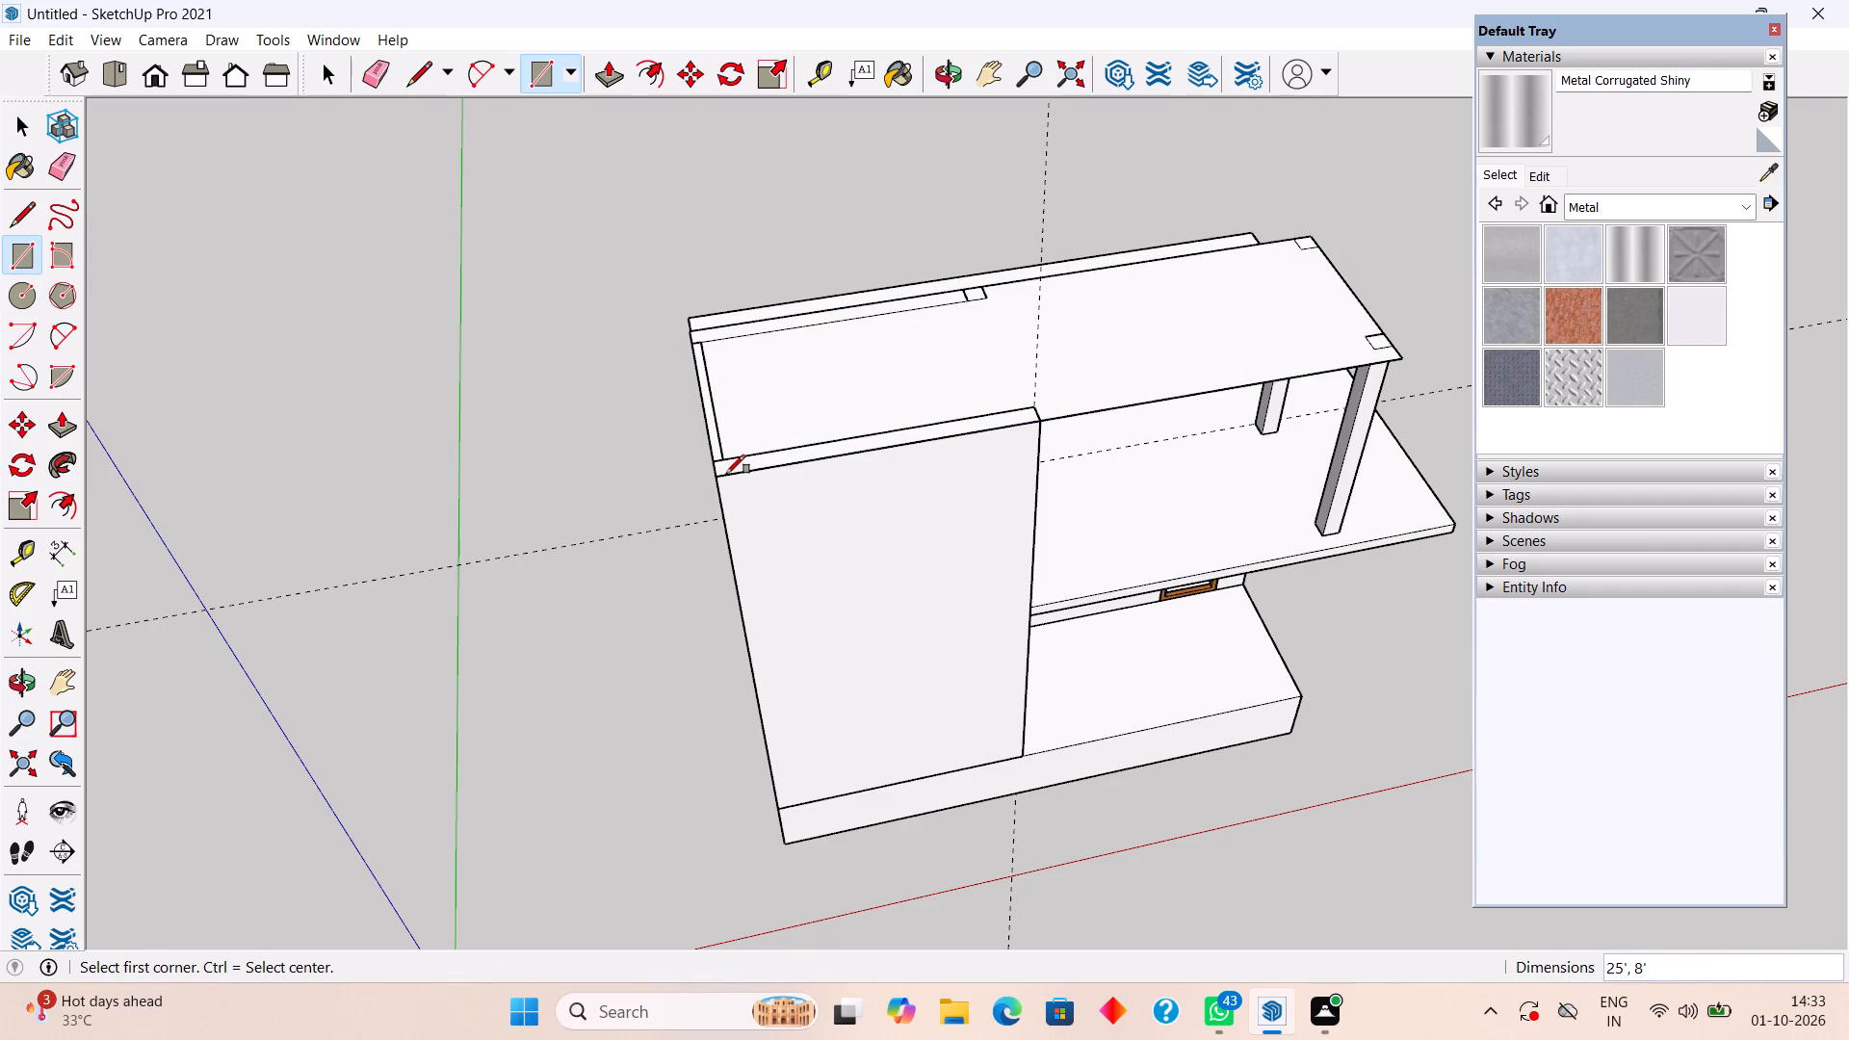
pyautogui.press('space')
# Extrude the rectangle over the stair tower and columns upward 6" into a top slab.
pyautogui.moveTo(1017, 435); pyautogui.dragTo(1376, 629, button='middle')
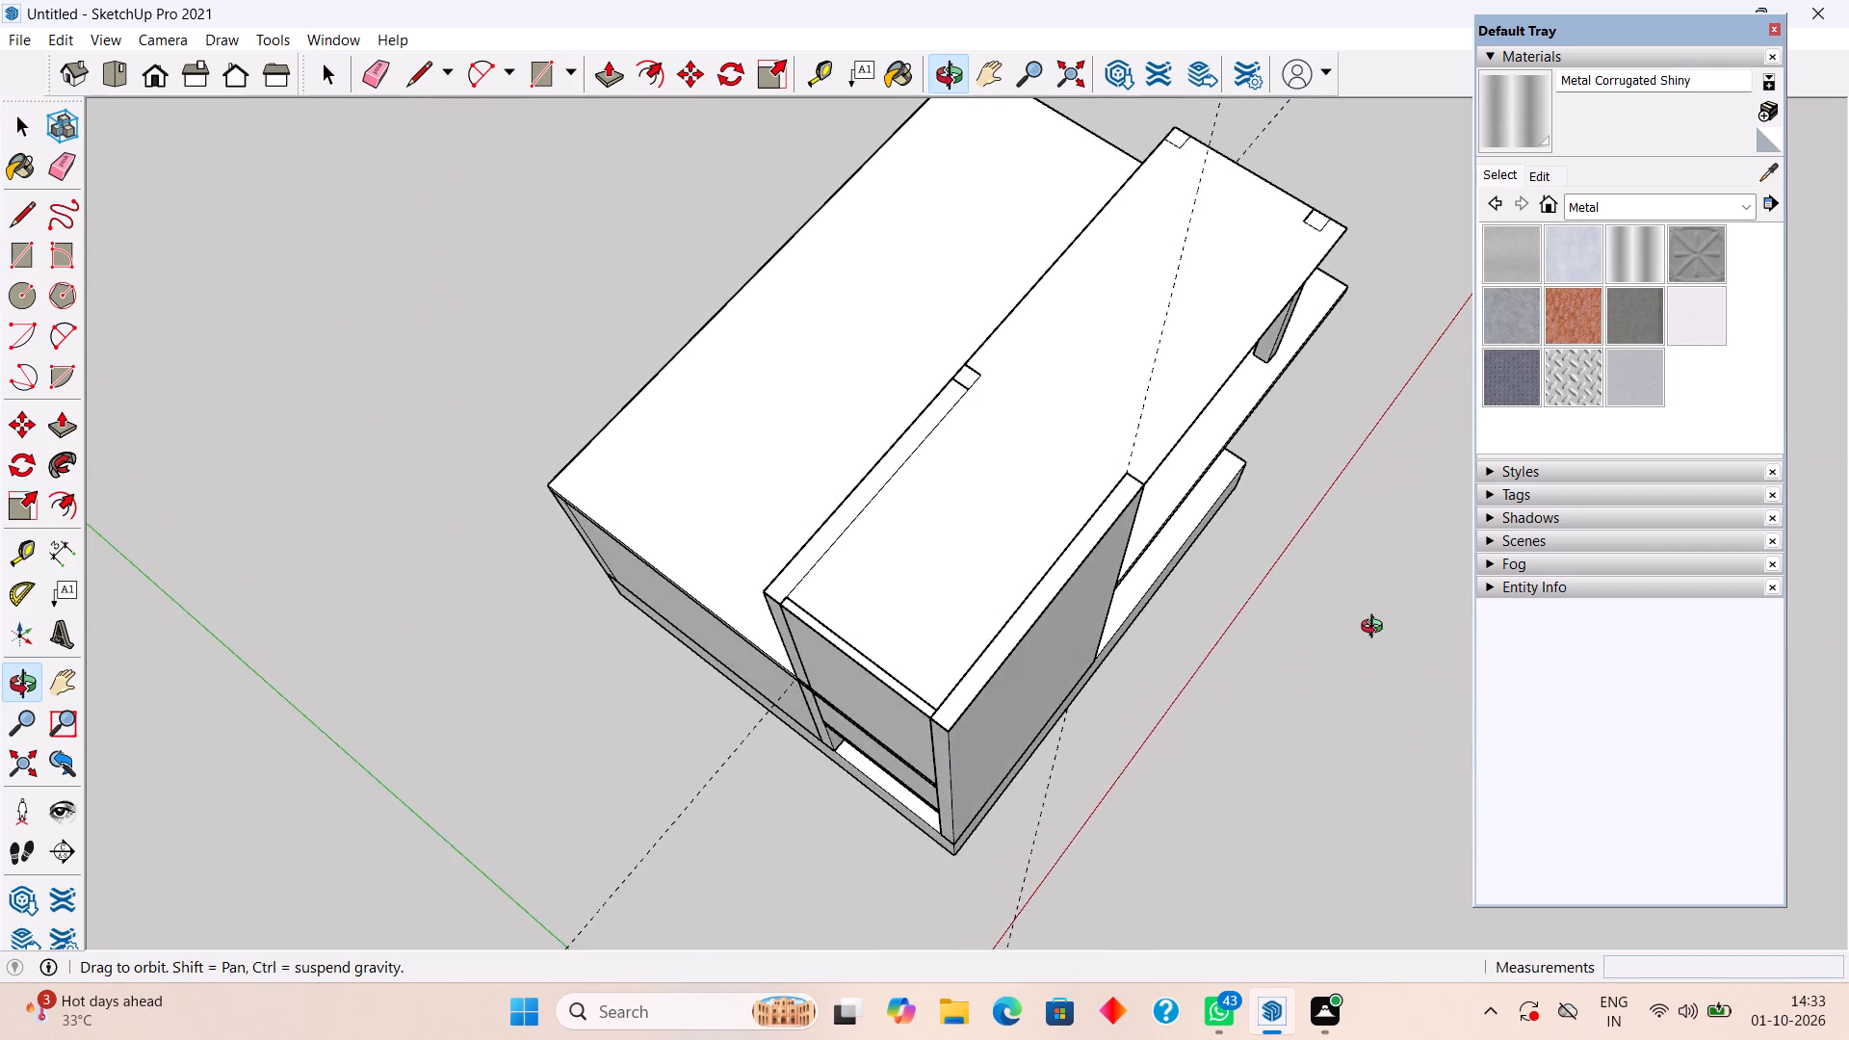
pyautogui.moveTo(1376, 629); pyautogui.dragTo(1272, 564, button='middle')
pyautogui.click(1048, 427)
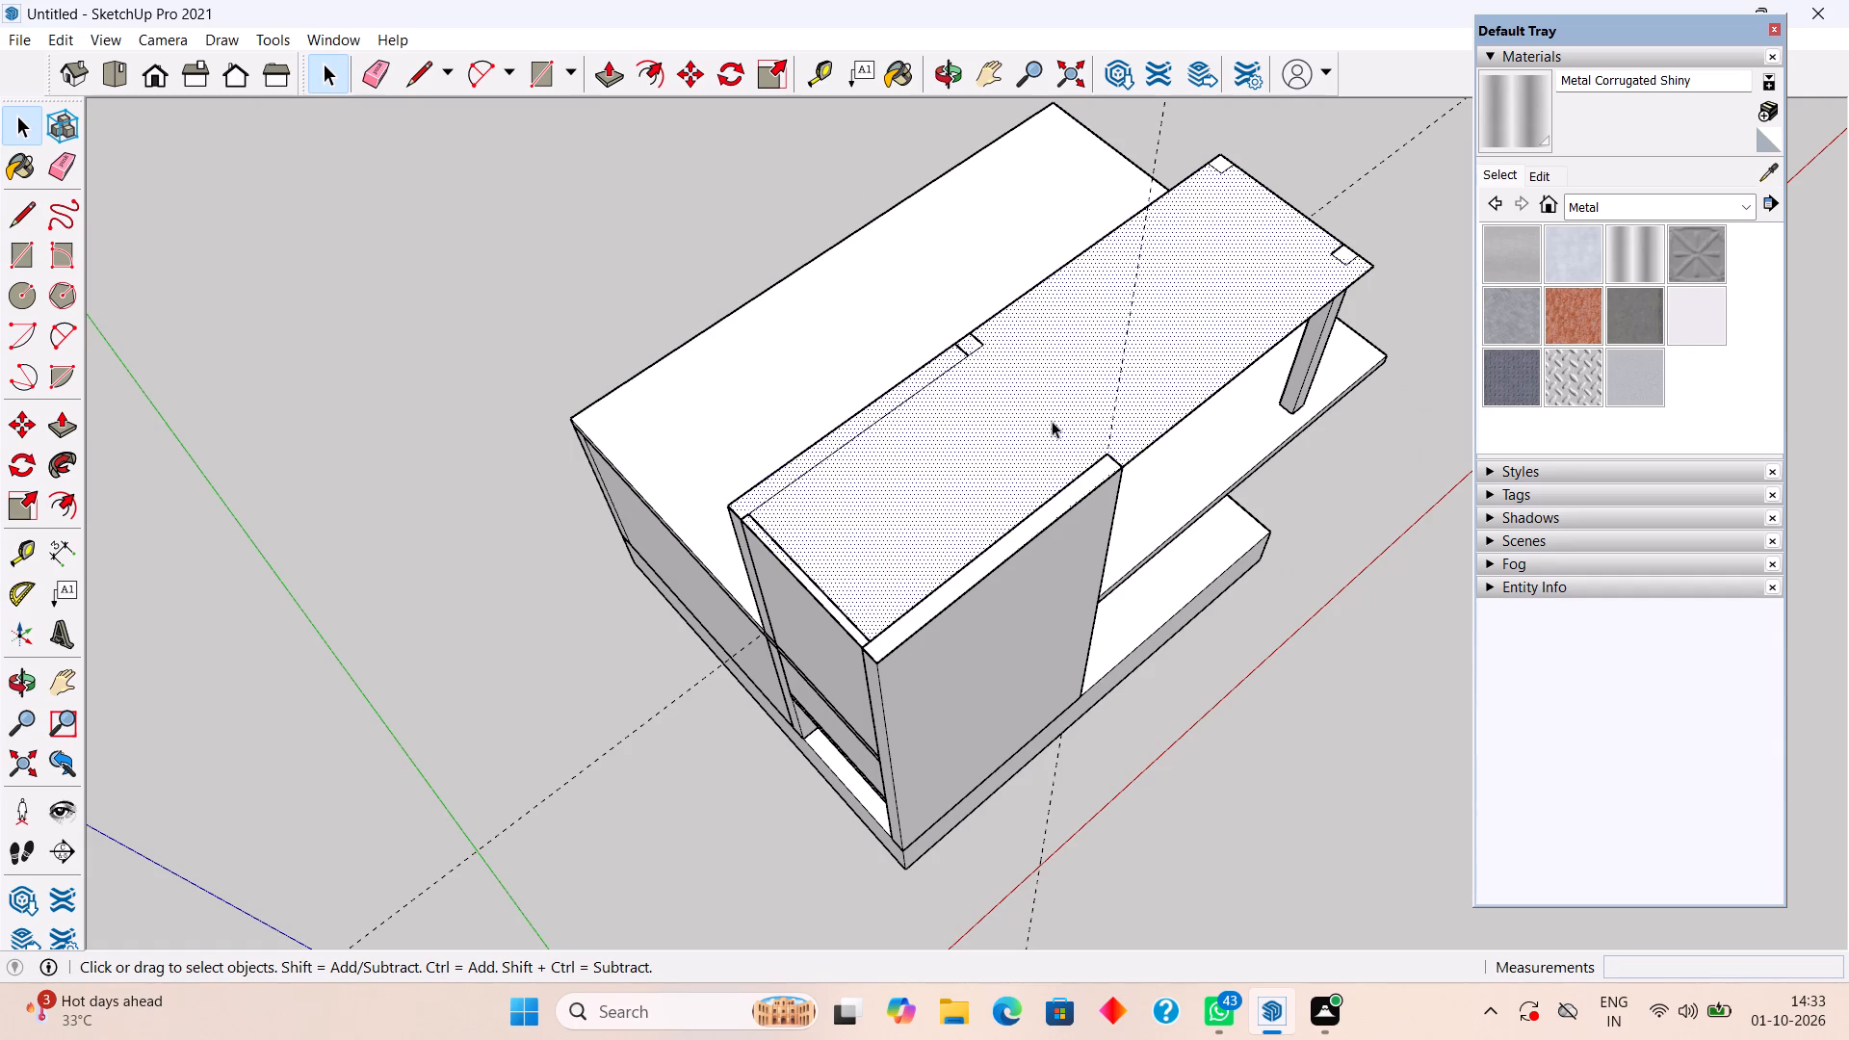
pyautogui.press('p')
pyautogui.click(1052, 421)
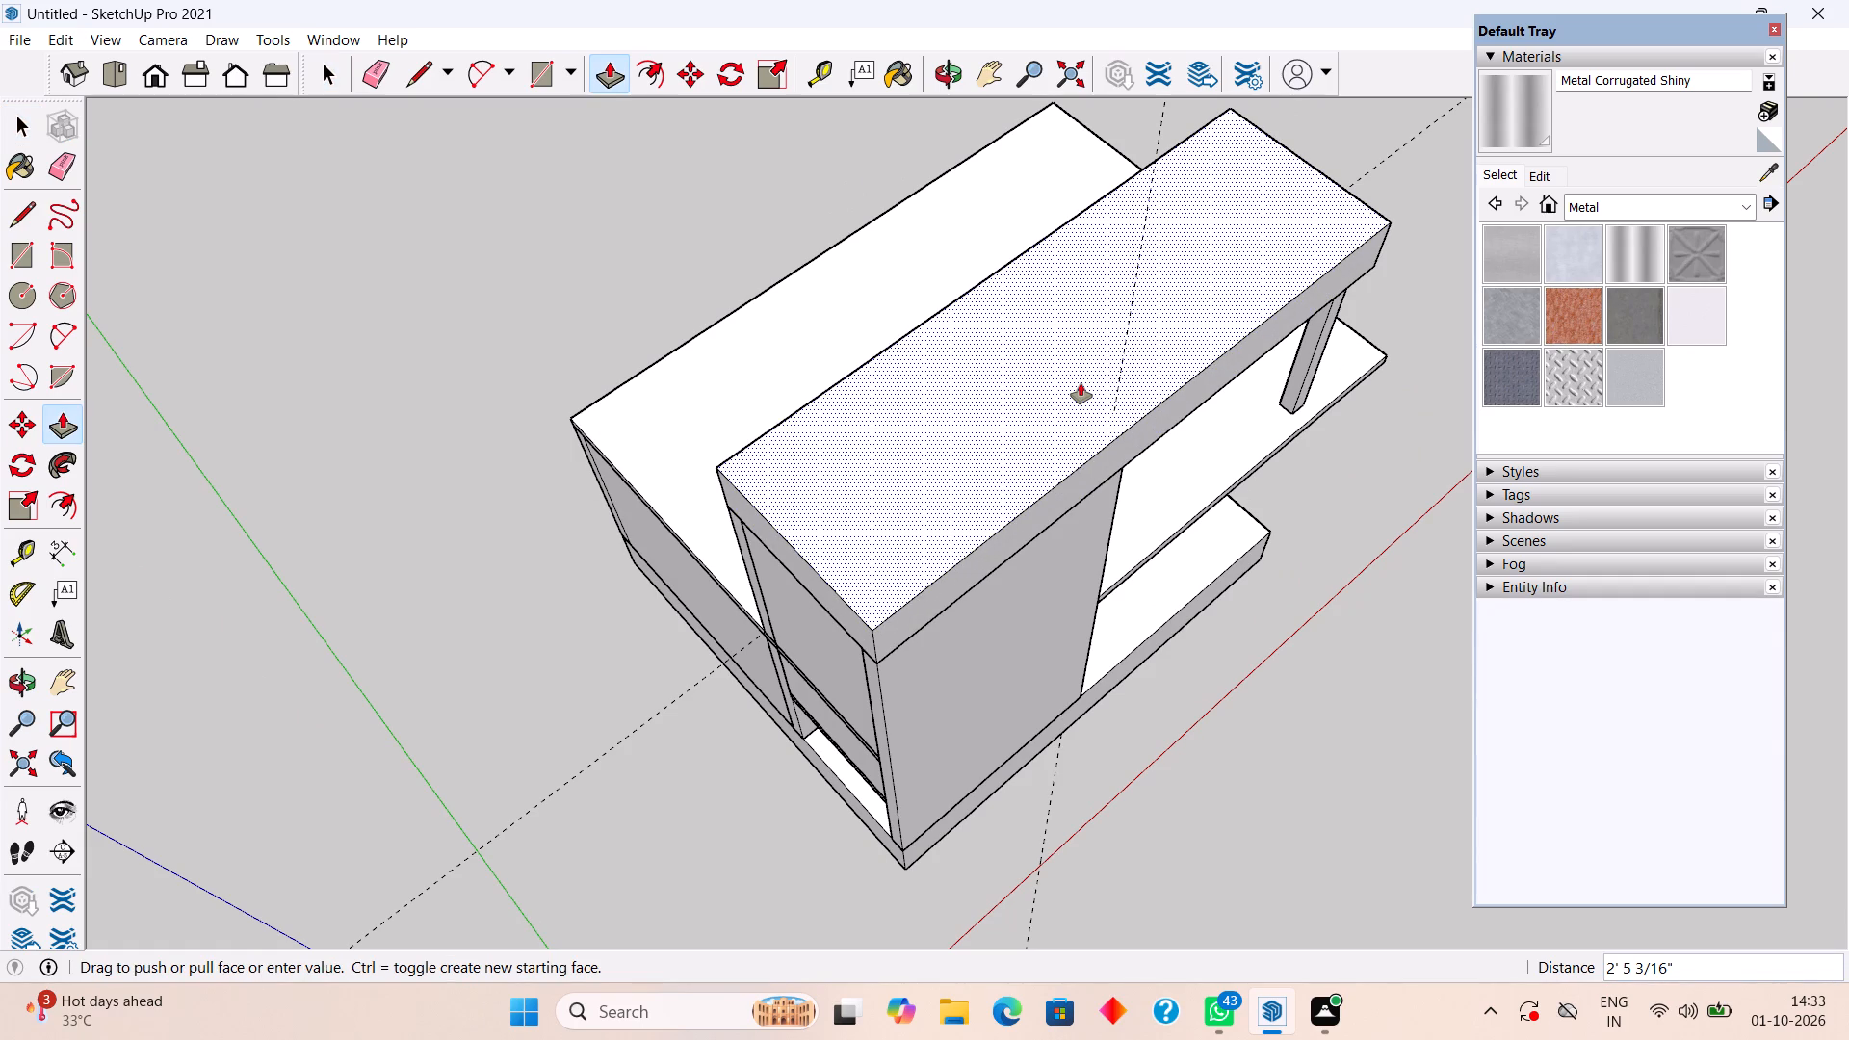
pyautogui.write('6"')
pyautogui.press('Return')
pyautogui.press('space')
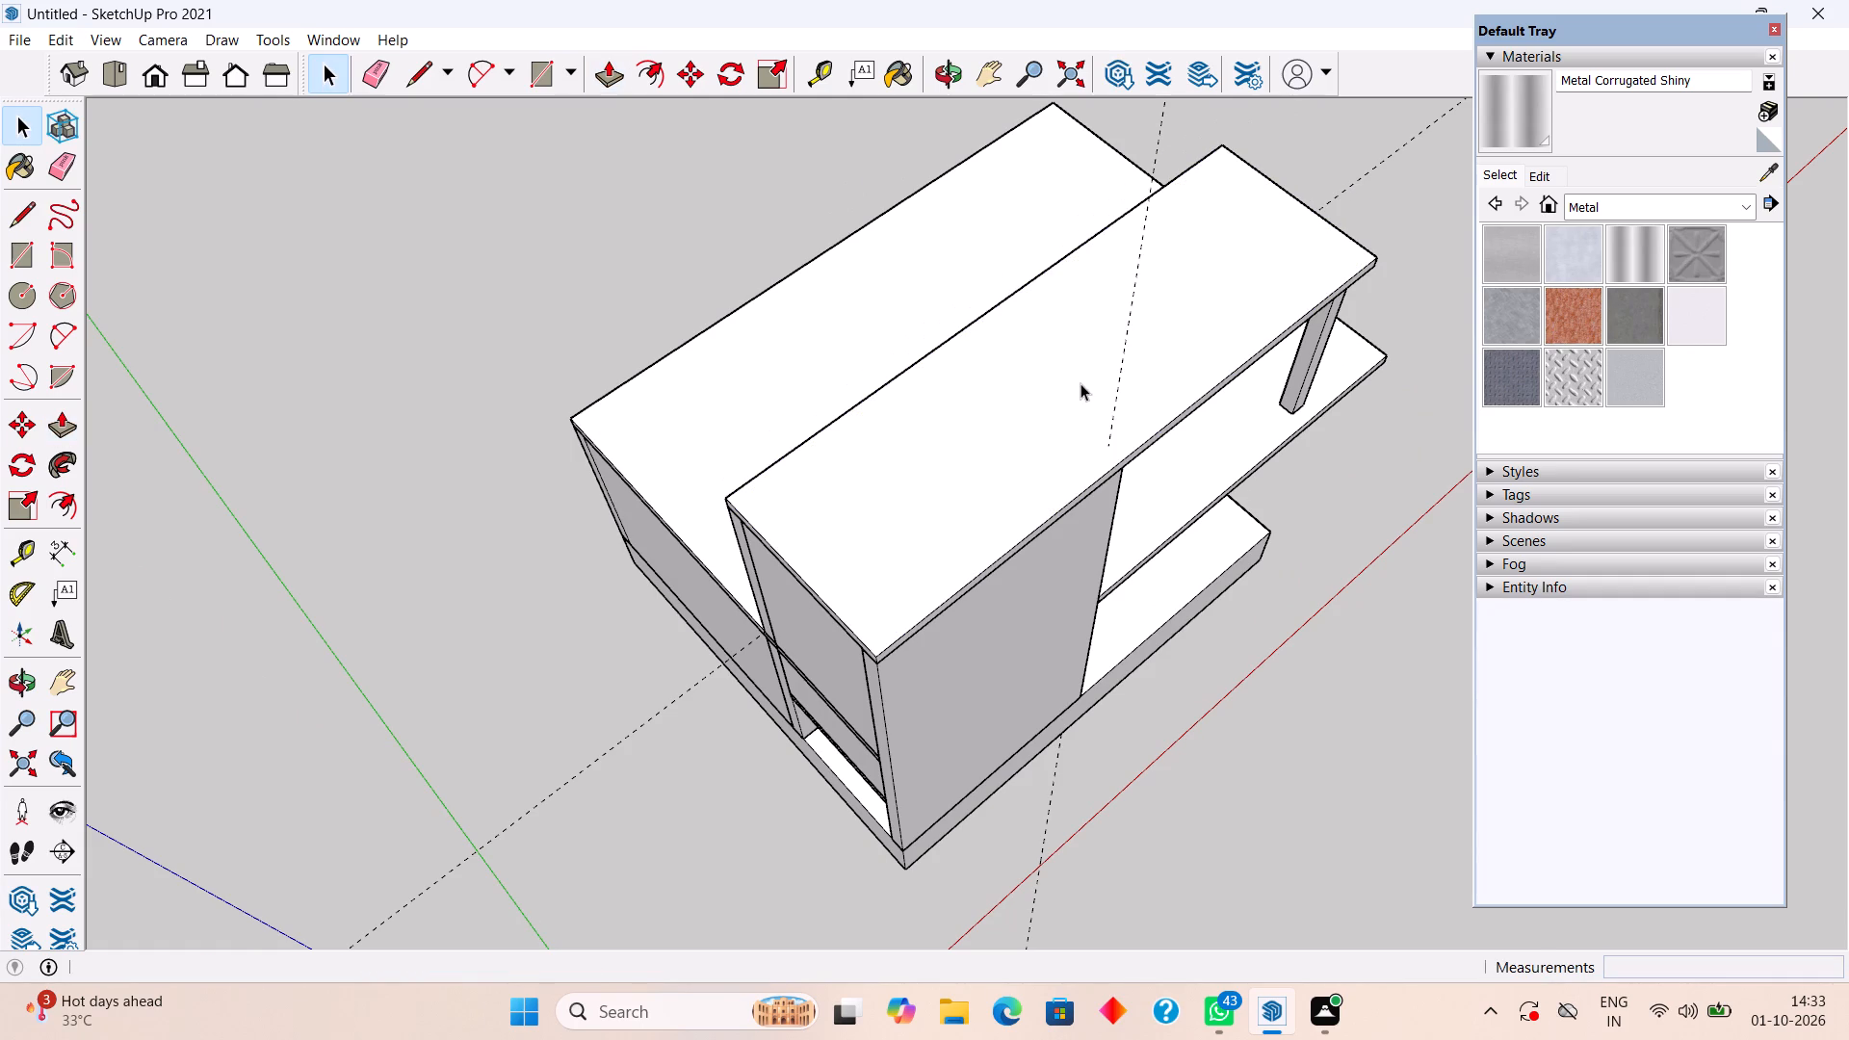
# Raise the upper face of the top slab by another 2" with Push/Pull.
pyautogui.scroll(-1, 996, 404)
pyautogui.moveTo(999, 541); pyautogui.dragTo(846, 257, button='middle')
pyautogui.moveTo(1115, 523); pyautogui.dragTo(914, 423, button='middle')
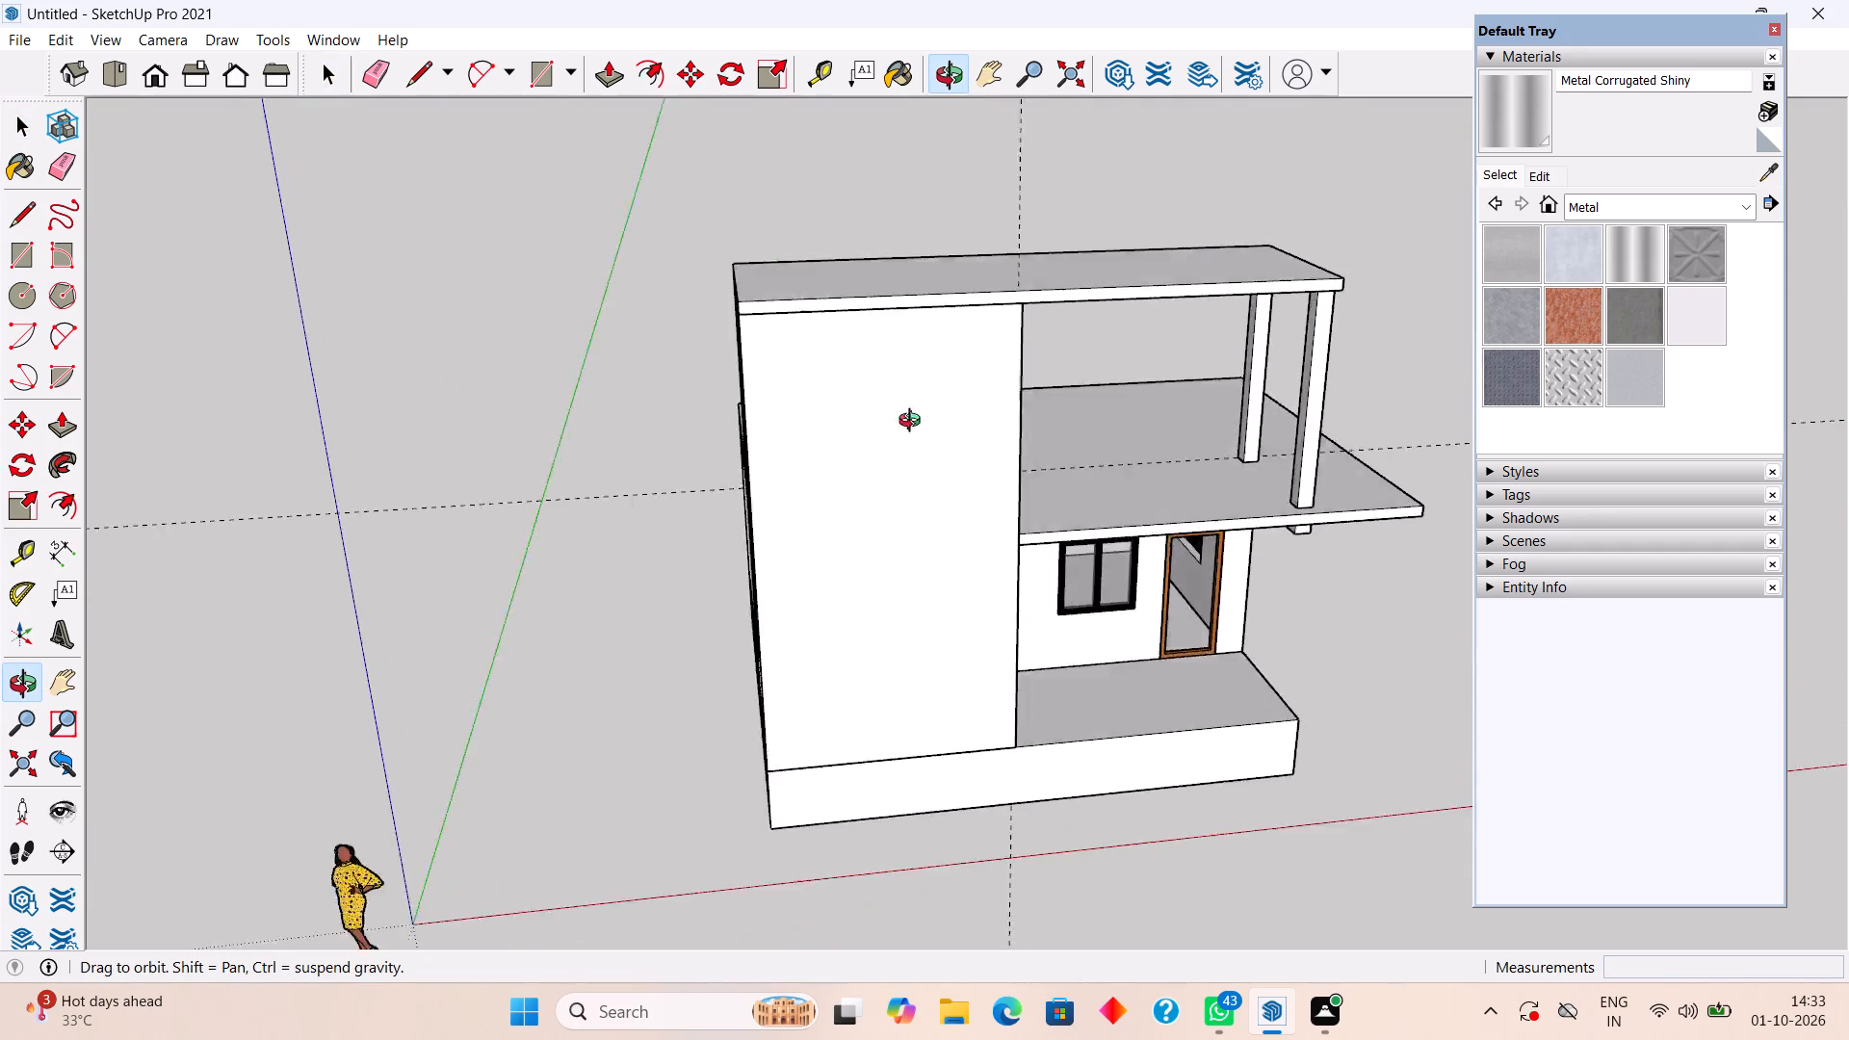
pyautogui.moveTo(914, 423); pyautogui.dragTo(873, 362, button='middle')
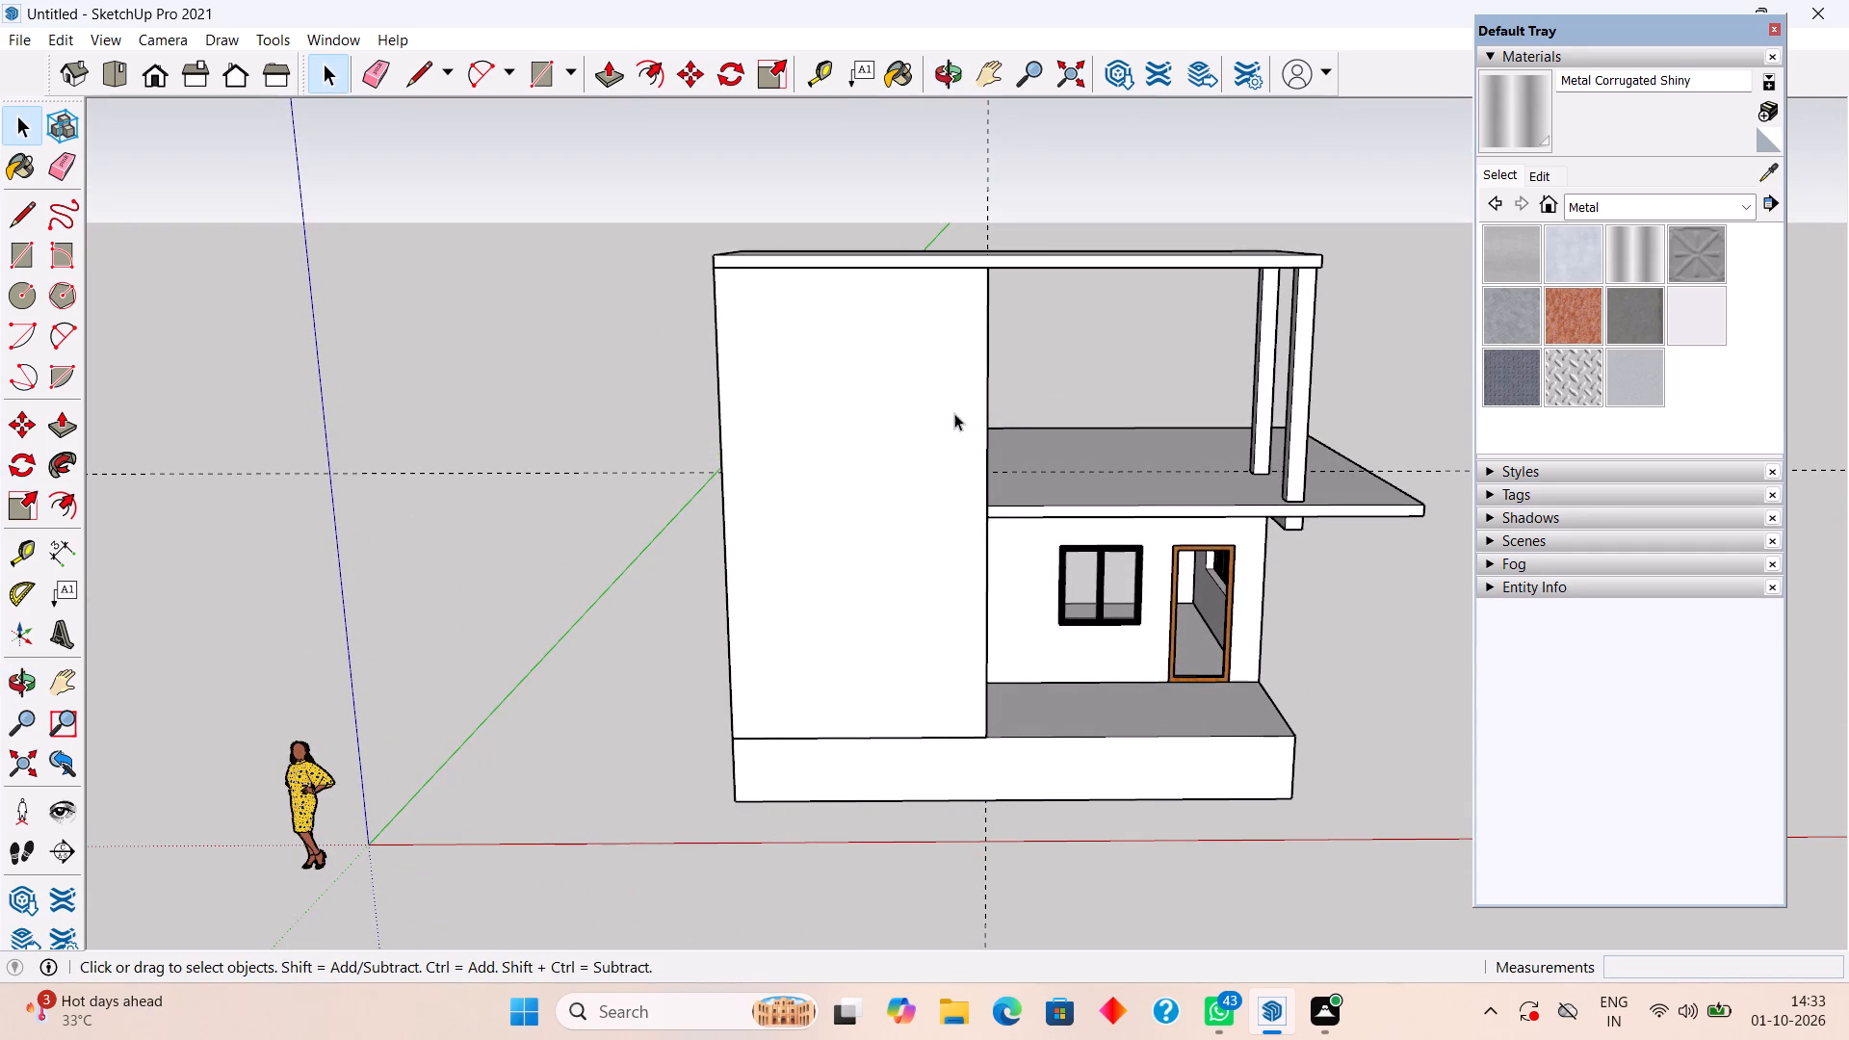
pyautogui.moveTo(977, 325); pyautogui.dragTo(1027, 575, button='middle')
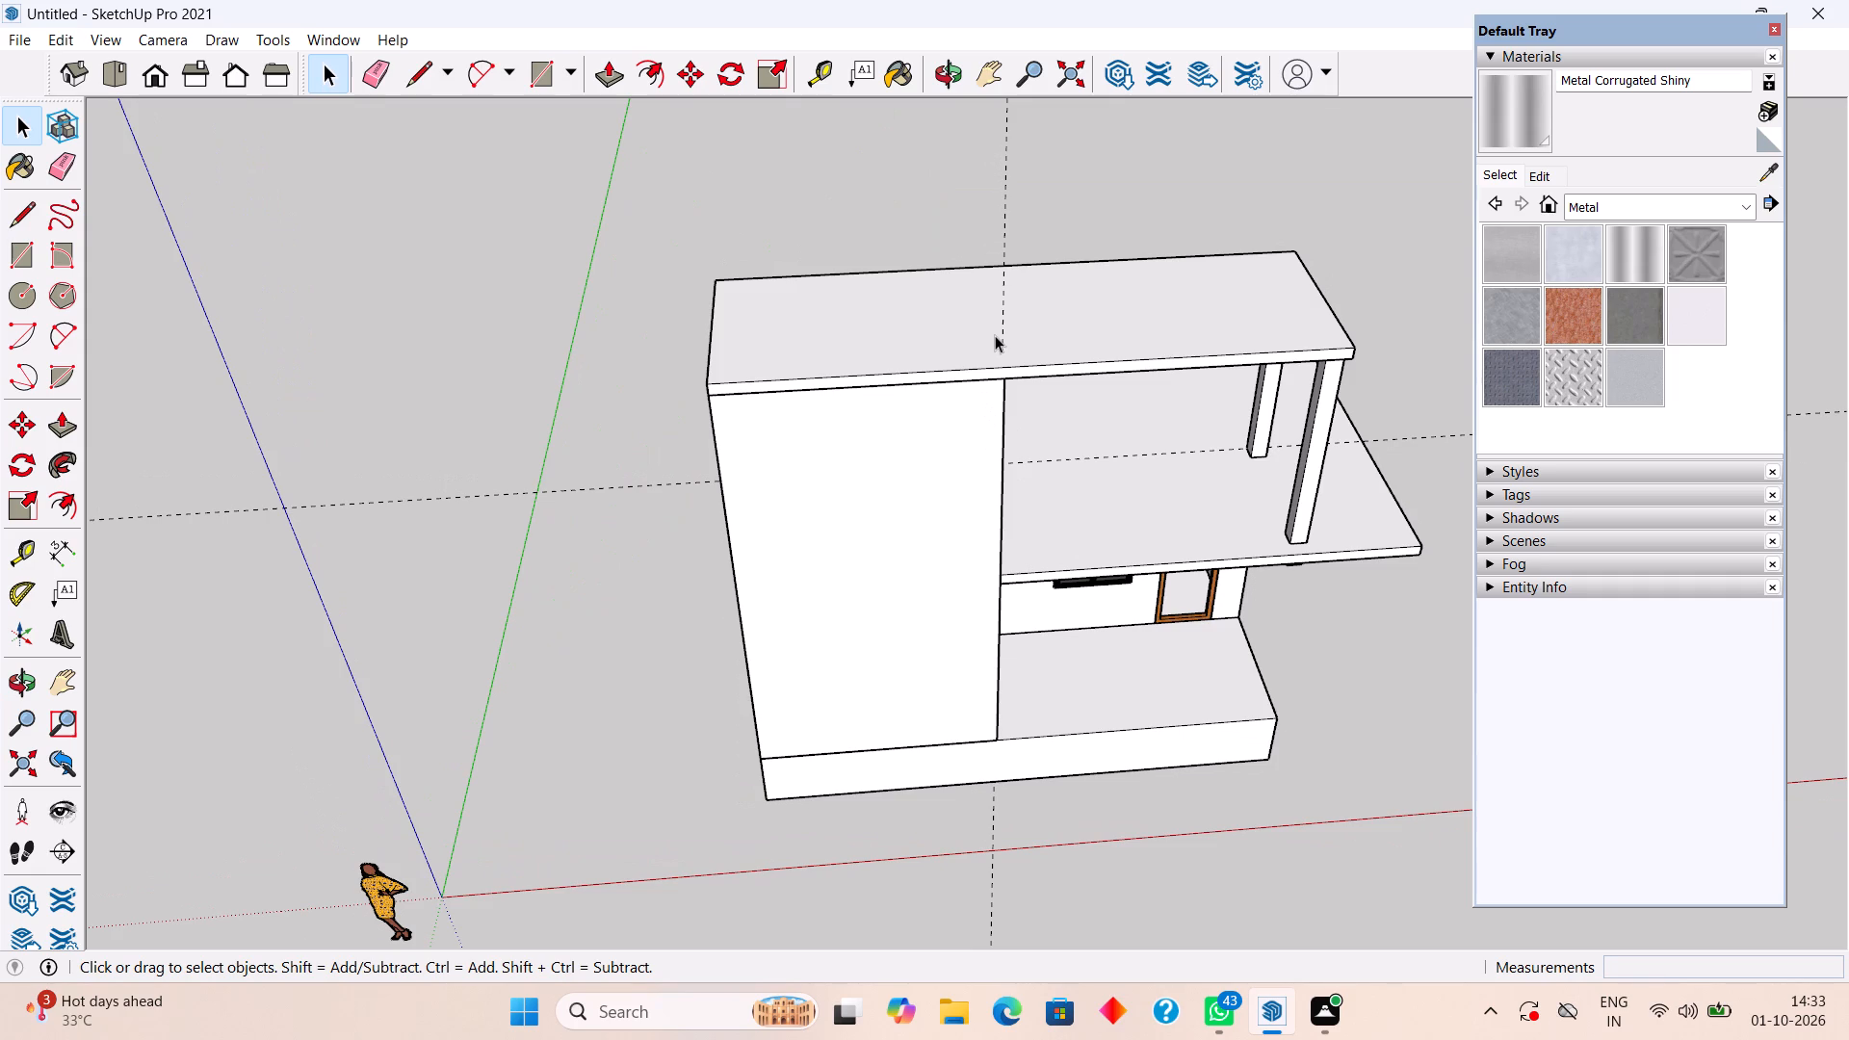
pyautogui.click(995, 335)
pyautogui.press('p')
pyautogui.click(995, 335)
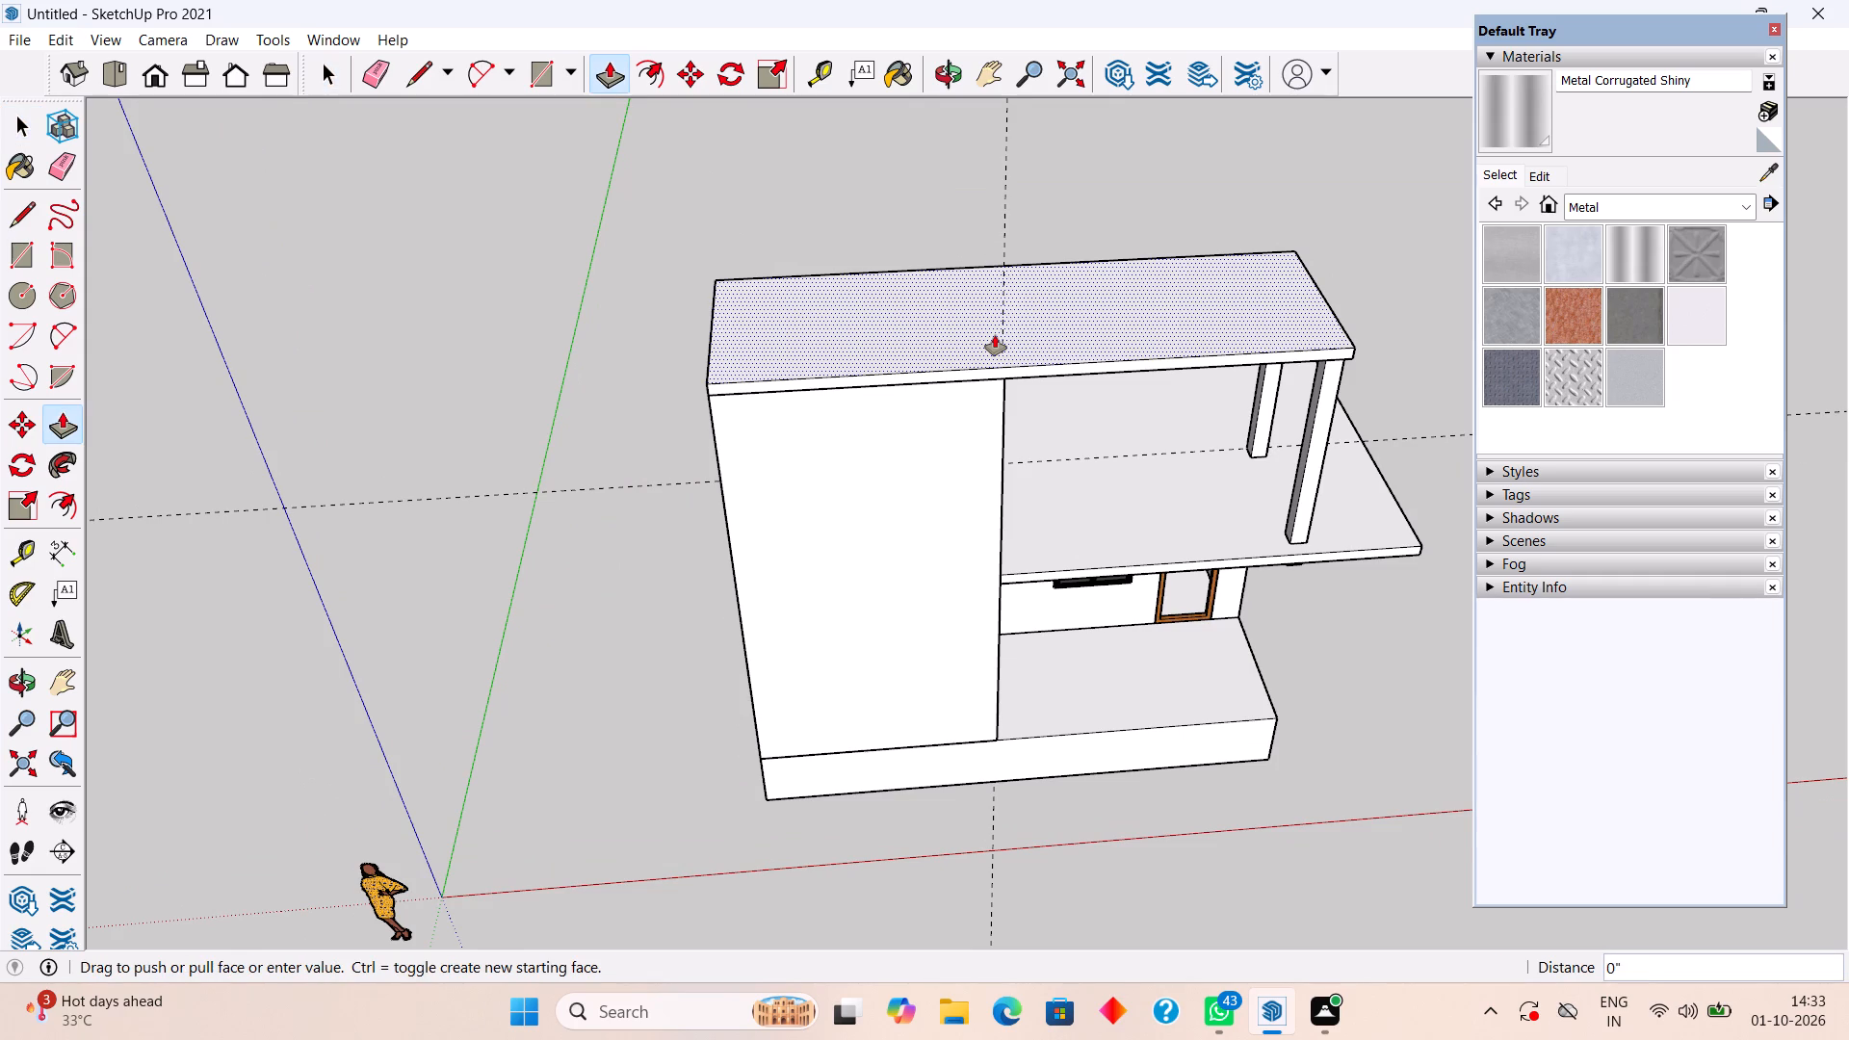
pyautogui.write('2"')
pyautogui.press('Return')
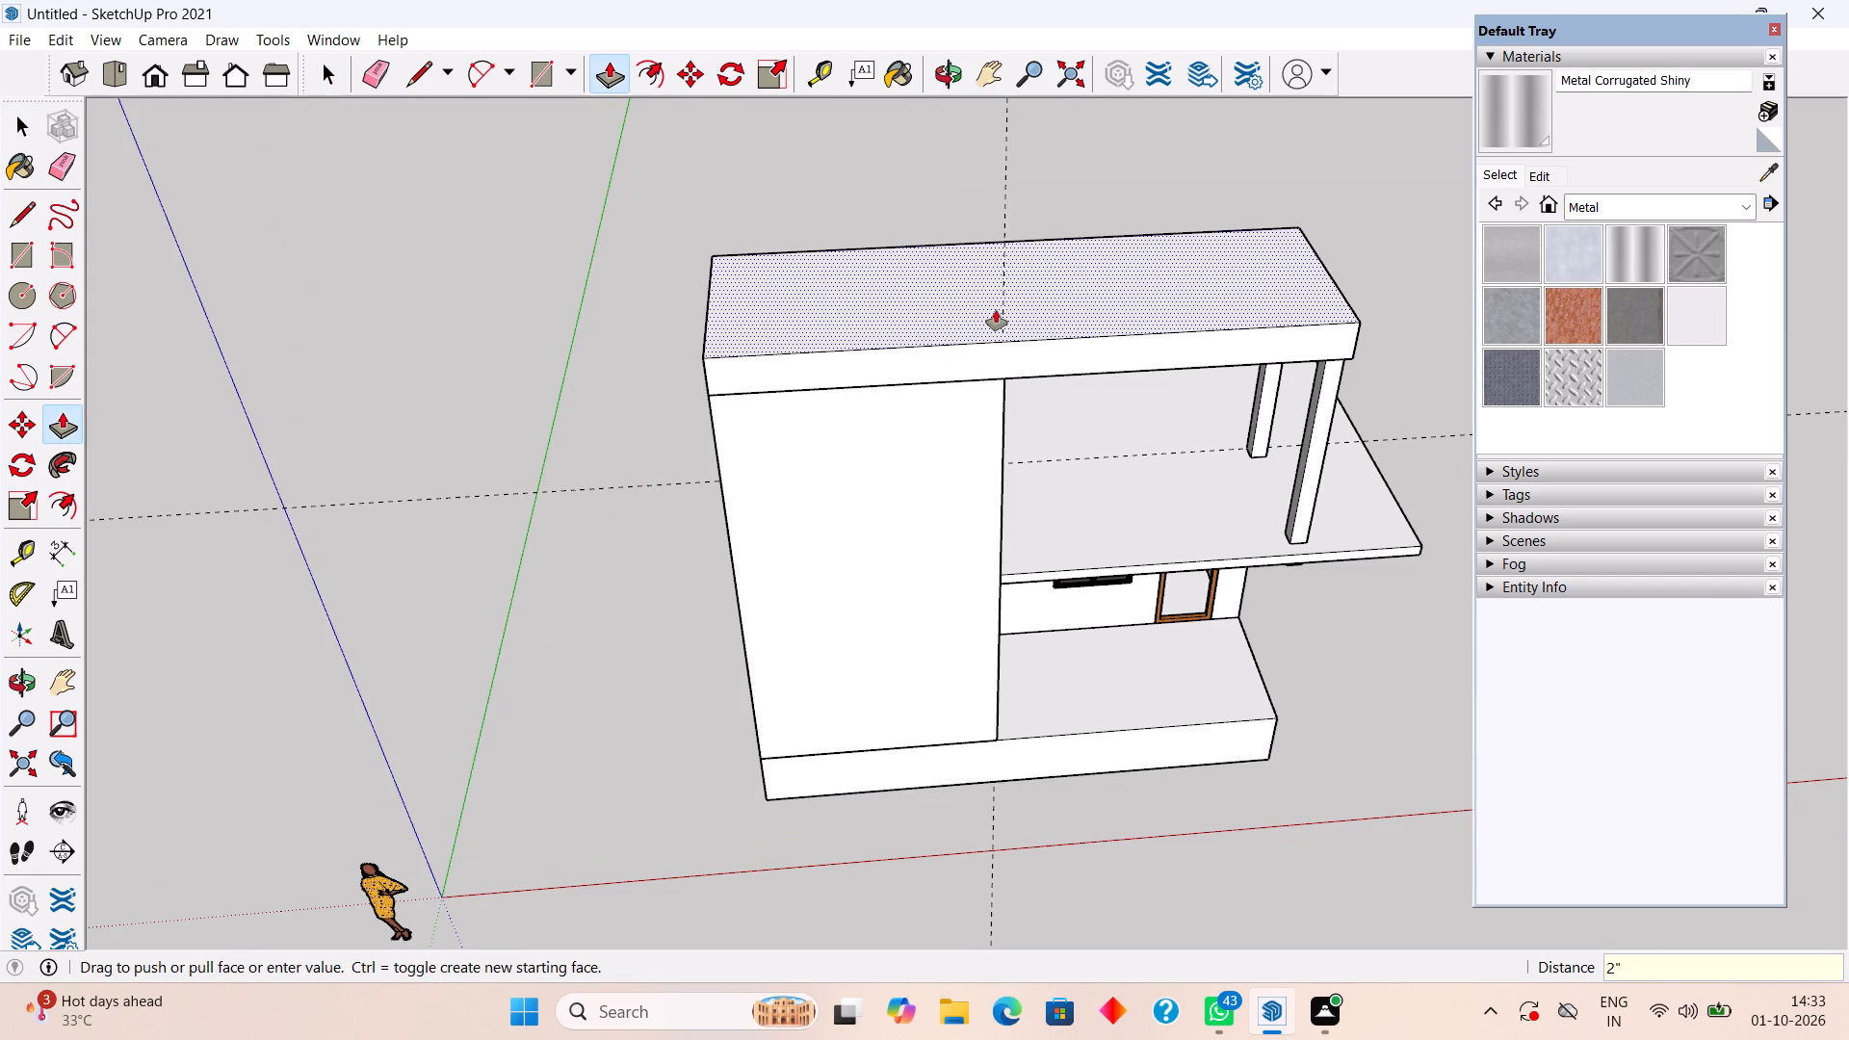
pyautogui.press('space')
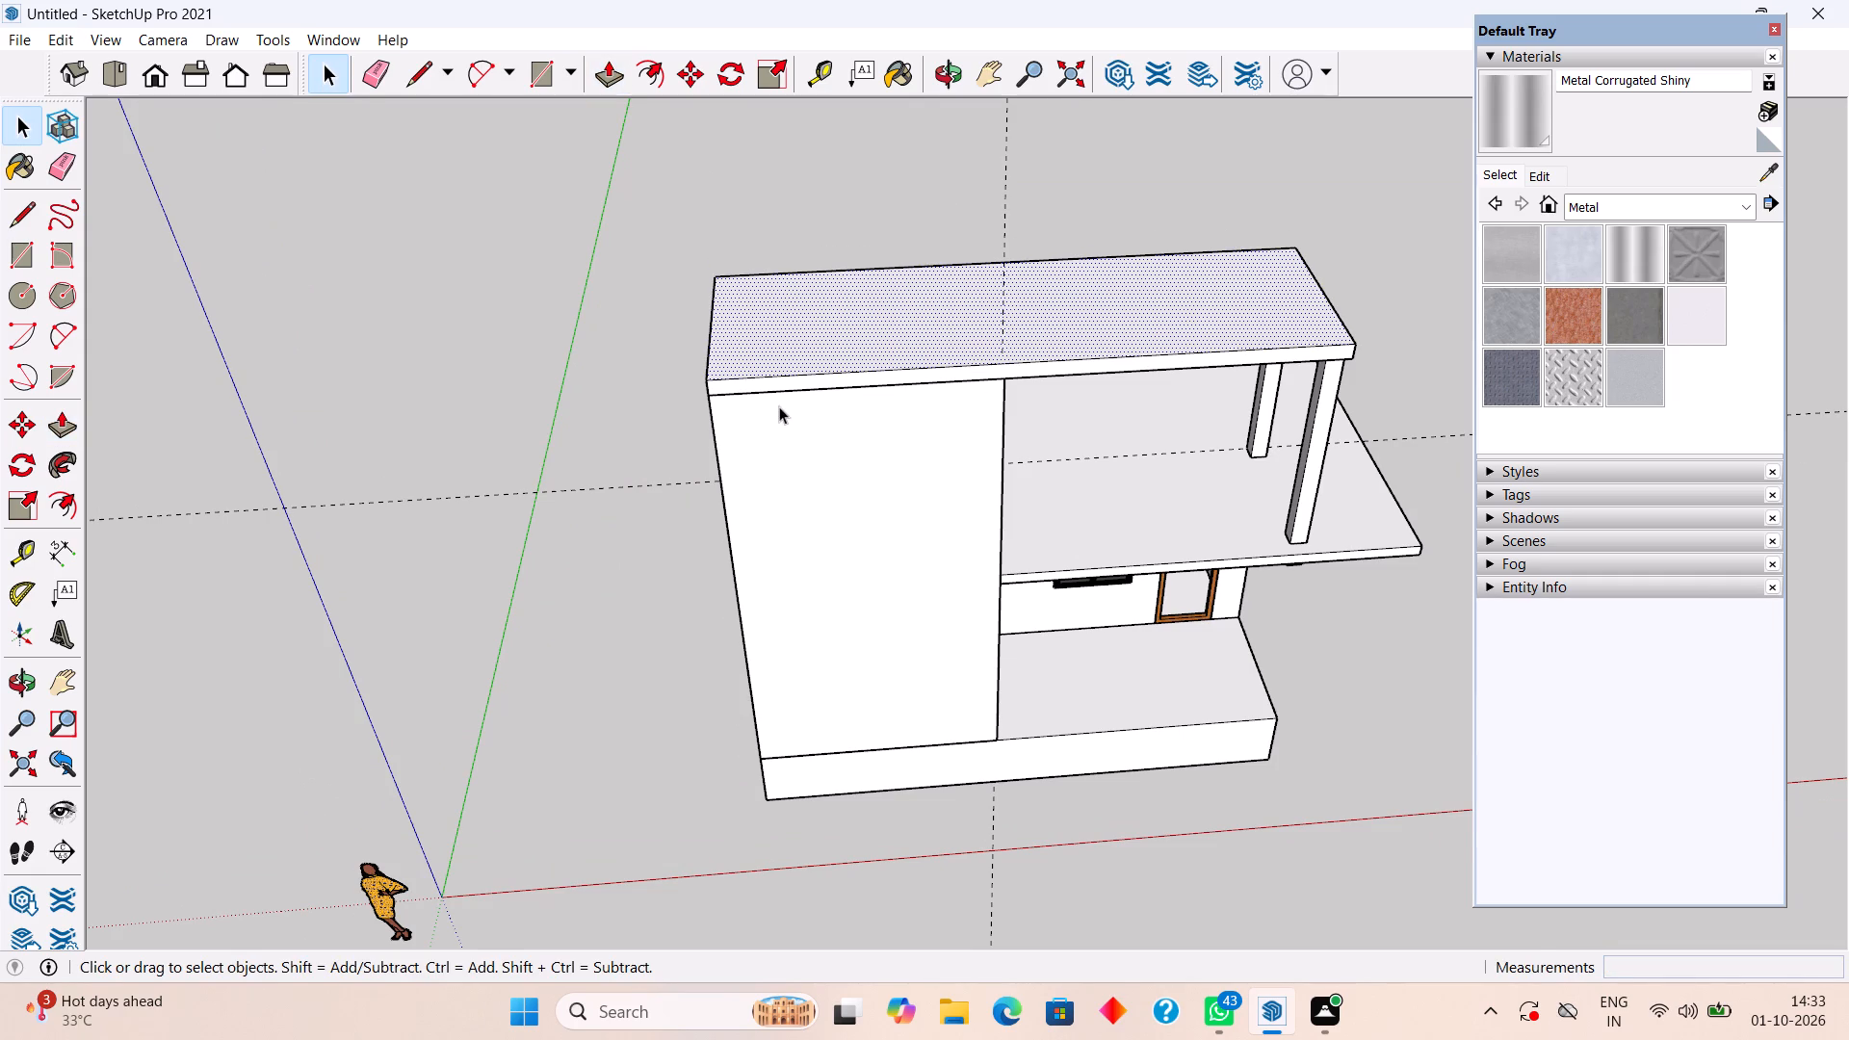
# Place a vertical guide line on the stair tower's front wall, 8" in from its outer vertical edge.
pyautogui.moveTo(772, 406); pyautogui.dragTo(810, 254, button='middle')
pyautogui.scroll(2, 749, 313)
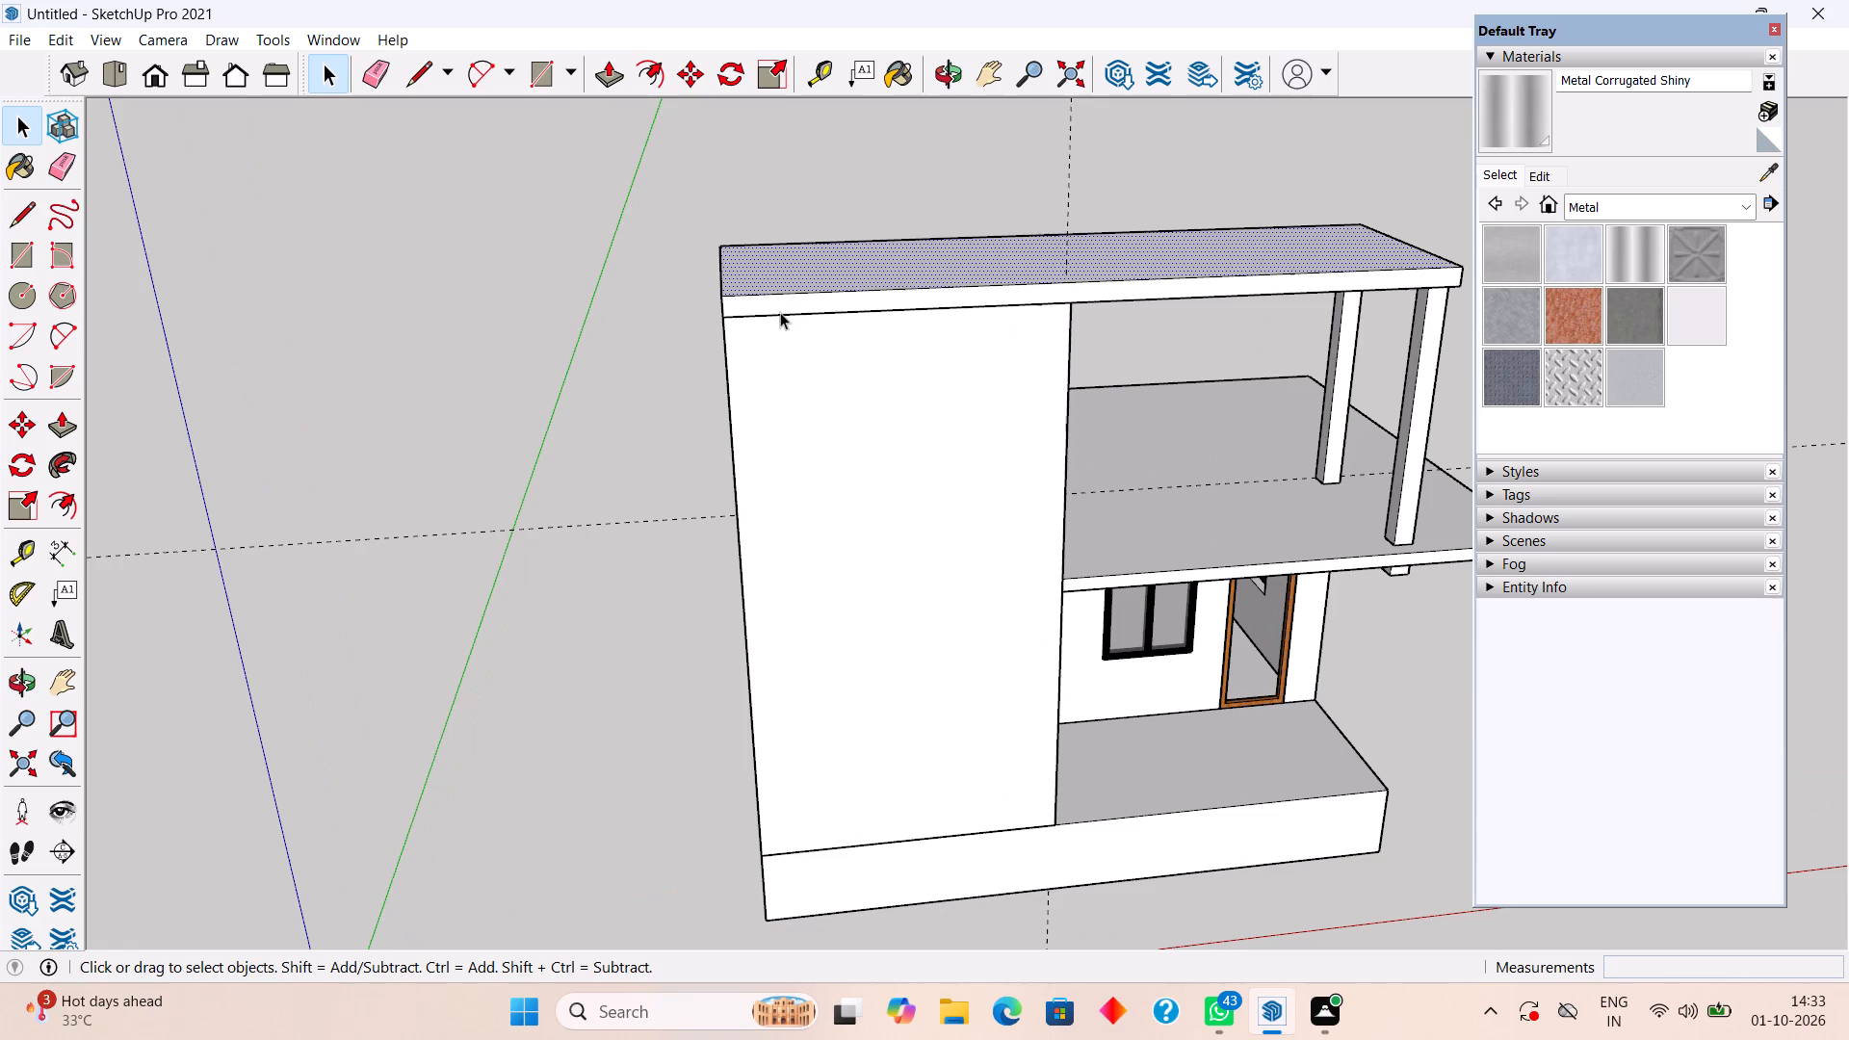
pyautogui.click(780, 312)
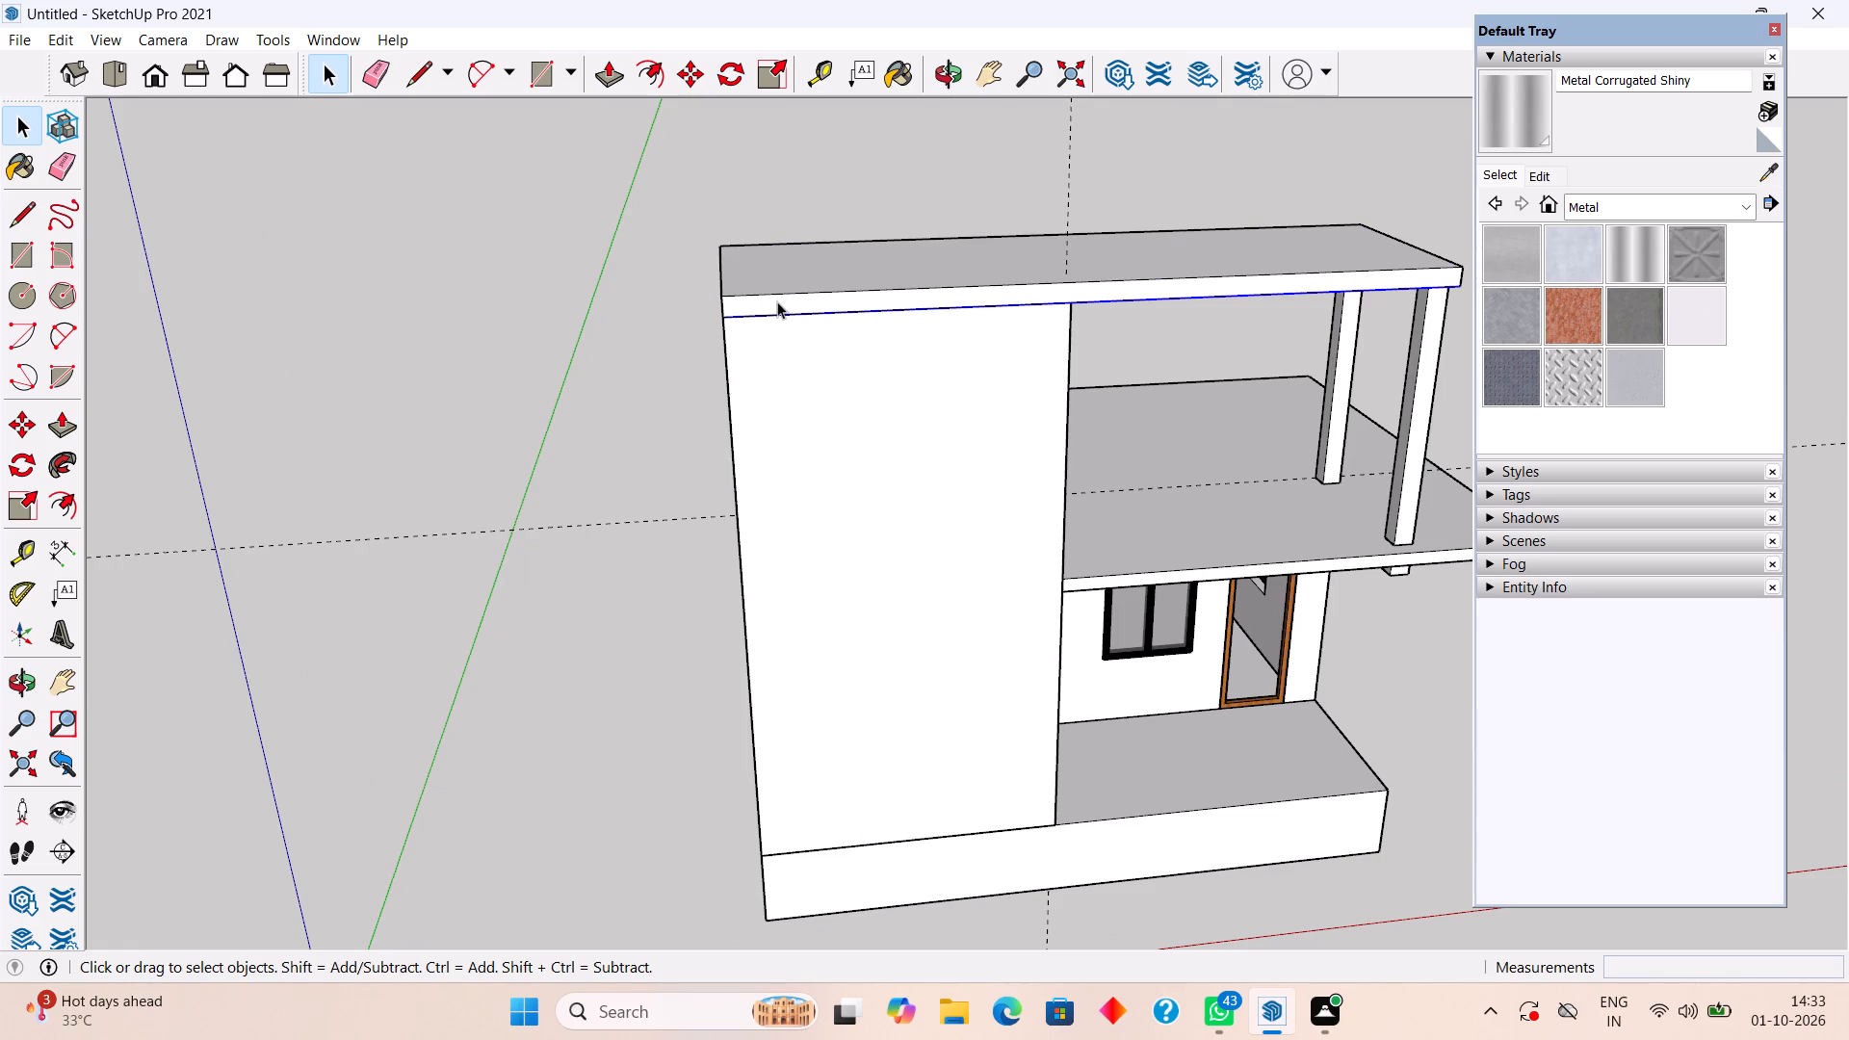
pyautogui.moveTo(814, 294); pyautogui.dragTo(947, 228, button='middle')
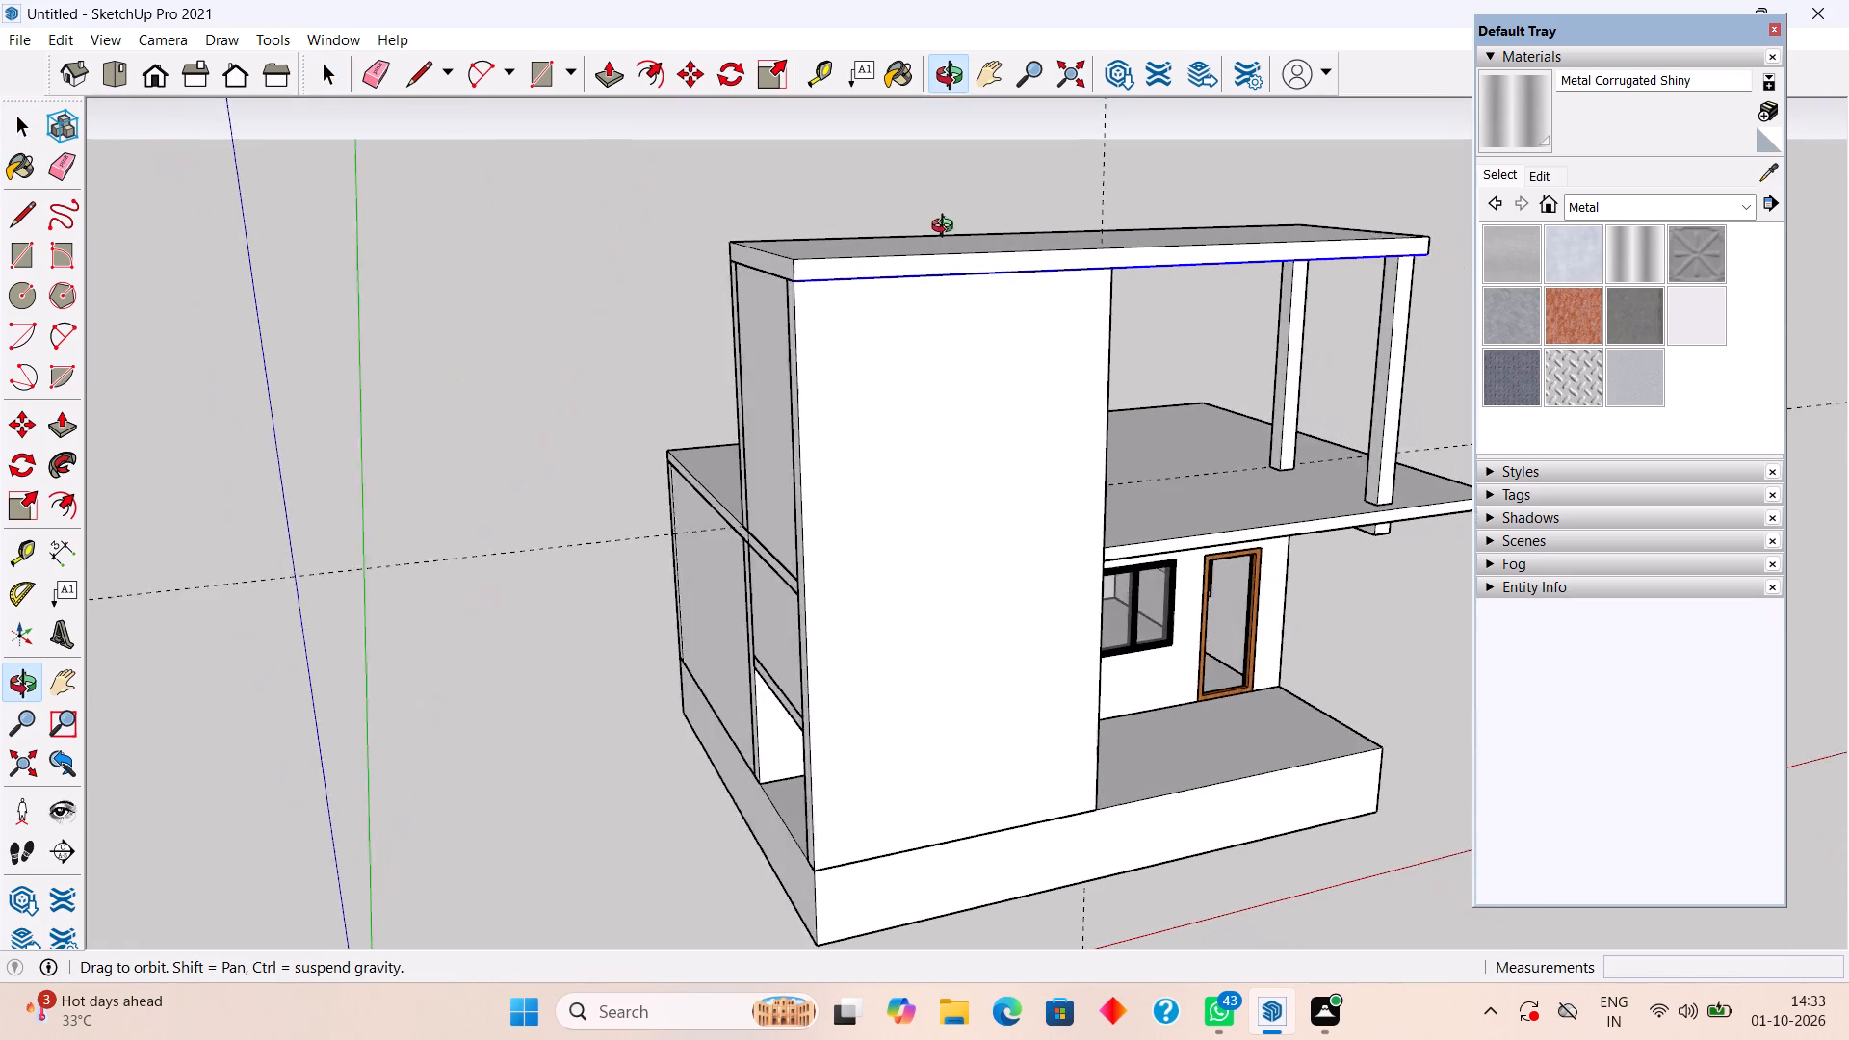
pyautogui.moveTo(947, 228); pyautogui.dragTo(1031, 289, button='middle')
pyautogui.scroll(2, 893, 320)
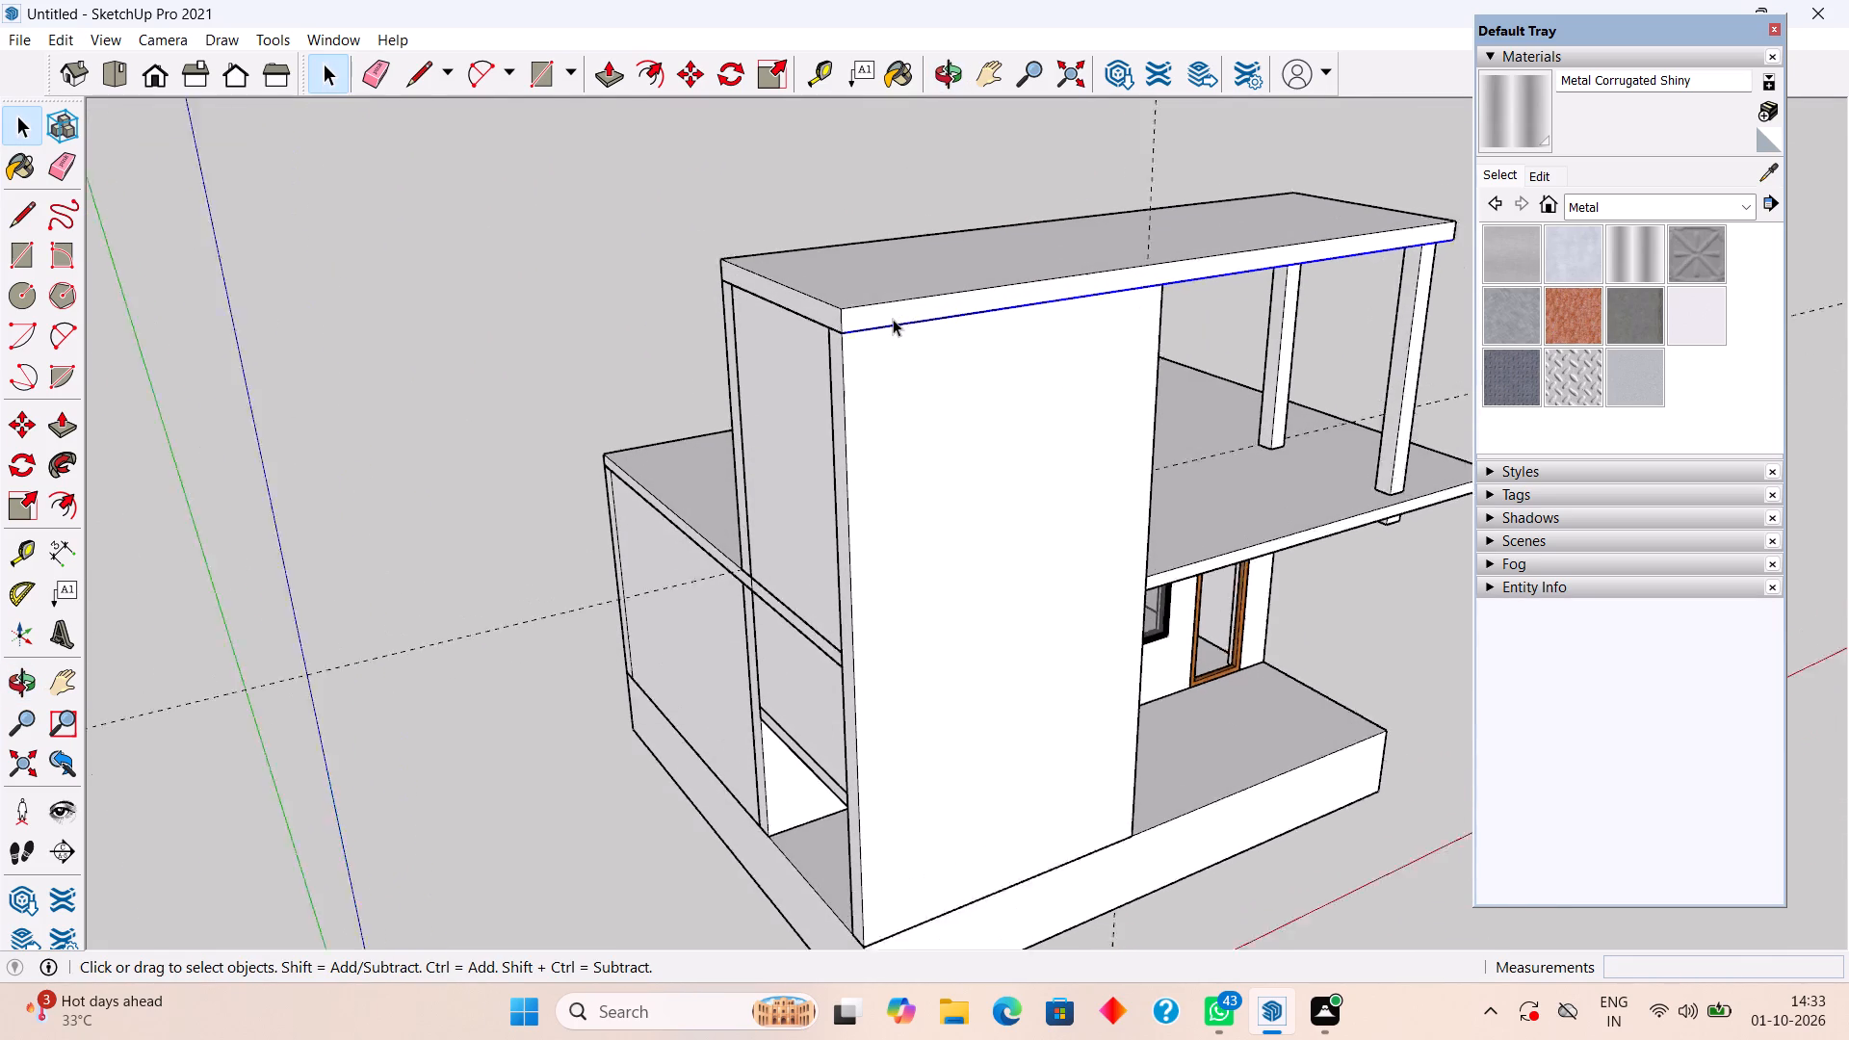
pyautogui.scroll(1, 893, 319)
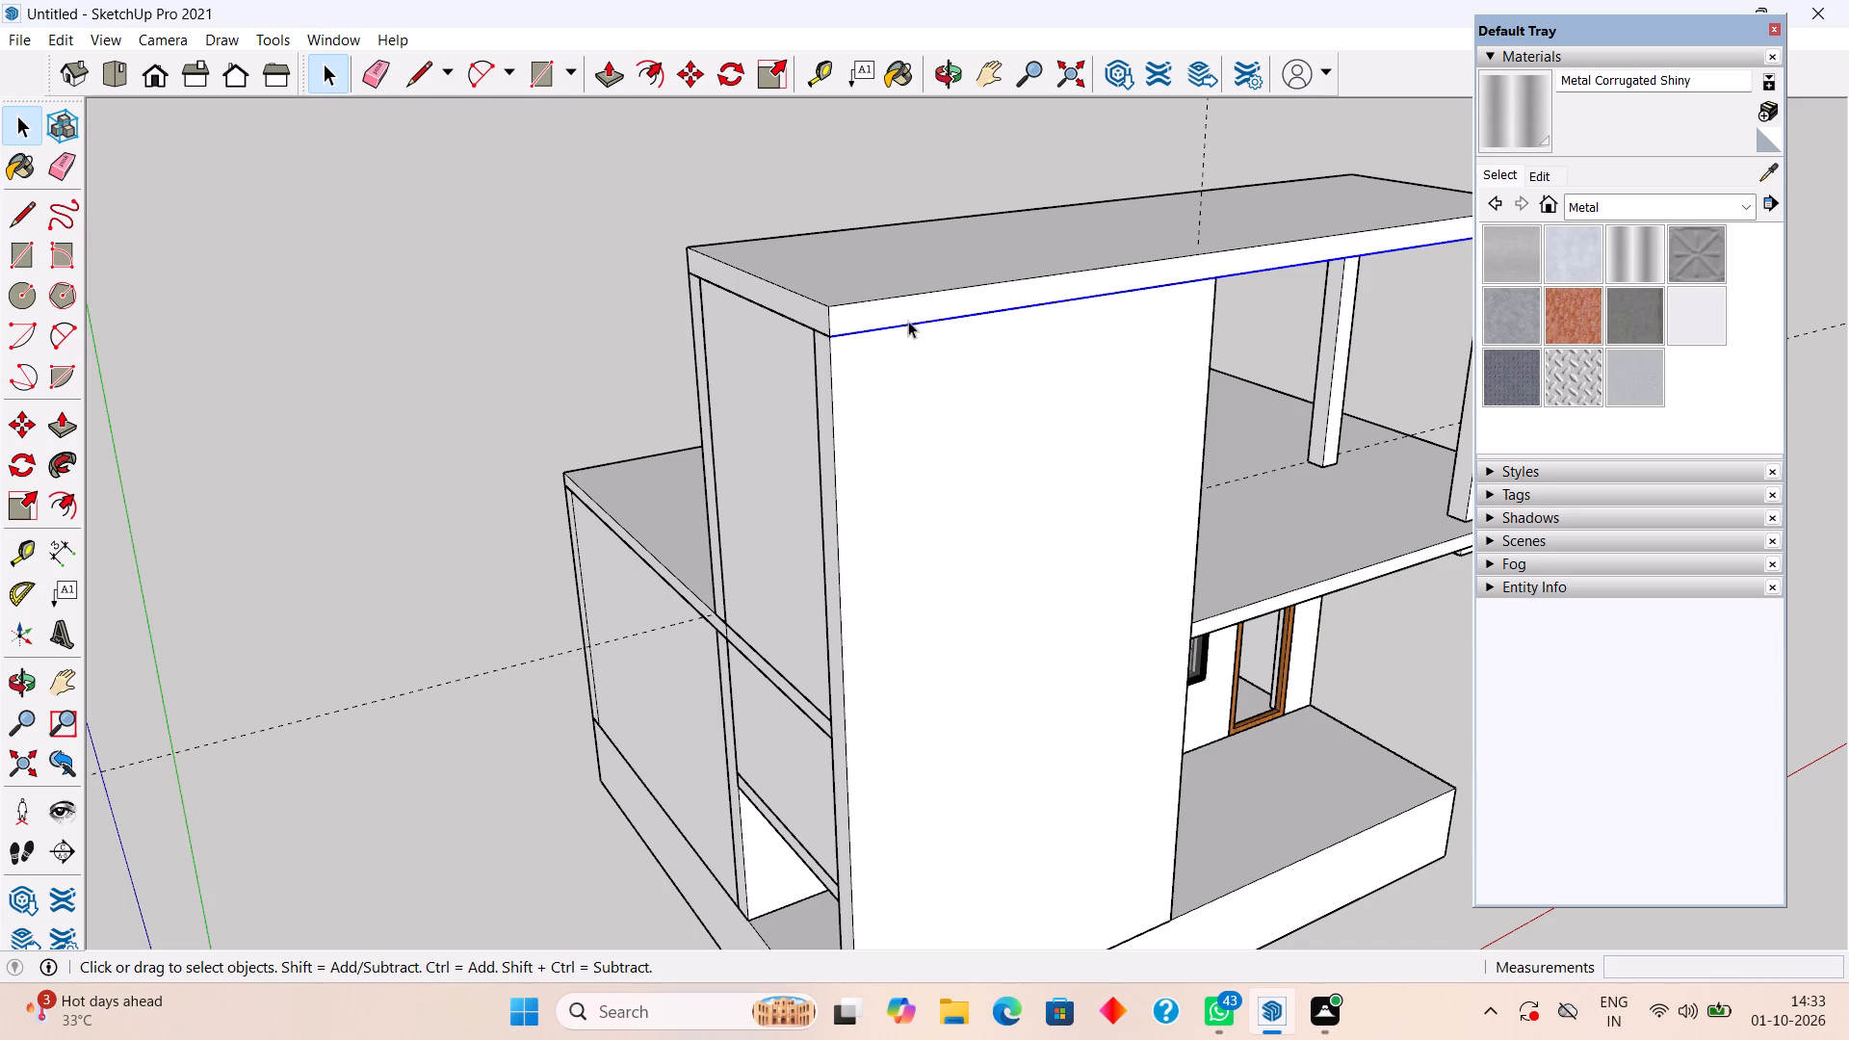
pyautogui.moveTo(825, 322); pyautogui.dragTo(721, 306, button='middle')
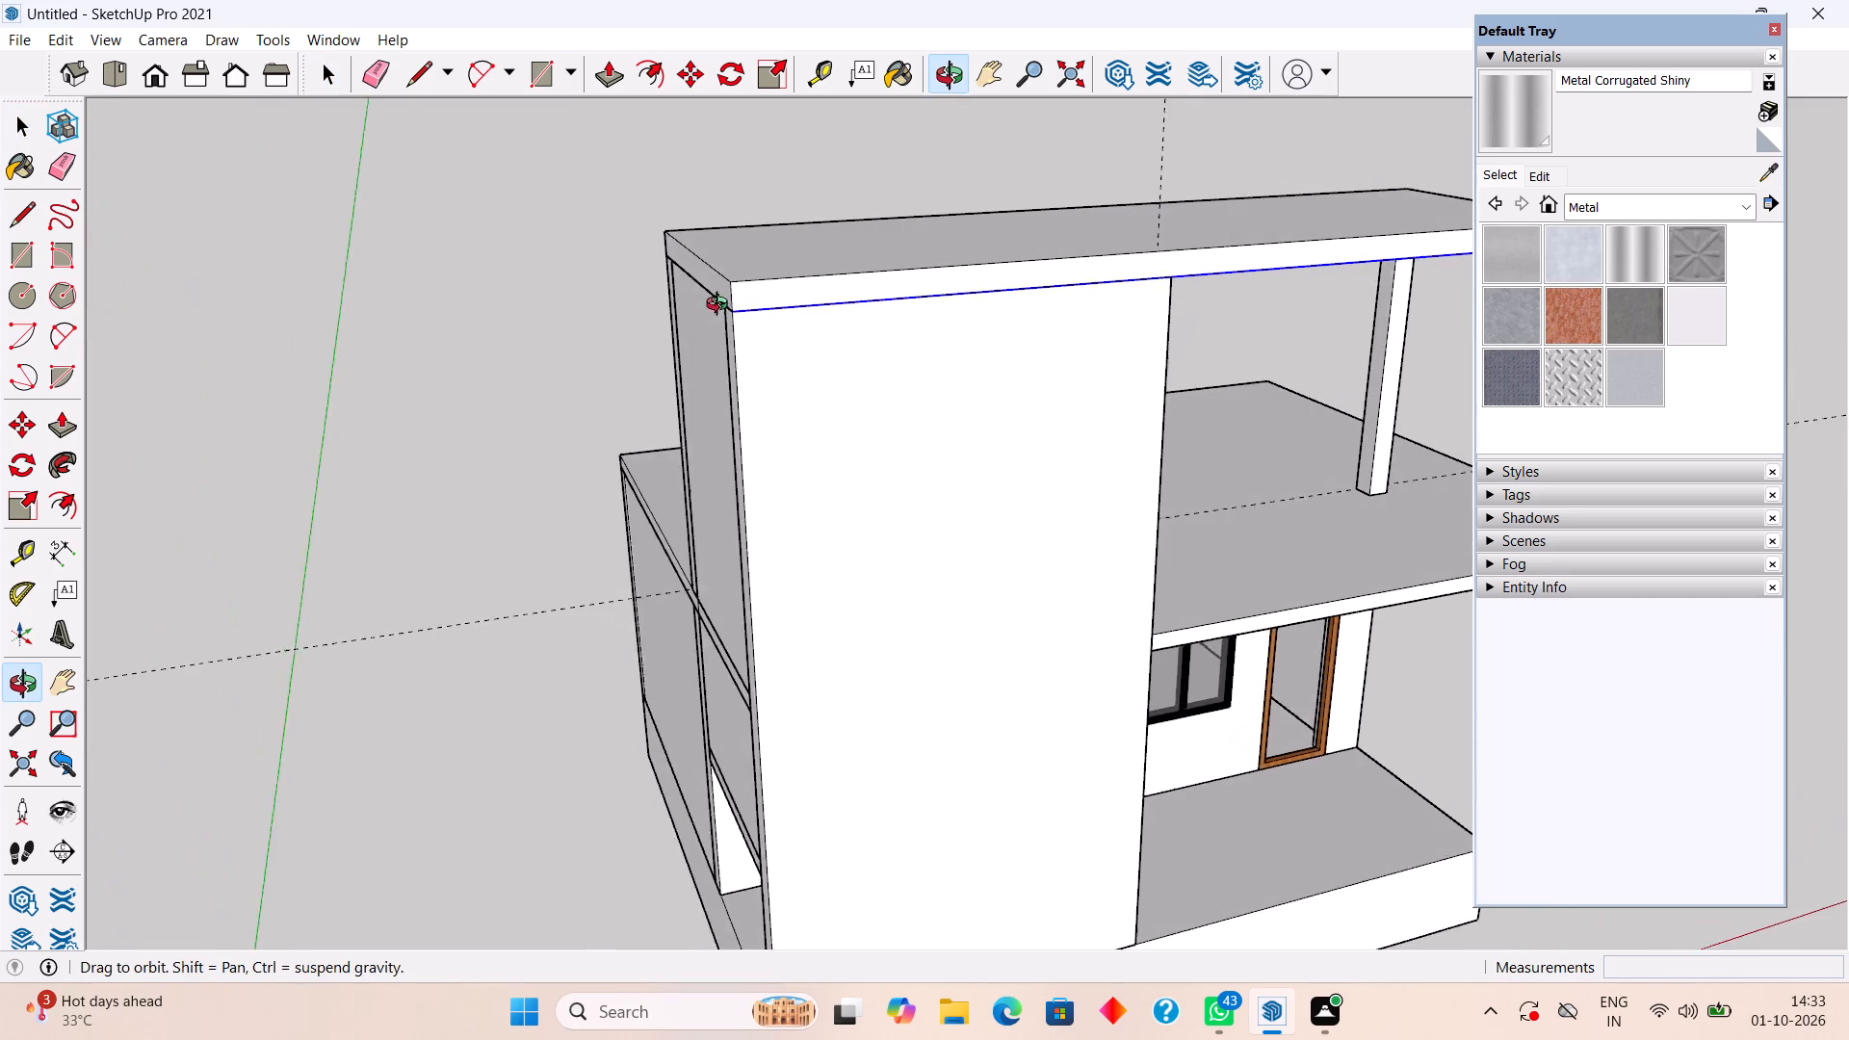
pyautogui.moveTo(721, 306); pyautogui.dragTo(708, 306, button='middle')
pyautogui.moveTo(768, 301); pyautogui.dragTo(684, 281, button='middle')
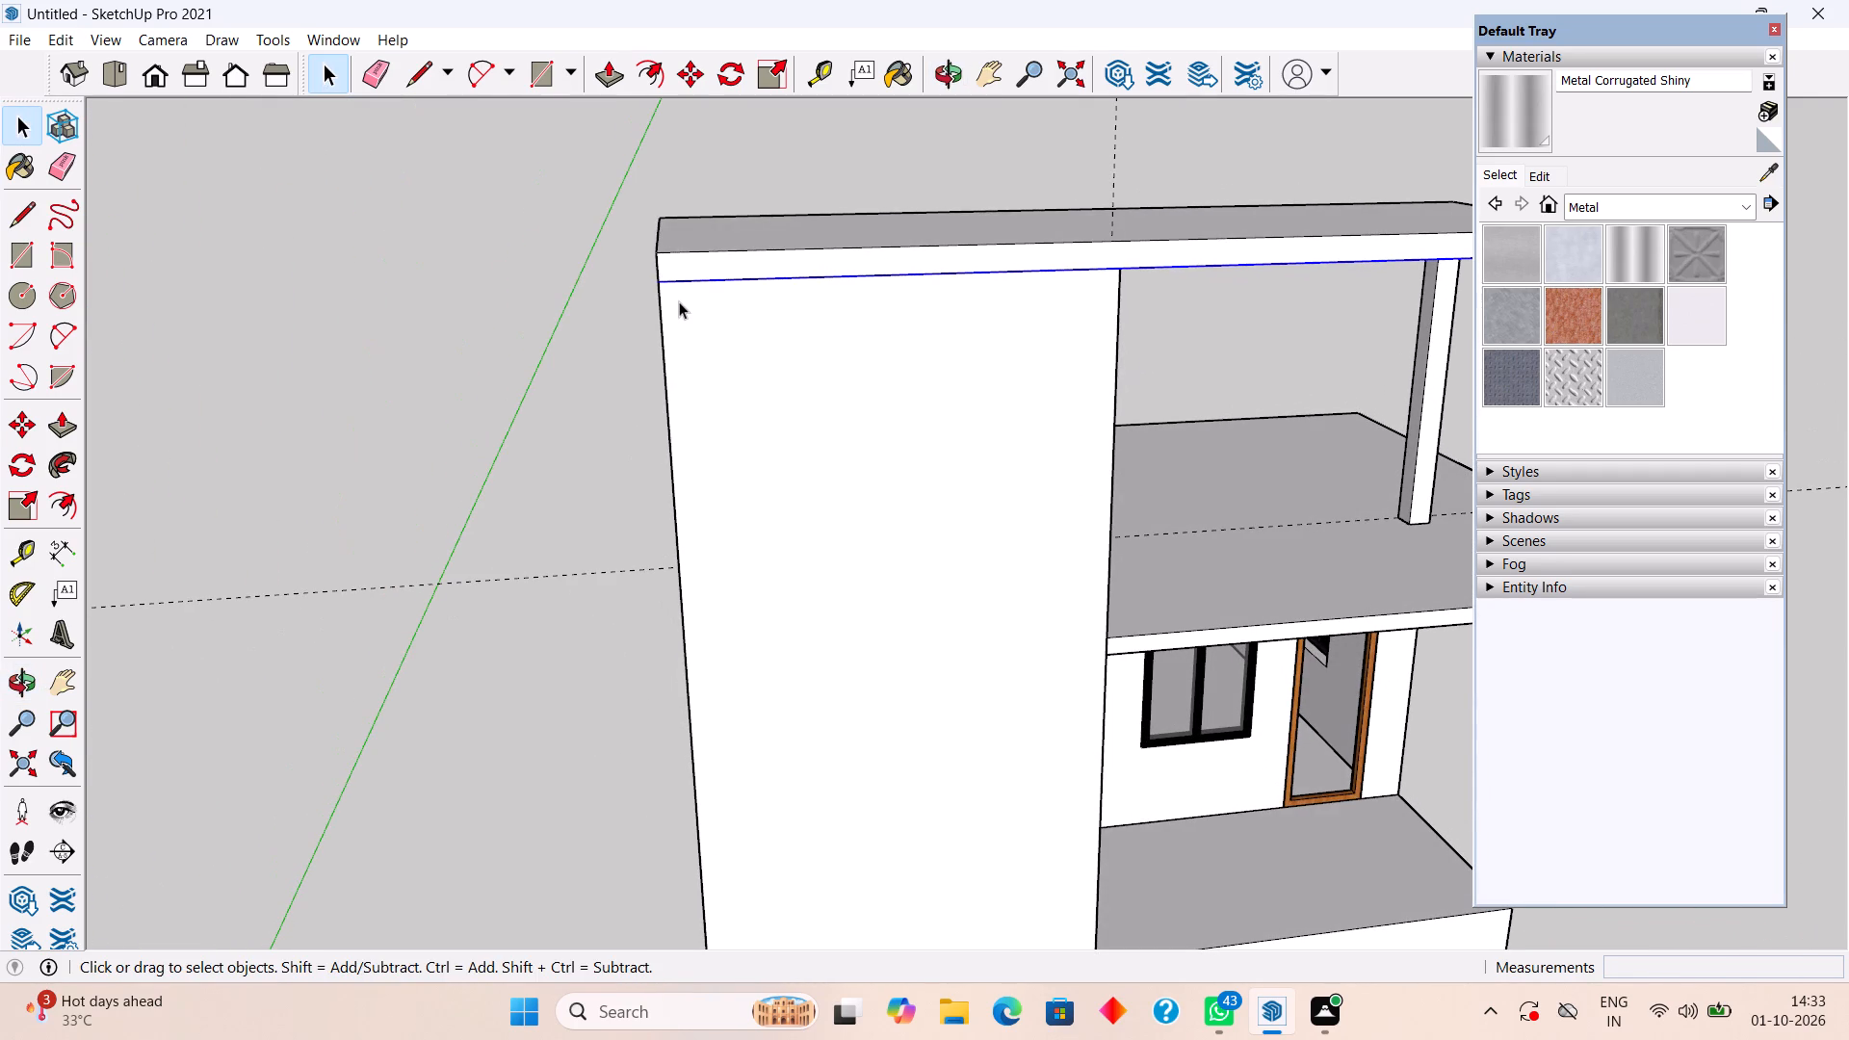
pyautogui.press('t')
pyautogui.click(669, 353)
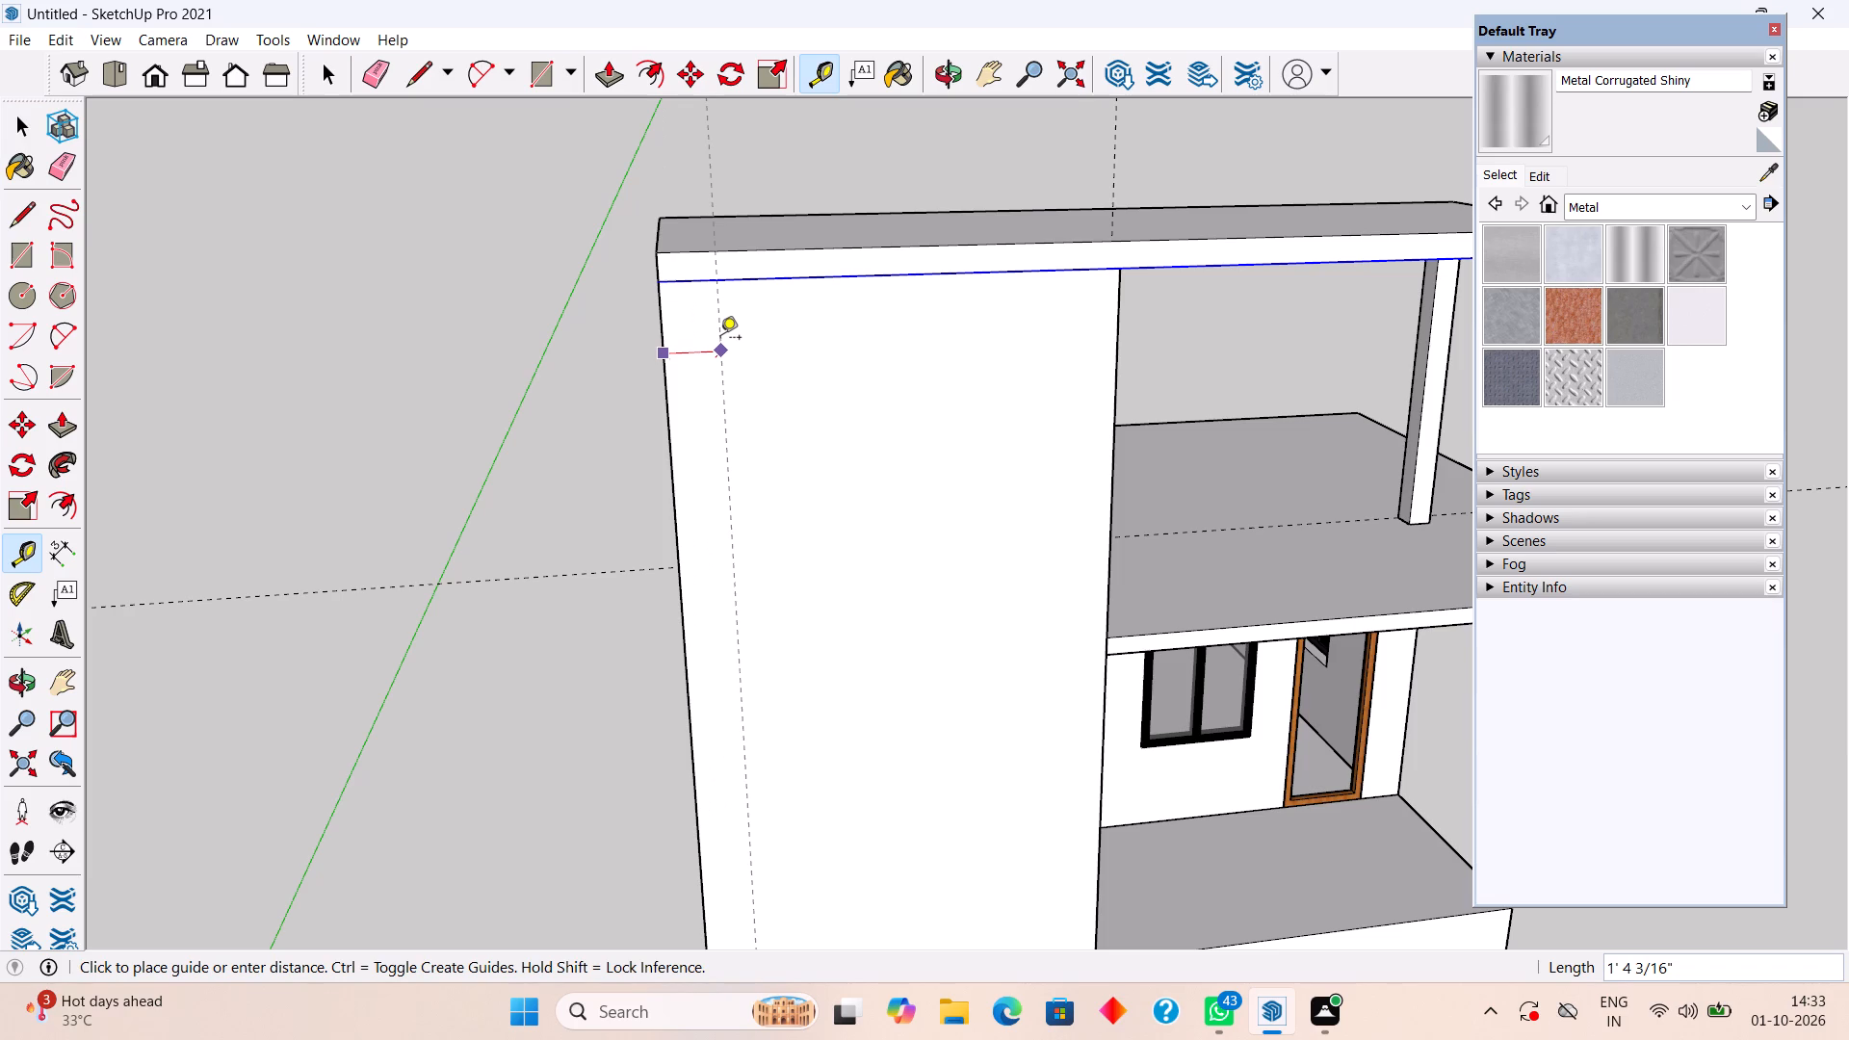
pyautogui.write('8"')
pyautogui.press('Return')
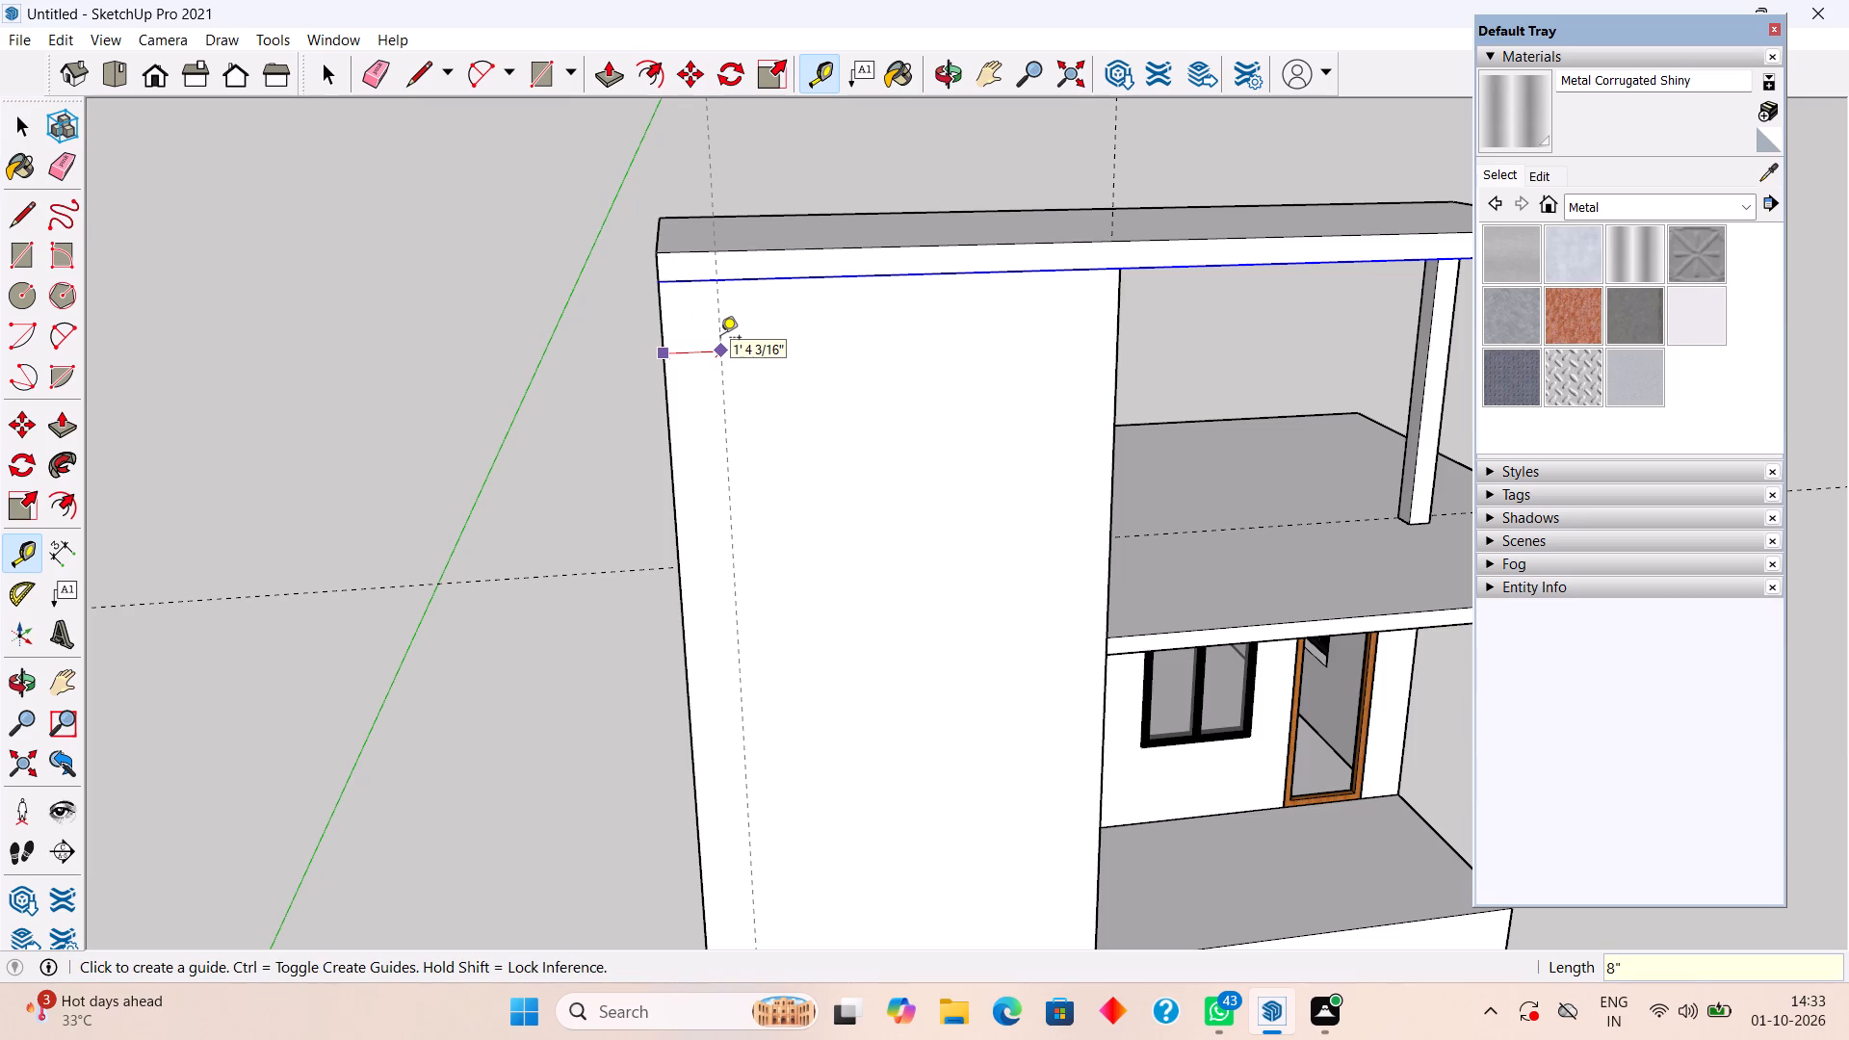
pyautogui.press('space')
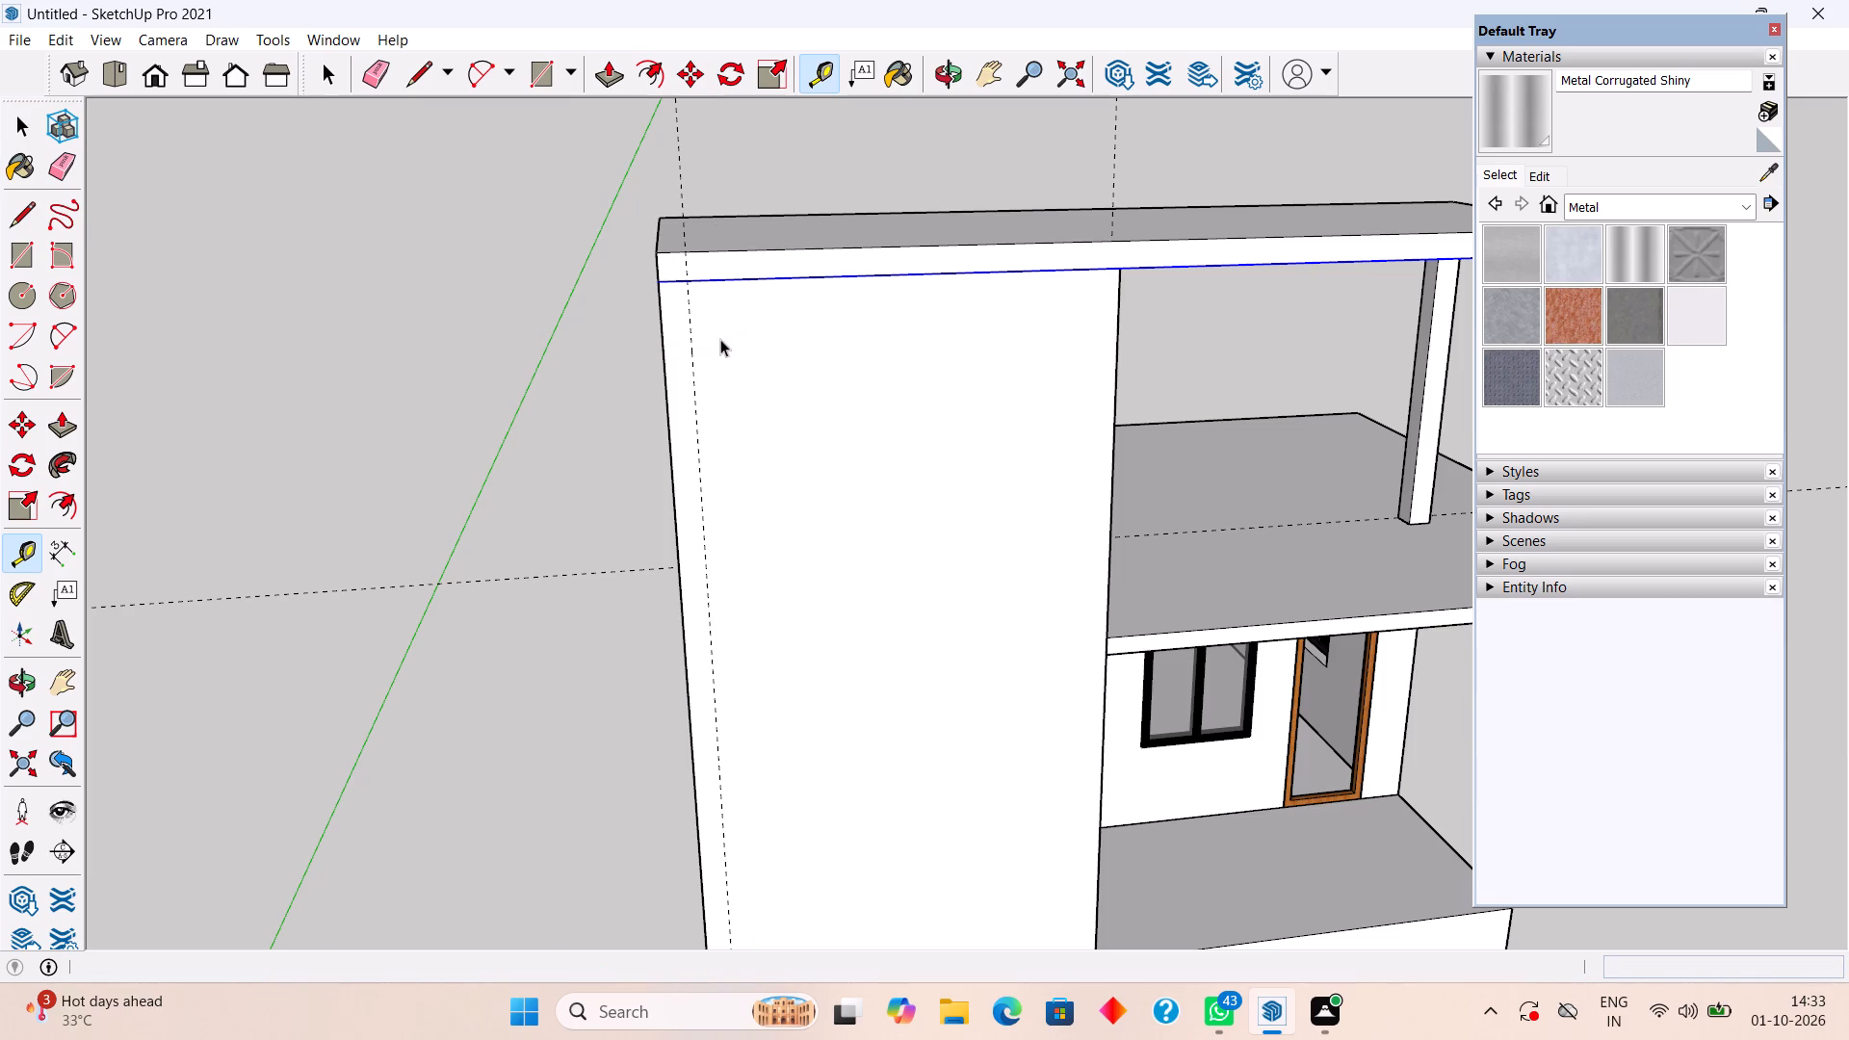
# Select all connected faces and edges of the top slab and make them a group.
pyautogui.scroll(-3, 717, 338)
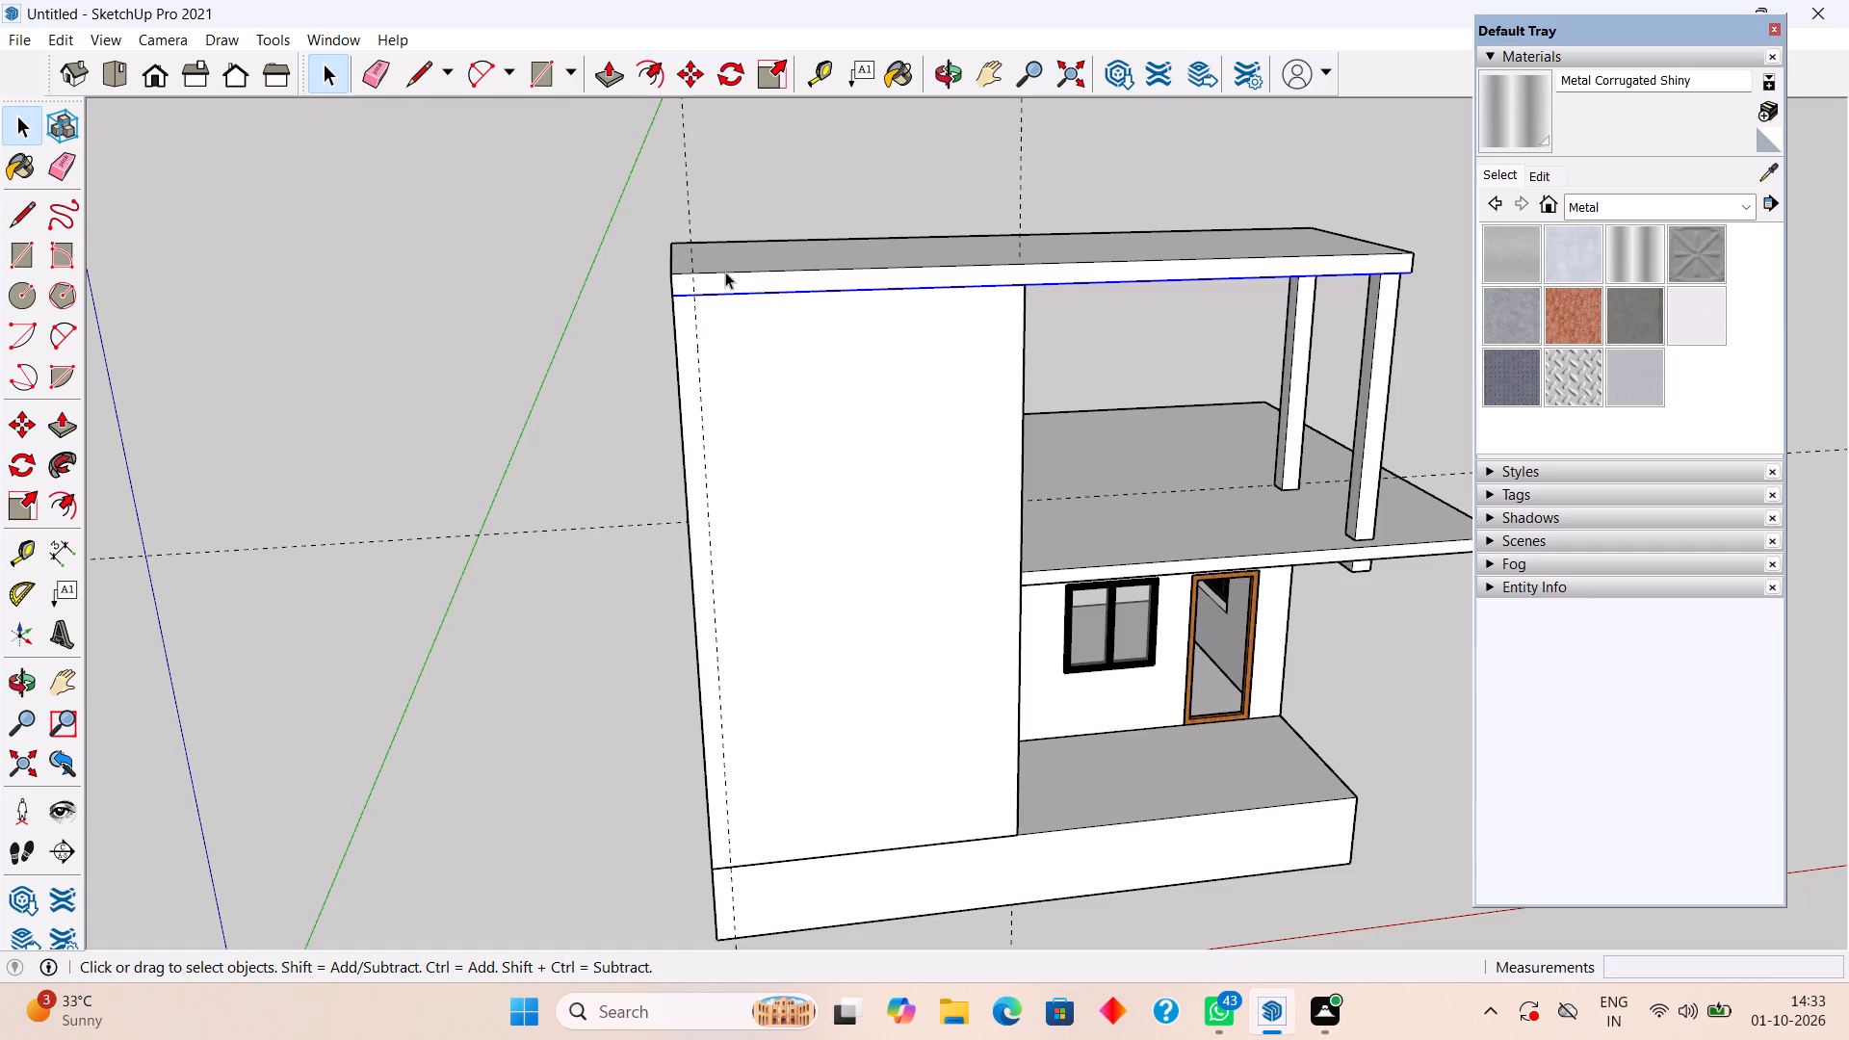
pyautogui.moveTo(730, 262); pyautogui.dragTo(993, 429, button='middle')
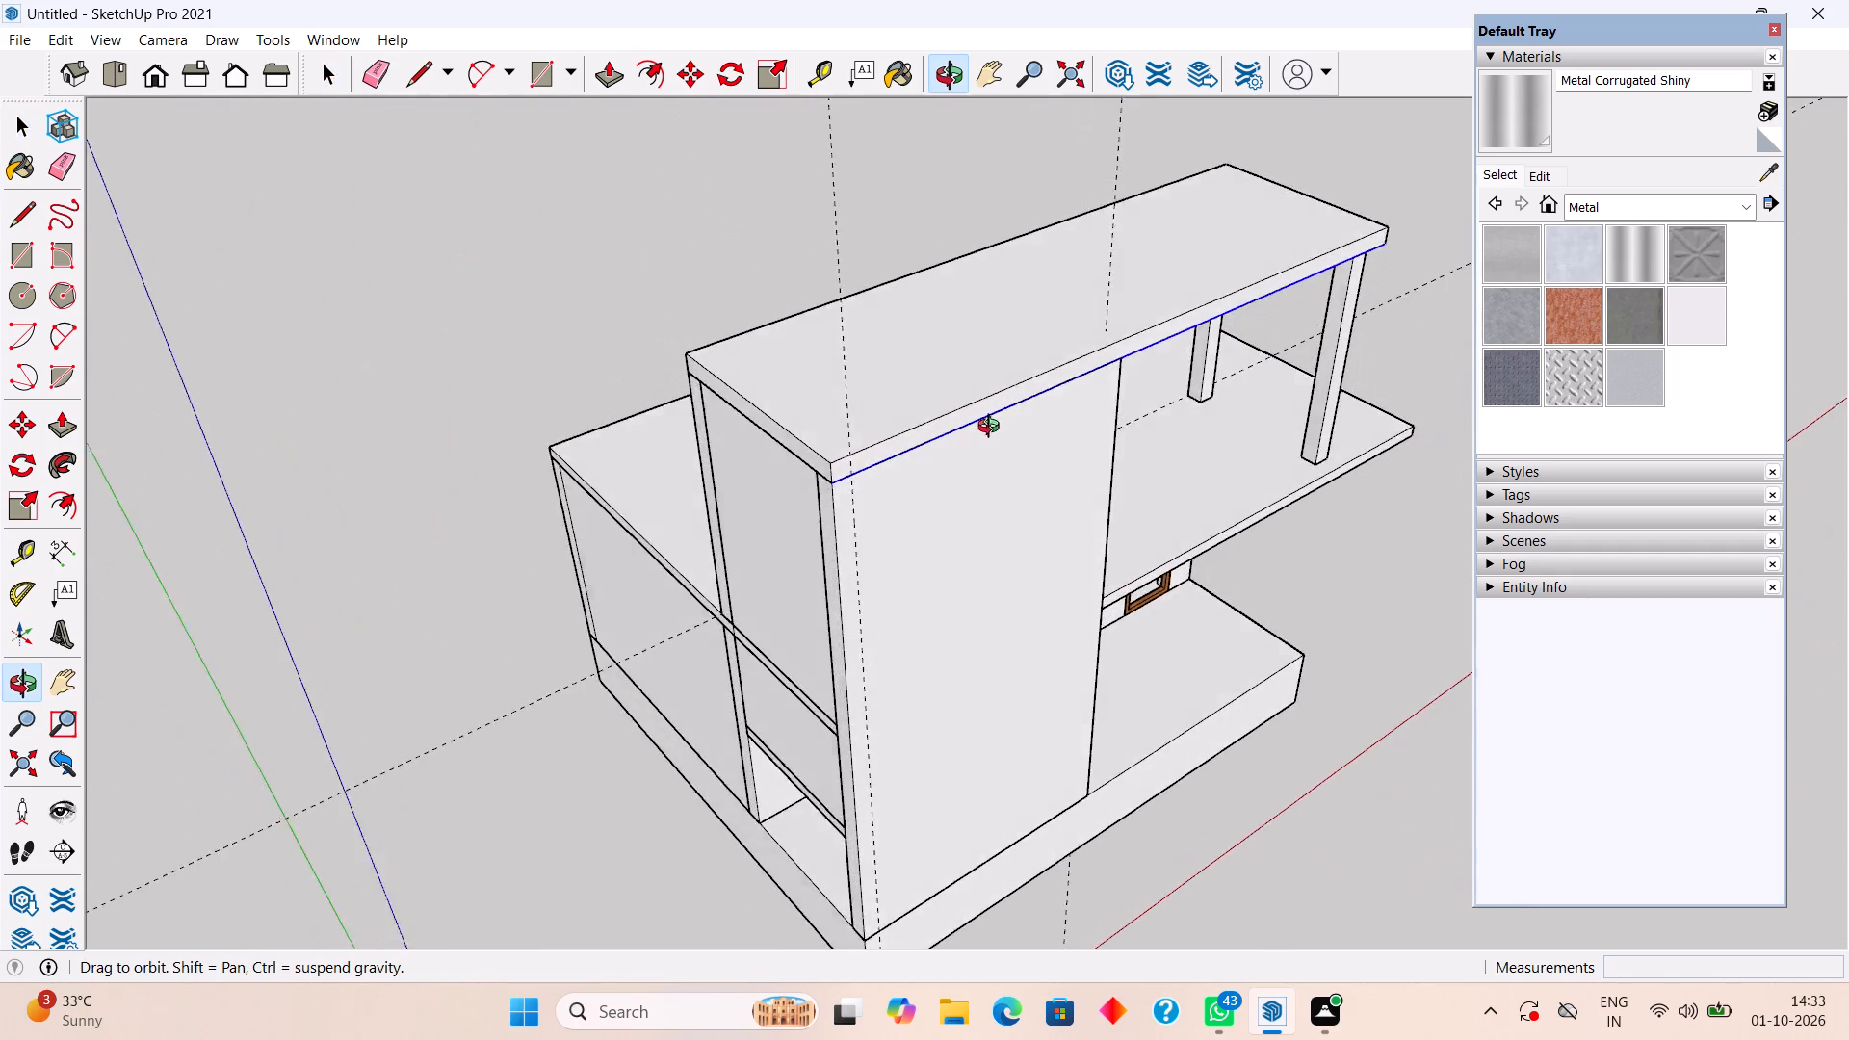
pyautogui.moveTo(993, 429); pyautogui.dragTo(1144, 461, button='middle')
pyautogui.tripleClick(1070, 376)
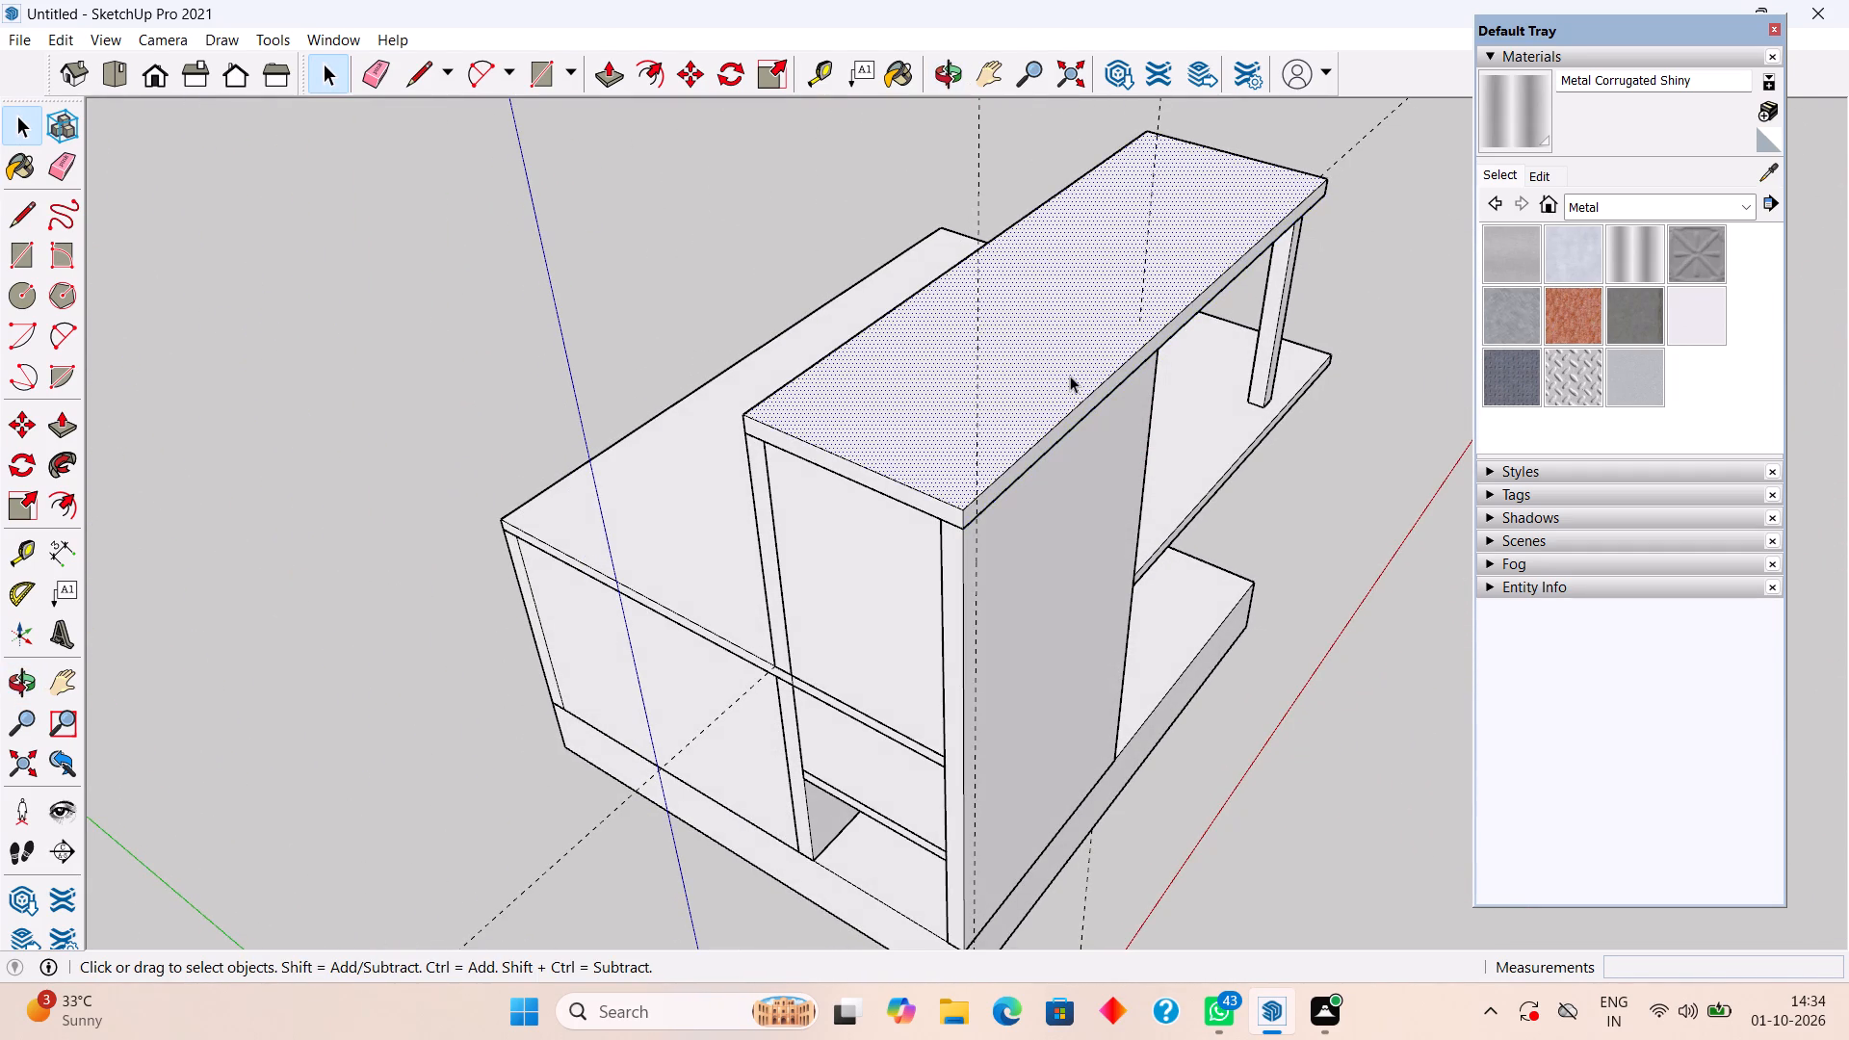
pyautogui.rightClick(1070, 375)
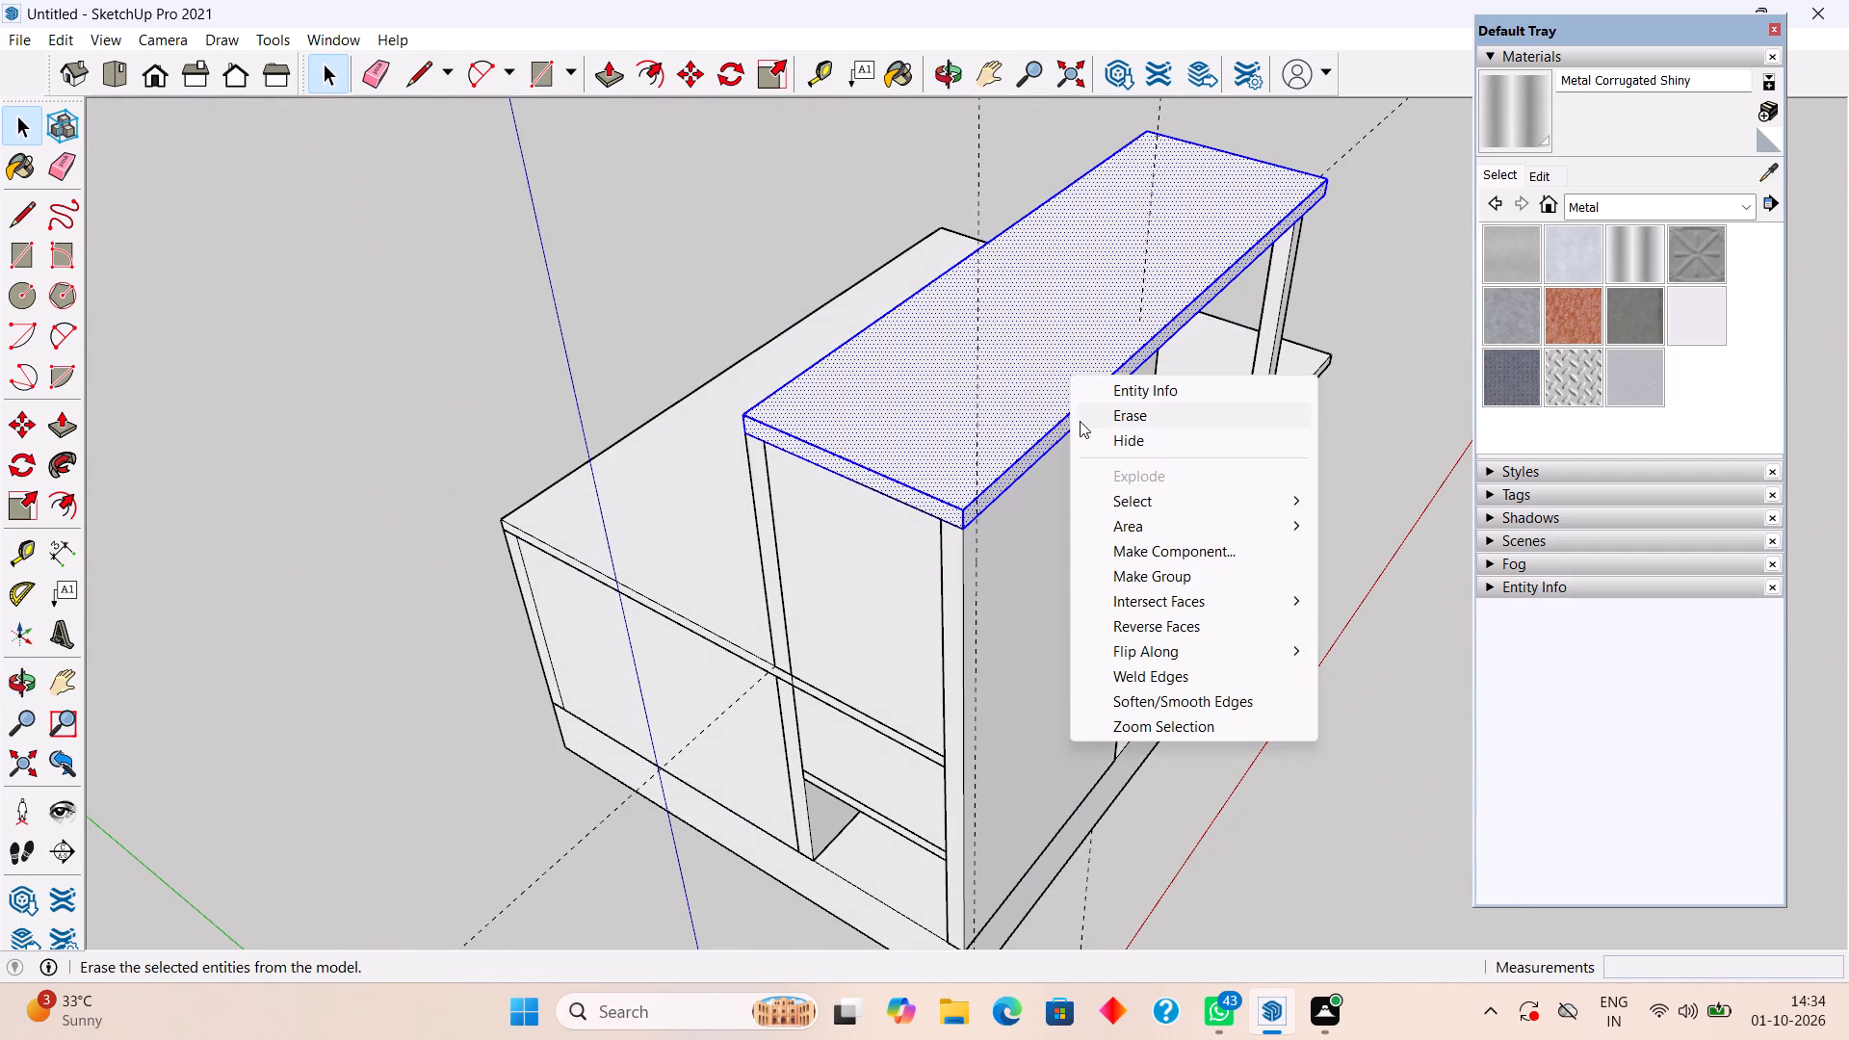
pyautogui.click(1162, 576)
# Open the top slab group and extend its long rear side, facing the main roof, outward 2' with Push/Pull.
pyautogui.moveTo(1271, 380); pyautogui.dragTo(859, 121, button='middle')
pyautogui.moveTo(1069, 194); pyautogui.dragTo(905, 219, button='middle')
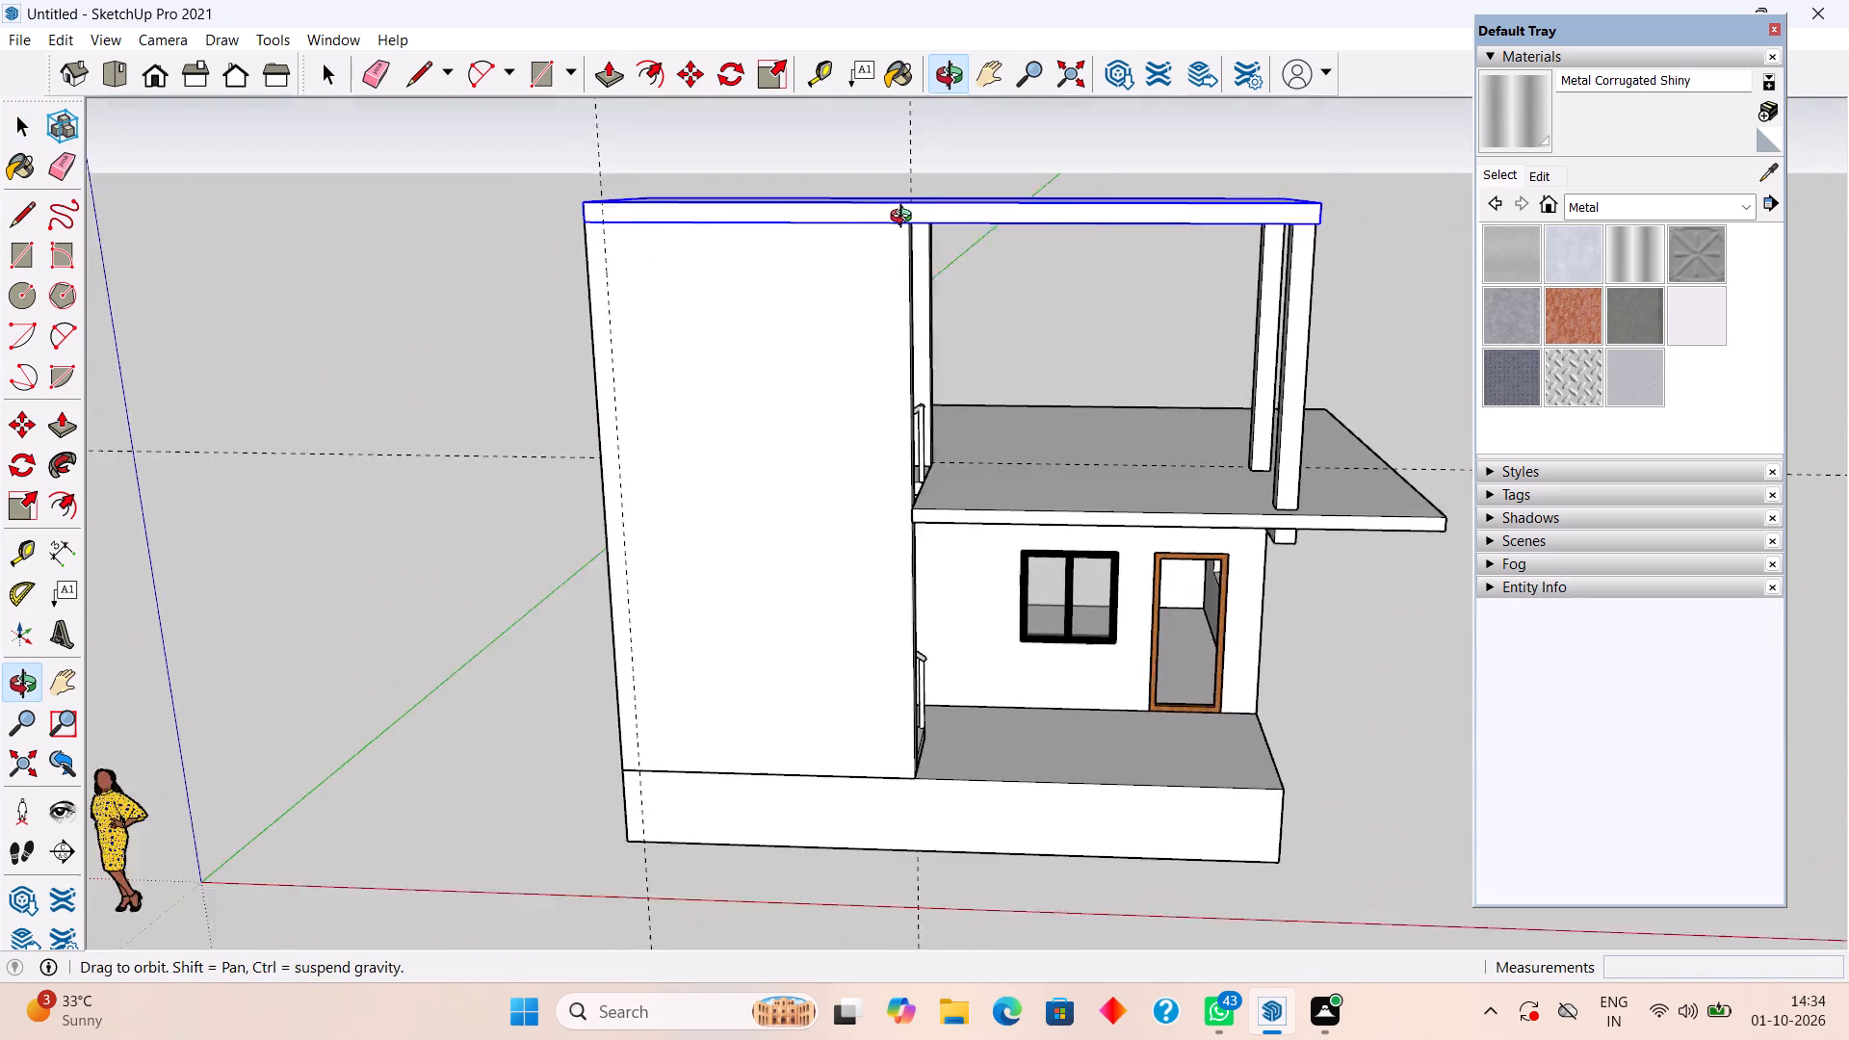
pyautogui.moveTo(905, 219); pyautogui.dragTo(721, 195, button='middle')
pyautogui.moveTo(1246, 196); pyautogui.dragTo(836, 77, button='middle')
pyautogui.moveTo(1103, 176); pyautogui.dragTo(994, 216, button='middle')
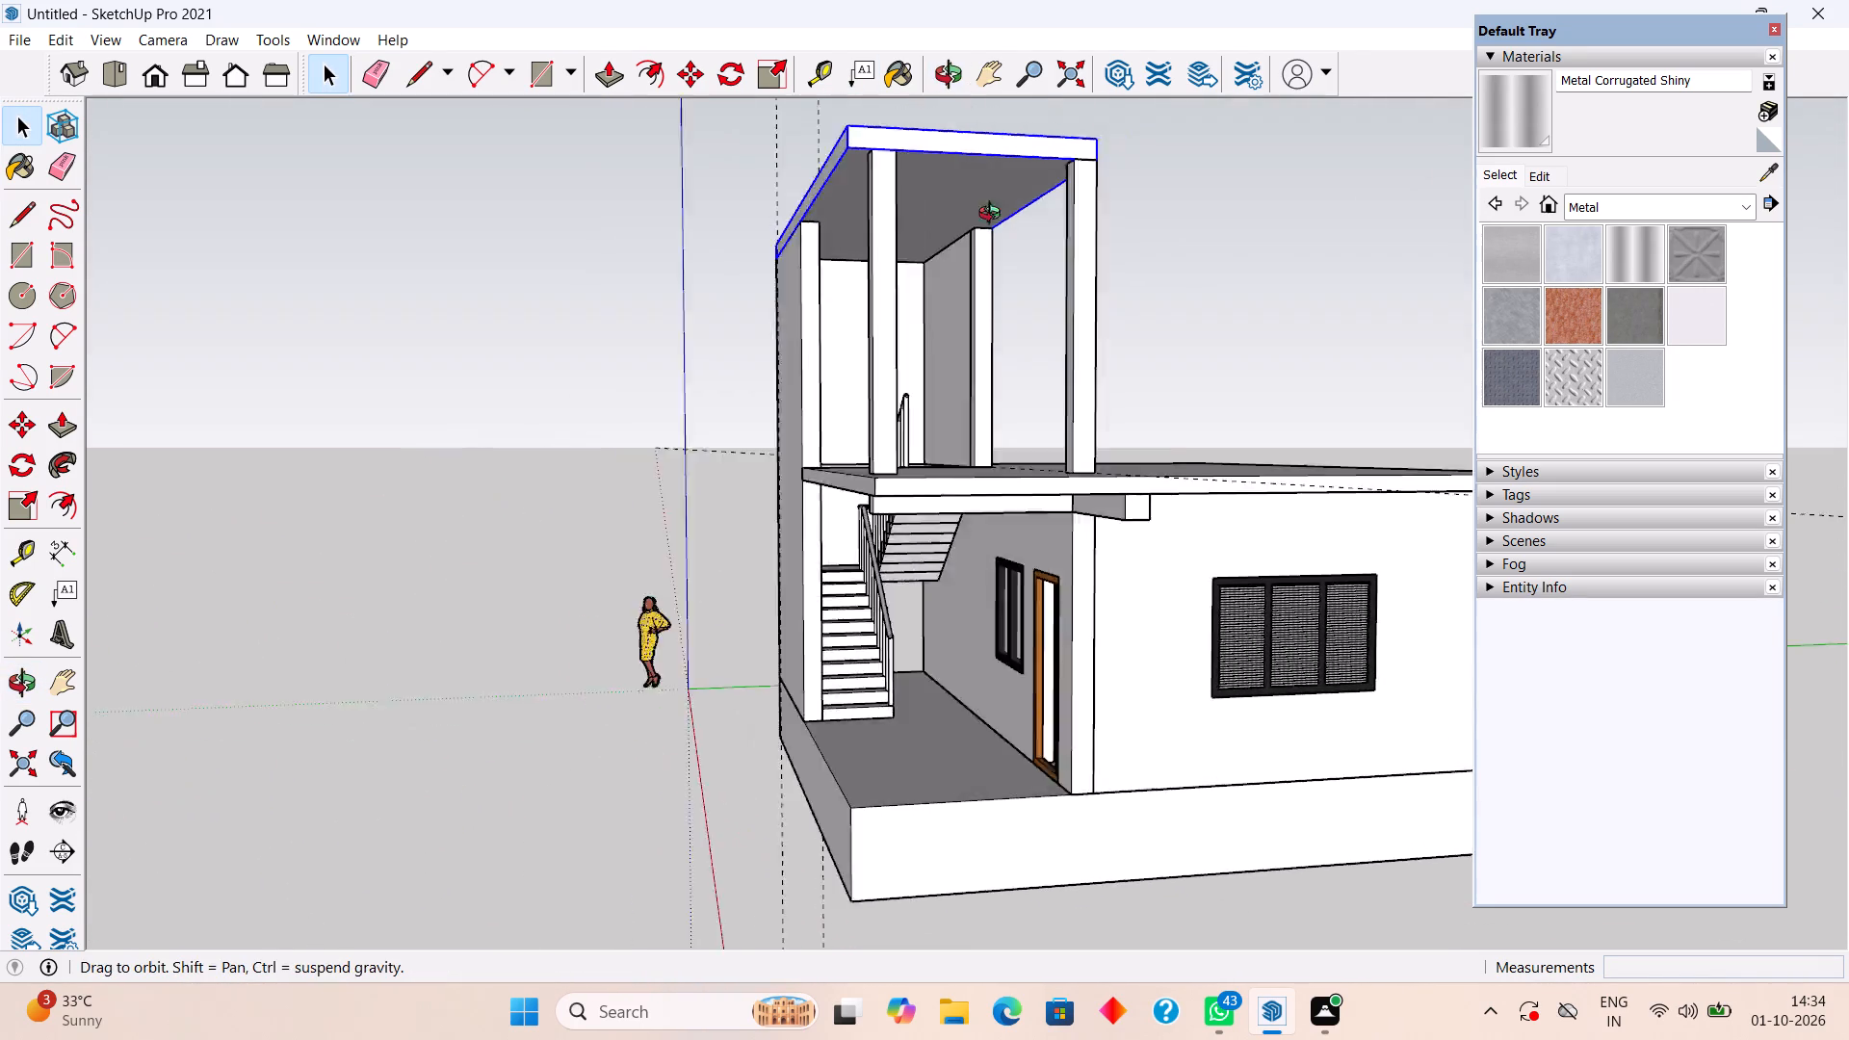
pyautogui.moveTo(994, 216); pyautogui.dragTo(638, 221, button='middle')
pyautogui.moveTo(1008, 192); pyautogui.dragTo(609, 237, button='middle')
pyautogui.scroll(2, 987, 189)
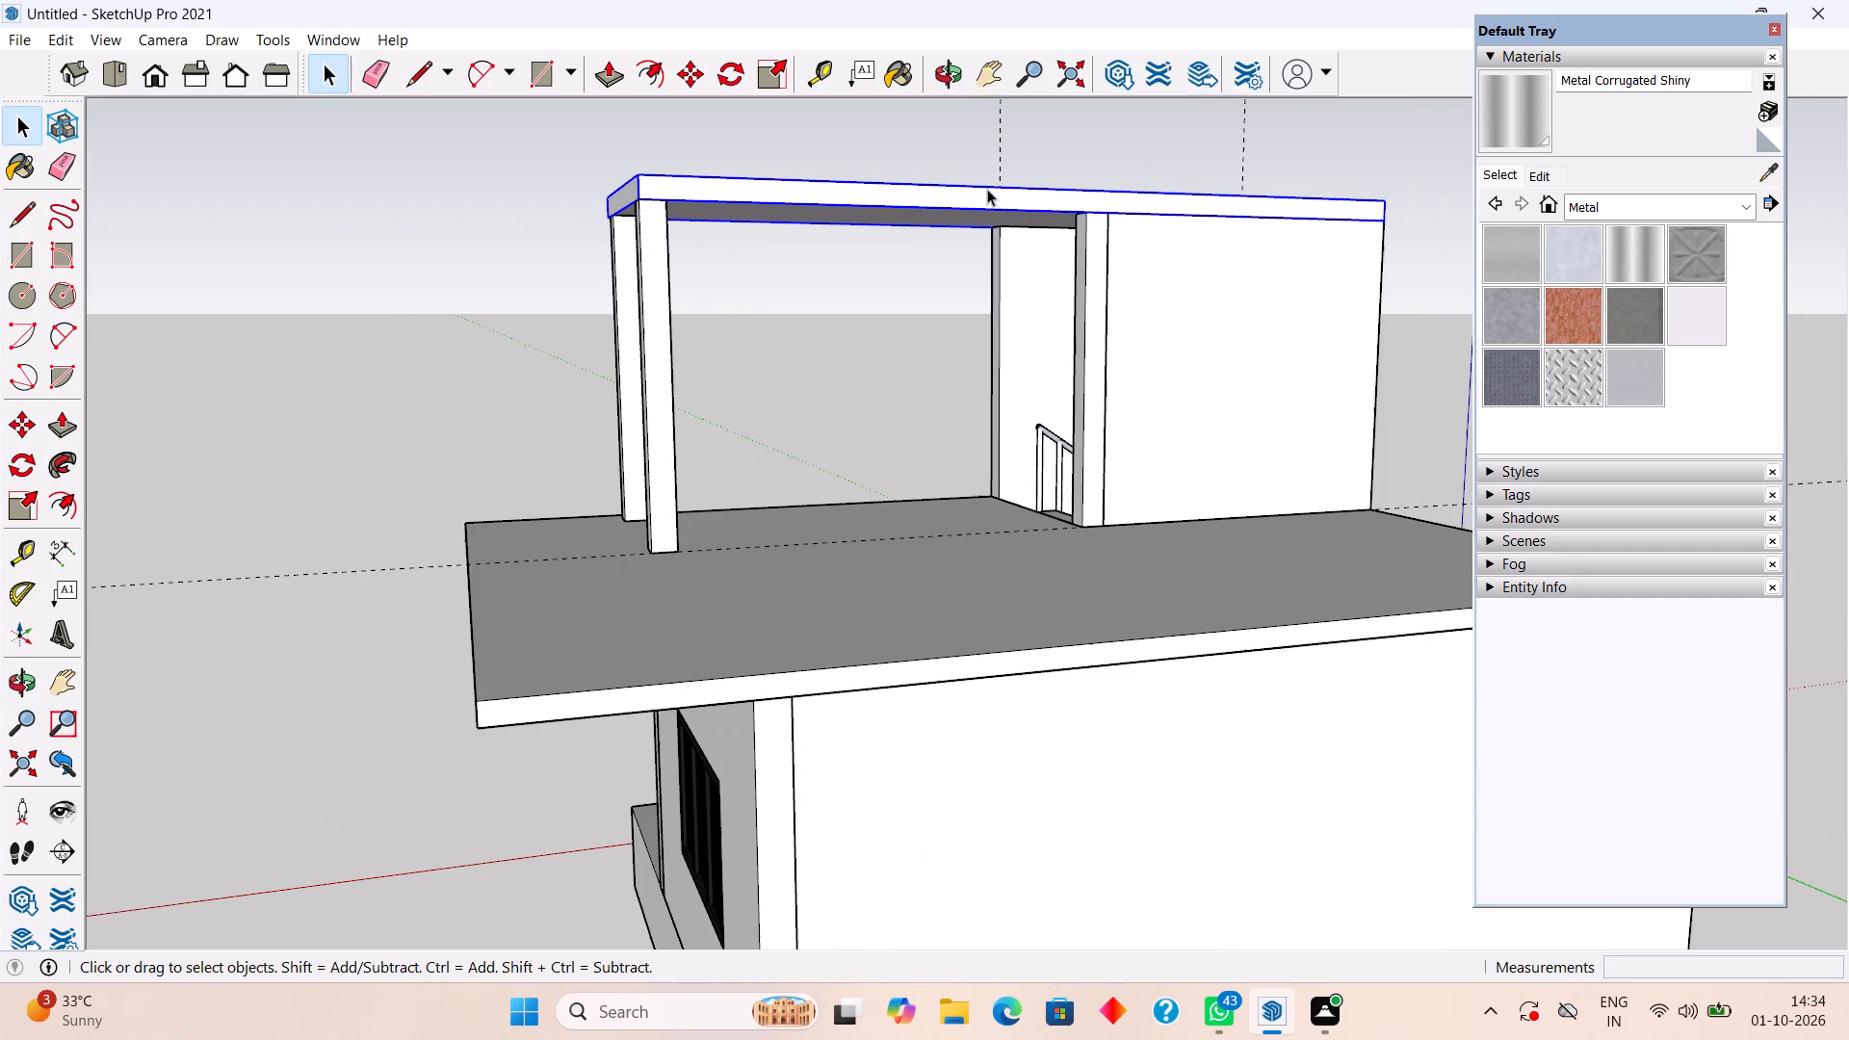
pyautogui.press('p')
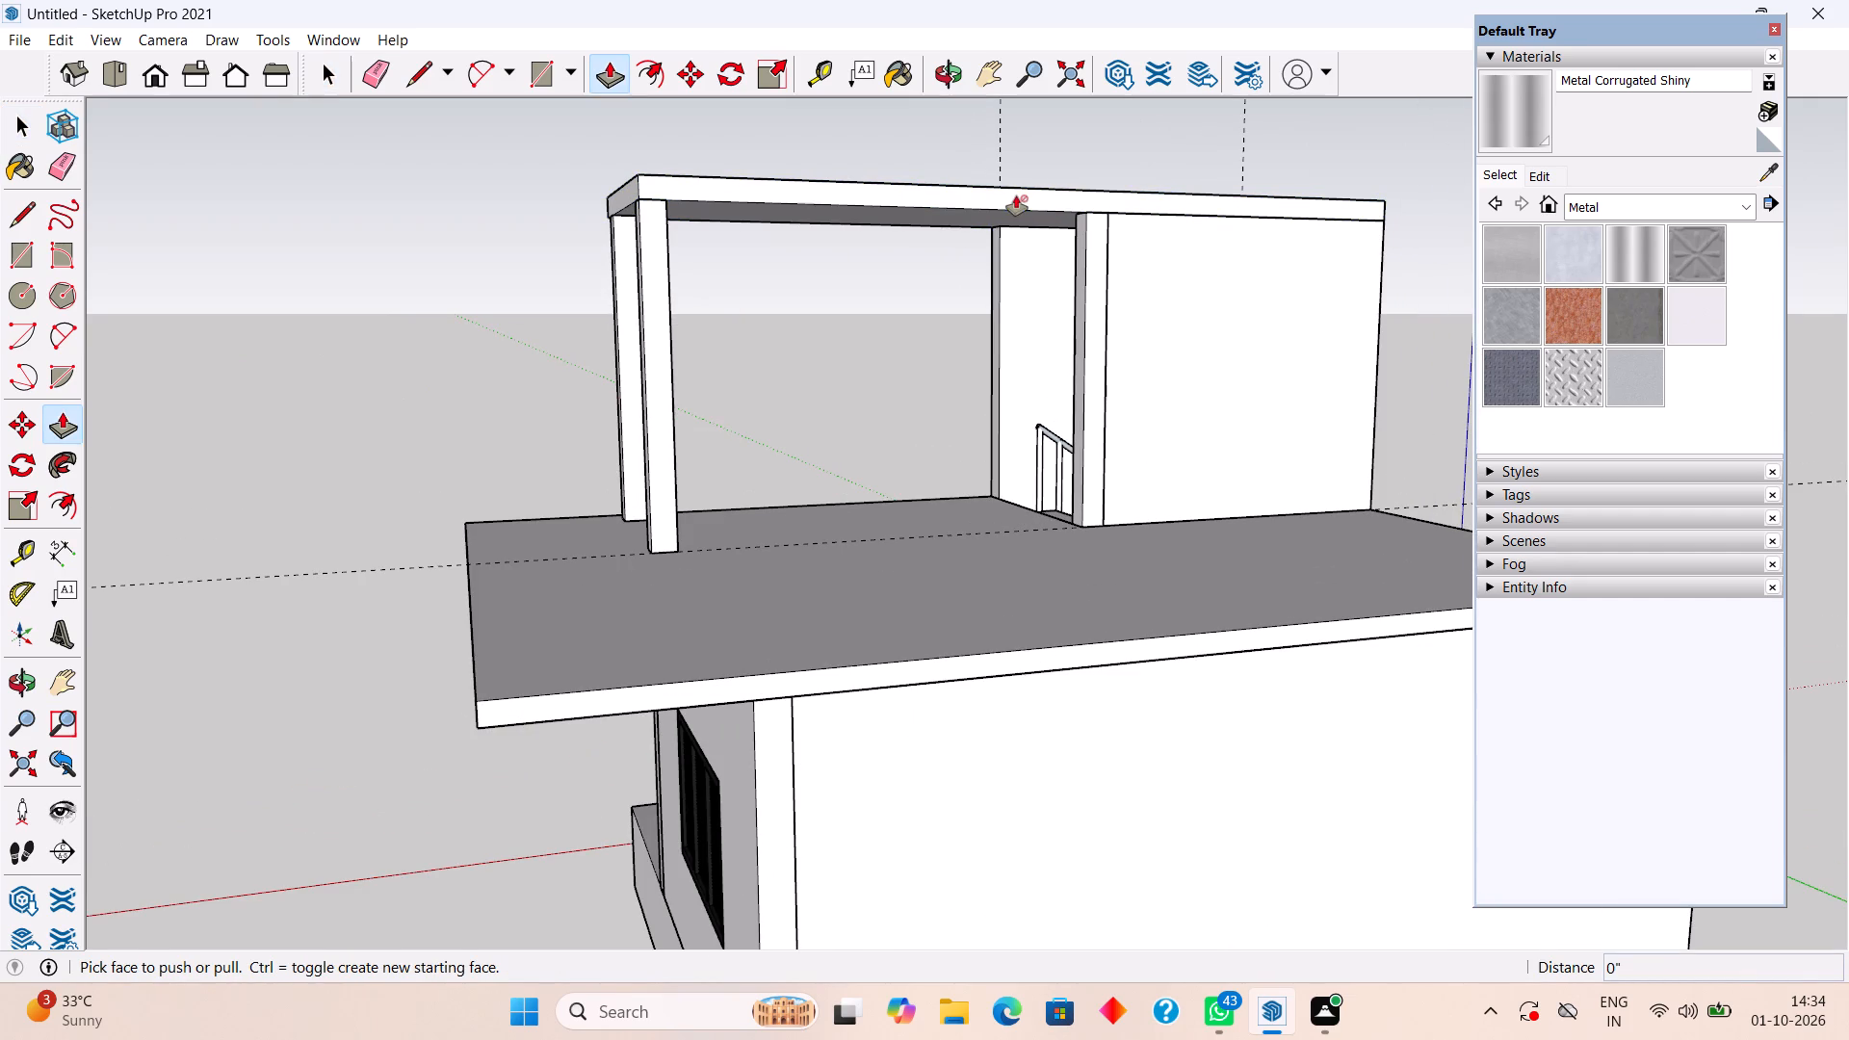
pyautogui.press('space')
pyautogui.click(1017, 188)
pyautogui.doubleClick(1021, 190)
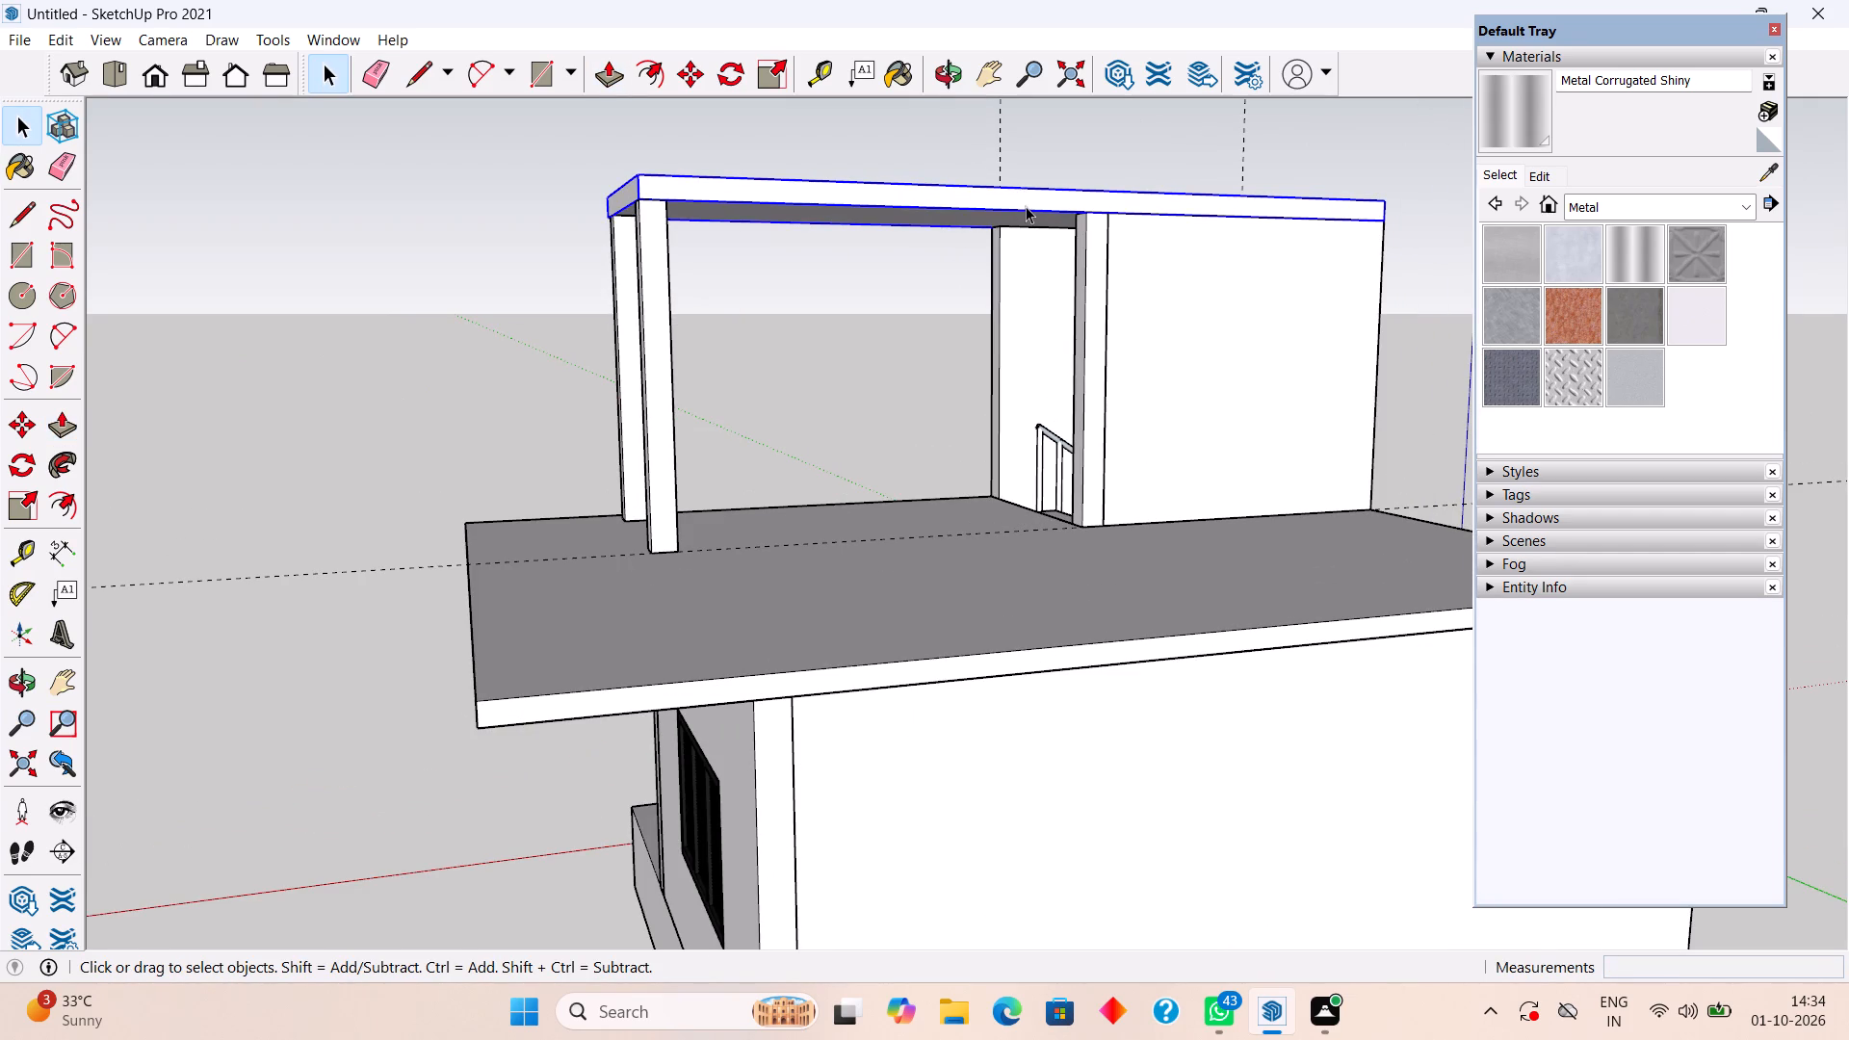
pyautogui.doubleClick(1026, 205)
pyautogui.press('p')
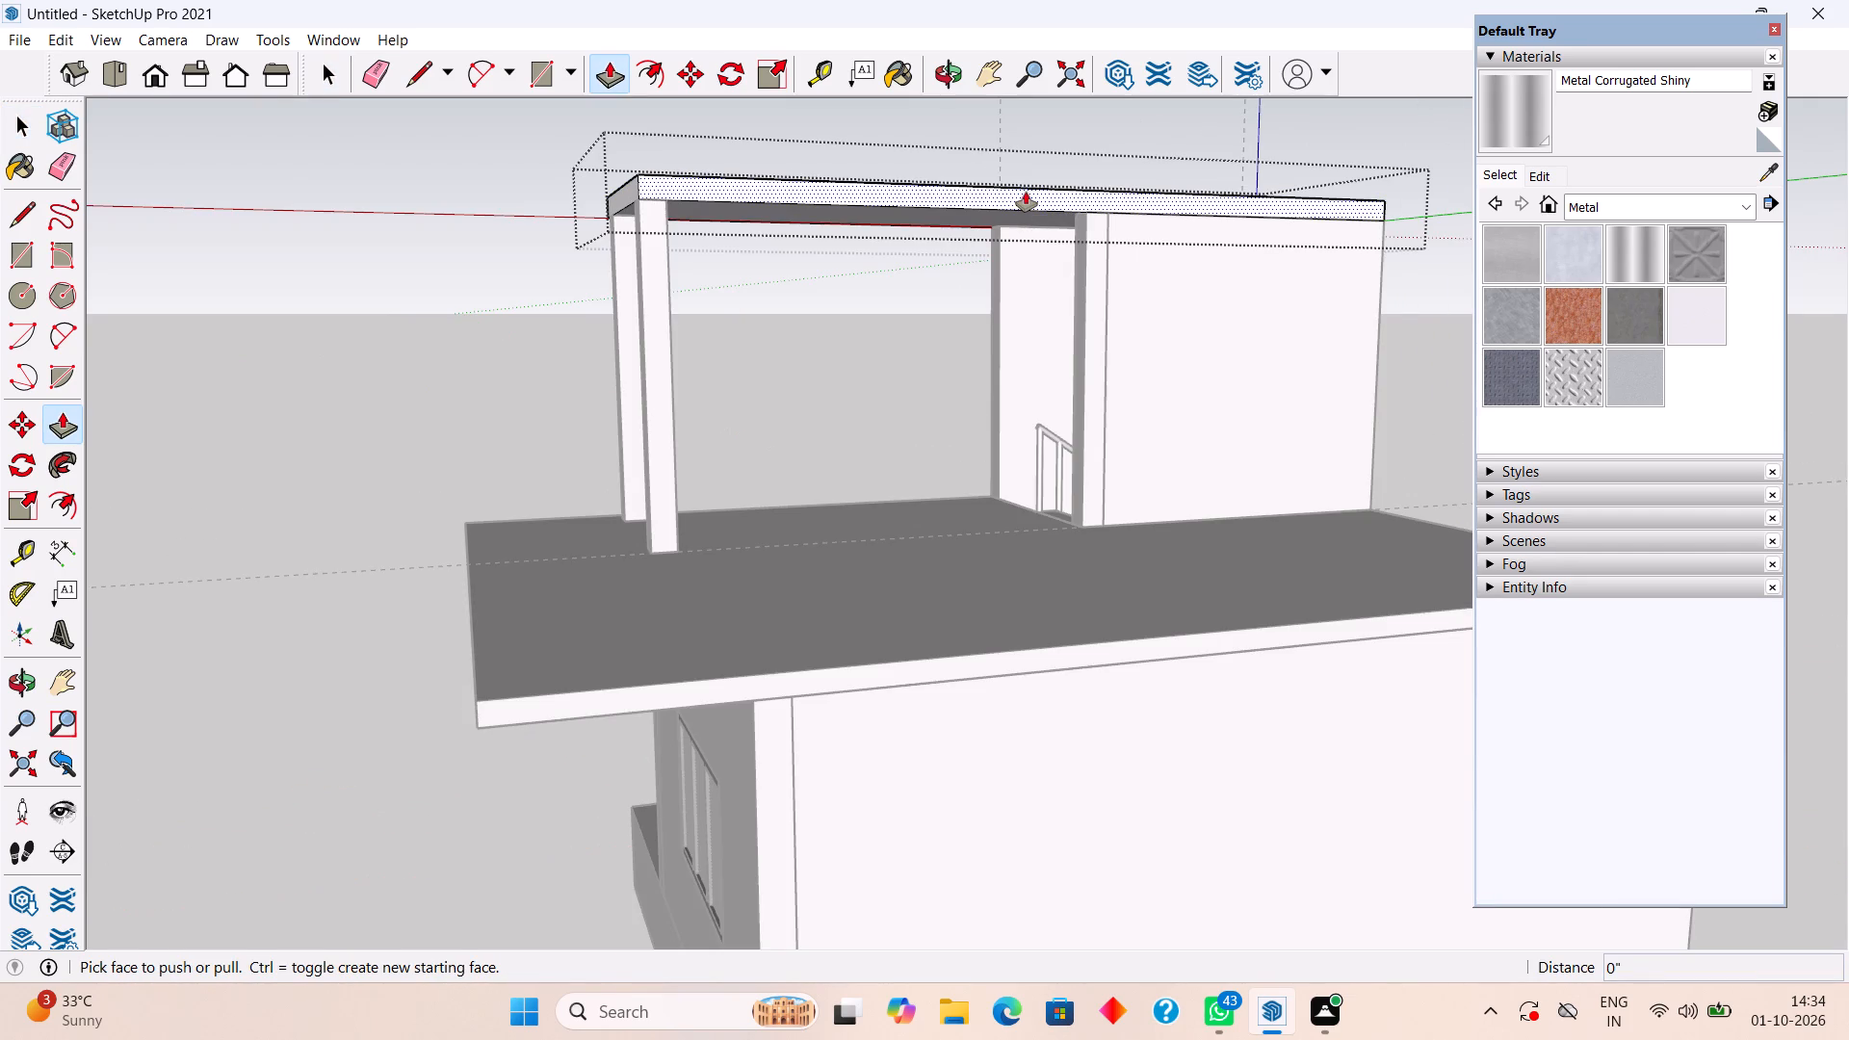
pyautogui.click(1026, 192)
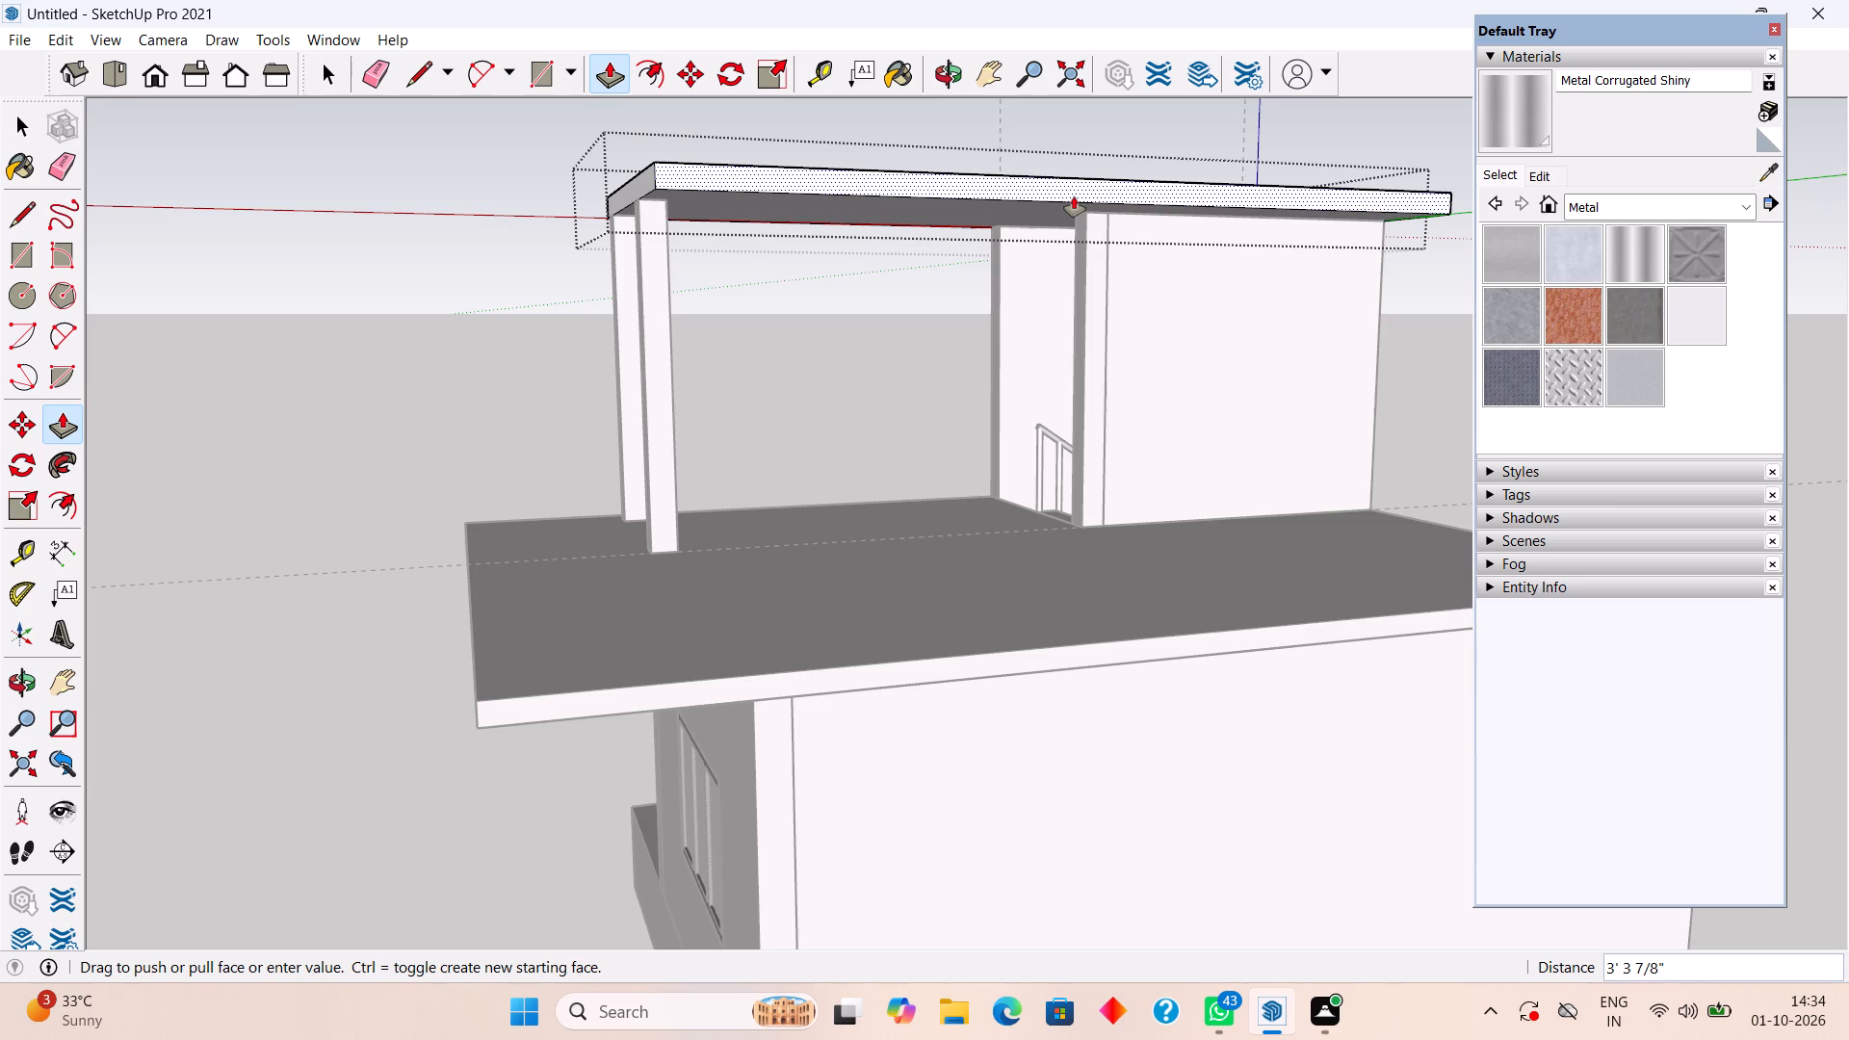
pyautogui.write("2'")
pyautogui.press('Return')
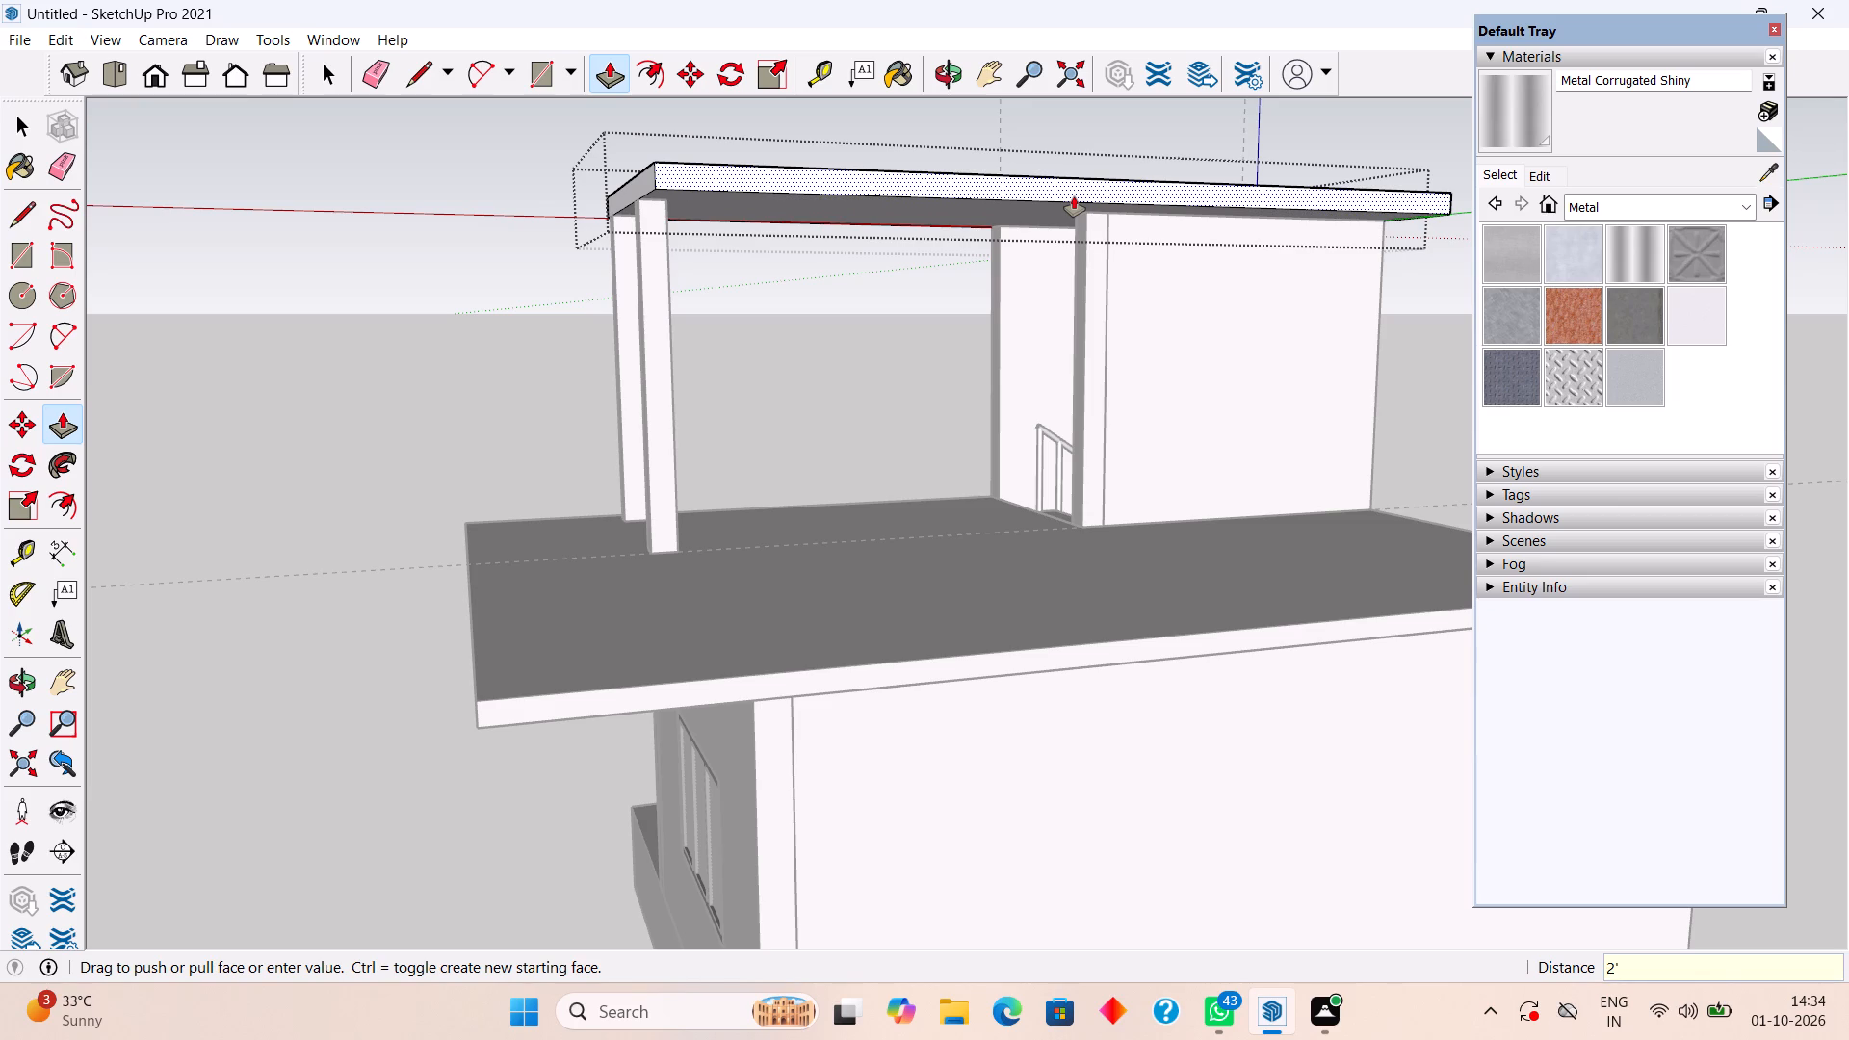
pyautogui.press('space')
# Extend the top slab's short end face above the columns outward 1' with Push/Pull.
pyautogui.moveTo(1050, 314); pyautogui.dragTo(1454, 422, button='middle')
pyautogui.scroll(-1, 1182, 350)
pyautogui.moveTo(976, 417); pyautogui.dragTo(1348, 490, button='middle')
pyautogui.scroll(1, 1031, 349)
pyautogui.moveTo(1107, 315); pyautogui.dragTo(1407, 307, button='middle')
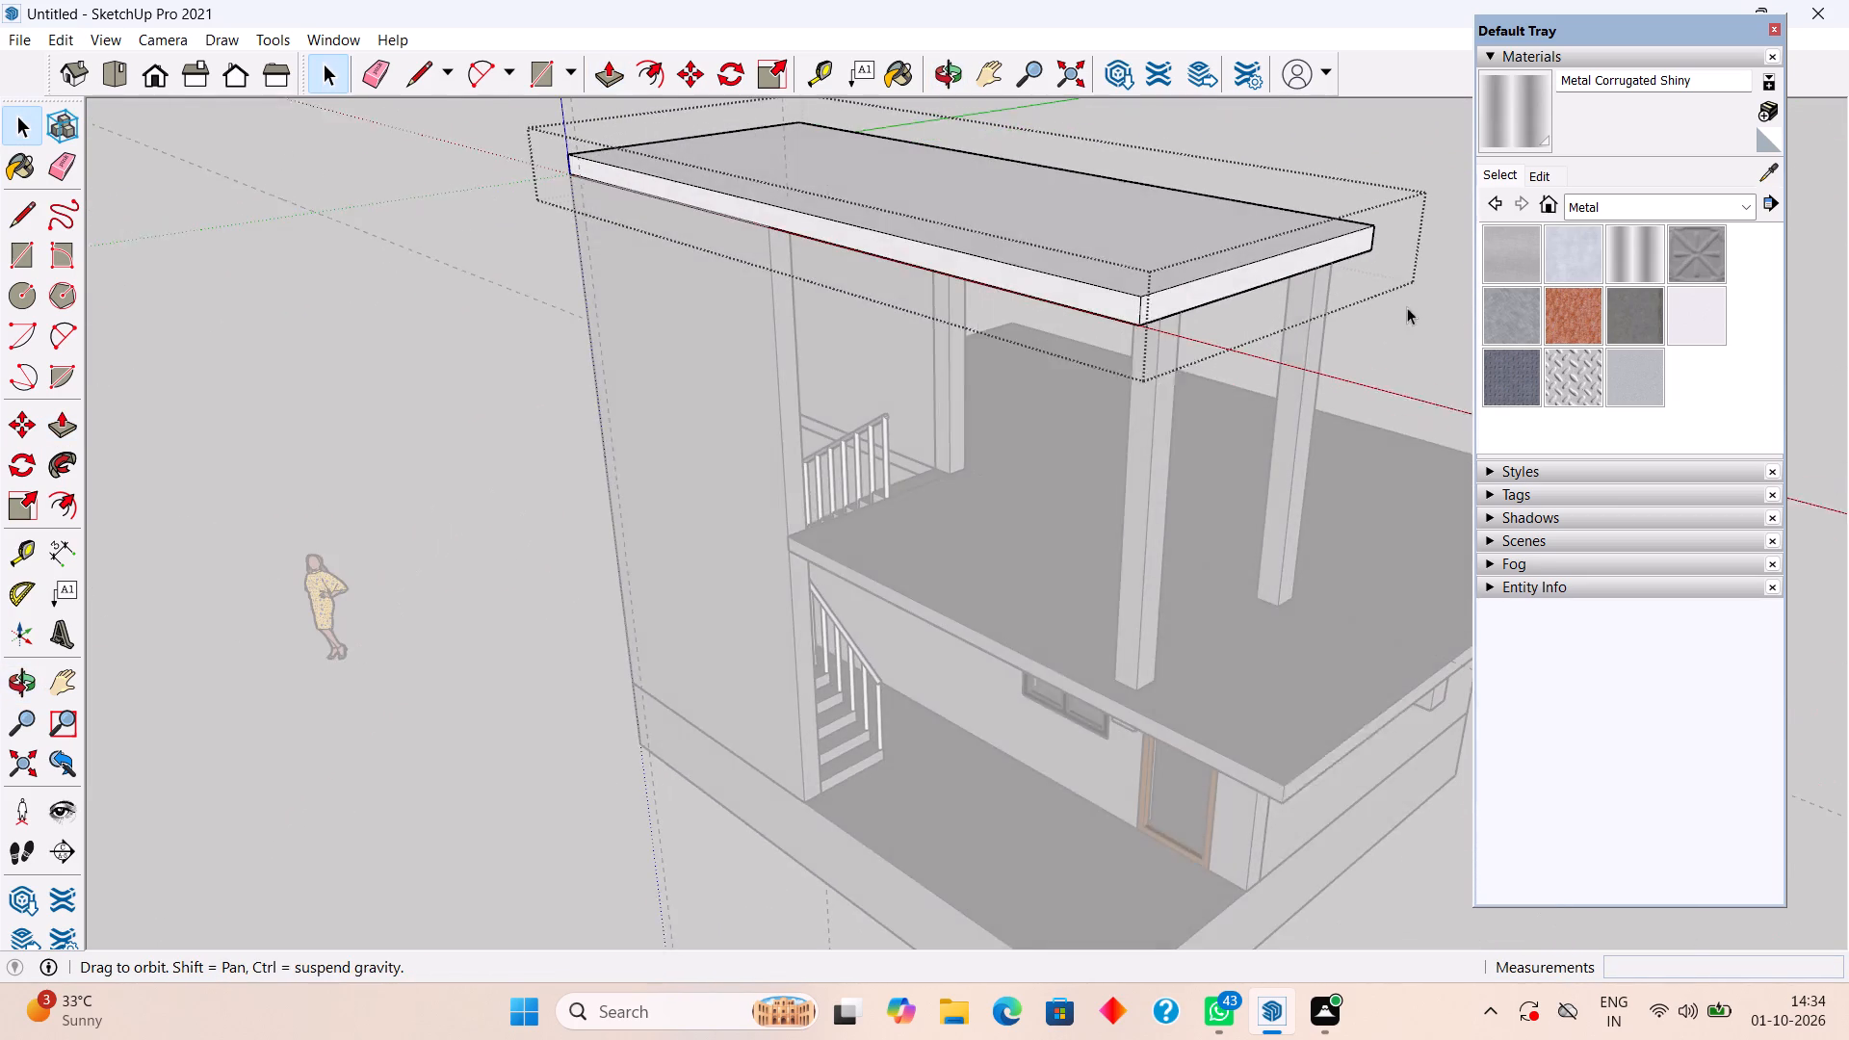
pyautogui.moveTo(1407, 307); pyautogui.dragTo(1407, 301, button='middle')
pyautogui.moveTo(1217, 342); pyautogui.dragTo(1377, 190, button='middle')
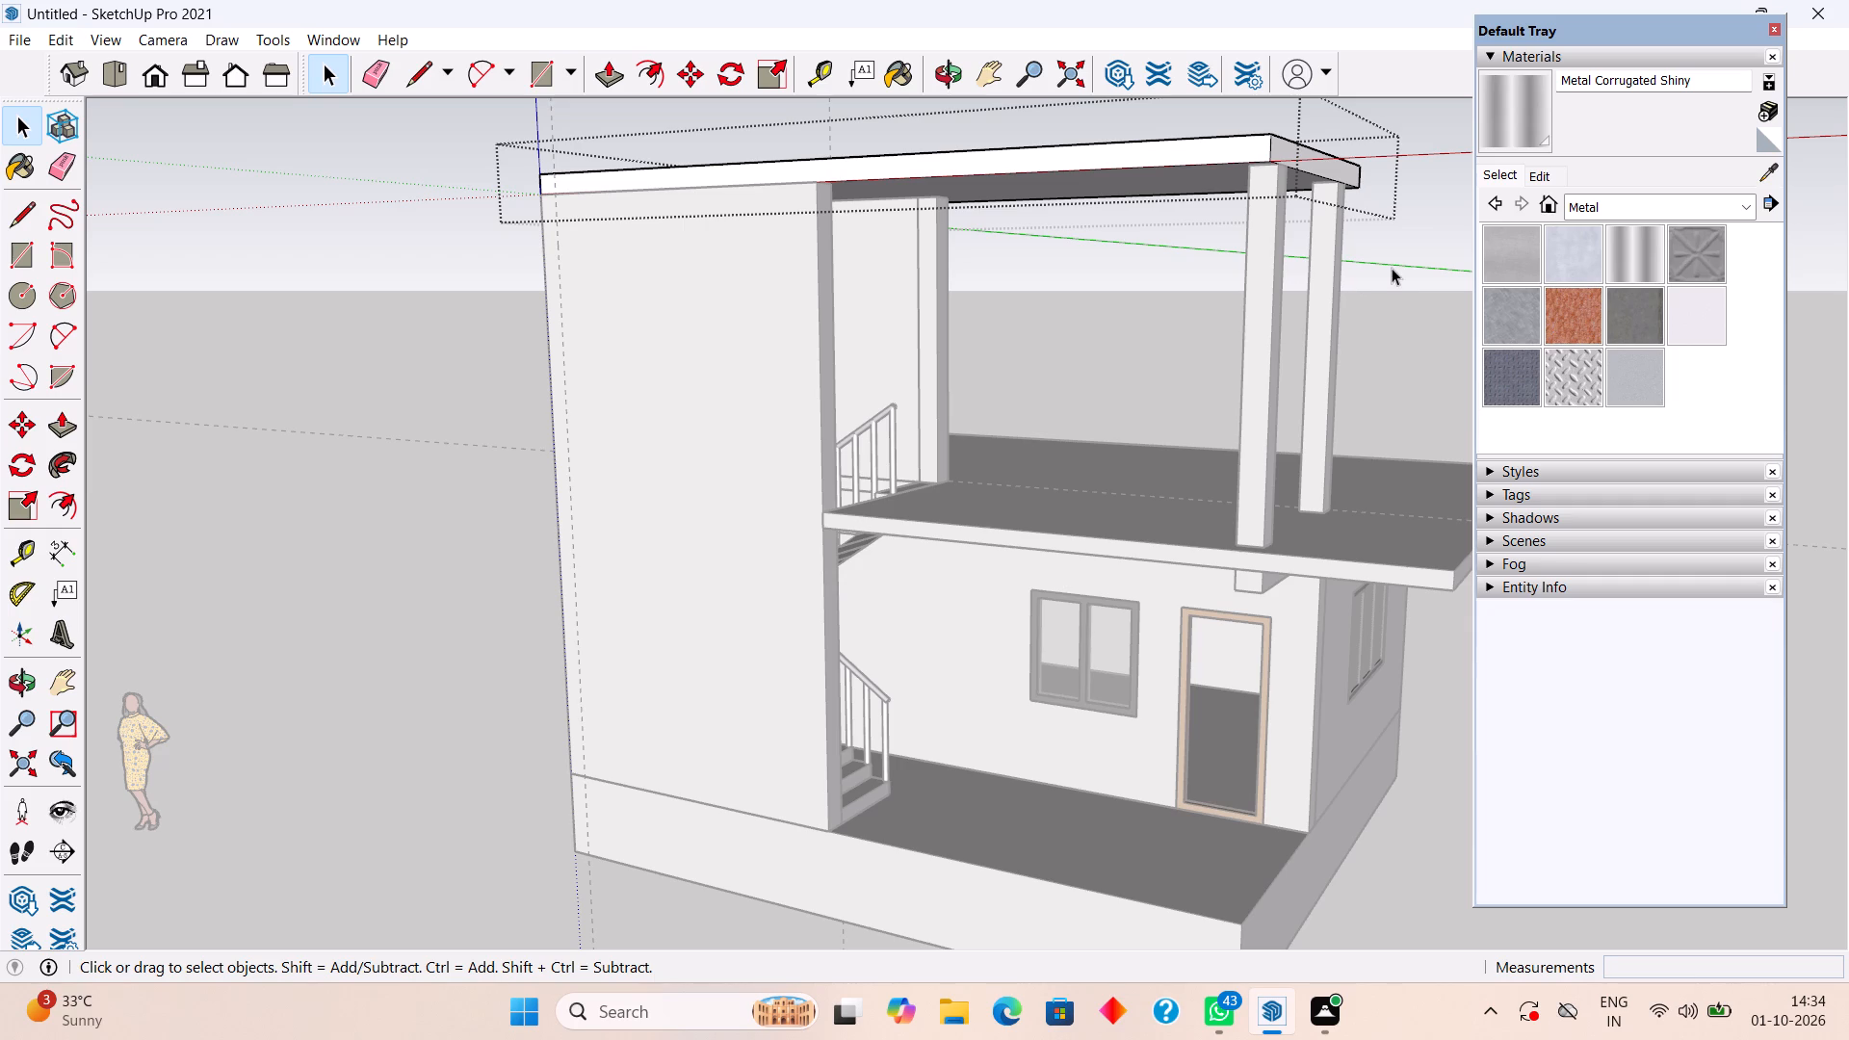
pyautogui.scroll(3, 1472, 235)
pyautogui.press('p')
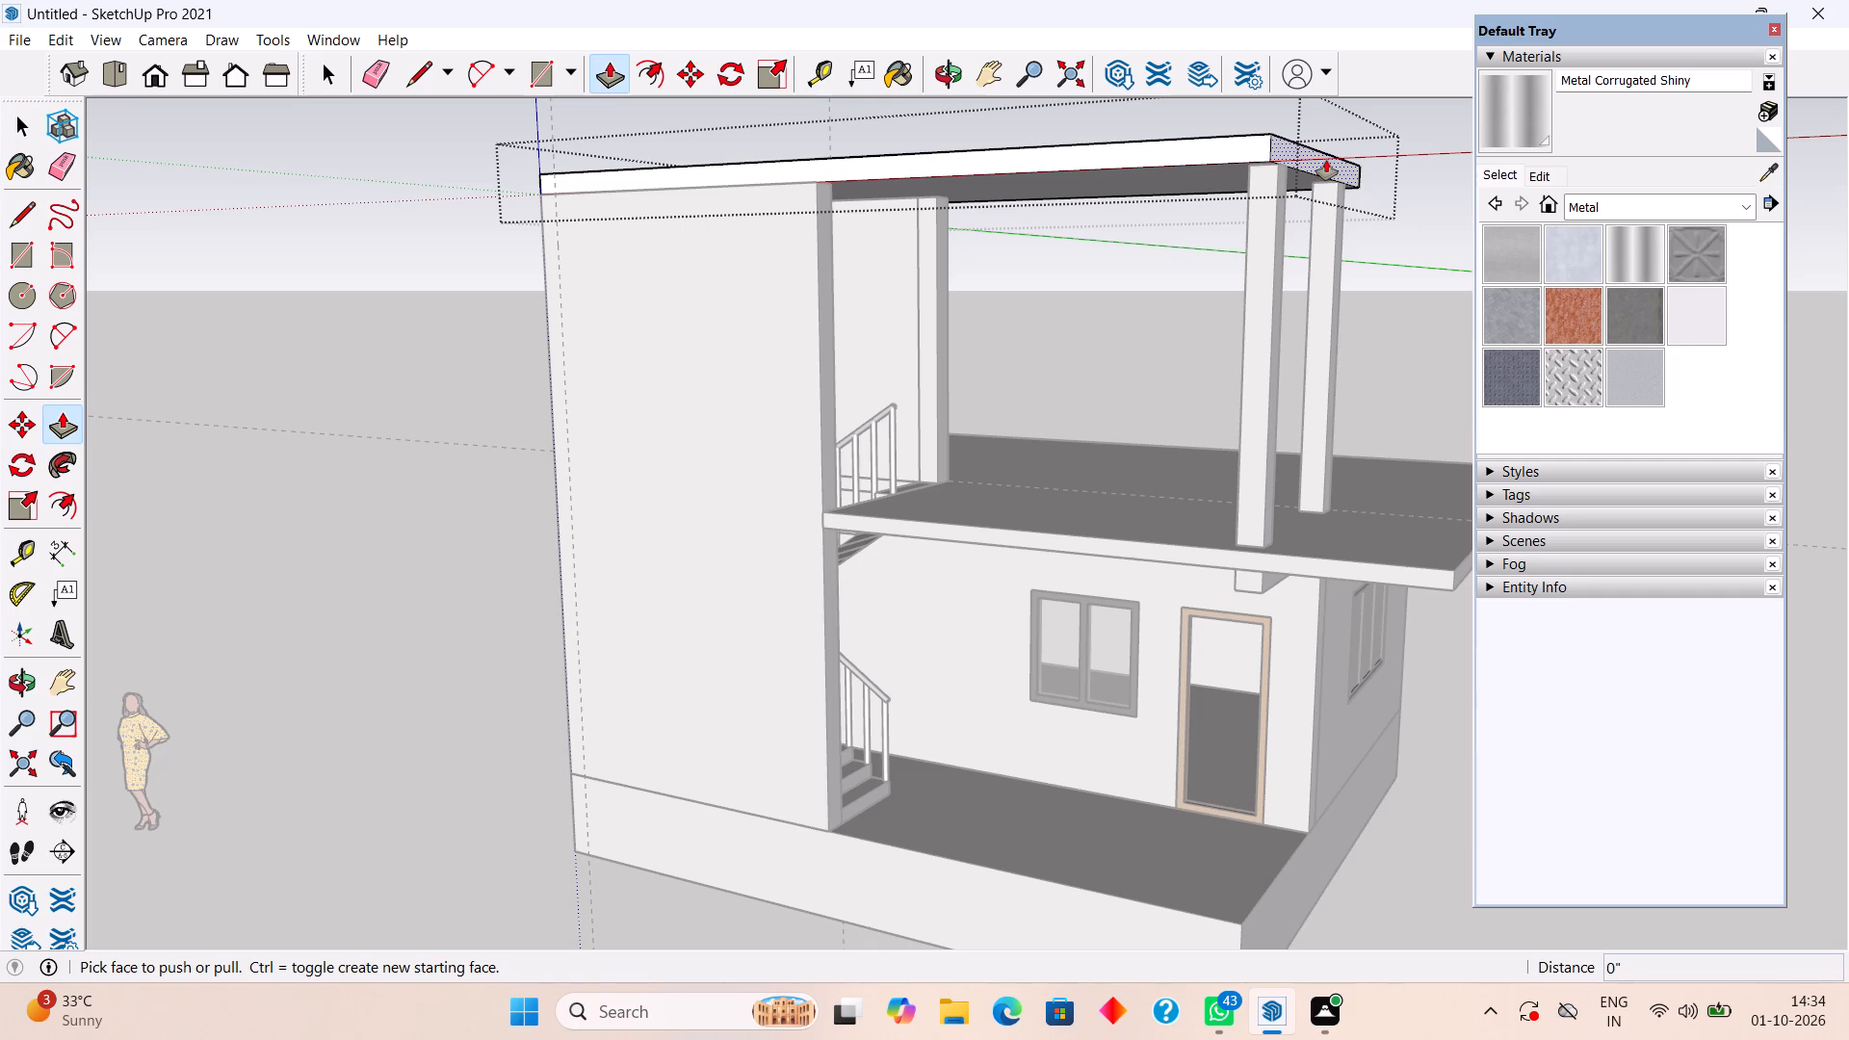
pyautogui.click(1326, 156)
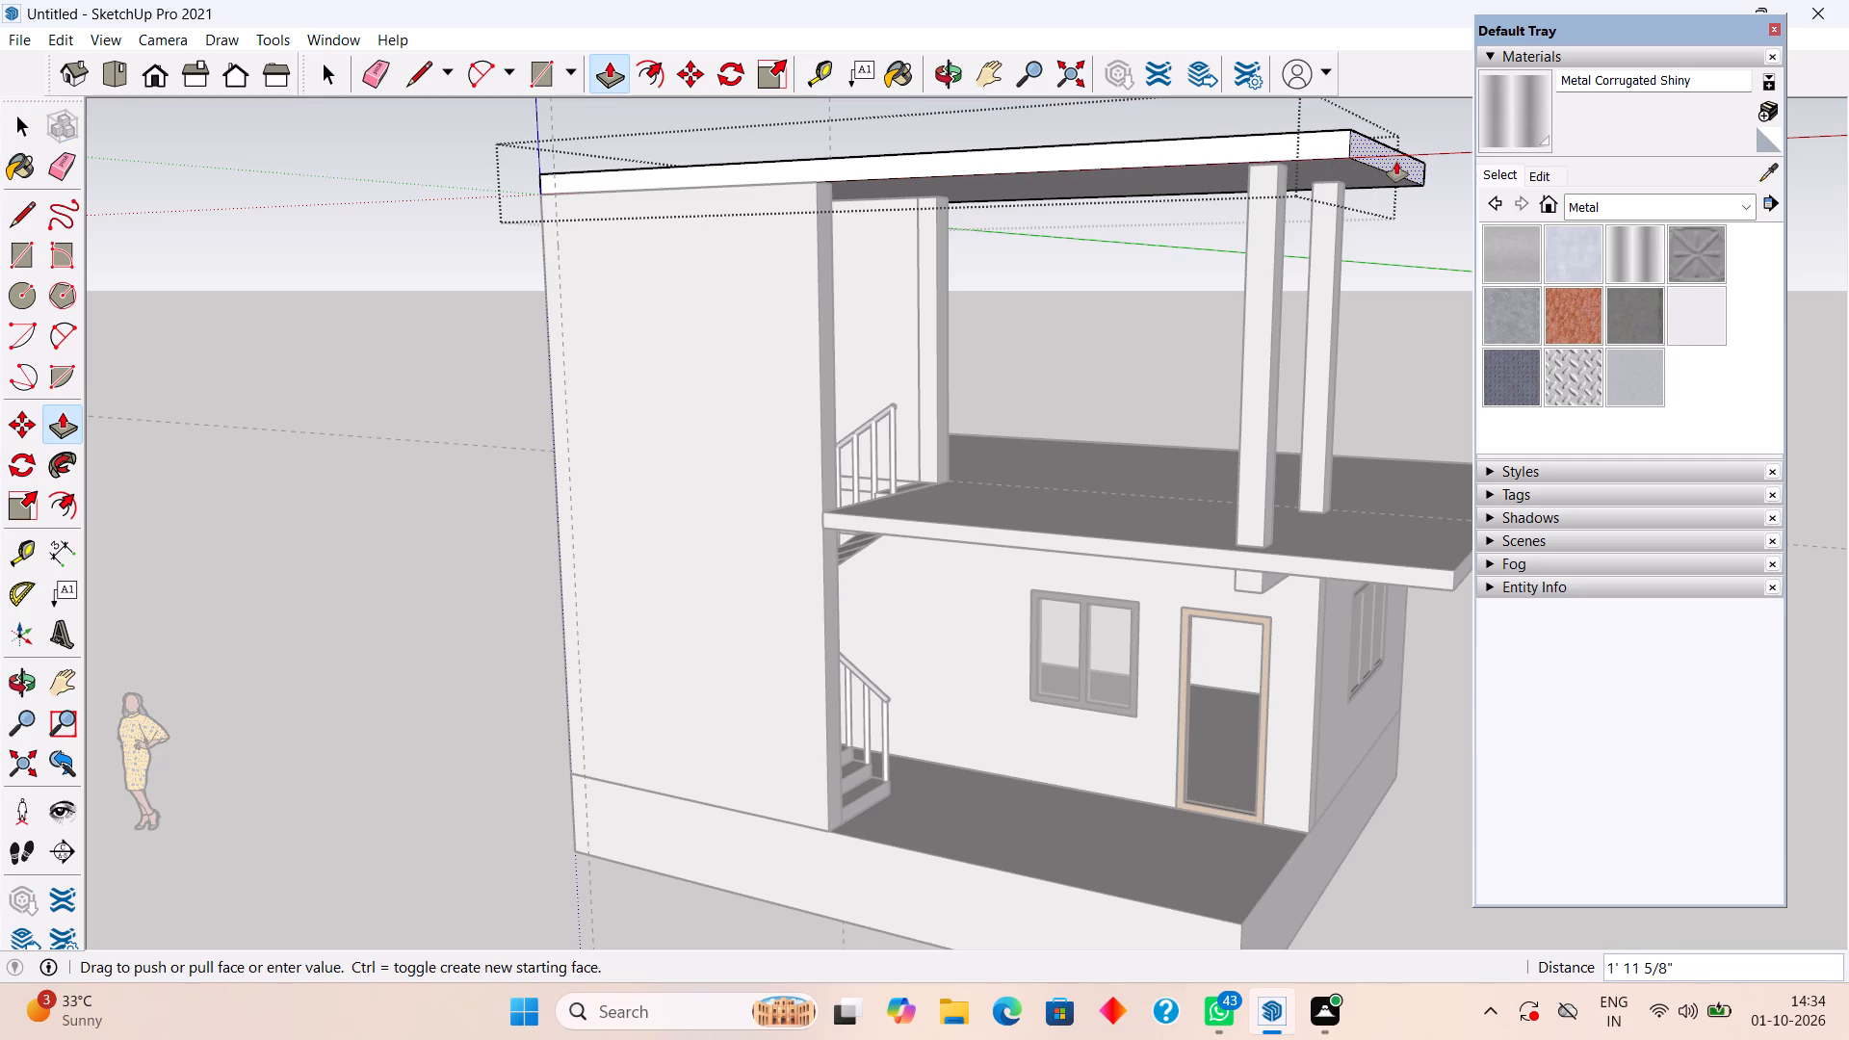
pyautogui.write("1'")
pyautogui.press('Return')
pyautogui.press('space')
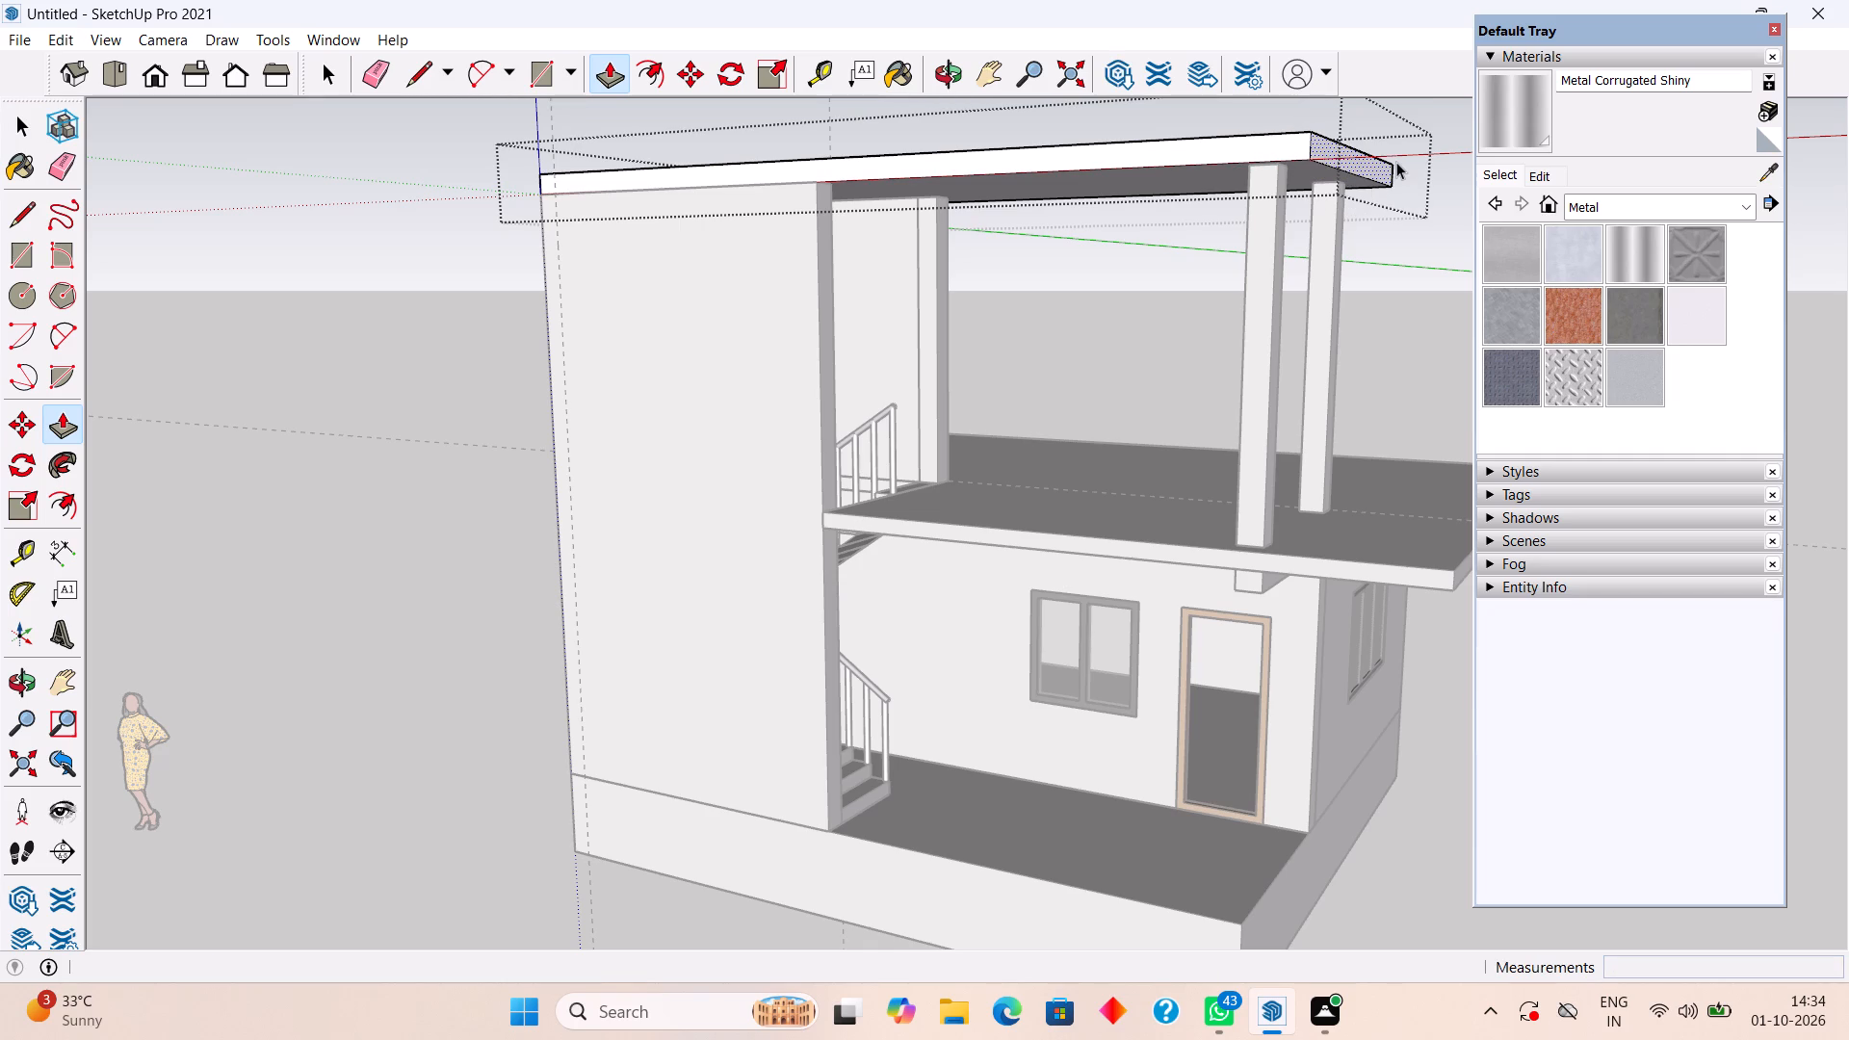
# Examine the extended top slab's overhangs from above, below and the front, and leave group editing.
pyautogui.scroll(-1, 1316, 218)
pyautogui.moveTo(1223, 292); pyautogui.dragTo(1430, 488, button='middle')
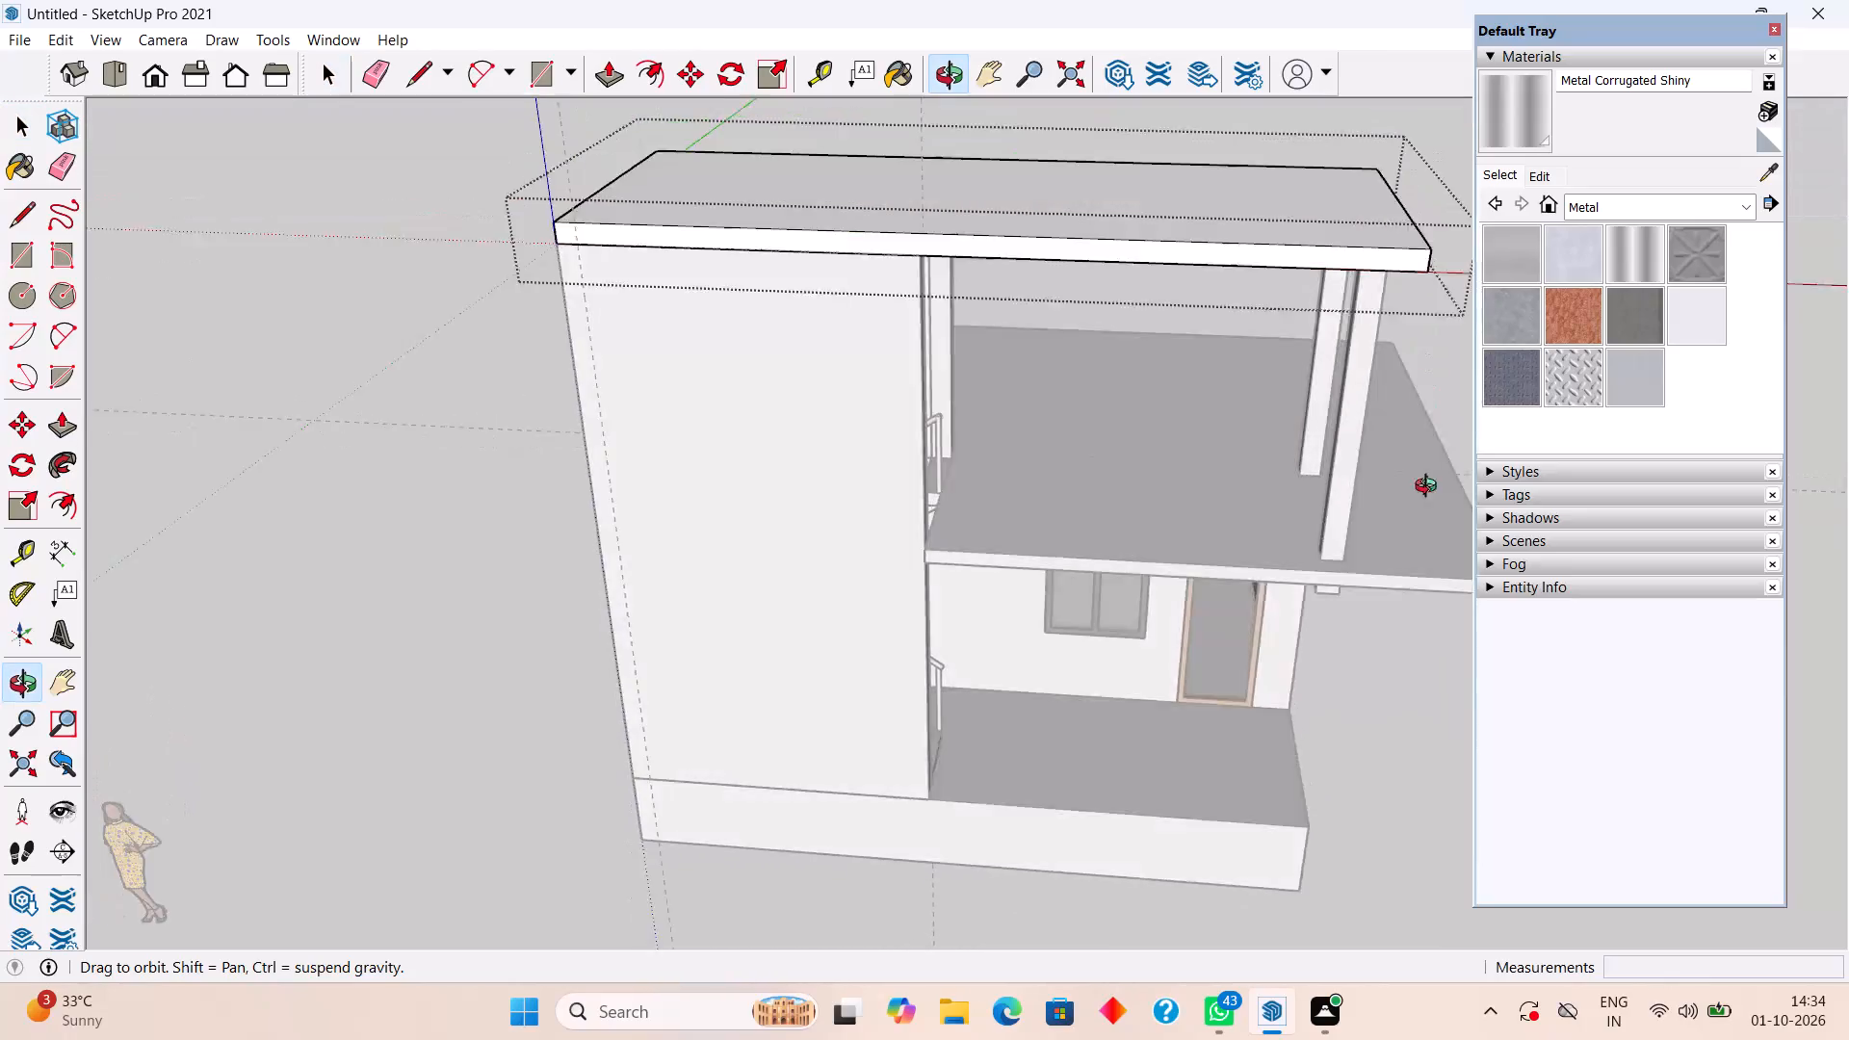
pyautogui.moveTo(1430, 488); pyautogui.dragTo(1367, 193, button='middle')
pyautogui.scroll(-2, 1151, 429)
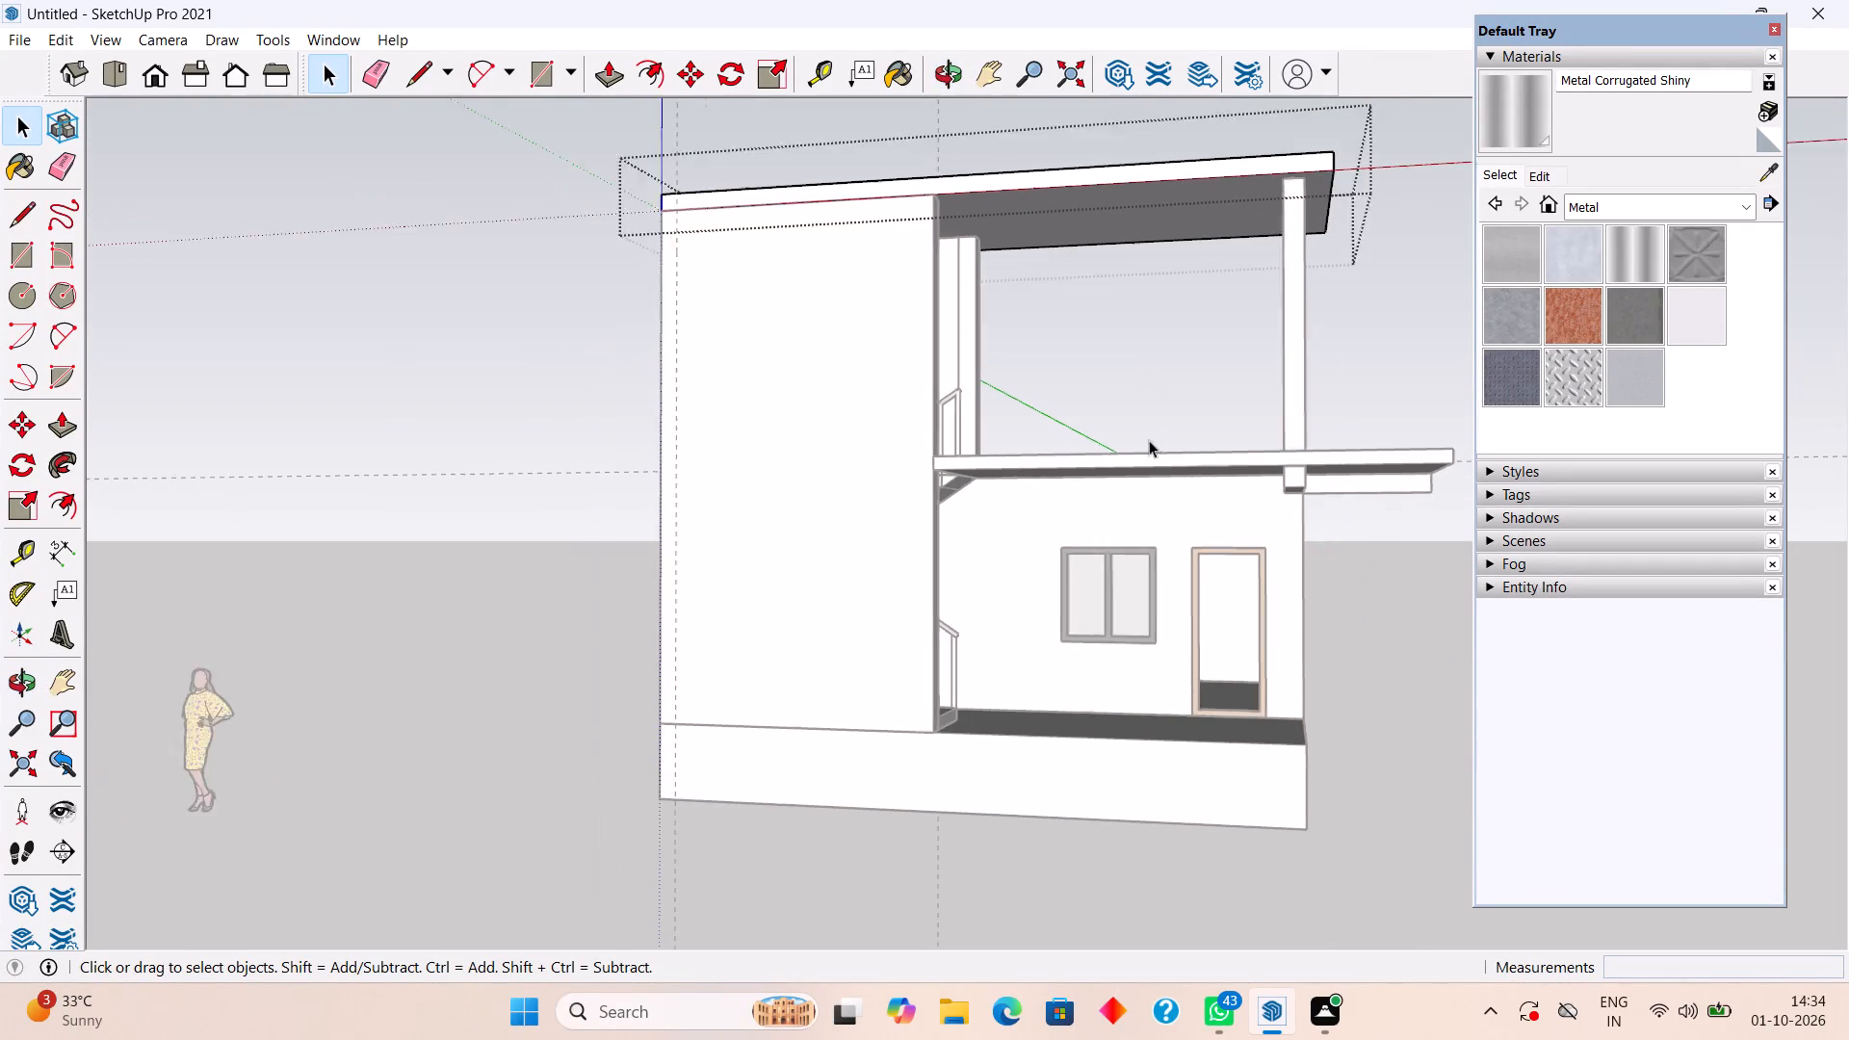
pyautogui.scroll(-4, 1149, 440)
pyautogui.scroll(4, 1191, 206)
pyautogui.moveTo(1164, 313); pyautogui.dragTo(1191, 94, button='middle')
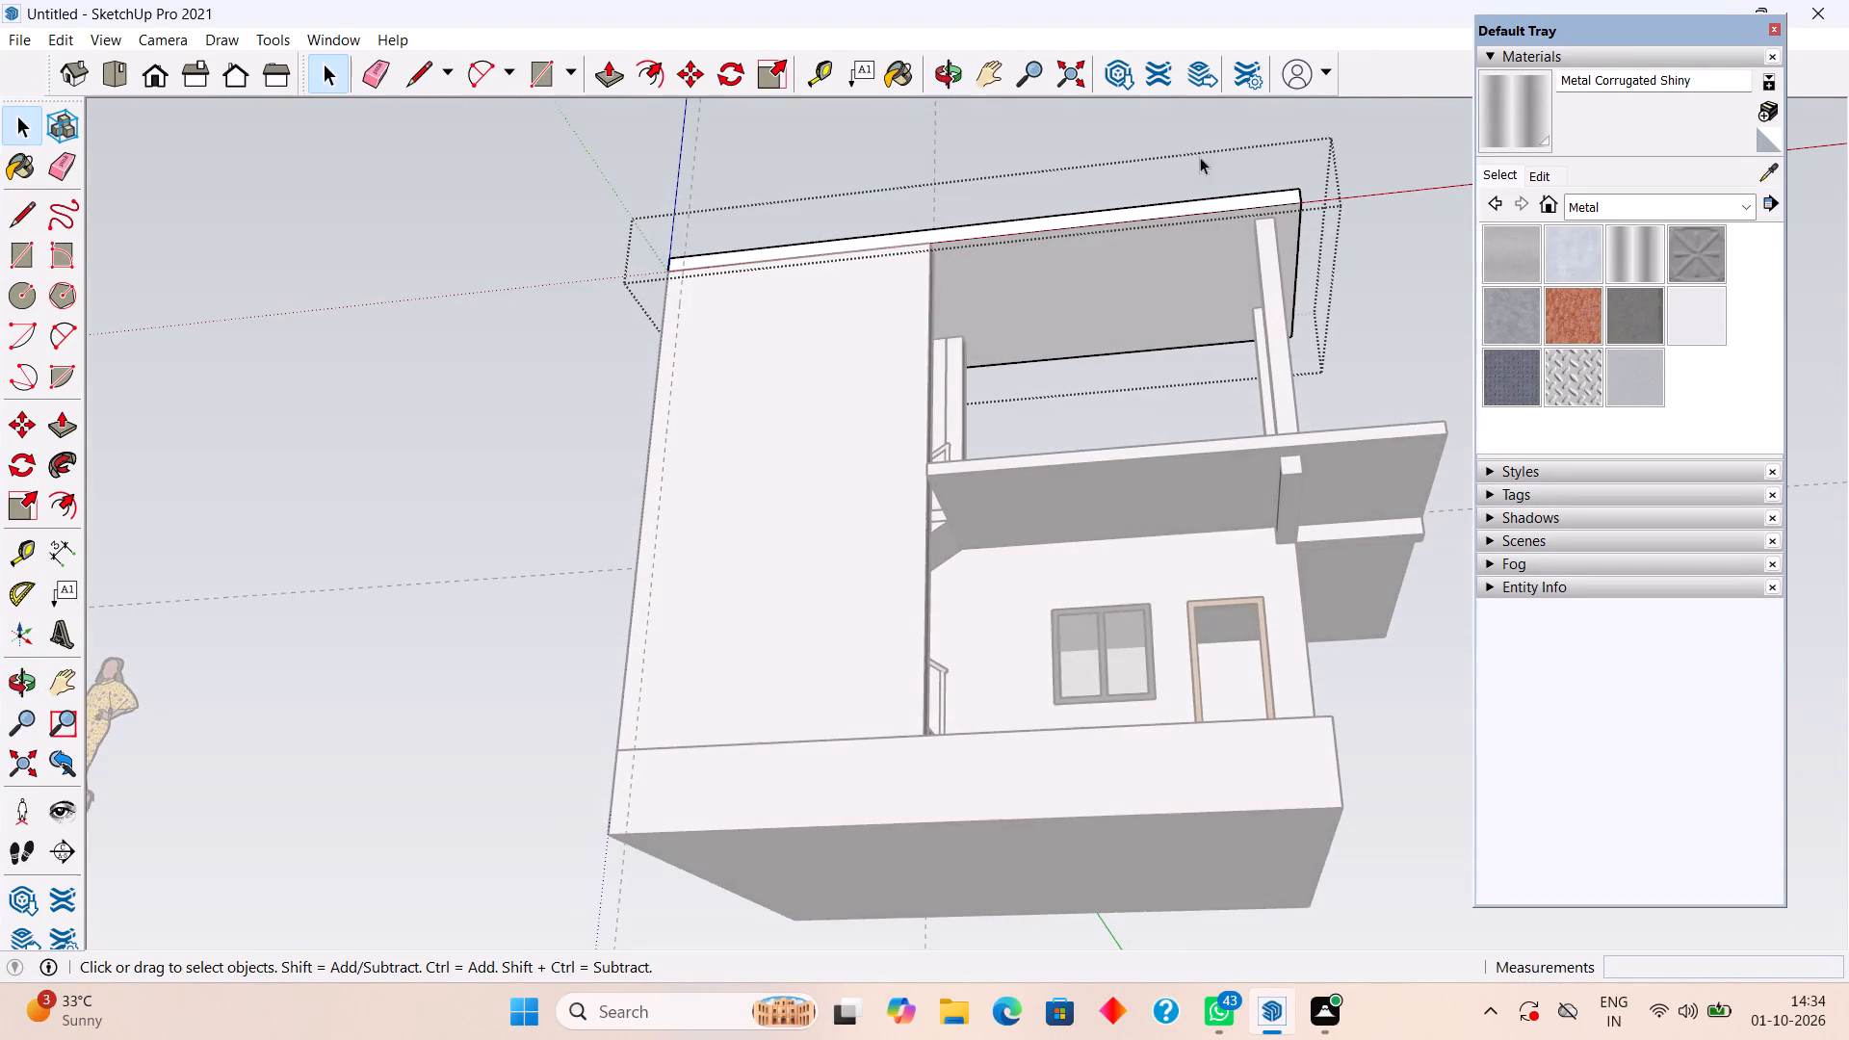
pyautogui.scroll(3, 1218, 210)
pyautogui.moveTo(1223, 312); pyautogui.dragTo(1349, 413, button='middle')
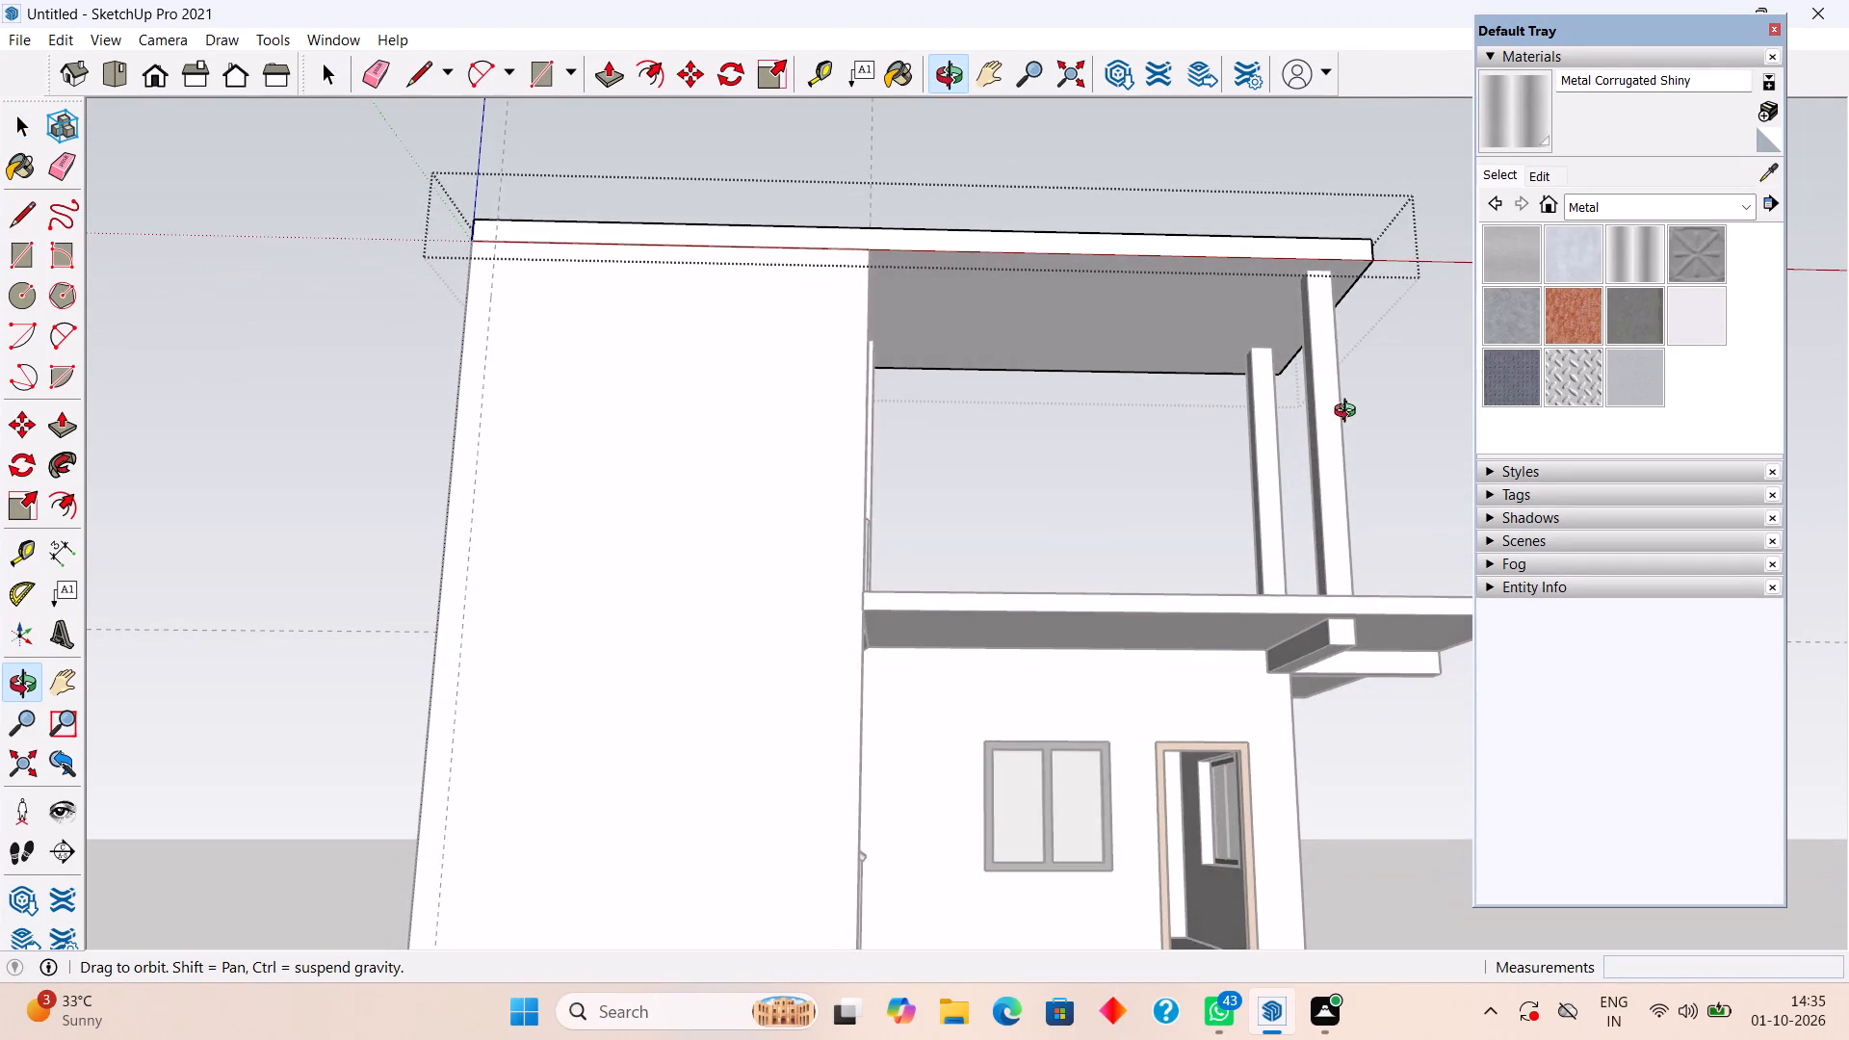
pyautogui.moveTo(1349, 413); pyautogui.dragTo(1333, 353, button='middle')
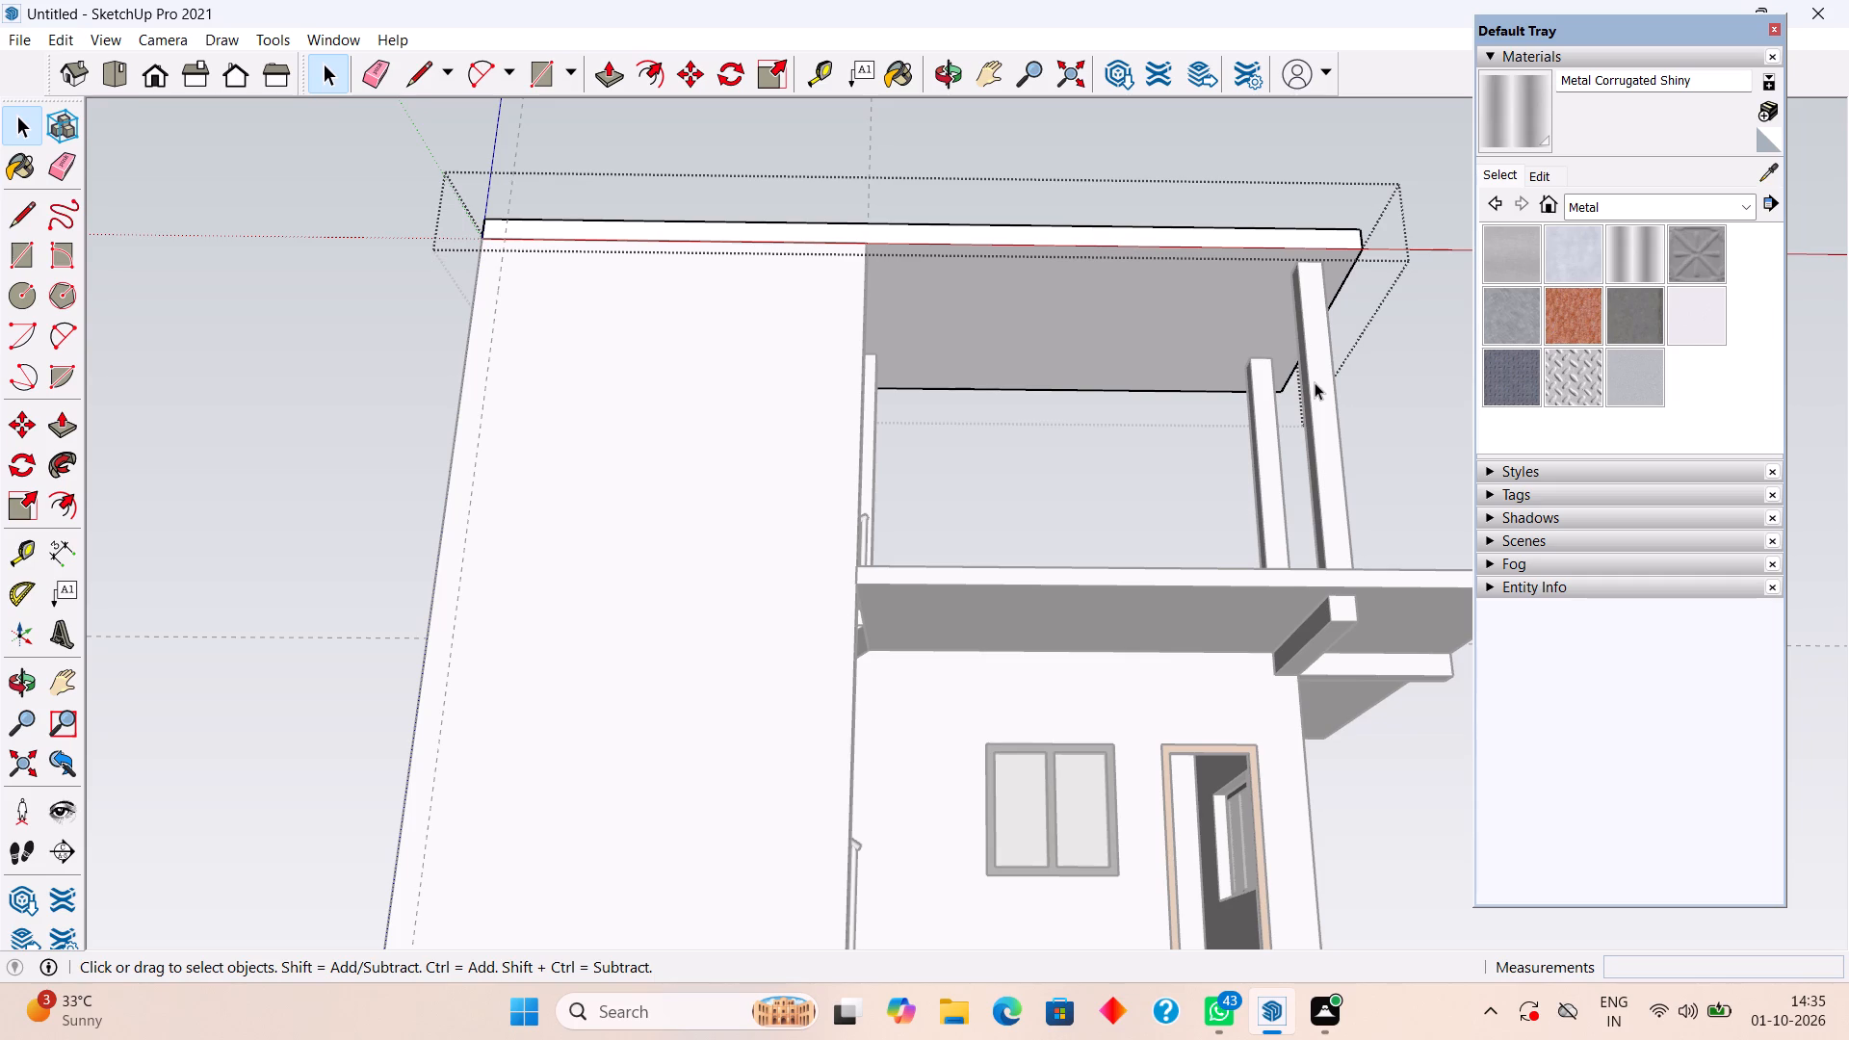
pyautogui.scroll(-5, 1282, 380)
pyautogui.moveTo(1211, 294); pyautogui.dragTo(1177, 539, button='middle')
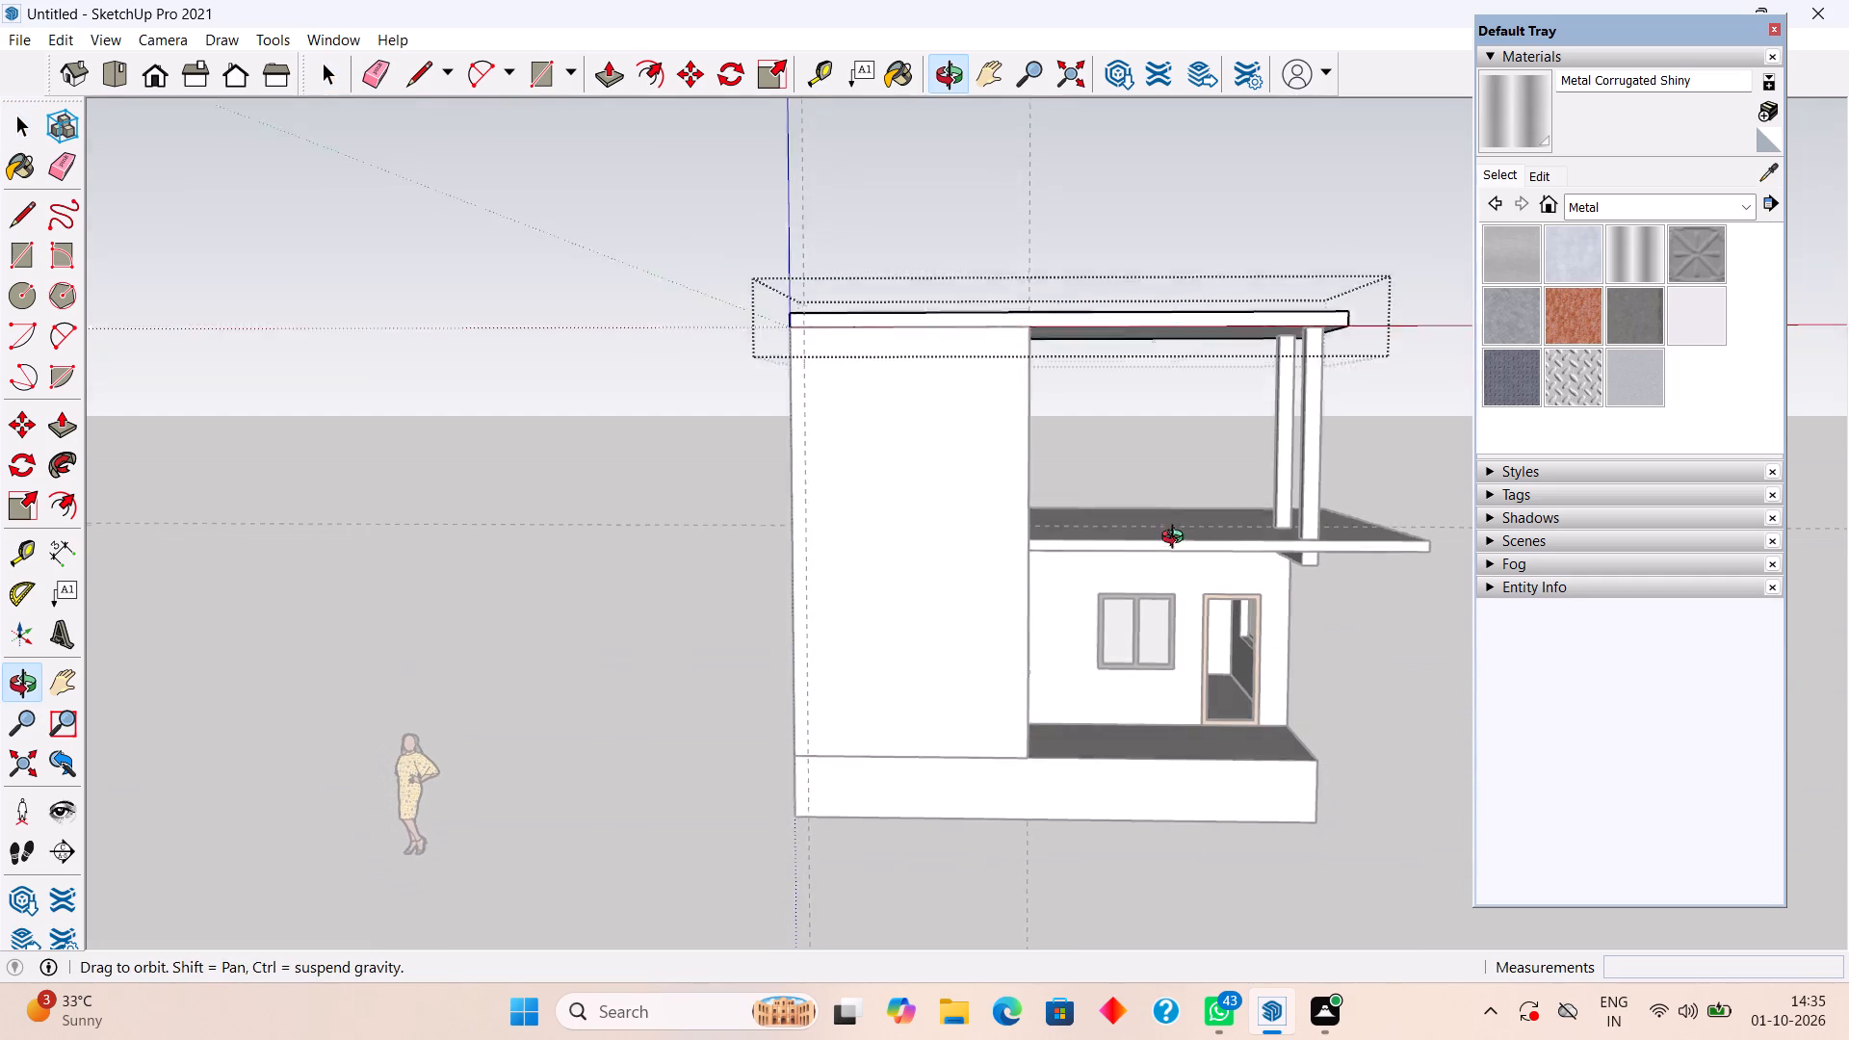
pyautogui.moveTo(1177, 539); pyautogui.dragTo(1177, 554, button='middle')
pyautogui.click(1175, 245)
# Measure the width of the stair tower's front wall between its vertical edges.
pyautogui.moveTo(1159, 303); pyautogui.dragTo(1158, 337, button='middle')
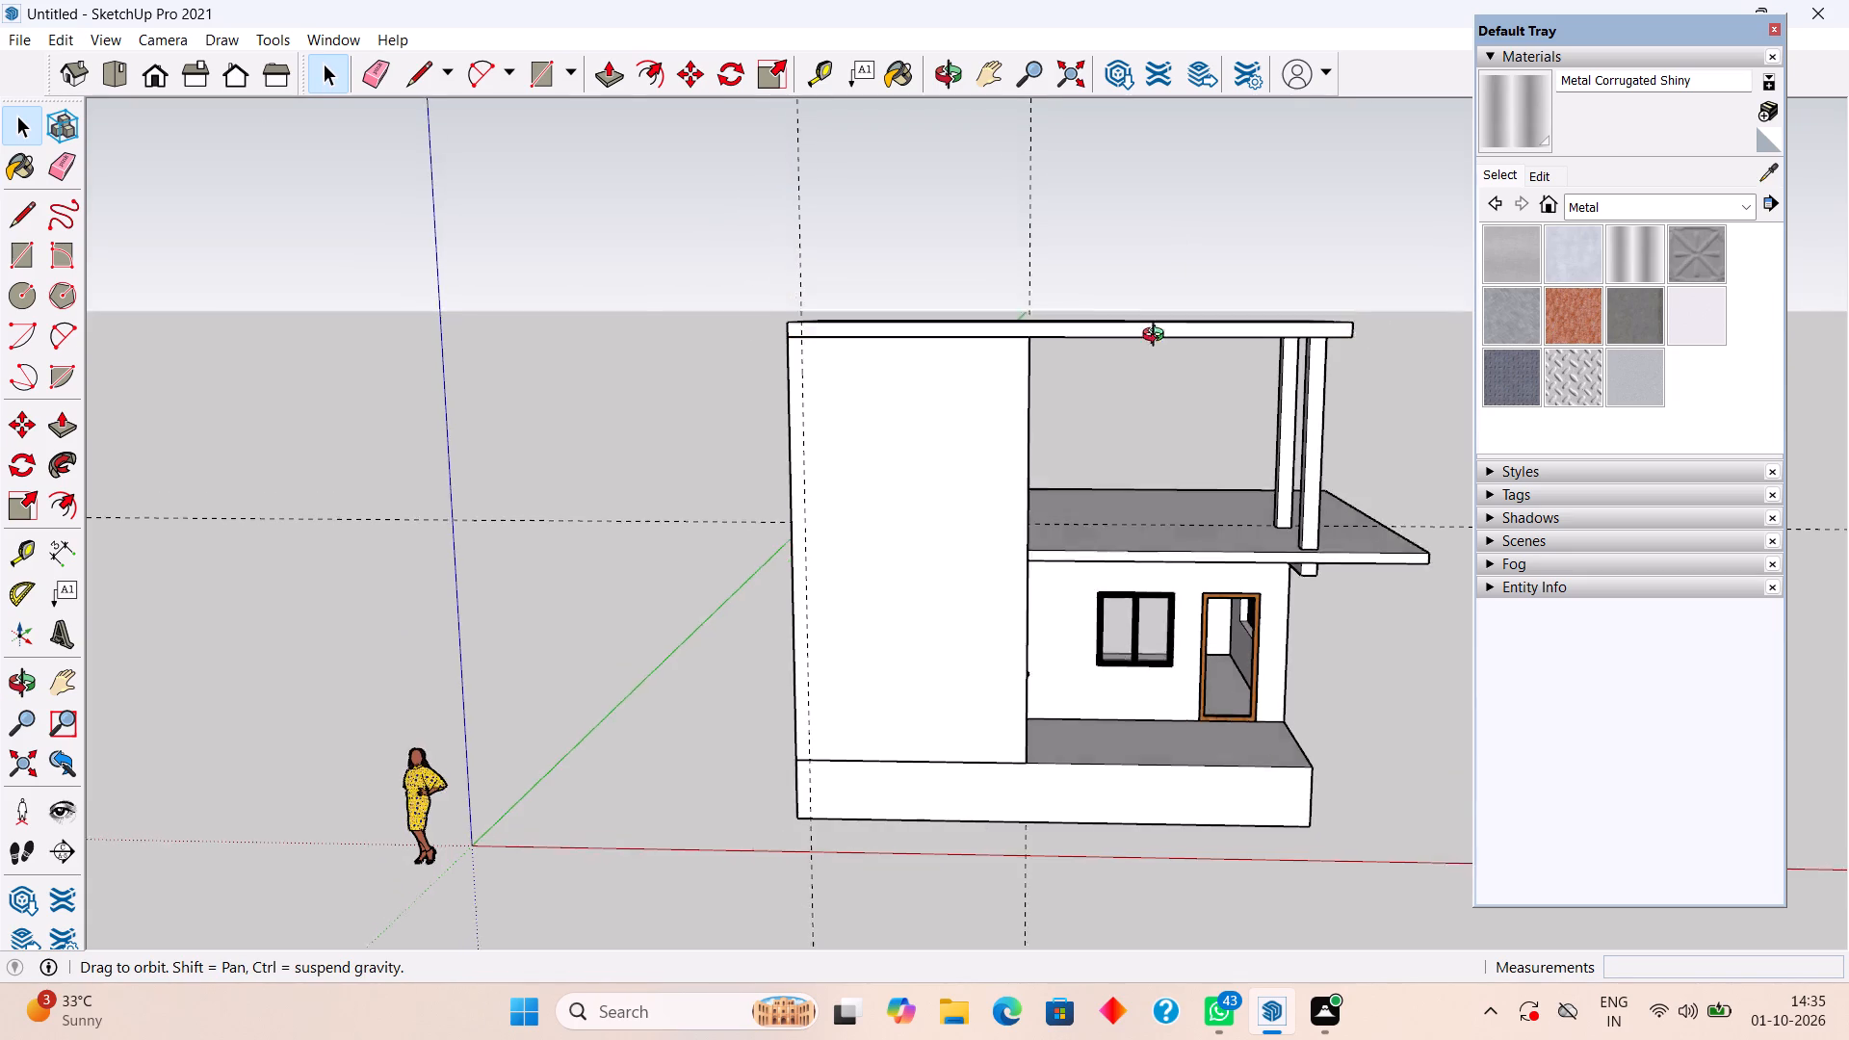
pyautogui.moveTo(1158, 337); pyautogui.dragTo(1170, 717, button='middle')
pyautogui.moveTo(1156, 409); pyautogui.dragTo(1133, 622, button='middle')
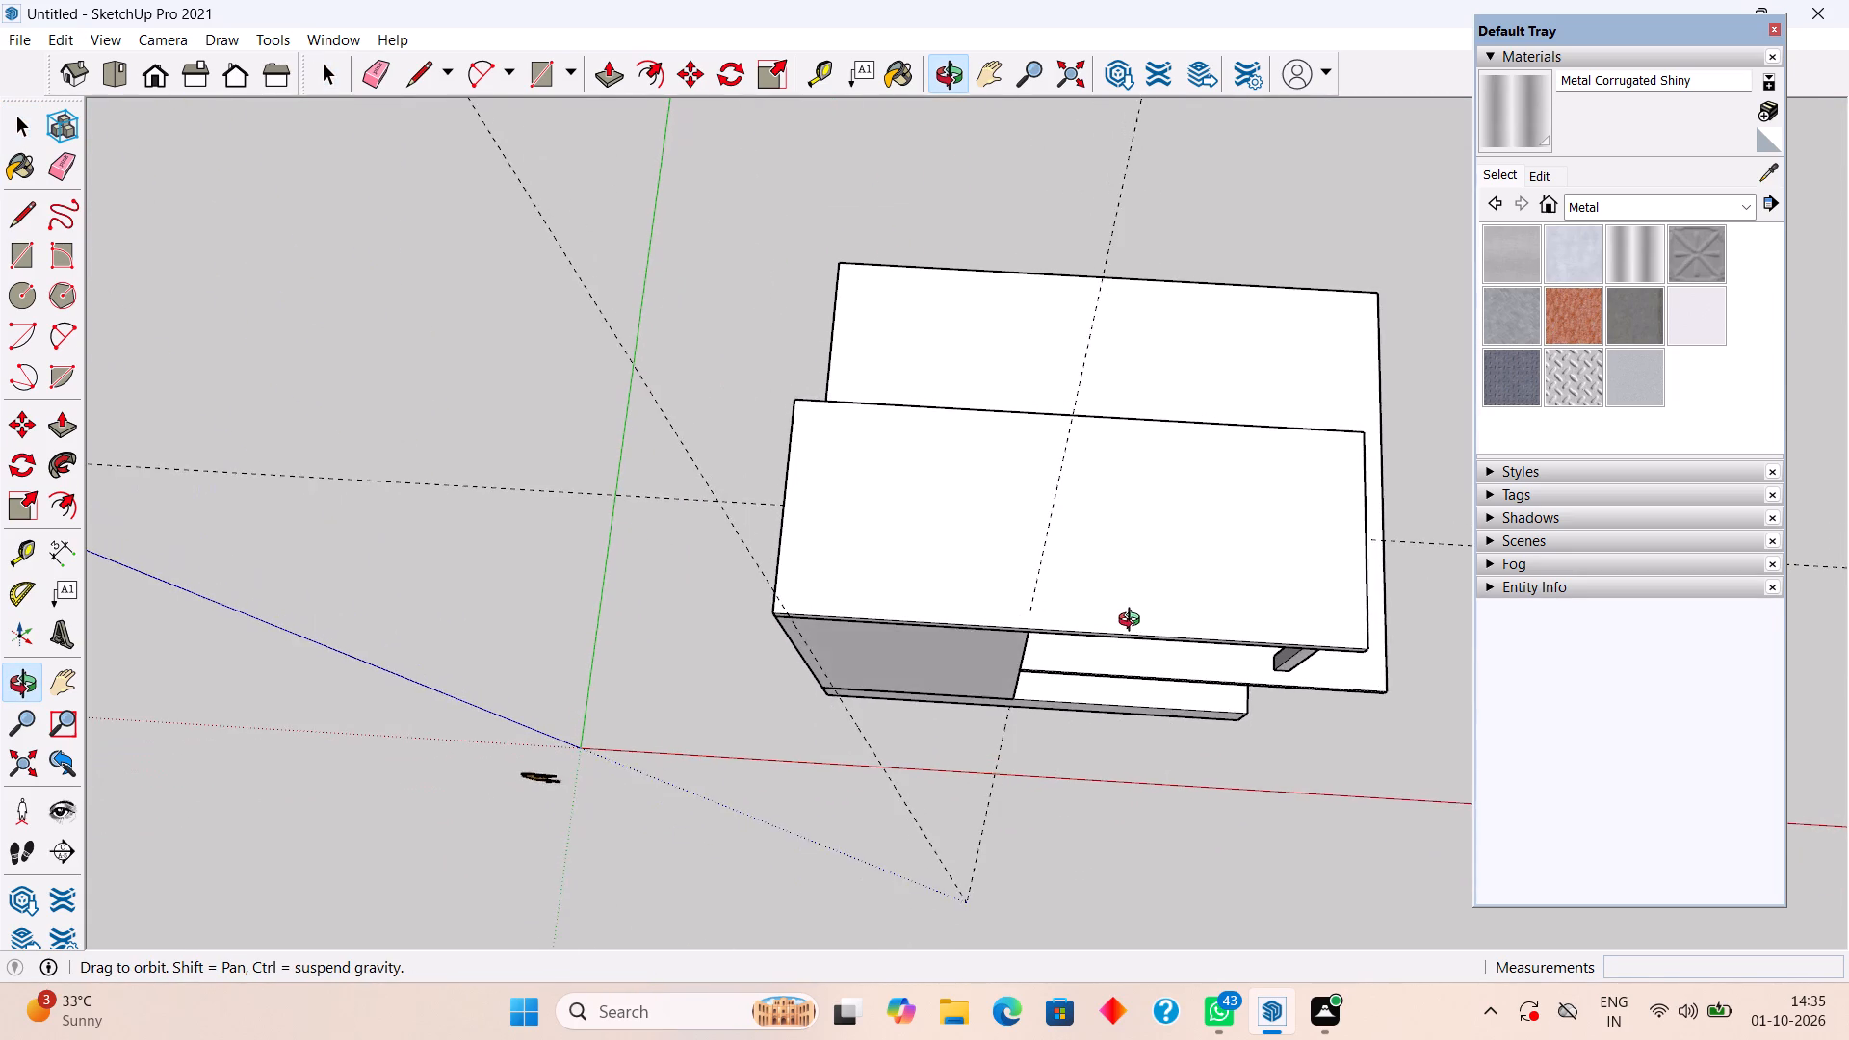
pyautogui.moveTo(1133, 622); pyautogui.dragTo(1116, 632, button='middle')
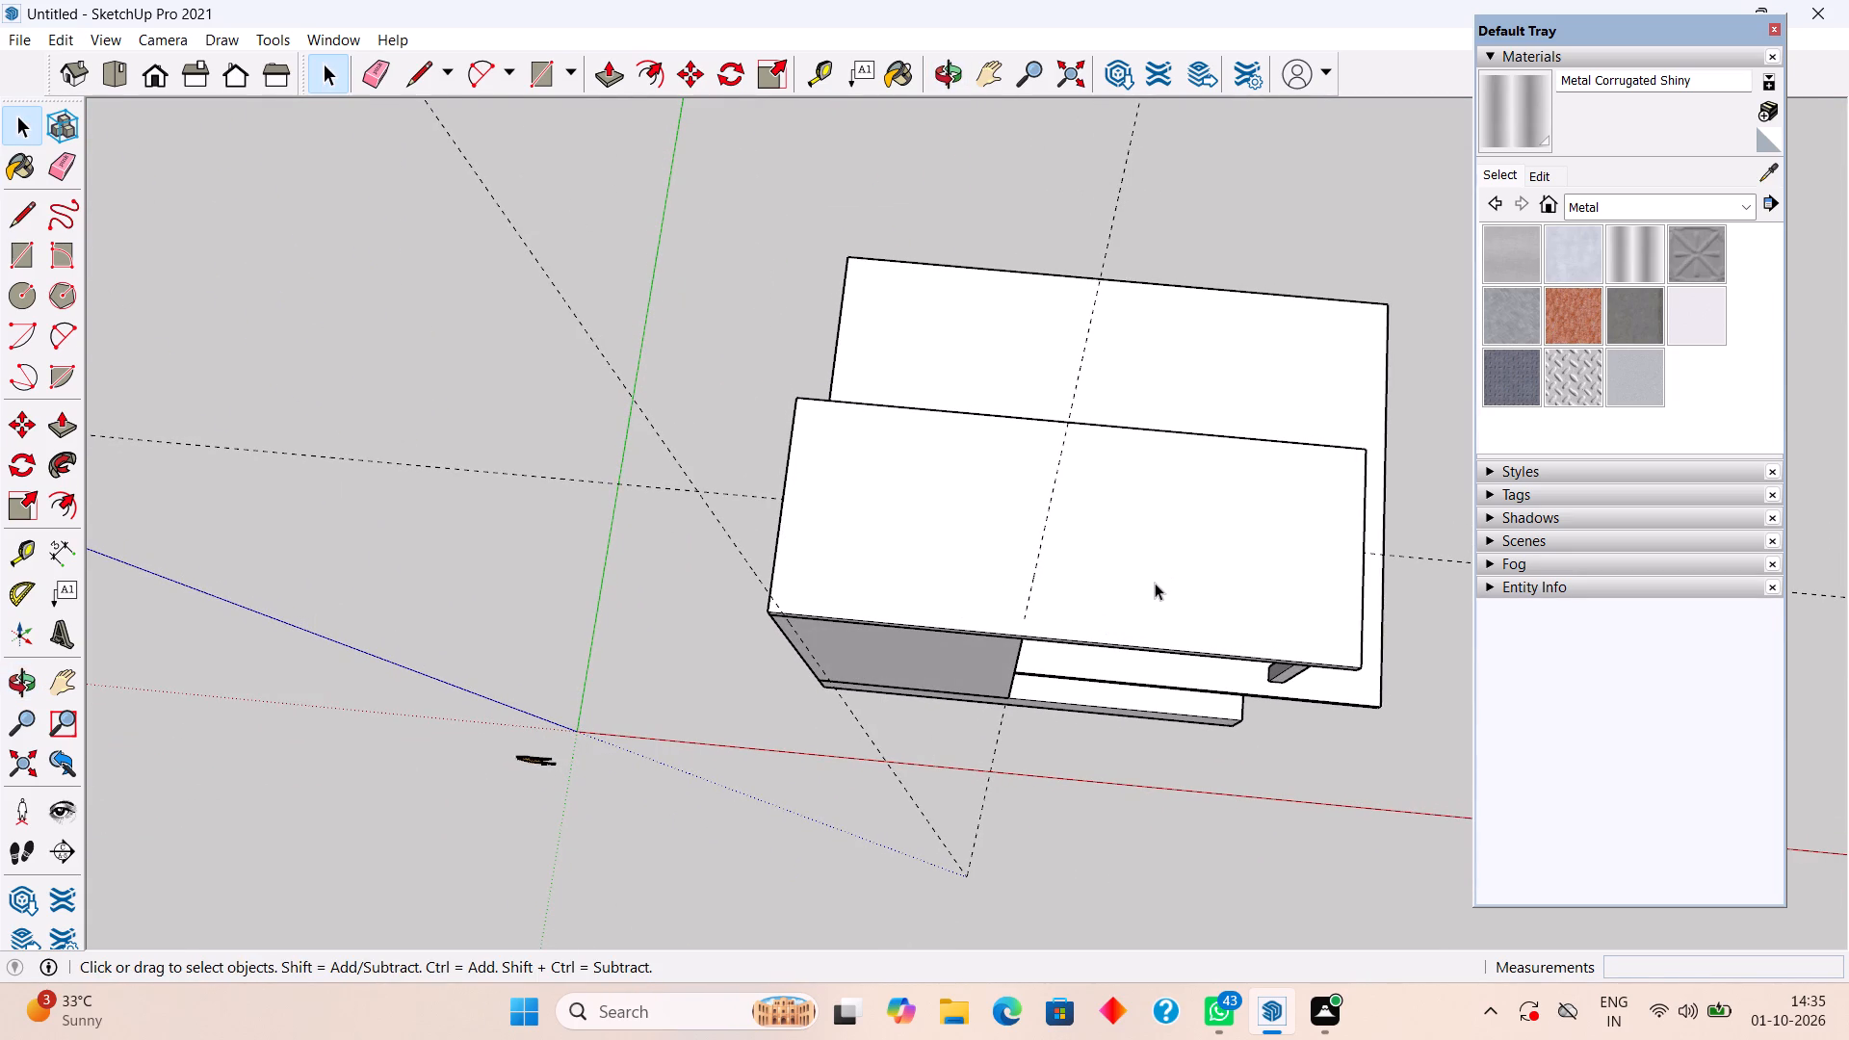
pyautogui.moveTo(1152, 573); pyautogui.dragTo(1017, 303, button='middle')
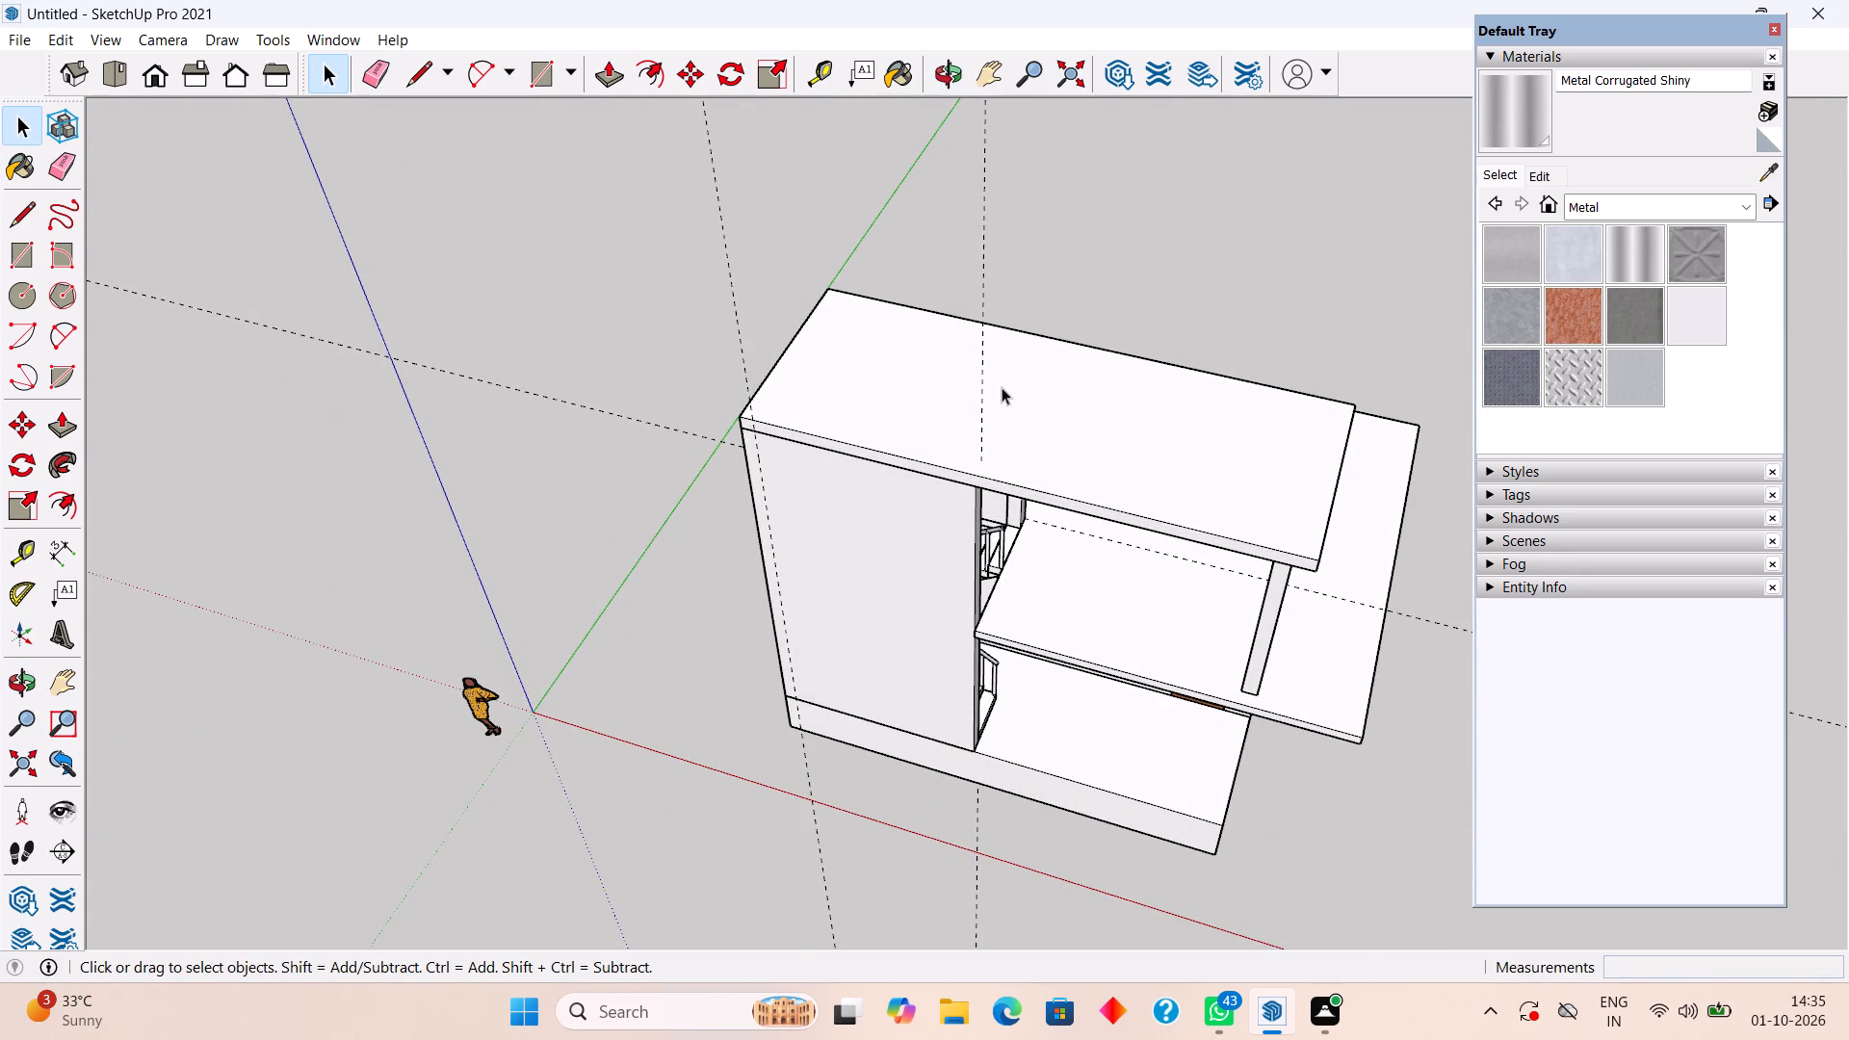
pyautogui.moveTo(1175, 470); pyautogui.dragTo(1265, 239, button='middle')
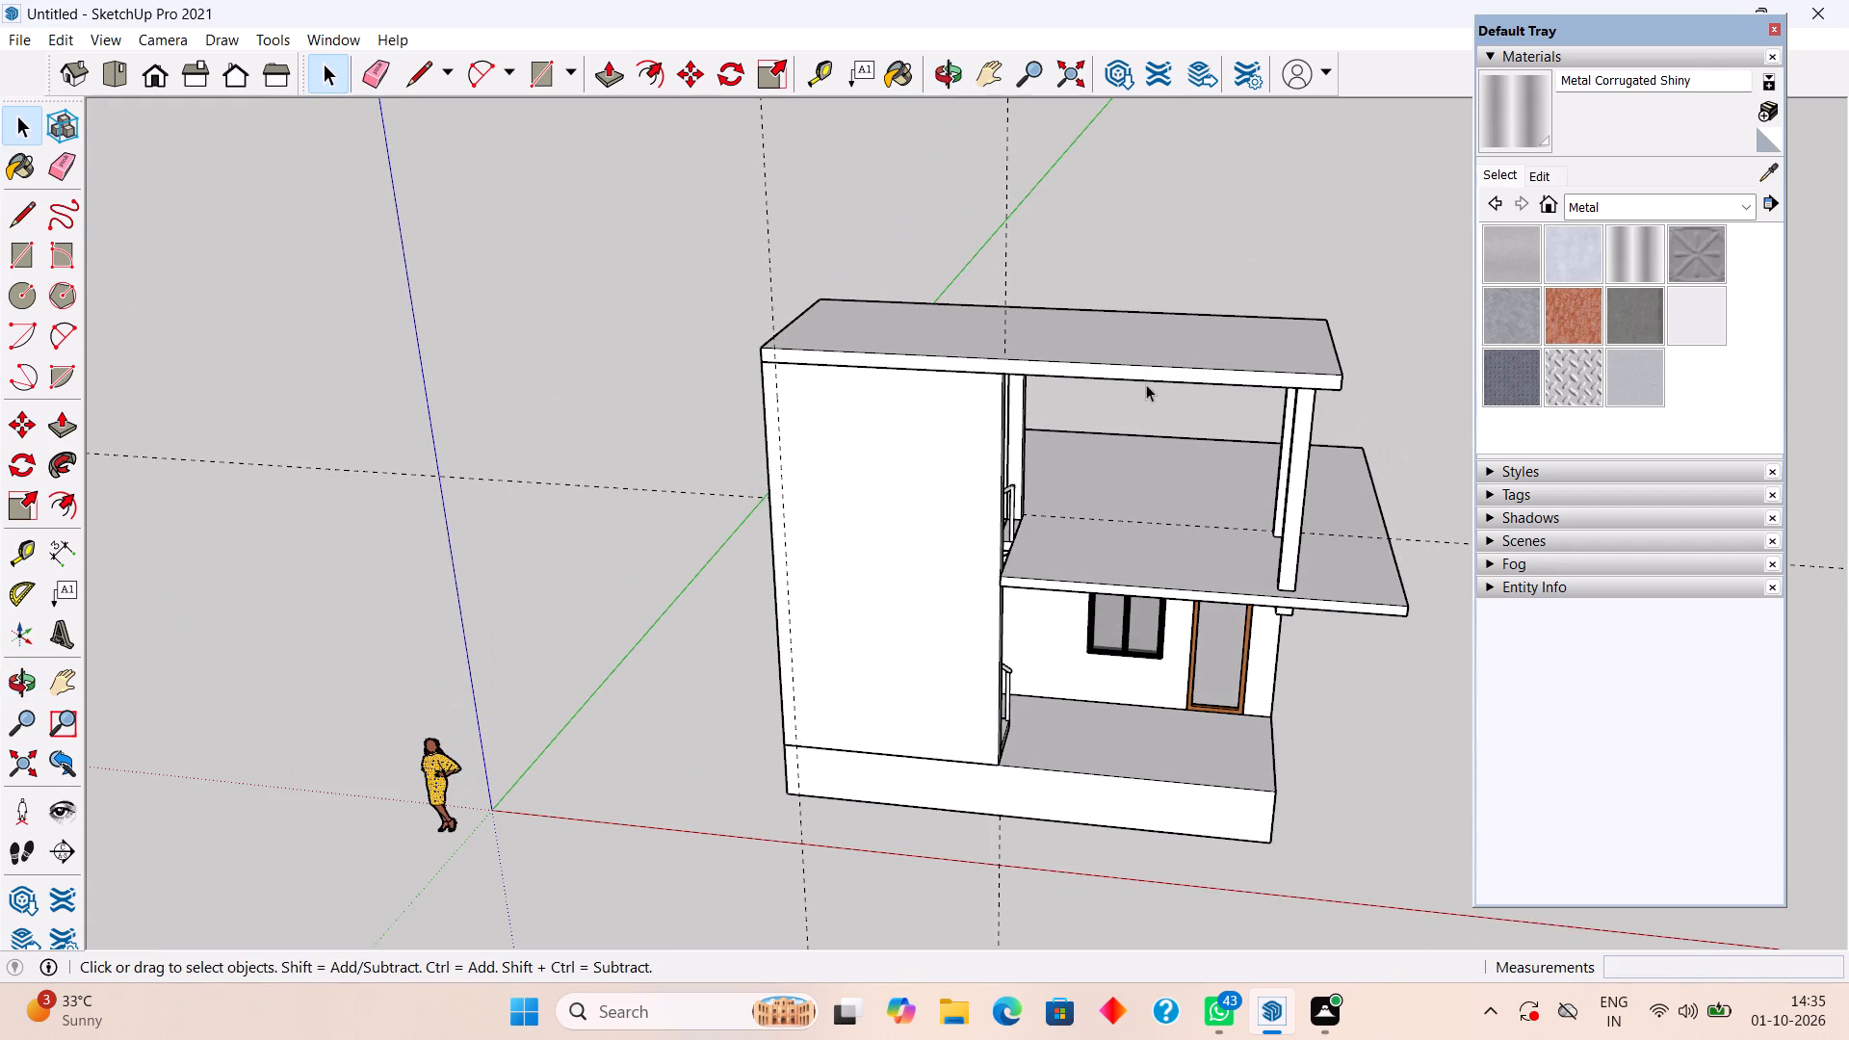
pyautogui.press('t')
pyautogui.click(776, 501)
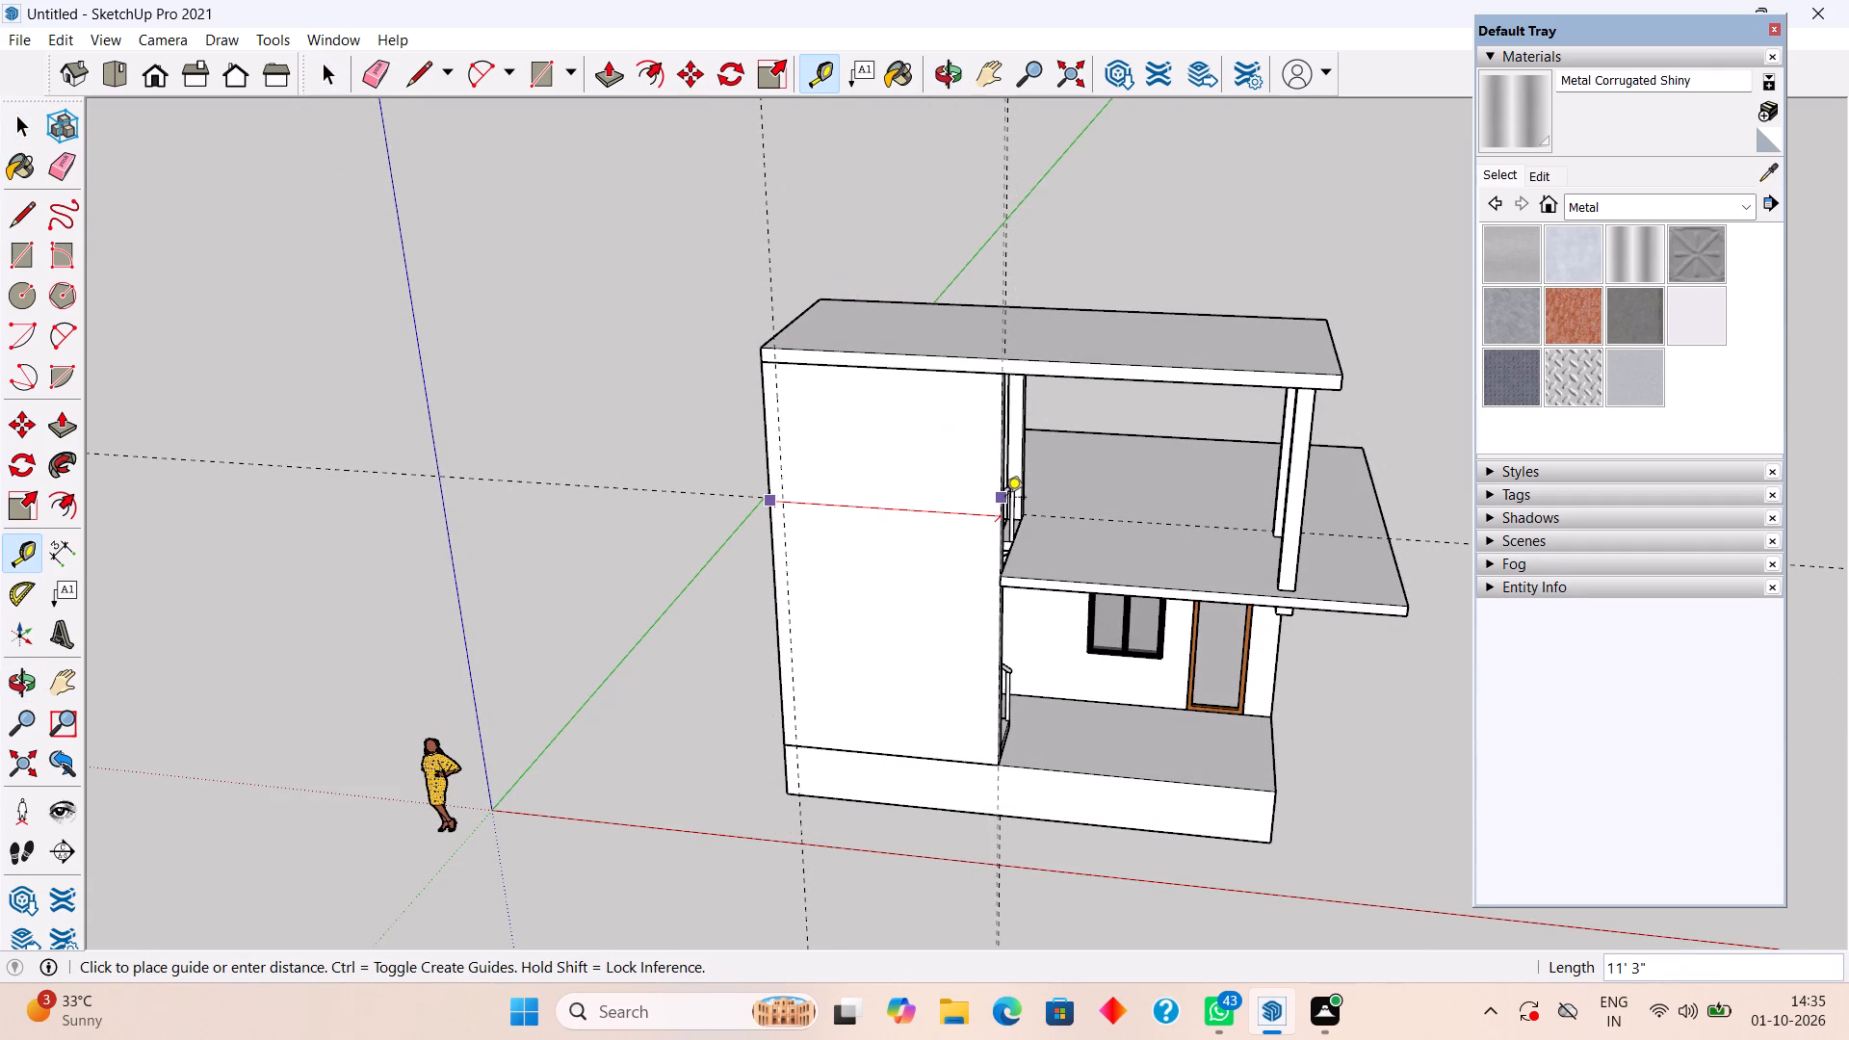
pyautogui.press('space')
# Place a guide line across the top slab, 11'3" in from its short edge above the stair tower.
pyautogui.moveTo(1047, 318); pyautogui.dragTo(1104, 803, button='middle')
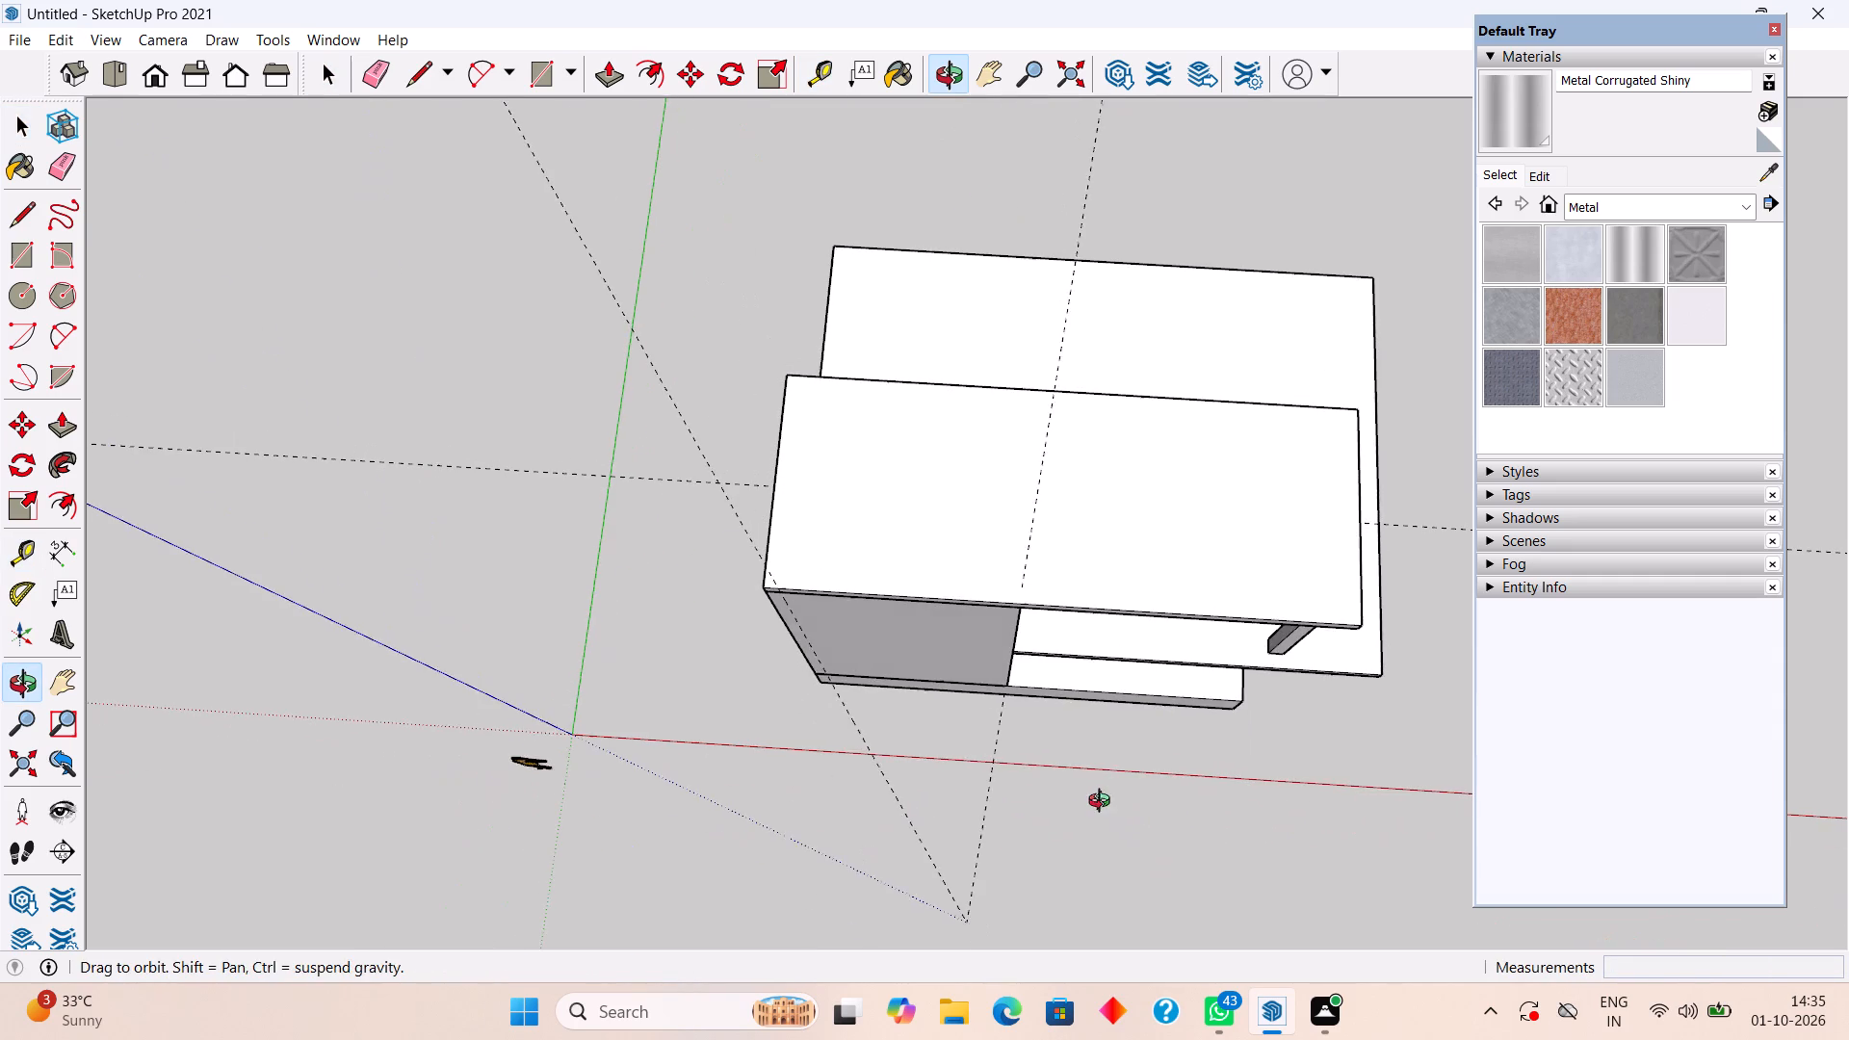
pyautogui.moveTo(1104, 803); pyautogui.dragTo(1104, 804, button='middle')
pyautogui.press('t')
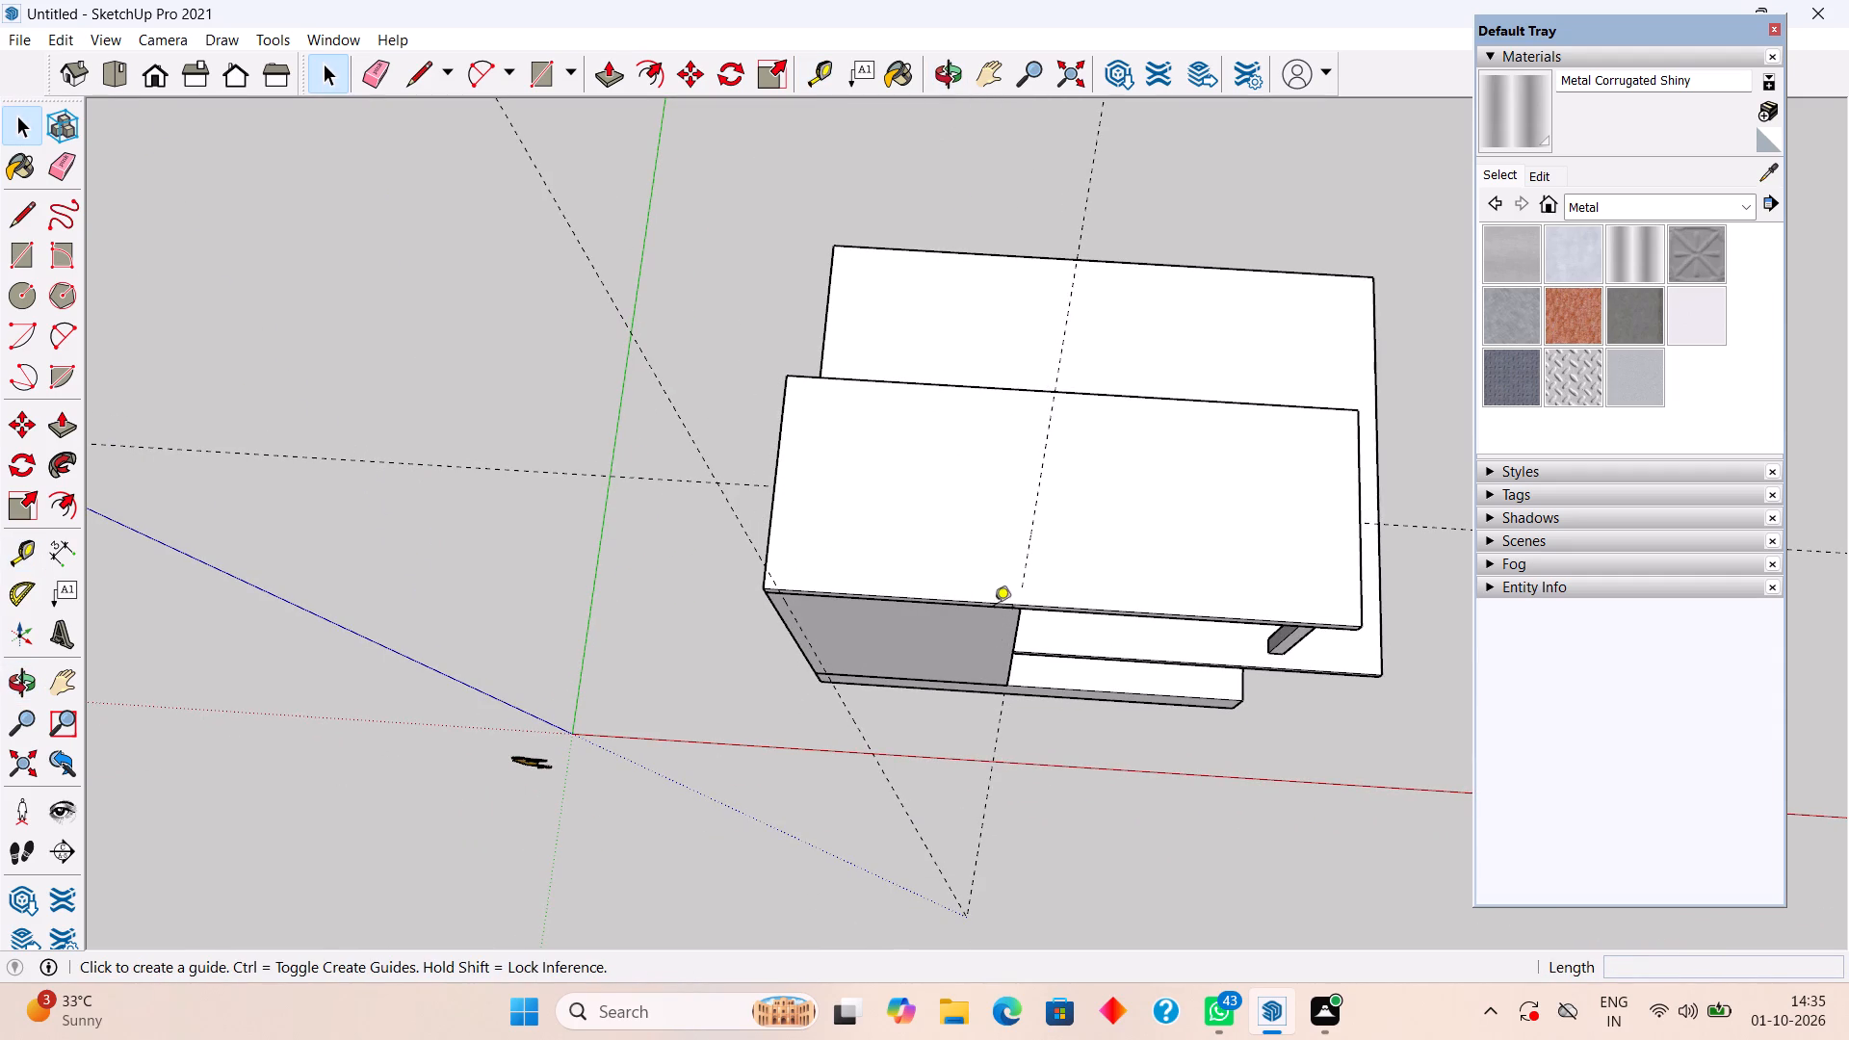
pyautogui.click(770, 490)
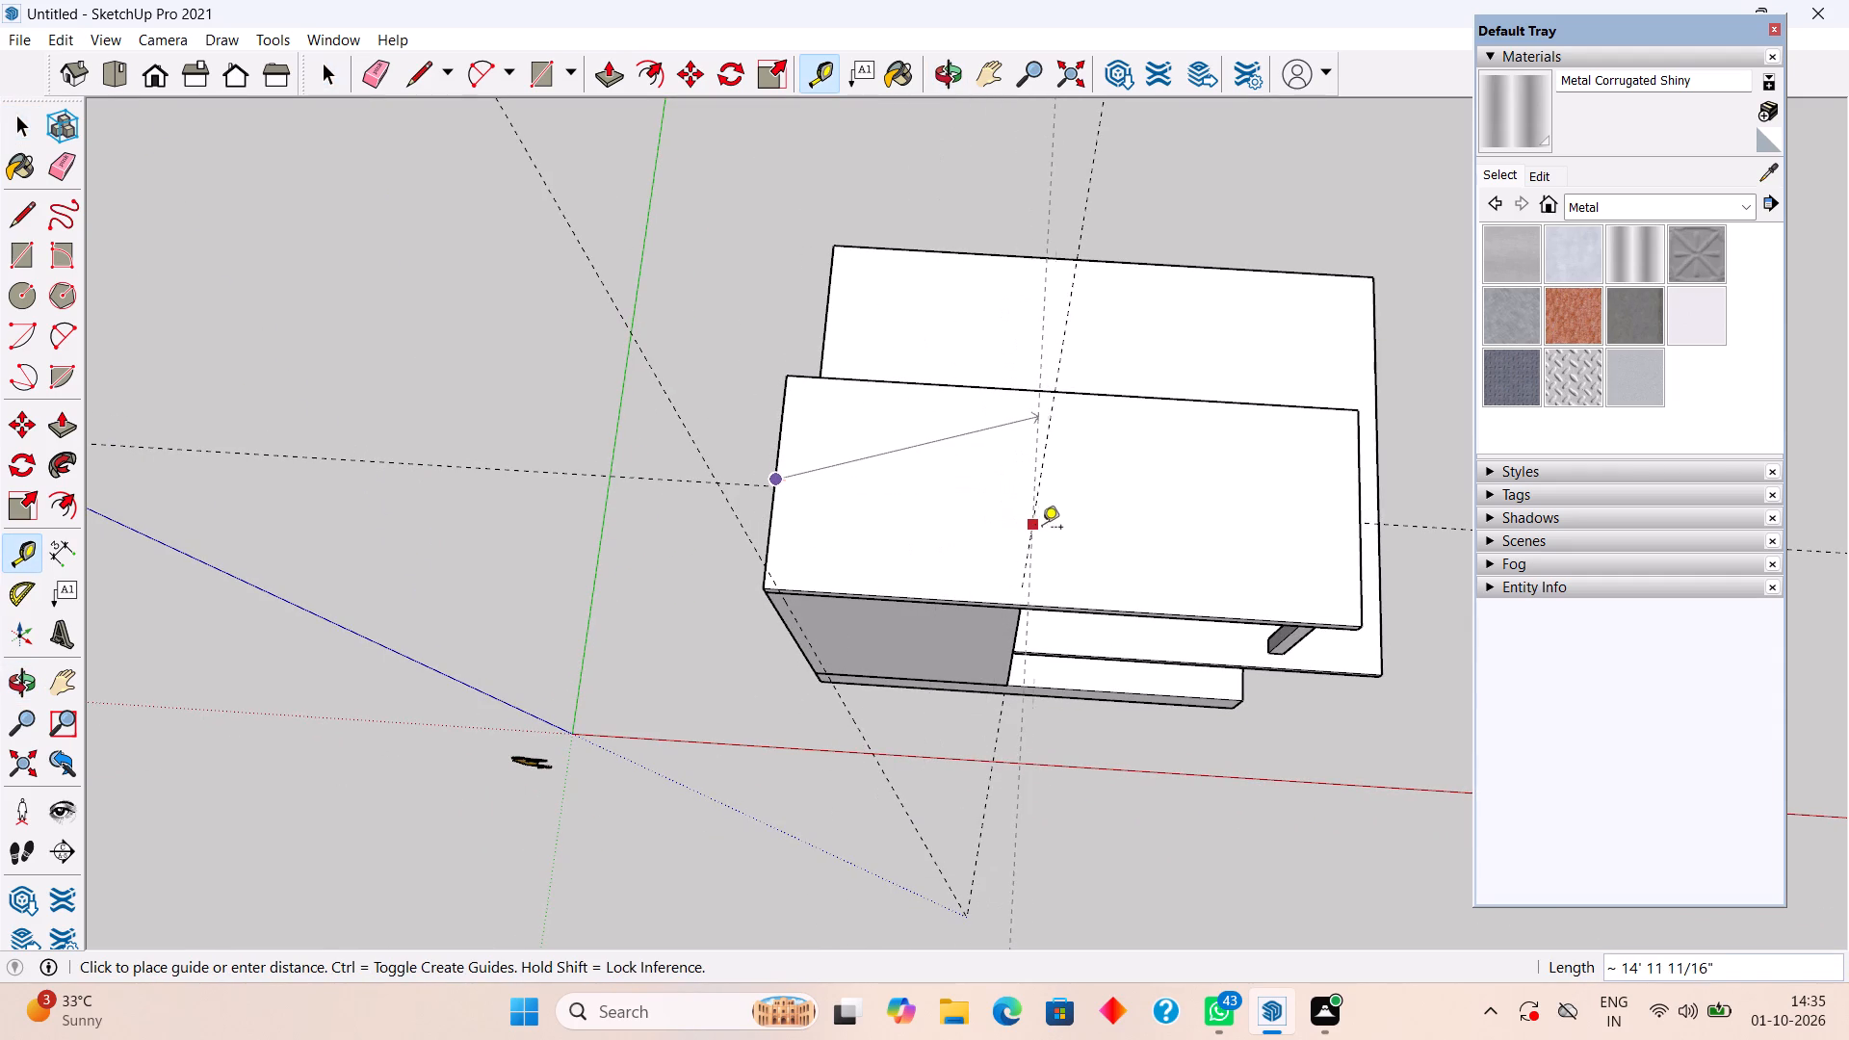
pyautogui.write('11\'3"')
pyautogui.press('Return')
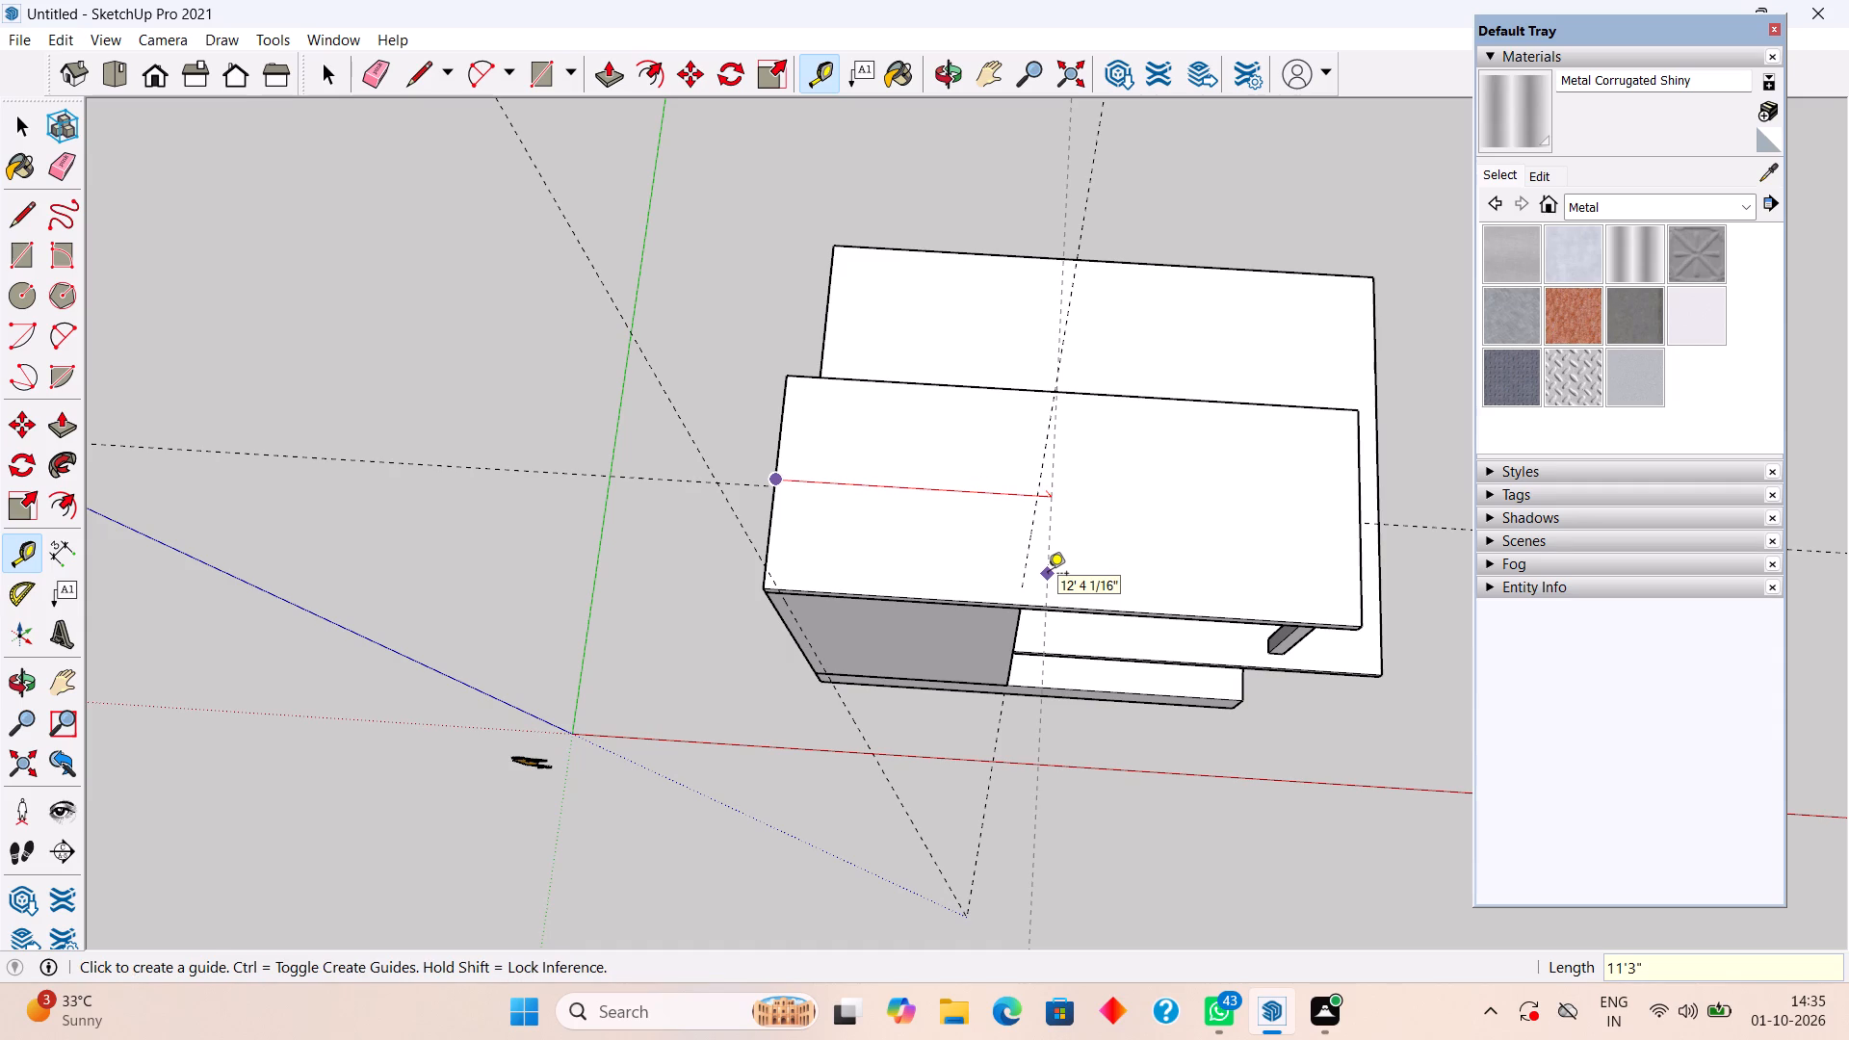
pyautogui.press('space')
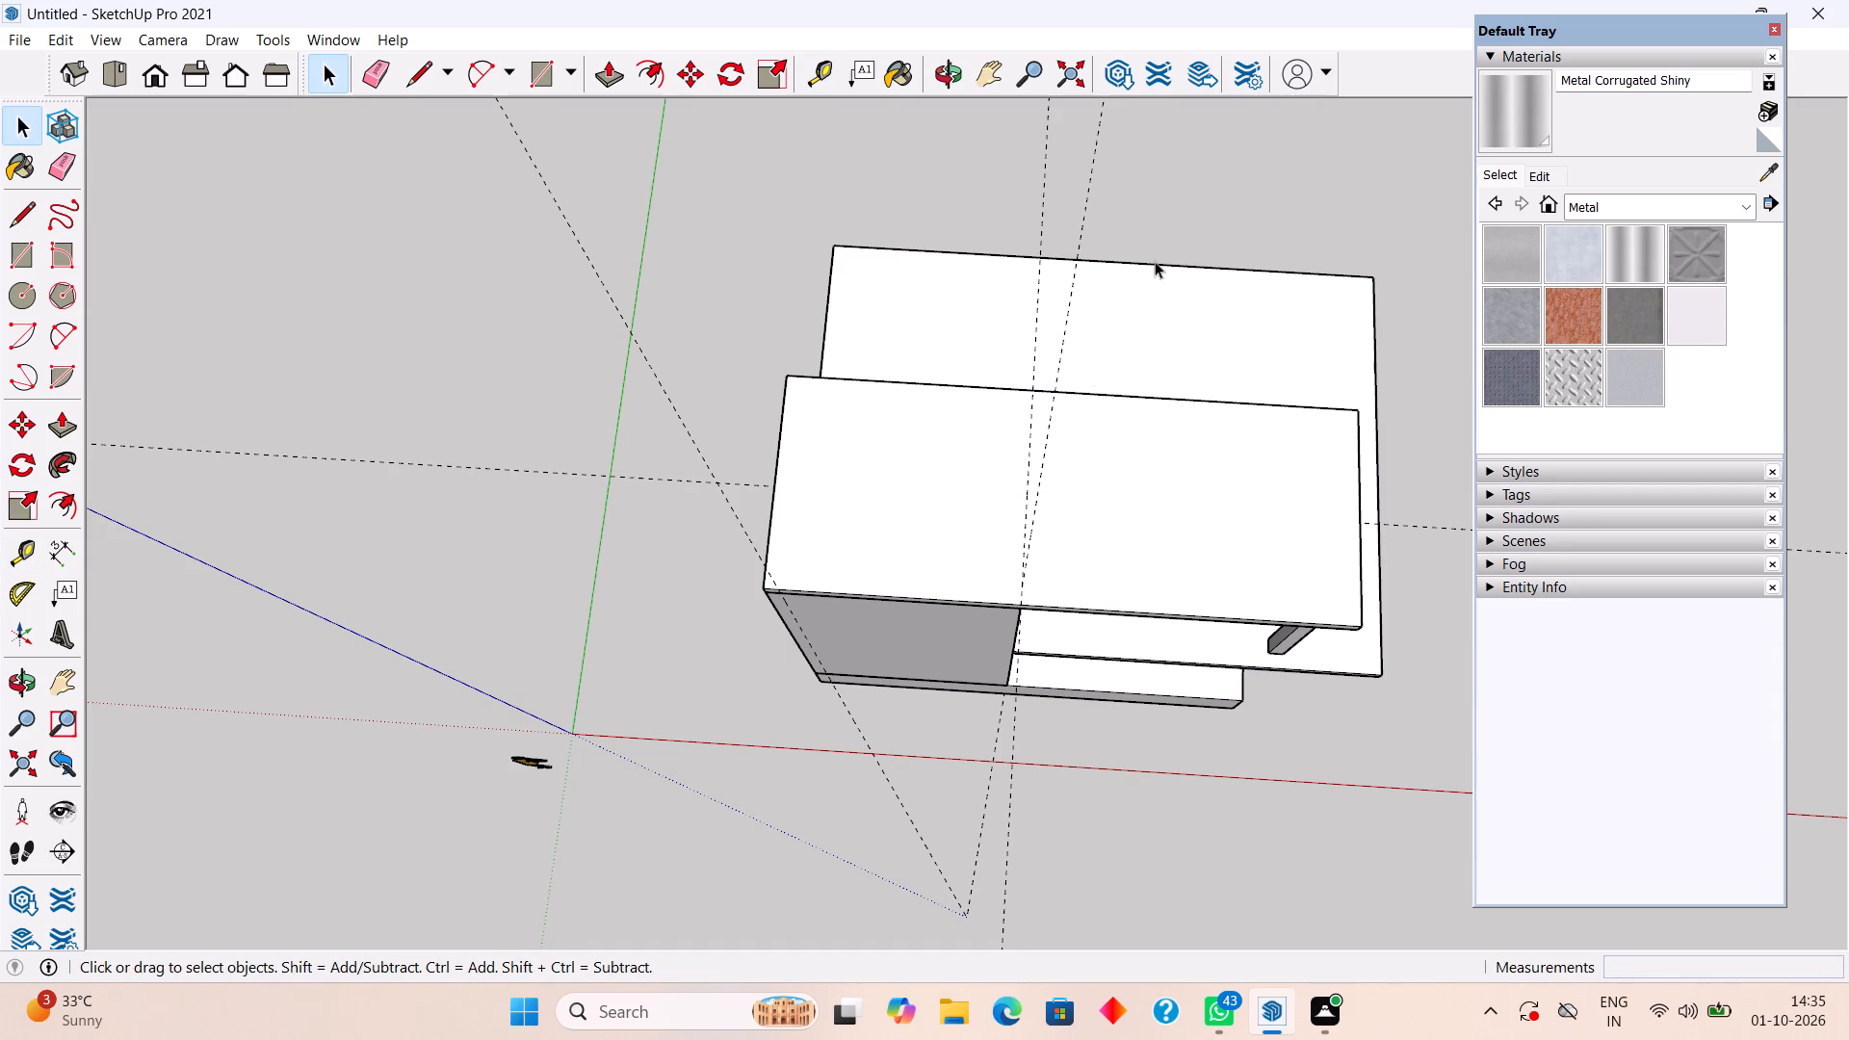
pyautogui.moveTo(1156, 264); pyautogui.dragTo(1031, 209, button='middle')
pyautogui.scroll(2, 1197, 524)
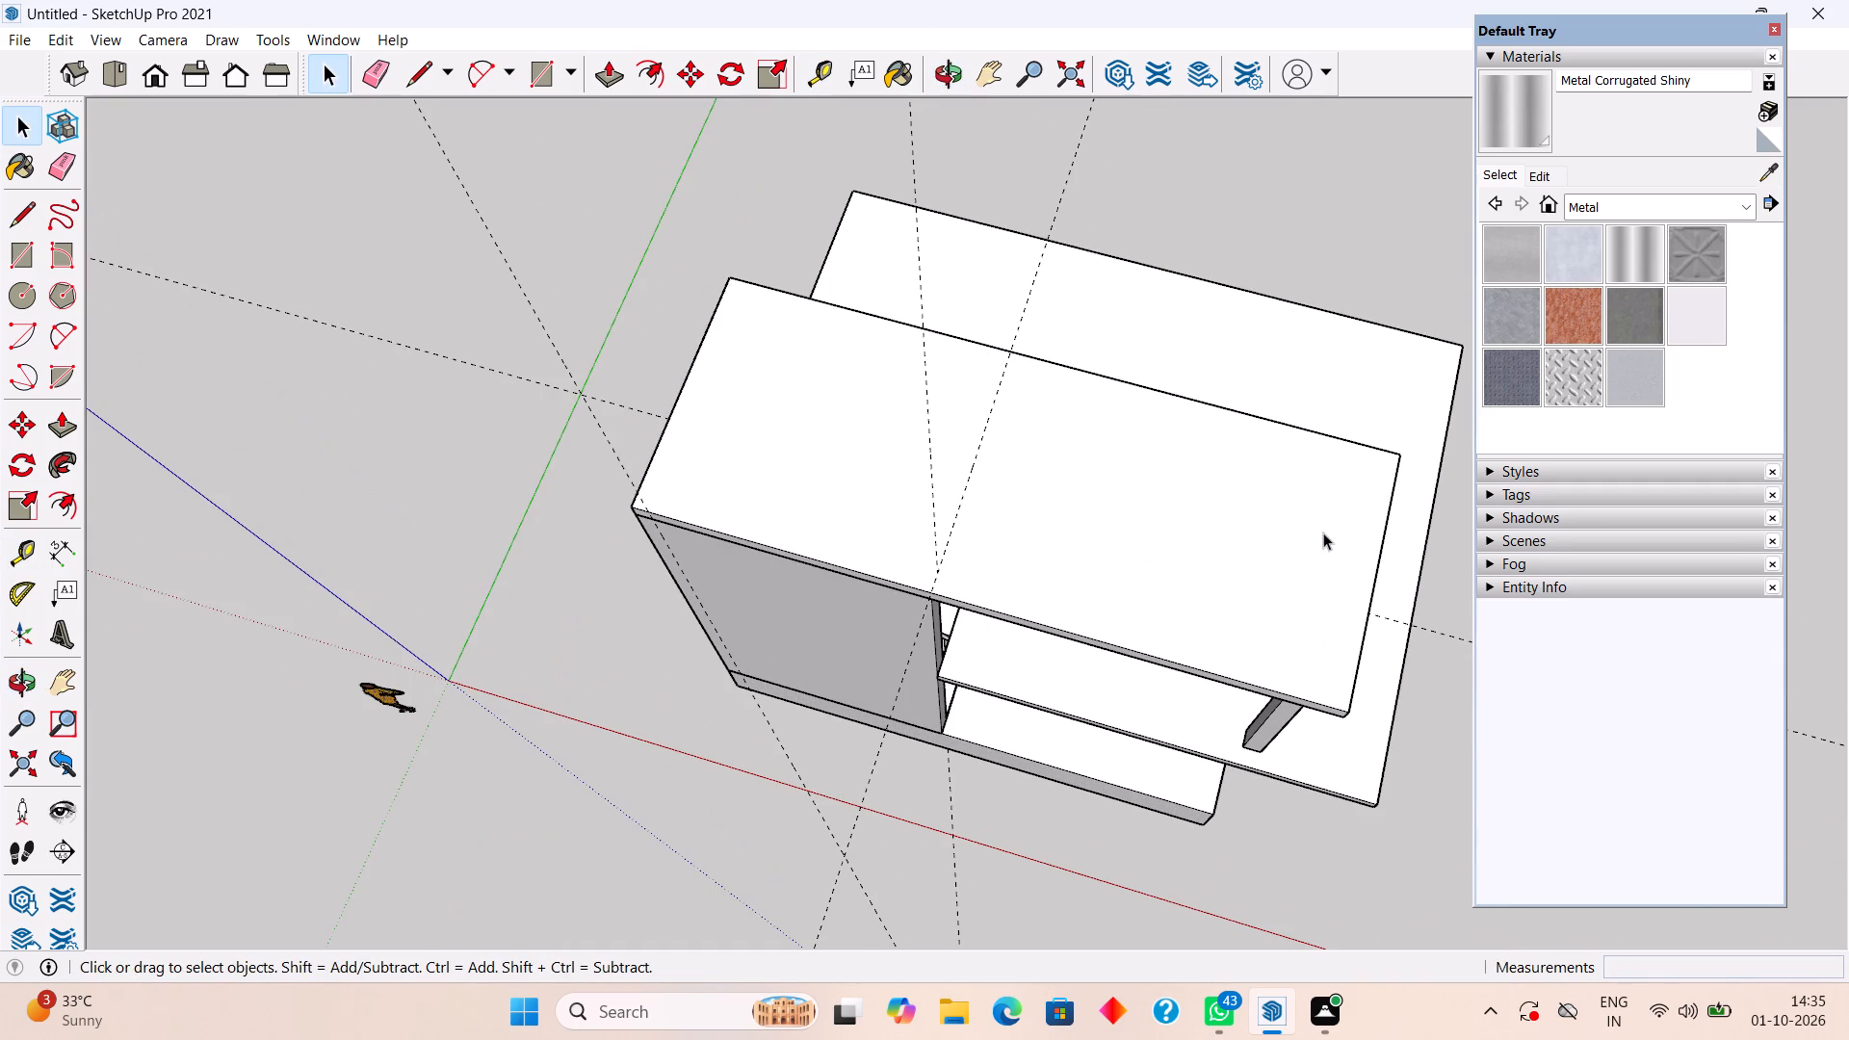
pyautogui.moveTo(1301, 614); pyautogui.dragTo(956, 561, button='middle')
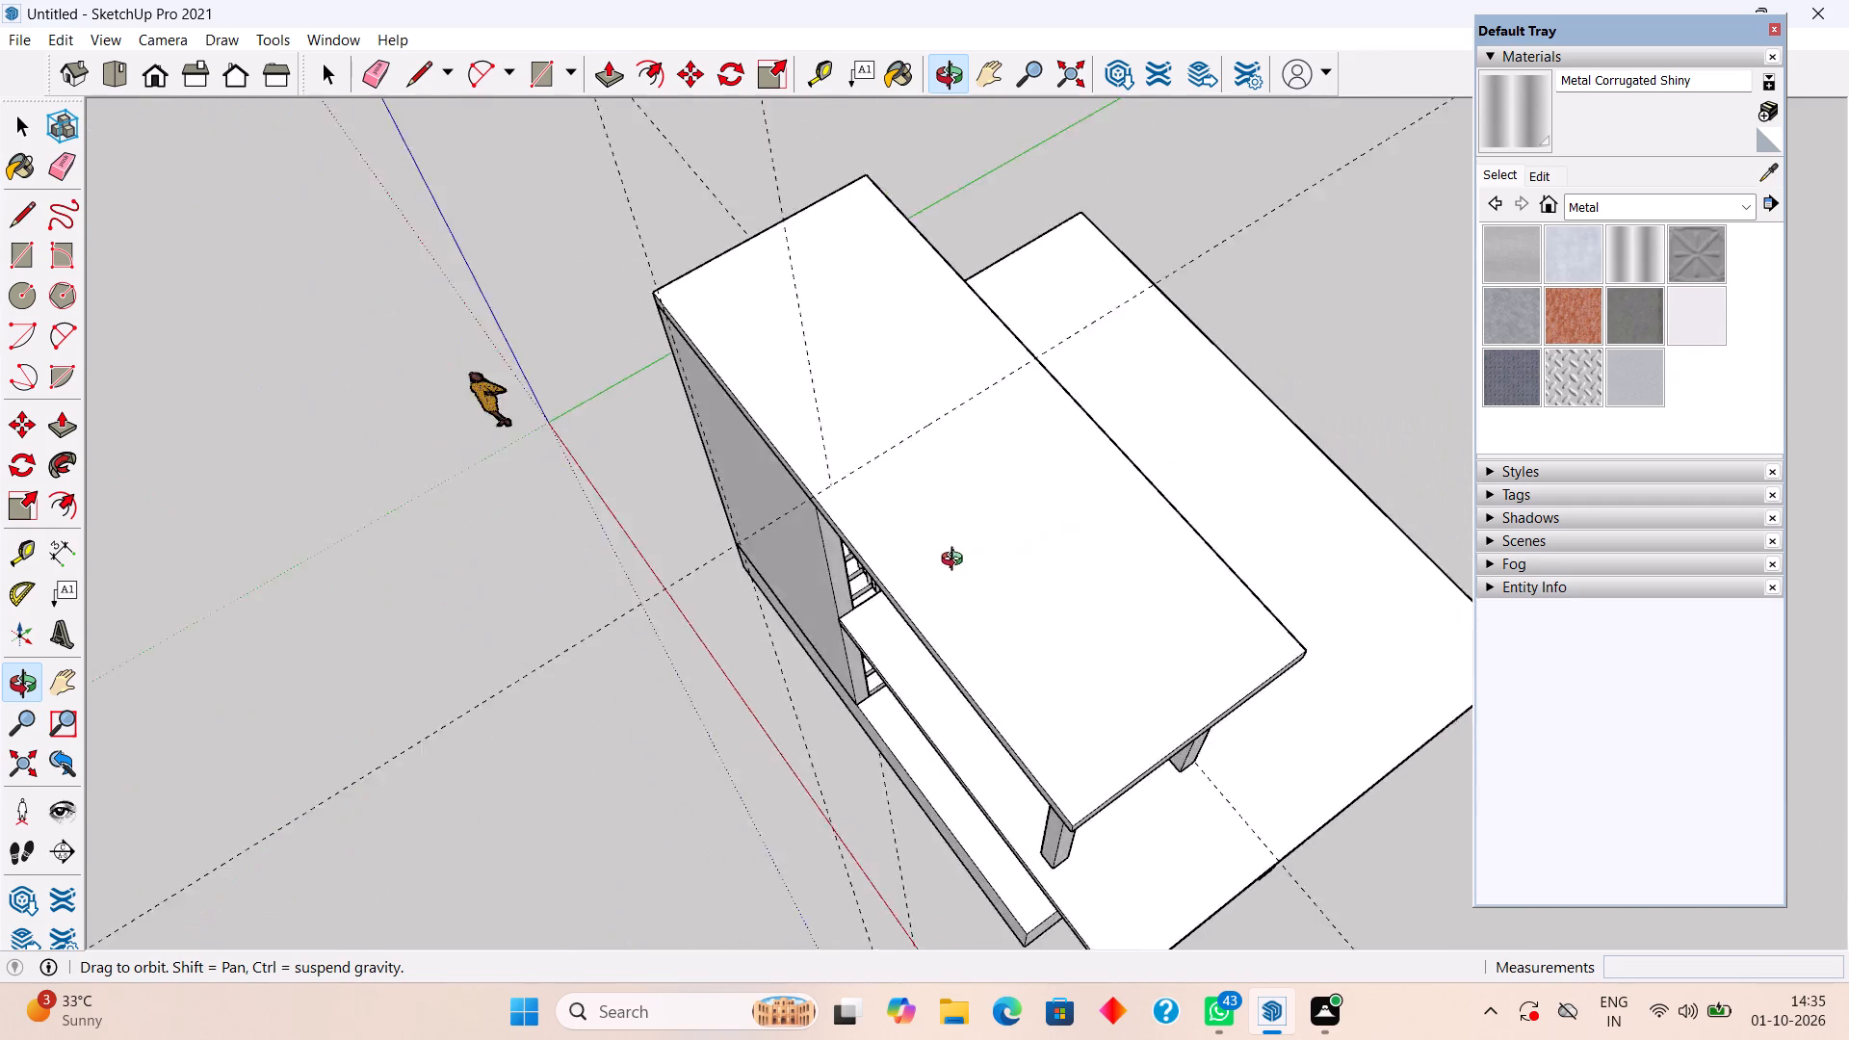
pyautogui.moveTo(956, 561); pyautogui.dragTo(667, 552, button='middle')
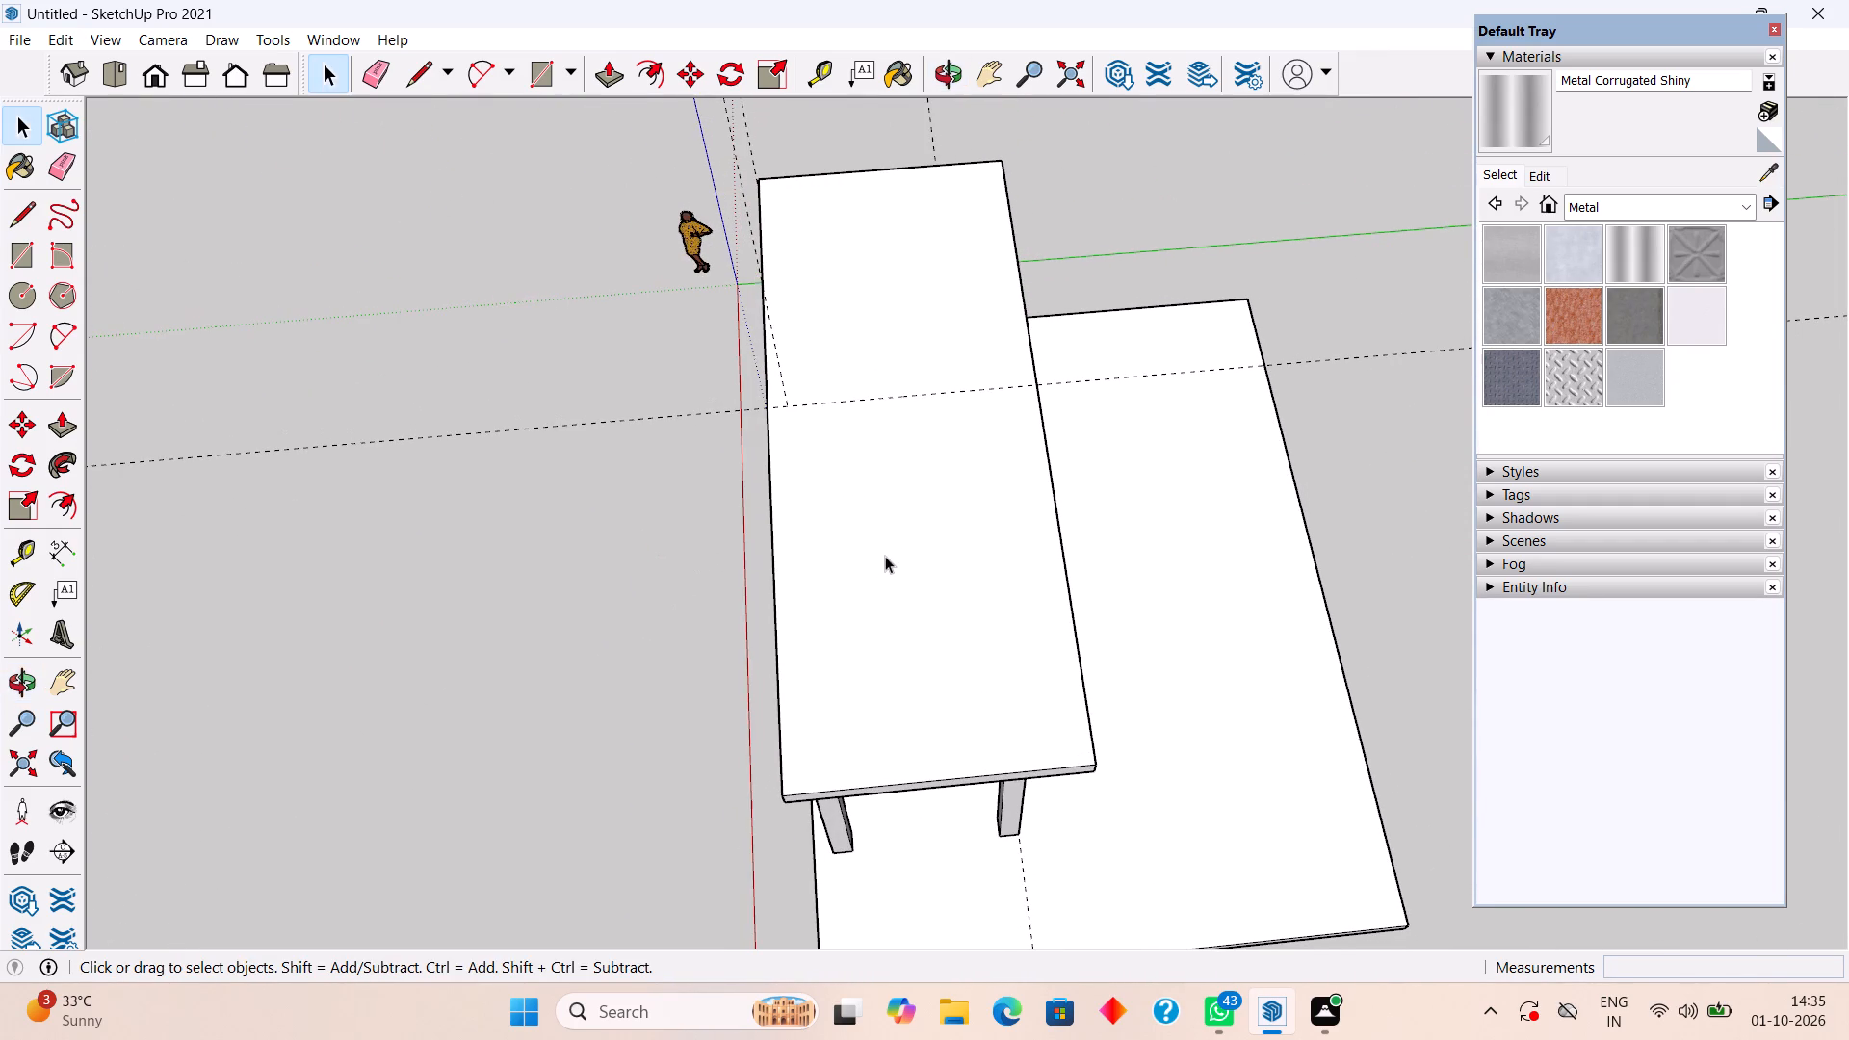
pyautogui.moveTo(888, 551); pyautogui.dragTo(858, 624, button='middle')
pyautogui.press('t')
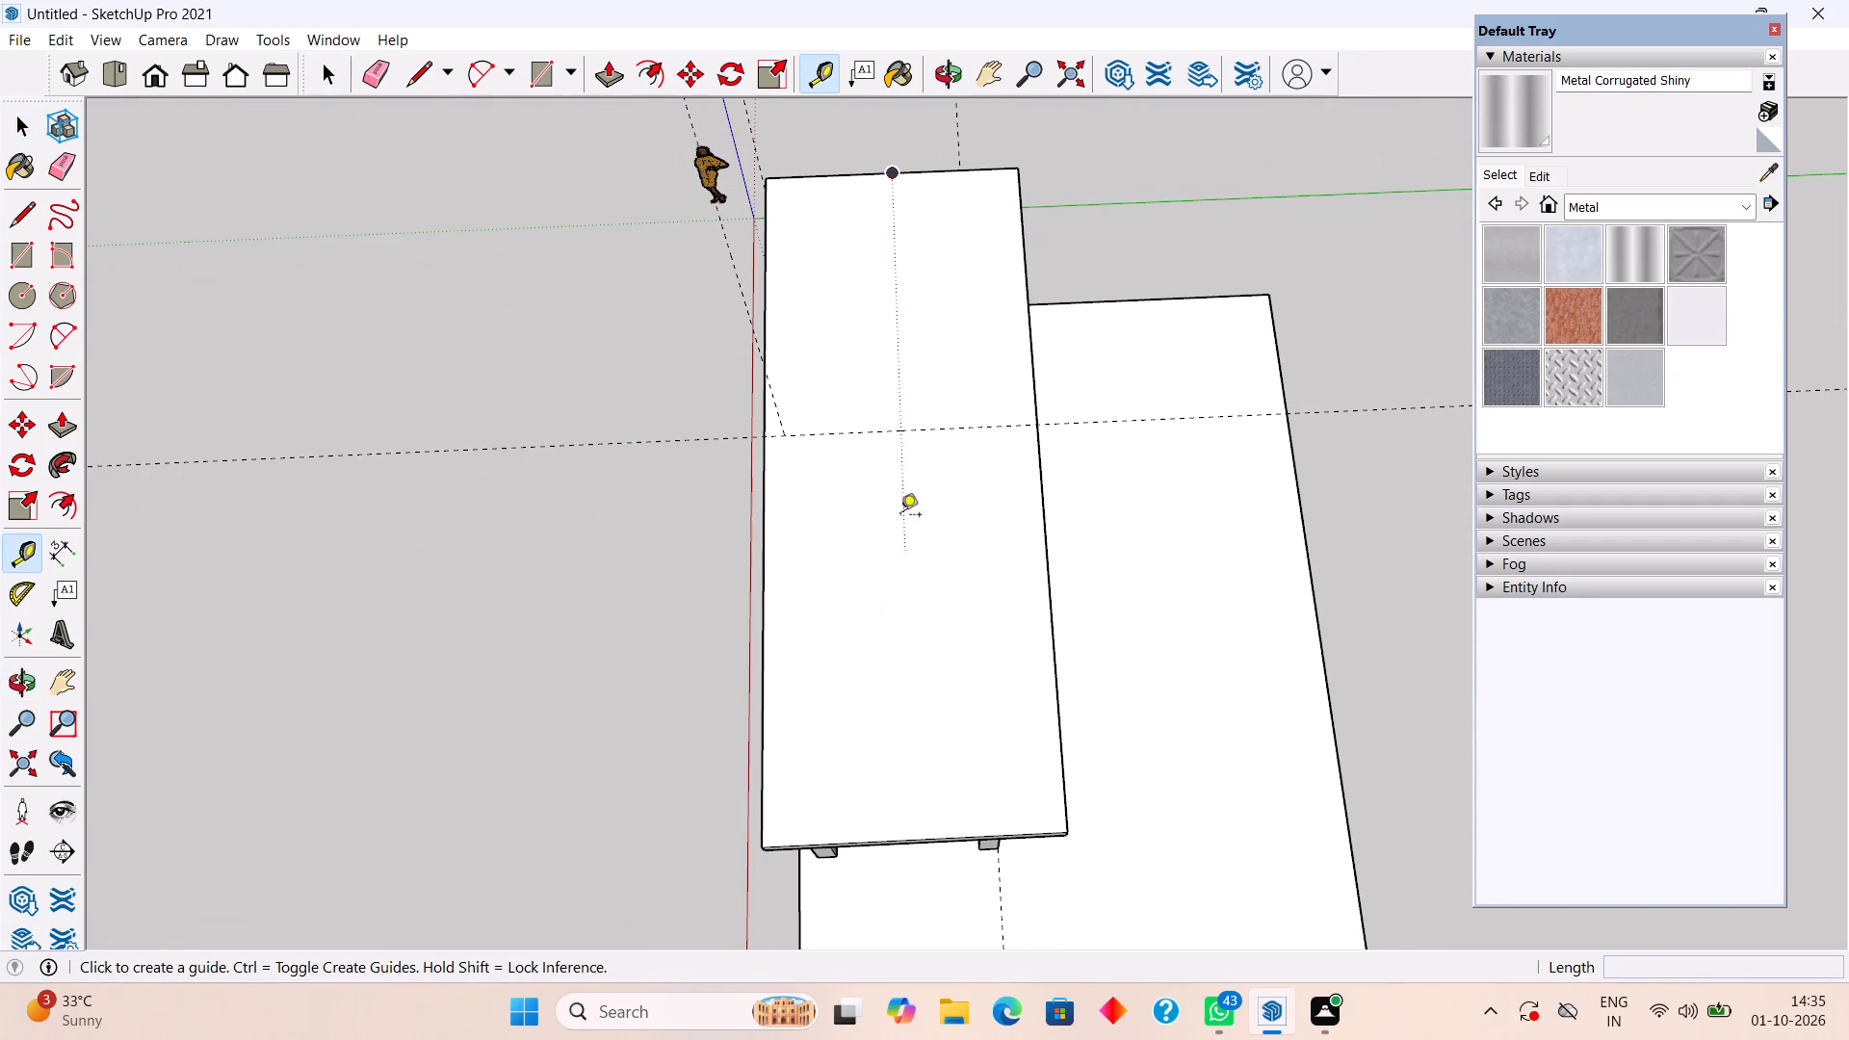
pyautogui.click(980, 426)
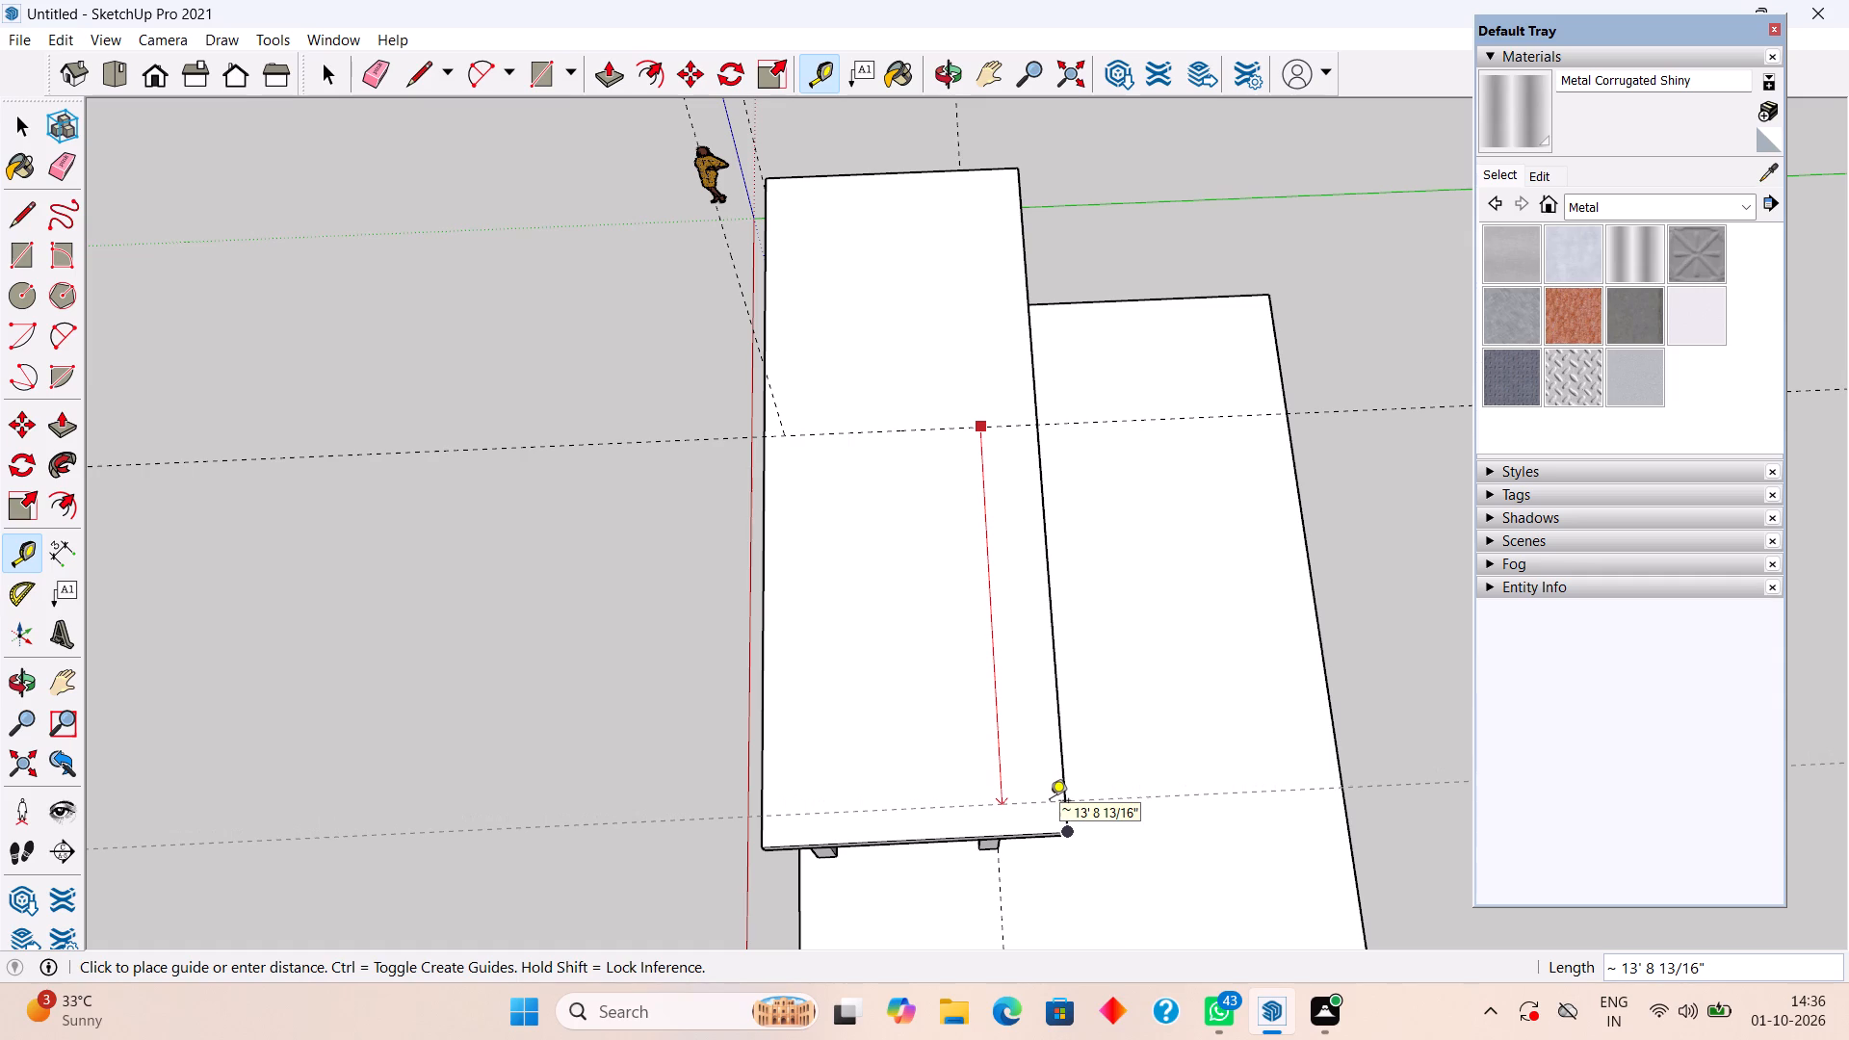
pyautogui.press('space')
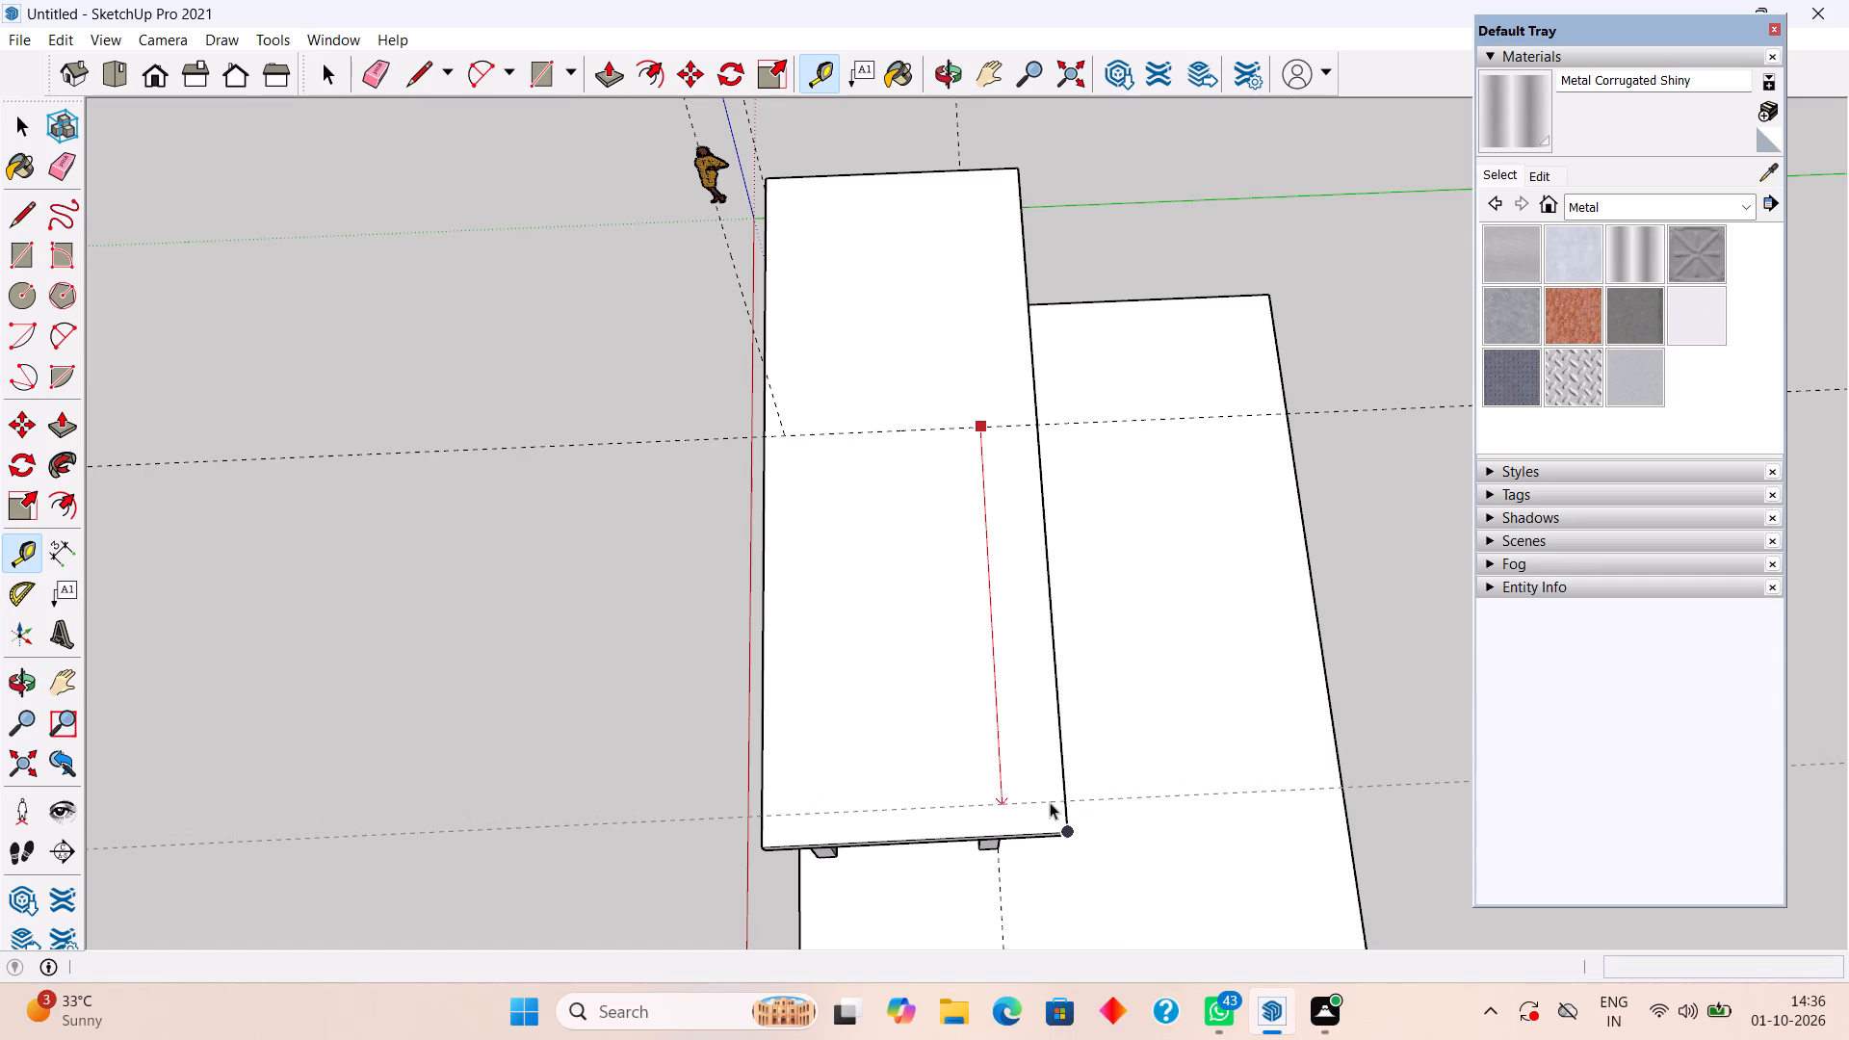
# Place a guide line across the top slab, 9" in from its short edge above the columns.
pyautogui.press('t')
pyautogui.click(1030, 831)
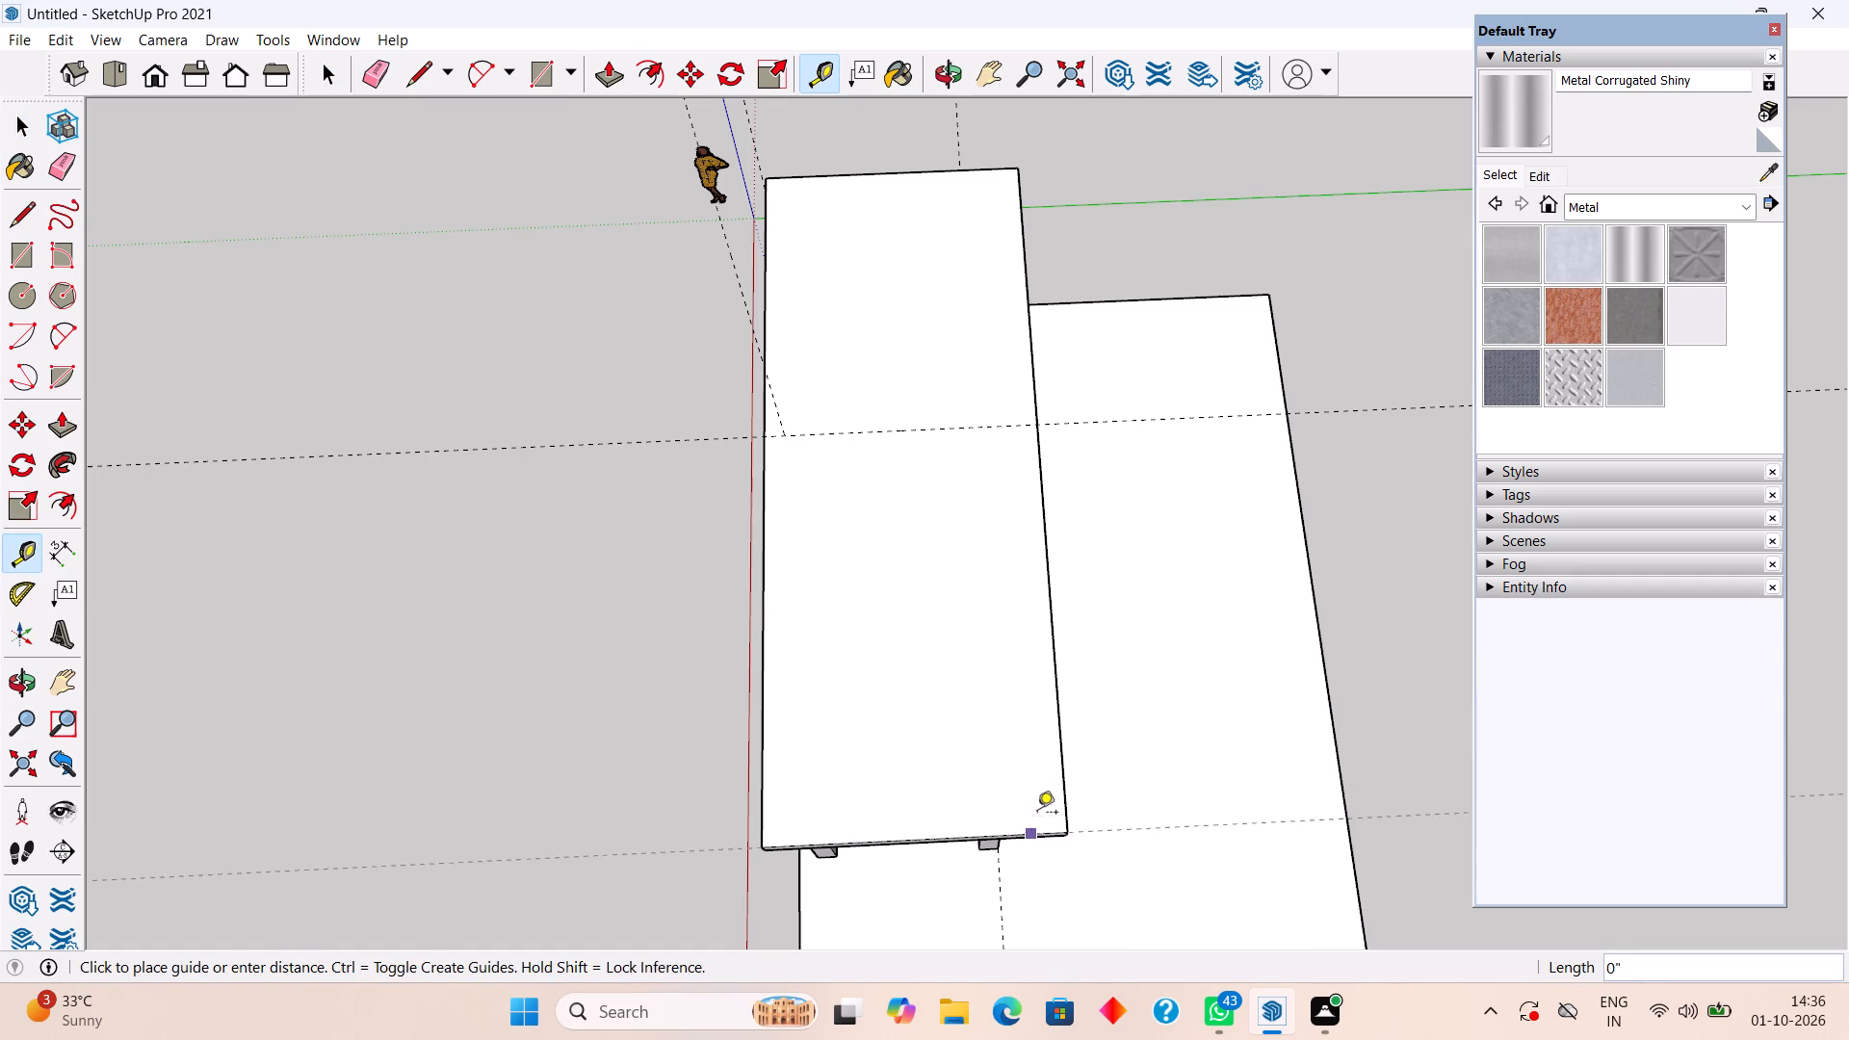
pyautogui.write('9"')
pyautogui.press('Return')
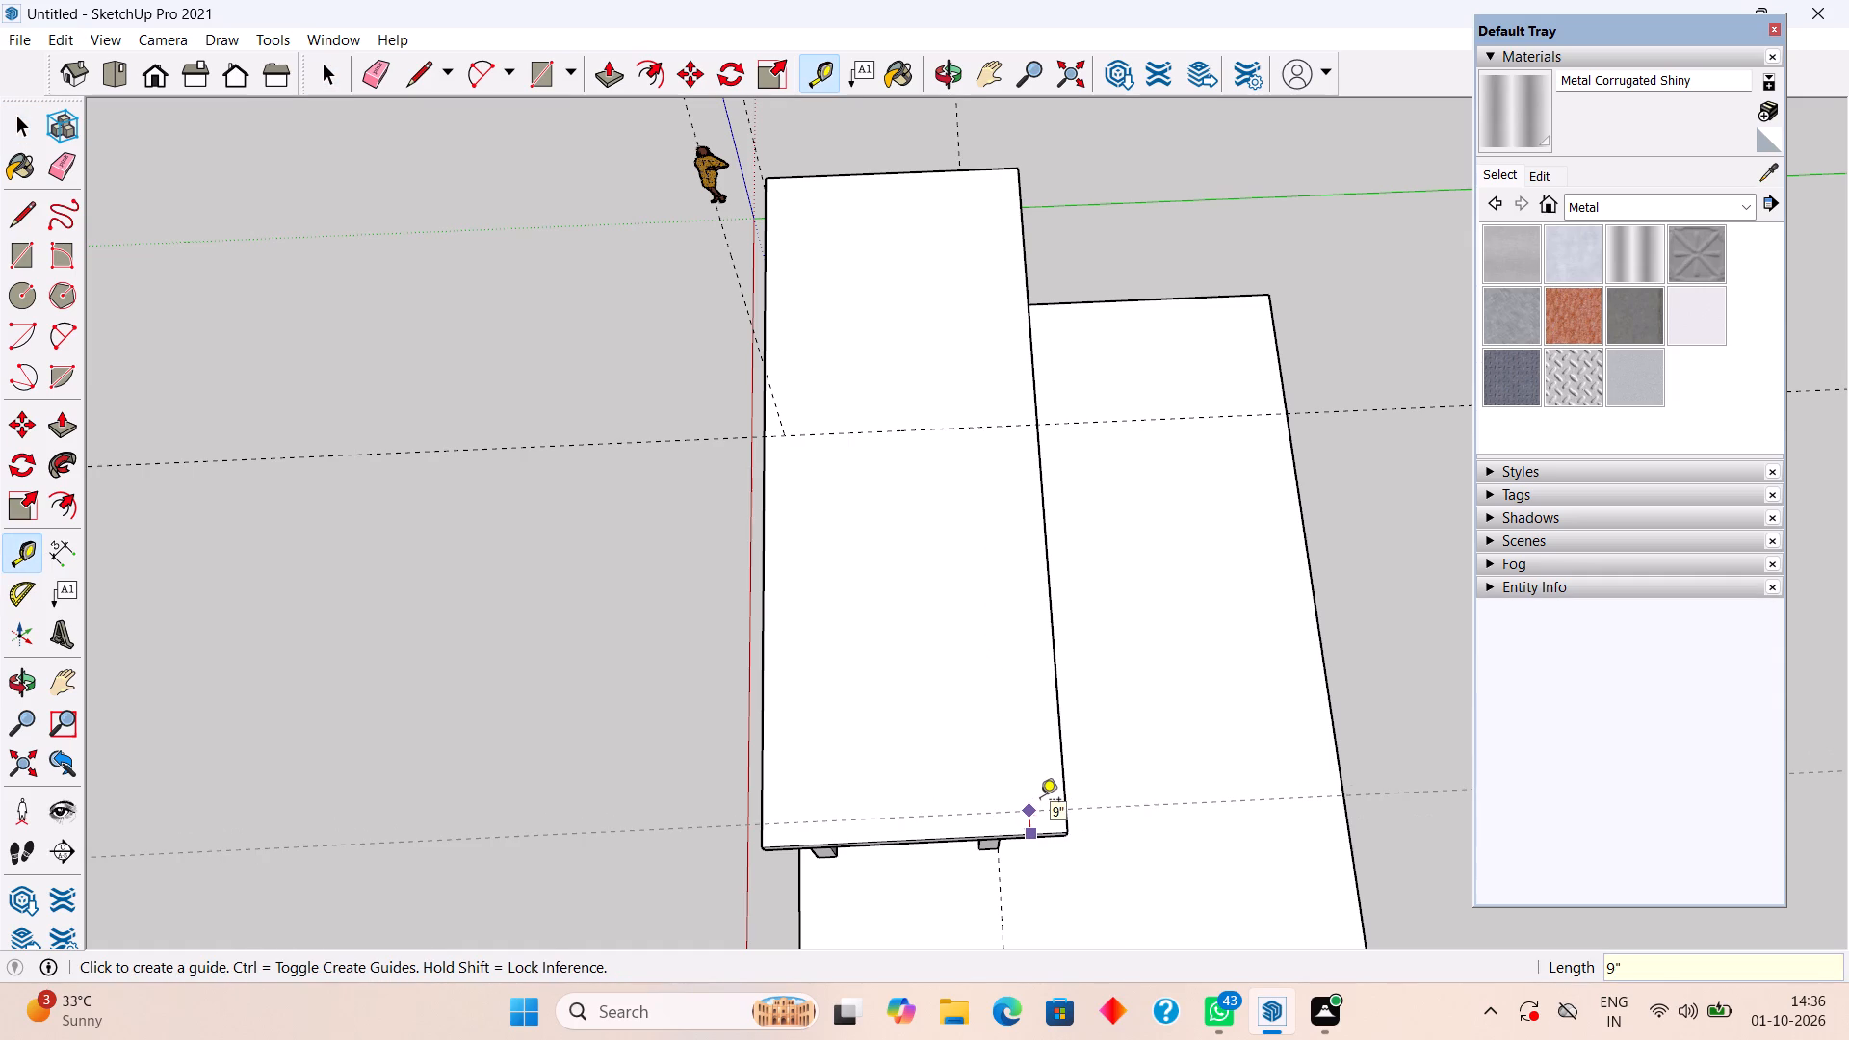
pyautogui.press('space')
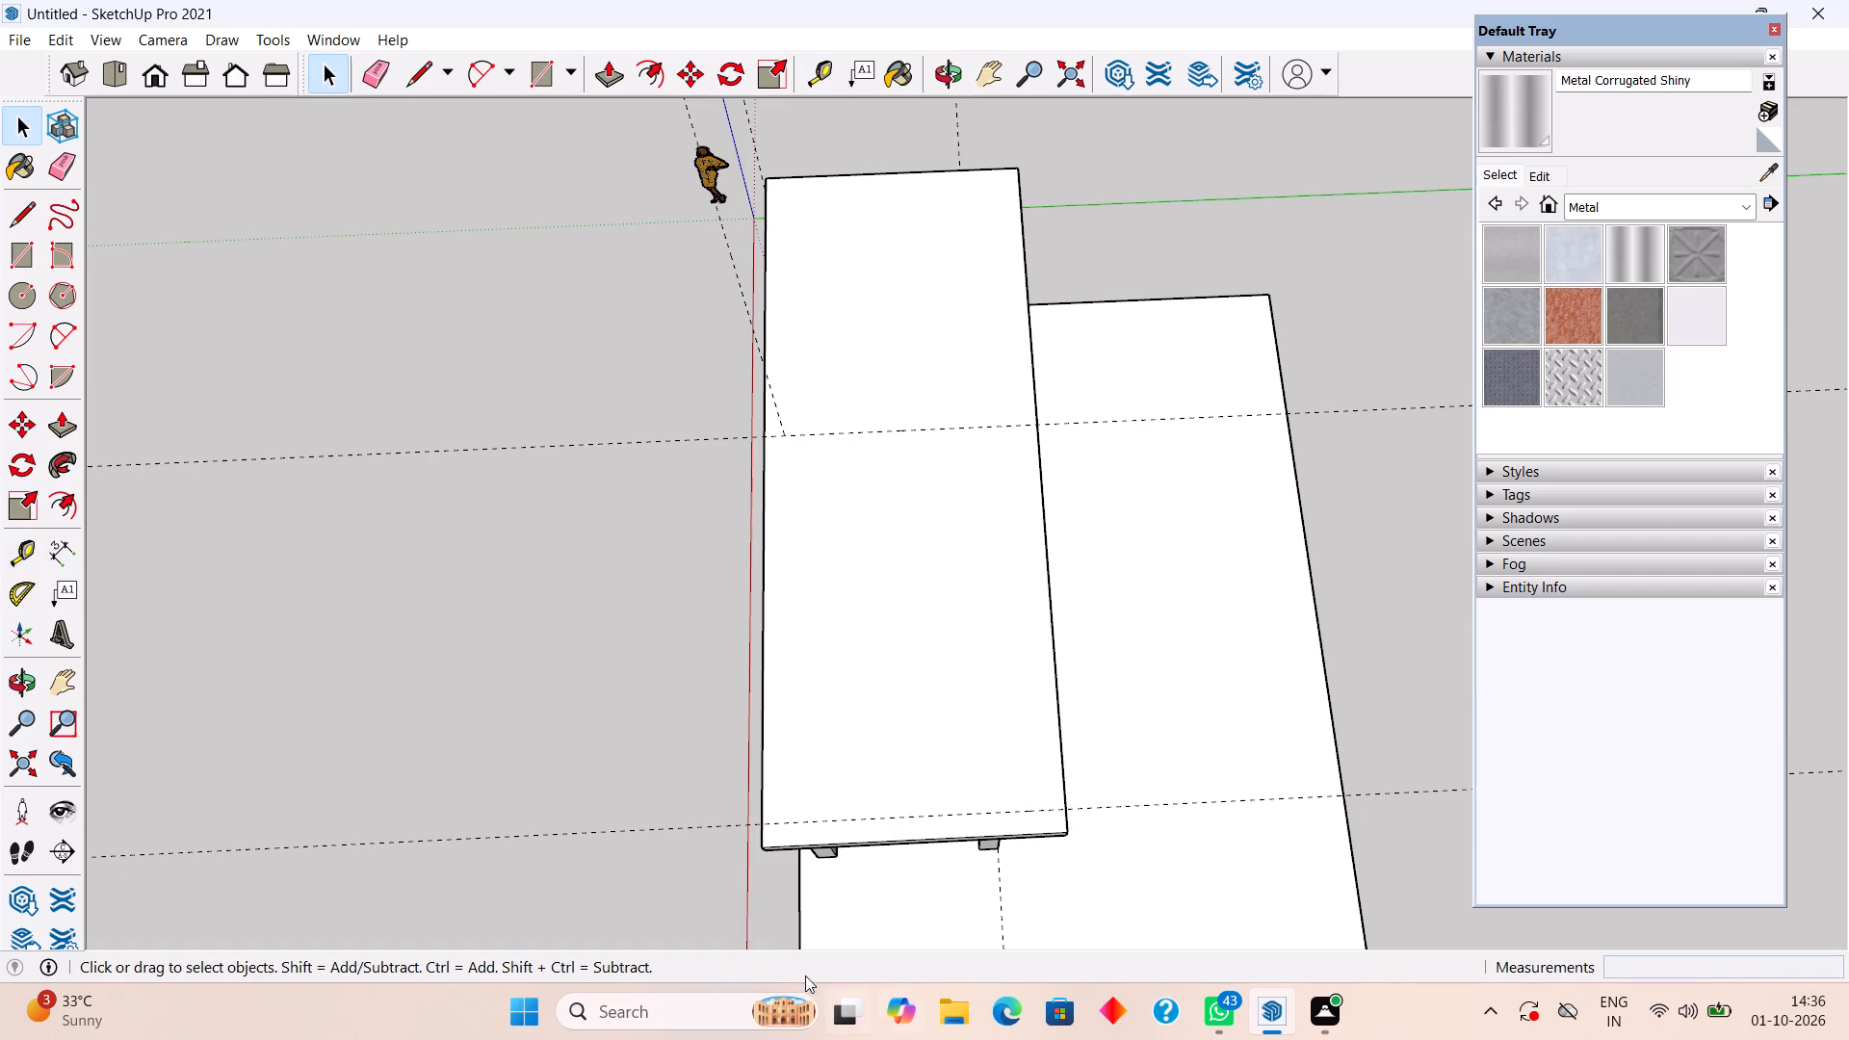
# Place a guide line 2' from the guide at the stair tower's wall, offset toward the columns' end of the top slab.
pyautogui.moveTo(700, 817); pyautogui.dragTo(1176, 833, button='middle')
pyautogui.moveTo(904, 773); pyautogui.dragTo(1148, 853, button='middle')
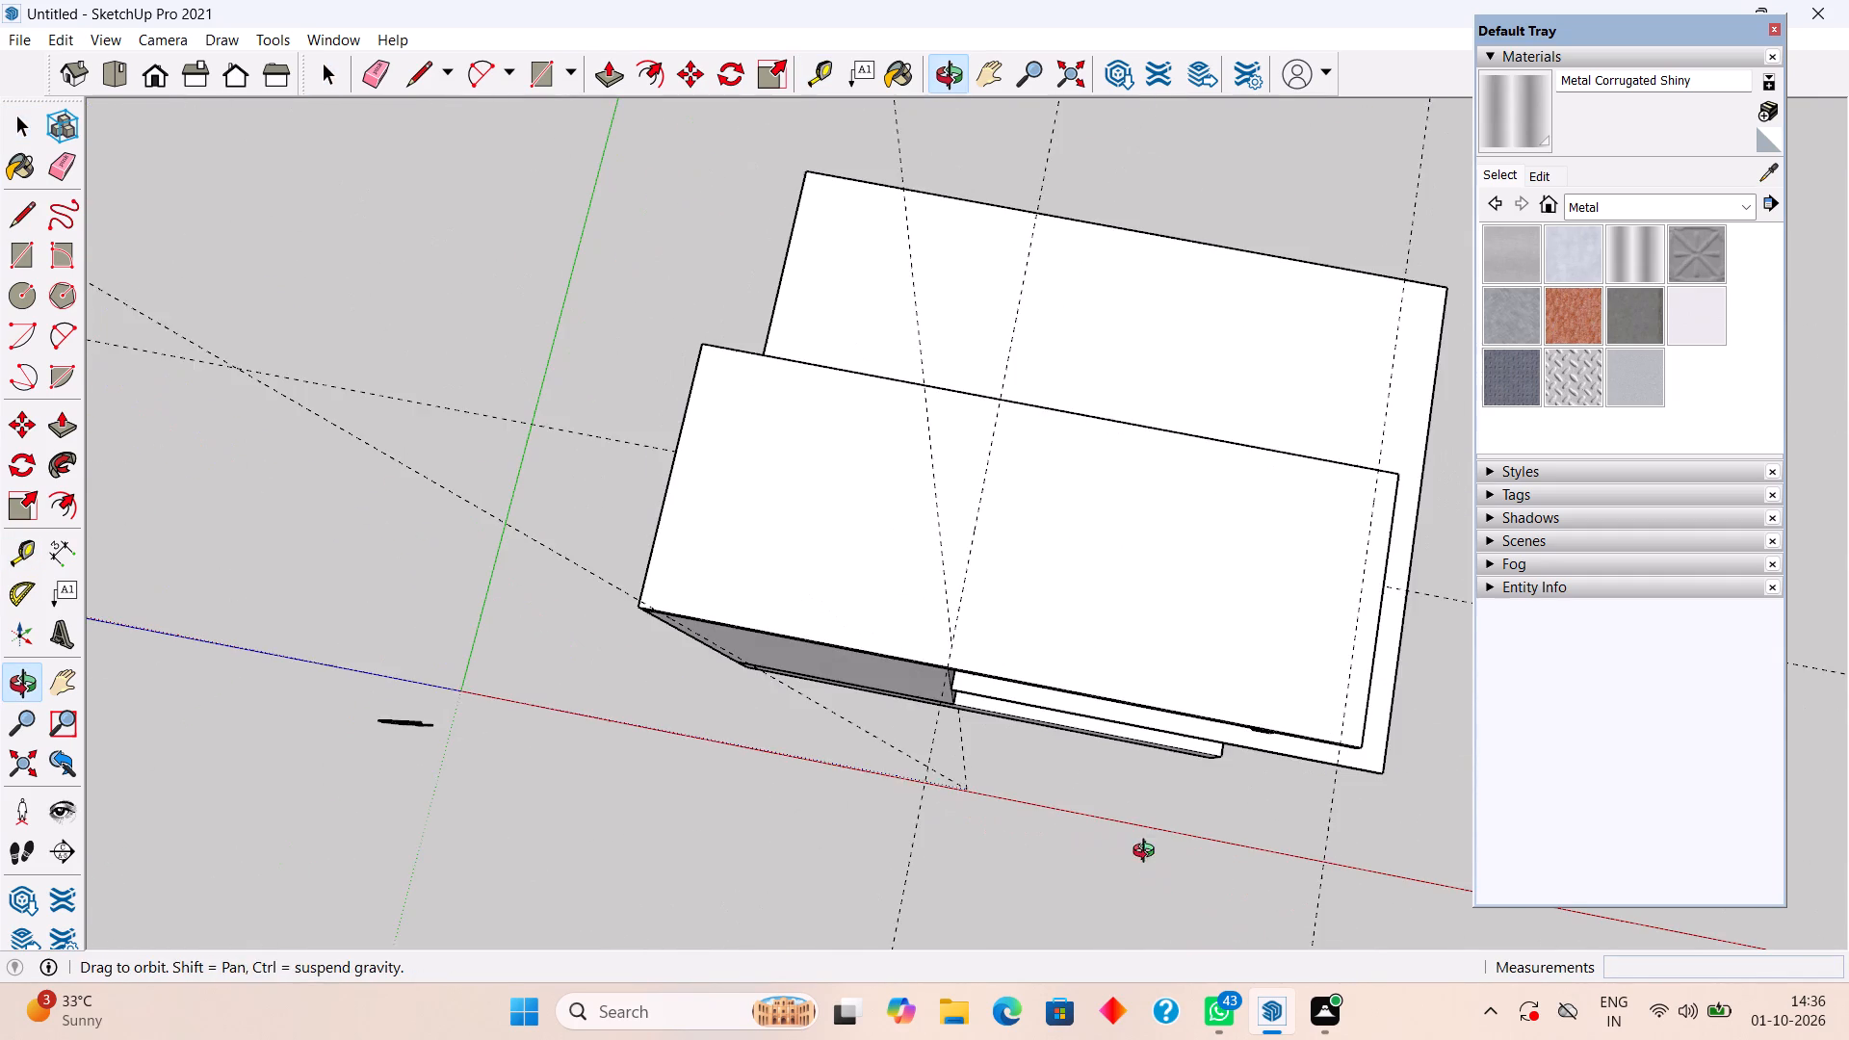
pyautogui.moveTo(1148, 853); pyautogui.dragTo(1148, 849, button='middle')
pyautogui.moveTo(1268, 742); pyautogui.dragTo(1347, 760, button='middle')
pyautogui.scroll(2, 1385, 727)
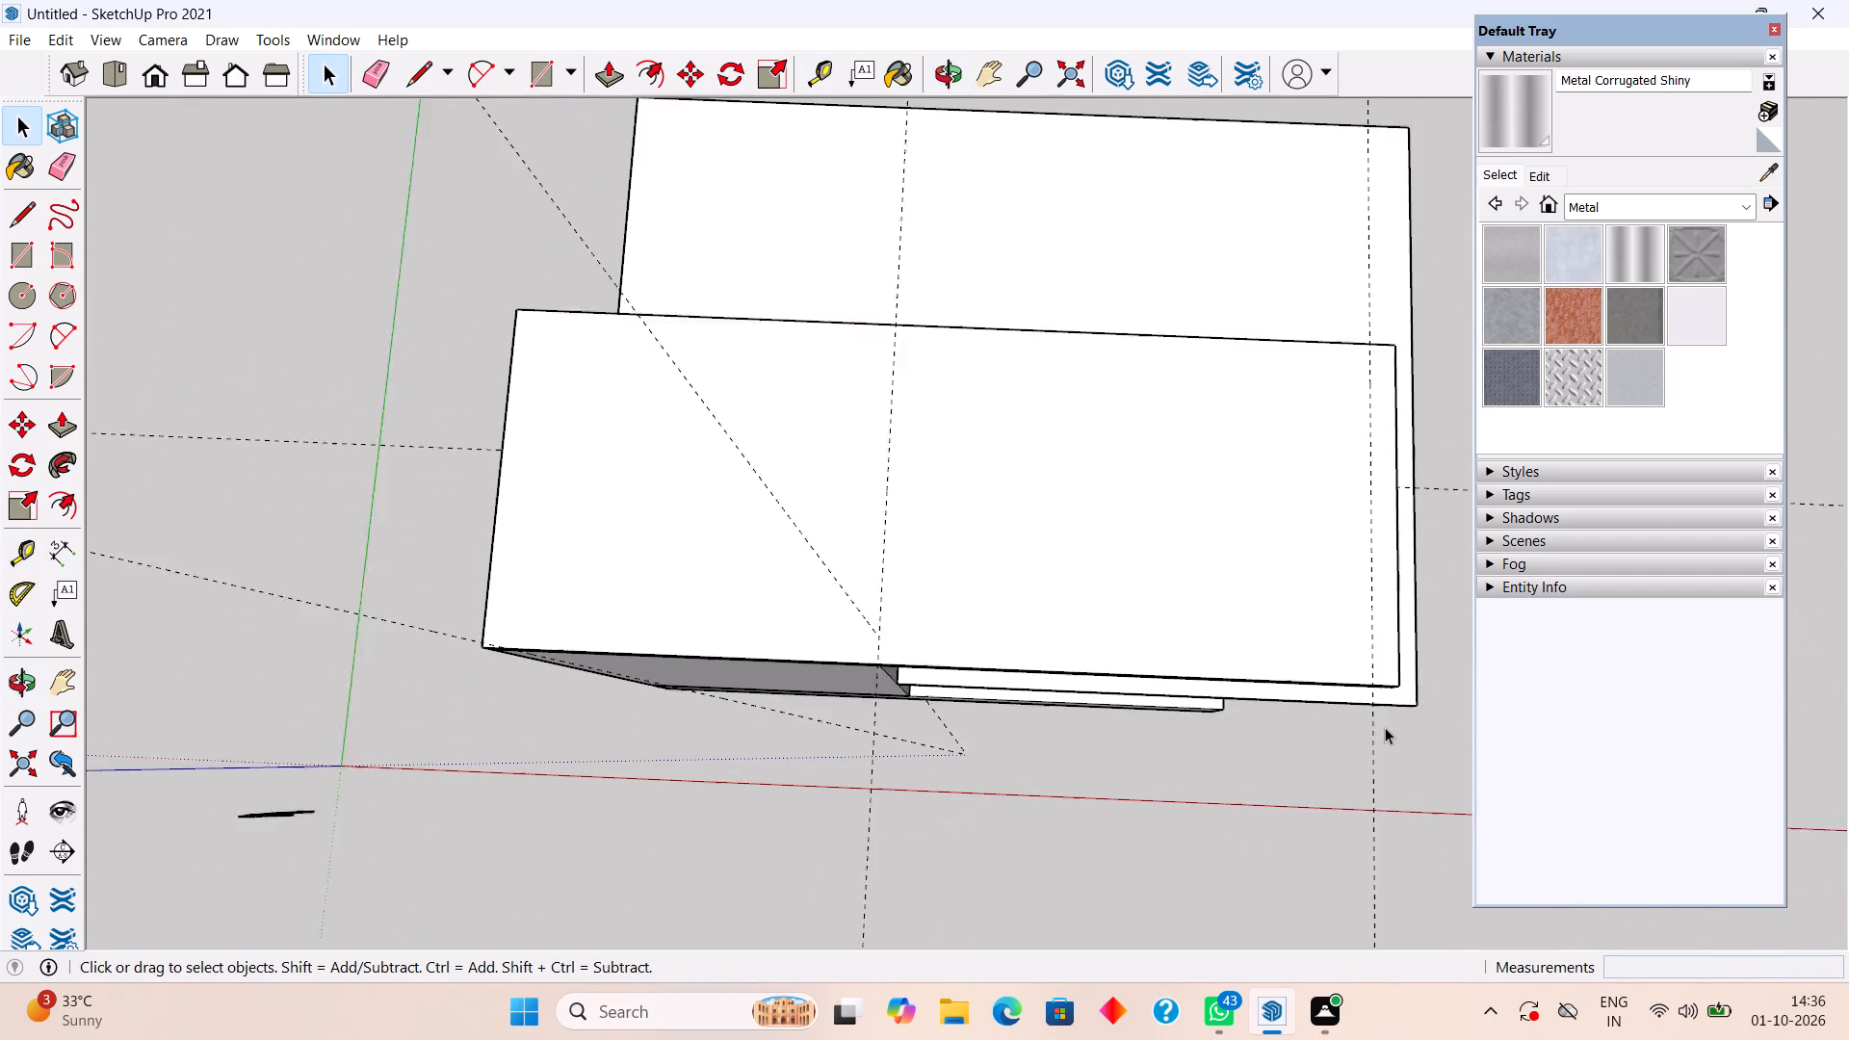
pyautogui.scroll(1, 1385, 727)
pyautogui.moveTo(1353, 702); pyautogui.dragTo(1354, 795, button='middle')
pyautogui.moveTo(1345, 725); pyautogui.dragTo(1353, 715, button='middle')
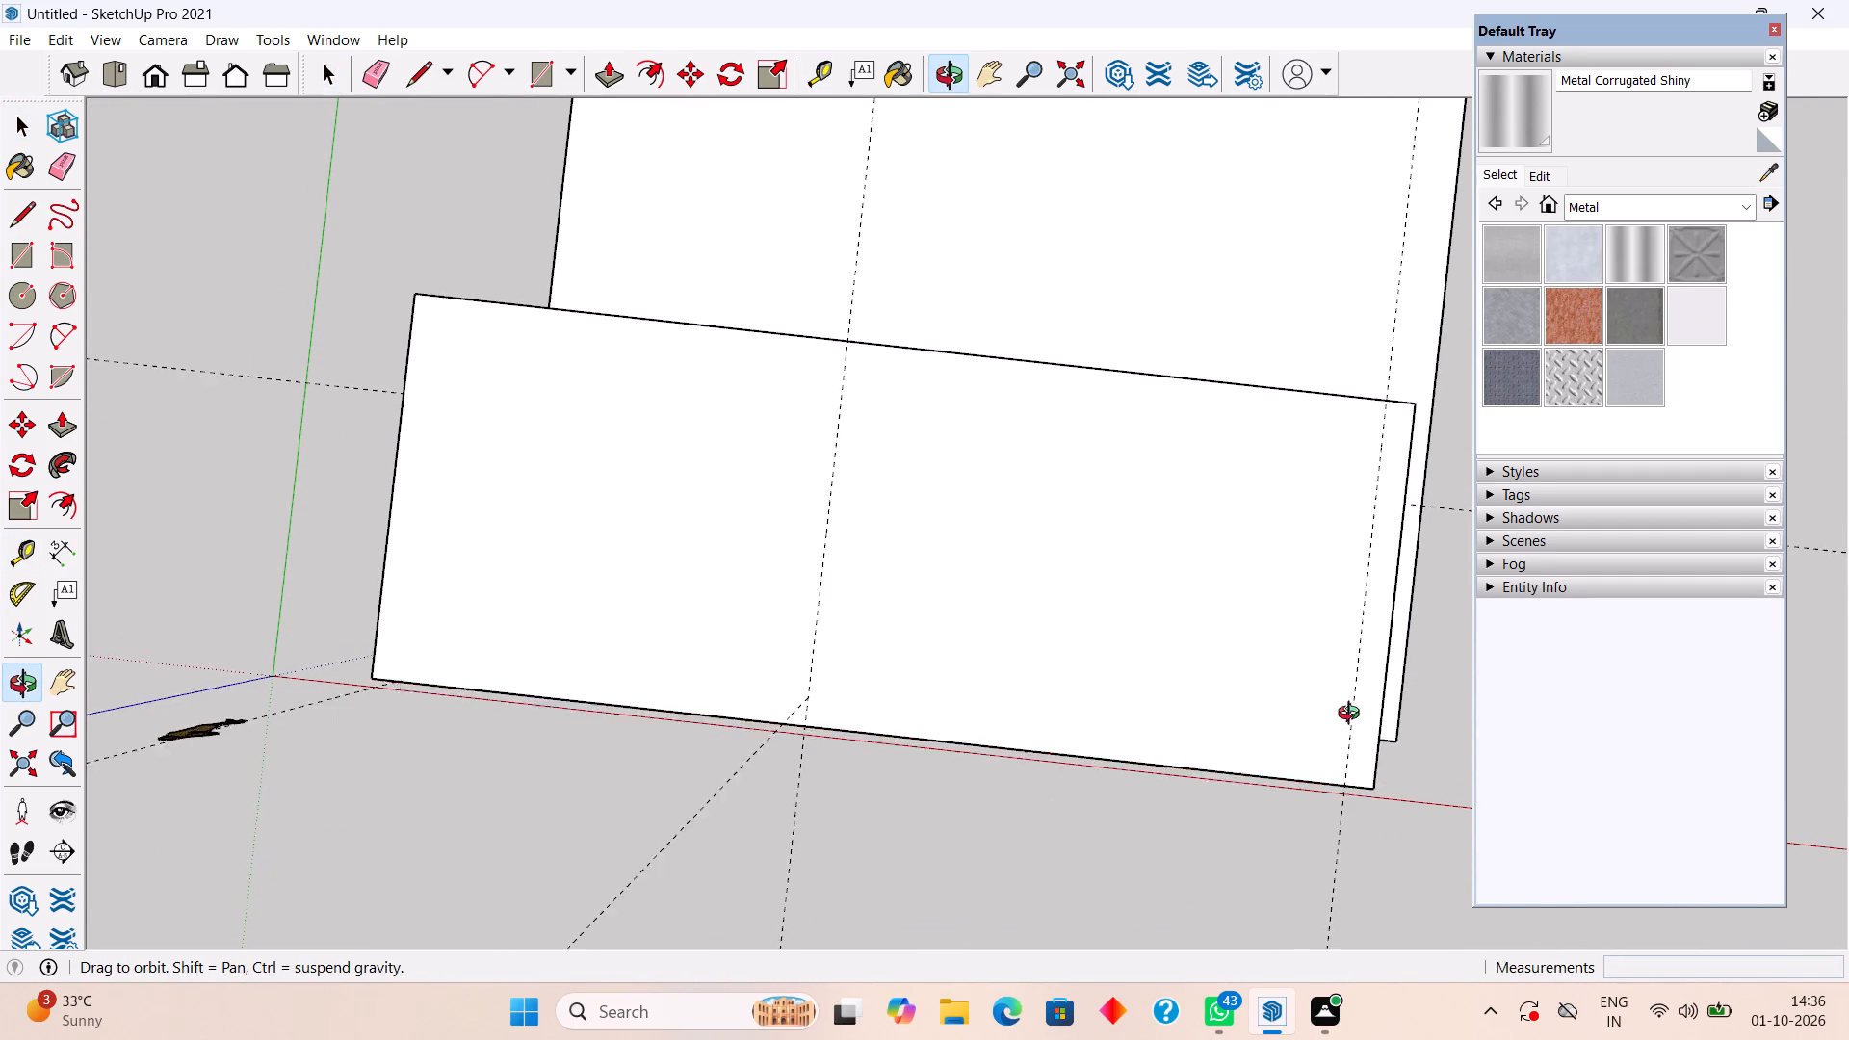
pyautogui.moveTo(1353, 715); pyautogui.dragTo(1370, 690, button='middle')
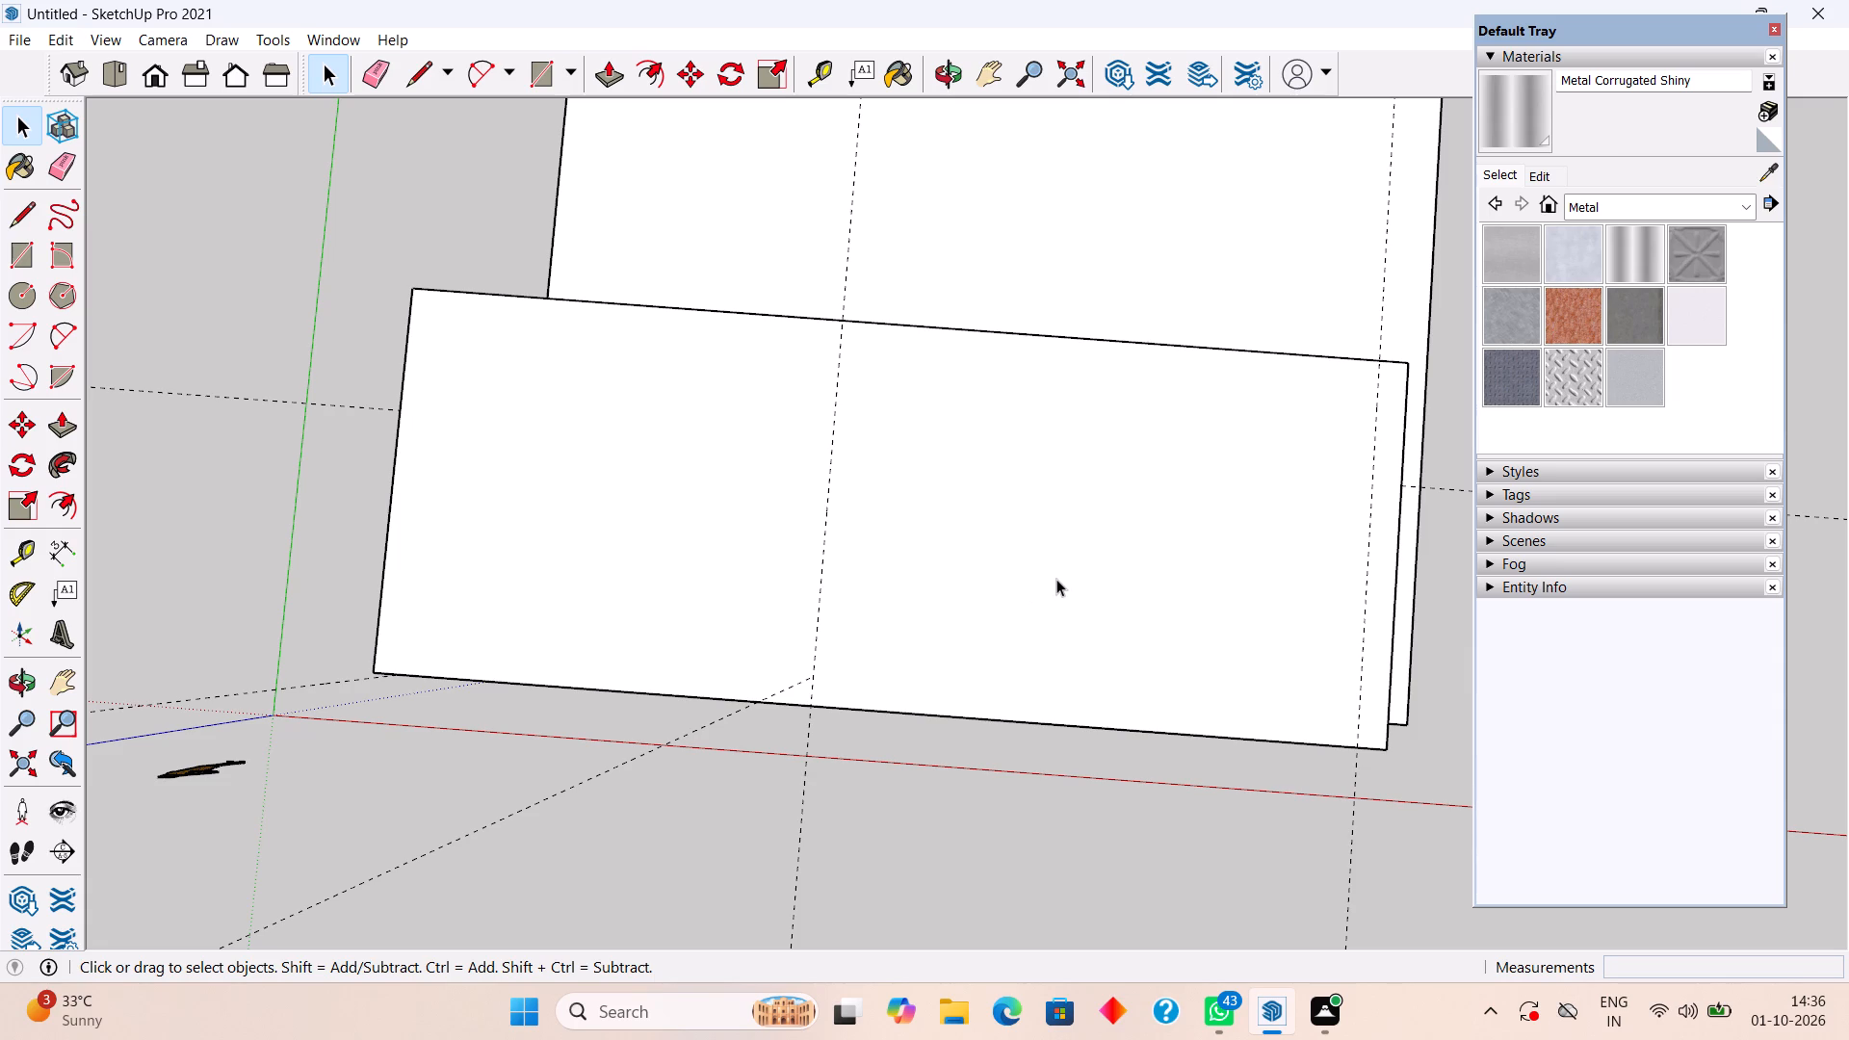
pyautogui.moveTo(1056, 576); pyautogui.dragTo(1125, 527, button='middle')
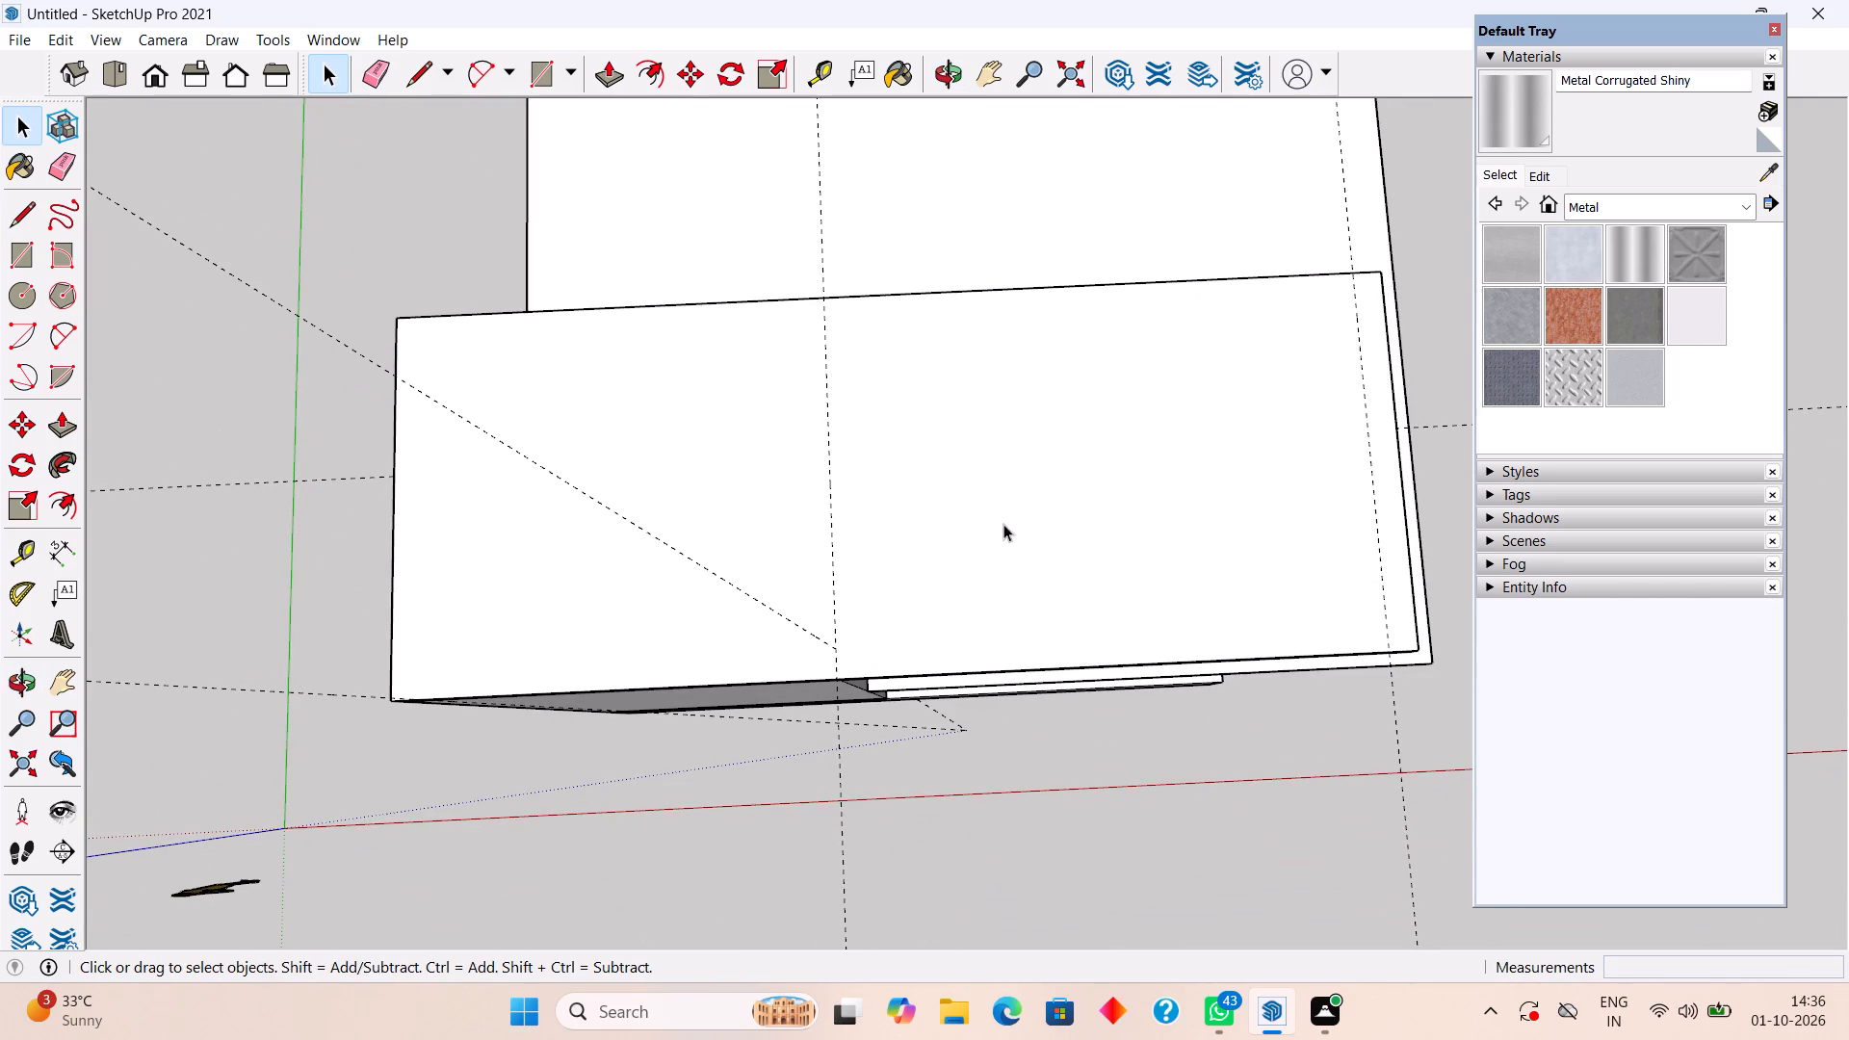
pyautogui.moveTo(971, 515); pyautogui.dragTo(1022, 553, button='middle')
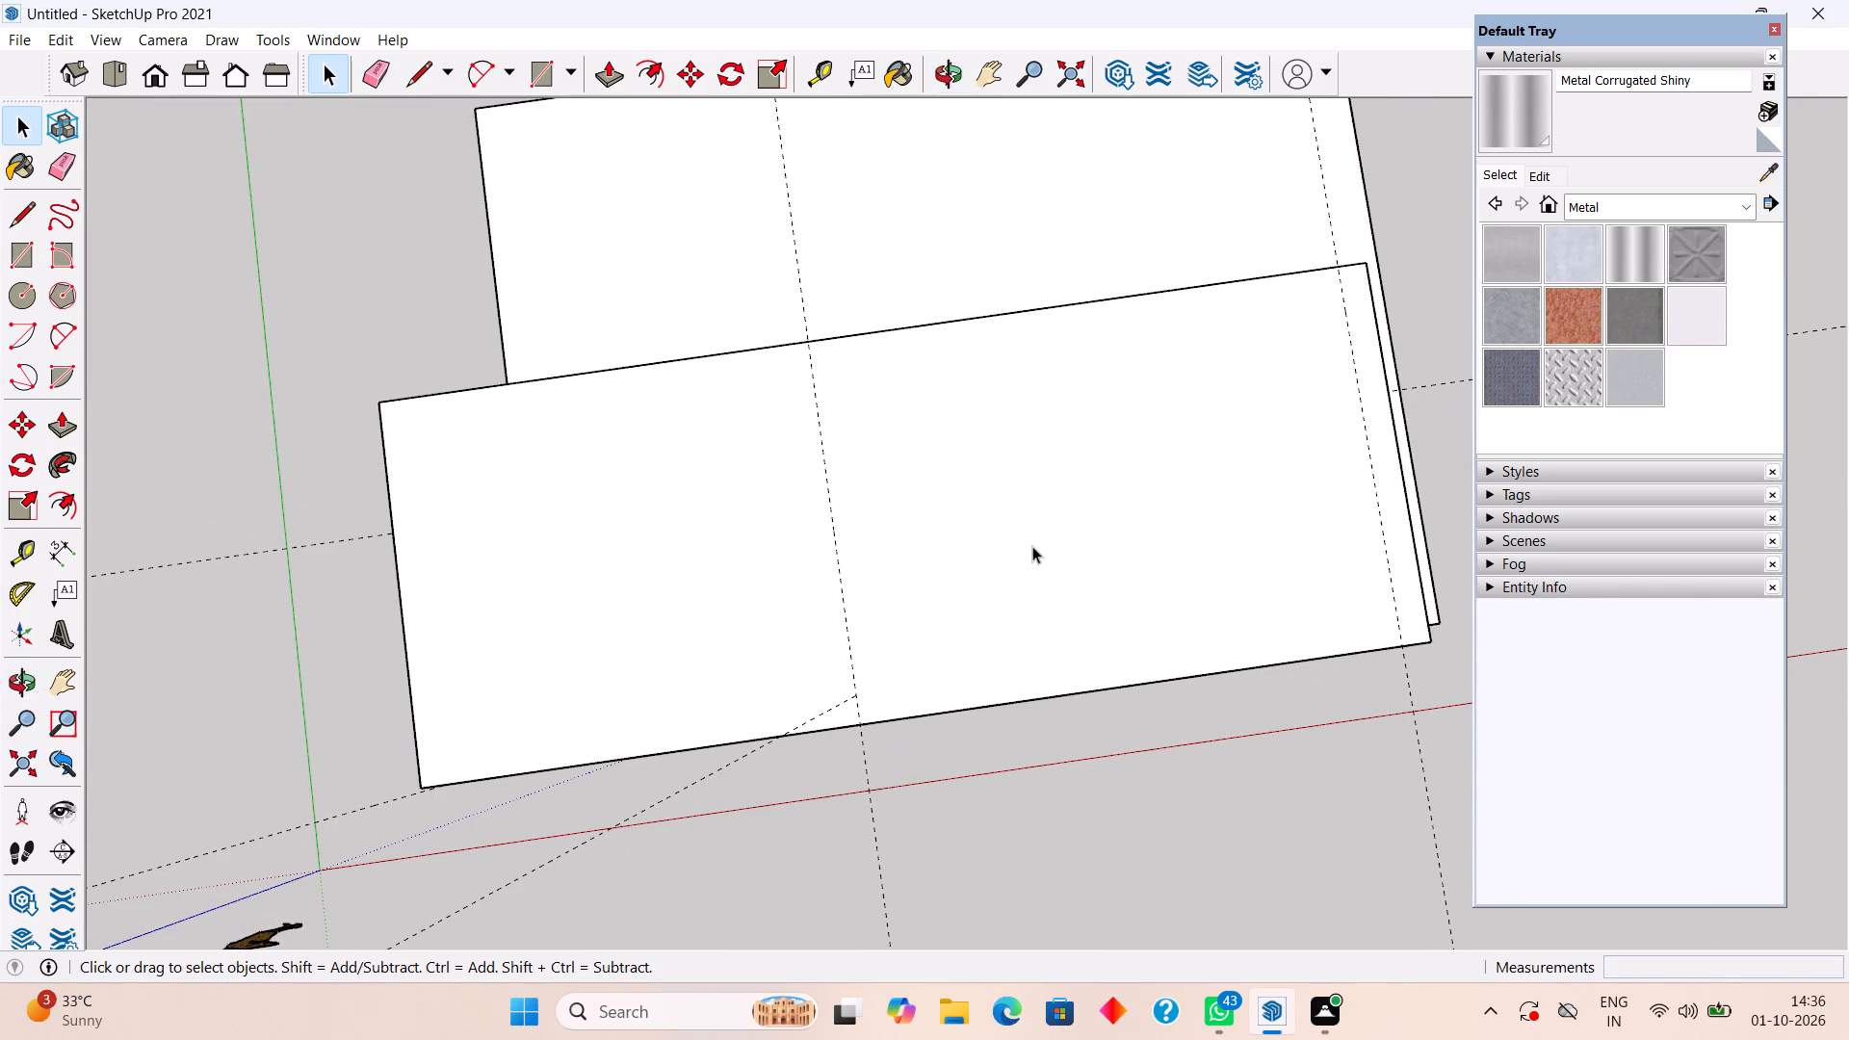
pyautogui.press('t')
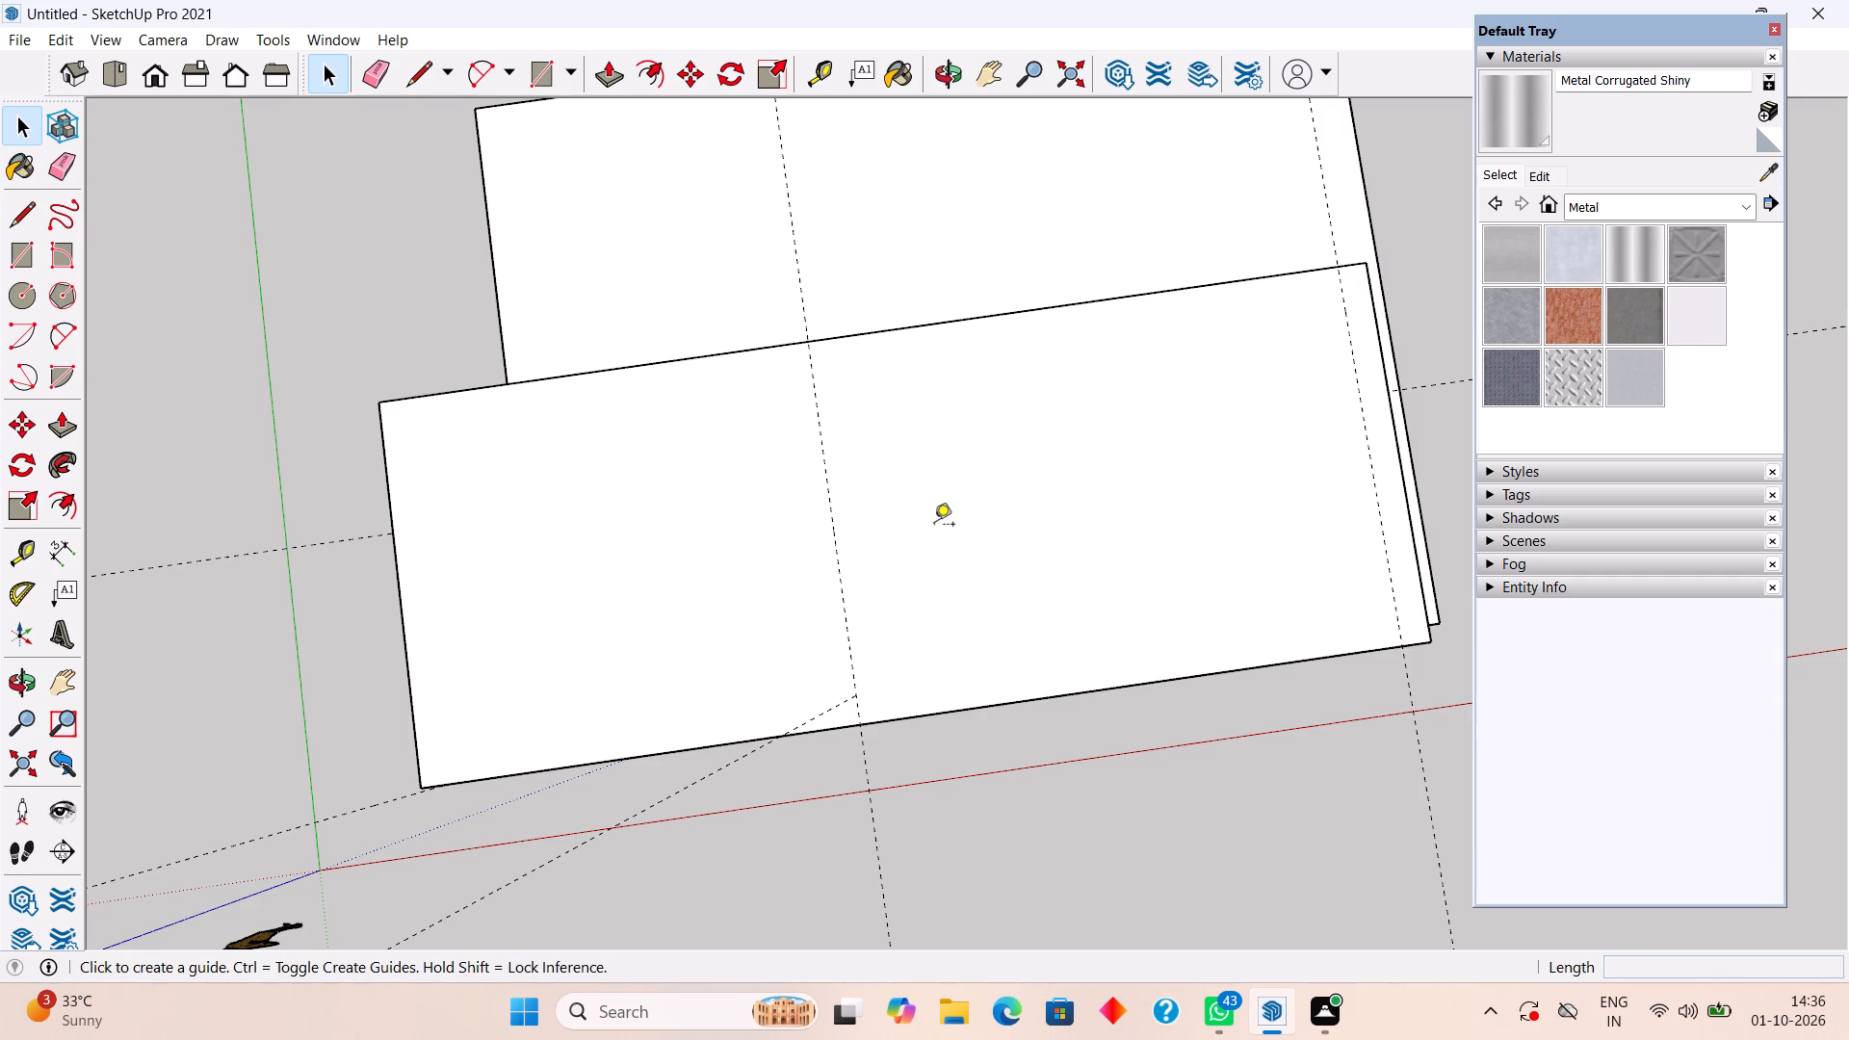
pyautogui.click(843, 565)
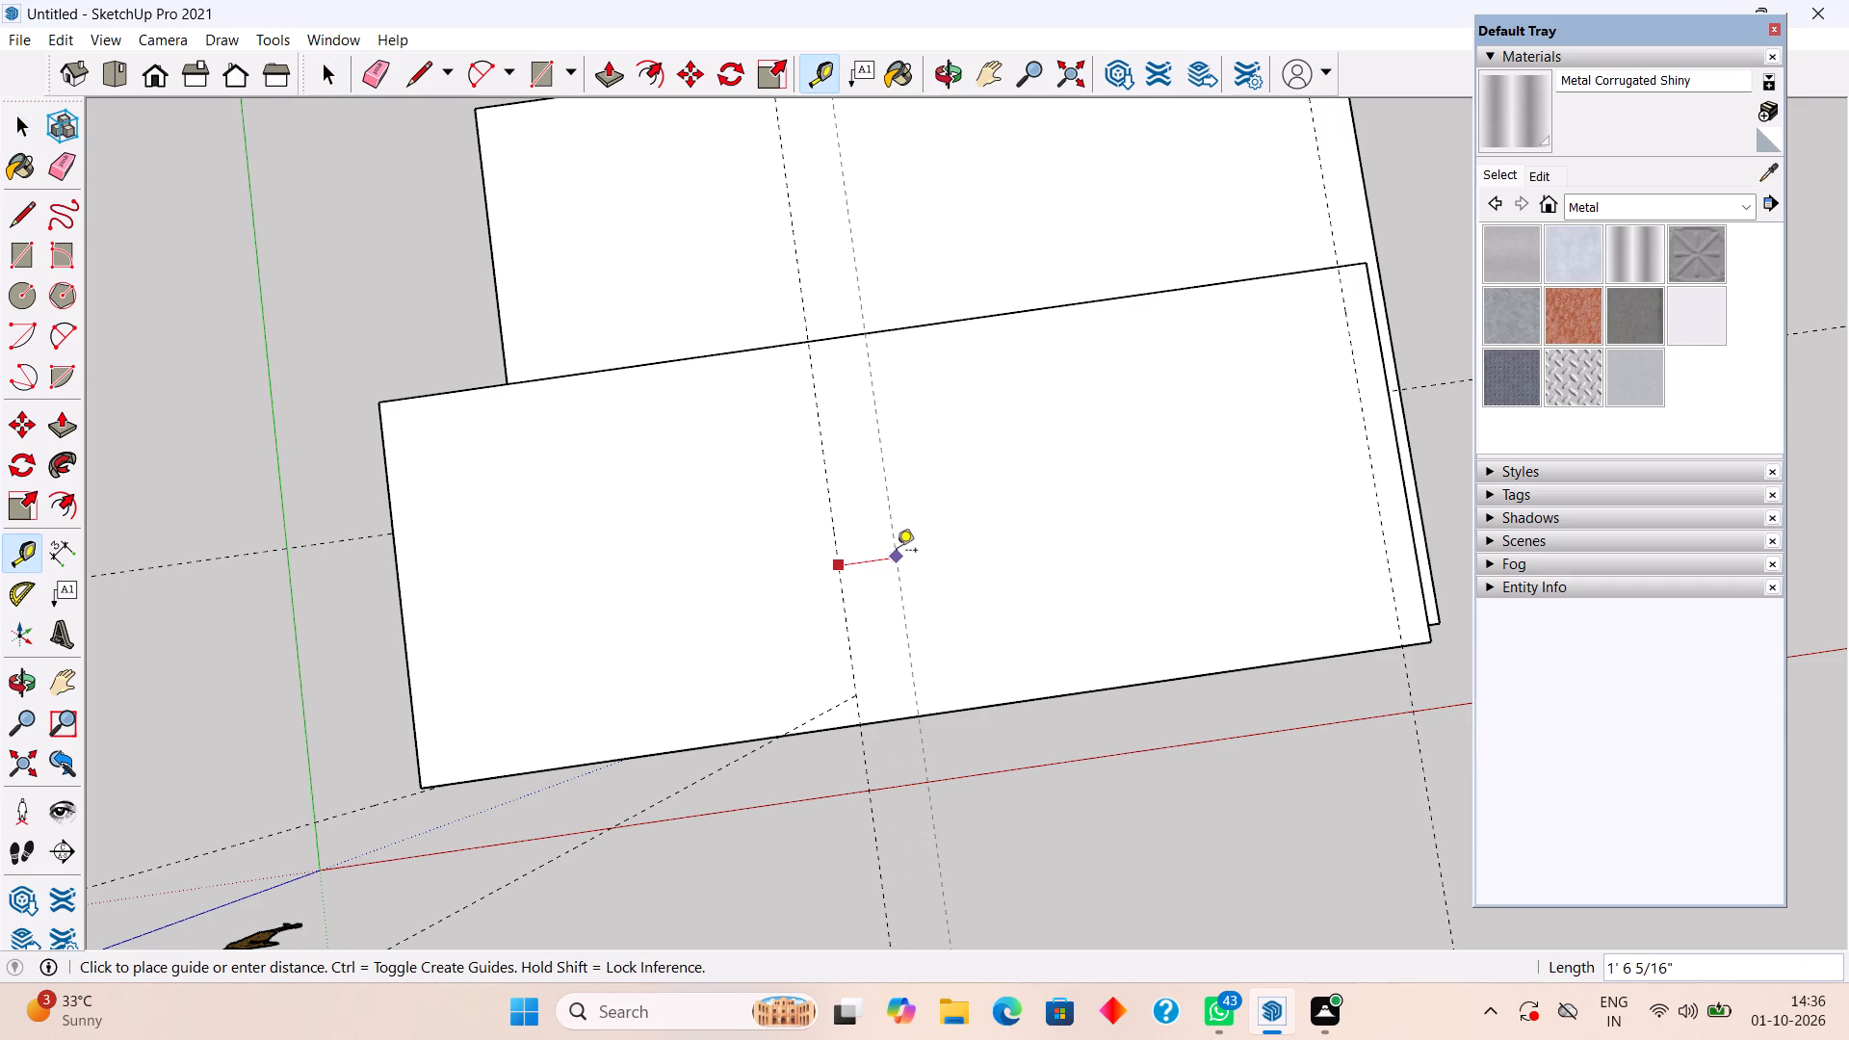
pyautogui.write("2'")
pyautogui.press('Return')
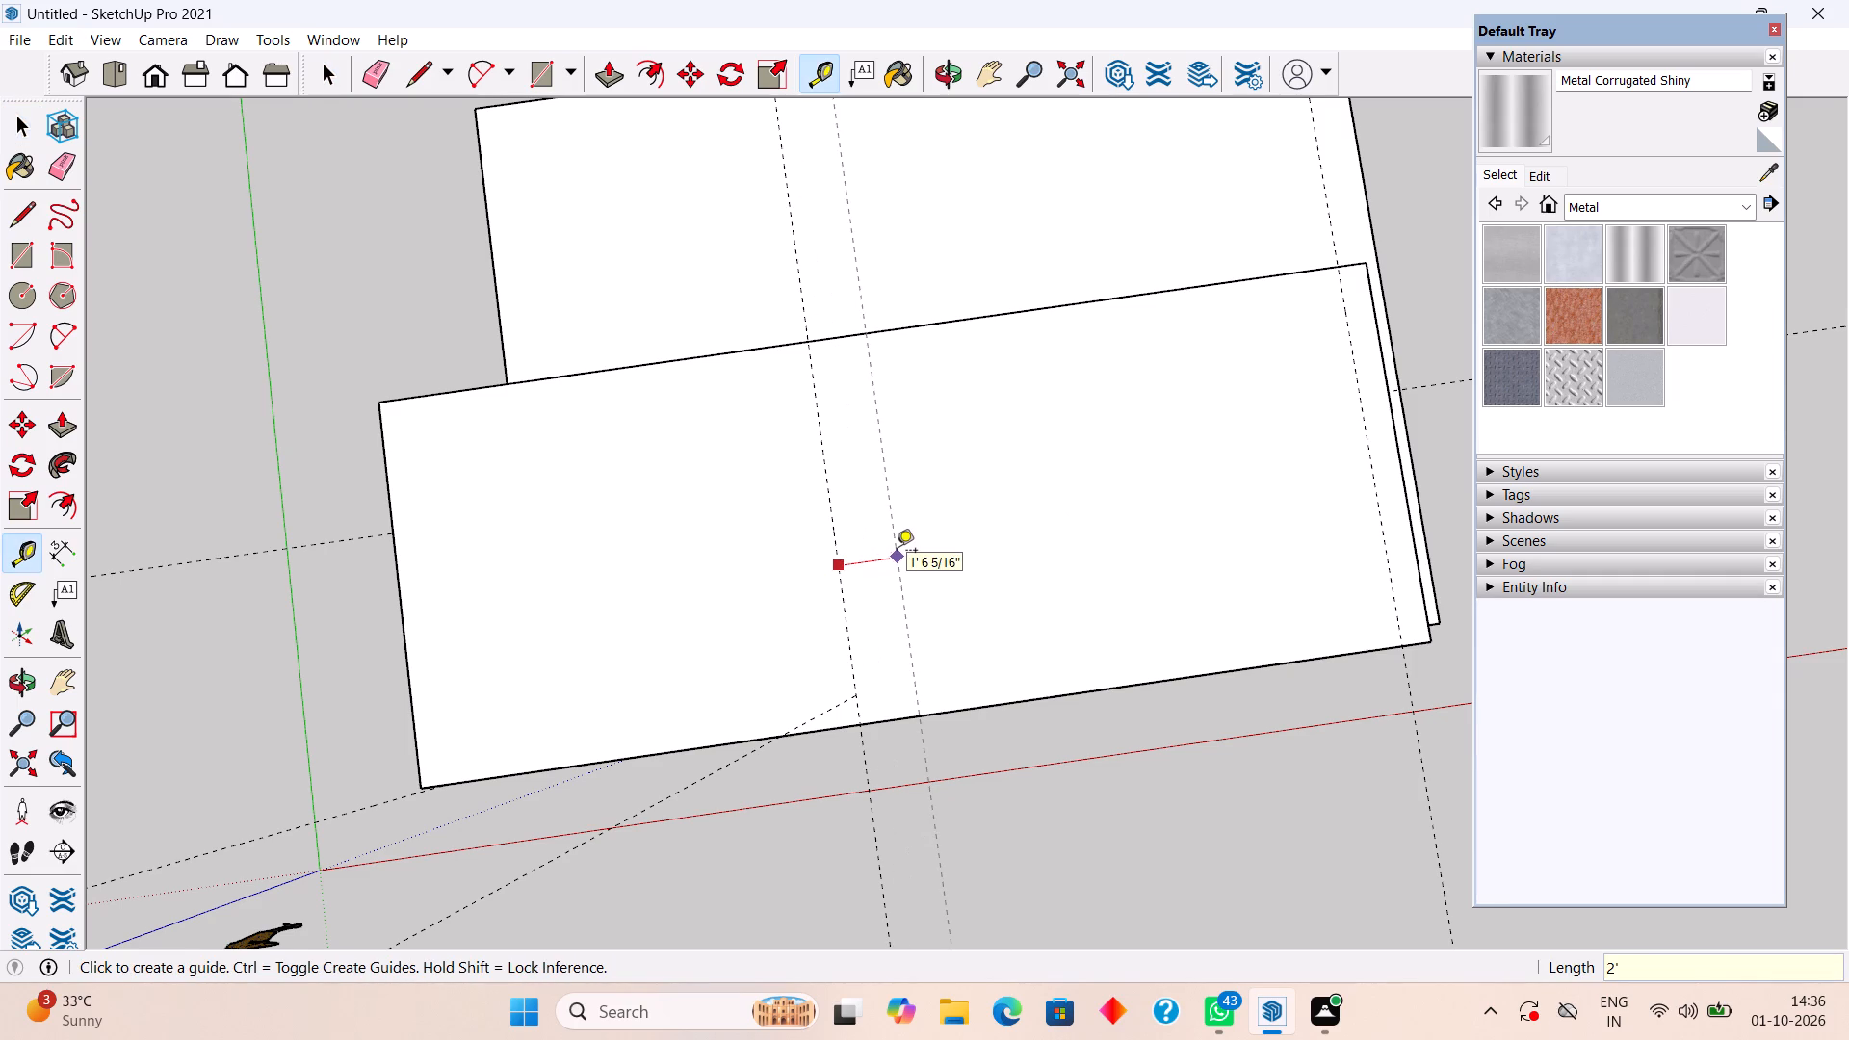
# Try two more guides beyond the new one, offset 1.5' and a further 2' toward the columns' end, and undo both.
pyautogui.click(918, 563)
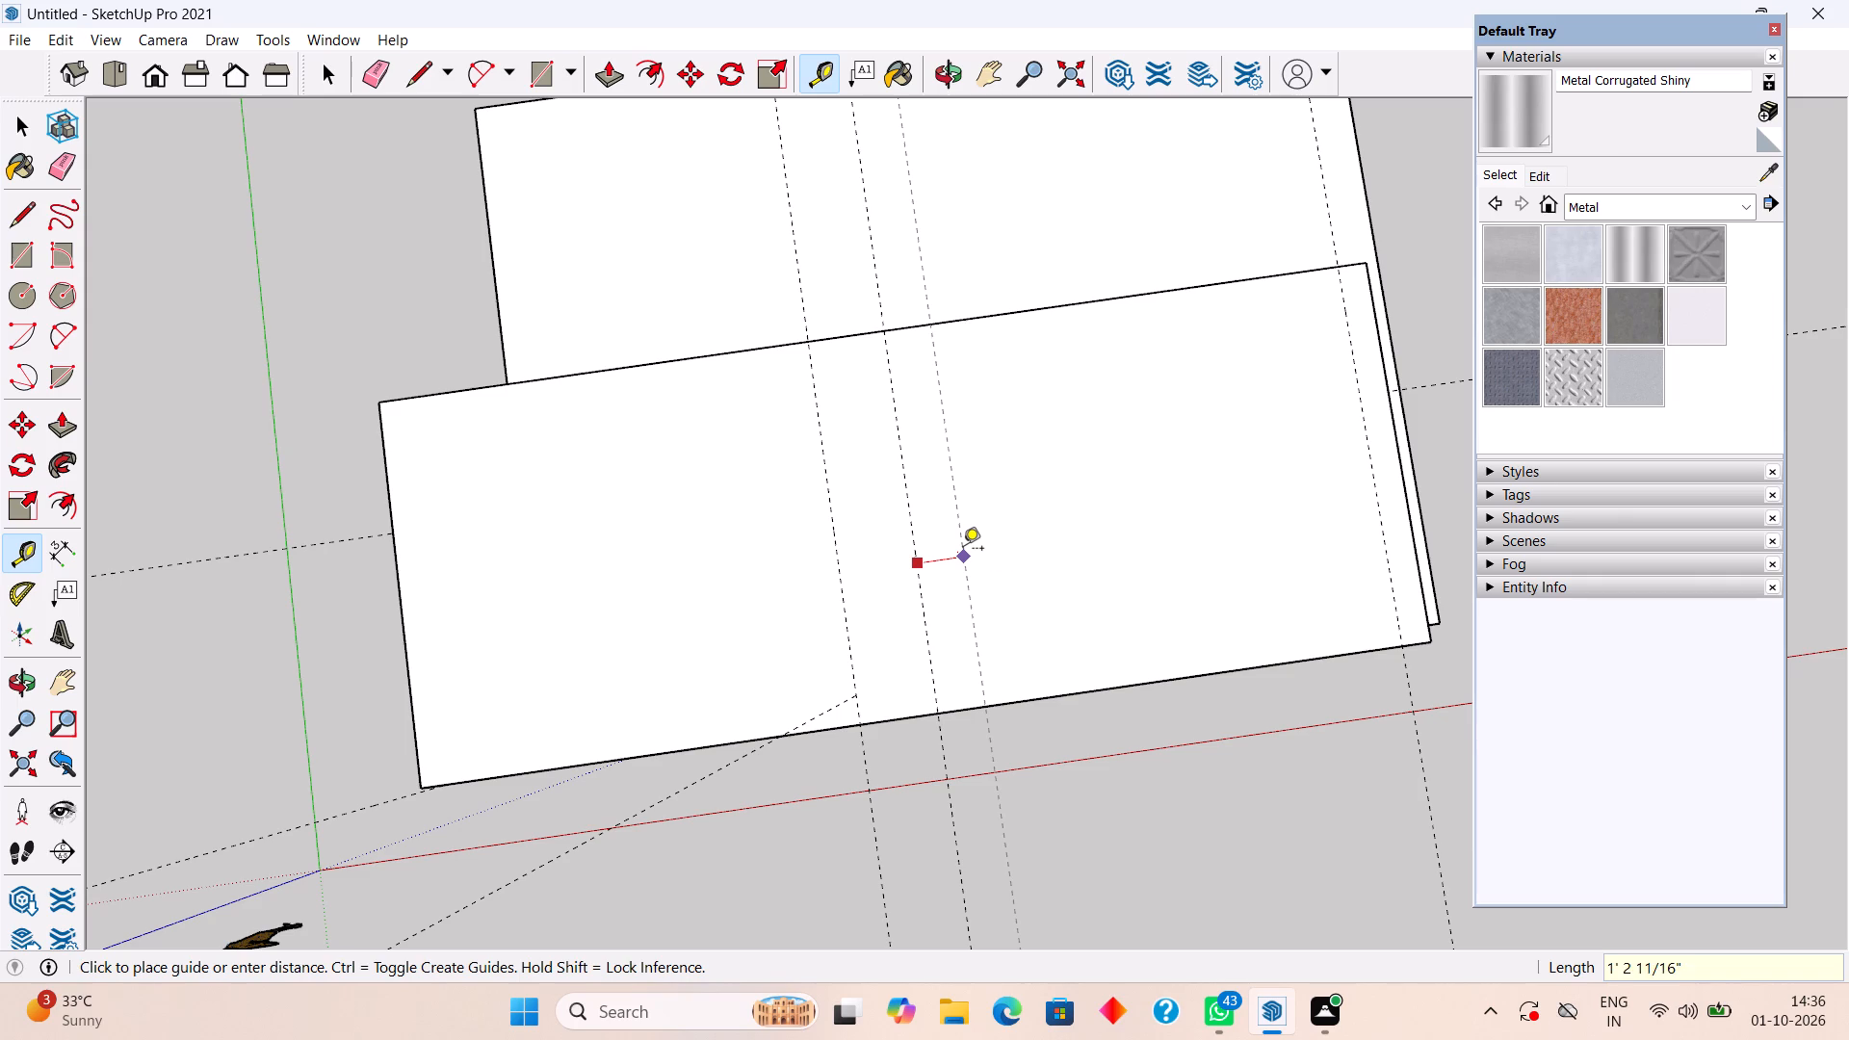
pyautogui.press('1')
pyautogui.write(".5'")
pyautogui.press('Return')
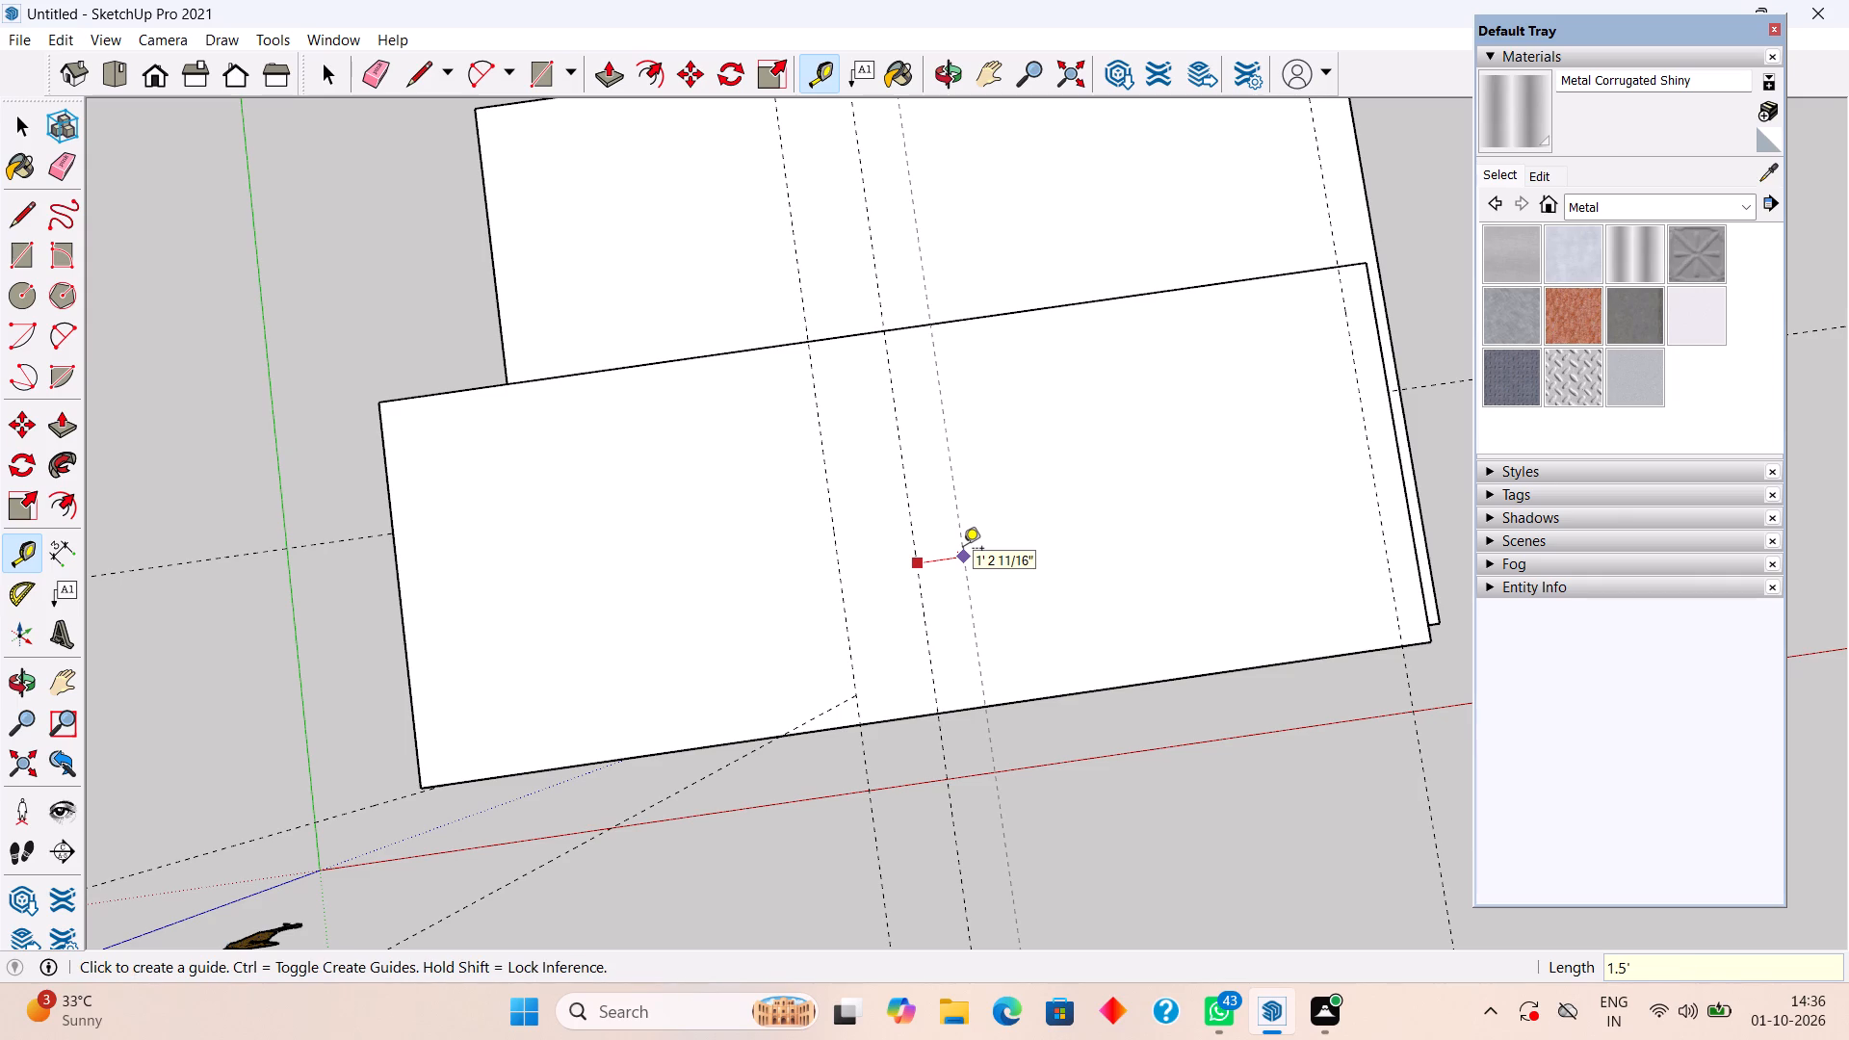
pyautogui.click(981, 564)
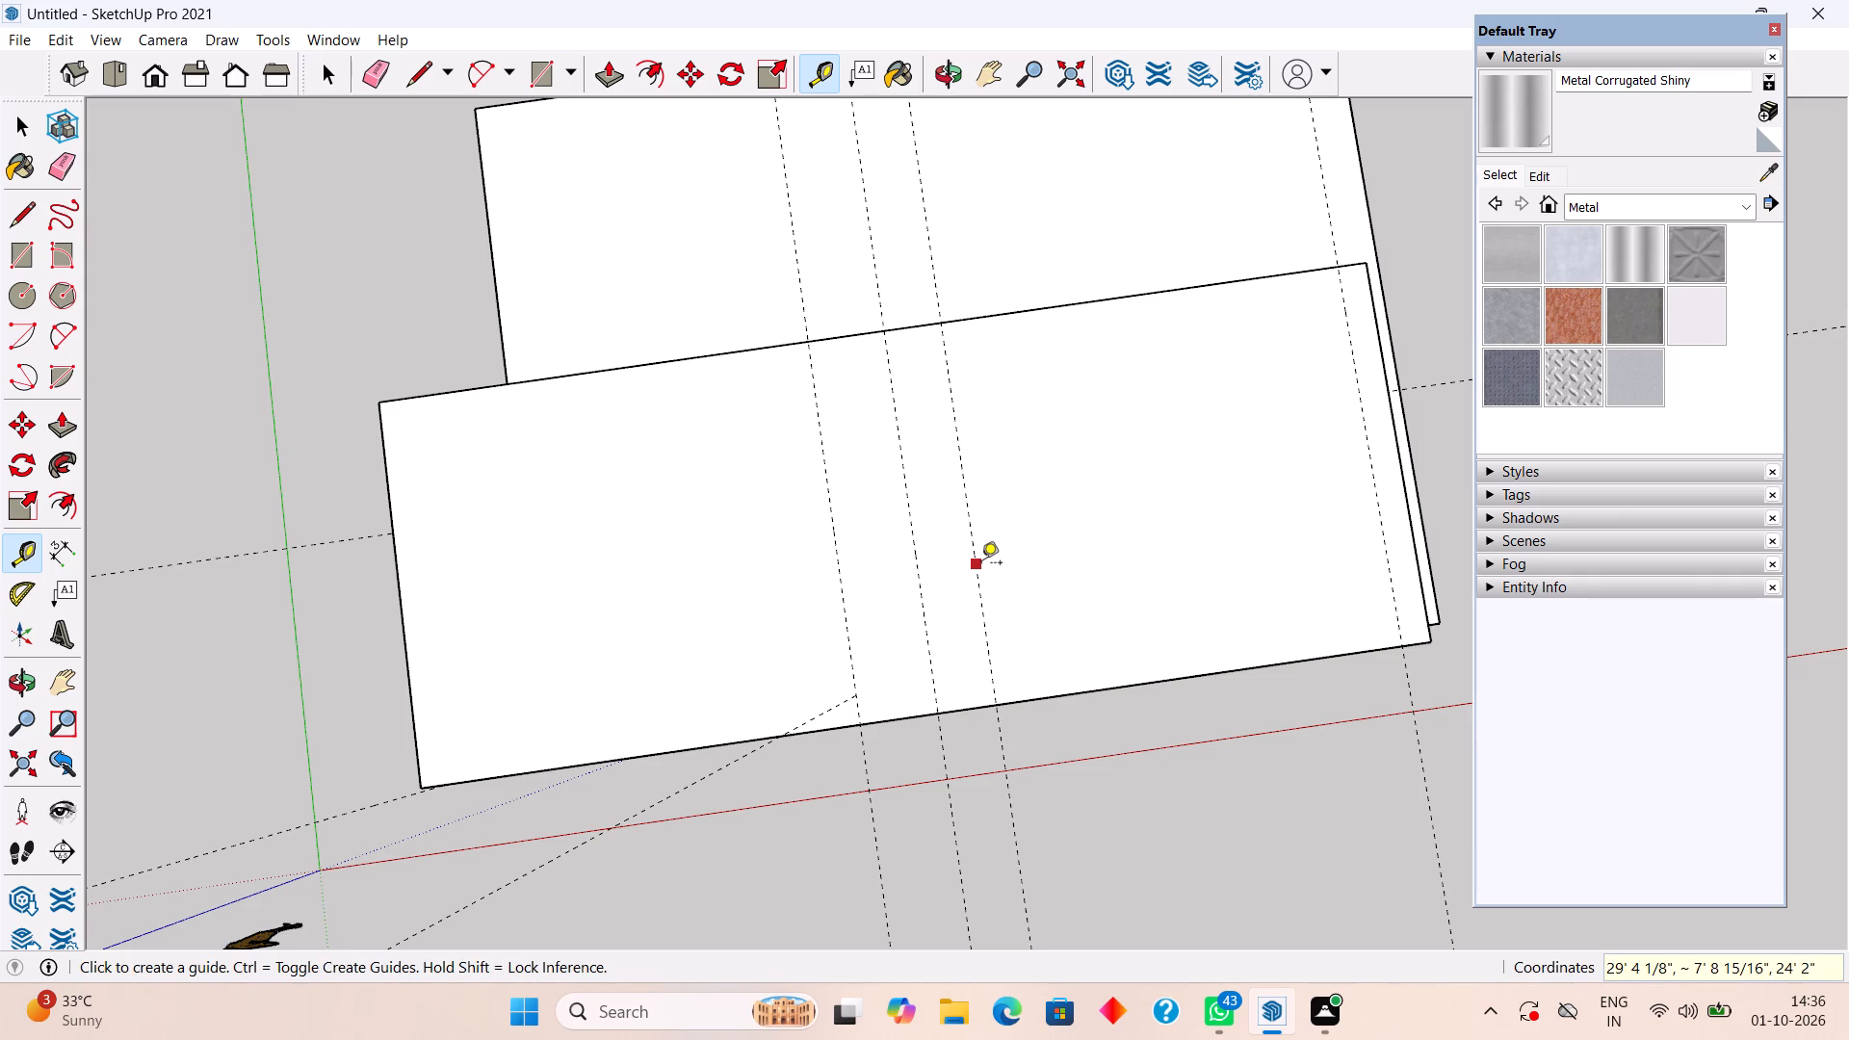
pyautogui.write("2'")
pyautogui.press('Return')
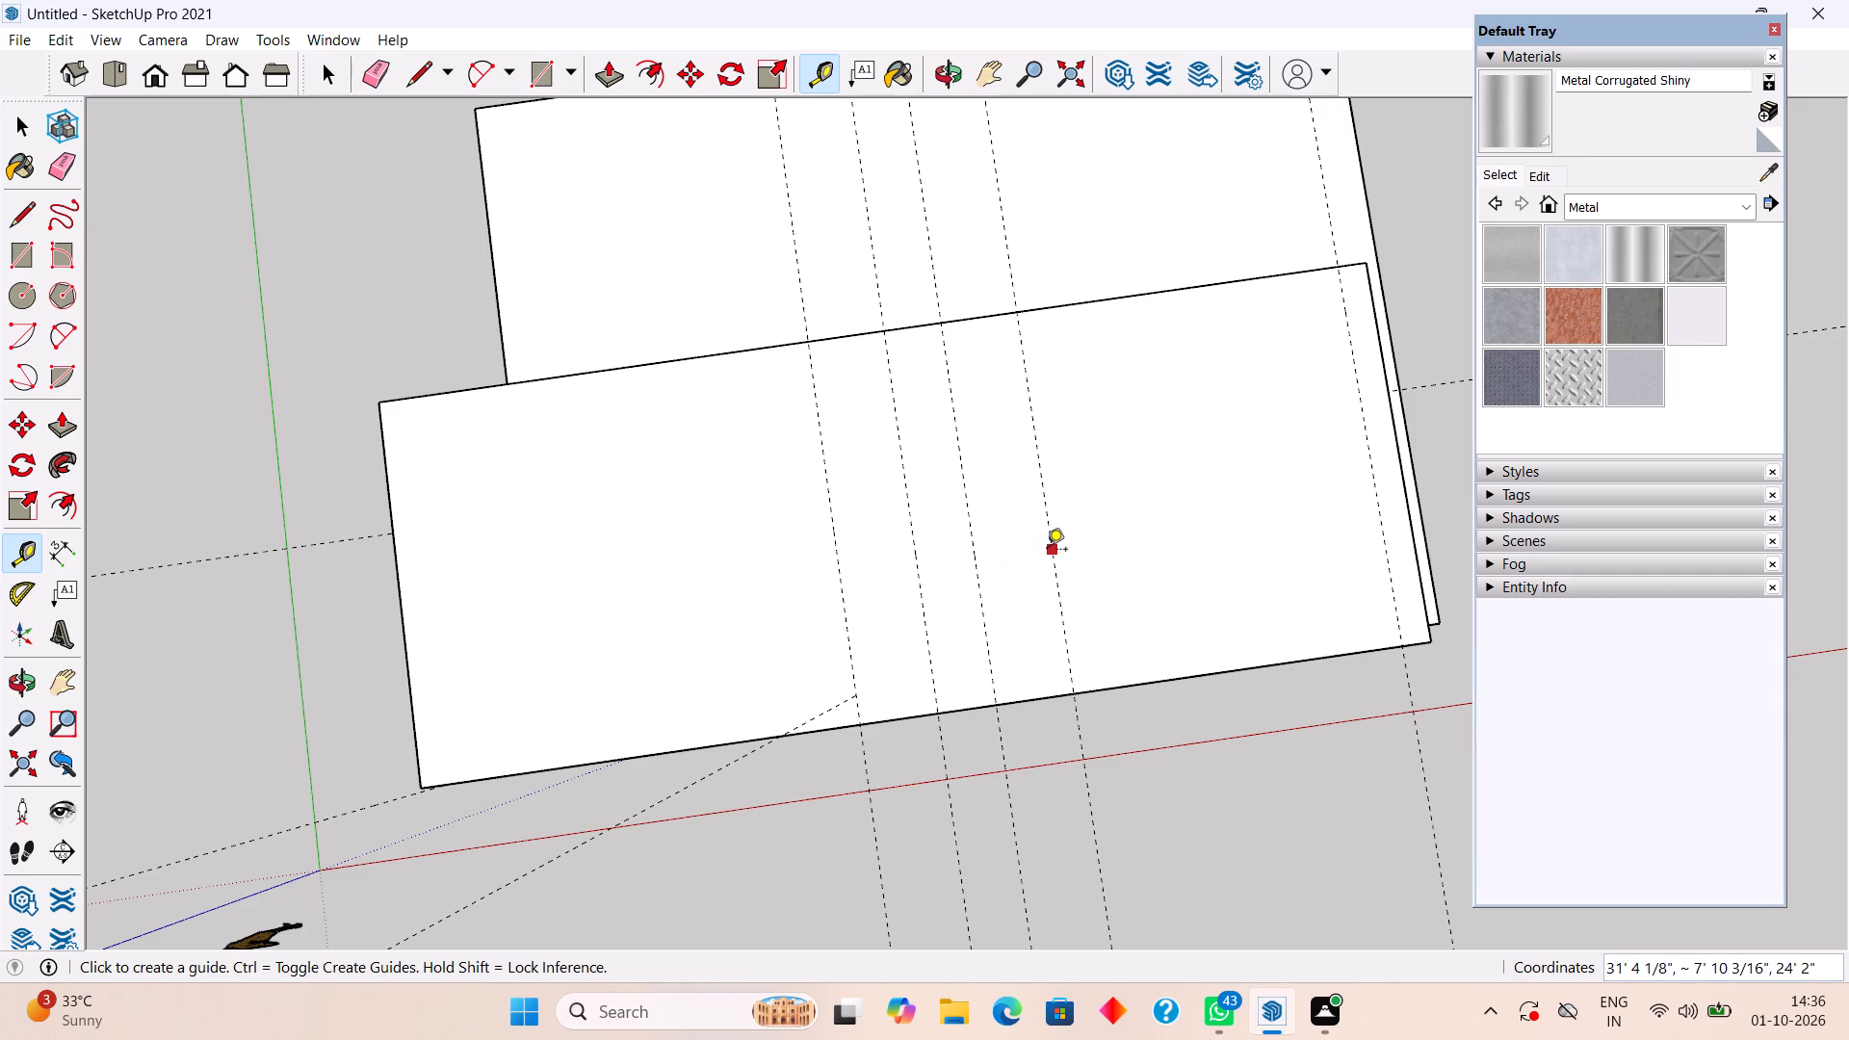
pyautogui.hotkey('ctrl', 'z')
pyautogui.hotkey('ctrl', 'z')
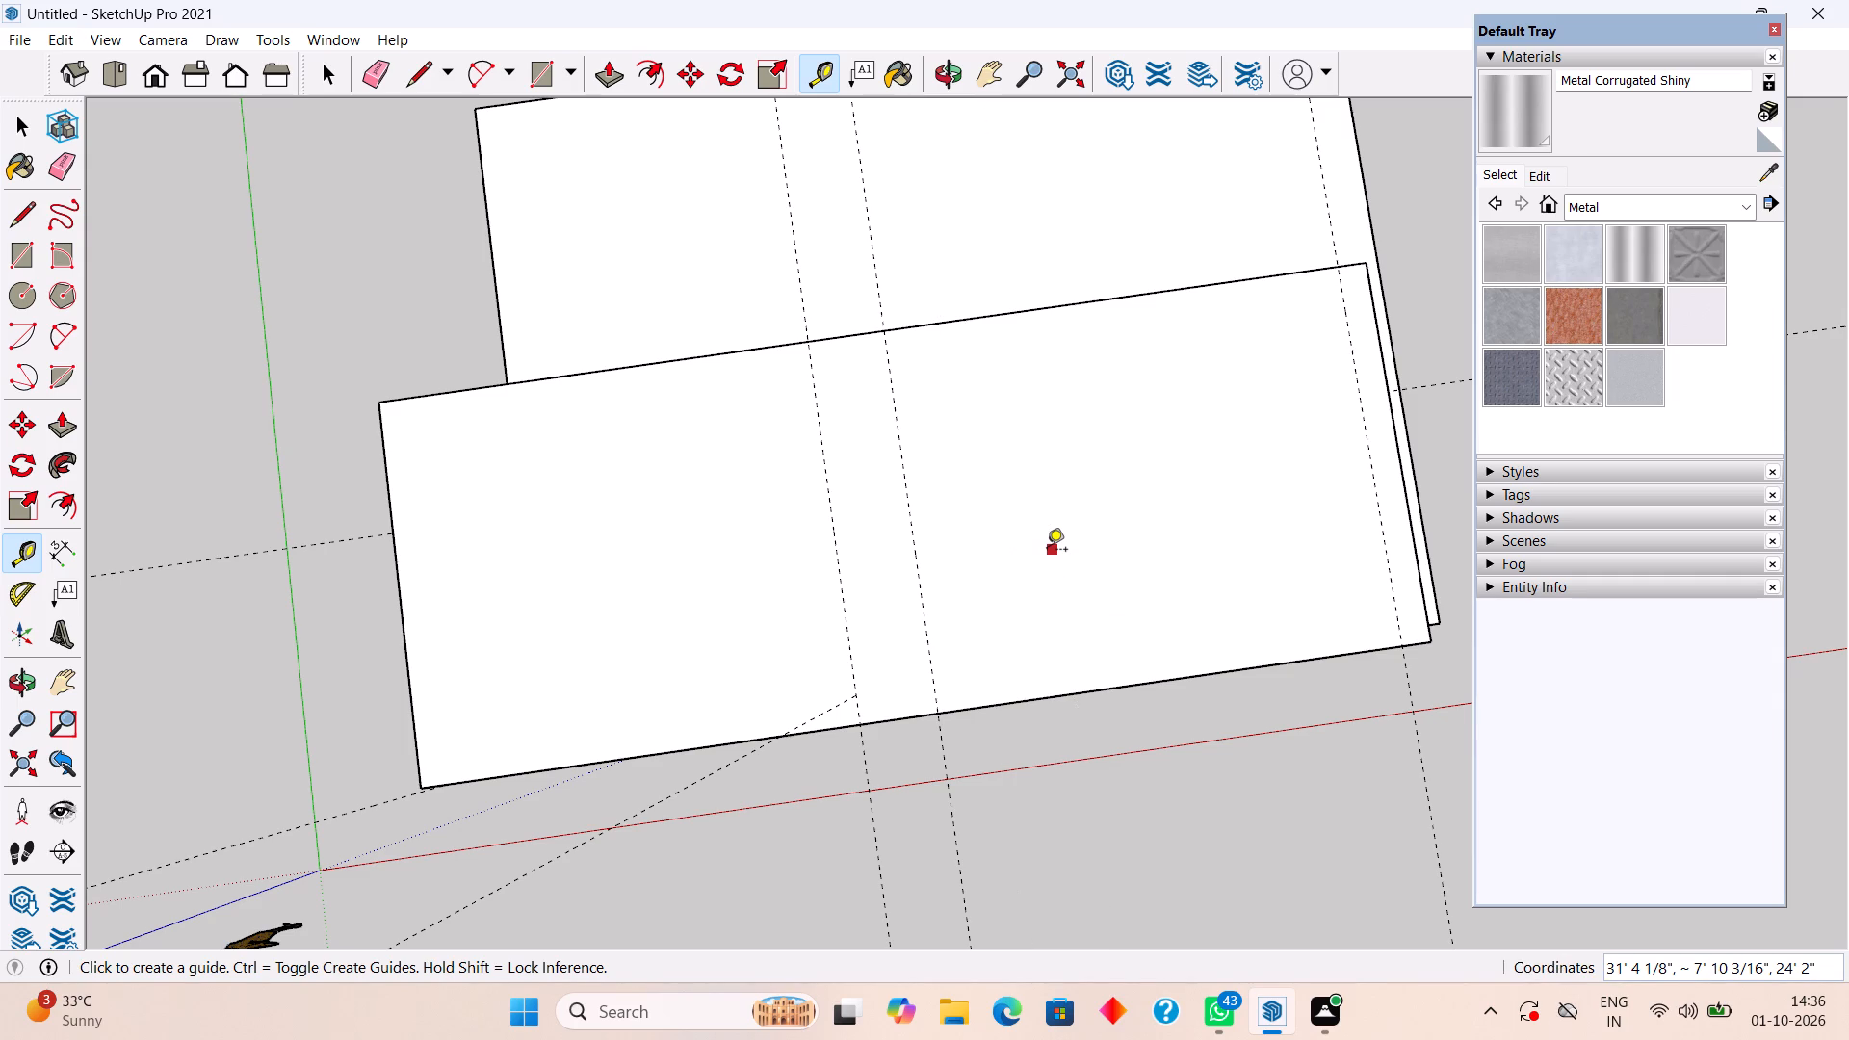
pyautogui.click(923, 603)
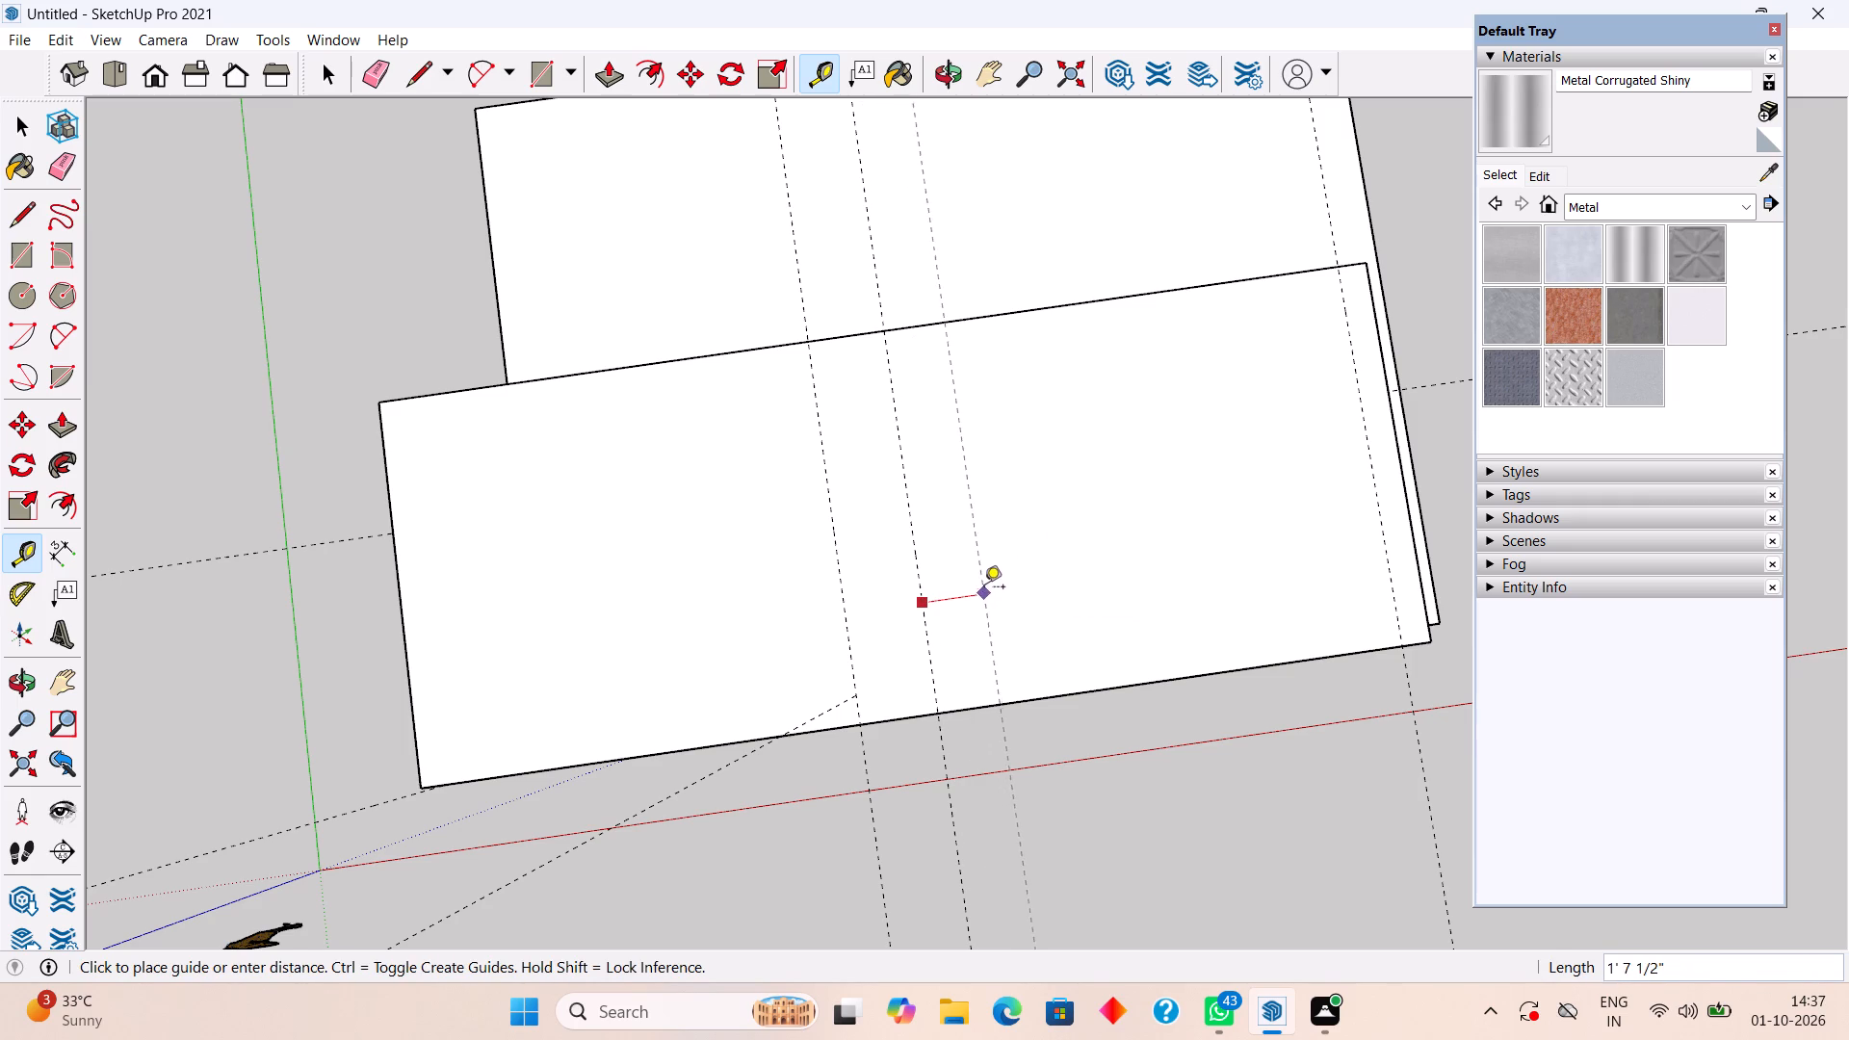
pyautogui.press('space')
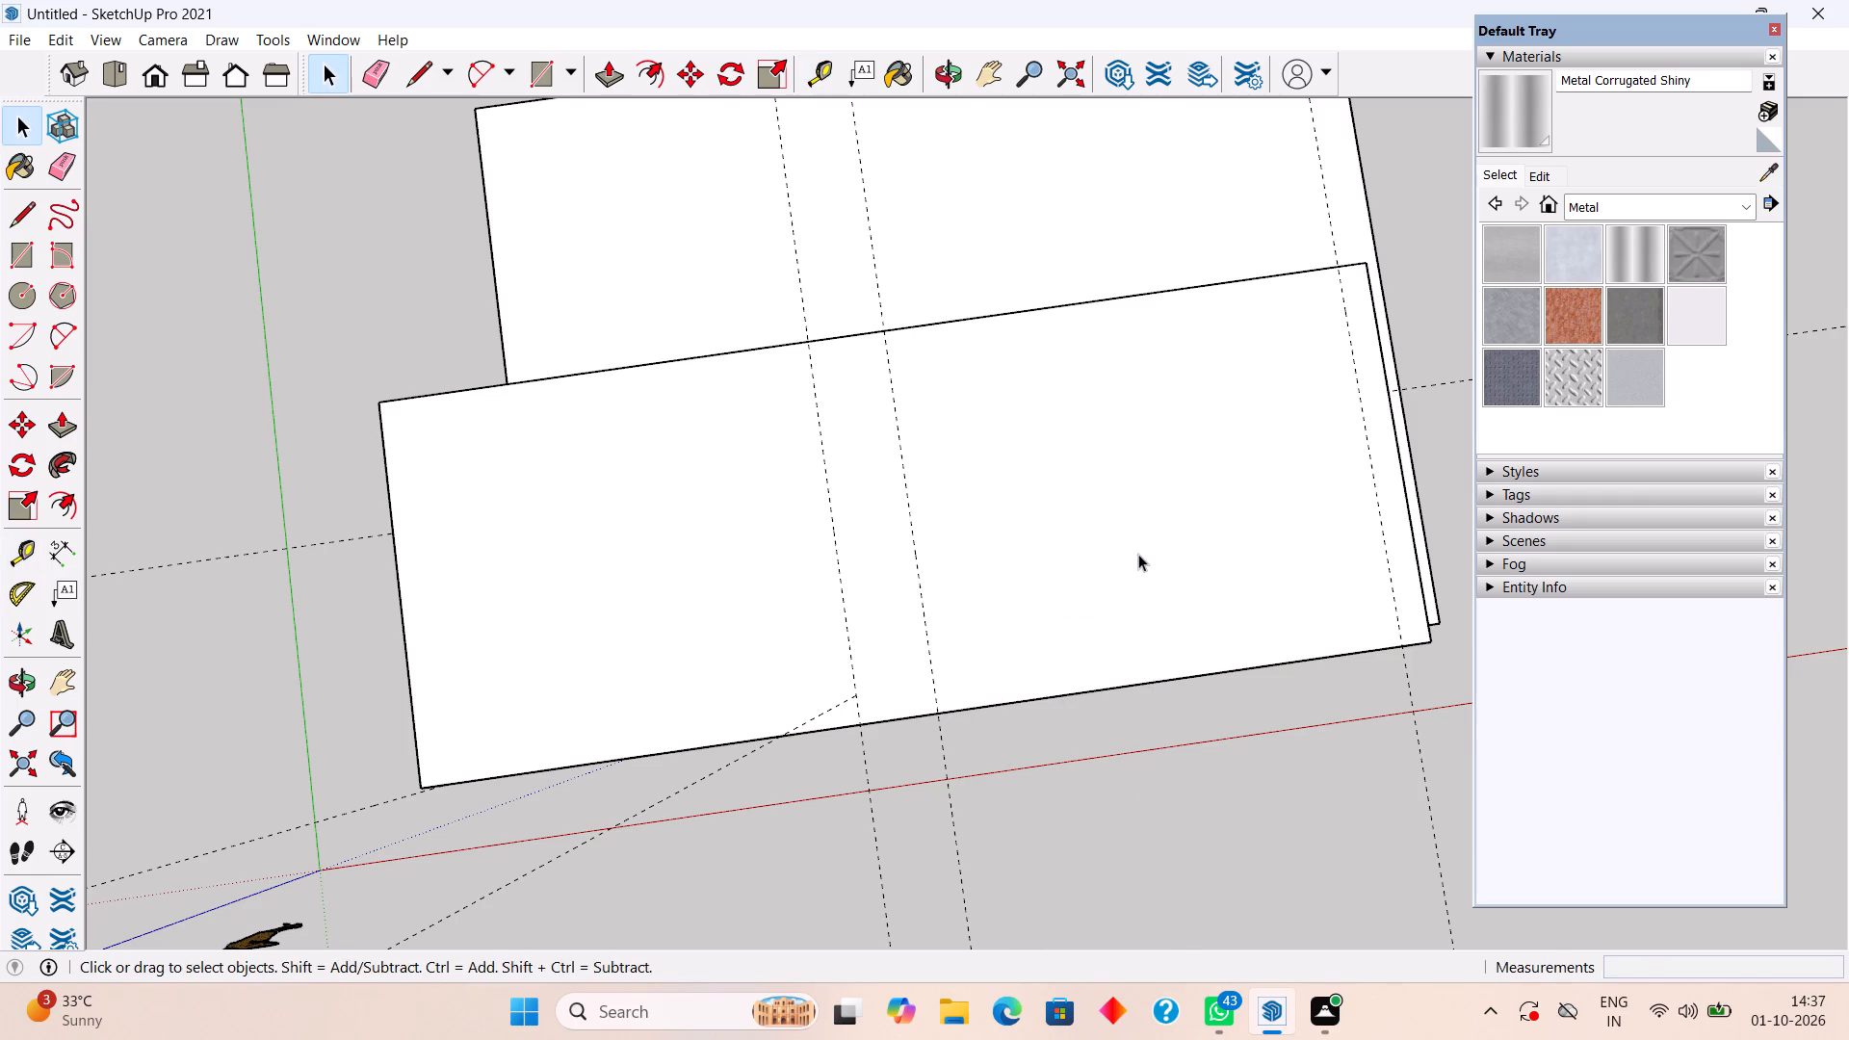
# Place a guide line 2' inward from the 9" guide at the columns' end of the top slab.
pyautogui.press('t')
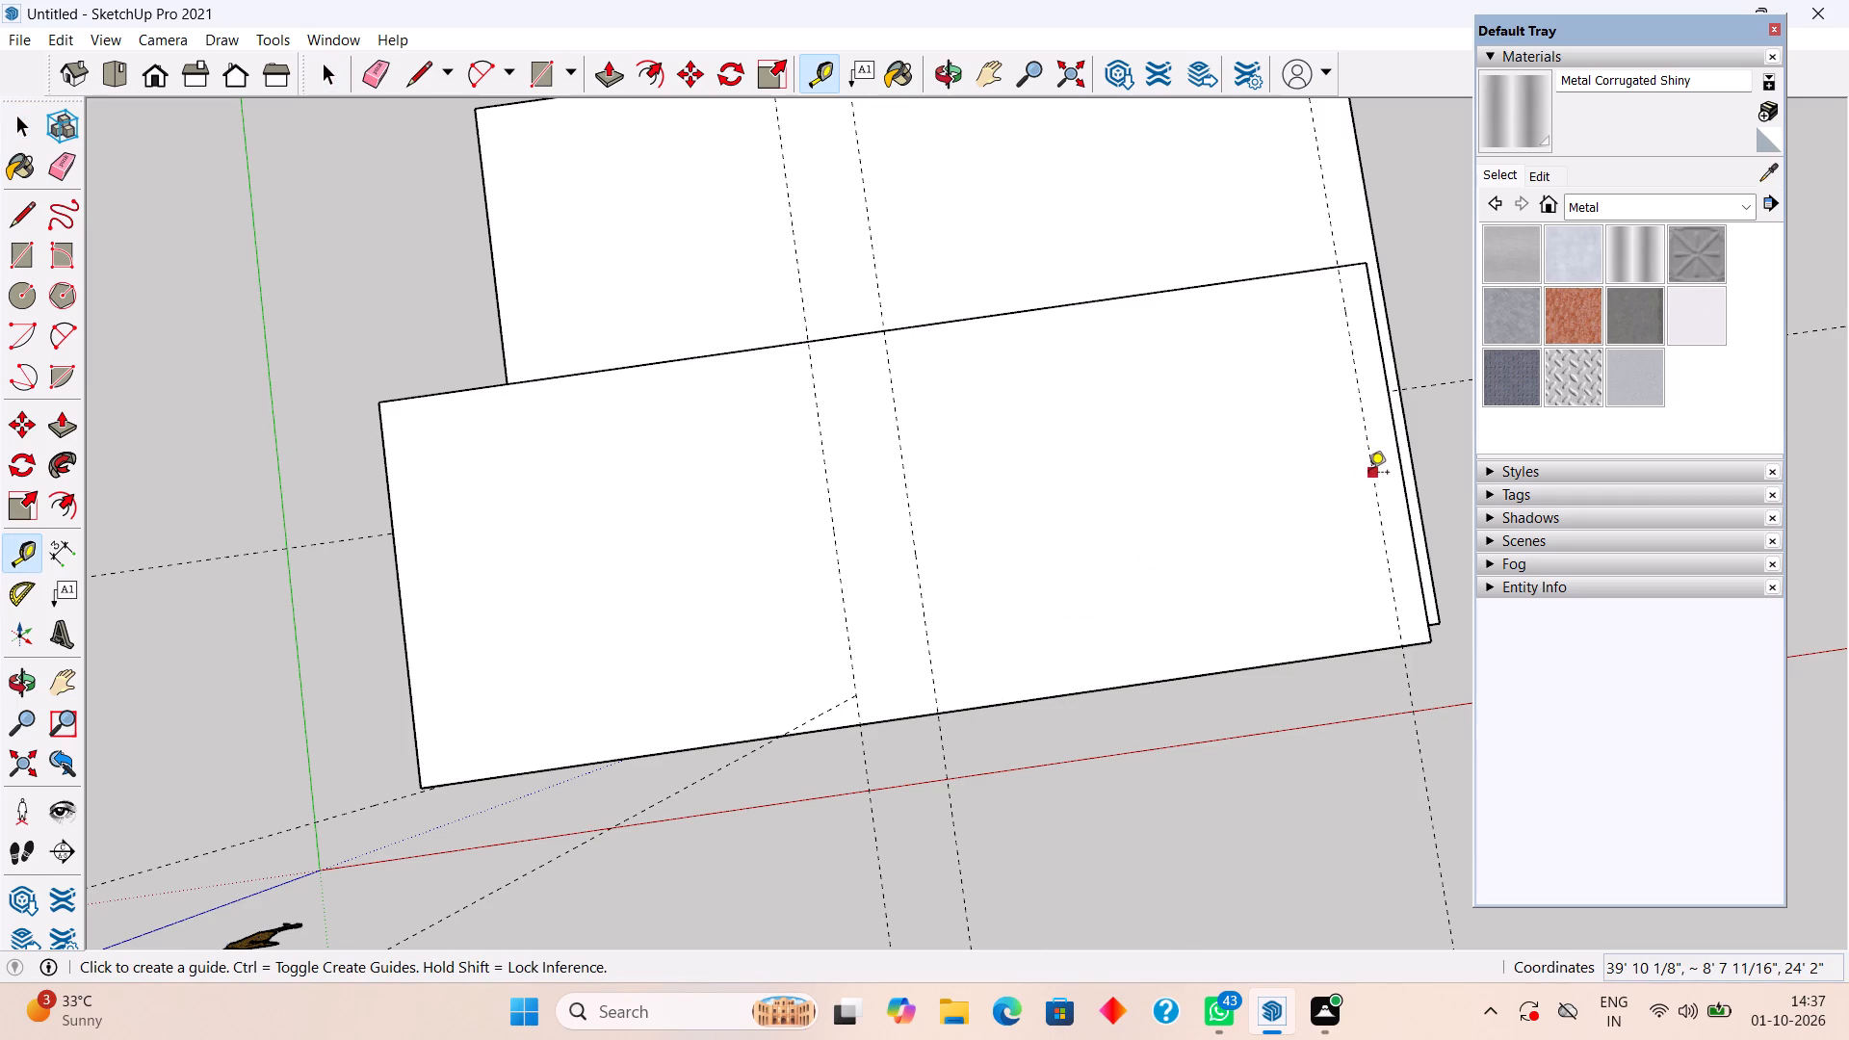
pyautogui.click(1368, 474)
pyautogui.write("2'")
pyautogui.press('Return')
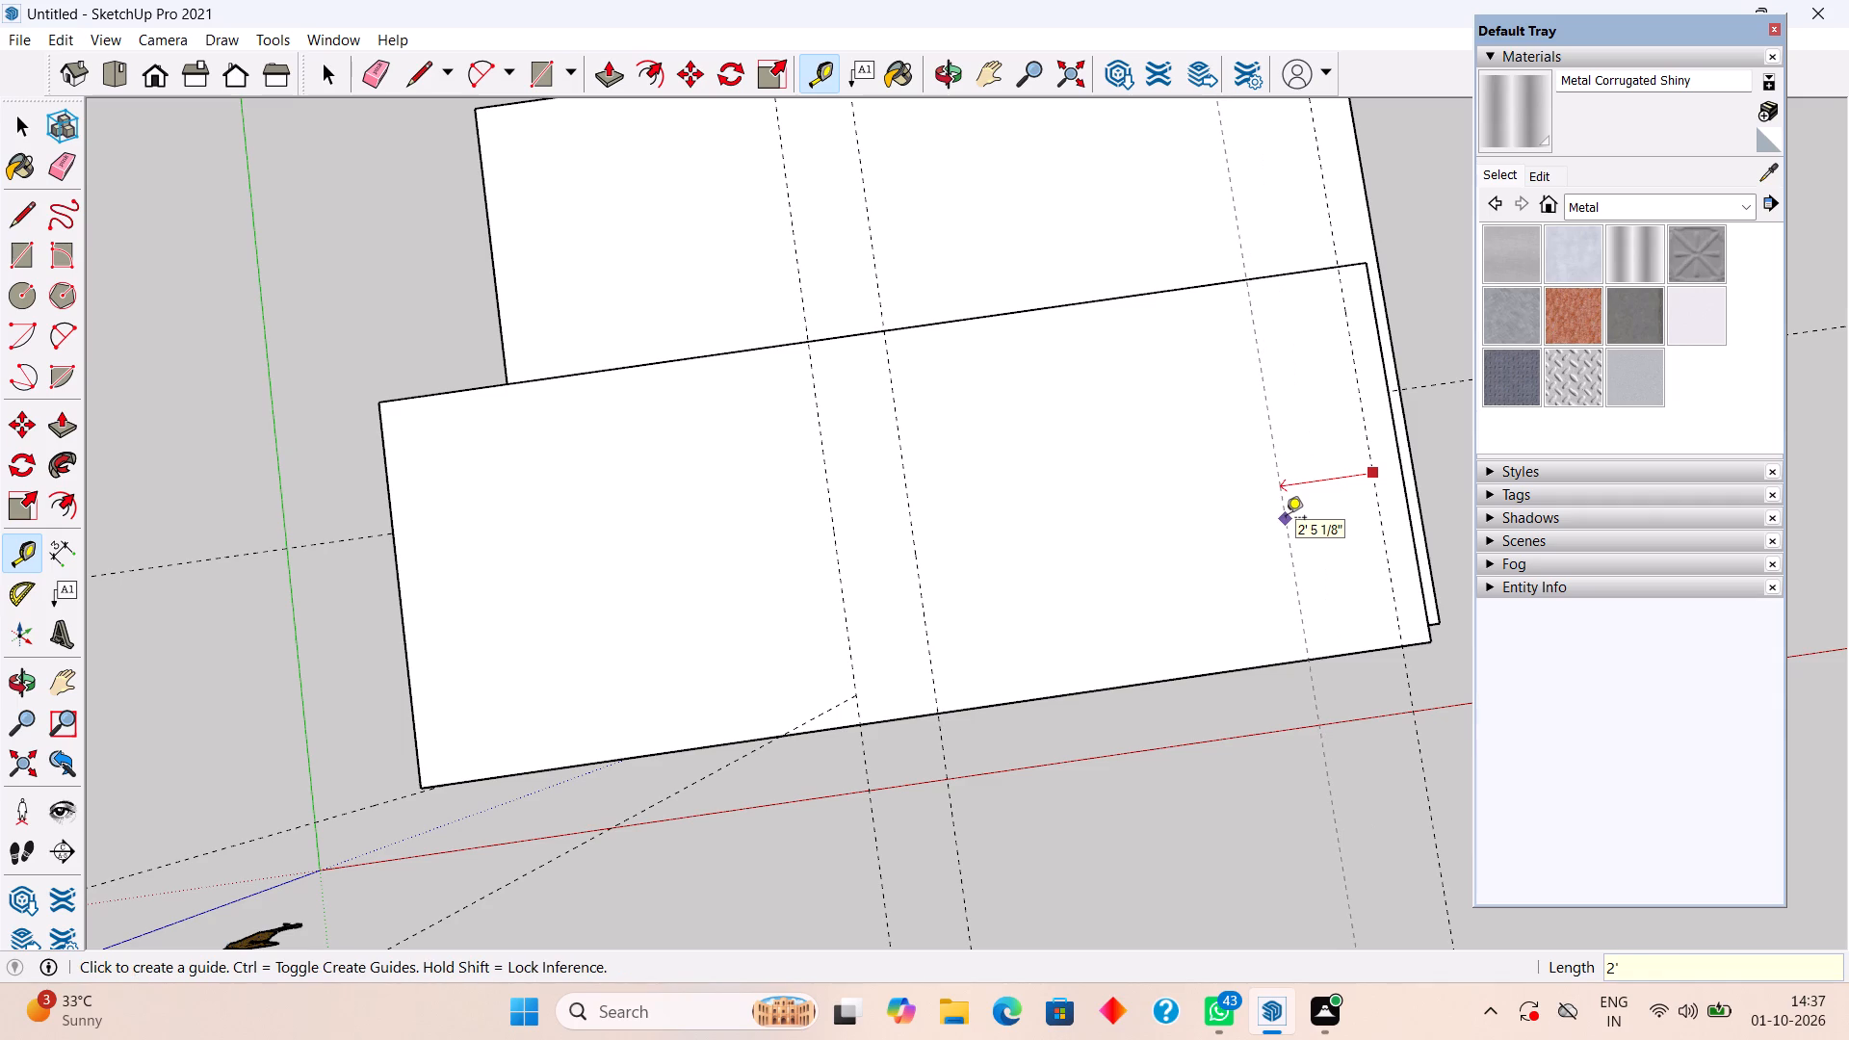
# Add four successive guide lines at 1' spacing, running from the 2' guide at the columns' end toward the stair tower.
pyautogui.click(1304, 515)
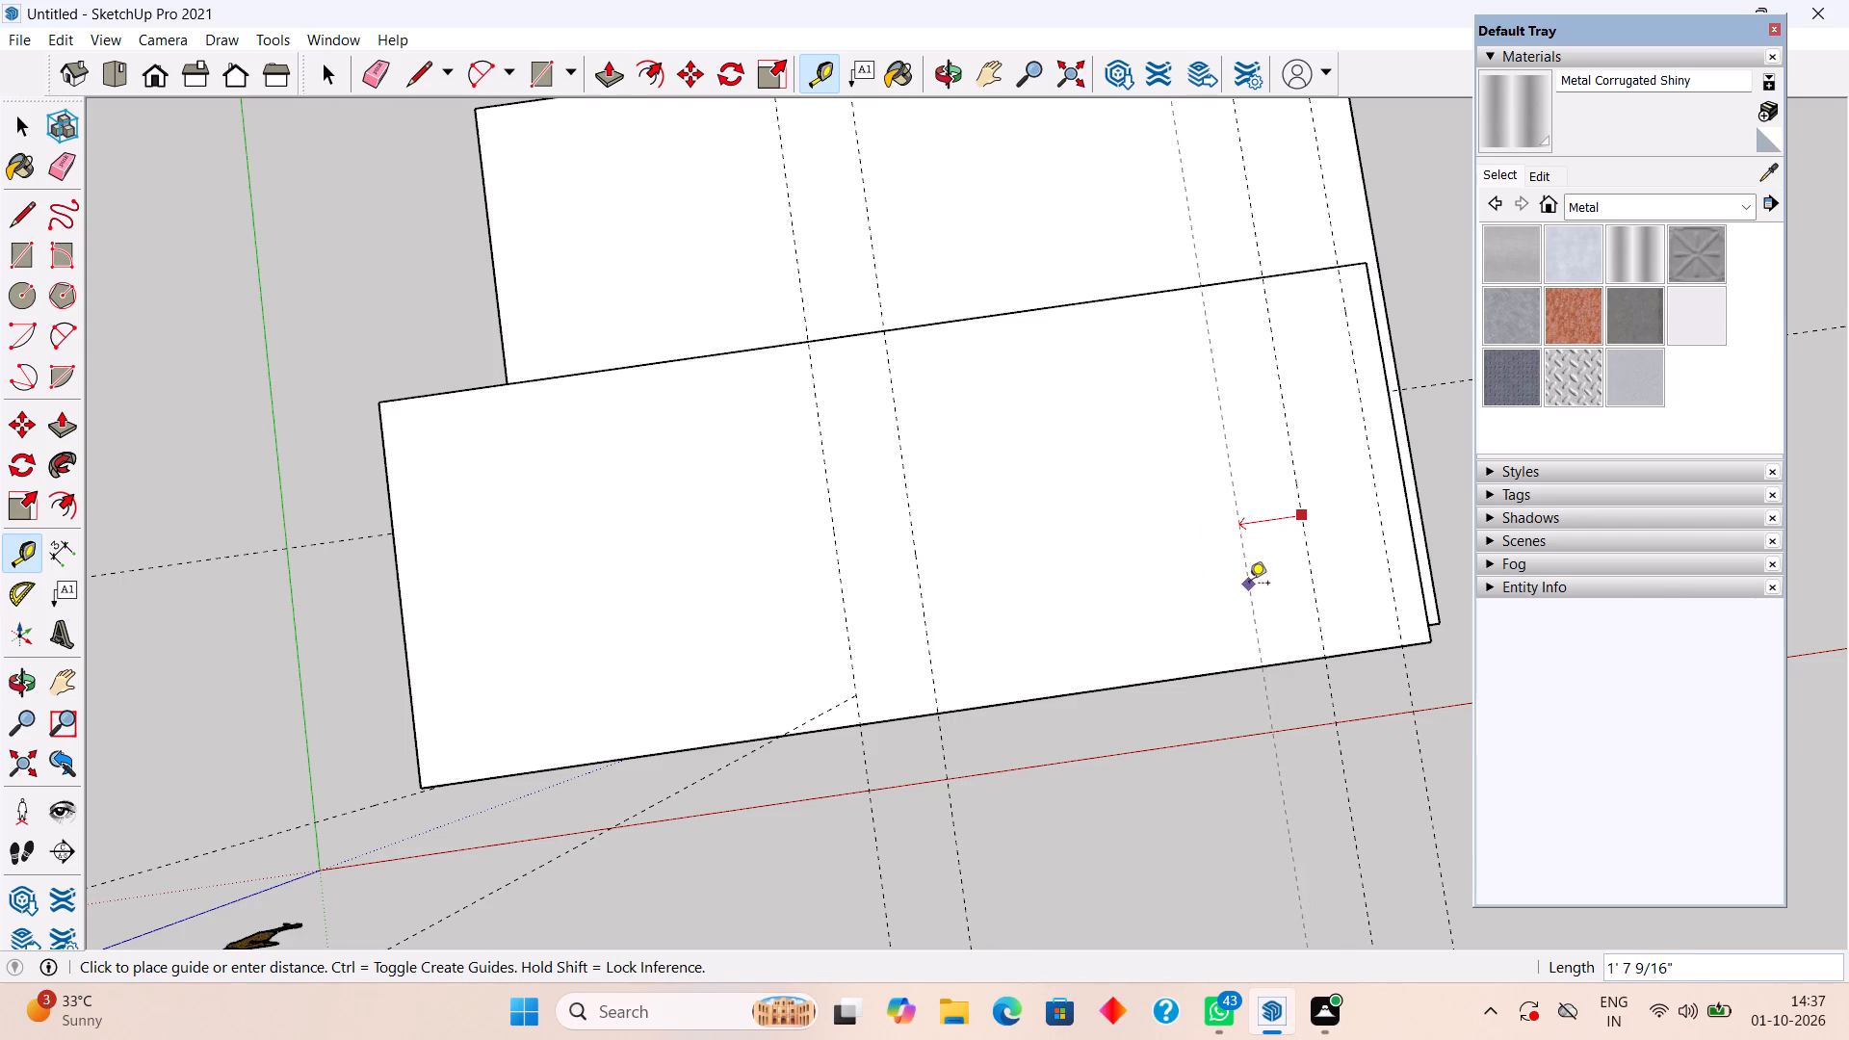
pyautogui.press('1')
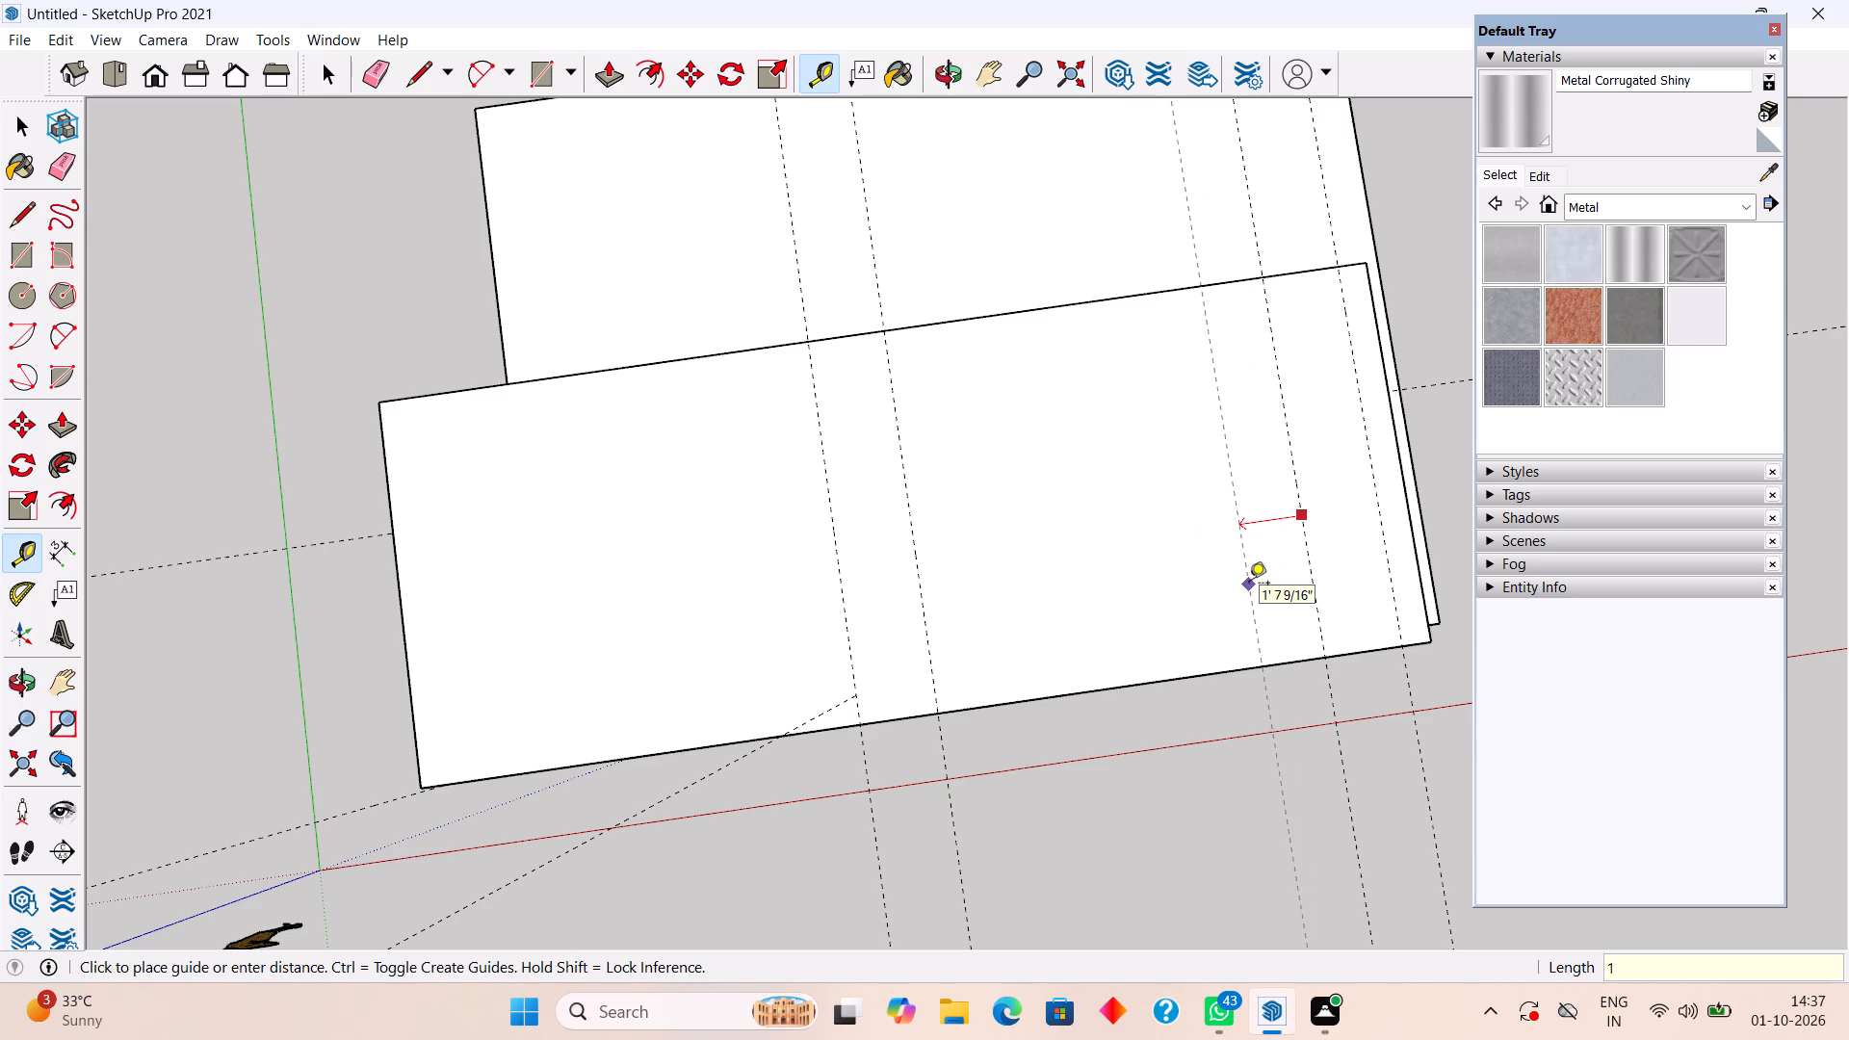
pyautogui.press("'")
pyautogui.press('Return')
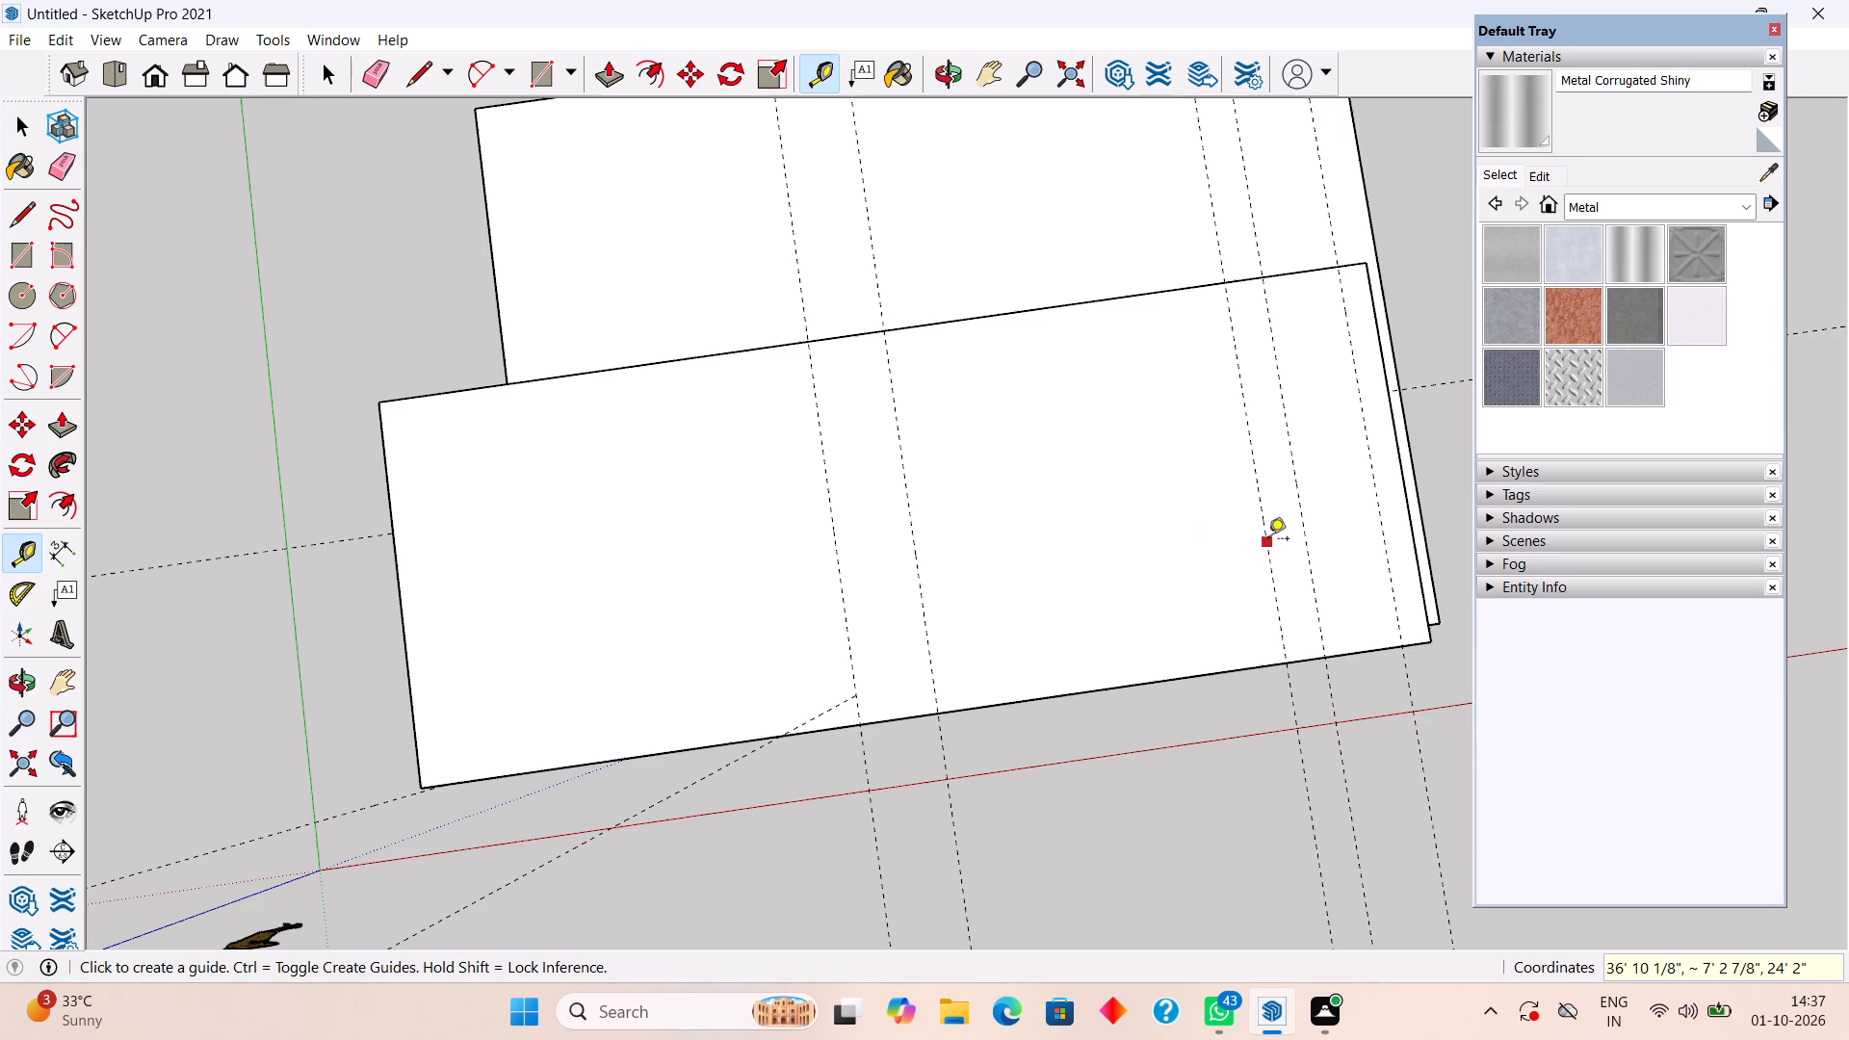
pyautogui.click(1268, 540)
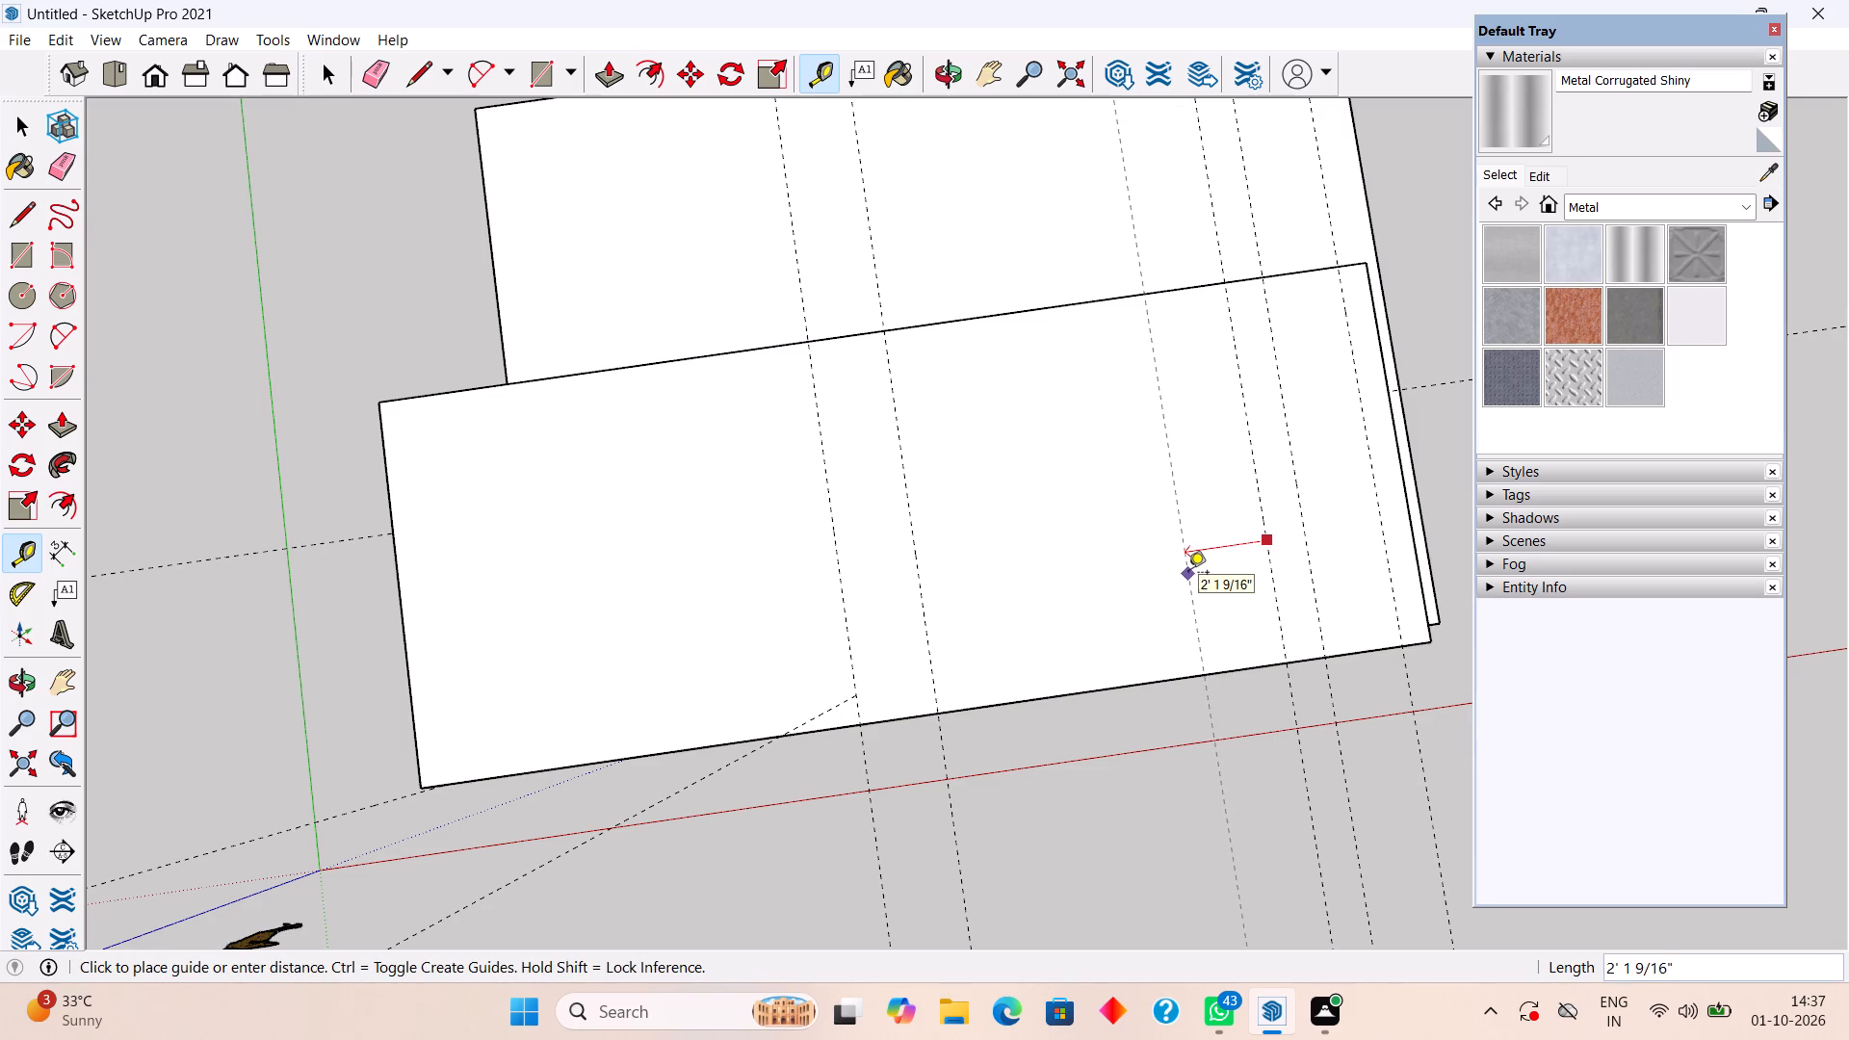
pyautogui.write("1'")
pyautogui.press('Return')
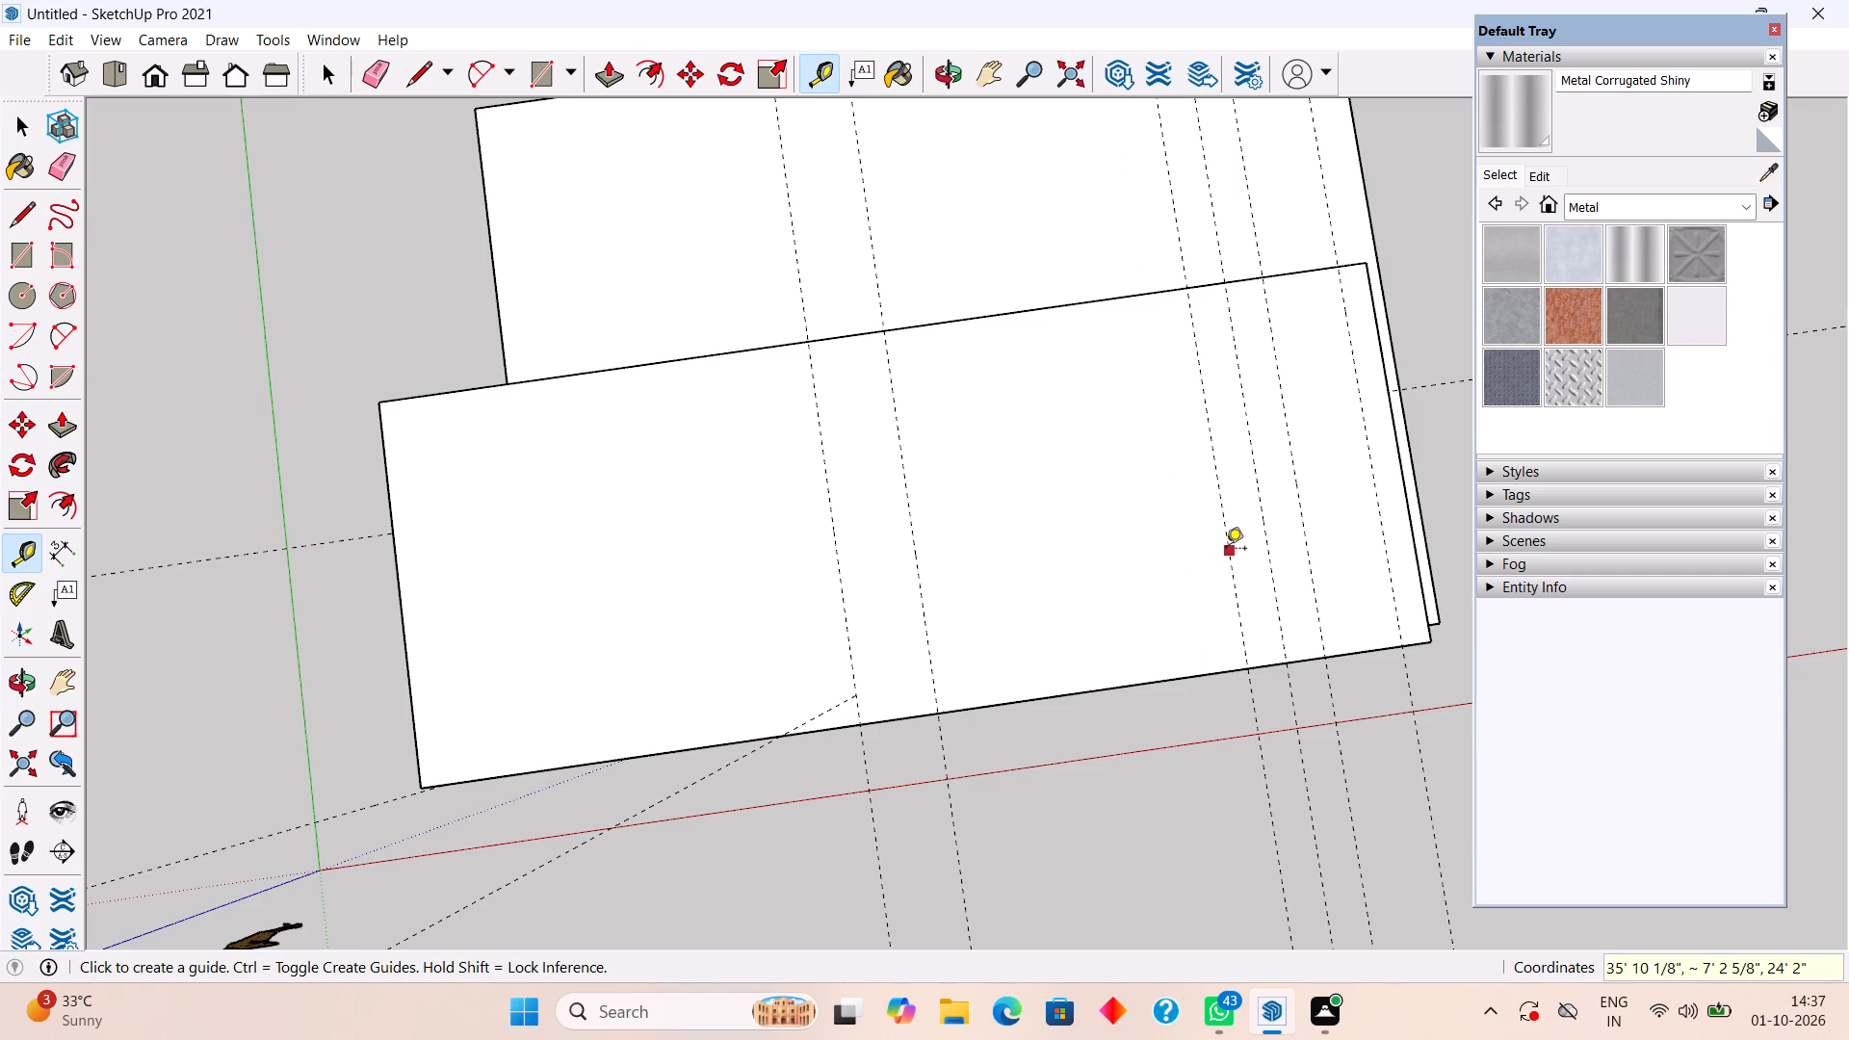
pyautogui.click(1226, 550)
pyautogui.write("1'")
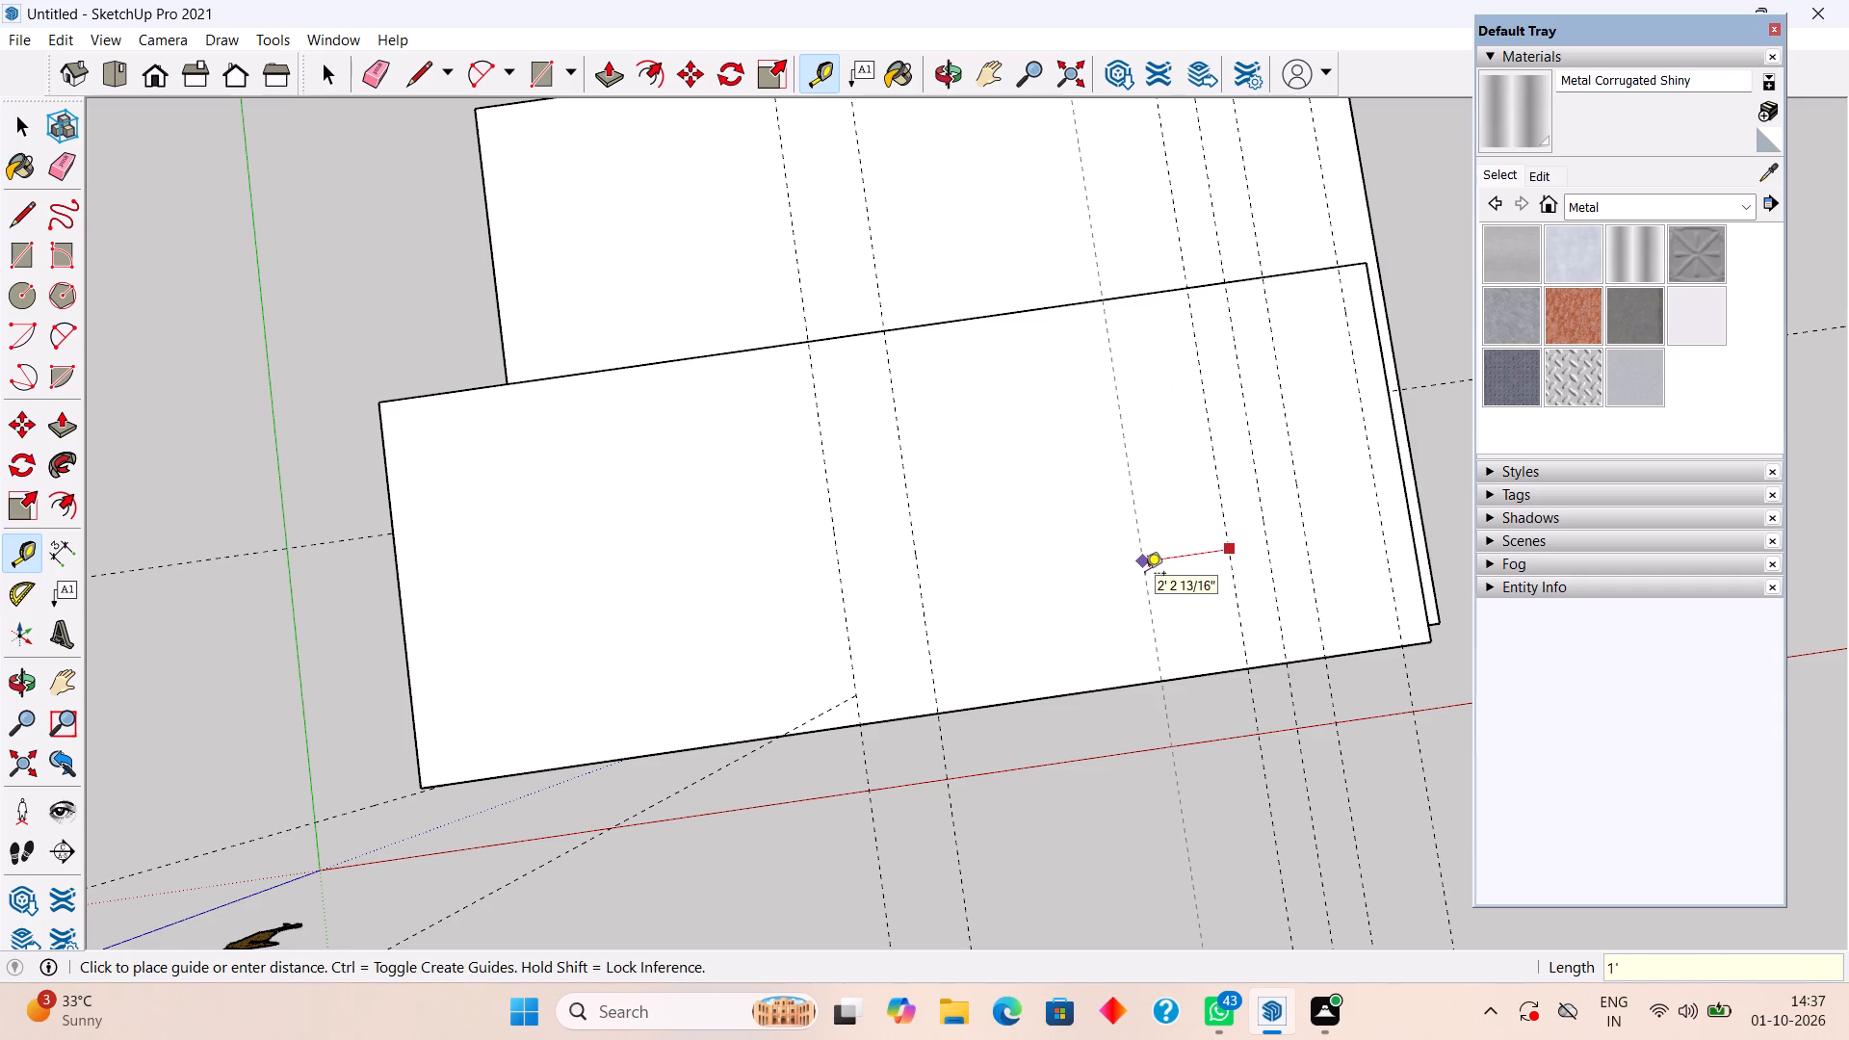
pyautogui.press('Return')
pyautogui.click(1189, 559)
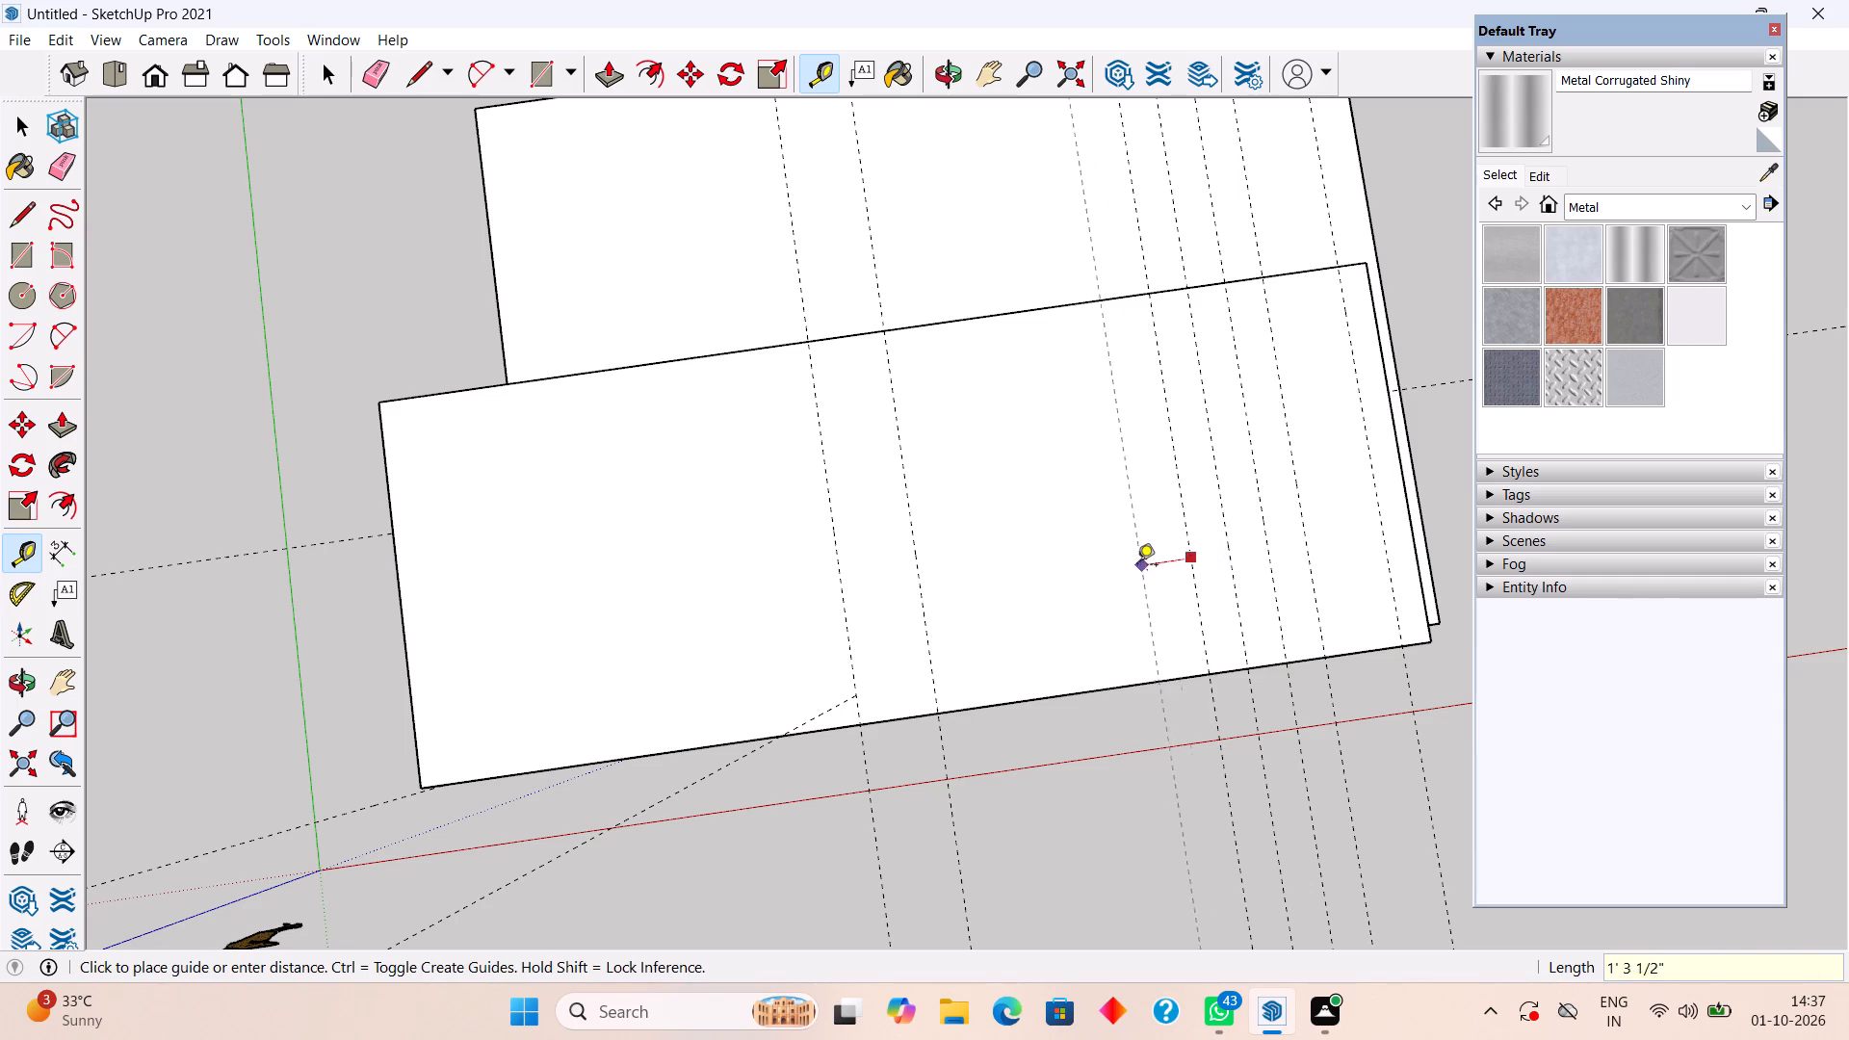
pyautogui.write("1'")
pyautogui.press('Return')
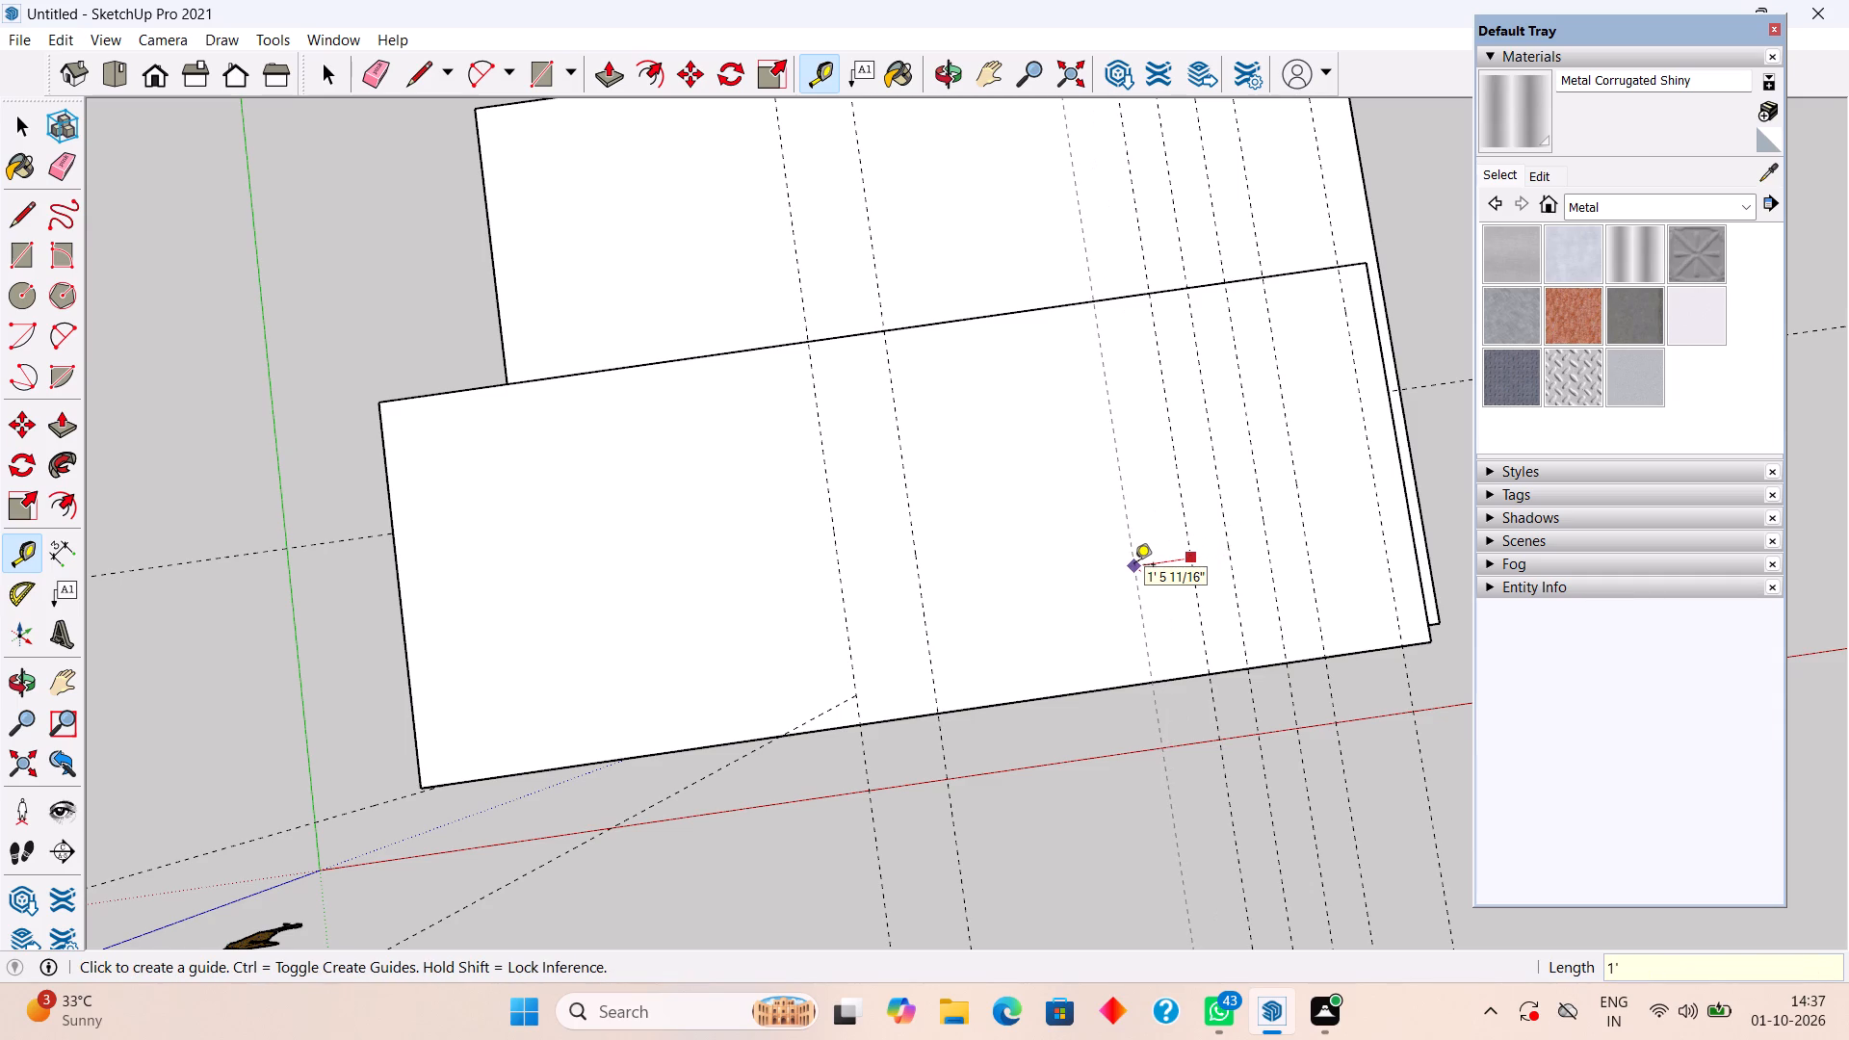
# Add five more successive guide lines at 1' spacing on the top slab, continuing toward the stair tower's 2' guide.
pyautogui.click(1153, 575)
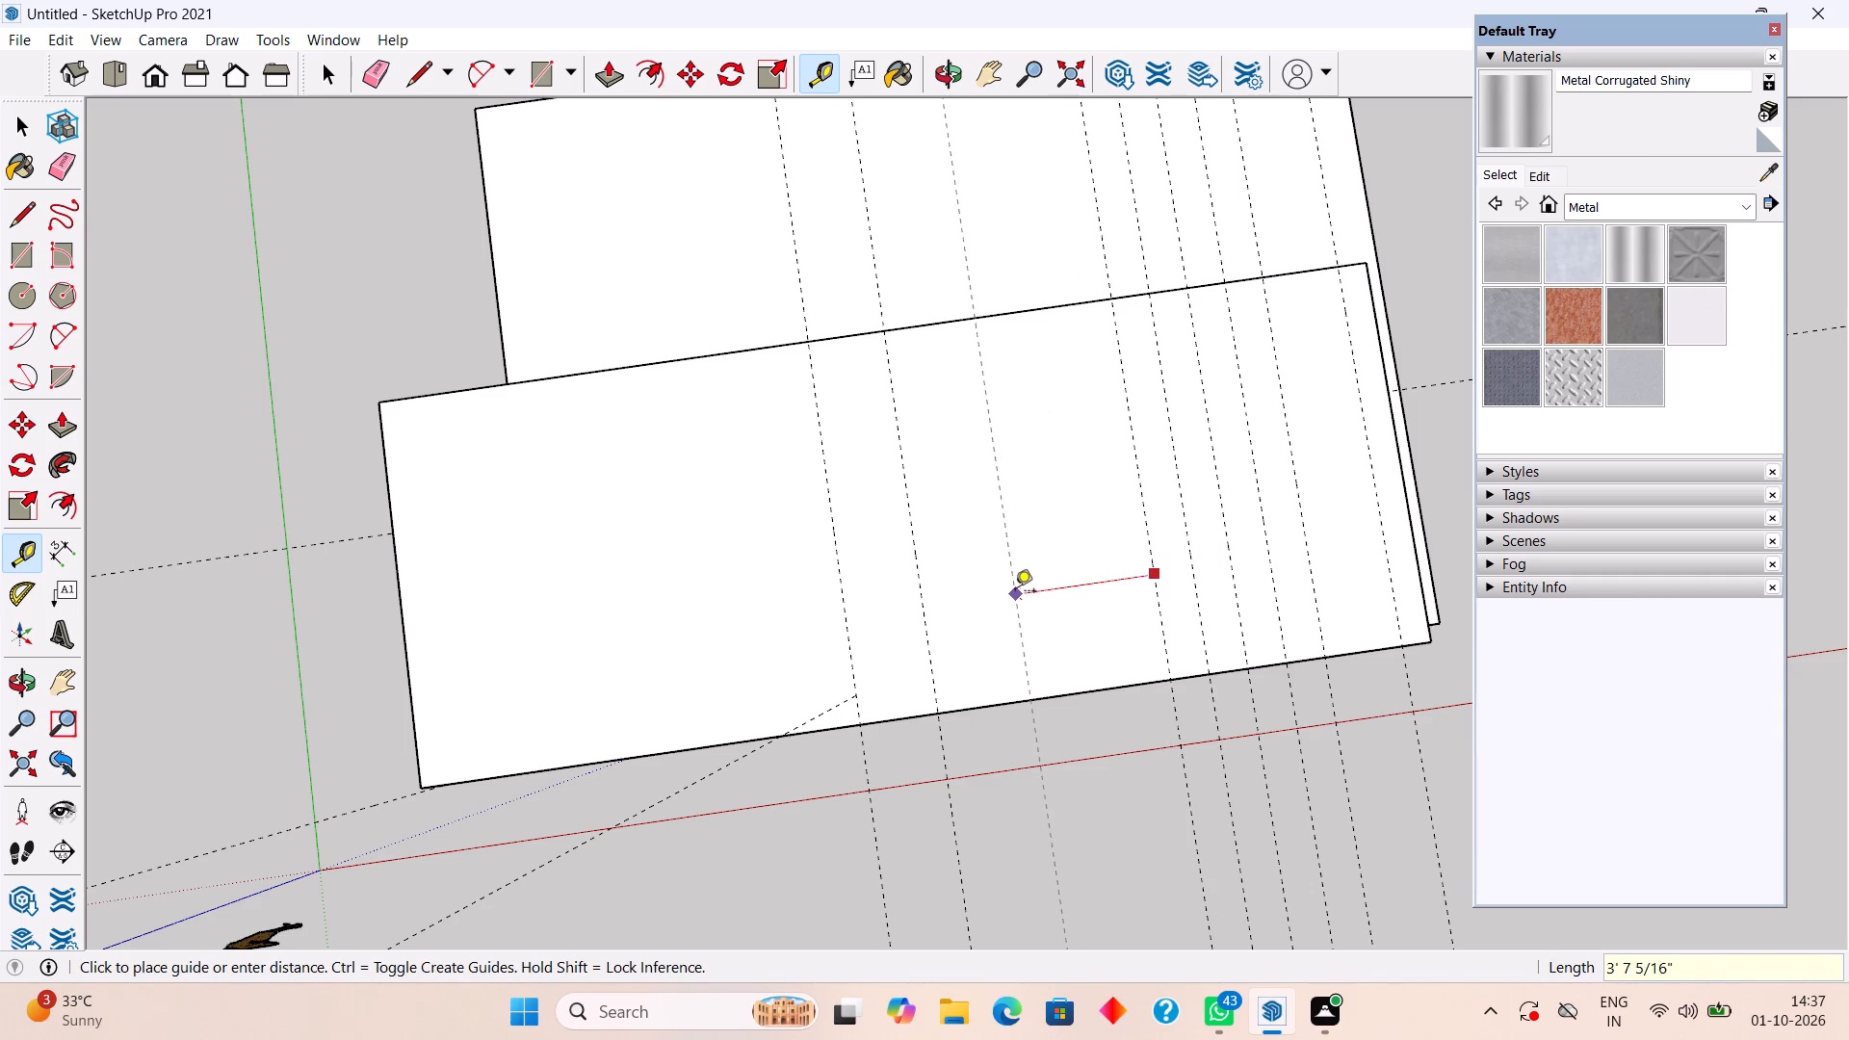
pyautogui.write("1'")
pyautogui.press('Return')
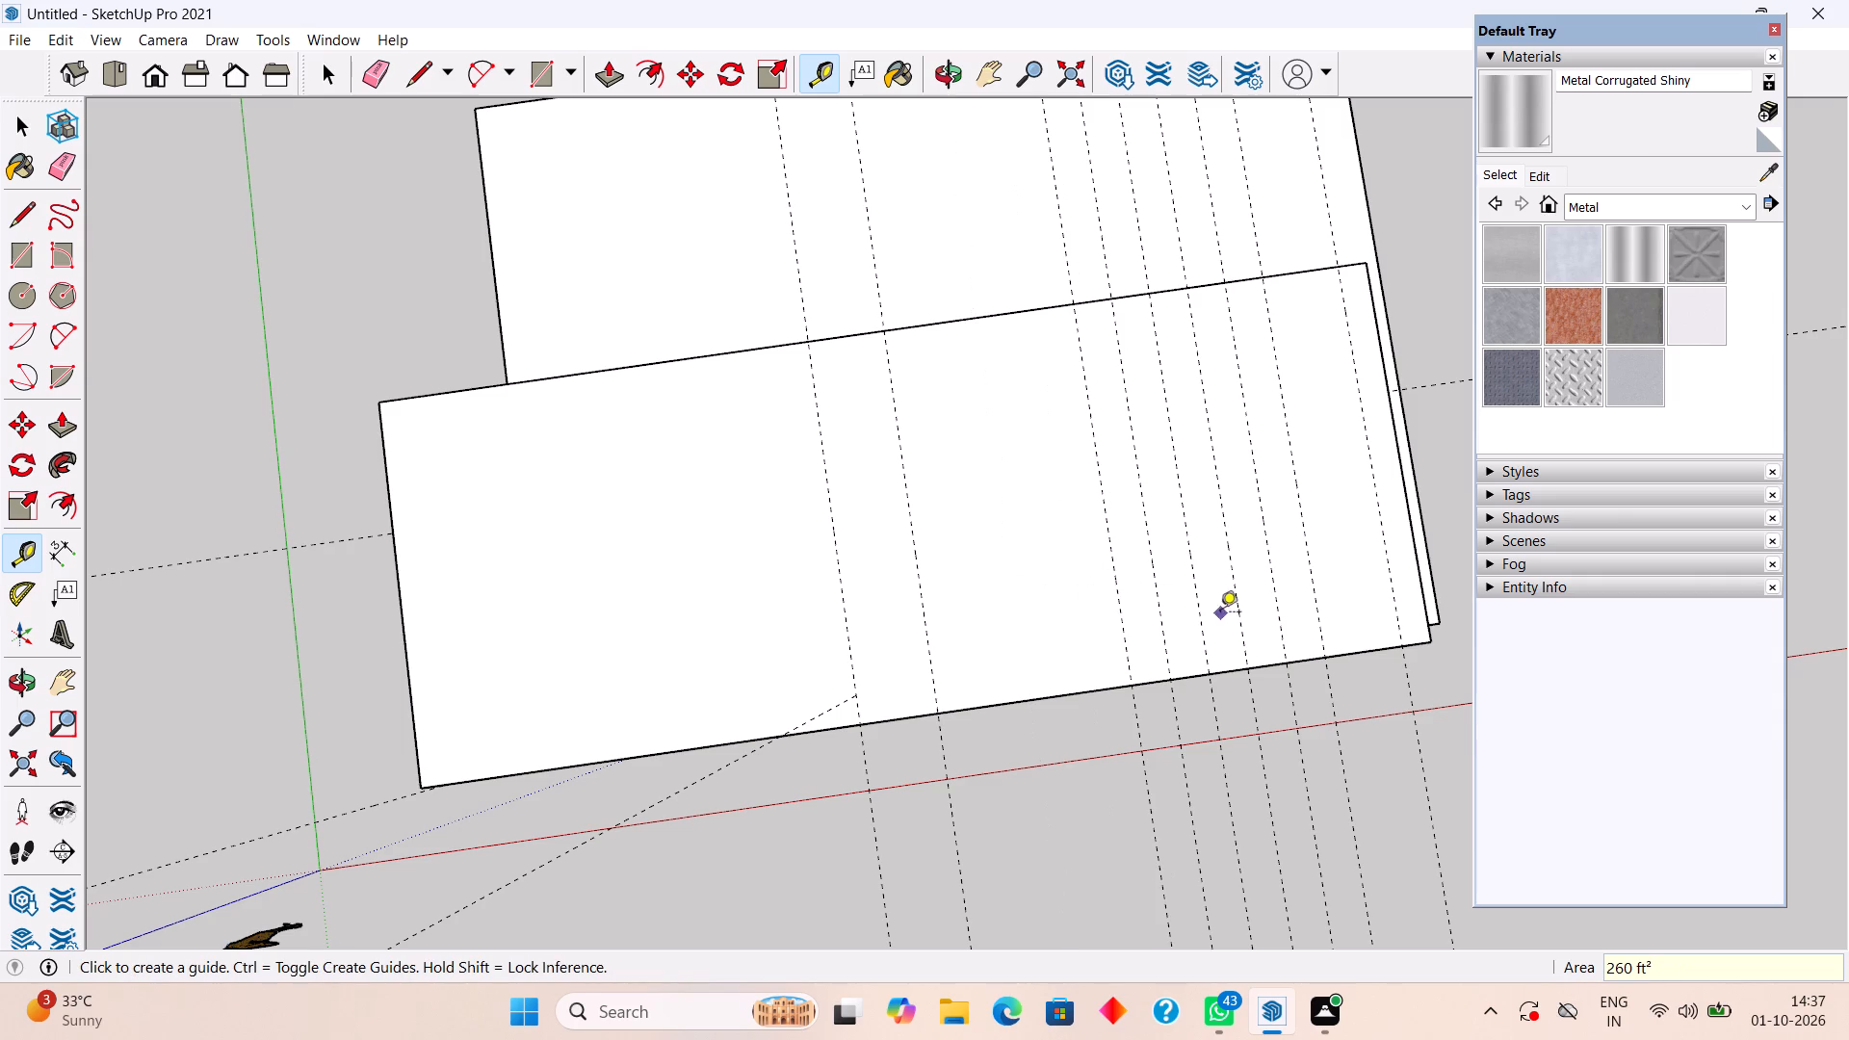
pyautogui.click(1125, 634)
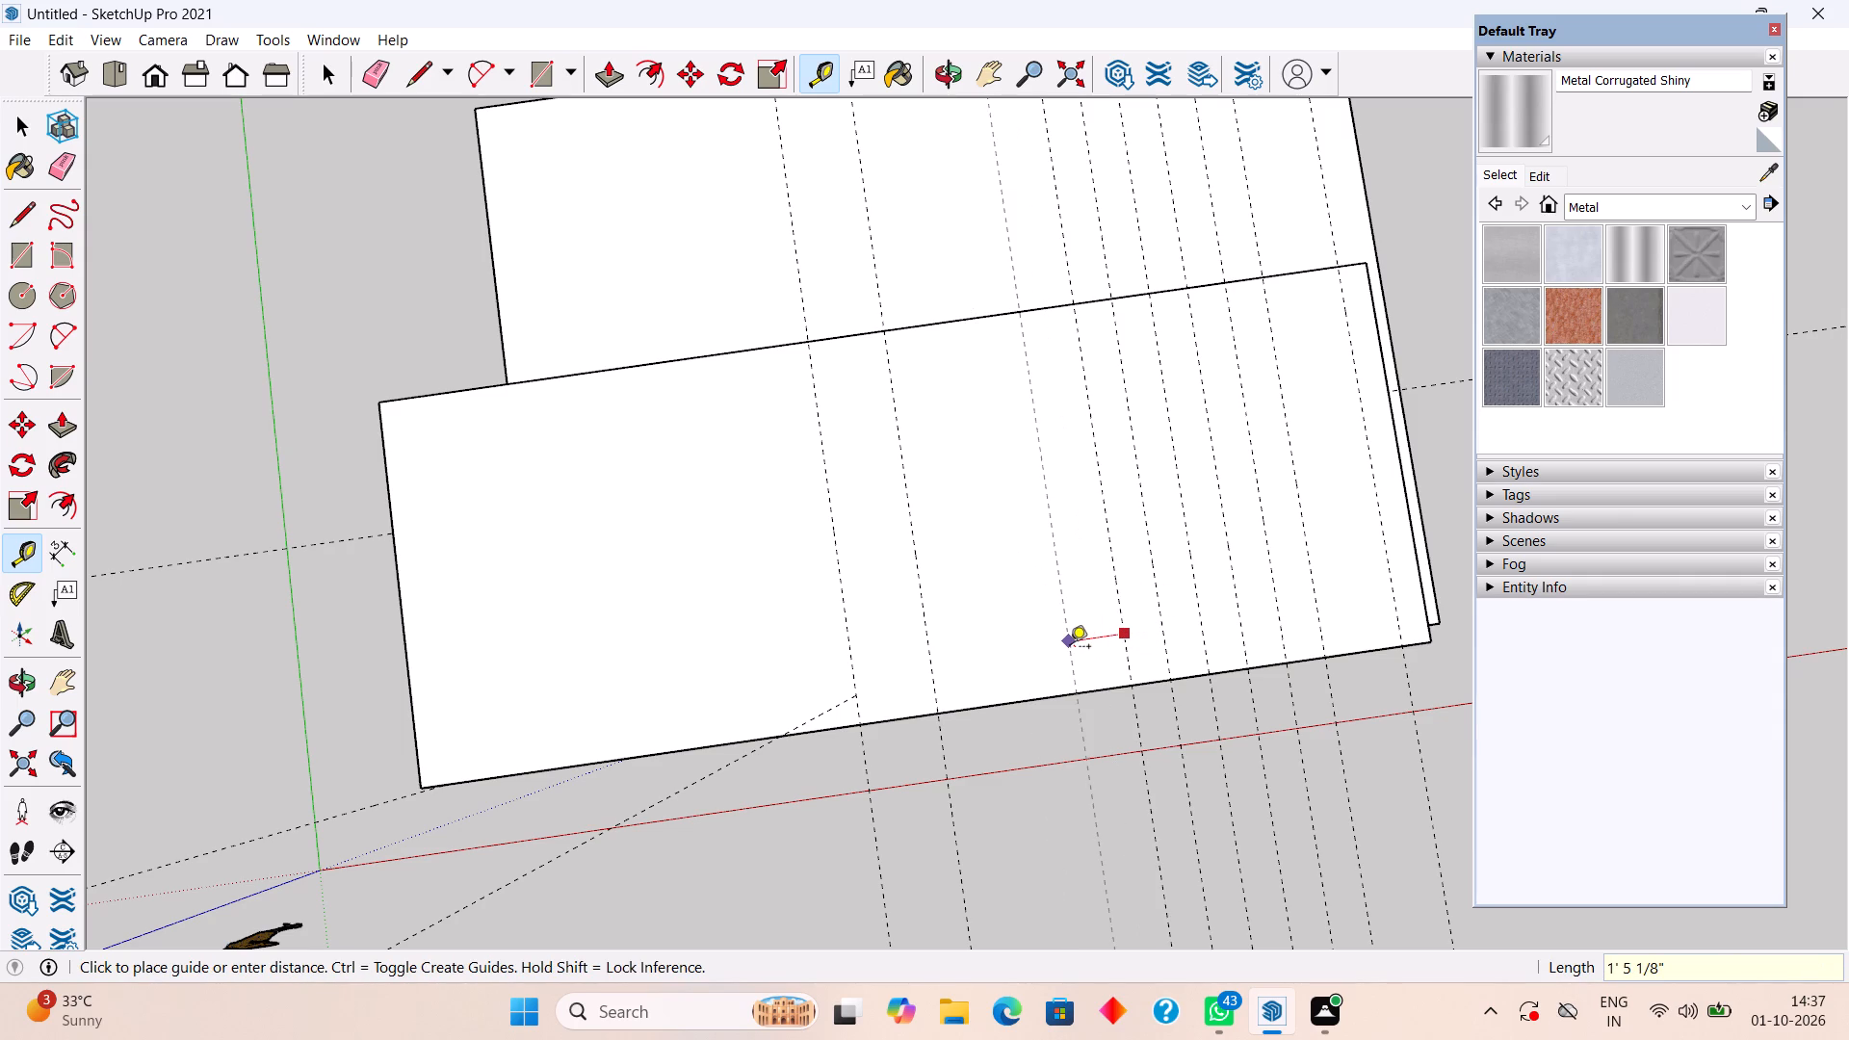
pyautogui.write("1'")
pyautogui.press('Return')
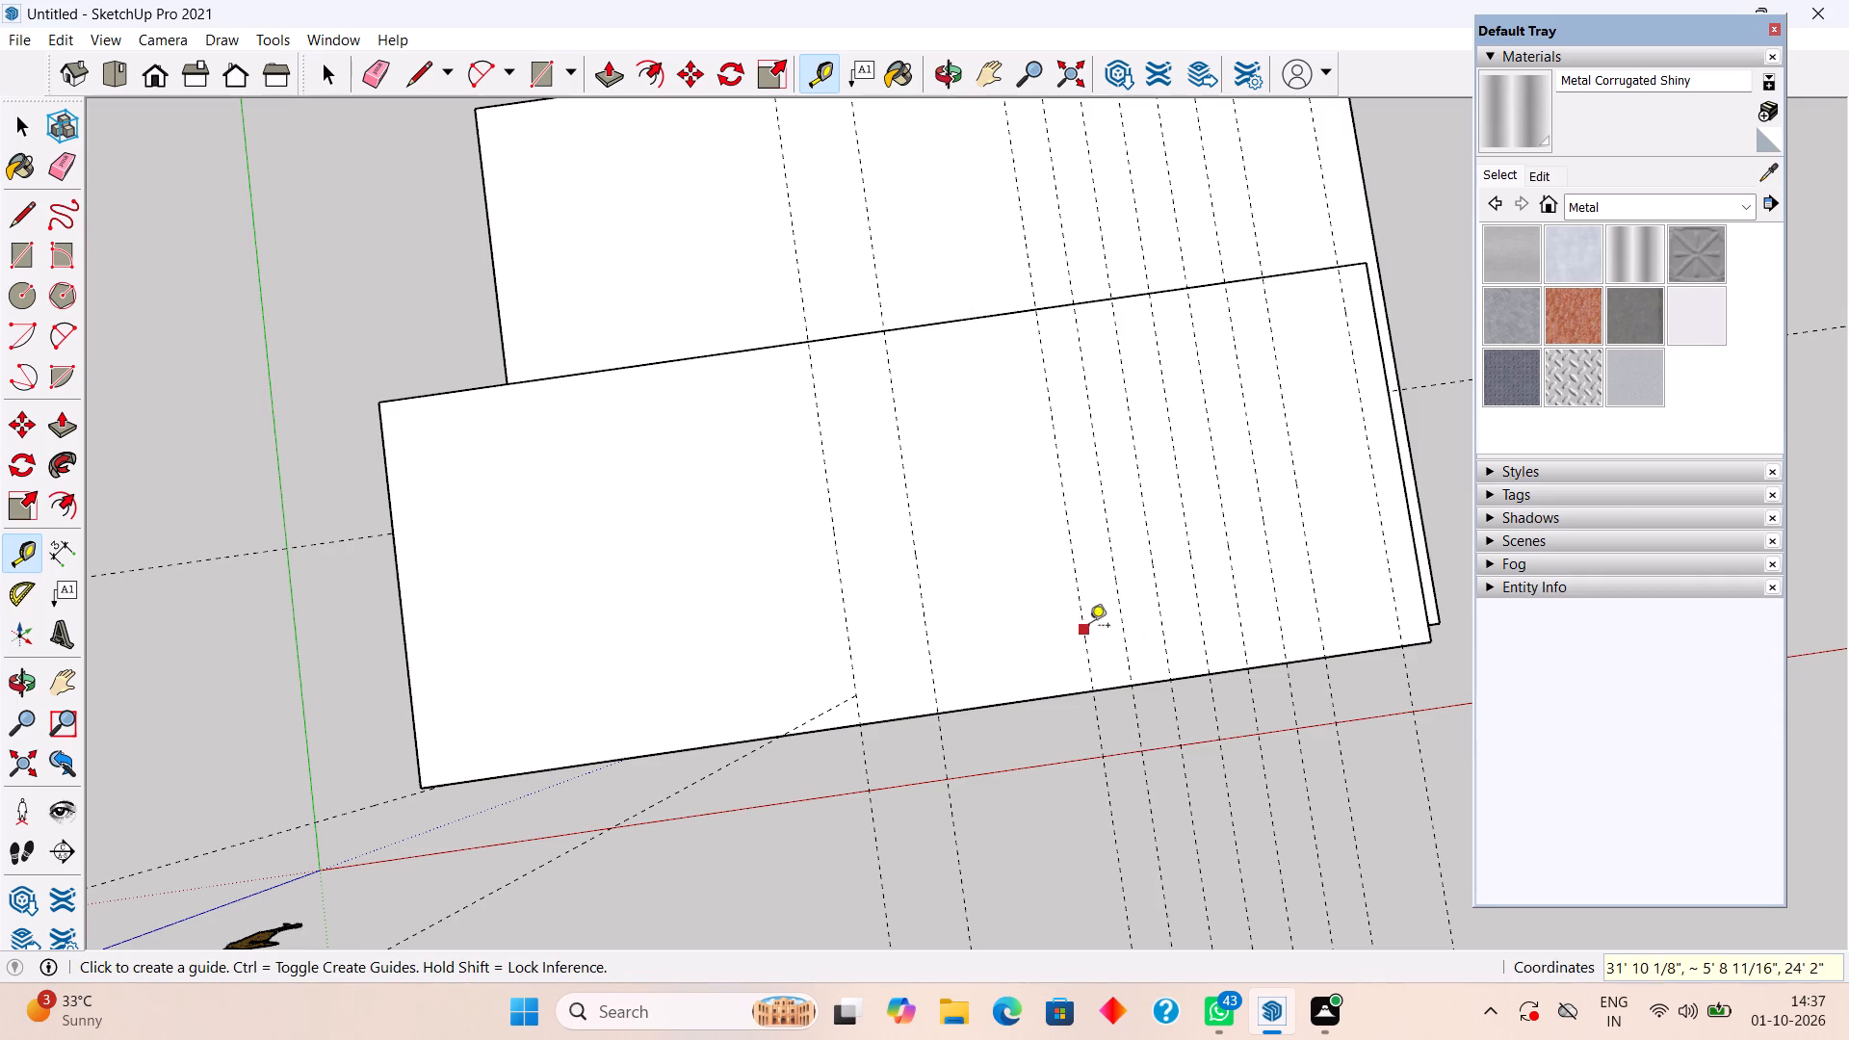
pyautogui.click(1085, 635)
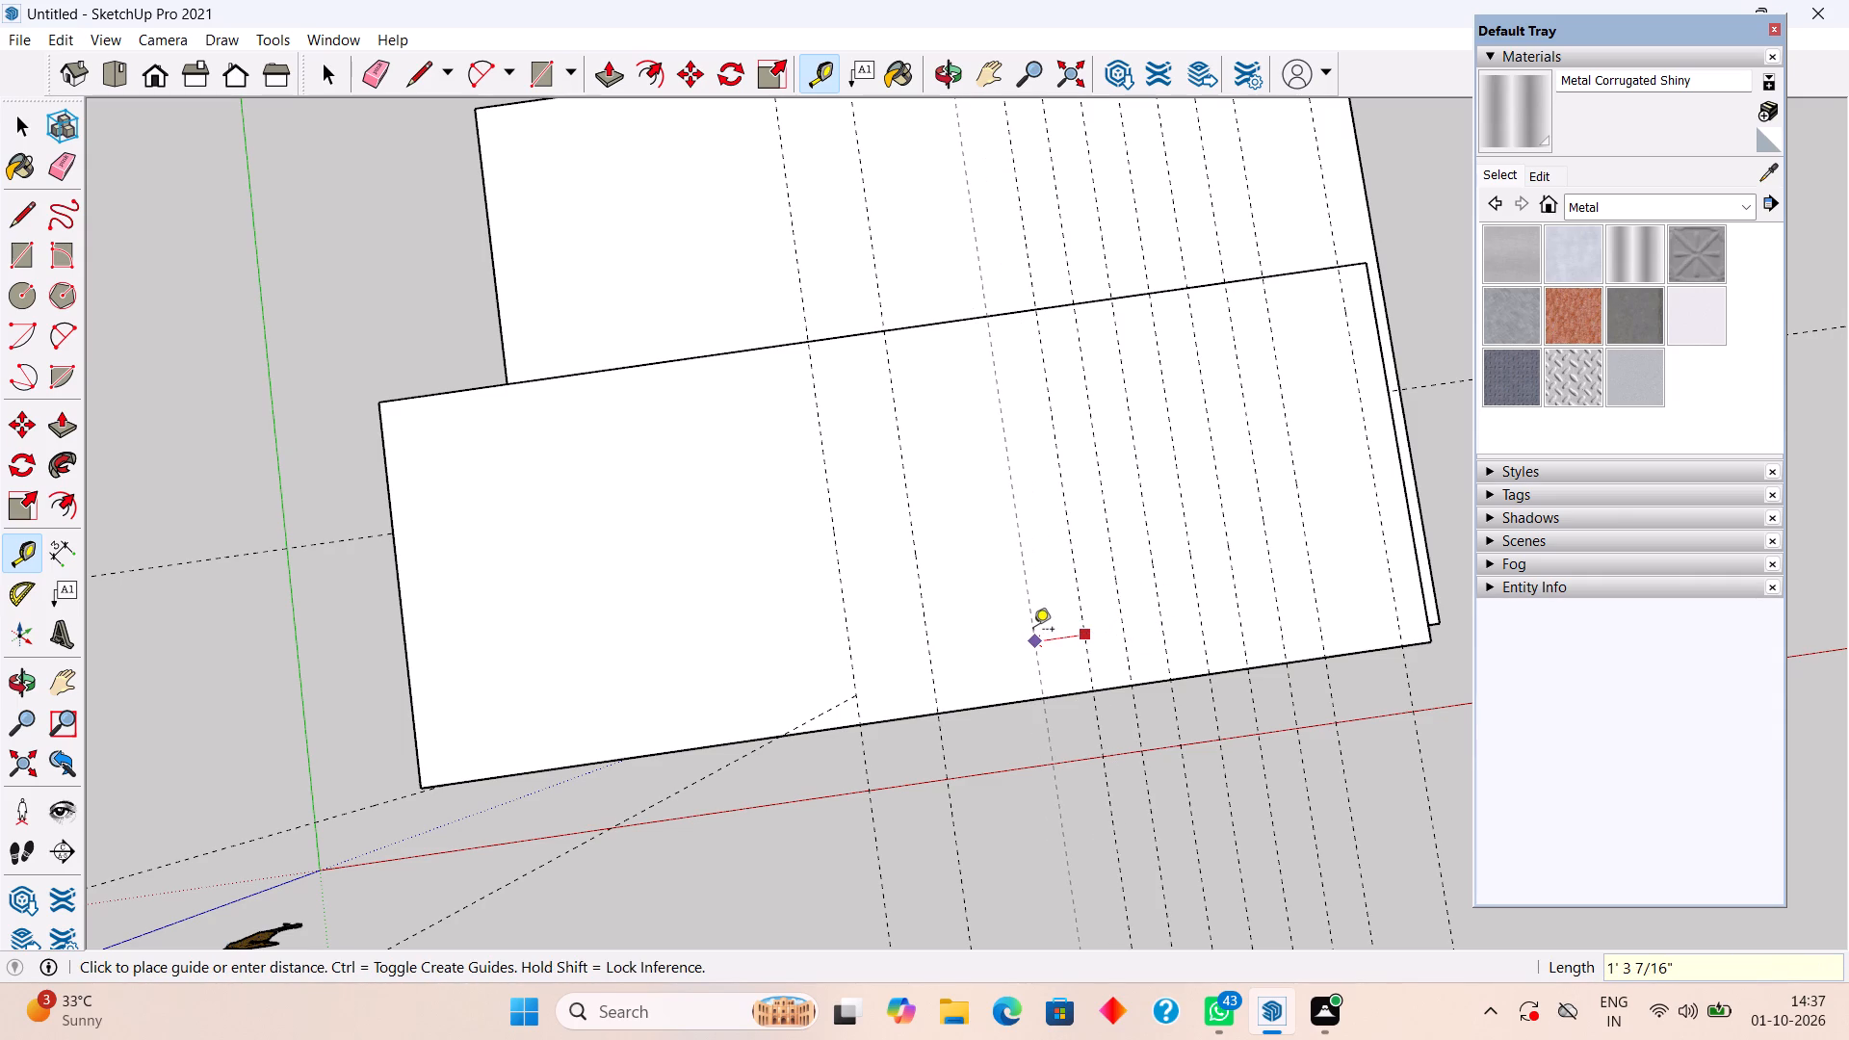
pyautogui.write("1'")
pyautogui.press('Return')
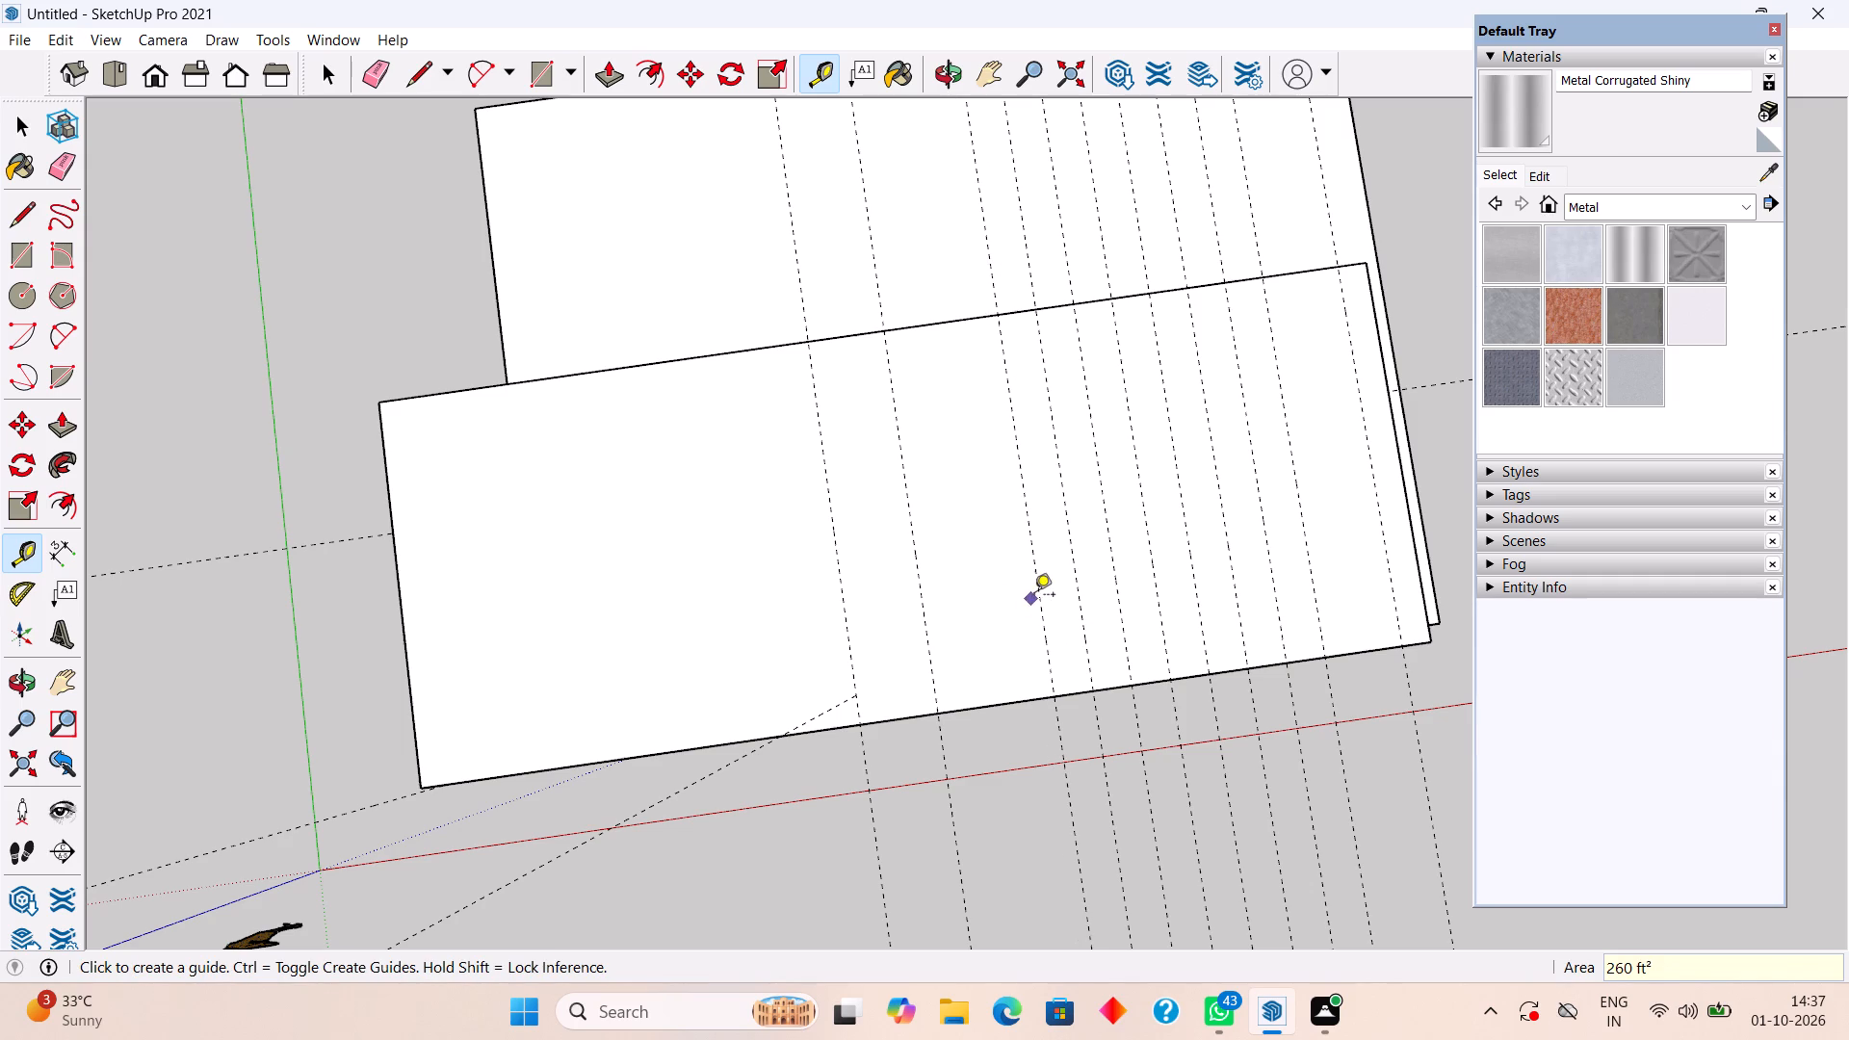
pyautogui.click(1034, 596)
pyautogui.write("1'")
pyautogui.press('Return')
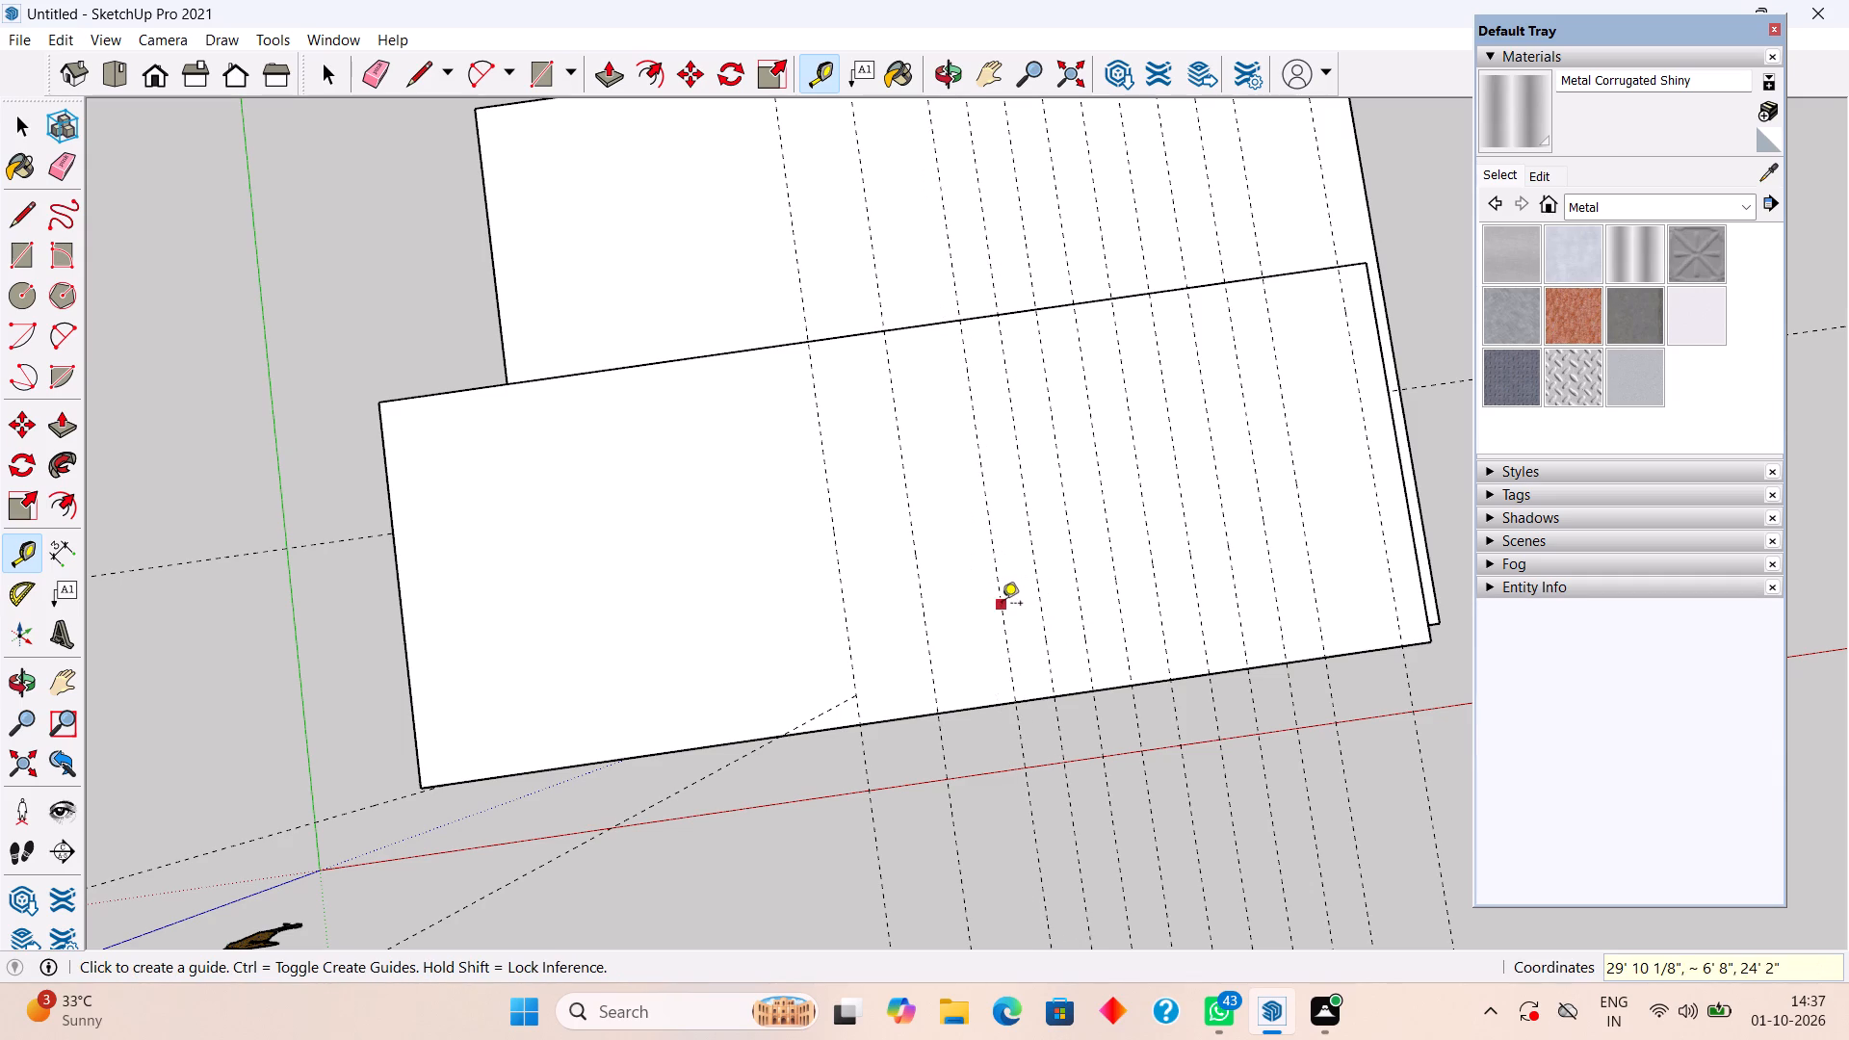
pyautogui.click(1002, 605)
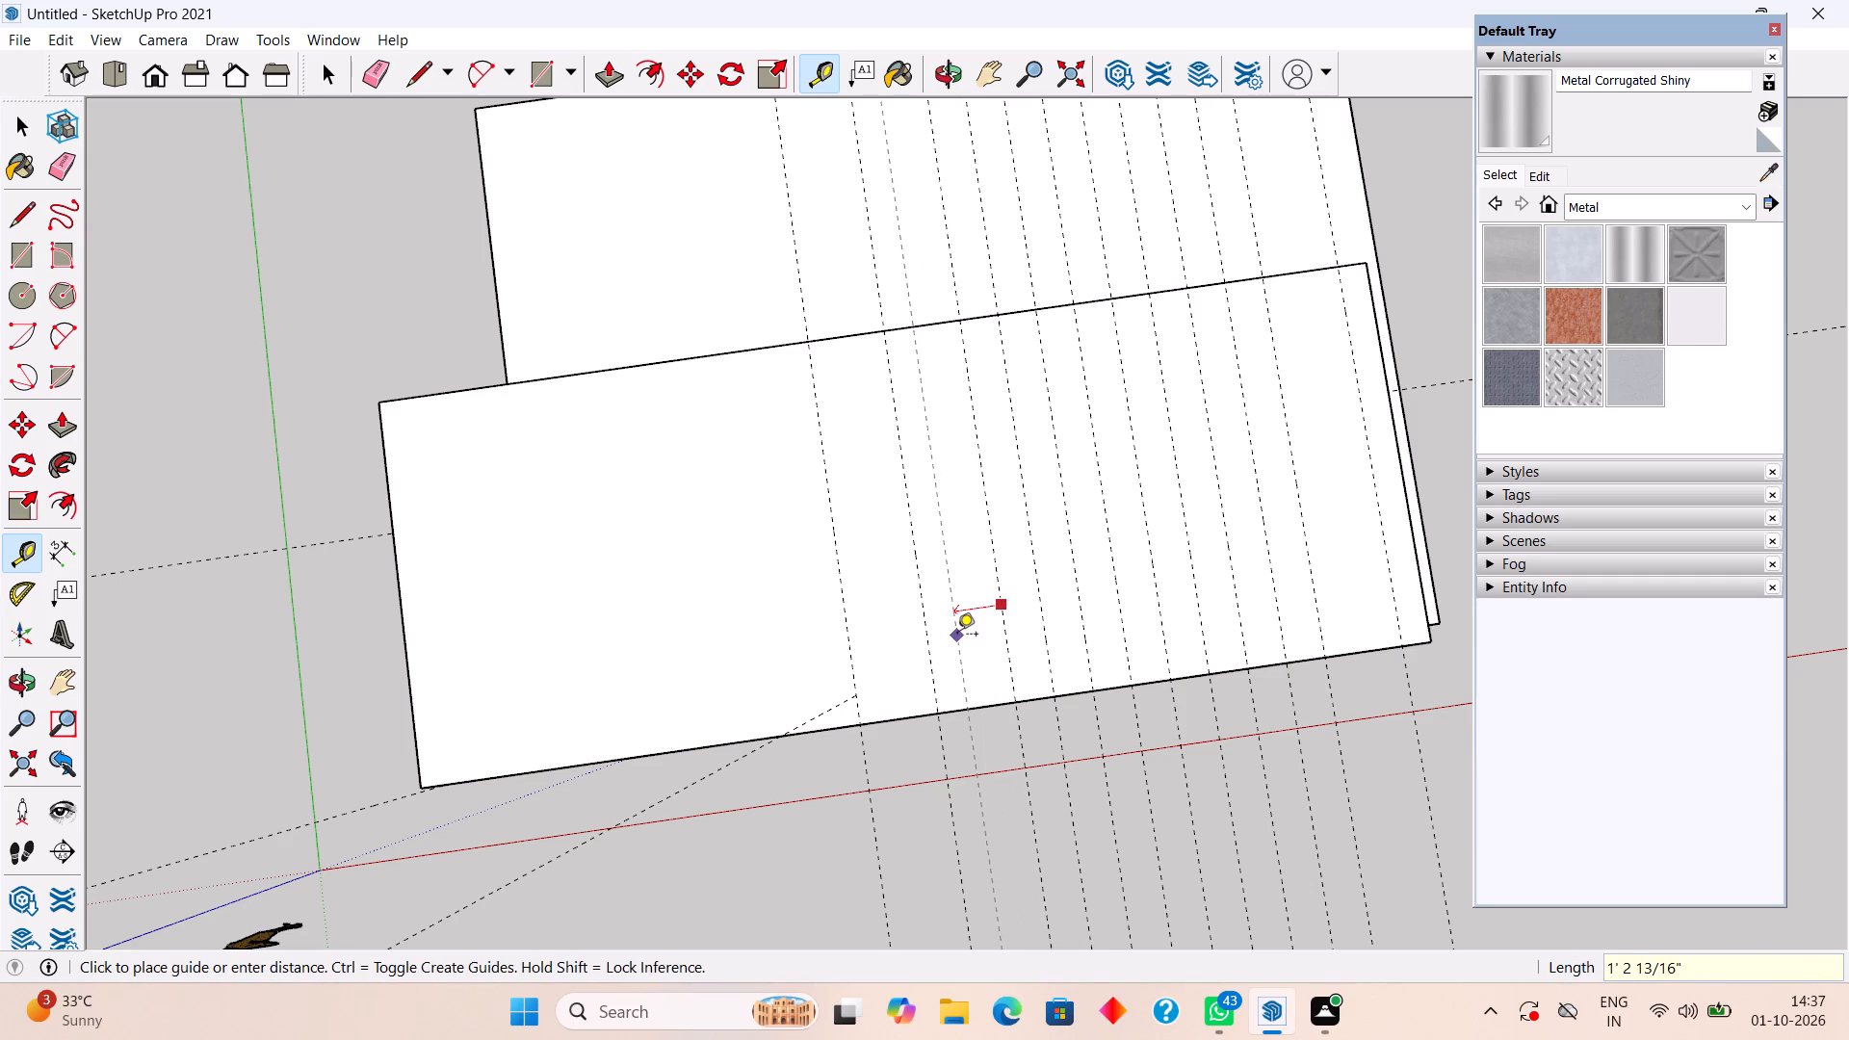
pyautogui.write("1'")
pyautogui.press('Return')
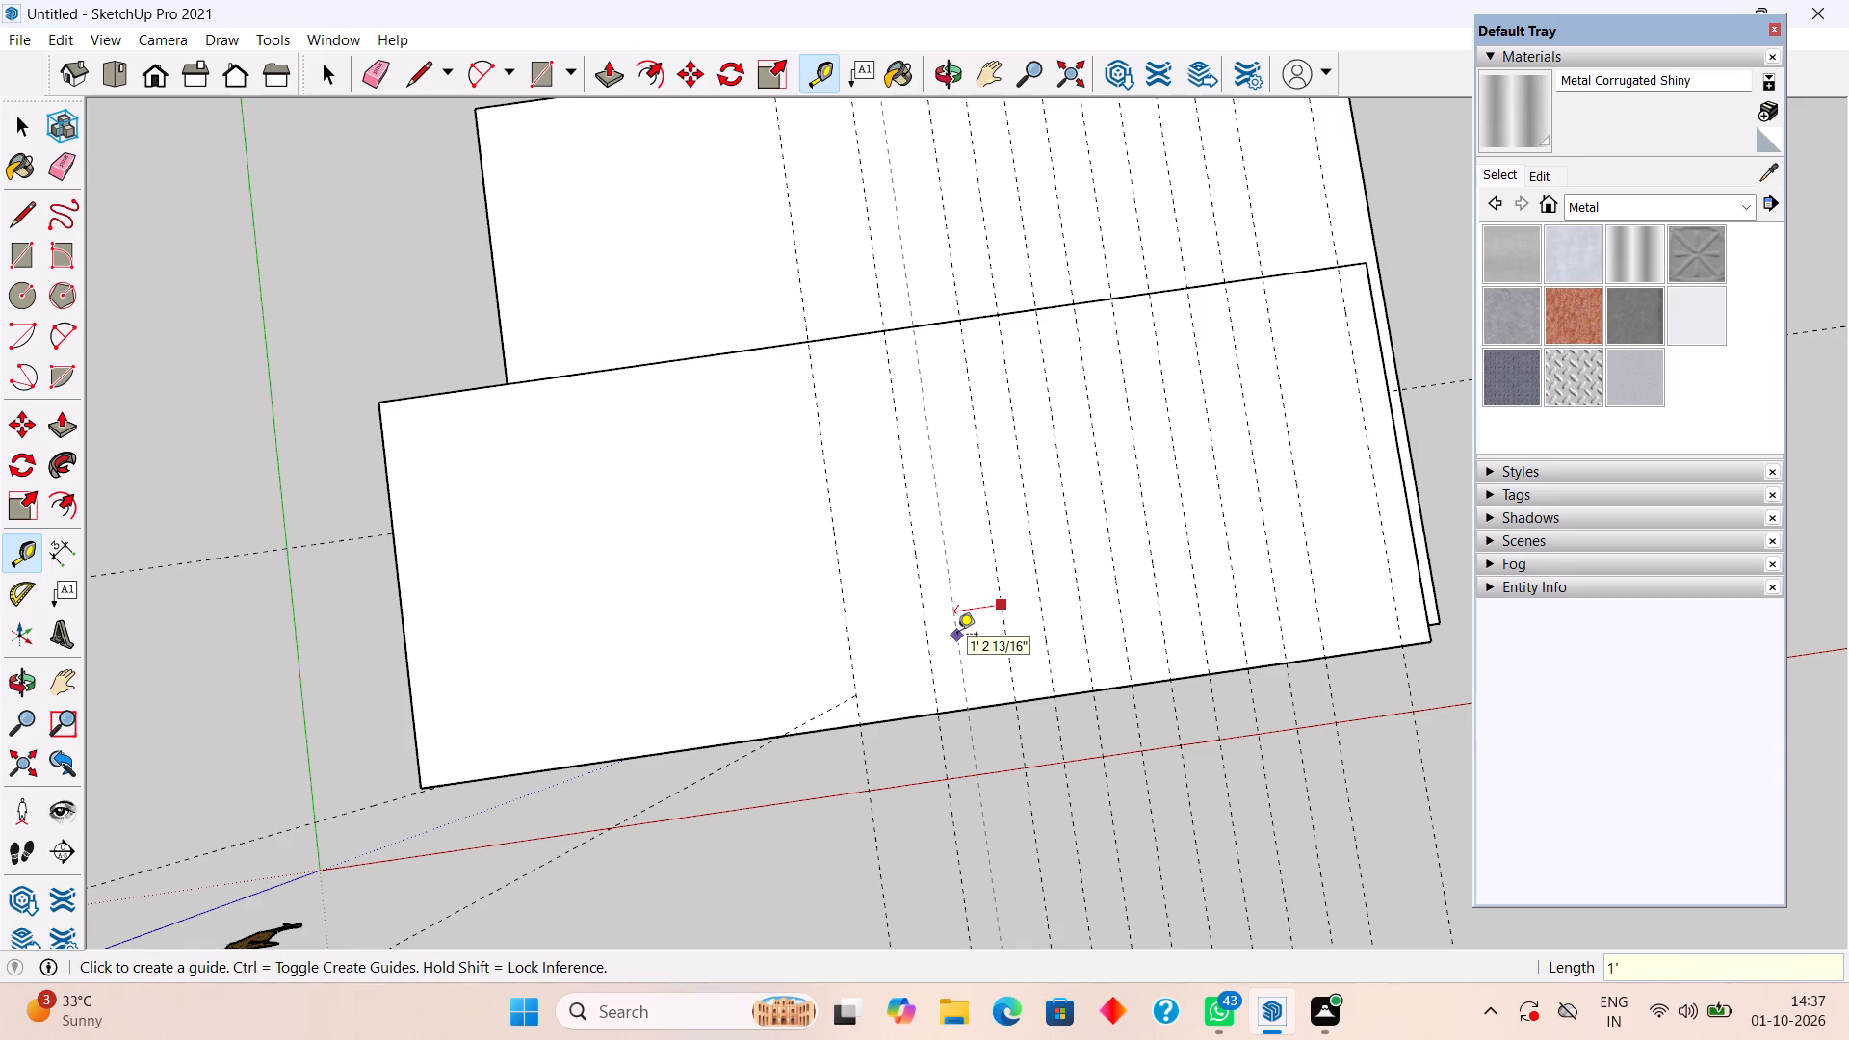
pyautogui.click(970, 635)
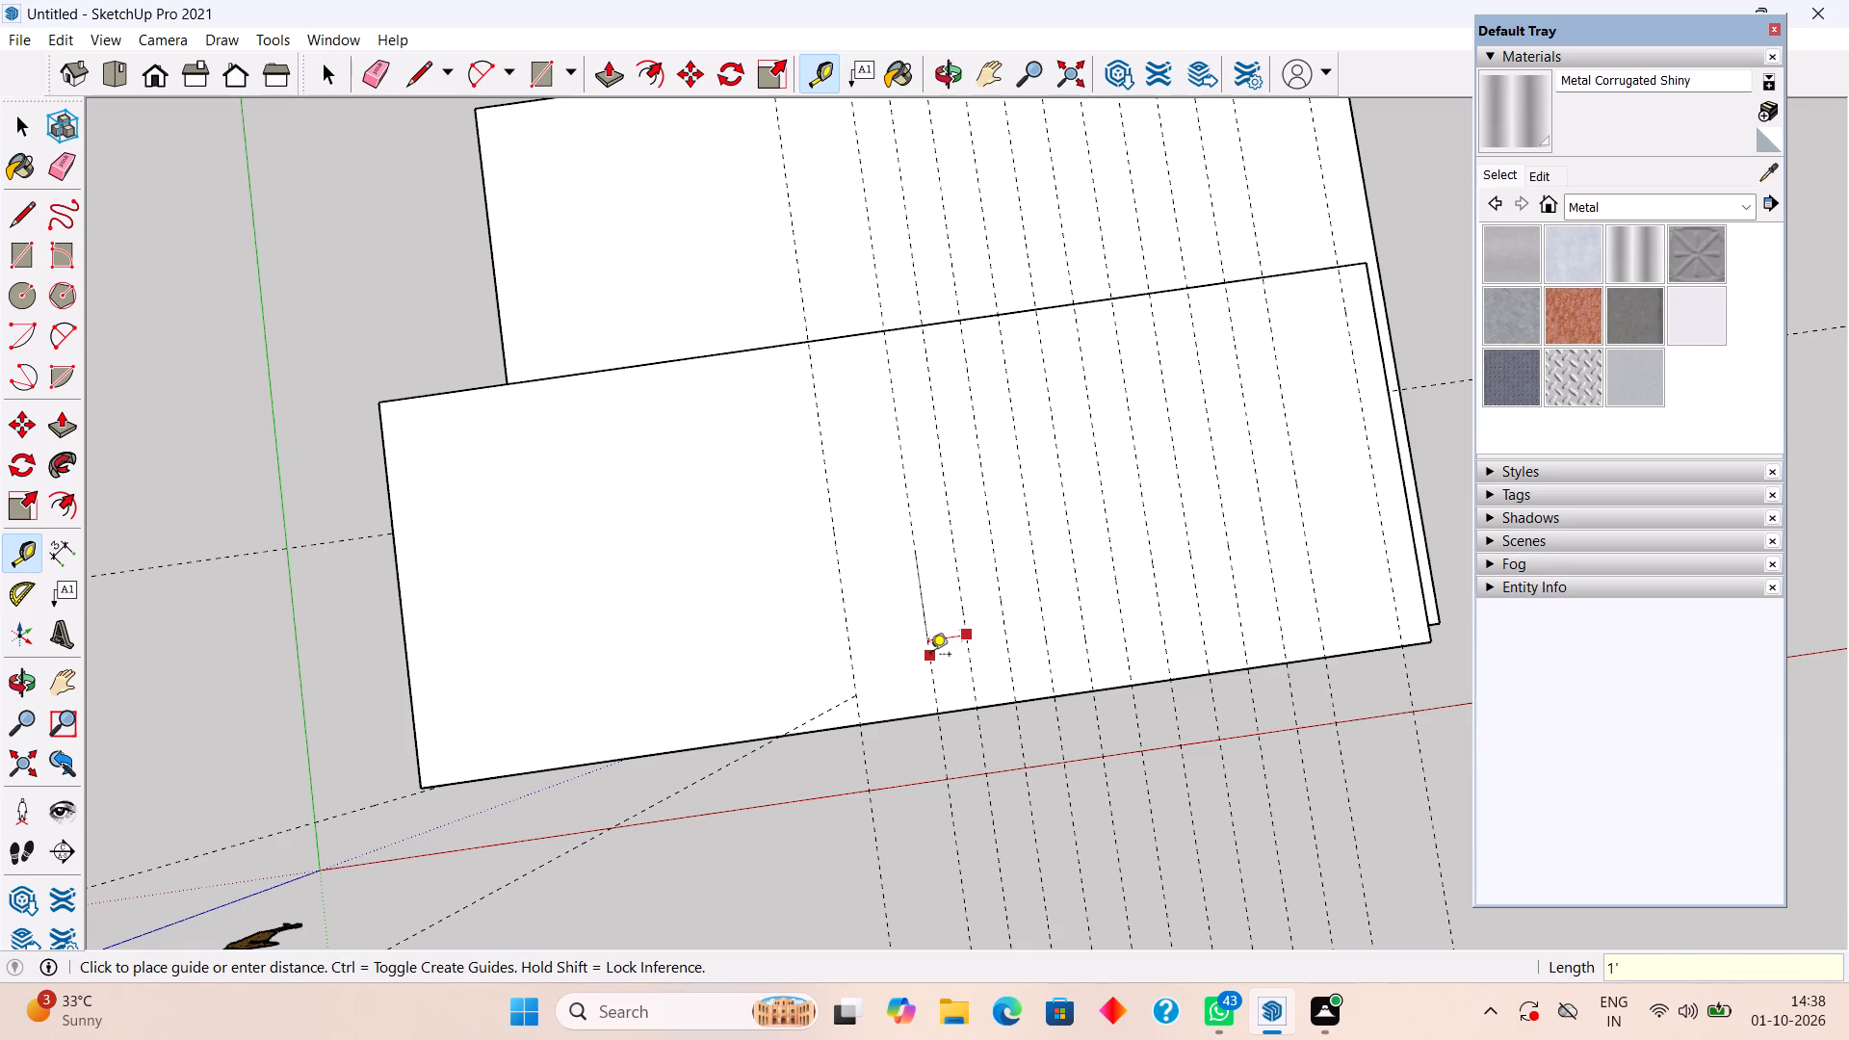
pyautogui.press('space')
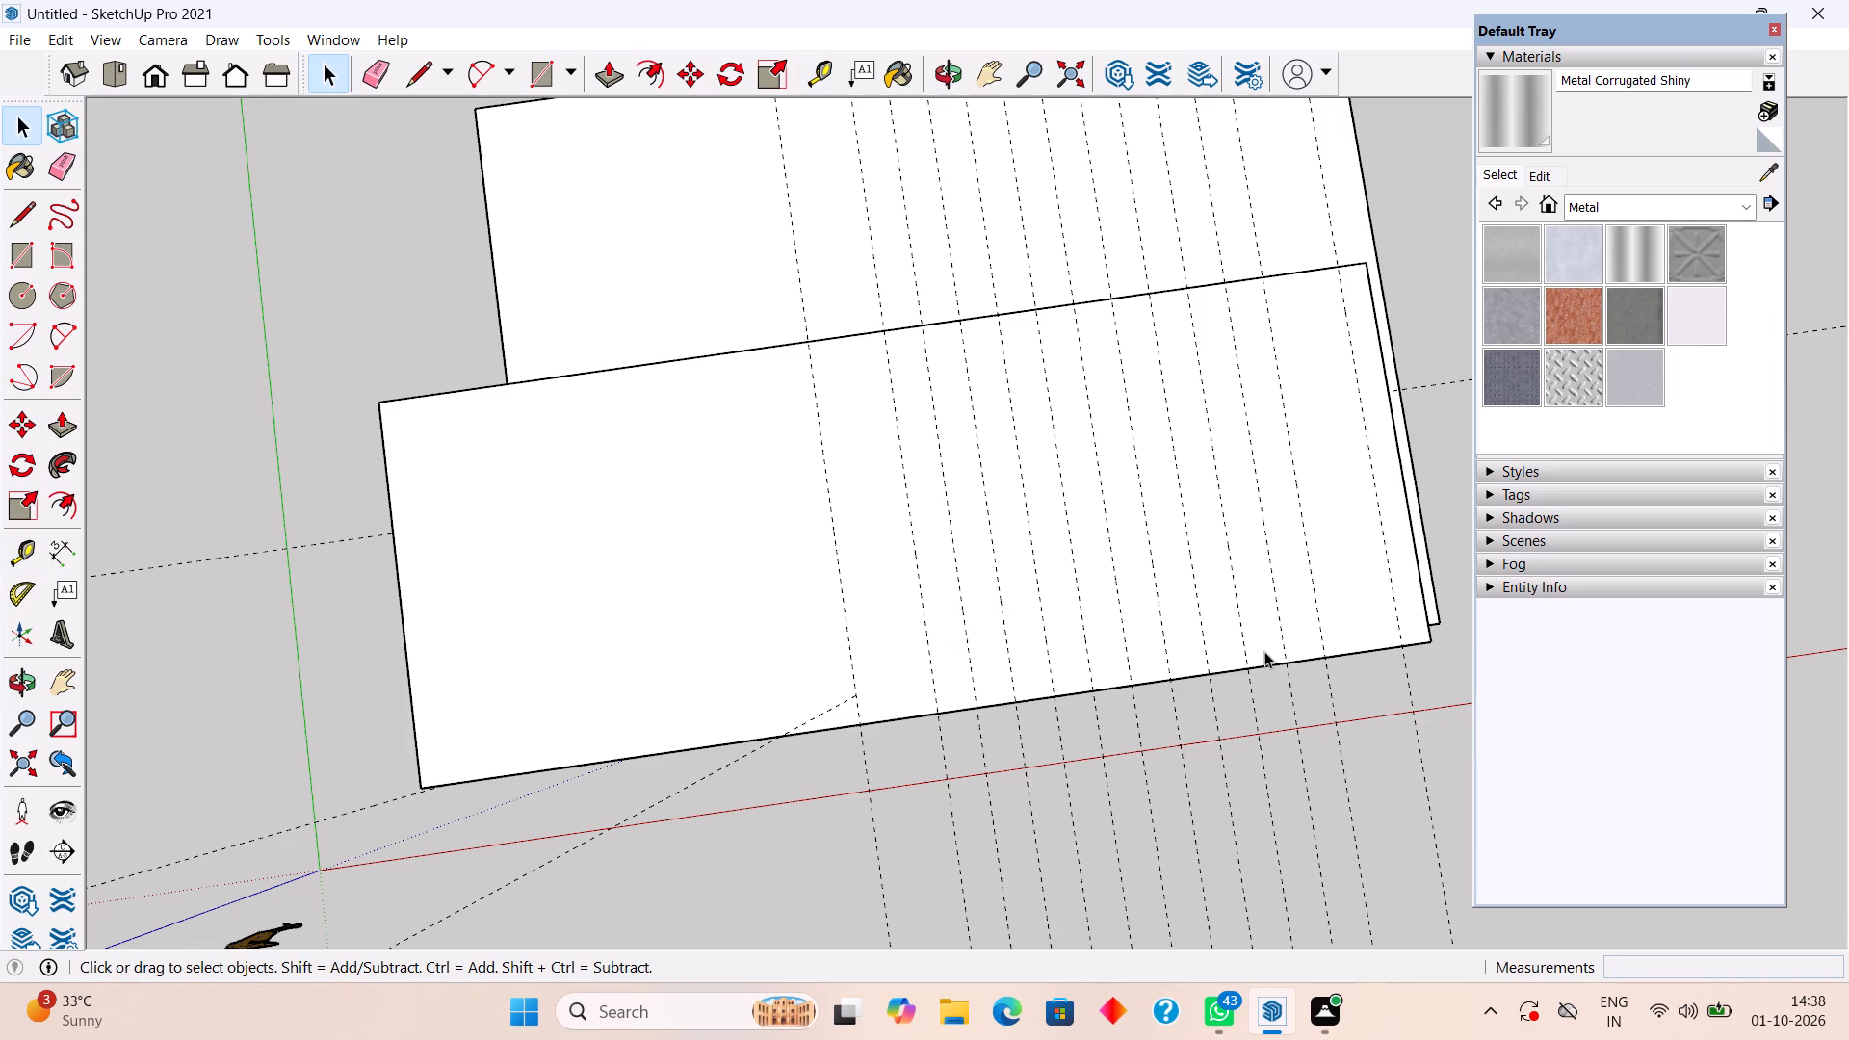
pyautogui.middleClick(1264, 651)
# Place guide lines 2' inward from both long edges of the top slab, crossing the 1' spaced guides.
pyautogui.press('t')
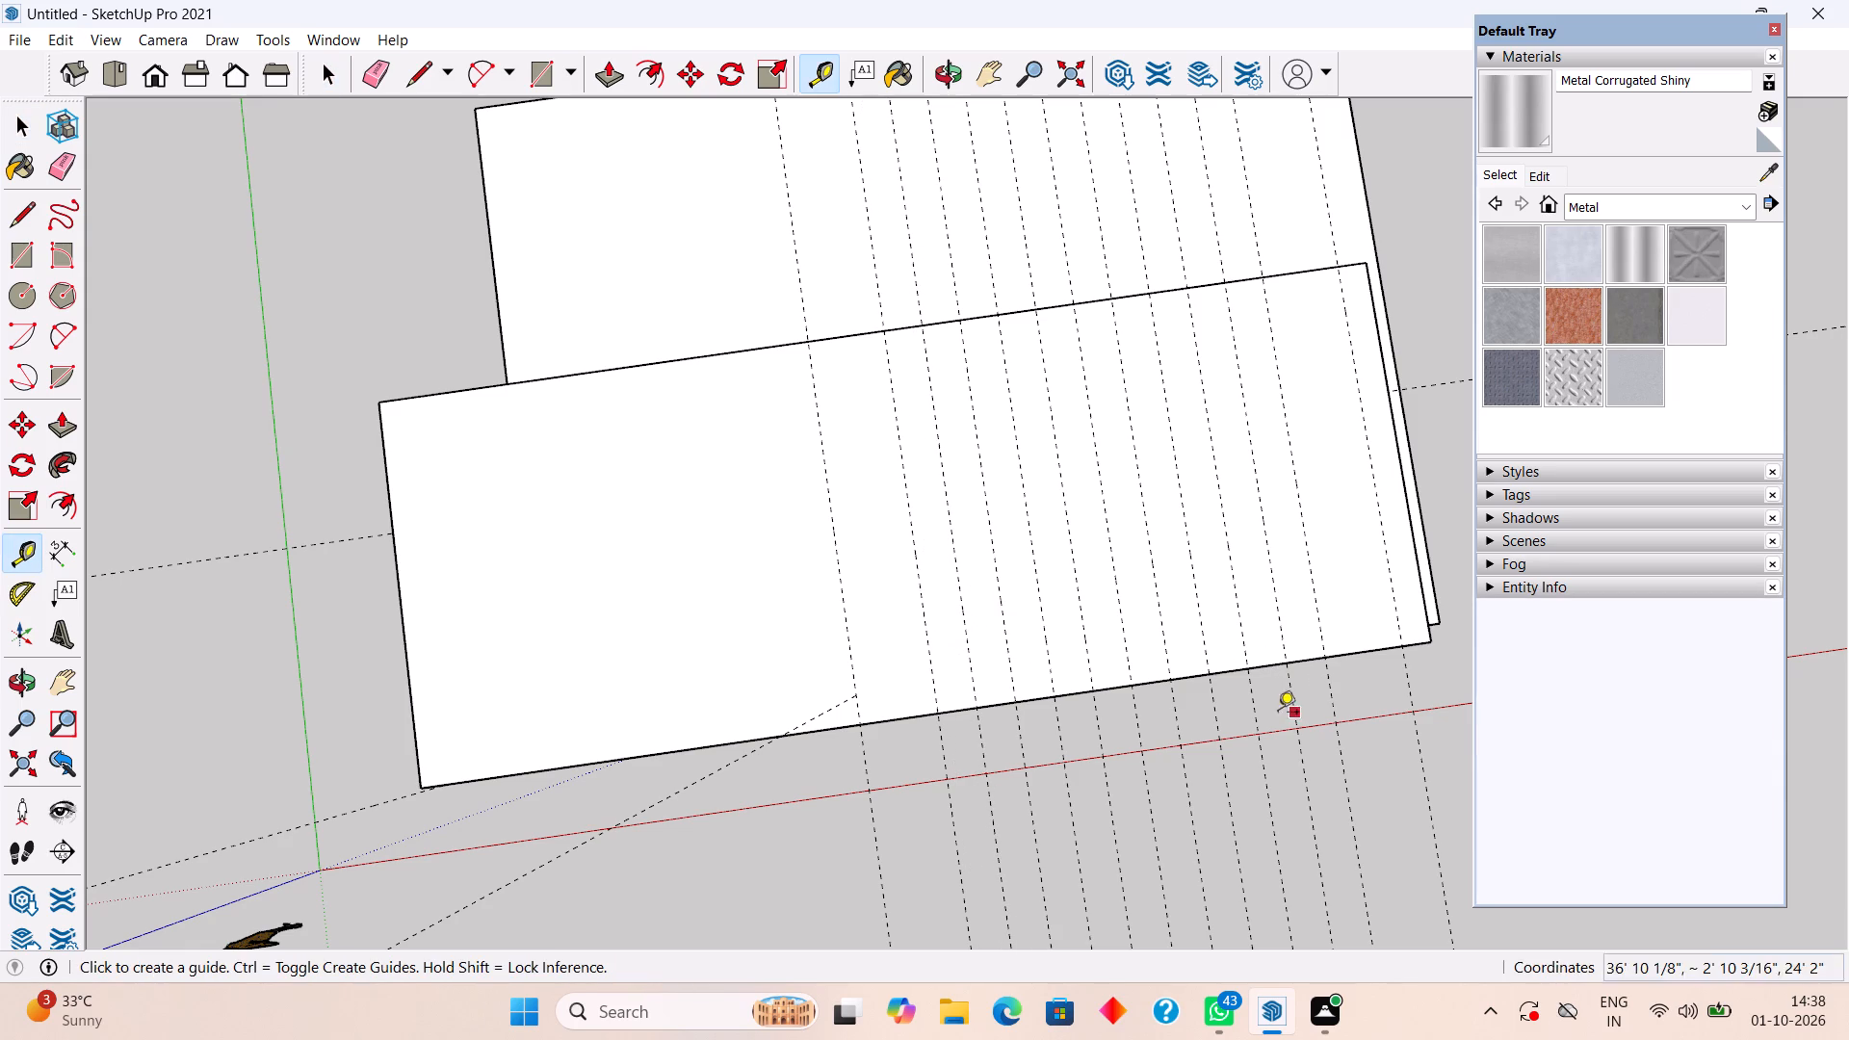
pyautogui.click(1151, 690)
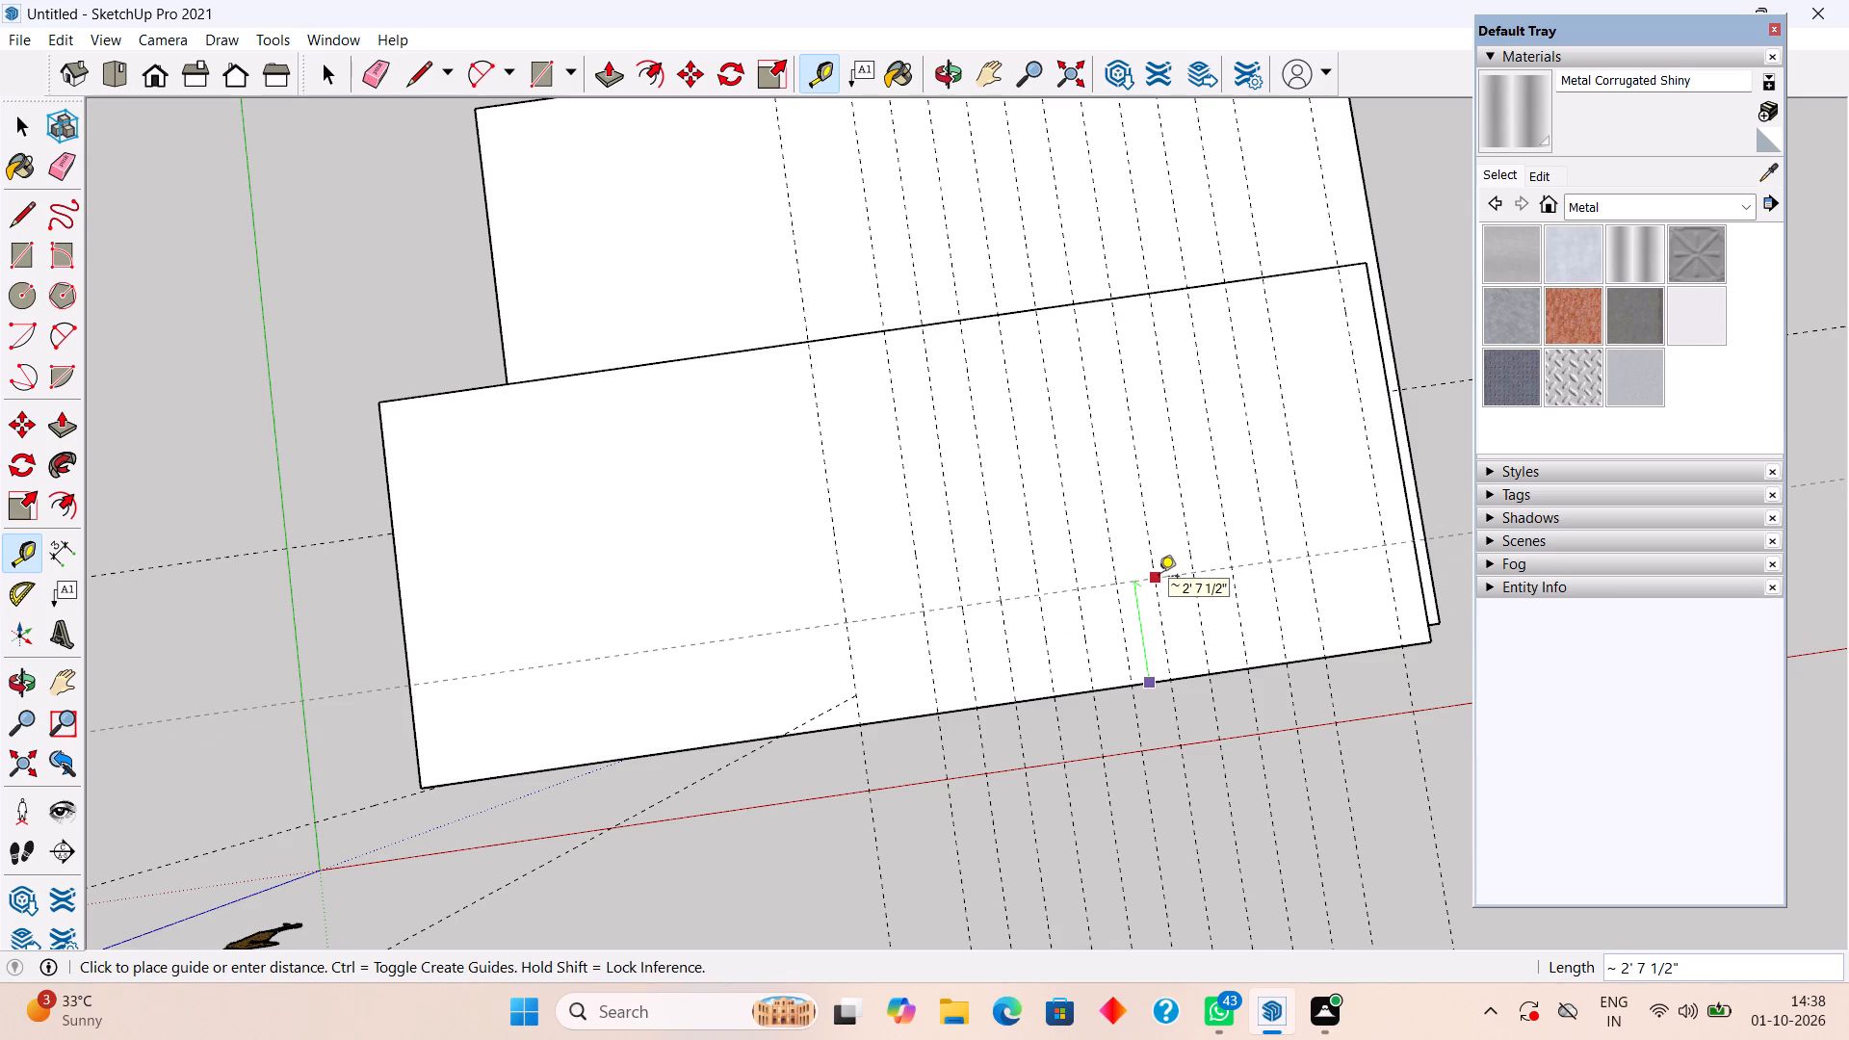
pyautogui.write("2'")
pyautogui.press('Return')
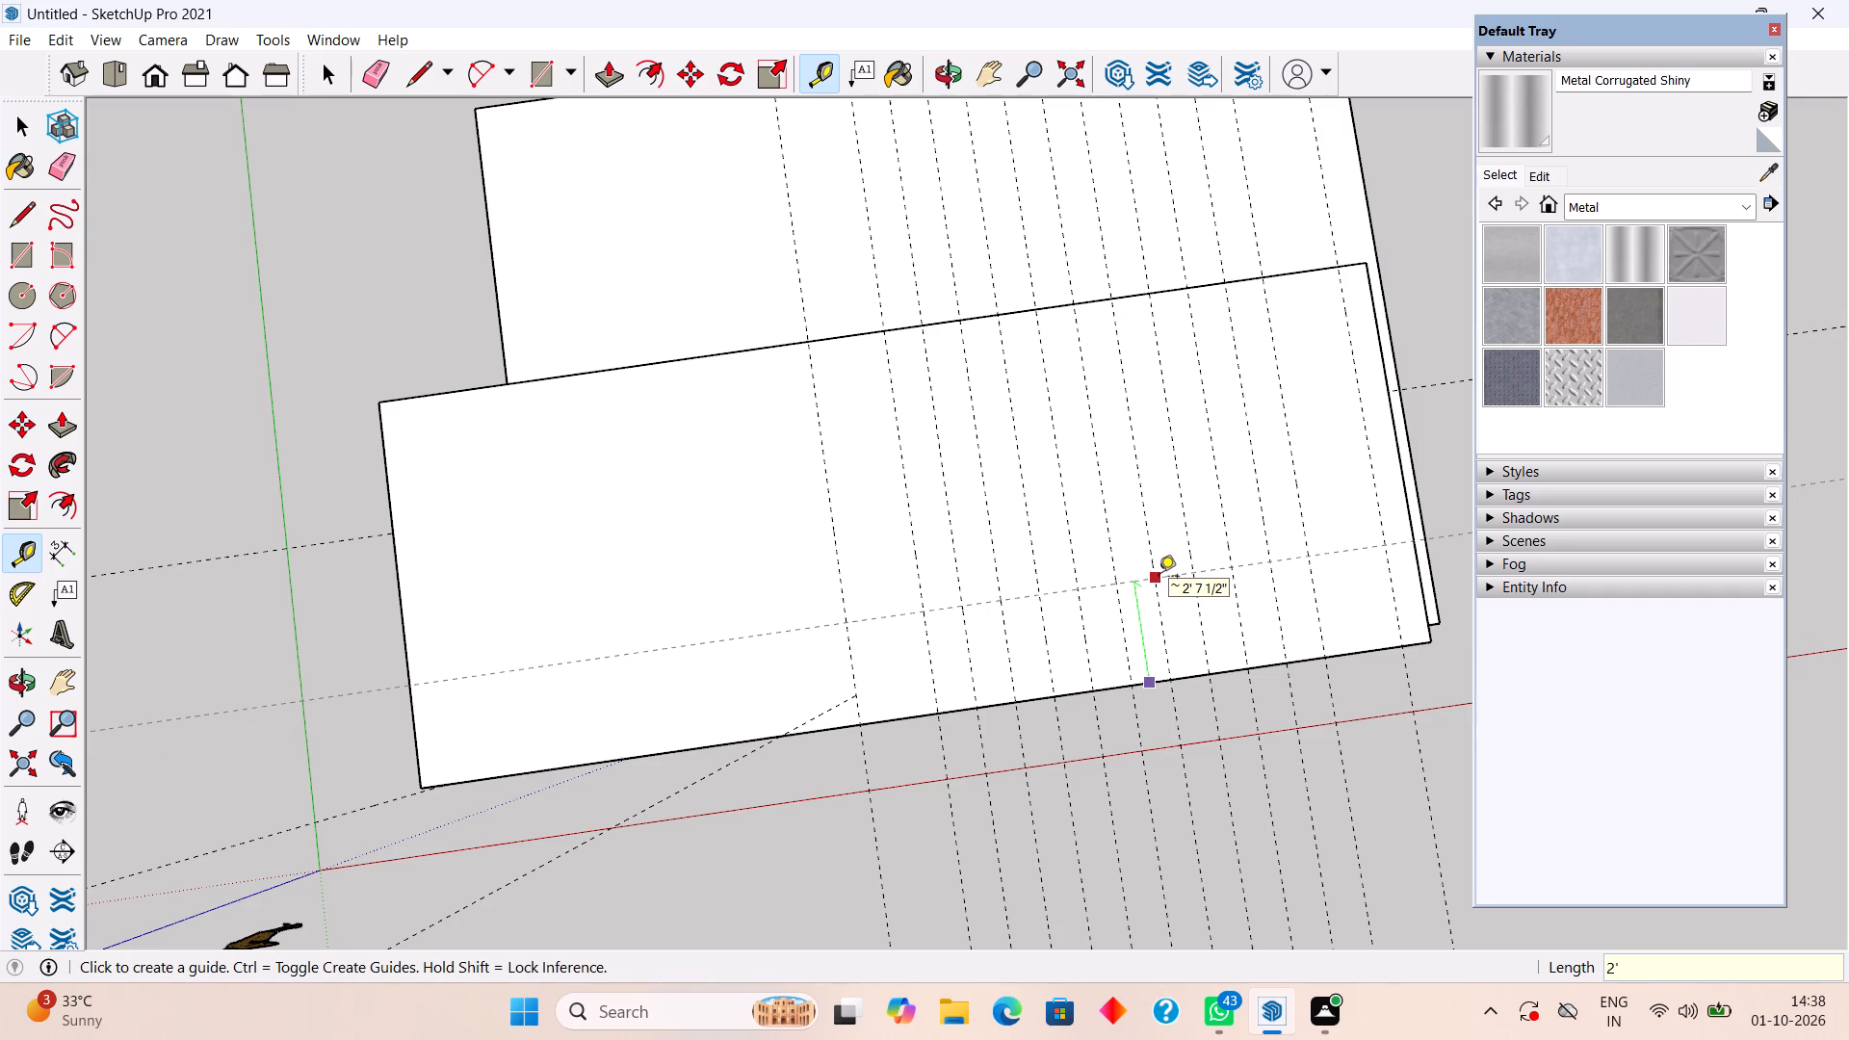
pyautogui.click(1089, 303)
pyautogui.write("2'")
pyautogui.press('Return')
pyautogui.press('space')
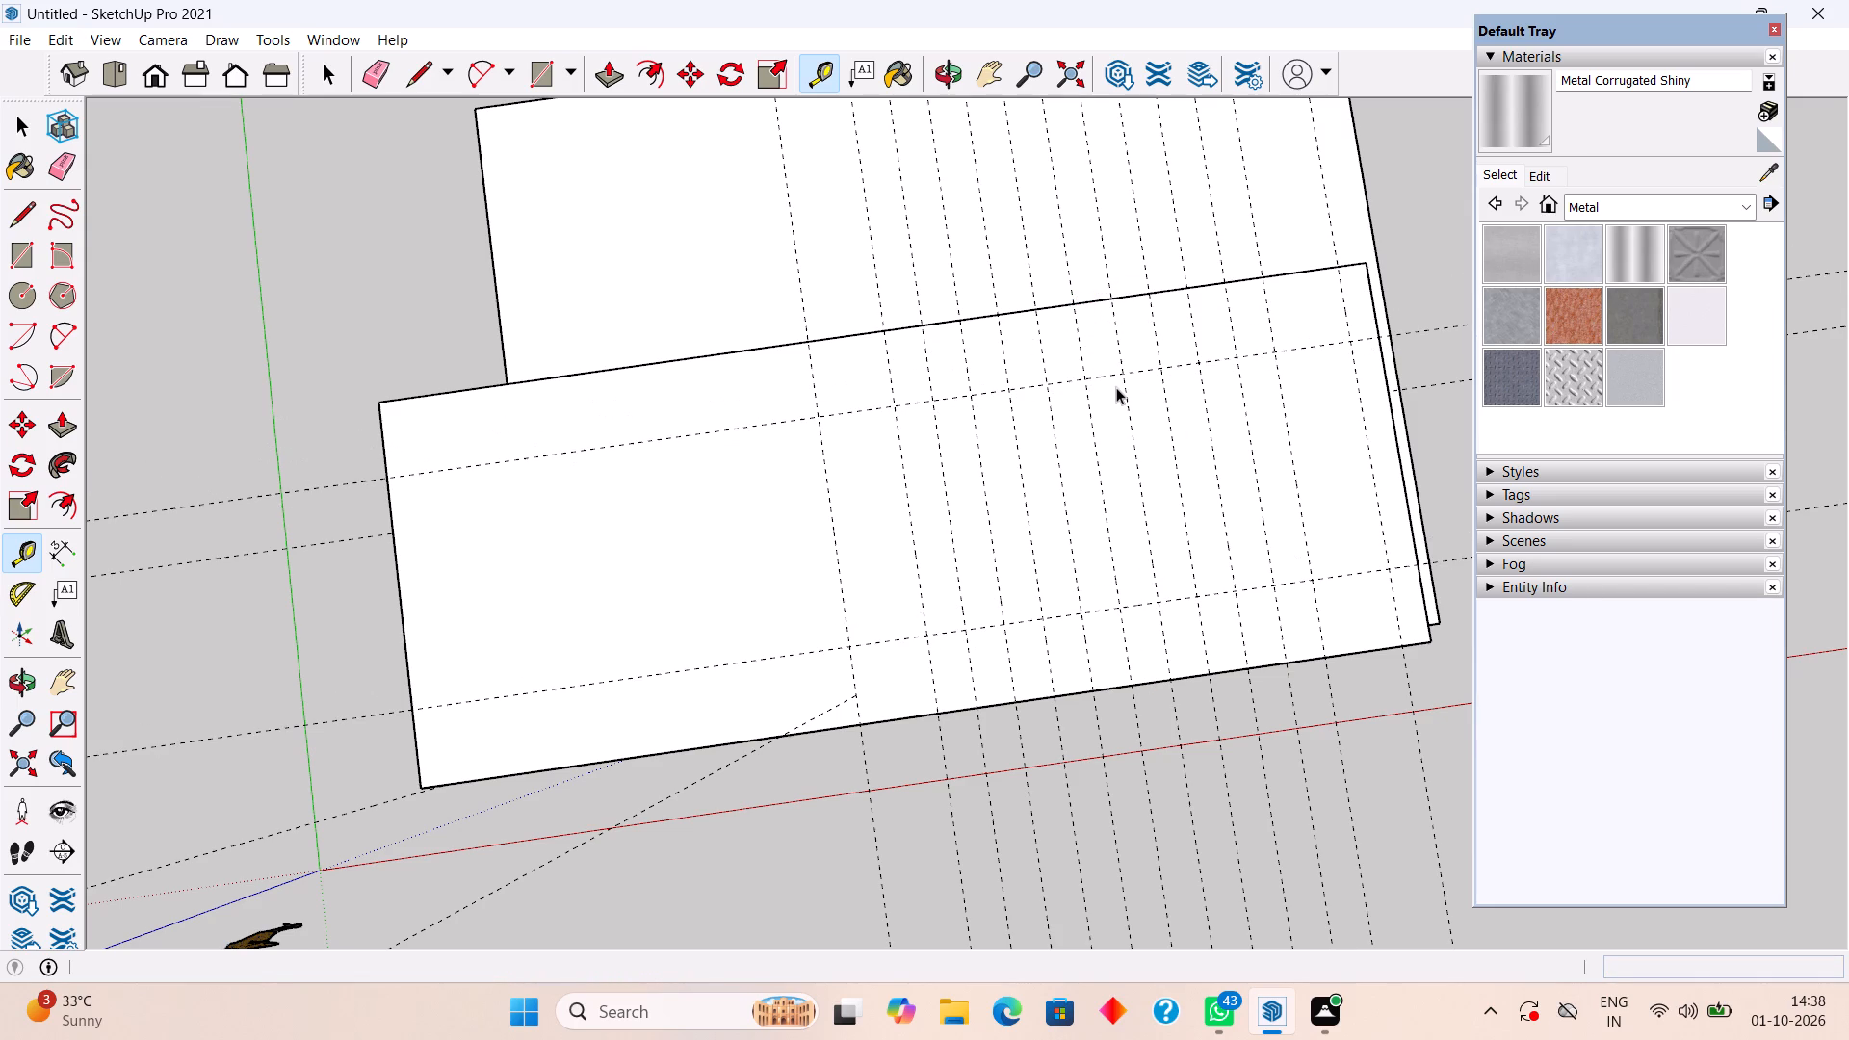
# Examine the guide grid on the top slab together with the columns and floor slab beneath it.
pyautogui.moveTo(1080, 428); pyautogui.dragTo(1044, 318, button='middle')
pyautogui.moveTo(1258, 392); pyautogui.dragTo(1257, 392, button='middle')
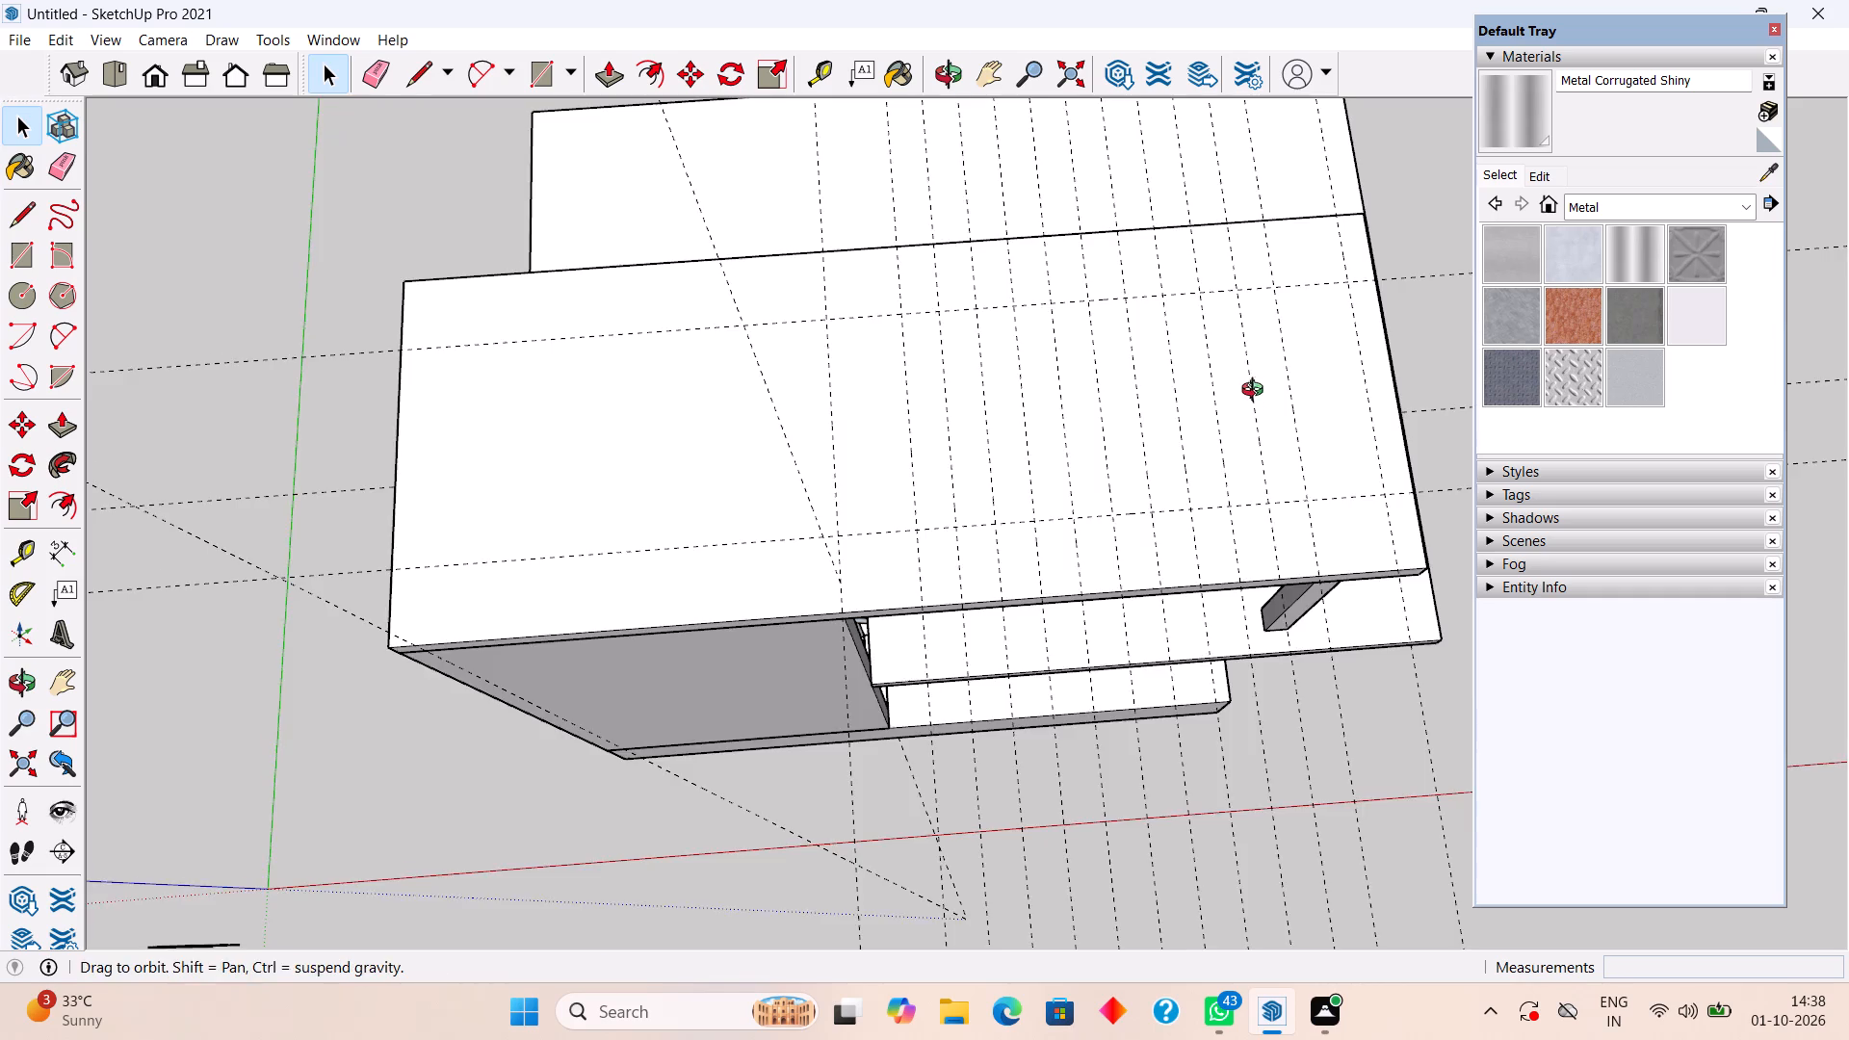
pyautogui.moveTo(1257, 392); pyautogui.dragTo(1211, 290, button='middle')
pyautogui.moveTo(1153, 337); pyautogui.dragTo(1198, 224, button='middle')
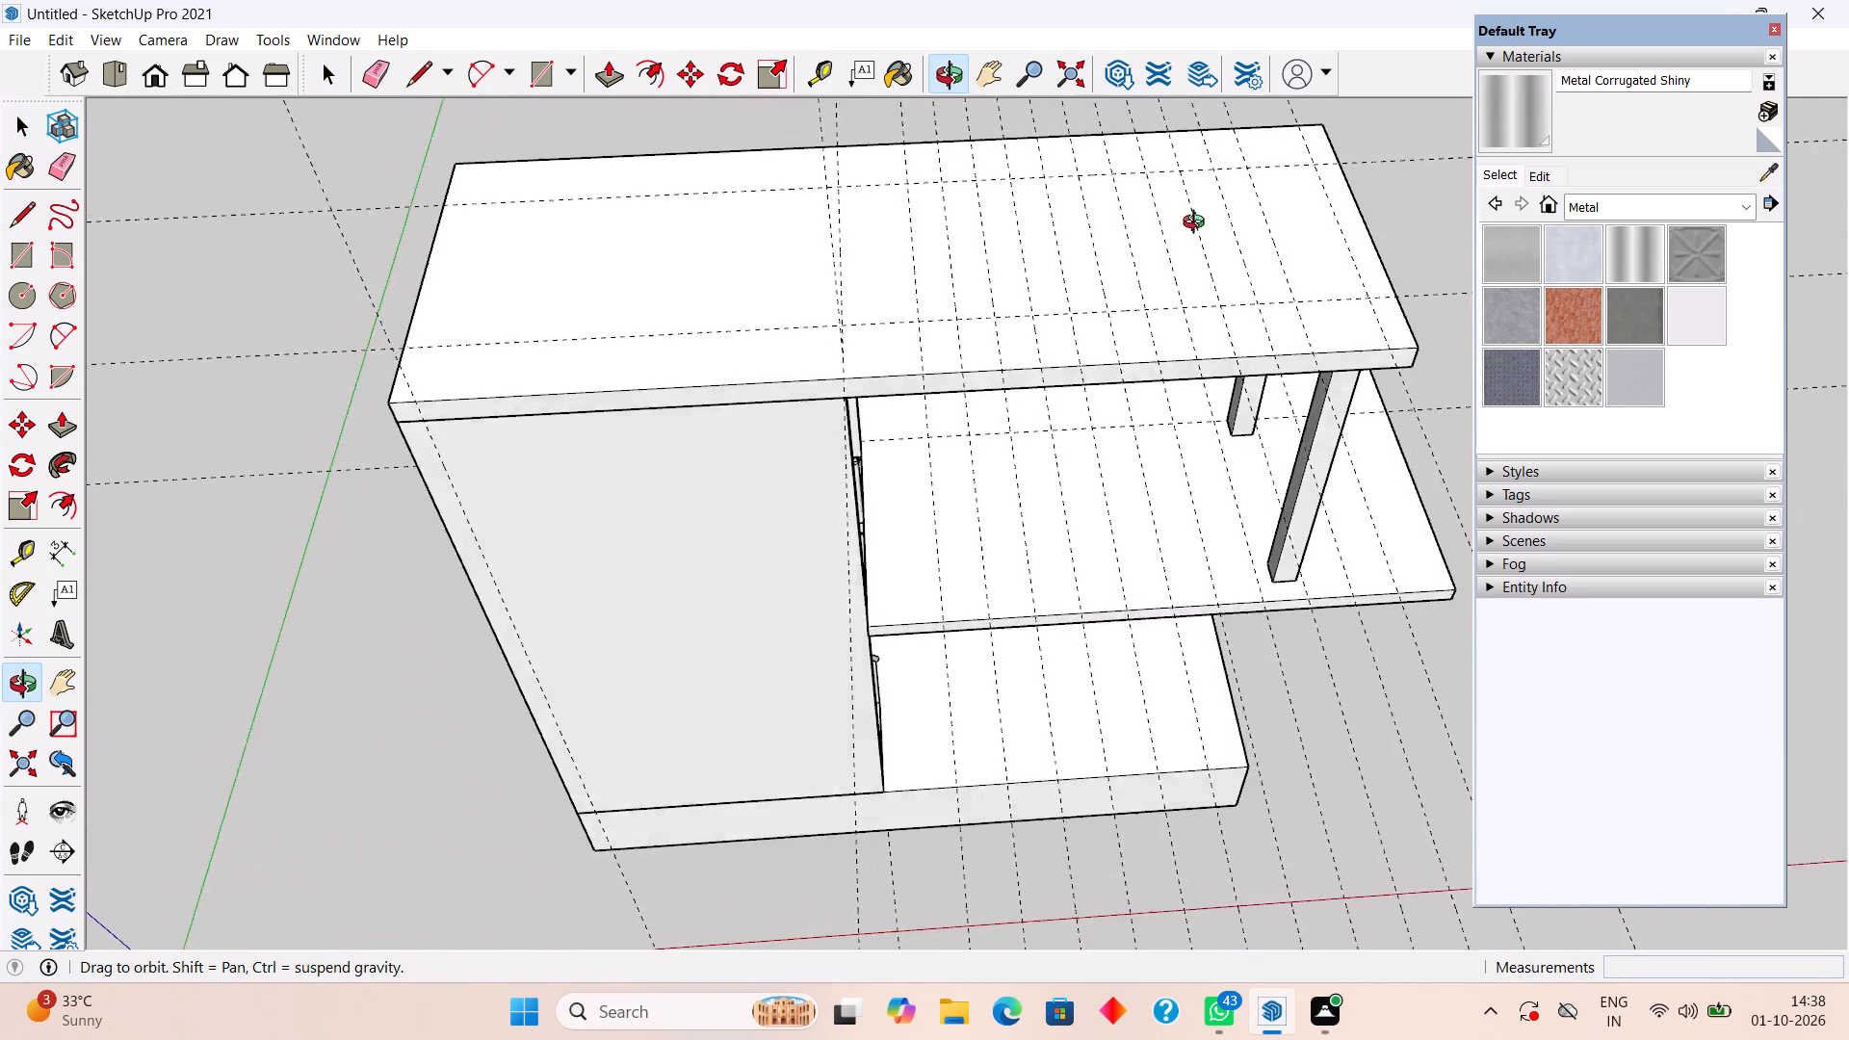
pyautogui.moveTo(1198, 224); pyautogui.dragTo(1135, 330, button='middle')
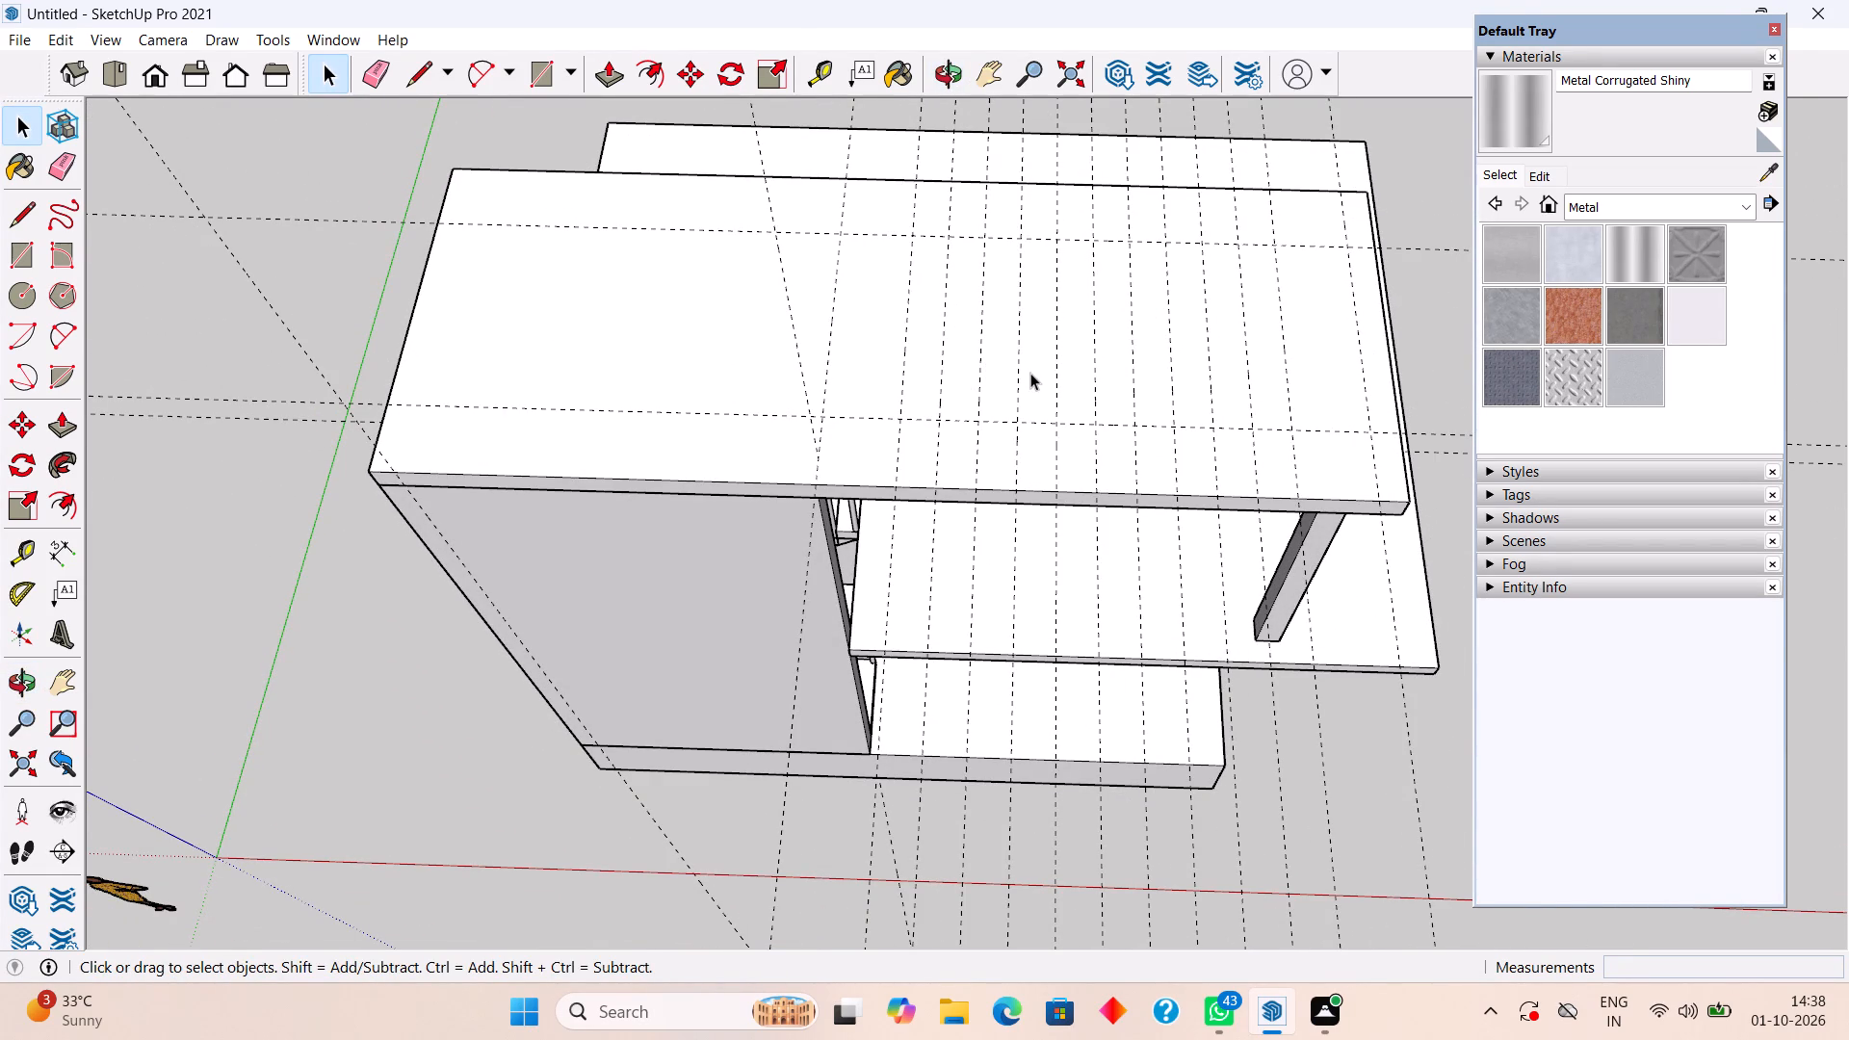
pyautogui.scroll(4, 969, 385)
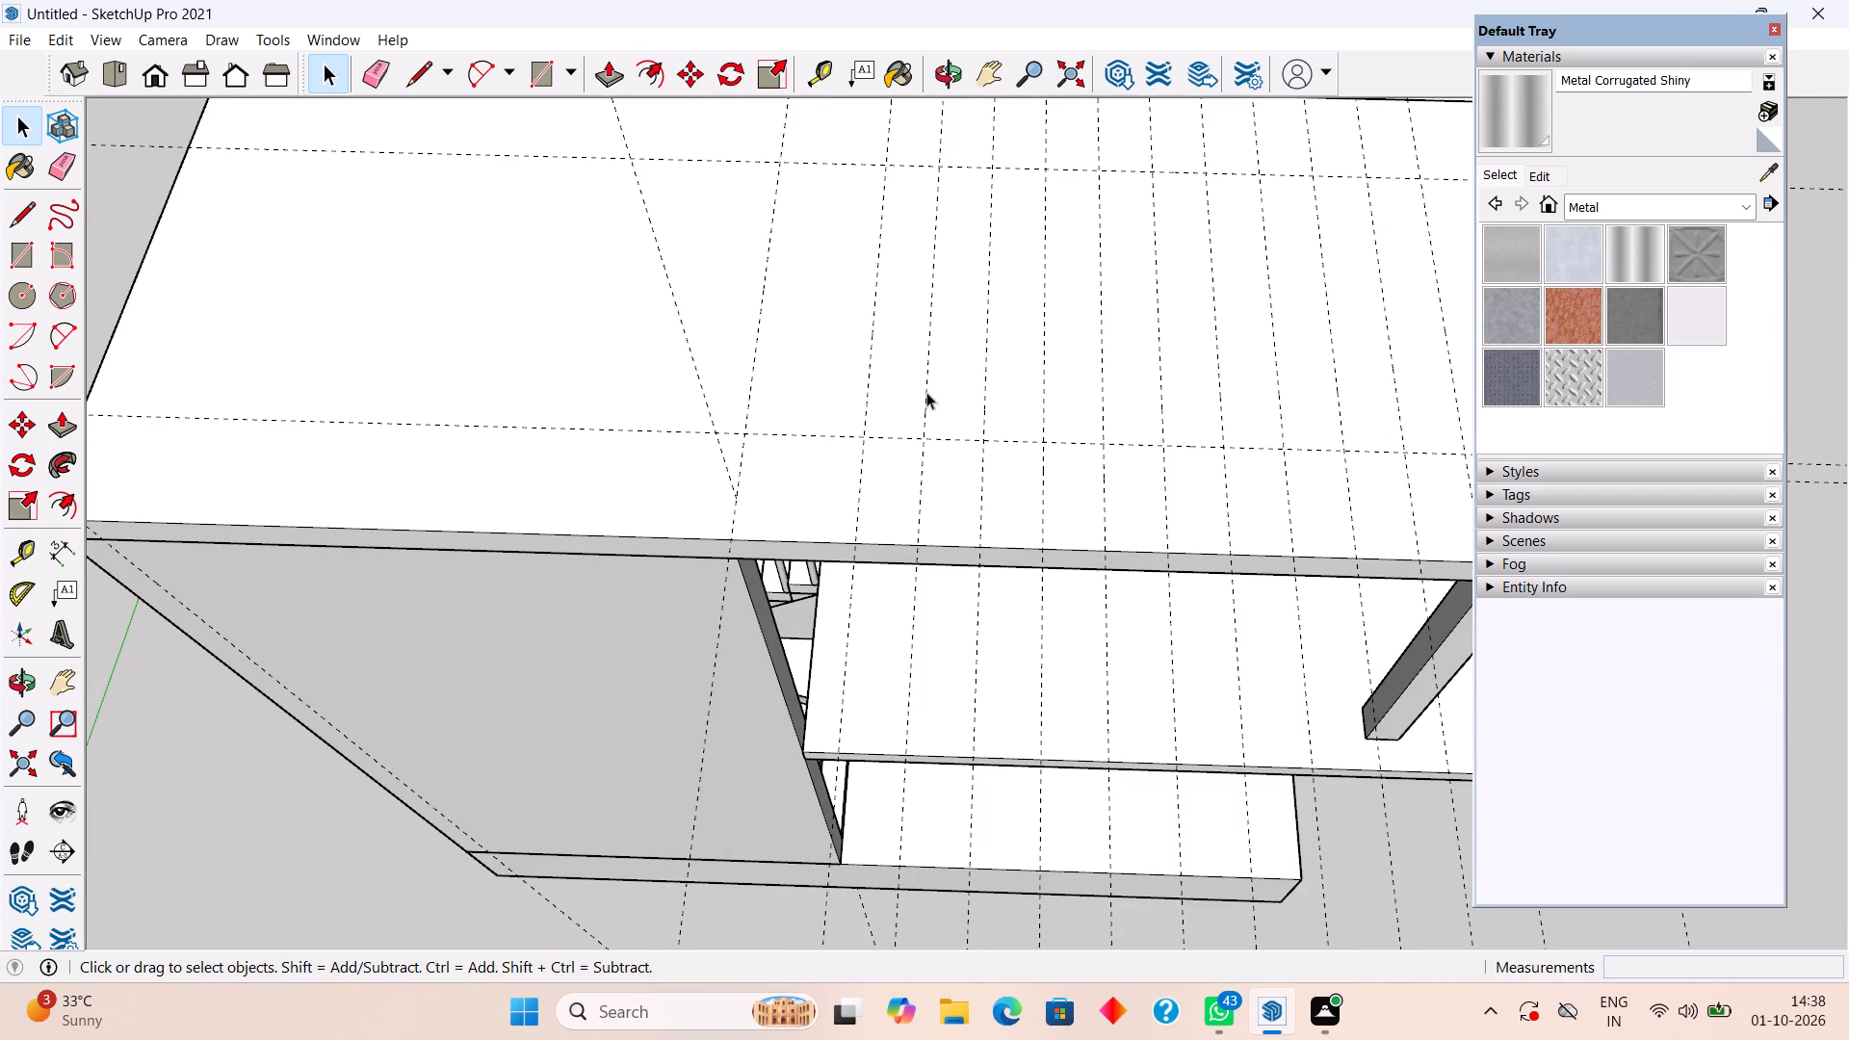
pyautogui.click(913, 399)
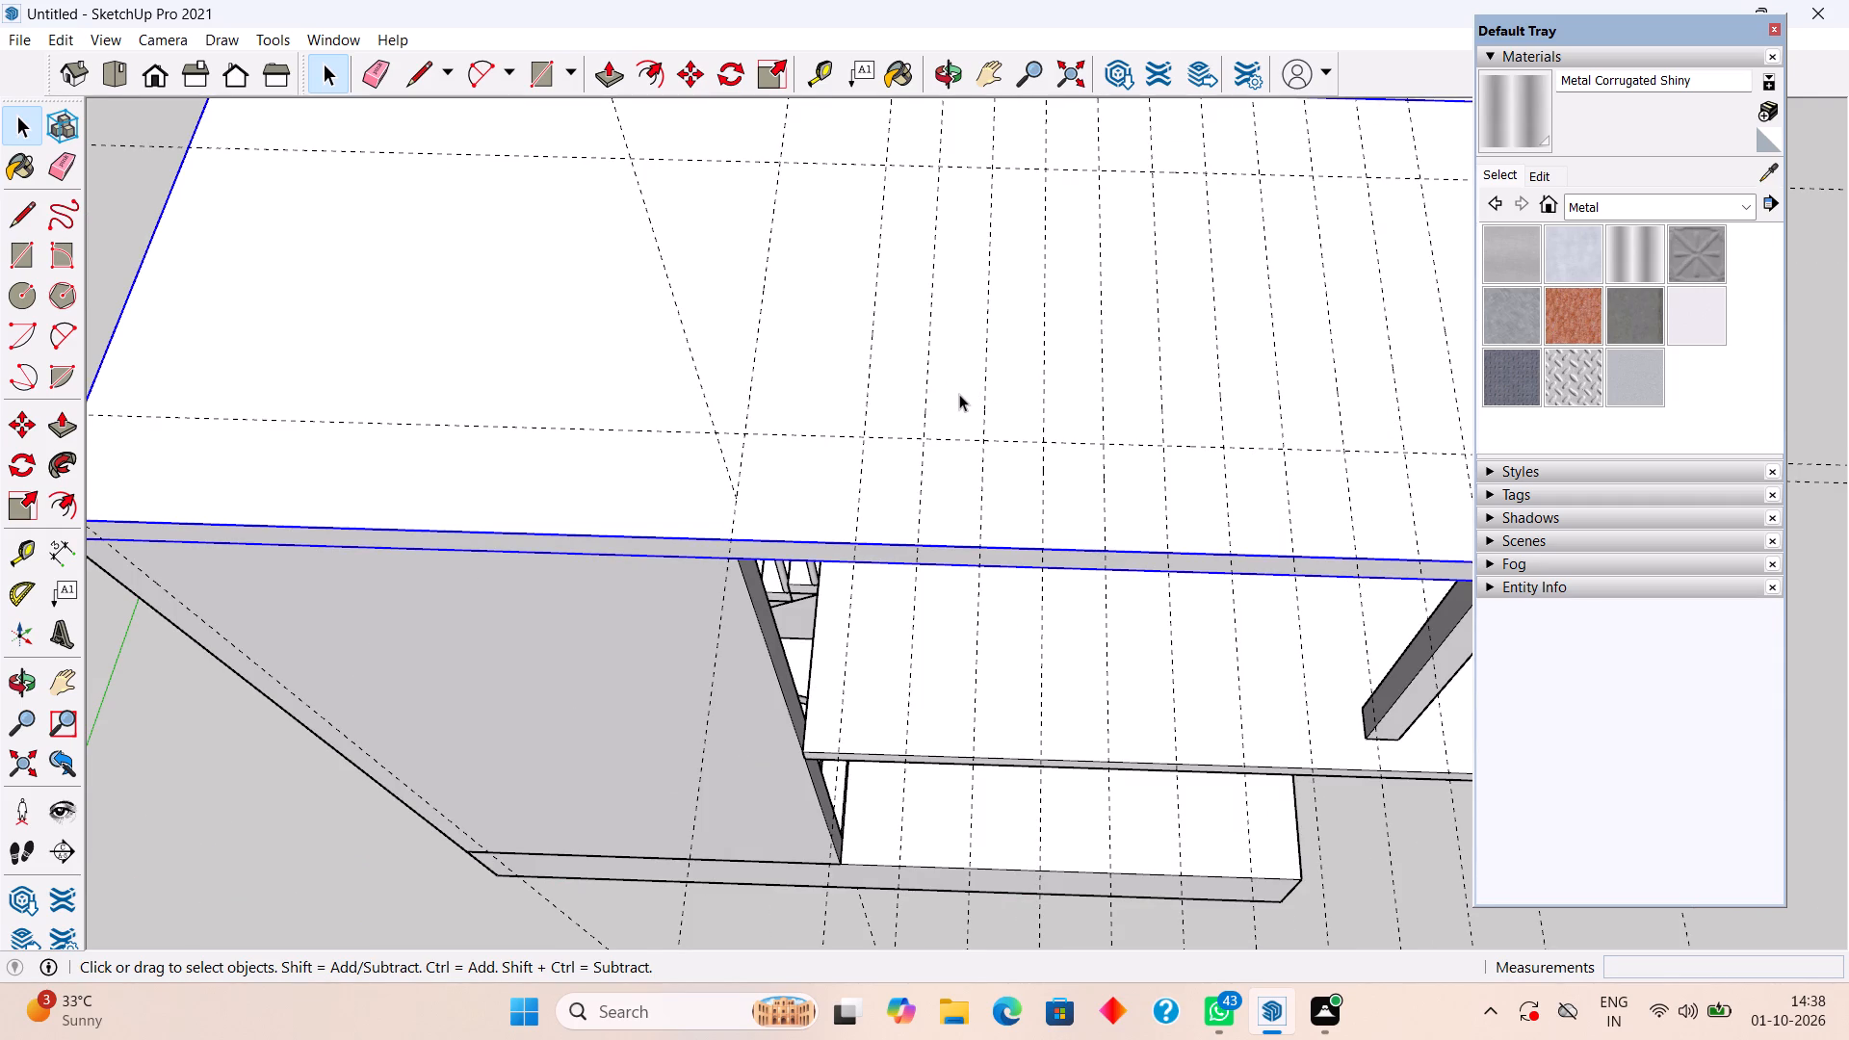
pyautogui.click(1008, 394)
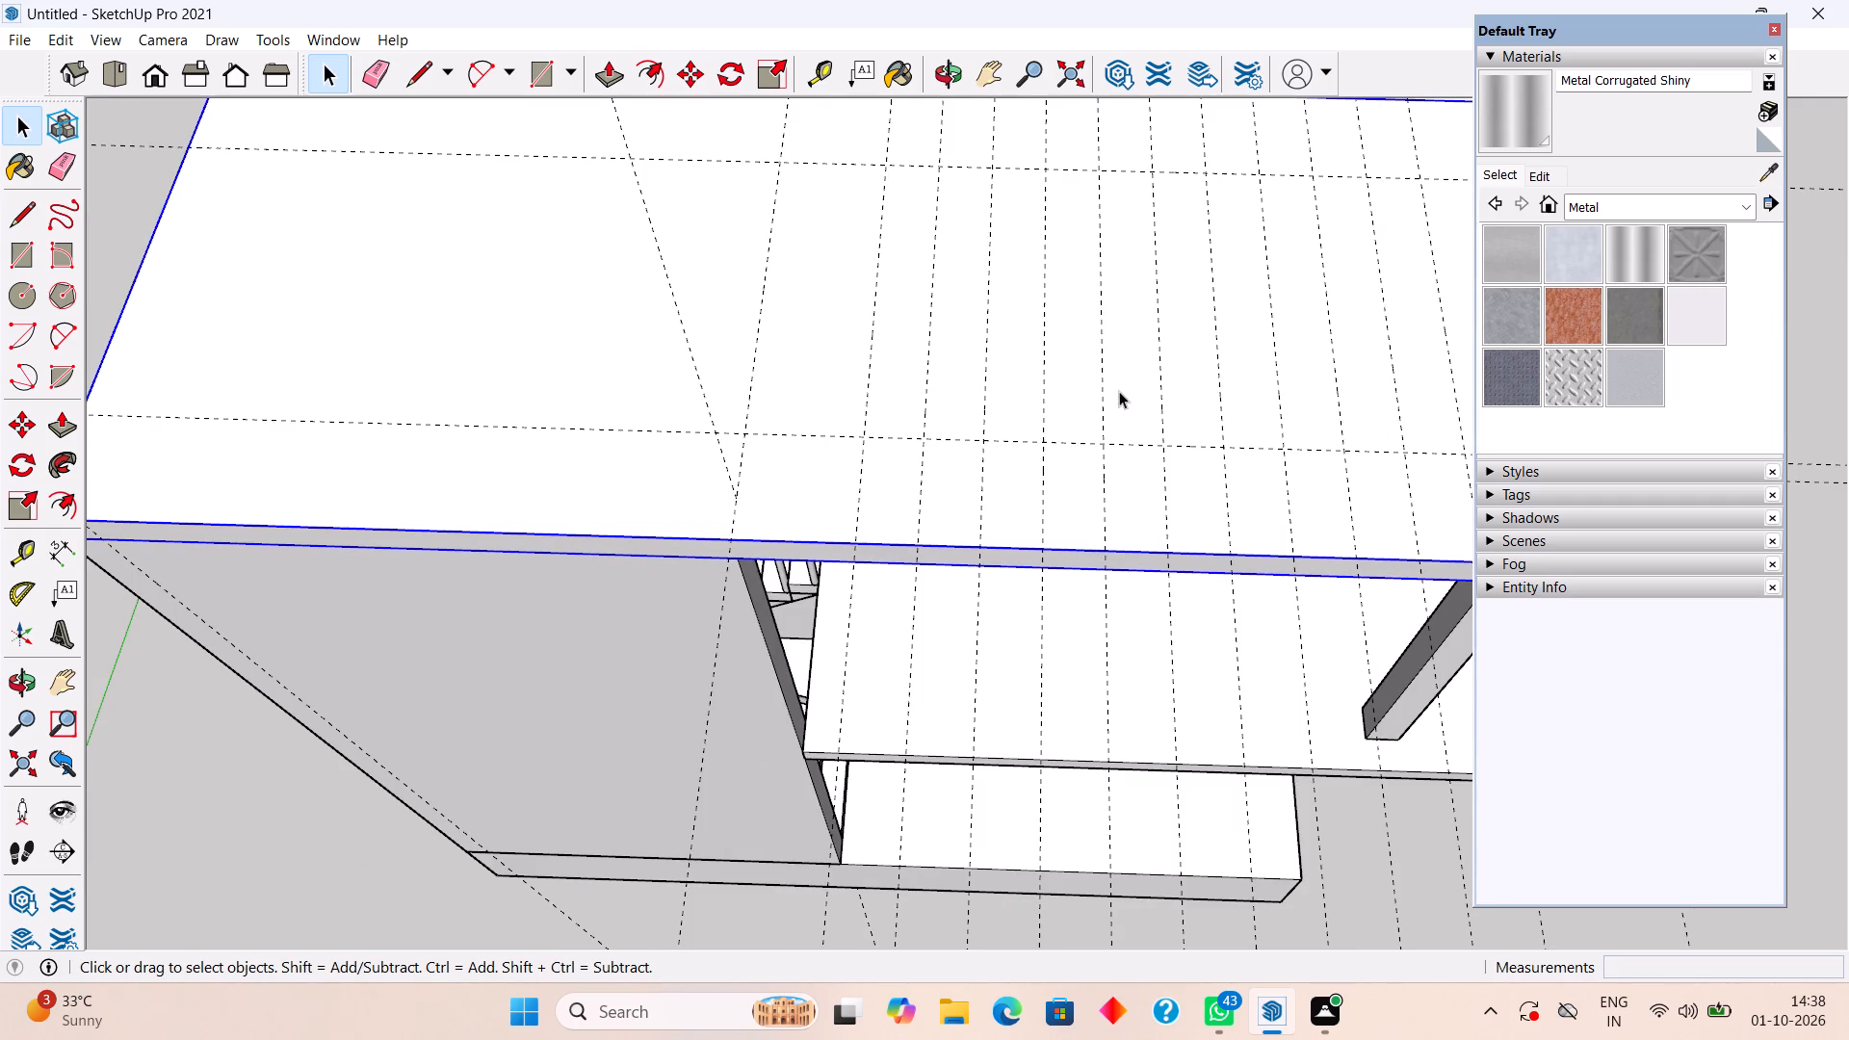
pyautogui.click(1132, 385)
pyautogui.click(1244, 385)
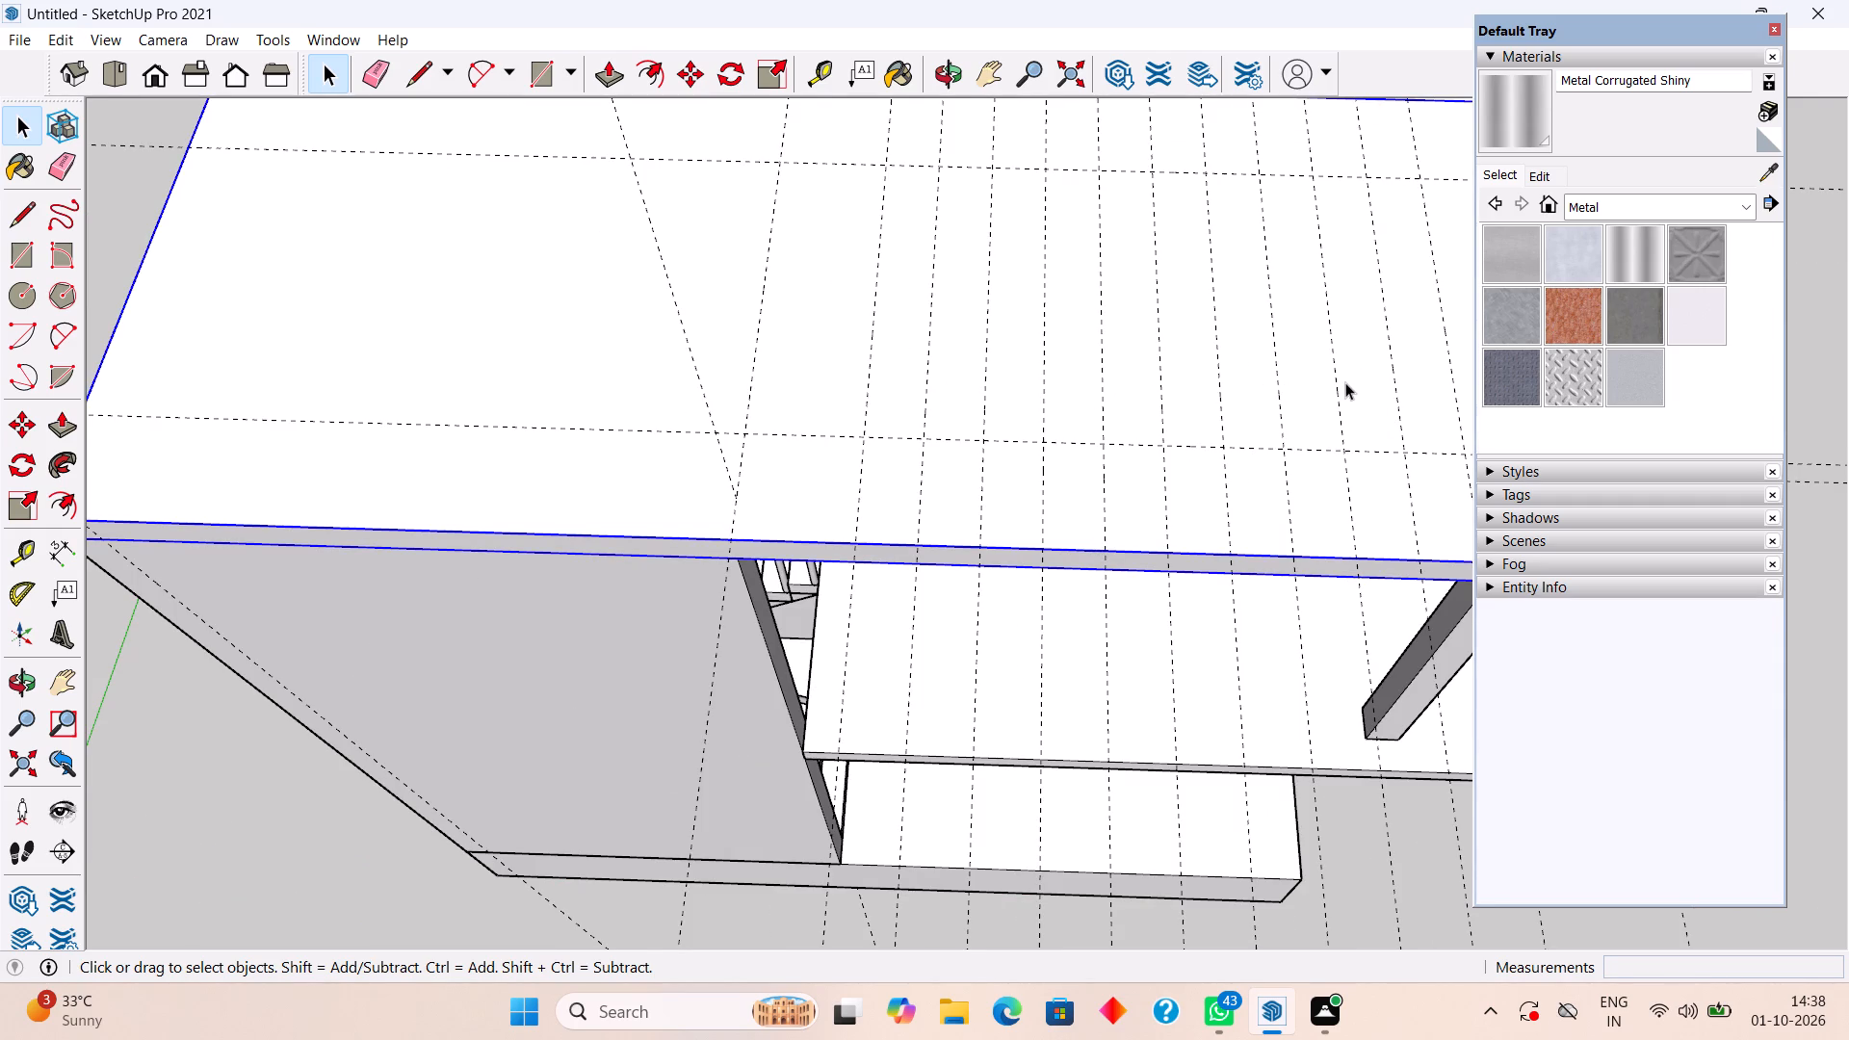
pyautogui.click(1351, 380)
pyautogui.scroll(-3, 1095, 401)
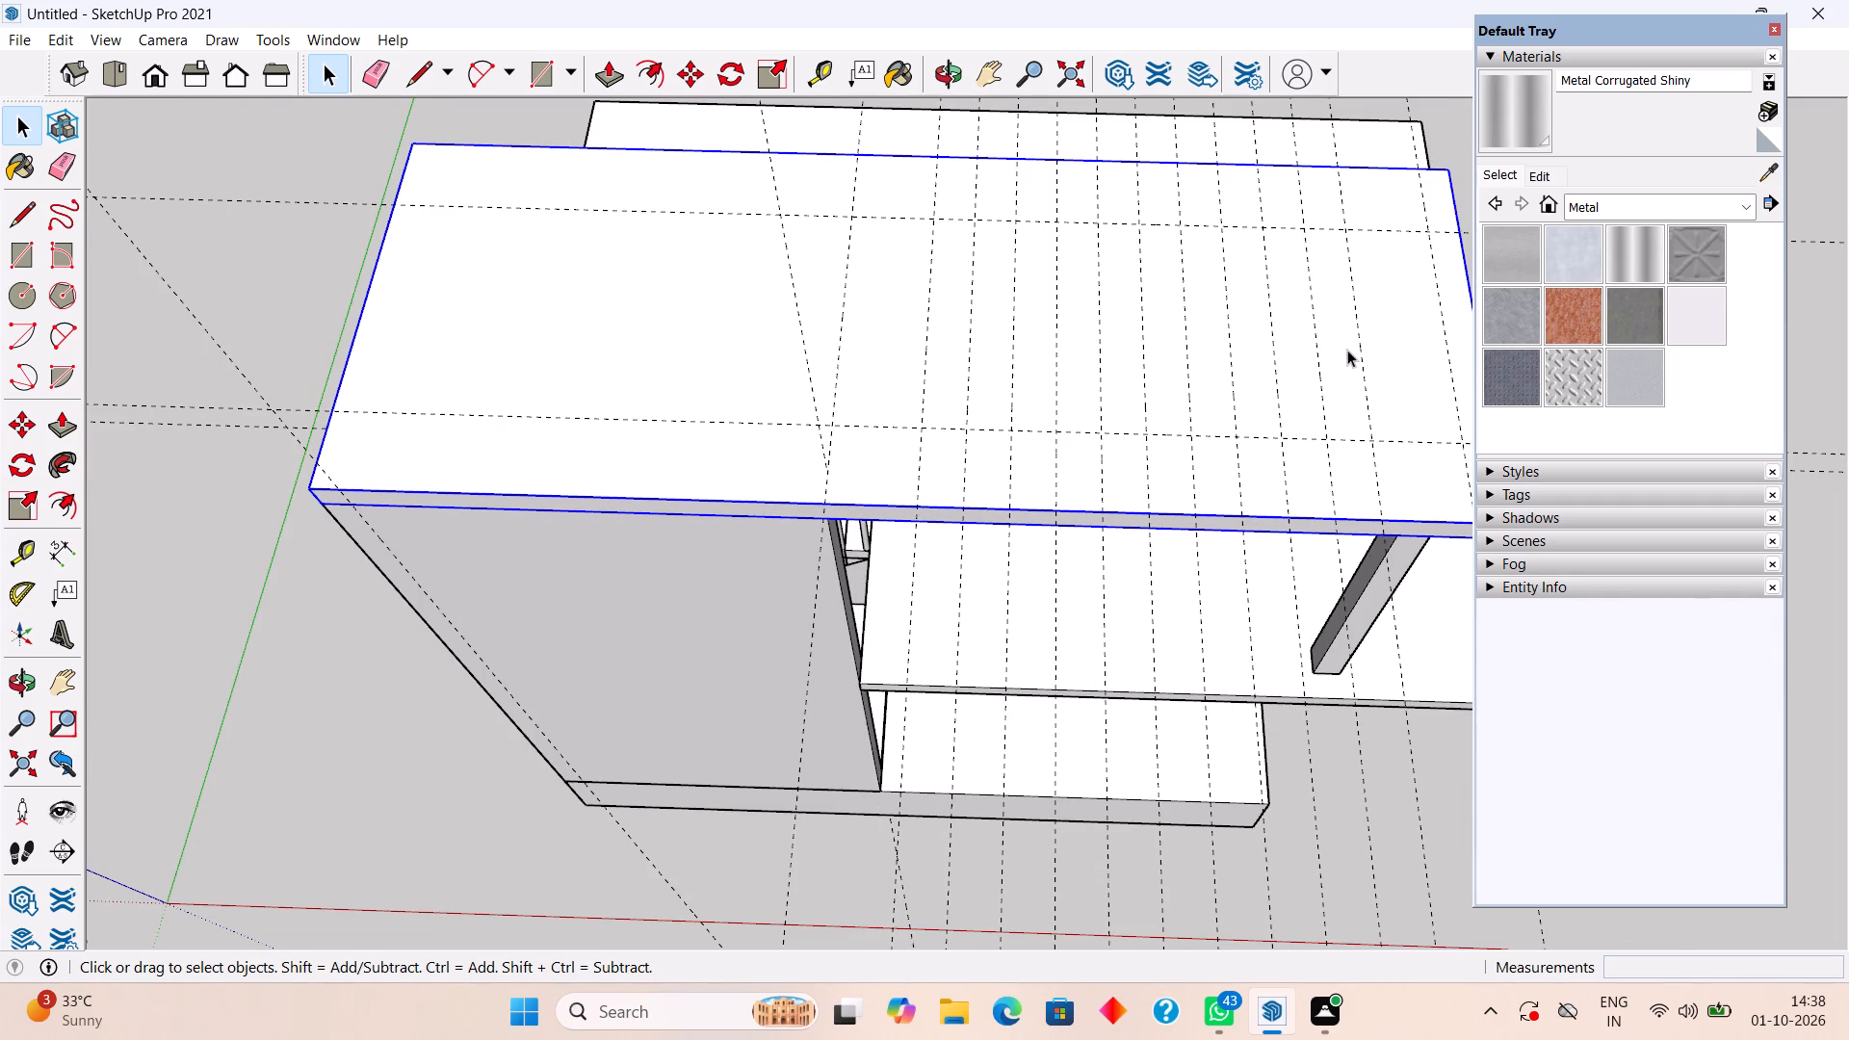
pyautogui.moveTo(1348, 350); pyautogui.dragTo(1297, 206, button='middle')
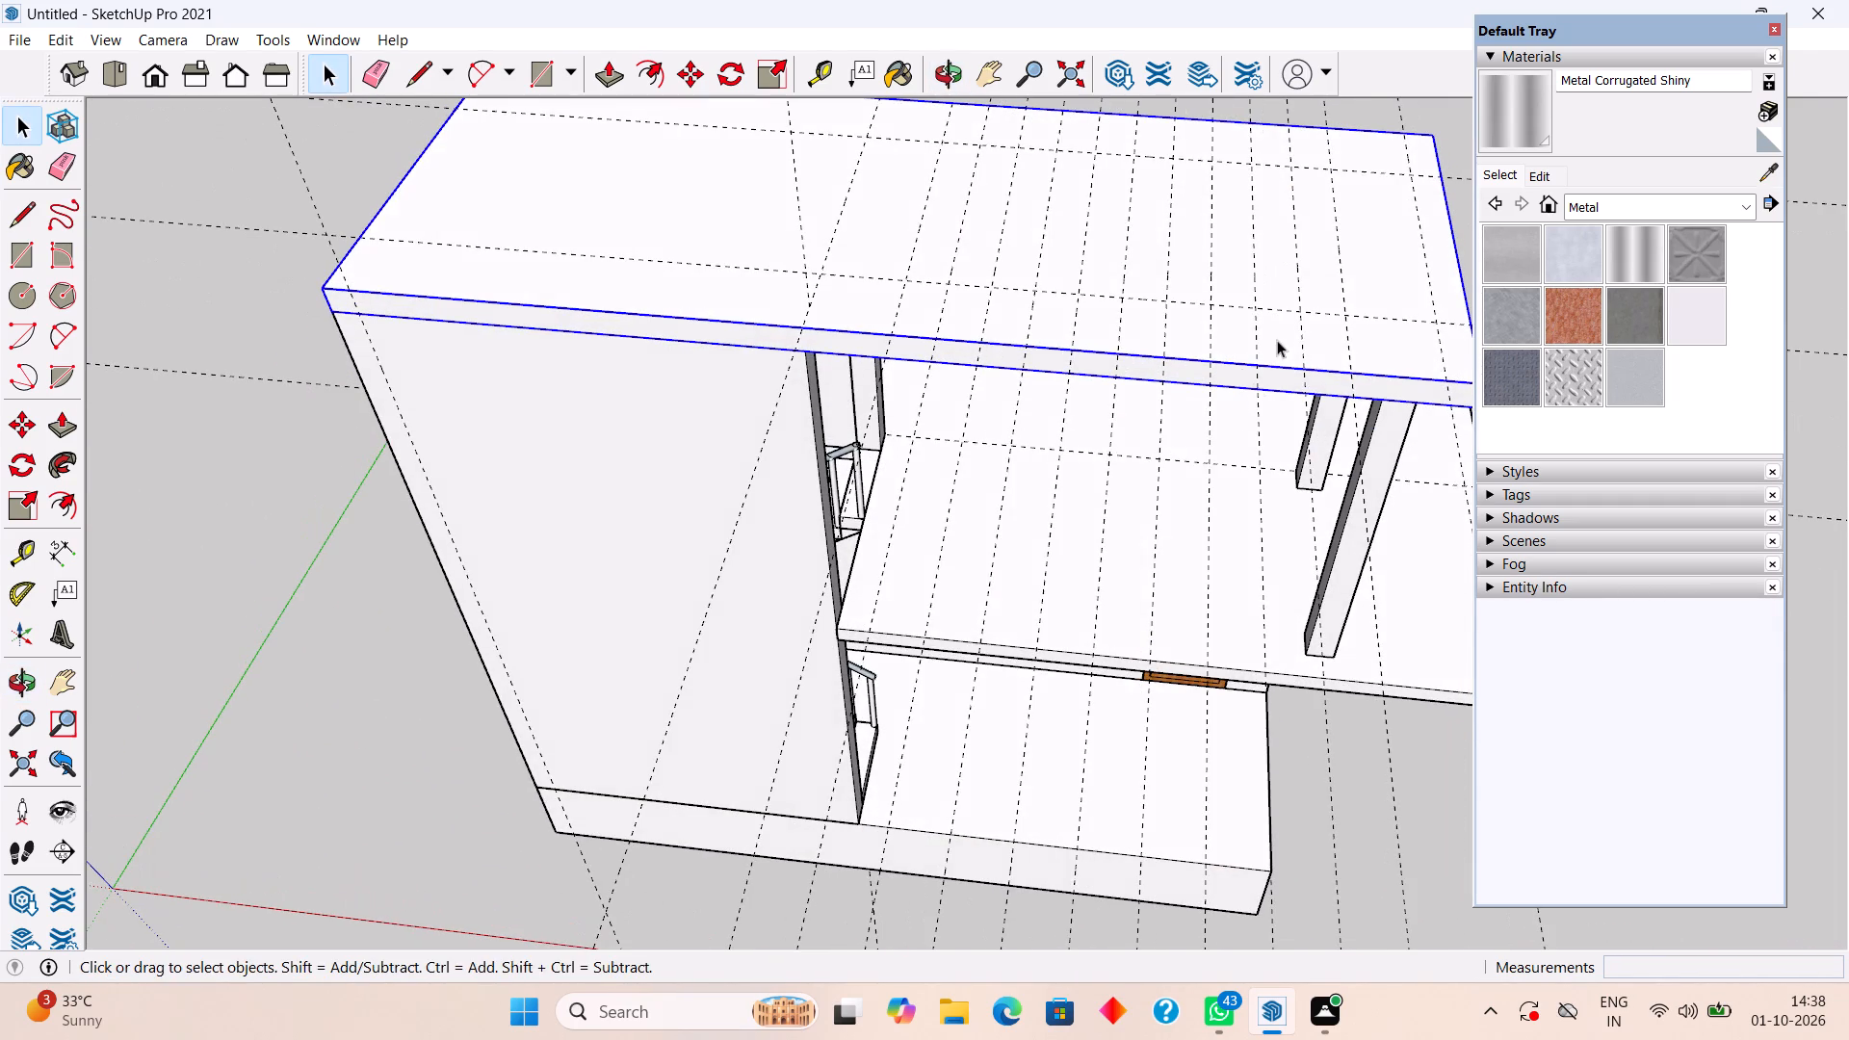
pyautogui.moveTo(1282, 329); pyautogui.dragTo(1322, 260, button='middle')
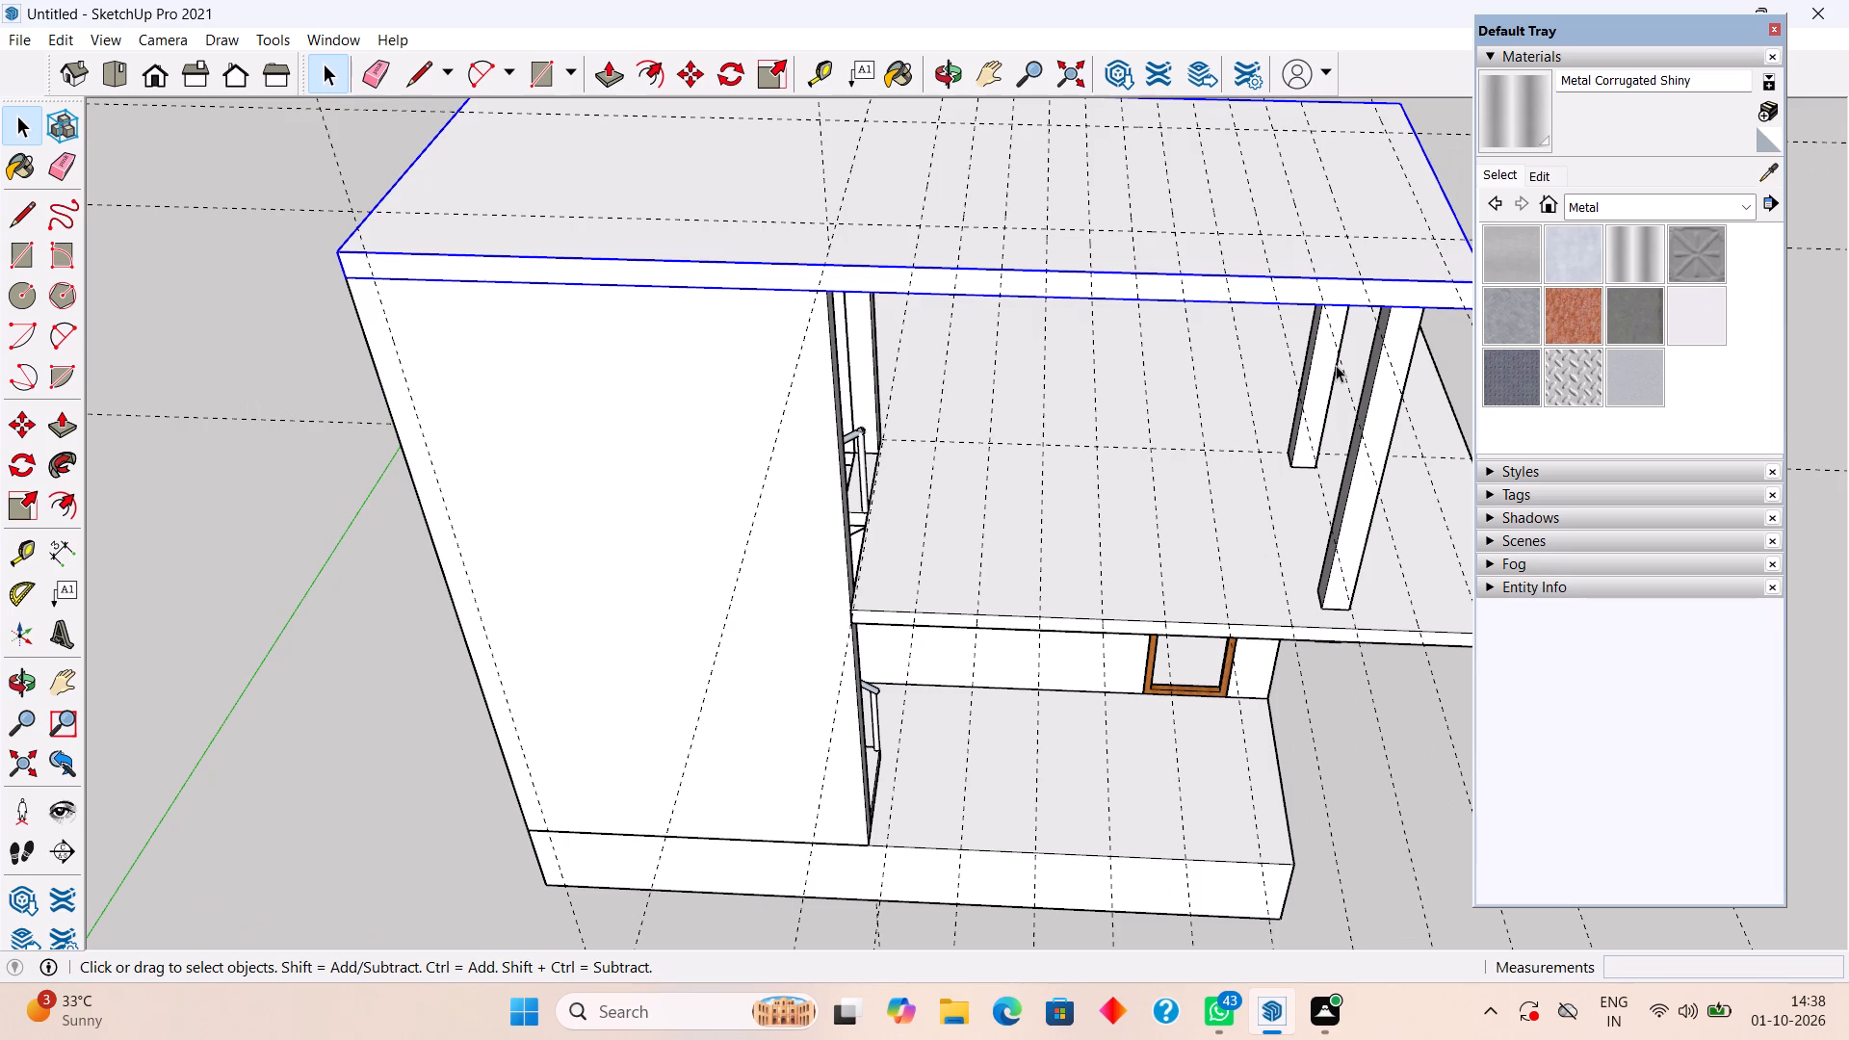
pyautogui.moveTo(896, 275); pyautogui.dragTo(919, 506, button='middle')
pyautogui.scroll(-1, 886, 373)
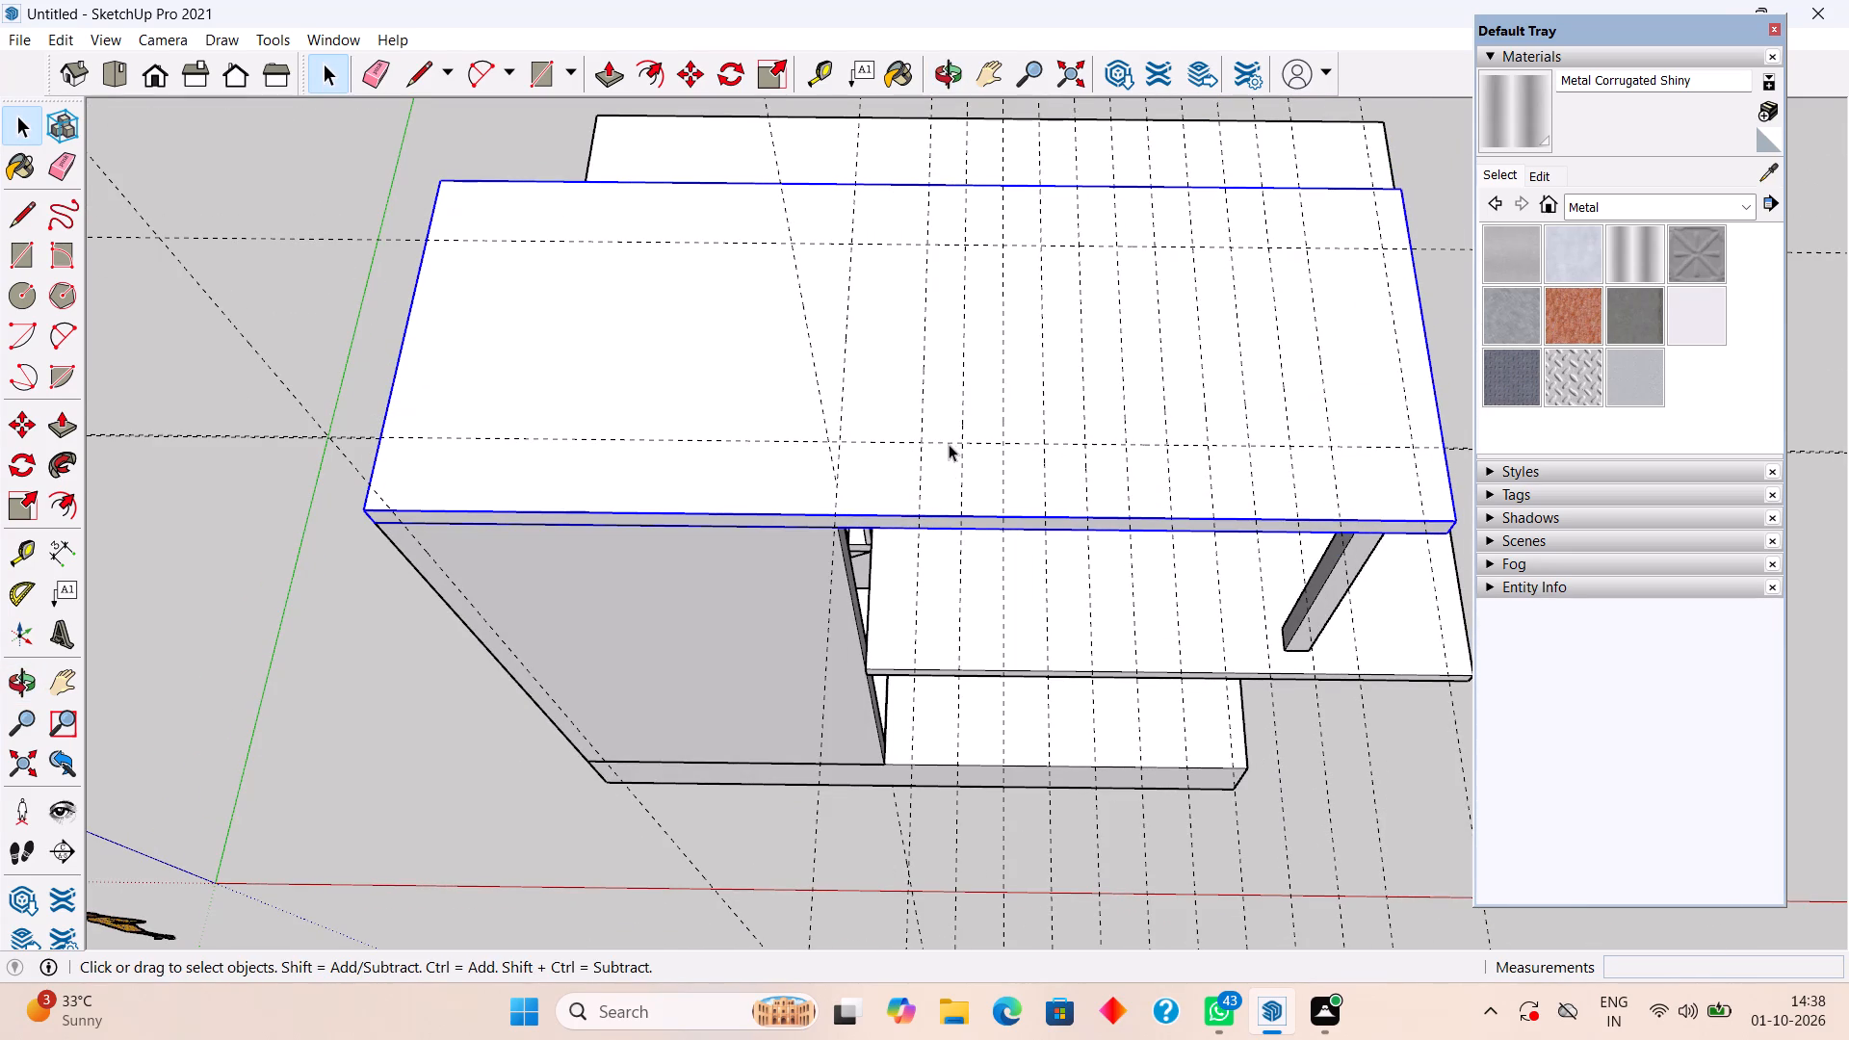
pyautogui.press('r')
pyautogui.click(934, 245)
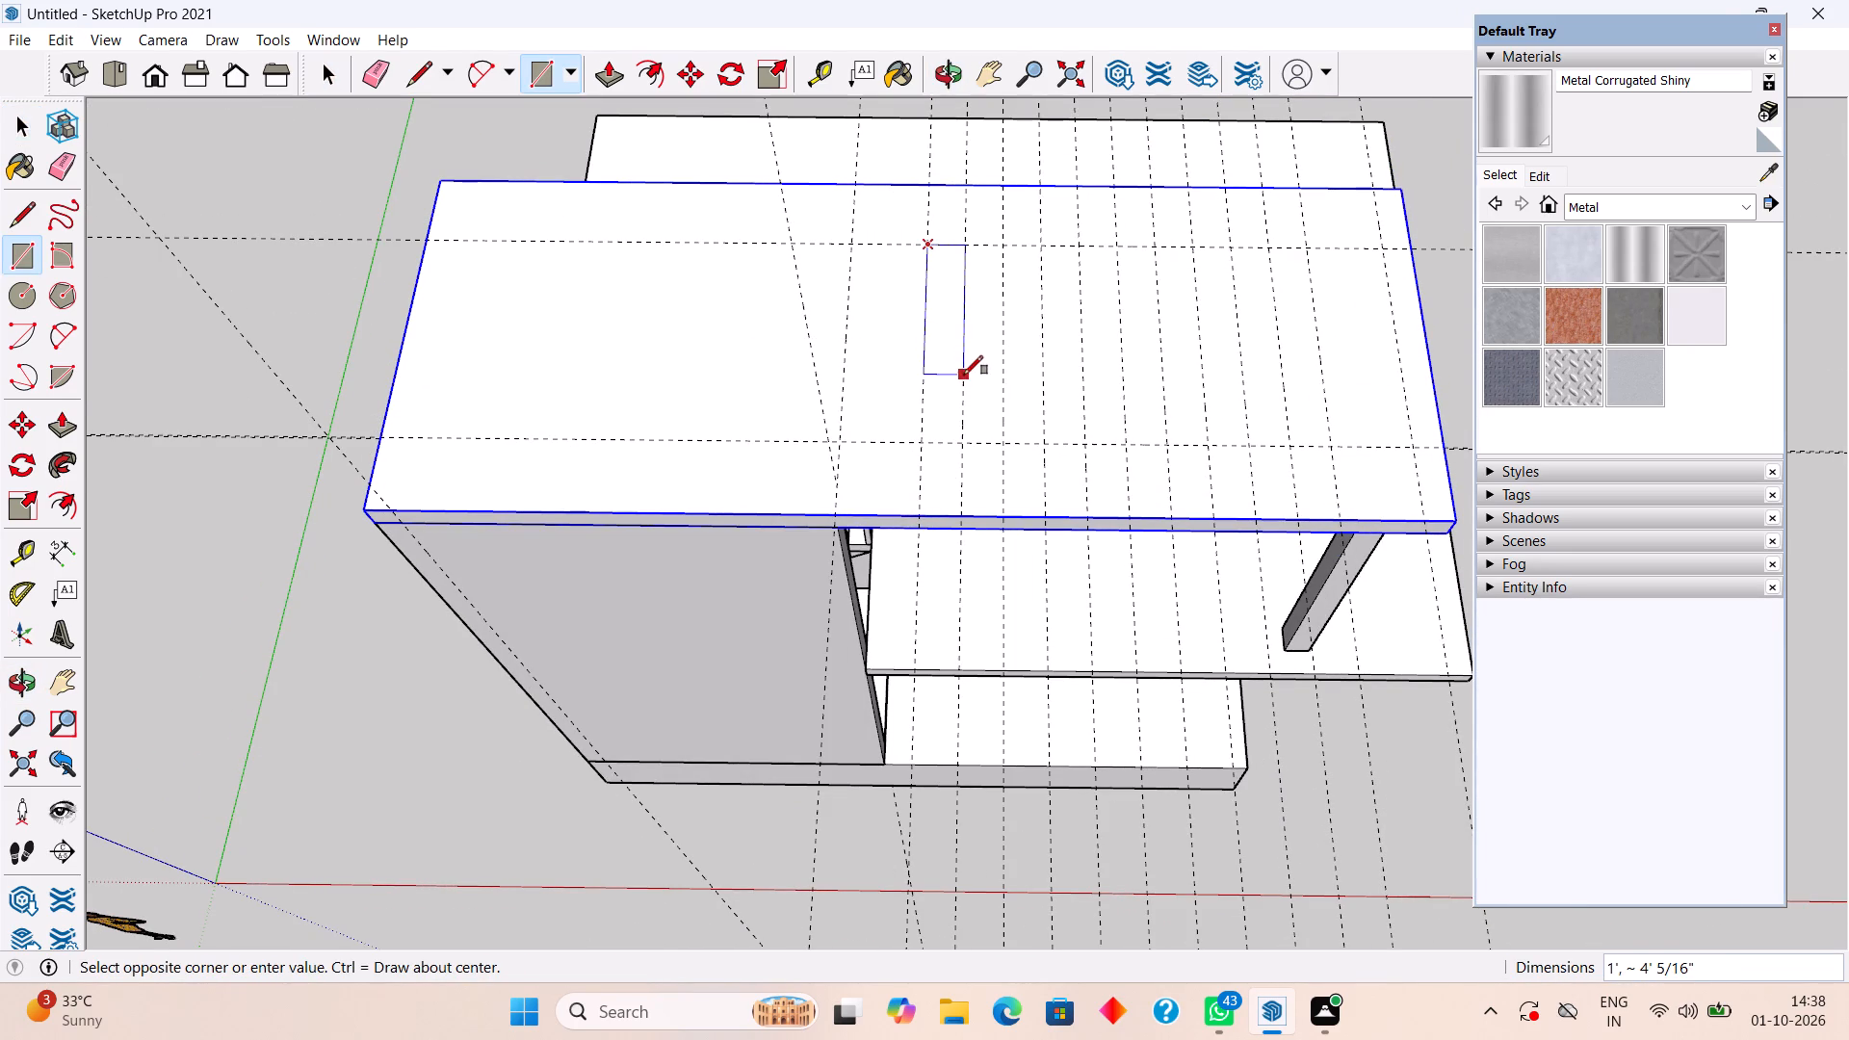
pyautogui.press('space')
# Open the top slab group and draw five 6' by 1' rectangles in alternate bays of the guide grid, leaving 1' gaps between them.
pyautogui.tripleClick(874, 356)
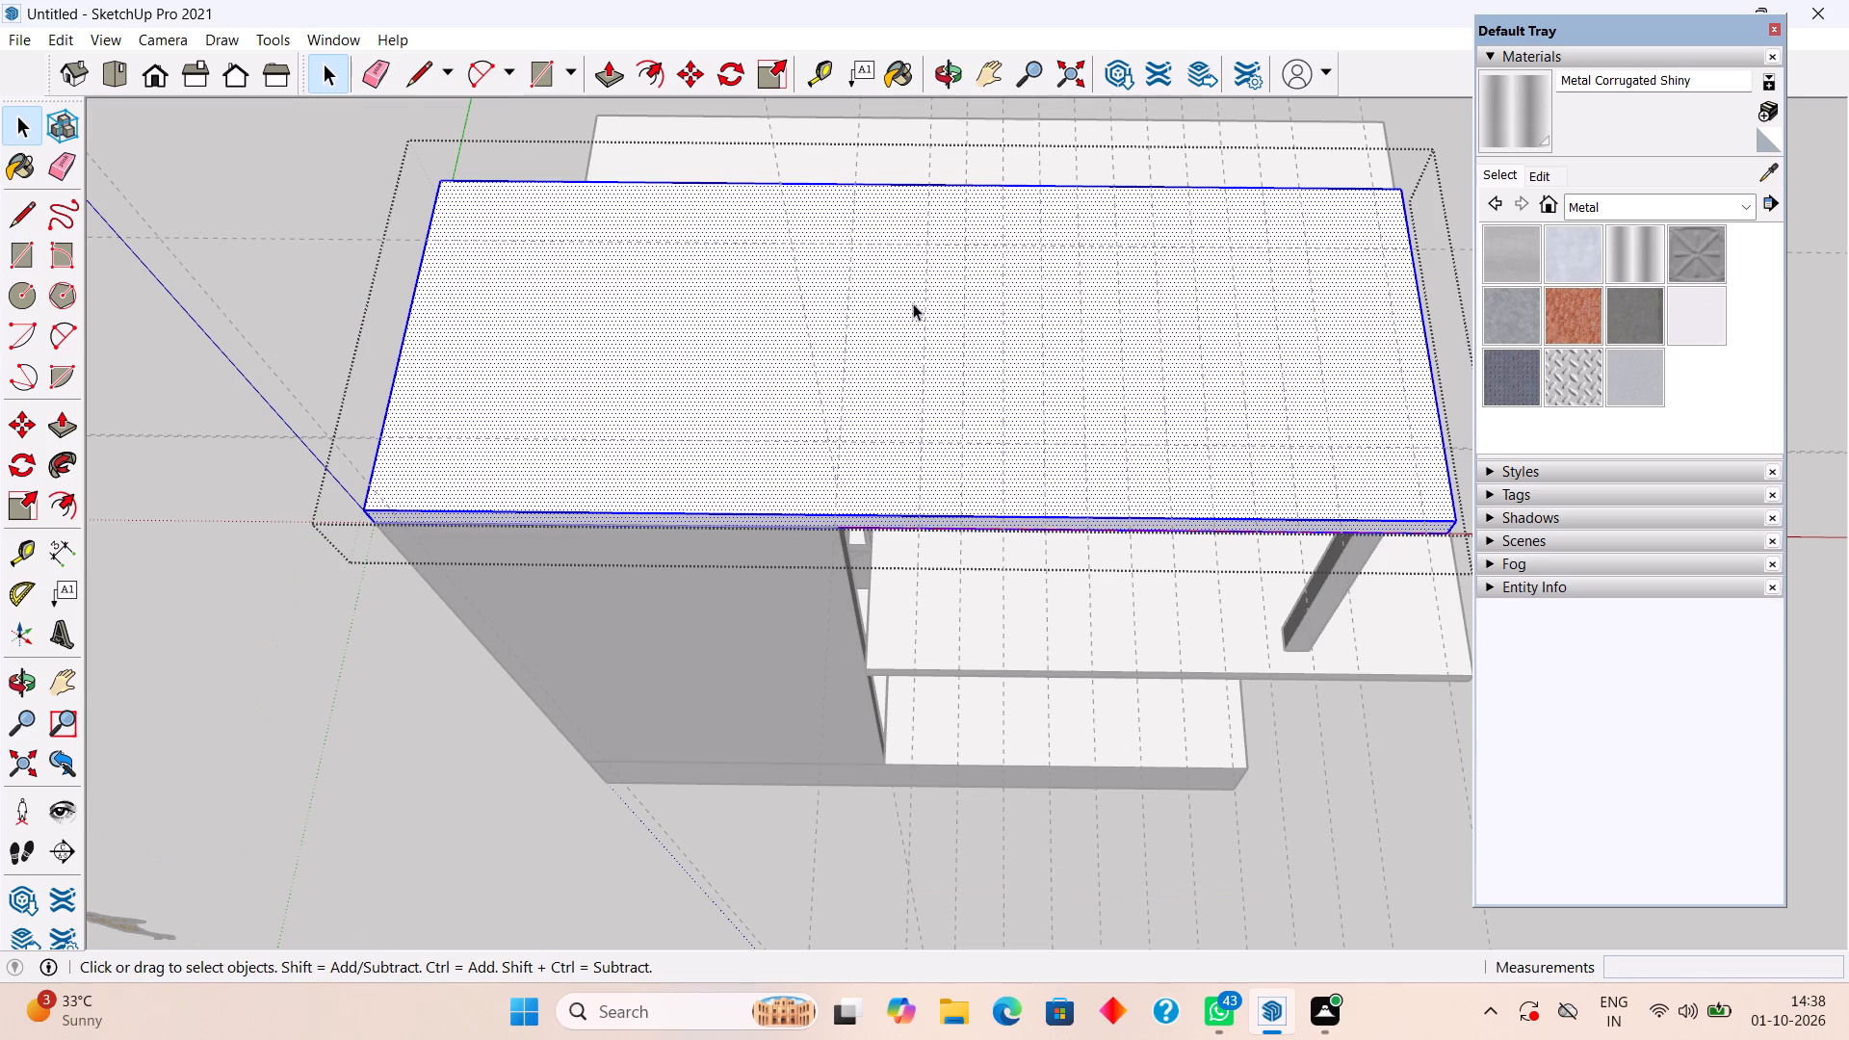
pyautogui.press('r')
pyautogui.click(926, 243)
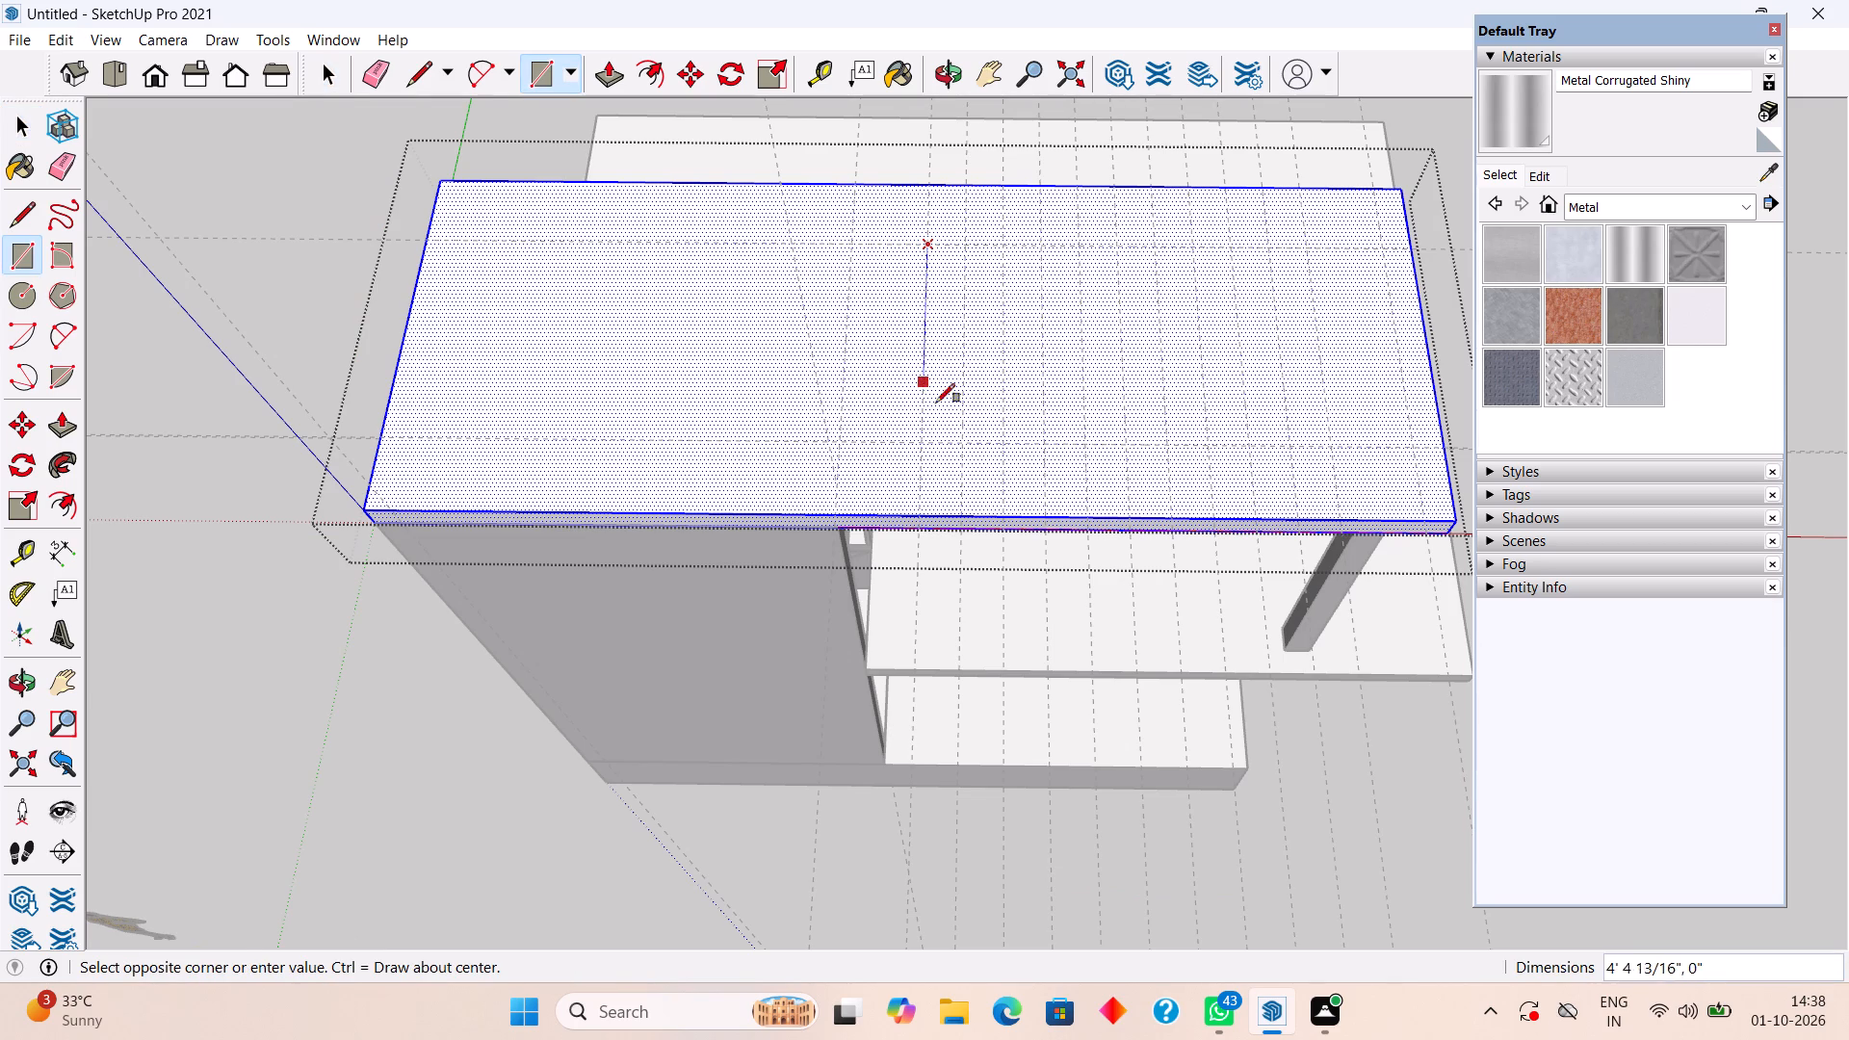
pyautogui.click(966, 443)
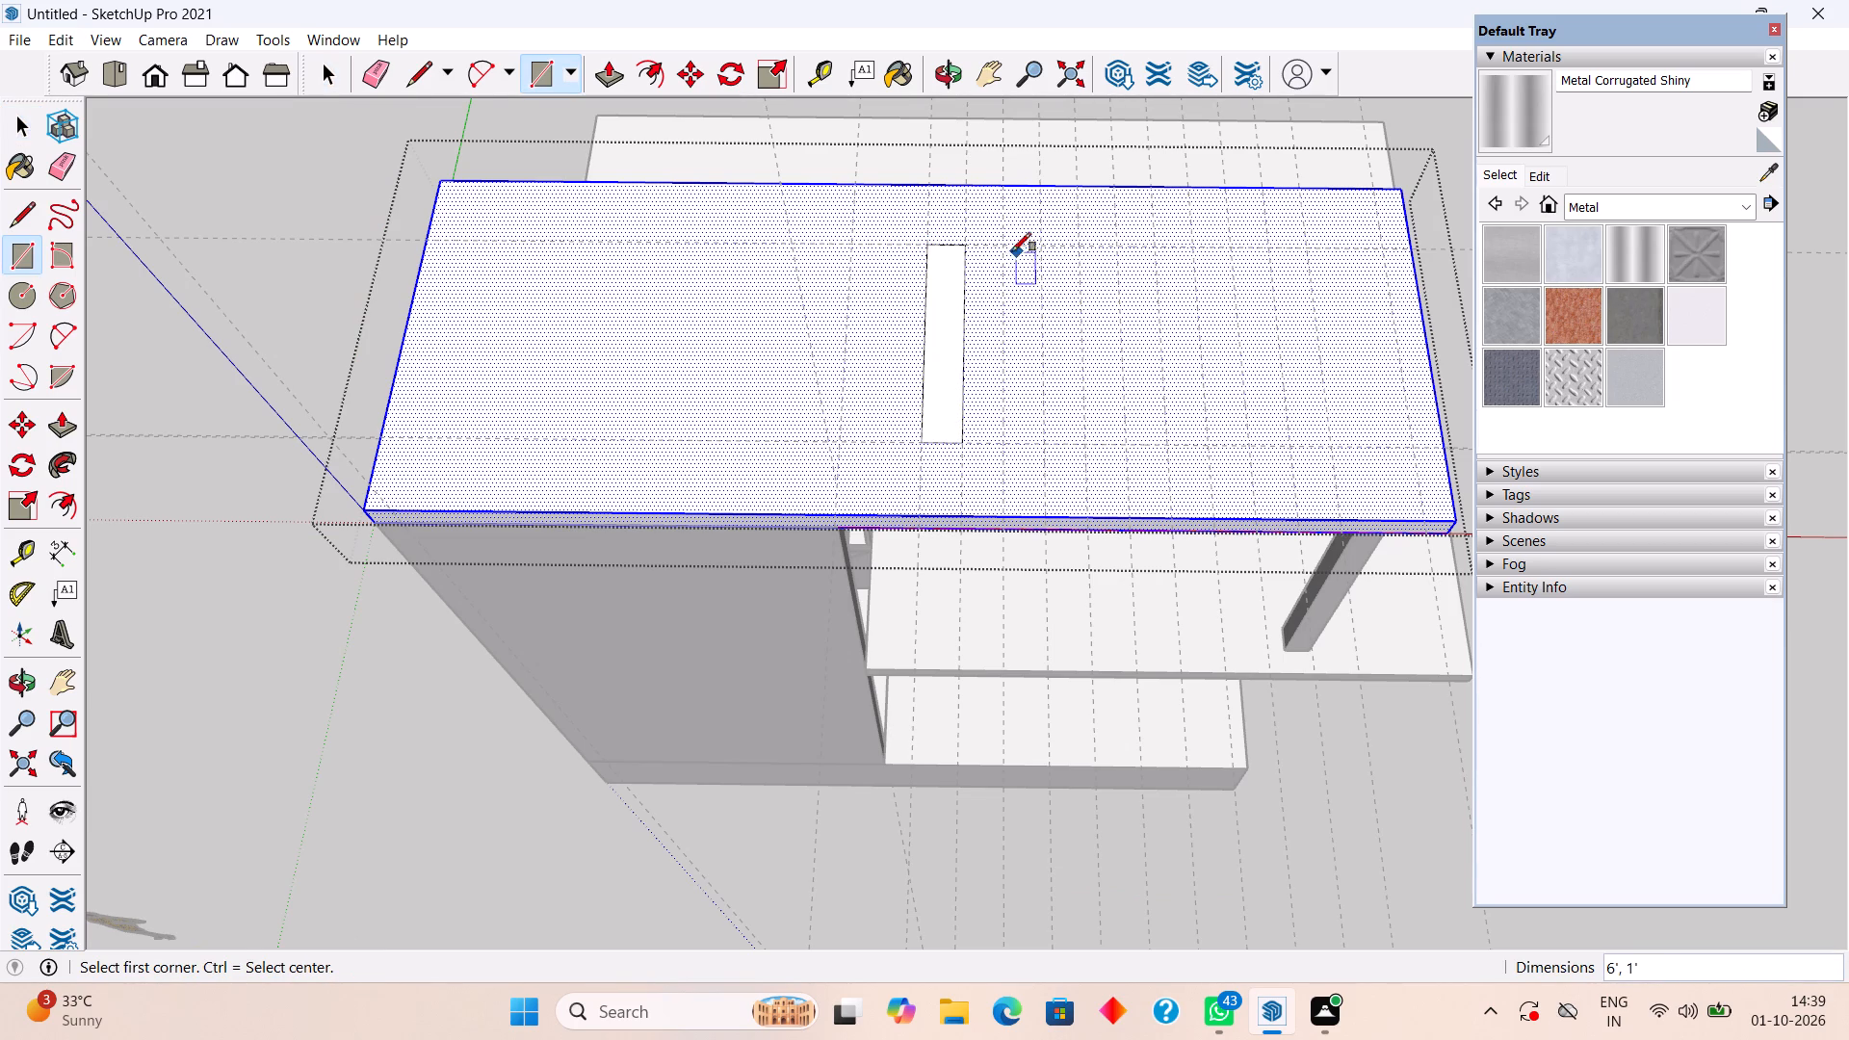
pyautogui.click(1008, 247)
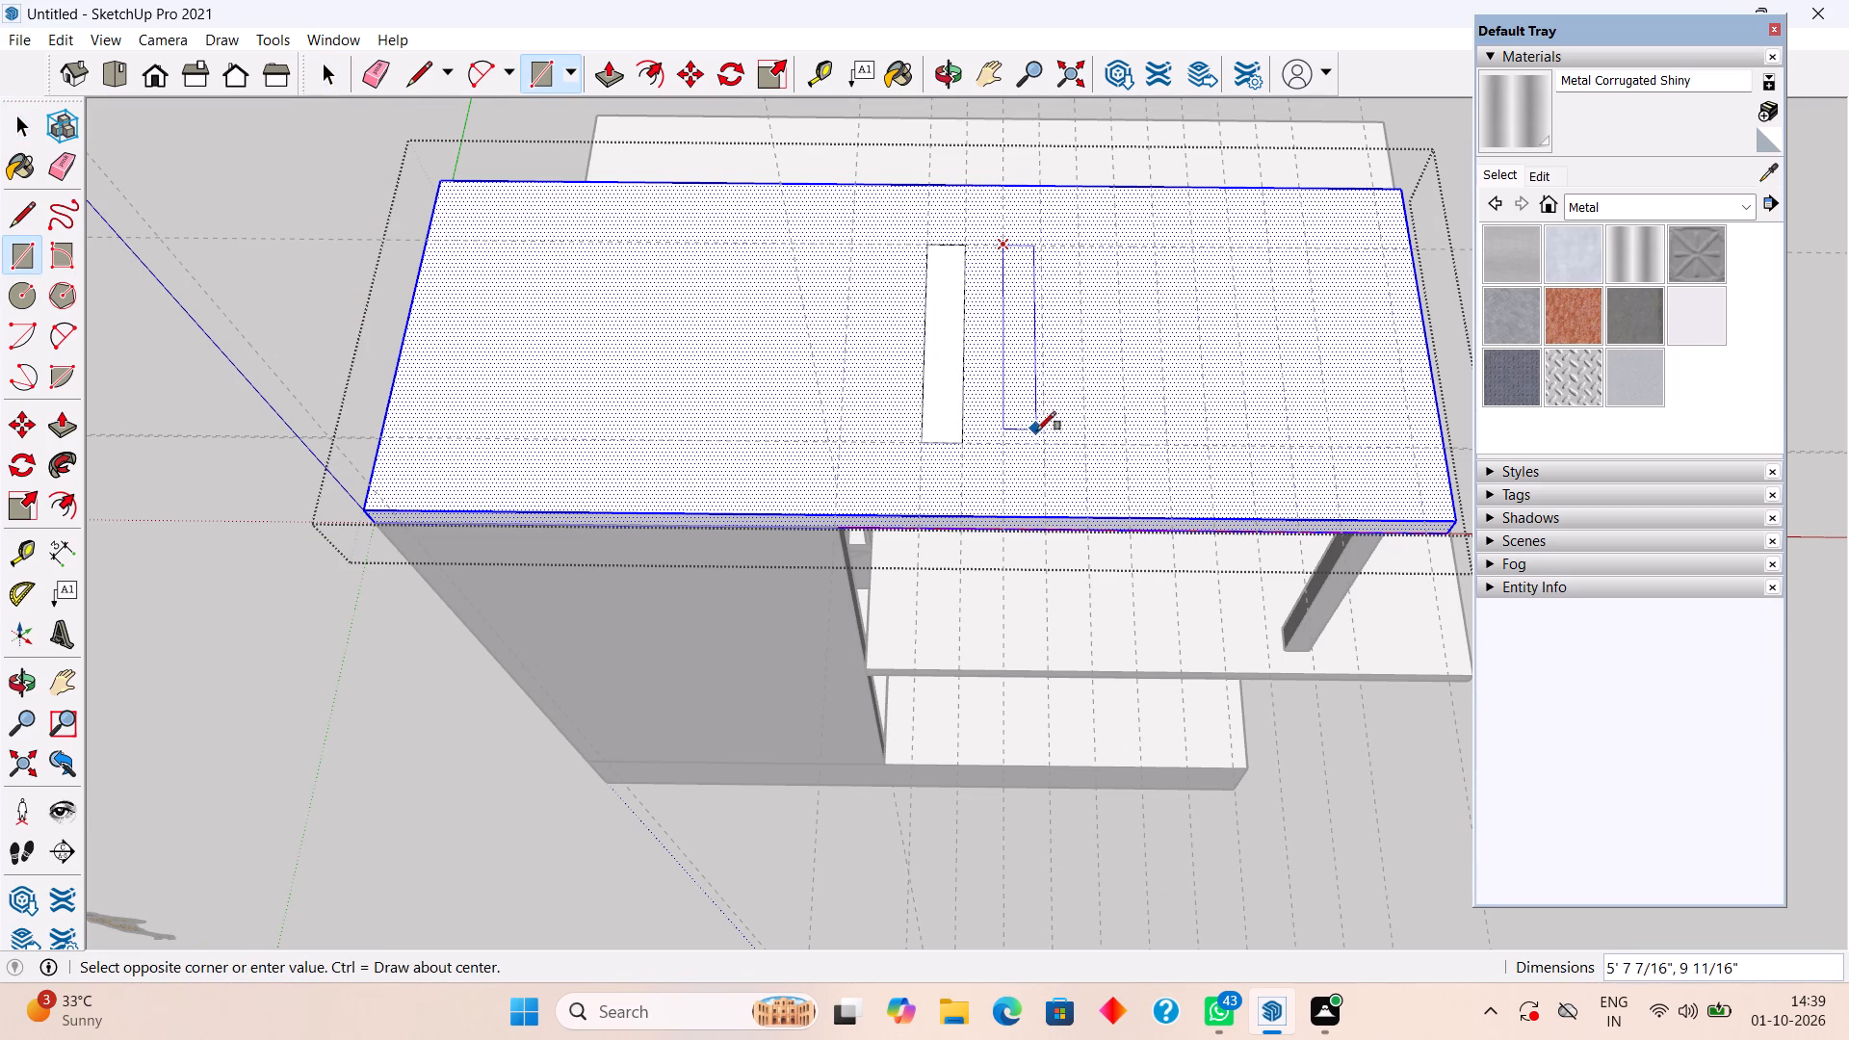
pyautogui.click(1041, 441)
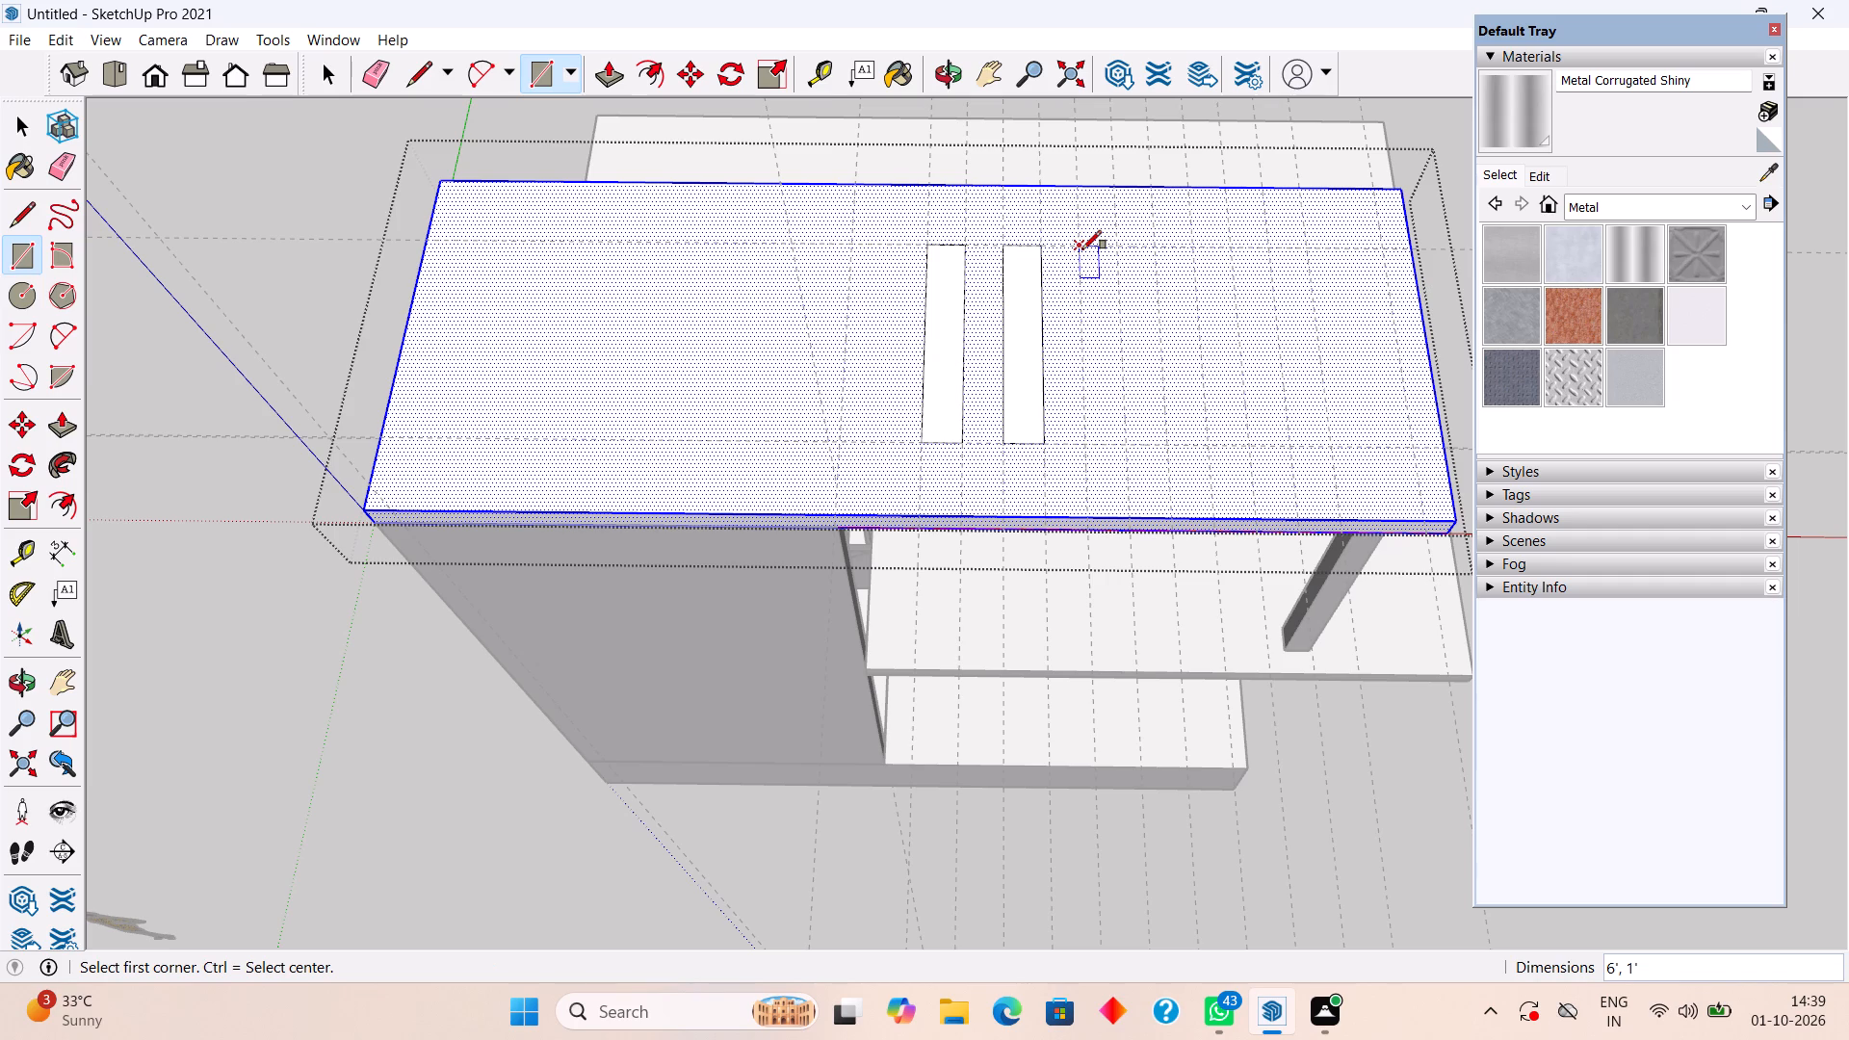
pyautogui.click(1082, 249)
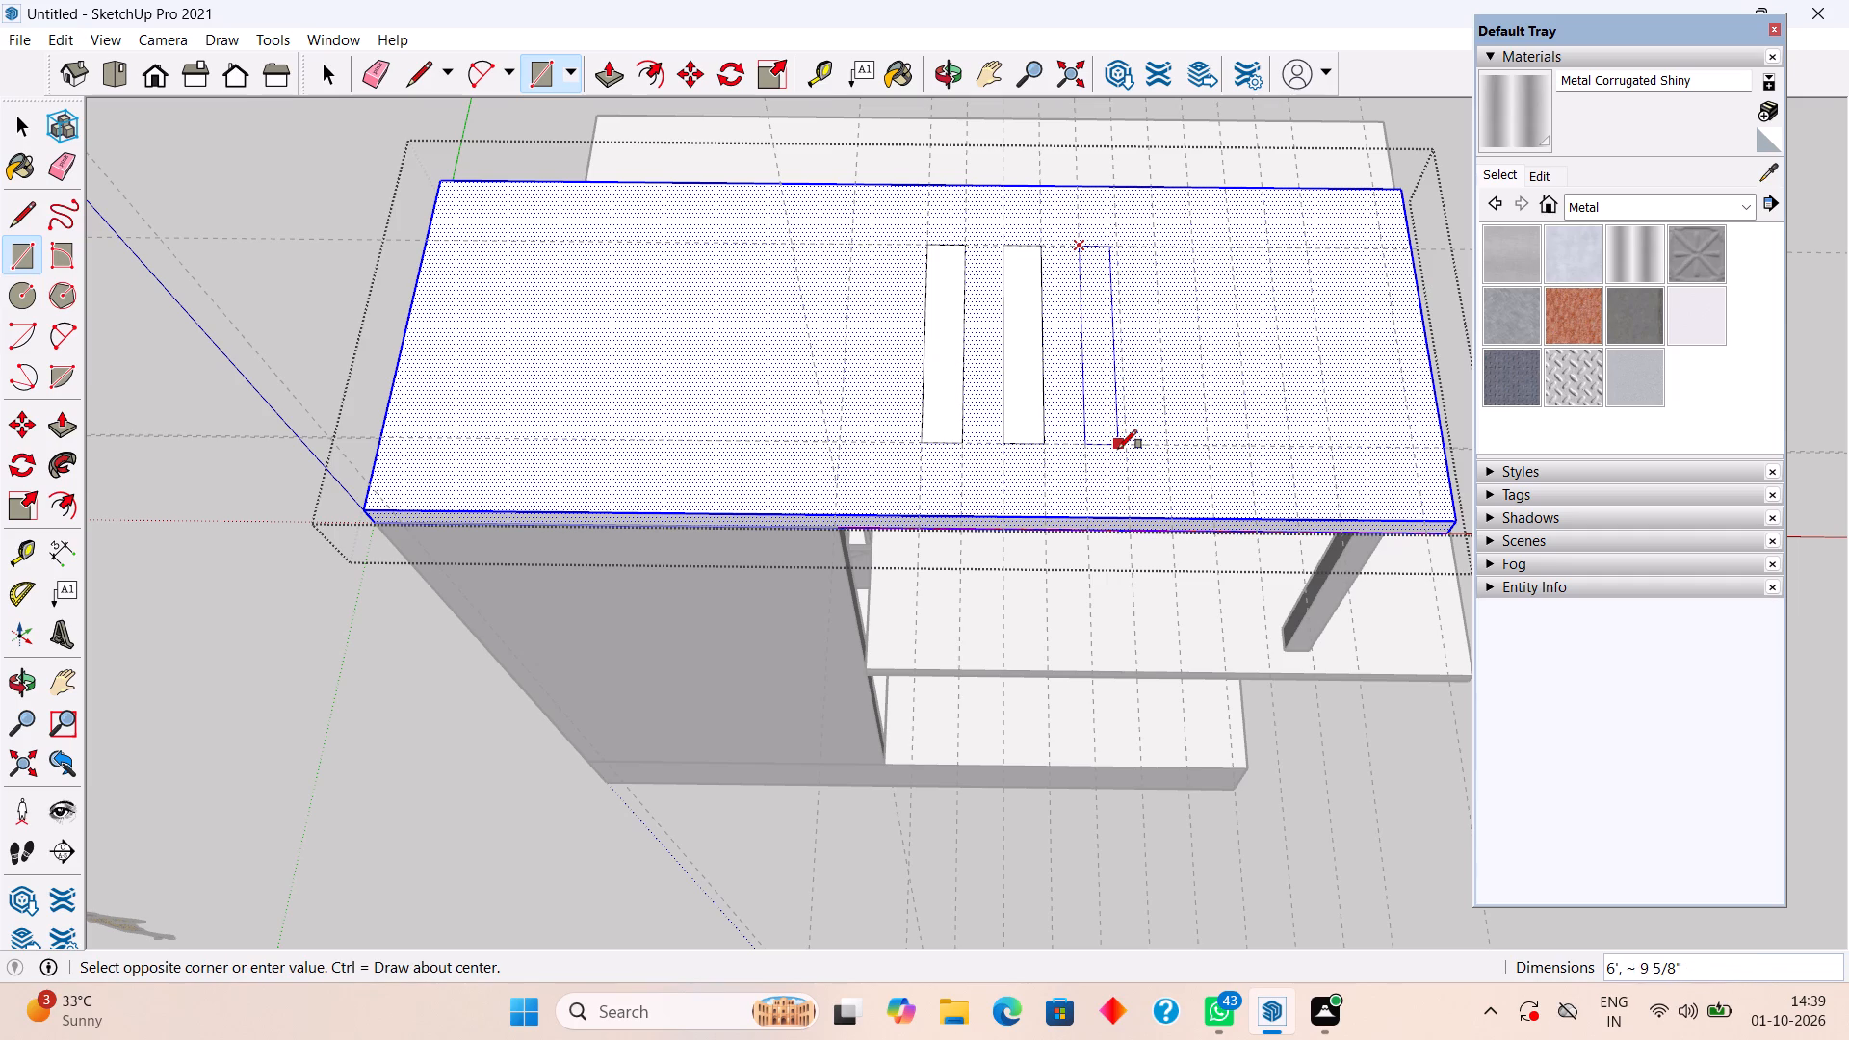
pyautogui.click(1123, 447)
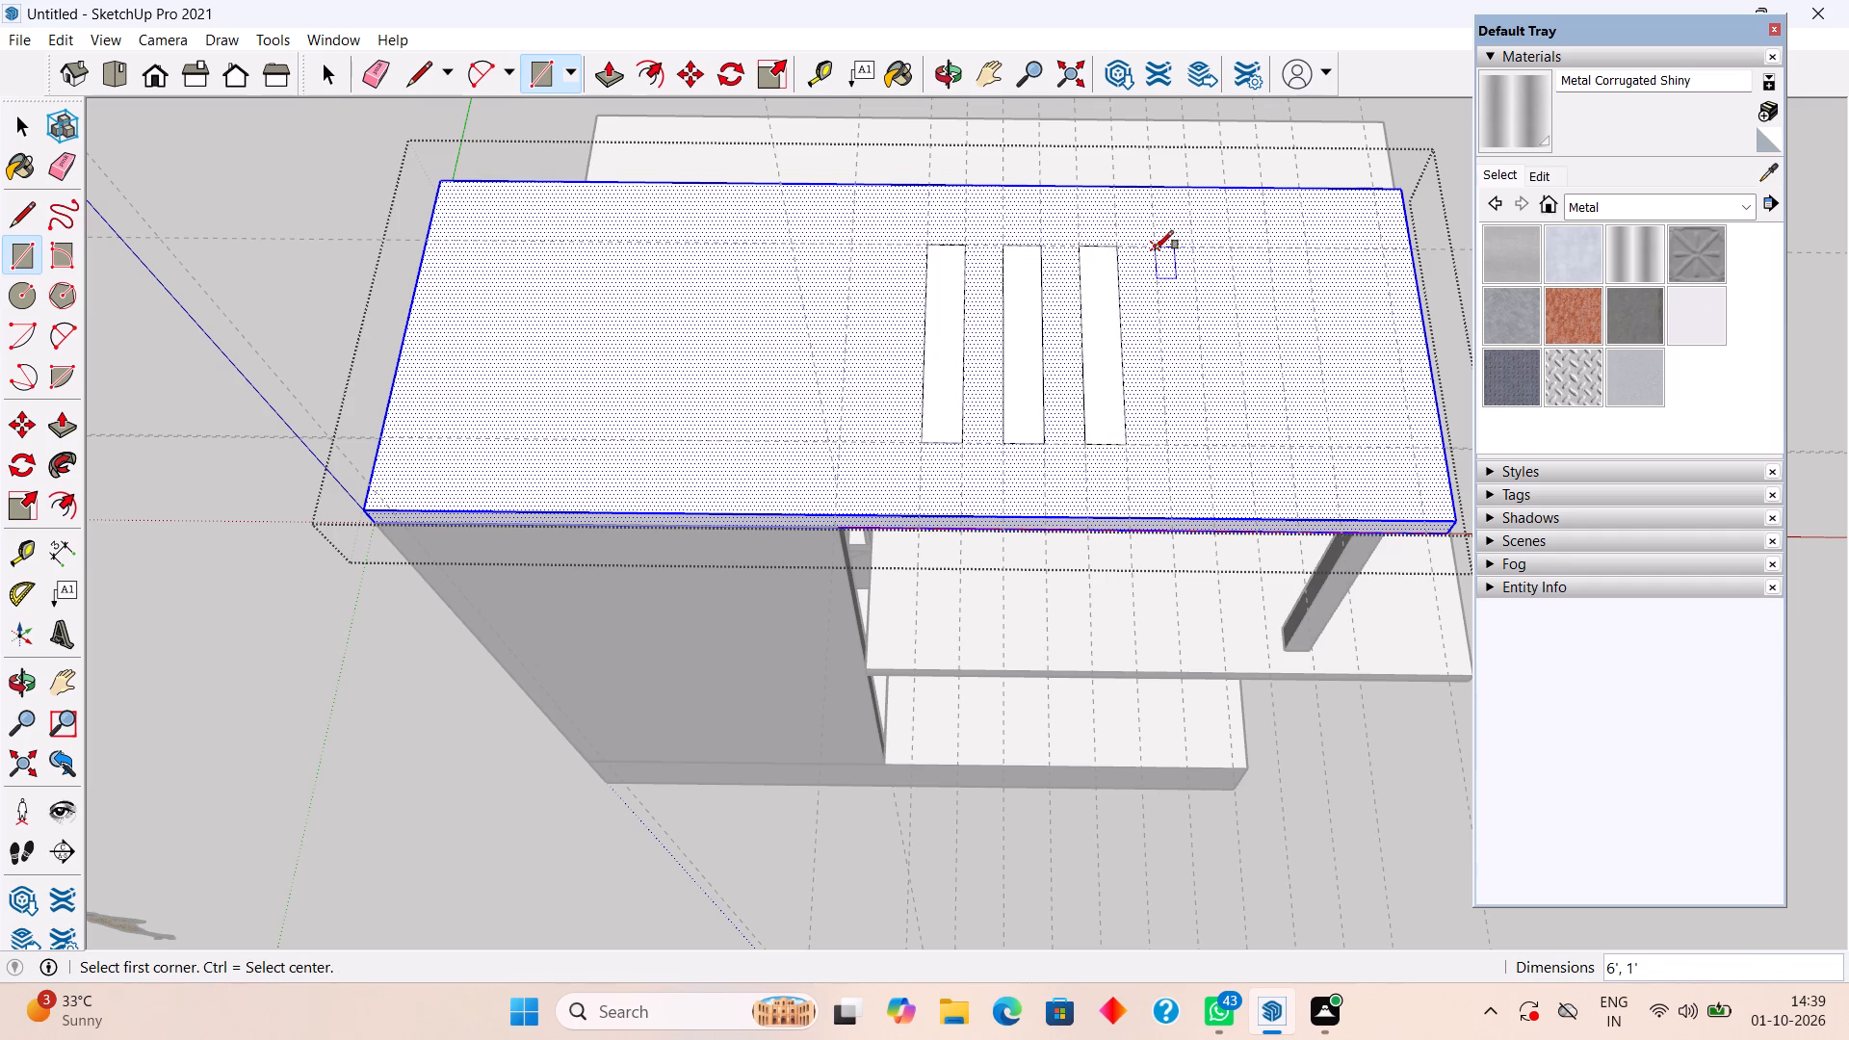
pyautogui.click(1155, 249)
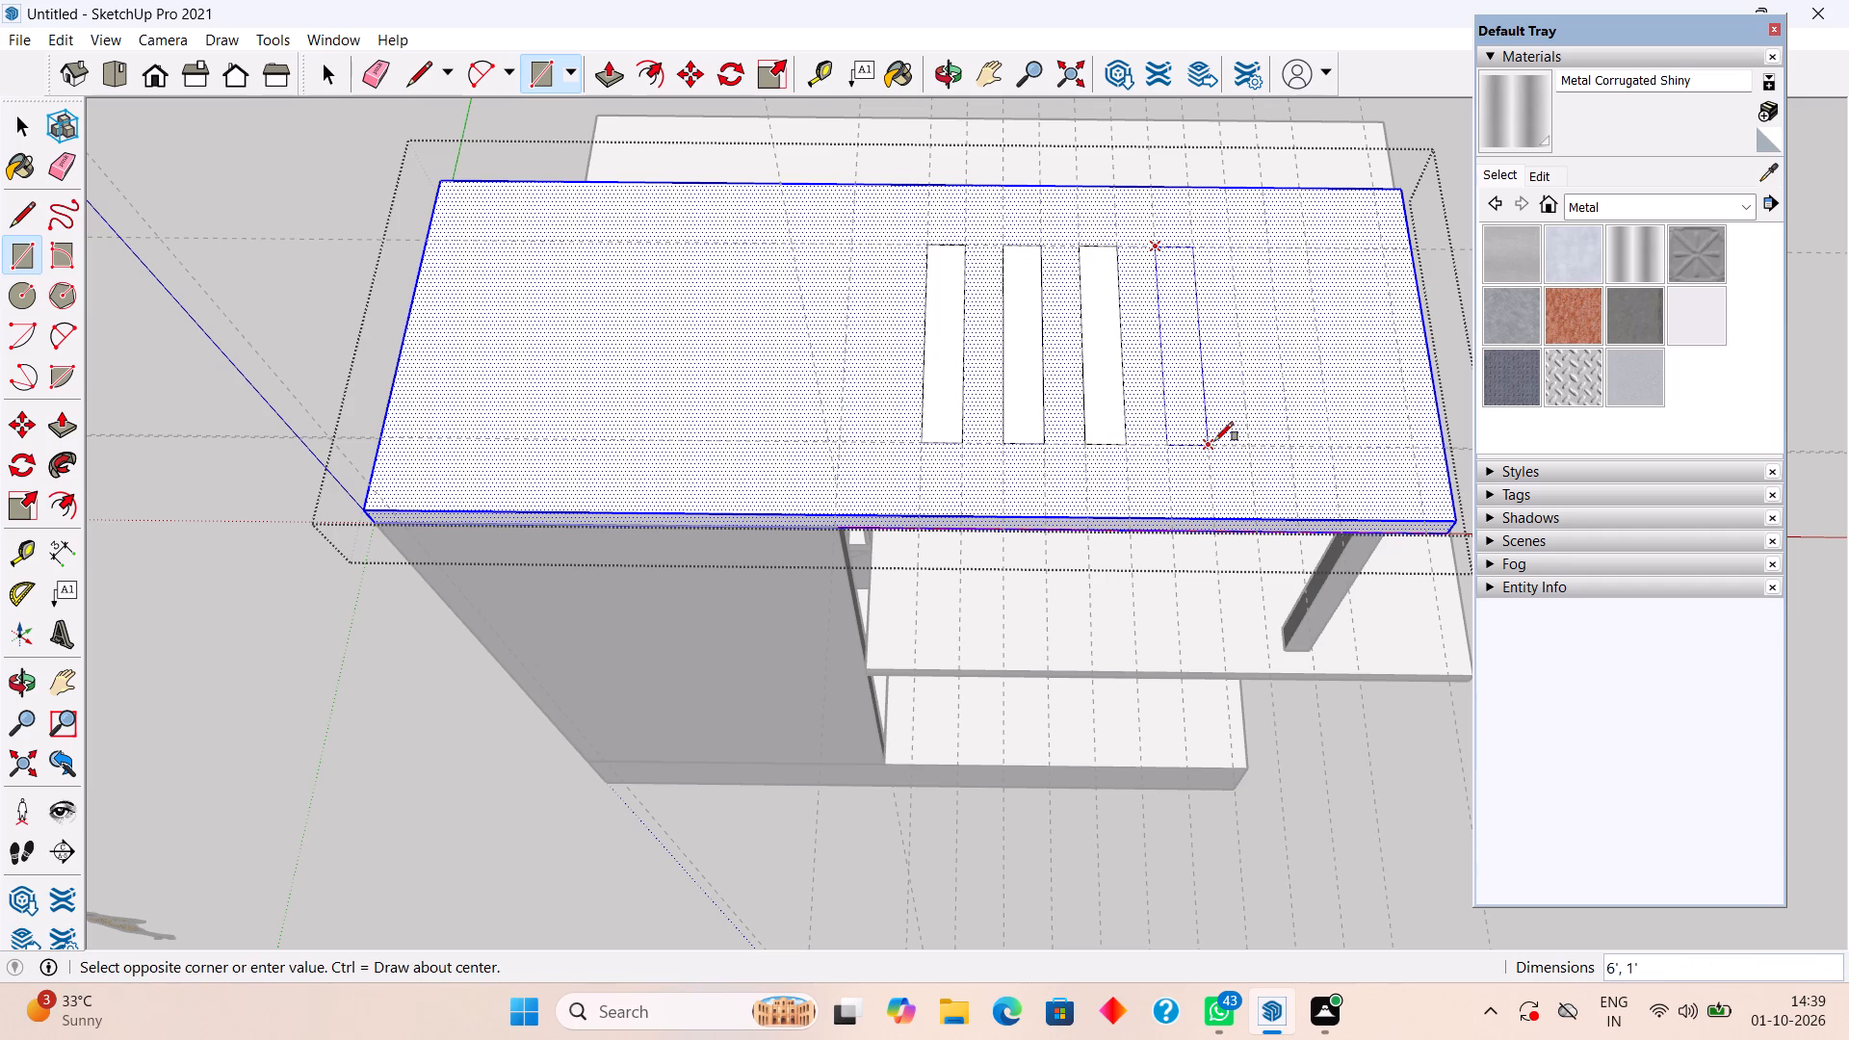
pyautogui.click(1214, 441)
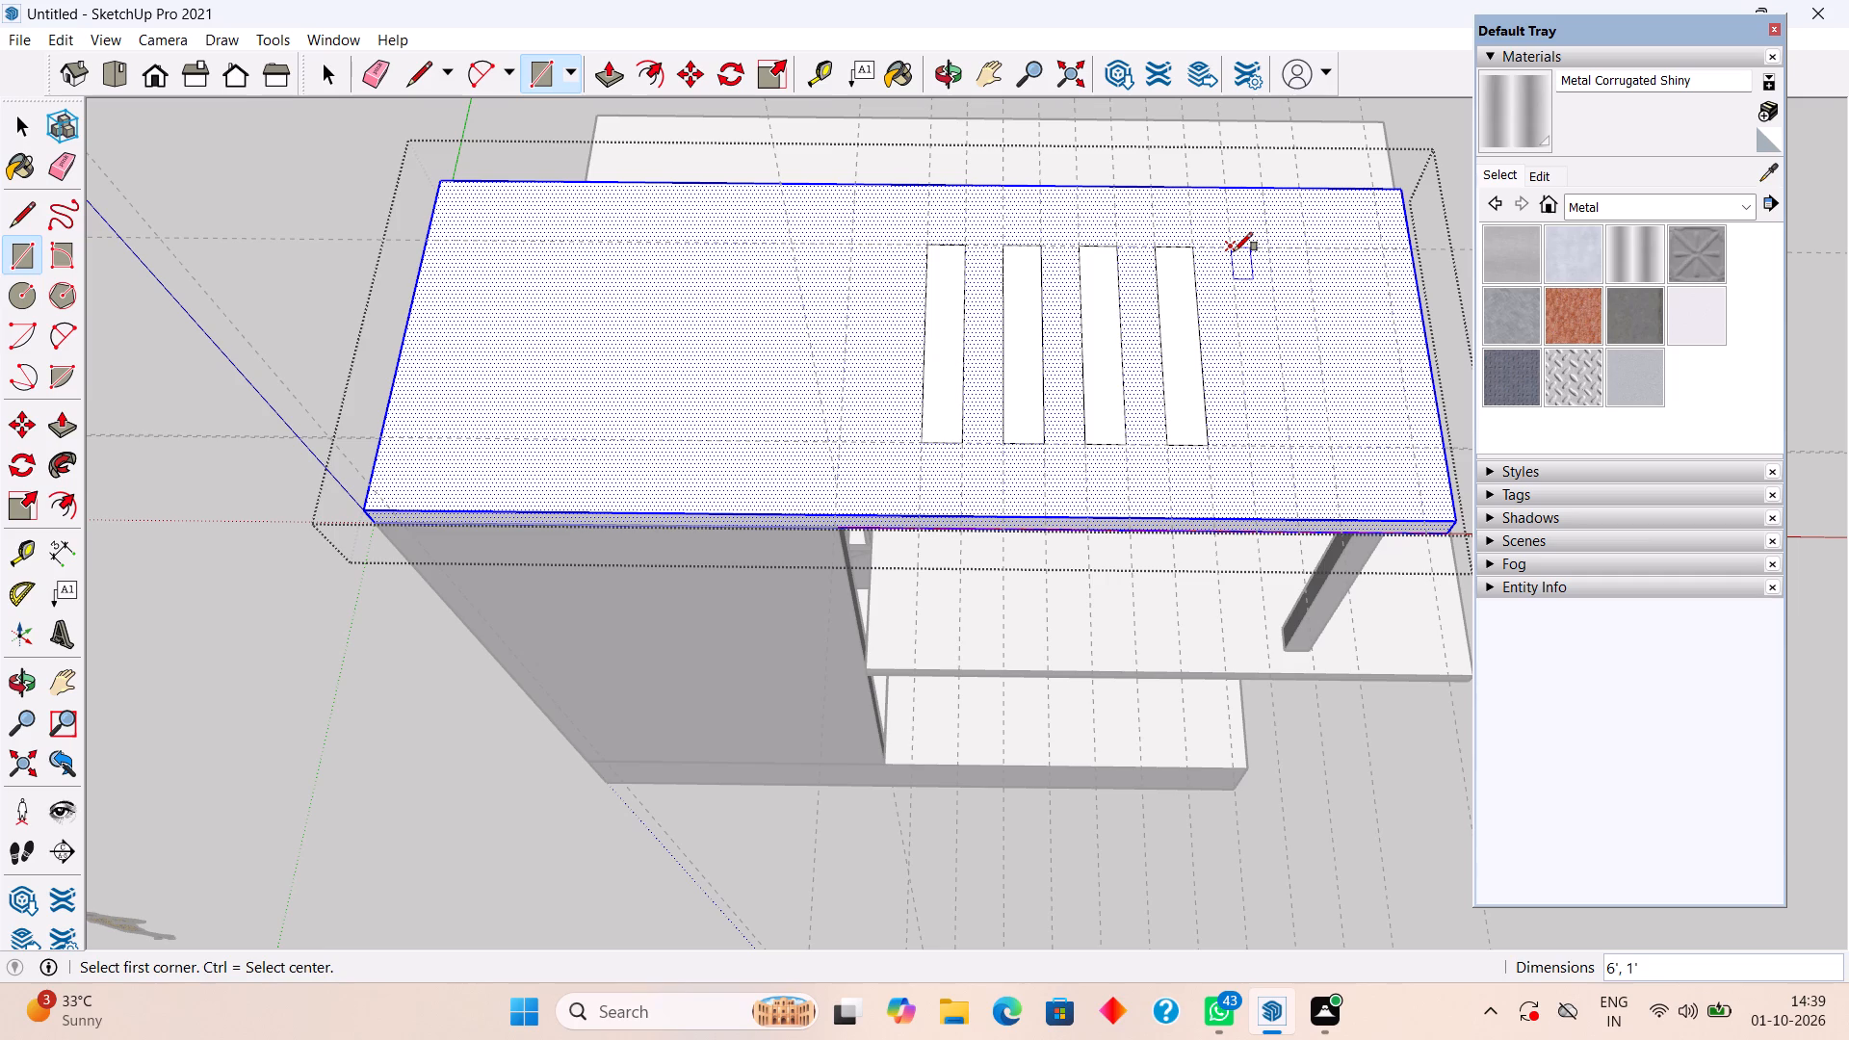
pyautogui.click(1234, 251)
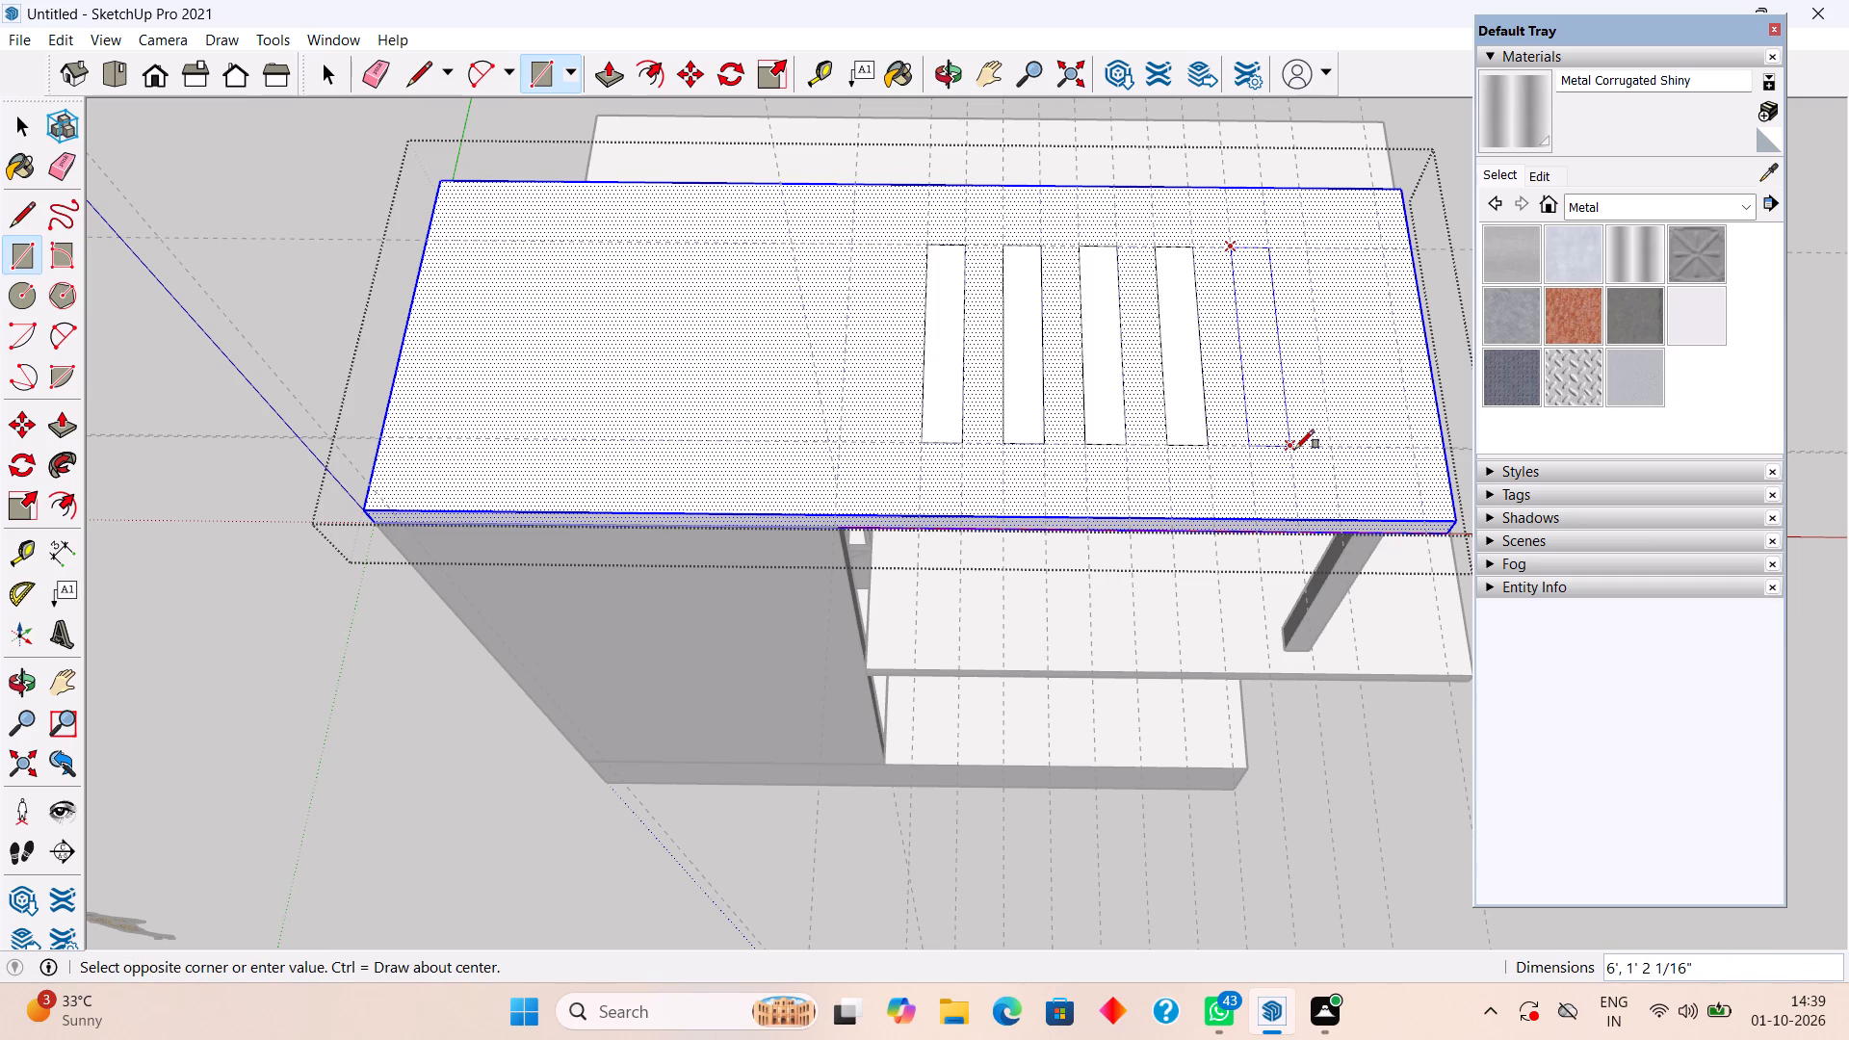
pyautogui.click(1295, 449)
pyautogui.press('space')
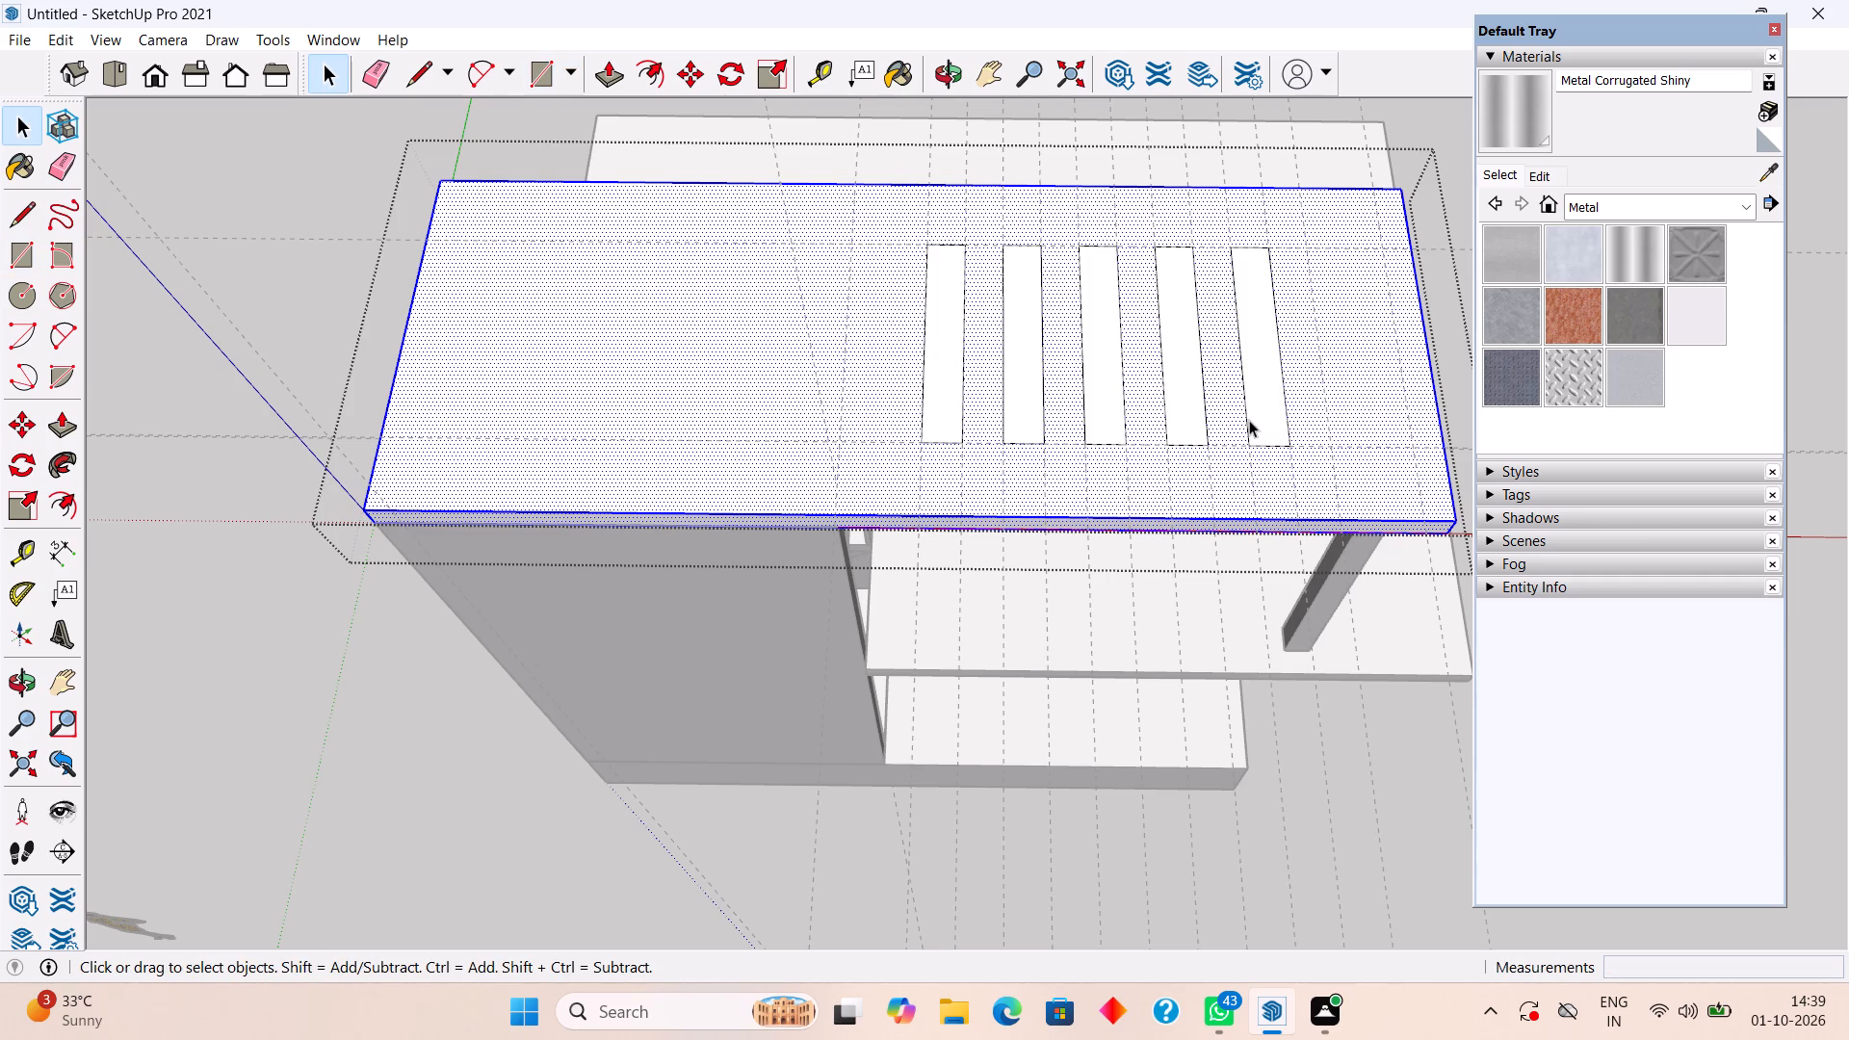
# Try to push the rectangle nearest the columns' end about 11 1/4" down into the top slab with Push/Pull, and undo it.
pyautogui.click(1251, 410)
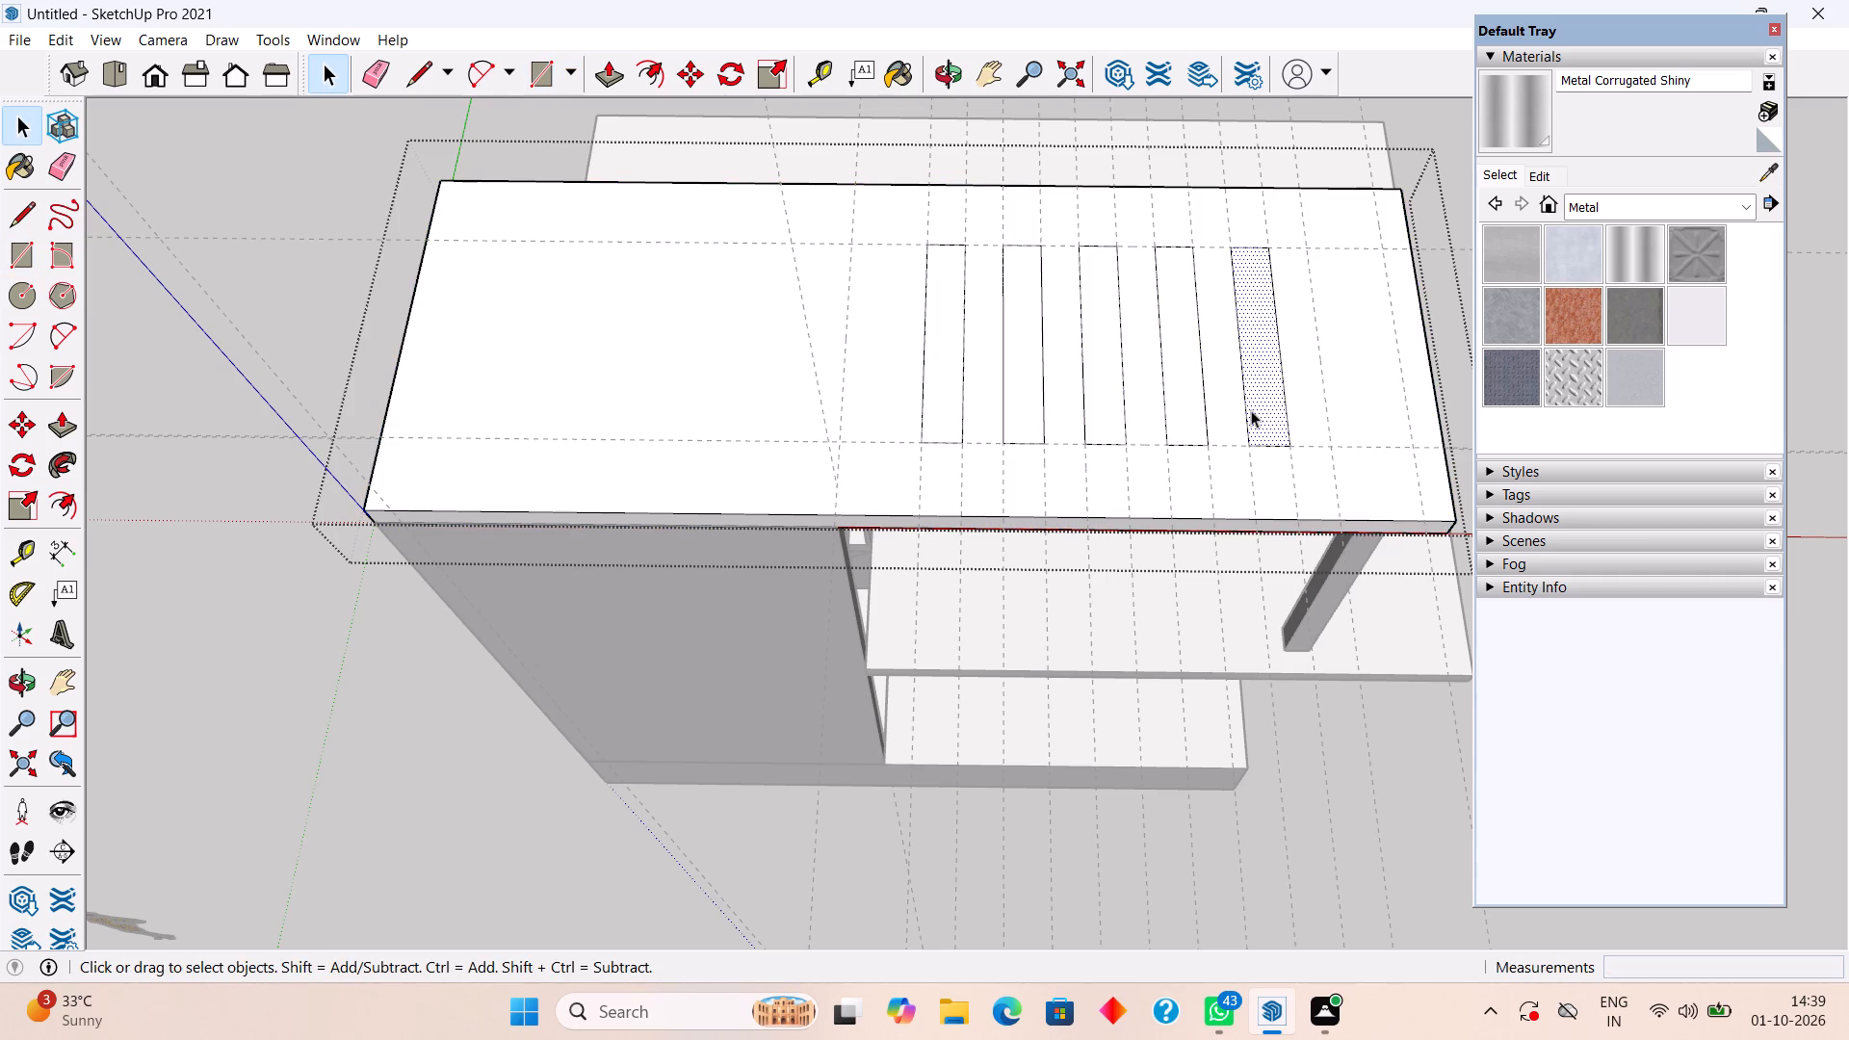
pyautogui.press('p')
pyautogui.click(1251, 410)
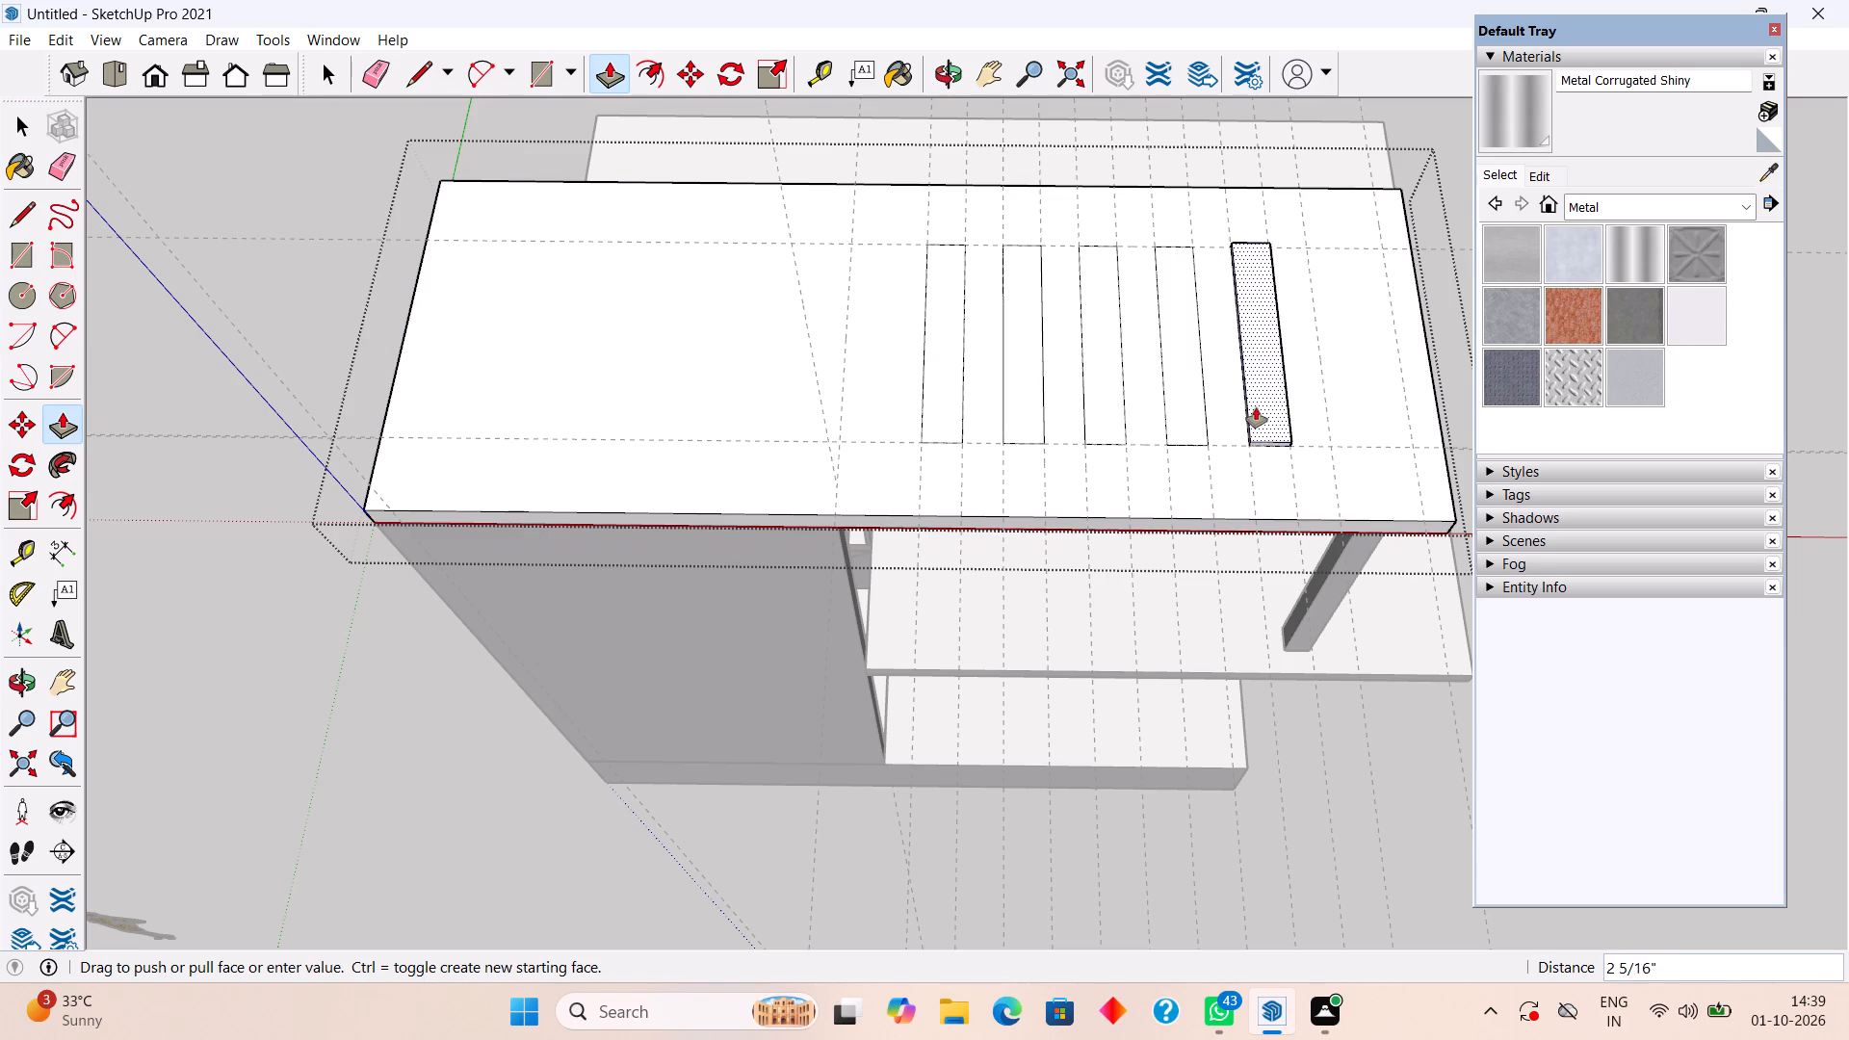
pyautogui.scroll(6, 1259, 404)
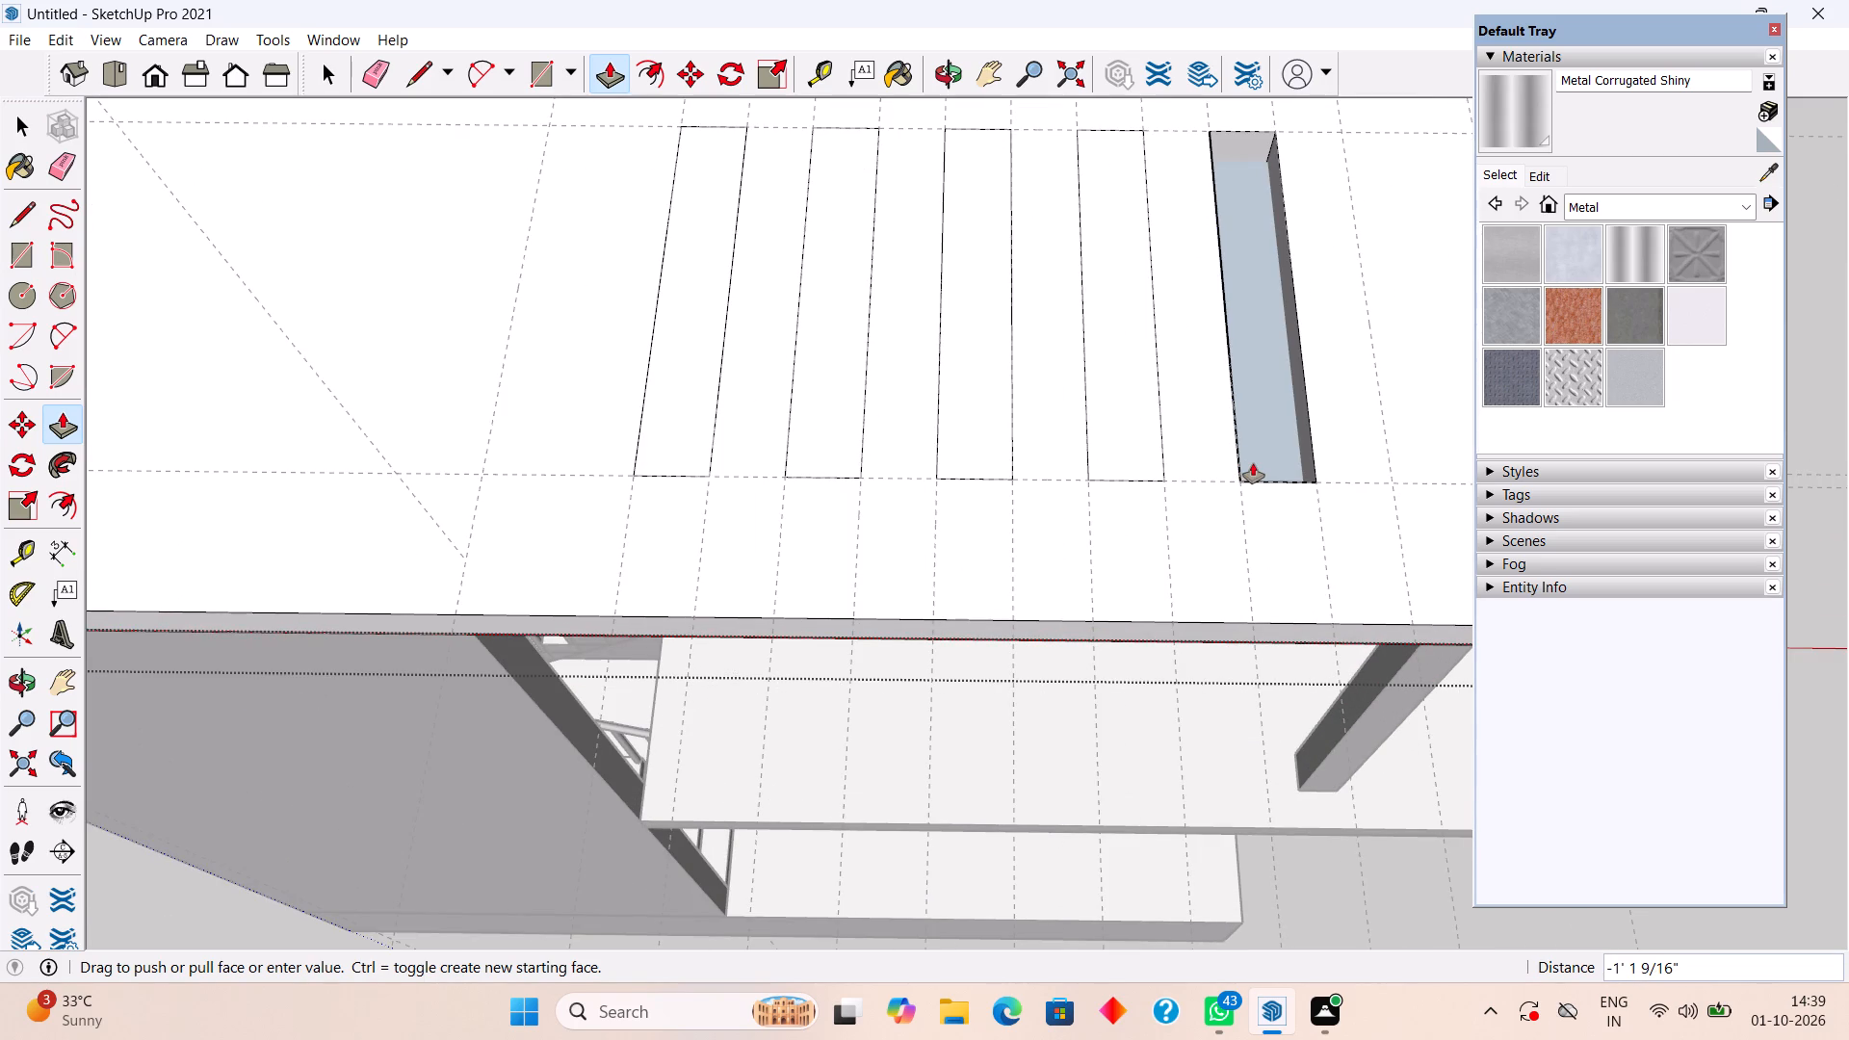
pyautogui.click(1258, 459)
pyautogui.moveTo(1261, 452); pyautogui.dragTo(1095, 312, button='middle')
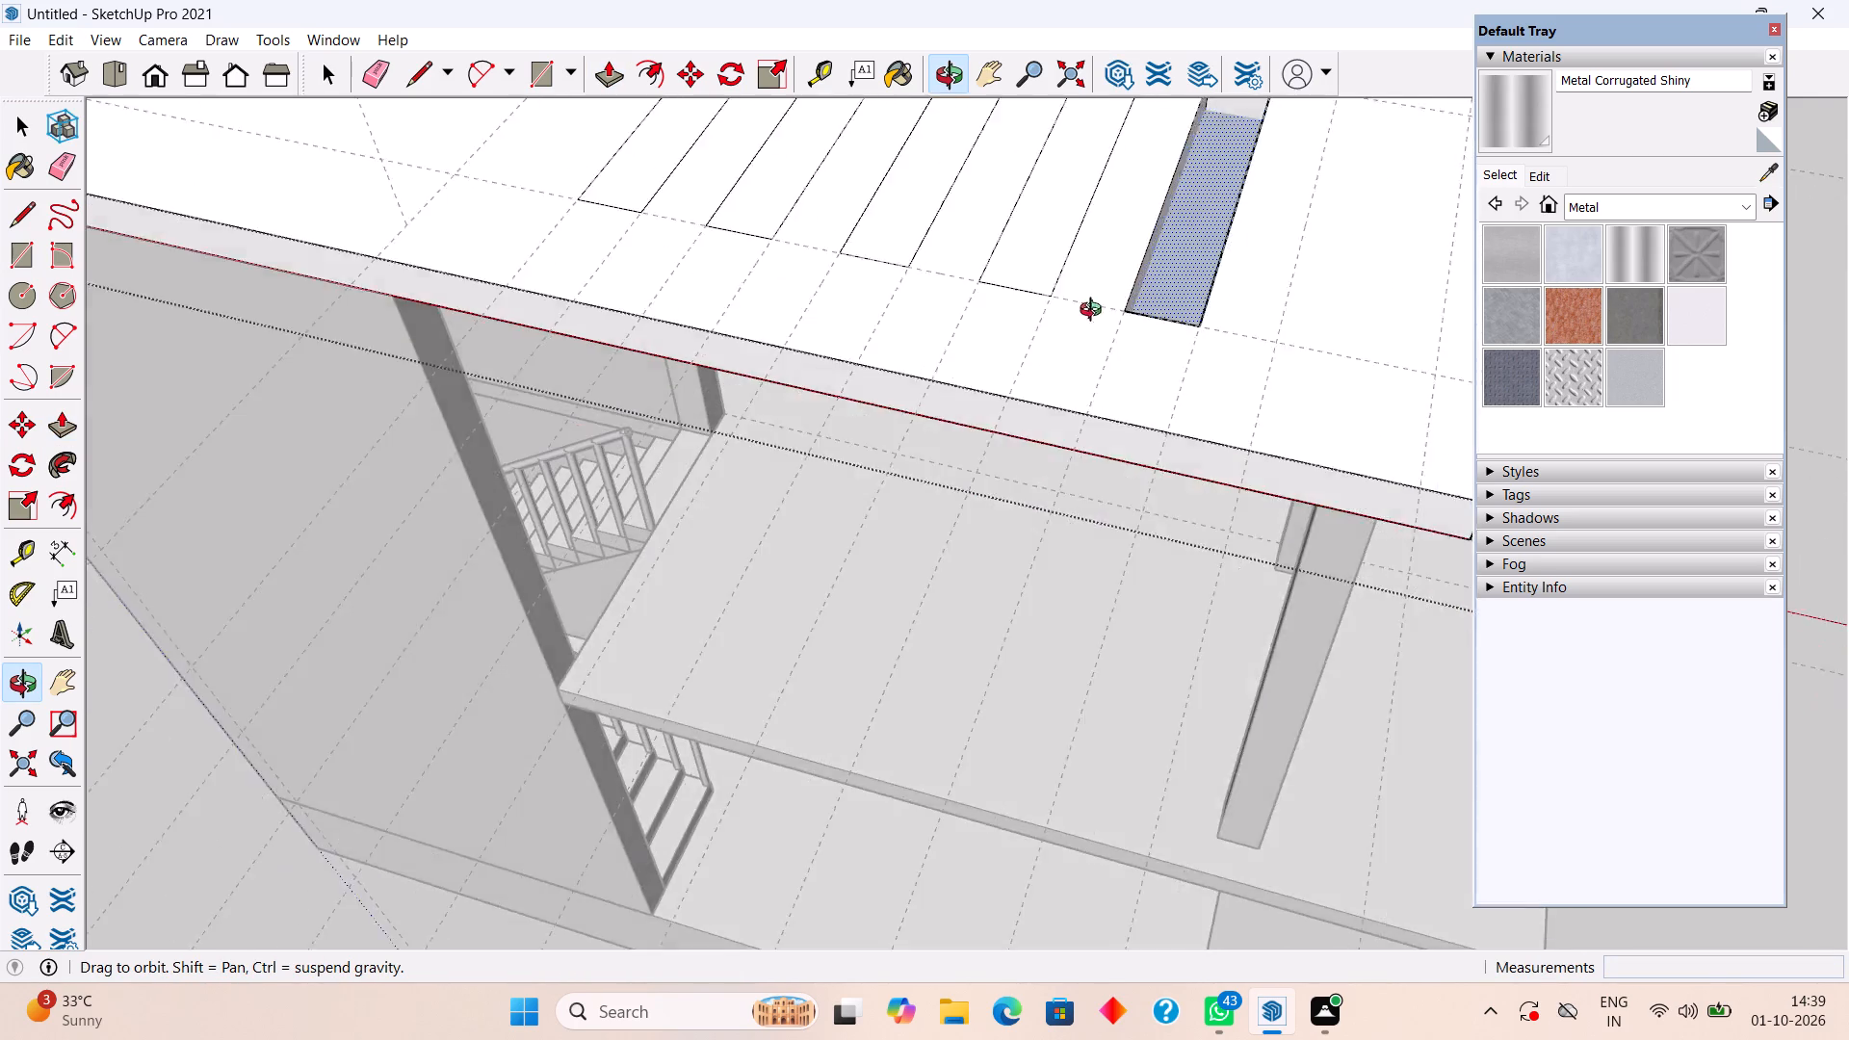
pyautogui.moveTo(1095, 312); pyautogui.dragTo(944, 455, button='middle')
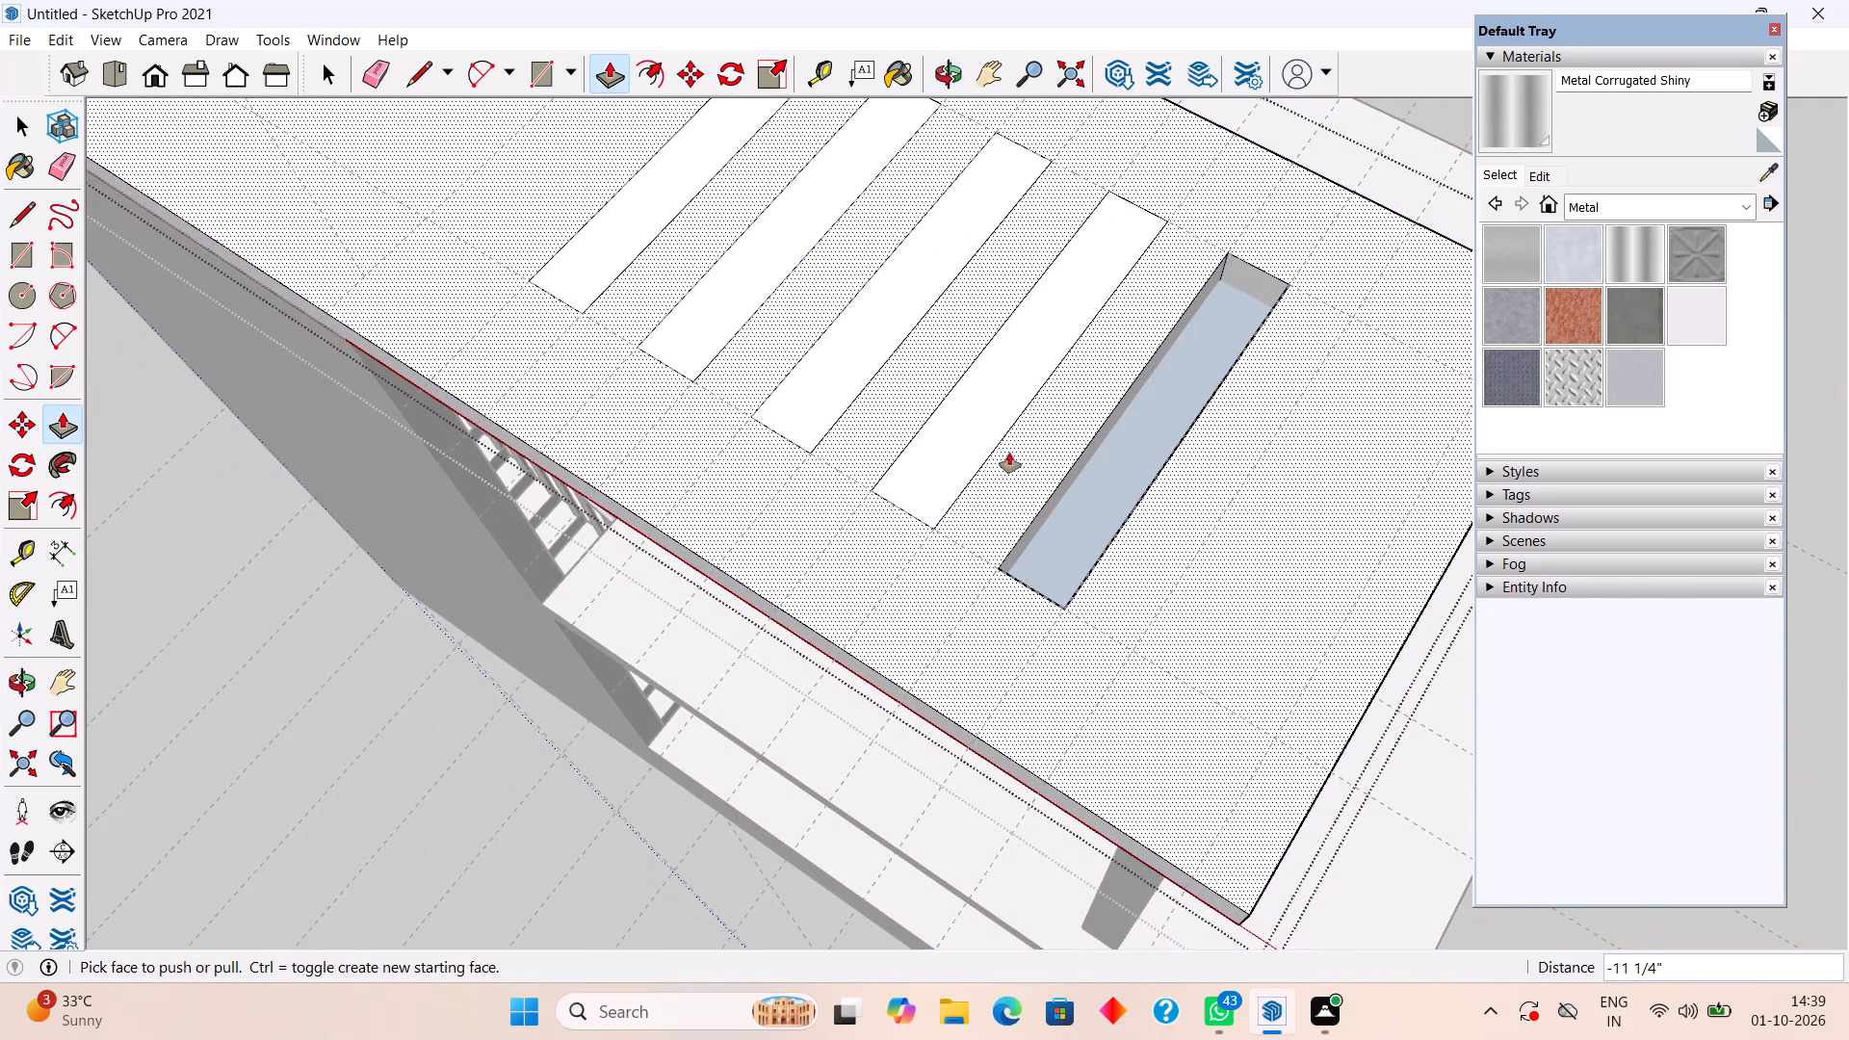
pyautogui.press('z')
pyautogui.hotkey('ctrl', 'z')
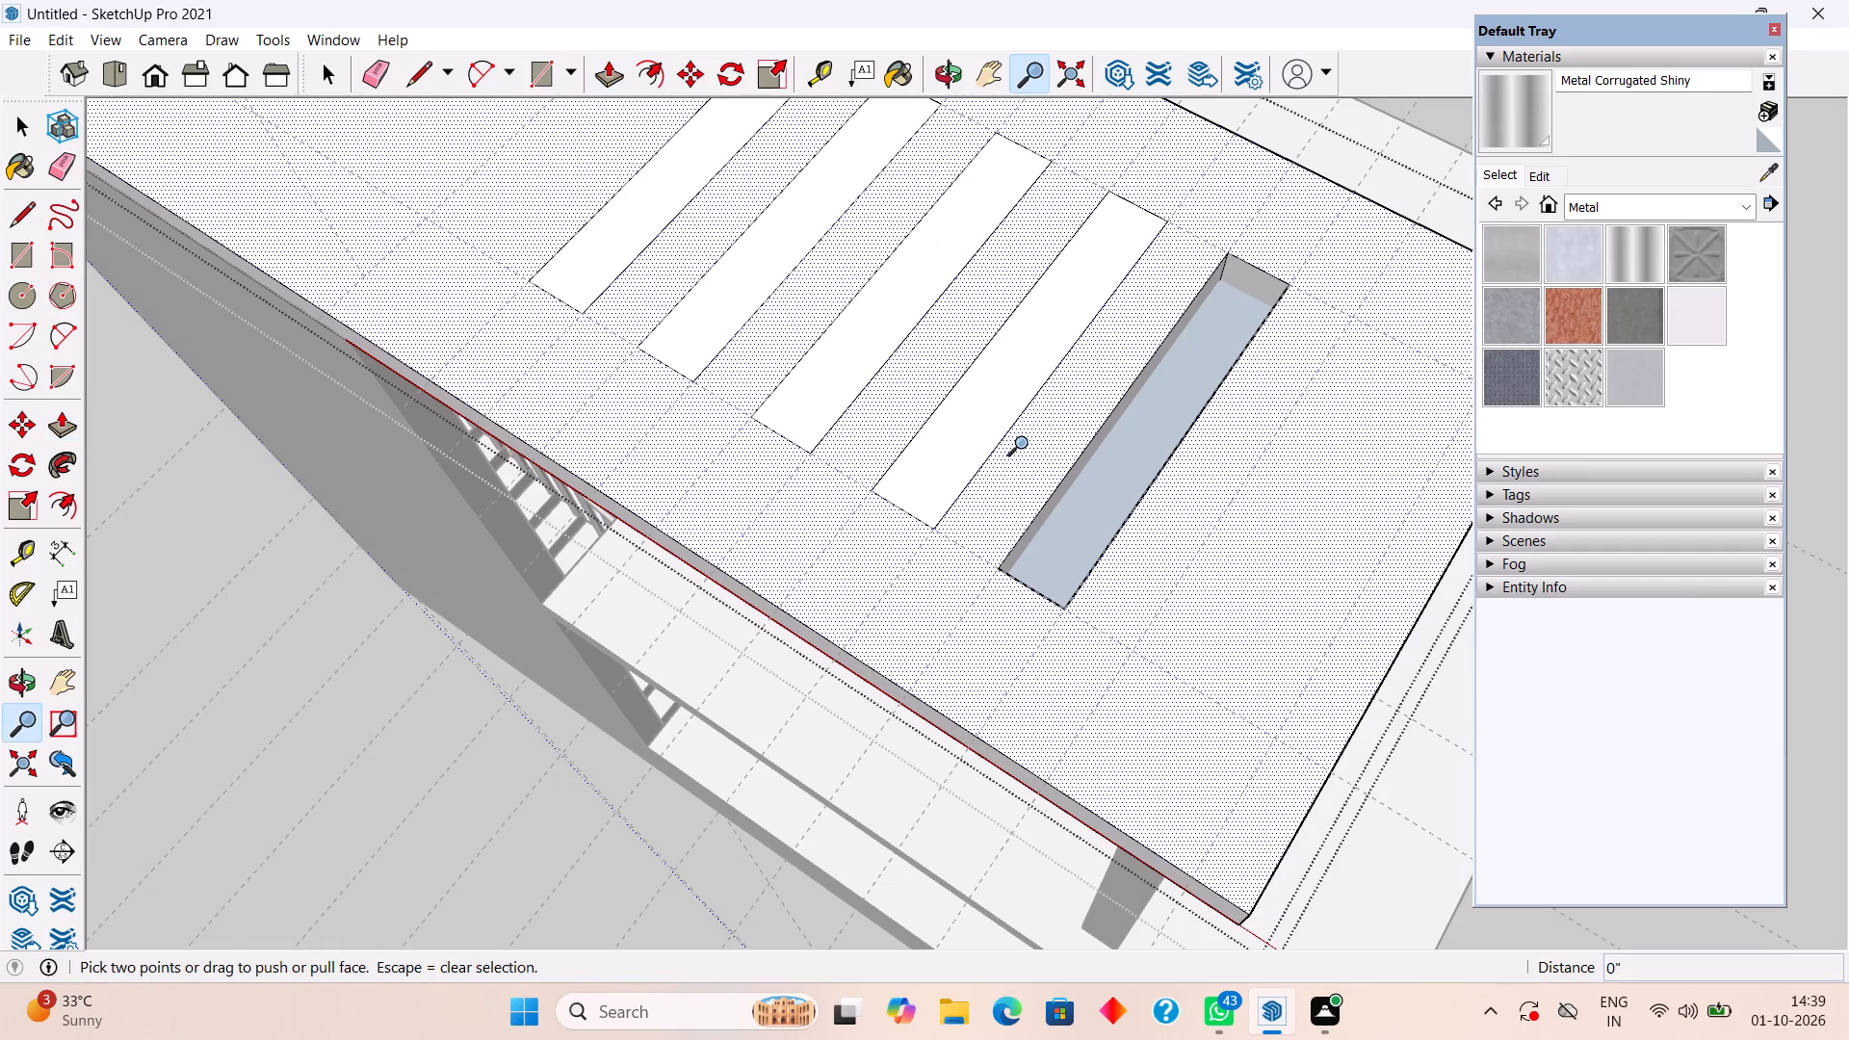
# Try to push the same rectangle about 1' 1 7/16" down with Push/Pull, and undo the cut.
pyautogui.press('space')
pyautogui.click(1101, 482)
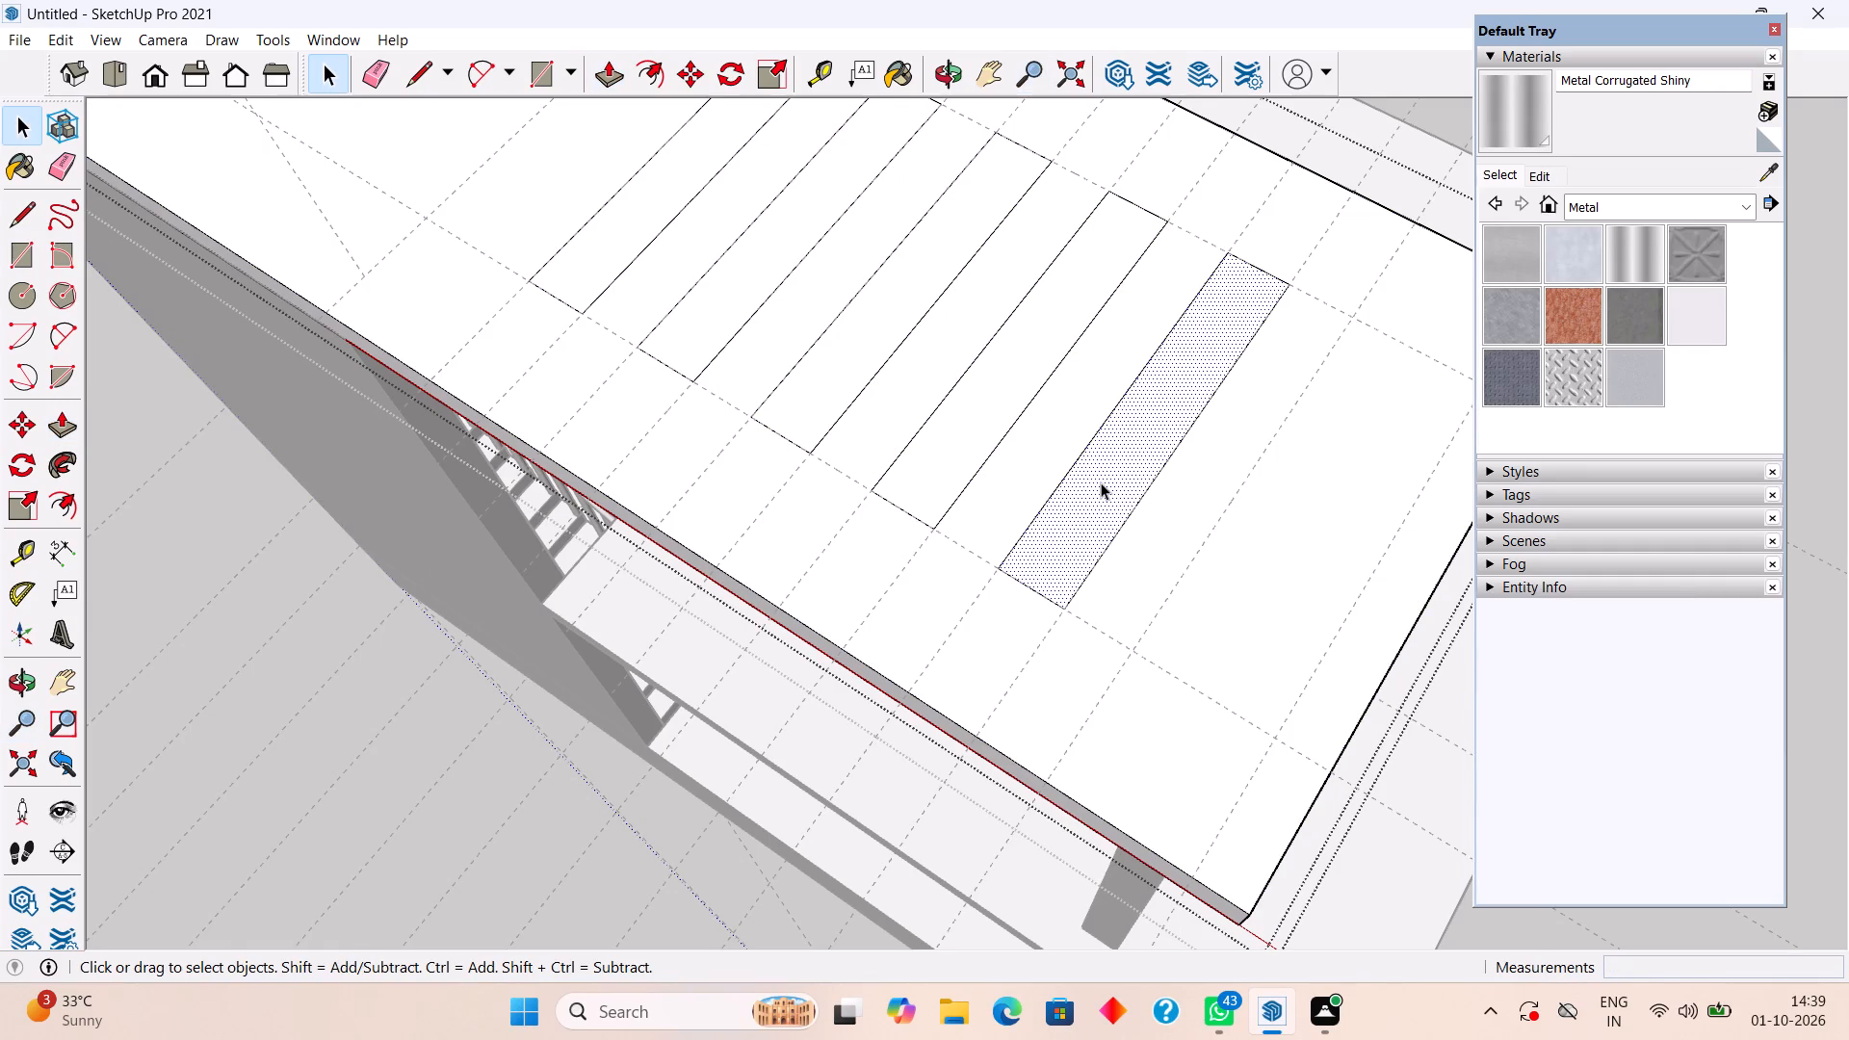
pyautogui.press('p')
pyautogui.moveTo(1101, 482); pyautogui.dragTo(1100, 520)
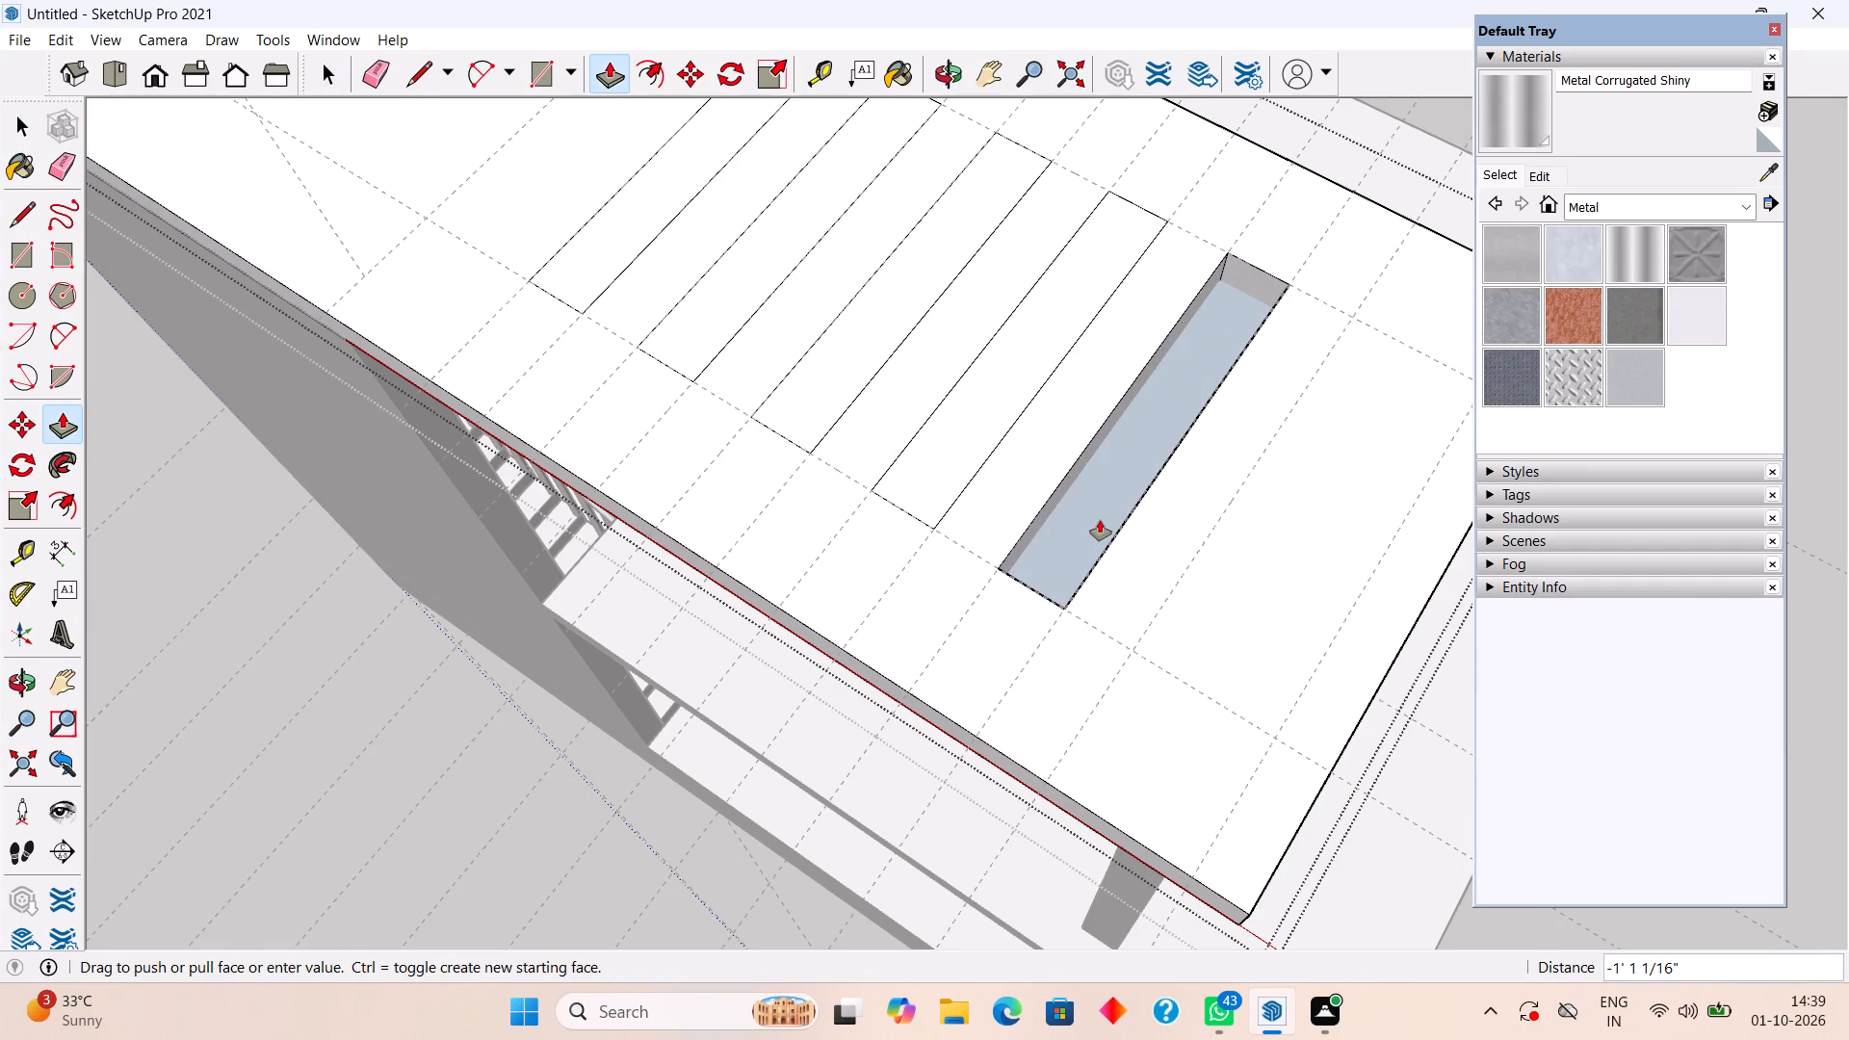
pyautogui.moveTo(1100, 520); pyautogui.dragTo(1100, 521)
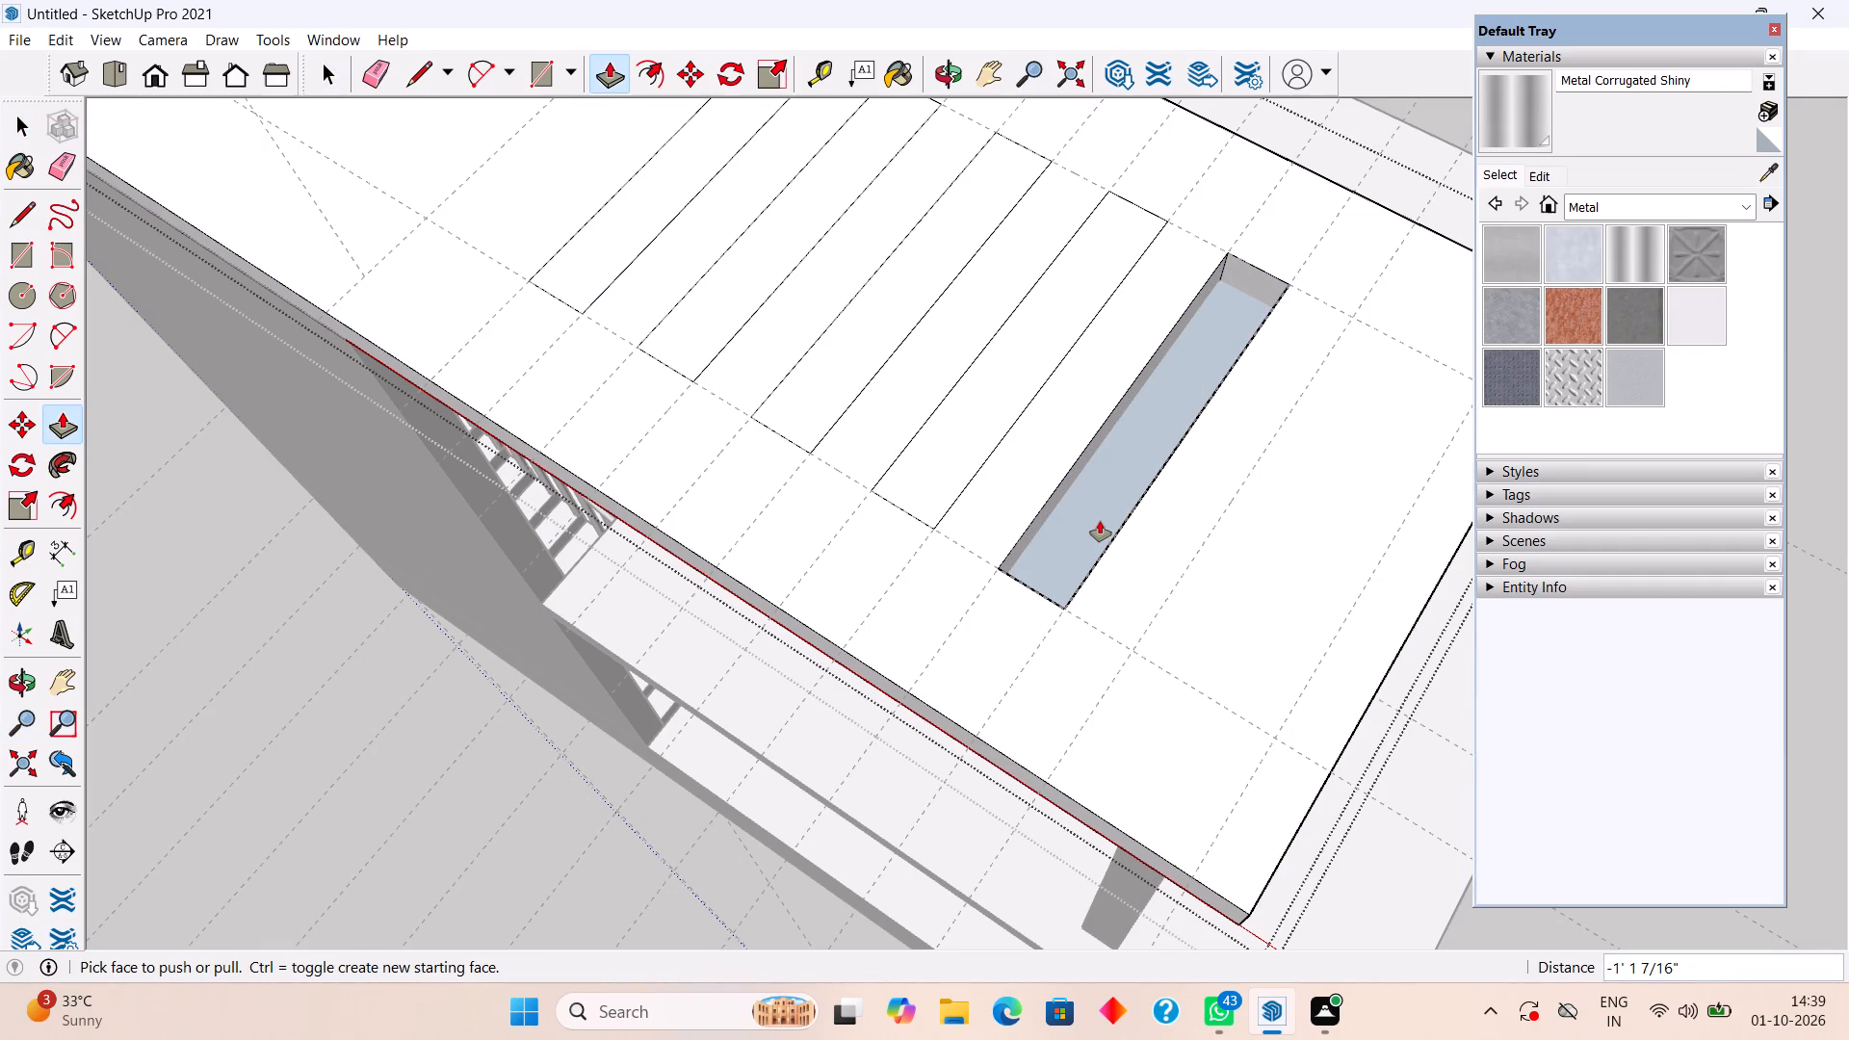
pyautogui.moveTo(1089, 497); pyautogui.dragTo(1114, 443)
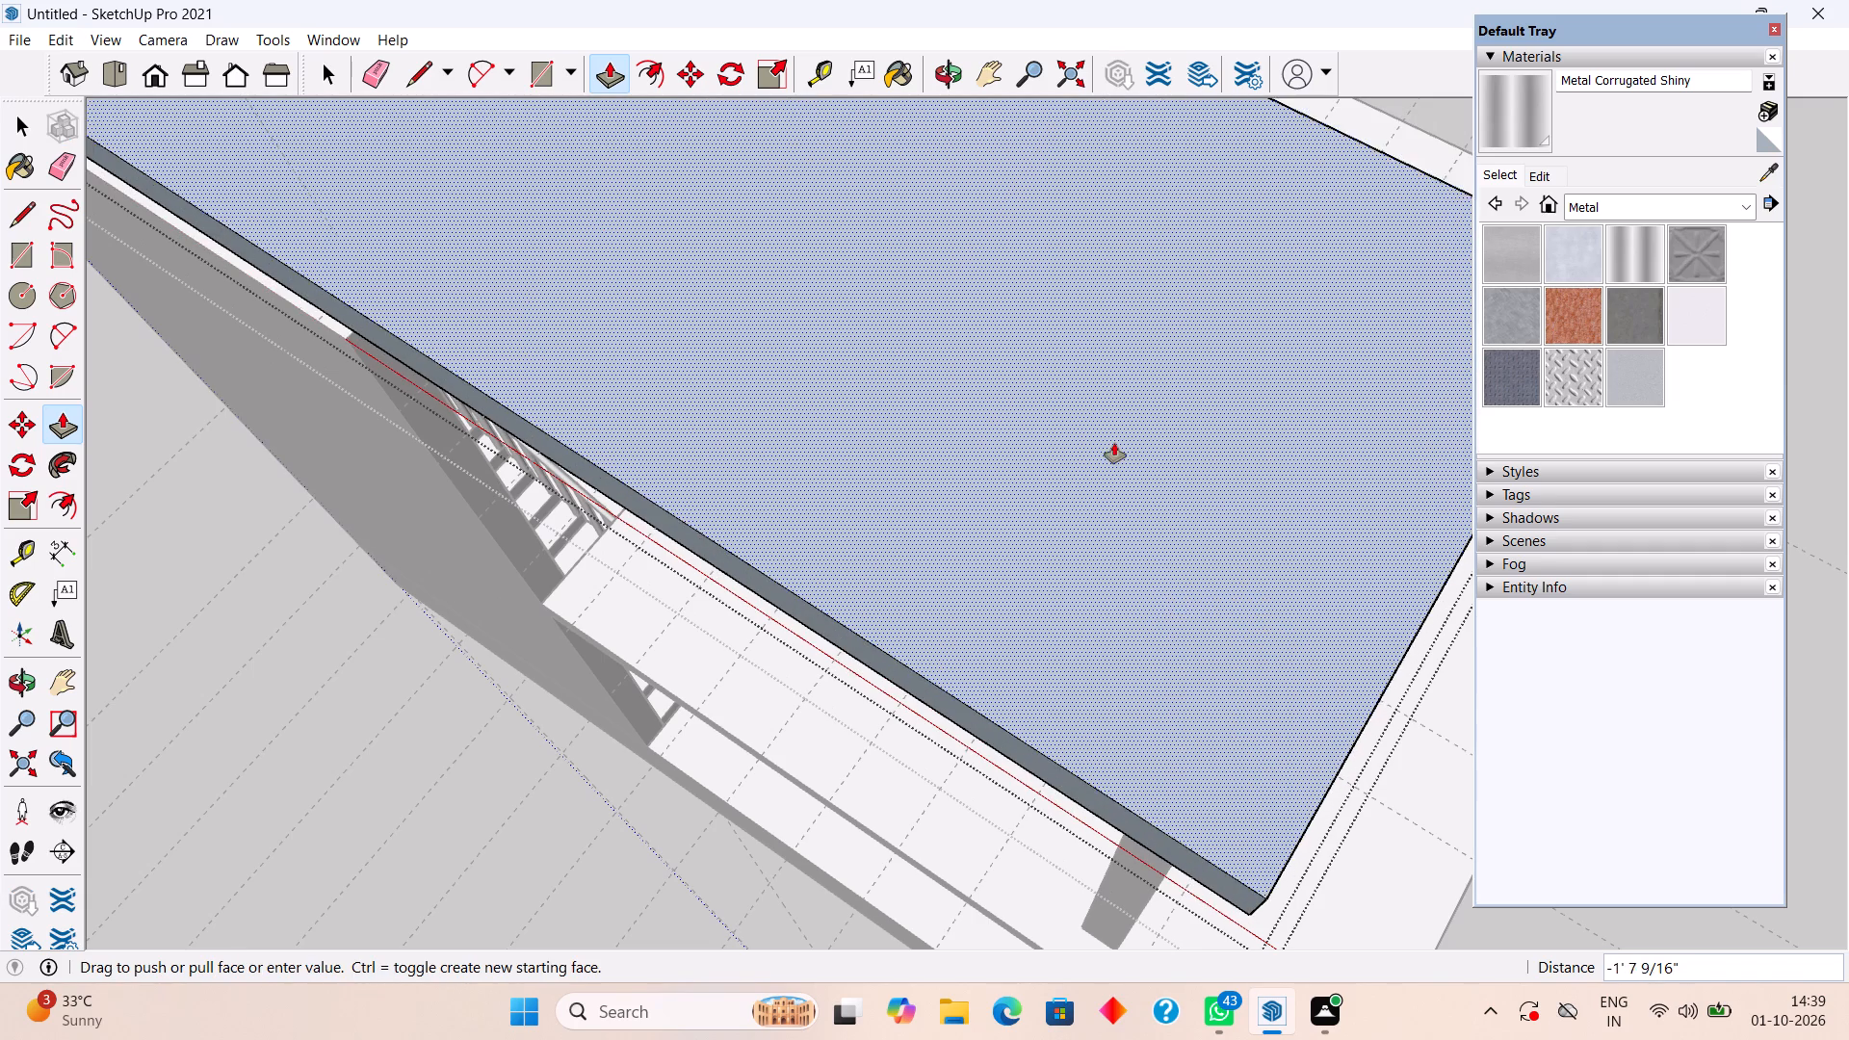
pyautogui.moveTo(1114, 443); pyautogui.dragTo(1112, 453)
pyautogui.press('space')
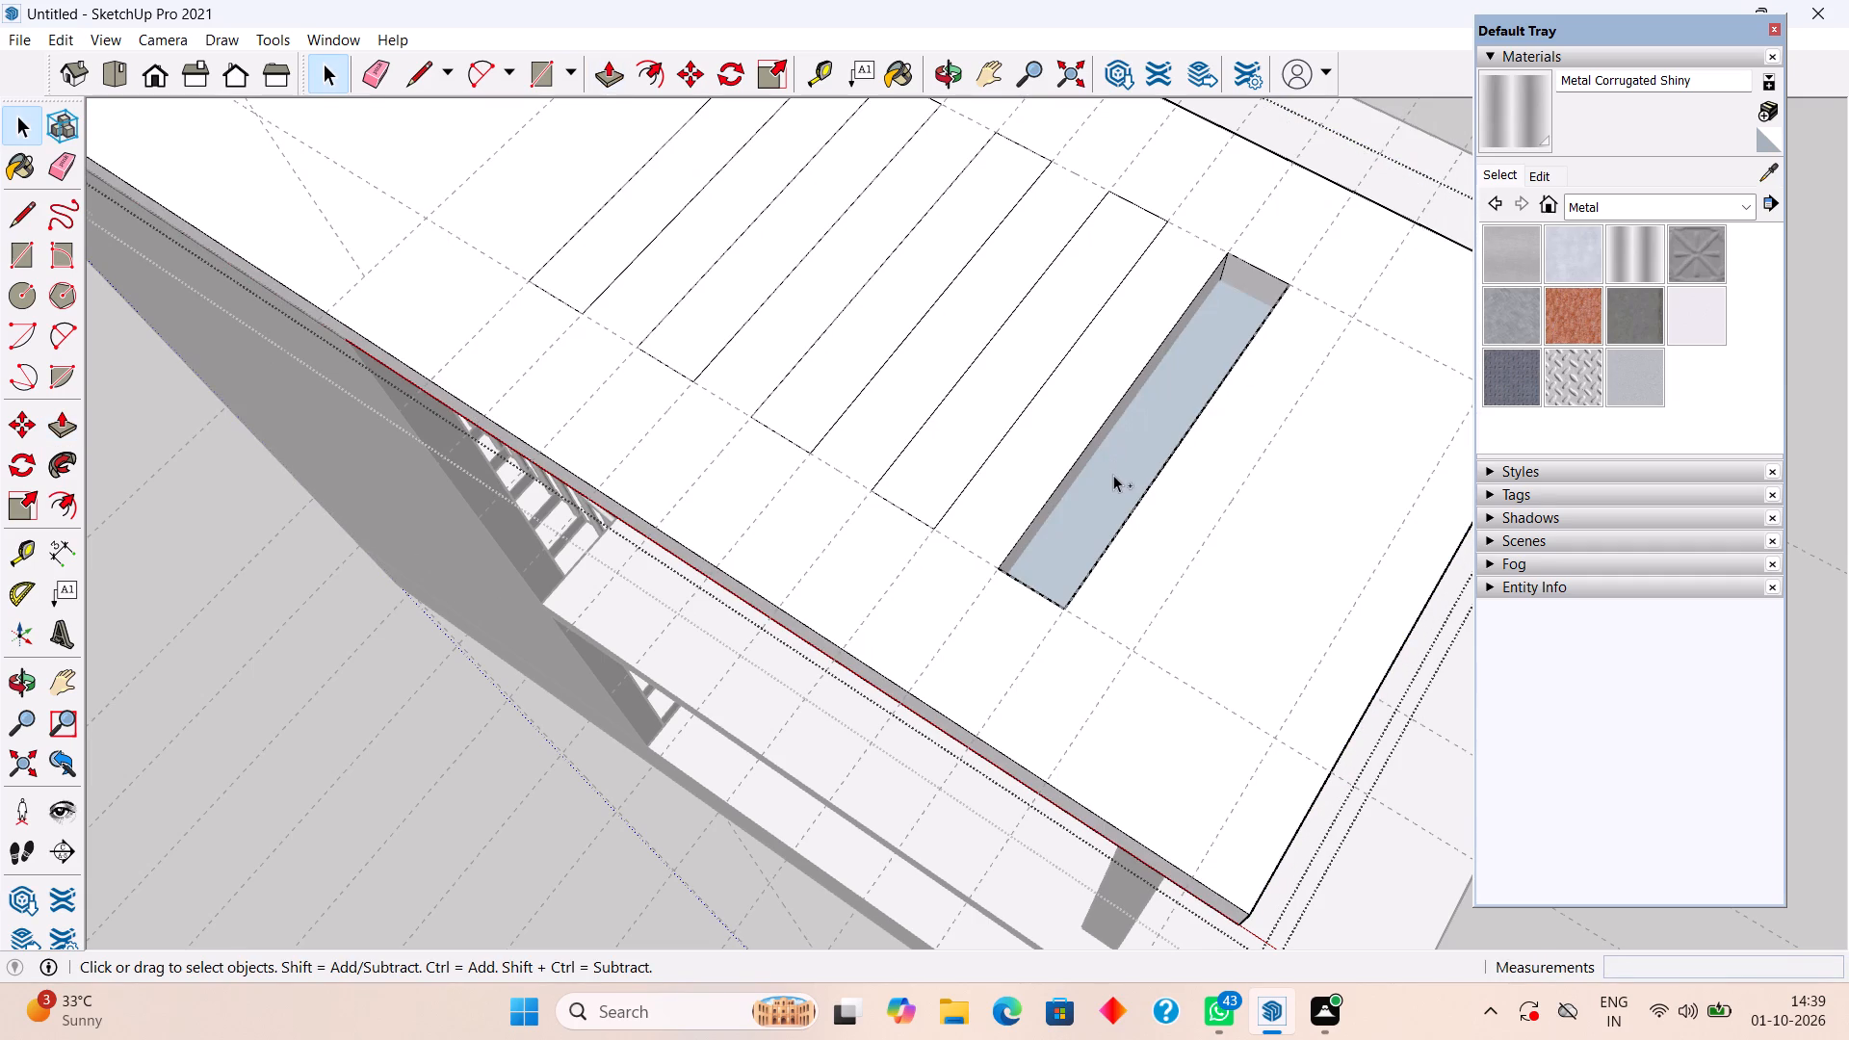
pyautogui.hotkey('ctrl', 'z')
# Push the rectangle nearest the columns' end 8" down through the slab and repeat the same cut on the other four rectangles.
pyautogui.click(1117, 474)
pyautogui.press('p')
pyautogui.moveTo(1117, 474); pyautogui.dragTo(1115, 495)
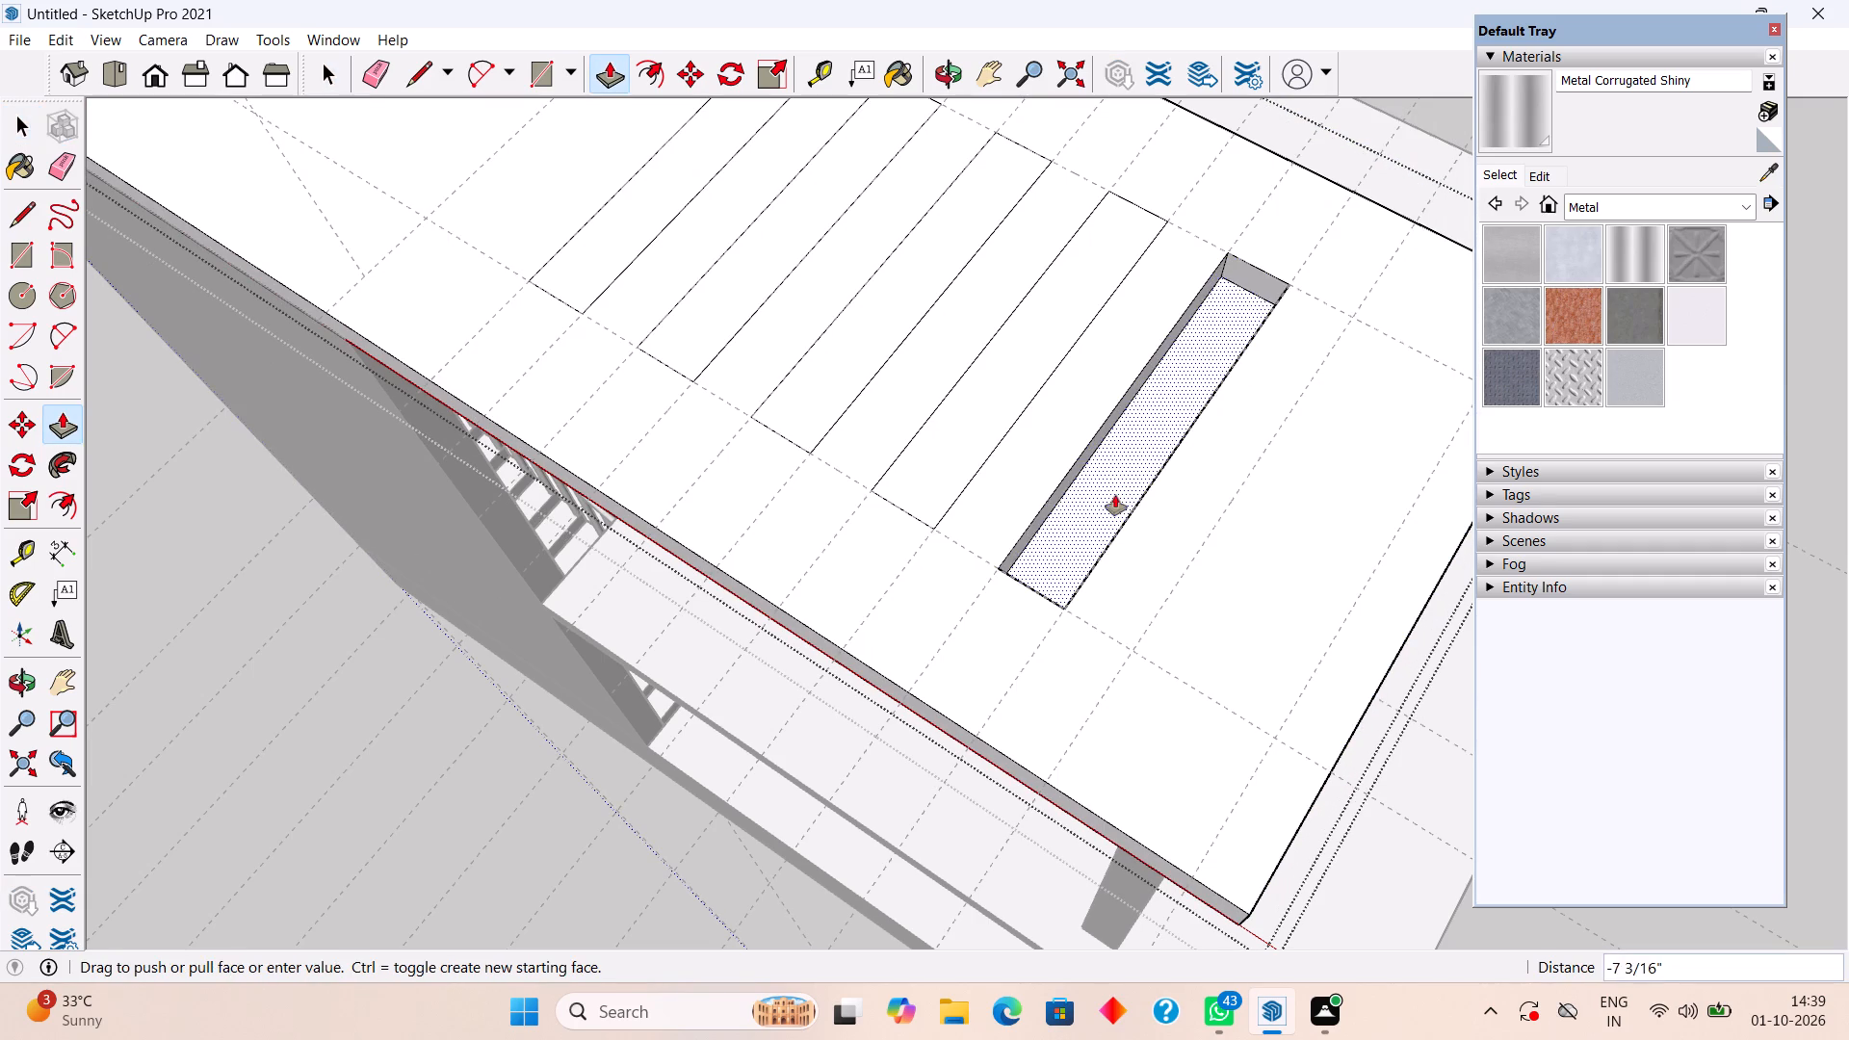
pyautogui.moveTo(1115, 495); pyautogui.dragTo(1088, 513)
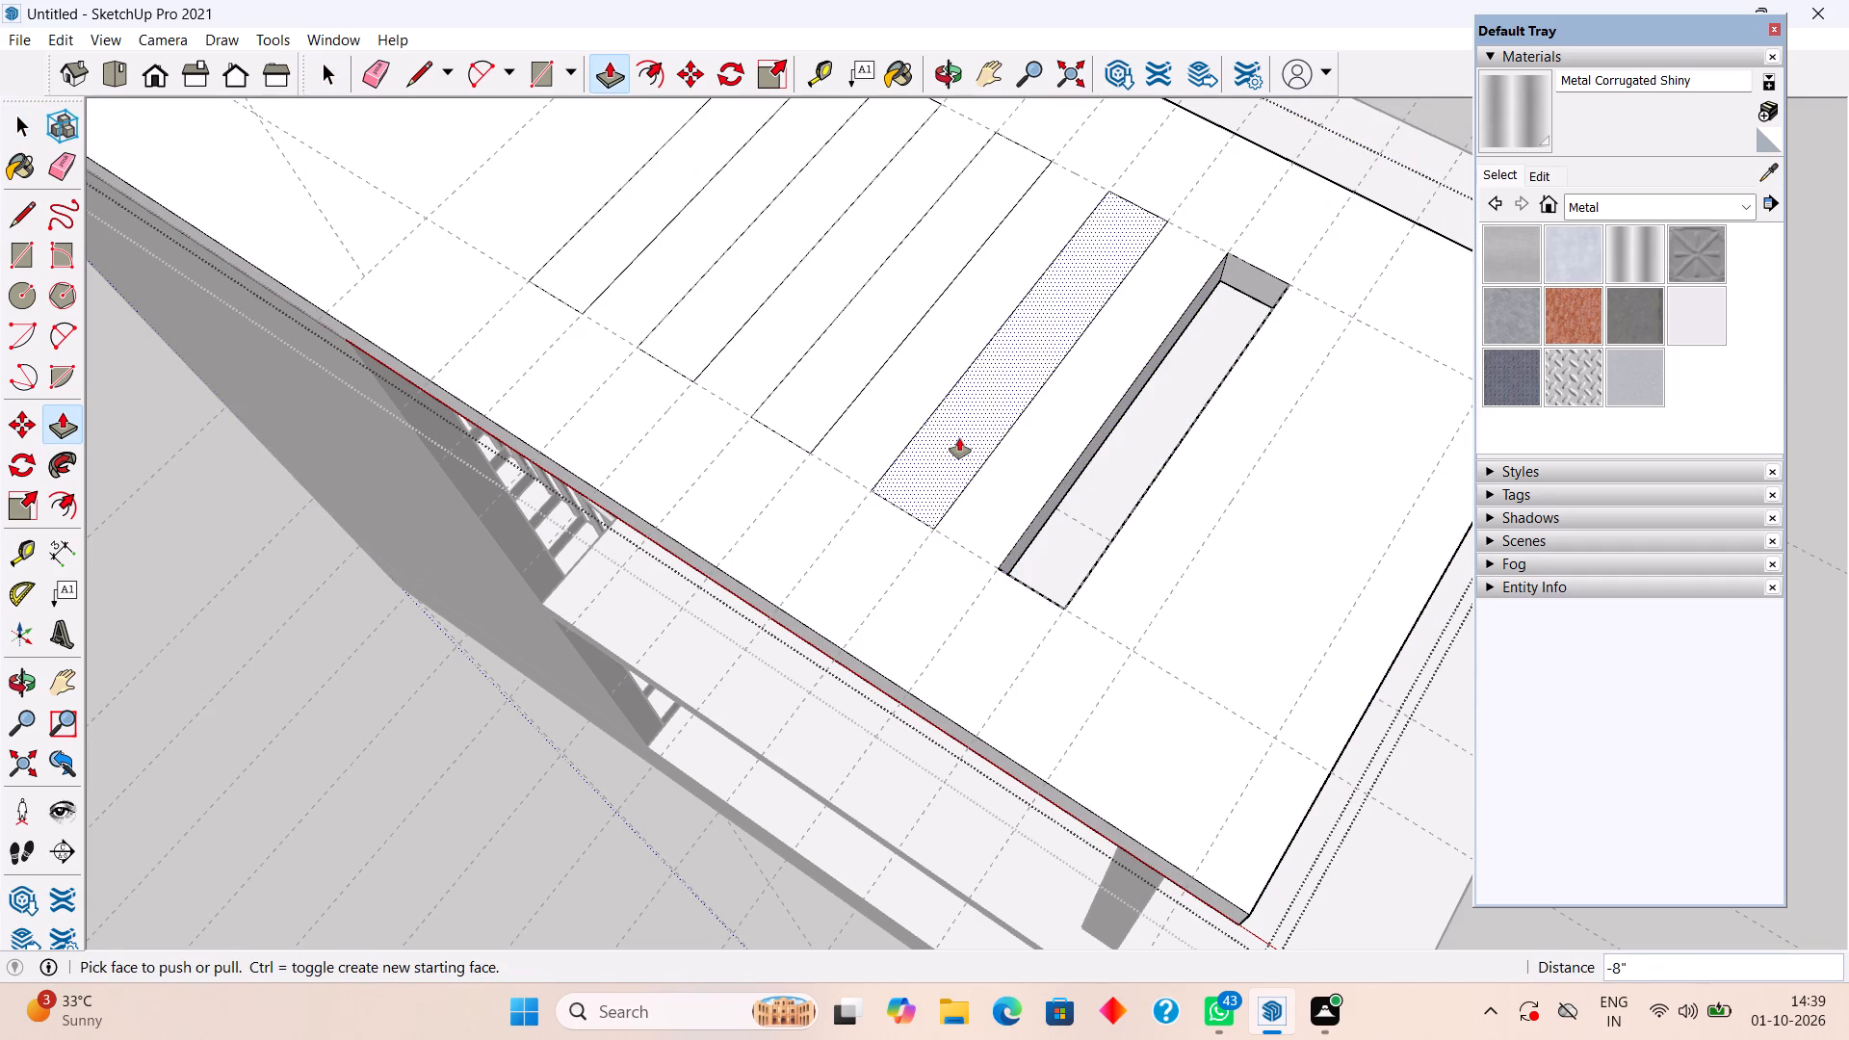
pyautogui.doubleClick(959, 438)
pyautogui.doubleClick(844, 378)
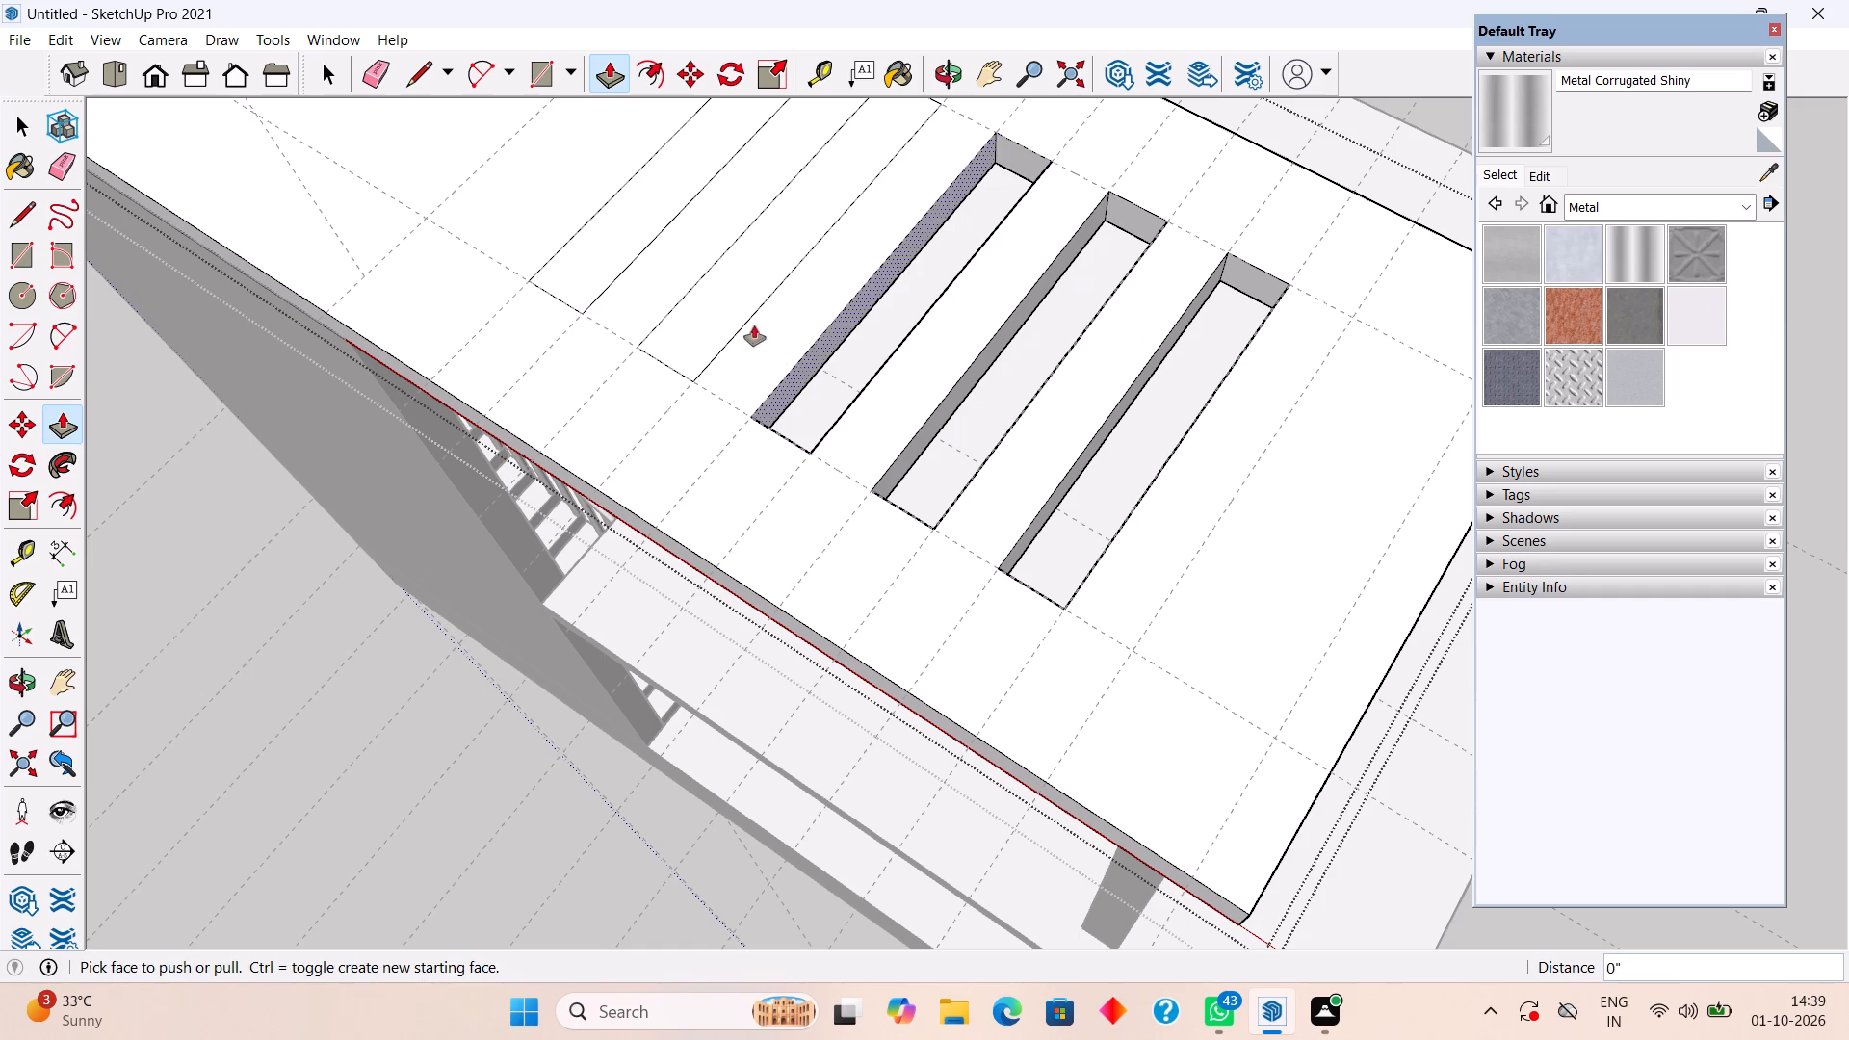
pyautogui.doubleClick(717, 302)
pyautogui.doubleClick(634, 231)
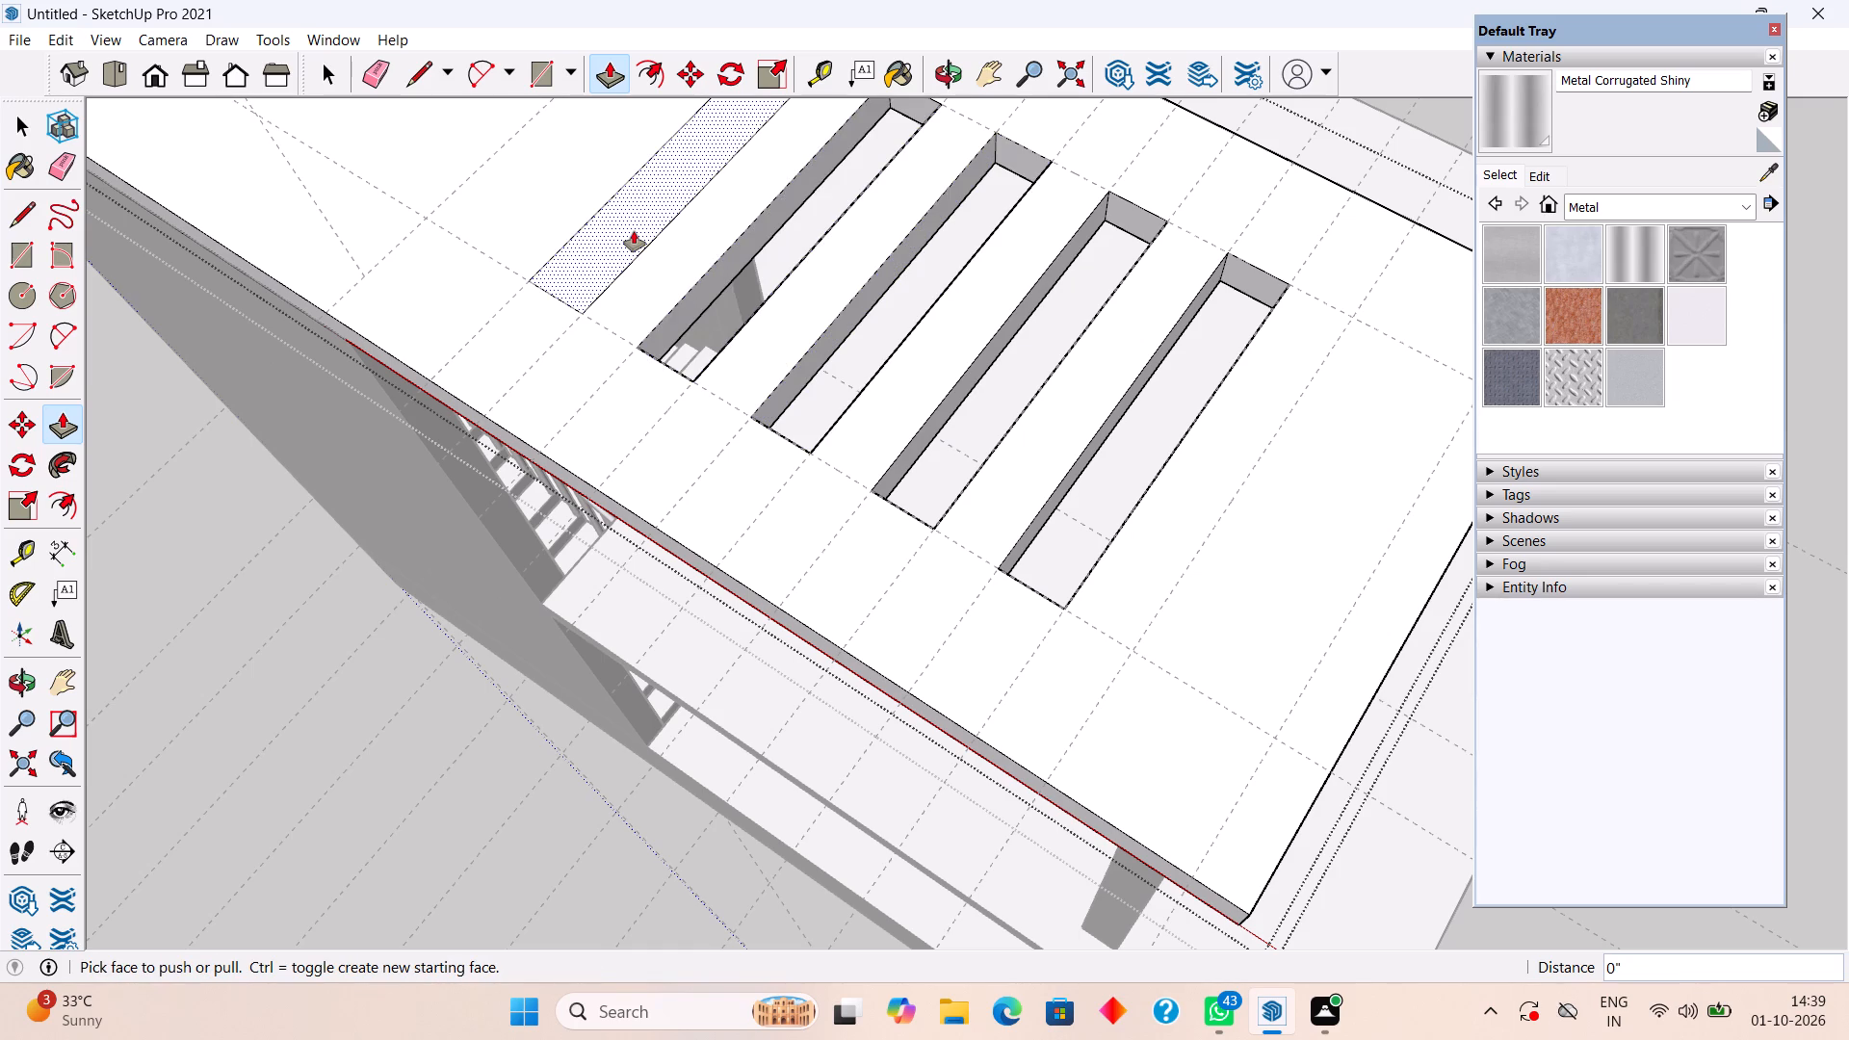
pyautogui.press('space')
# Close the top slab group and examine the row of slots, the columns and the house front from above and ground level.
pyautogui.scroll(-6, 837, 388)
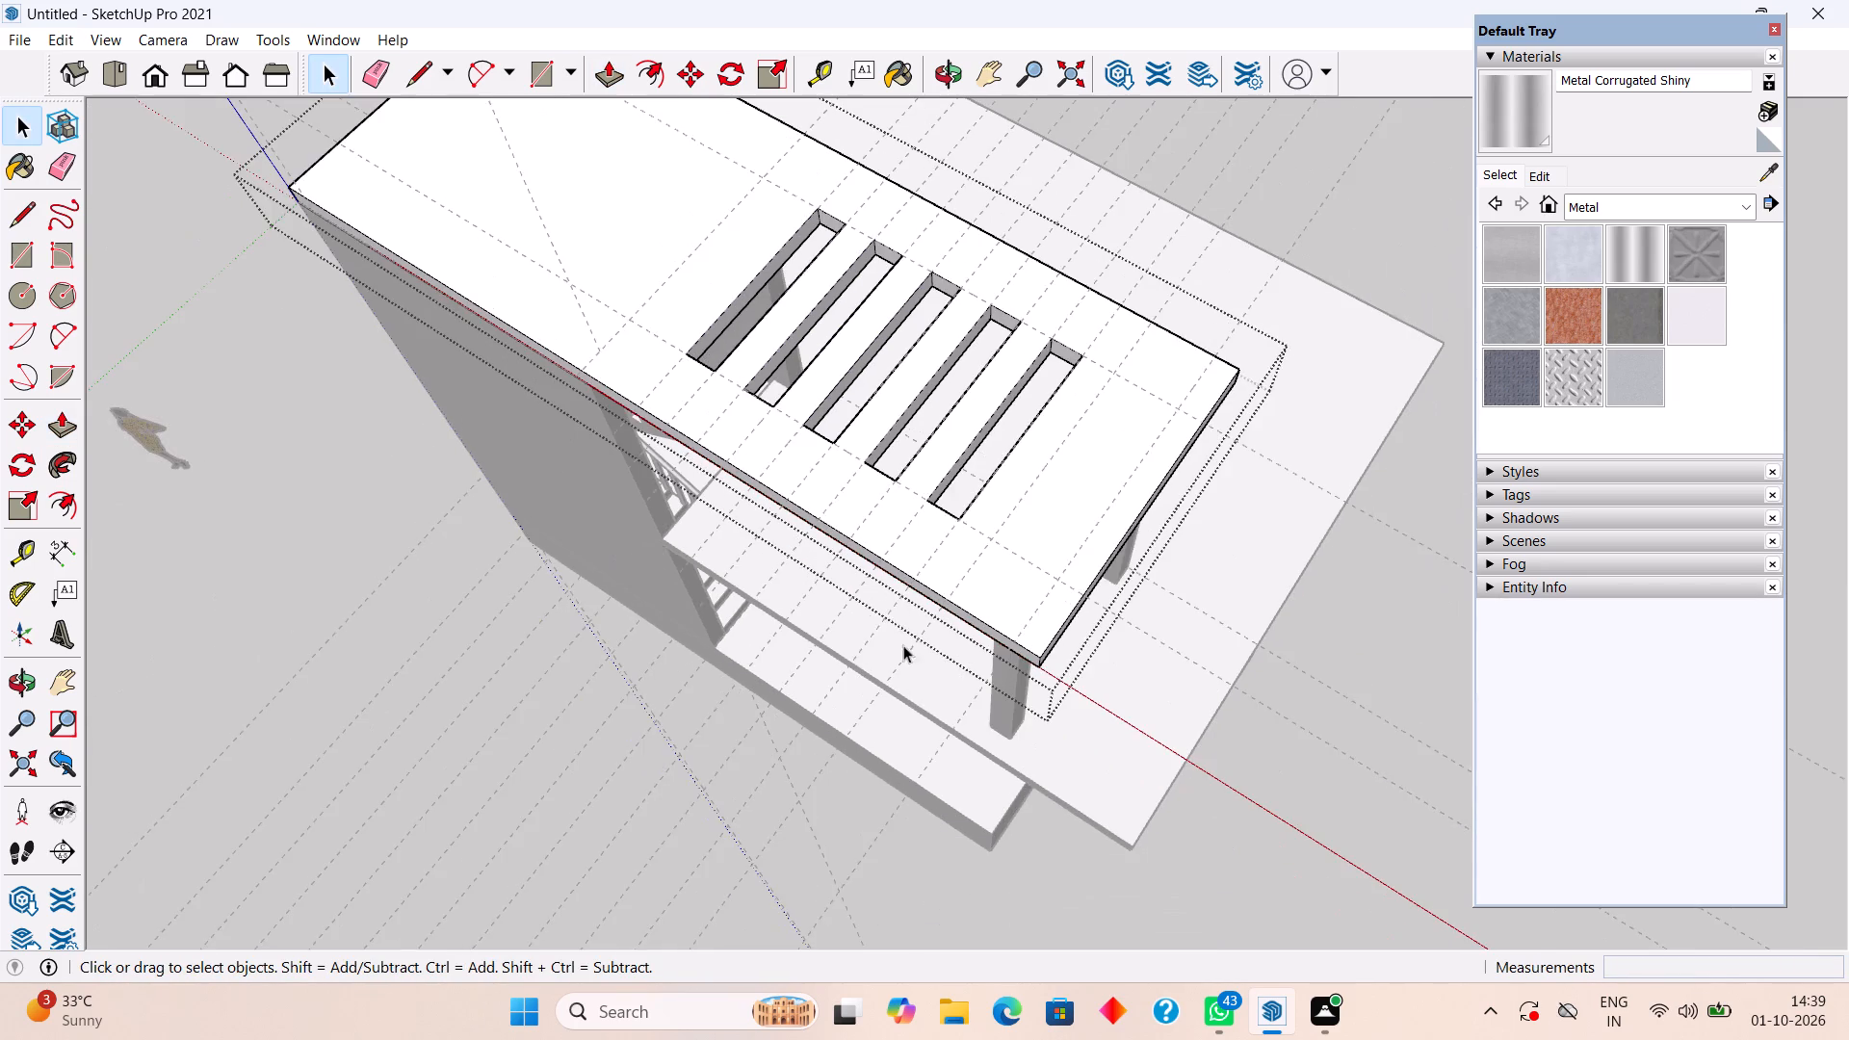
pyautogui.moveTo(951, 665); pyautogui.dragTo(1272, 412, button='middle')
pyautogui.click(1318, 354)
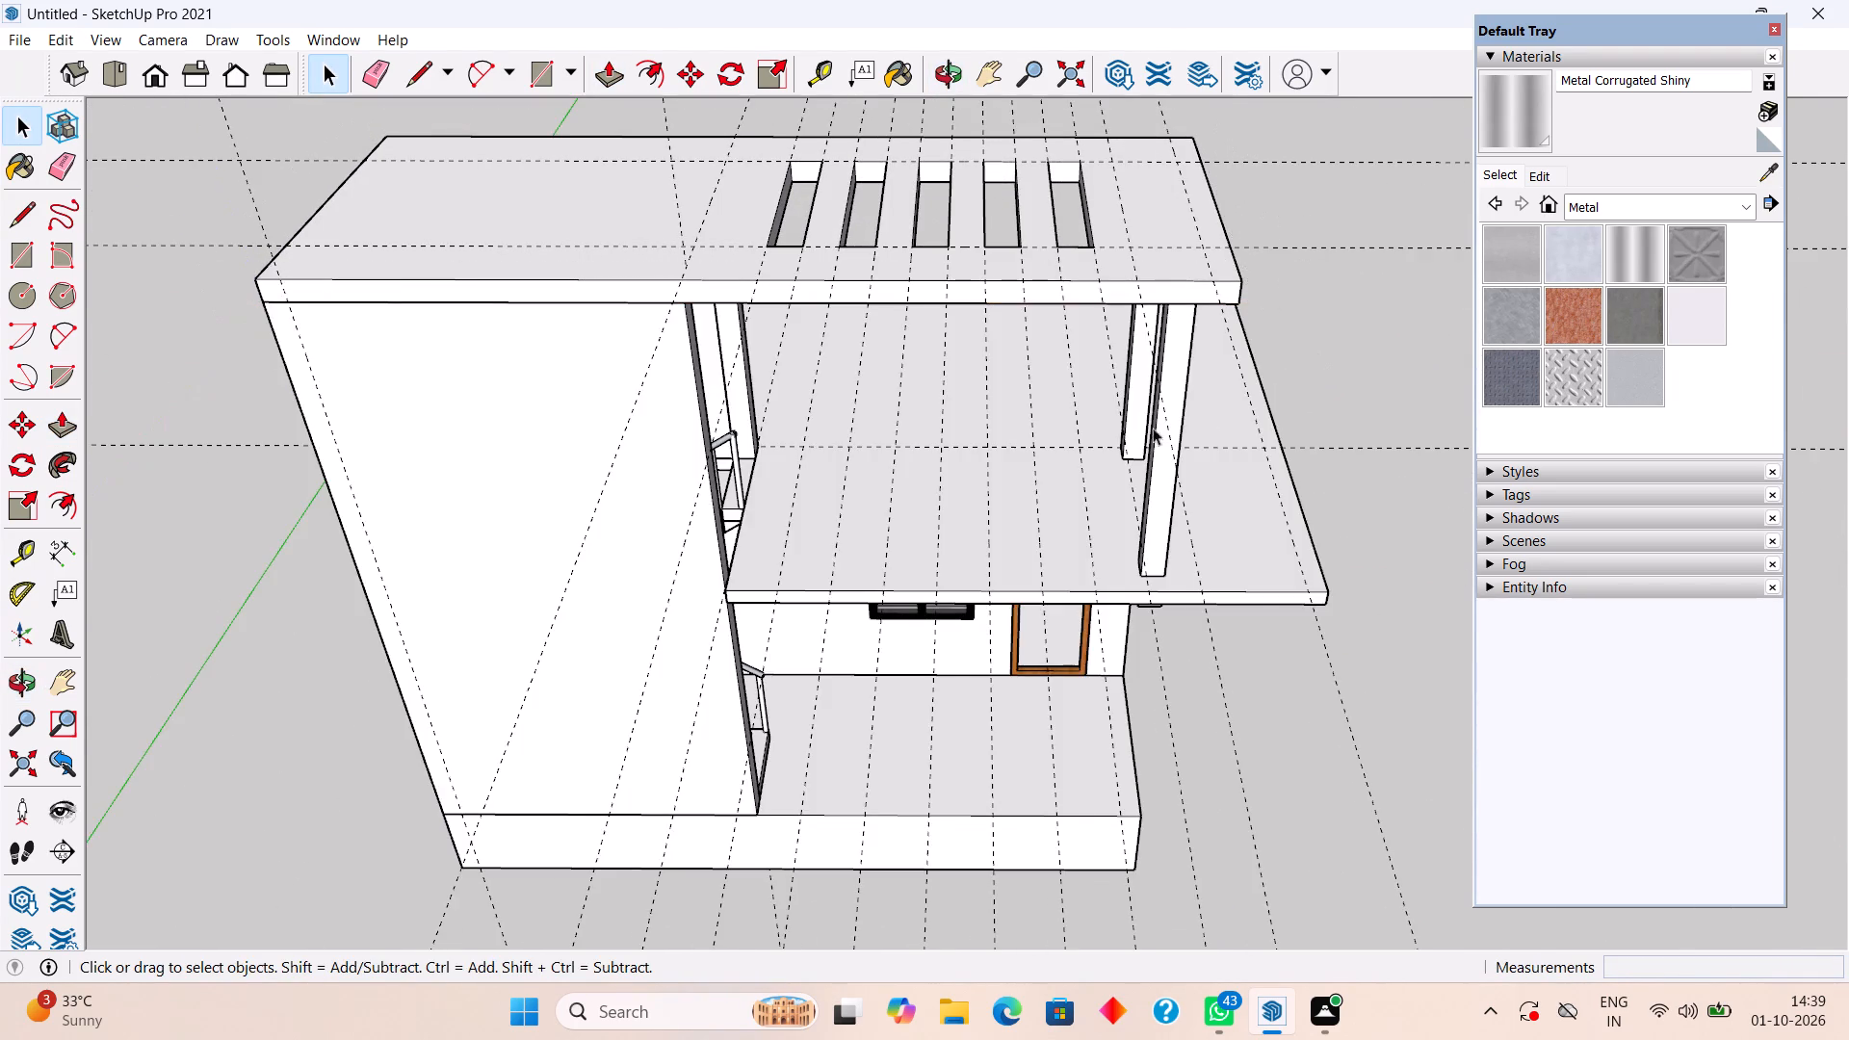
pyautogui.moveTo(1141, 428); pyautogui.dragTo(1098, 266, button='middle')
pyautogui.scroll(-7, 1098, 266)
pyautogui.moveTo(1146, 492); pyautogui.dragTo(1263, 410, button='middle')
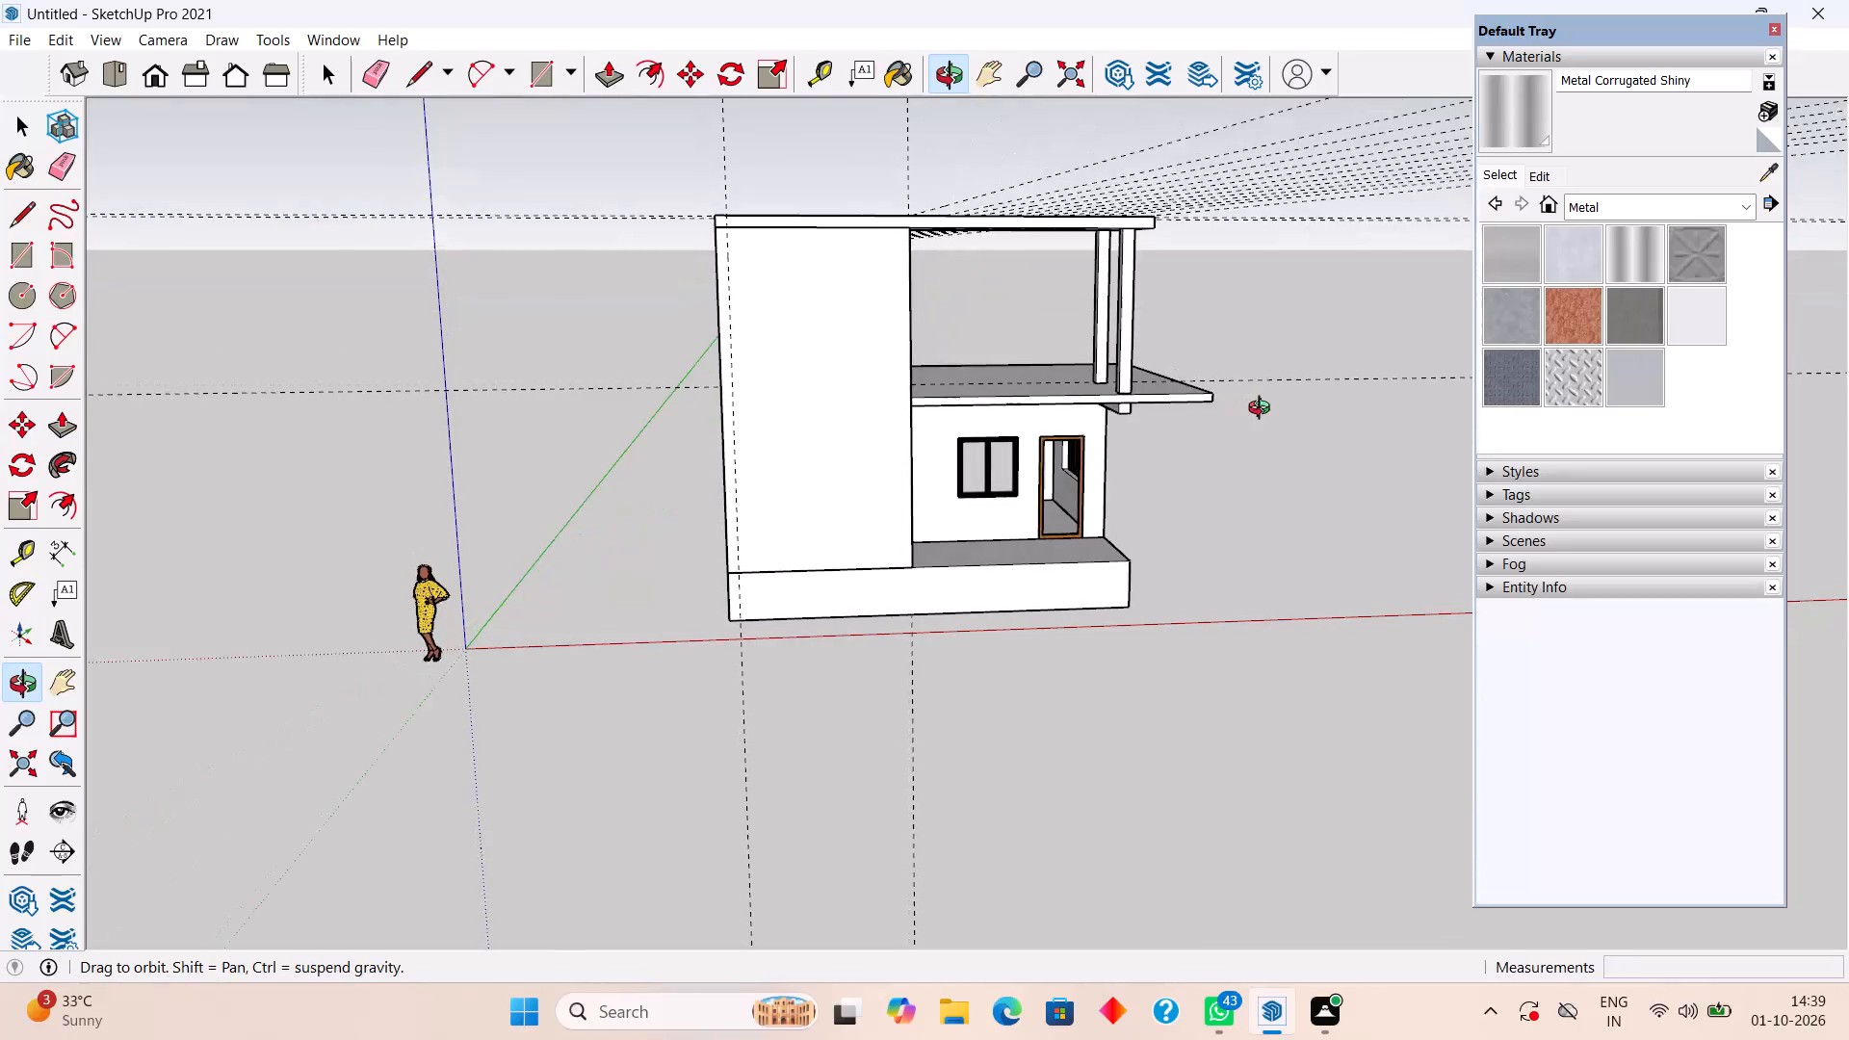
pyautogui.moveTo(1263, 410); pyautogui.dragTo(1263, 403, button='middle')
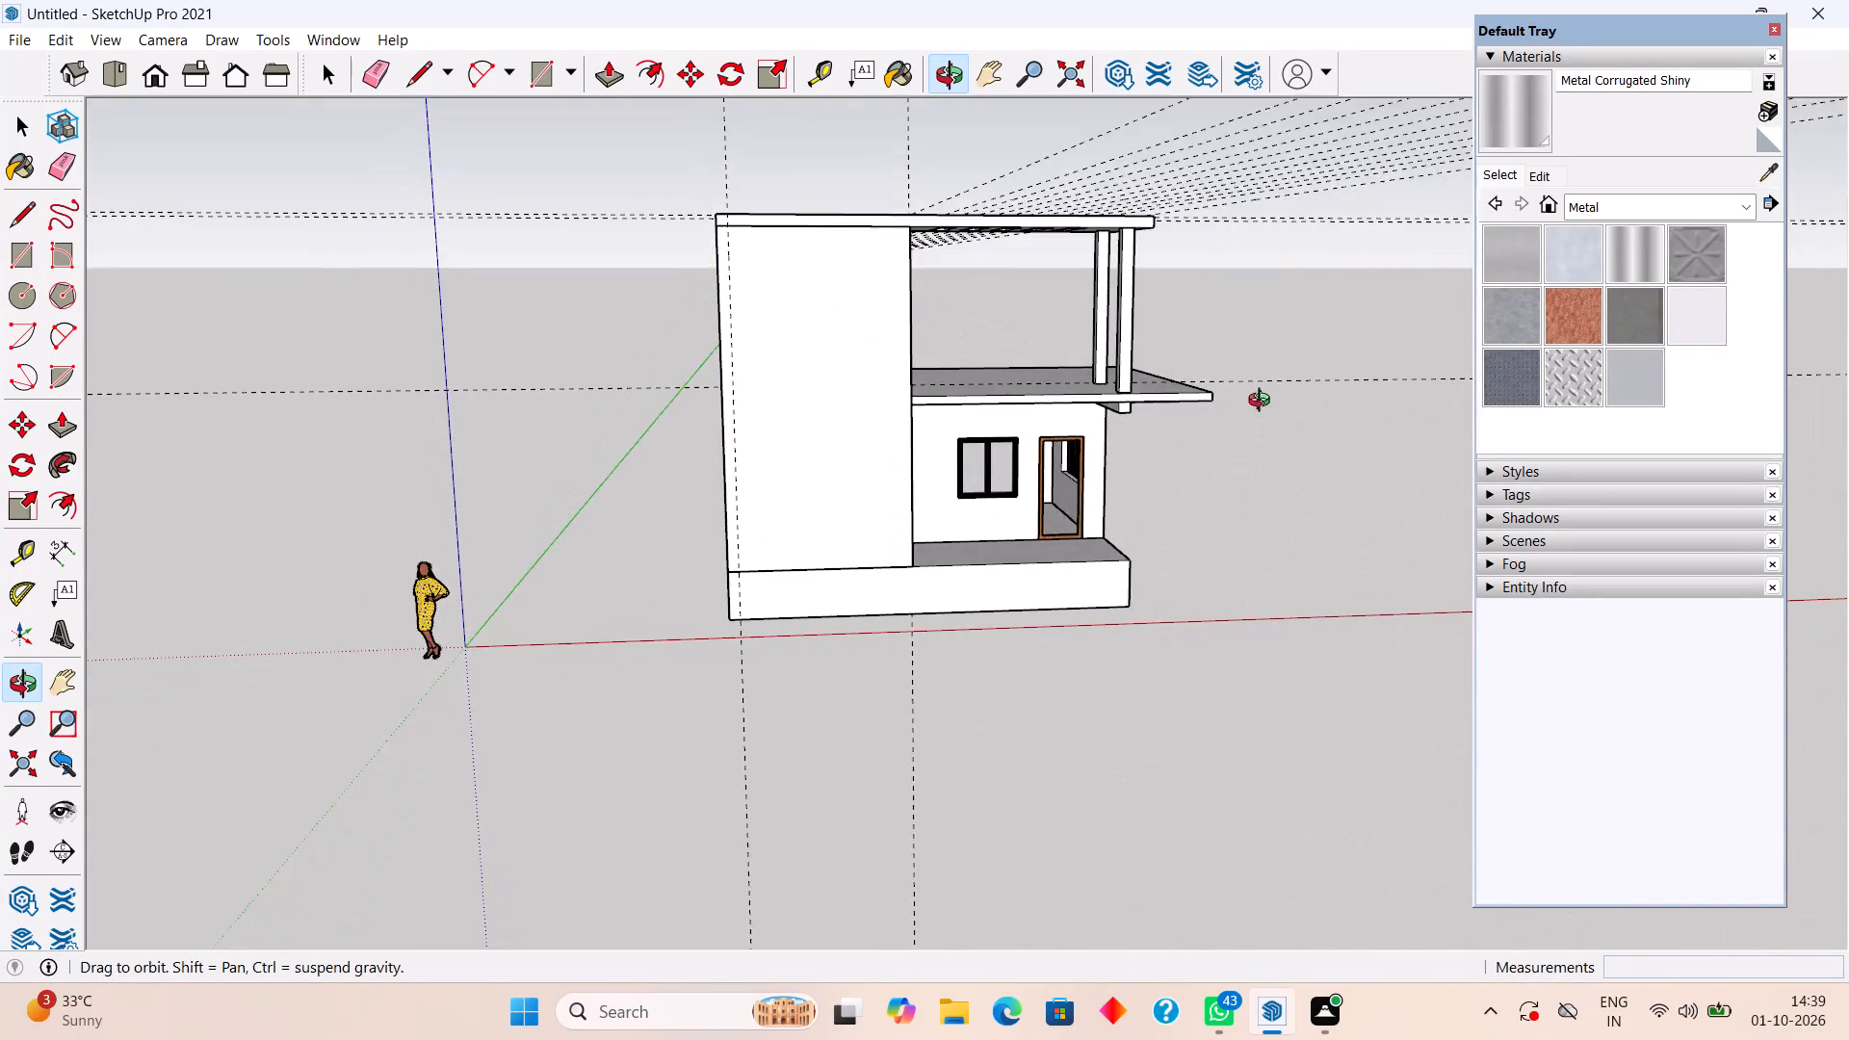
pyautogui.moveTo(1263, 403); pyautogui.dragTo(1186, 526, button='middle')
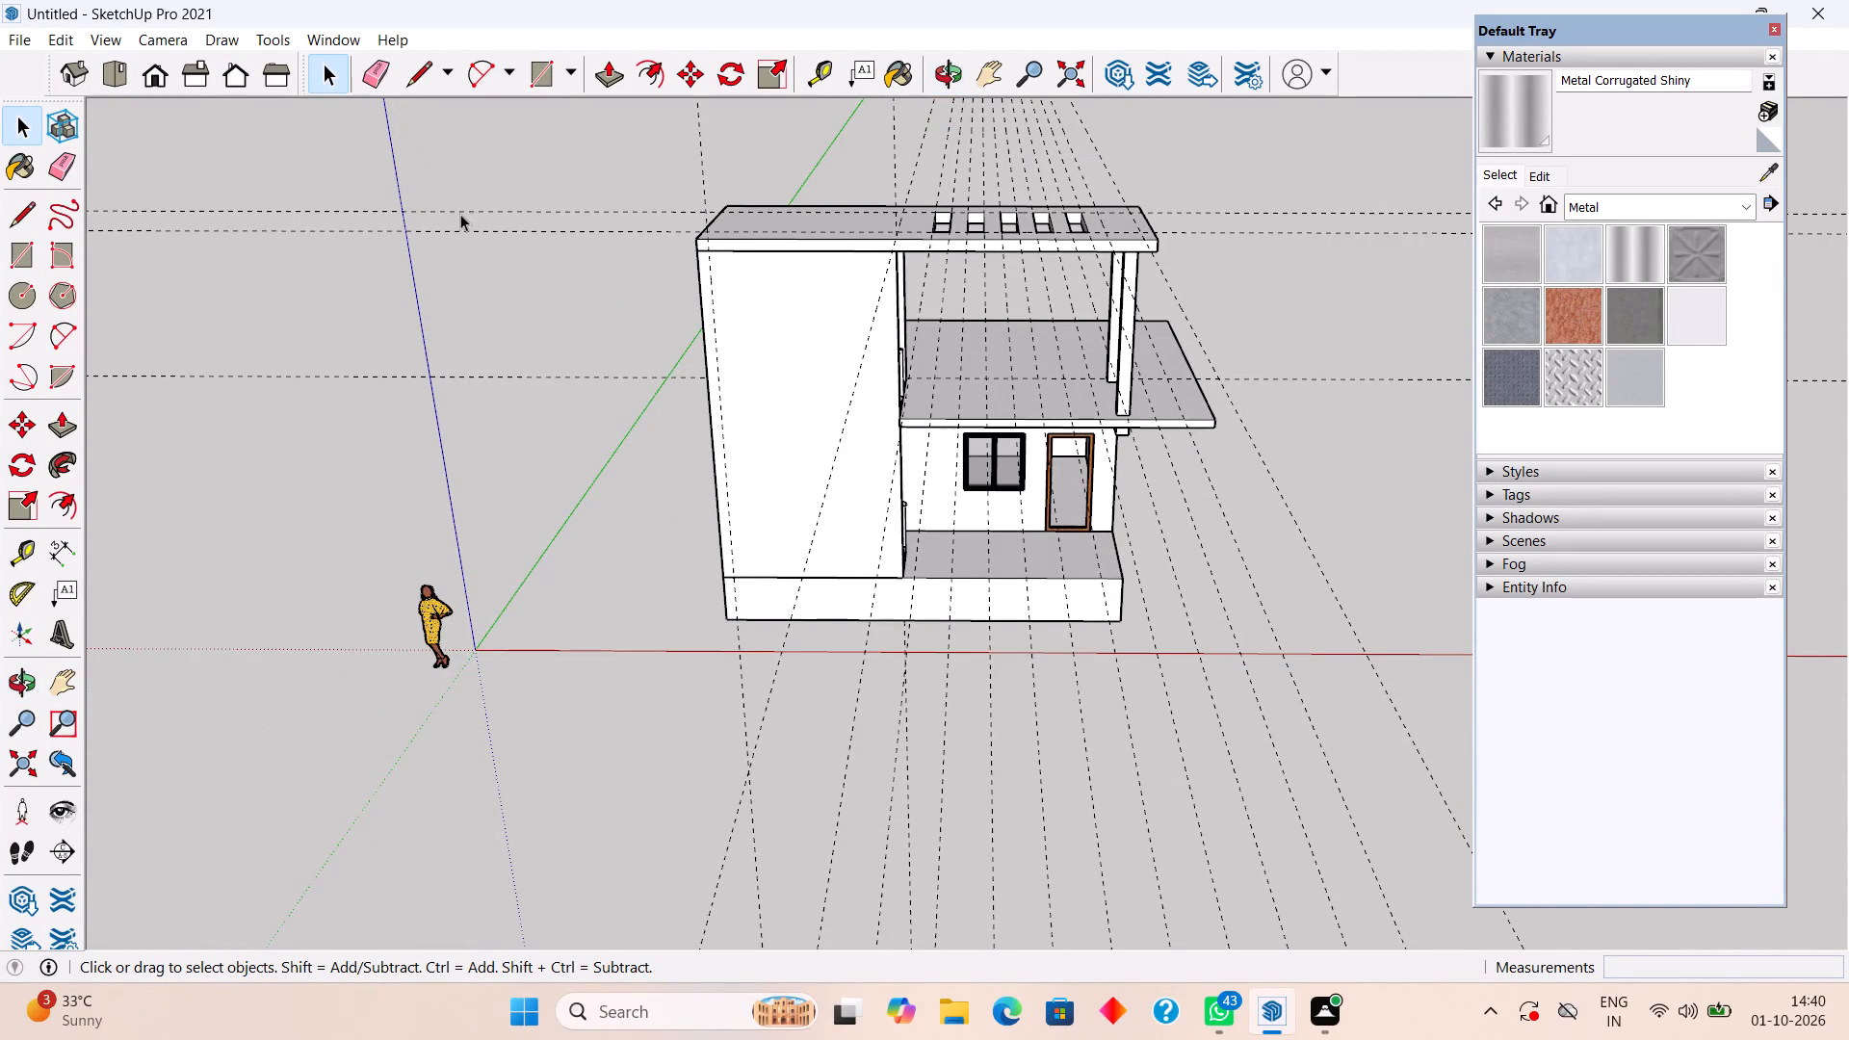
pyautogui.moveTo(859, 323); pyautogui.dragTo(1031, 236, button='middle')
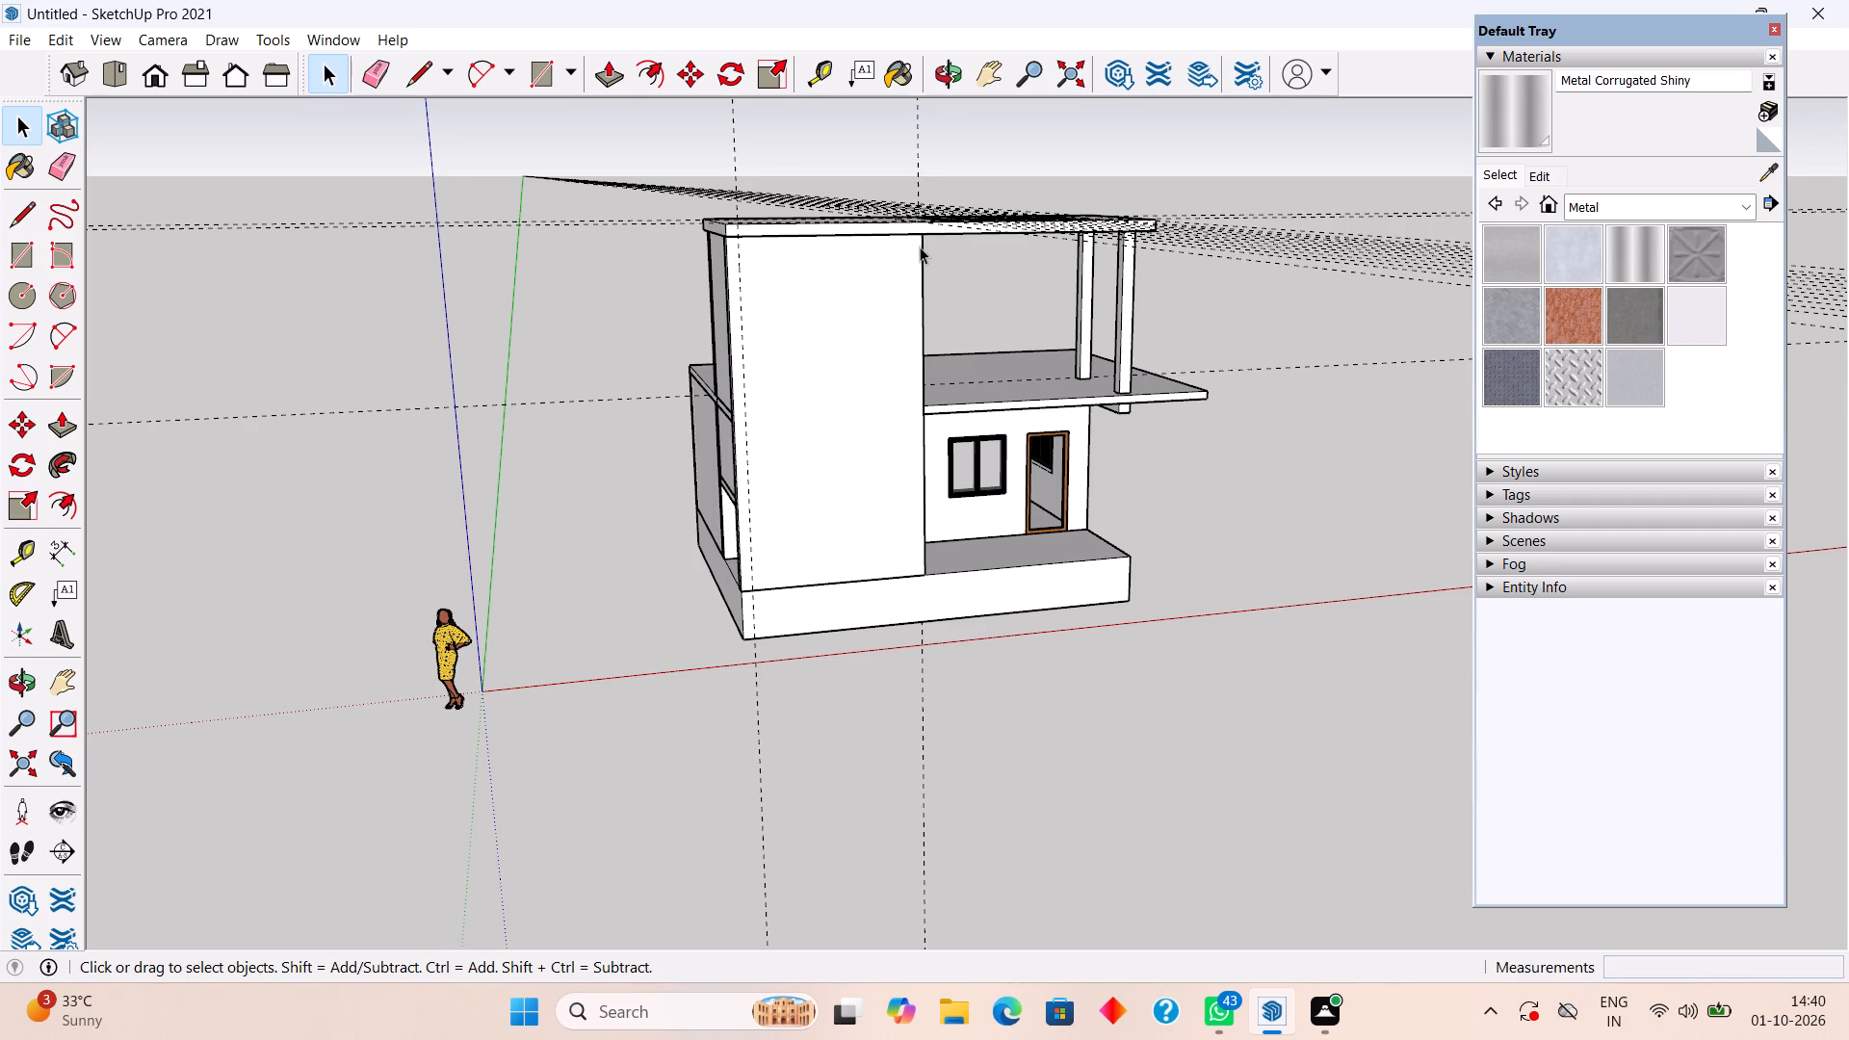
# Open the top slab group and draw an 8" vertical line across its front edge at the guide near the tower's outer corner.
pyautogui.doubleClick(749, 229)
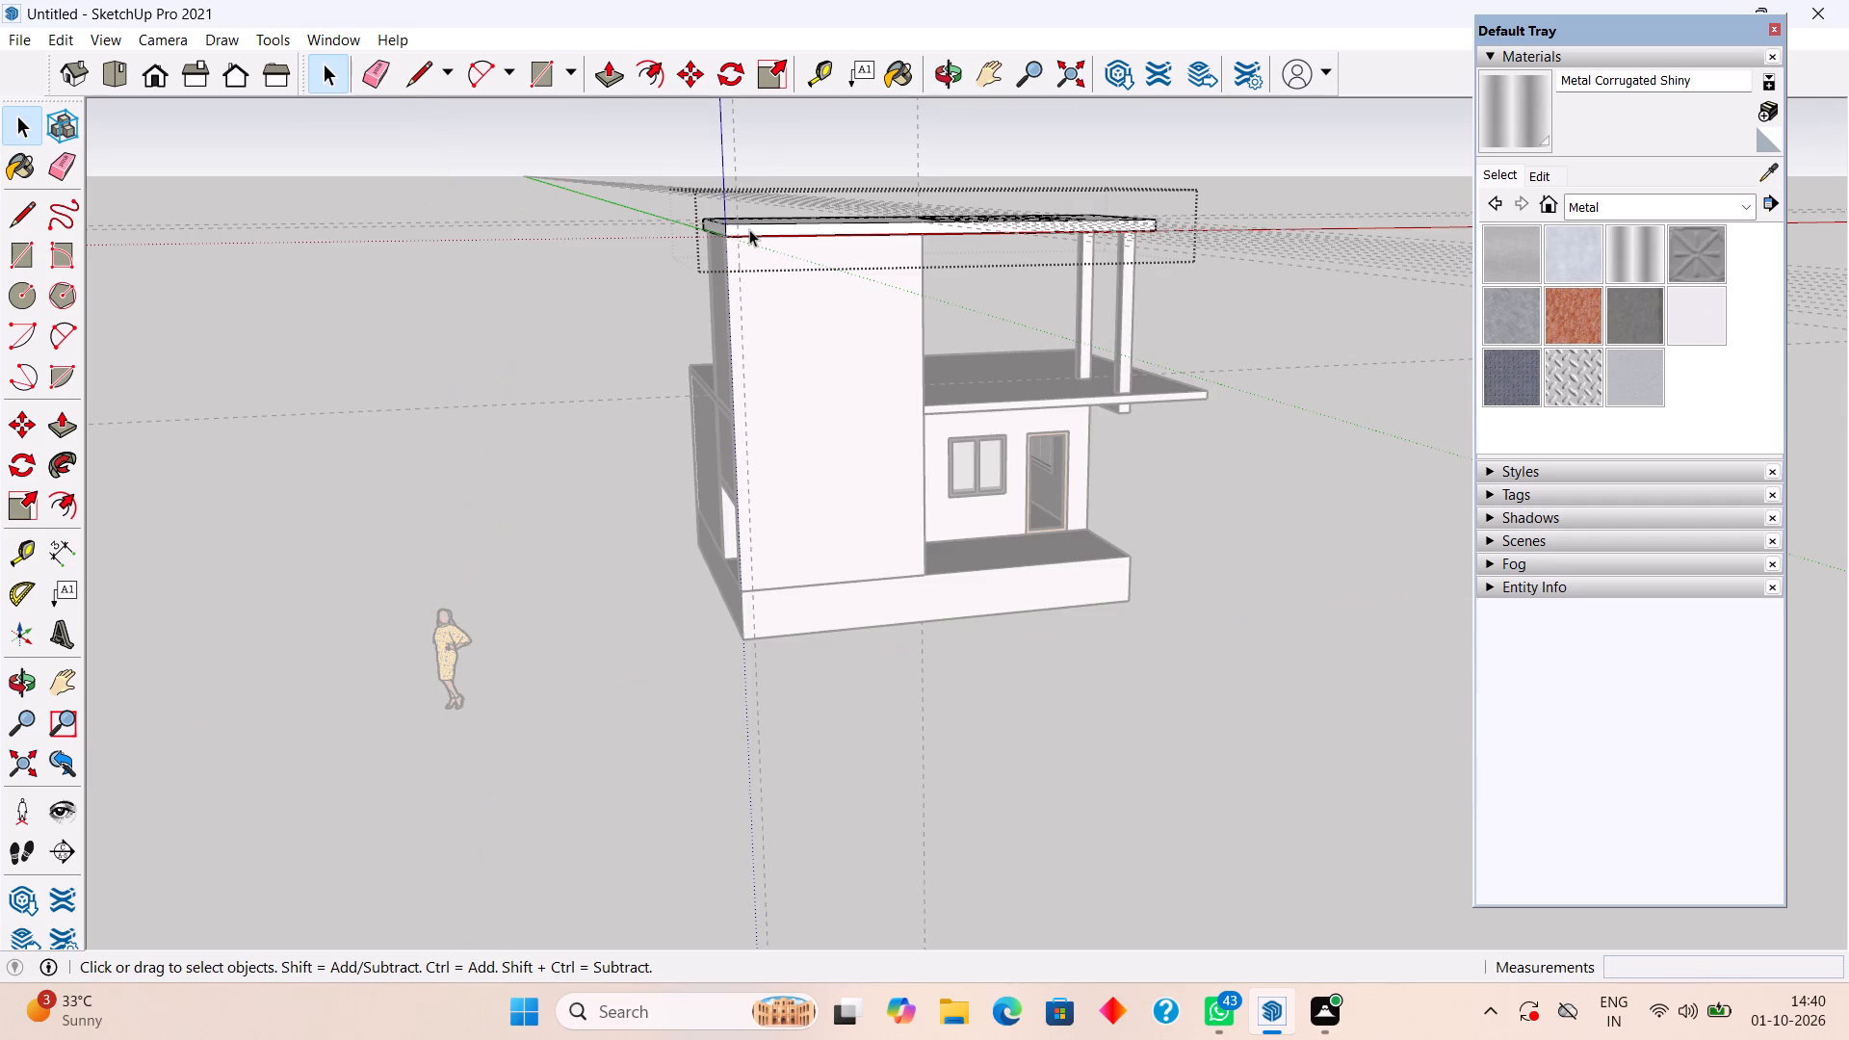
pyautogui.click(749, 229)
pyautogui.scroll(4, 749, 229)
pyautogui.moveTo(703, 254); pyautogui.dragTo(720, 167, button='middle')
pyautogui.moveTo(797, 231); pyautogui.dragTo(766, 208, button='middle')
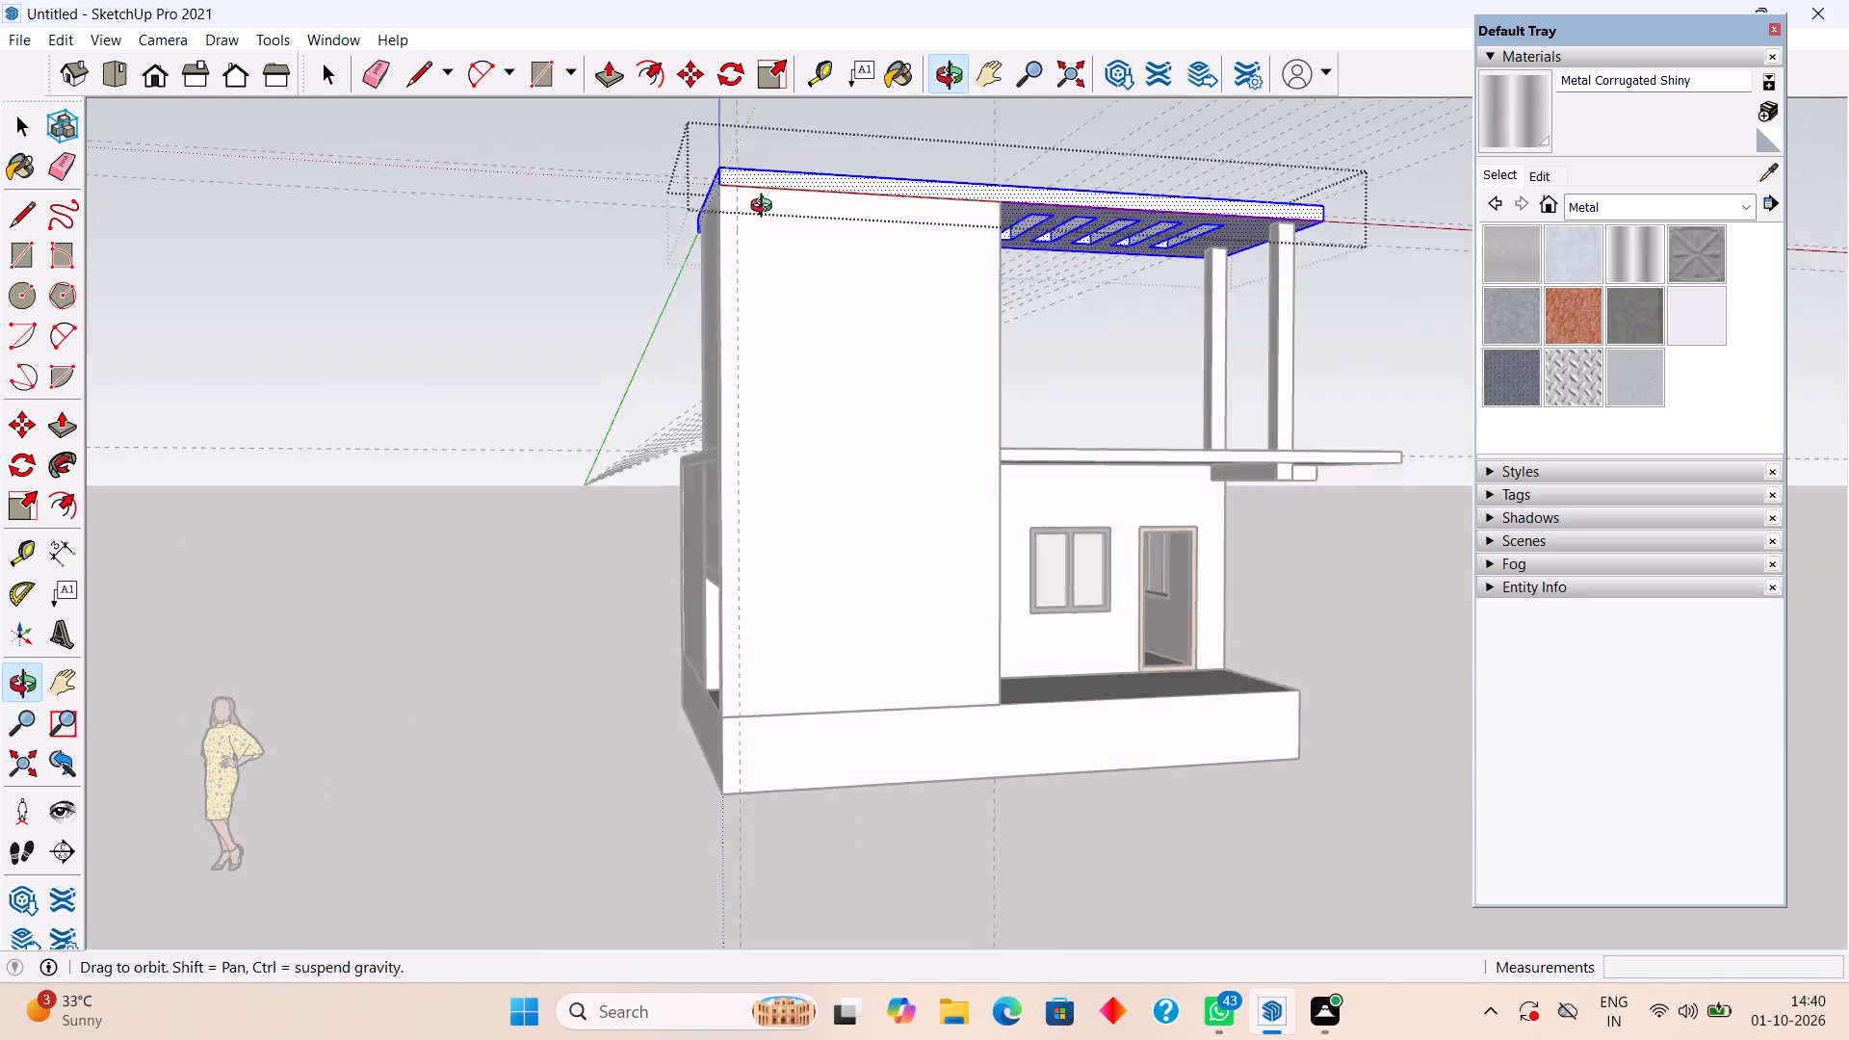
pyautogui.moveTo(766, 208); pyautogui.dragTo(791, 370, button='middle')
pyautogui.scroll(7, 768, 268)
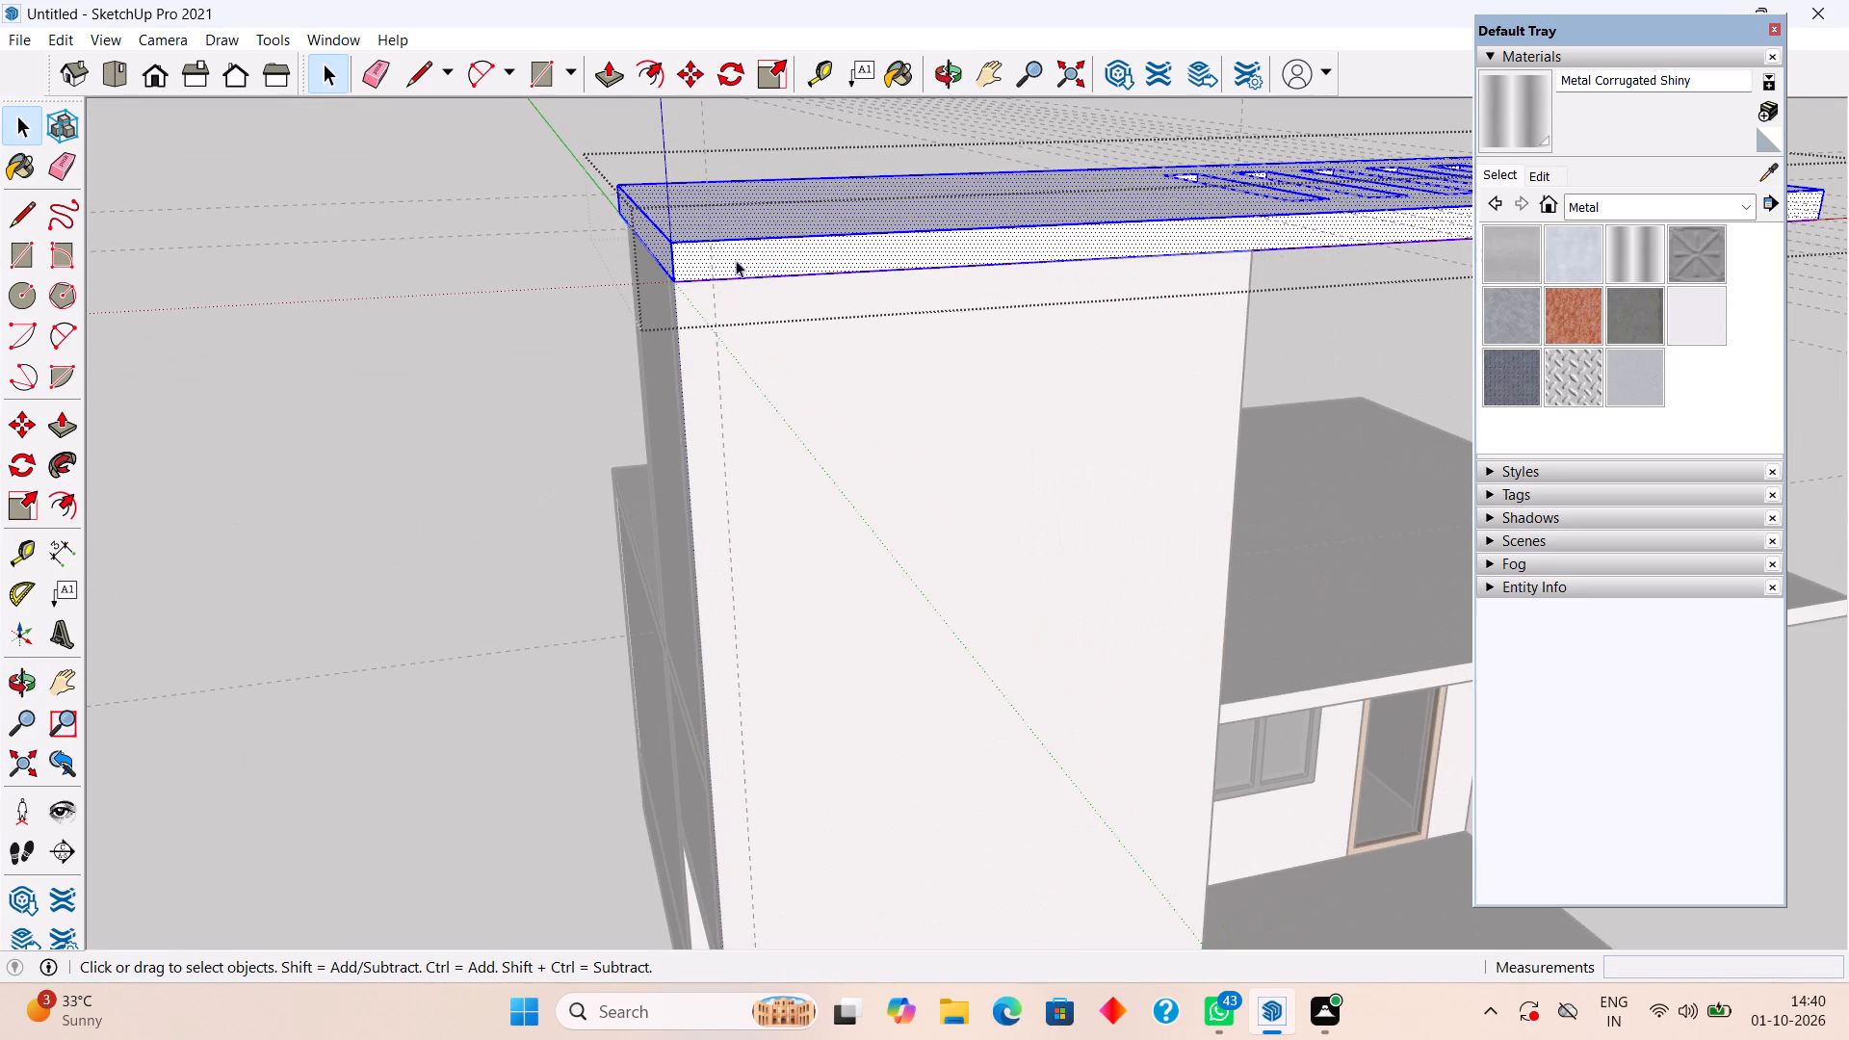
pyautogui.scroll(2, 716, 257)
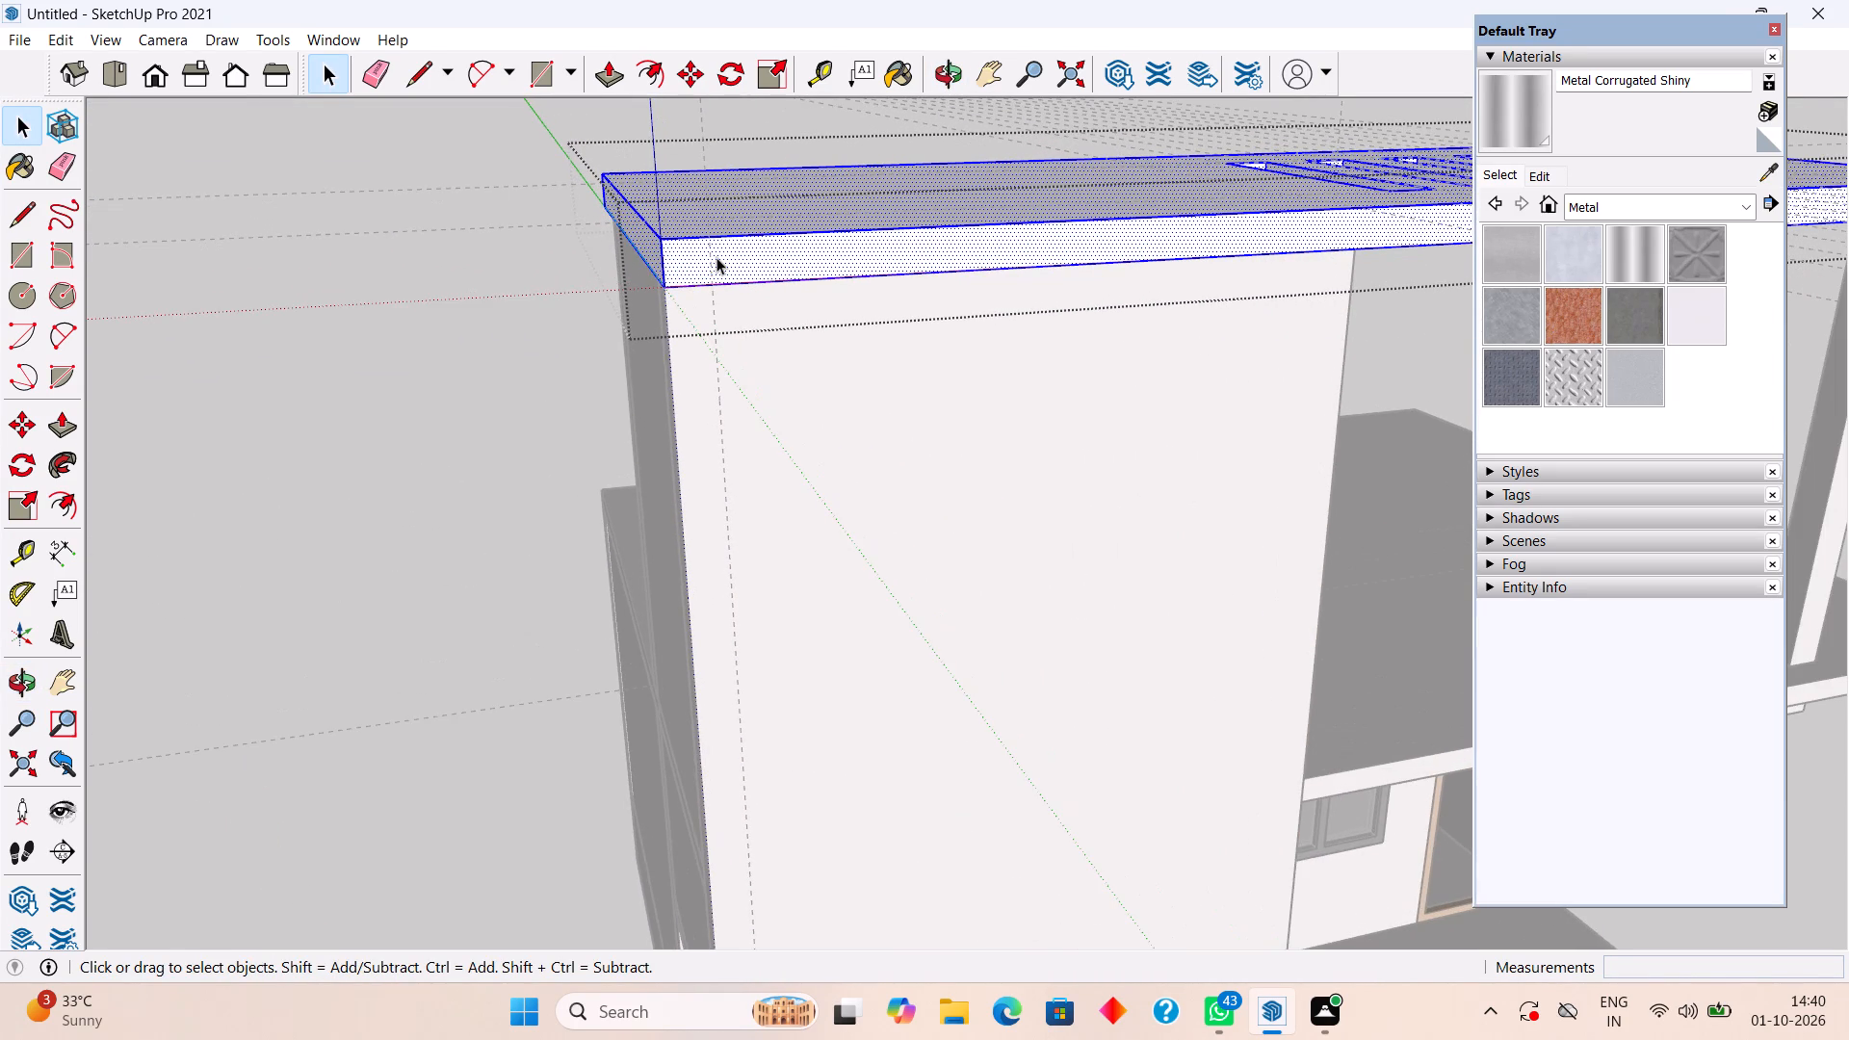
pyautogui.press('l')
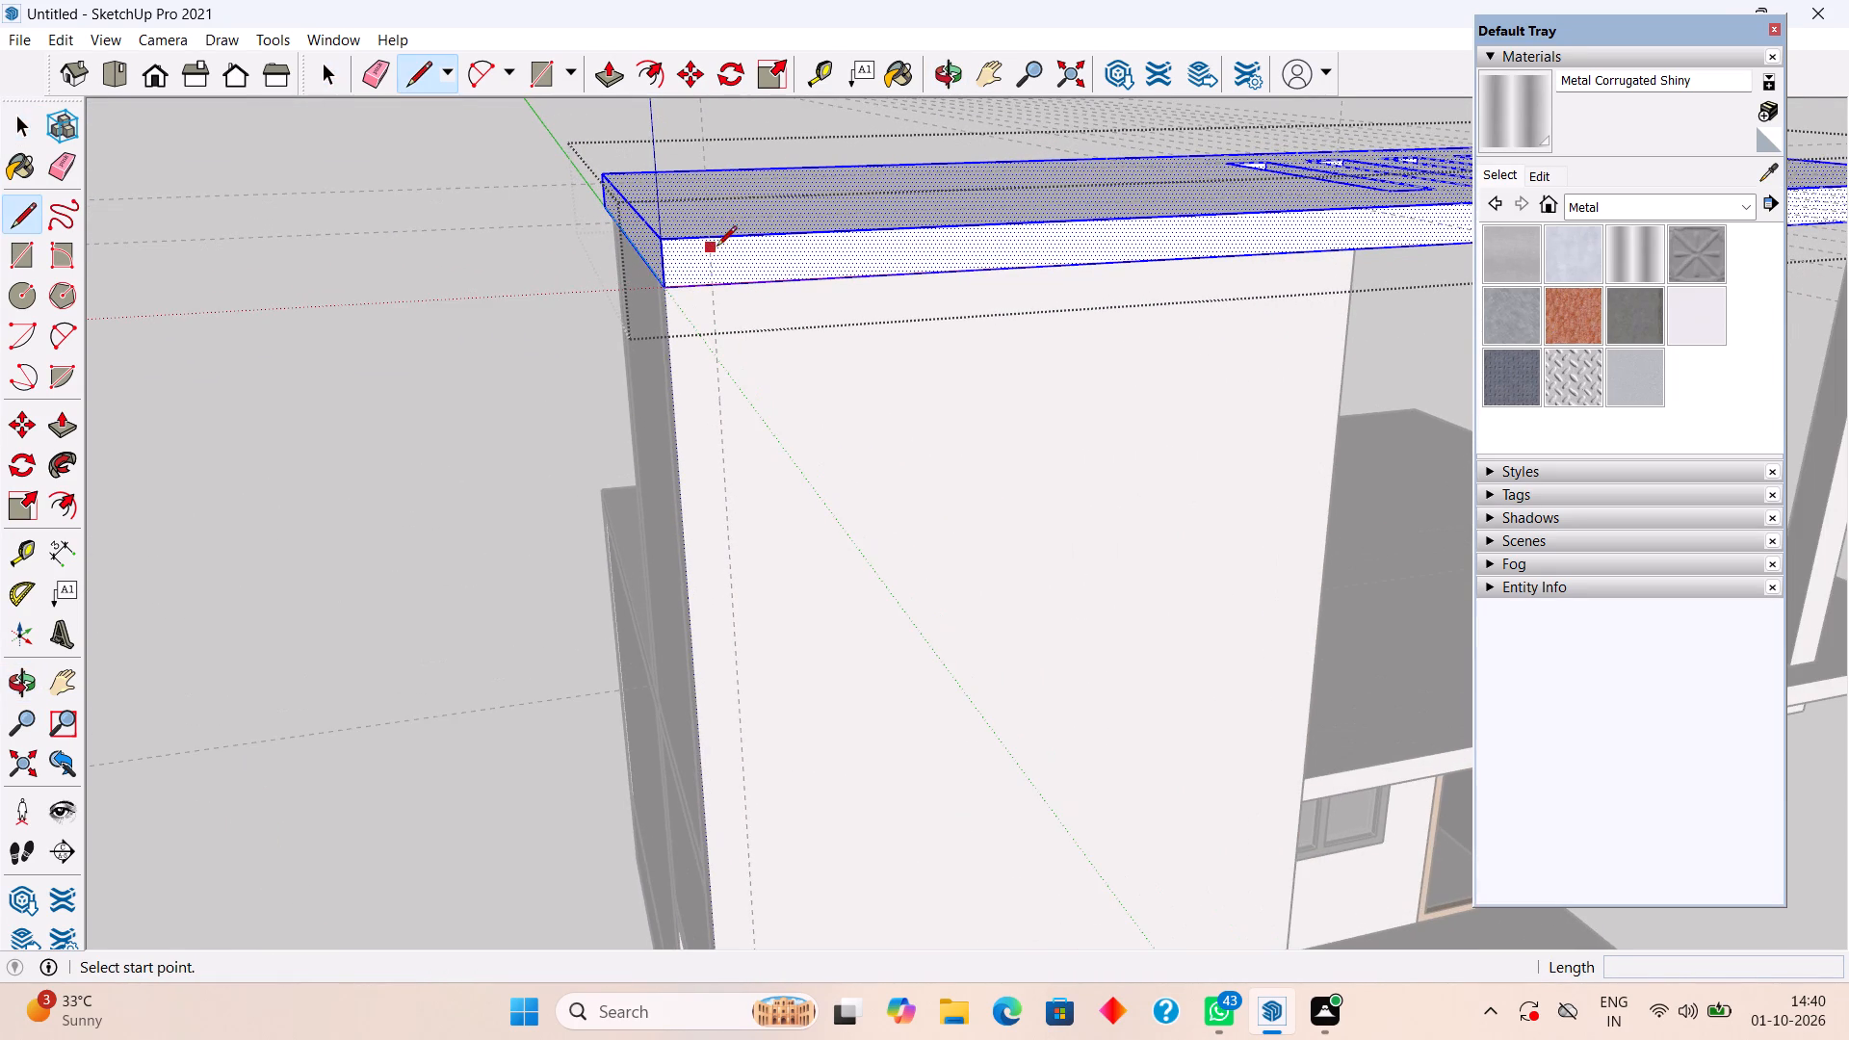
pyautogui.click(707, 238)
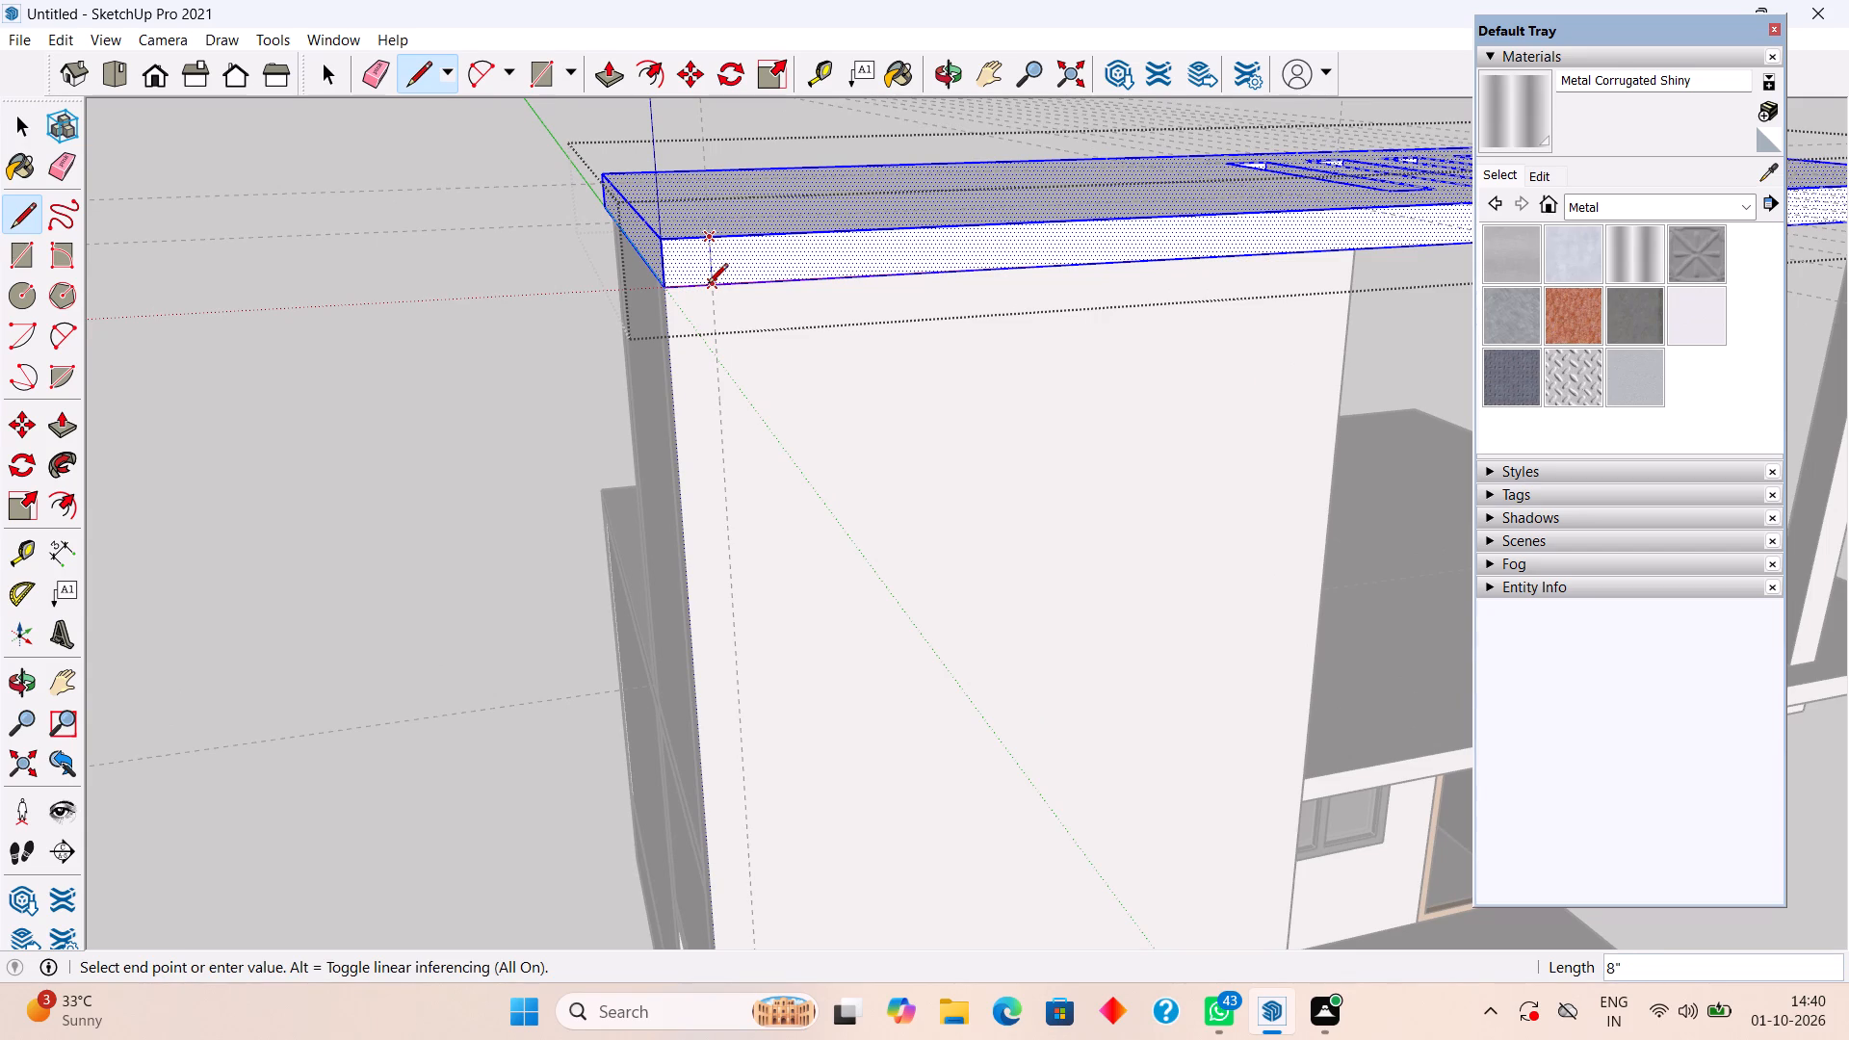
pyautogui.click(708, 285)
pyautogui.press('space')
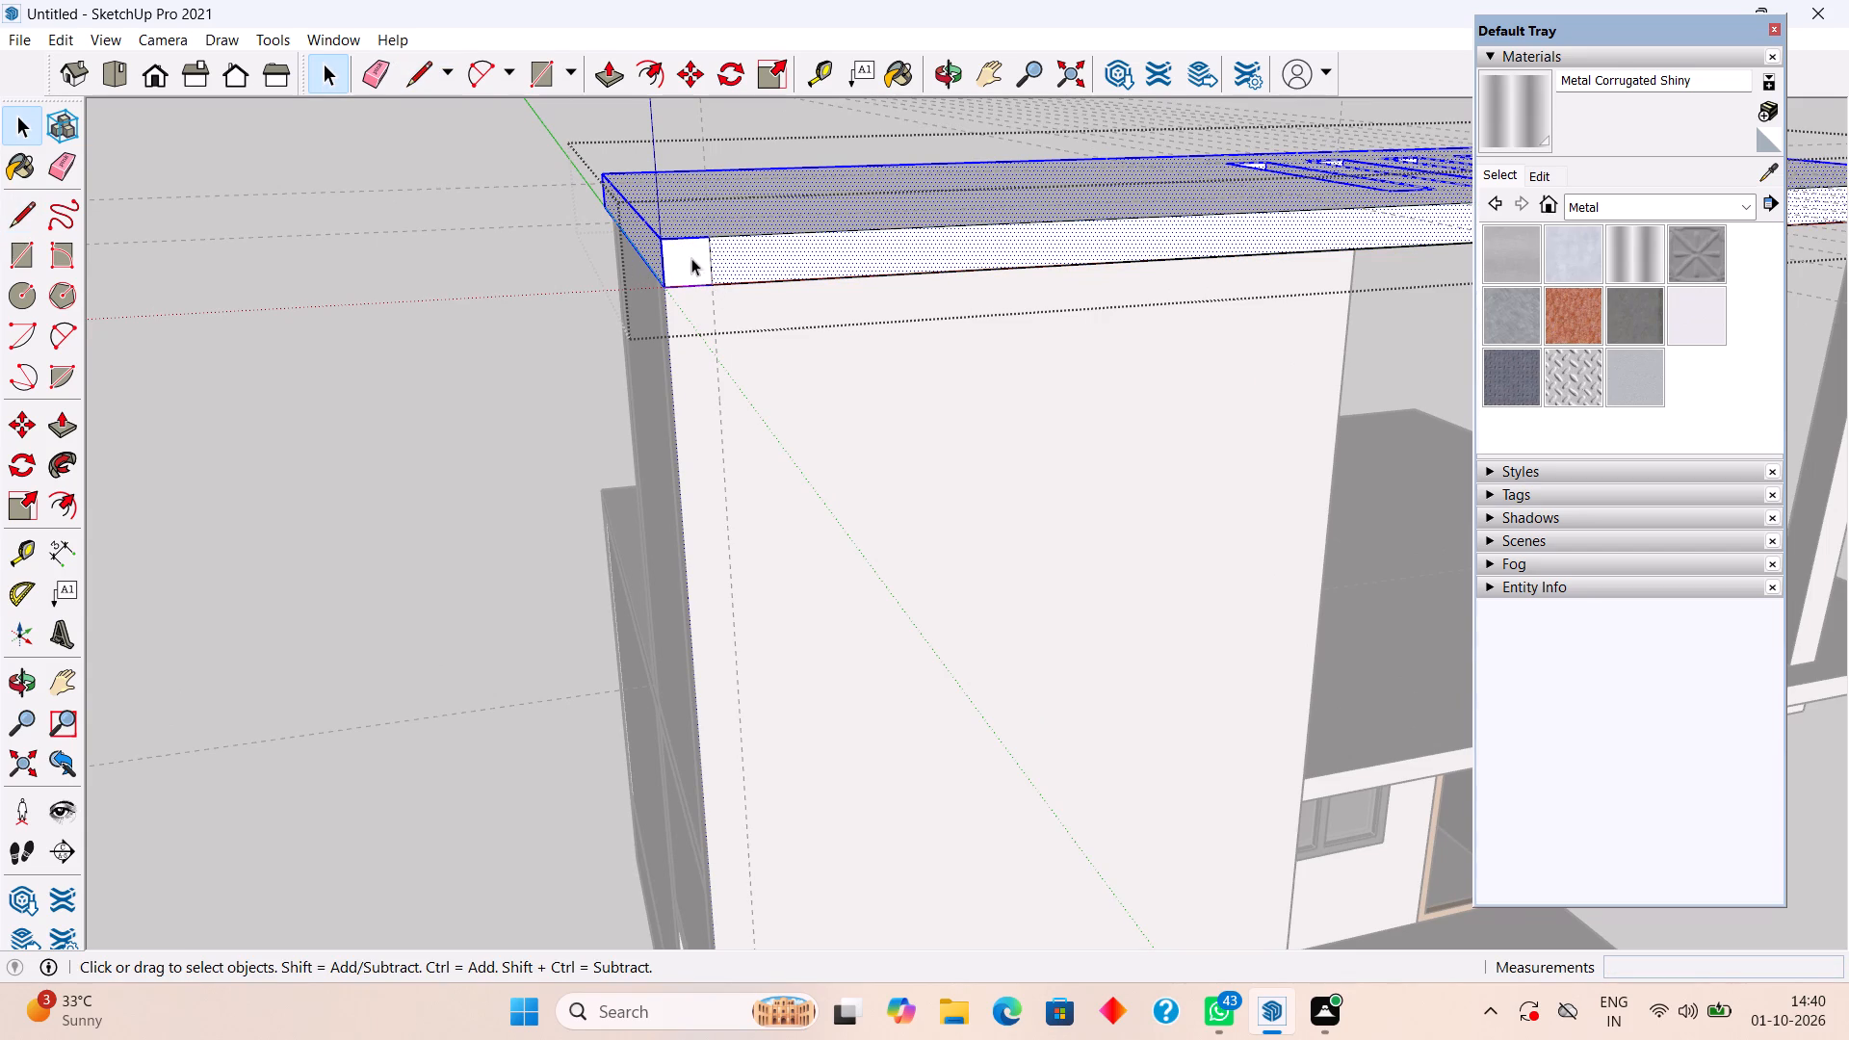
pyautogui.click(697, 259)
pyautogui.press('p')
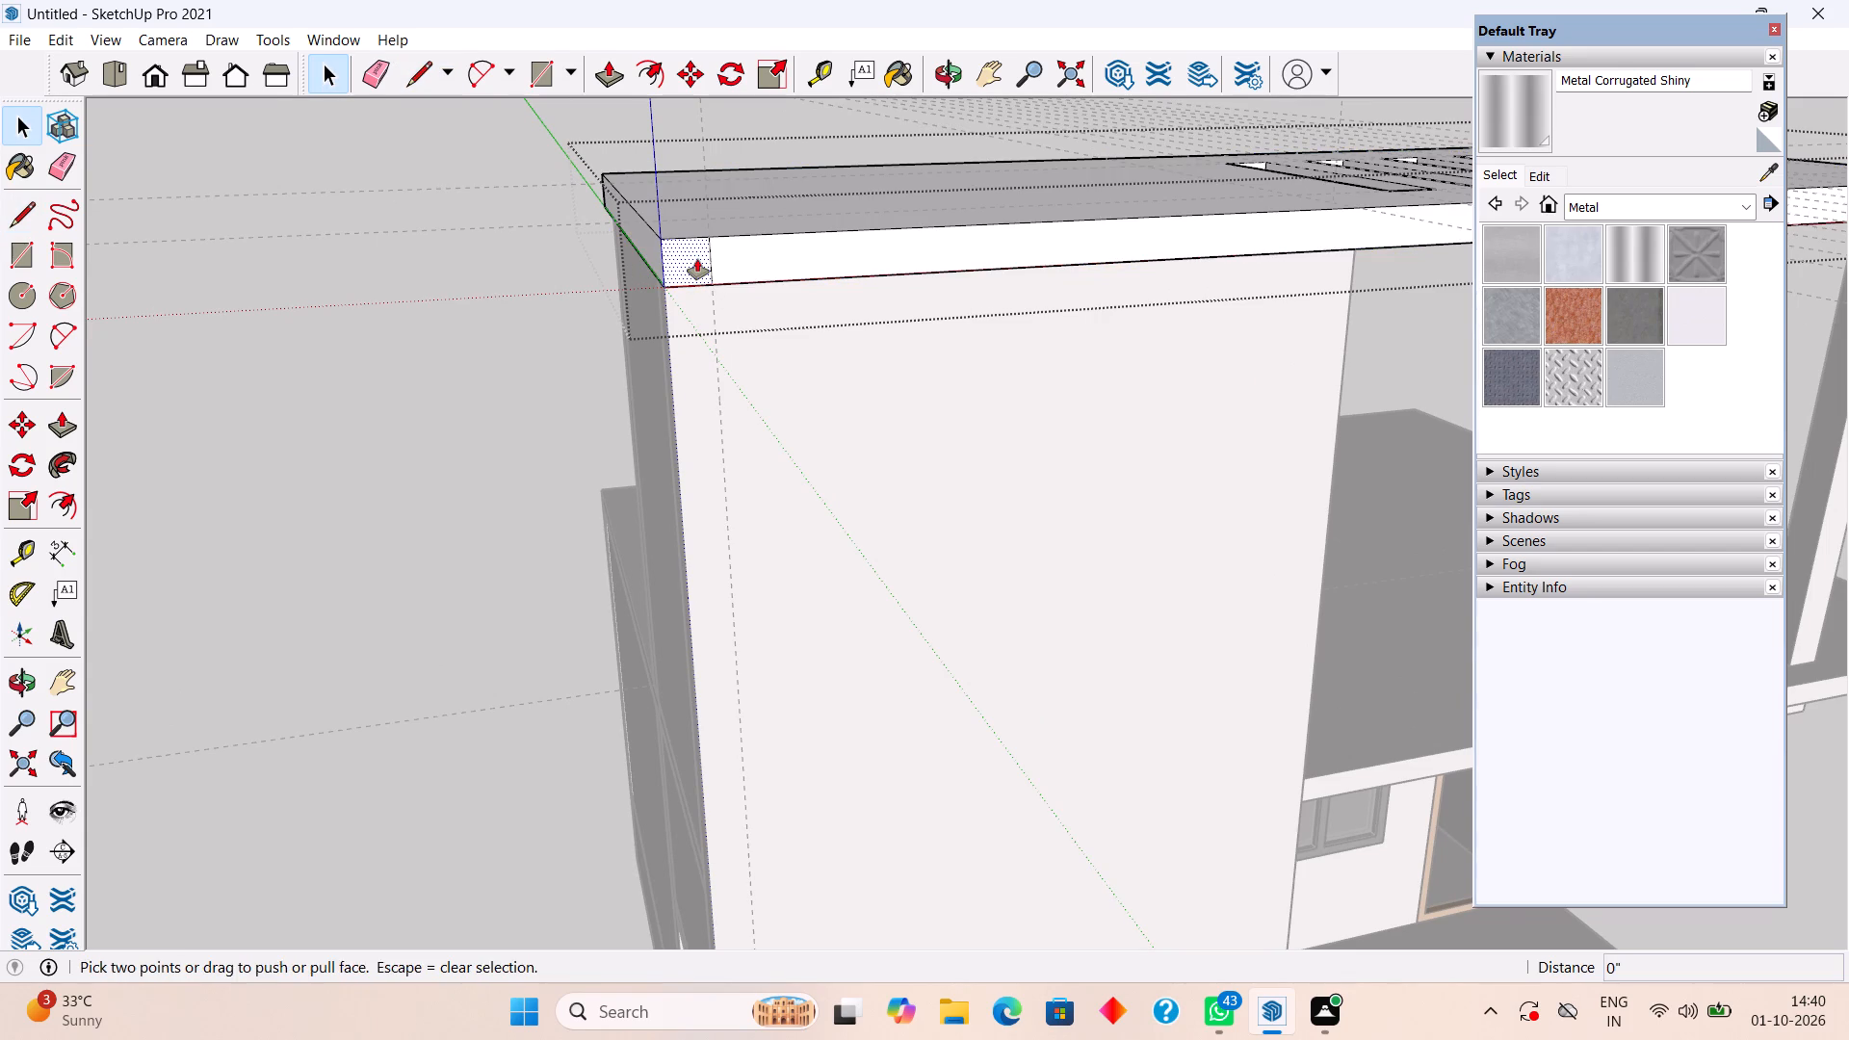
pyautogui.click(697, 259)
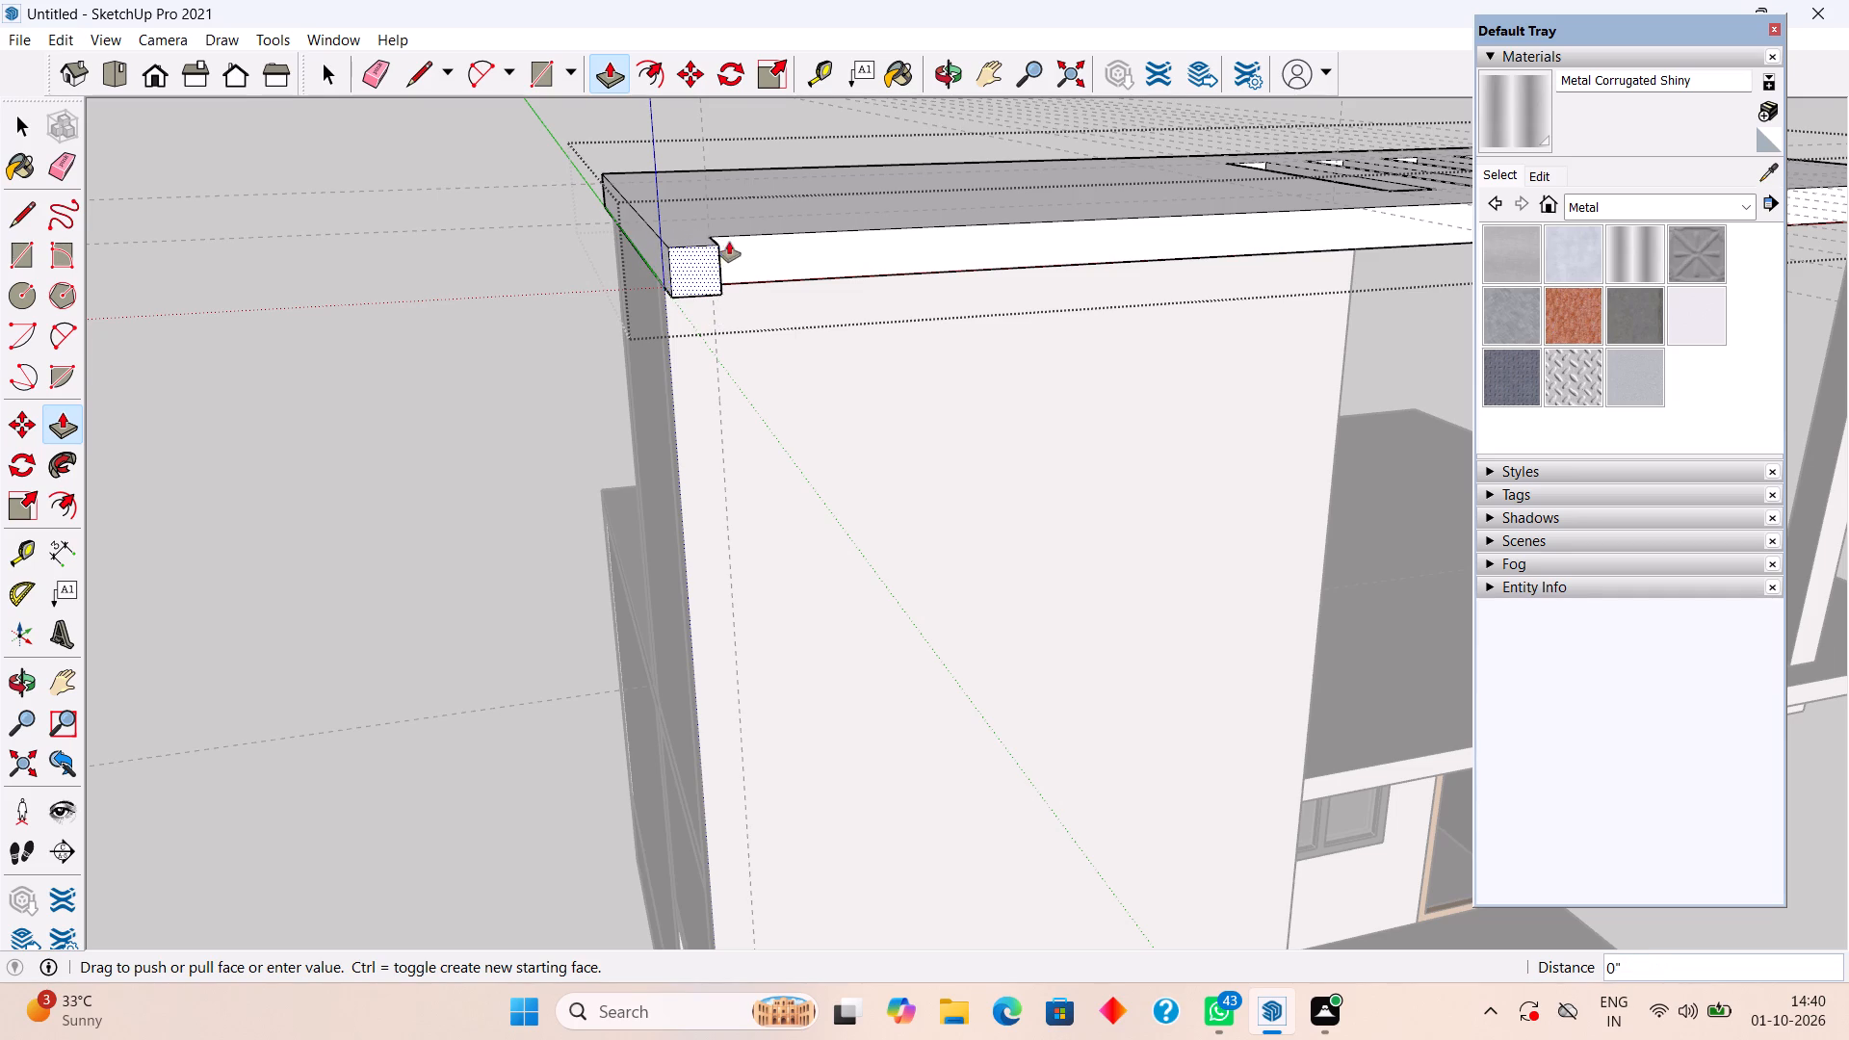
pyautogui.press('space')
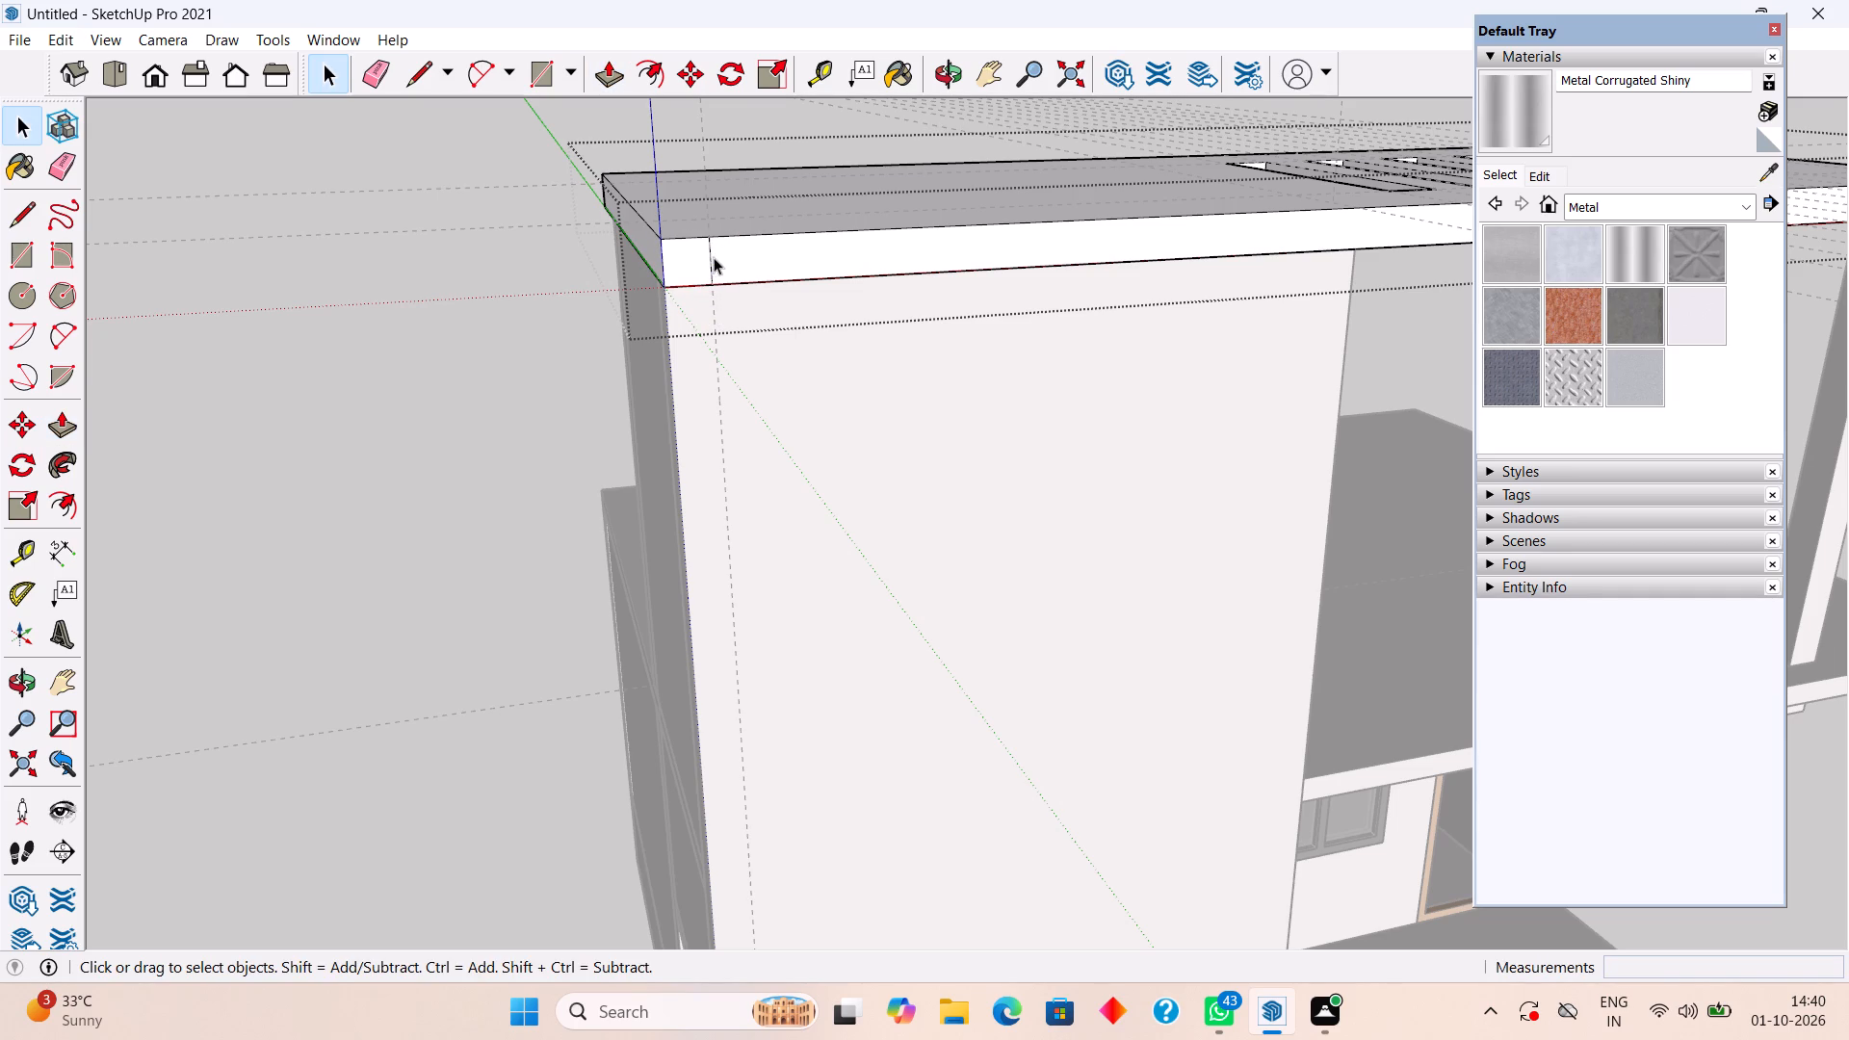
# Measure the width of the corner strip and pull the small square on the slab's front edge 8" outward with Push/Pull.
pyautogui.press('t')
pyautogui.click(670, 326)
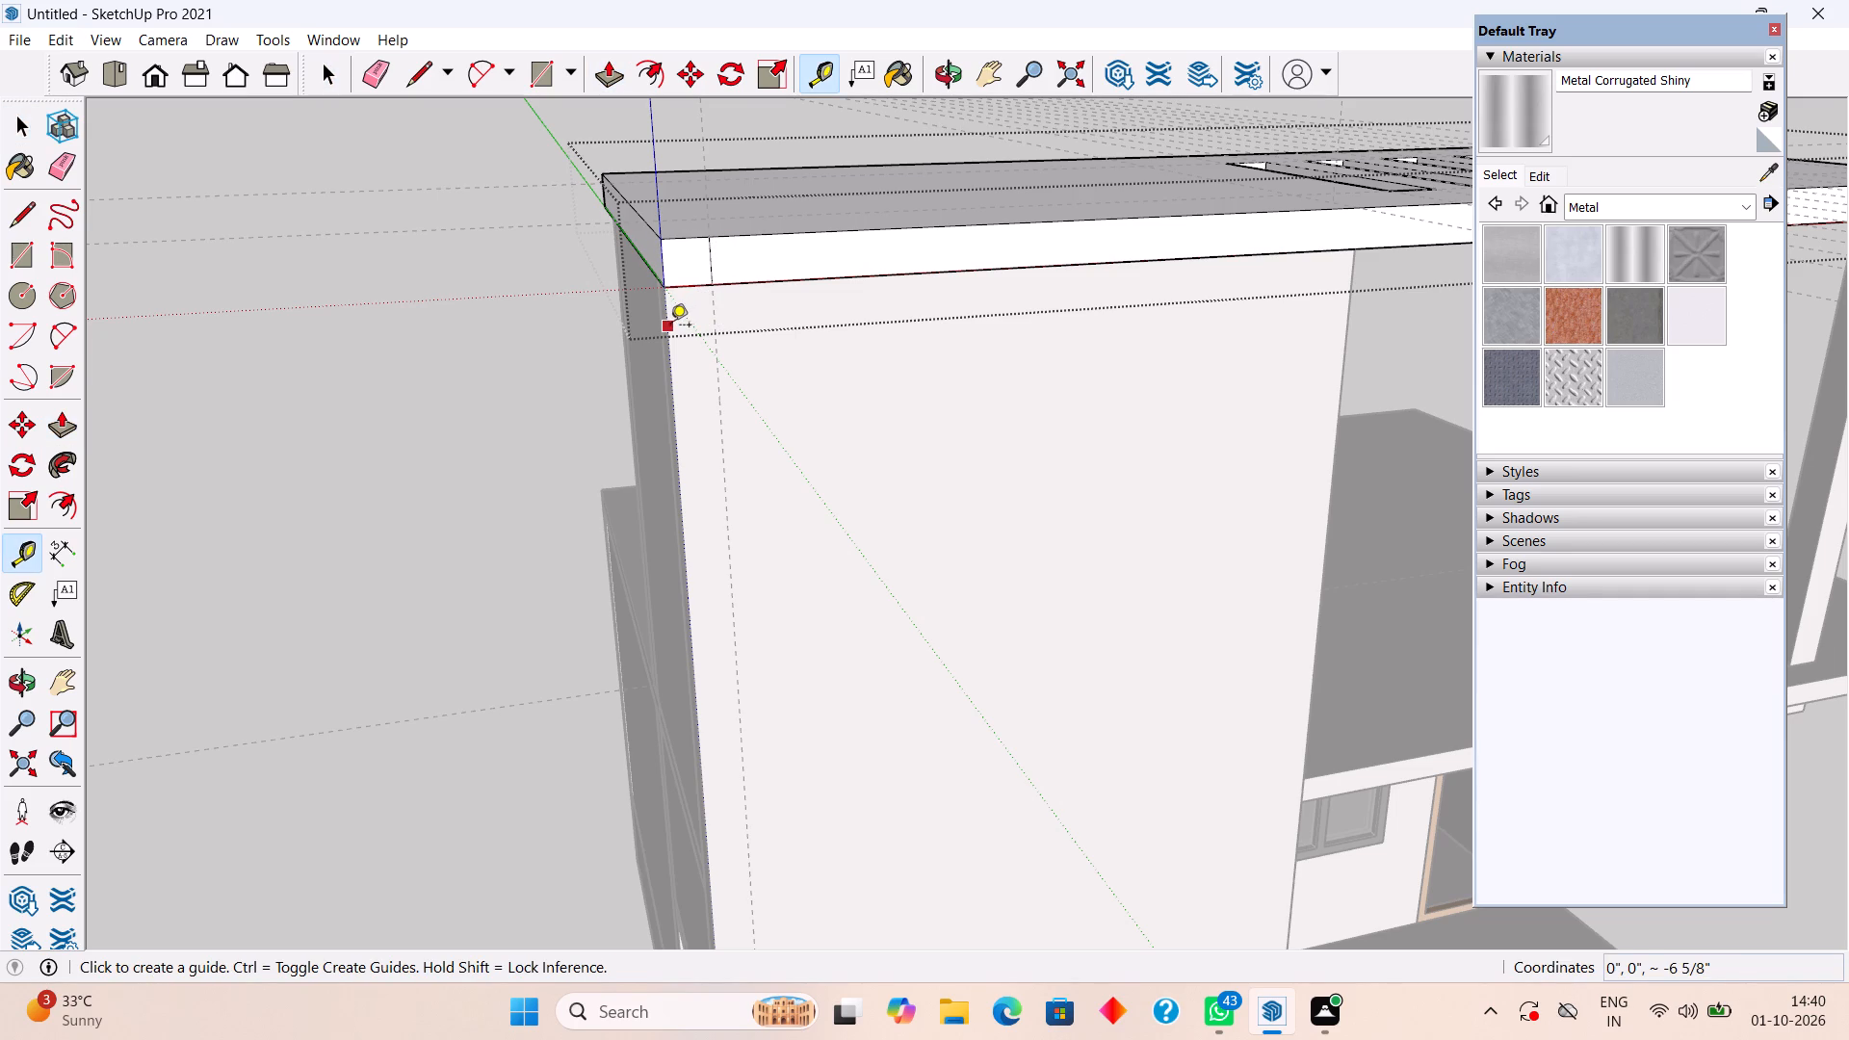
pyautogui.press('space')
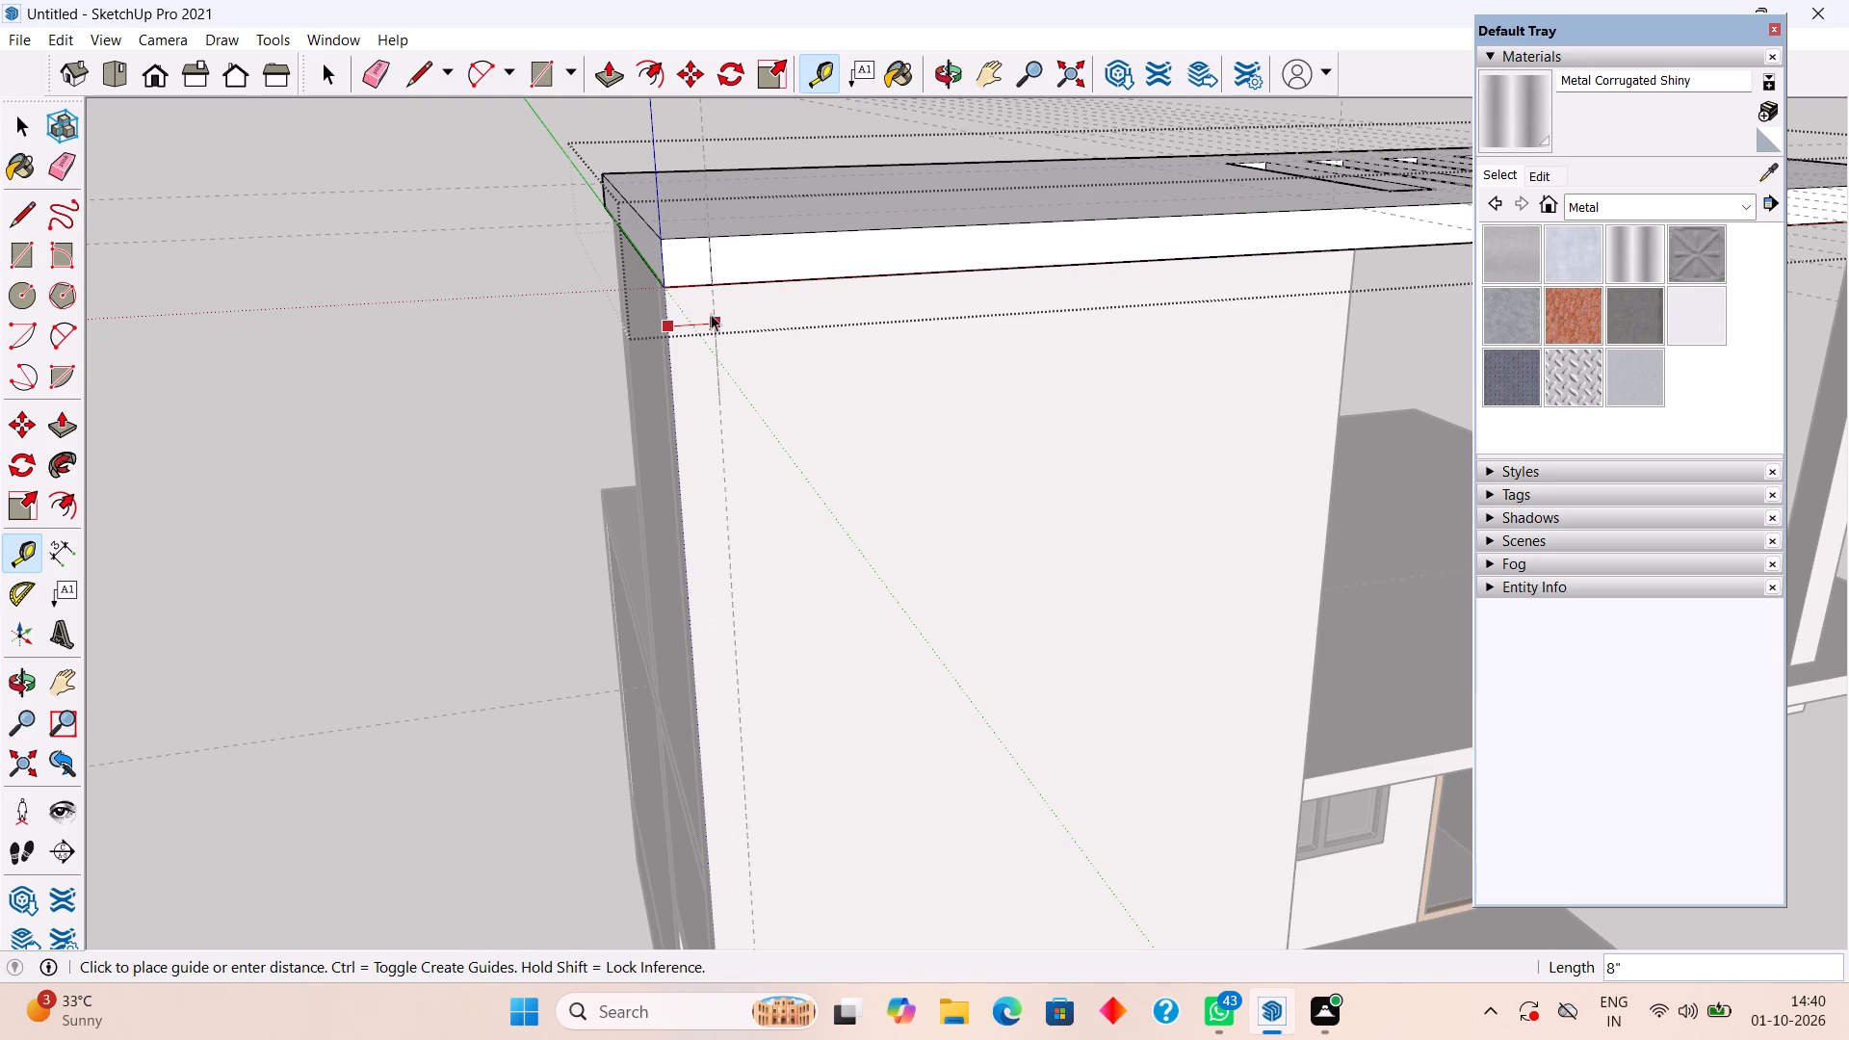
pyautogui.click(699, 273)
pyautogui.press('p')
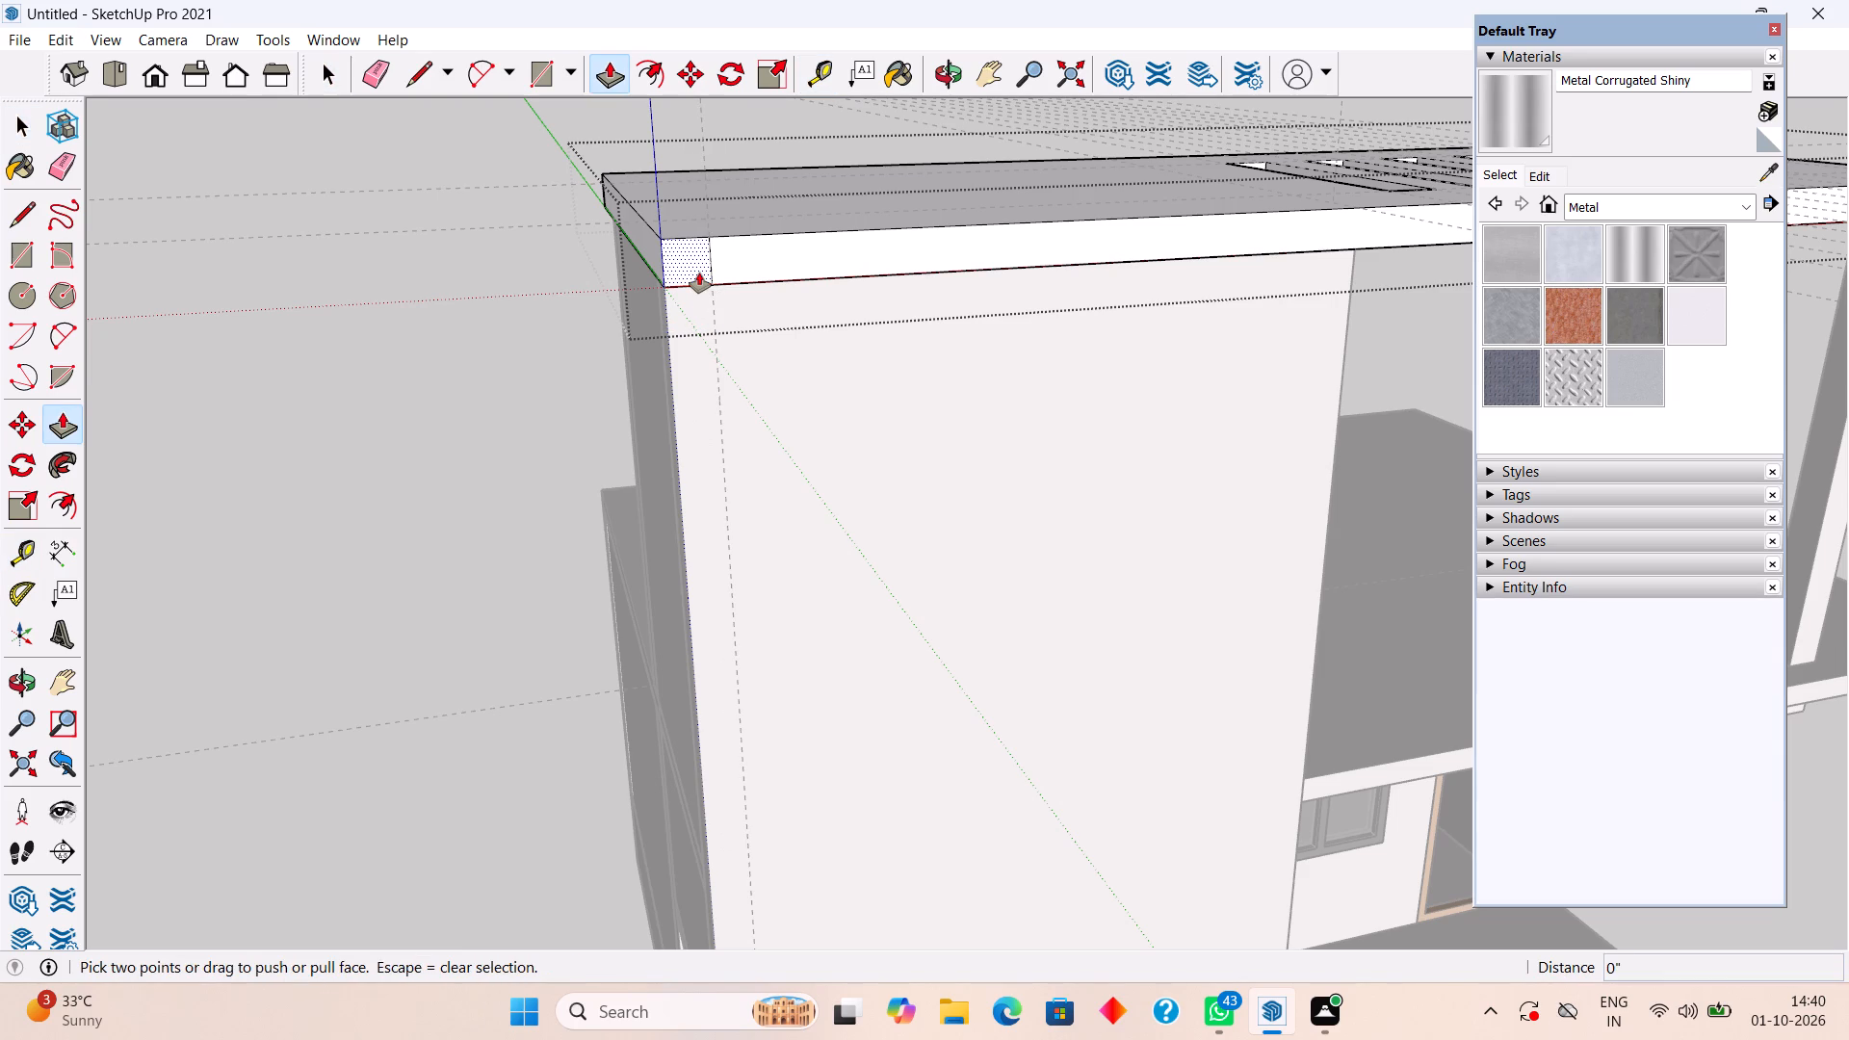
pyautogui.click(699, 273)
pyautogui.write('8"')
pyautogui.press('Return')
pyautogui.press('space')
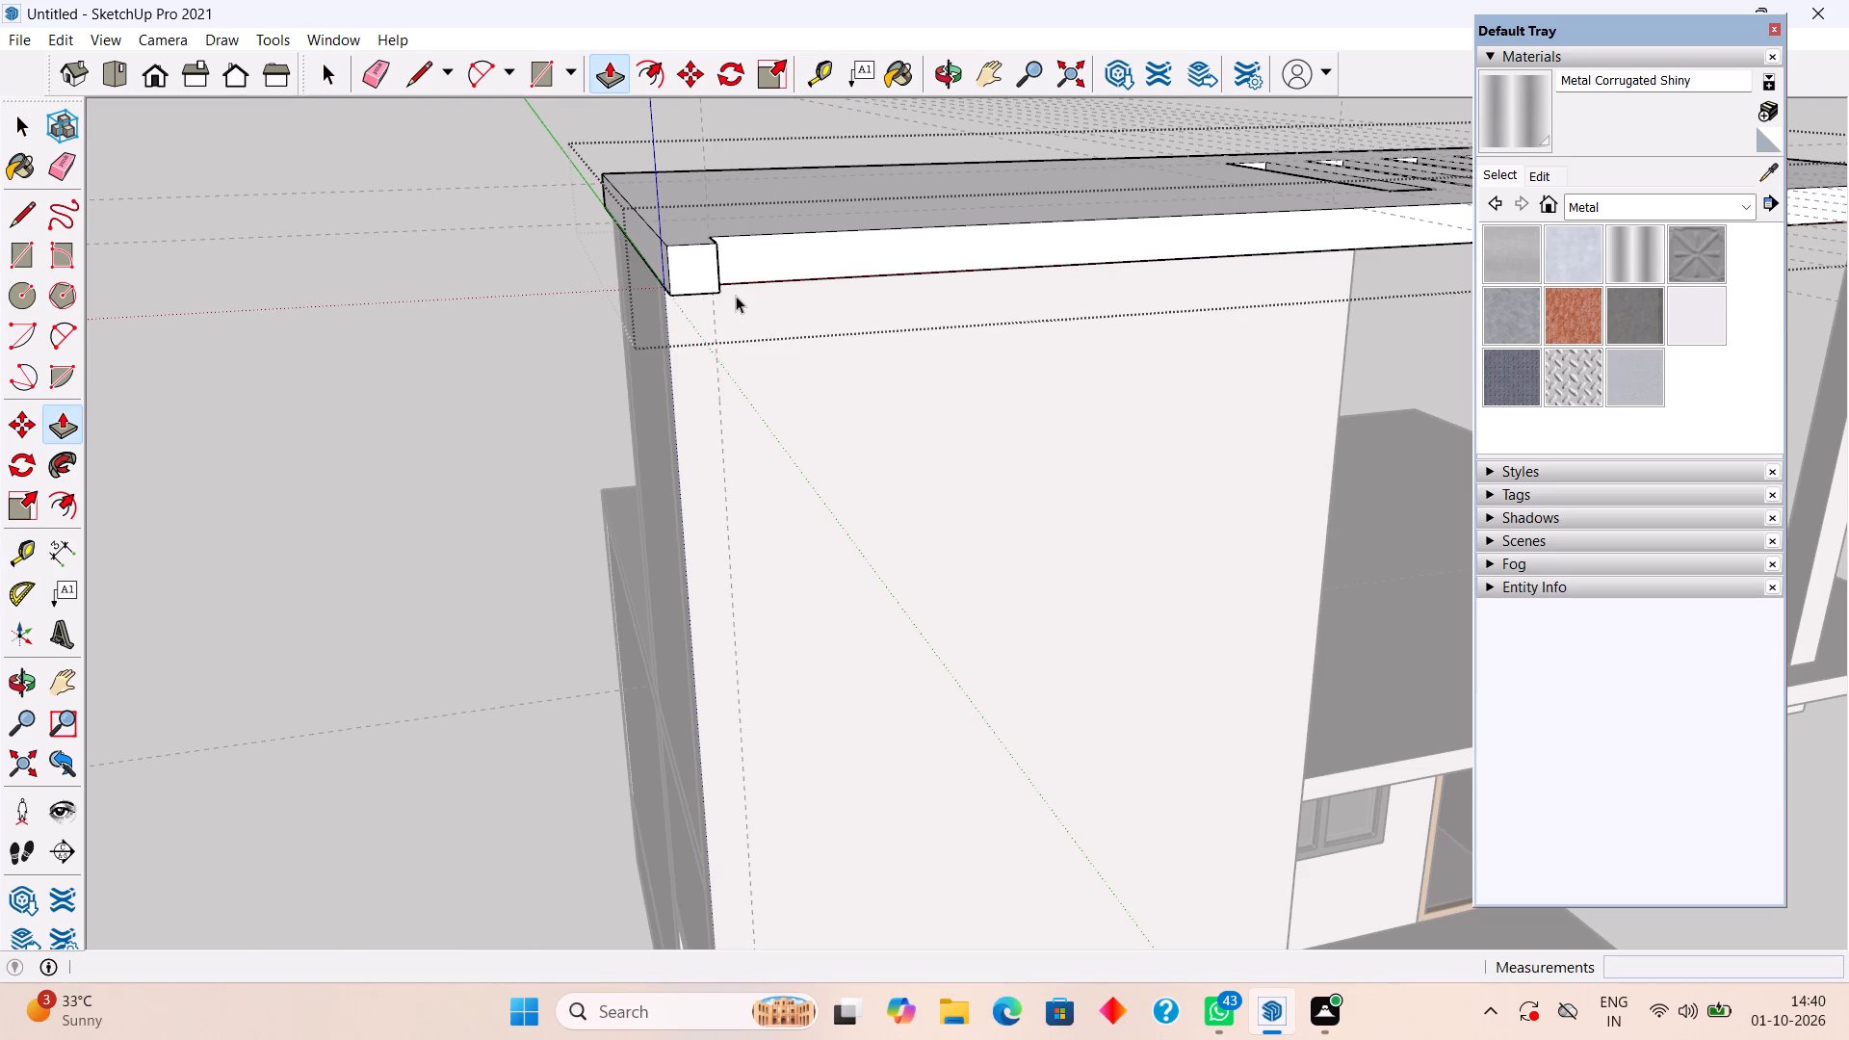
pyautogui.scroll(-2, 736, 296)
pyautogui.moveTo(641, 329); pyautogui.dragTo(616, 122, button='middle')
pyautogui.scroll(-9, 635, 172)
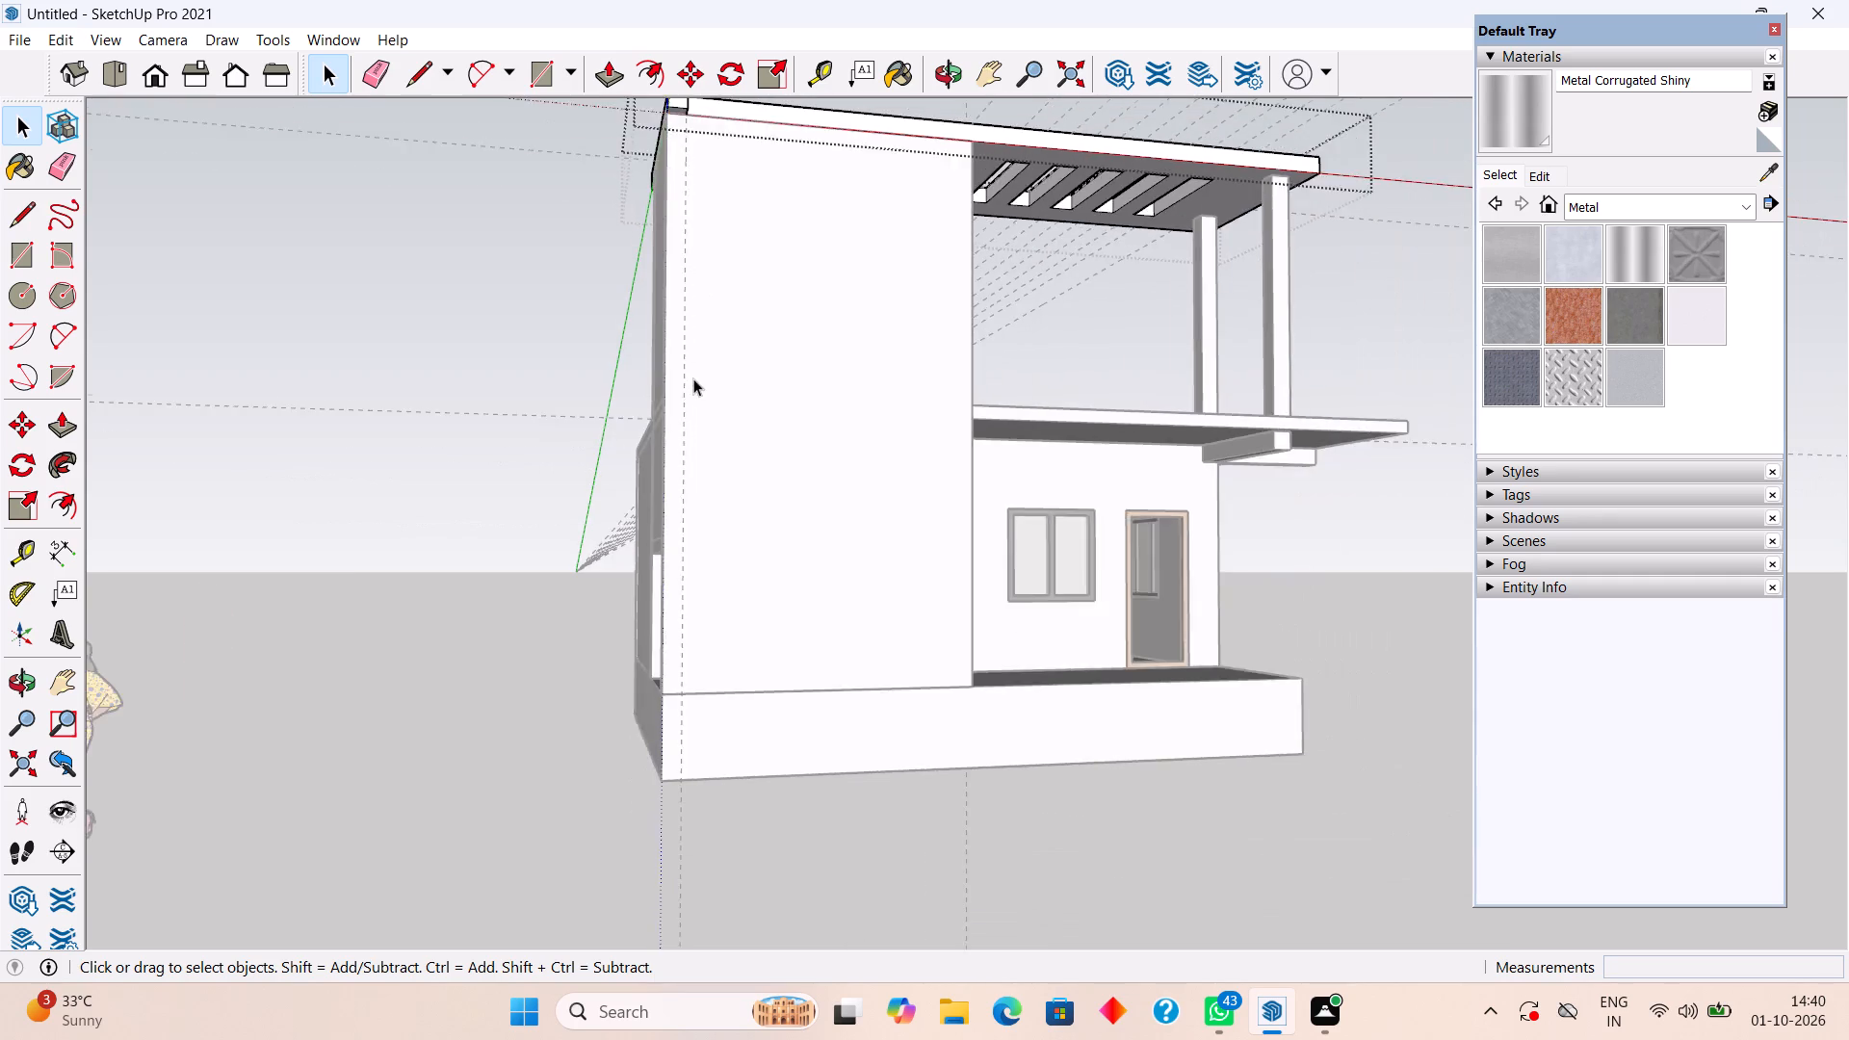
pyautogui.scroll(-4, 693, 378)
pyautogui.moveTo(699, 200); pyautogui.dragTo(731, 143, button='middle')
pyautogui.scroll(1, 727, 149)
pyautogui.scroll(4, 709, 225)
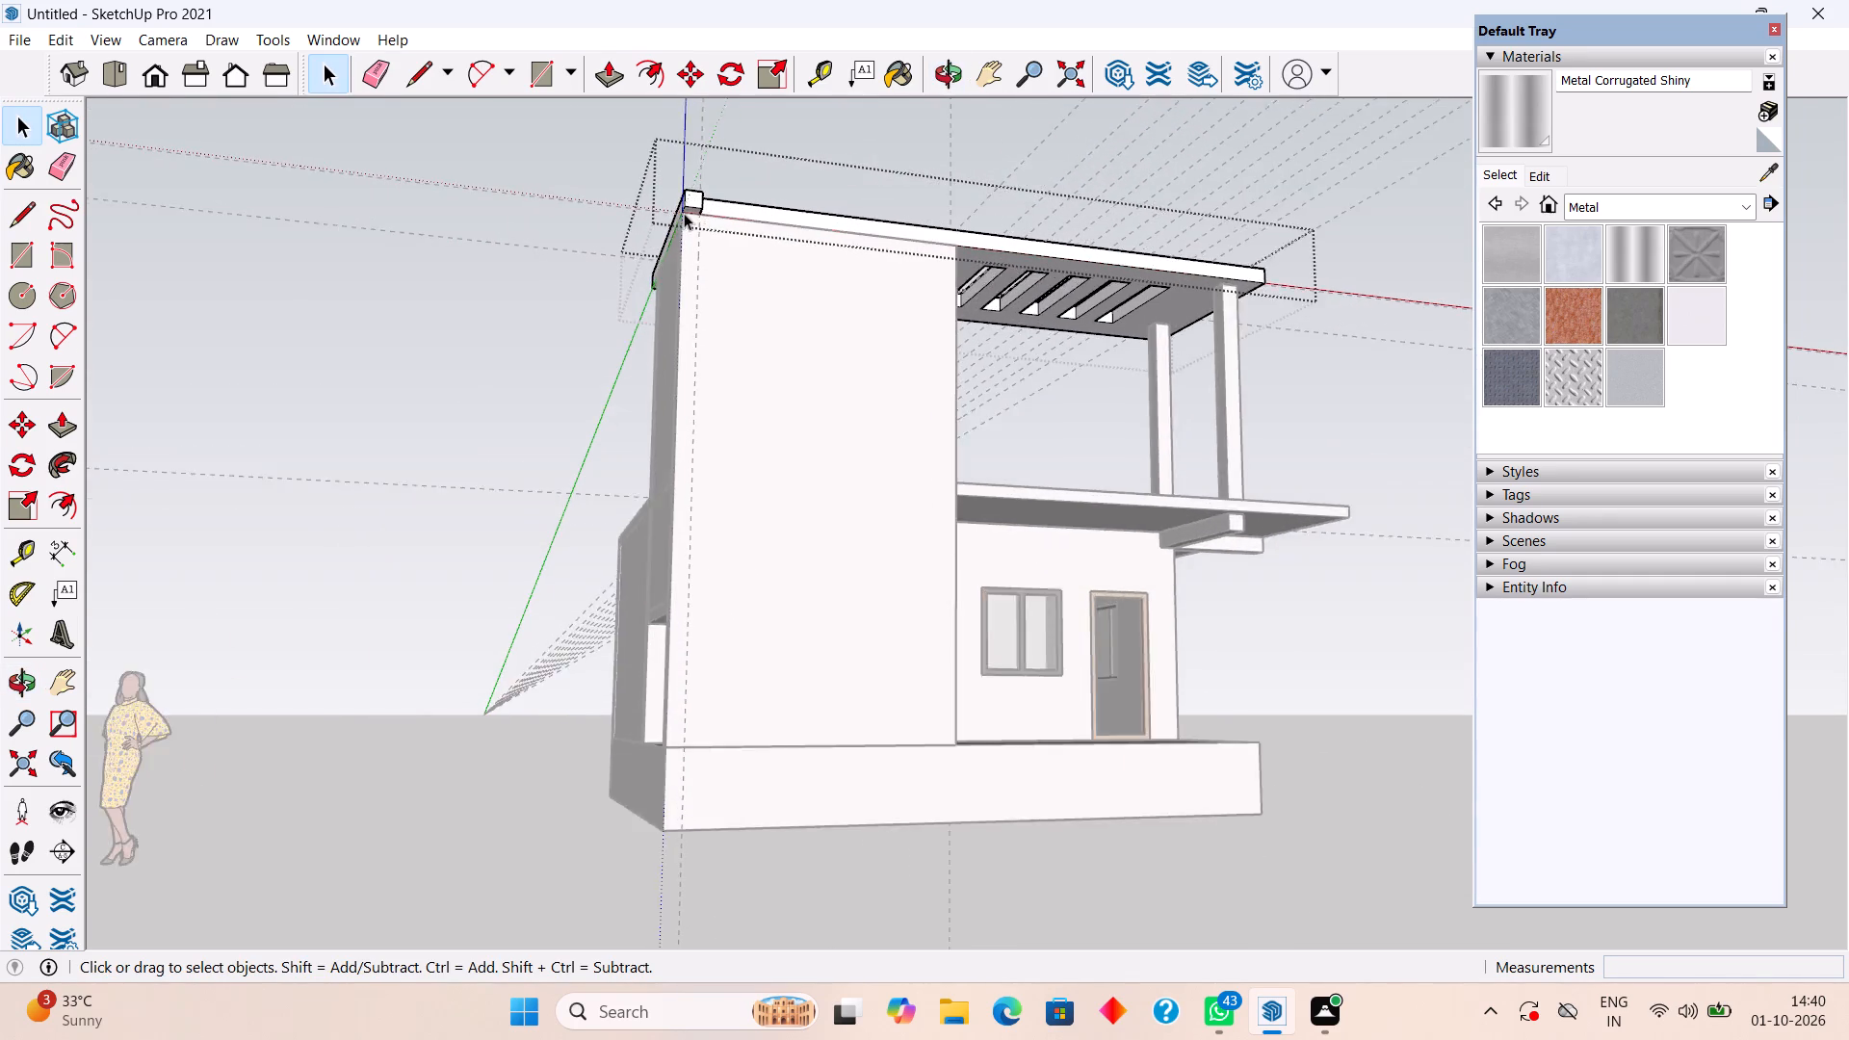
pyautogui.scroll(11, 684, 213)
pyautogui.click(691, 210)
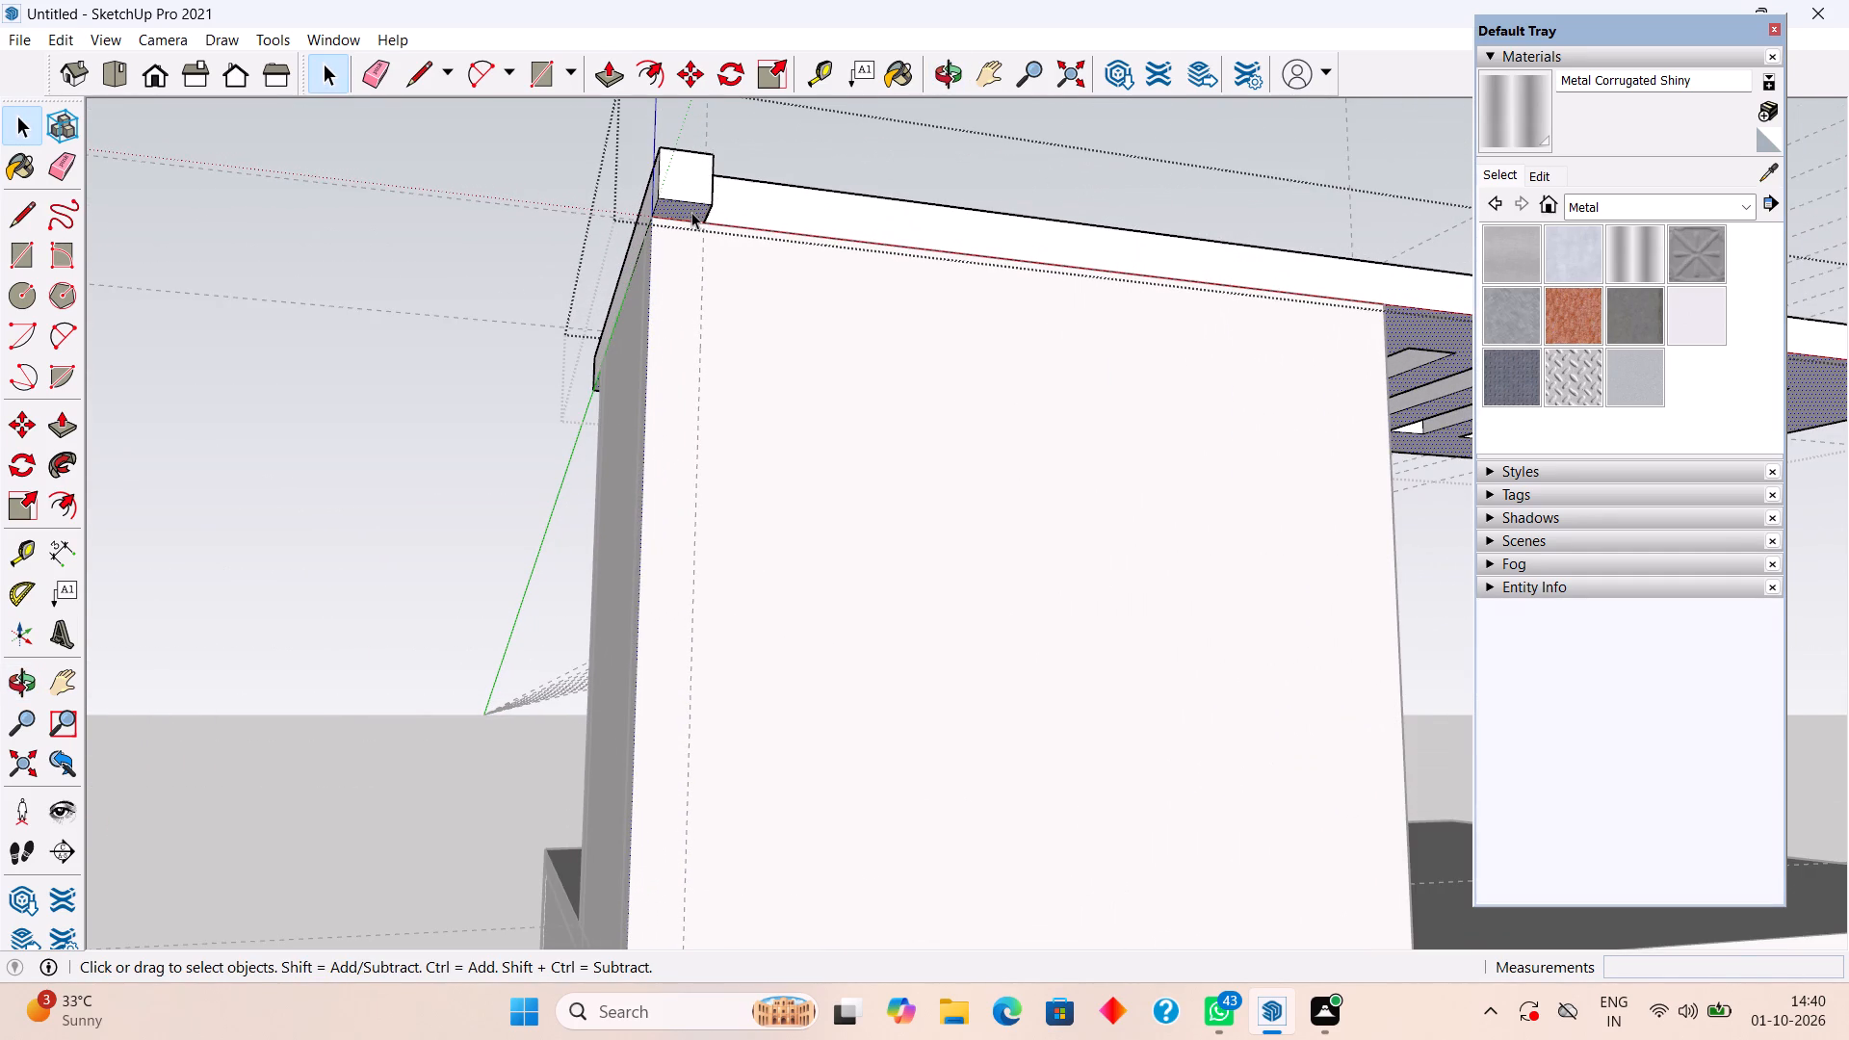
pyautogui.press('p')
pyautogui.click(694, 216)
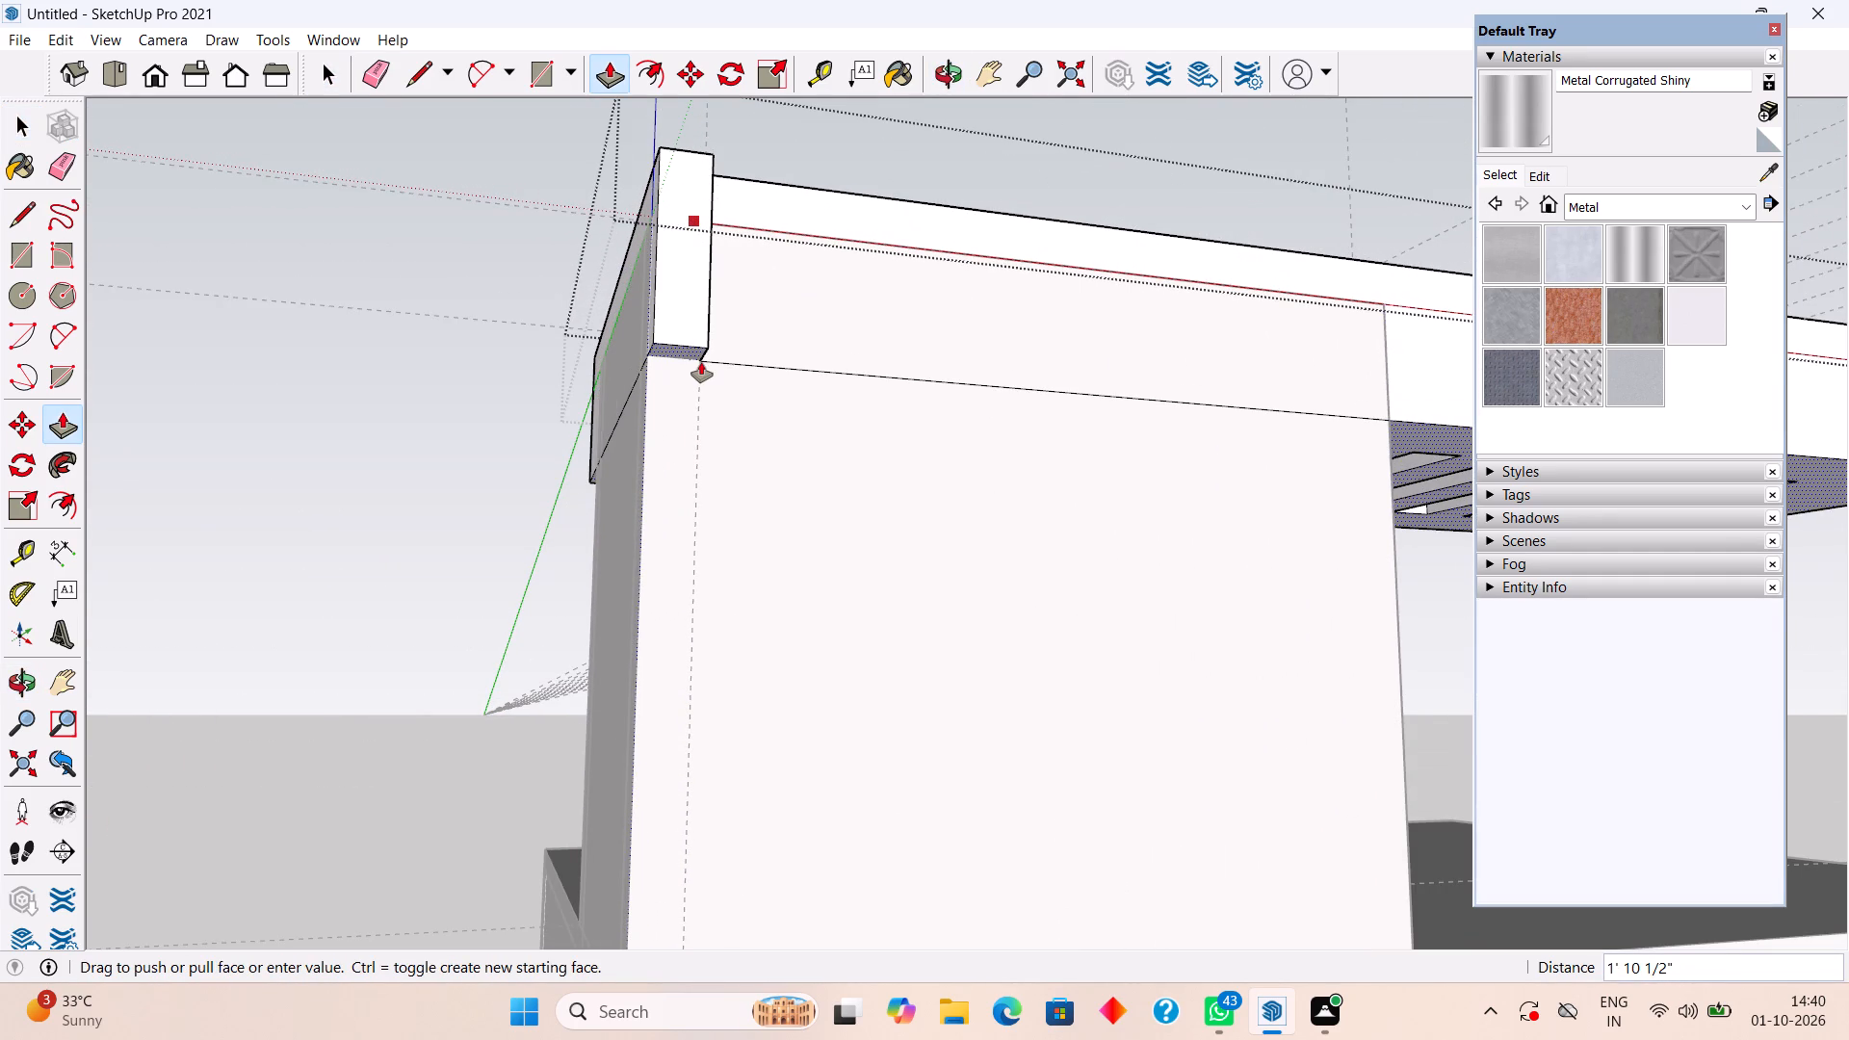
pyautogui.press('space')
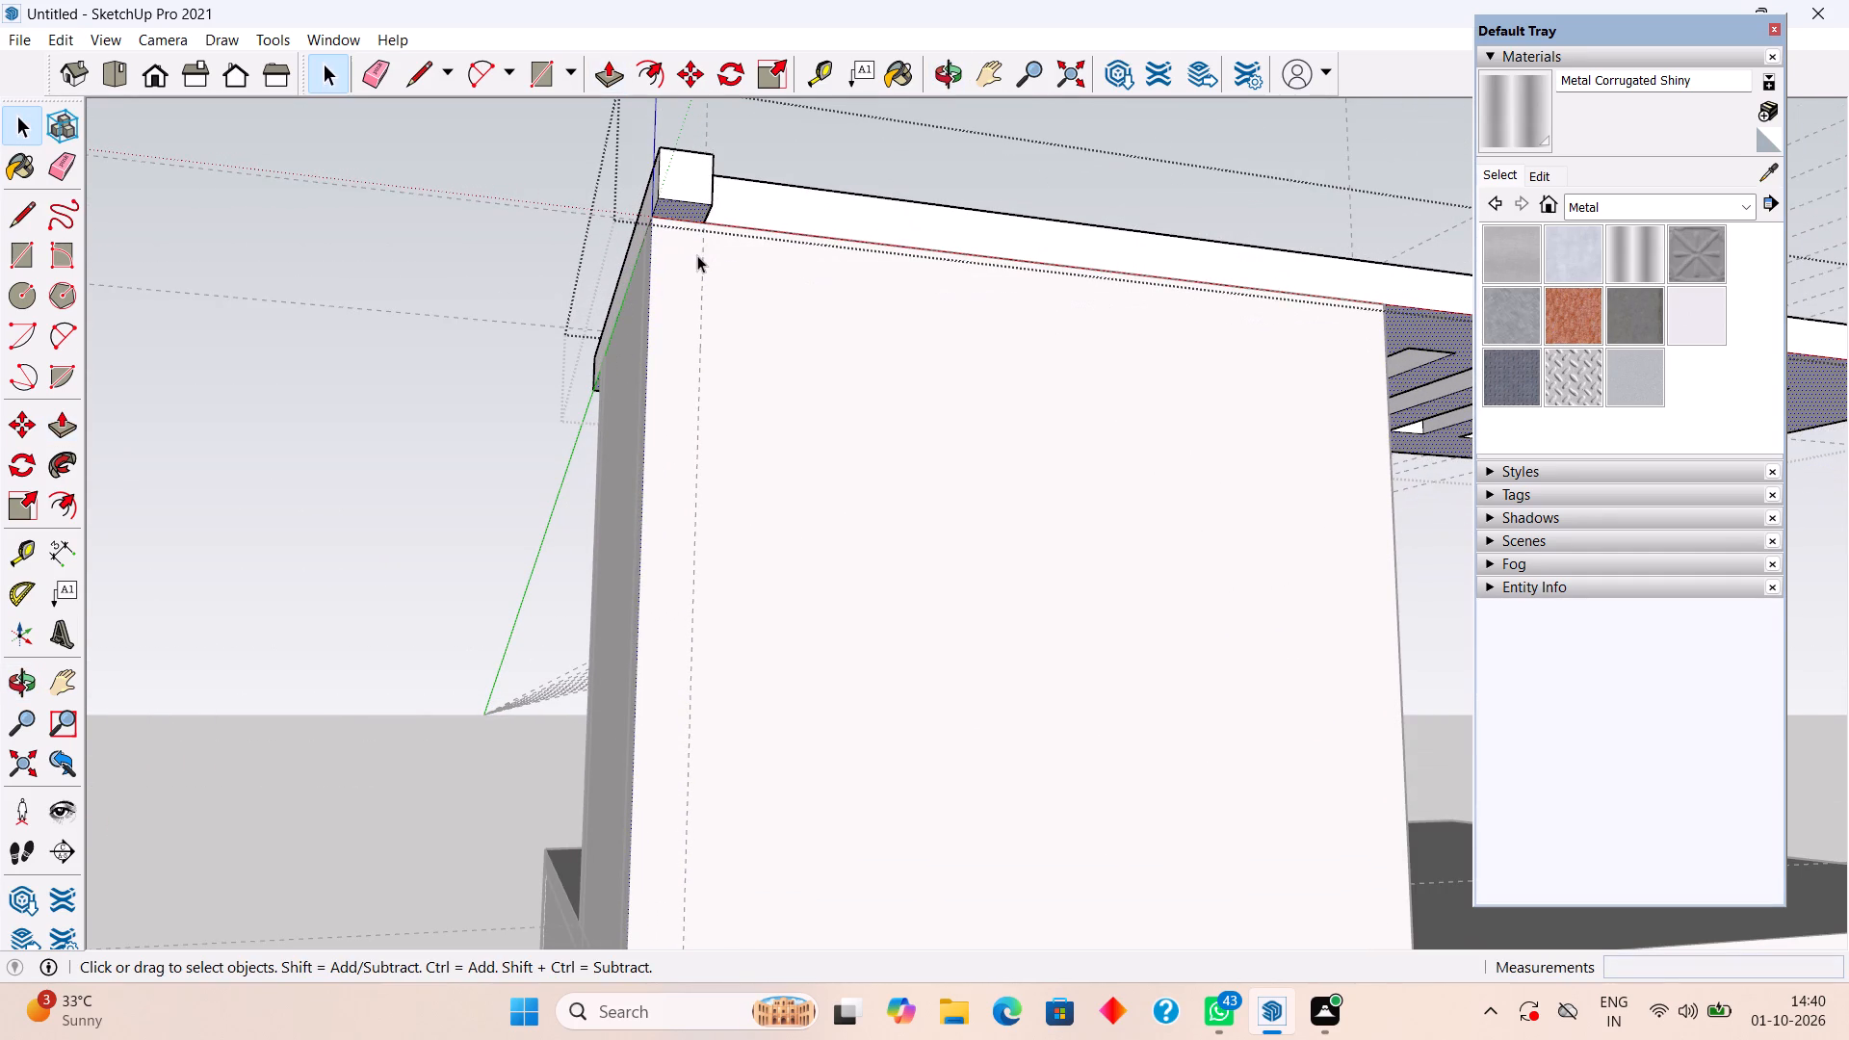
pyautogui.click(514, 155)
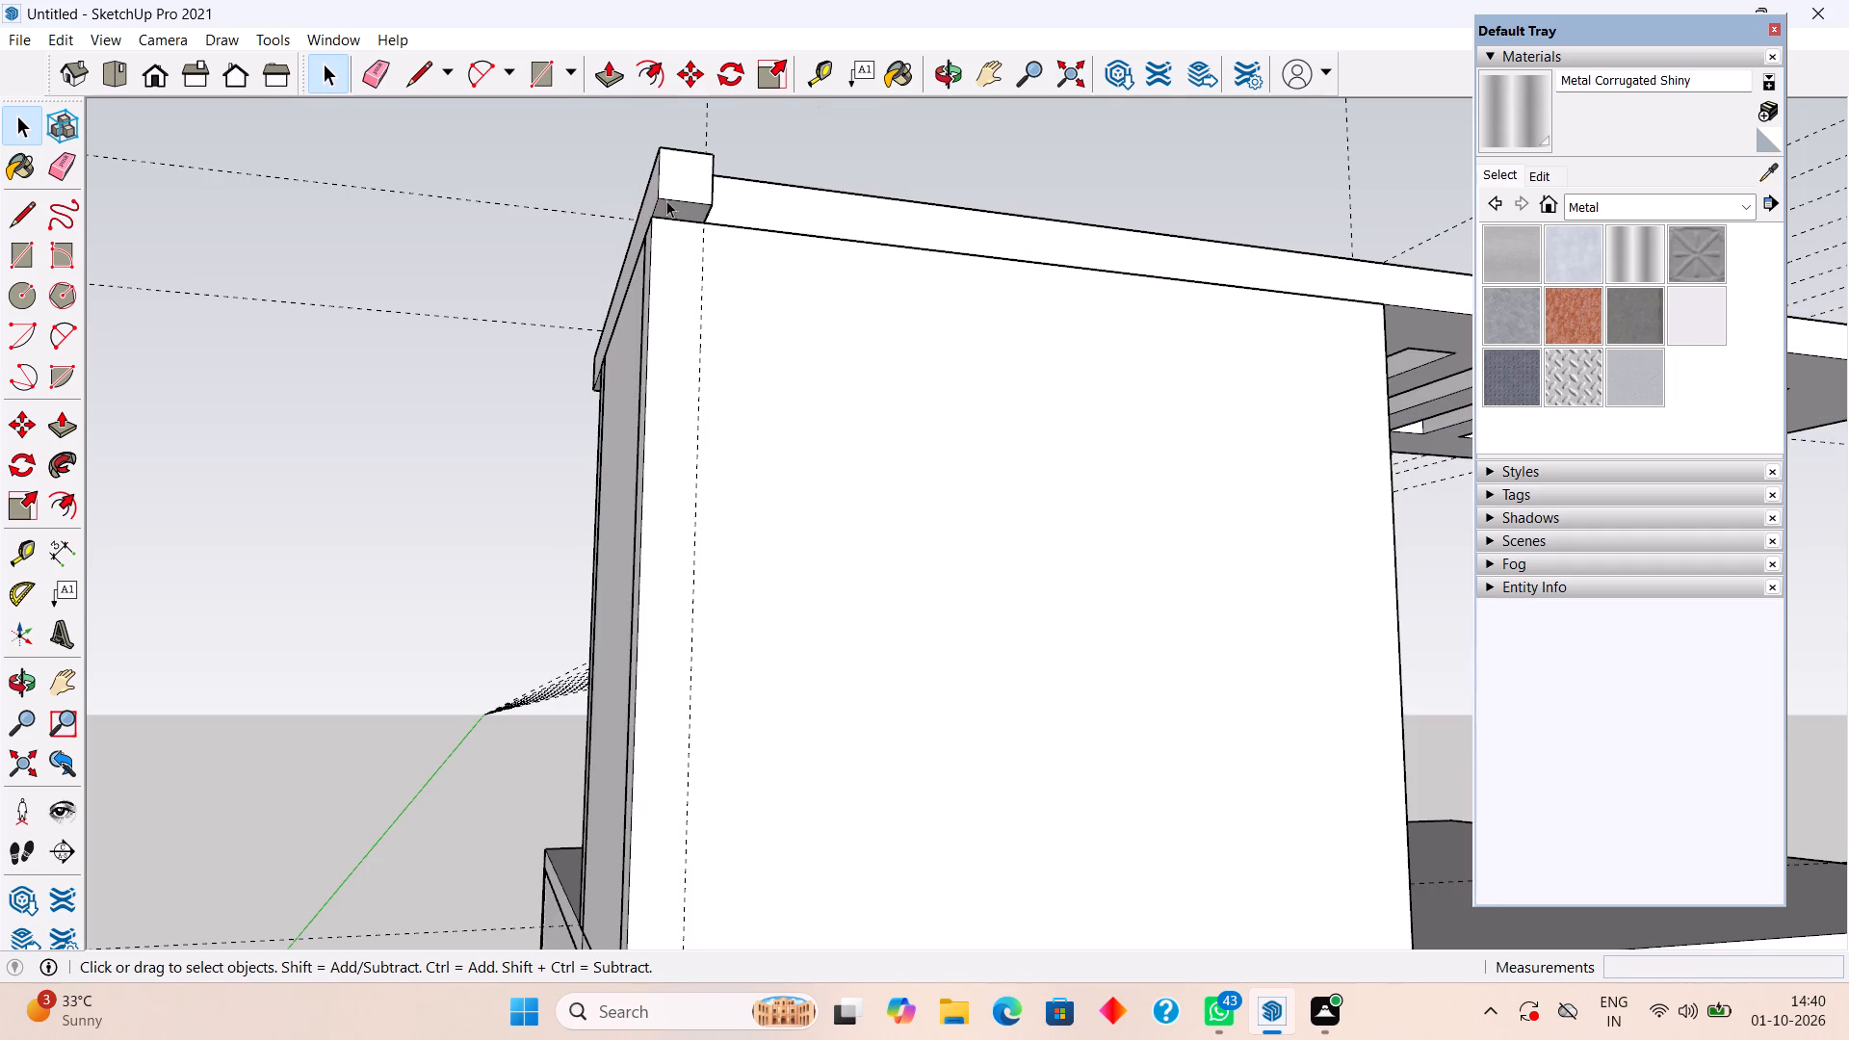
# Reopen the top slab group and draw a line along the wall under the corner block, separating its underside from the slab's.
pyautogui.scroll(3, 675, 212)
pyautogui.tripleClick(680, 207)
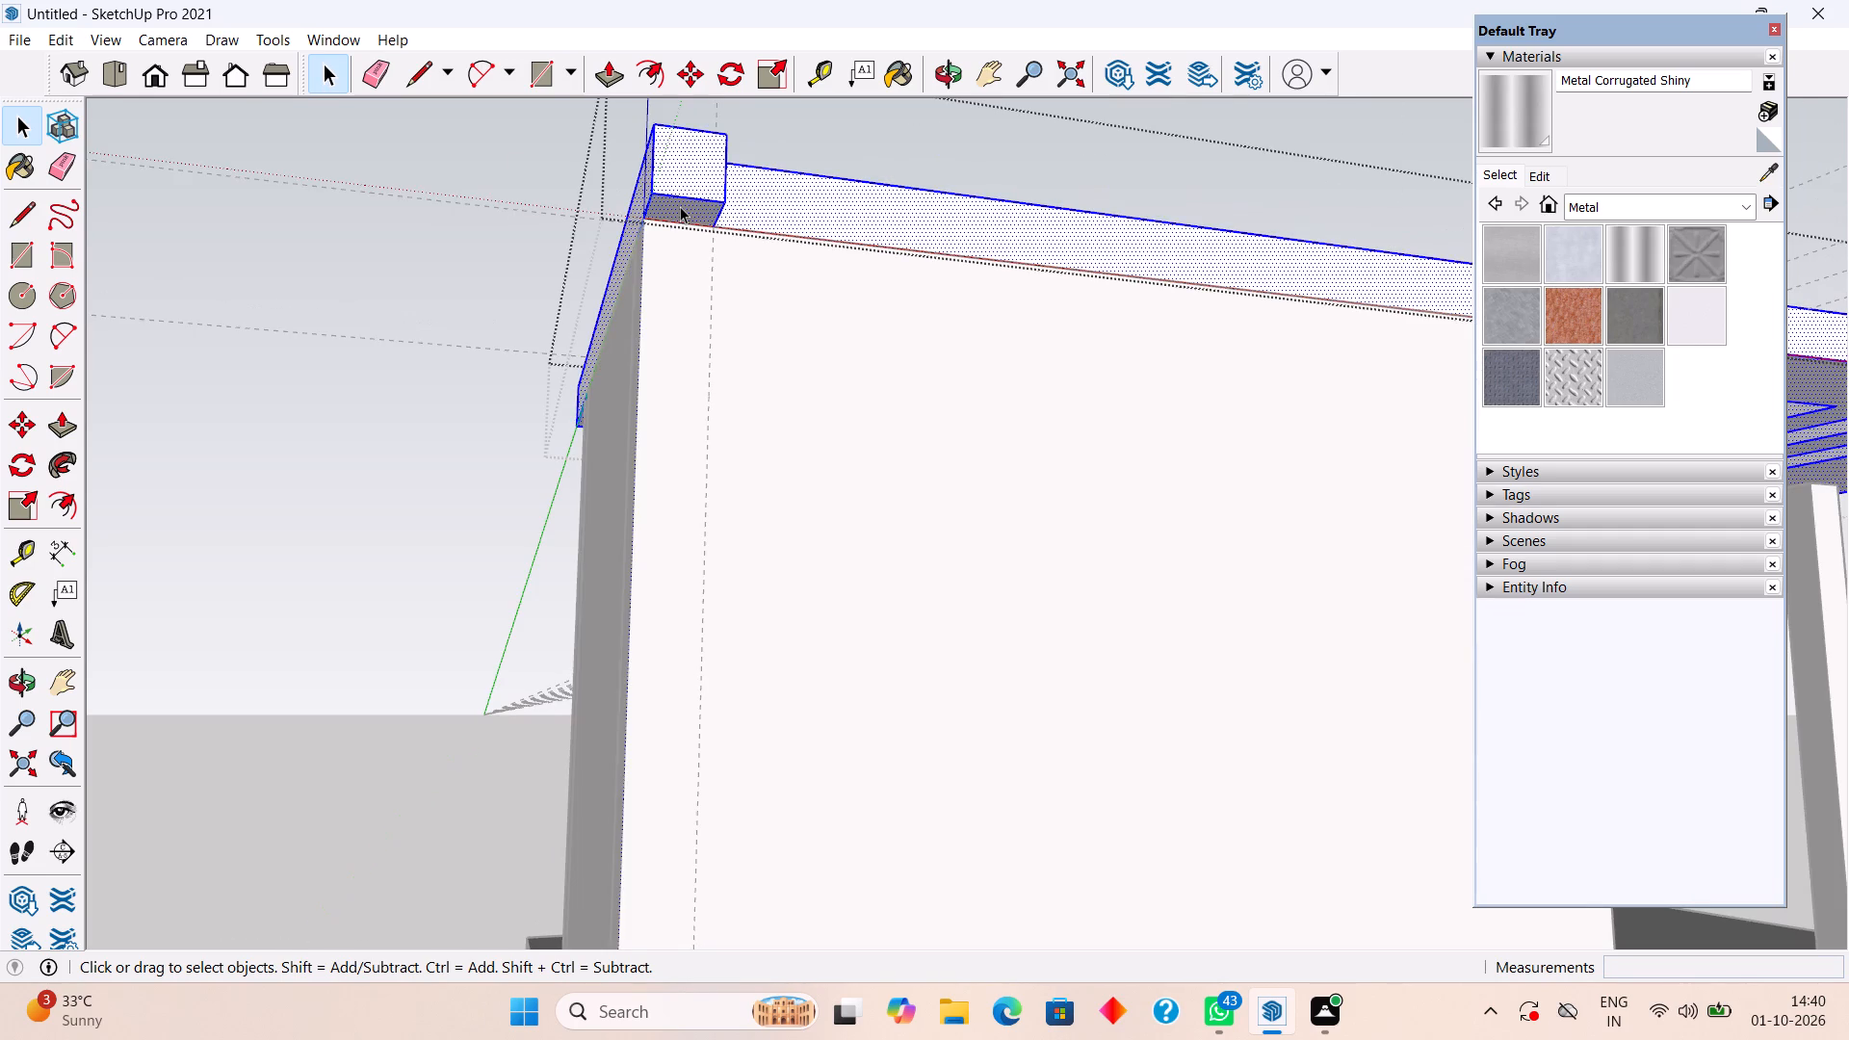
pyautogui.scroll(19, 681, 205)
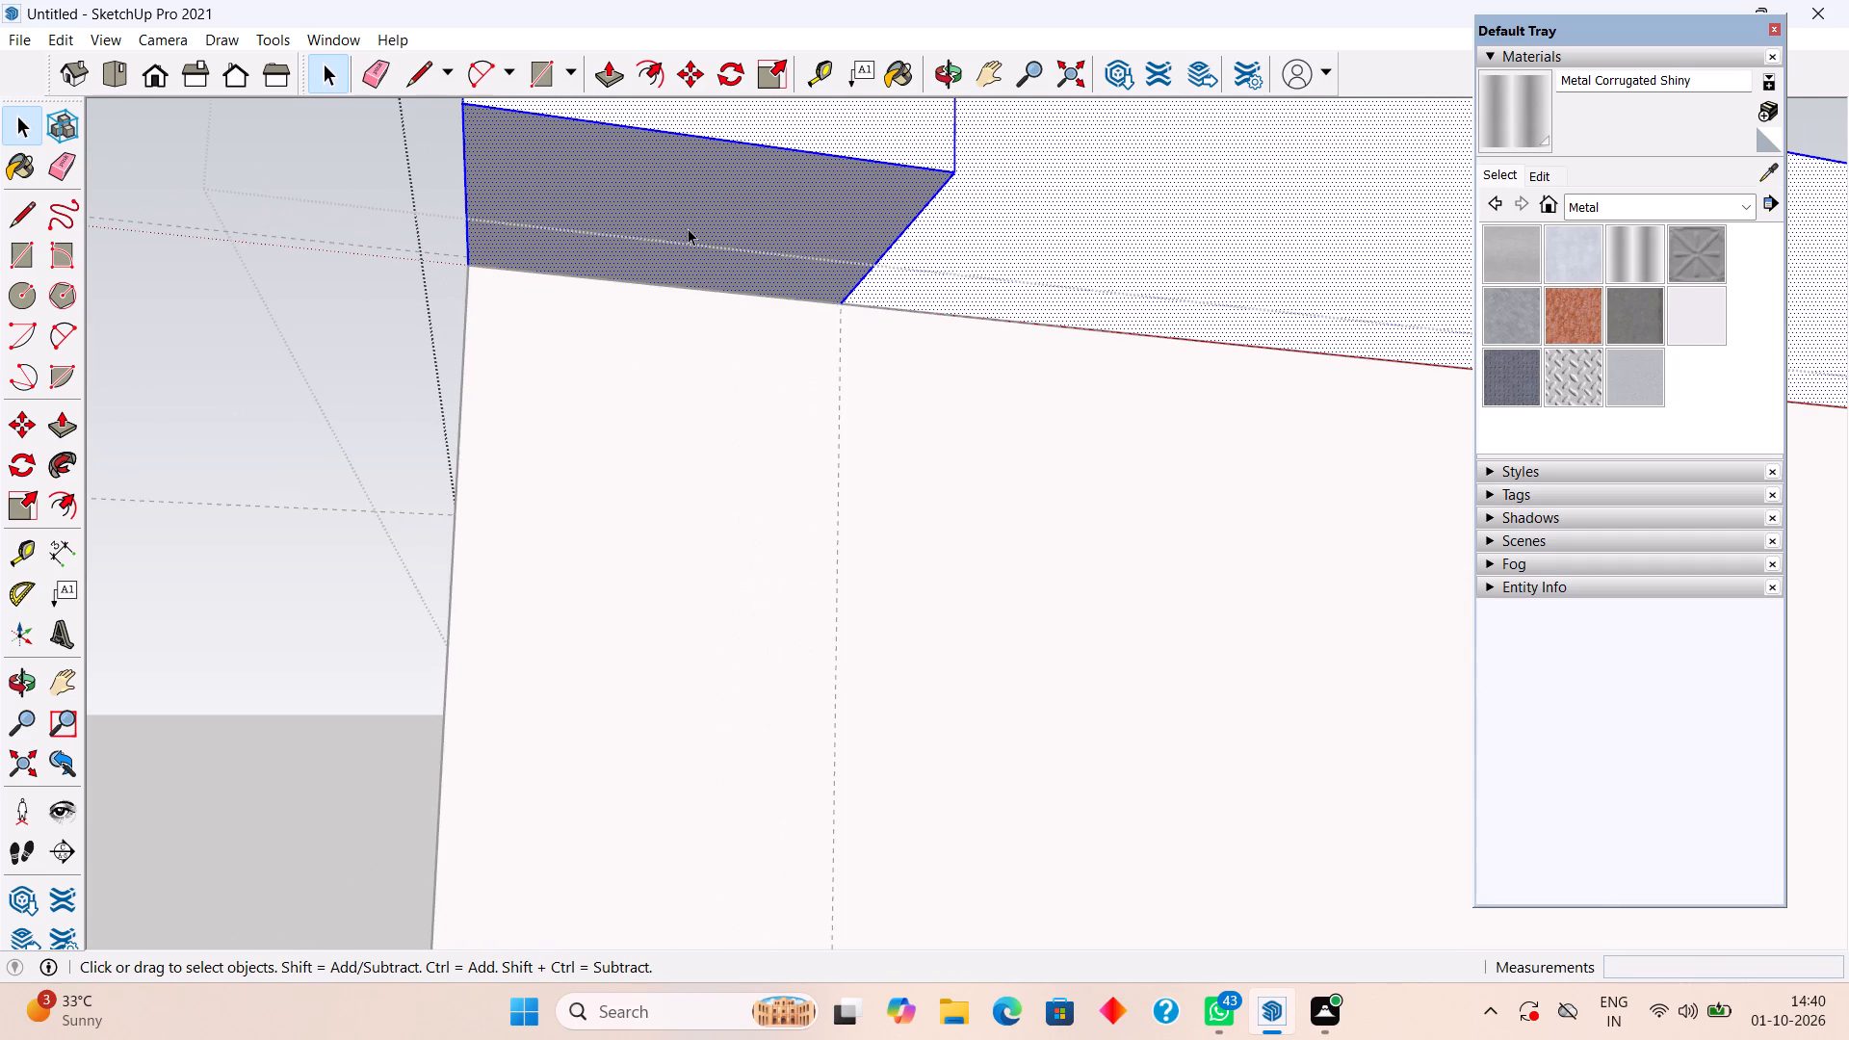
pyautogui.press('l')
pyautogui.click(465, 269)
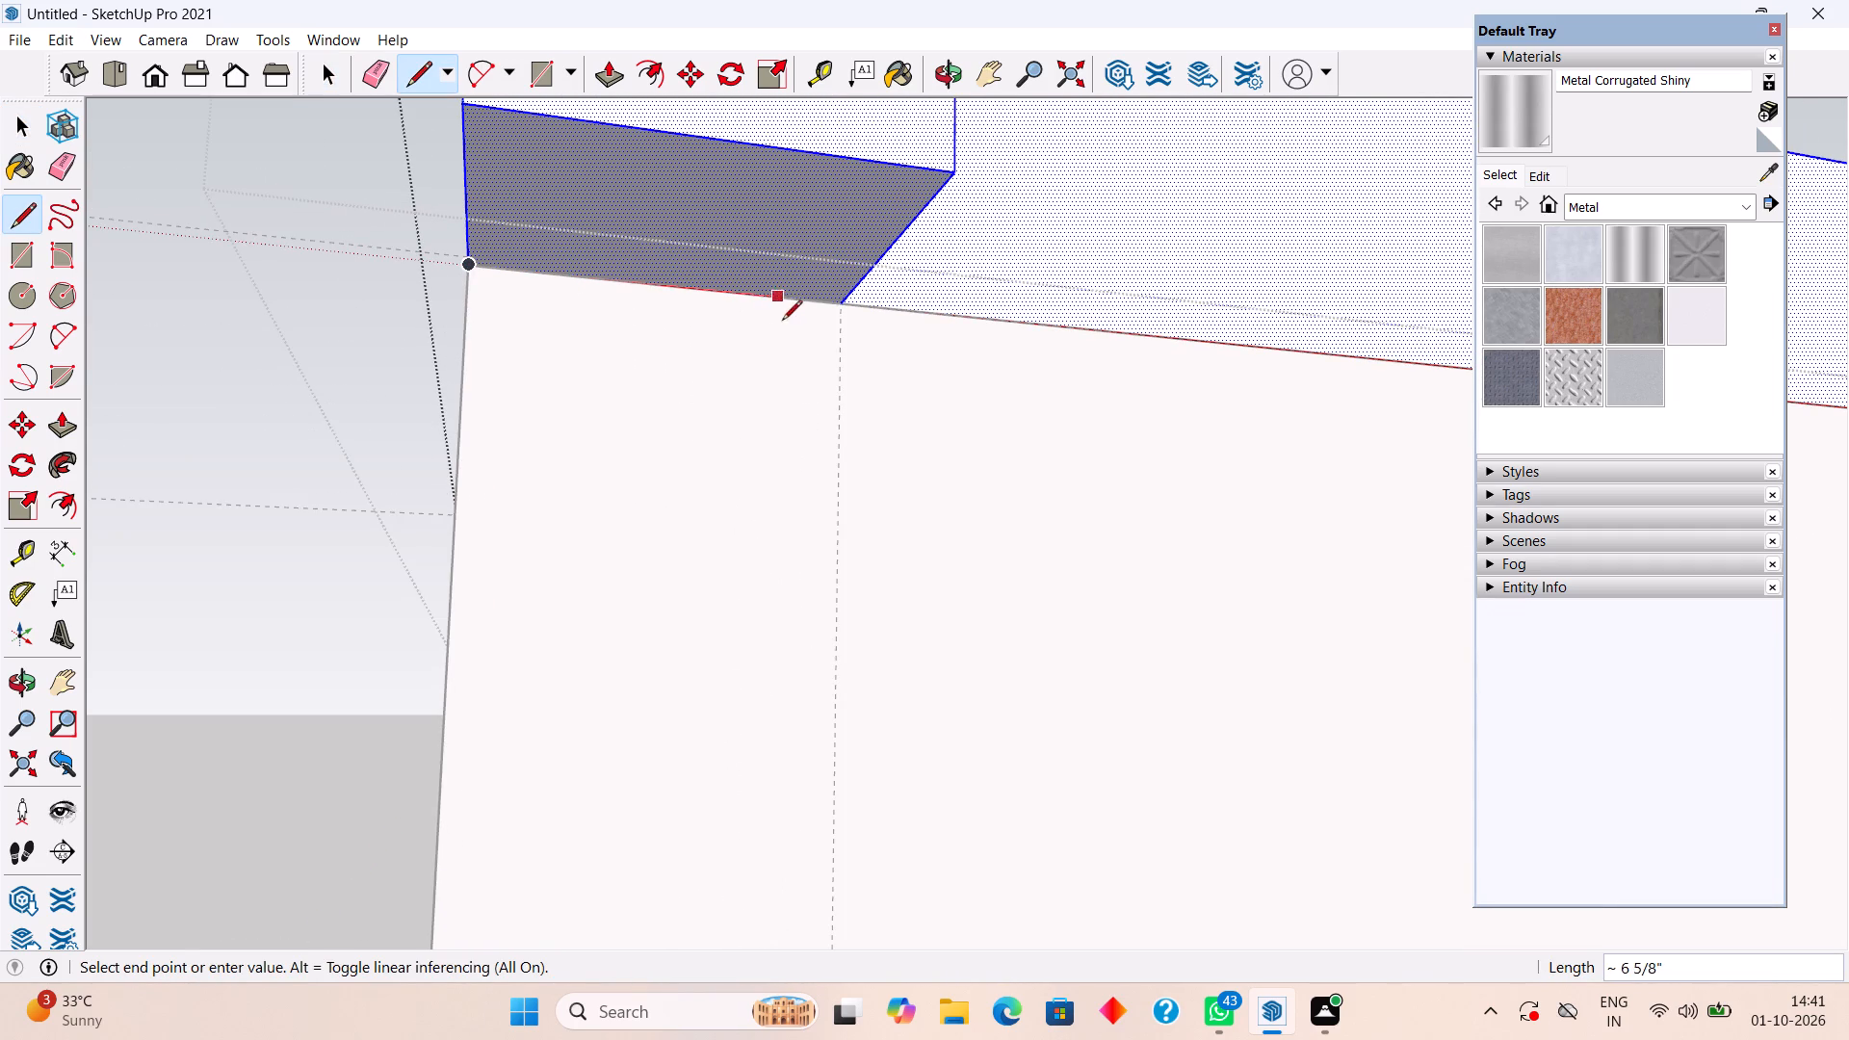
pyautogui.click(843, 308)
pyautogui.press('space')
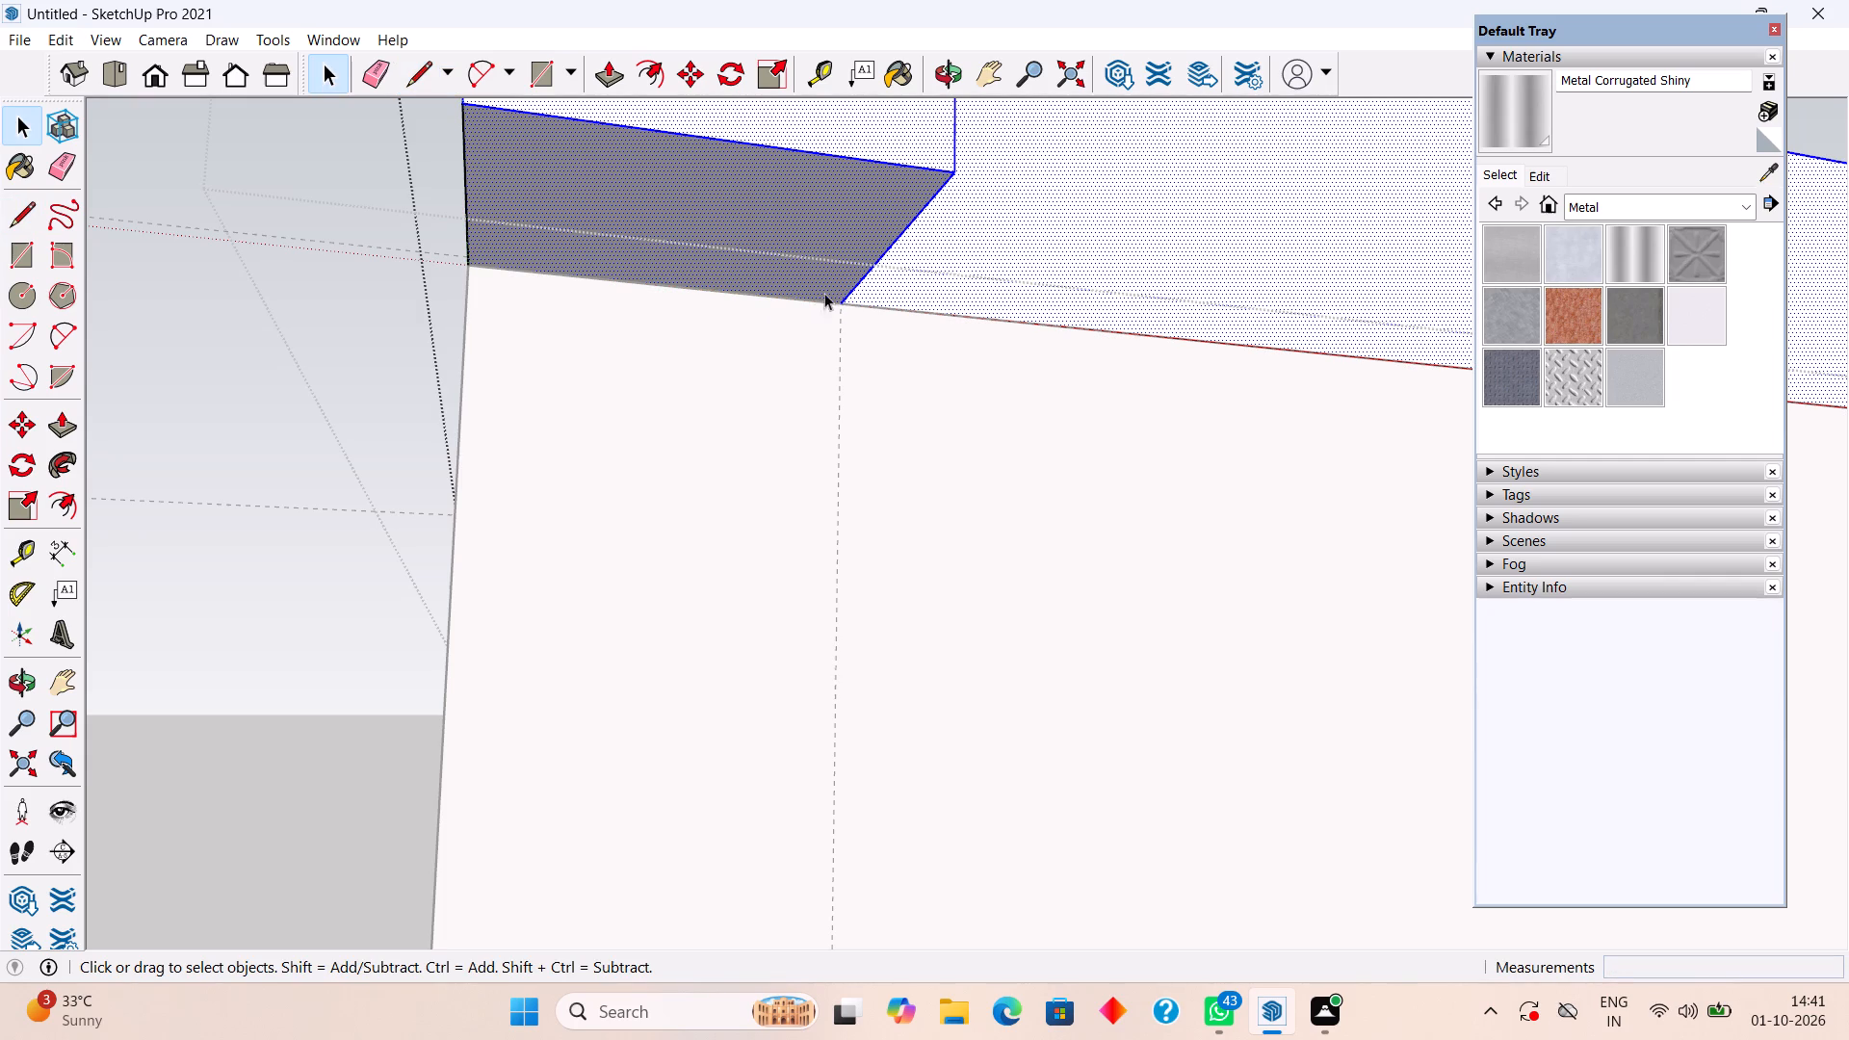
# Pull the corner block's underside 23' 6" down to the base of the plinth, forming a post, and close the group.
pyautogui.click(765, 244)
pyautogui.click(765, 244)
pyautogui.moveTo(765, 241); pyautogui.dragTo(1001, 339, button='middle')
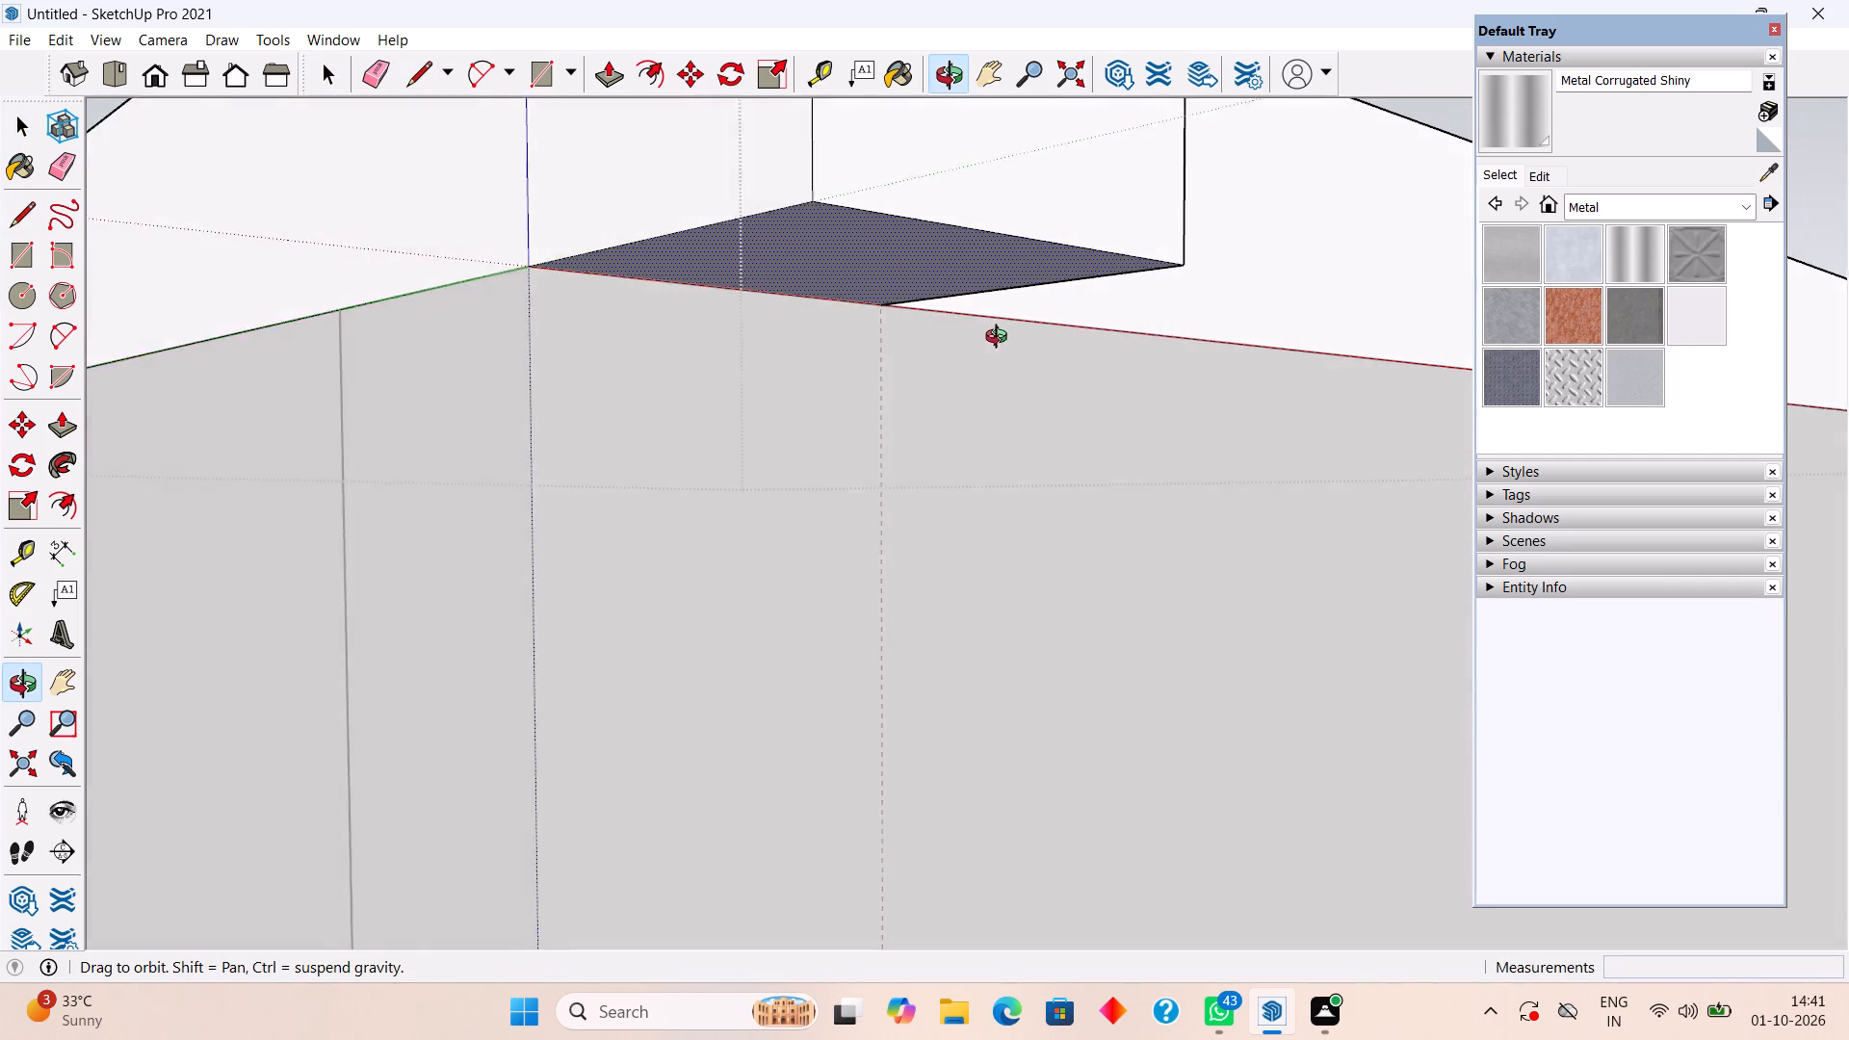
pyautogui.moveTo(1001, 339); pyautogui.dragTo(993, 318, button='middle')
pyautogui.press('p')
pyautogui.click(851, 243)
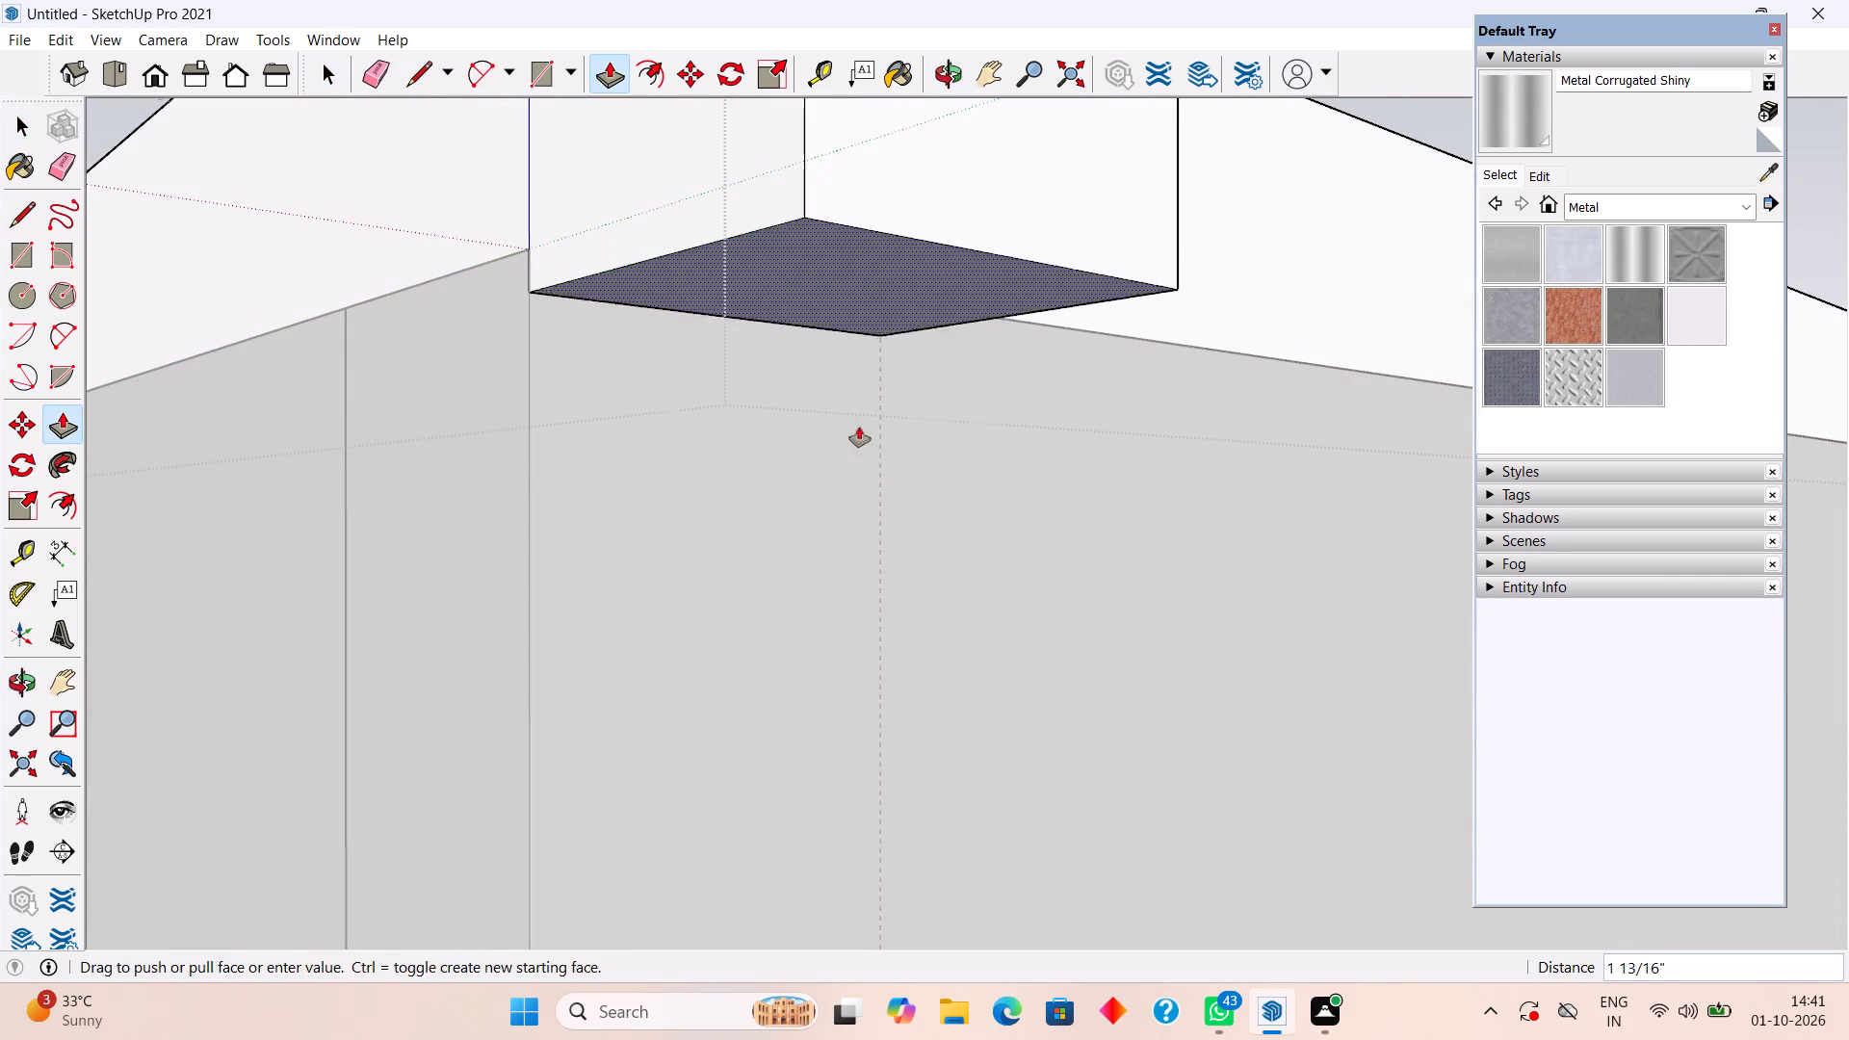
pyautogui.scroll(-20, 870, 477)
pyautogui.scroll(-12, 870, 477)
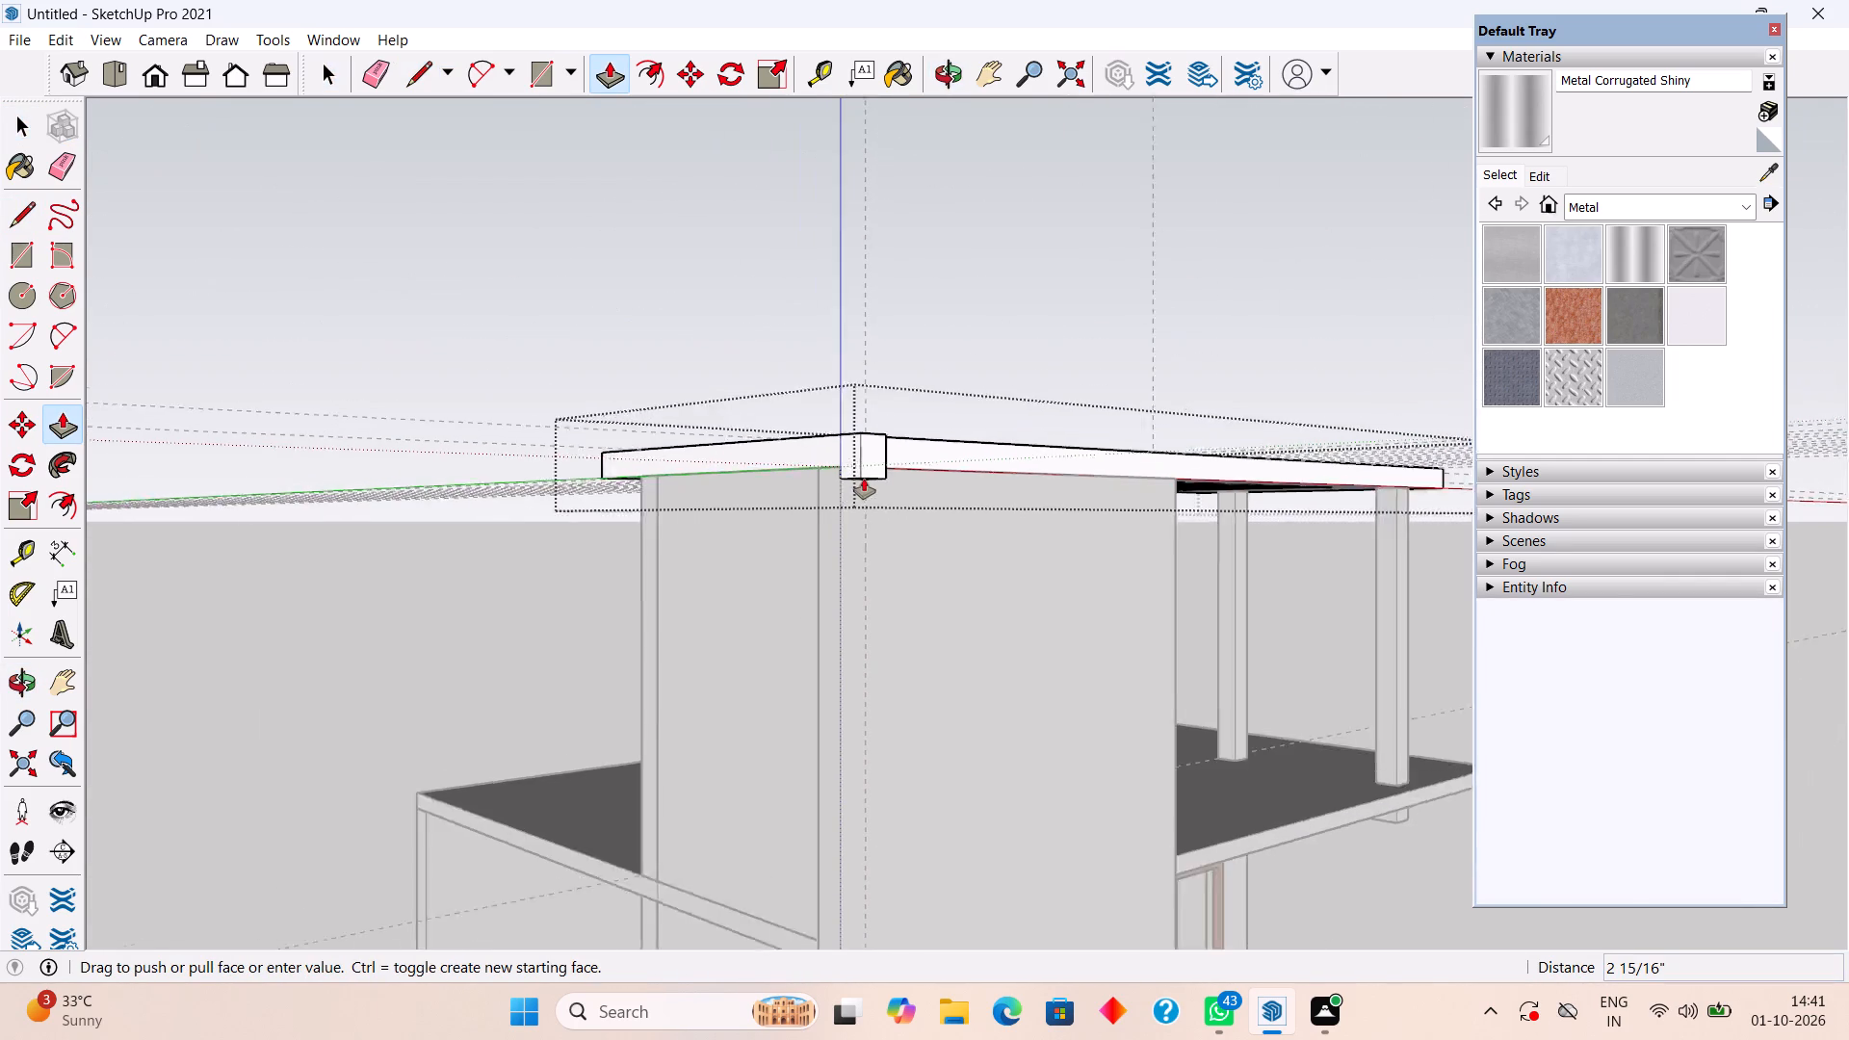
pyautogui.scroll(-14, 864, 479)
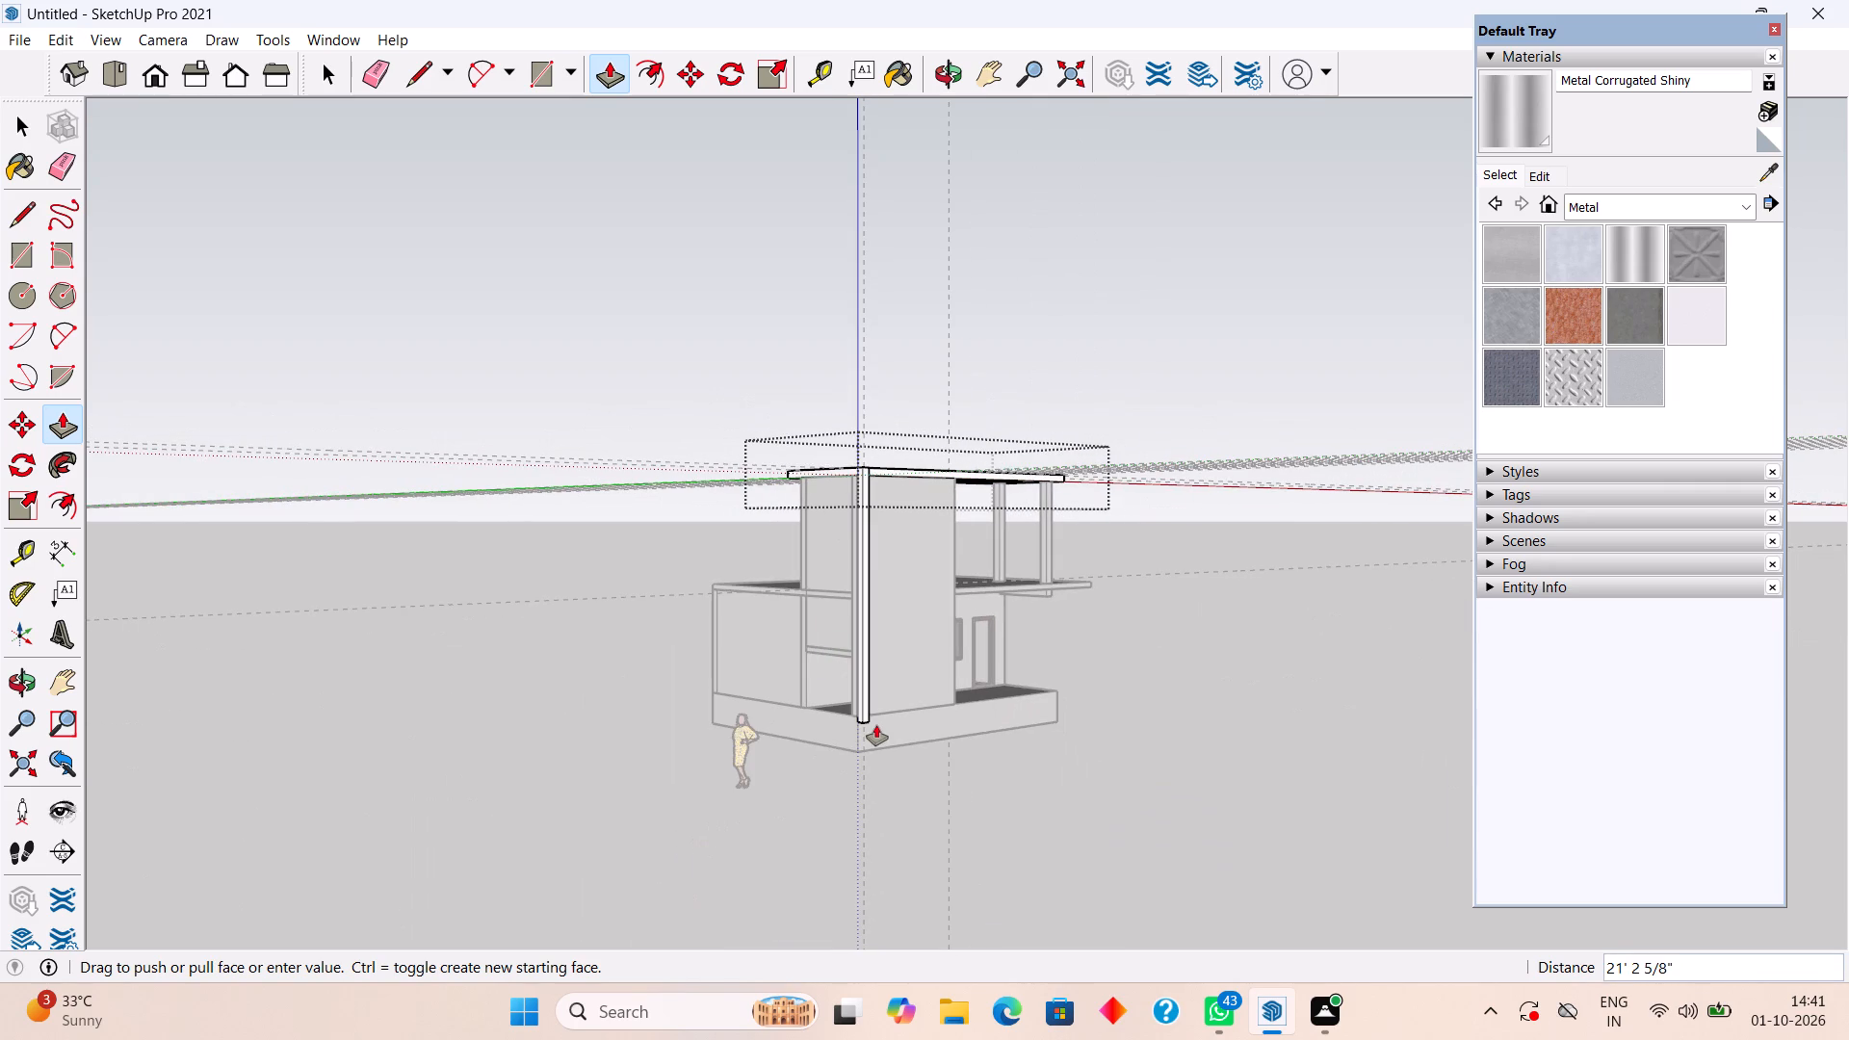
pyautogui.scroll(12, 876, 728)
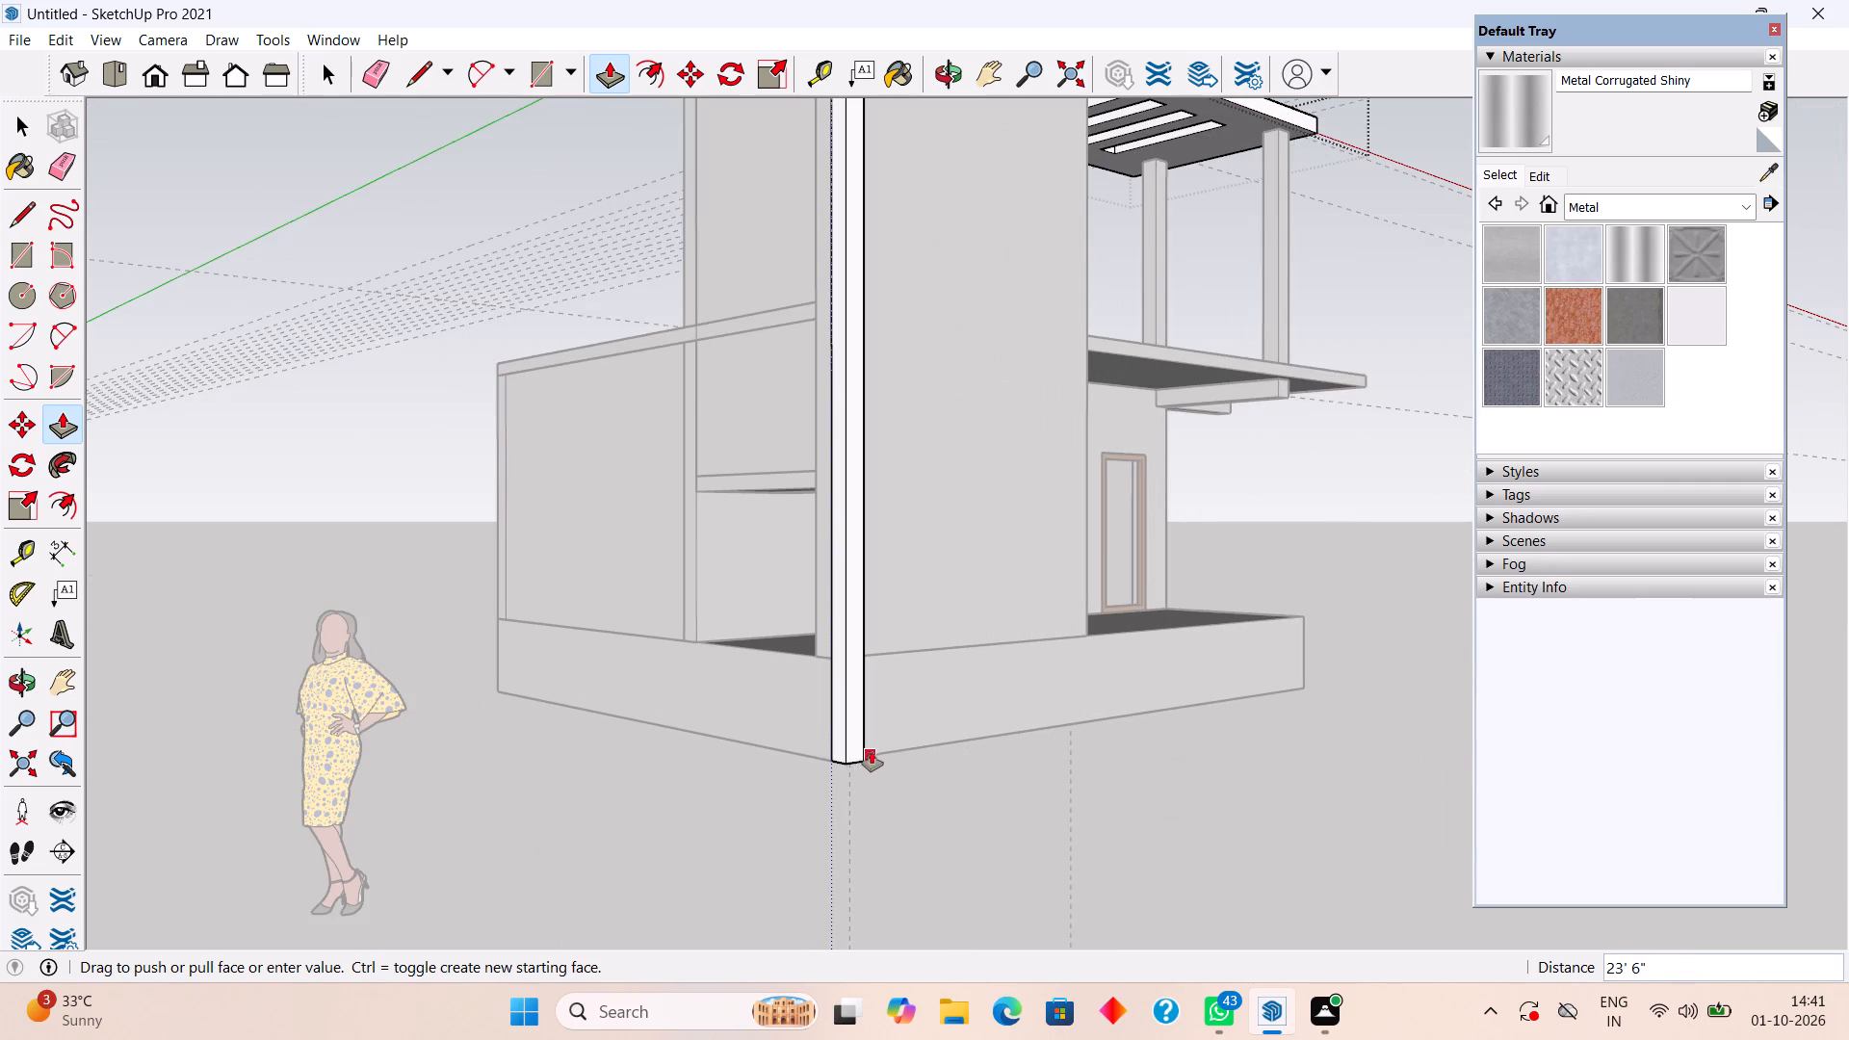
pyautogui.click(924, 749)
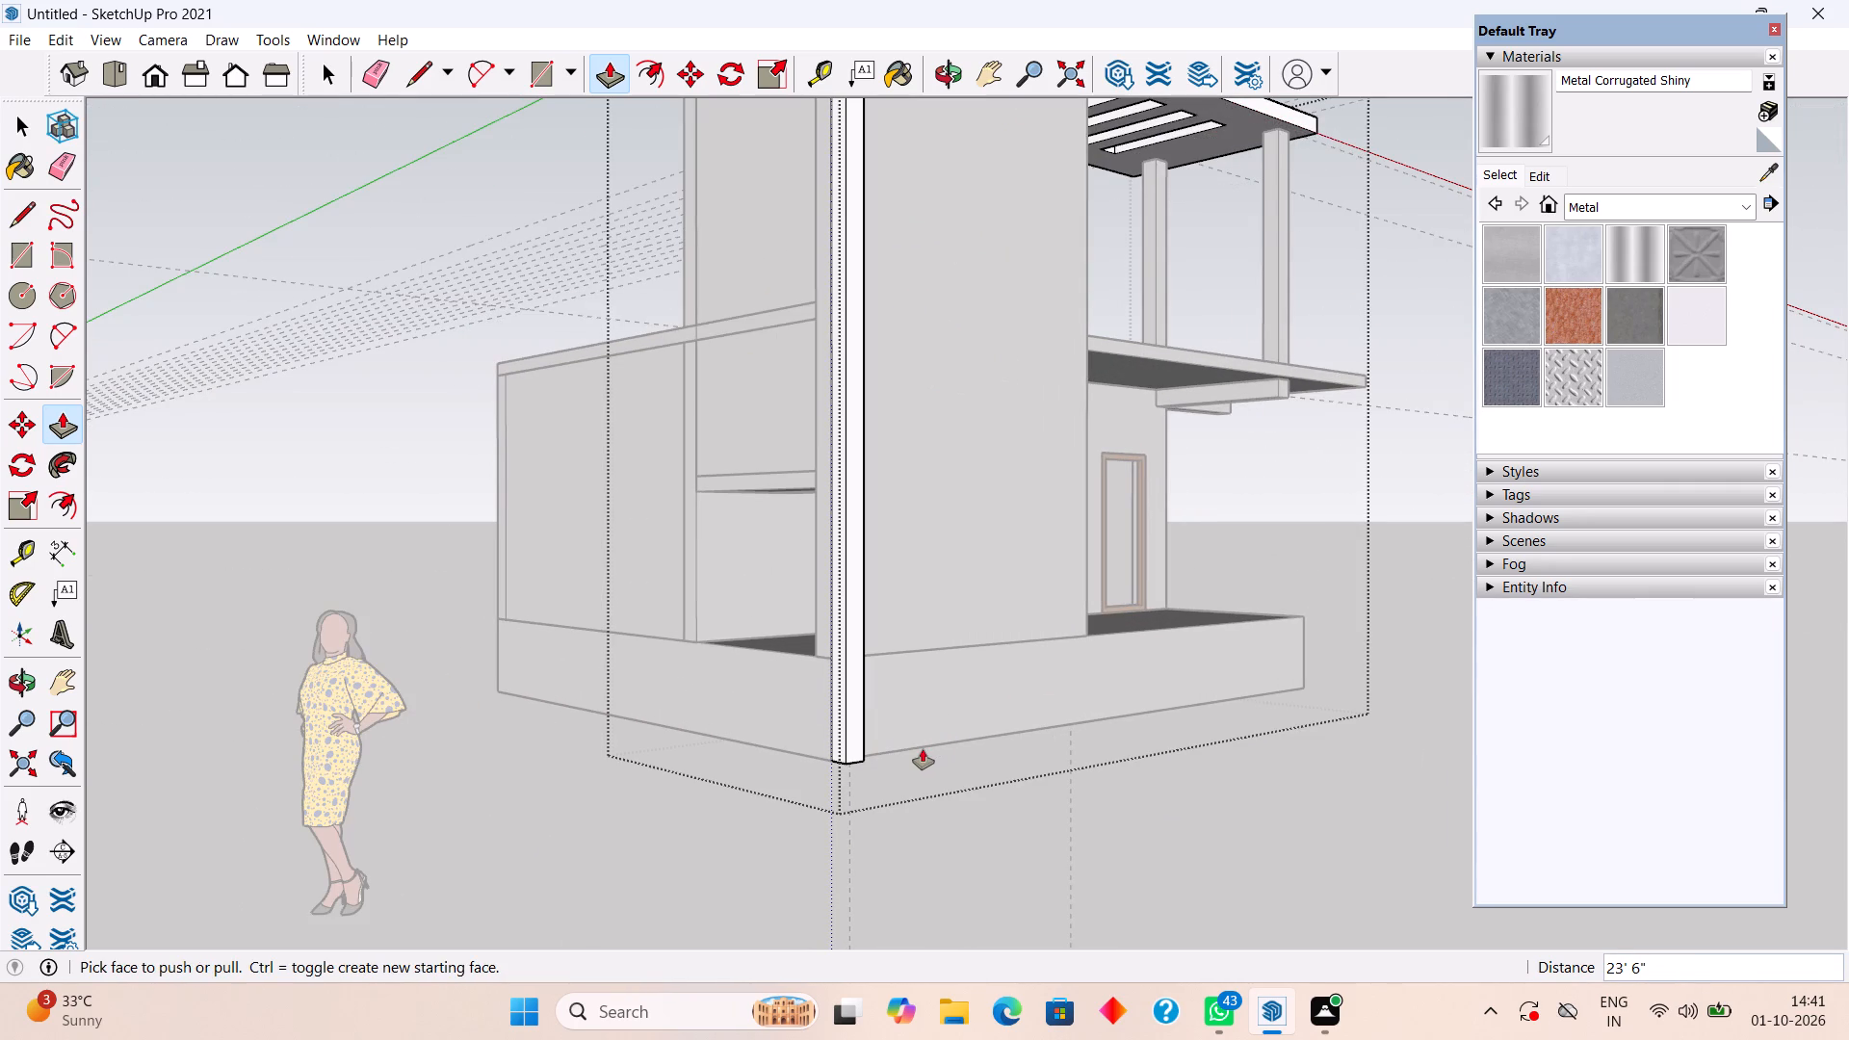
pyautogui.press('space')
pyautogui.click(958, 823)
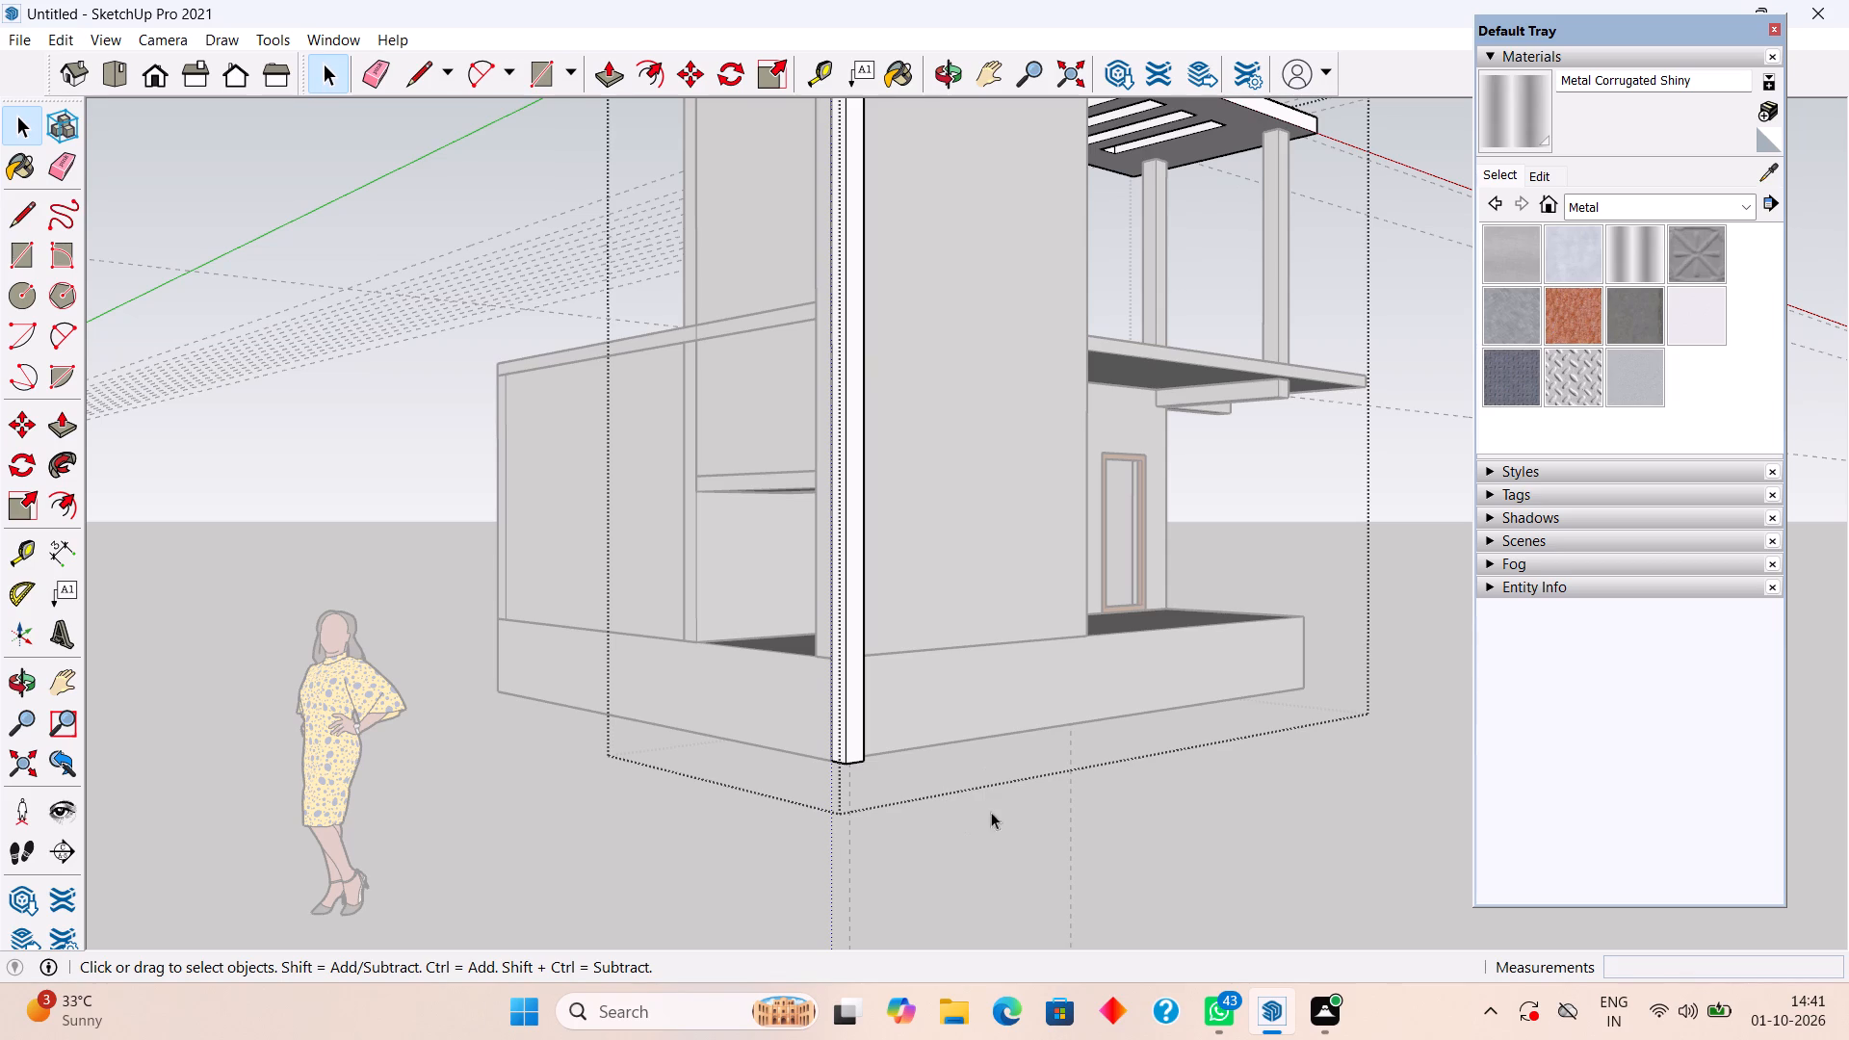
pyautogui.click(1015, 832)
# Open the top slab group and pull the slab's front edge face 8" outward with Push/Pull, flush with the corner post.
pyautogui.moveTo(1093, 764); pyautogui.dragTo(871, 839, button='middle')
pyautogui.scroll(-6, 872, 831)
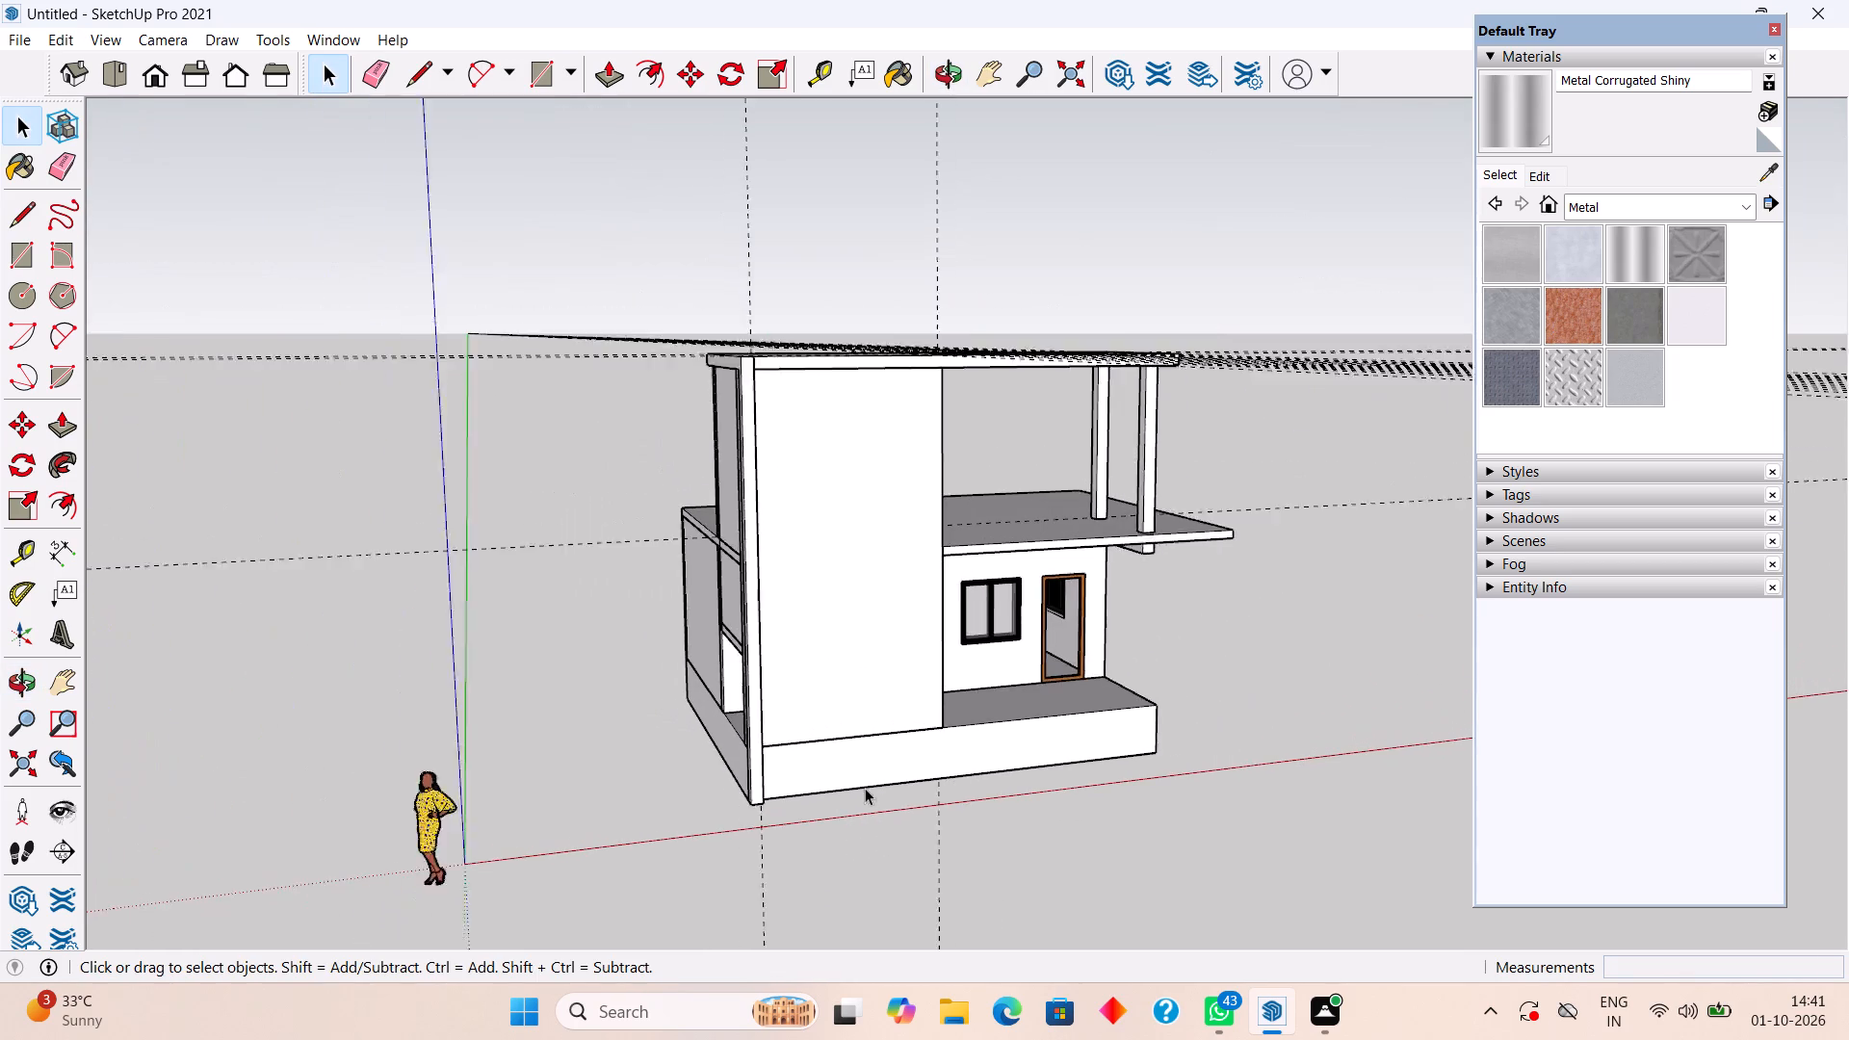
pyautogui.scroll(-1, 865, 788)
pyautogui.moveTo(867, 668); pyautogui.dragTo(683, 680, button='middle')
pyautogui.scroll(4, 757, 421)
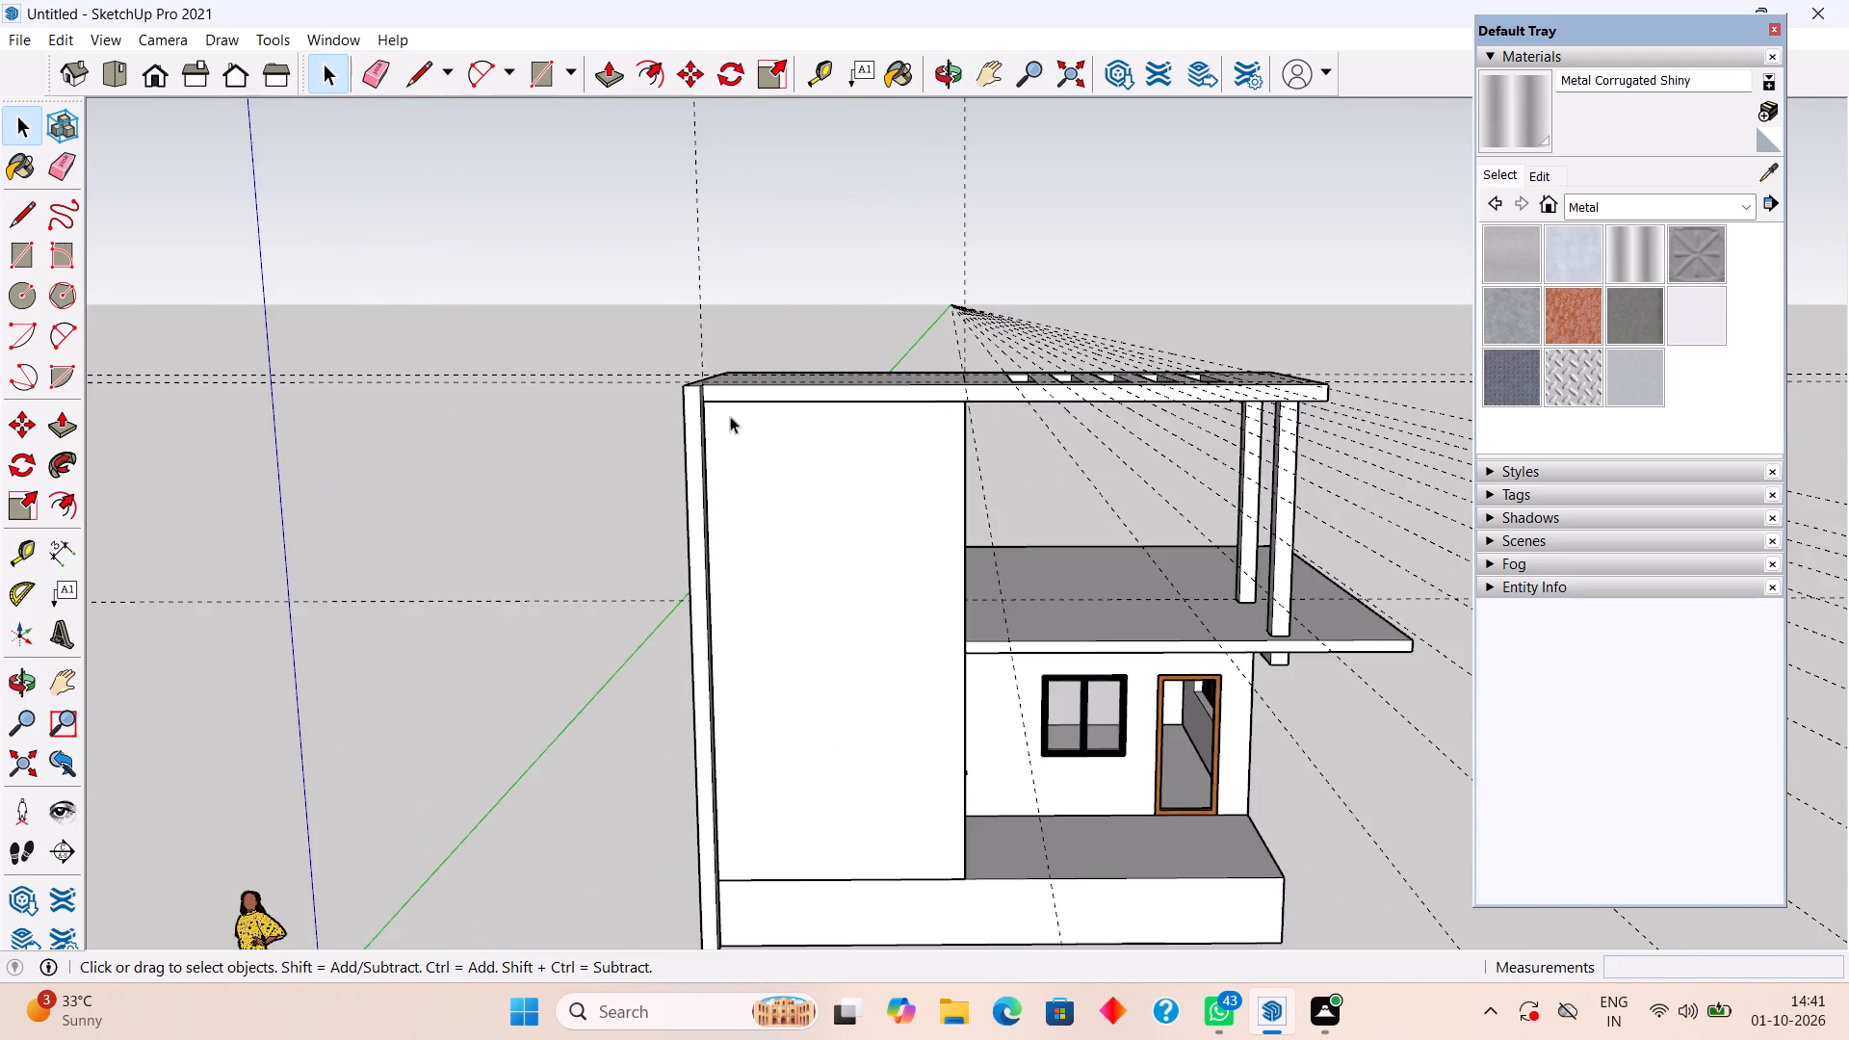
pyautogui.scroll(2, 687, 418)
pyautogui.moveTo(754, 397); pyautogui.dragTo(629, 412, button='middle')
pyautogui.scroll(4, 754, 384)
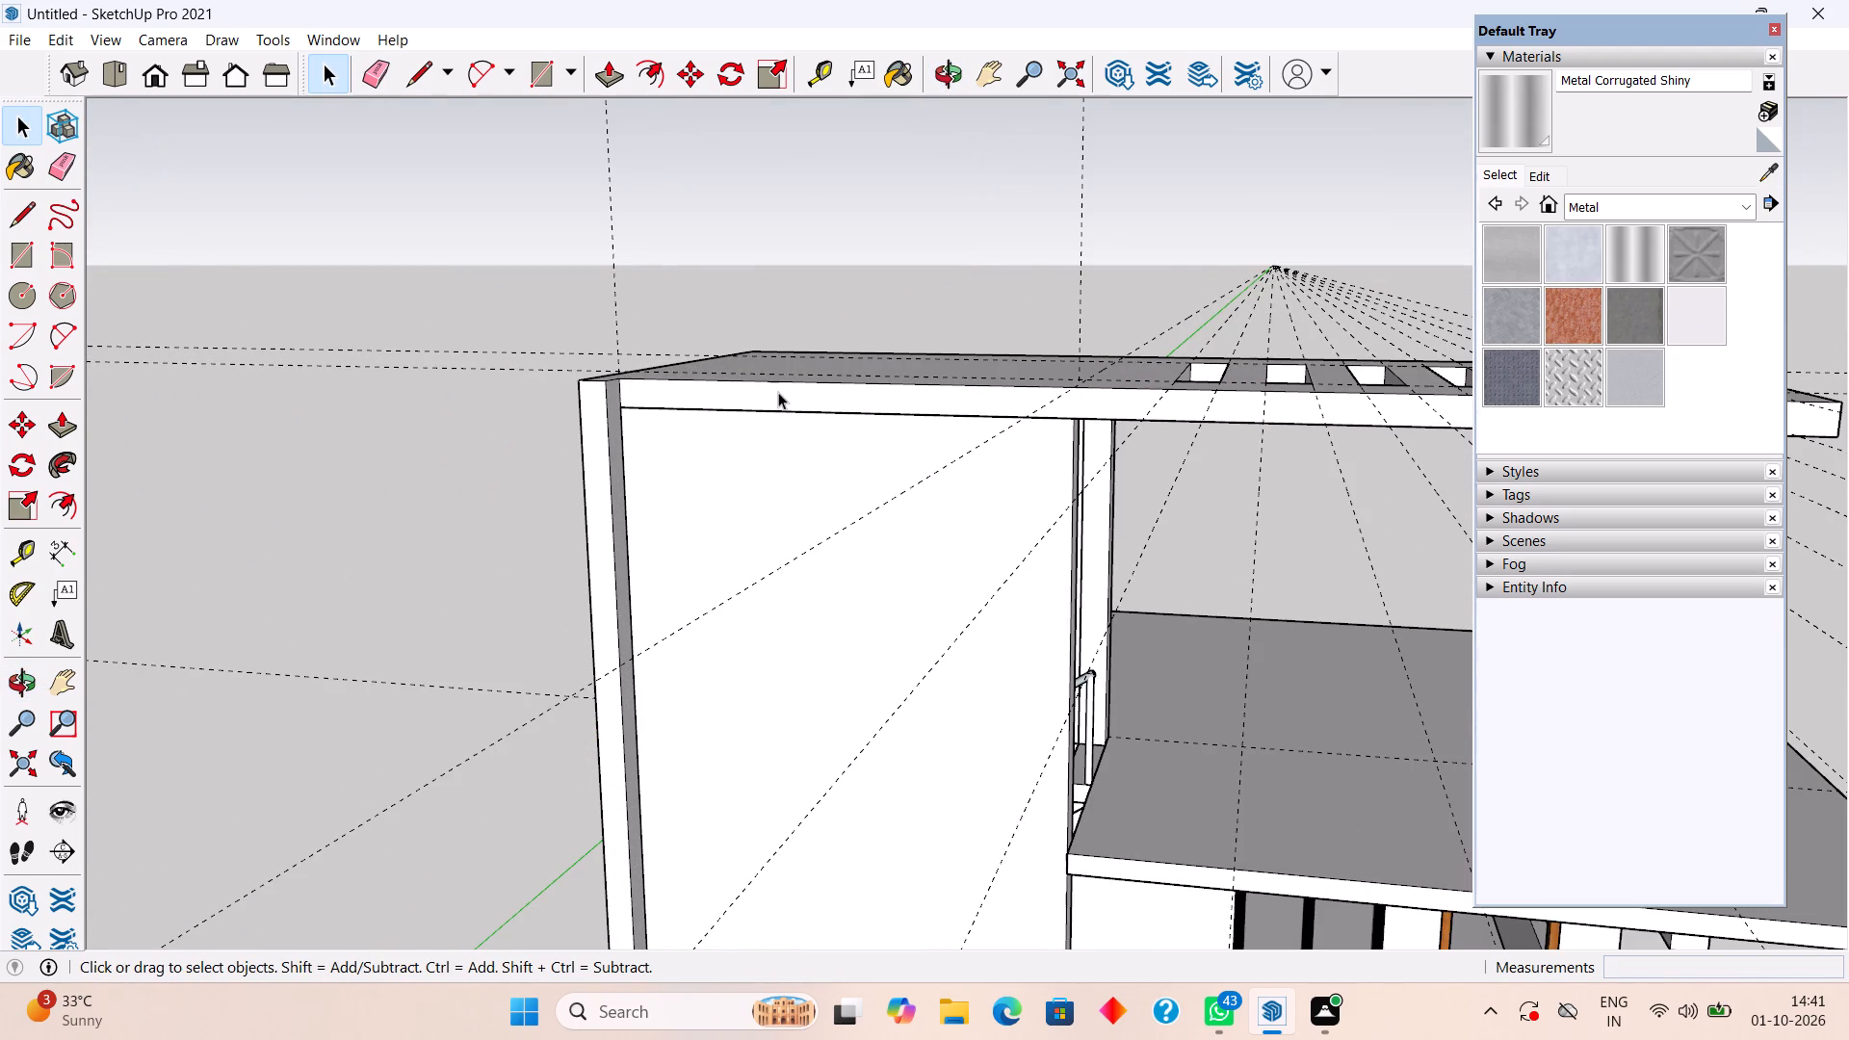
pyautogui.click(784, 395)
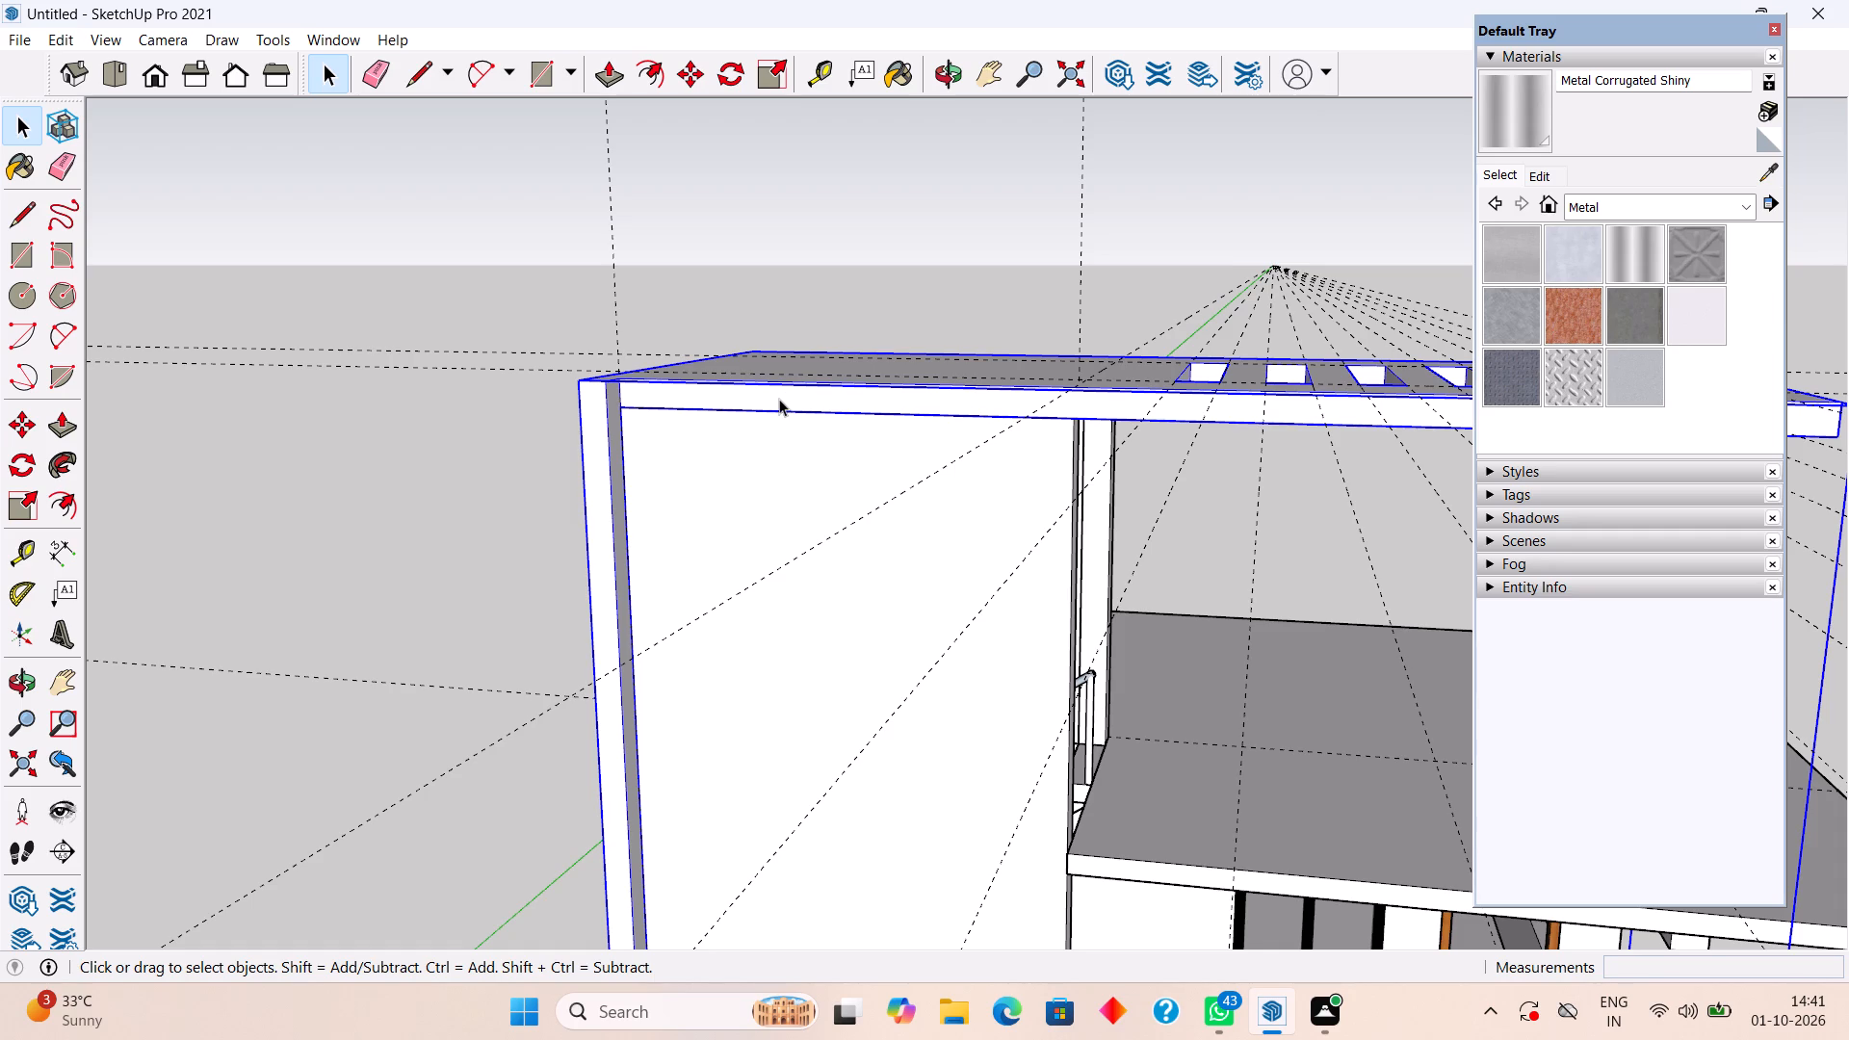
pyautogui.tripleClick(777, 403)
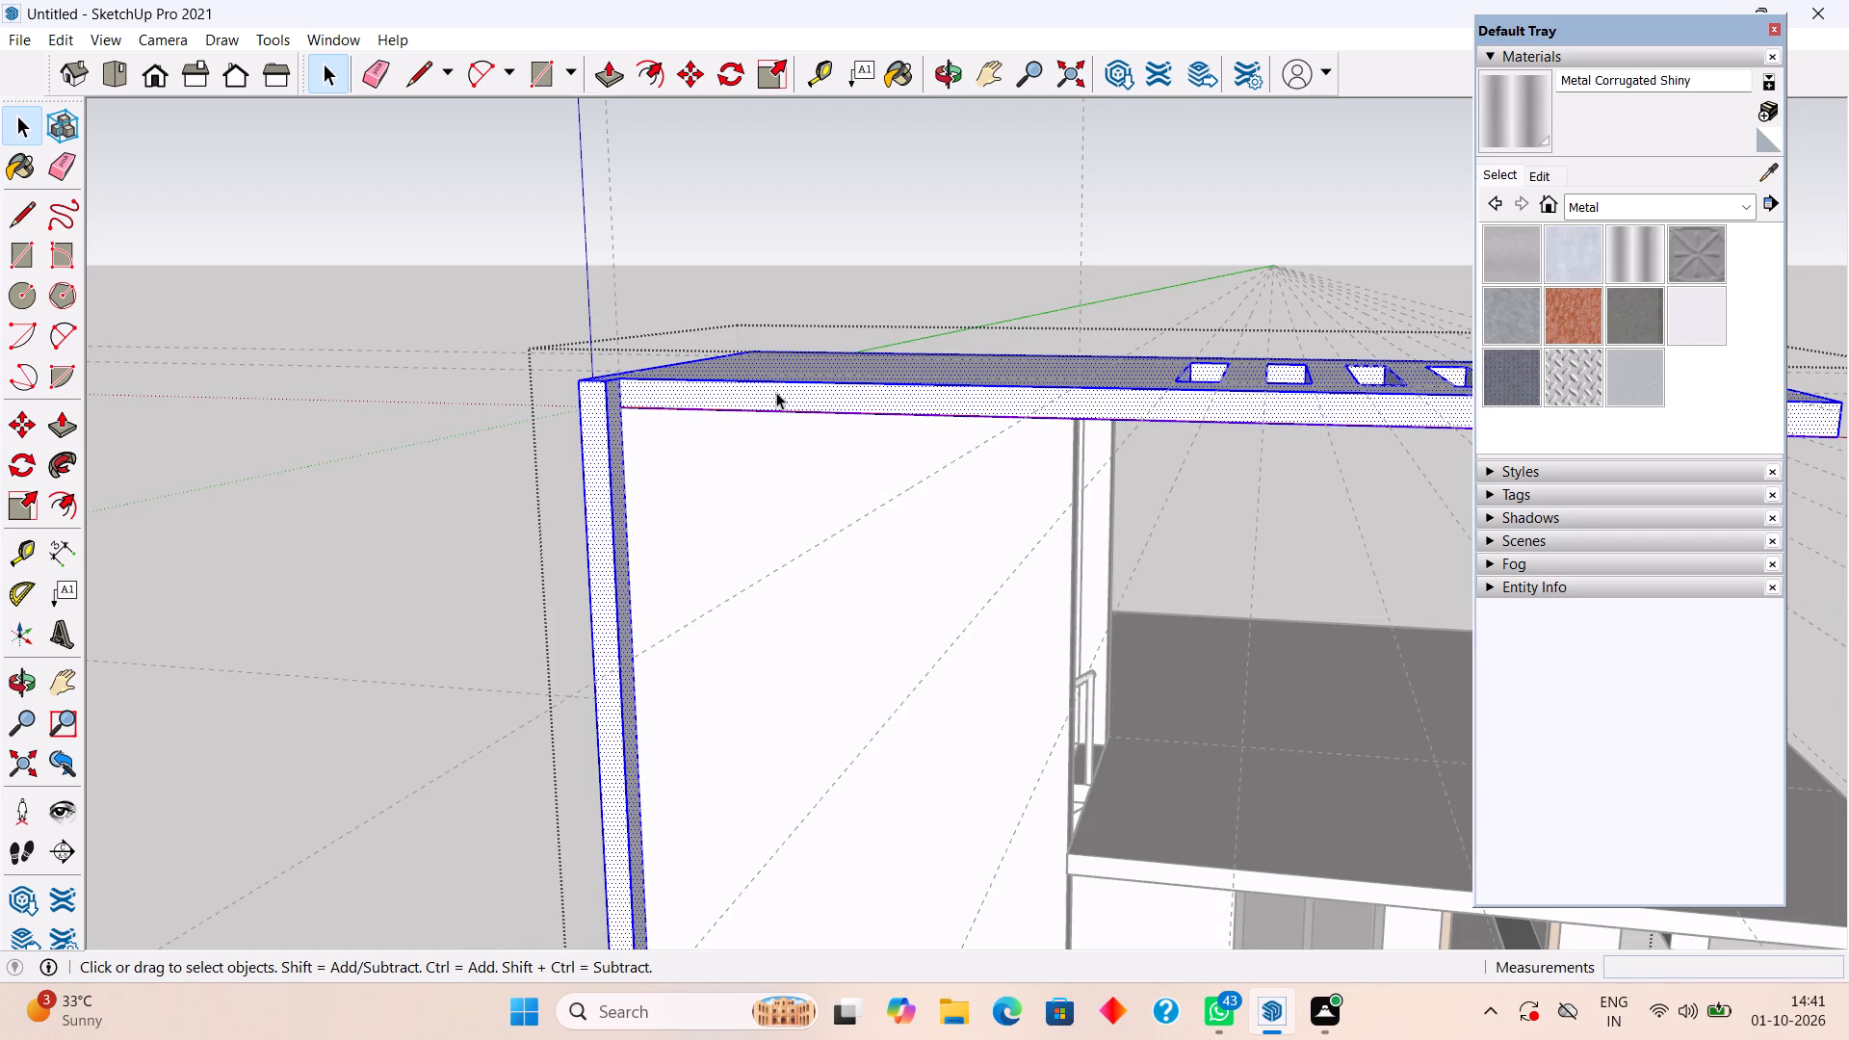
pyautogui.press('p')
pyautogui.click(776, 389)
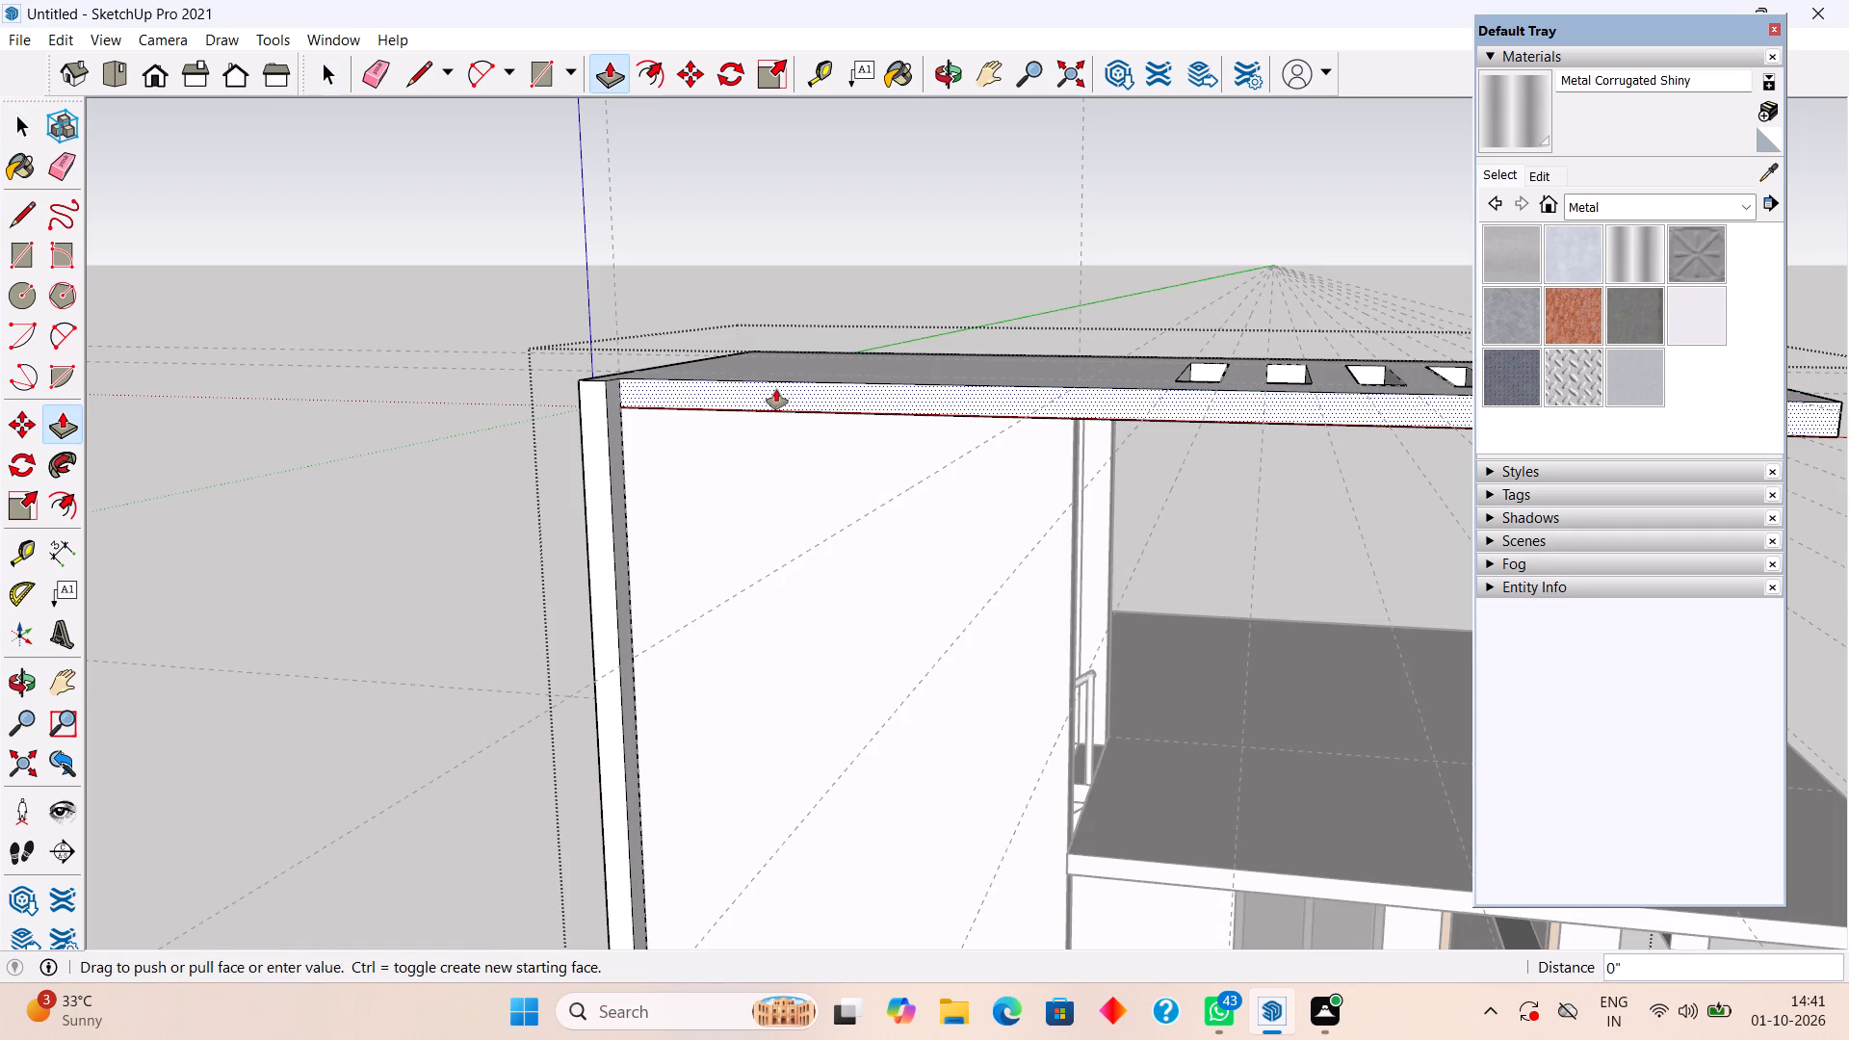
pyautogui.click(610, 403)
pyautogui.scroll(4, 589, 380)
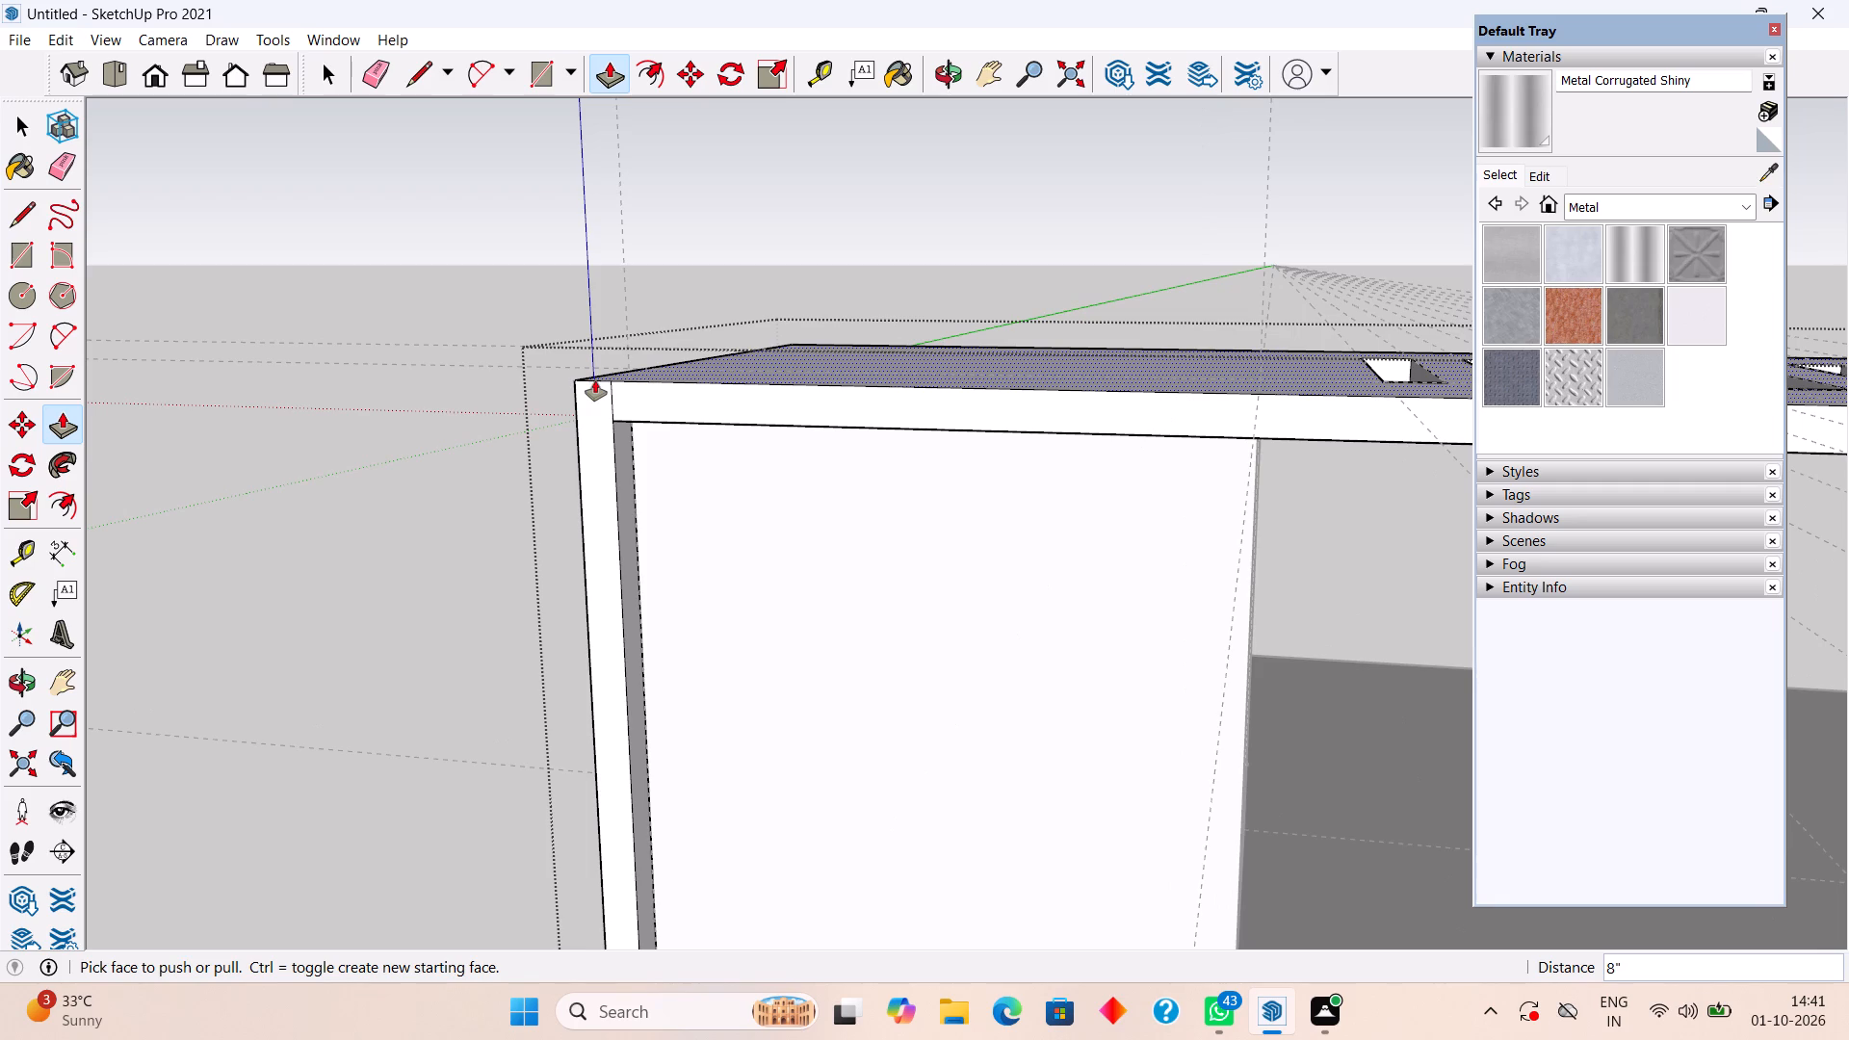
# Delete the leftover edge between the slab's front face and the corner post, and close the group.
pyautogui.press('space')
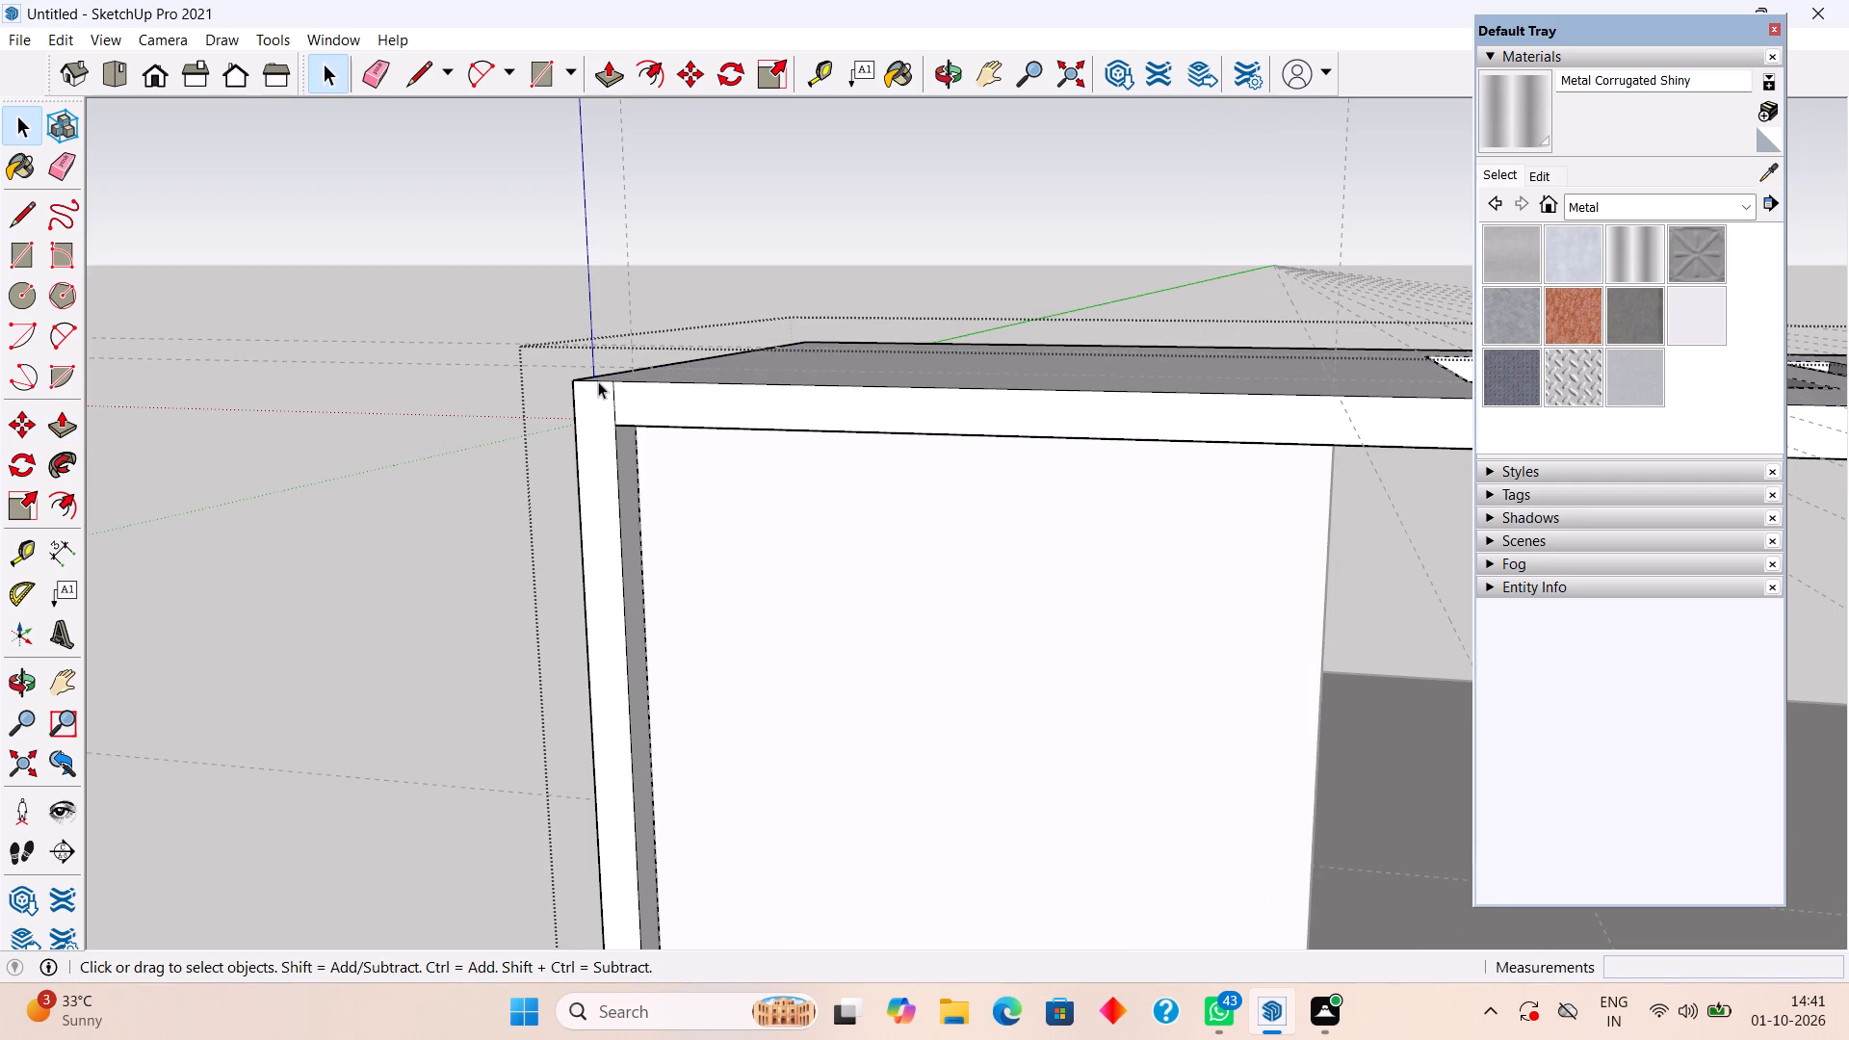
pyautogui.click(614, 397)
pyautogui.press('Delete')
pyautogui.scroll(-5, 553, 374)
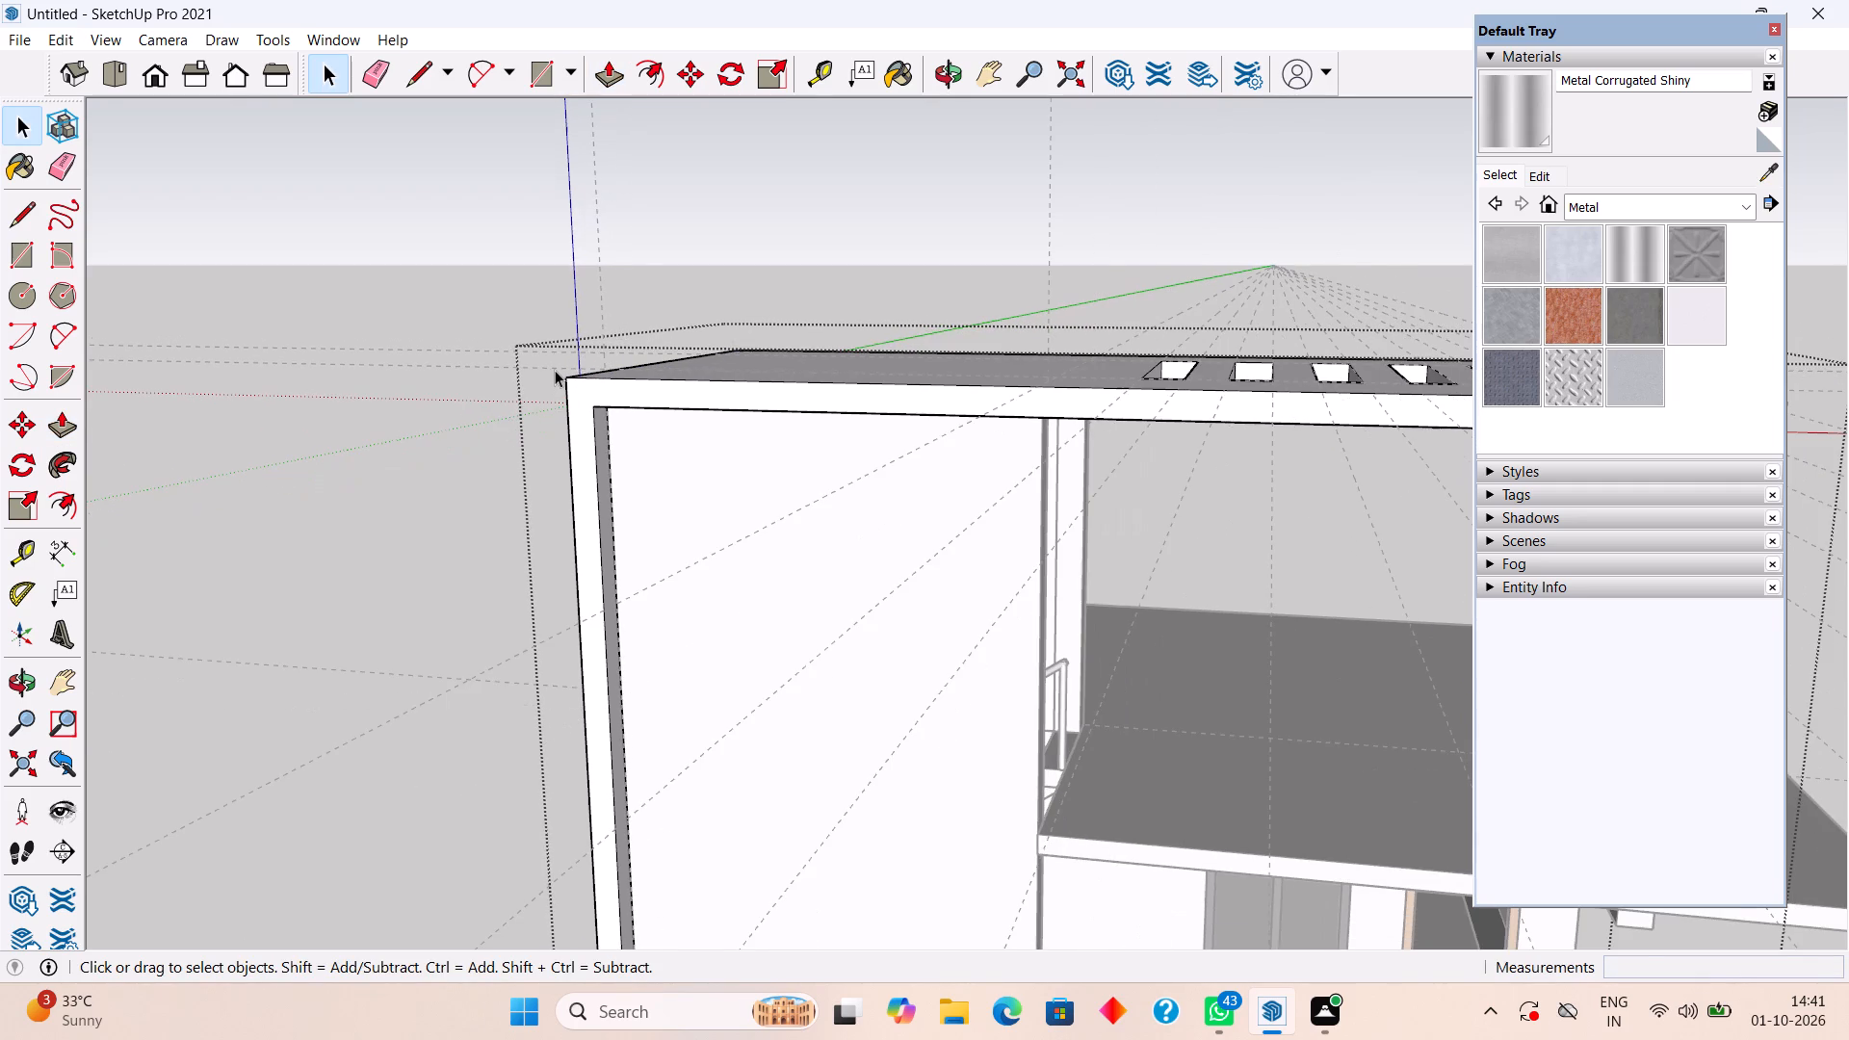
pyautogui.press('space')
pyautogui.click(480, 285)
# Delete all the guides in the model.
pyautogui.scroll(-1, 757, 557)
pyautogui.moveTo(764, 559); pyautogui.dragTo(921, 507, button='middle')
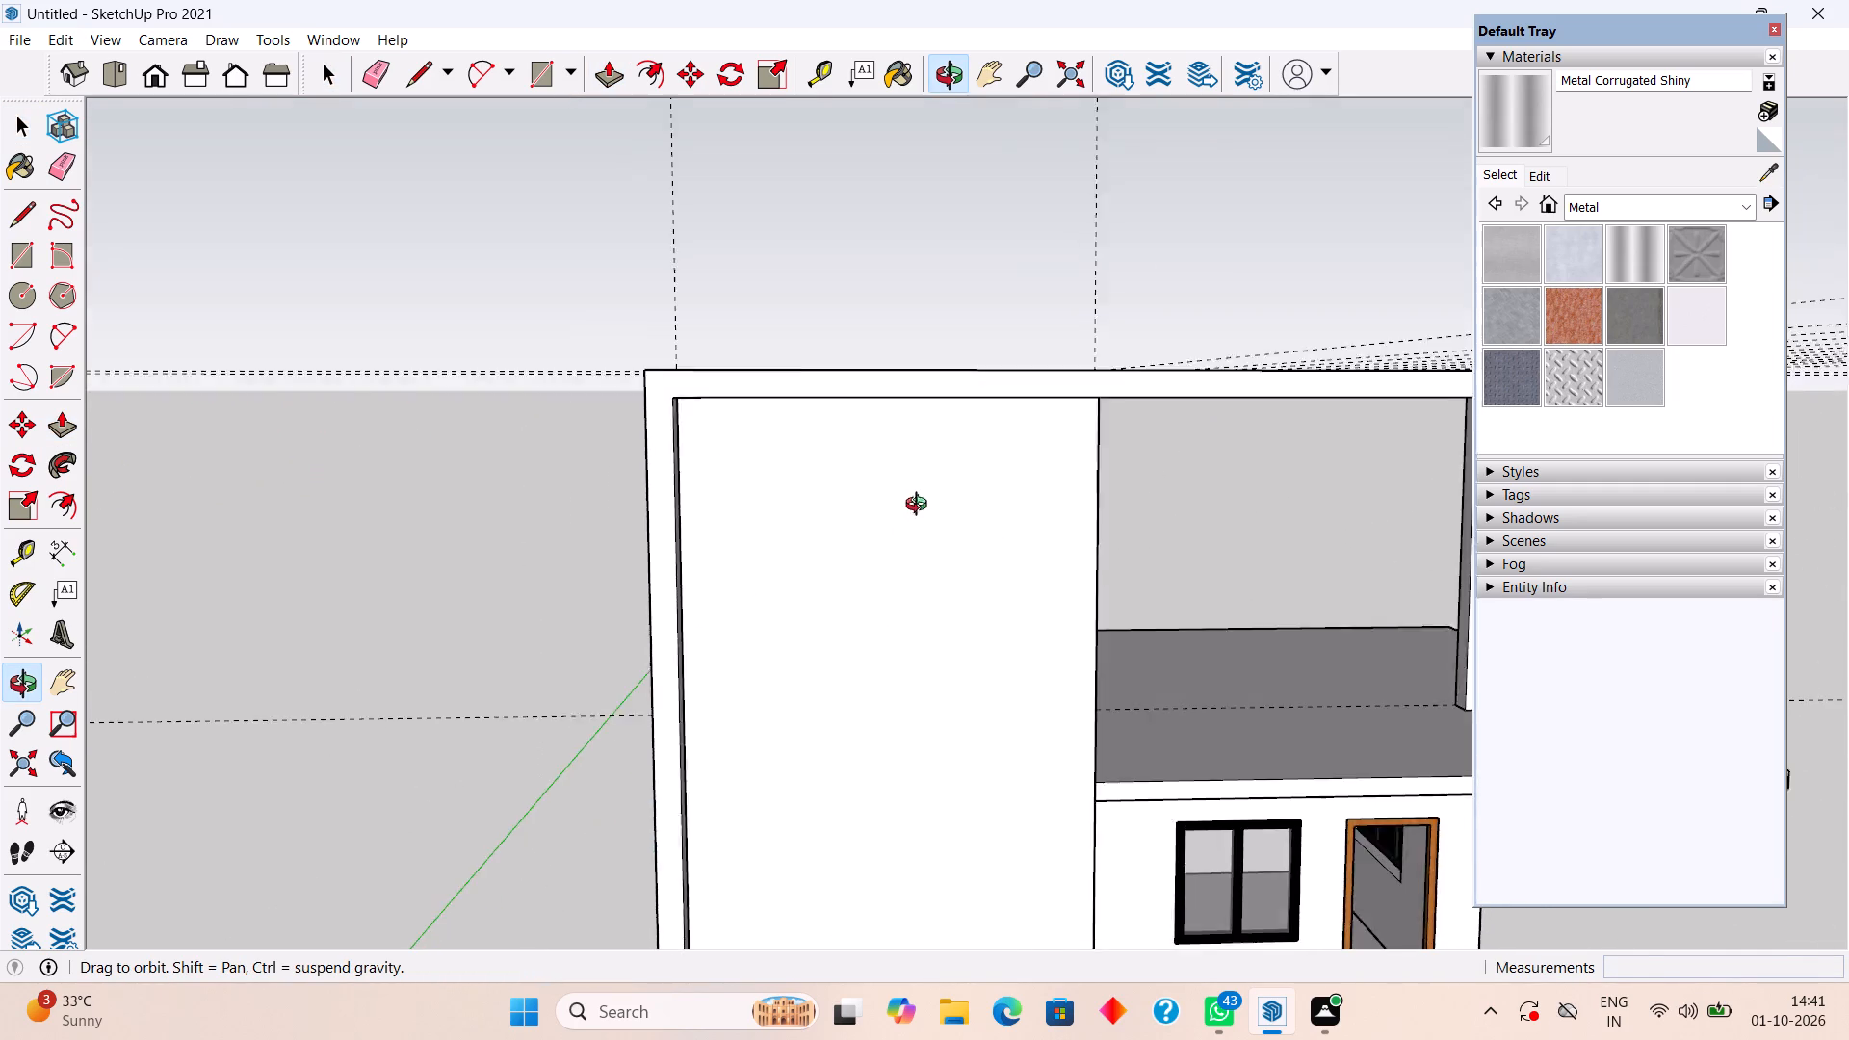
pyautogui.moveTo(921, 507); pyautogui.dragTo(830, 580, button='middle')
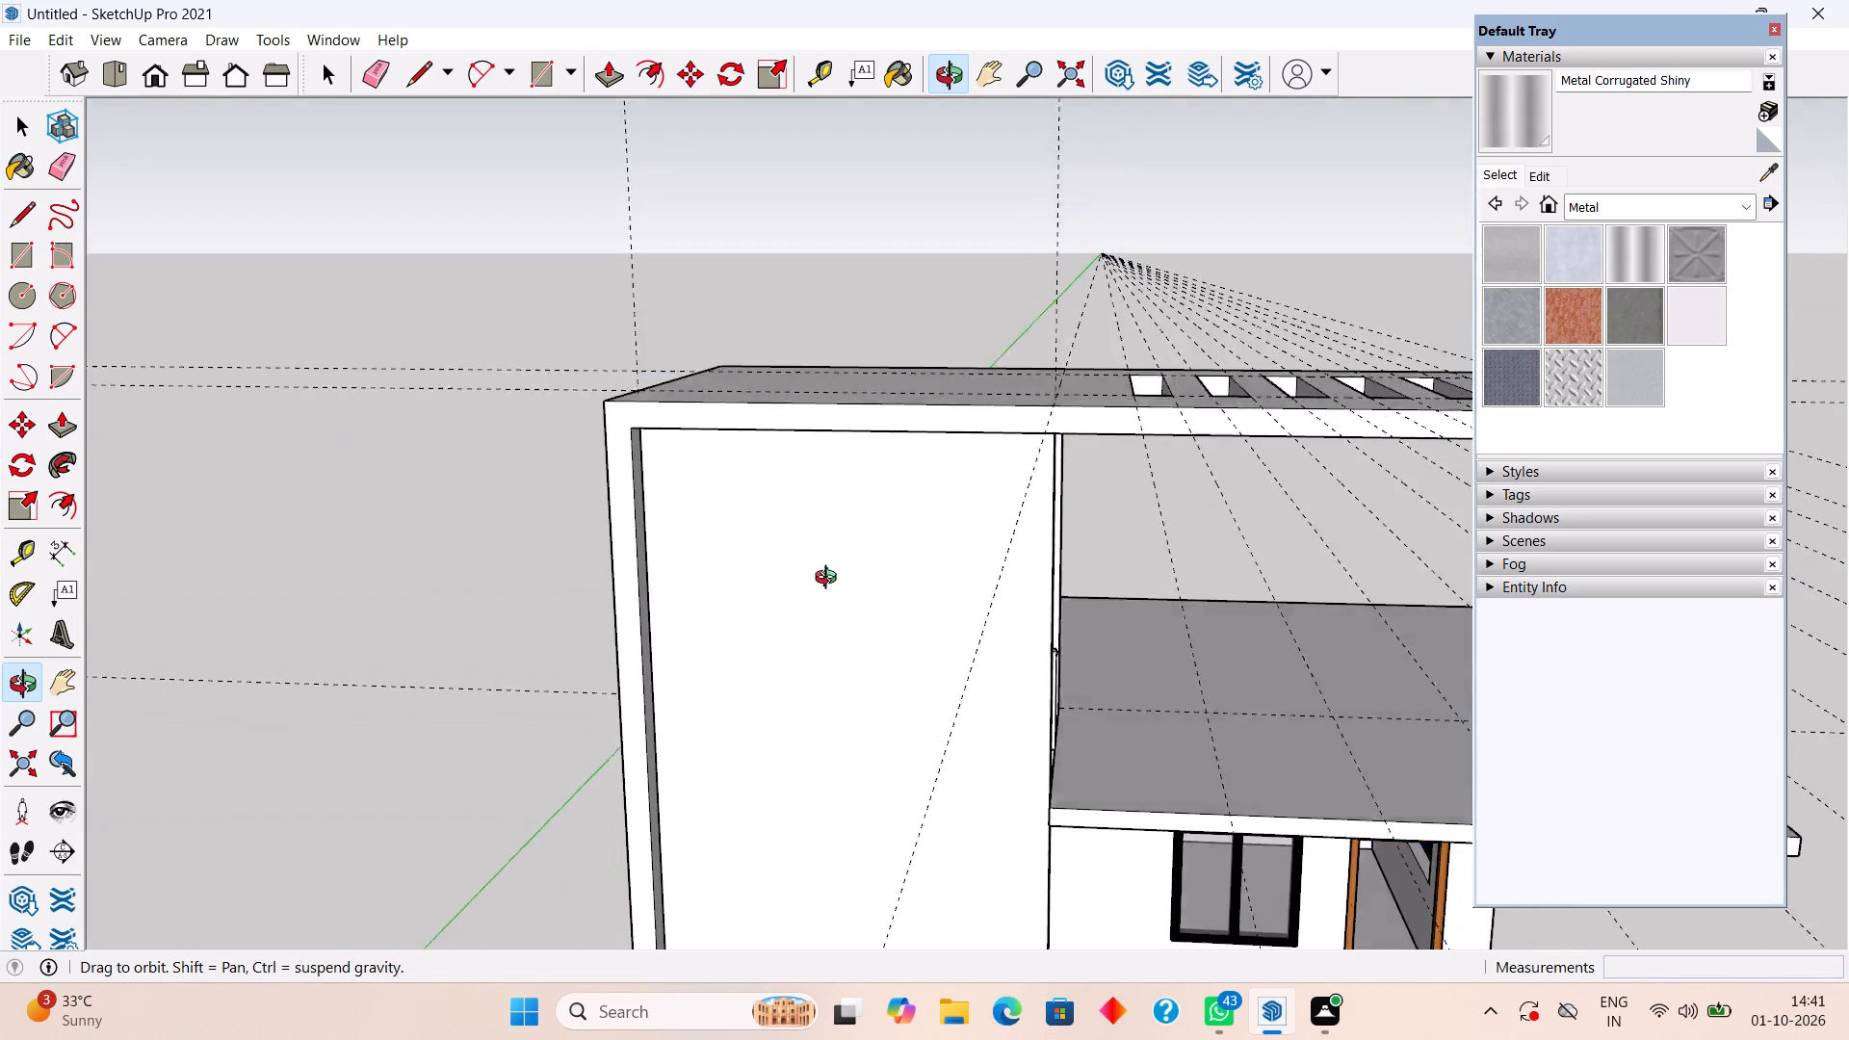
pyautogui.moveTo(830, 580); pyautogui.dragTo(830, 586, button='middle')
pyautogui.scroll(-5, 830, 586)
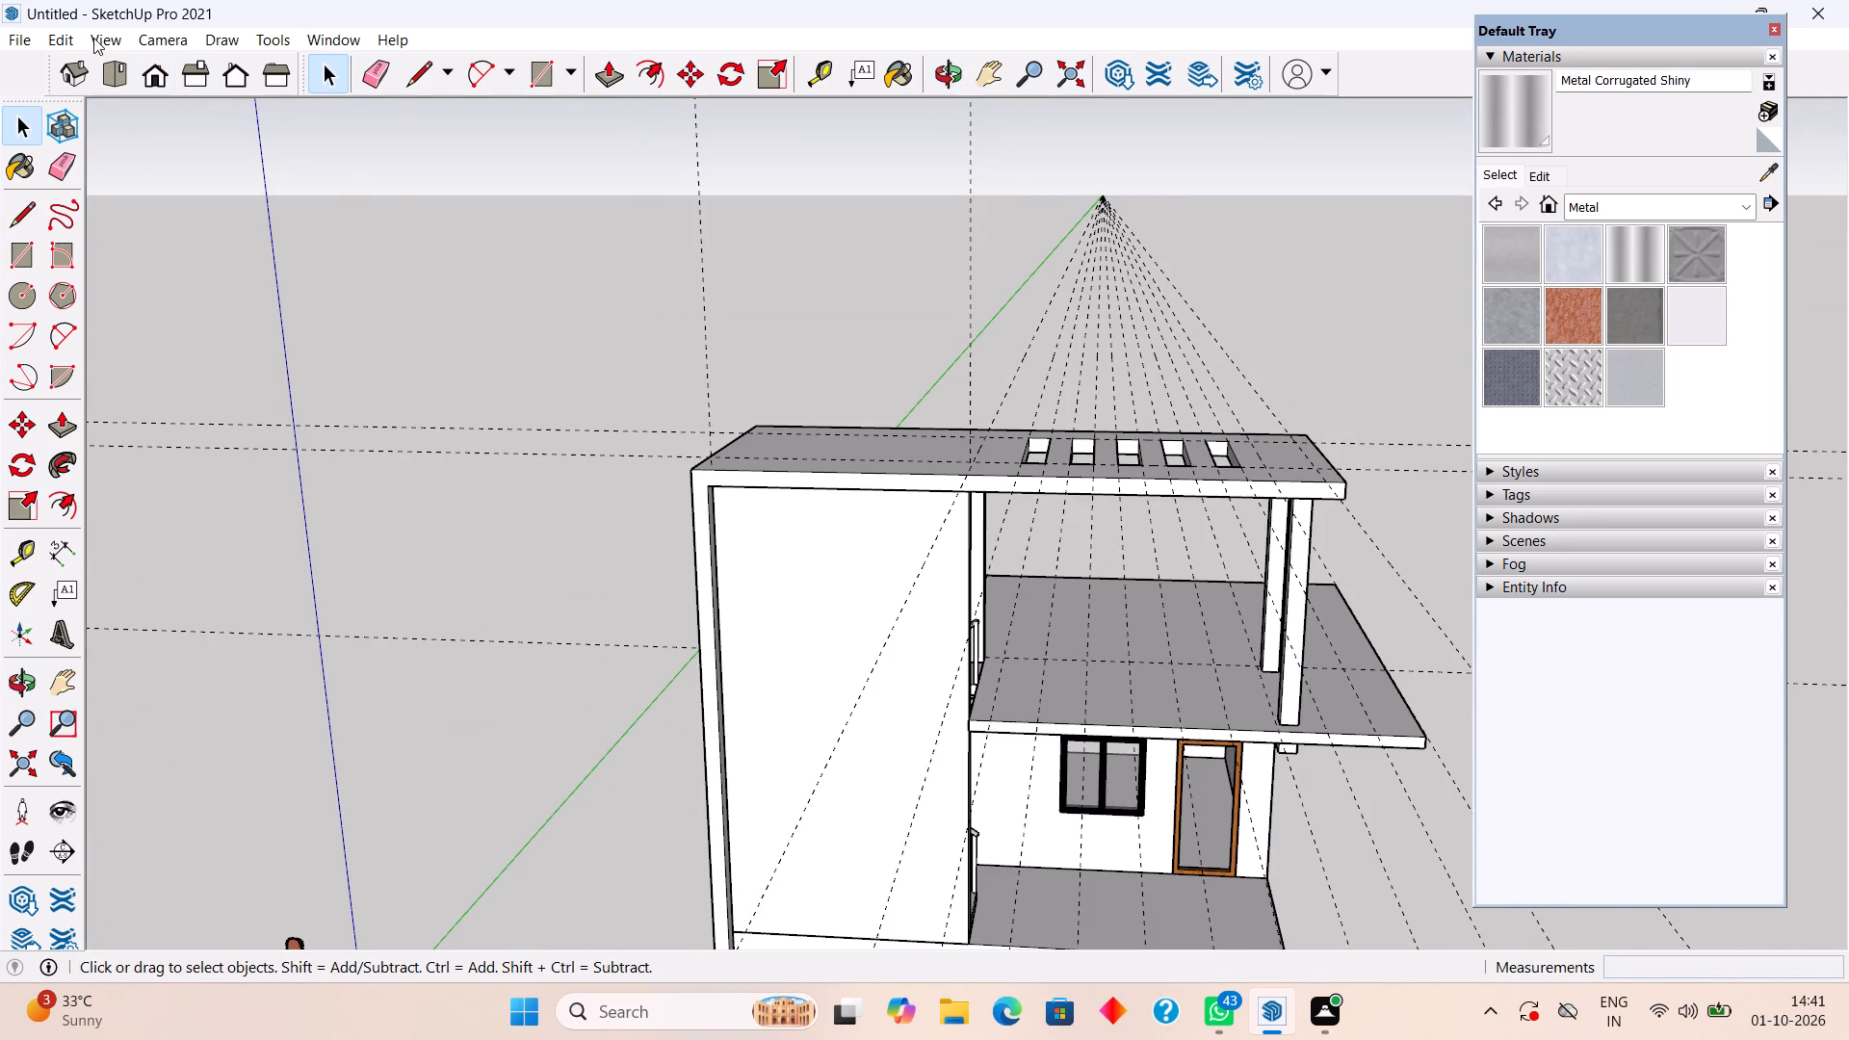
pyautogui.click(67, 38)
pyautogui.click(184, 251)
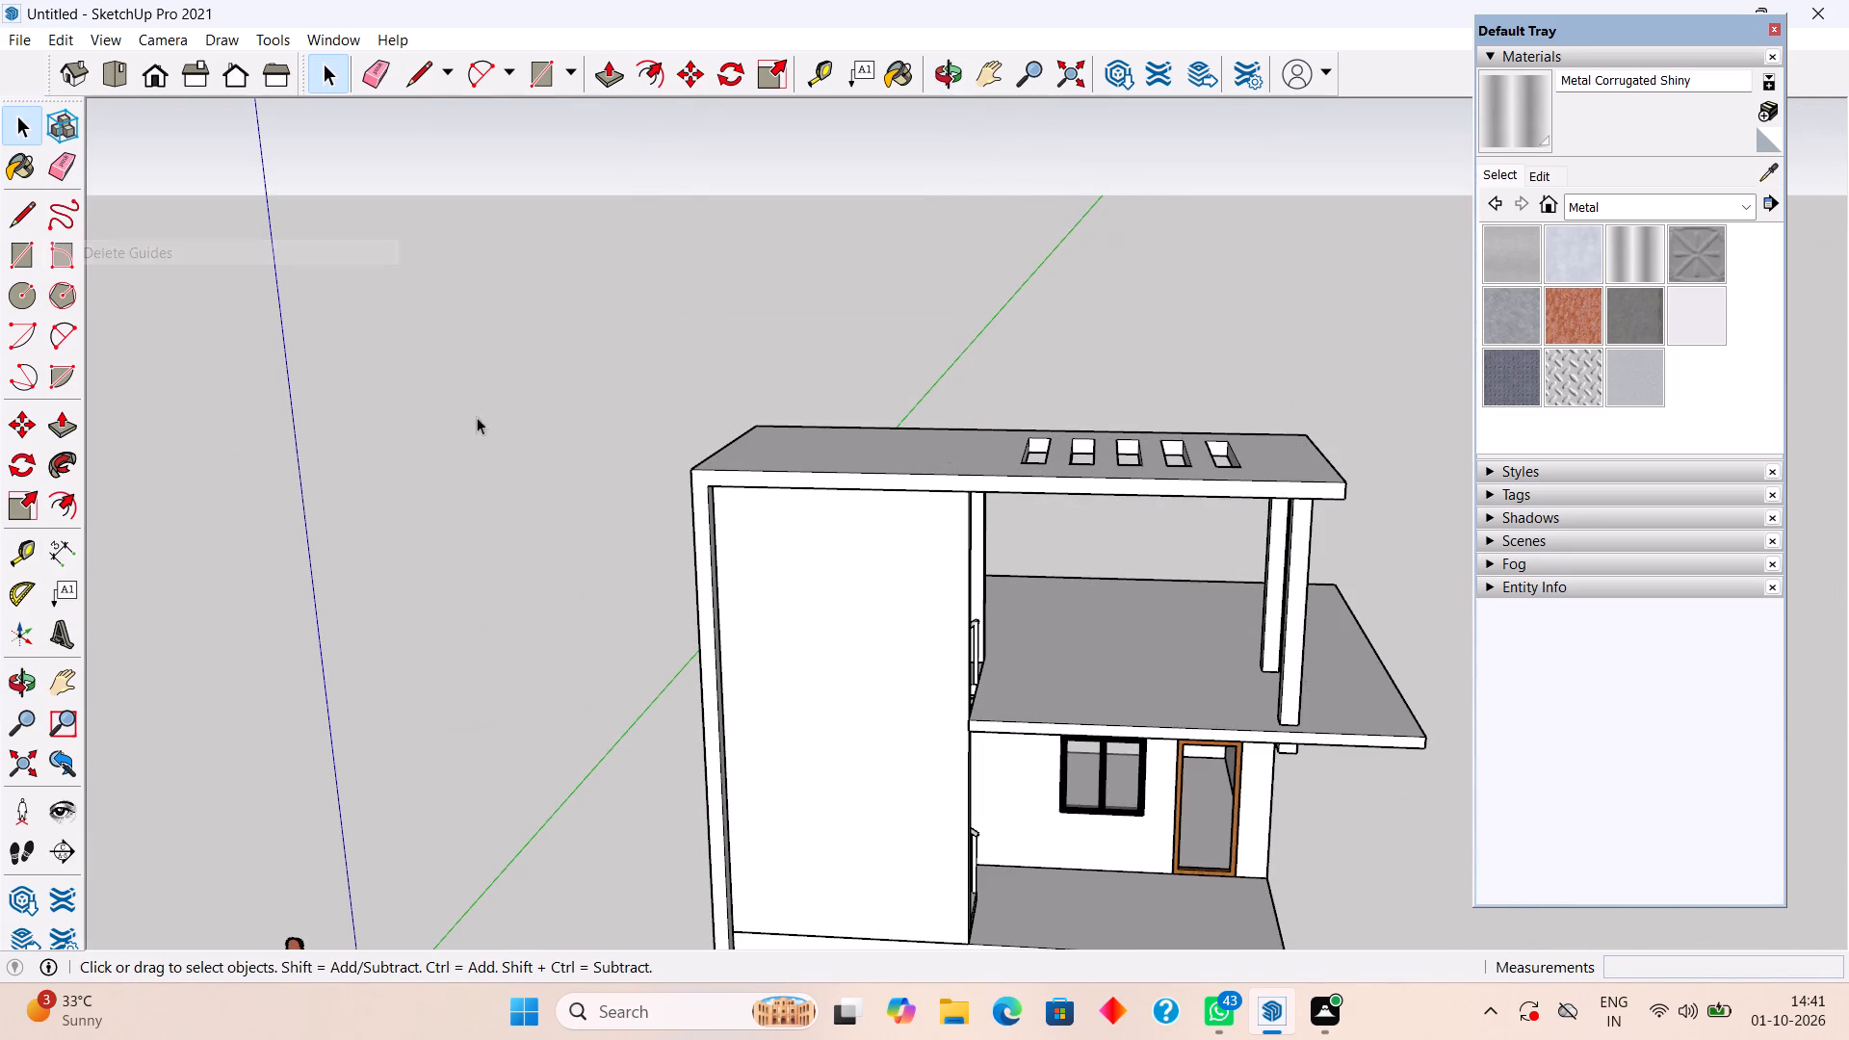
# Examine the house from below and above, checking the top slab, its slots and the corner frame.
pyautogui.scroll(-7, 885, 650)
pyautogui.moveTo(999, 845); pyautogui.dragTo(1006, 504, button='middle')
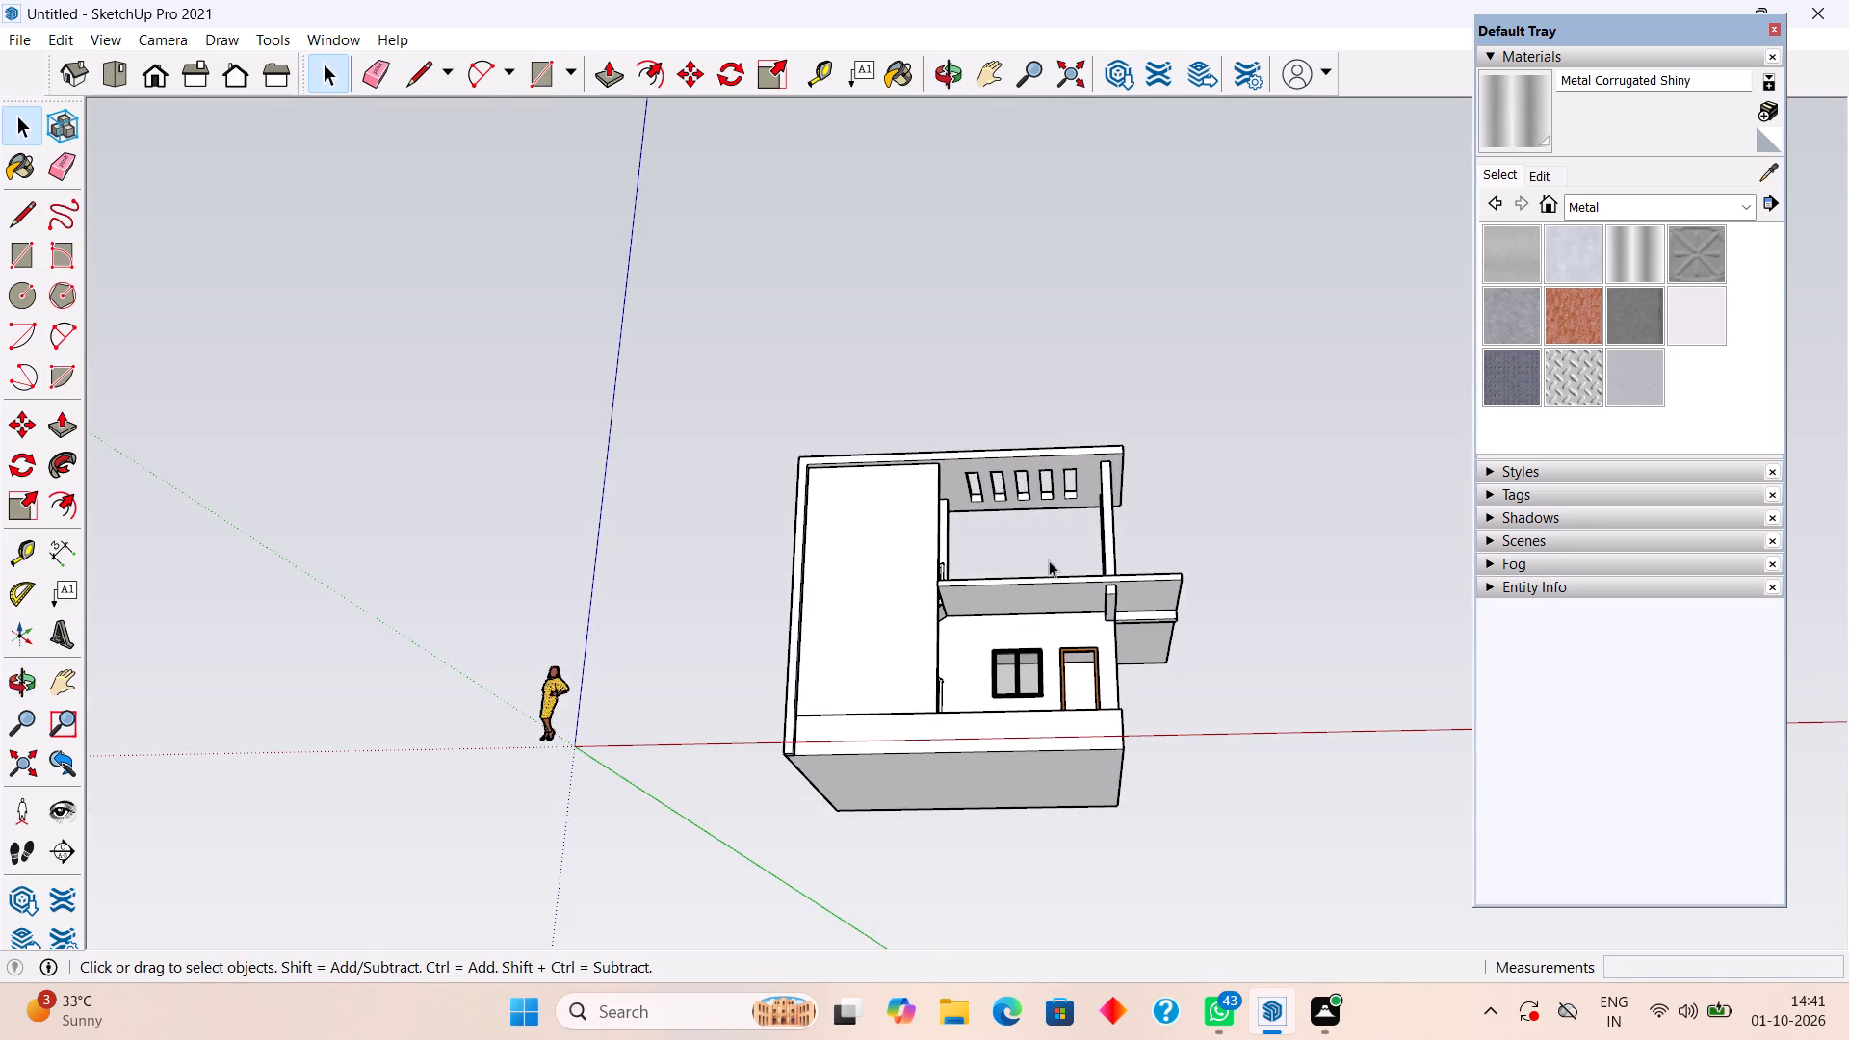
pyautogui.moveTo(1049, 562); pyautogui.dragTo(749, 720, button='middle')
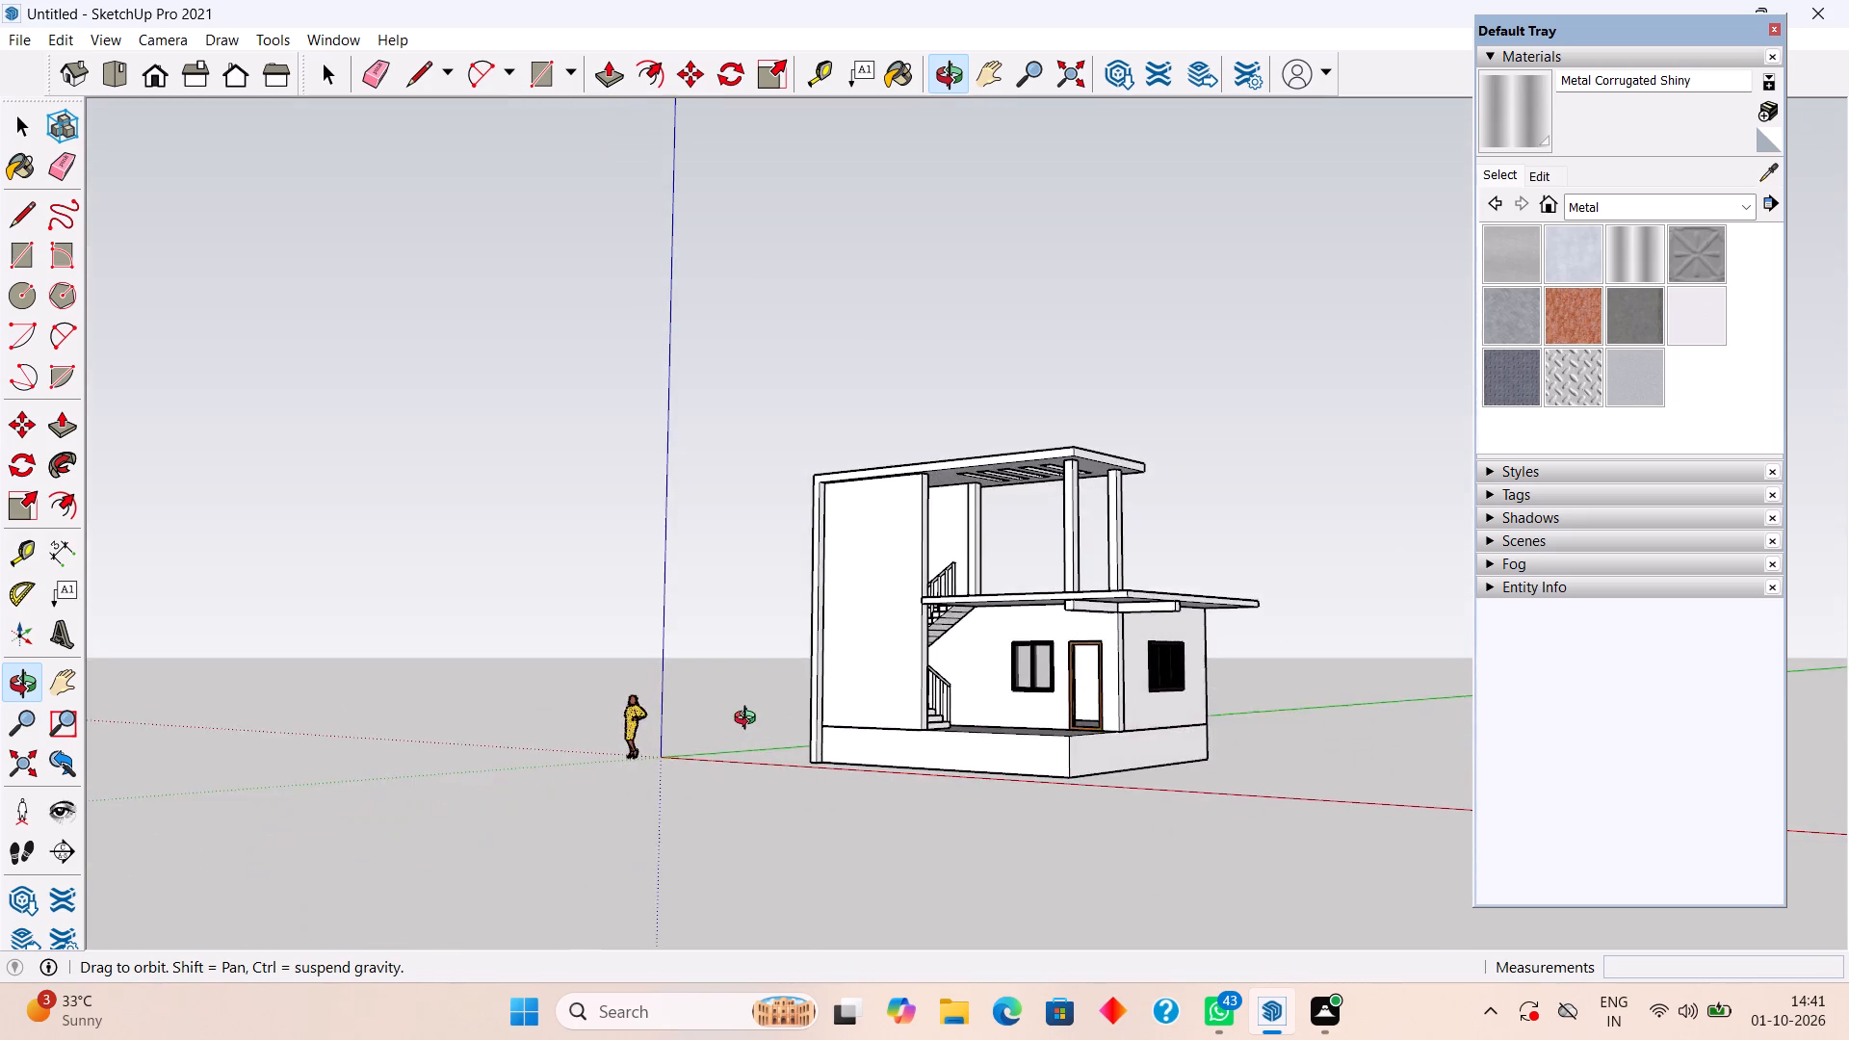
pyautogui.moveTo(749, 720); pyautogui.dragTo(699, 519, button='middle')
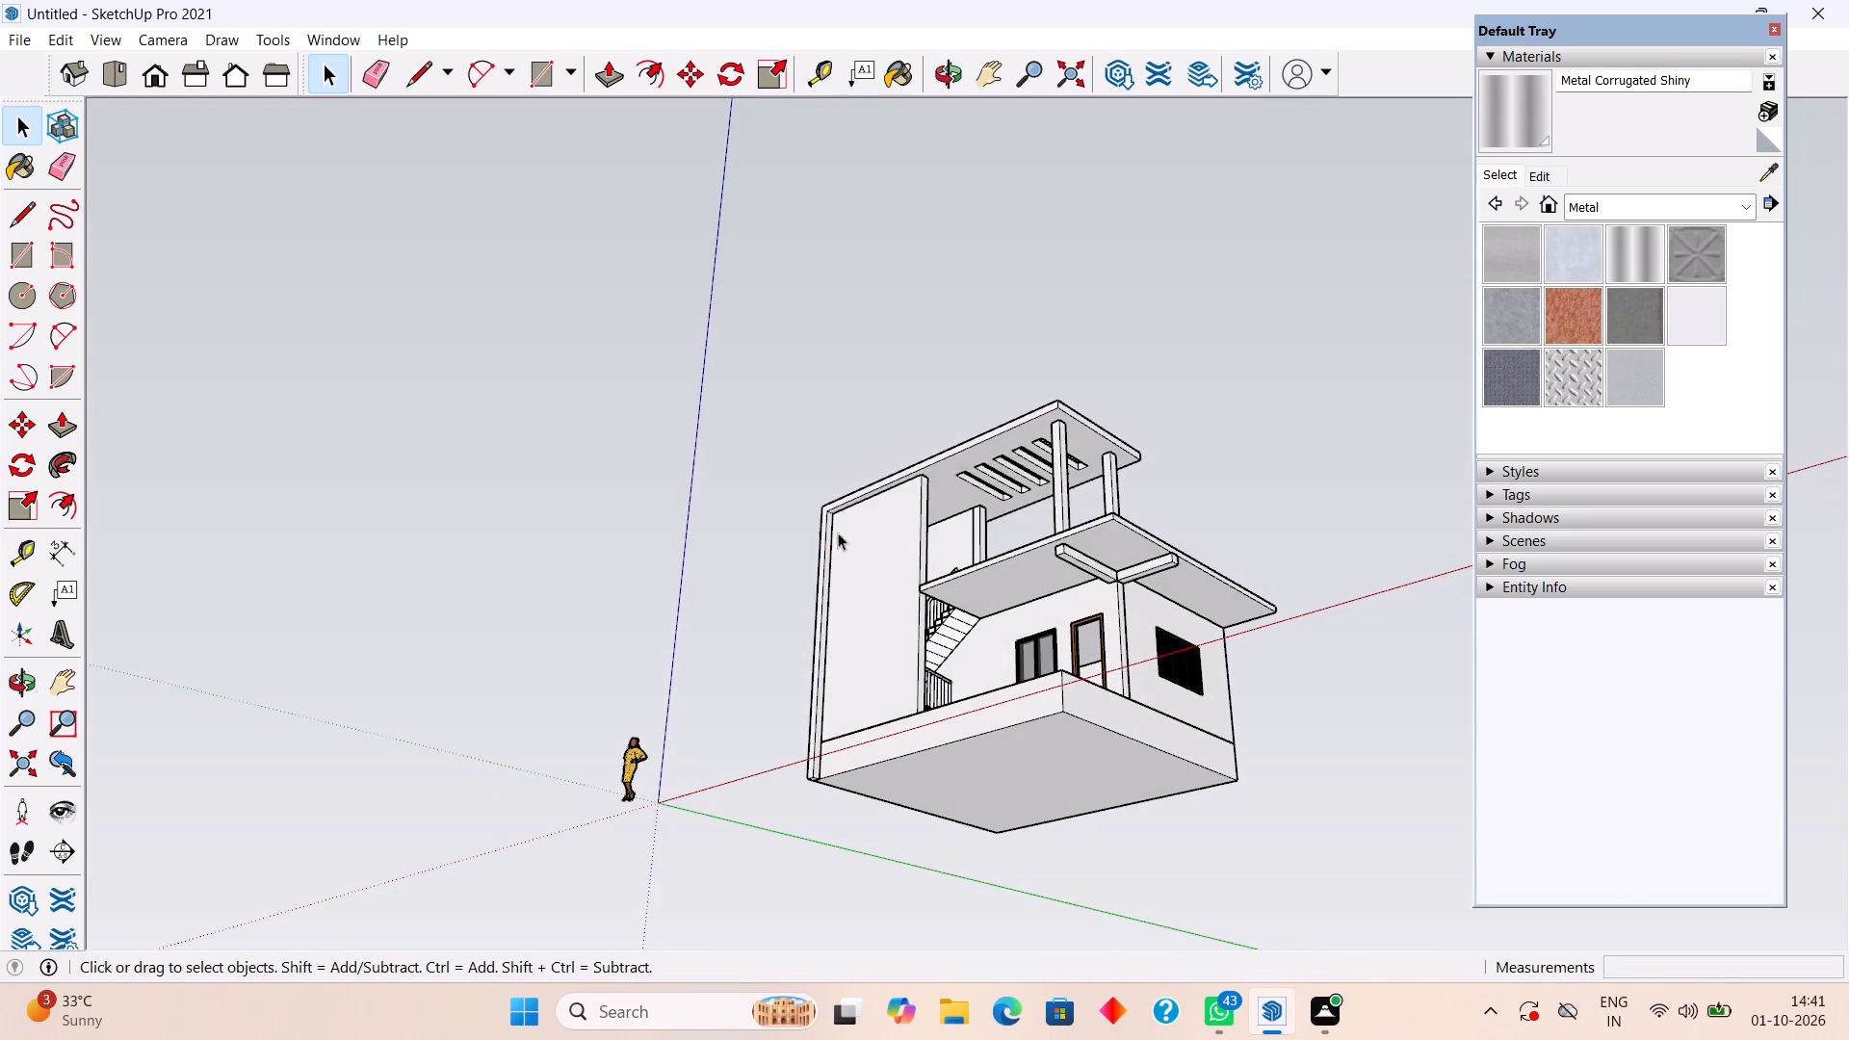
pyautogui.scroll(11, 935, 458)
pyautogui.moveTo(929, 482); pyautogui.dragTo(843, 572, button='middle')
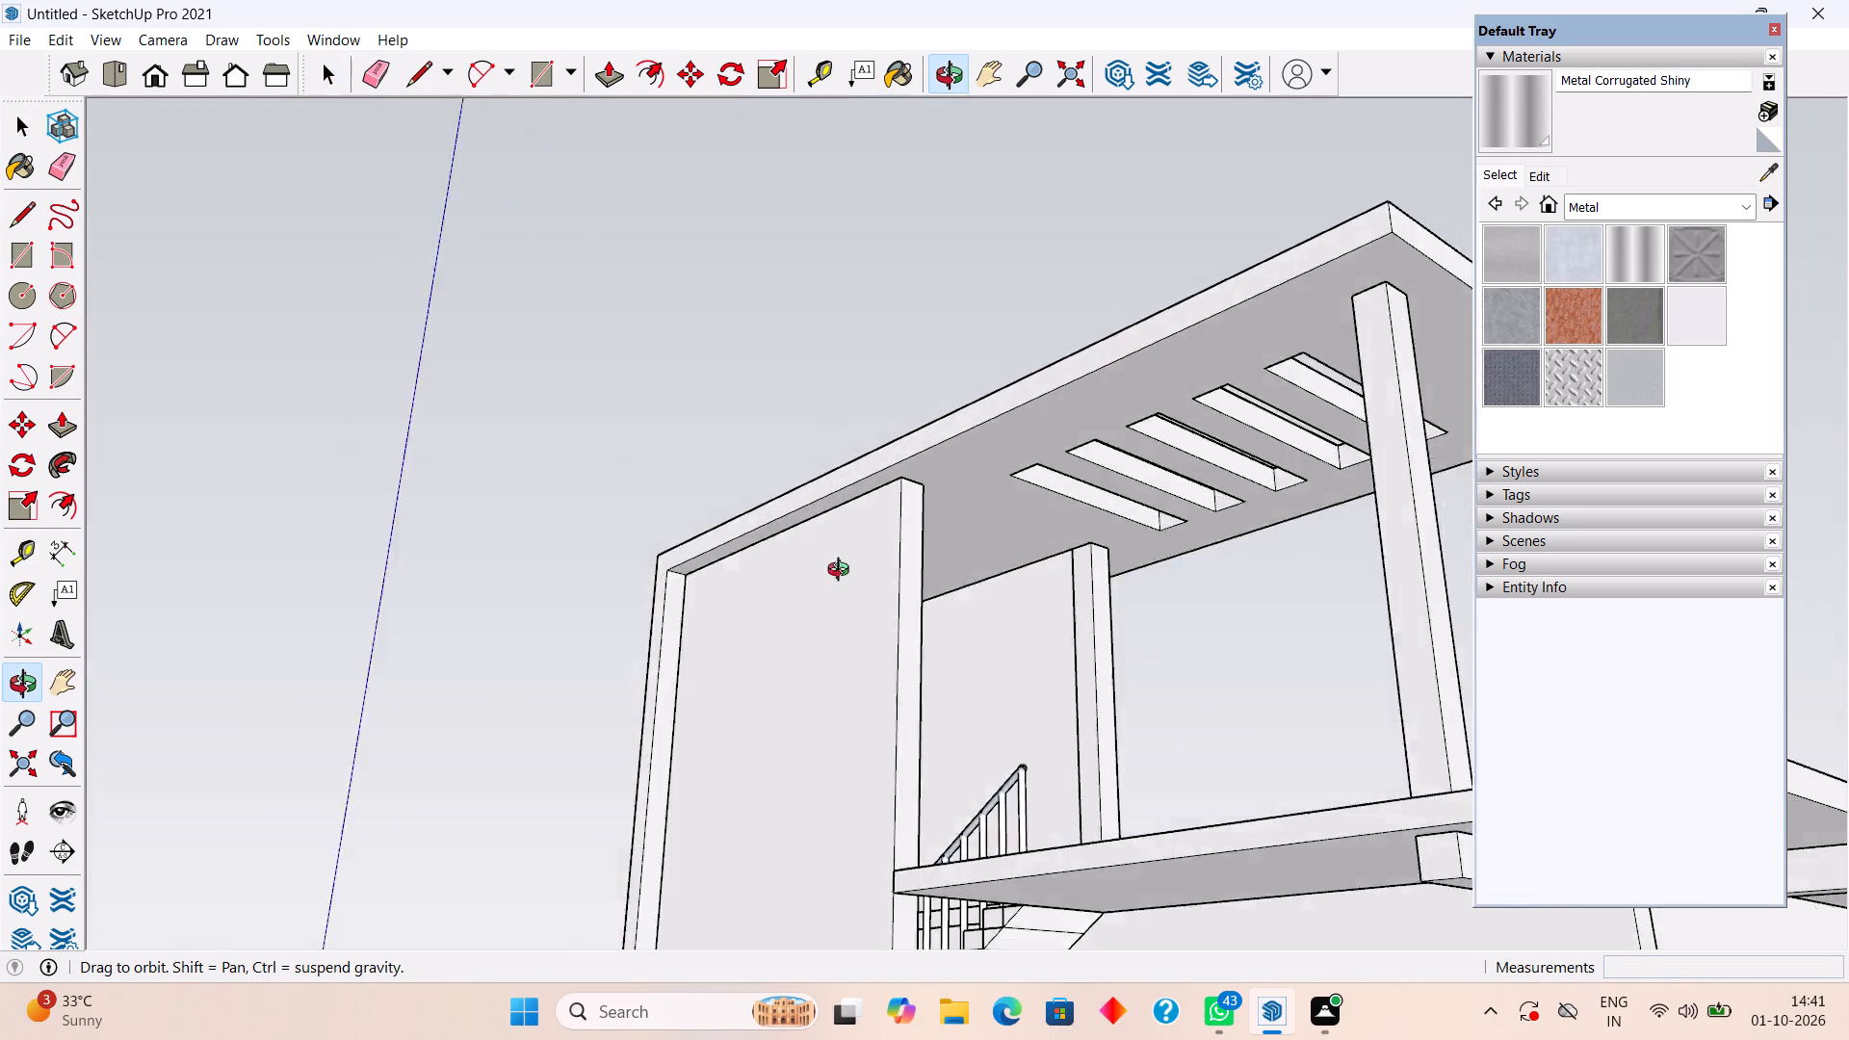
pyautogui.moveTo(843, 572); pyautogui.dragTo(820, 546, button='middle')
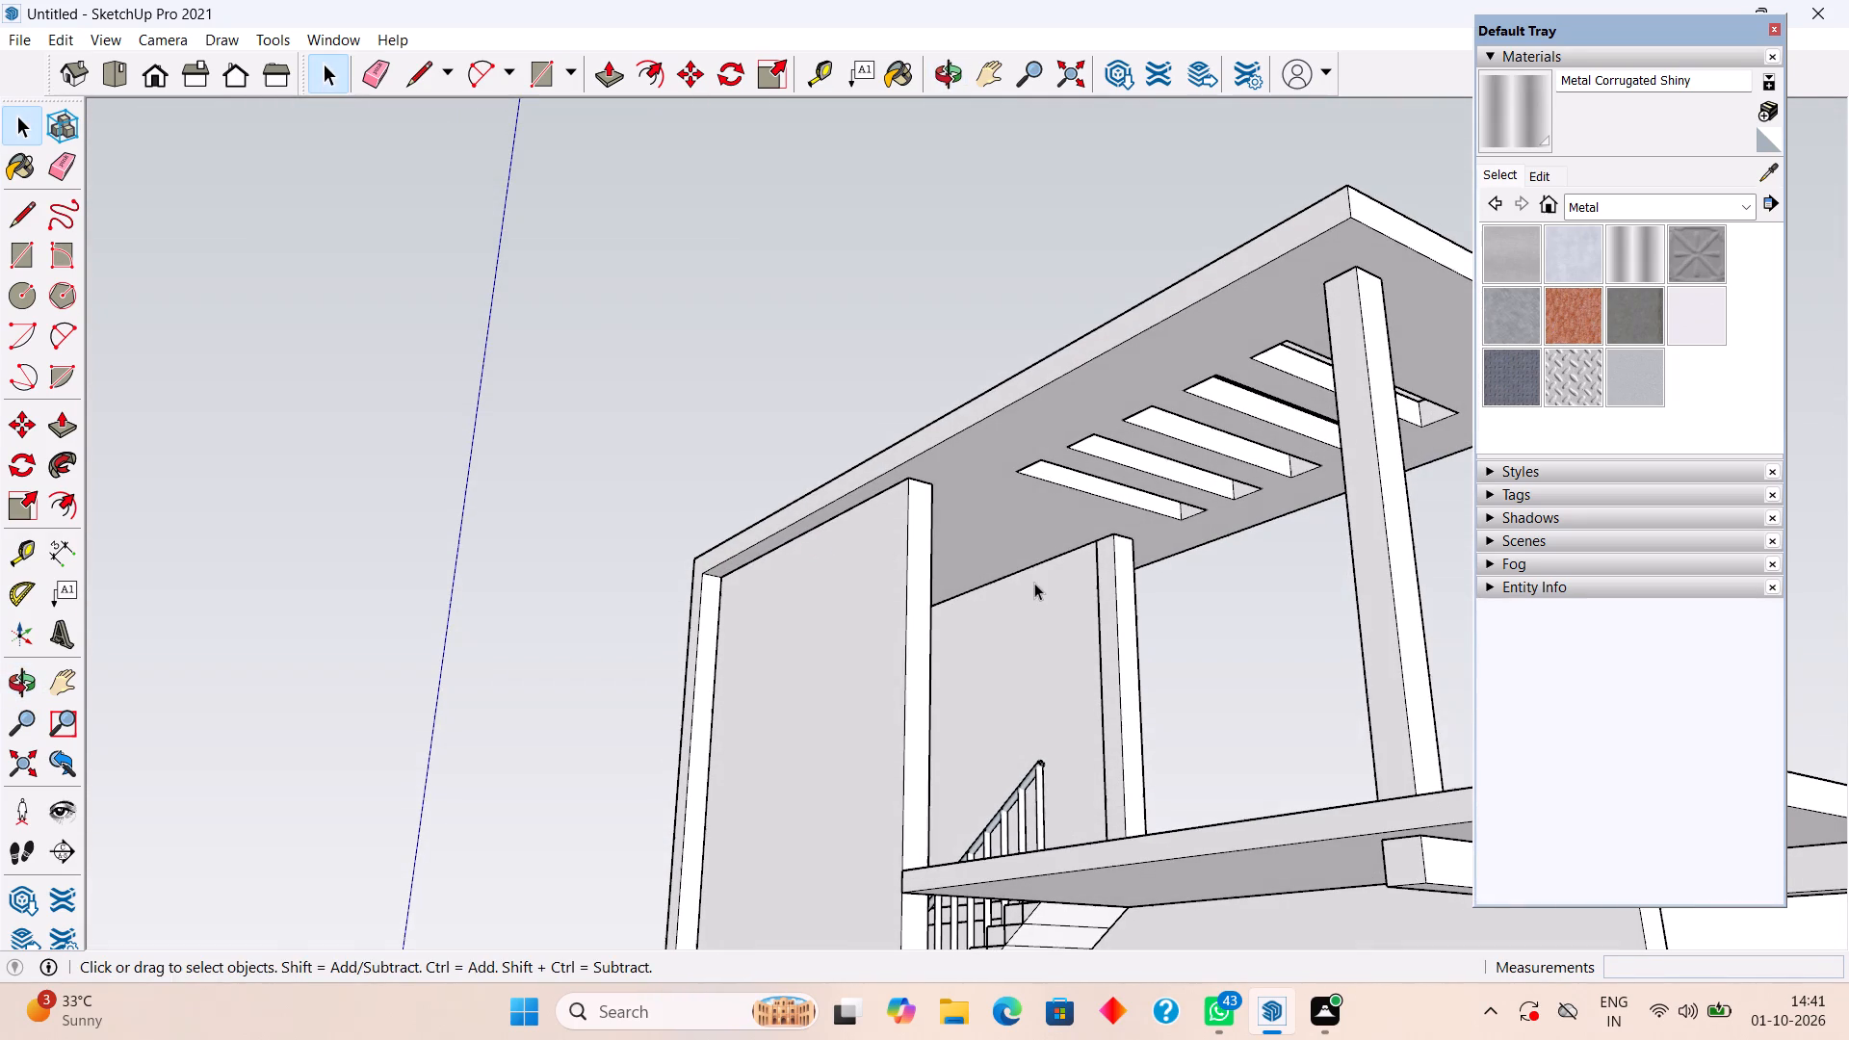
pyautogui.moveTo(1004, 636); pyautogui.dragTo(1058, 997, button='middle')
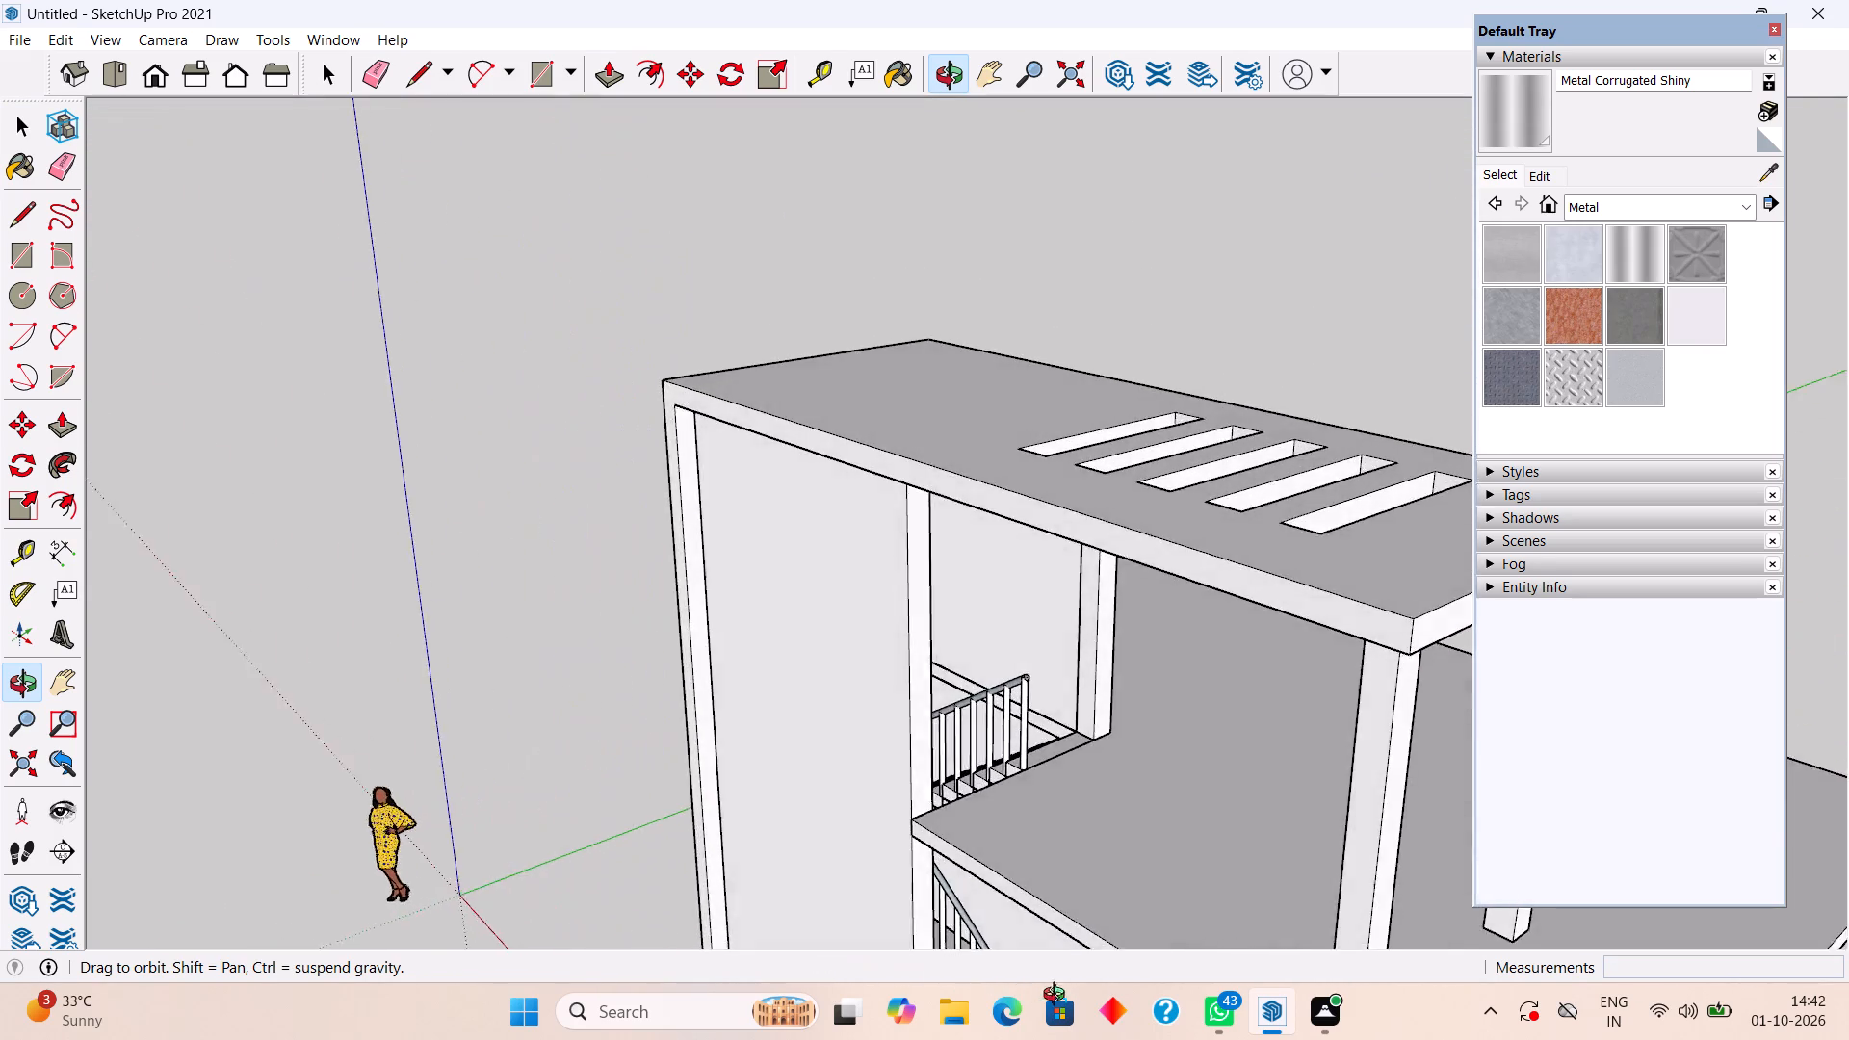
pyautogui.moveTo(1058, 997); pyautogui.dragTo(1445, 1018, button='middle')
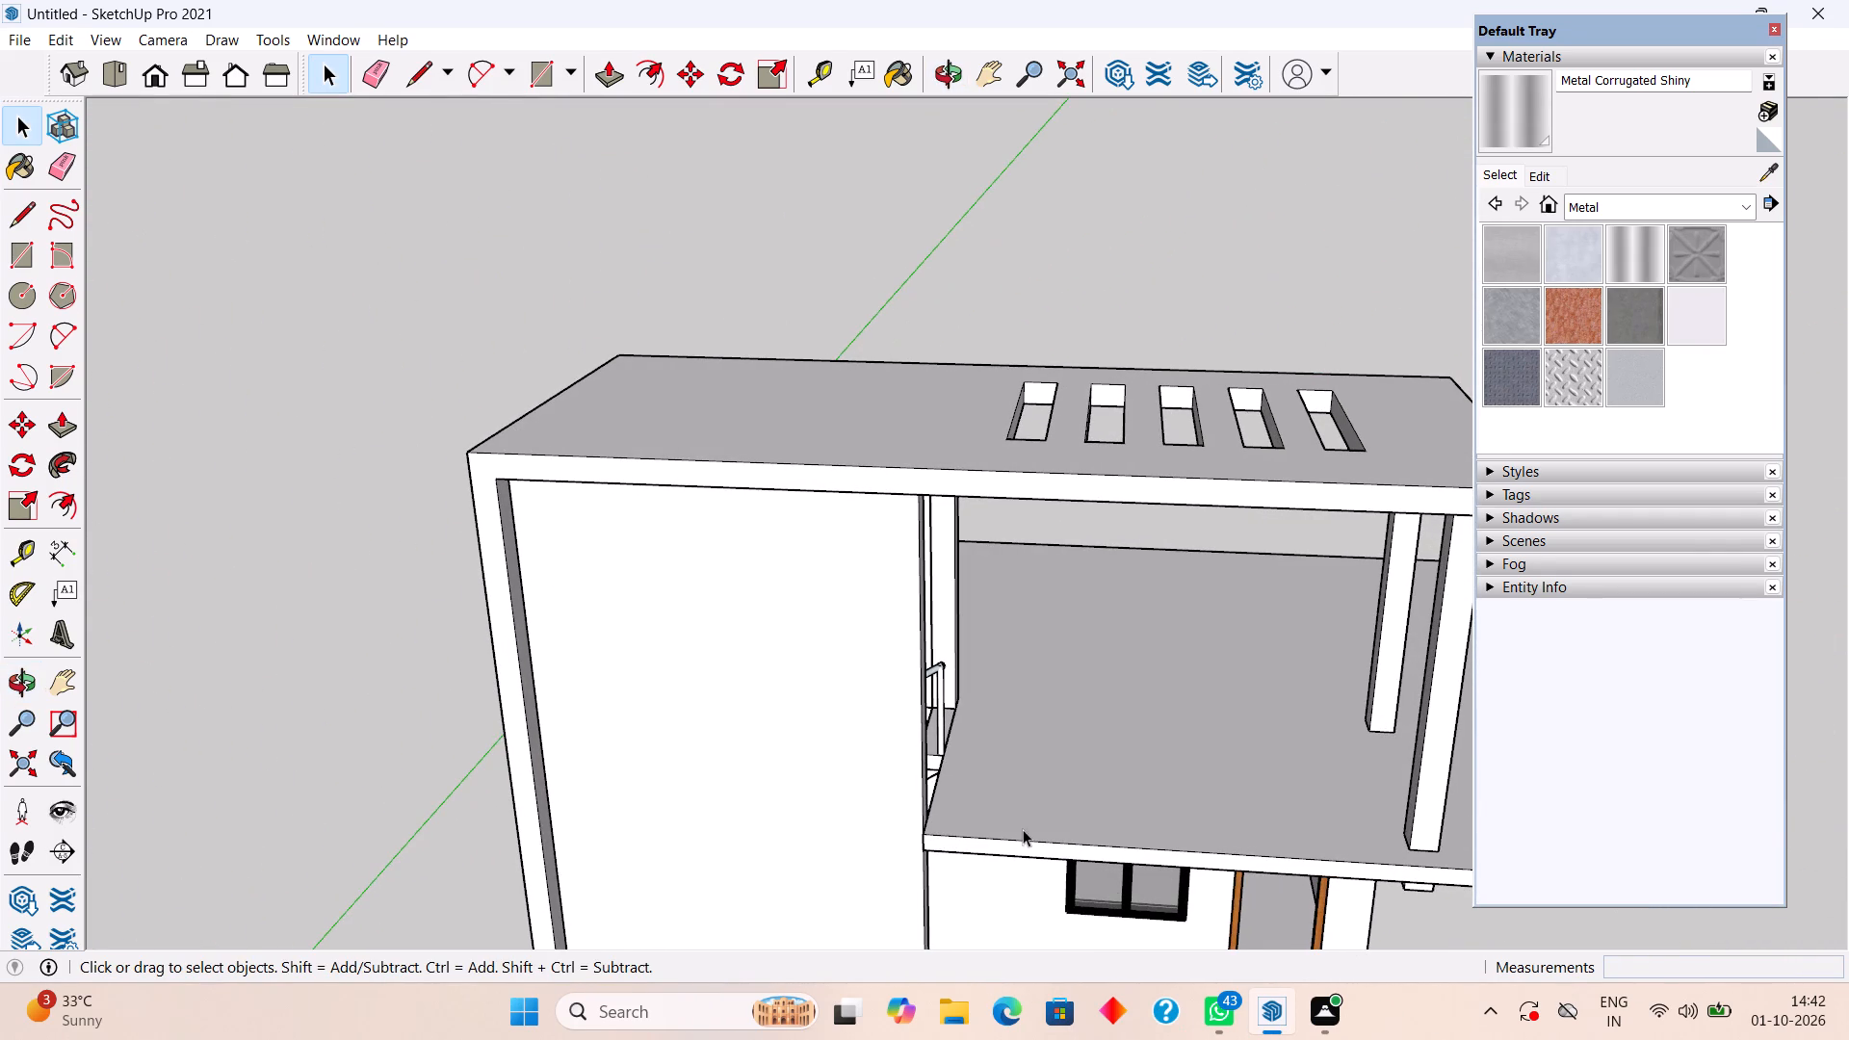
# Hide the stair tower's front wall group to expose the staircase.
pyautogui.scroll(3, 951, 783)
pyautogui.click(842, 762)
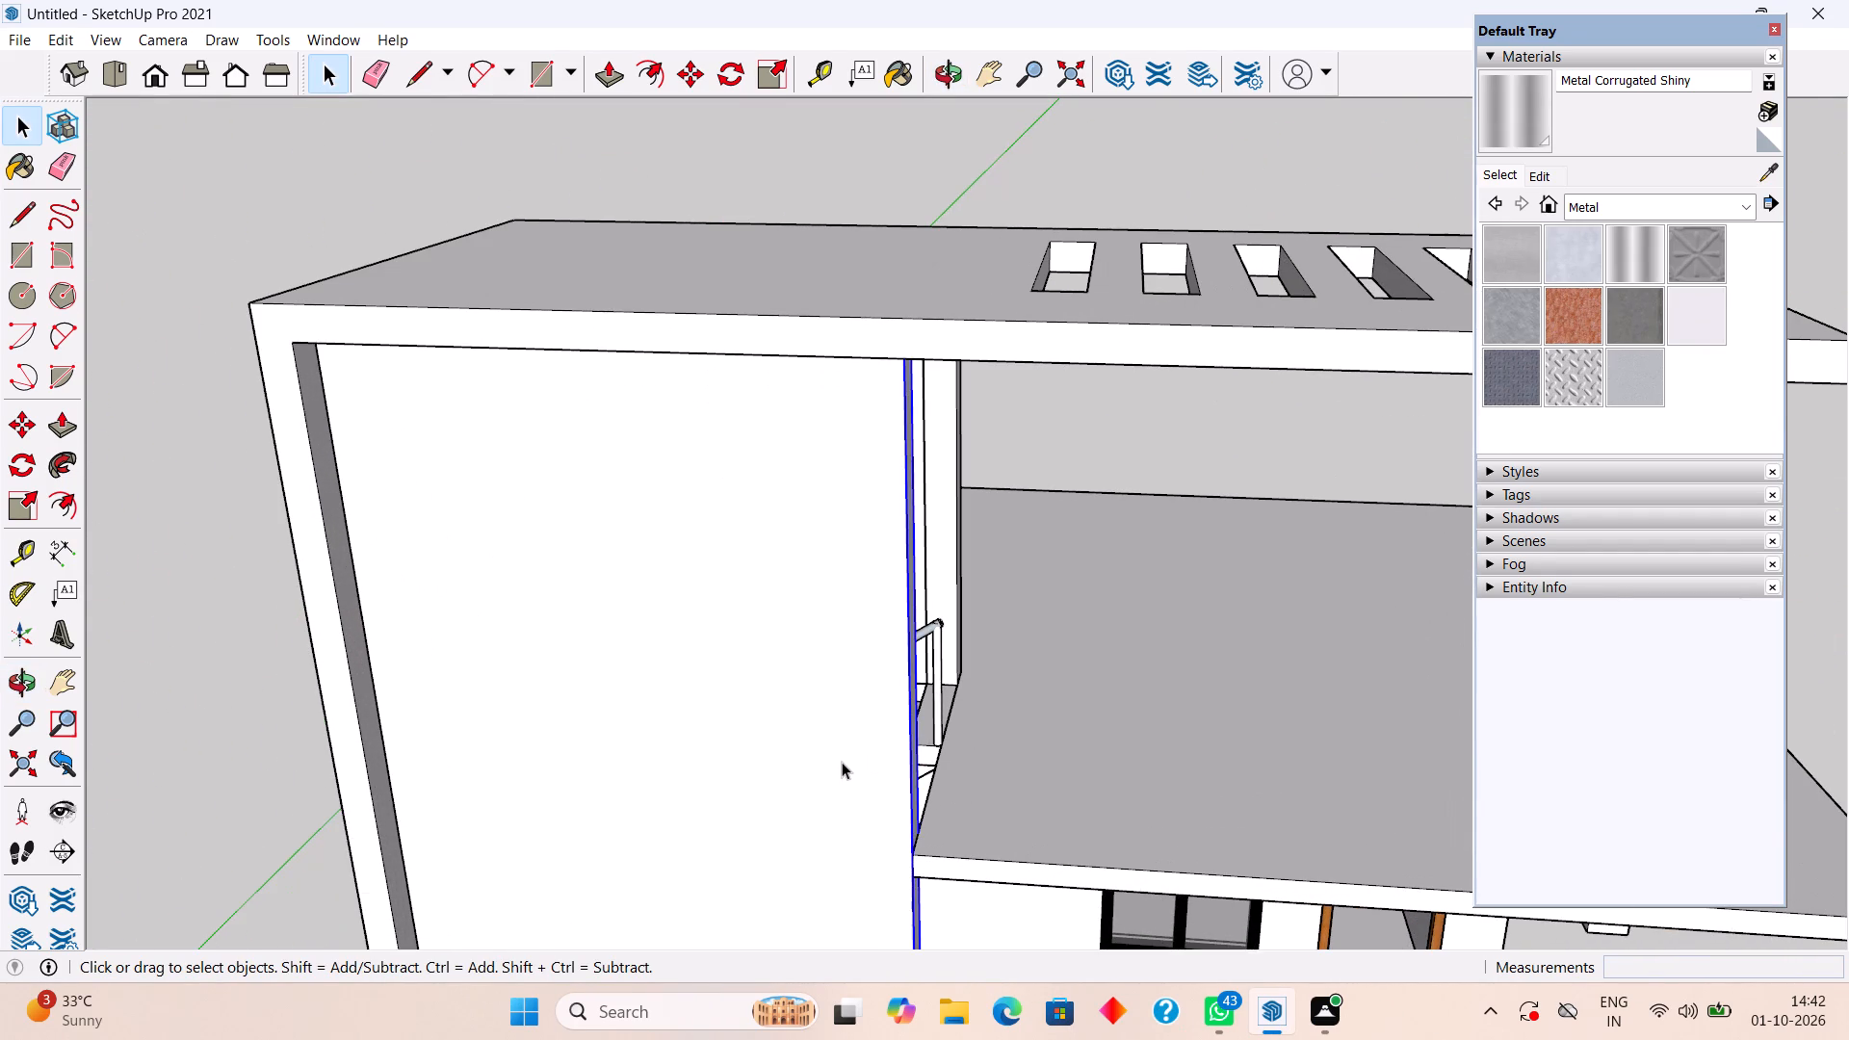
pyautogui.rightClick(842, 762)
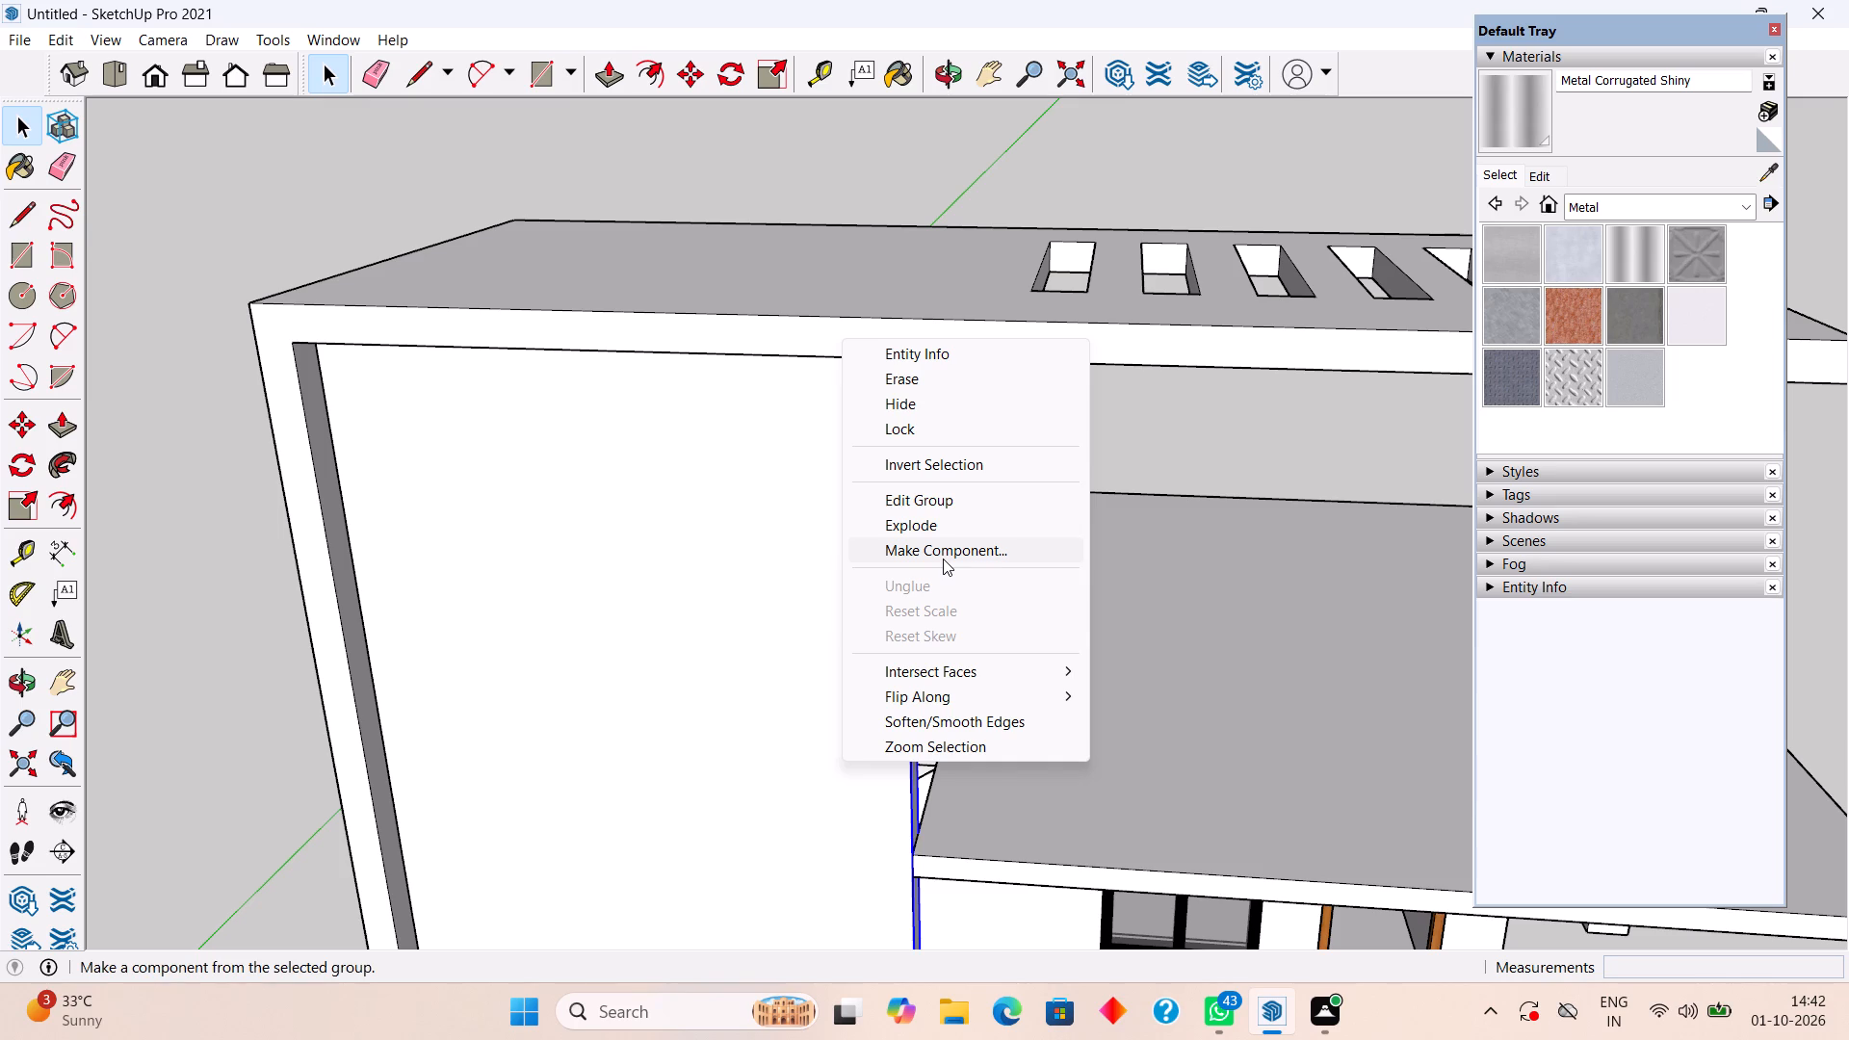
pyautogui.click(927, 411)
# Open the first-floor slab group and draw a 6" vertical line across its side edge where the top stair step meets it.
pyautogui.moveTo(959, 684); pyautogui.dragTo(1040, 694, button='middle')
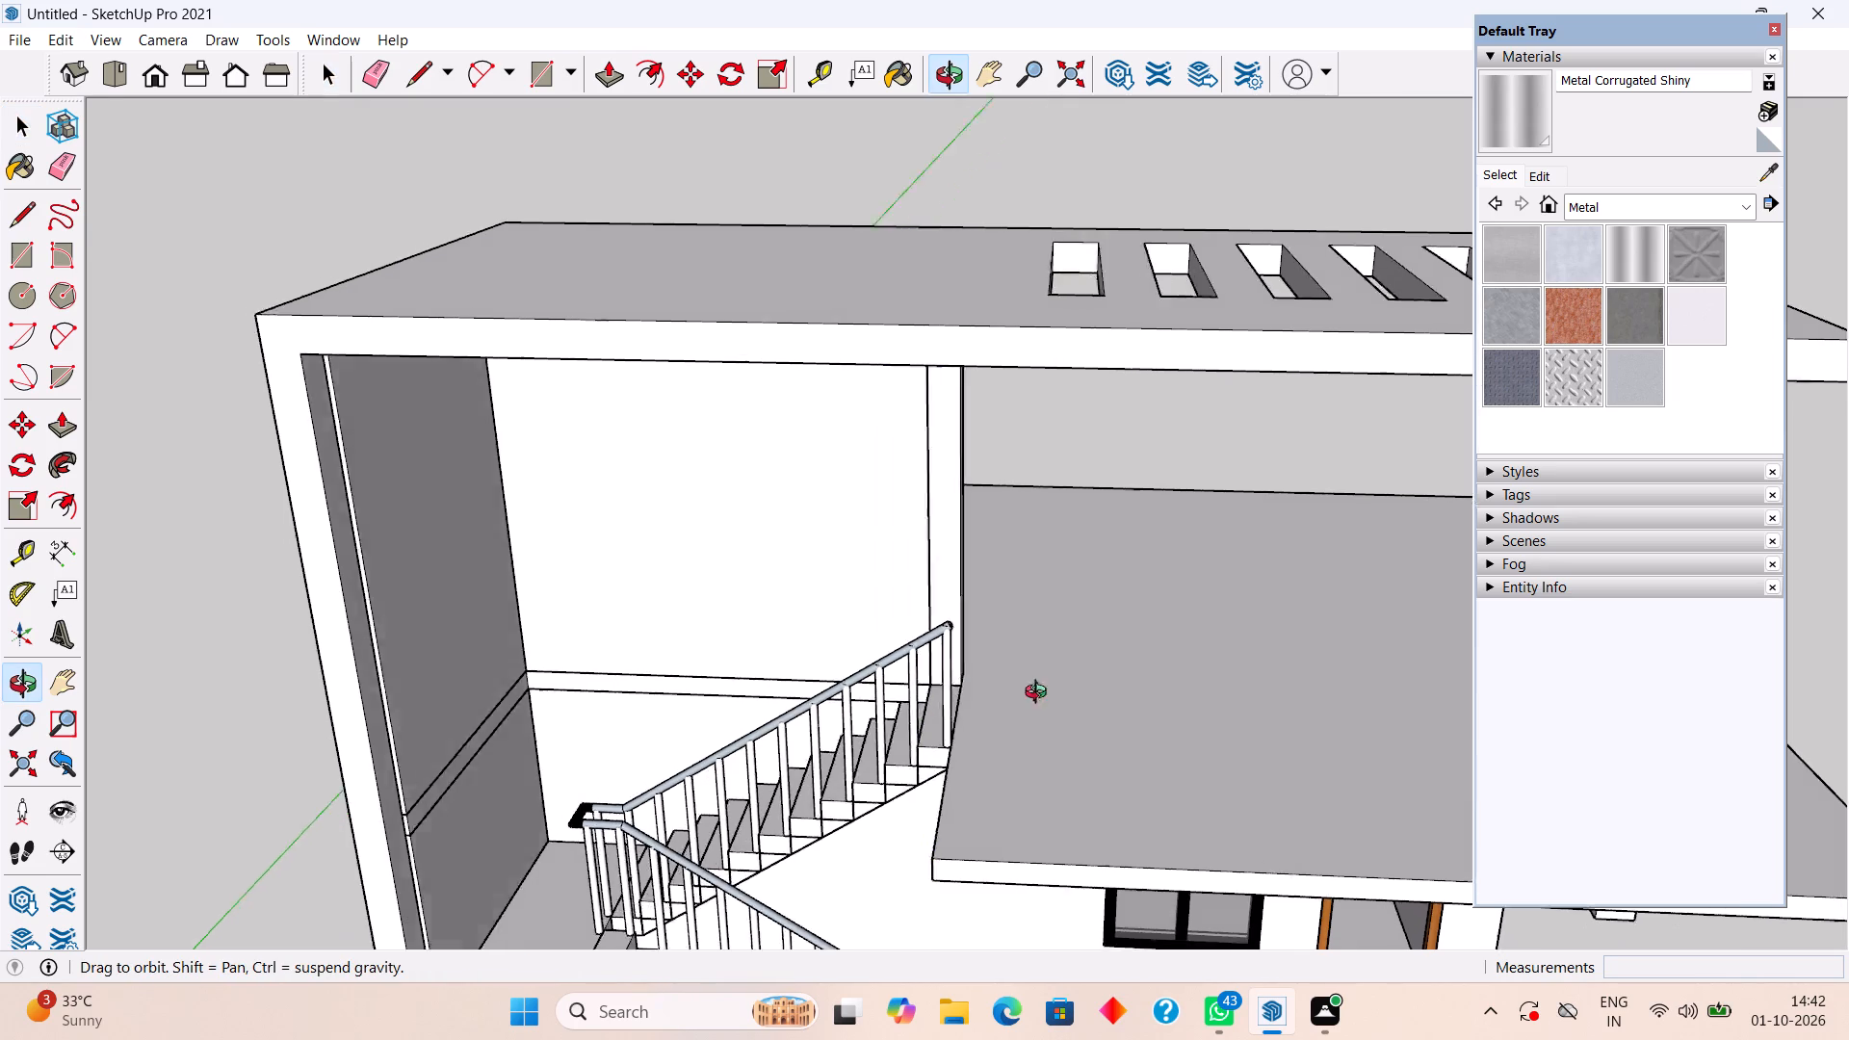
pyautogui.moveTo(1040, 694); pyautogui.dragTo(1219, 668, button='middle')
pyautogui.scroll(4, 1125, 900)
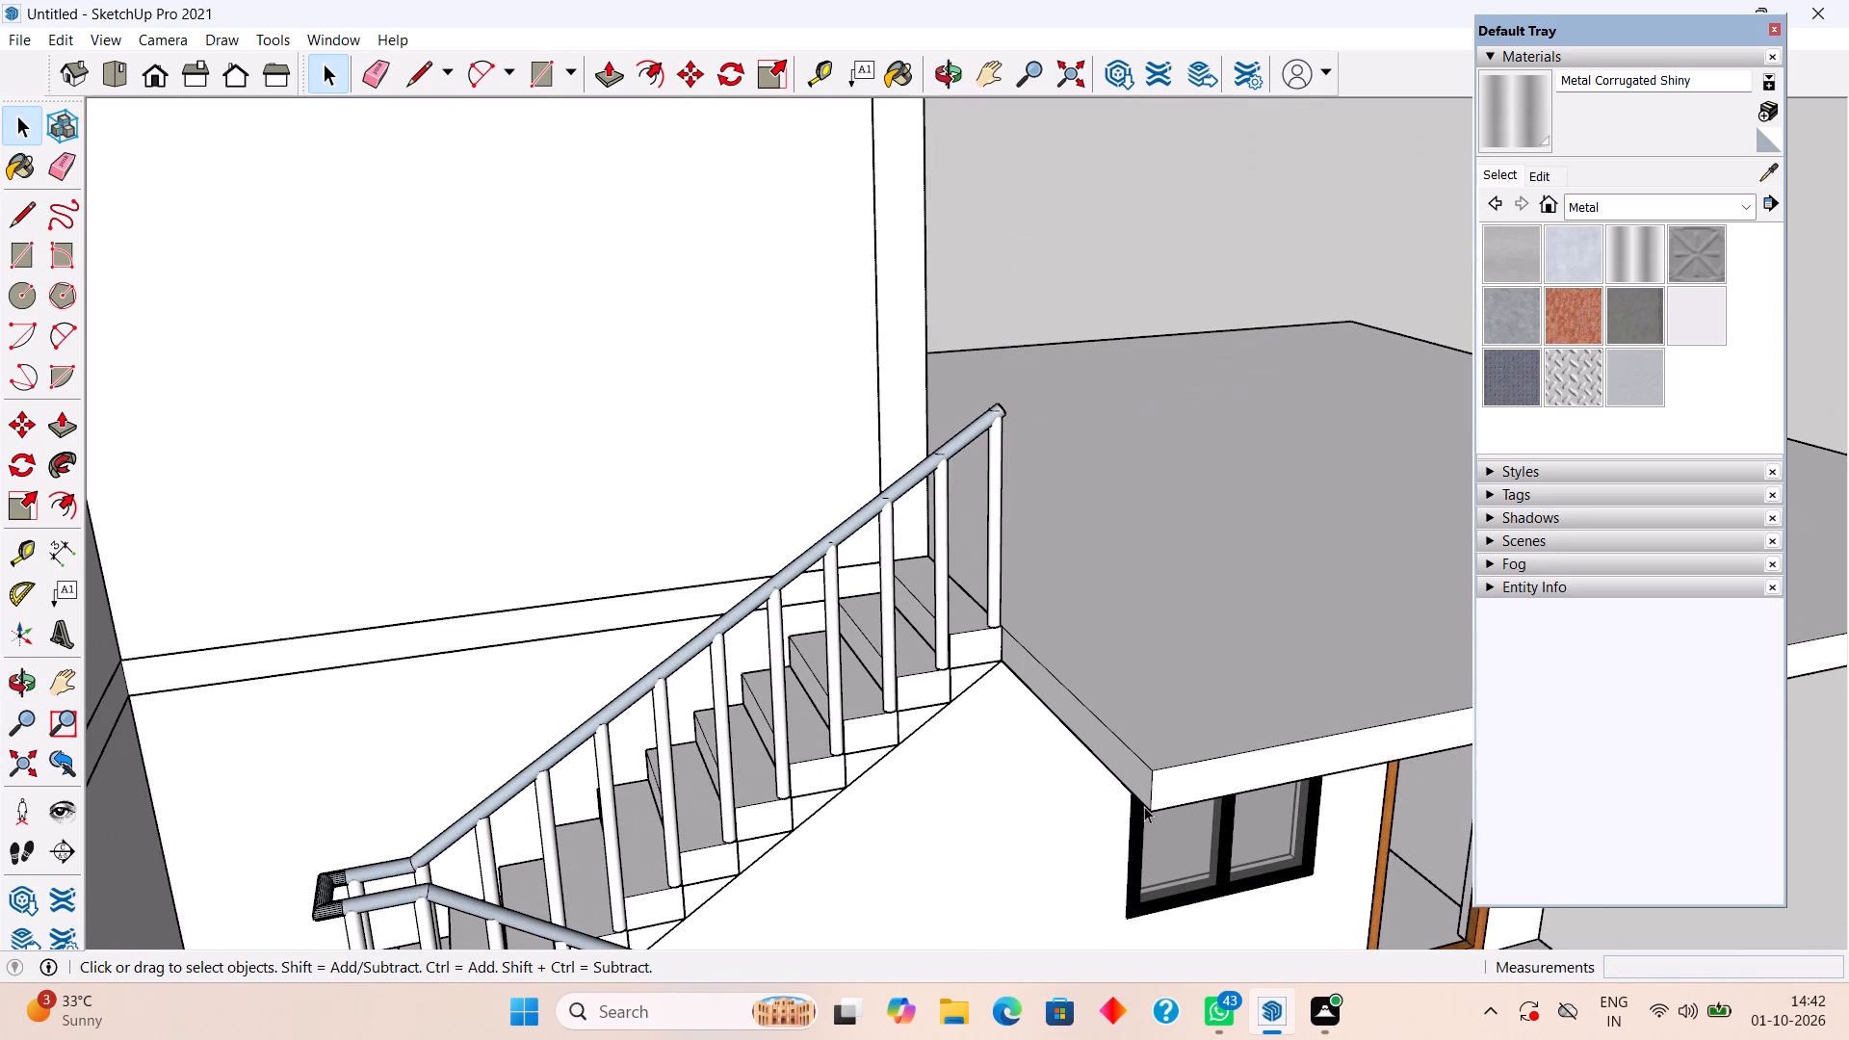
pyautogui.scroll(5, 1144, 806)
pyautogui.moveTo(1152, 803); pyautogui.dragTo(1273, 732, button='middle')
pyautogui.click(1200, 610)
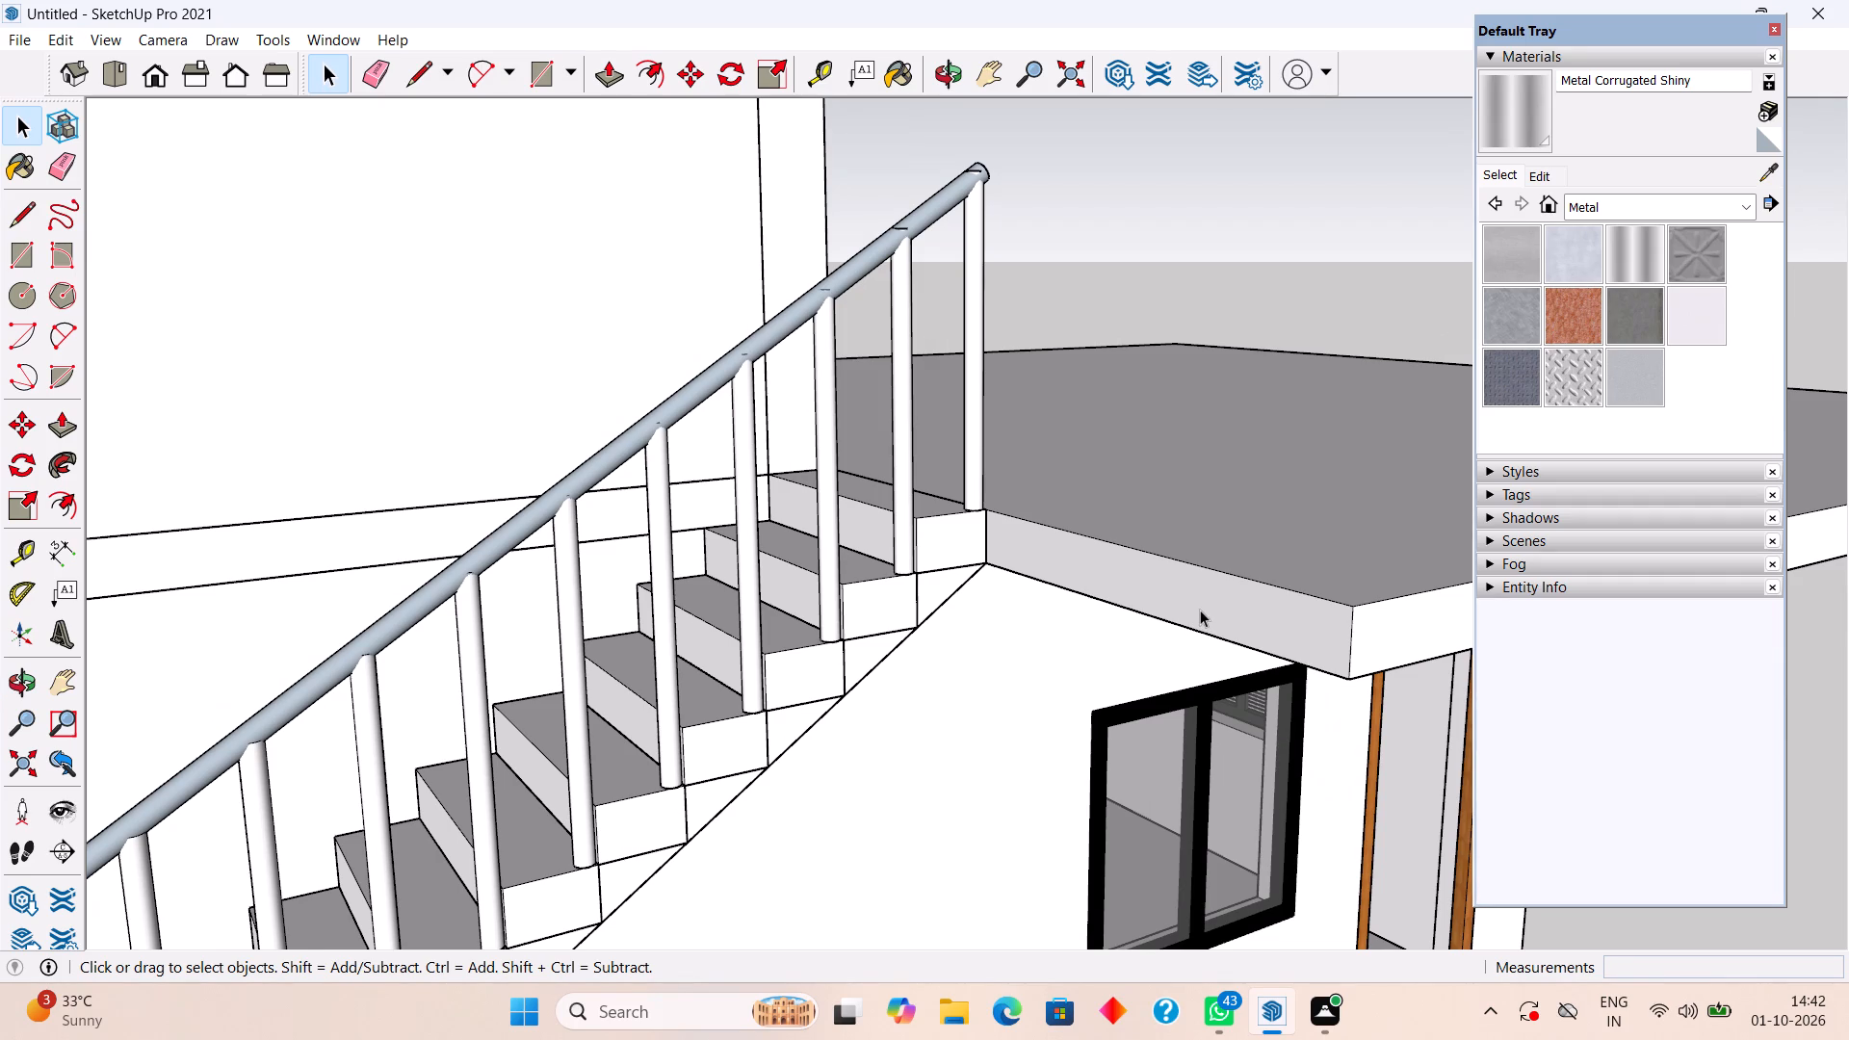
pyautogui.tripleClick(1200, 597)
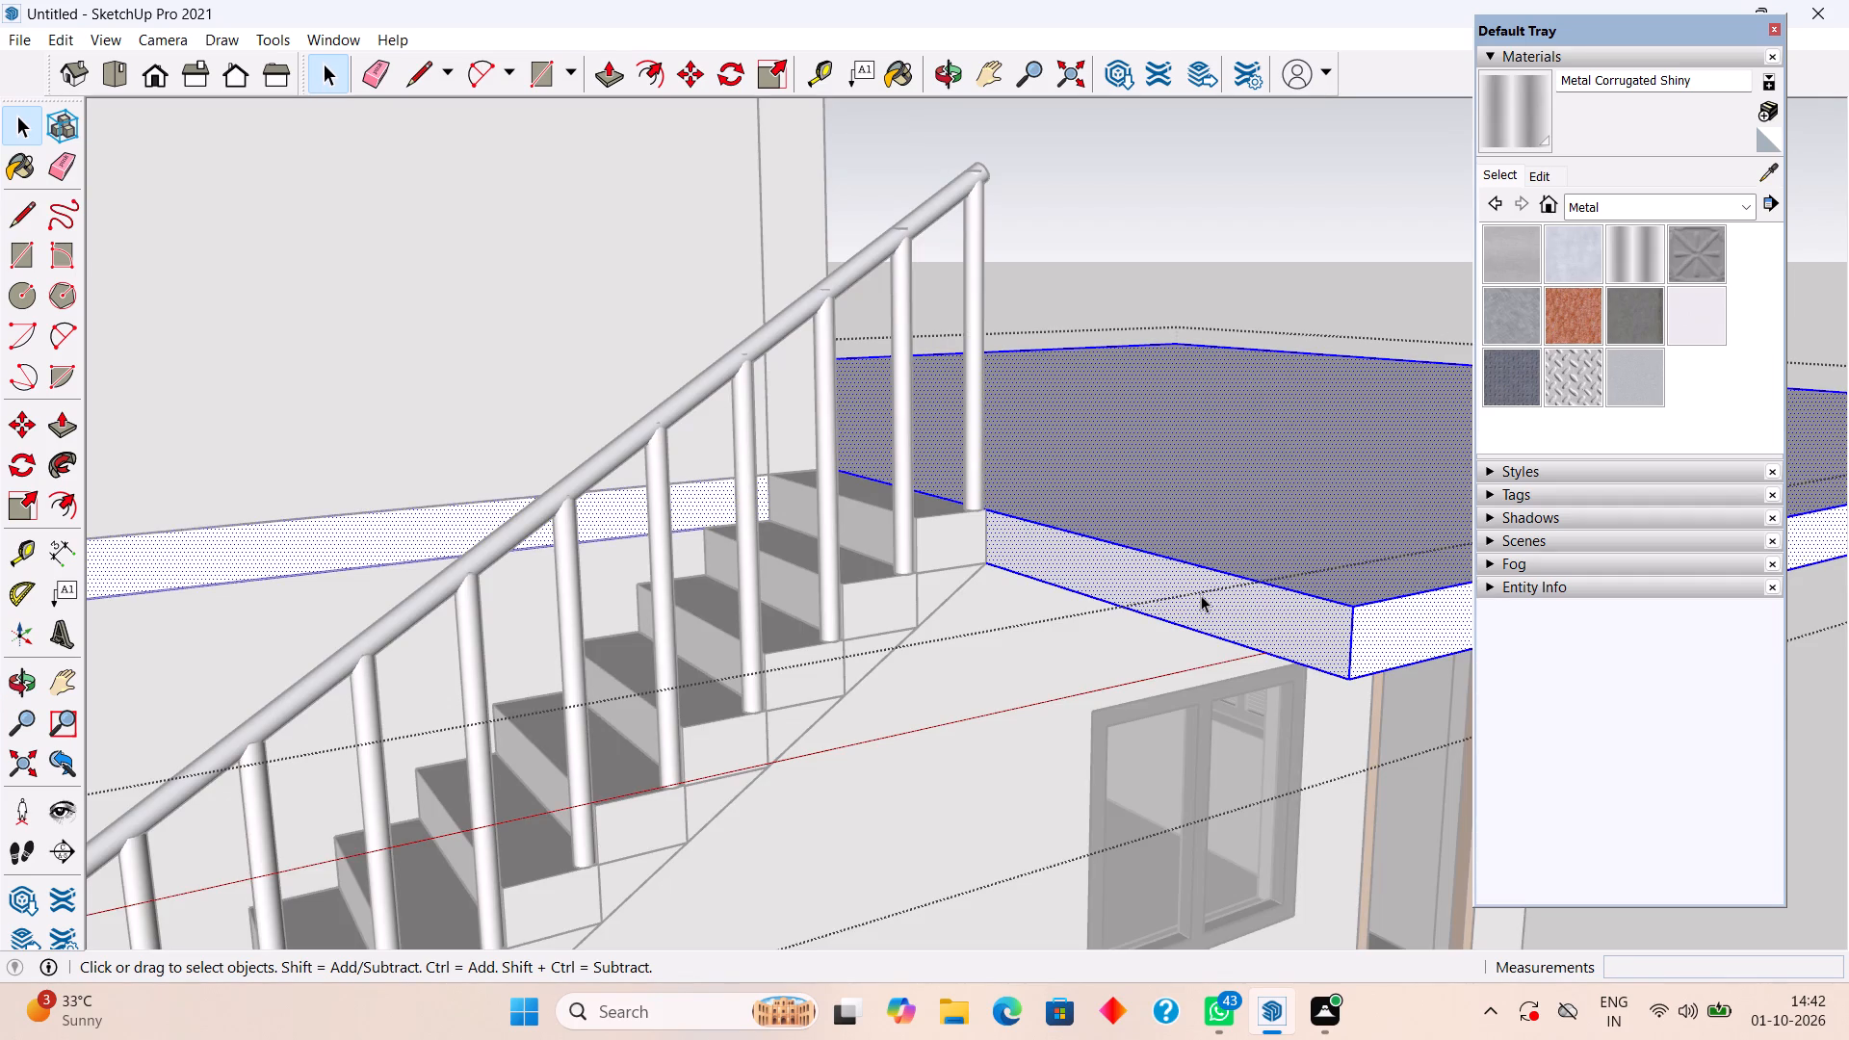
pyautogui.press('l')
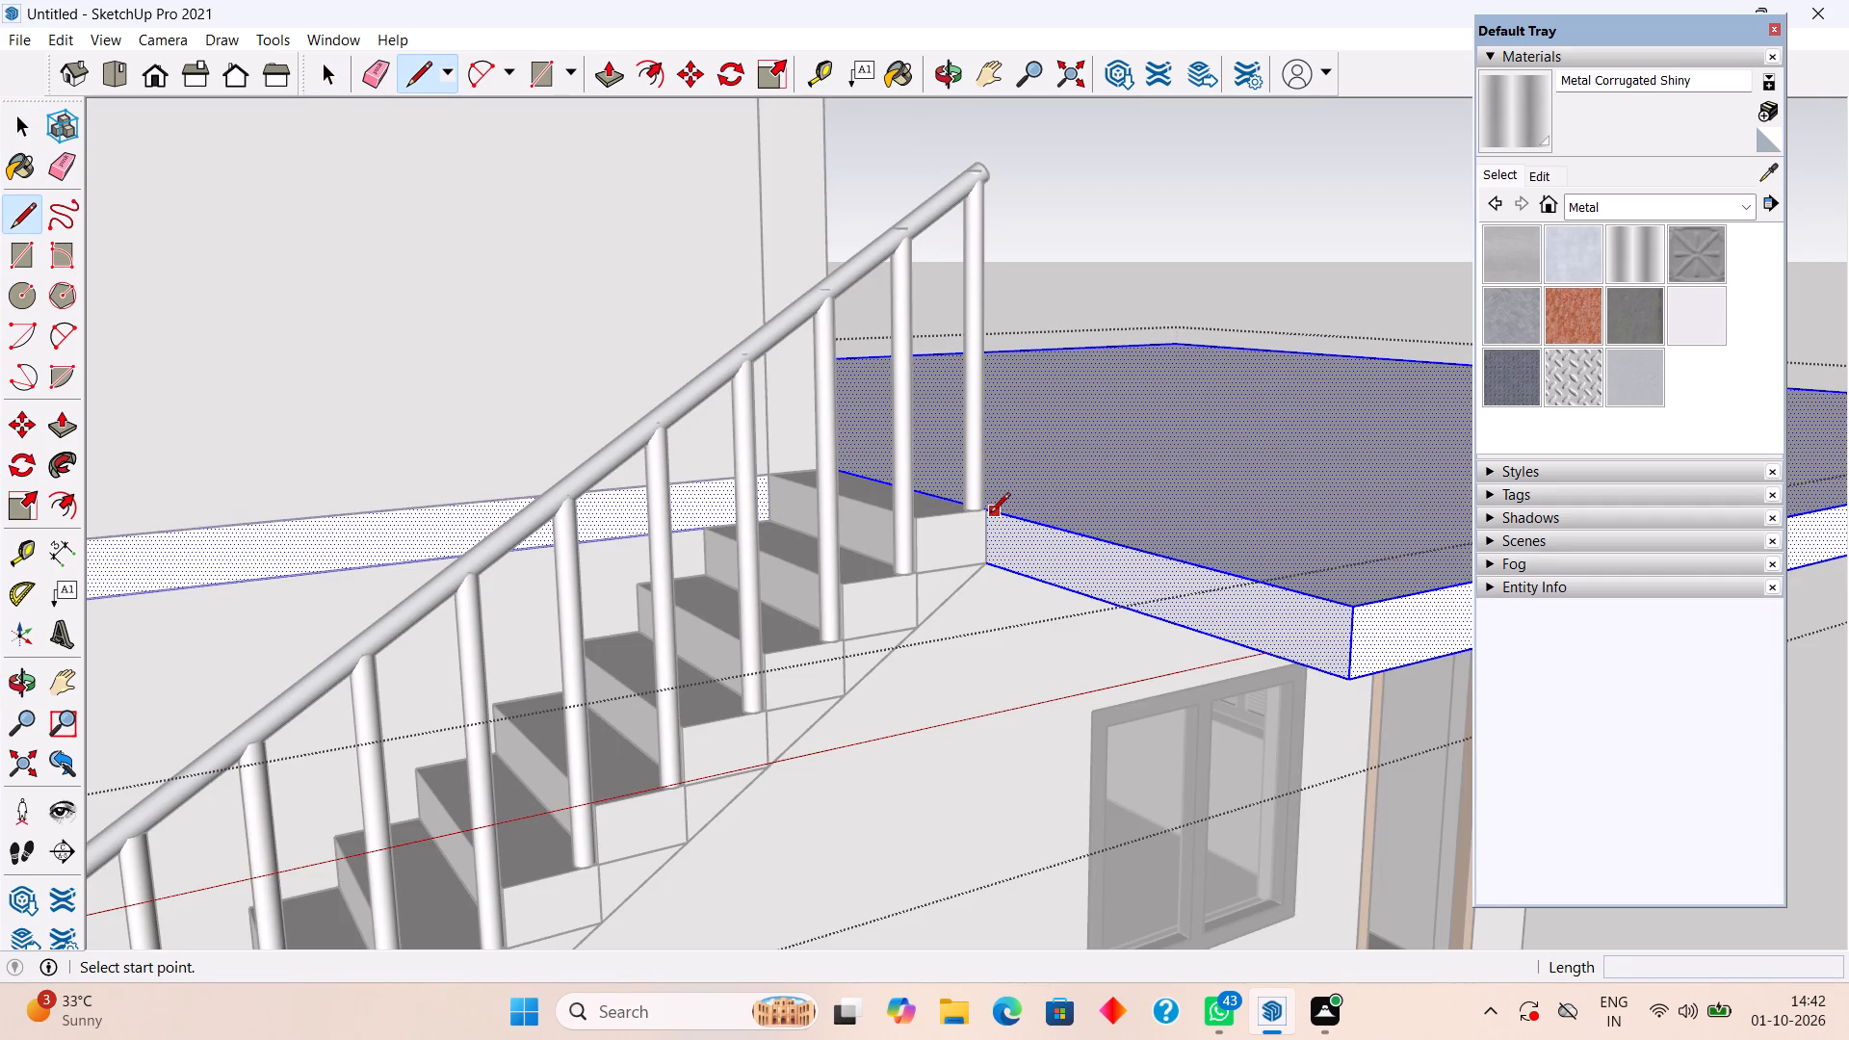
pyautogui.click(988, 514)
pyautogui.click(987, 560)
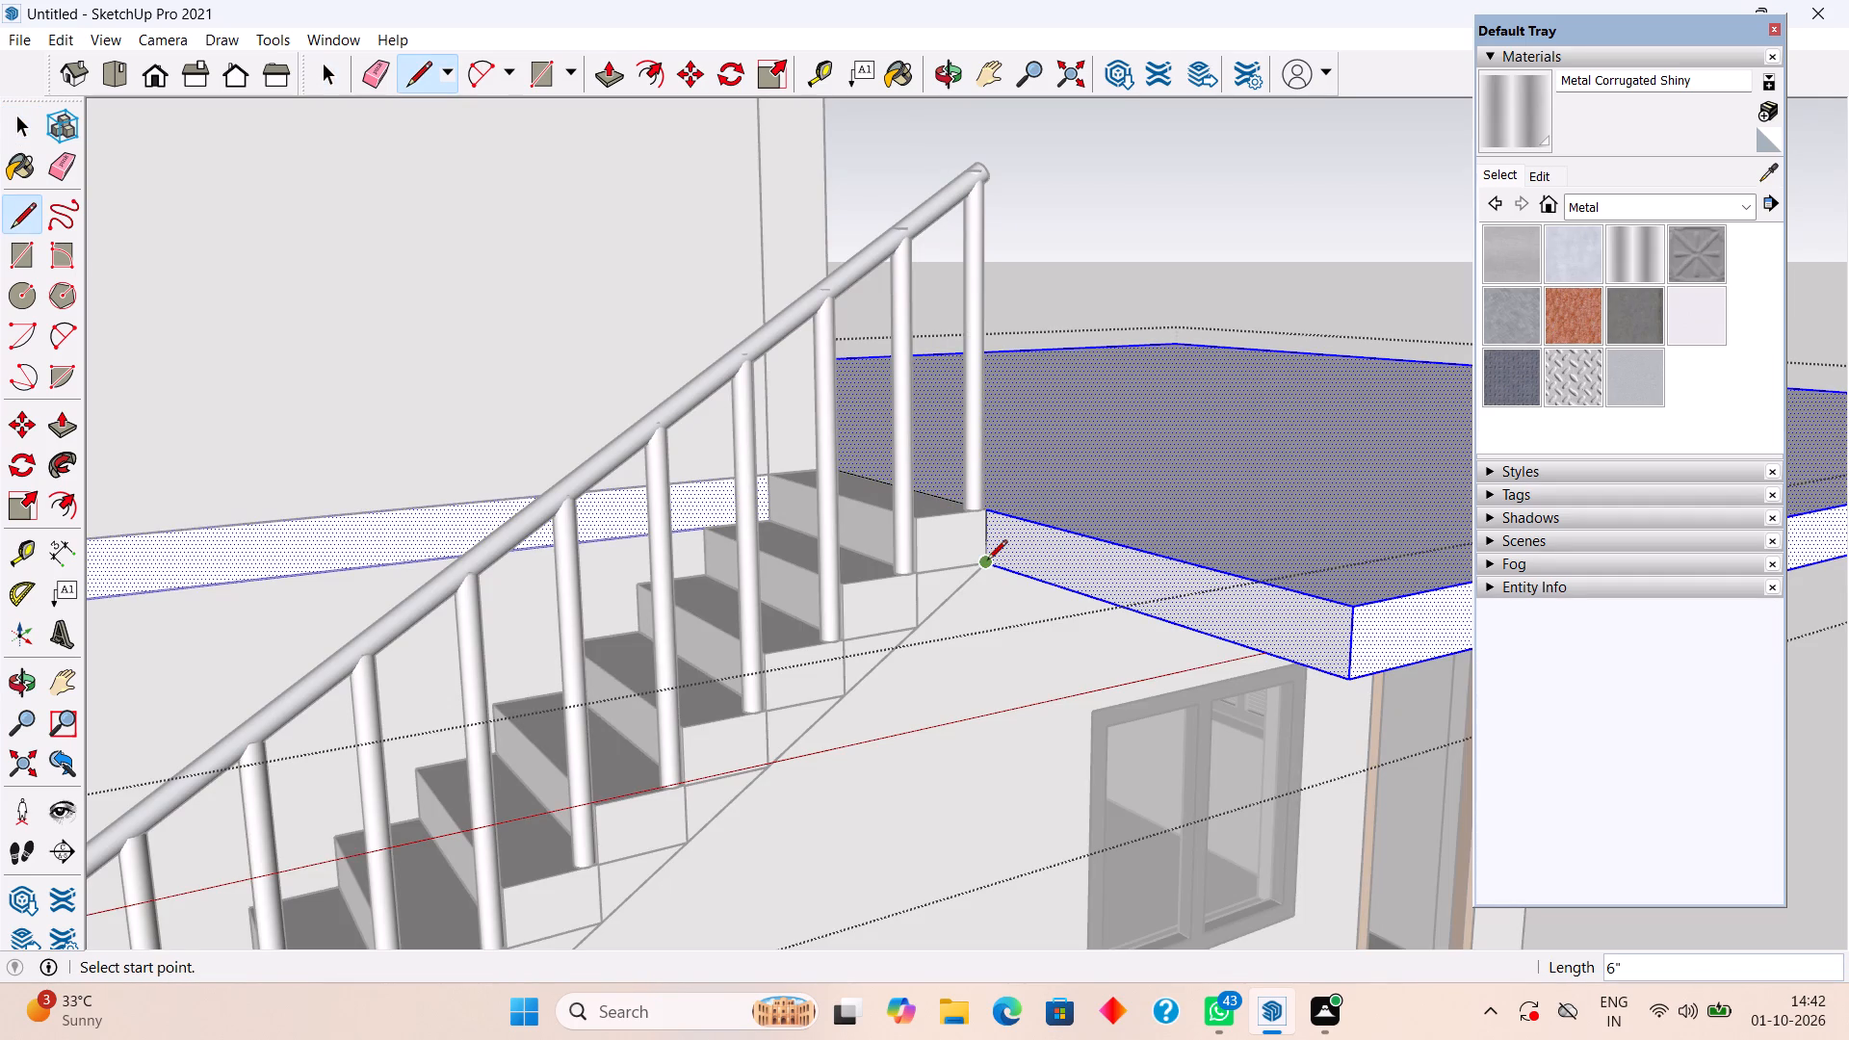
# Push the slab's edge face beside the top of the stairs 2' inward with Push/Pull, and close the group.
pyautogui.press('space')
pyautogui.click(1034, 540)
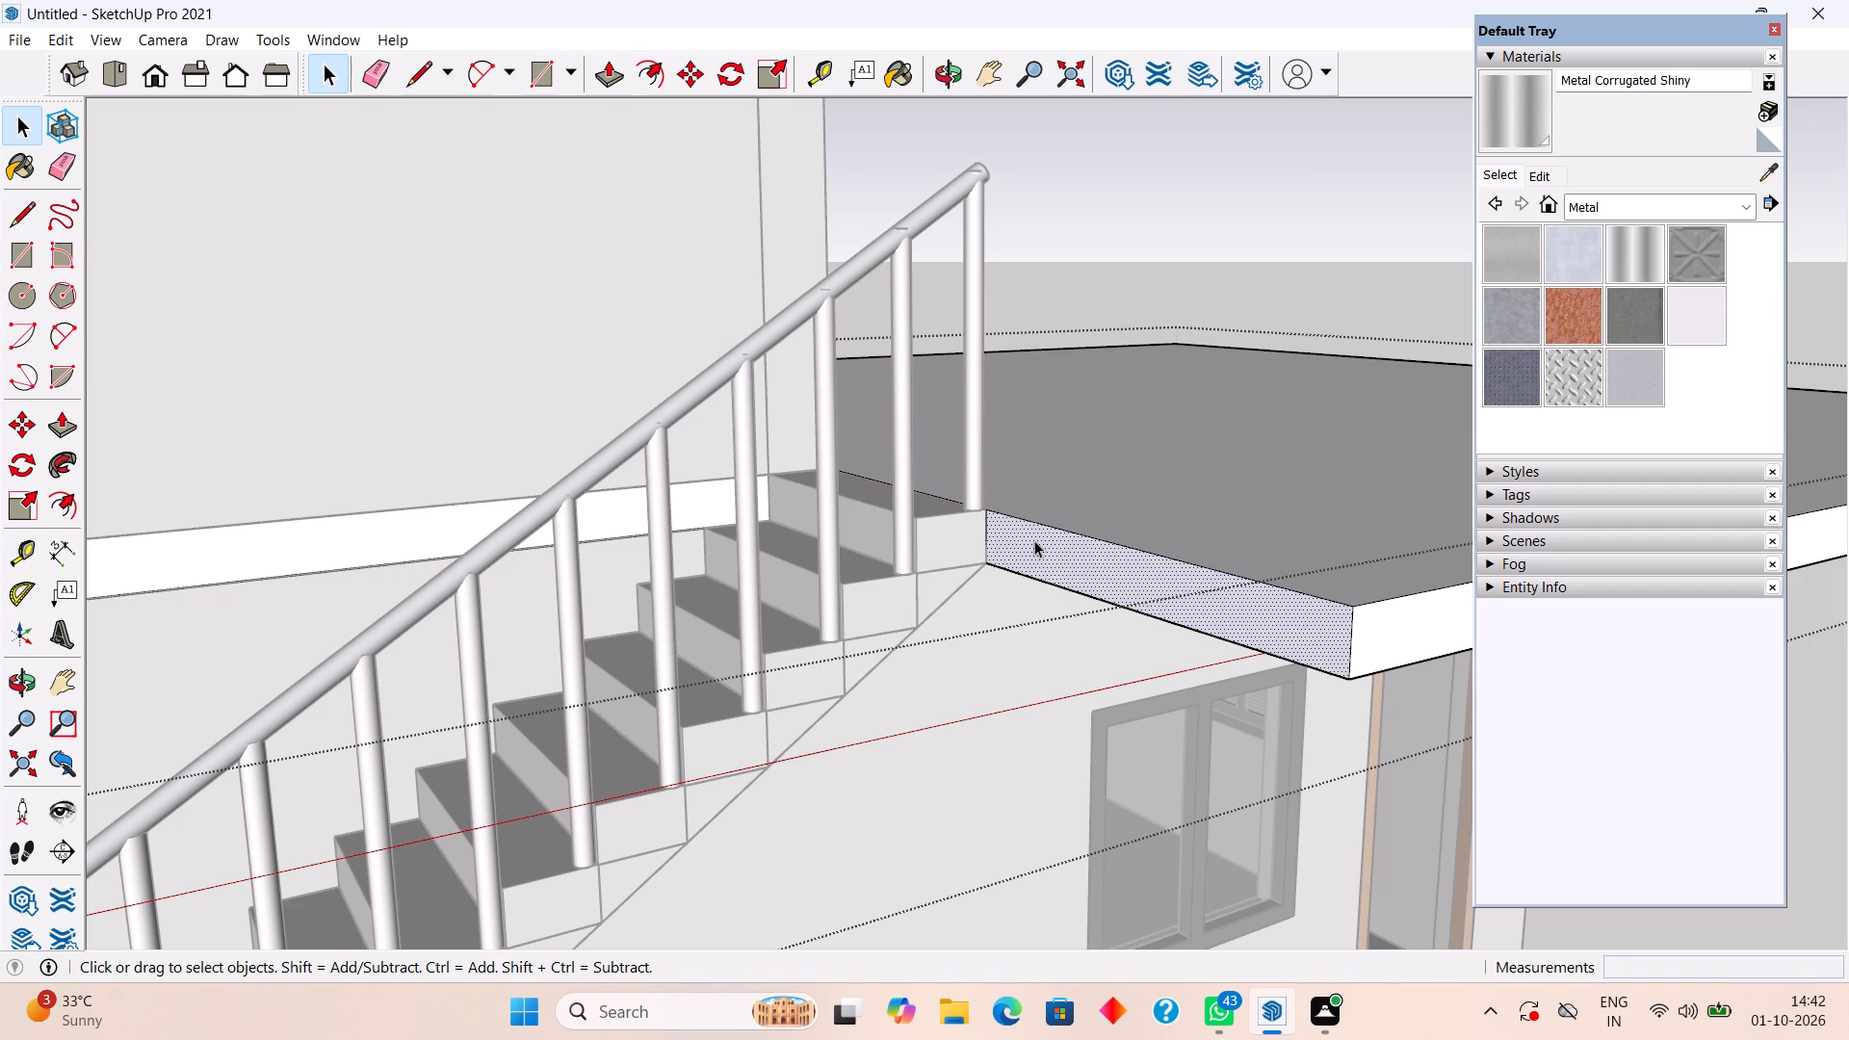
pyautogui.press('p')
pyautogui.click(1034, 540)
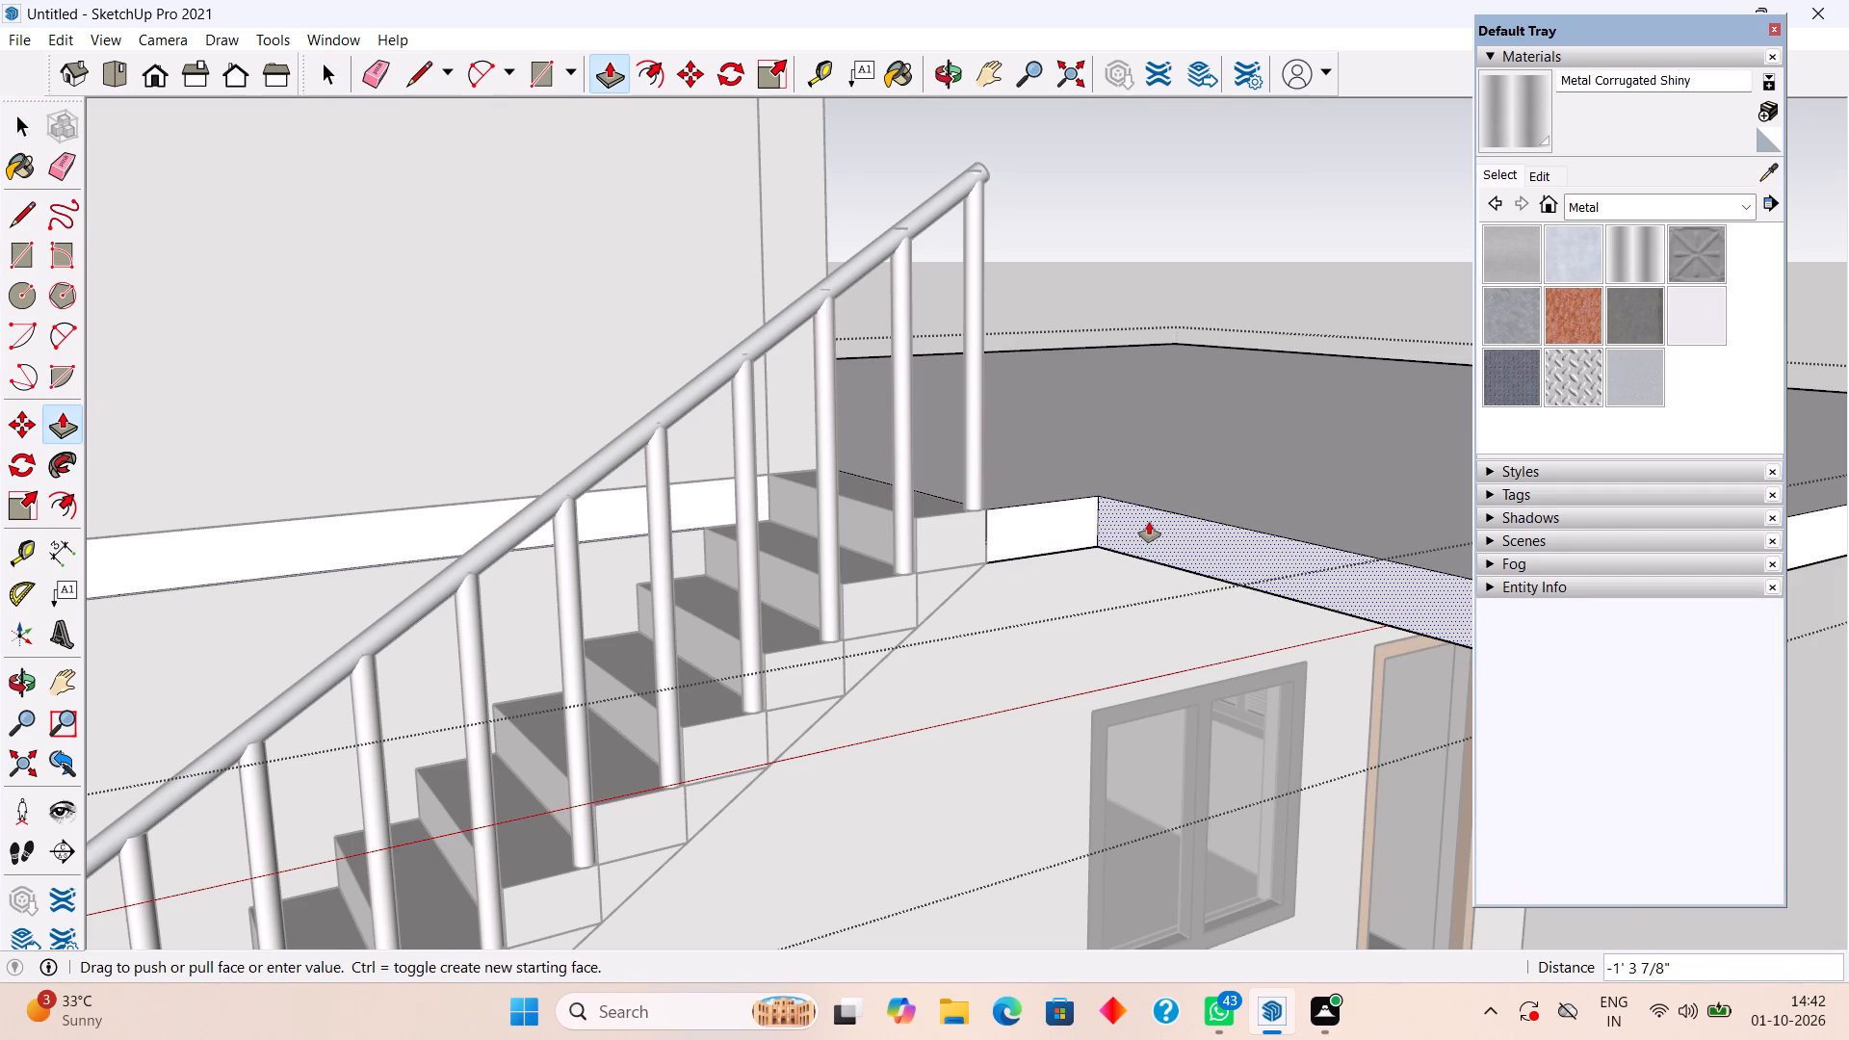
pyautogui.write("2'")
pyautogui.press('Return')
pyautogui.press('space')
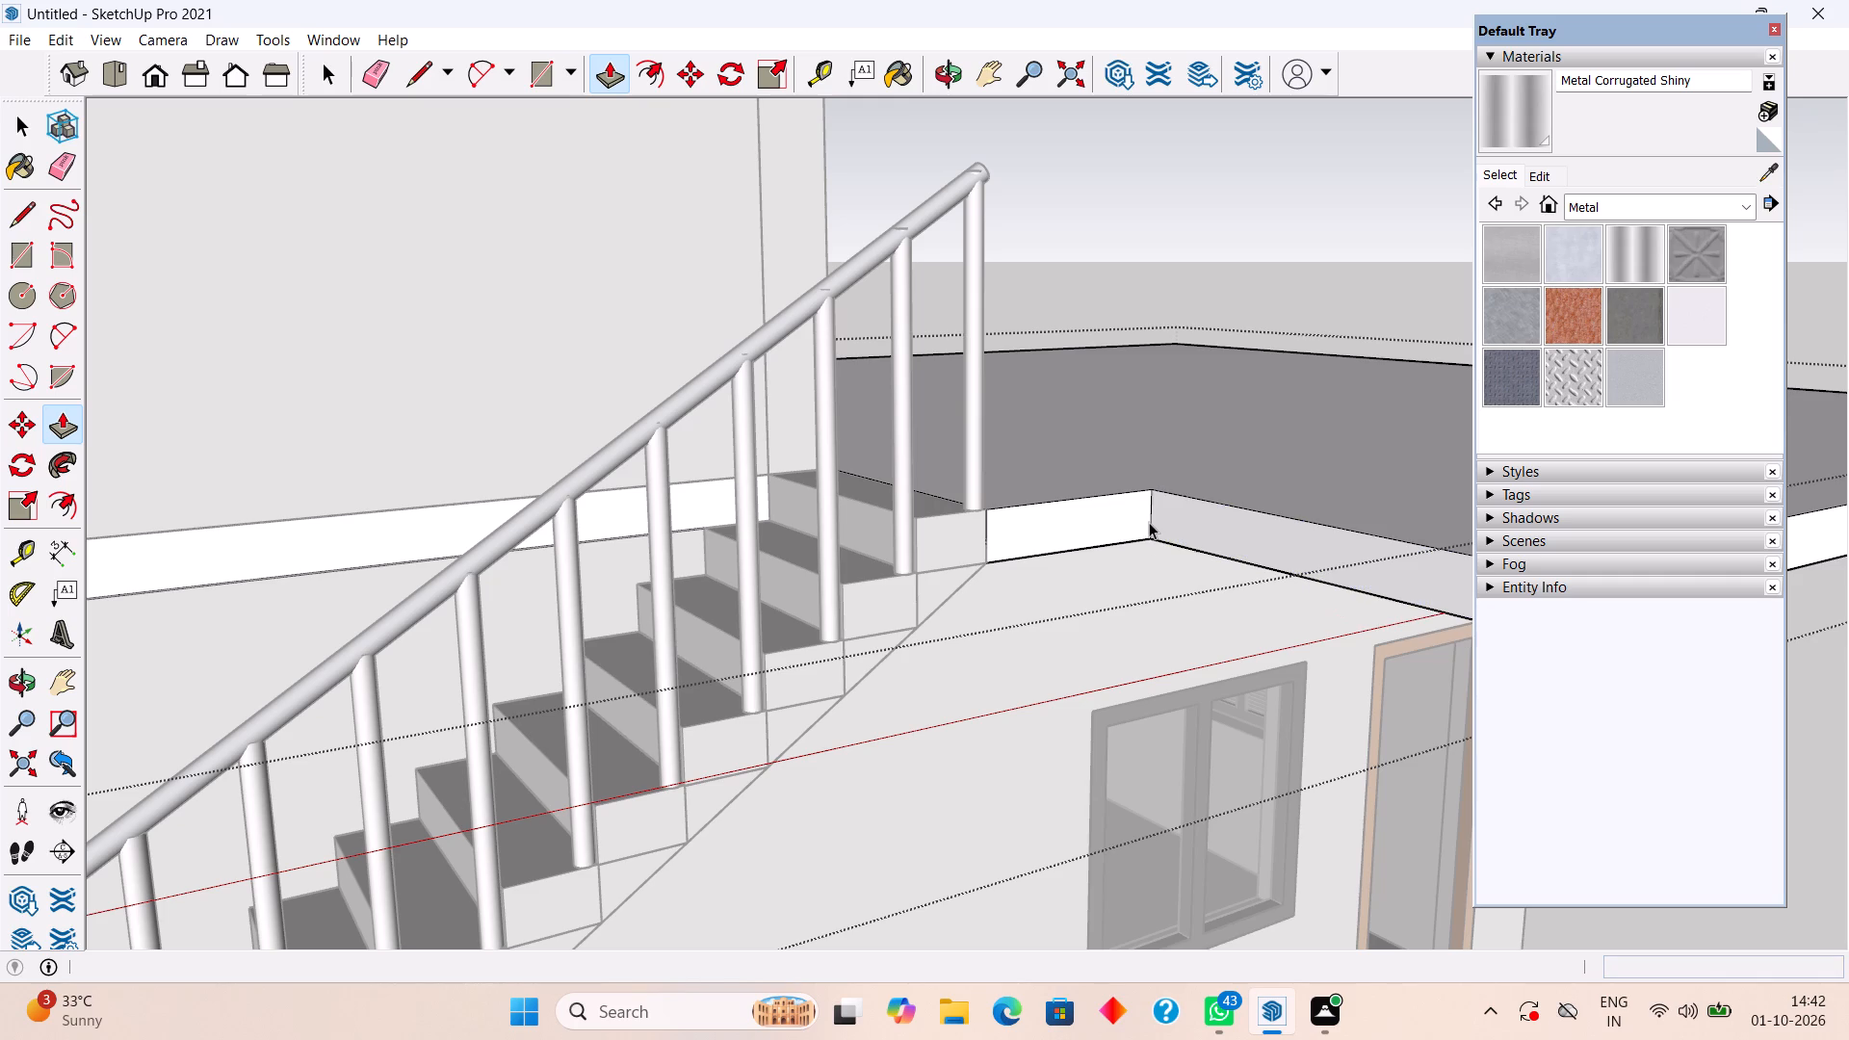
pyautogui.scroll(-13, 1141, 533)
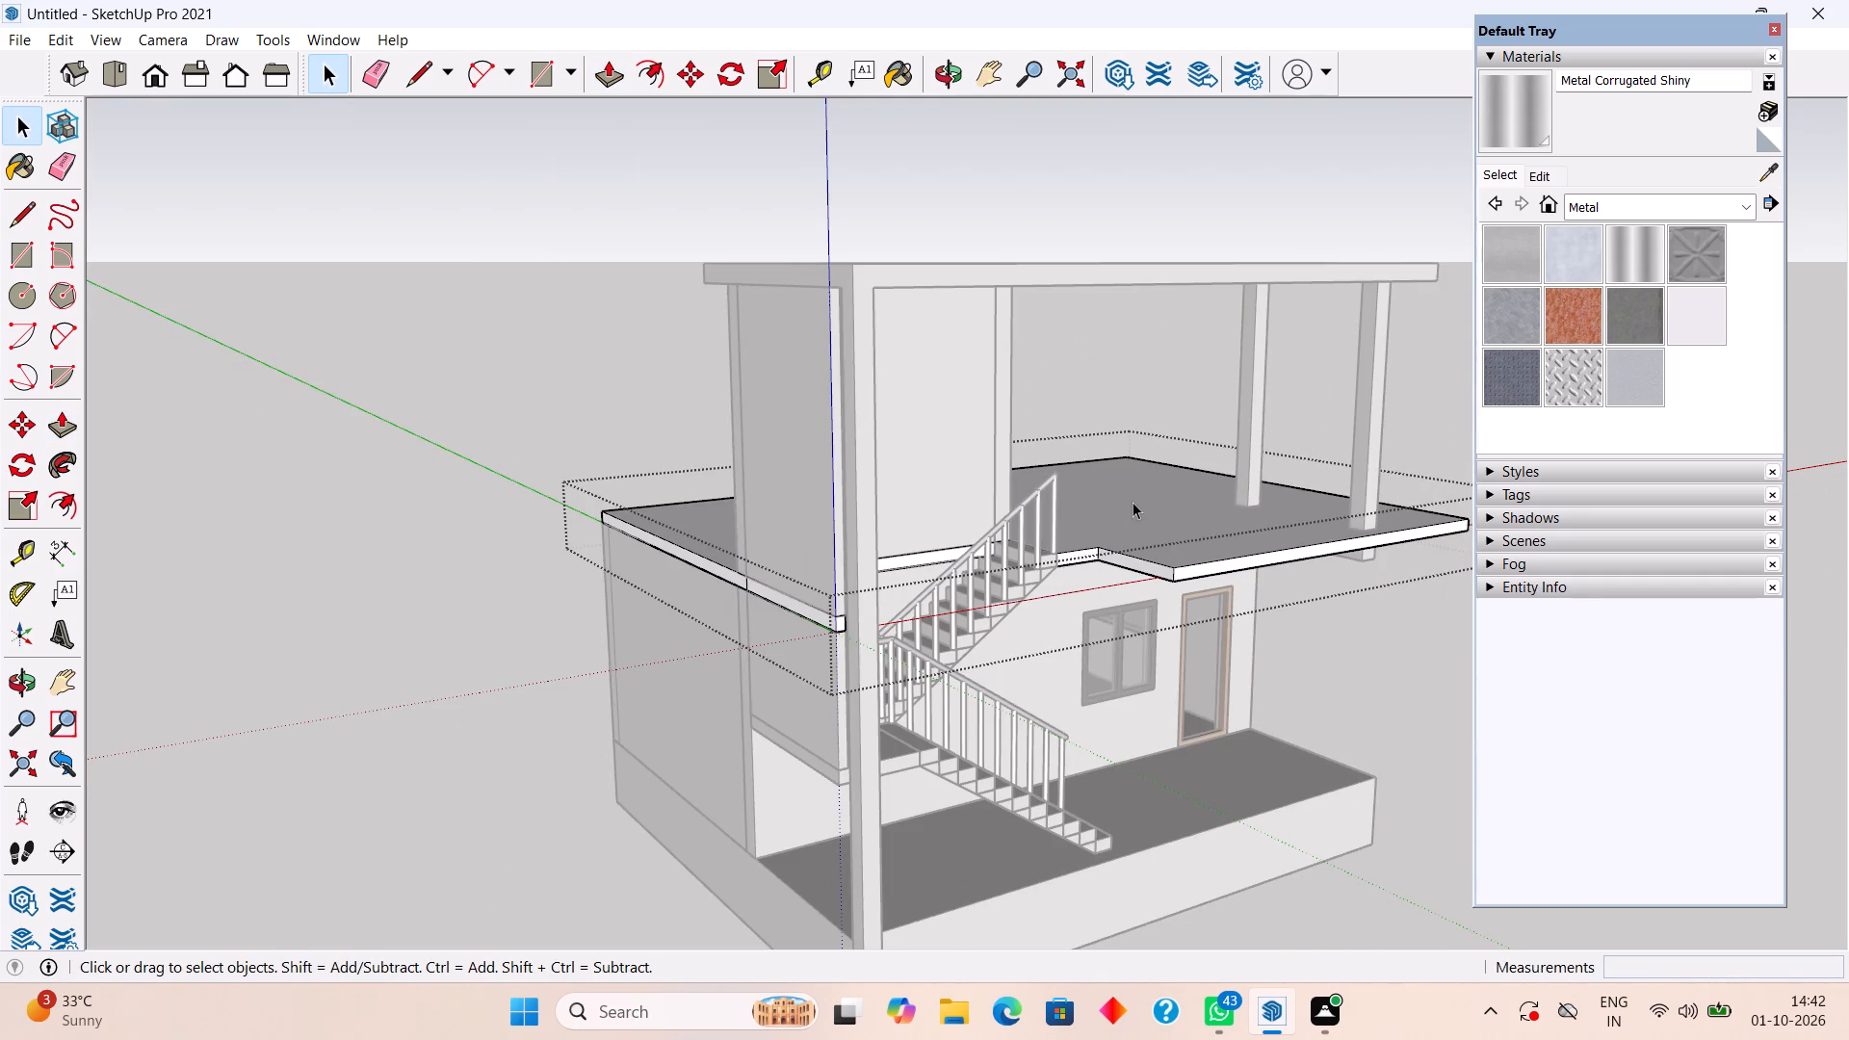
pyautogui.moveTo(1122, 513); pyautogui.dragTo(799, 615, button='middle')
pyautogui.click(571, 248)
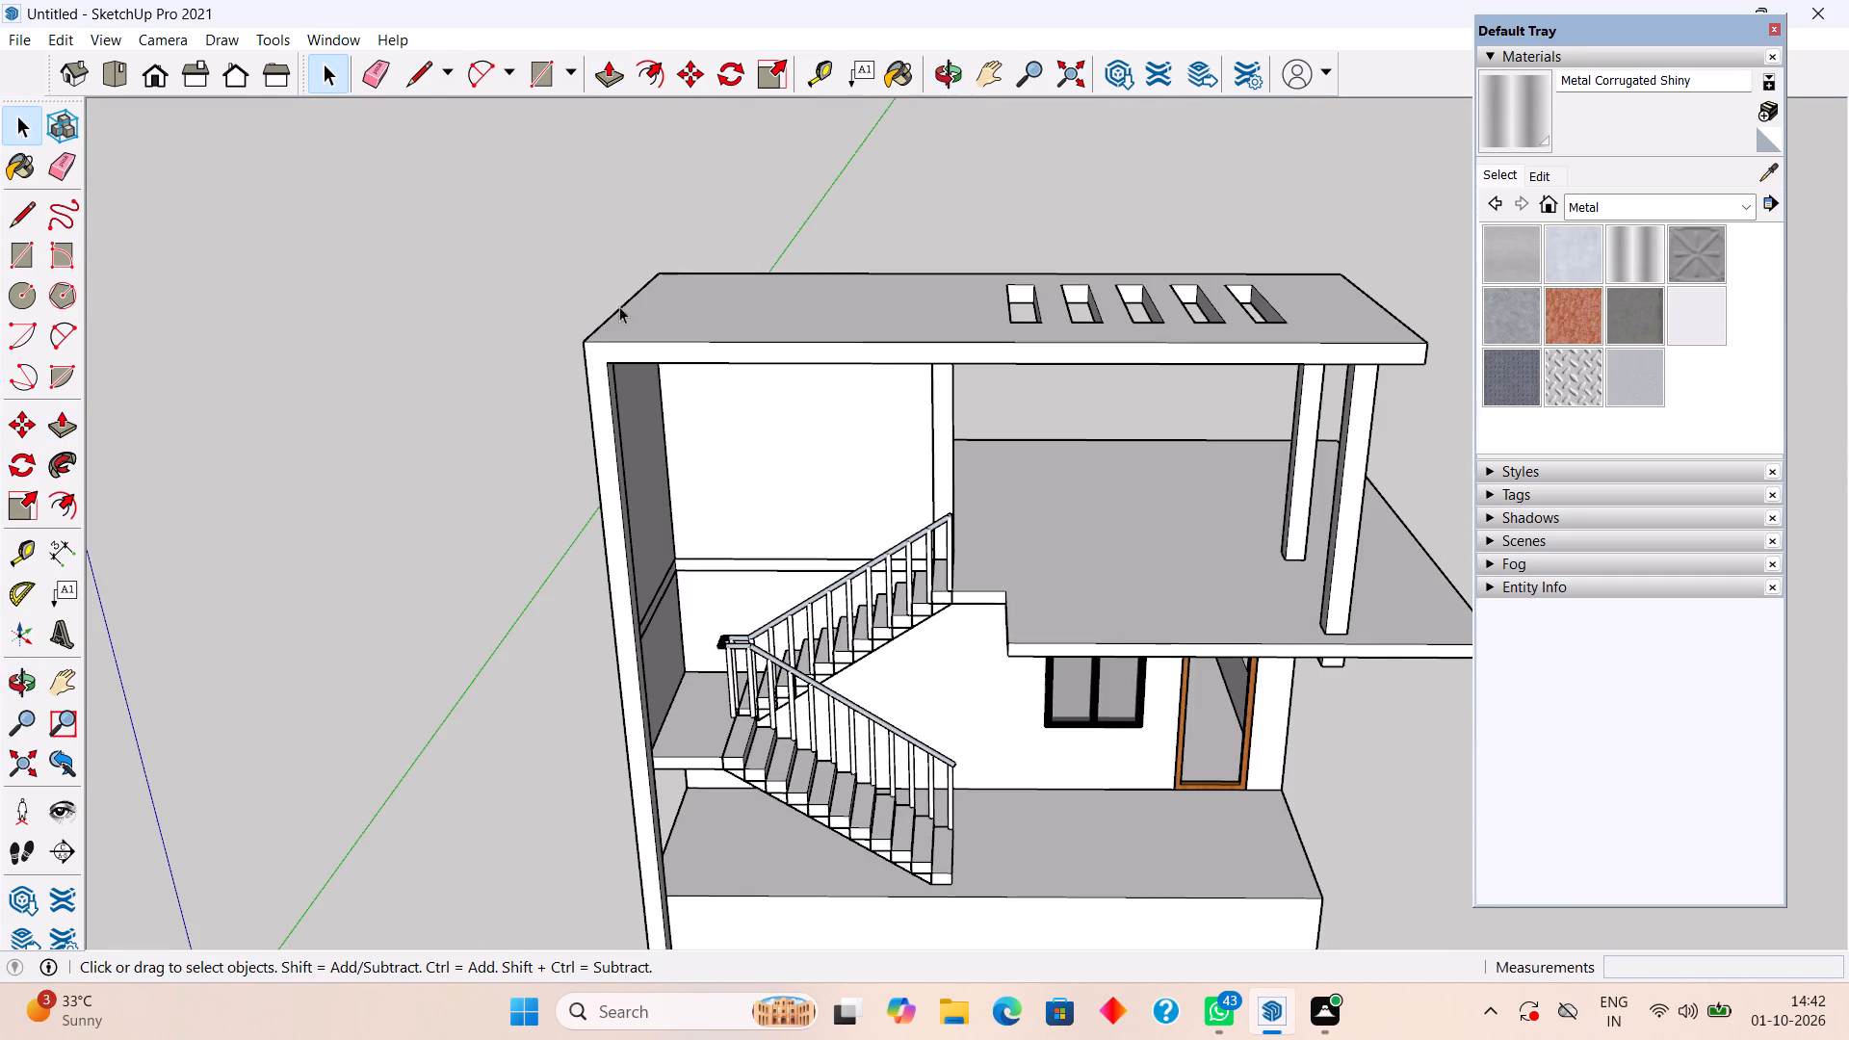
pyautogui.scroll(-4, 615, 455)
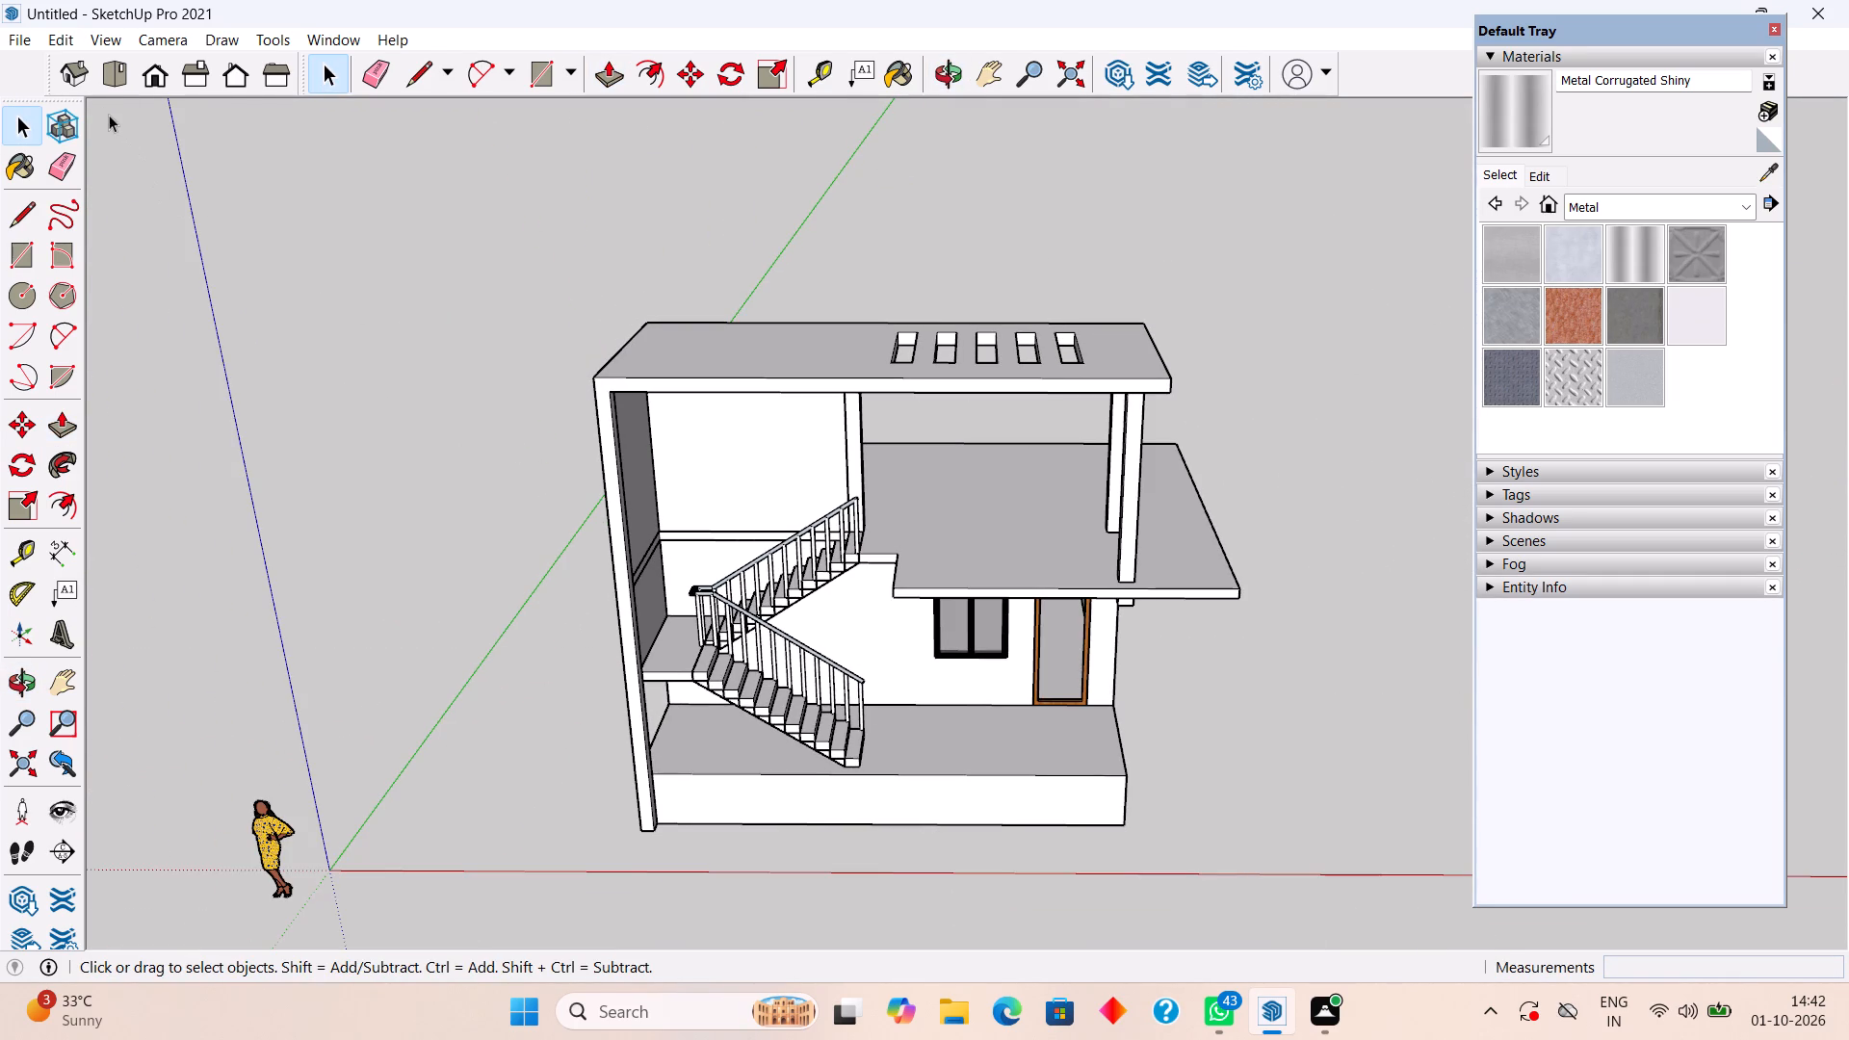
# Unhide all hidden objects in the model.
pyautogui.click(59, 46)
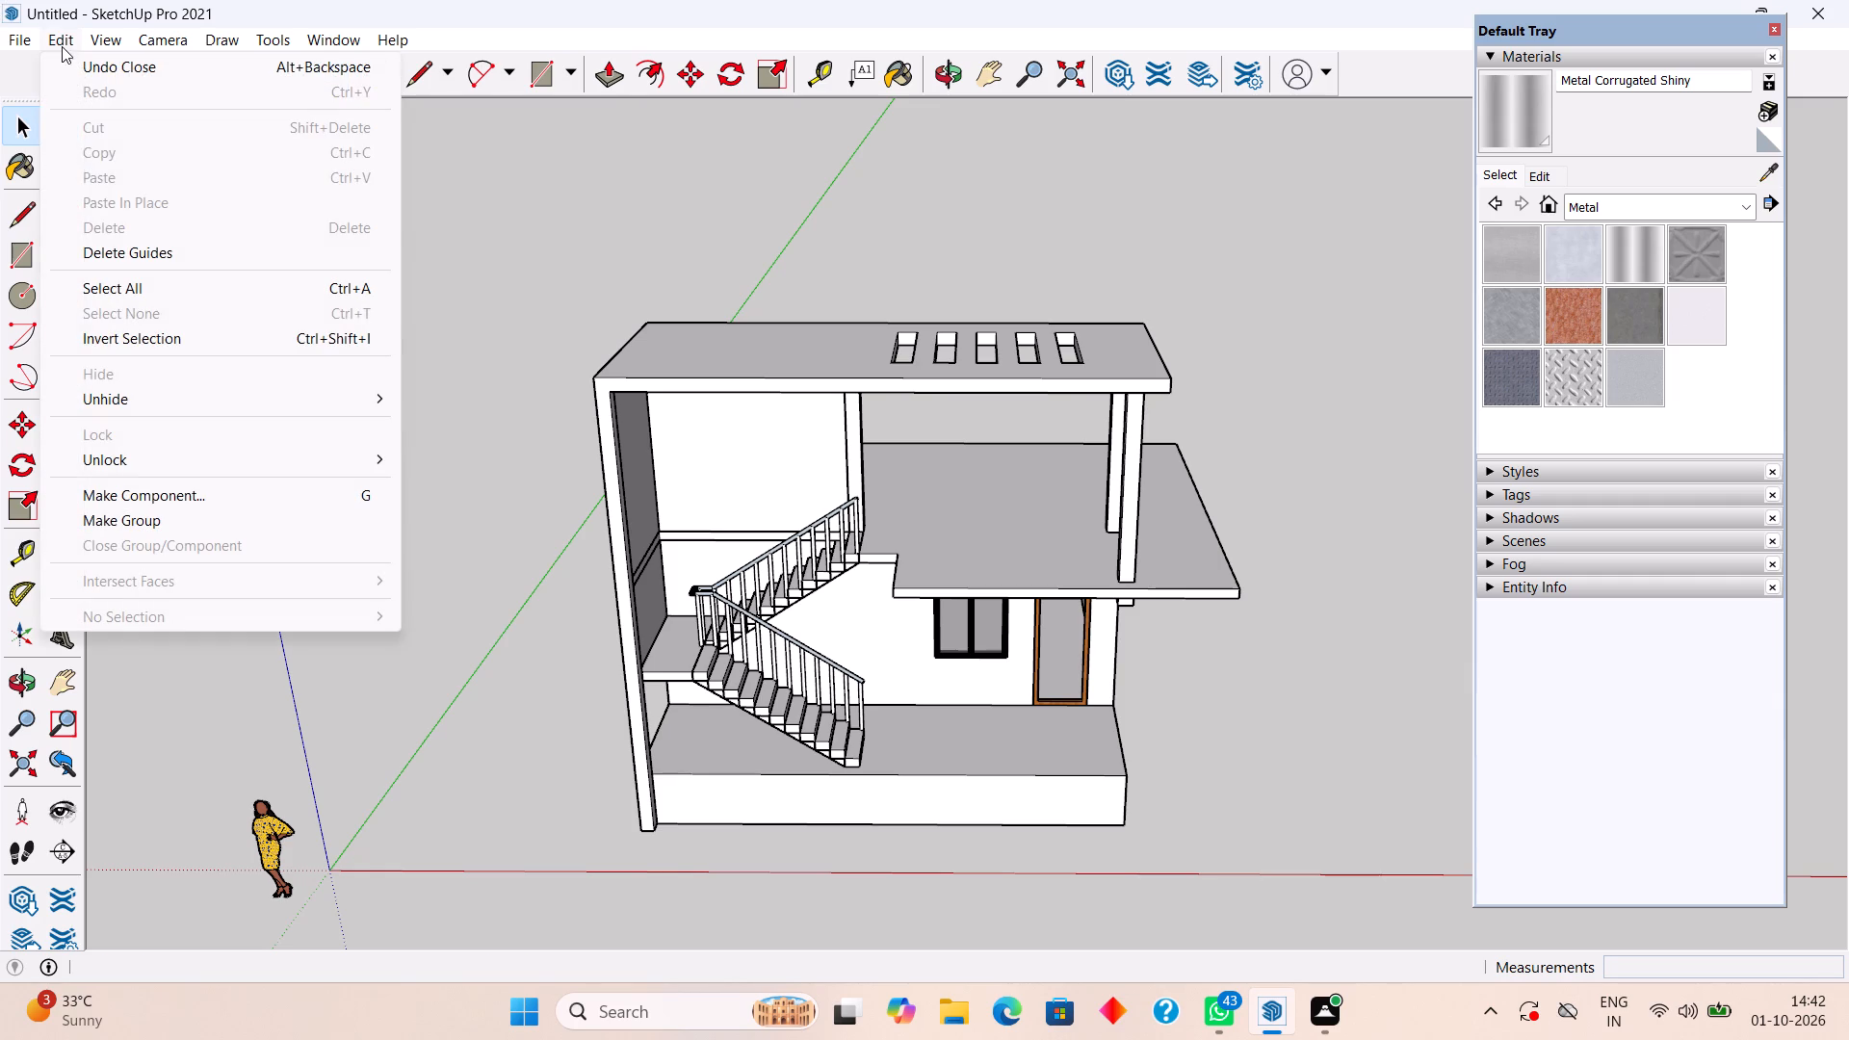
pyautogui.click(136, 400)
pyautogui.click(370, 401)
pyautogui.click(444, 454)
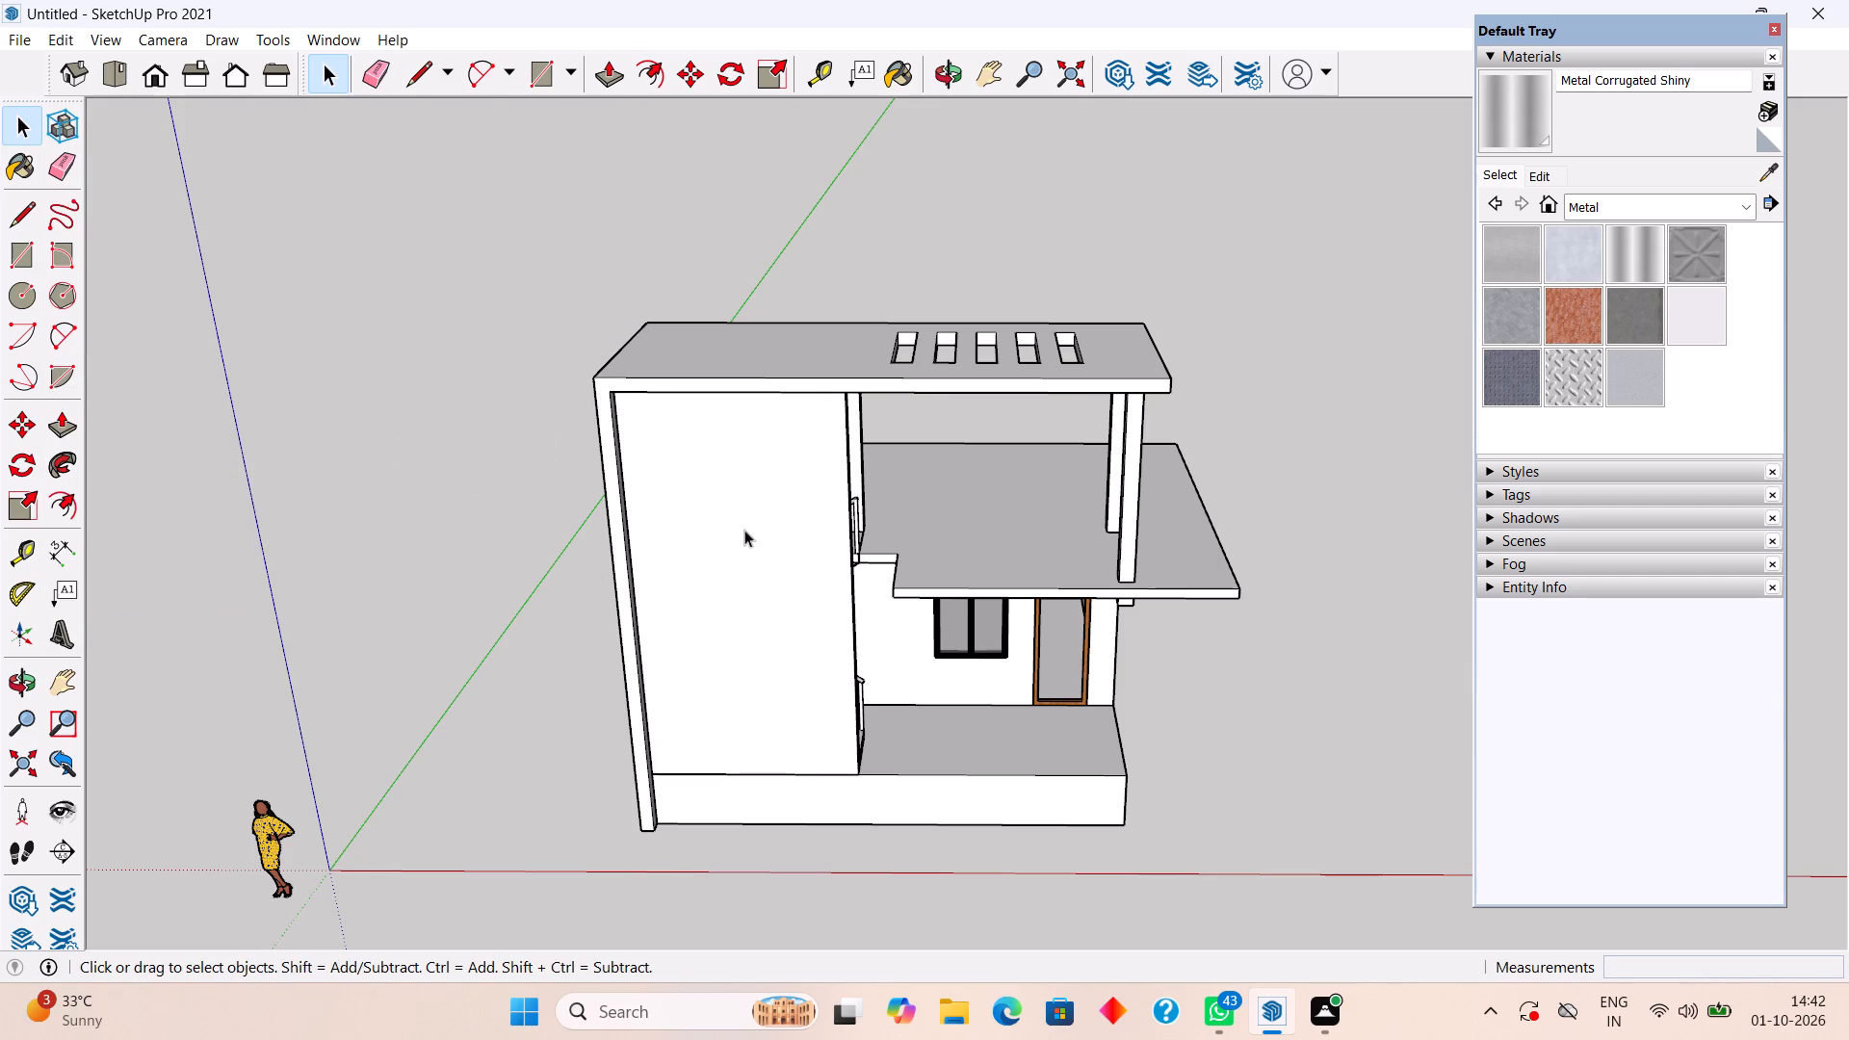
# Open the stair tower's front wall group, extend its side edge face 2' toward the porch with Push/Pull, and close the group.
pyautogui.moveTo(816, 452); pyautogui.dragTo(612, 375, button='middle')
pyautogui.moveTo(913, 536); pyautogui.dragTo(721, 507, button='middle')
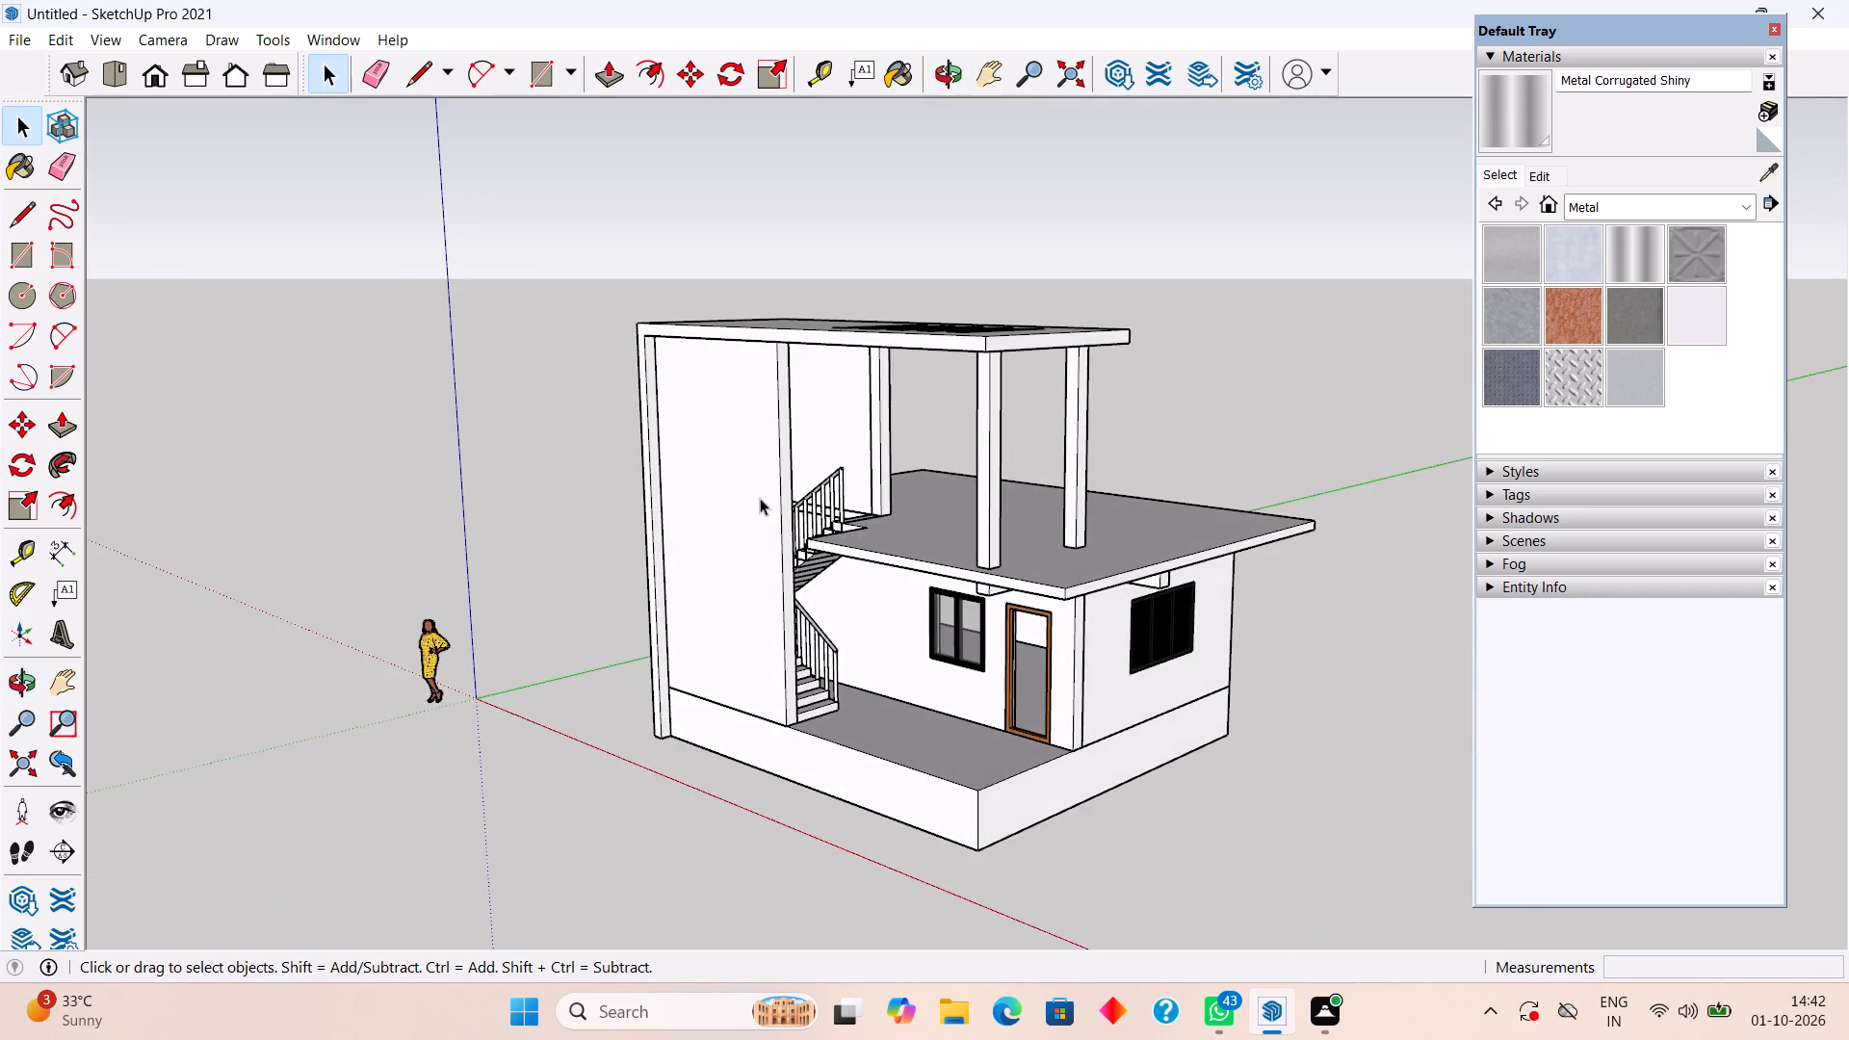
pyautogui.scroll(4, 760, 498)
pyautogui.tripleClick(798, 483)
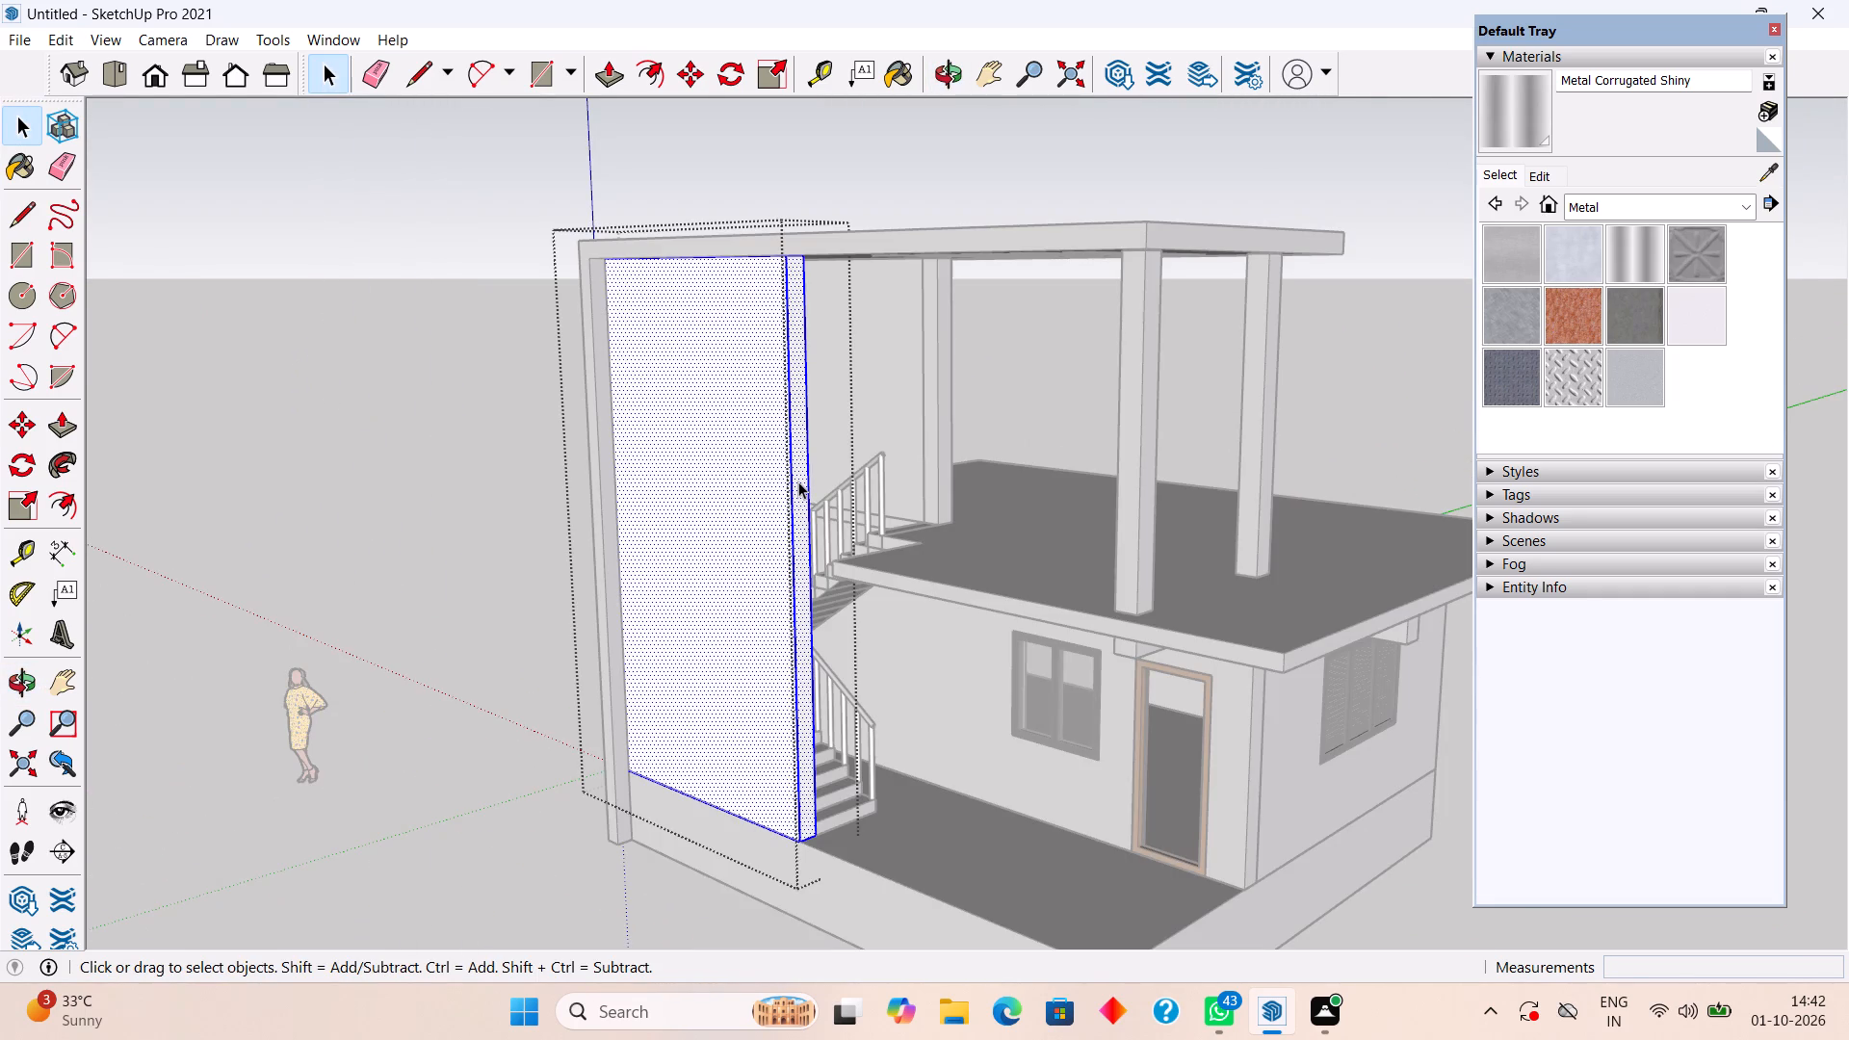
pyautogui.press('p')
pyautogui.click(794, 481)
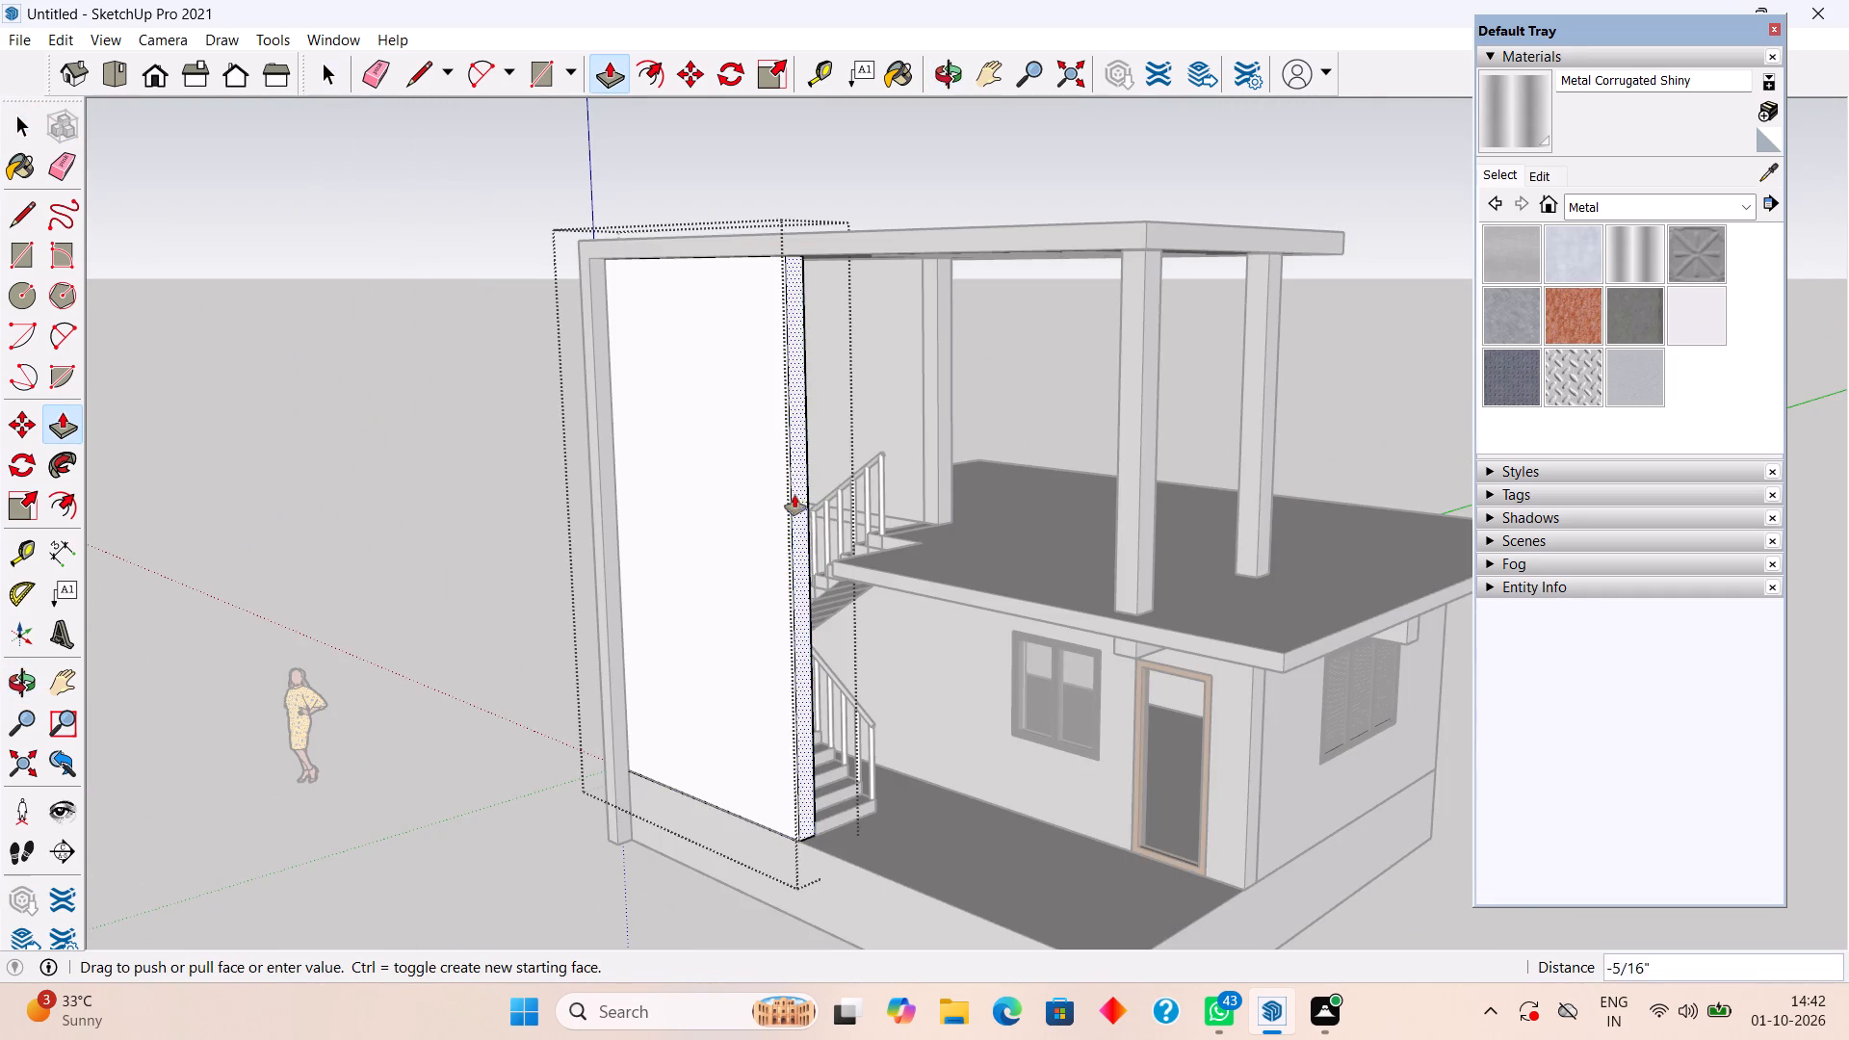
pyautogui.click(838, 563)
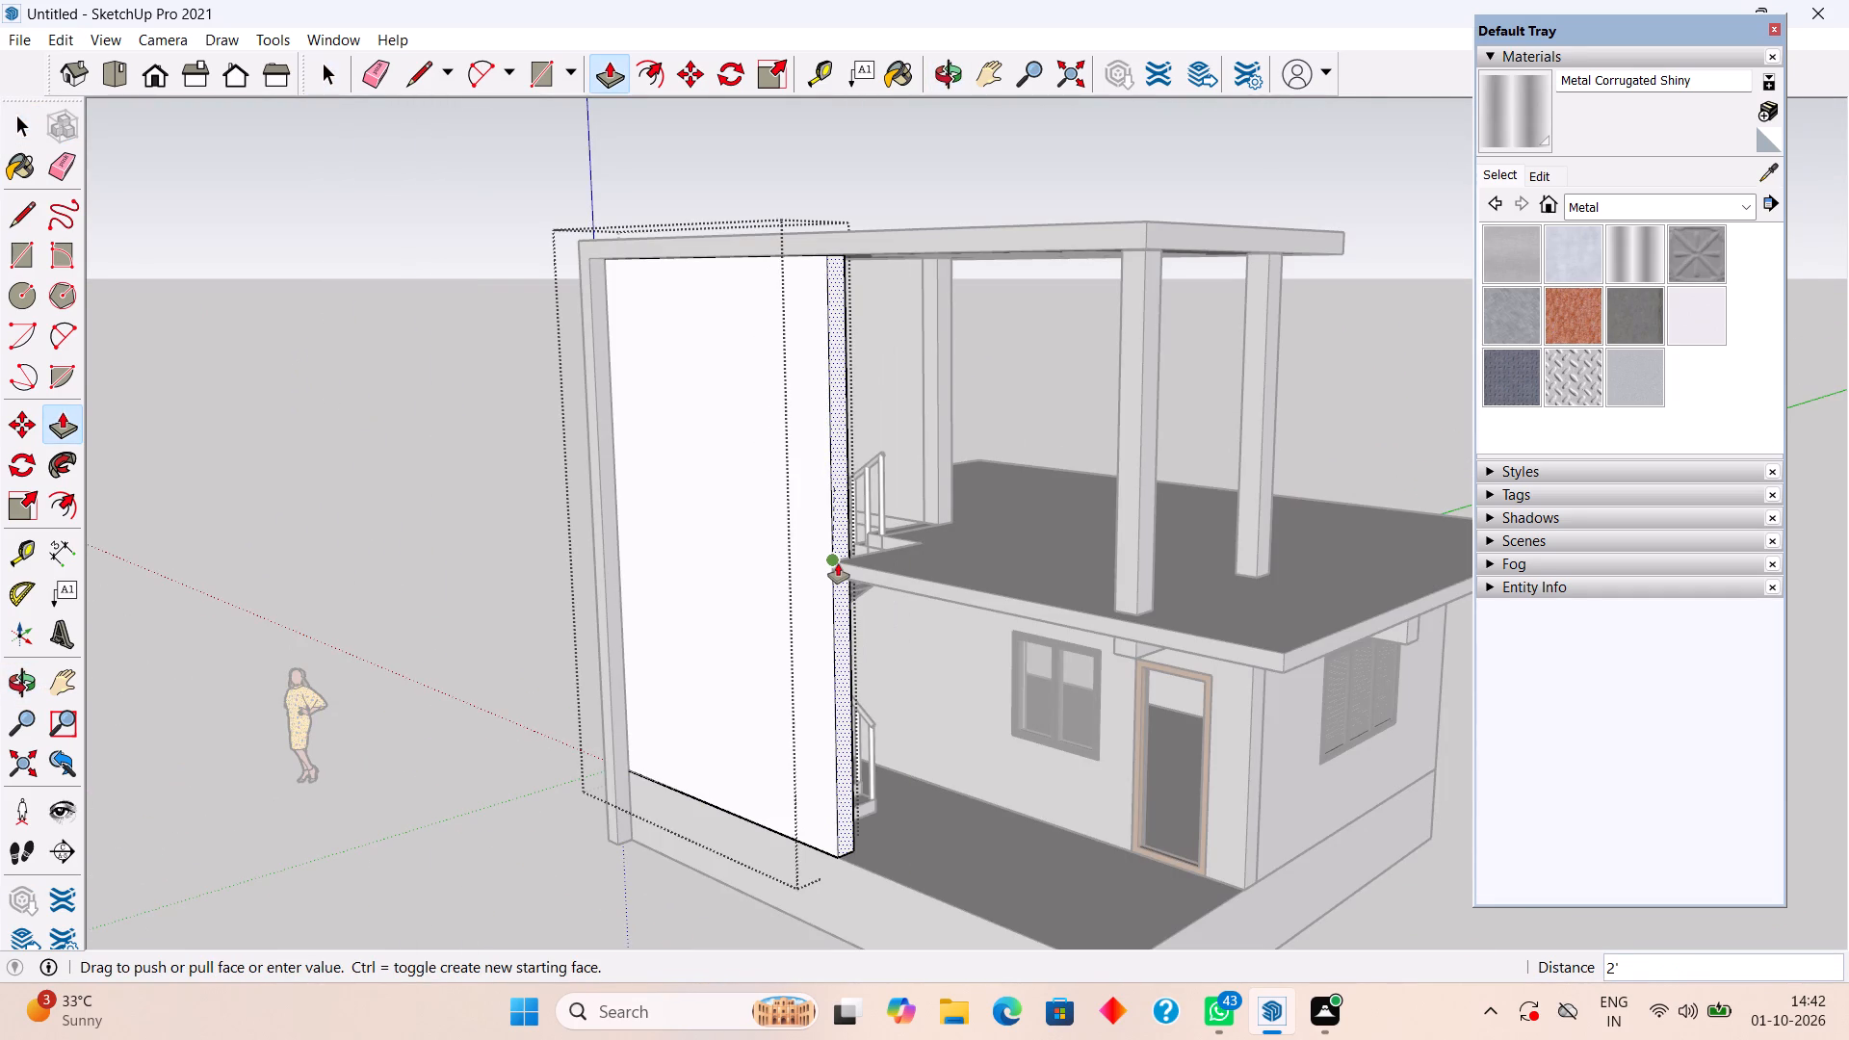
pyautogui.press('space')
pyautogui.click(518, 513)
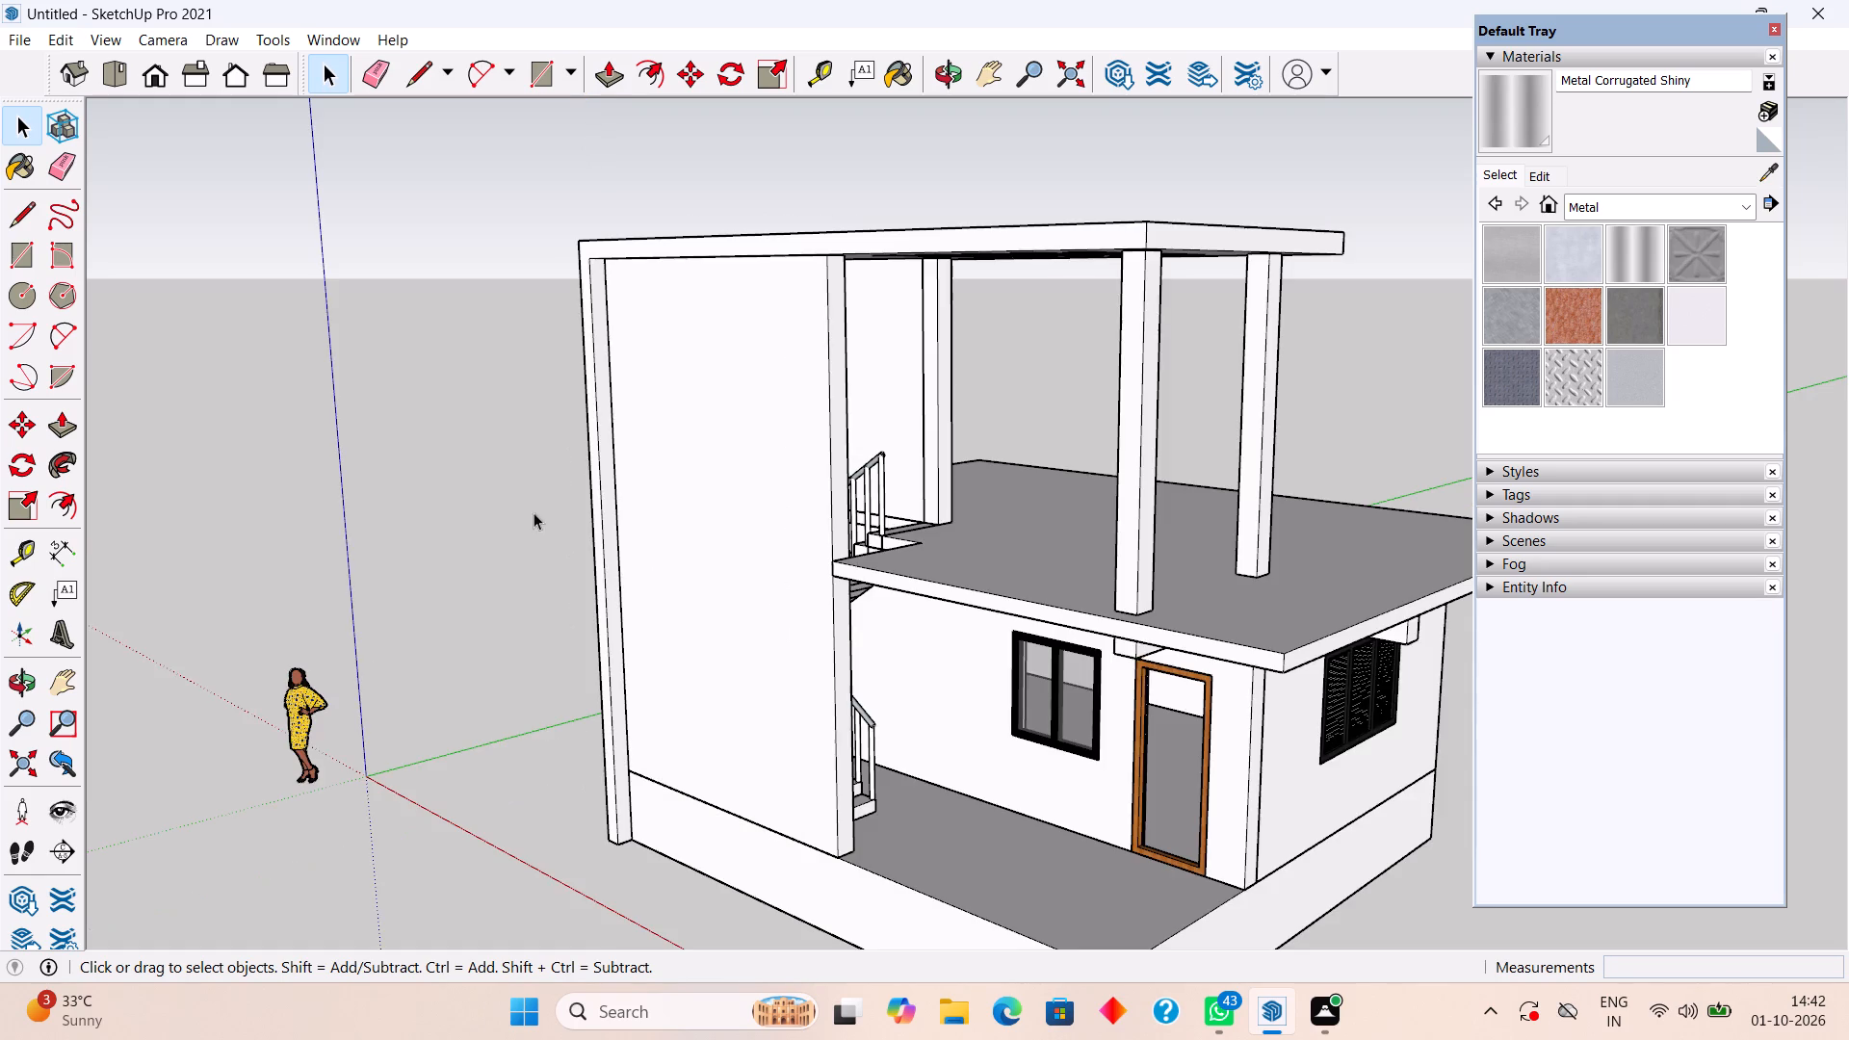
# Open the first-floor slab group, pull the notch's side face beside the stairs 3' 6" outward with Push/Pull, and close the group.
pyautogui.moveTo(618, 585); pyautogui.dragTo(899, 768, button='middle')
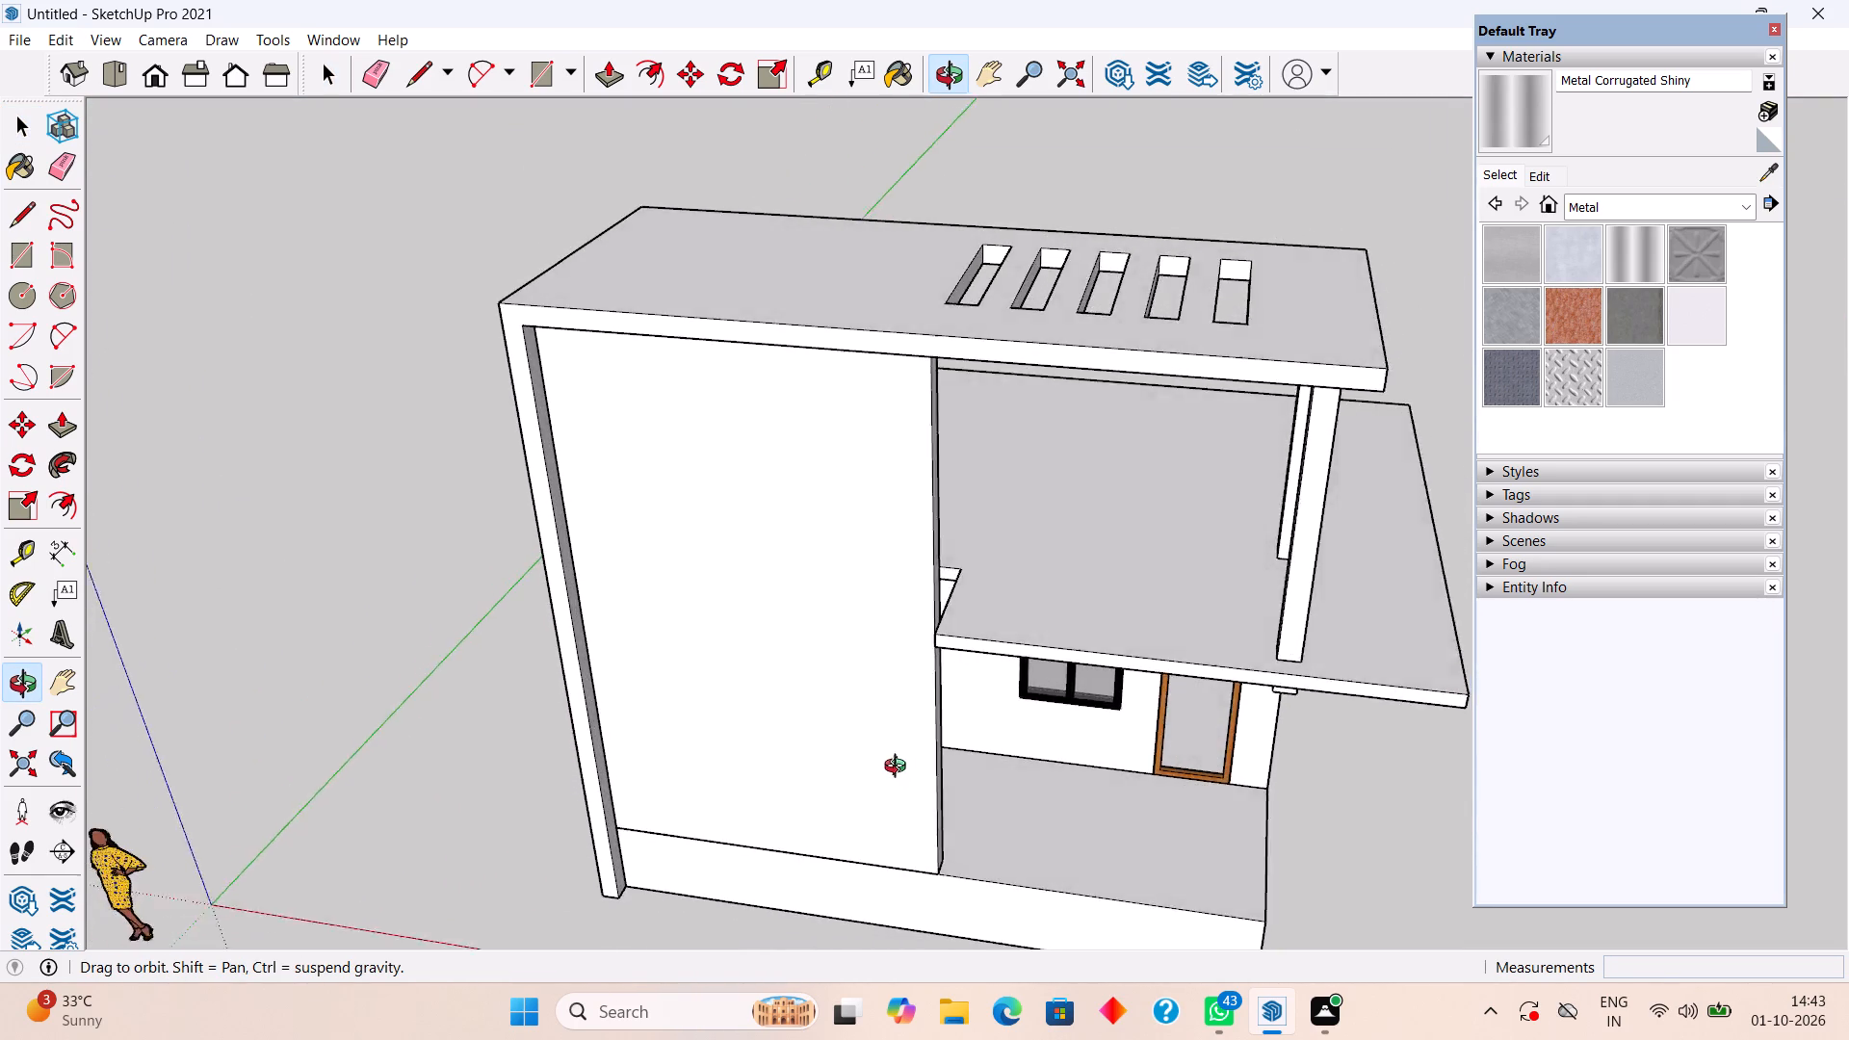
pyautogui.moveTo(899, 768); pyautogui.dragTo(547, 869, button='middle')
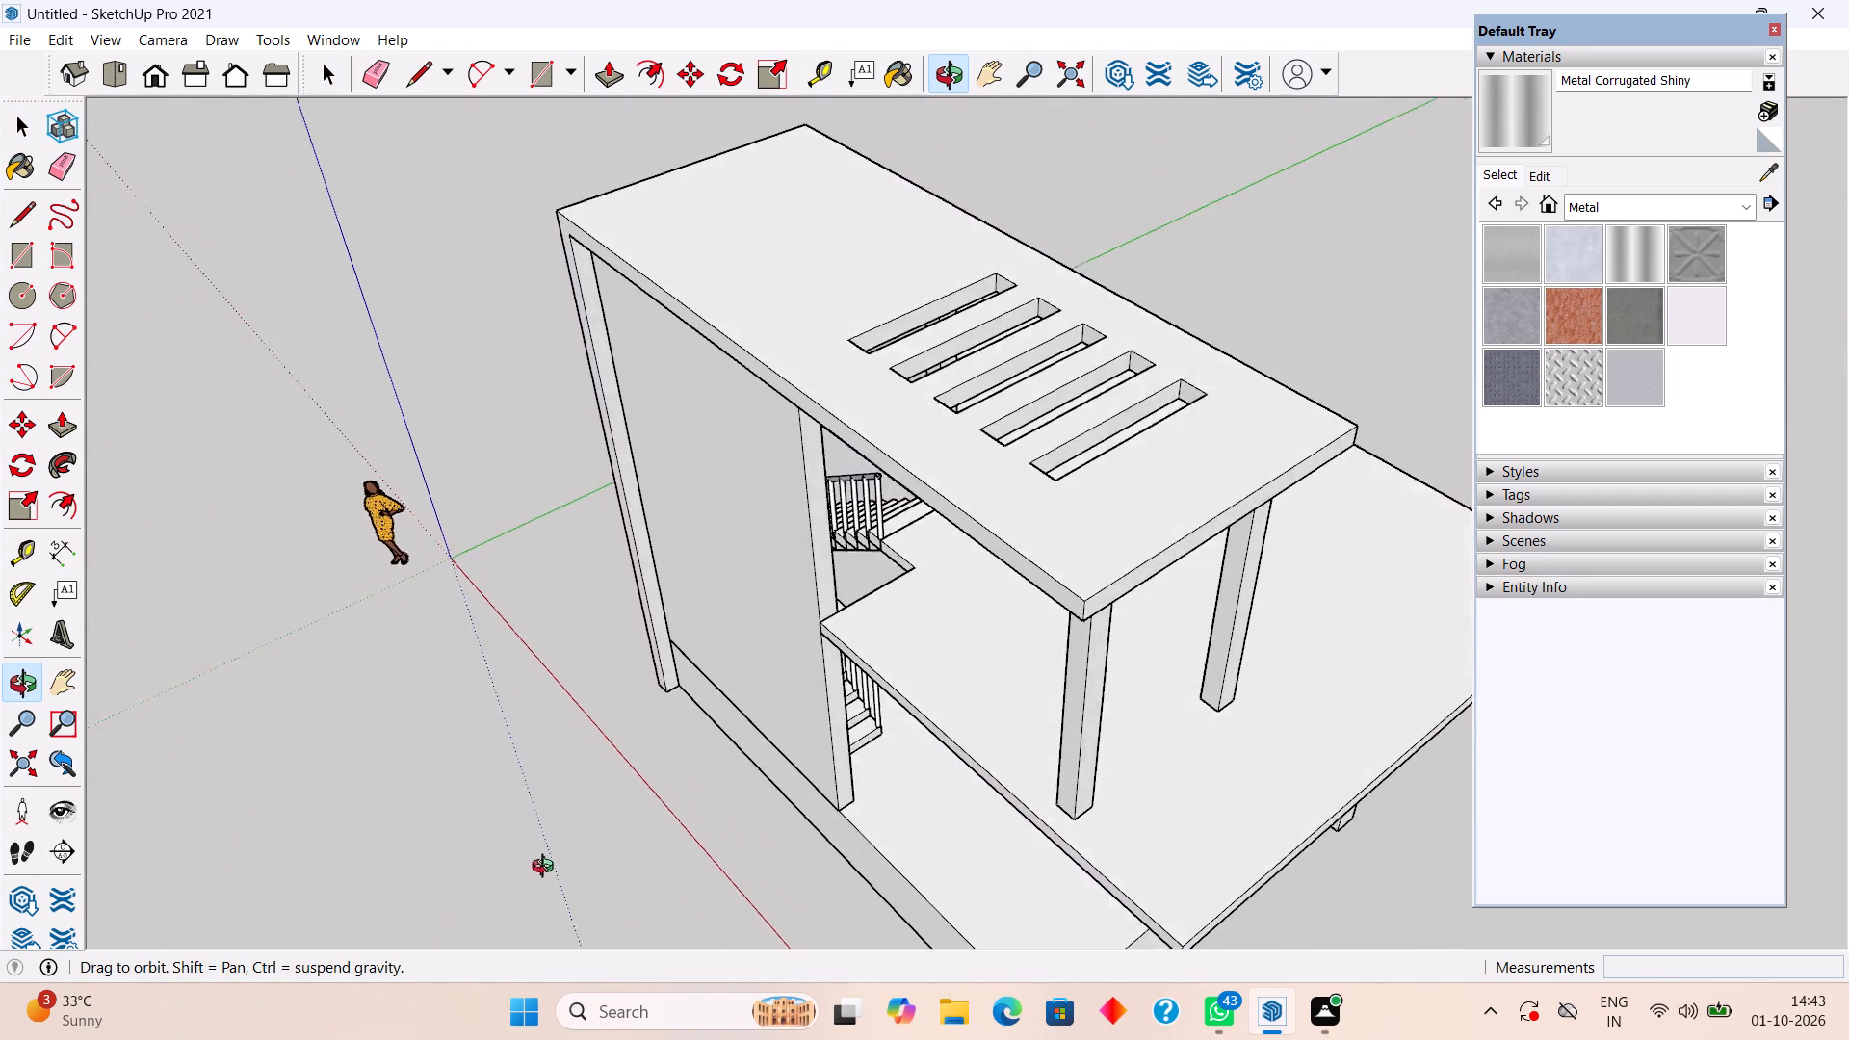
pyautogui.moveTo(547, 869); pyautogui.dragTo(640, 894, button='middle')
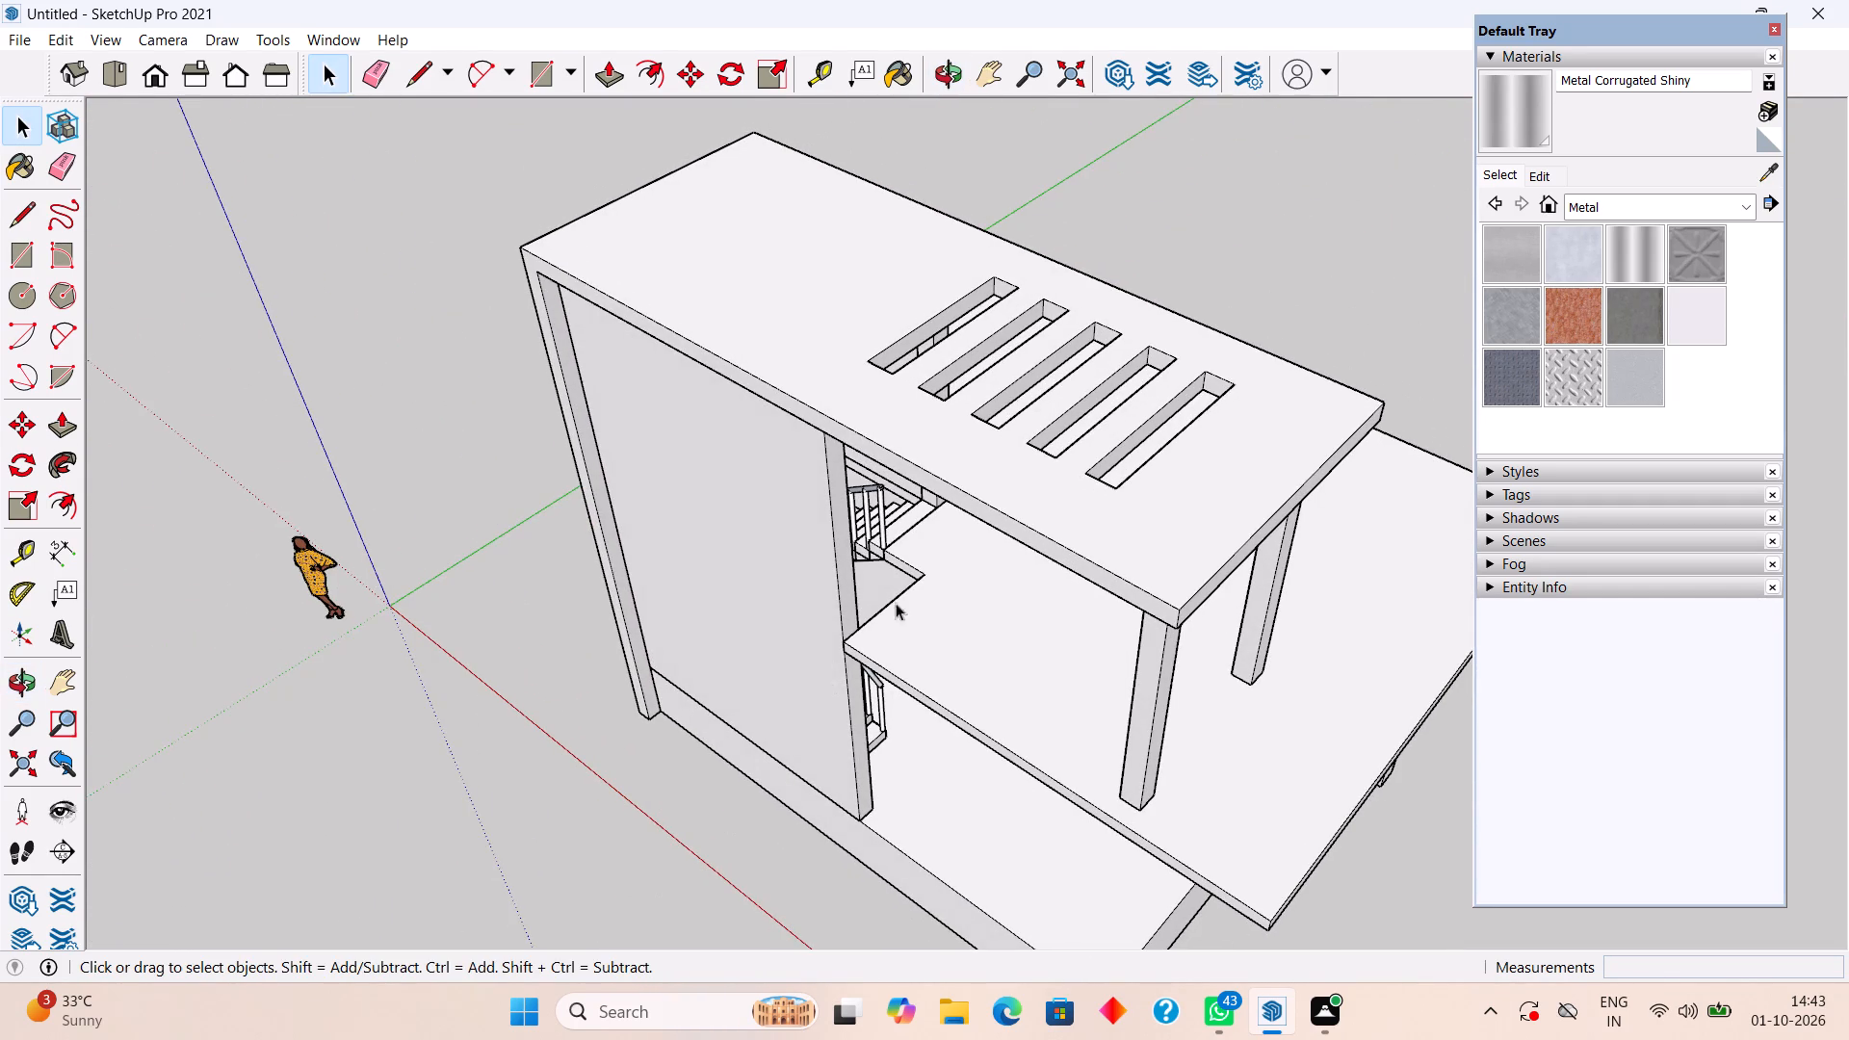
pyautogui.scroll(8, 941, 584)
pyautogui.moveTo(908, 576); pyautogui.dragTo(952, 614, button='middle')
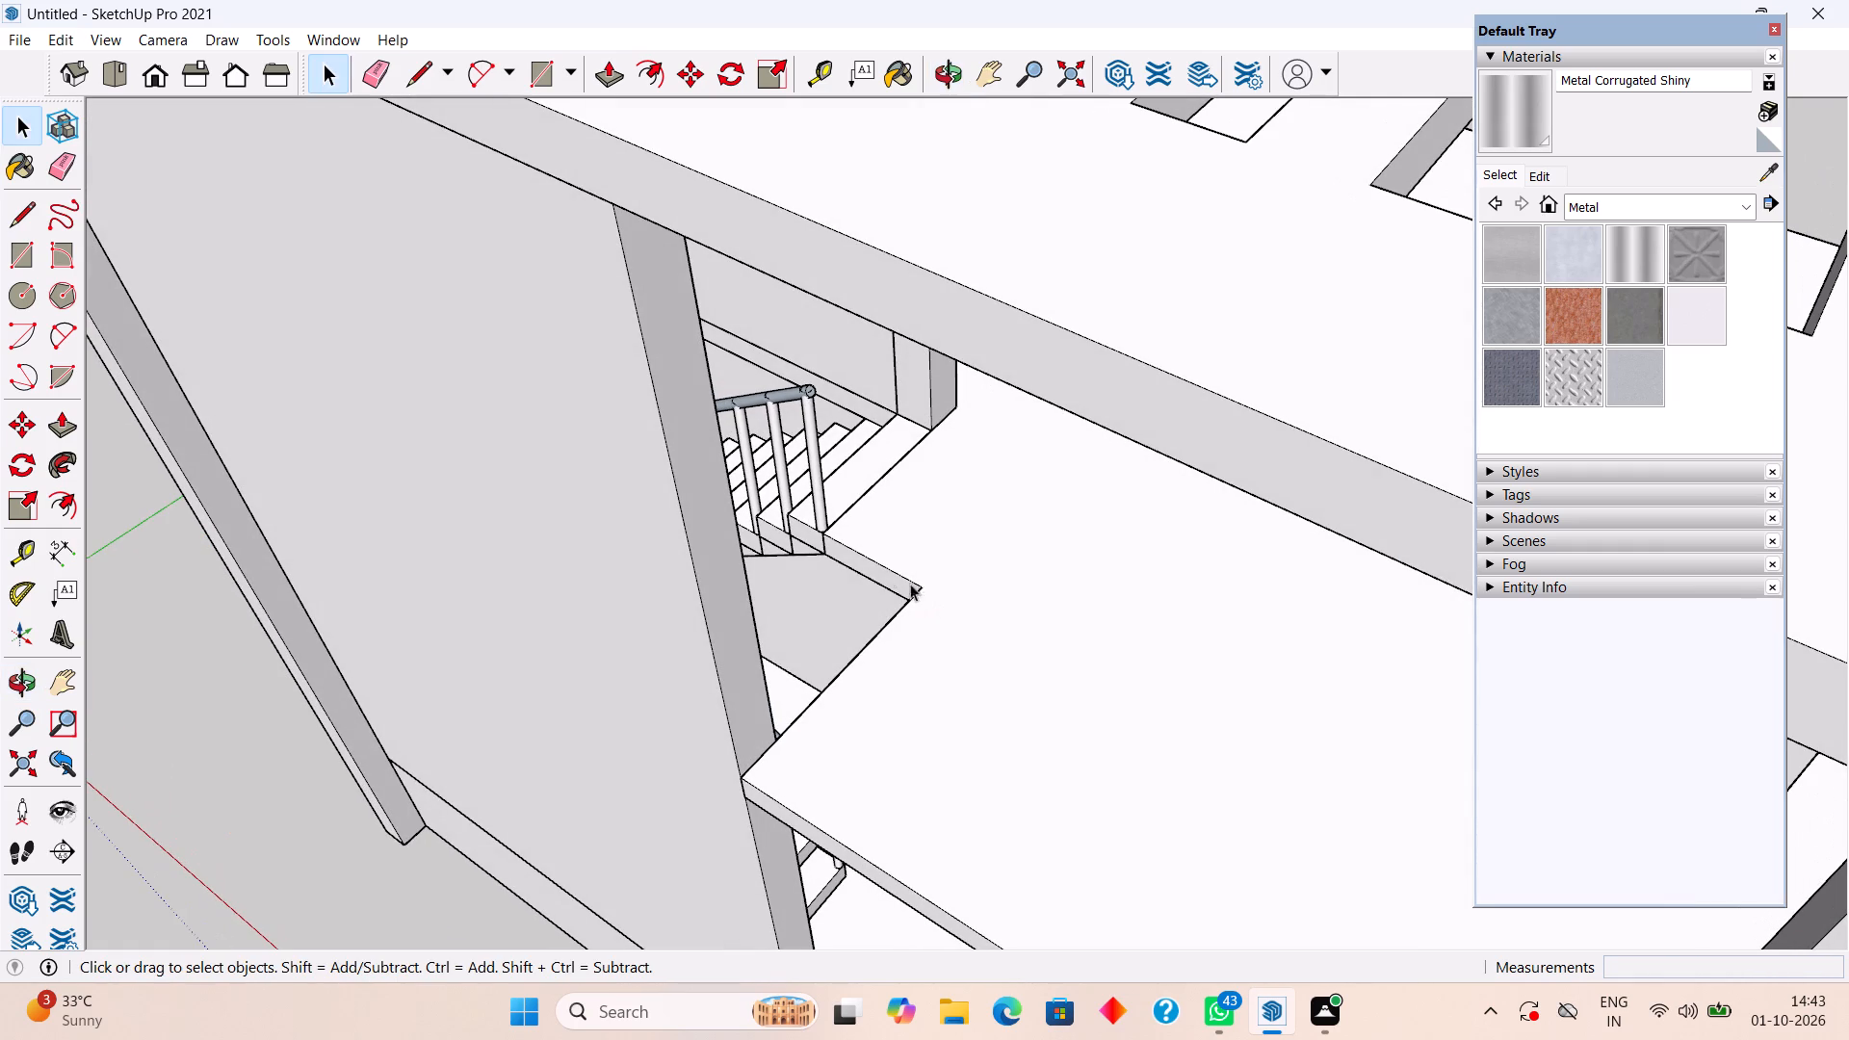
pyautogui.click(884, 572)
pyautogui.tripleClick(884, 576)
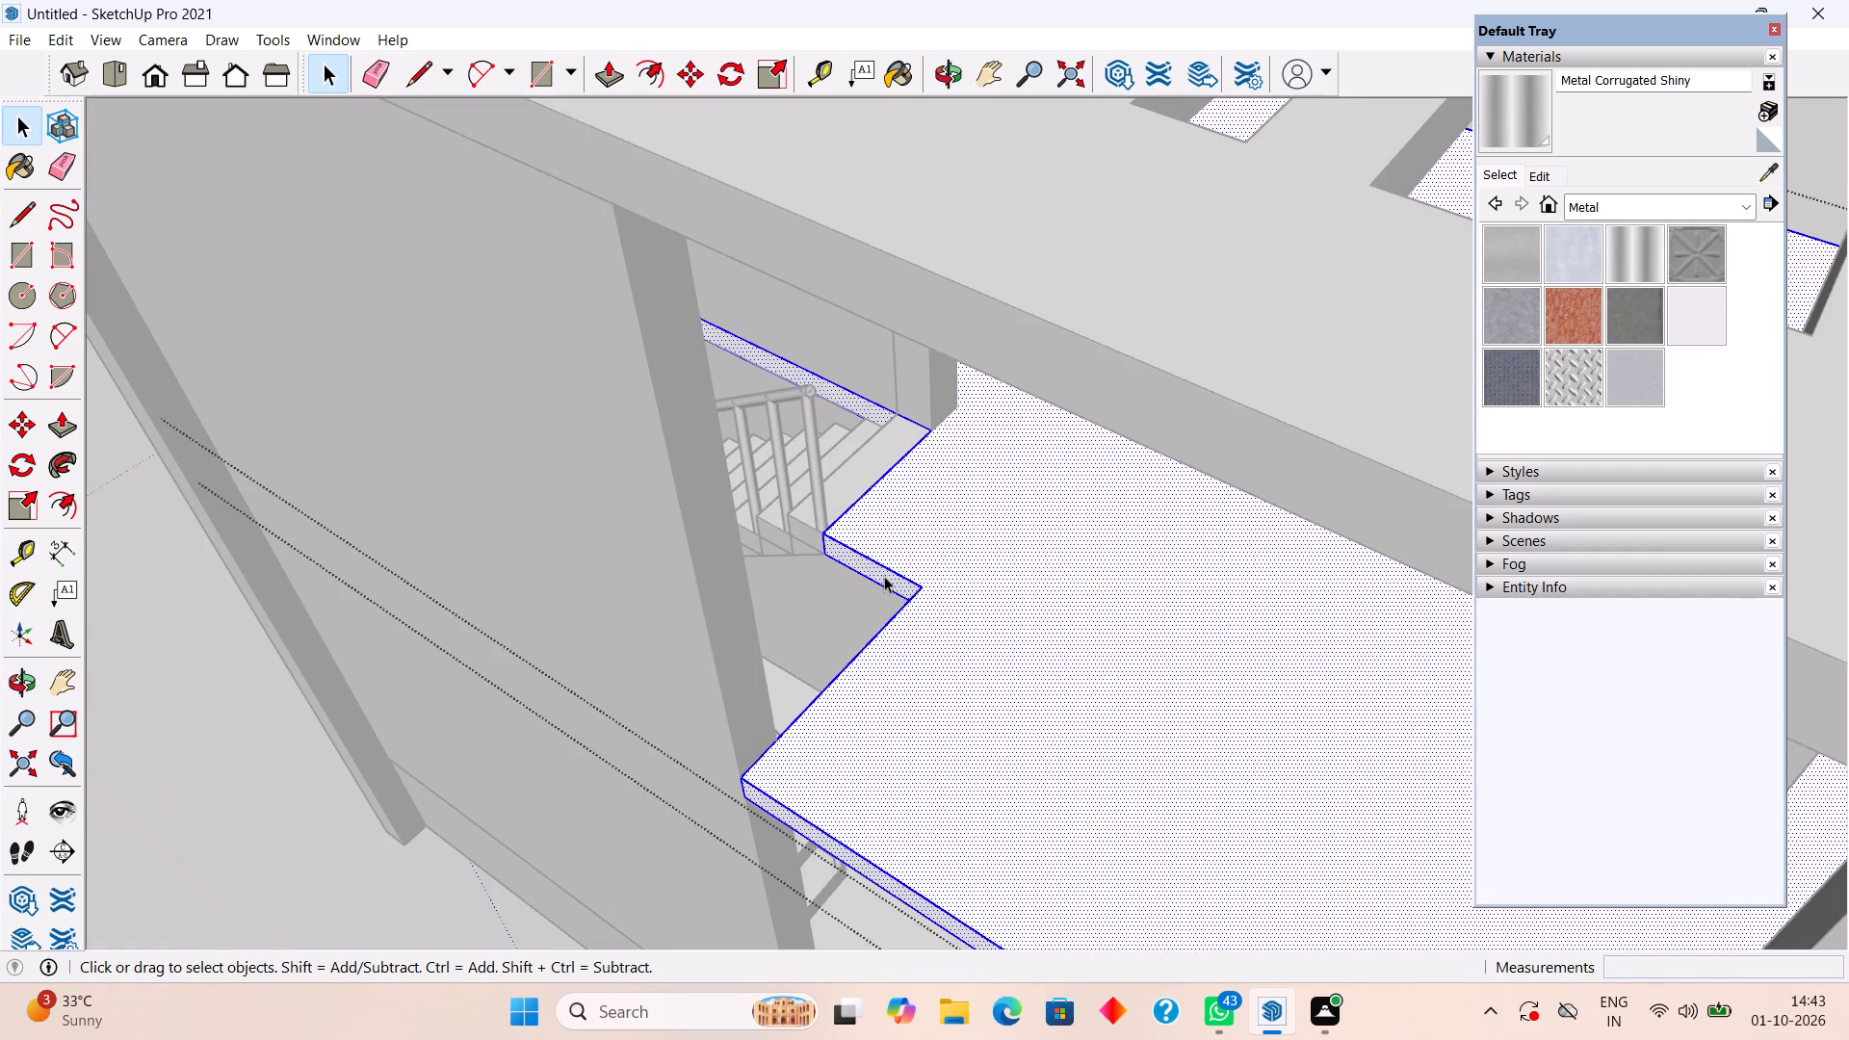
pyautogui.click(884, 576)
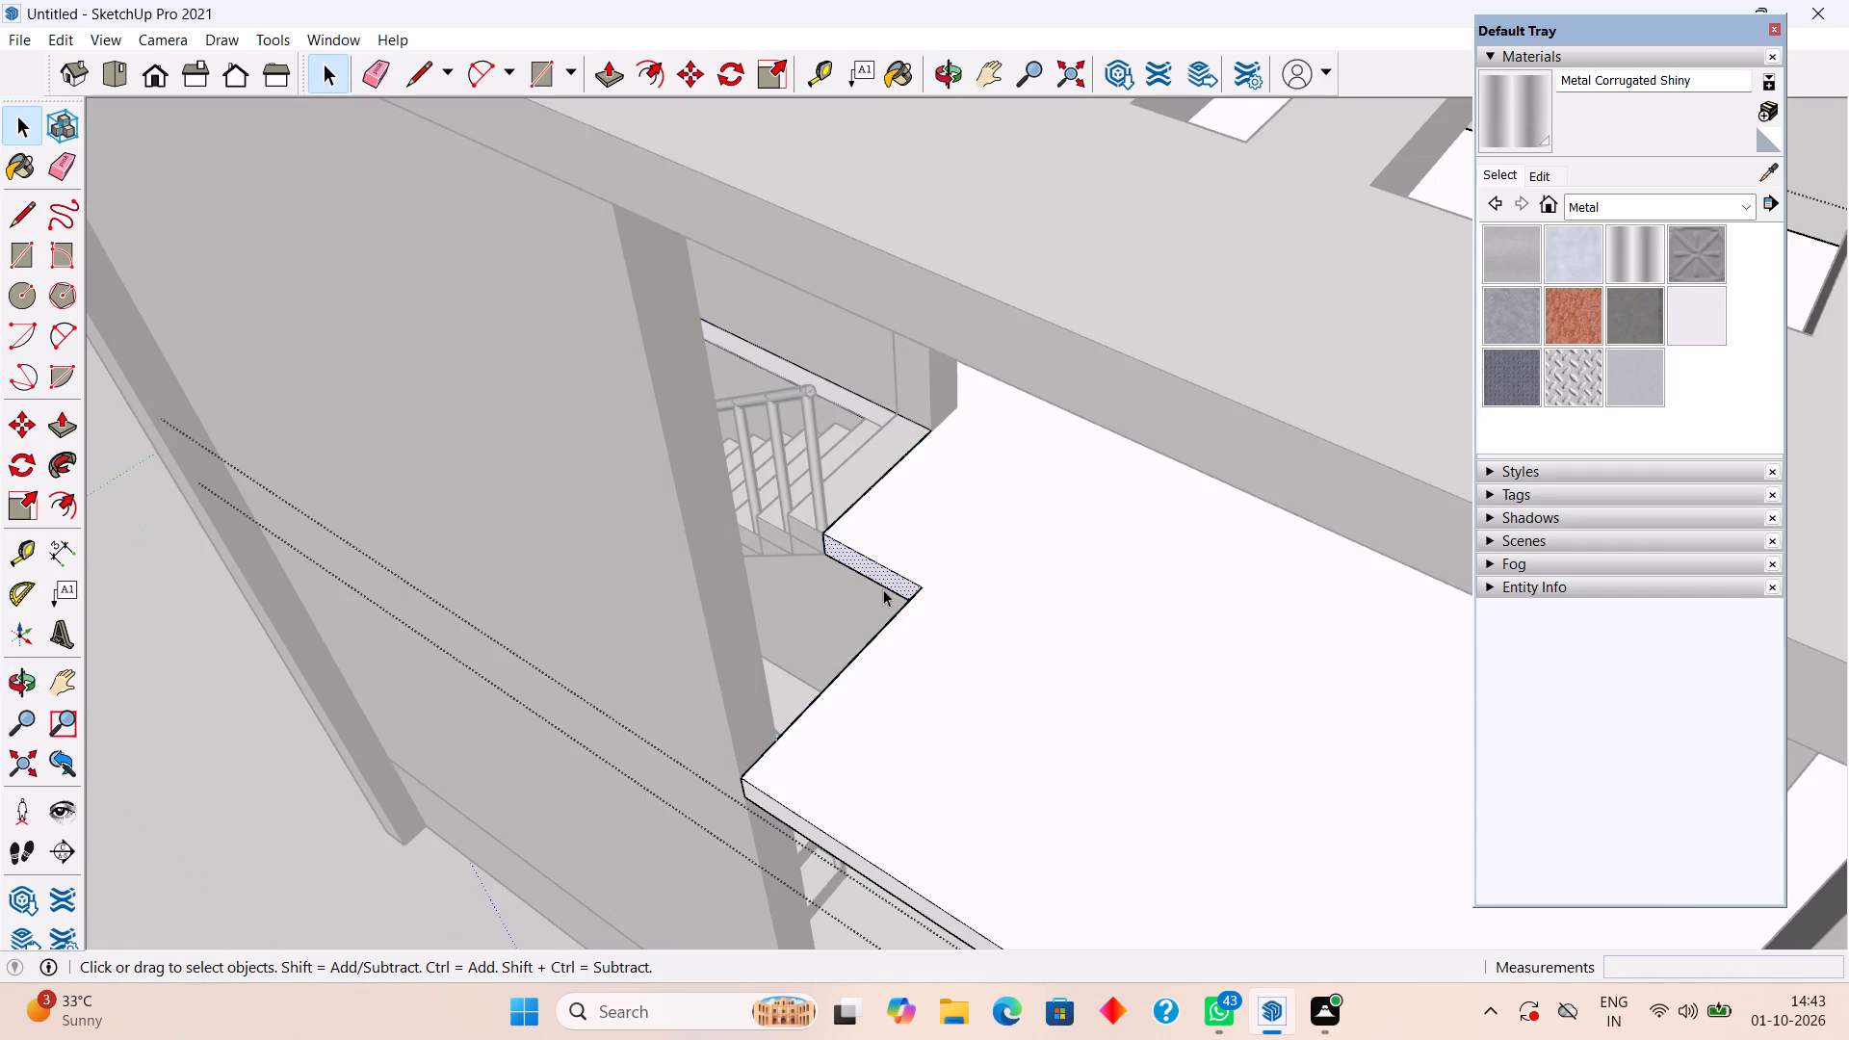
pyautogui.press('p')
pyautogui.click(886, 567)
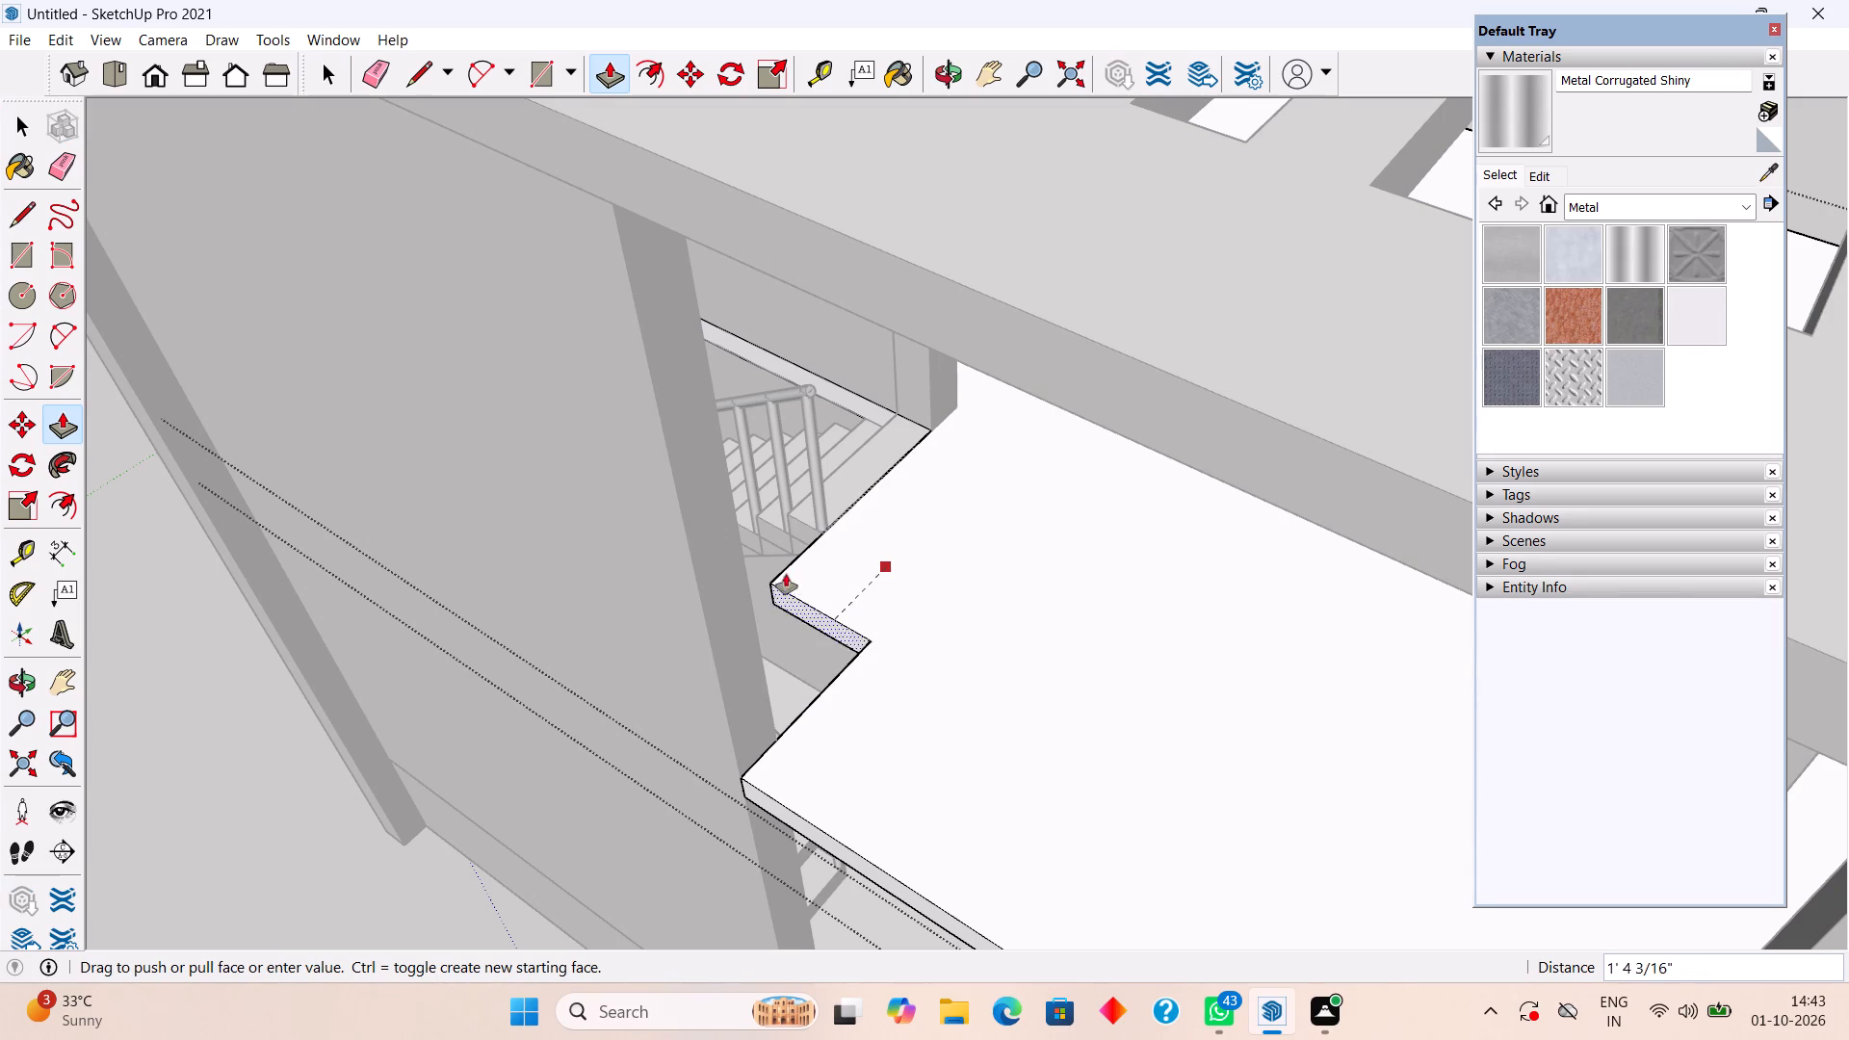
pyautogui.click(751, 626)
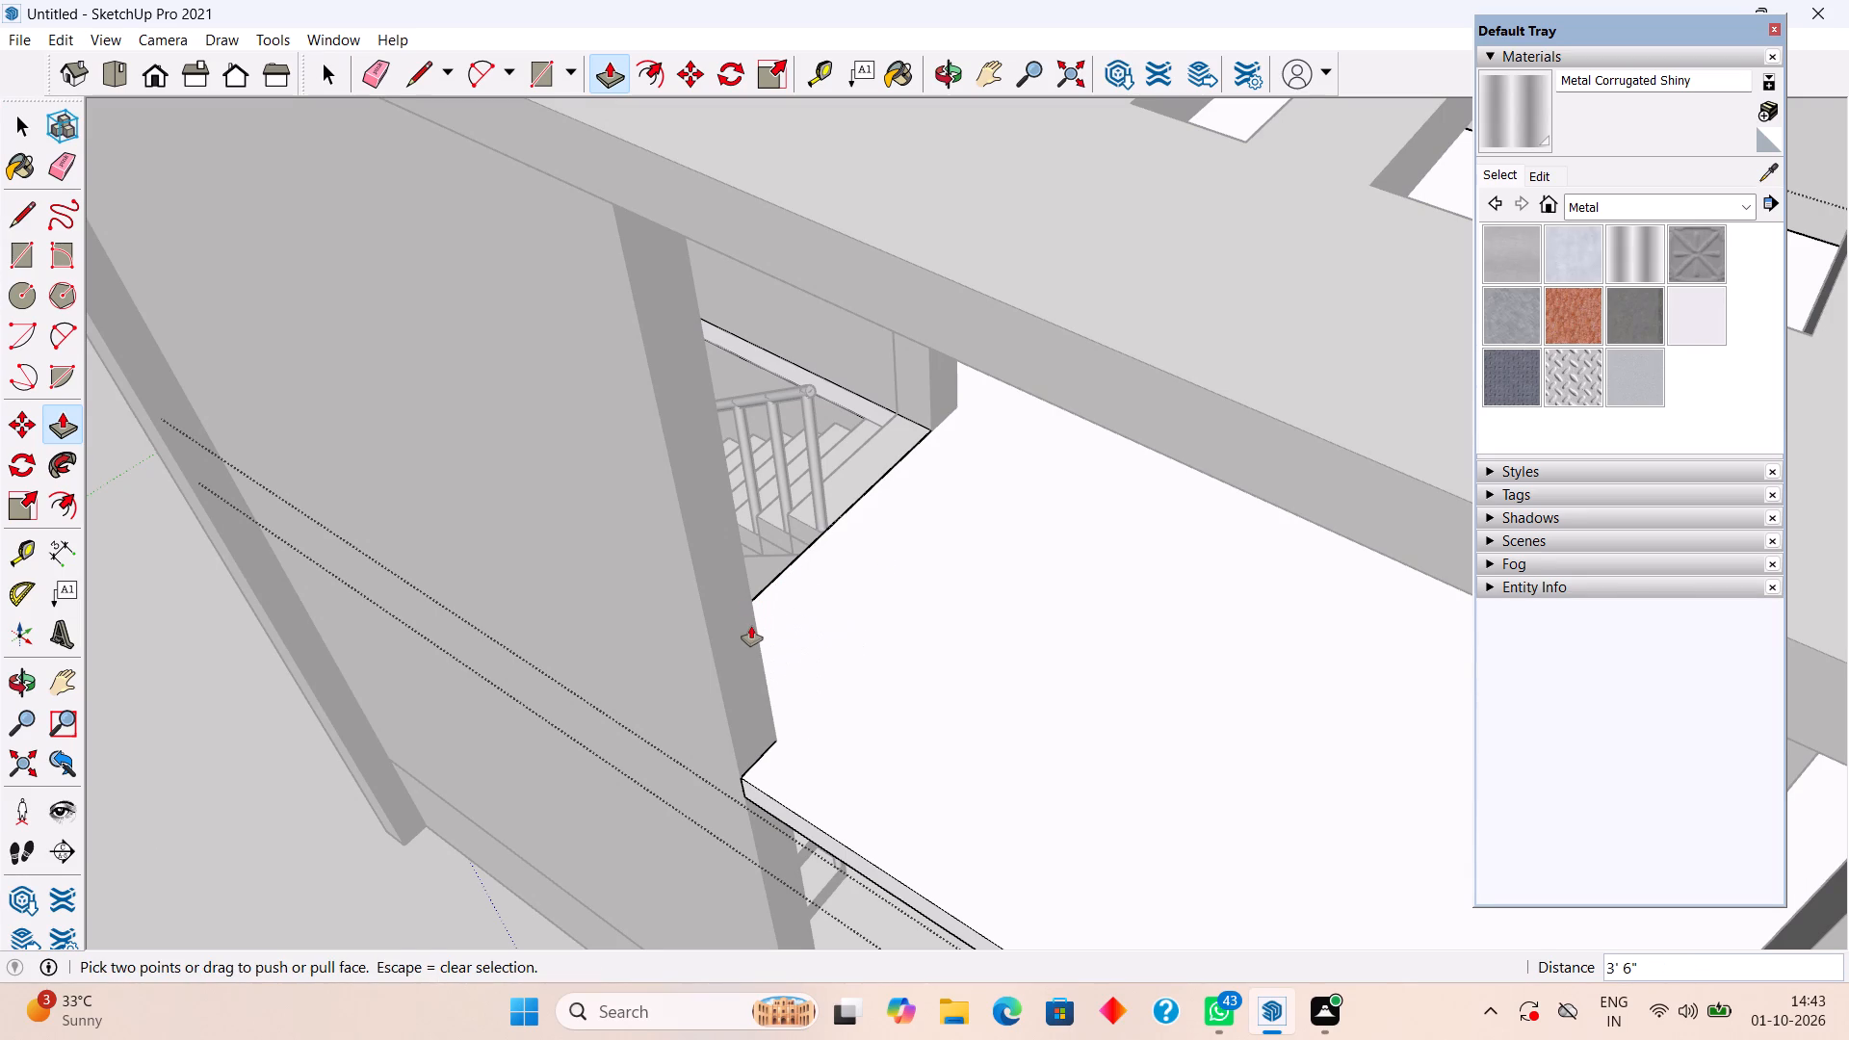
pyautogui.press('space')
pyautogui.scroll(-7, 774, 613)
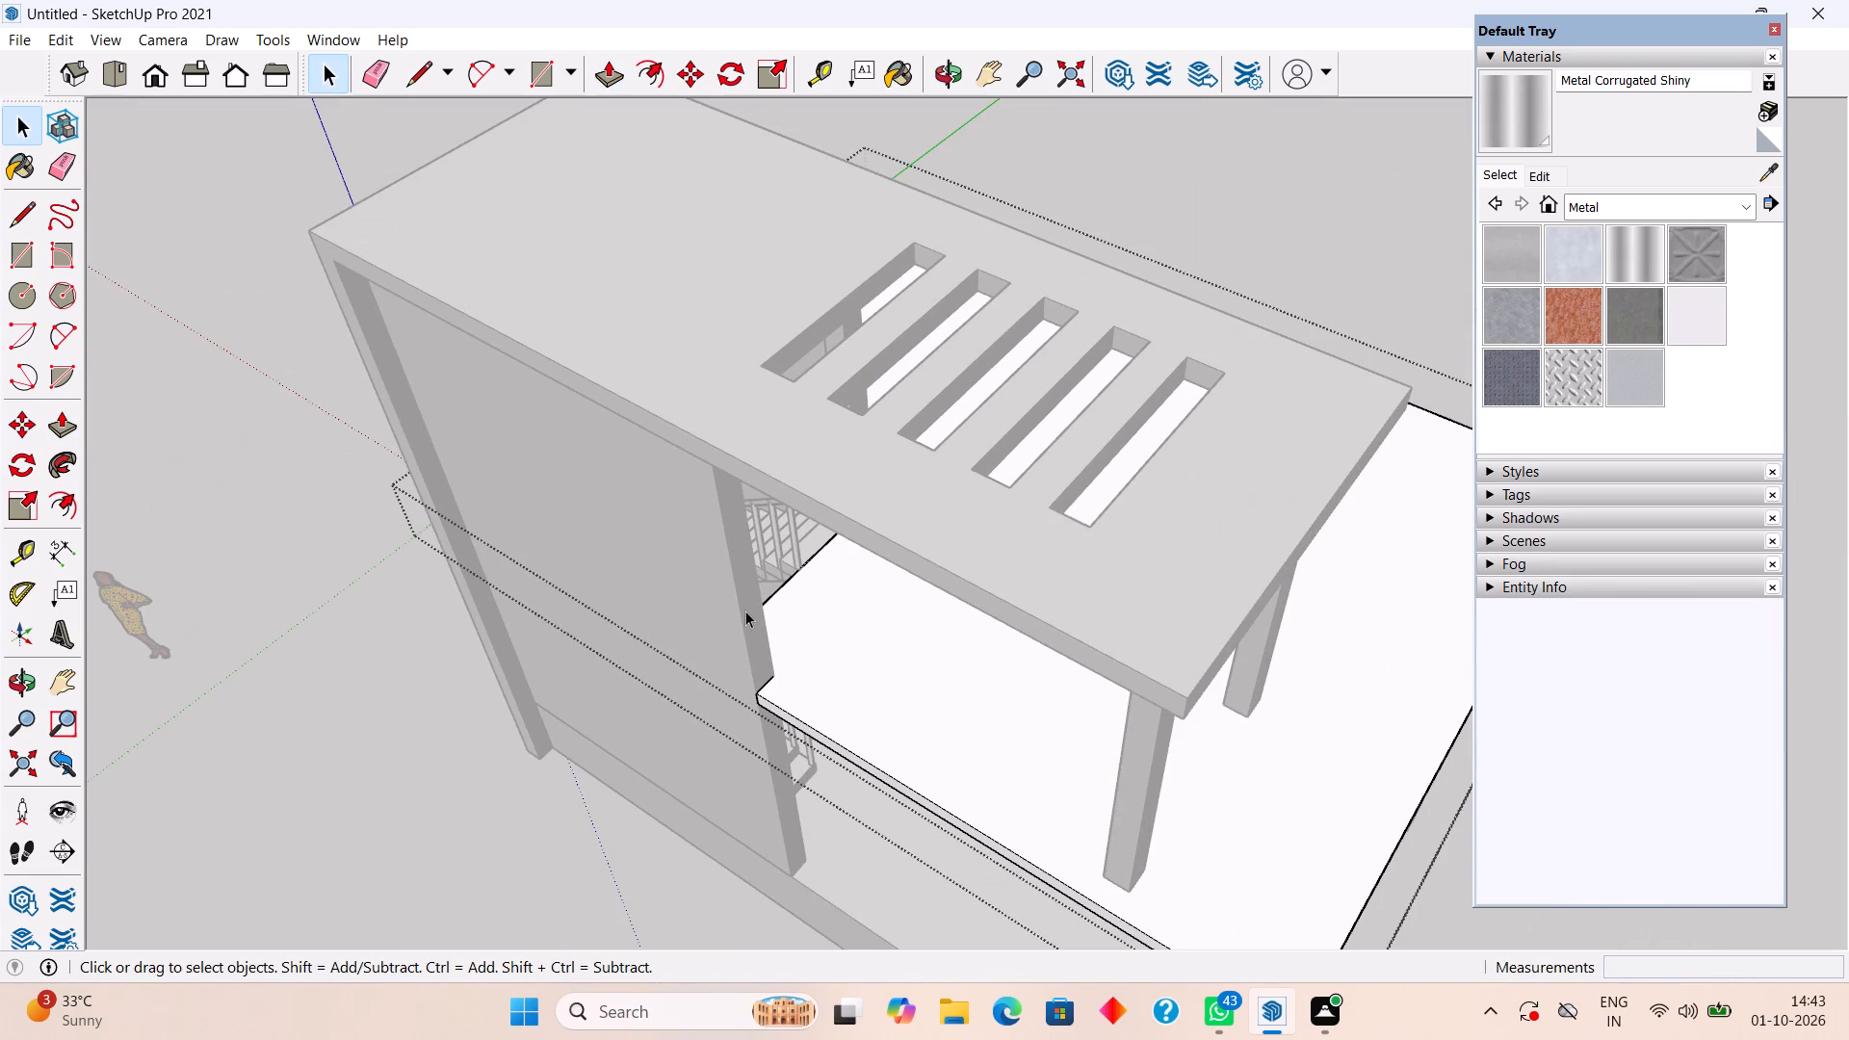
pyautogui.moveTo(745, 611); pyautogui.dragTo(941, 453, button='middle')
pyautogui.scroll(-6, 874, 609)
pyautogui.moveTo(872, 693); pyautogui.dragTo(973, 537, button='middle')
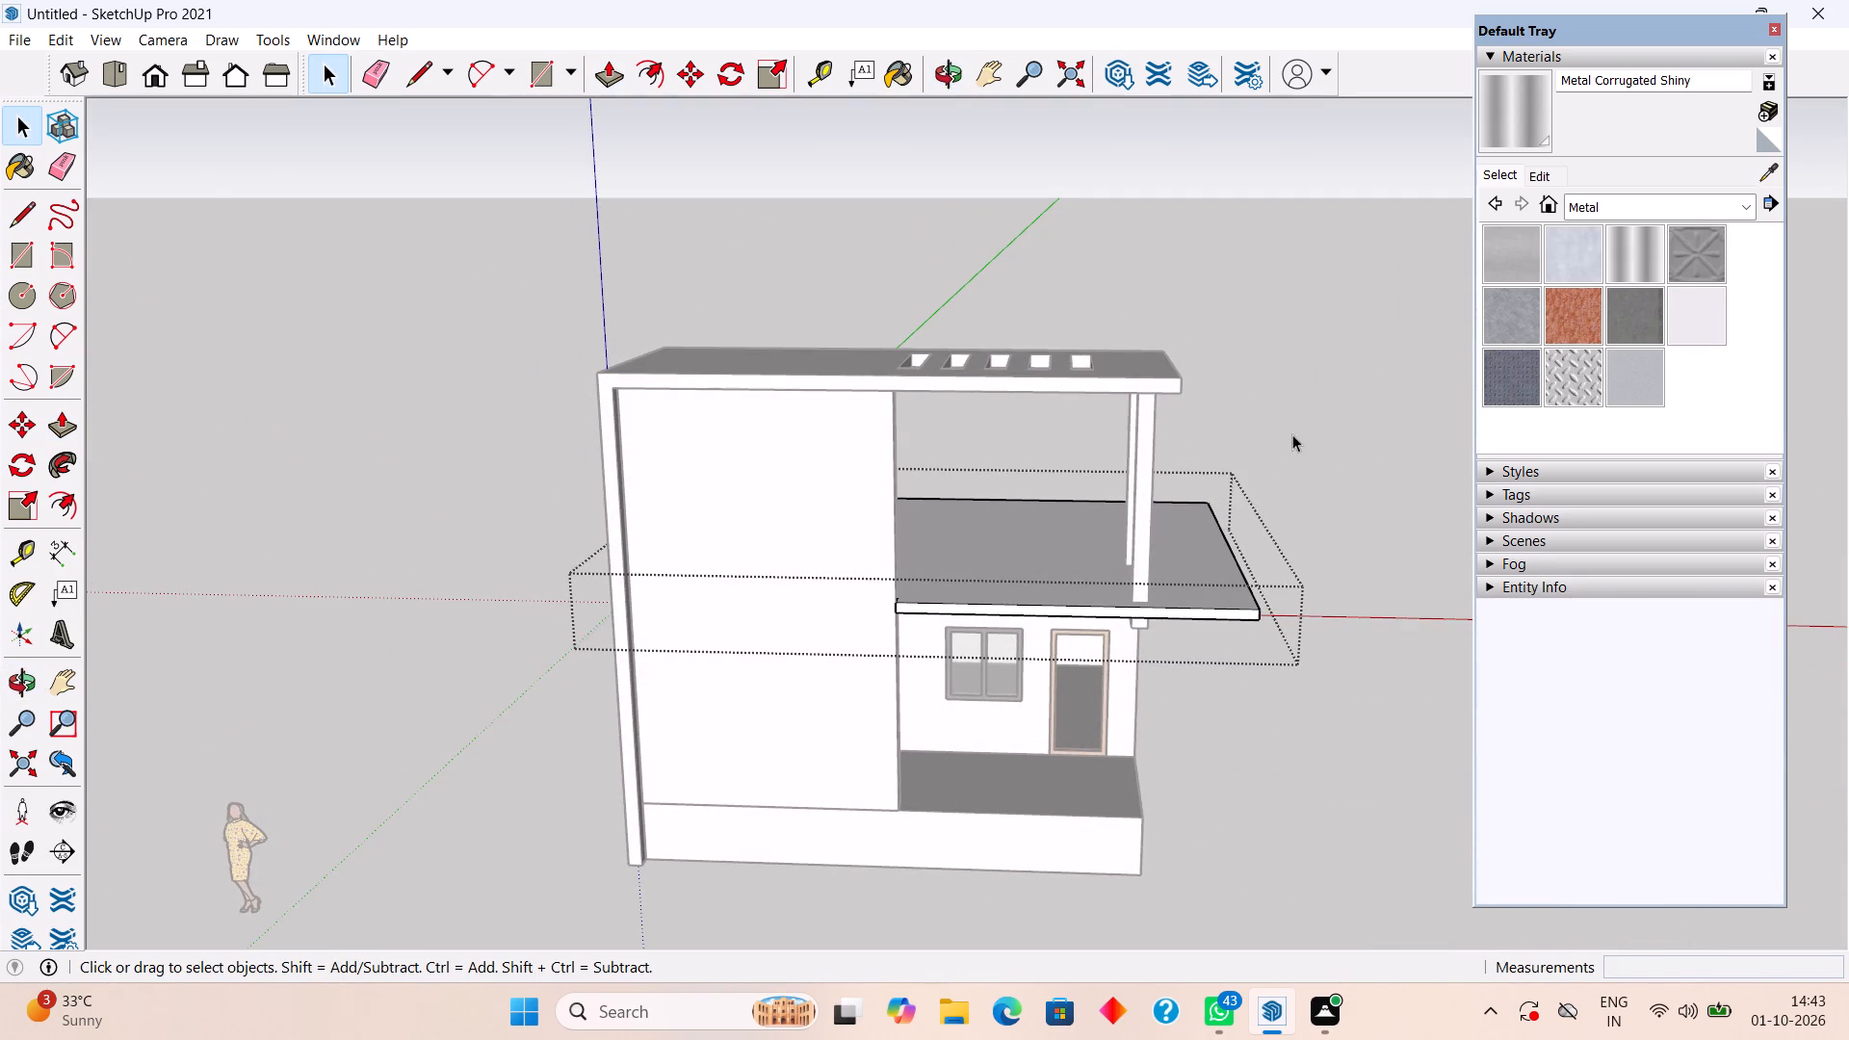
pyautogui.click(1292, 432)
# Examine the stair tower from the front, side and below, checking the extended wall and the open side beneath the landing.
pyautogui.moveTo(879, 715); pyautogui.dragTo(1140, 636, button='middle')
pyautogui.scroll(1, 968, 640)
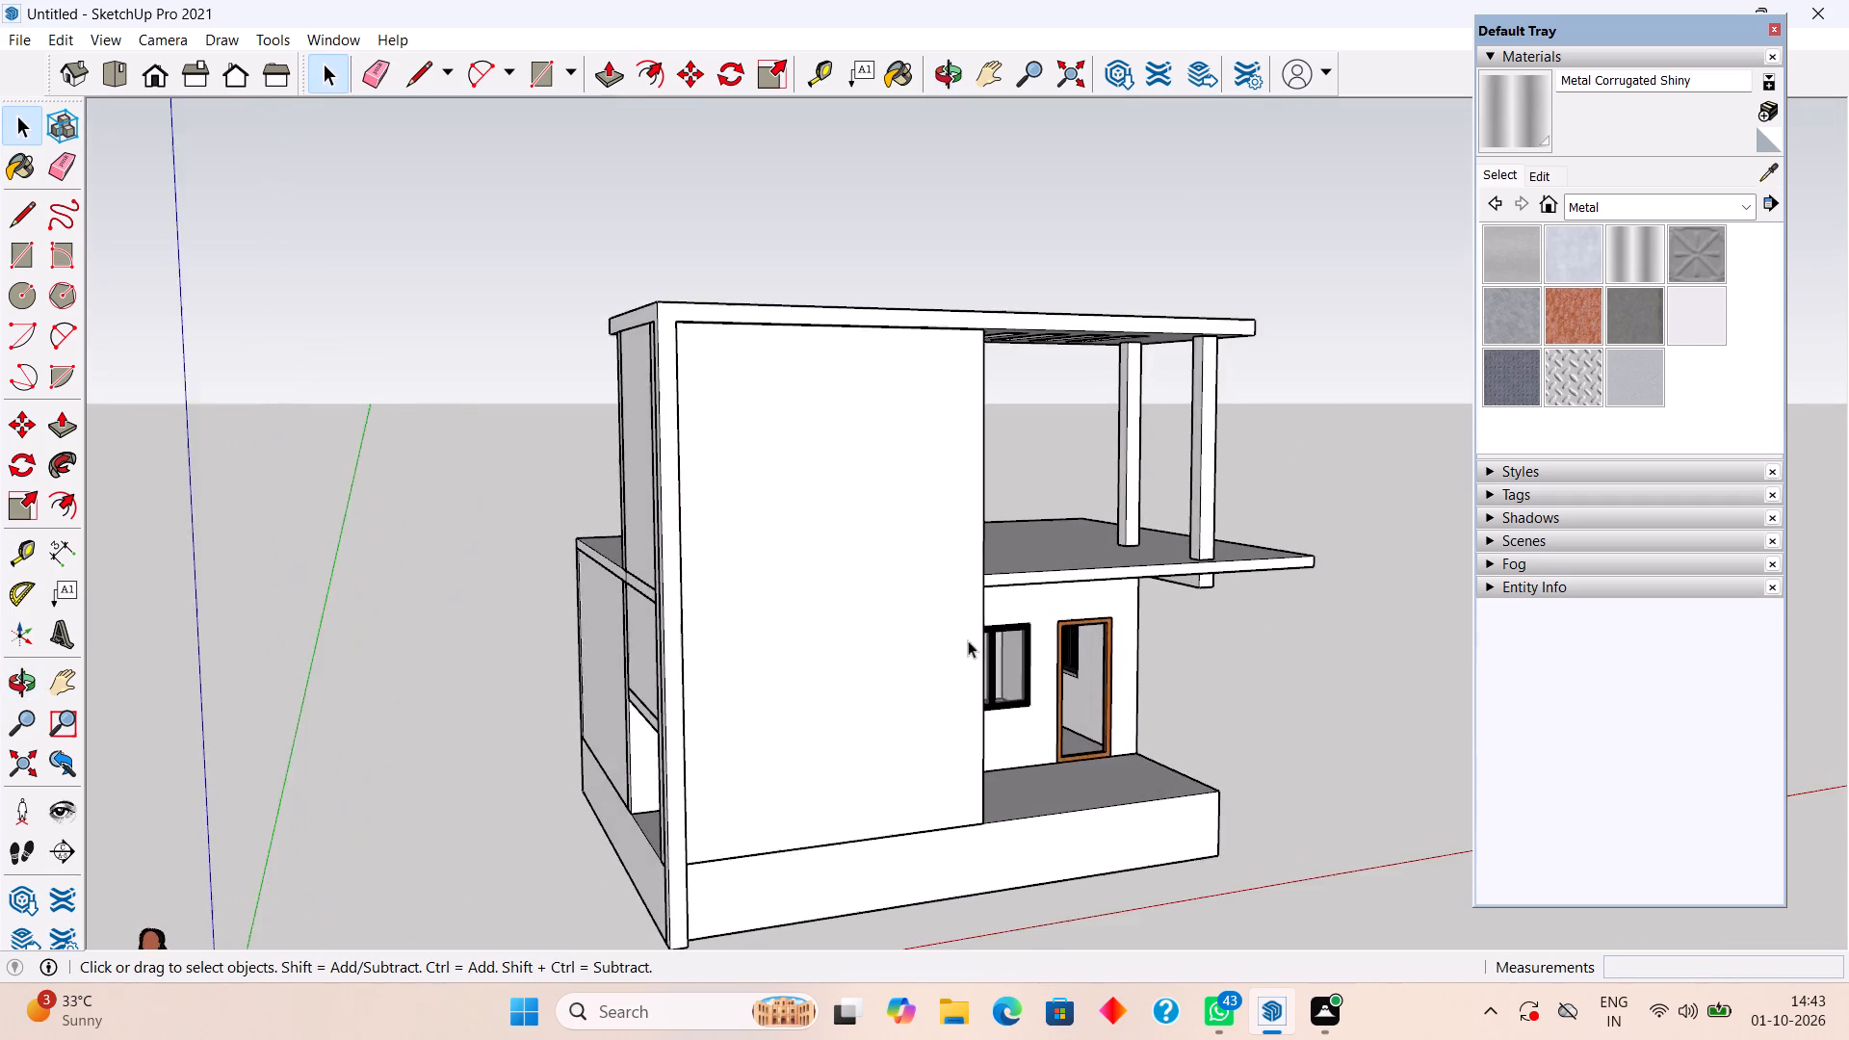
pyautogui.moveTo(968, 640); pyautogui.dragTo(1129, 660, button='middle')
pyautogui.scroll(9, 1054, 594)
pyautogui.moveTo(1057, 573); pyautogui.dragTo(1108, 570, button='middle')
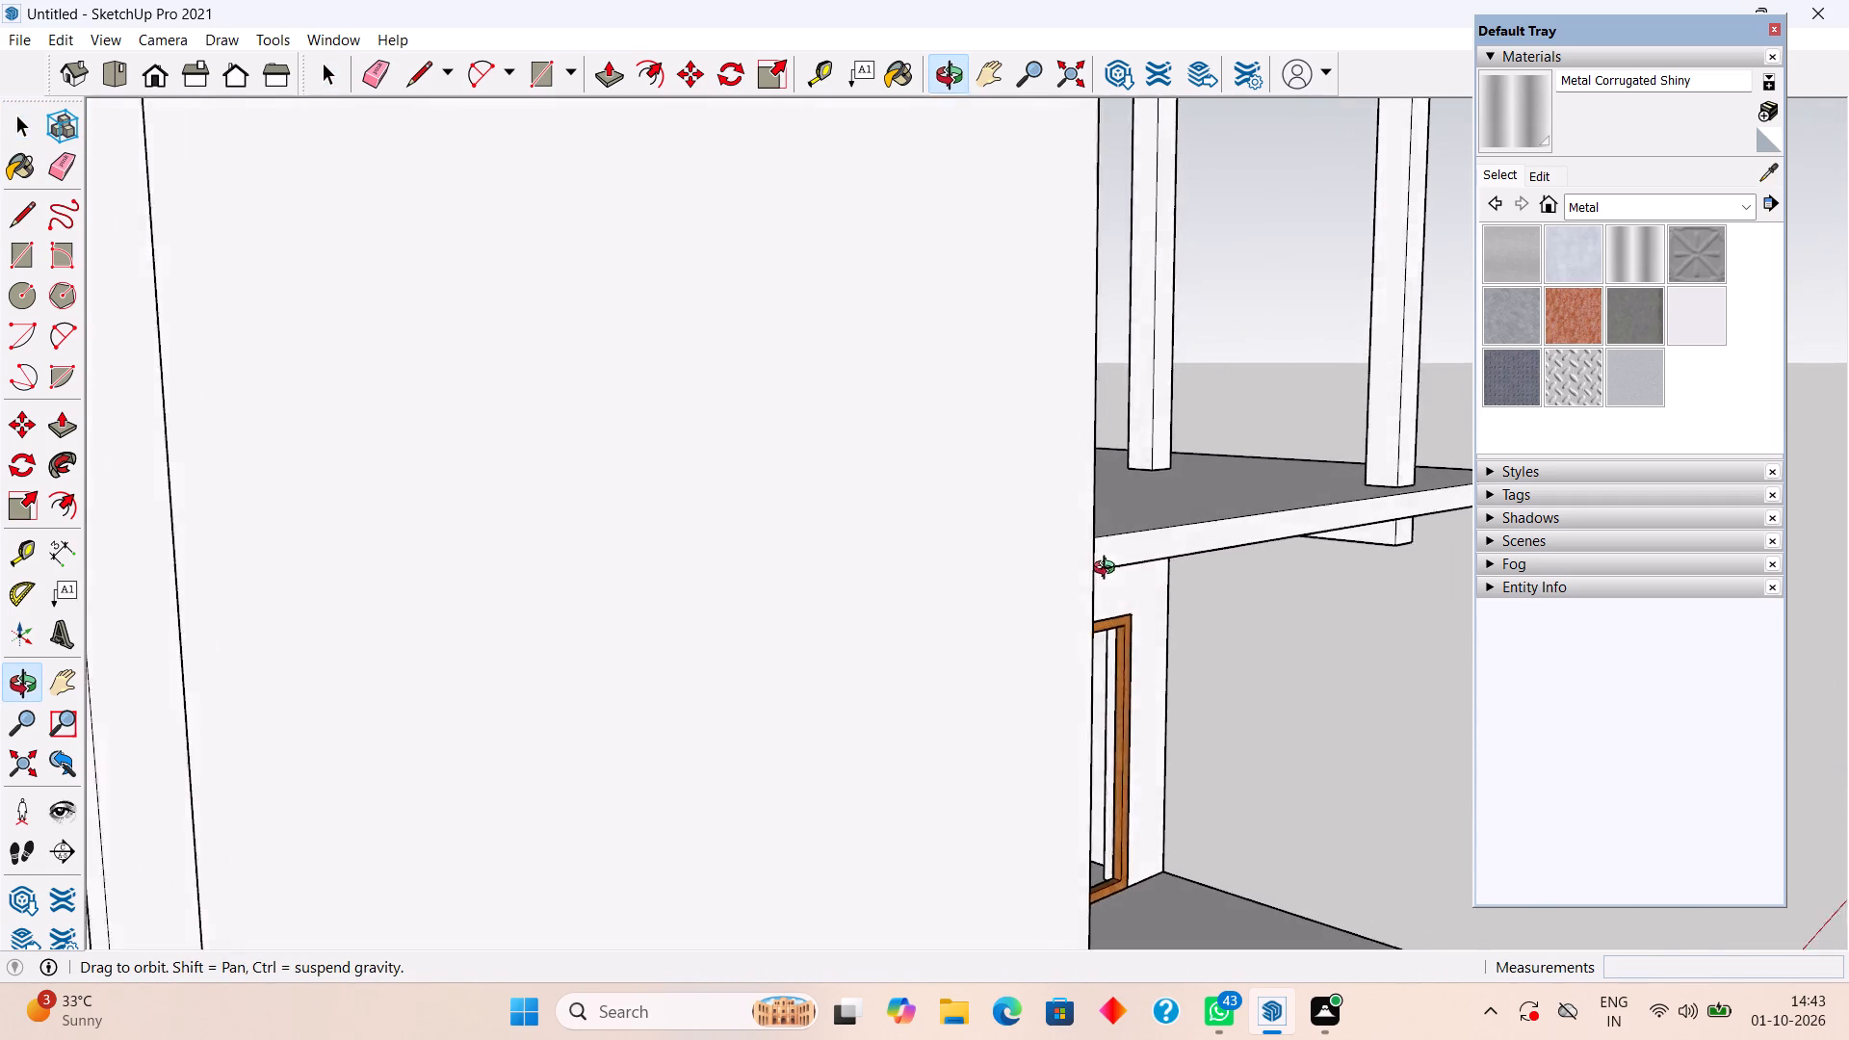
pyautogui.moveTo(1108, 570); pyautogui.dragTo(1130, 579, button='middle')
pyautogui.scroll(3, 1133, 580)
pyautogui.scroll(-14, 1135, 580)
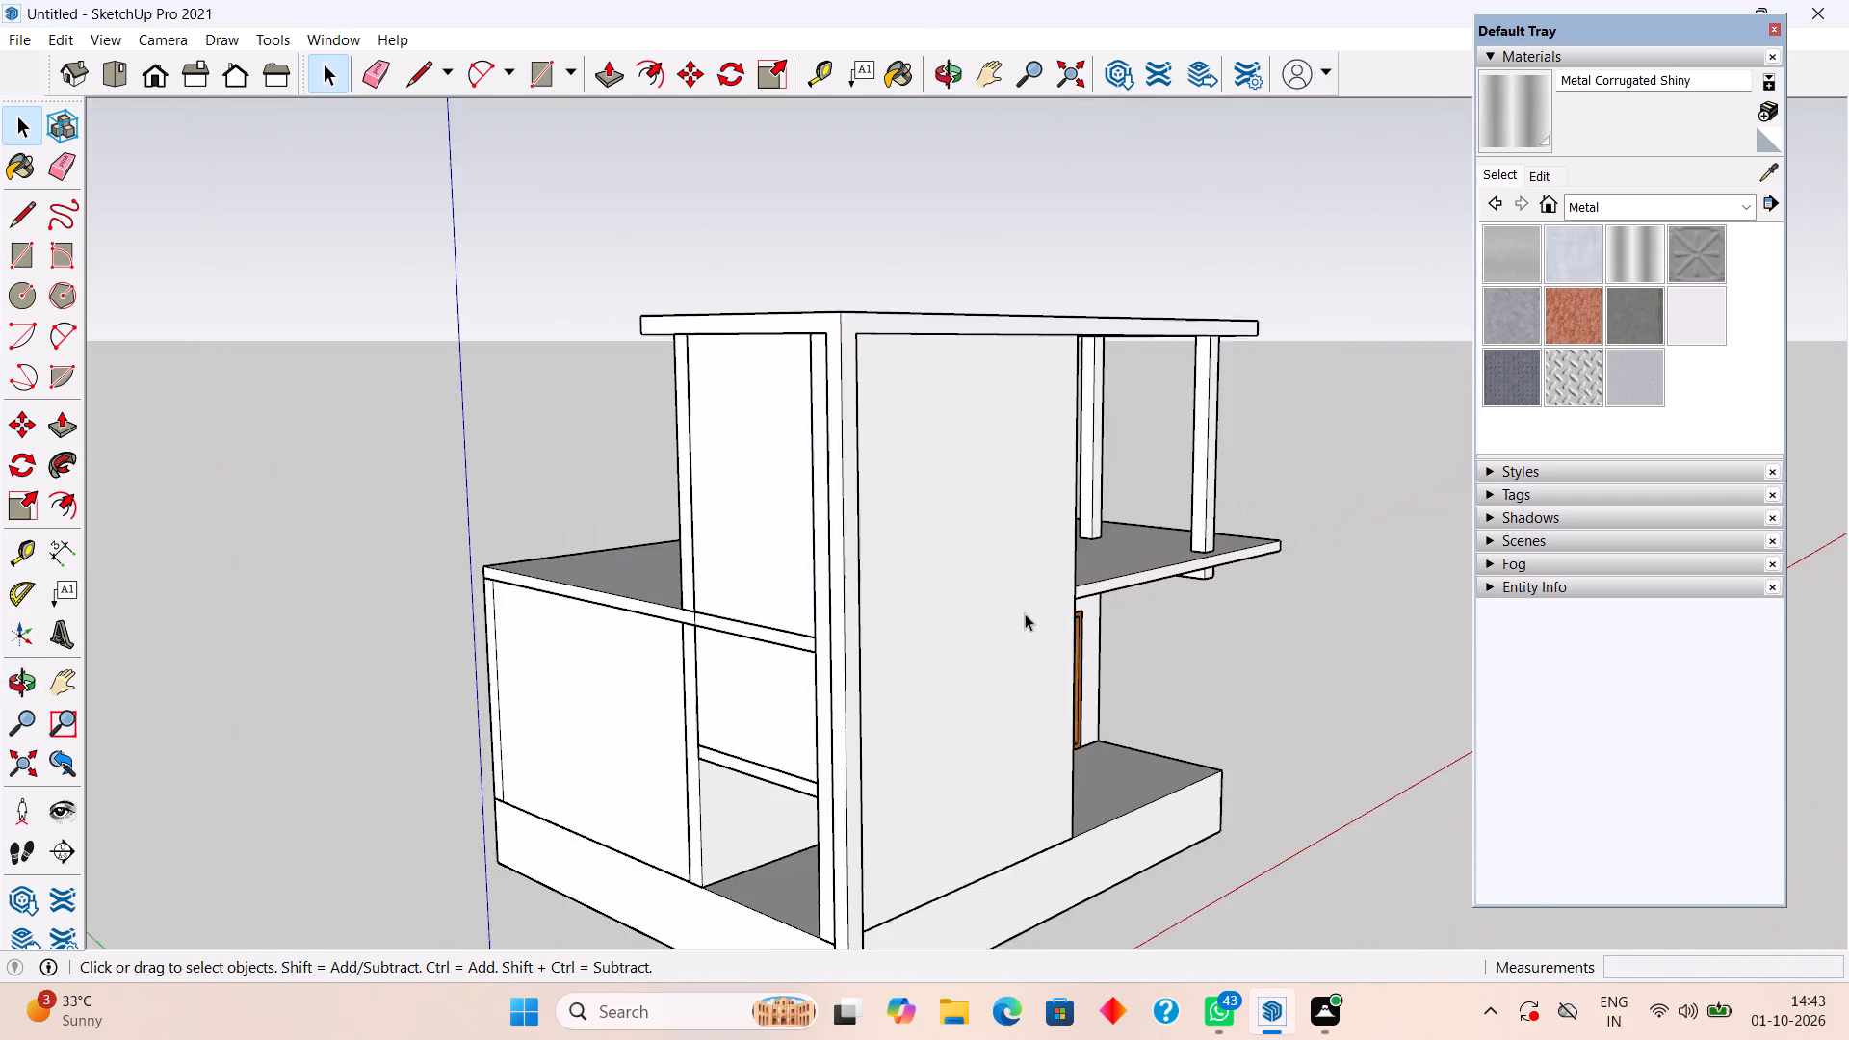
pyautogui.scroll(-7, 1025, 613)
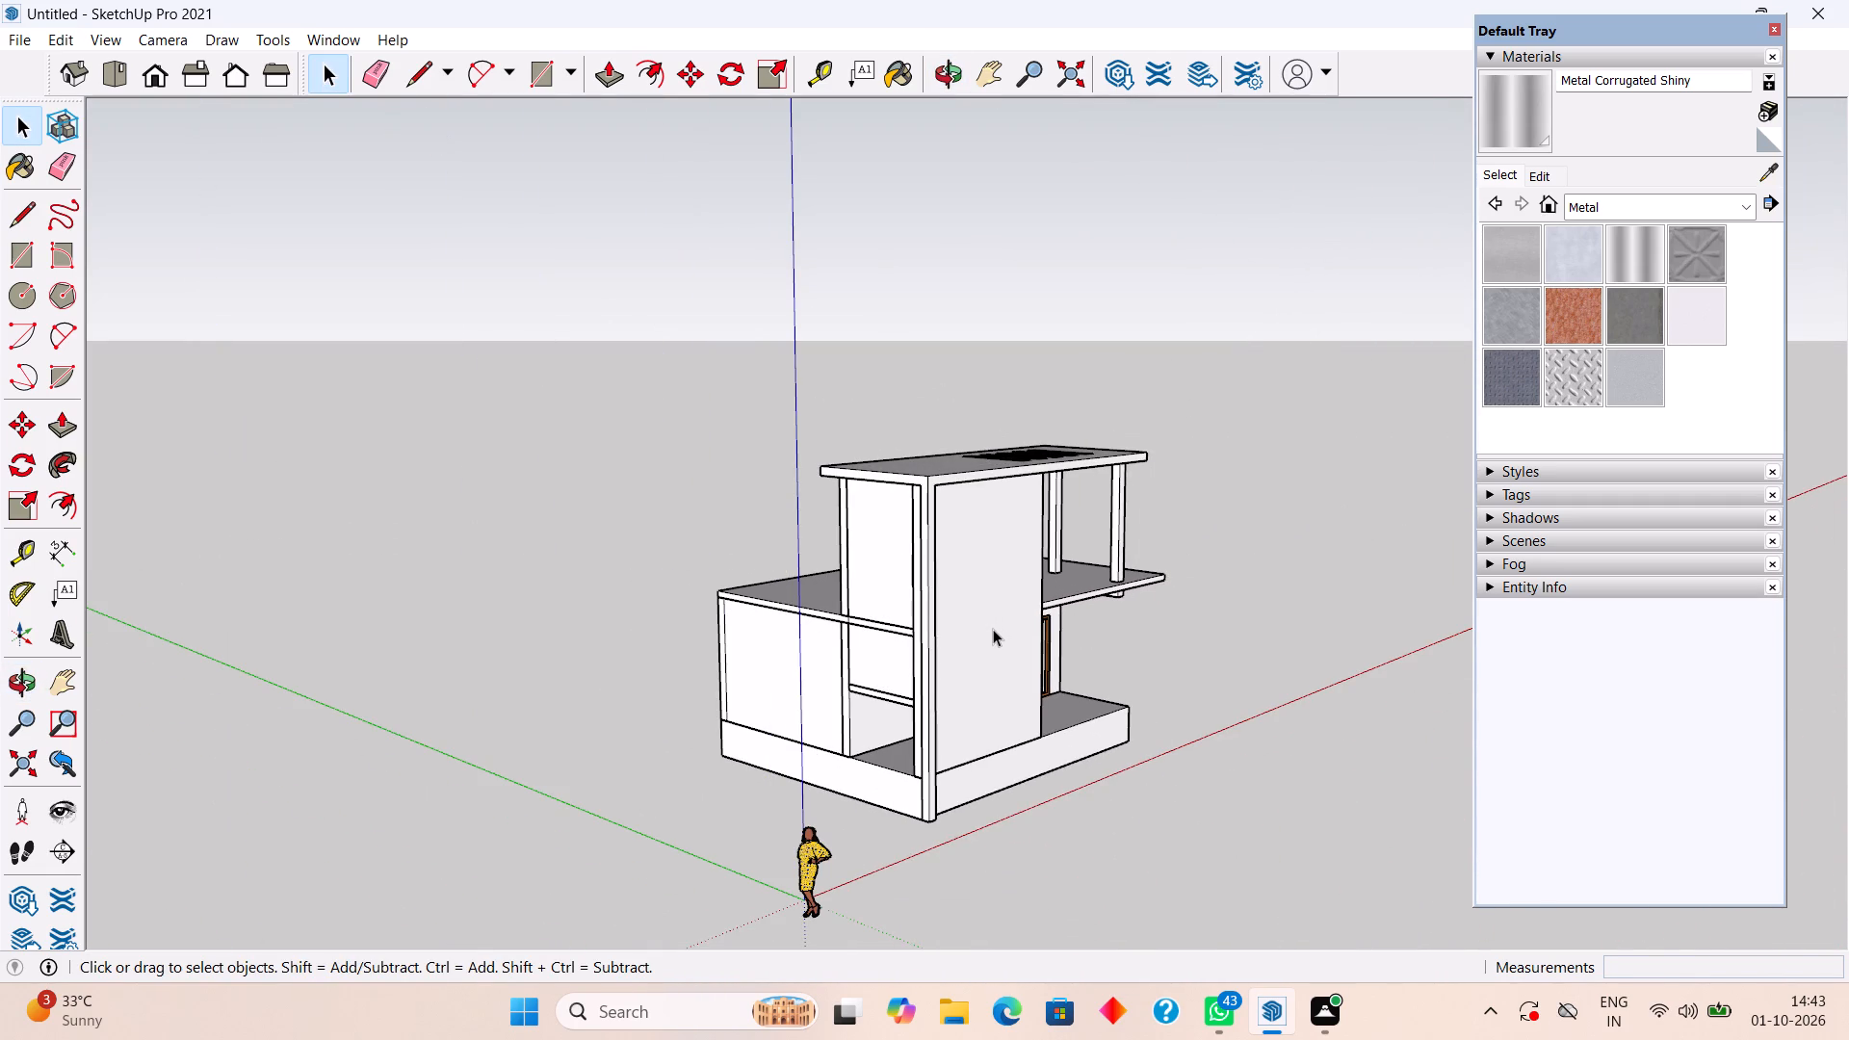
pyautogui.scroll(-4, 991, 629)
pyautogui.moveTo(1055, 593); pyautogui.dragTo(970, 609, button='middle')
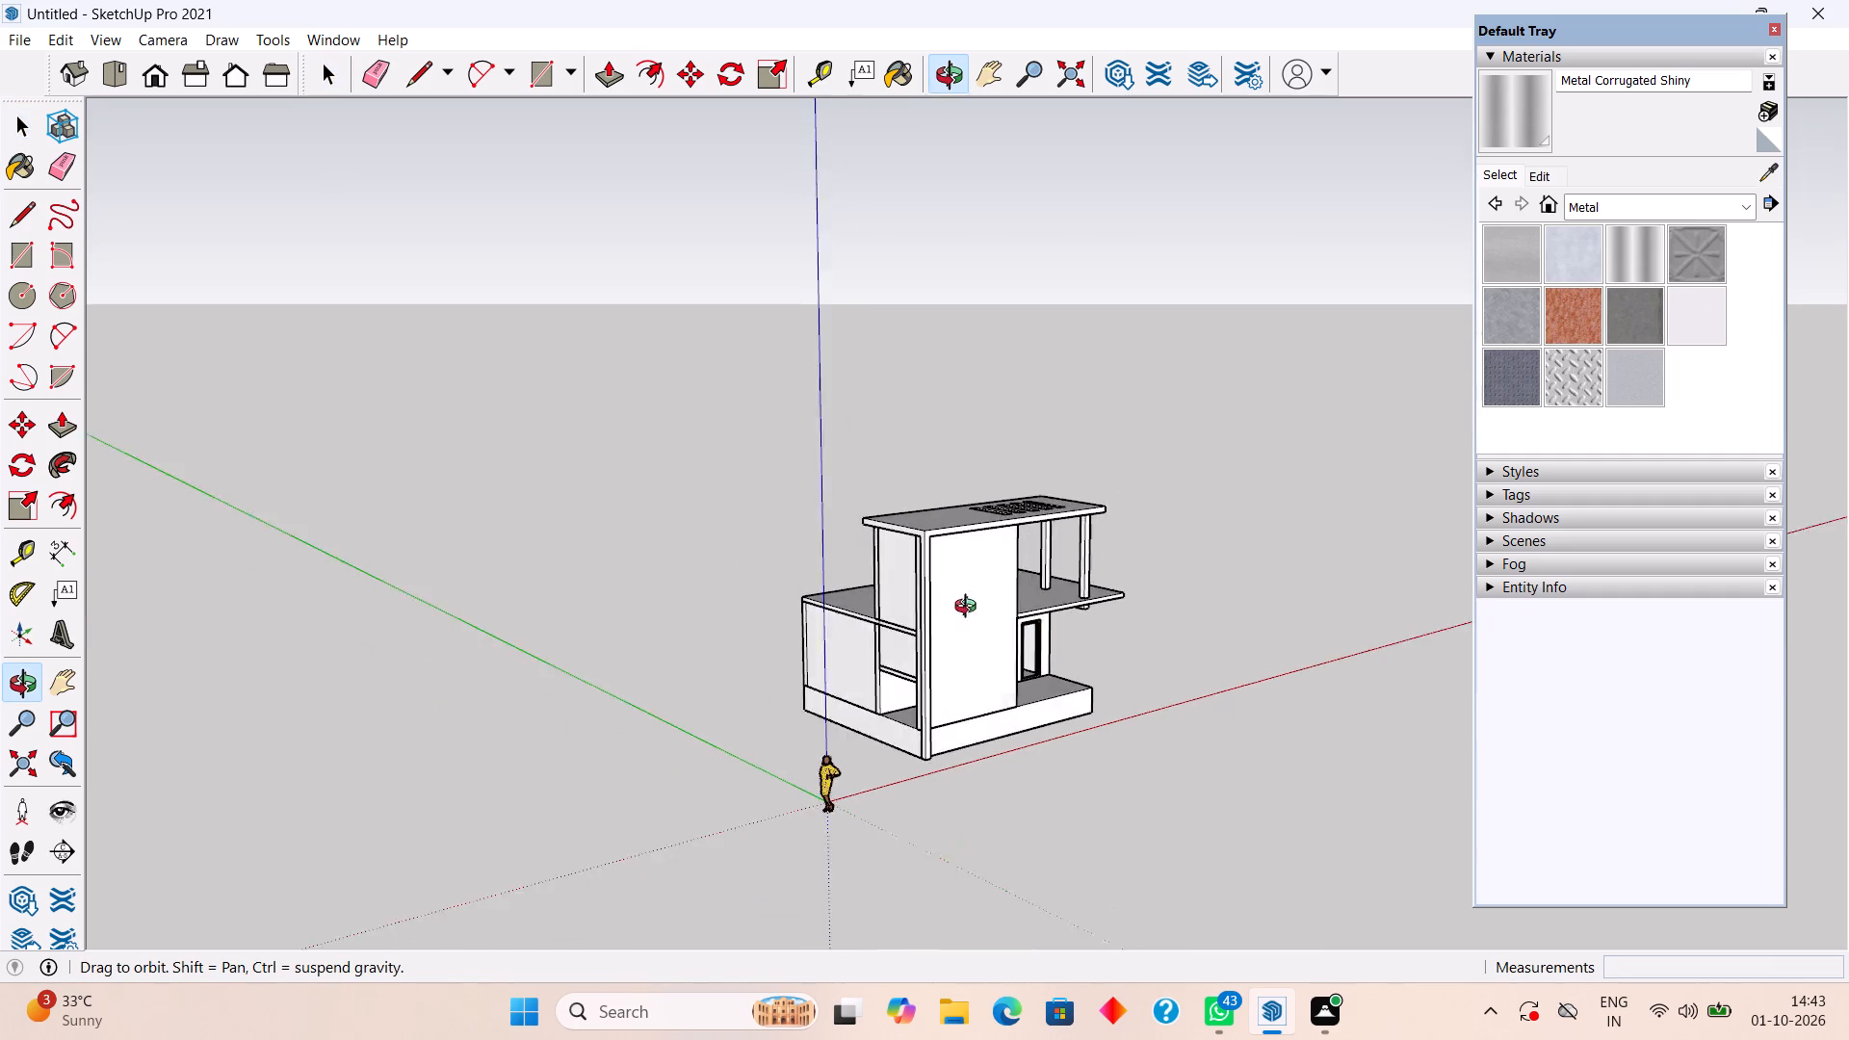
pyautogui.moveTo(970, 609); pyautogui.dragTo(1256, 726, button='middle')
pyautogui.scroll(-1, 958, 637)
pyautogui.scroll(4, 974, 733)
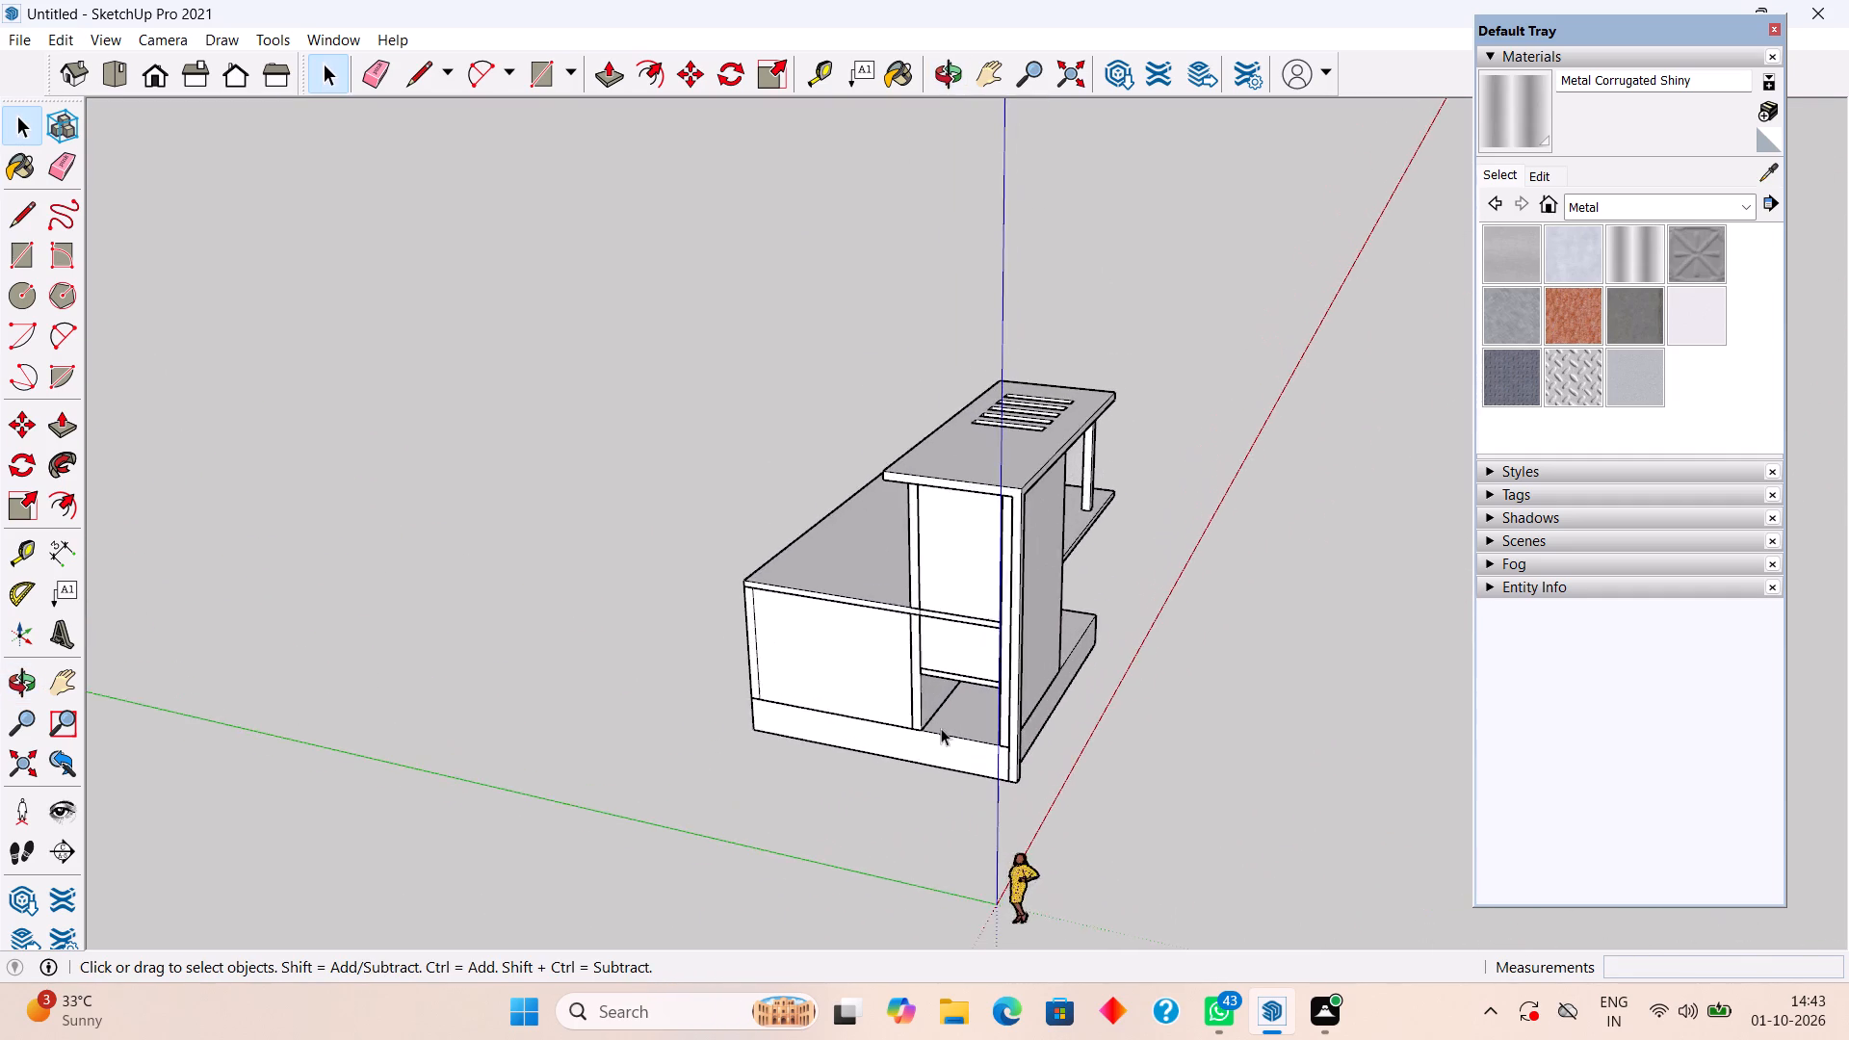
pyautogui.scroll(1, 942, 728)
pyautogui.moveTo(938, 728); pyautogui.dragTo(1004, 550, button='middle')
pyautogui.moveTo(980, 666); pyautogui.dragTo(1024, 505, button='middle')
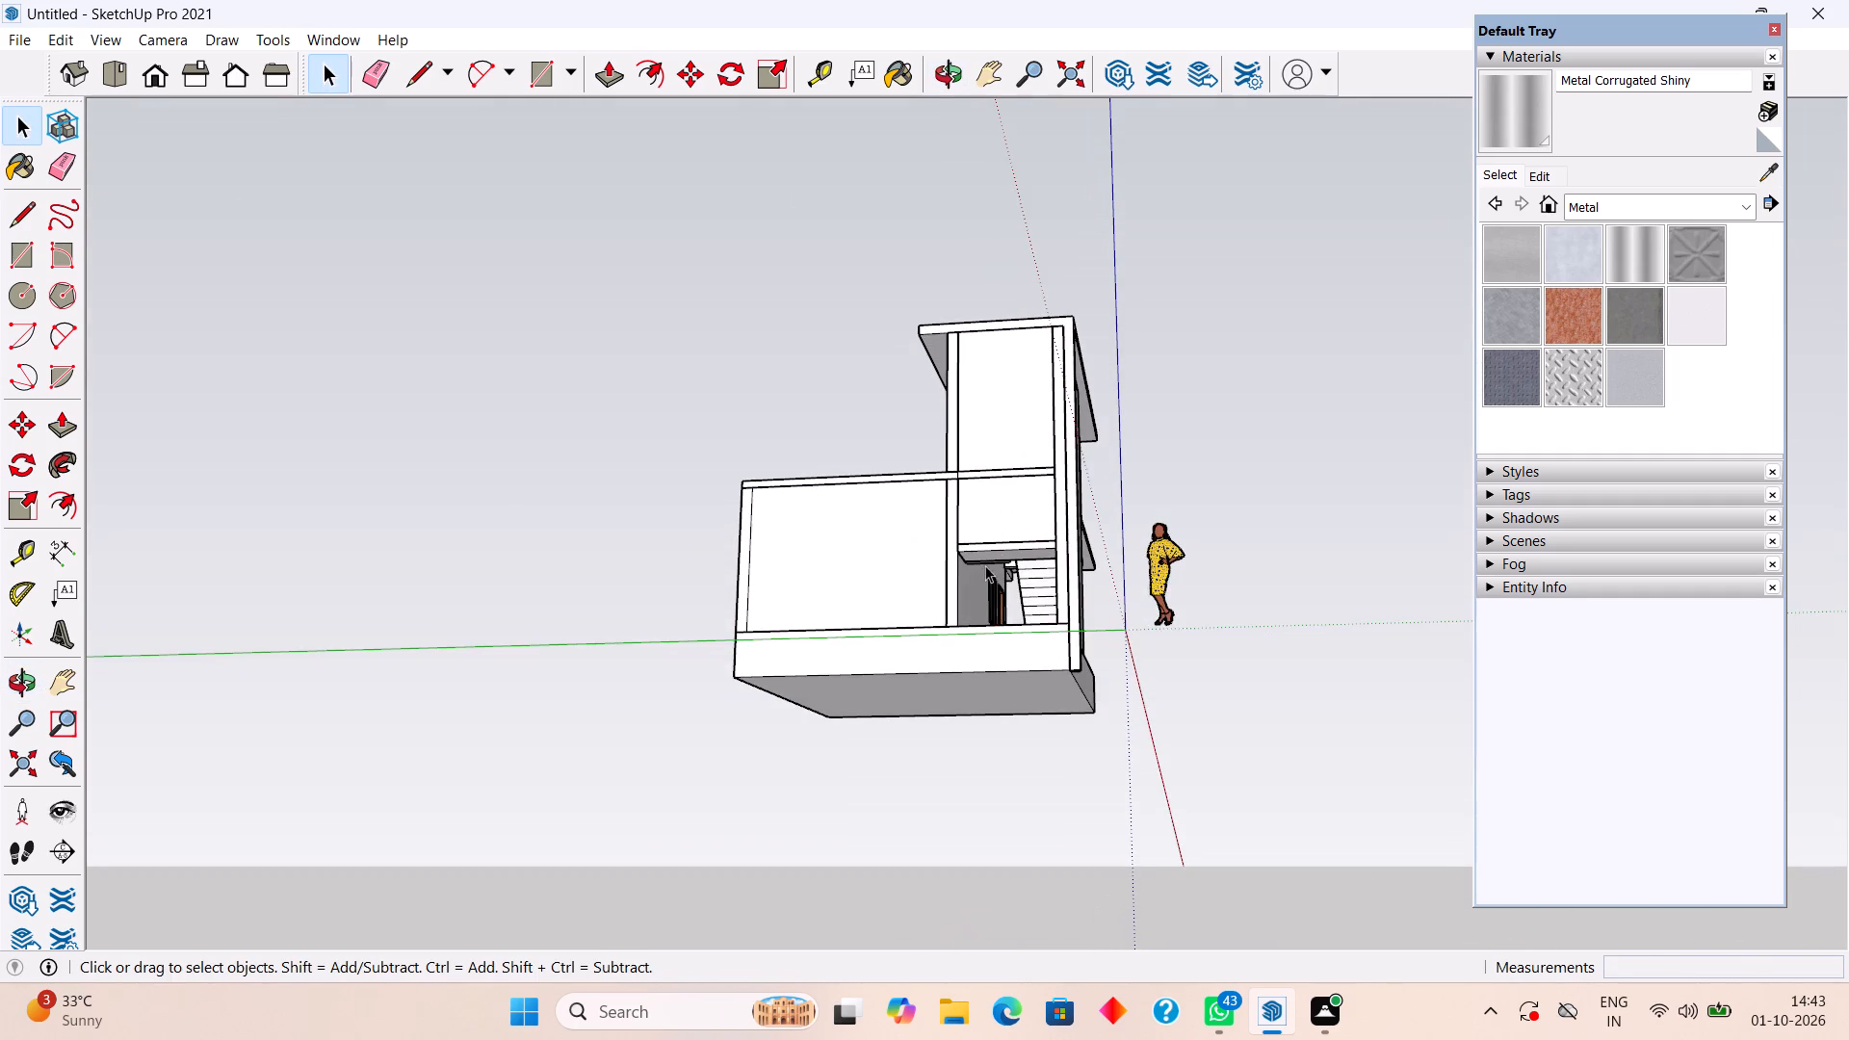
pyautogui.scroll(12, 991, 565)
pyautogui.moveTo(1009, 539); pyautogui.dragTo(976, 434, button='middle')
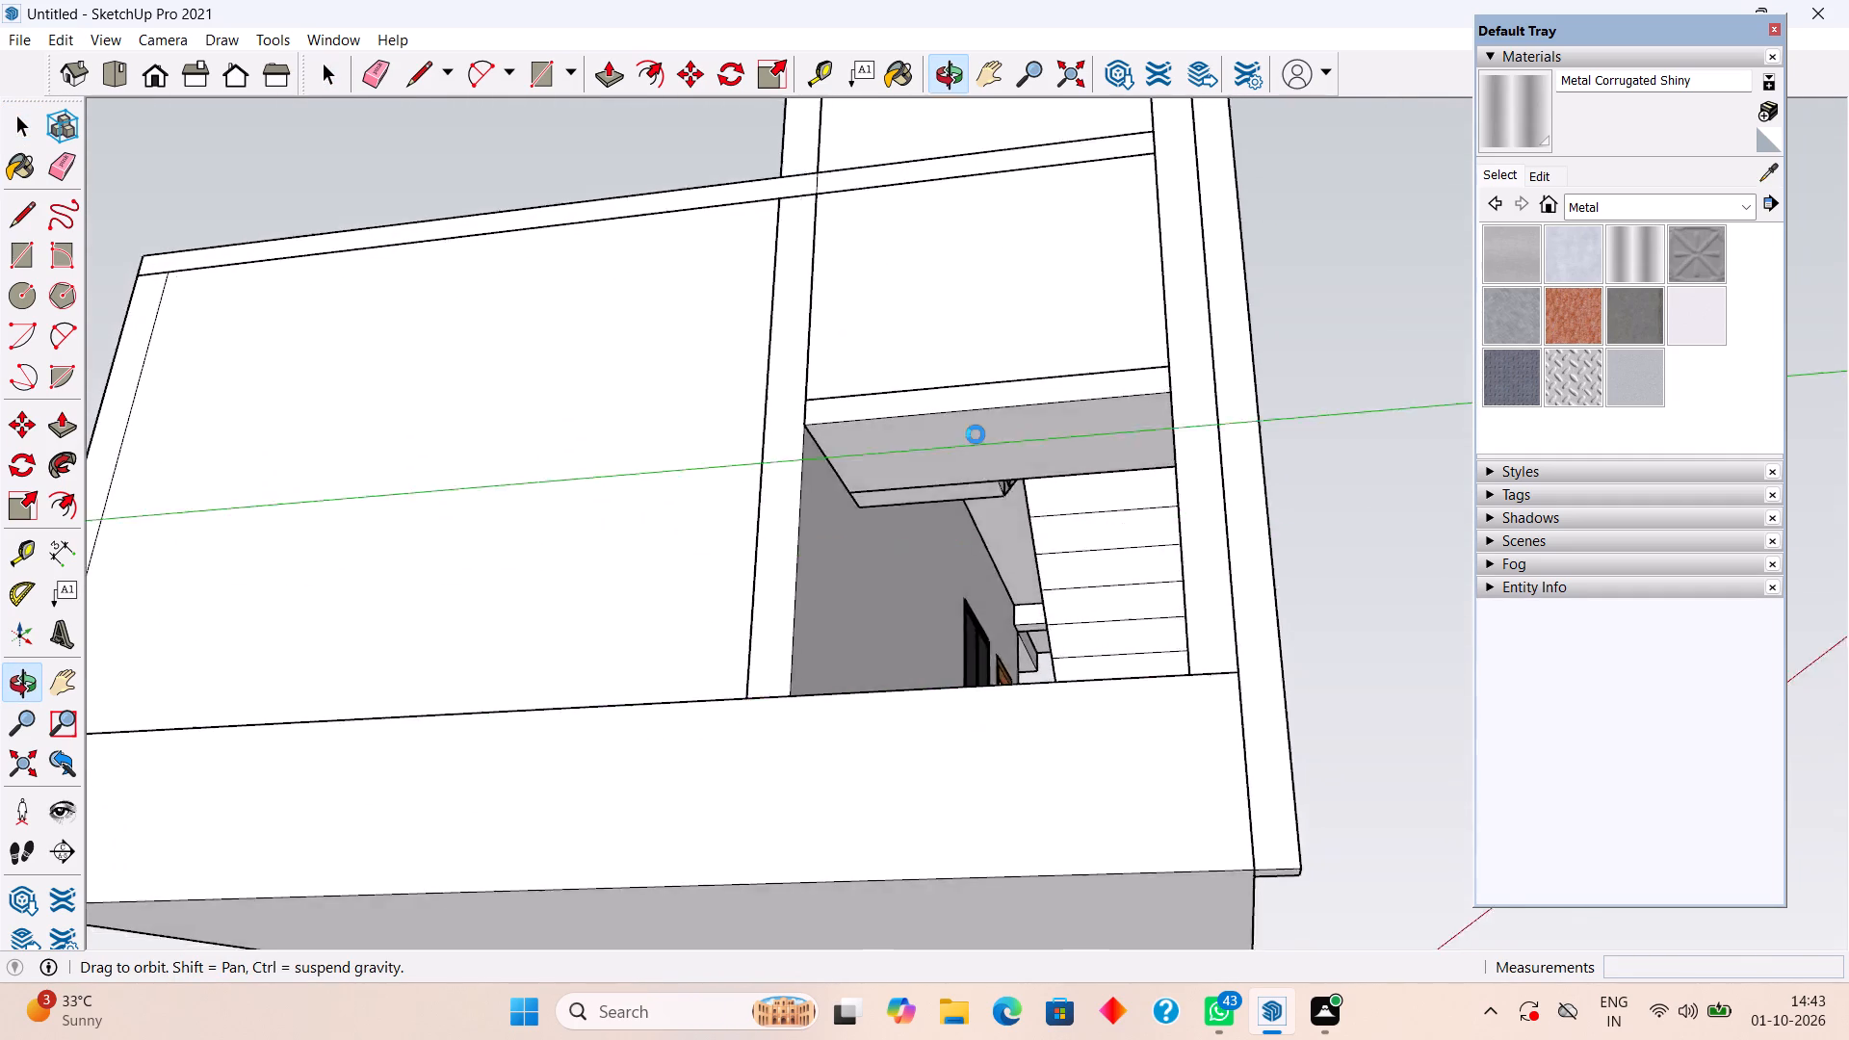
pyautogui.moveTo(976, 434); pyautogui.dragTo(871, 642, button='middle')
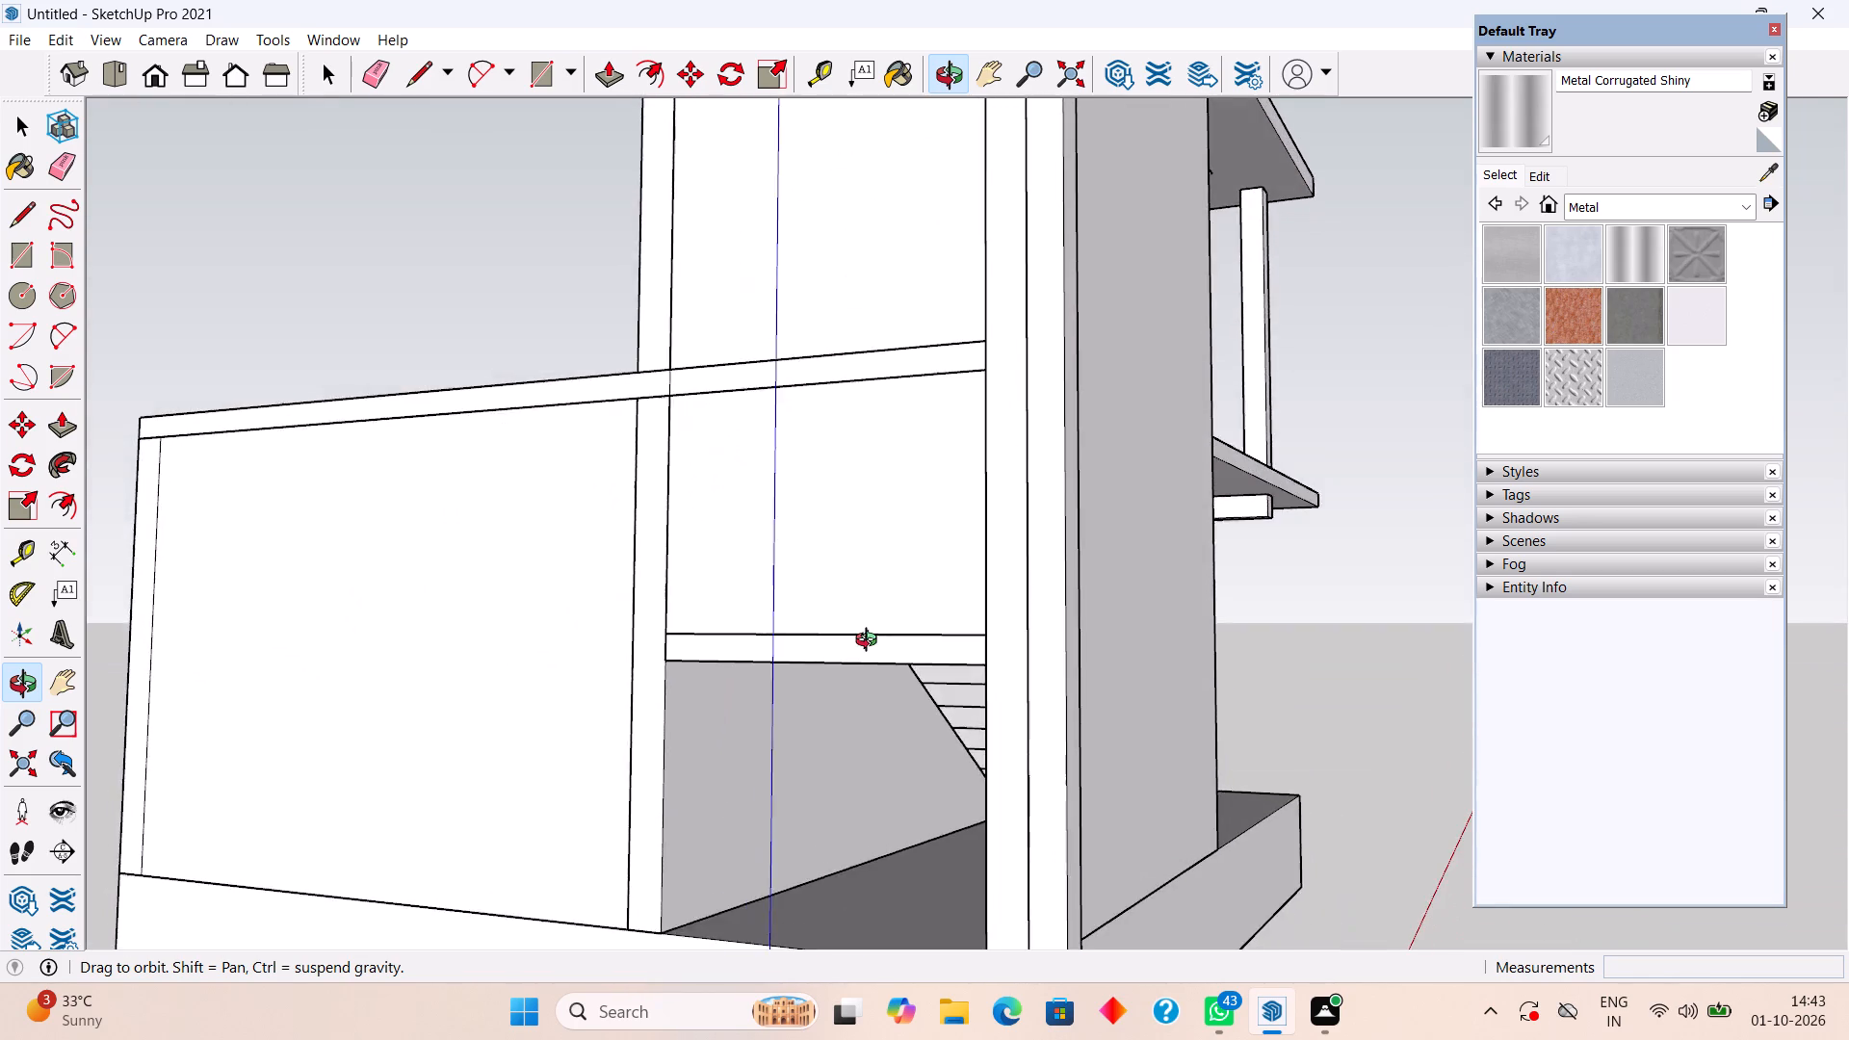
pyautogui.moveTo(871, 642); pyautogui.dragTo(982, 645, button='middle')
pyautogui.scroll(-10, 996, 626)
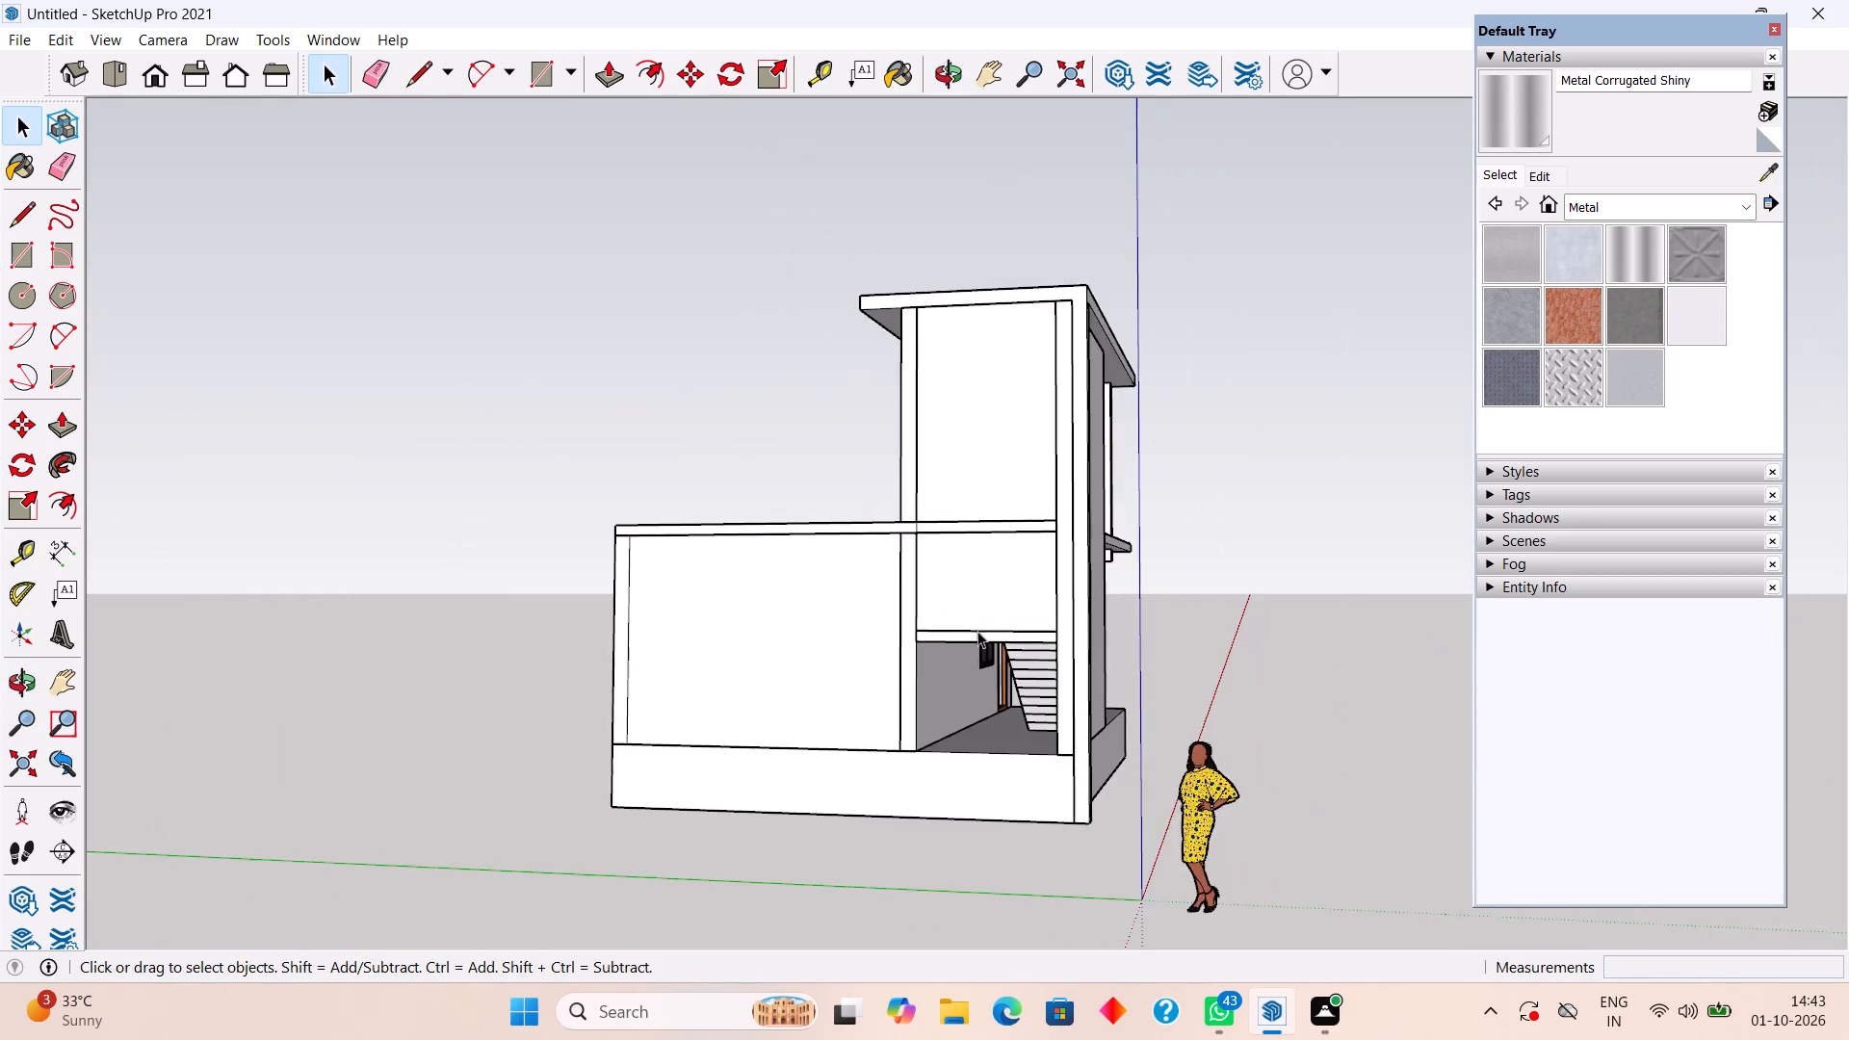
# Place a guide line 9" inward from the plinth's outer edge in the open side beneath the stair landing.
pyautogui.moveTo(965, 669); pyautogui.dragTo(964, 800, button='middle')
pyautogui.scroll(-1, 963, 805)
pyautogui.scroll(5, 951, 830)
pyautogui.moveTo(991, 793); pyautogui.dragTo(959, 924, button='middle')
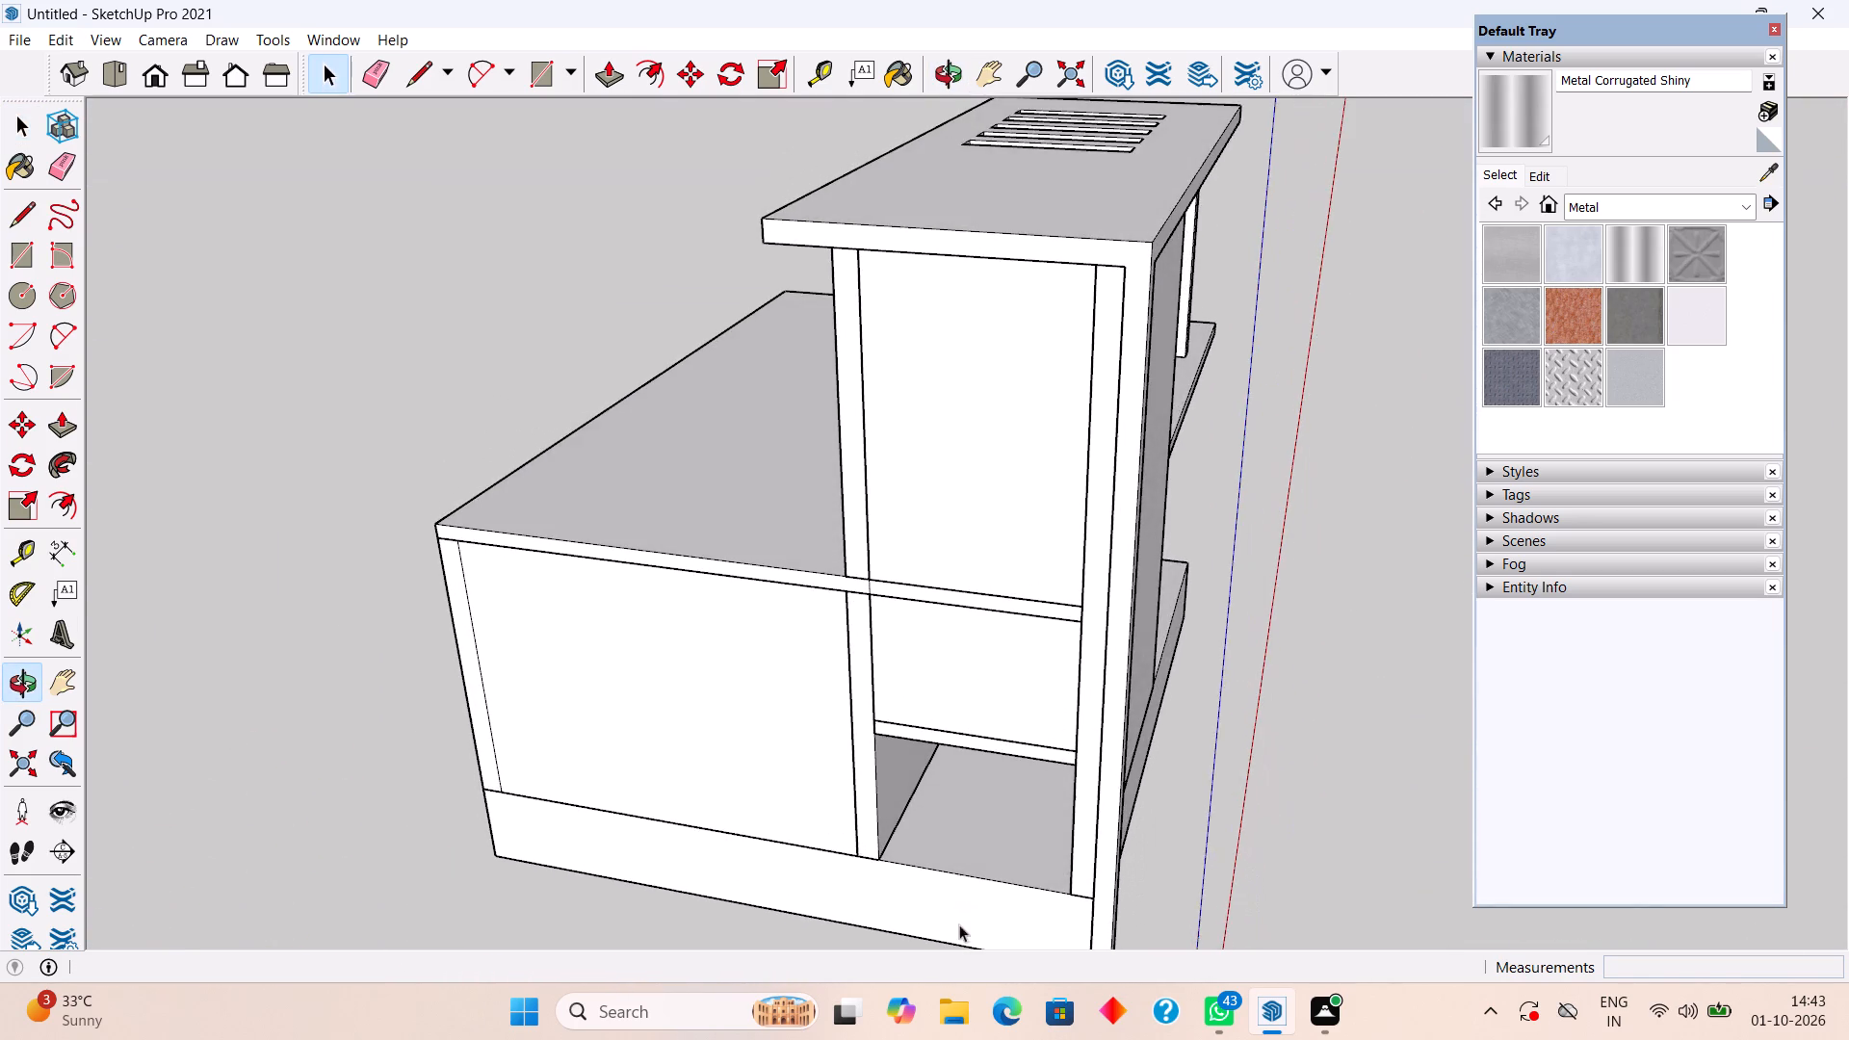
pyautogui.scroll(6, 934, 888)
pyautogui.moveTo(946, 852); pyautogui.dragTo(916, 899, button='middle')
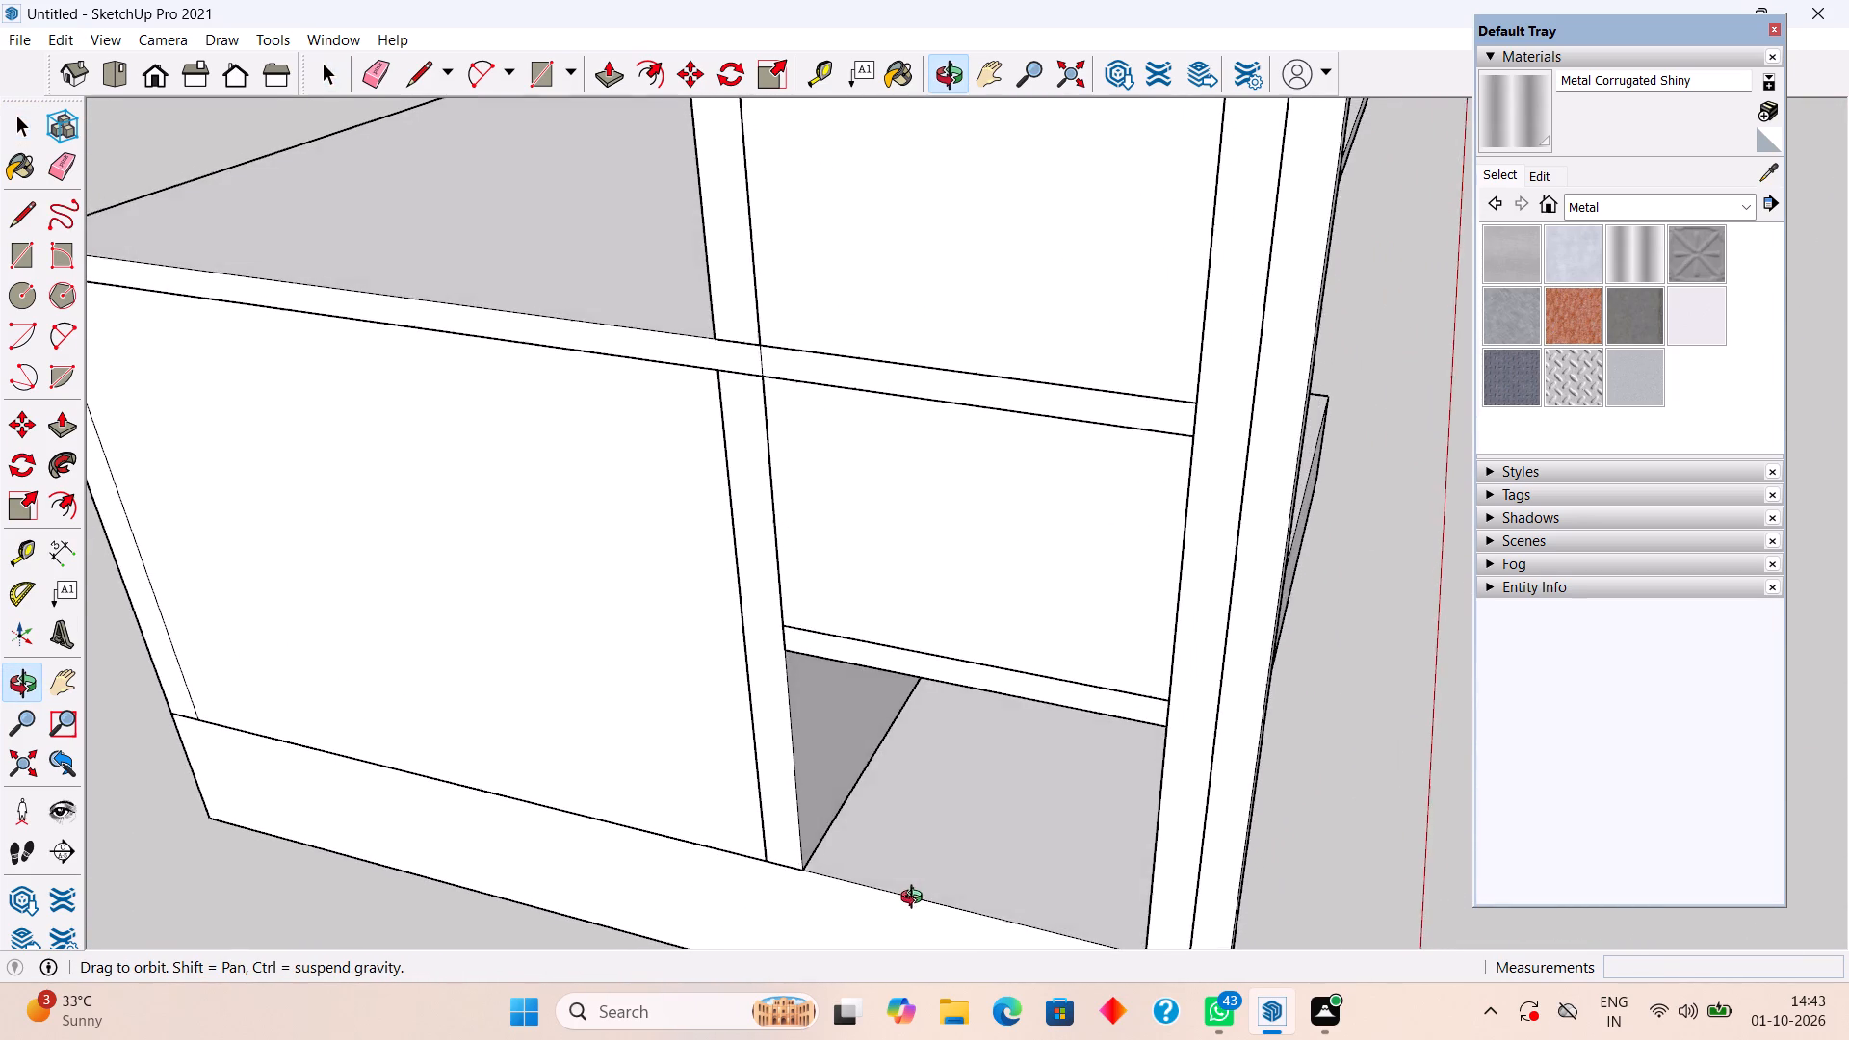
pyautogui.moveTo(916, 899); pyautogui.dragTo(897, 883, button='middle')
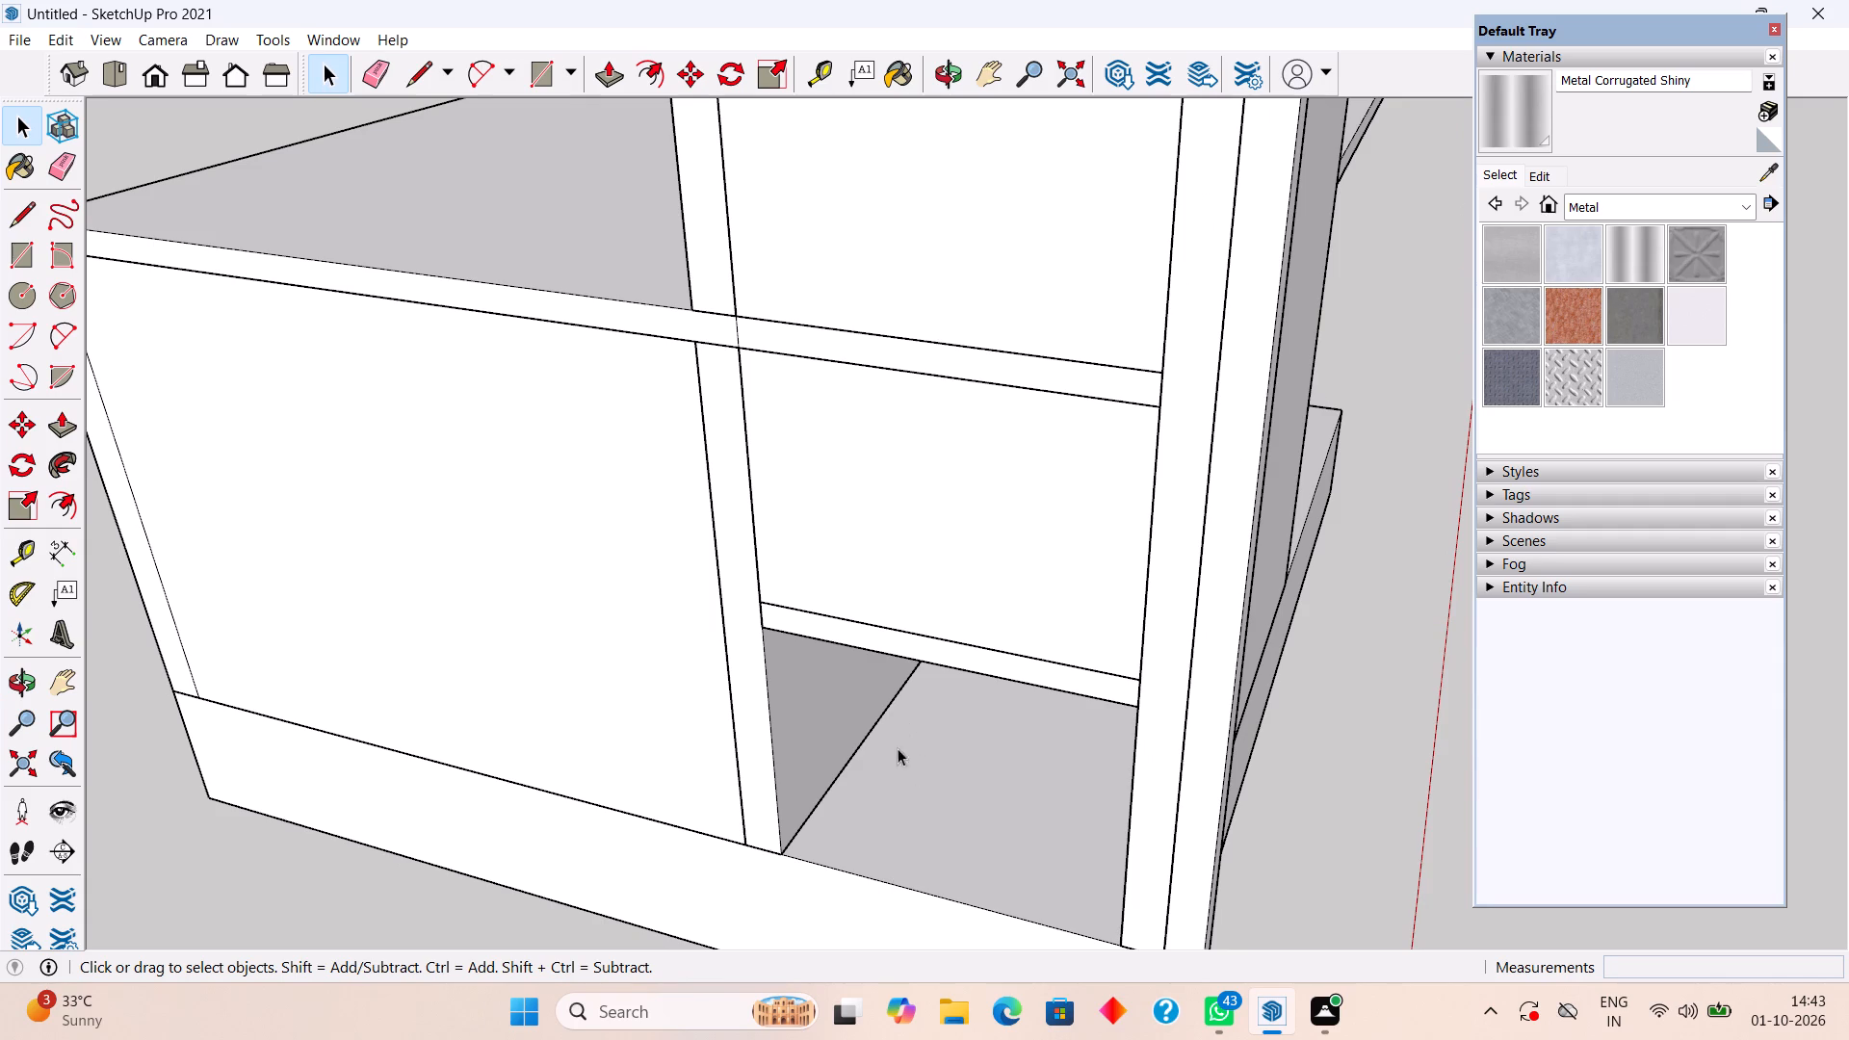
pyautogui.press('t')
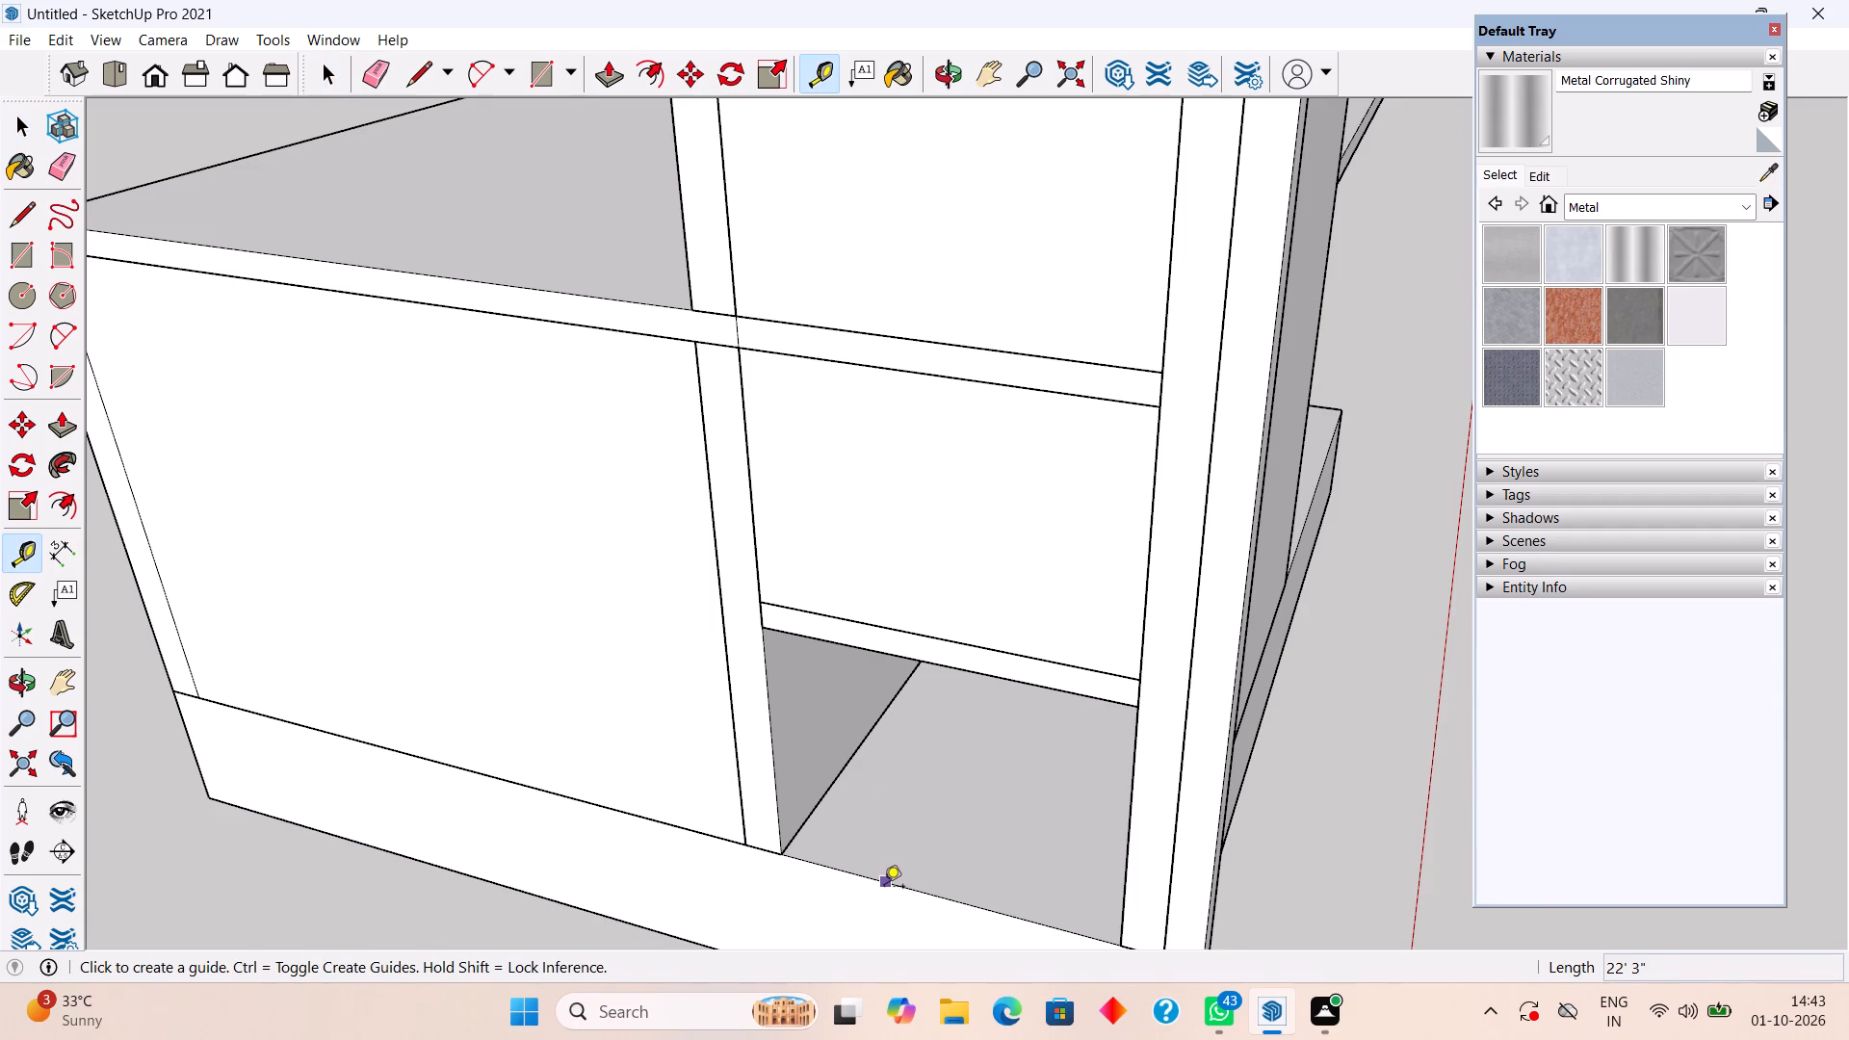
pyautogui.click(884, 888)
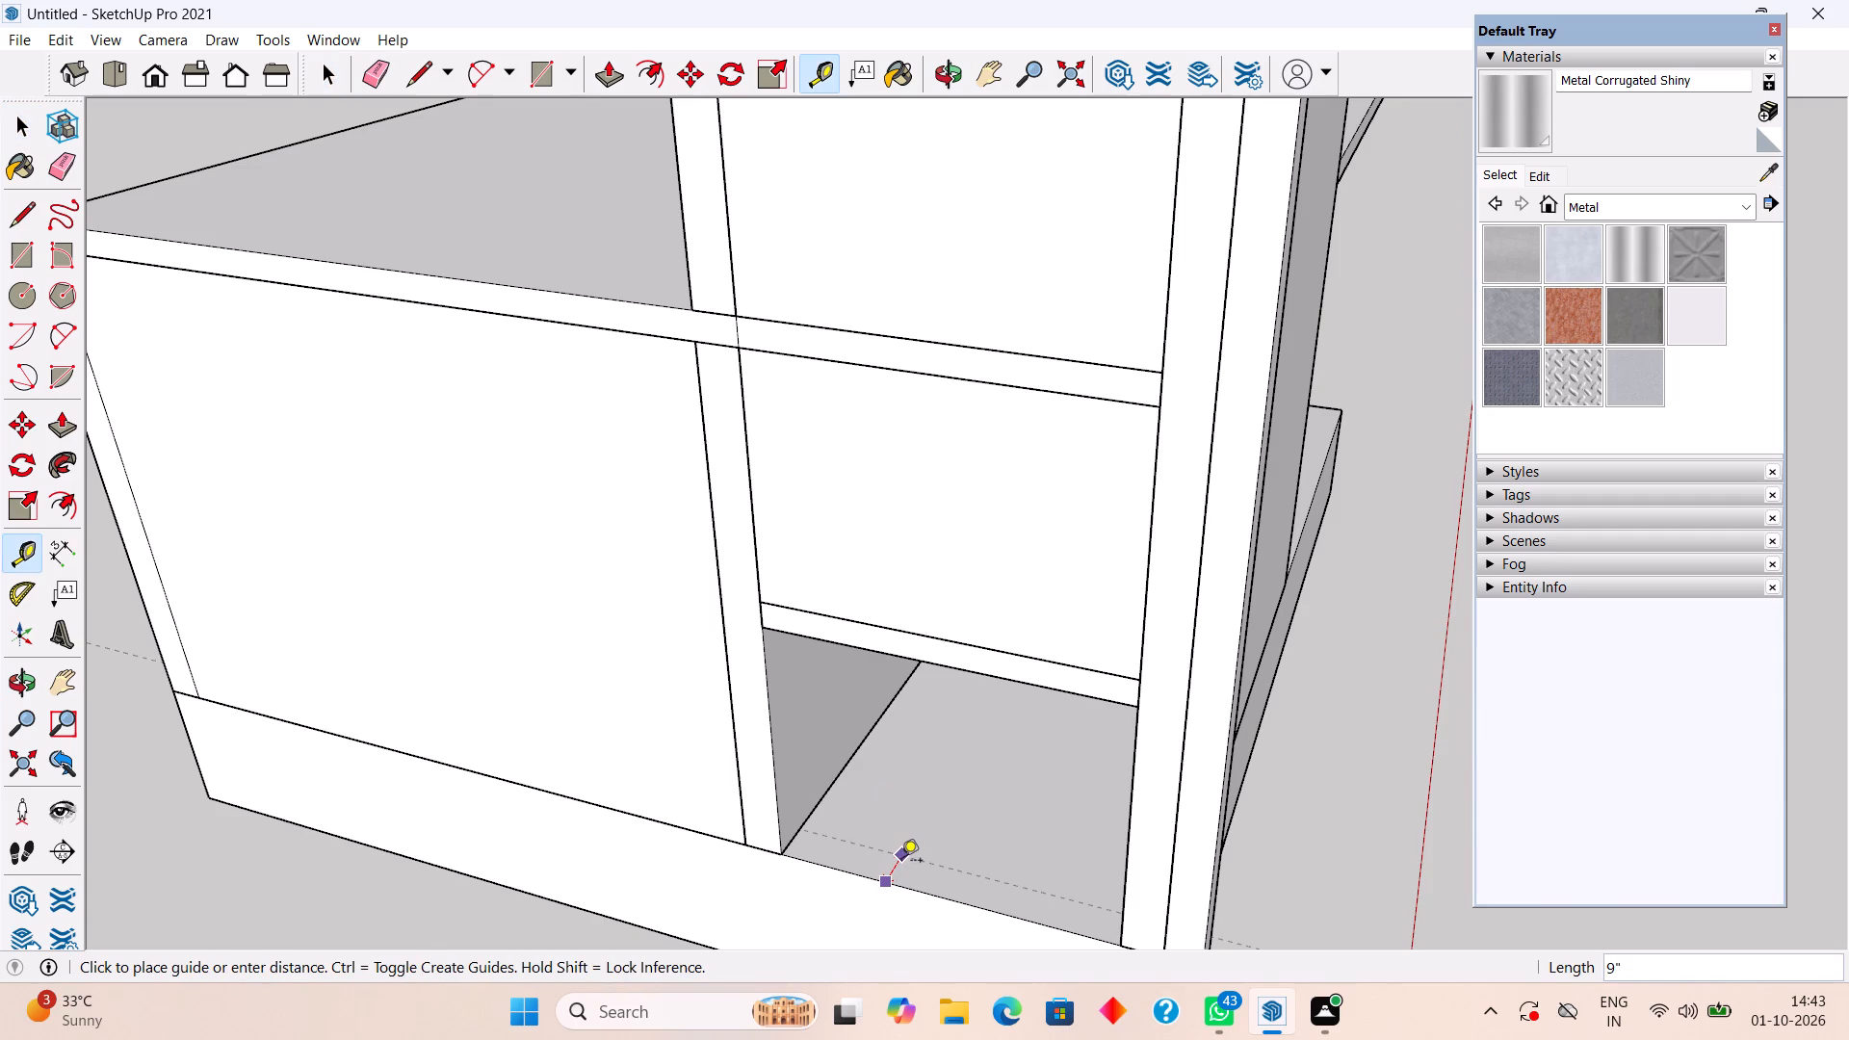
pyautogui.press('Return')
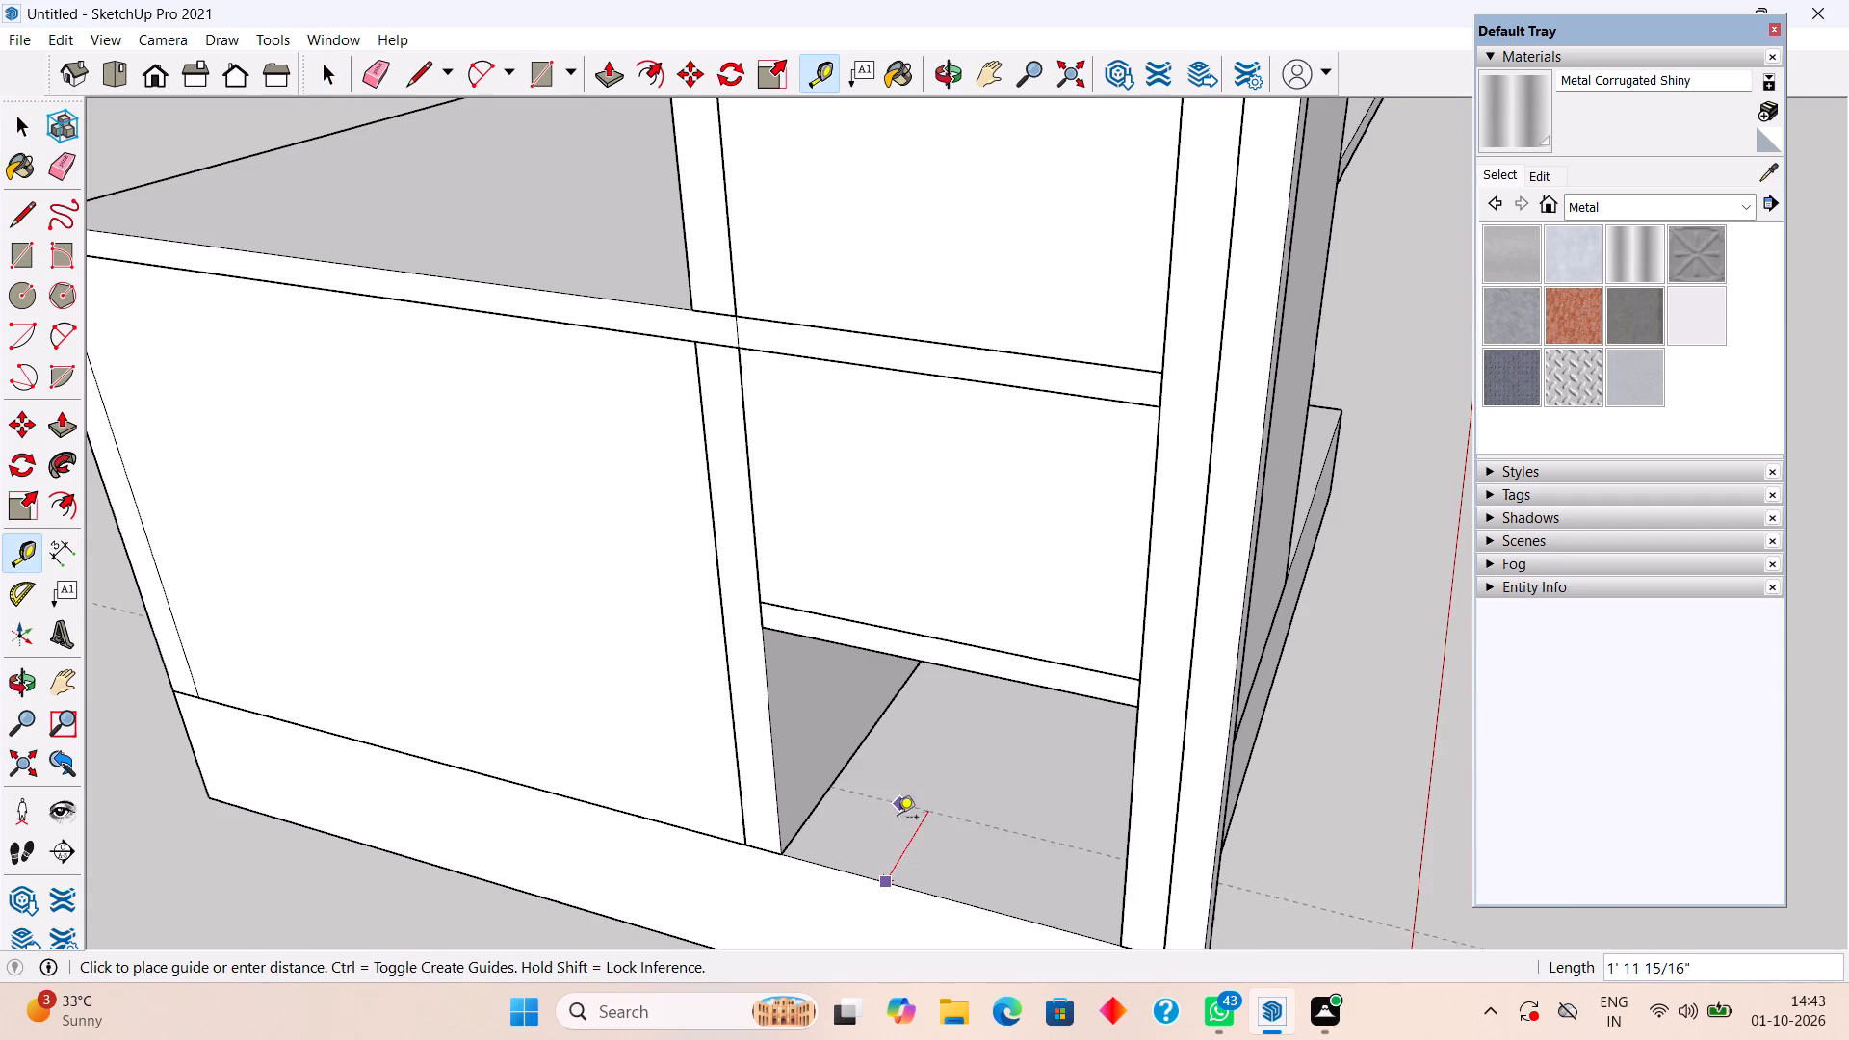
pyautogui.press('9')
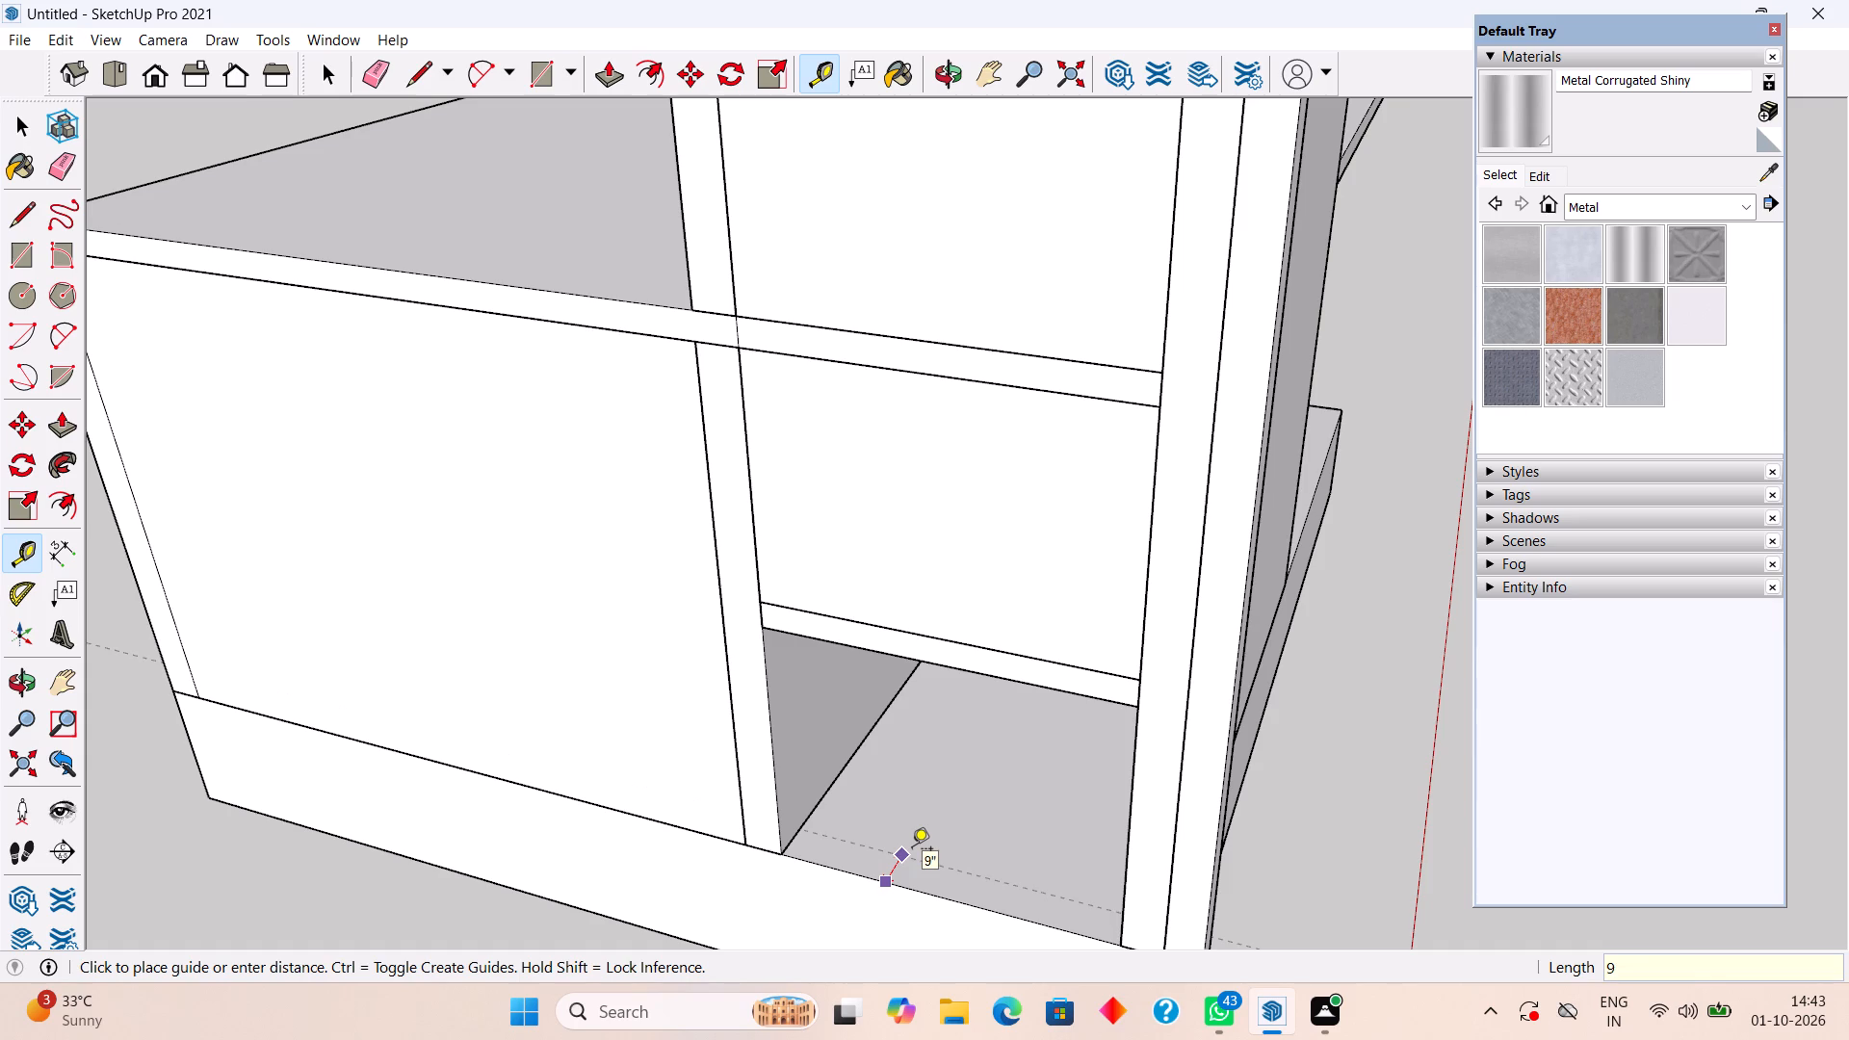
pyautogui.hotkey('shift', '"')
pyautogui.press('Return')
pyautogui.press('space')
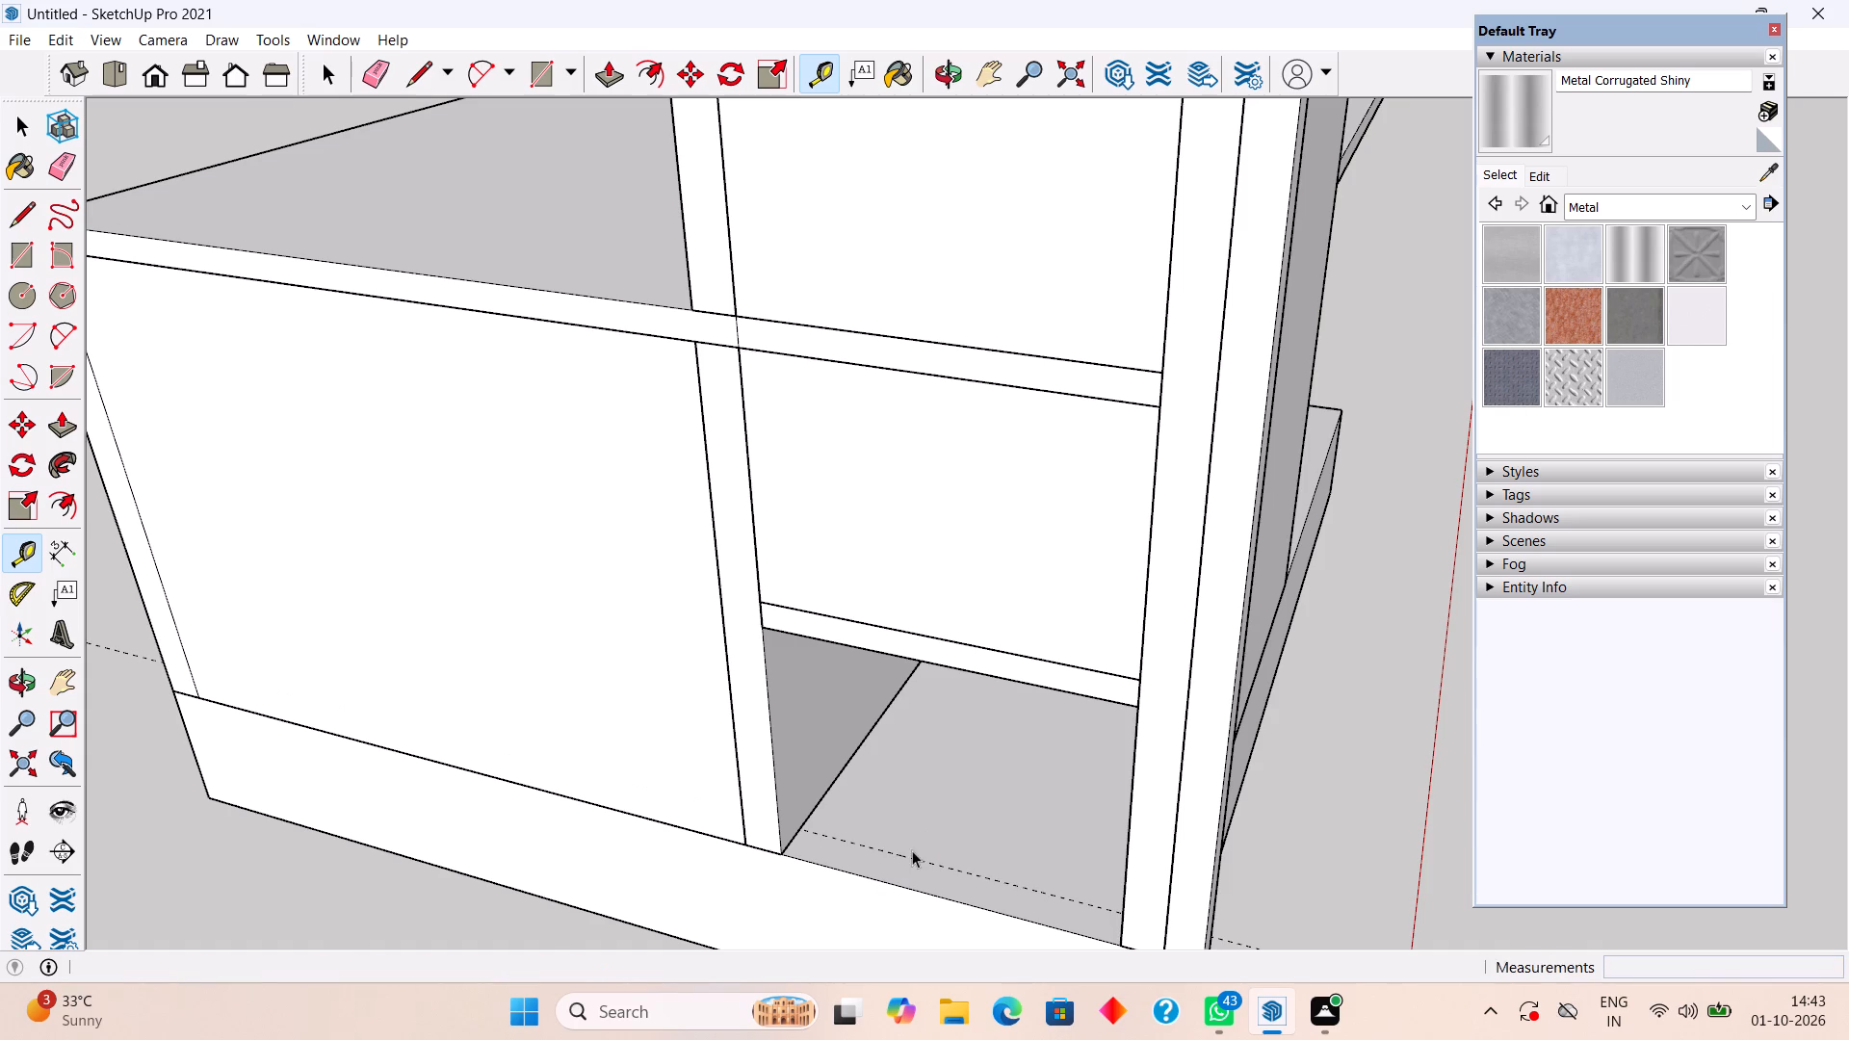
# Draw a 6' 6" by 9" rectangle along the plinth edge in the opening and Push/Pull it up to the landing's underside.
pyautogui.write('r')
pyautogui.click(807, 828)
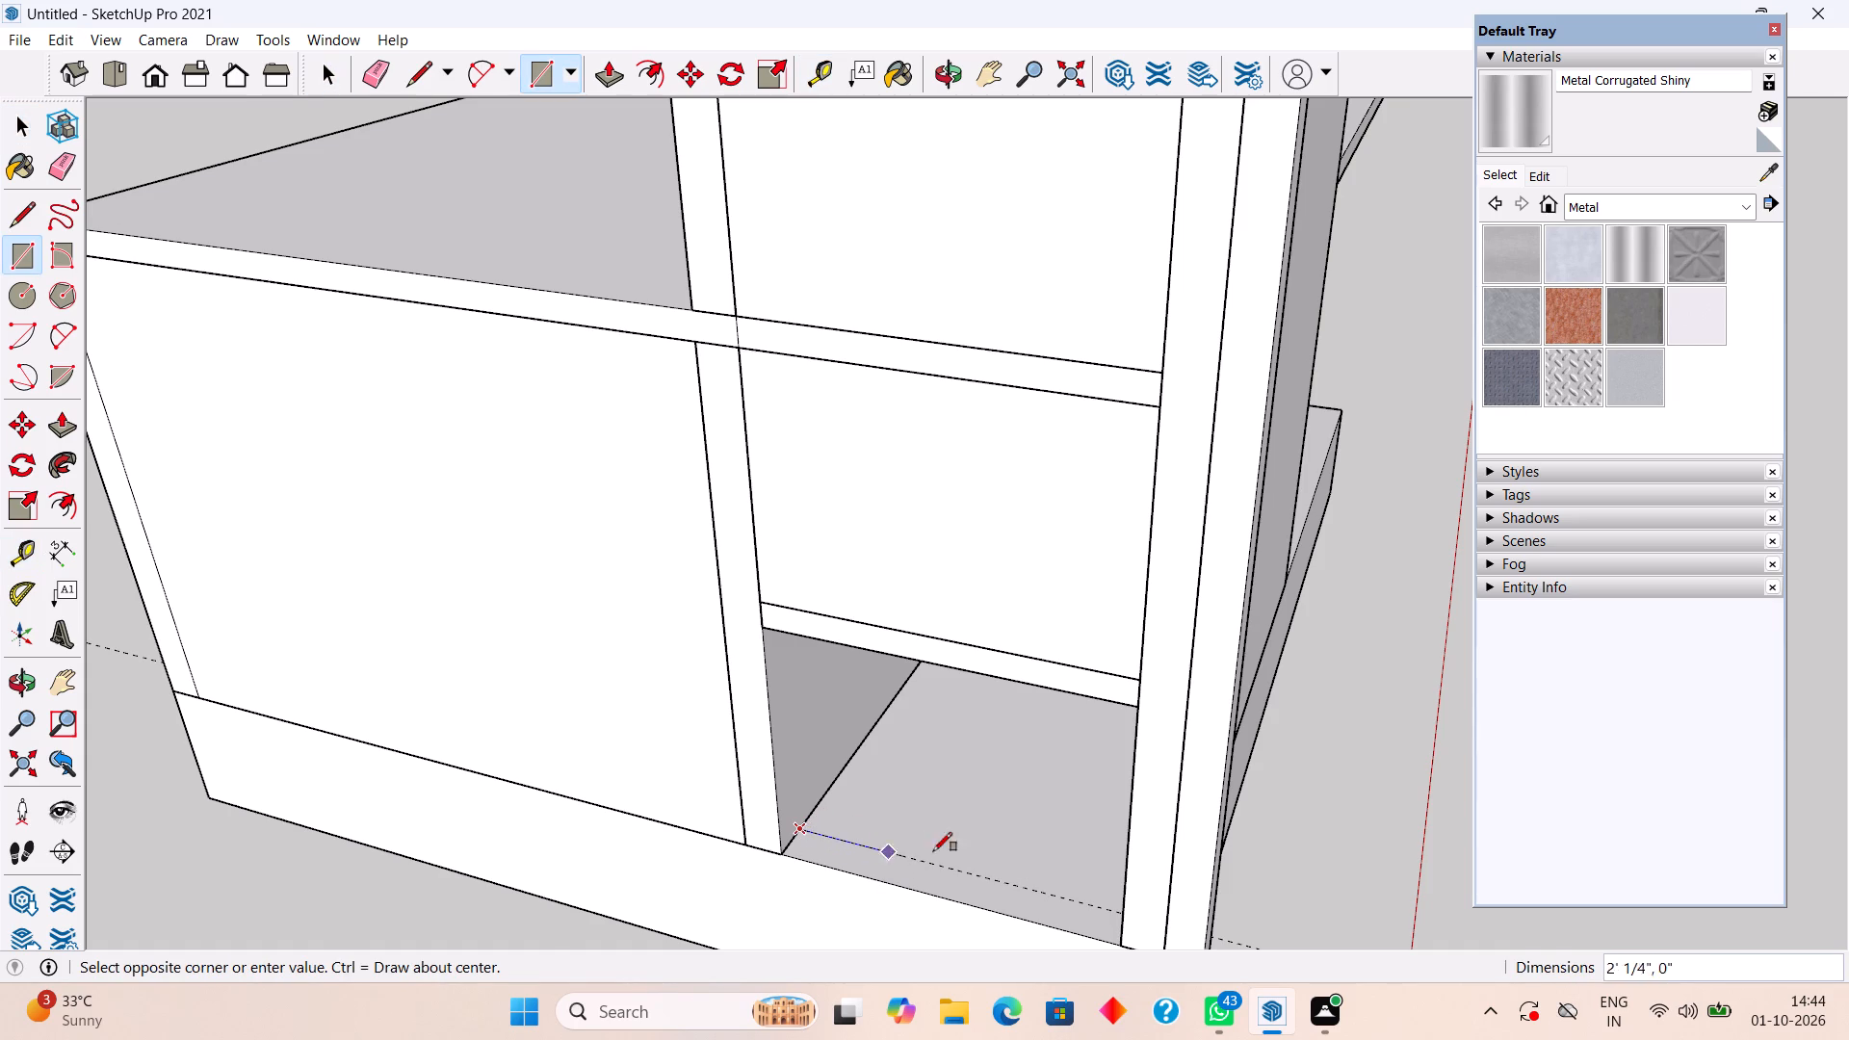
pyautogui.click(1119, 945)
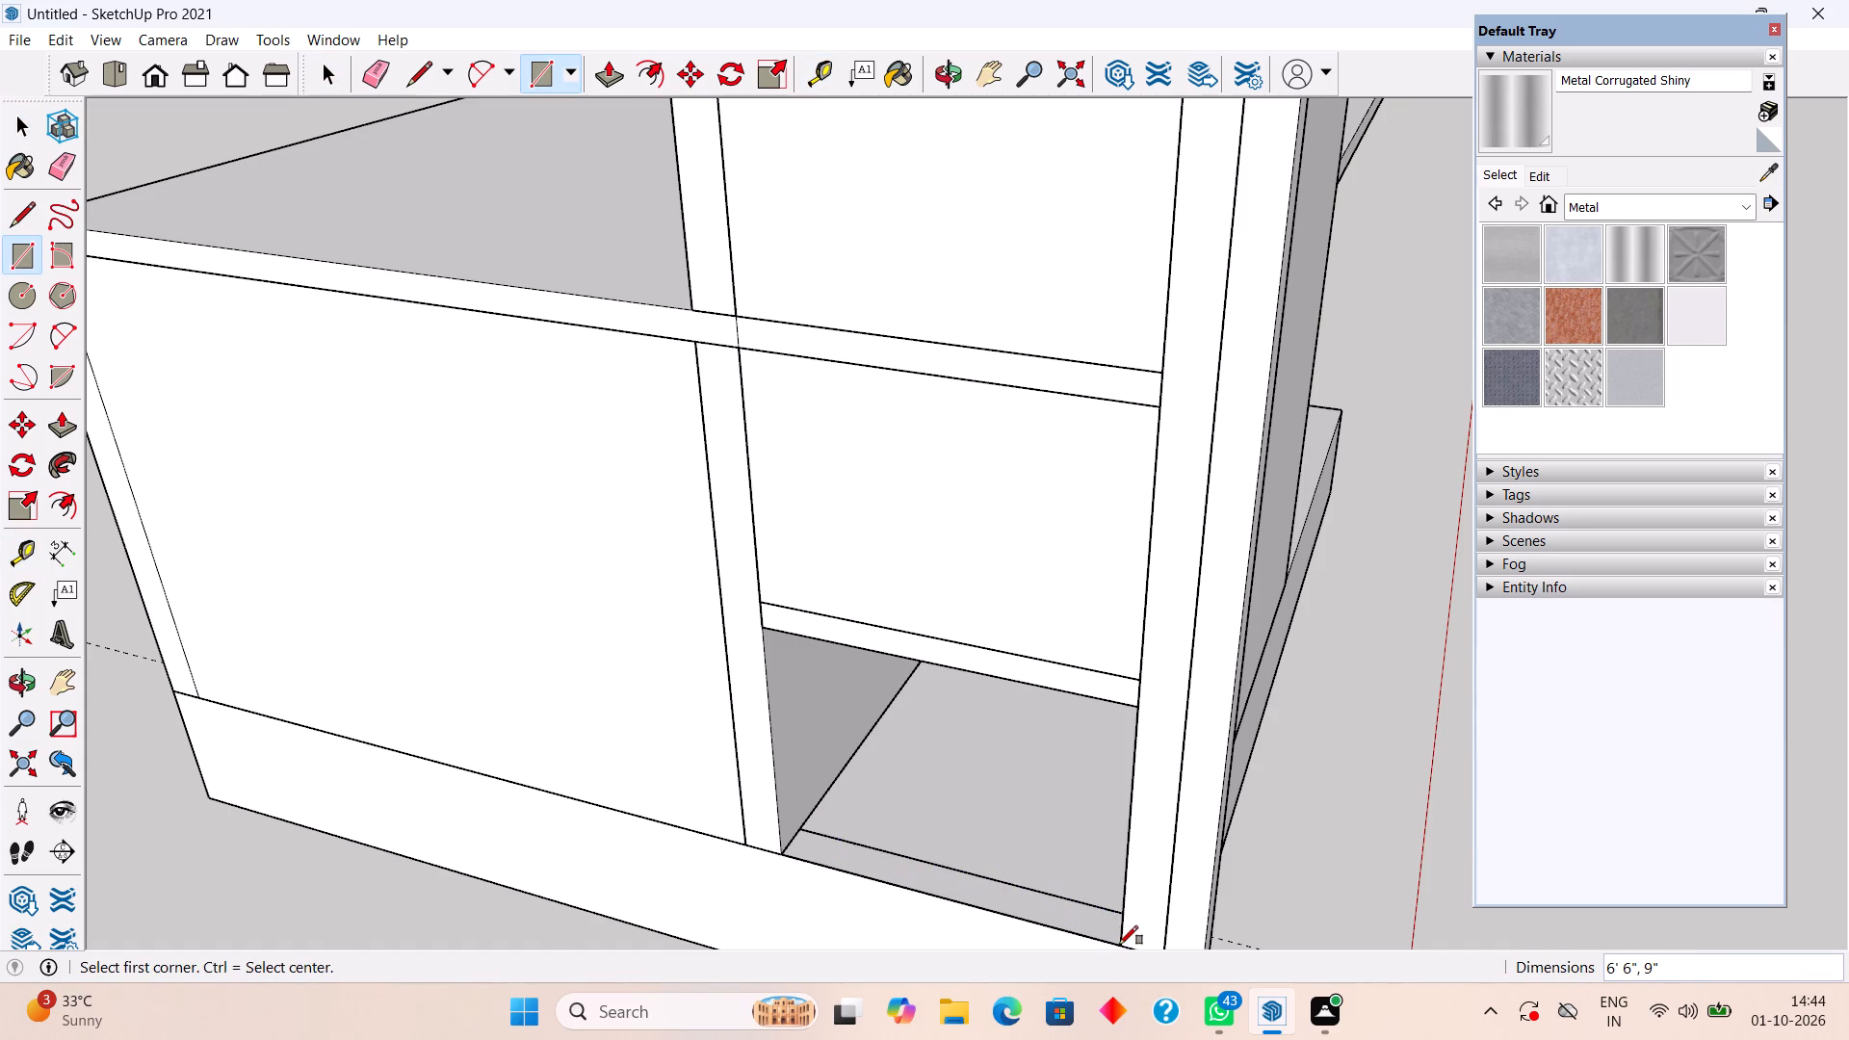
pyautogui.press('space')
pyautogui.write('p')
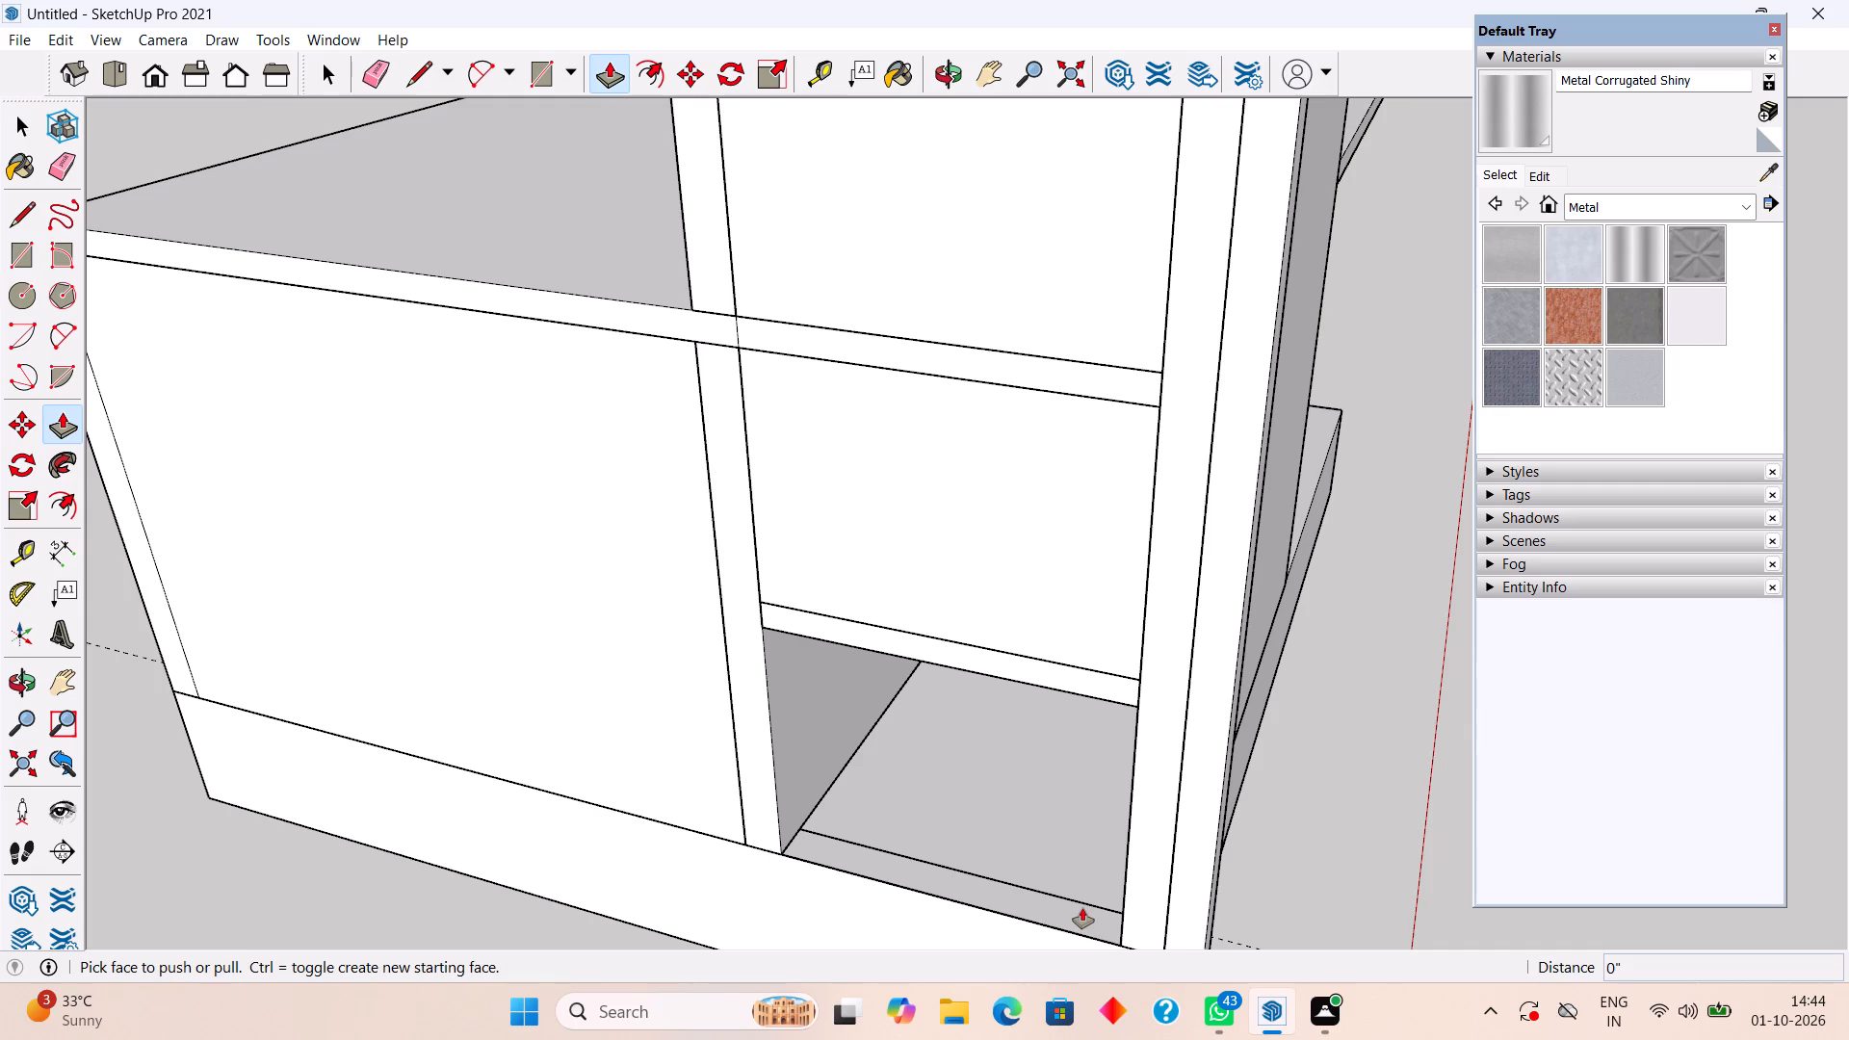
pyautogui.click(1082, 908)
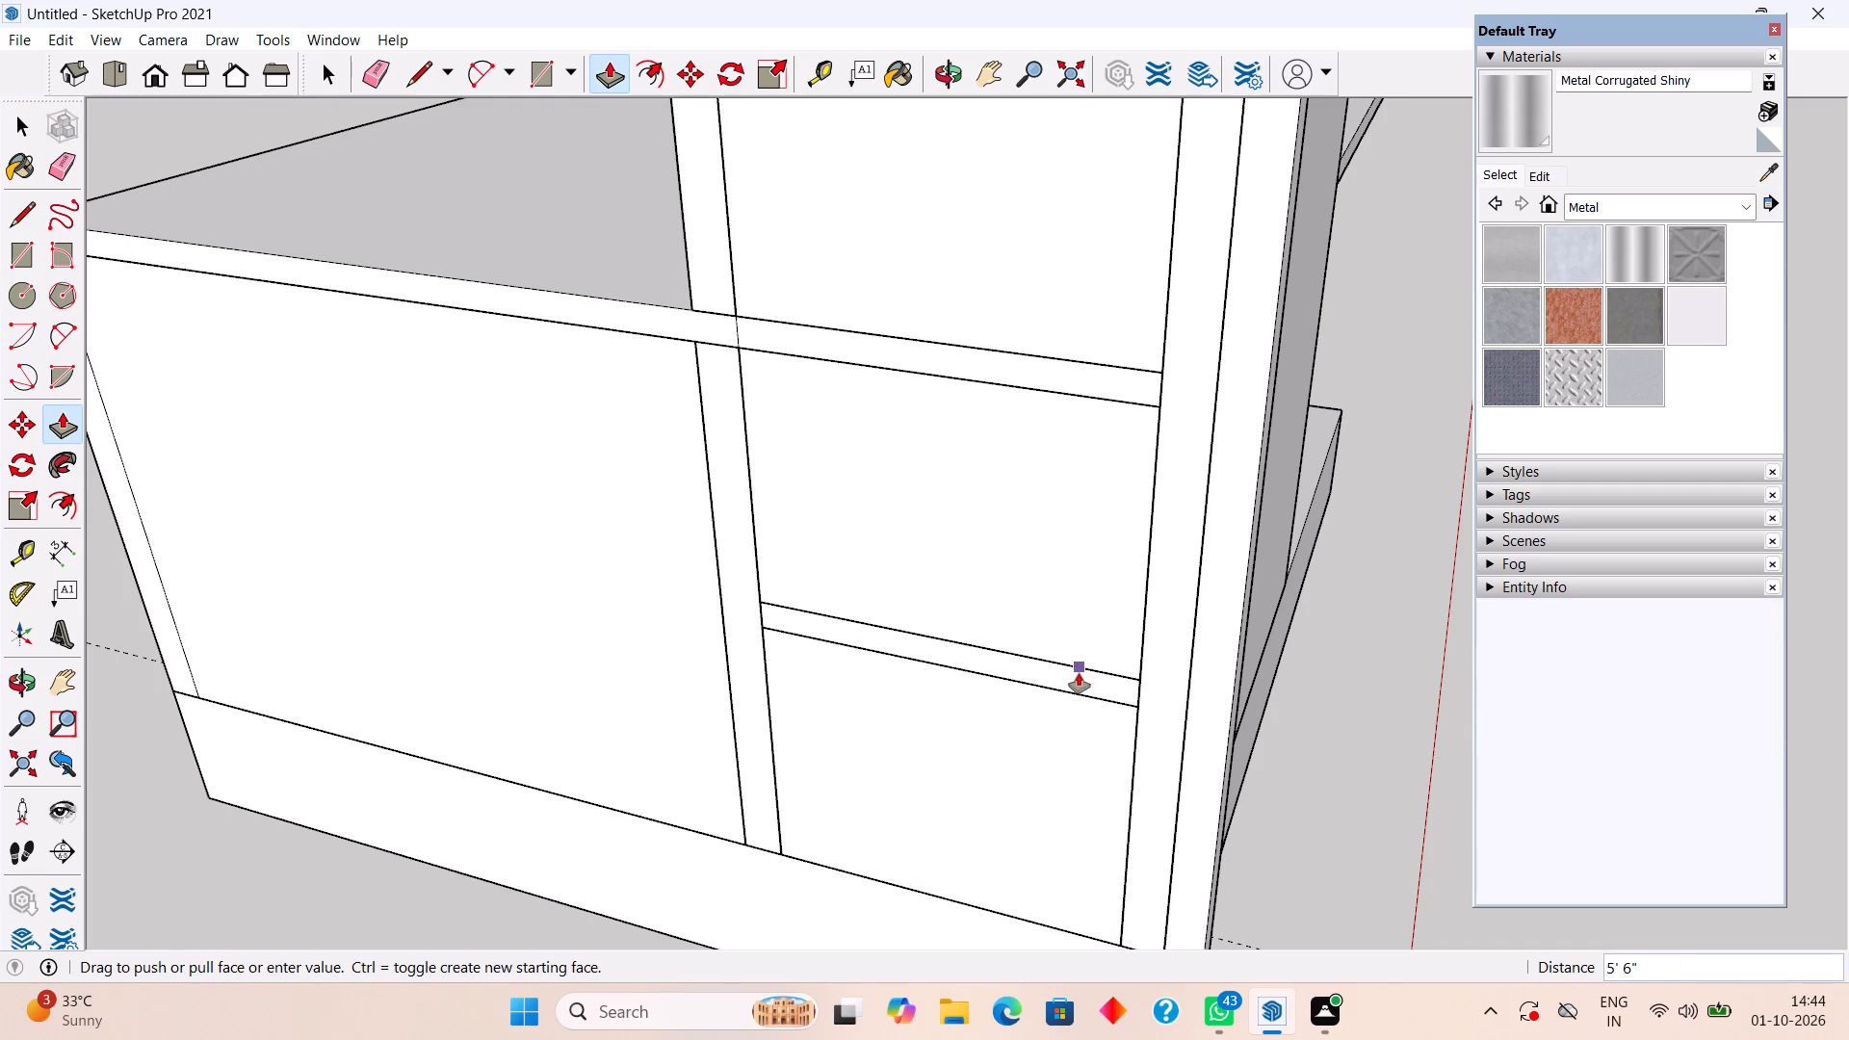
pyautogui.click(1081, 691)
pyautogui.press('space')
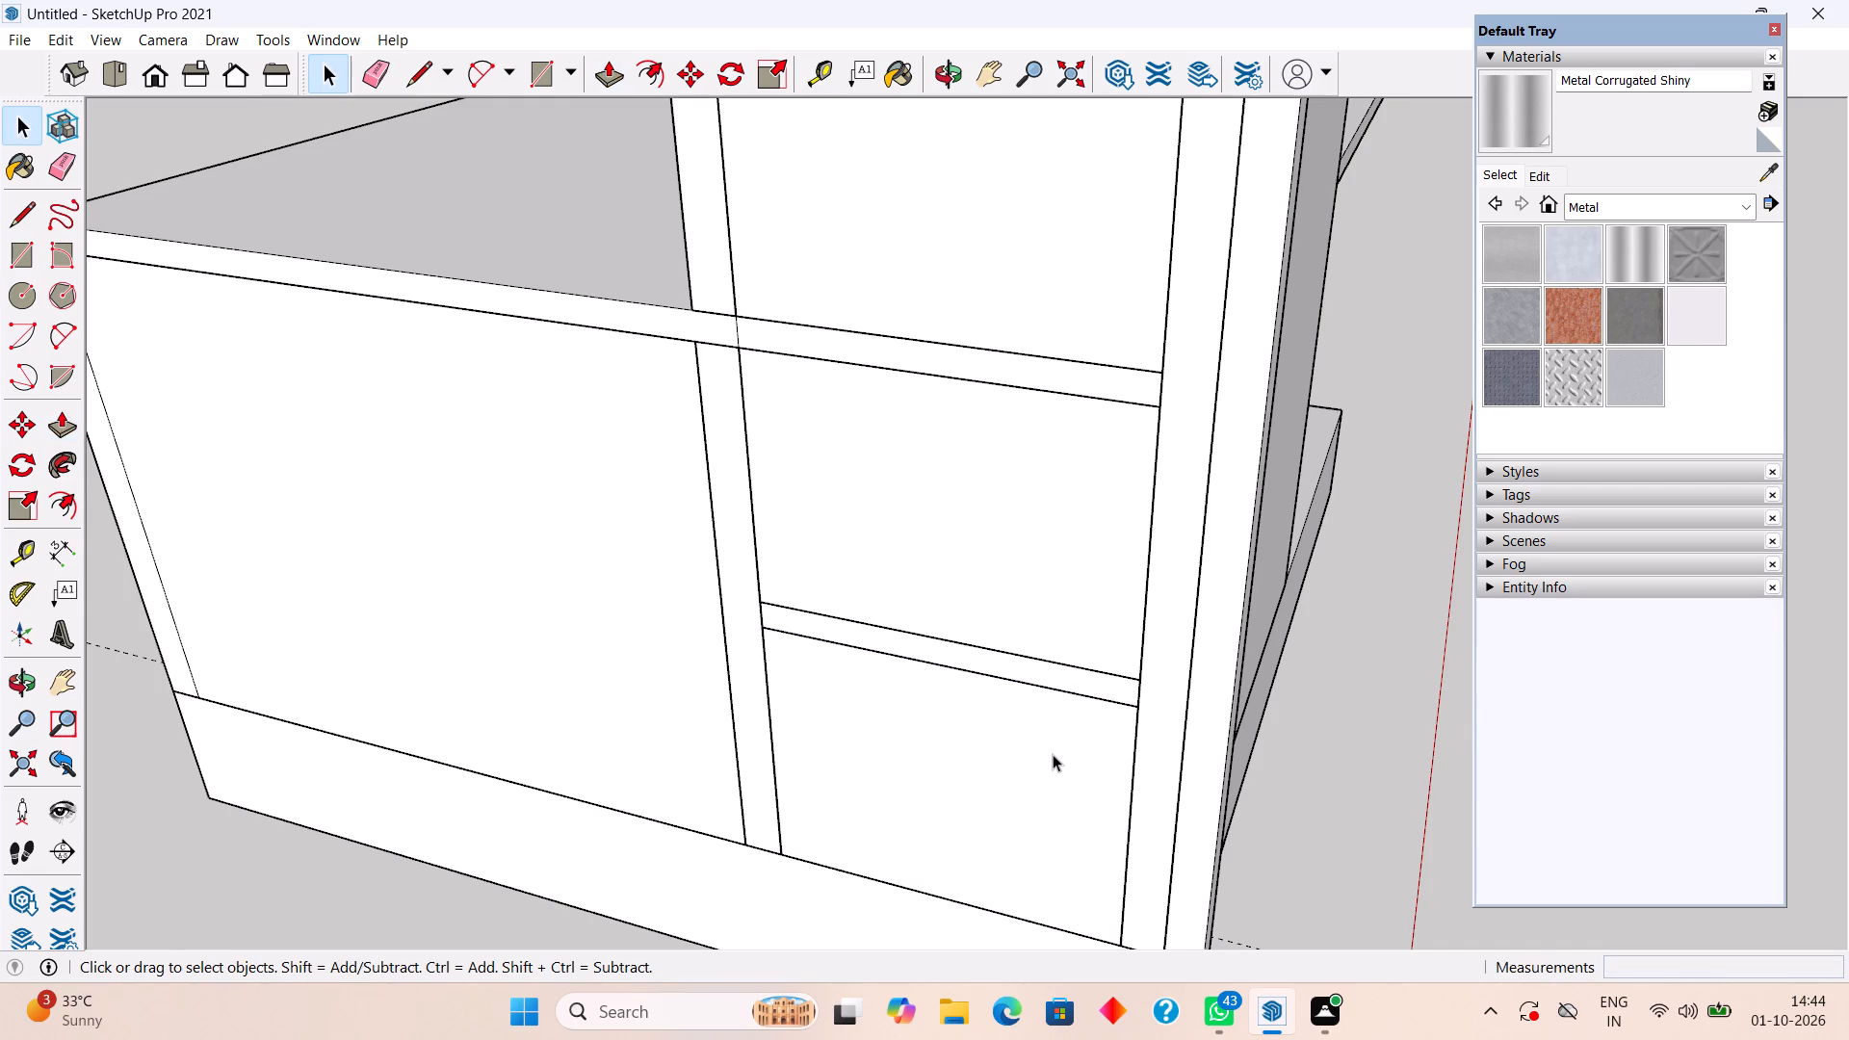
# Make the new wall beneath the landing a group.
pyautogui.tripleClick(1053, 754)
pyautogui.rightClick(1053, 754)
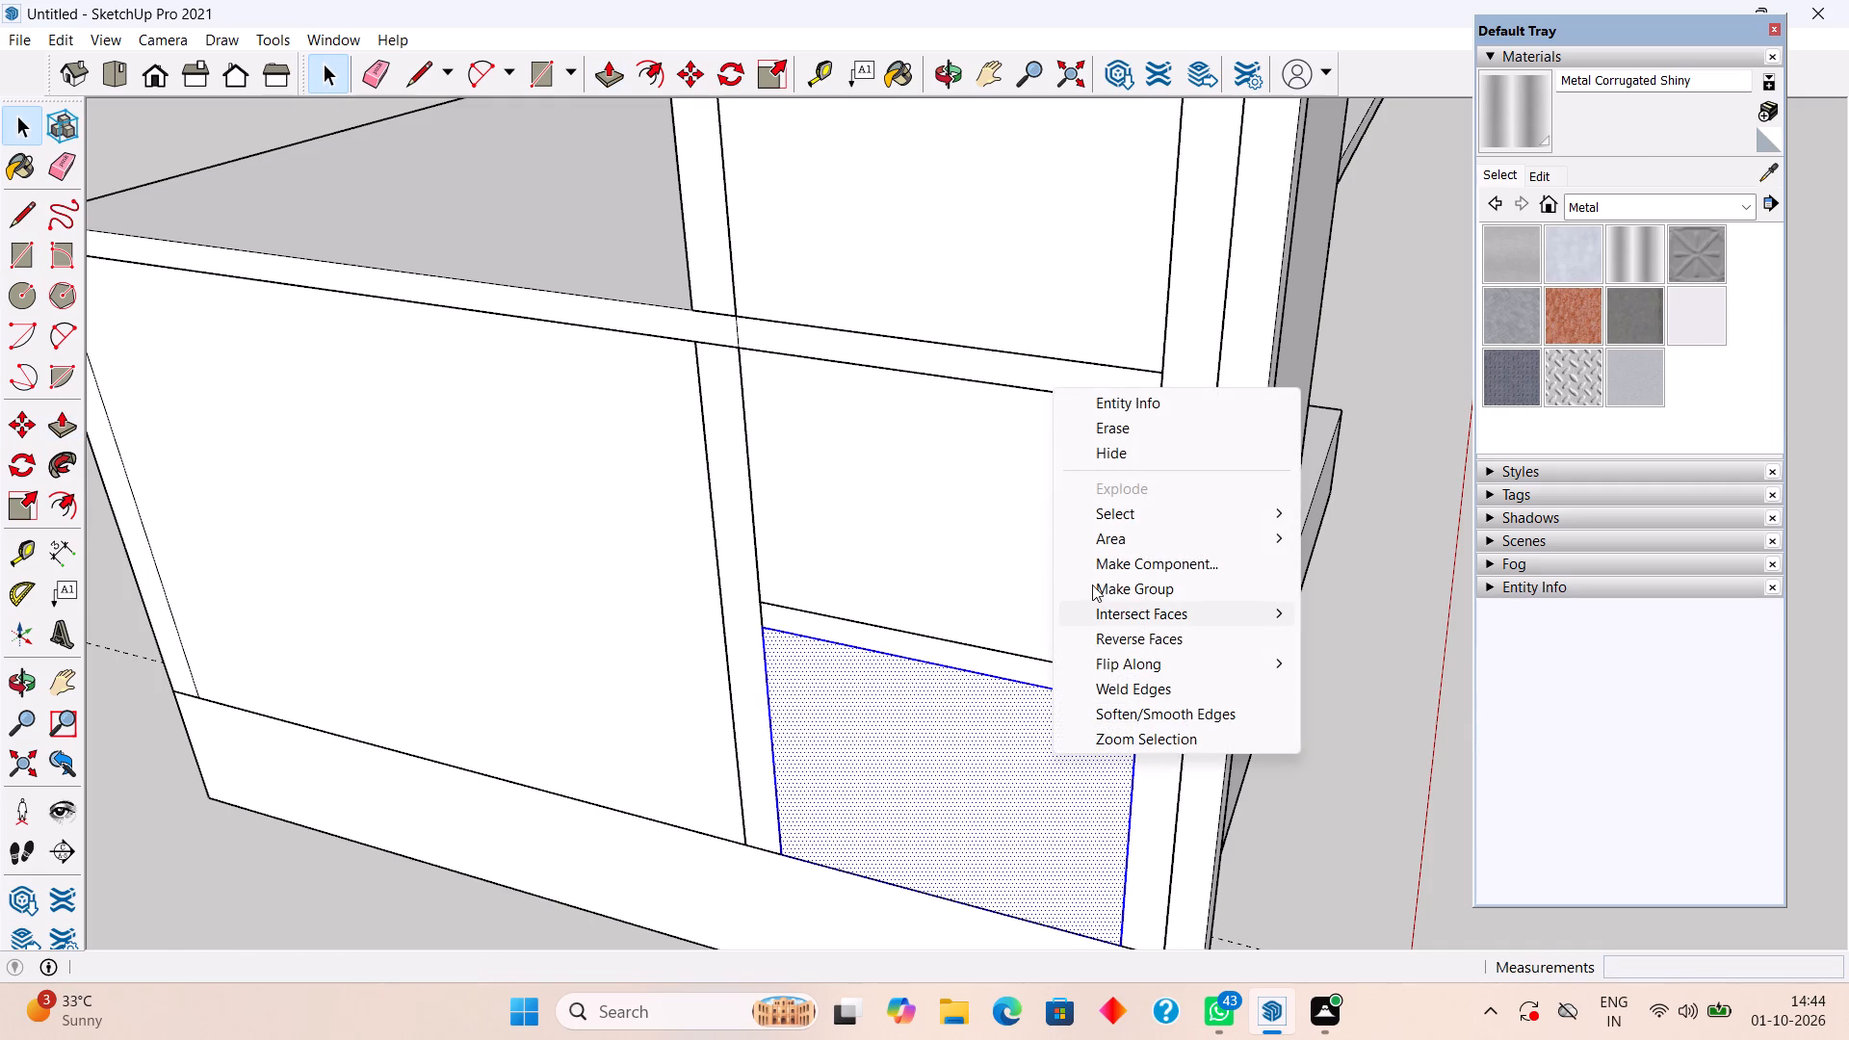
pyautogui.click(1092, 585)
pyautogui.scroll(-9, 1091, 584)
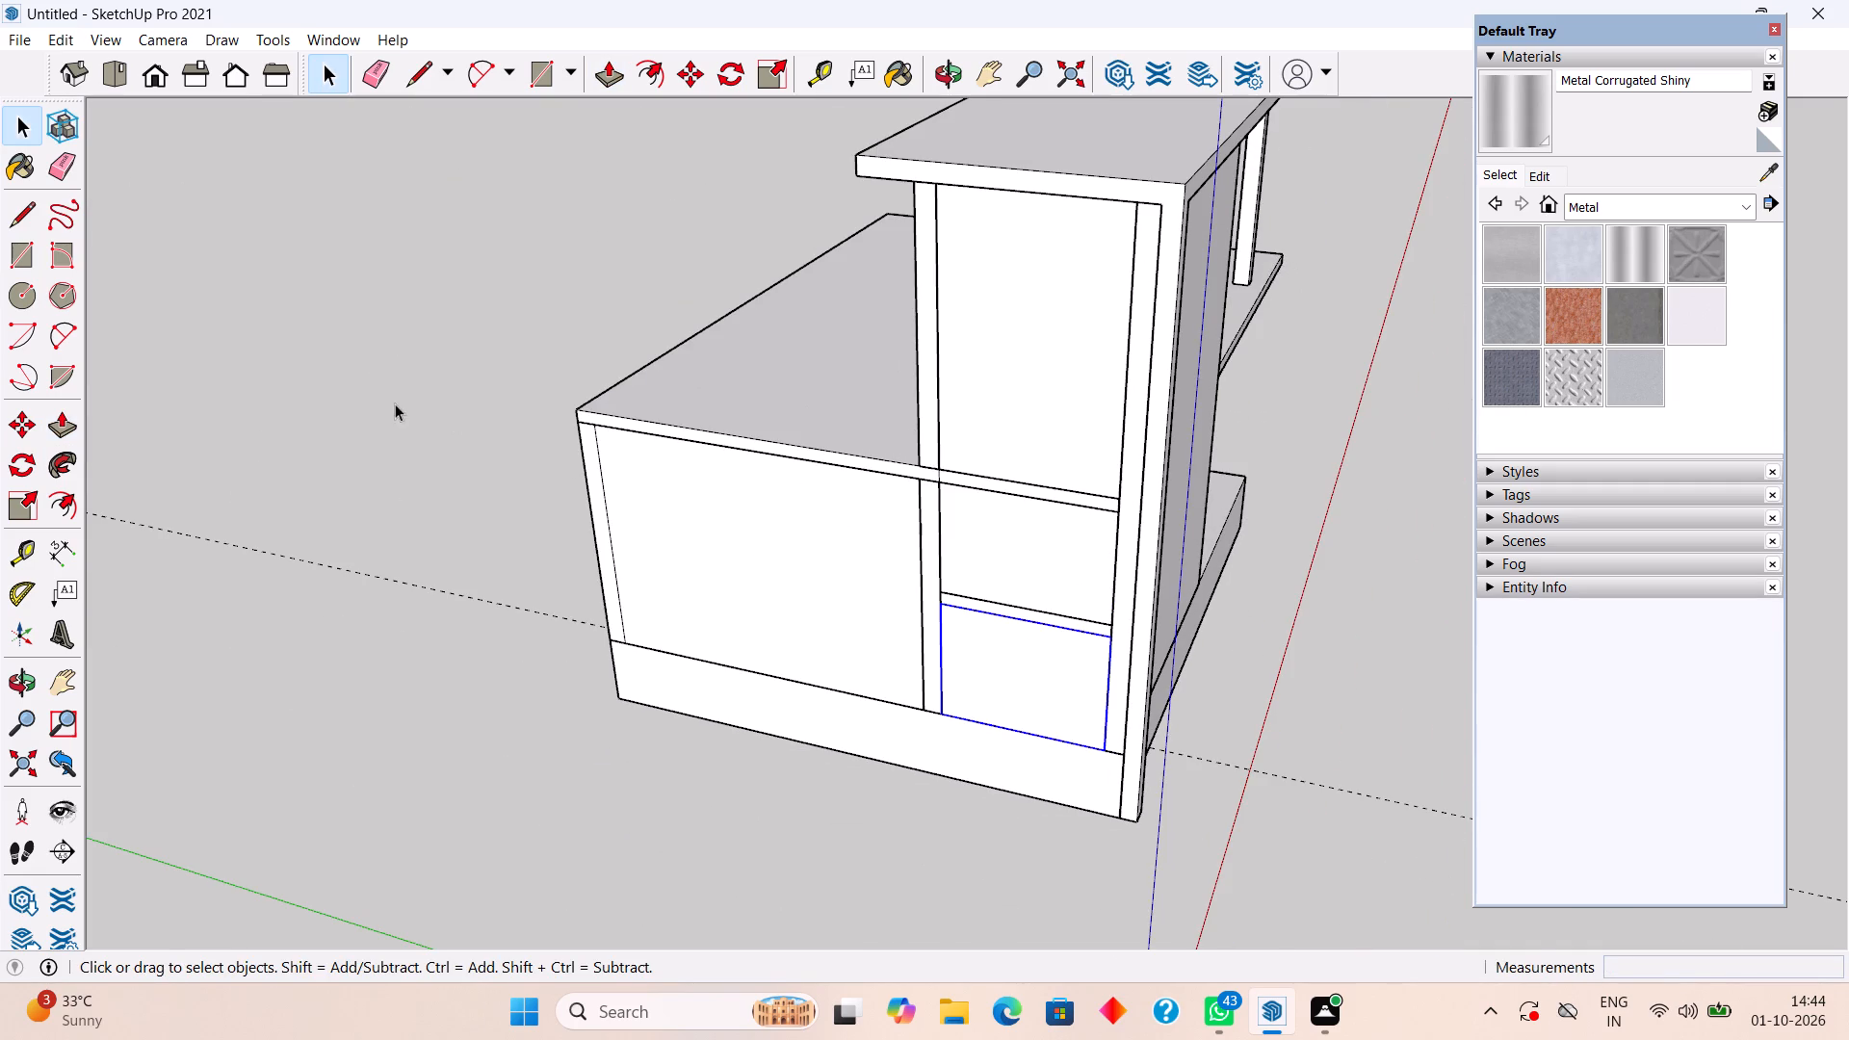
pyautogui.click(395, 403)
# Examine the house from the front, porch side and above, checking the upper floor slab's edge where it meets the stairs.
pyautogui.moveTo(996, 543); pyautogui.dragTo(645, 539, button='middle')
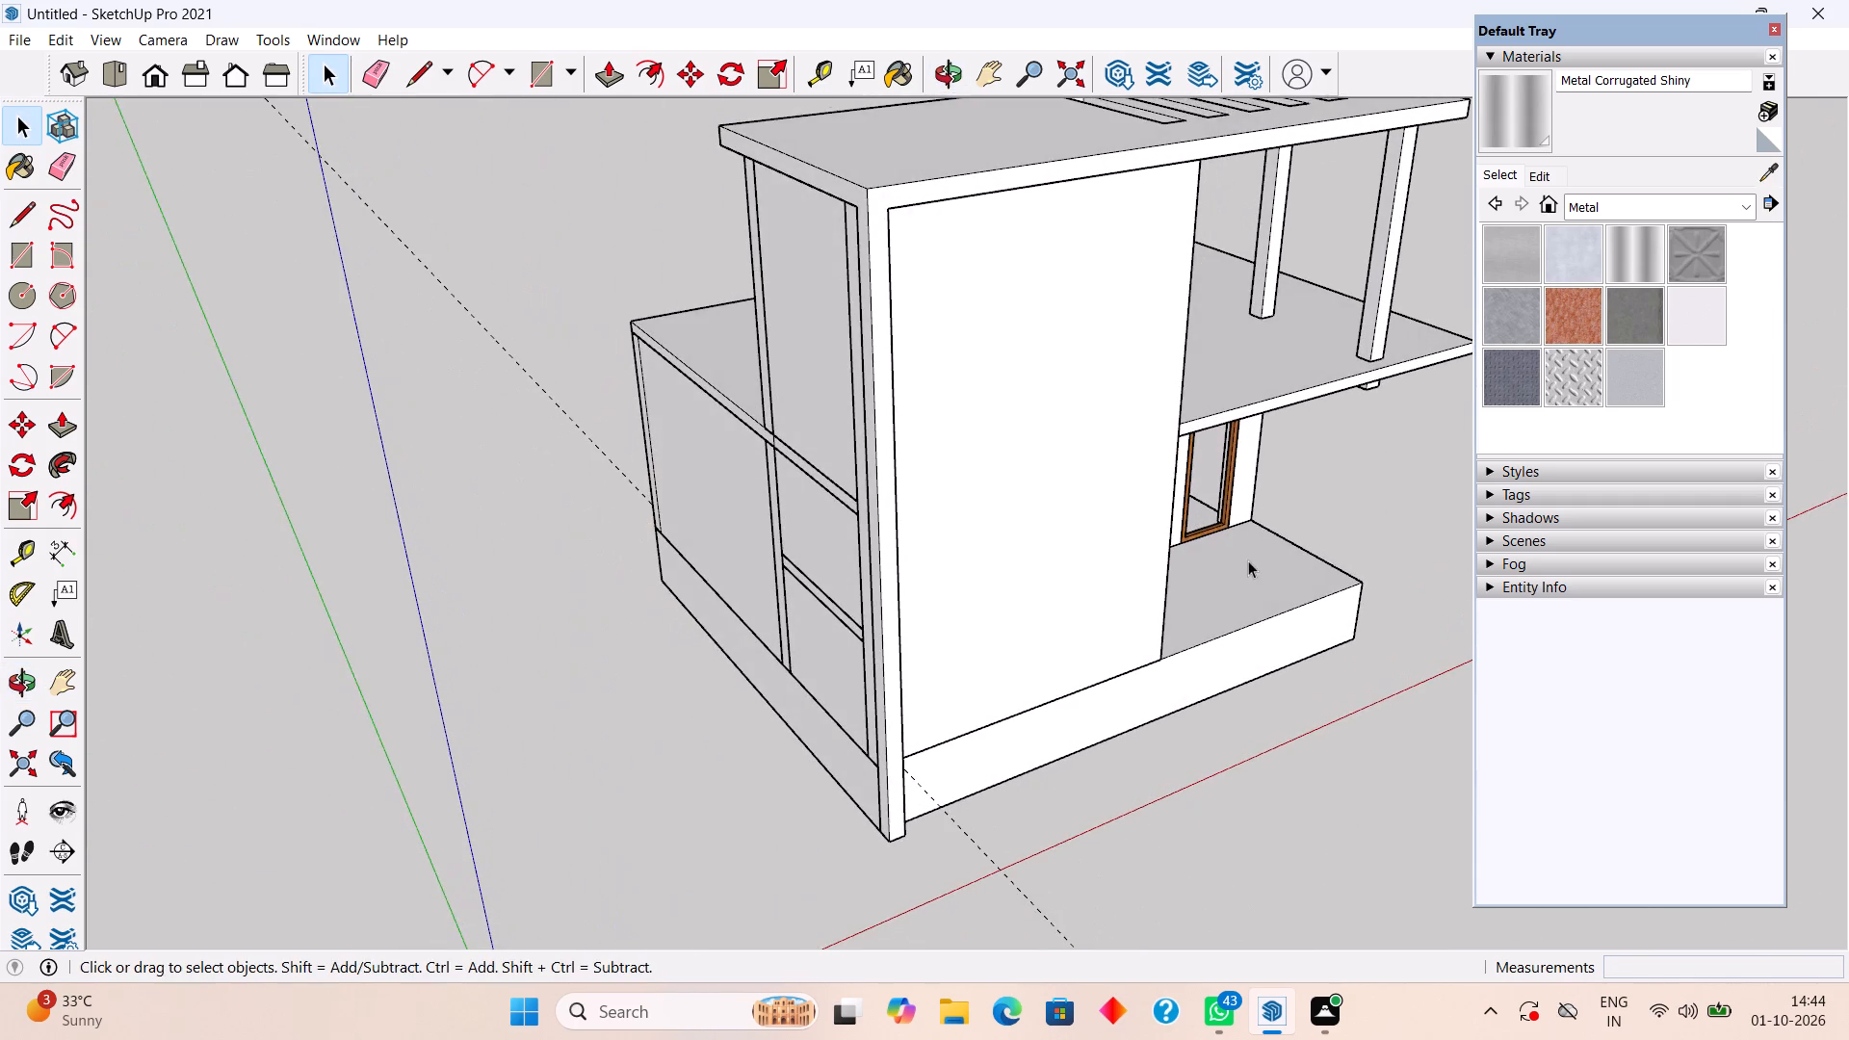
pyautogui.moveTo(1250, 560); pyautogui.dragTo(514, 483, button='middle')
pyautogui.scroll(-1, 1228, 565)
pyautogui.moveTo(1139, 577); pyautogui.dragTo(742, 580, button='middle')
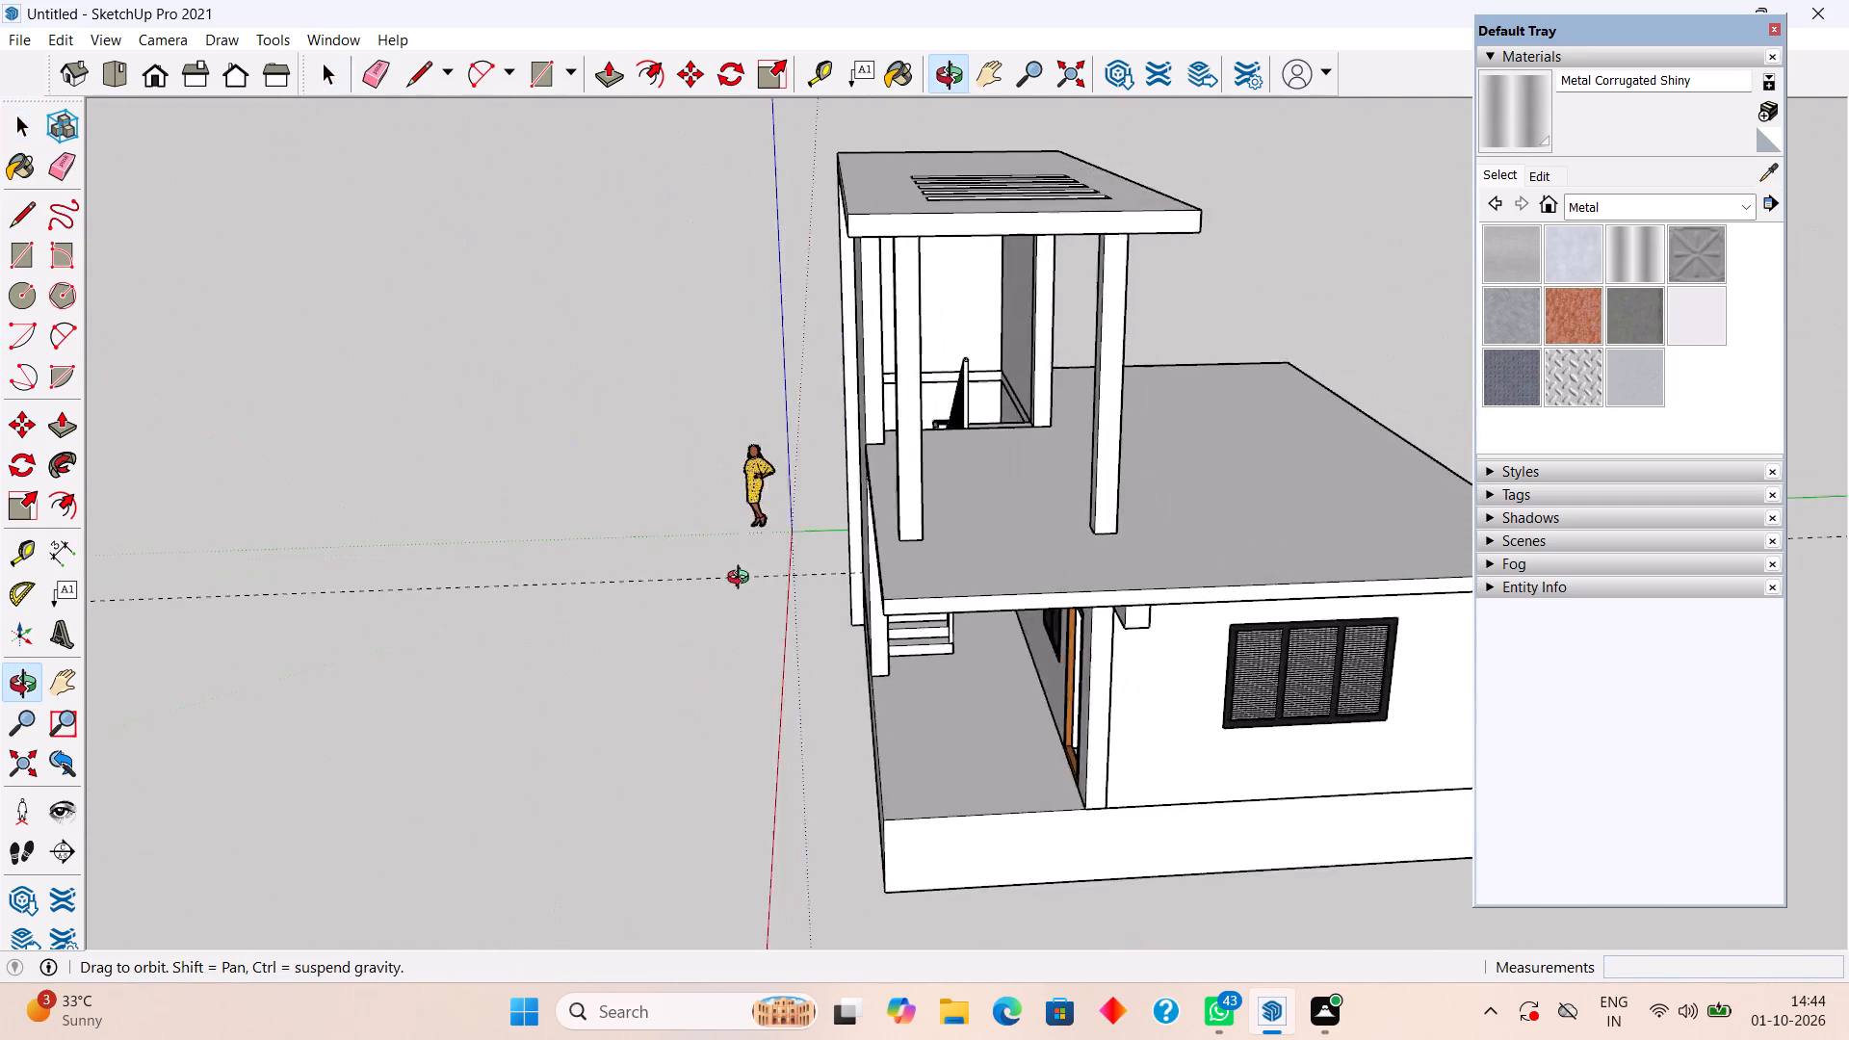
pyautogui.moveTo(742, 580); pyautogui.dragTo(783, 723, button='middle')
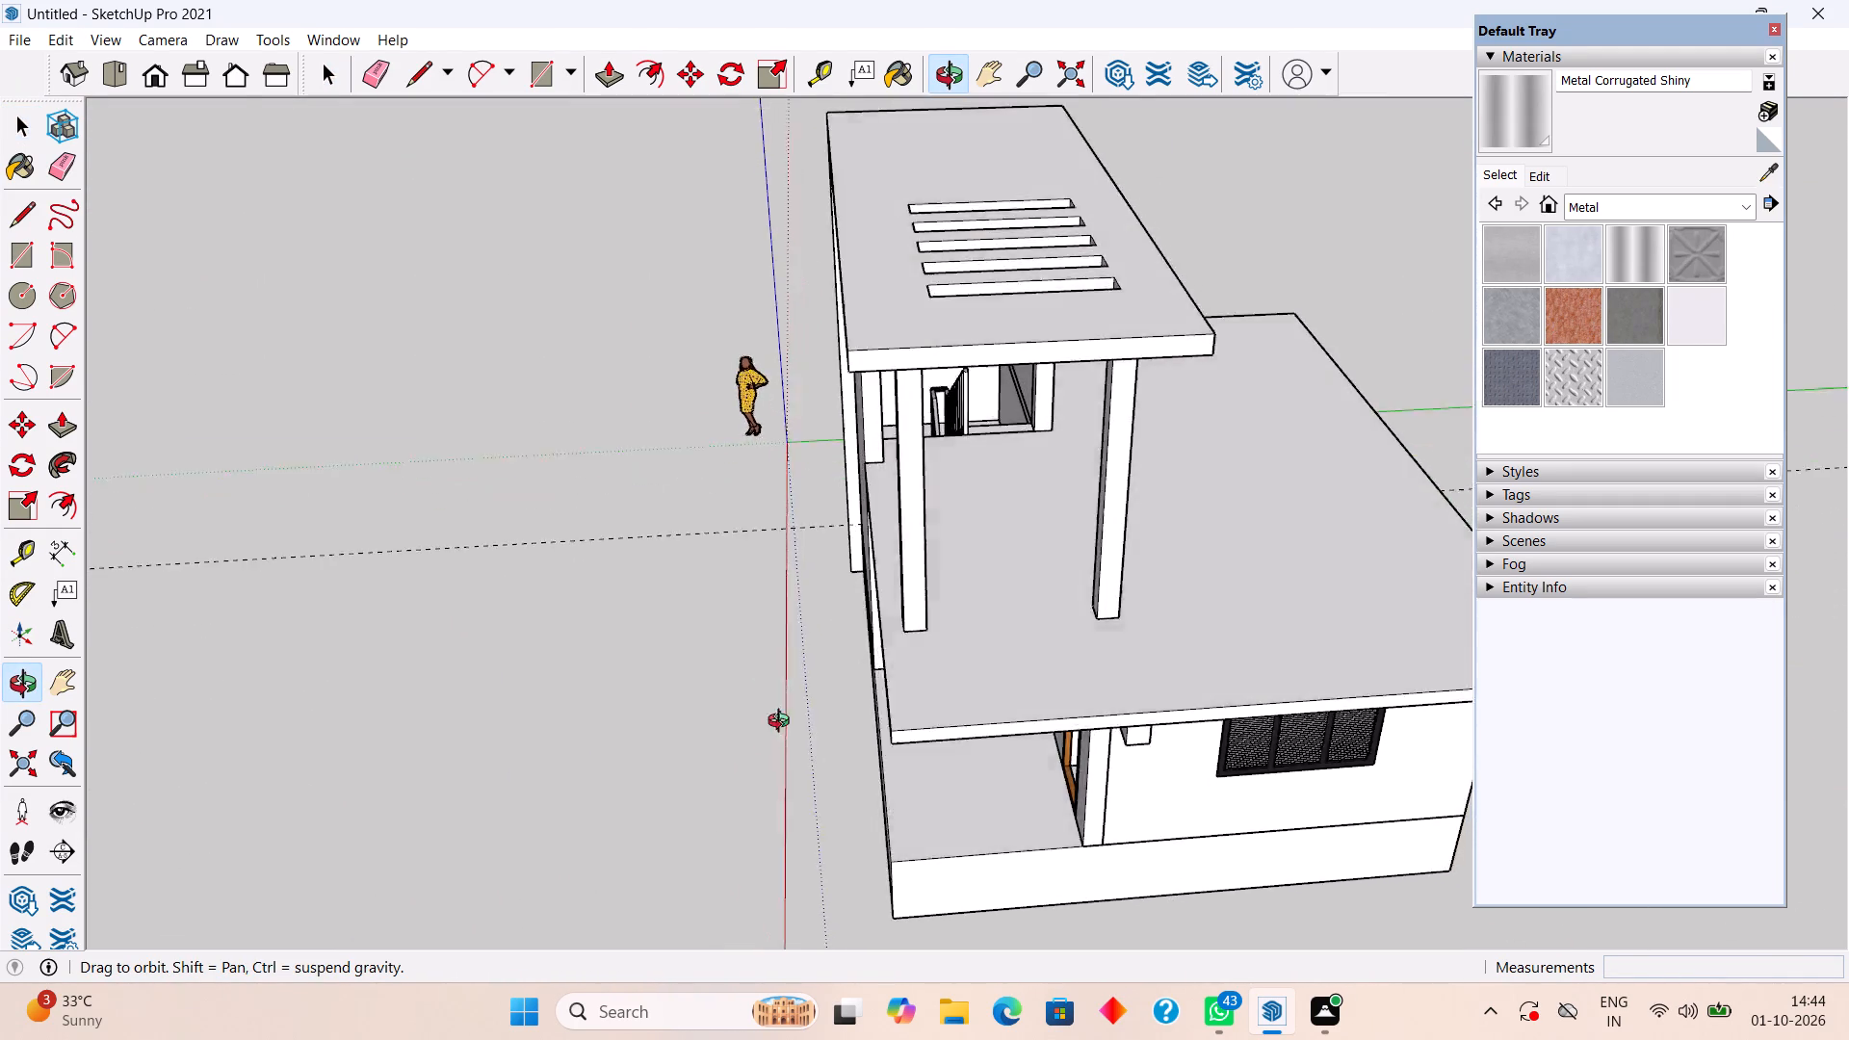
pyautogui.moveTo(783, 723); pyautogui.dragTo(673, 380, button='middle')
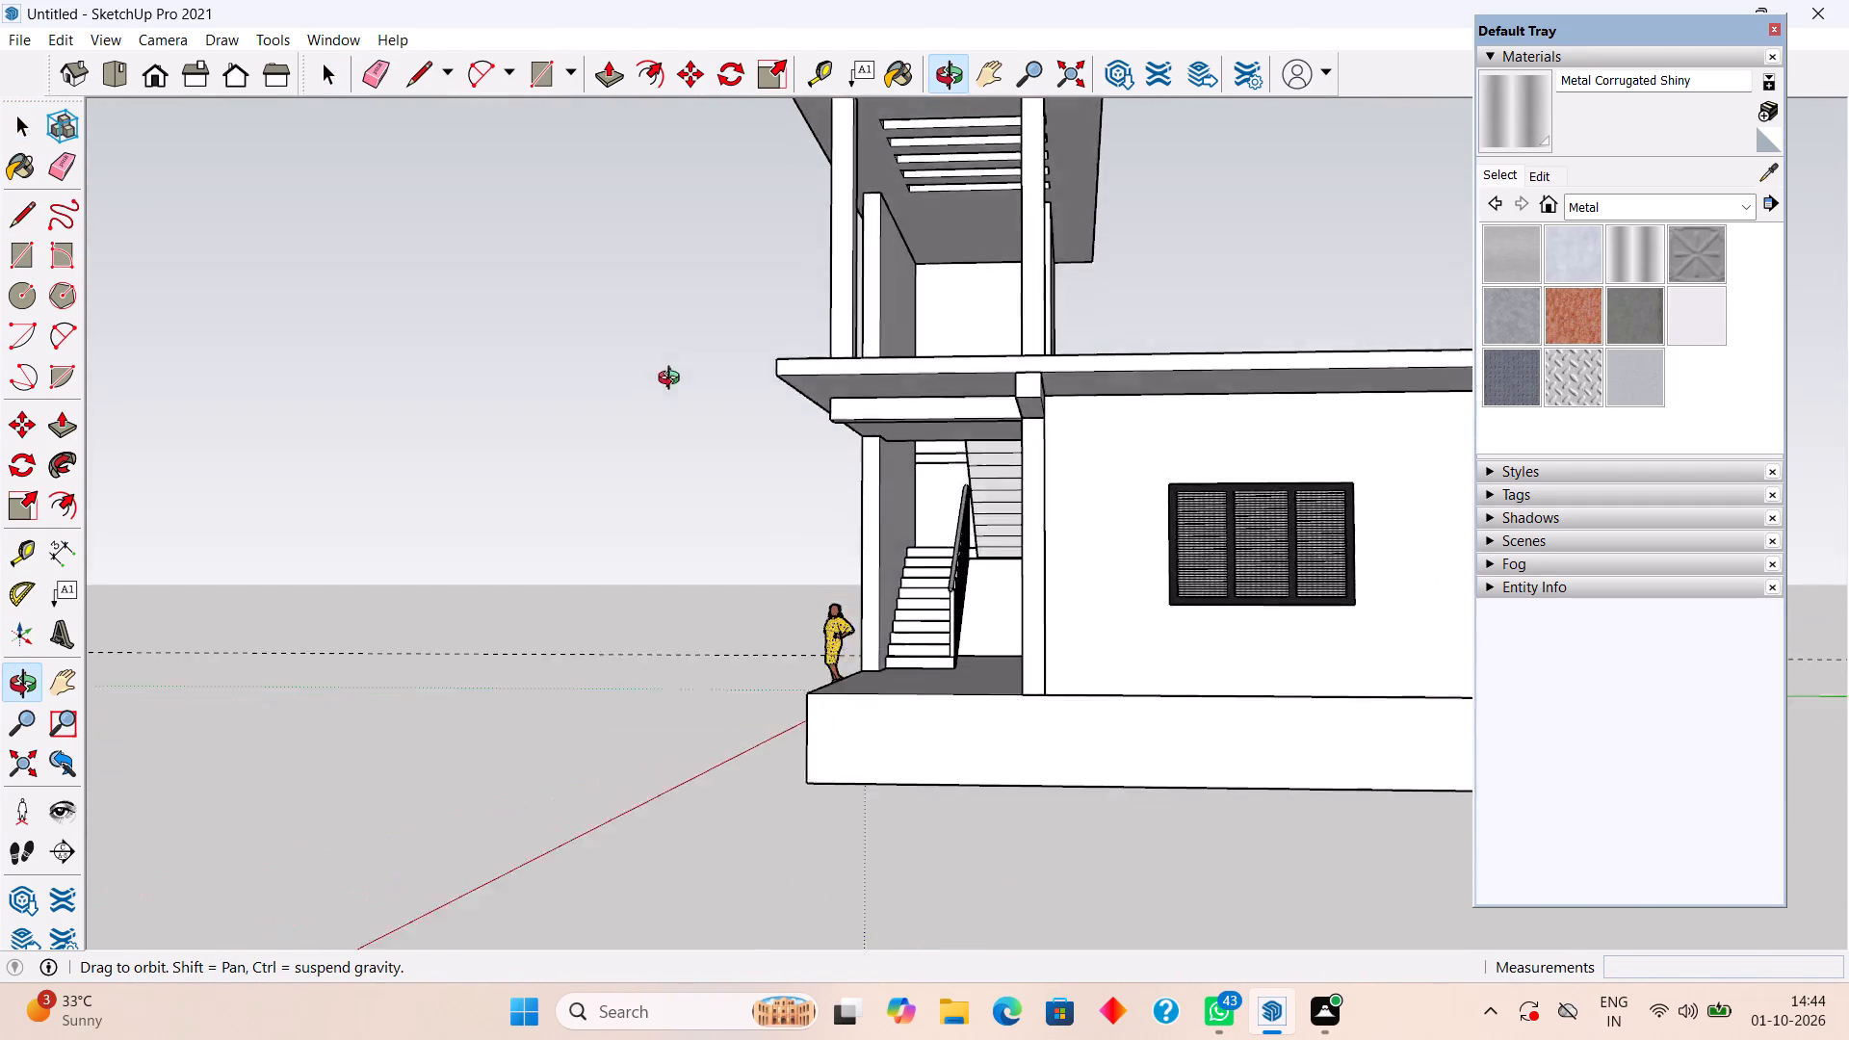
pyautogui.moveTo(673, 380); pyautogui.dragTo(1190, 778, button='middle')
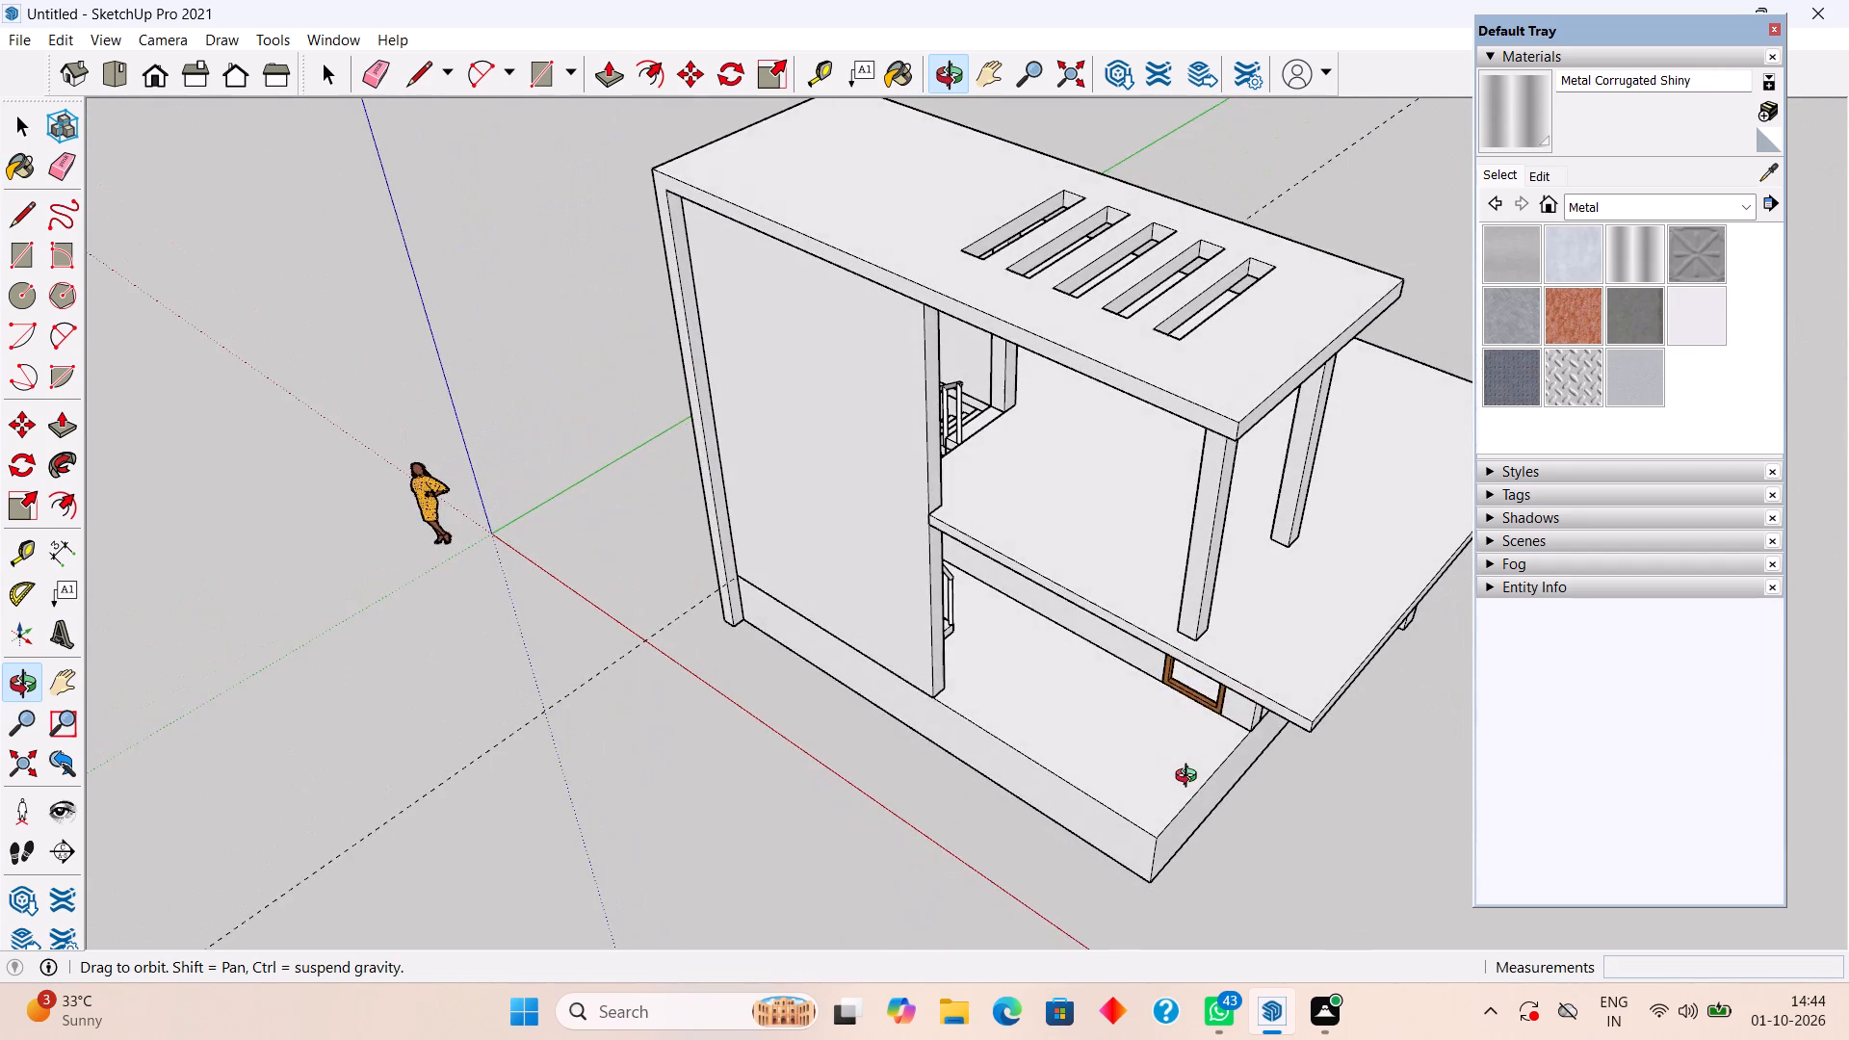
pyautogui.moveTo(1190, 778); pyautogui.dragTo(876, 763, button='middle')
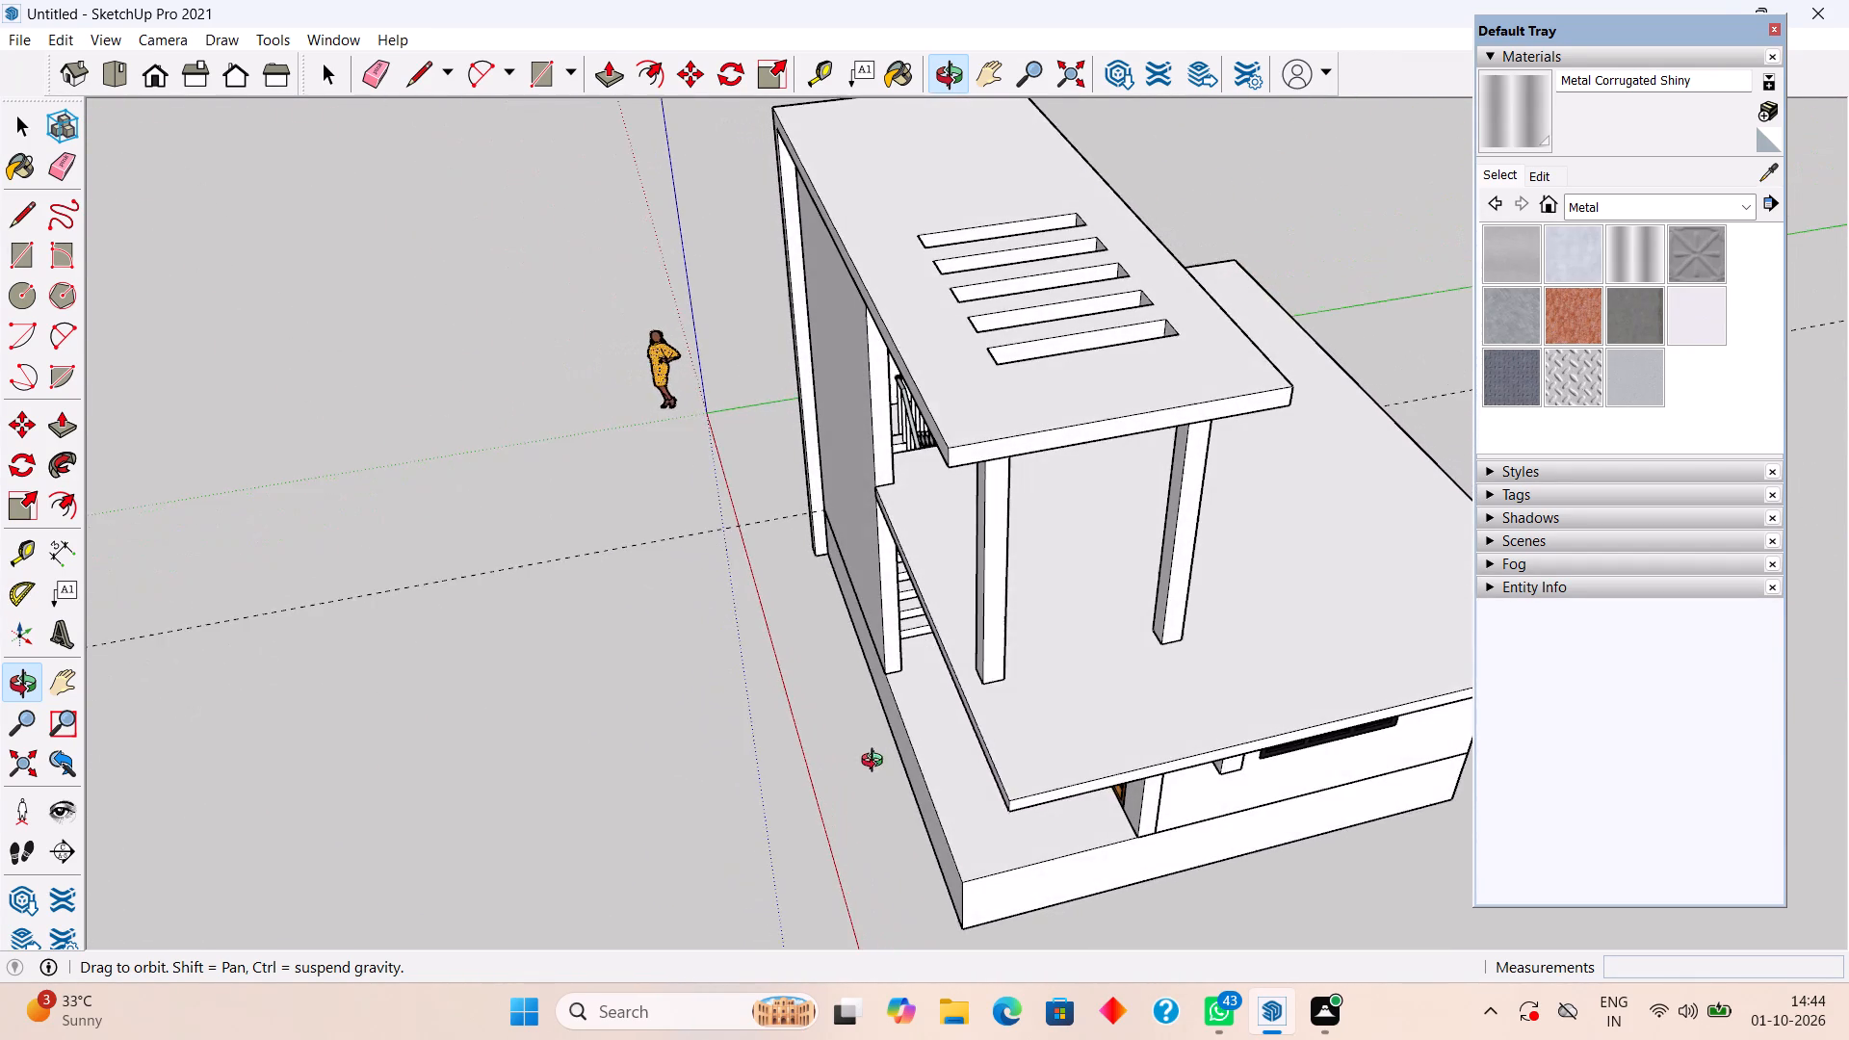
pyautogui.moveTo(876, 763); pyautogui.dragTo(872, 723, button='middle')
pyautogui.scroll(8, 954, 458)
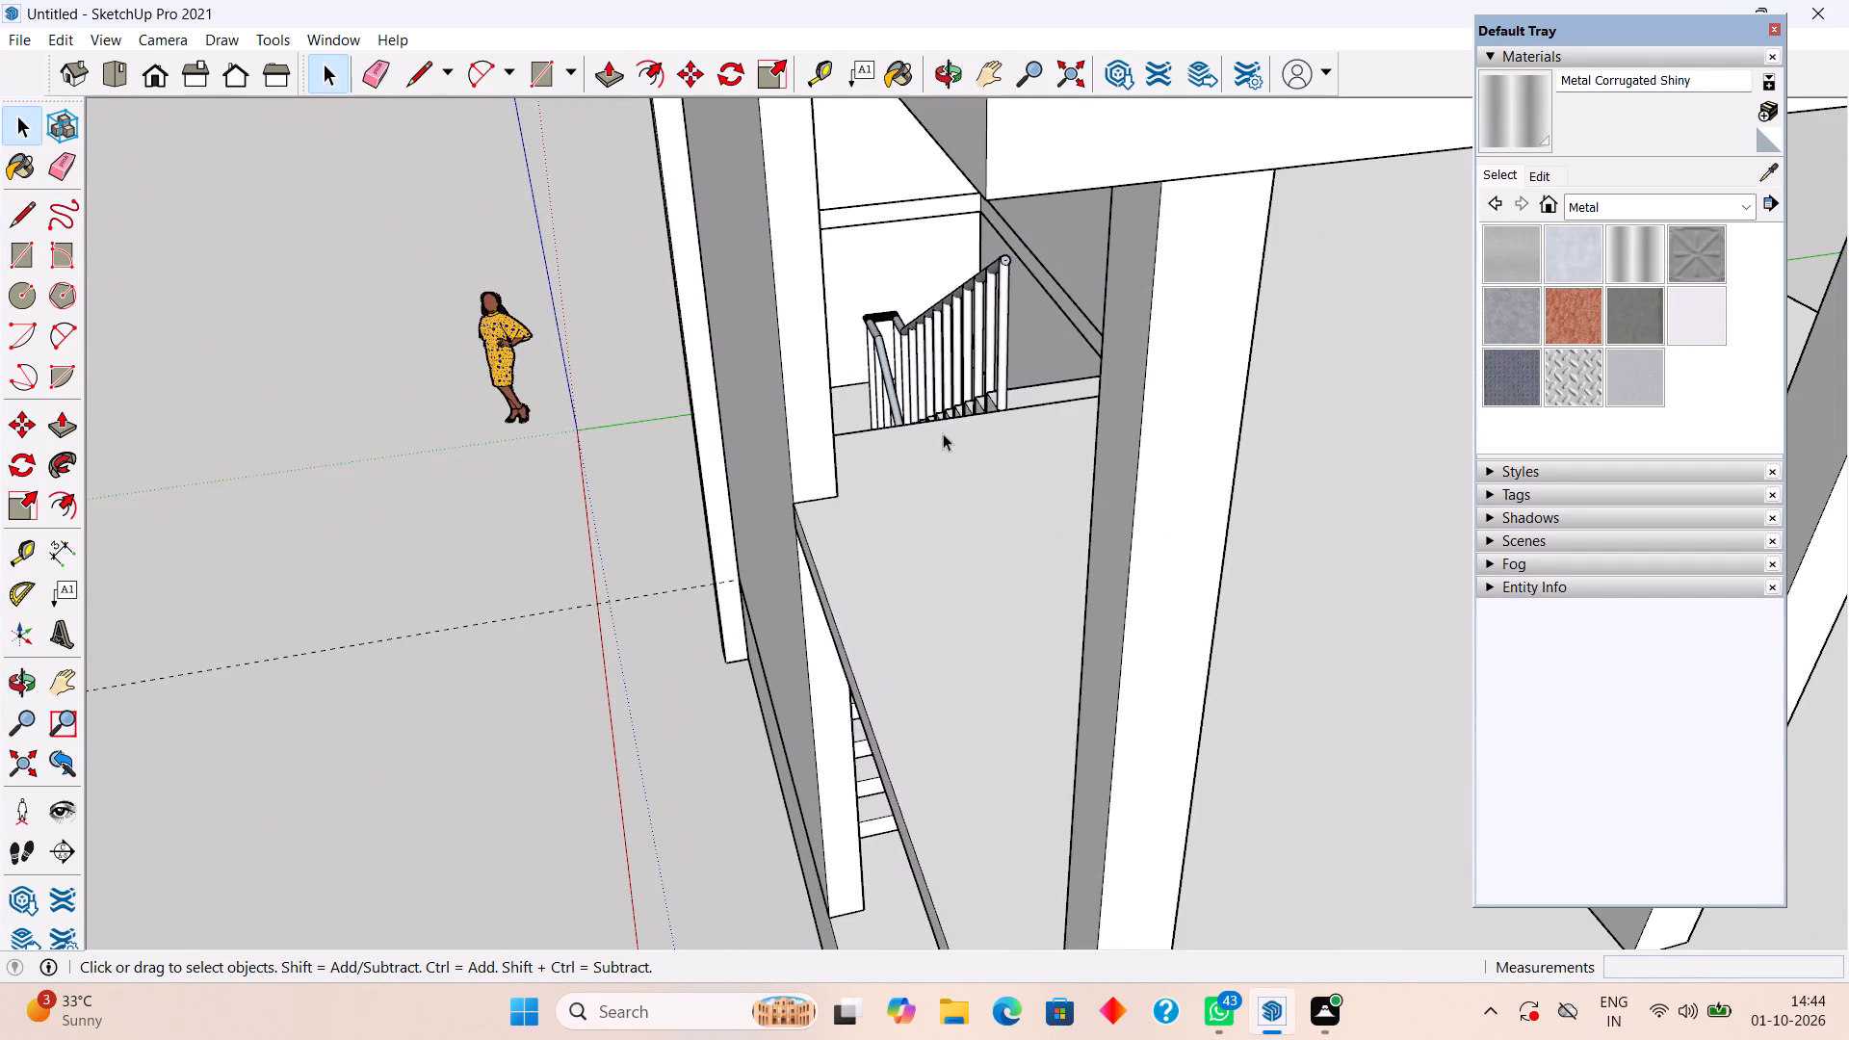
pyautogui.moveTo(953, 441); pyautogui.dragTo(846, 440, button='middle')
pyautogui.scroll(1, 894, 391)
pyautogui.moveTo(898, 389); pyautogui.dragTo(899, 393, button='middle')
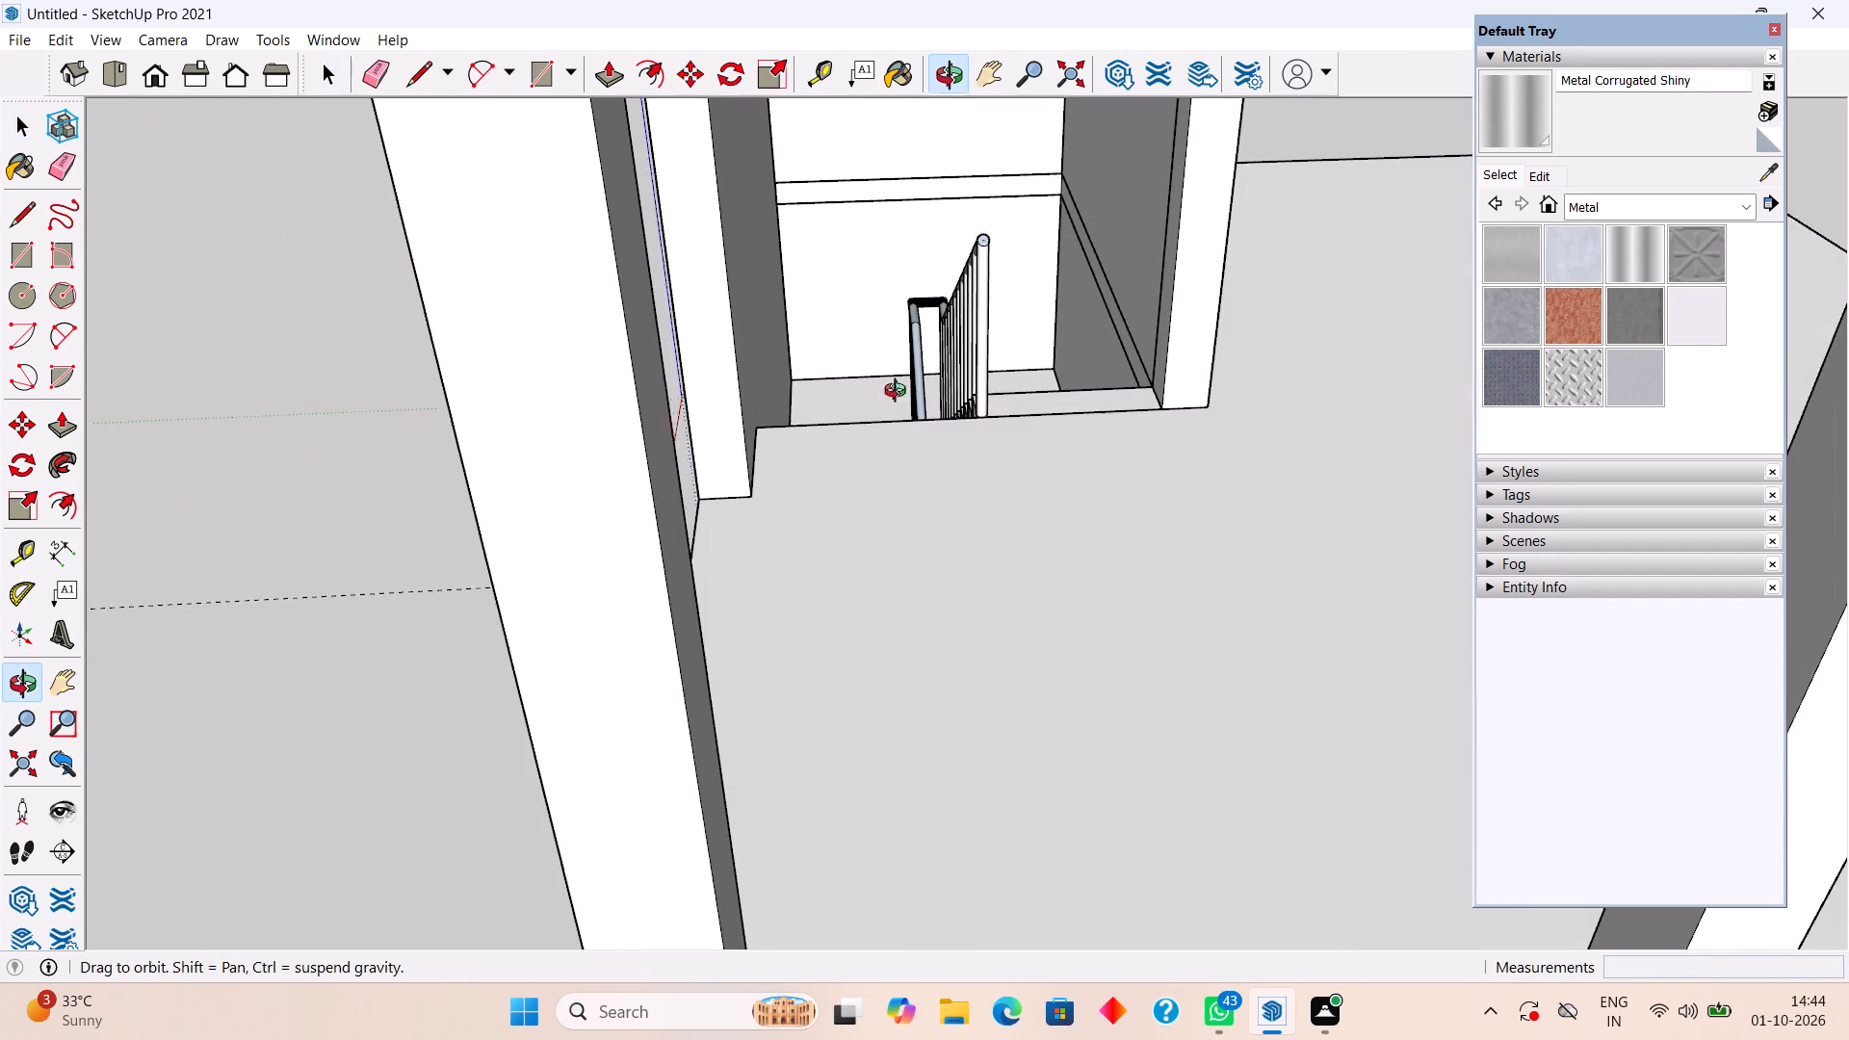
pyautogui.moveTo(899, 393); pyautogui.dragTo(899, 398, button='middle')
pyautogui.scroll(2, 897, 417)
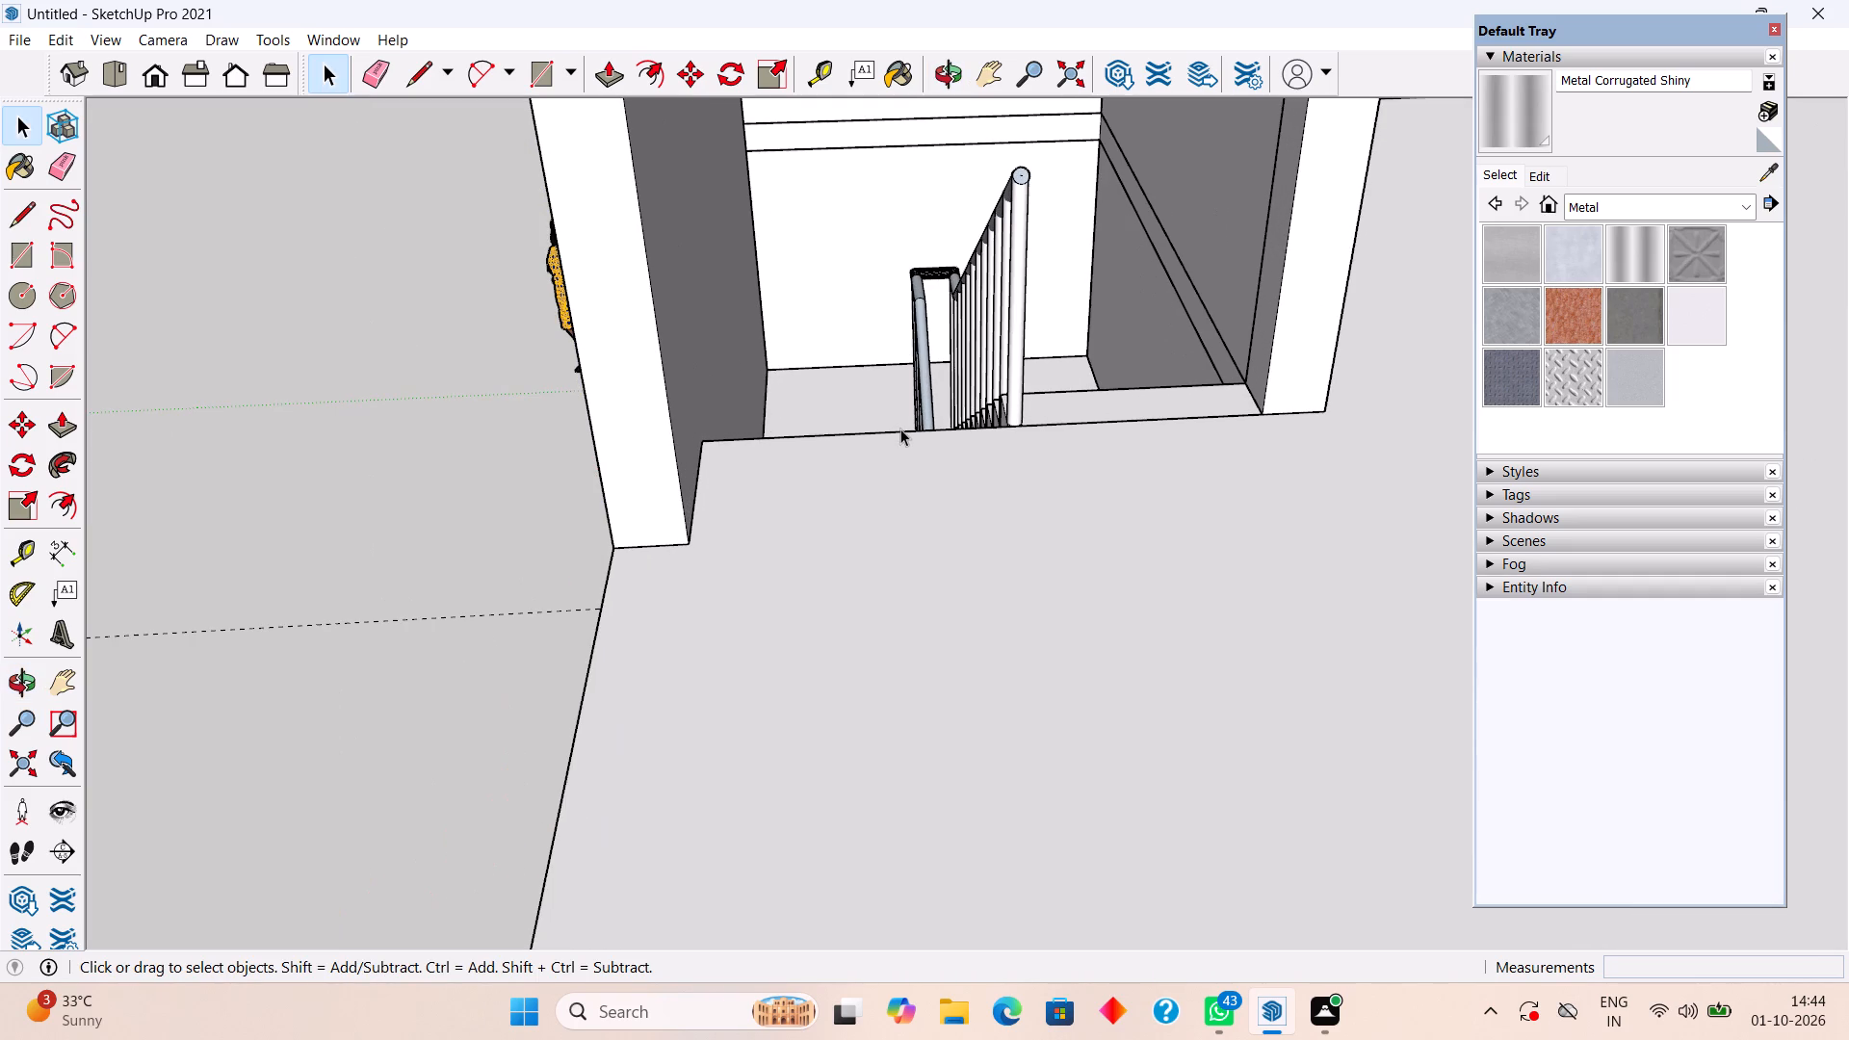
pyautogui.moveTo(900, 432); pyautogui.dragTo(901, 476, button='middle')
pyautogui.scroll(2, 896, 483)
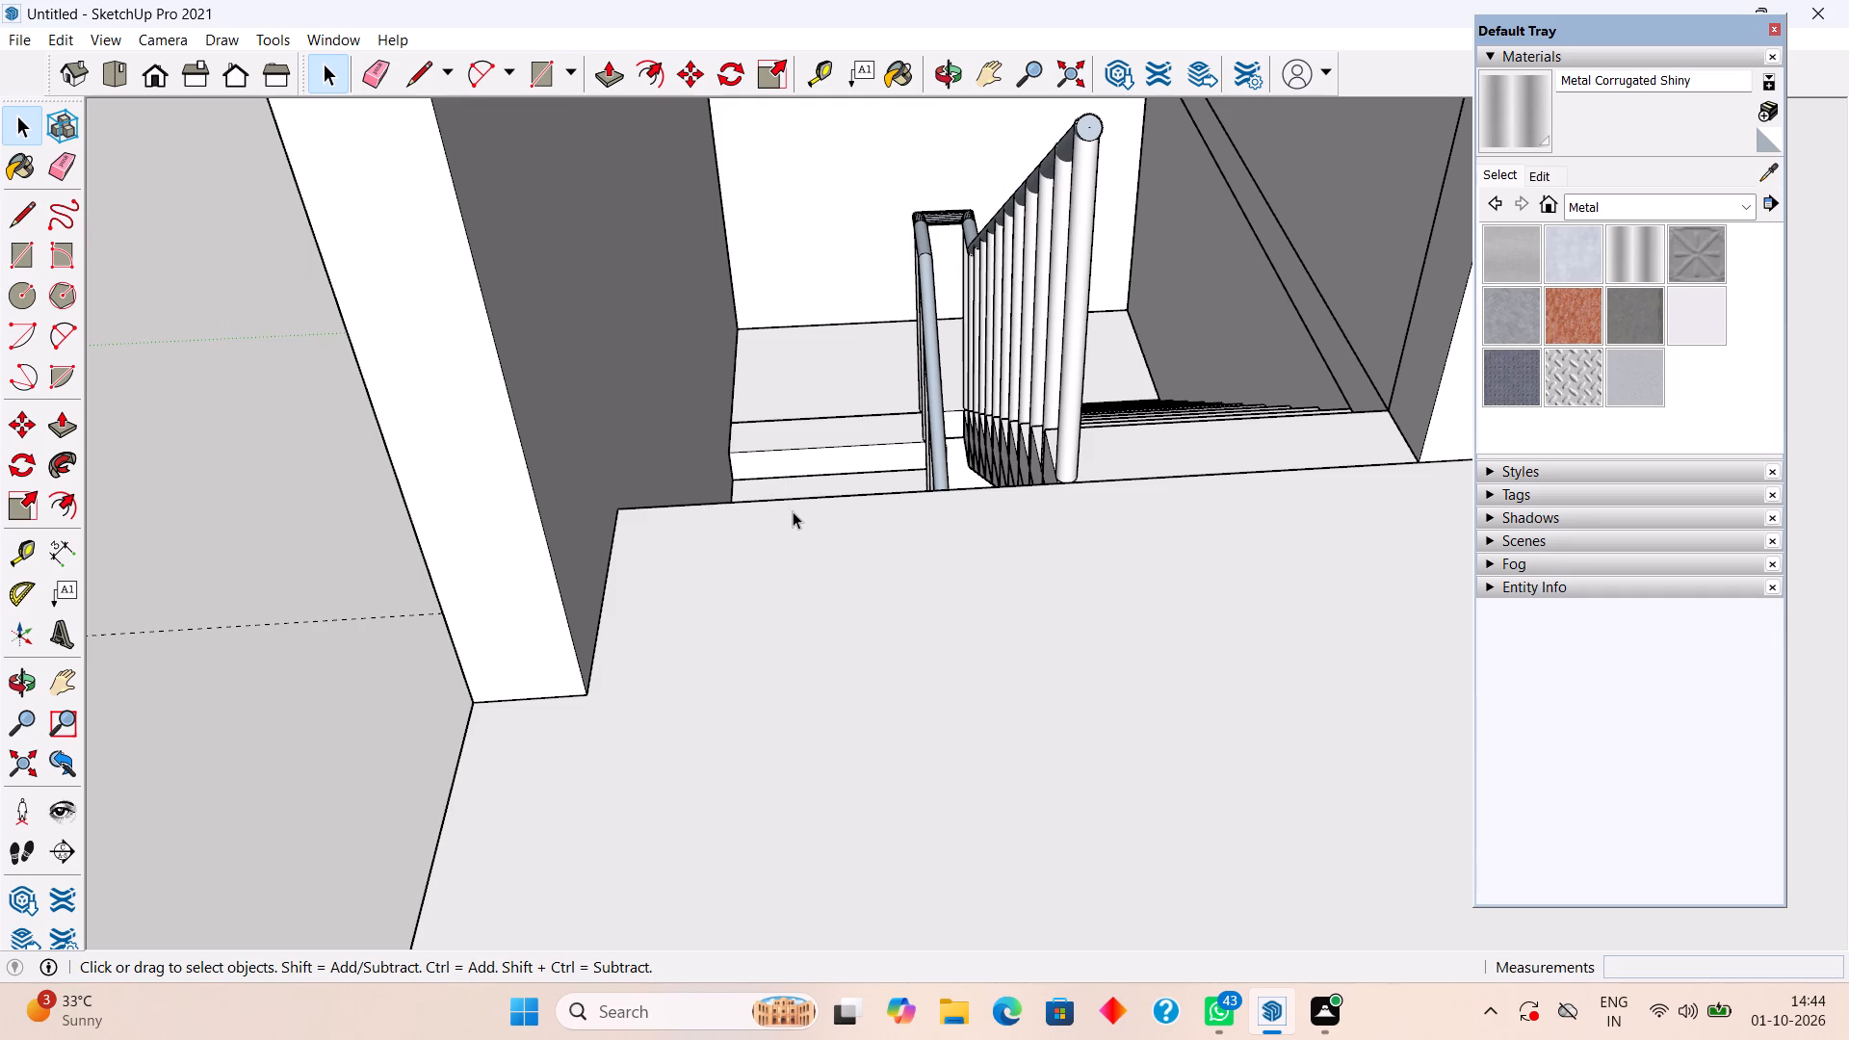
pyautogui.moveTo(794, 534); pyautogui.dragTo(997, 688, button='middle')
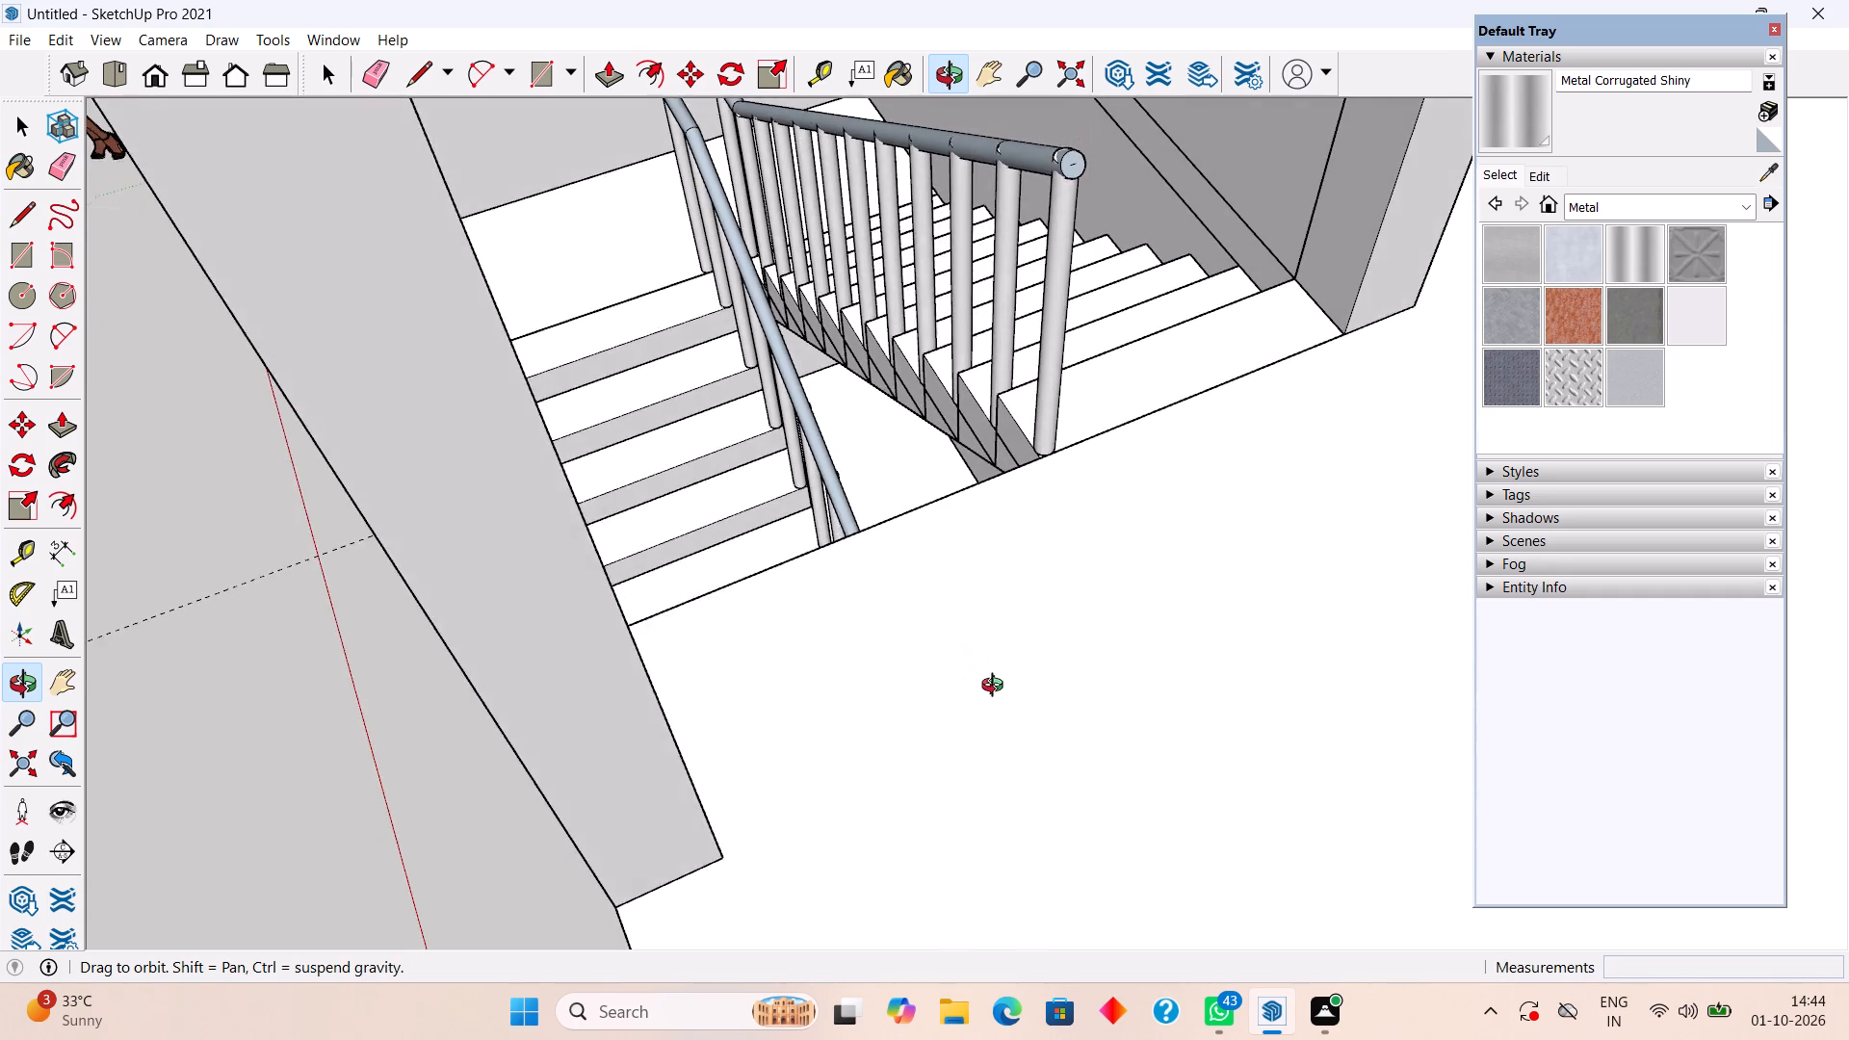
pyautogui.moveTo(997, 688); pyautogui.dragTo(997, 701, button='middle')
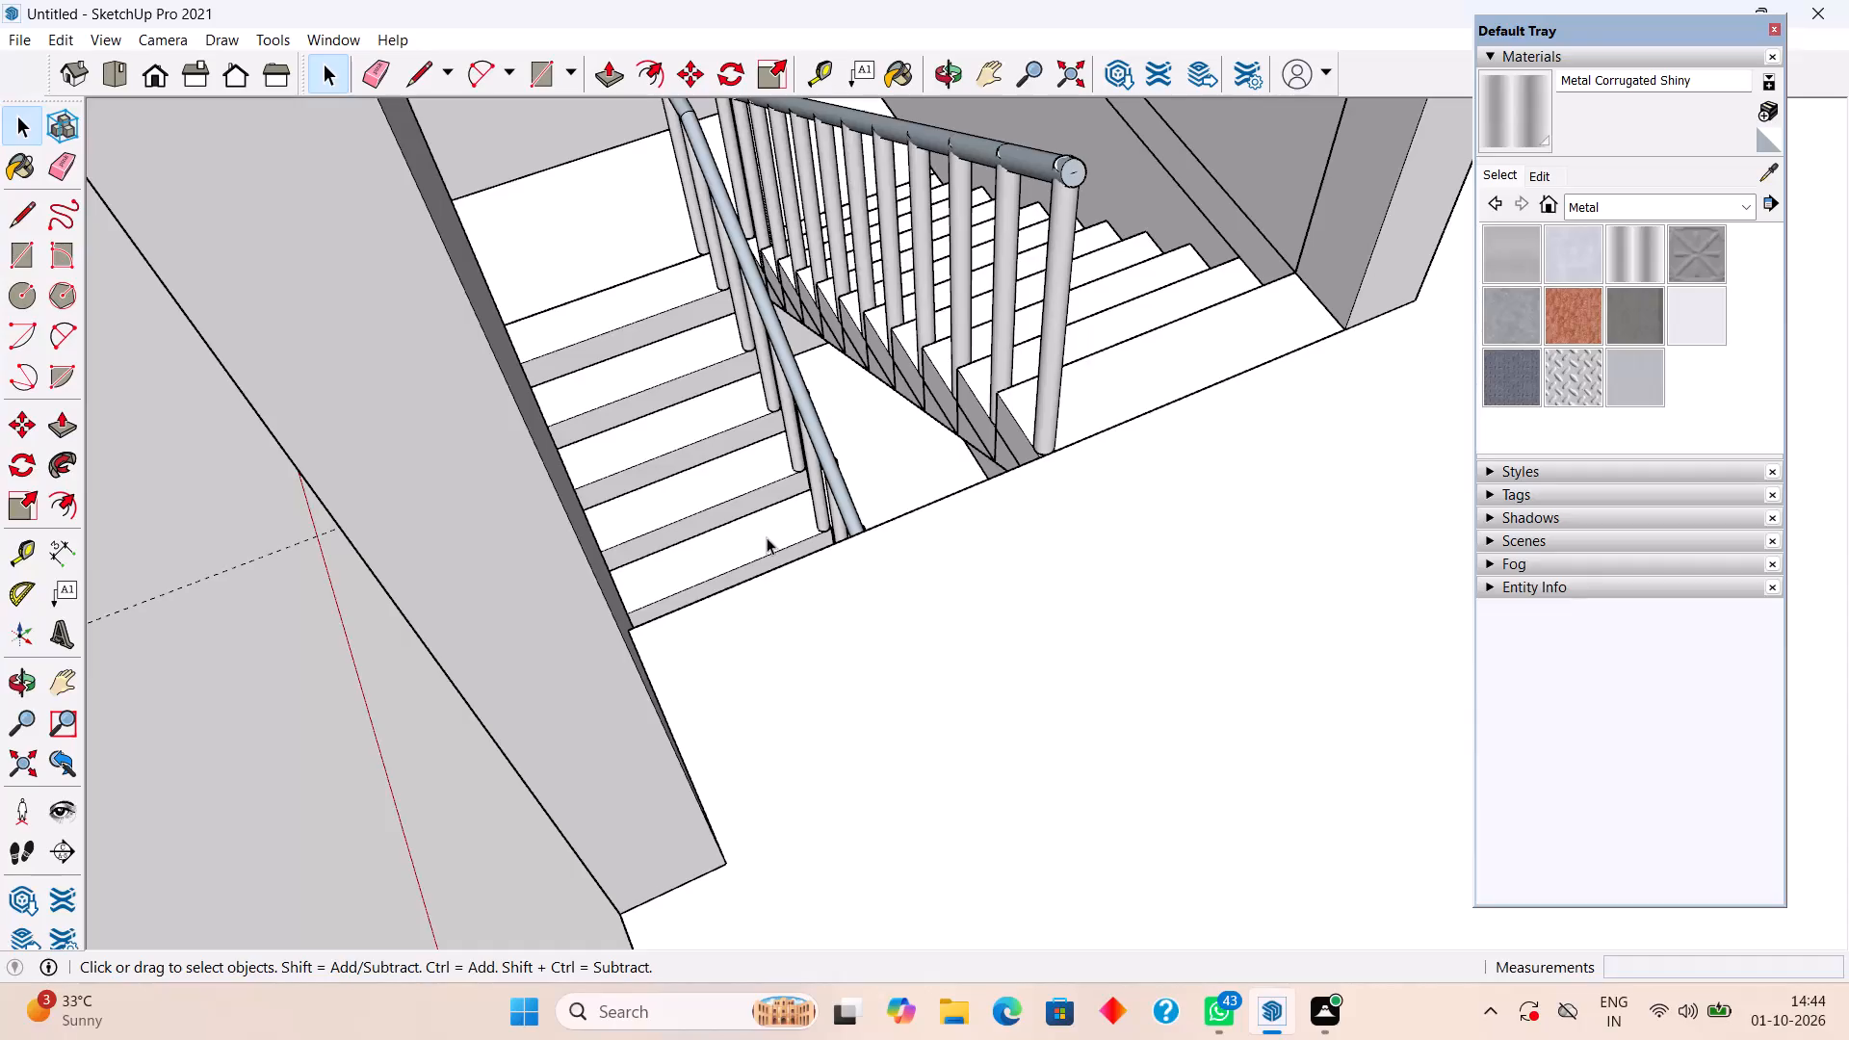
pyautogui.moveTo(990, 466); pyautogui.dragTo(867, 482, button='middle')
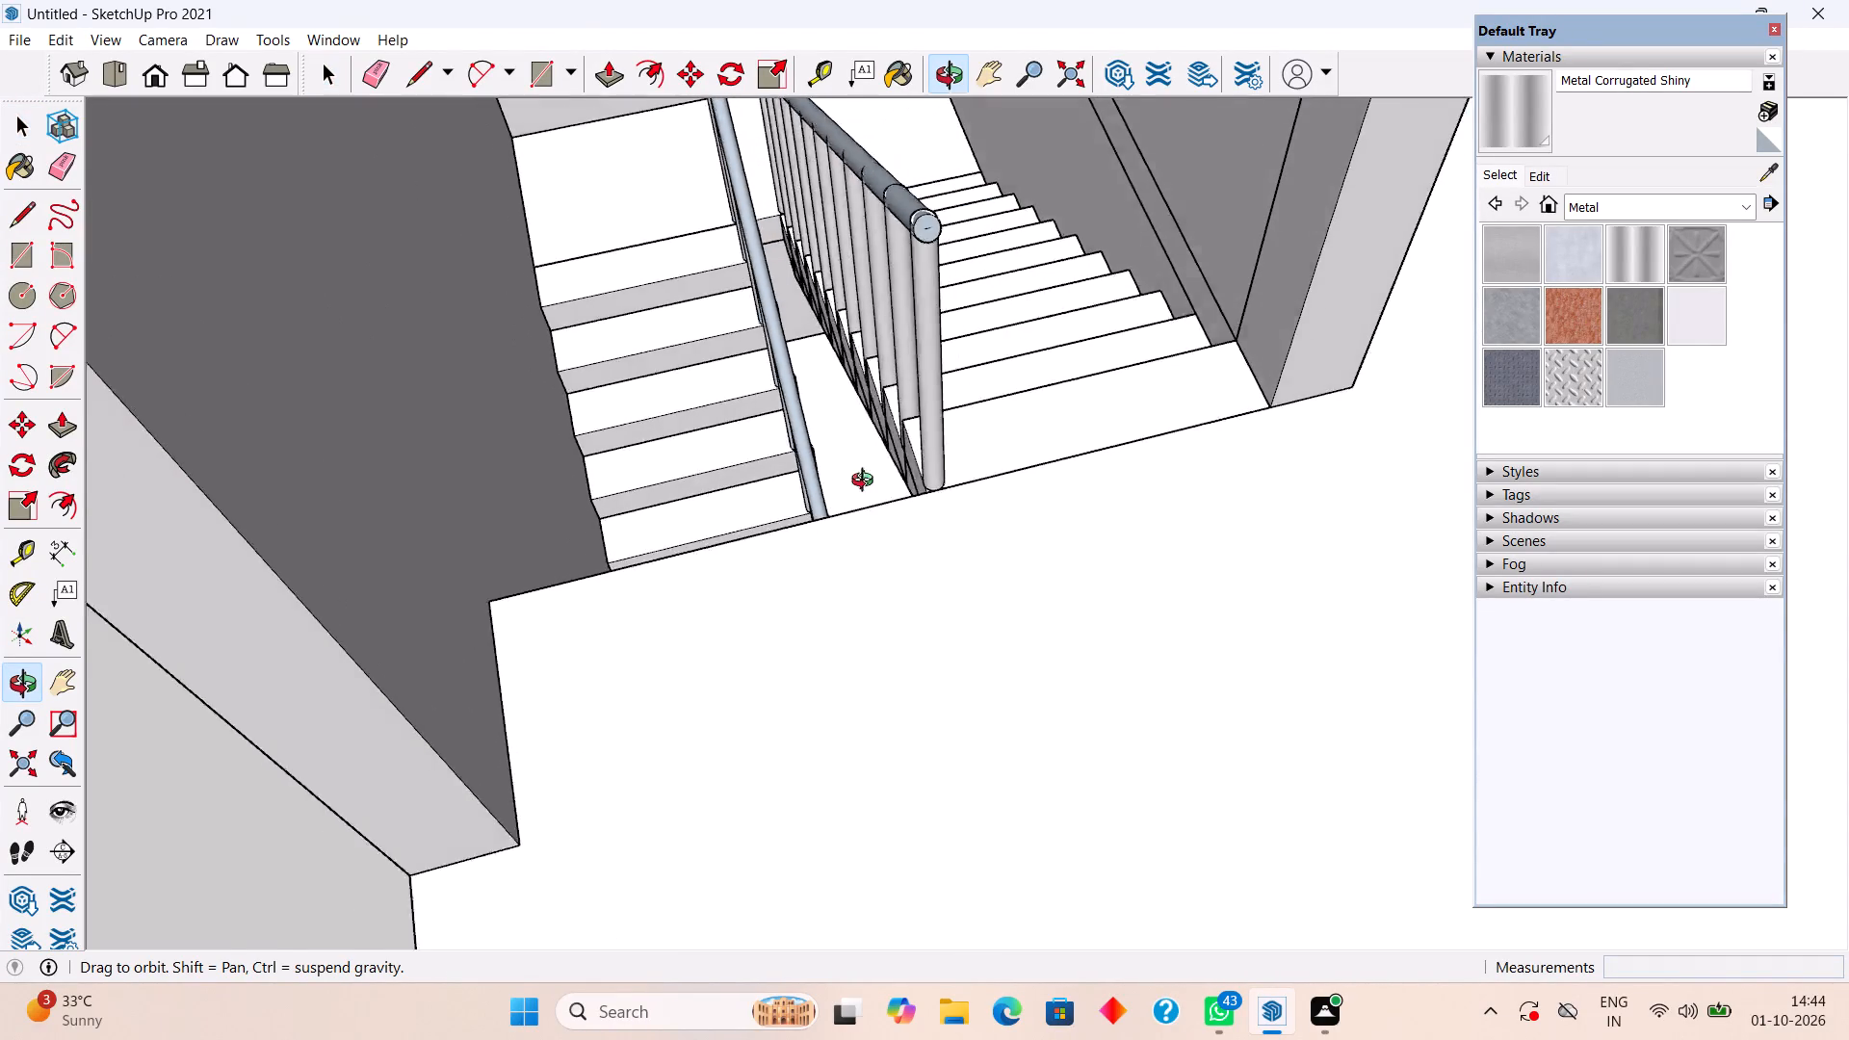
pyautogui.moveTo(867, 482); pyautogui.dragTo(923, 474, button='middle')
pyautogui.scroll(-2, 955, 467)
pyautogui.scroll(3, 956, 466)
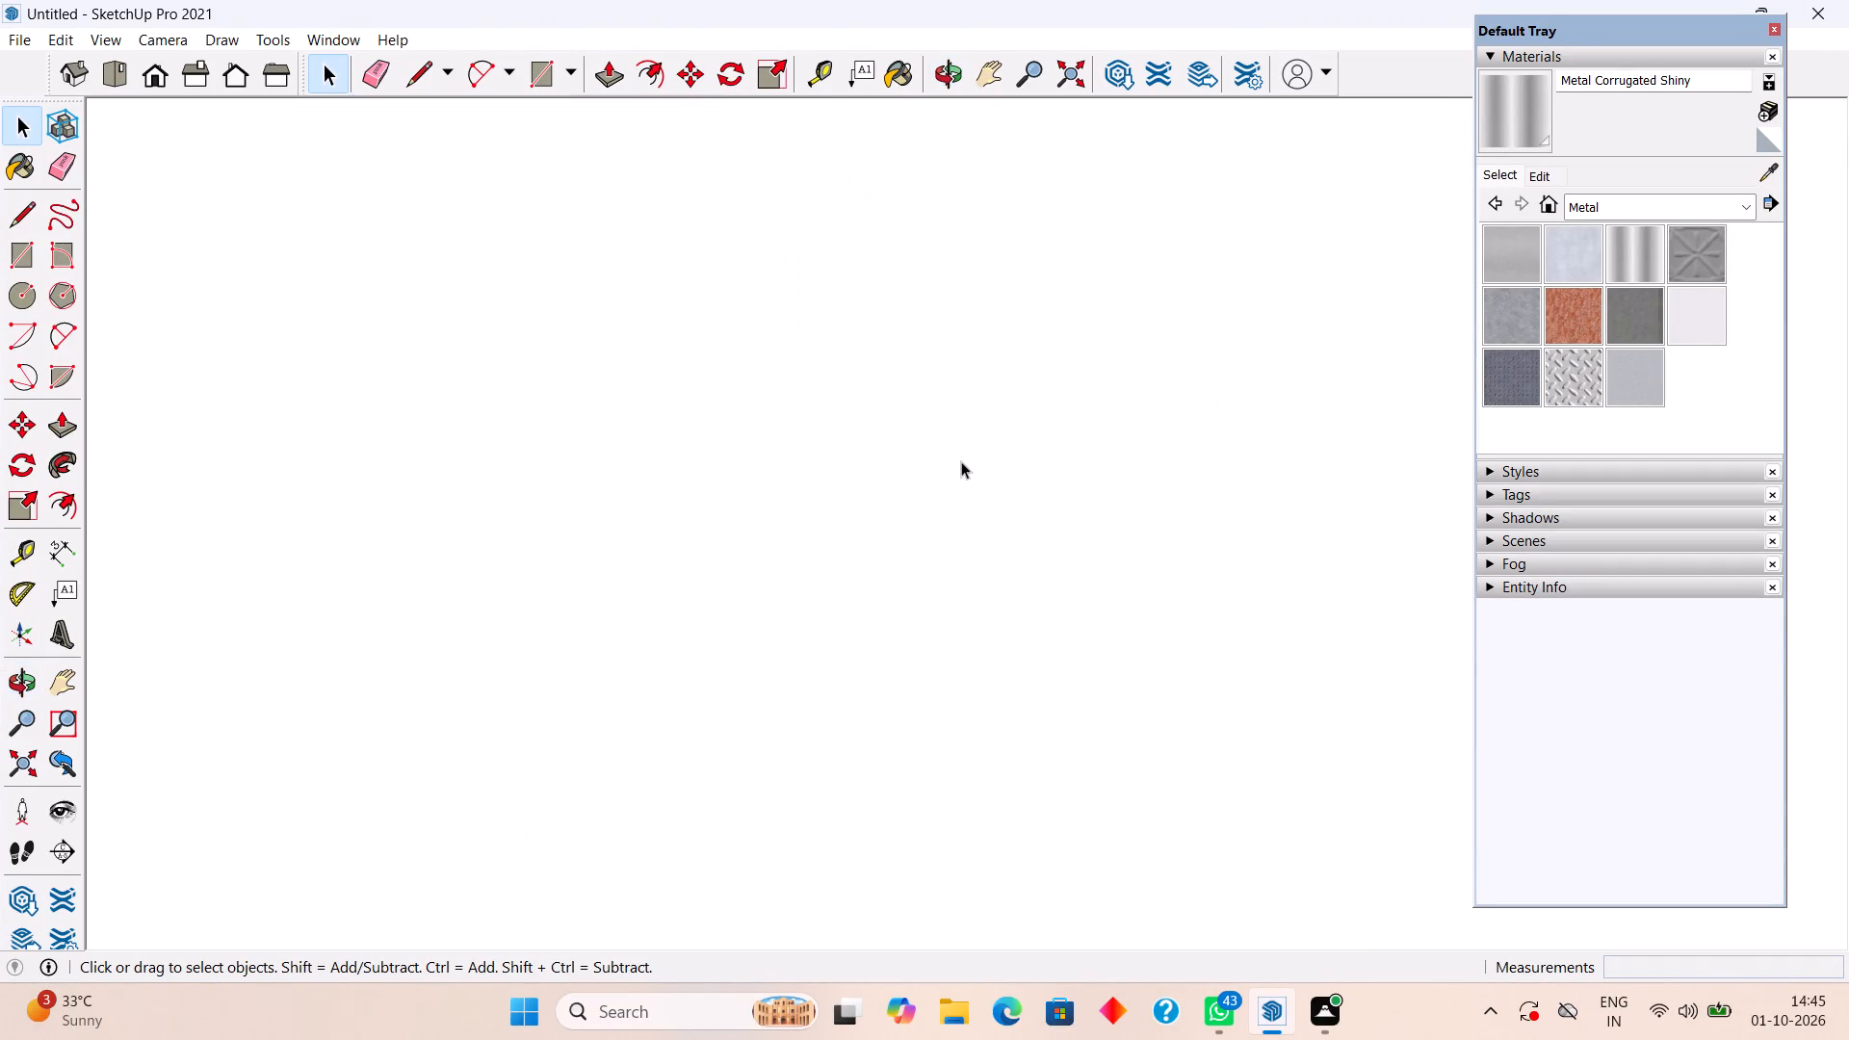
pyautogui.scroll(2, 934, 491)
pyautogui.scroll(-20, 934, 491)
pyautogui.scroll(-4, 934, 491)
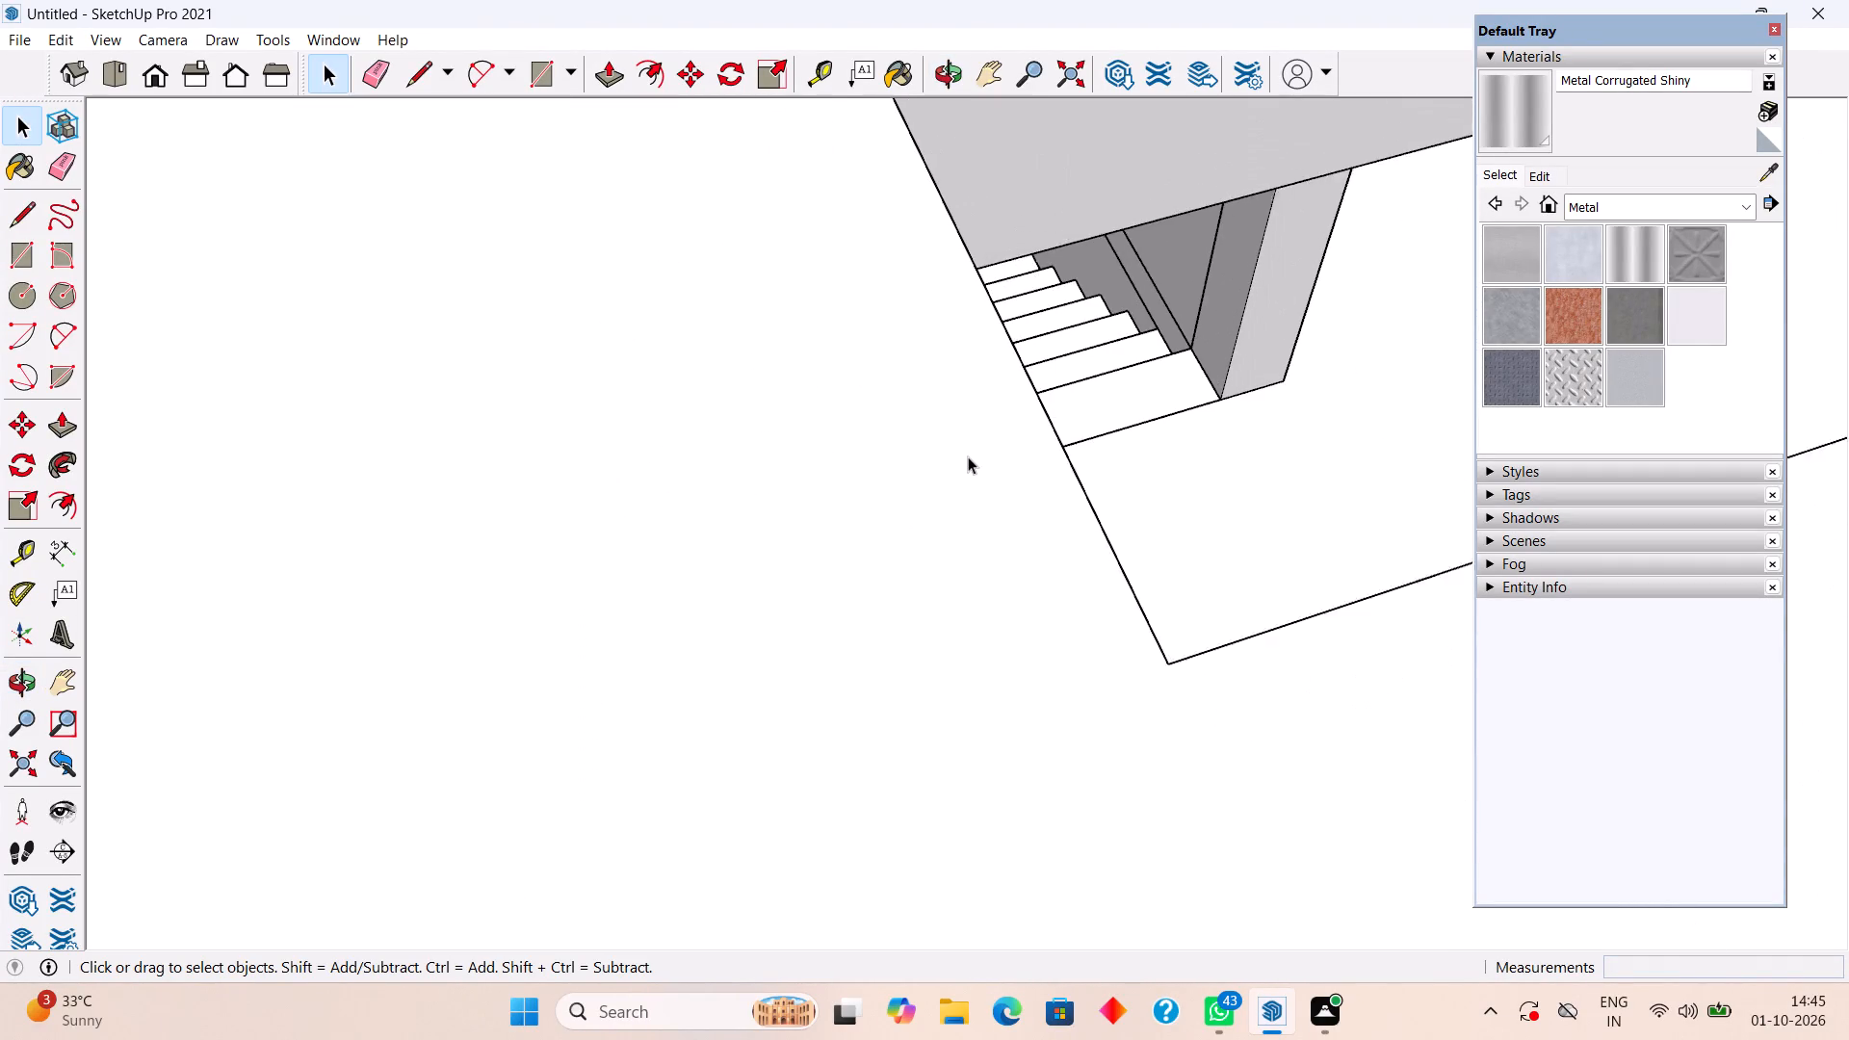
pyautogui.scroll(-20, 968, 456)
# Place a guide line 4" inward from the upper floor slab's edge along the stair opening.
pyautogui.moveTo(1070, 553); pyautogui.dragTo(1062, 430, button='middle')
pyautogui.scroll(14, 1028, 432)
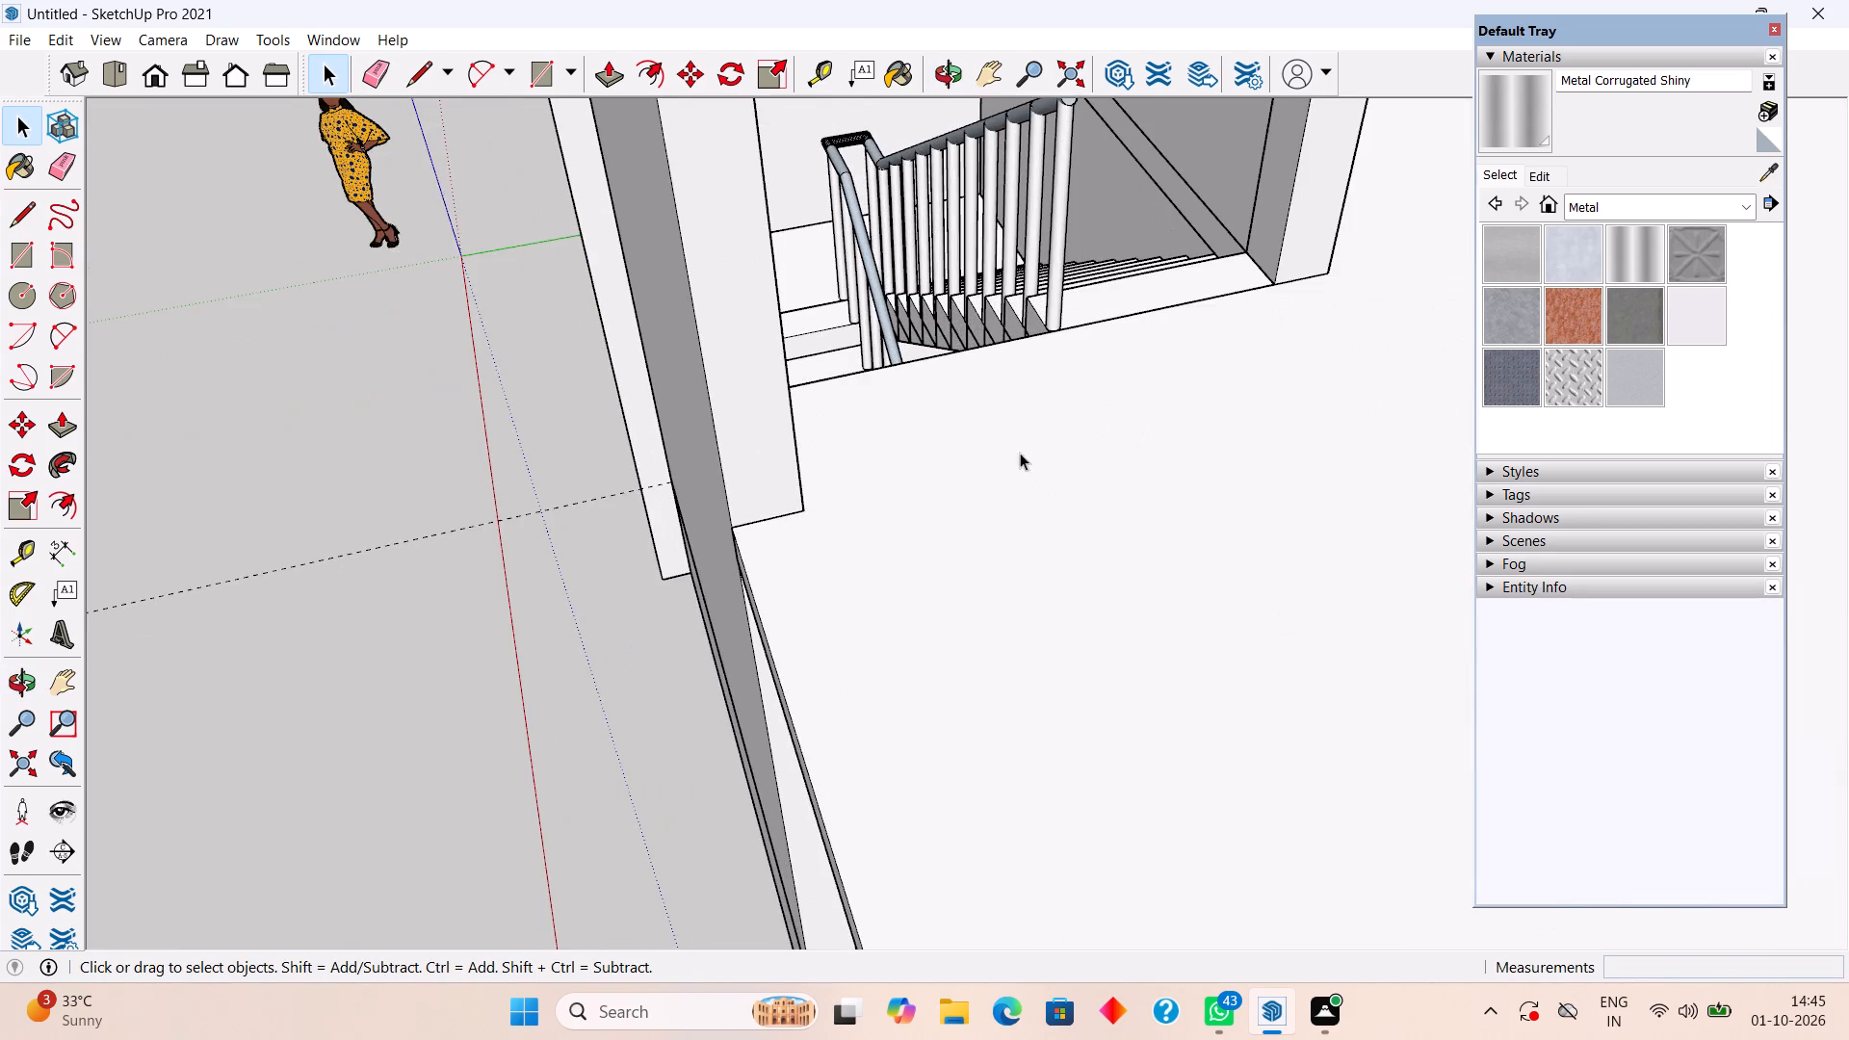
pyautogui.moveTo(982, 437); pyautogui.dragTo(953, 431, button='middle')
pyautogui.moveTo(909, 349); pyautogui.dragTo(900, 364, button='middle')
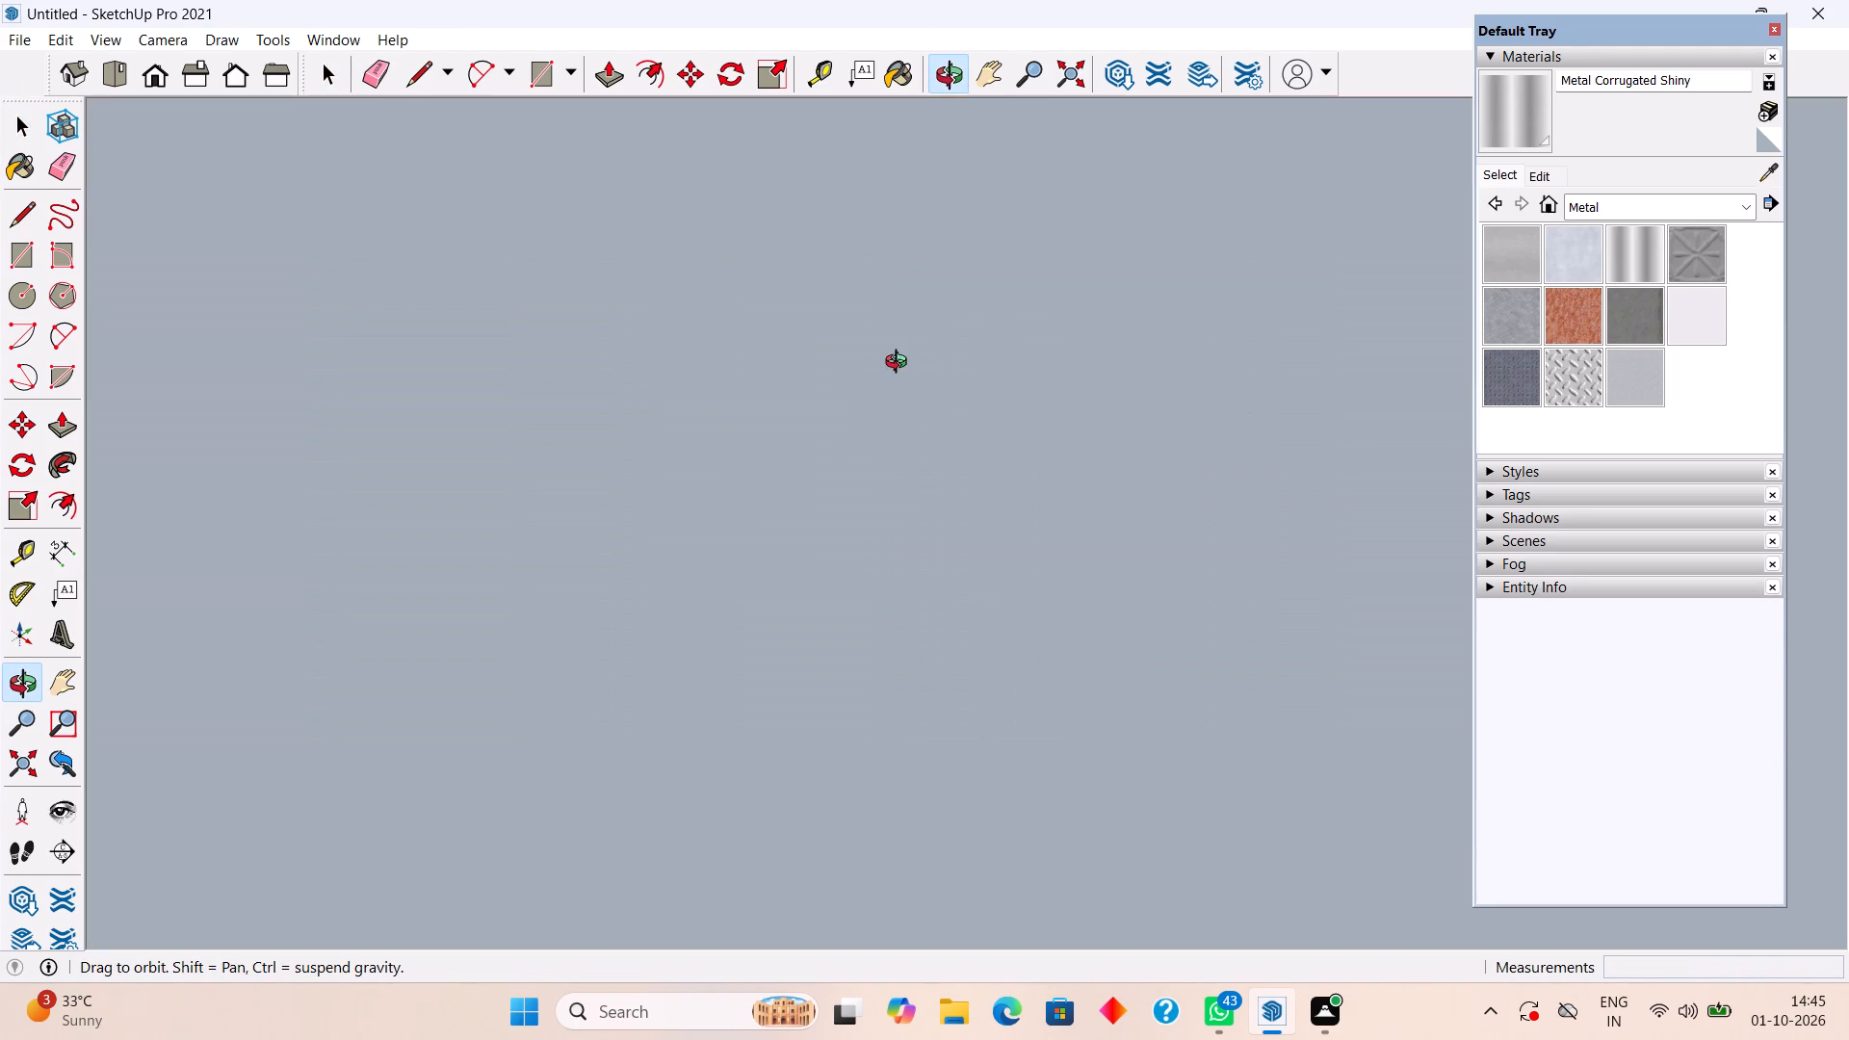
pyautogui.moveTo(900, 364); pyautogui.dragTo(919, 334, button='middle')
pyautogui.scroll(8, 894, 383)
pyautogui.moveTo(852, 396); pyautogui.dragTo(791, 418, button='middle')
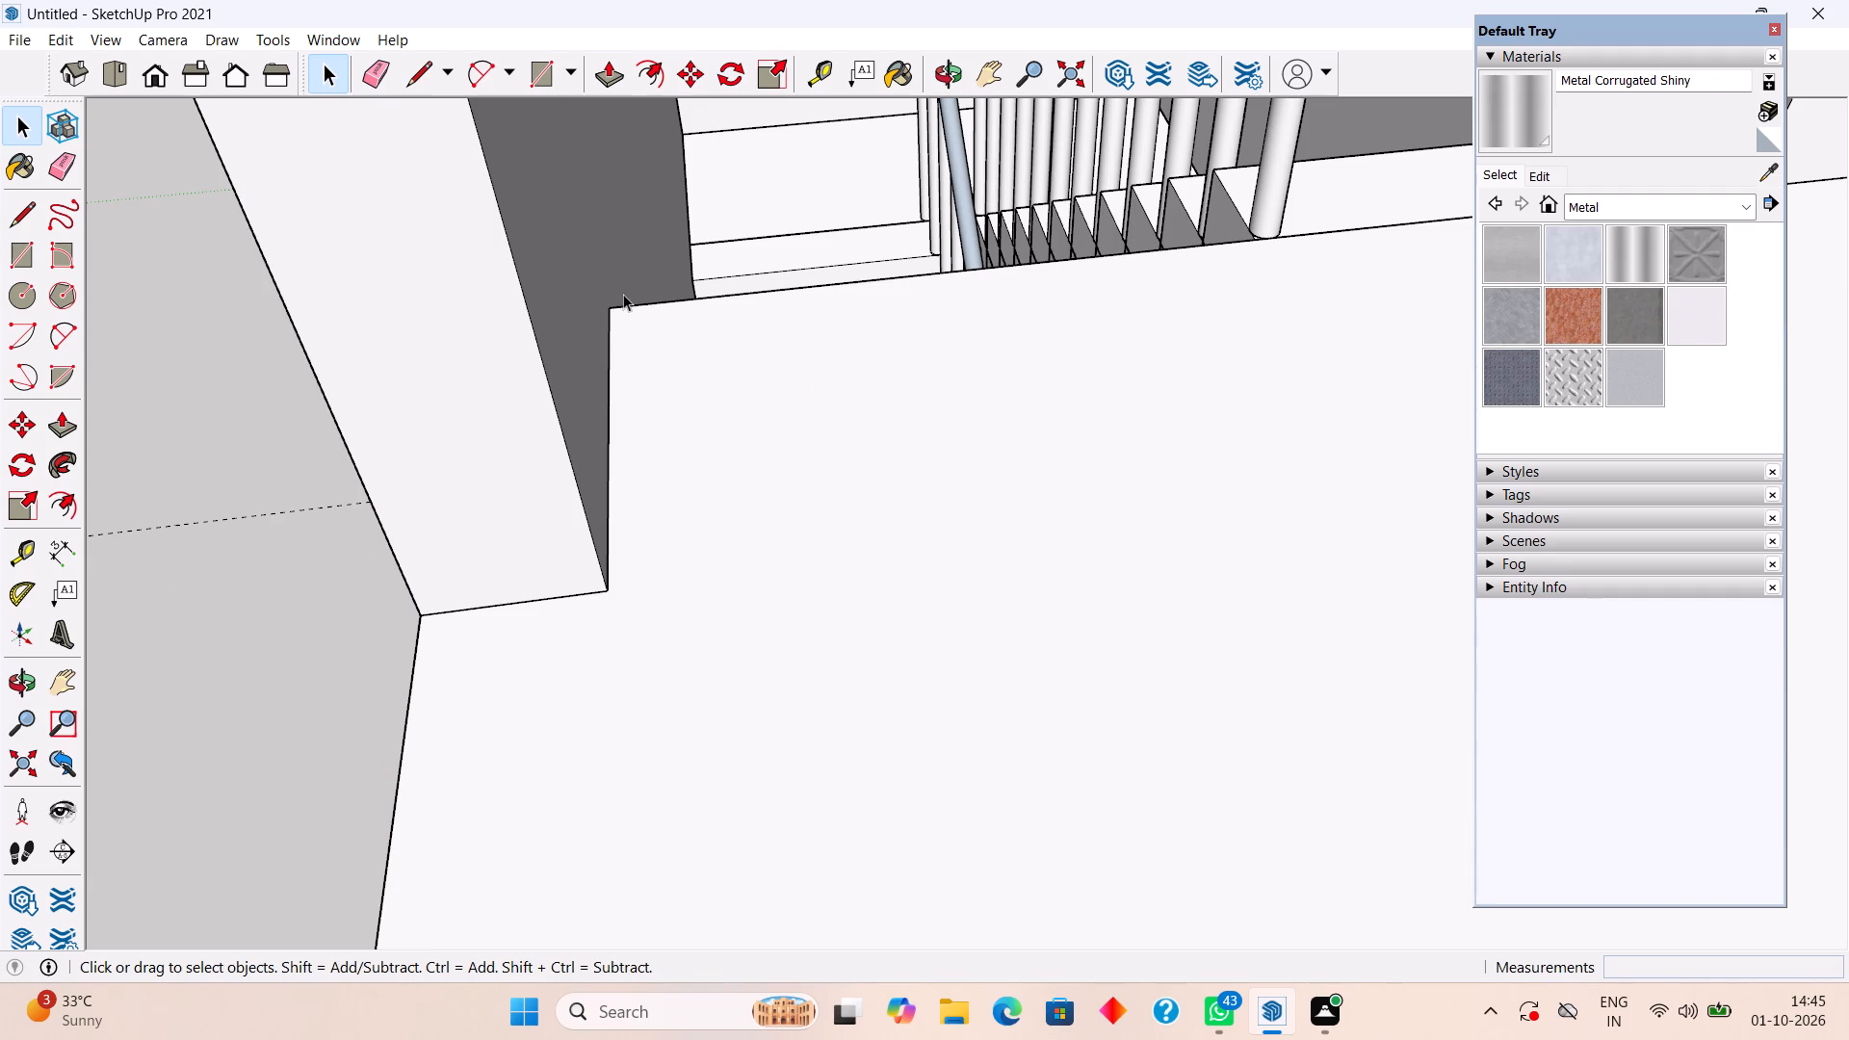
pyautogui.press('t')
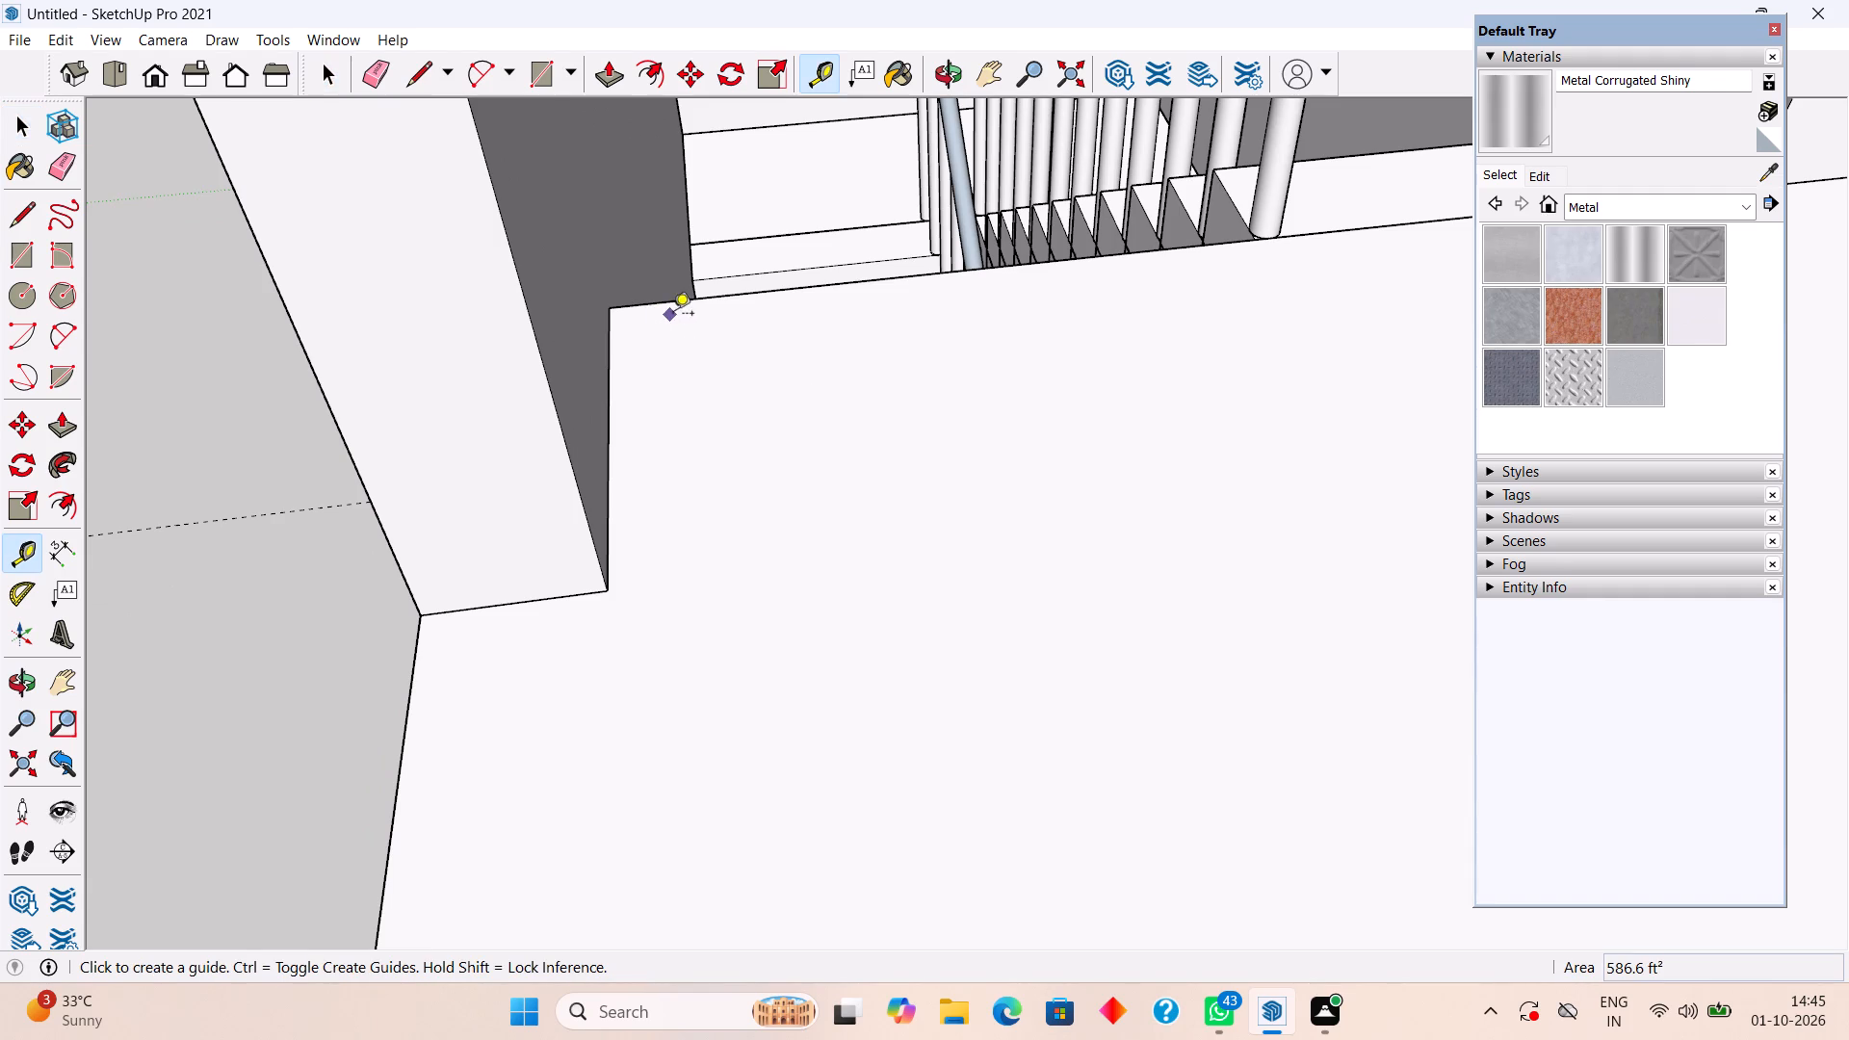
pyautogui.click(700, 301)
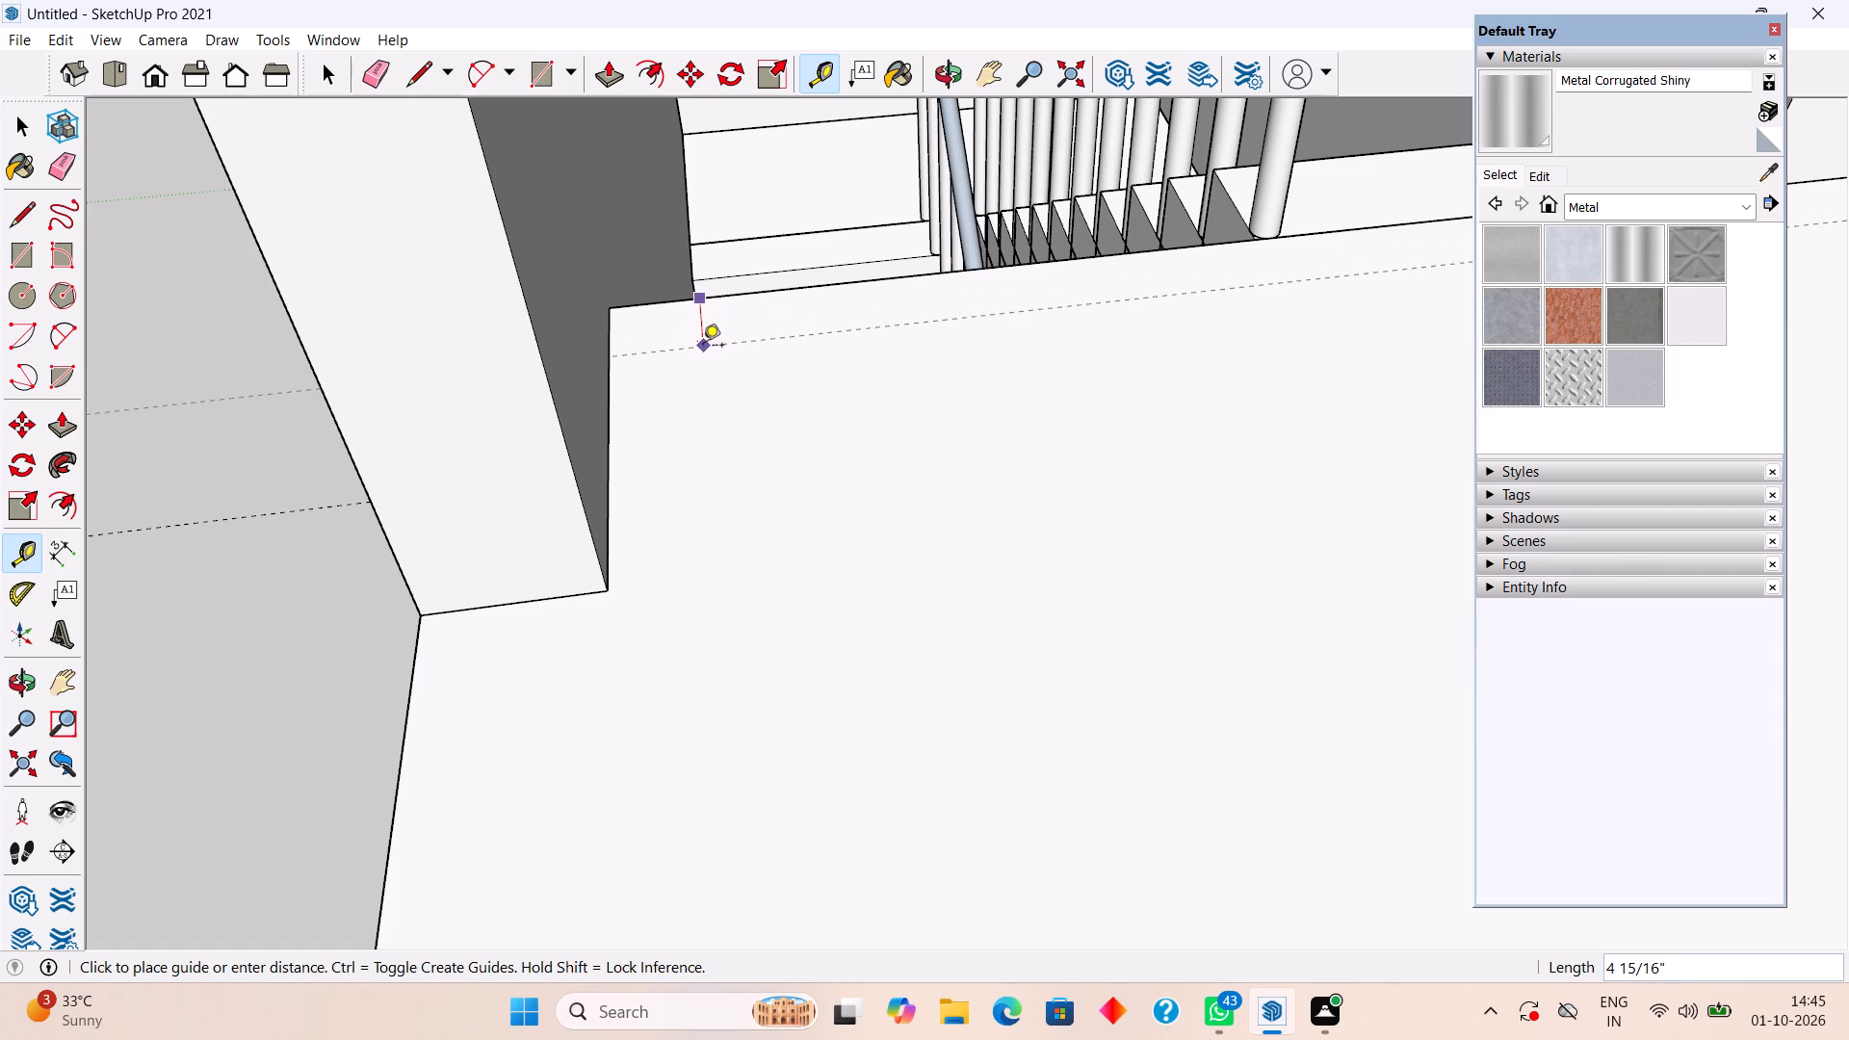
pyautogui.write('4"')
pyautogui.press('Return')
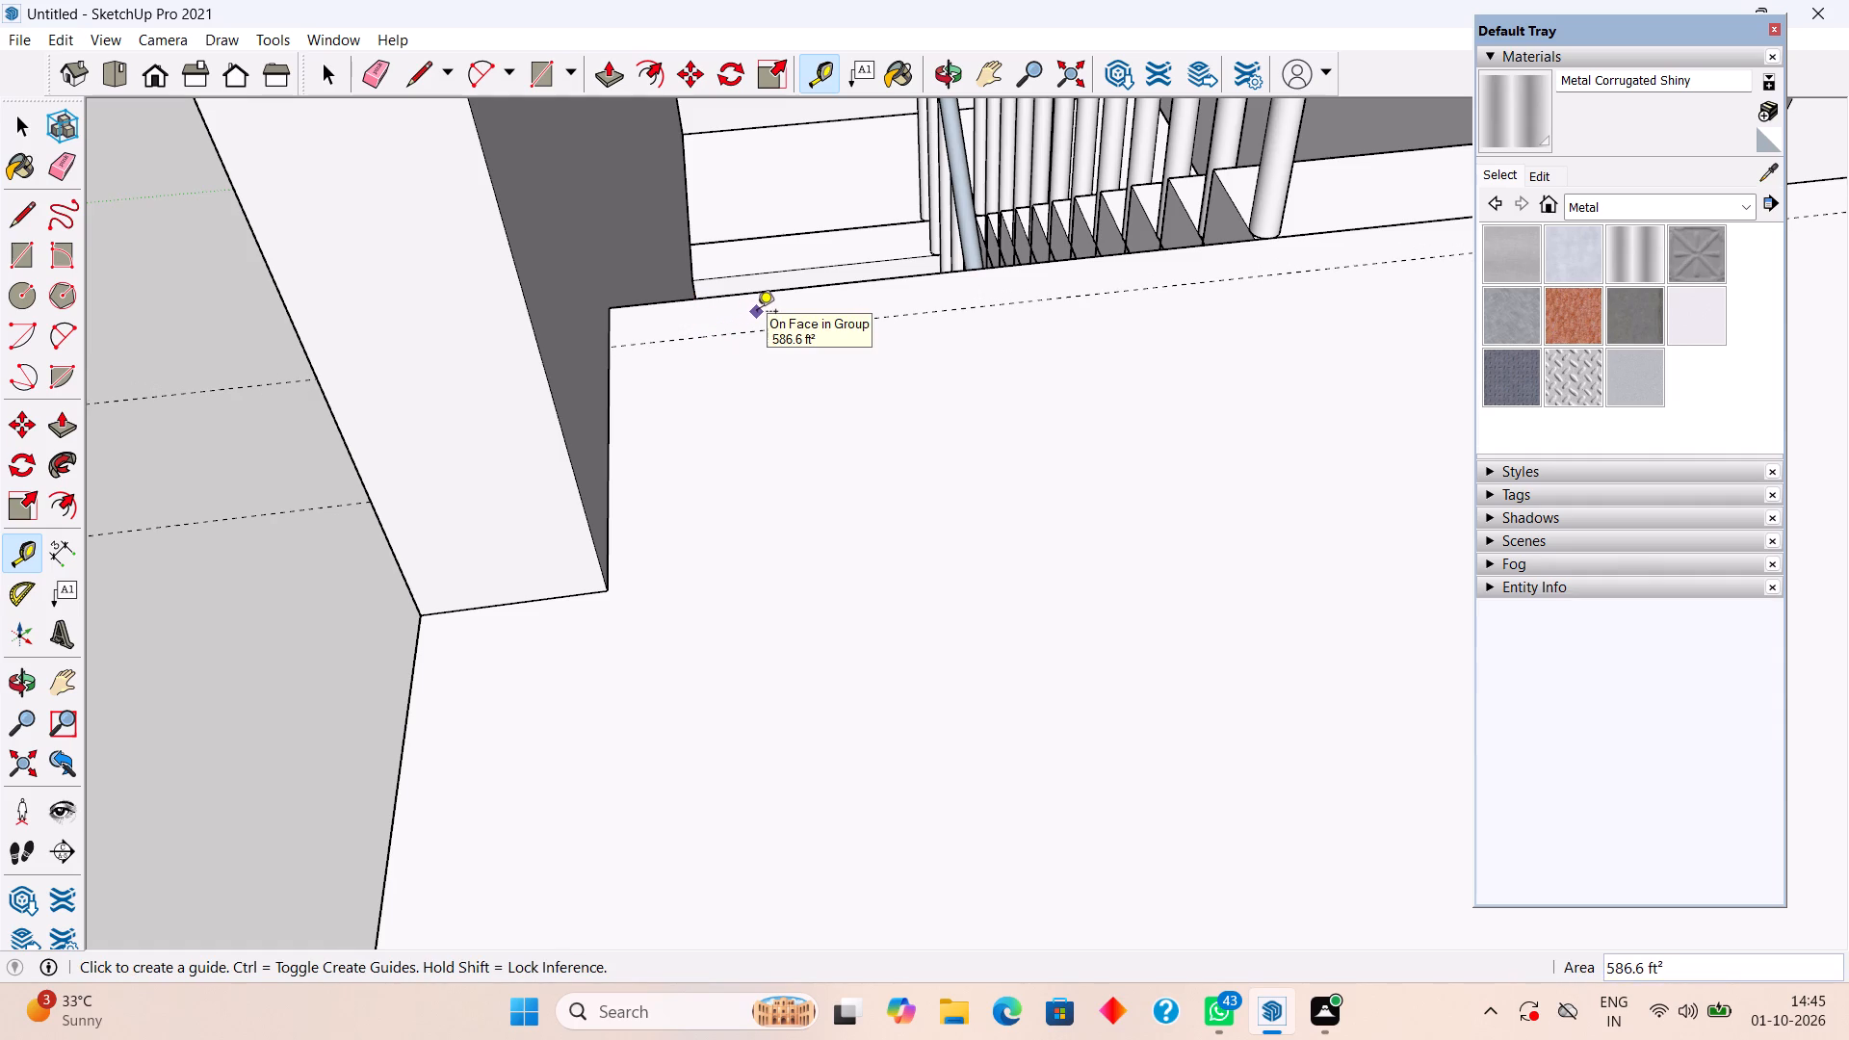
# Draw a rectangle 4" by about 3' 6" along the slab edge, from the side wall to the stair railing's end post.
pyautogui.scroll(-7, 757, 313)
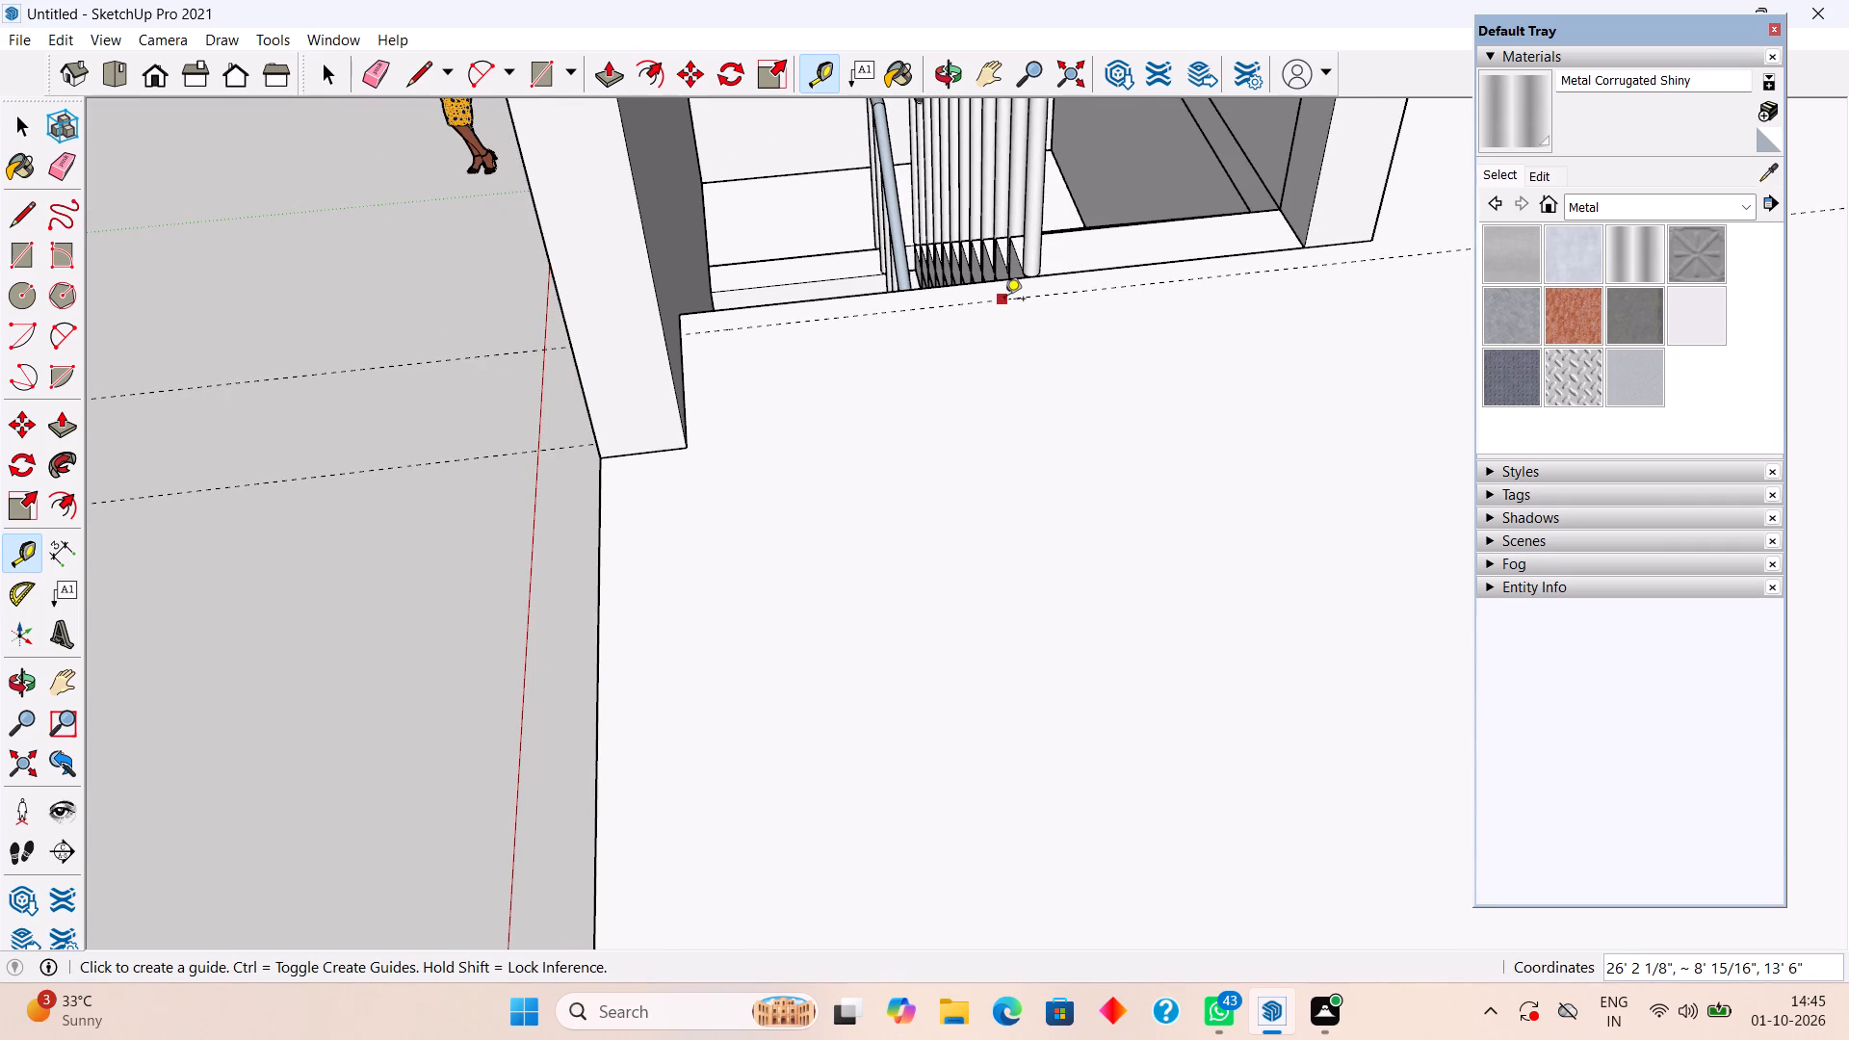
pyautogui.press('space')
pyautogui.press('r')
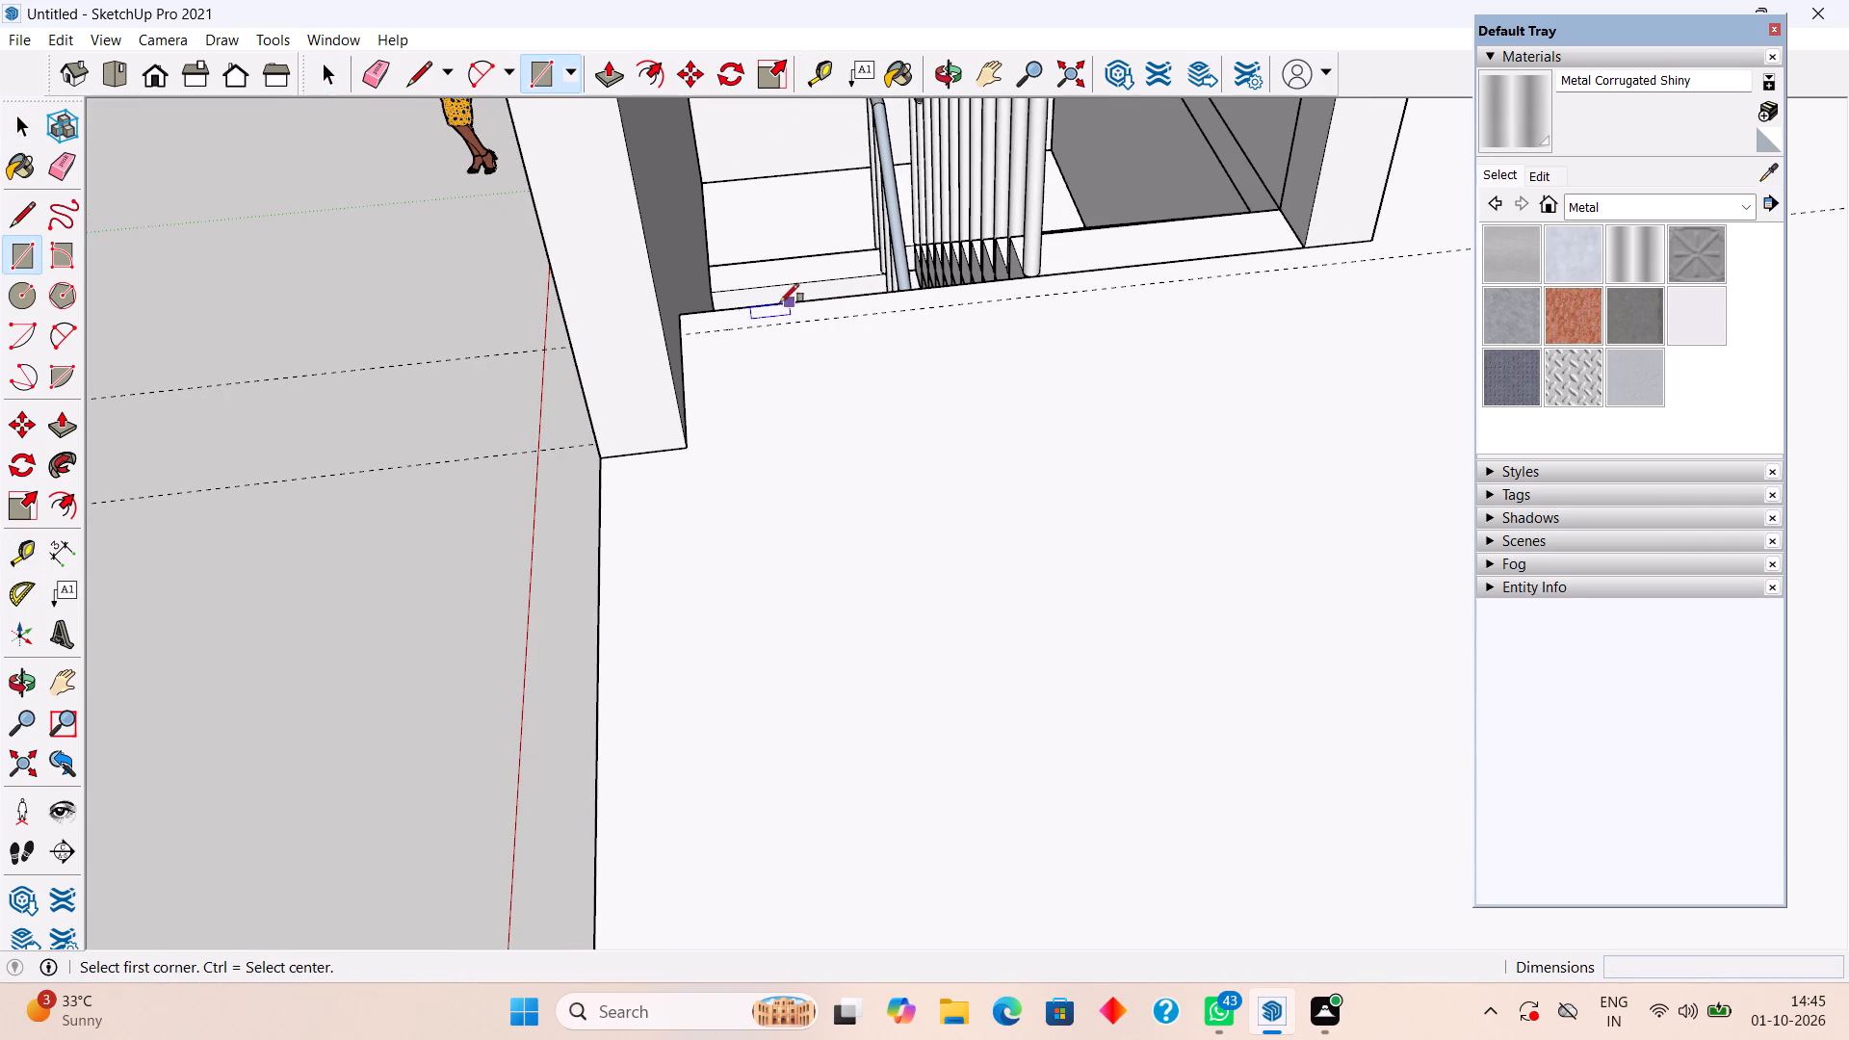
pyautogui.click(685, 311)
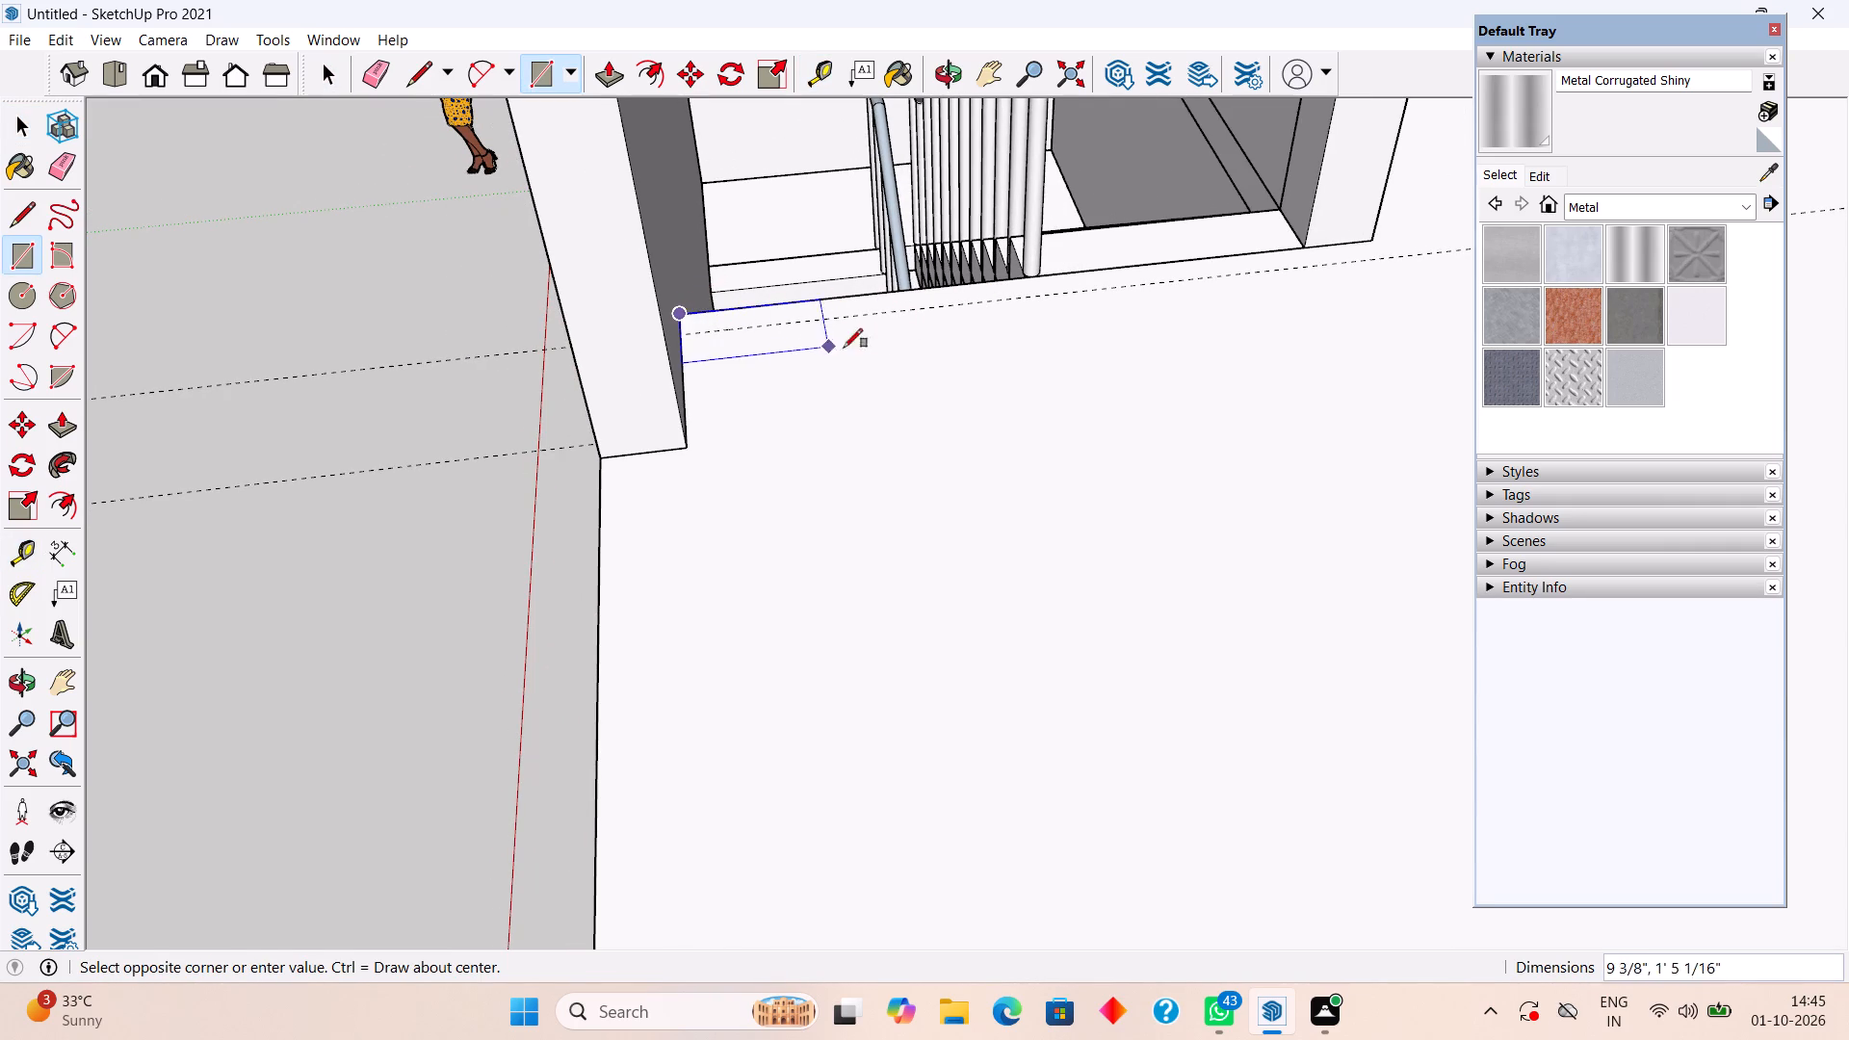
pyautogui.click(1034, 291)
pyautogui.press('space')
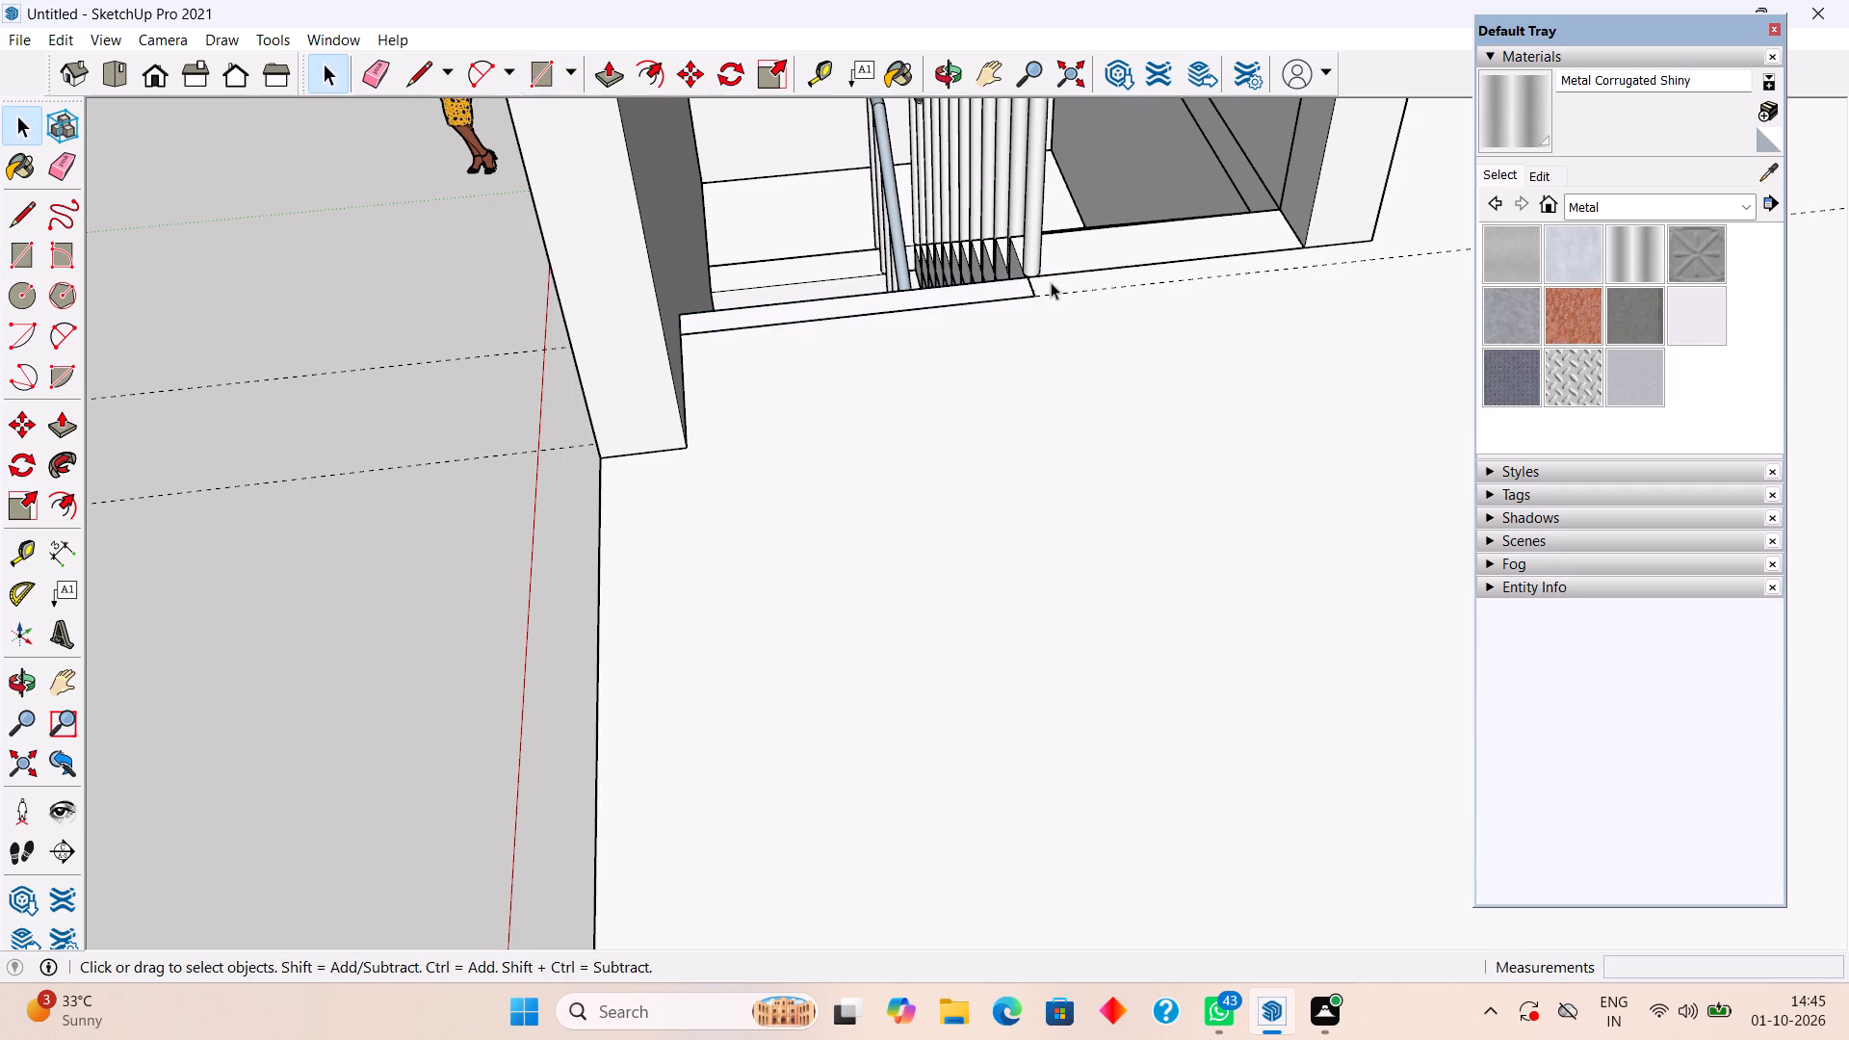
# Push/Pull the rectangle up 3' to the top of the stair railing, forming a parapet wall.
pyautogui.moveTo(1029, 289); pyautogui.dragTo(753, 446, button='middle')
pyautogui.press('p')
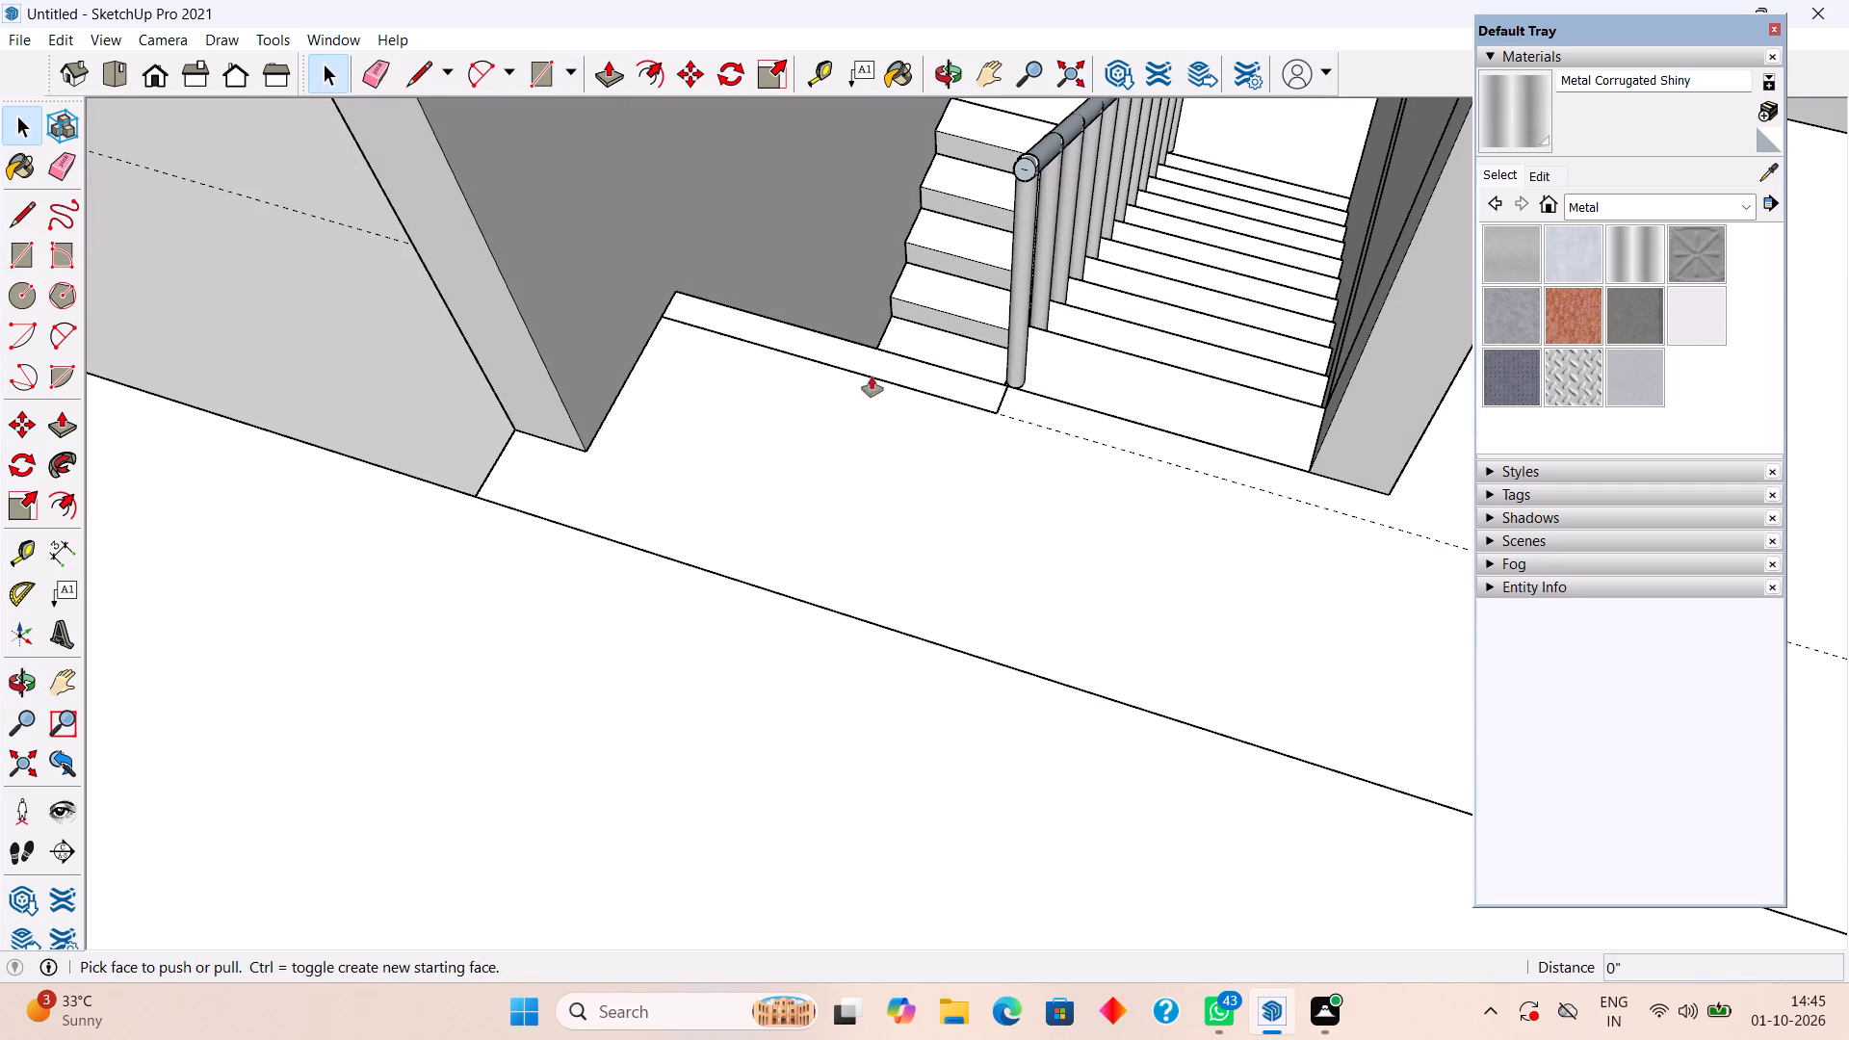
pyautogui.click(892, 361)
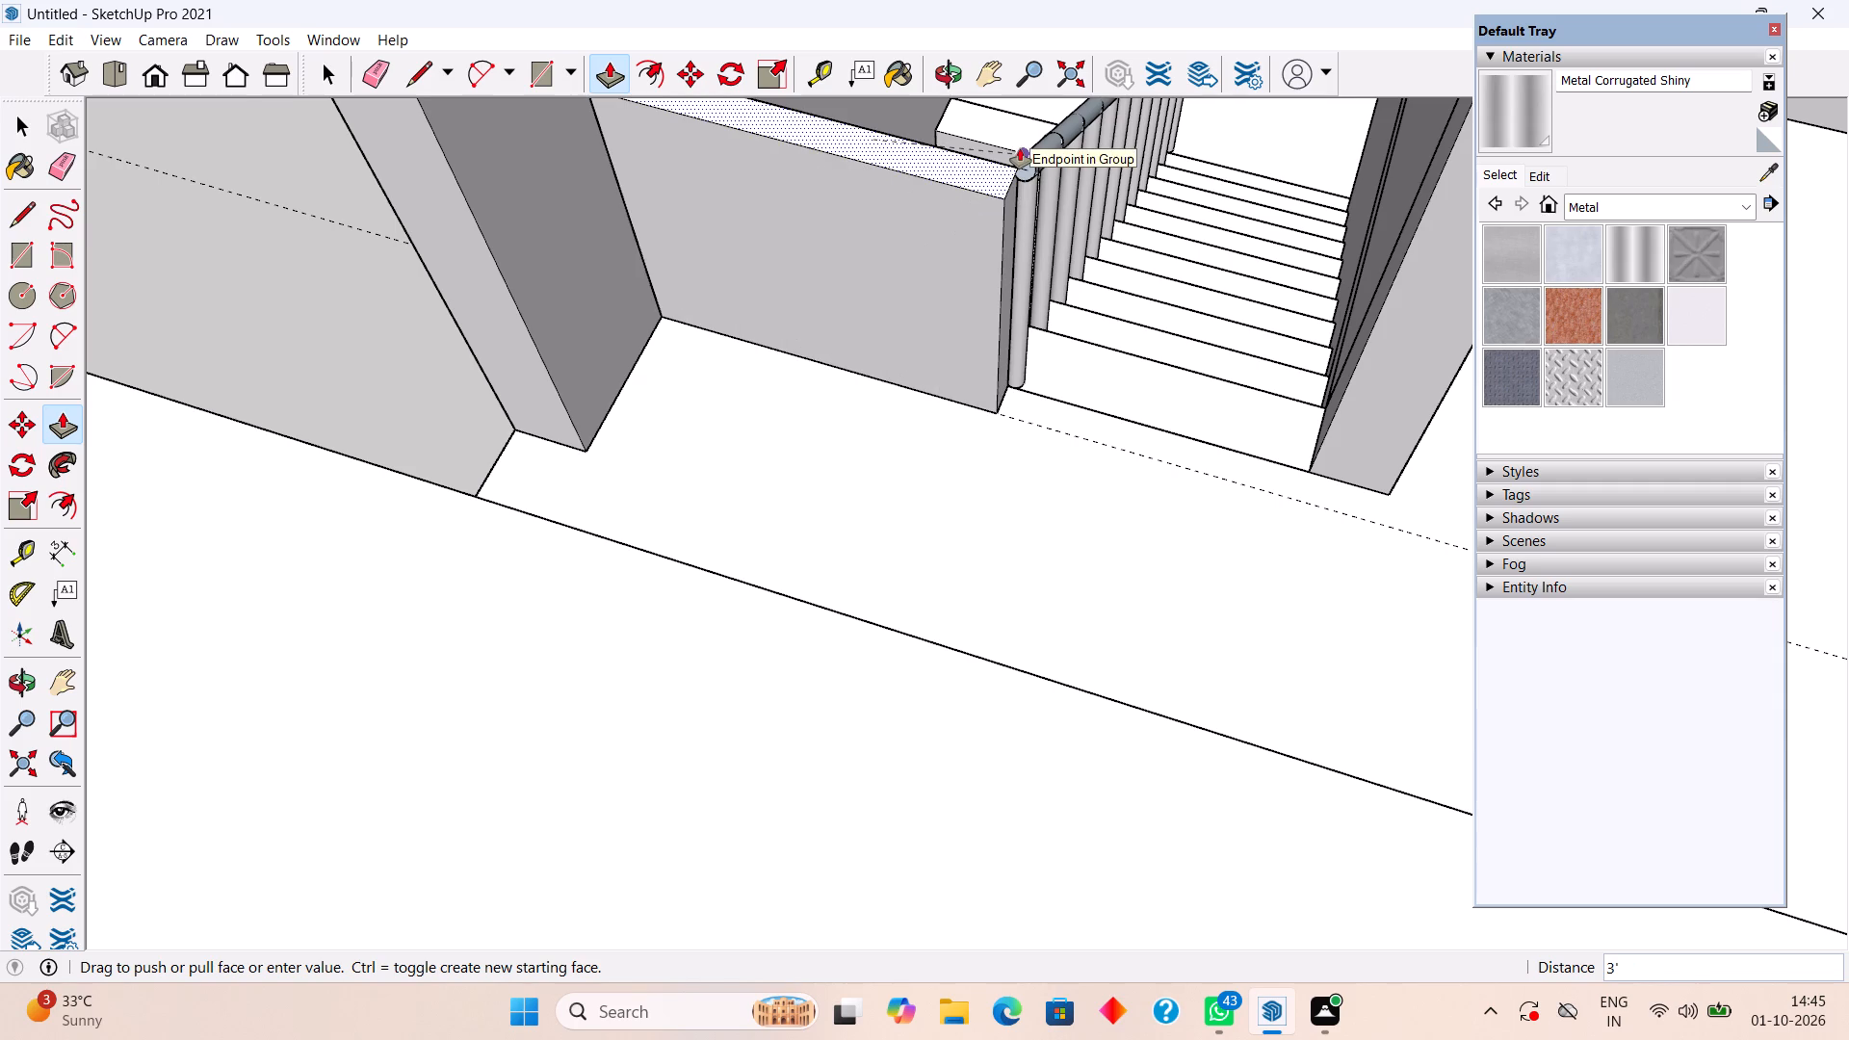
pyautogui.click(1021, 148)
pyautogui.press('space')
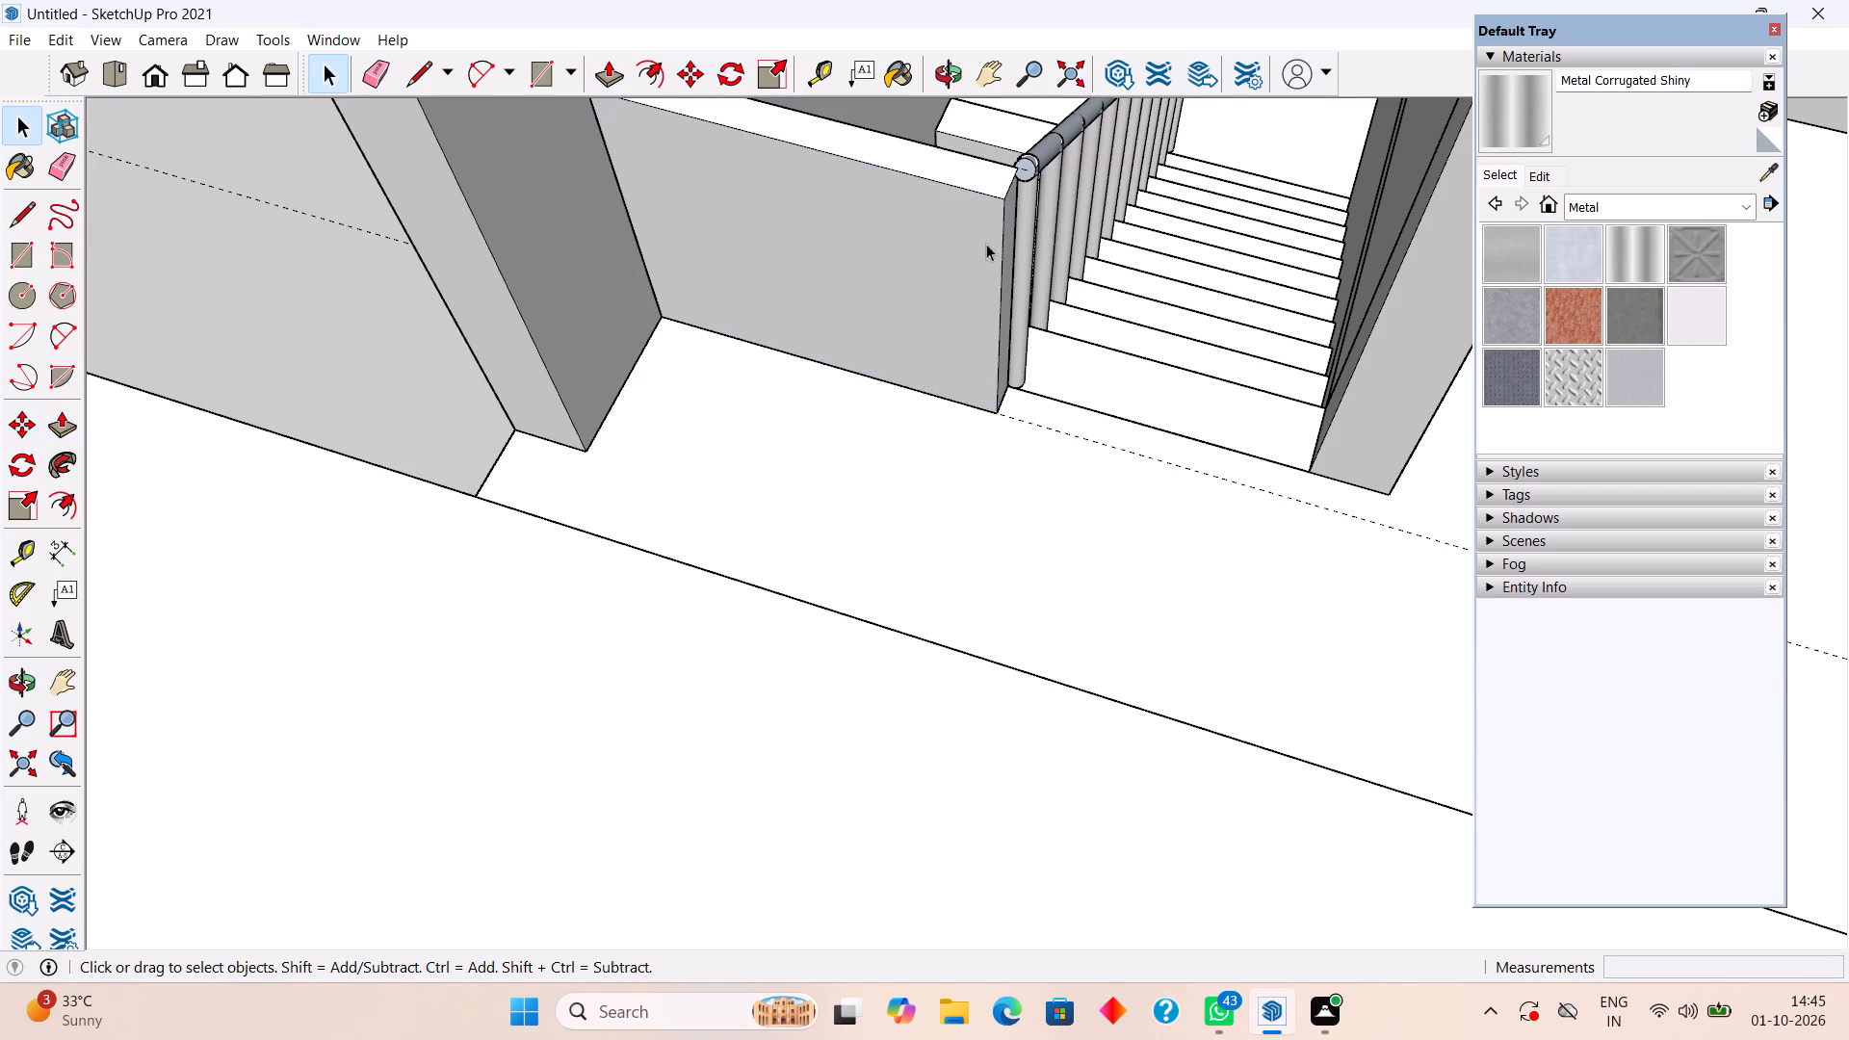
# Extend the parapet's end face beside the railing post by about 1 1/8" with Push/Pull.
pyautogui.moveTo(951, 257); pyautogui.dragTo(858, 269, button='middle')
pyautogui.moveTo(957, 247); pyautogui.dragTo(1074, 230, button='middle')
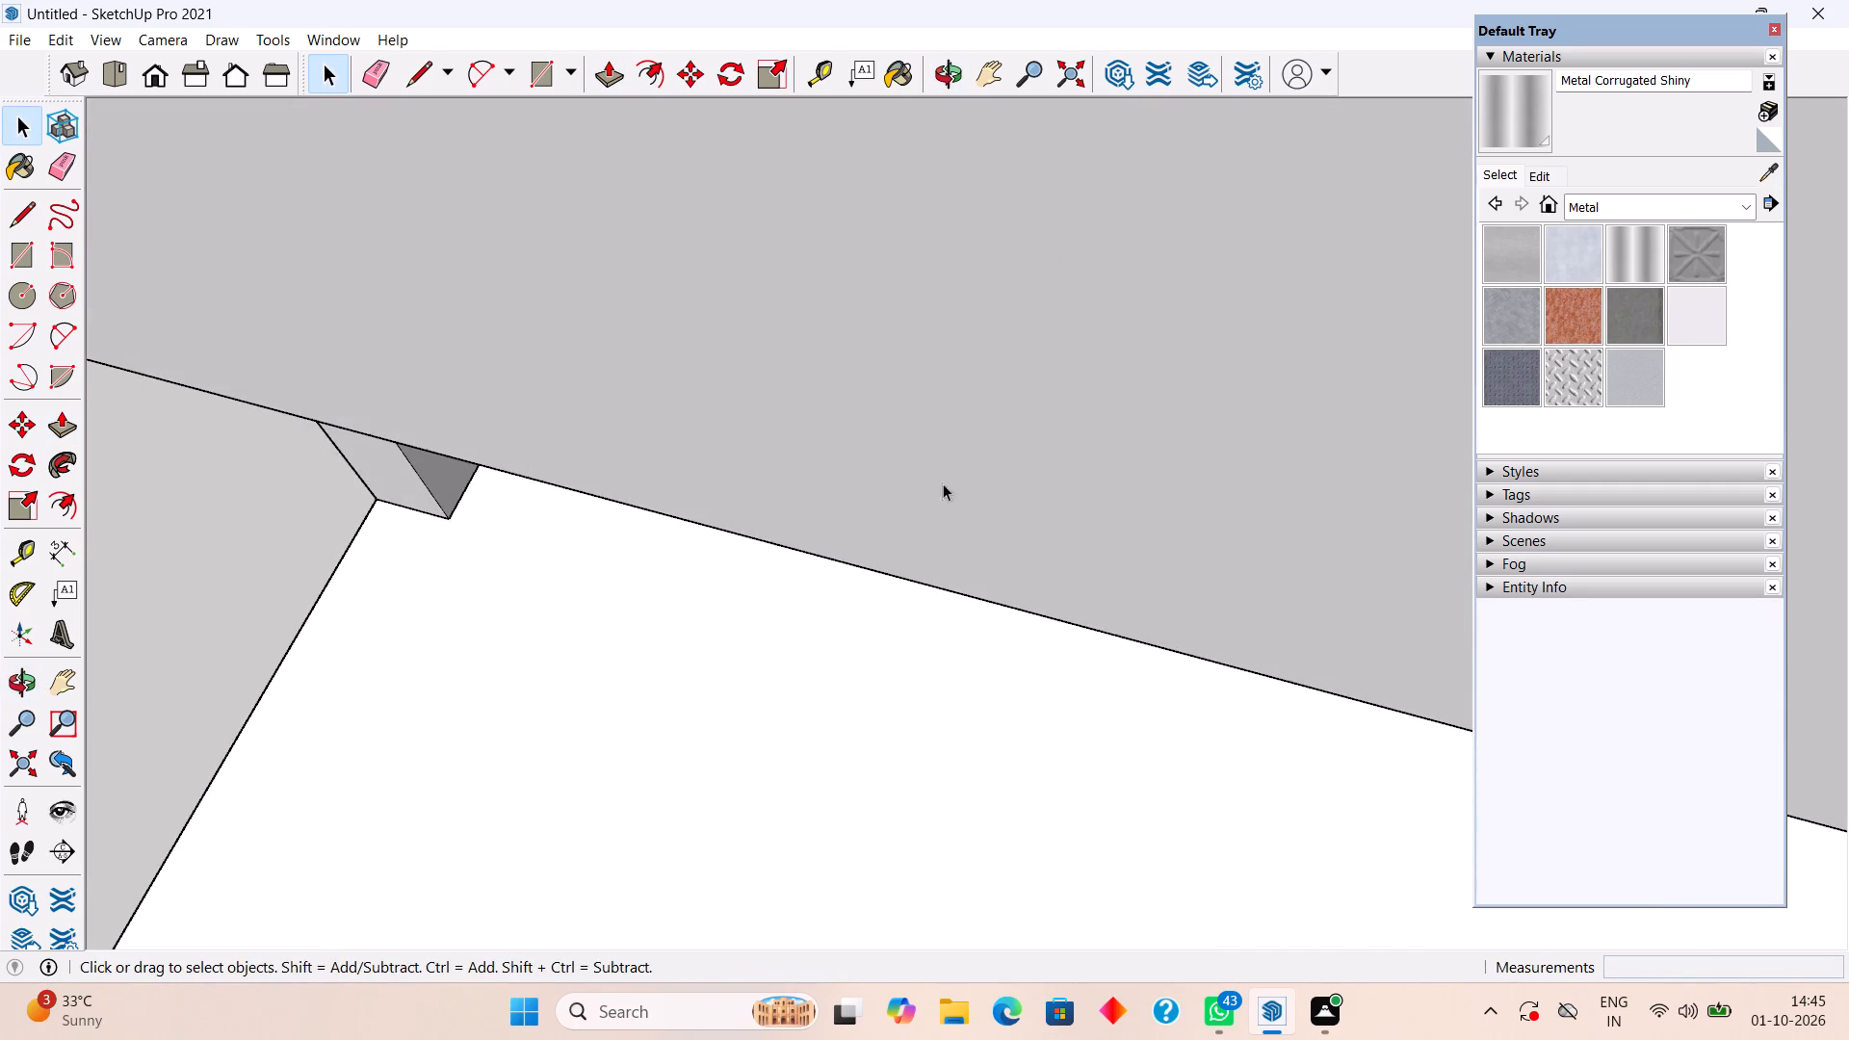
pyautogui.moveTo(849, 705); pyautogui.dragTo(855, 618, button='middle')
pyautogui.scroll(2, 917, 390)
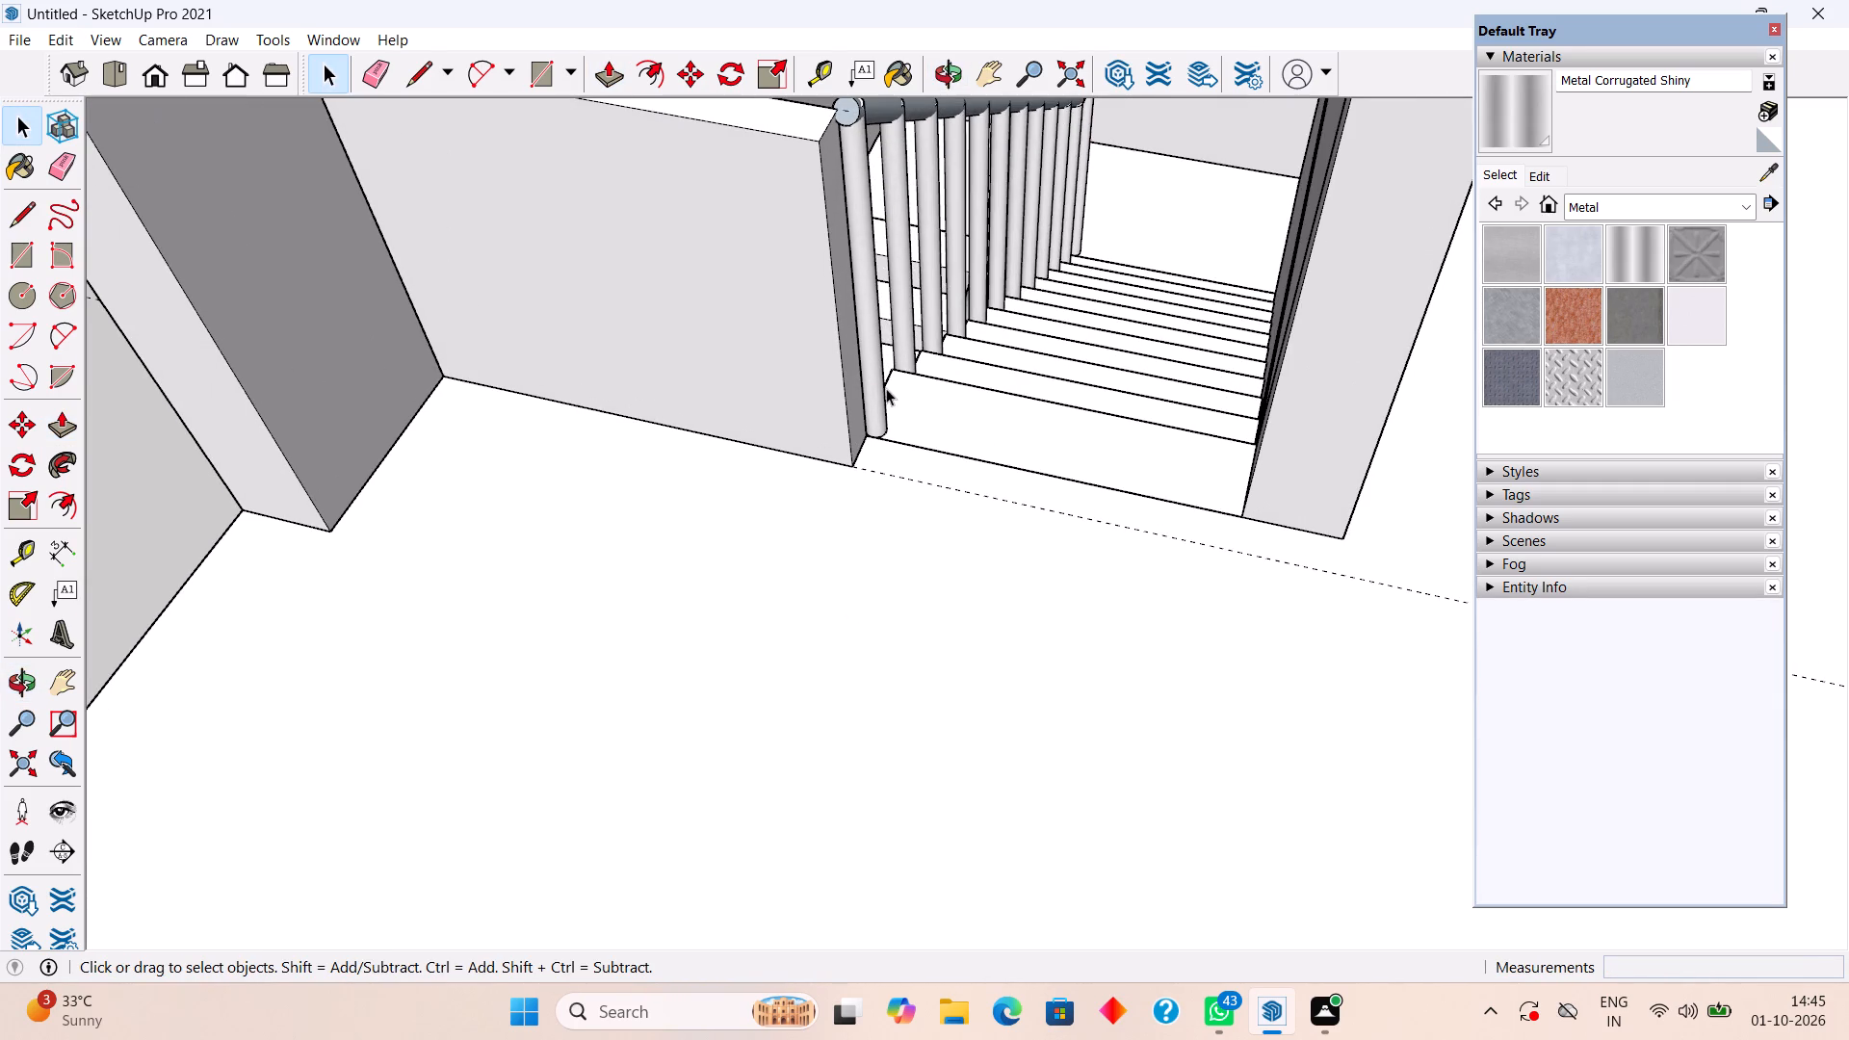
pyautogui.moveTo(878, 390); pyautogui.dragTo(839, 406, button='middle')
pyautogui.scroll(2, 862, 392)
pyautogui.click(861, 390)
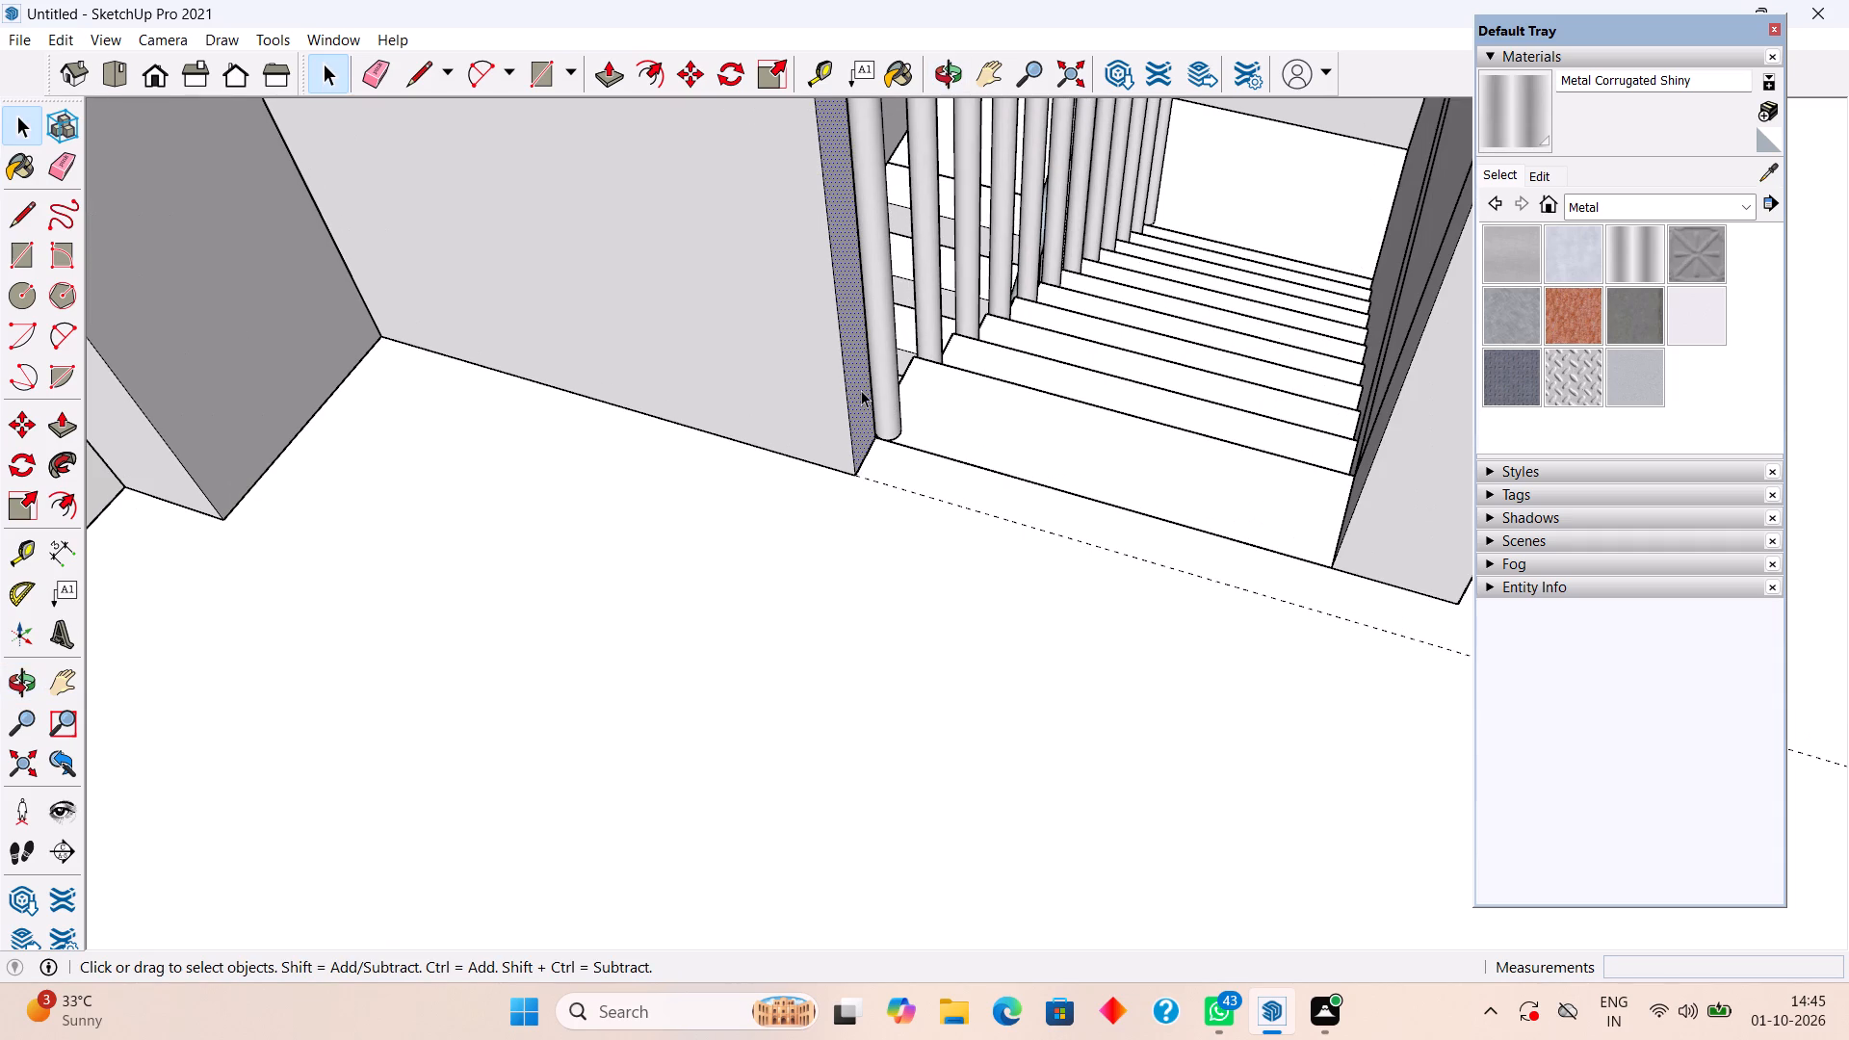
pyautogui.press('p')
pyautogui.click(861, 390)
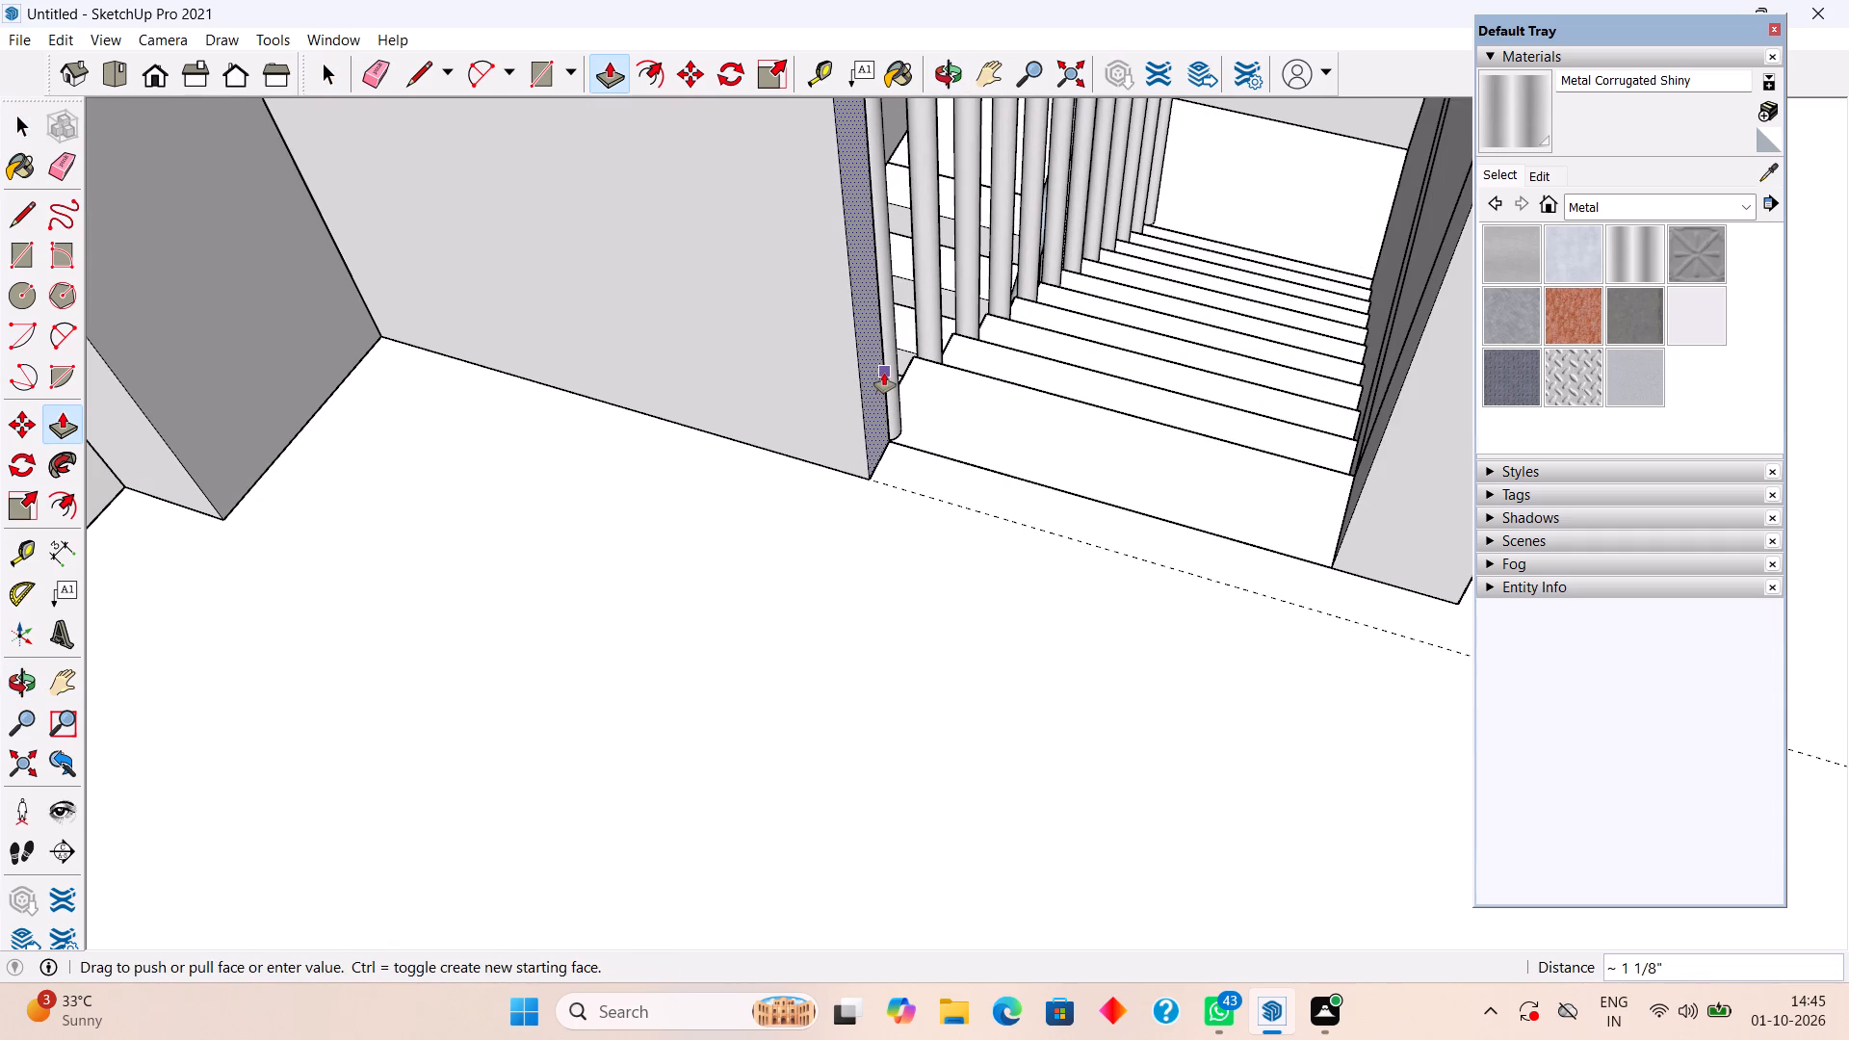
pyautogui.click(884, 373)
pyautogui.press('space')
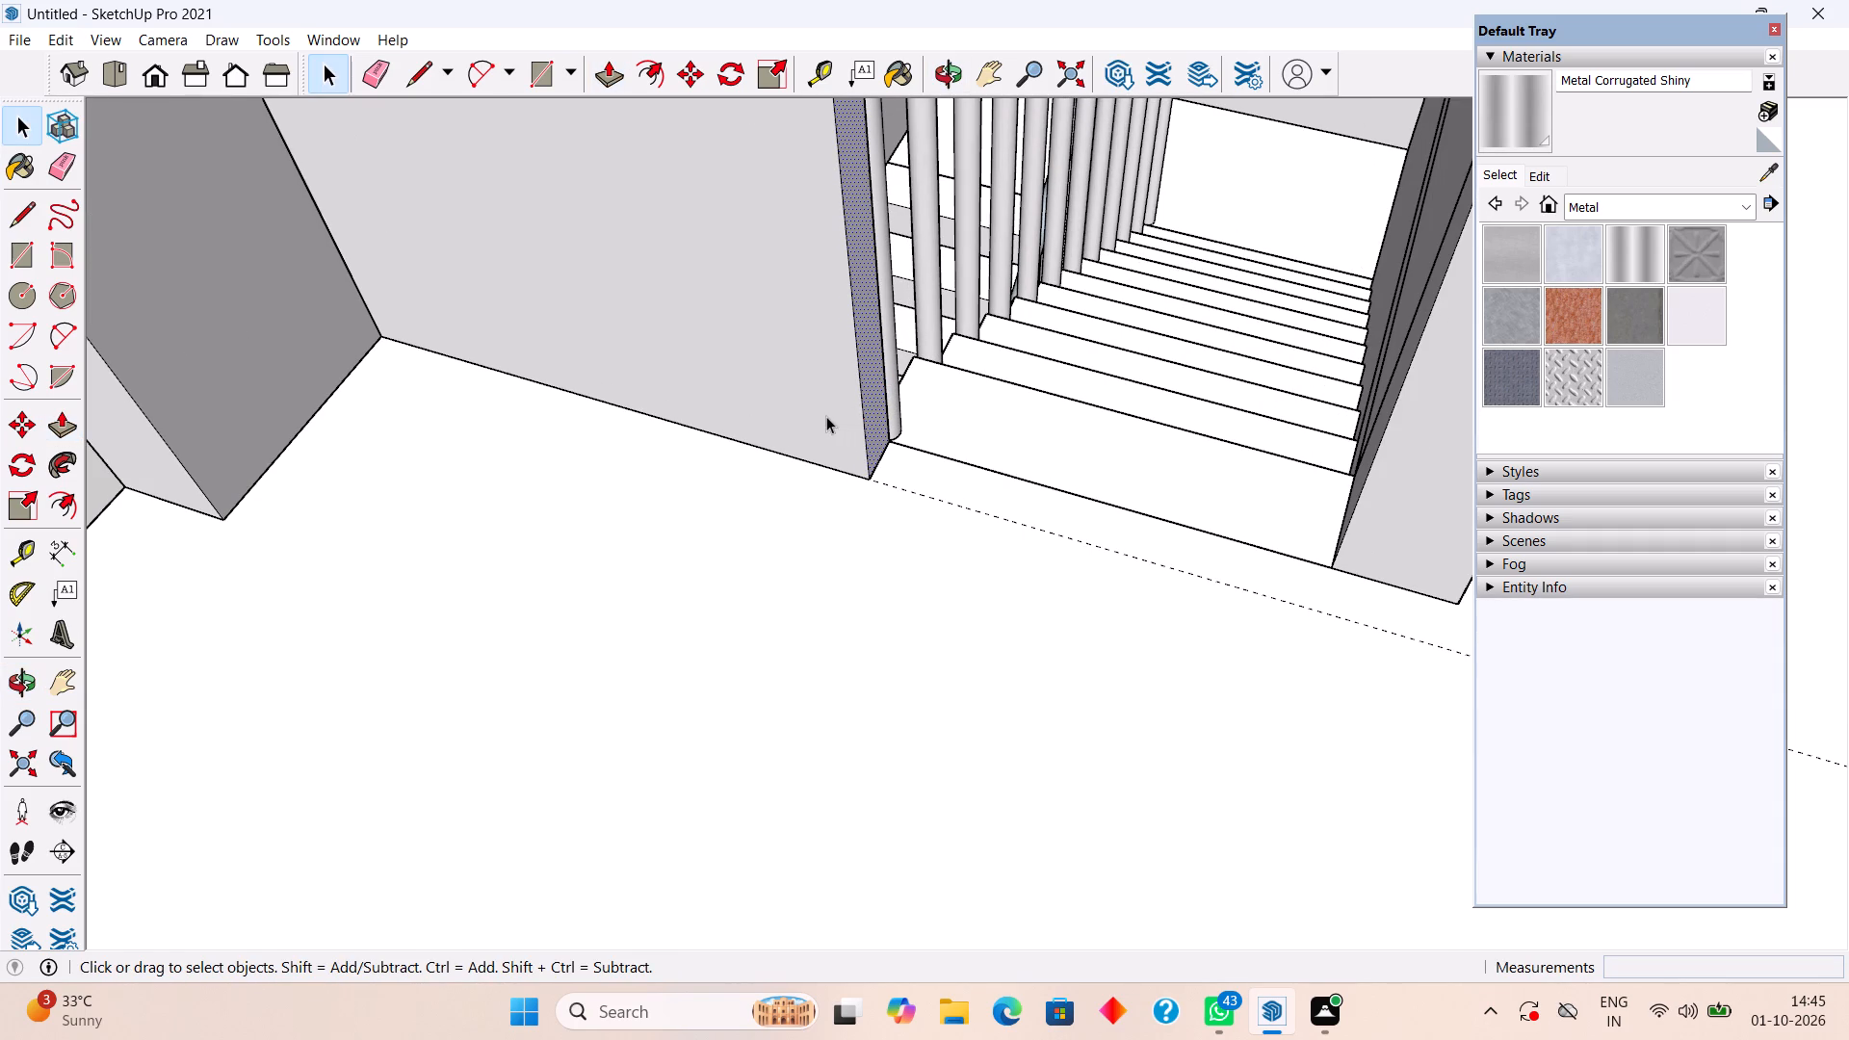
# Make the new parapet wall at the stair opening a group.
pyautogui.tripleClick(826, 416)
pyautogui.rightClick(826, 423)
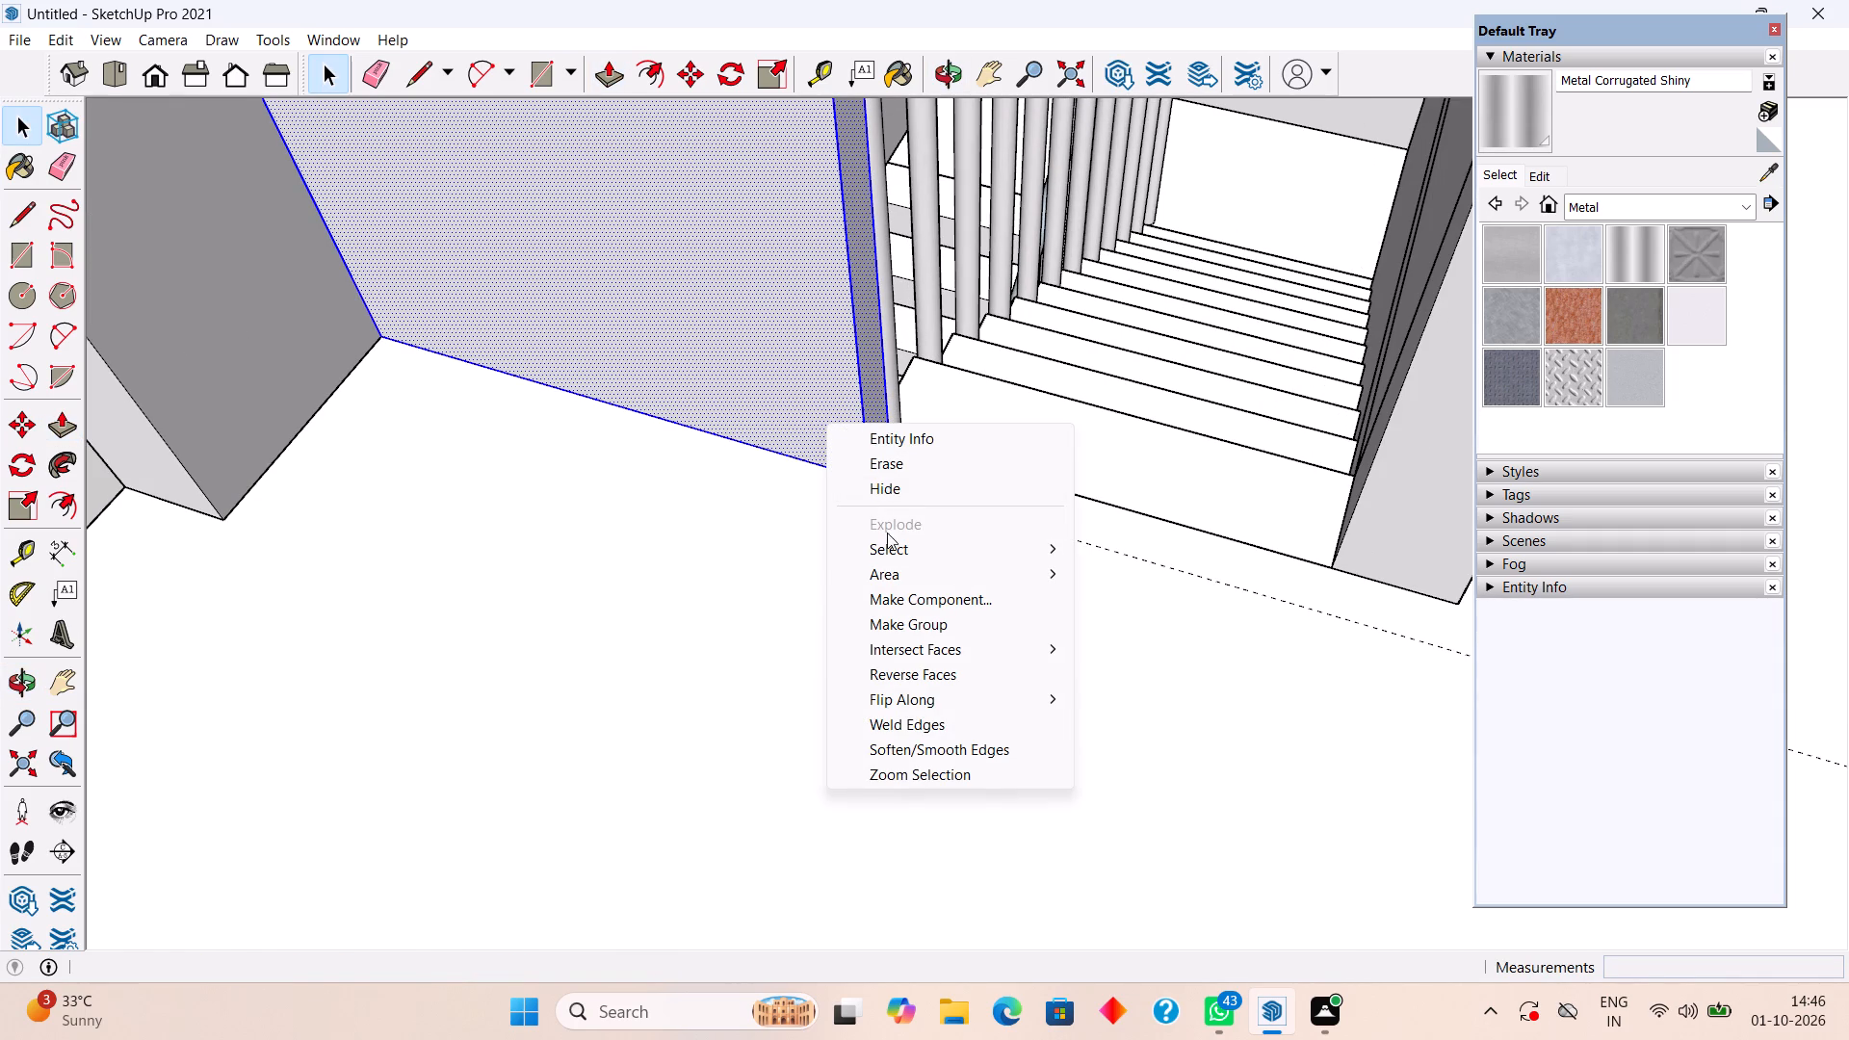
pyautogui.click(896, 627)
# Examine the new parapet and the stair tower from above, the upper floor and the side.
pyautogui.scroll(-7, 896, 594)
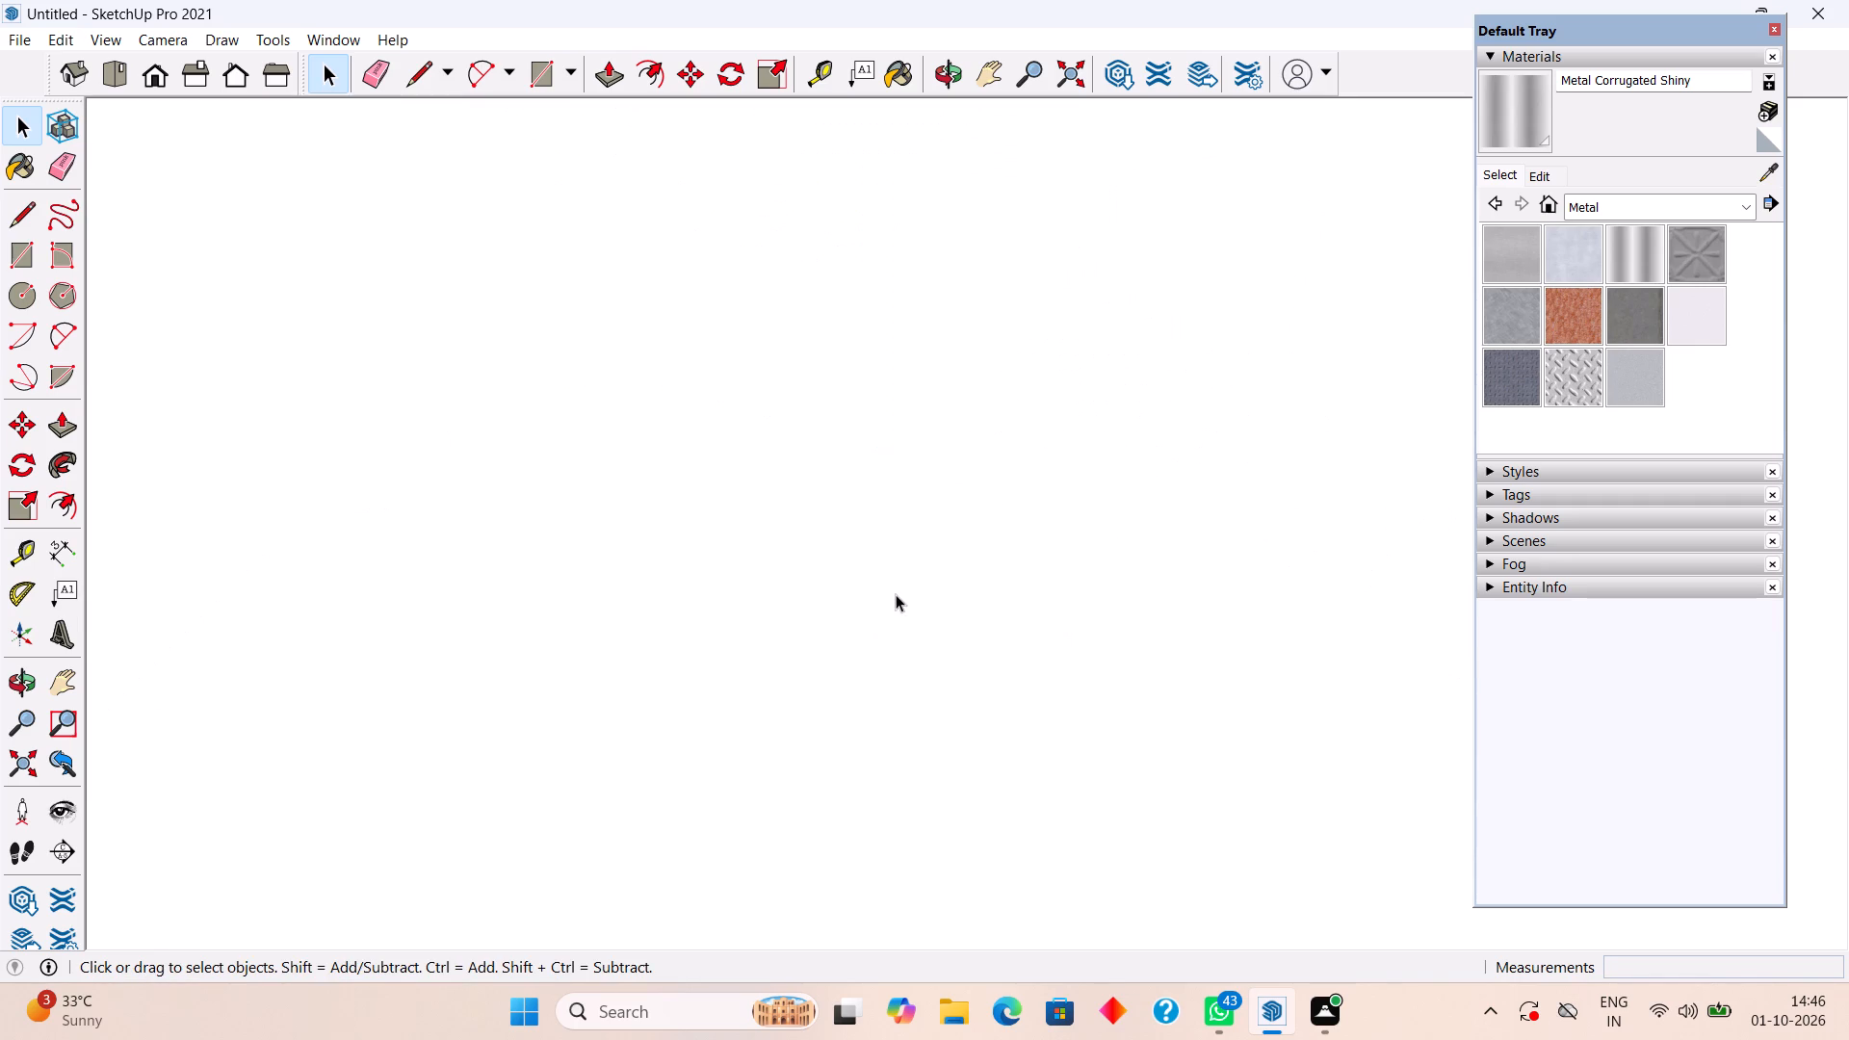
pyautogui.scroll(-20, 896, 594)
pyautogui.scroll(-13, 896, 594)
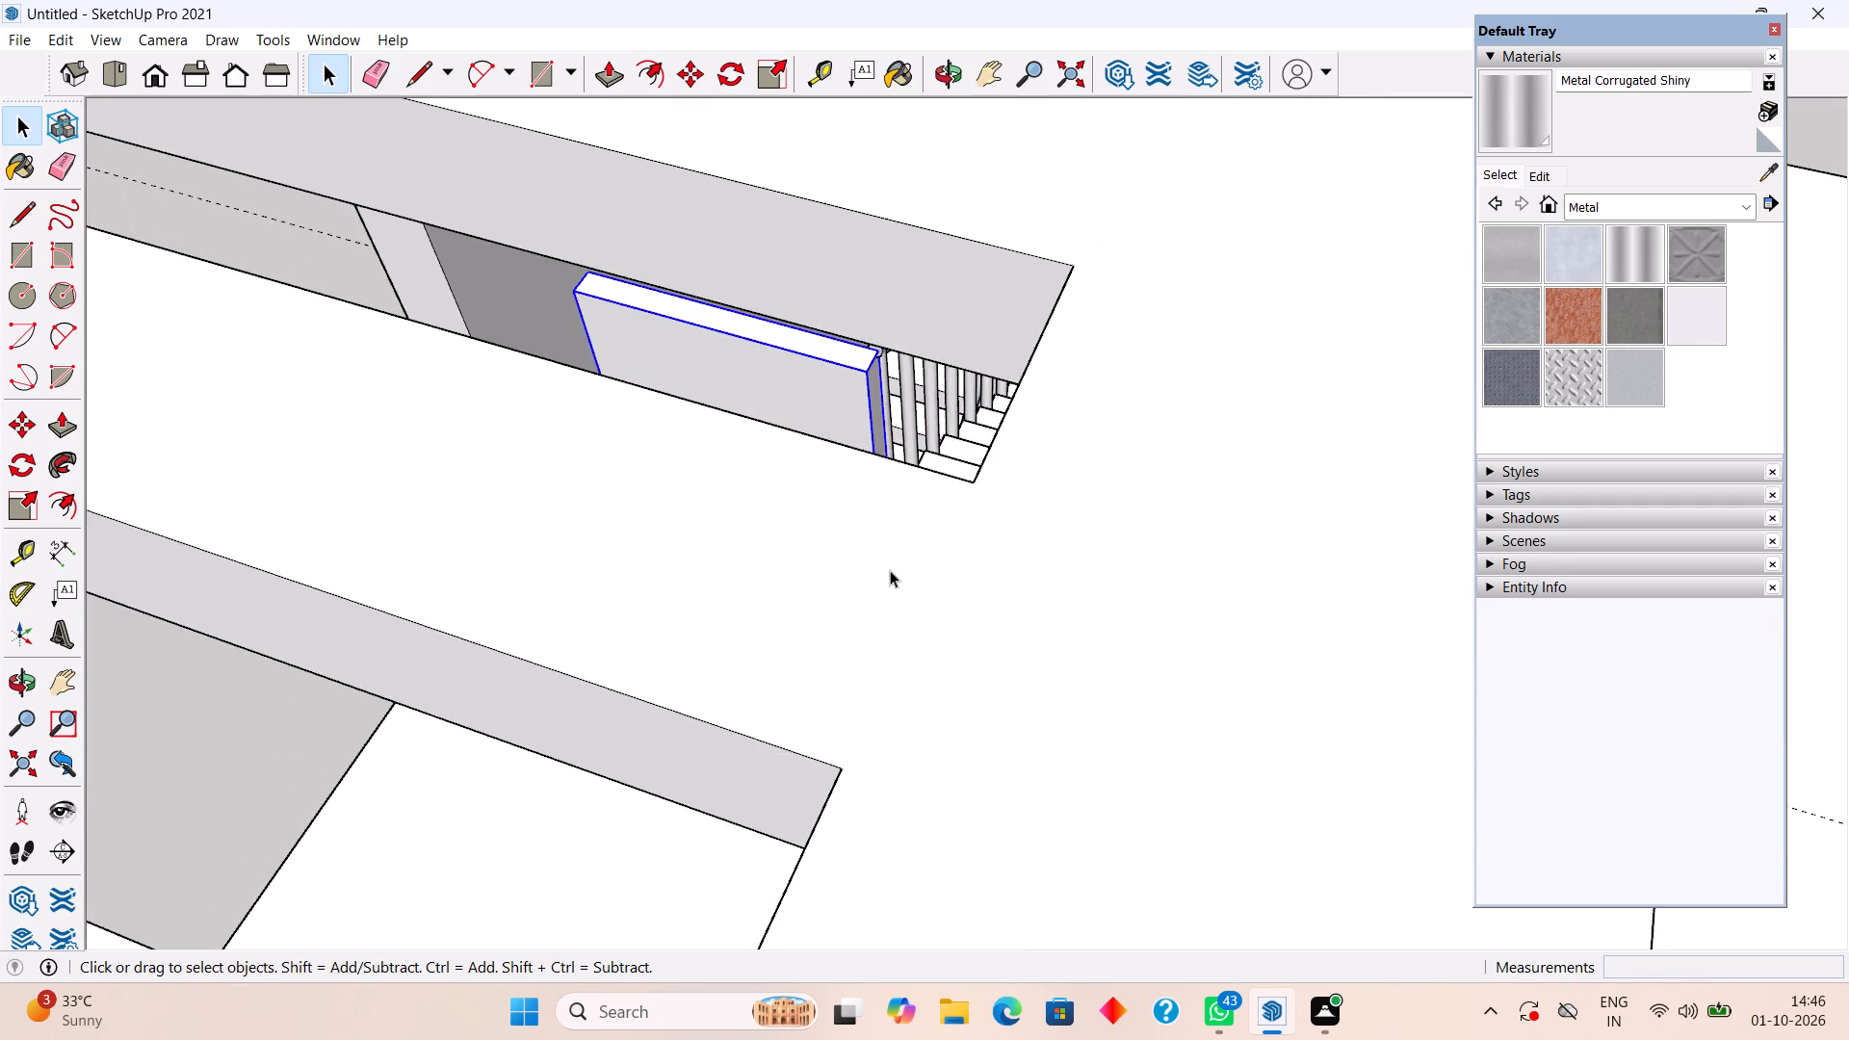
pyautogui.scroll(-3, 890, 570)
pyautogui.moveTo(880, 605); pyautogui.dragTo(914, 594, button='middle')
pyautogui.scroll(-5, 816, 611)
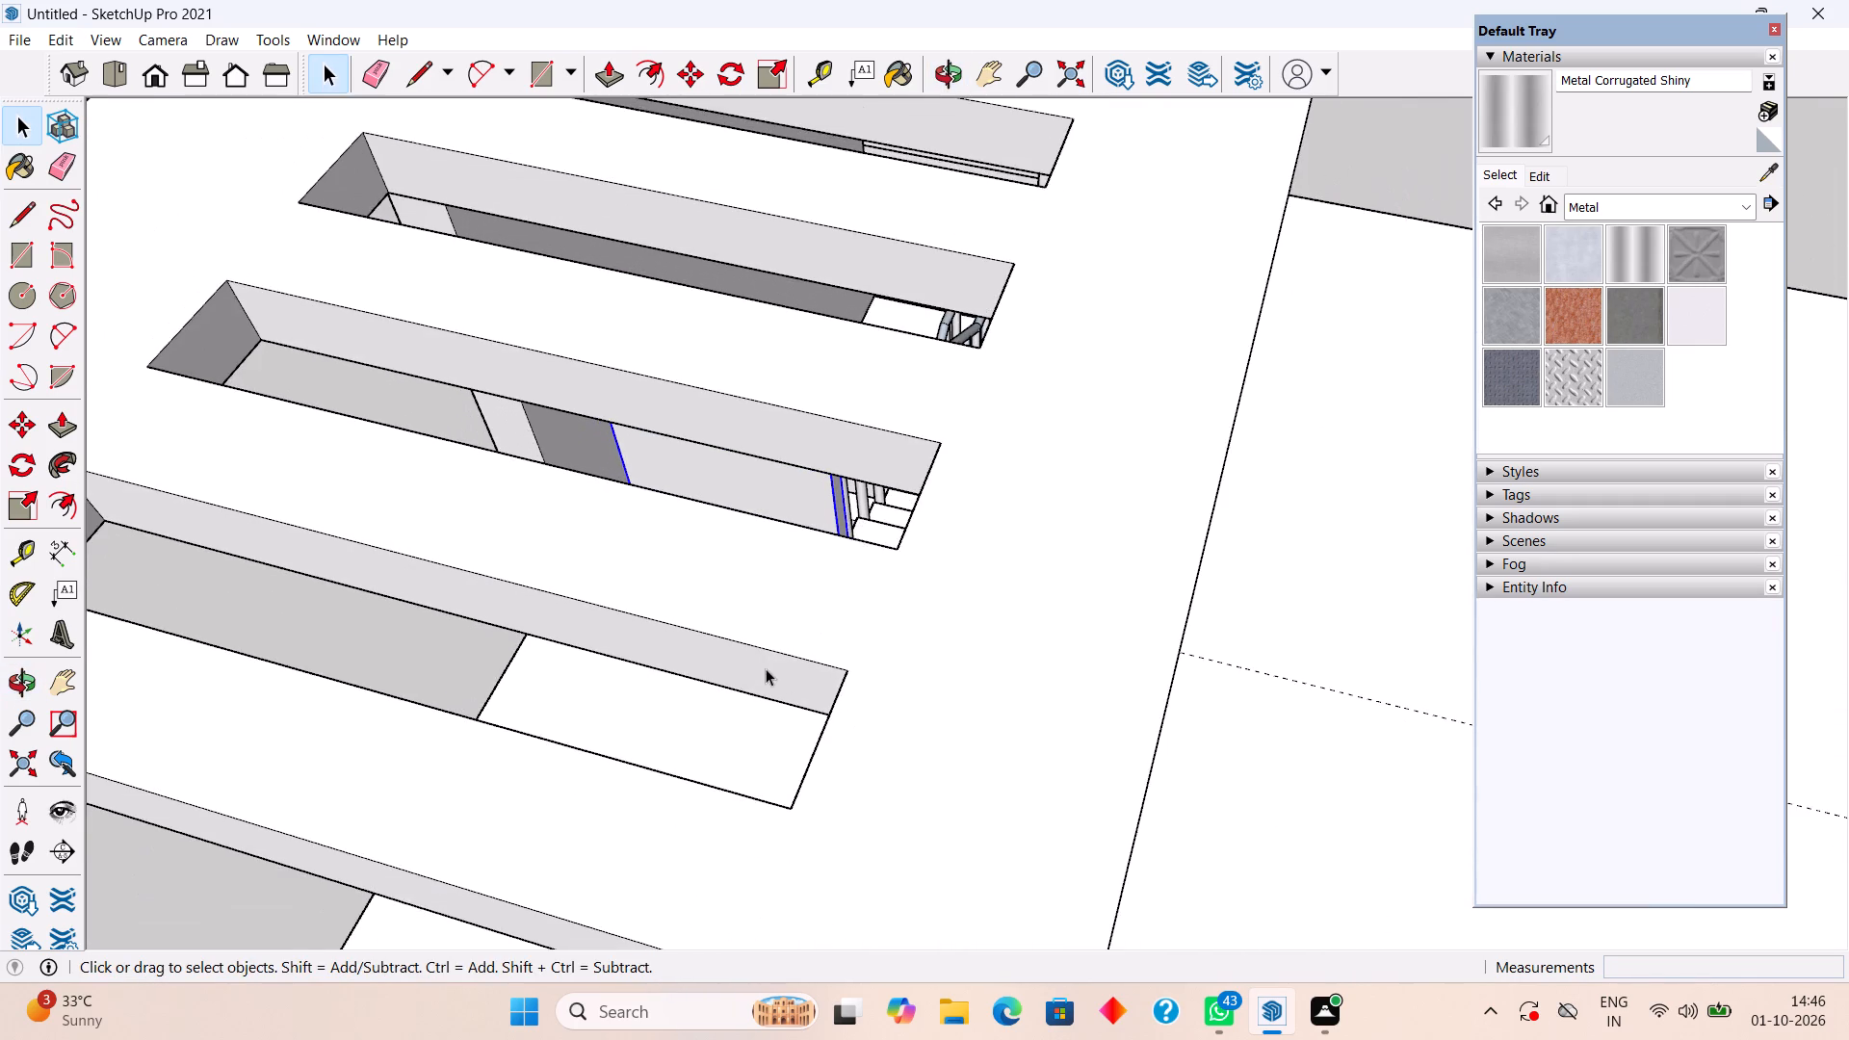
pyautogui.moveTo(762, 668); pyautogui.dragTo(921, 577, button='middle')
pyautogui.moveTo(763, 773); pyautogui.dragTo(764, 692, button='middle')
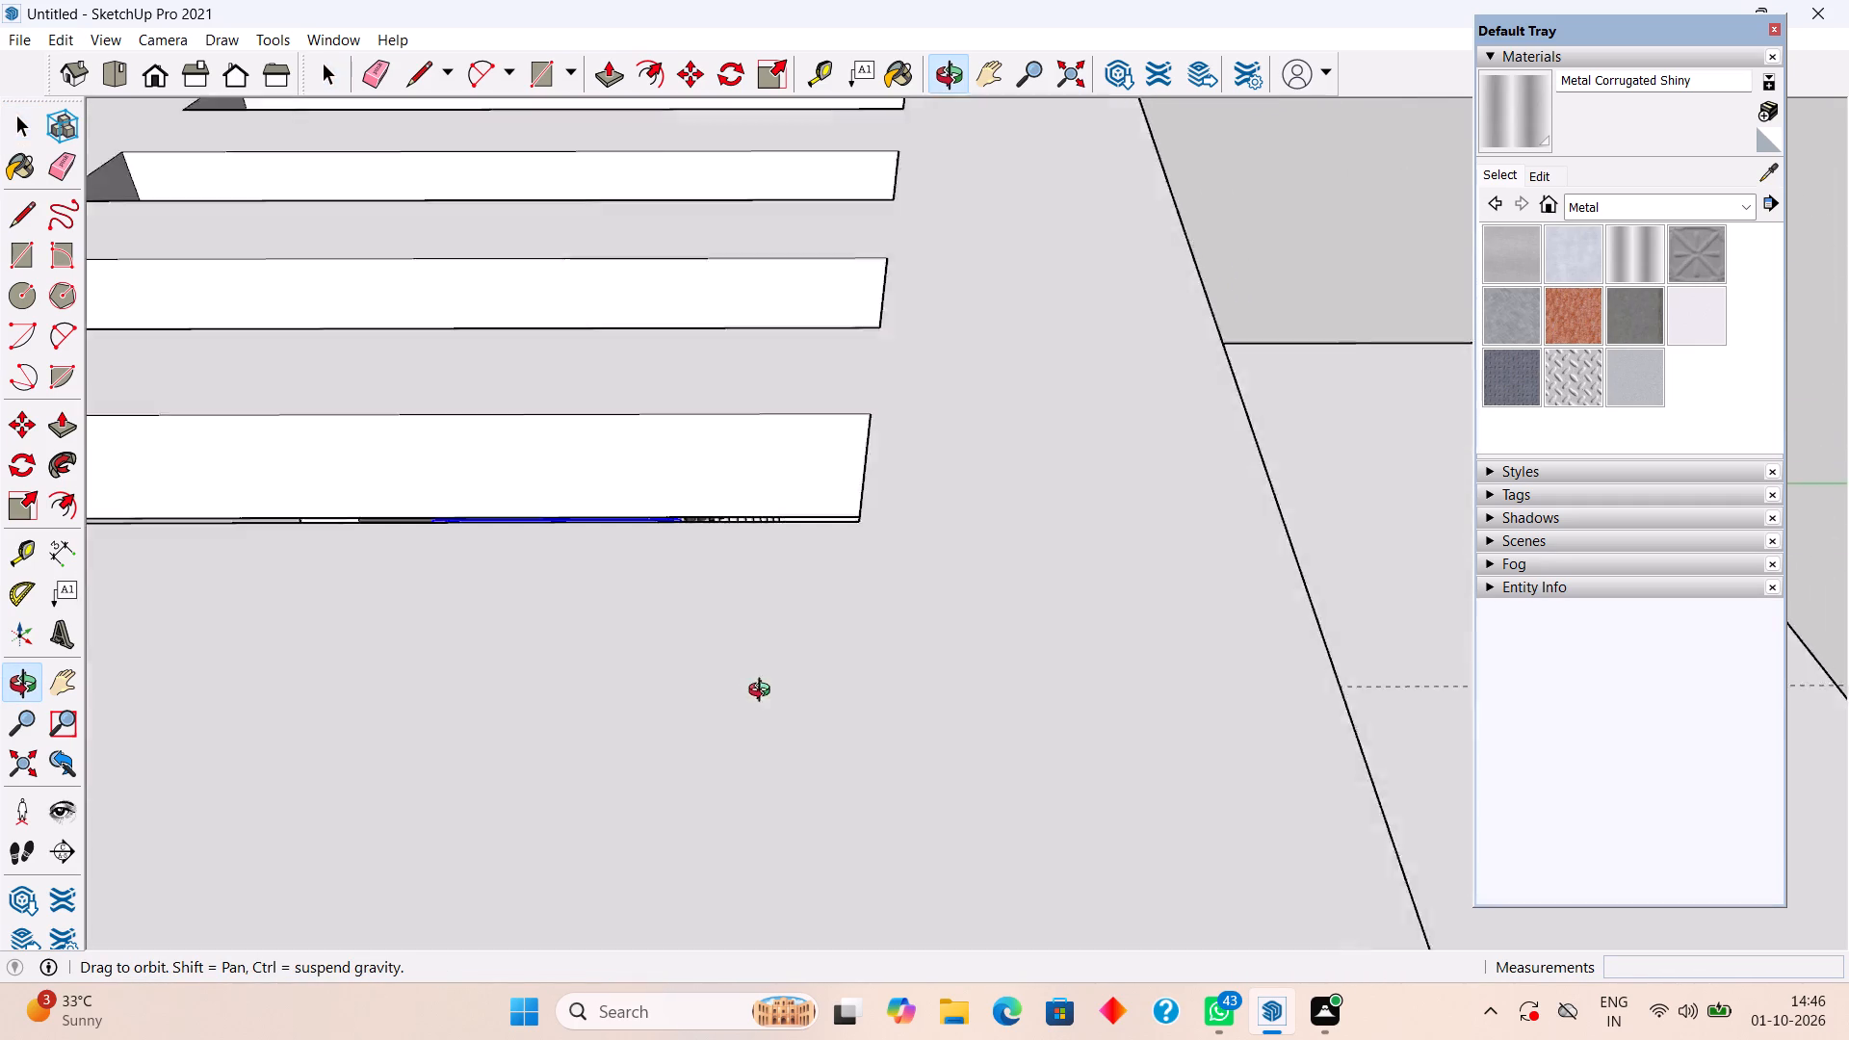
pyautogui.moveTo(764, 692); pyautogui.dragTo(823, 587, button='middle')
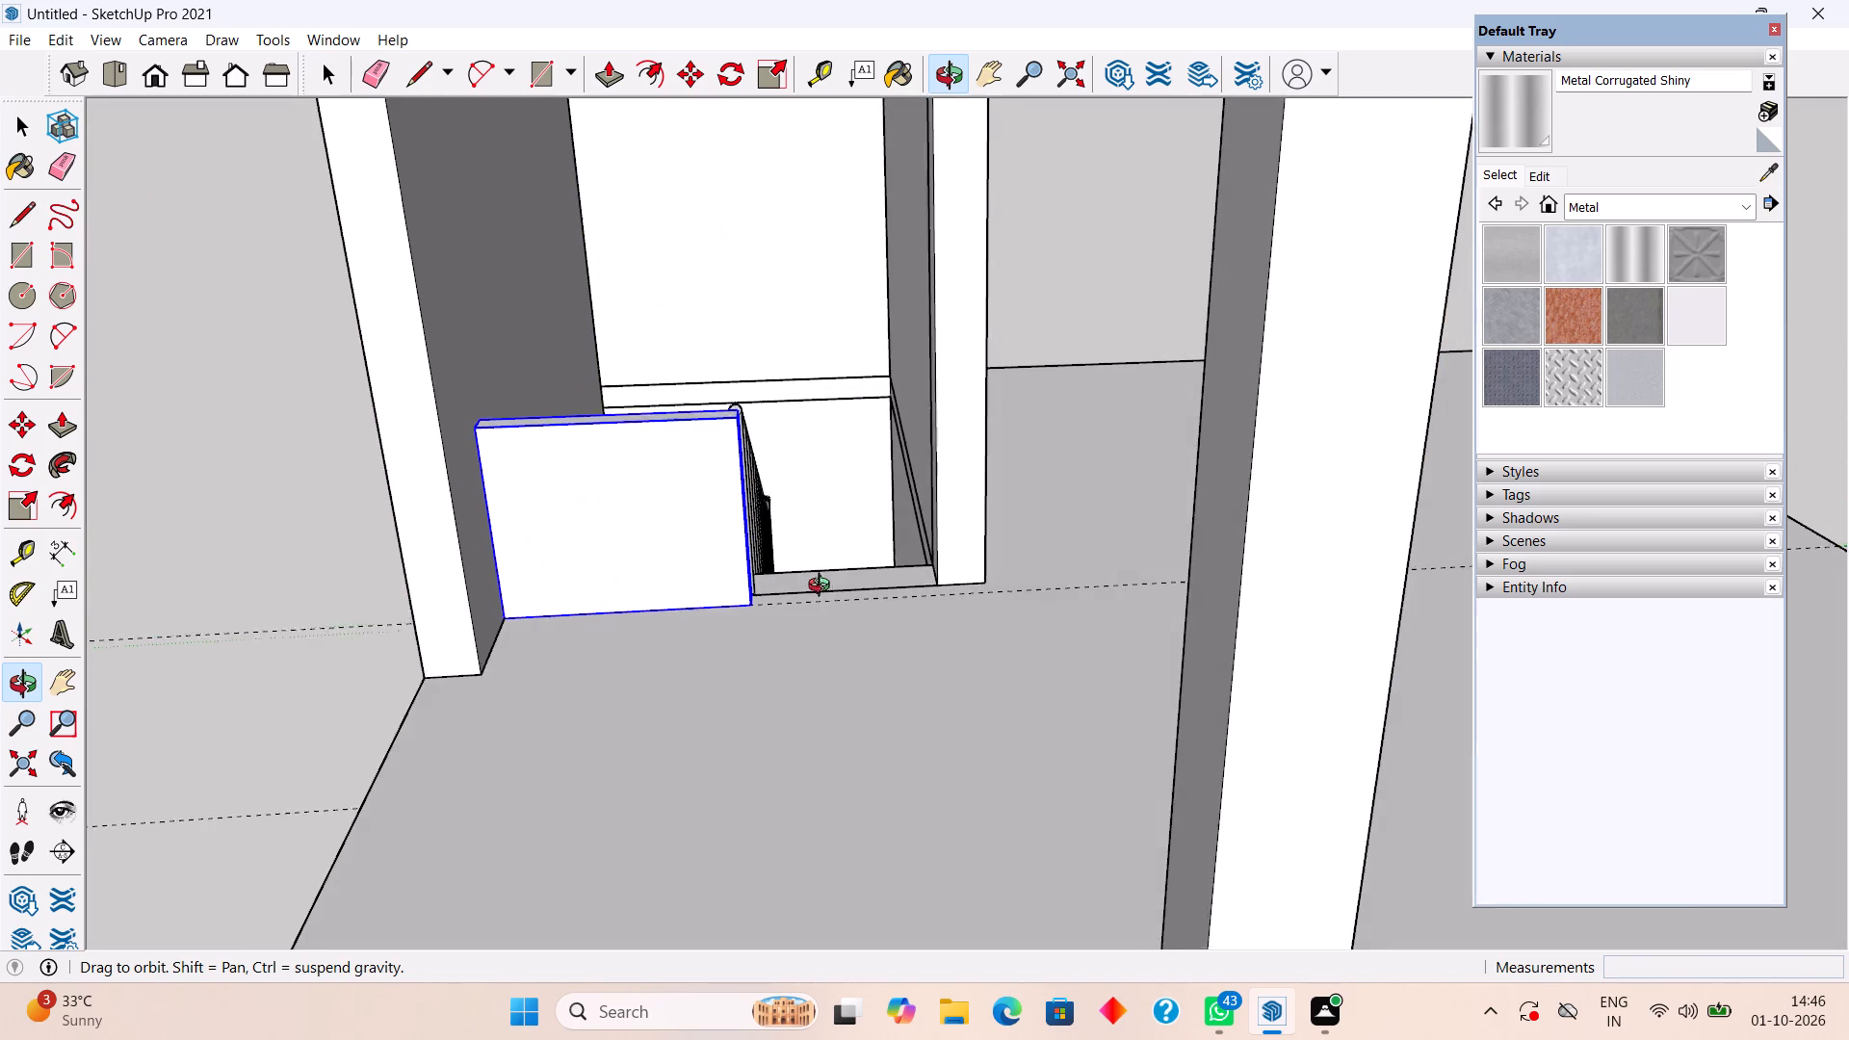
pyautogui.moveTo(823, 587); pyautogui.dragTo(823, 586, button='middle')
pyautogui.middleClick(772, 423)
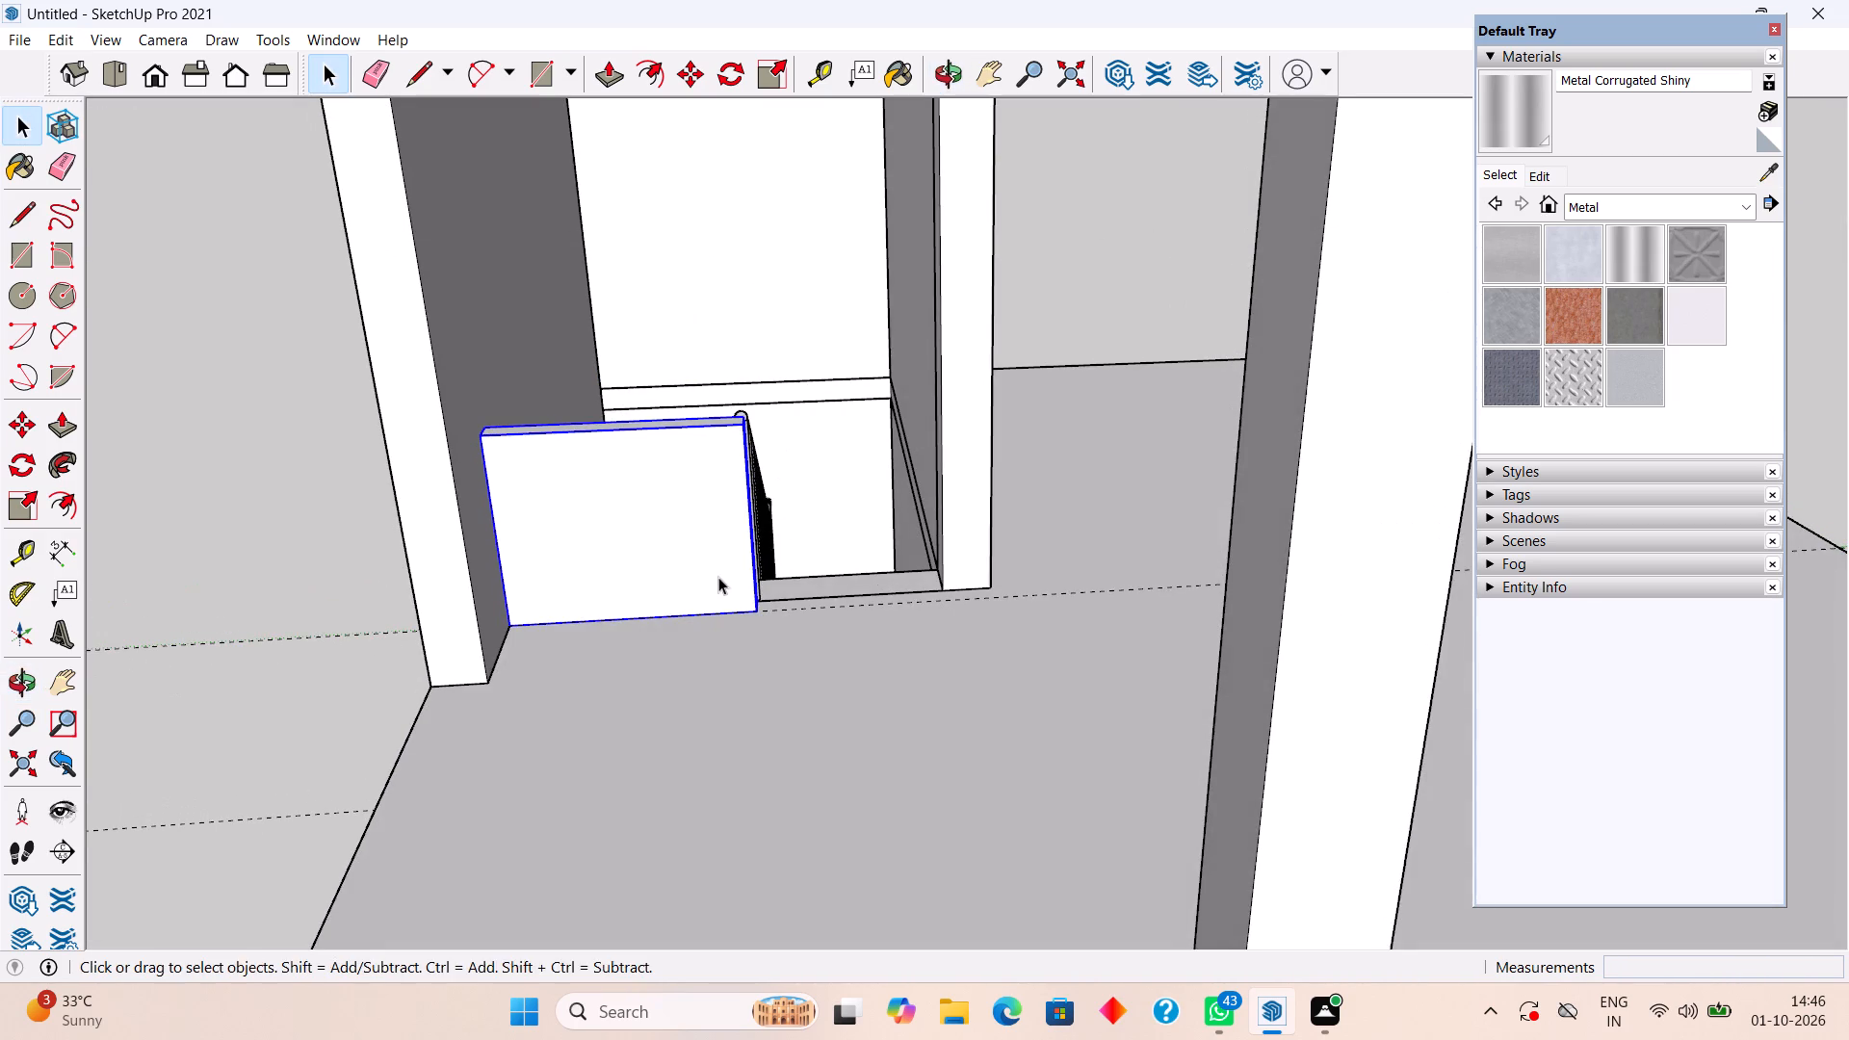
pyautogui.moveTo(716, 580); pyautogui.dragTo(998, 579, button='middle')
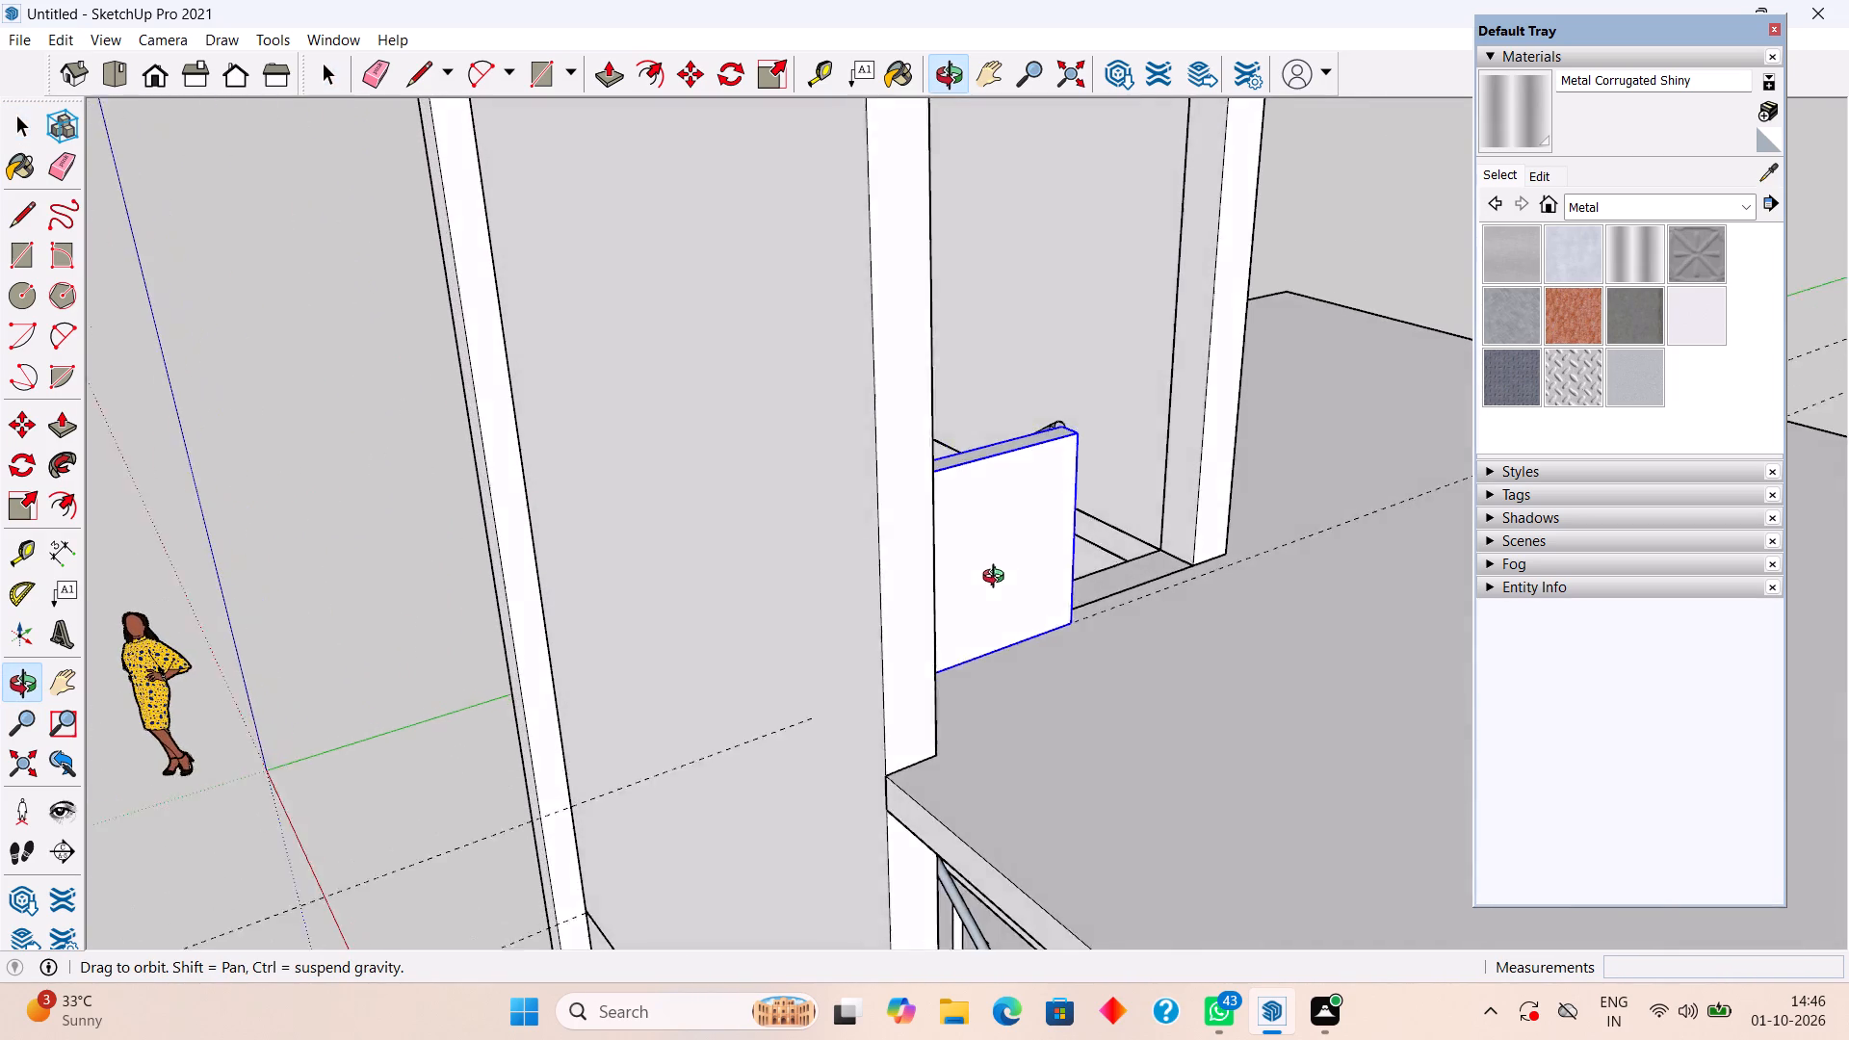
pyautogui.moveTo(998, 579); pyautogui.dragTo(1014, 609, button='middle')
pyautogui.scroll(-10, 962, 666)
pyautogui.moveTo(969, 650); pyautogui.dragTo(971, 650, button='middle')
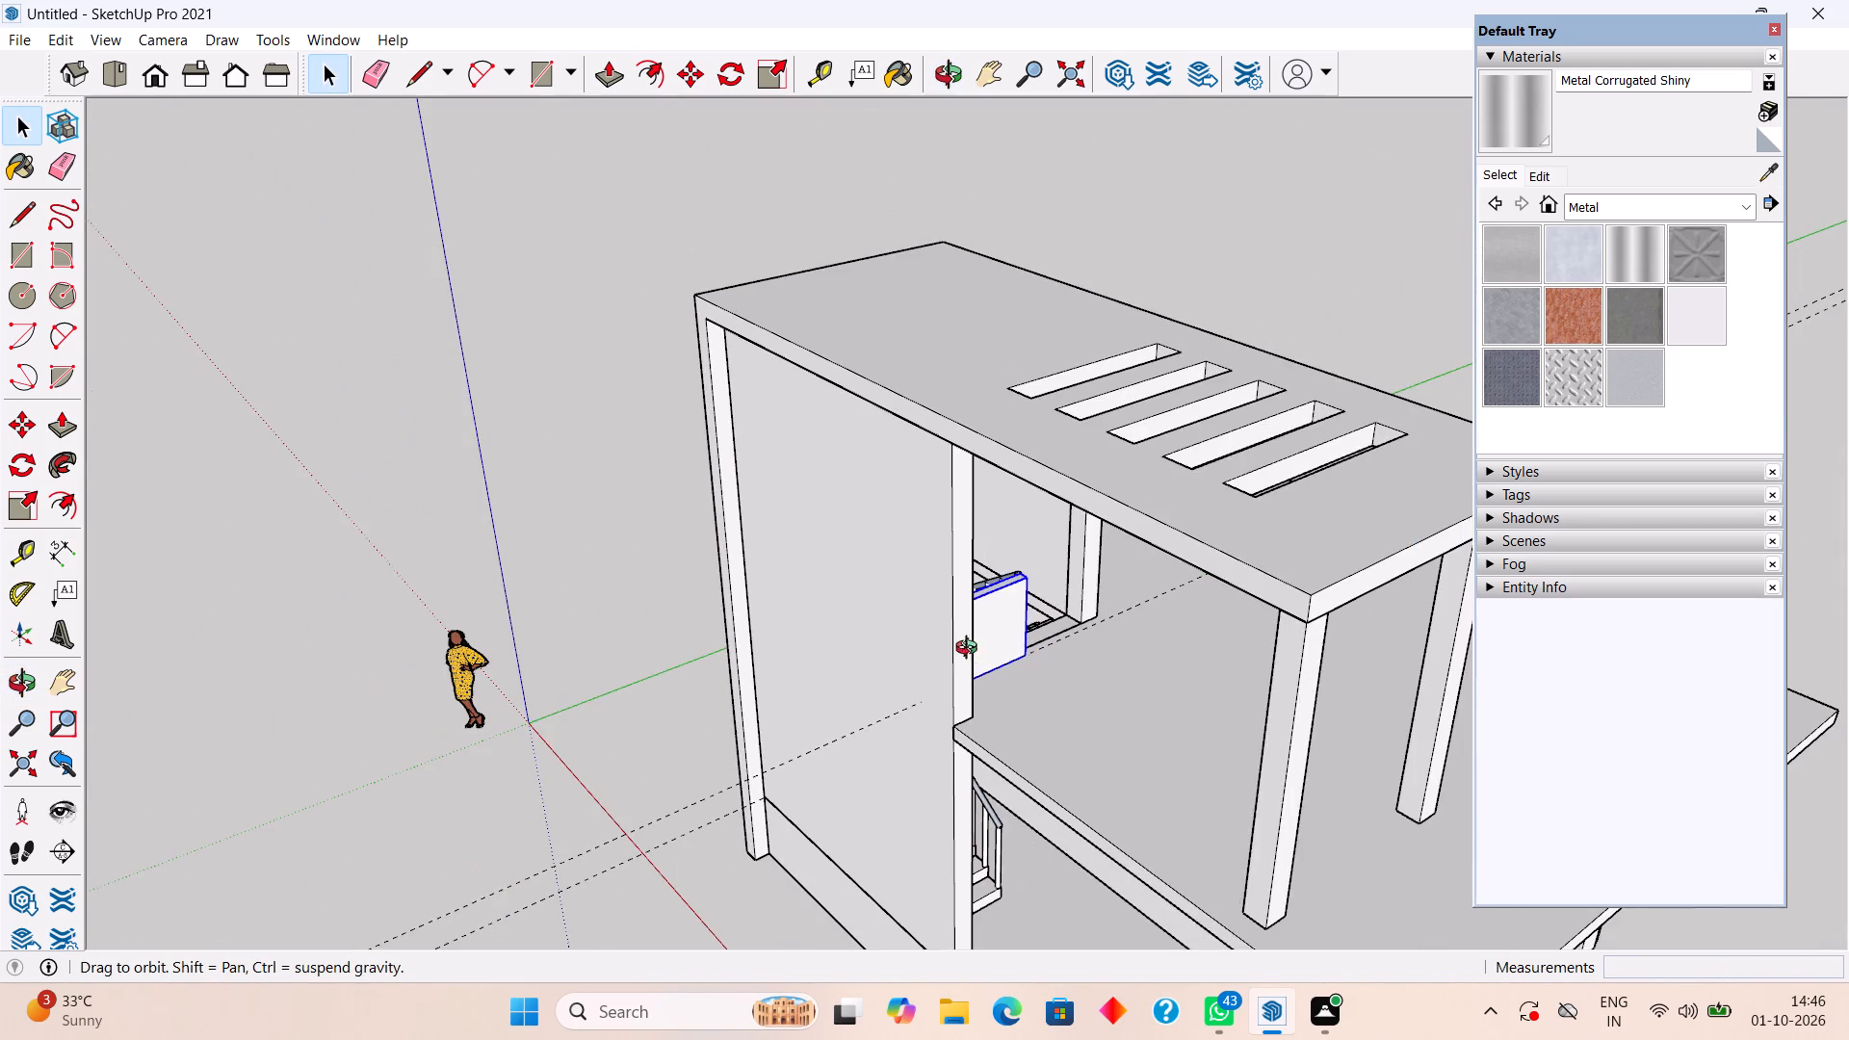
pyautogui.moveTo(971, 650); pyautogui.dragTo(1290, 631, button='middle')
pyautogui.moveTo(1069, 677); pyautogui.dragTo(1308, 593, button='middle')
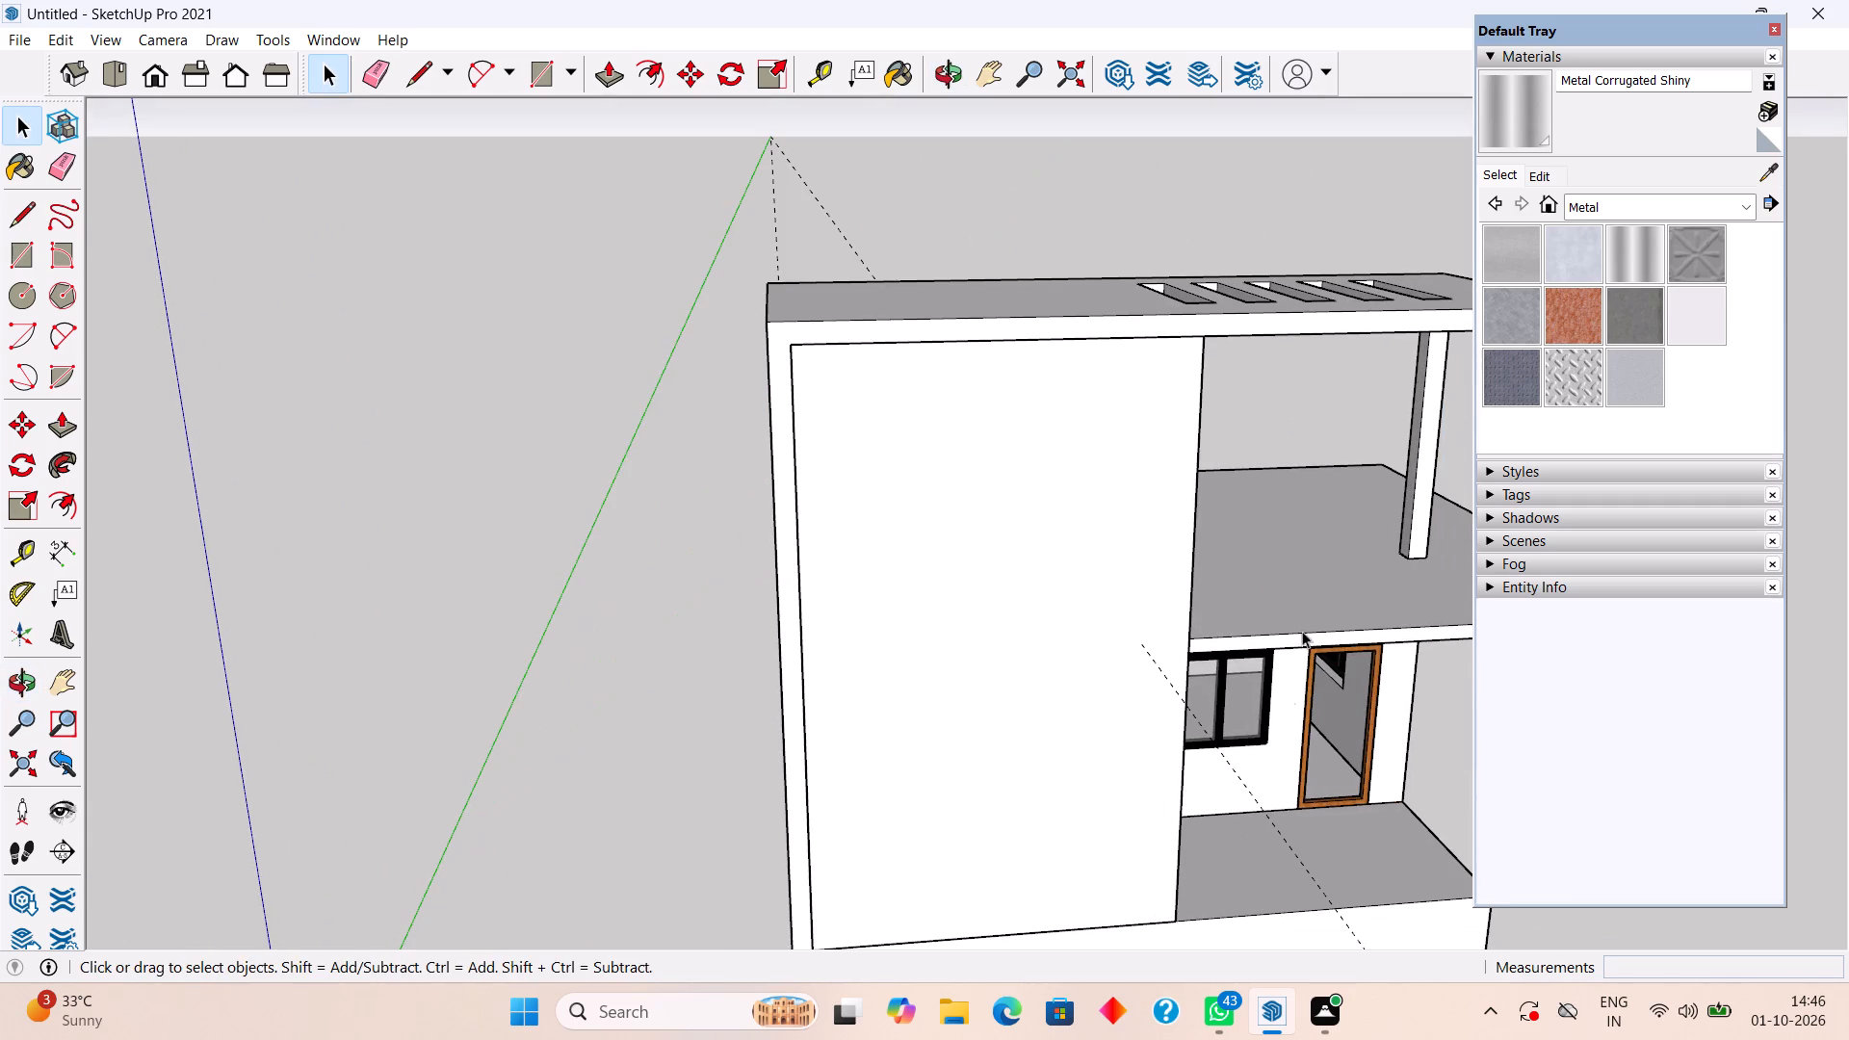
pyautogui.moveTo(1252, 683); pyautogui.dragTo(1178, 613, button='middle')
pyautogui.scroll(-8, 1184, 585)
pyautogui.moveTo(1267, 707); pyautogui.dragTo(1195, 621, button='middle')
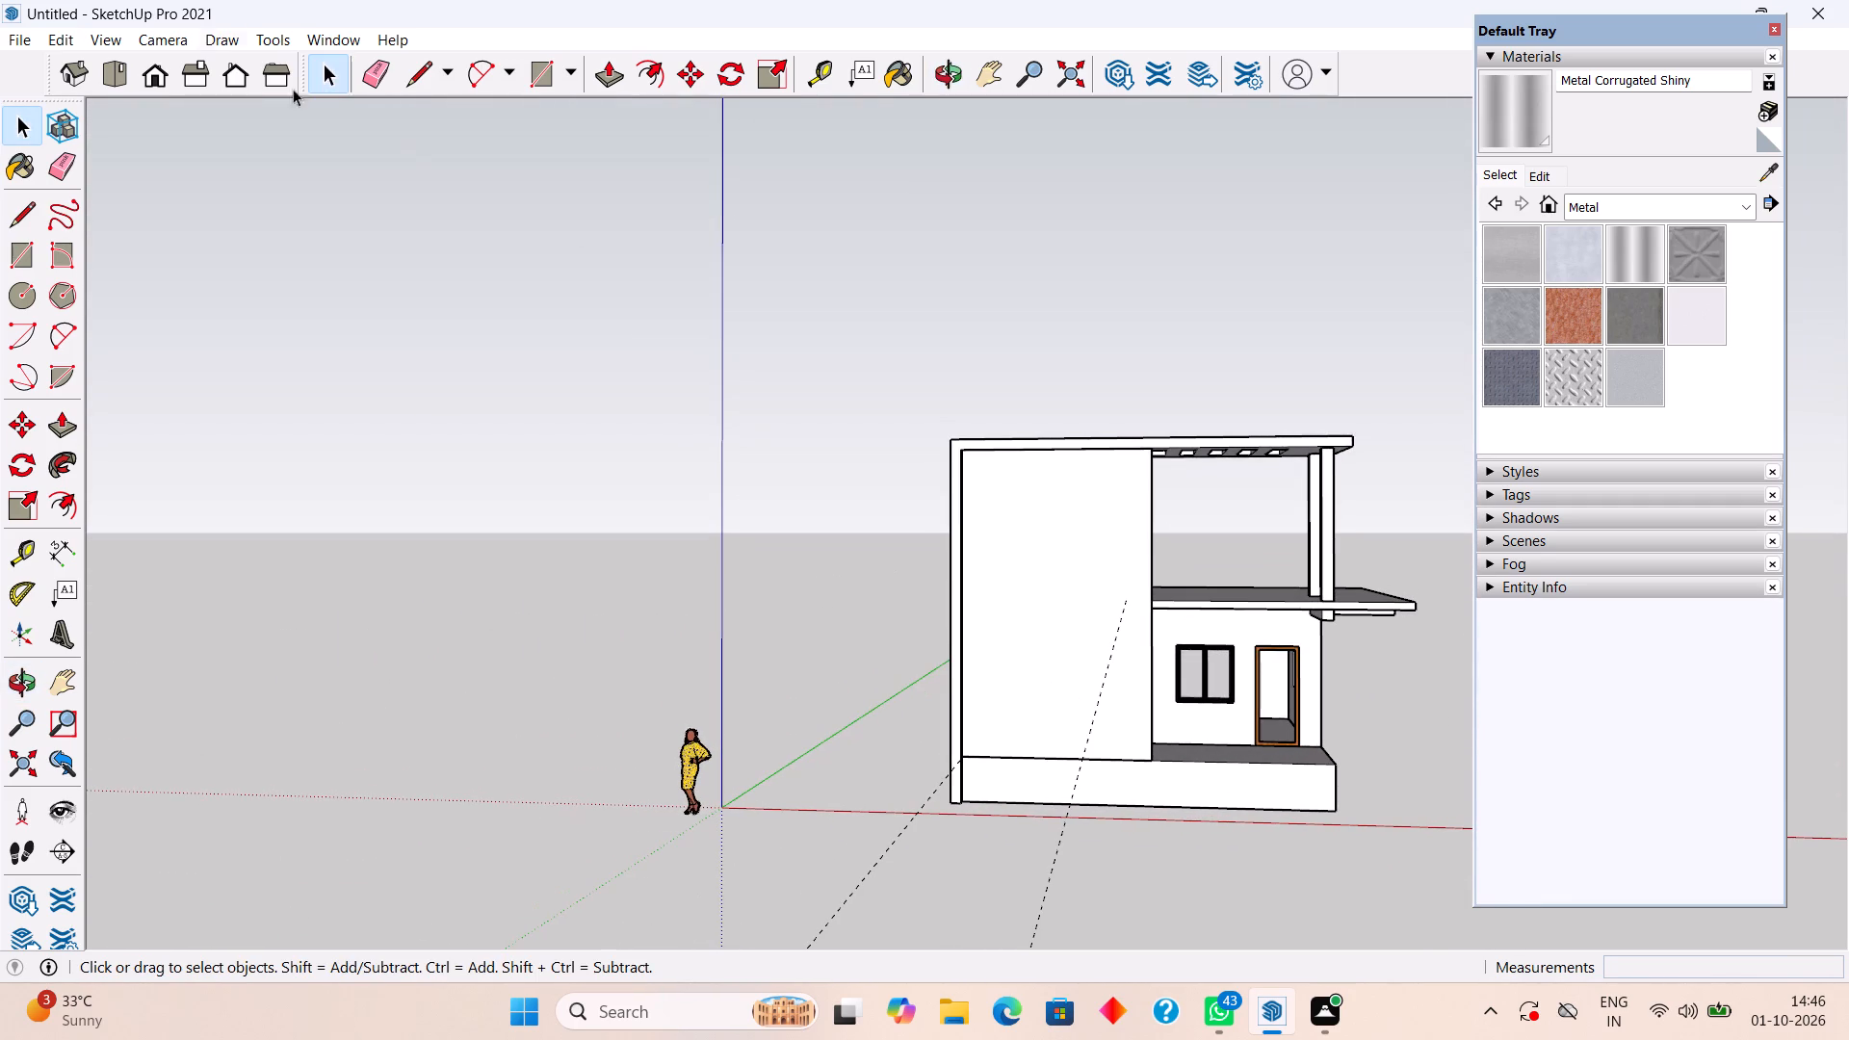
# Delete all guides from the model.
pyautogui.click(71, 42)
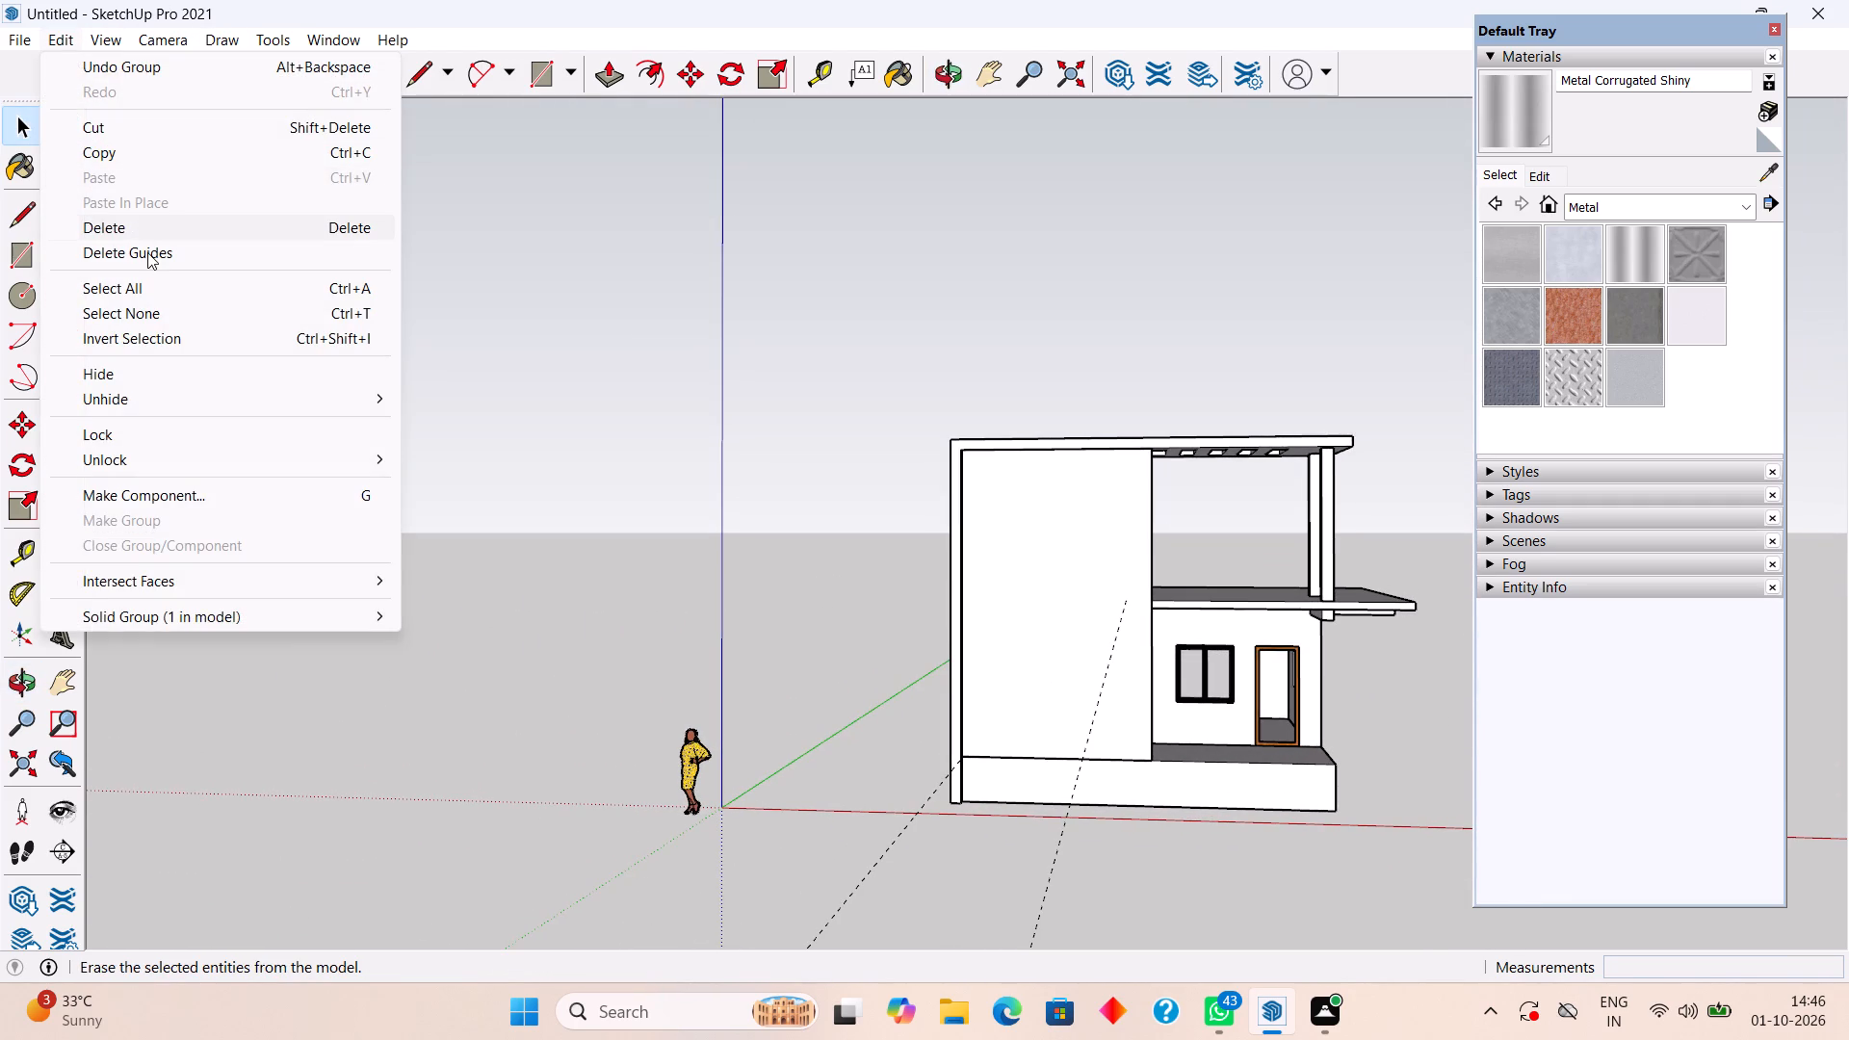
pyautogui.click(148, 252)
# Examine the stair tower from below and the porch side, checking the parapet against the stairs and columns.
pyautogui.scroll(5, 1310, 591)
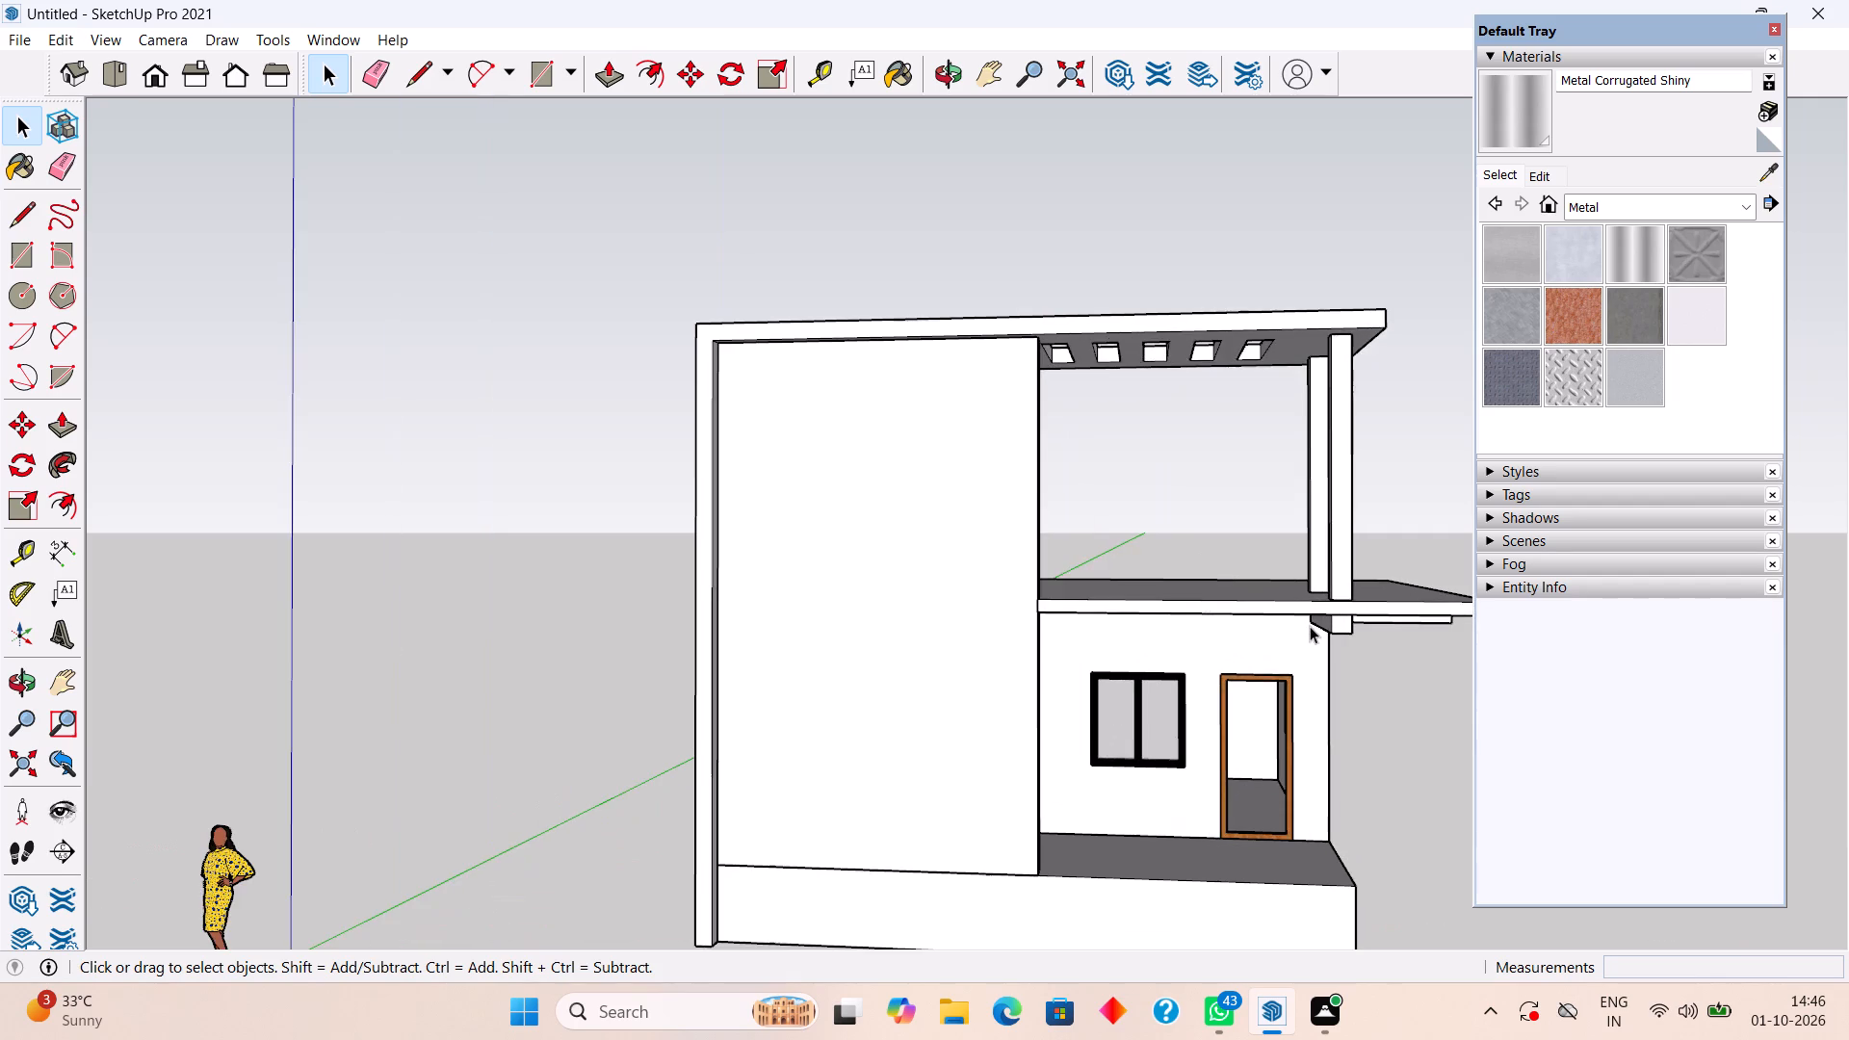
pyautogui.moveTo(1348, 625); pyautogui.dragTo(861, 459, button='middle')
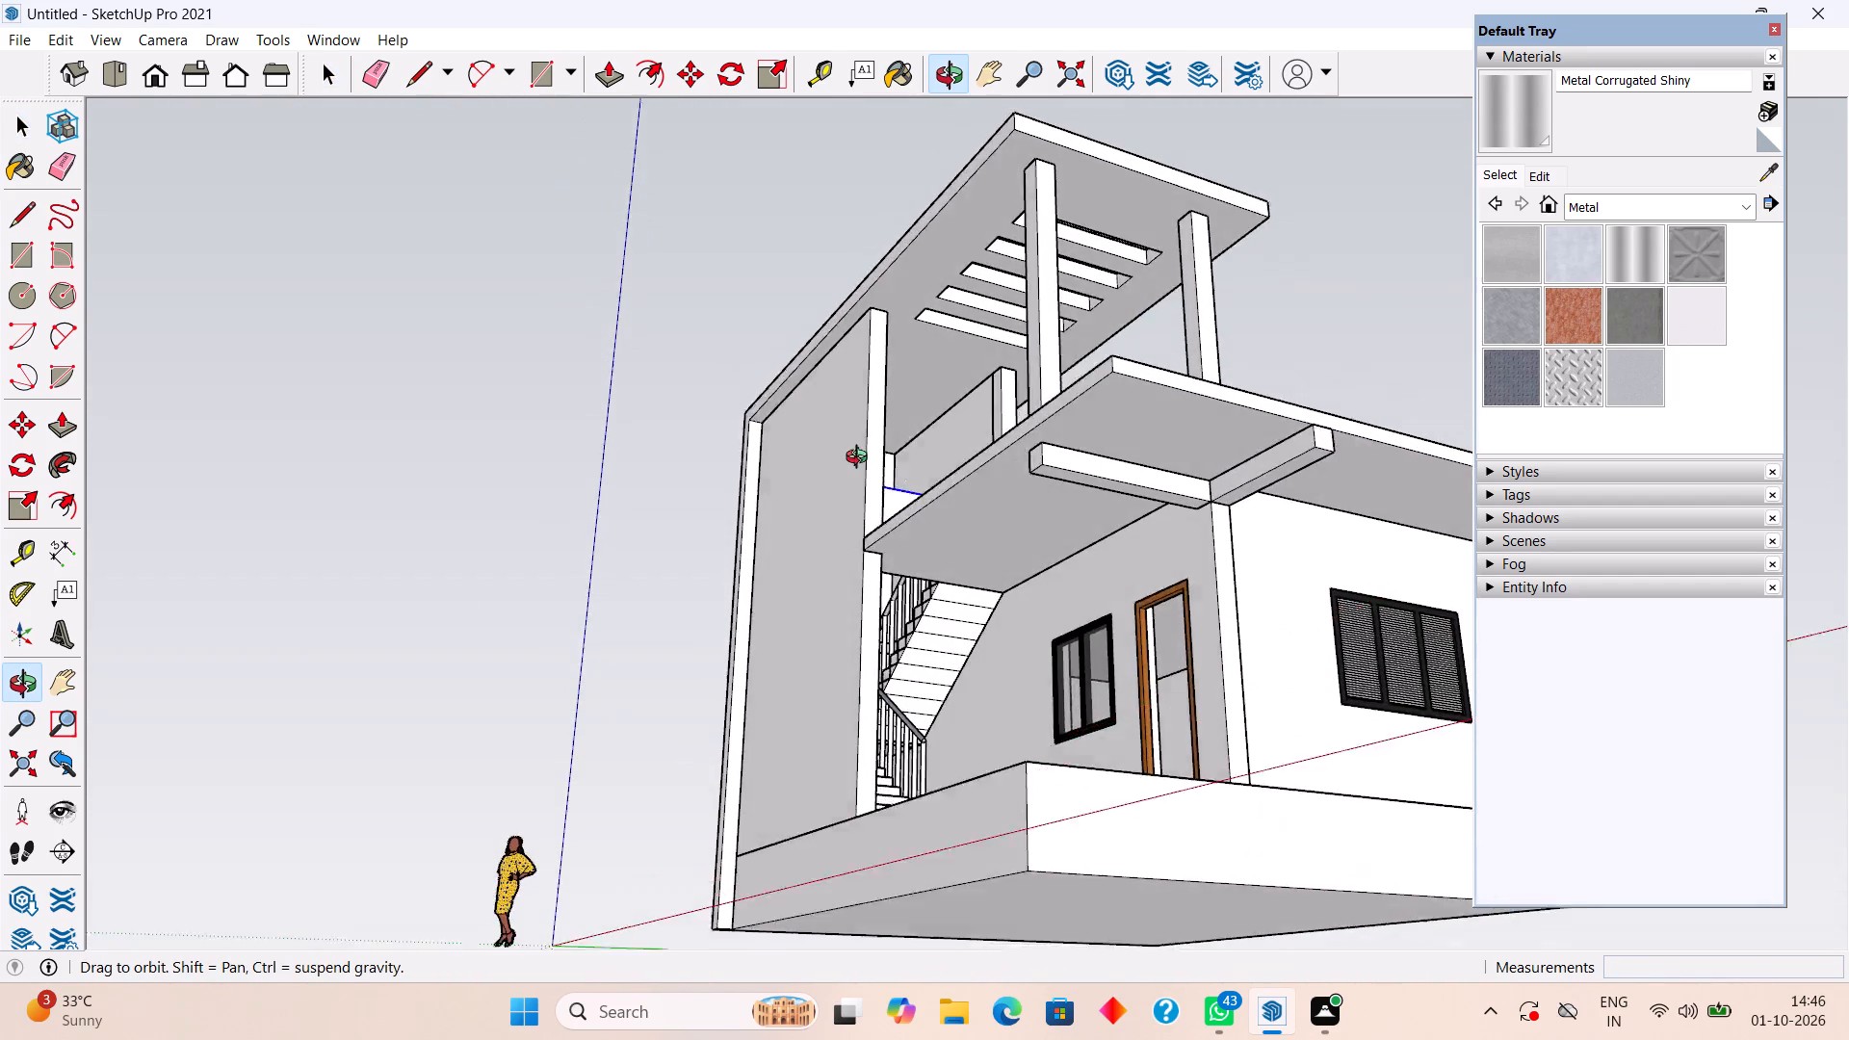
pyautogui.moveTo(861, 459); pyautogui.dragTo(862, 460, button='middle')
pyautogui.scroll(1, 838, 452)
pyautogui.click(640, 344)
pyautogui.moveTo(1331, 547); pyautogui.dragTo(1075, 684, button='middle')
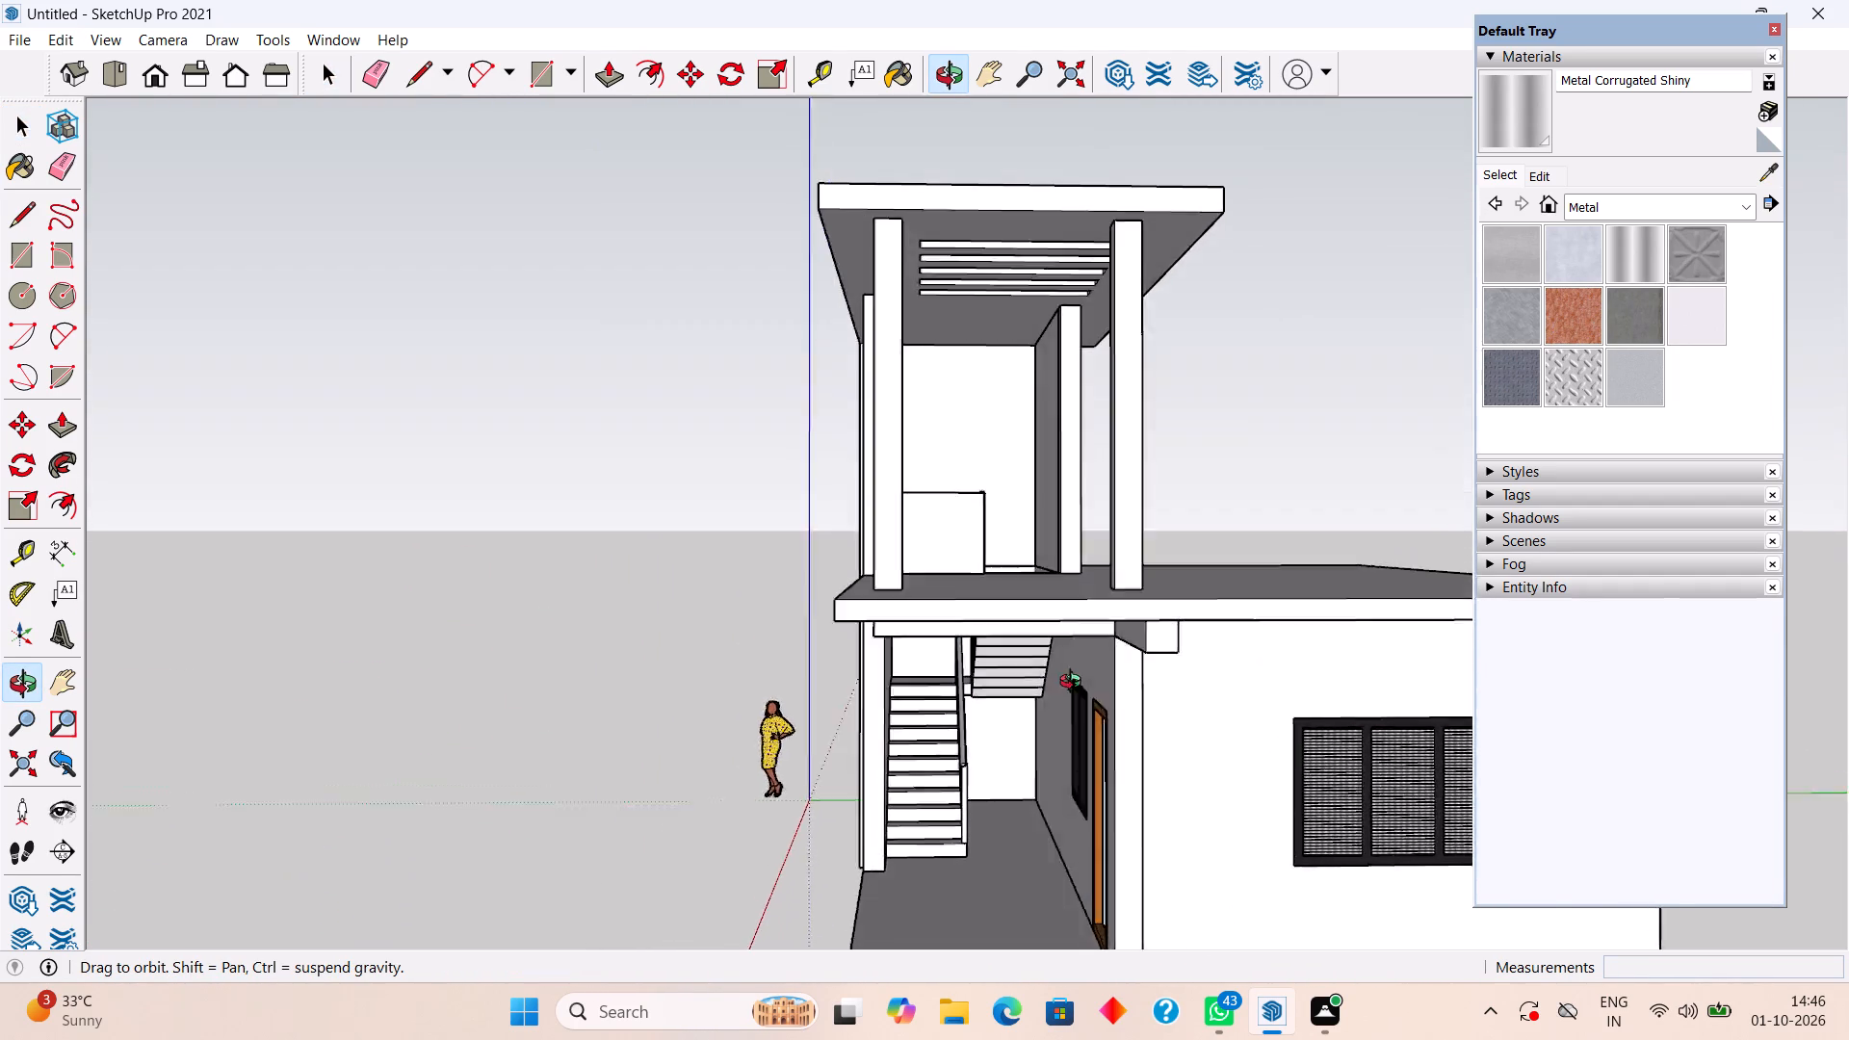
pyautogui.moveTo(1075, 684); pyautogui.dragTo(1034, 673, button='middle')
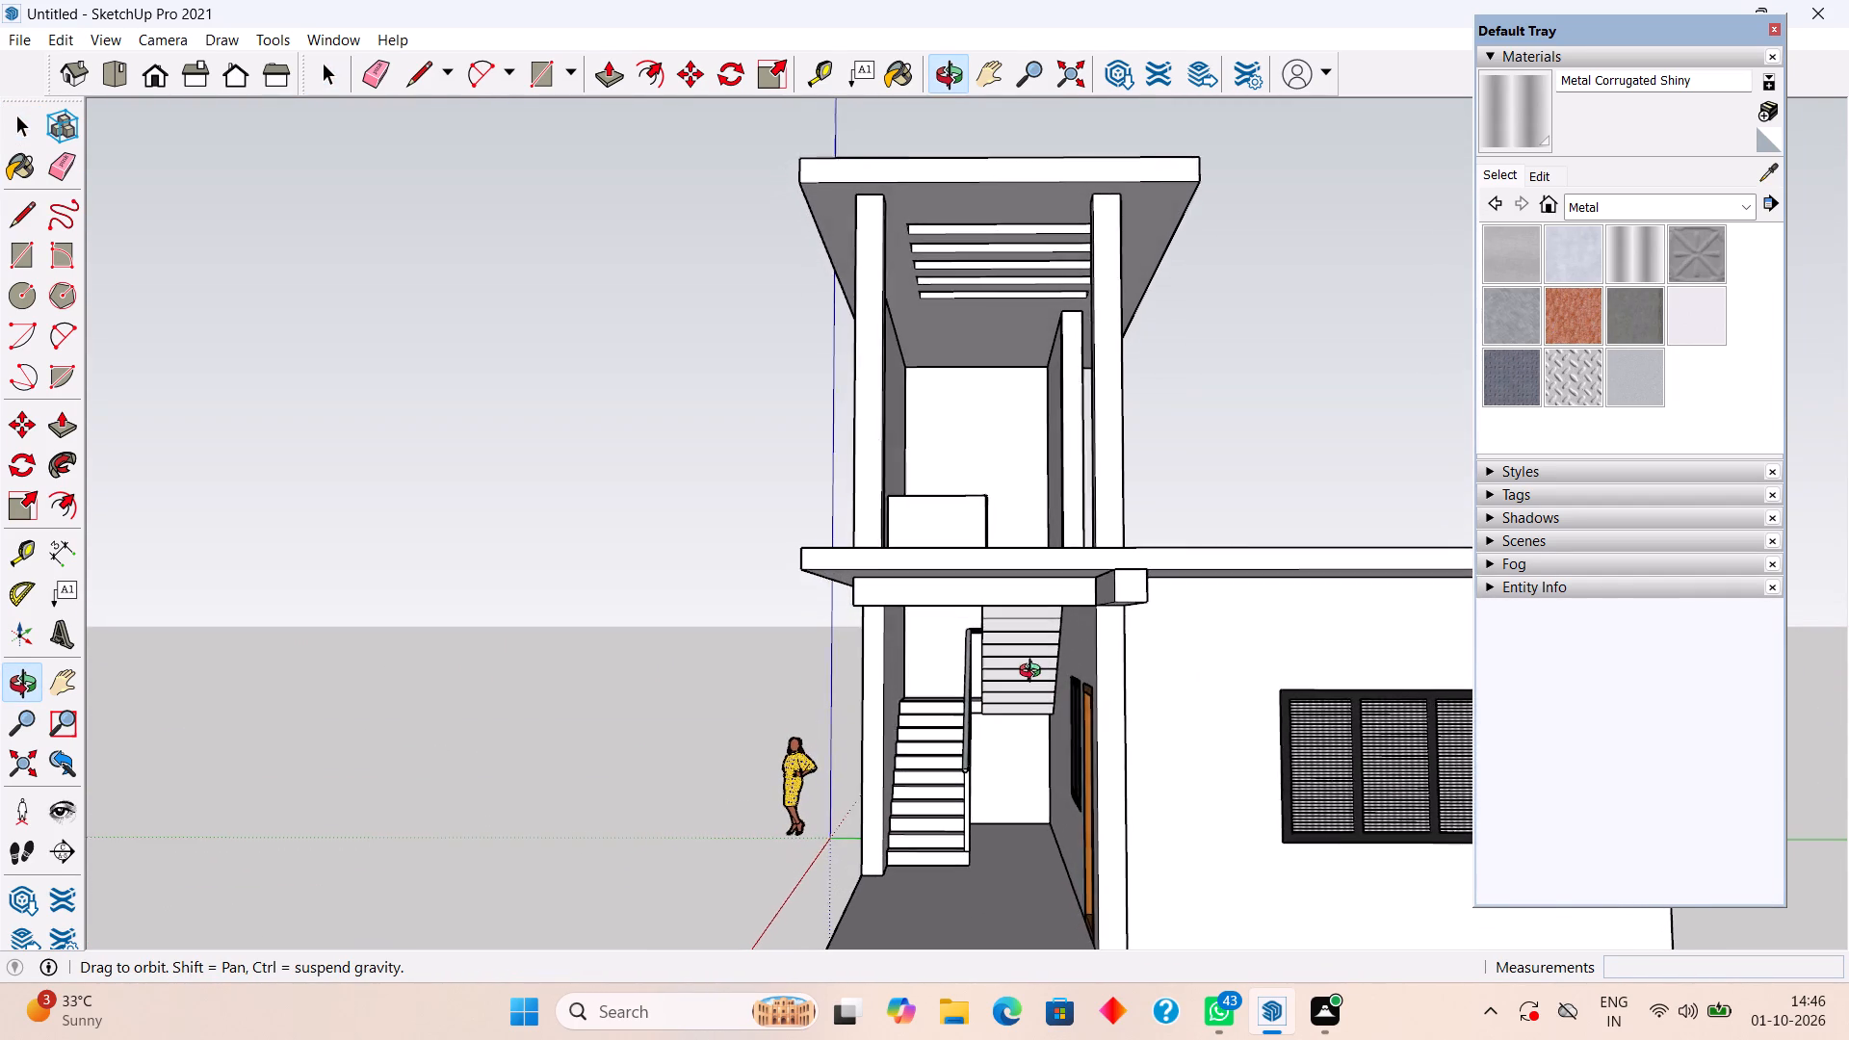
pyautogui.moveTo(1034, 673); pyautogui.dragTo(1043, 670, button='middle')
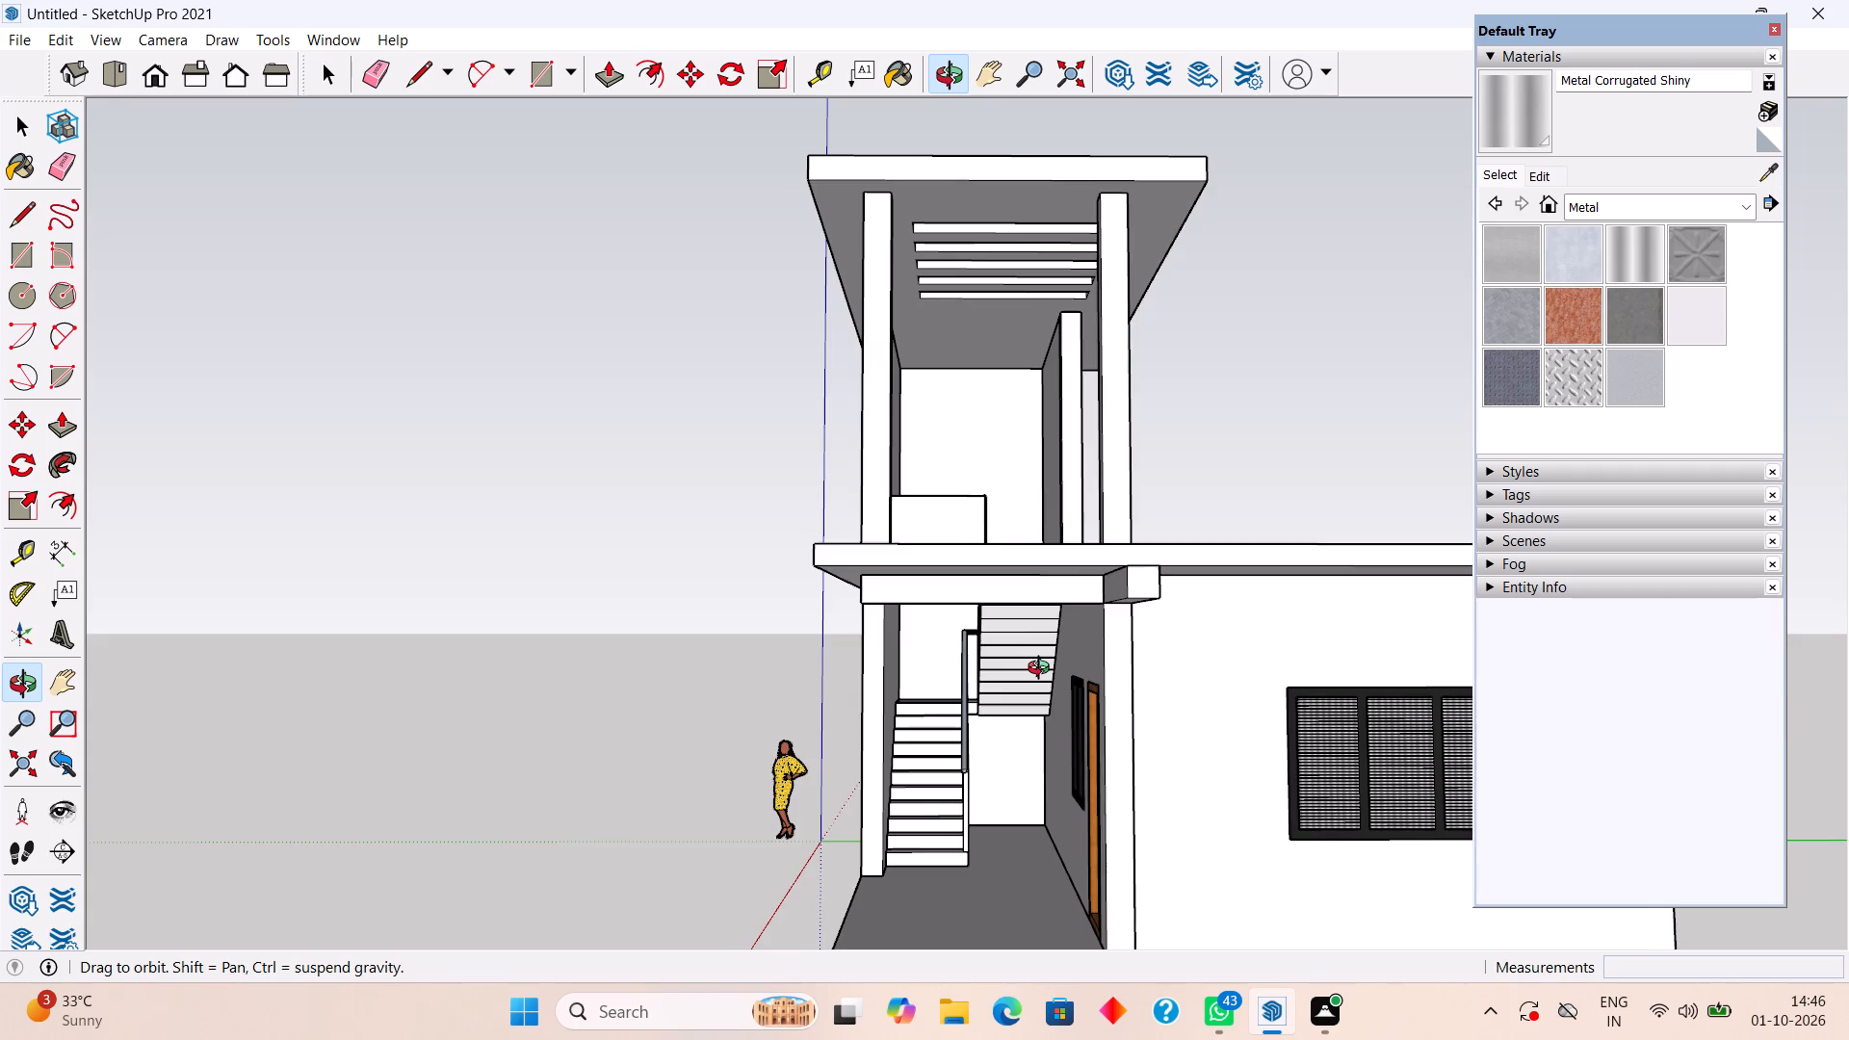
# Examine the stair tower, porch and upper floor slab from the front, the outer side and below.
pyautogui.moveTo(1043, 670); pyautogui.dragTo(1054, 545, button='middle')
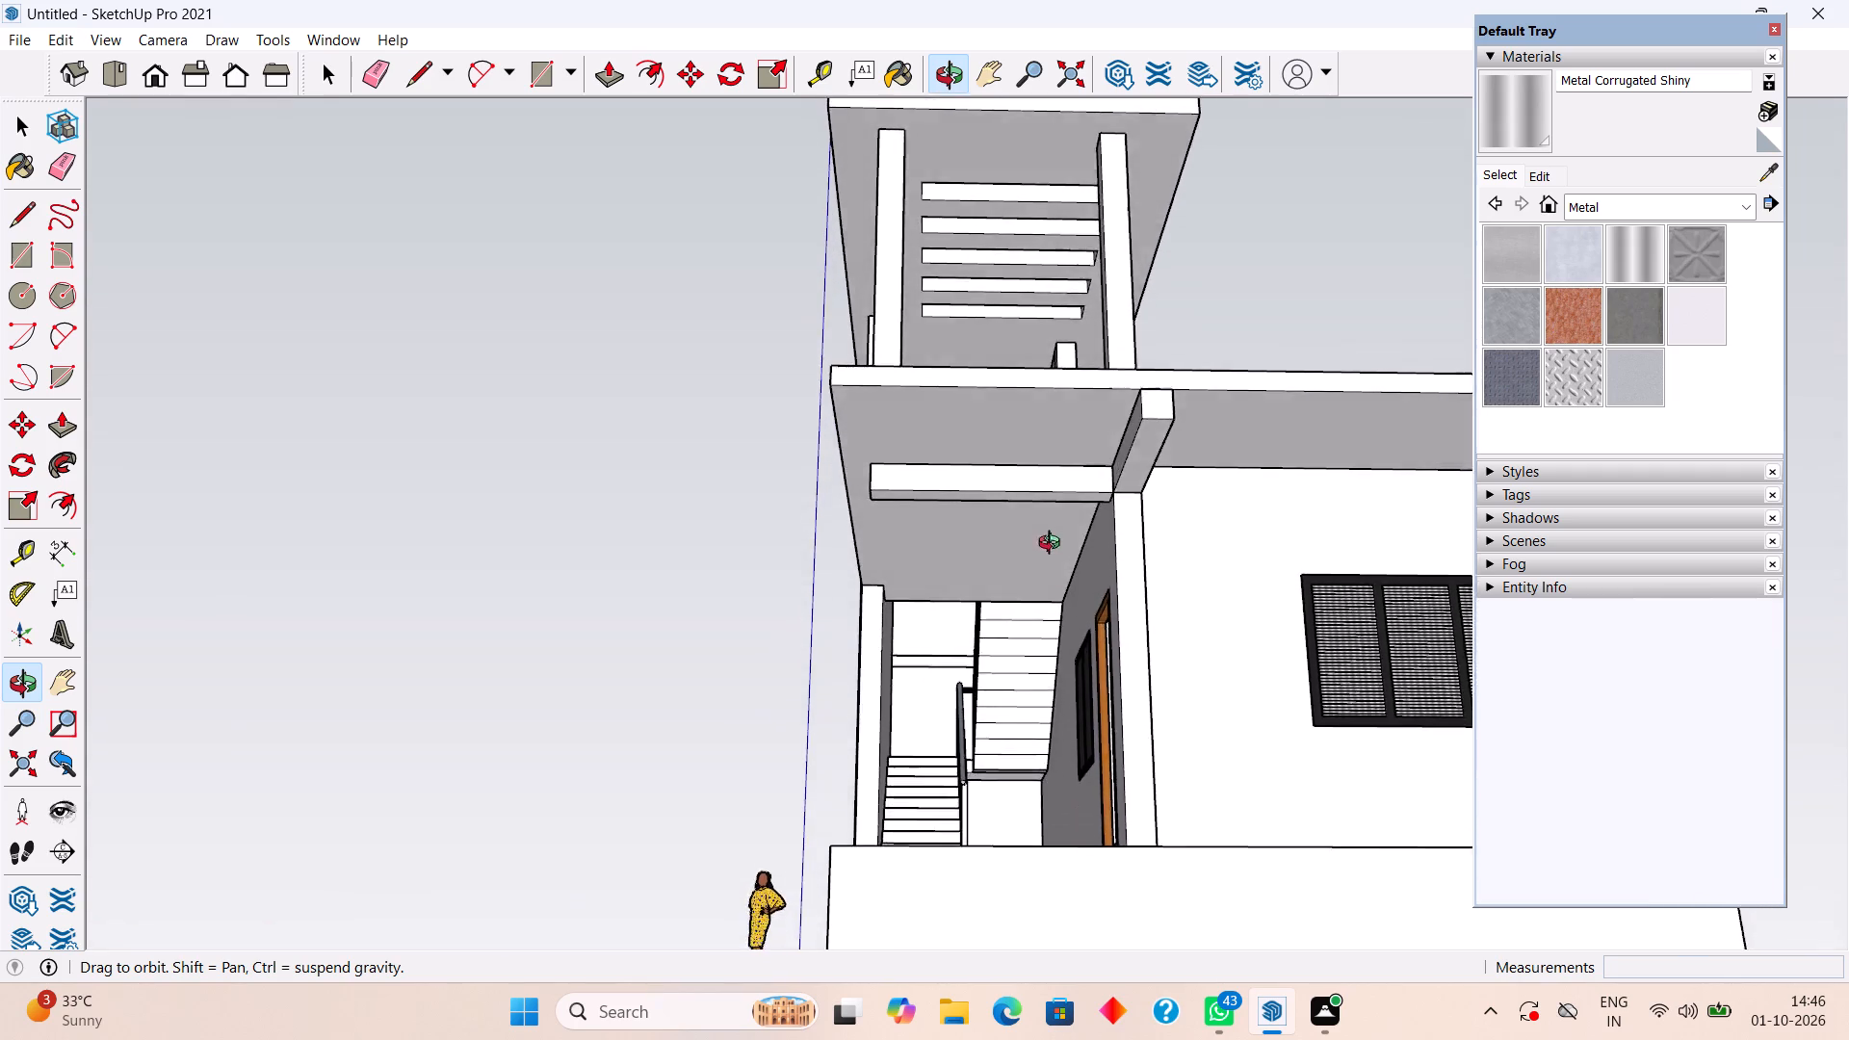
pyautogui.moveTo(1054, 545); pyautogui.dragTo(1173, 799, button='middle')
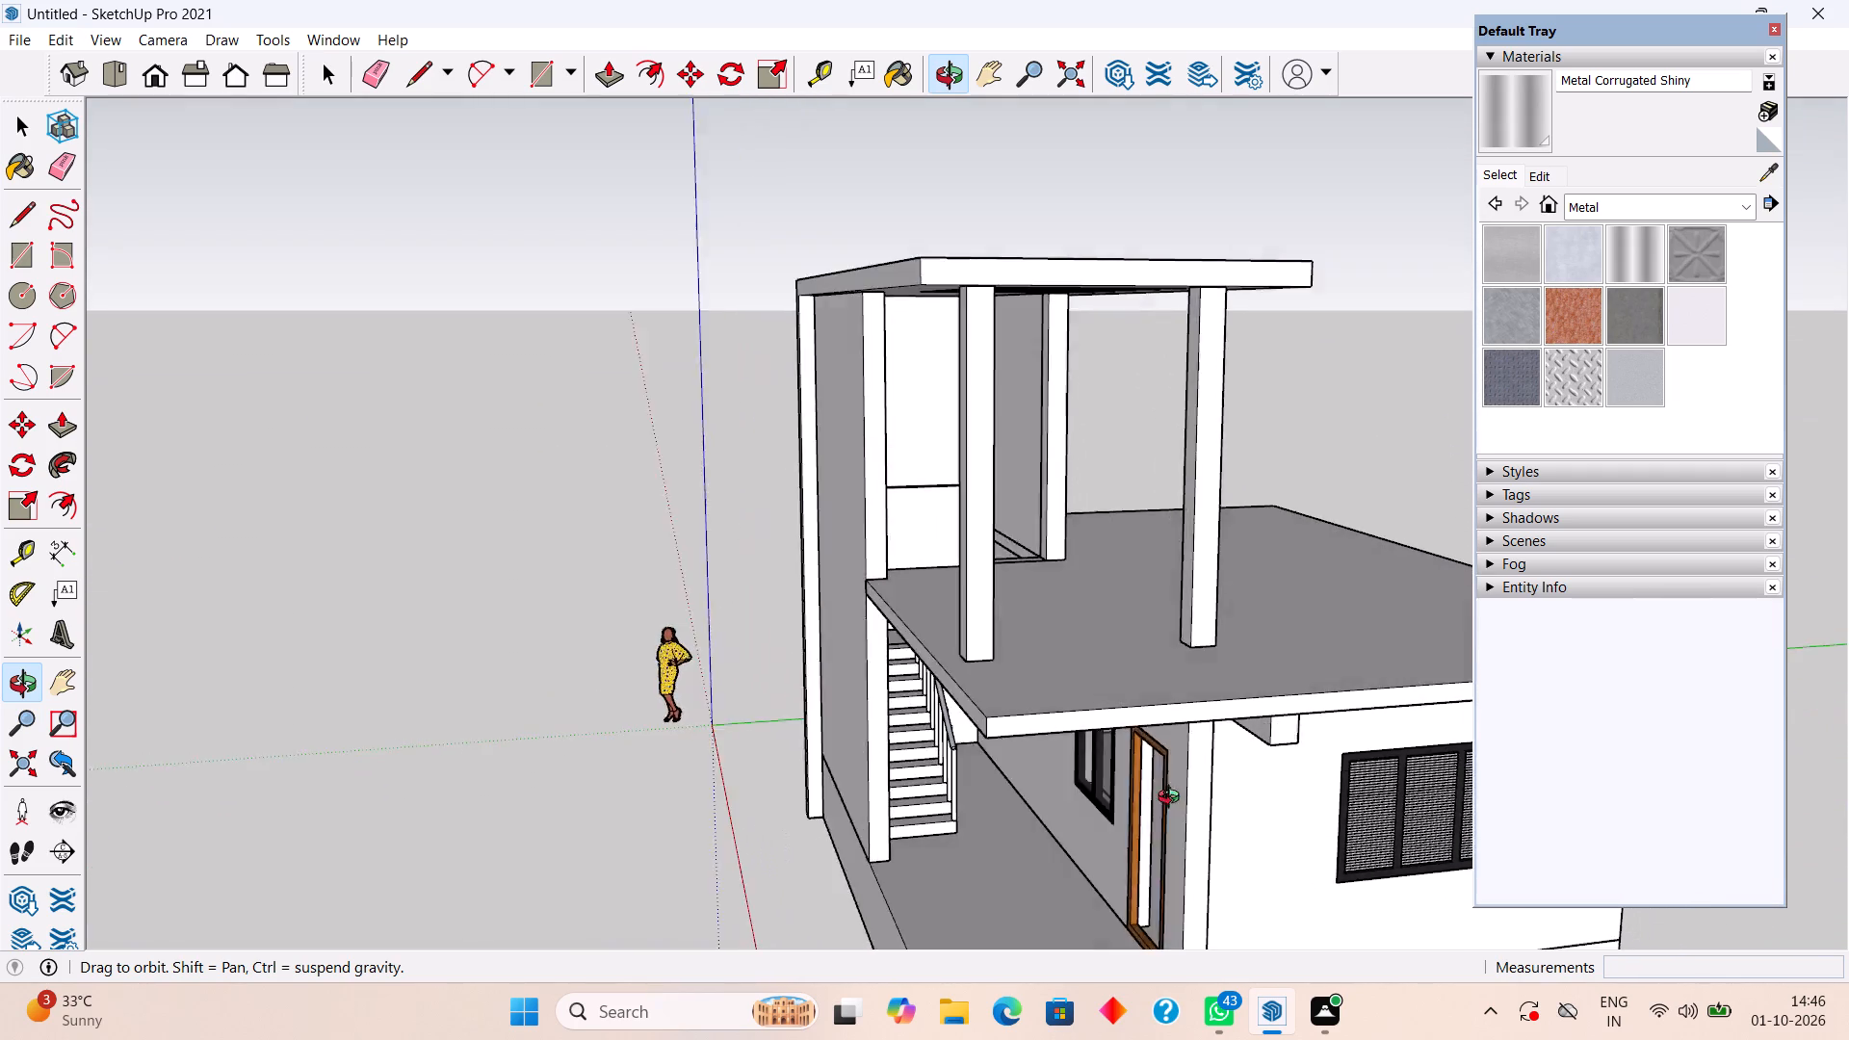
pyautogui.moveTo(1173, 799); pyautogui.dragTo(1268, 888, button='middle')
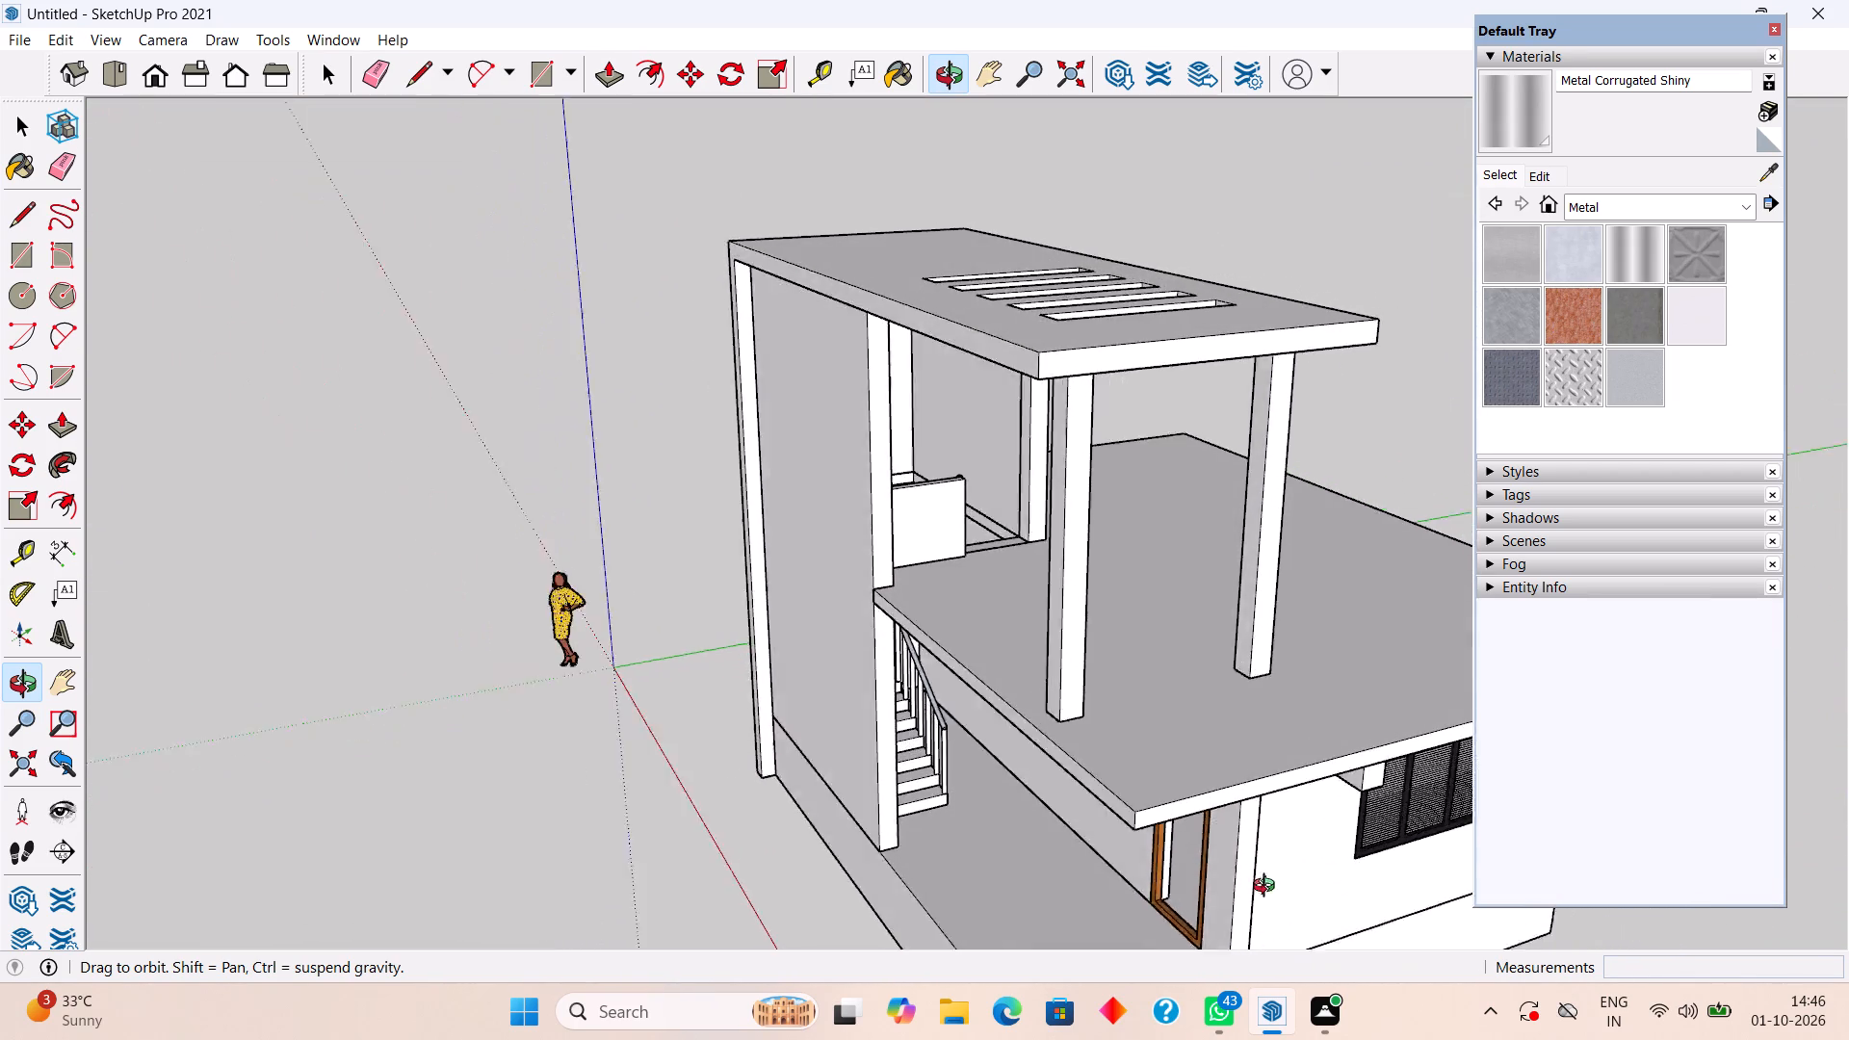
pyautogui.moveTo(1268, 888); pyautogui.dragTo(940, 760, button='middle')
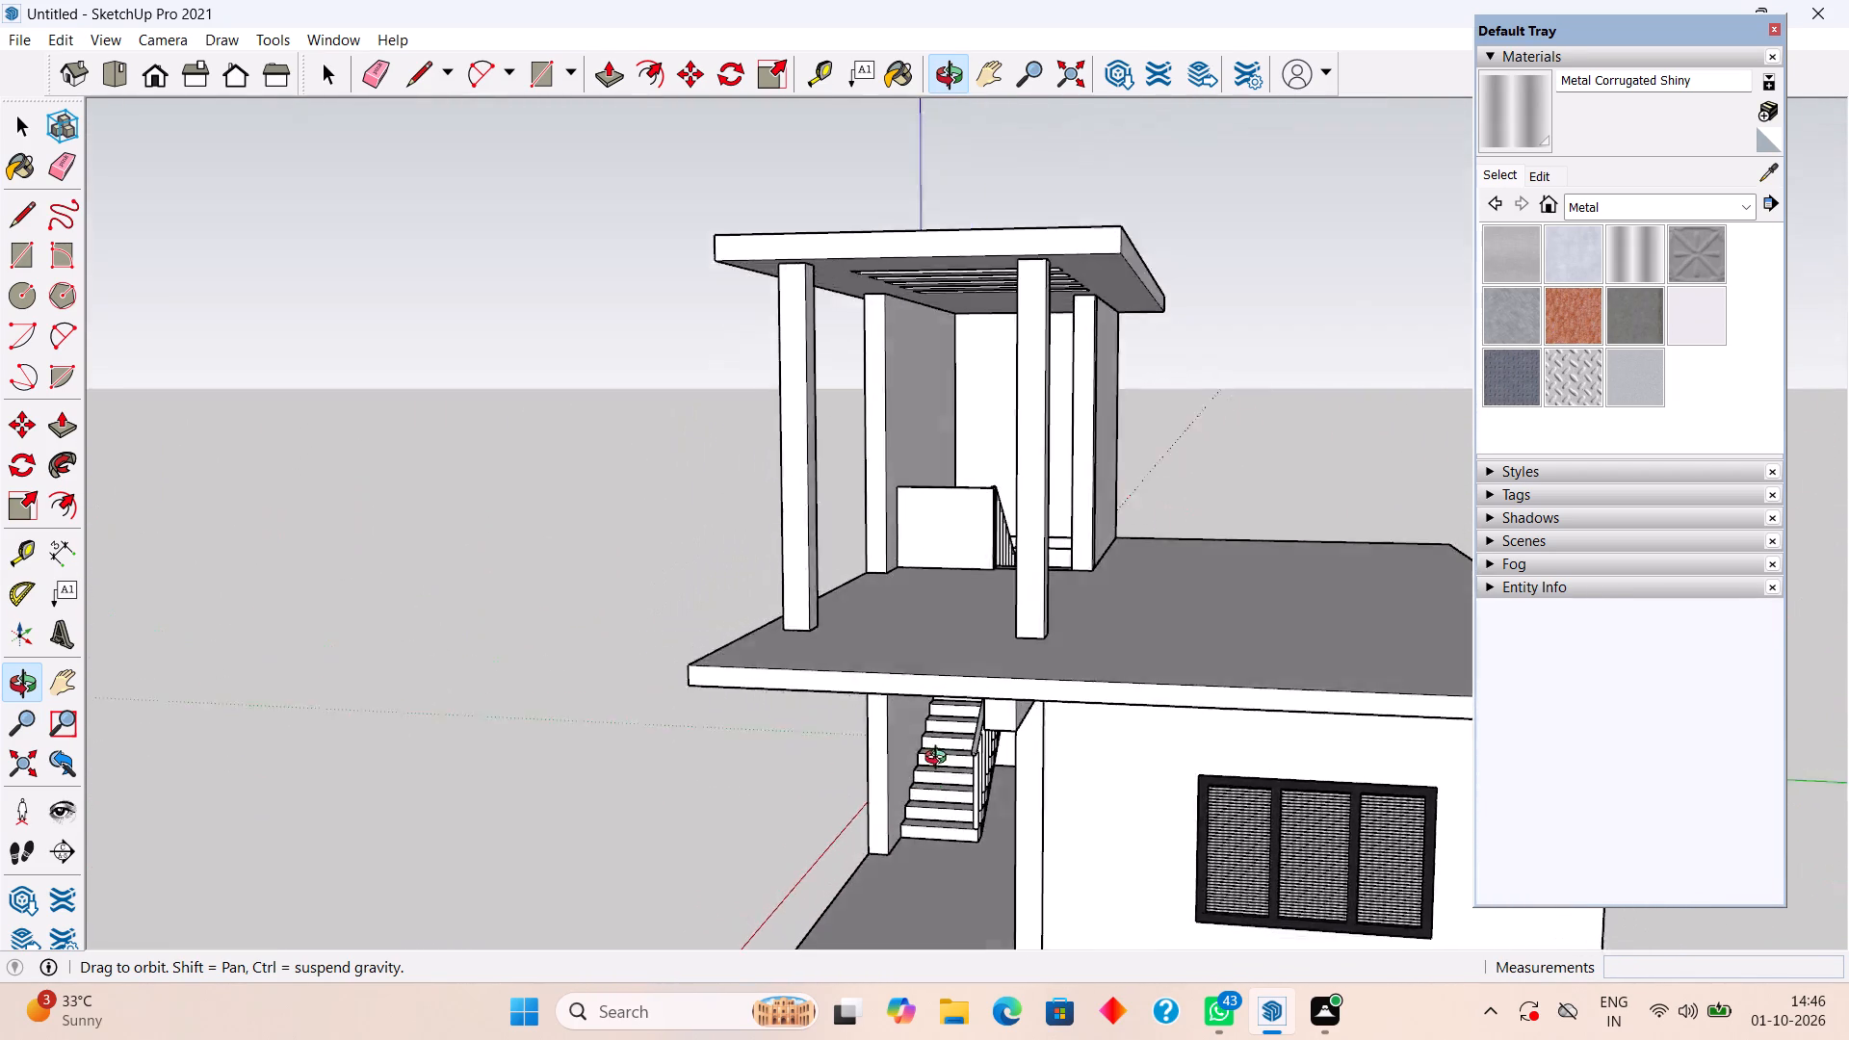
pyautogui.moveTo(940, 760); pyautogui.dragTo(1200, 830, button='middle')
pyautogui.scroll(-1, 1197, 831)
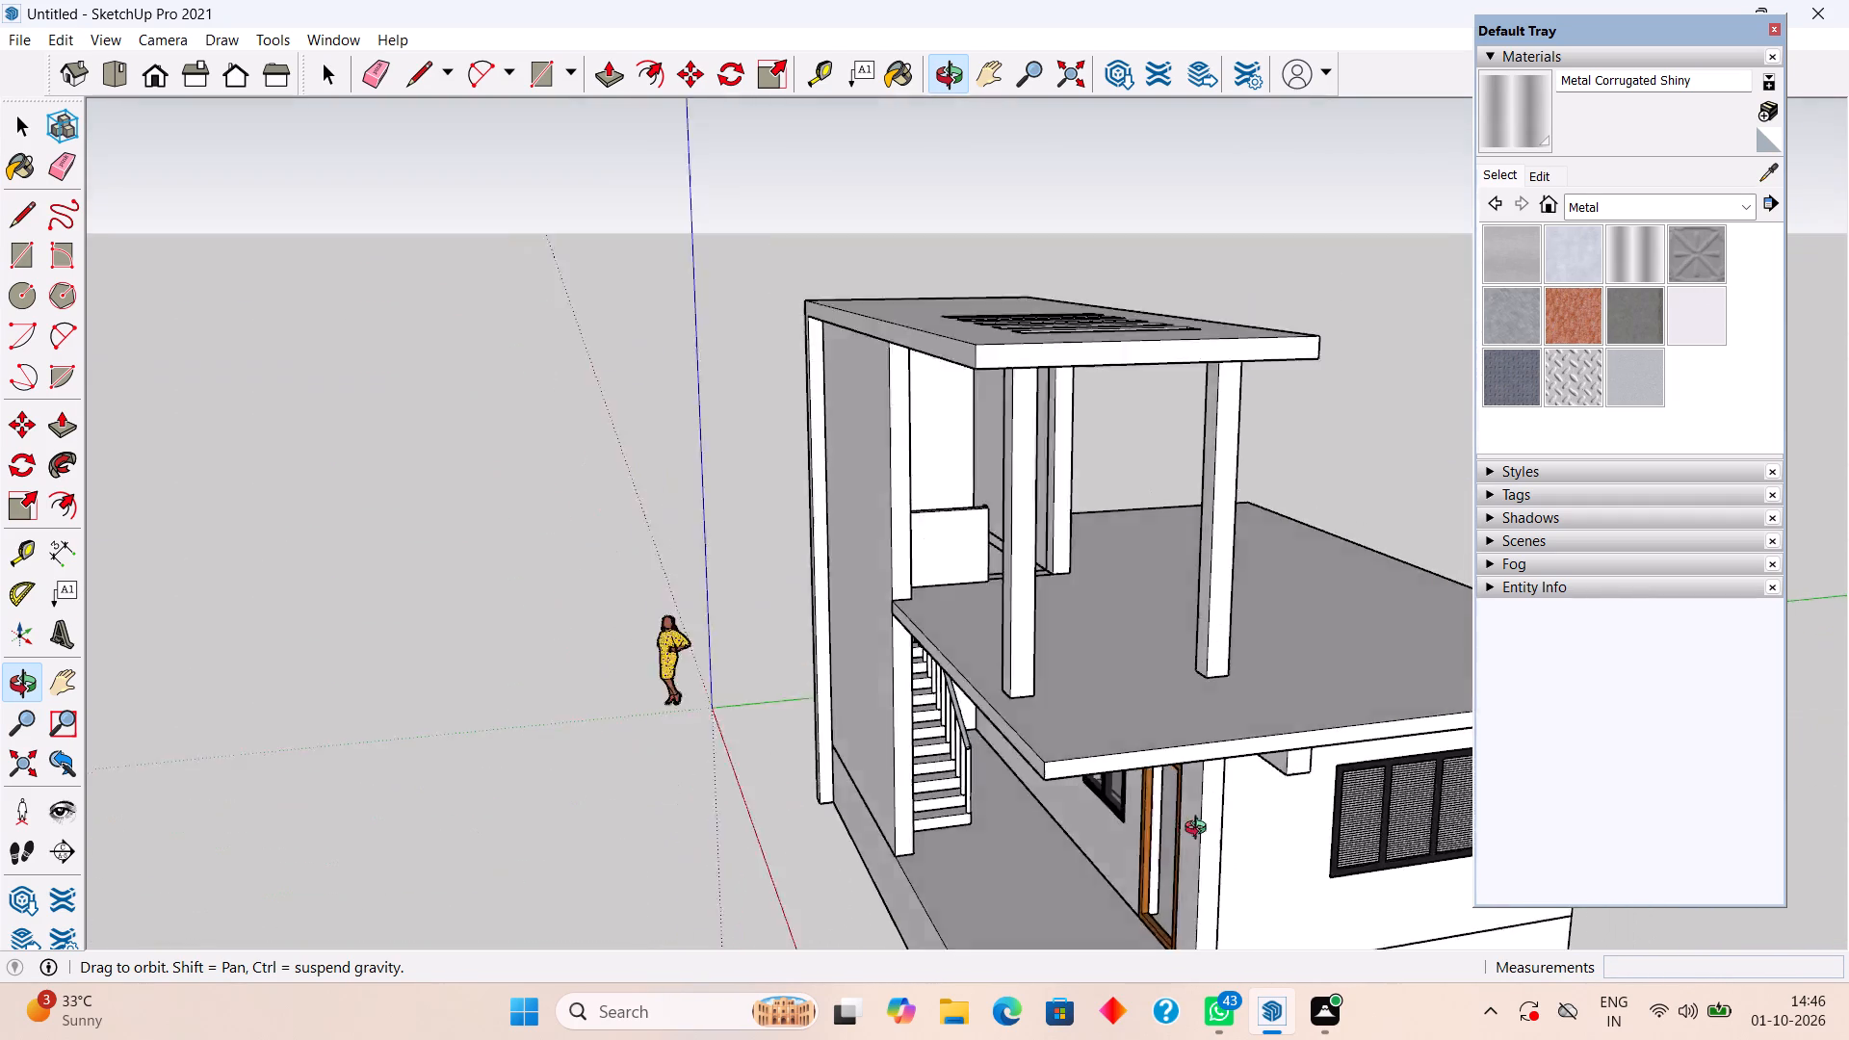
pyautogui.moveTo(1200, 830); pyautogui.dragTo(1377, 767, button='middle')
pyautogui.moveTo(916, 656); pyautogui.dragTo(1275, 627, button='middle')
pyautogui.scroll(-7, 1275, 627)
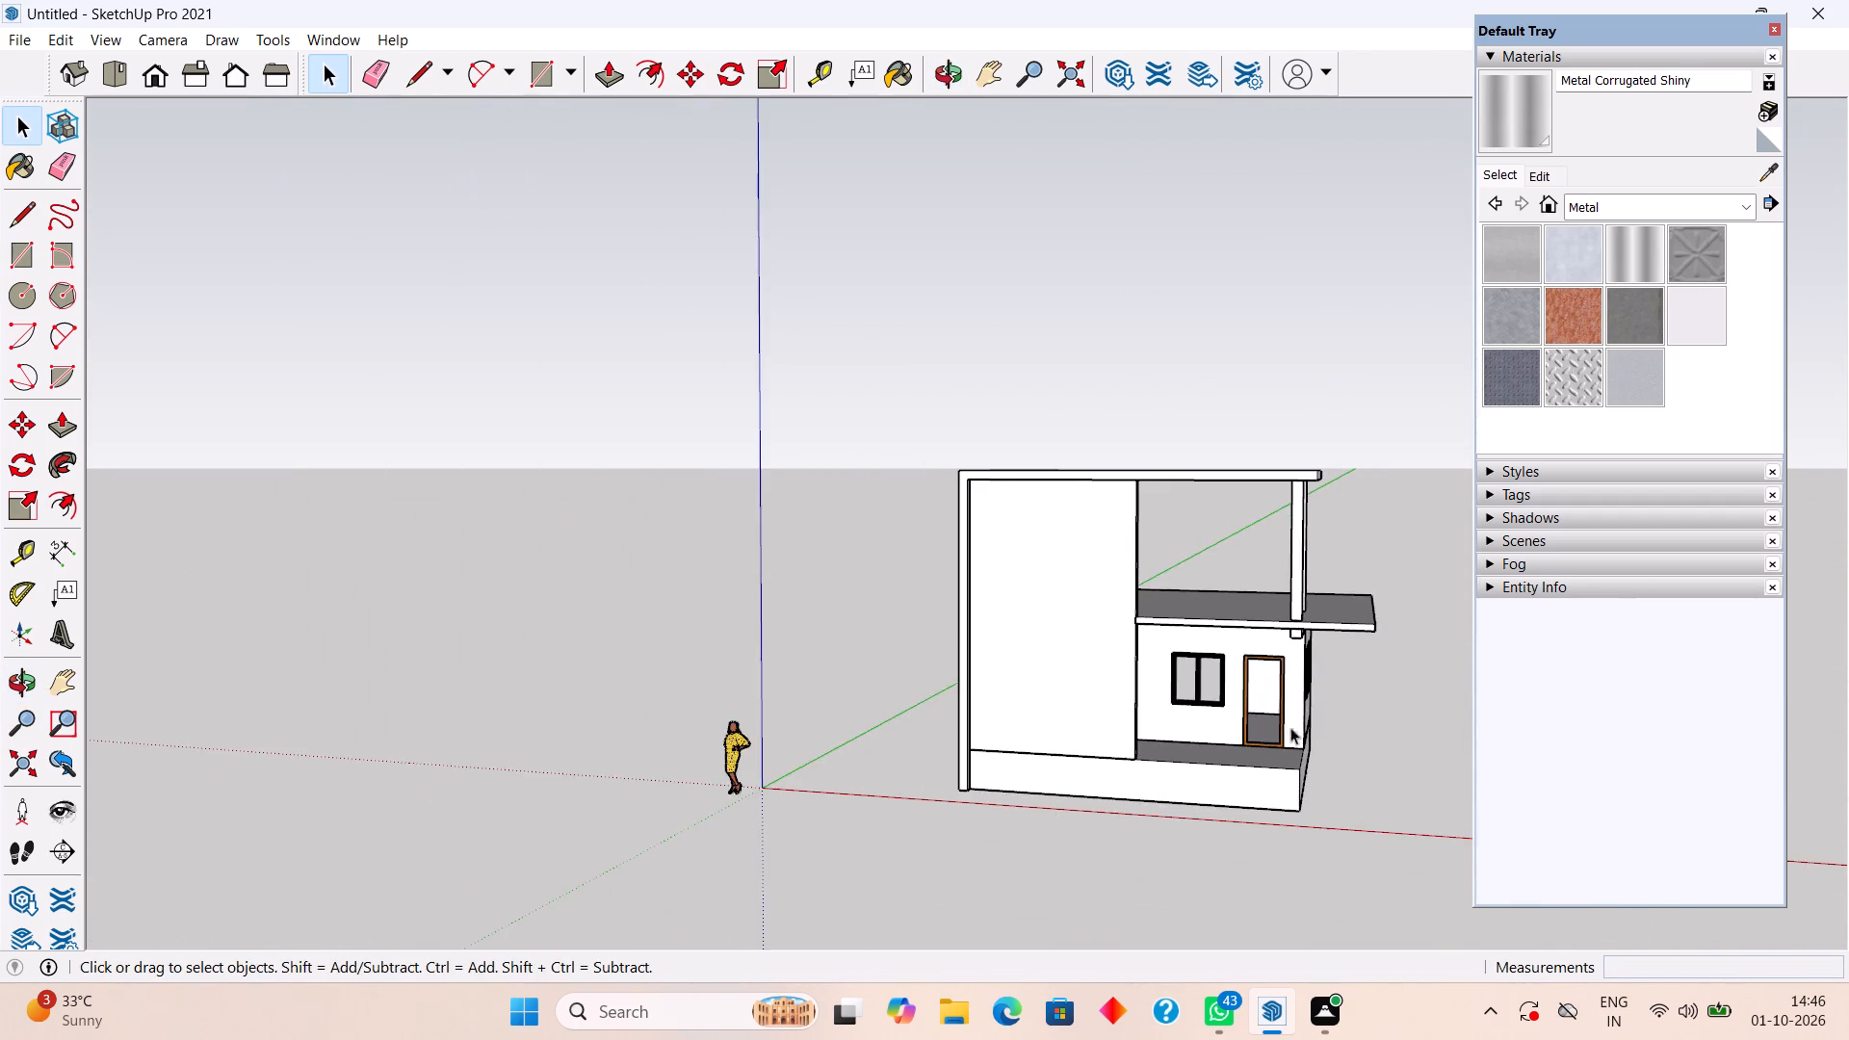
pyautogui.moveTo(1296, 731); pyautogui.dragTo(1419, 590, button='middle')
pyautogui.scroll(7, 1419, 588)
pyautogui.moveTo(1301, 613); pyautogui.dragTo(1372, 495, button='middle')
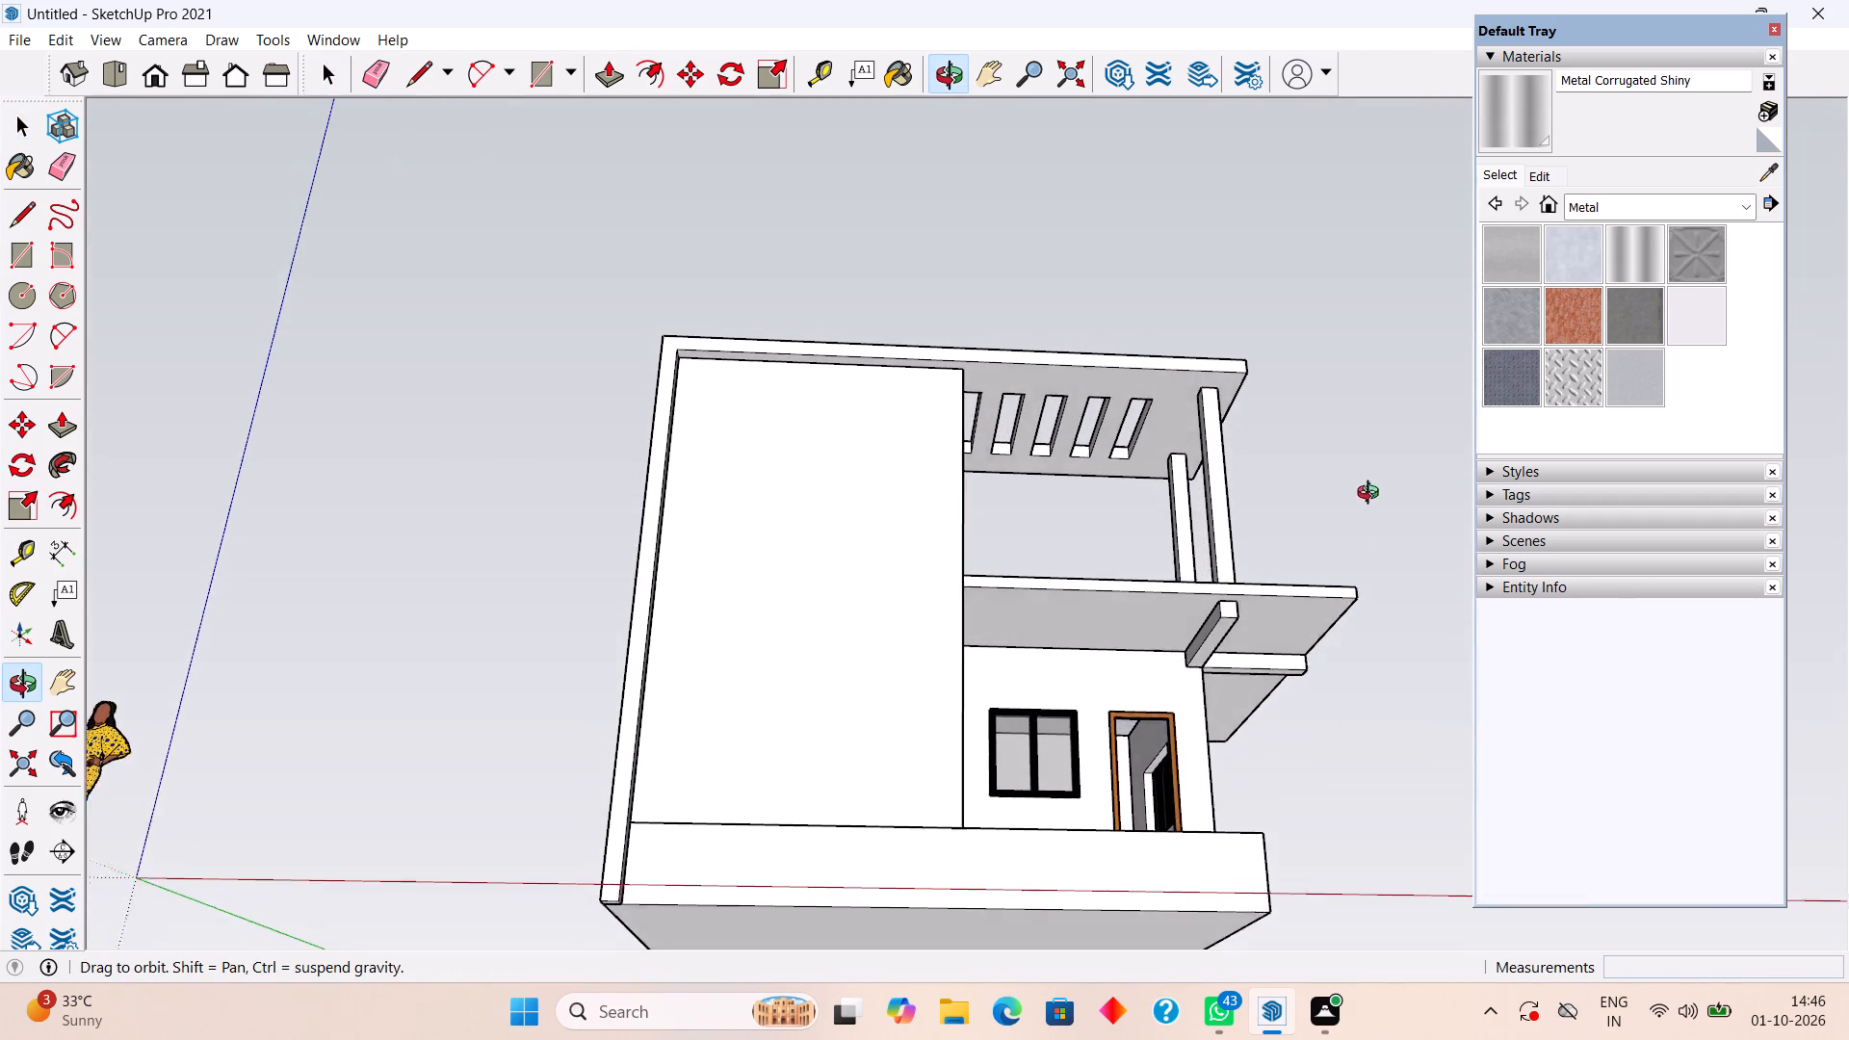
pyautogui.moveTo(1372, 495); pyautogui.dragTo(1343, 733, button='middle')
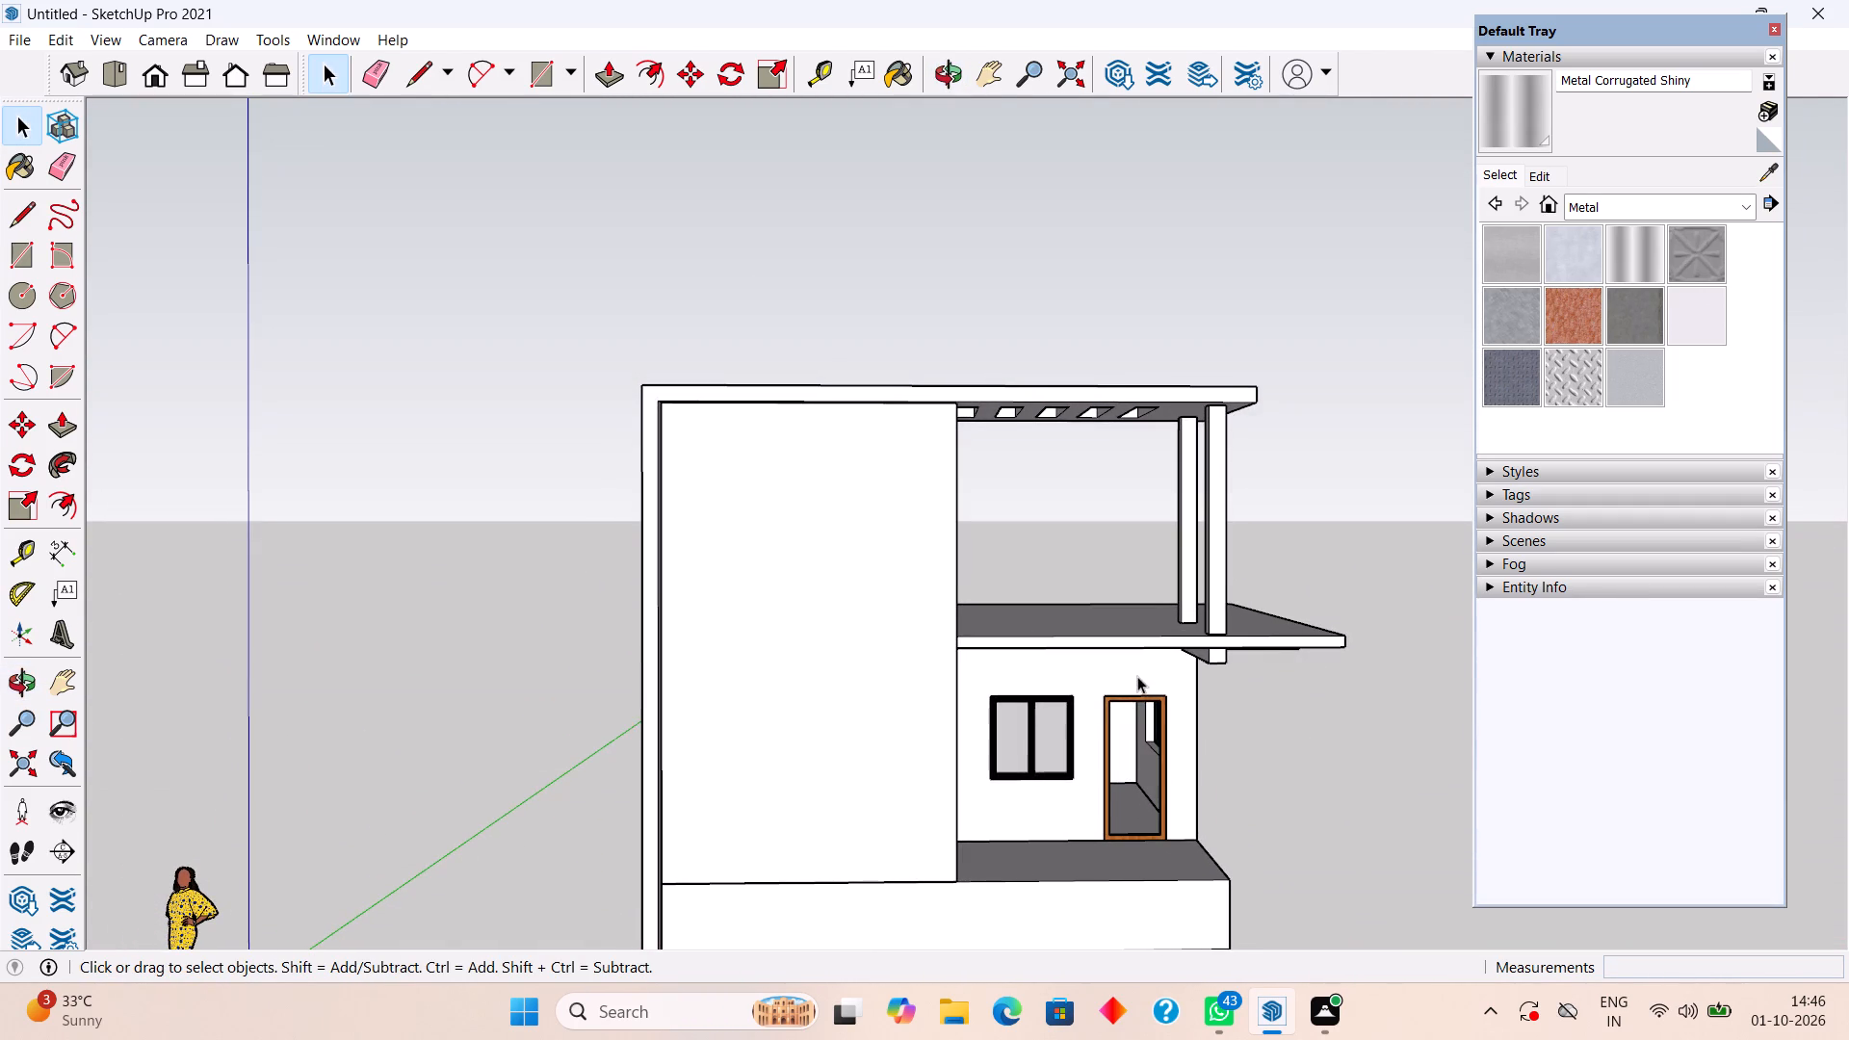
# Draw an 11' 9" by 9" rectangle on the porch slab's underside, along its outer side edge from the stair tower wall.
pyautogui.scroll(4, 1142, 668)
pyautogui.moveTo(1144, 667); pyautogui.dragTo(1146, 426, button='middle')
pyautogui.moveTo(1175, 492); pyautogui.dragTo(1175, 482, button='middle')
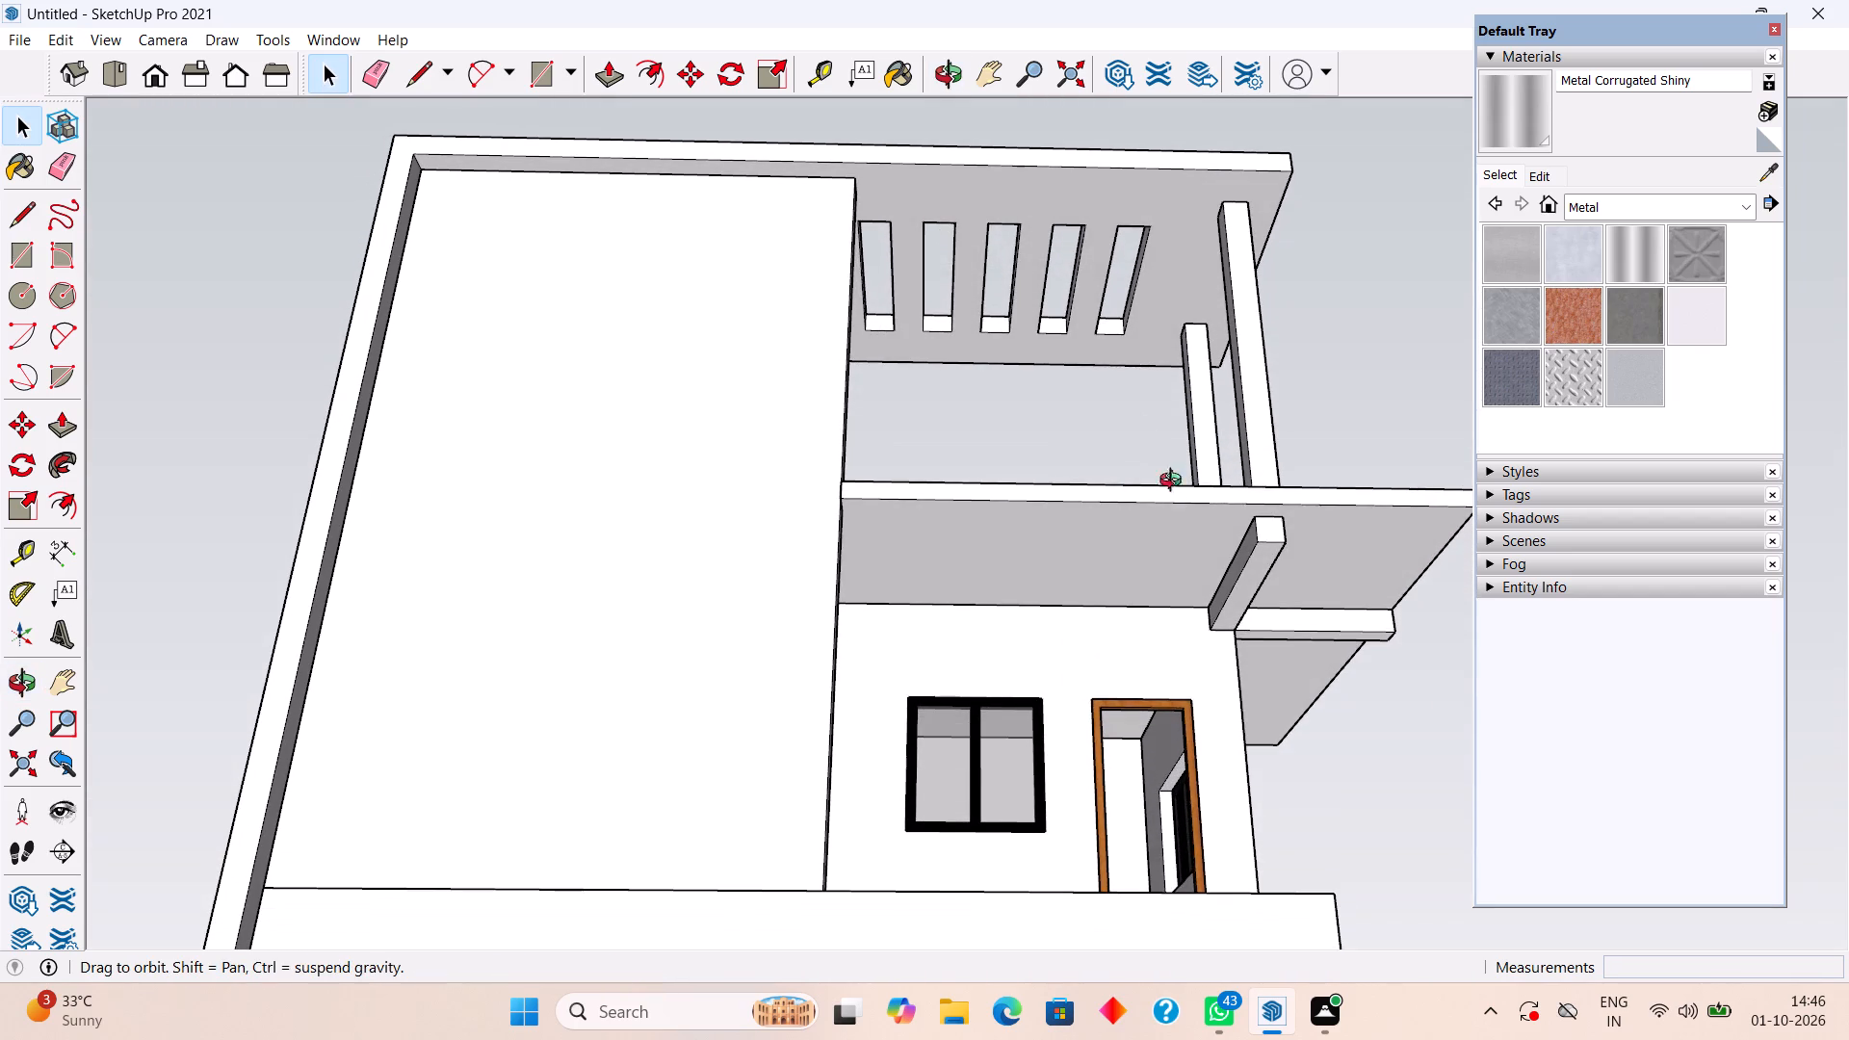
pyautogui.moveTo(1175, 482); pyautogui.dragTo(1117, 330, button='middle')
pyautogui.moveTo(1036, 446); pyautogui.dragTo(1032, 360, button='middle')
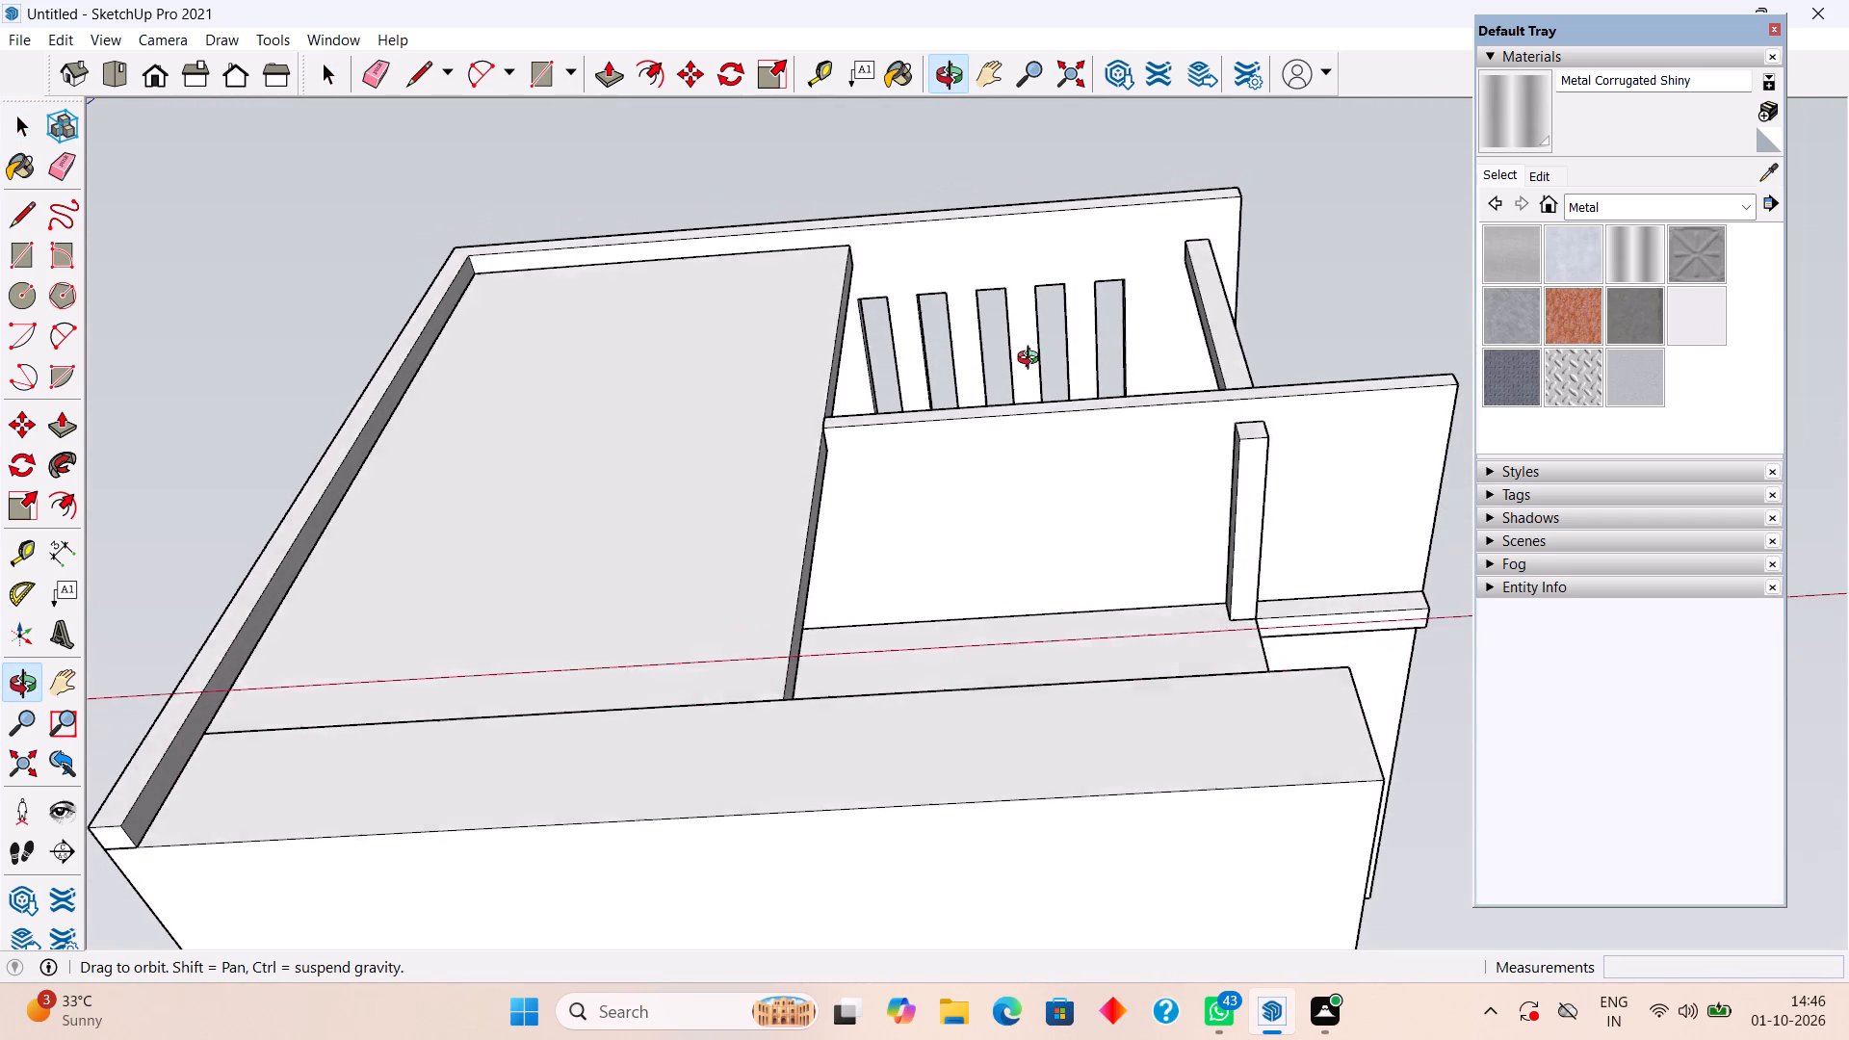
pyautogui.moveTo(1032, 360); pyautogui.dragTo(1026, 344, button='middle')
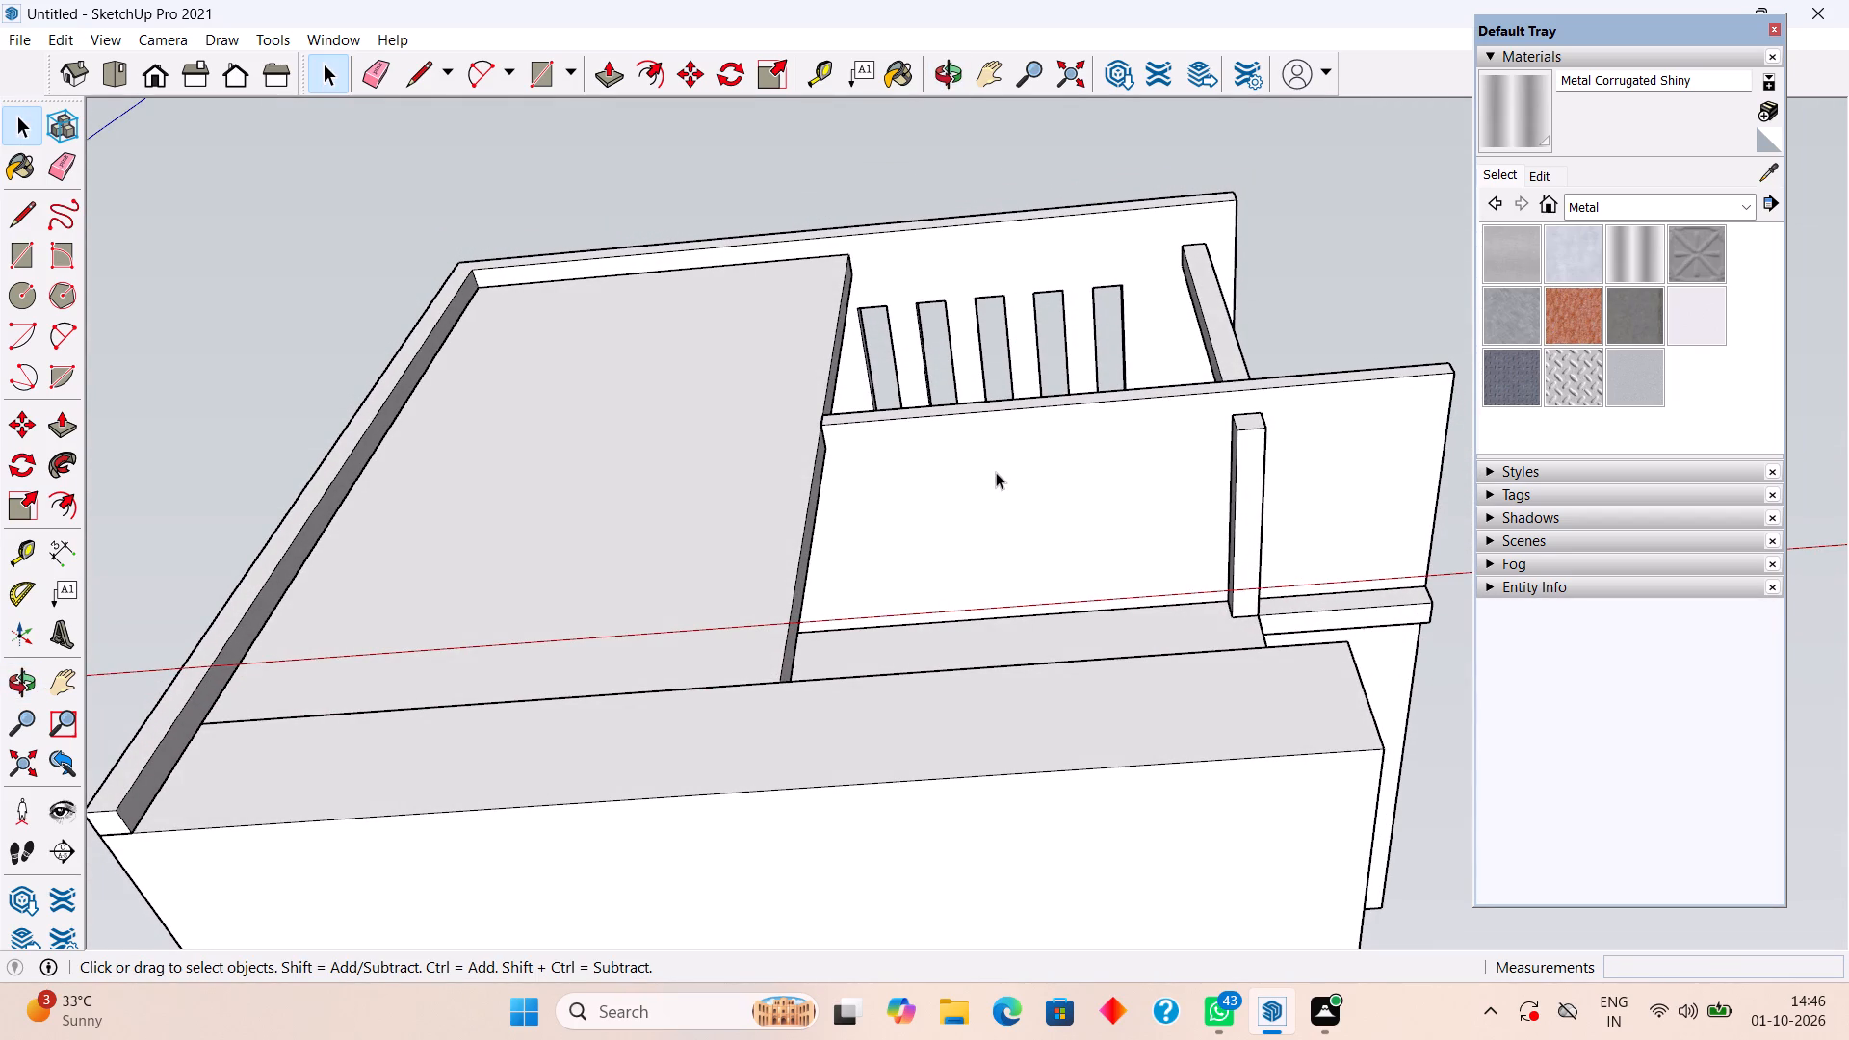
pyautogui.press('r')
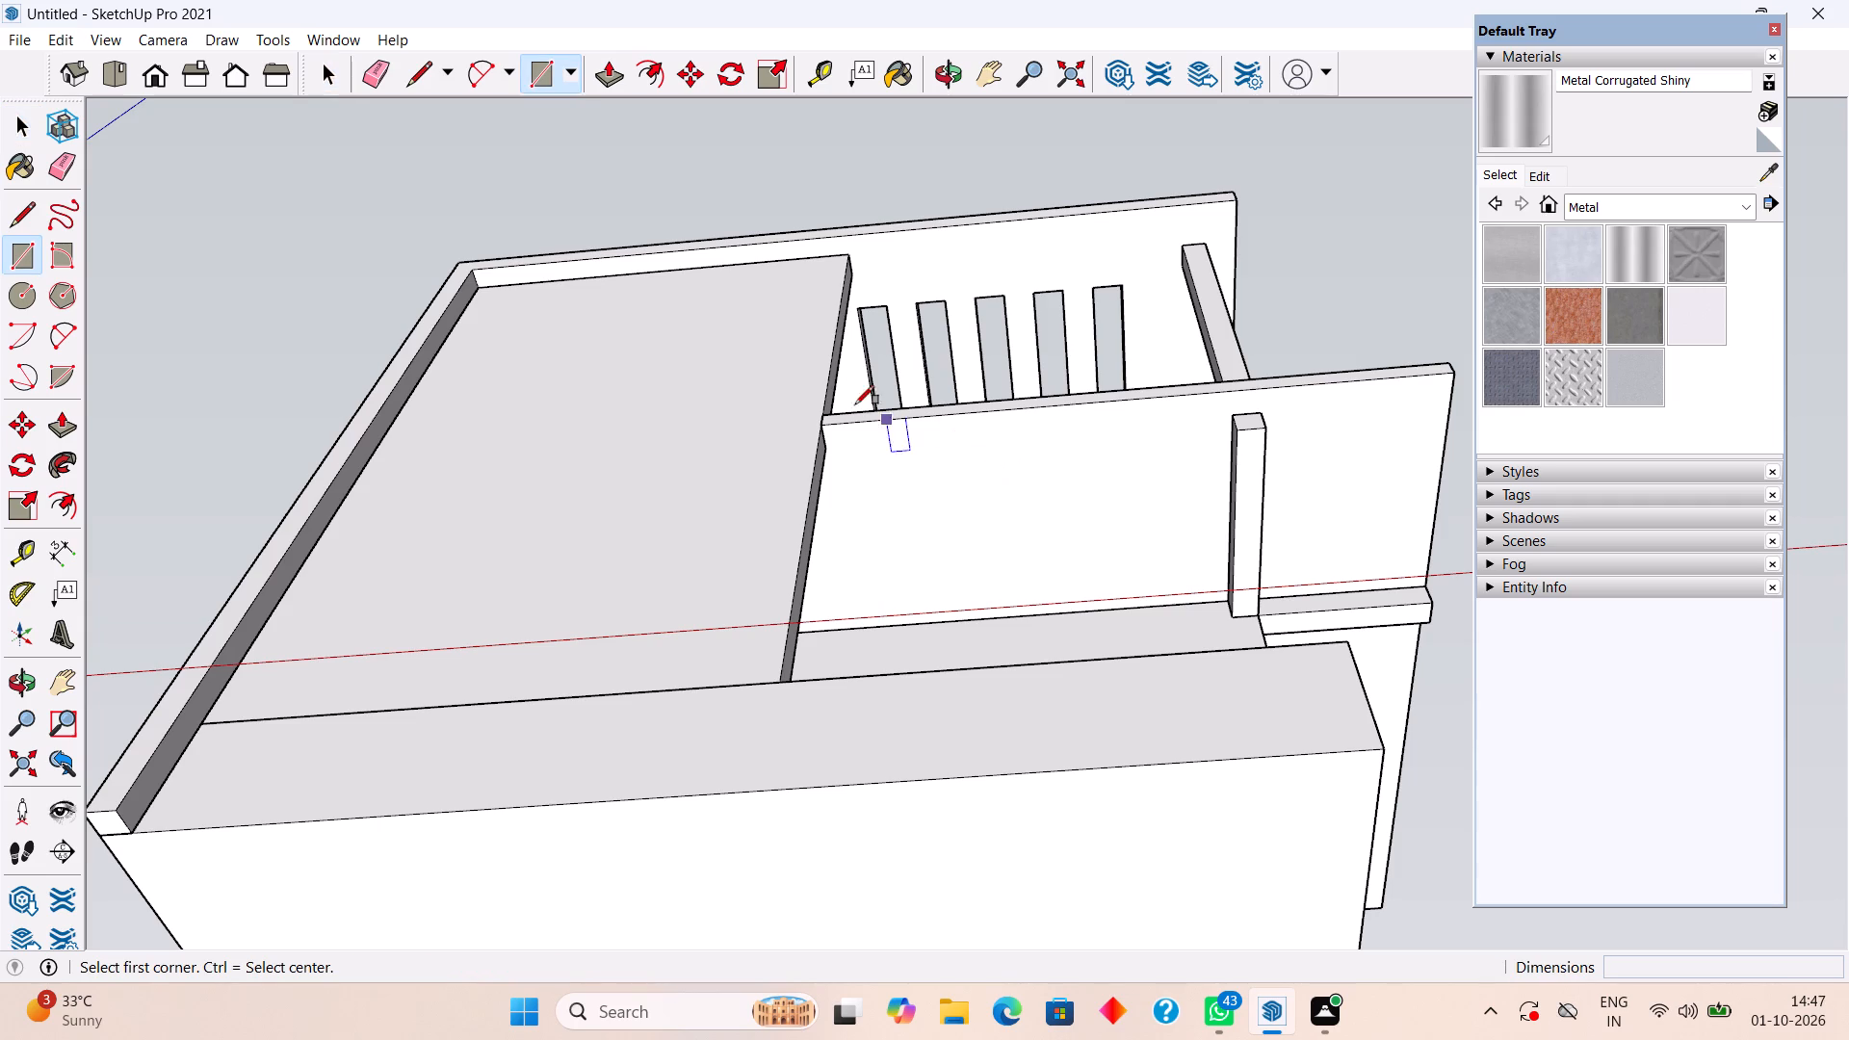
pyautogui.click(824, 422)
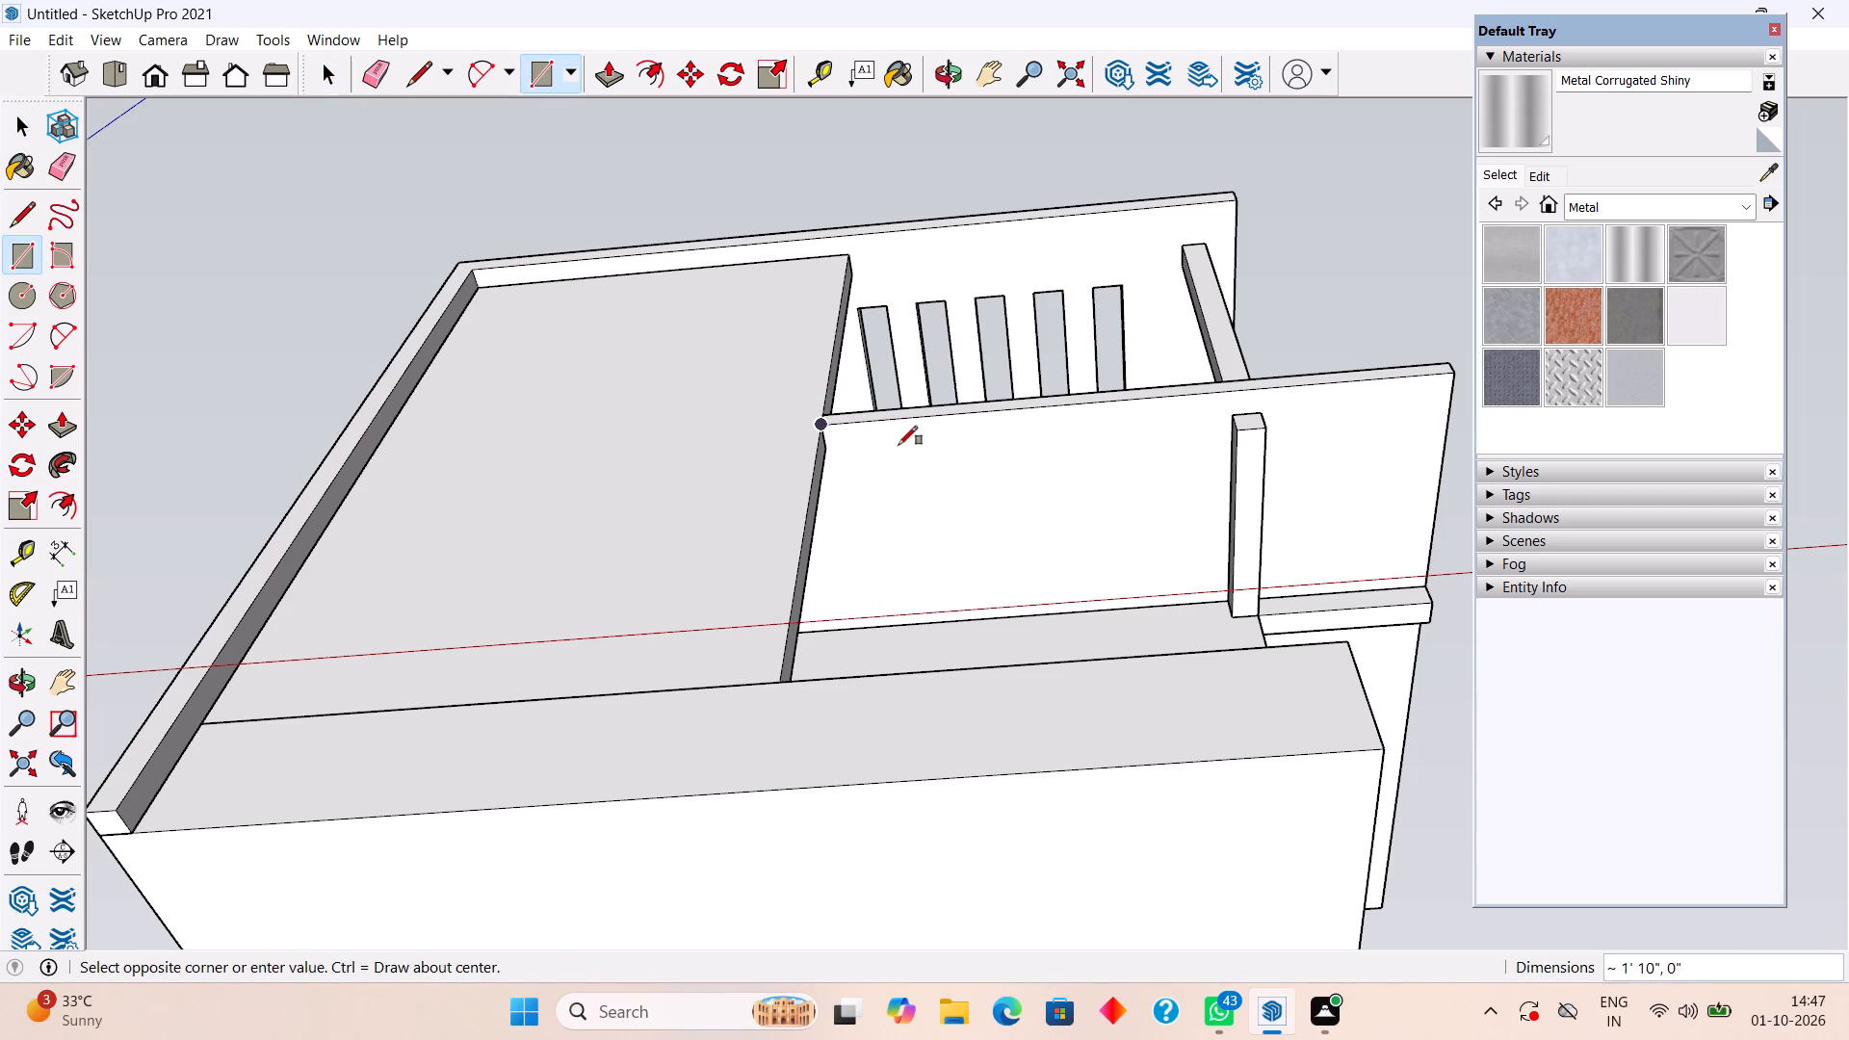
pyautogui.click(1265, 416)
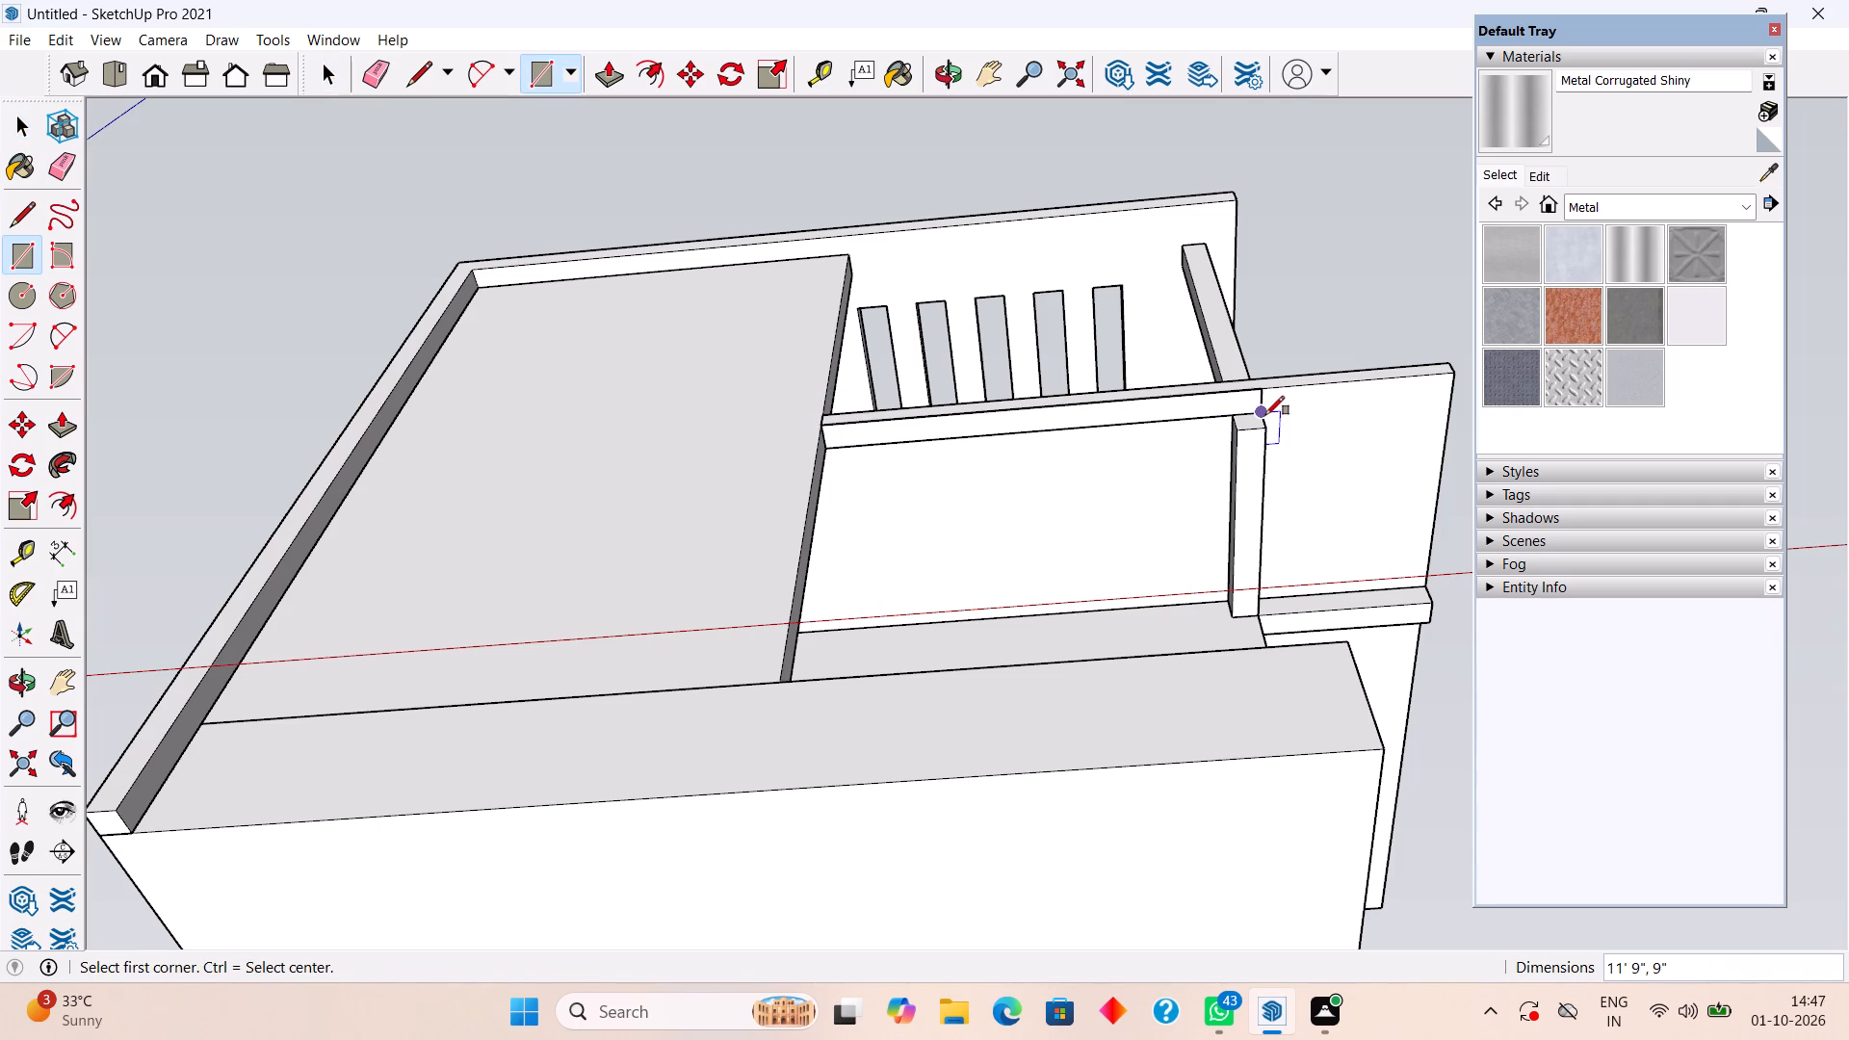
pyautogui.press('space')
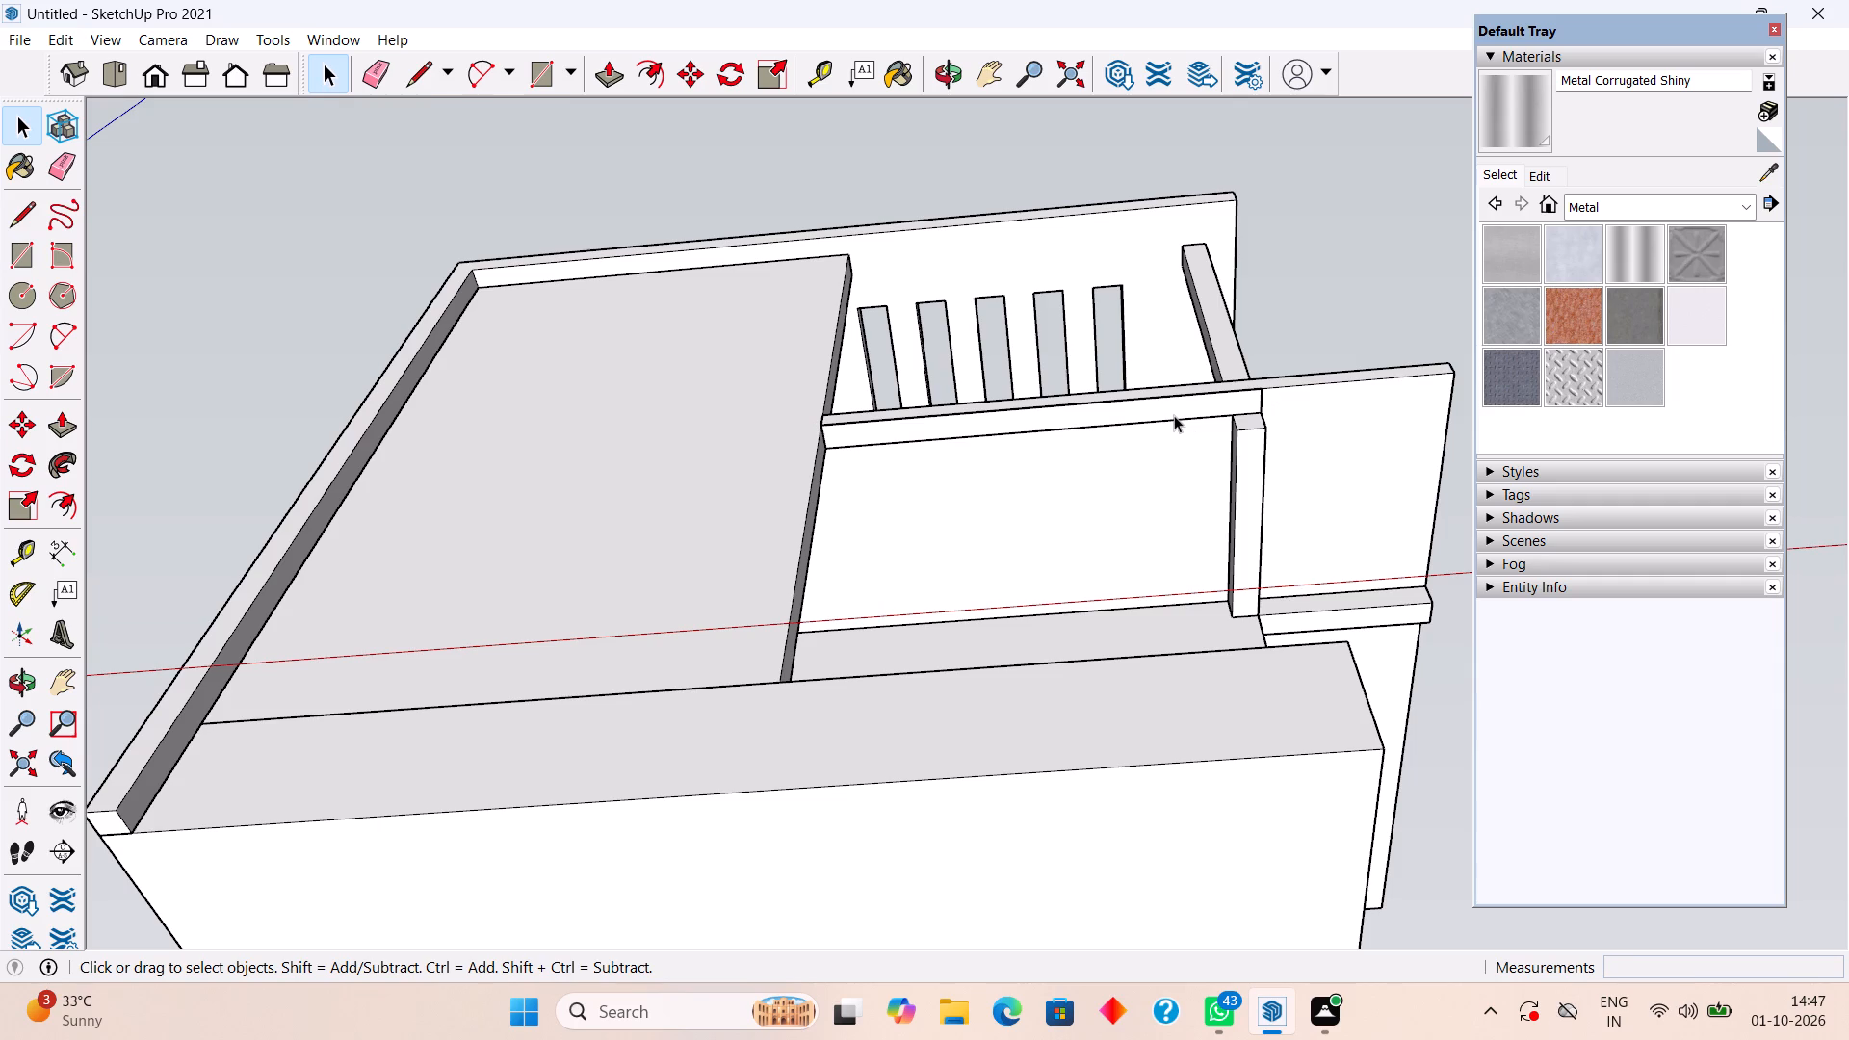
# Push/Pull the rectangle under the slab down 9" to form a beam matching the existing beams' depth.
pyautogui.press('p')
pyautogui.click(1174, 399)
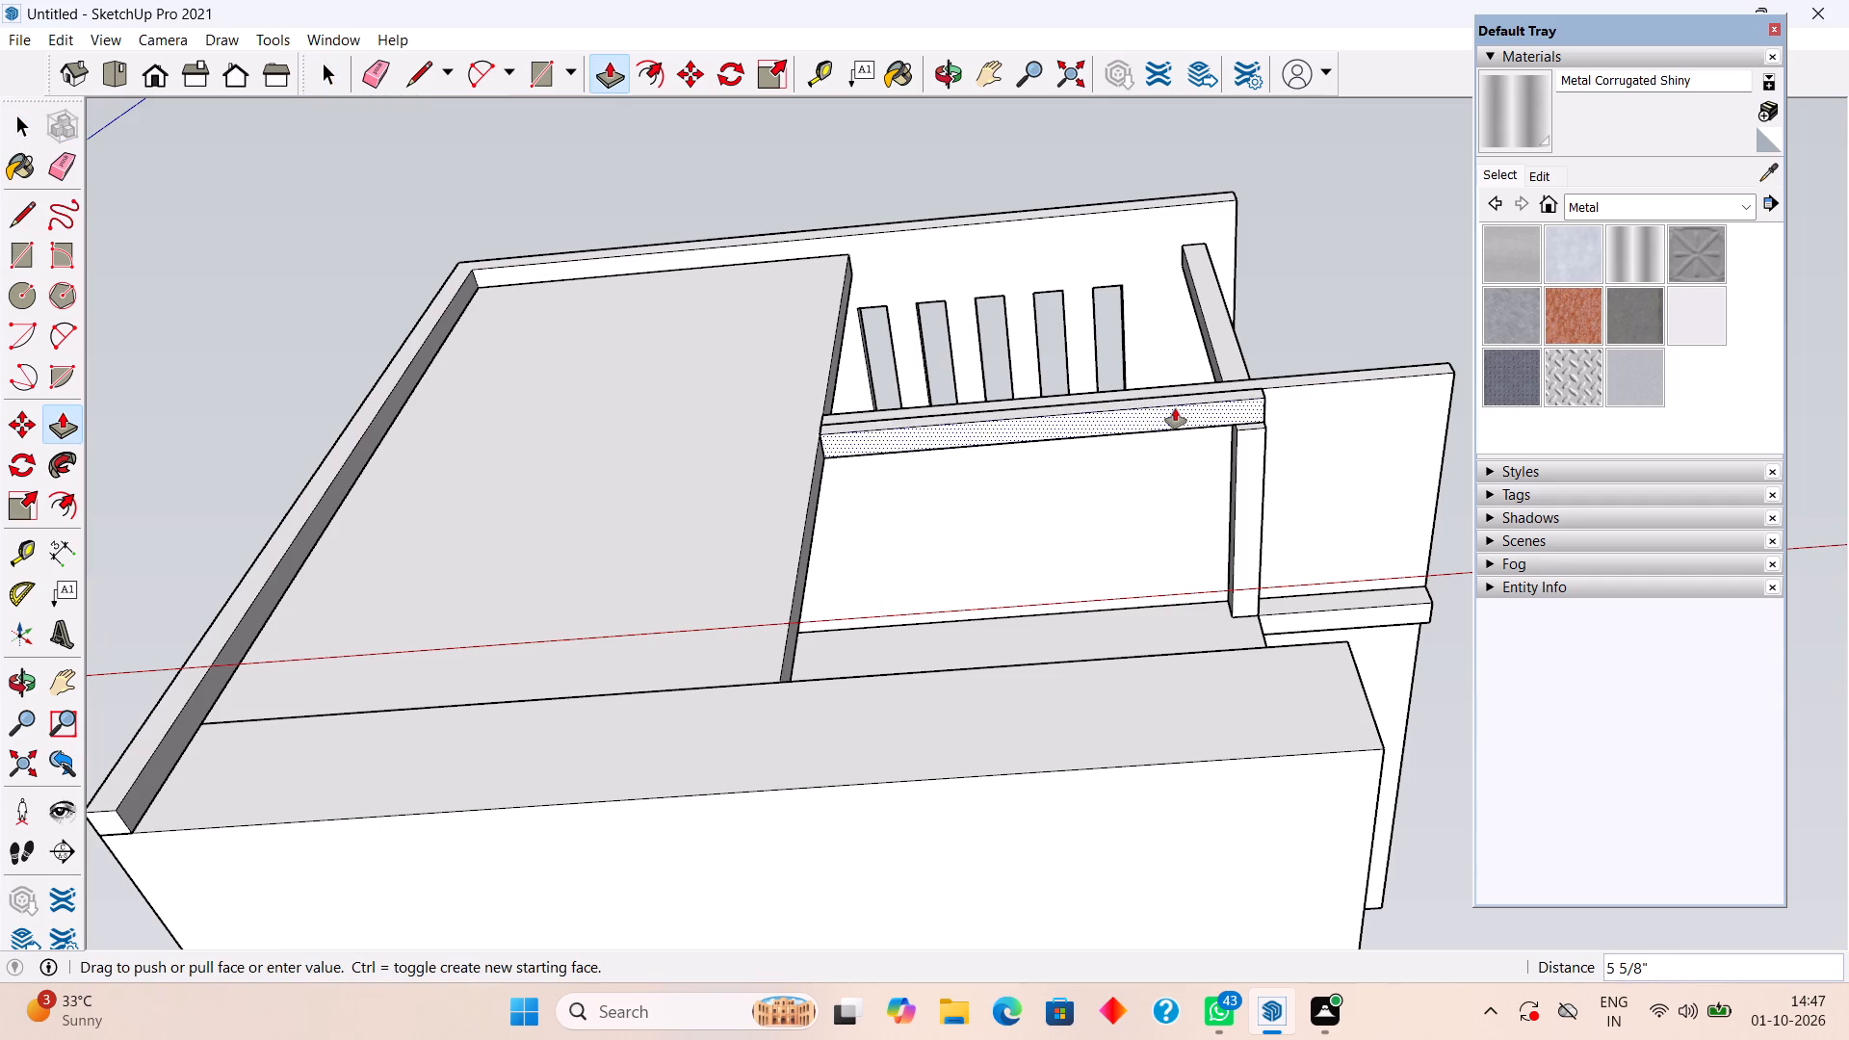
pyautogui.moveTo(1273, 451); pyautogui.dragTo(841, 456, button='middle')
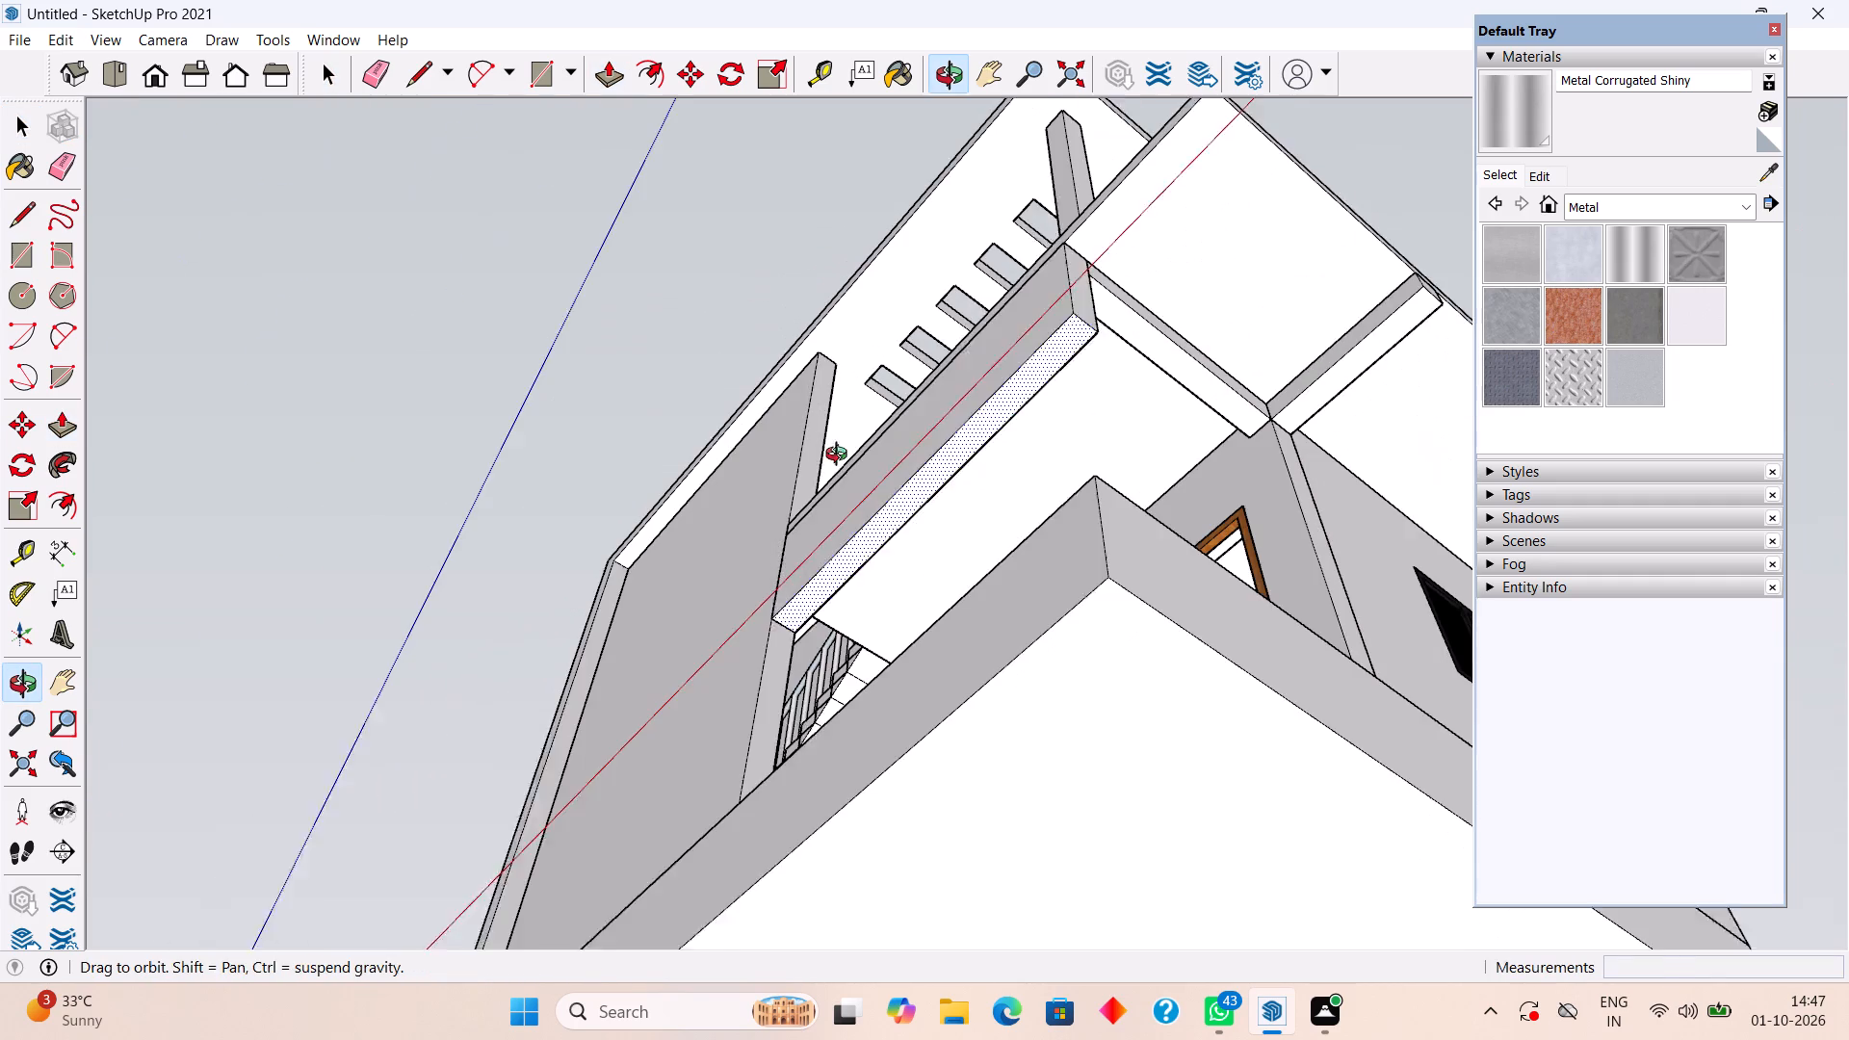
pyautogui.moveTo(841, 456); pyautogui.dragTo(825, 463, button='middle')
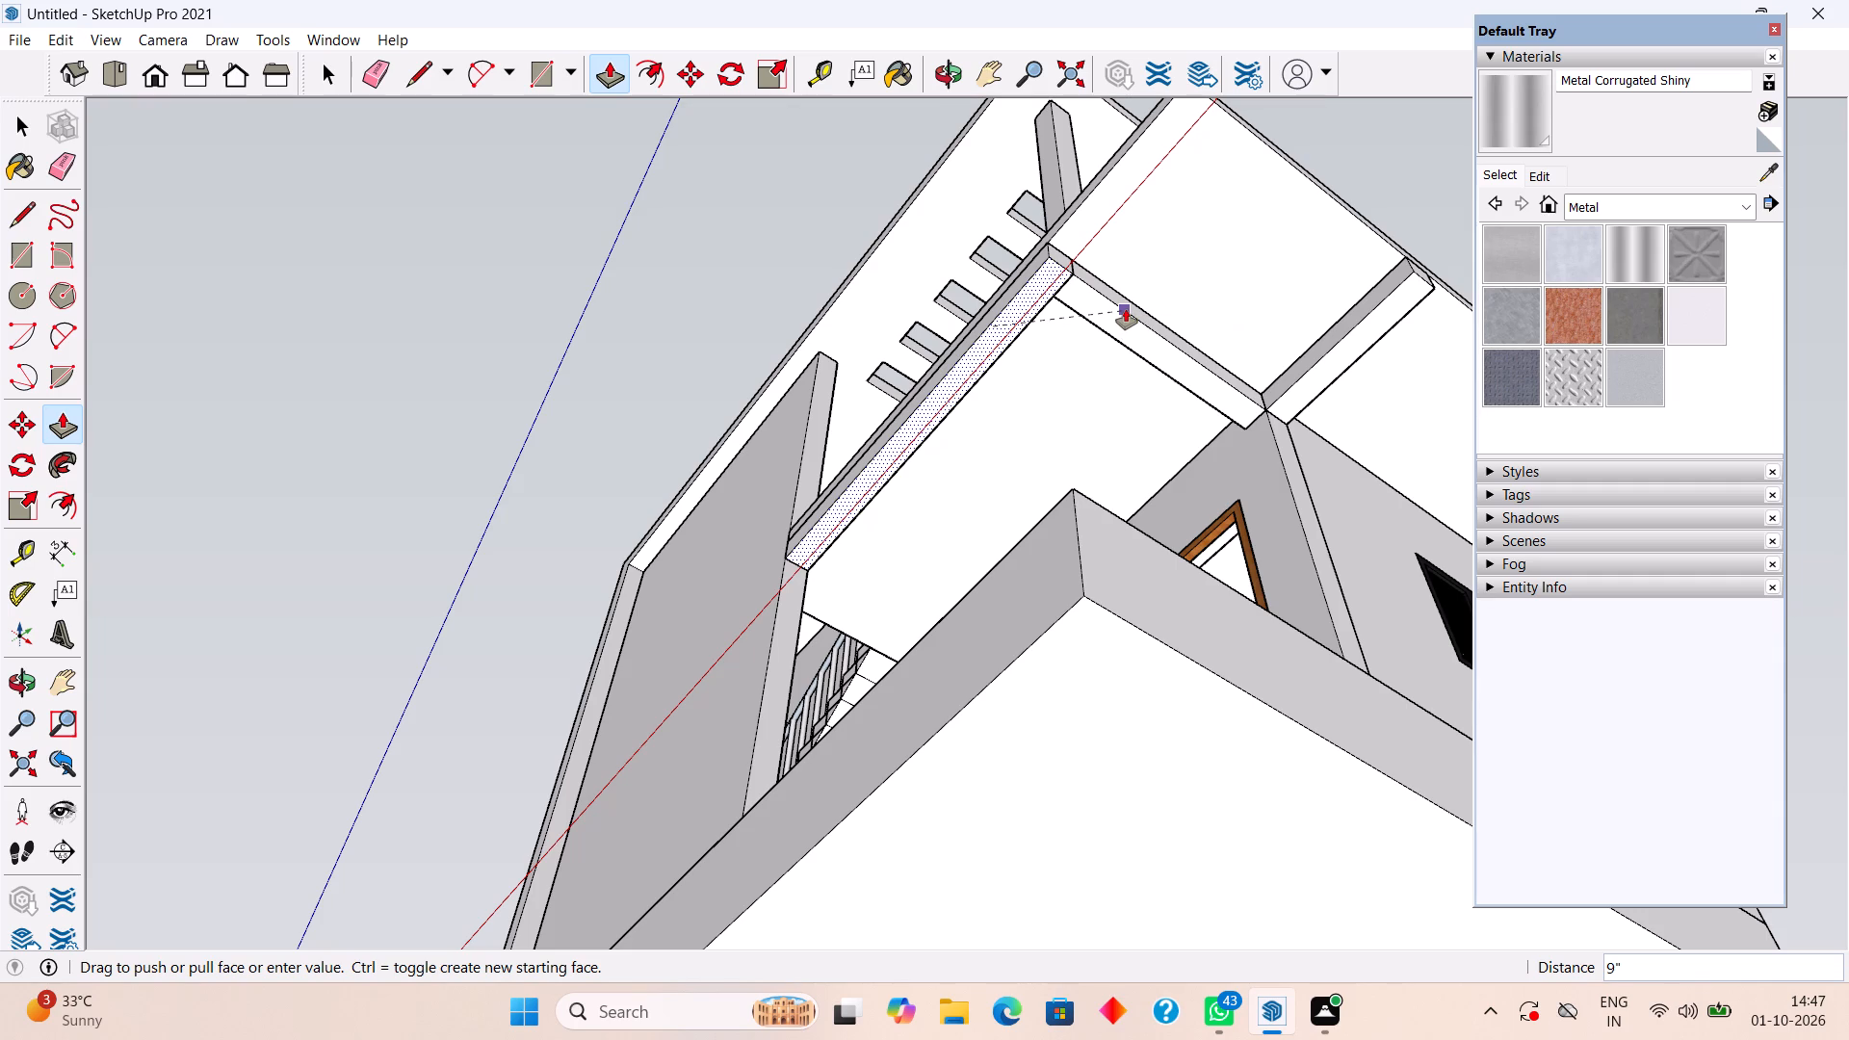
pyautogui.click(1126, 309)
# Extend the new beam's front end face 5' to the slab's front edge.
pyautogui.moveTo(1126, 271); pyautogui.dragTo(980, 691, button='middle')
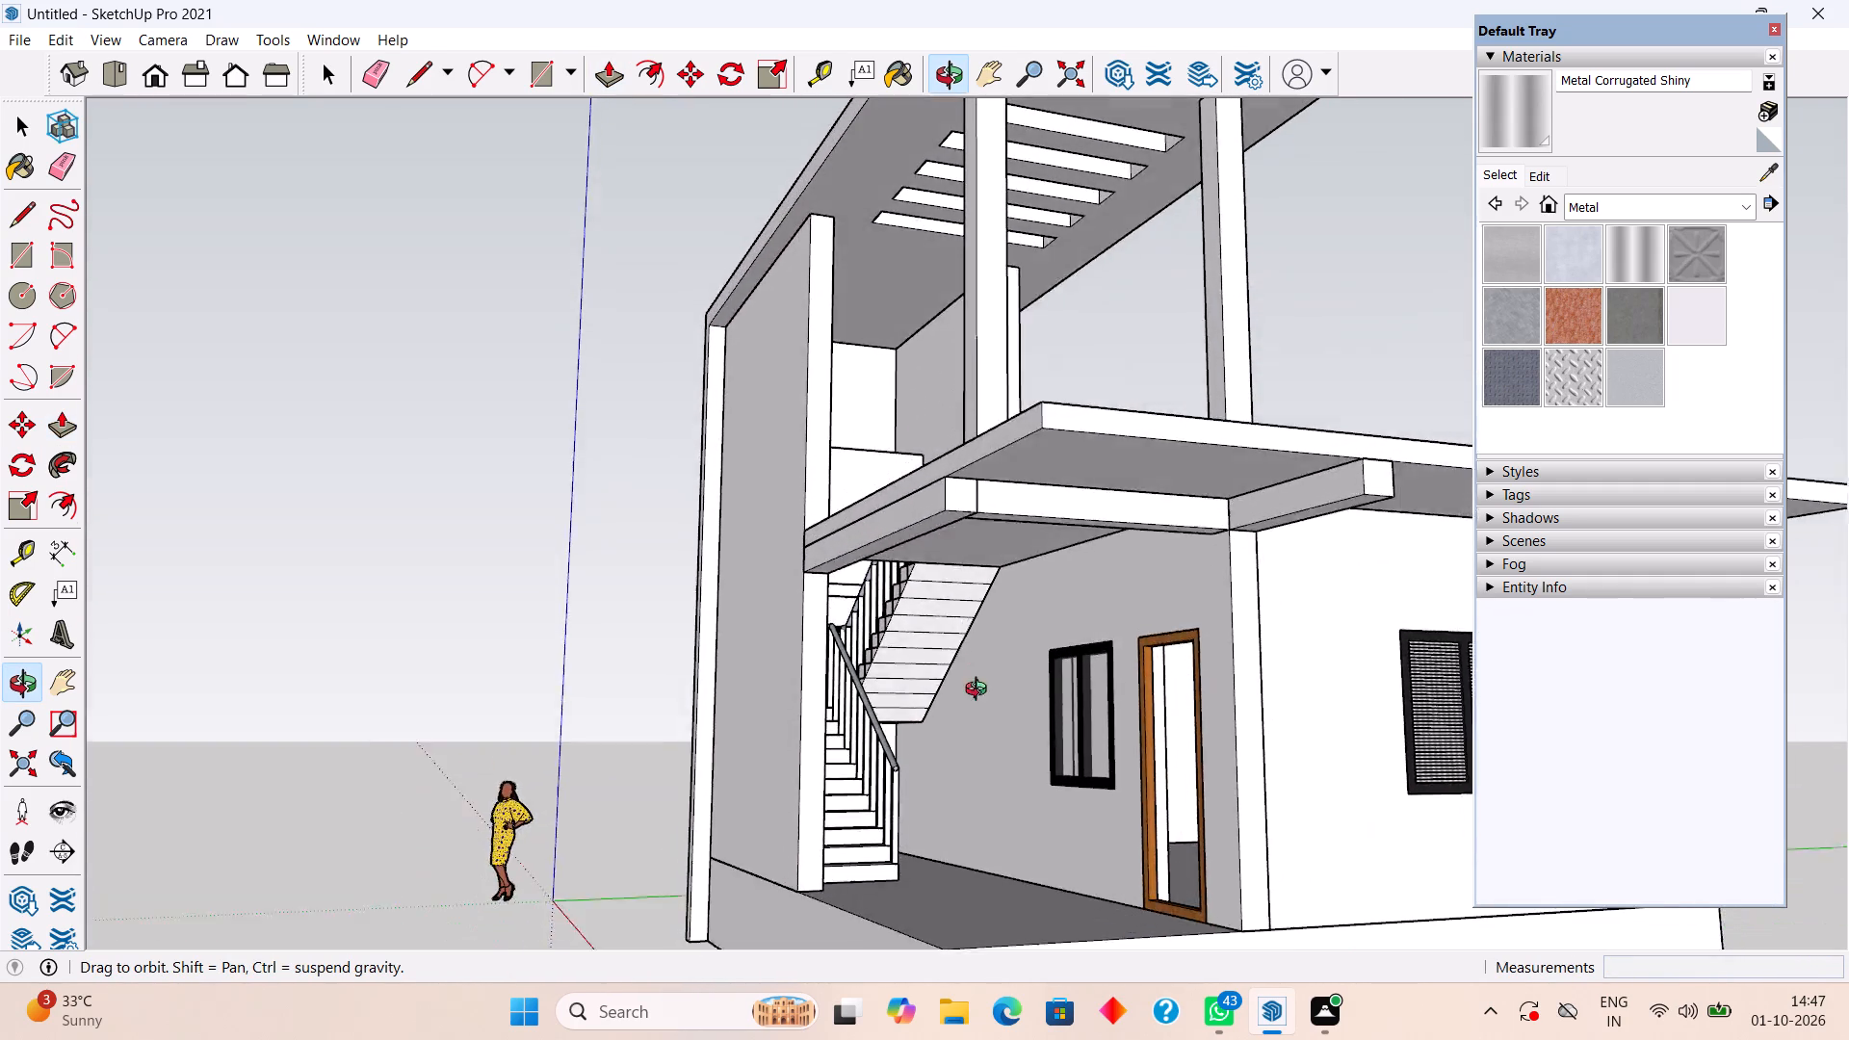
pyautogui.moveTo(980, 691); pyautogui.dragTo(846, 719, button='middle')
pyautogui.click(873, 524)
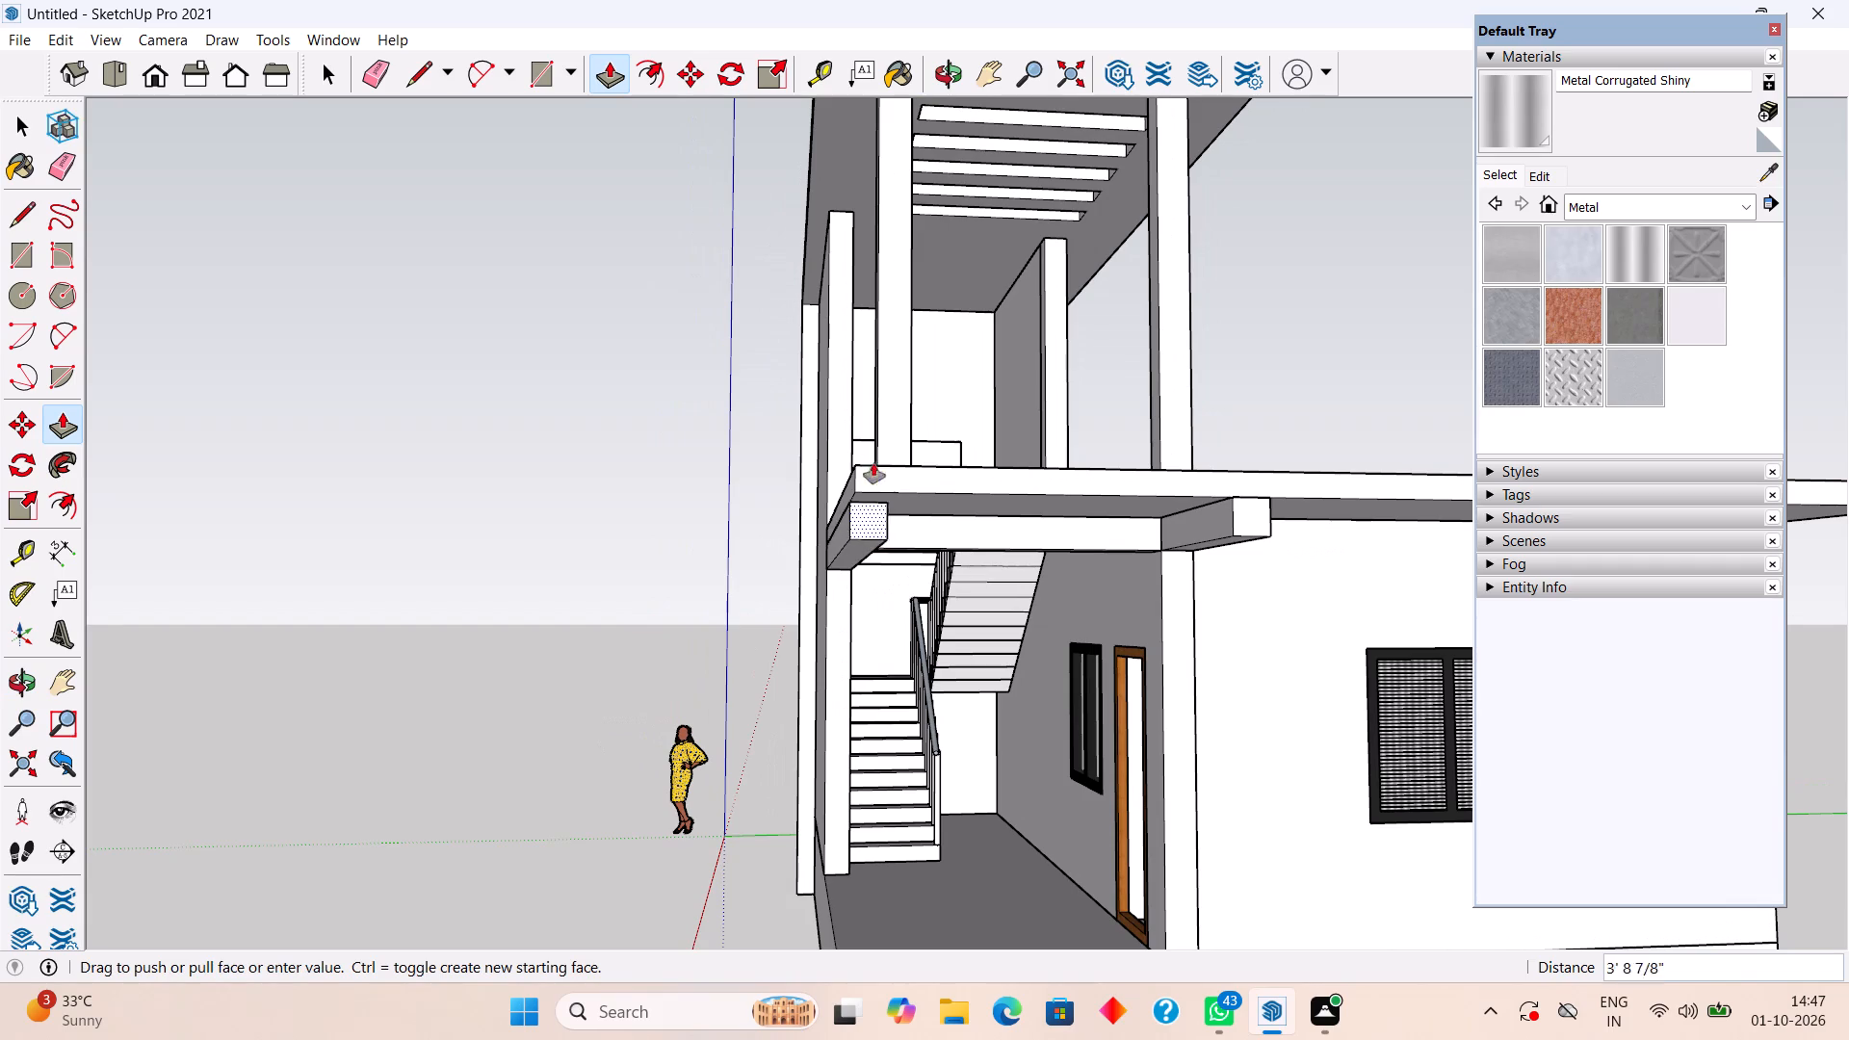
pyautogui.click(885, 478)
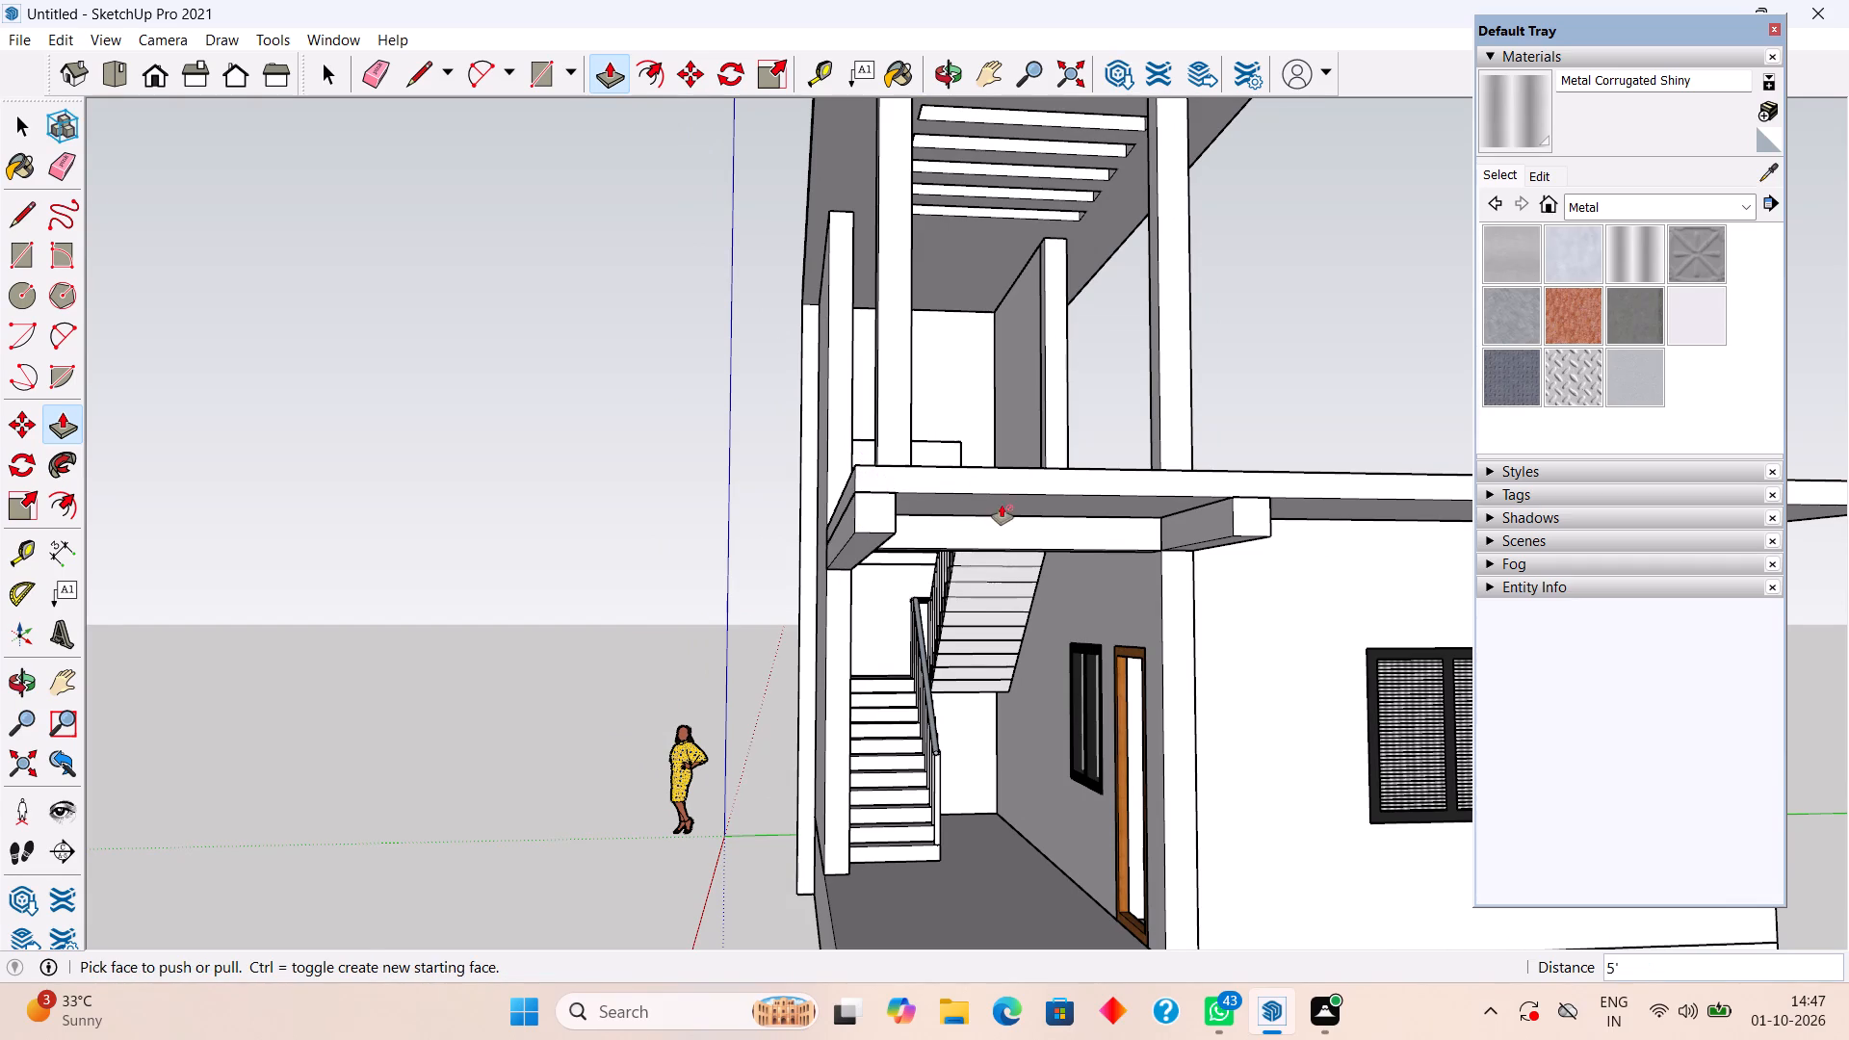
# Place a vertical guide on the new beam's inner face, 9" from its front end.
pyautogui.moveTo(1002, 505); pyautogui.dragTo(678, 505, button='middle')
pyautogui.scroll(1, 623, 542)
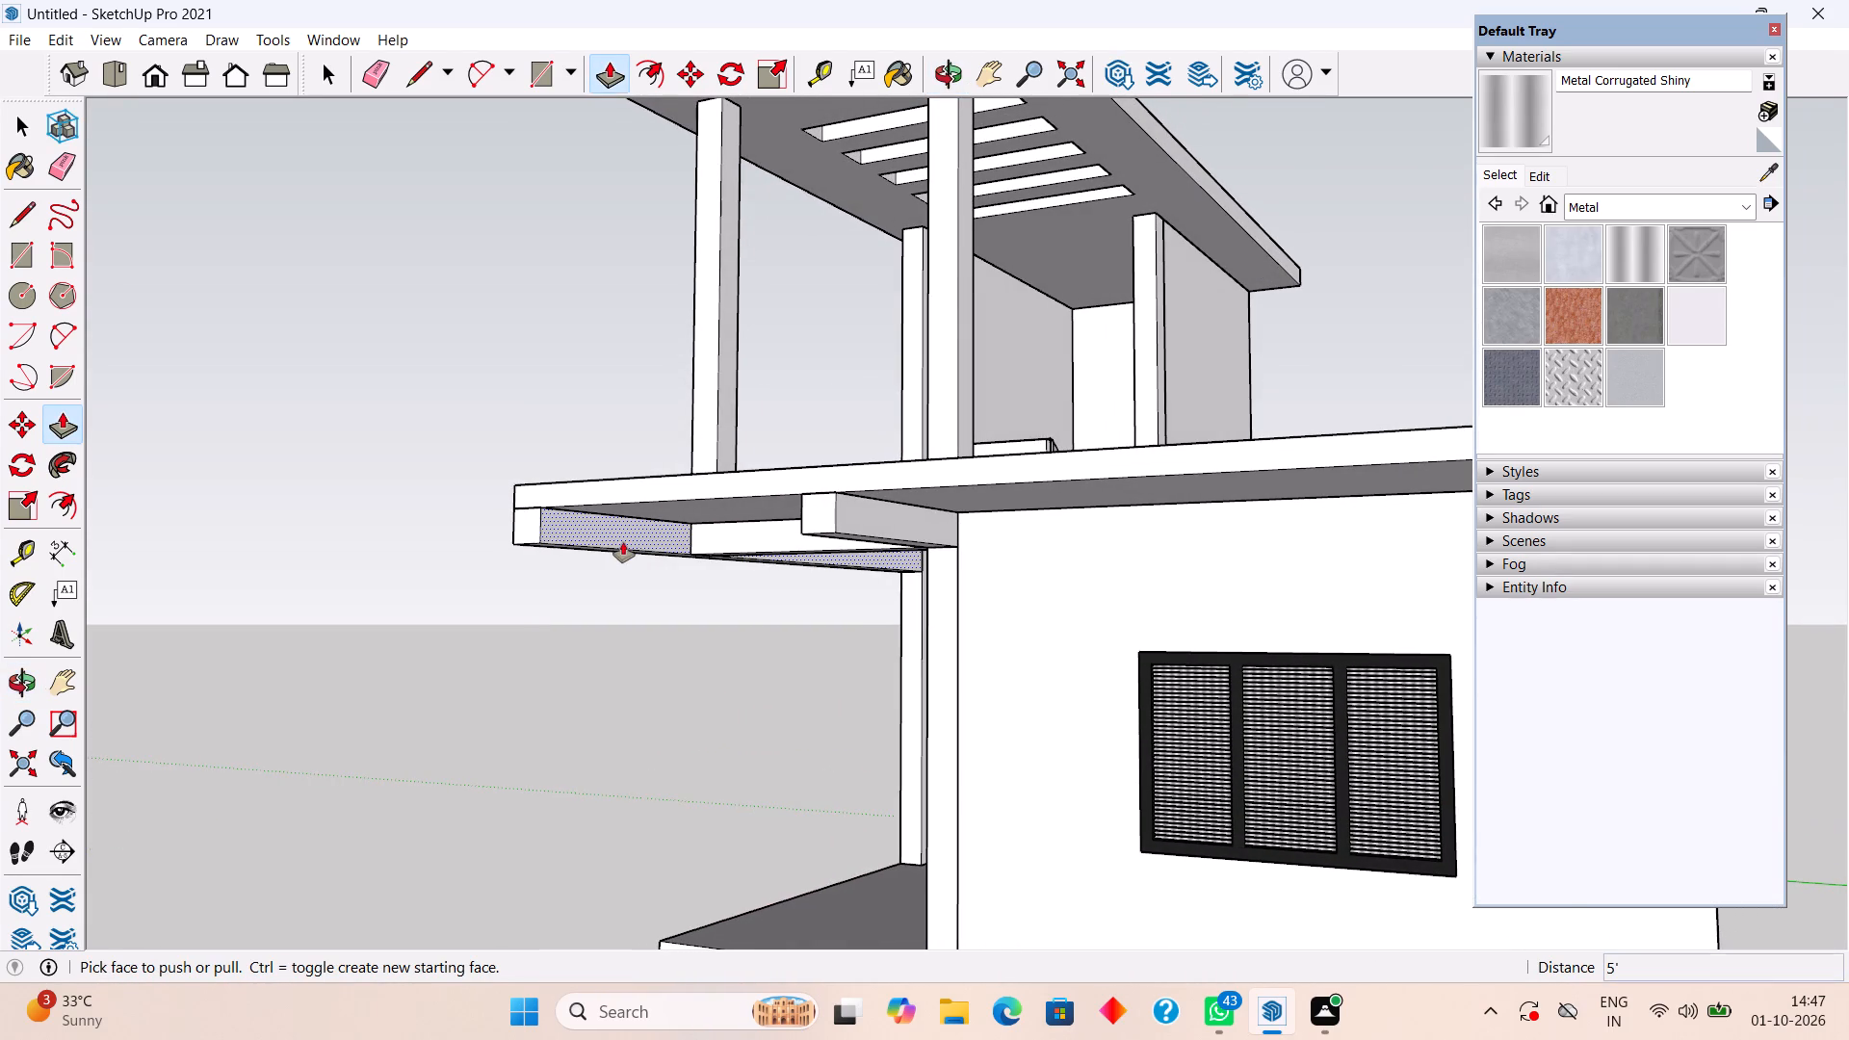
pyautogui.scroll(1, 623, 542)
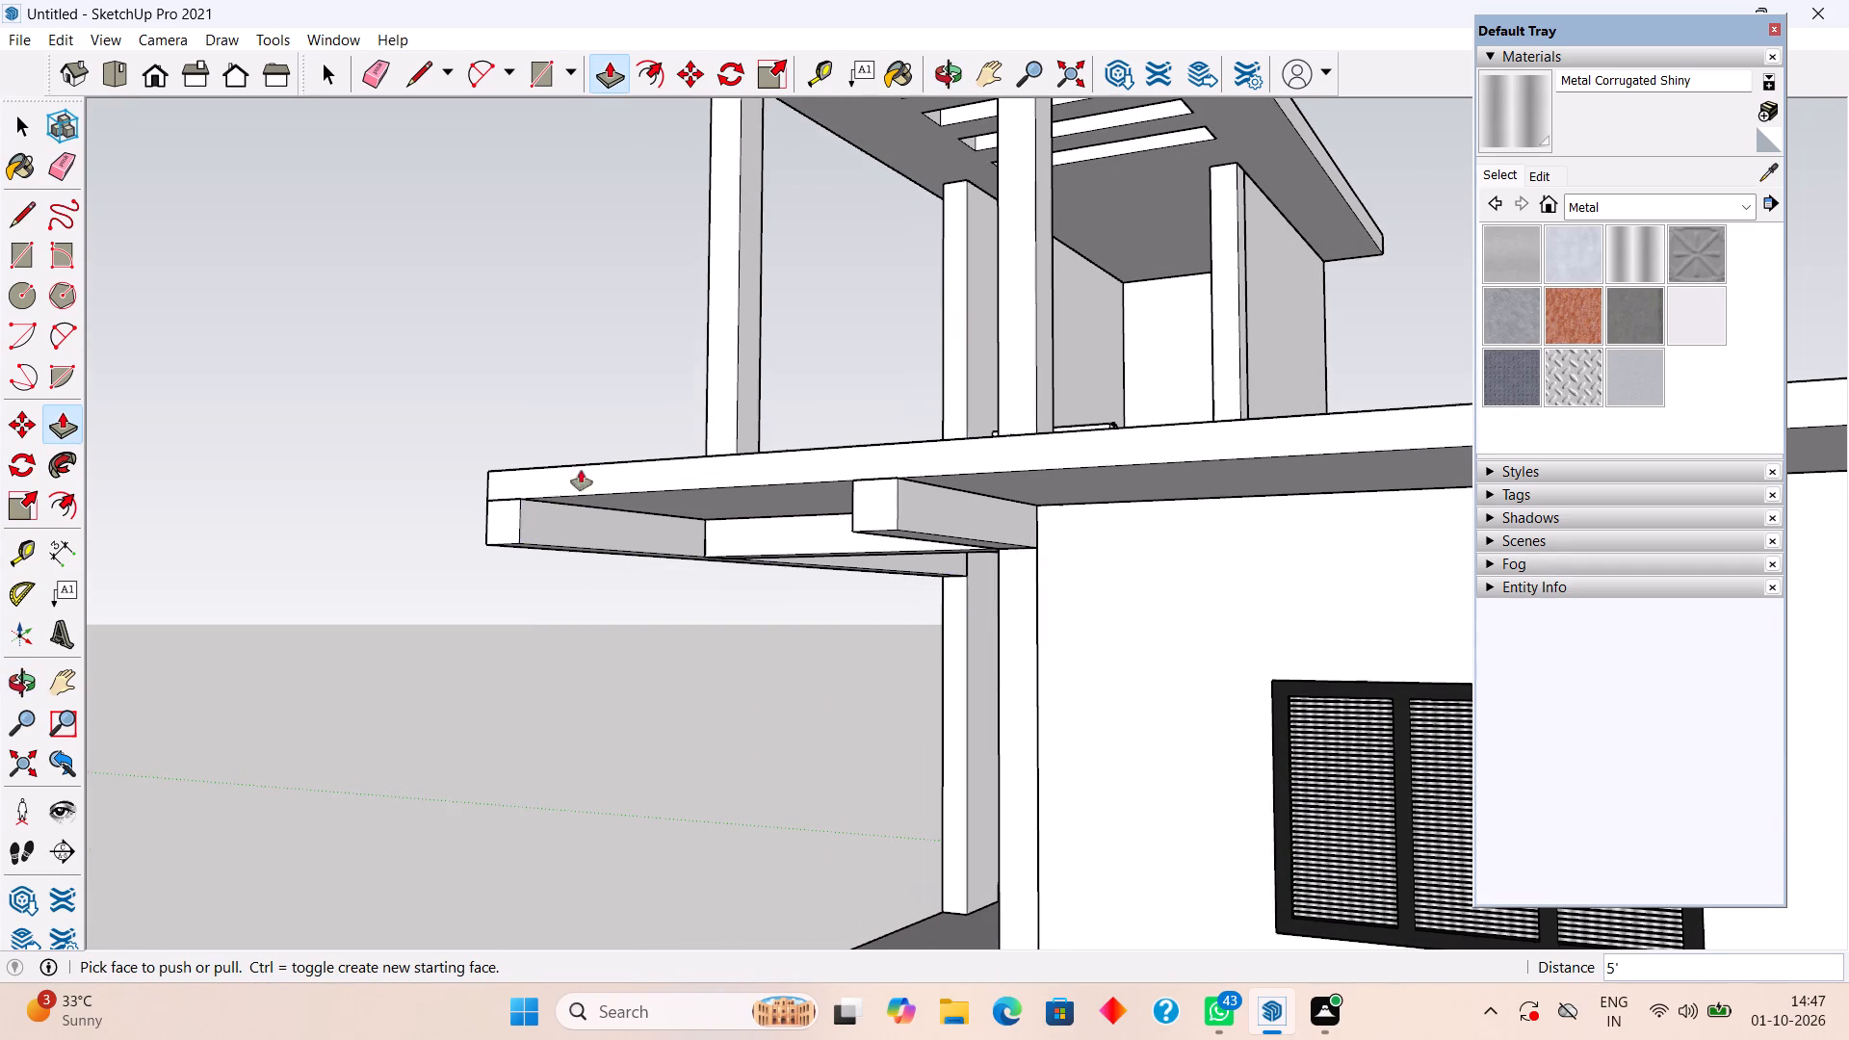
pyautogui.moveTo(664, 458); pyautogui.dragTo(506, 434, button='middle')
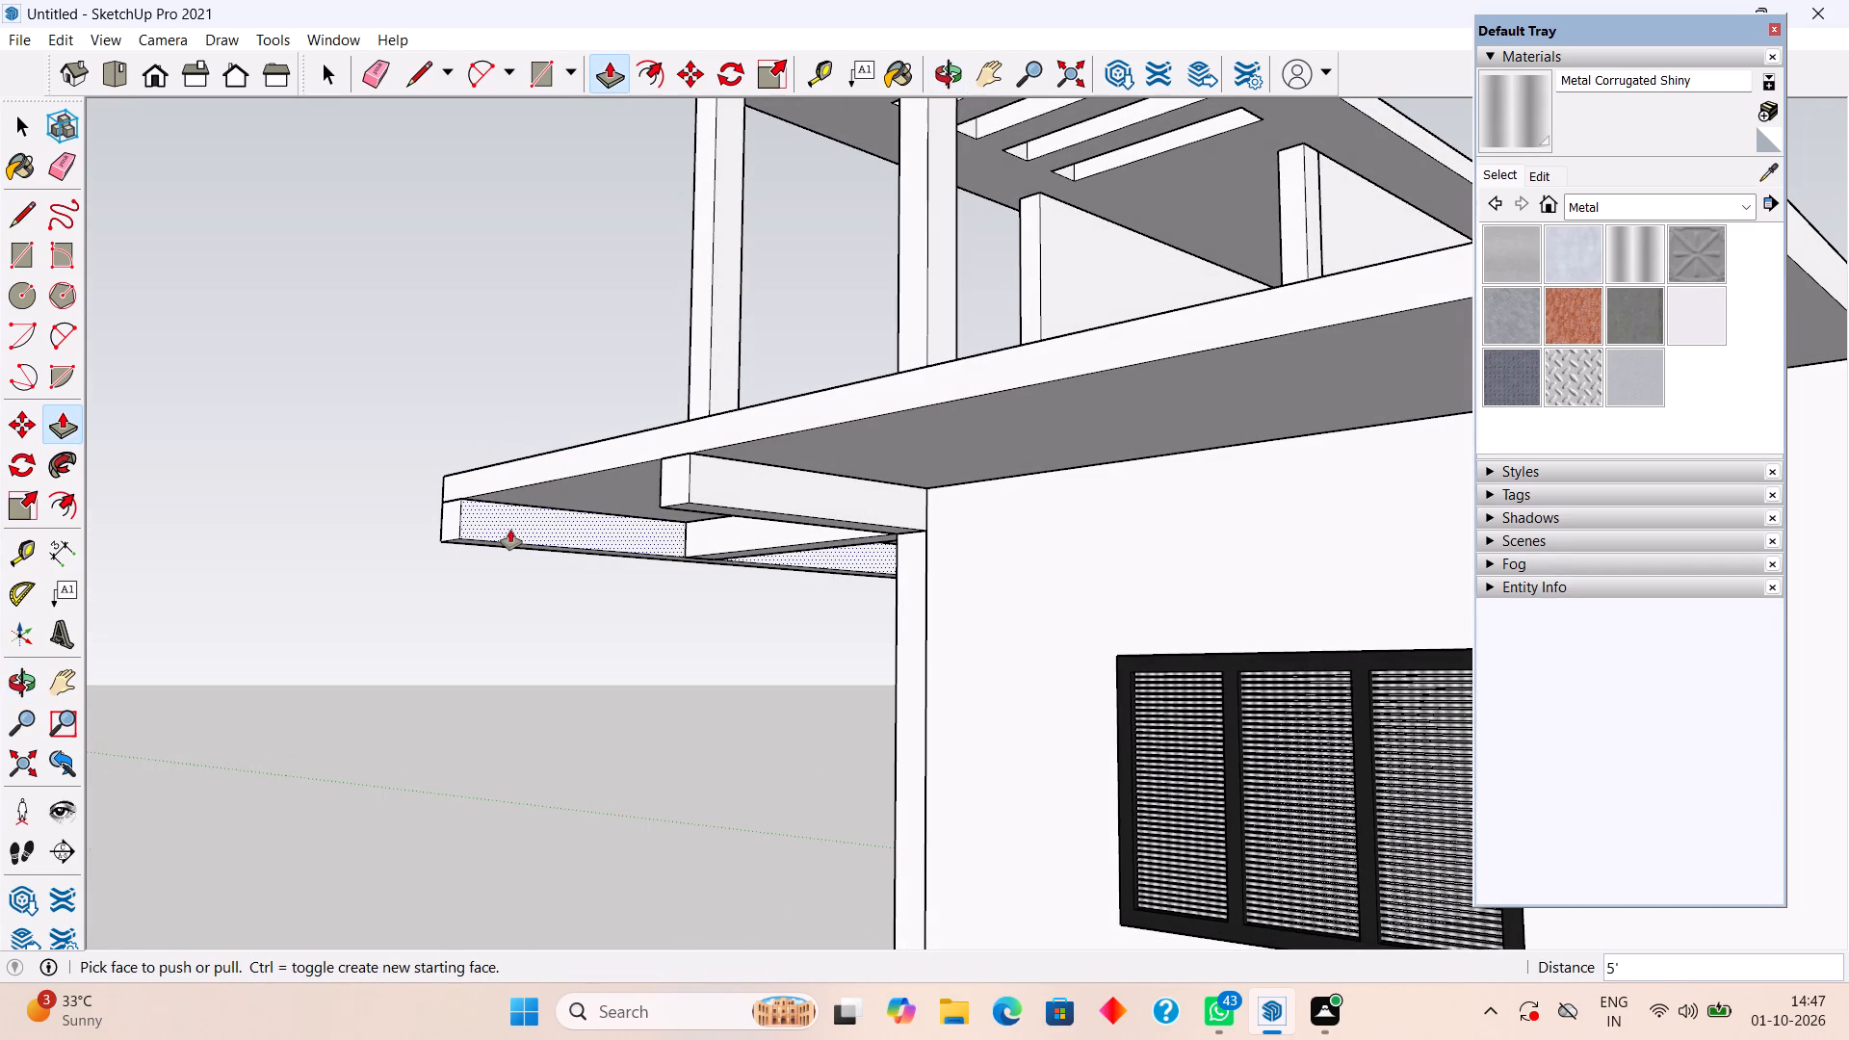
pyautogui.press('t')
pyautogui.scroll(1, 510, 530)
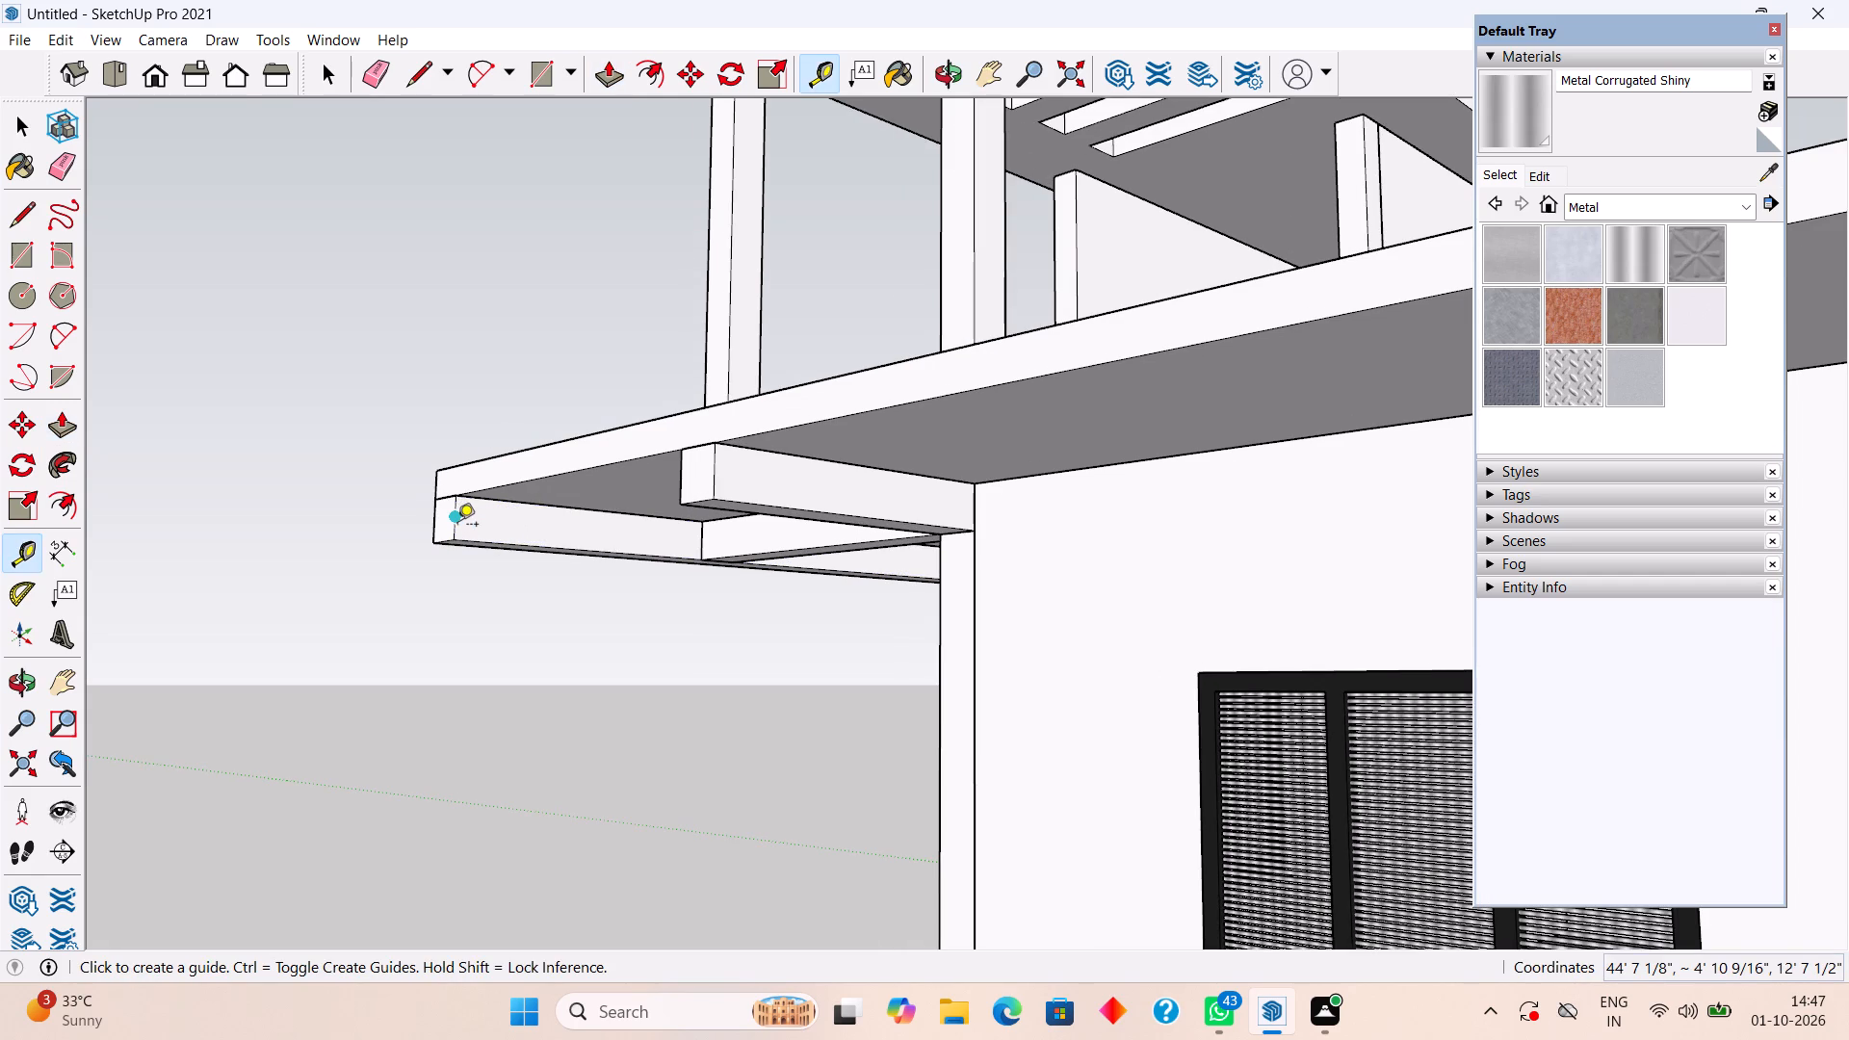
pyautogui.scroll(7, 457, 530)
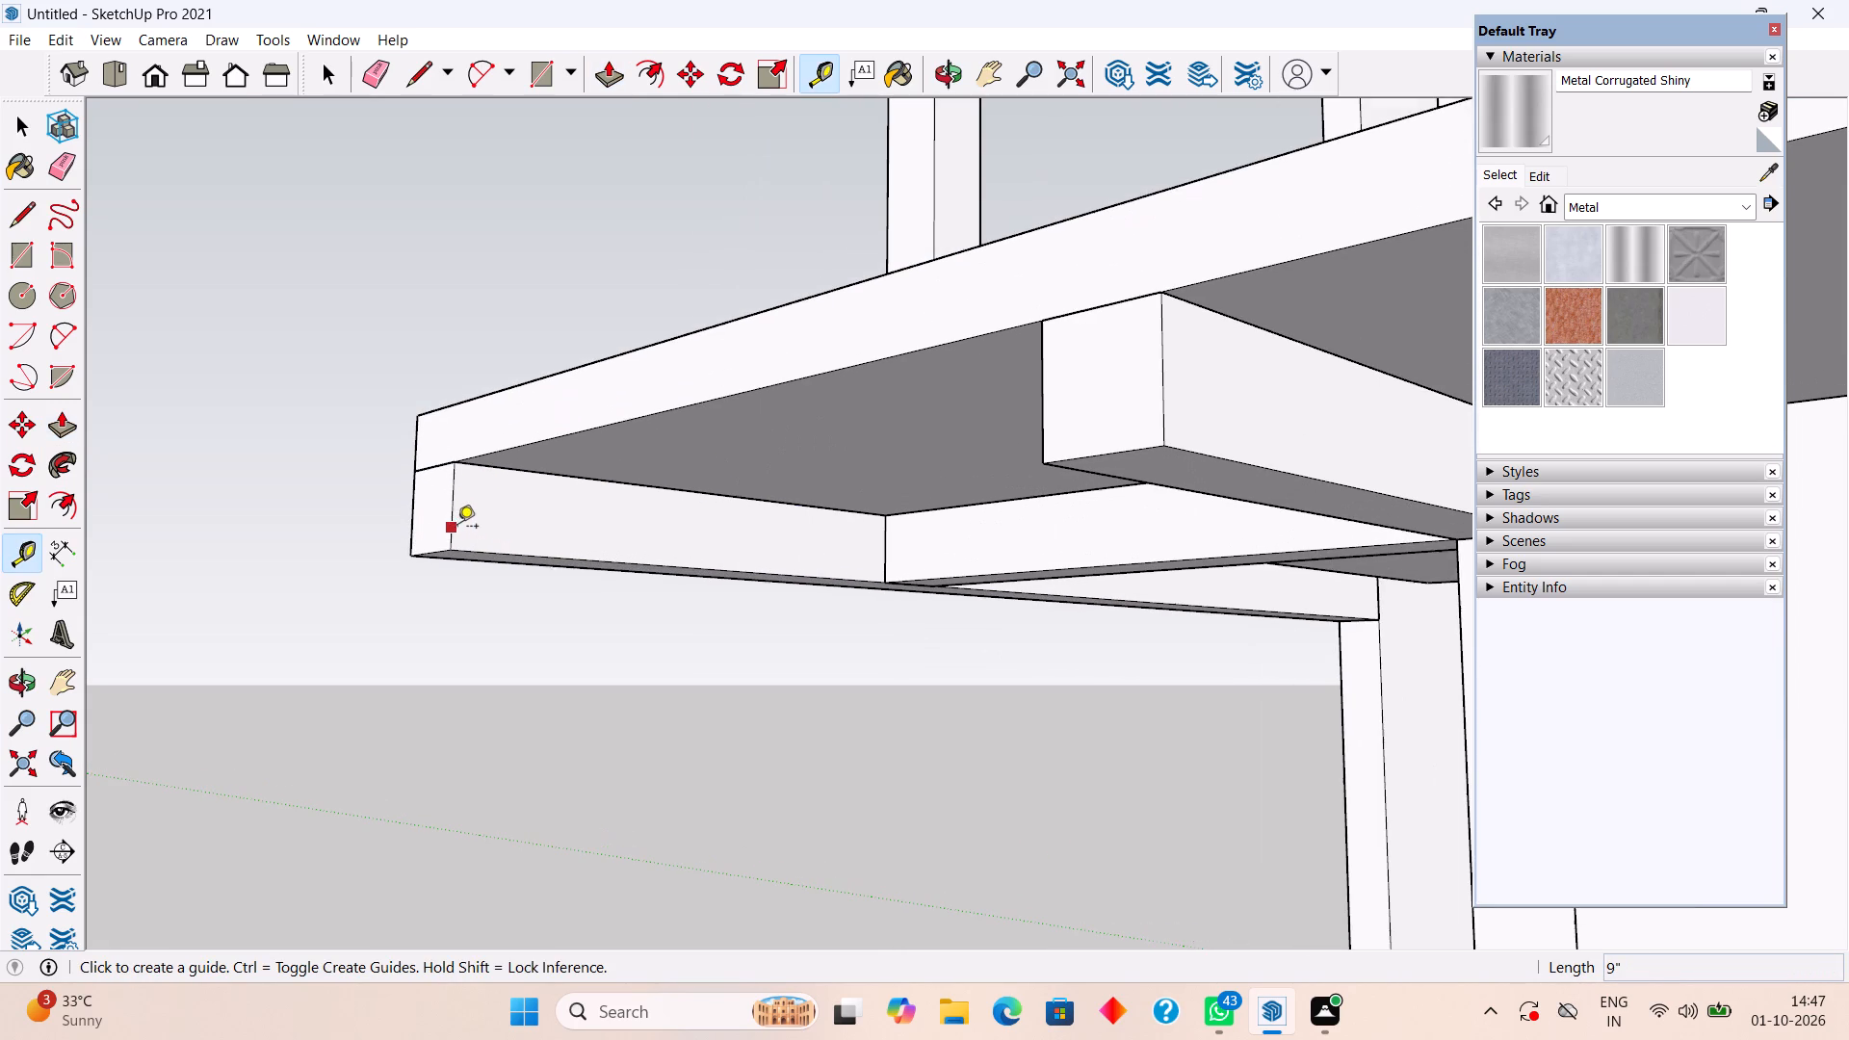
pyautogui.click(456, 527)
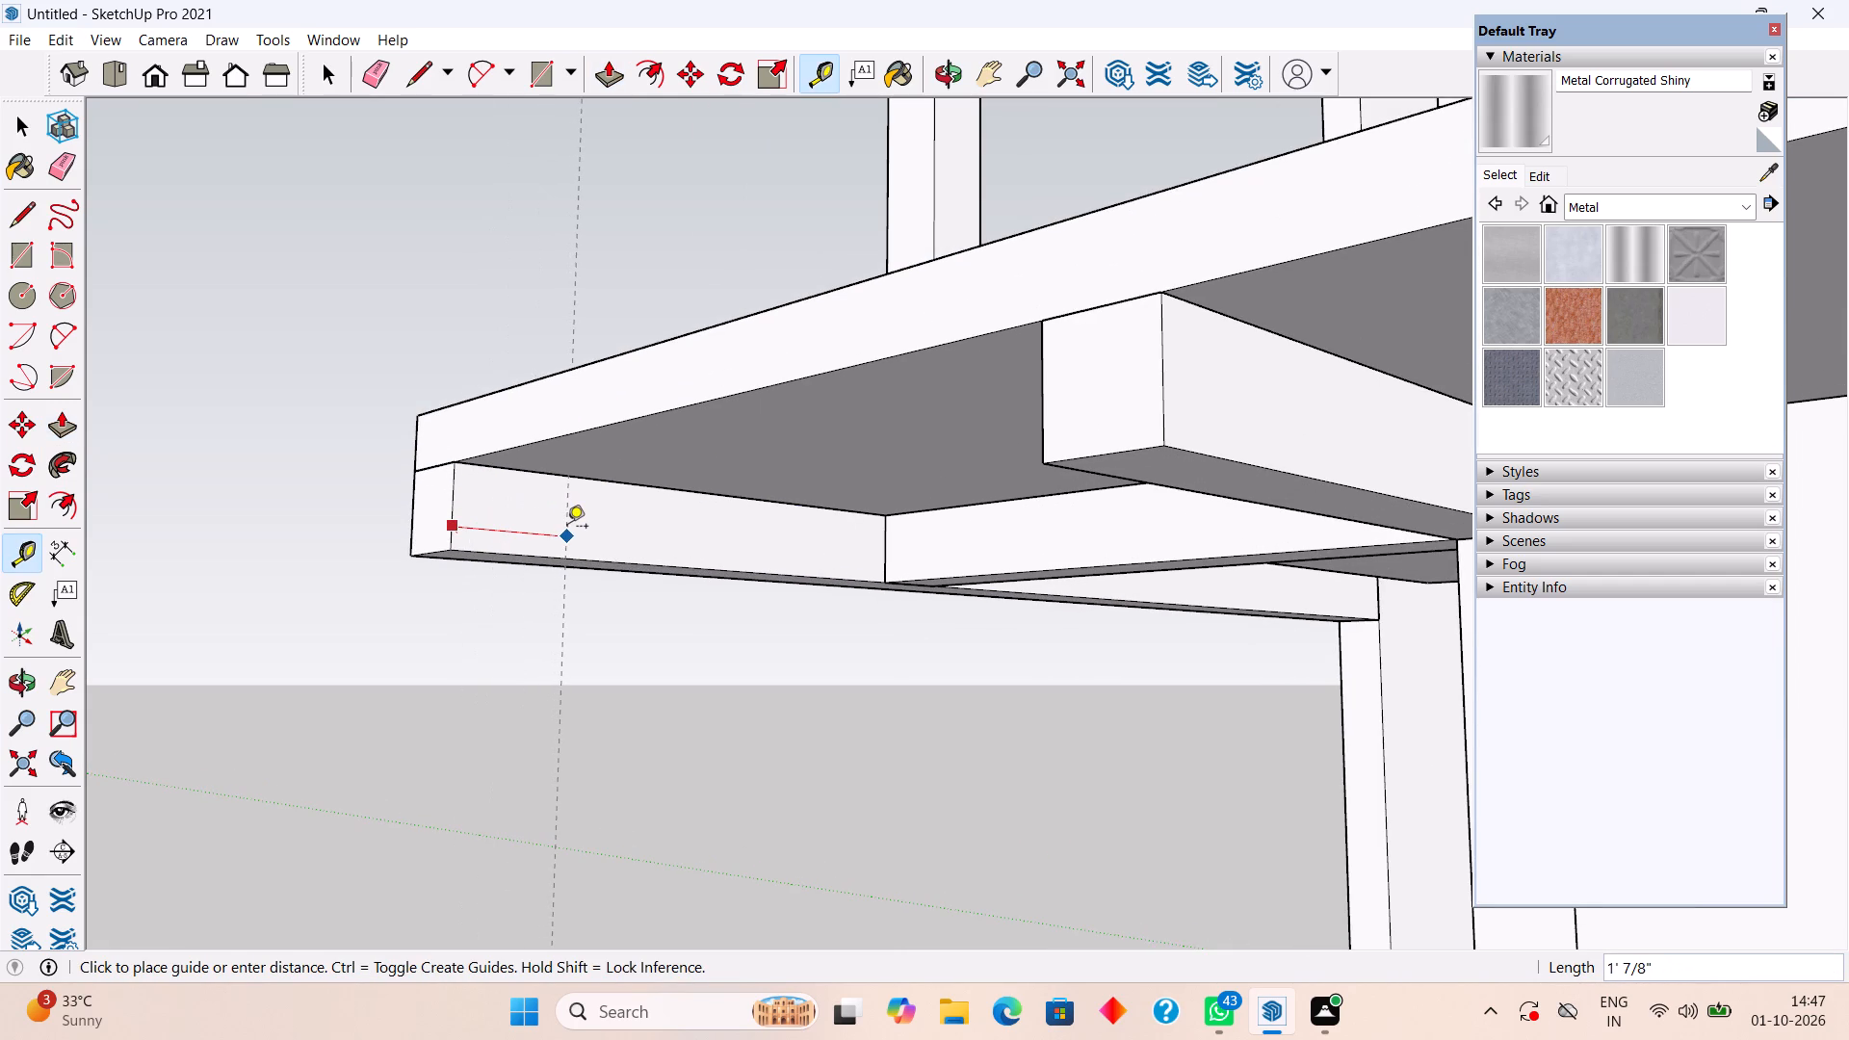
pyautogui.write('9"')
pyautogui.press('Return')
pyautogui.press('space')
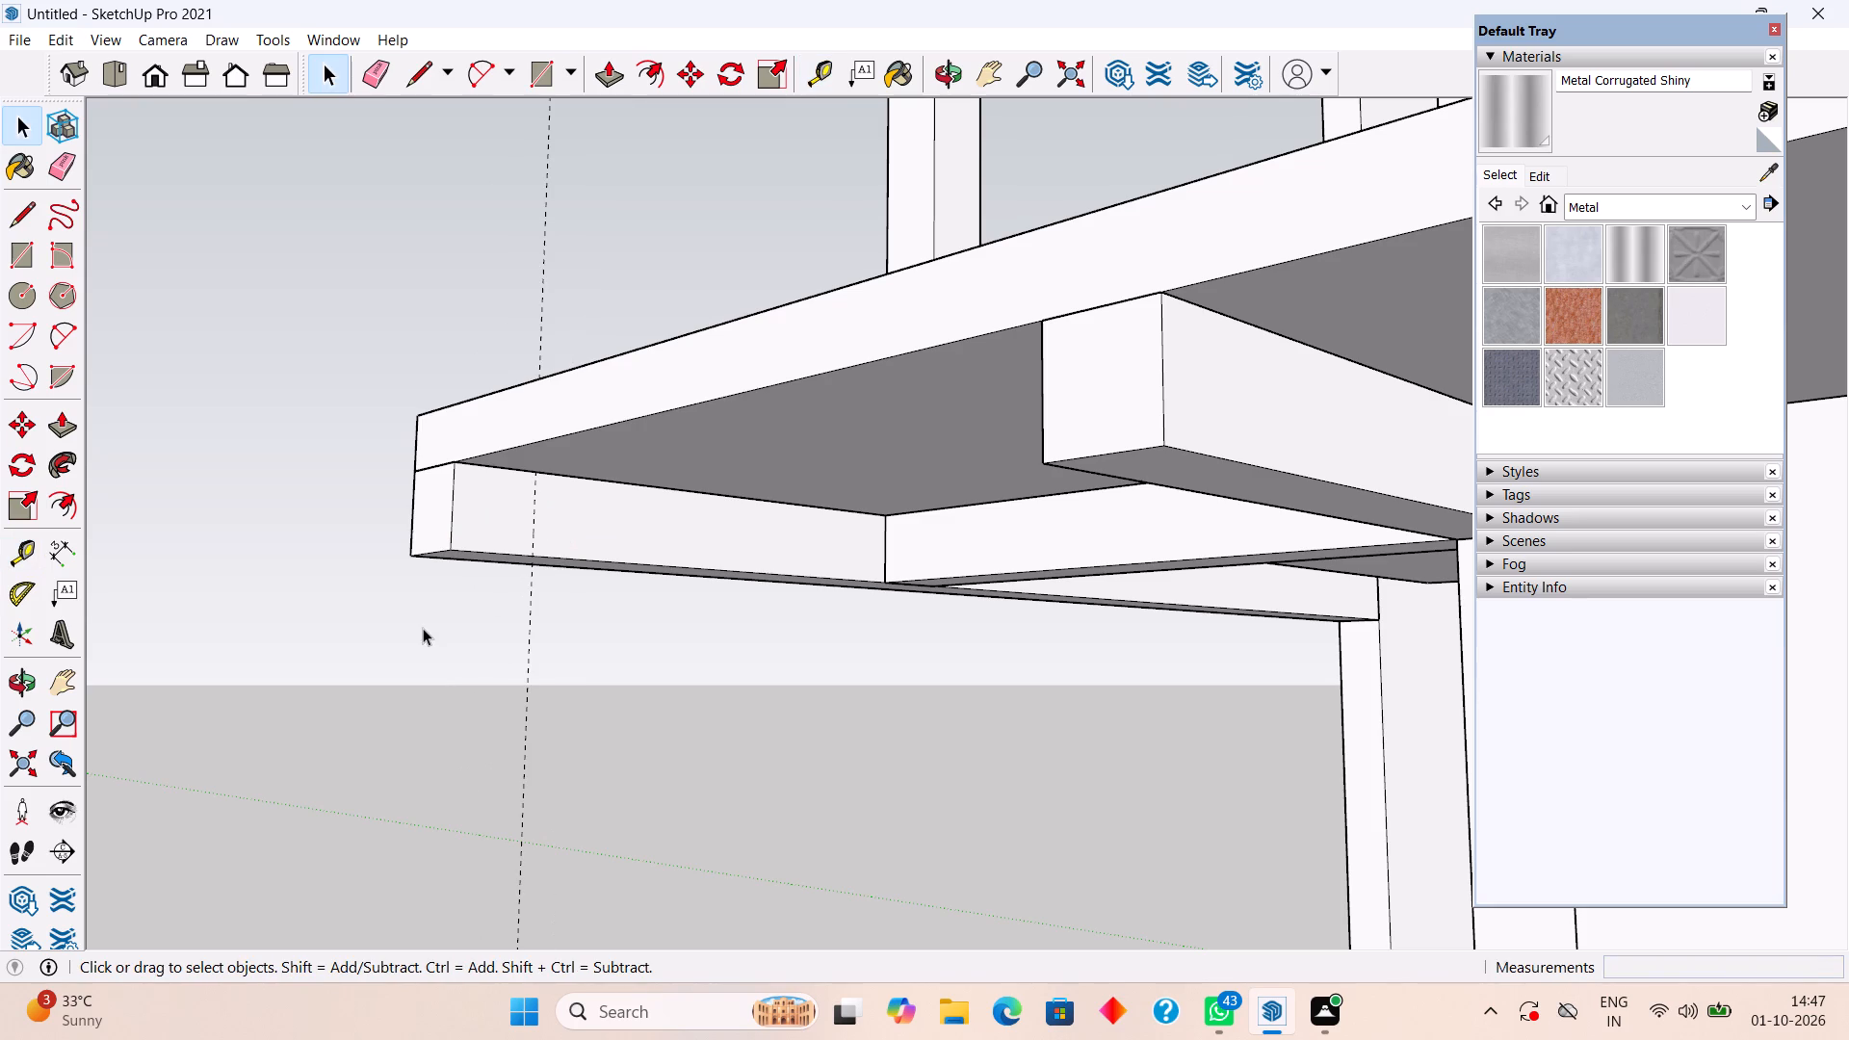
# Draw a line along the guide to split the beam's inner face from its top to its bottom edge.
pyautogui.press('l')
pyautogui.moveTo(534, 469); pyautogui.dragTo(534, 491)
pyautogui.click(530, 558)
pyautogui.press('space')
# Push/Pull the 9" end section of the beam's inner face 21' 6" along the slab's front edge.
pyautogui.write('p')
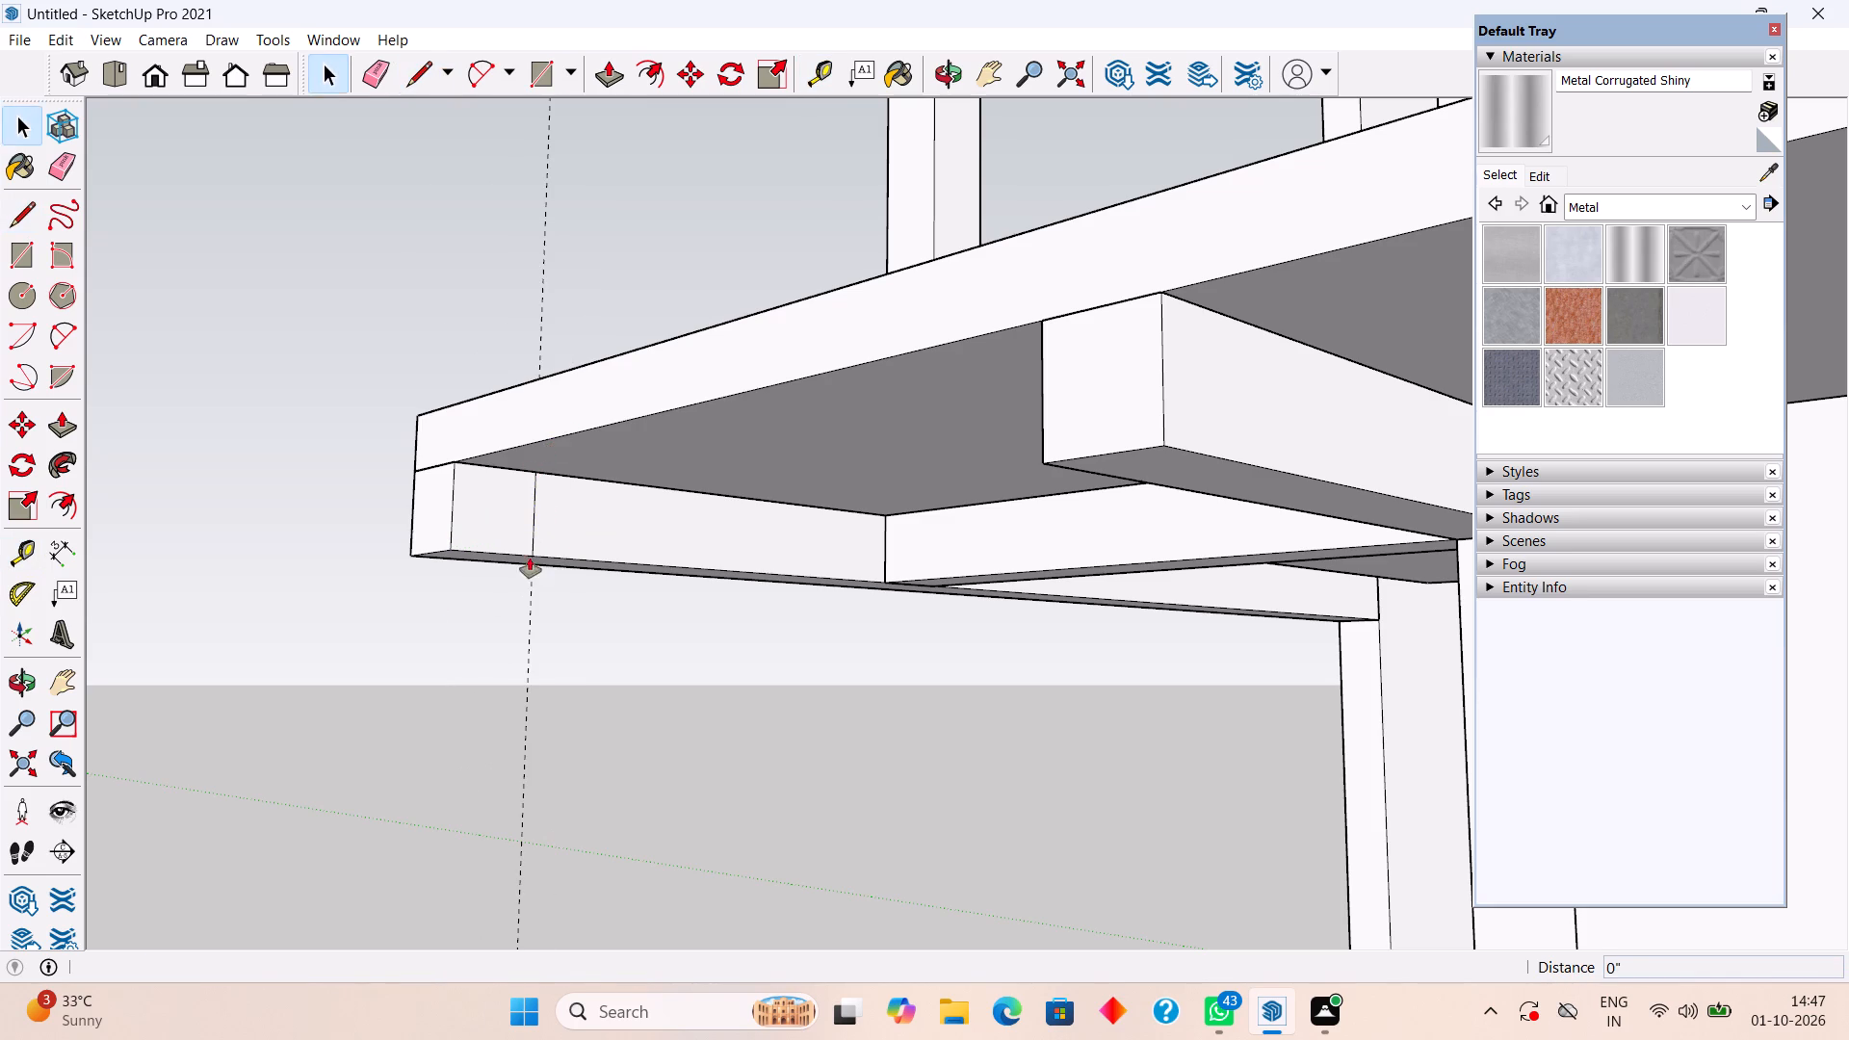
pyautogui.click(516, 507)
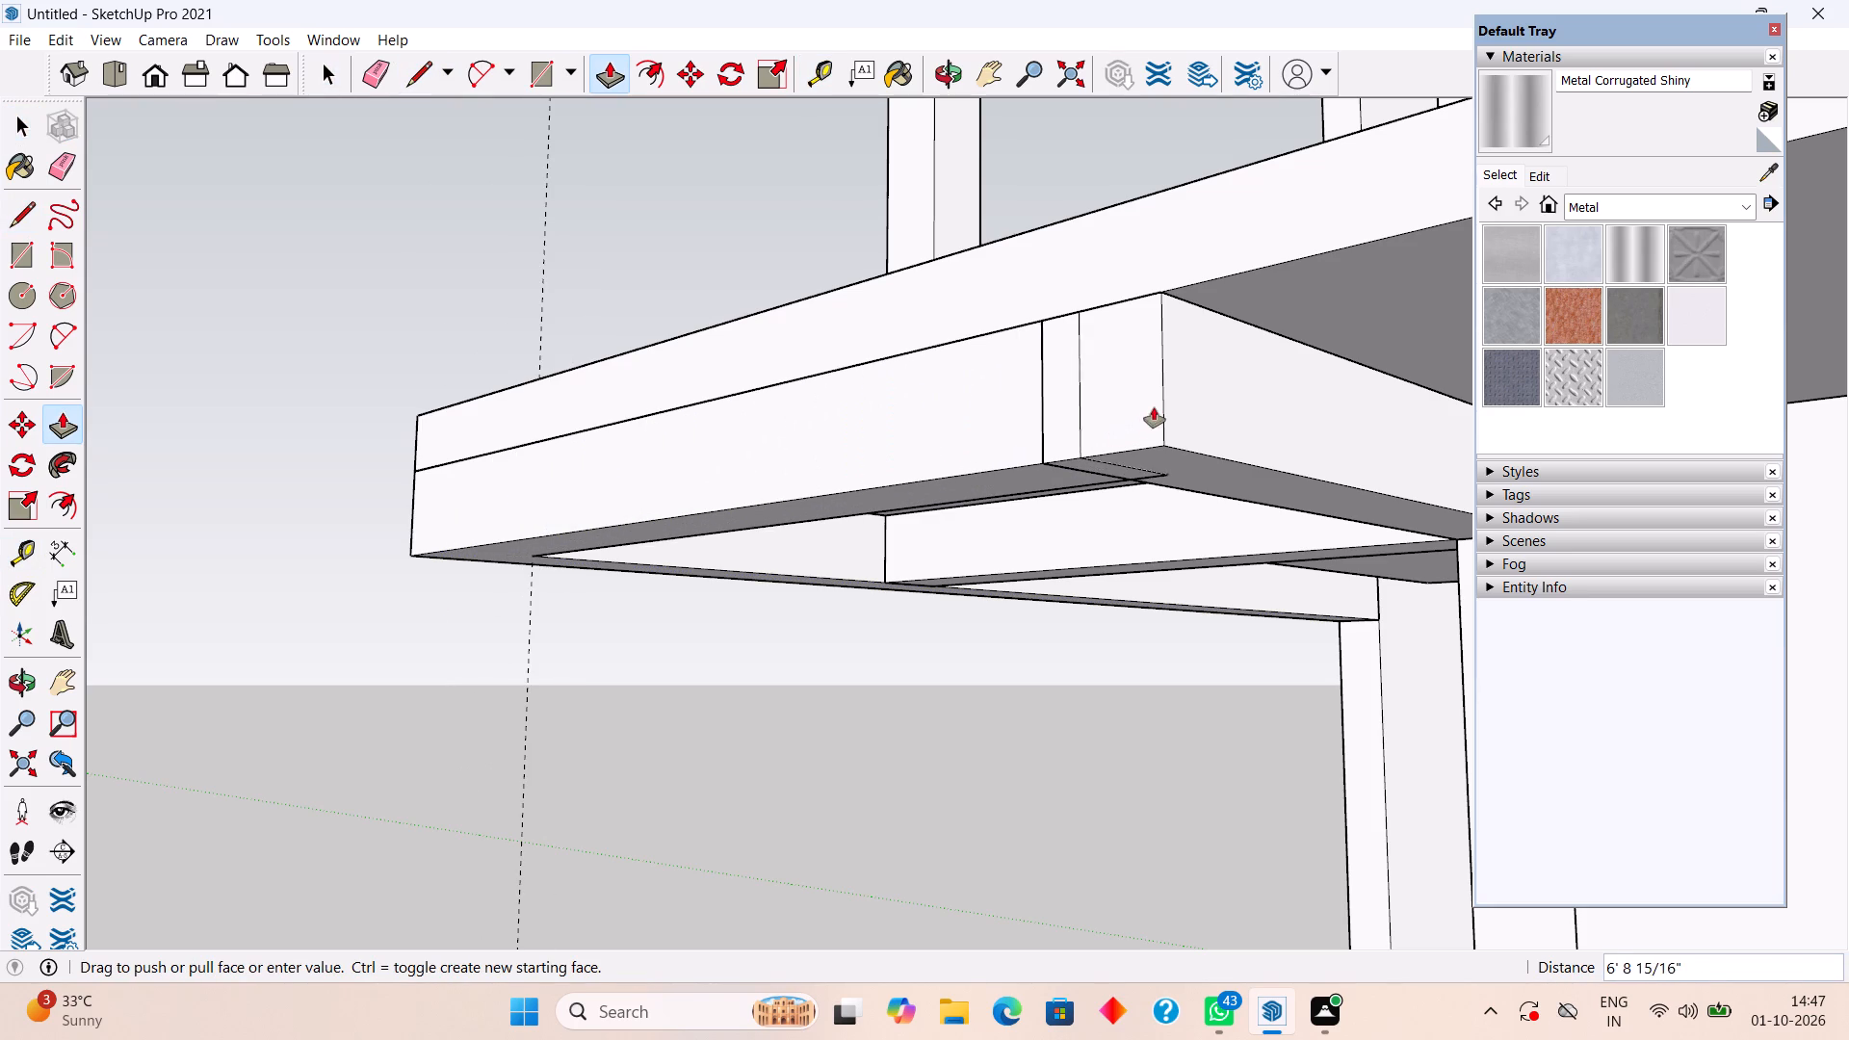
pyautogui.scroll(-20, 1171, 400)
pyautogui.scroll(-1, 1171, 400)
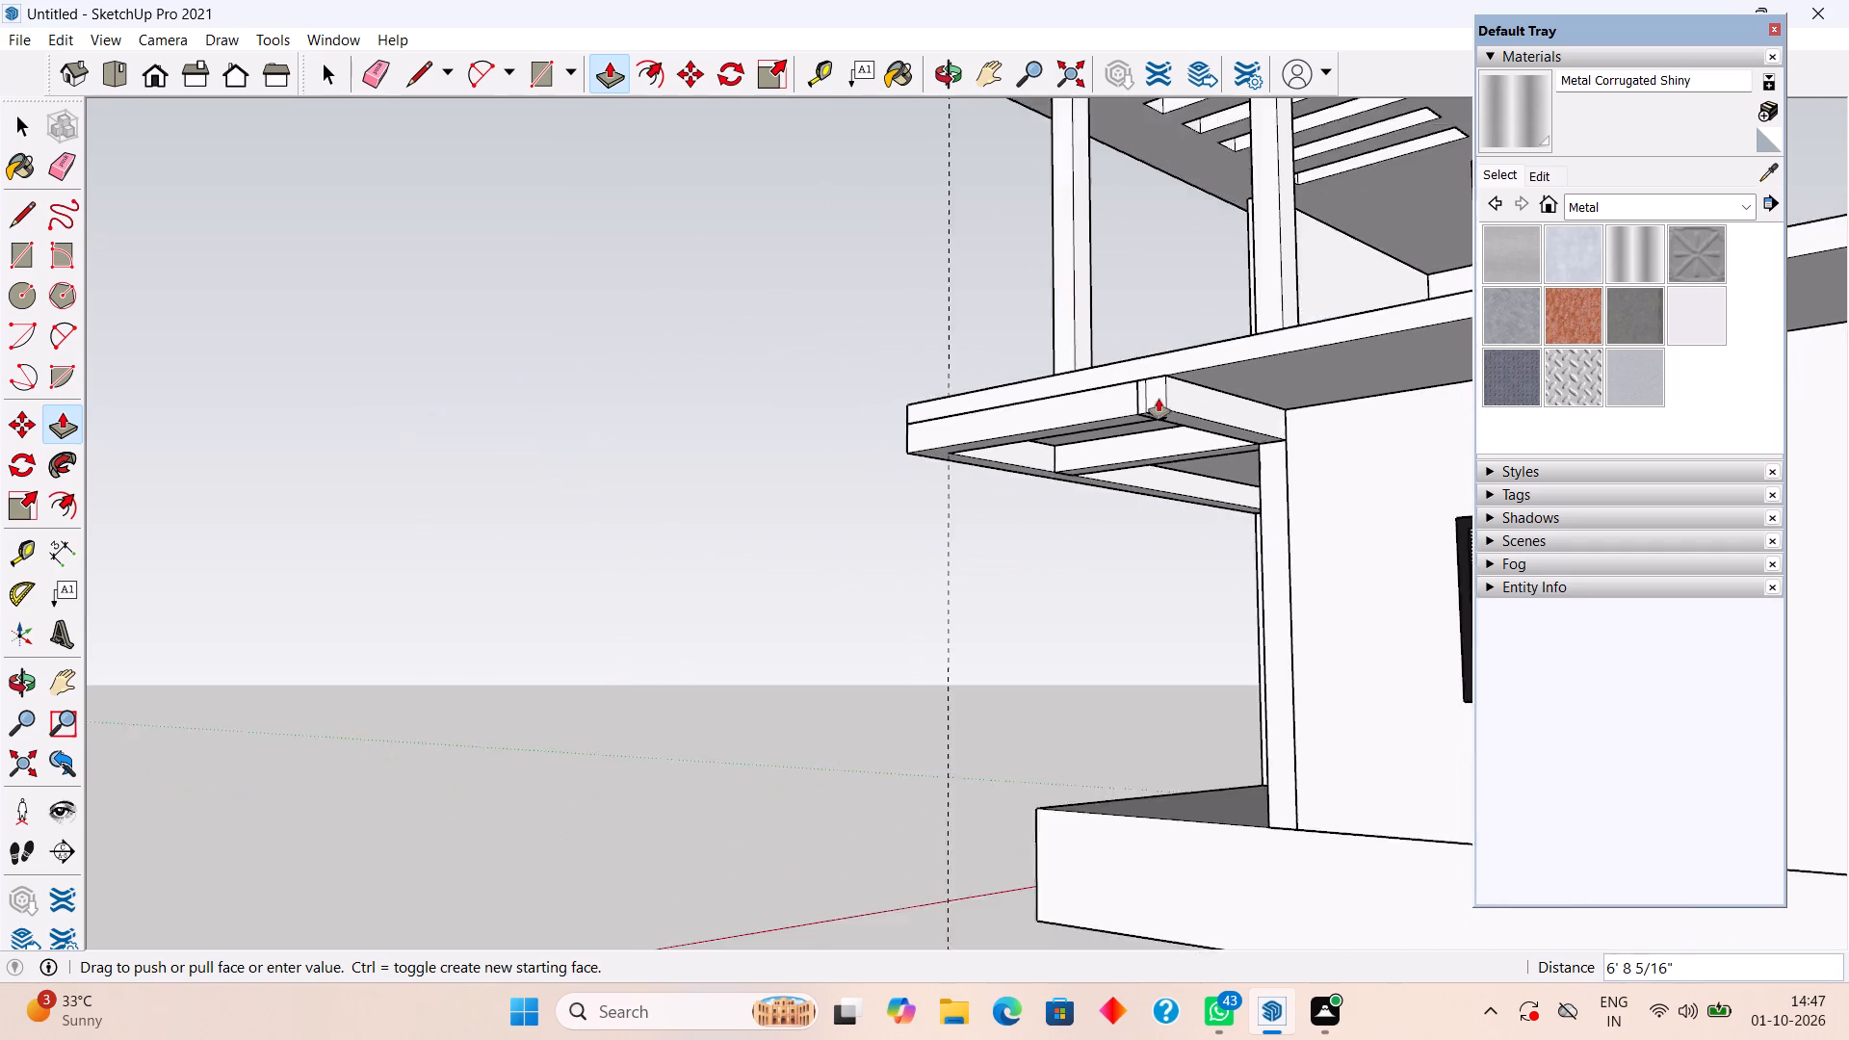
pyautogui.scroll(-7, 1159, 399)
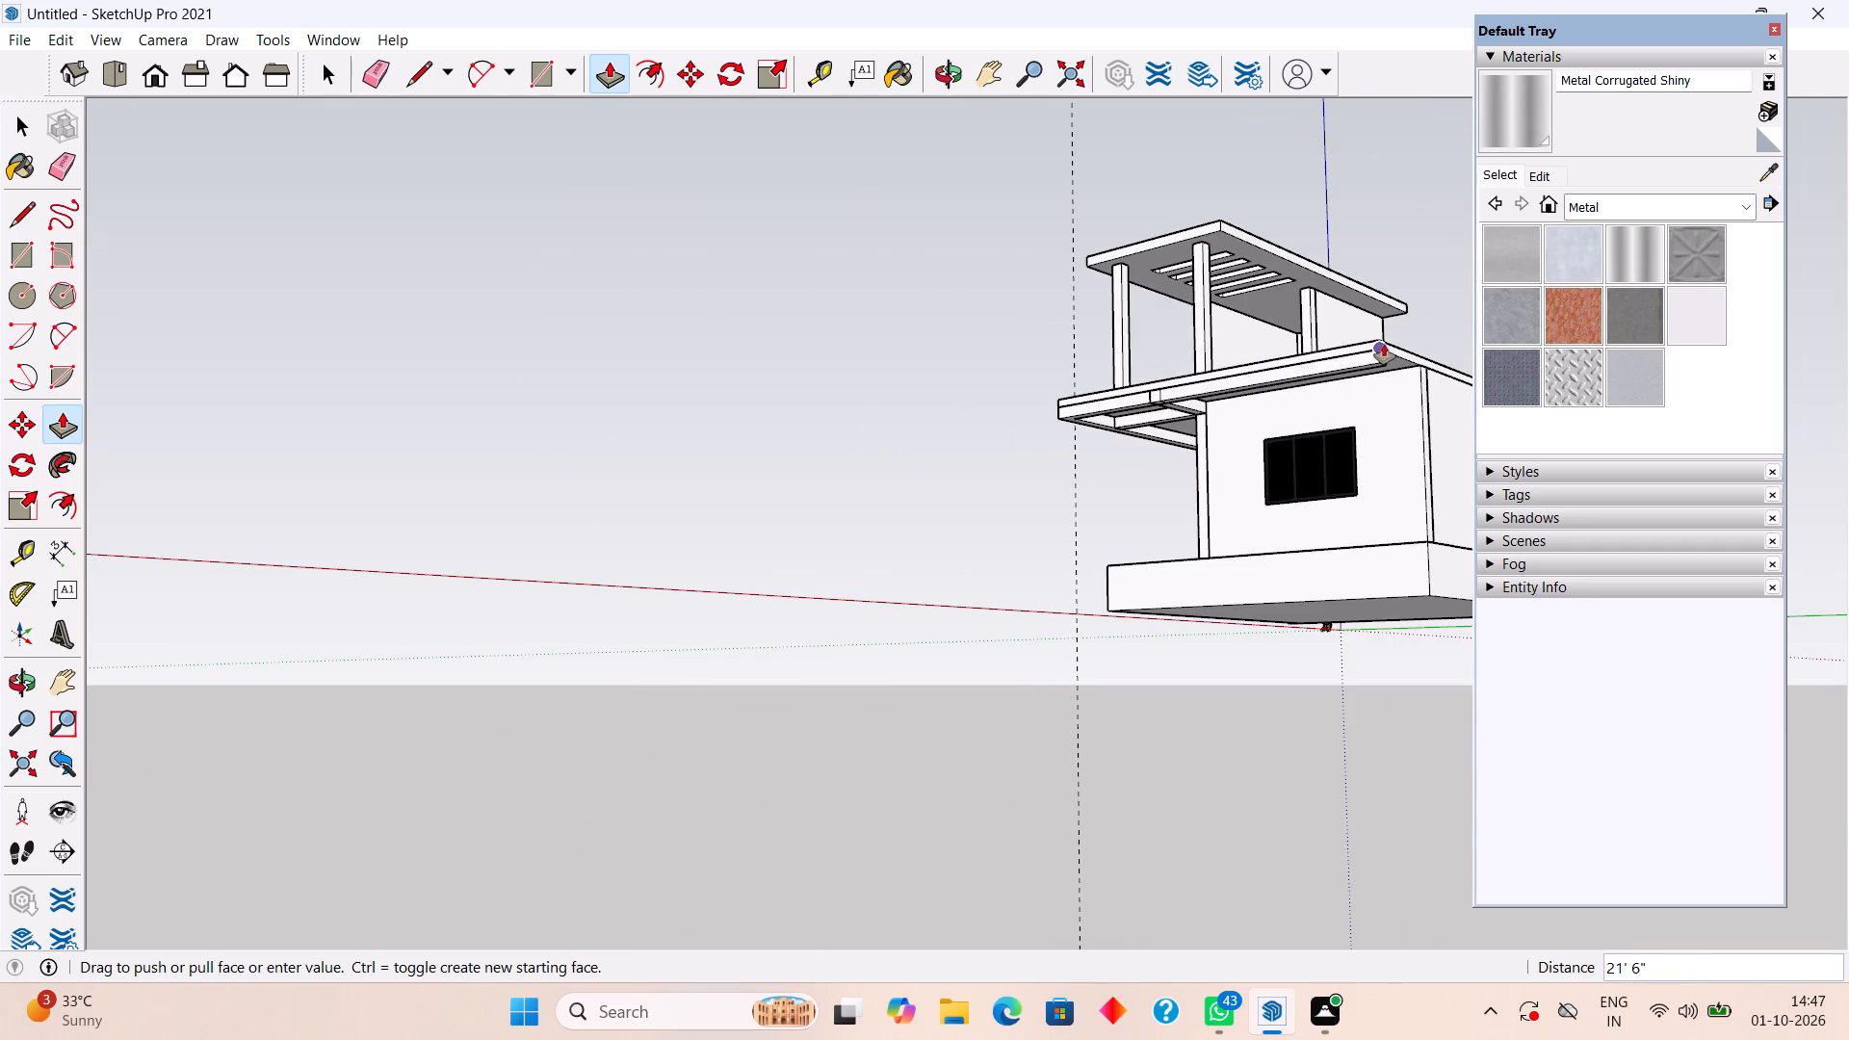
pyautogui.click(1384, 344)
pyautogui.press('space')
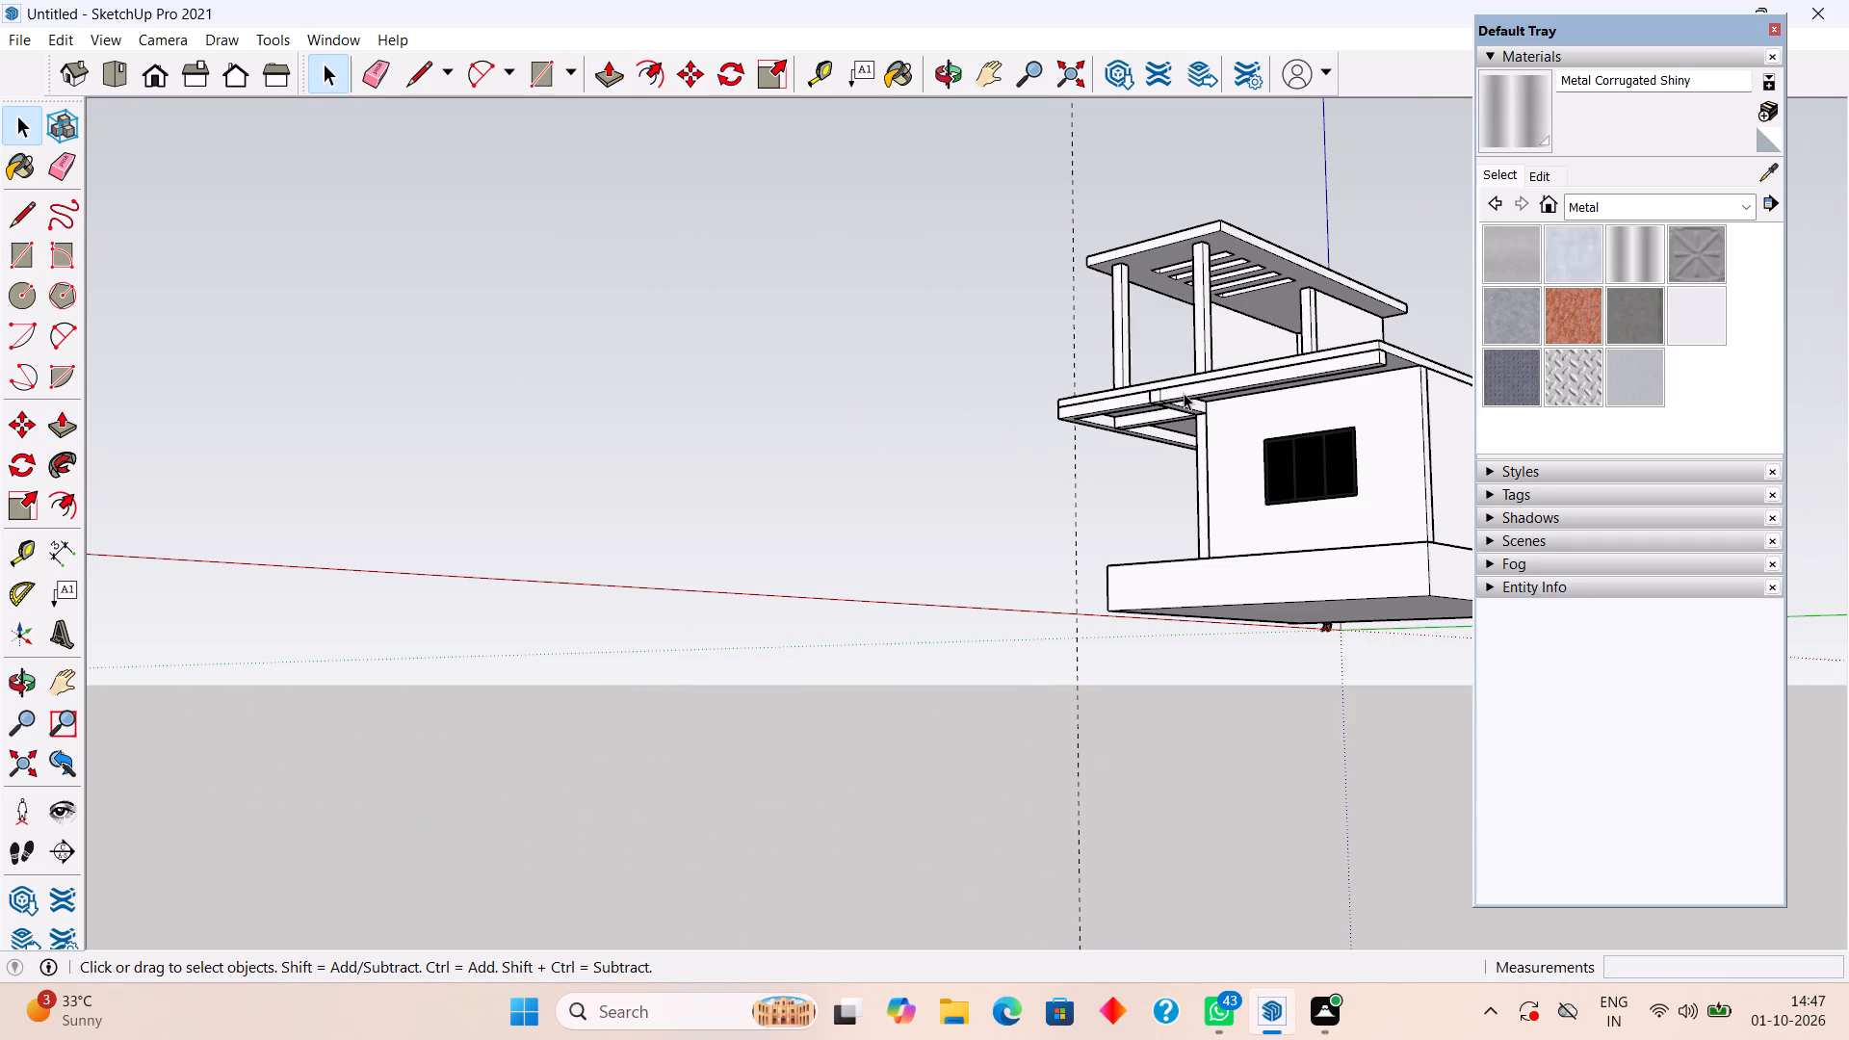
# Select the entire L-shaped edge beam beneath the porch slab and make it a group.
pyautogui.click(1183, 392)
pyautogui.doubleClick(1183, 392)
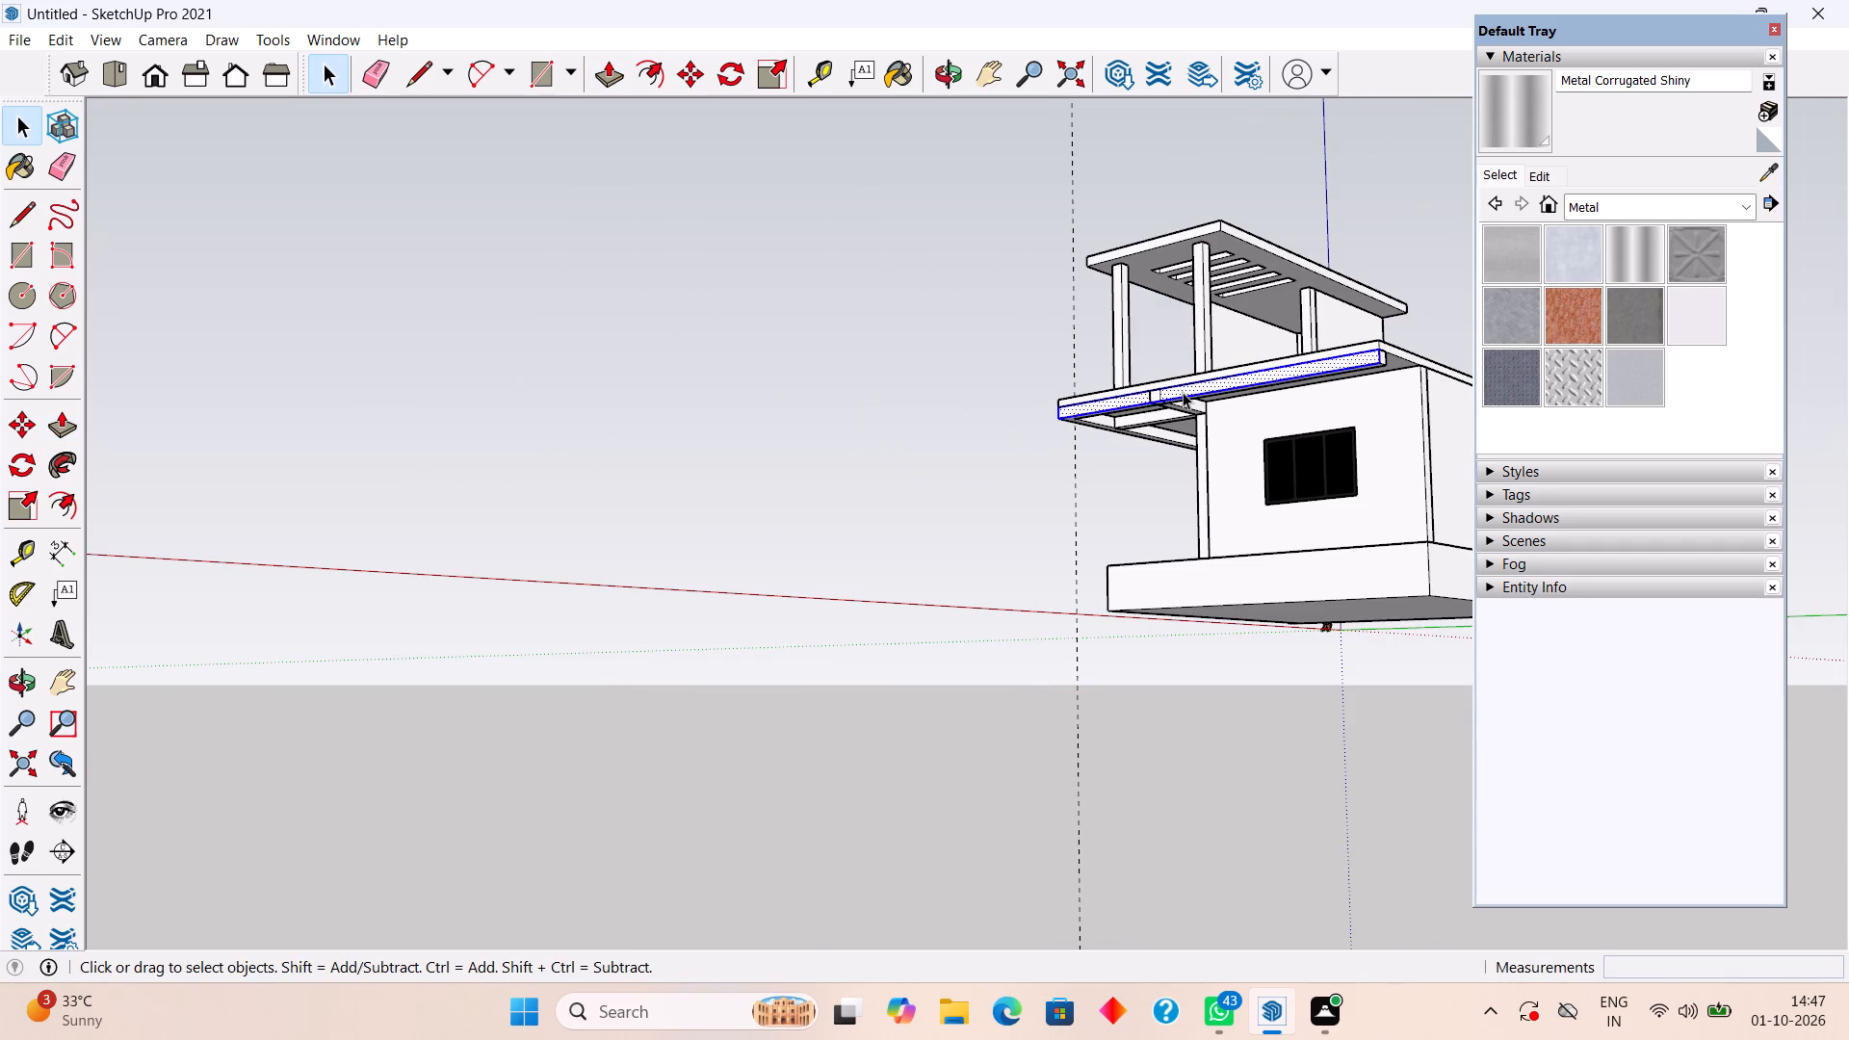
pyautogui.moveTo(1183, 392); pyautogui.dragTo(1848, 491, button='middle')
pyautogui.moveTo(1218, 415); pyautogui.dragTo(1326, 429, button='middle')
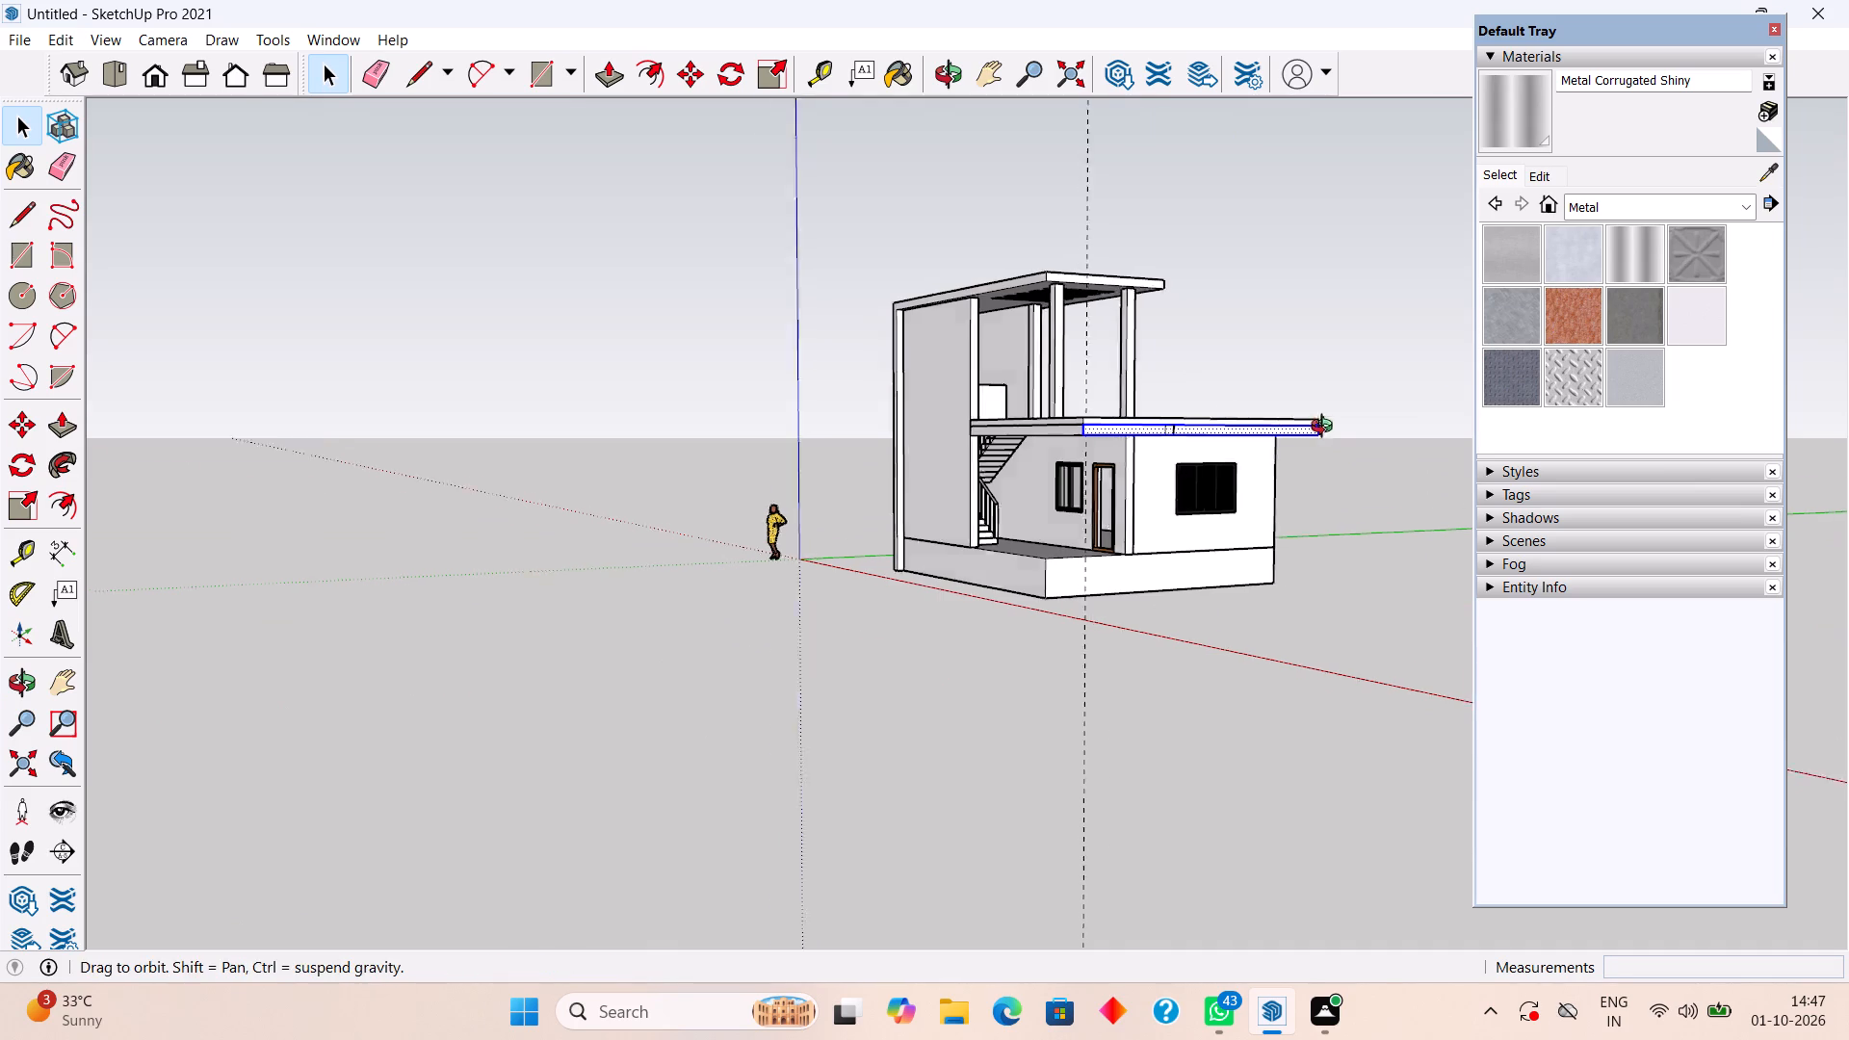
pyautogui.moveTo(1326, 429); pyautogui.dragTo(1481, 453, button='middle')
pyautogui.click(1126, 438)
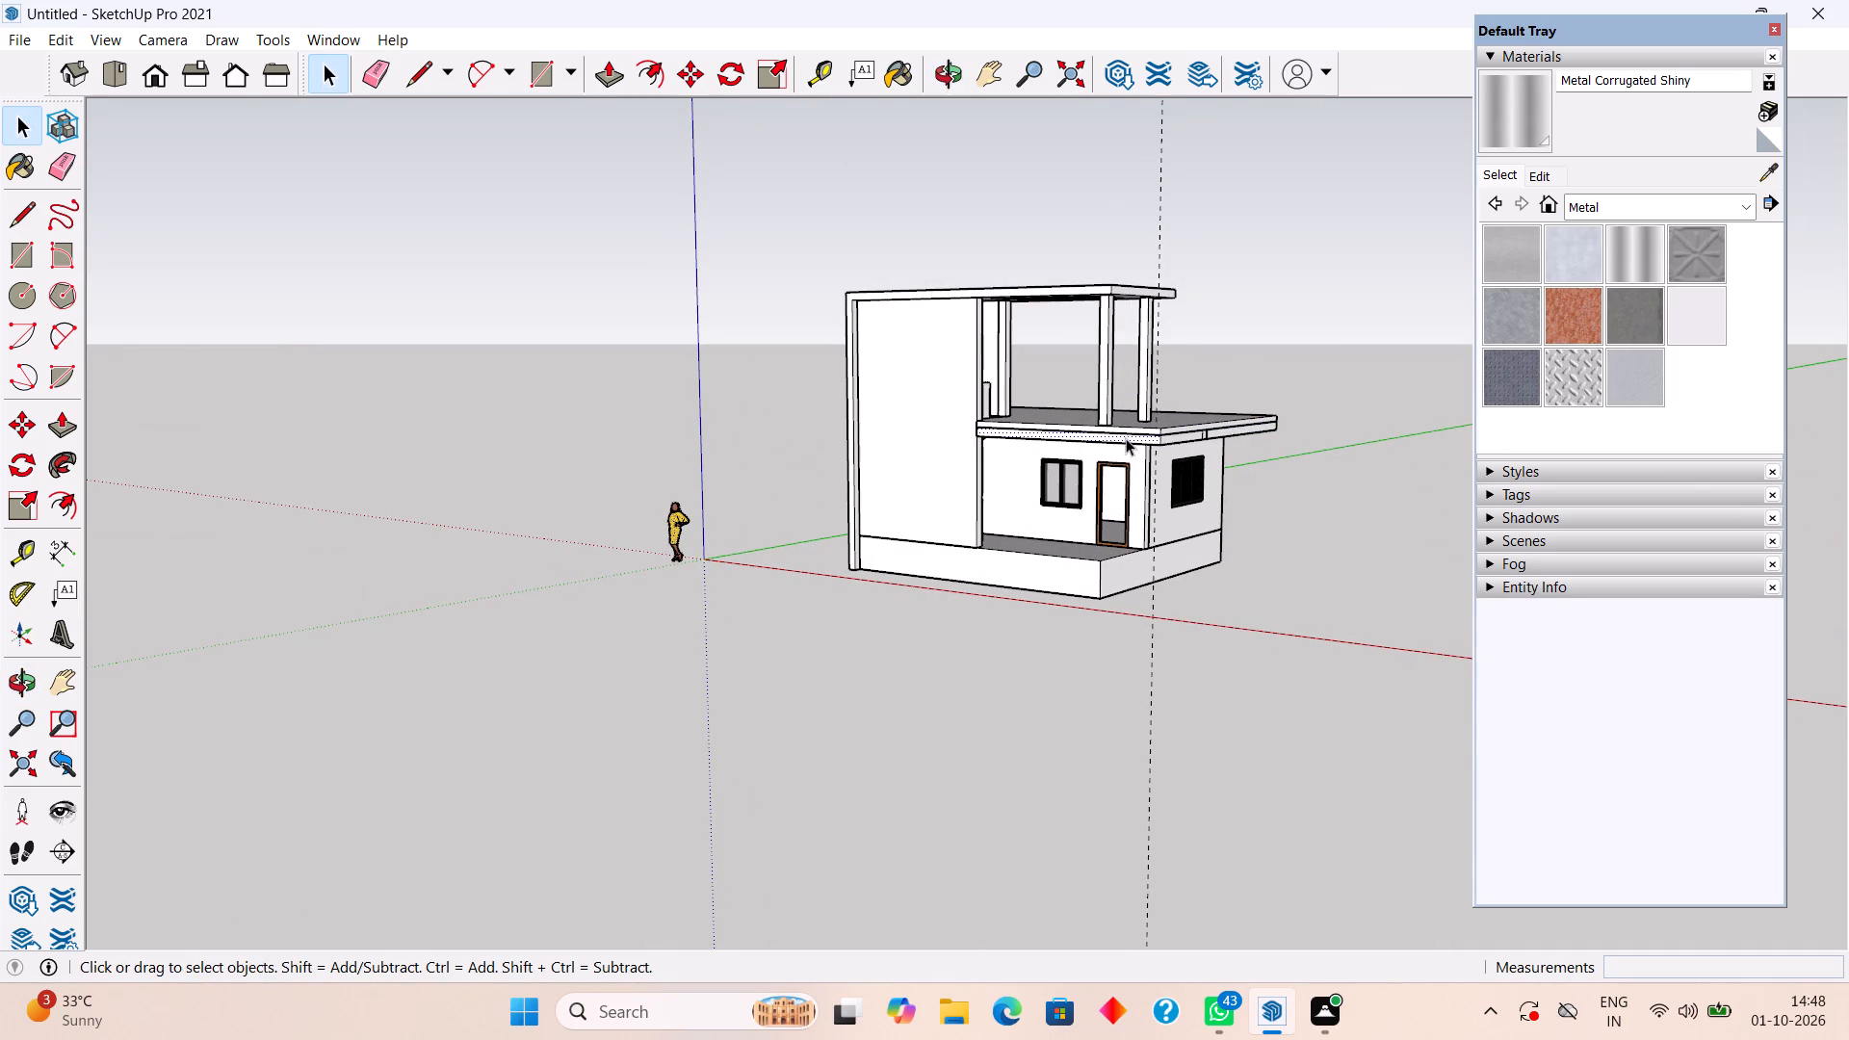
pyautogui.tripleClick(1126, 438)
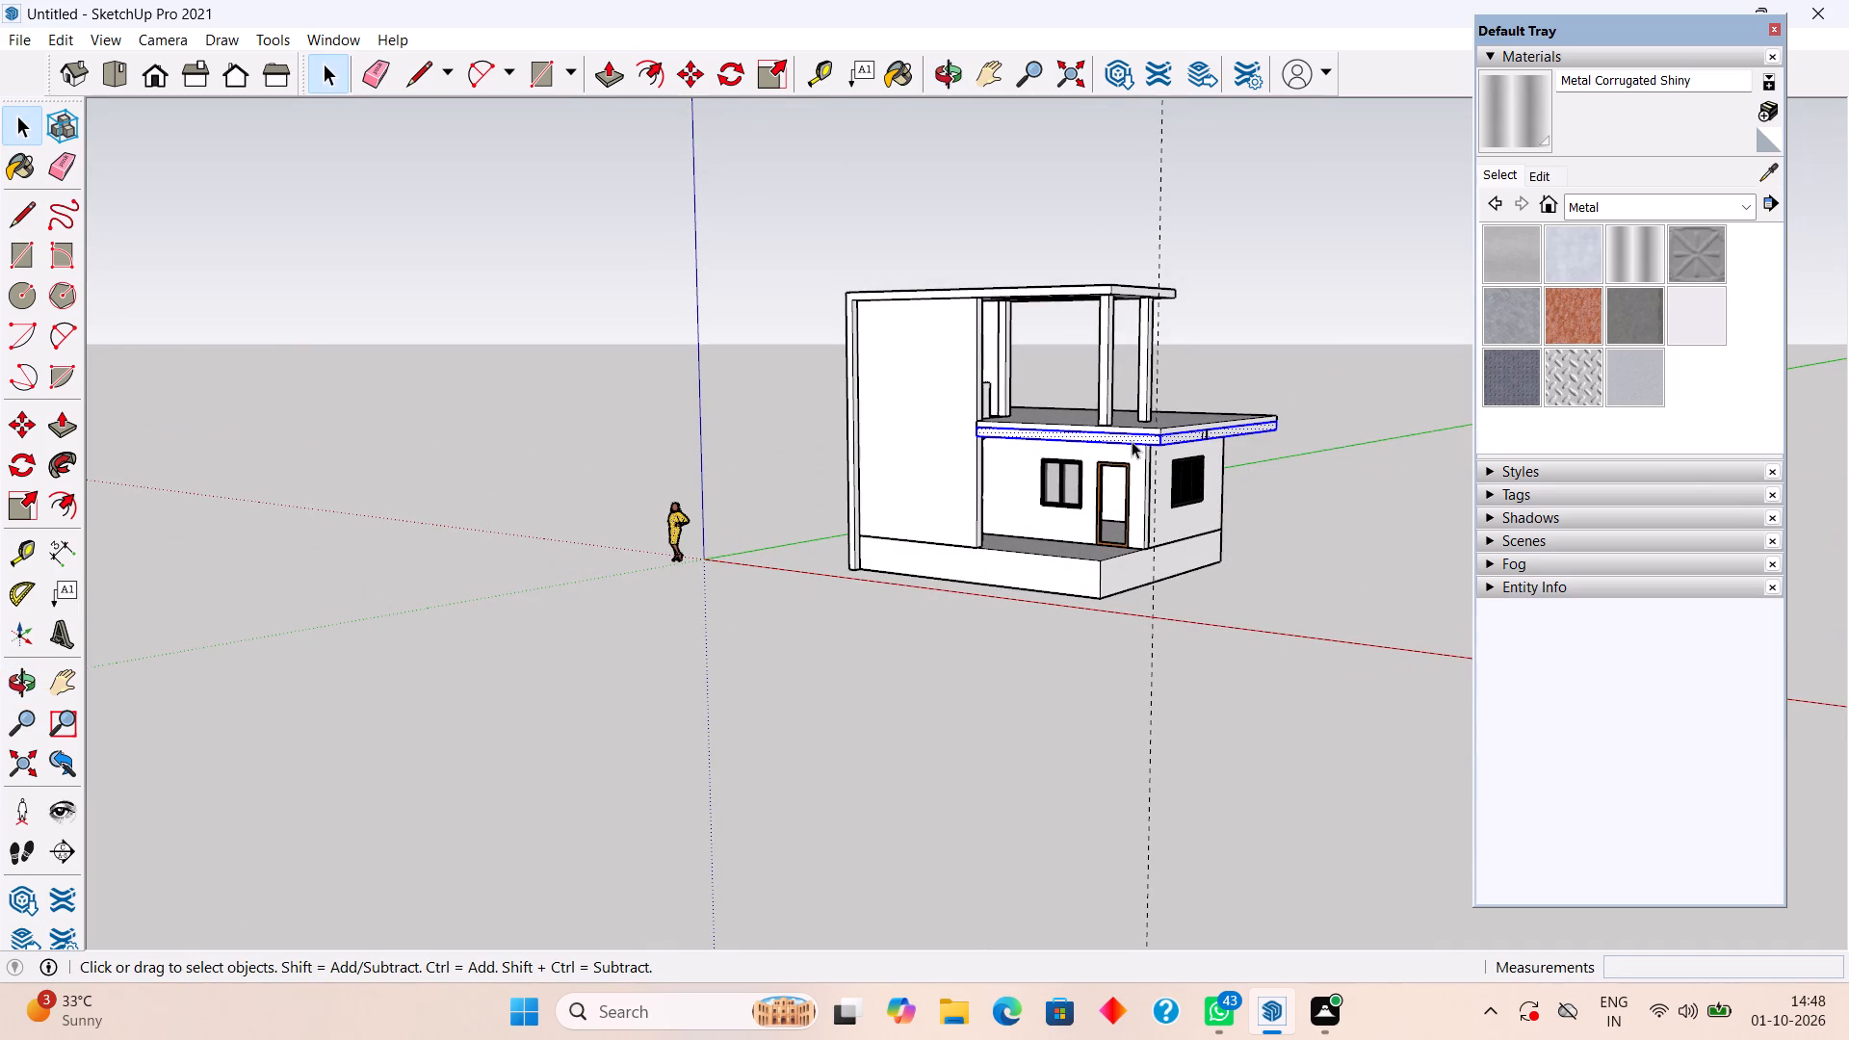
pyautogui.rightClick(1132, 441)
pyautogui.click(1203, 646)
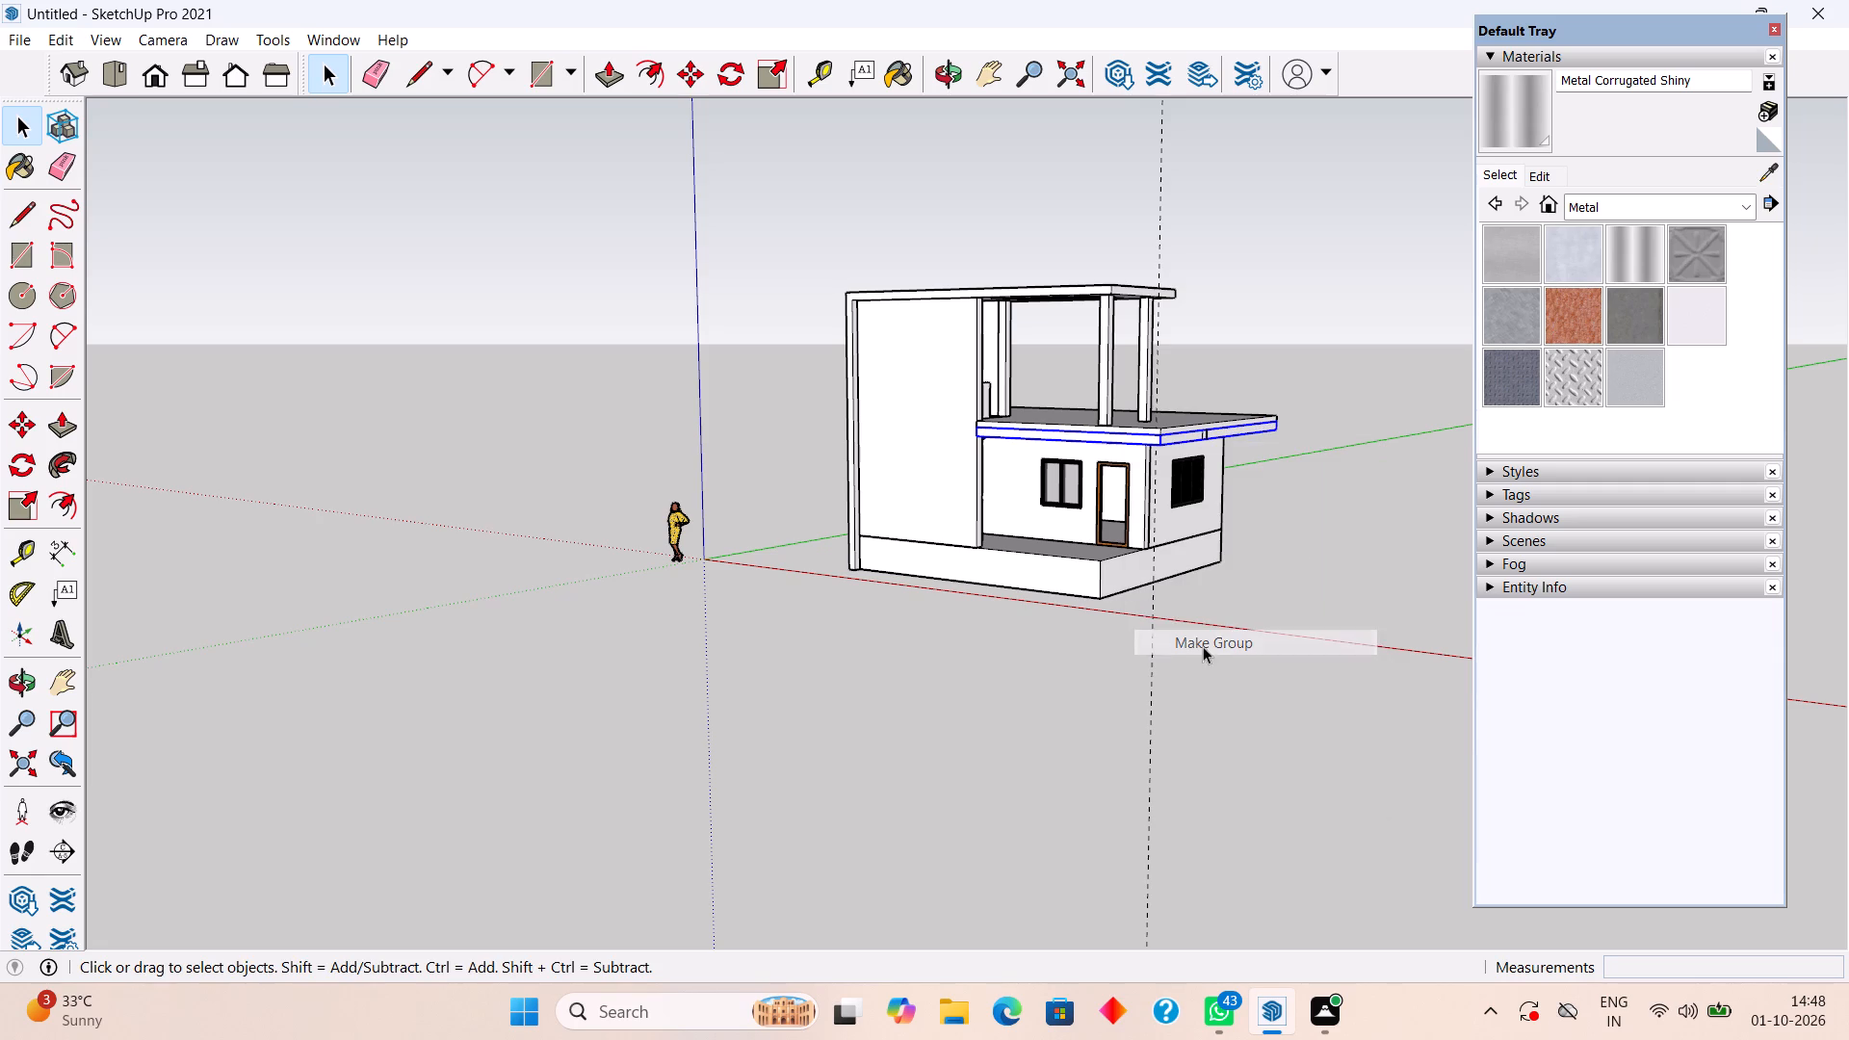
pyautogui.click(1333, 461)
# Open the edge beam group and Push/Pull the side beam's inner face 4.5" toward its outer face to thin it.
pyautogui.moveTo(992, 471); pyautogui.dragTo(1262, 433, button='middle')
pyautogui.scroll(2, 1109, 476)
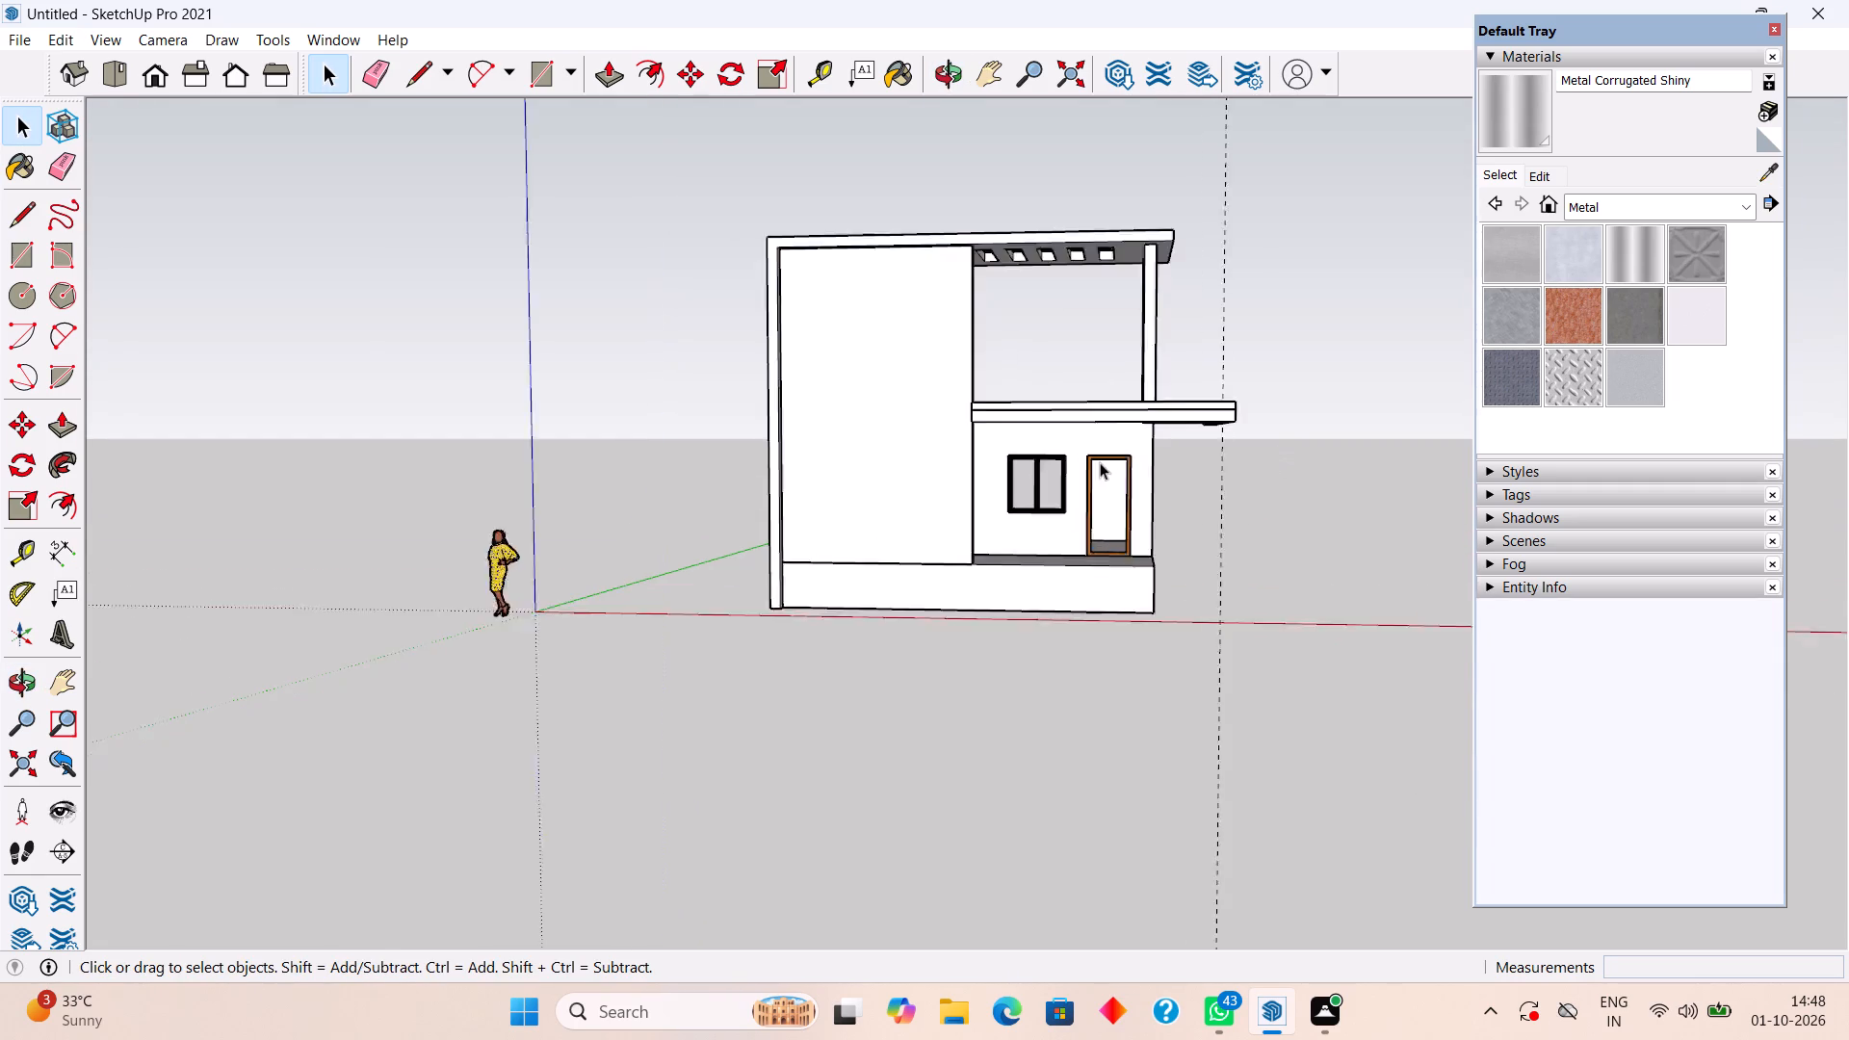
pyautogui.scroll(2, 1100, 462)
pyautogui.moveTo(1021, 323); pyautogui.dragTo(1008, 291, button='middle')
pyautogui.scroll(2, 1401, 376)
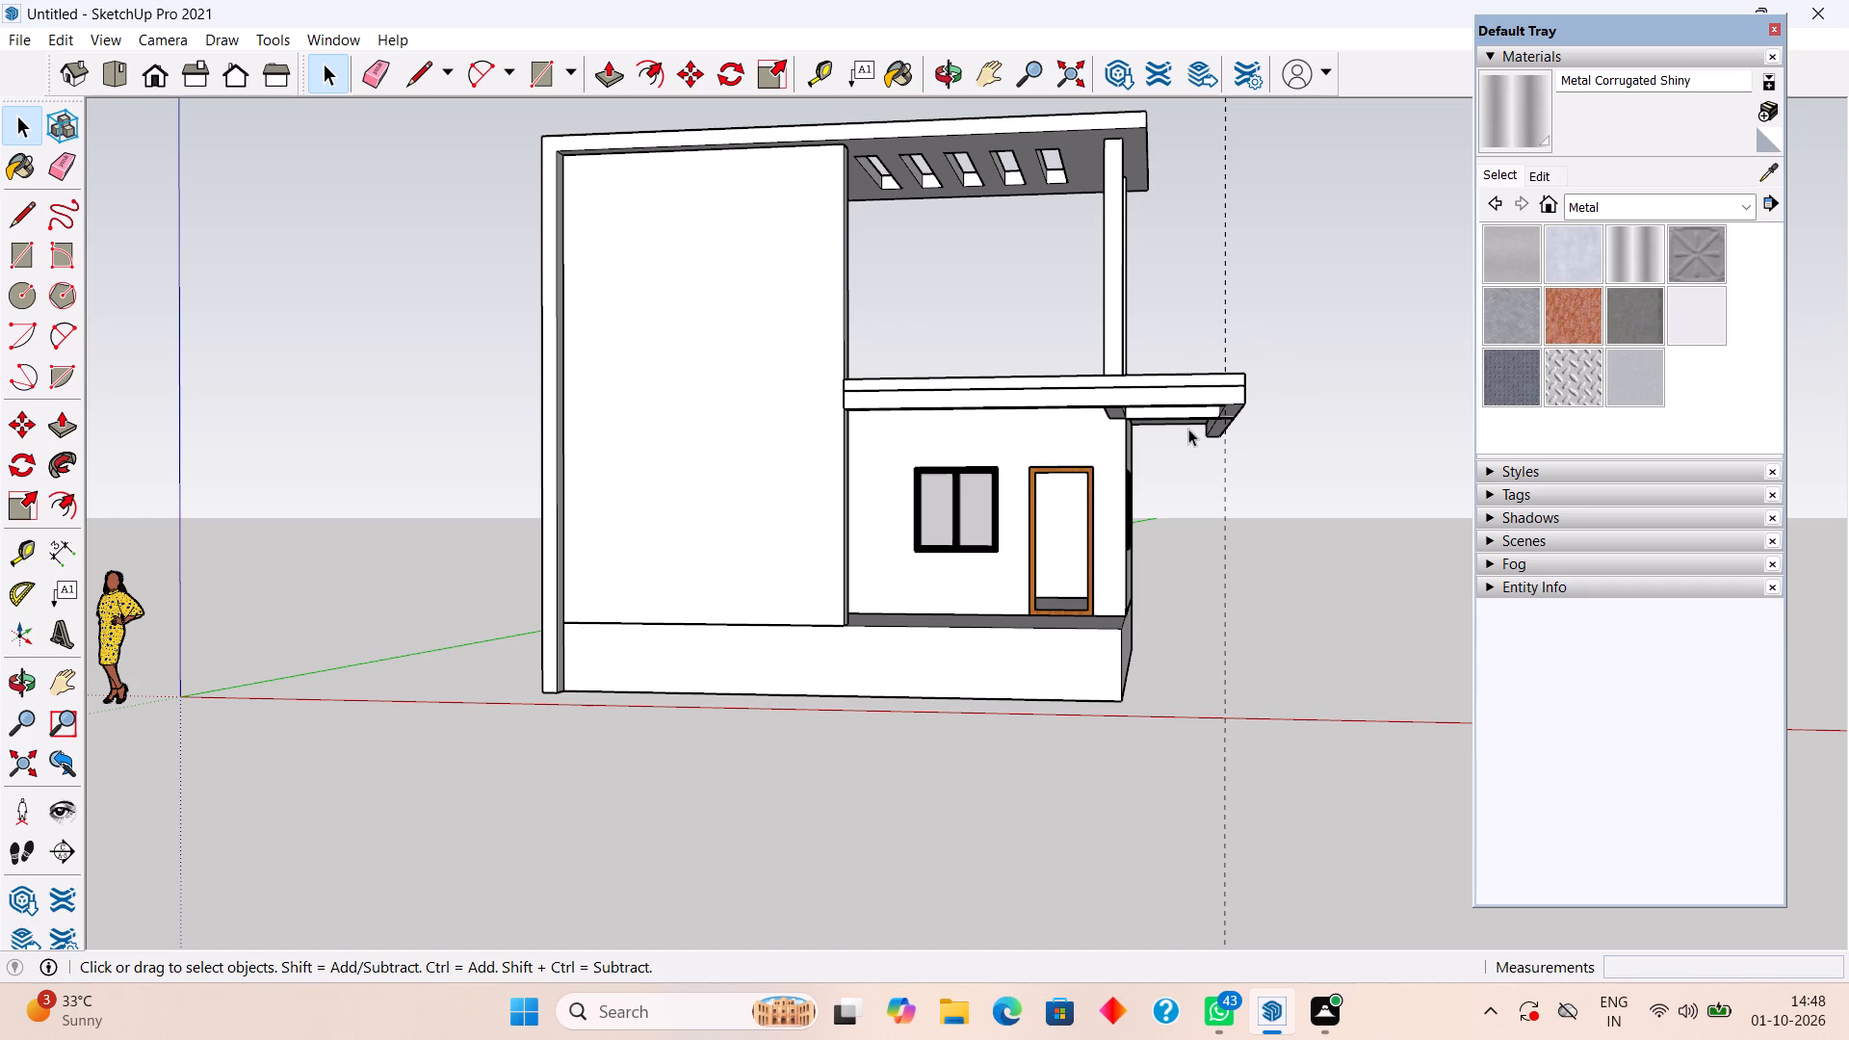
pyautogui.scroll(14, 1188, 429)
pyautogui.moveTo(1271, 355); pyautogui.dragTo(1276, 255, button='middle')
pyautogui.click(1249, 338)
pyautogui.moveTo(1251, 385); pyautogui.dragTo(1264, 381, button='middle')
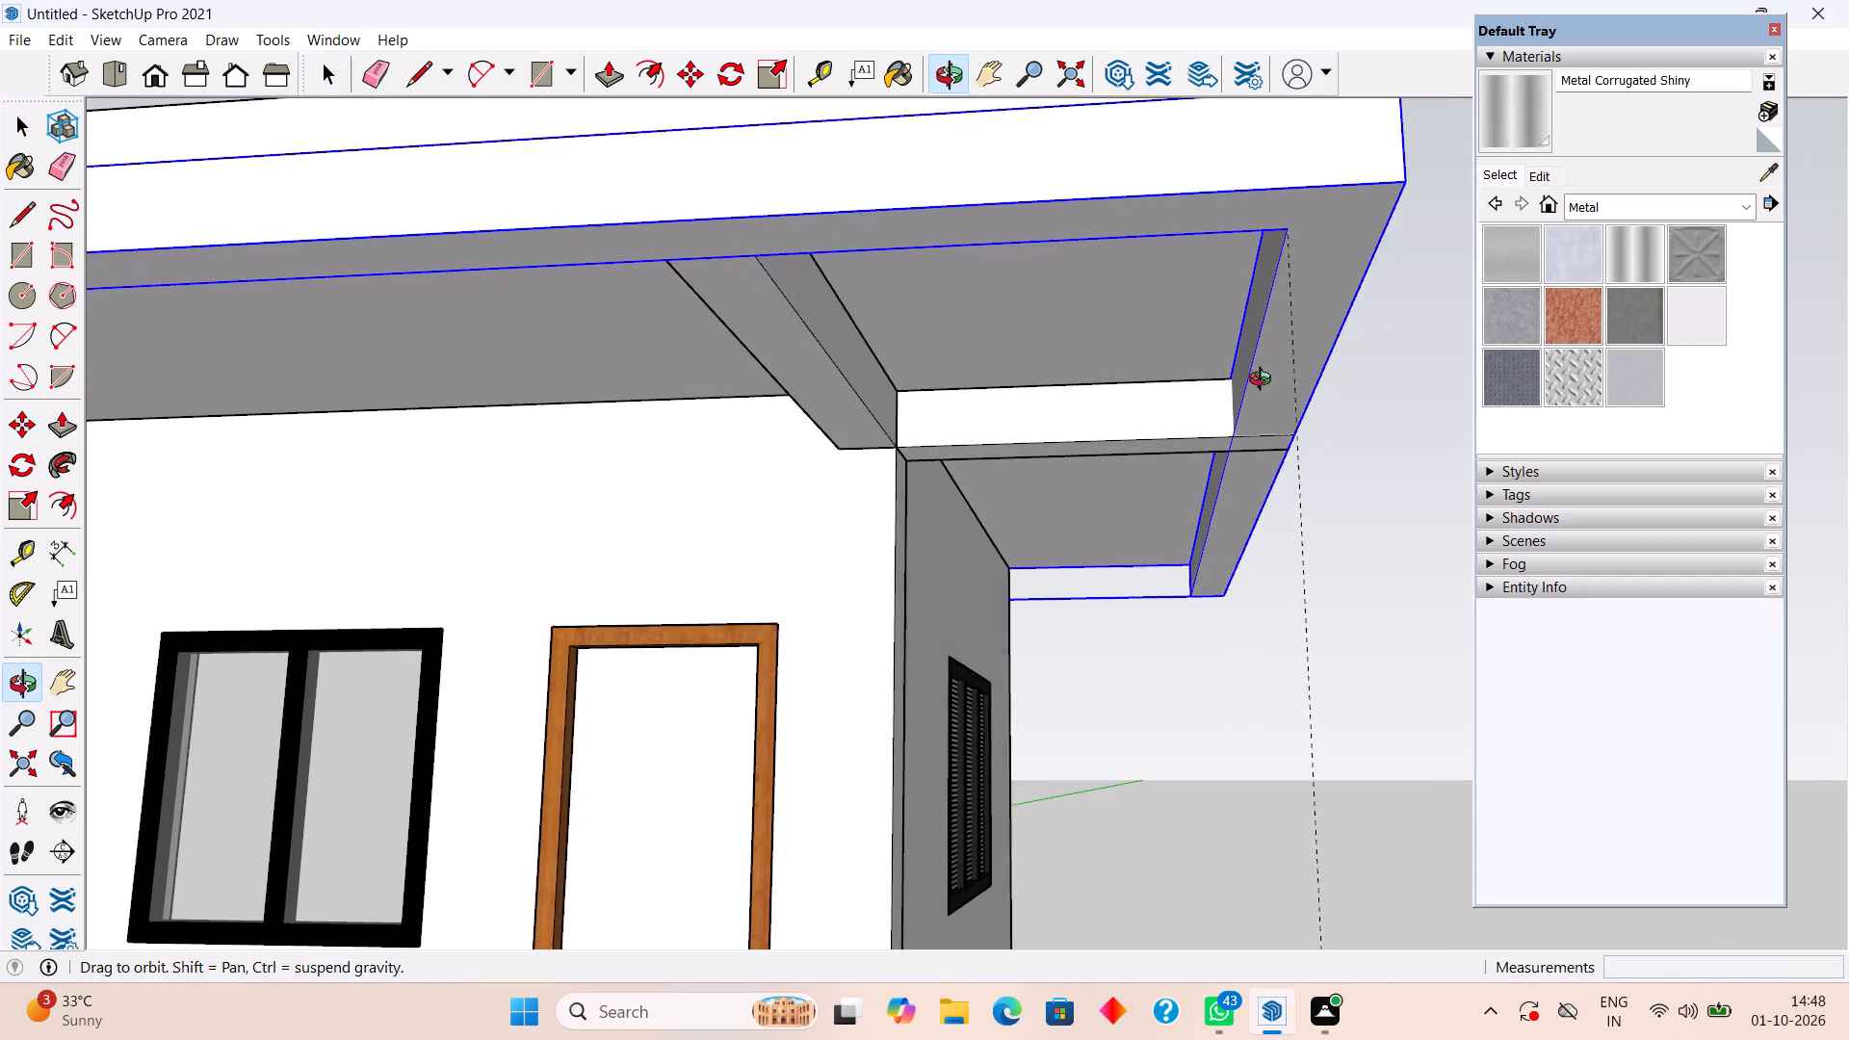
pyautogui.moveTo(1264, 381); pyautogui.dragTo(1471, 487, button='middle')
pyautogui.moveTo(1331, 410); pyautogui.dragTo(1276, 310, button='middle')
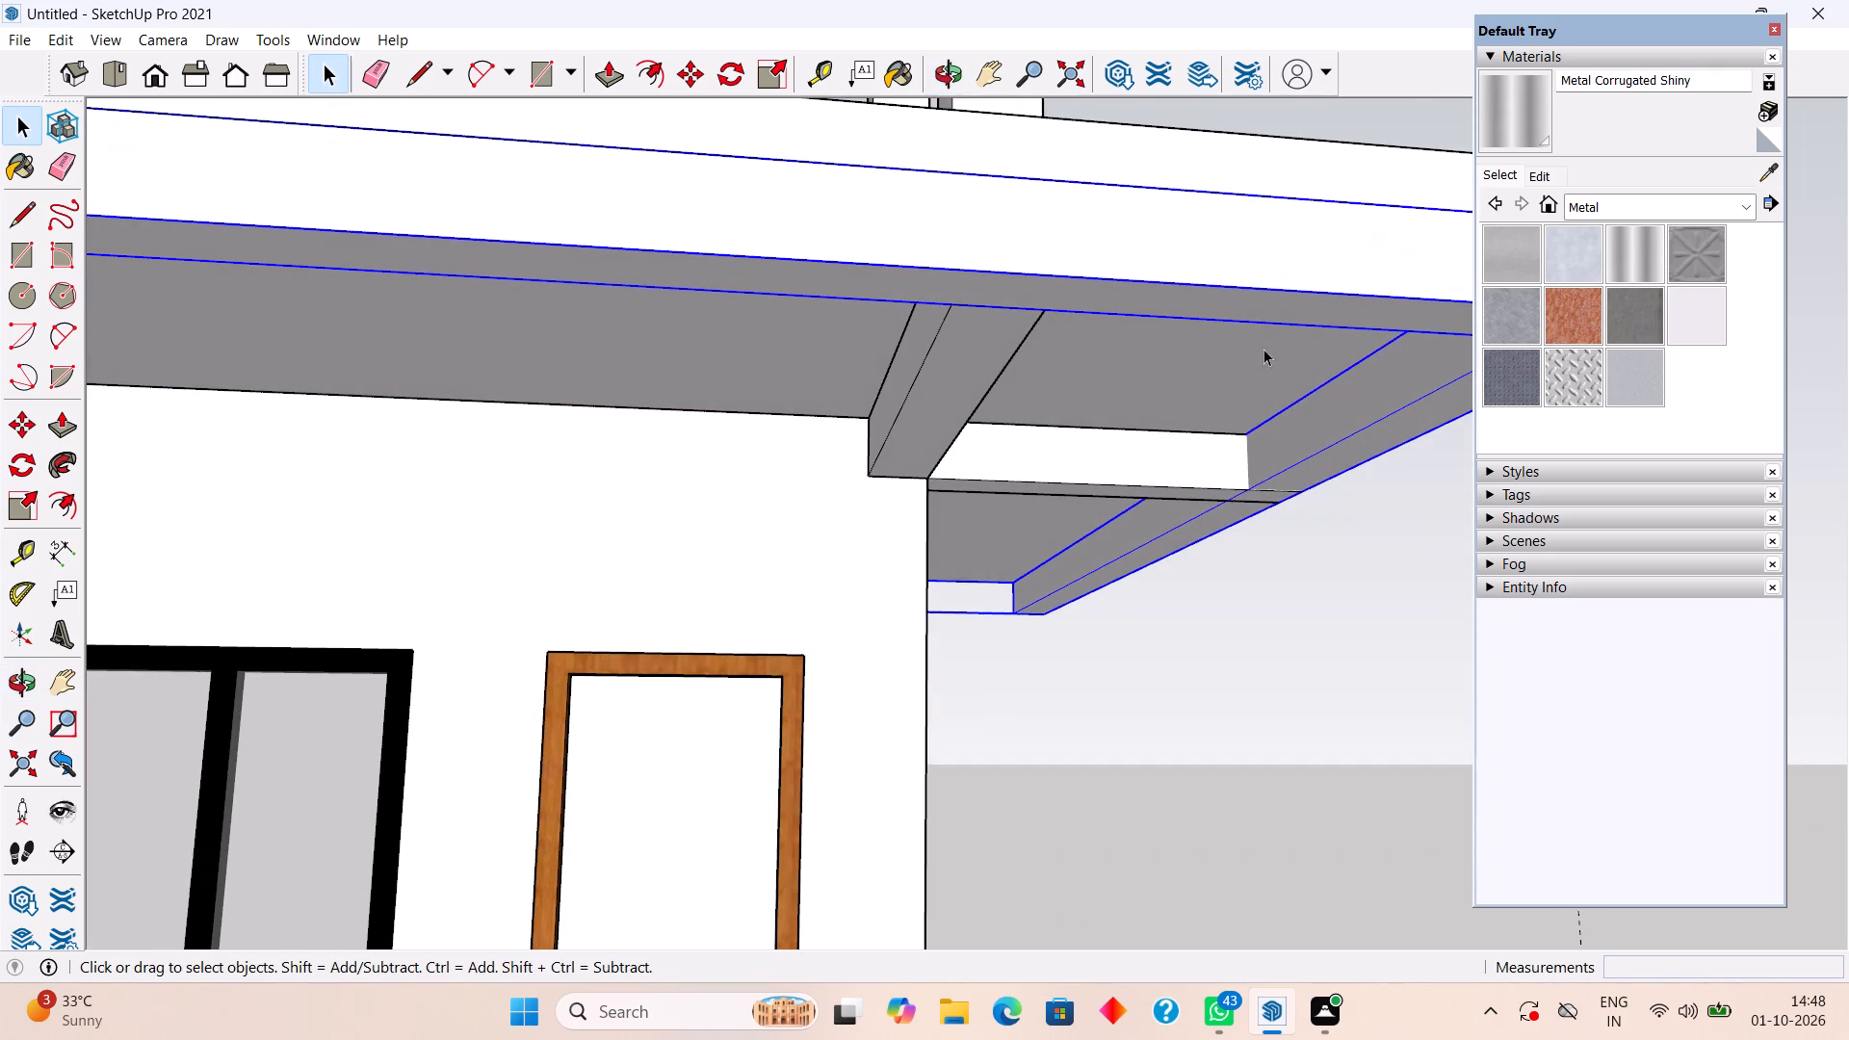
pyautogui.tripleClick(1318, 433)
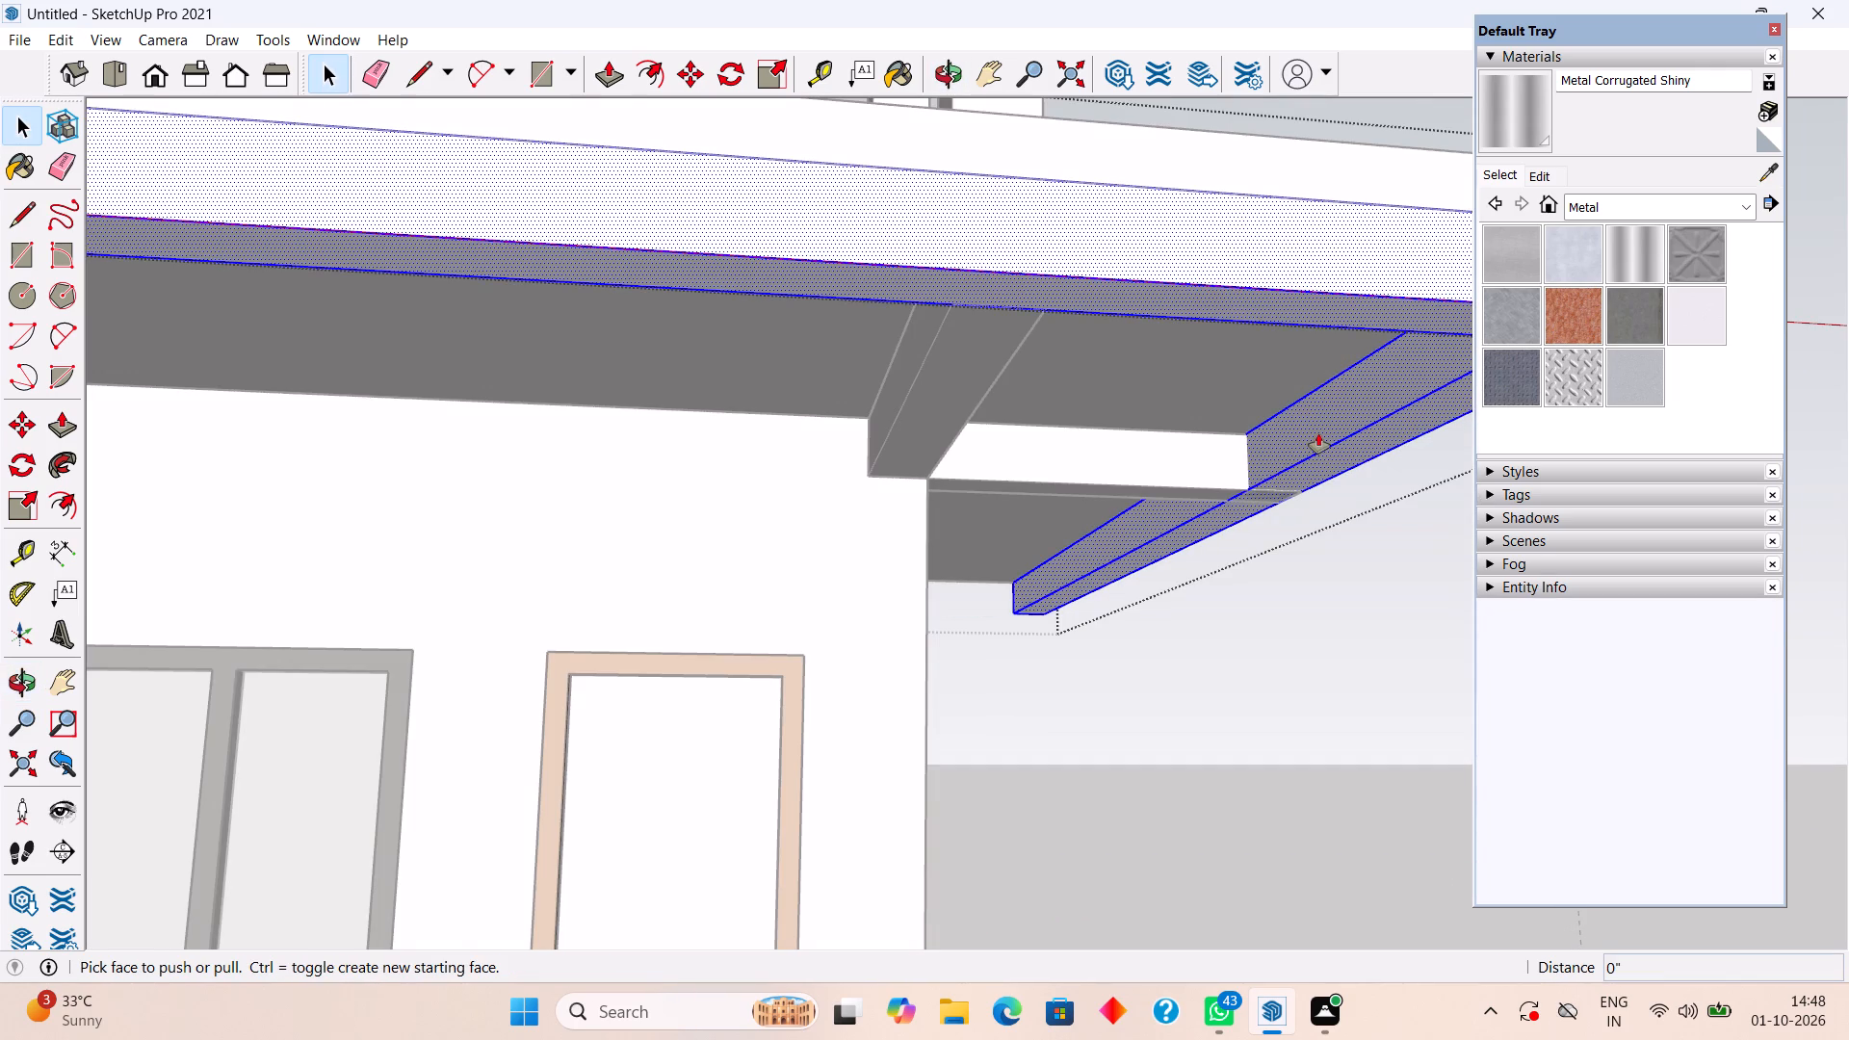
pyautogui.press('p')
pyautogui.click(1318, 429)
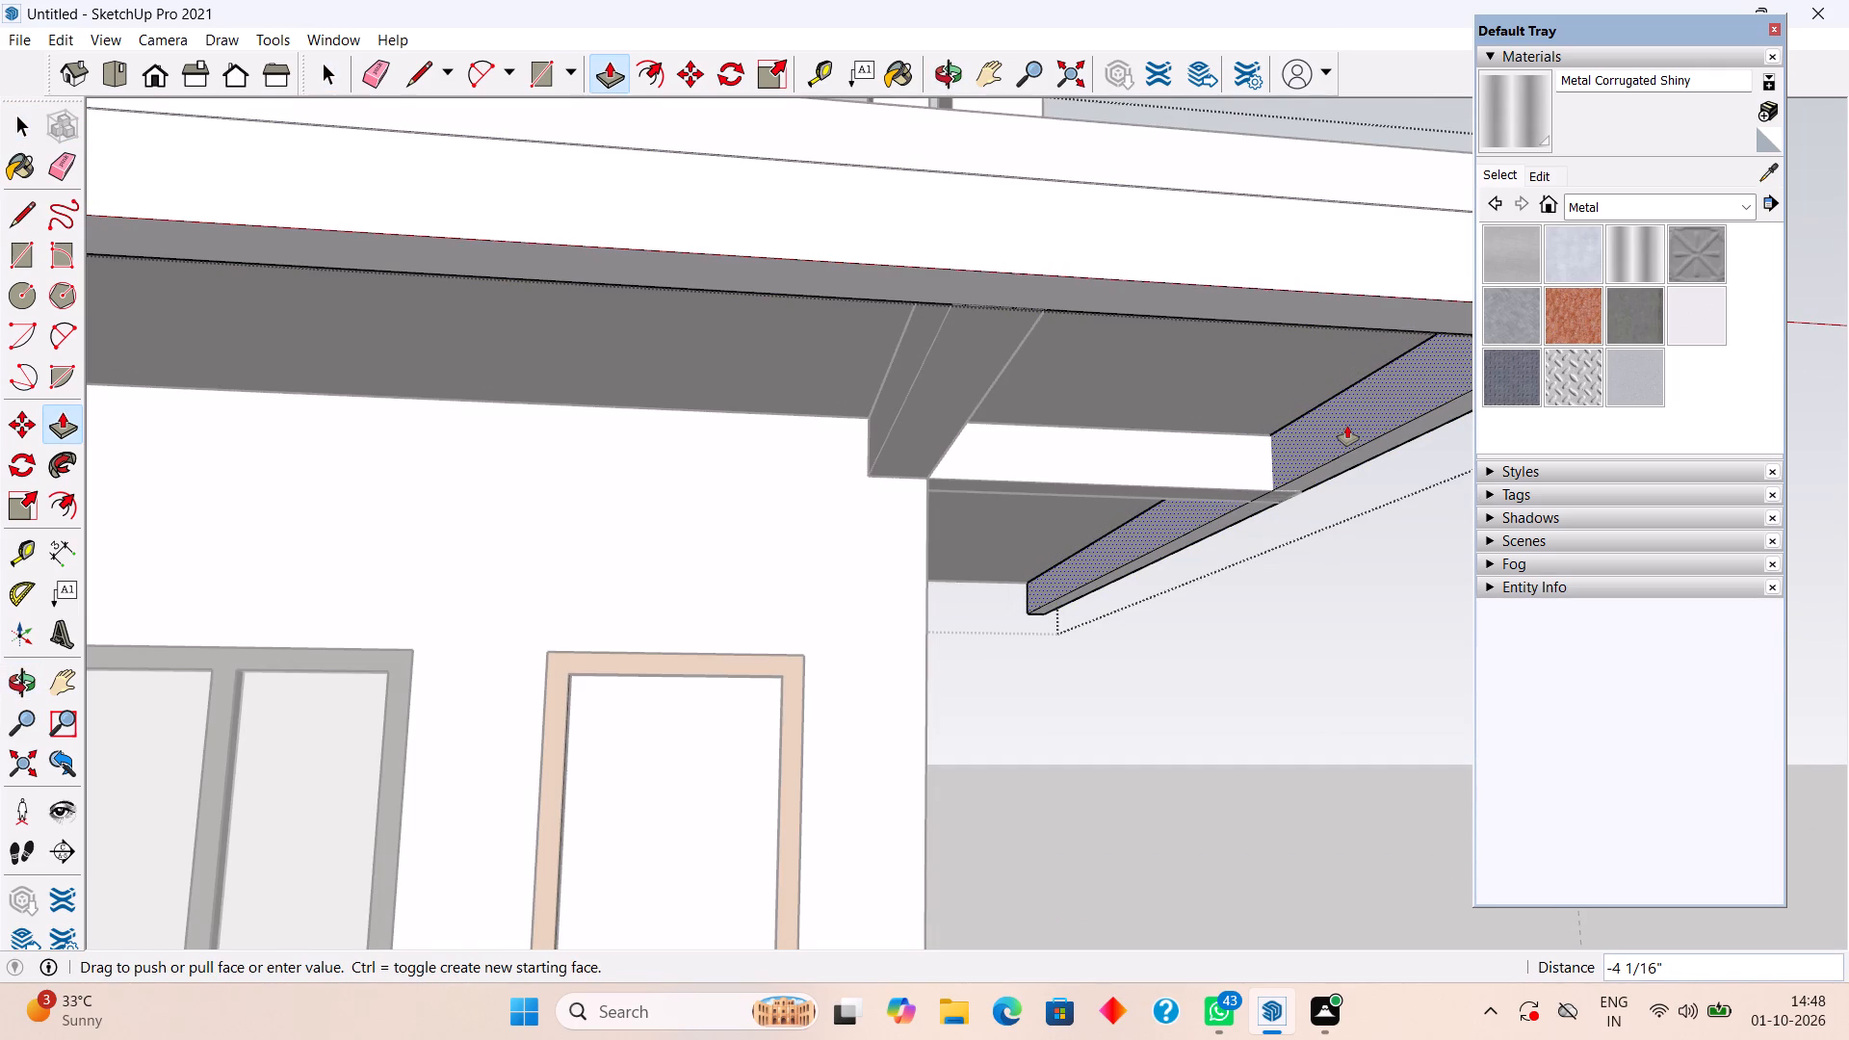
pyautogui.write('4.5"')
pyautogui.press('Return')
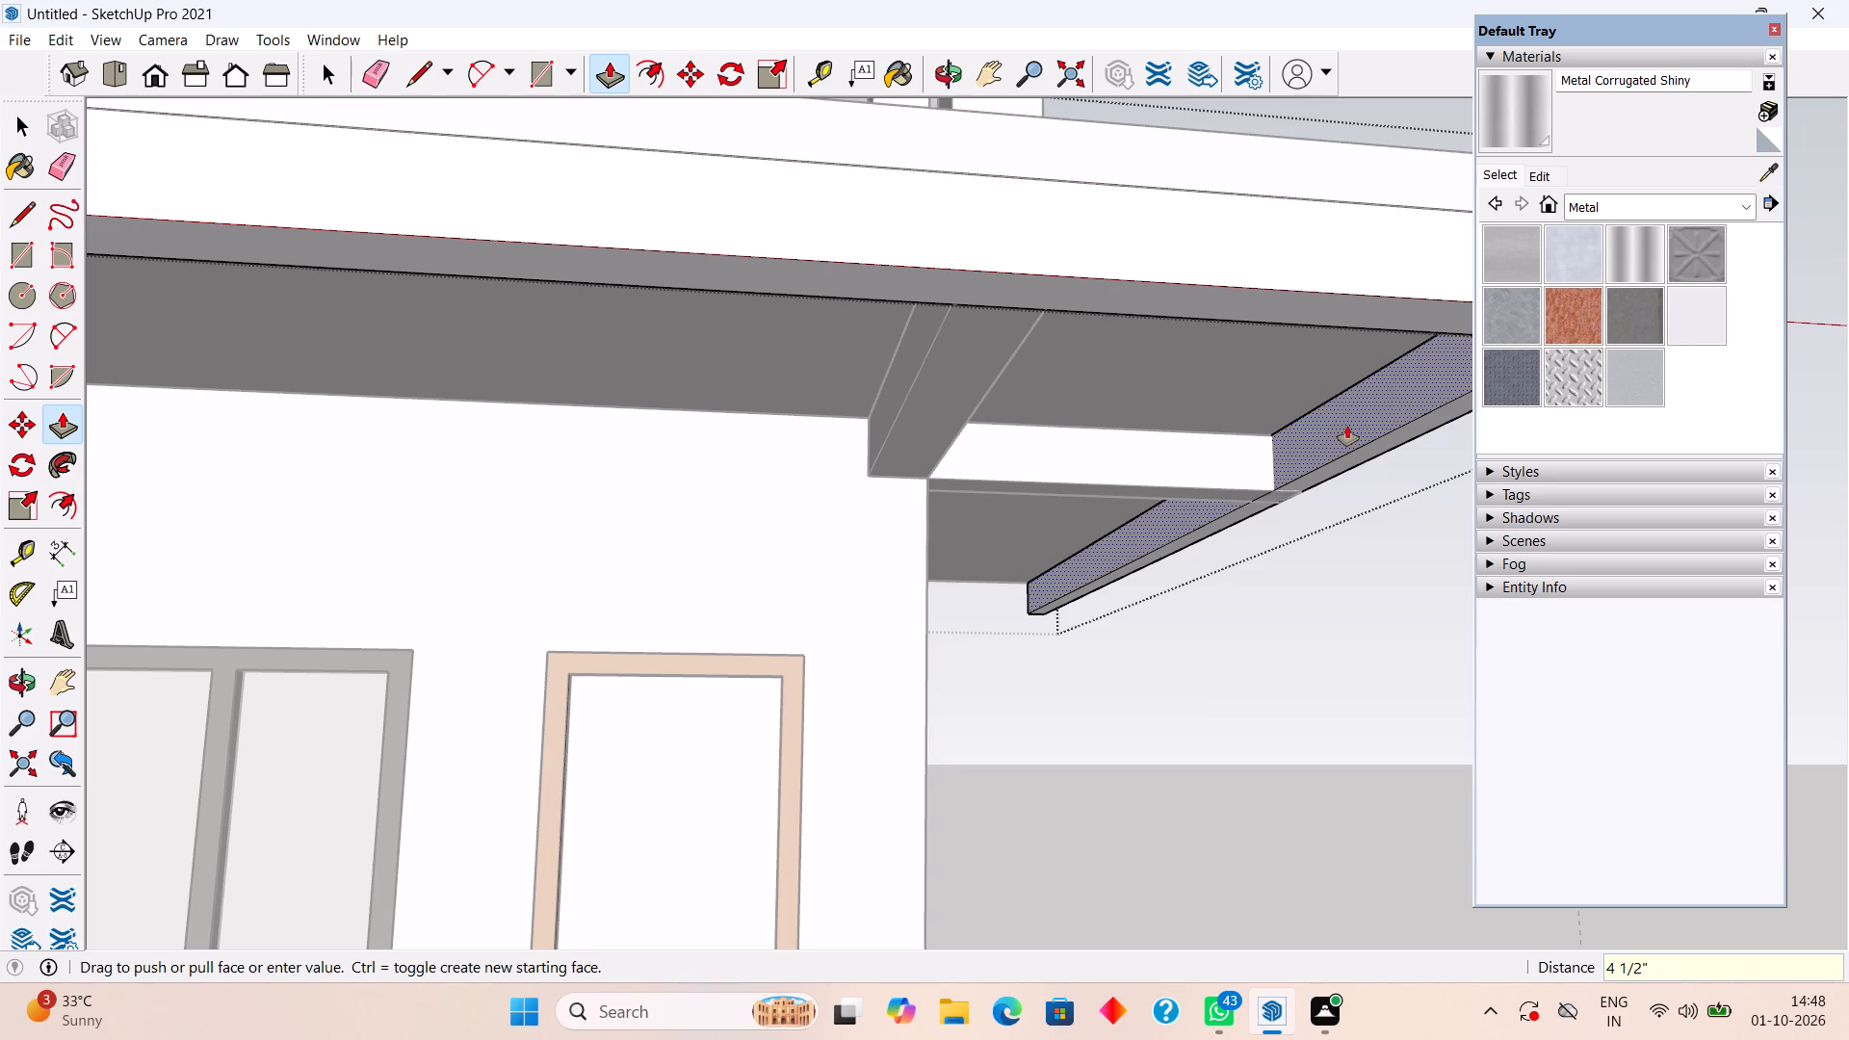
pyautogui.press('space')
# Push/Pull the front beam's inner face 4.5" toward its outer face to thin it.
pyautogui.scroll(-4, 1330, 413)
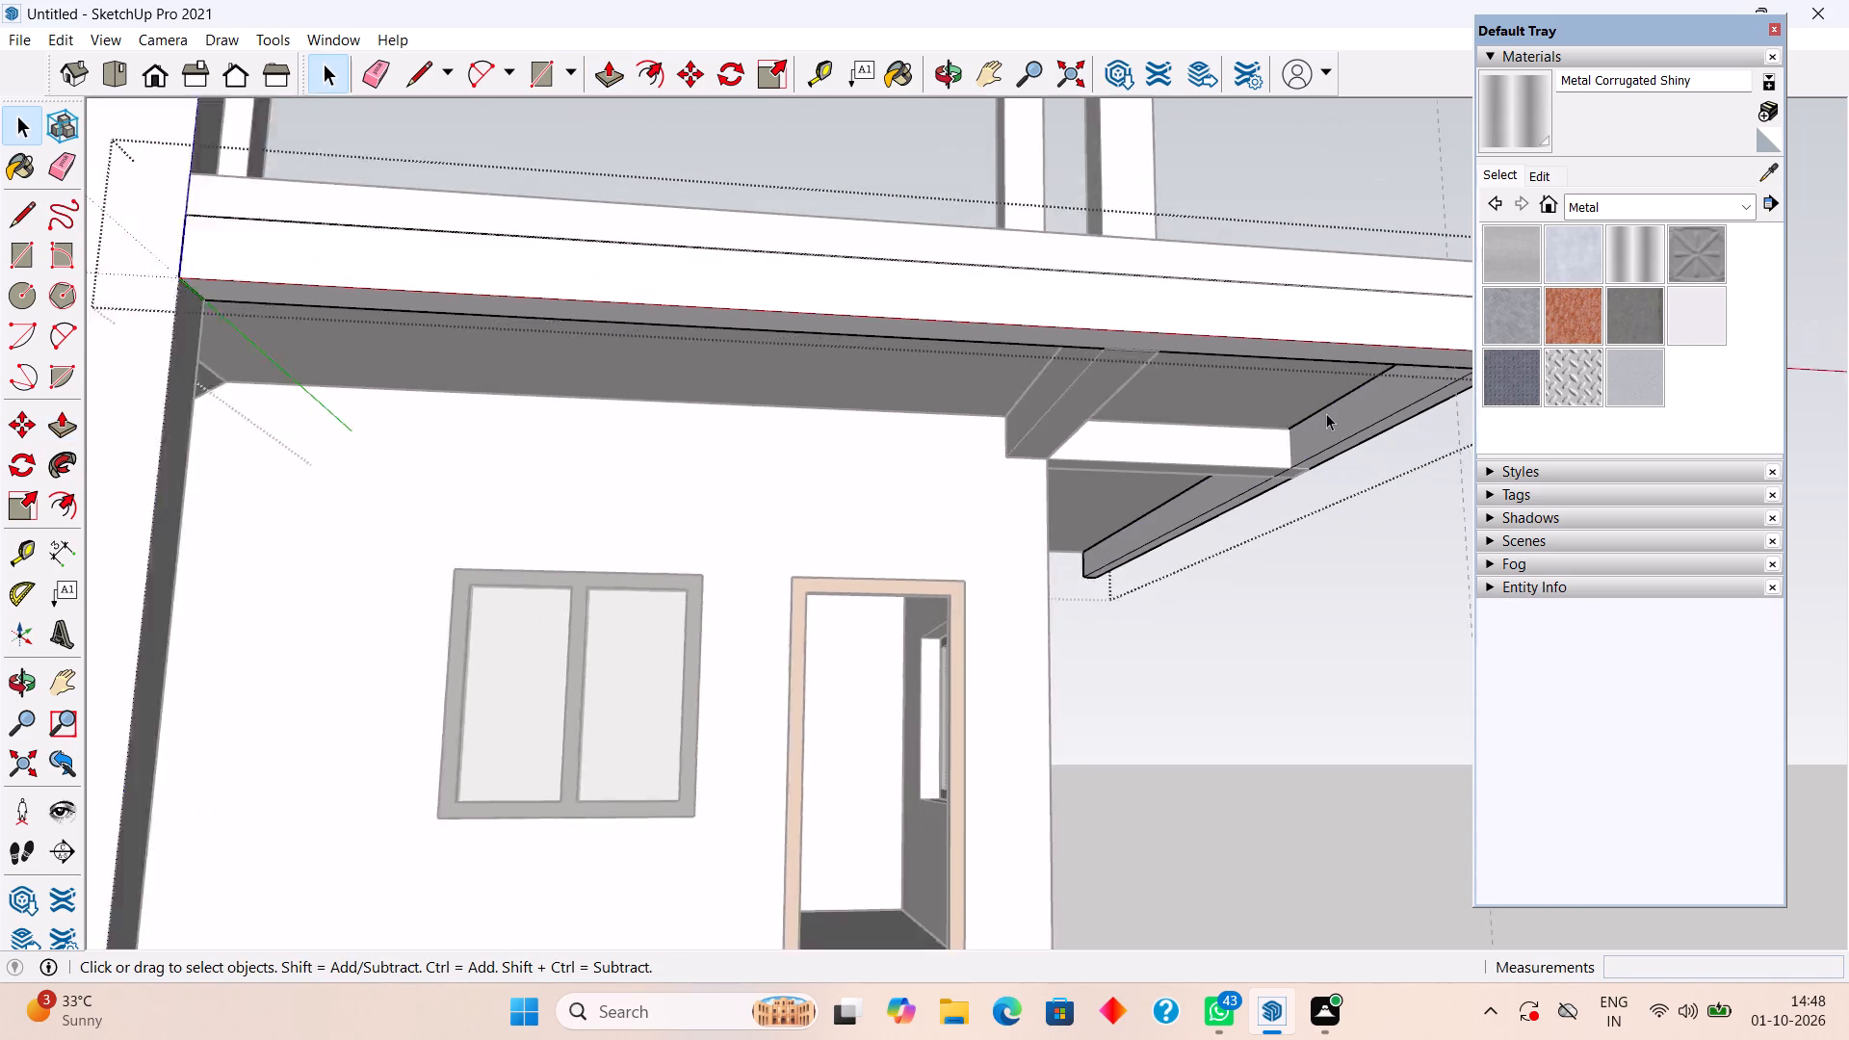
pyautogui.scroll(-1, 1326, 413)
pyautogui.moveTo(1250, 312); pyautogui.dragTo(534, 177, button='middle')
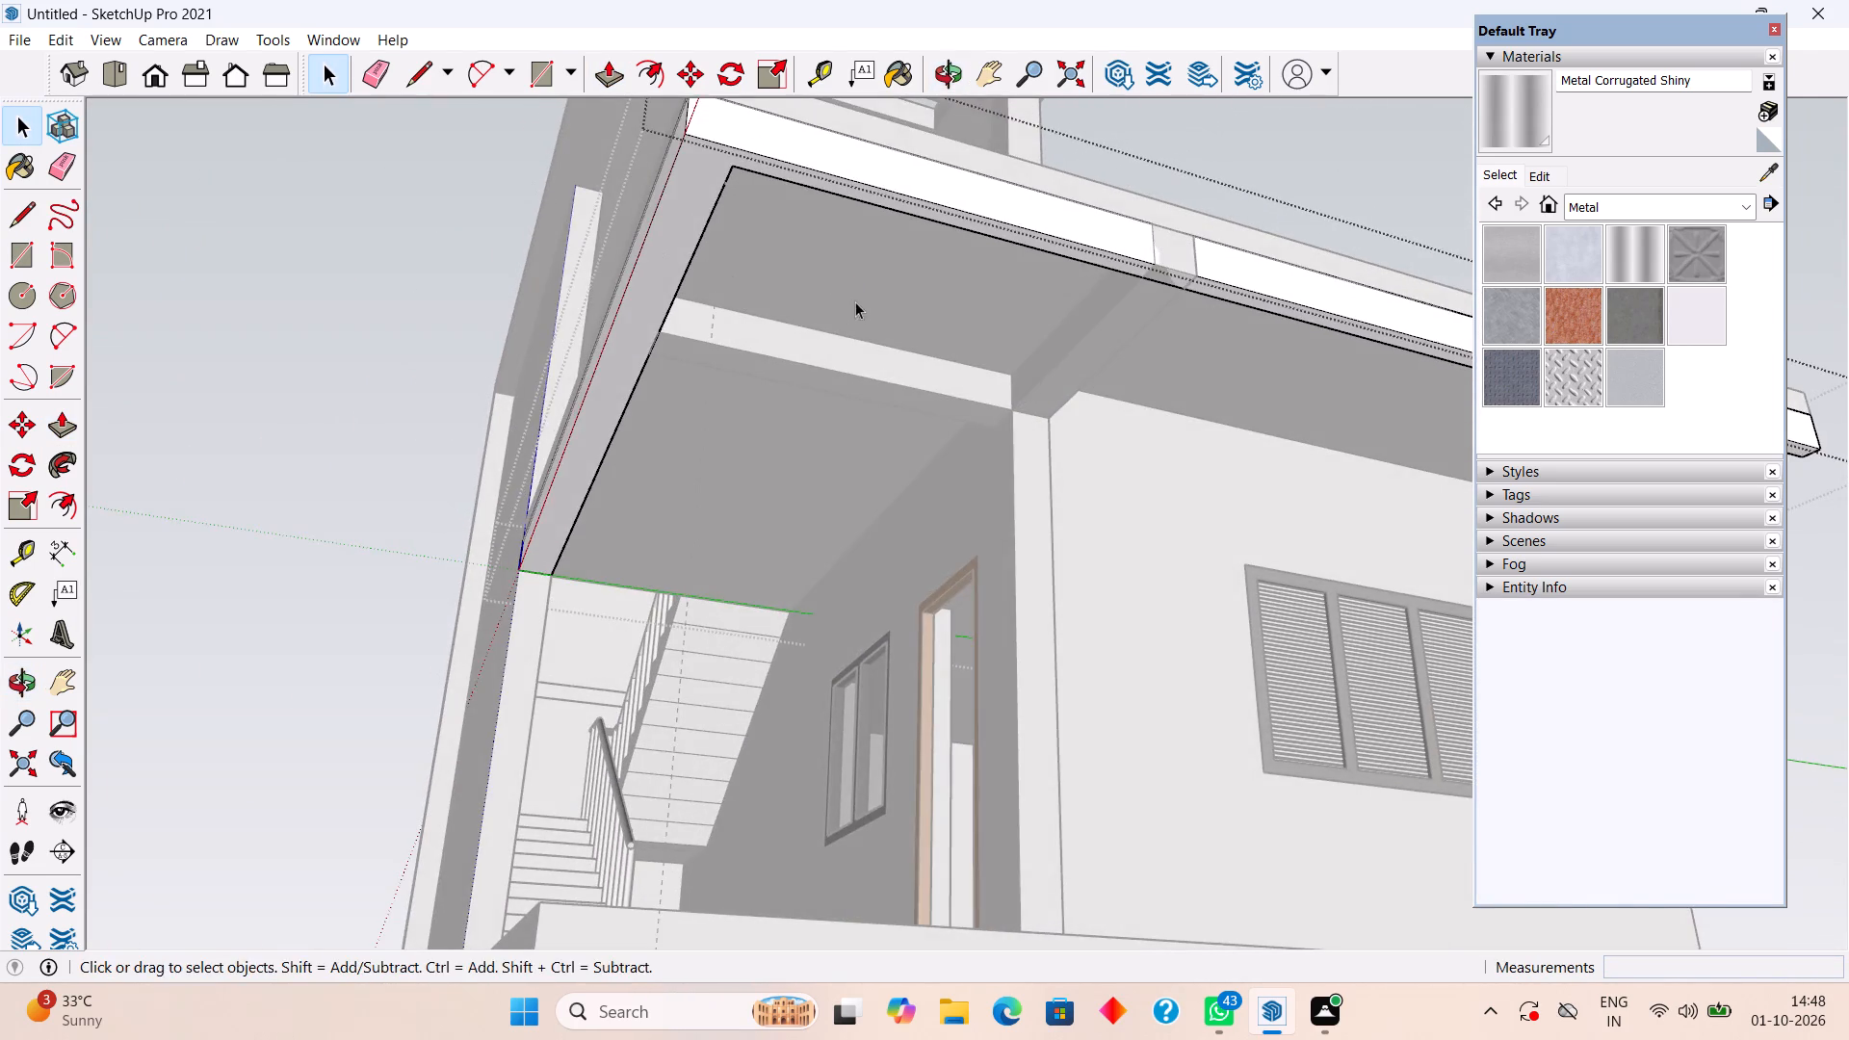
pyautogui.moveTo(849, 293); pyautogui.dragTo(479, 295, button='middle')
pyautogui.doubleClick(466, 442)
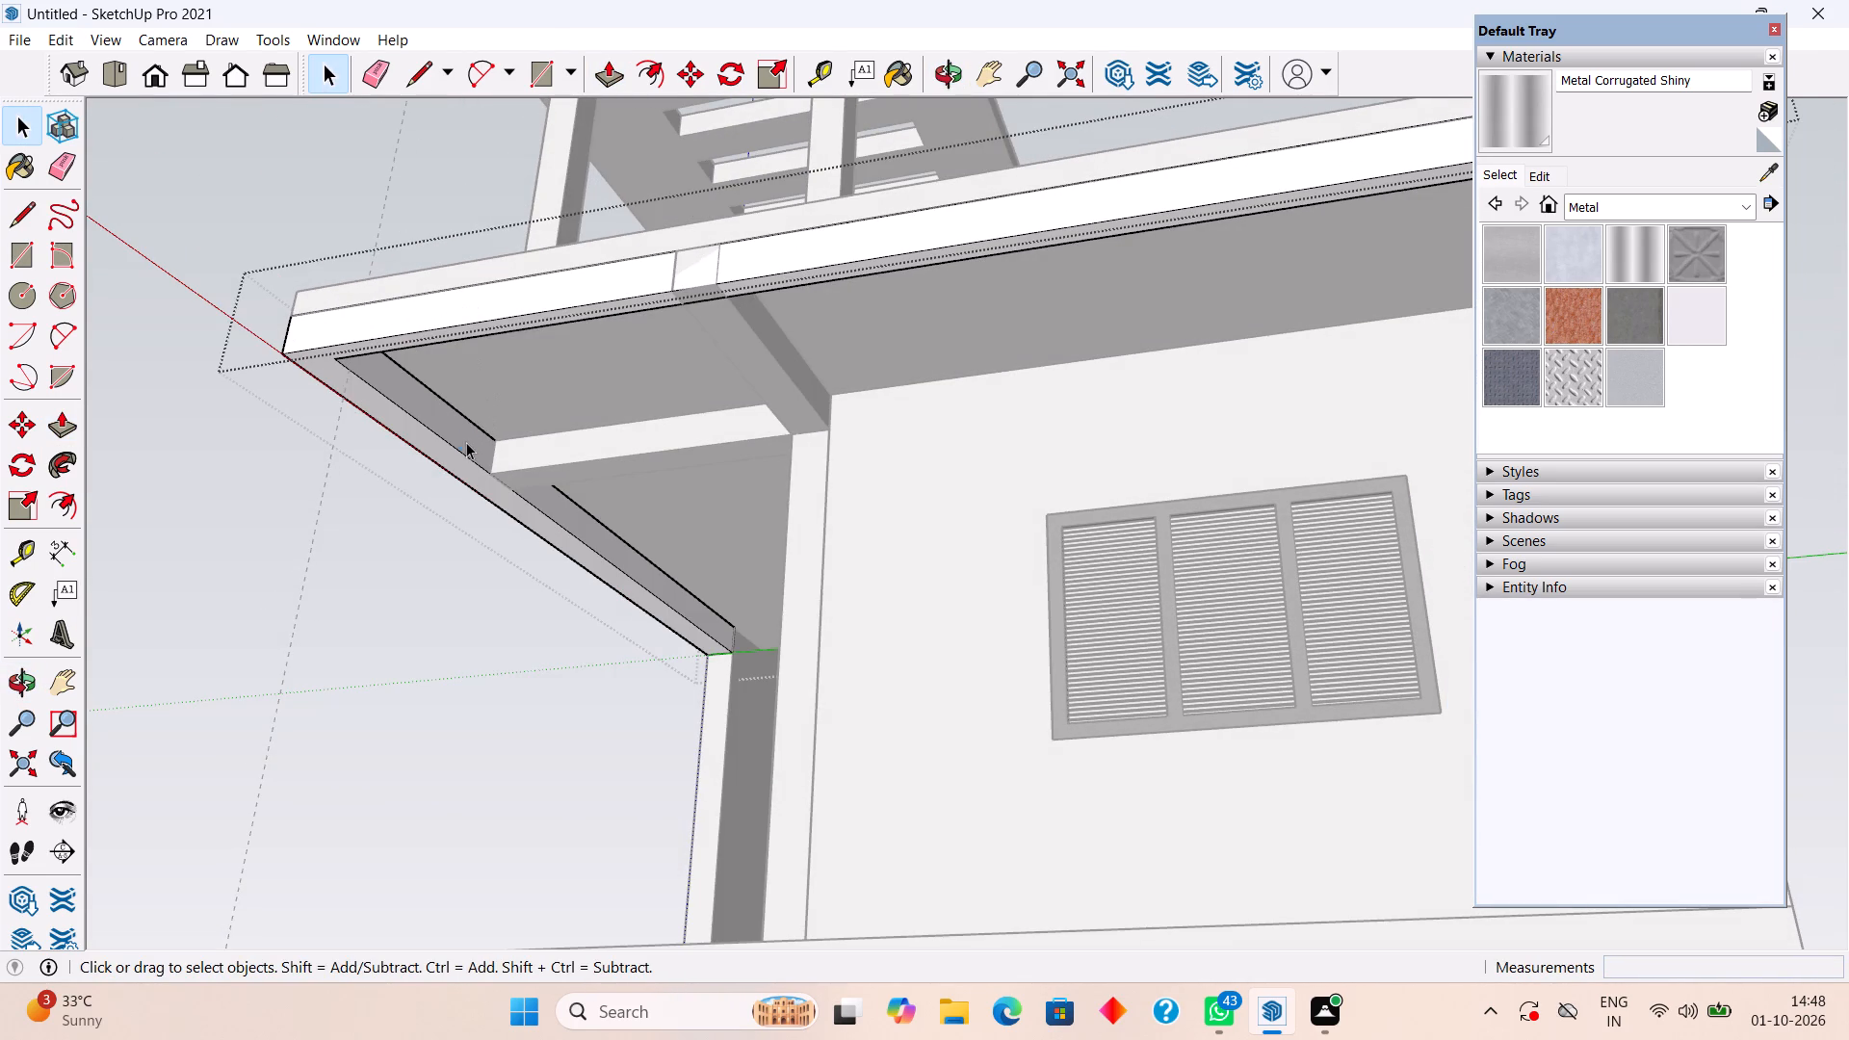
pyautogui.press('p')
pyautogui.click(466, 442)
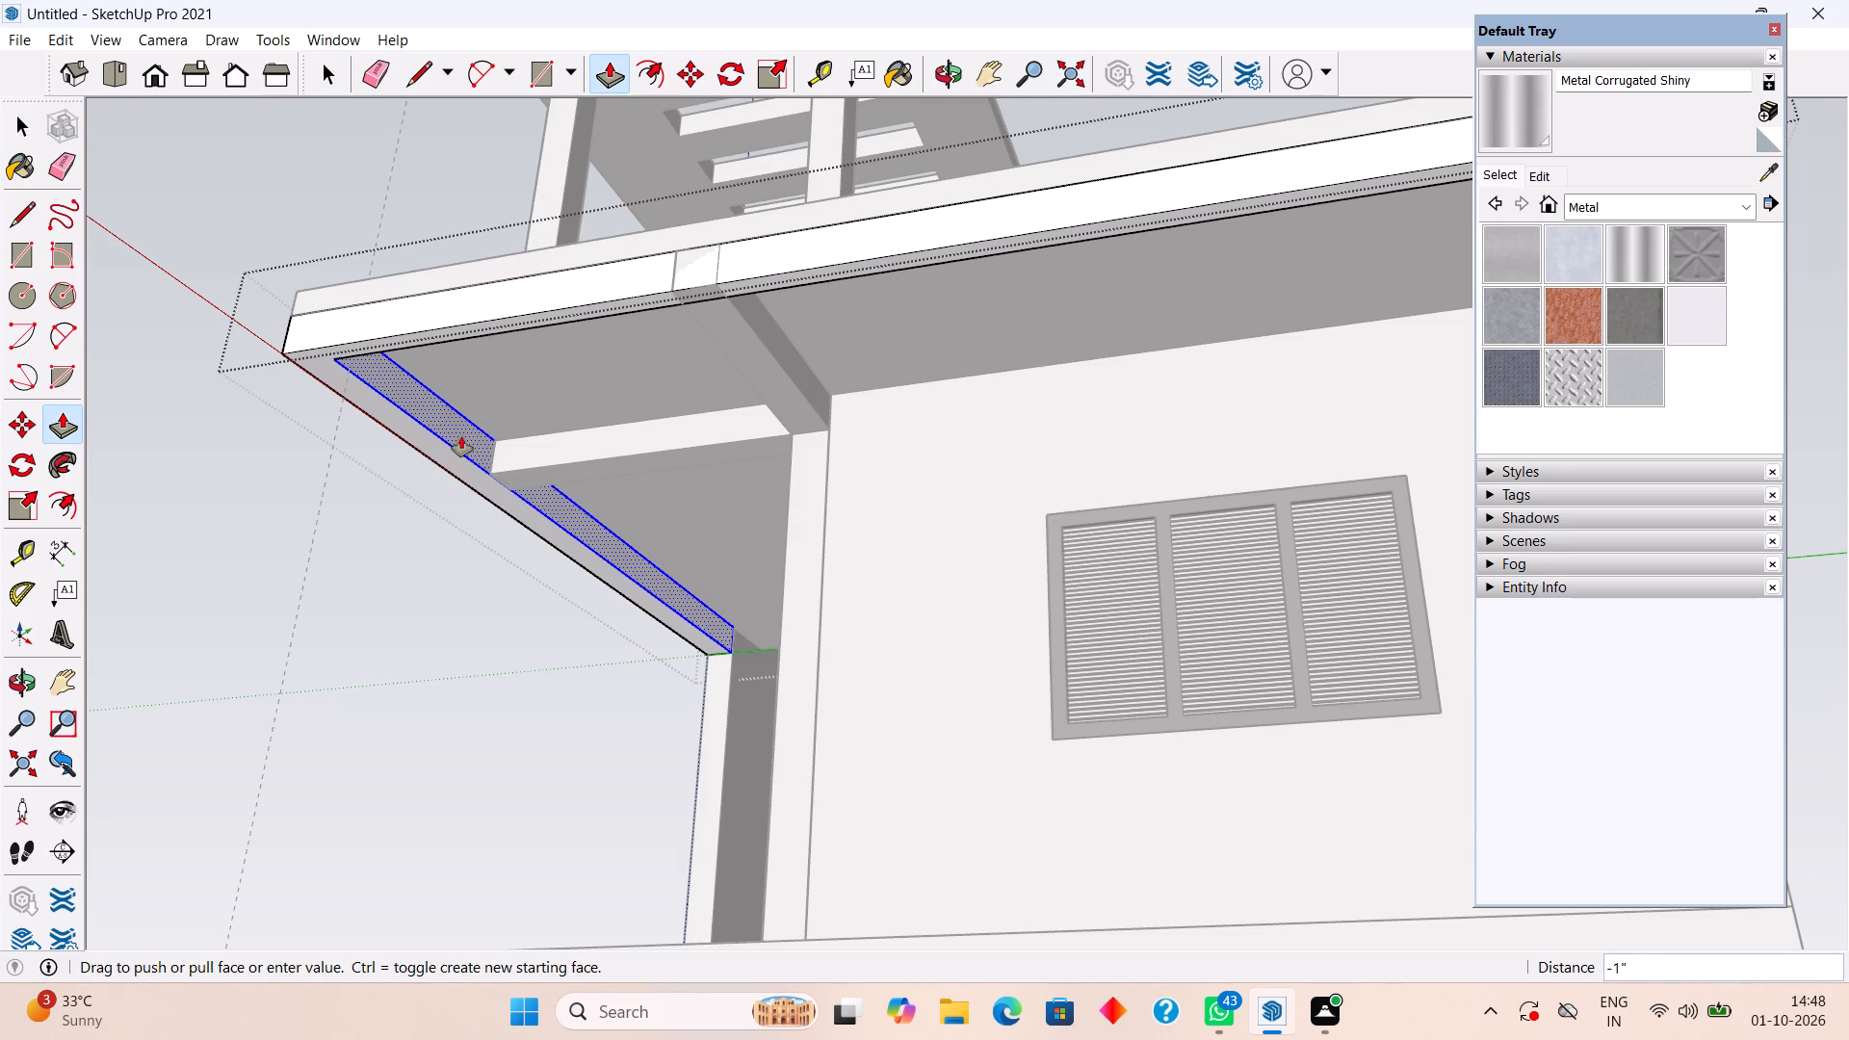
pyautogui.write('4.5')
pyautogui.hotkey('shift', '"')
pyautogui.press('Return')
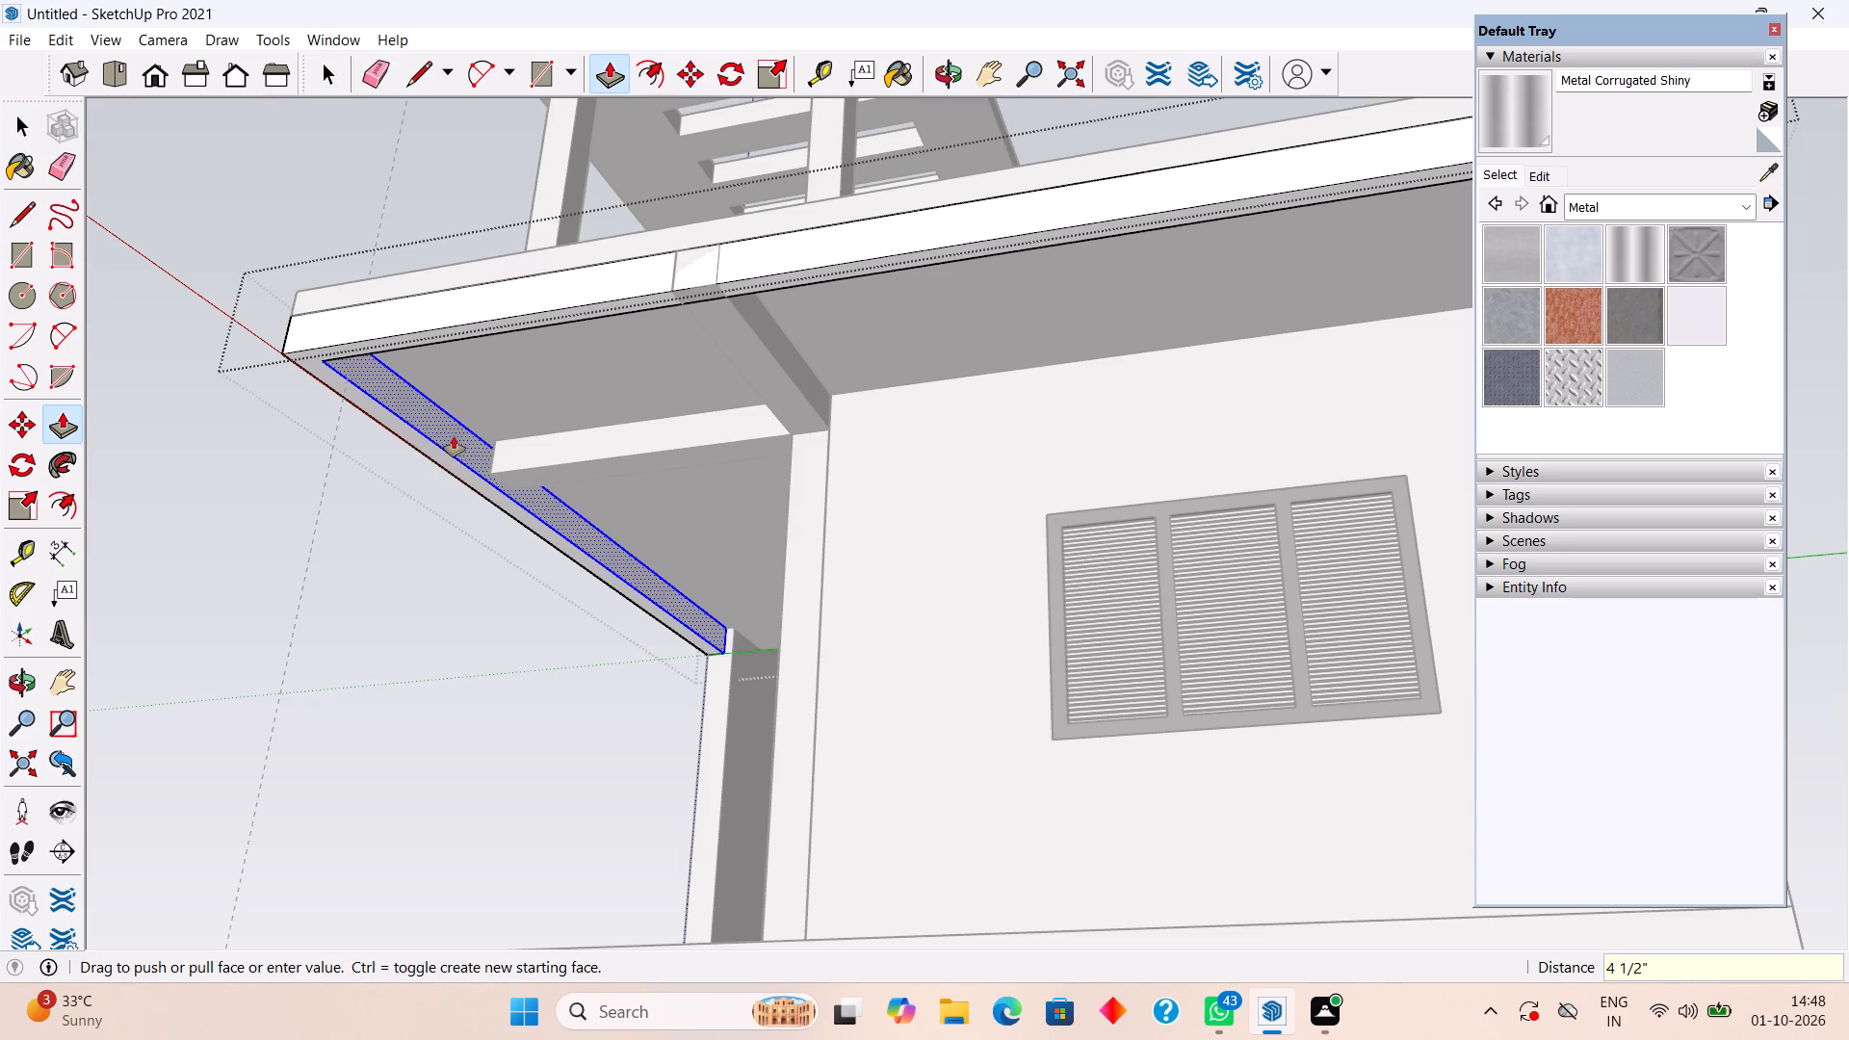
pyautogui.press('space')
# In the cross beam's group, extend its front end face 4 1/2" to meet the thinned front beam, then close the group.
pyautogui.scroll(-9, 454, 436)
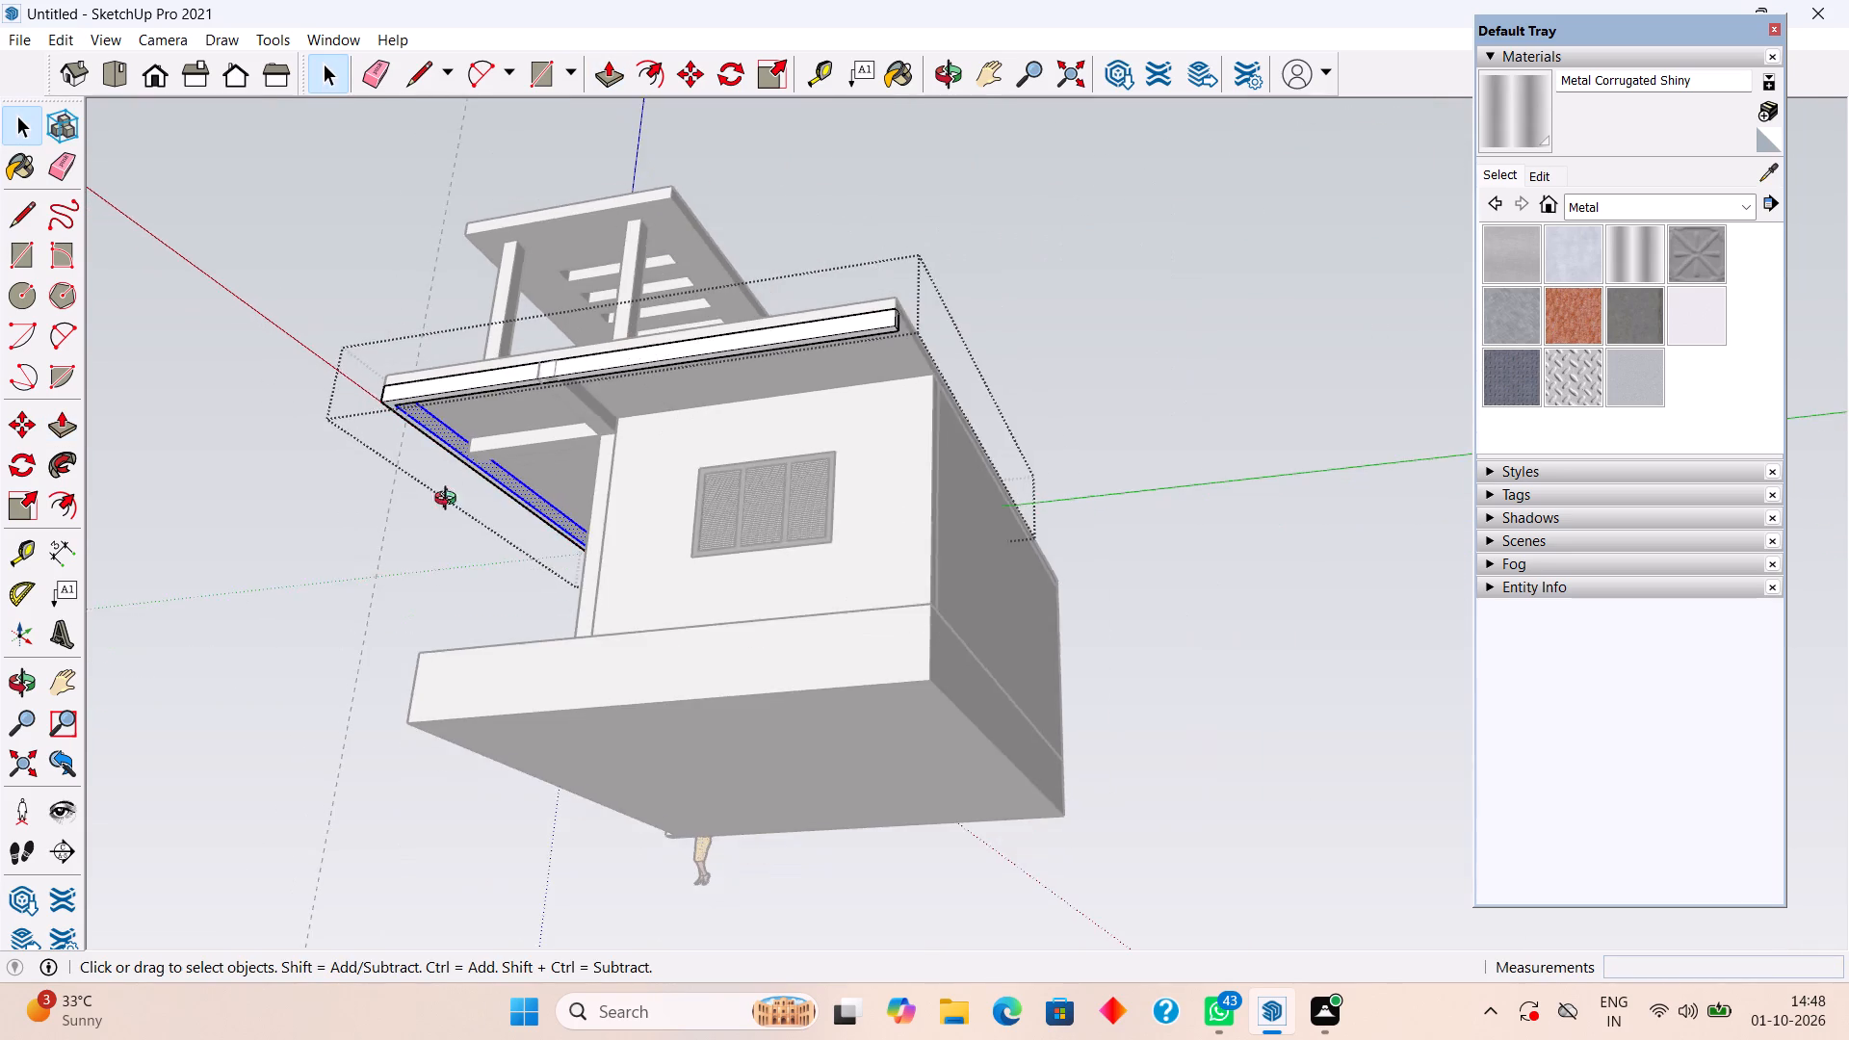
pyautogui.moveTo(450, 488); pyautogui.dragTo(939, 407, button='middle')
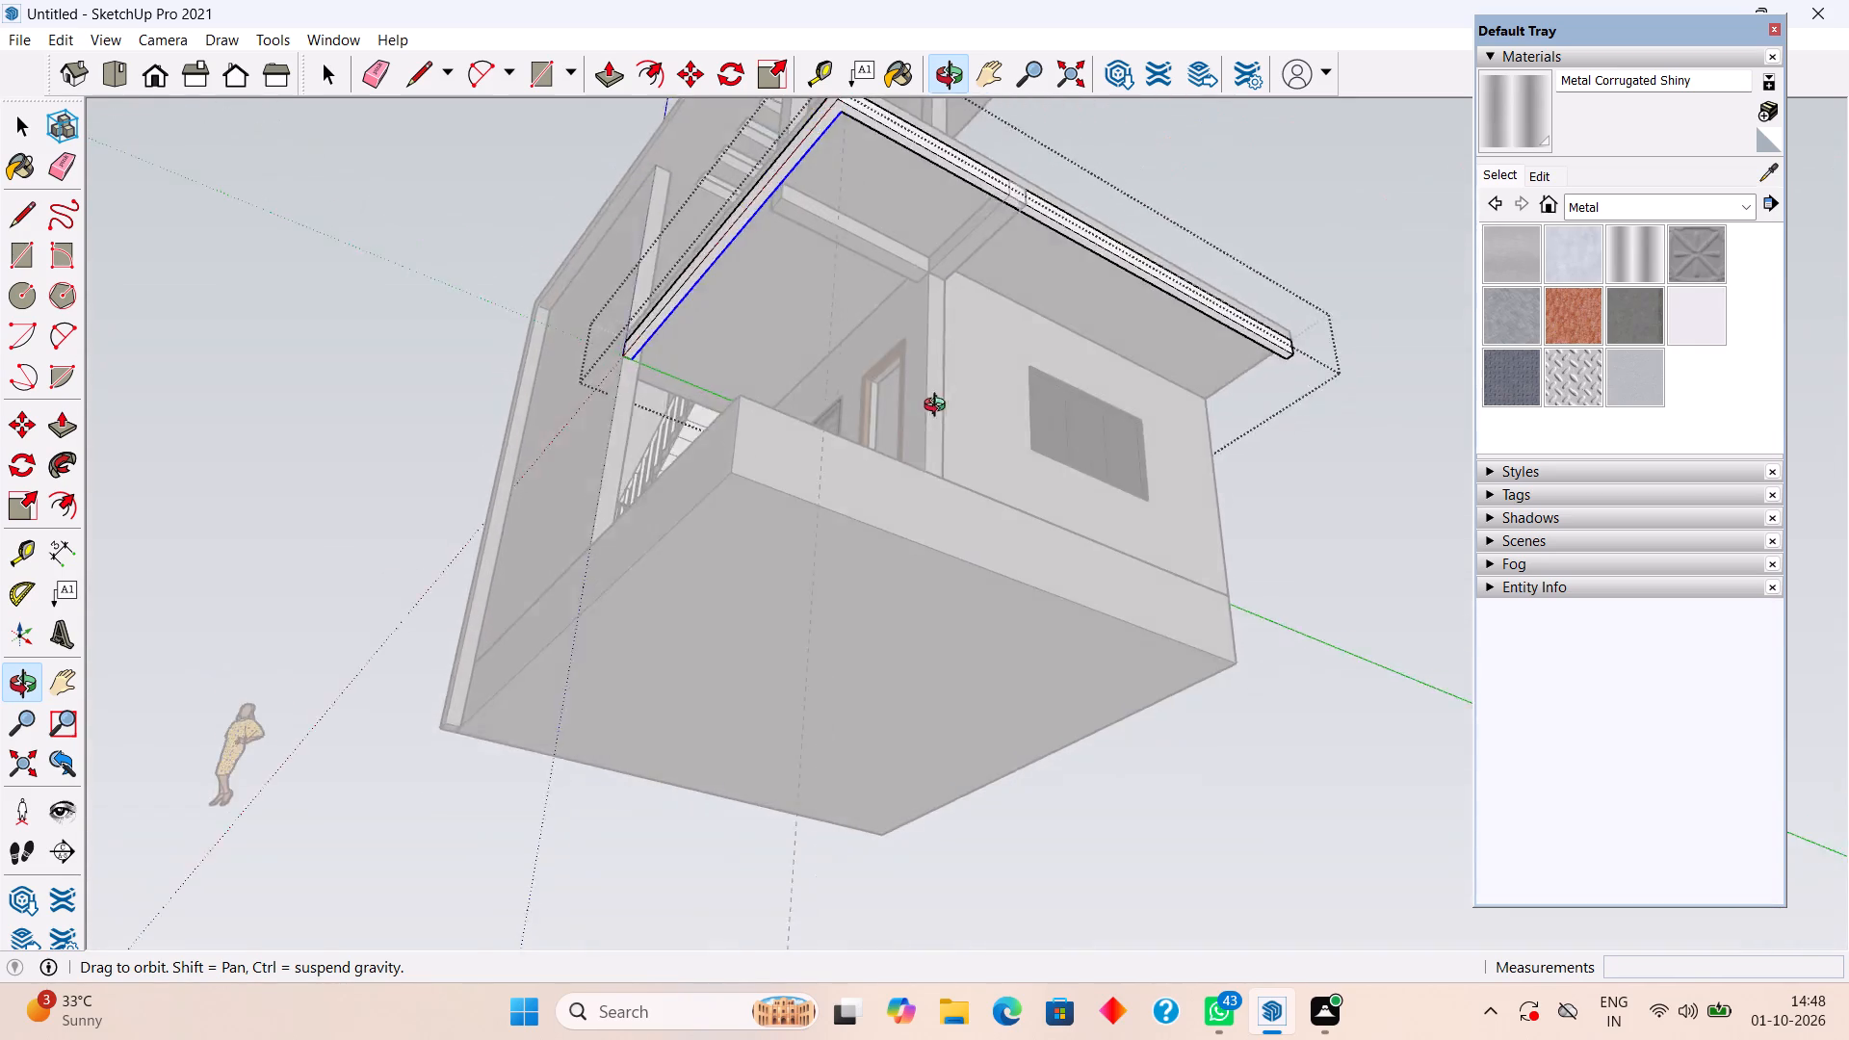
pyautogui.moveTo(939, 407); pyautogui.dragTo(768, 475, button='middle')
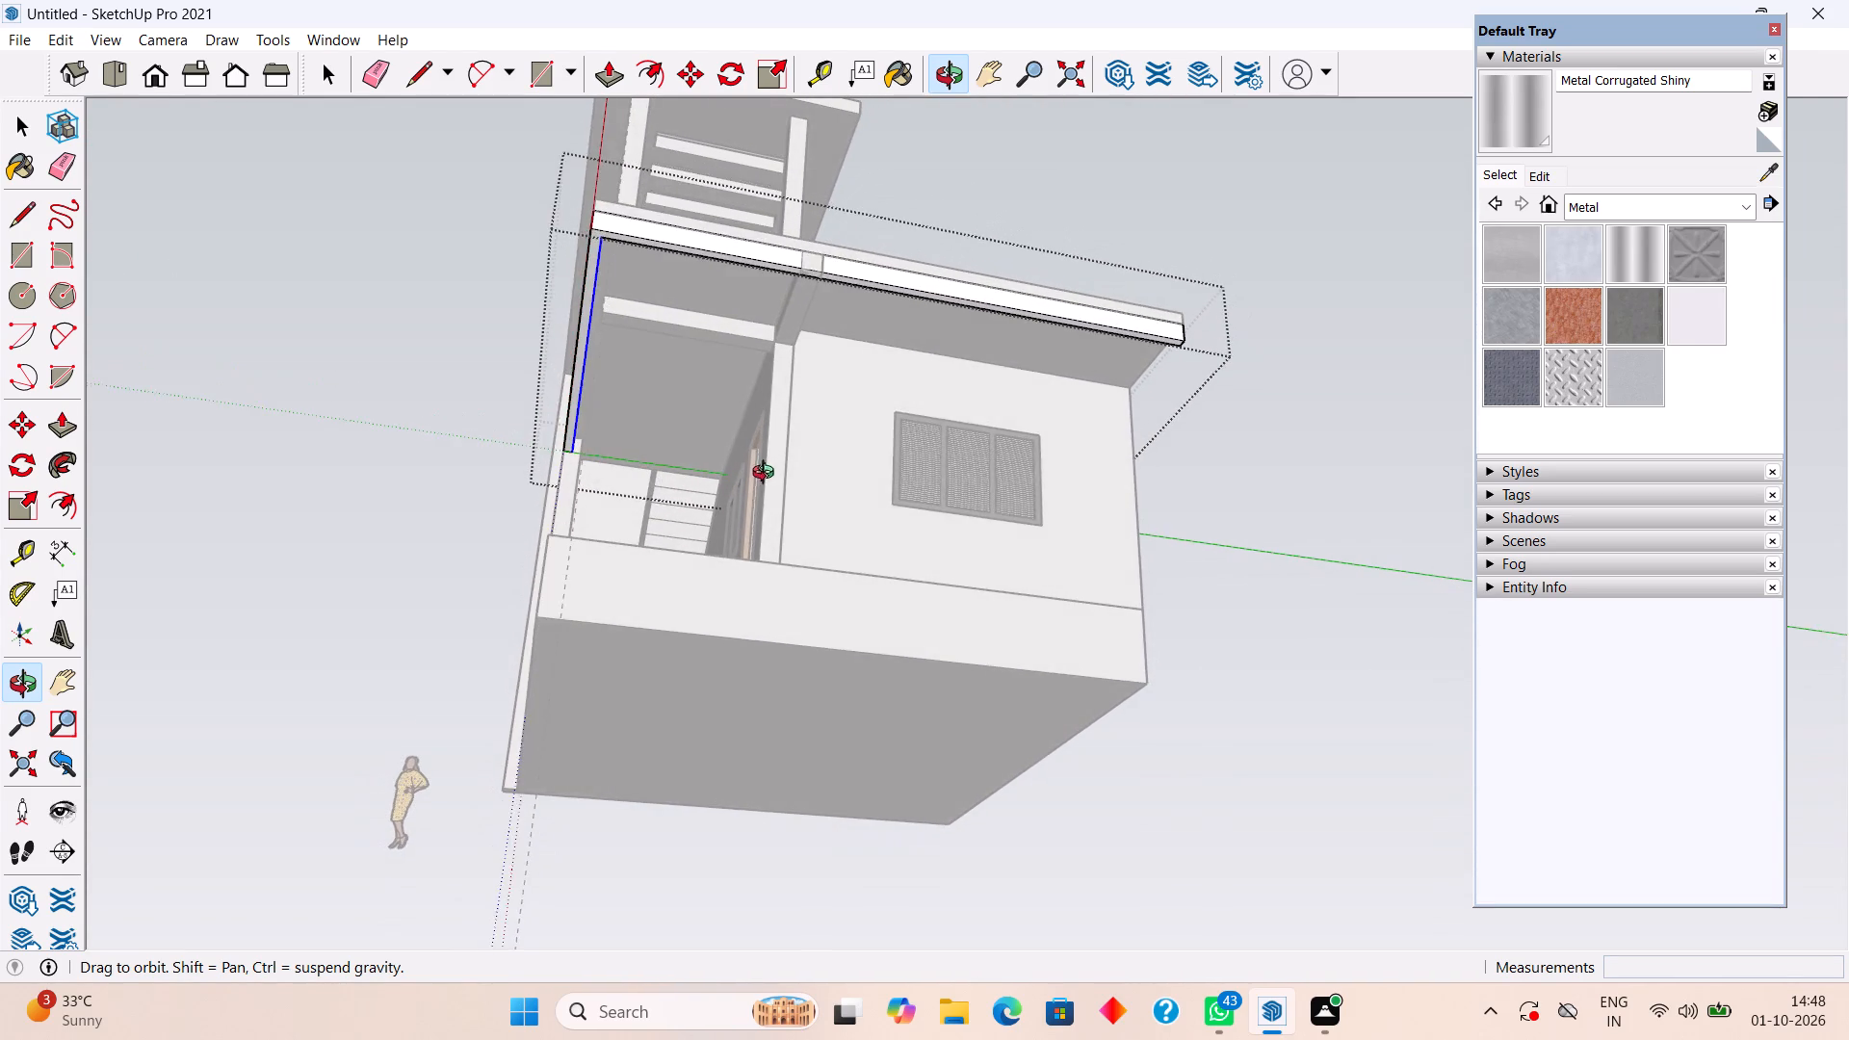
pyautogui.moveTo(768, 475); pyautogui.dragTo(765, 478, button='middle')
pyautogui.scroll(4, 644, 333)
pyautogui.moveTo(548, 287); pyautogui.dragTo(629, 356, button='middle')
pyautogui.scroll(3, 643, 344)
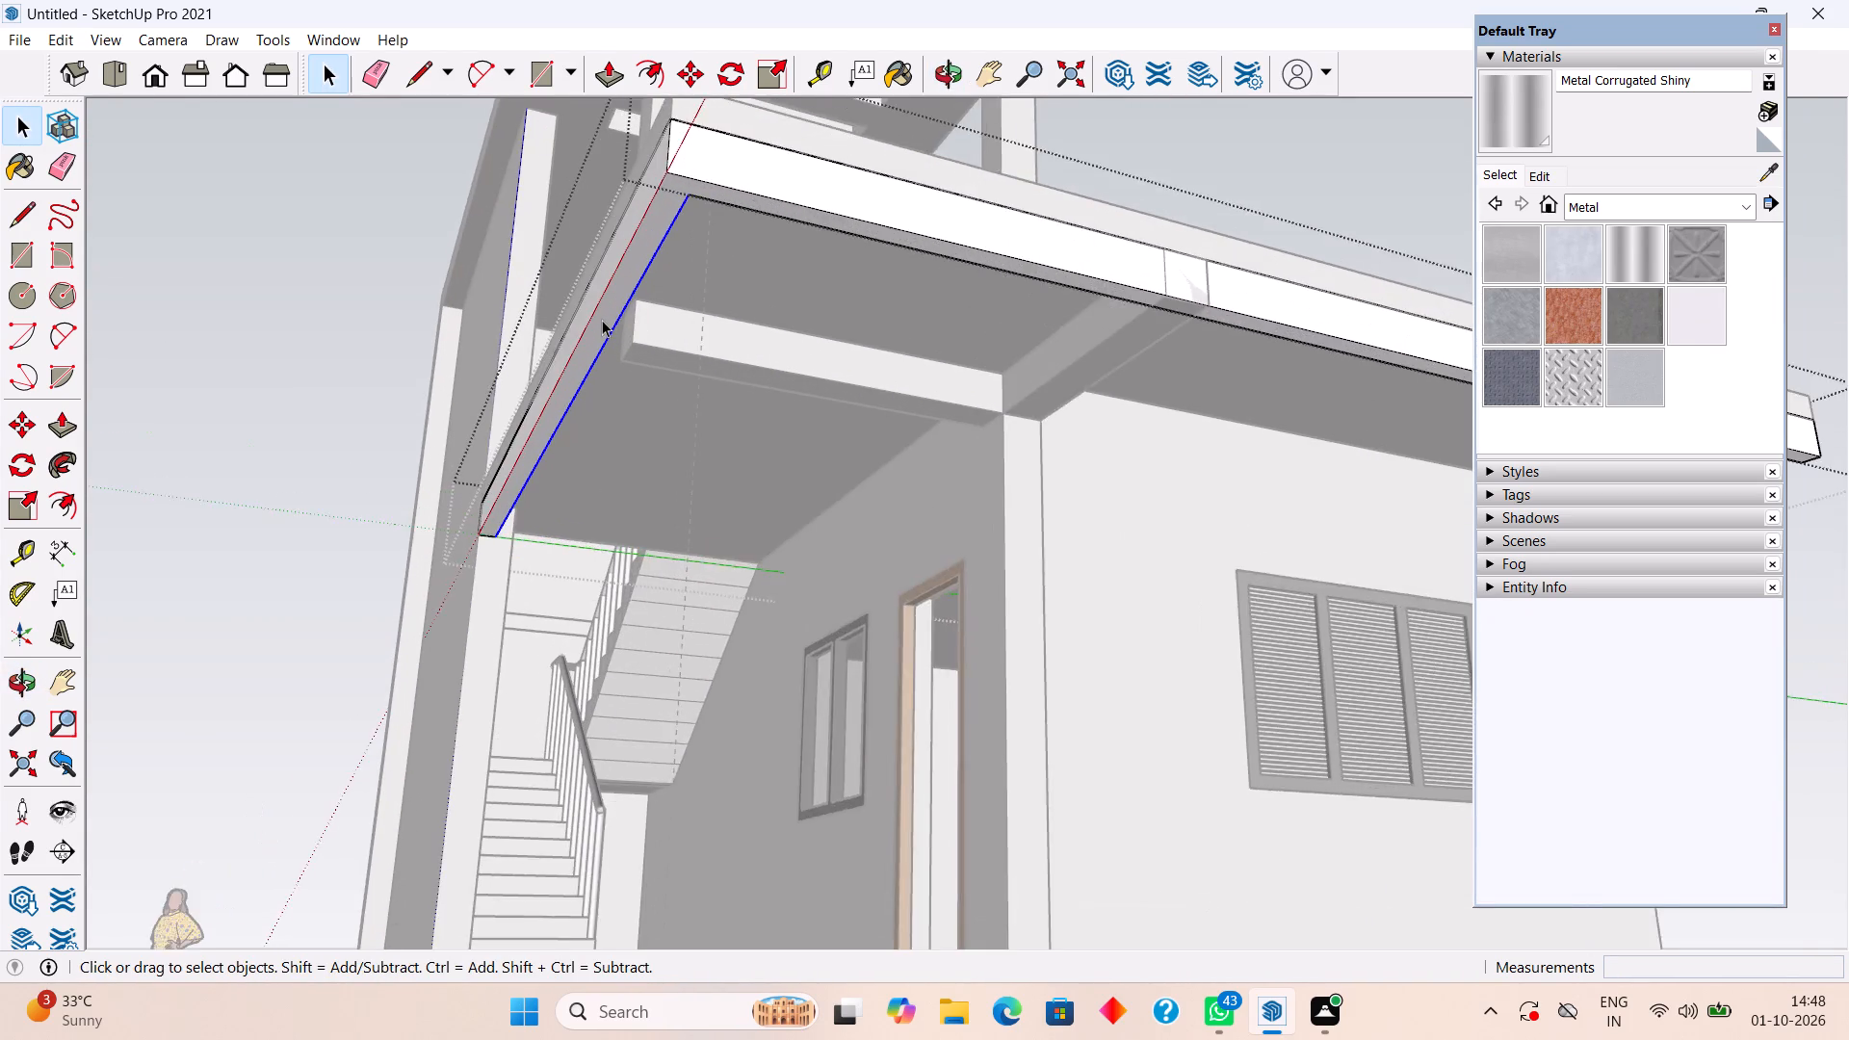
pyautogui.scroll(11, 602, 320)
pyautogui.doubleClick(668, 338)
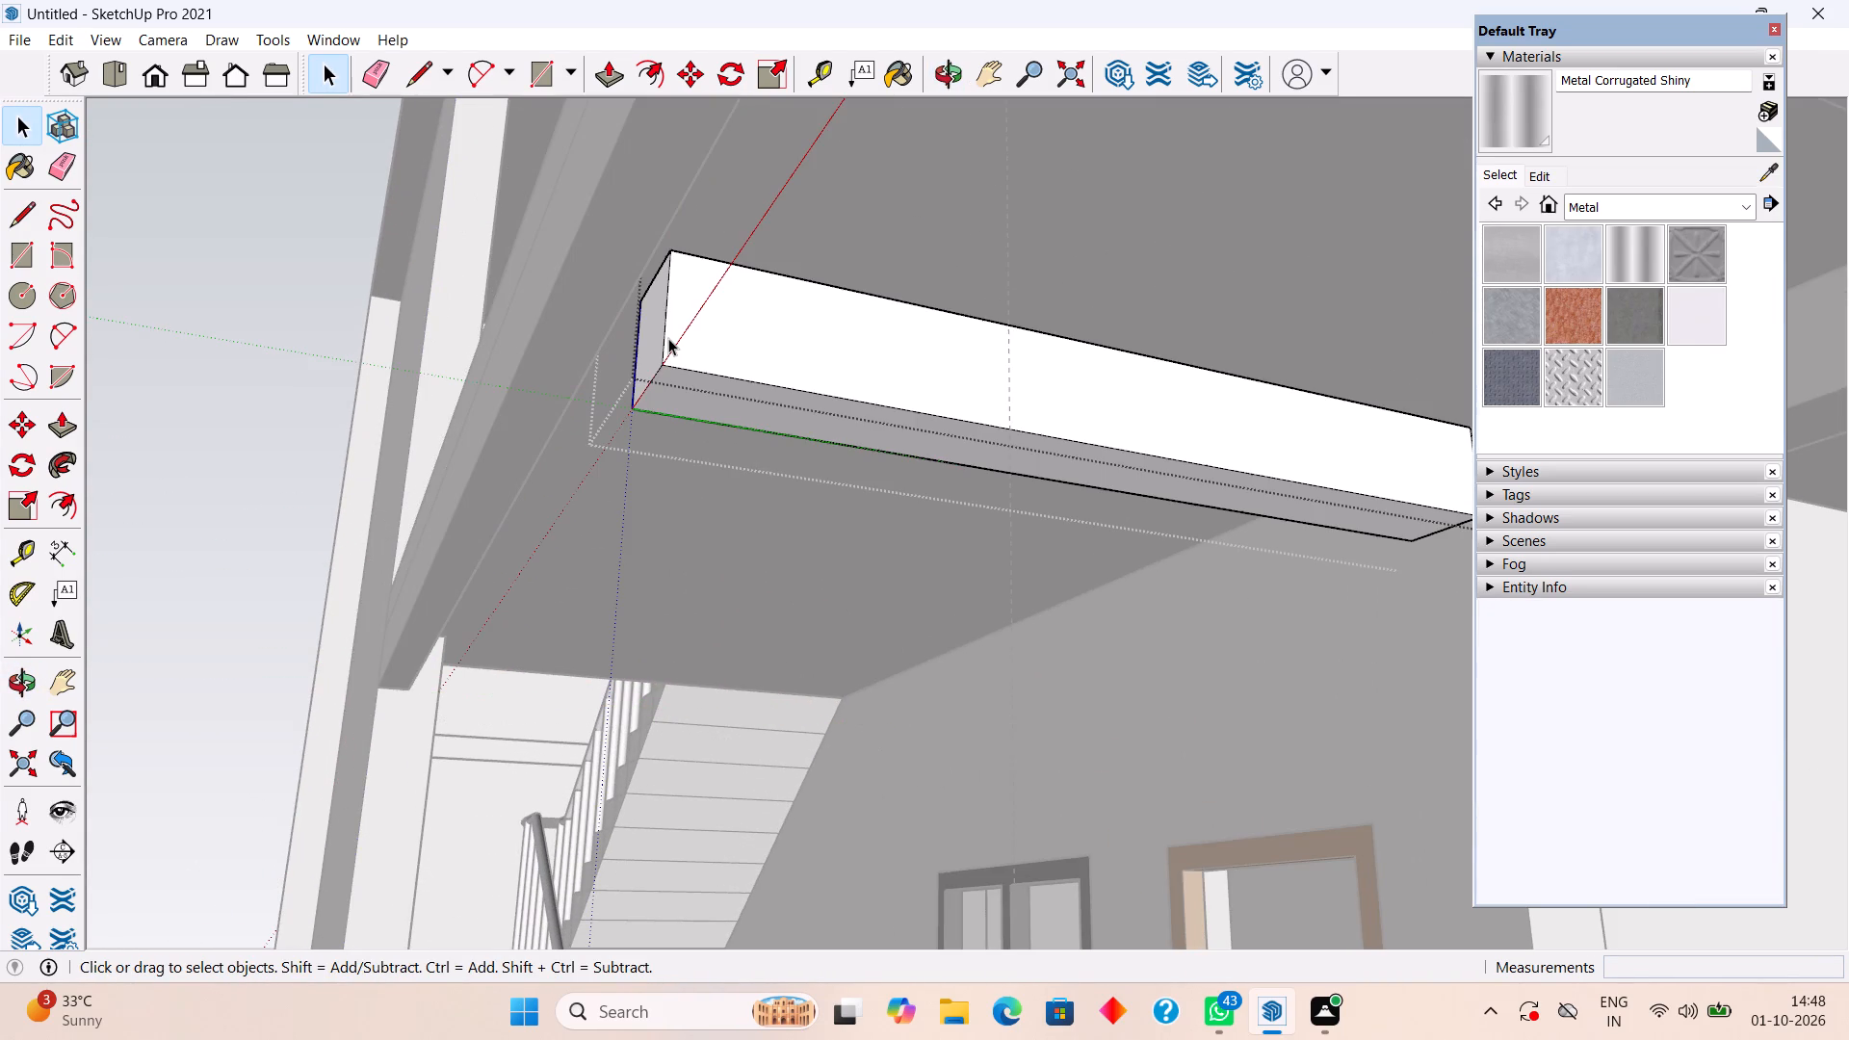
pyautogui.doubleClick(668, 338)
pyautogui.click(638, 338)
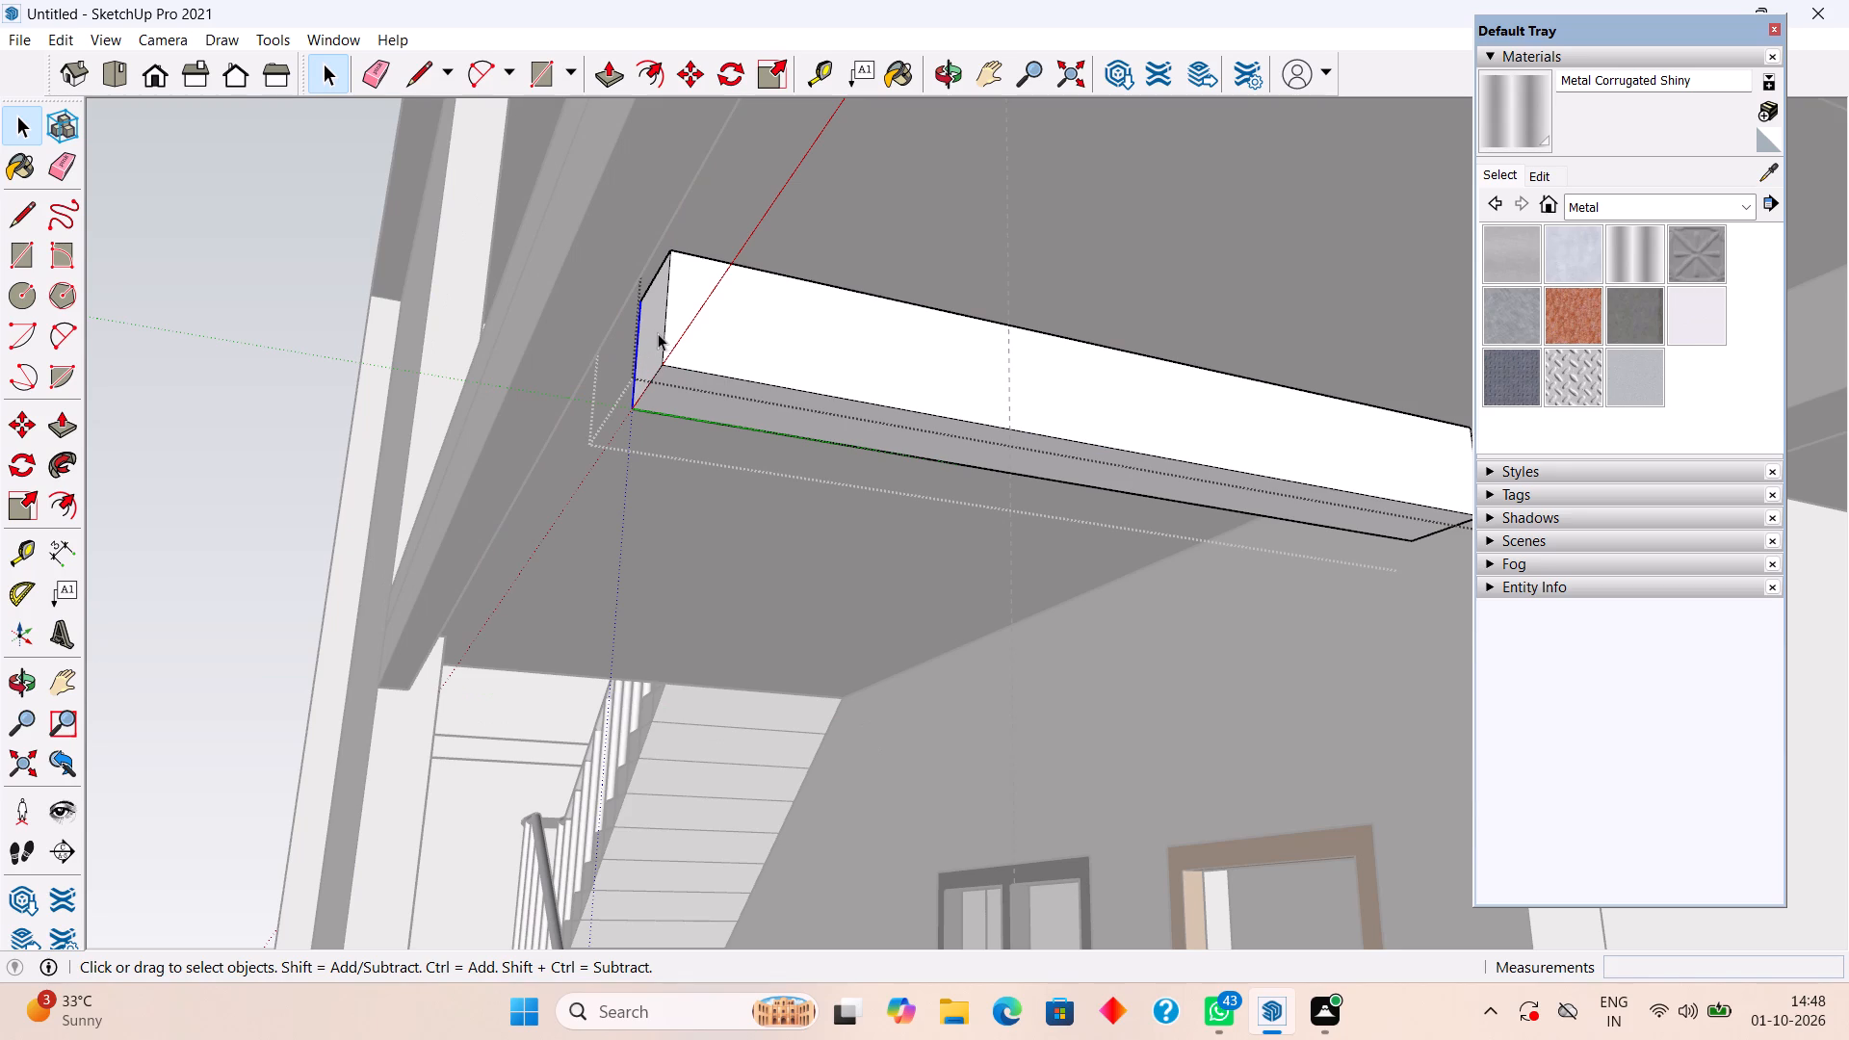
pyautogui.click(661, 333)
pyautogui.press('p')
pyautogui.click(661, 333)
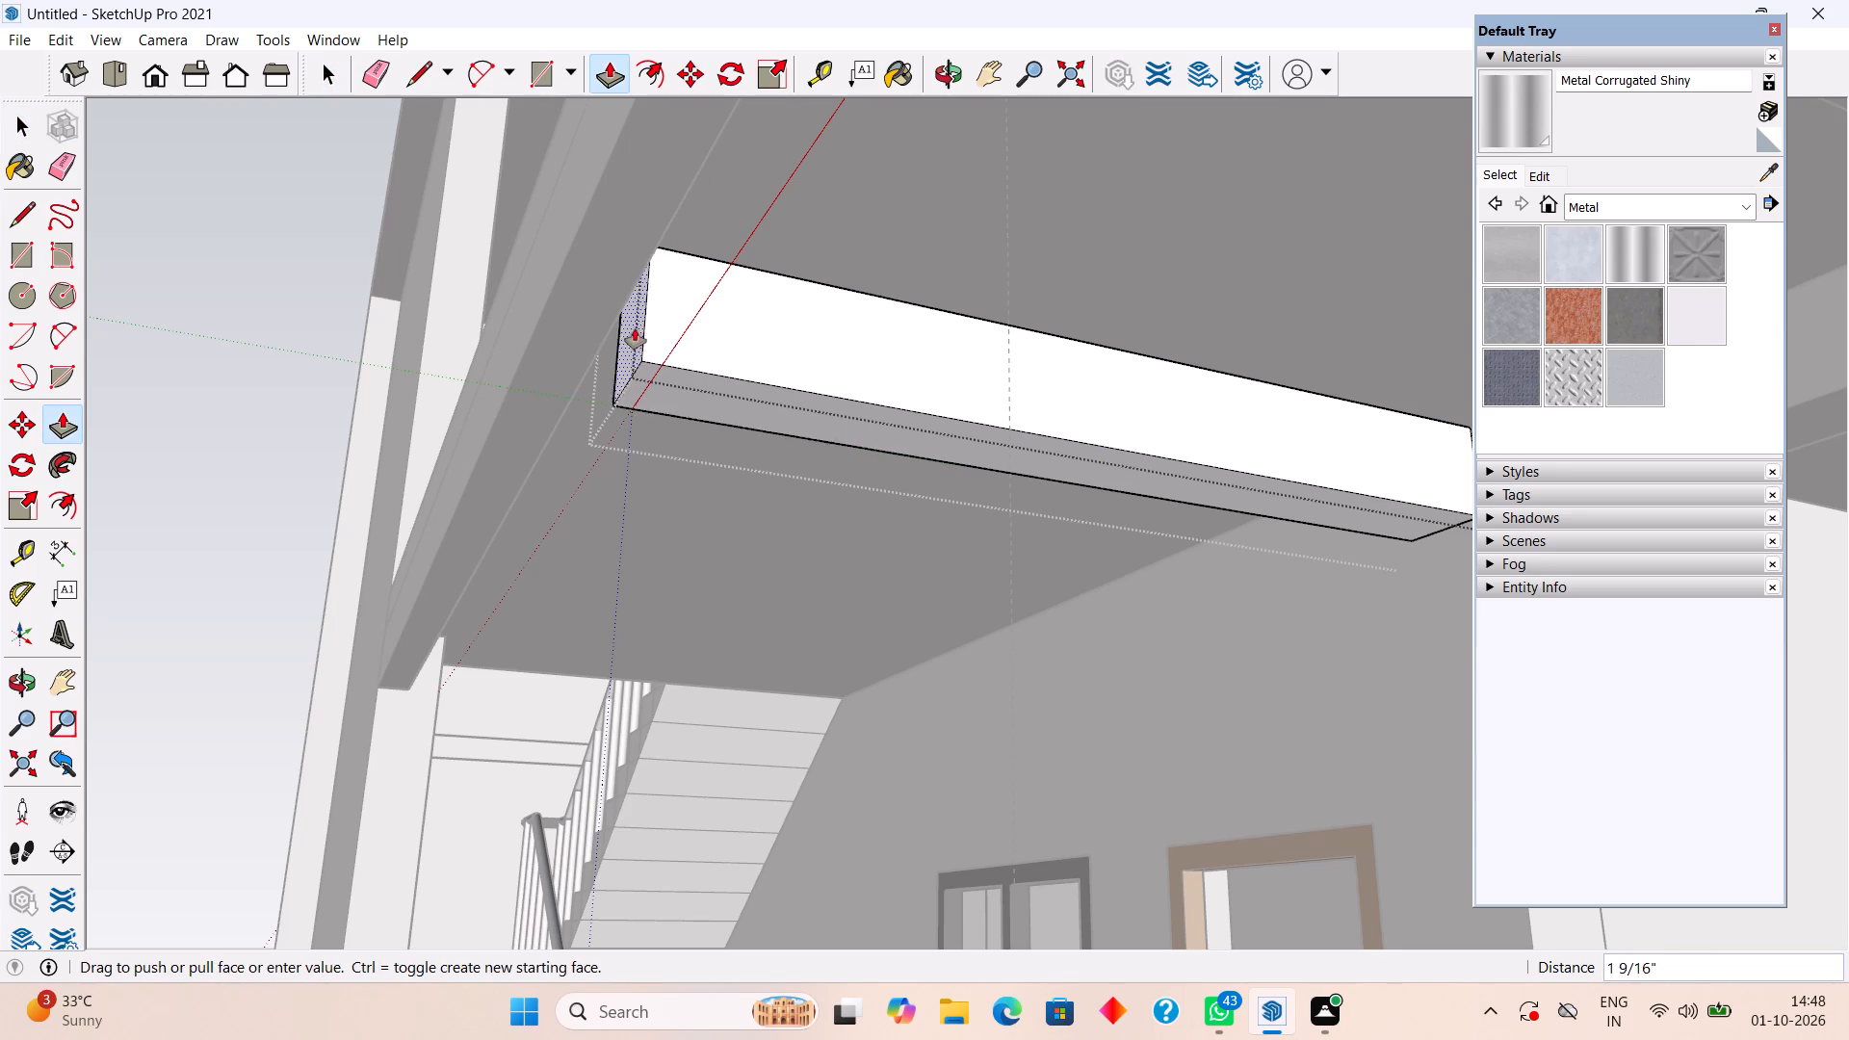
pyautogui.click(612, 314)
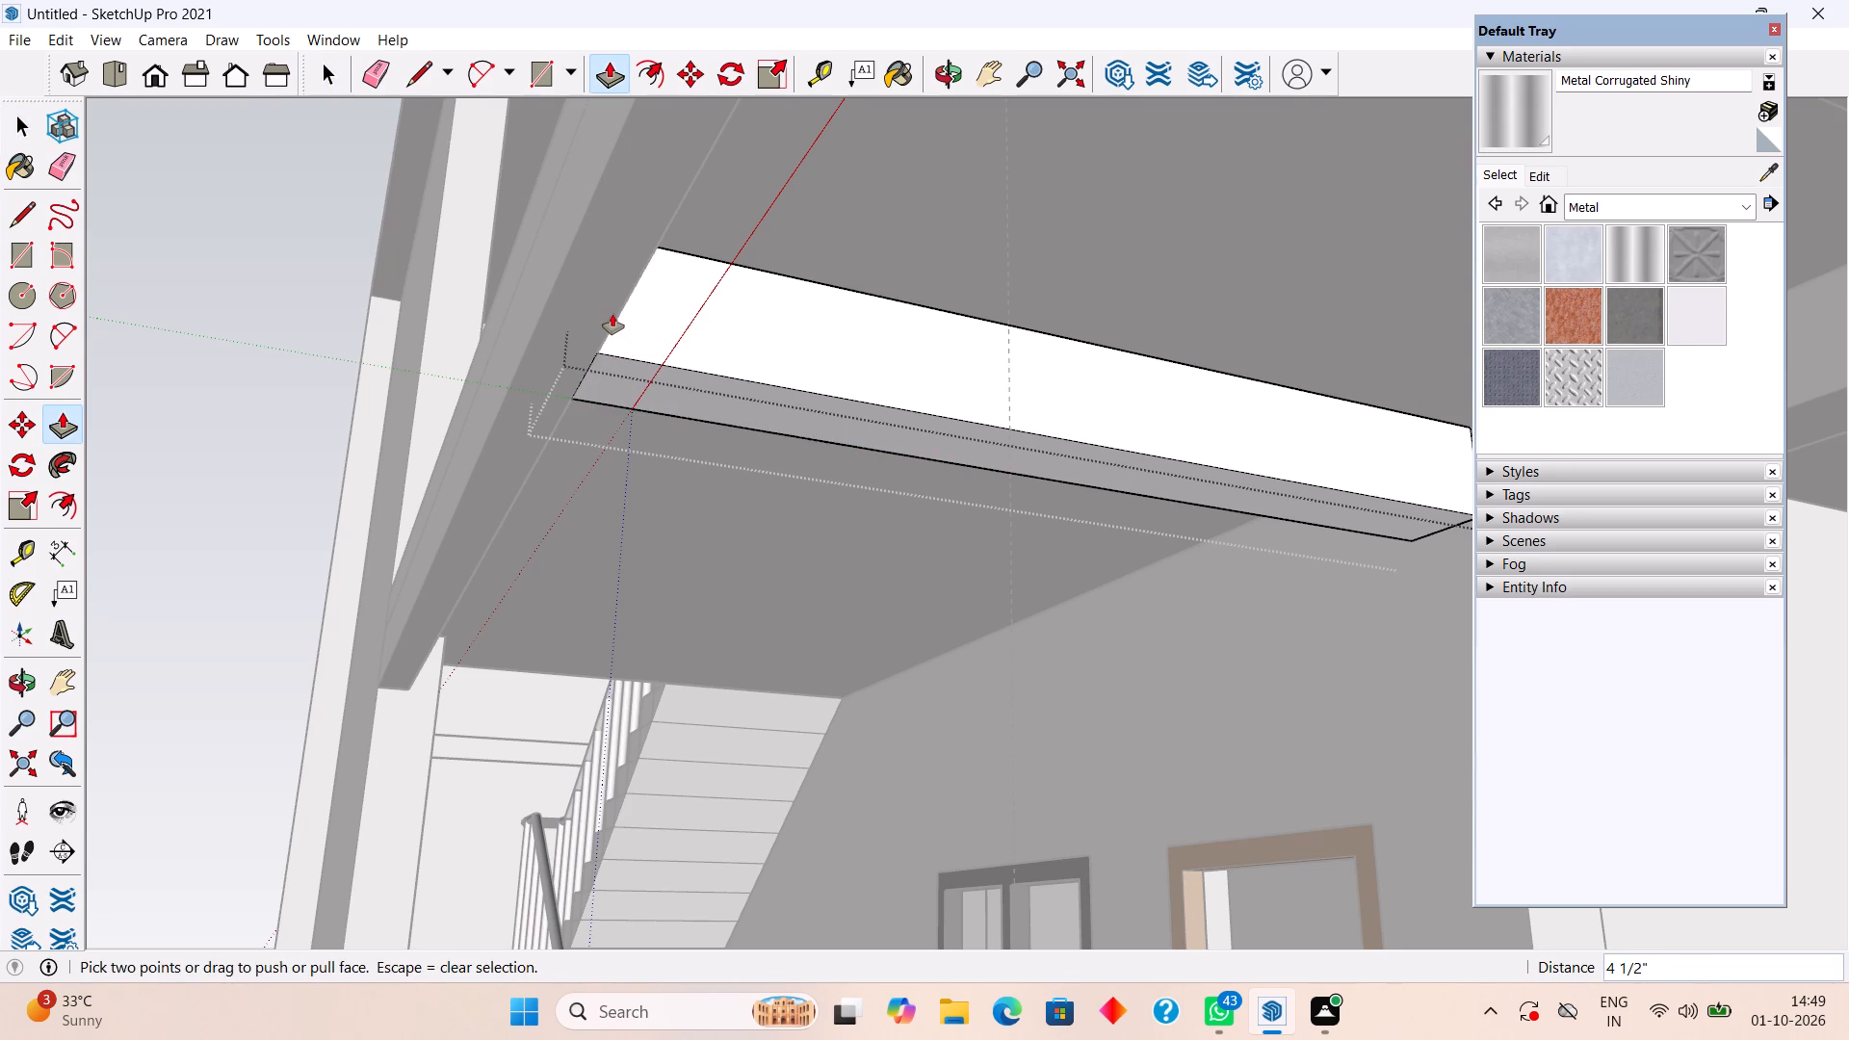
pyautogui.press('space')
pyautogui.scroll(-13, 611, 315)
pyautogui.moveTo(912, 366); pyautogui.dragTo(1039, 323, button='middle')
pyautogui.scroll(-1, 976, 343)
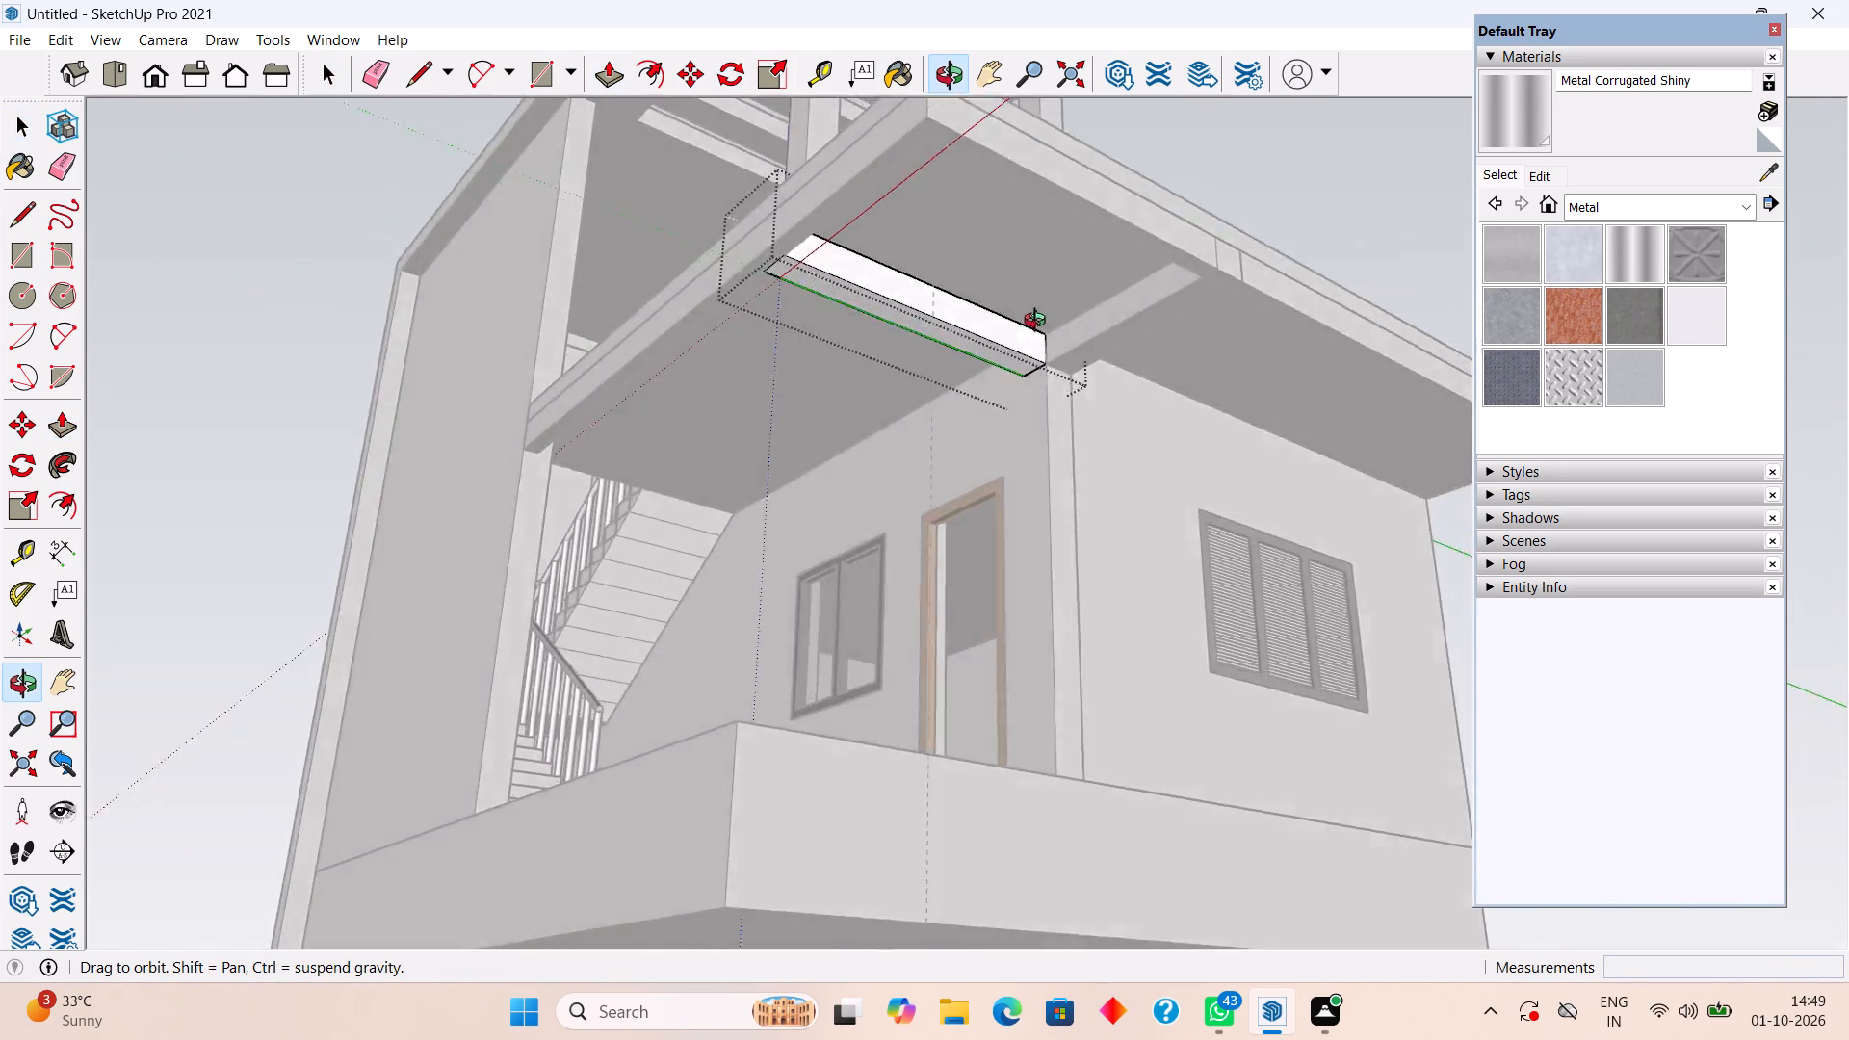
pyautogui.moveTo(1039, 323); pyautogui.dragTo(1267, 463, button='middle')
pyautogui.click(1300, 265)
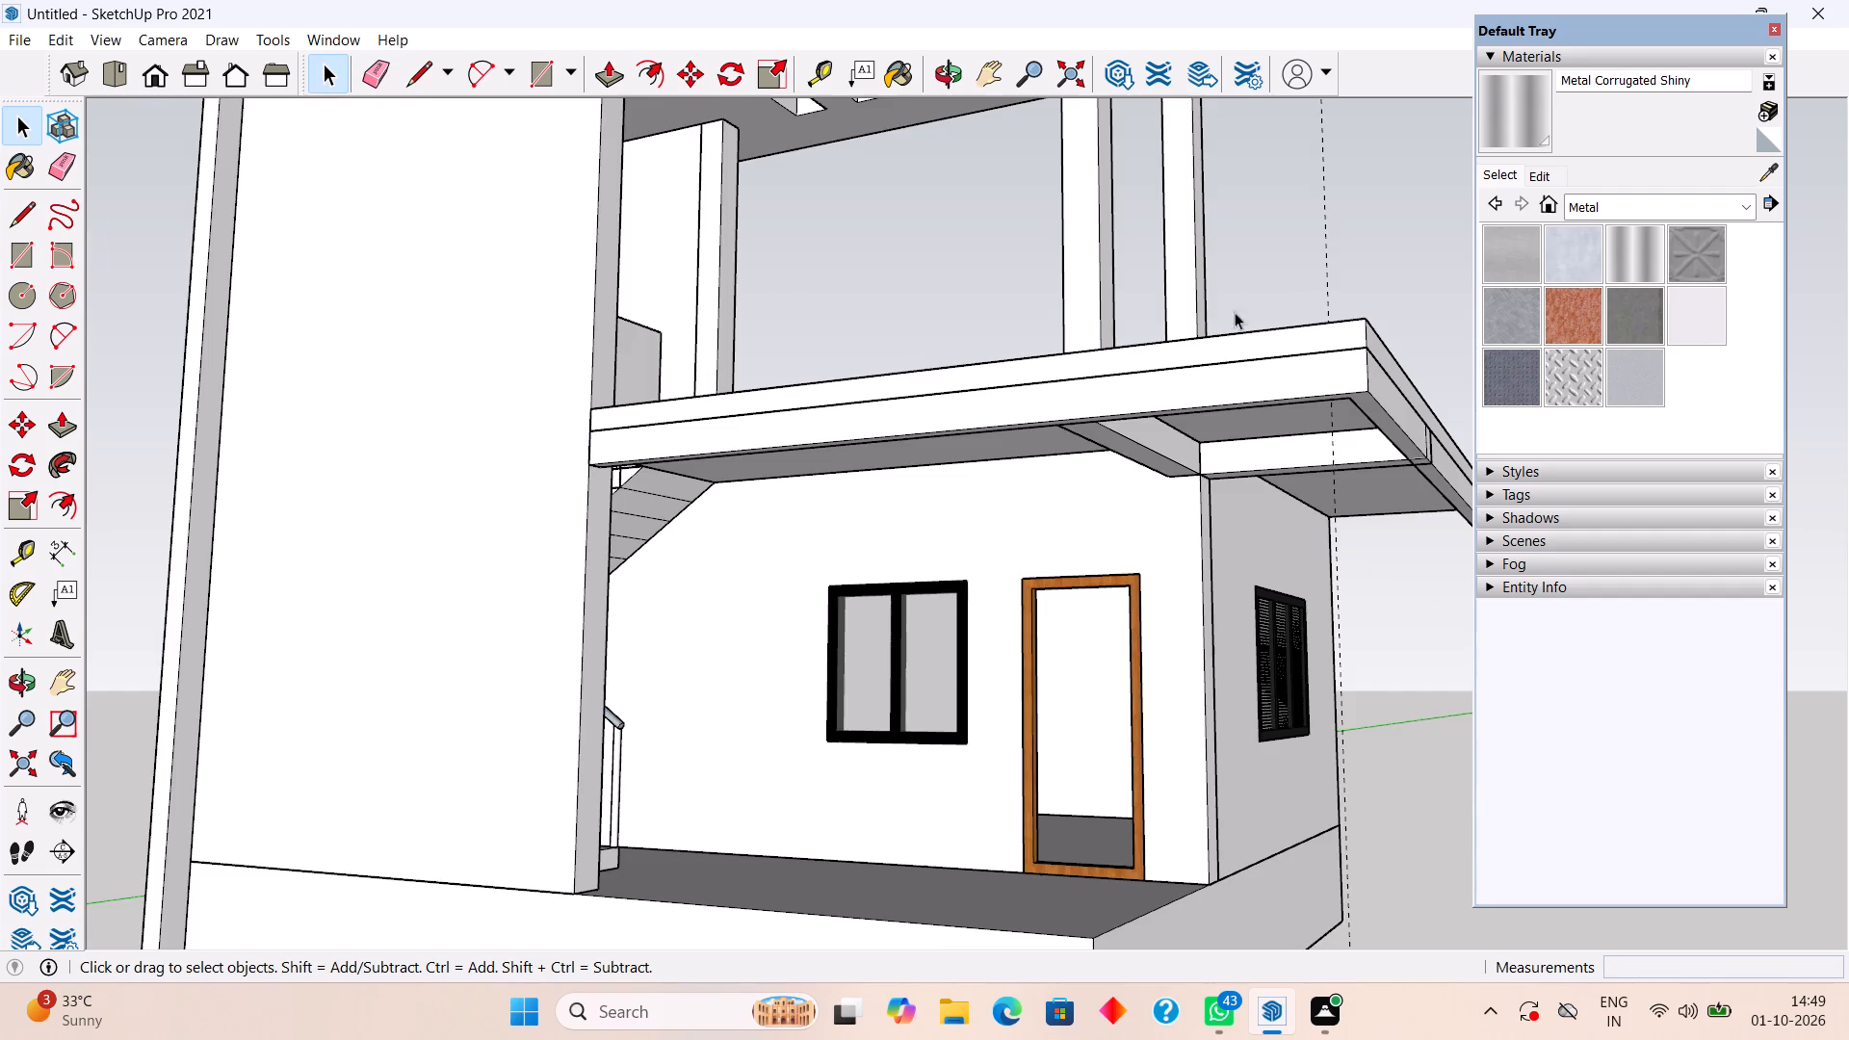
# Examine the porch slab and its edge beams from the front, side and above.
pyautogui.scroll(-3, 1196, 377)
pyautogui.moveTo(1162, 409); pyautogui.dragTo(1308, 637, button='middle')
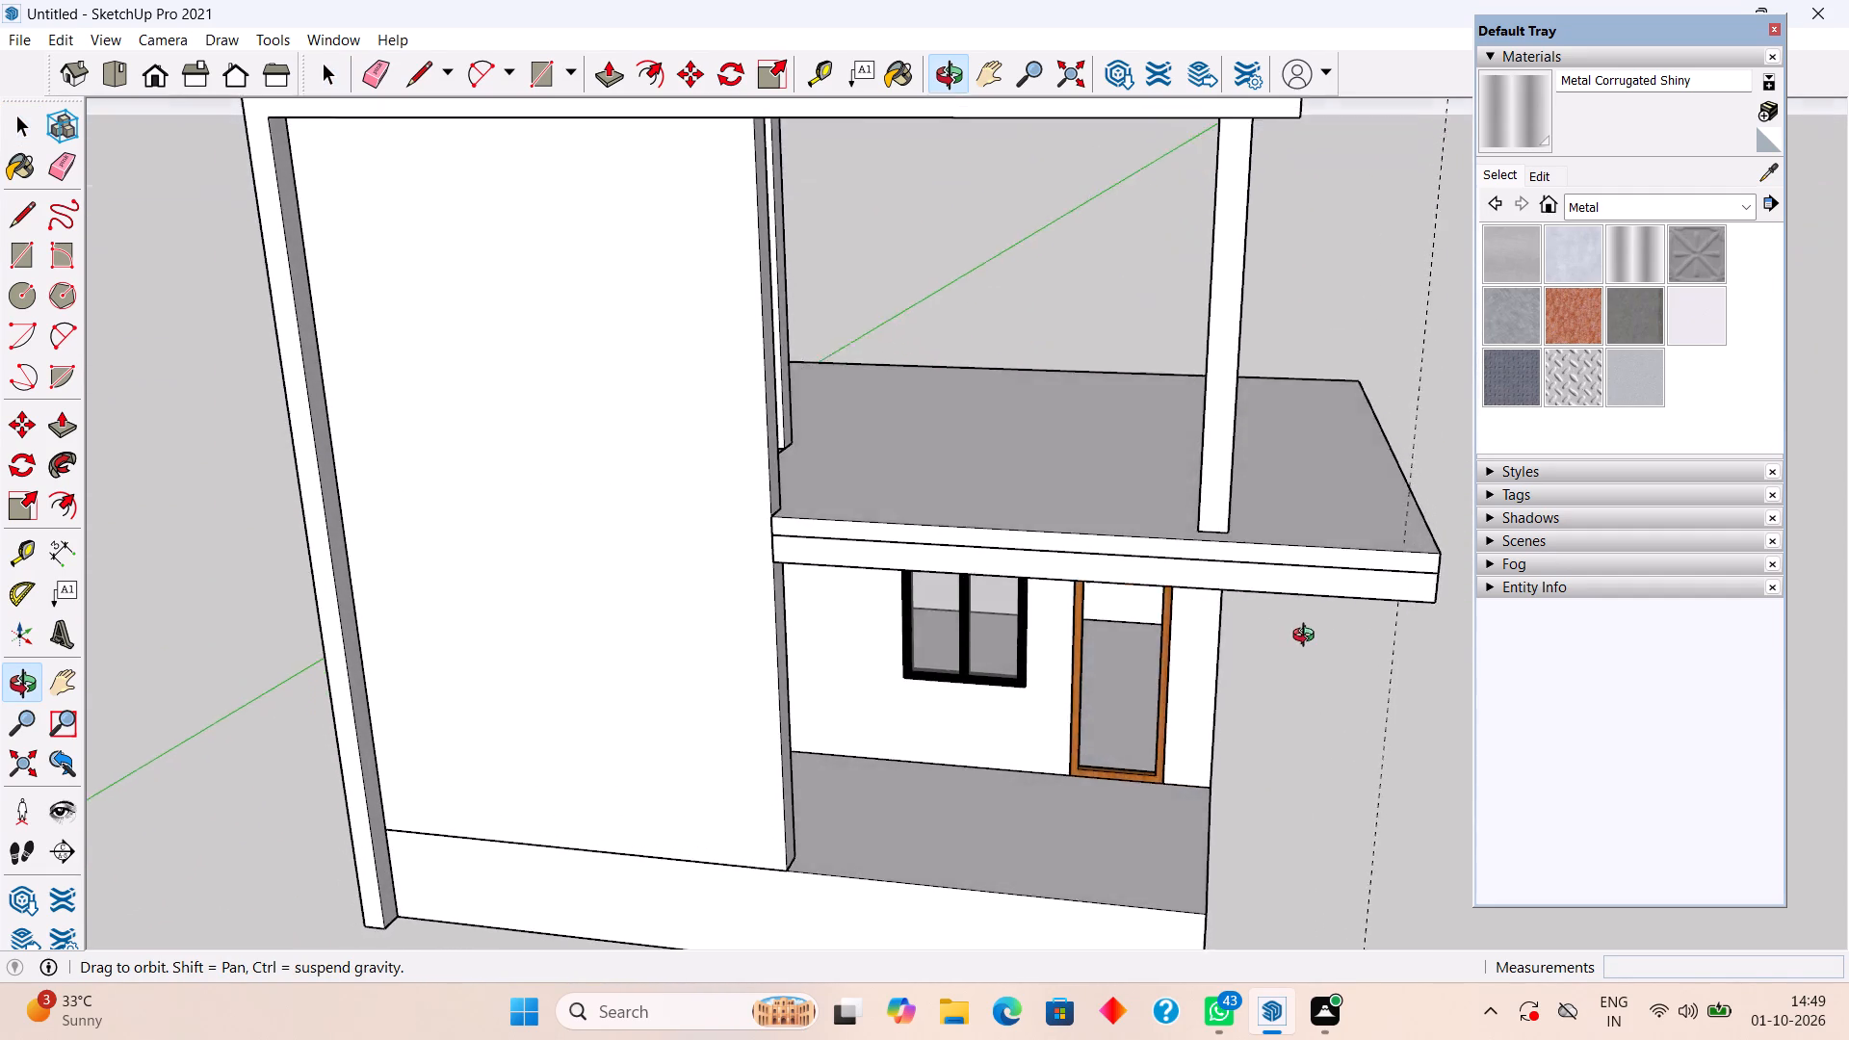
pyautogui.moveTo(1308, 637); pyautogui.dragTo(1312, 569, button='middle')
pyautogui.moveTo(1276, 482); pyautogui.dragTo(593, 511, button='middle')
pyautogui.scroll(-1, 615, 513)
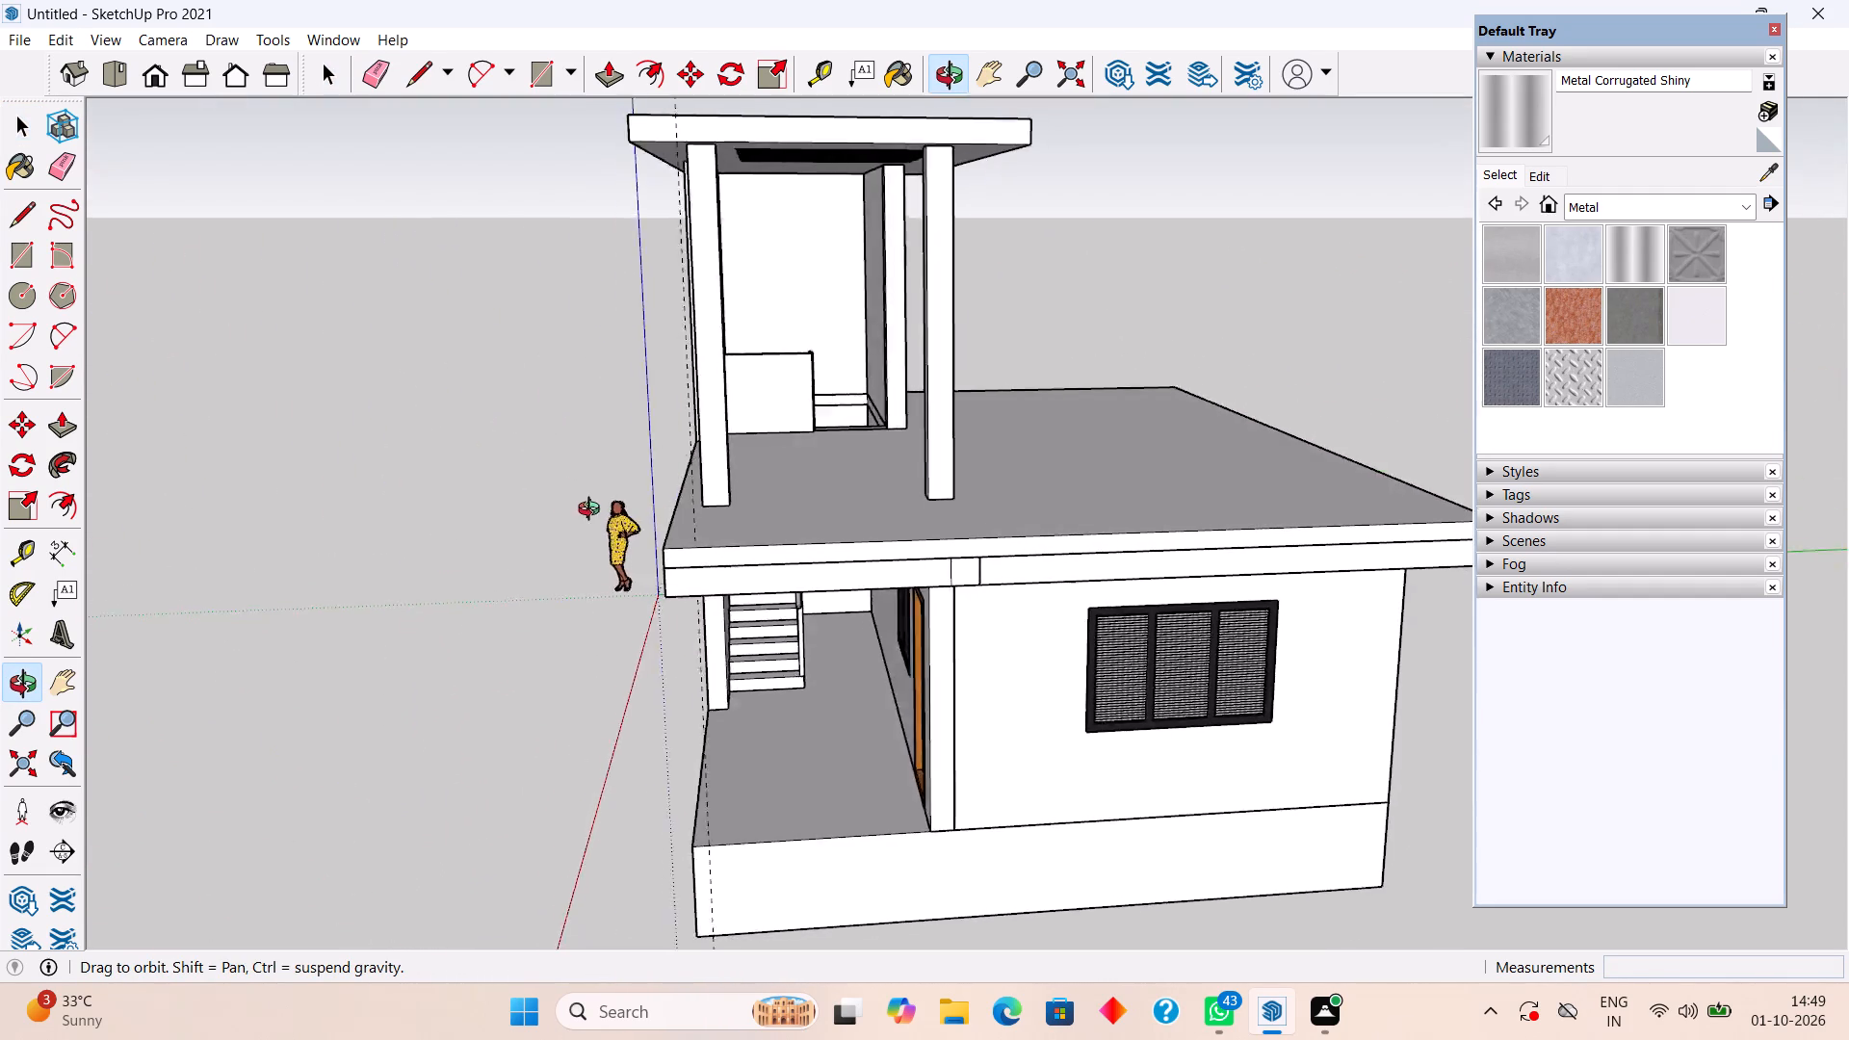
pyautogui.moveTo(593, 511); pyautogui.dragTo(895, 710, button='middle')
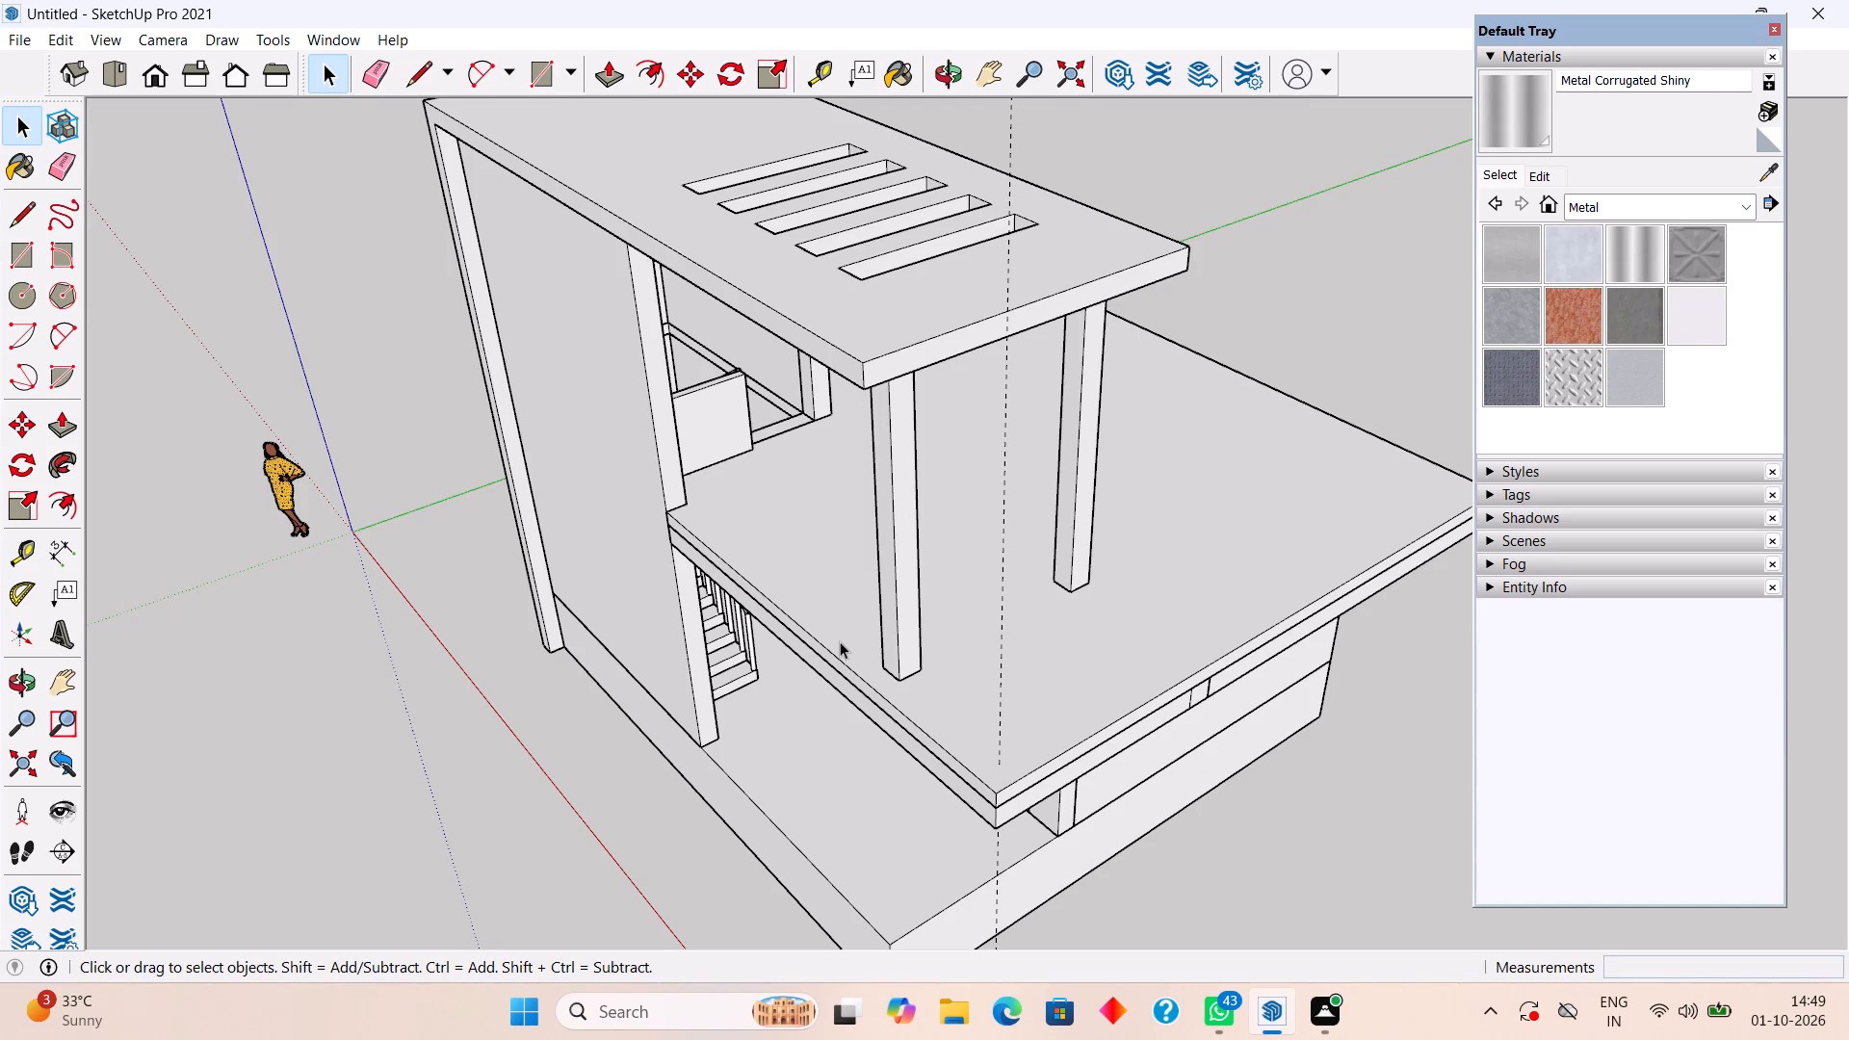
pyautogui.moveTo(783, 664); pyautogui.dragTo(1171, 476, button='middle')
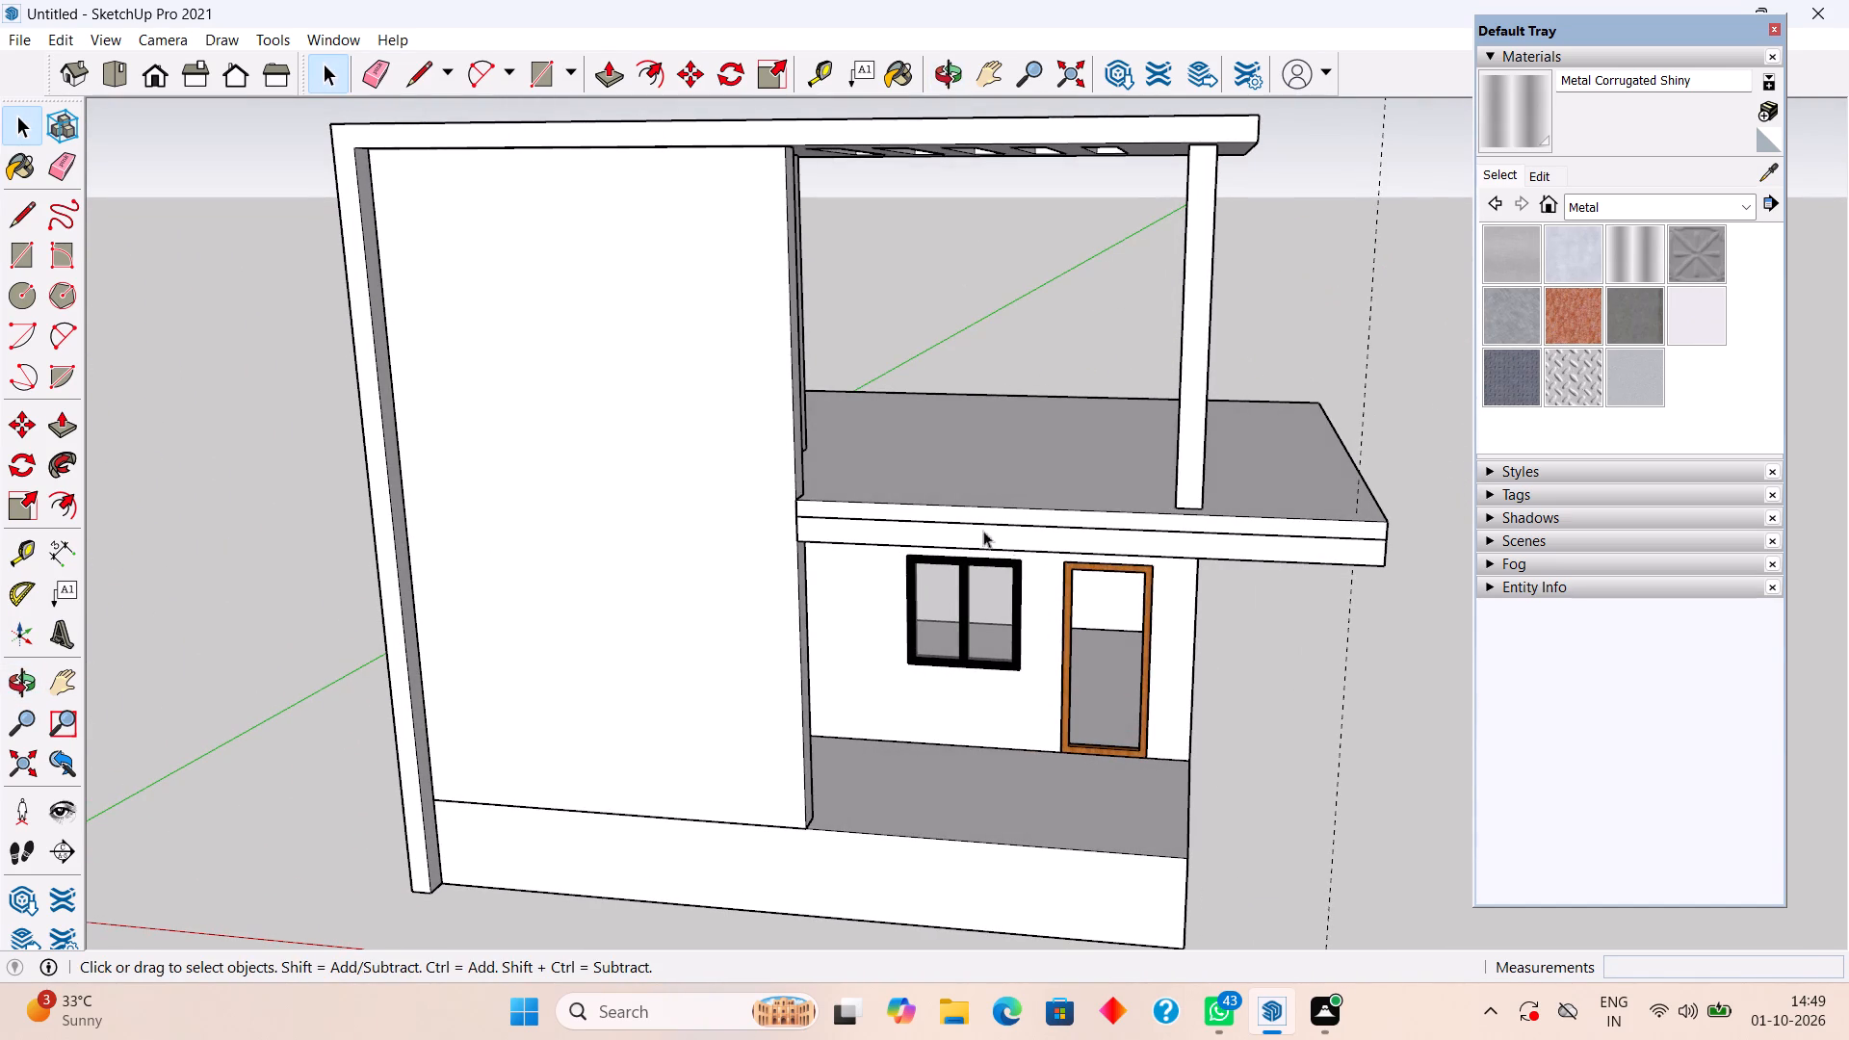
pyautogui.moveTo(949, 511); pyautogui.dragTo(1026, 566, button='middle')
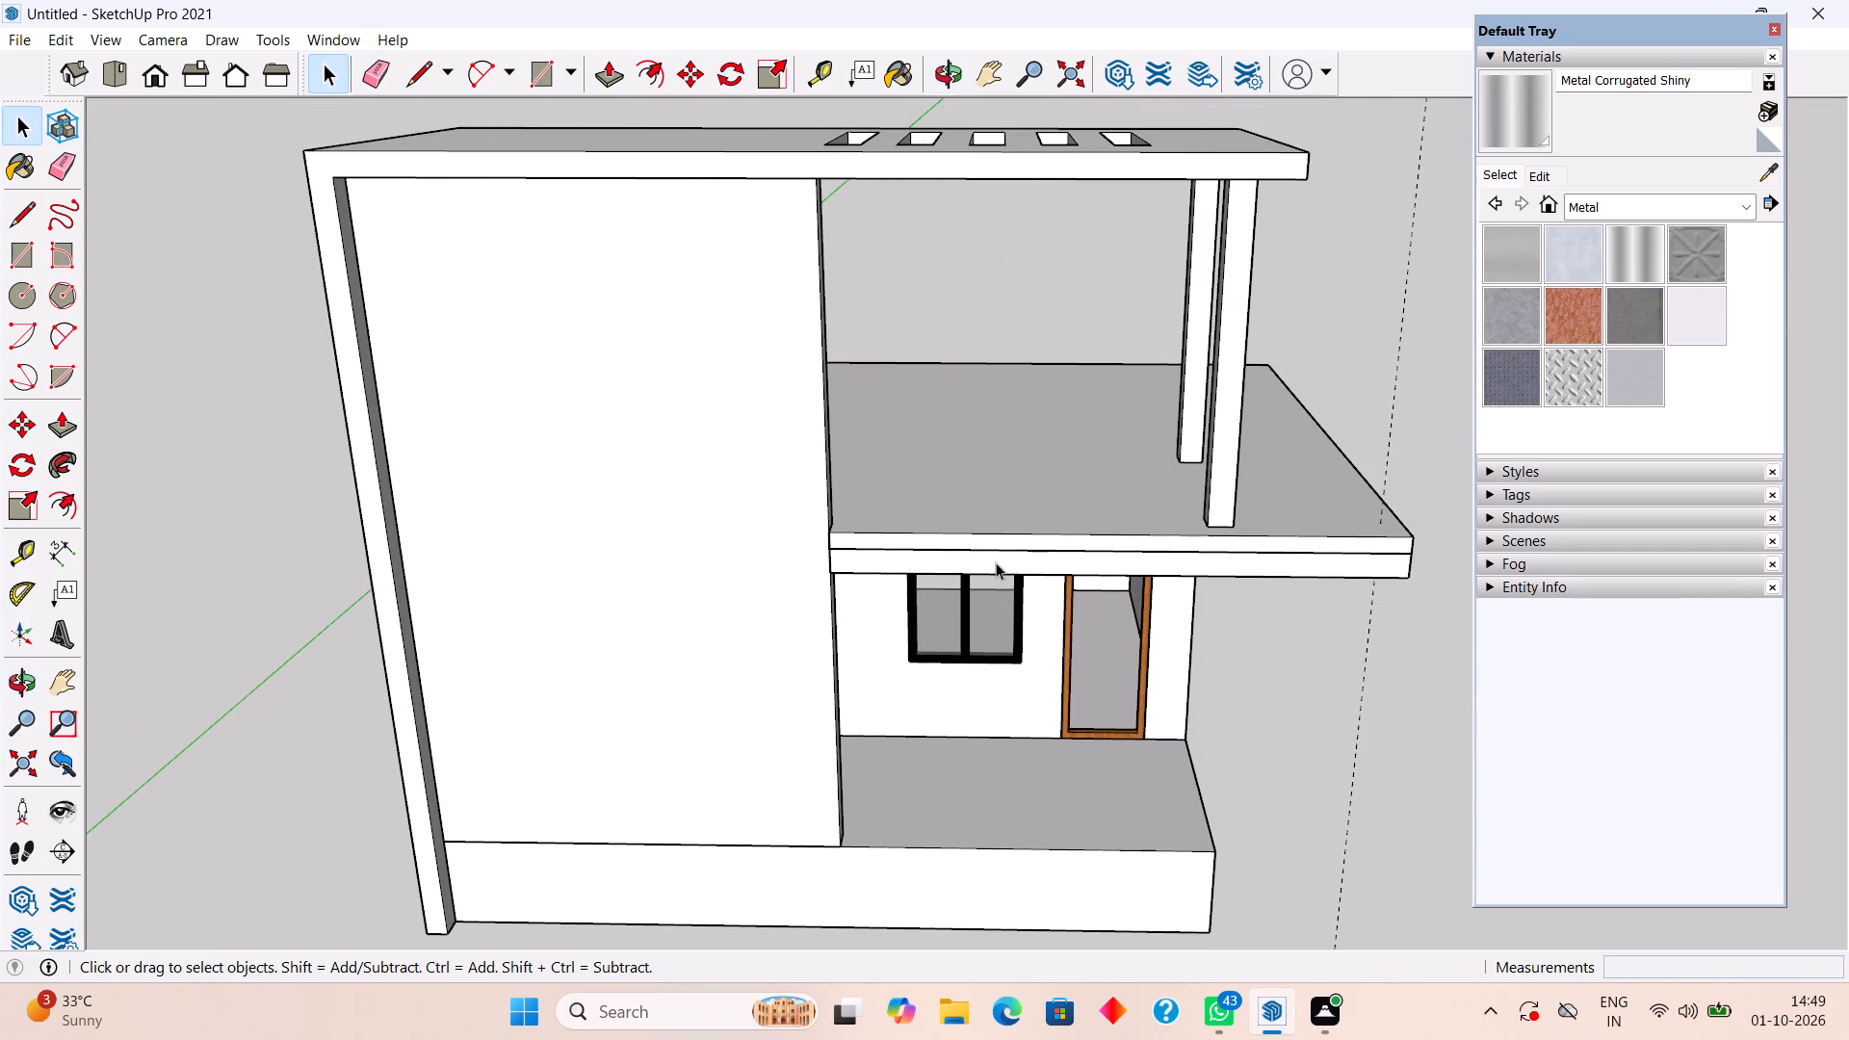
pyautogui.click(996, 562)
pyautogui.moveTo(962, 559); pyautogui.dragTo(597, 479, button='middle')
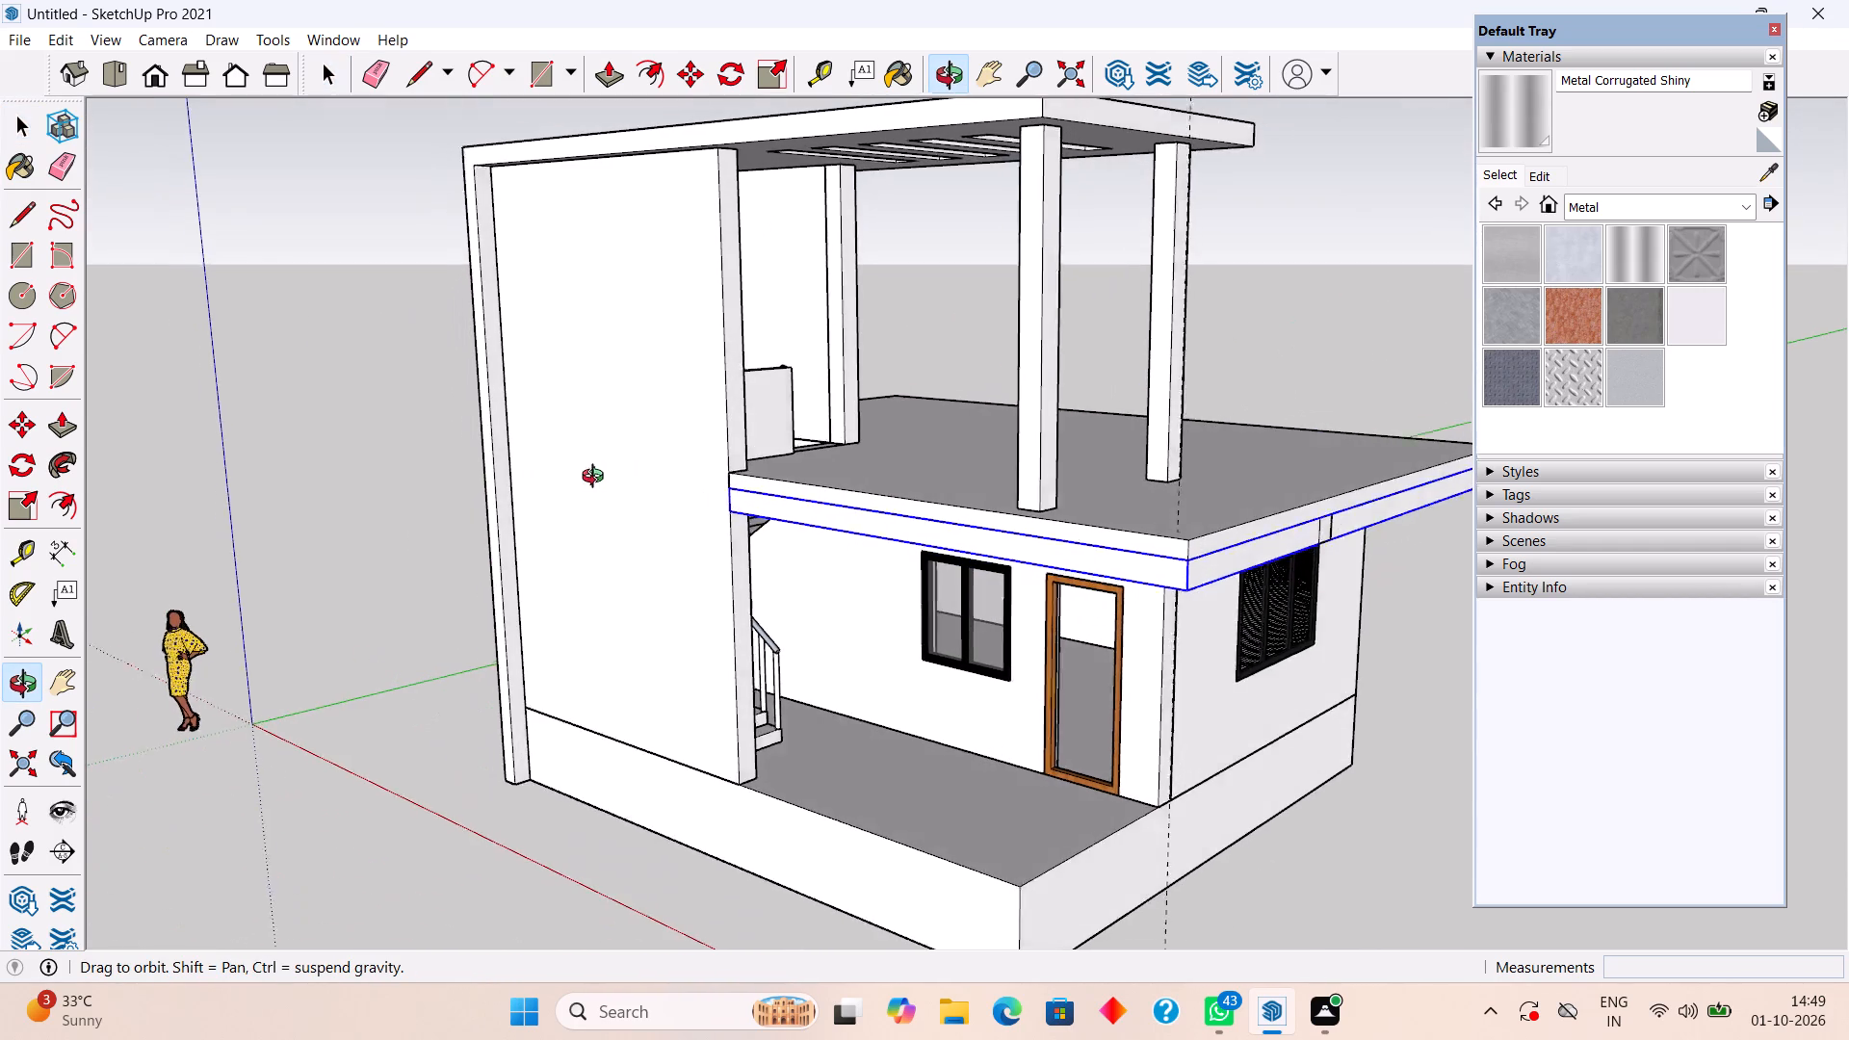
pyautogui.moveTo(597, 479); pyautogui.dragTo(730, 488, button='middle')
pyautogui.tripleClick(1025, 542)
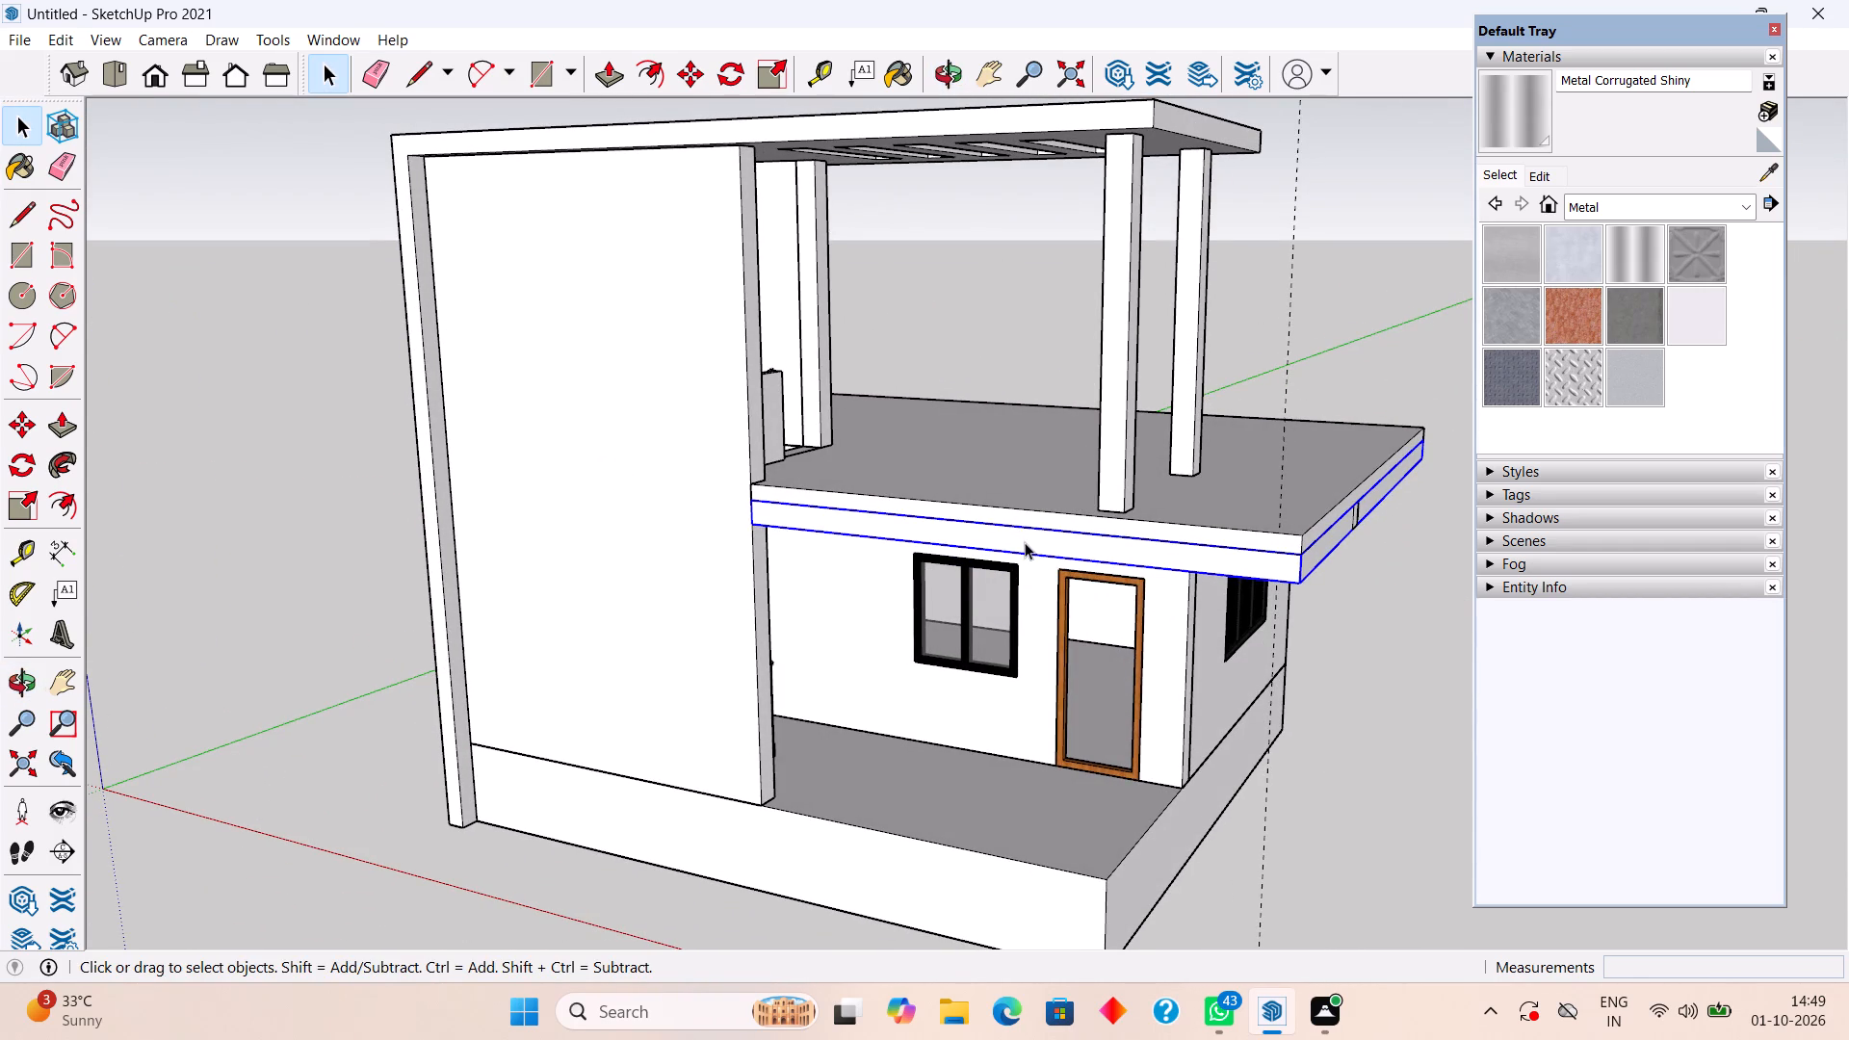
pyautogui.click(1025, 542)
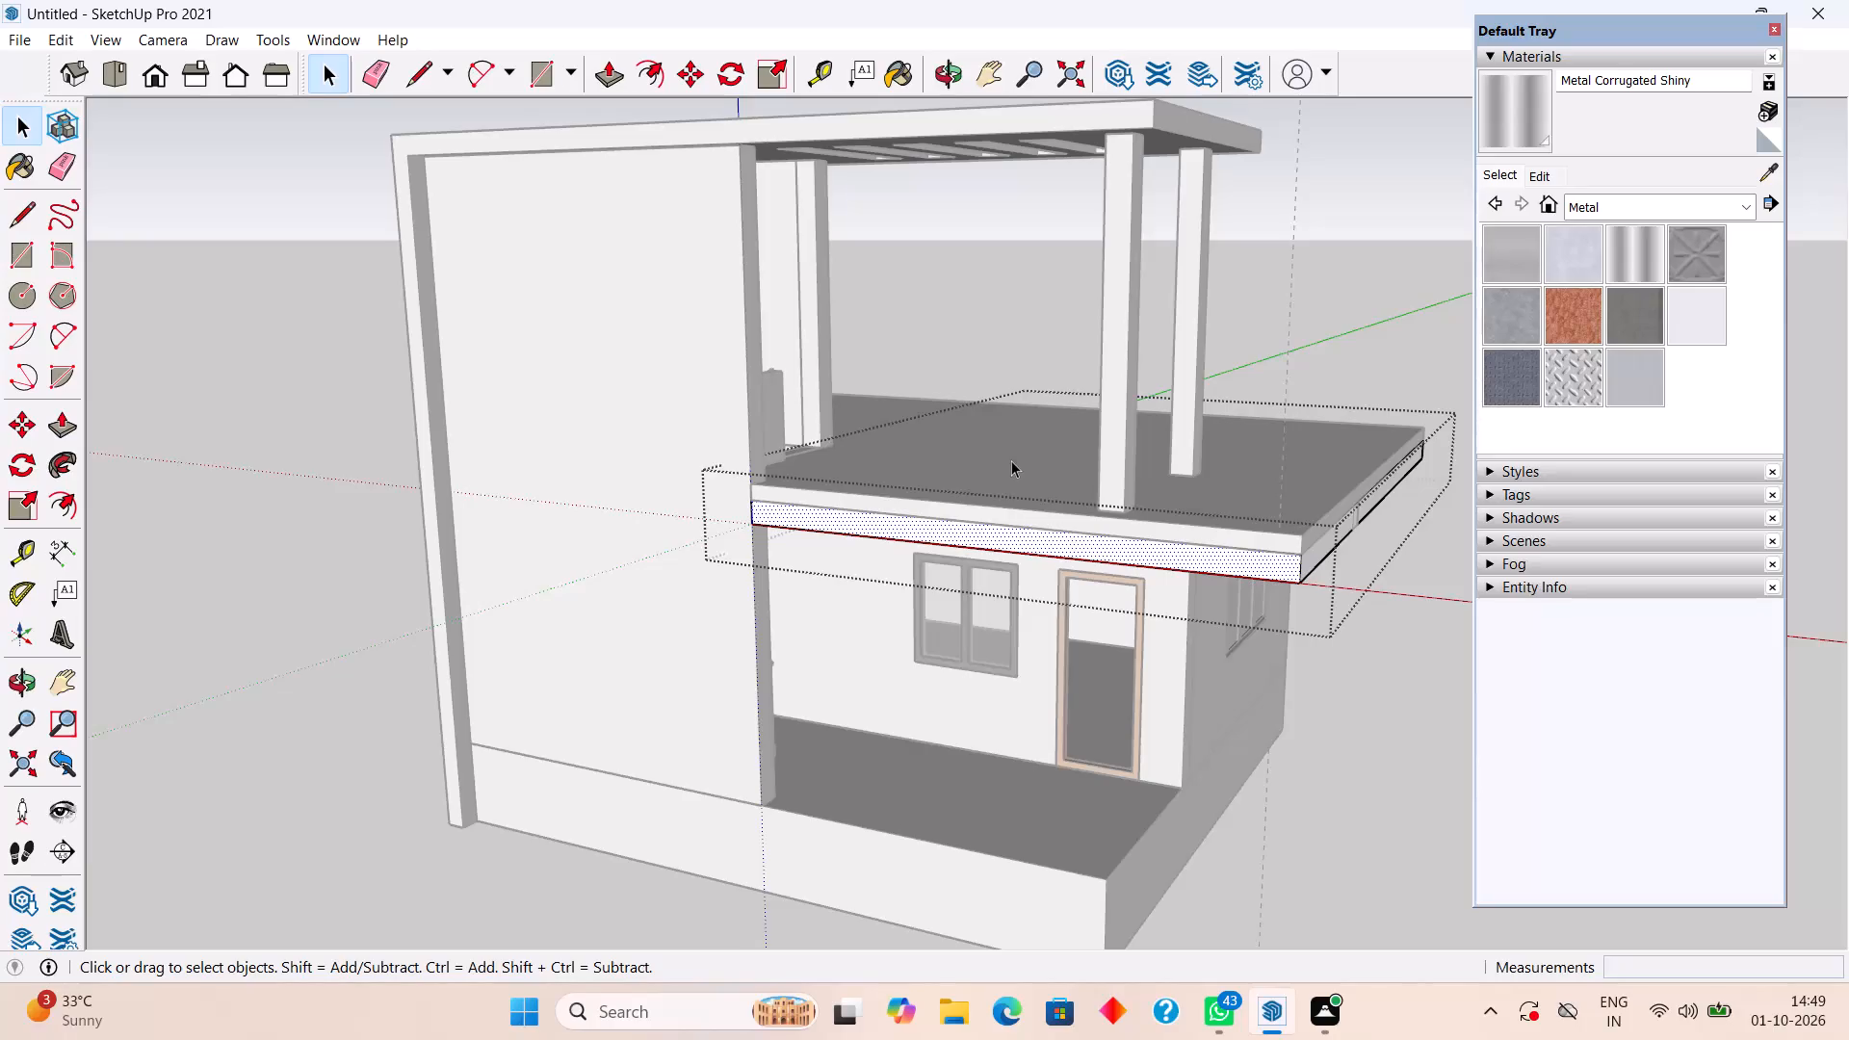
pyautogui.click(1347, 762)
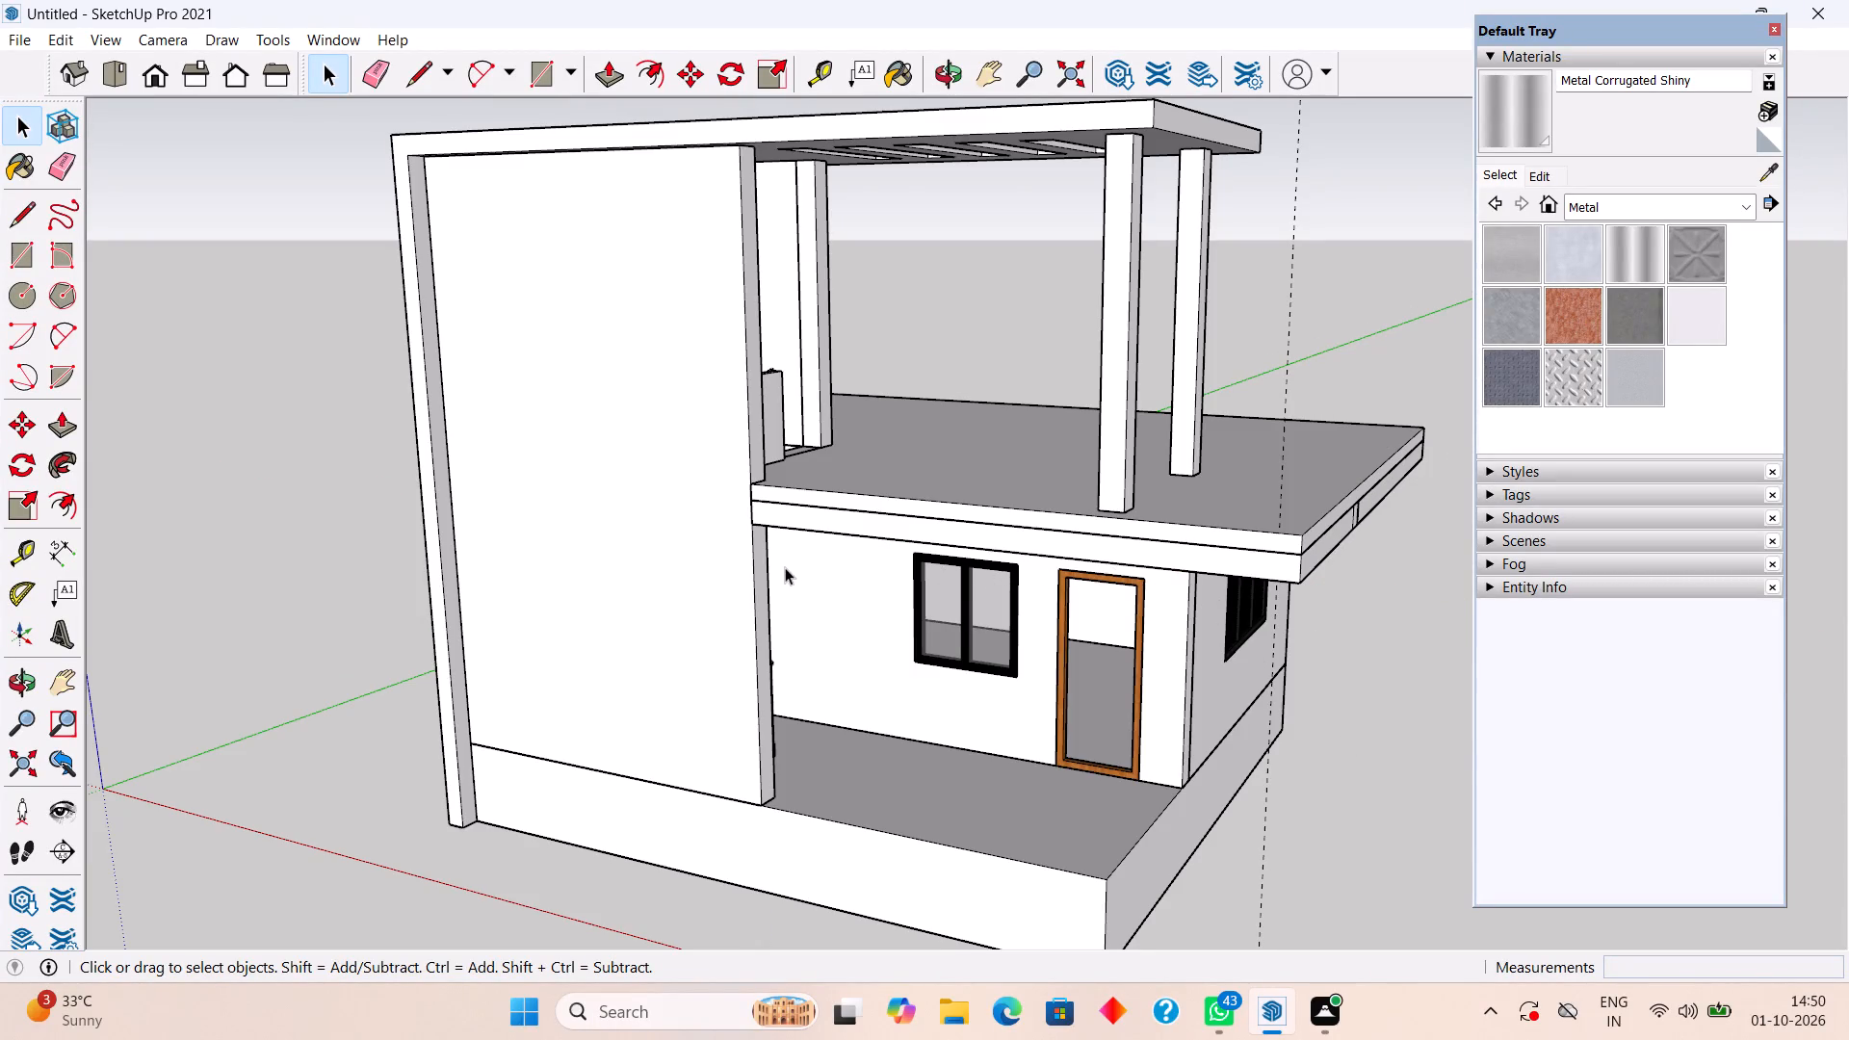
# Open the porch slab group and Push/Pull the slab's edge face above the door wall outward 4".
pyautogui.moveTo(785, 564); pyautogui.dragTo(1176, 552, button='middle')
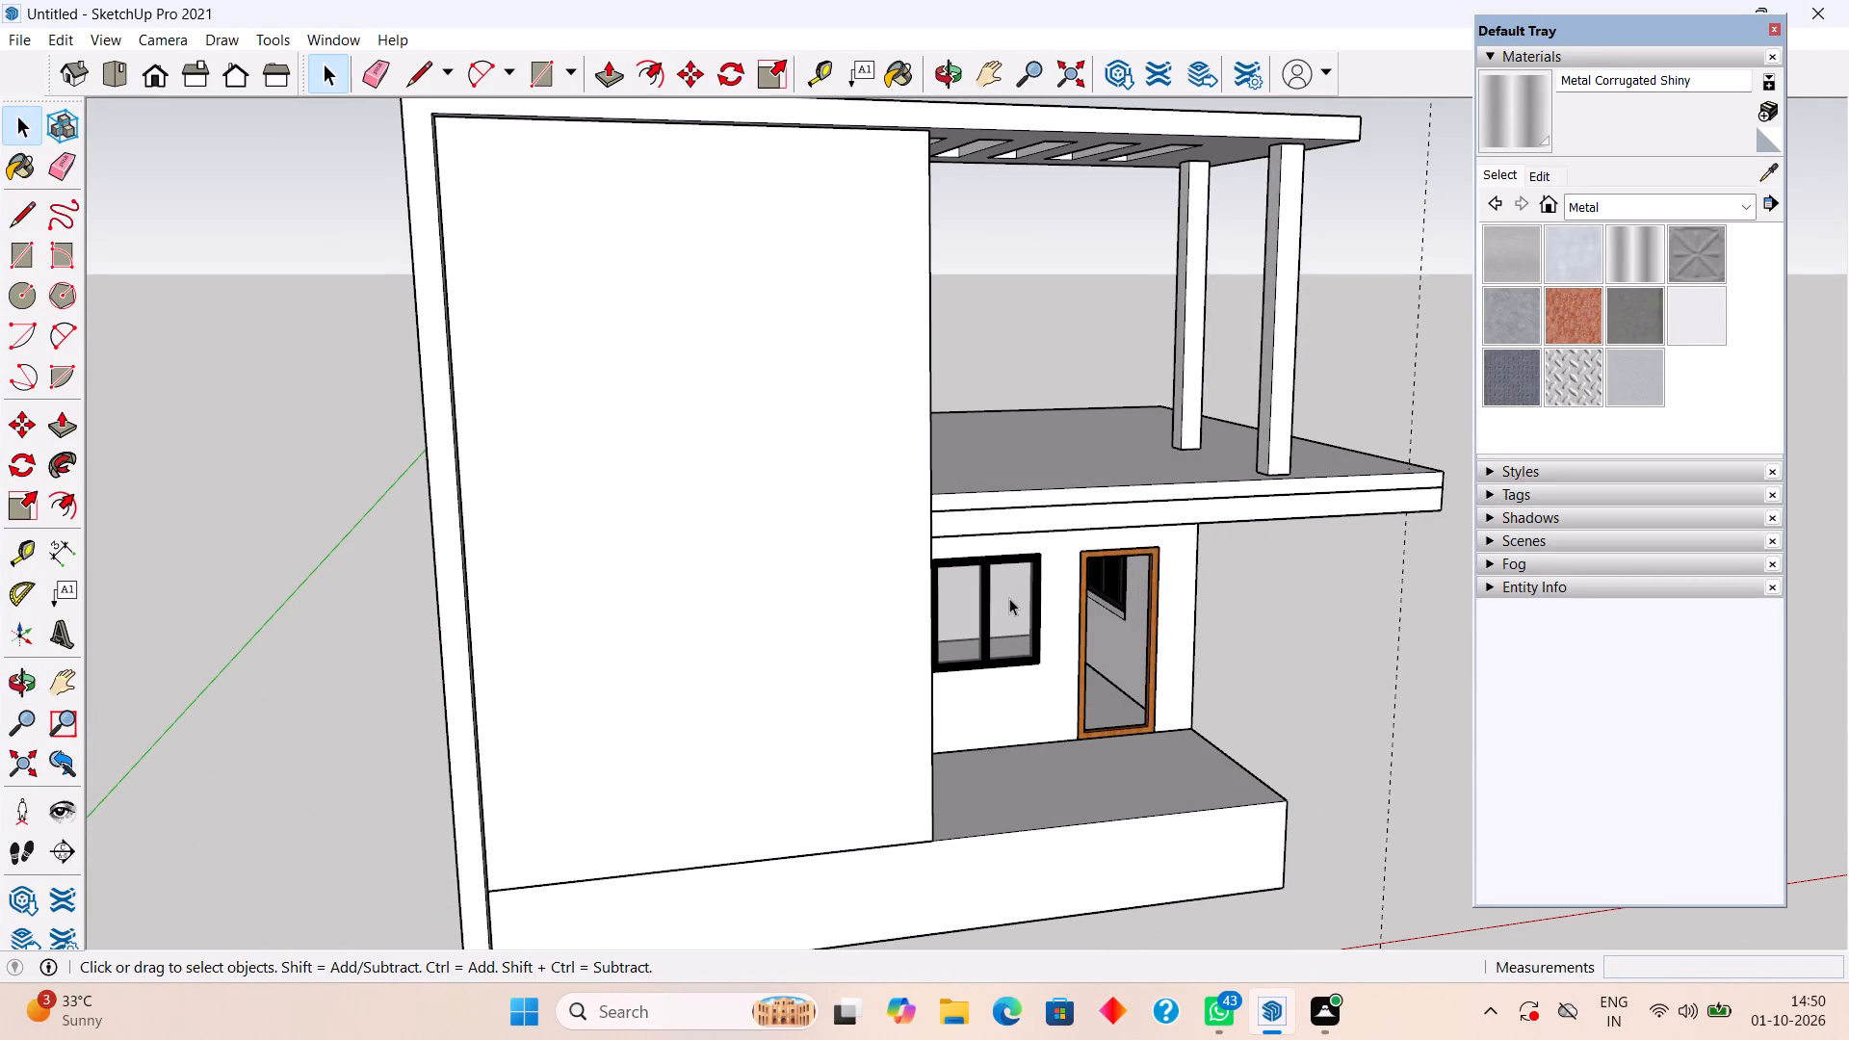
pyautogui.tripleClick(982, 500)
pyautogui.click(983, 500)
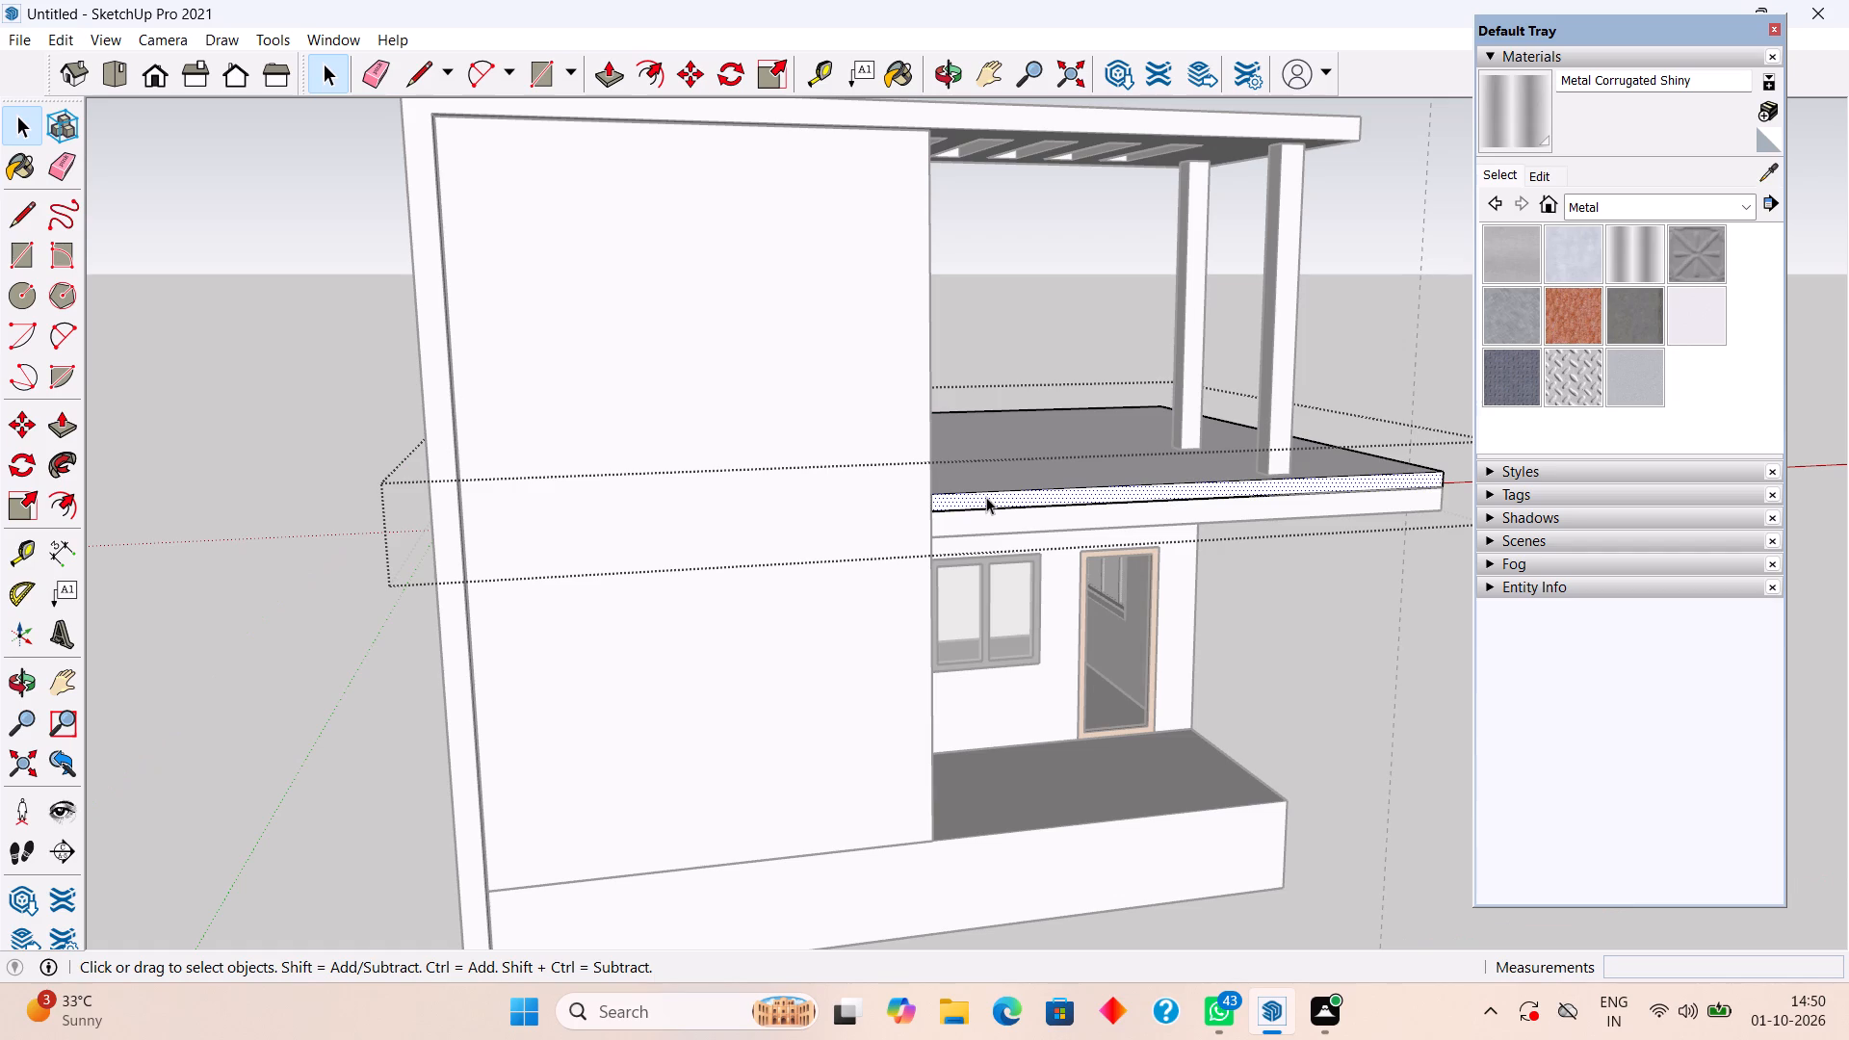
pyautogui.press('p')
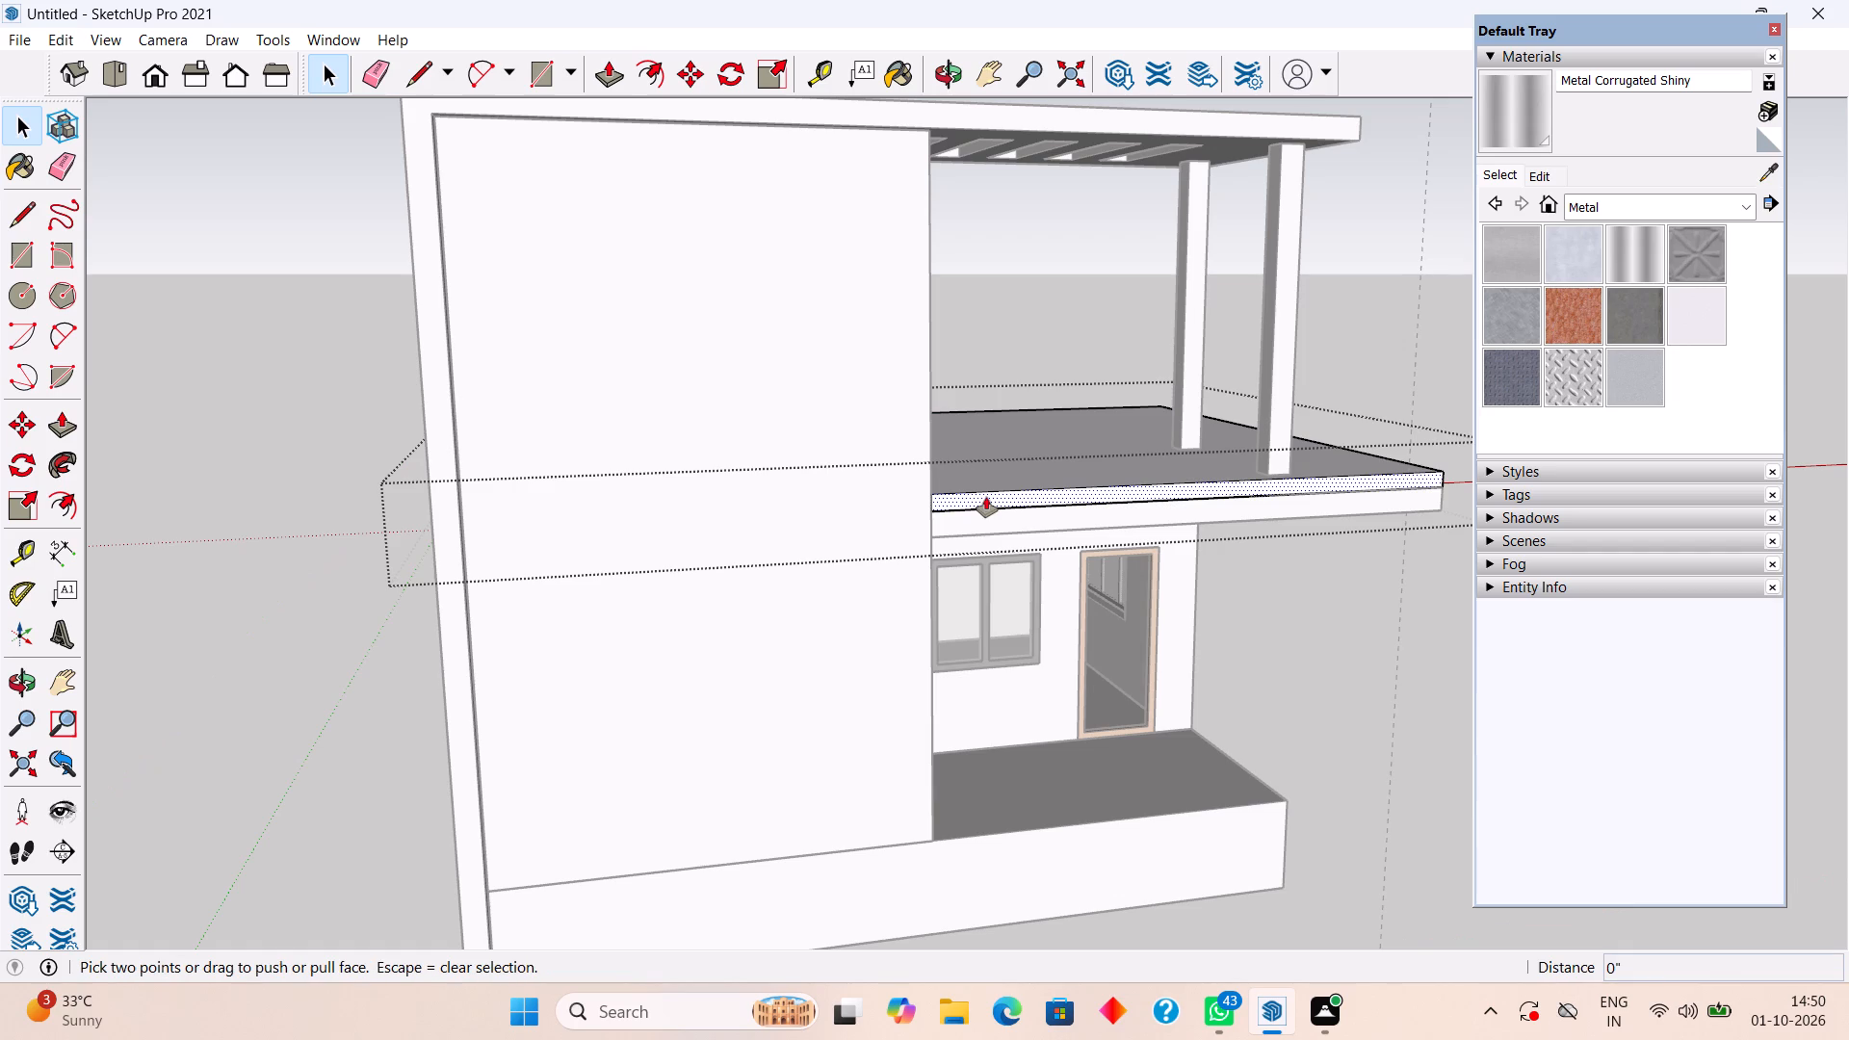
pyautogui.click(986, 497)
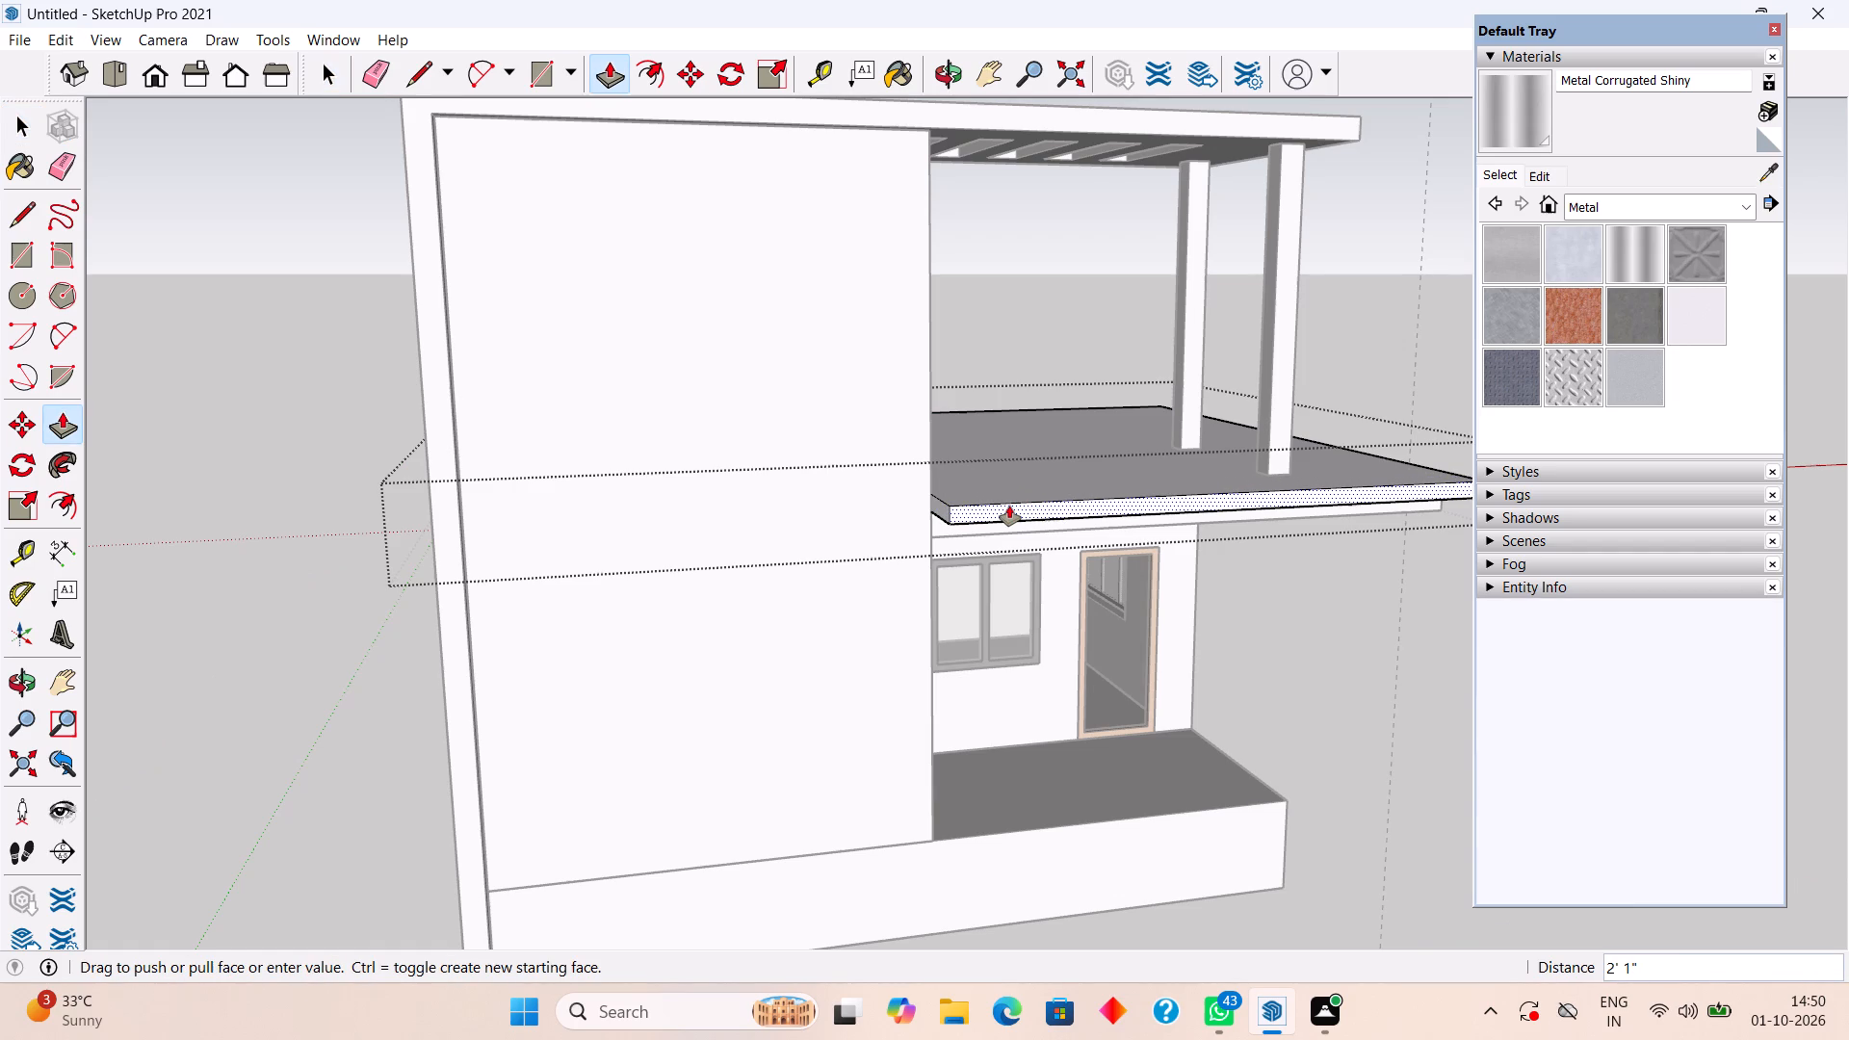
pyautogui.write('4"')
pyautogui.press('Return')
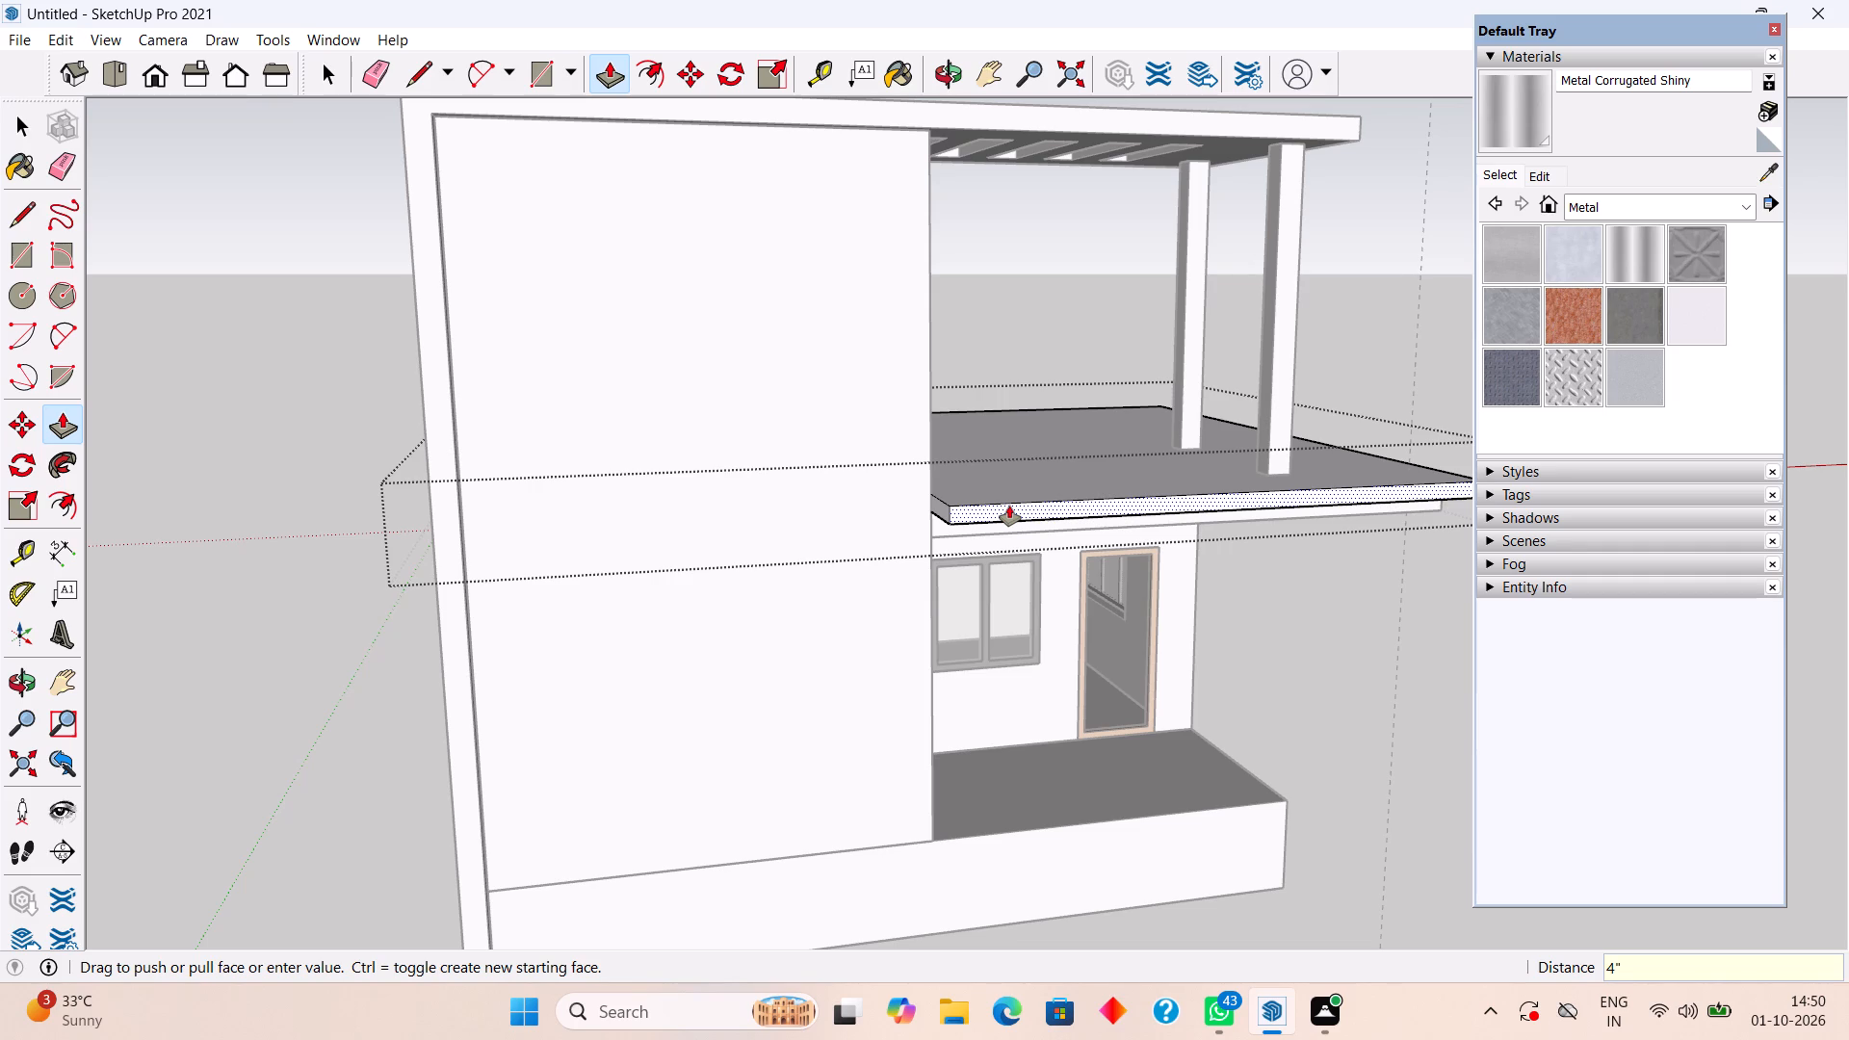
pyautogui.press('space')
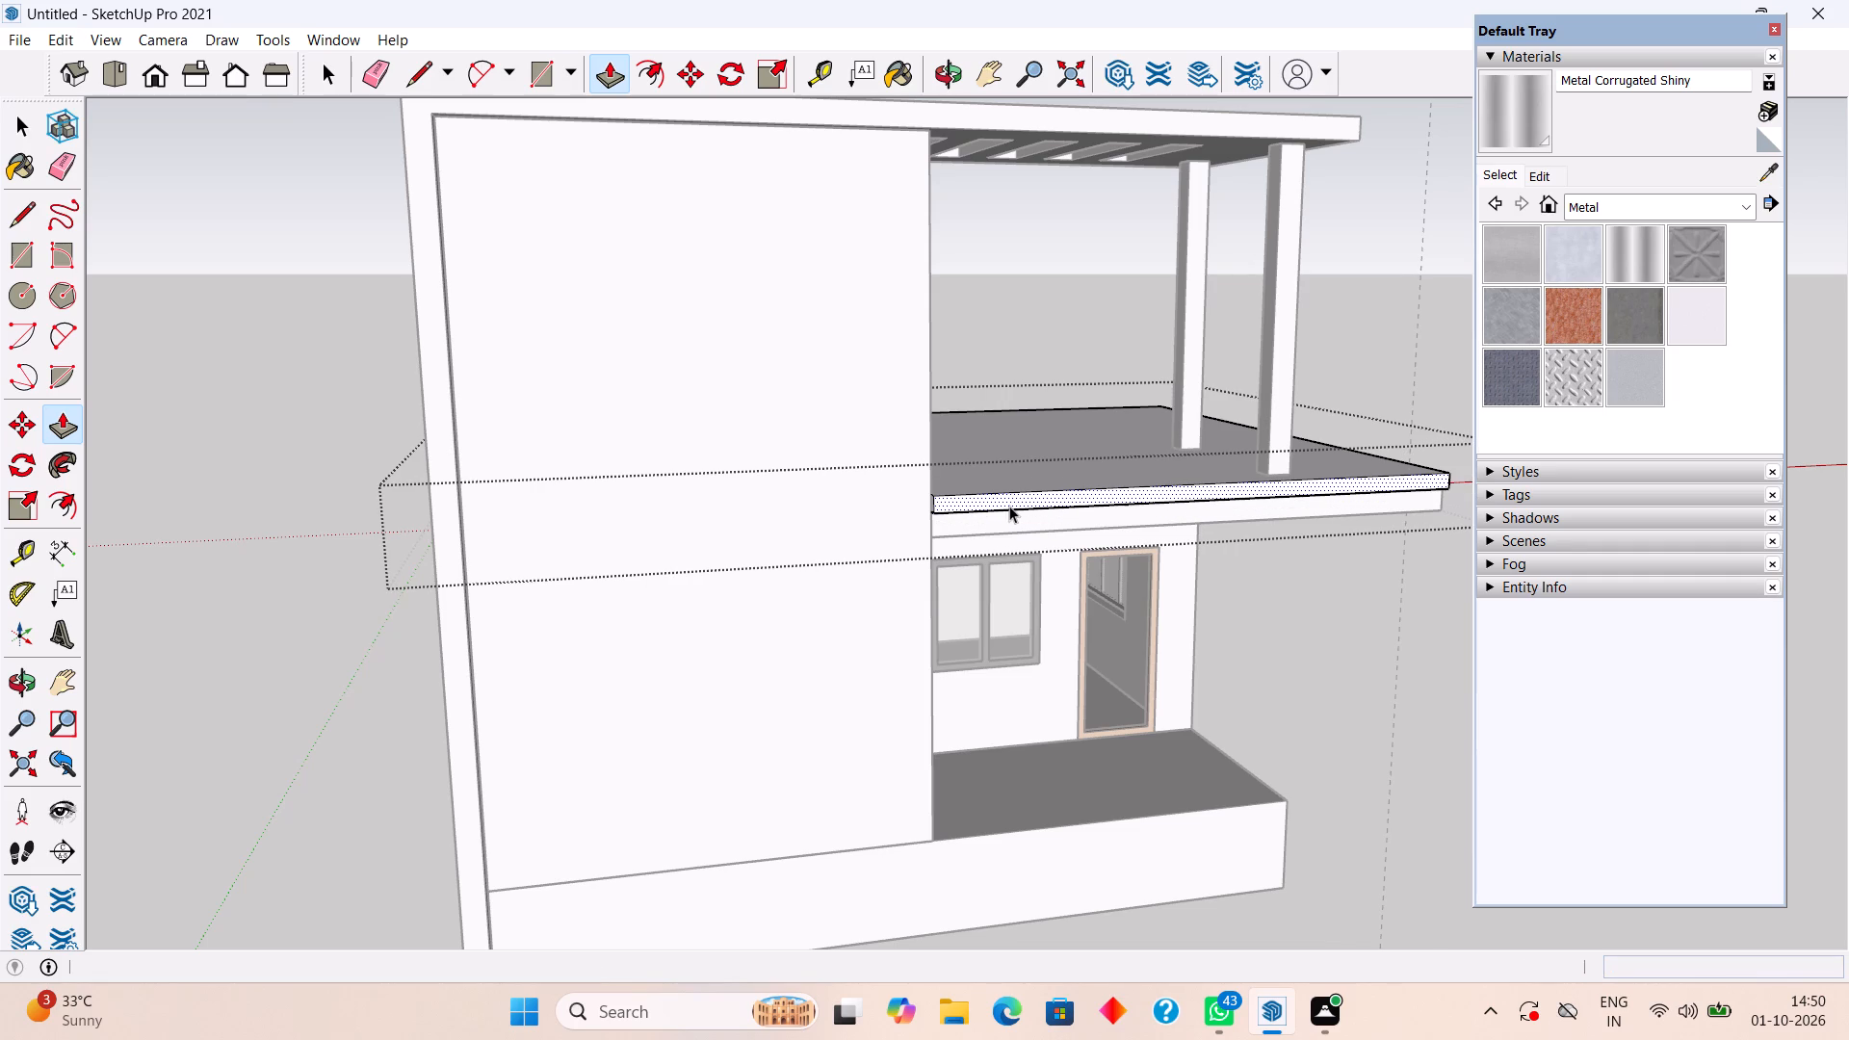
# Push/Pull the slab's adjacent edge face, above the louvred window wall, outward 4", then close the slab group.
pyautogui.scroll(-2, 1009, 505)
pyautogui.moveTo(1000, 502); pyautogui.dragTo(775, 379, button='middle')
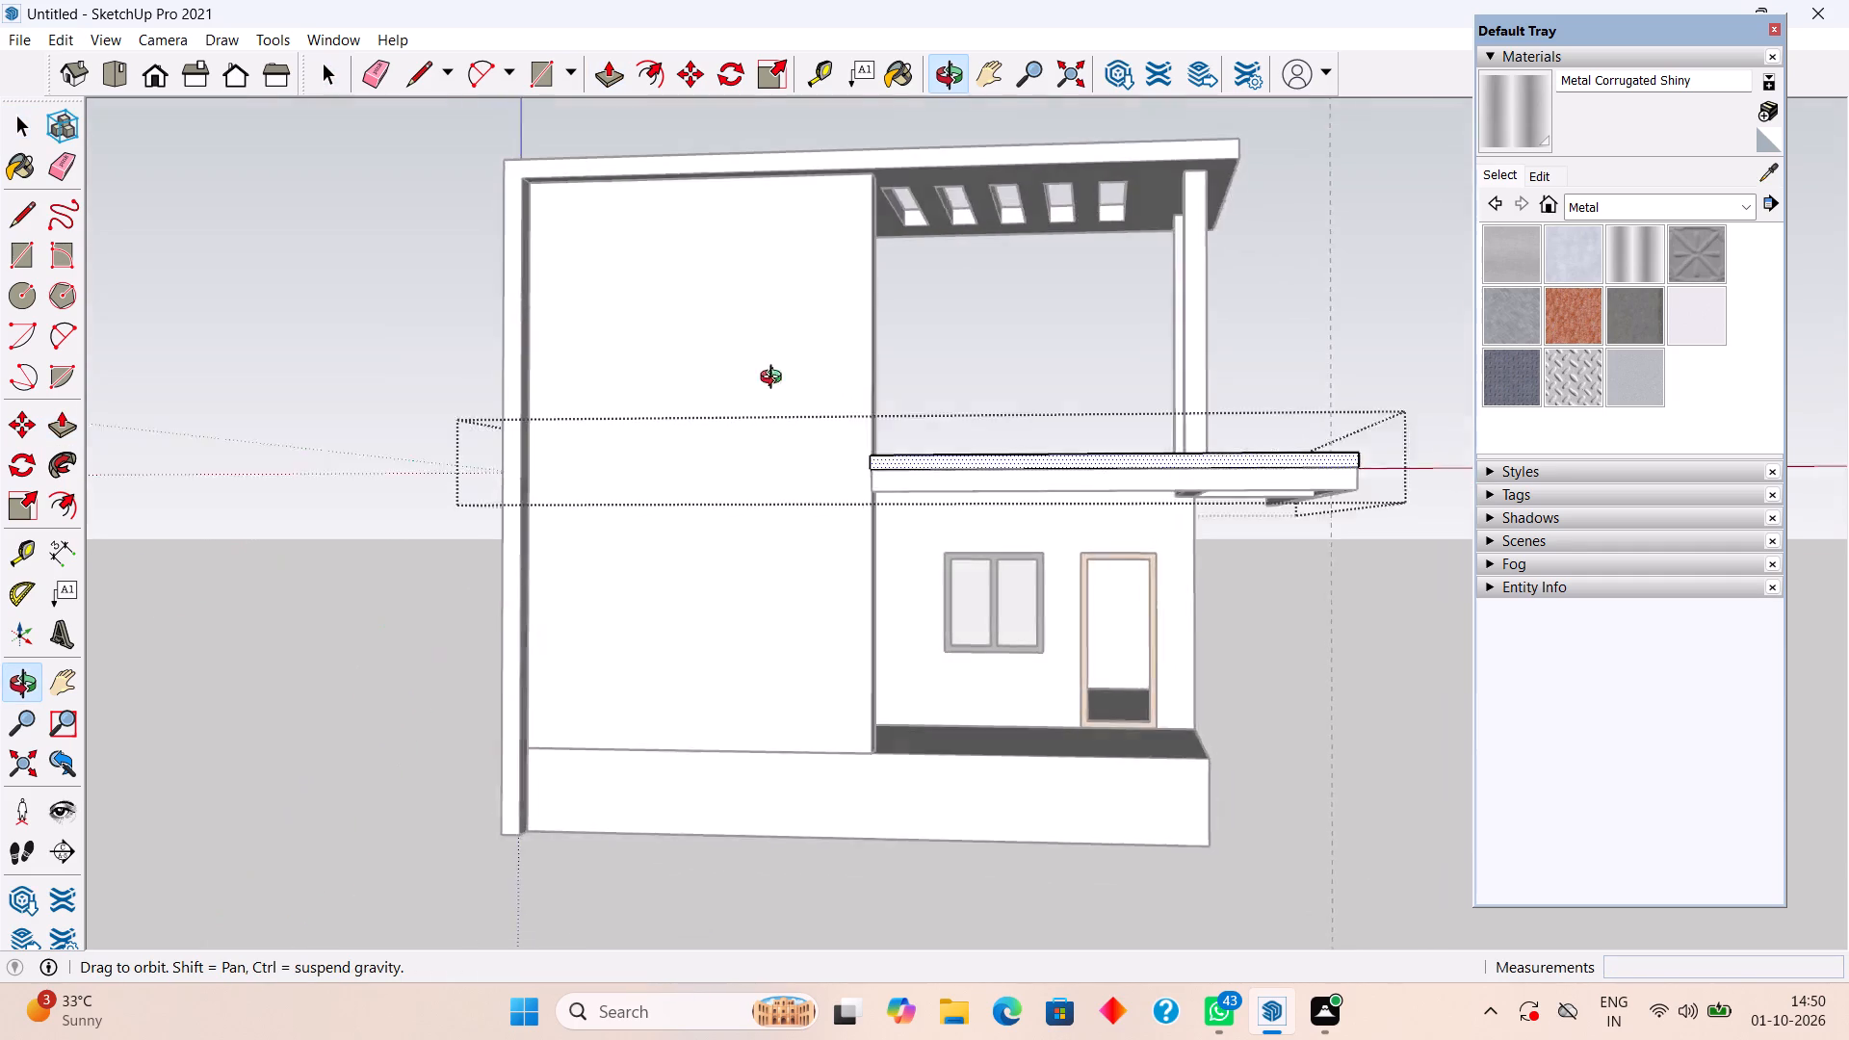
pyautogui.moveTo(775, 379); pyautogui.dragTo(354, 447, button='middle')
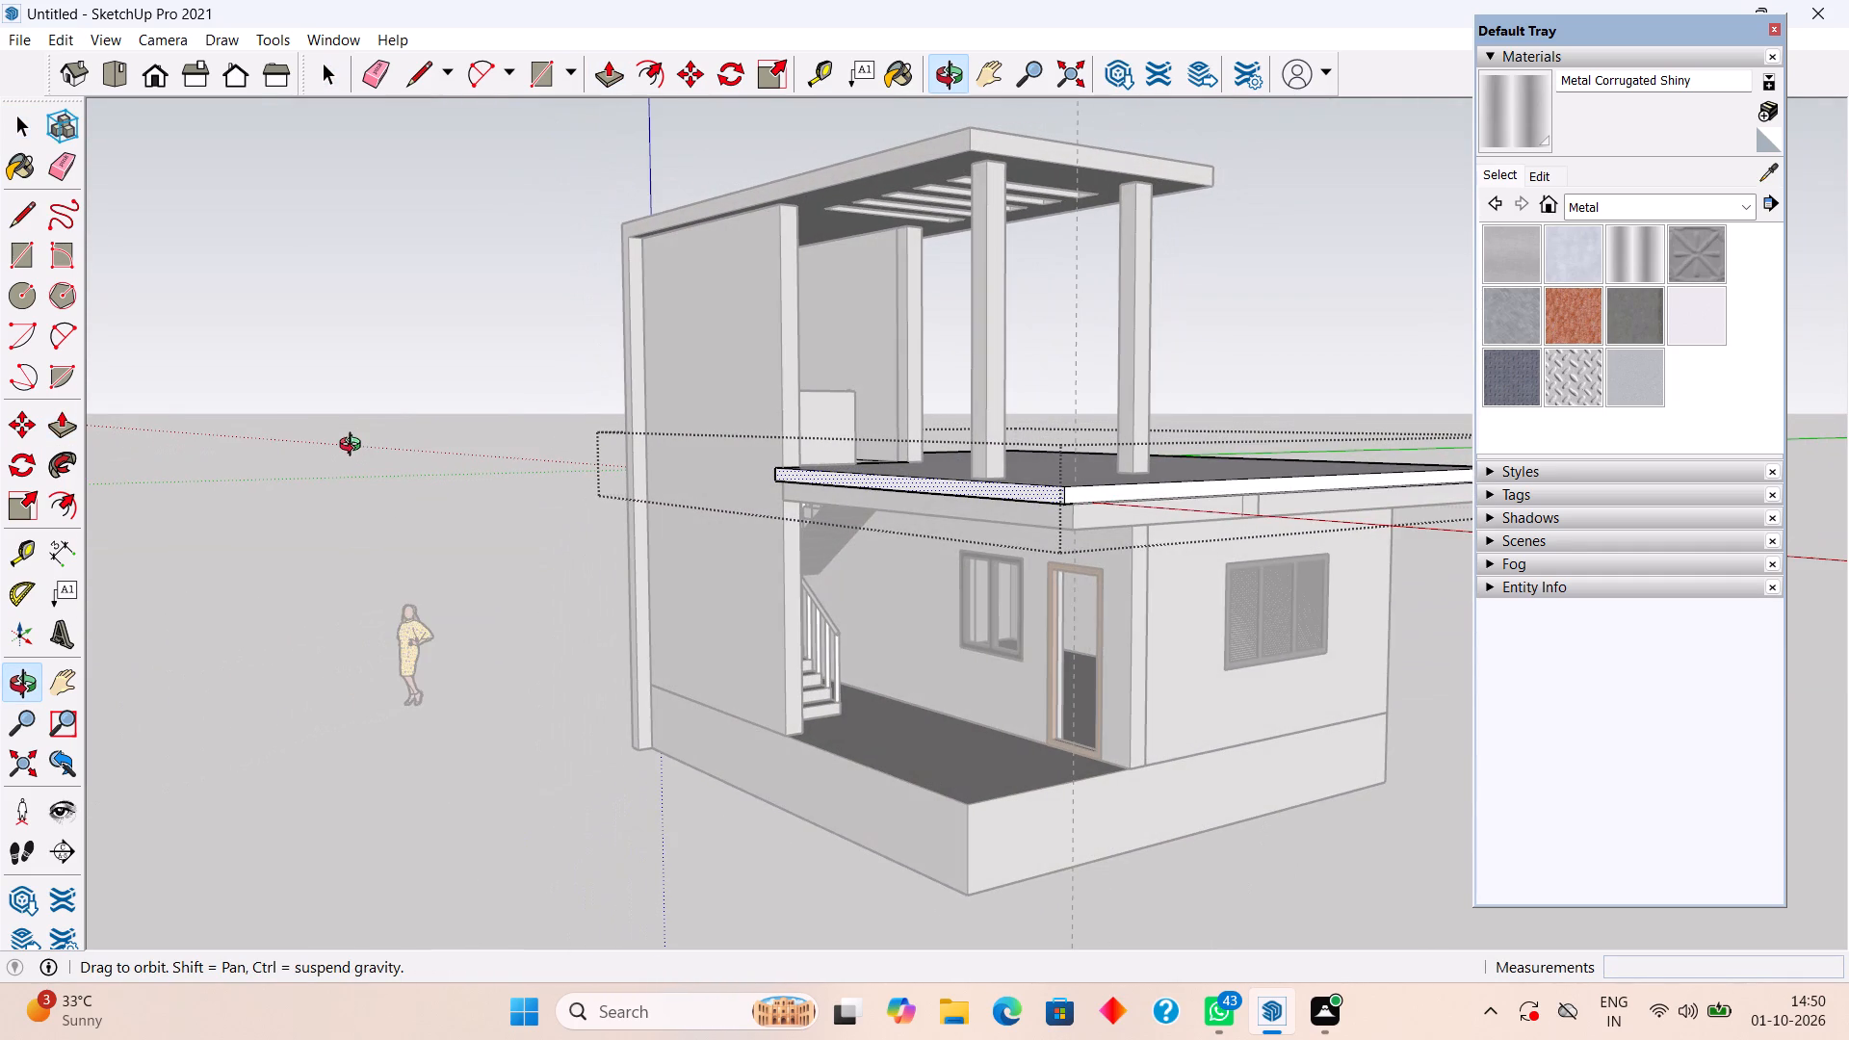
pyautogui.moveTo(354, 447); pyautogui.dragTo(484, 439, button='middle')
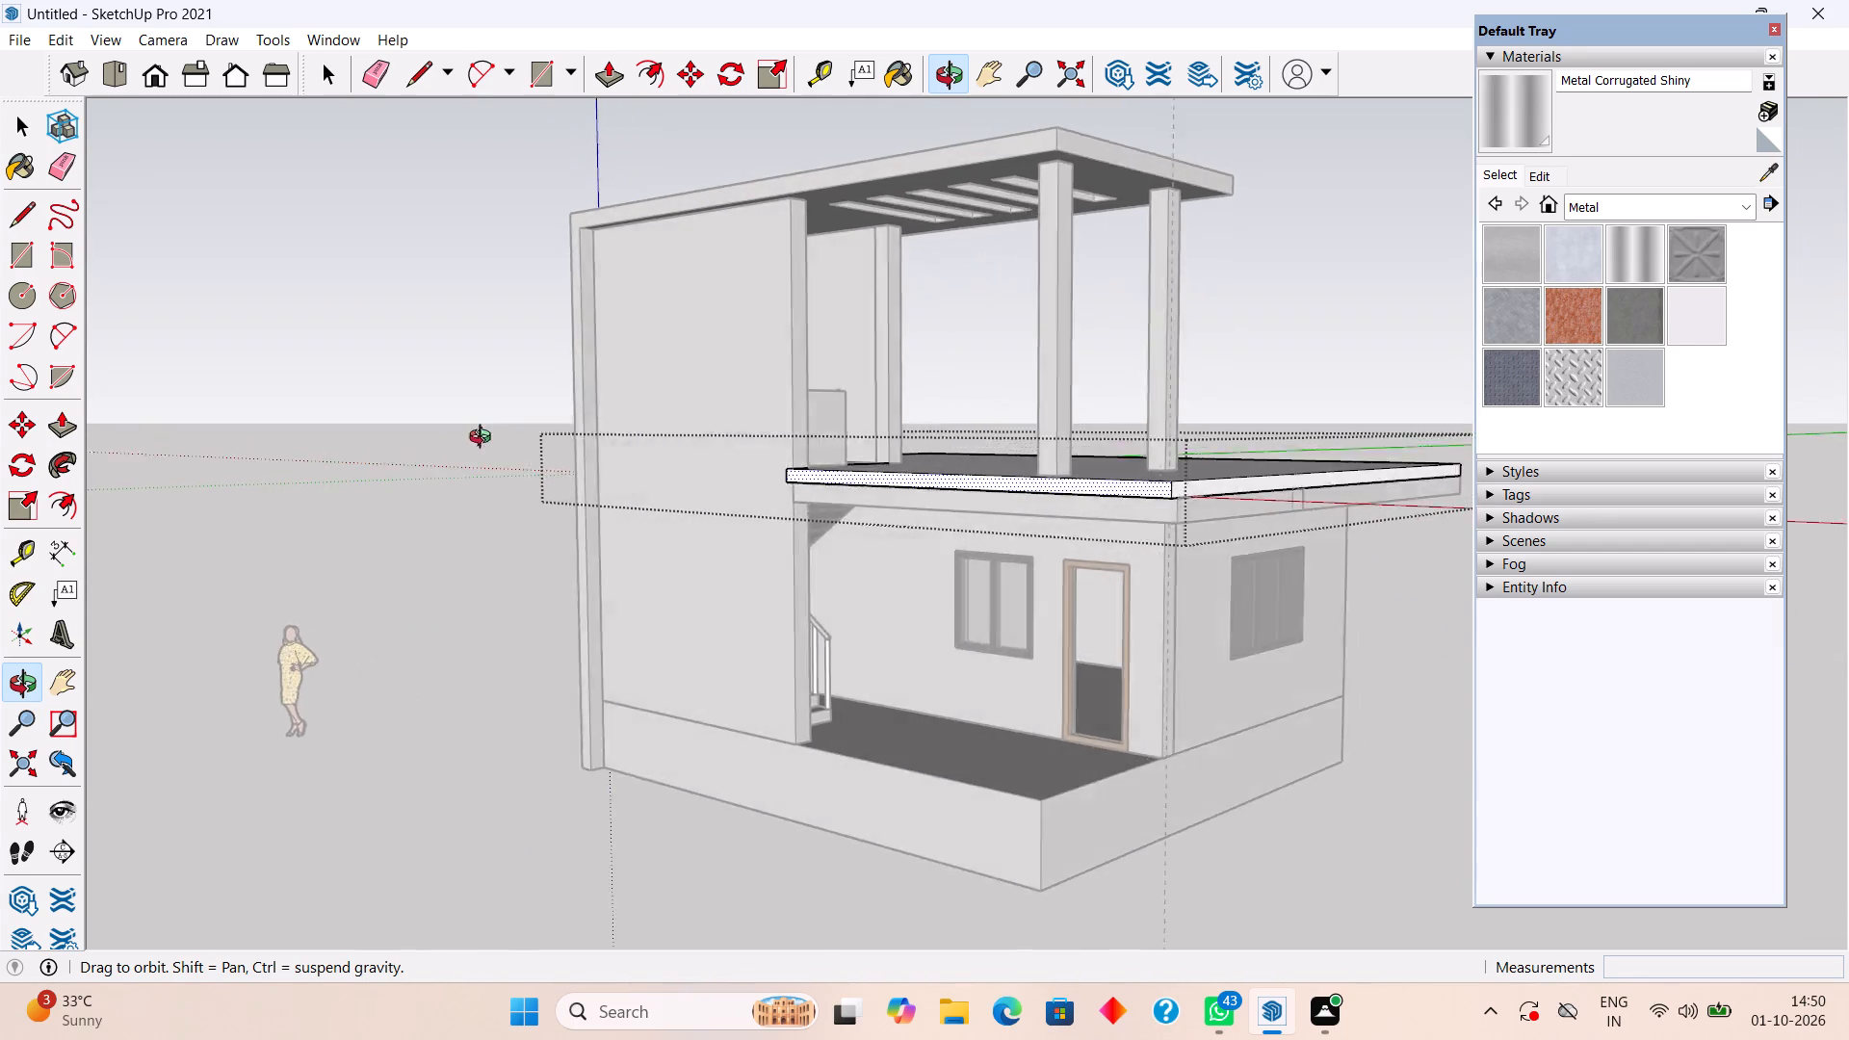
pyautogui.moveTo(484, 439); pyautogui.dragTo(1343, 533, button='middle')
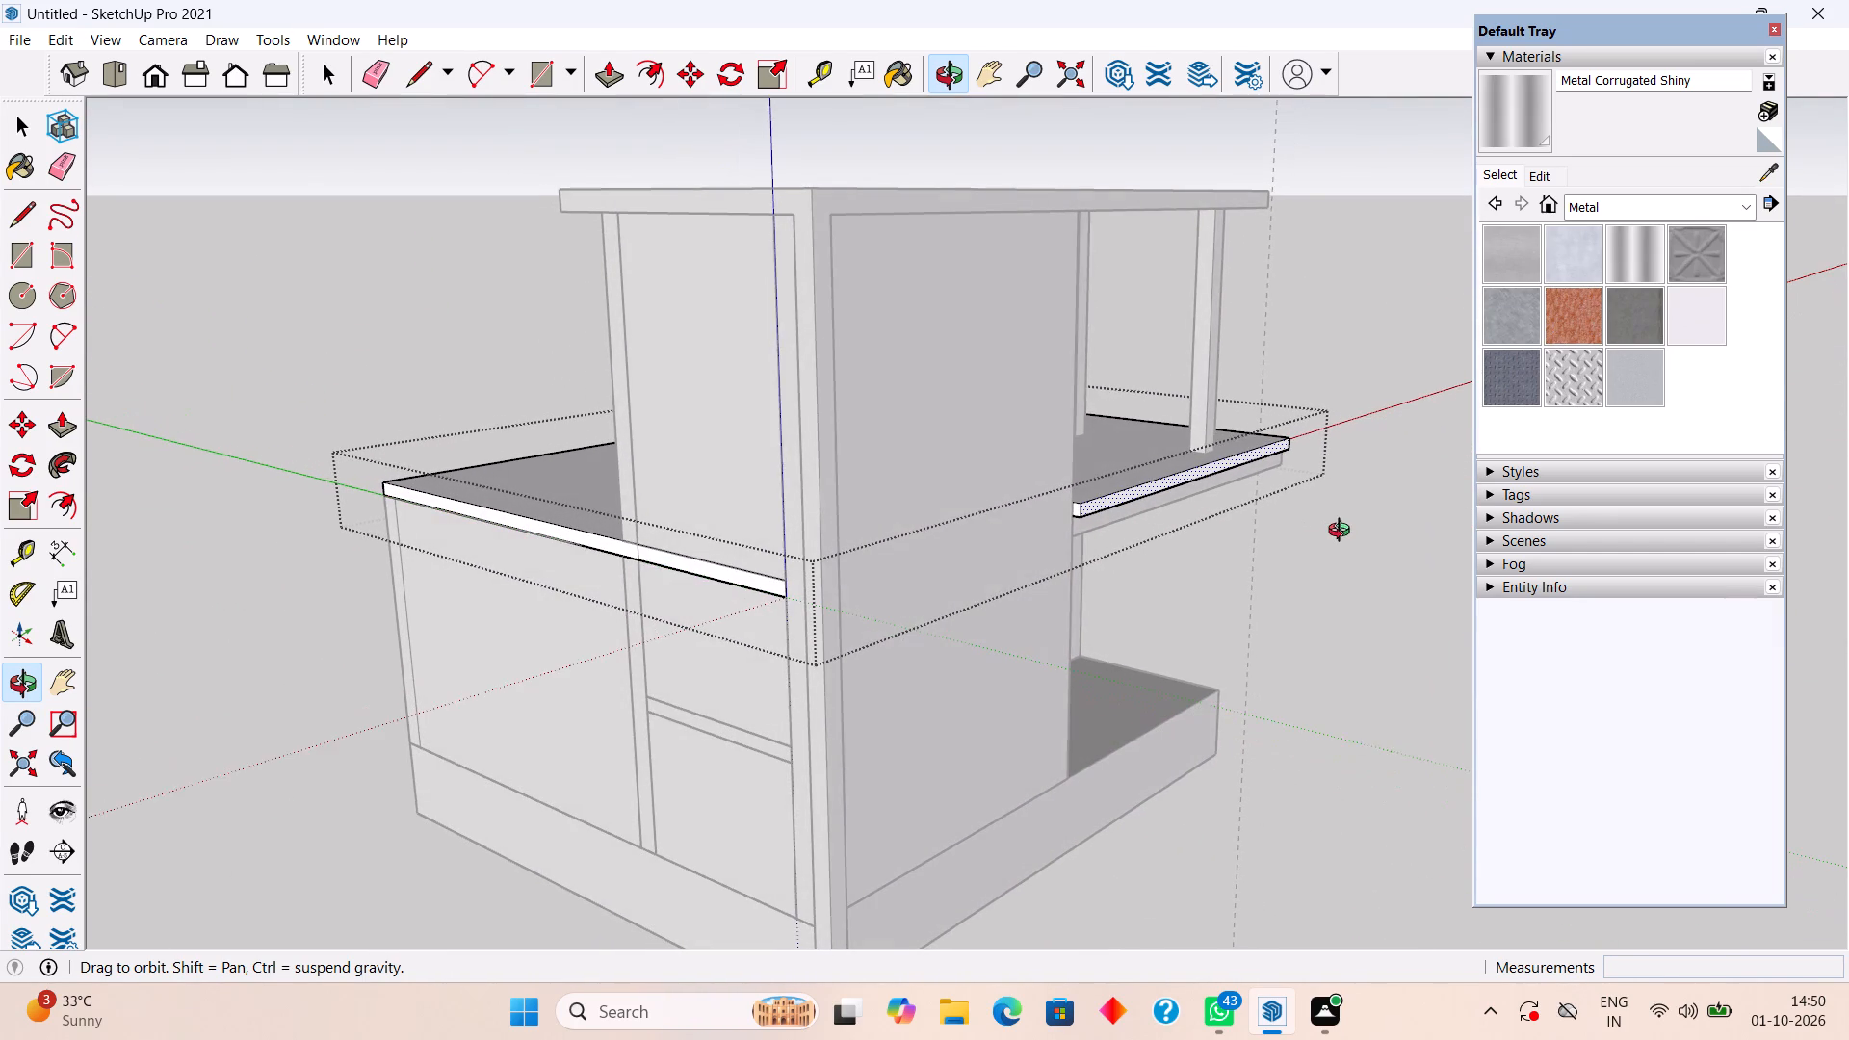
pyautogui.moveTo(1343, 533); pyautogui.dragTo(1344, 533, button='middle')
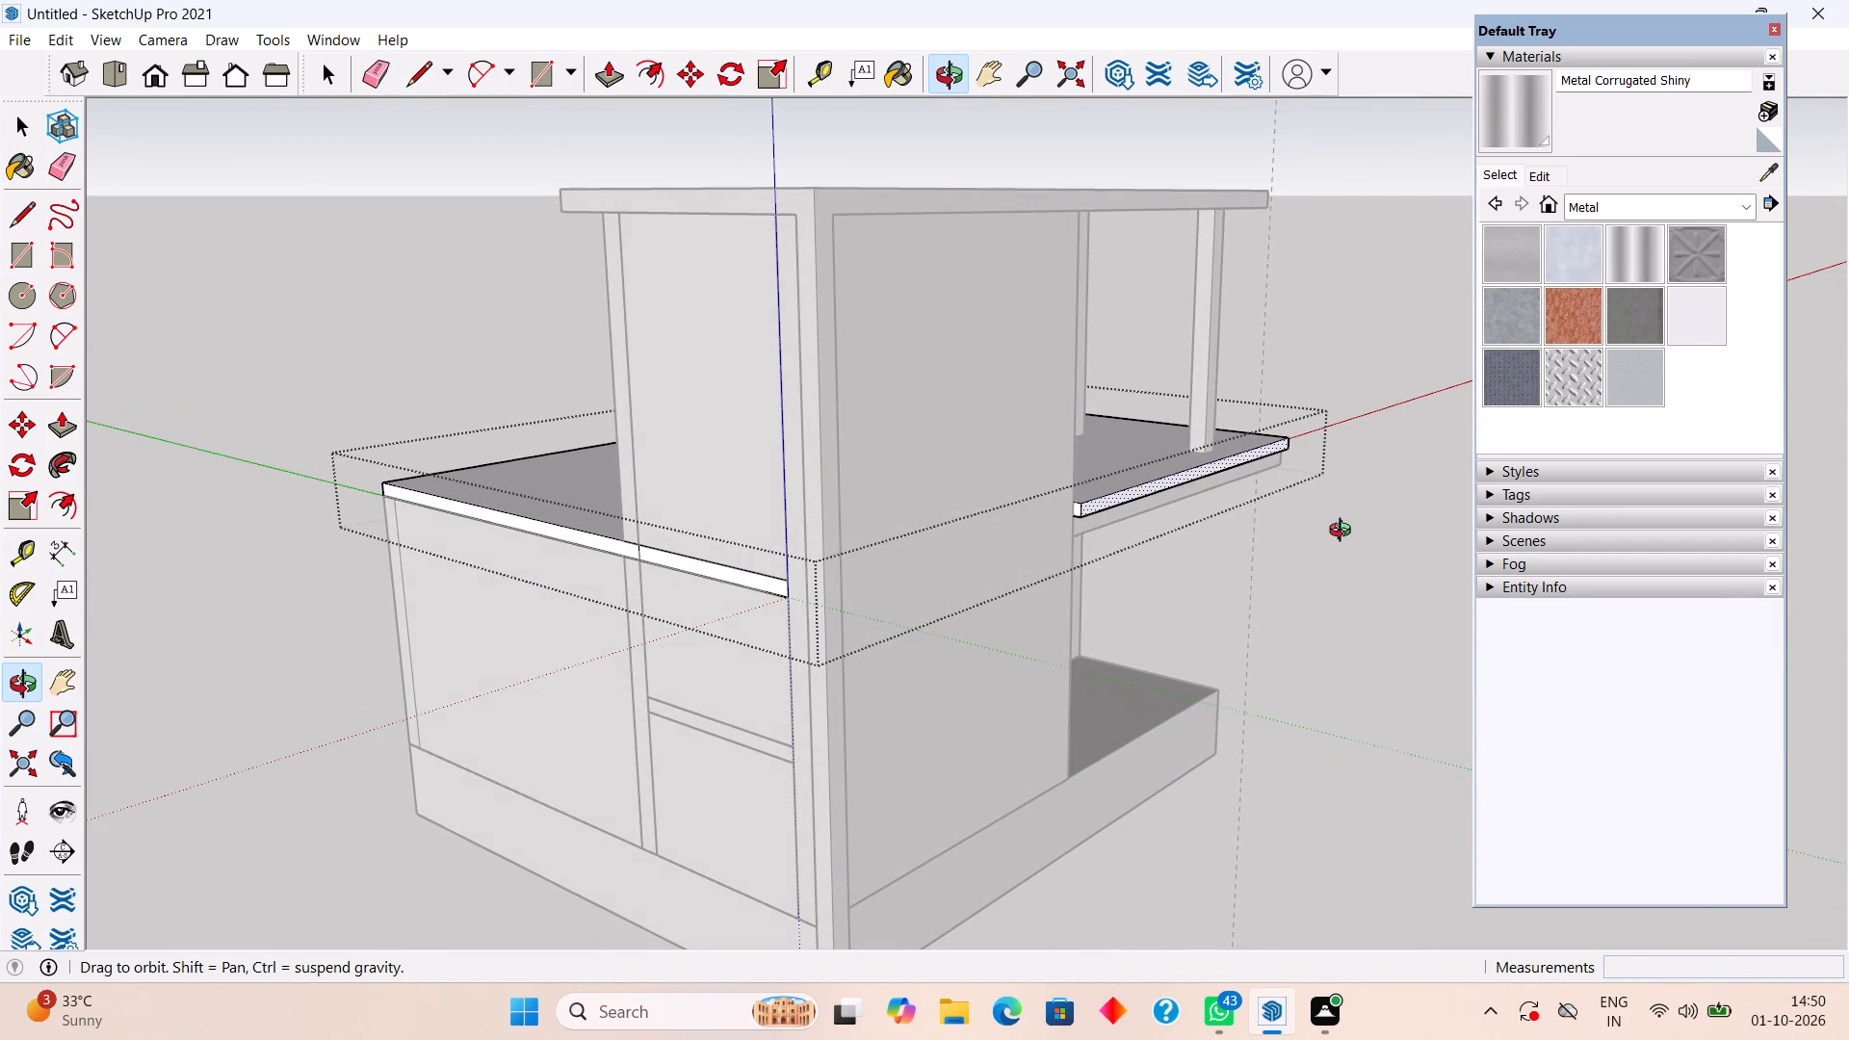
pyautogui.moveTo(1344, 533); pyautogui.dragTo(1141, 533, button='middle')
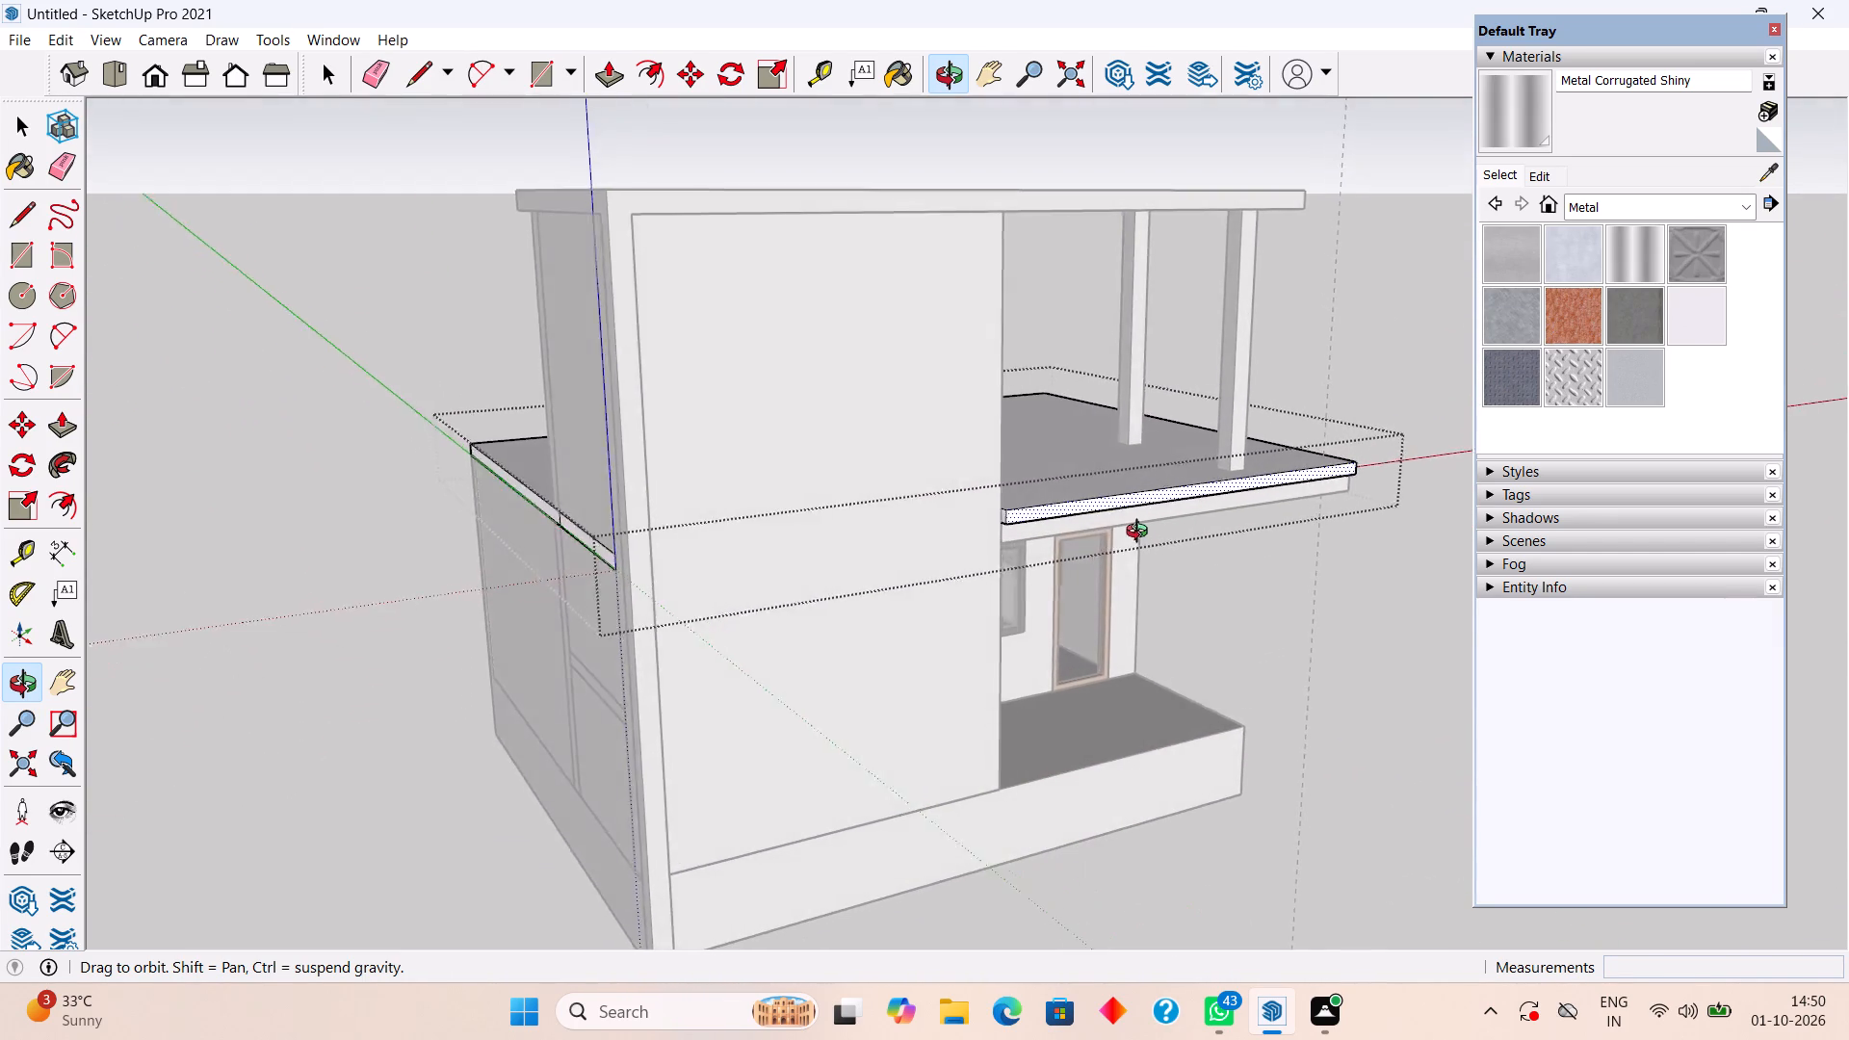
pyautogui.moveTo(1141, 533); pyautogui.dragTo(1064, 567, button='middle')
pyautogui.scroll(4, 1062, 532)
pyautogui.moveTo(1077, 507); pyautogui.dragTo(484, 526, button='middle')
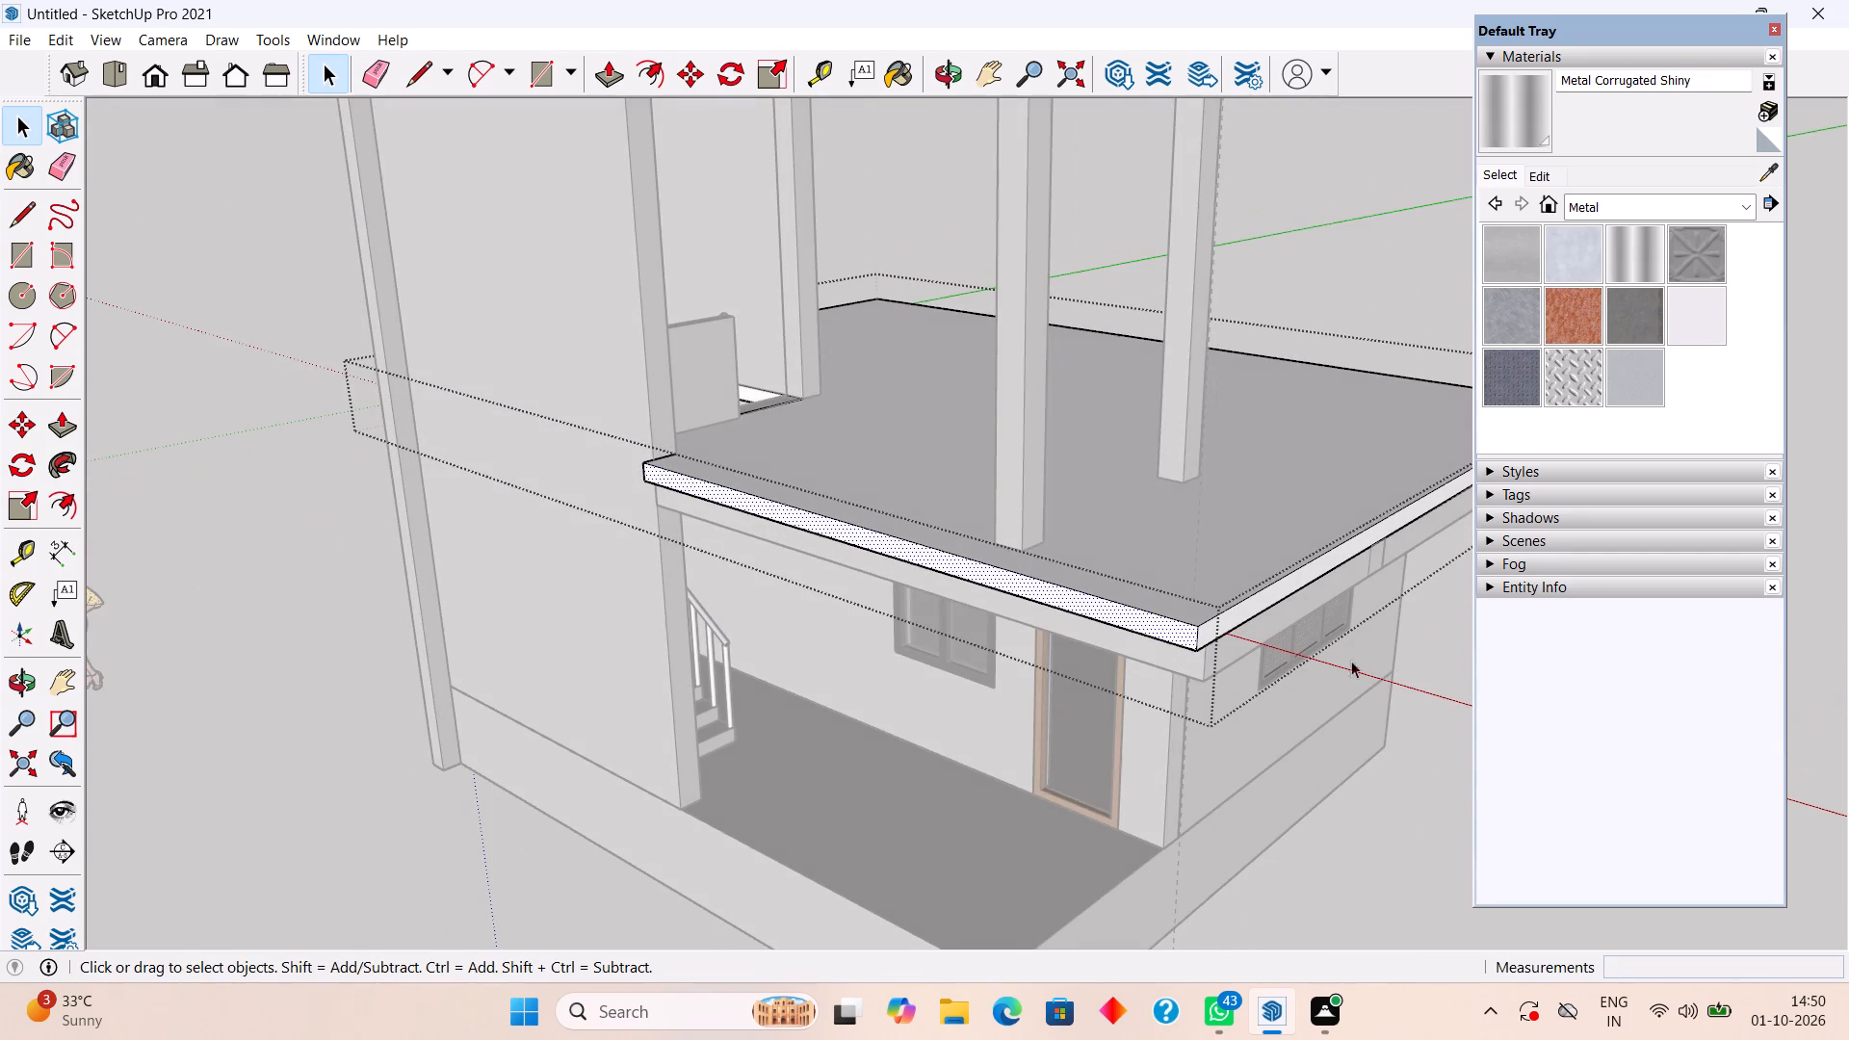
pyautogui.moveTo(1847, 741); pyautogui.dragTo(1438, 636, button='middle')
pyautogui.moveTo(1404, 637); pyautogui.dragTo(1133, 594, button='middle')
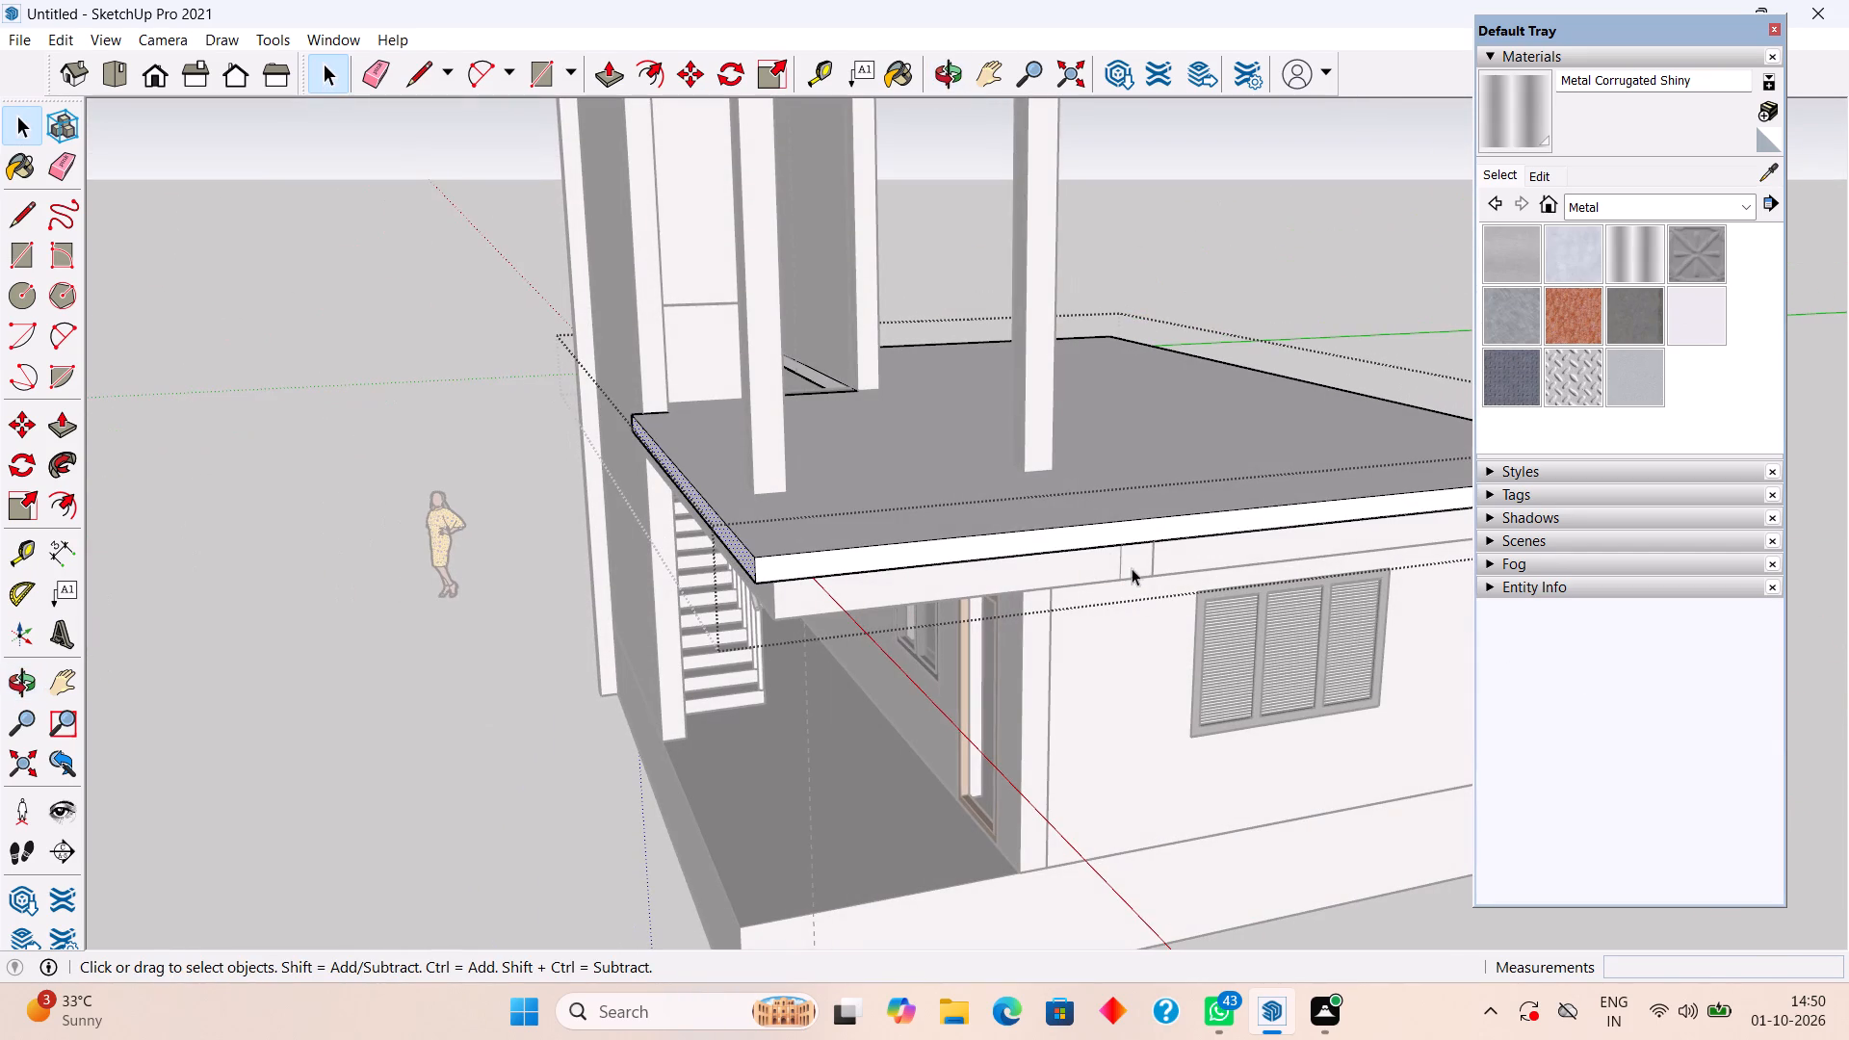
pyautogui.click(1089, 536)
pyautogui.press('p')
pyautogui.click(1089, 536)
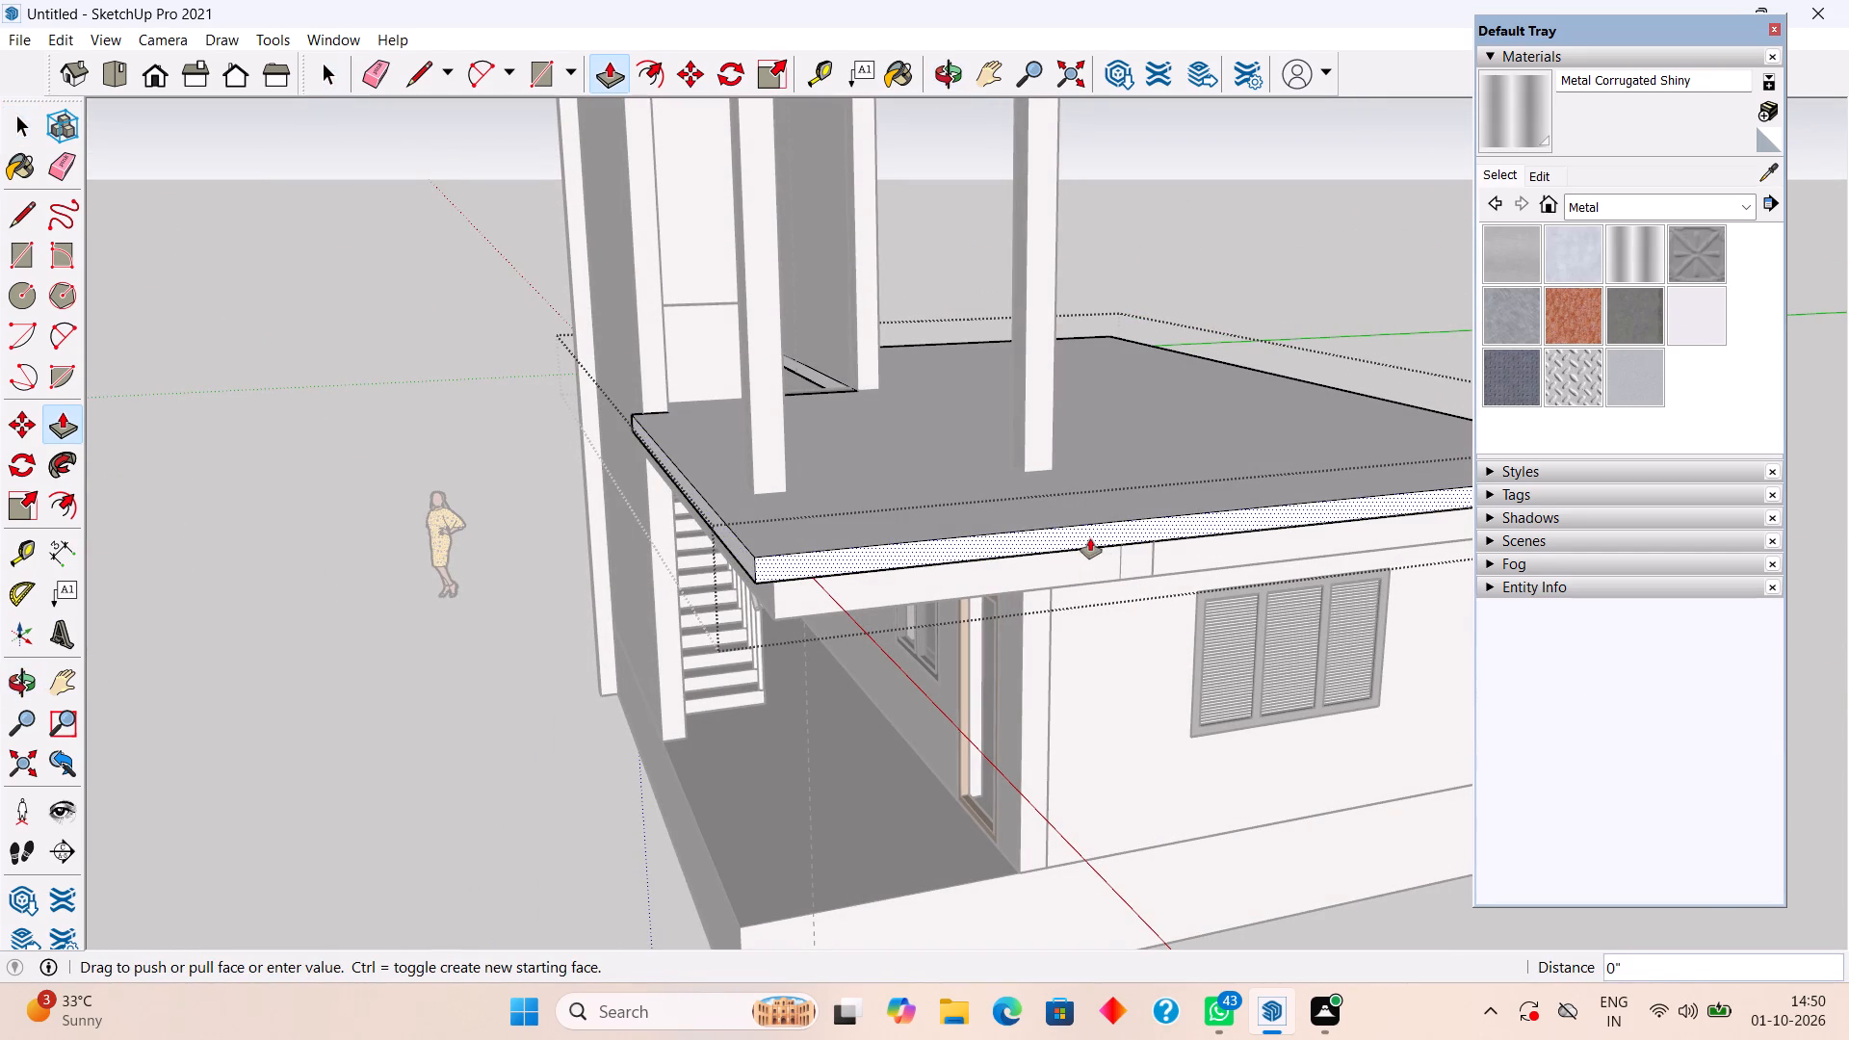
pyautogui.write('4"')
pyautogui.press('Return')
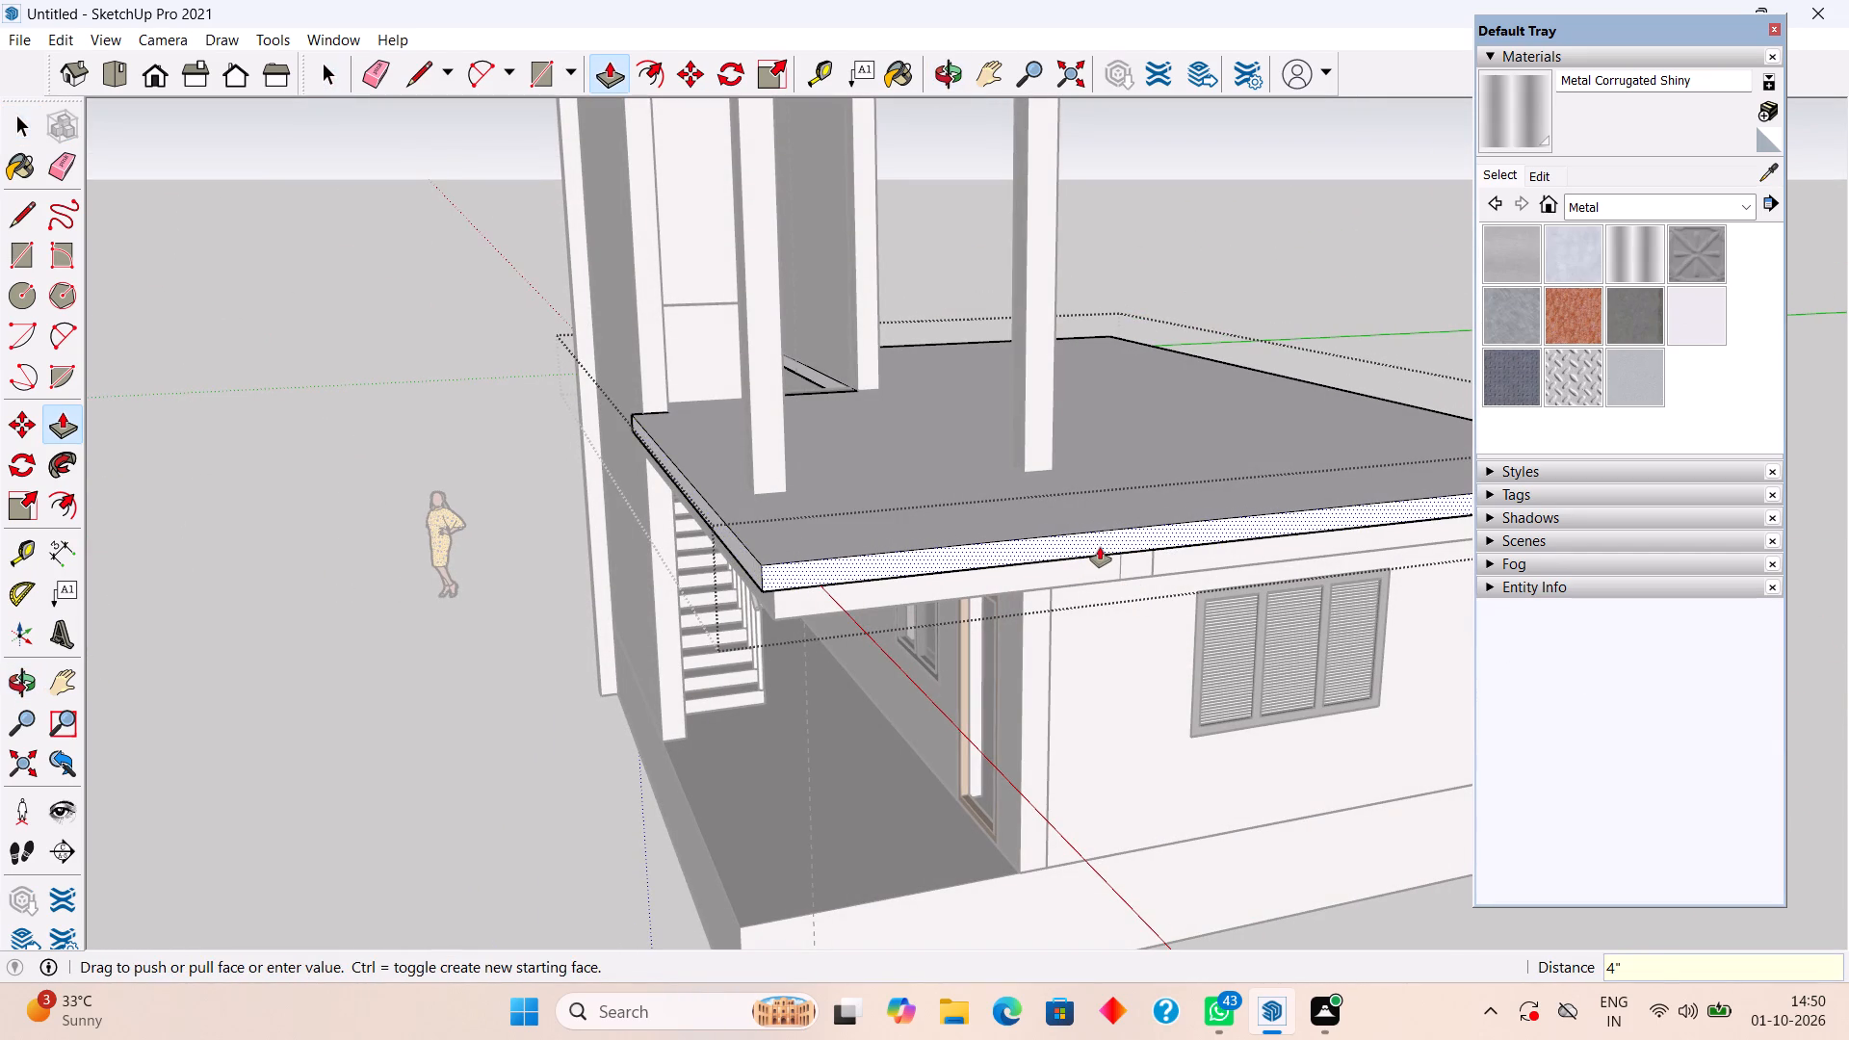
pyautogui.press('space')
pyautogui.scroll(-7, 942, 605)
pyautogui.moveTo(923, 477); pyautogui.dragTo(1368, 365, button='middle')
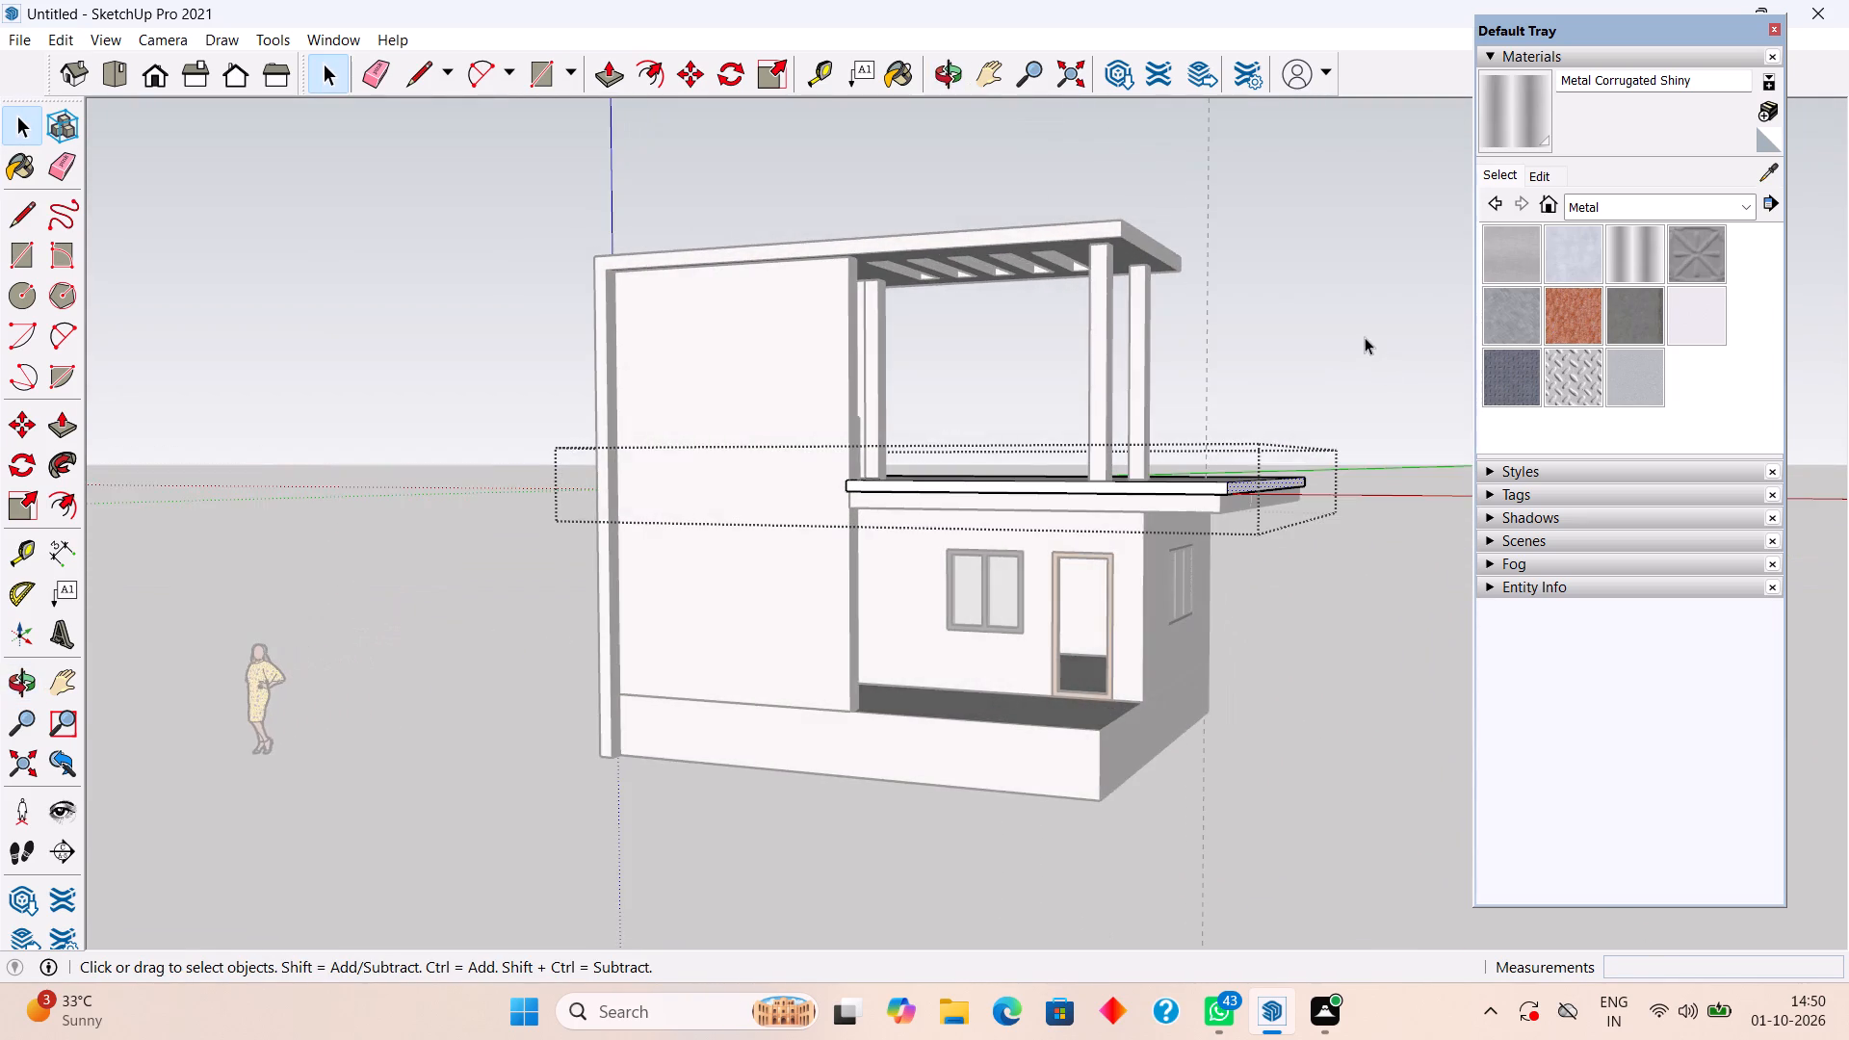
pyautogui.click(1365, 337)
# Place a Tape Measure guide on the slab's top, 4" inward from its edge above the door wall.
pyautogui.moveTo(1142, 509); pyautogui.dragTo(1317, 510, button='middle')
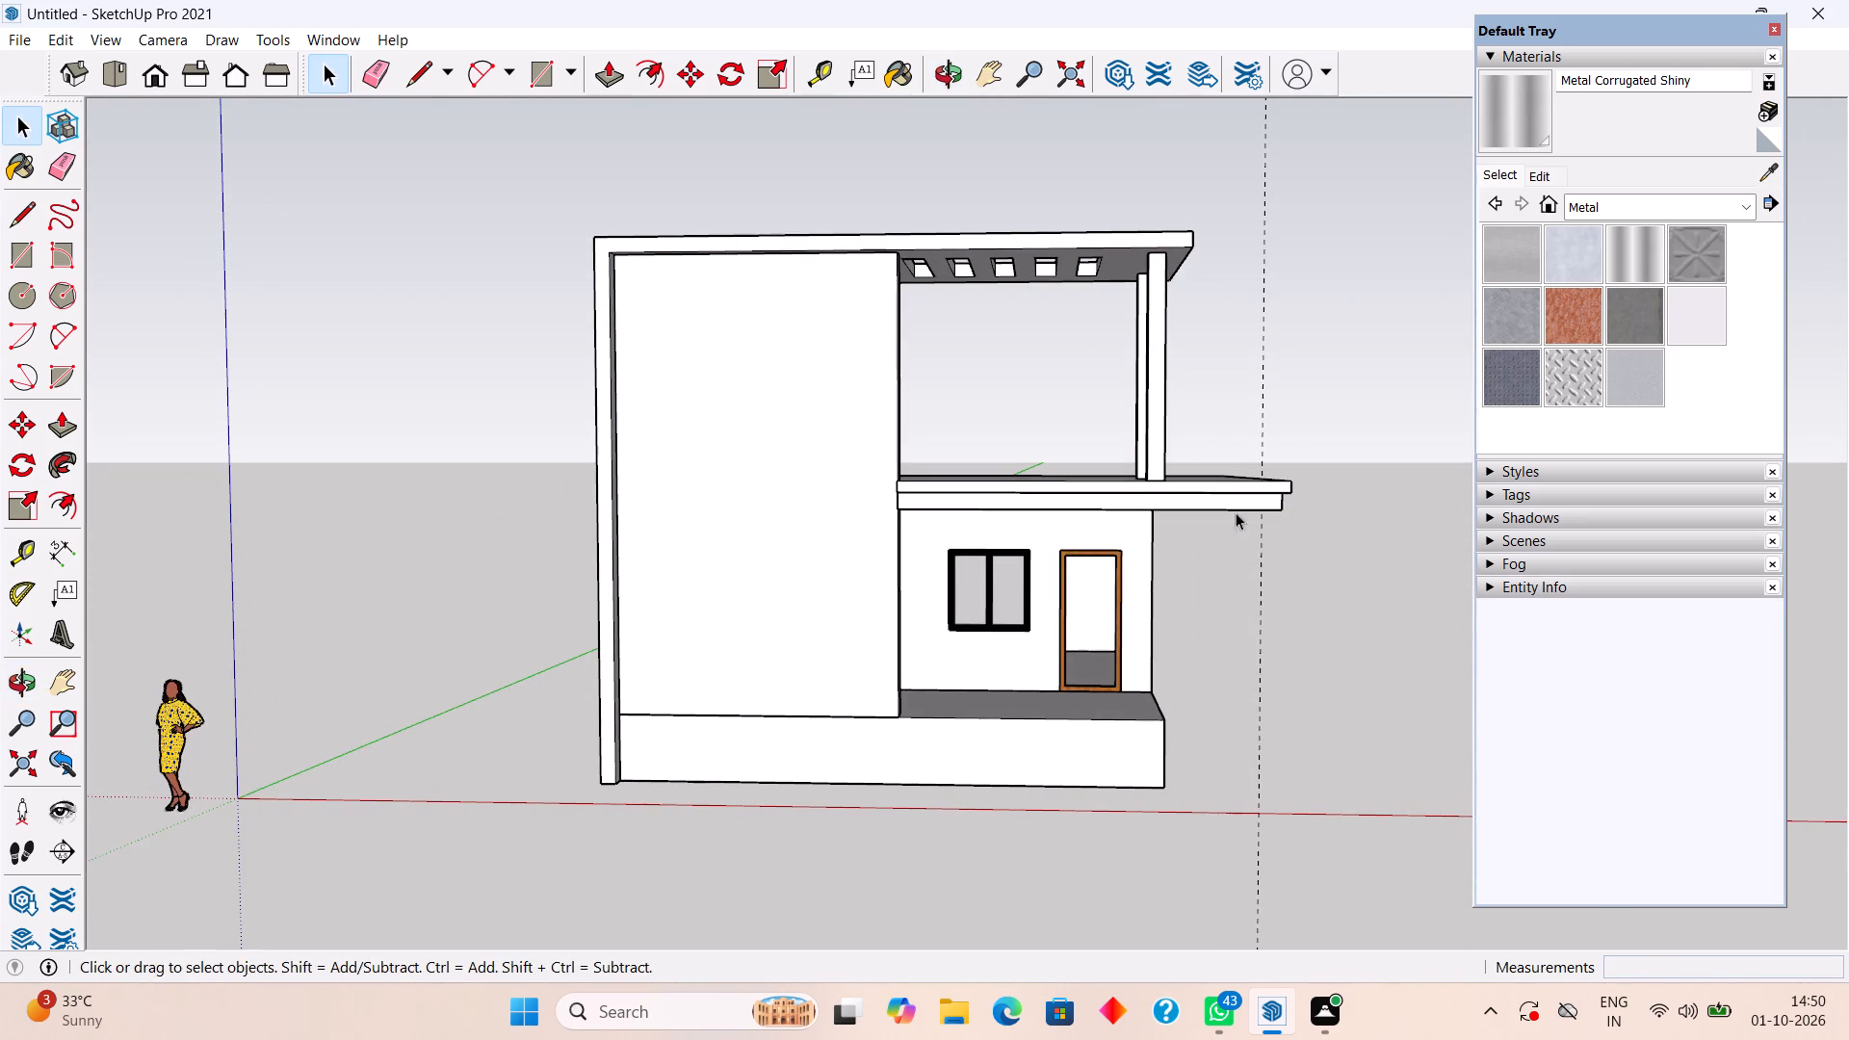
pyautogui.moveTo(1114, 454); pyautogui.dragTo(1141, 664, button='middle')
pyautogui.moveTo(1064, 473); pyautogui.dragTo(1064, 495, button='middle')
pyautogui.scroll(-1, 1064, 474)
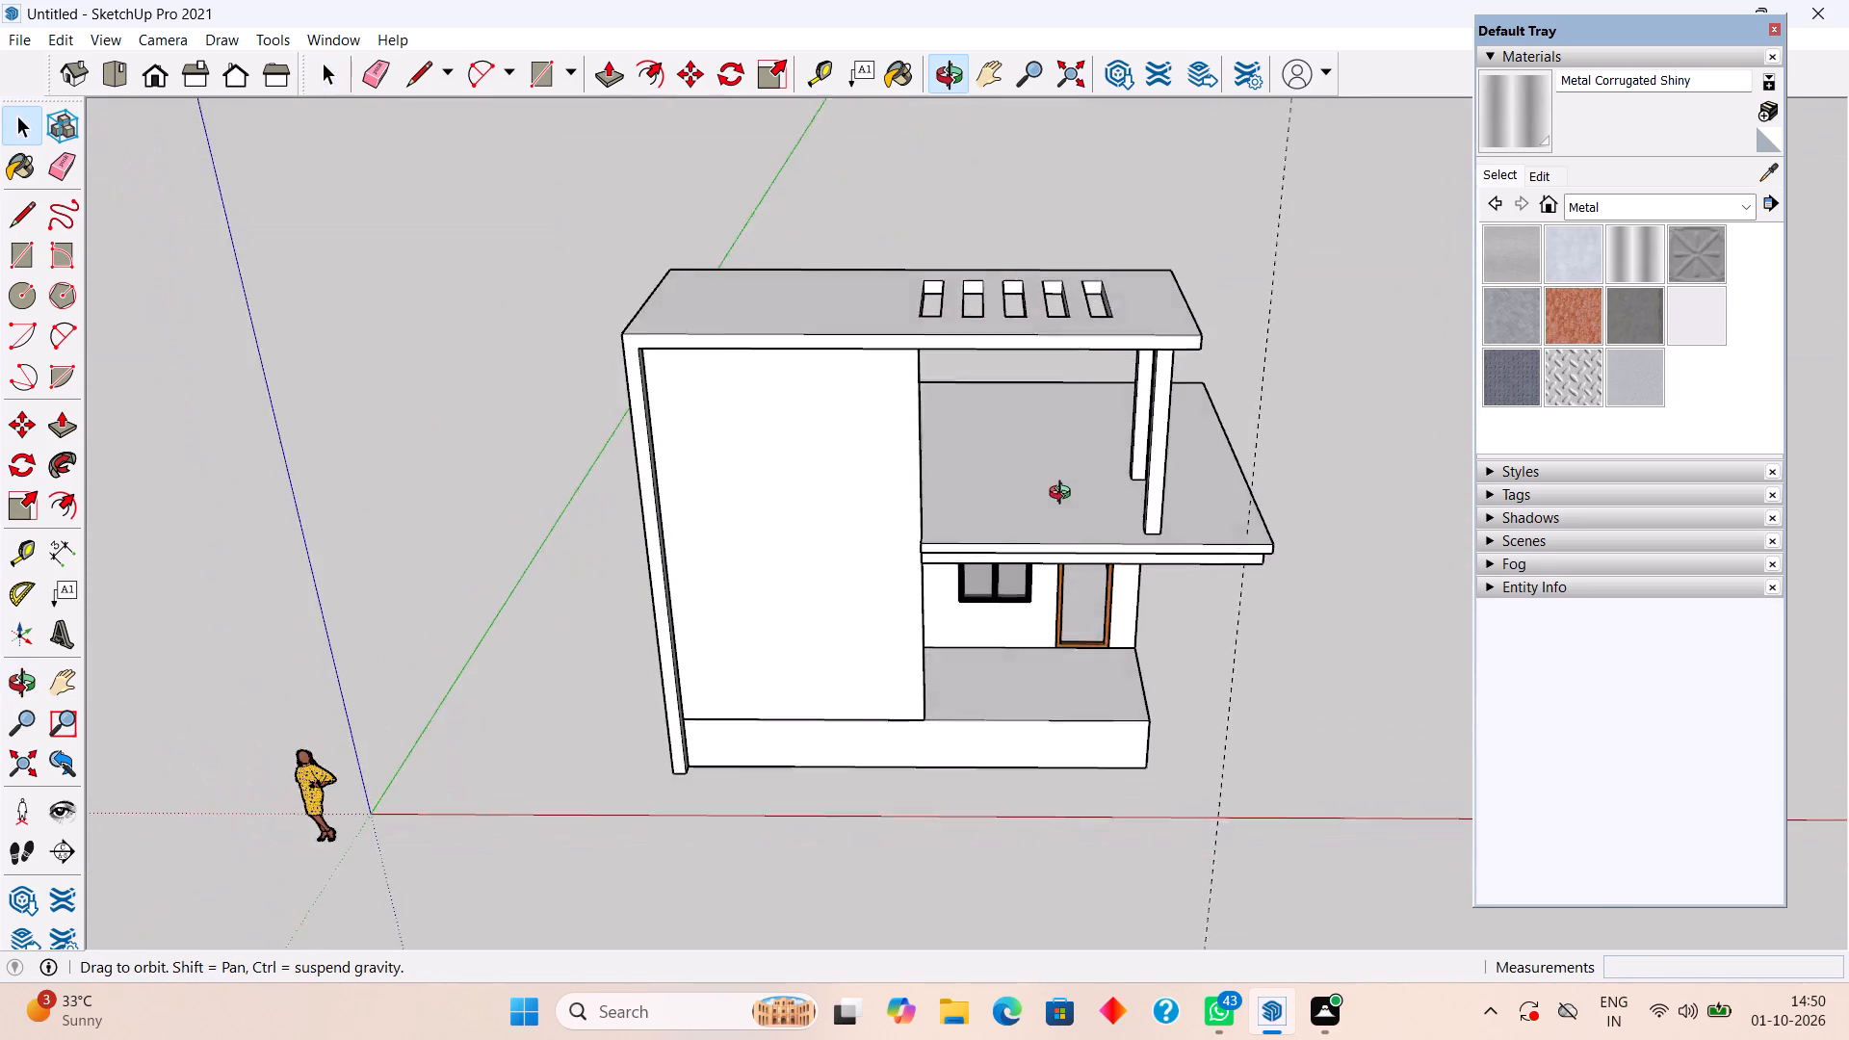
pyautogui.moveTo(1064, 495); pyautogui.dragTo(1025, 643, button='middle')
pyautogui.scroll(4, 914, 574)
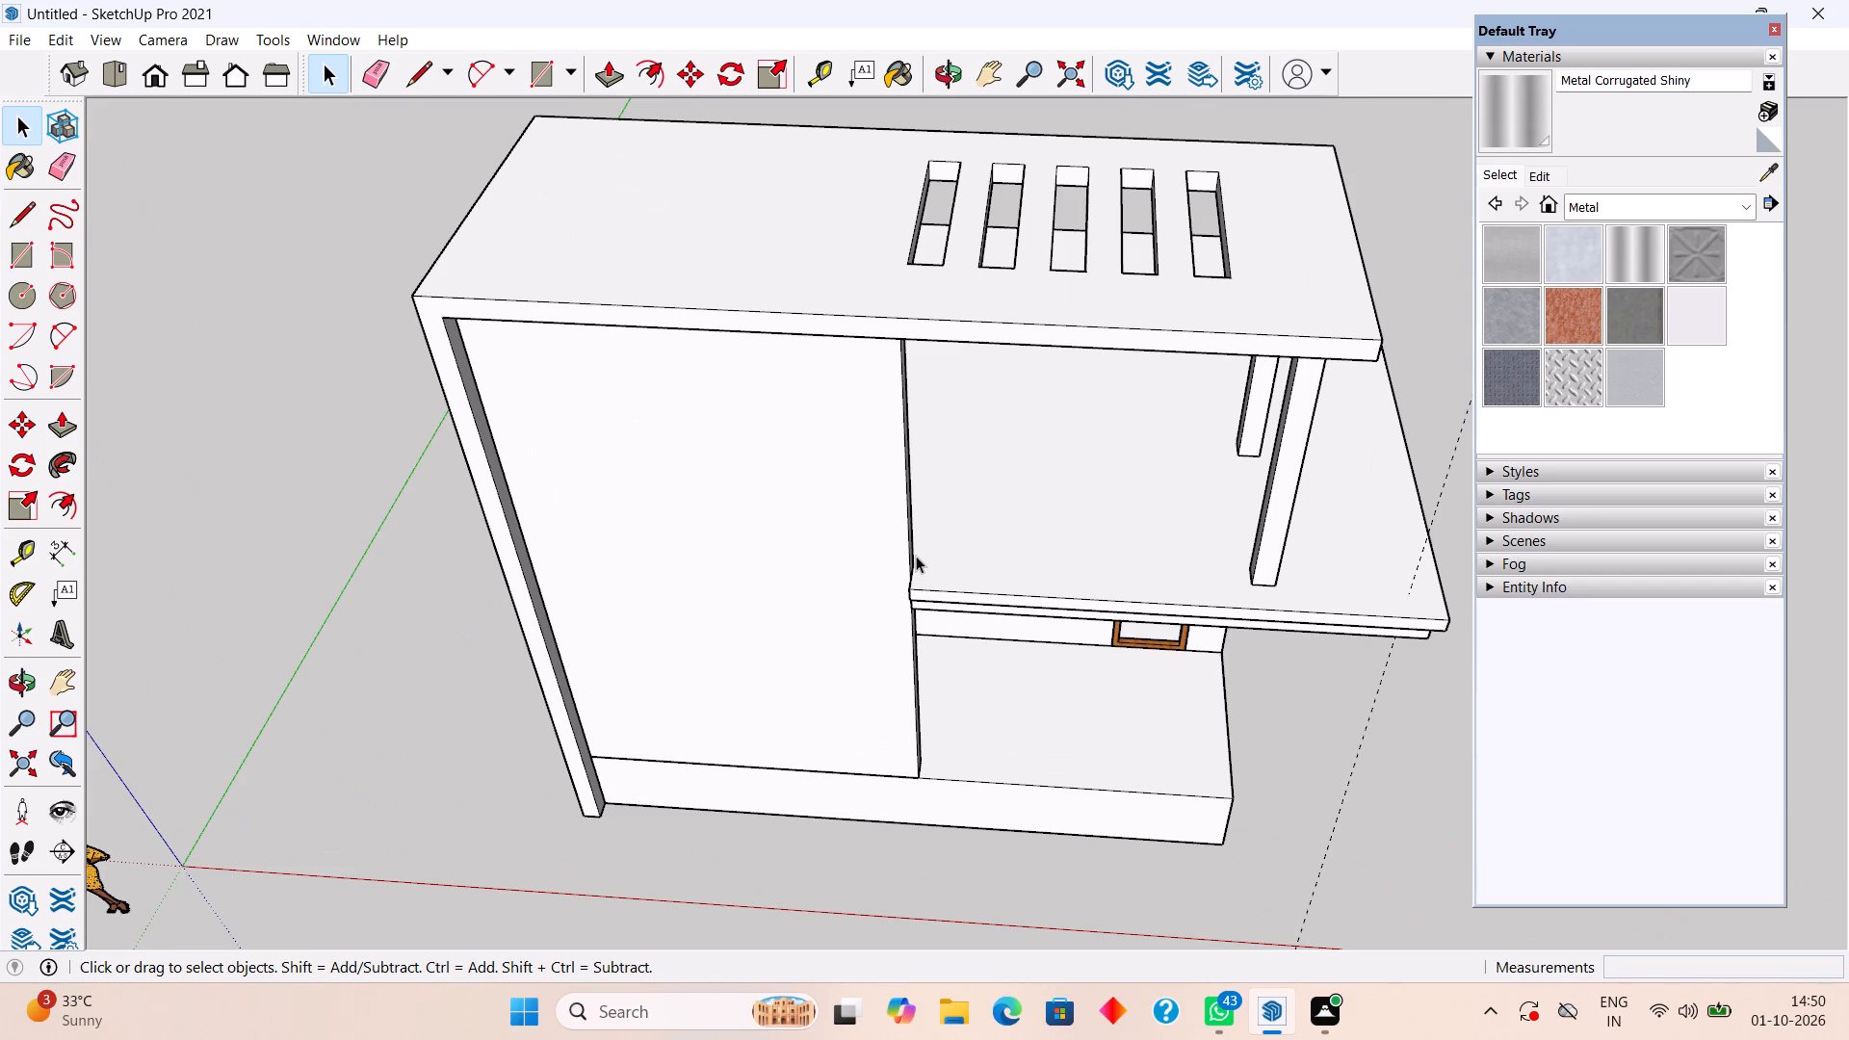
pyautogui.moveTo(917, 560); pyautogui.dragTo(936, 700, button='middle')
pyautogui.moveTo(1021, 614); pyautogui.dragTo(1025, 678, button='middle')
pyautogui.scroll(4, 1037, 639)
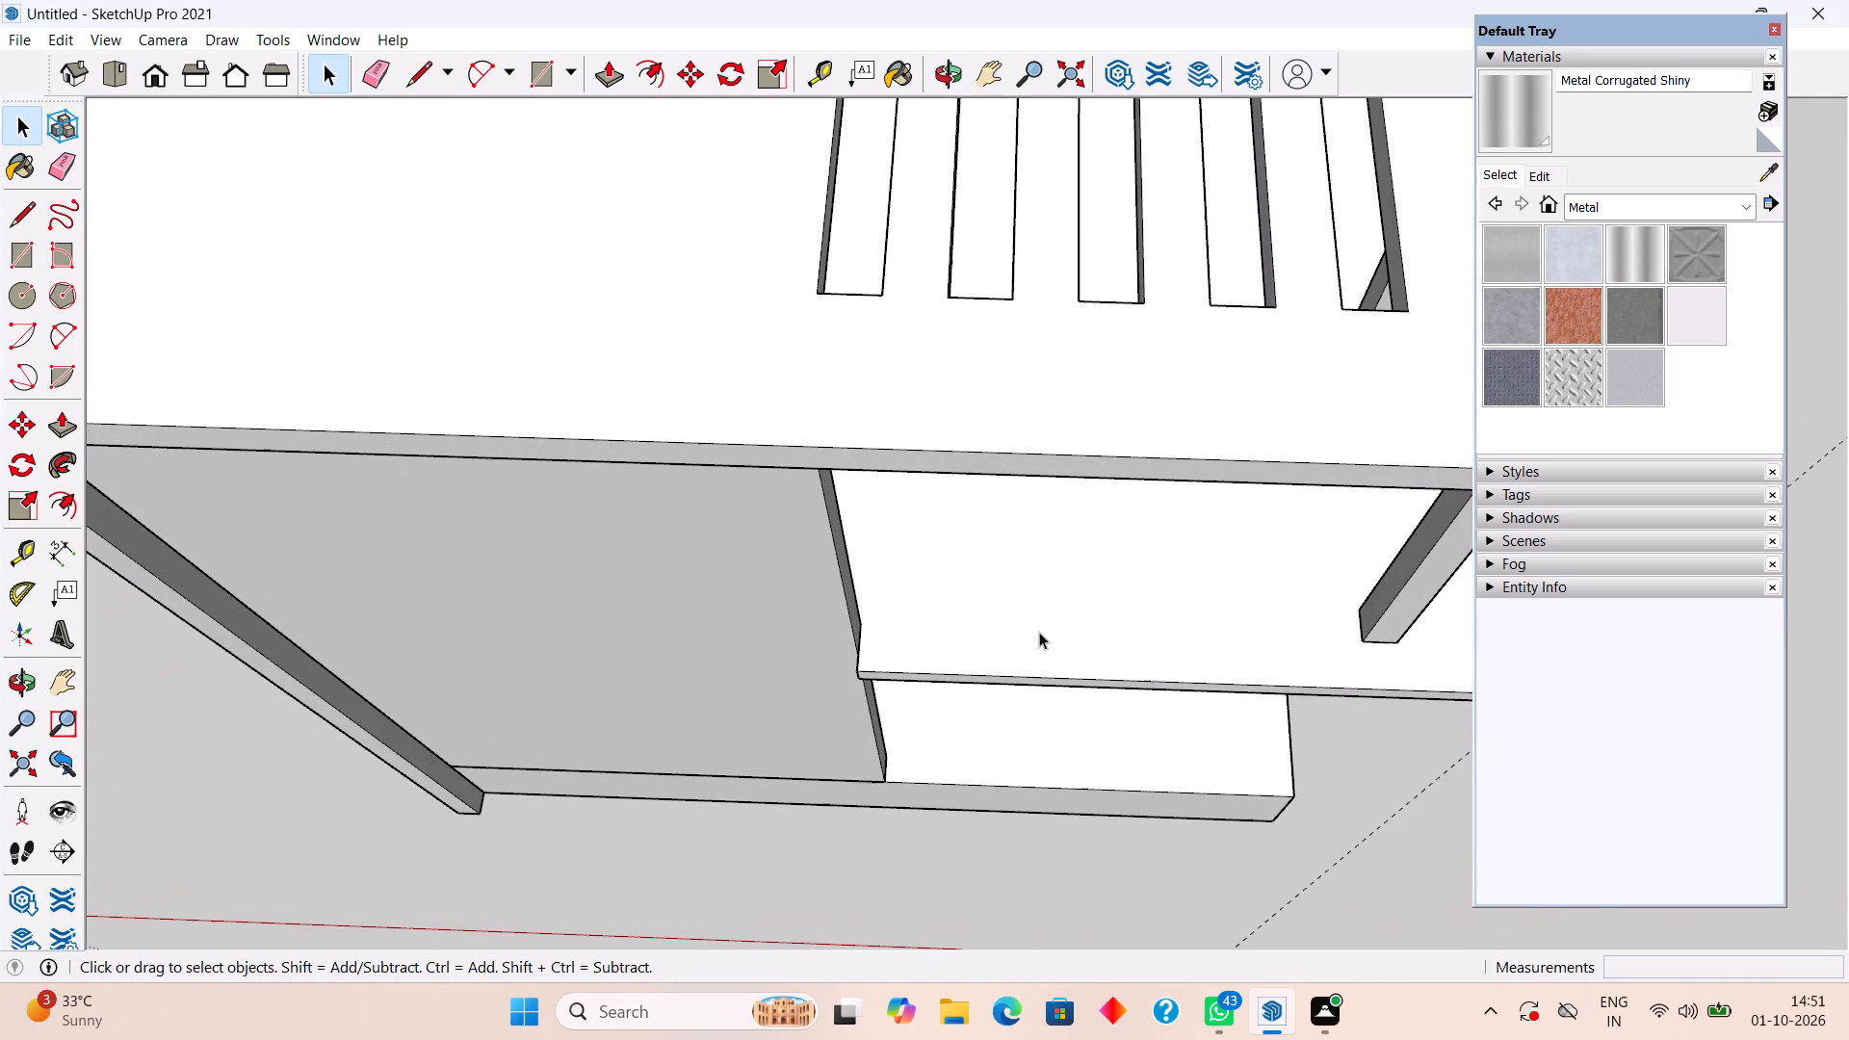
pyautogui.press('t')
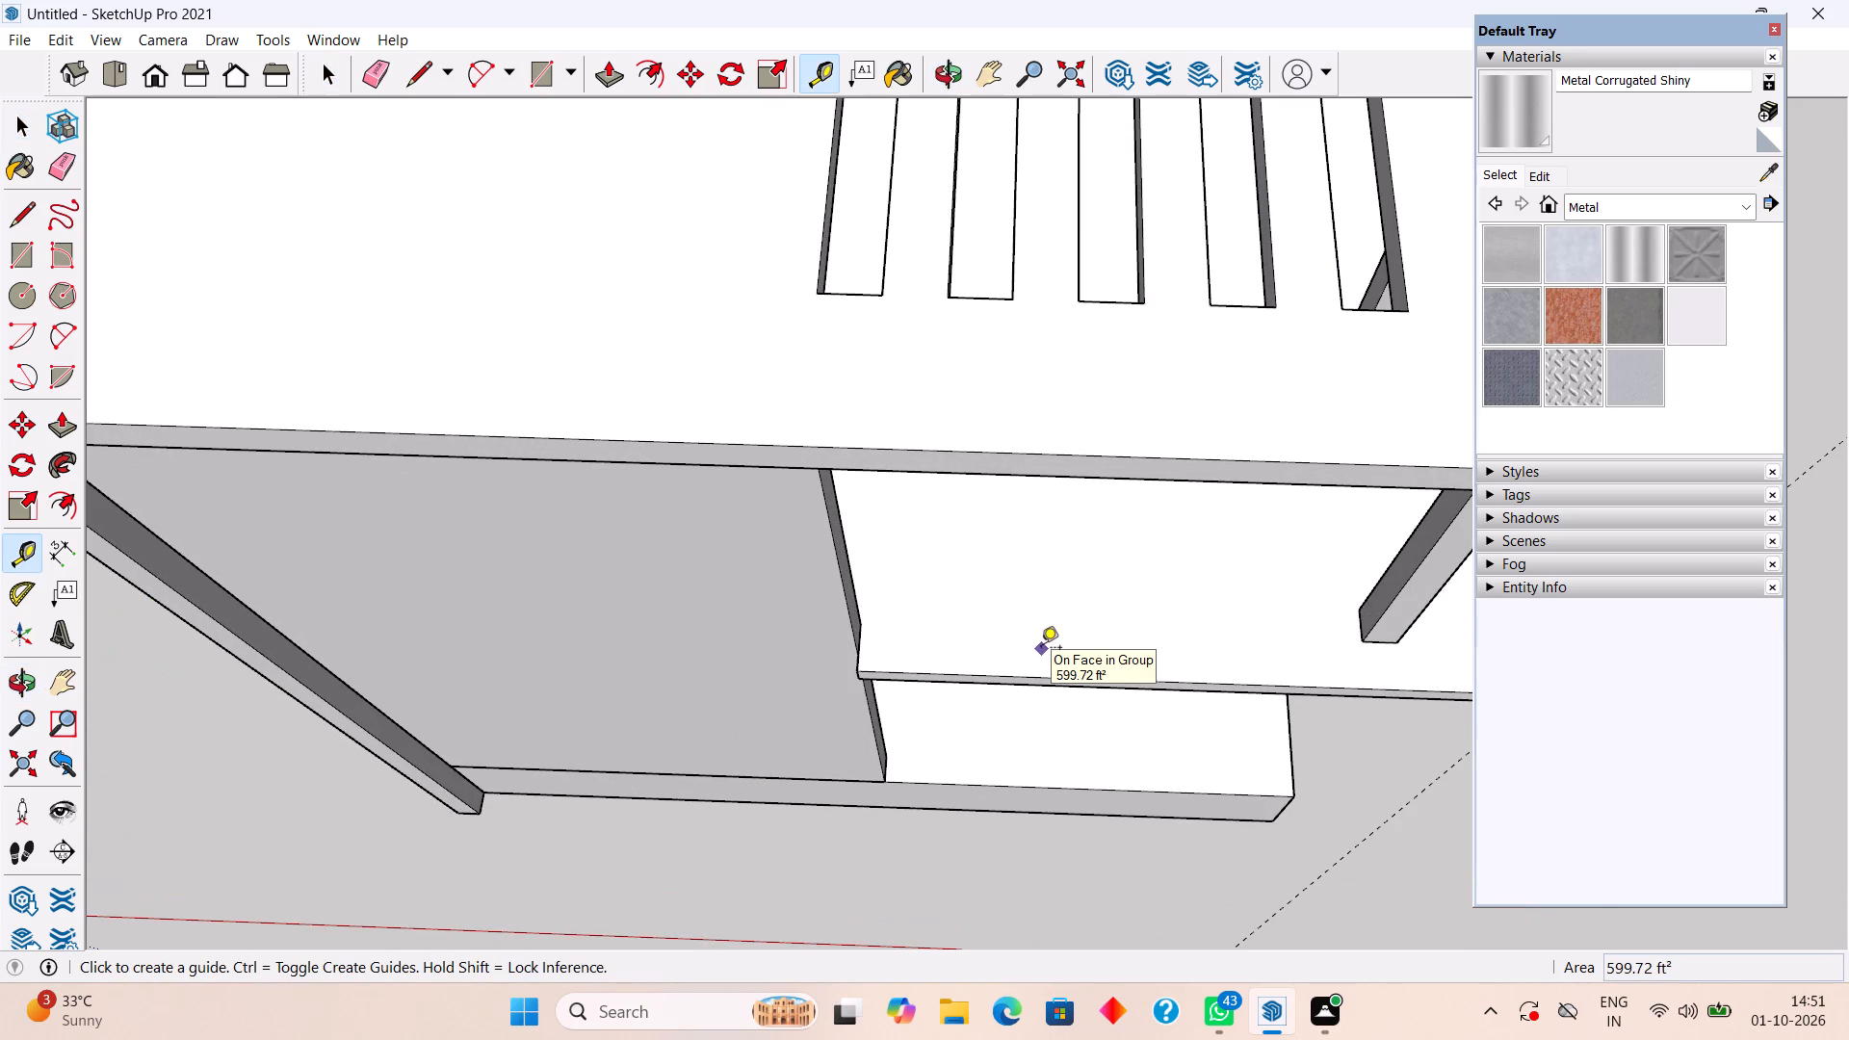
pyautogui.click(1048, 676)
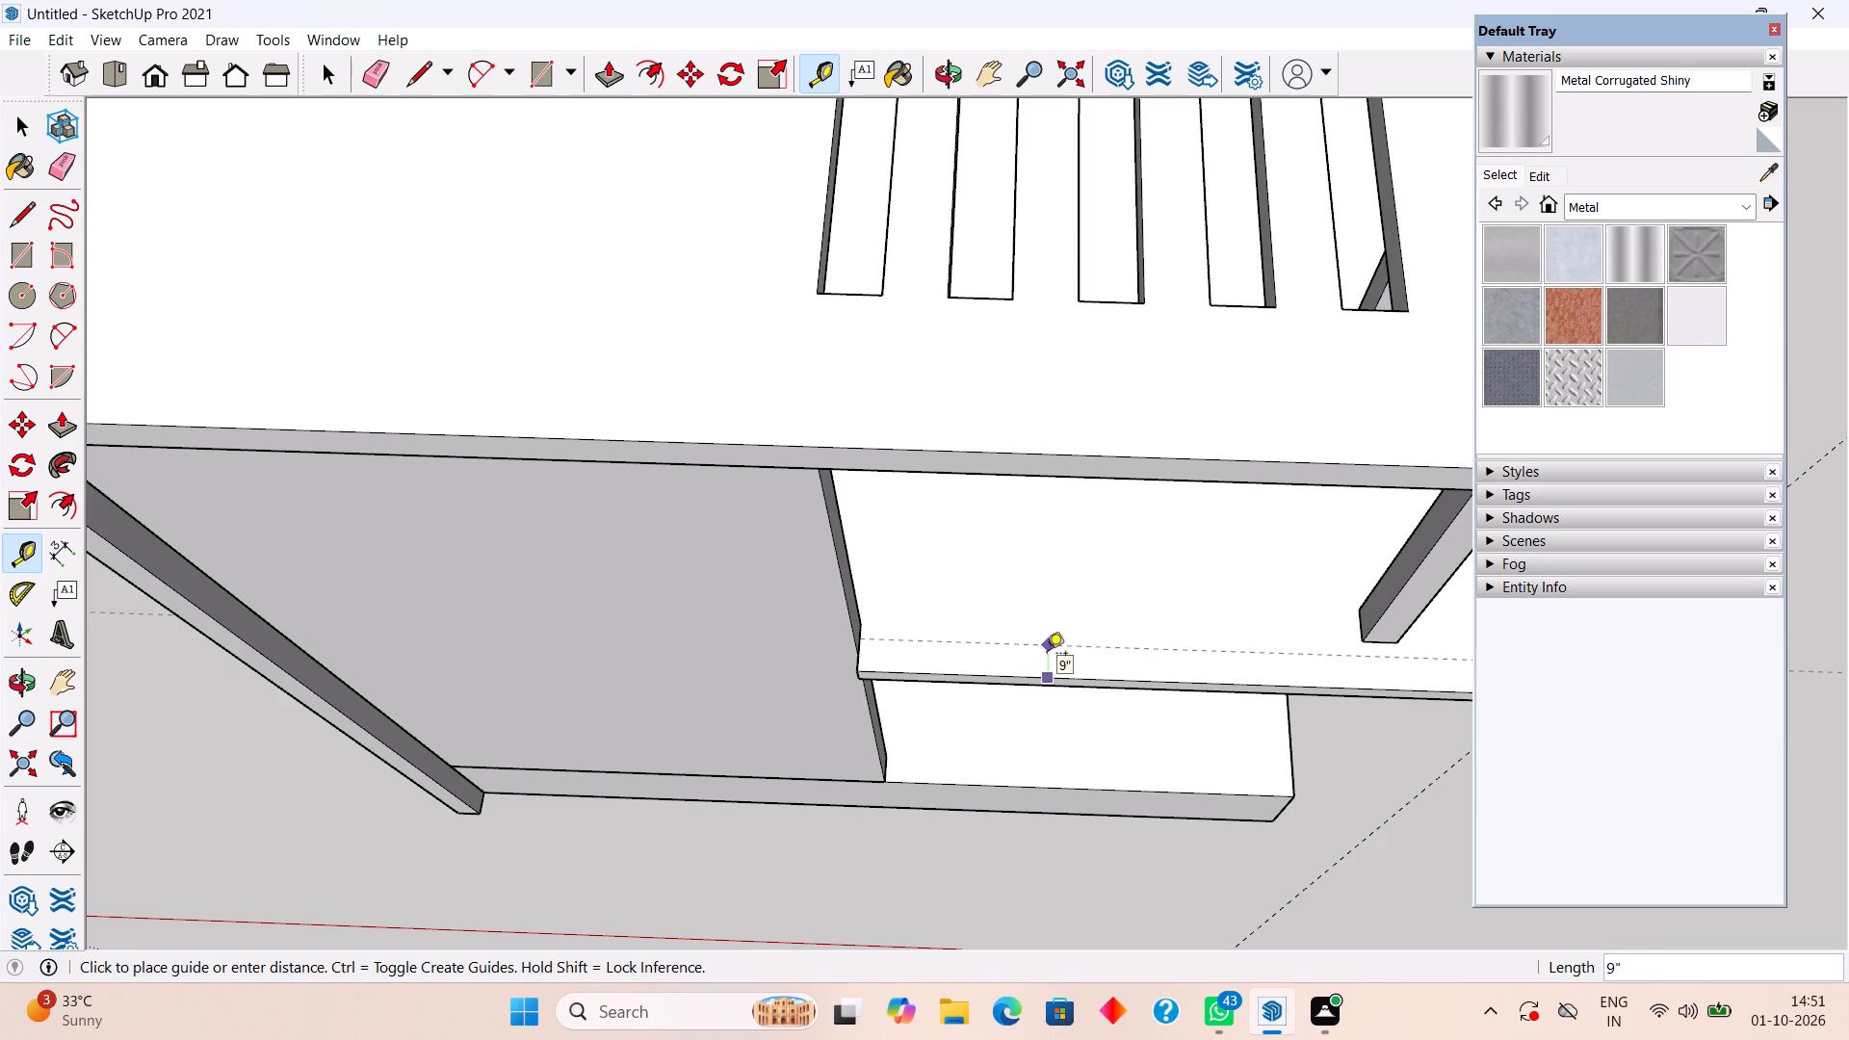
pyautogui.write('4"')
pyautogui.press('Return')
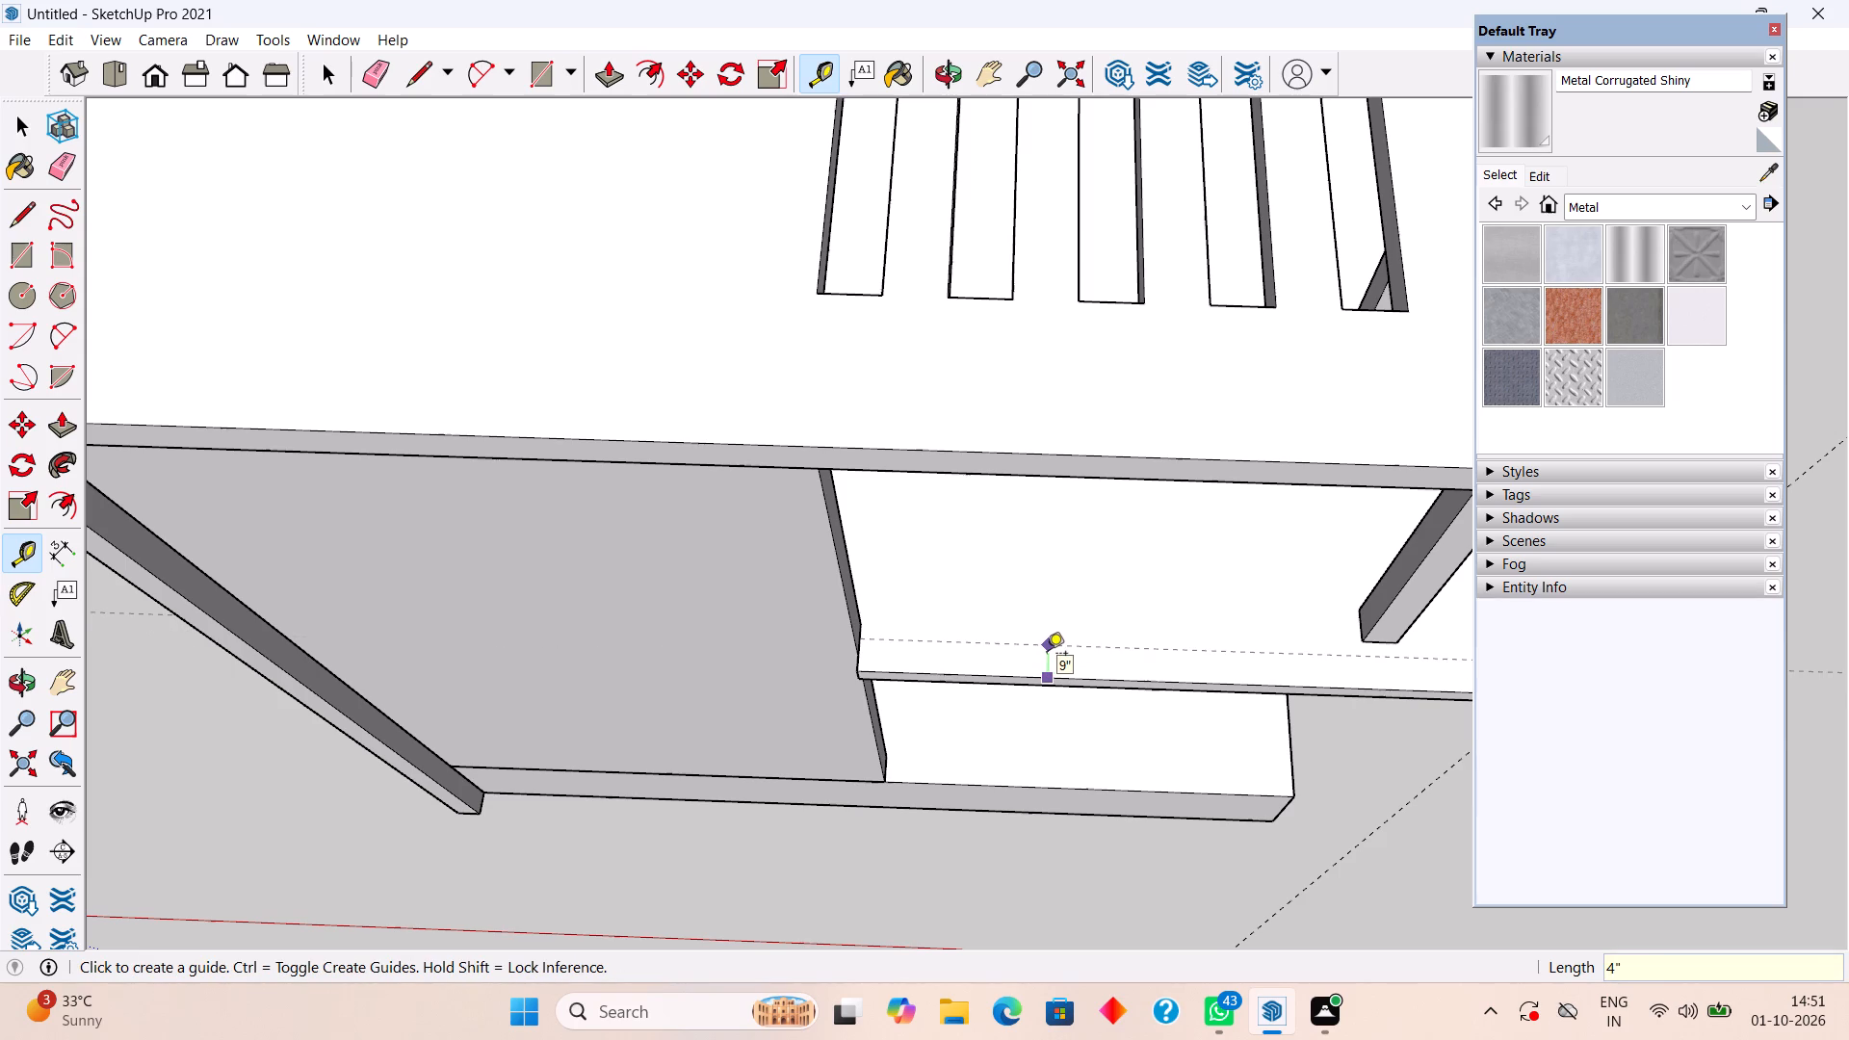
# Place a second parallel guide on the slab's top, 4" inward from the first guide.
pyautogui.scroll(6, 1047, 655)
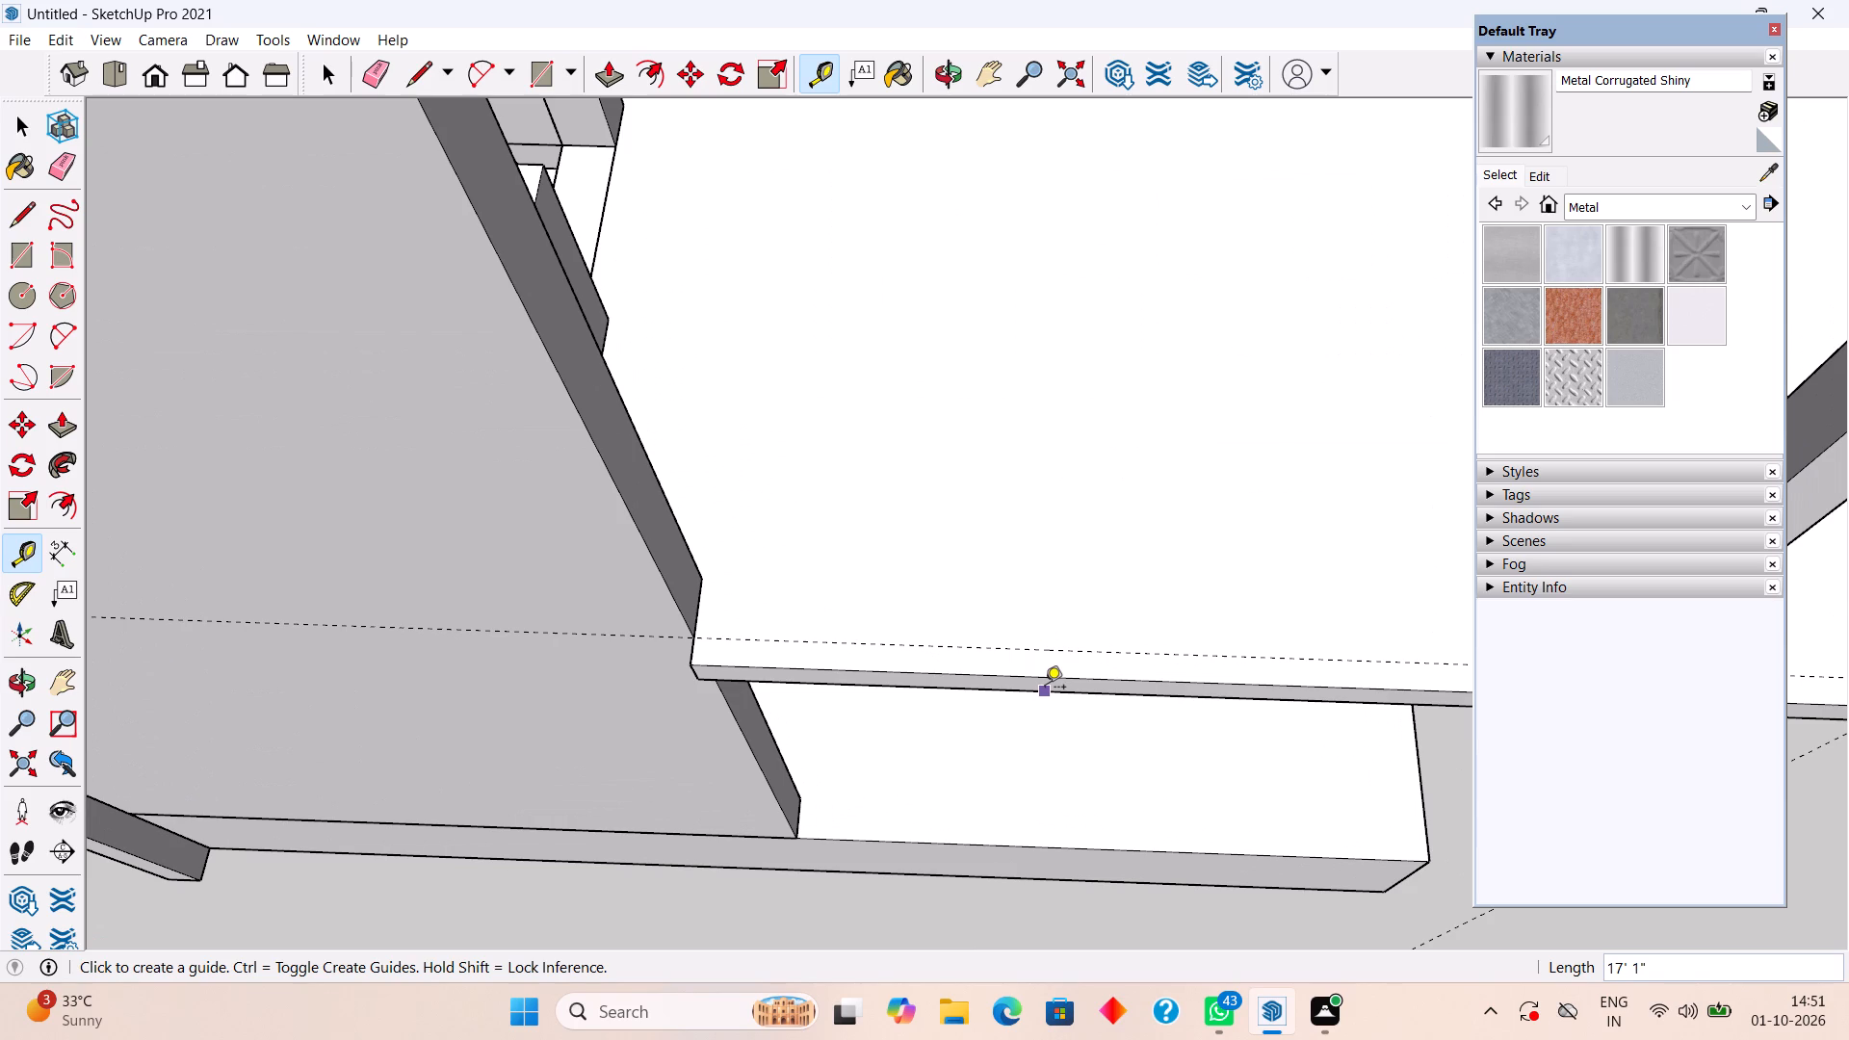
pyautogui.scroll(-7, 1041, 690)
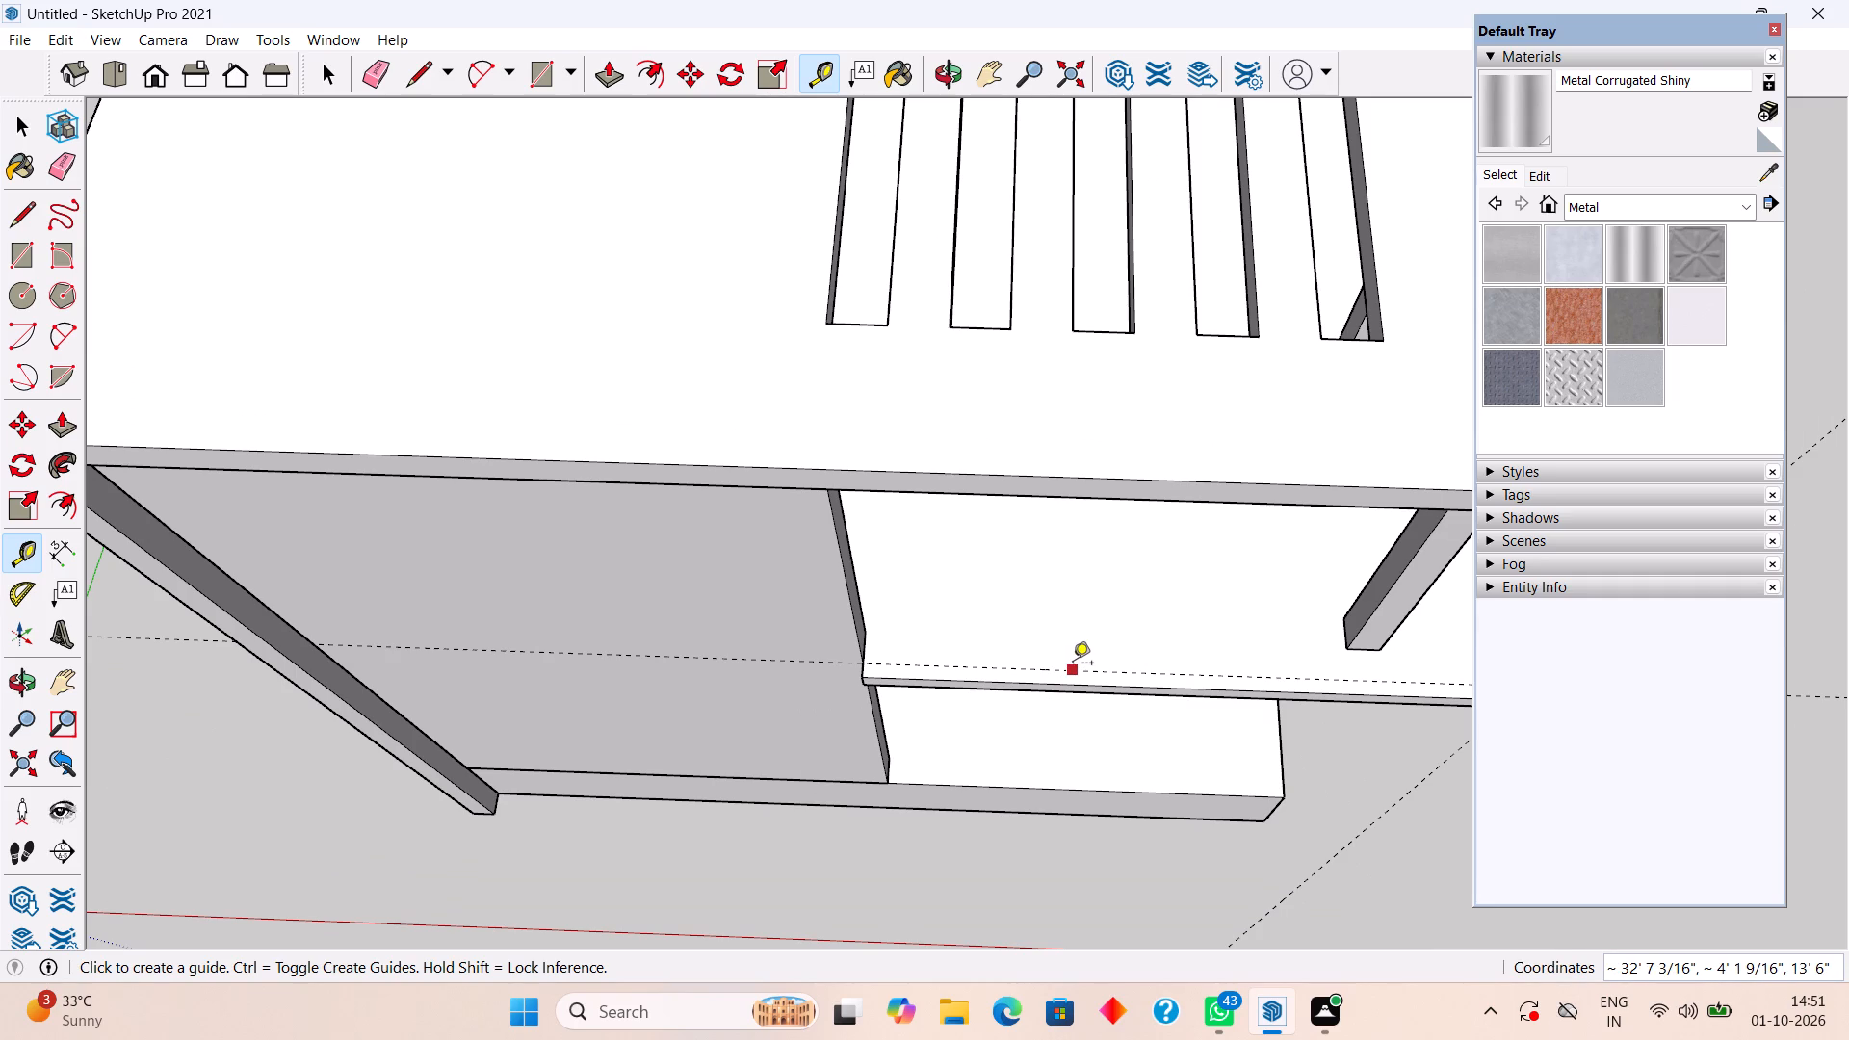
pyautogui.moveTo(1020, 673); pyautogui.dragTo(742, 639, button='middle')
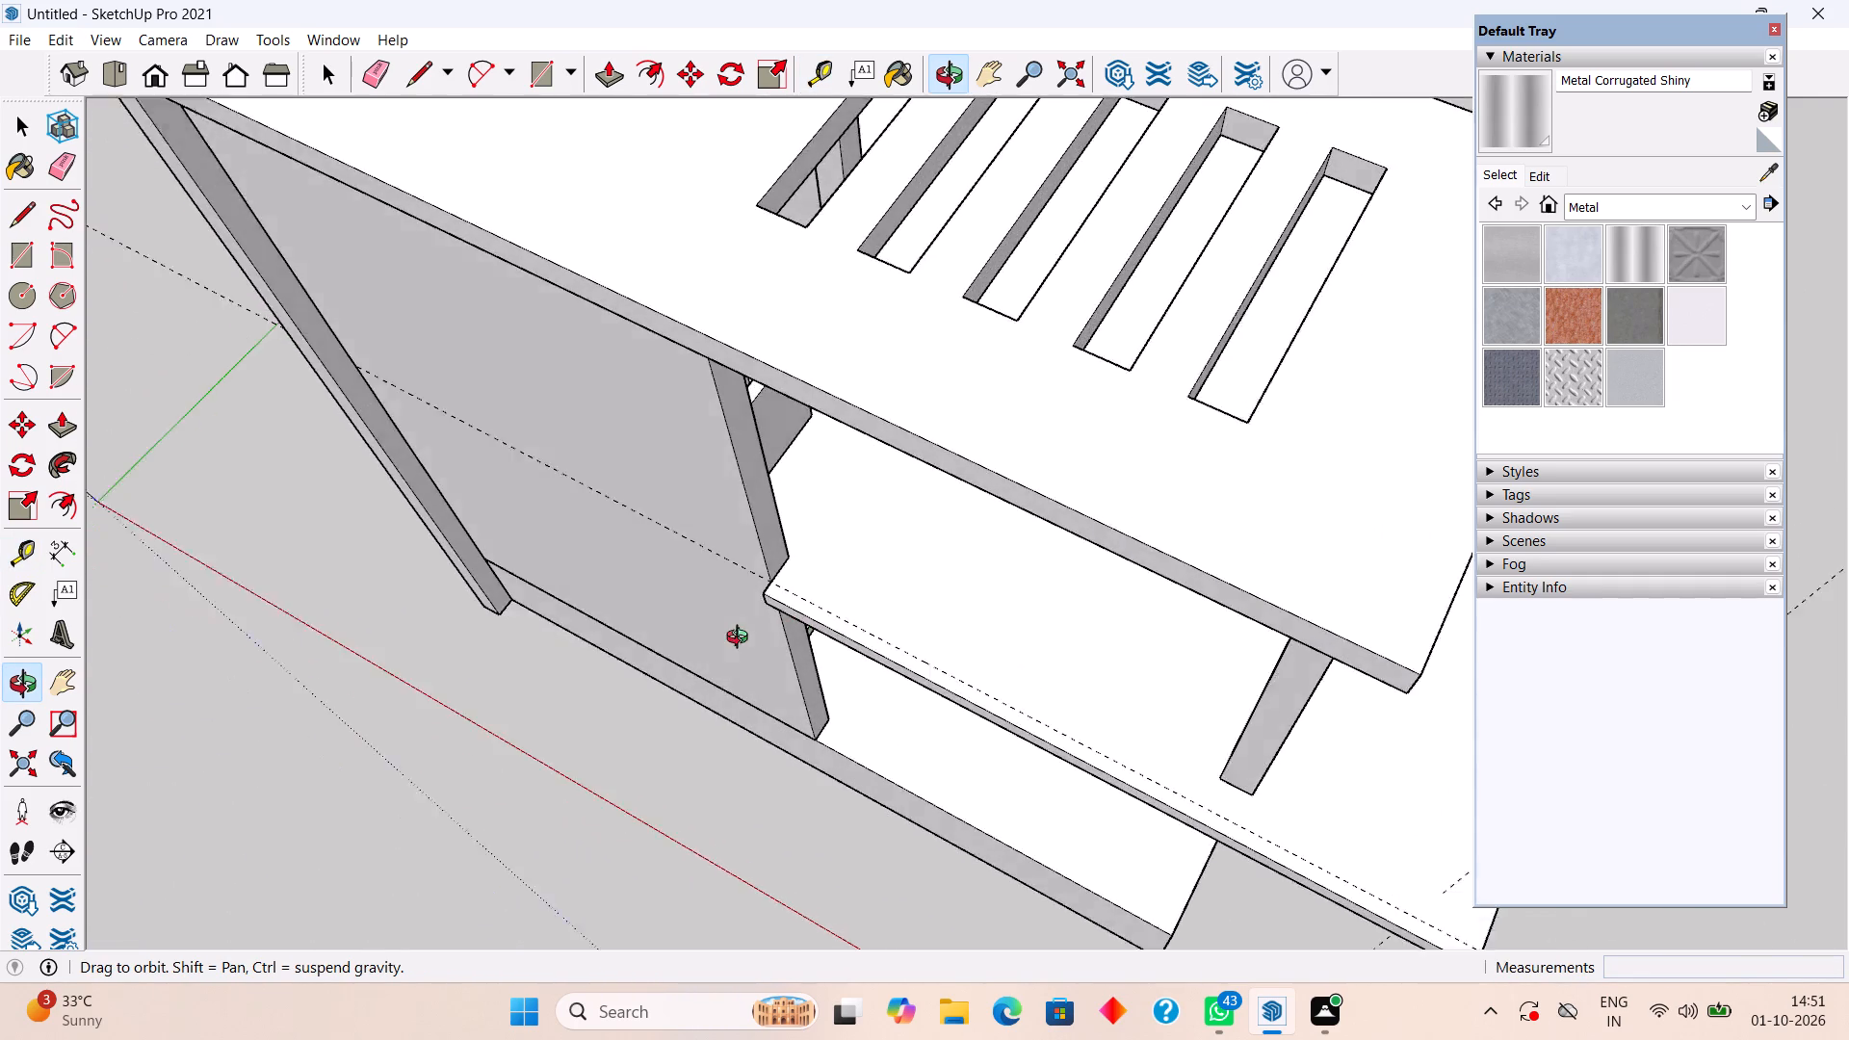
pyautogui.moveTo(742, 639); pyautogui.dragTo(625, 550, button='middle')
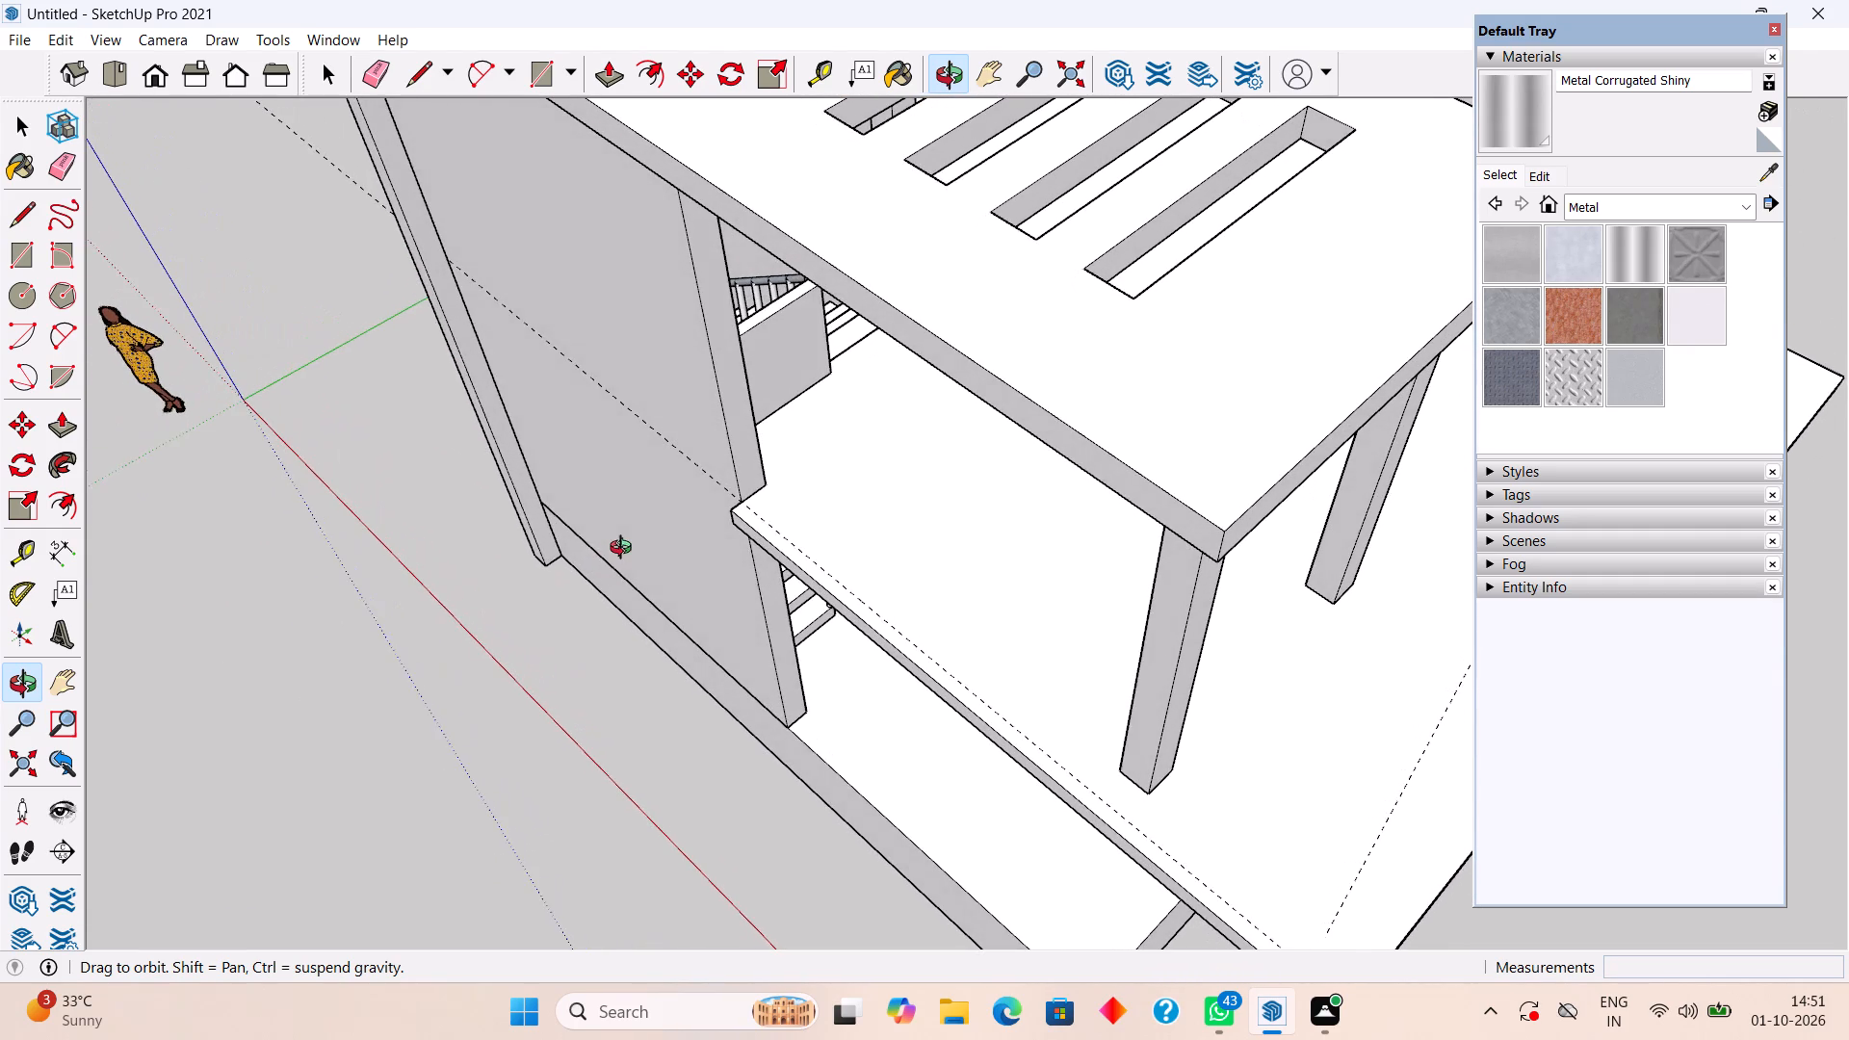
pyautogui.moveTo(625, 550); pyautogui.dragTo(635, 570, button='middle')
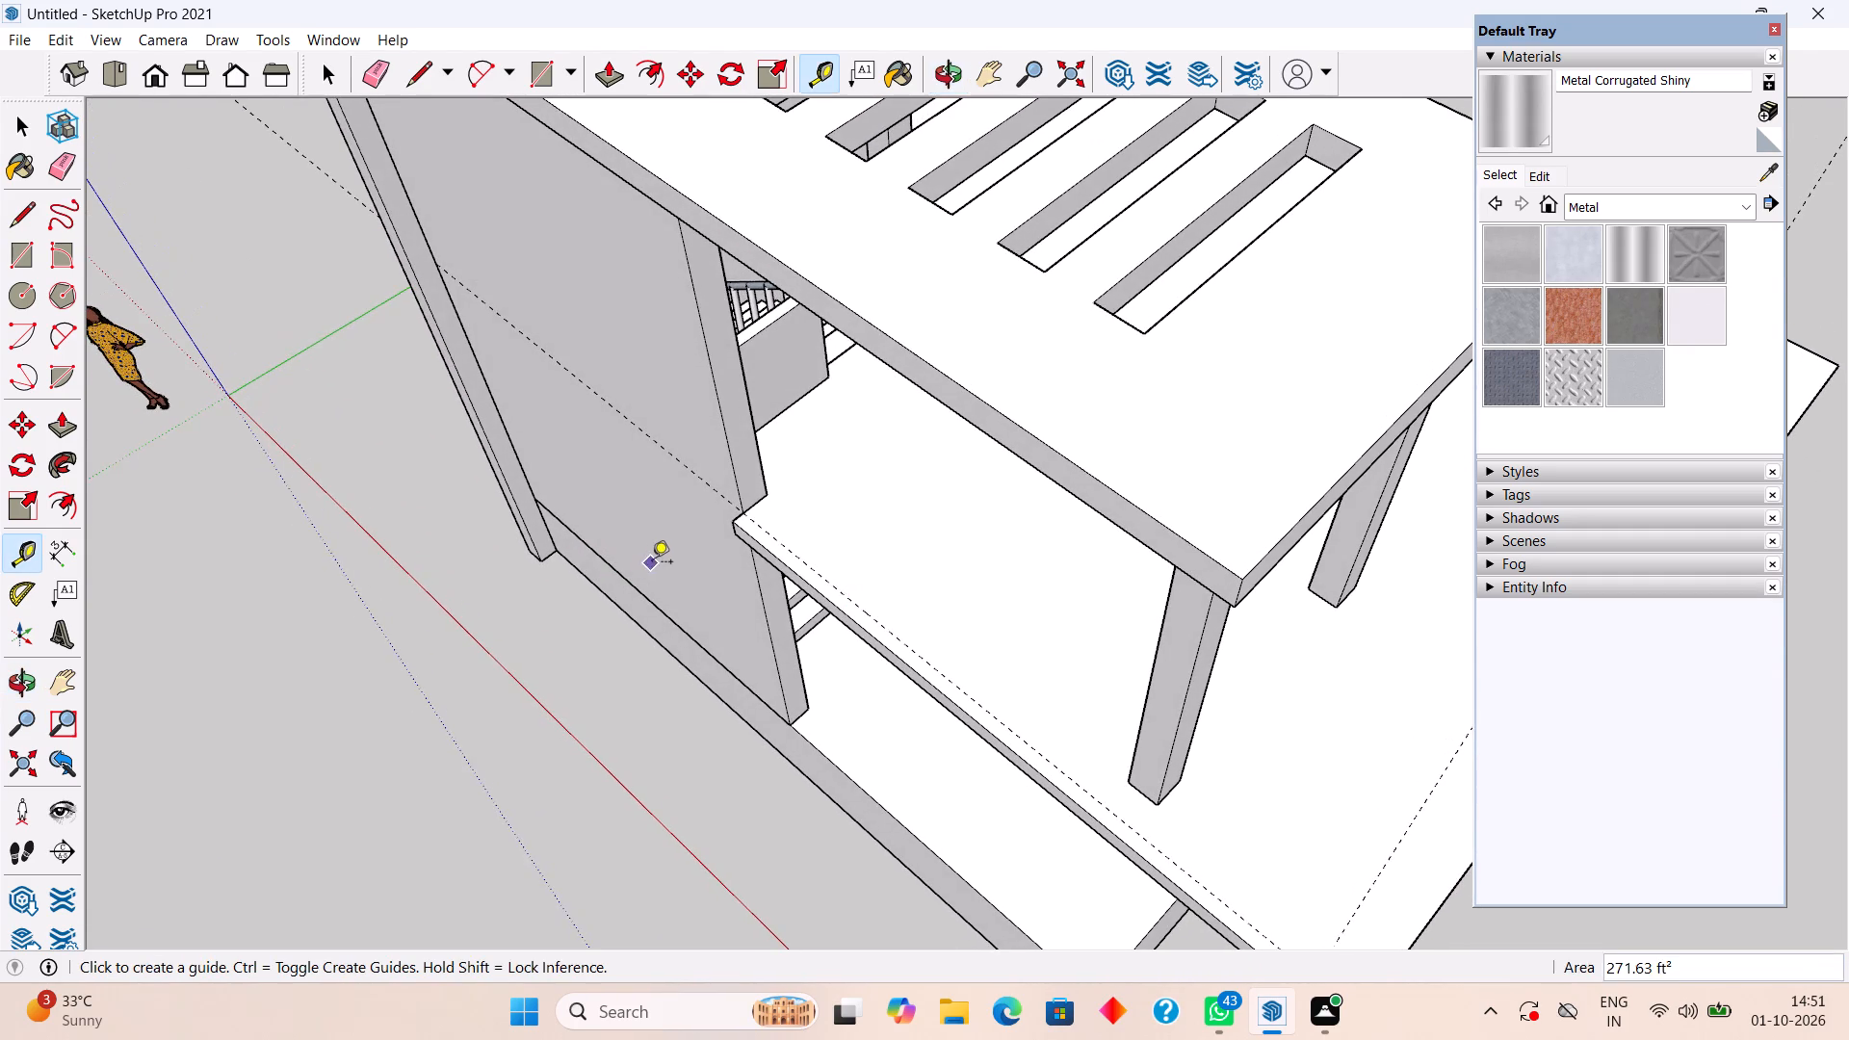
pyautogui.scroll(-5, 652, 563)
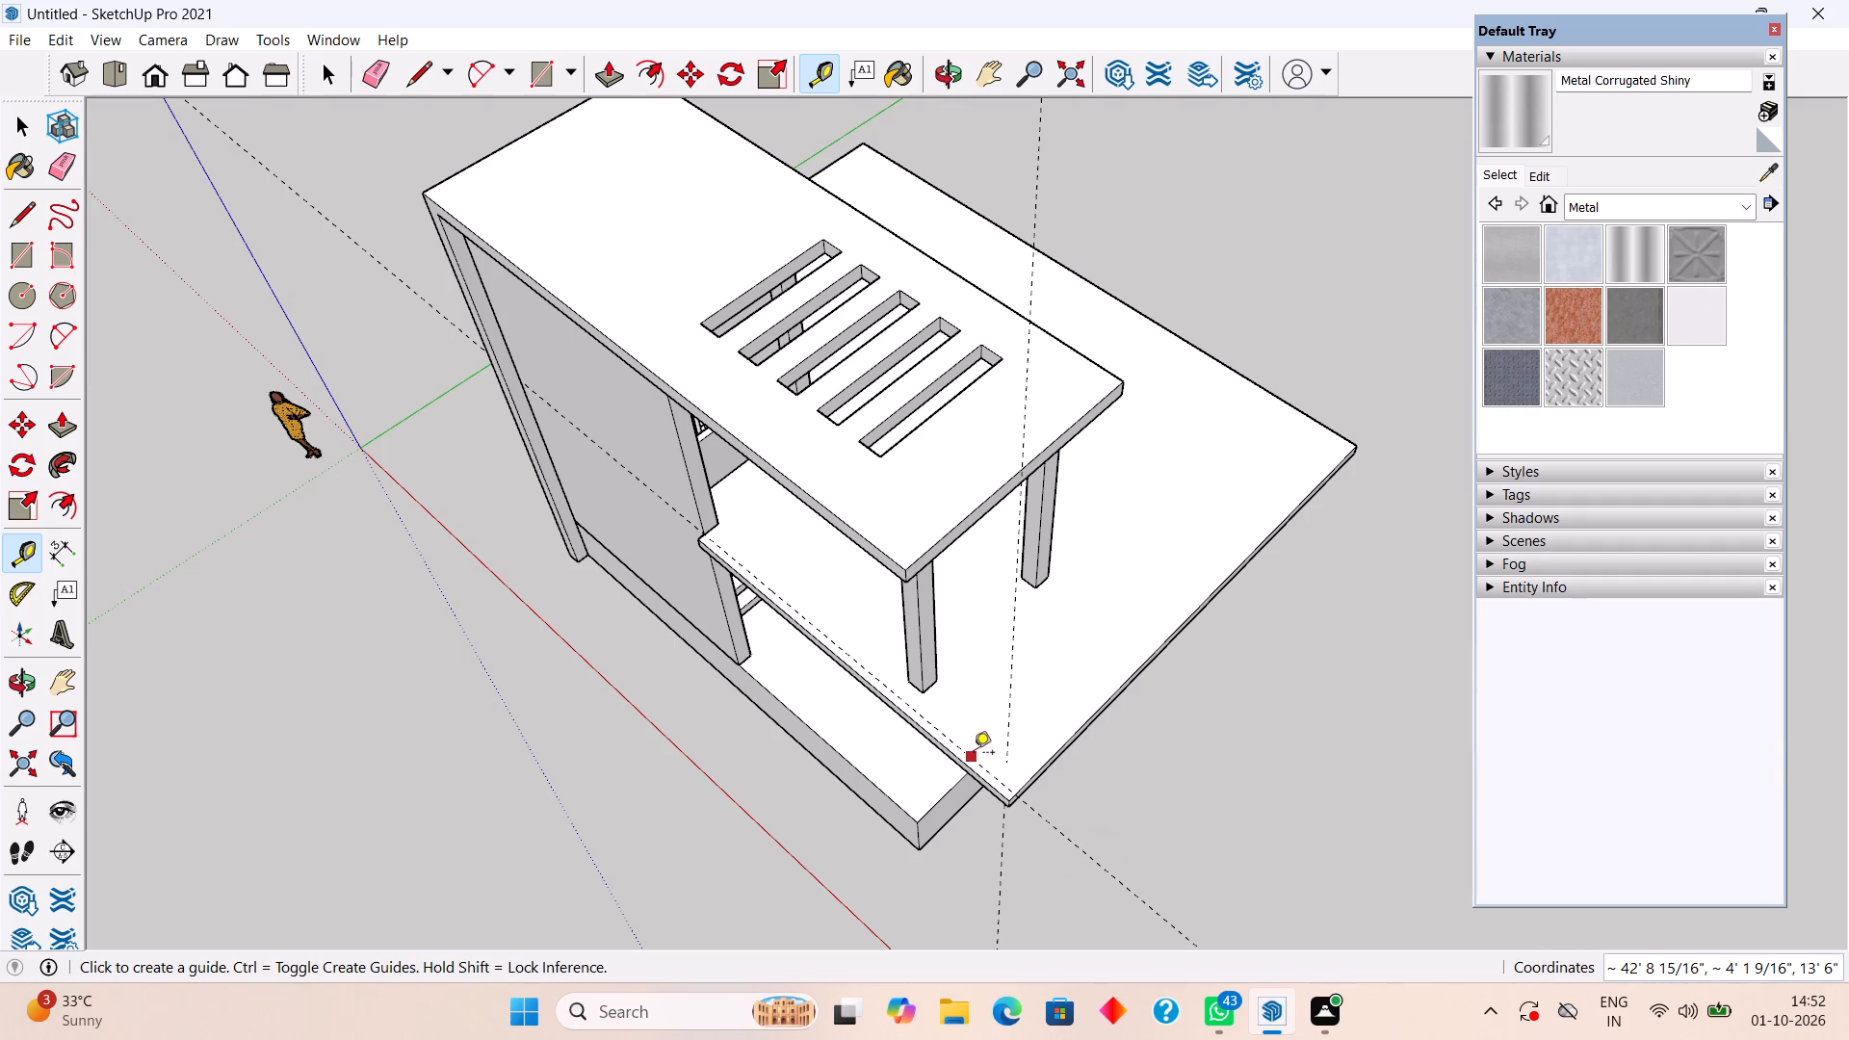
pyautogui.scroll(3, 971, 754)
pyautogui.moveTo(970, 744); pyautogui.dragTo(974, 624, button='middle')
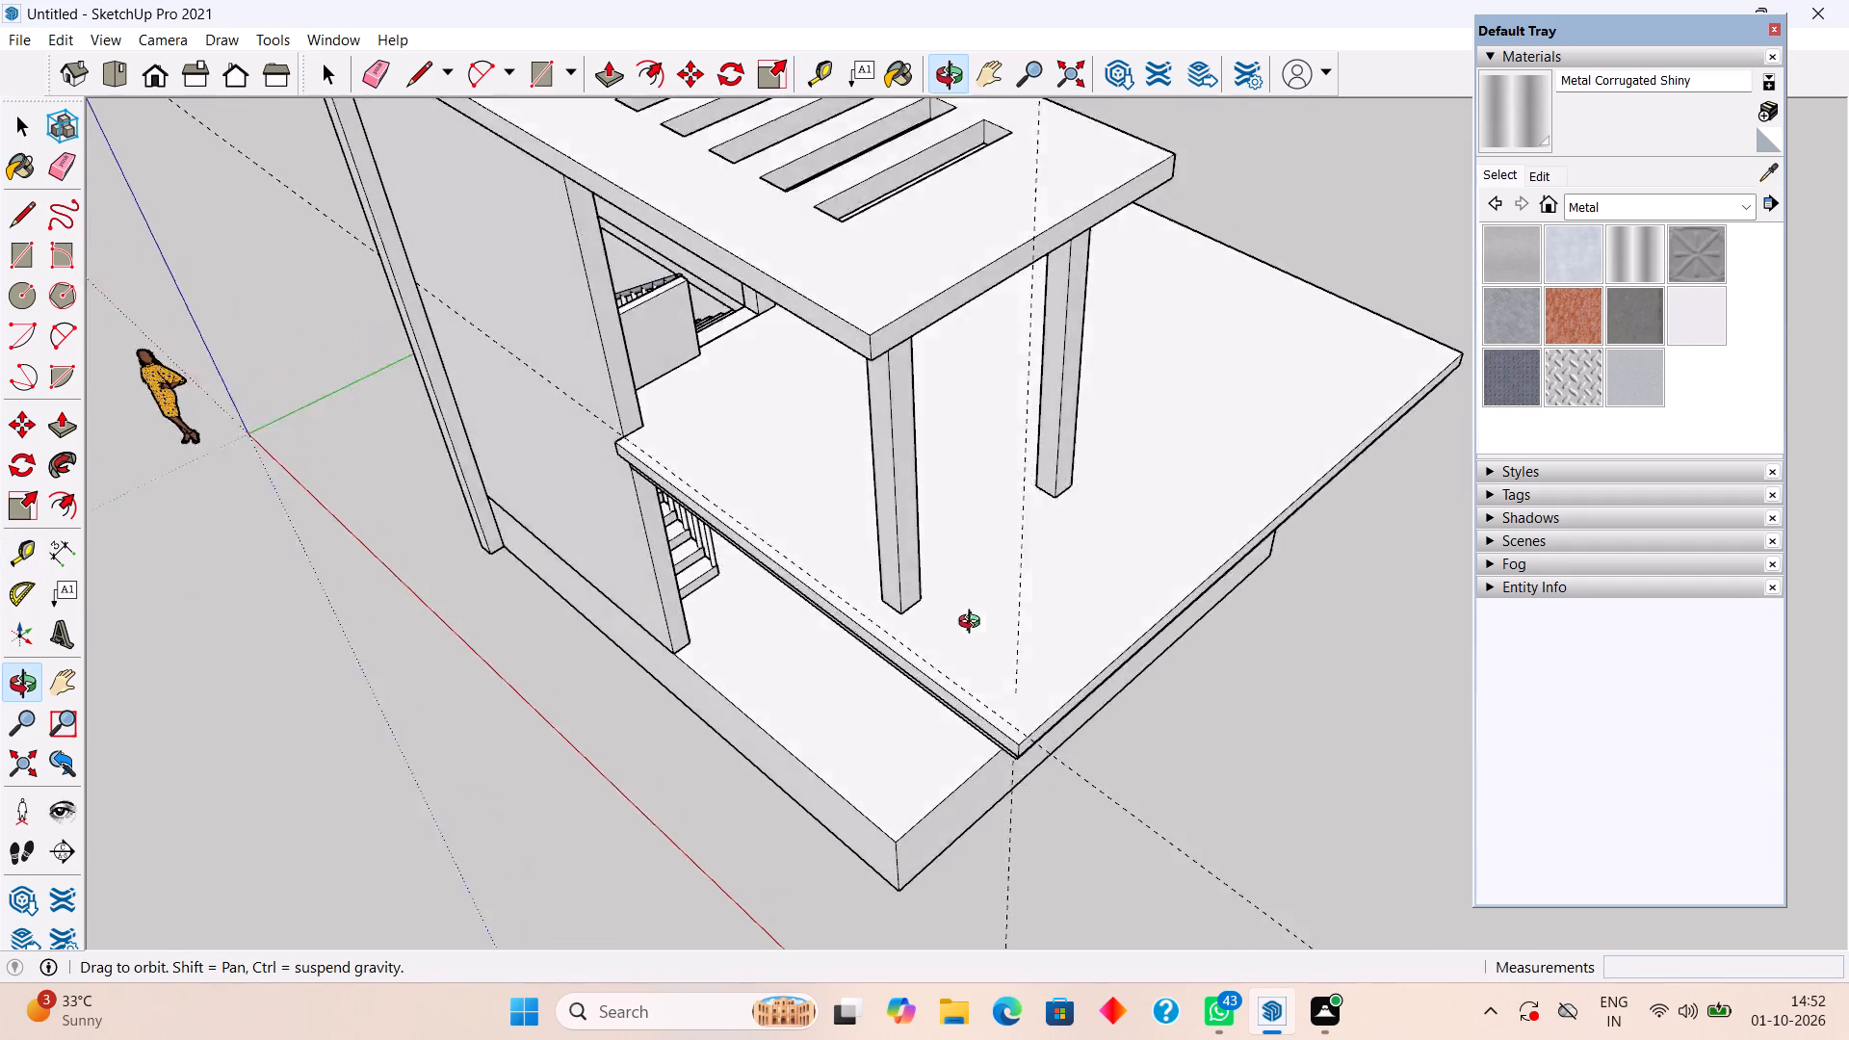
pyautogui.moveTo(974, 624); pyautogui.dragTo(1103, 513, button='middle')
pyautogui.scroll(1, 758, 491)
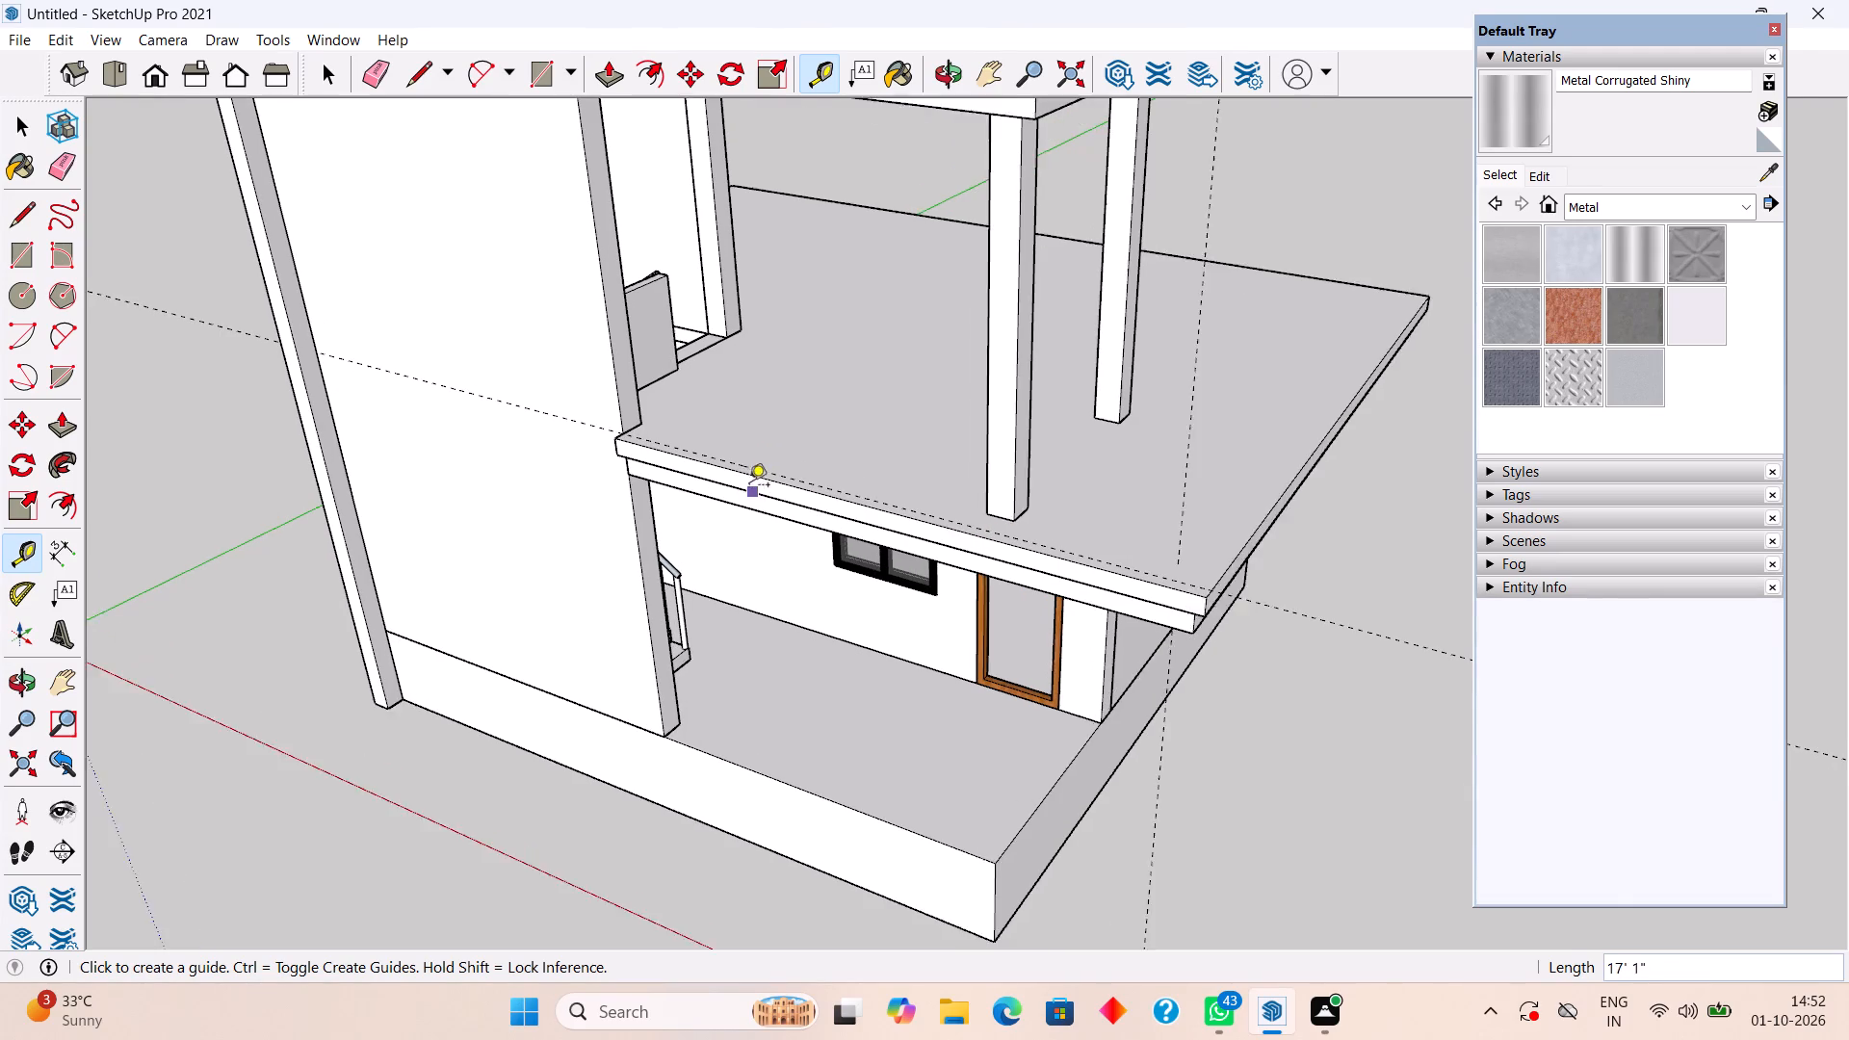
pyautogui.scroll(2, 749, 486)
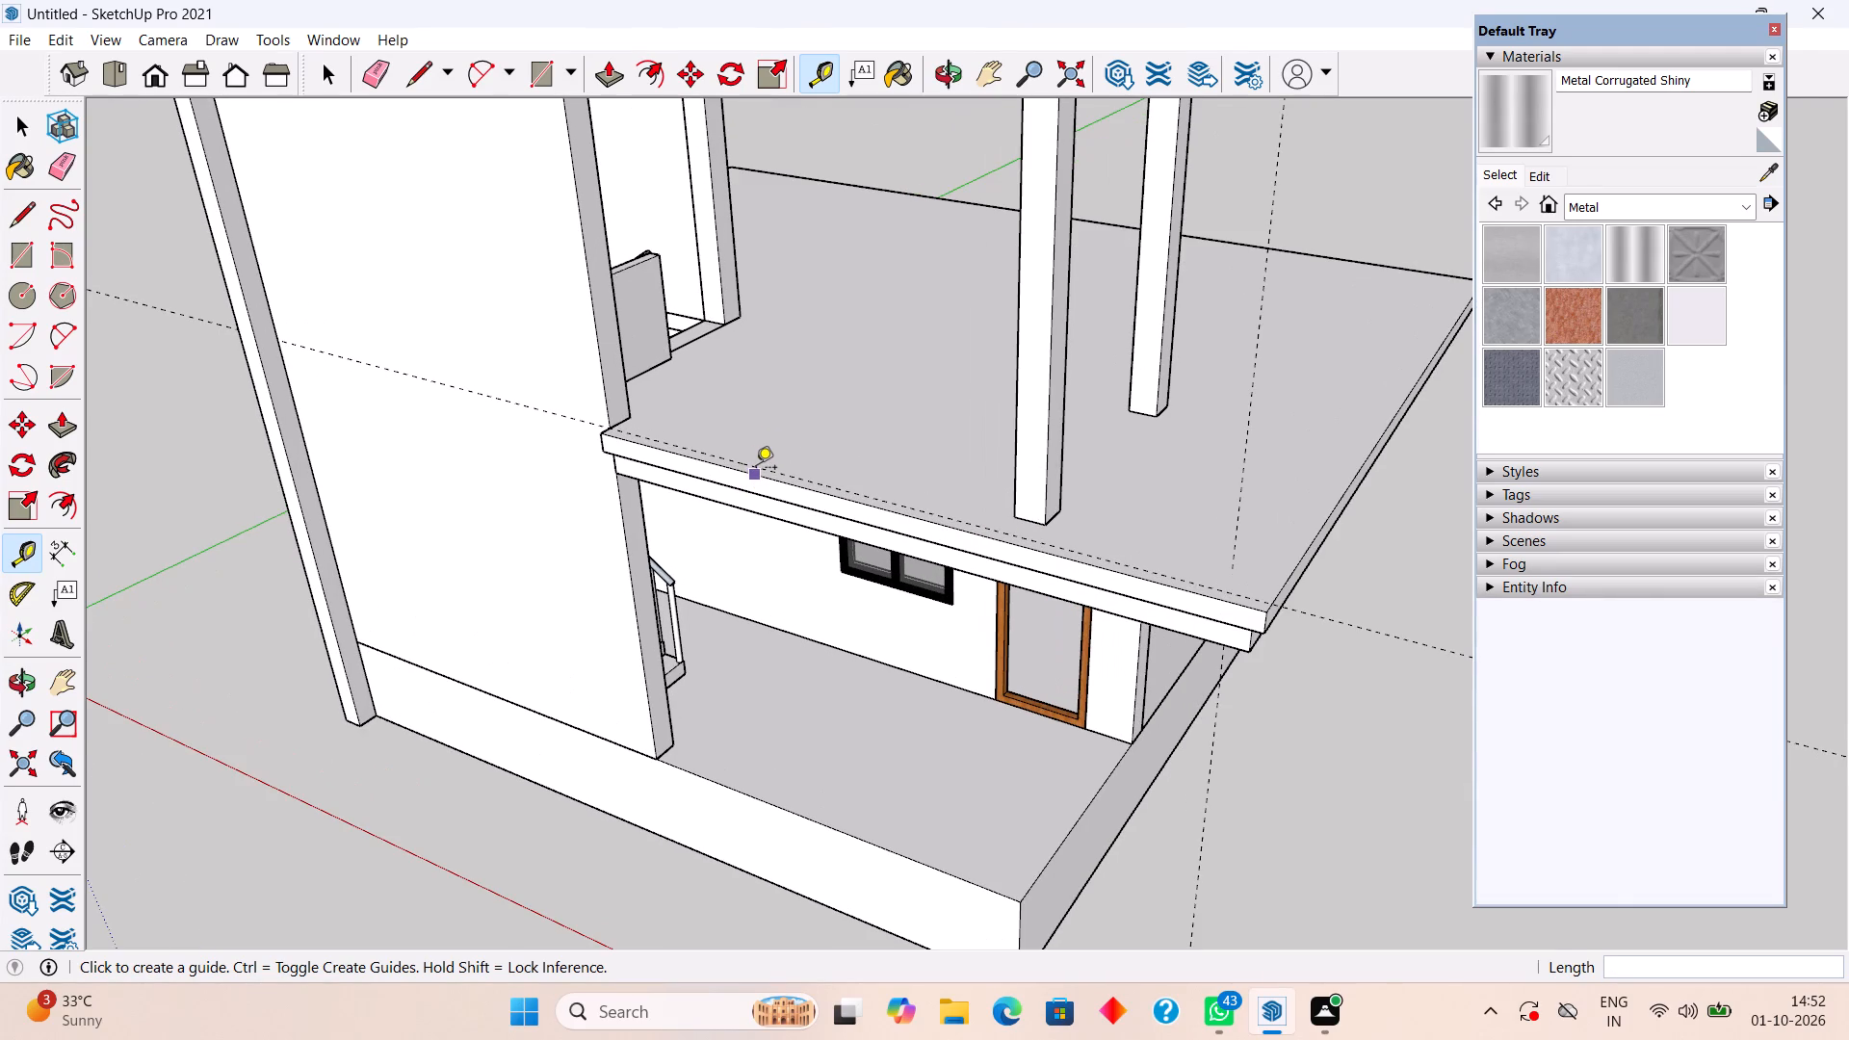
pyautogui.moveTo(804, 462); pyautogui.dragTo(757, 637, button='middle')
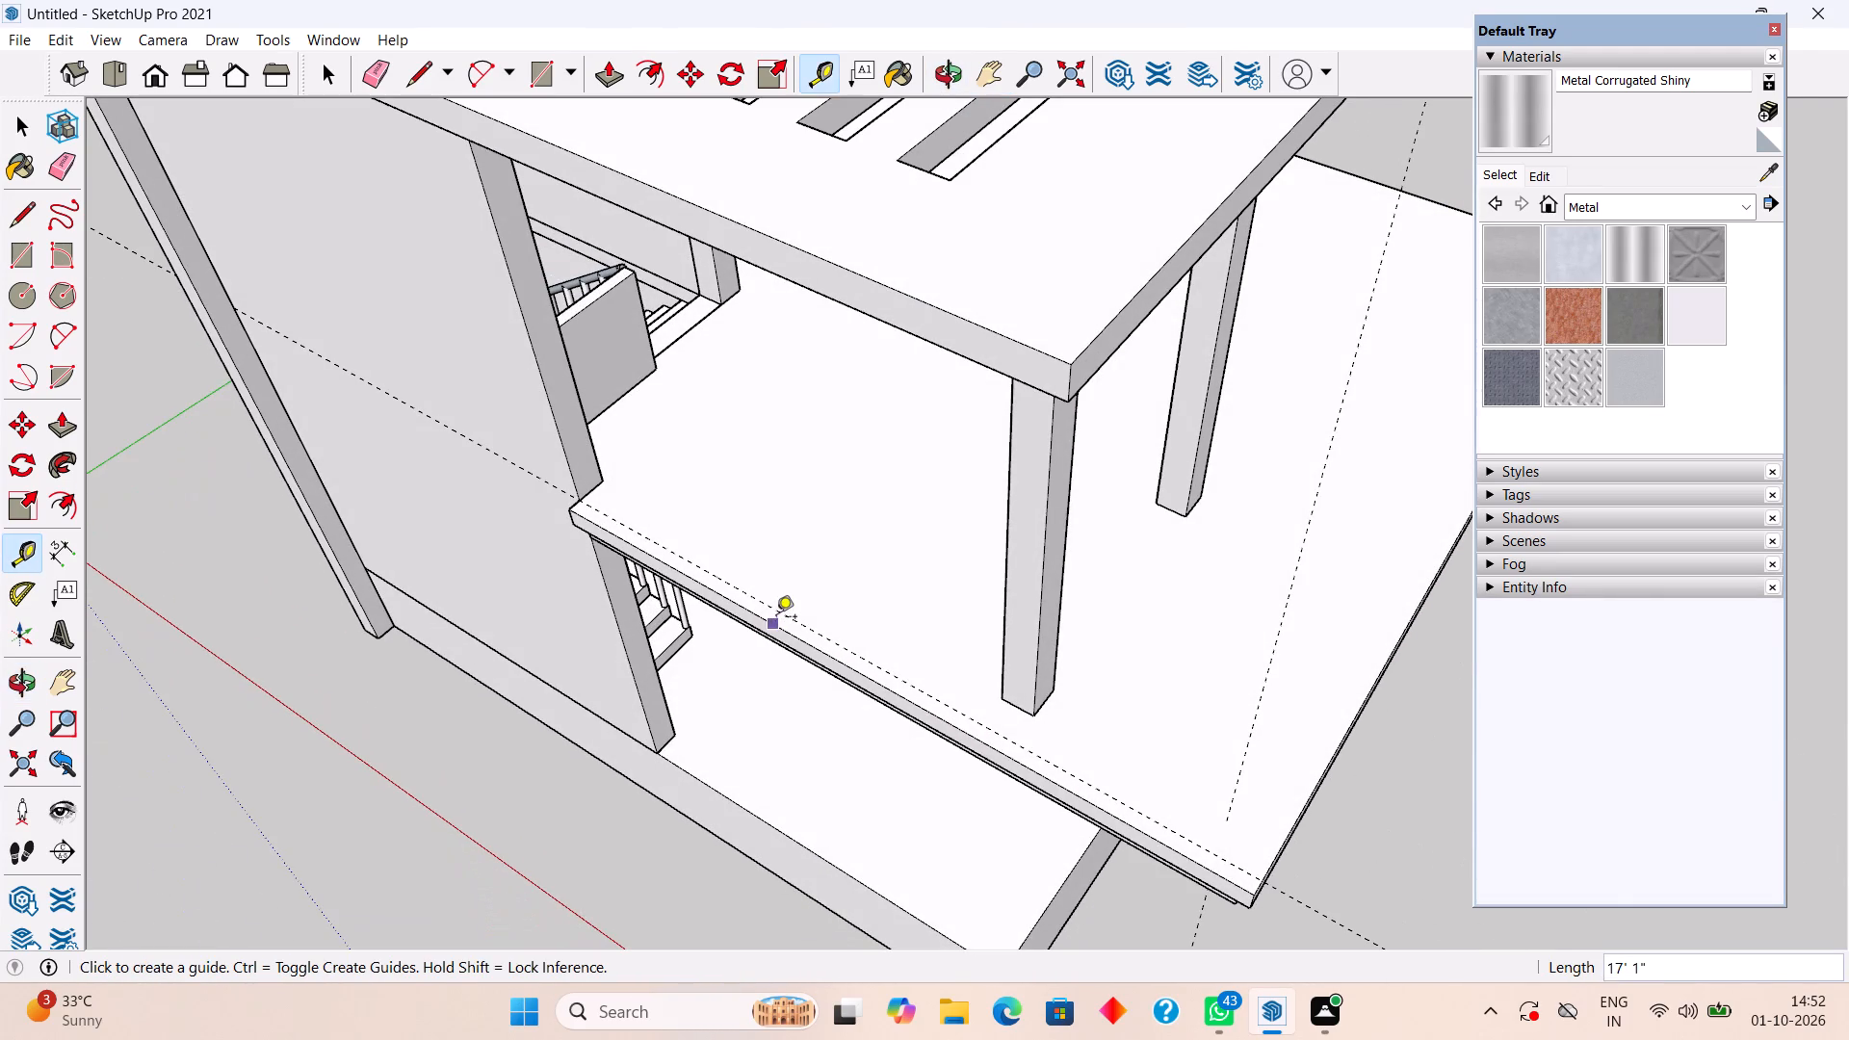
pyautogui.click(784, 615)
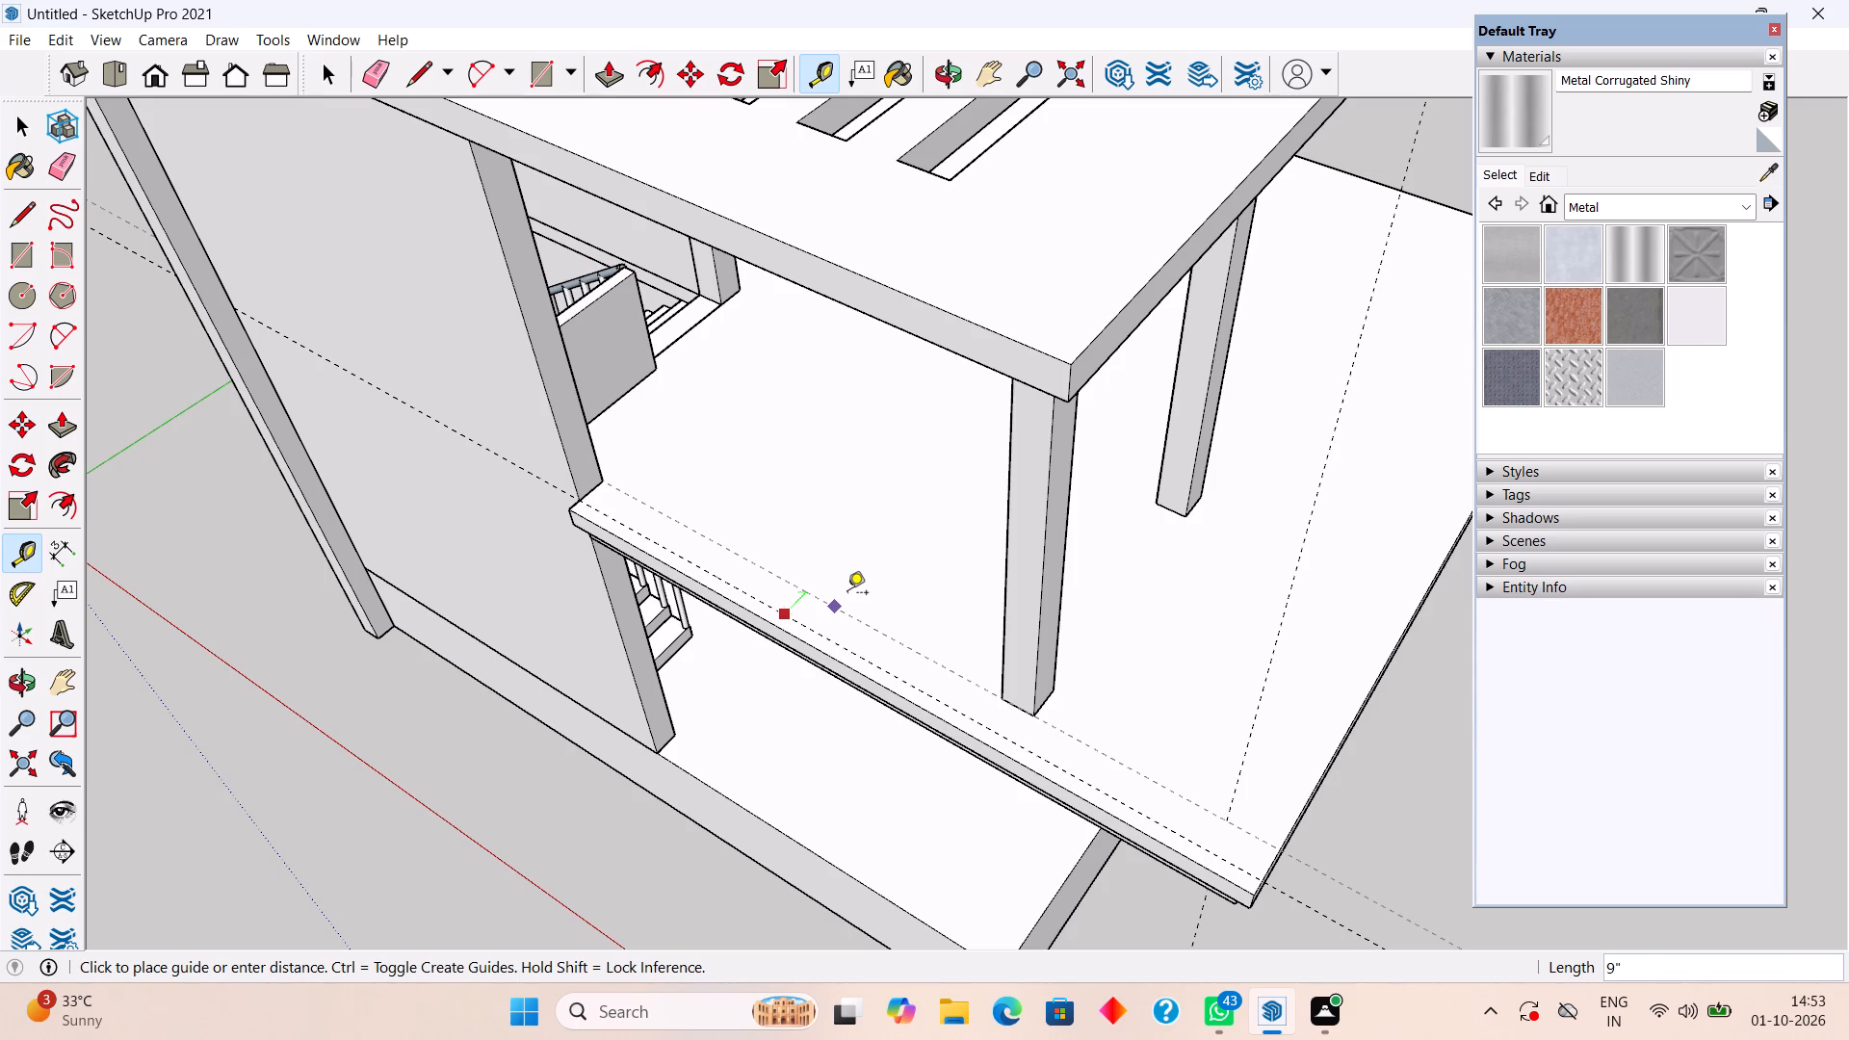
pyautogui.write('4"')
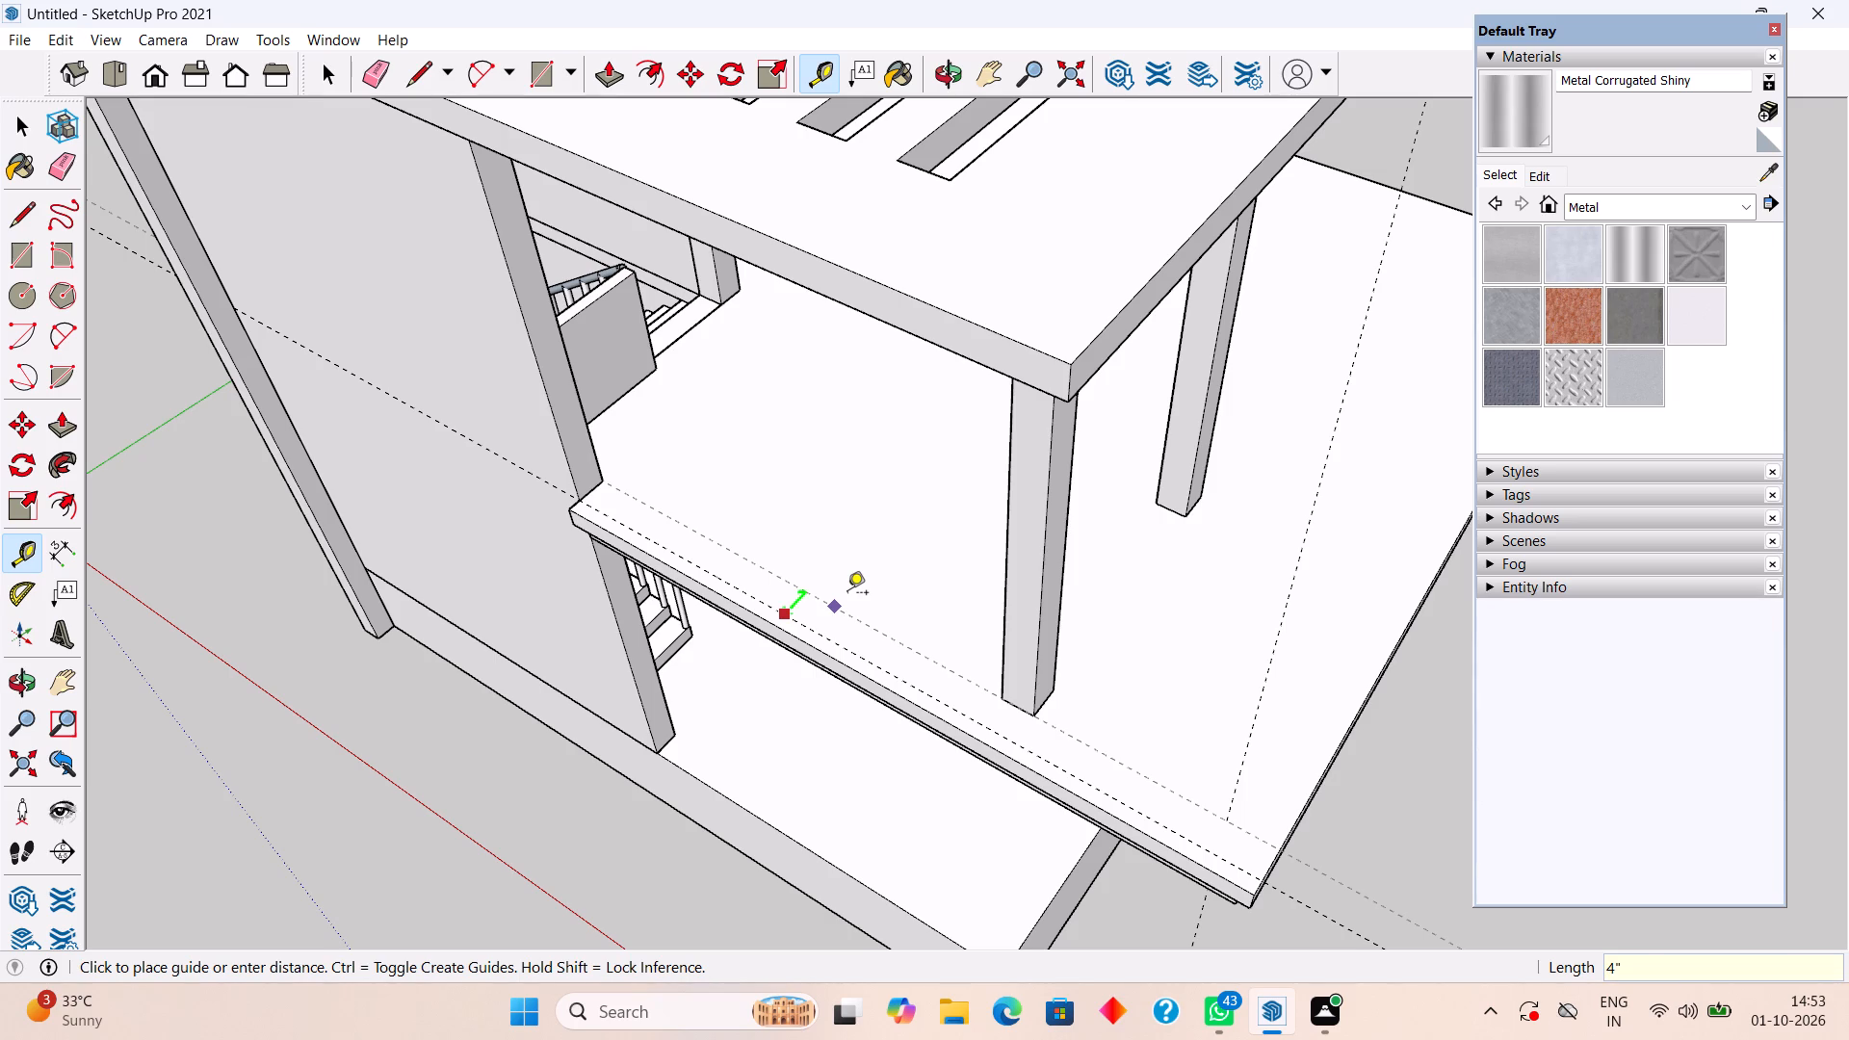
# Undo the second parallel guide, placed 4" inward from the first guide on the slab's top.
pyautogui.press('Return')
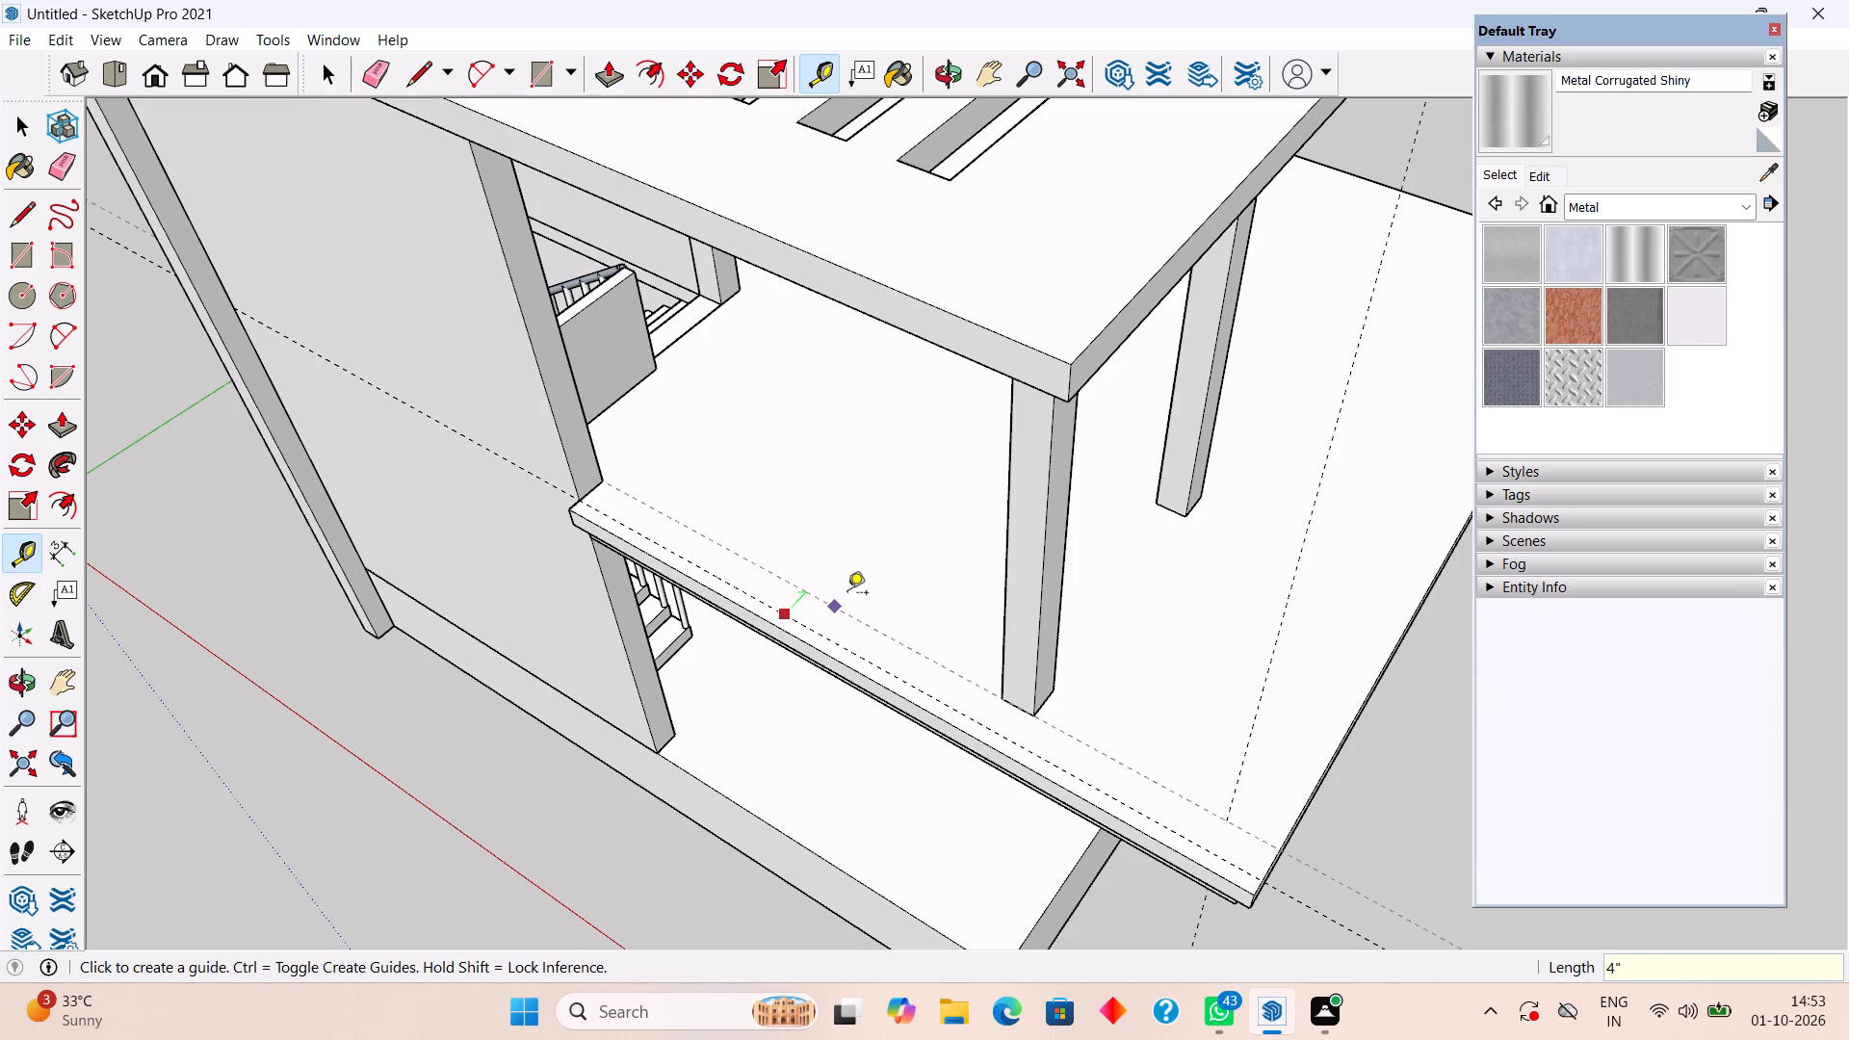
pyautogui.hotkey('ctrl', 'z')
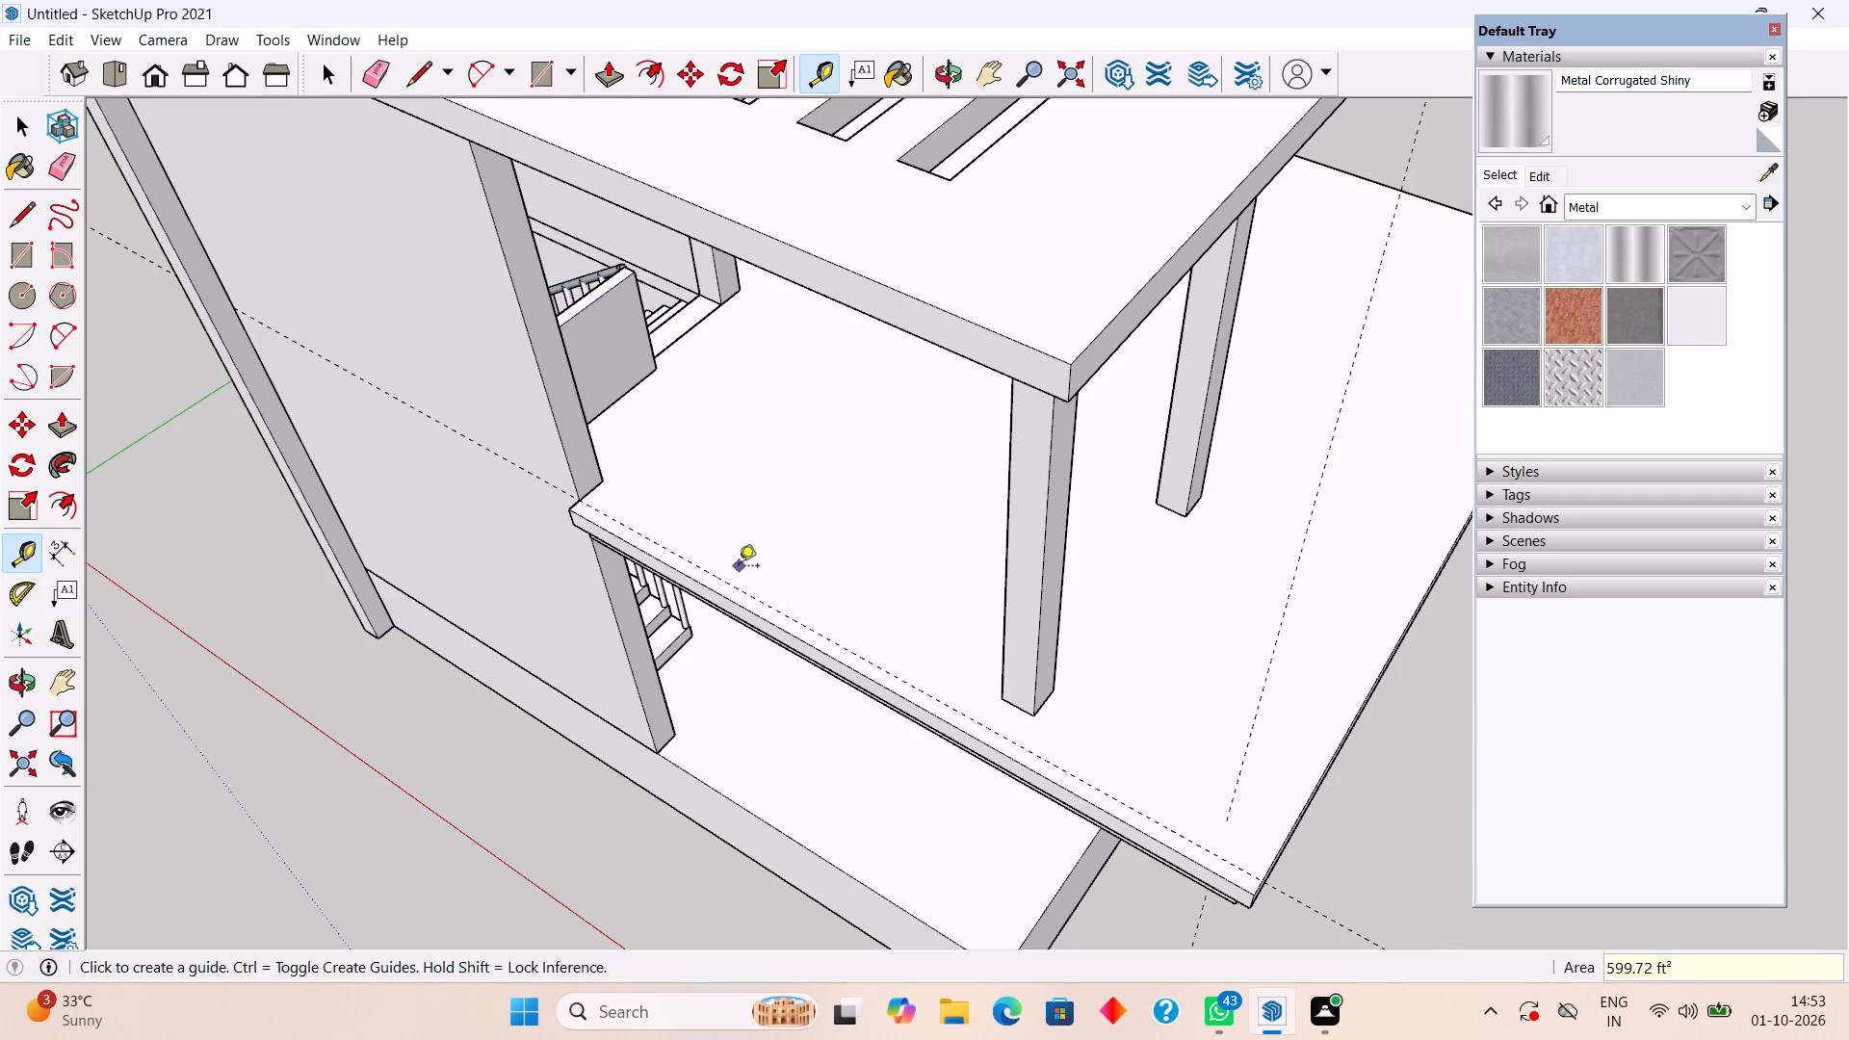
# Place a parallel guide on the slab's top, 9" inward from the first guide, aligned with the tower wall's inner corner.
pyautogui.click(727, 587)
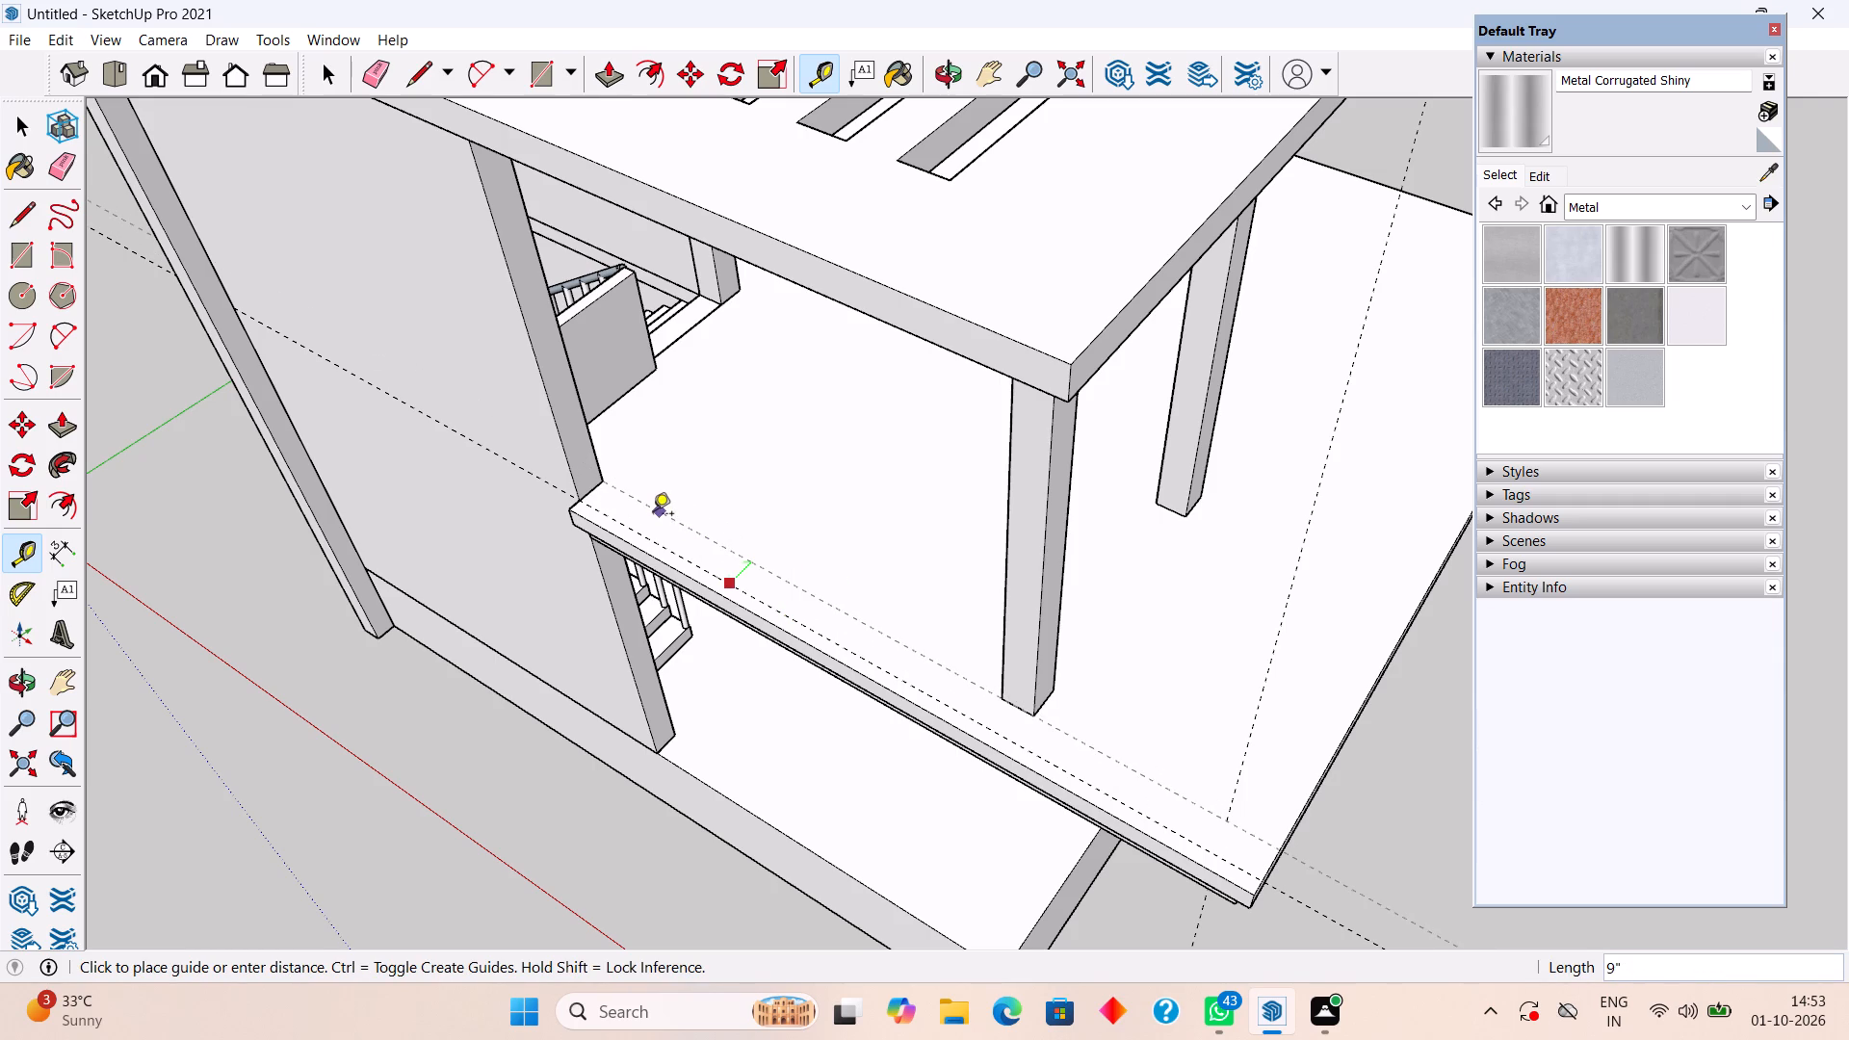
pyautogui.click(653, 515)
pyautogui.press('space')
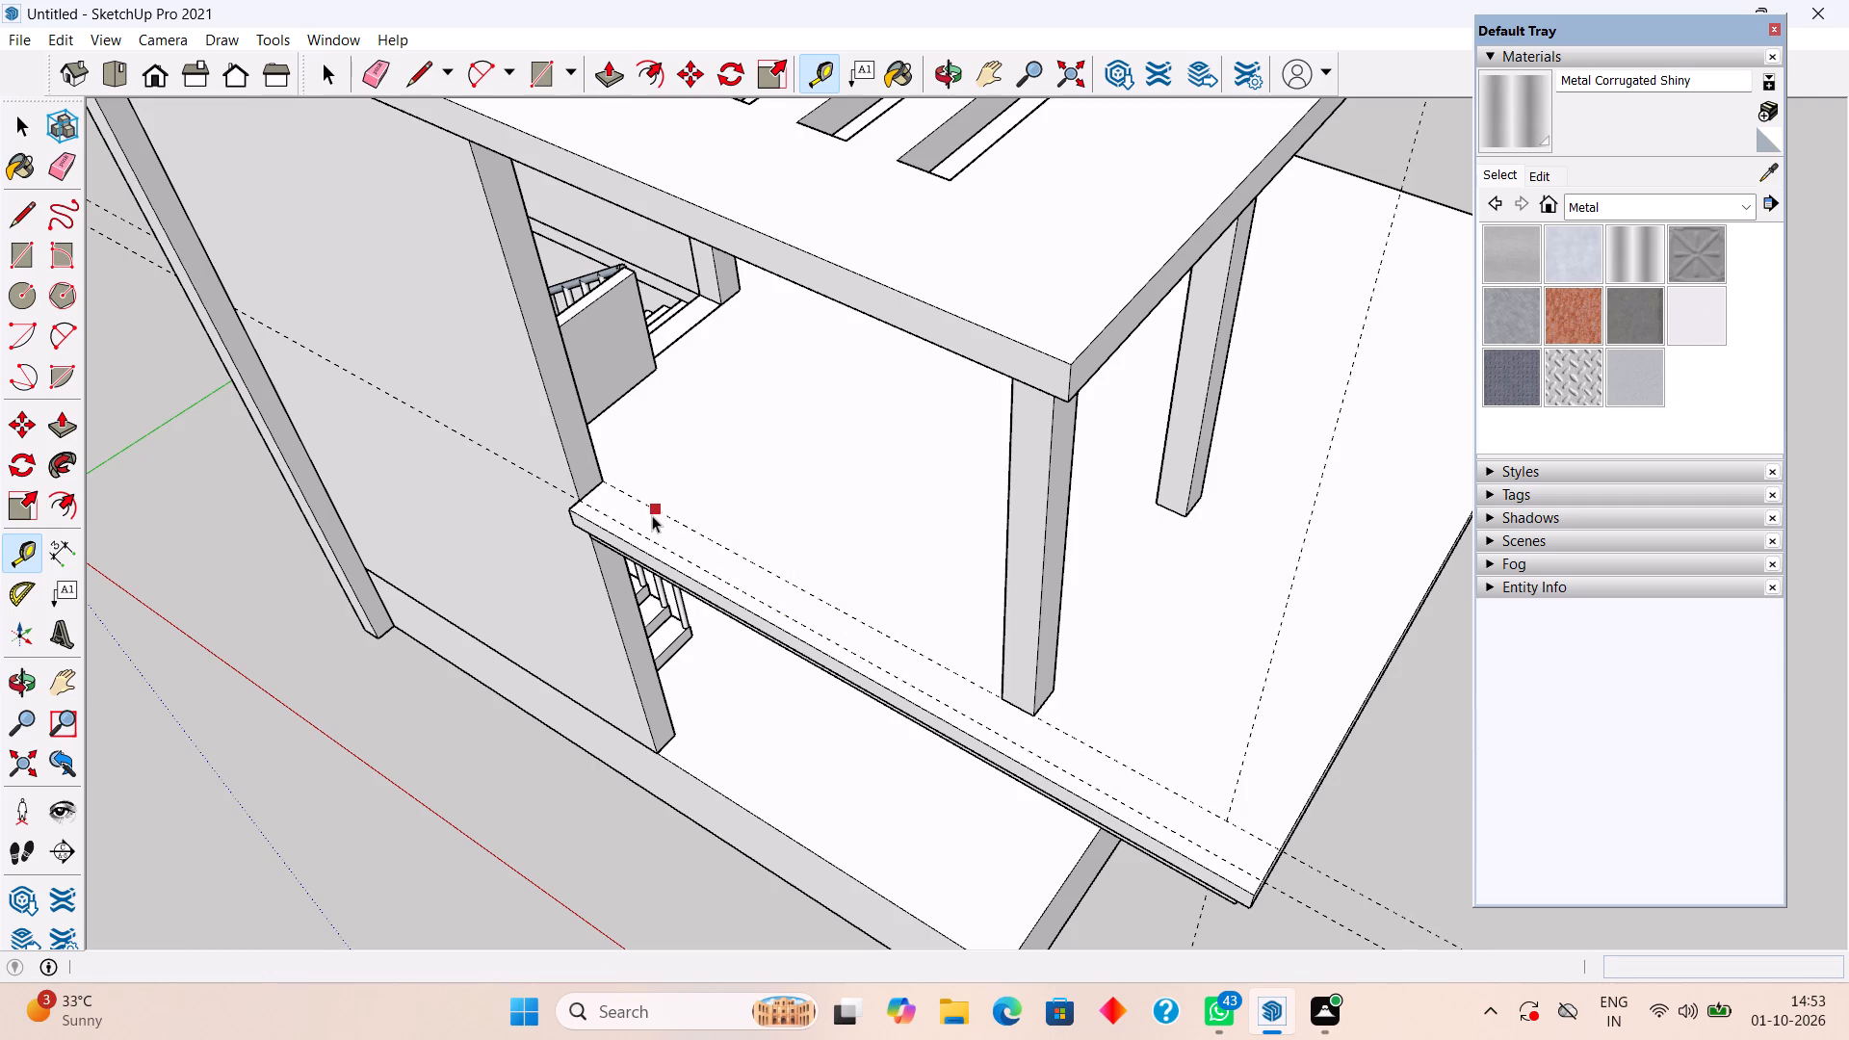
# Place a Tape Measure guide on the slab's top, 6" inward from its edge above the louvred window wall.
pyautogui.moveTo(732, 638); pyautogui.dragTo(1002, 569, button='middle')
pyautogui.moveTo(1016, 613); pyautogui.dragTo(1010, 415, button='middle')
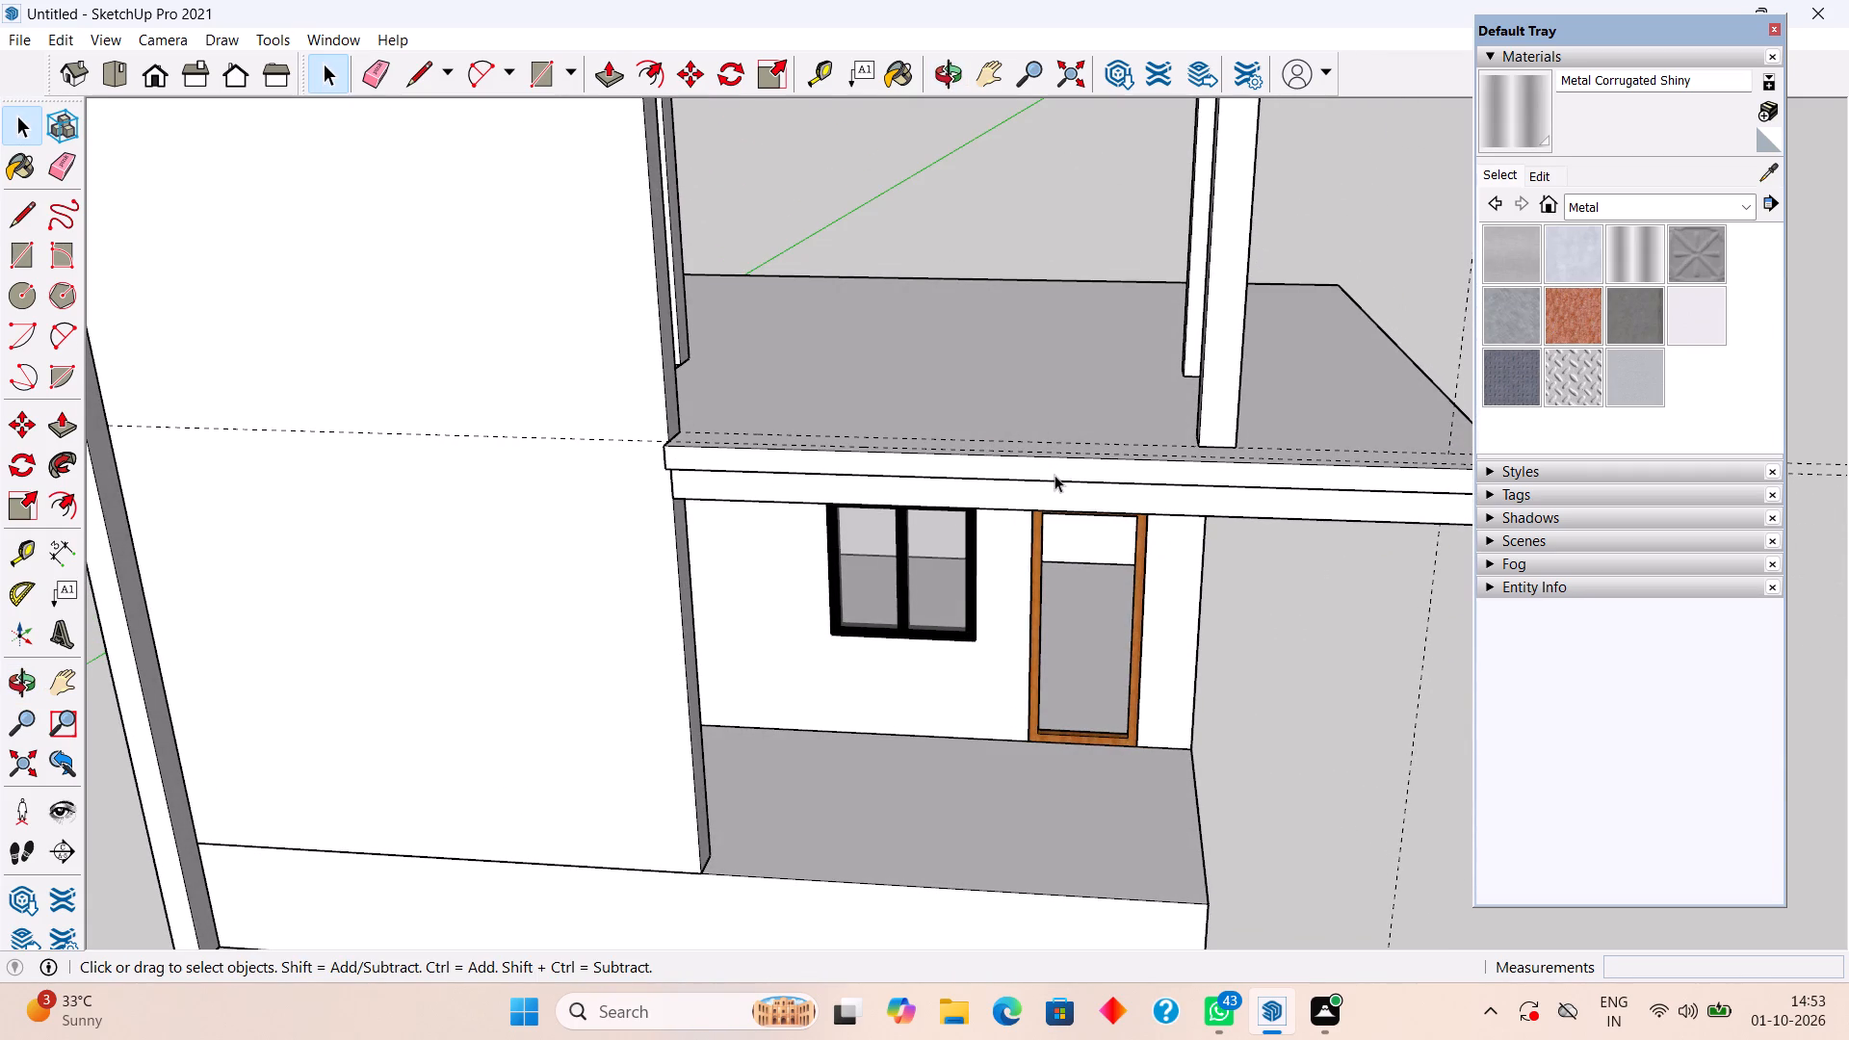
pyautogui.moveTo(1211, 499); pyautogui.dragTo(1139, 451, button='middle')
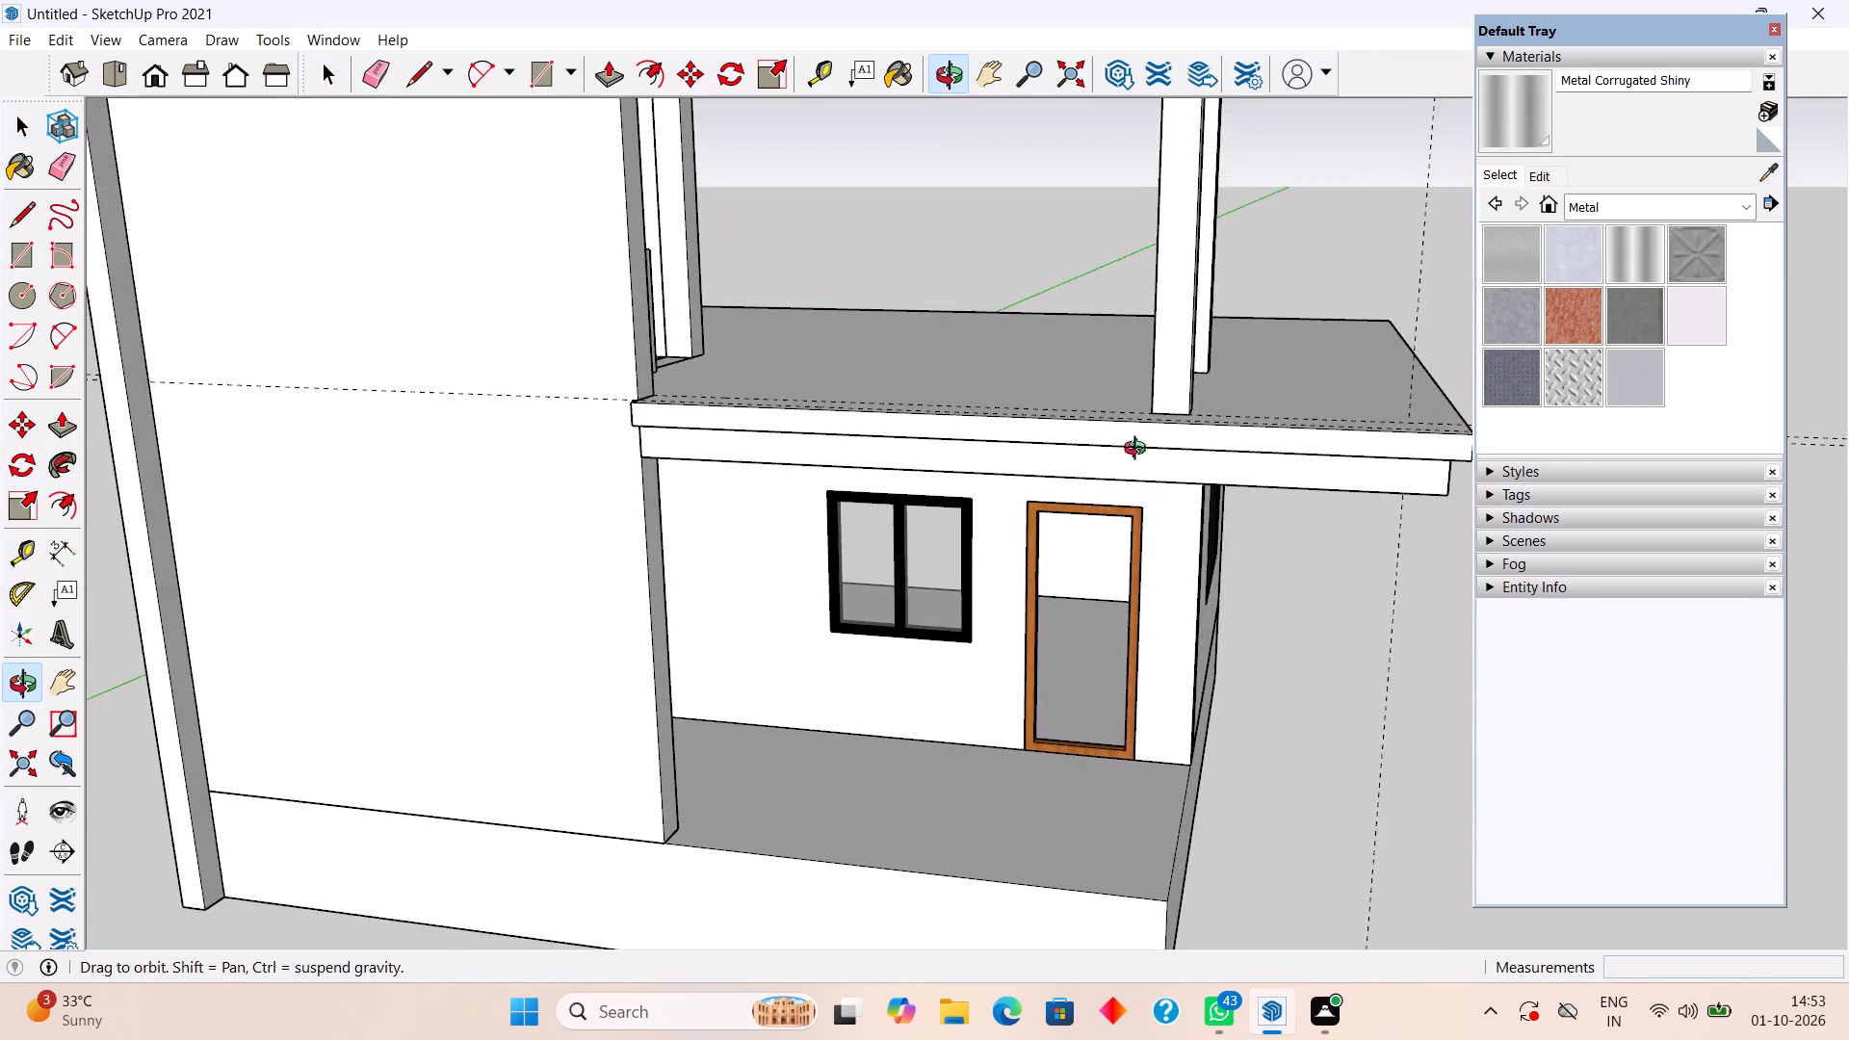
pyautogui.moveTo(1139, 451); pyautogui.dragTo(600, 559, button='middle')
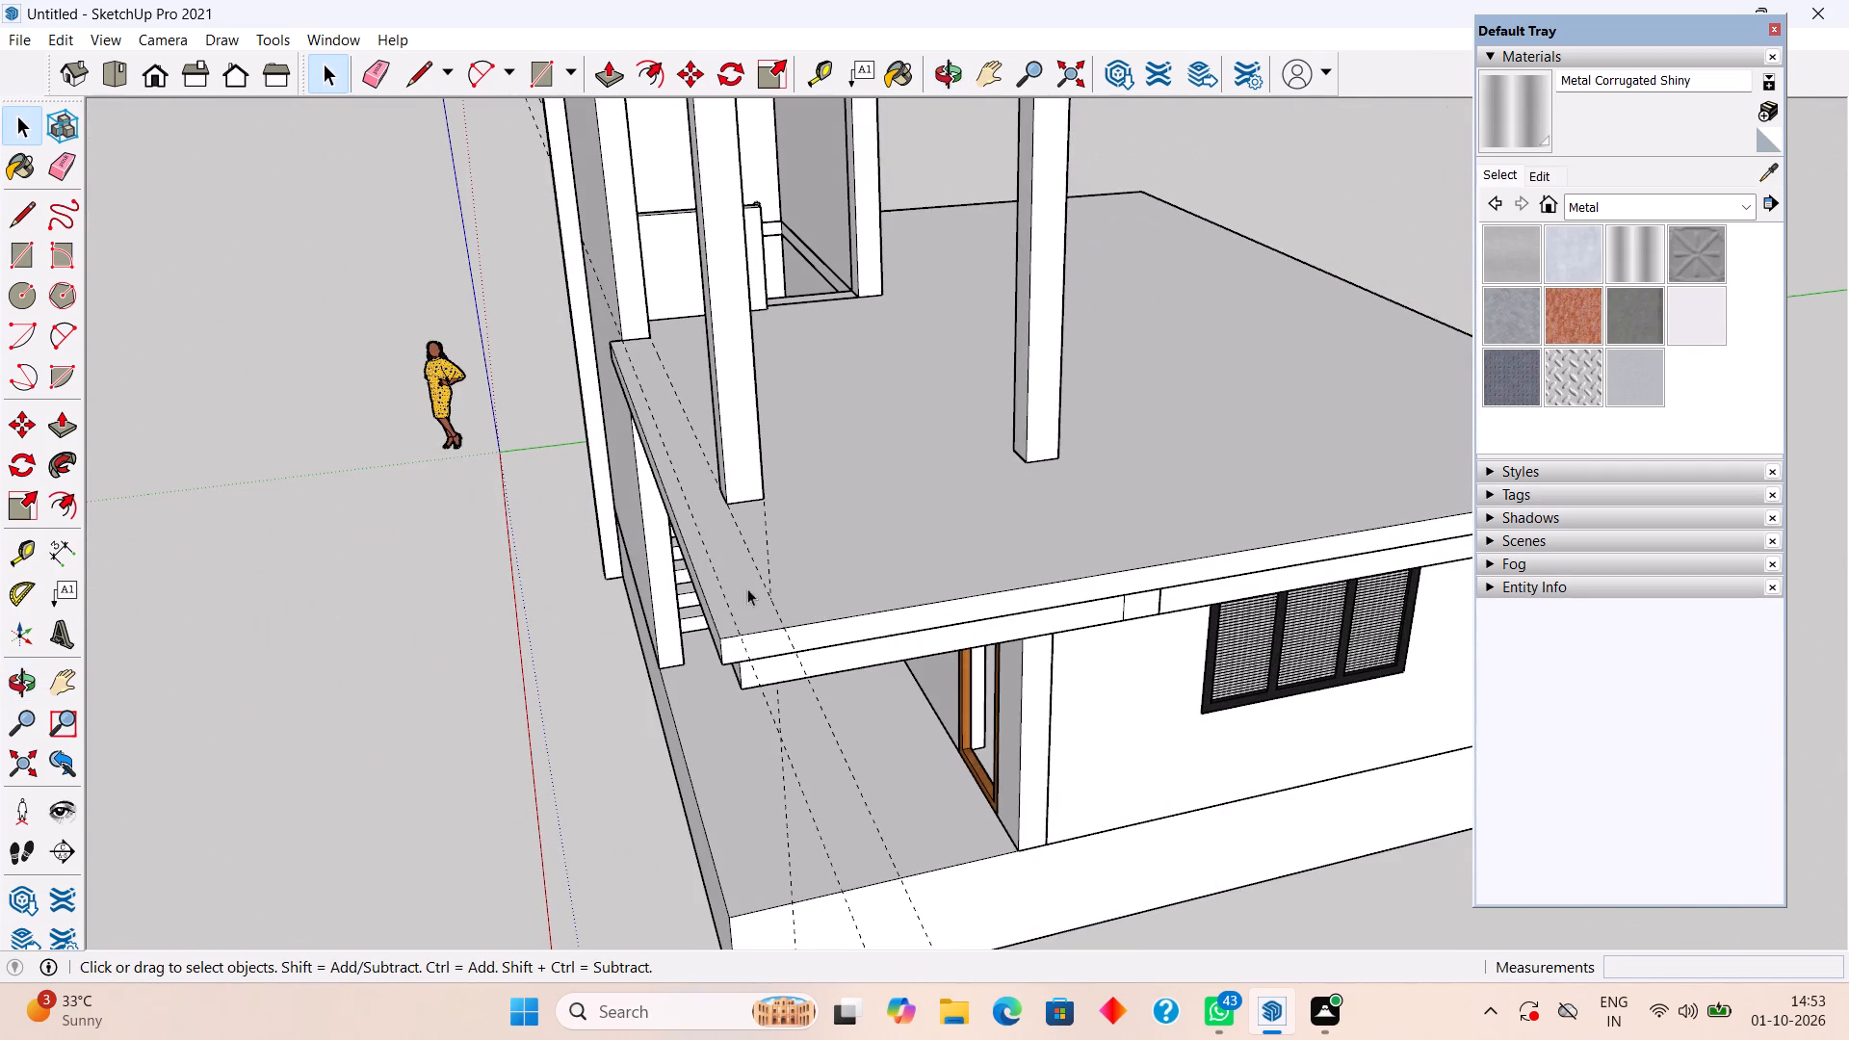
pyautogui.moveTo(810, 600); pyautogui.dragTo(672, 692, button='middle')
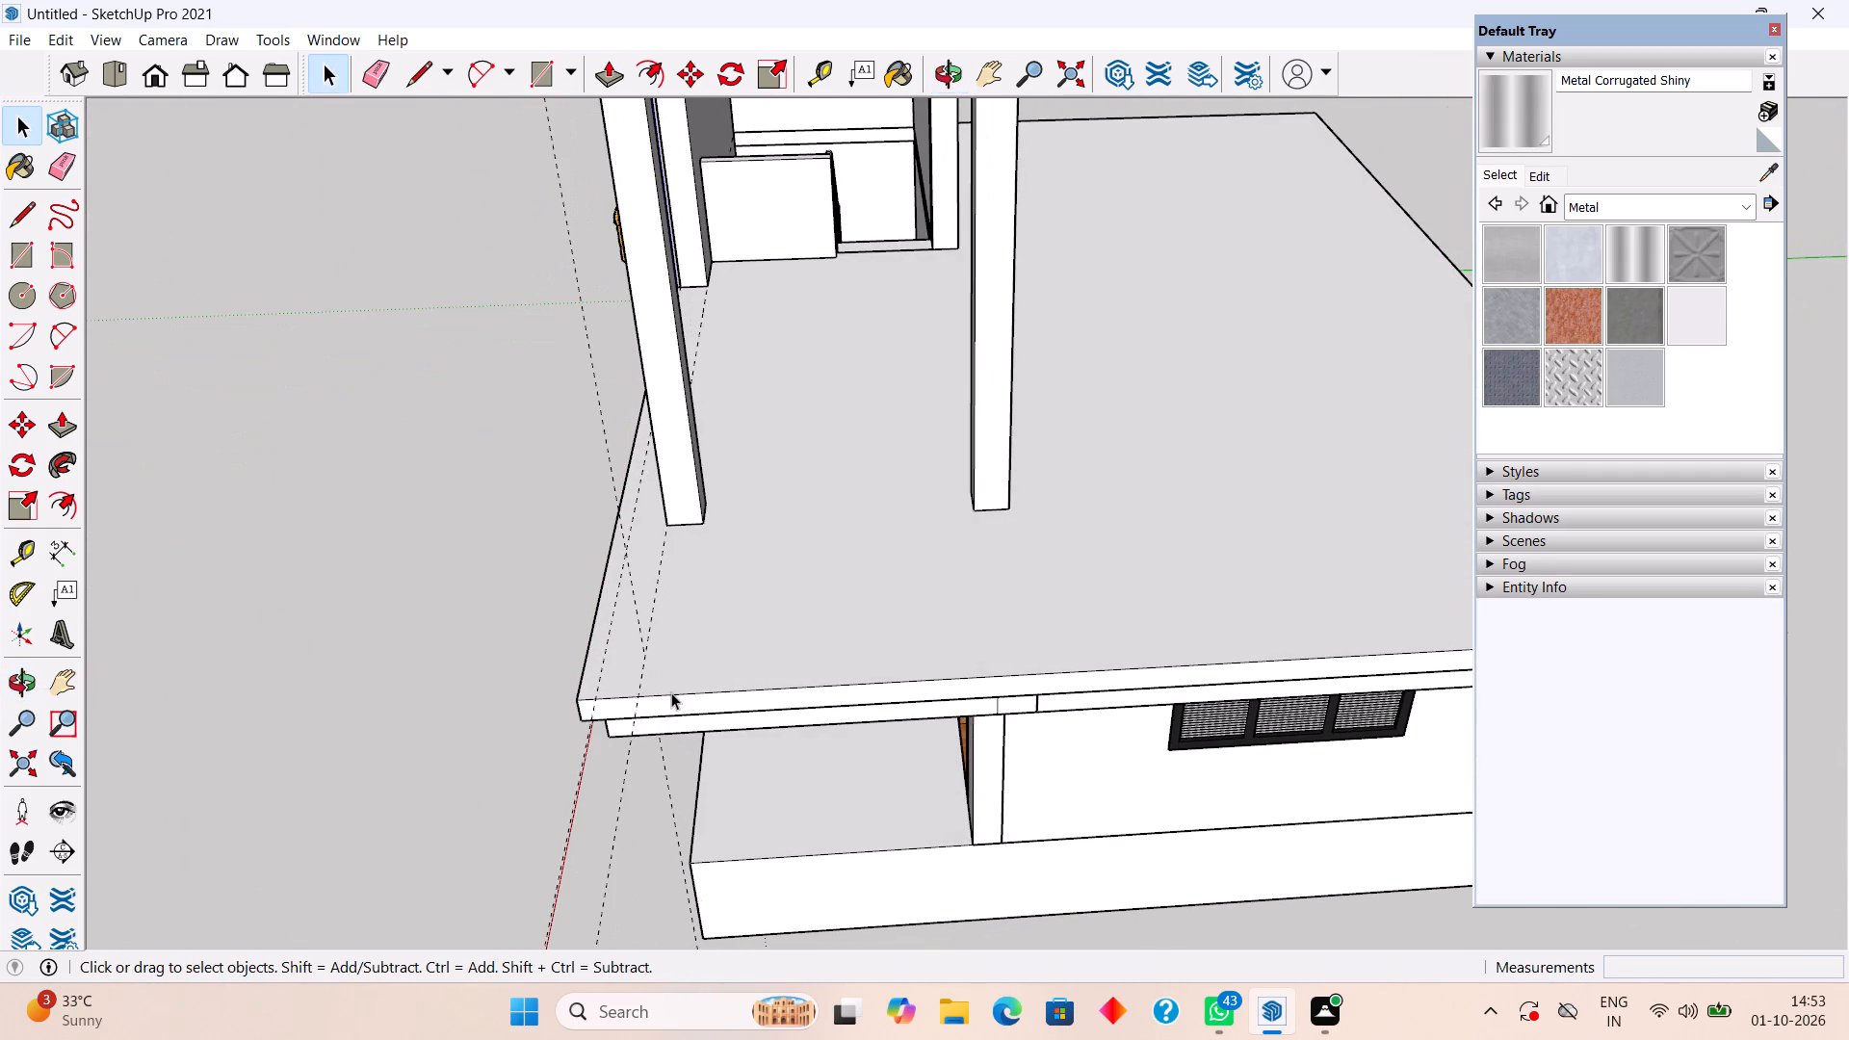
pyautogui.press('t')
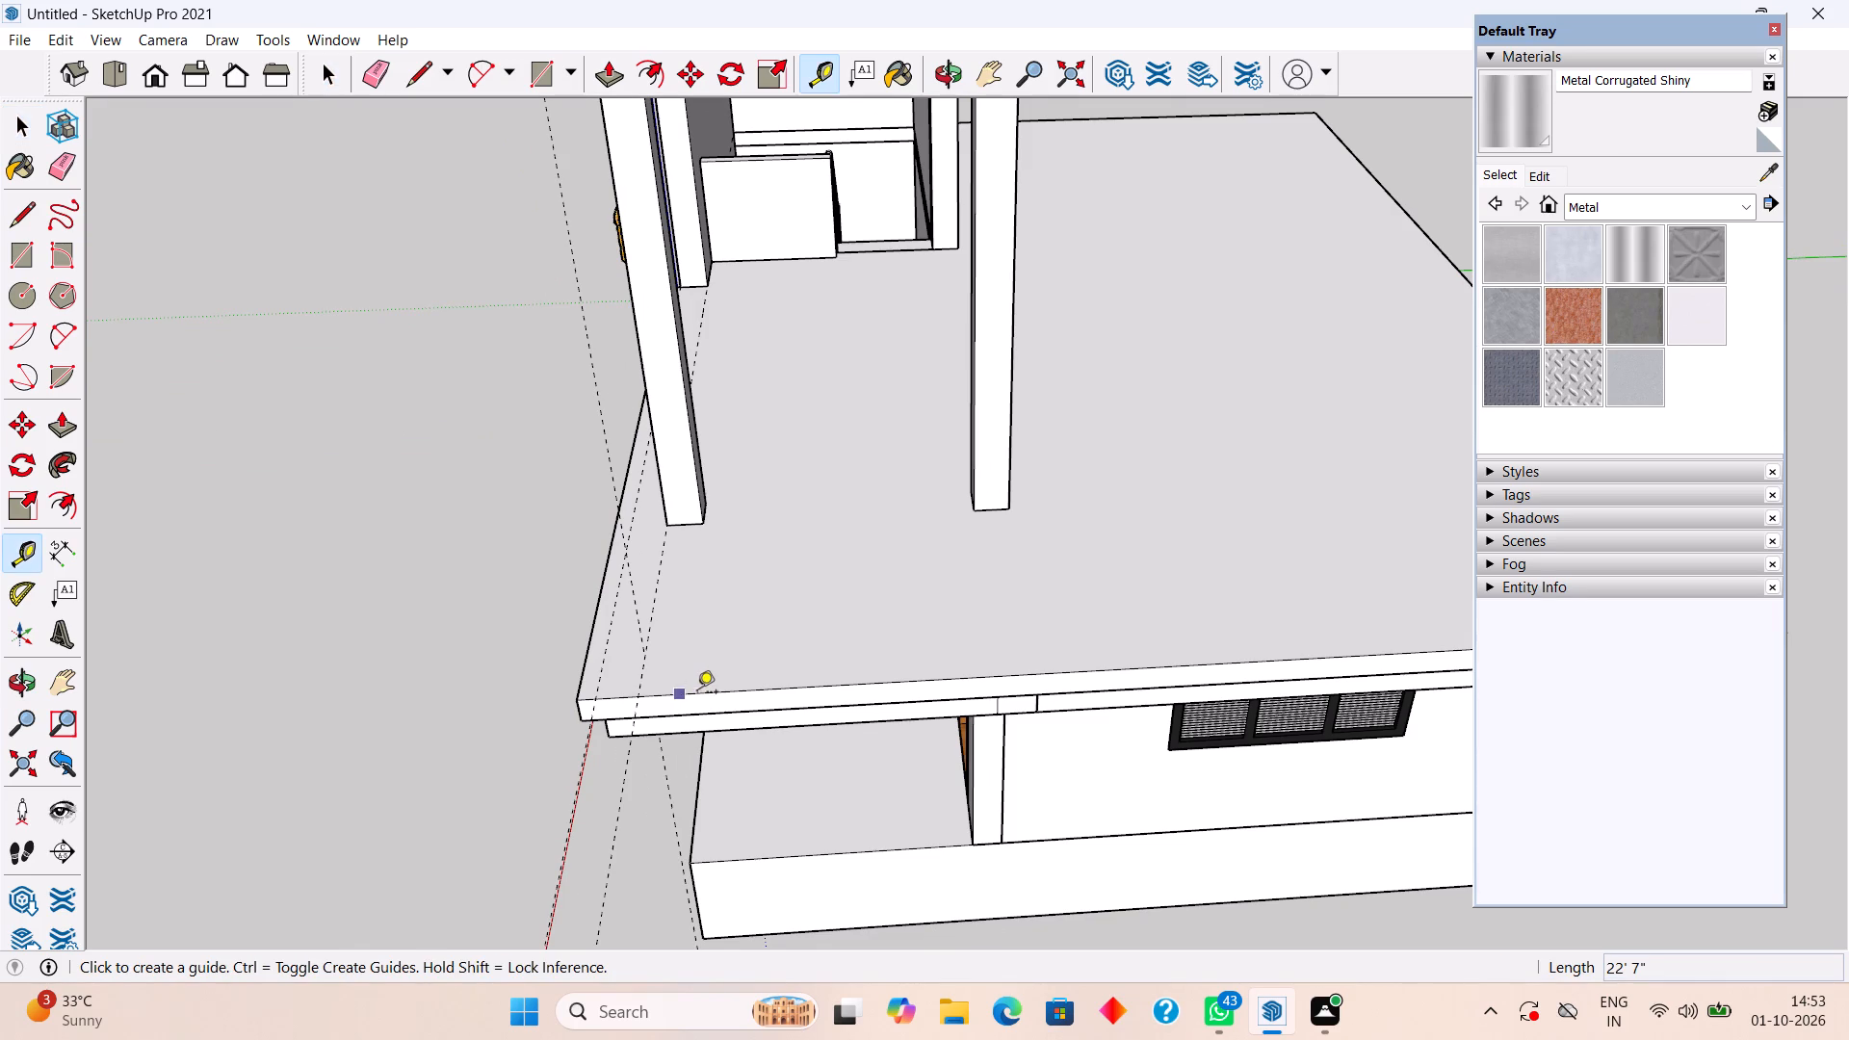
pyautogui.click(702, 692)
pyautogui.press('8')
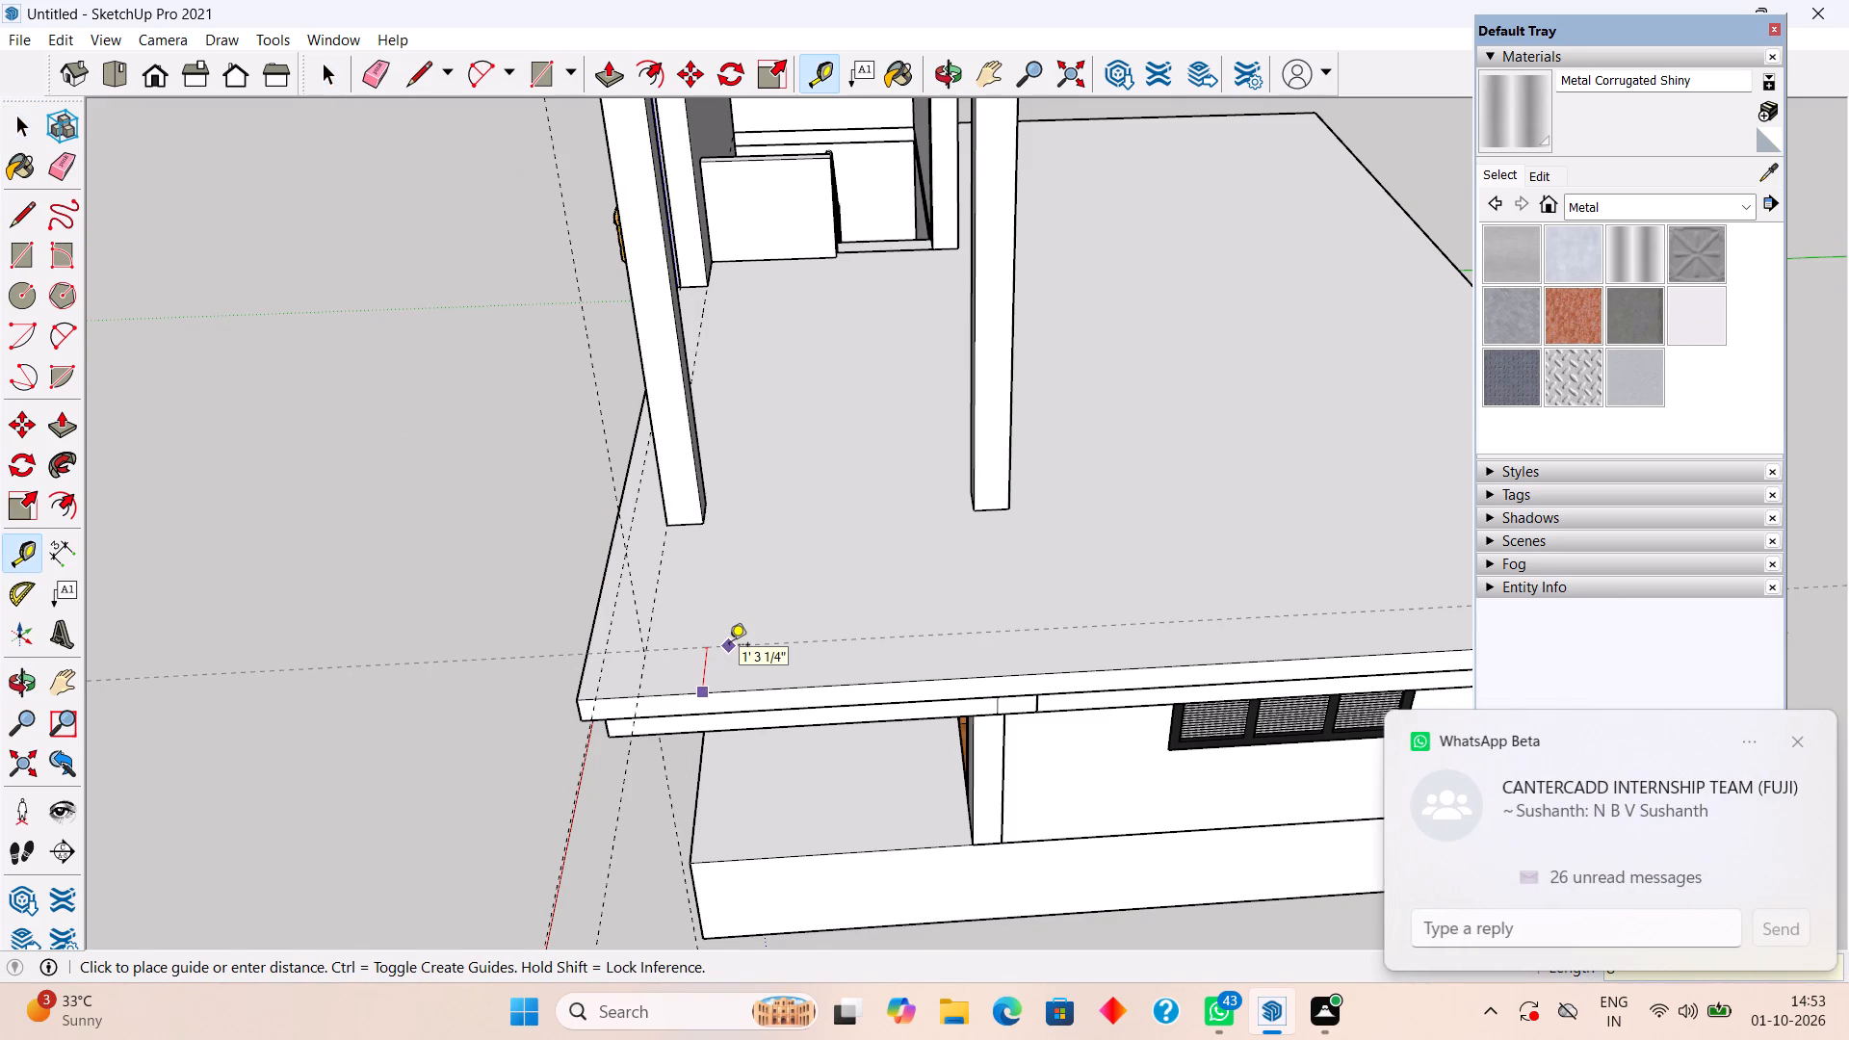
pyautogui.press('BackSpace')
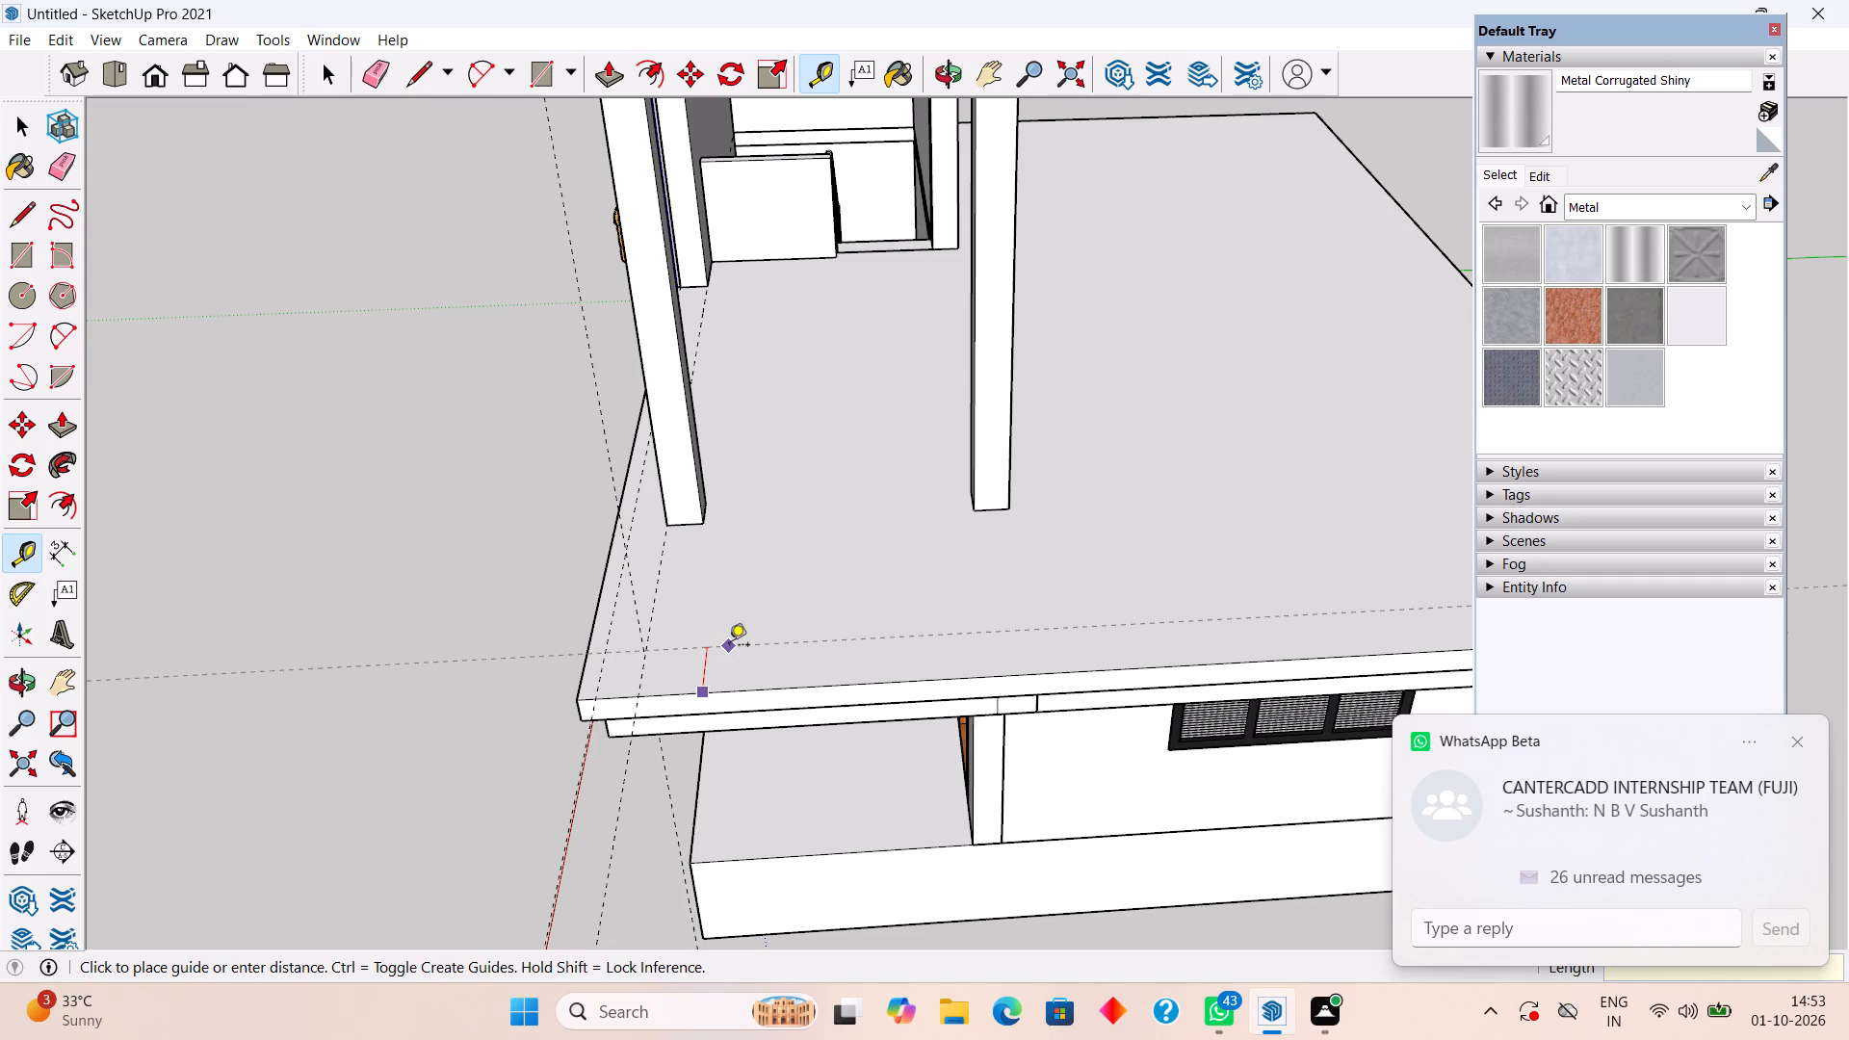
pyautogui.write('6"')
pyautogui.press('Return')
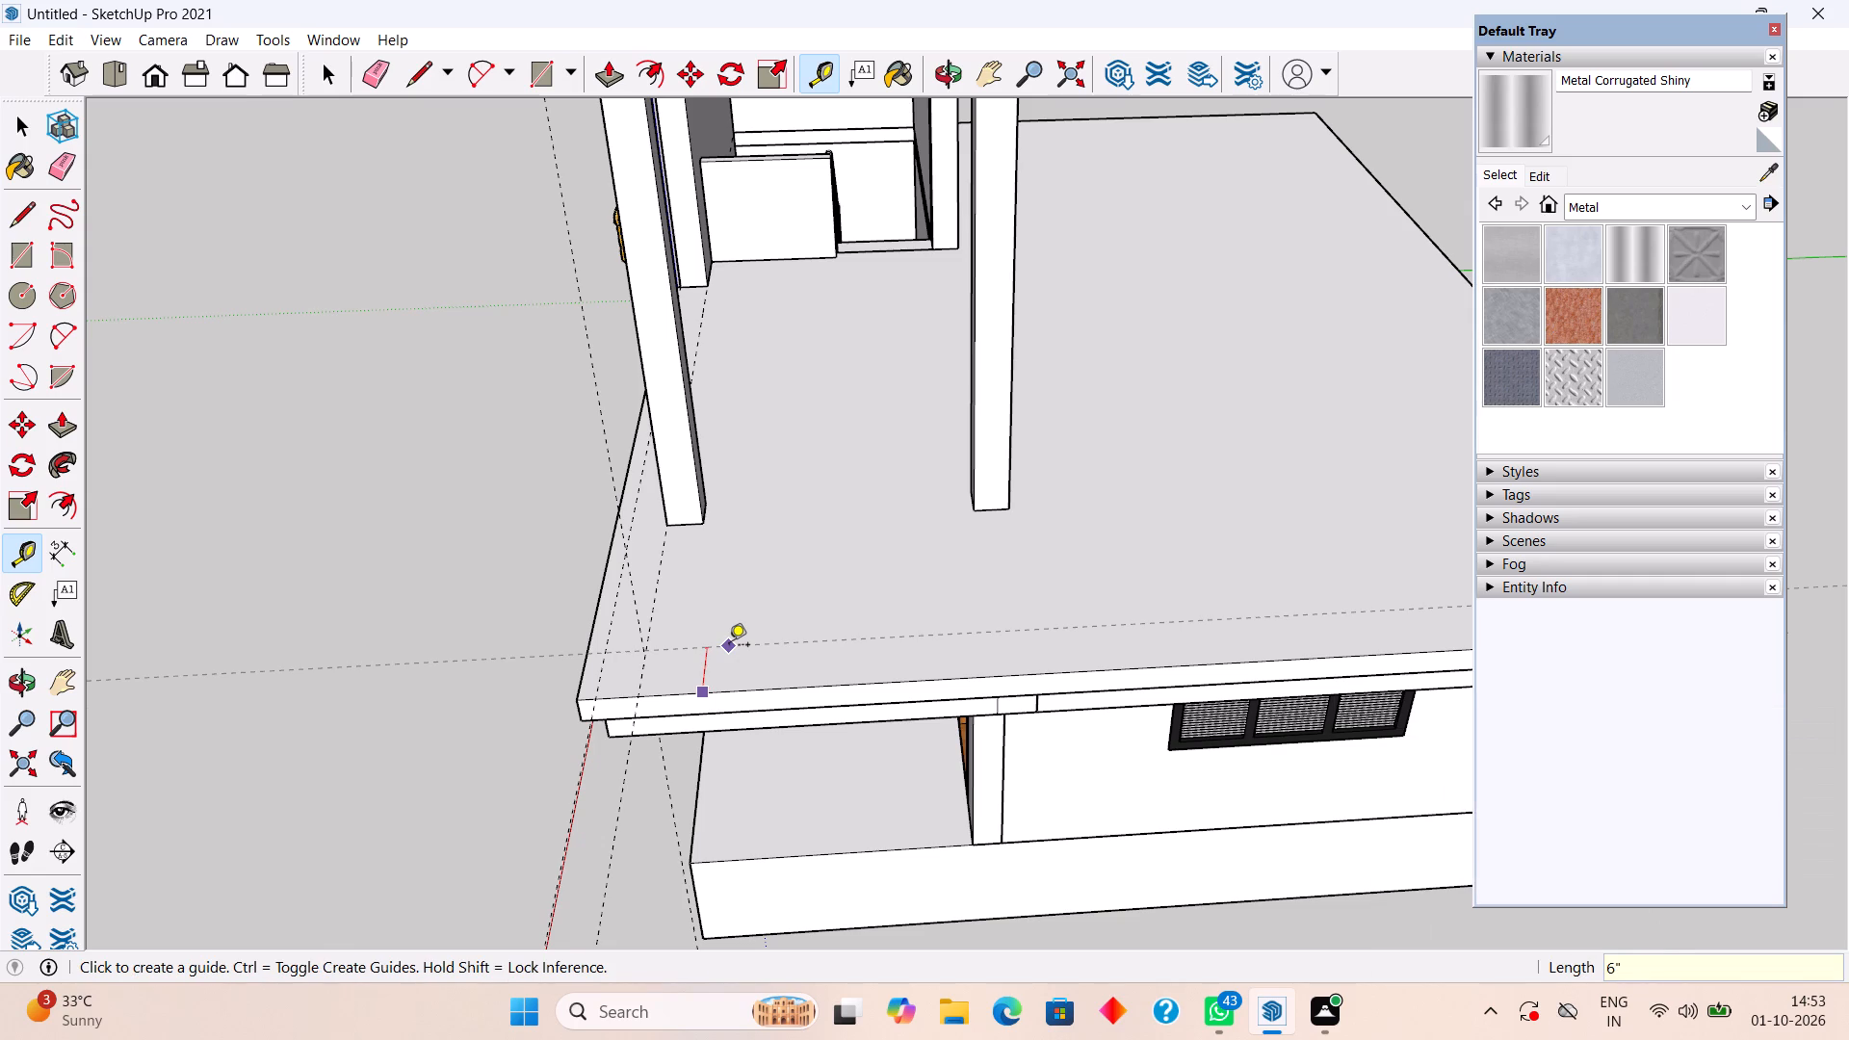
pyautogui.press('space')
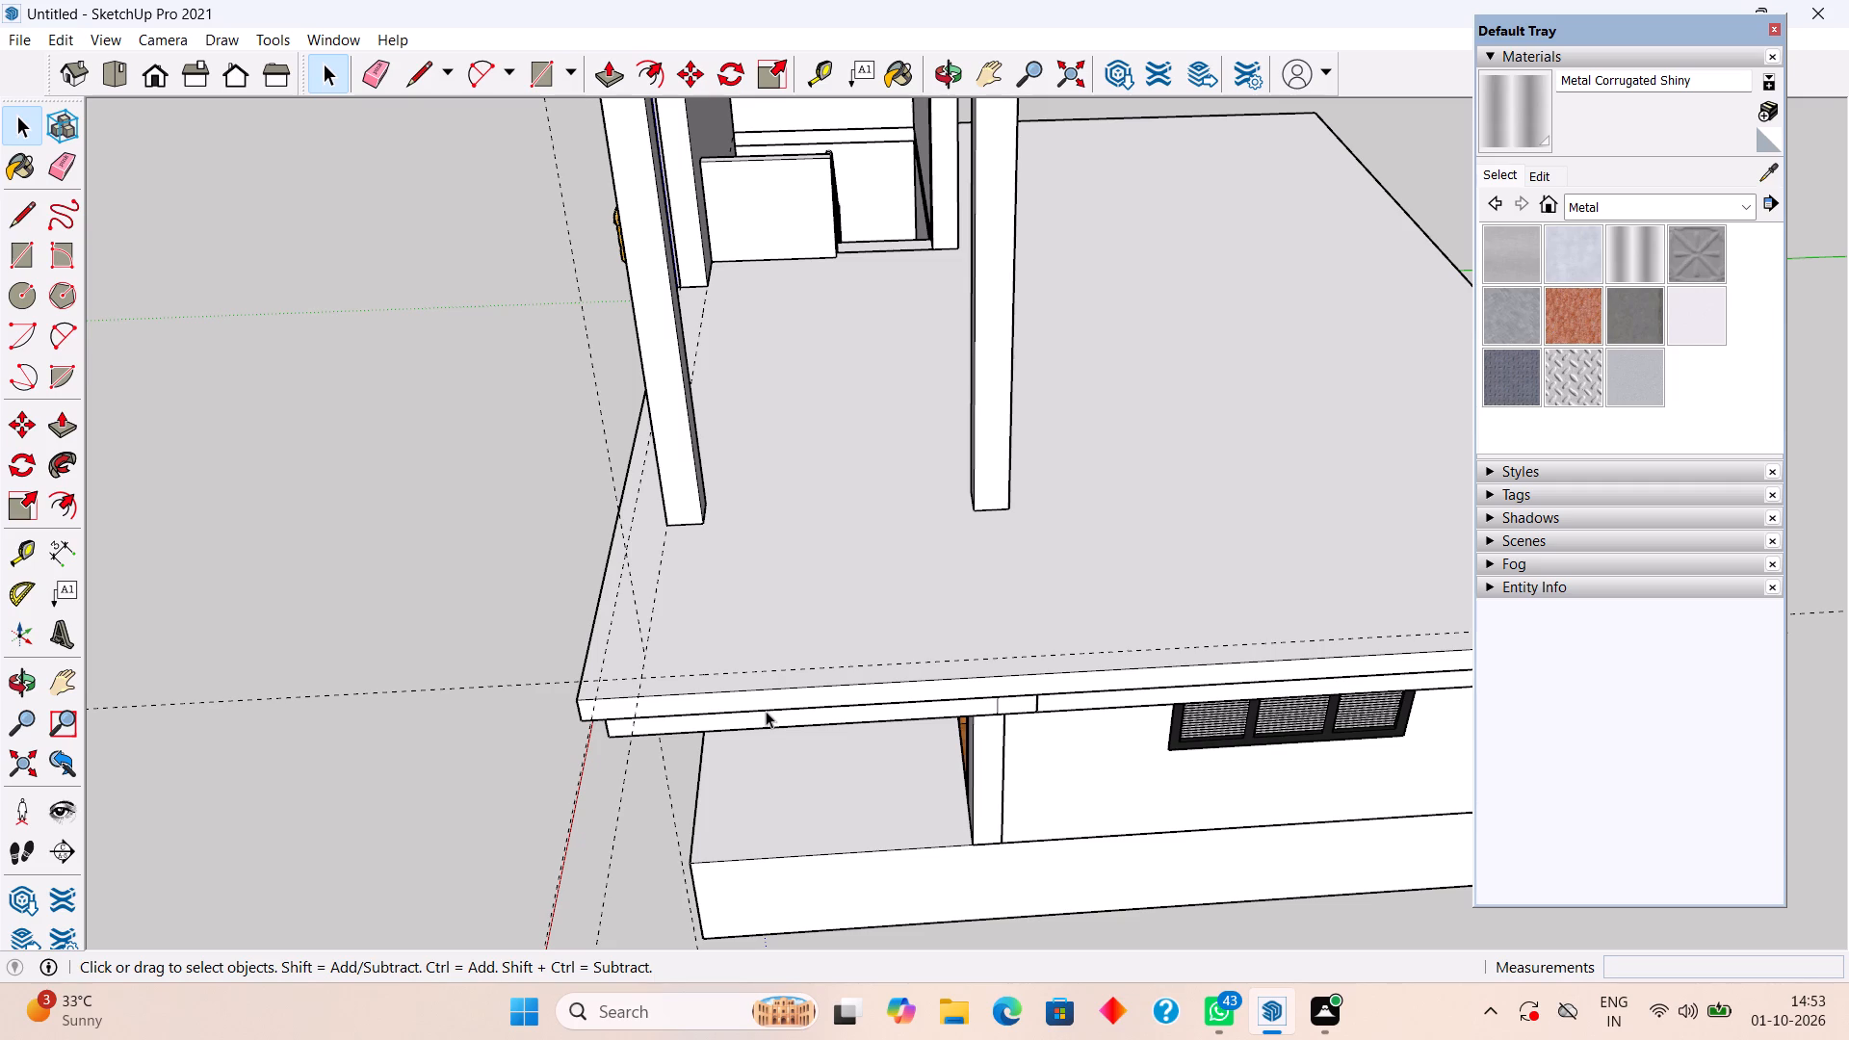
# Examine the slab's overhang, its corner and guides, and the porch beneath from several sides.
pyautogui.scroll(1, 777, 699)
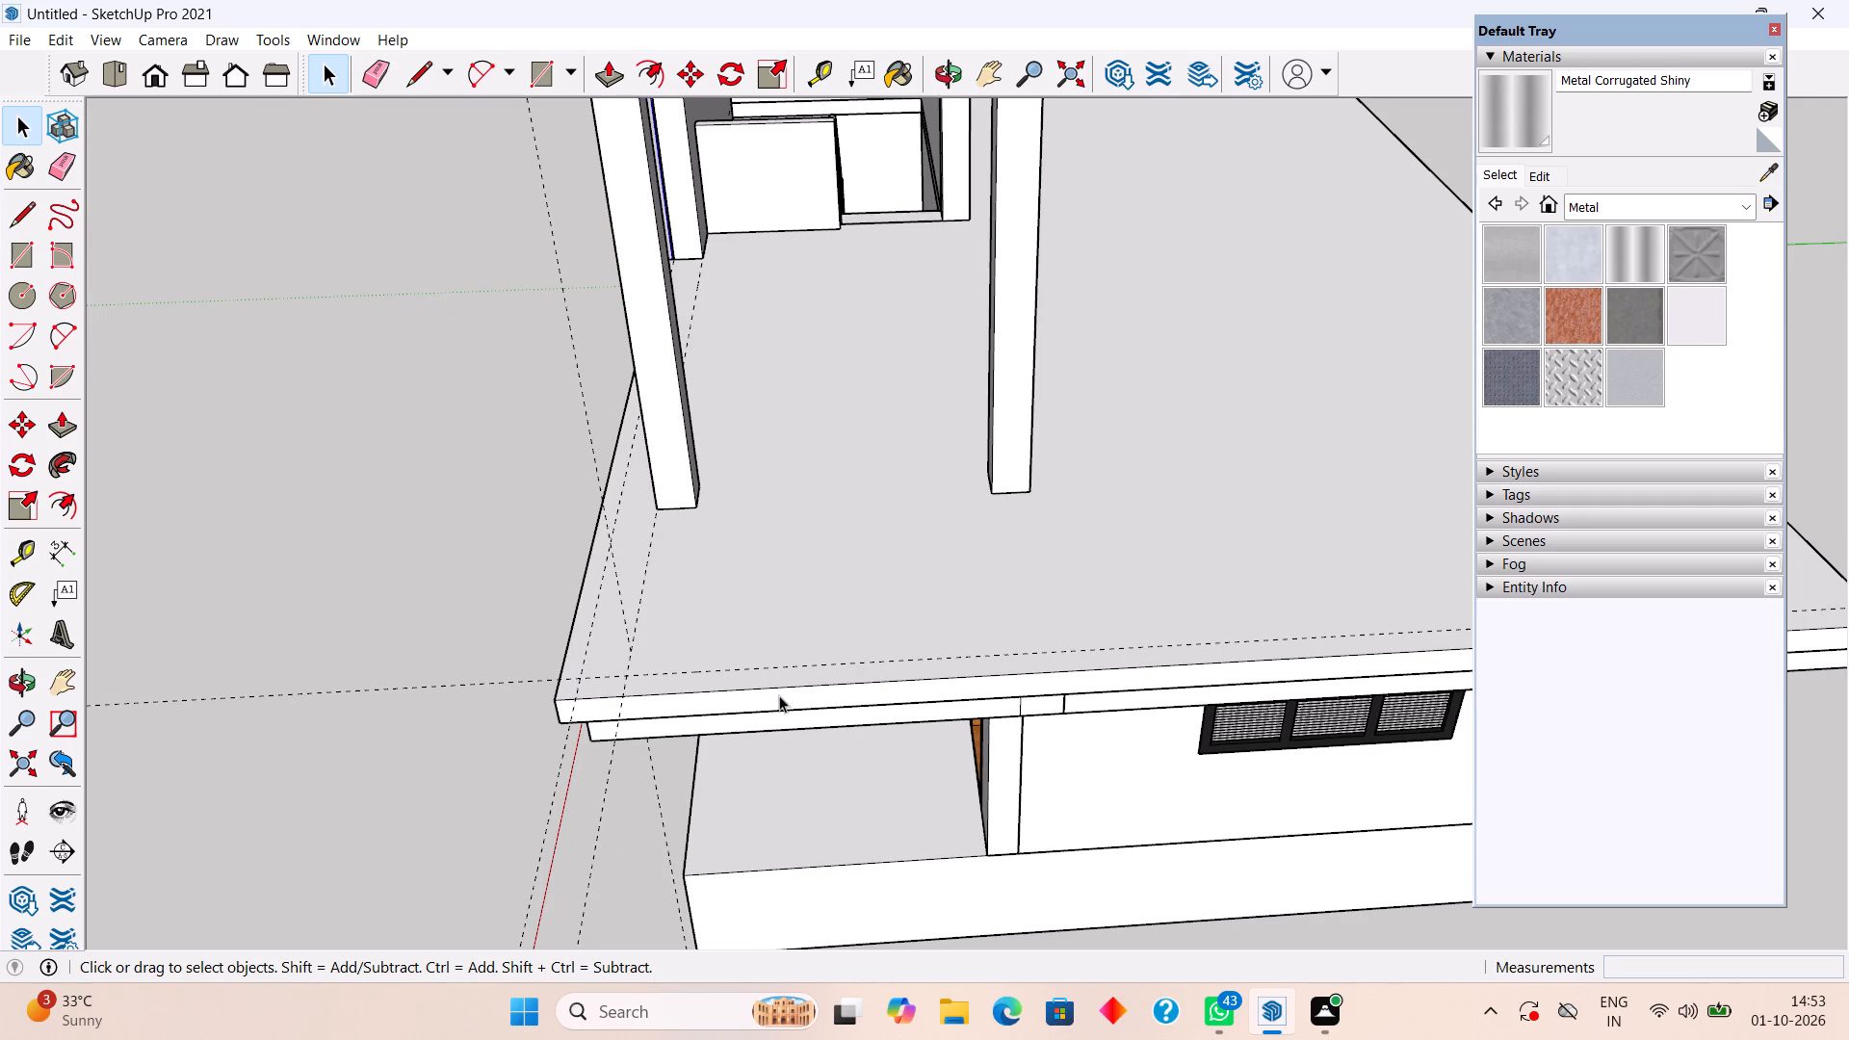
pyautogui.moveTo(779, 695); pyautogui.dragTo(1107, 501, button='middle')
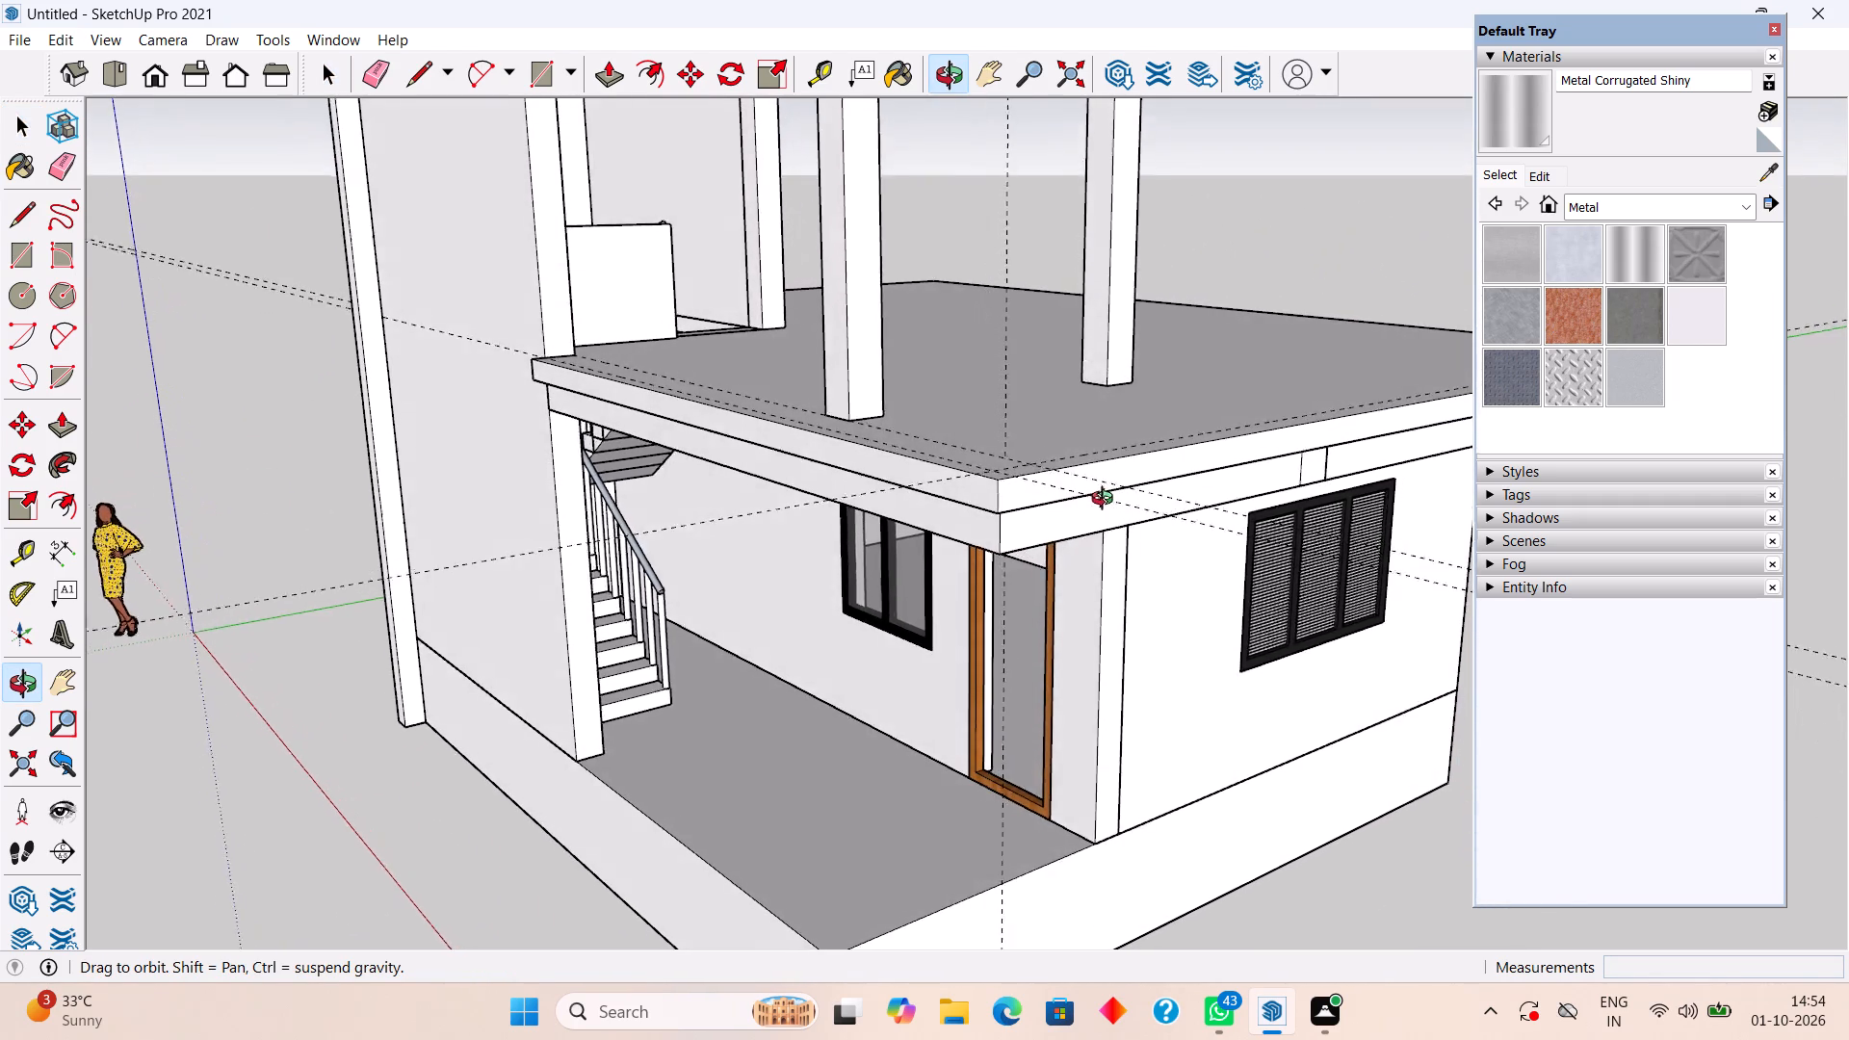
pyautogui.moveTo(1107, 501); pyautogui.dragTo(1052, 536, button='middle')
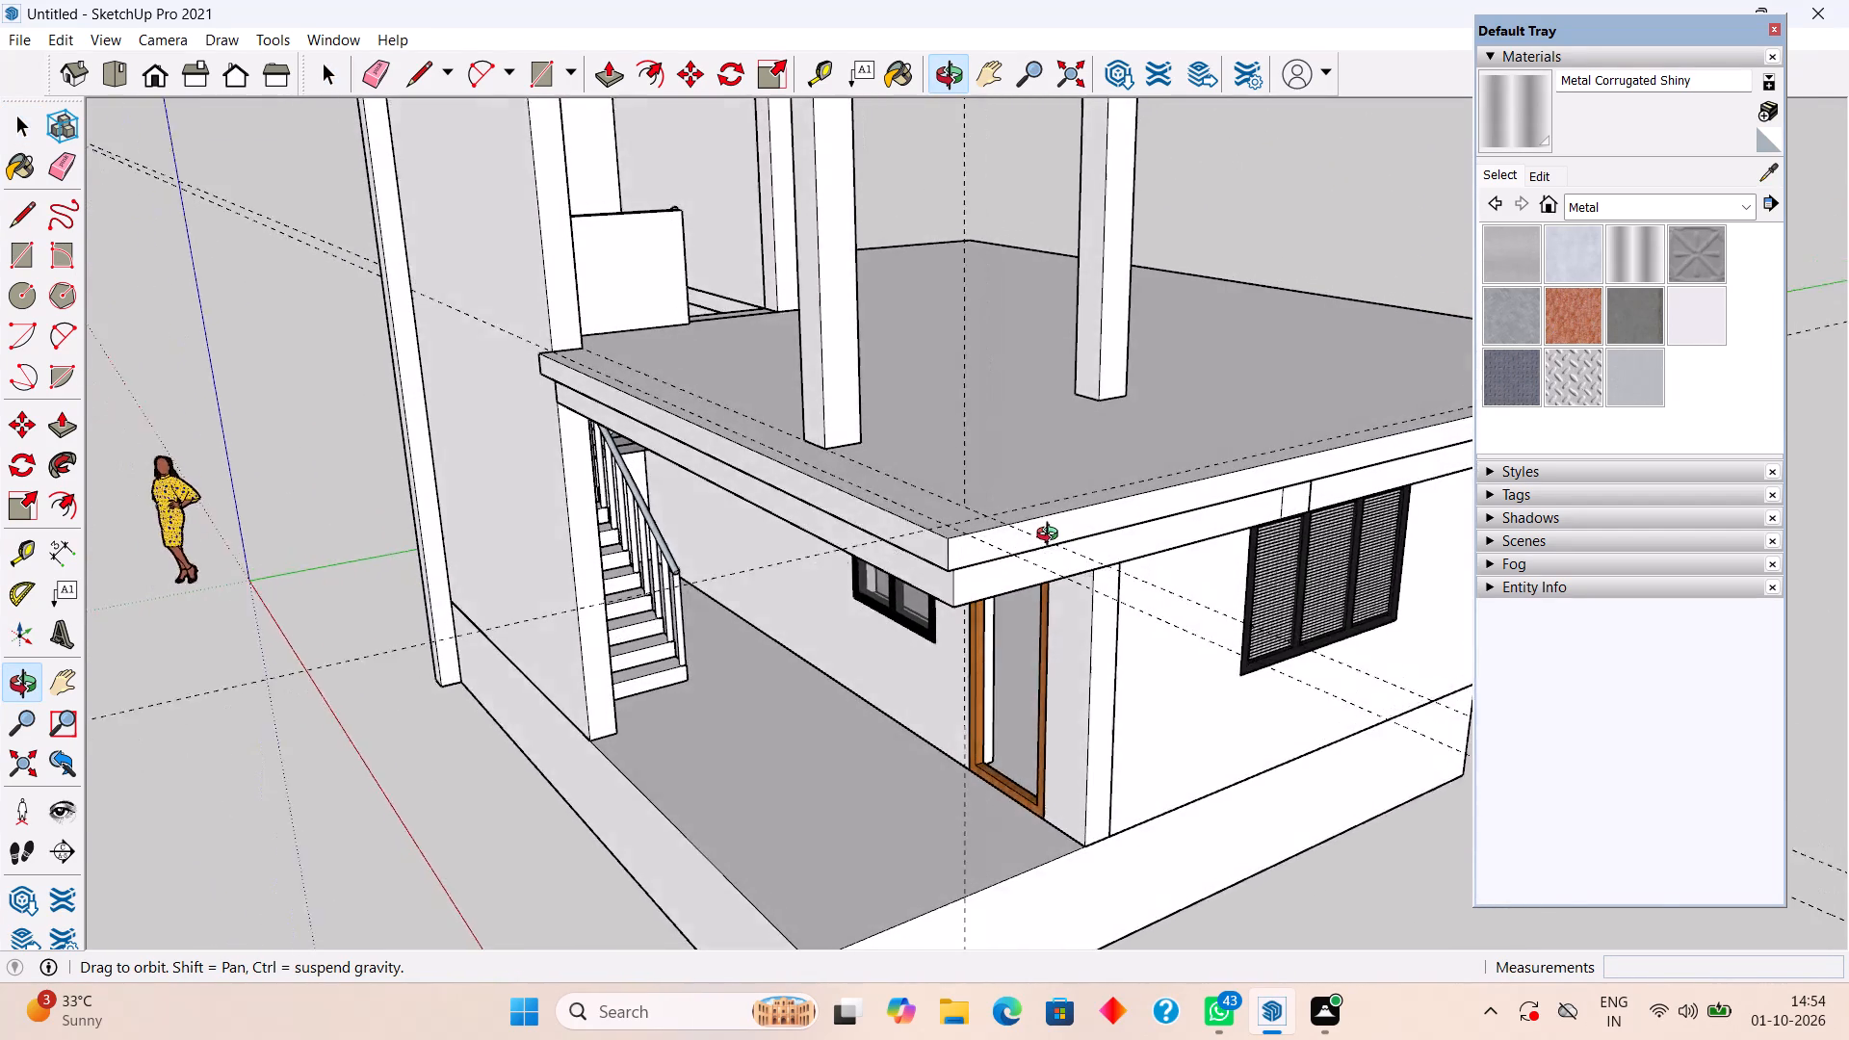
pyautogui.moveTo(1052, 536); pyautogui.dragTo(992, 565, button='middle')
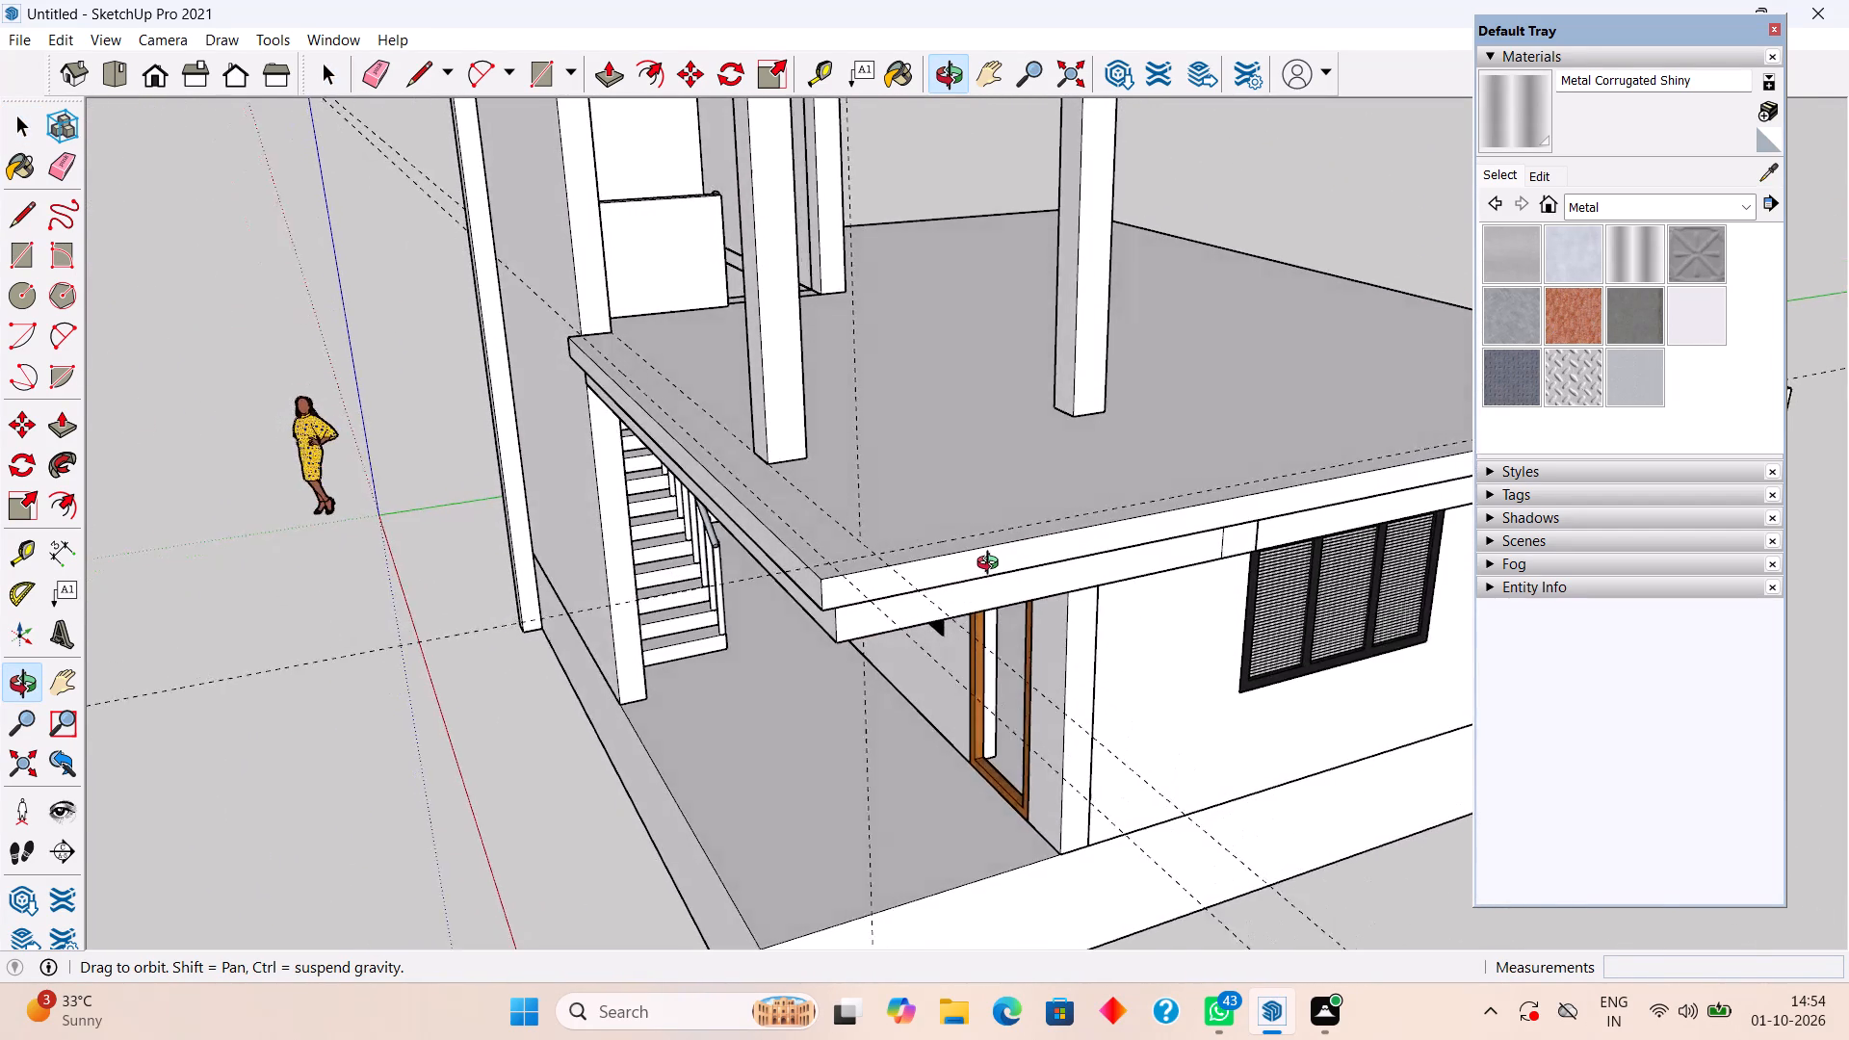
pyautogui.moveTo(992, 565); pyautogui.dragTo(979, 581, button='middle')
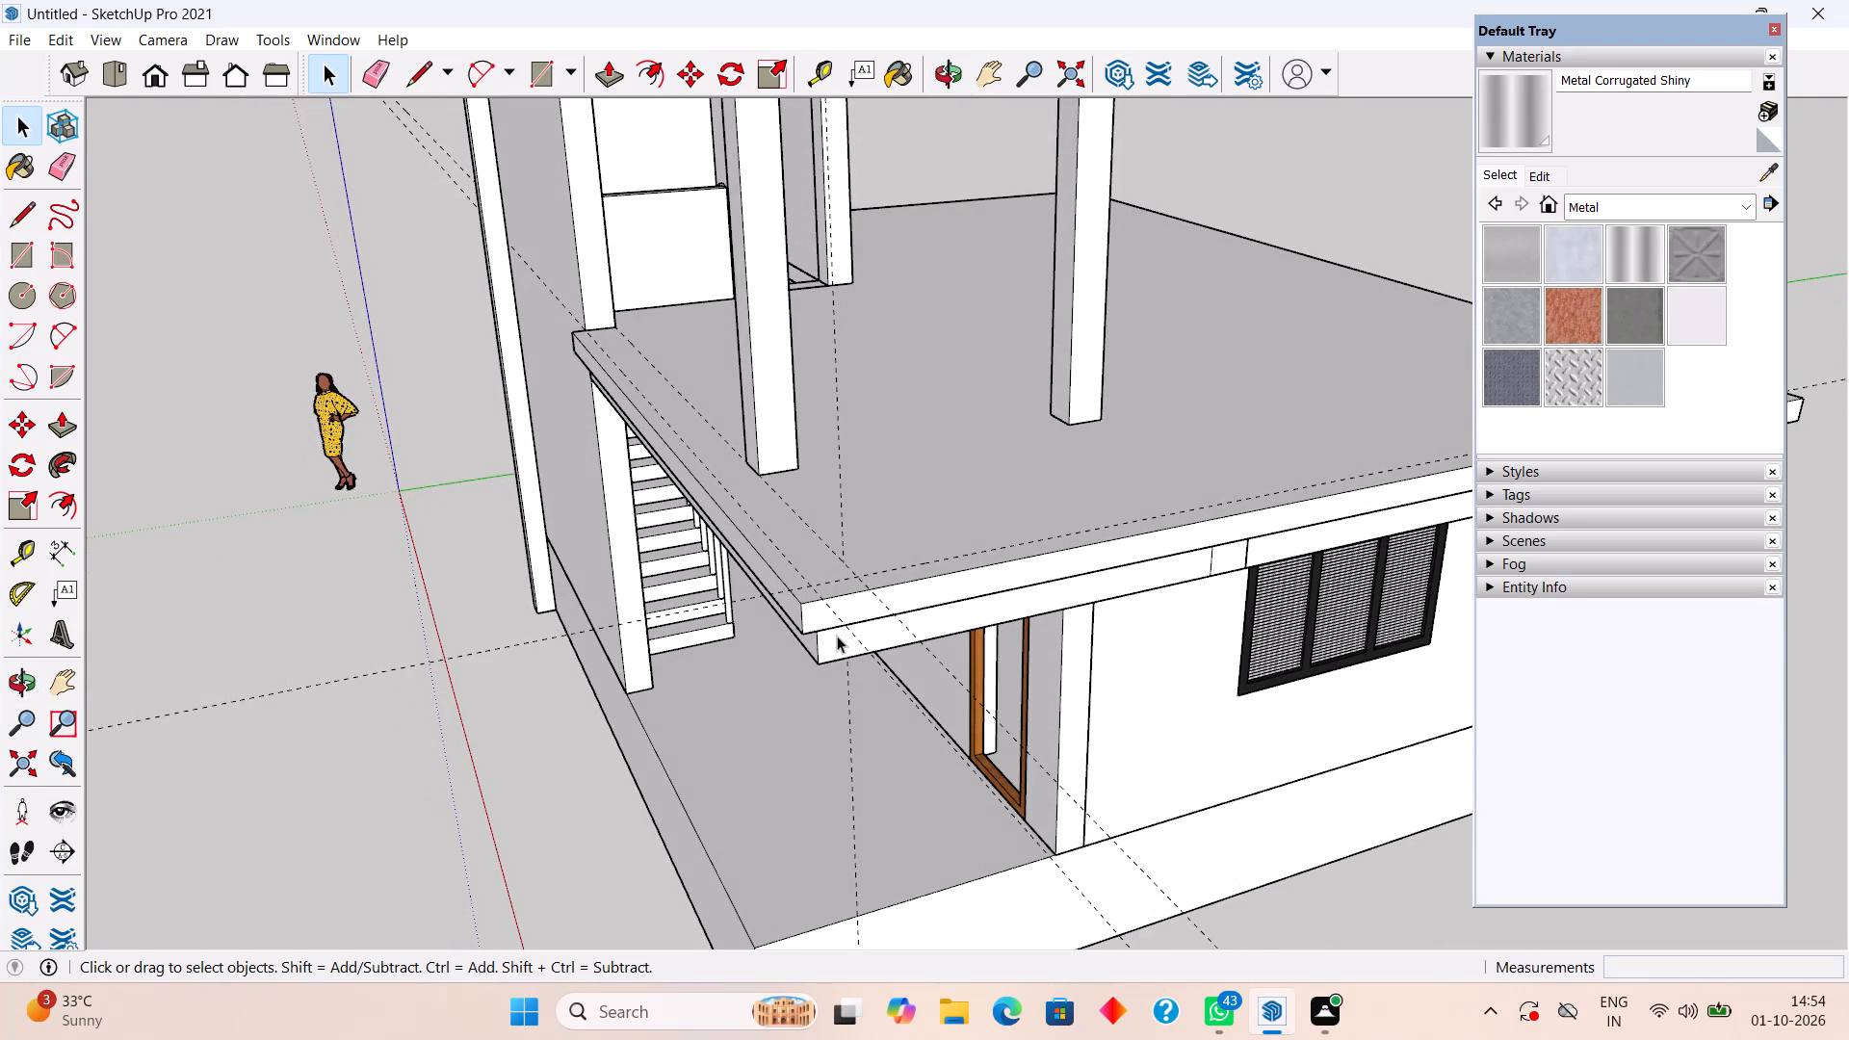
pyautogui.moveTo(848, 616); pyautogui.dragTo(1056, 615, button='middle')
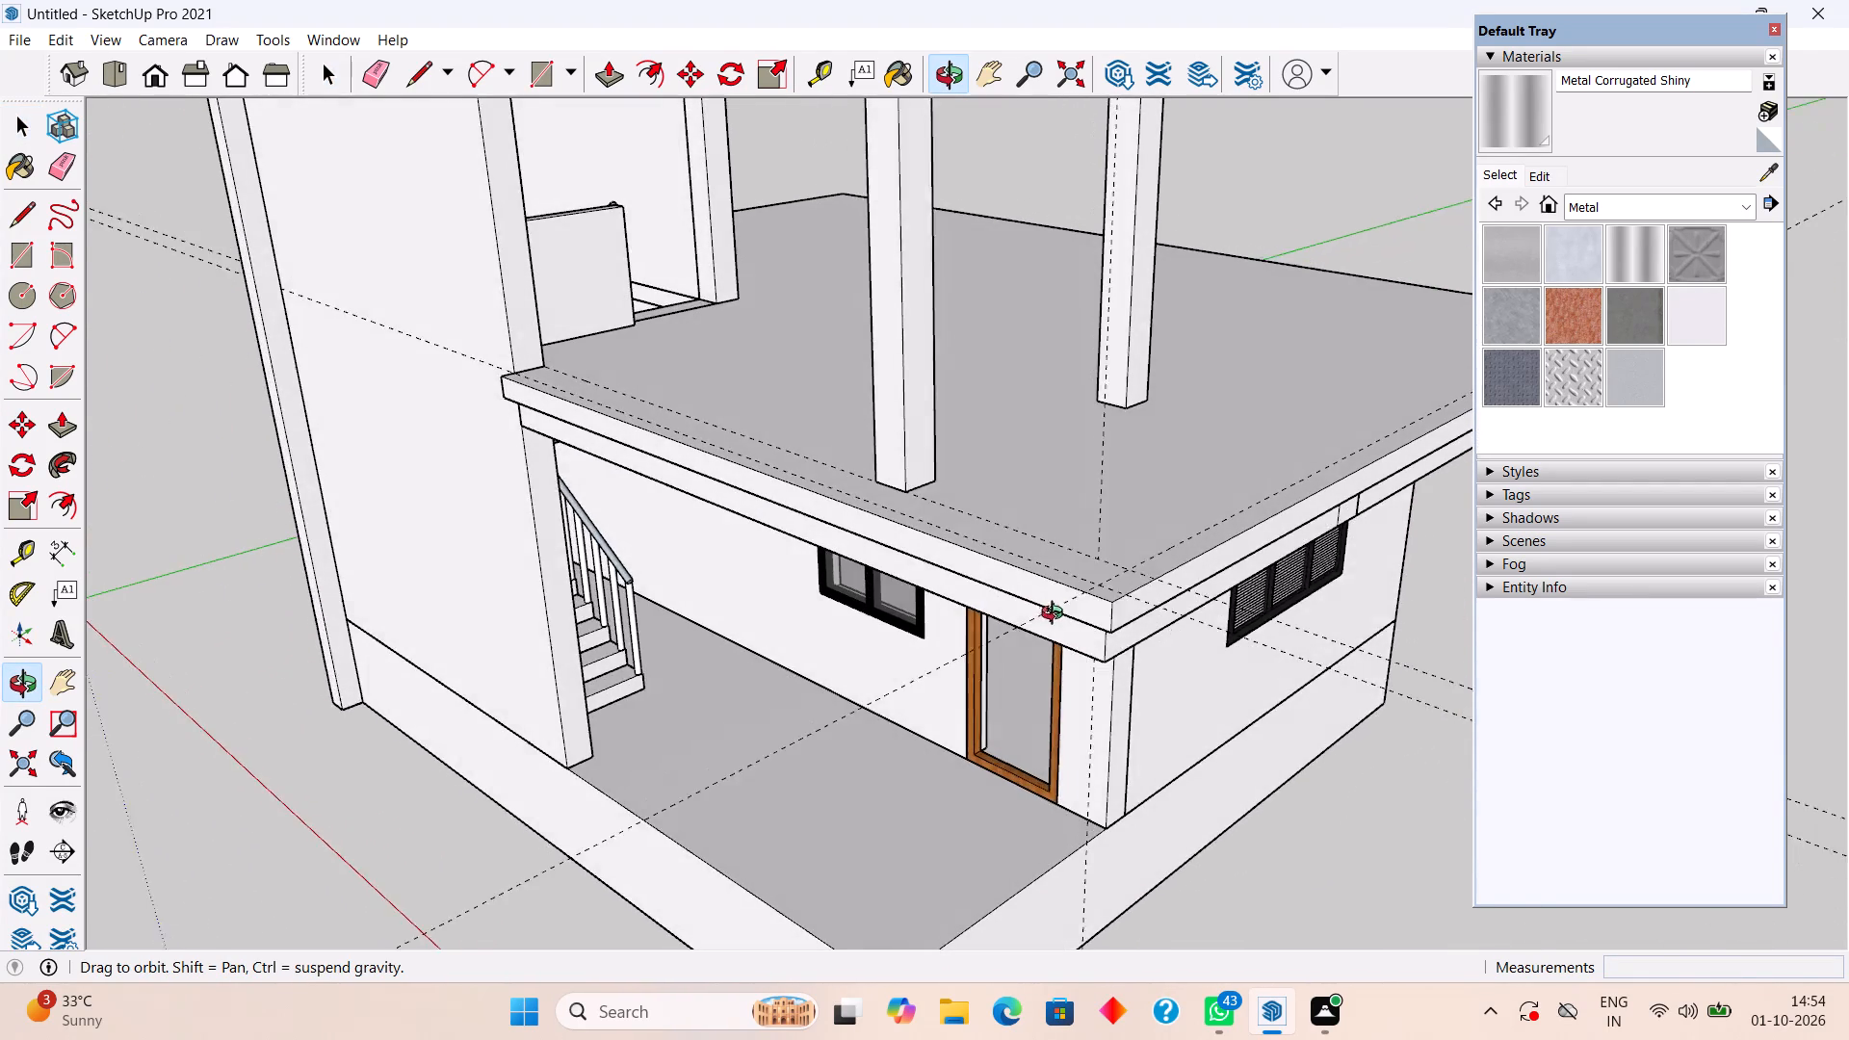
pyautogui.moveTo(1056, 615); pyautogui.dragTo(1149, 614, button='middle')
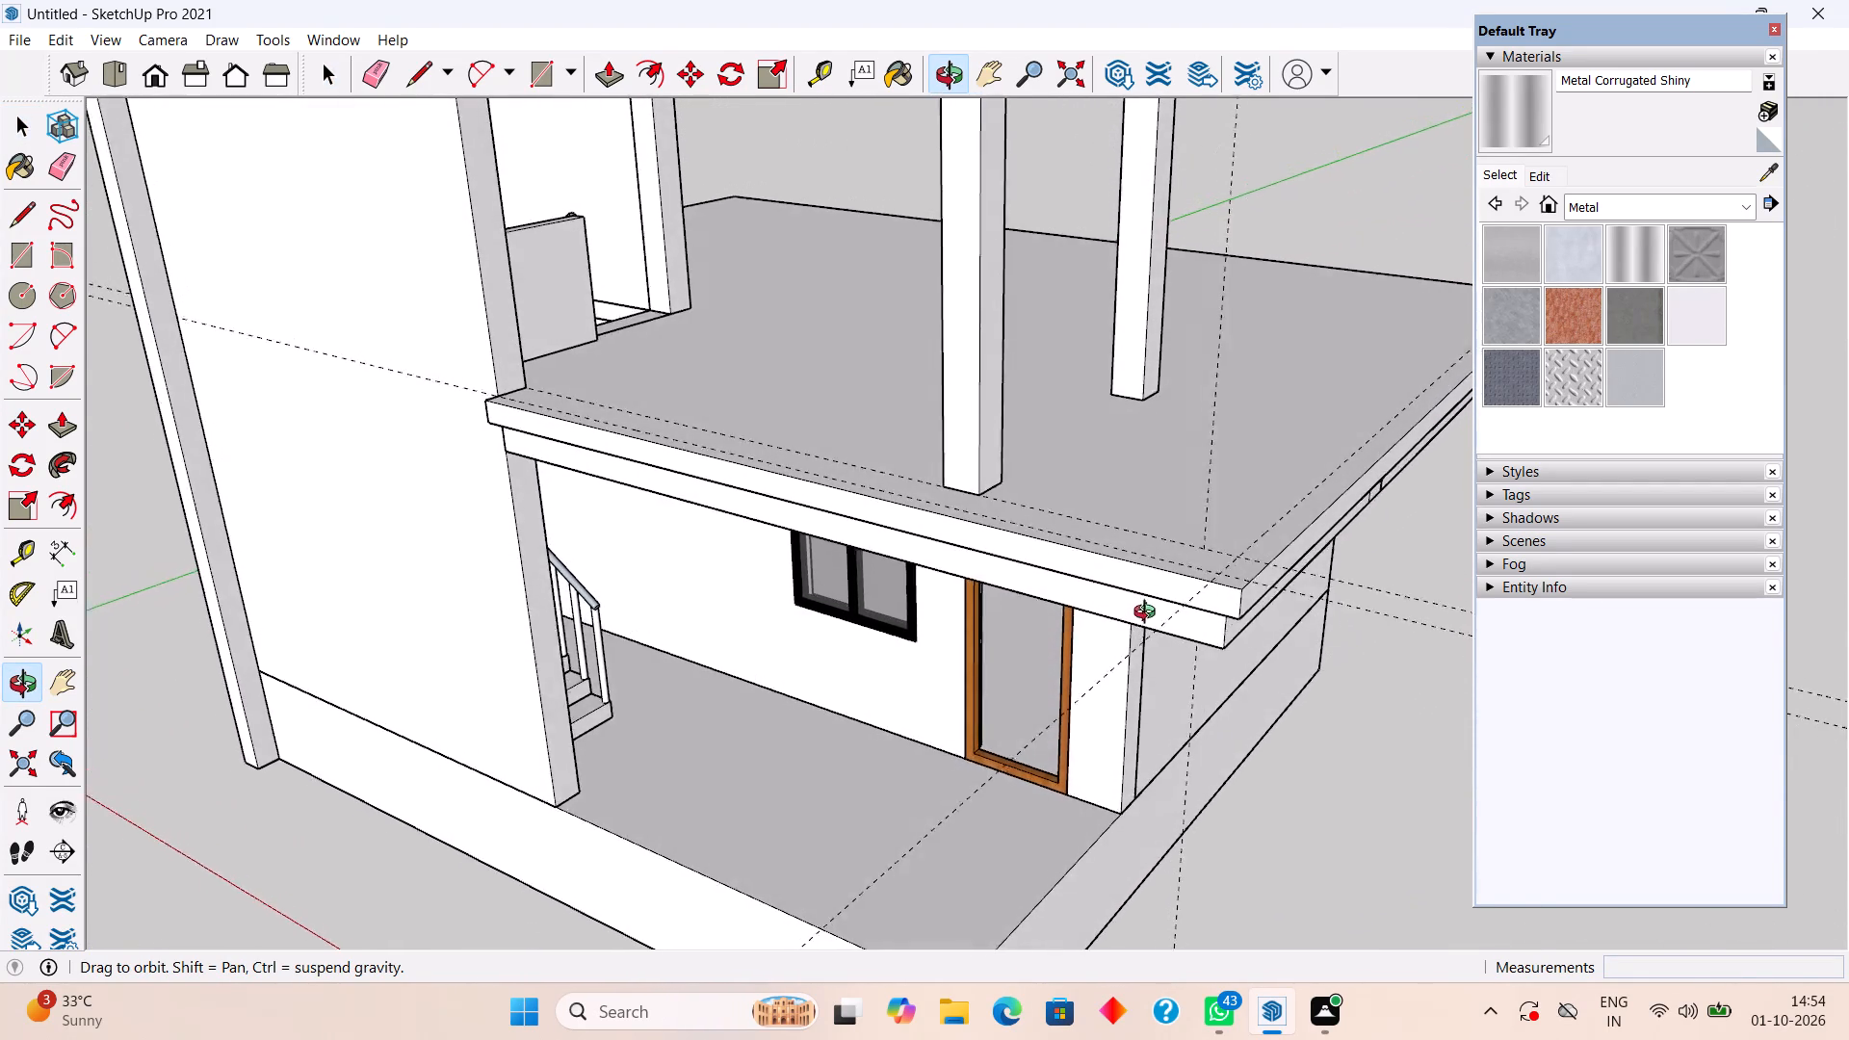
pyautogui.moveTo(1149, 614); pyautogui.dragTo(1190, 593, button='middle')
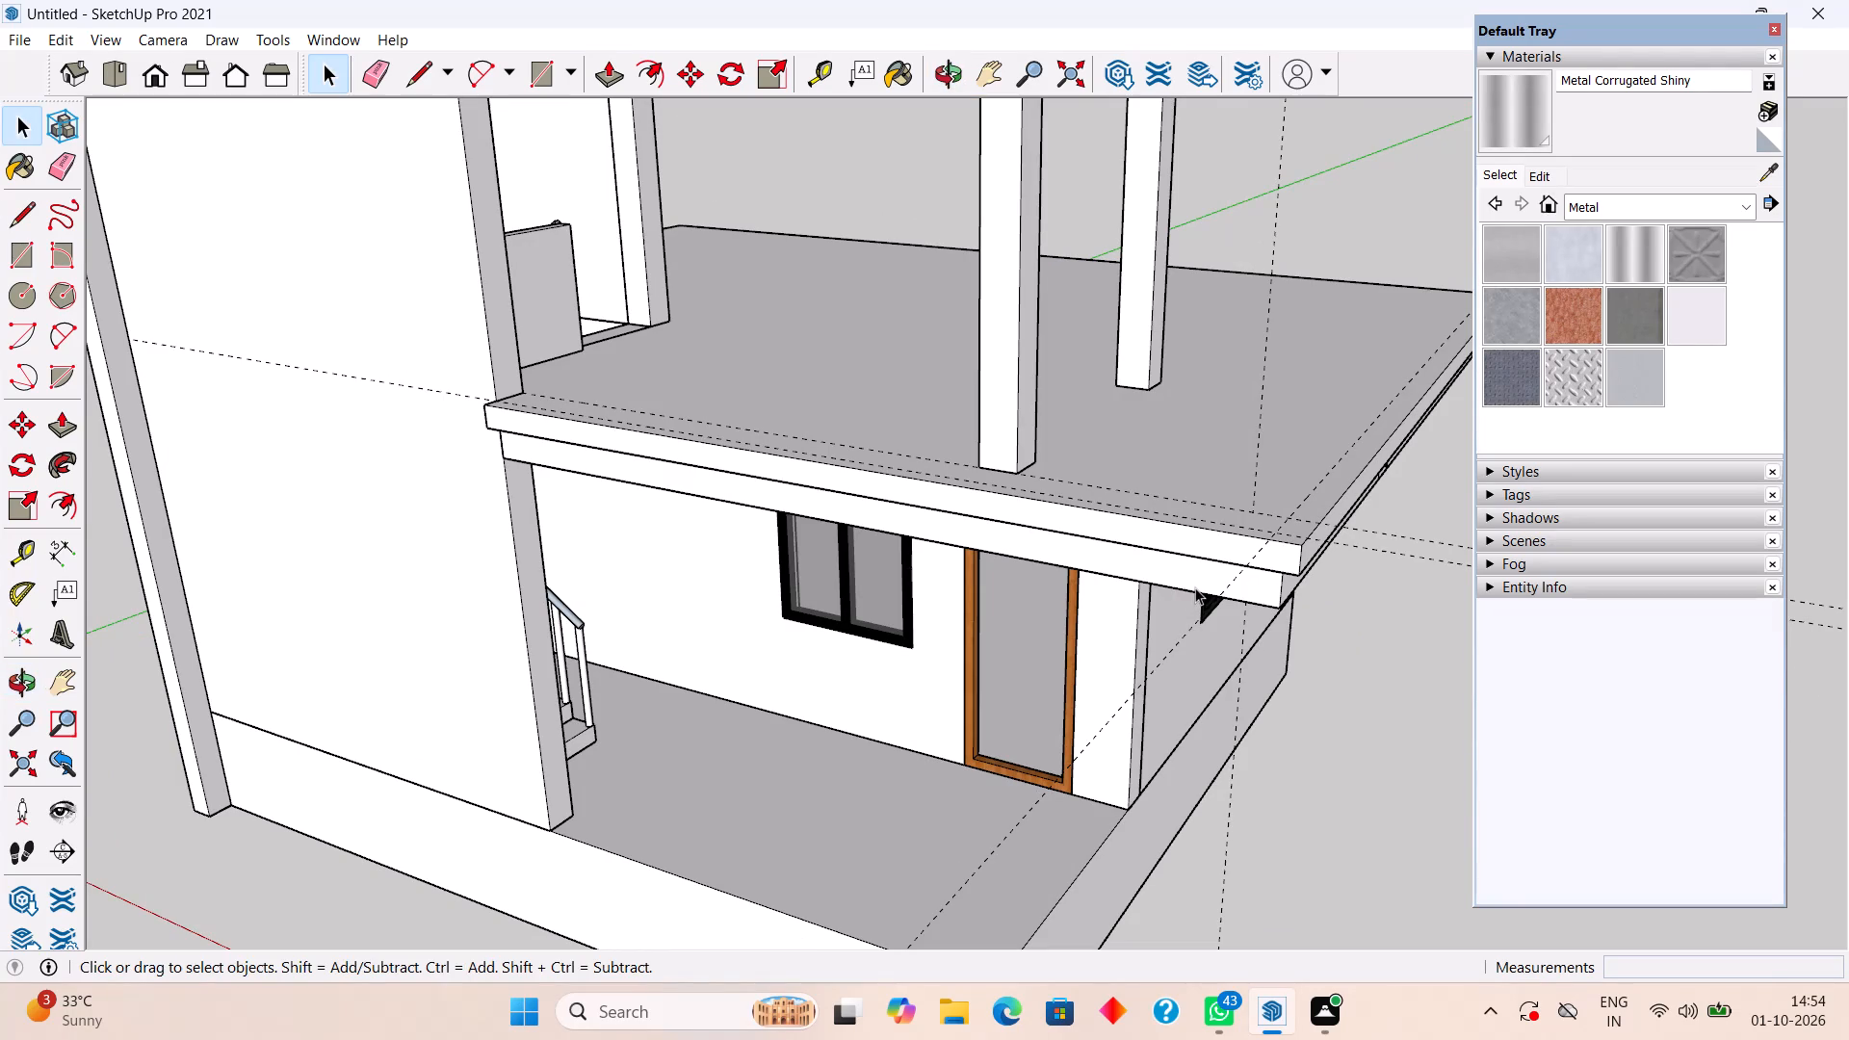
pyautogui.moveTo(1240, 533); pyautogui.dragTo(1193, 621, button='middle')
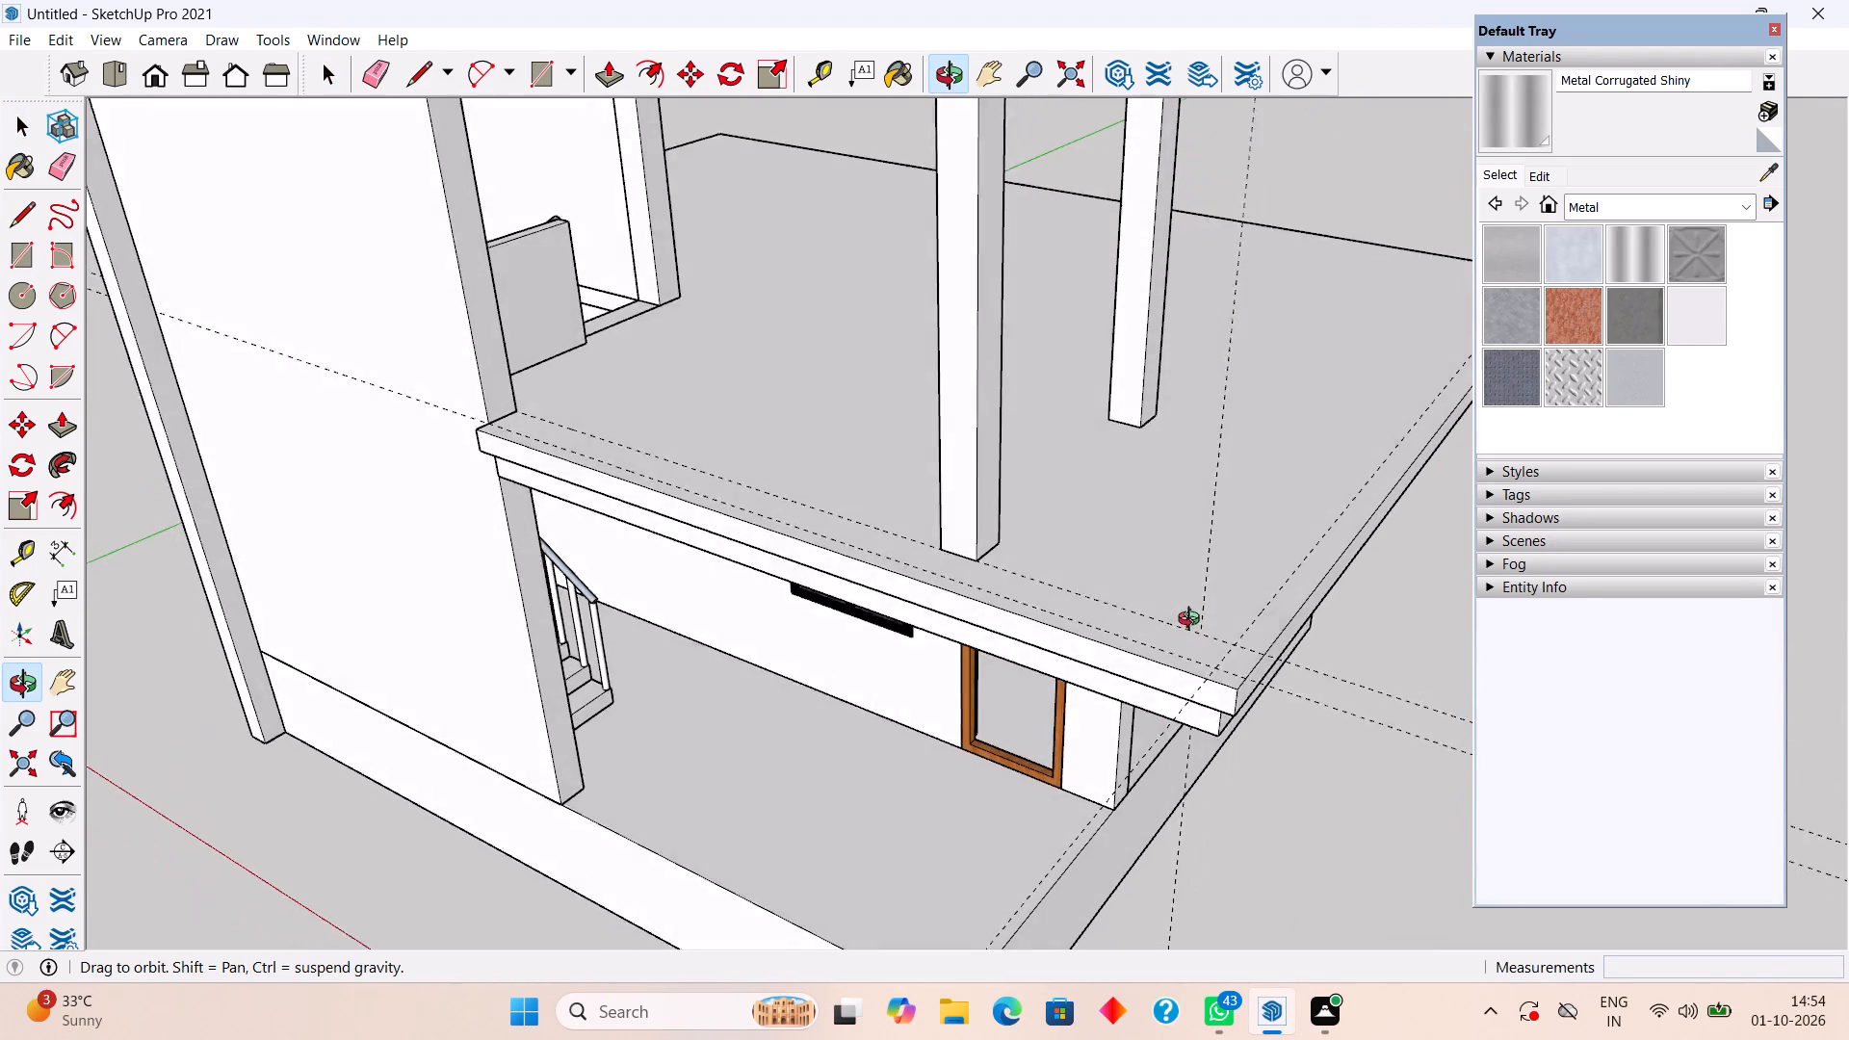
pyautogui.moveTo(1193, 621); pyautogui.dragTo(1064, 787, button='middle')
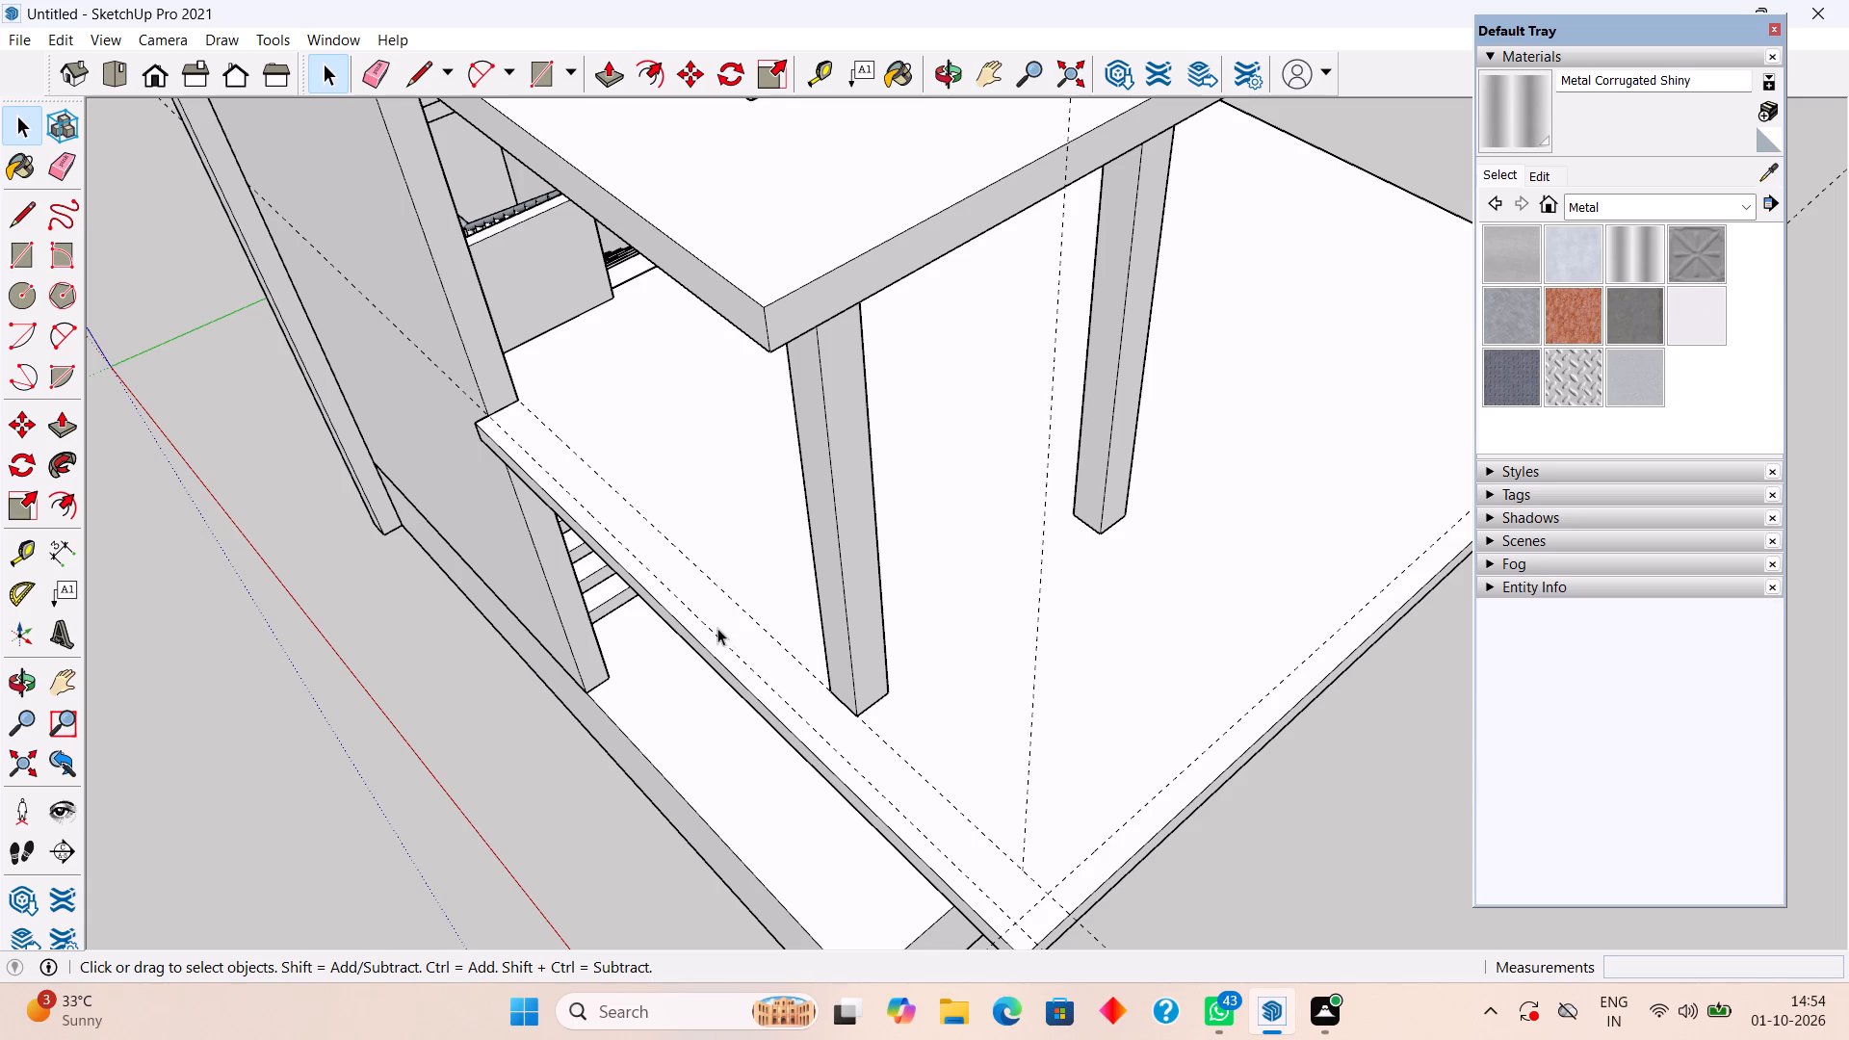
pyautogui.moveTo(710, 628); pyautogui.dragTo(871, 621, button='middle')
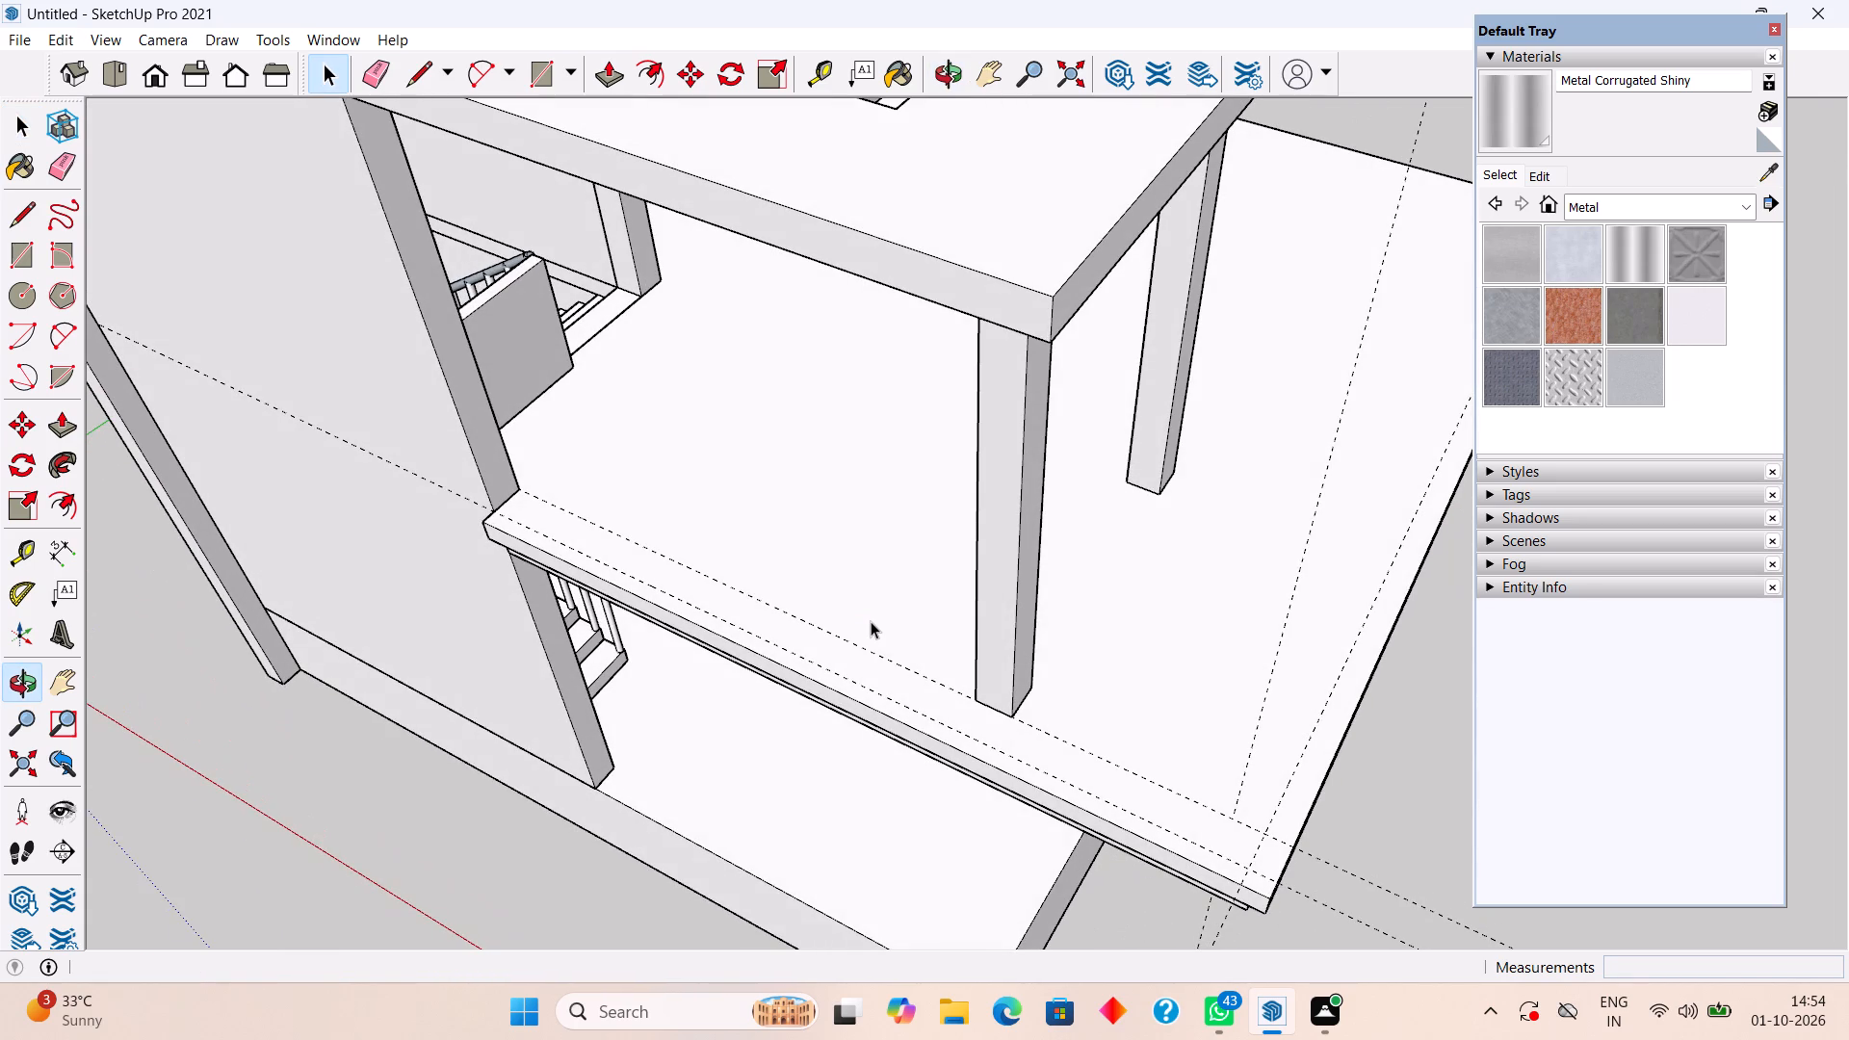
pyautogui.moveTo(879, 733); pyautogui.dragTo(898, 614, button='middle')
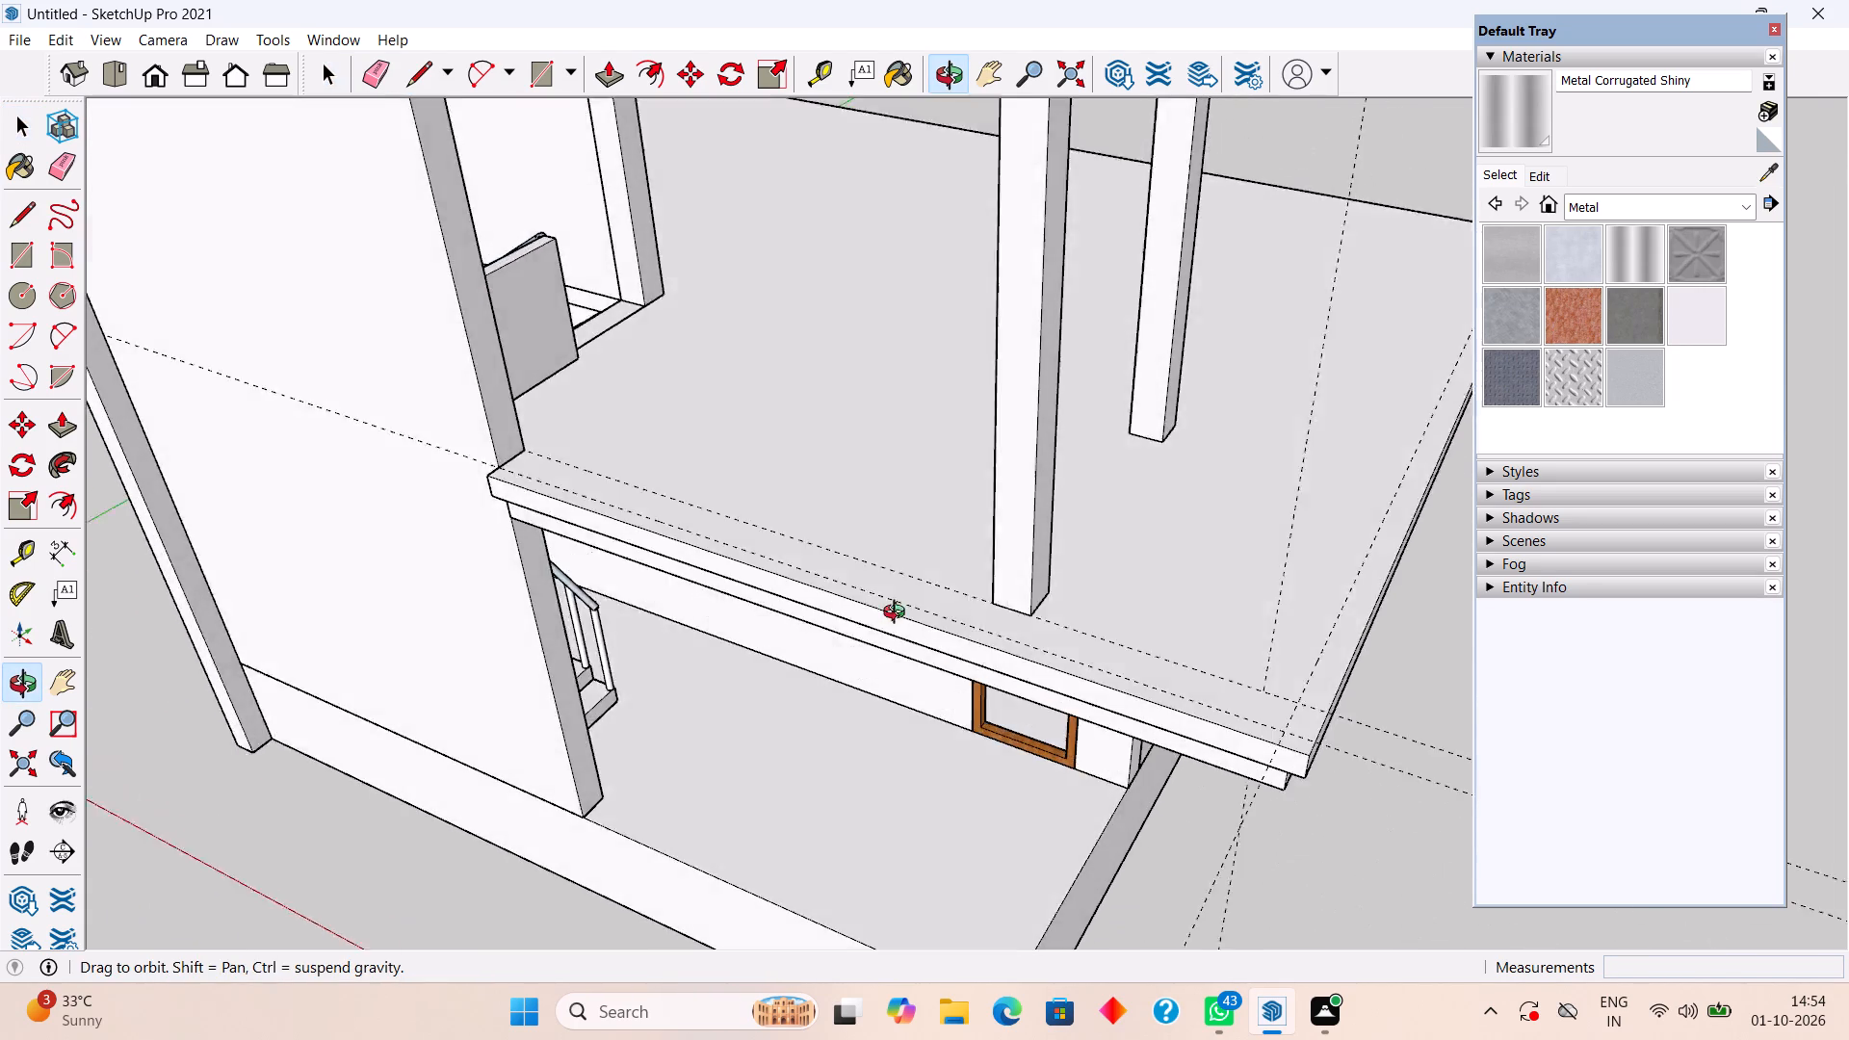
pyautogui.moveTo(898, 614); pyautogui.dragTo(905, 555, button='middle')
pyautogui.moveTo(953, 662); pyautogui.dragTo(1091, 558, button='middle')
pyautogui.moveTo(980, 556); pyautogui.dragTo(1135, 494, button='middle')
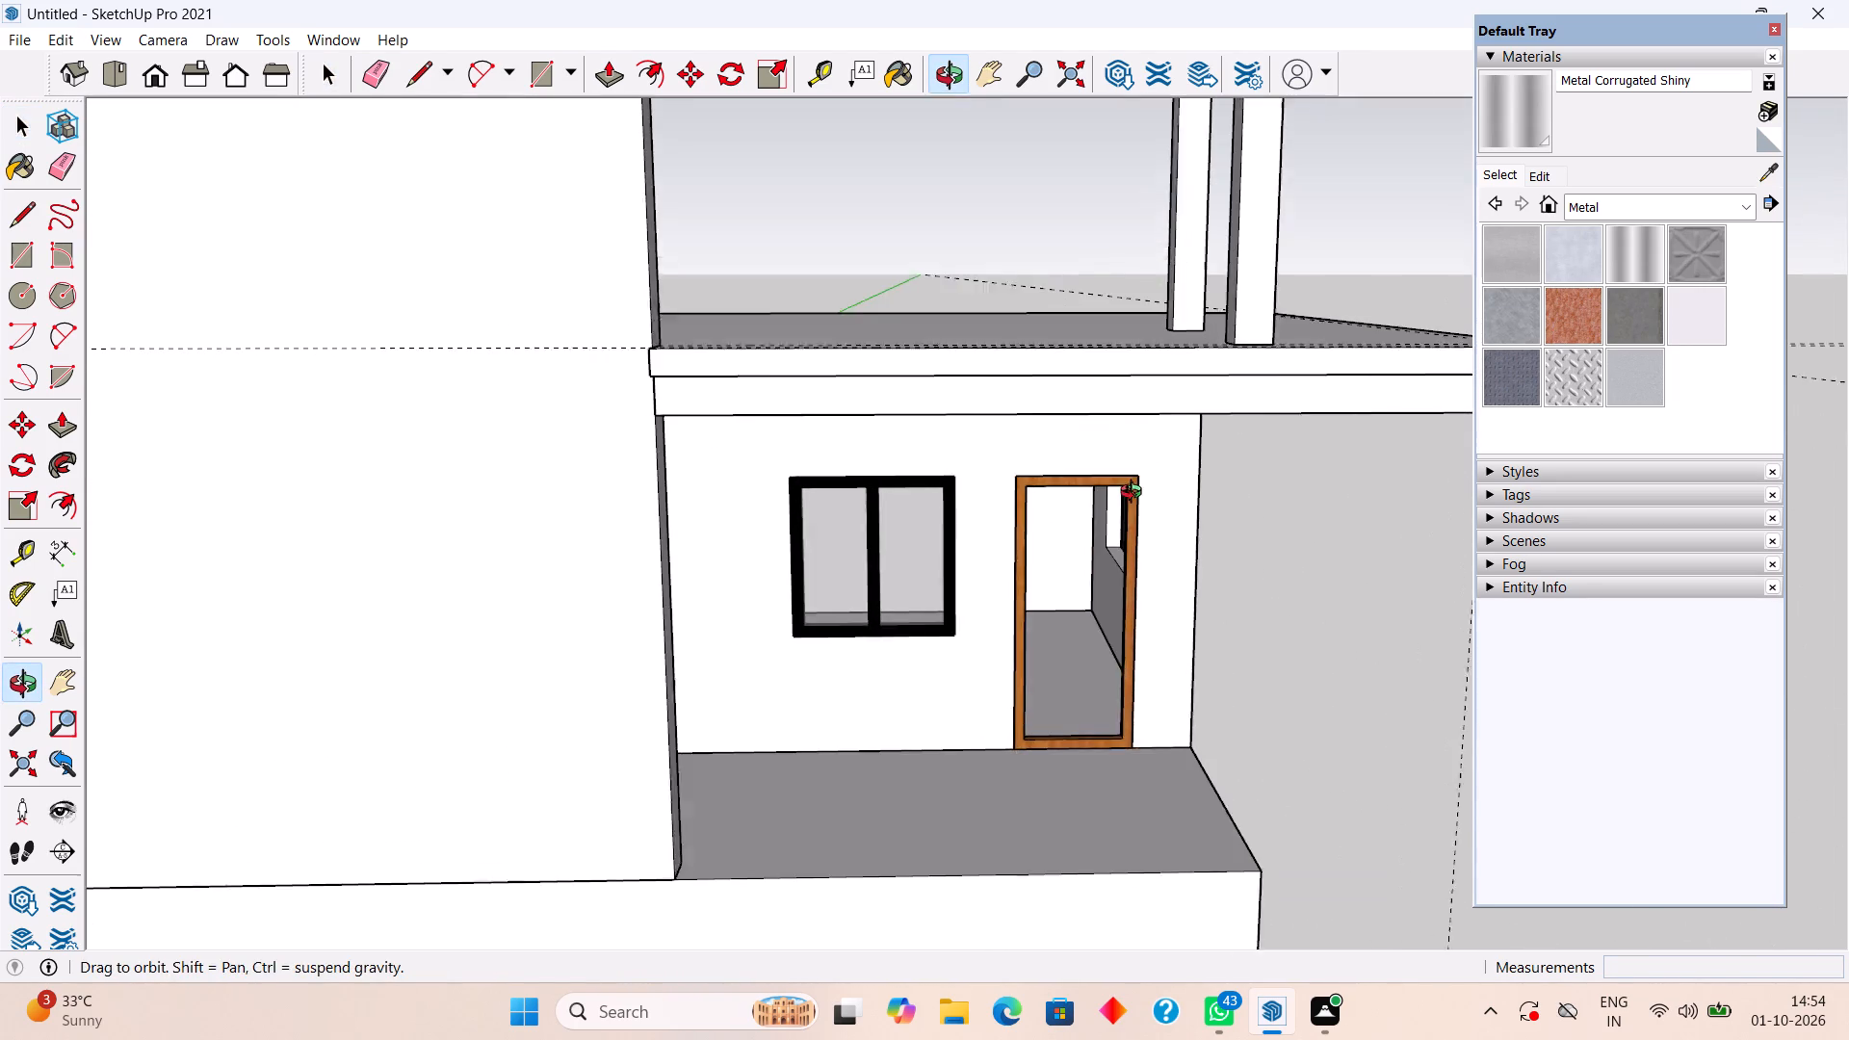
pyautogui.moveTo(1135, 494); pyautogui.dragTo(1138, 494, button='middle')
pyautogui.moveTo(992, 418); pyautogui.dragTo(990, 615, button='middle')
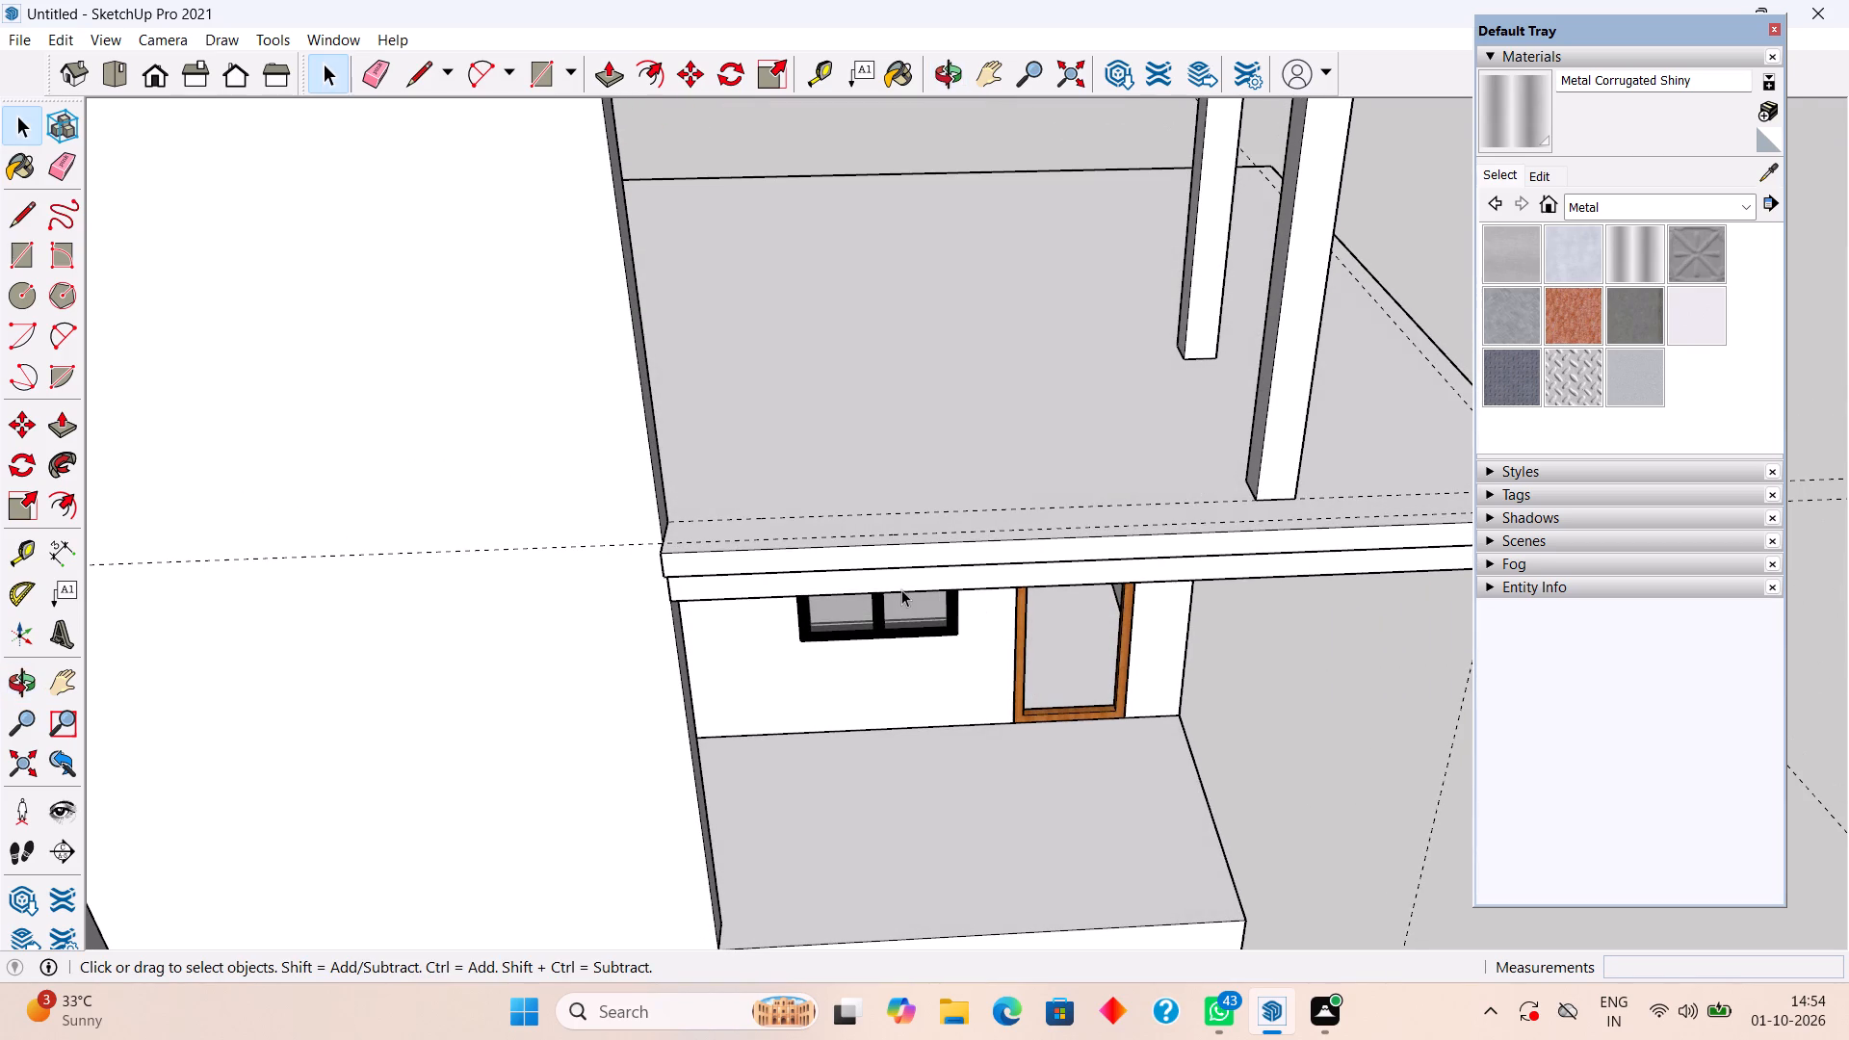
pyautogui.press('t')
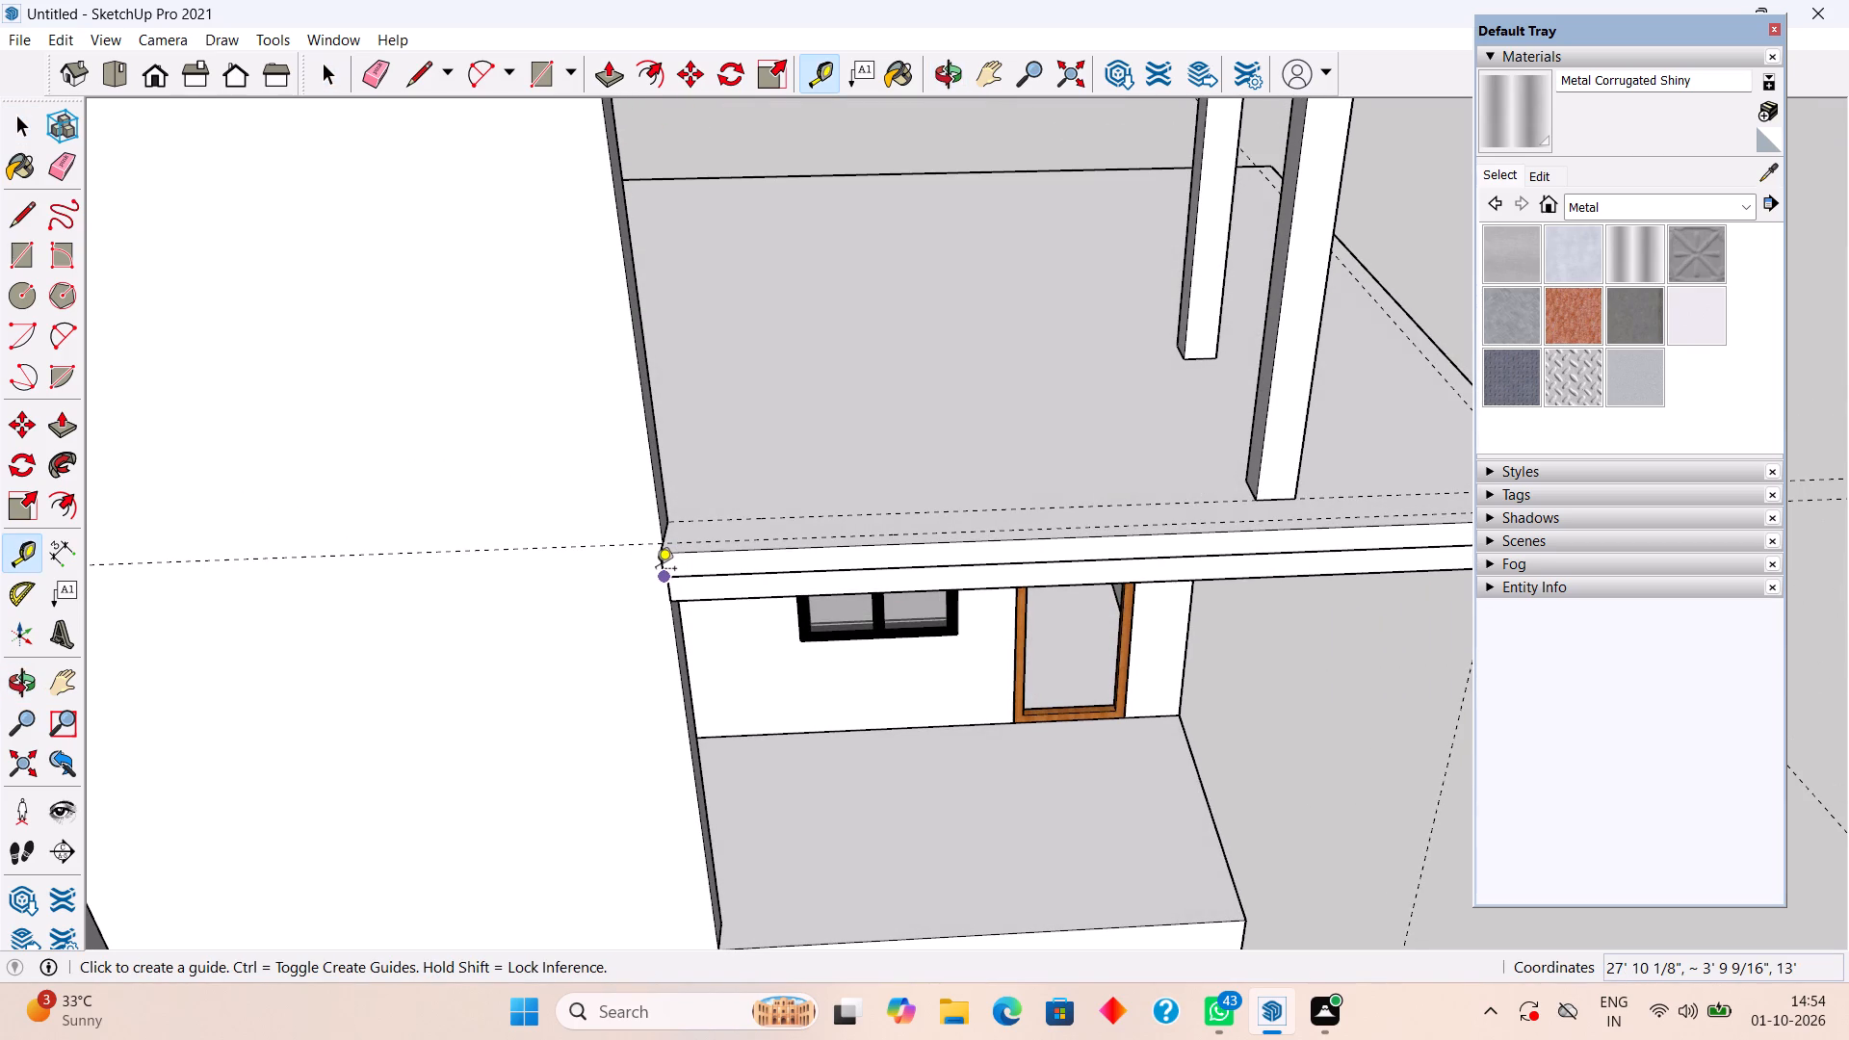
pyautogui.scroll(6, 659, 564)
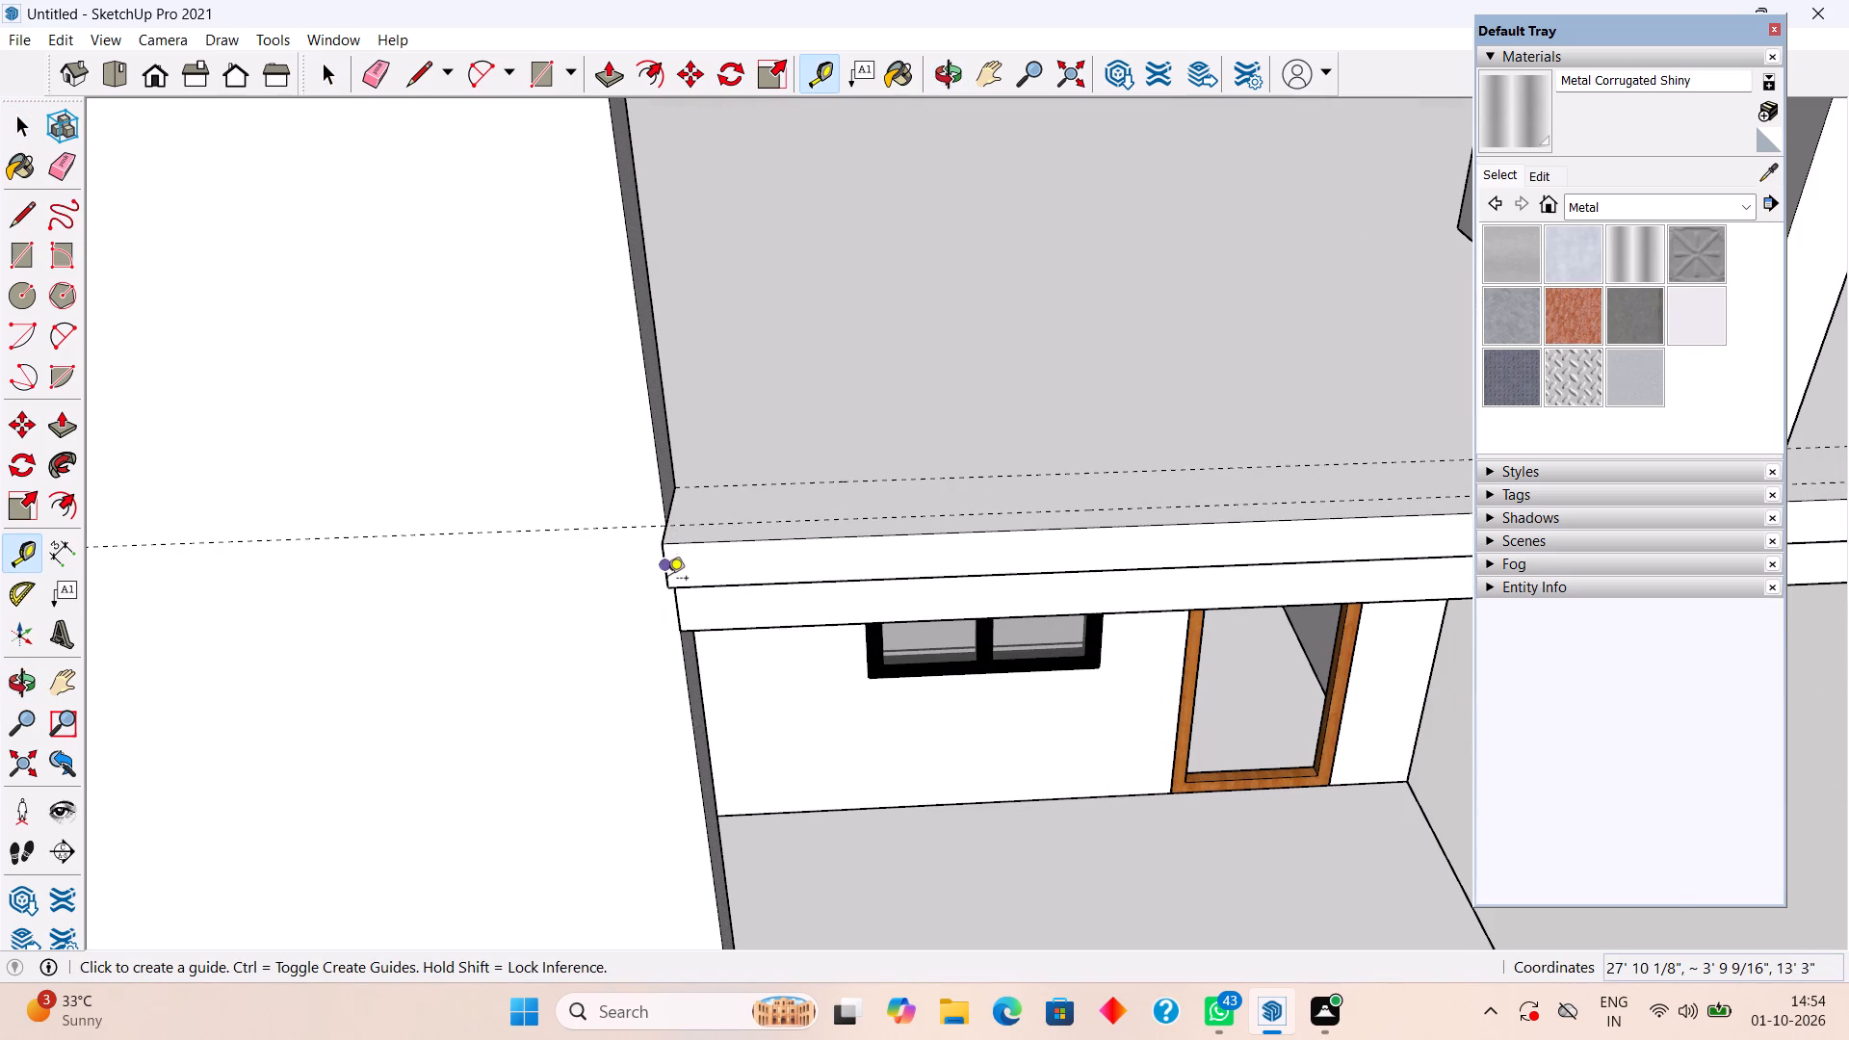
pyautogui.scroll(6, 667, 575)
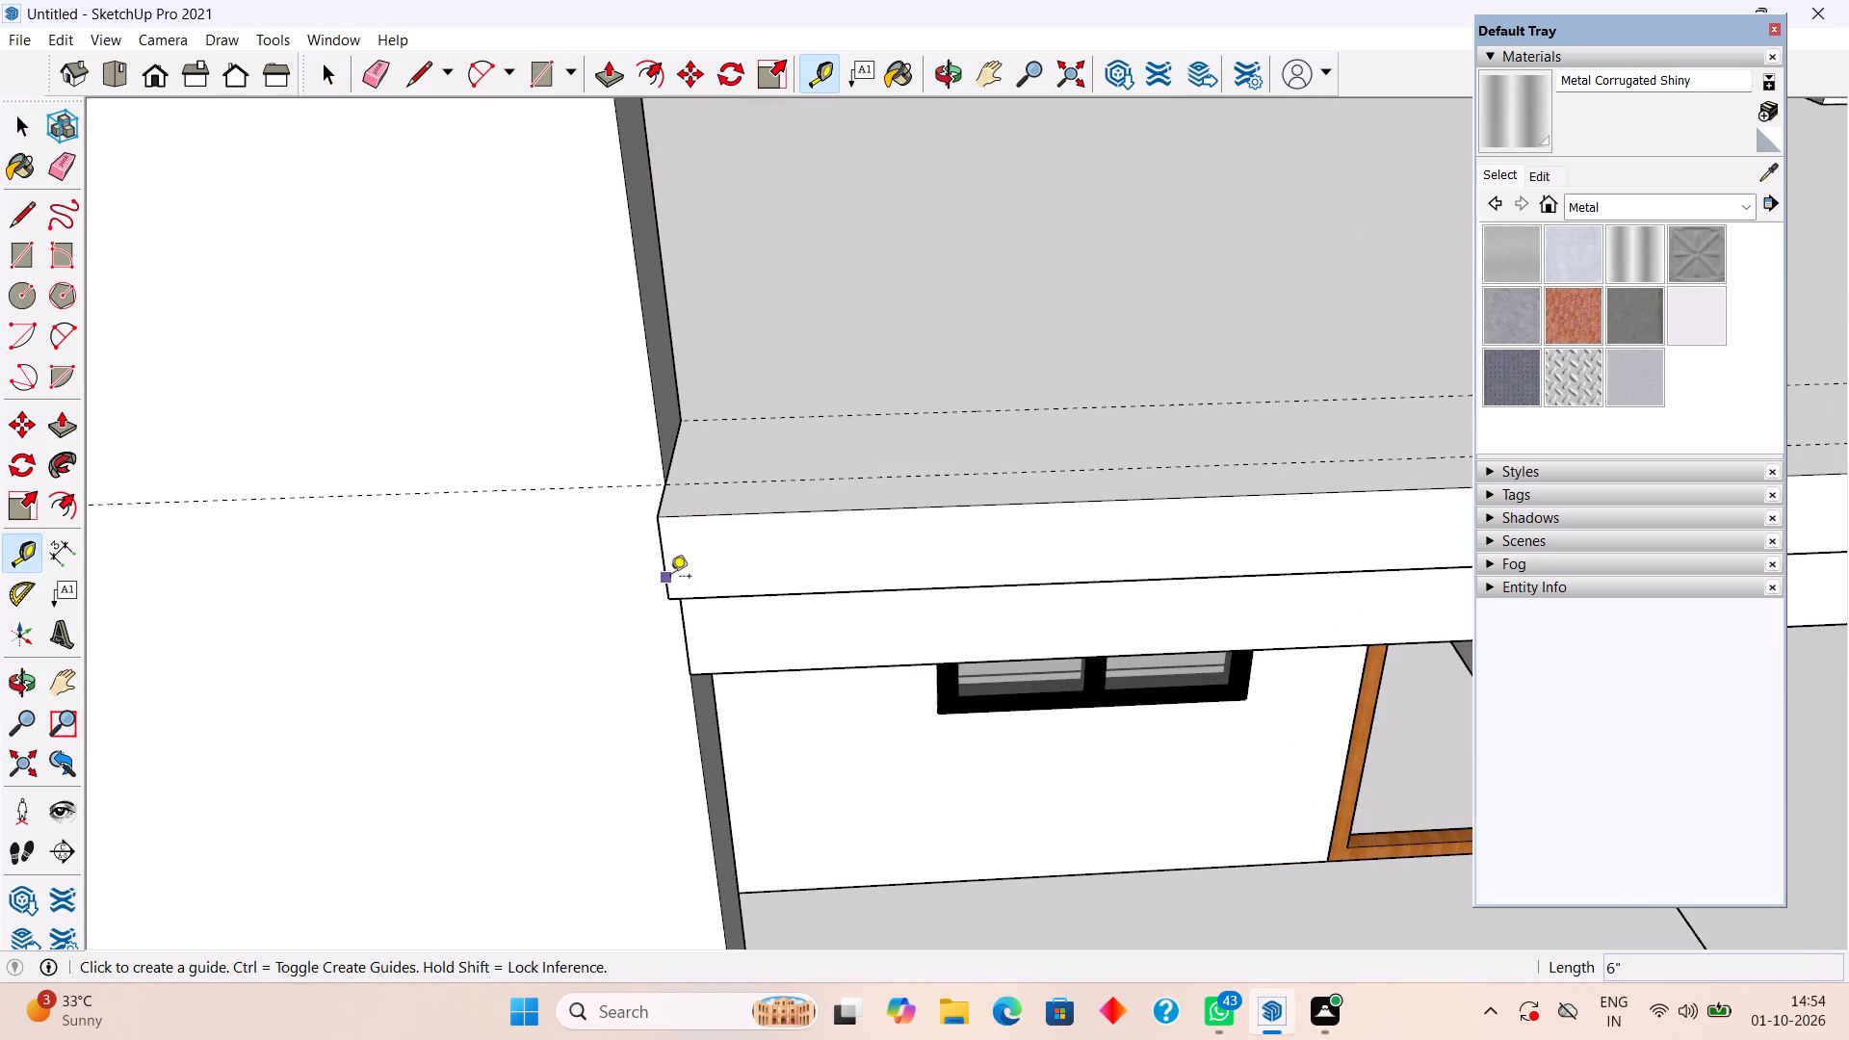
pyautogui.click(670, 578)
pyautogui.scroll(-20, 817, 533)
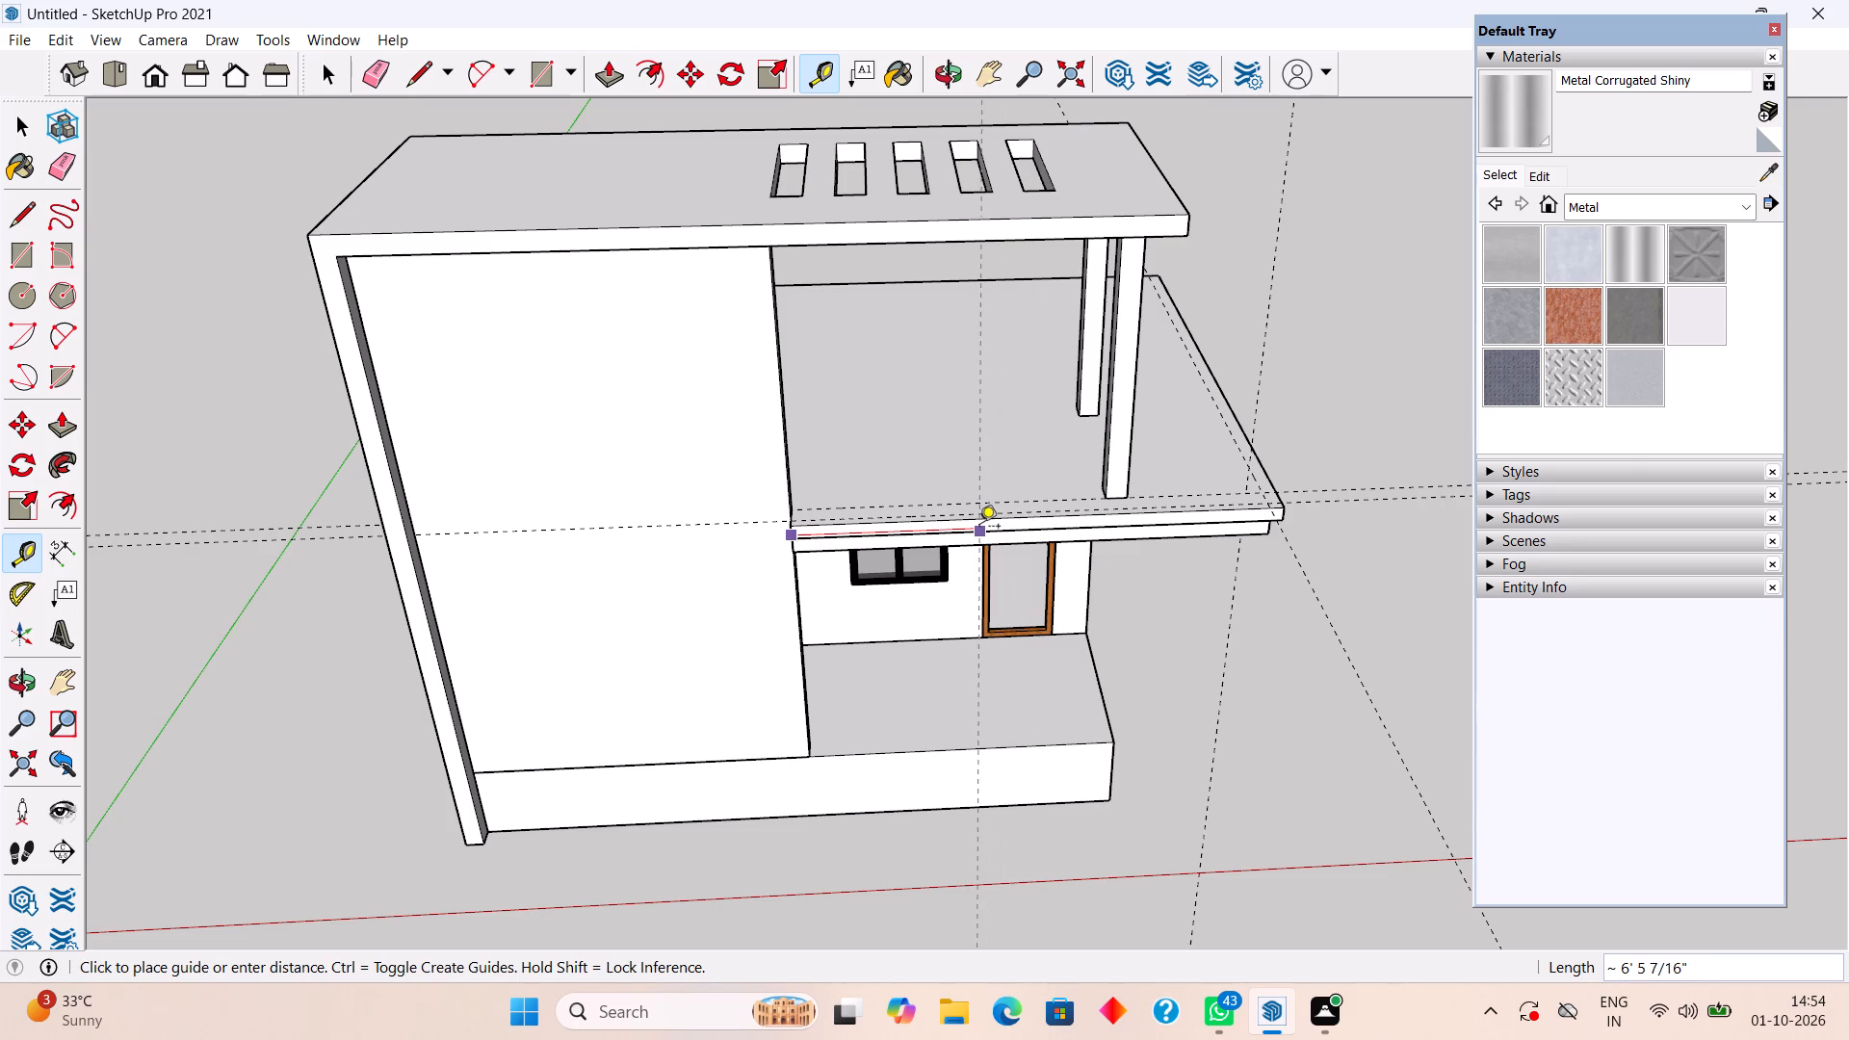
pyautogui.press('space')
# Place a Tape Measure guide across the slab's top, 11' from the tower wall's edge toward the columns.
pyautogui.moveTo(937, 504); pyautogui.dragTo(730, 511, button='middle')
pyautogui.scroll(3, 752, 473)
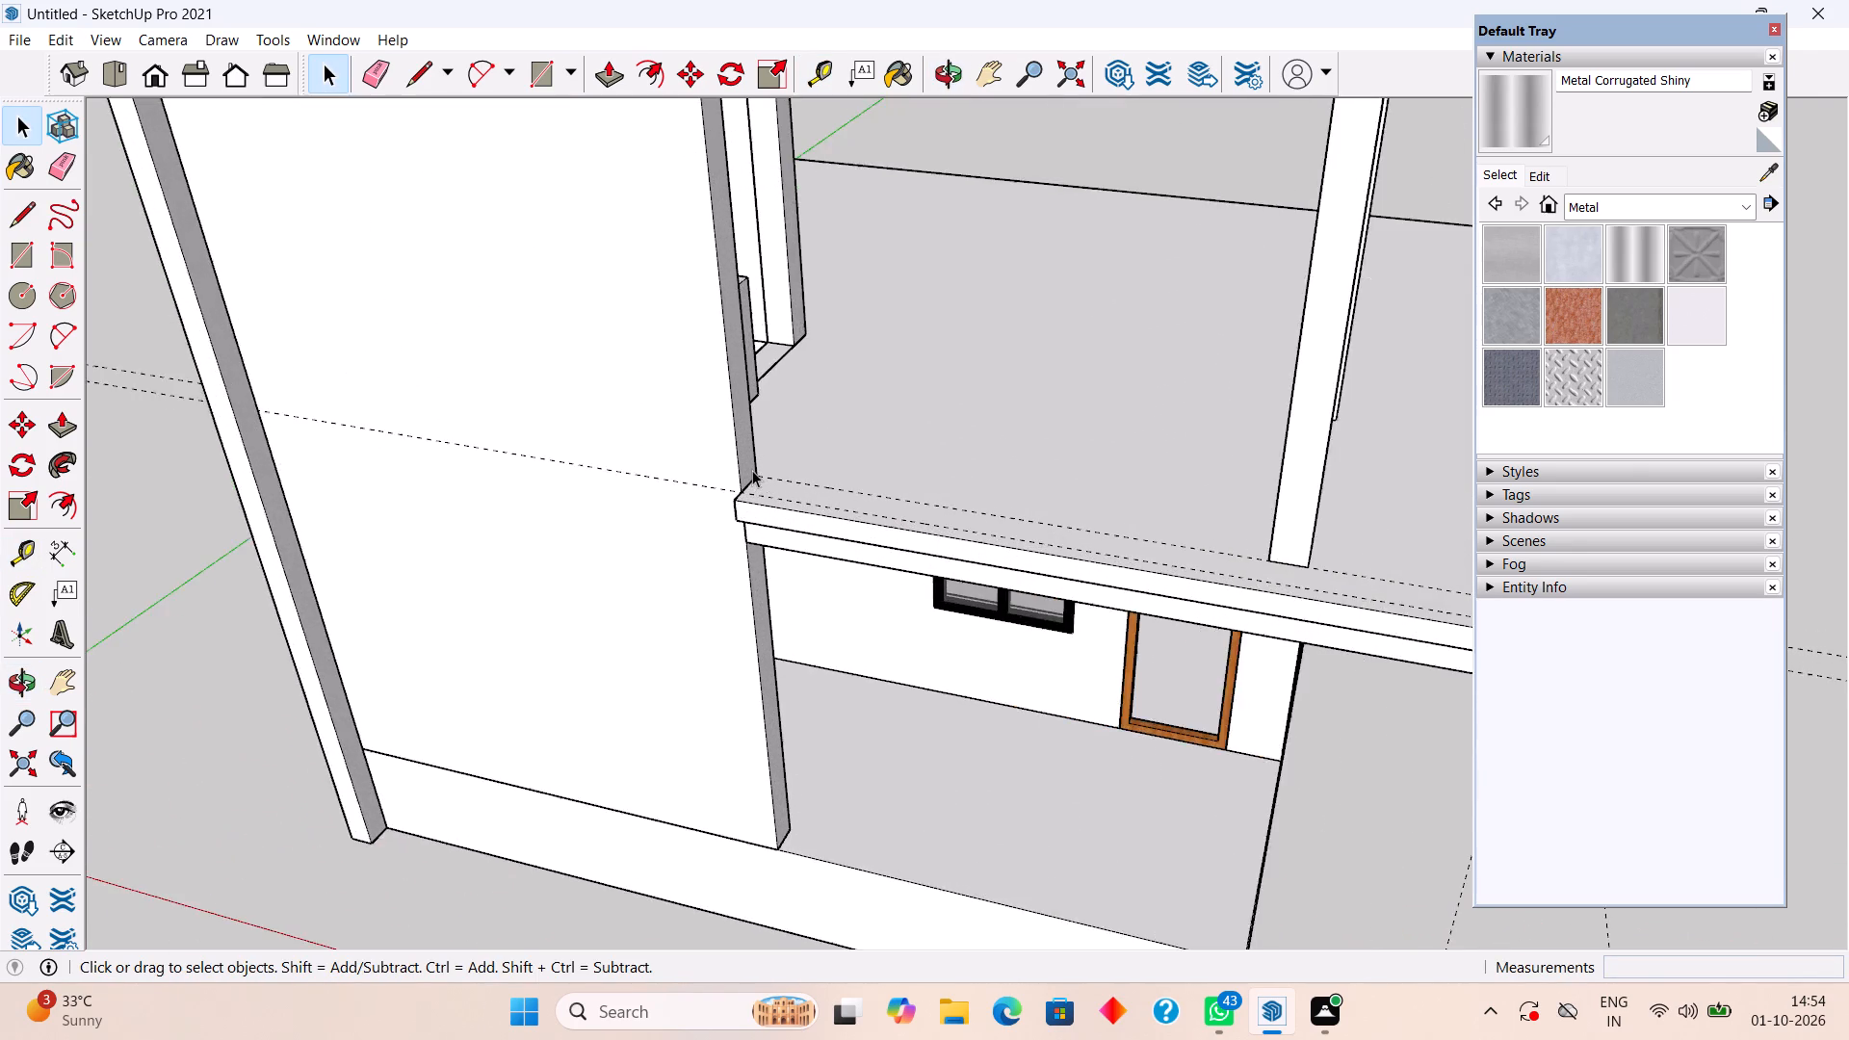
pyautogui.scroll(6, 752, 470)
pyautogui.press('t')
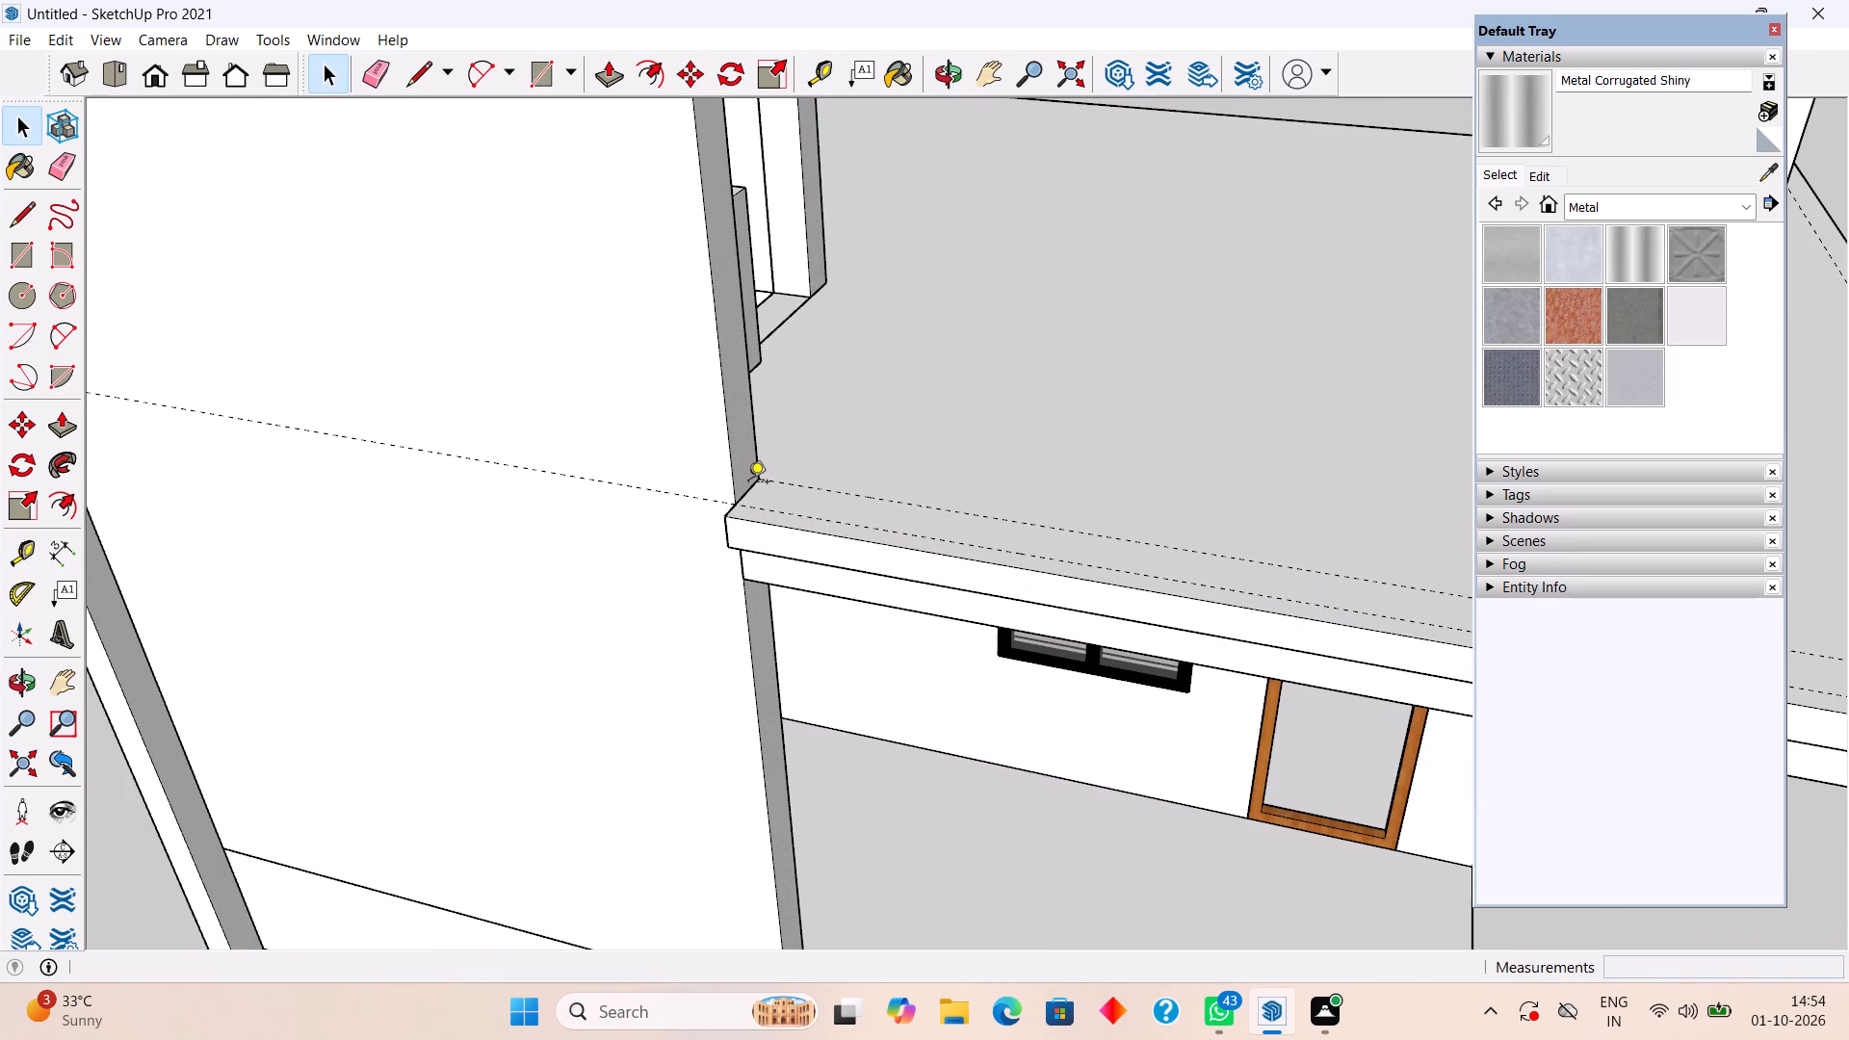
pyautogui.click(740, 475)
pyautogui.scroll(-4, 1055, 521)
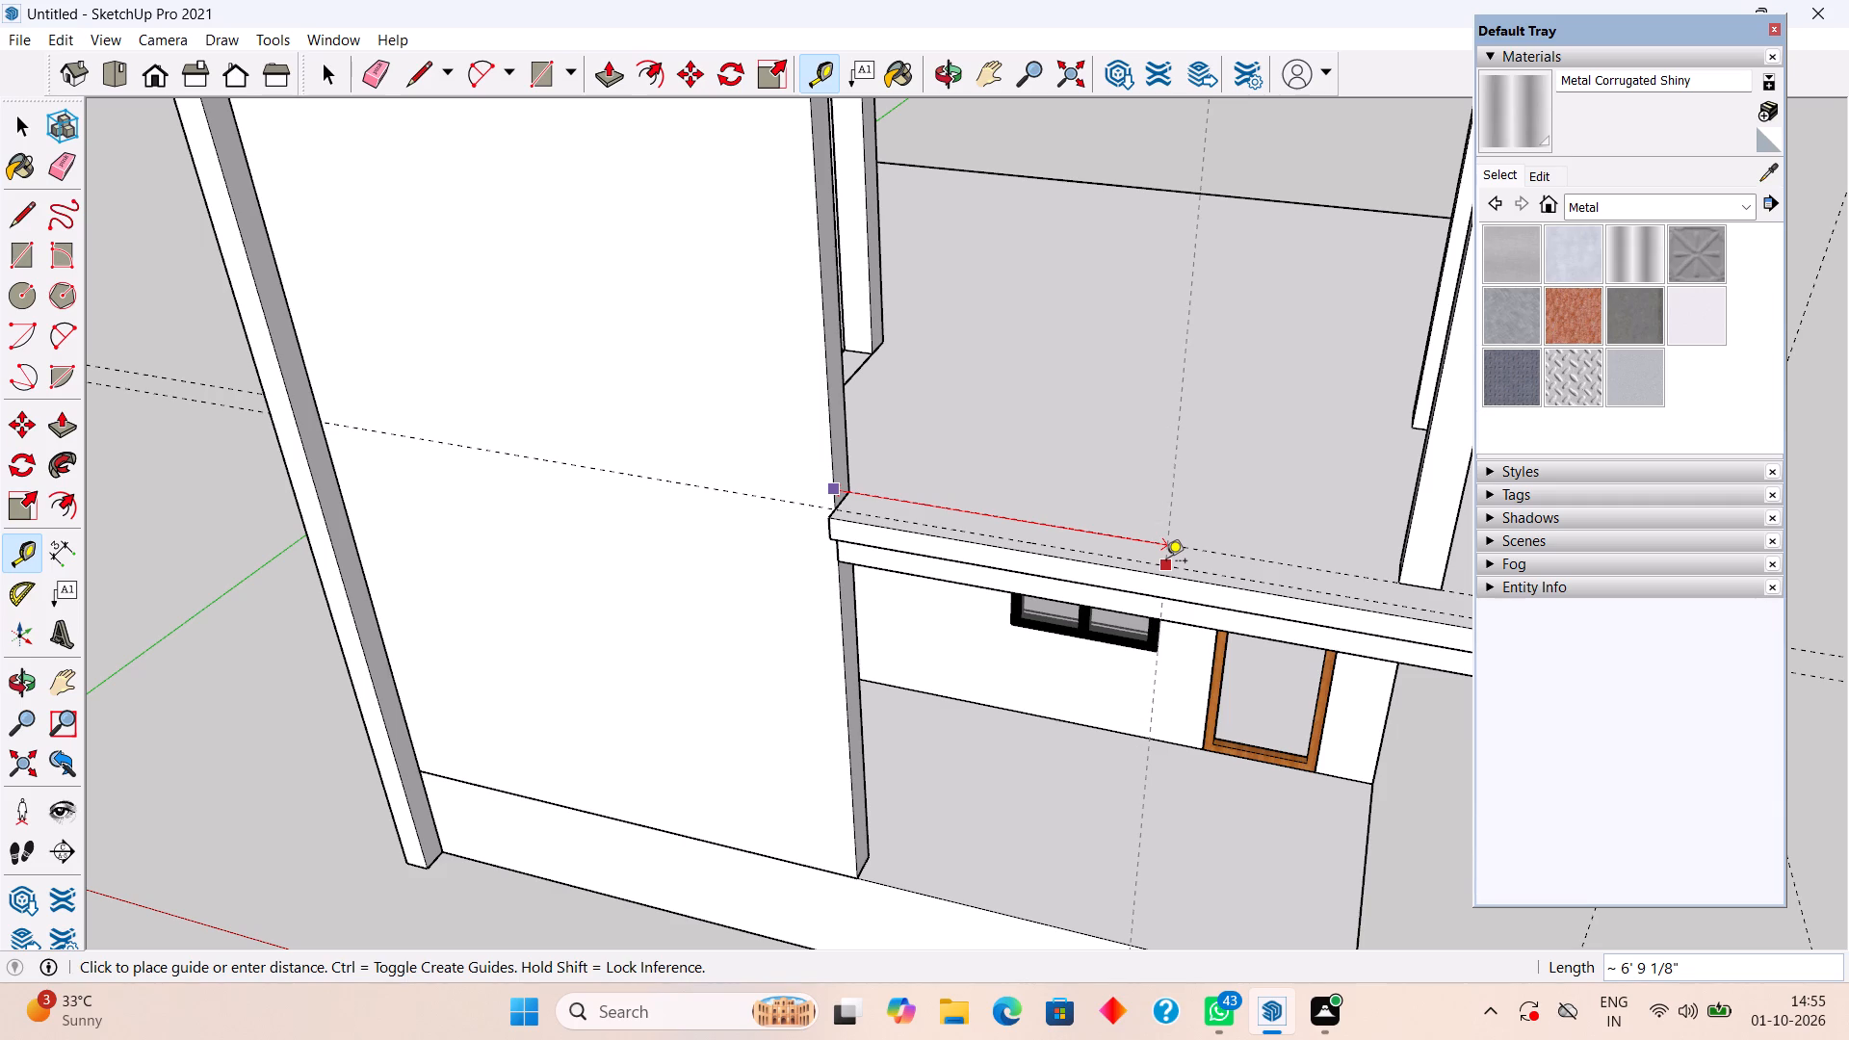
pyautogui.write('11')
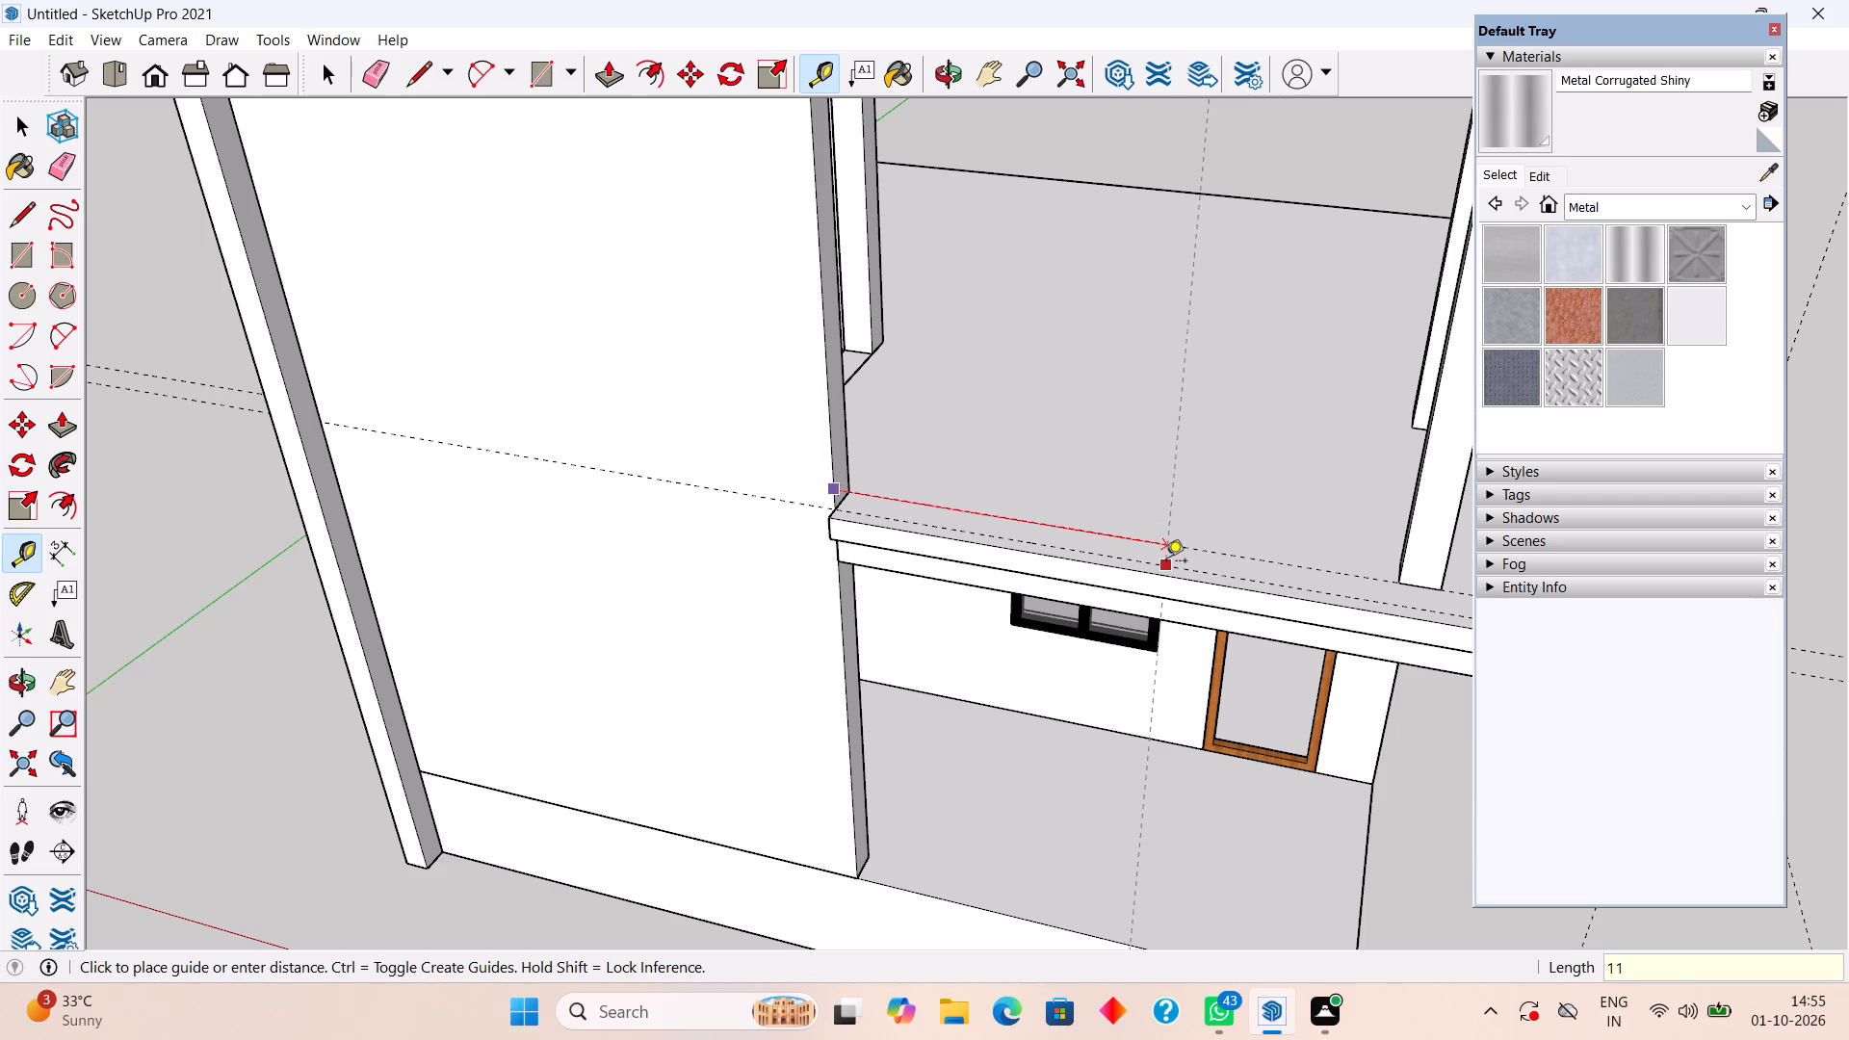
pyautogui.press("'")
pyautogui.press('Return')
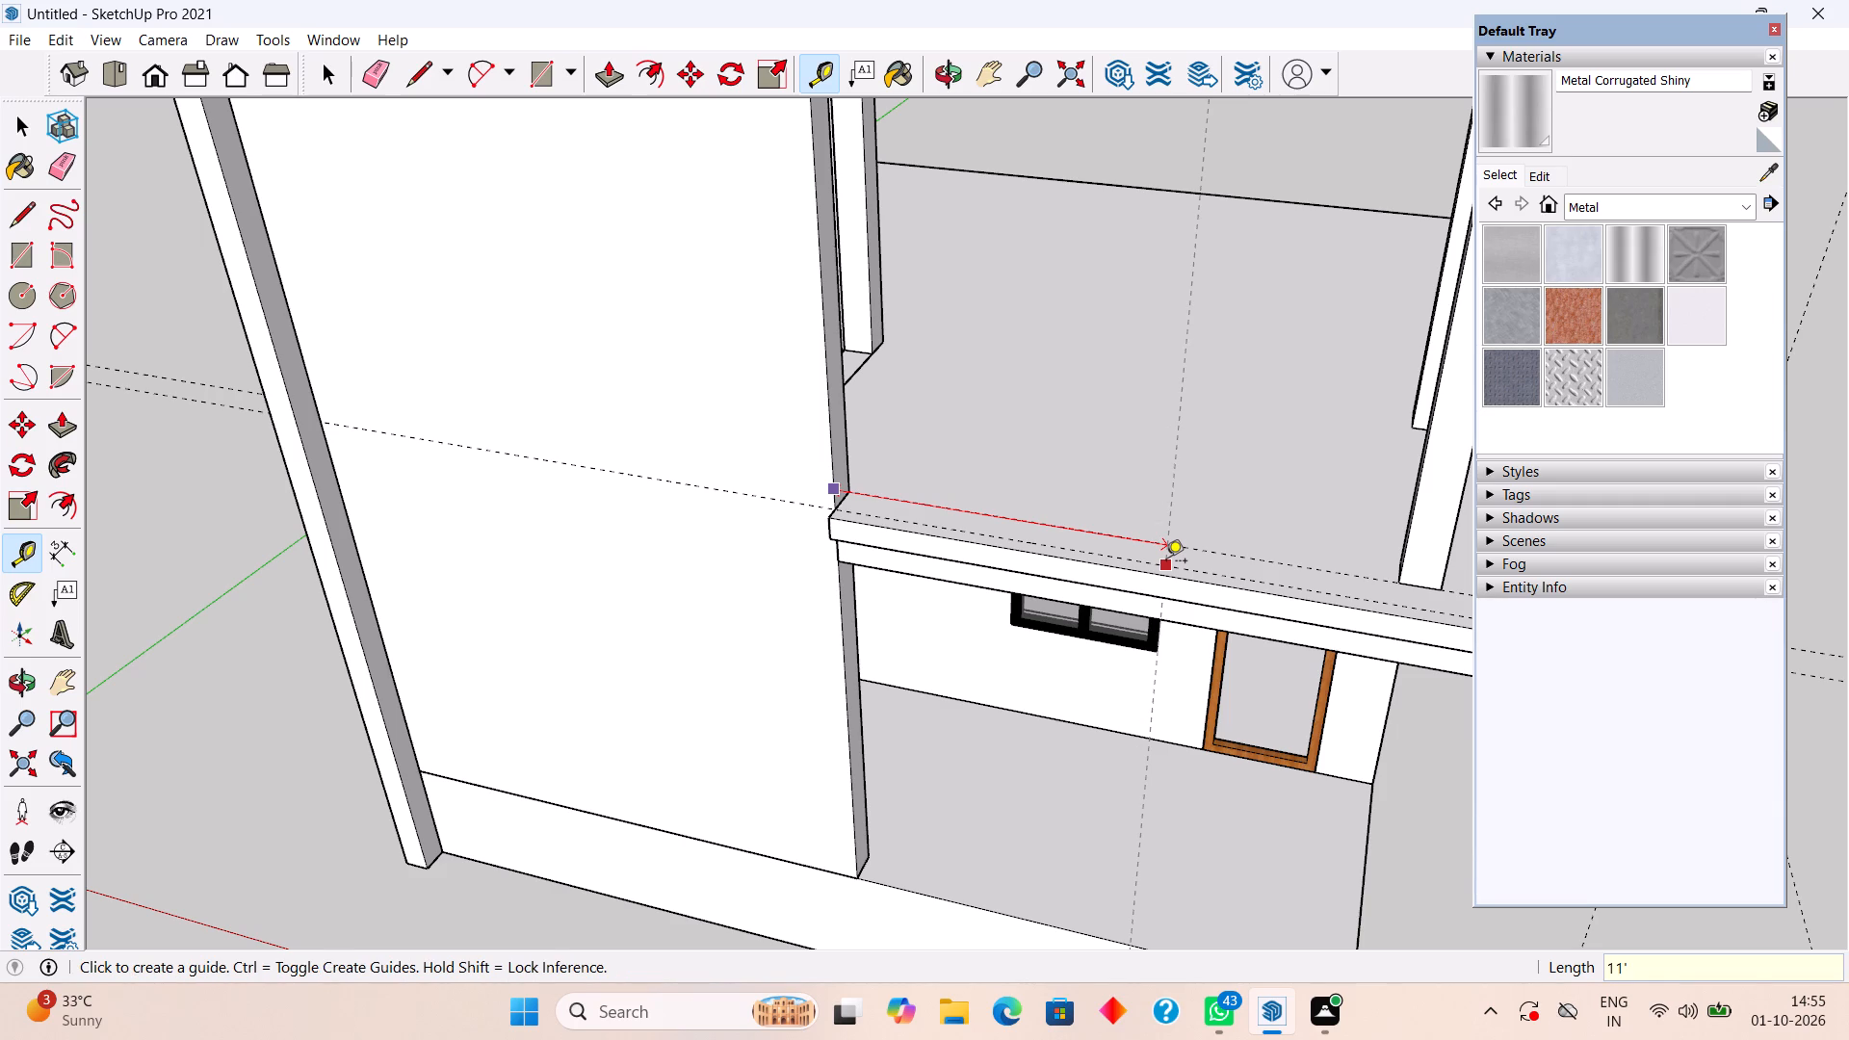
# Measure the width of the two-pane porch window below the slab.
pyautogui.scroll(-1, 1058, 317)
pyautogui.moveTo(1049, 460); pyautogui.dragTo(1051, 433, button='middle')
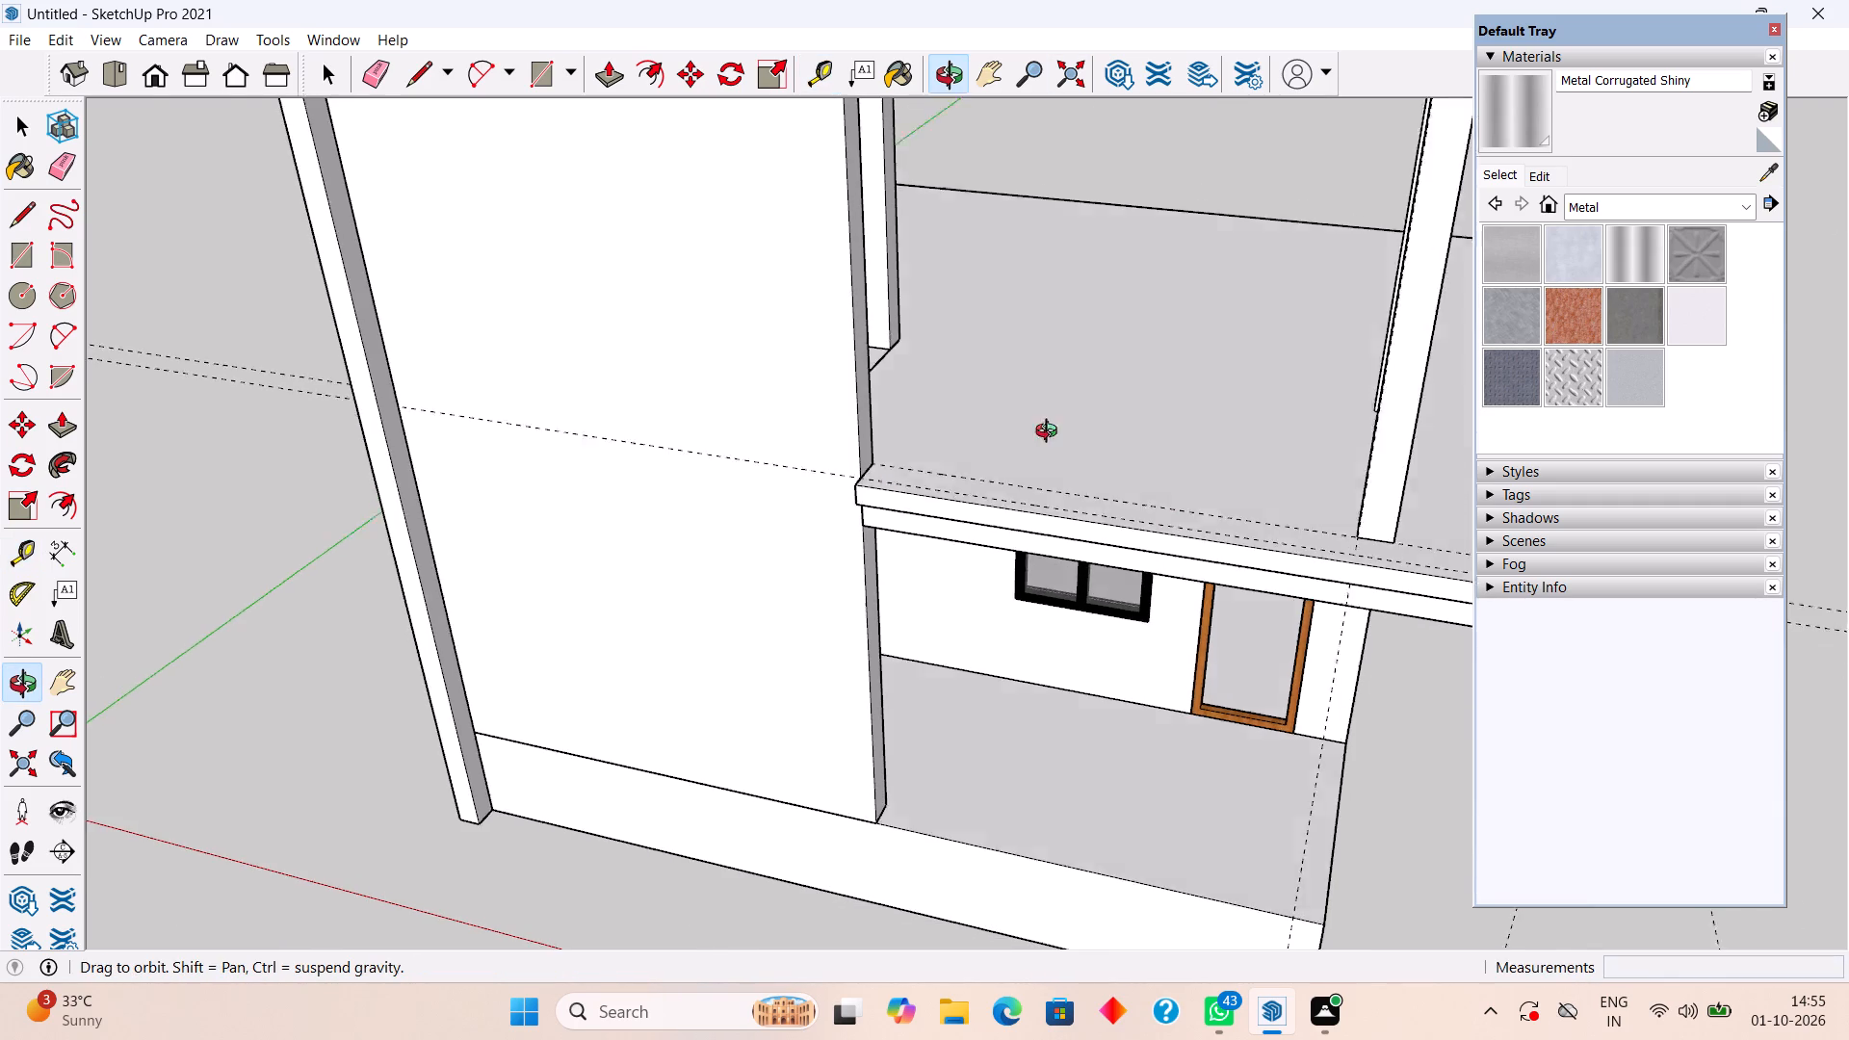
pyautogui.moveTo(1051, 433); pyautogui.dragTo(1076, 210, button='middle')
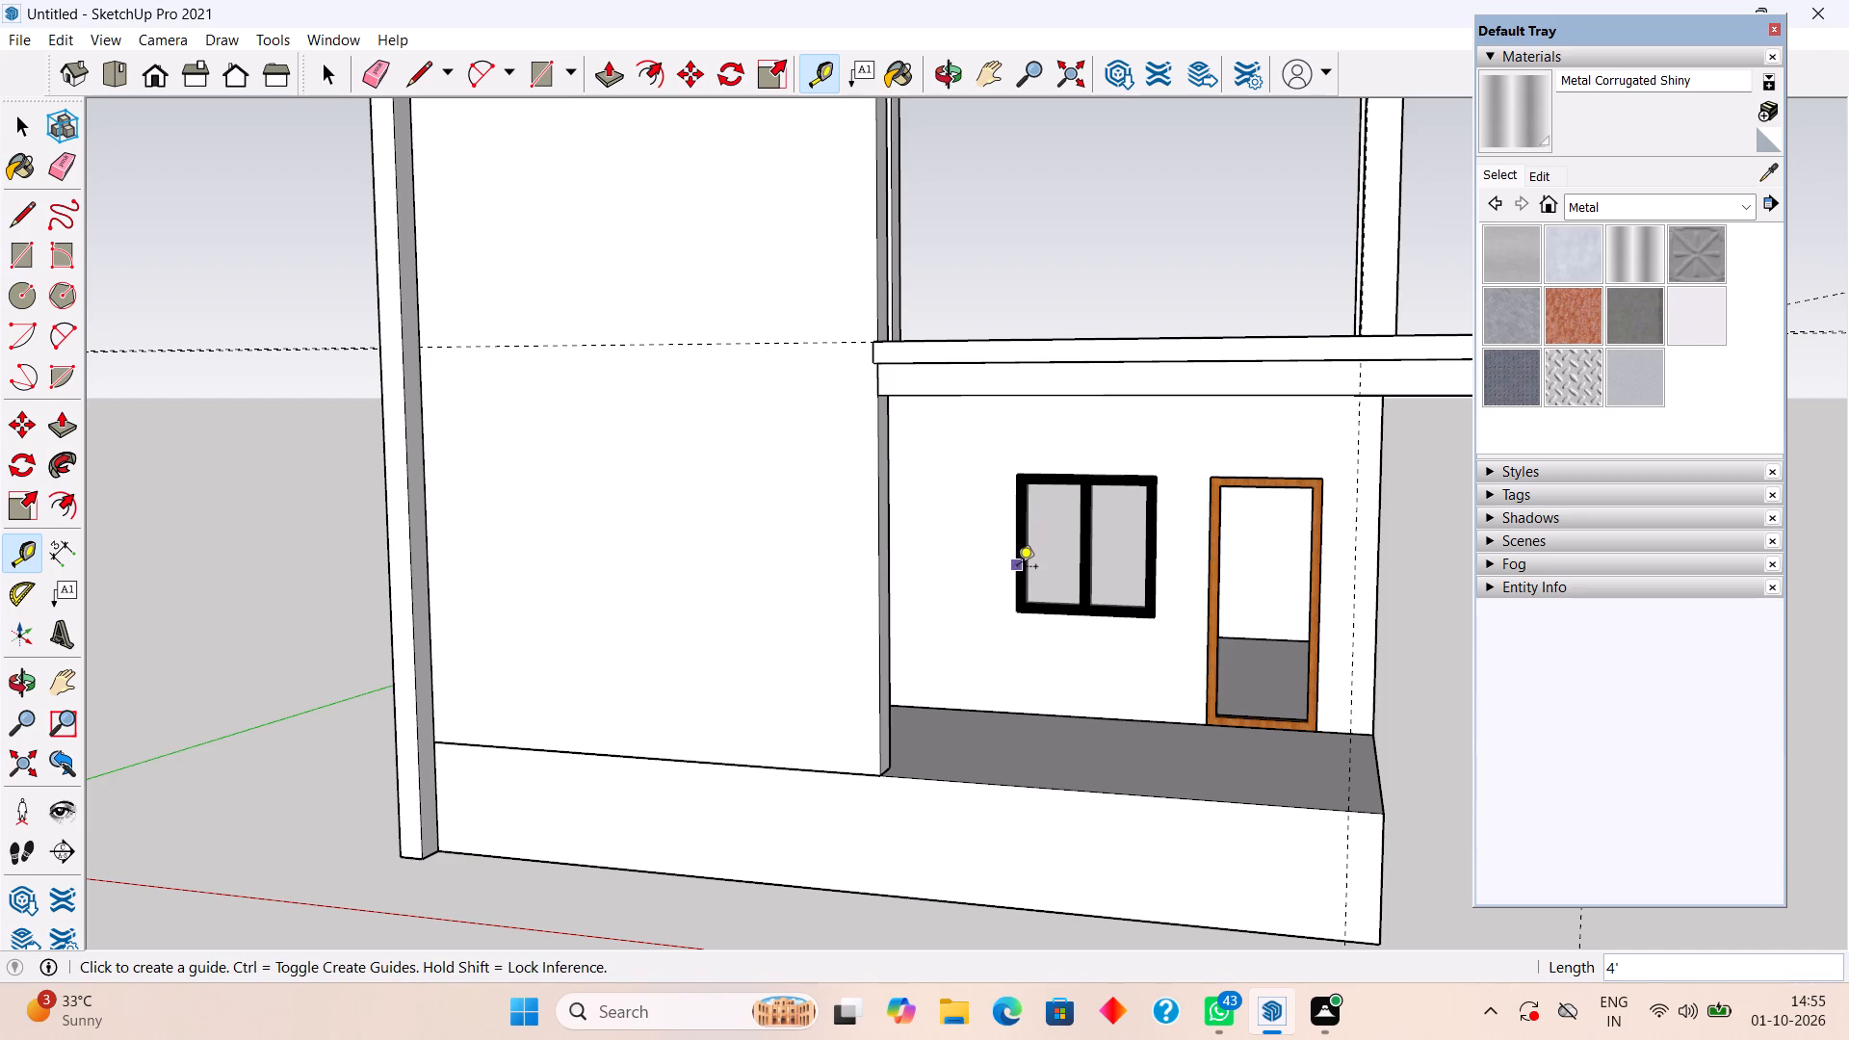
pyautogui.click(1017, 568)
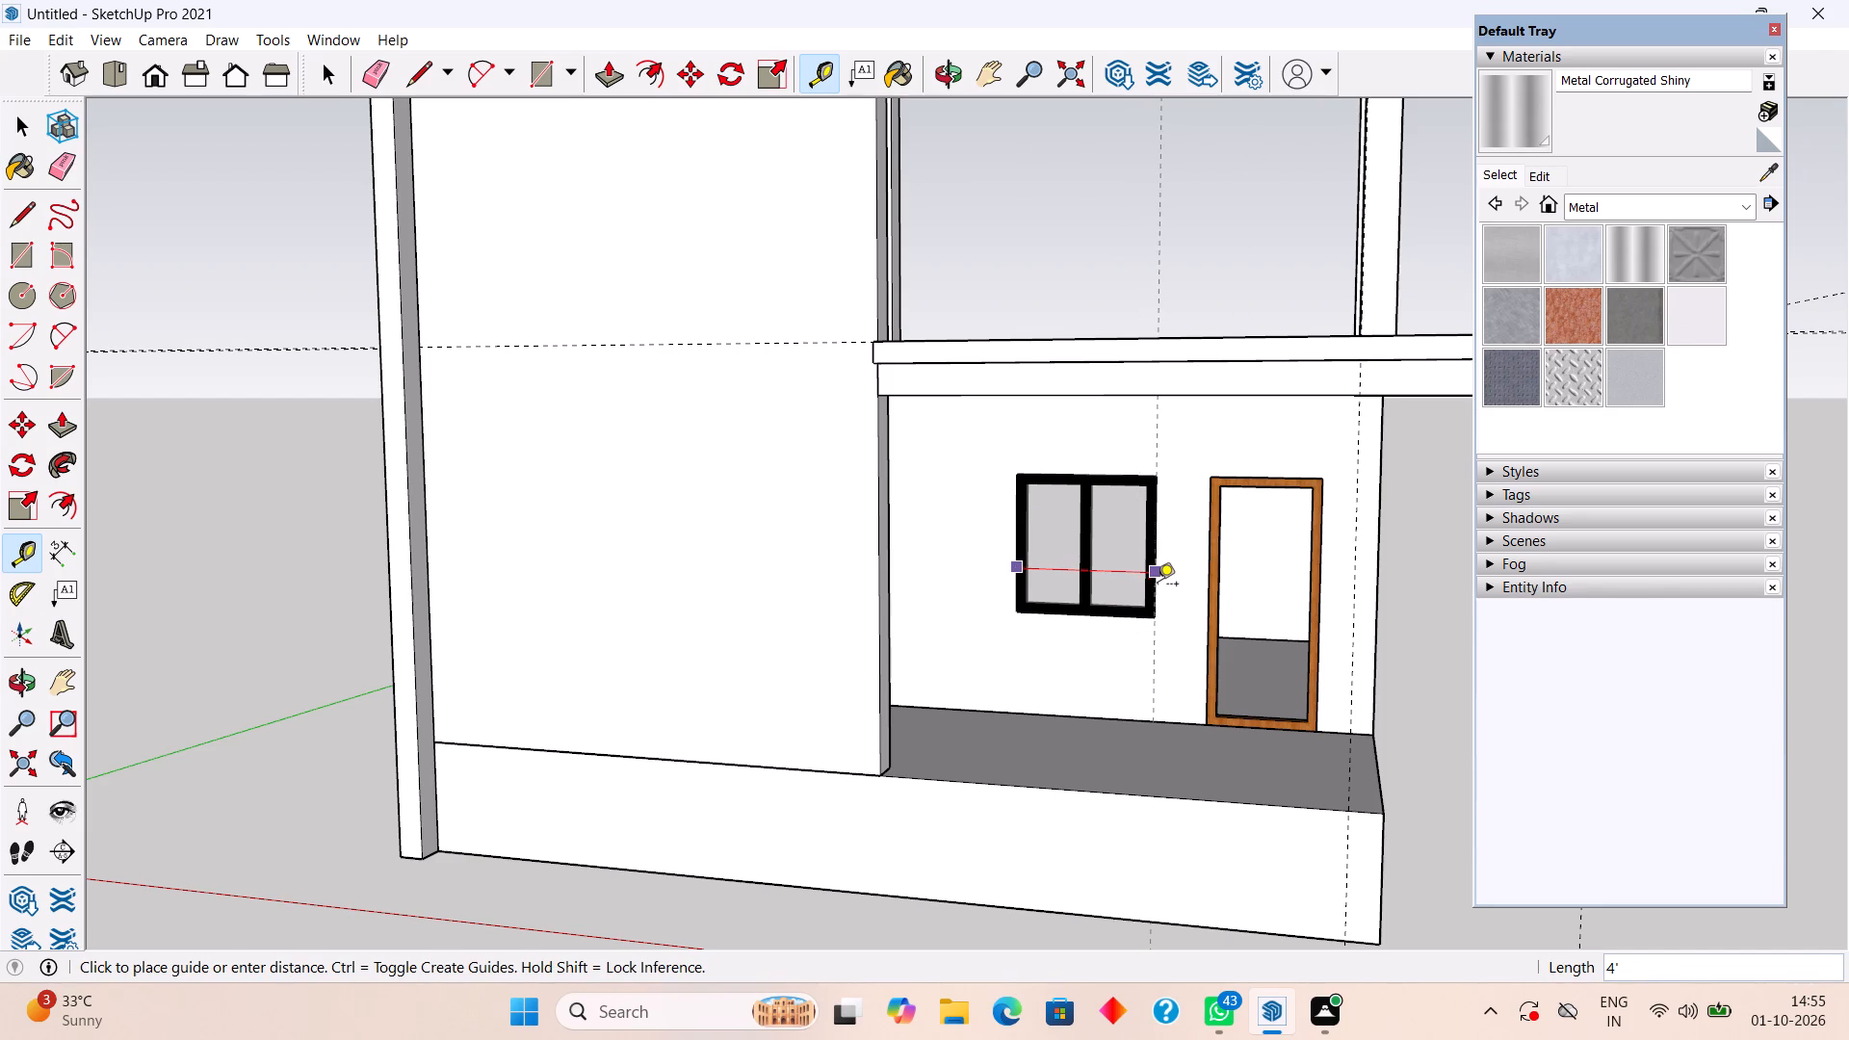
pyautogui.press('space')
# Measure from the porch wall's outer corner beside the door to the window's nearest edge.
pyautogui.moveTo(1033, 379); pyautogui.dragTo(1007, 487, button='middle')
pyautogui.moveTo(1061, 427); pyautogui.dragTo(1132, 373, button='middle')
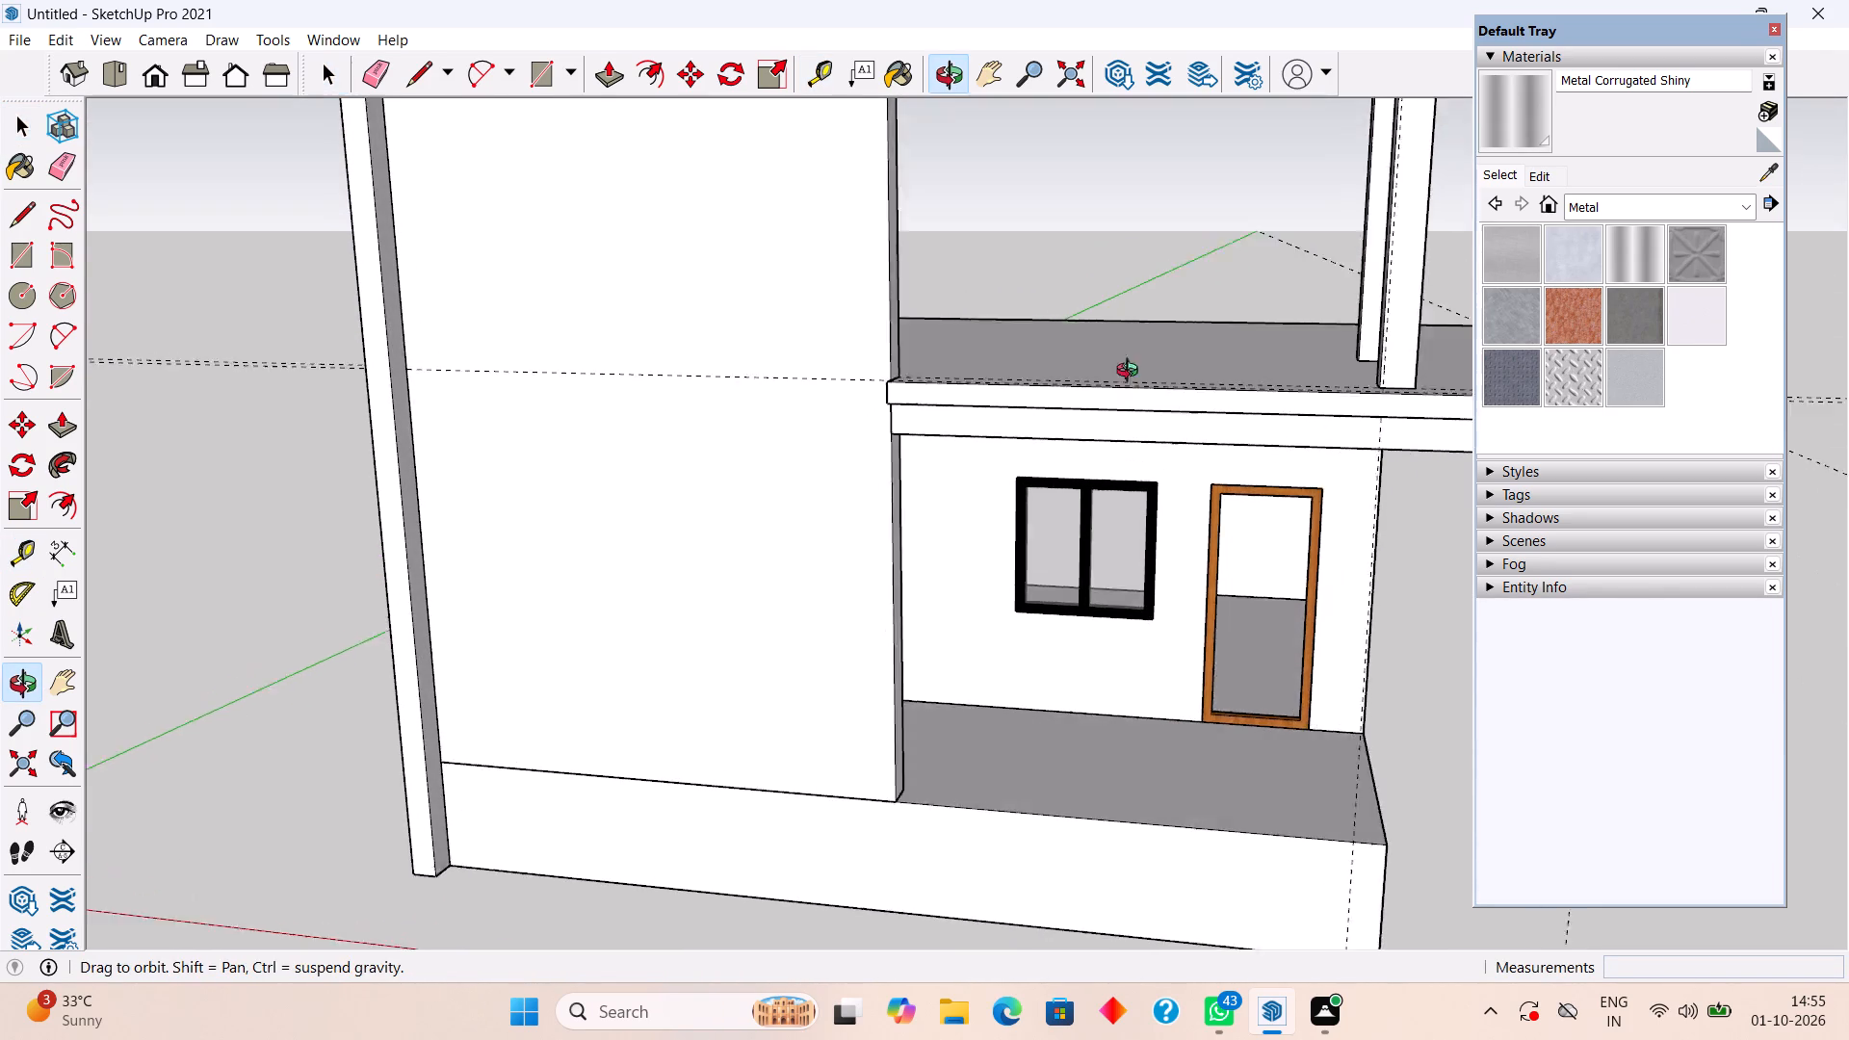
pyautogui.moveTo(1132, 373); pyautogui.dragTo(1148, 364, button='middle')
pyautogui.scroll(1, 967, 576)
pyautogui.moveTo(967, 576); pyautogui.dragTo(942, 543, button='middle')
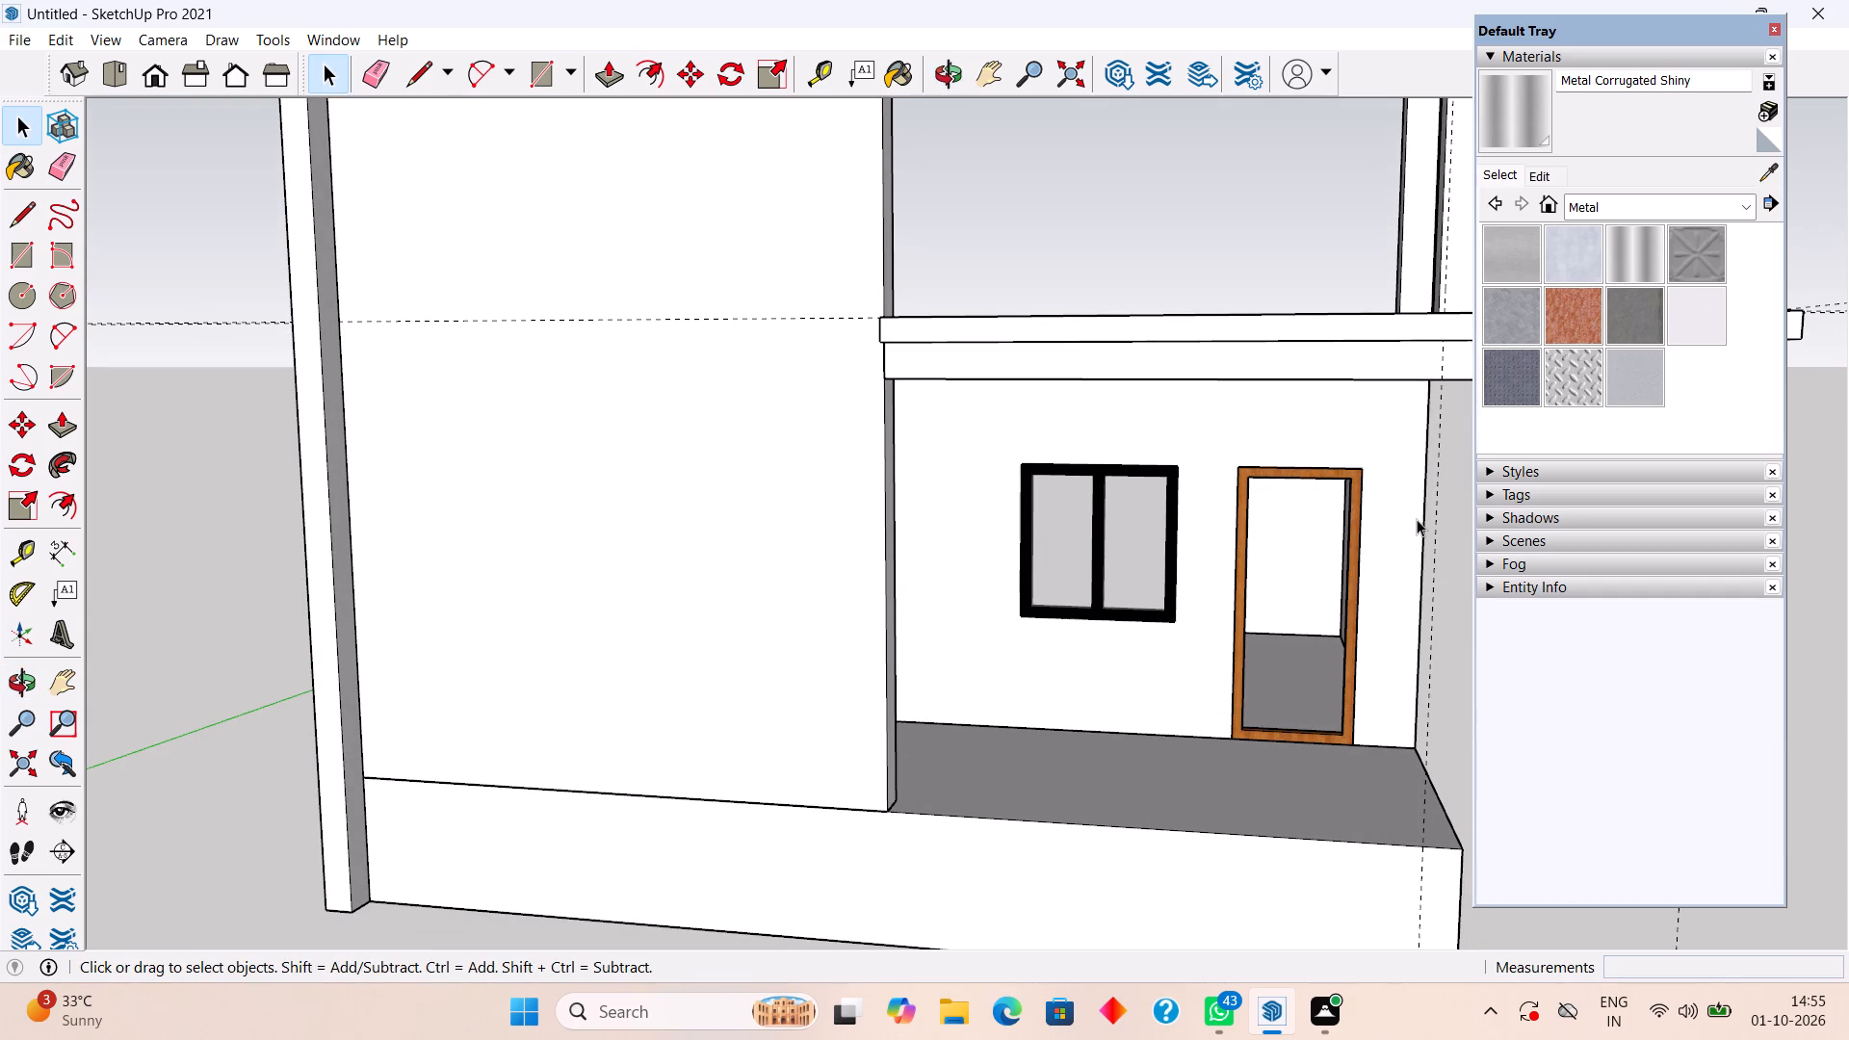
pyautogui.press('t')
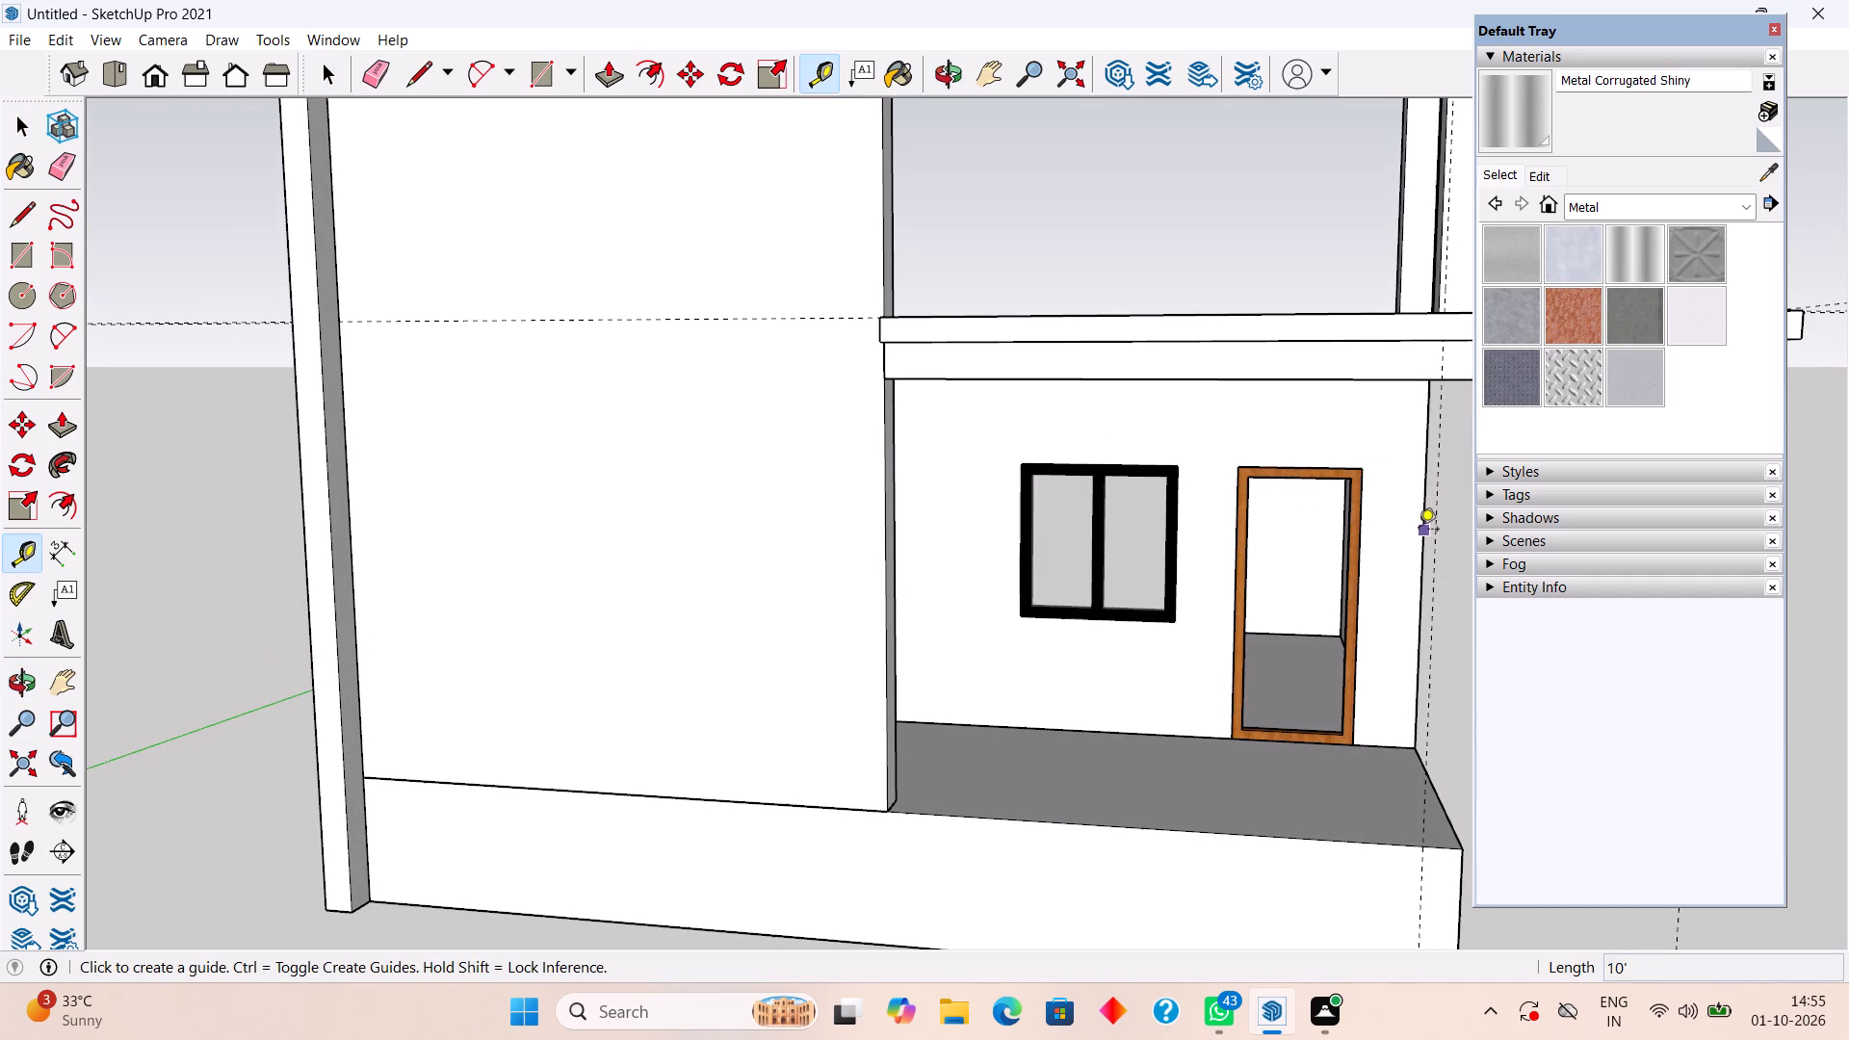
pyautogui.click(1419, 531)
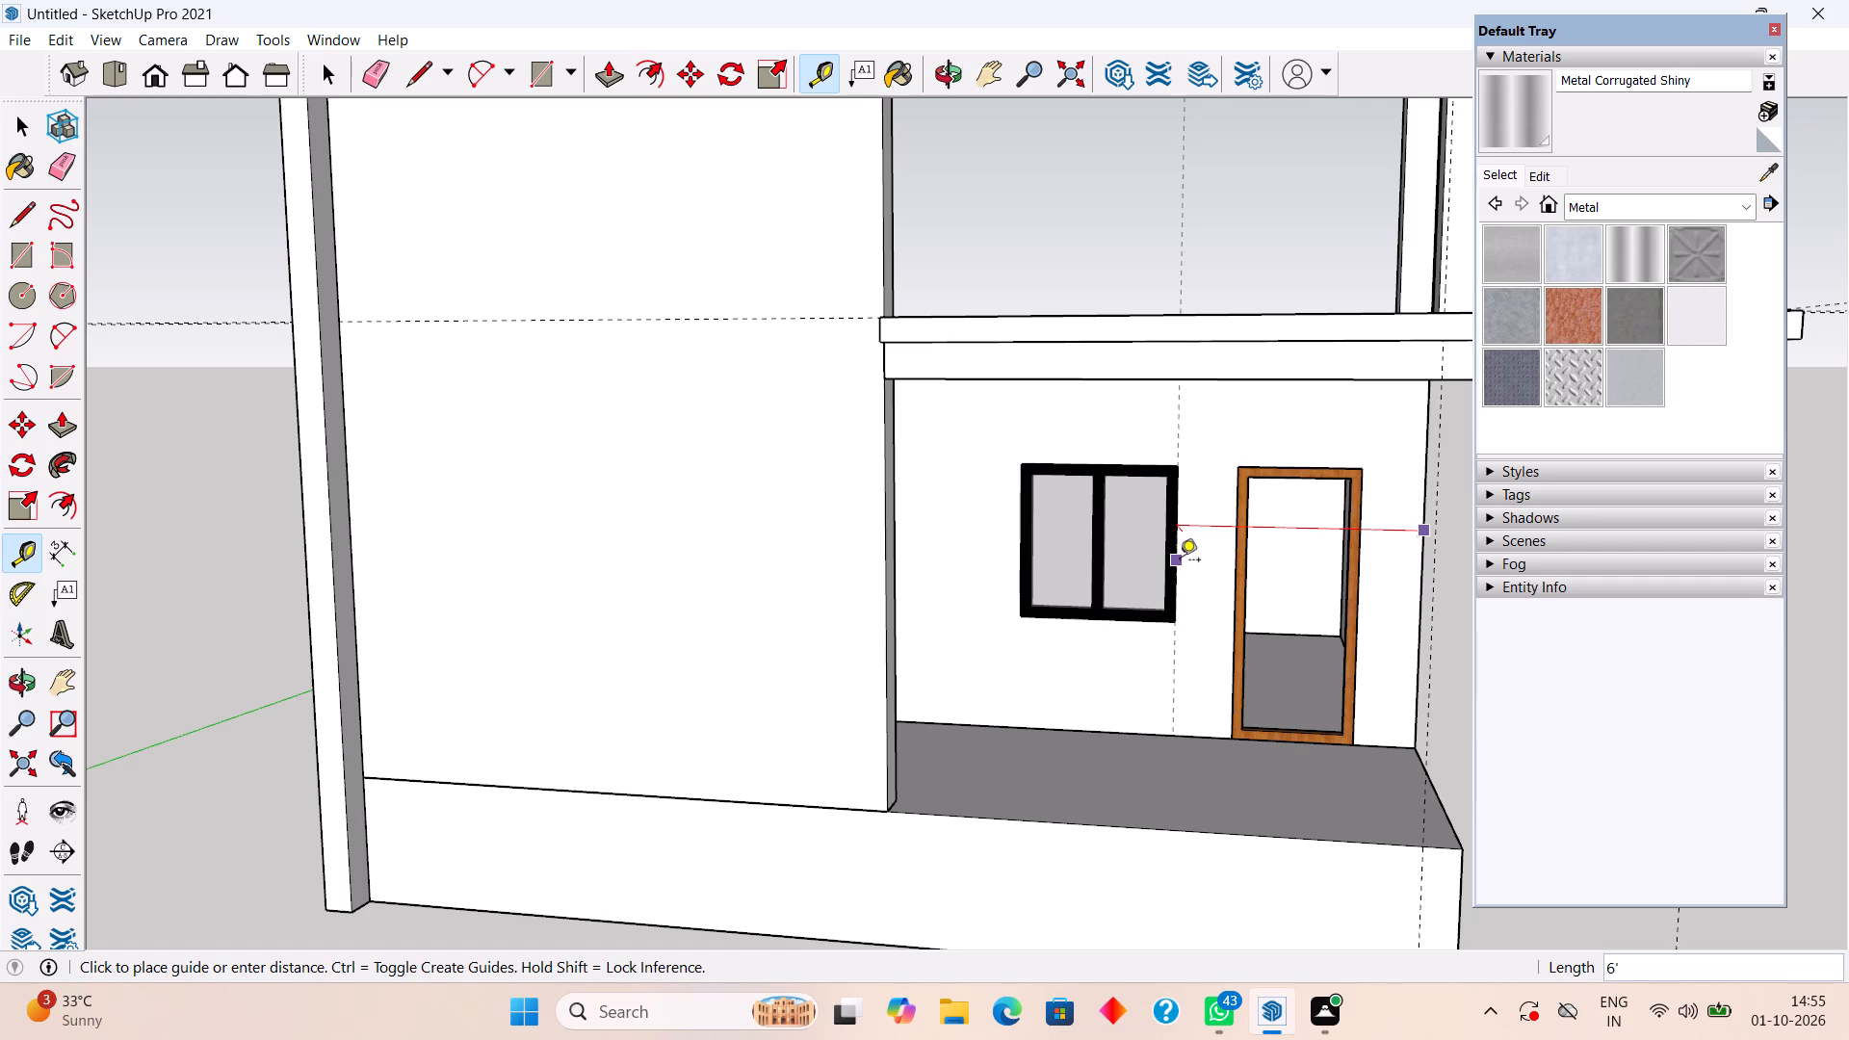
pyautogui.press('space')
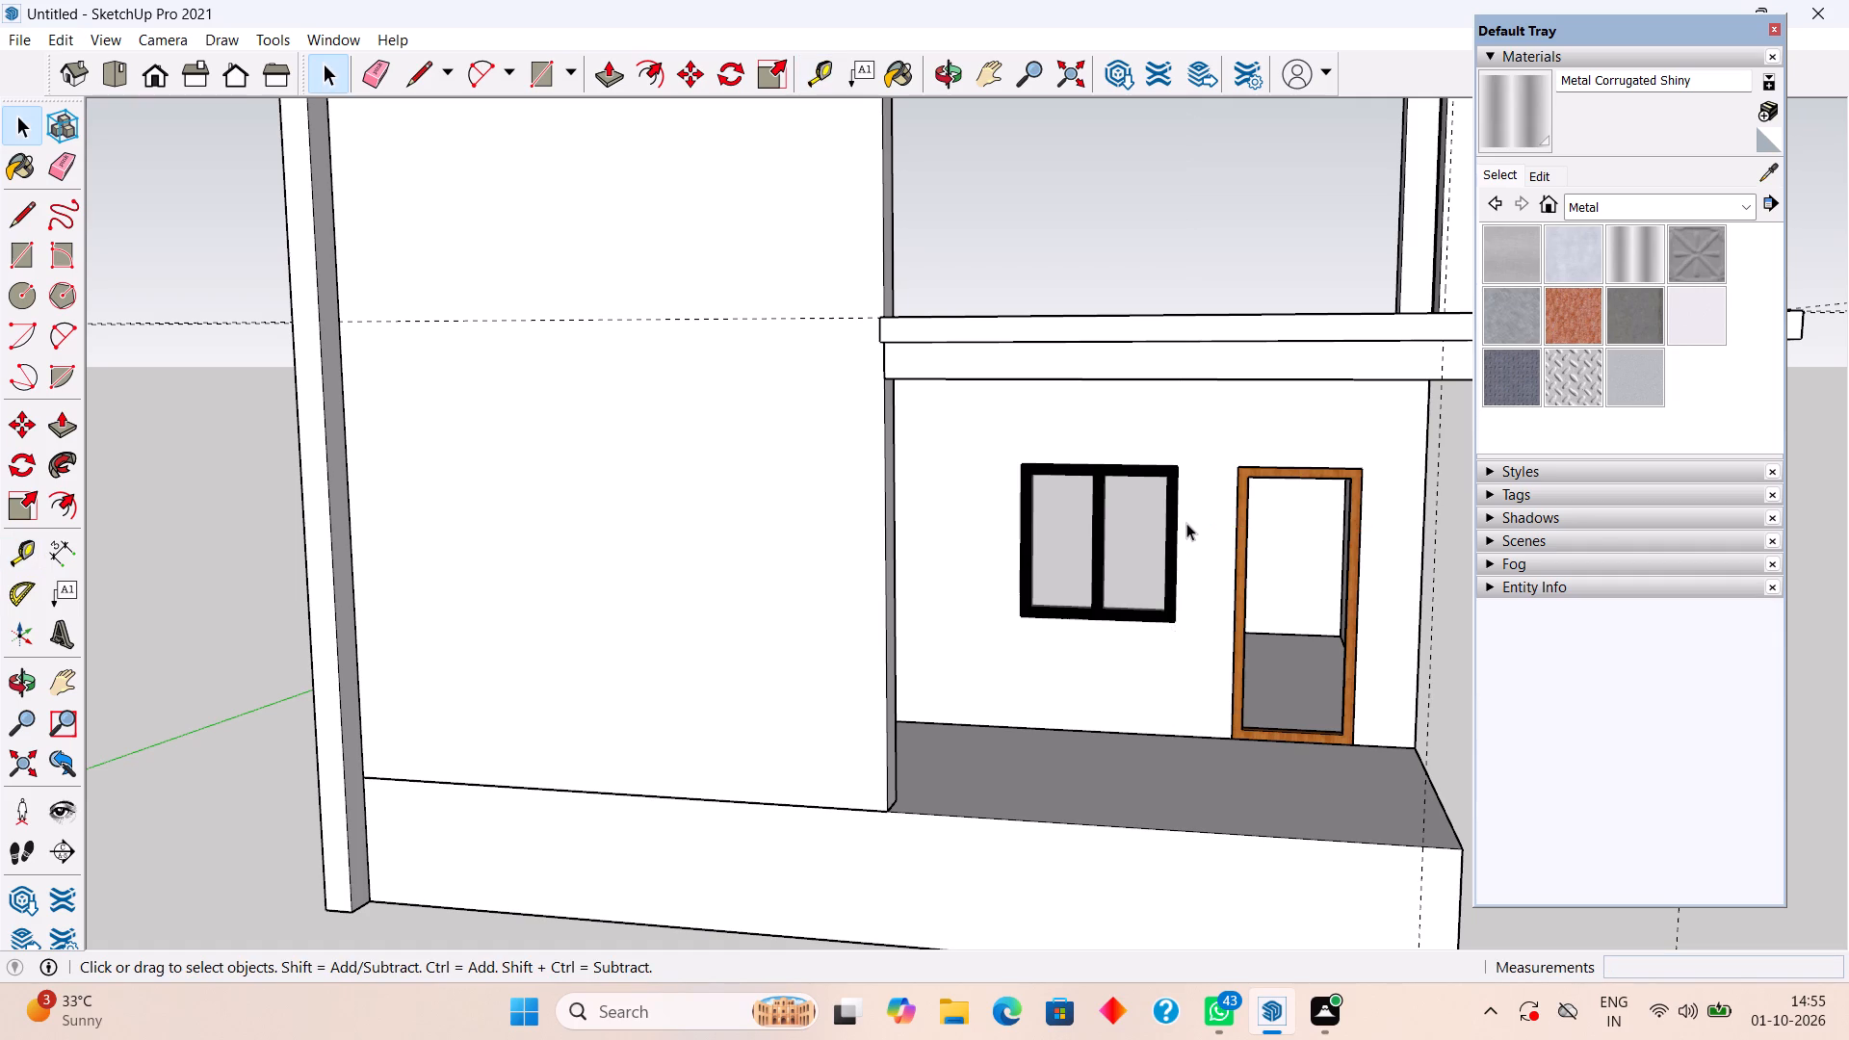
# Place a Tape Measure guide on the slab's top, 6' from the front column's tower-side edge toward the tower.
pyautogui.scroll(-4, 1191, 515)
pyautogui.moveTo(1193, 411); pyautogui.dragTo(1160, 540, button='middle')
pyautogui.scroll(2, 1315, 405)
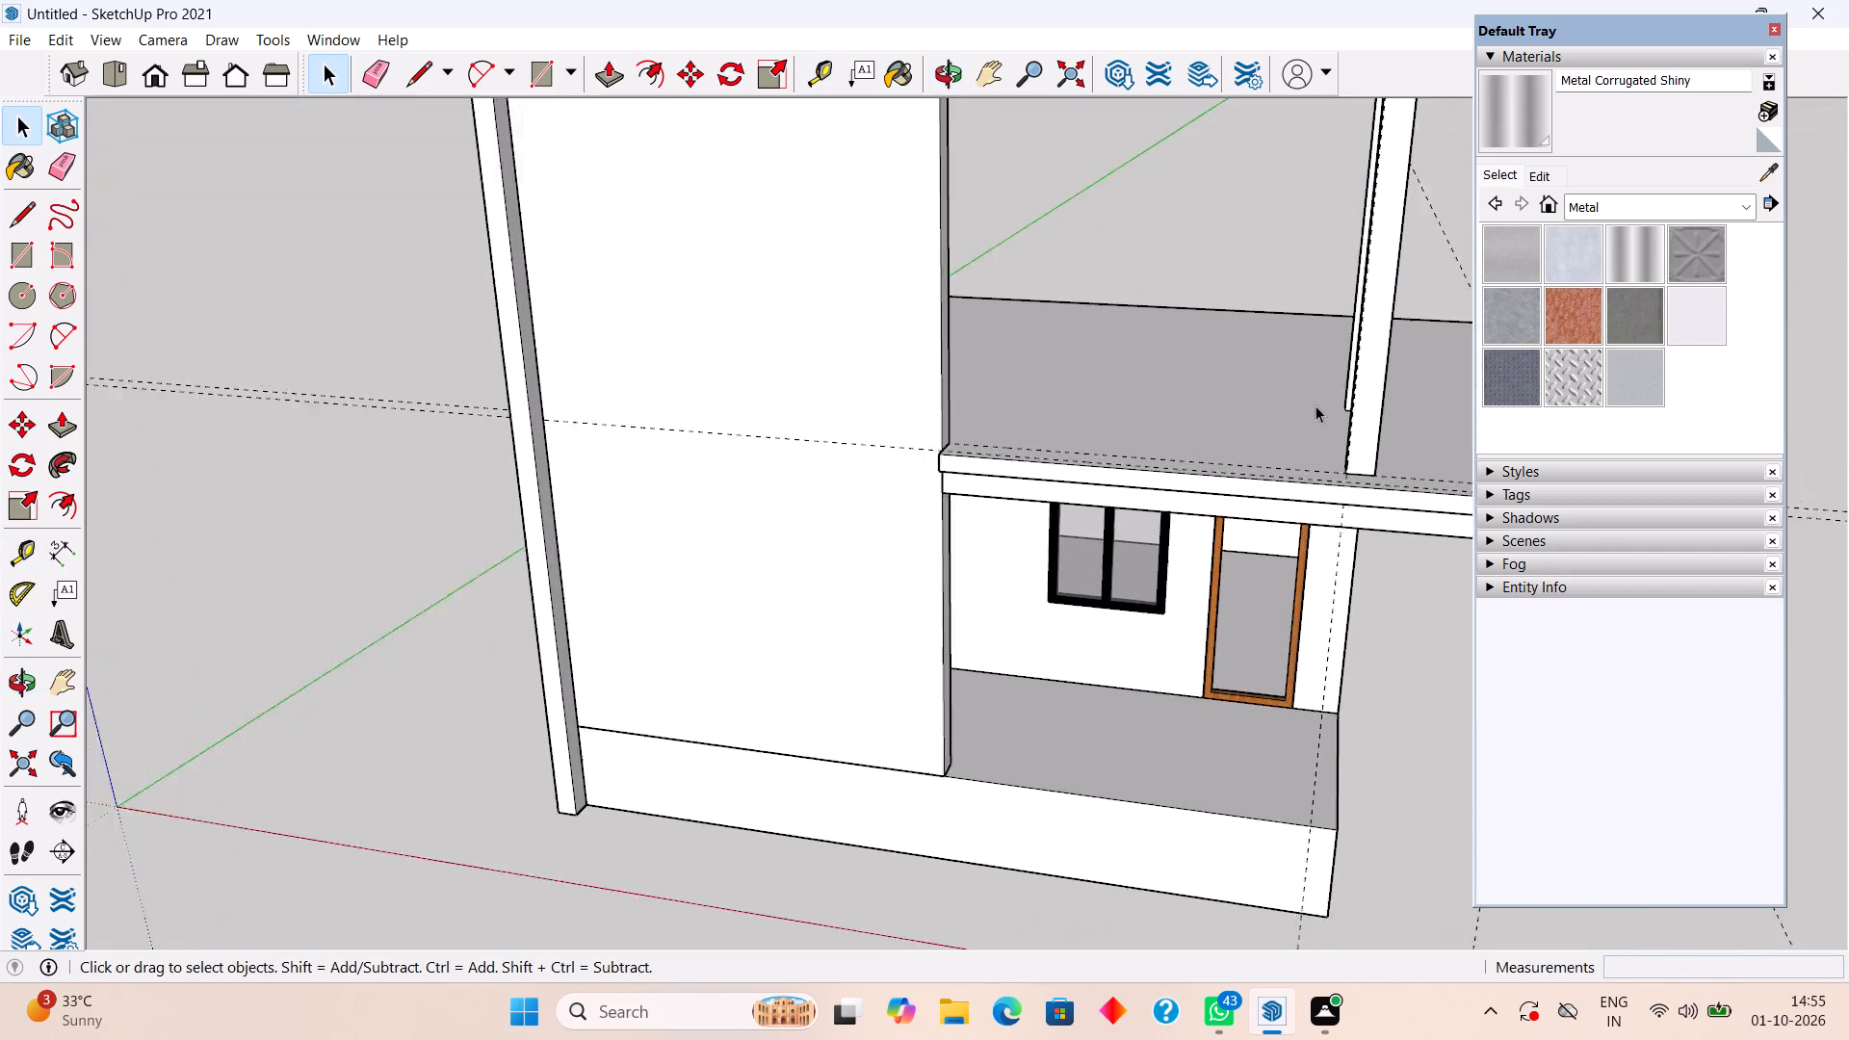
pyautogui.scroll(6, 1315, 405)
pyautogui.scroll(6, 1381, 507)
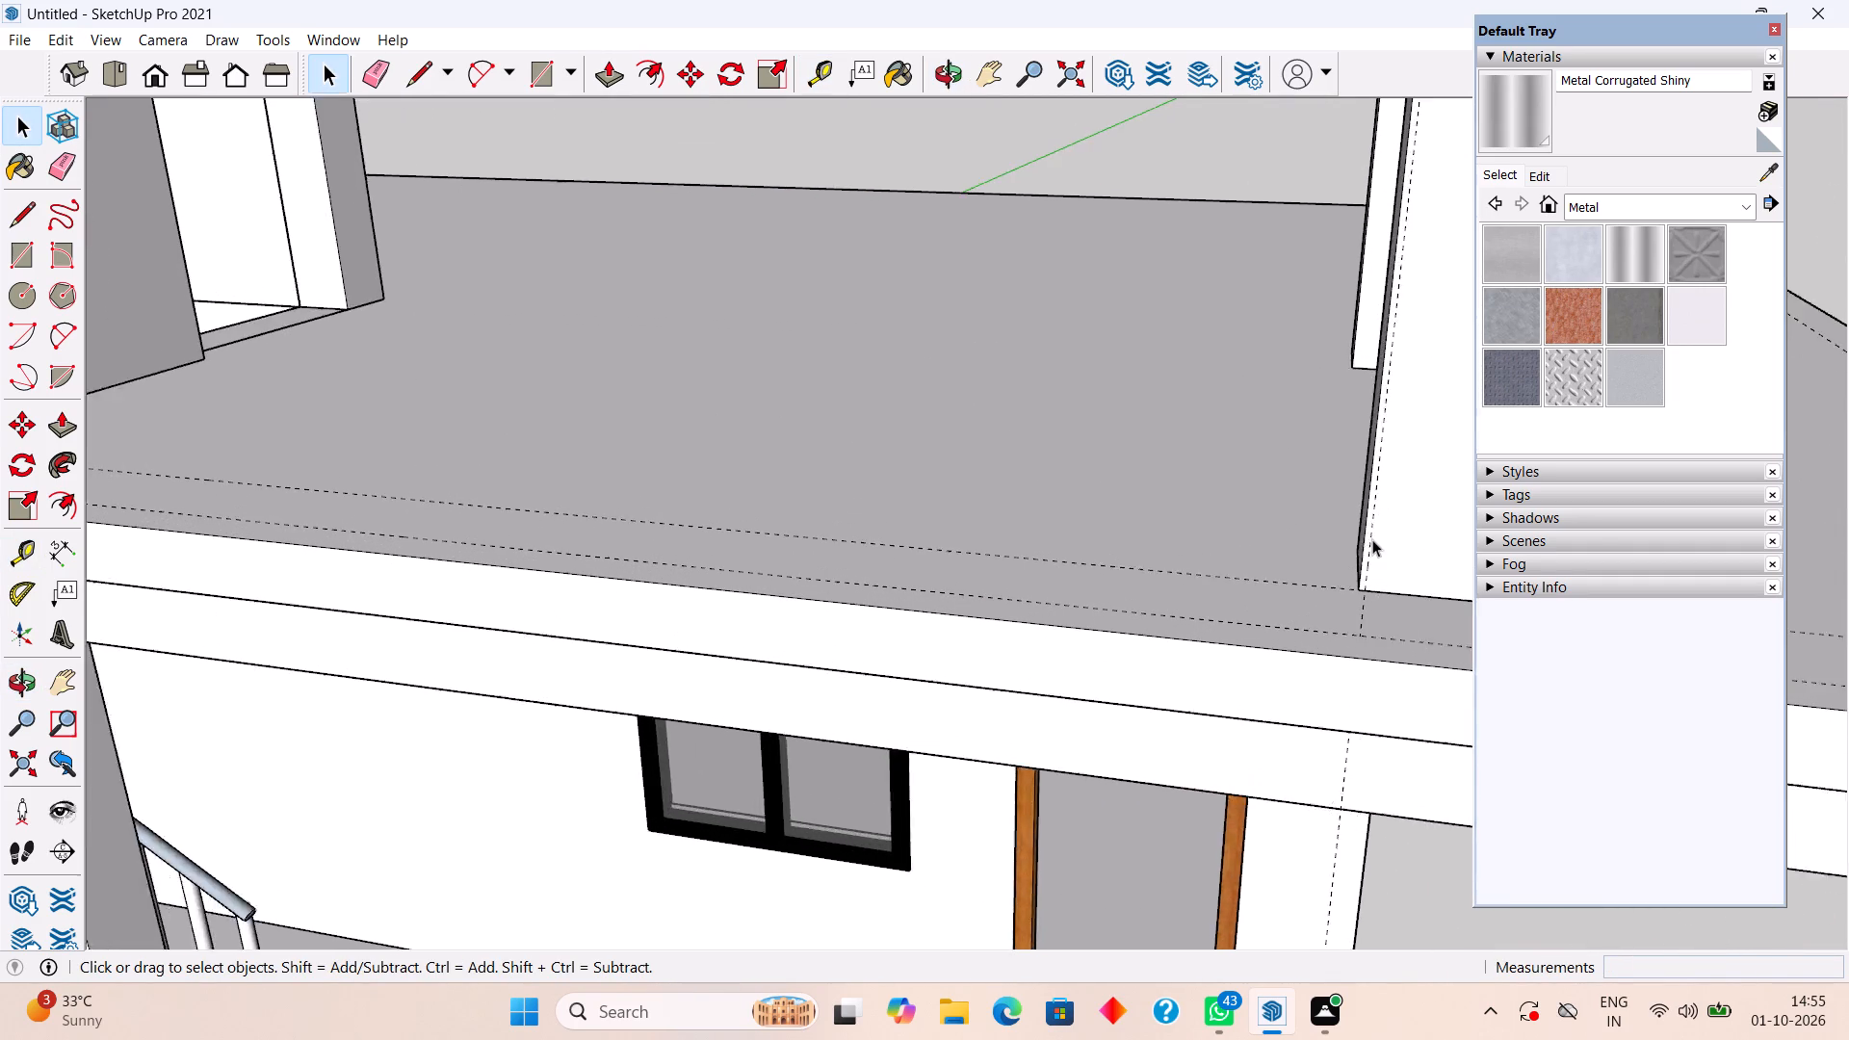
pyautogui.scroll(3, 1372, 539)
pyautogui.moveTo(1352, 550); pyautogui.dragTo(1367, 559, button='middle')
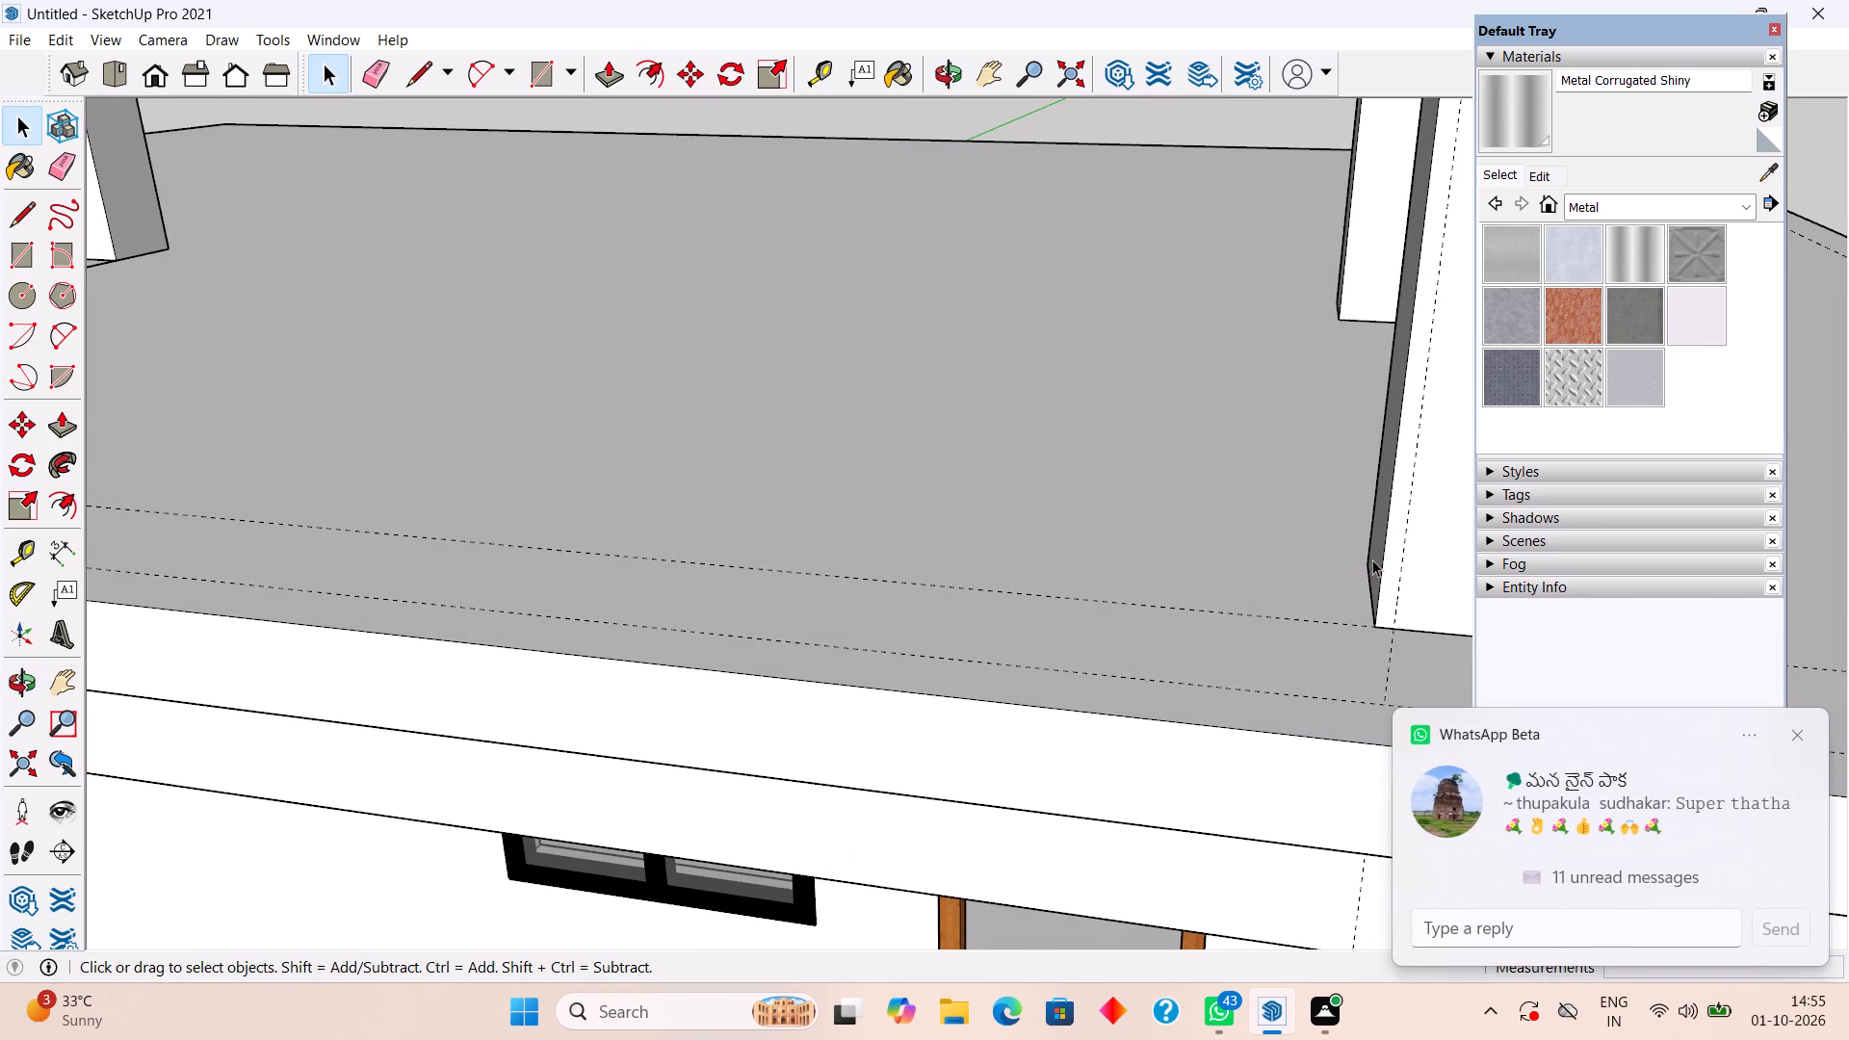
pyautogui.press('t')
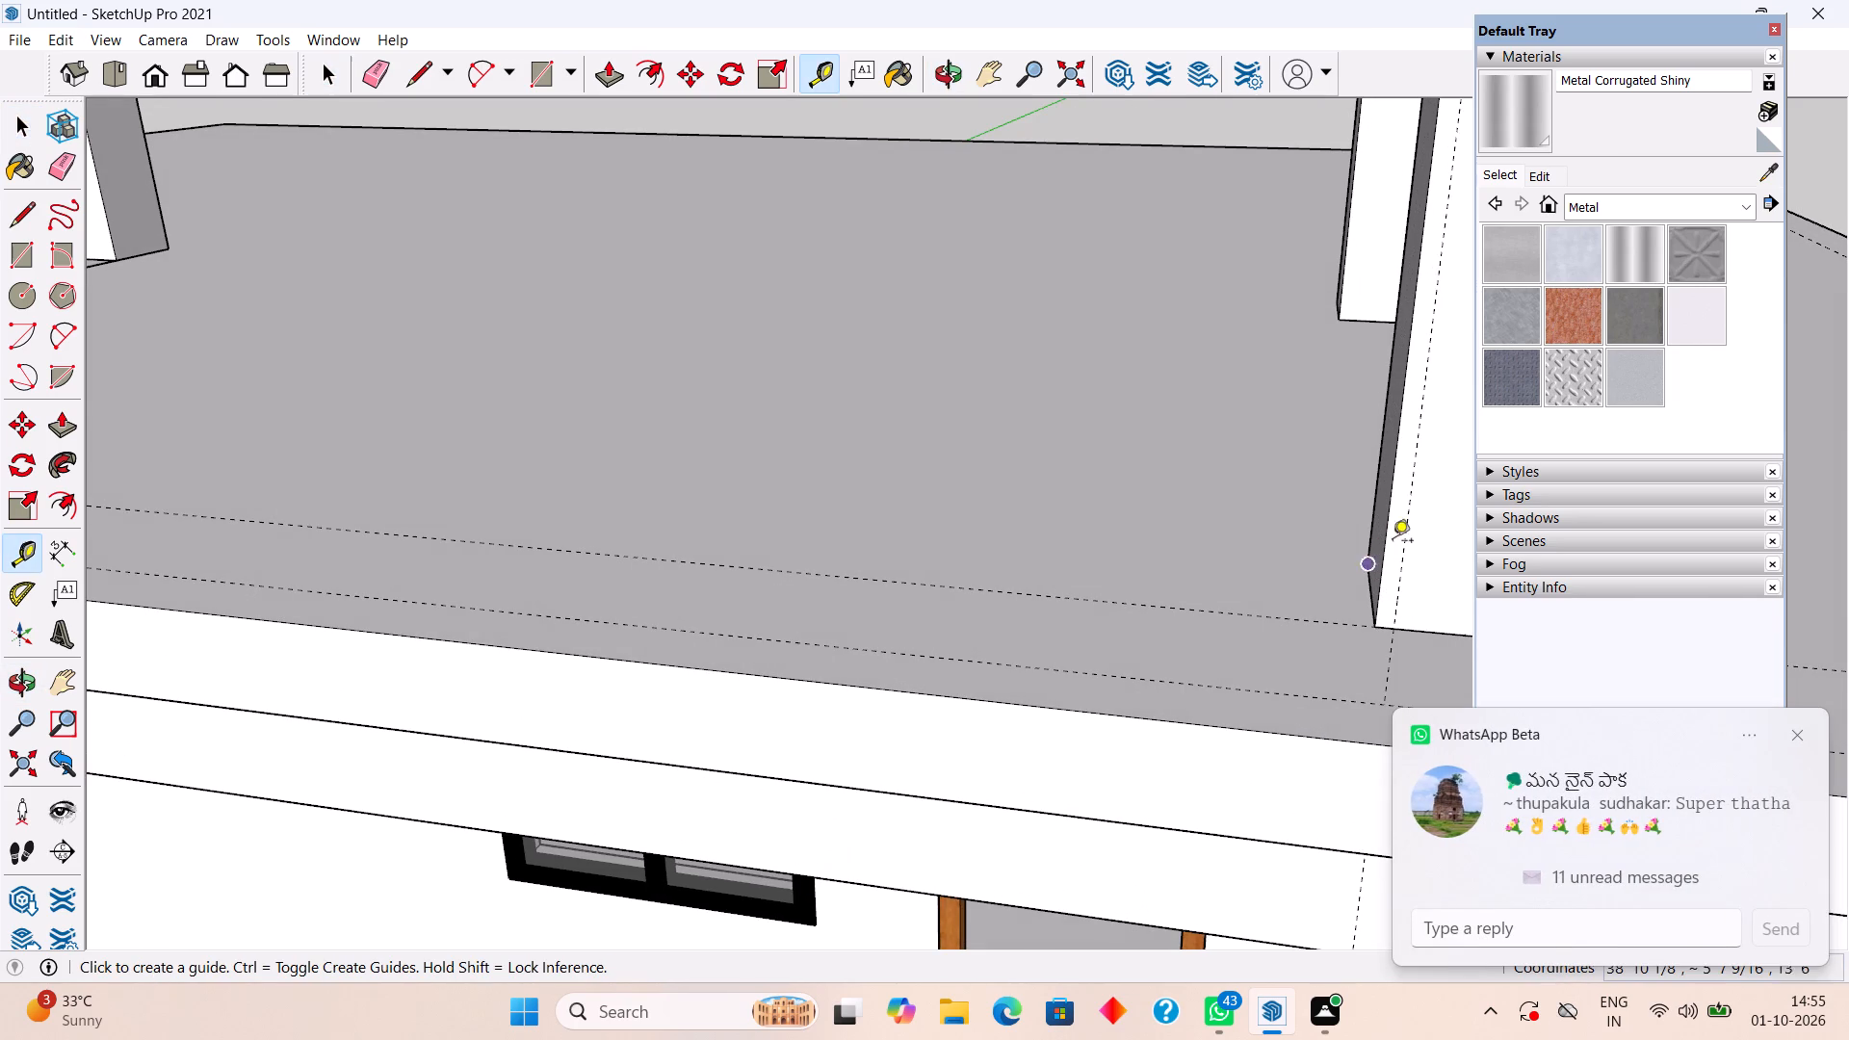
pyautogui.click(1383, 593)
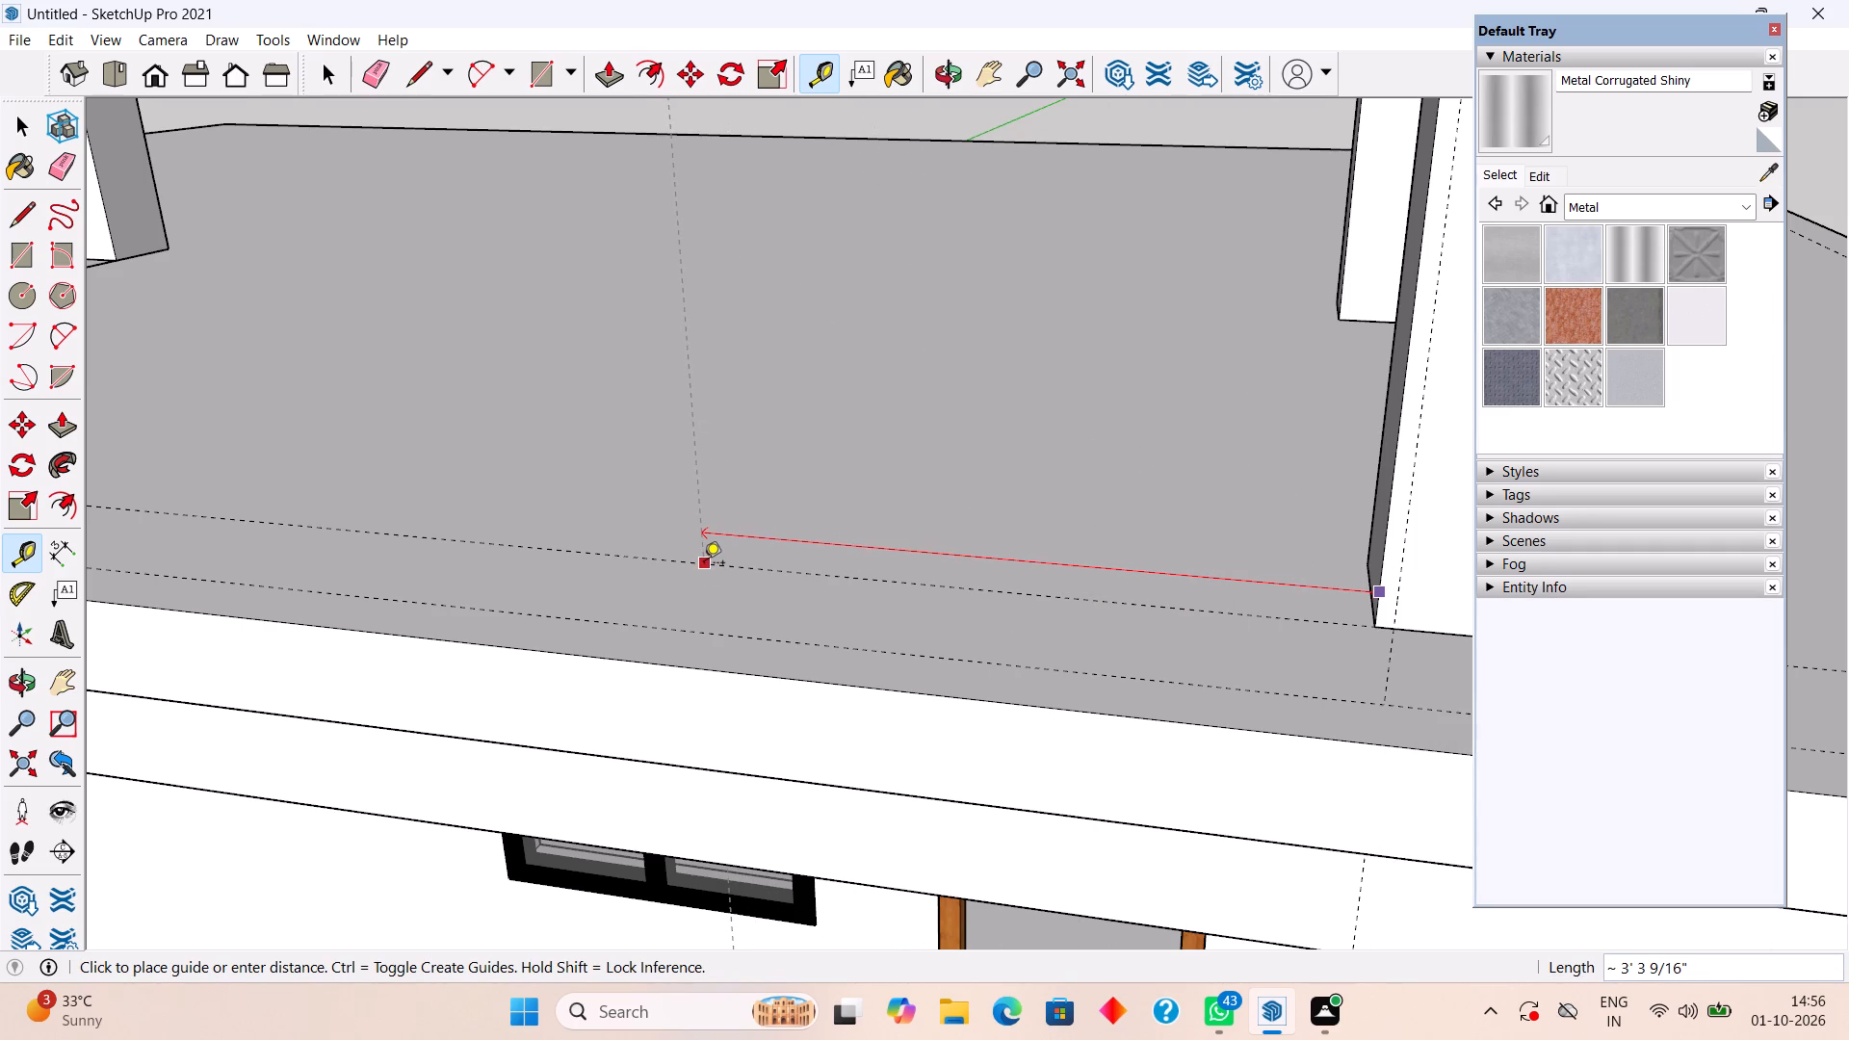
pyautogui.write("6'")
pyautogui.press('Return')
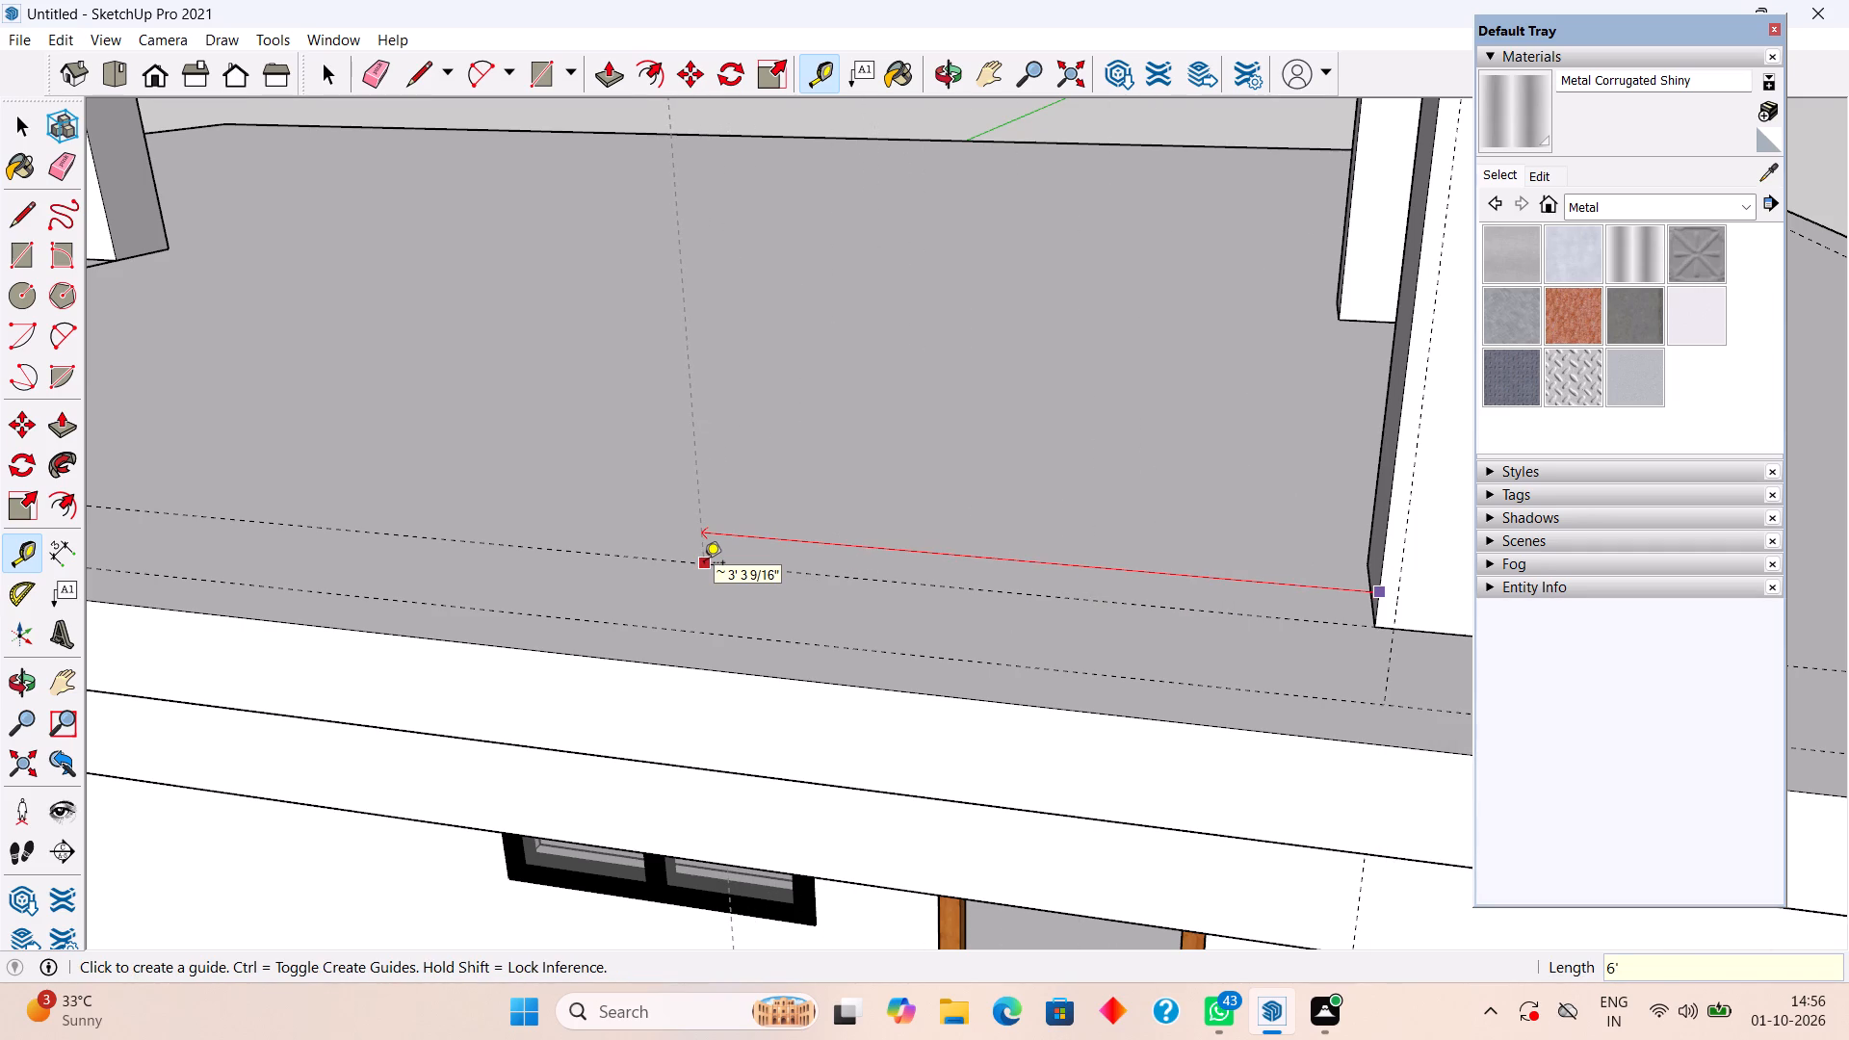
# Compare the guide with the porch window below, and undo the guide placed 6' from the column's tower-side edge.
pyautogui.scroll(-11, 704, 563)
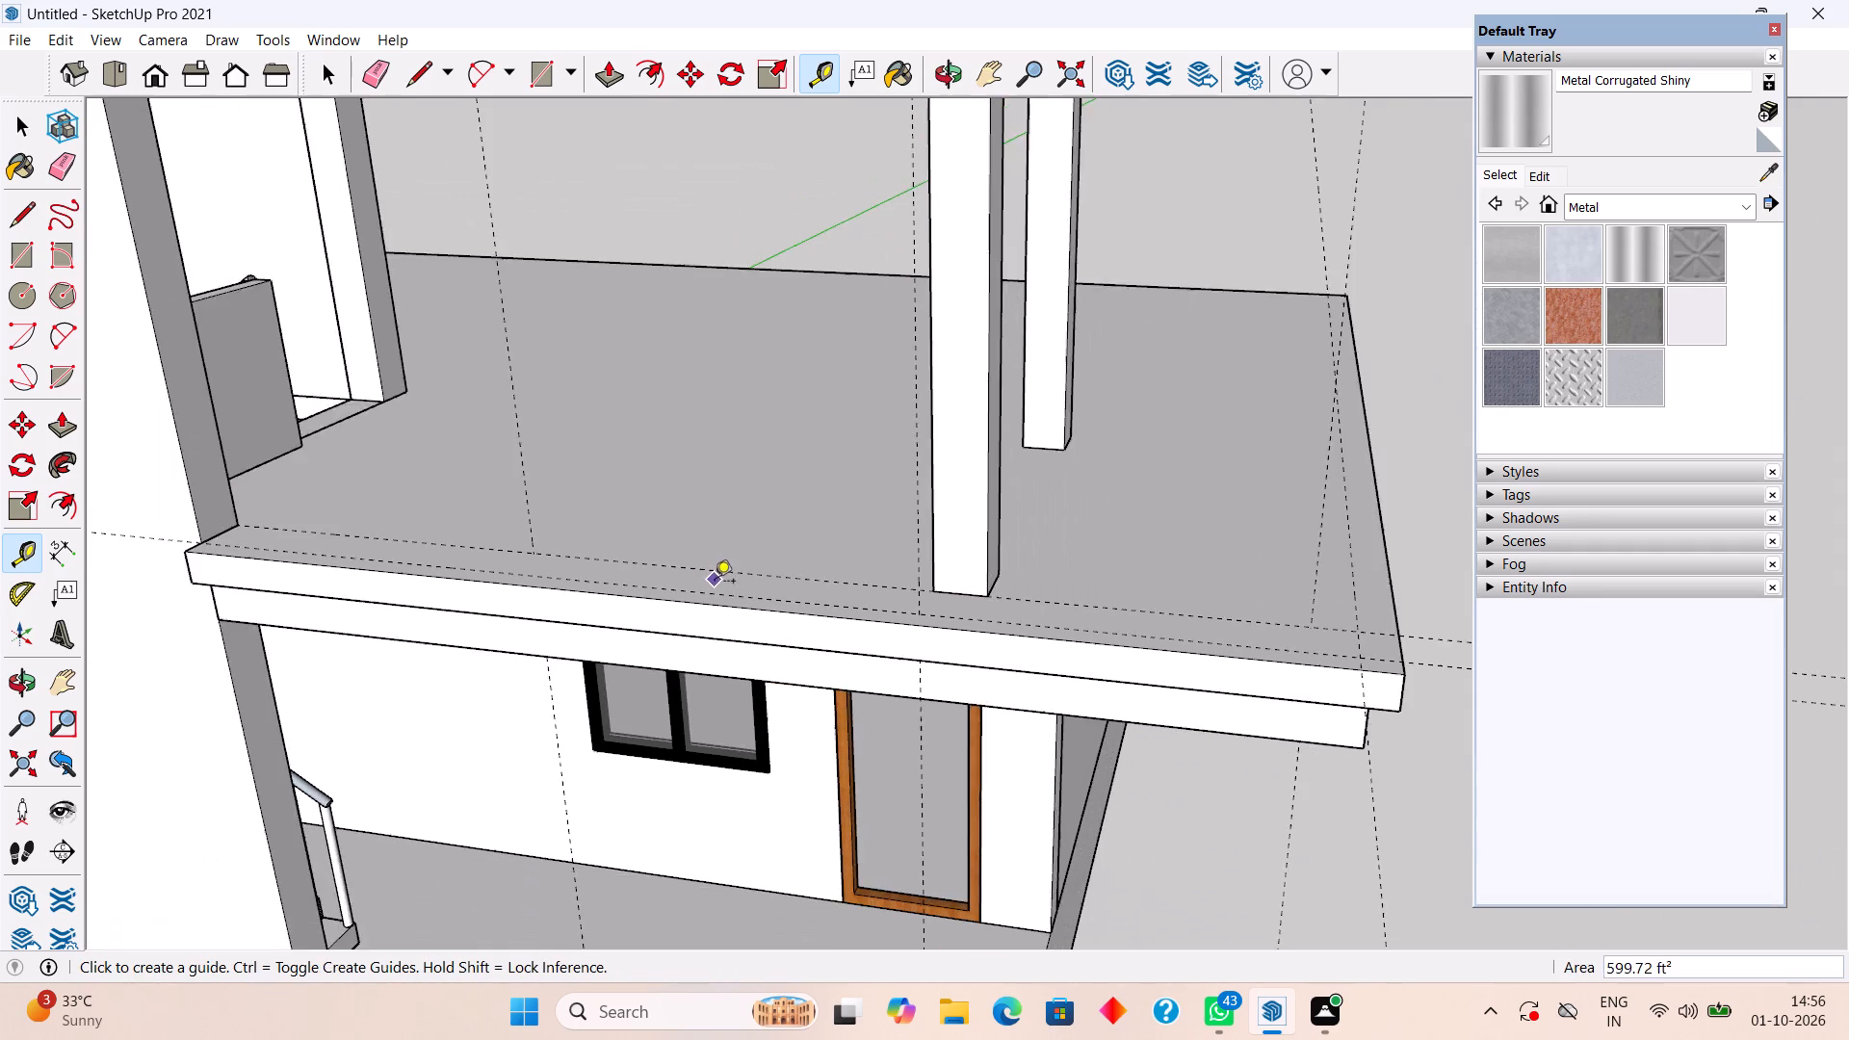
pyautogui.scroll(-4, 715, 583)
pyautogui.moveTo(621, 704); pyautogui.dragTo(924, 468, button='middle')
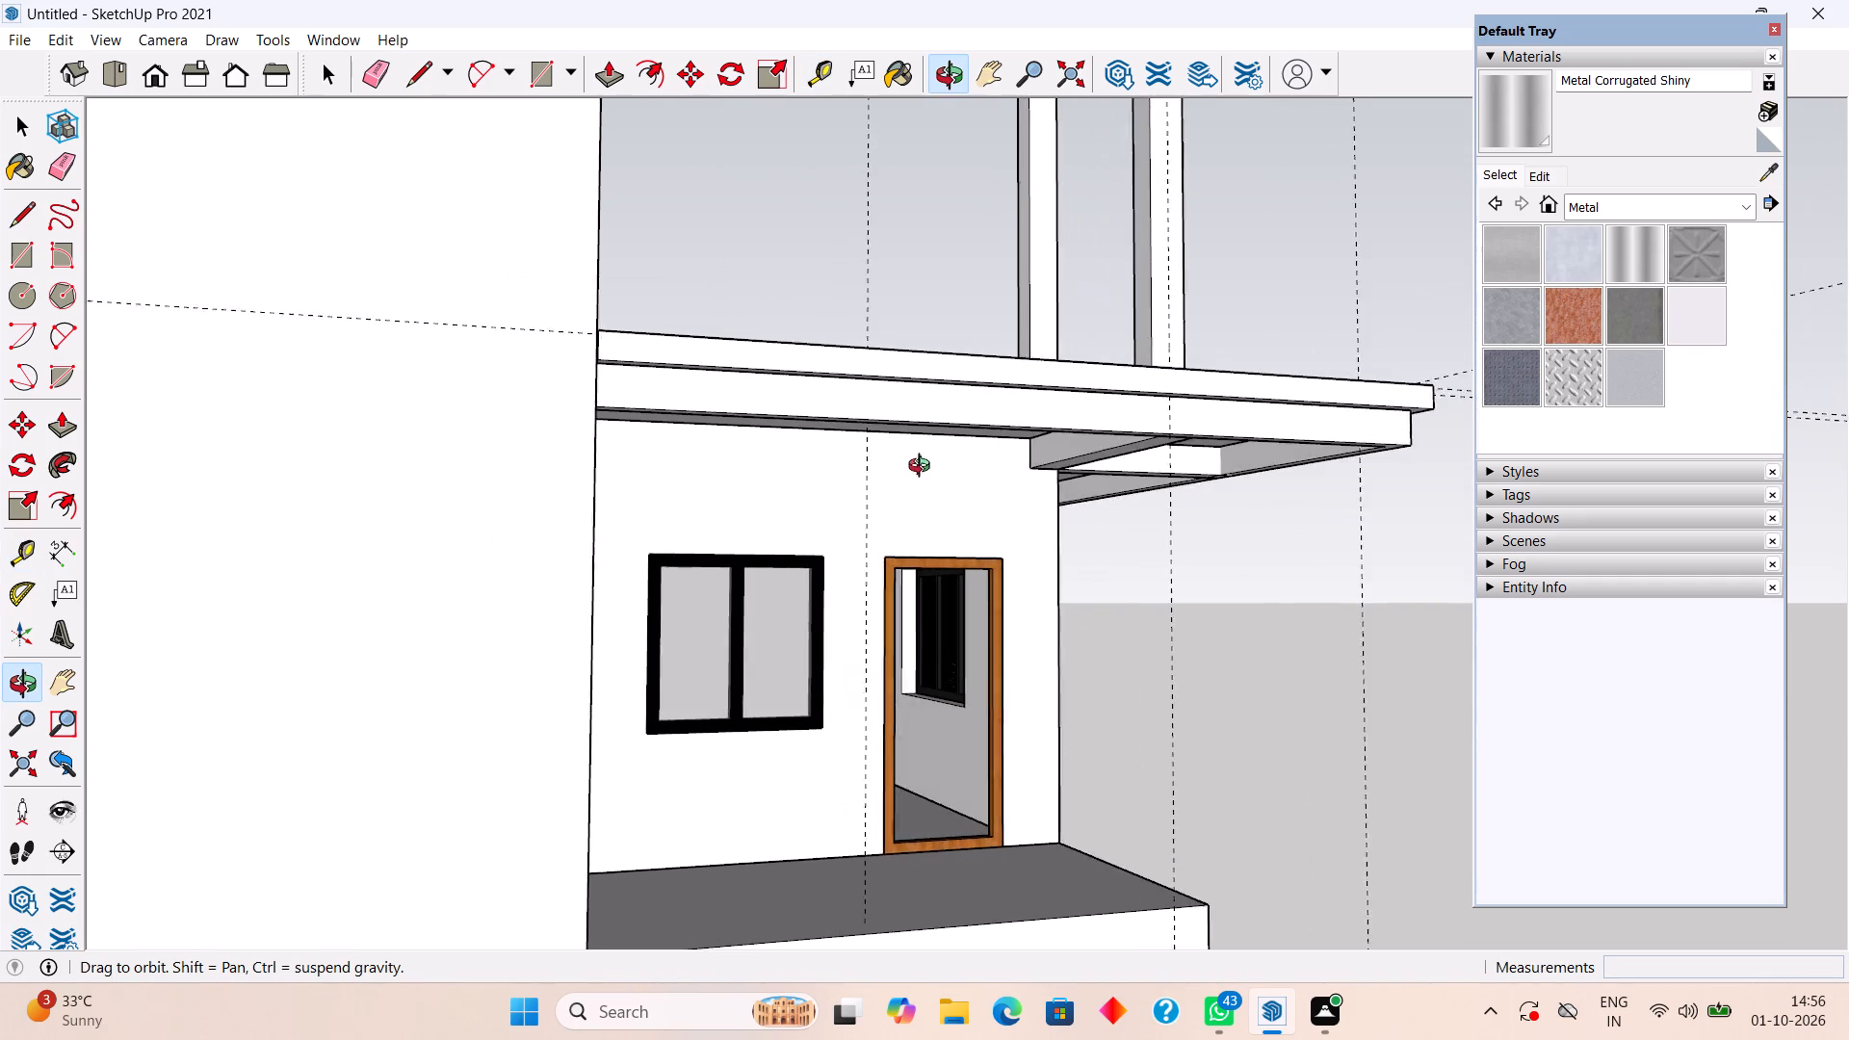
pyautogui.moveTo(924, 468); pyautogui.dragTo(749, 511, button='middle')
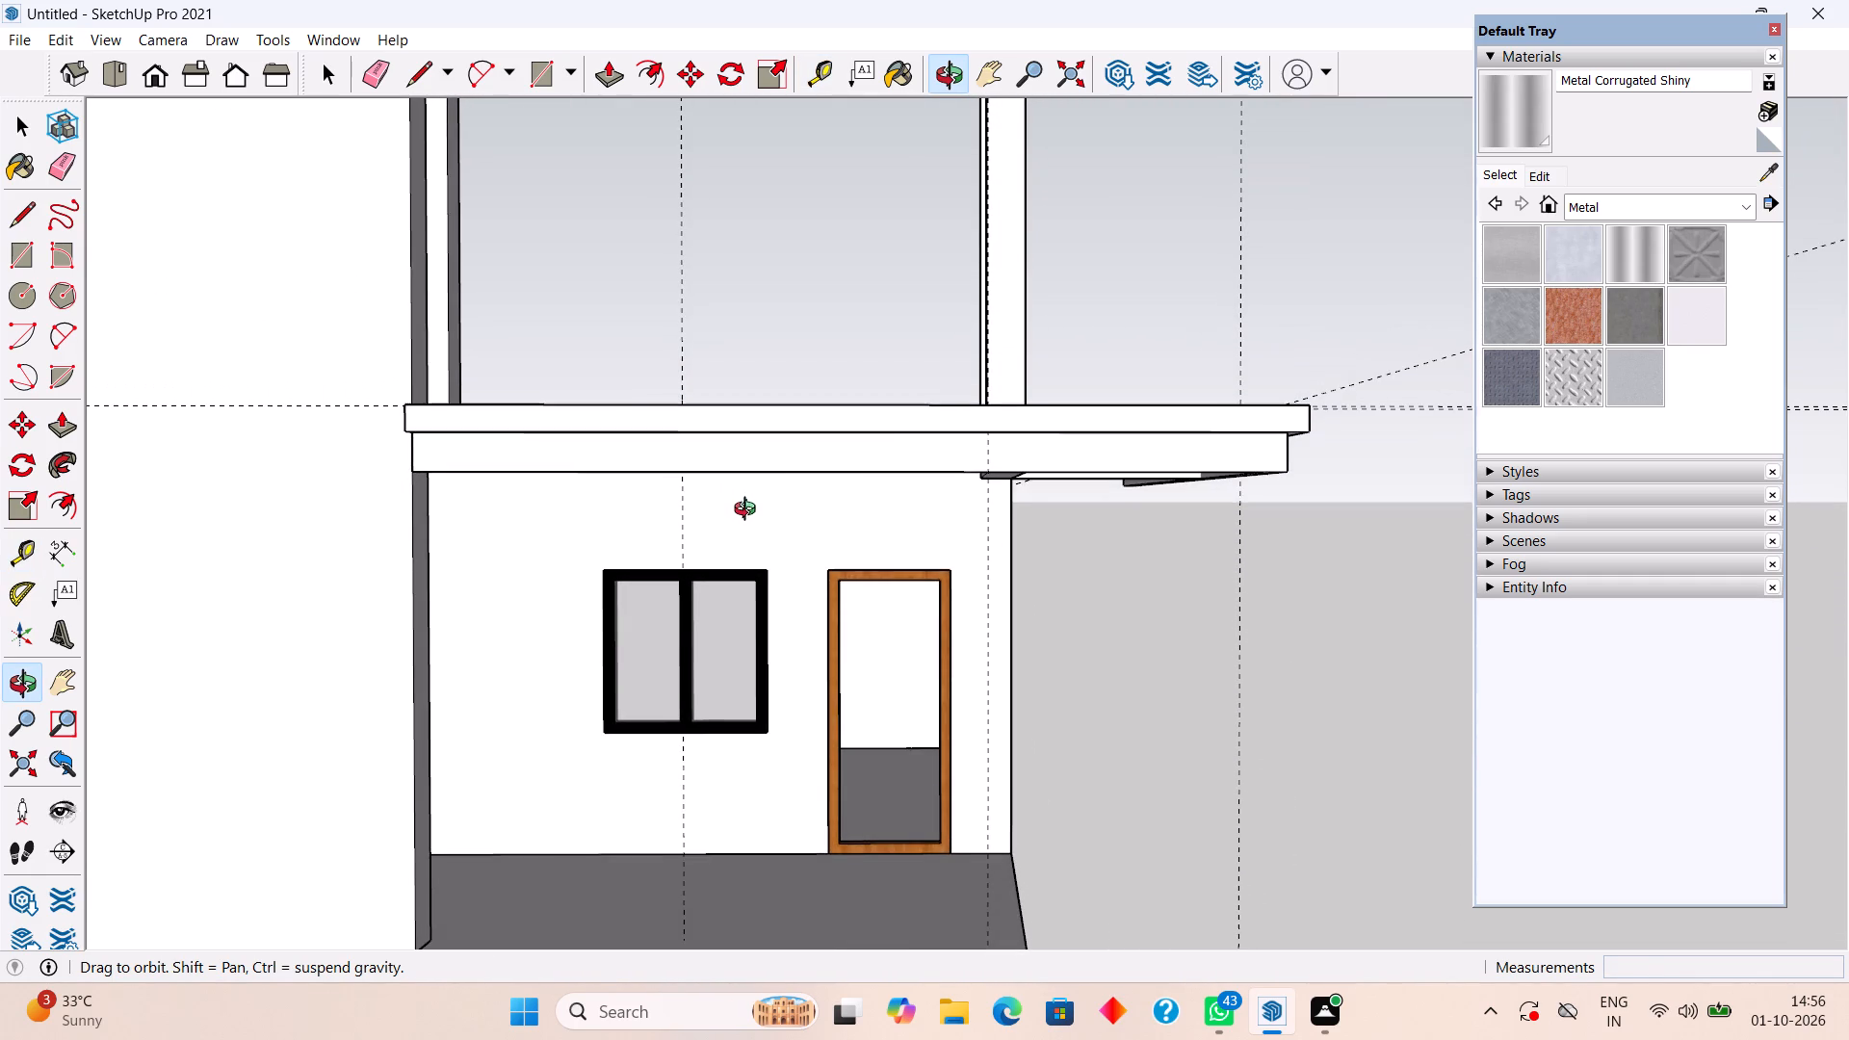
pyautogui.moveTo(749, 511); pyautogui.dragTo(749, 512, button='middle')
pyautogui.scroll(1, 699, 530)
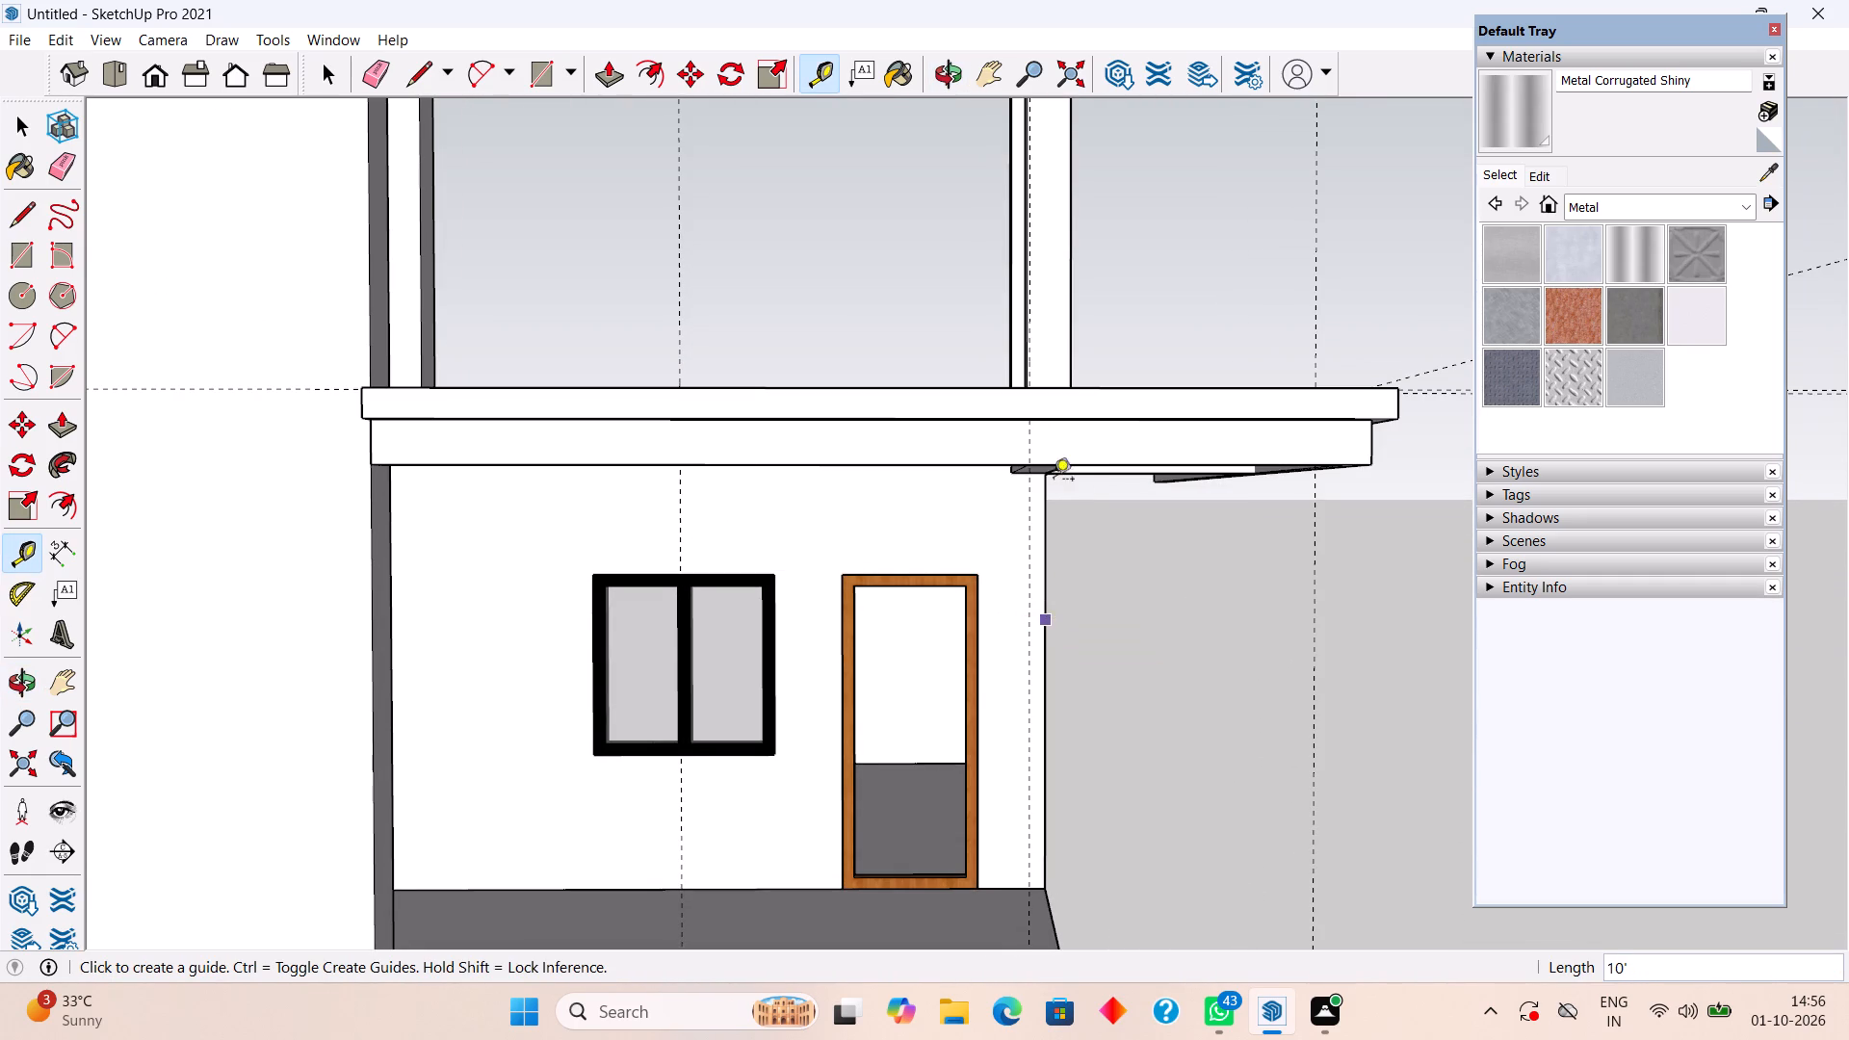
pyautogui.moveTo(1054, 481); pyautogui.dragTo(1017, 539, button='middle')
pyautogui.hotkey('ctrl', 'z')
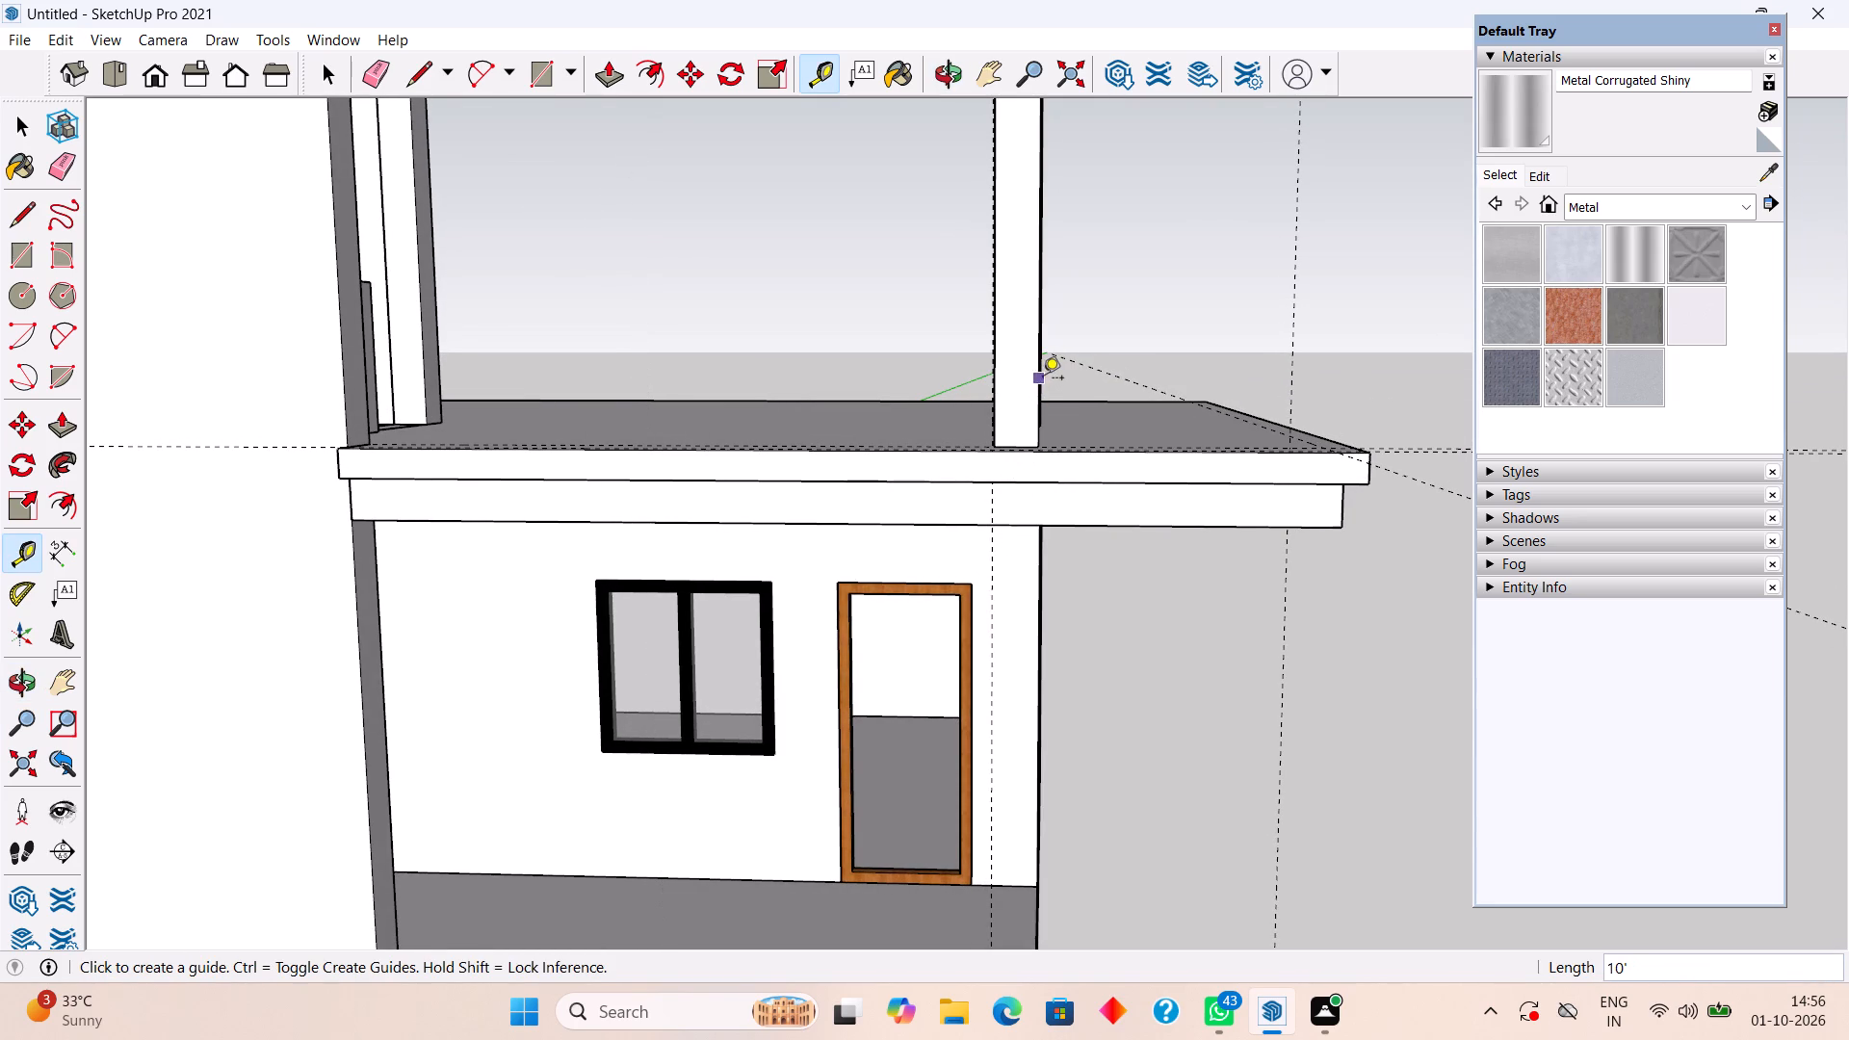
# Measure from the front column's edge facing away from the tower to the window's door-side edge below.
pyautogui.click(1043, 379)
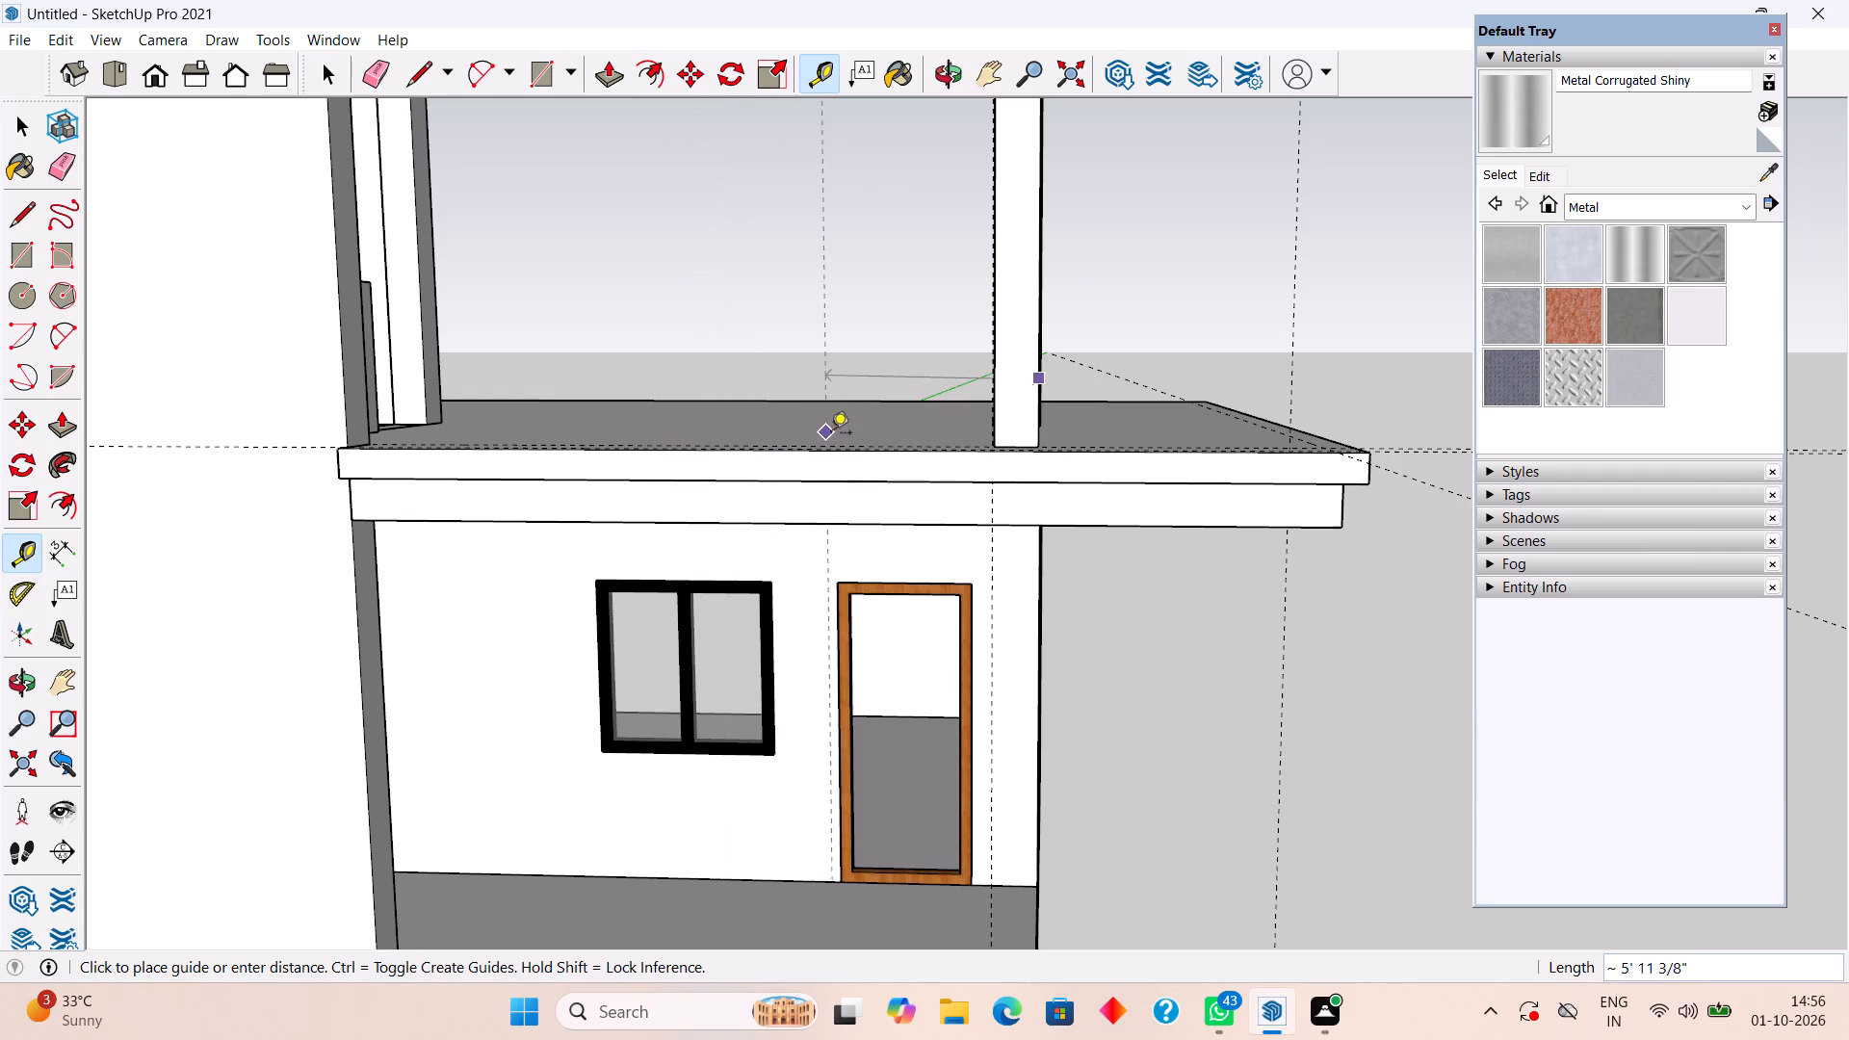
pyautogui.moveTo(830, 460); pyautogui.dragTo(827, 574, button='middle')
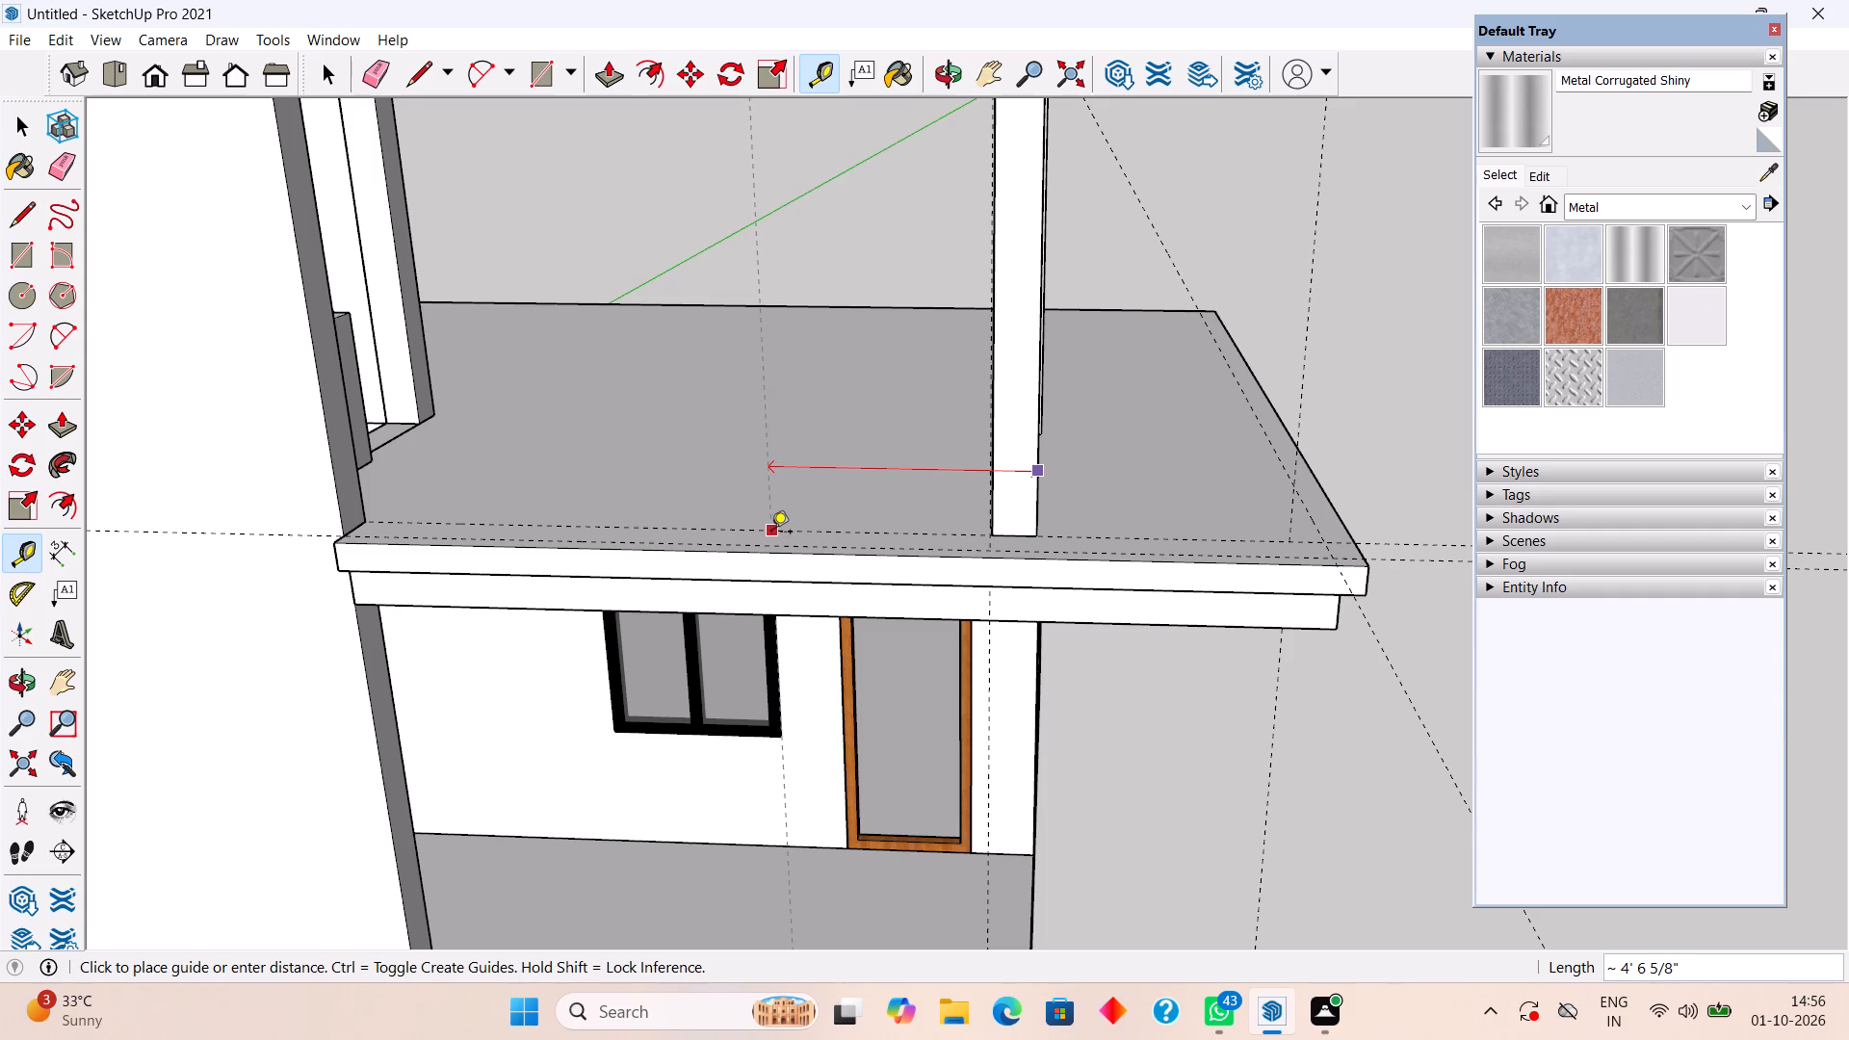
pyautogui.moveTo(771, 533); pyautogui.dragTo(772, 429, button='middle')
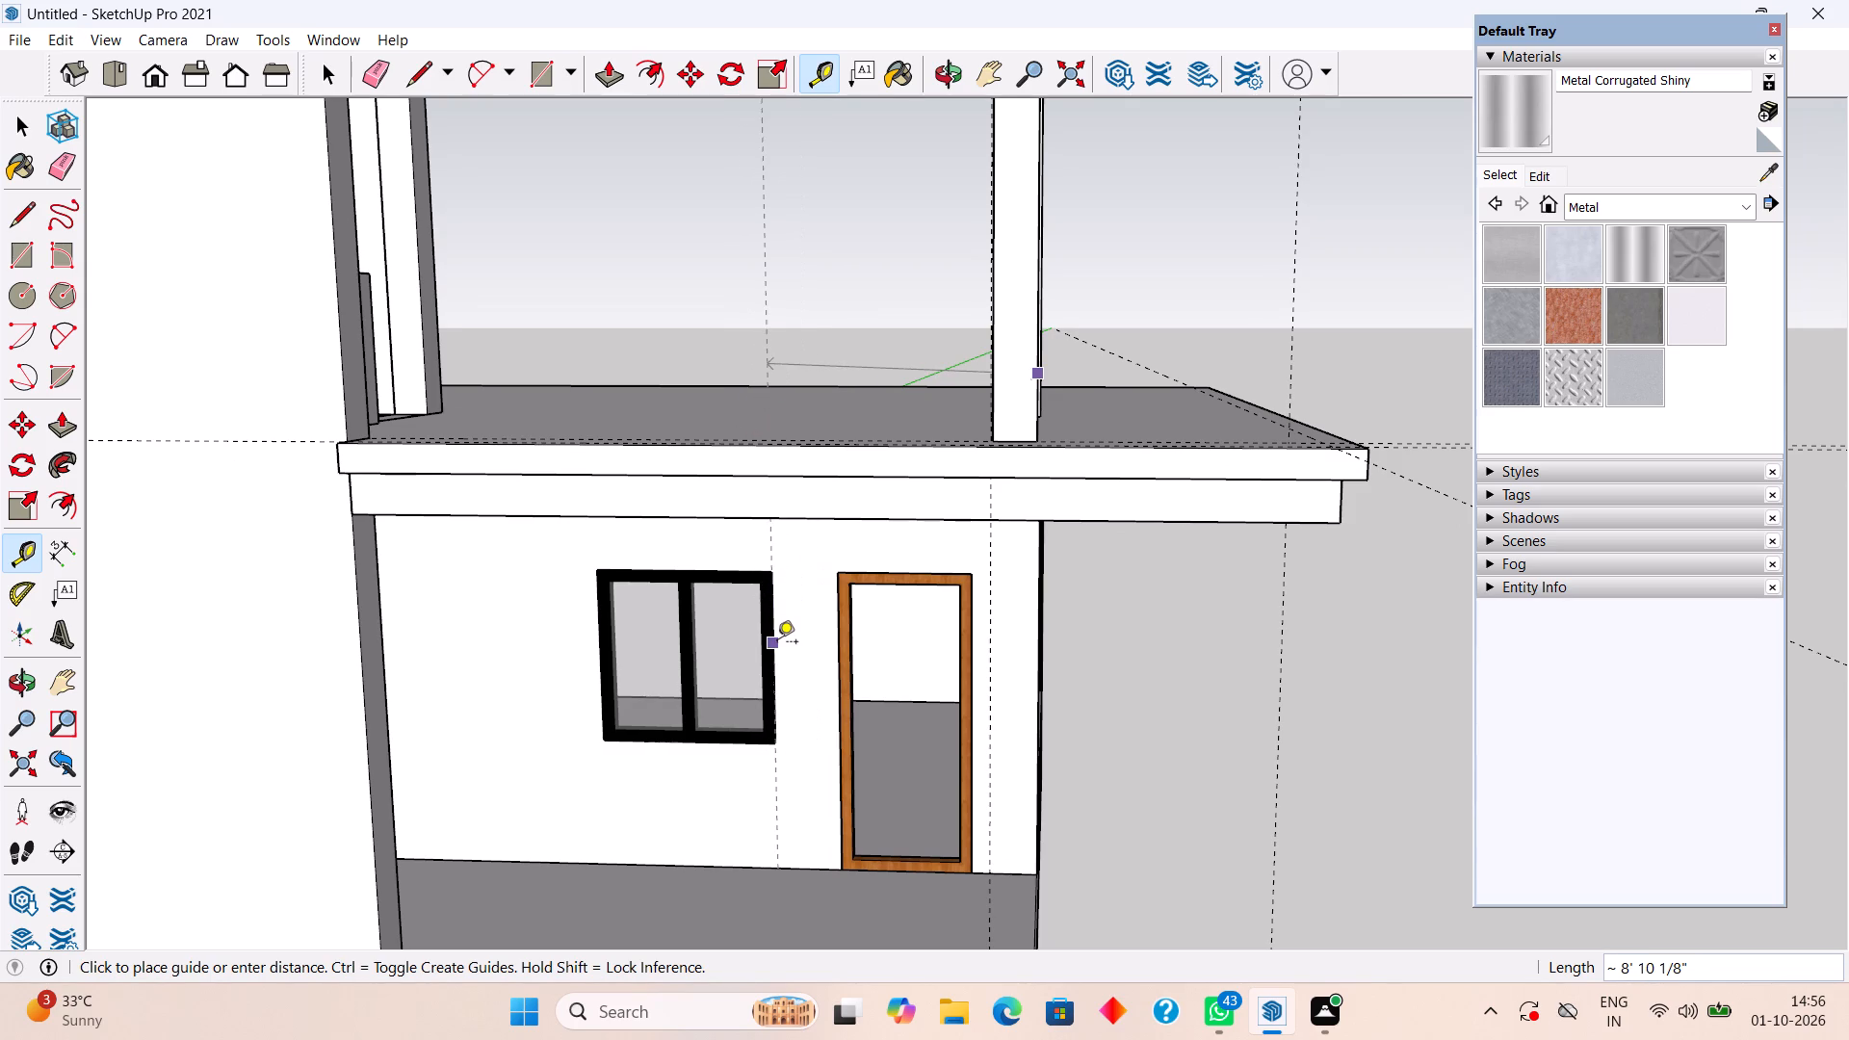
pyautogui.press('space')
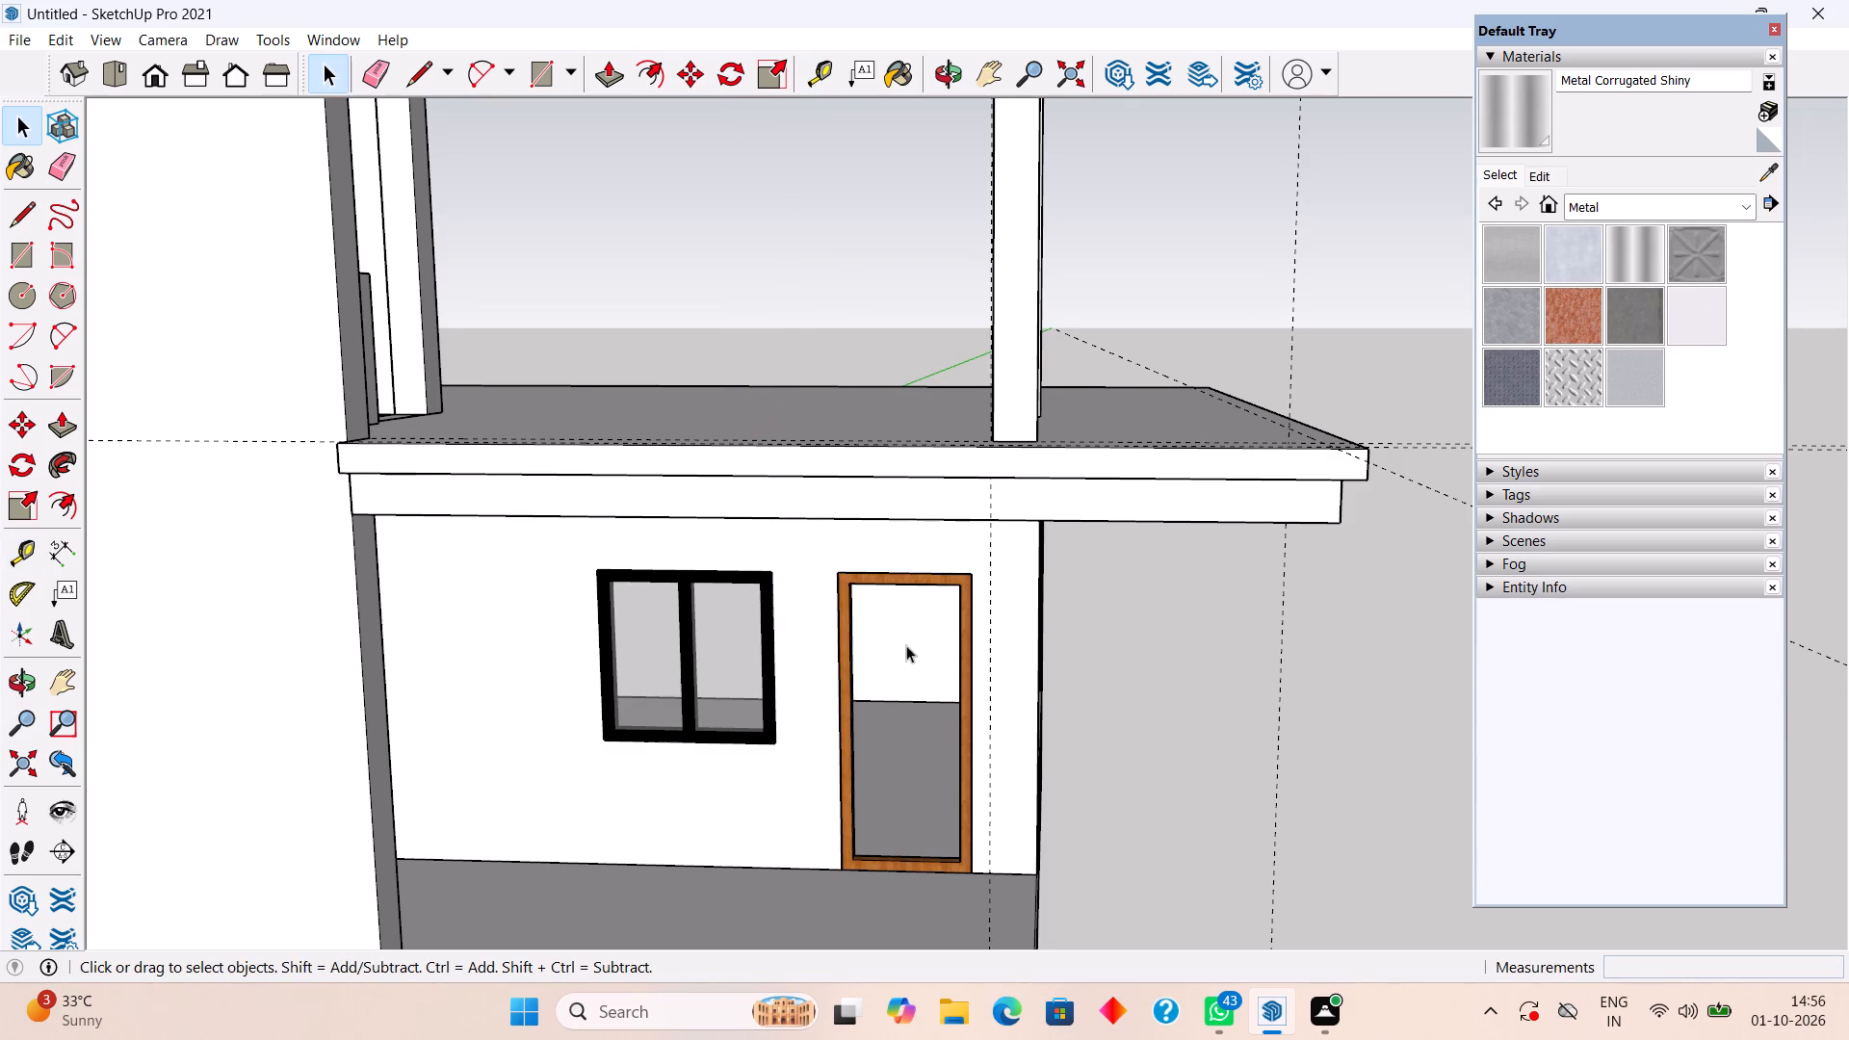
# Measure again from the porch wall's outer corner to the window's door-side edge.
pyautogui.press('y')
pyautogui.press('t')
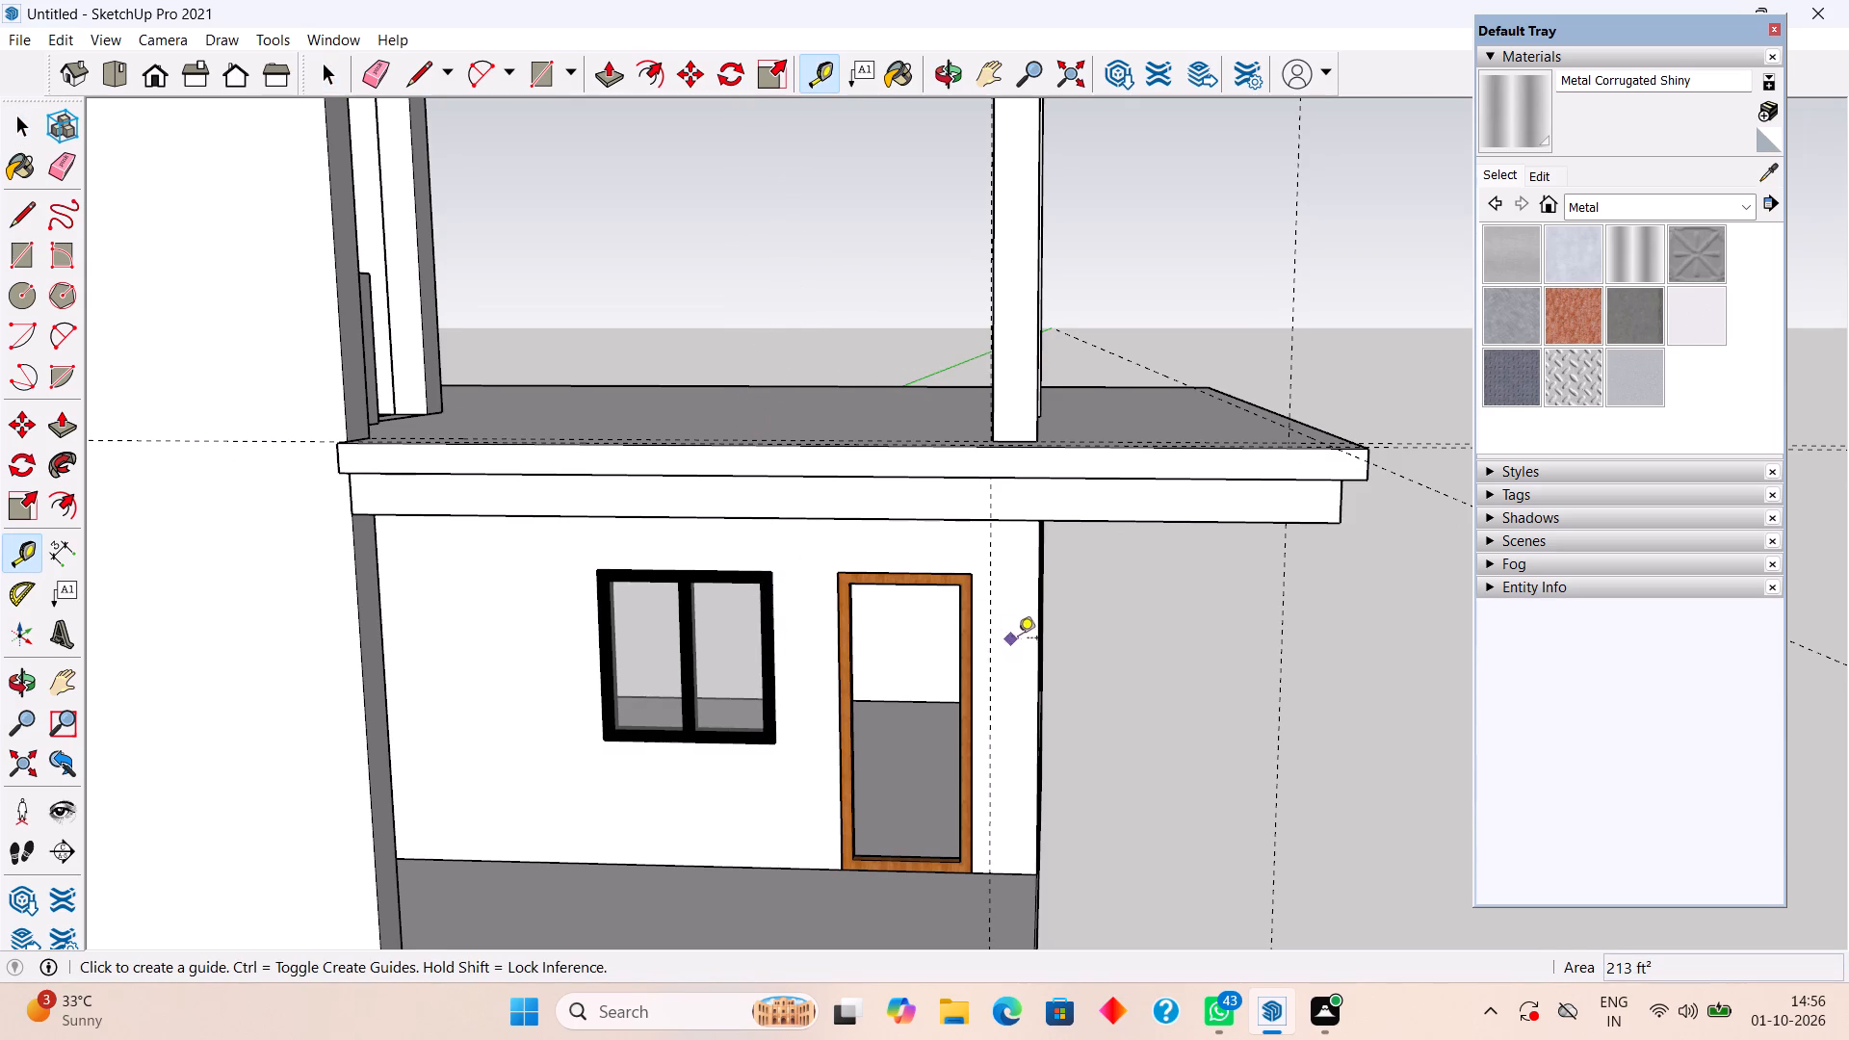
pyautogui.click(1038, 636)
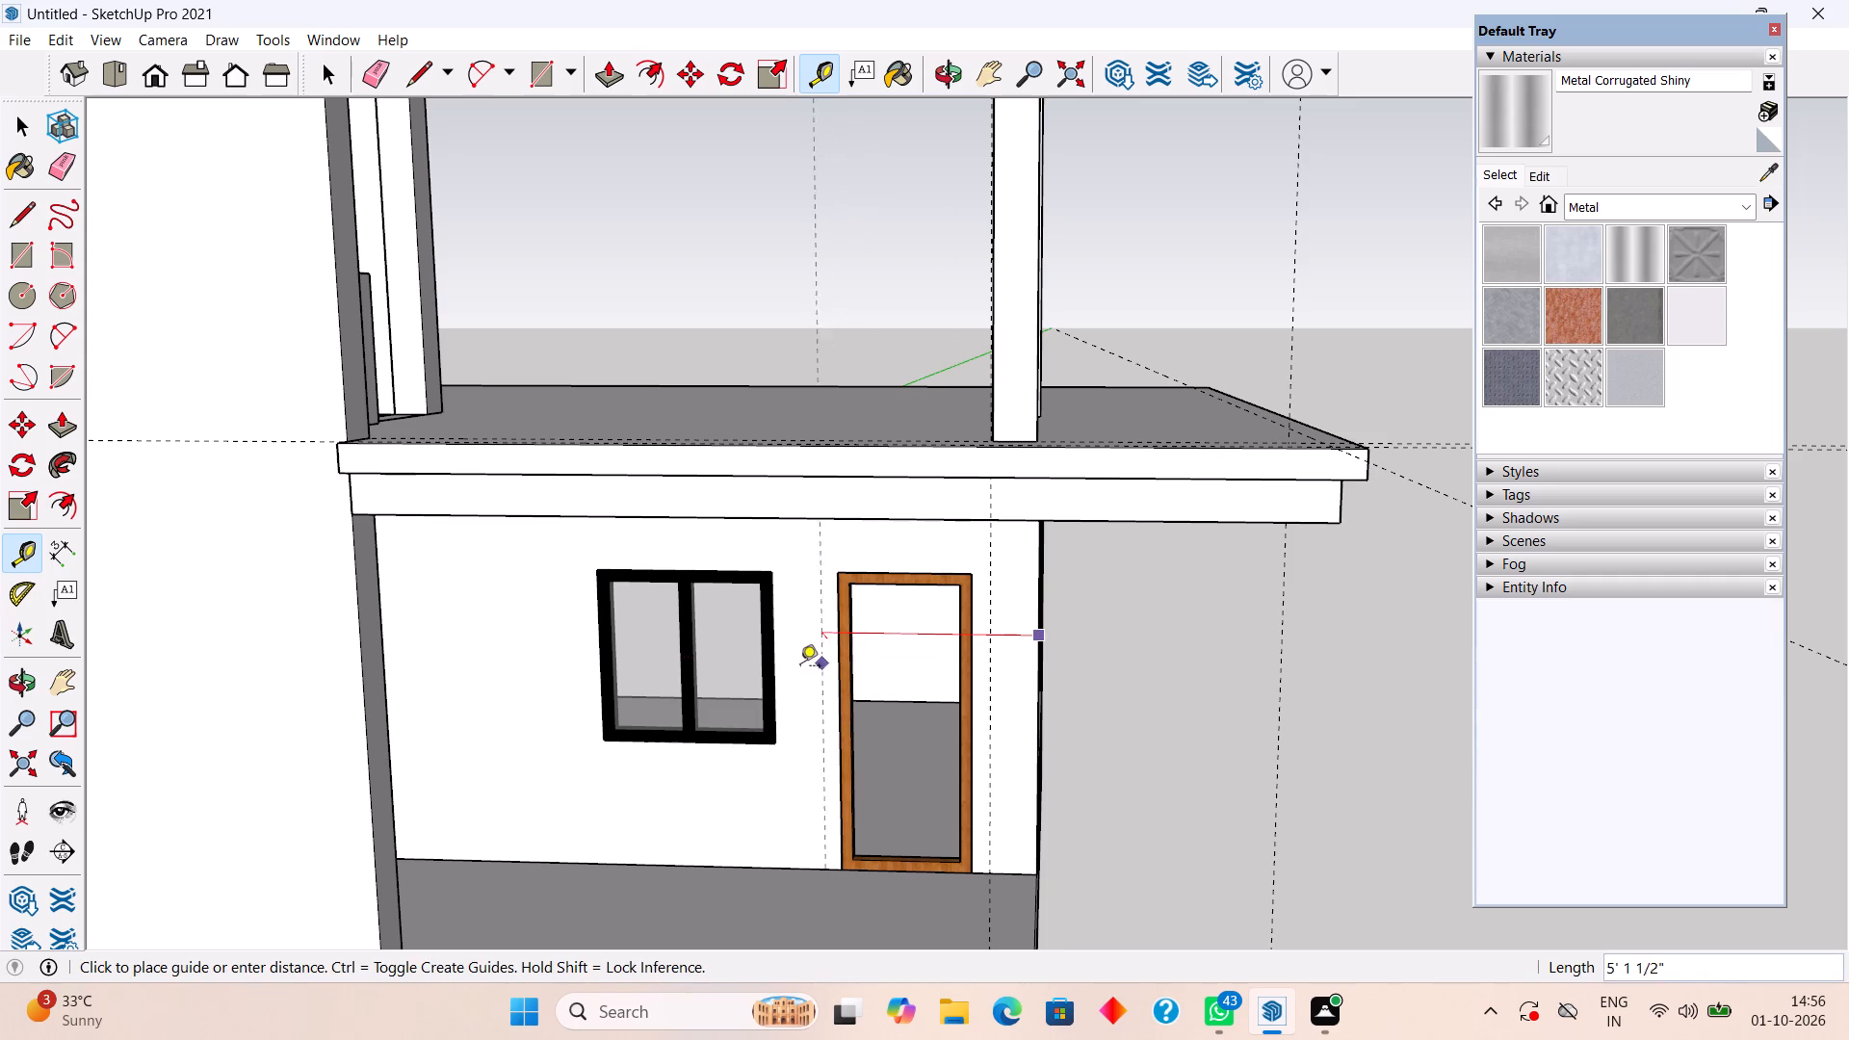
pyautogui.press('space')
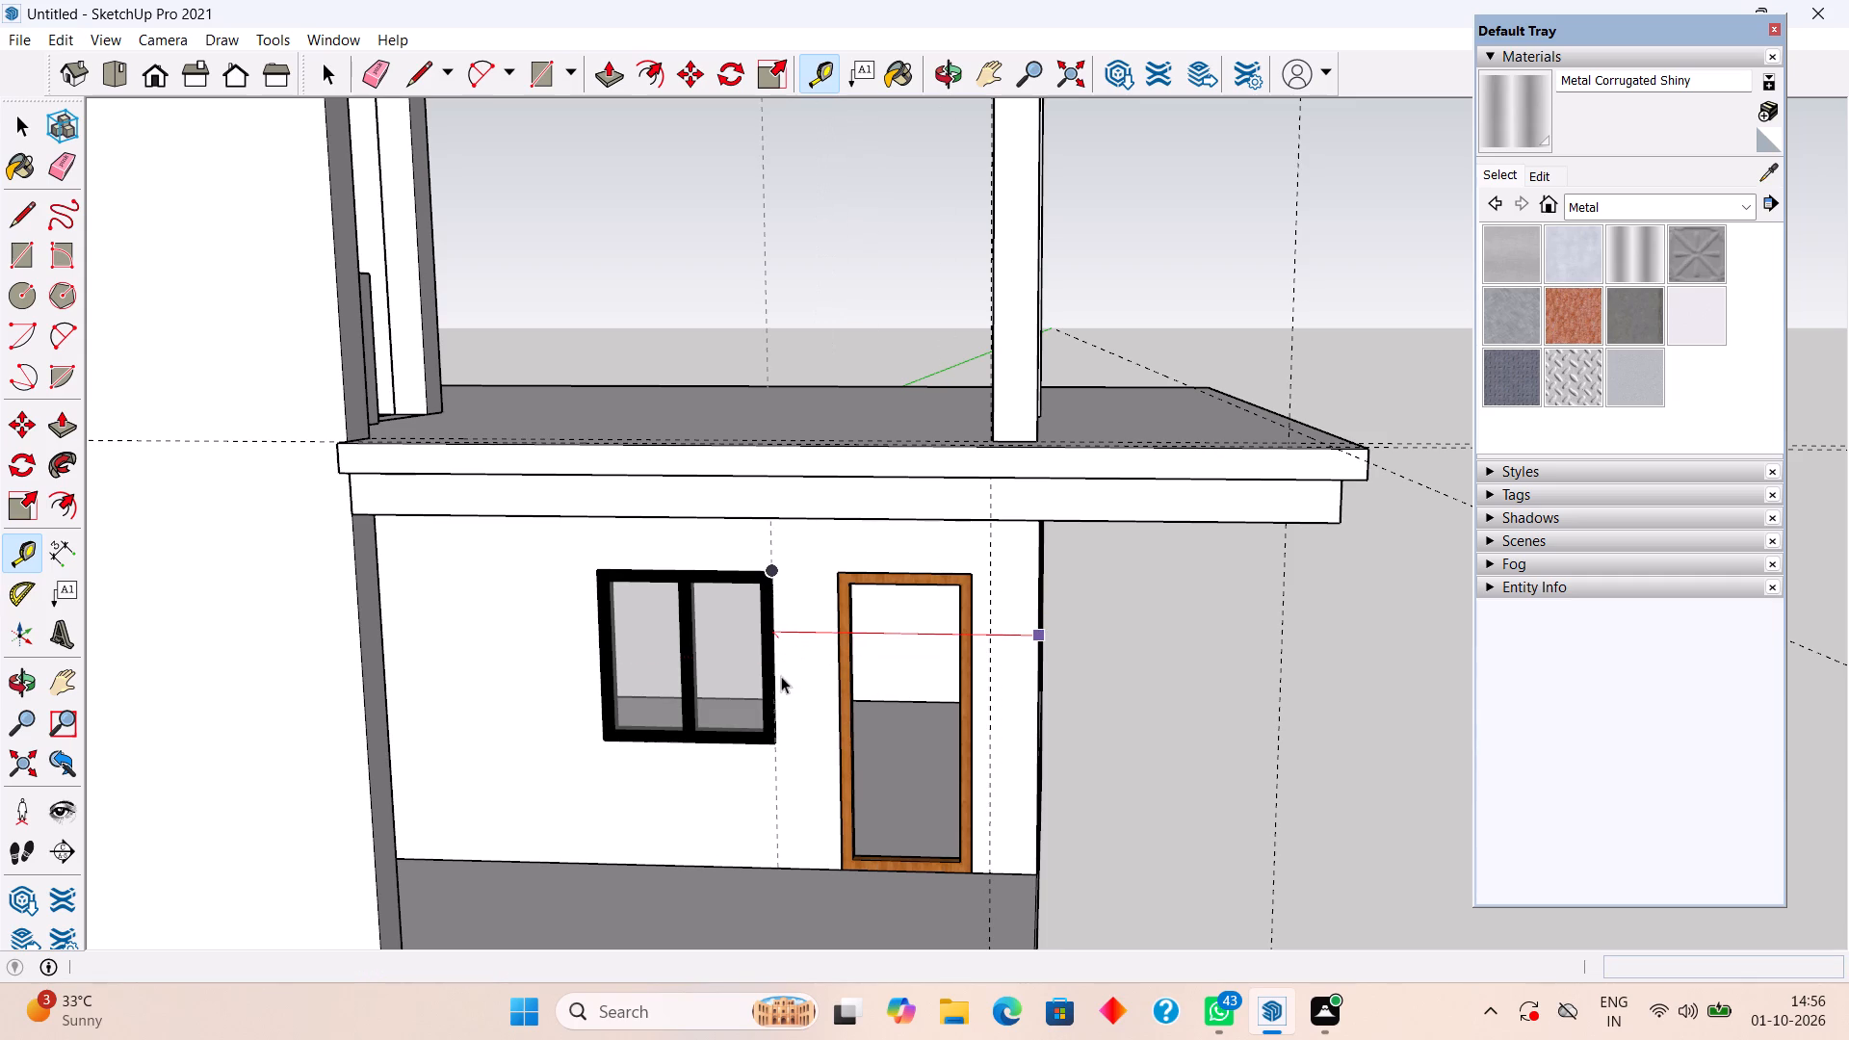
# Place a Tape Measure guide on the slab's top, 6' toward the tower from the front column's far edge.
pyautogui.moveTo(1029, 346); pyautogui.dragTo(1029, 530, button='middle')
pyautogui.scroll(4, 1012, 540)
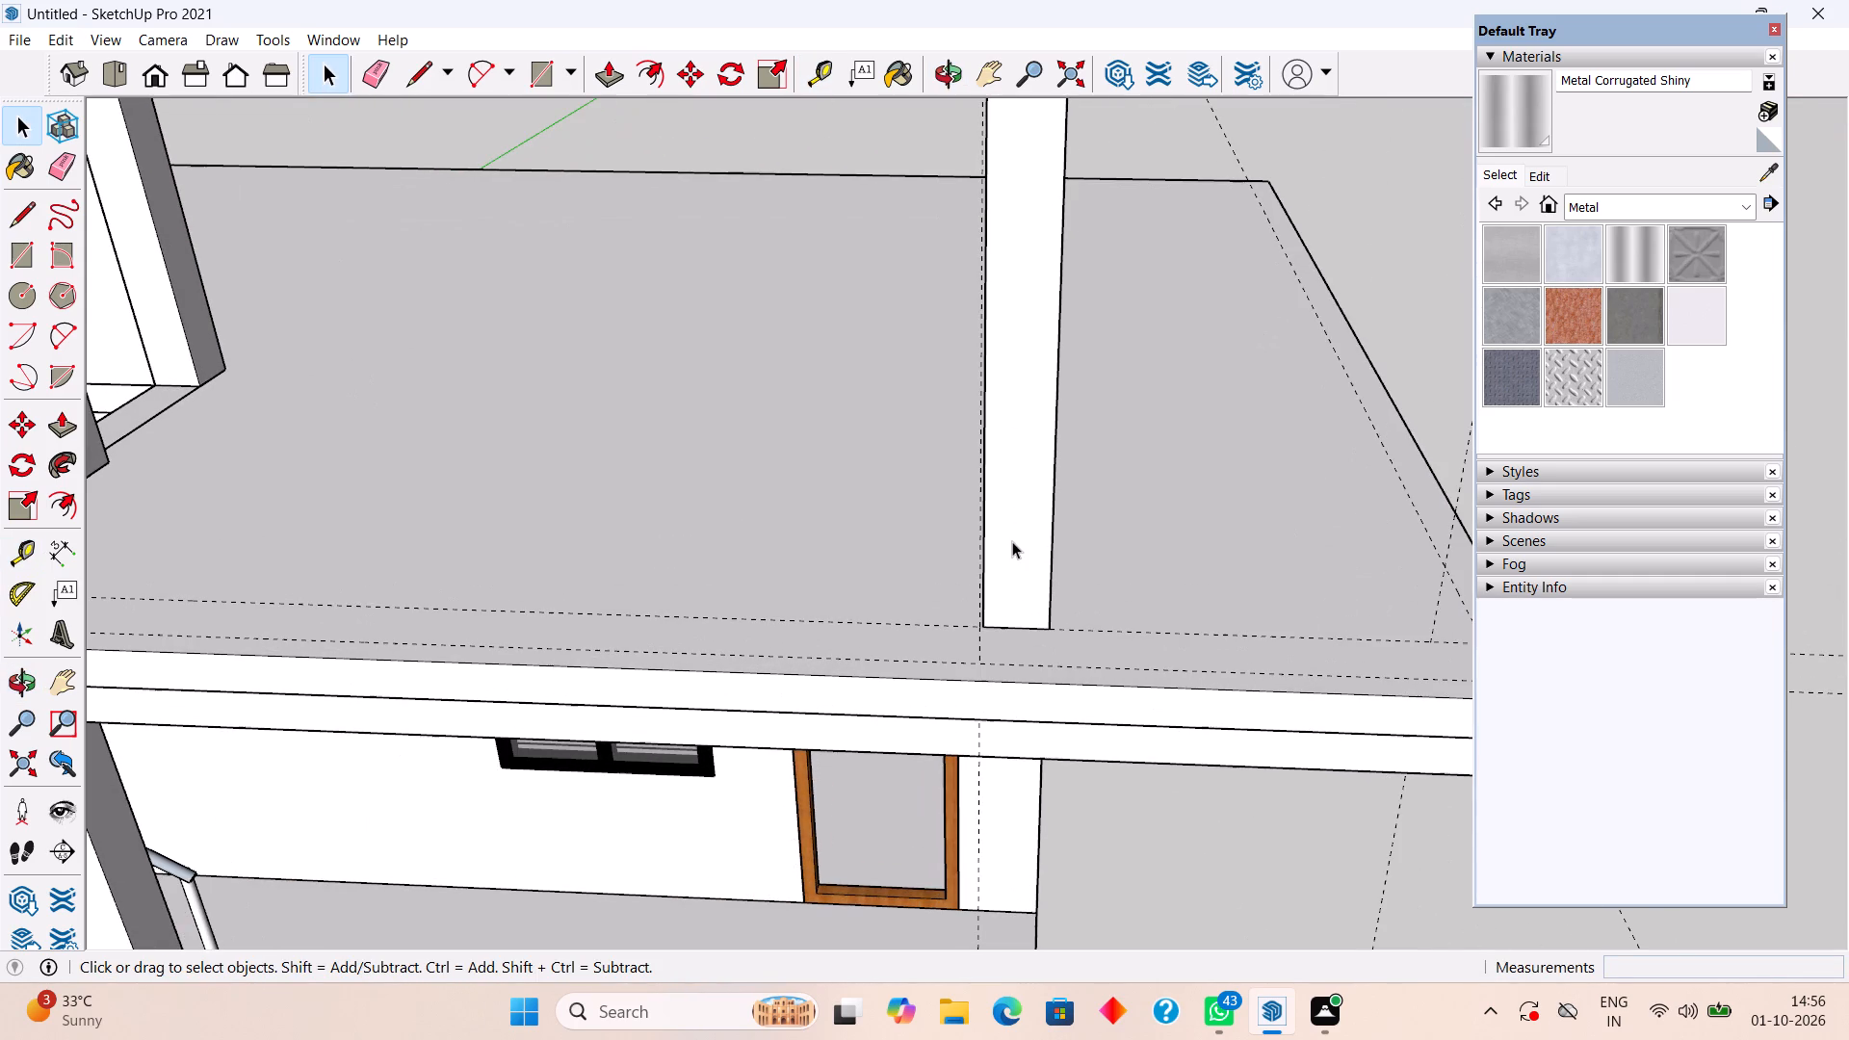
pyautogui.press('t')
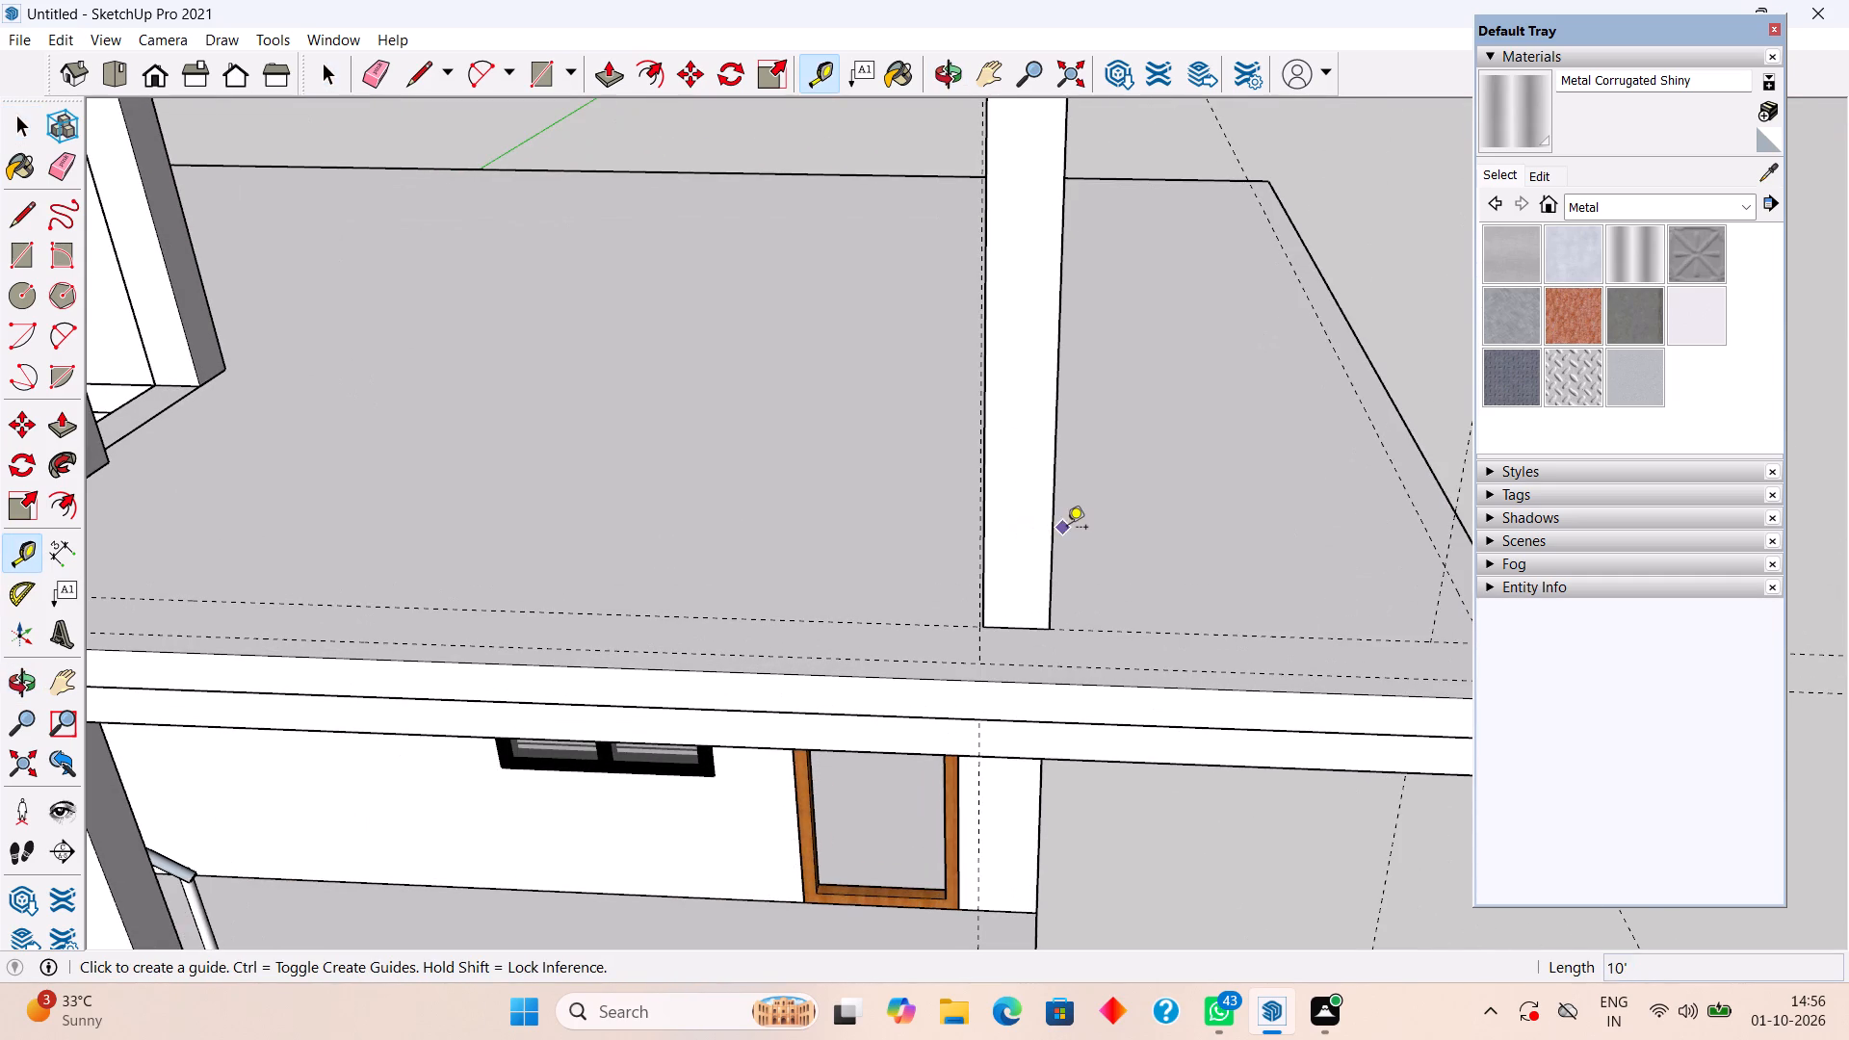
pyautogui.click(1051, 540)
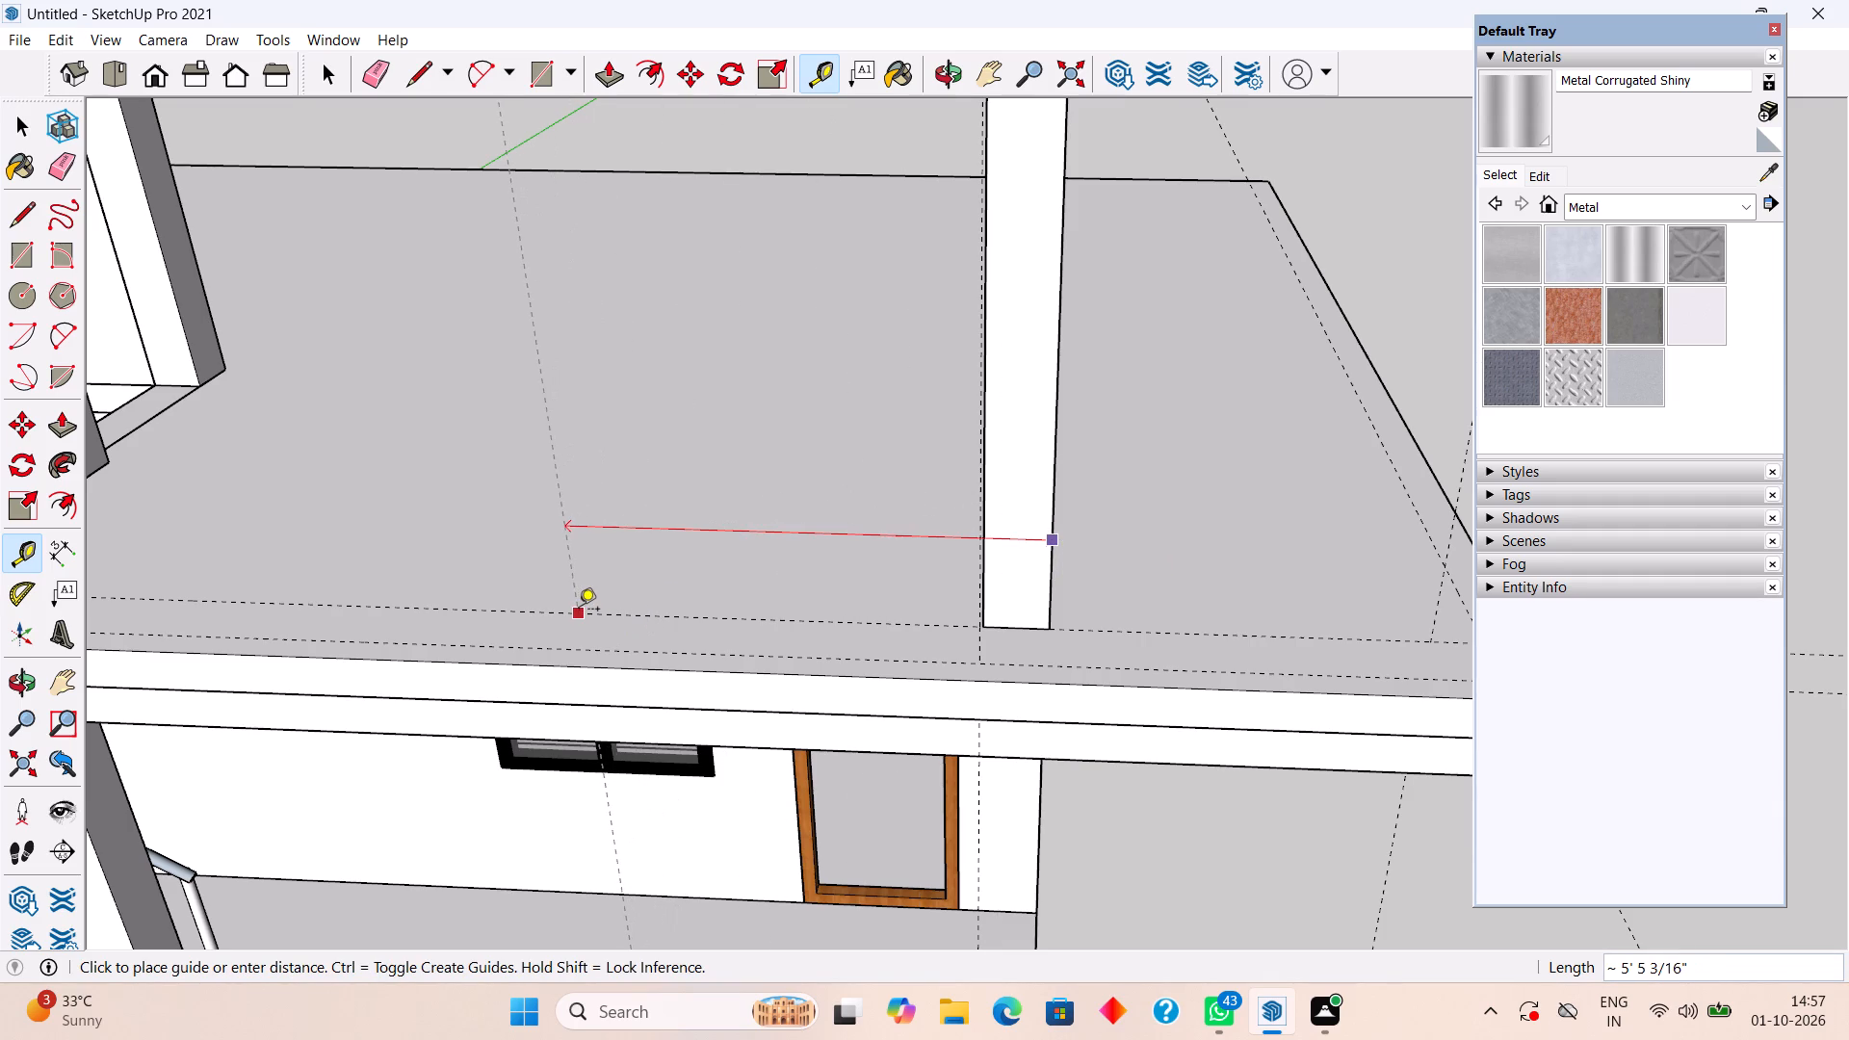
pyautogui.write("6'")
pyautogui.press('Return')
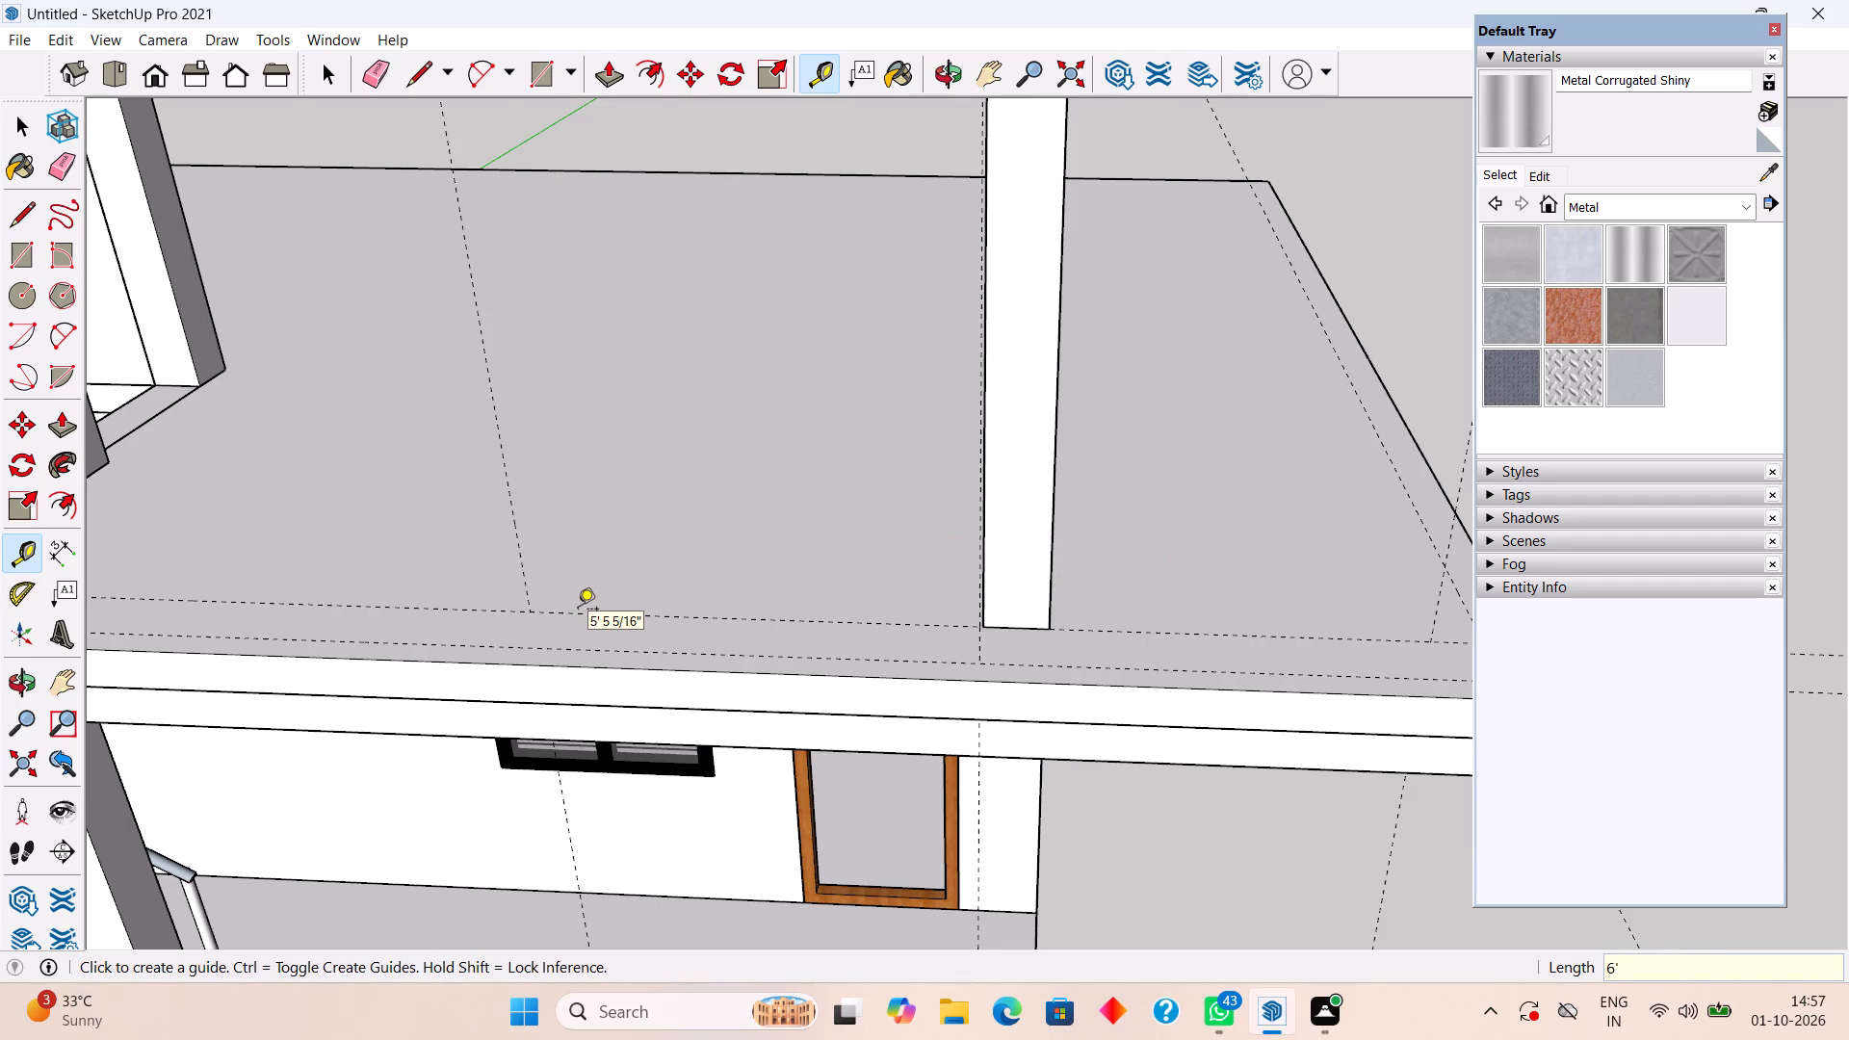
# Draw a 2' by 9" rectangle with the Line tool between the slab's front guides, starting at the guide crossing above the window.
pyautogui.press('space')
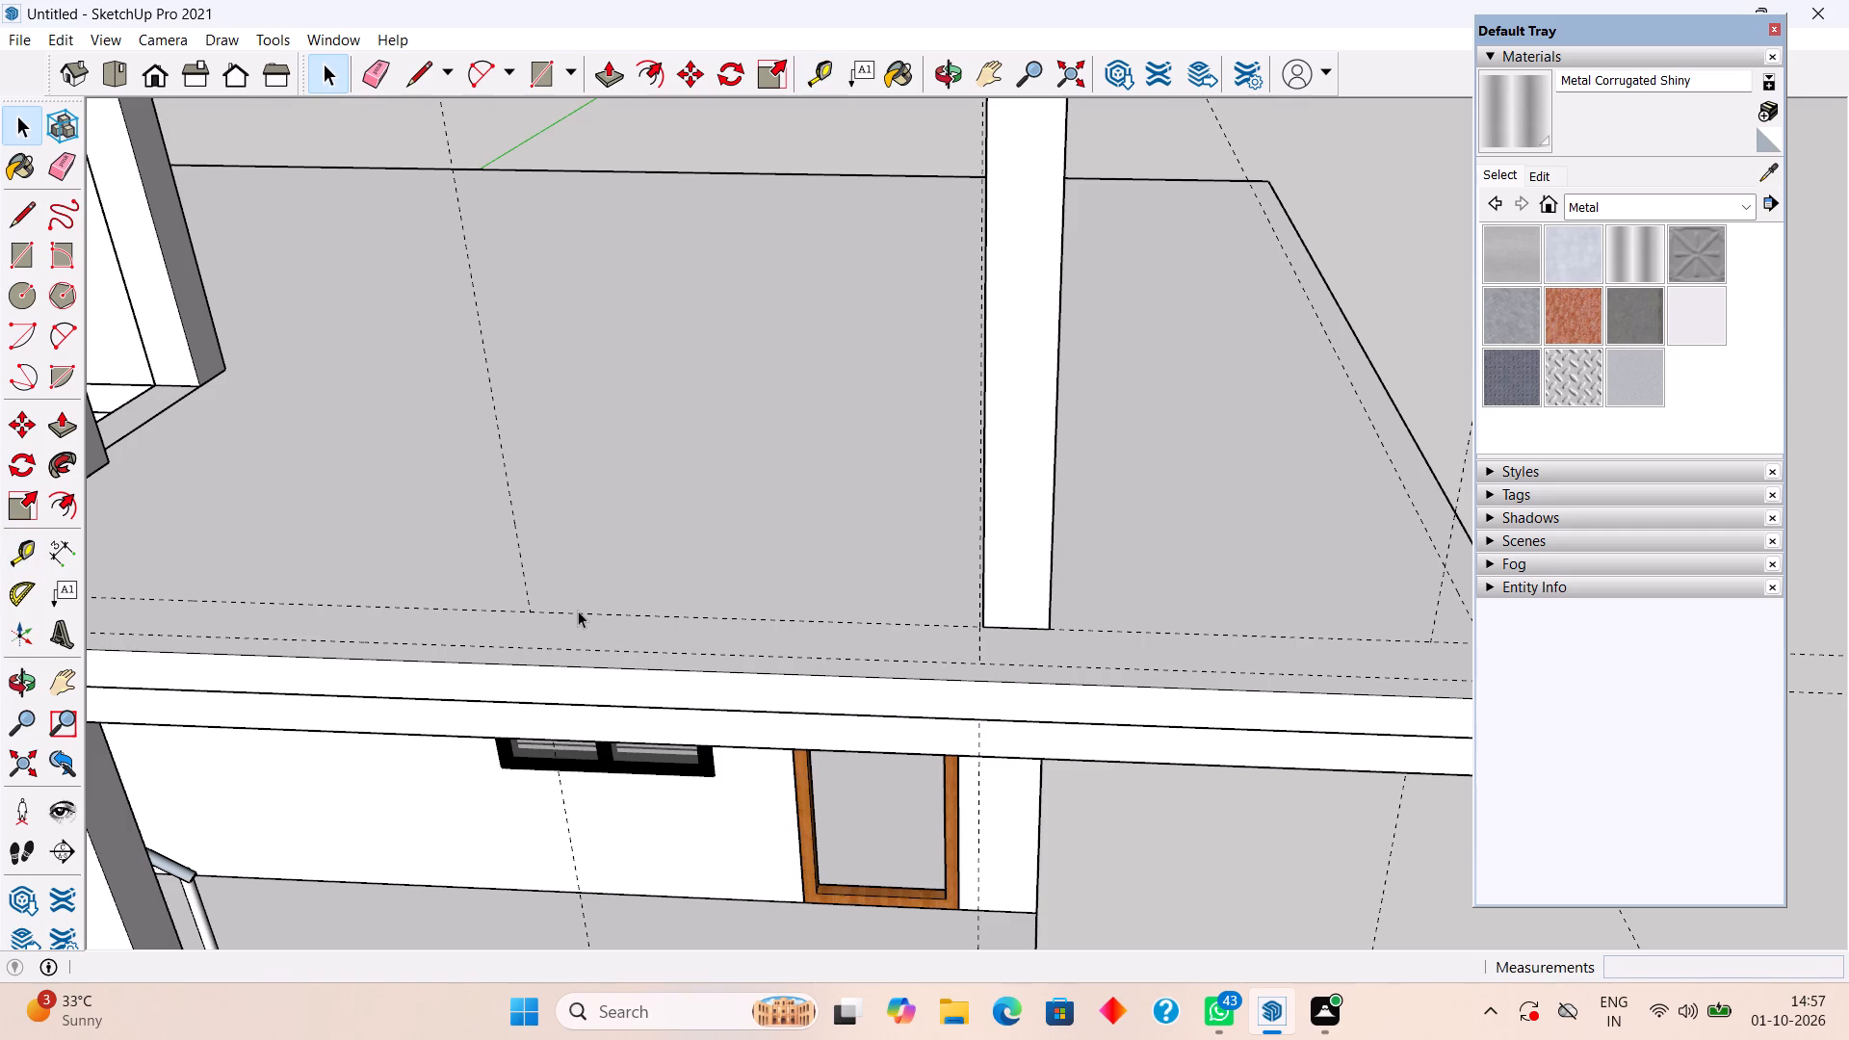
pyautogui.press('l')
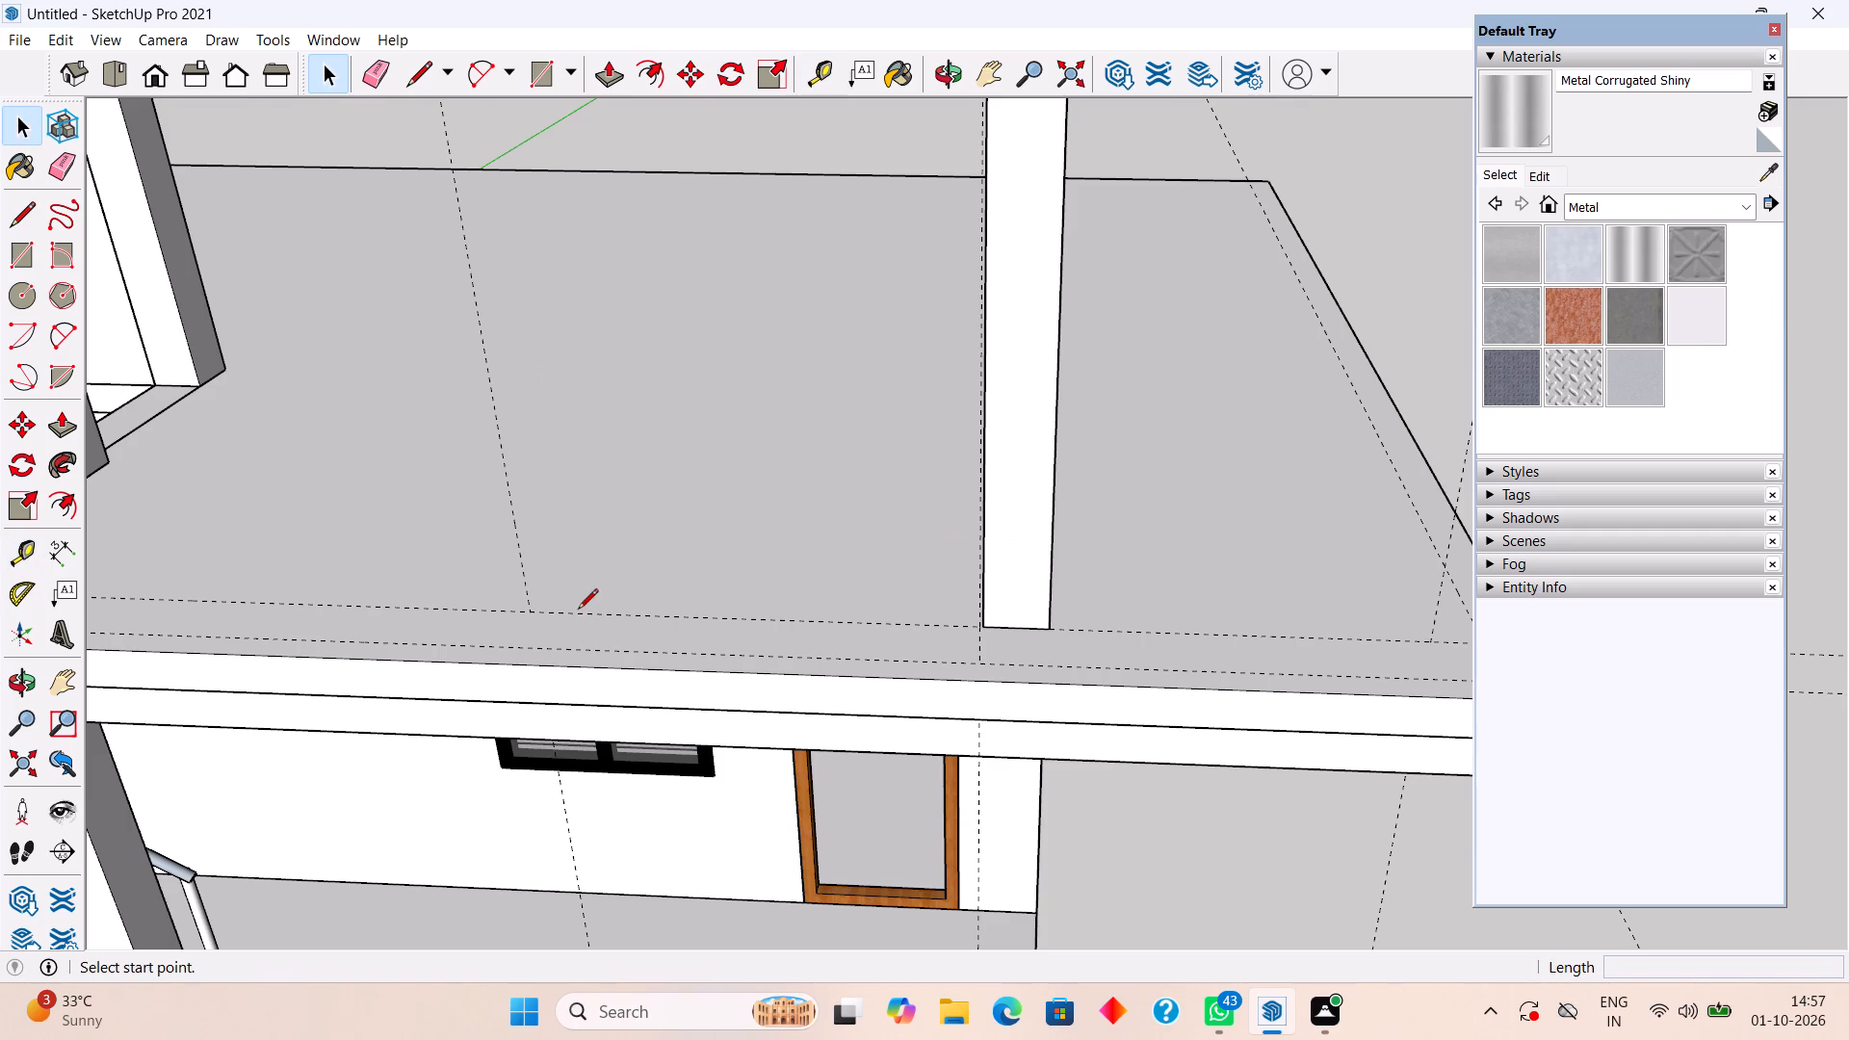
pyautogui.click(529, 614)
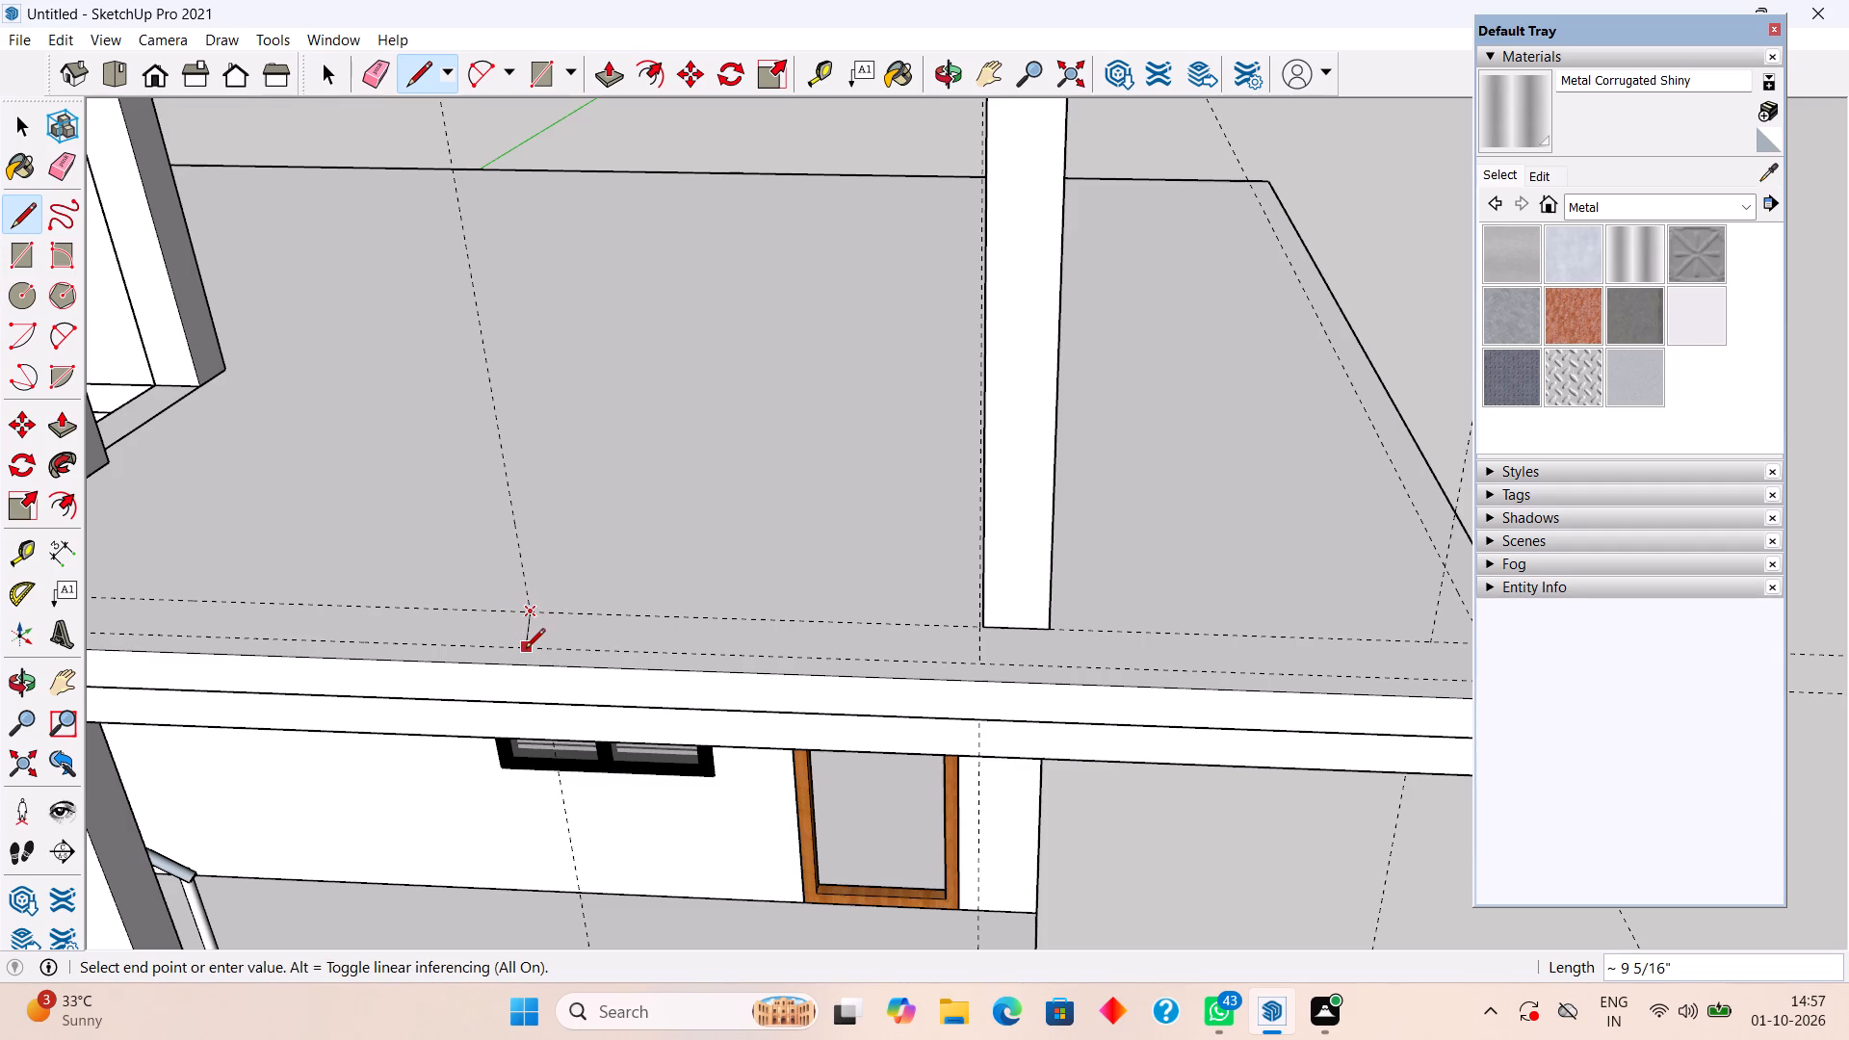
pyautogui.click(517, 650)
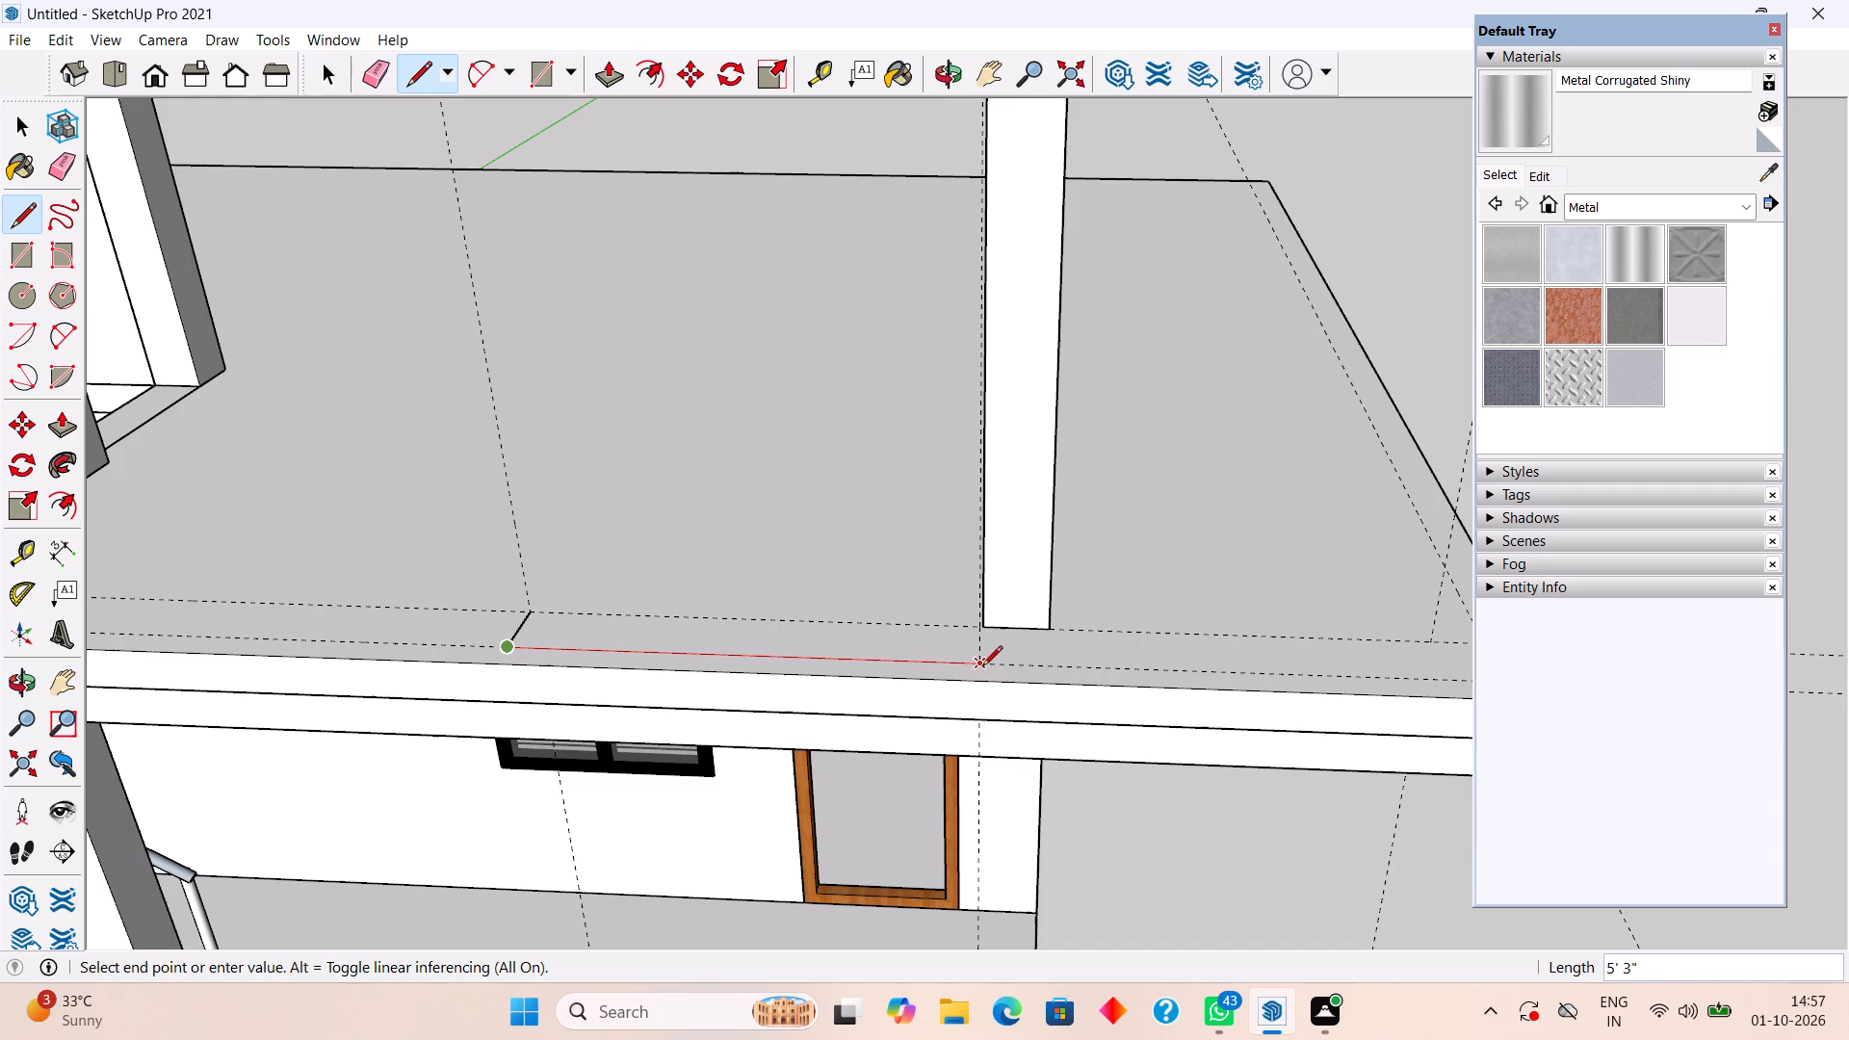
pyautogui.scroll(-6, 1014, 663)
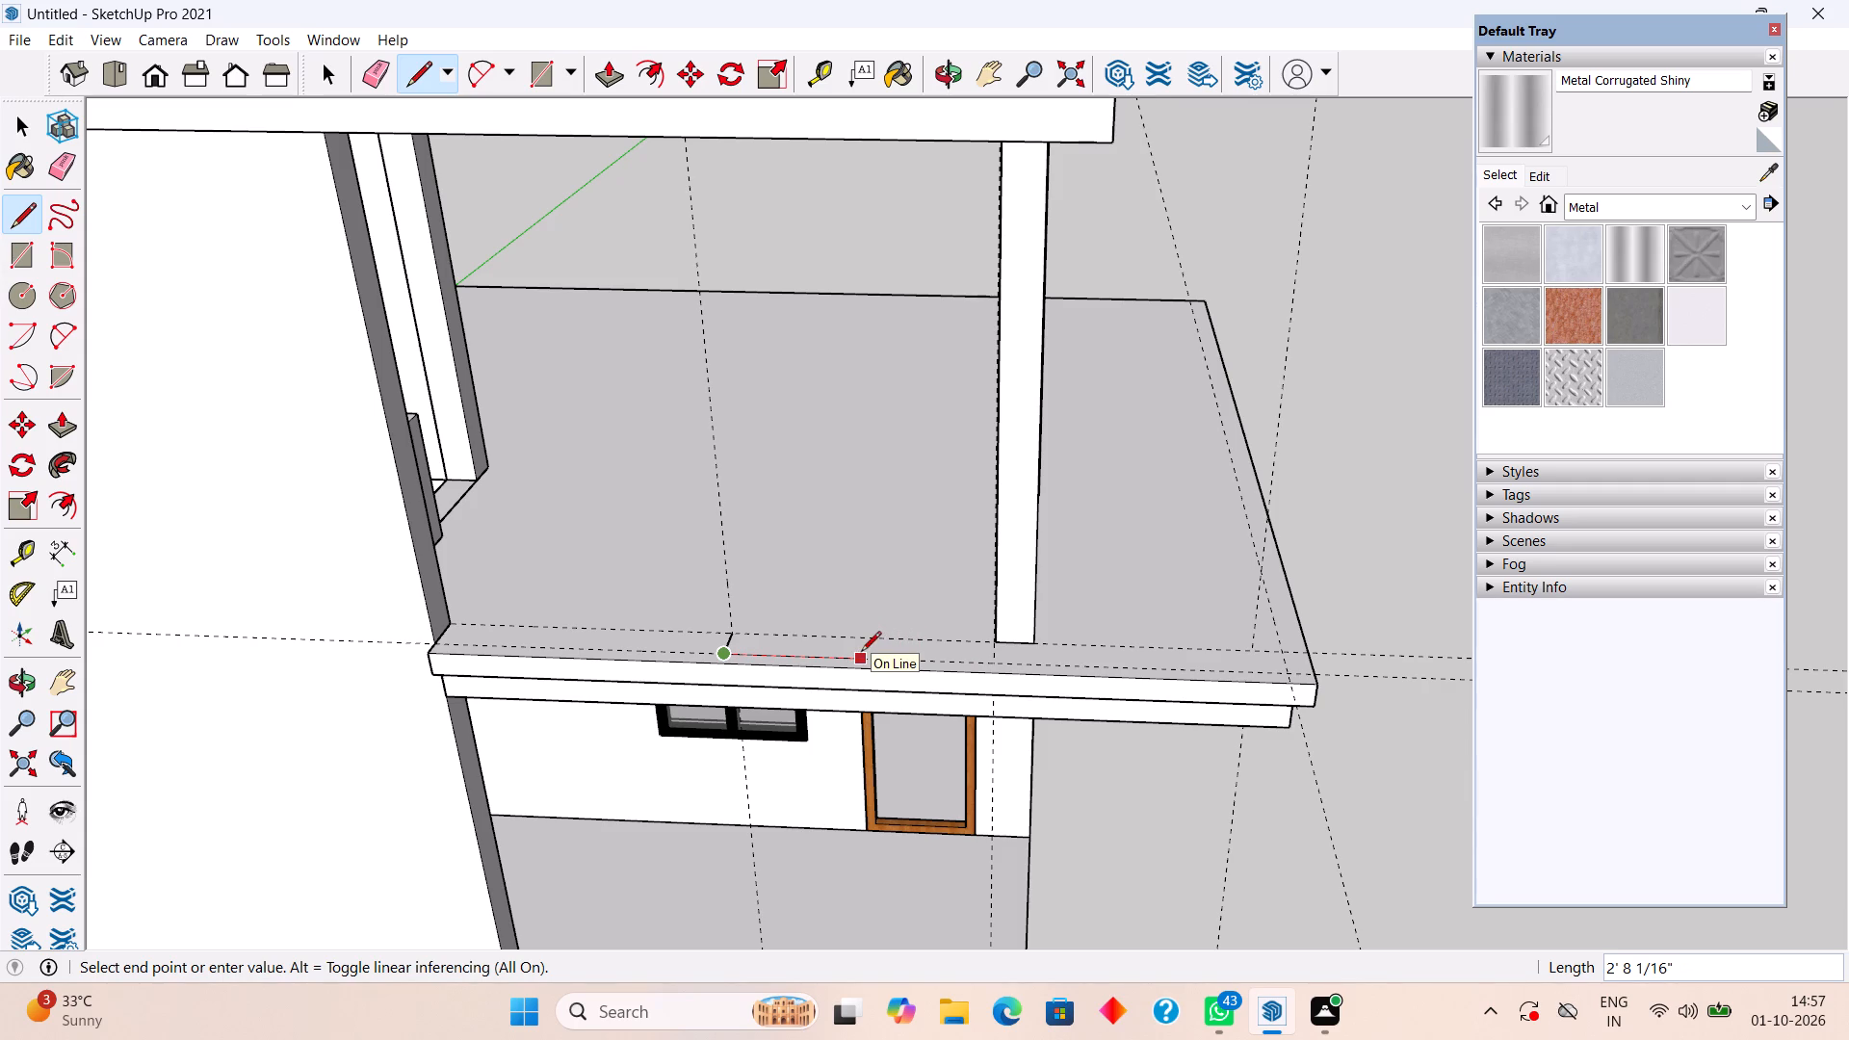
pyautogui.write("2'")
pyautogui.press('Return')
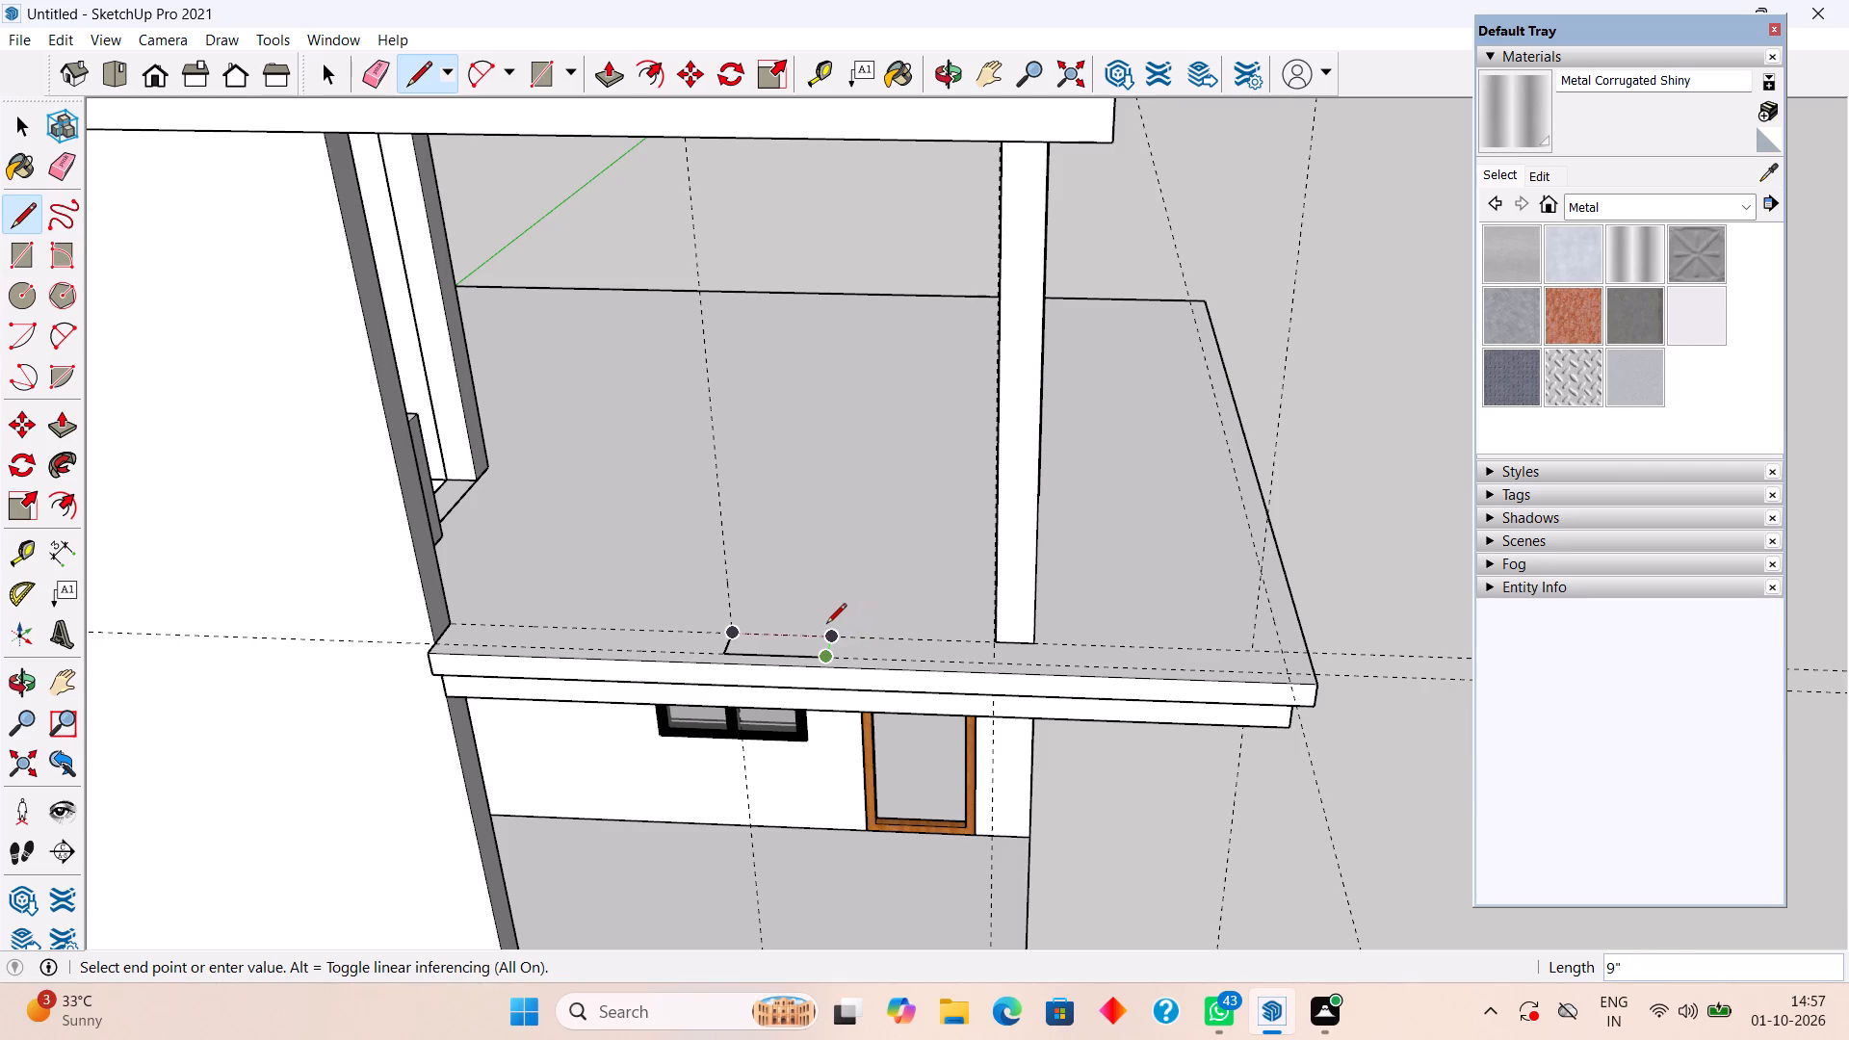
pyautogui.click(840, 635)
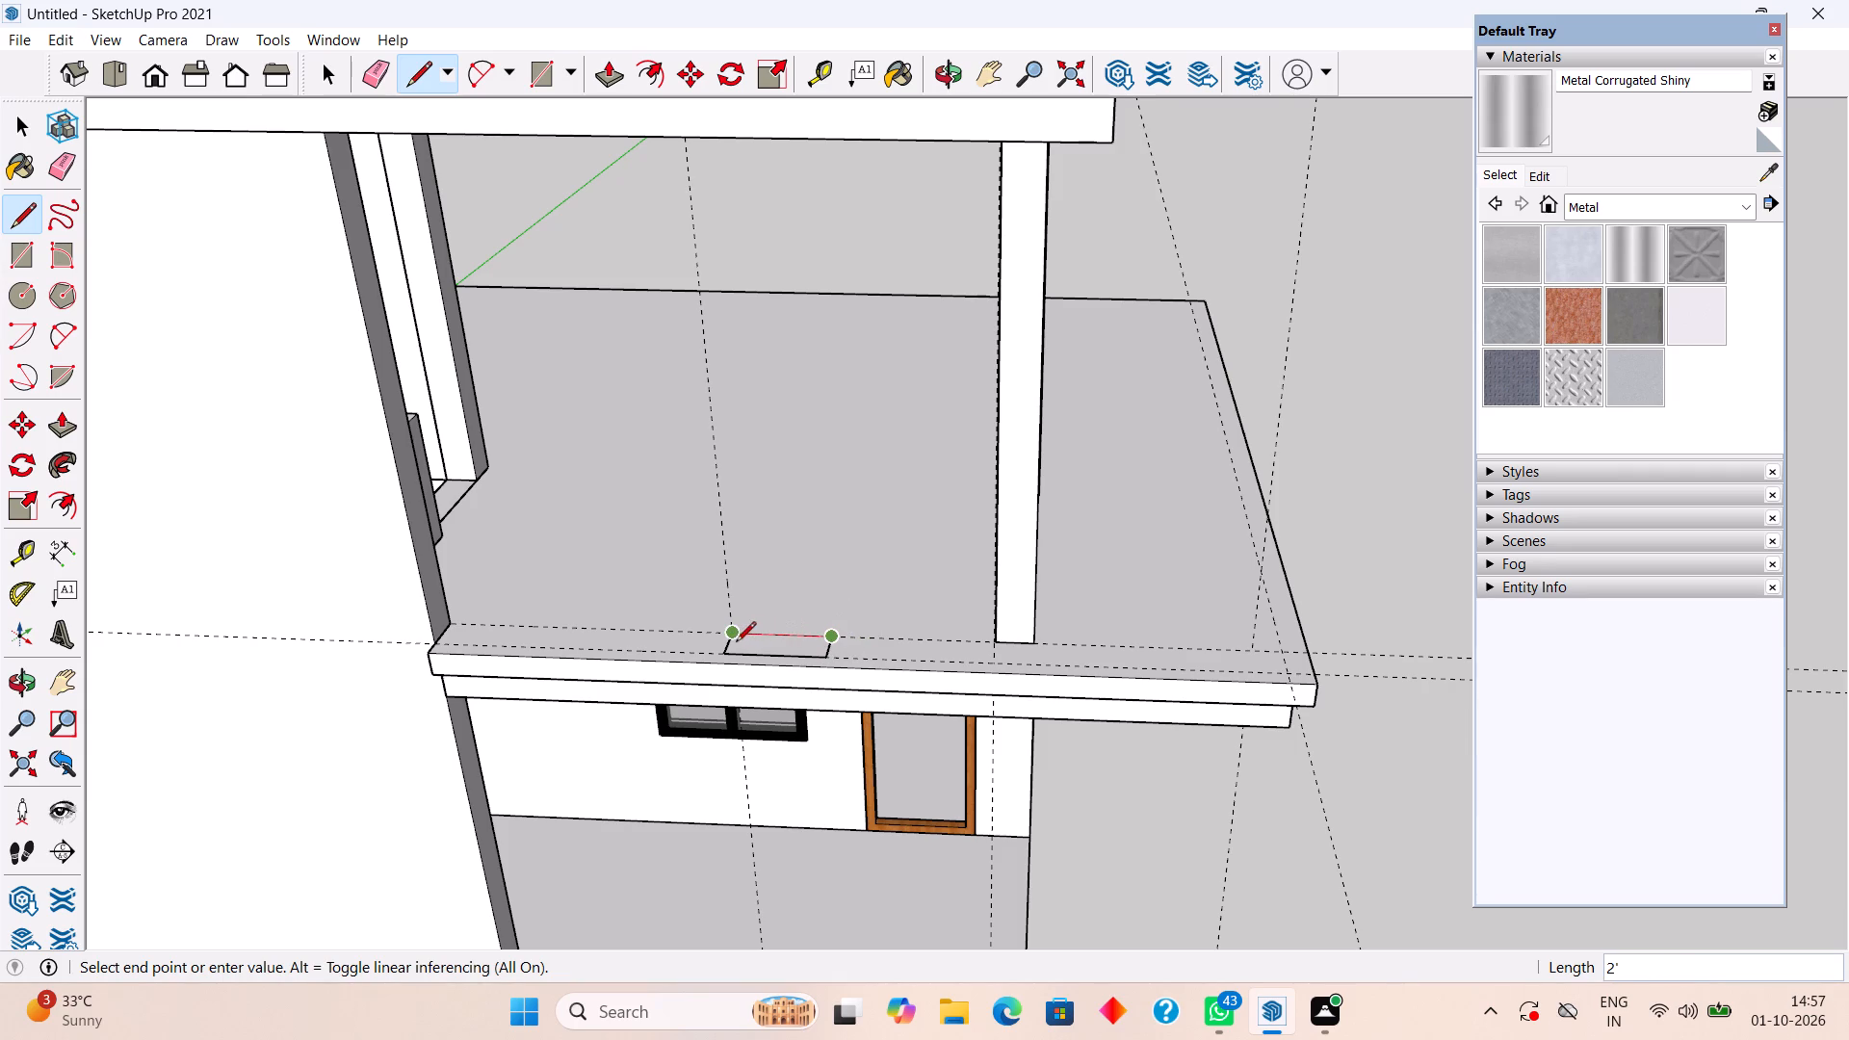
pyautogui.click(731, 642)
pyautogui.press('space')
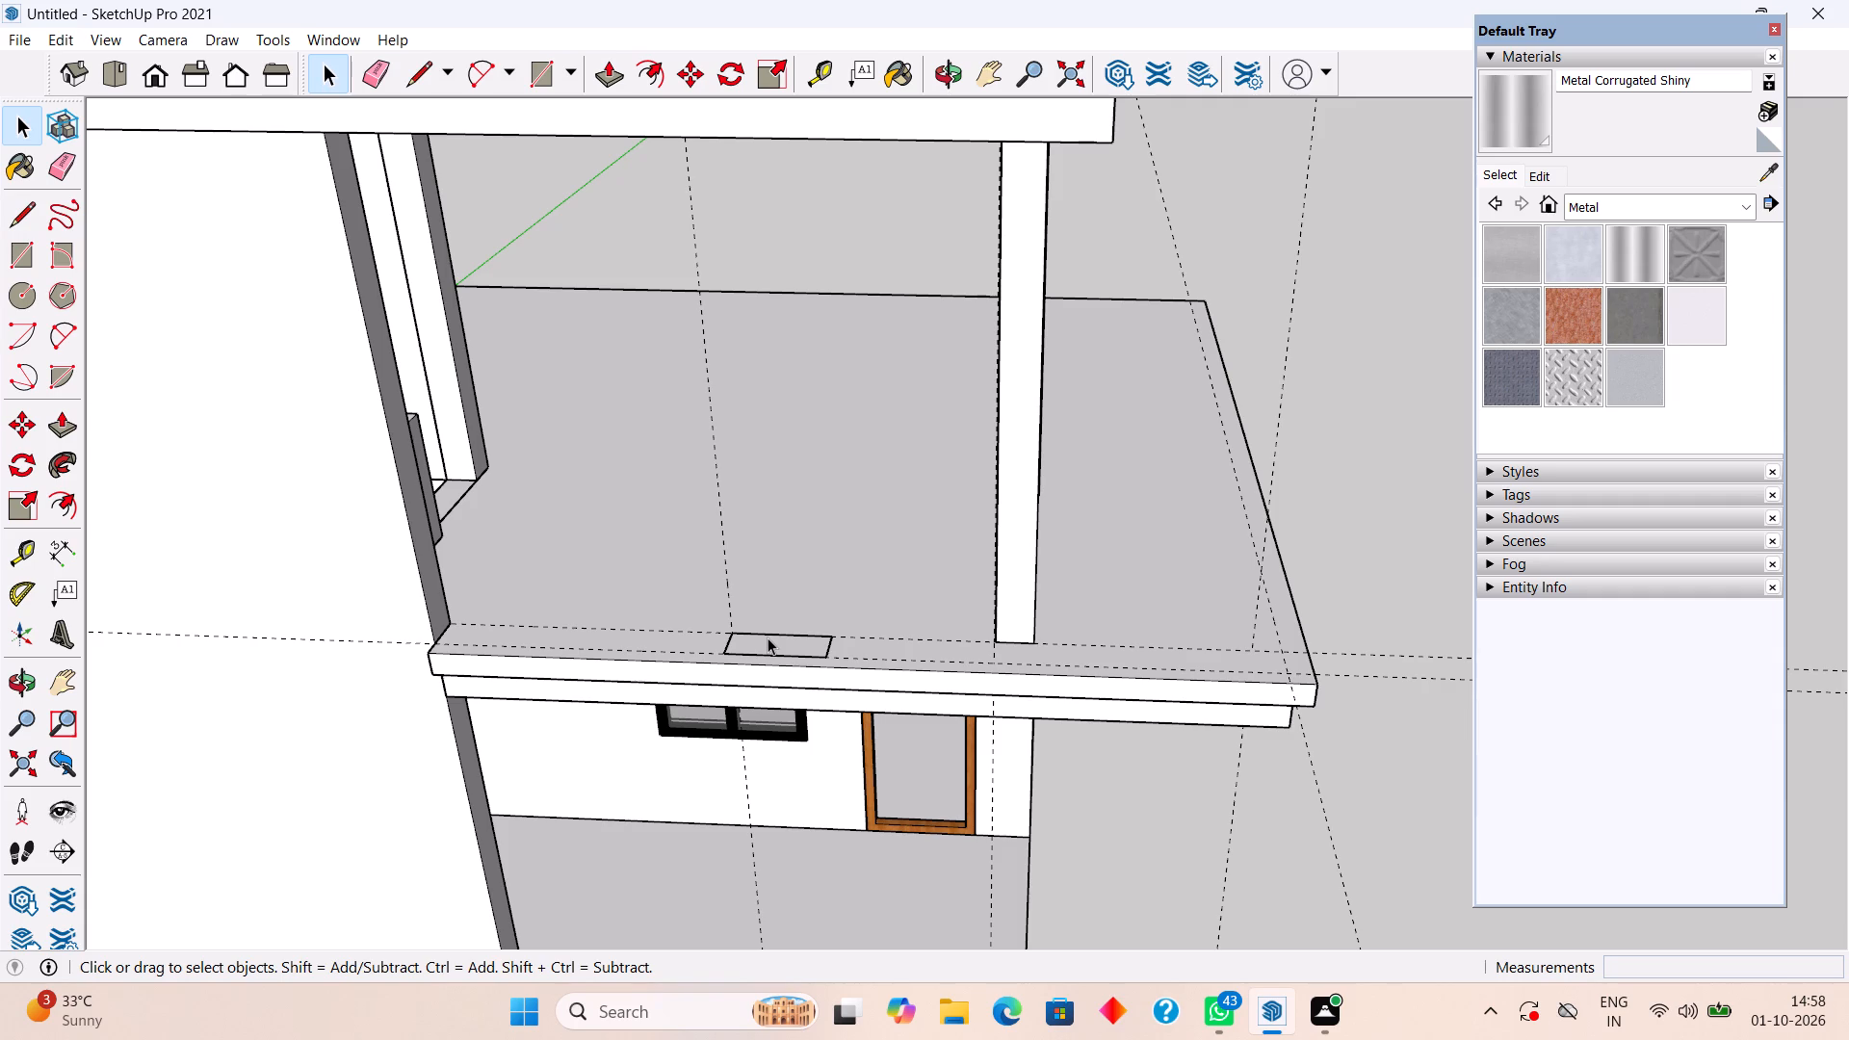
# Push/Pull the small rectangle on the slab's front edge up 3' into a parapet block.
pyautogui.moveTo(790, 605); pyautogui.dragTo(788, 704, button='middle')
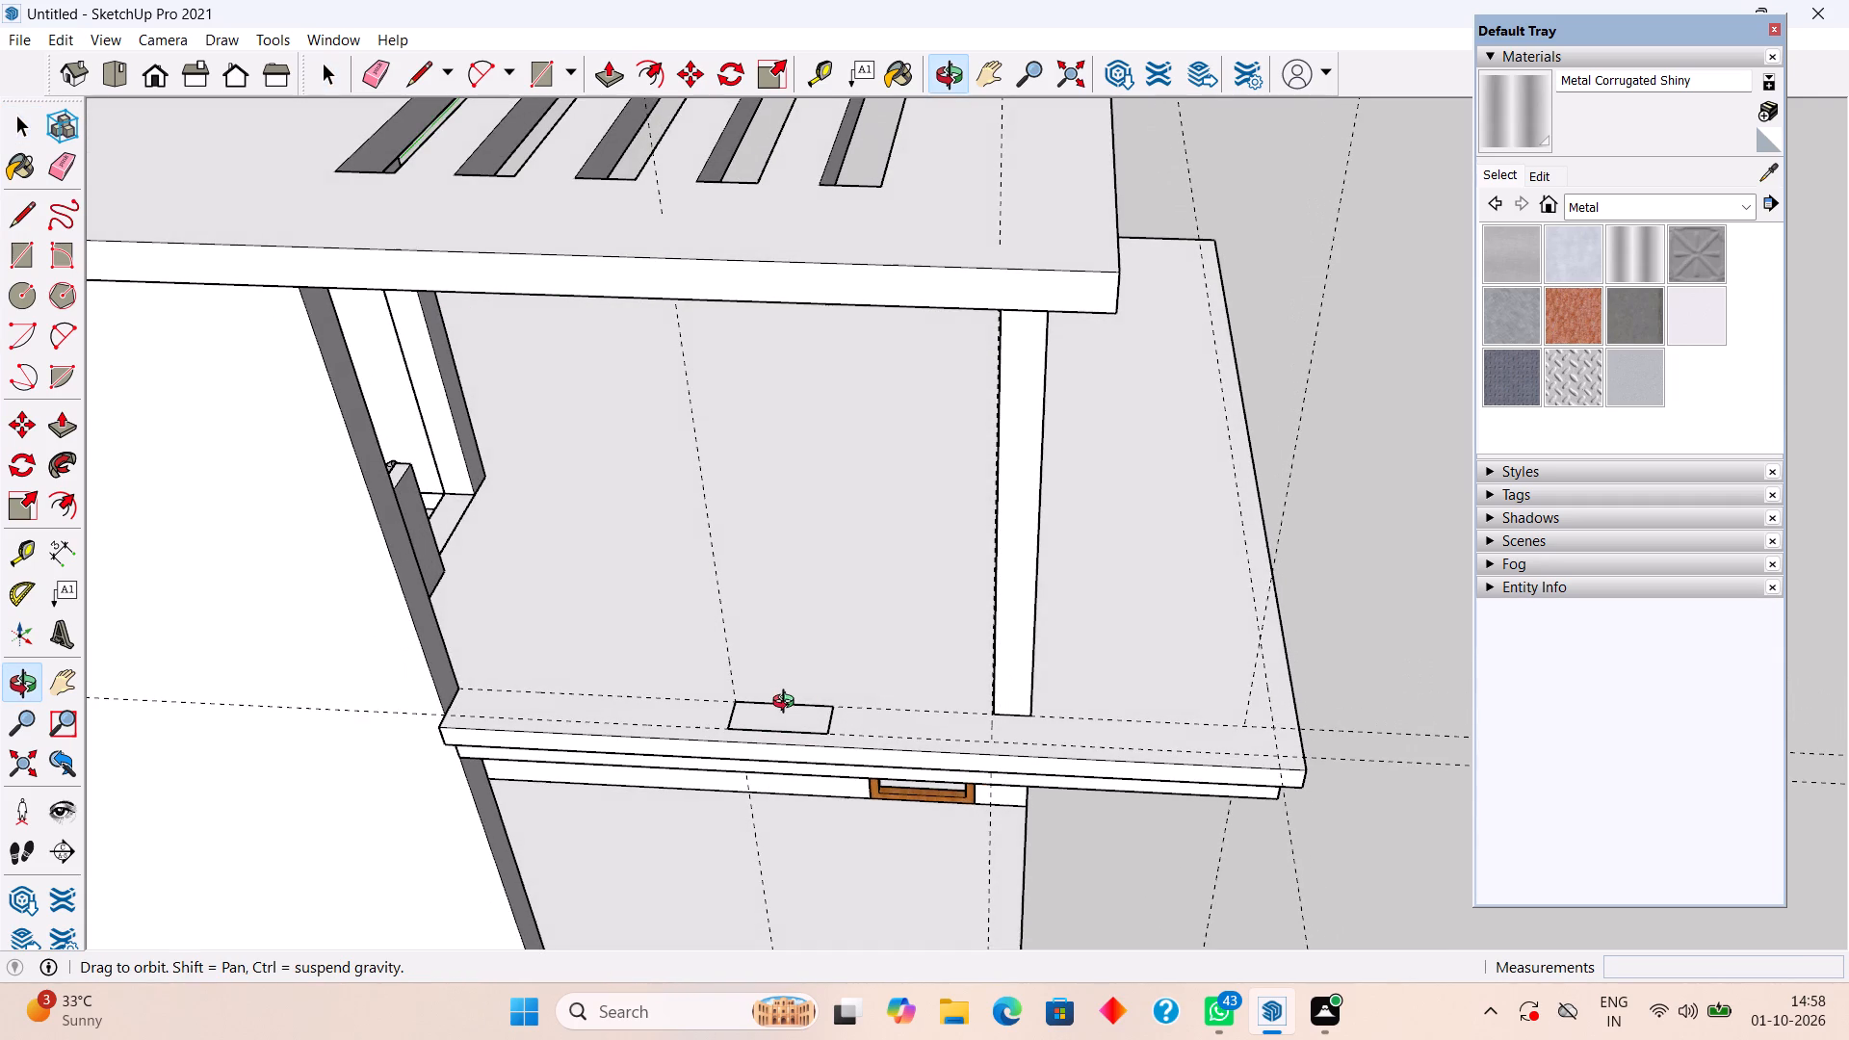
pyautogui.moveTo(788, 704); pyautogui.dragTo(786, 628, button='middle')
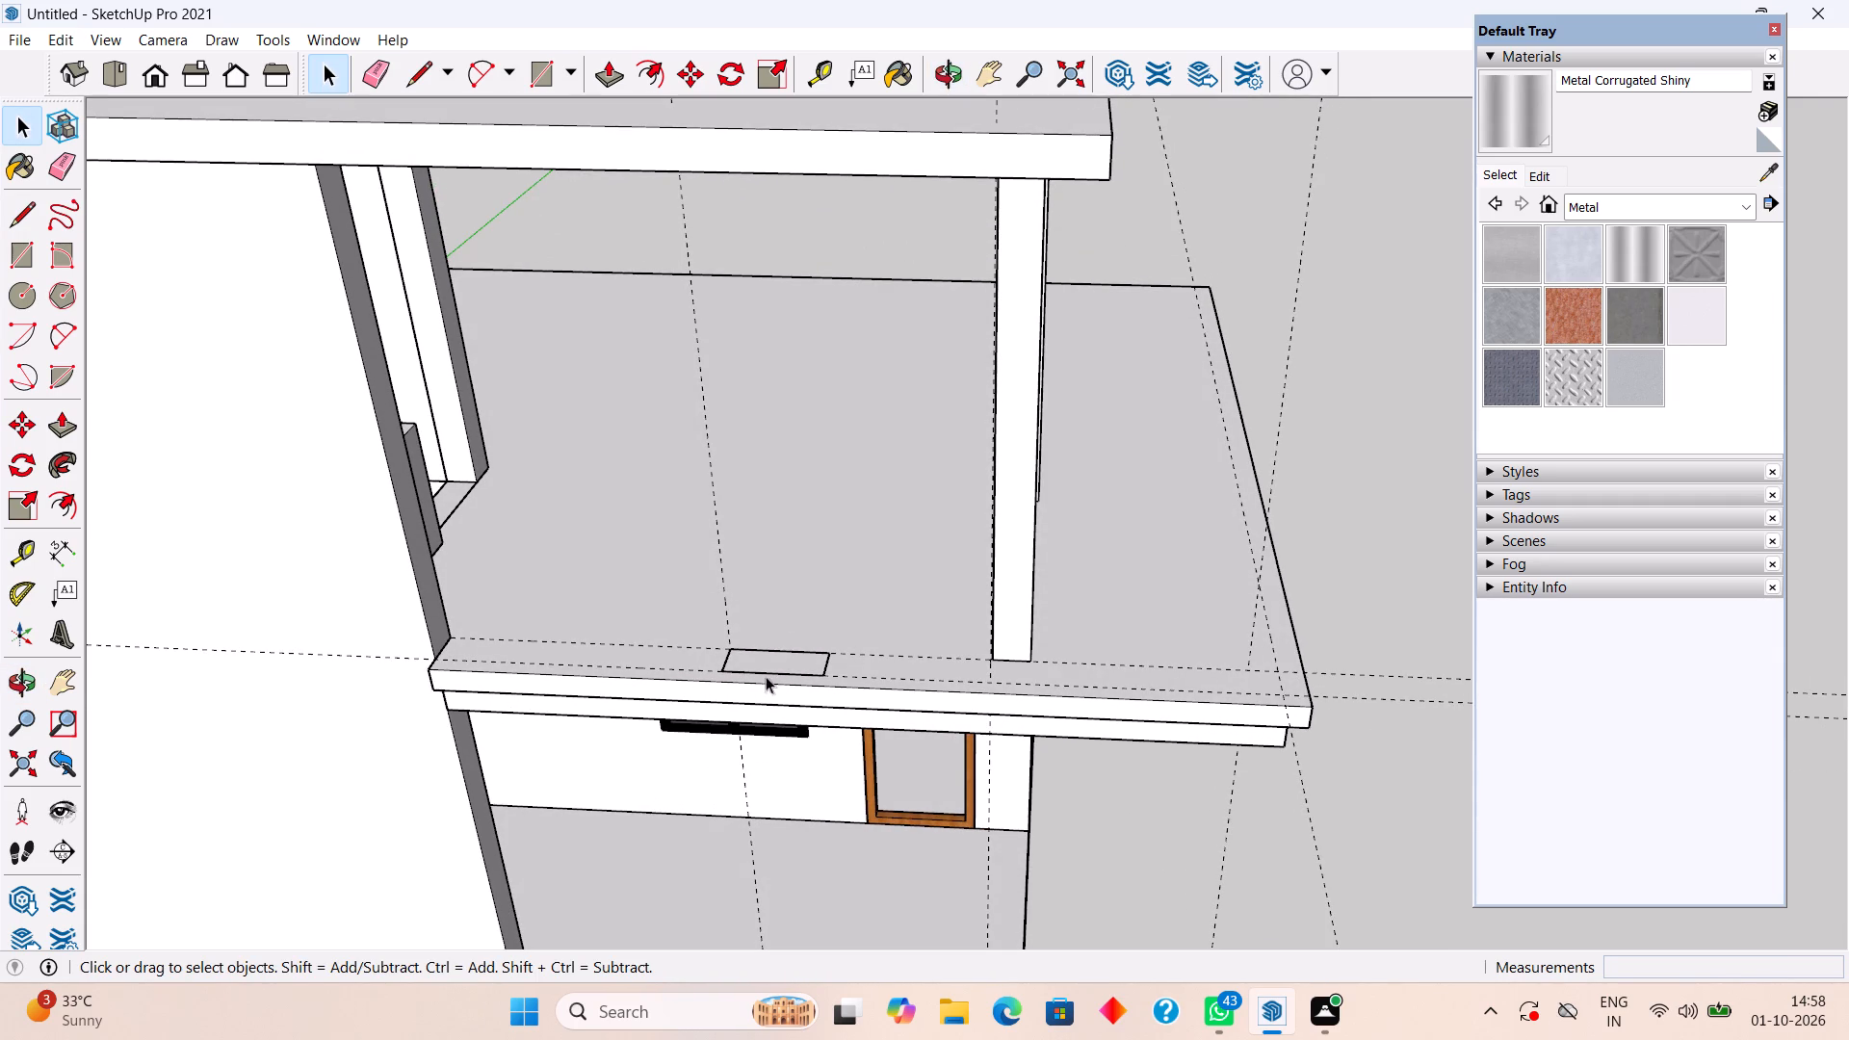
pyautogui.press('p')
pyautogui.click(765, 653)
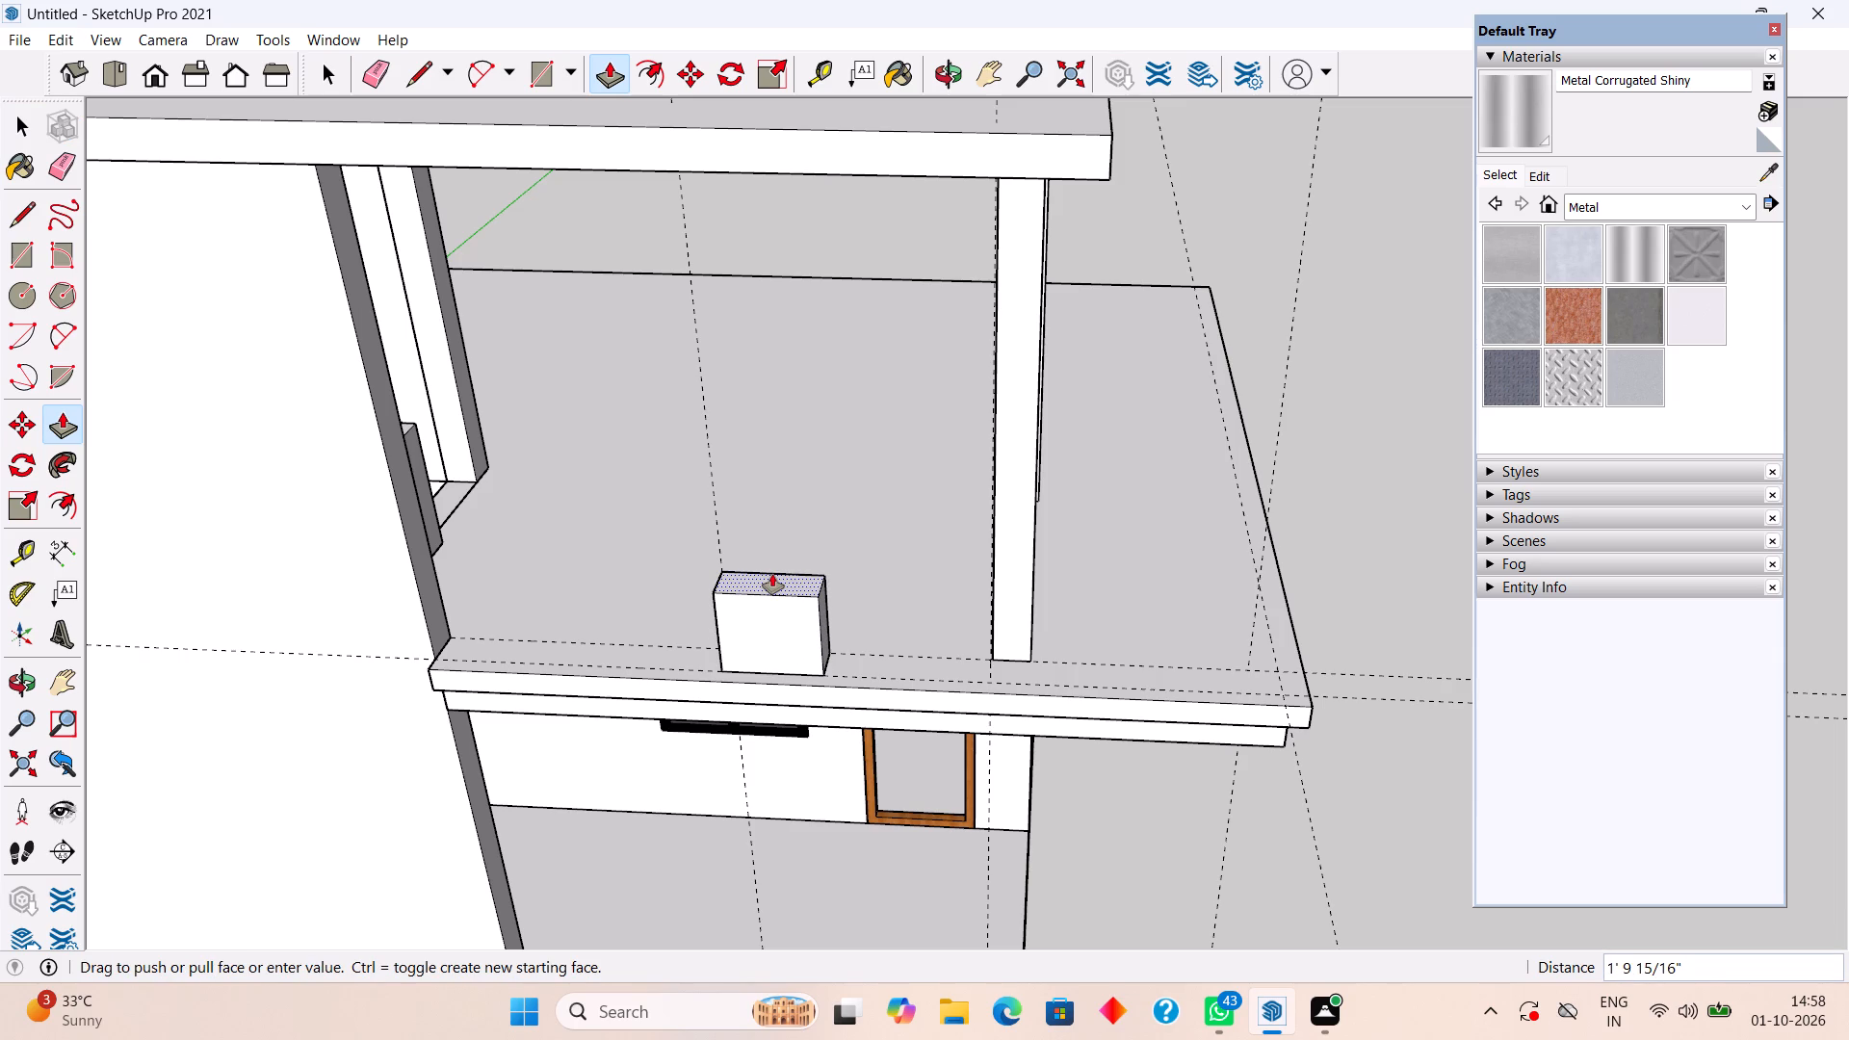
pyautogui.write("3'")
pyautogui.press('Return')
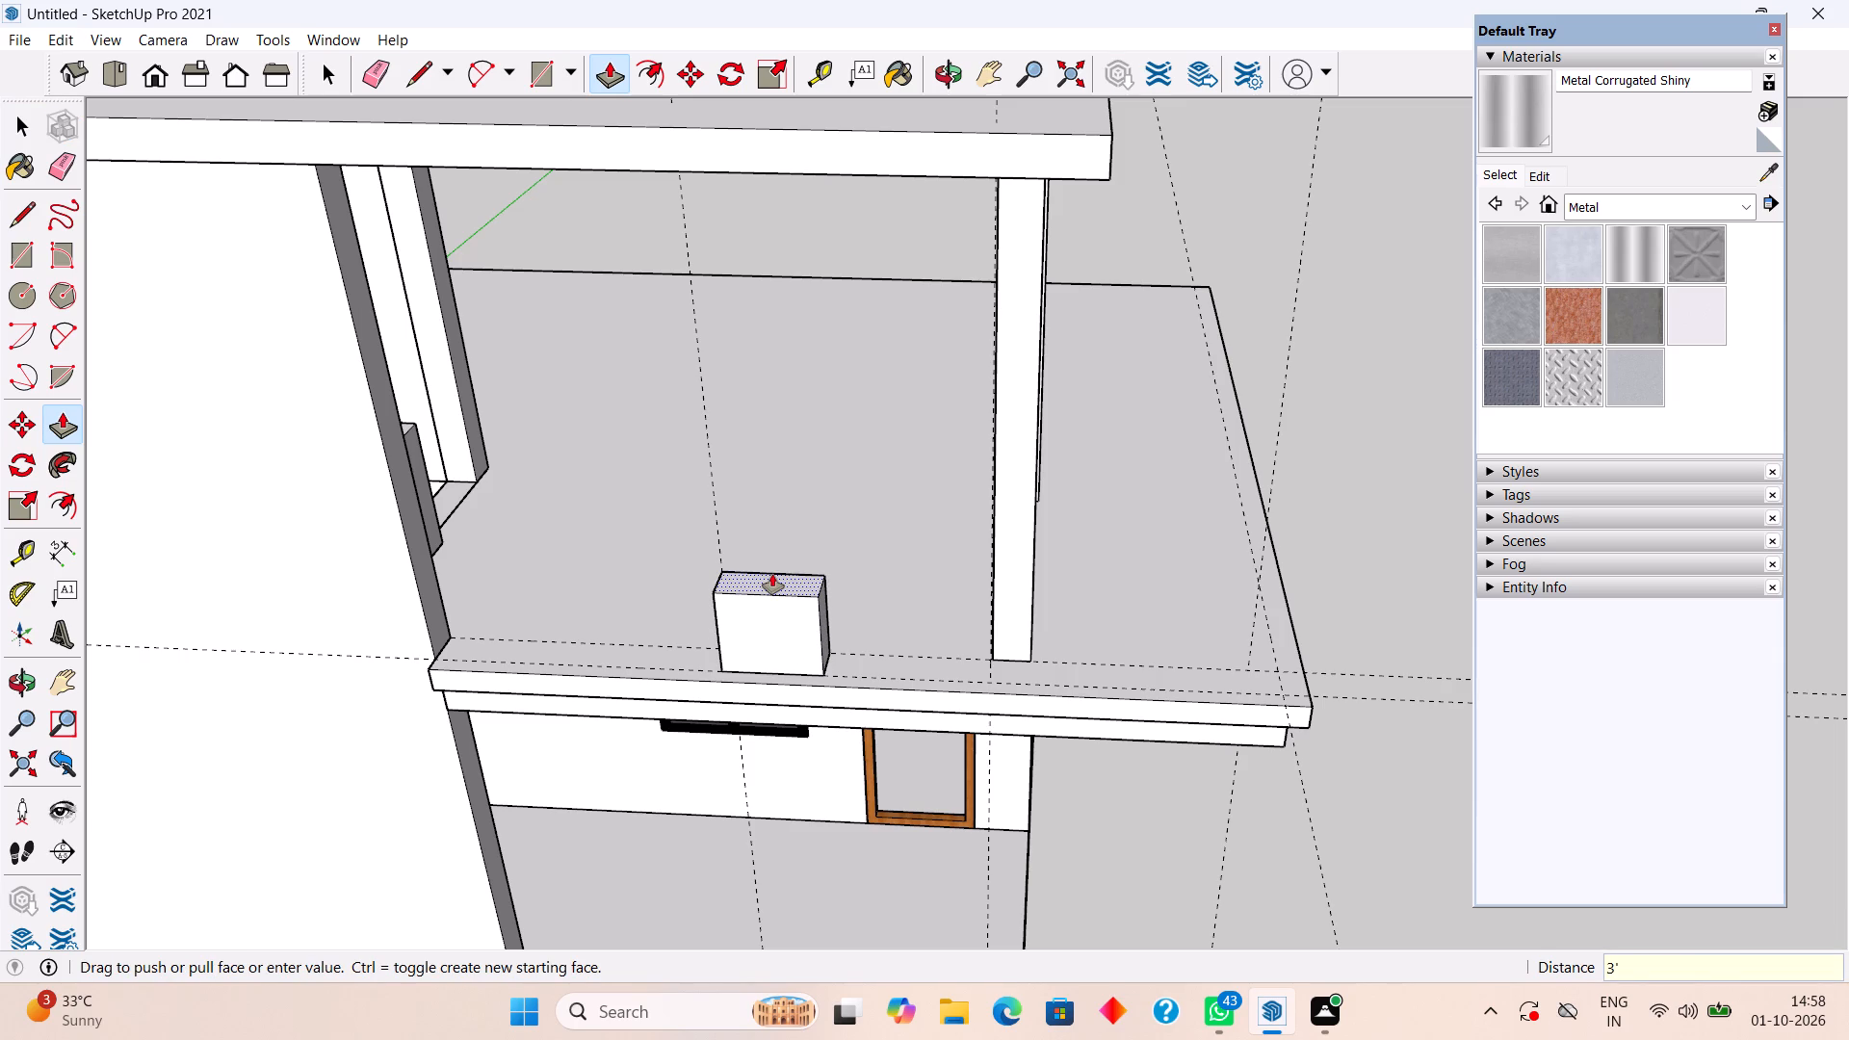
pyautogui.press('space')
# Extend the parapet block's column-side end face by 1.5' with Push/Pull.
pyautogui.moveTo(768, 568); pyautogui.dragTo(551, 586, button='middle')
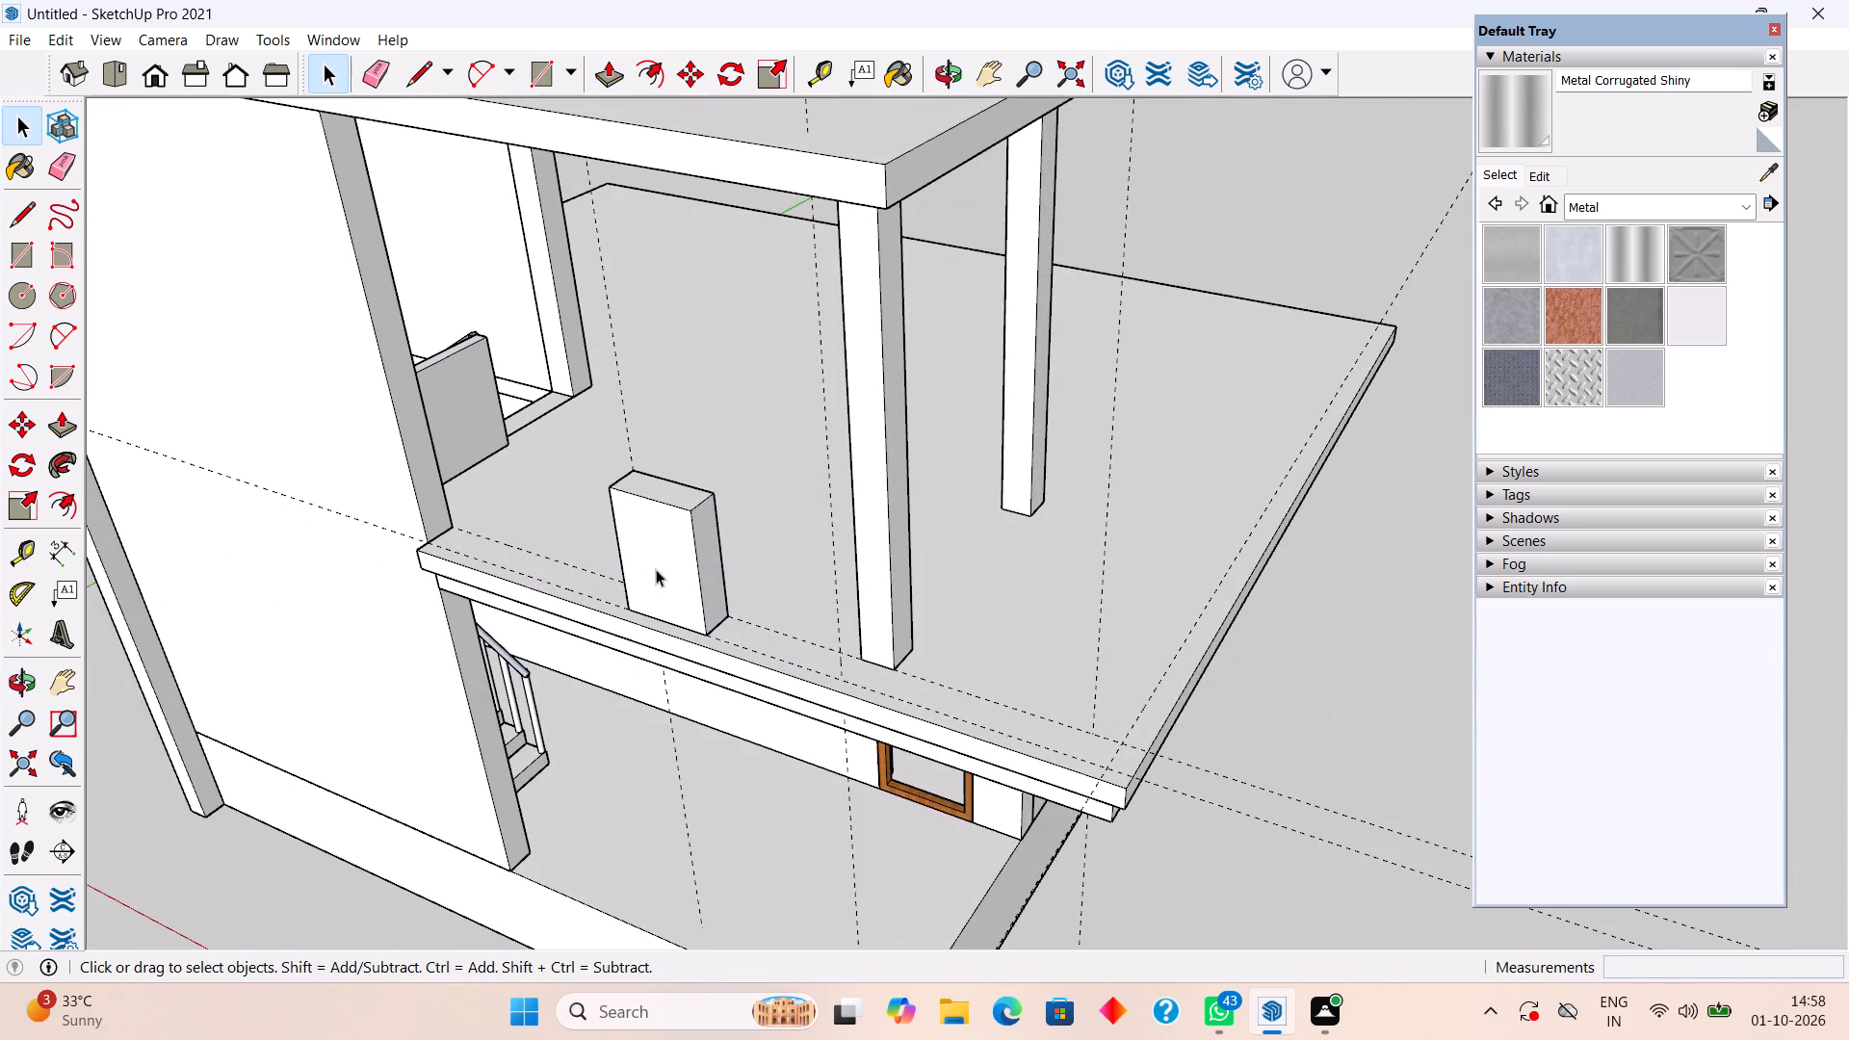
pyautogui.scroll(3, 672, 569)
pyautogui.click(720, 577)
pyautogui.press('p')
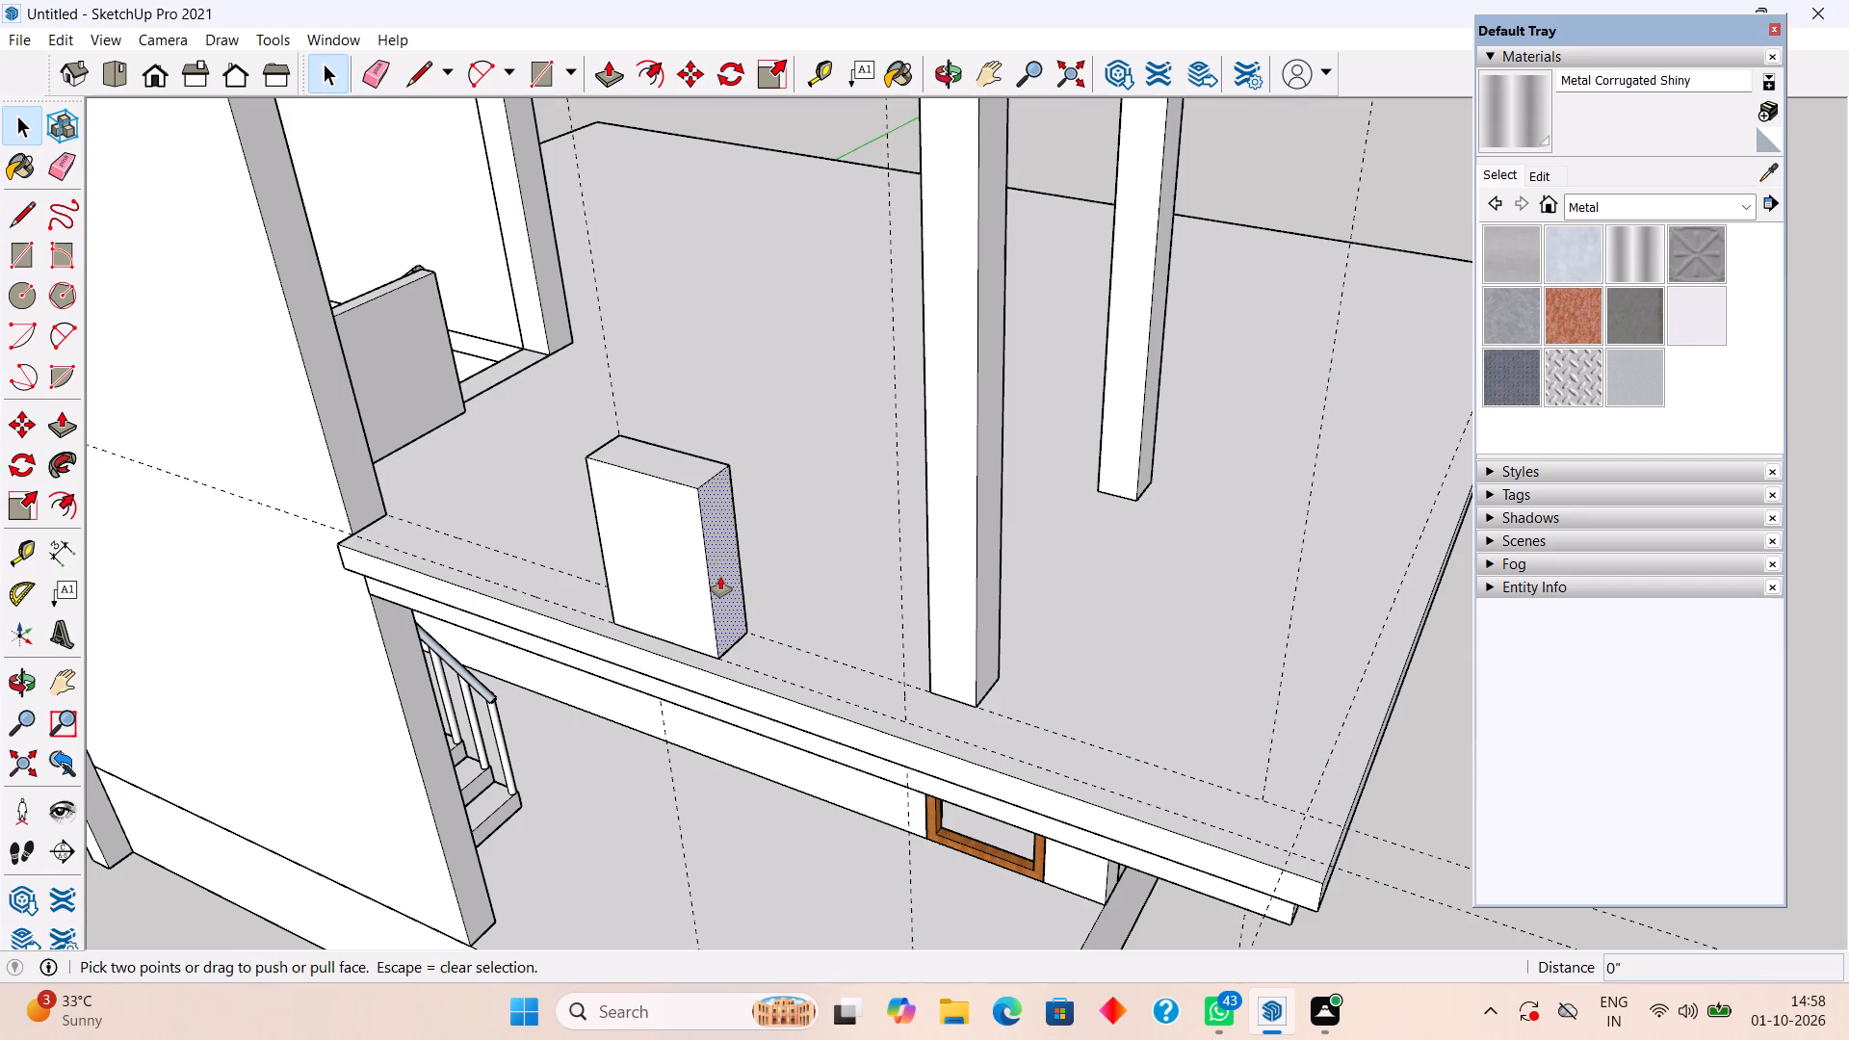
pyautogui.click(720, 577)
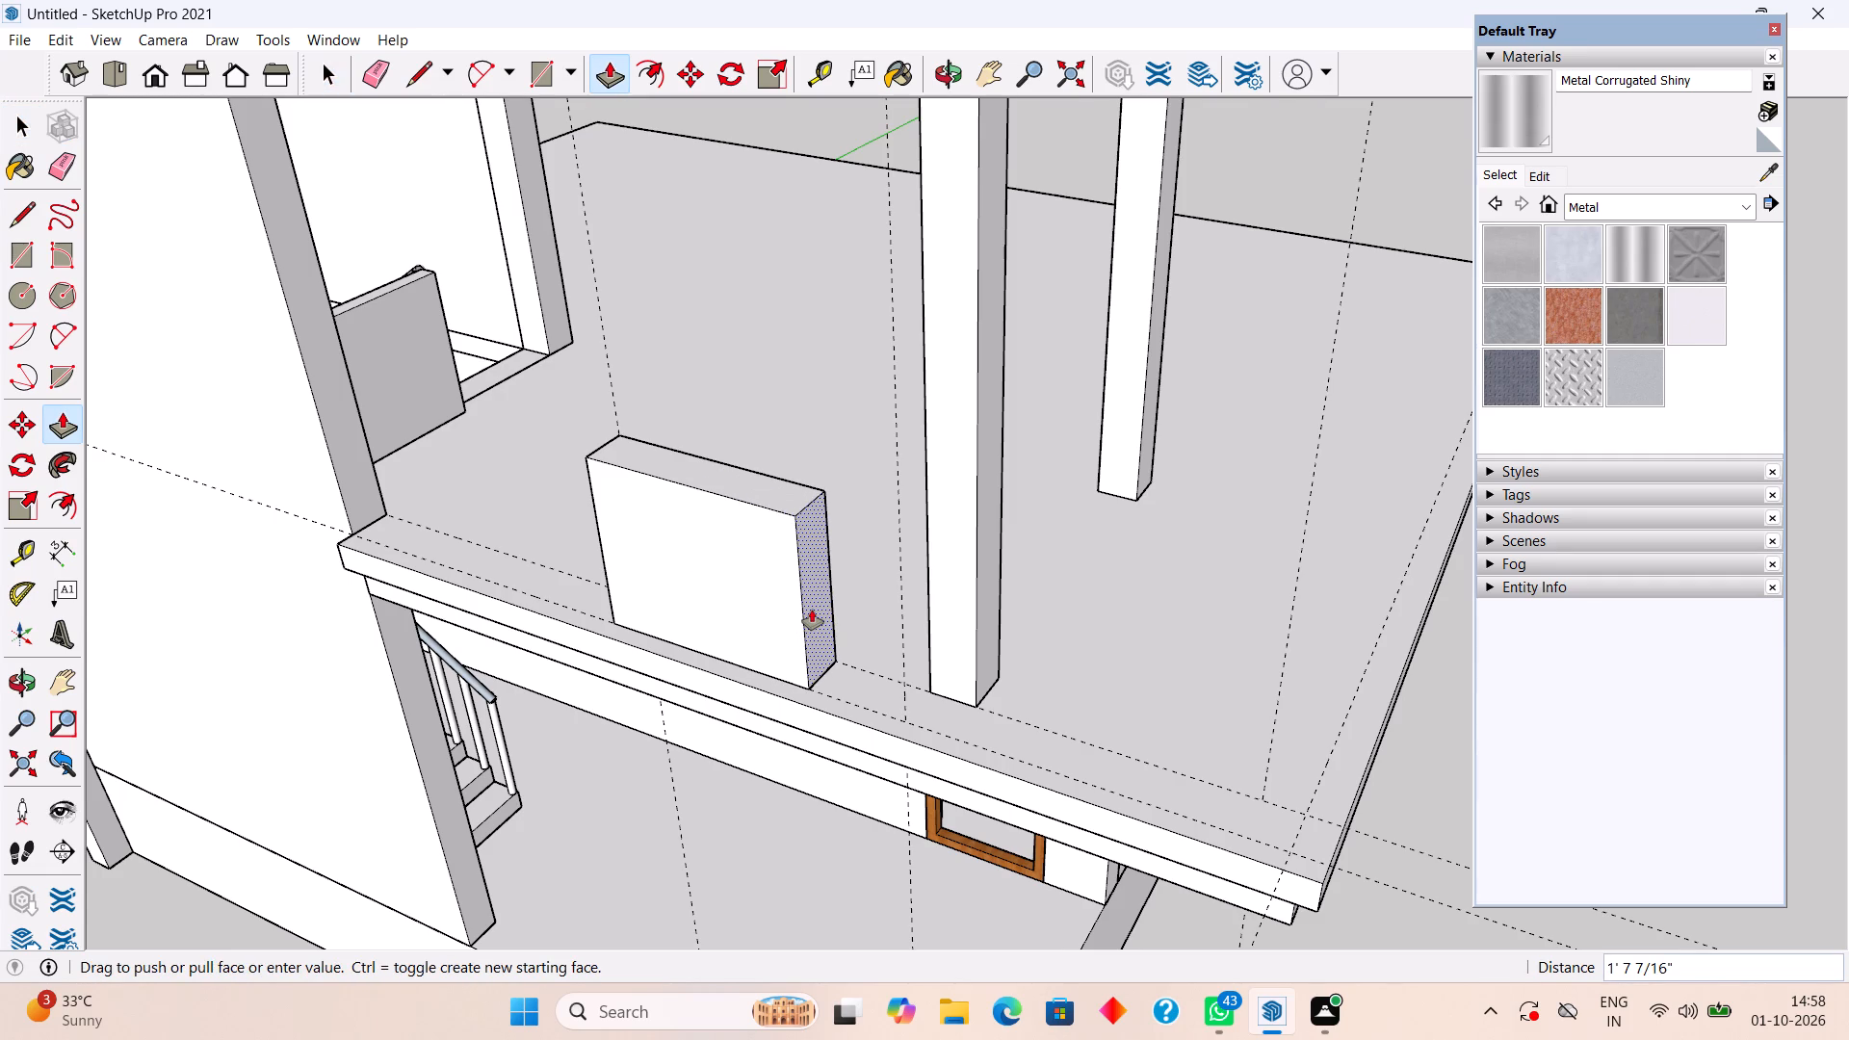
pyautogui.write("1.5'")
pyautogui.press('Return')
# Examine the parapet block from several angles against the window and door below and the front column.
pyautogui.scroll(-1, 813, 599)
pyautogui.moveTo(789, 654); pyautogui.dragTo(1052, 472, button='middle')
pyautogui.scroll(3, 1041, 486)
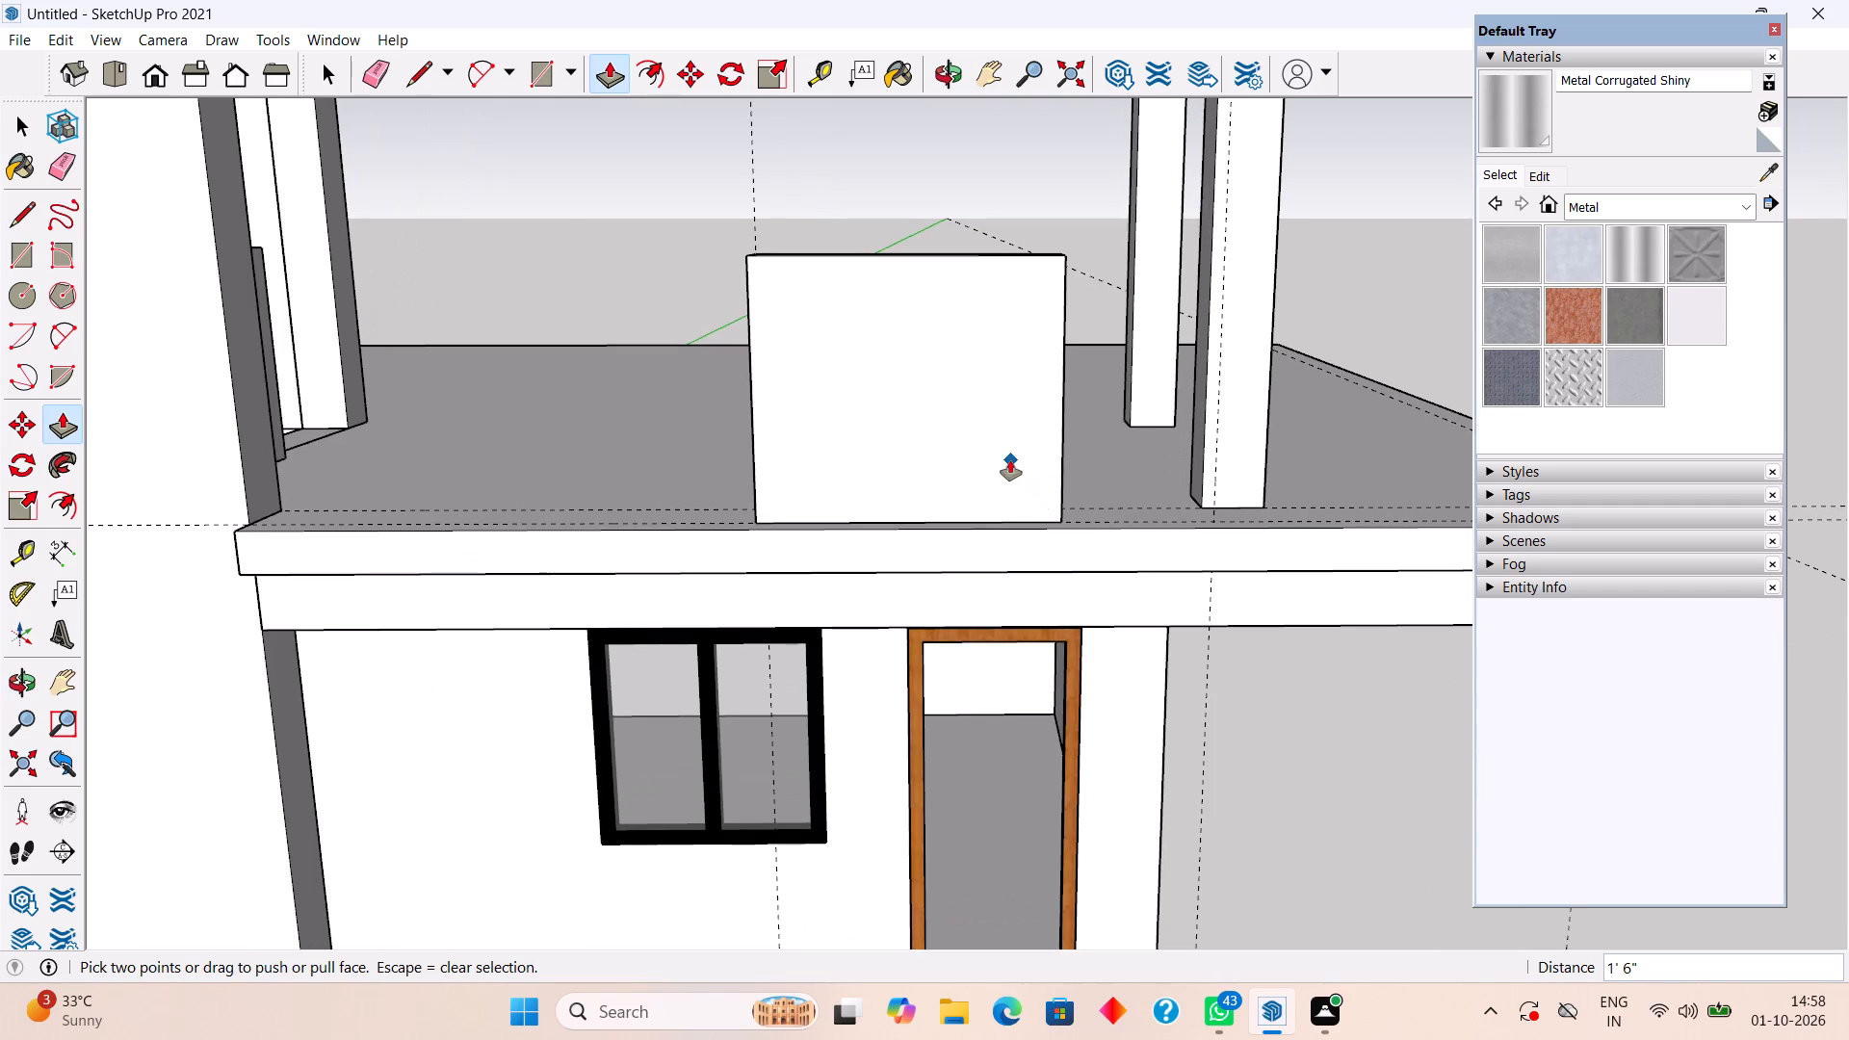
pyautogui.moveTo(1016, 466); pyautogui.dragTo(857, 664, button='middle')
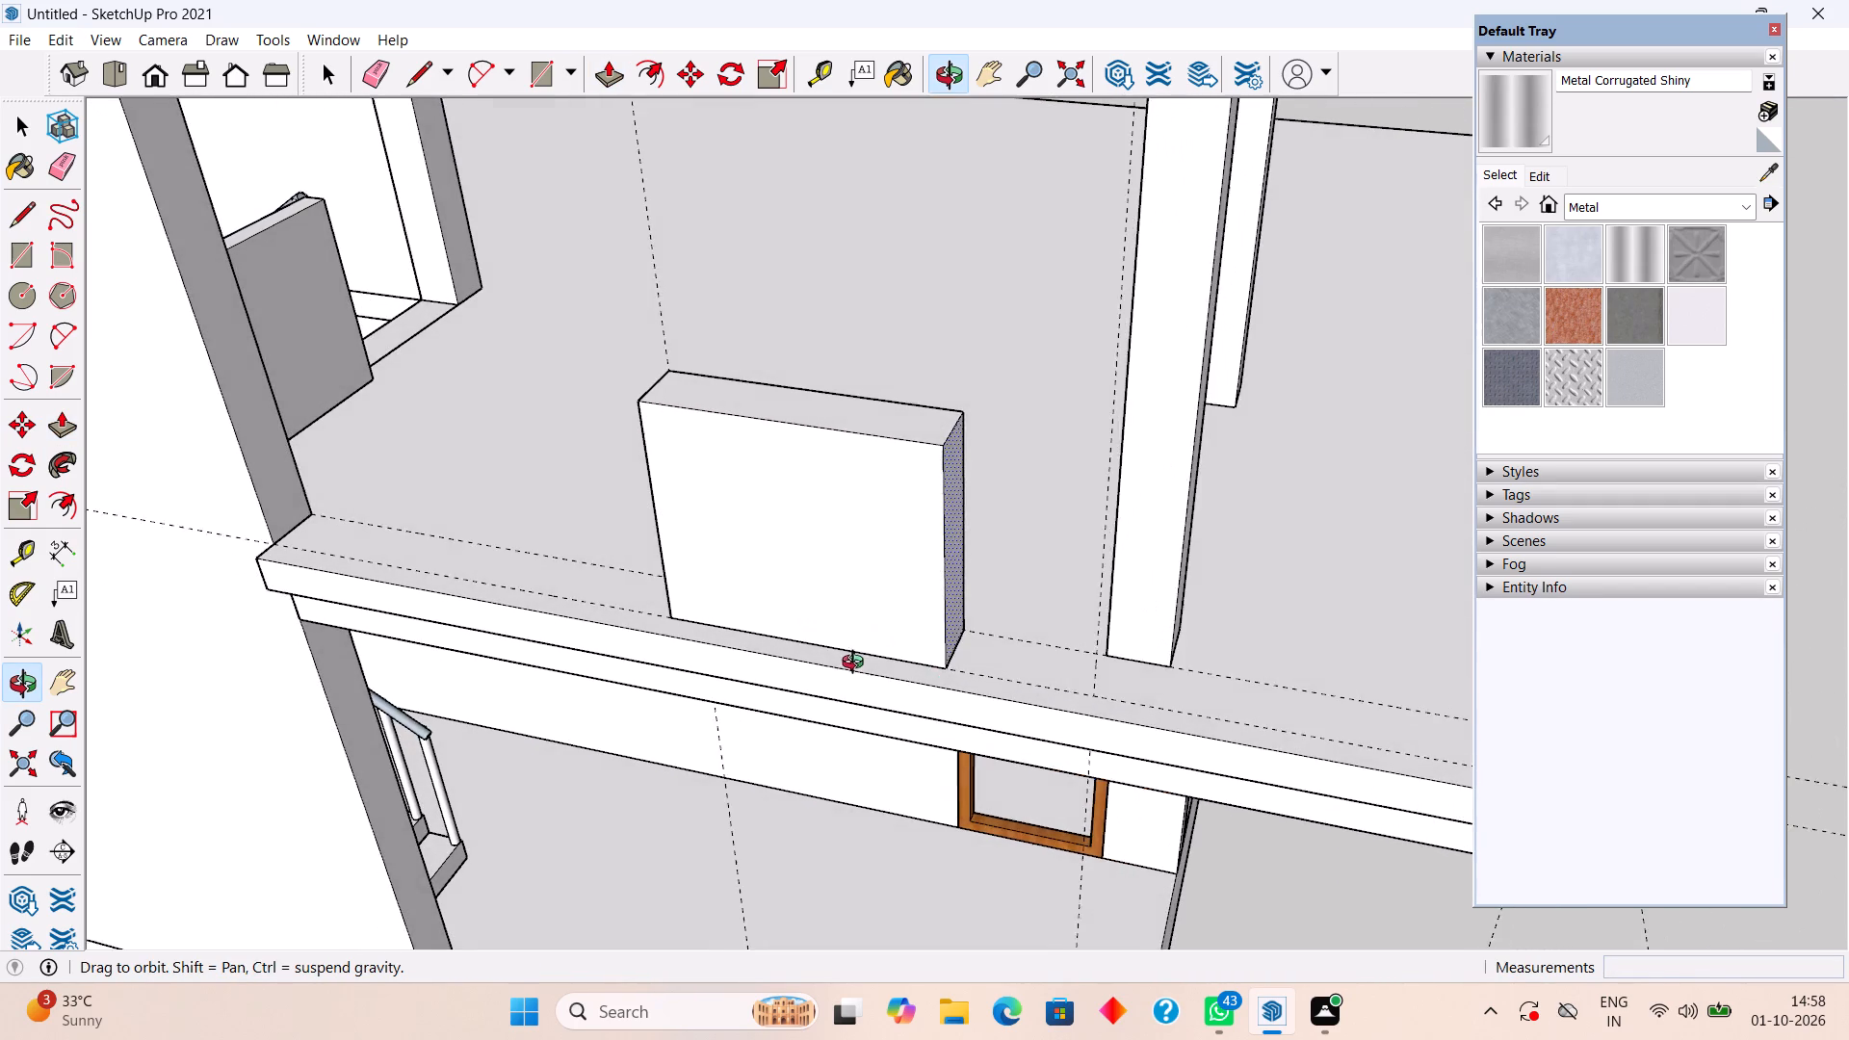
pyautogui.moveTo(857, 664); pyautogui.dragTo(843, 665, button='middle')
pyautogui.moveTo(891, 660); pyautogui.dragTo(892, 640, button='middle')
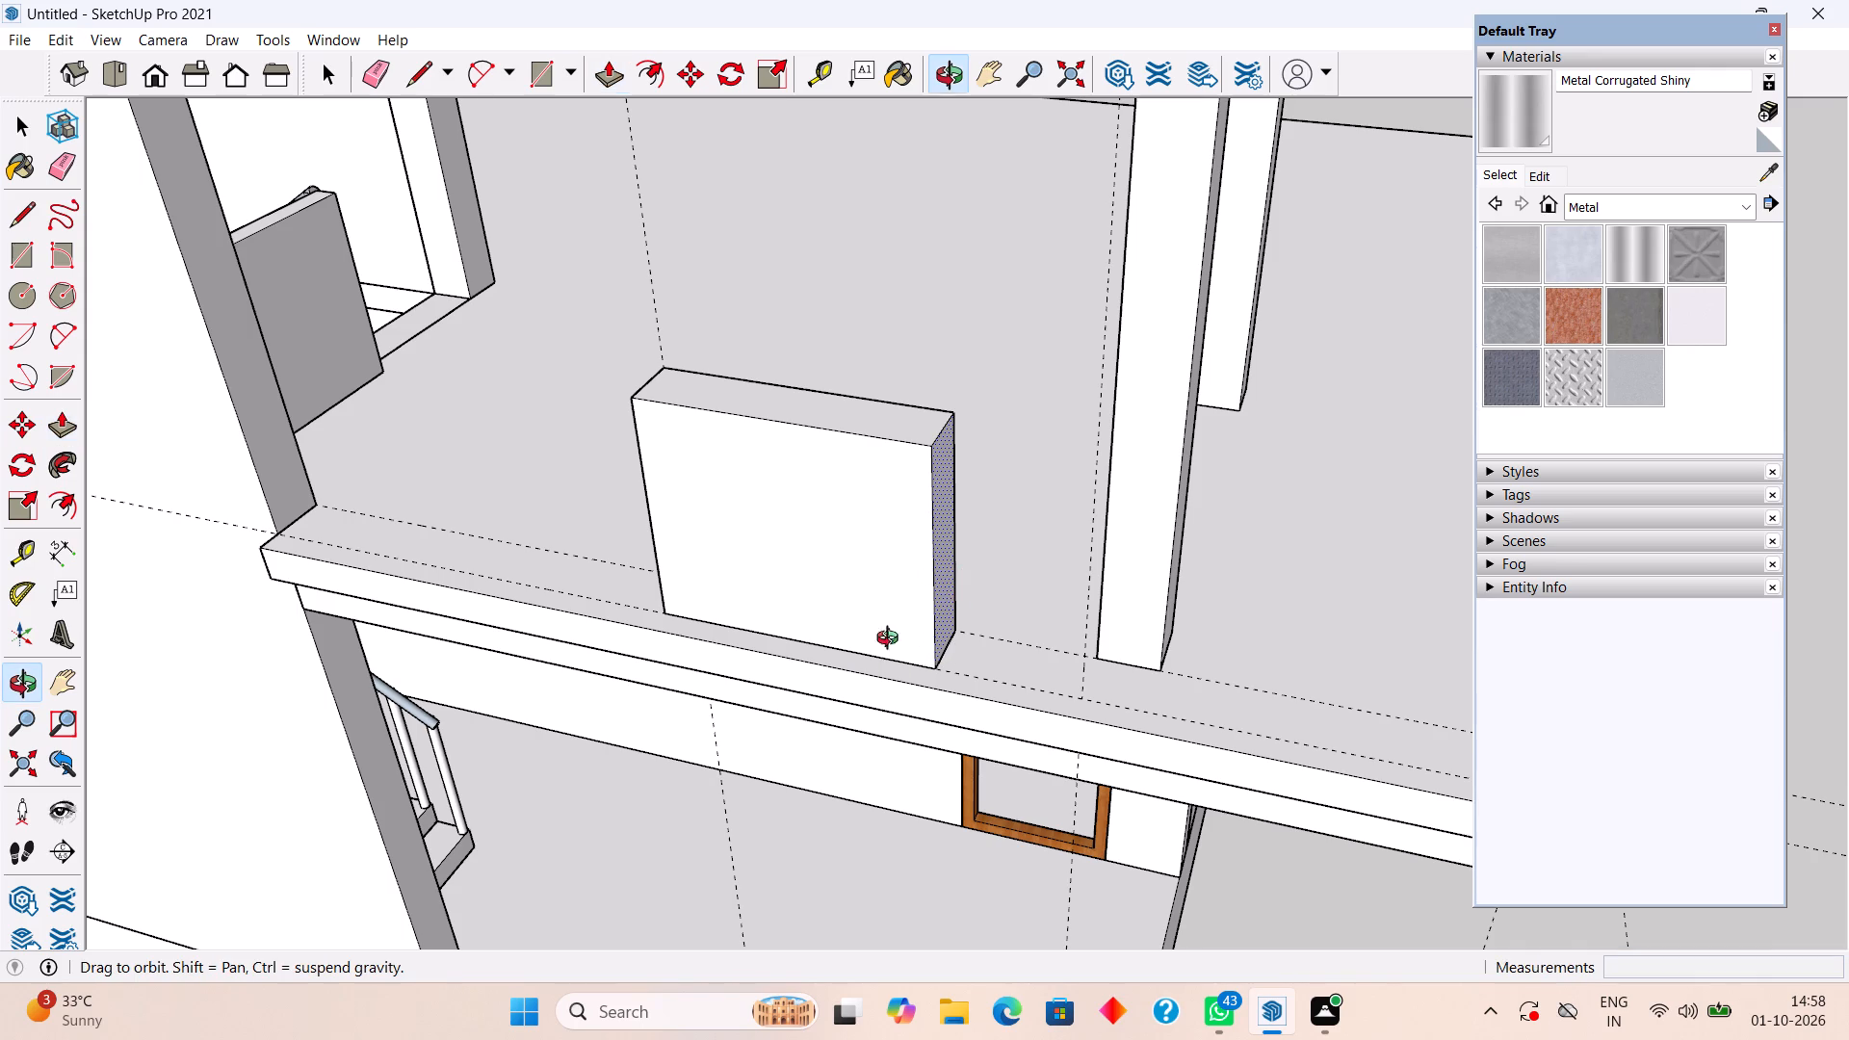
pyautogui.moveTo(892, 640); pyautogui.dragTo(1047, 561, button='middle')
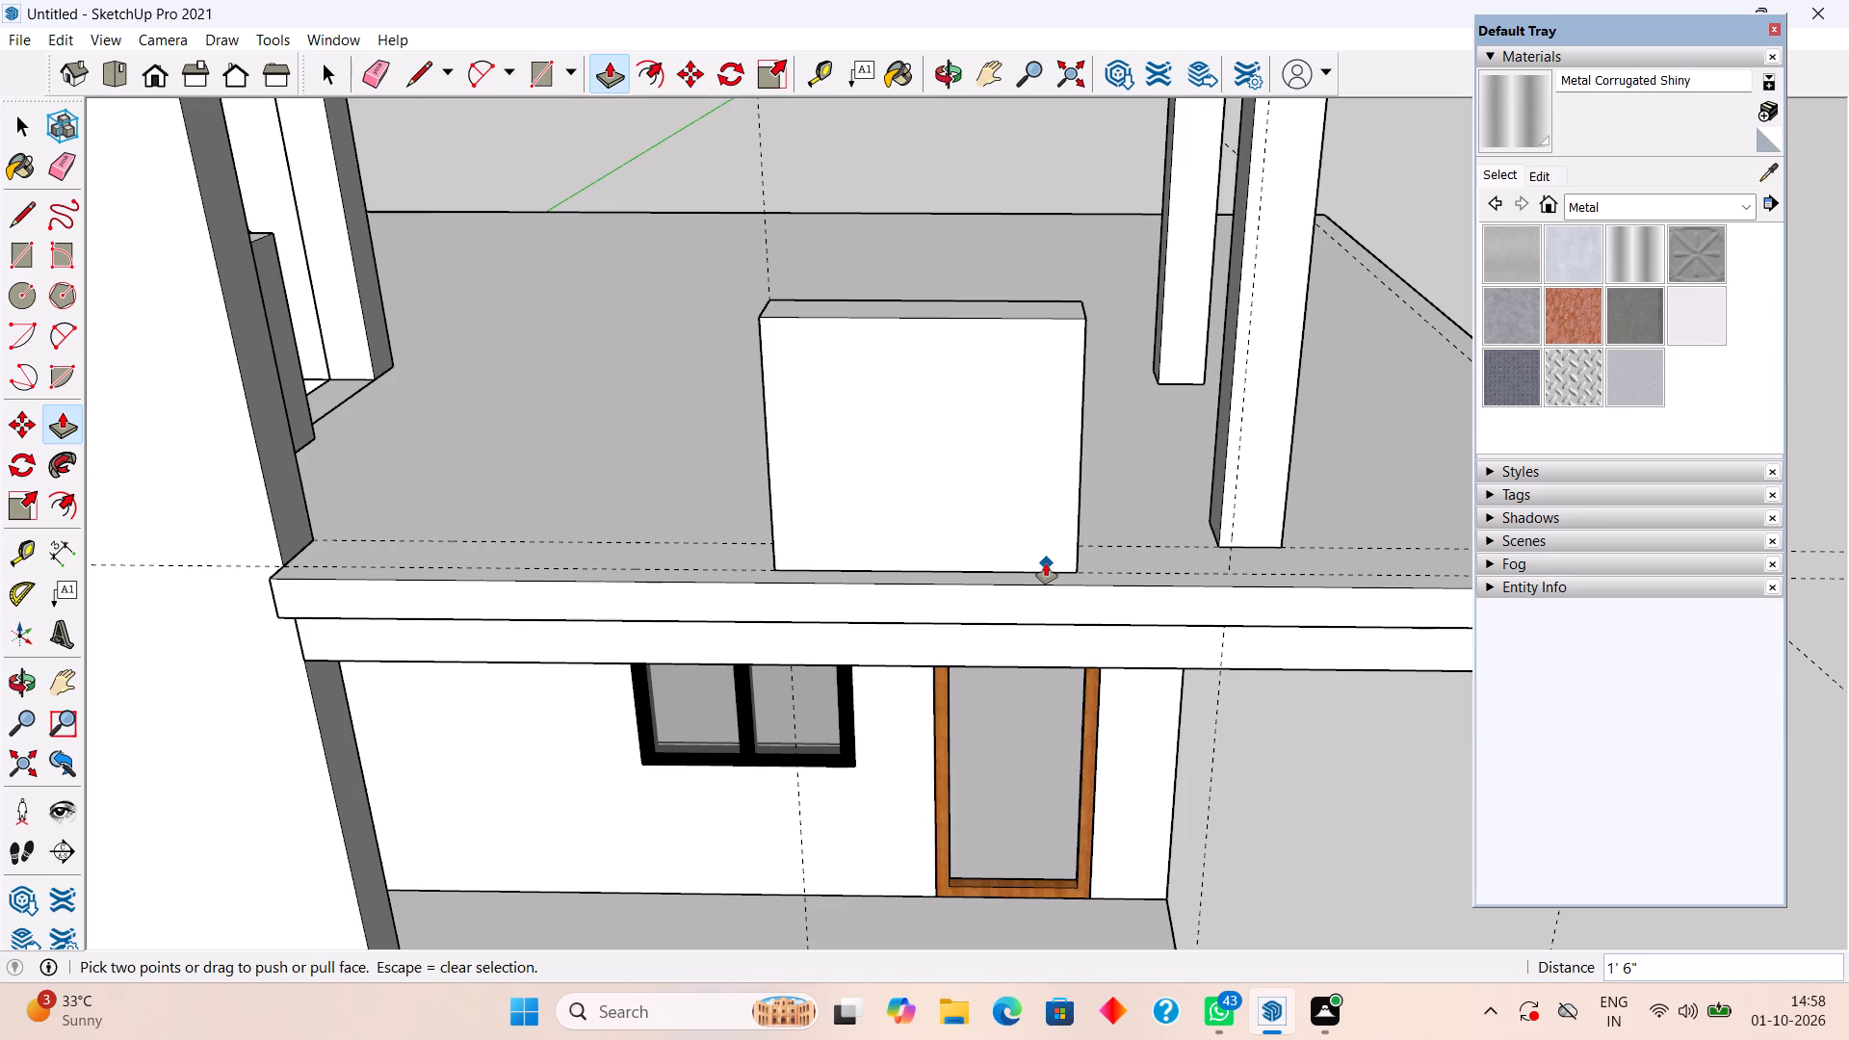
pyautogui.moveTo(1046, 563); pyautogui.dragTo(983, 548, button='middle')
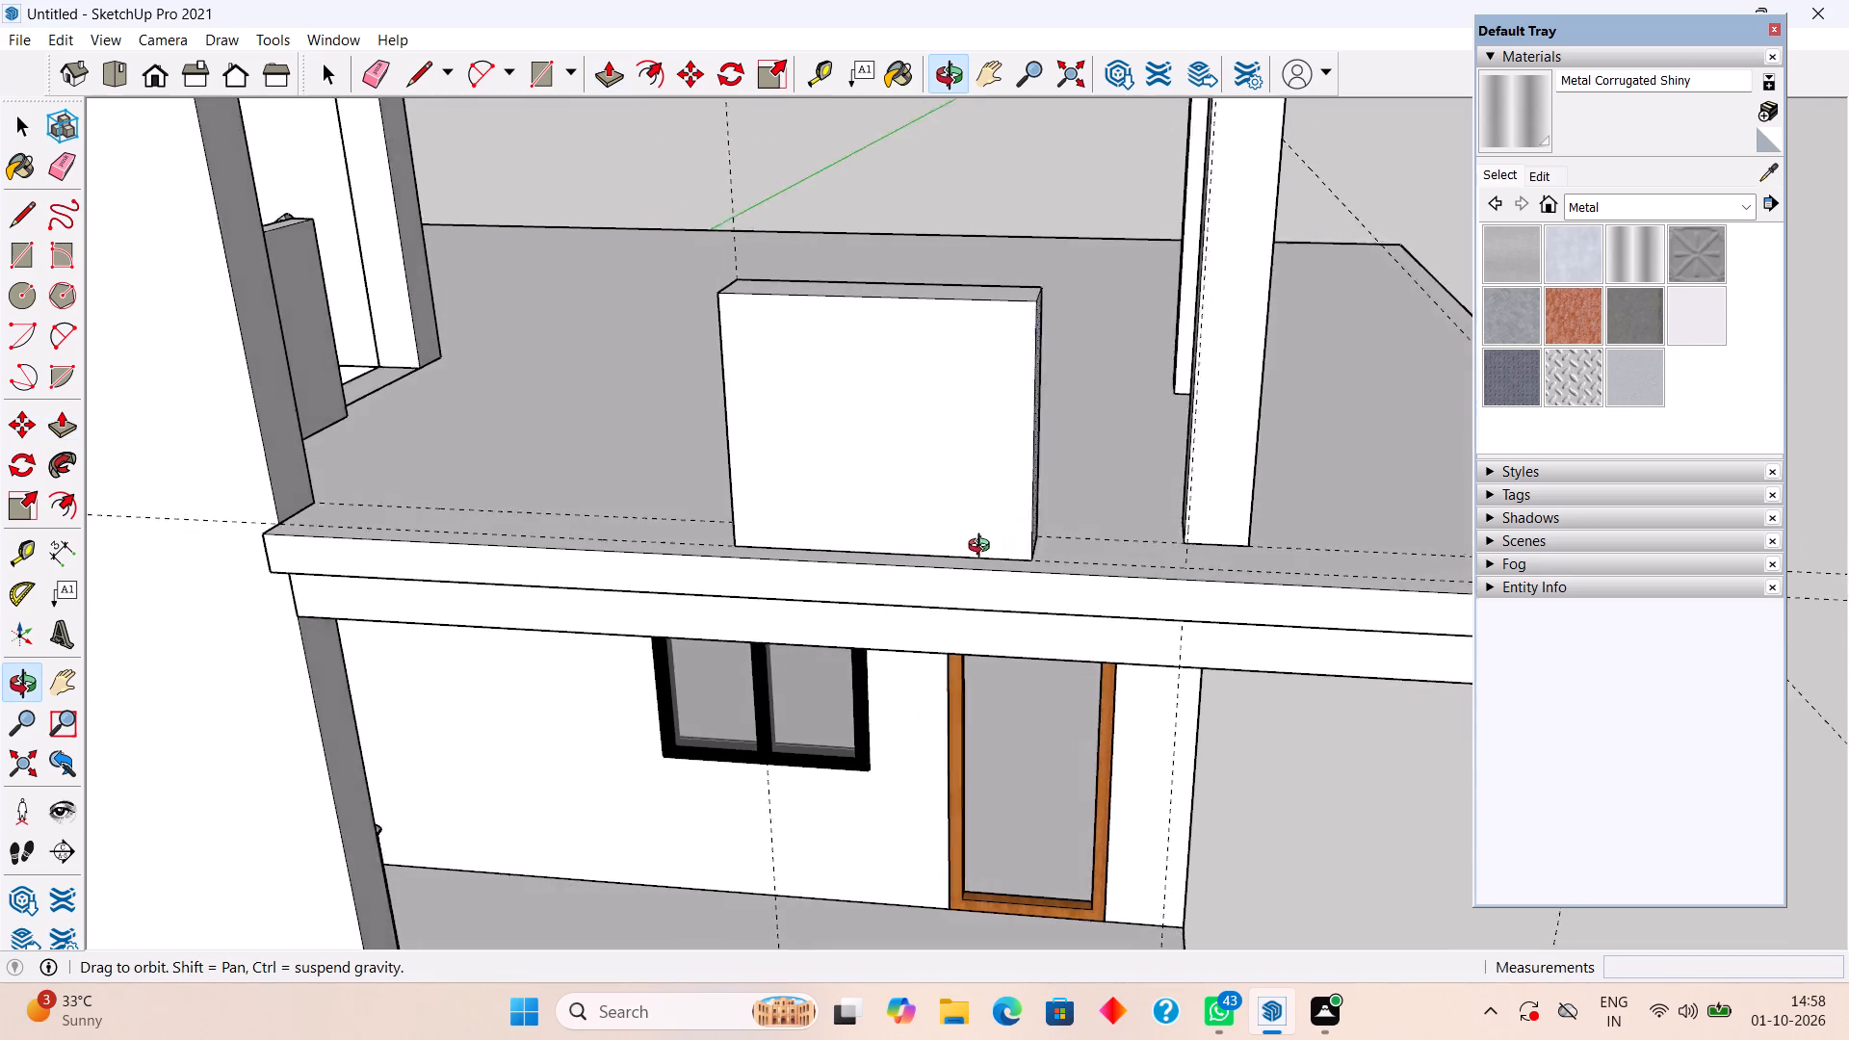
pyautogui.moveTo(983, 548); pyautogui.dragTo(993, 515, button='middle')
pyautogui.scroll(-4, 993, 515)
pyautogui.moveTo(1196, 541); pyautogui.dragTo(1196, 545, button='middle')
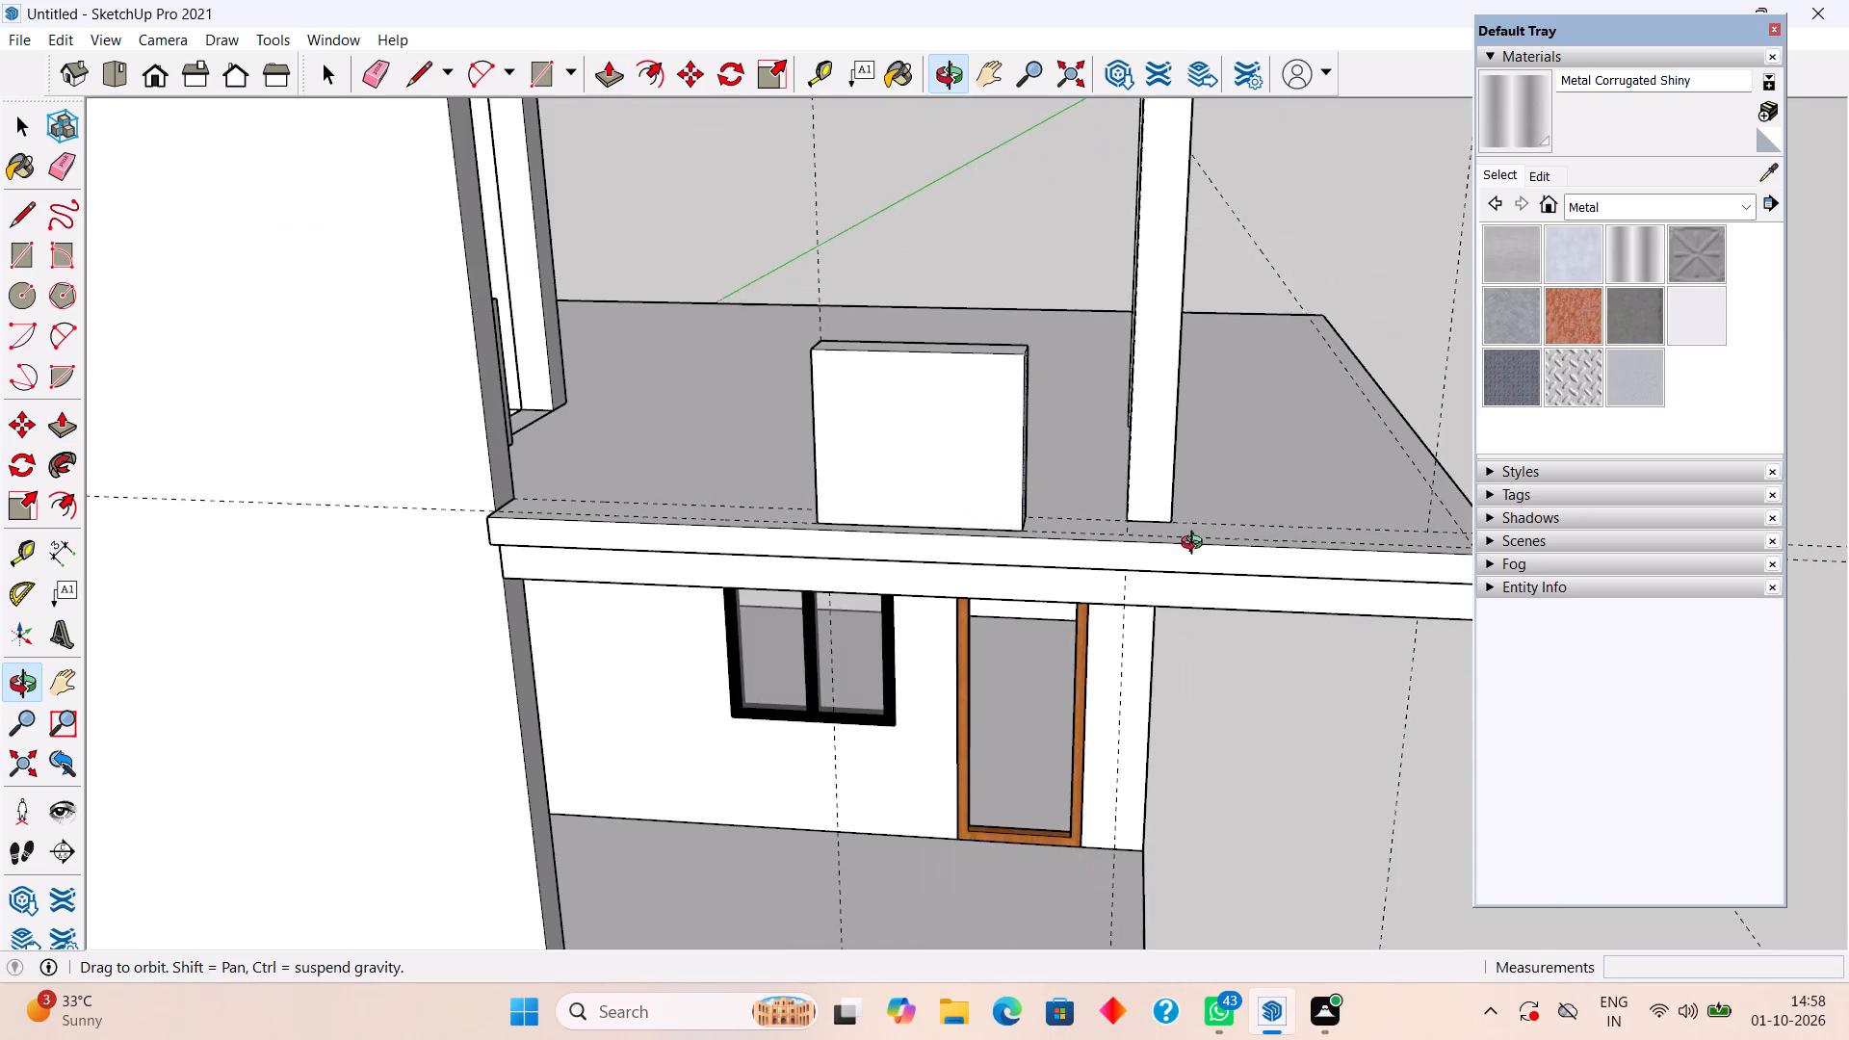
pyautogui.moveTo(1196, 545); pyautogui.dragTo(1194, 690, button='middle')
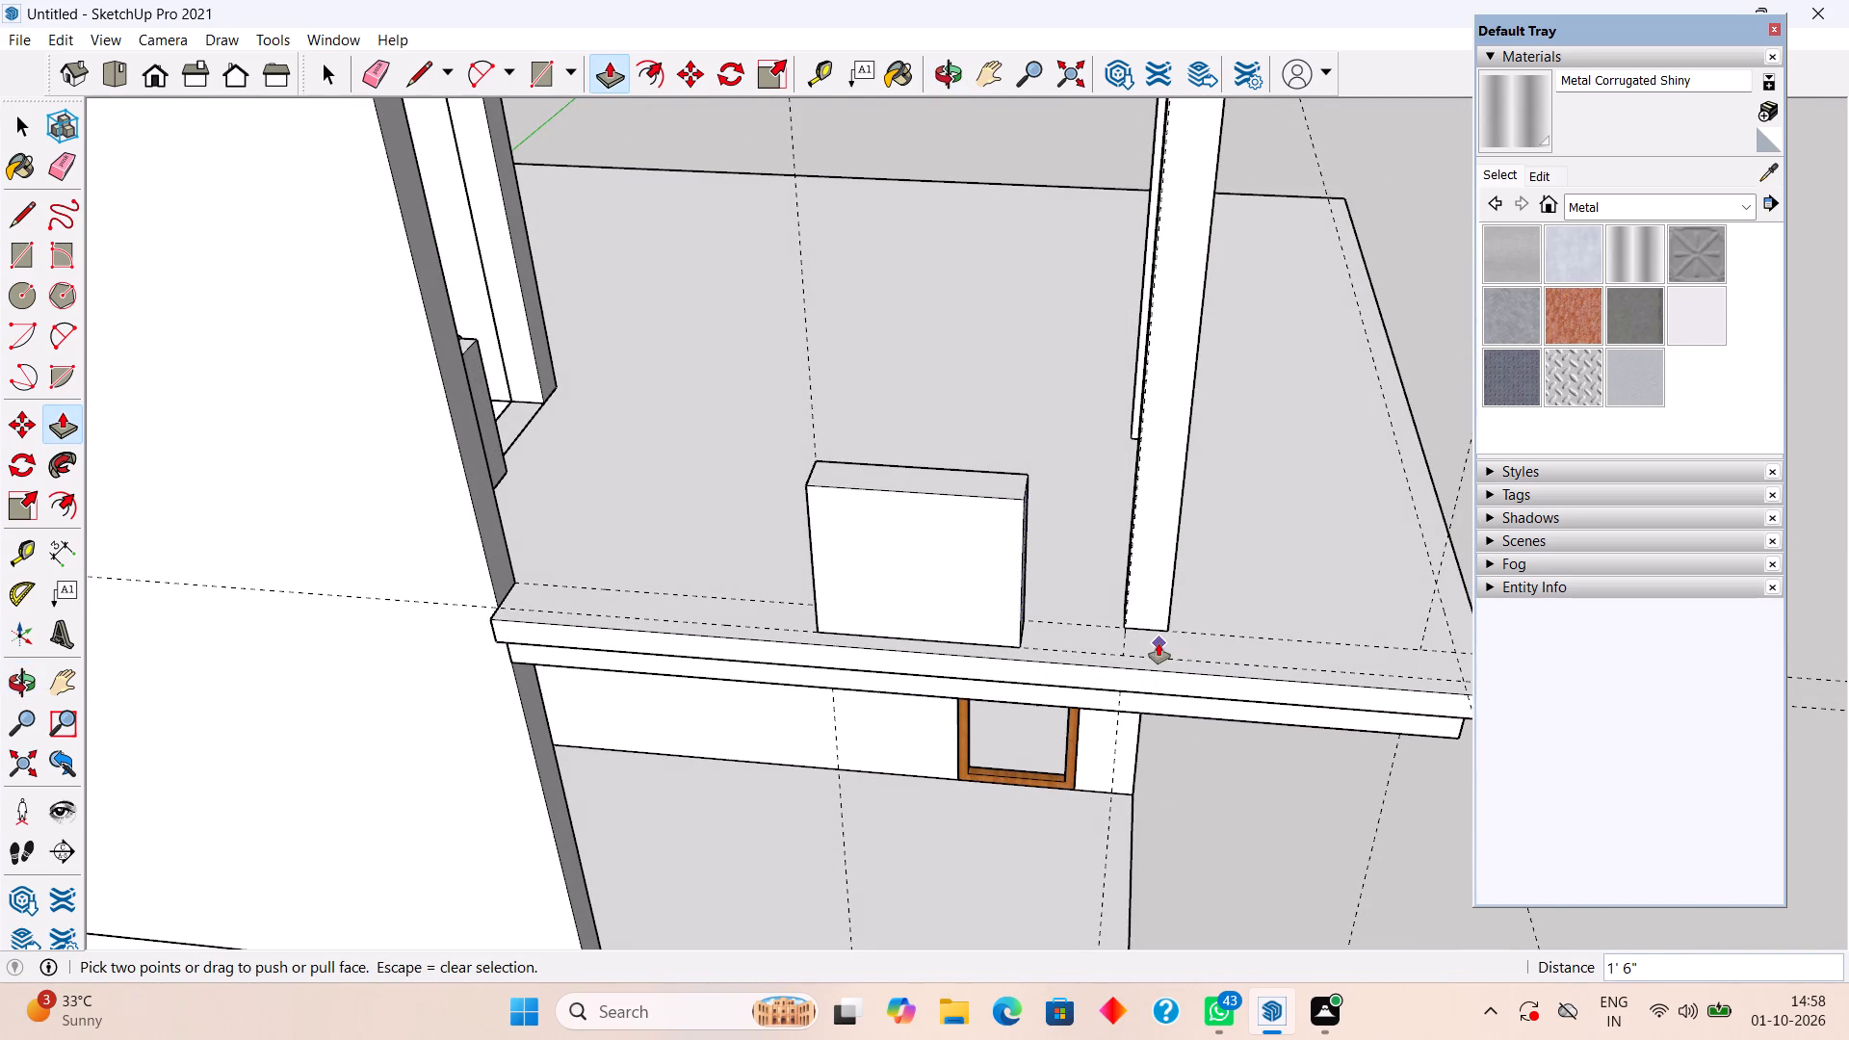
# Place a Tape Measure guide 4' from the base edge of the parapet block's column-side end, past the front column.
pyautogui.press('space')
pyautogui.press('t')
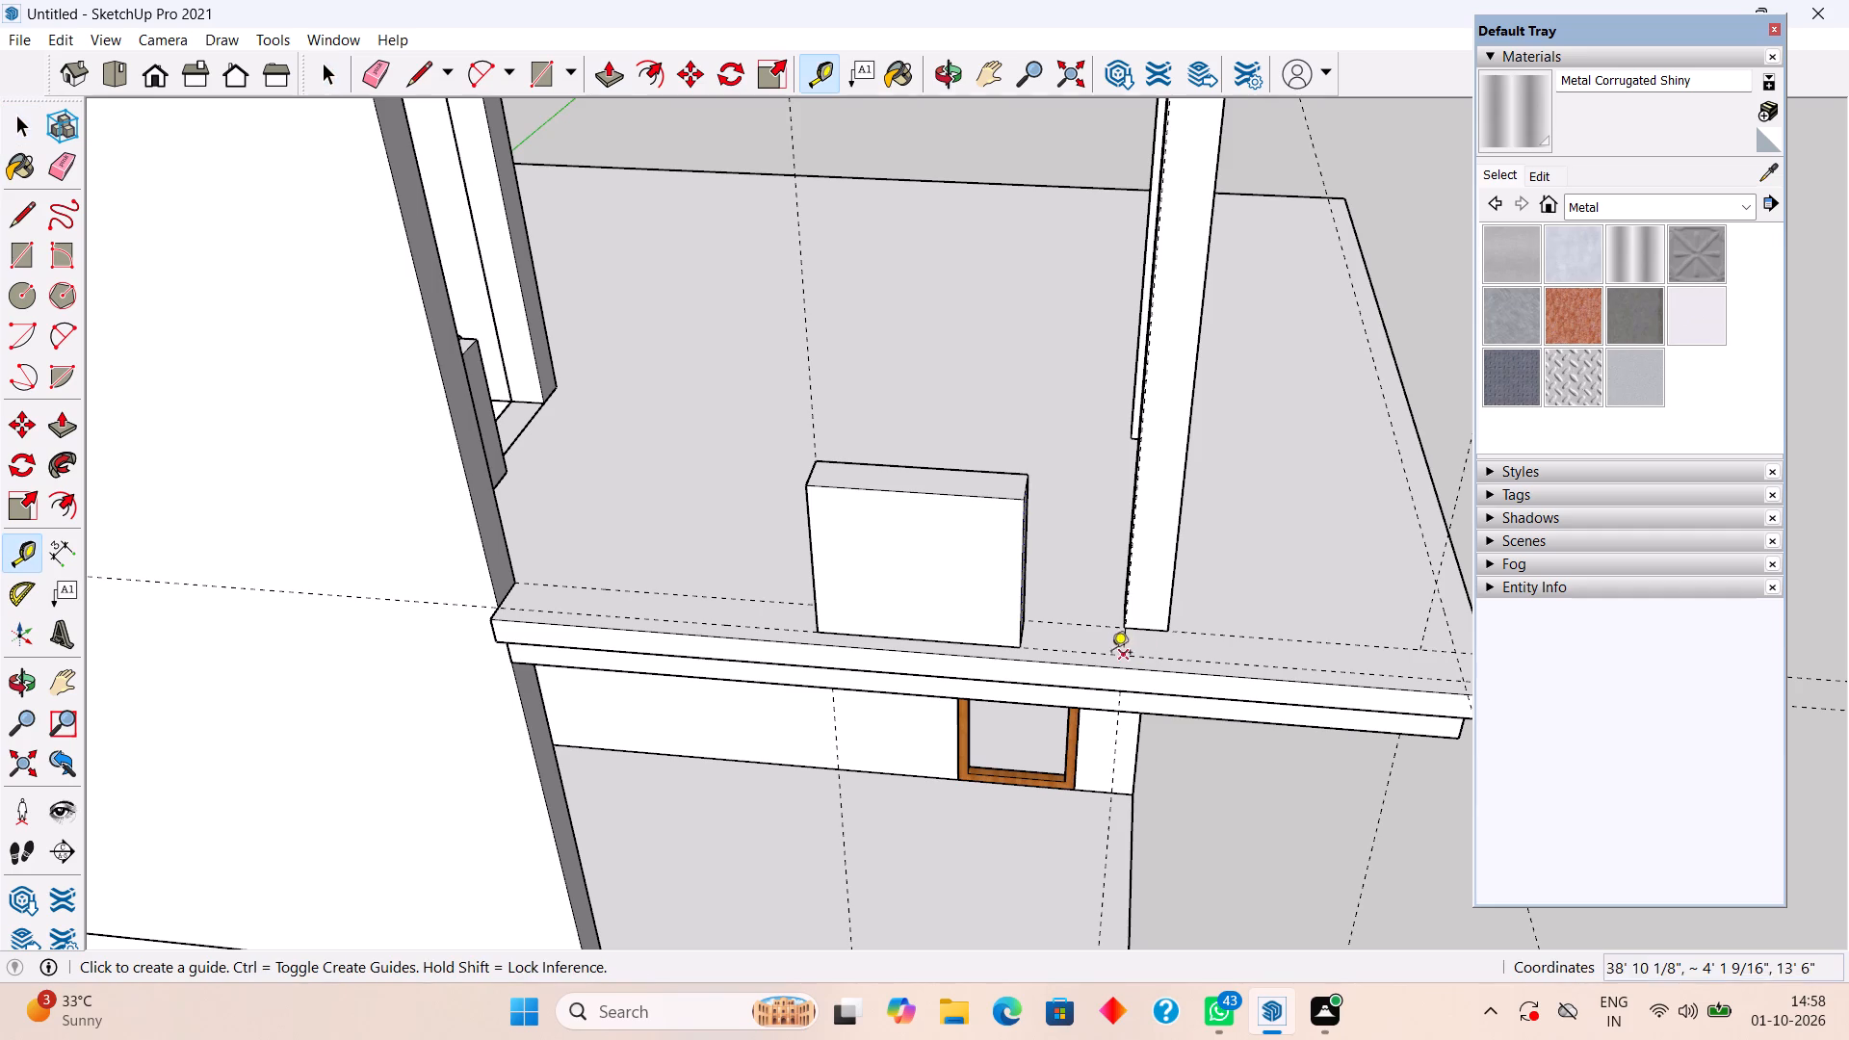
pyautogui.scroll(12, 1022, 654)
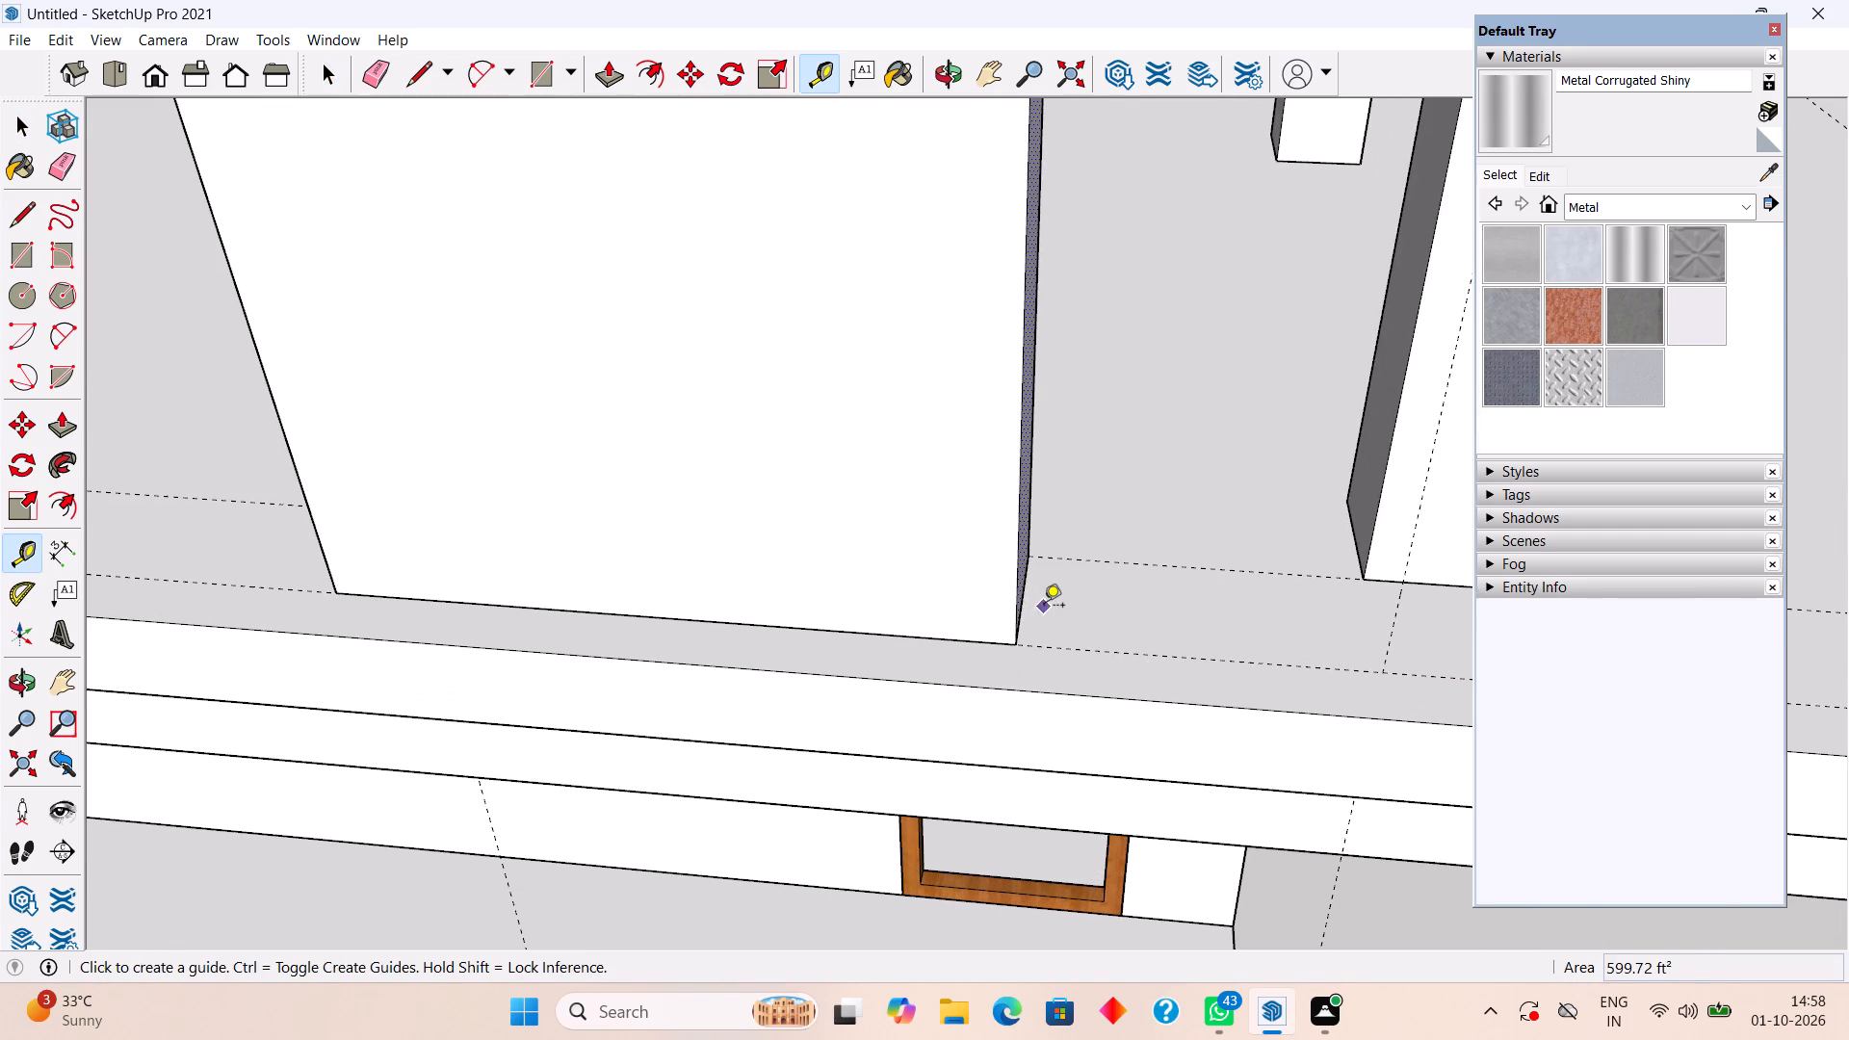
pyautogui.scroll(4, 1041, 587)
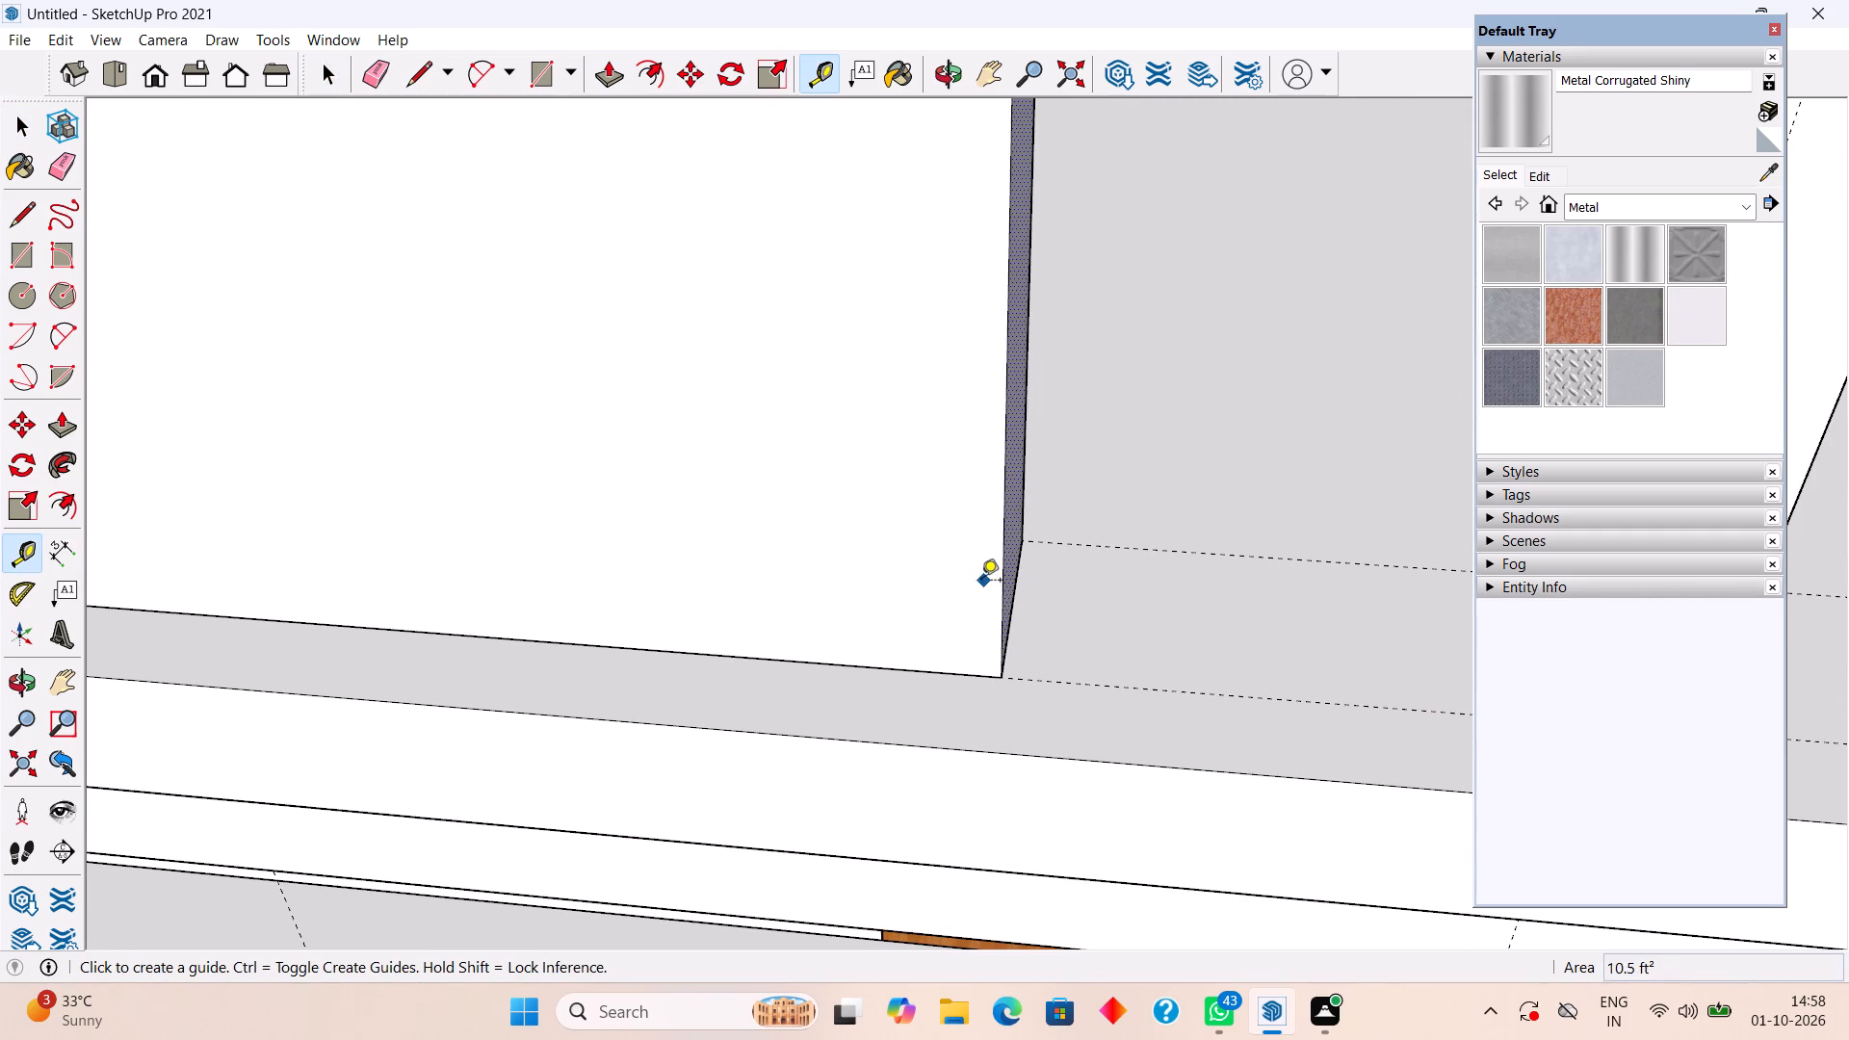
pyautogui.scroll(4, 1001, 568)
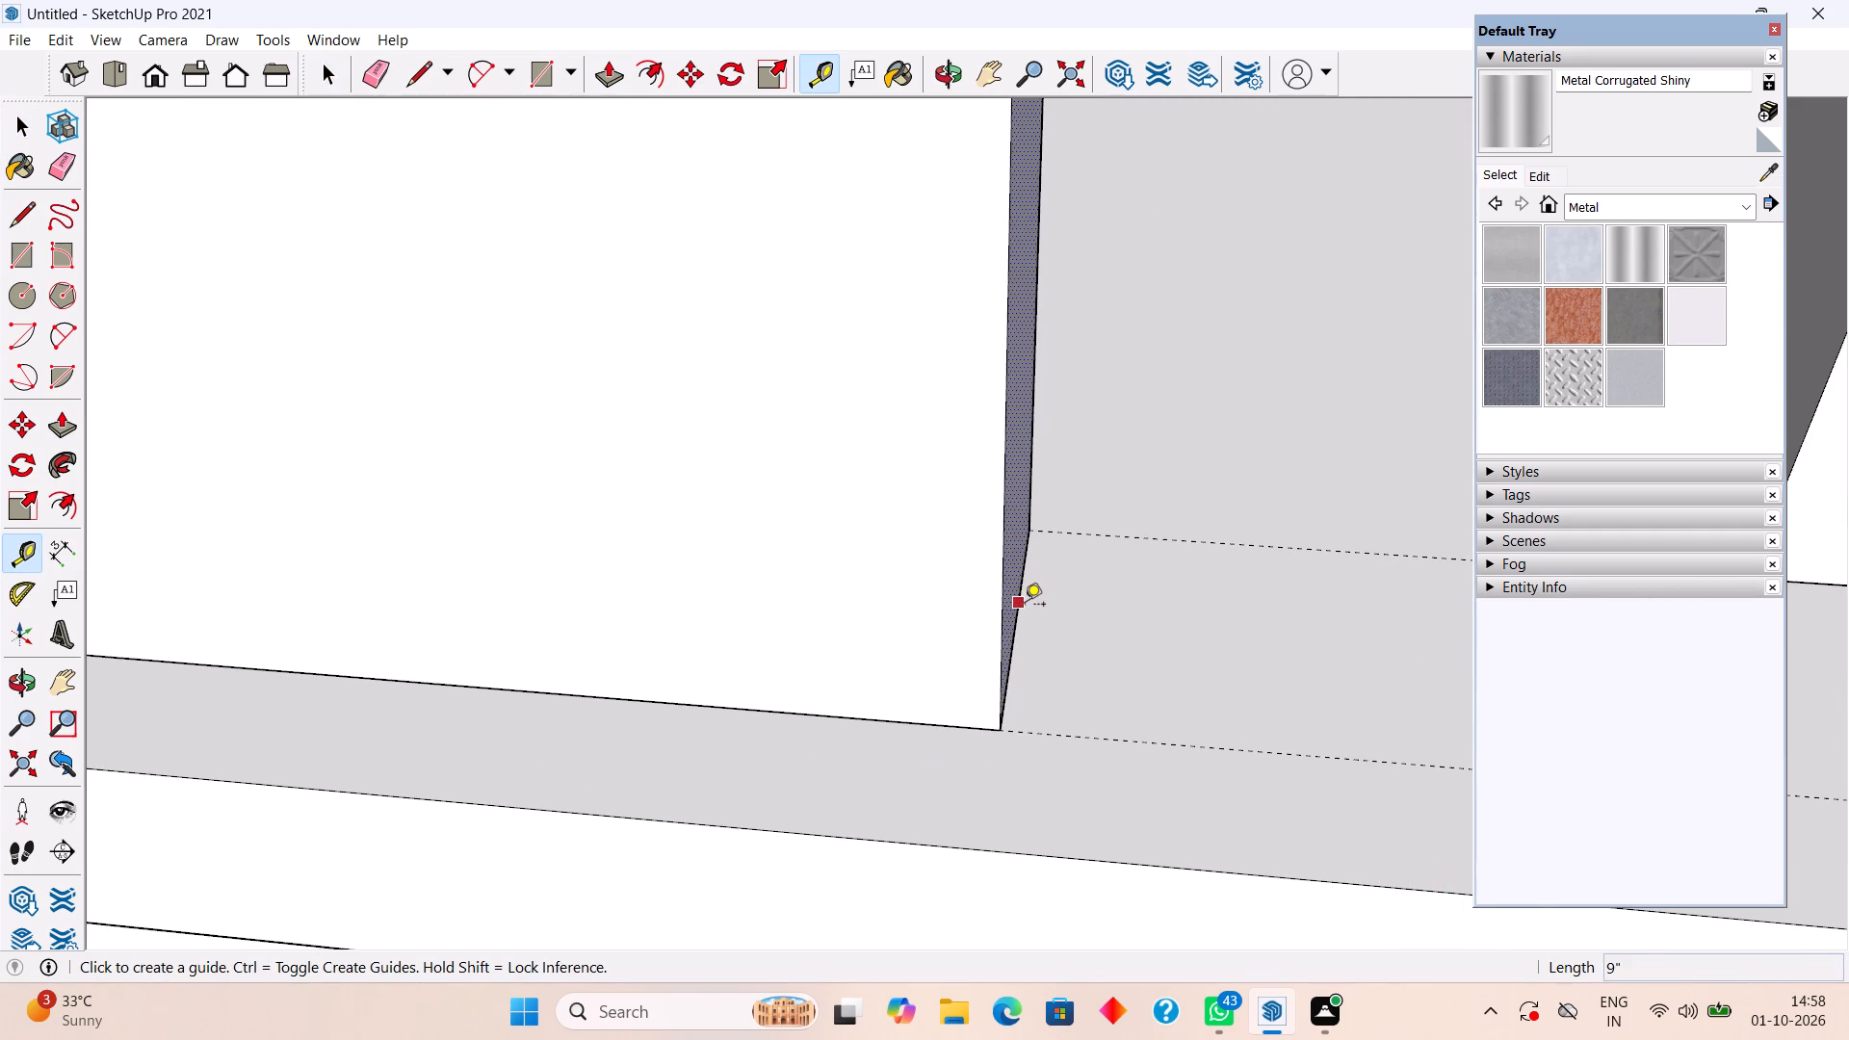
pyautogui.click(1025, 606)
pyautogui.scroll(-20, 1117, 605)
pyautogui.scroll(-2, 1117, 605)
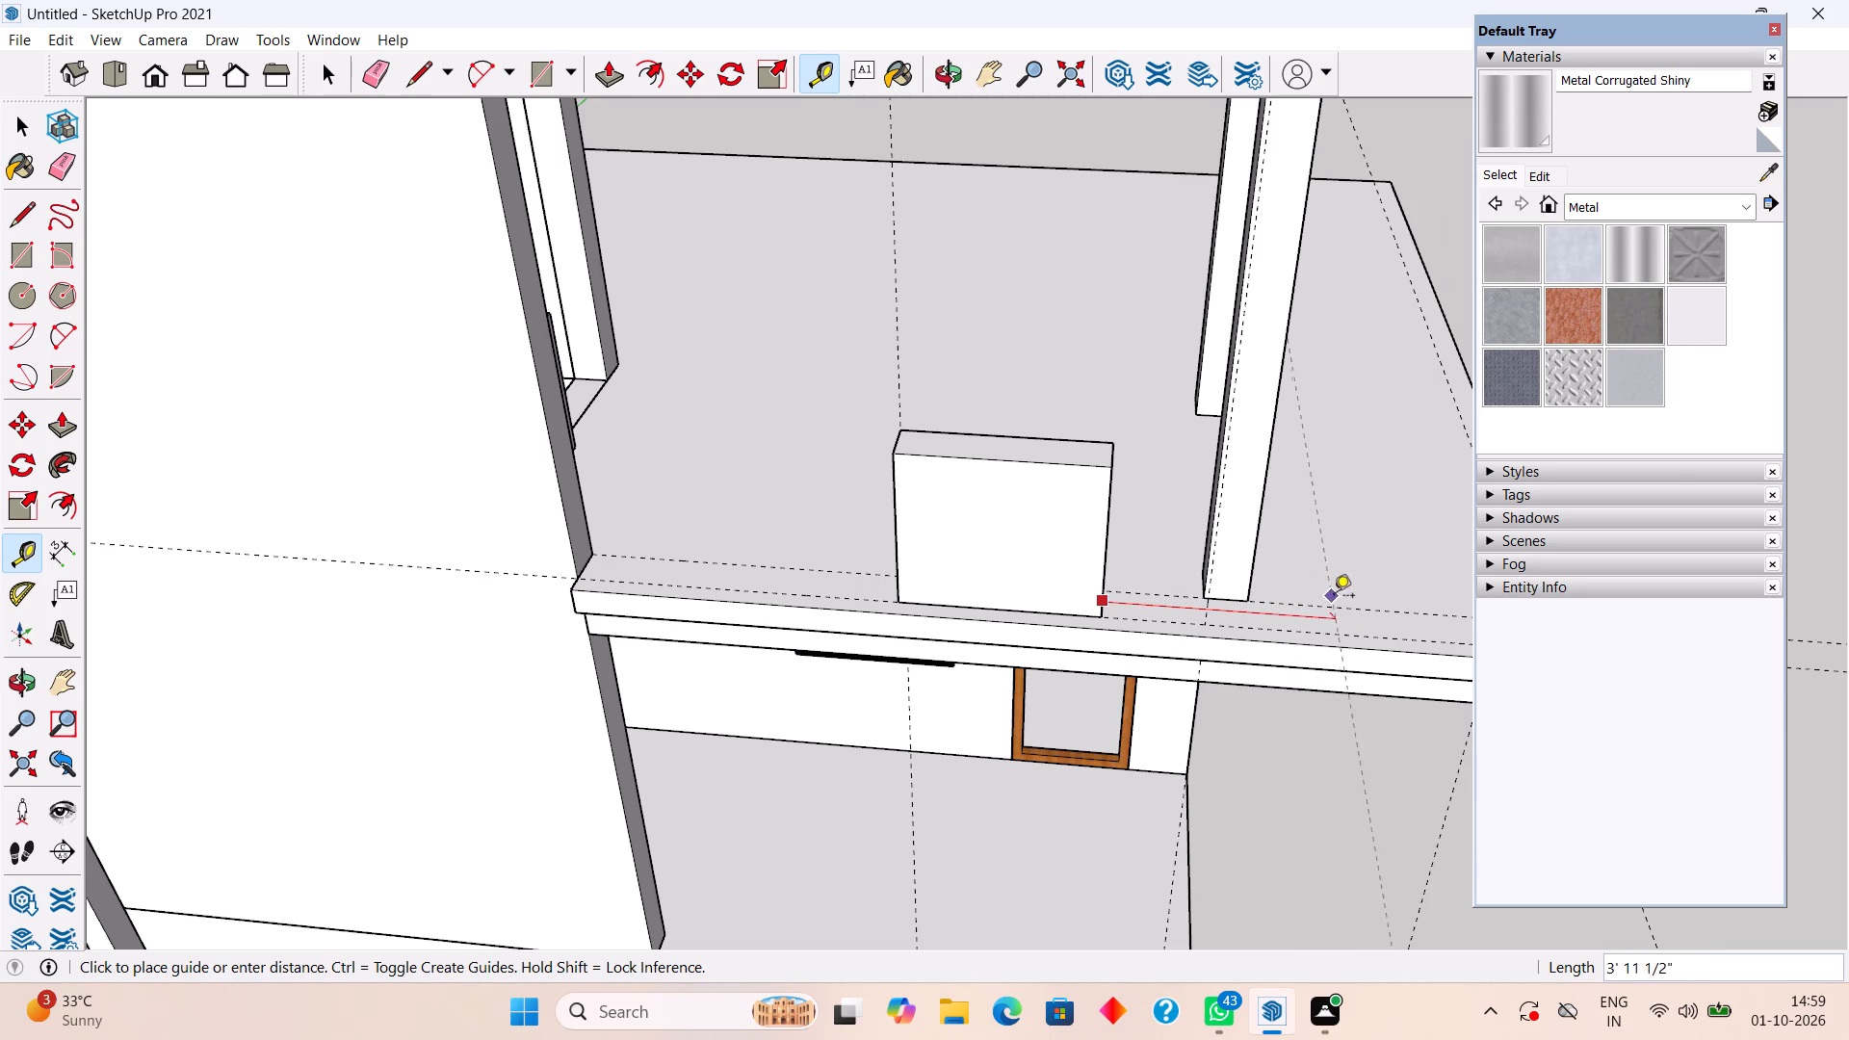
pyautogui.moveTo(1394, 596); pyautogui.dragTo(1316, 444, button='middle')
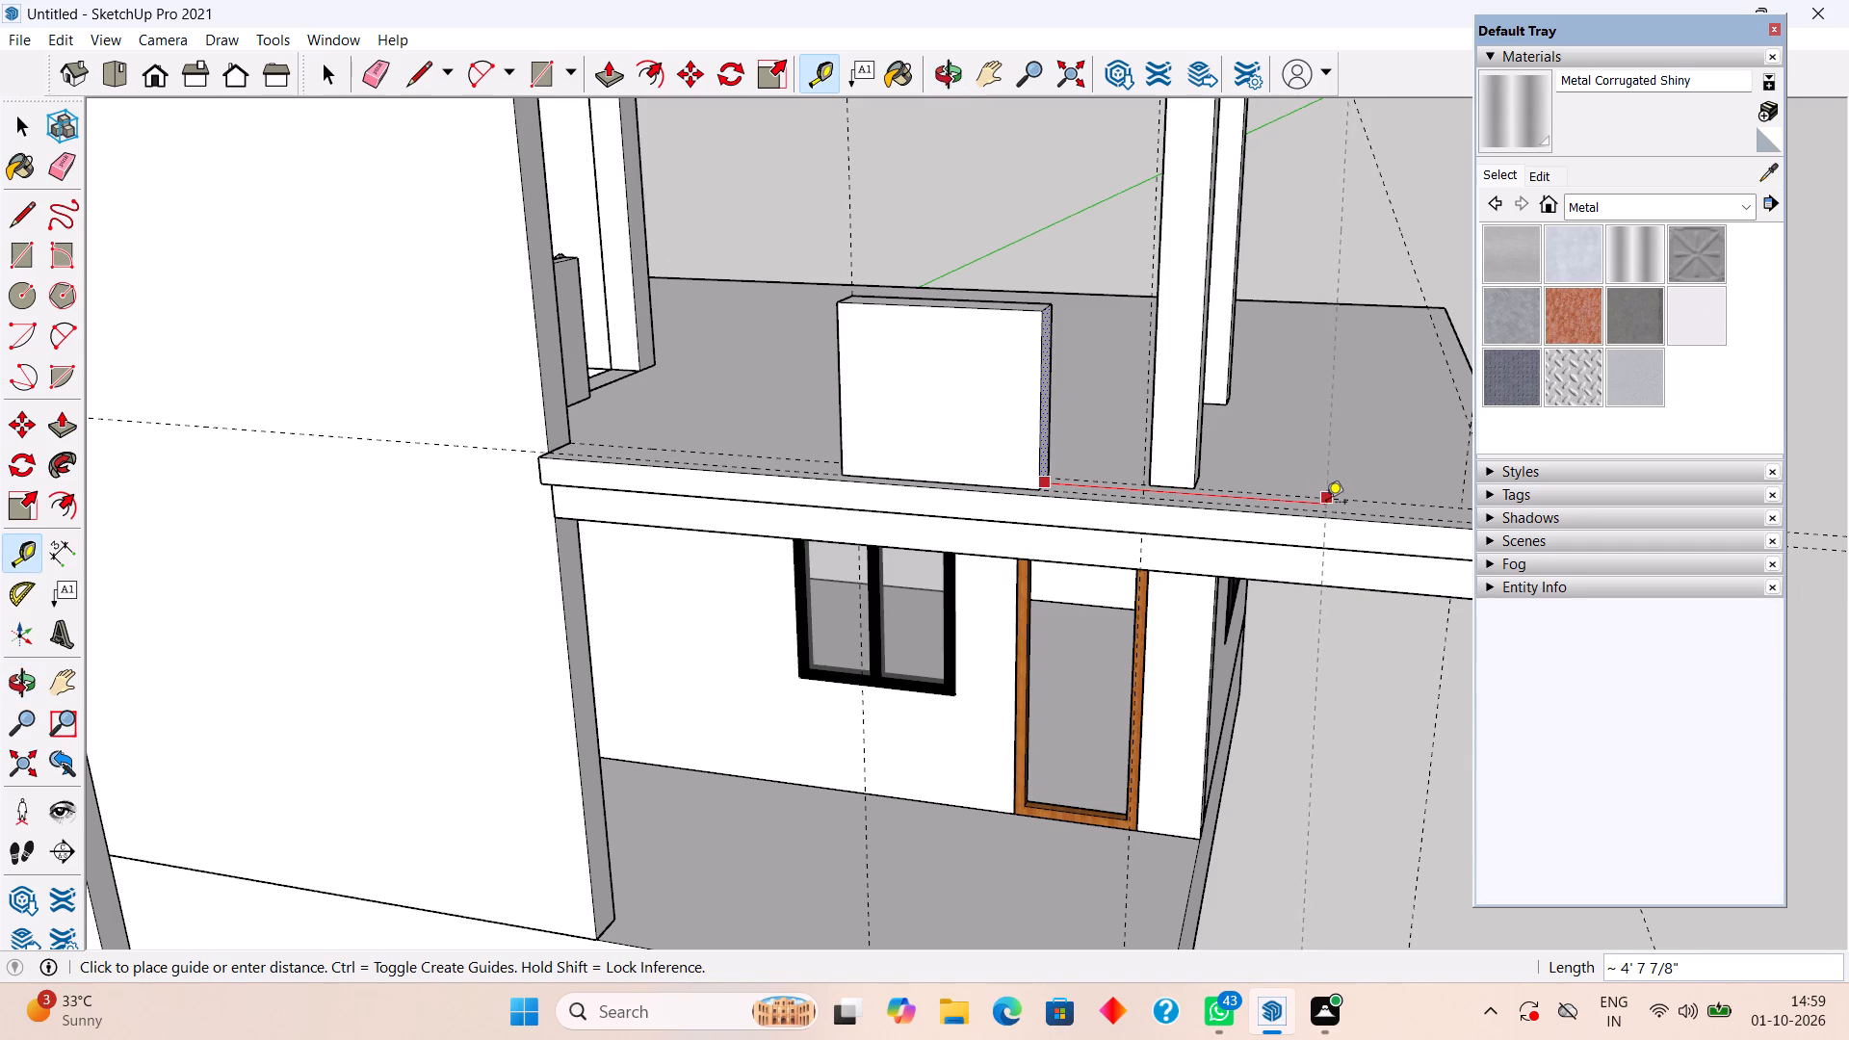
pyautogui.write("4'")
pyautogui.press('Return')
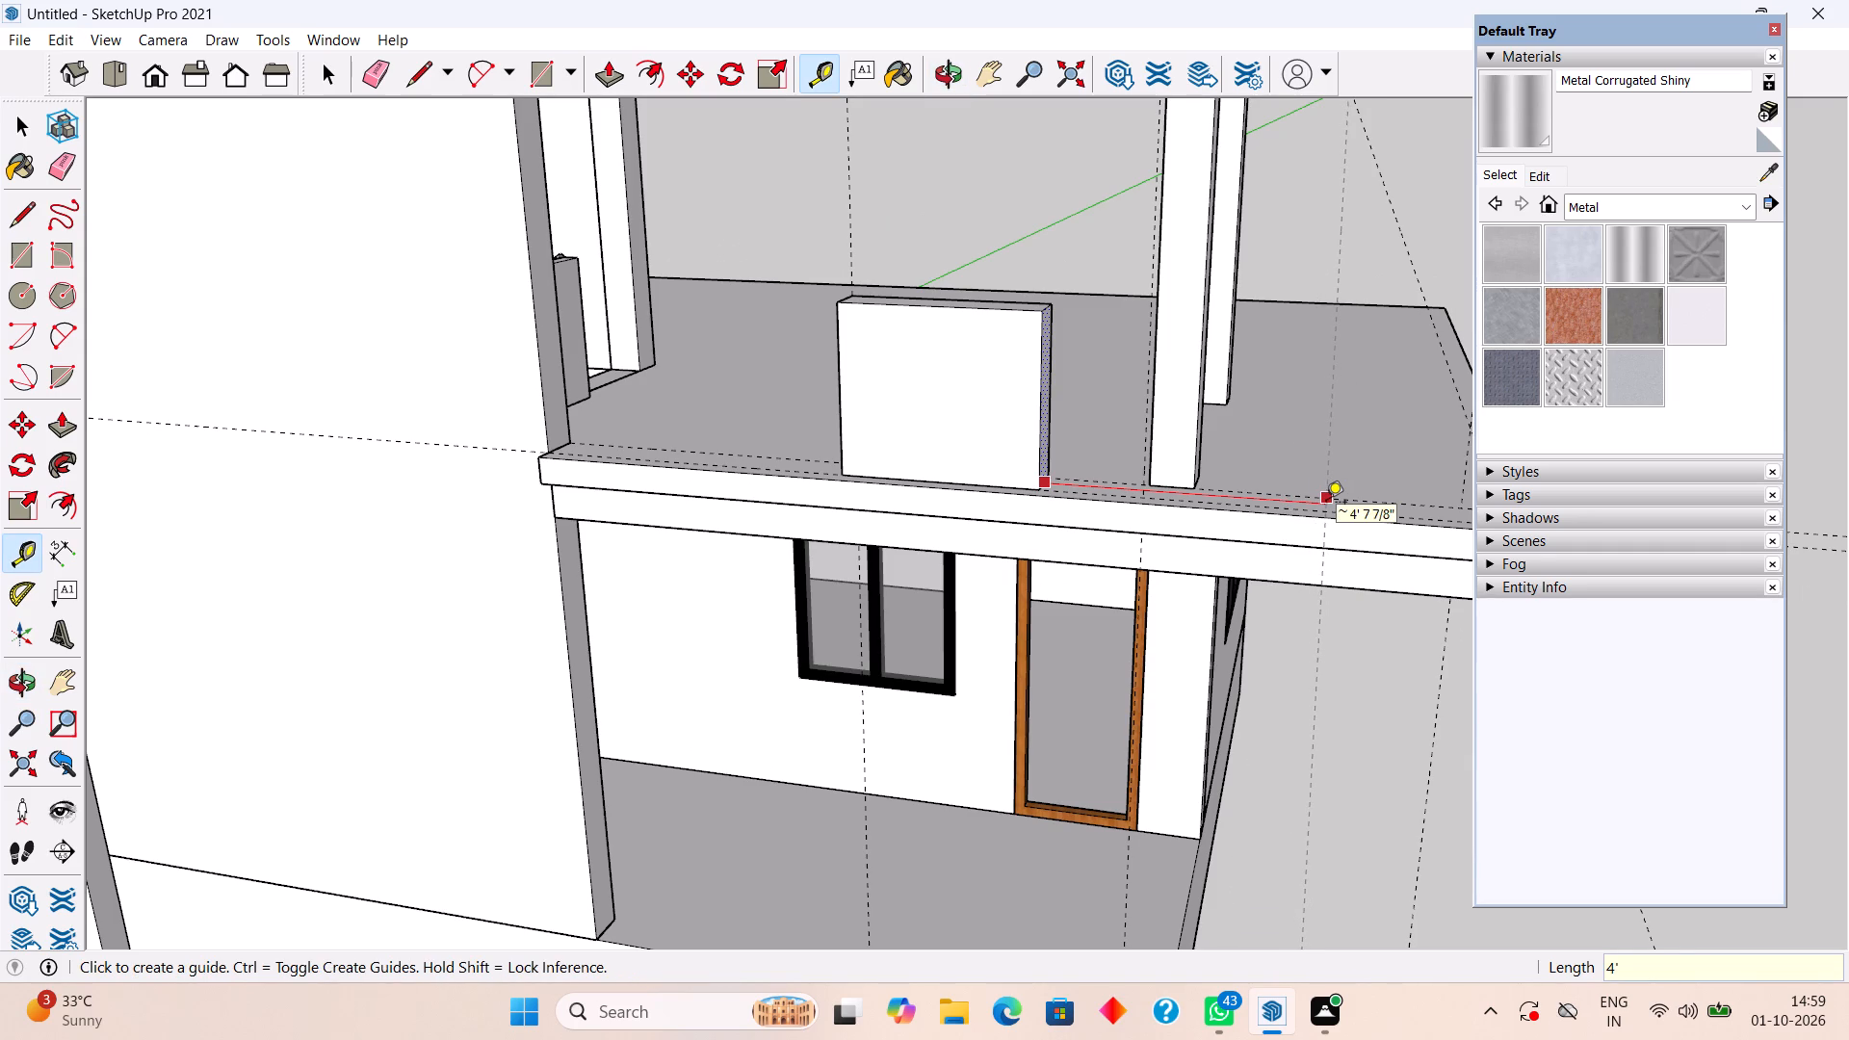
# Draw a 4' by 9" rectangle on the slab from the parapet block's column-side base corner to the 4' guide.
pyautogui.moveTo(1133, 558); pyautogui.dragTo(1168, 781, button='middle')
pyautogui.scroll(-1, 1133, 558)
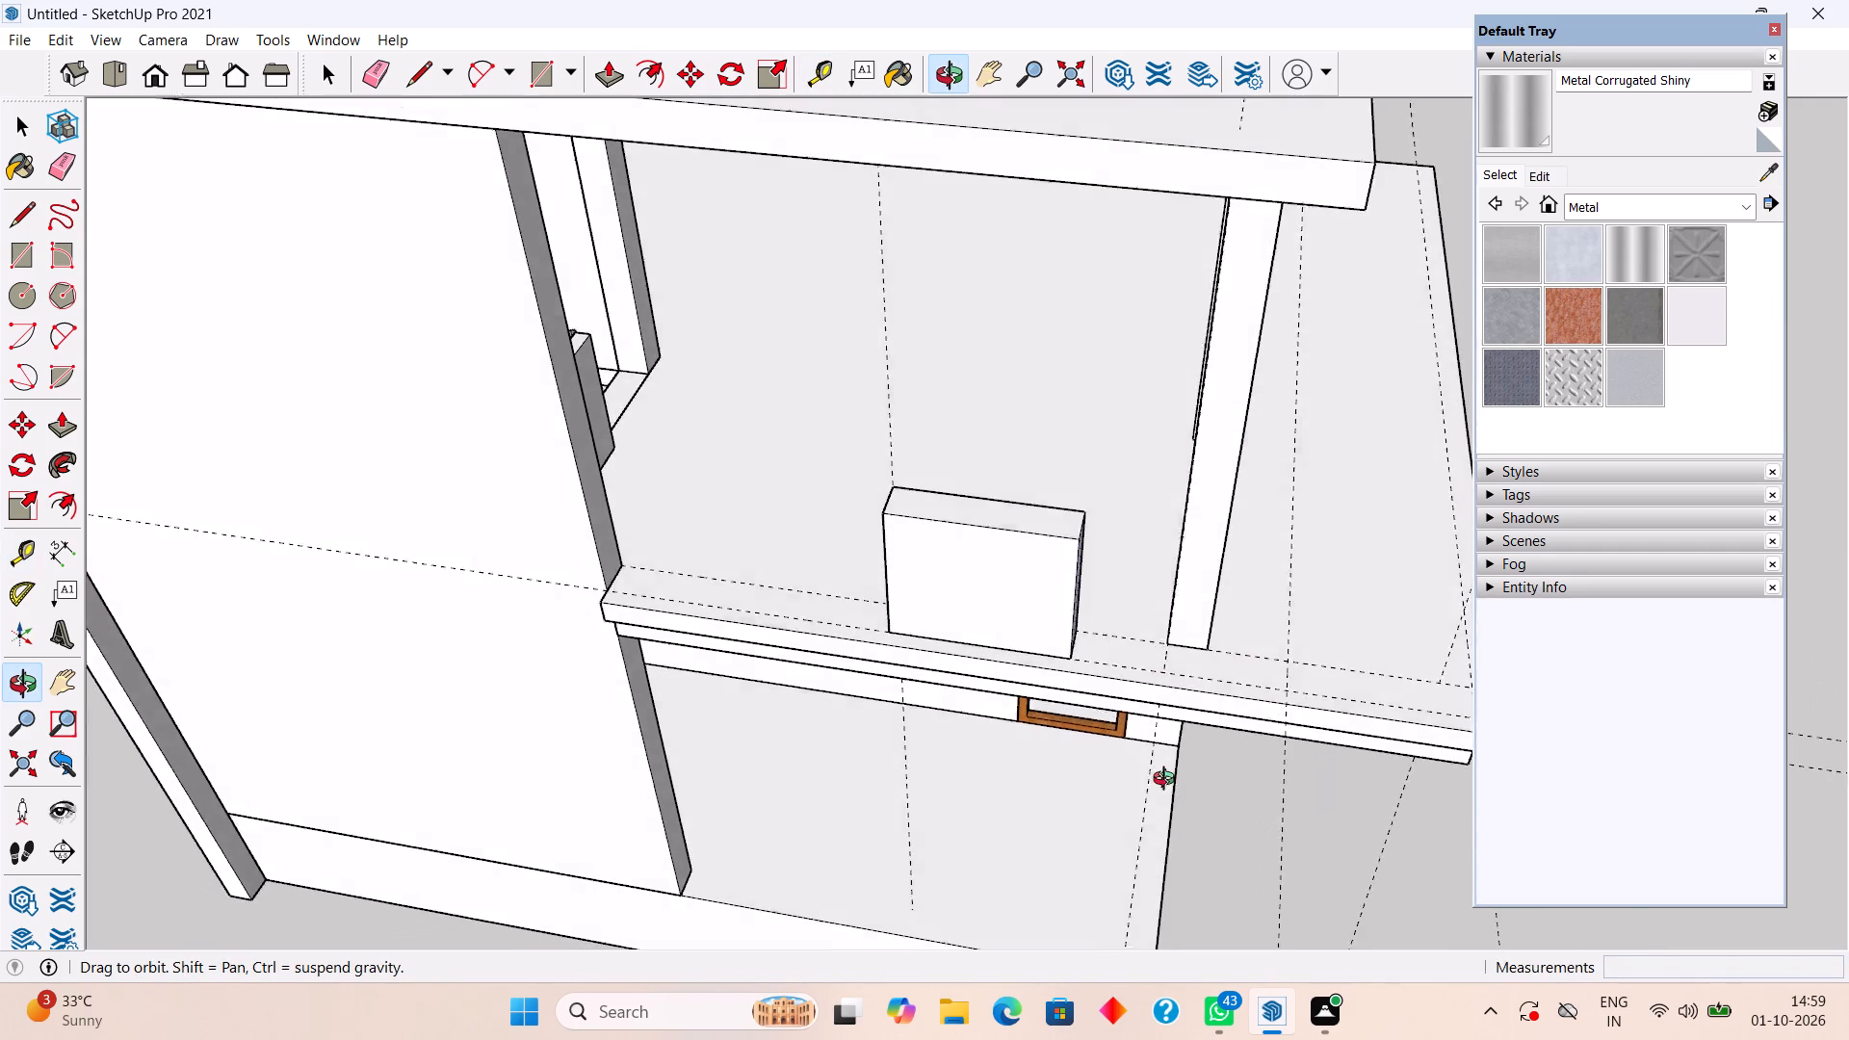
pyautogui.moveTo(1168, 781); pyautogui.dragTo(1150, 781, button='middle')
pyautogui.scroll(6, 1104, 667)
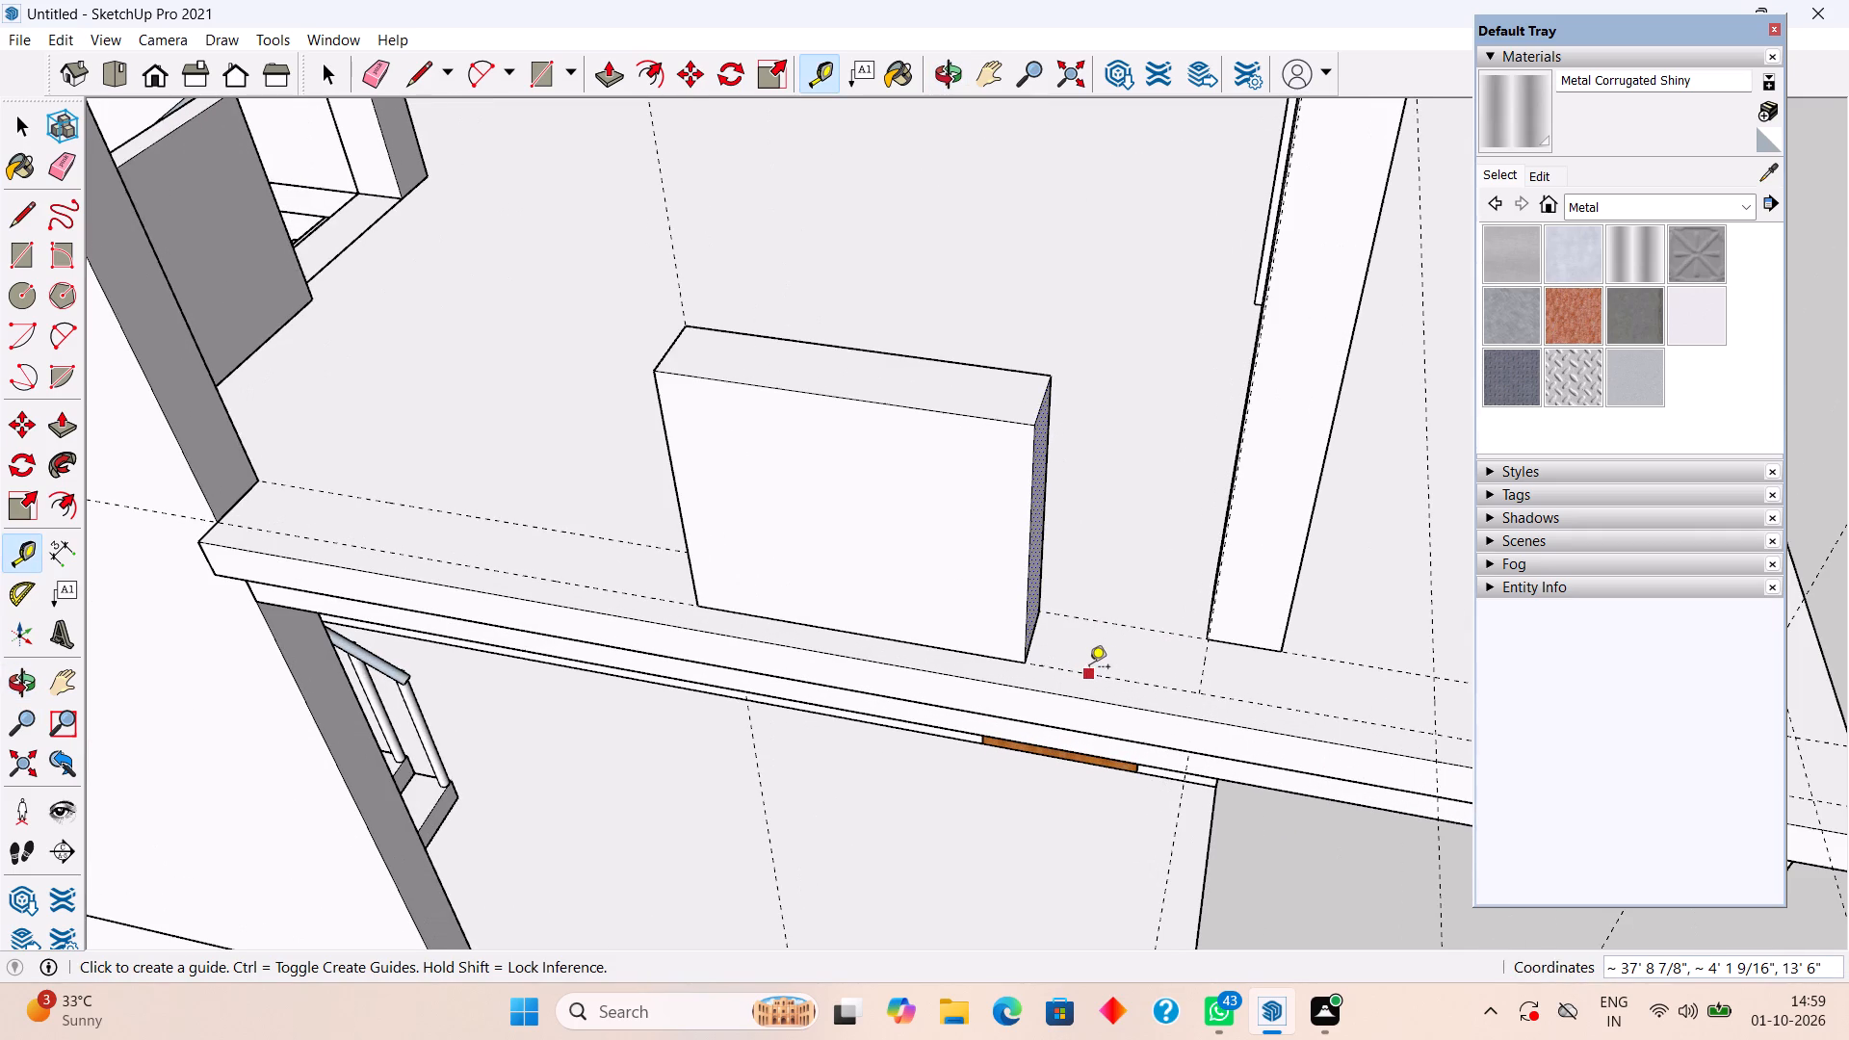
pyautogui.press('space')
pyautogui.write('r')
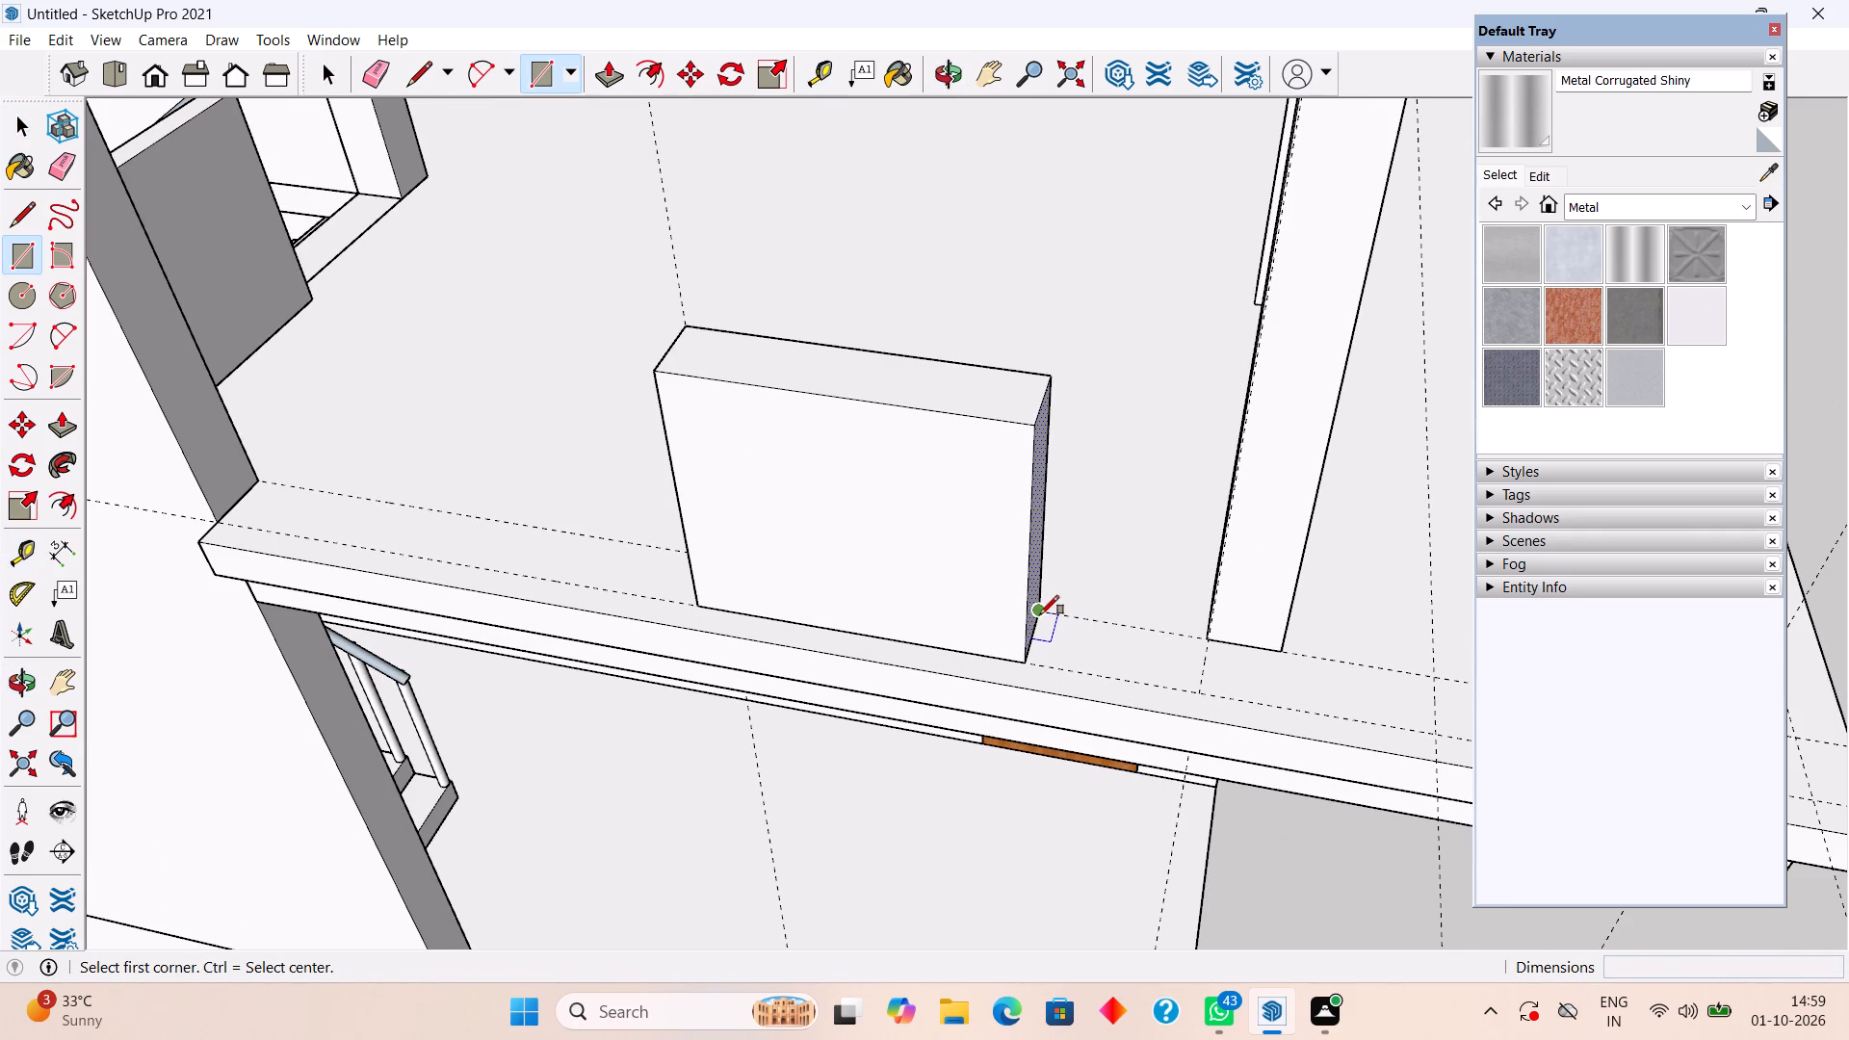
pyautogui.click(1040, 614)
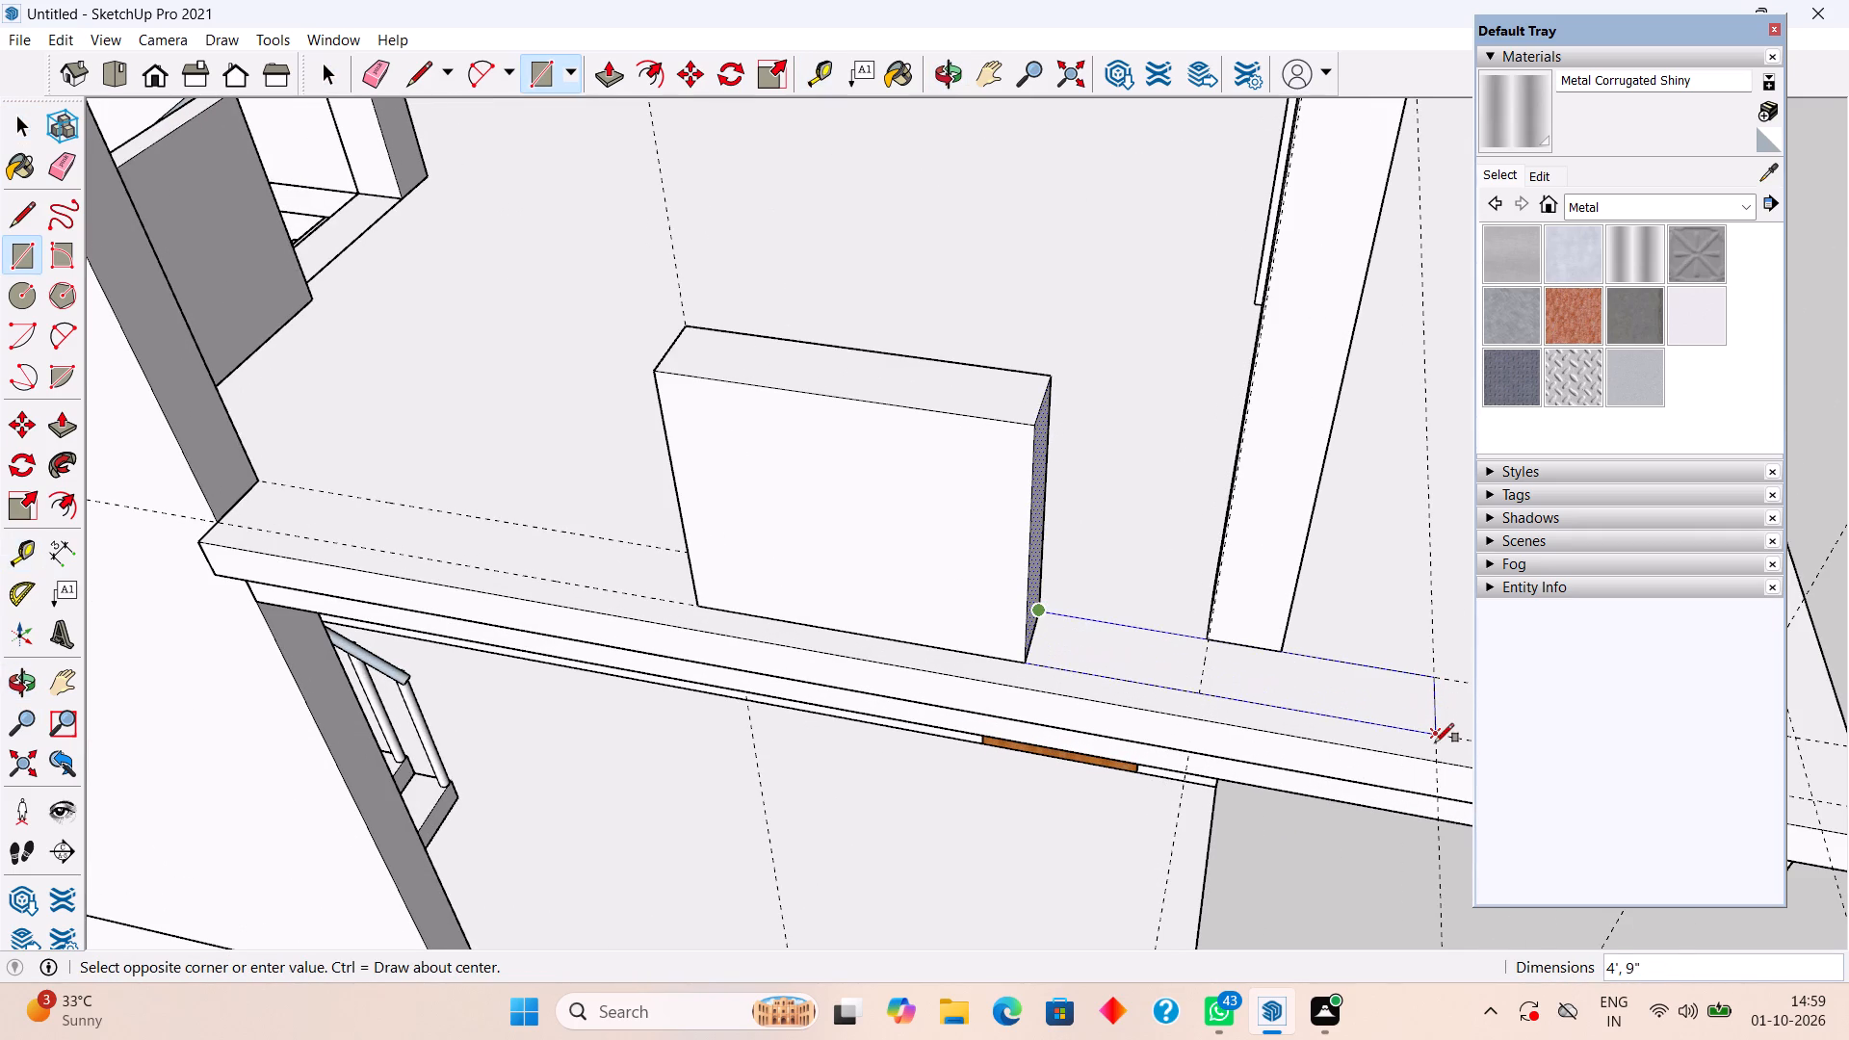
pyautogui.click(1436, 736)
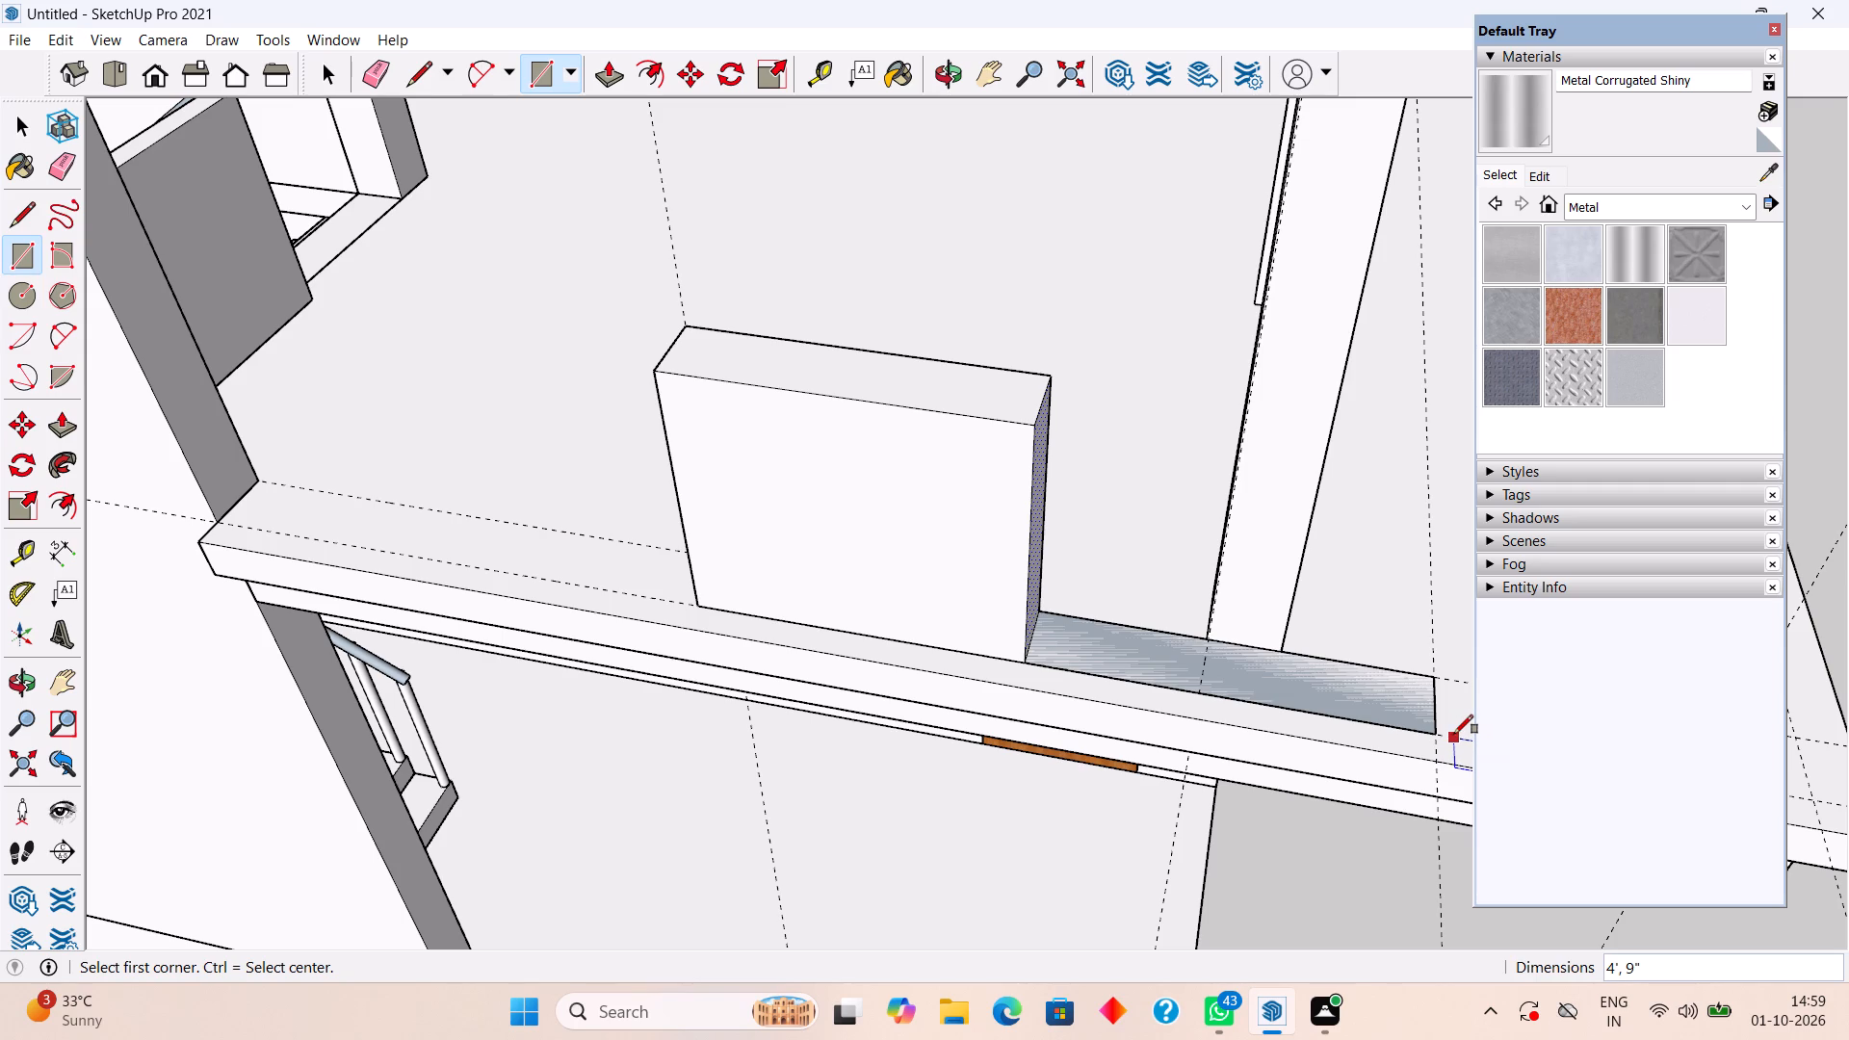
pyautogui.press('space')
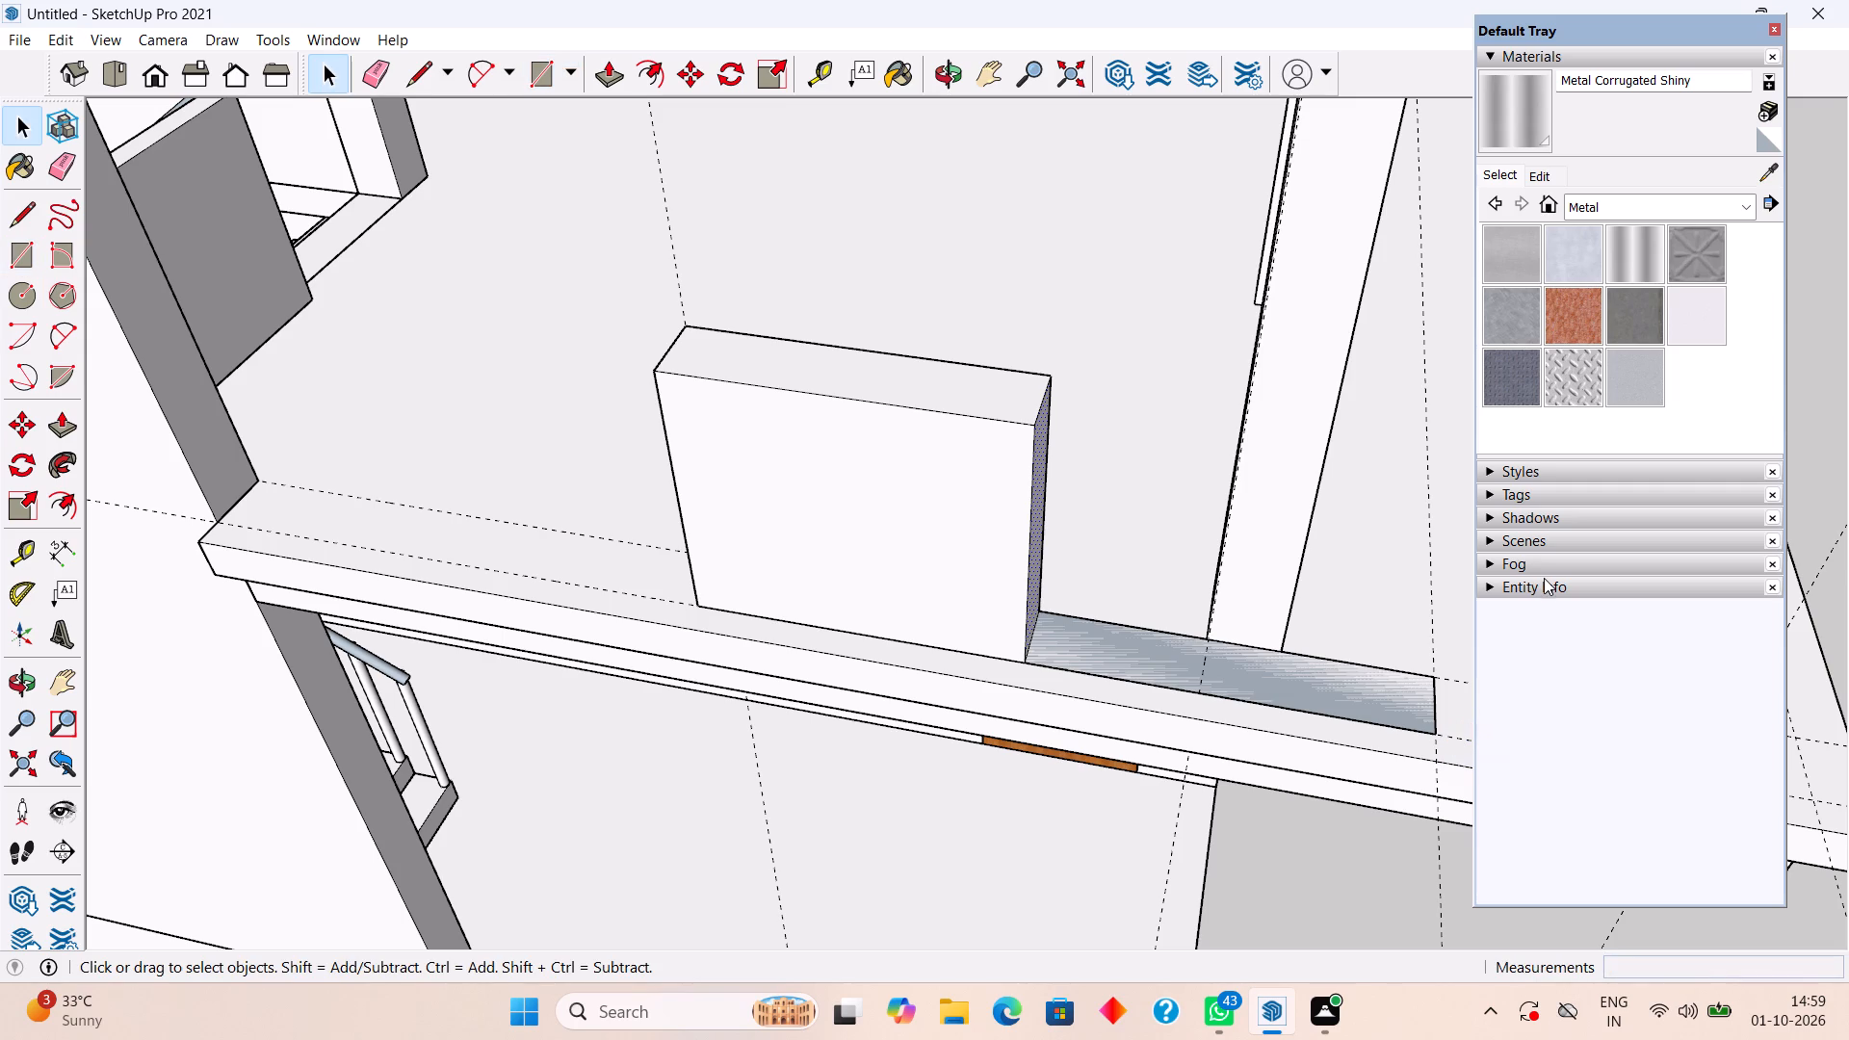
# Undo the 4' by 9" rectangle attached to the existing parapet block and make that block a group.
pyautogui.tripleClick(886, 561)
pyautogui.tripleClick(886, 561)
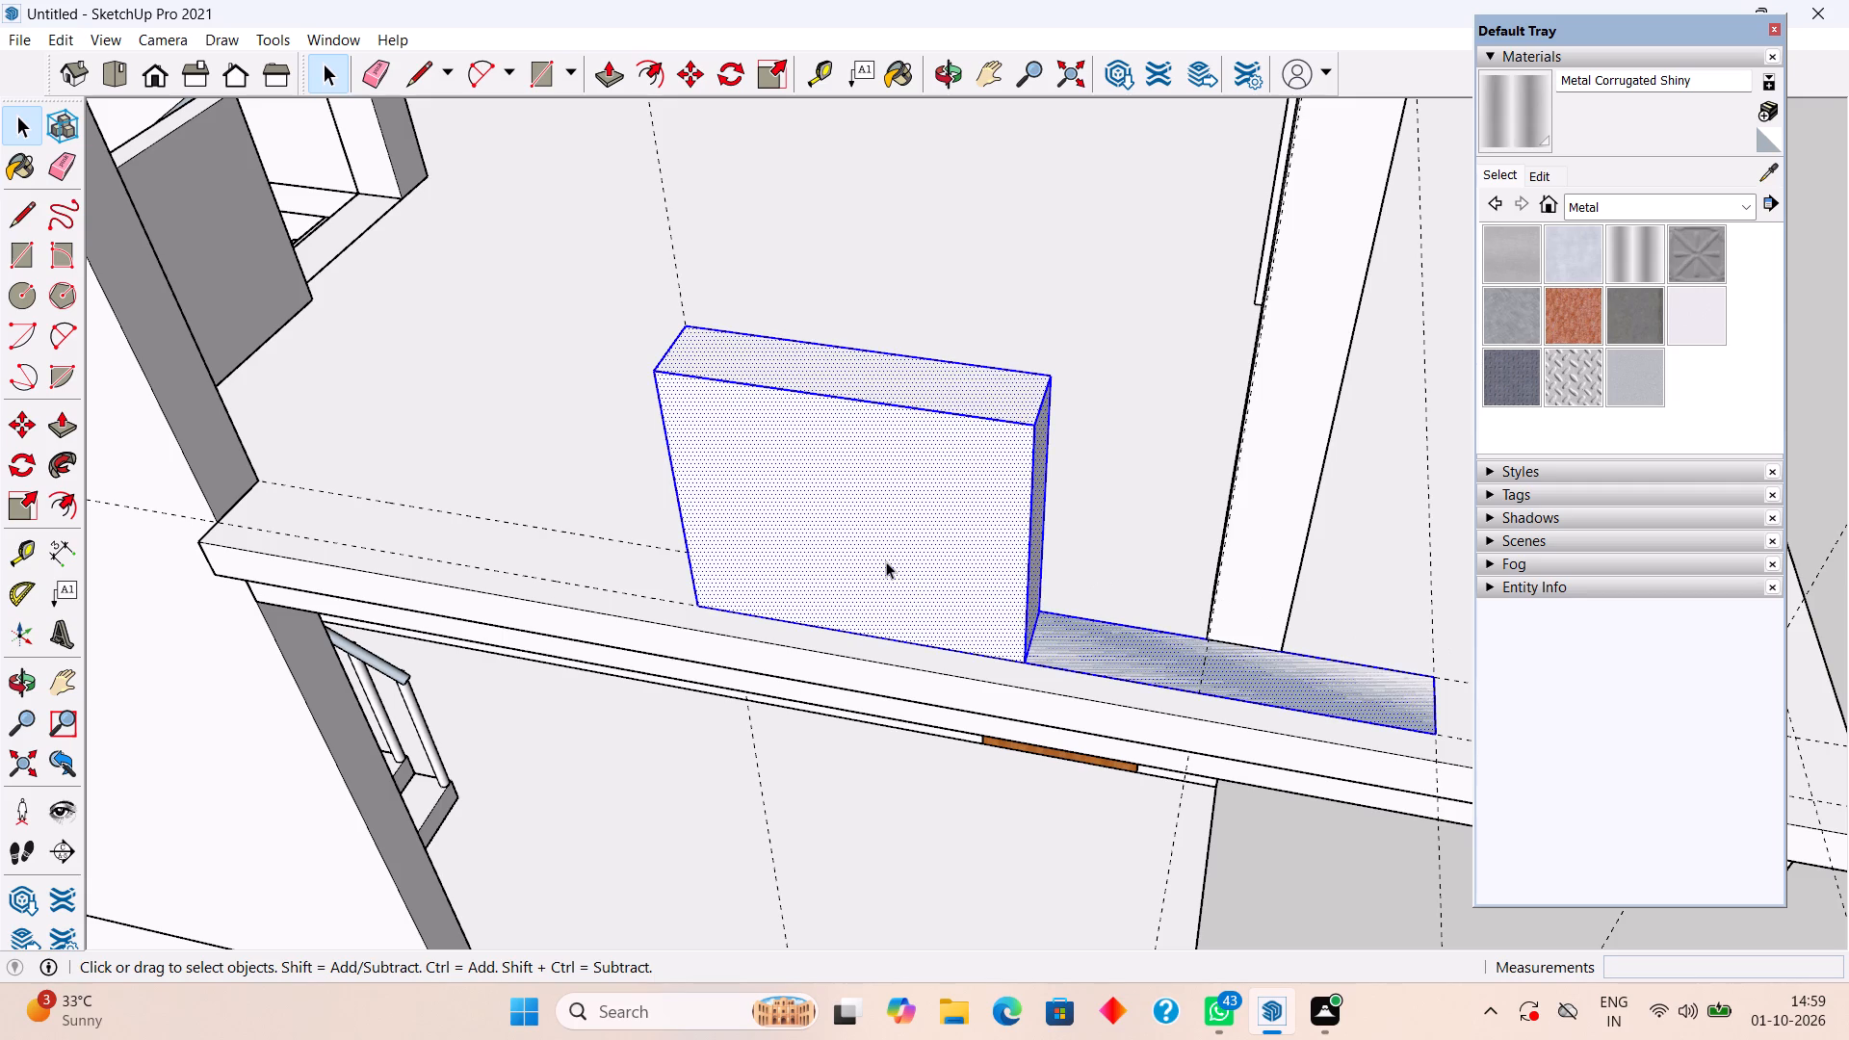
pyautogui.tripleClick(886, 561)
pyautogui.click(886, 561)
pyautogui.moveTo(972, 592); pyautogui.dragTo(940, 529, button='middle')
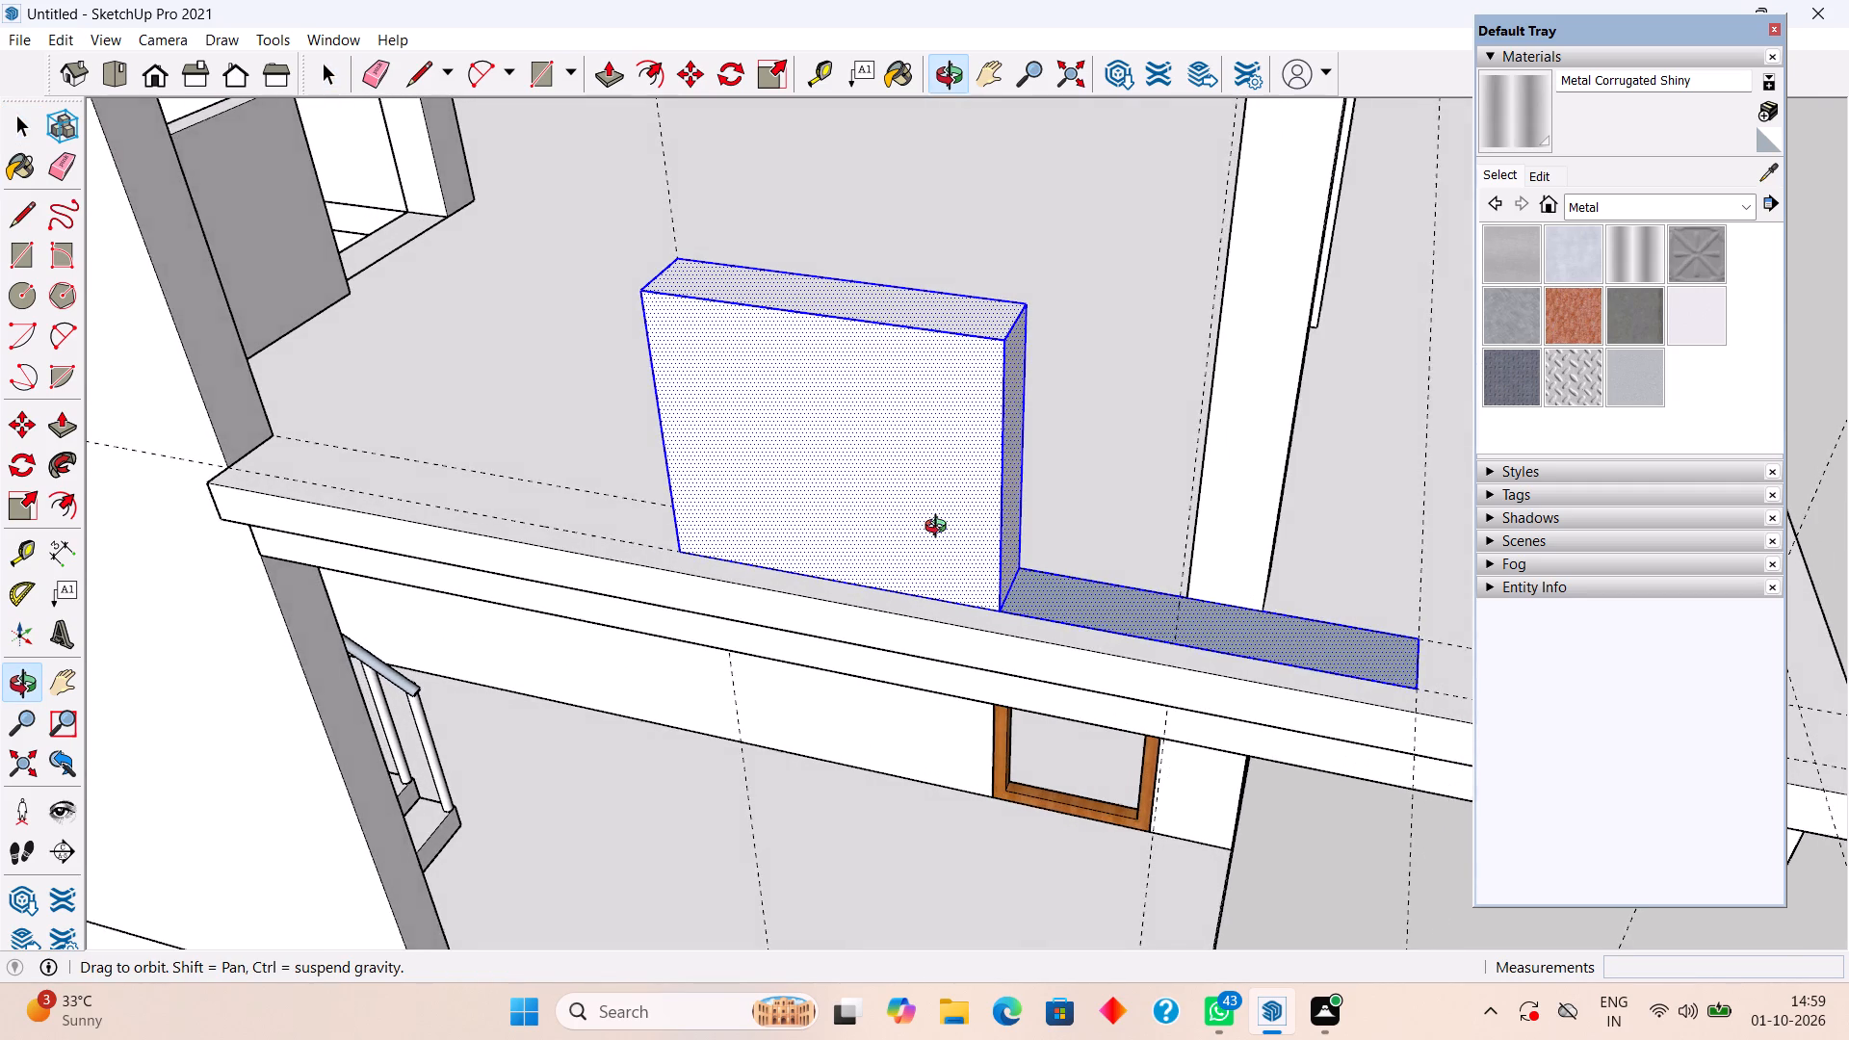
pyautogui.moveTo(940, 529); pyautogui.dragTo(949, 582, button='middle')
pyautogui.scroll(-3, 949, 581)
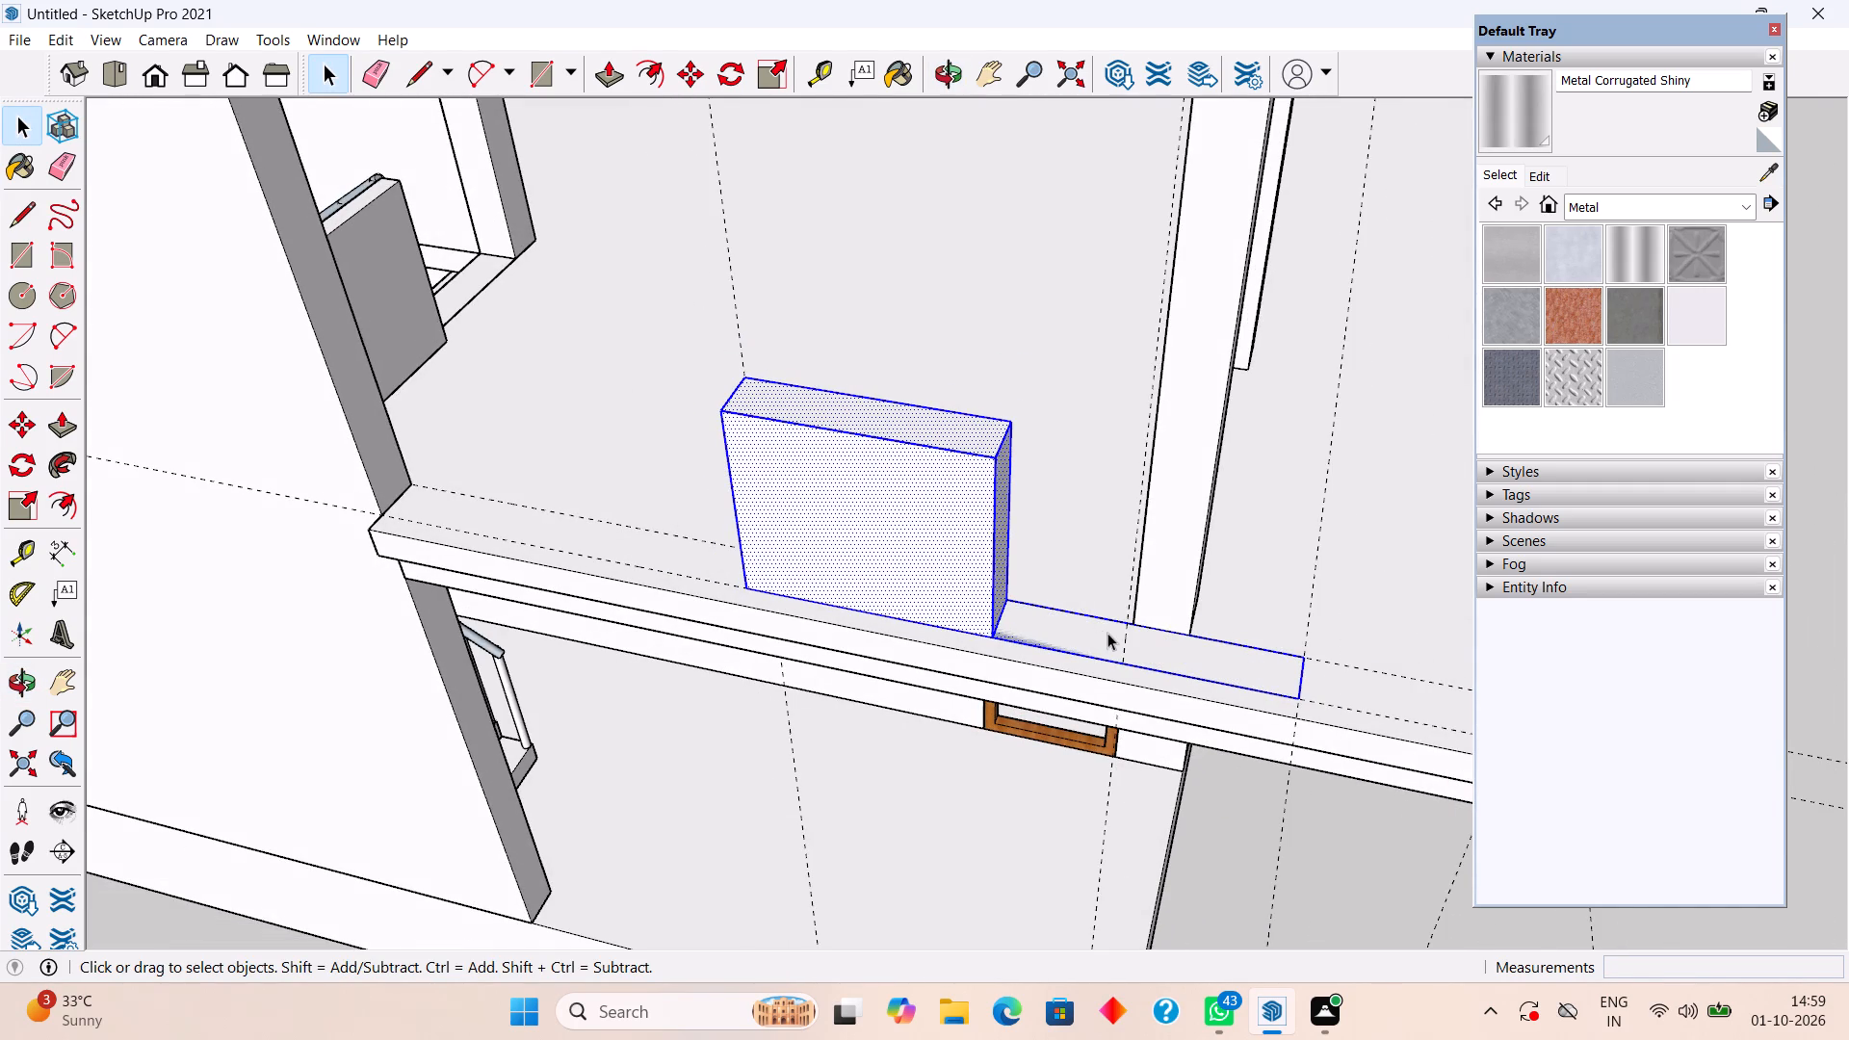
pyautogui.hotkey('ctrl', 'z')
pyautogui.rightClick(919, 559)
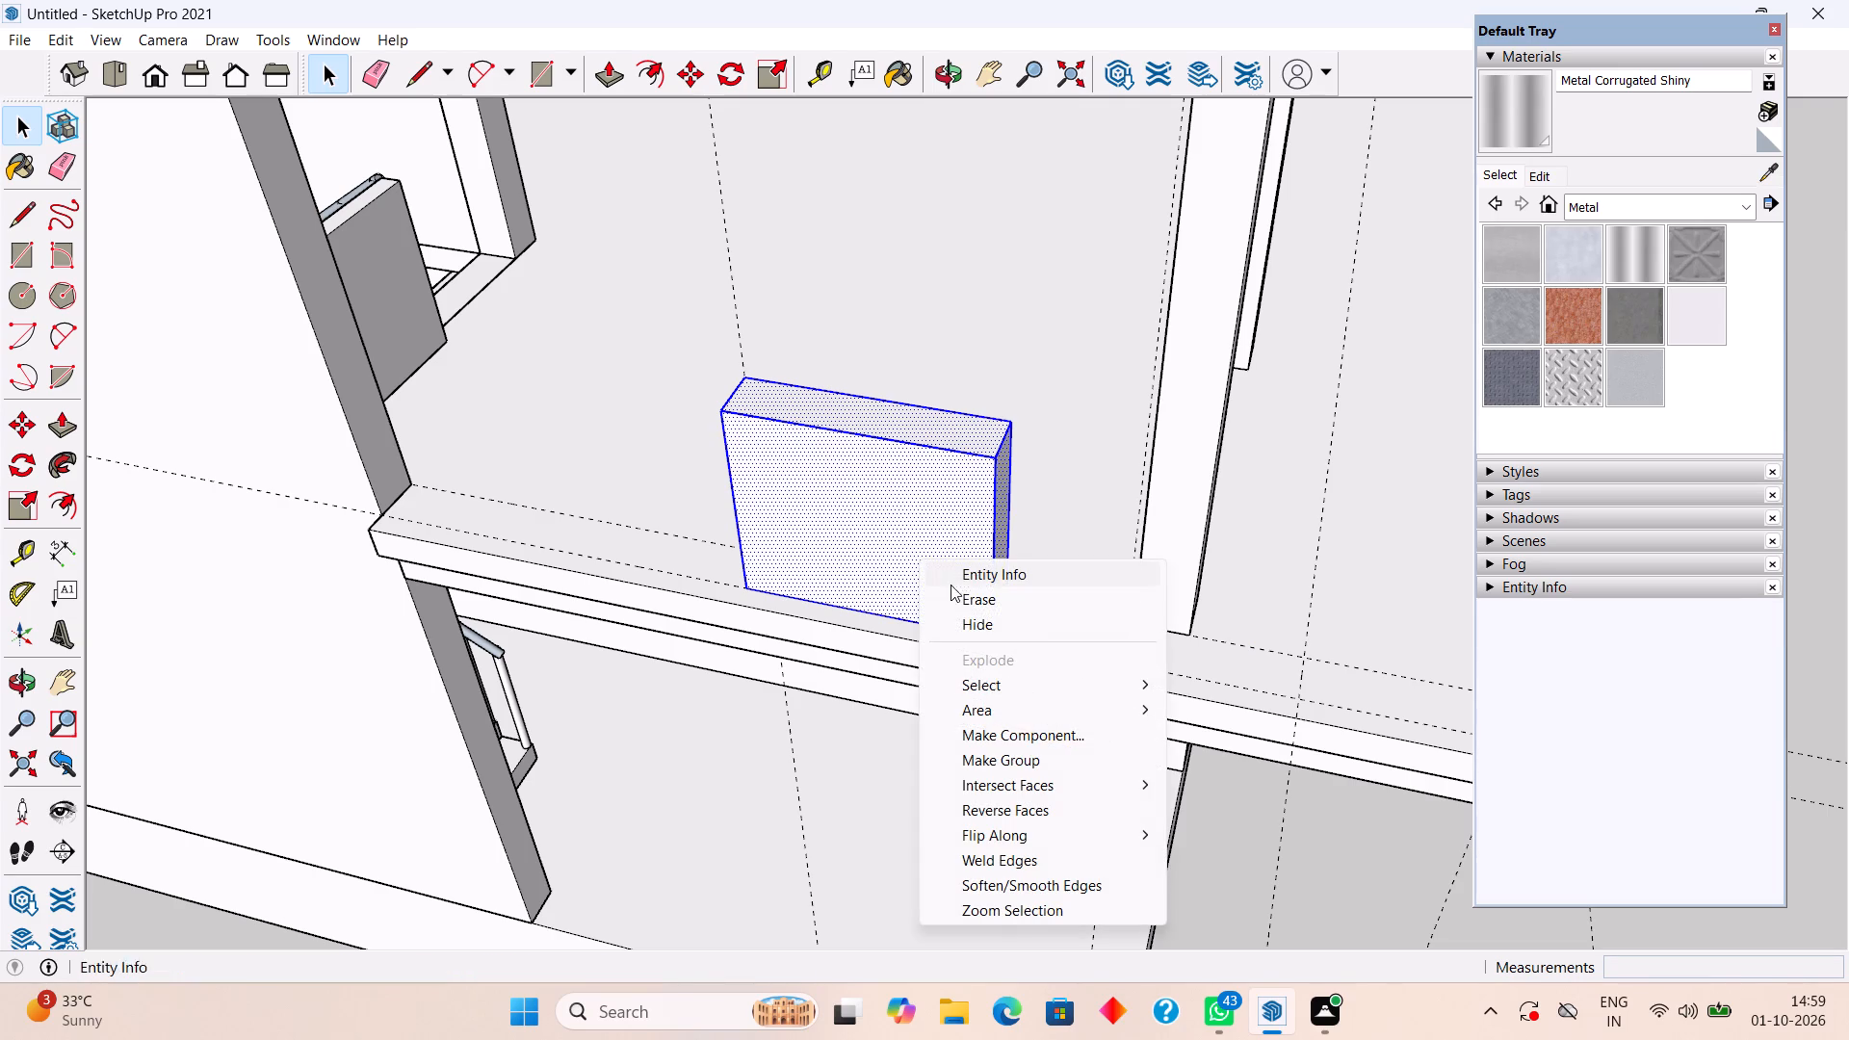
pyautogui.click(999, 754)
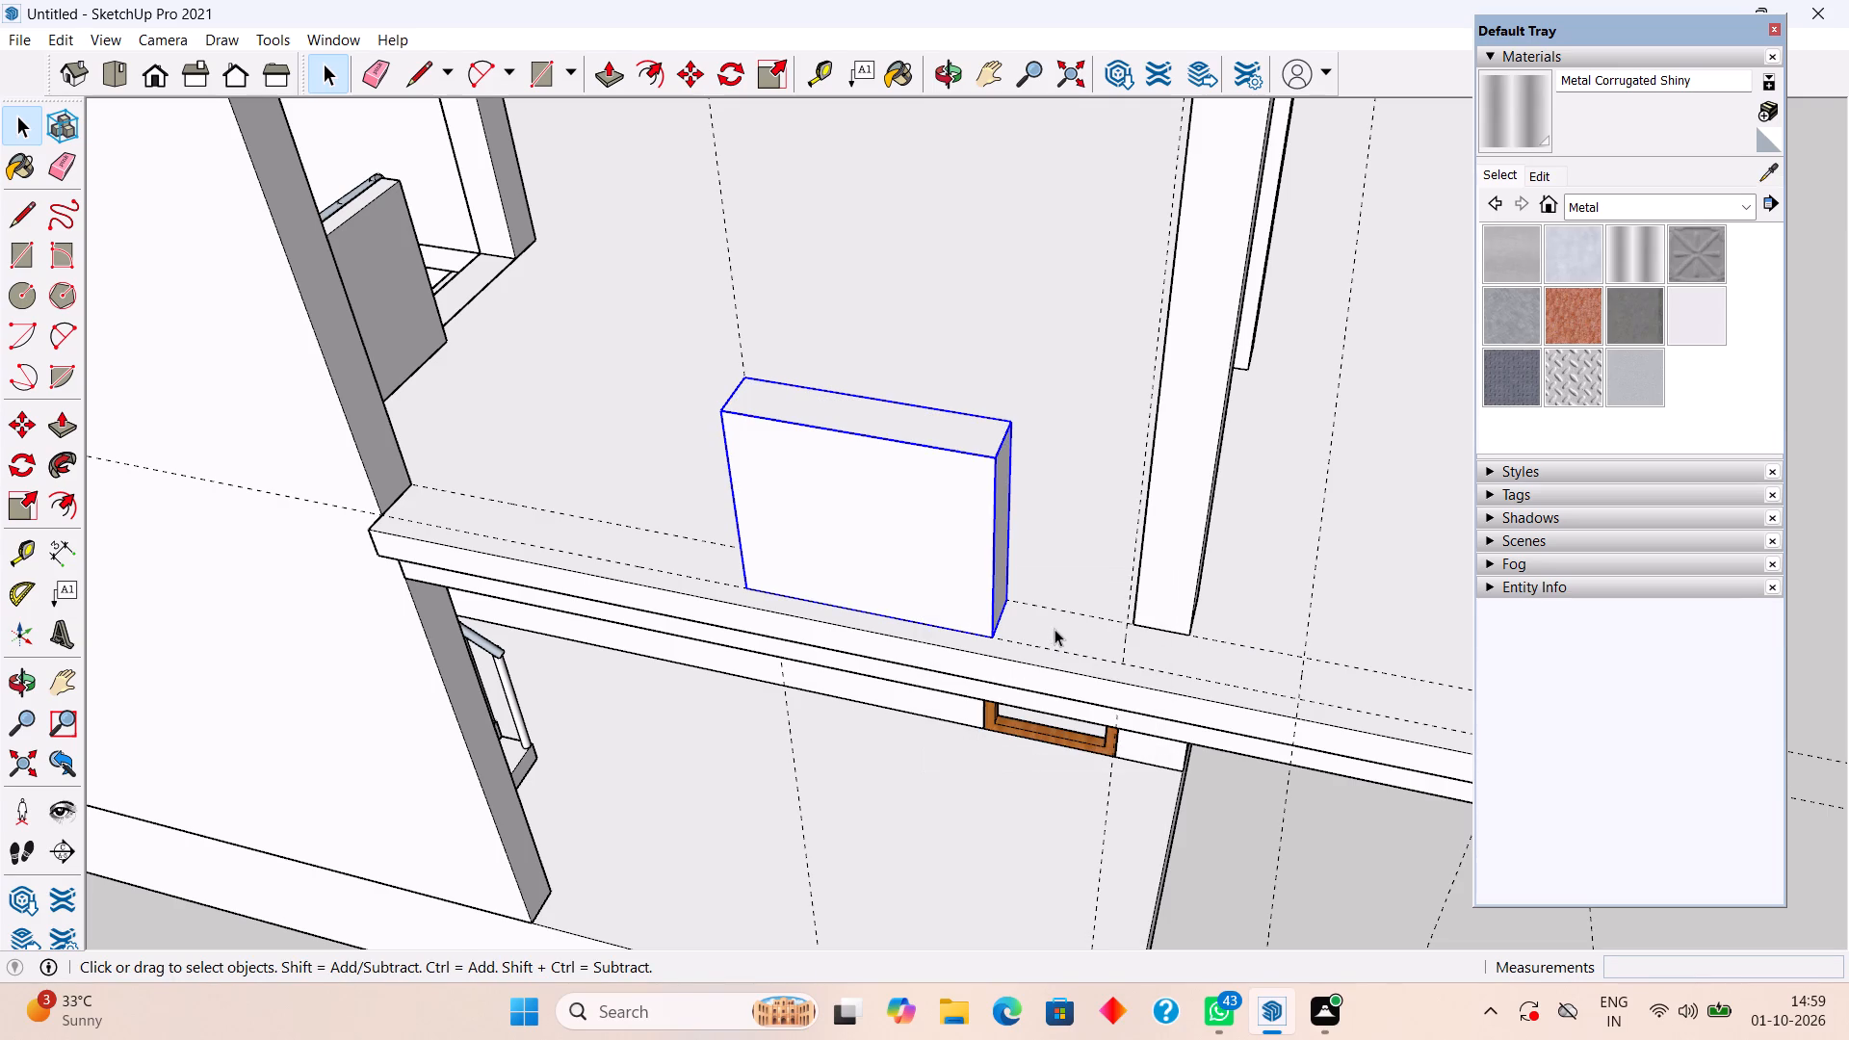
# Redraw the 4' by 9" rectangle on the slab from the grouped block's column-side base corner to the 4' guide.
pyautogui.press('r')
pyautogui.click(1011, 600)
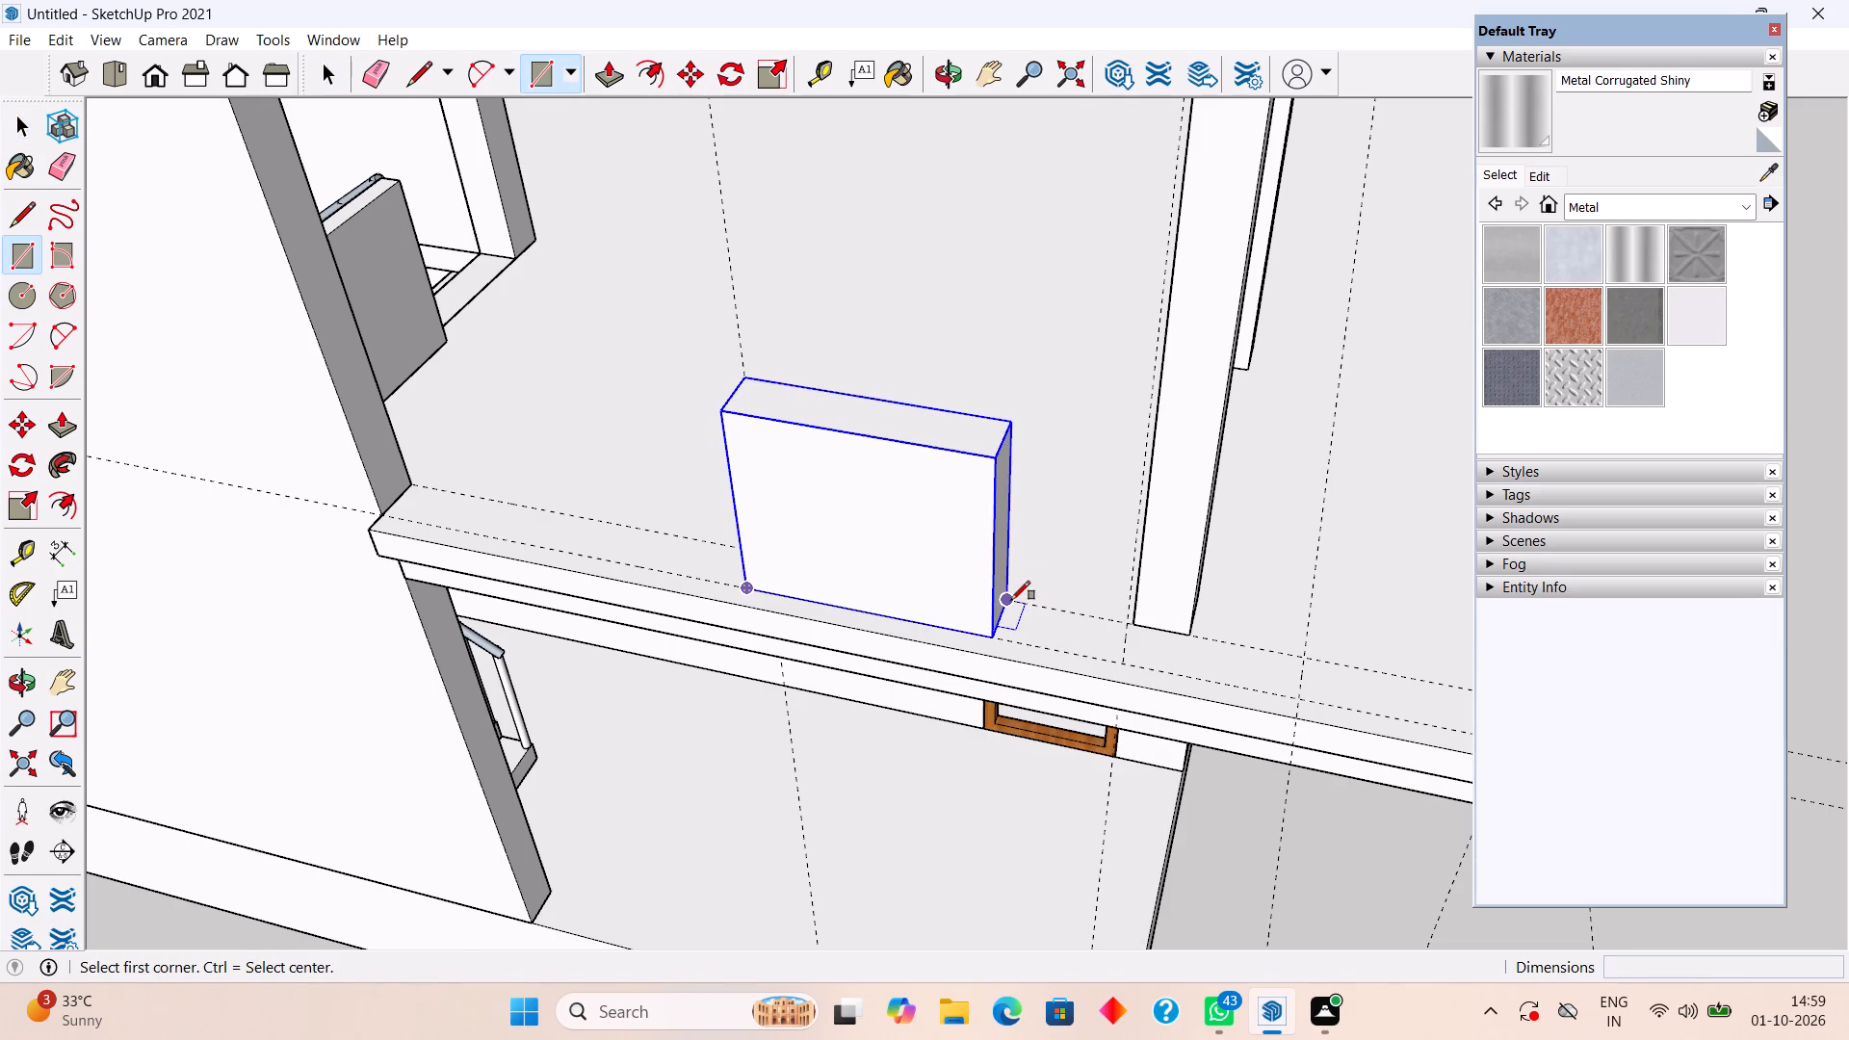
pyautogui.click(1302, 702)
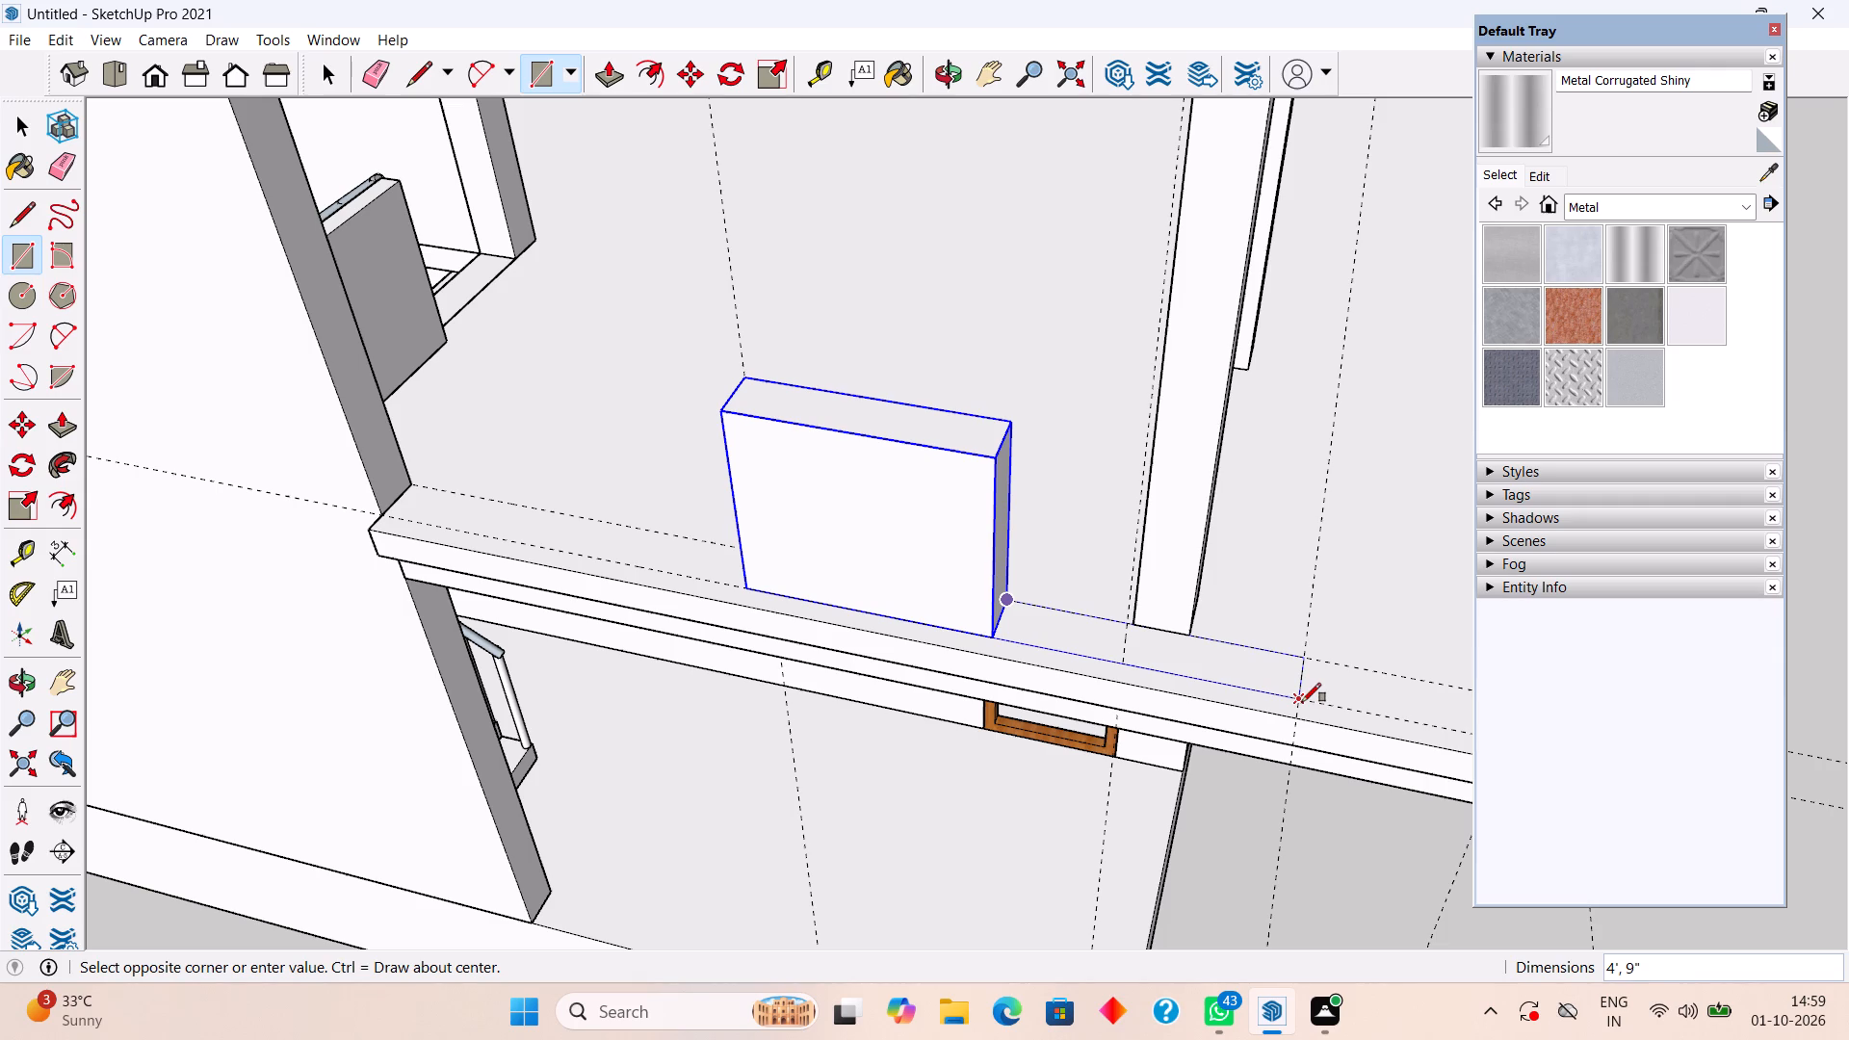
pyautogui.press('space')
# Push/Pull the new slab rectangle up 3' to match the height of the adjacent parapet block.
pyautogui.moveTo(1152, 665); pyautogui.dragTo(1162, 569, button='middle')
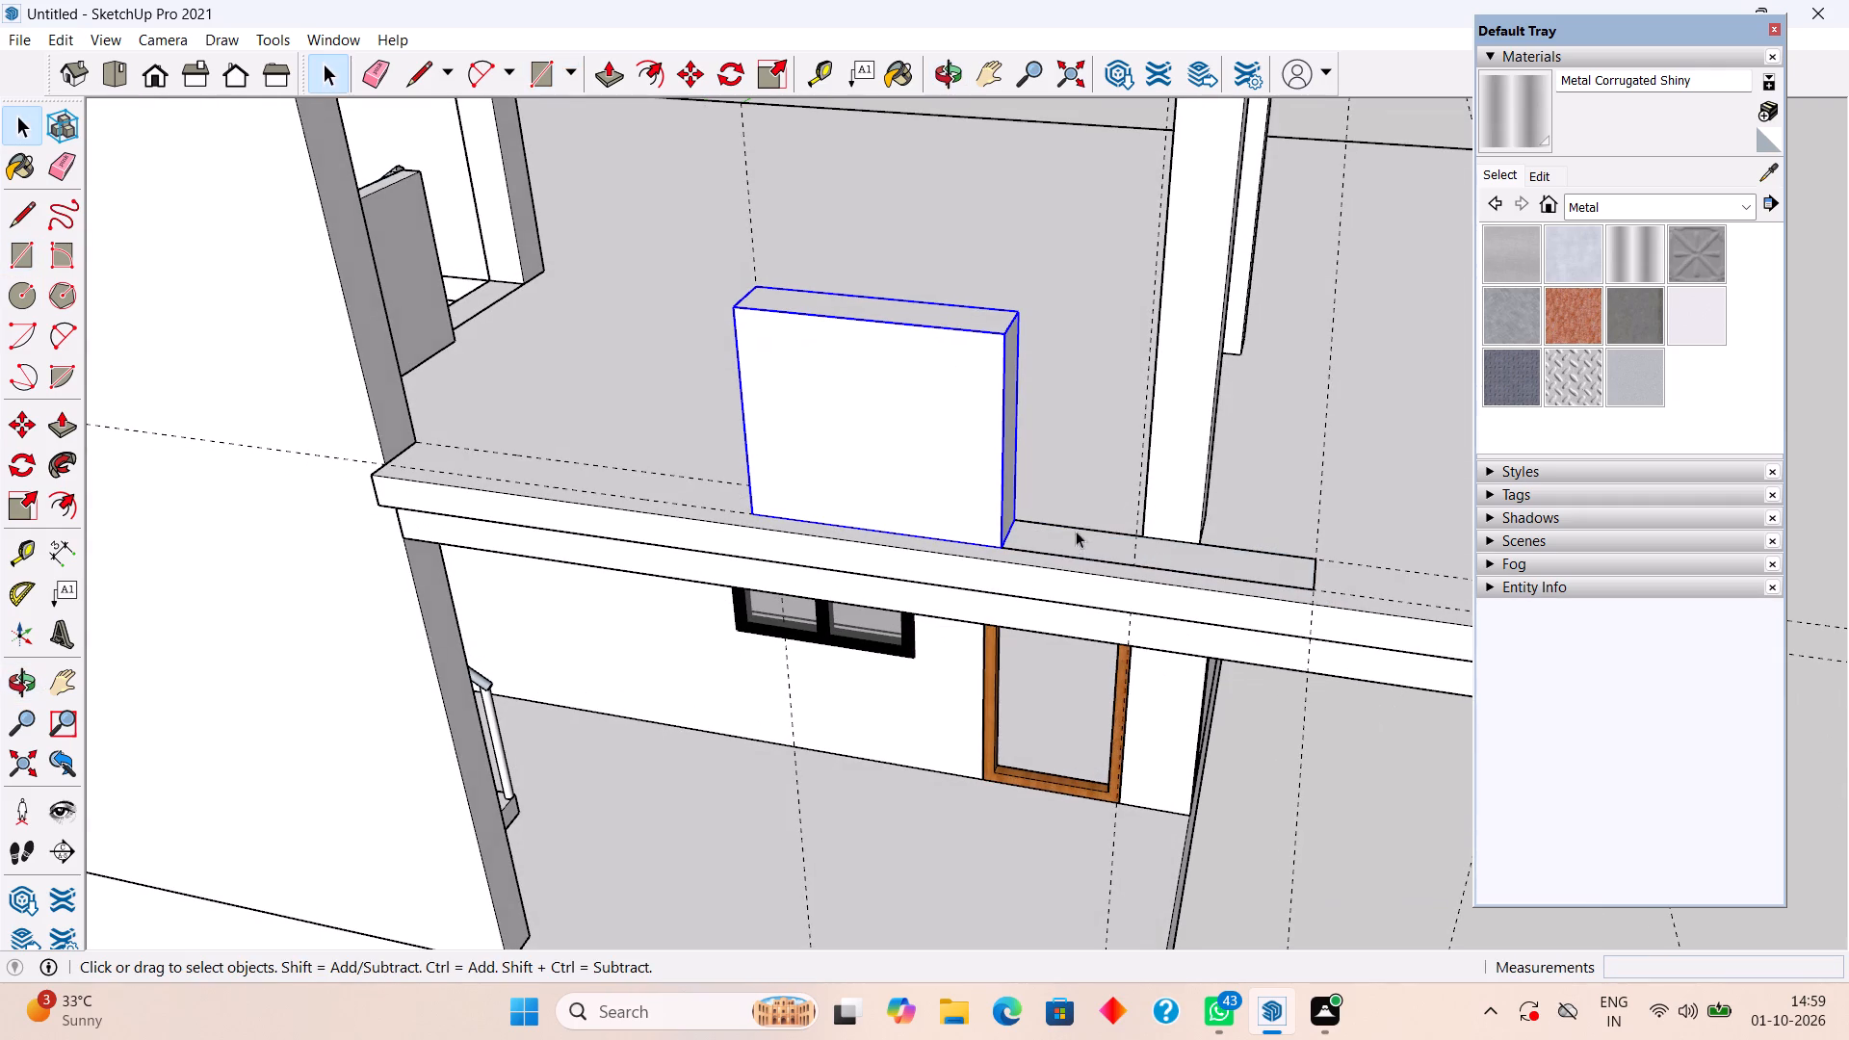
pyautogui.click(1063, 539)
pyautogui.scroll(3, 1082, 551)
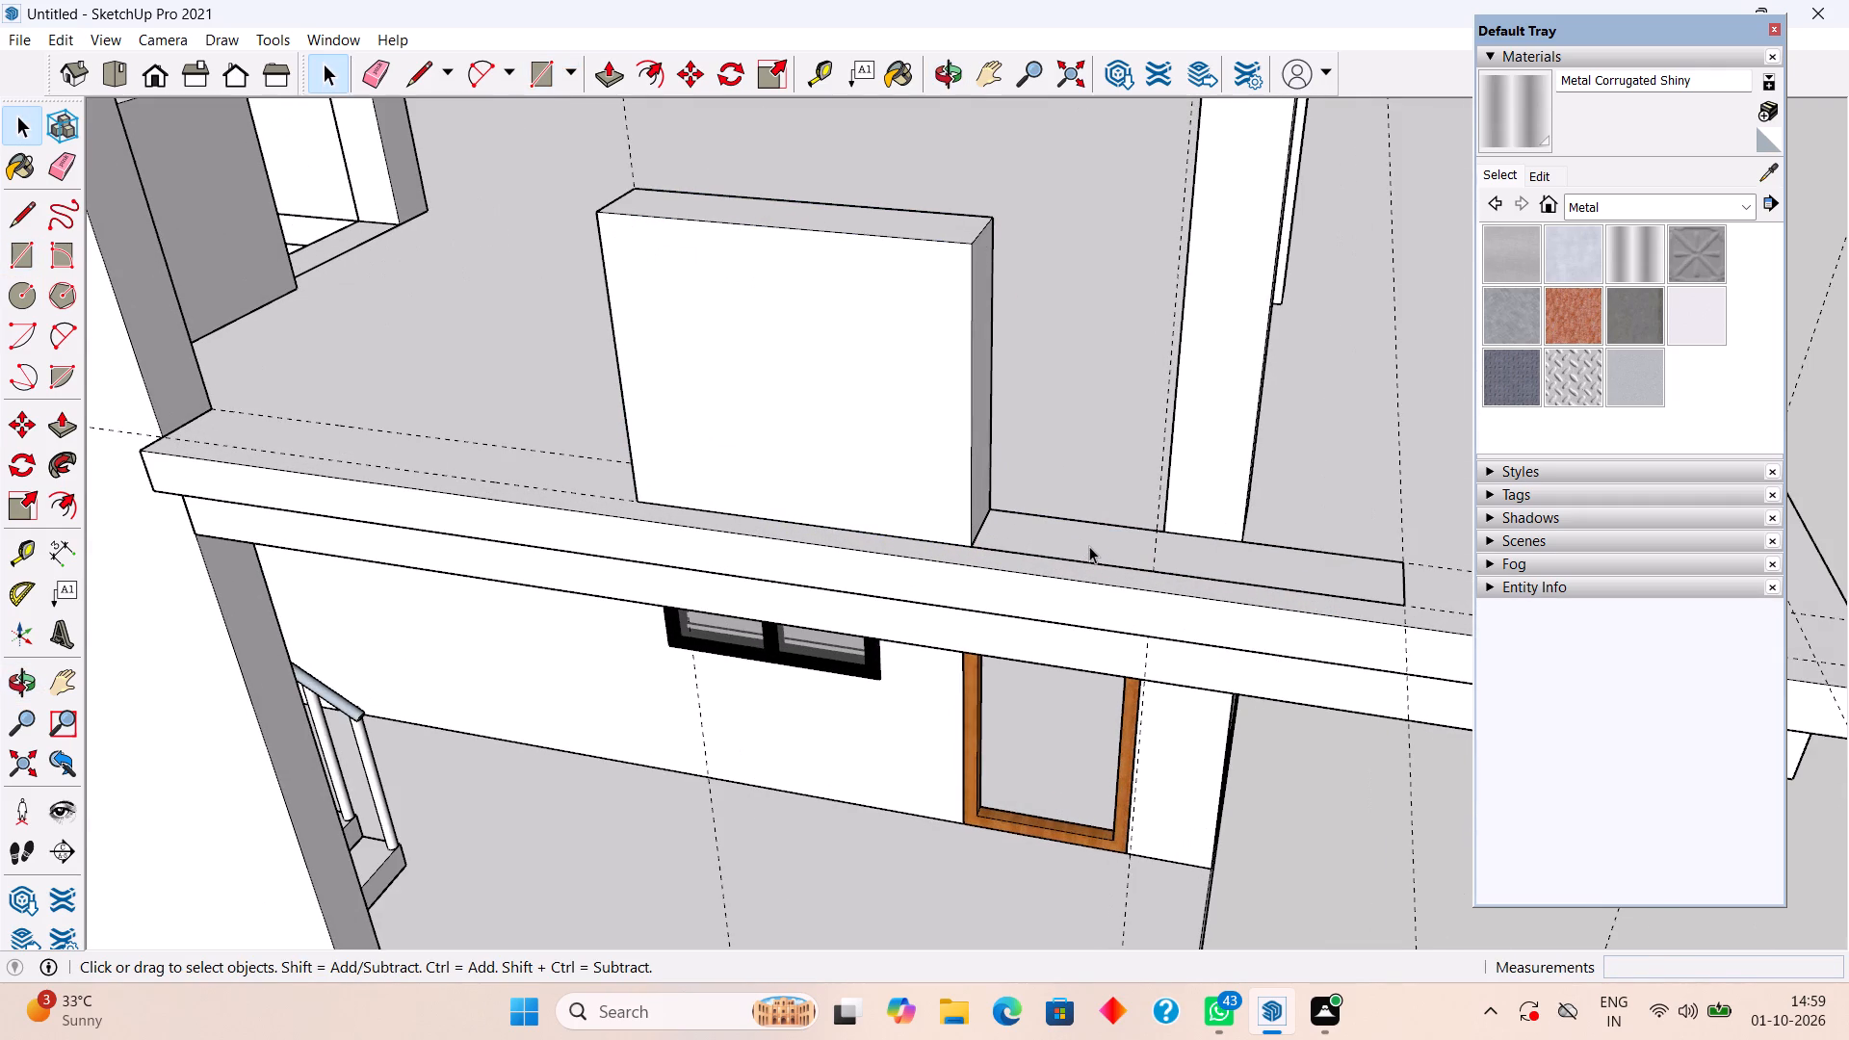
pyautogui.click(1089, 546)
pyautogui.press('p')
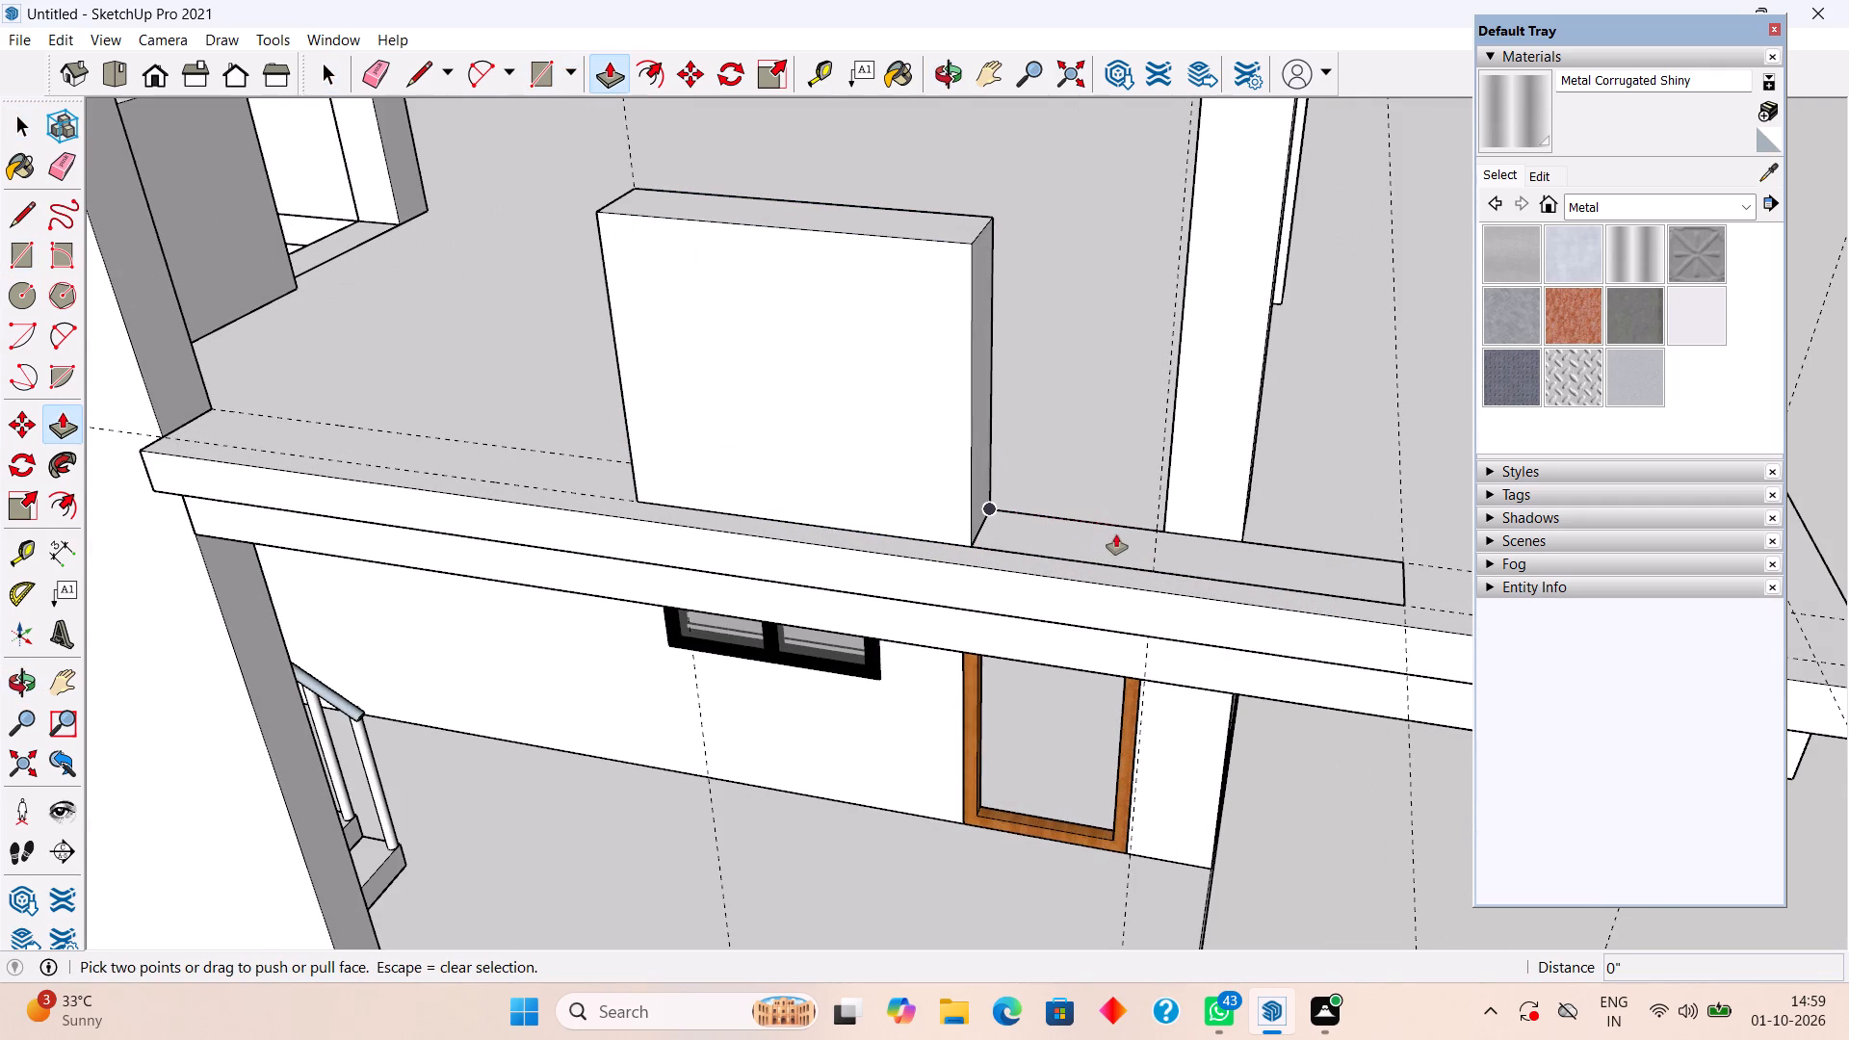
pyautogui.click(1116, 534)
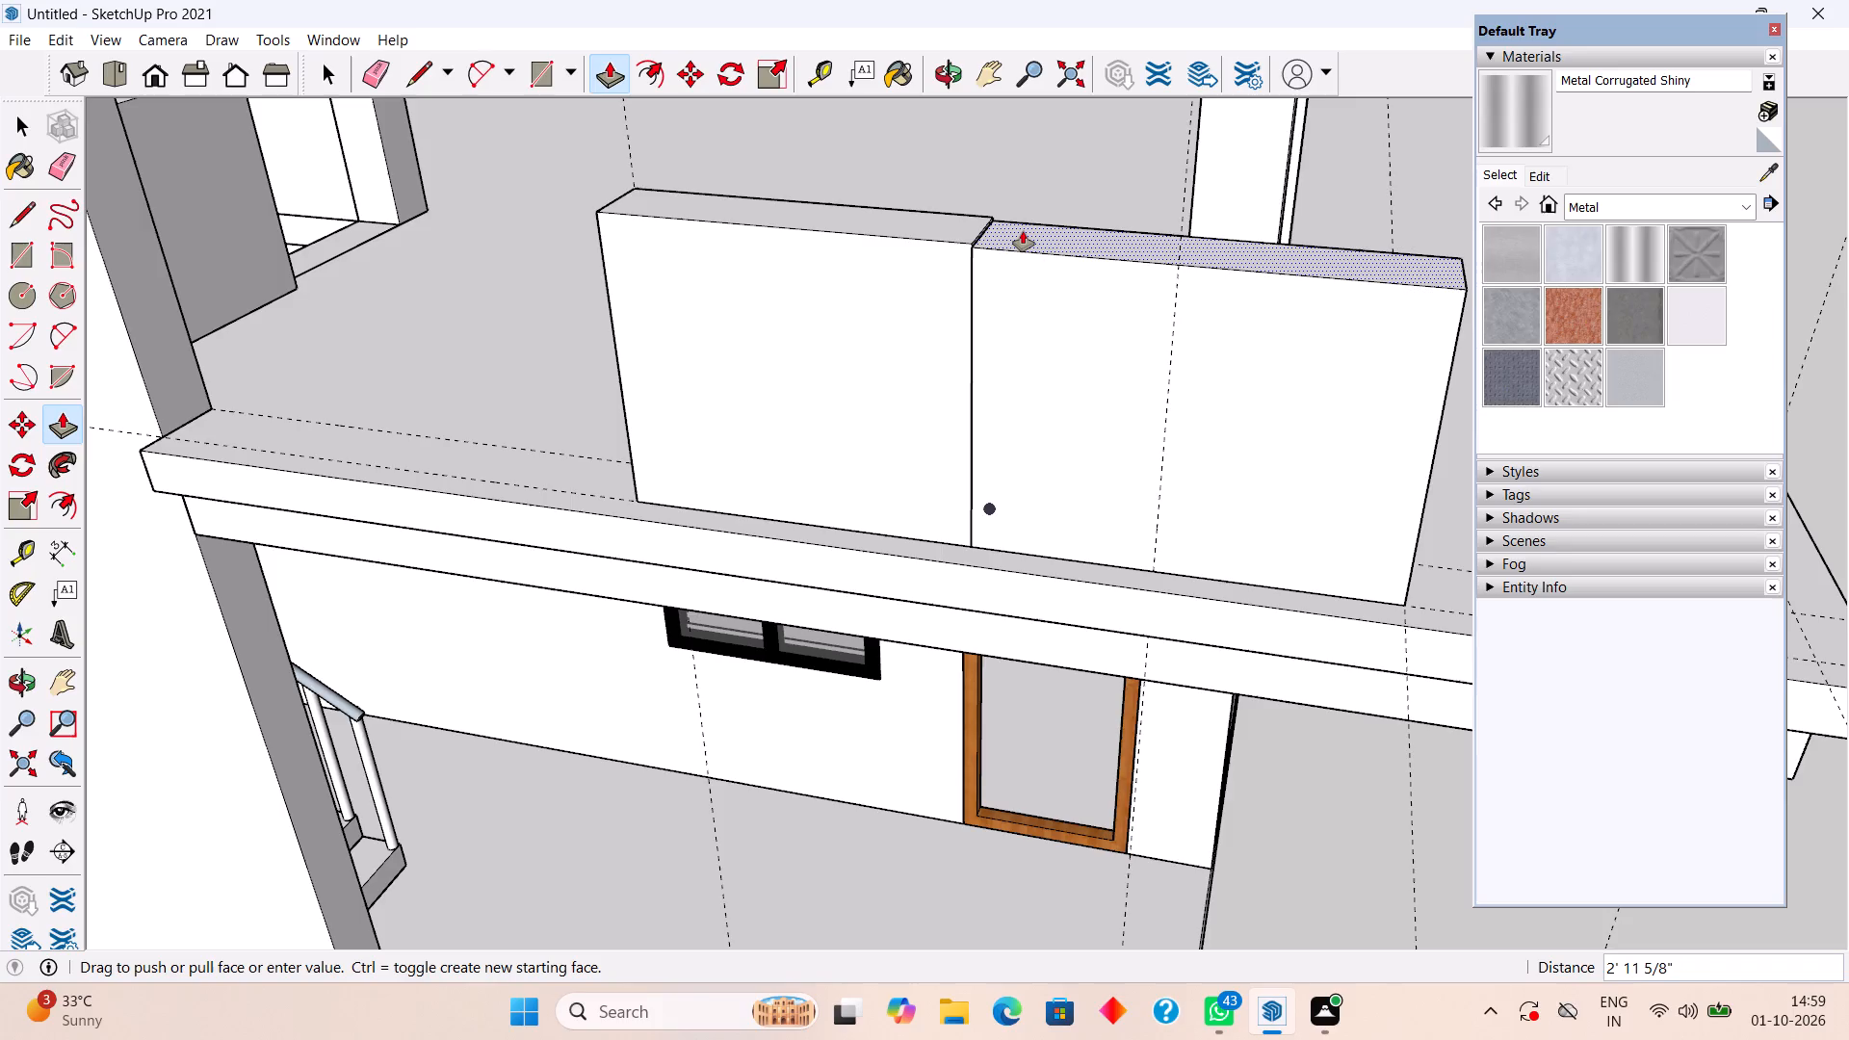
pyautogui.click(957, 228)
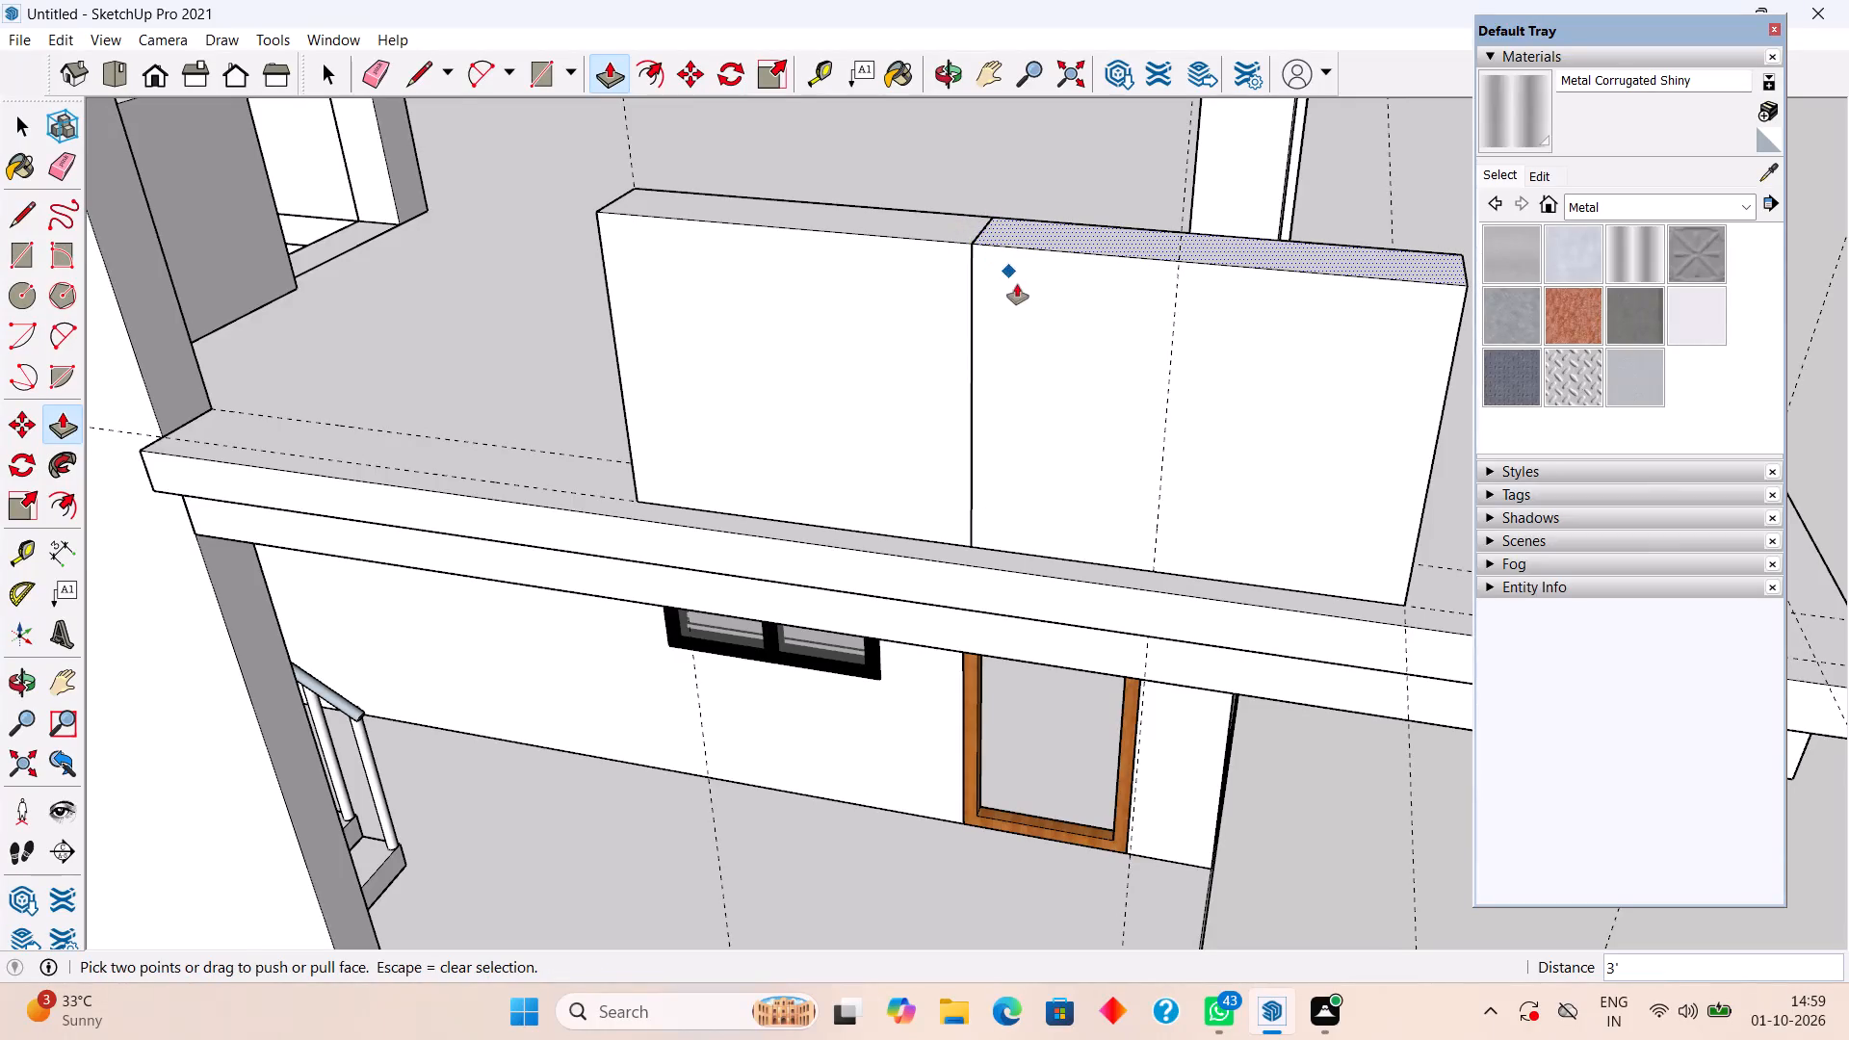
# Select the whole new 4' parapet block and make it a group.
pyautogui.press('space')
pyautogui.tripleClick(1123, 344)
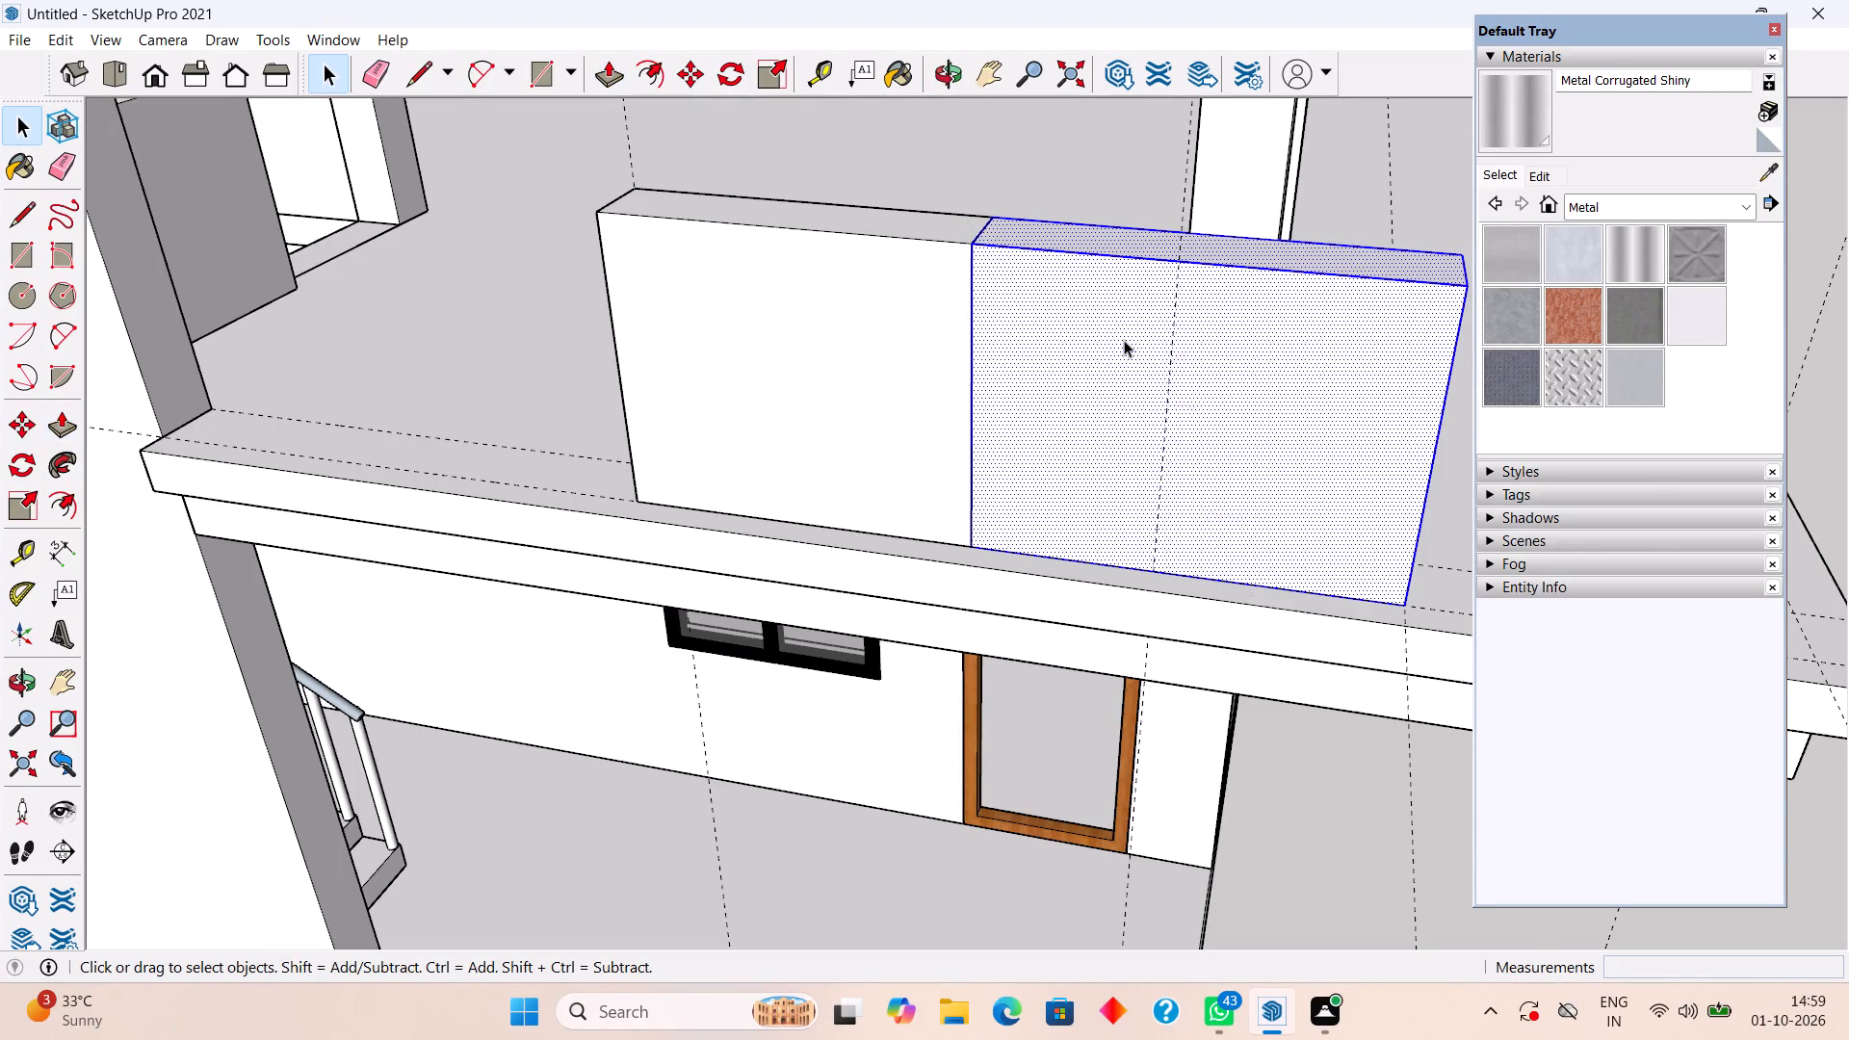
pyautogui.rightClick(1124, 340)
pyautogui.click(1225, 534)
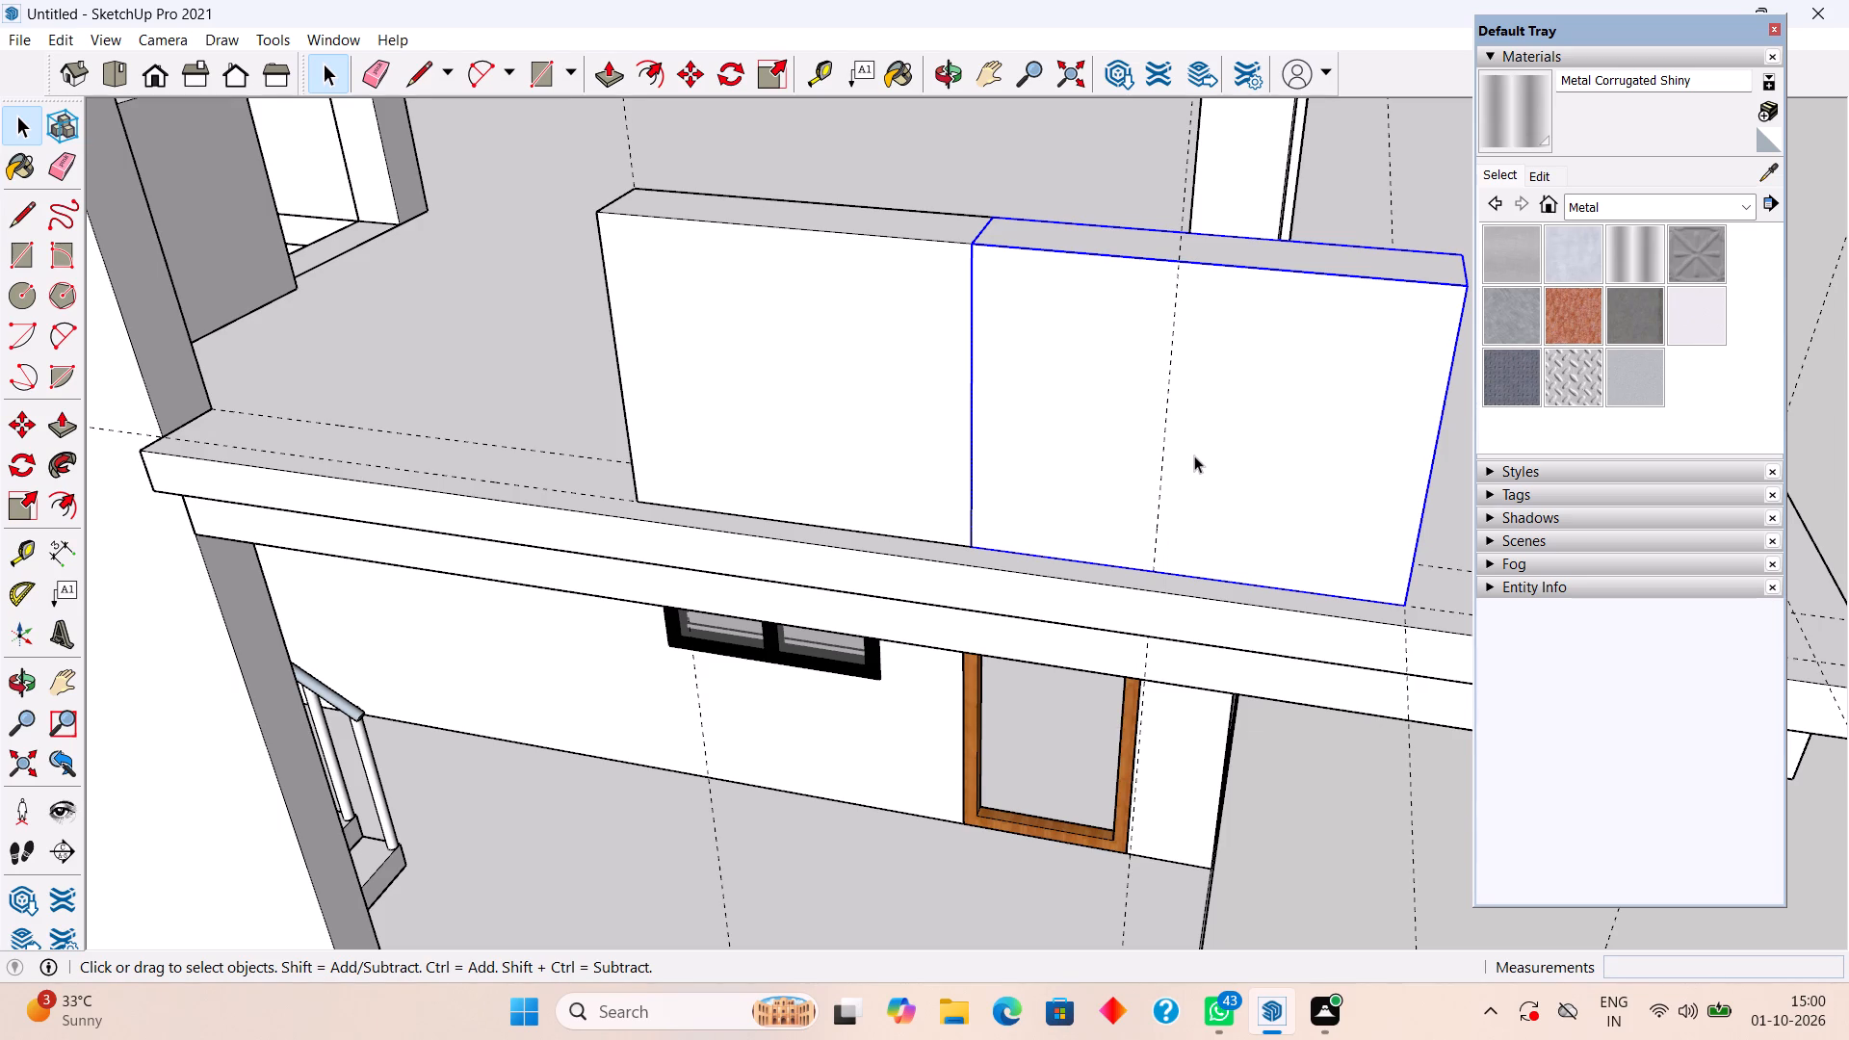
# Delete the vertical guide that crosses the new parapet block's front and runs down beside the door.
pyautogui.moveTo(1193, 455); pyautogui.dragTo(1250, 382, button='middle')
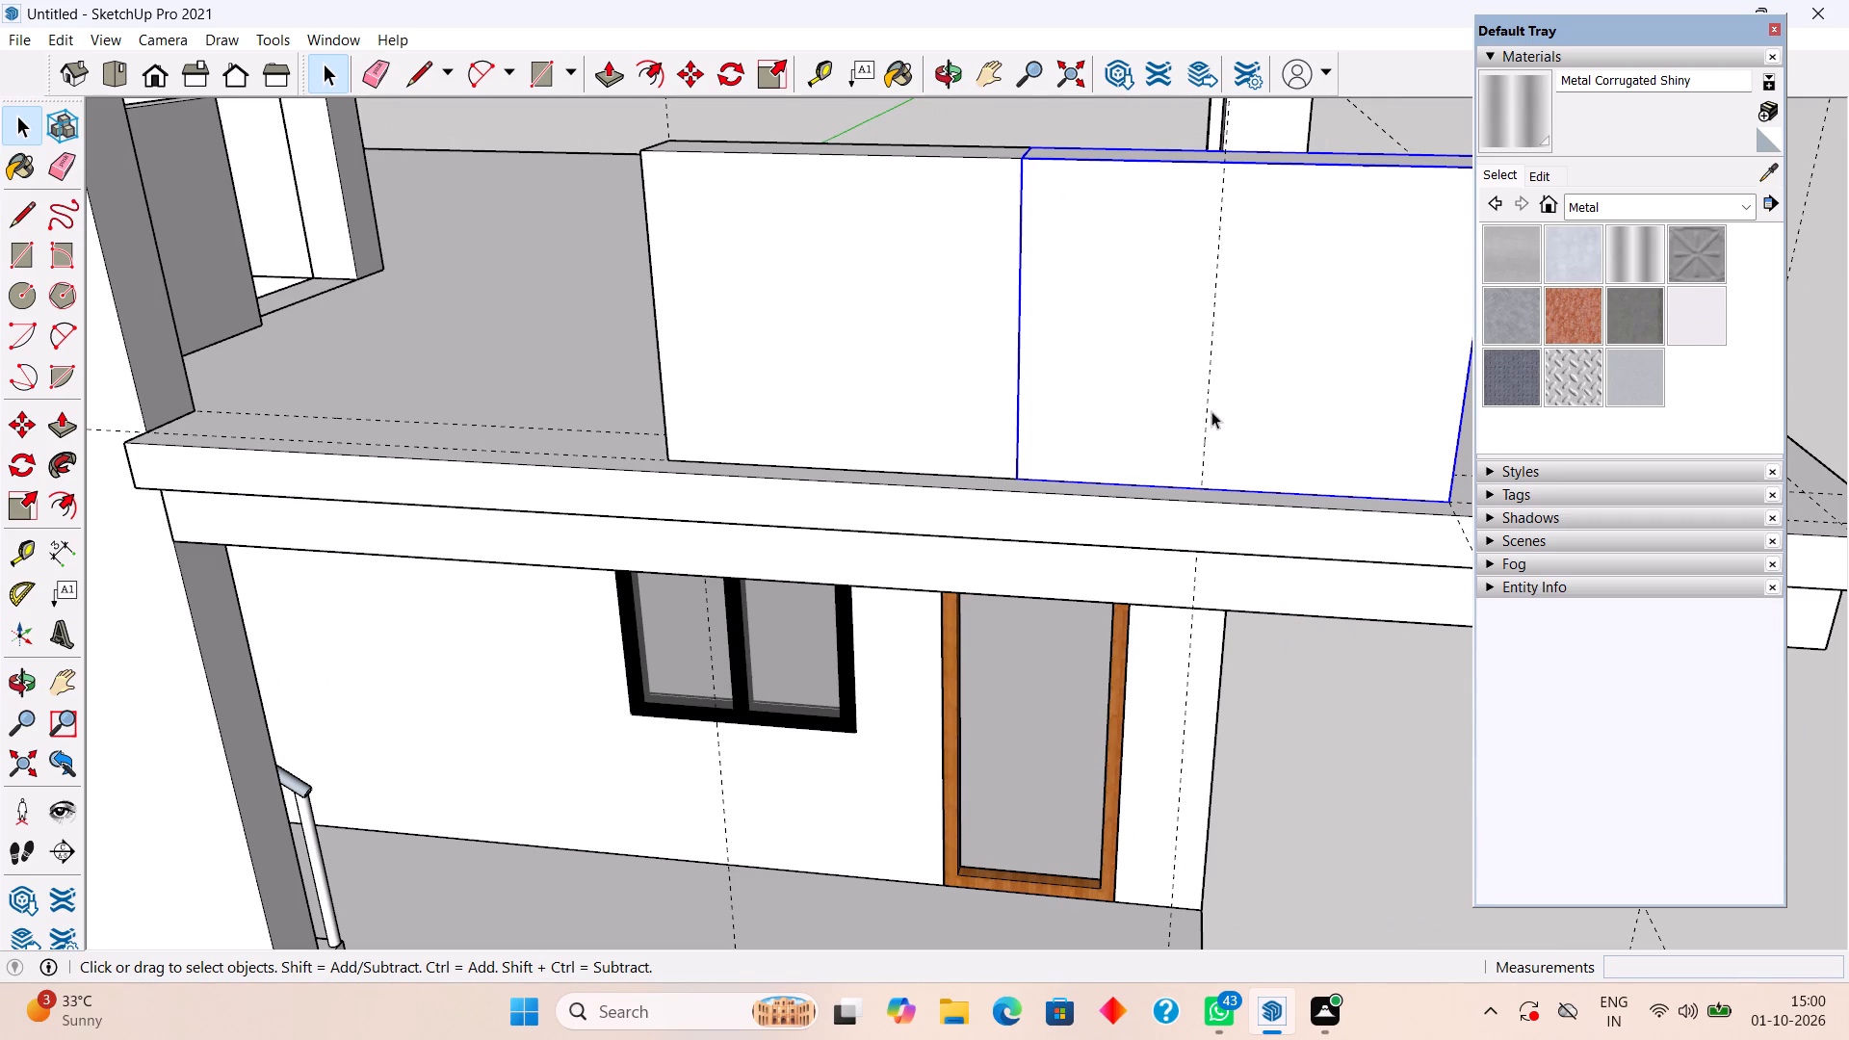
pyautogui.moveTo(1150, 548); pyautogui.dragTo(1111, 585, button='middle')
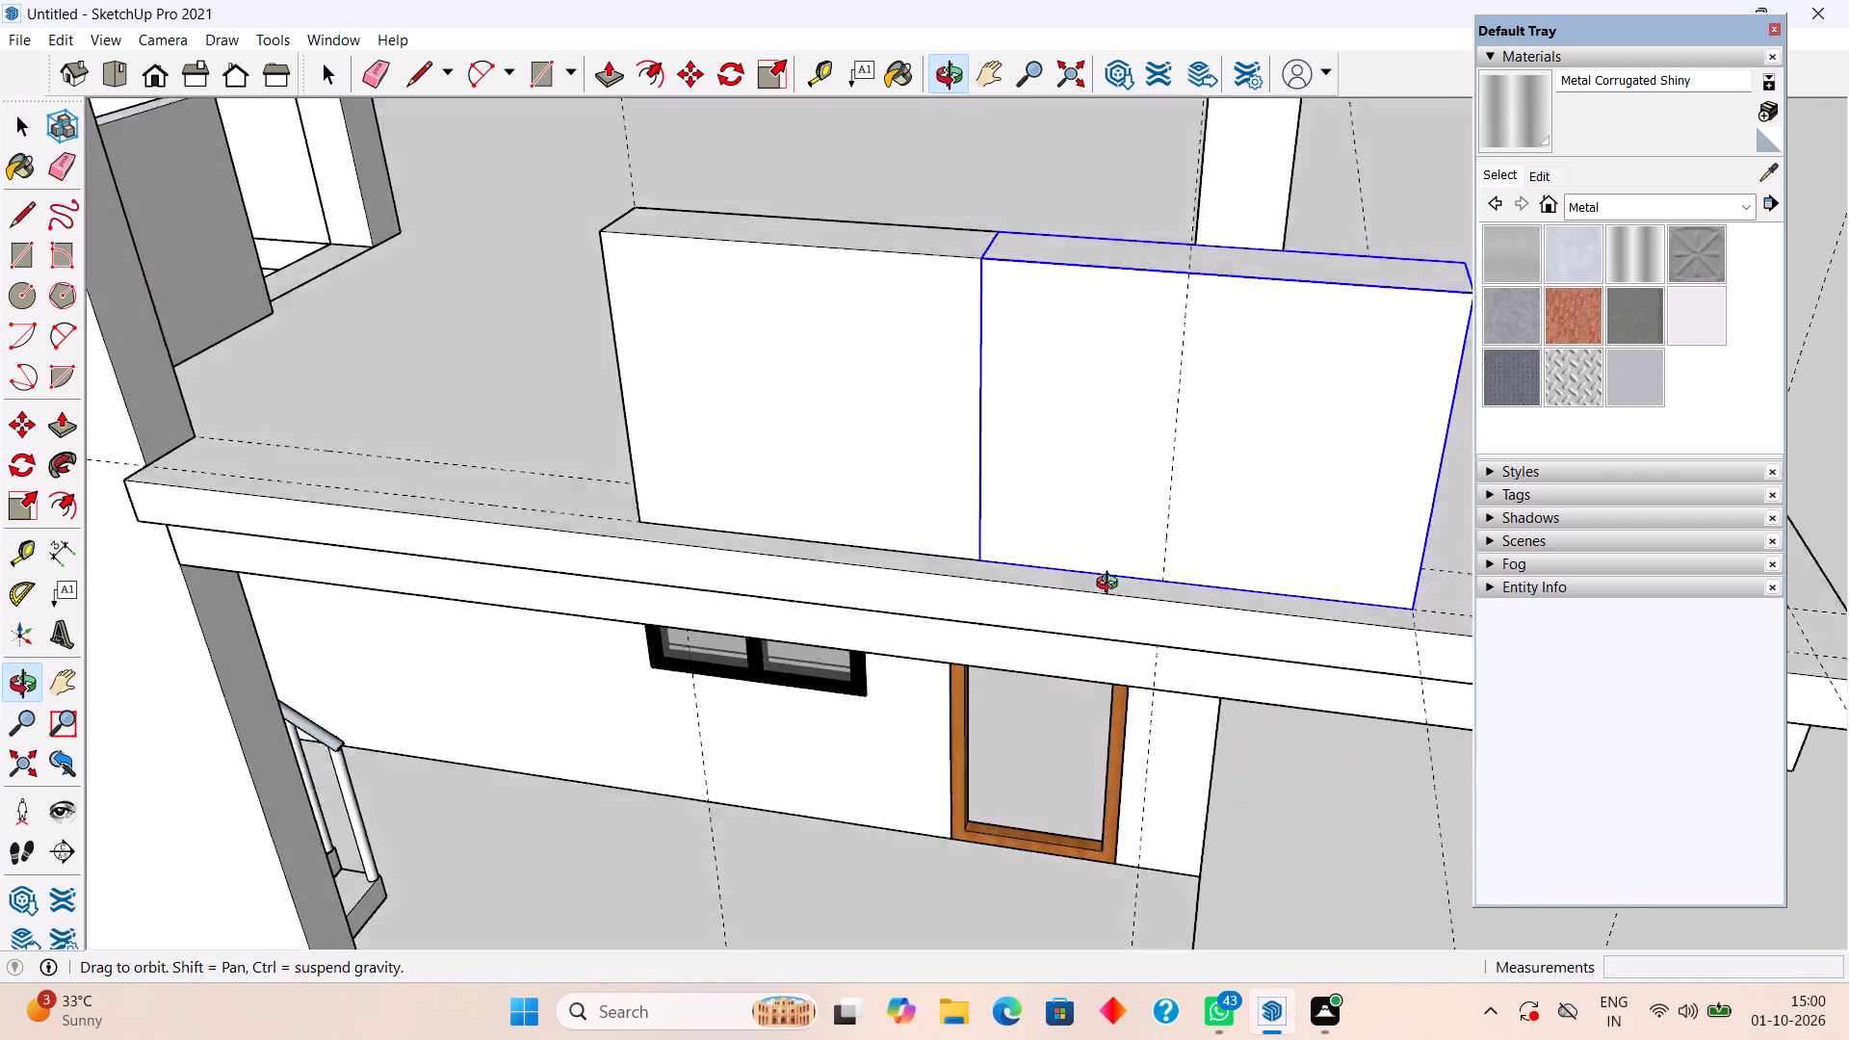
pyautogui.moveTo(1111, 585); pyautogui.dragTo(1050, 469, button='middle')
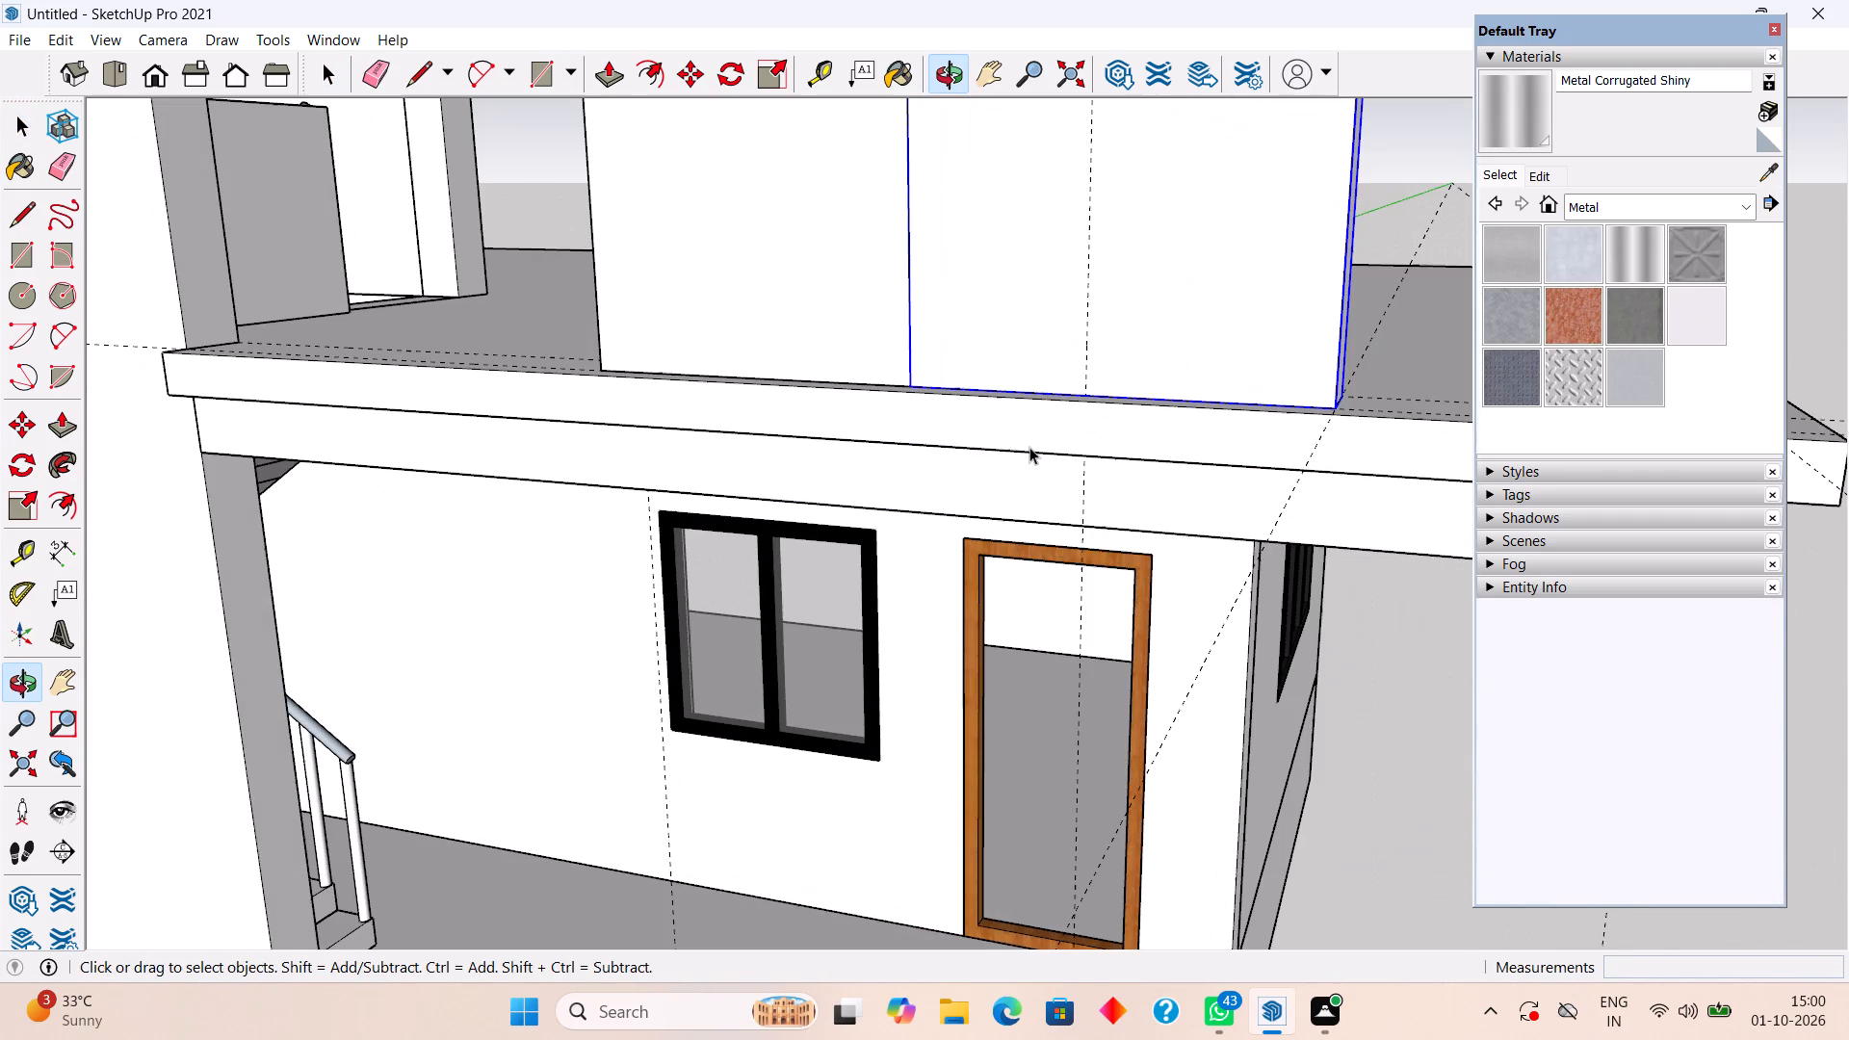
pyautogui.moveTo(1030, 447); pyautogui.dragTo(1123, 533, button='middle')
pyautogui.scroll(-2, 1125, 525)
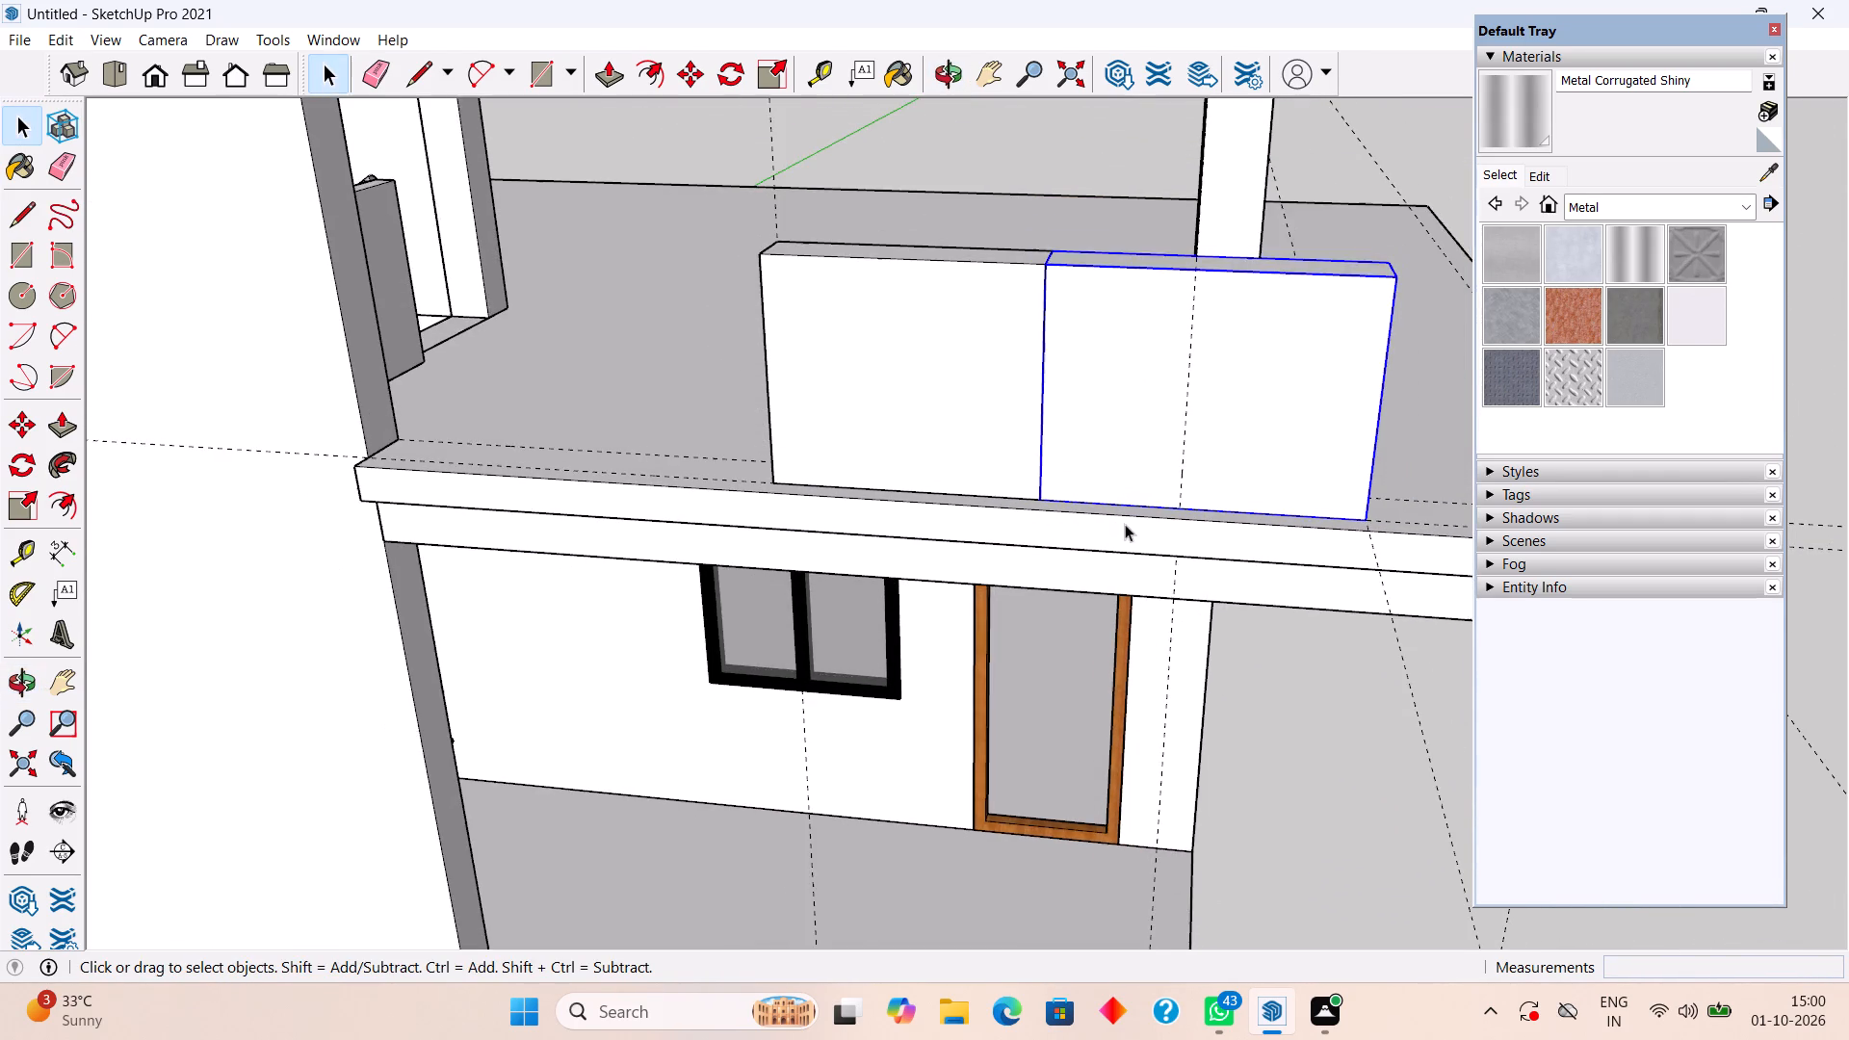
pyautogui.scroll(-4, 1125, 524)
pyautogui.moveTo(1233, 480); pyautogui.dragTo(1267, 397, button='middle')
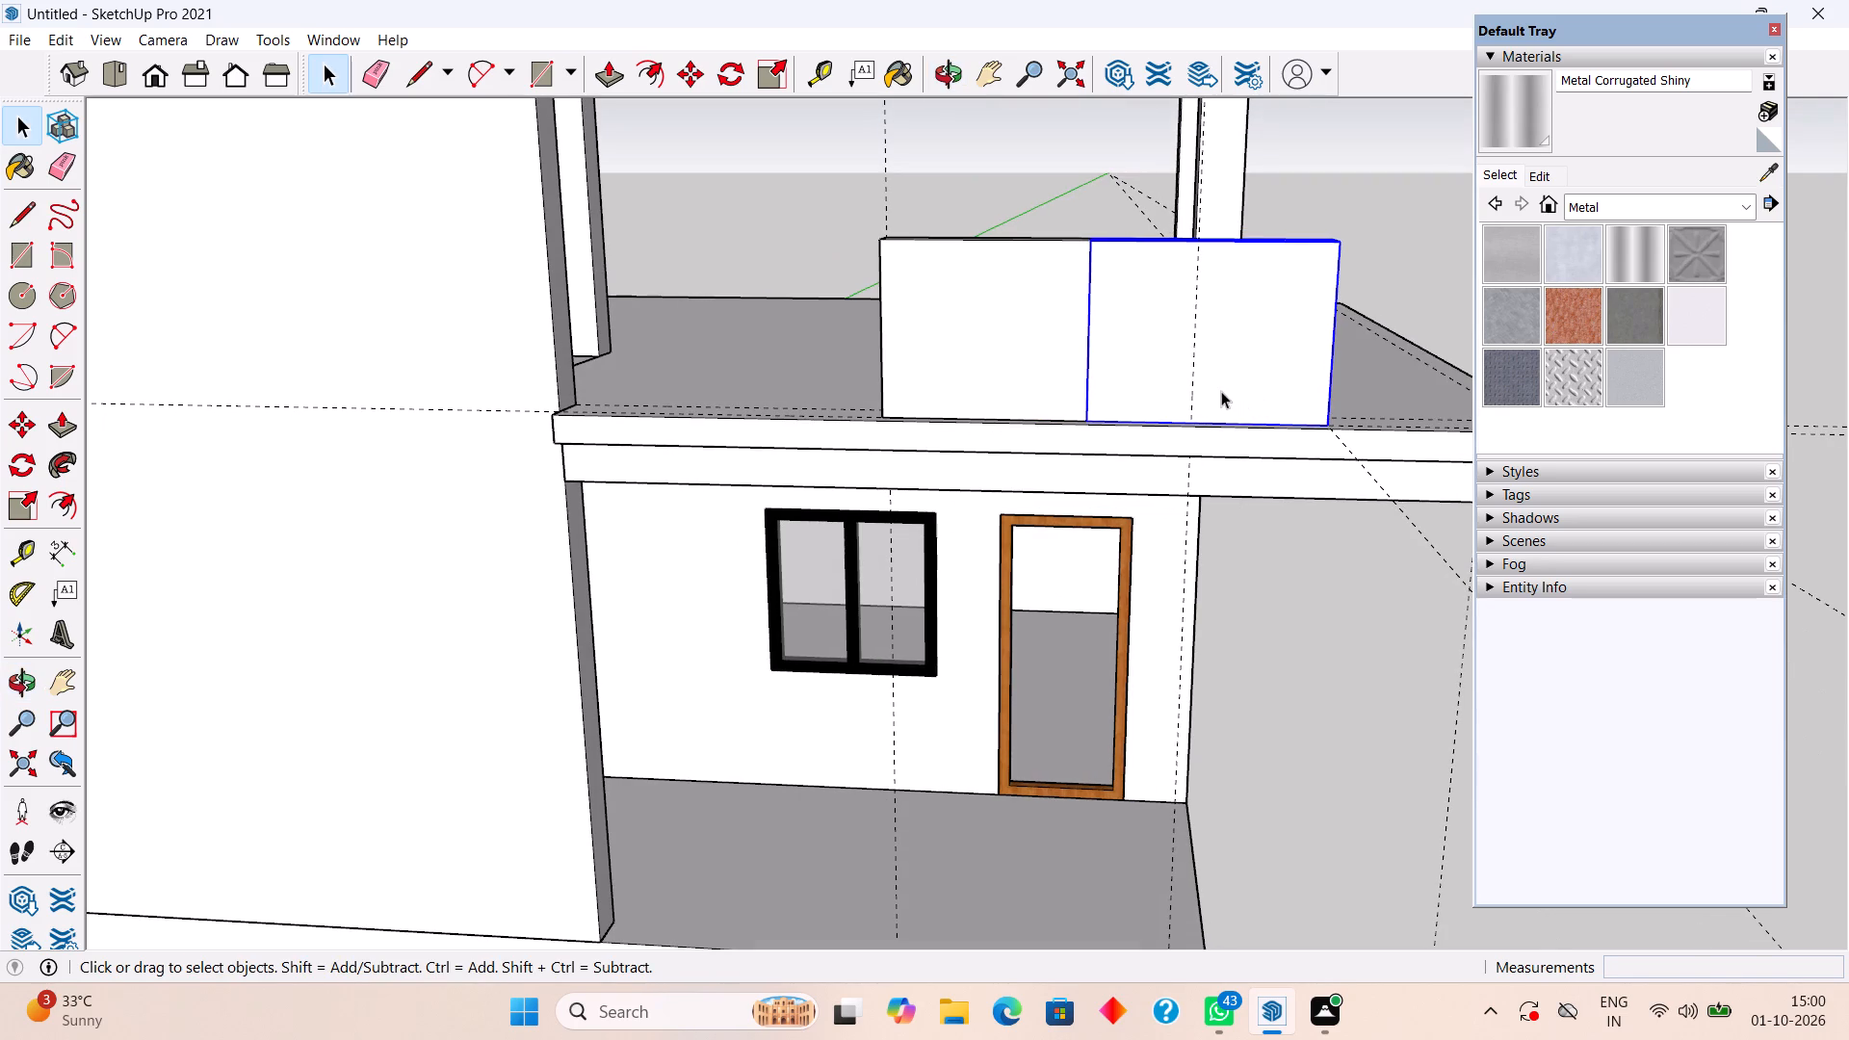
pyautogui.click(1194, 401)
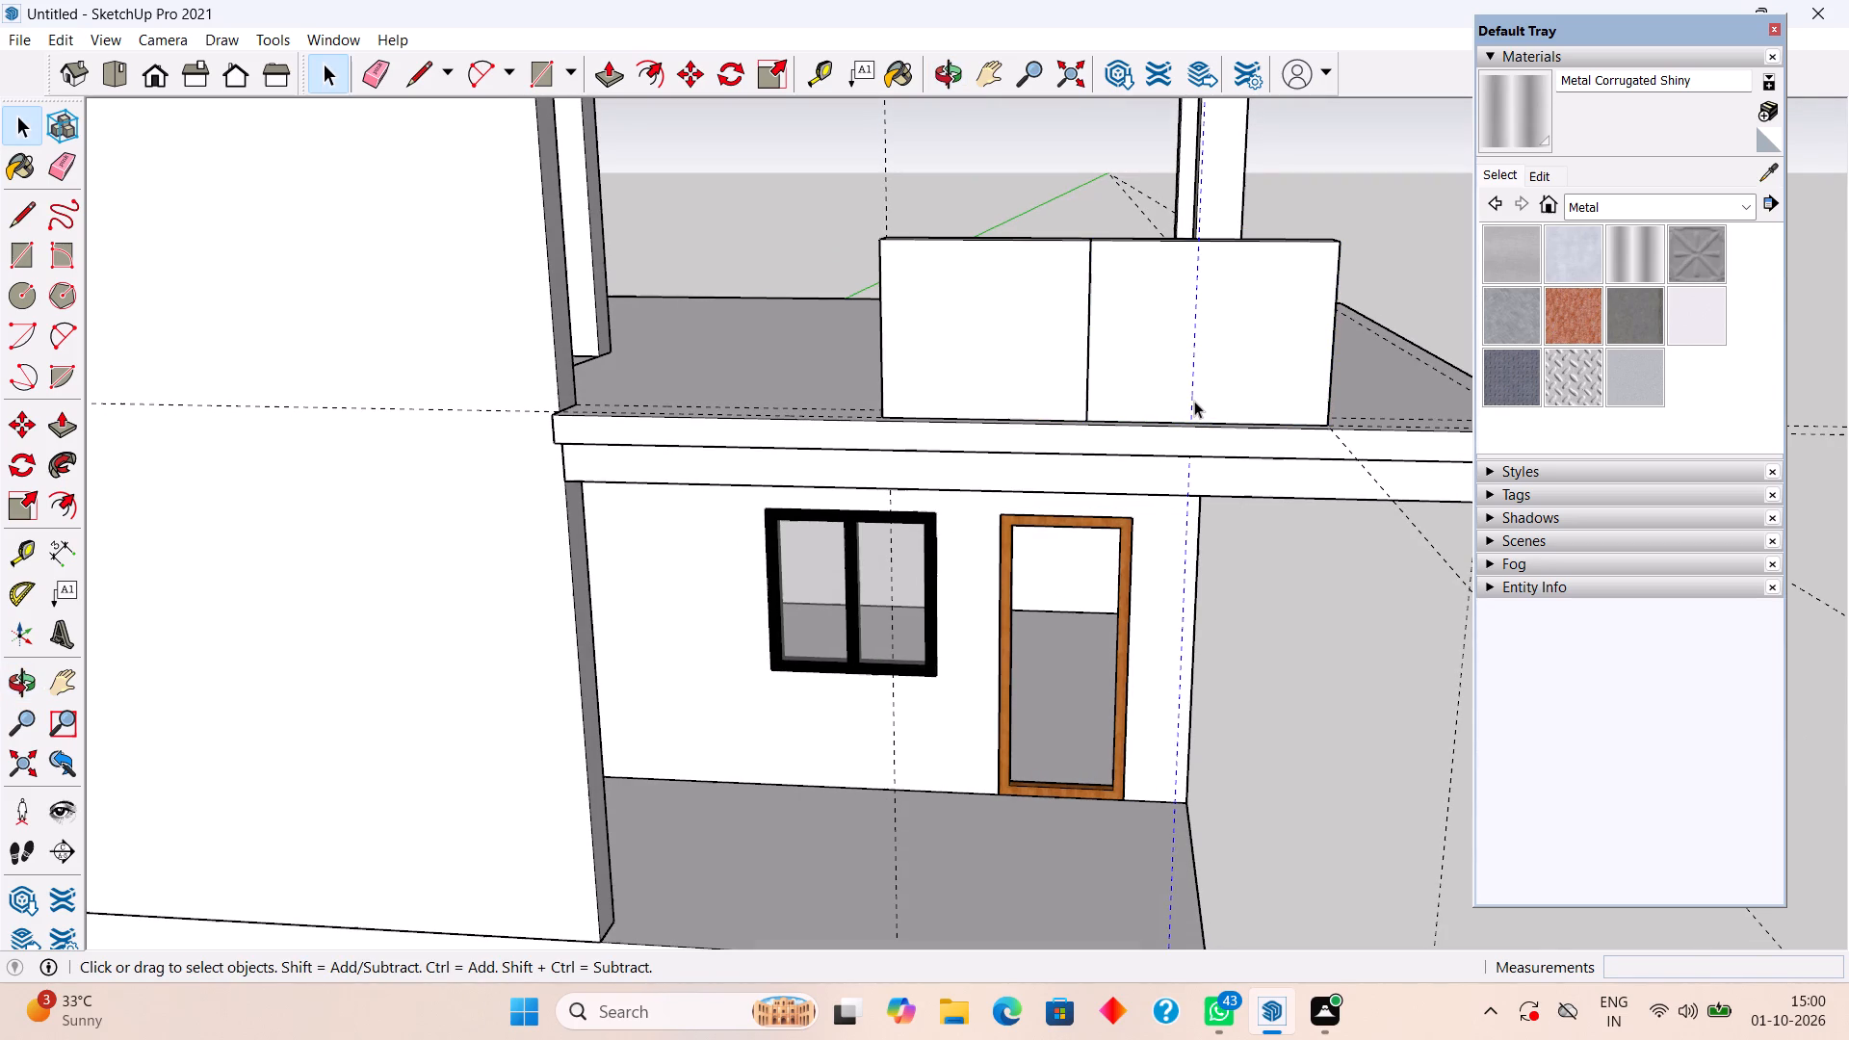
pyautogui.press('Delete')
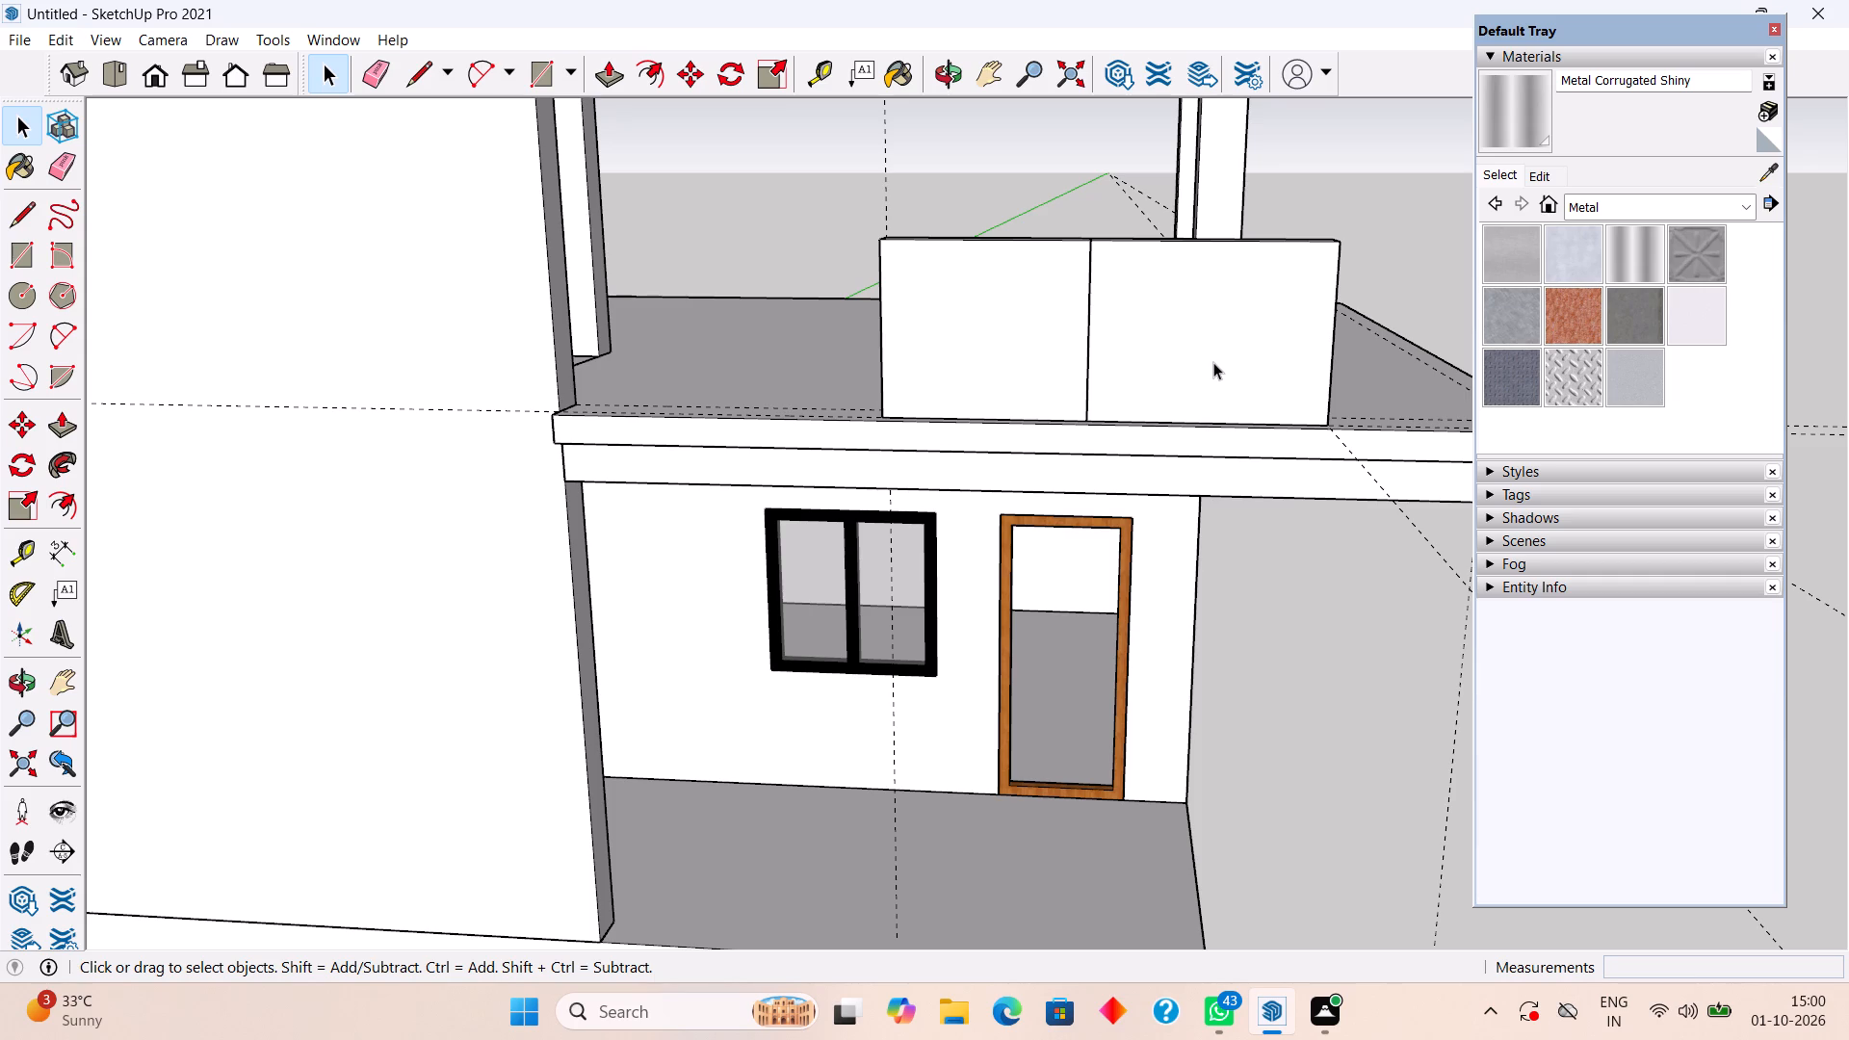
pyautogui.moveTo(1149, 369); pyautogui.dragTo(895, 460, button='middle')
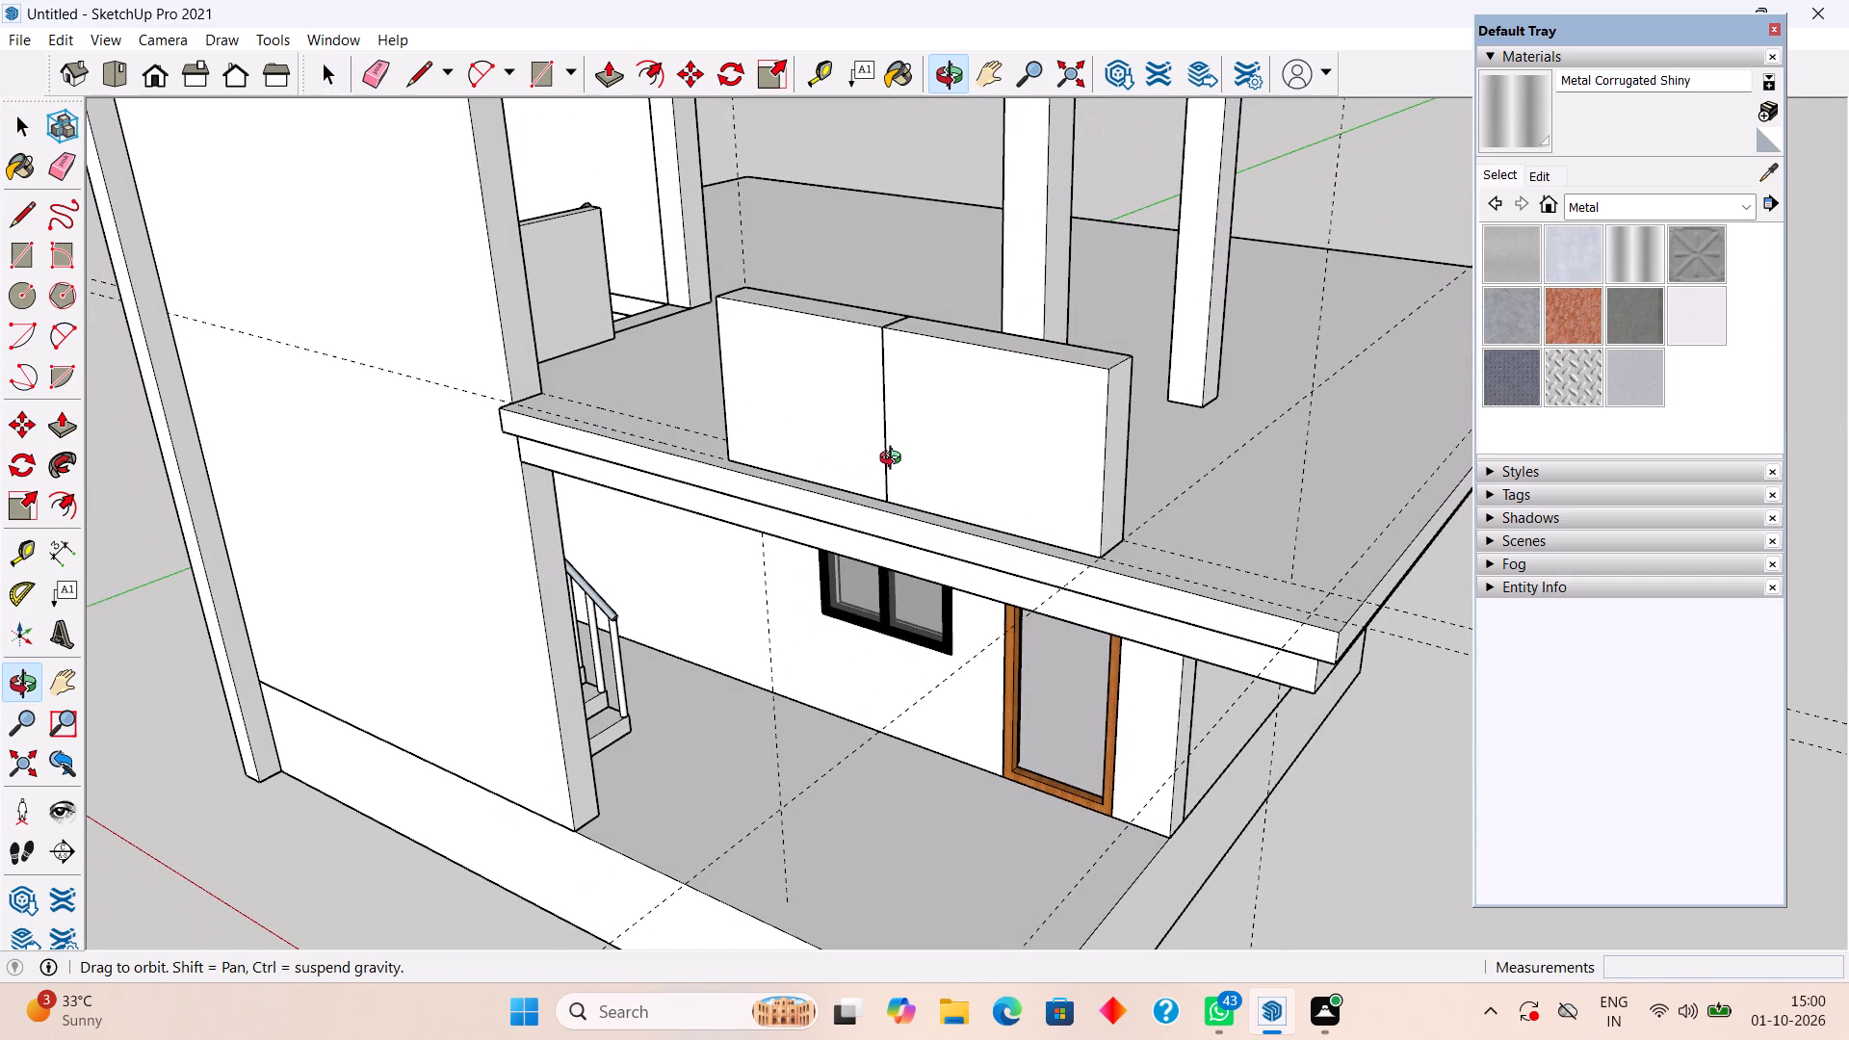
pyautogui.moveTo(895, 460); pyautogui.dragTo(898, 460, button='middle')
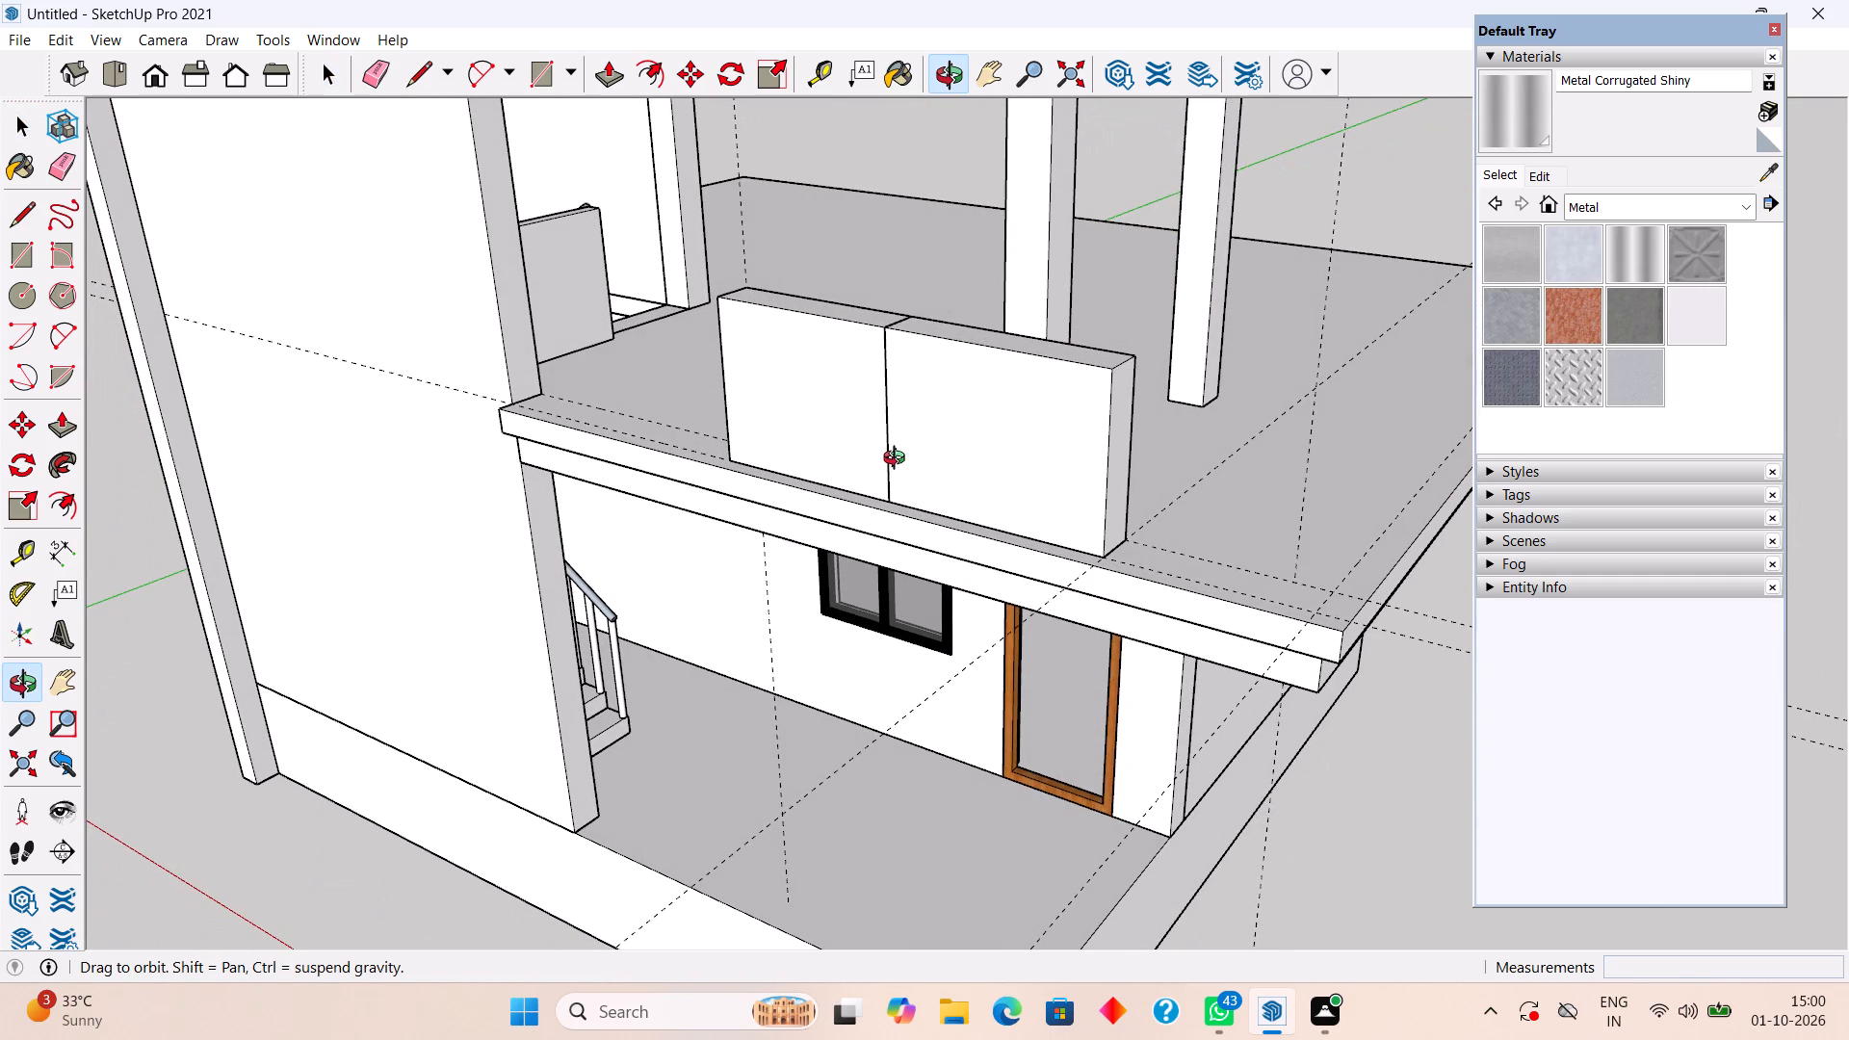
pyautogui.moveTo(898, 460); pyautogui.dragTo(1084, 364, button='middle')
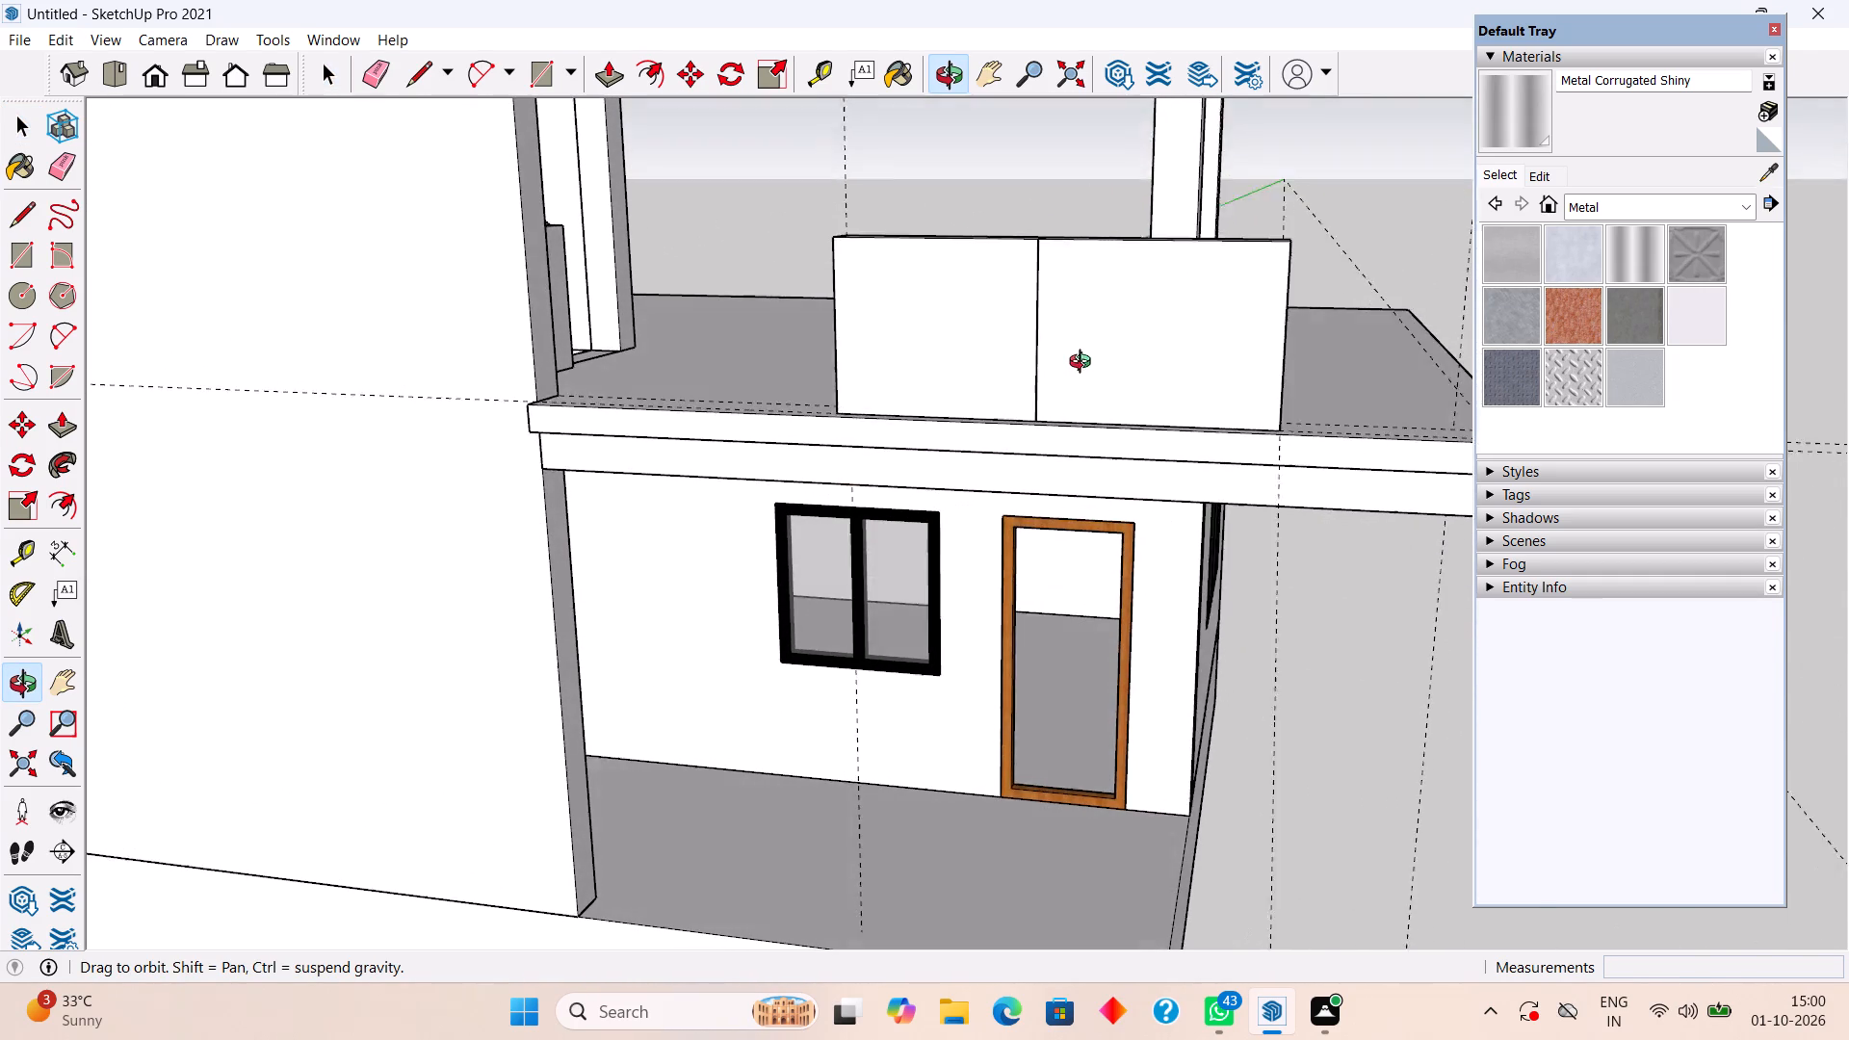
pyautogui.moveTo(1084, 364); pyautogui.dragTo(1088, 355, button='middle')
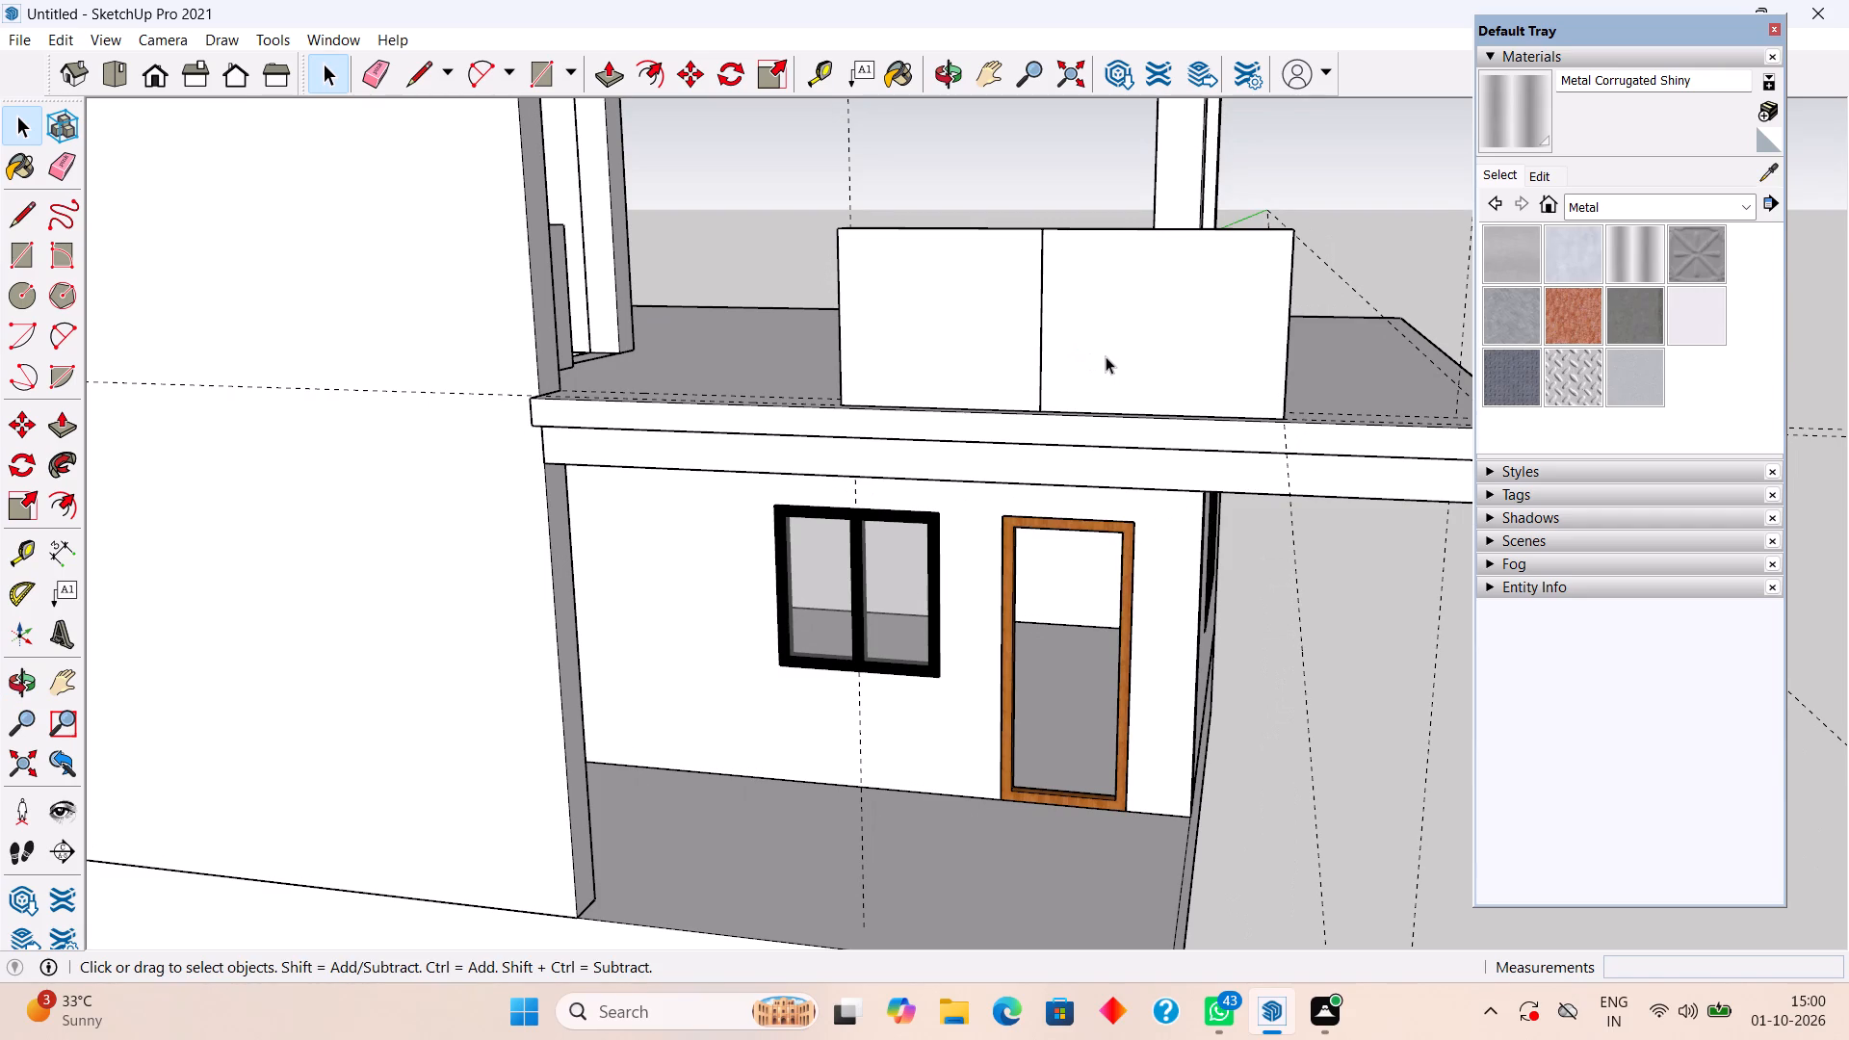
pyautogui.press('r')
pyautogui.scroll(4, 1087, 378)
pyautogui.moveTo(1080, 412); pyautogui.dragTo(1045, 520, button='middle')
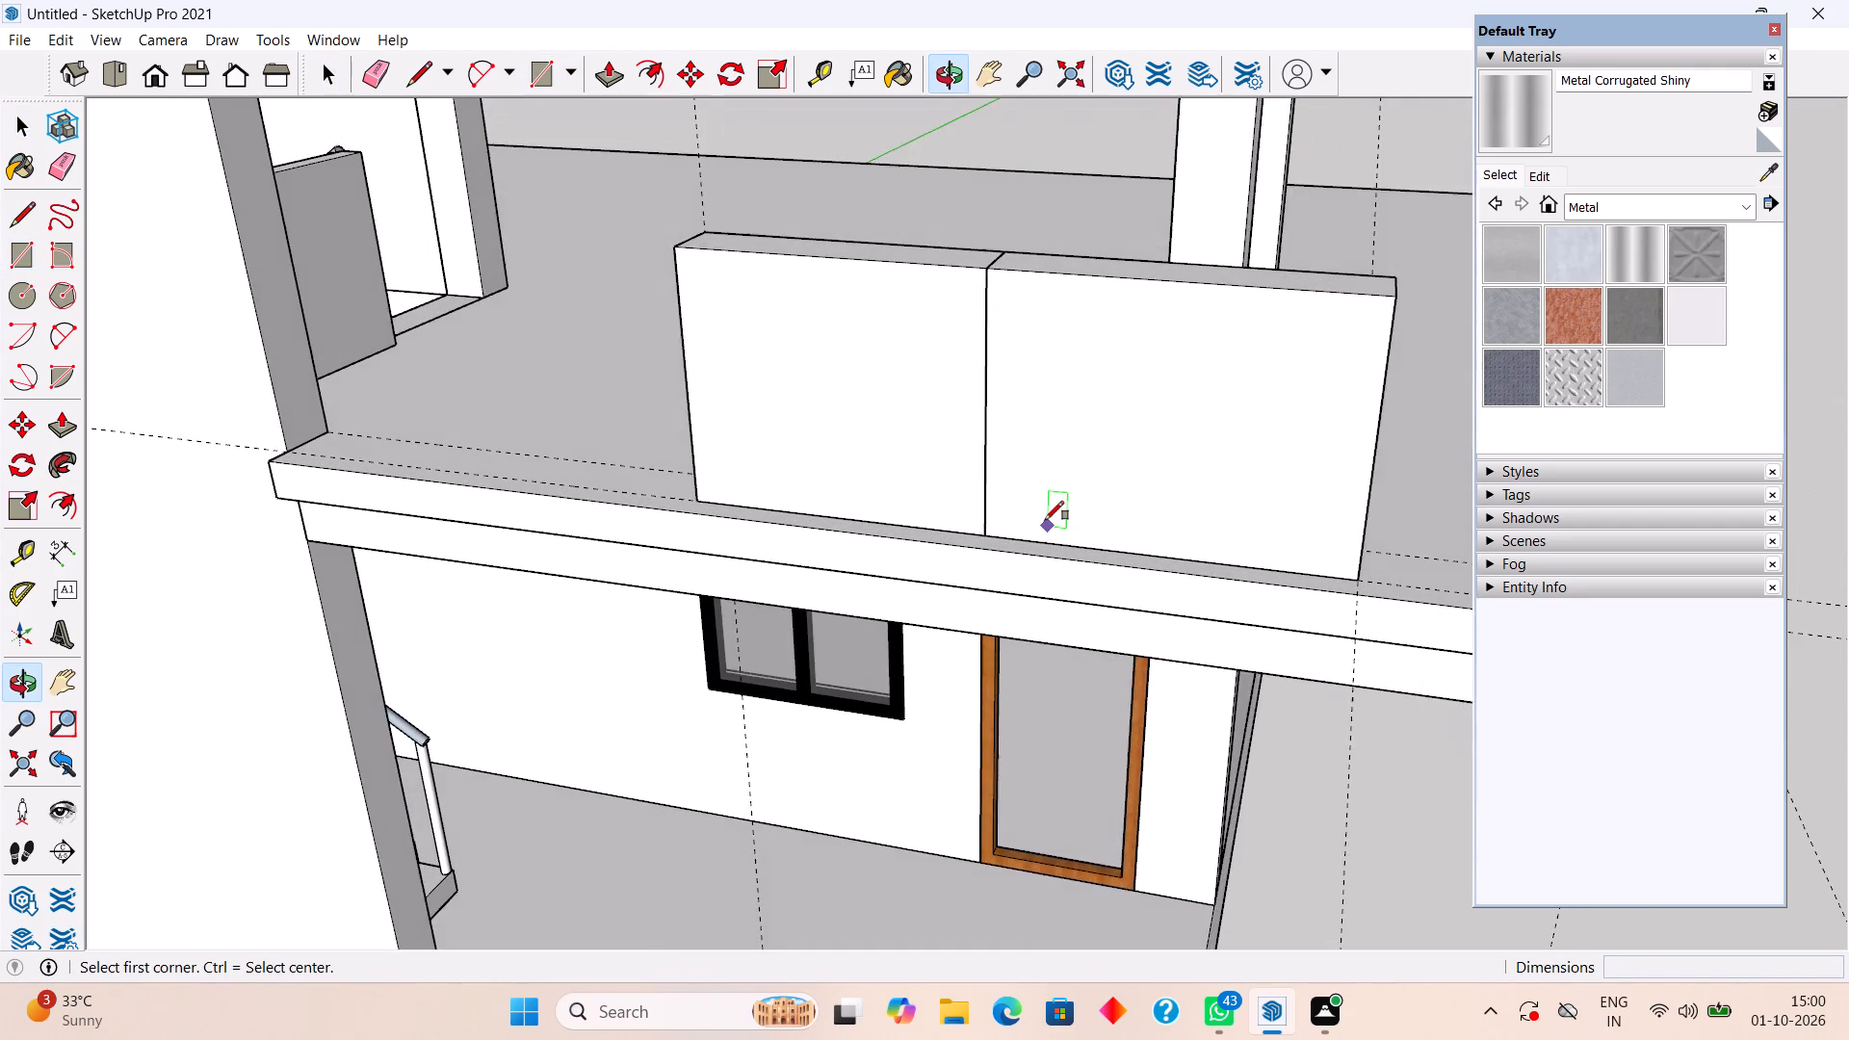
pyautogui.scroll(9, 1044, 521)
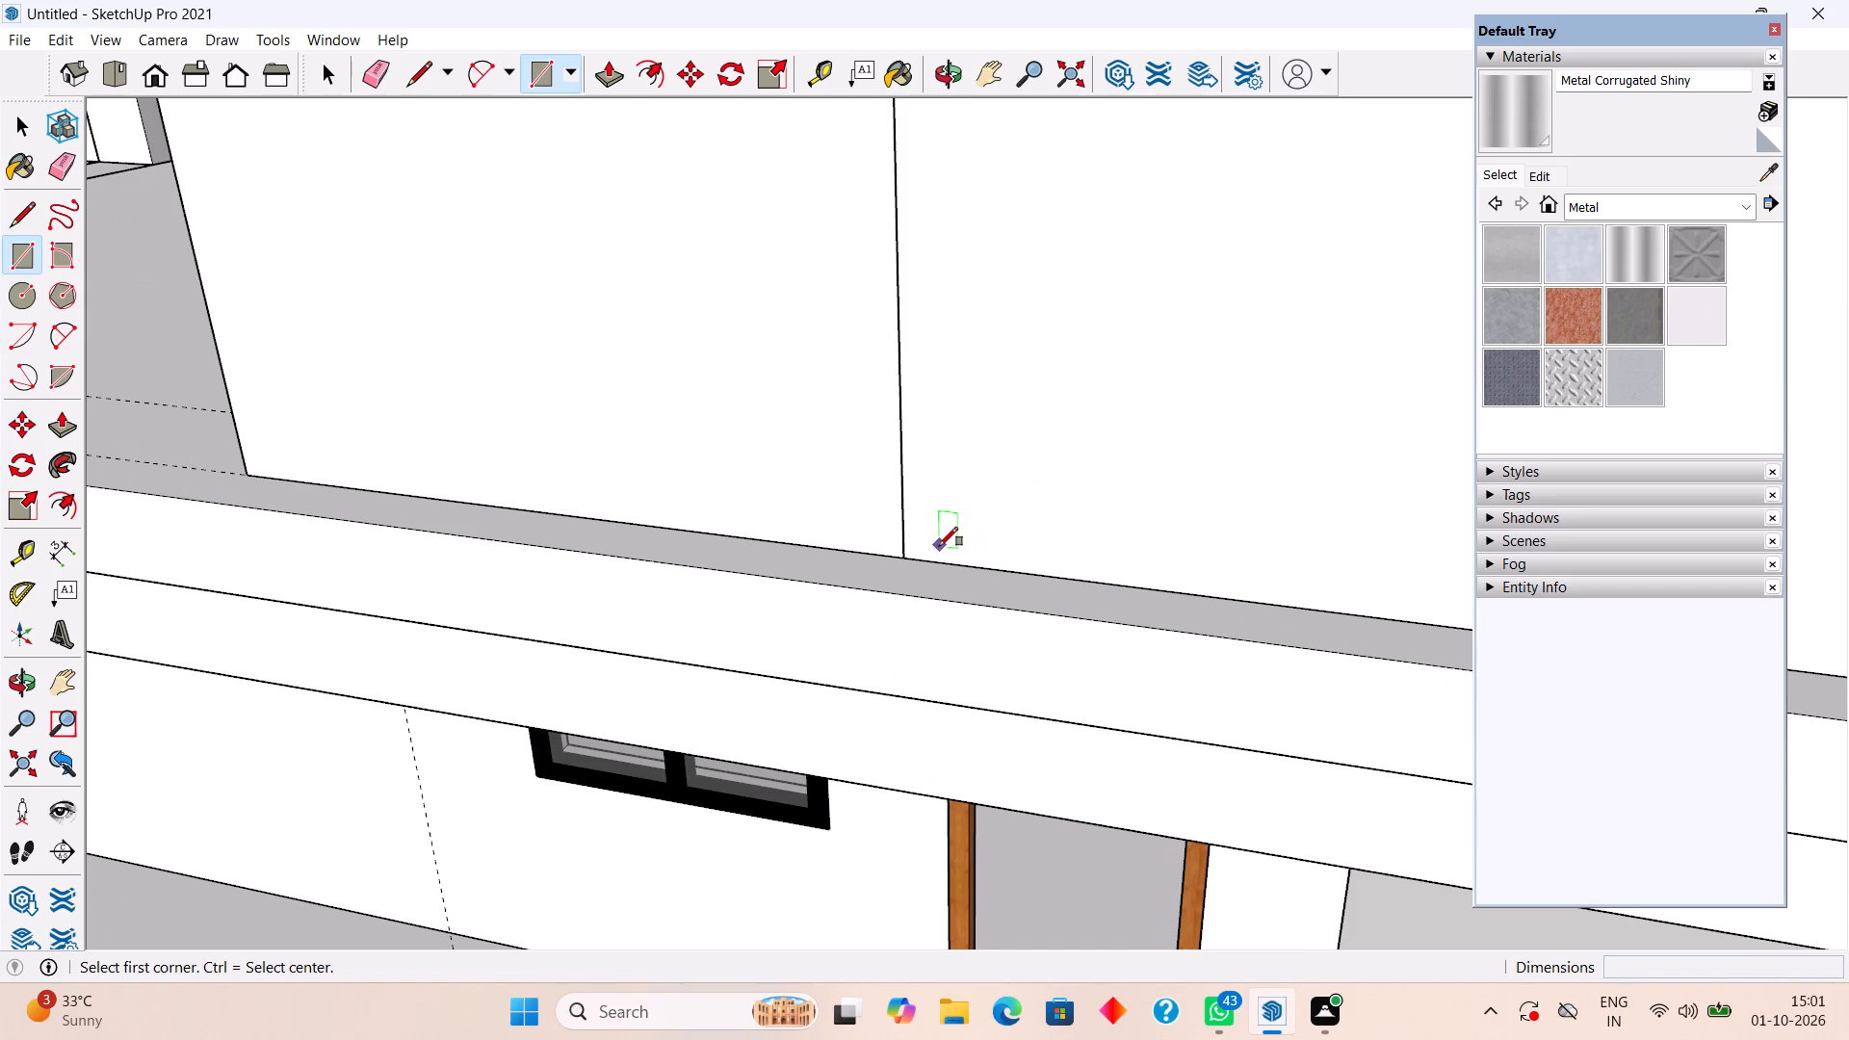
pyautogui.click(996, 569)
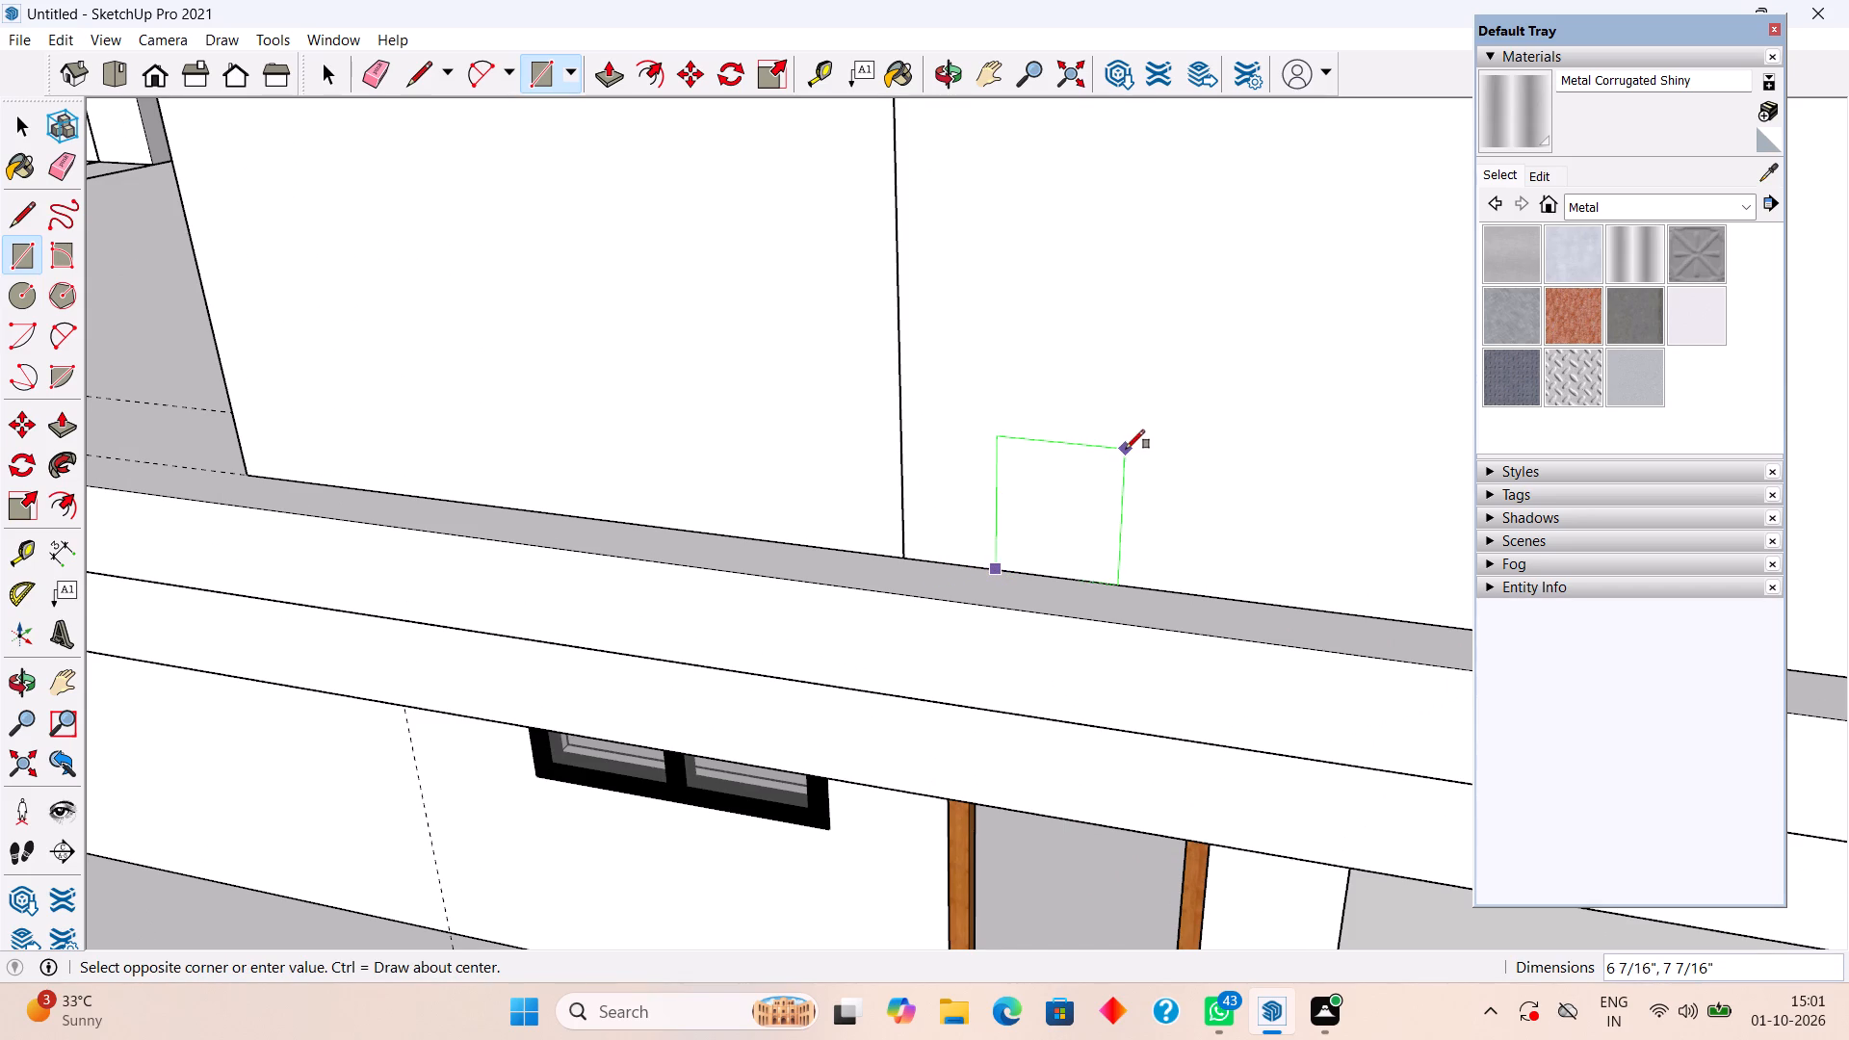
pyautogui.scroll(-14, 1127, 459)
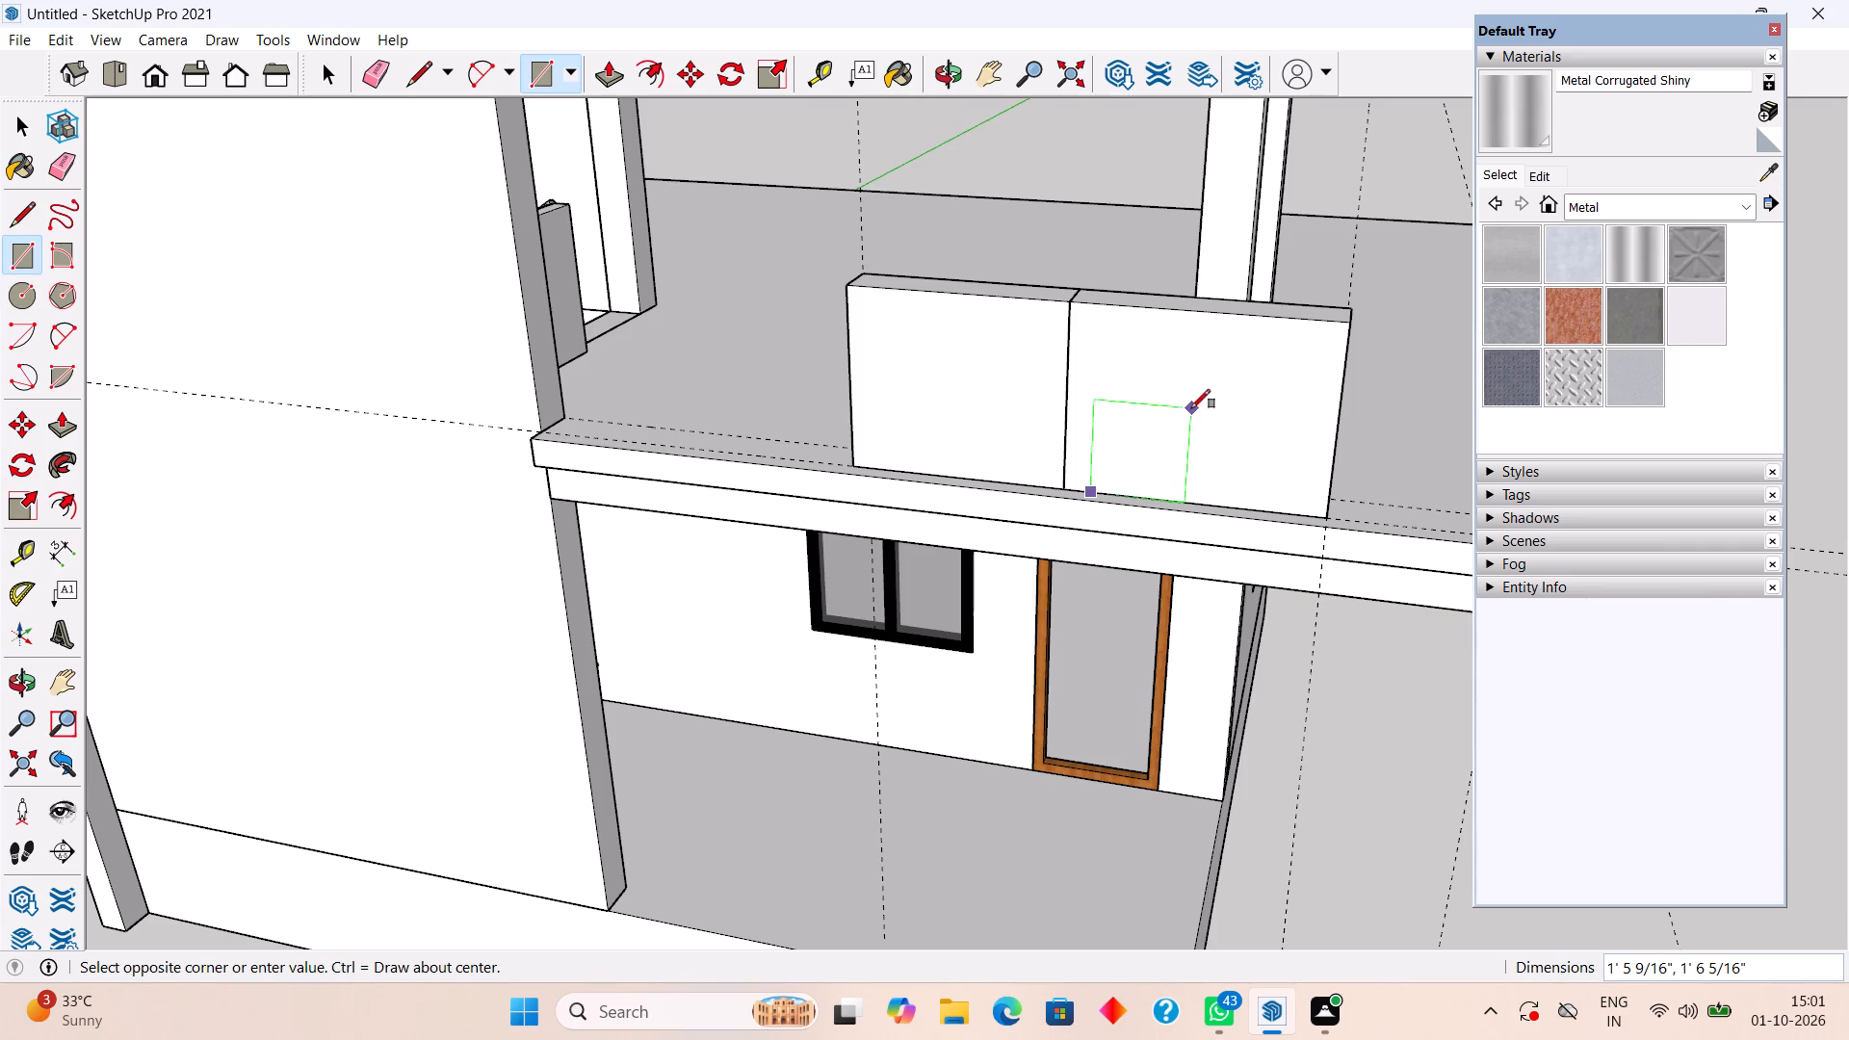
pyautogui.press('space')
# Open the 4' parapet block's group and draw a rectangle about 2' 2 3/4" wide and 2' 7 9/16" high up from its front face's bottom edge.
pyautogui.tripleClick(1186, 412)
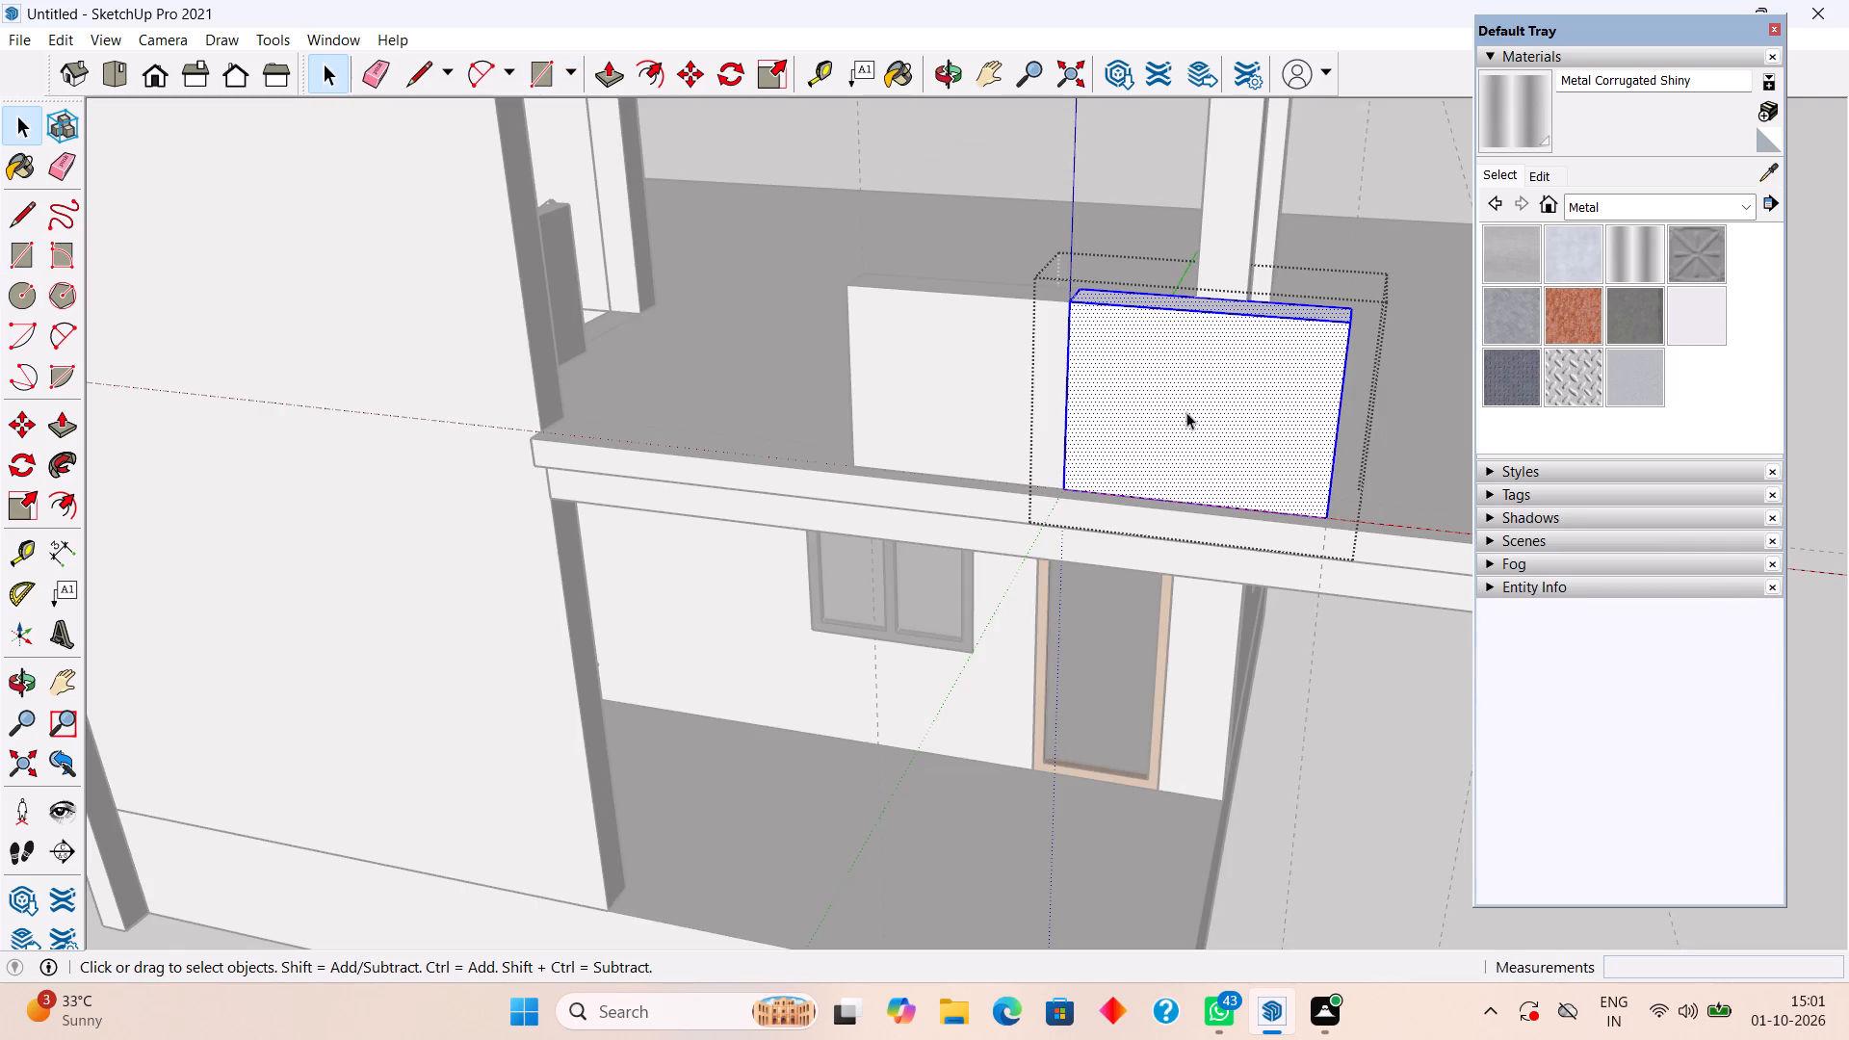
pyautogui.press('r')
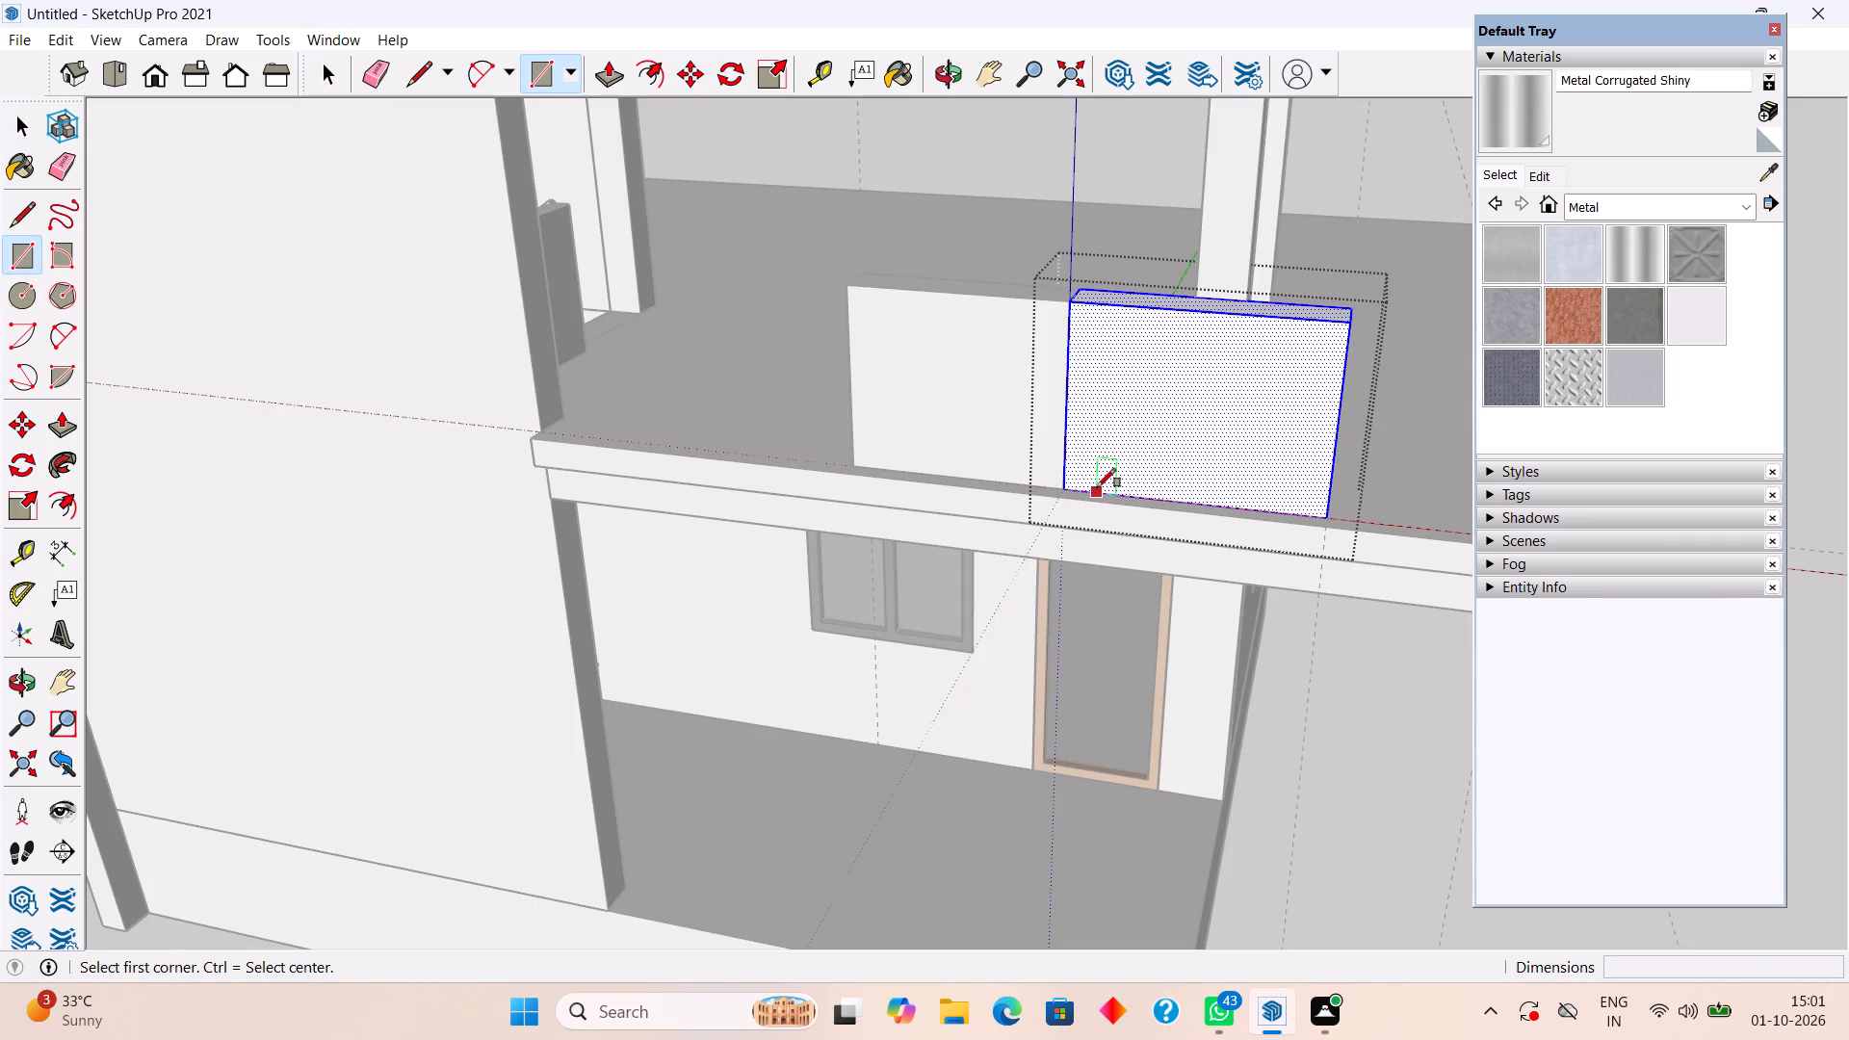
pyautogui.click(1097, 487)
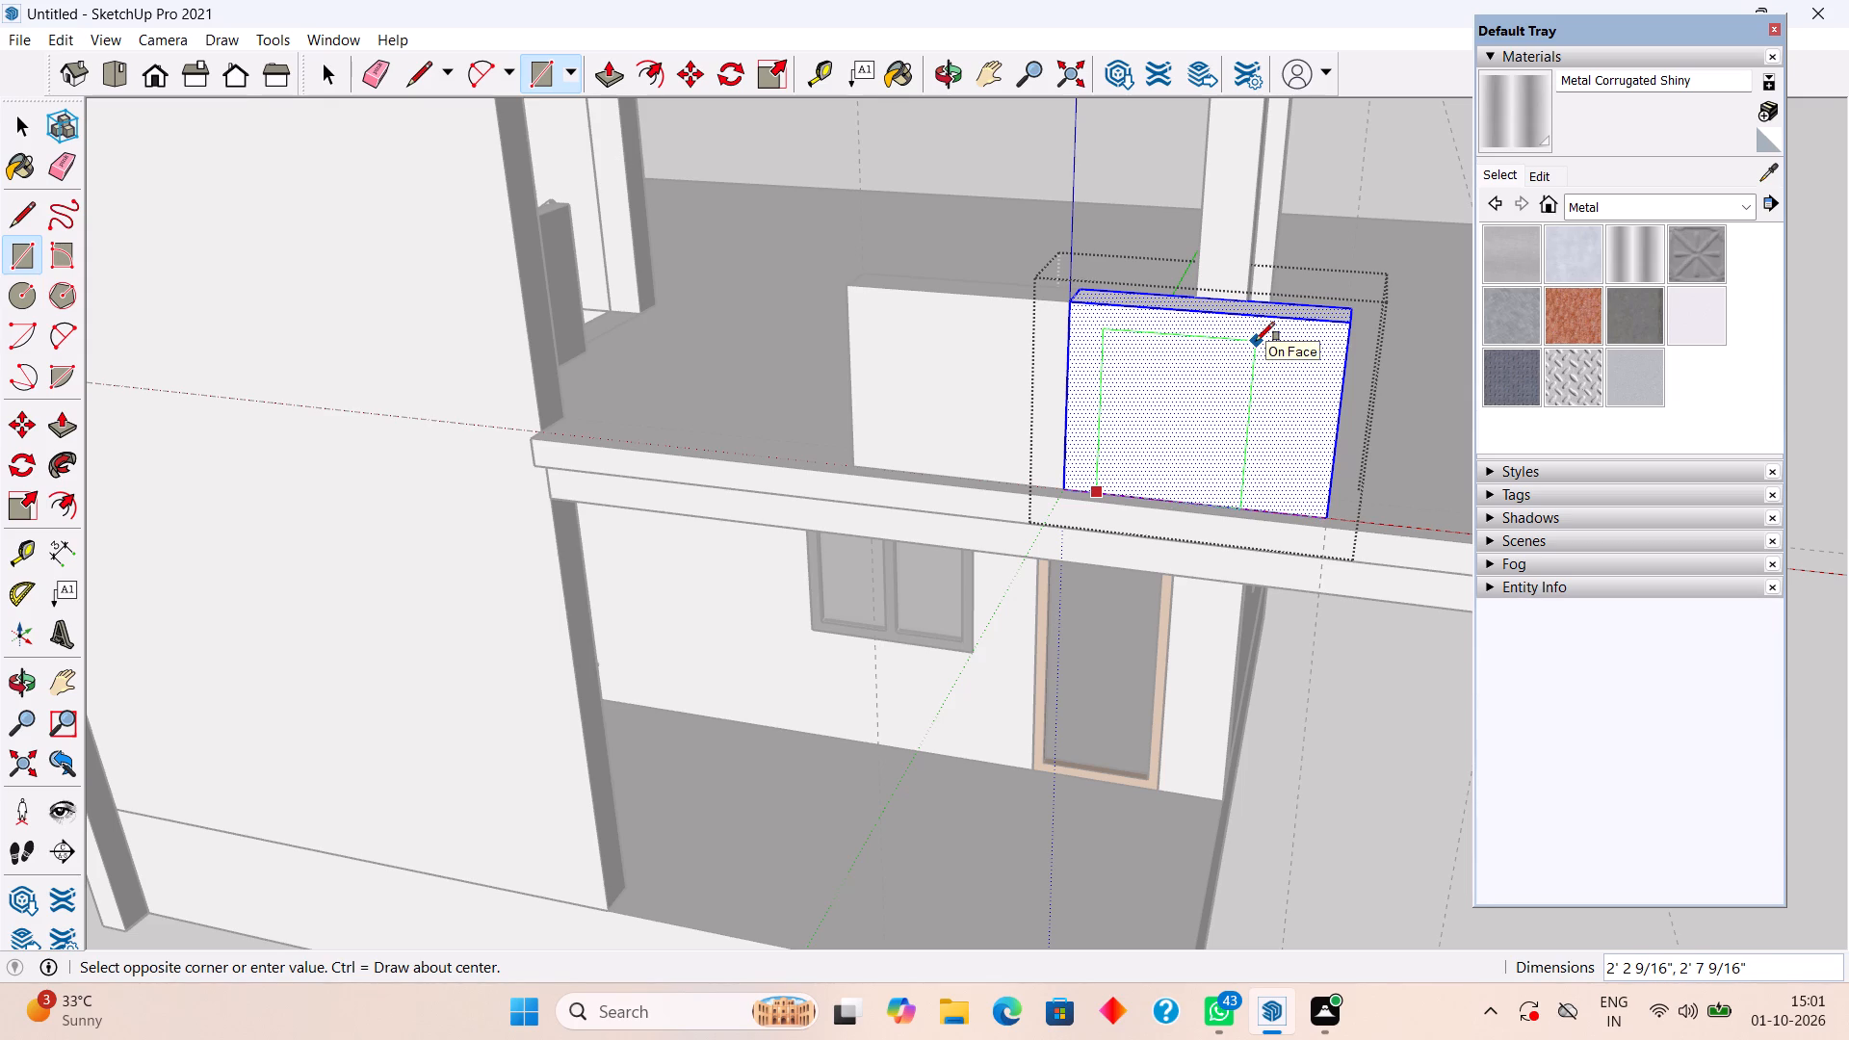
pyautogui.click(1257, 341)
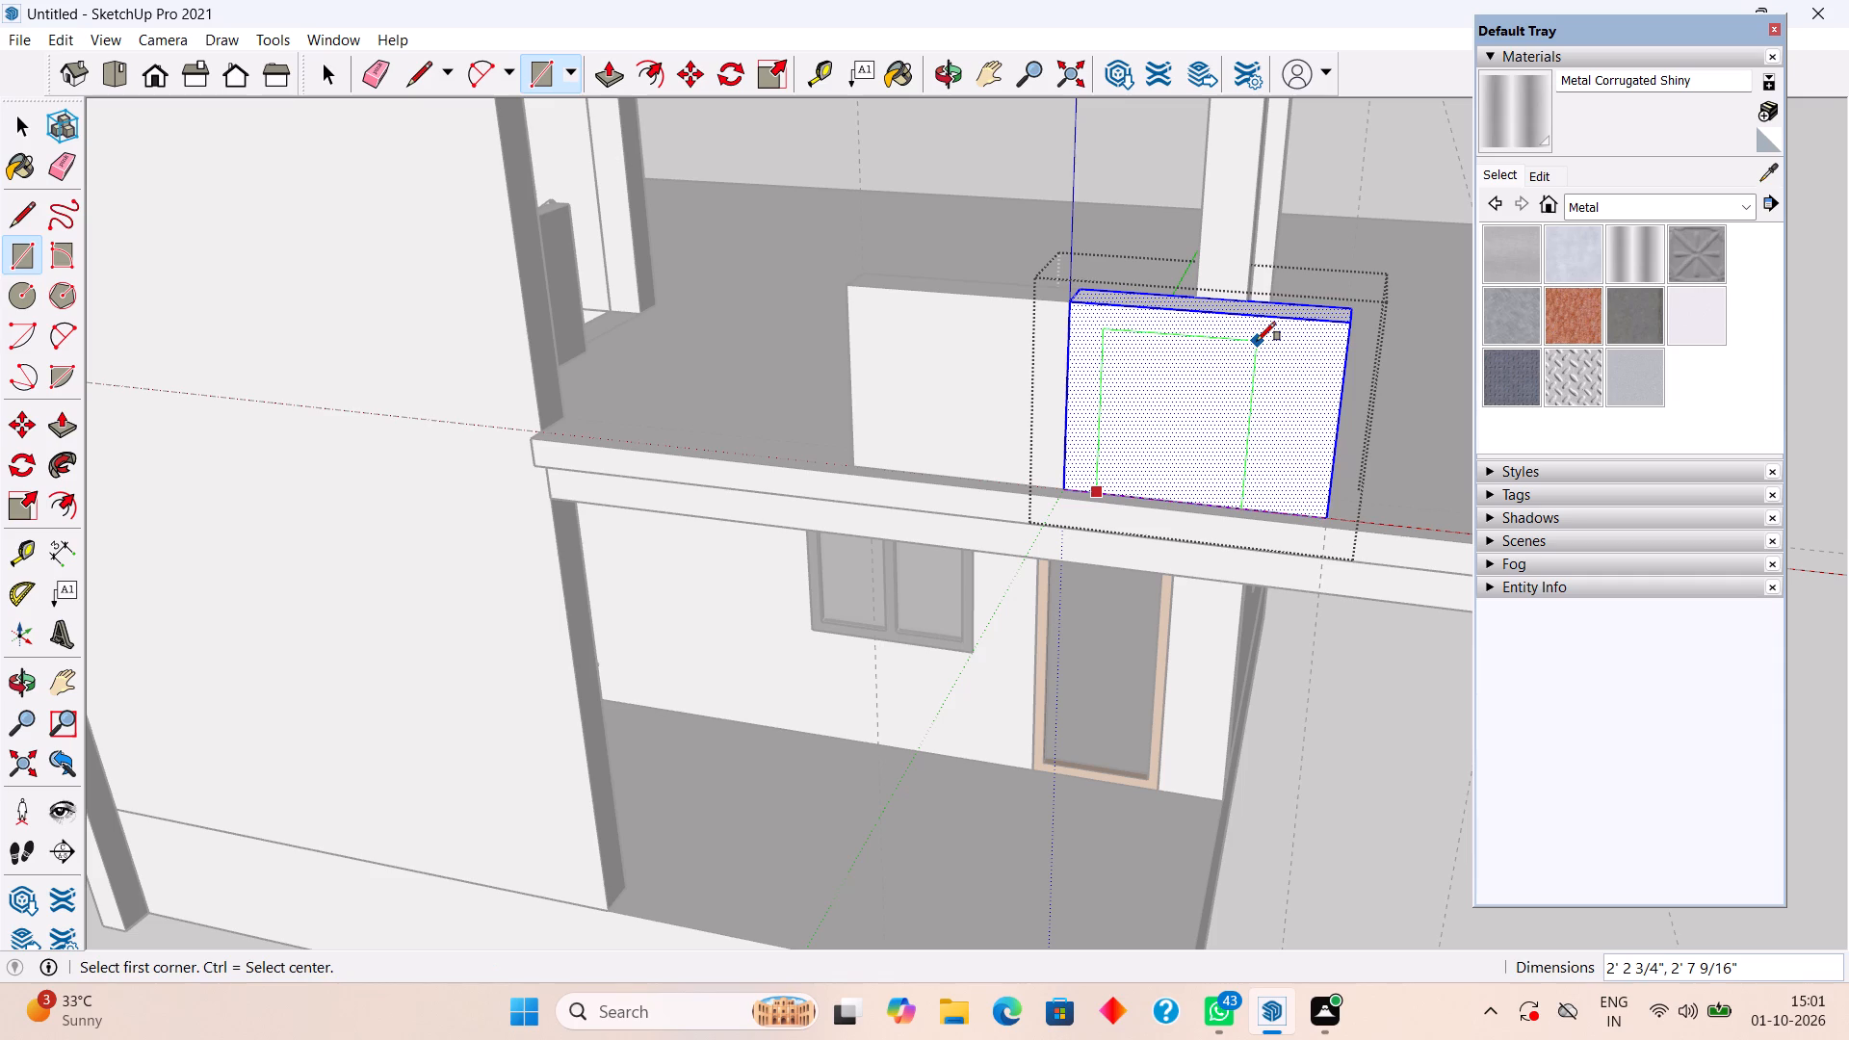
pyautogui.press('space')
# Push the rectangle through the 4' parapet block's 7 5/8" thickness to cut the opening, and exit its group.
pyautogui.press('p')
pyautogui.click(1215, 416)
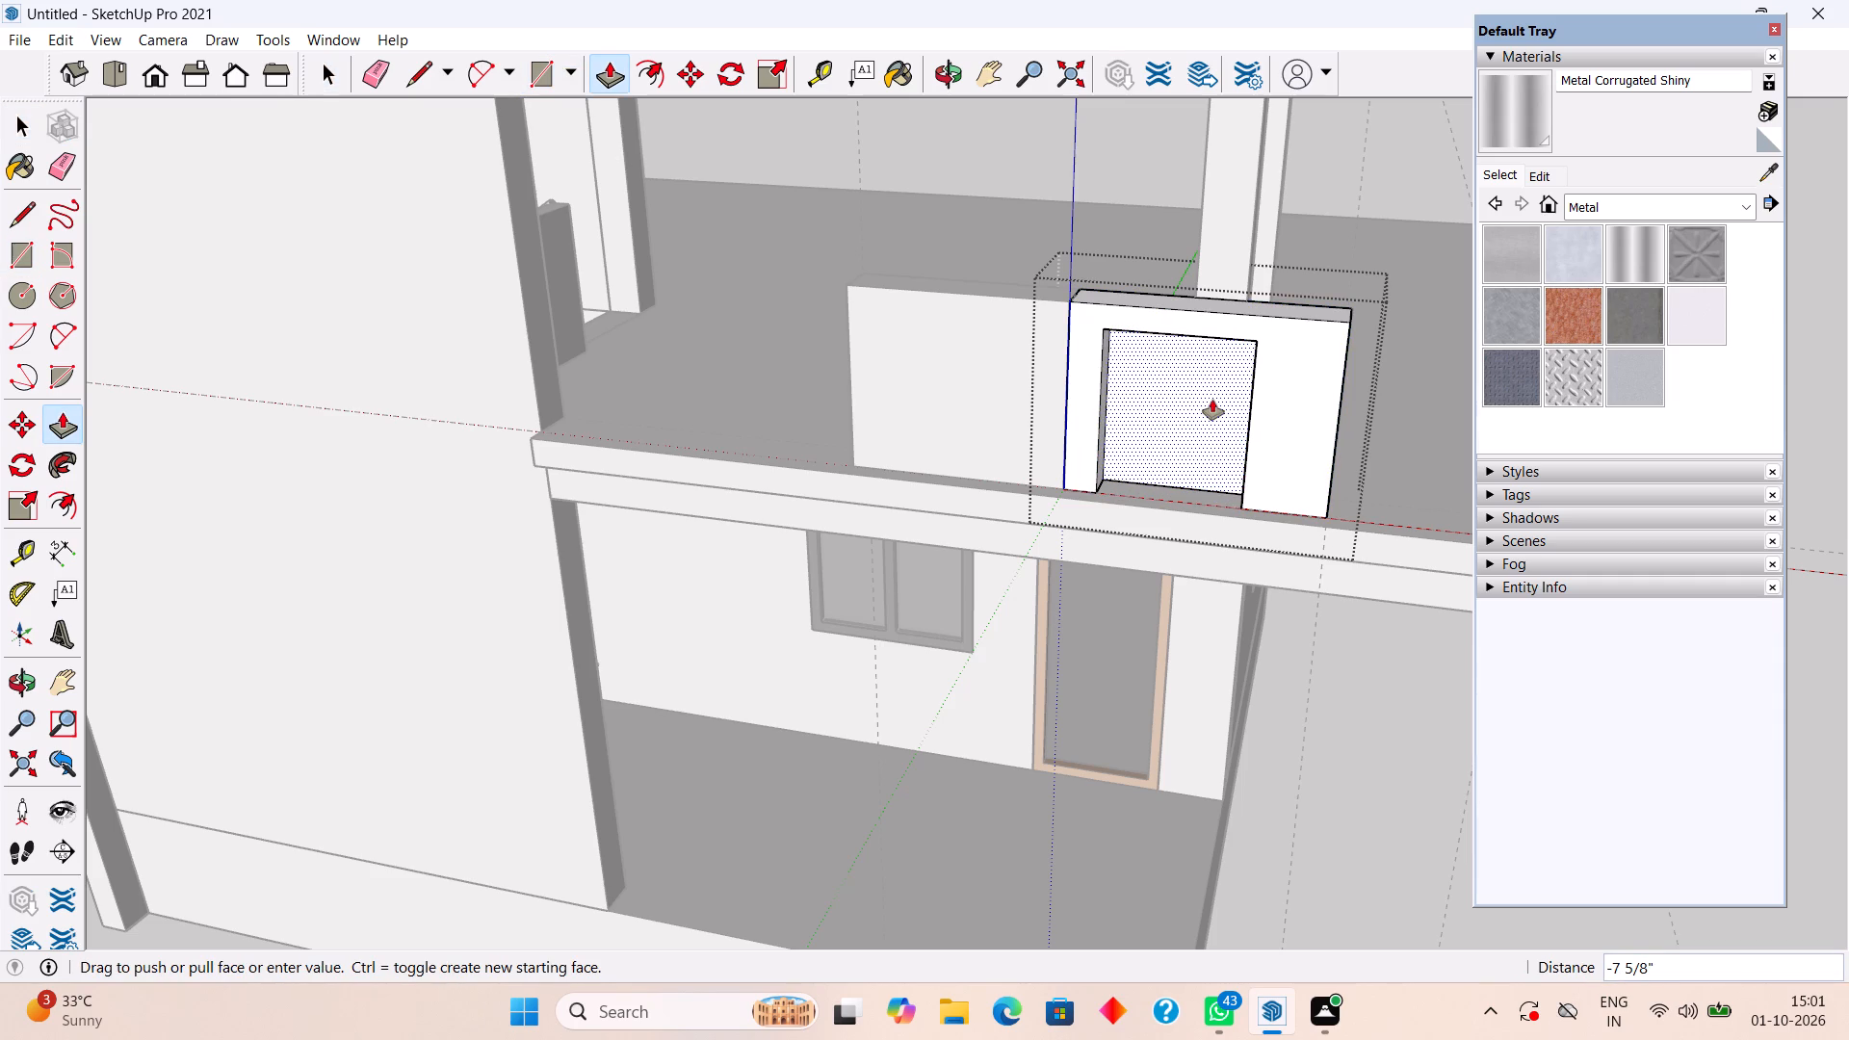
pyautogui.click(1212, 400)
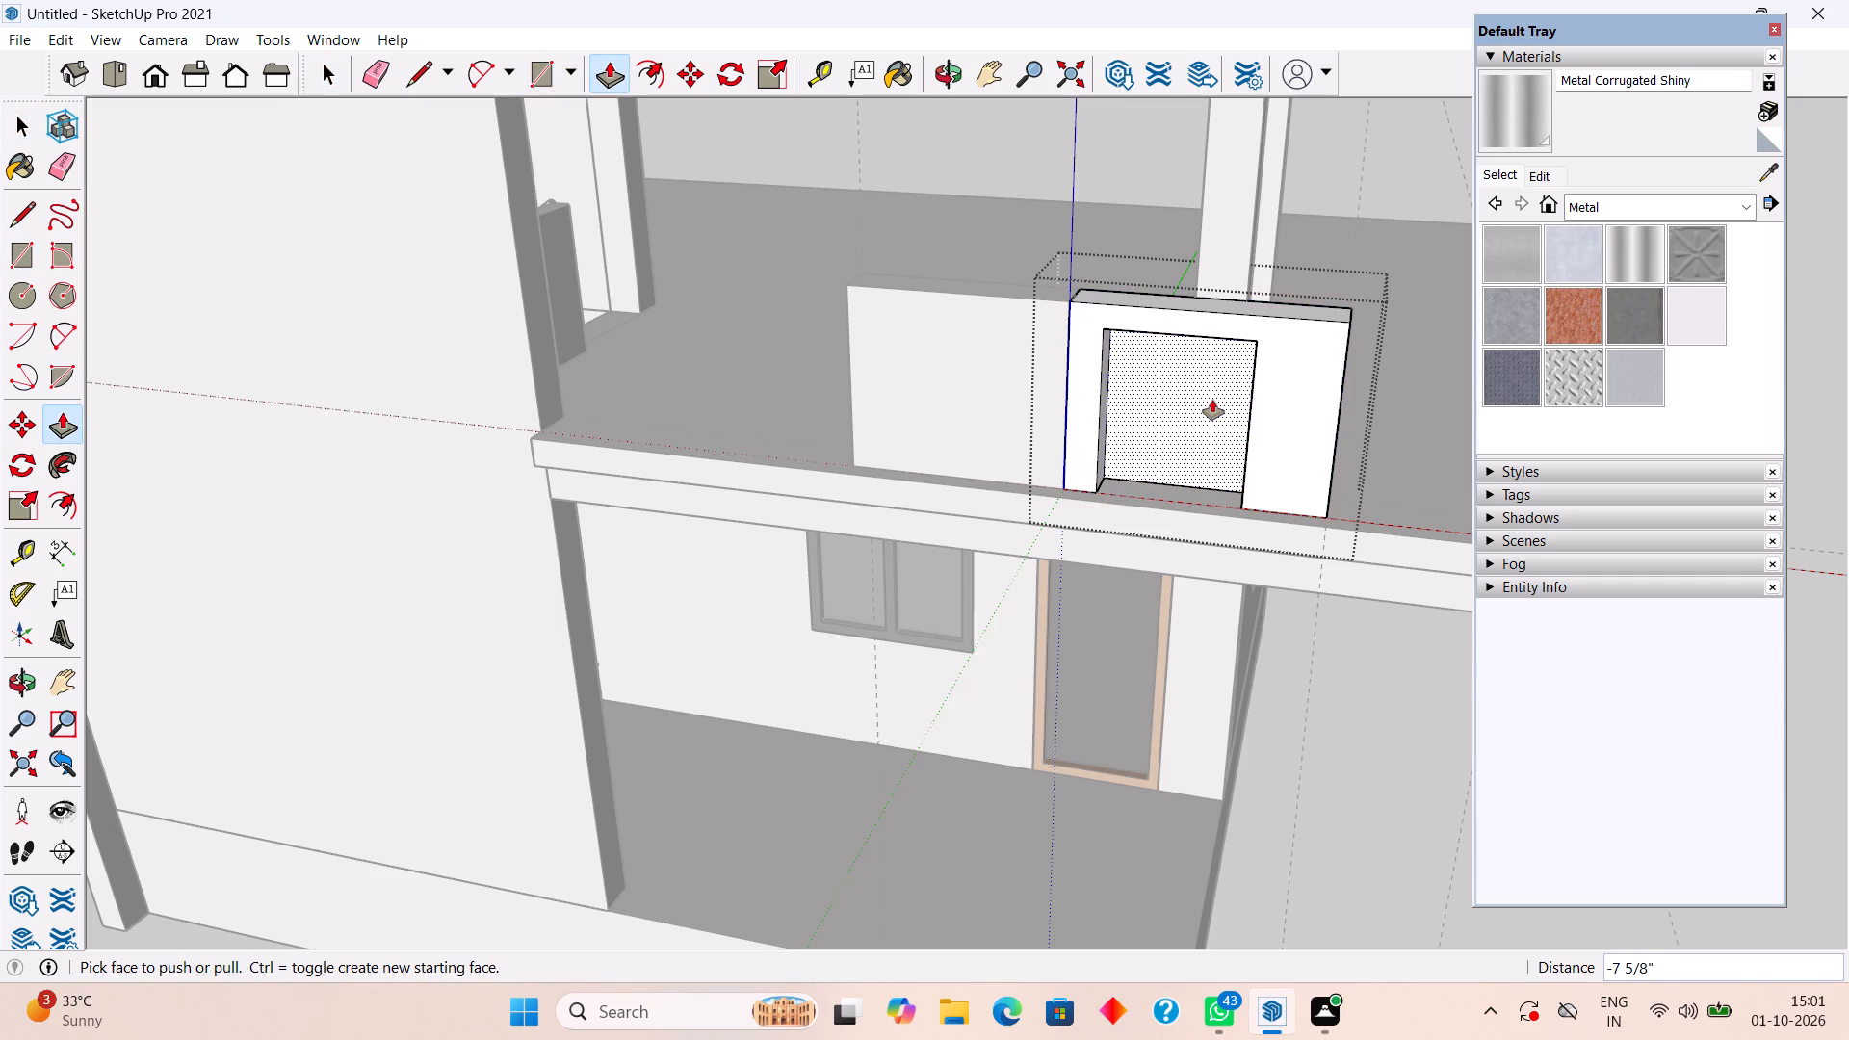
pyautogui.press('space')
pyautogui.moveTo(1244, 610); pyautogui.dragTo(1297, 572, button='middle')
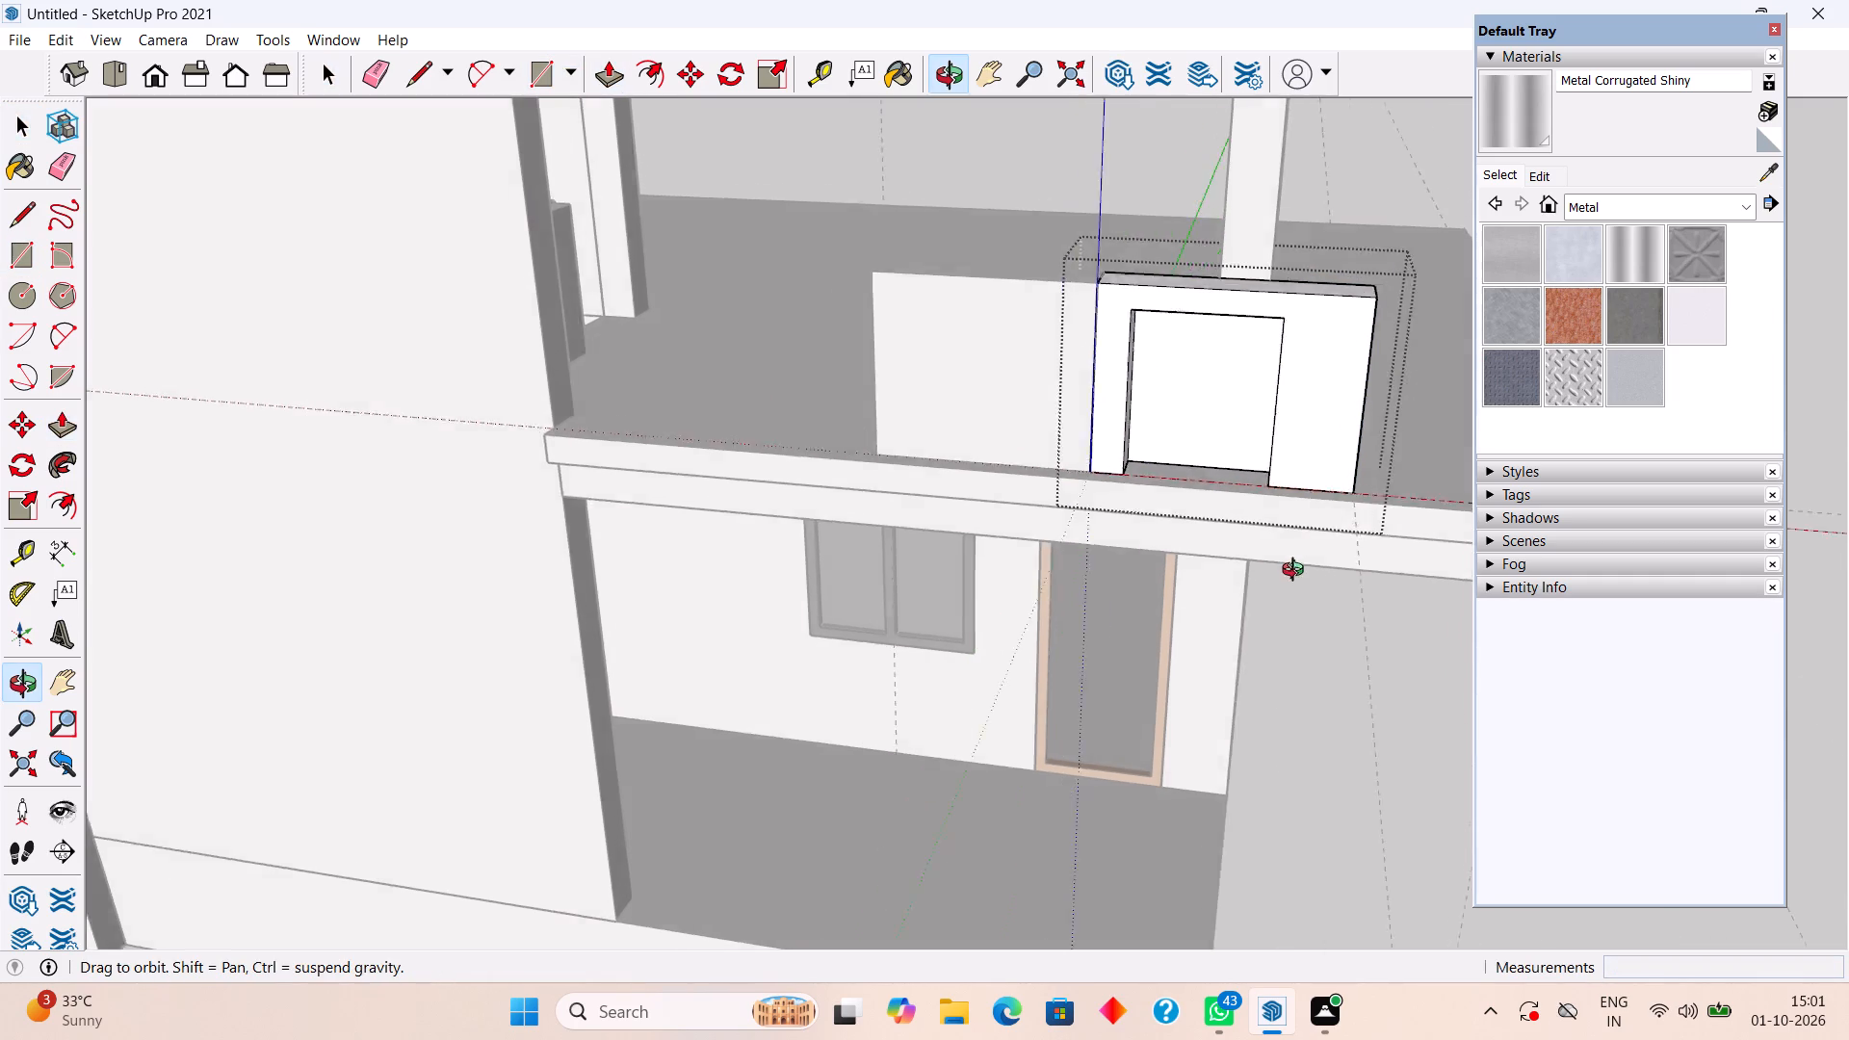
pyautogui.moveTo(1297, 572); pyautogui.dragTo(1323, 531, button='middle')
pyautogui.click(1329, 611)
# Open the porch slab's group and push its front edge face back 11 5/8", behind the parapet blocks.
pyautogui.moveTo(1265, 394); pyautogui.dragTo(985, 441, button='middle')
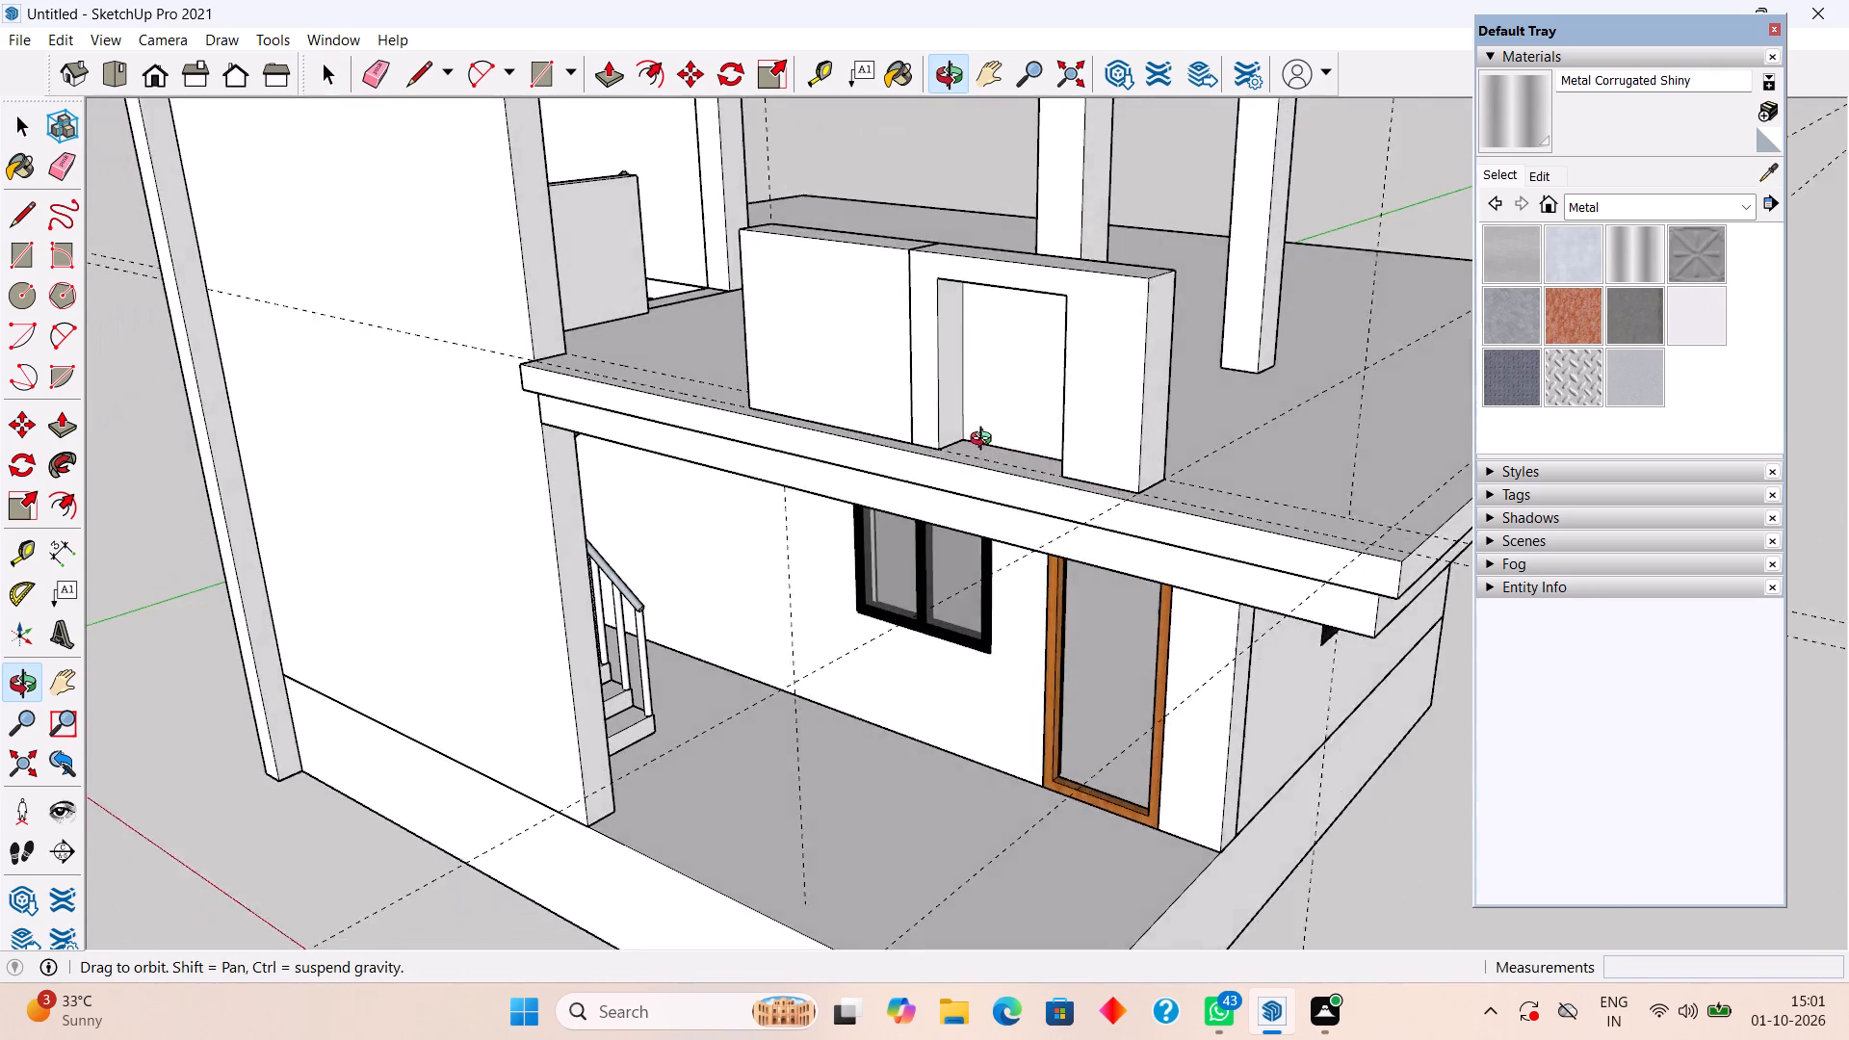
pyautogui.moveTo(985, 441); pyautogui.dragTo(1109, 594, button='middle')
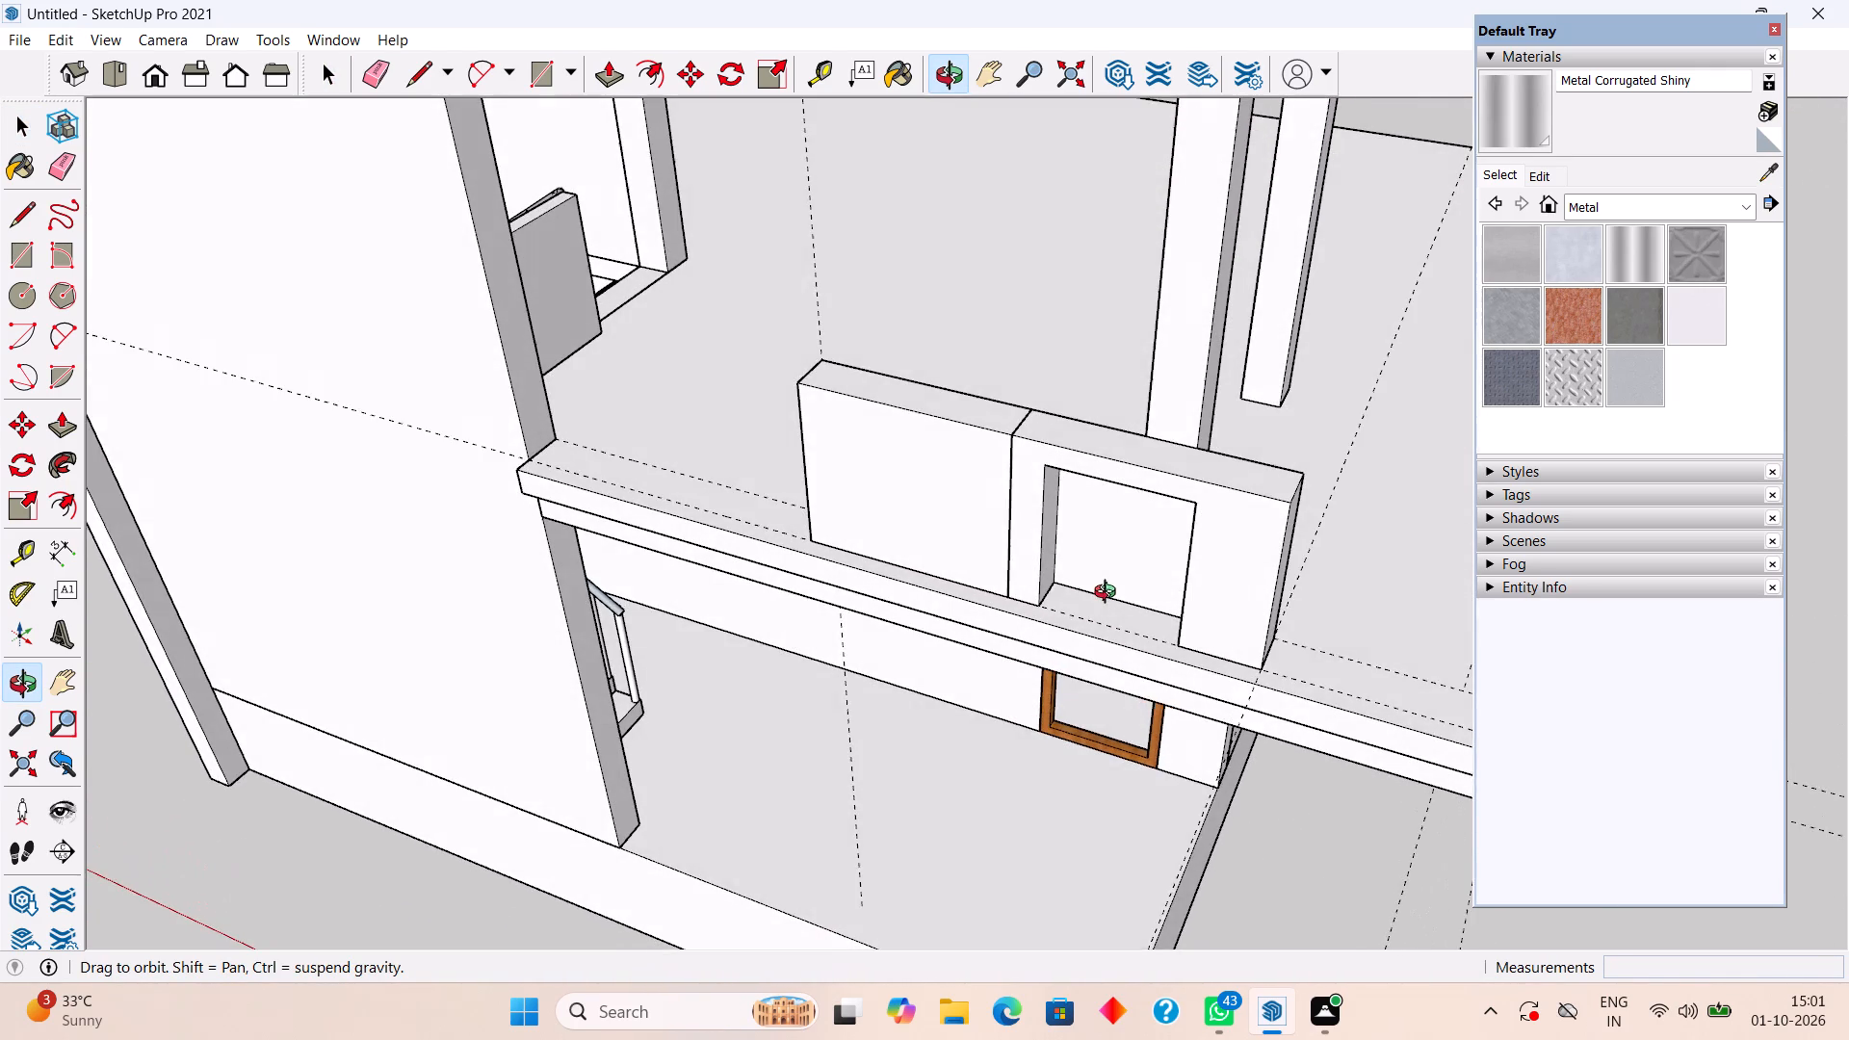
pyautogui.moveTo(1109, 594); pyautogui.dragTo(1205, 353, button='middle')
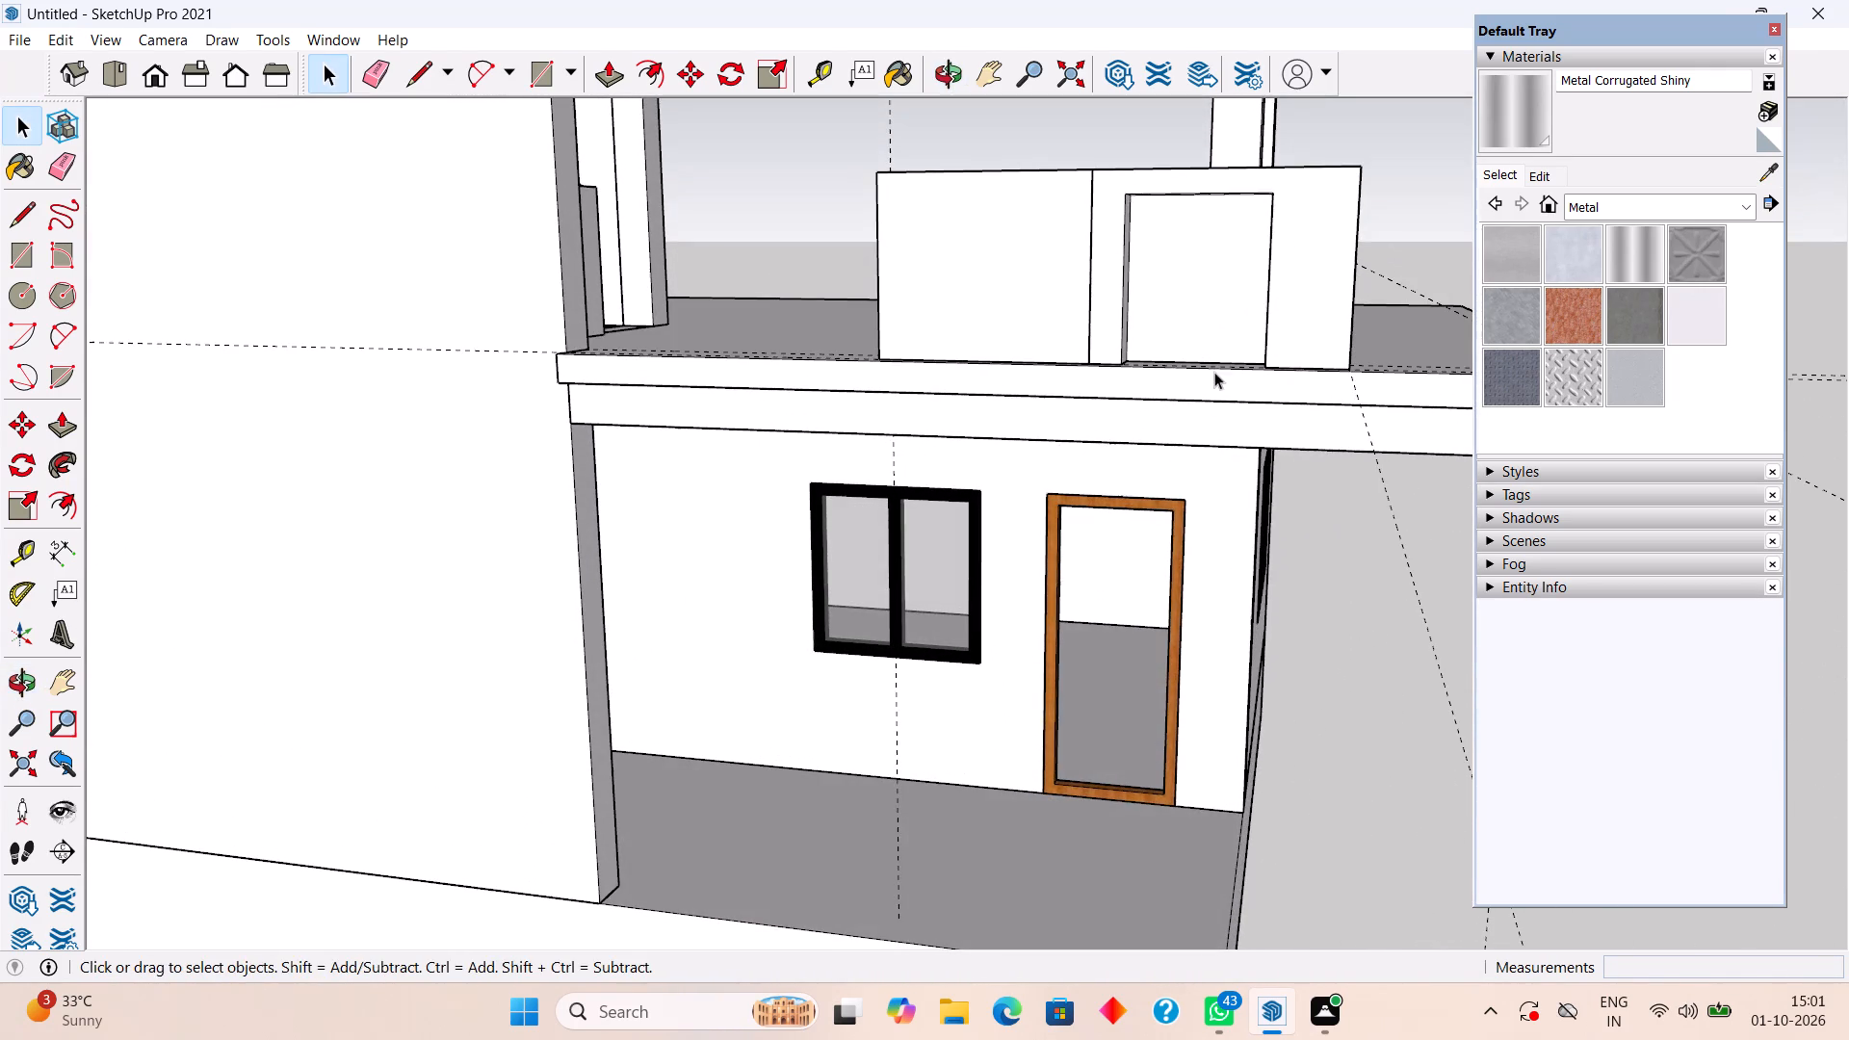
pyautogui.moveTo(1226, 386); pyautogui.dragTo(1248, 579, button='middle')
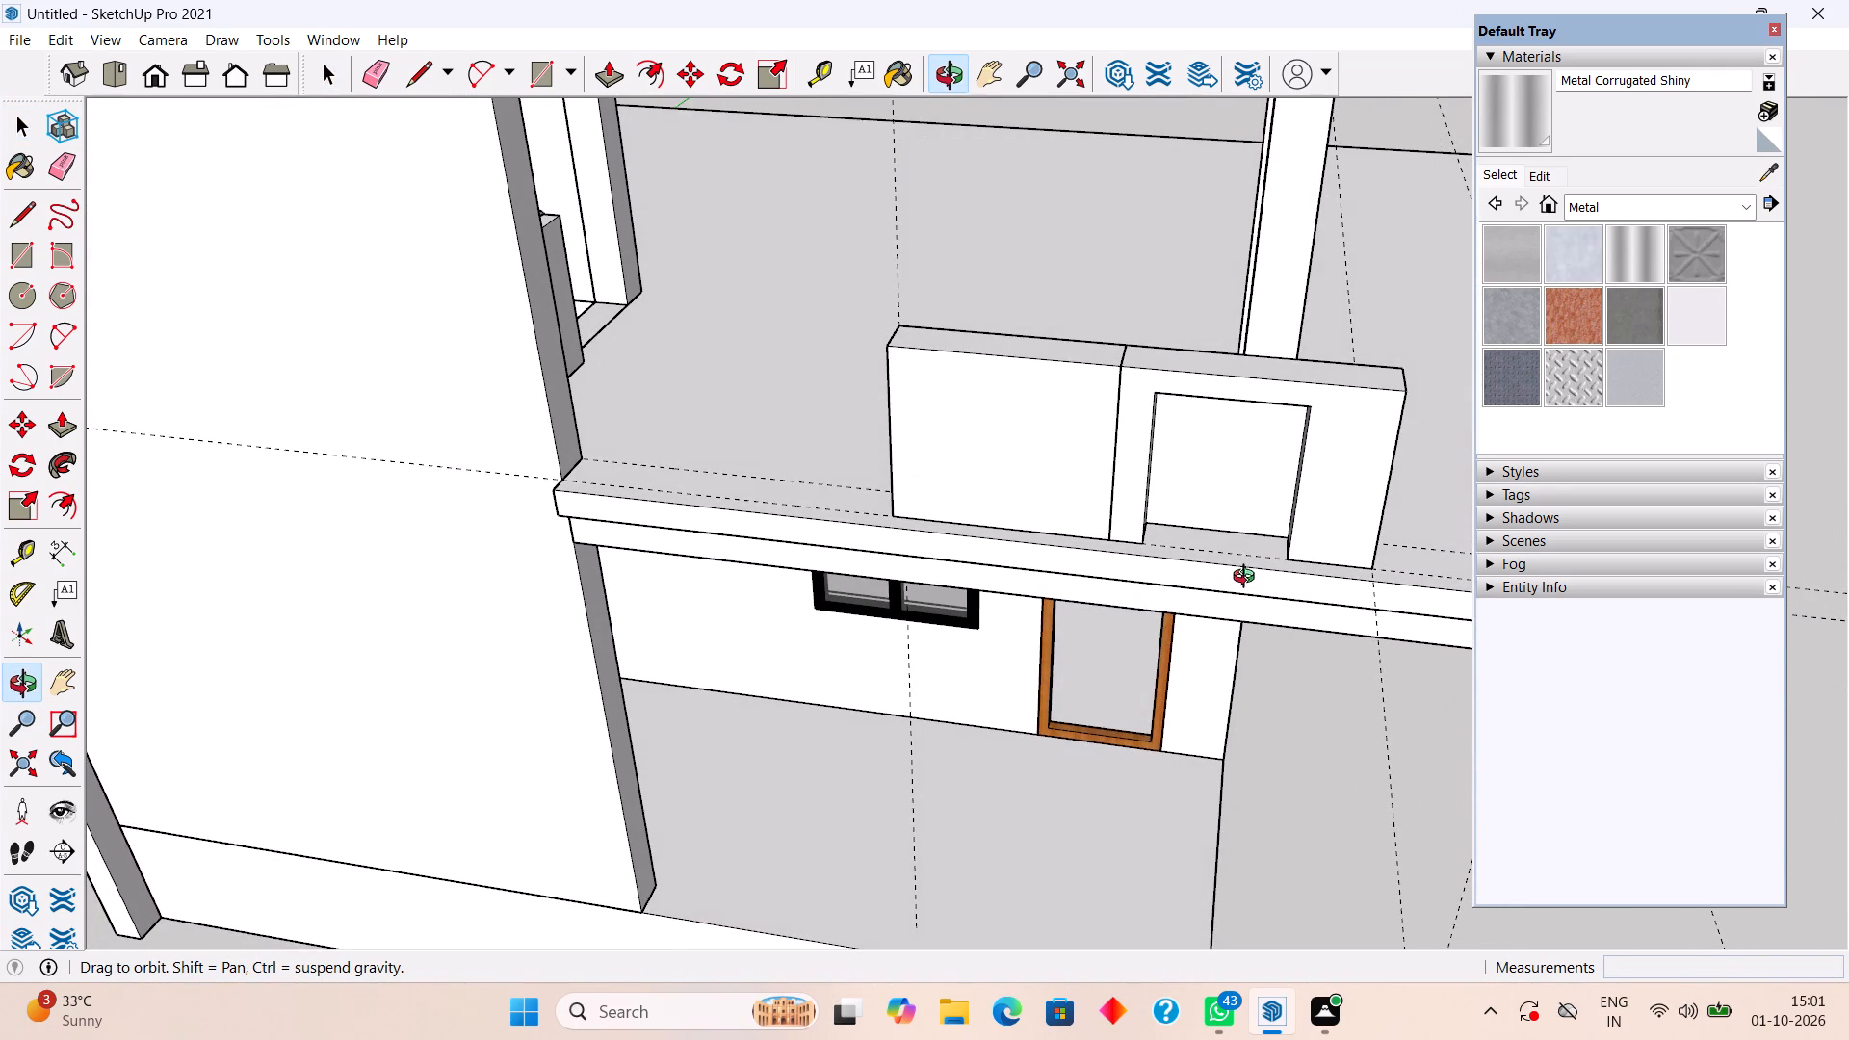
pyautogui.moveTo(1248, 579); pyautogui.dragTo(1248, 580, button='middle')
pyautogui.click(1139, 579)
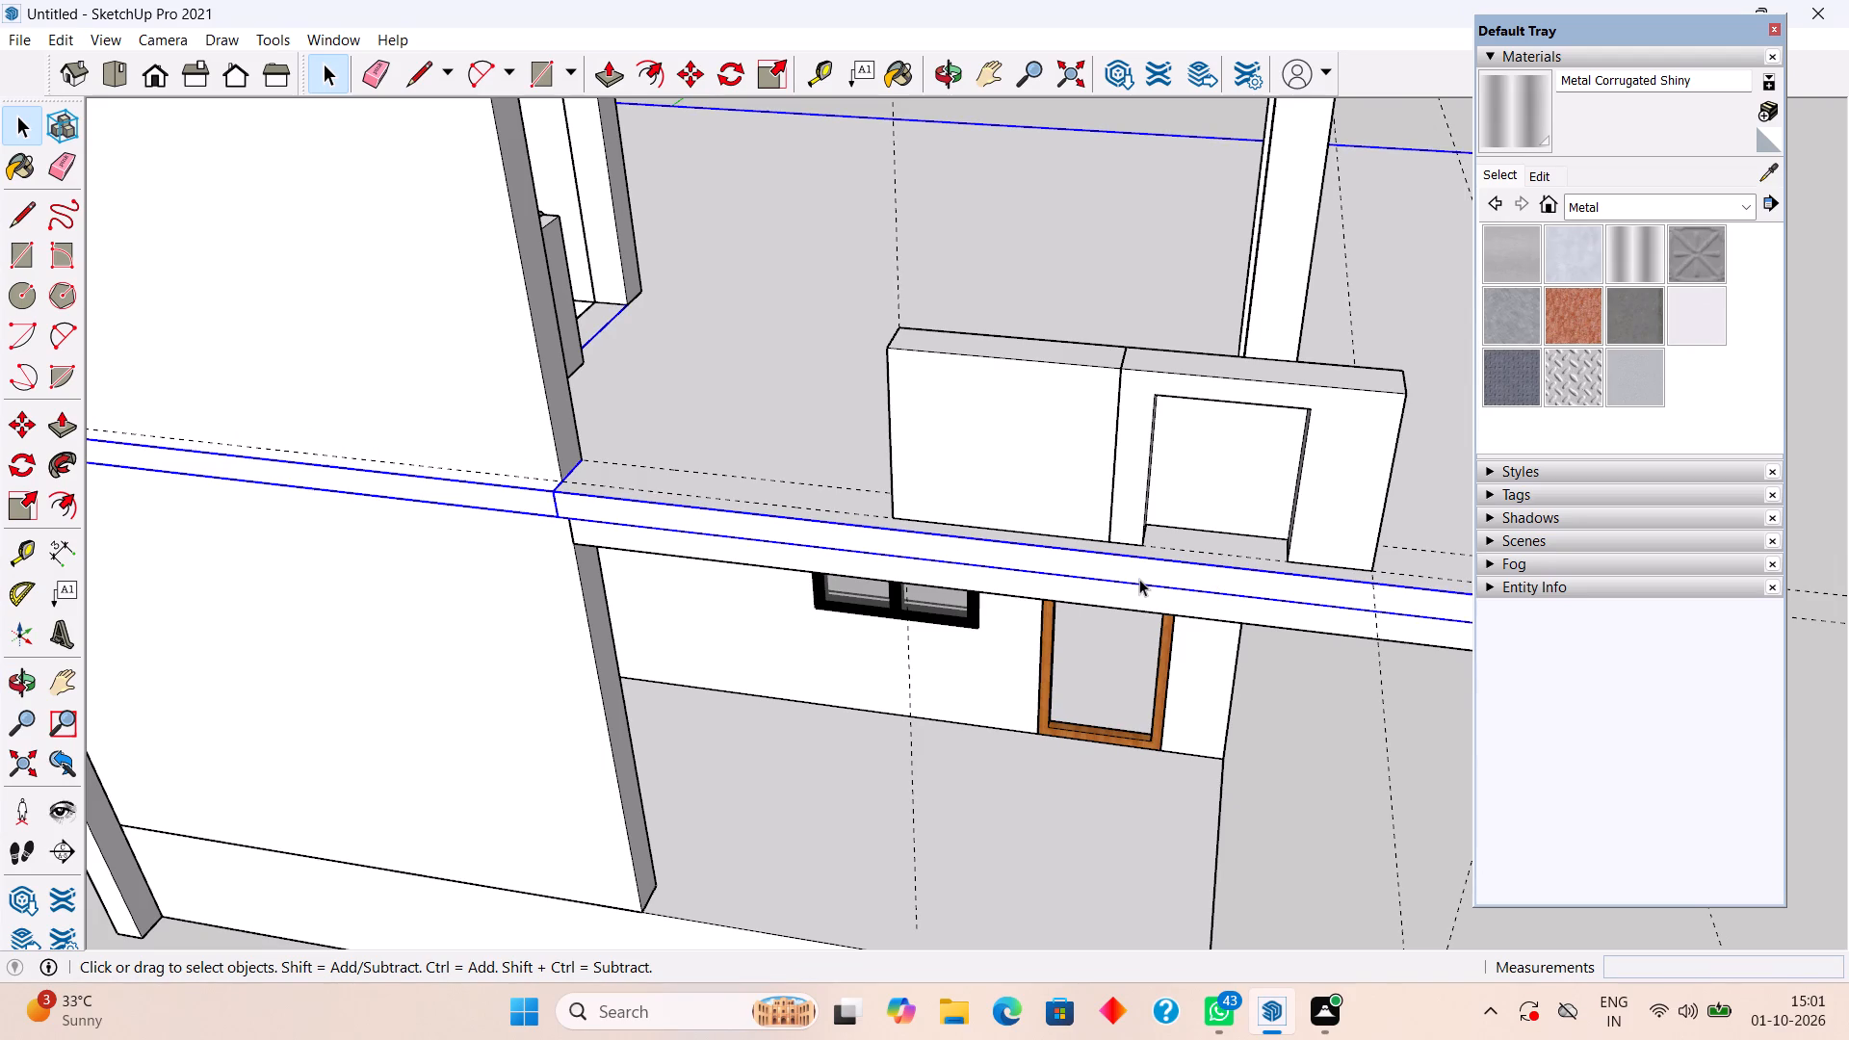
pyautogui.press('p')
pyautogui.press('space')
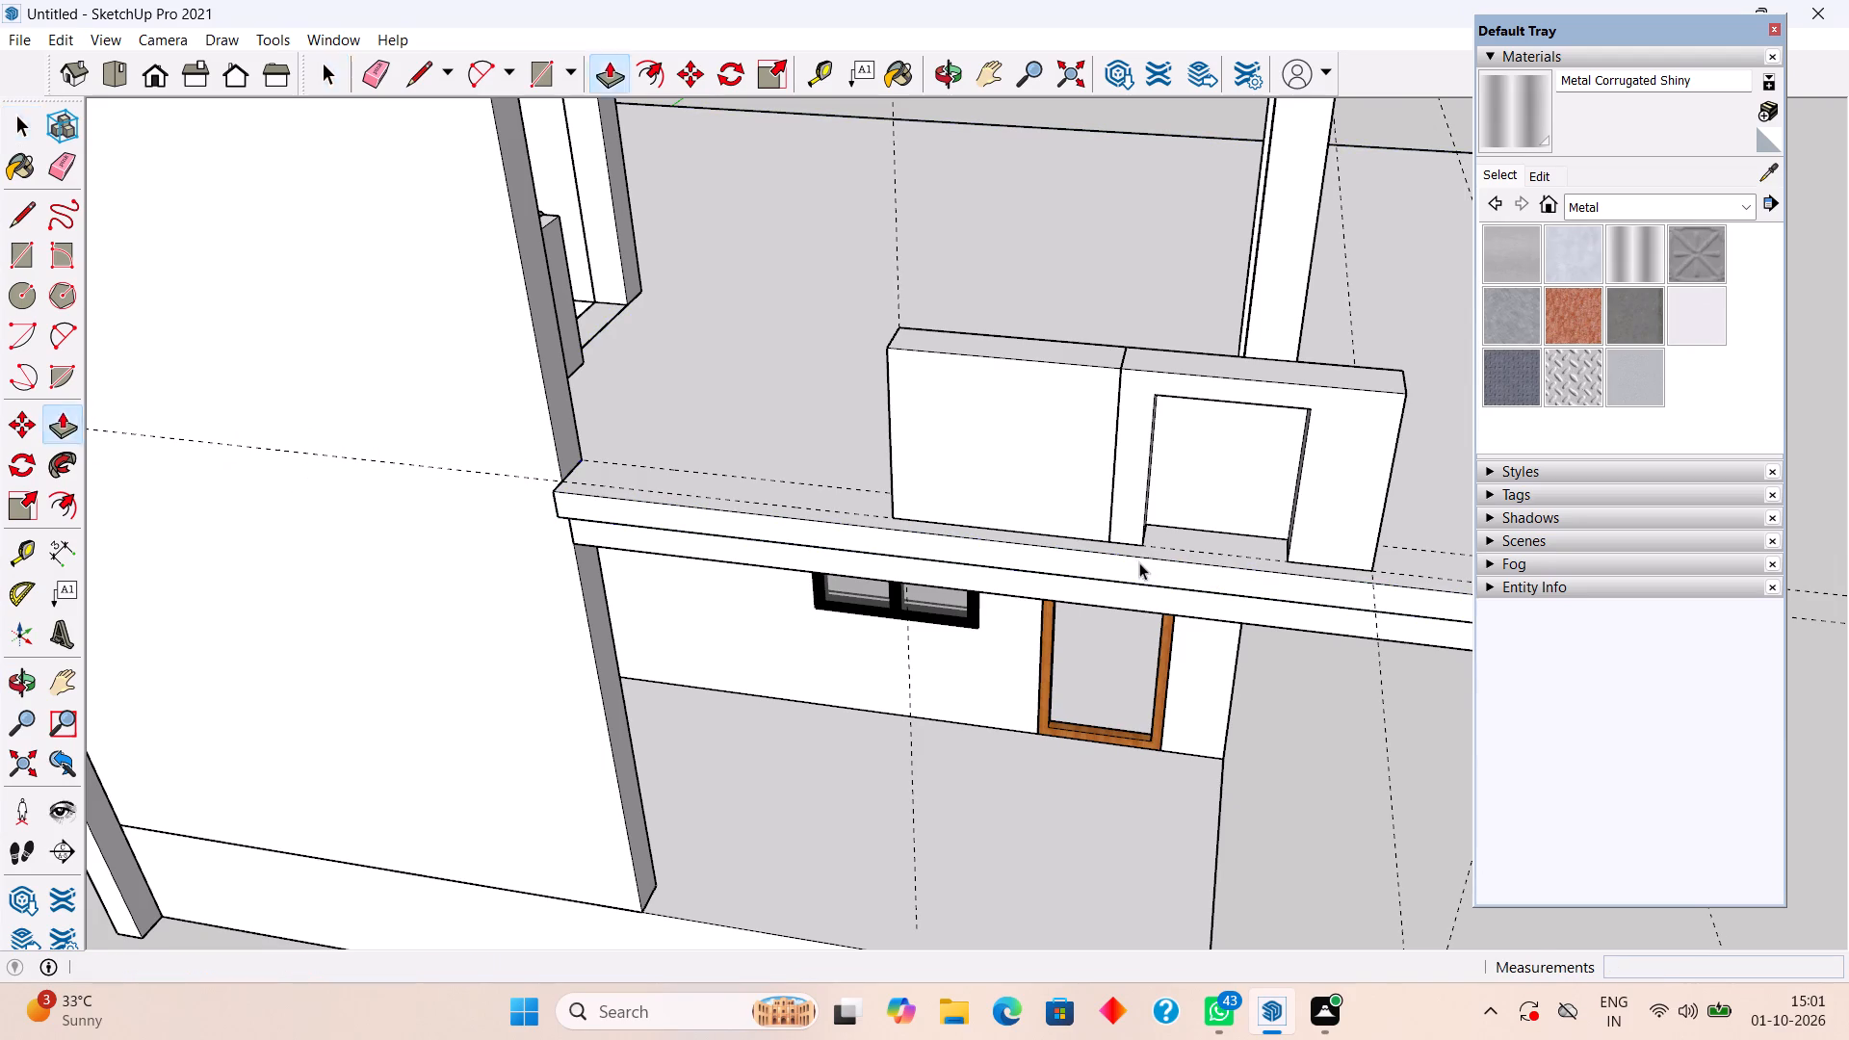
pyautogui.tripleClick(1134, 559)
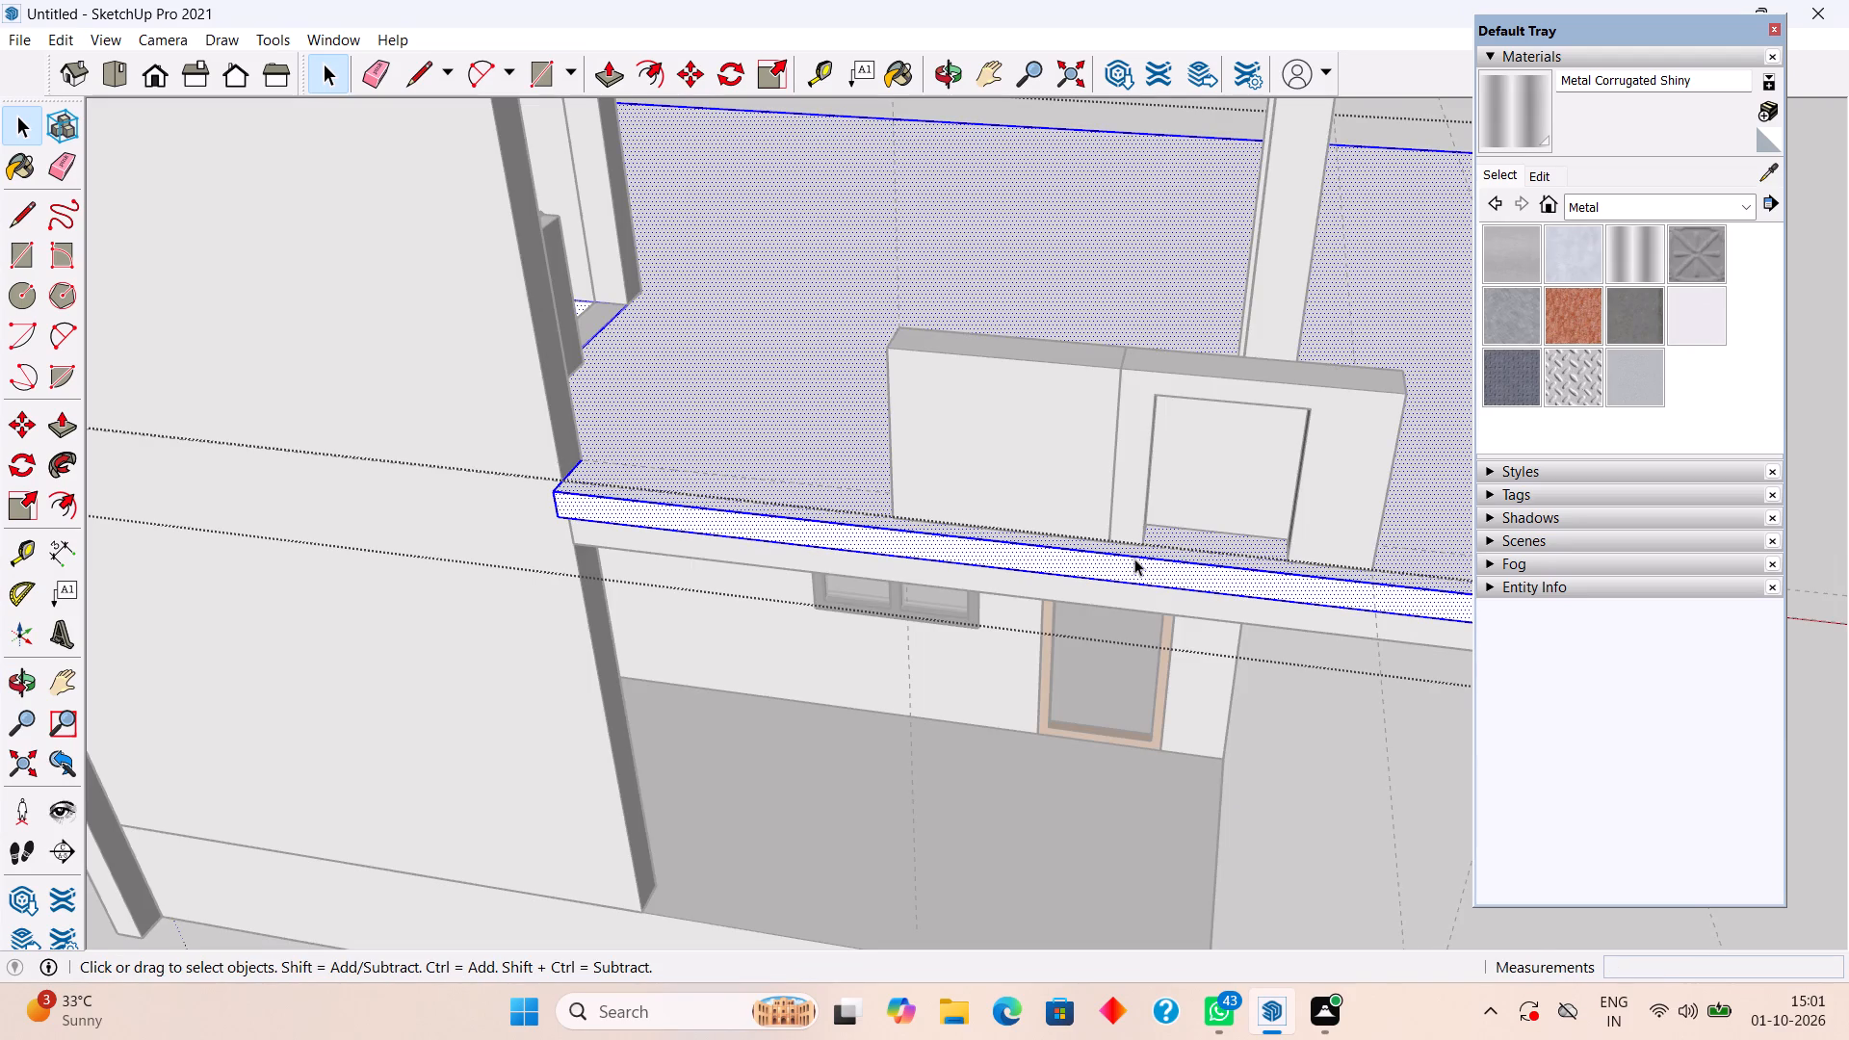
pyautogui.press('p')
pyautogui.click(1135, 568)
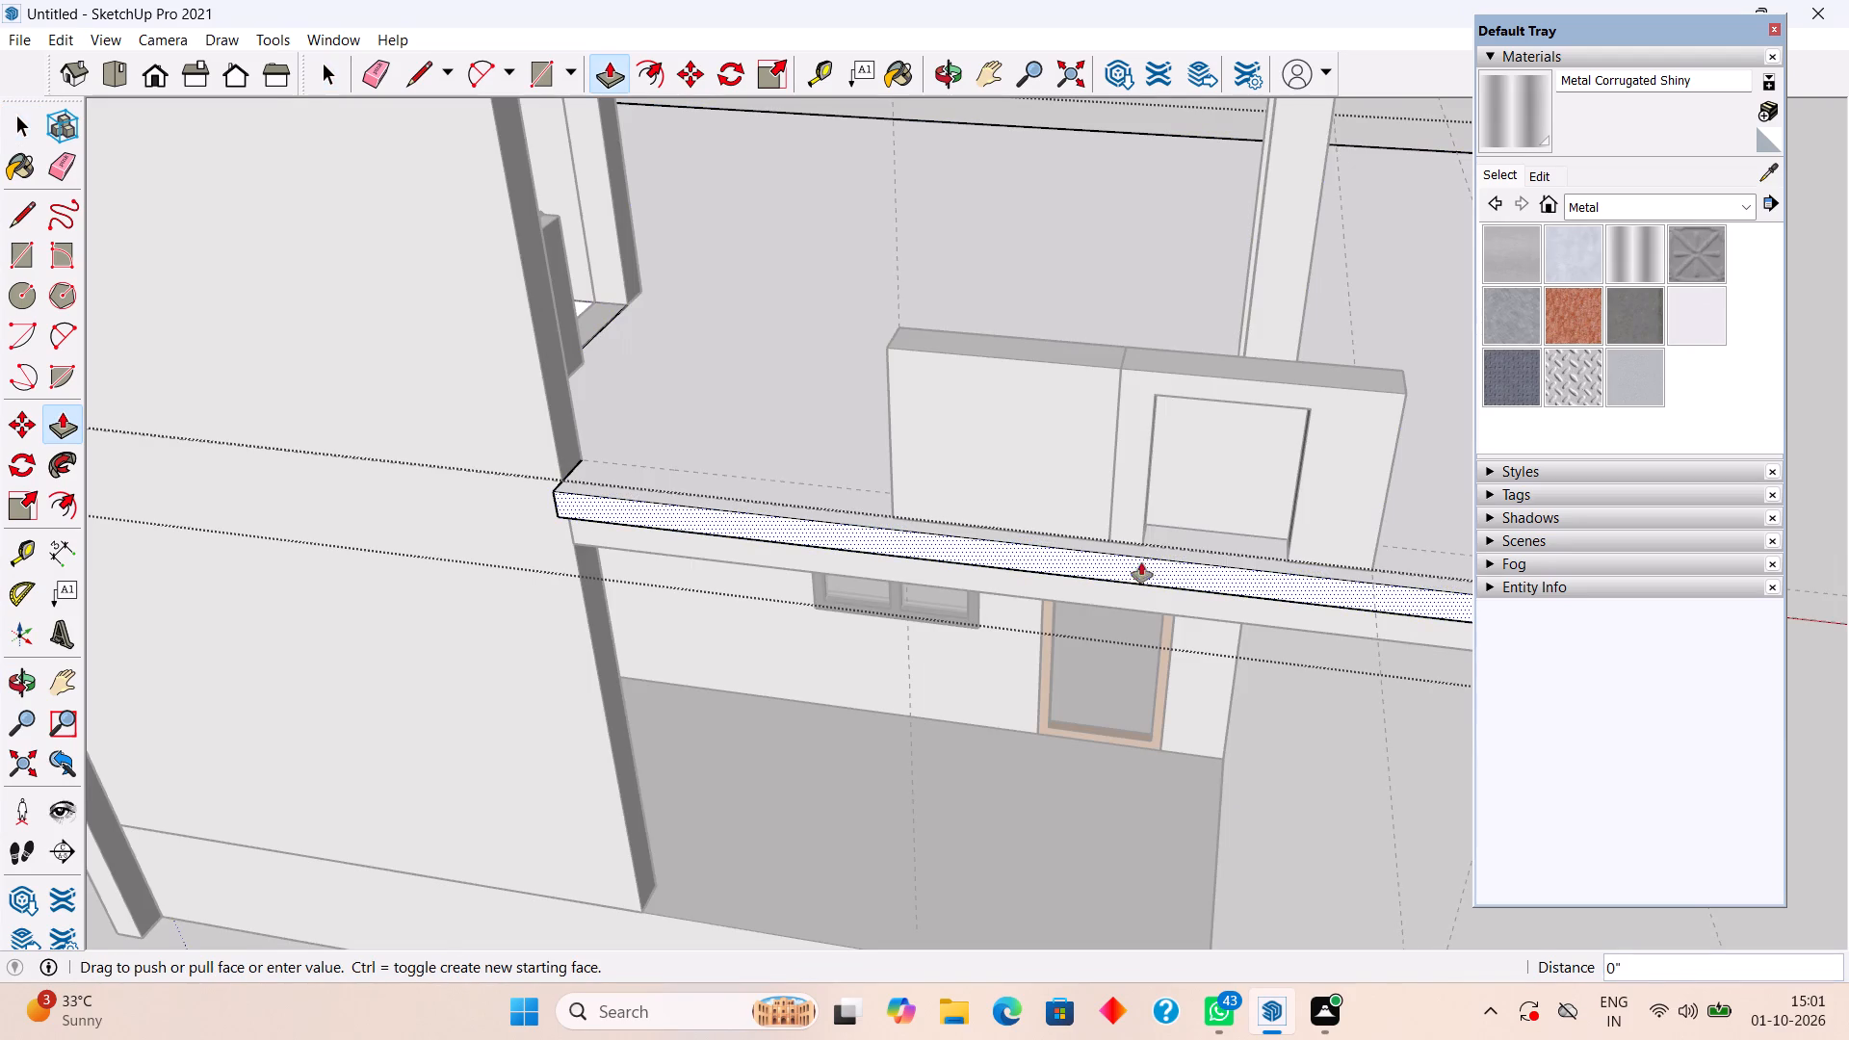
pyautogui.click(1183, 525)
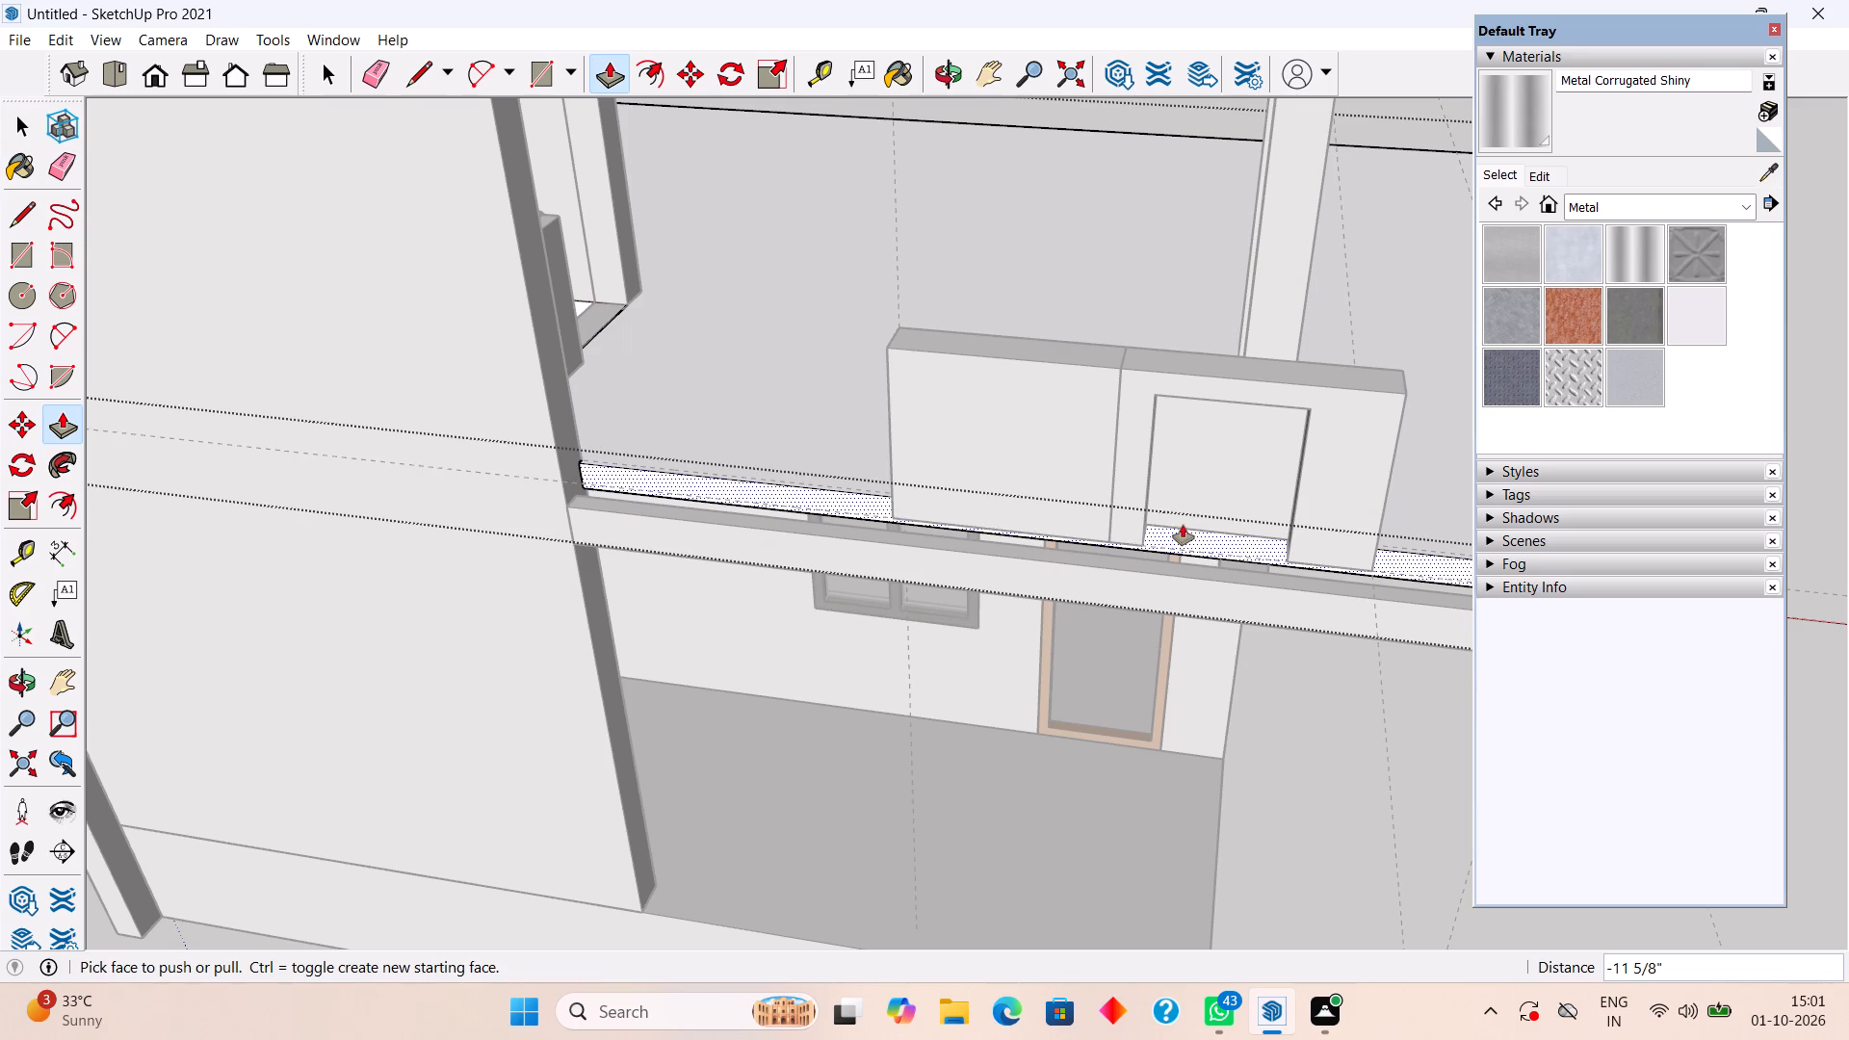
# Pull the slab's front edge face out 7 5/8" to the parapet's front, plus a further 4", and exit the group.
pyautogui.click(1188, 530)
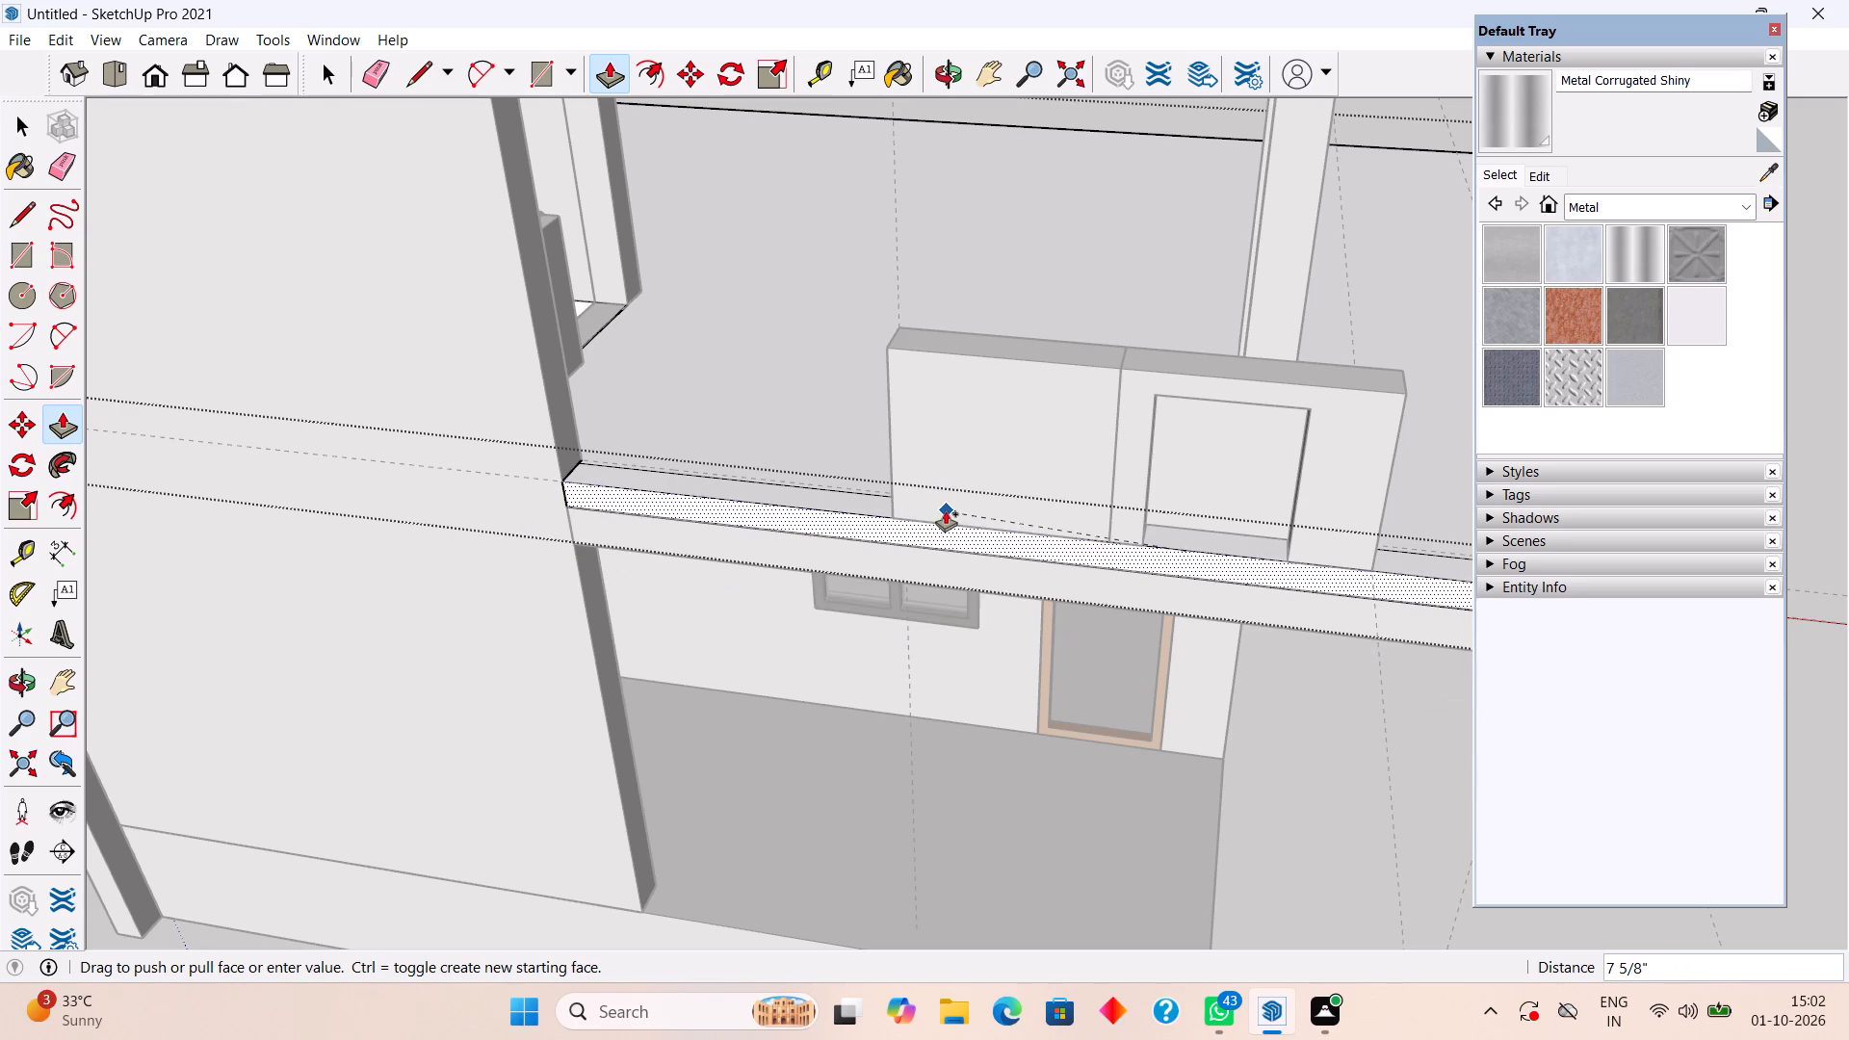
pyautogui.click(946, 511)
pyautogui.click(963, 533)
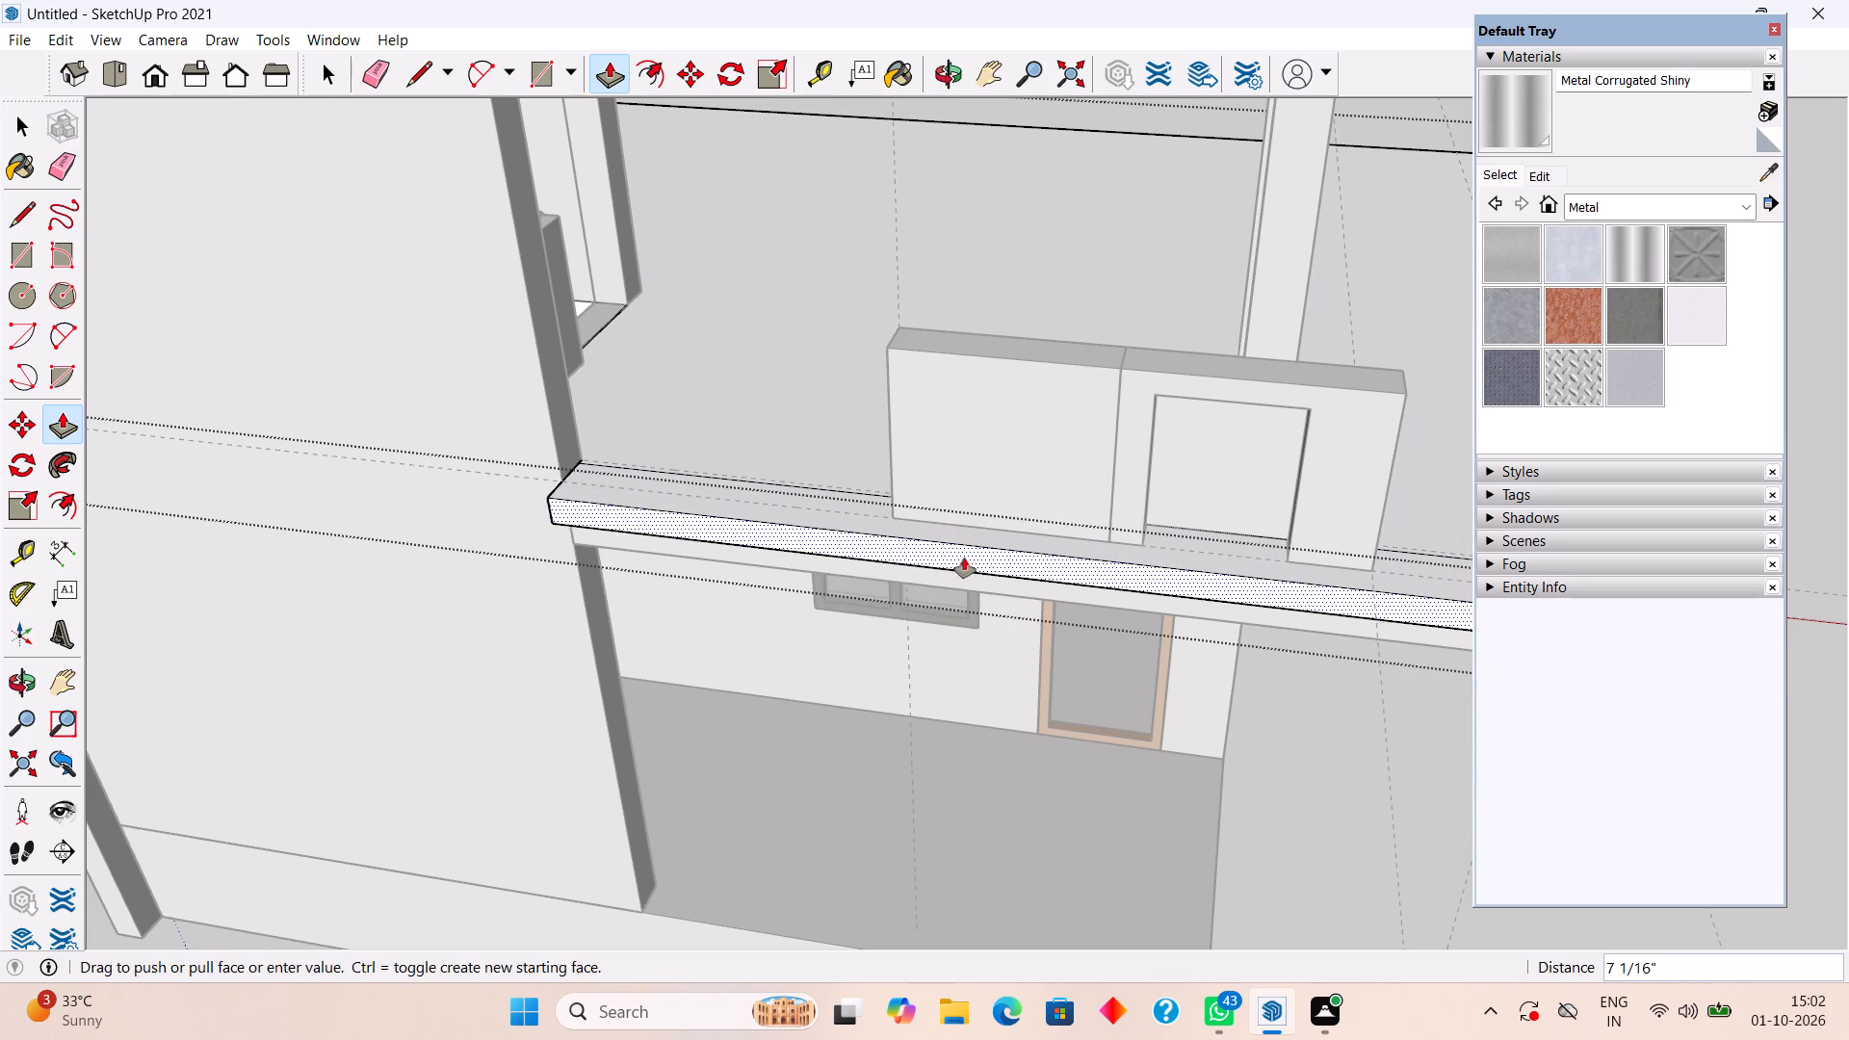
pyautogui.write('4"')
pyautogui.press('Return')
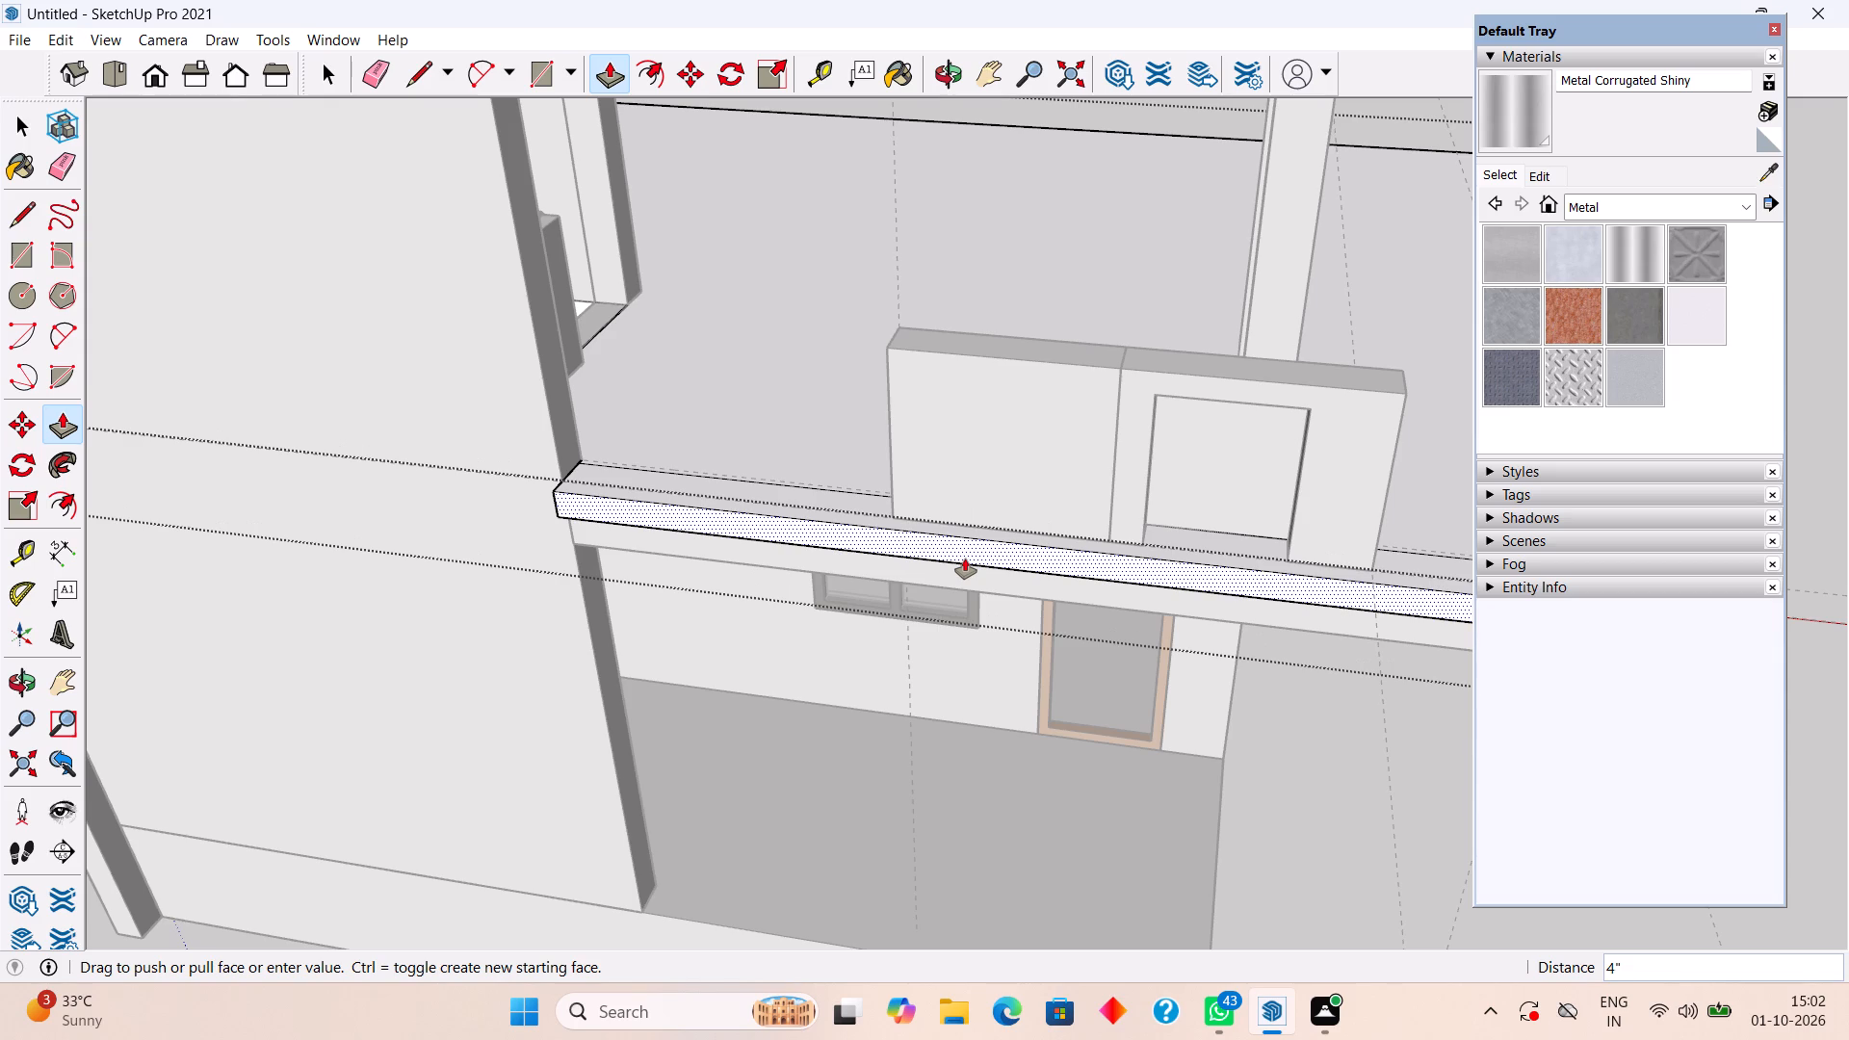
pyautogui.scroll(-5, 989, 544)
pyautogui.press('space')
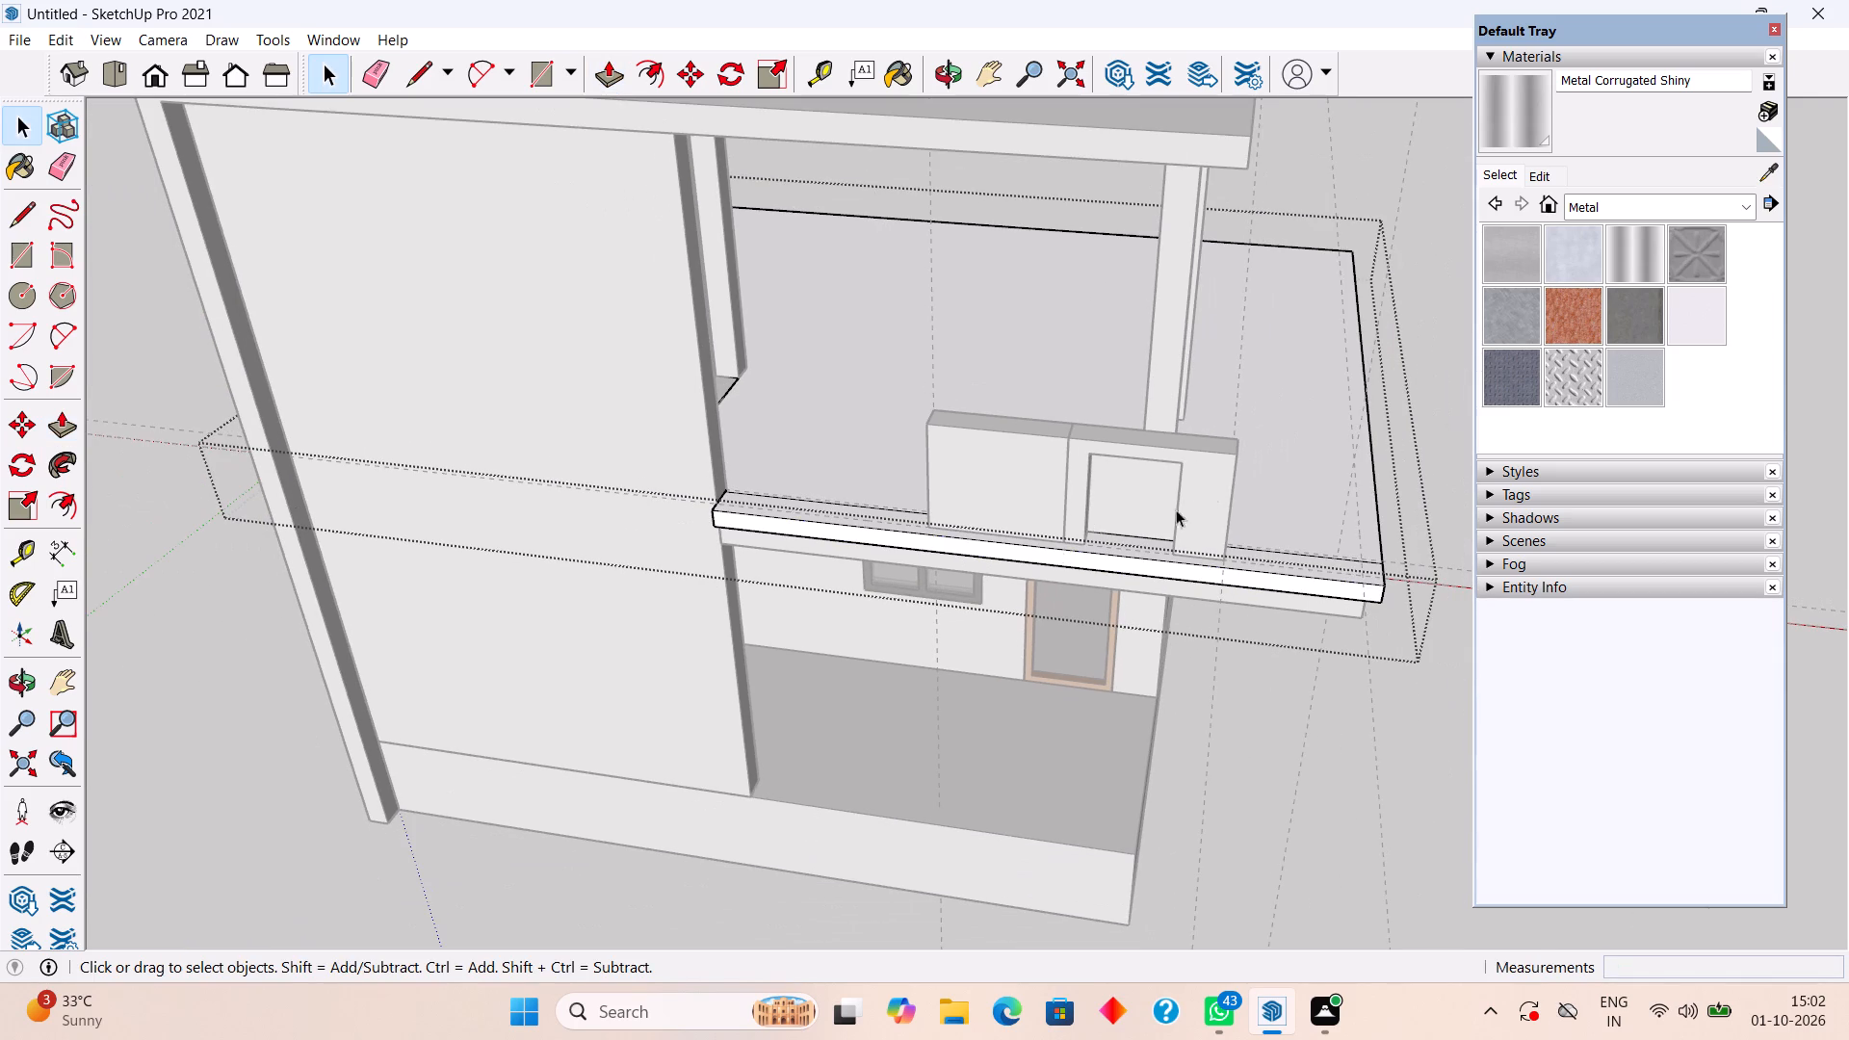
pyautogui.click(1419, 334)
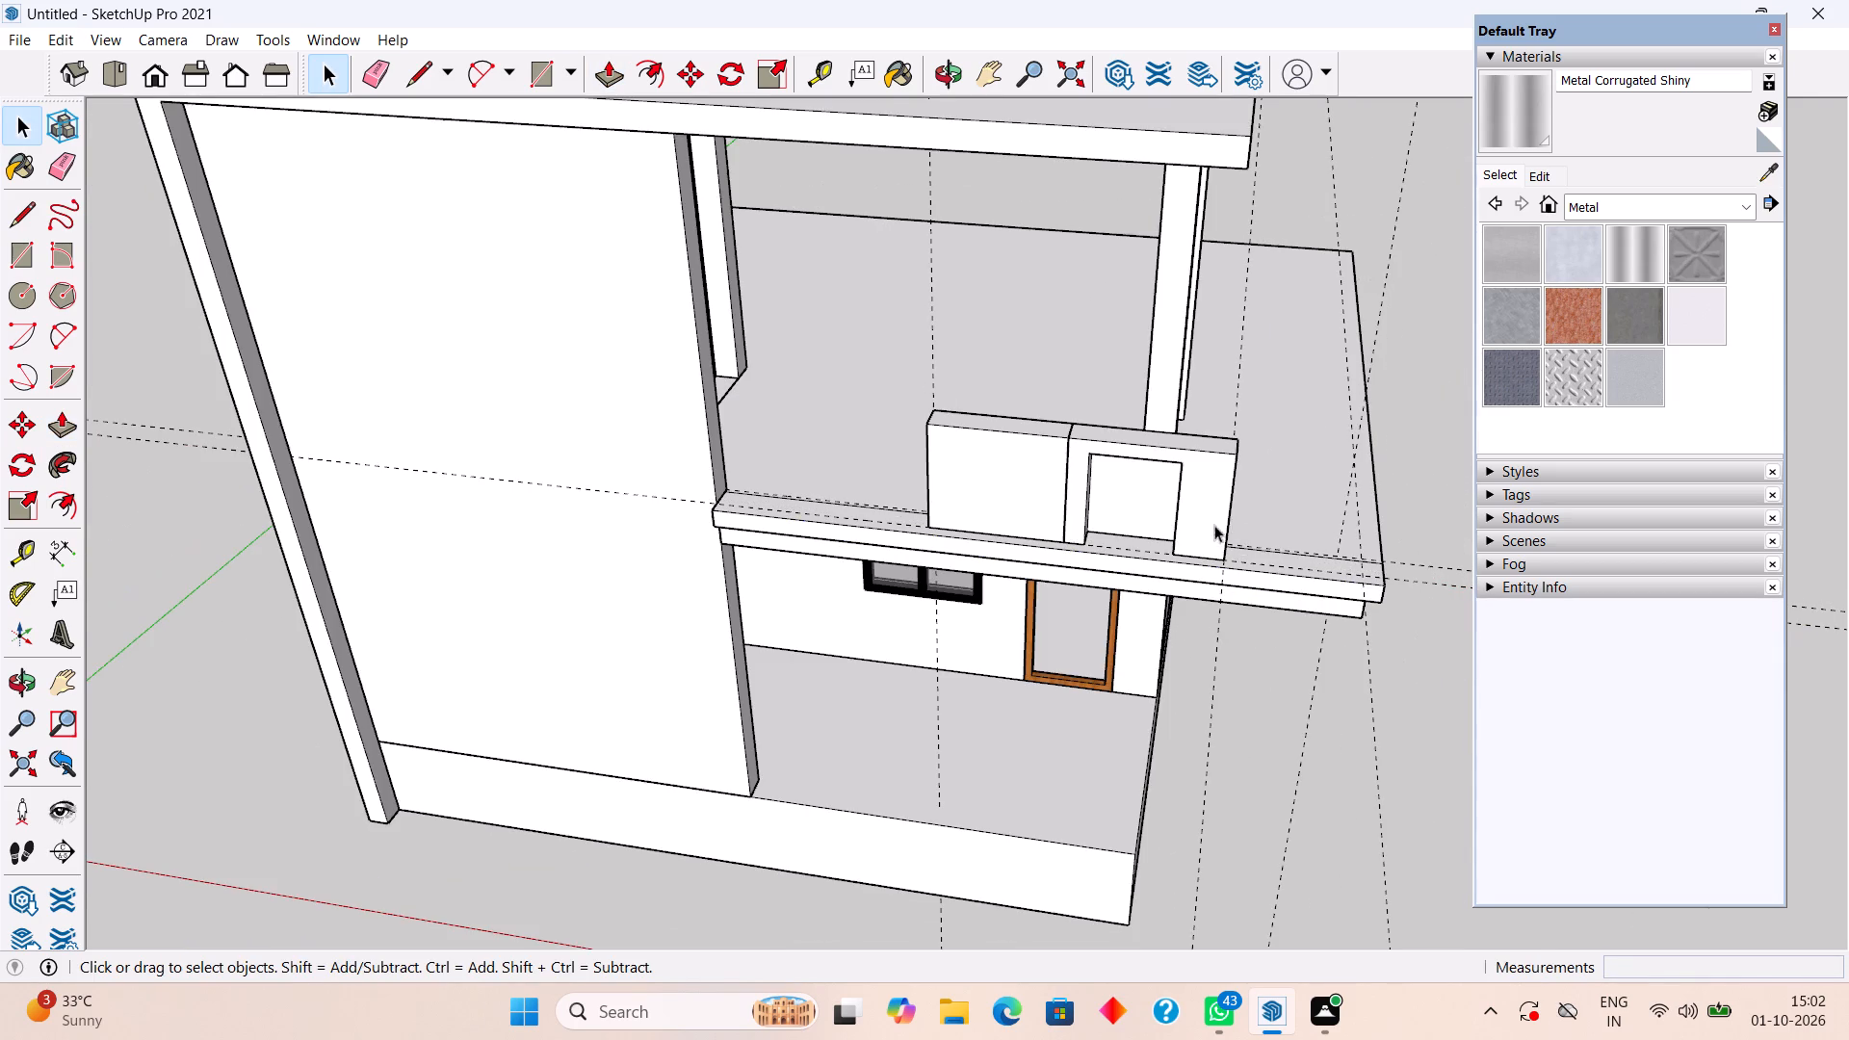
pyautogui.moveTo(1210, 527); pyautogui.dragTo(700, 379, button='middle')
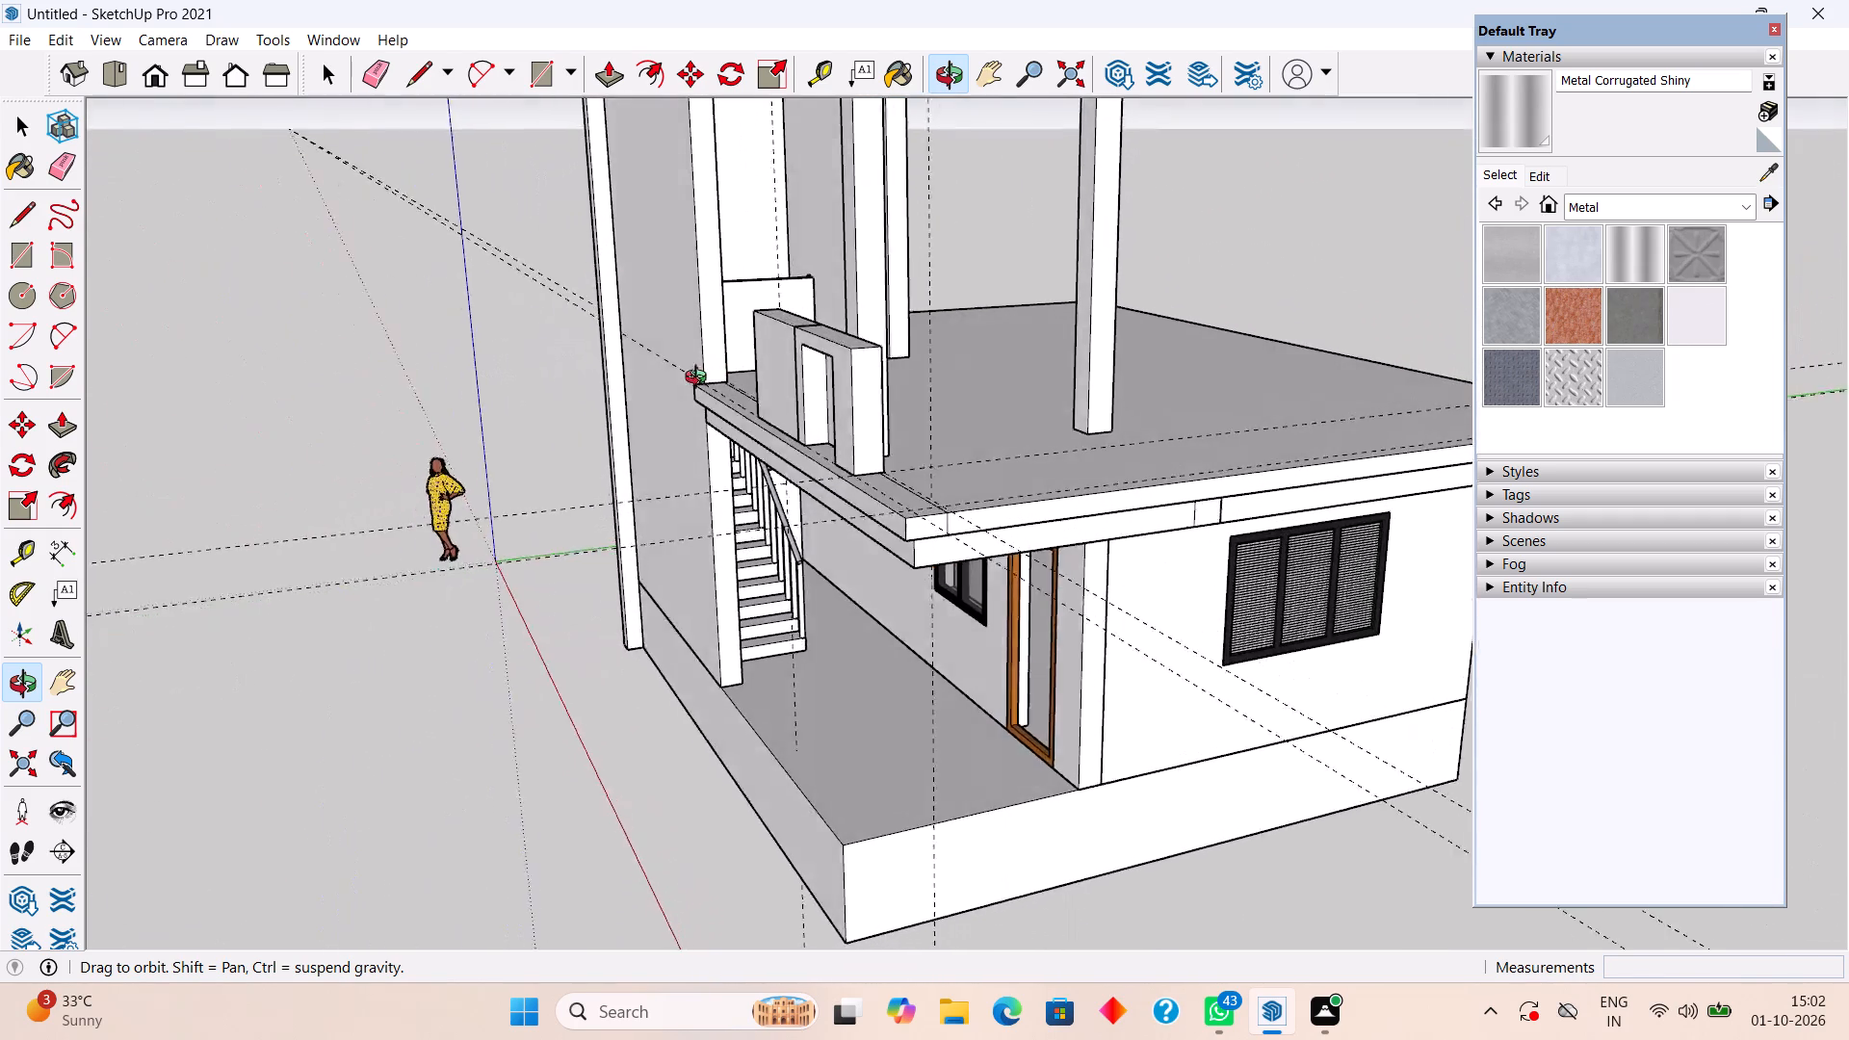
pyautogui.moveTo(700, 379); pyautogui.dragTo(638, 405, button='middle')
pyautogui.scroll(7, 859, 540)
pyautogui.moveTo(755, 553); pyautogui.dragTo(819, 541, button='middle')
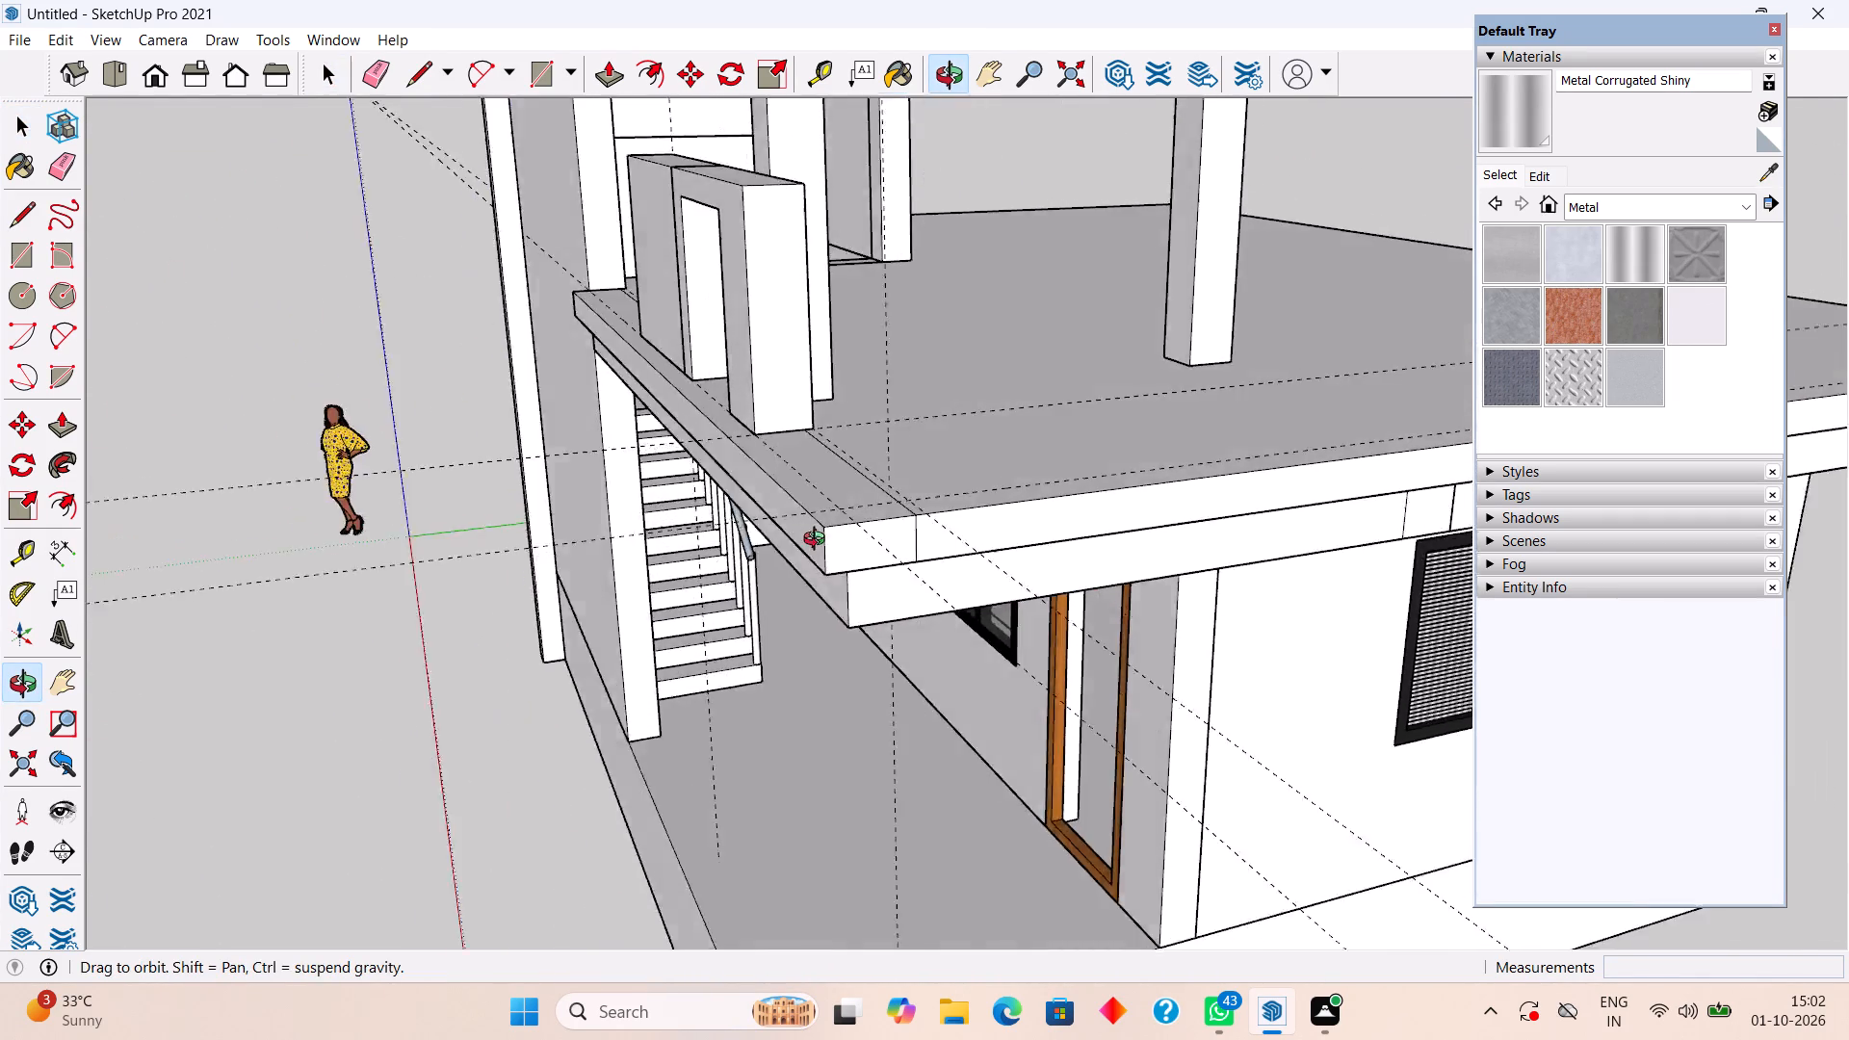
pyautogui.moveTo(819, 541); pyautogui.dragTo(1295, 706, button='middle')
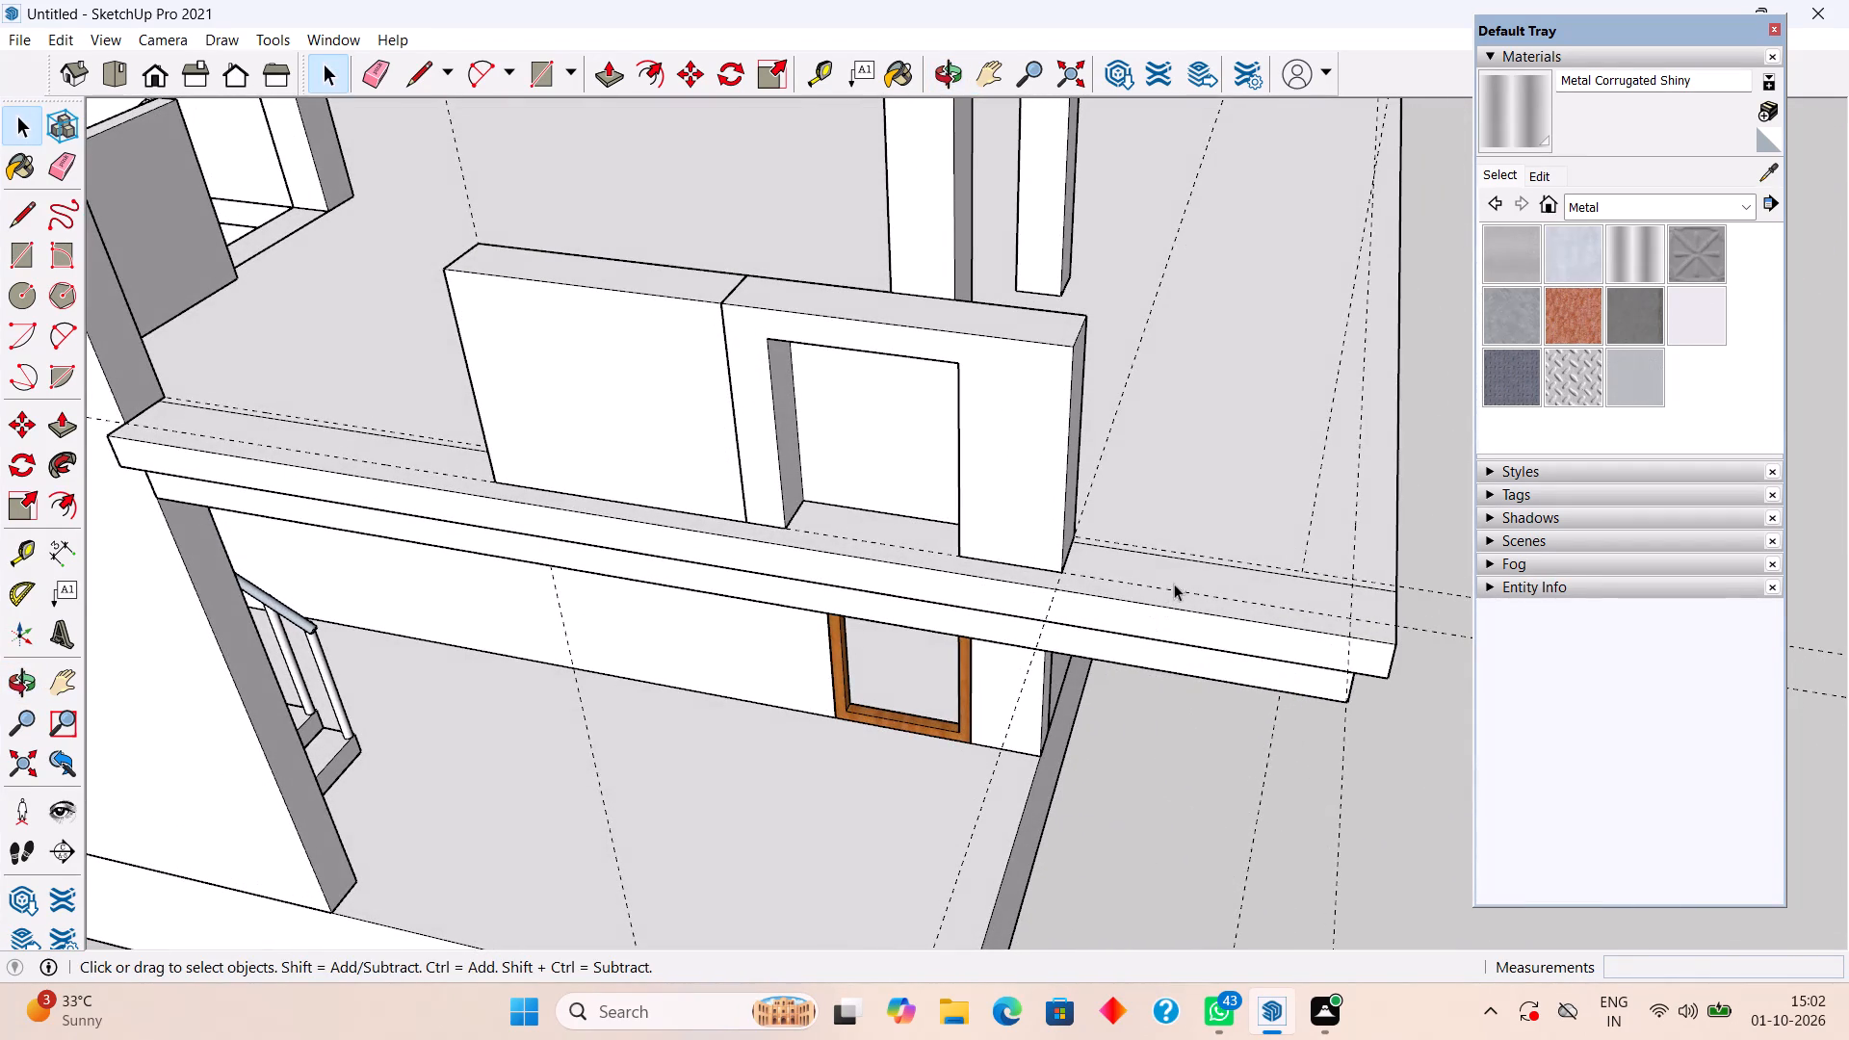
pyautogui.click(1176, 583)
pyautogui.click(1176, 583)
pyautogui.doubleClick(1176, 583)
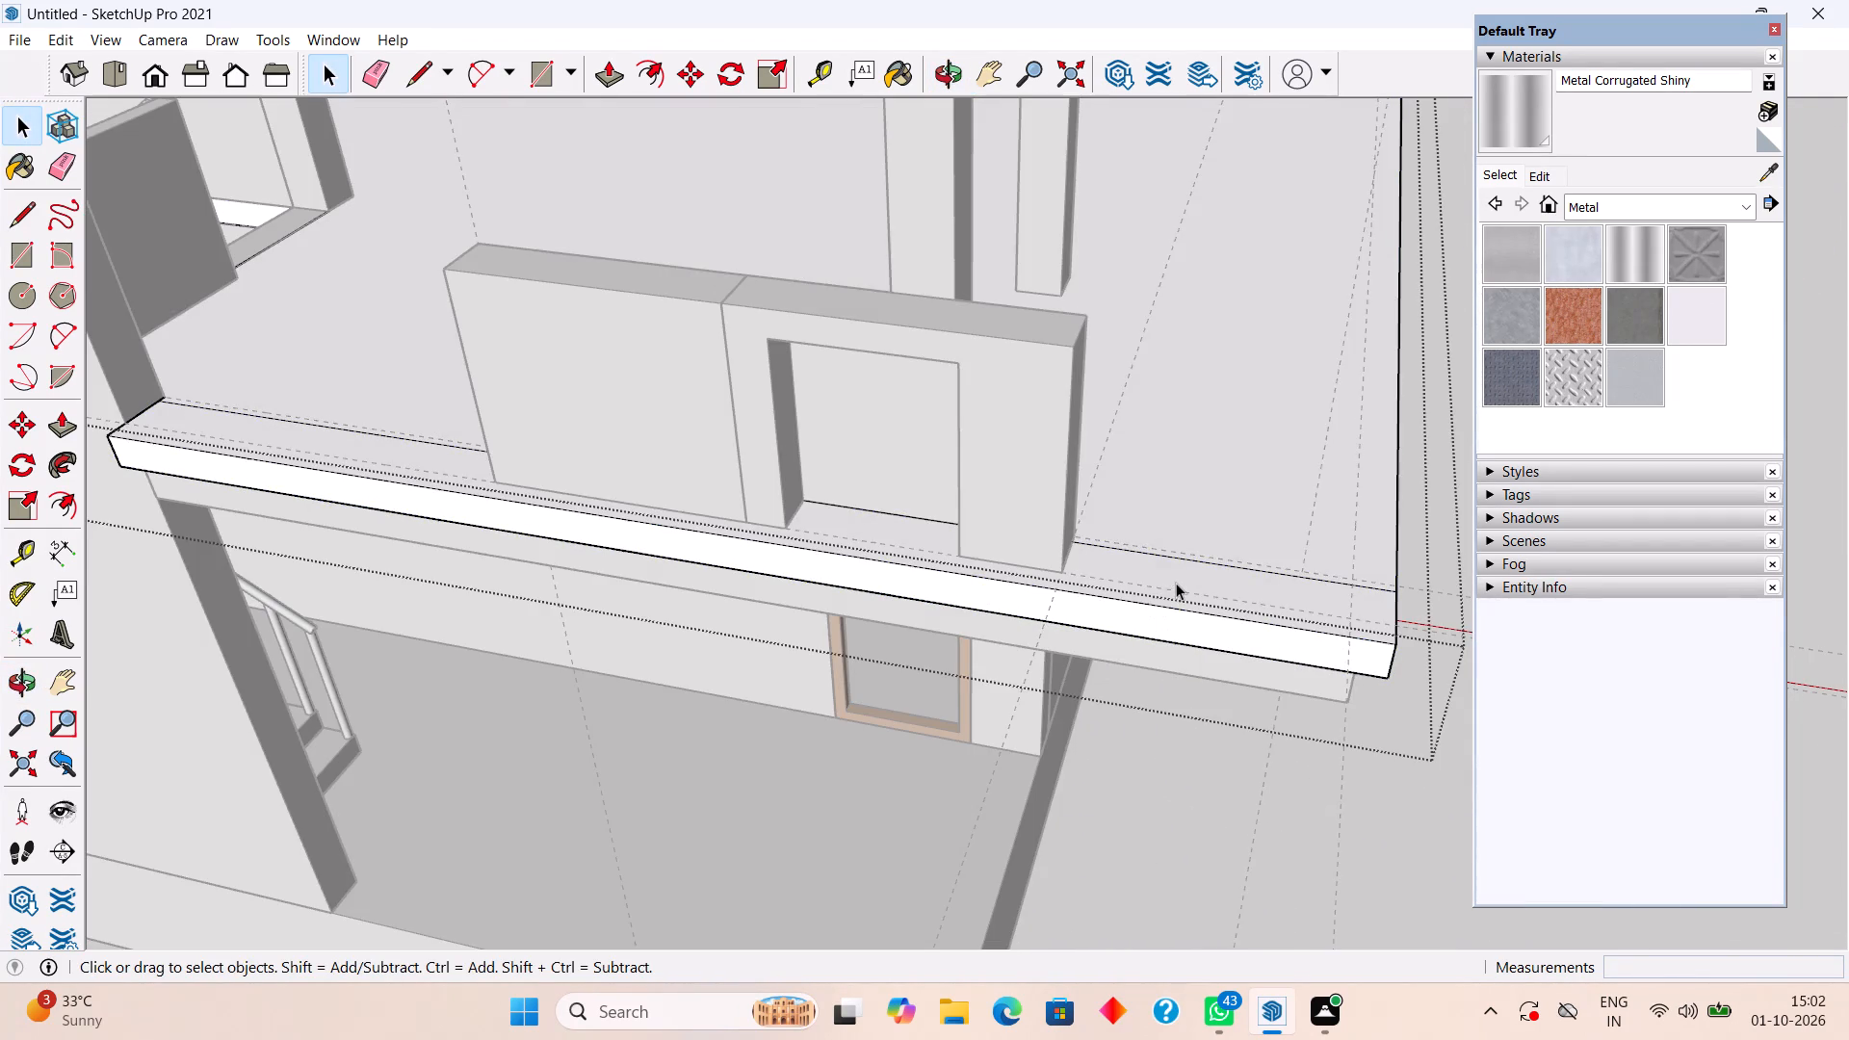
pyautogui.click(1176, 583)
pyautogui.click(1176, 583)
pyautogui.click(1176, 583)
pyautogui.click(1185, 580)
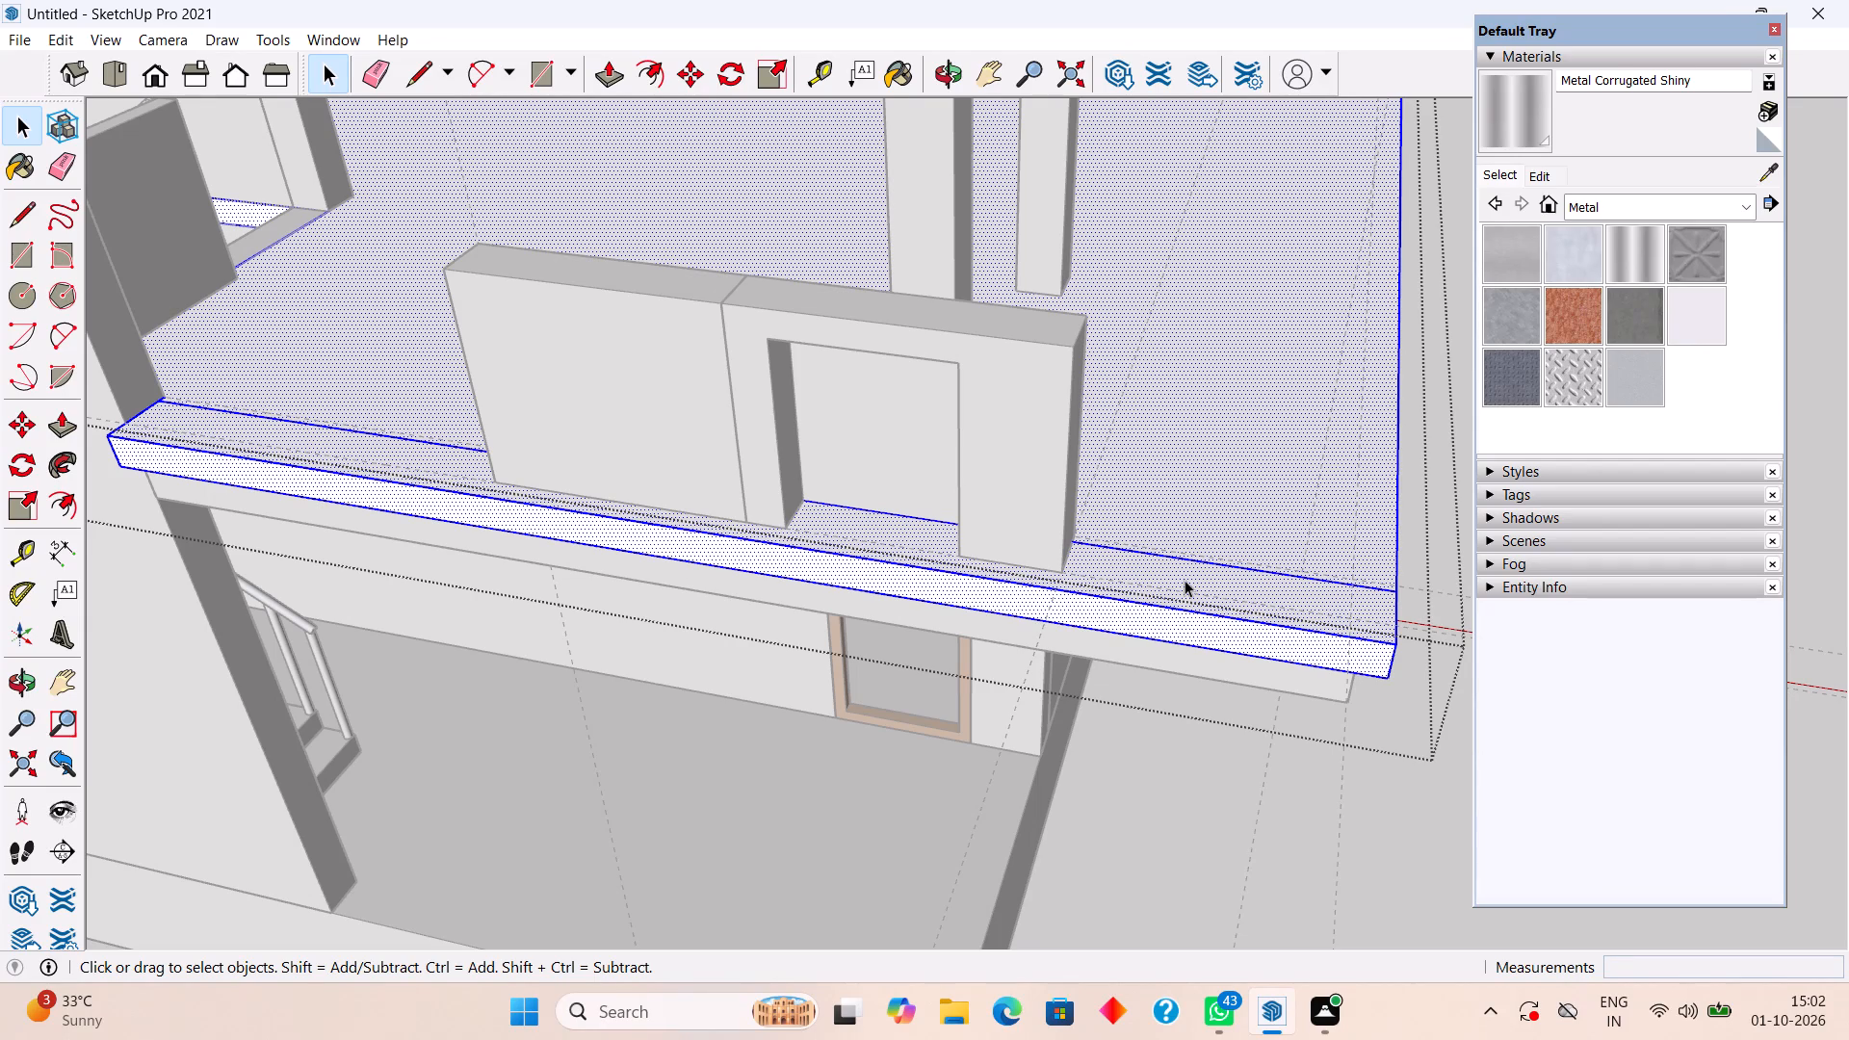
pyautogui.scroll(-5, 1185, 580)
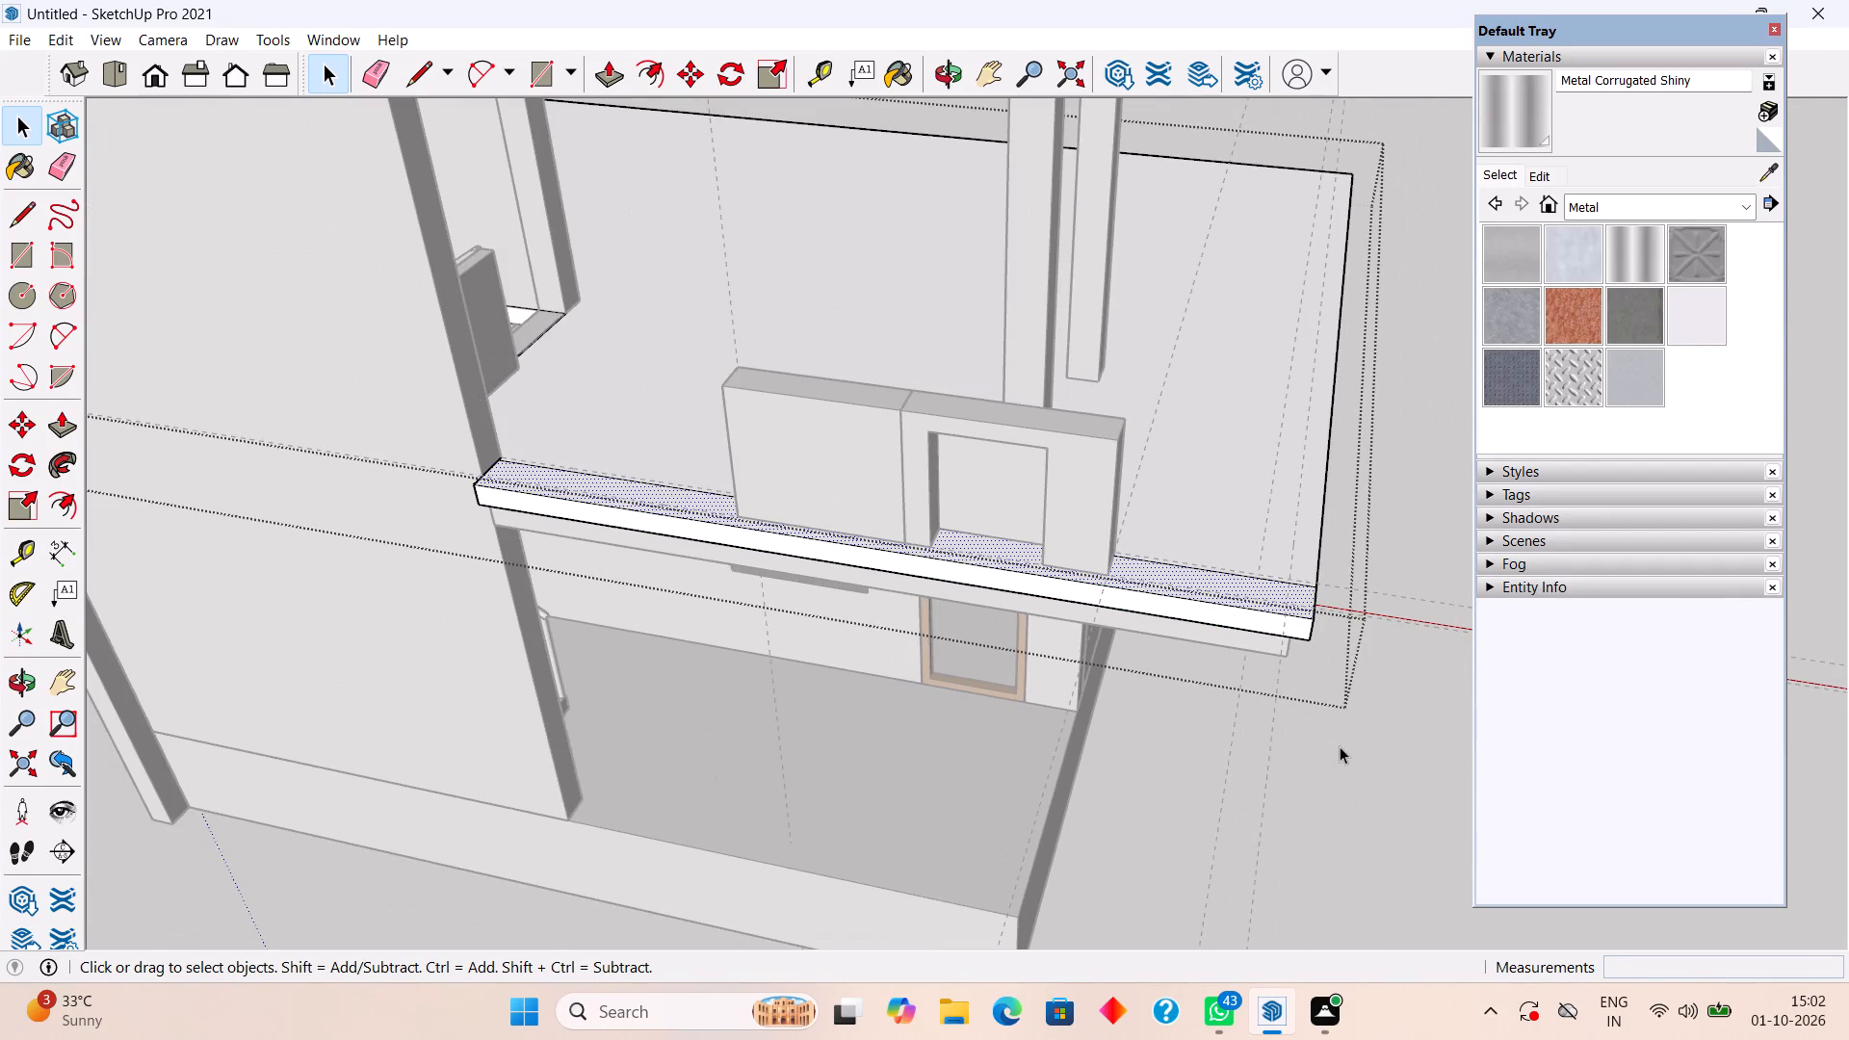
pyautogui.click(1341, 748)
# Examine the parapet blocks, the cut opening and the slab's projecting front edge from several angles.
pyautogui.moveTo(1041, 606); pyautogui.dragTo(1020, 446, button='middle')
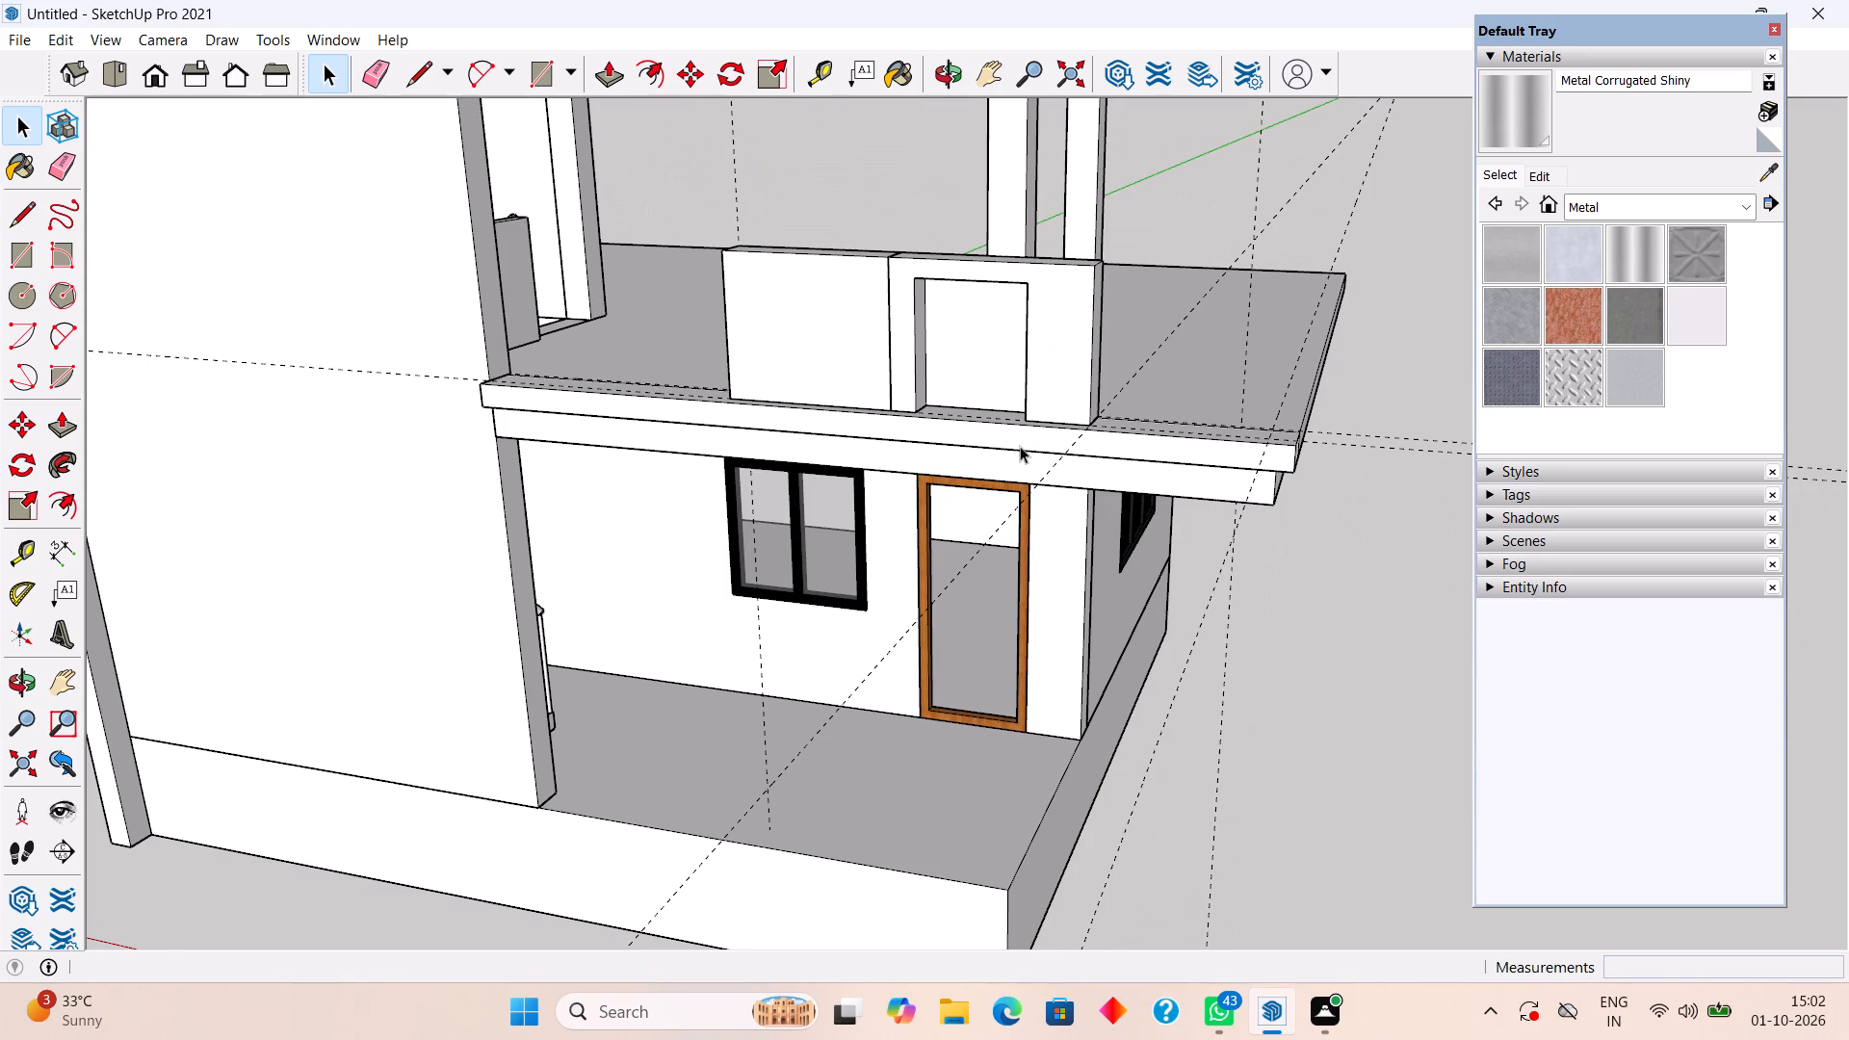
pyautogui.moveTo(1210, 384); pyautogui.dragTo(1237, 419, button='middle')
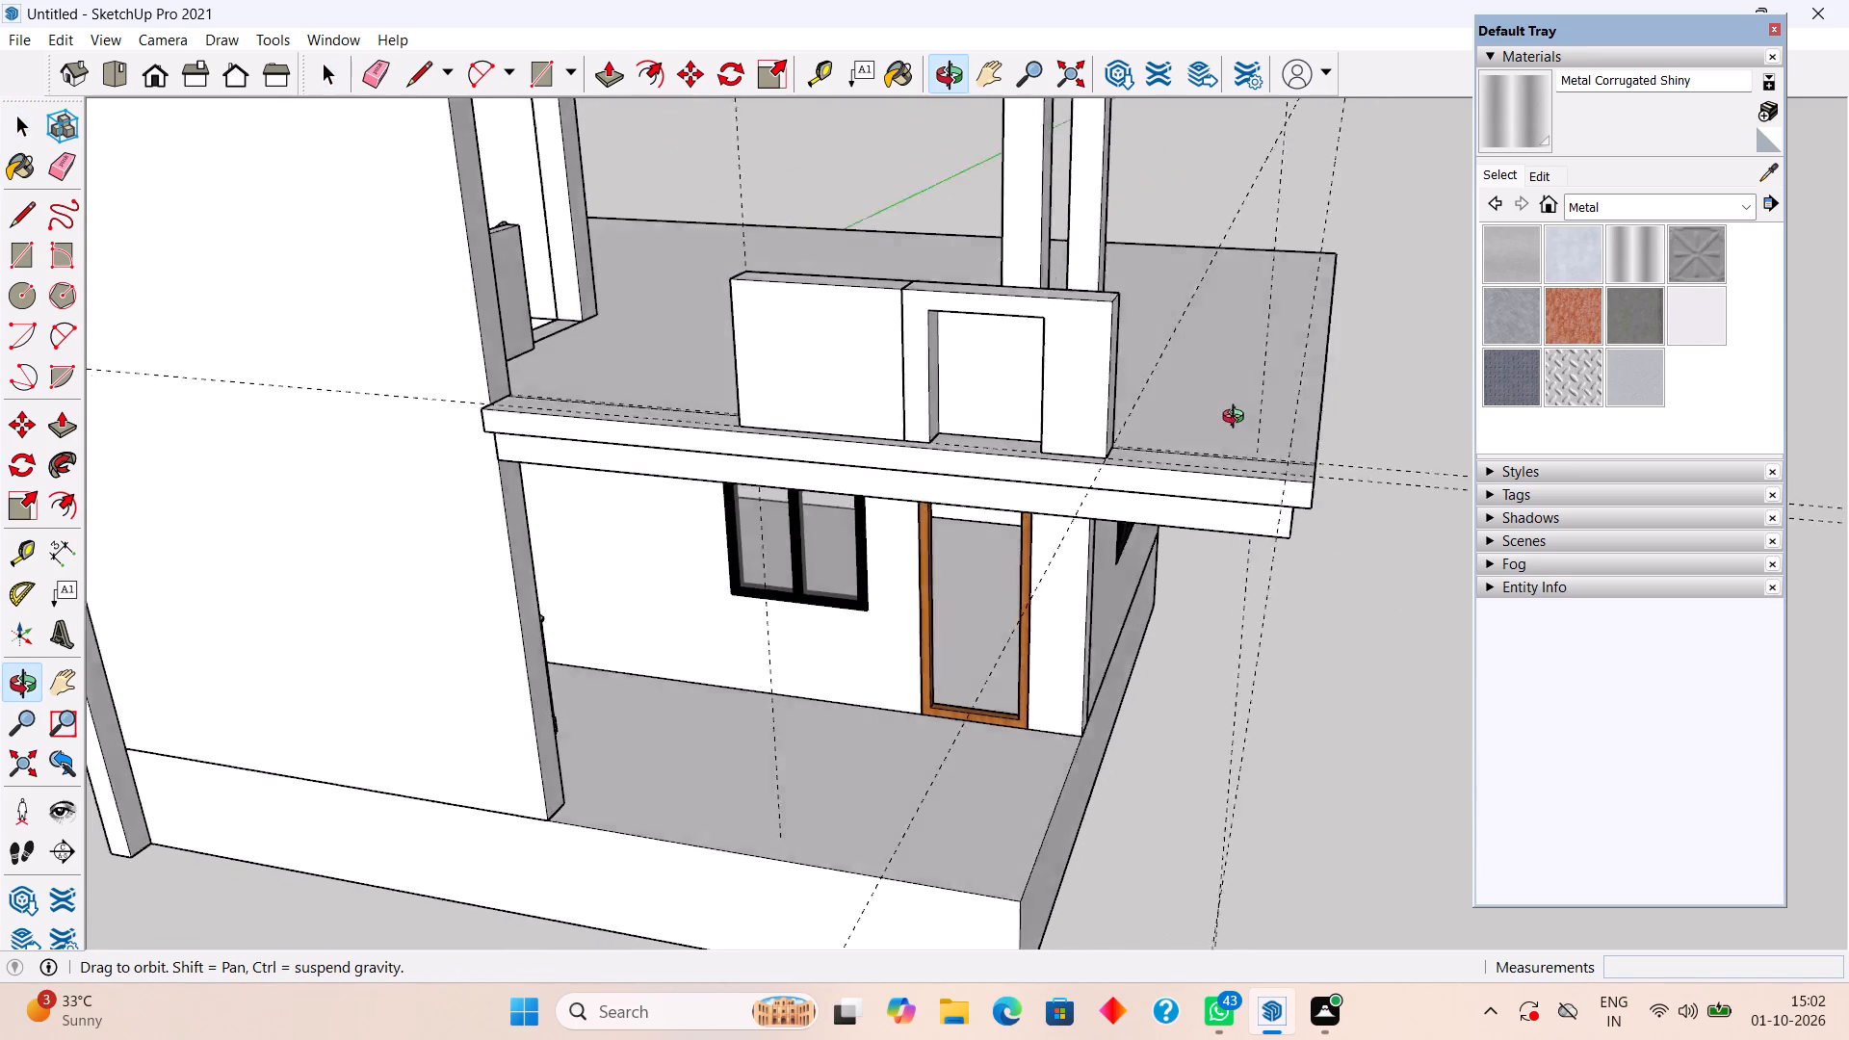
pyautogui.moveTo(1237, 419); pyautogui.dragTo(1310, 323, button='middle')
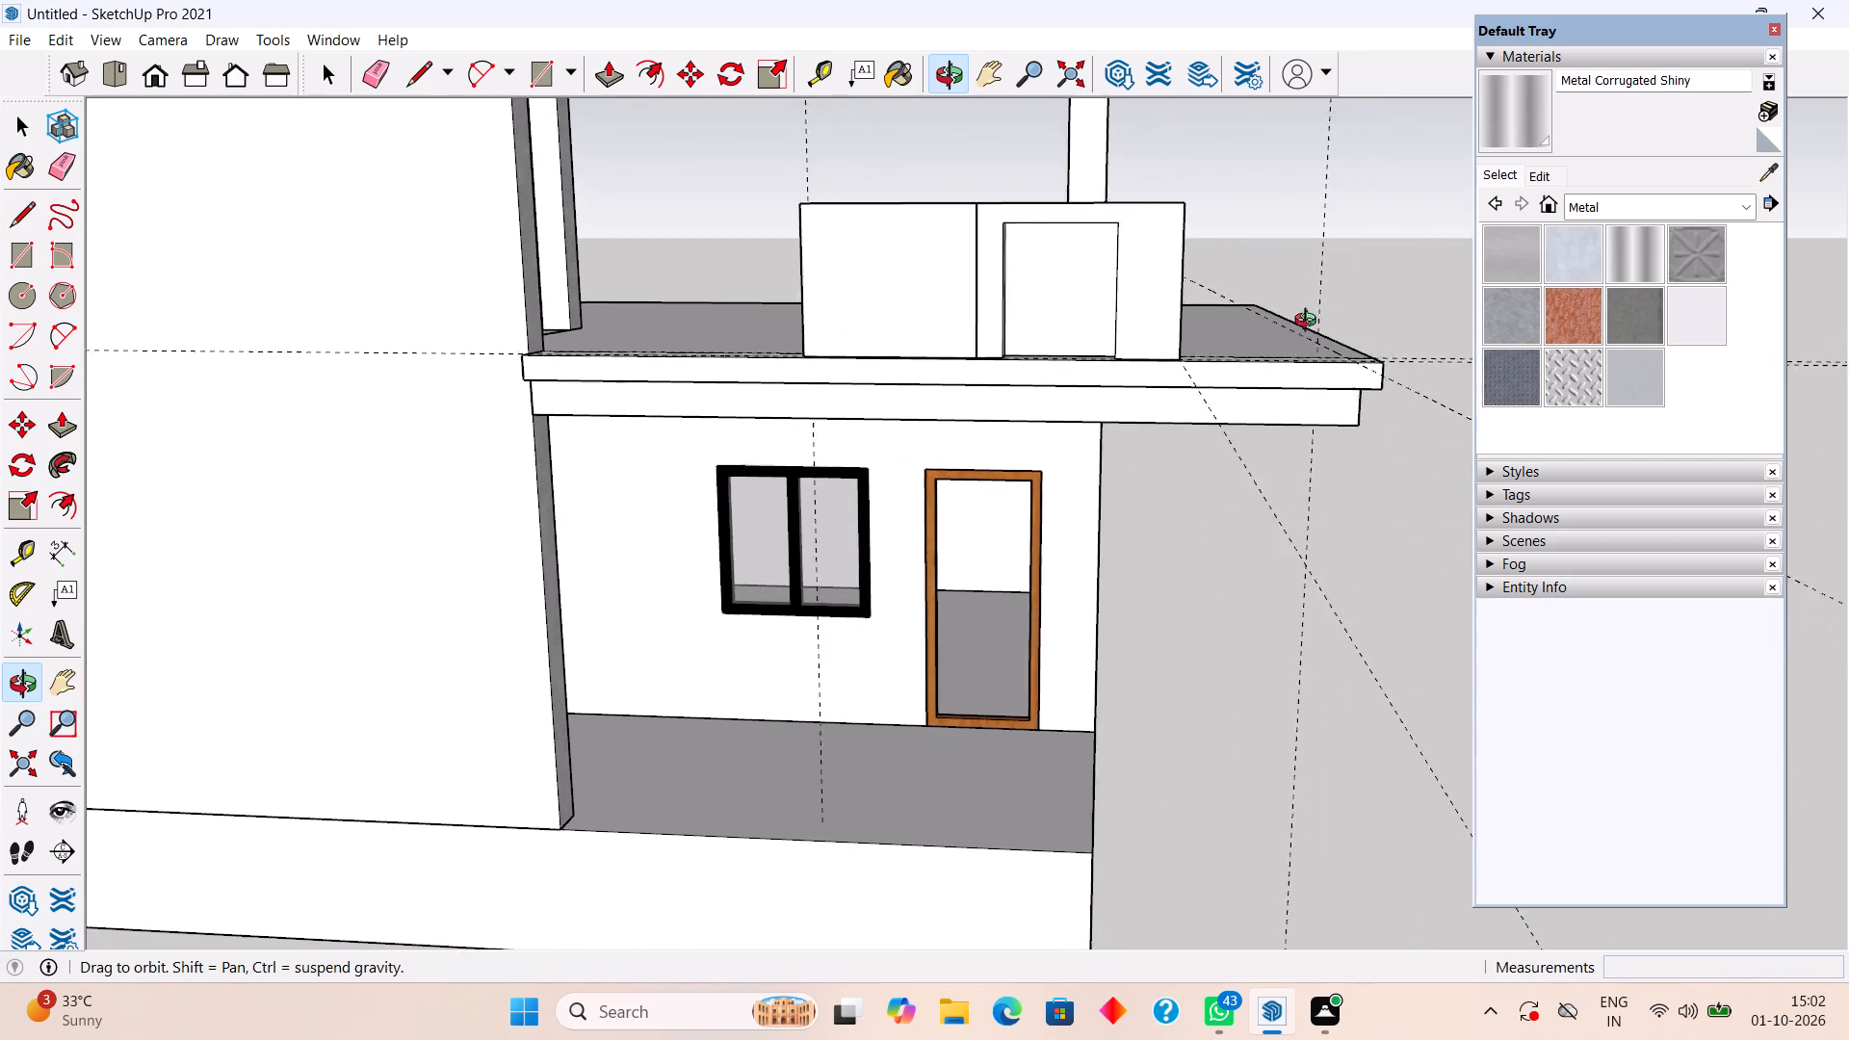
pyautogui.moveTo(1310, 323); pyautogui.dragTo(1078, 382, button='middle')
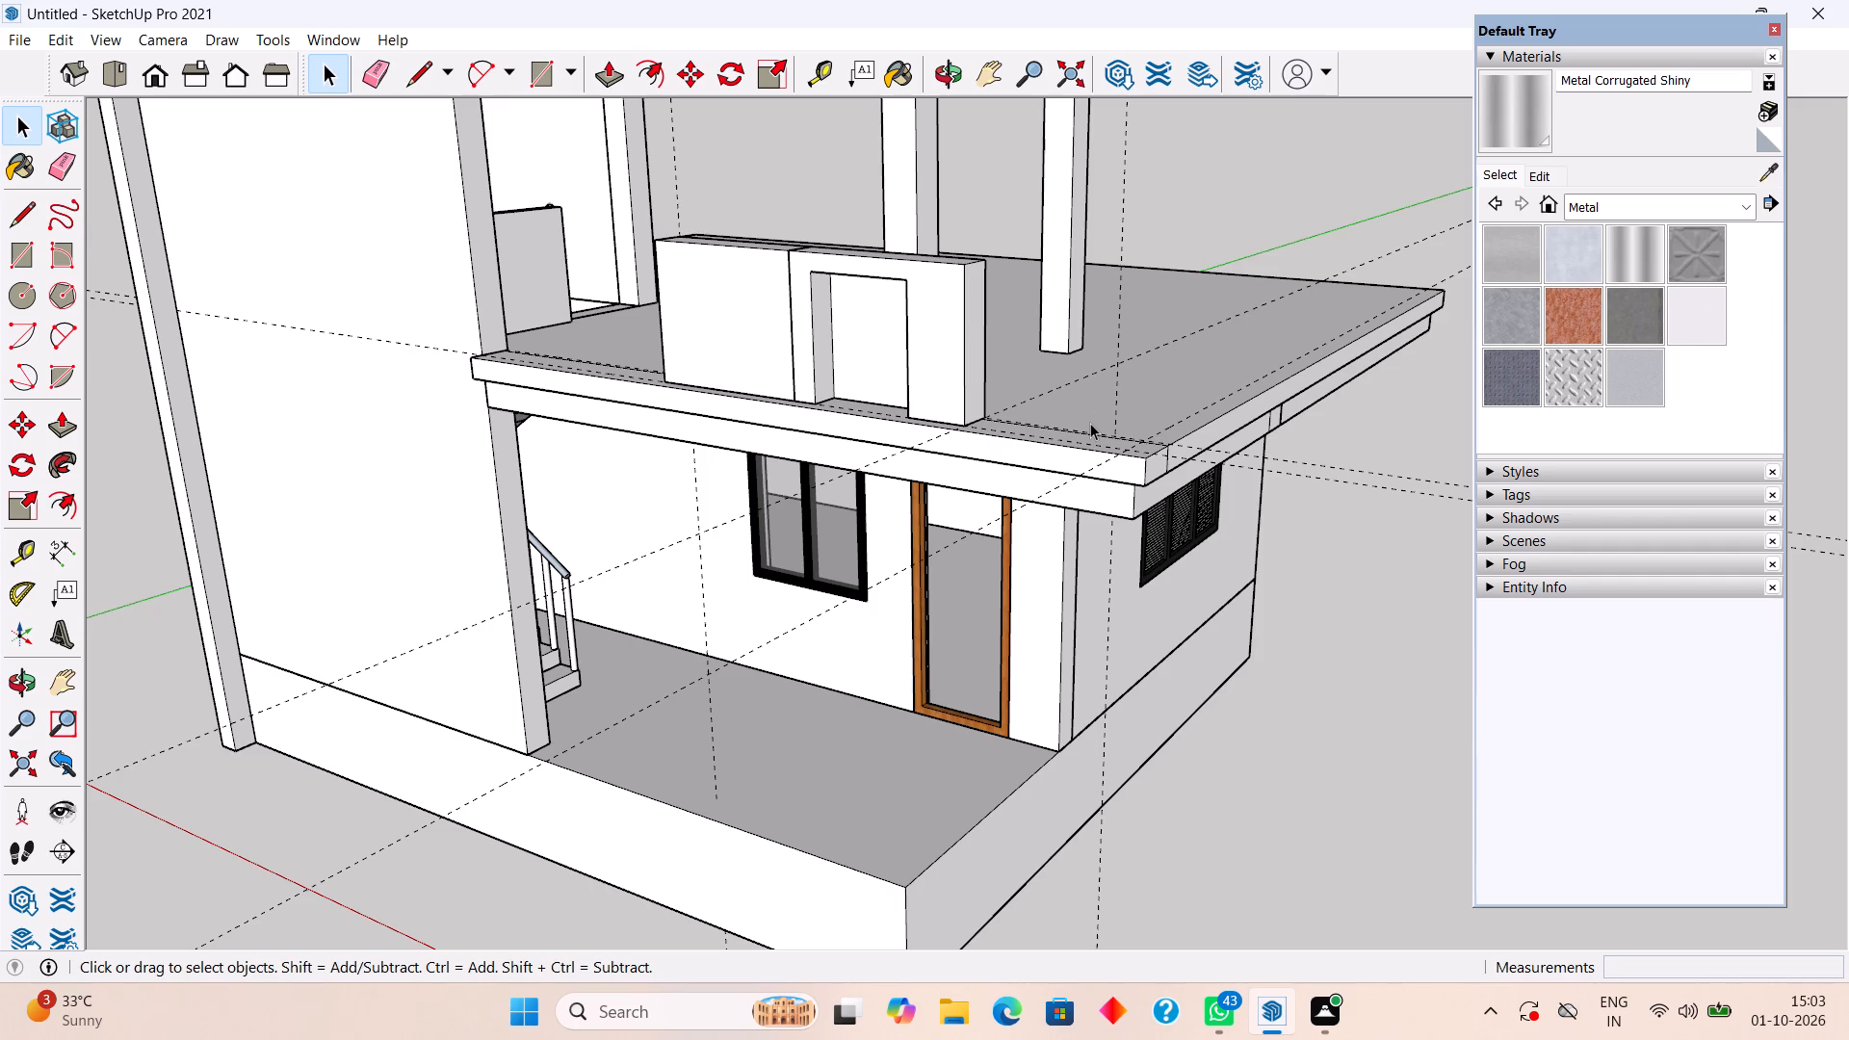
pyautogui.moveTo(1090, 423); pyautogui.dragTo(1133, 564, button='middle')
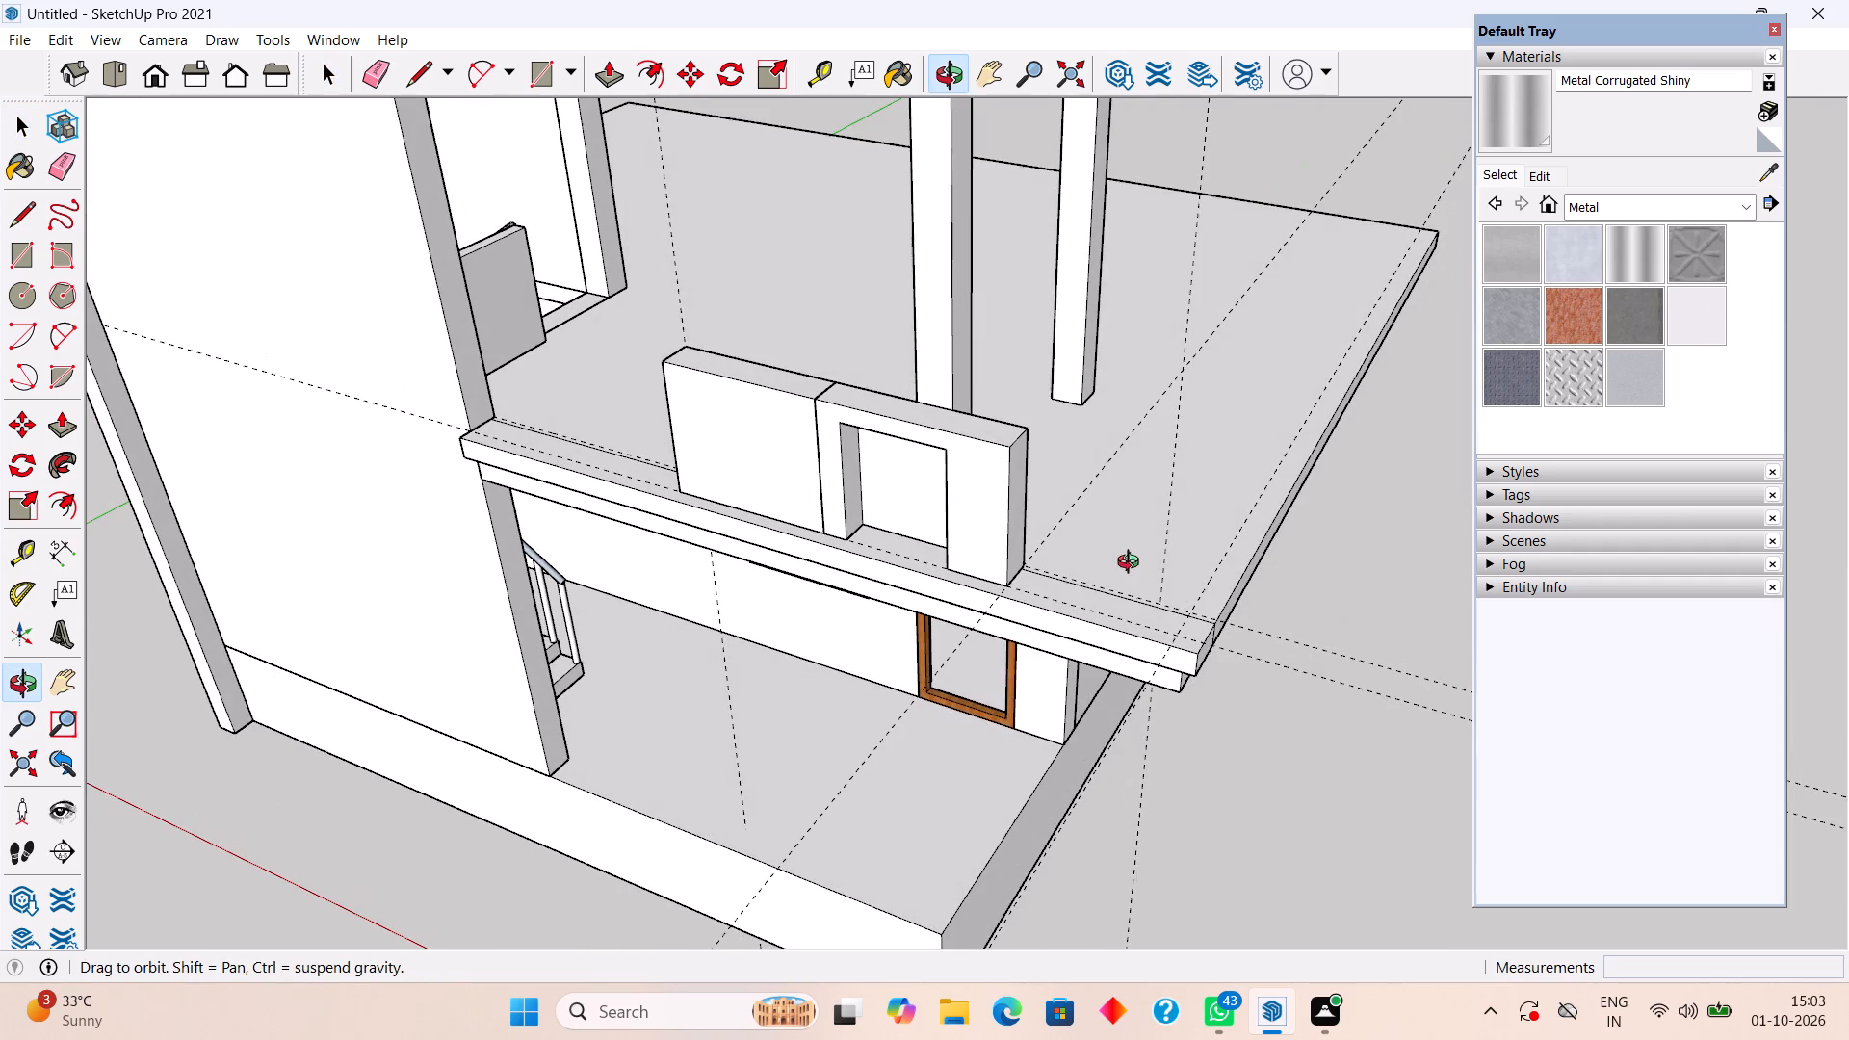
pyautogui.moveTo(1133, 564); pyautogui.dragTo(1009, 608, button='middle')
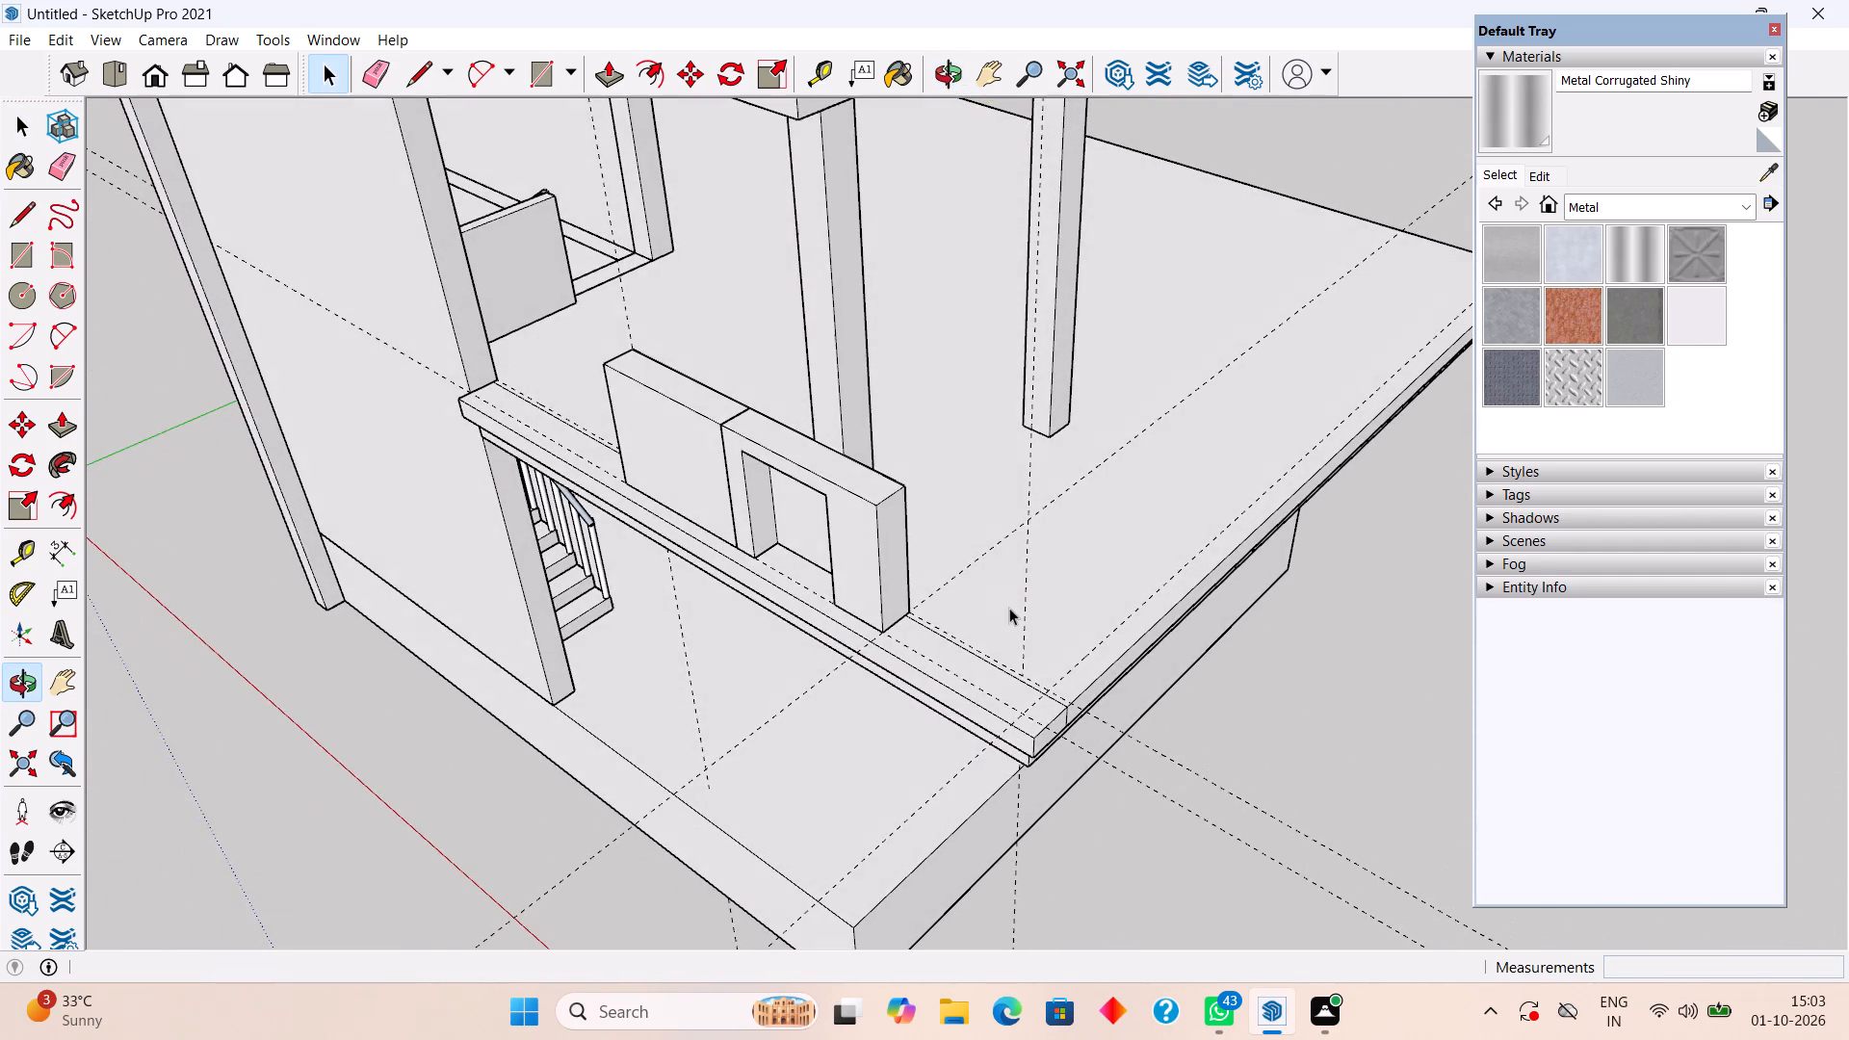
pyautogui.scroll(4, 957, 653)
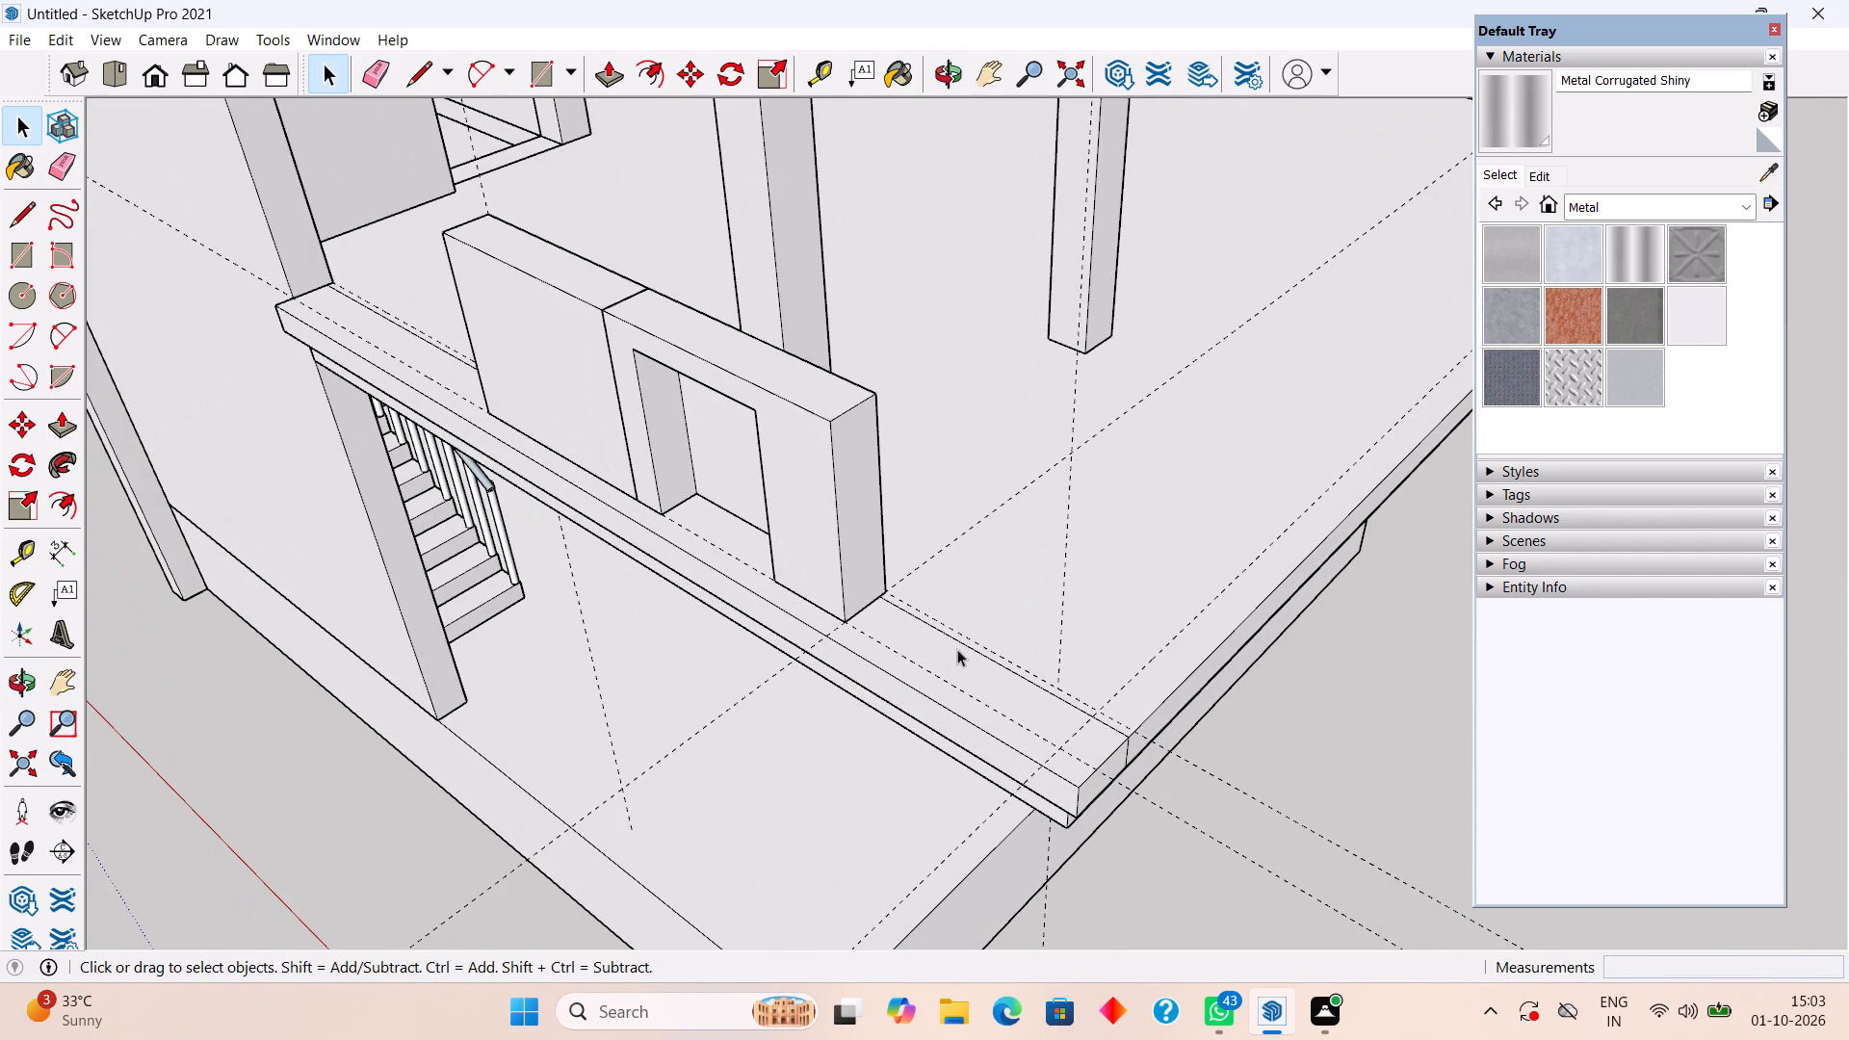
pyautogui.moveTo(899, 633); pyautogui.dragTo(753, 633, button='middle')
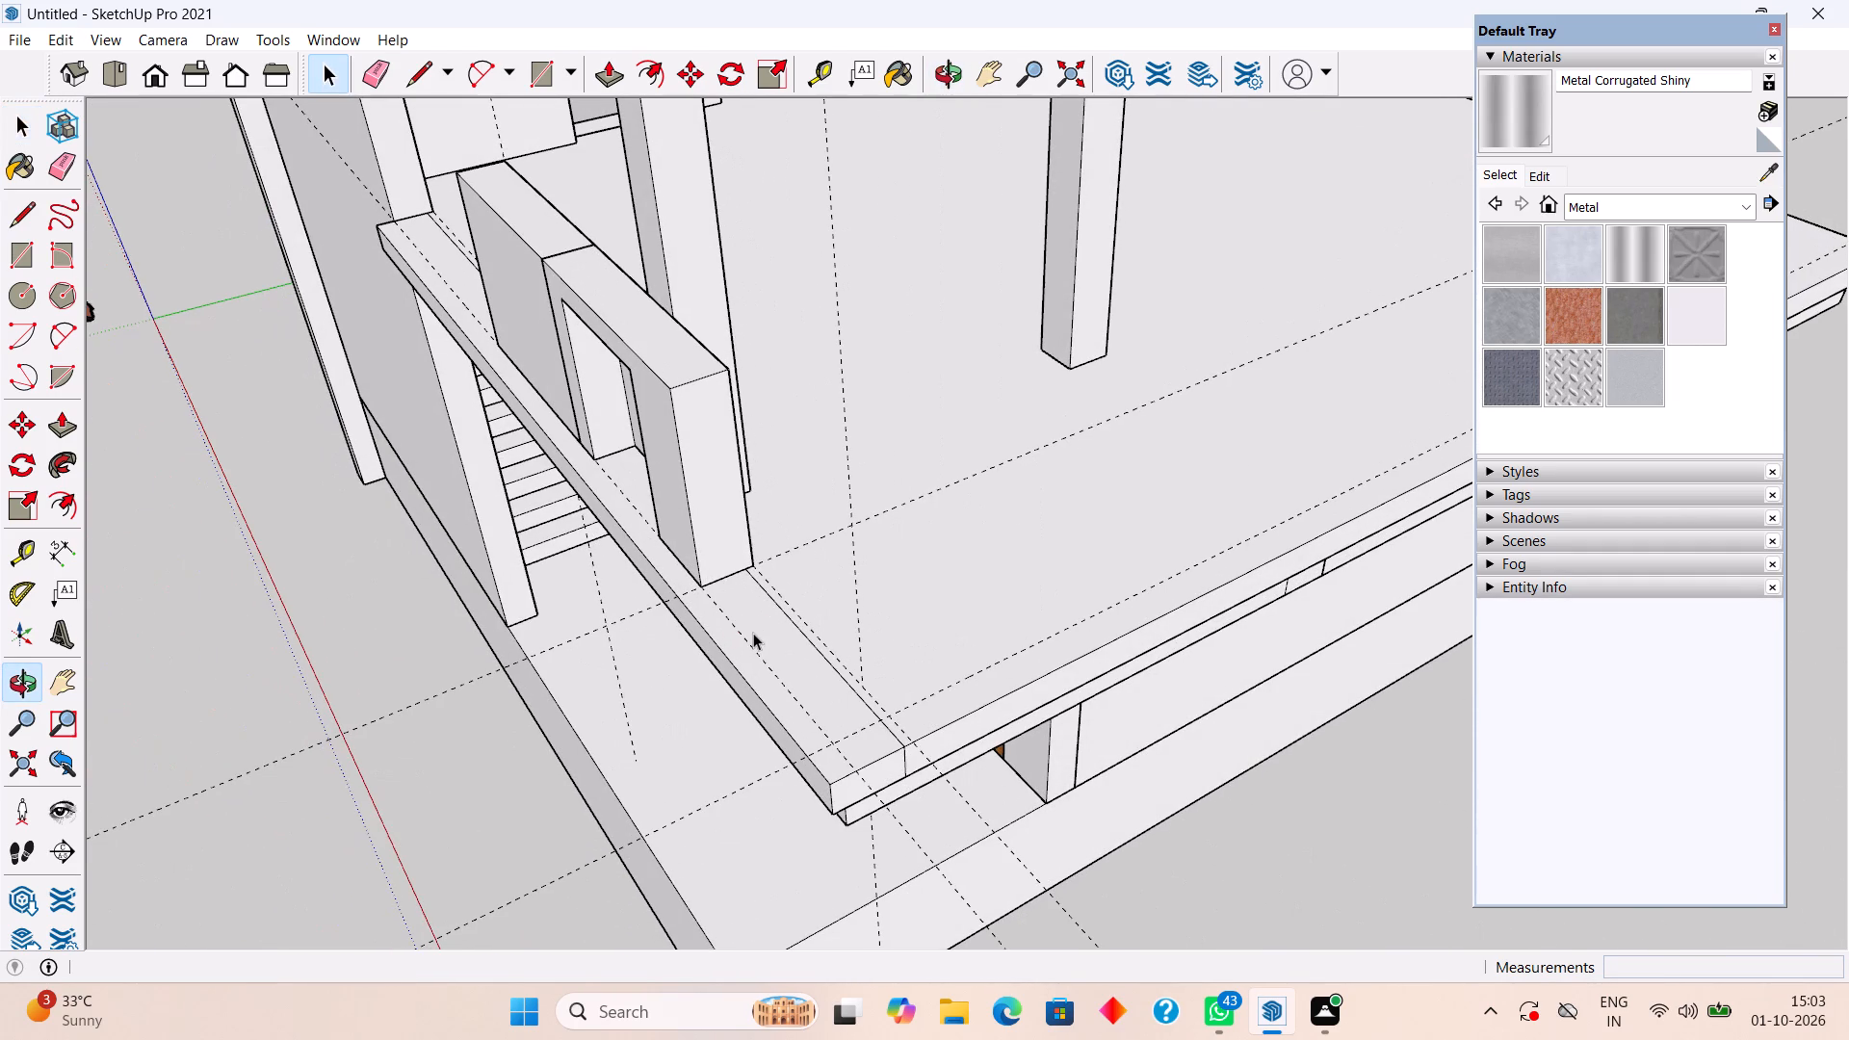
pyautogui.moveTo(736, 646); pyautogui.dragTo(1236, 626, button='middle')
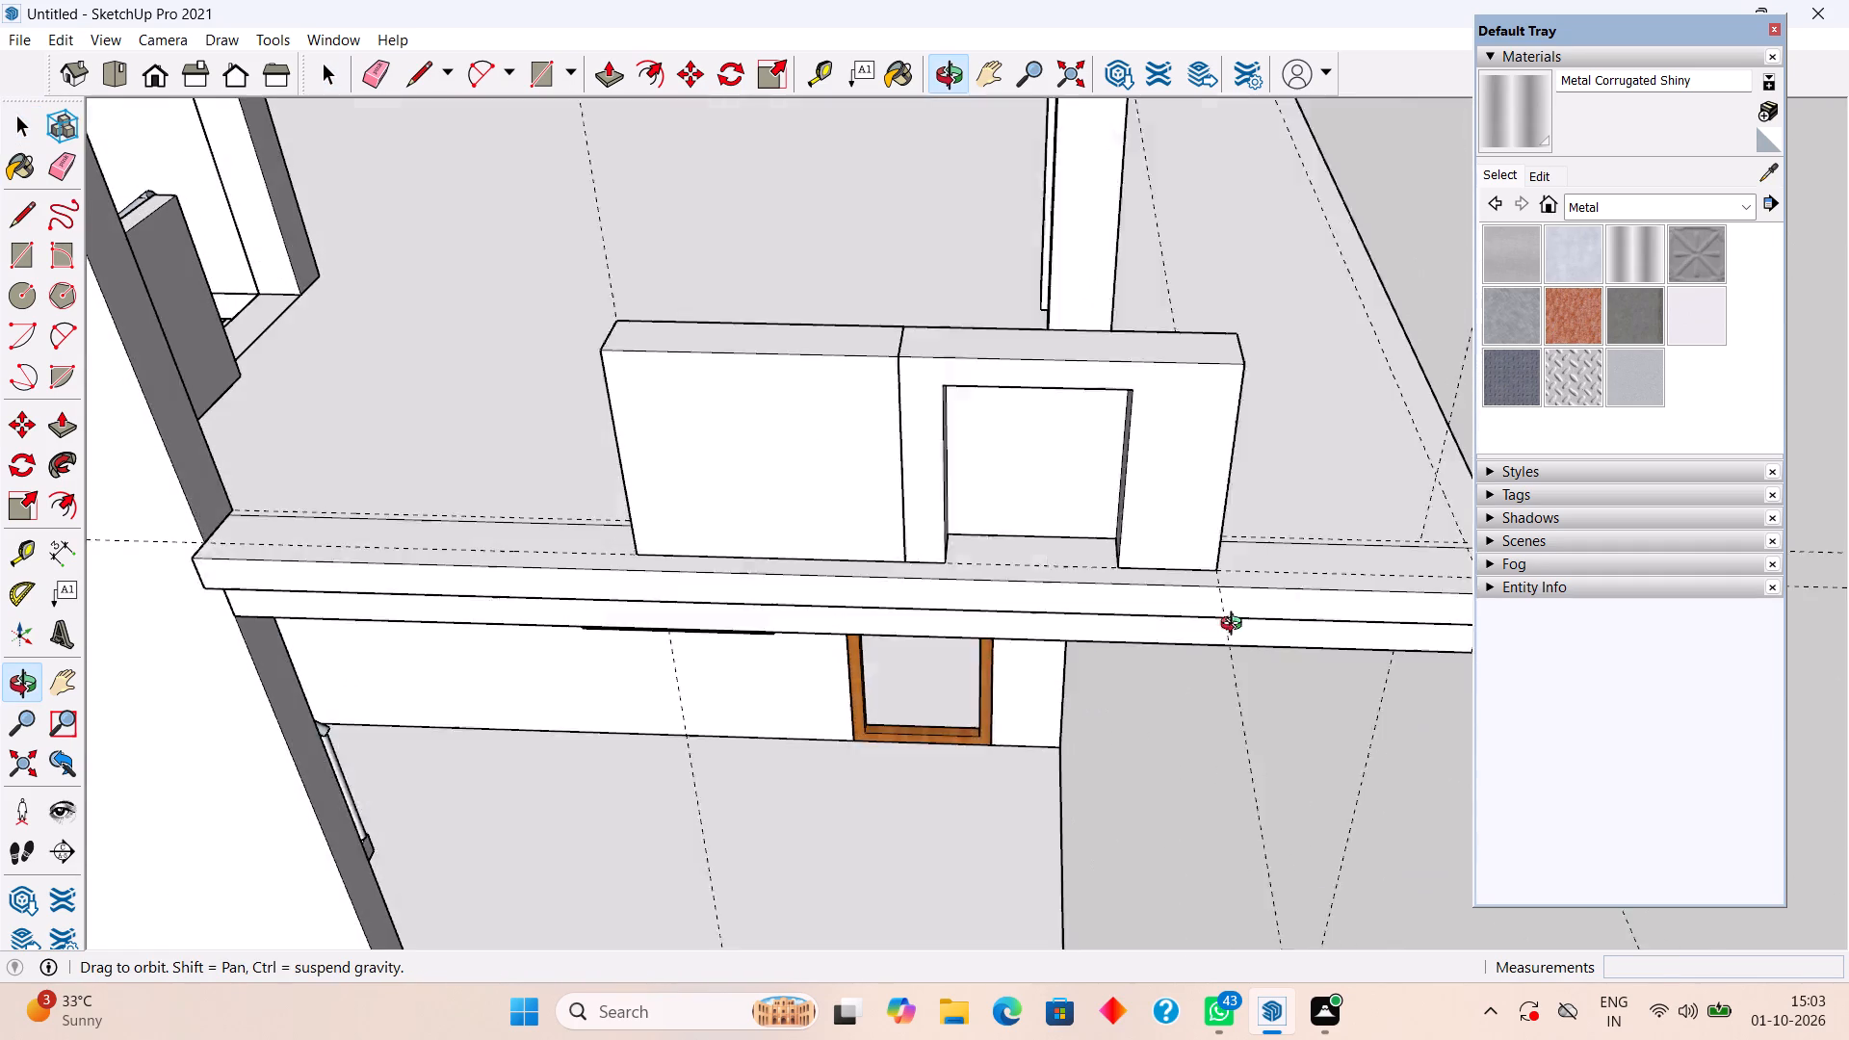
pyautogui.moveTo(1236, 626); pyautogui.dragTo(1254, 616, button='middle')
# In the porch slab's group, push the front edge face back 4", pull it out 4" with a new starting face, and exit.
pyautogui.moveTo(916, 587); pyautogui.dragTo(1259, 484, button='middle')
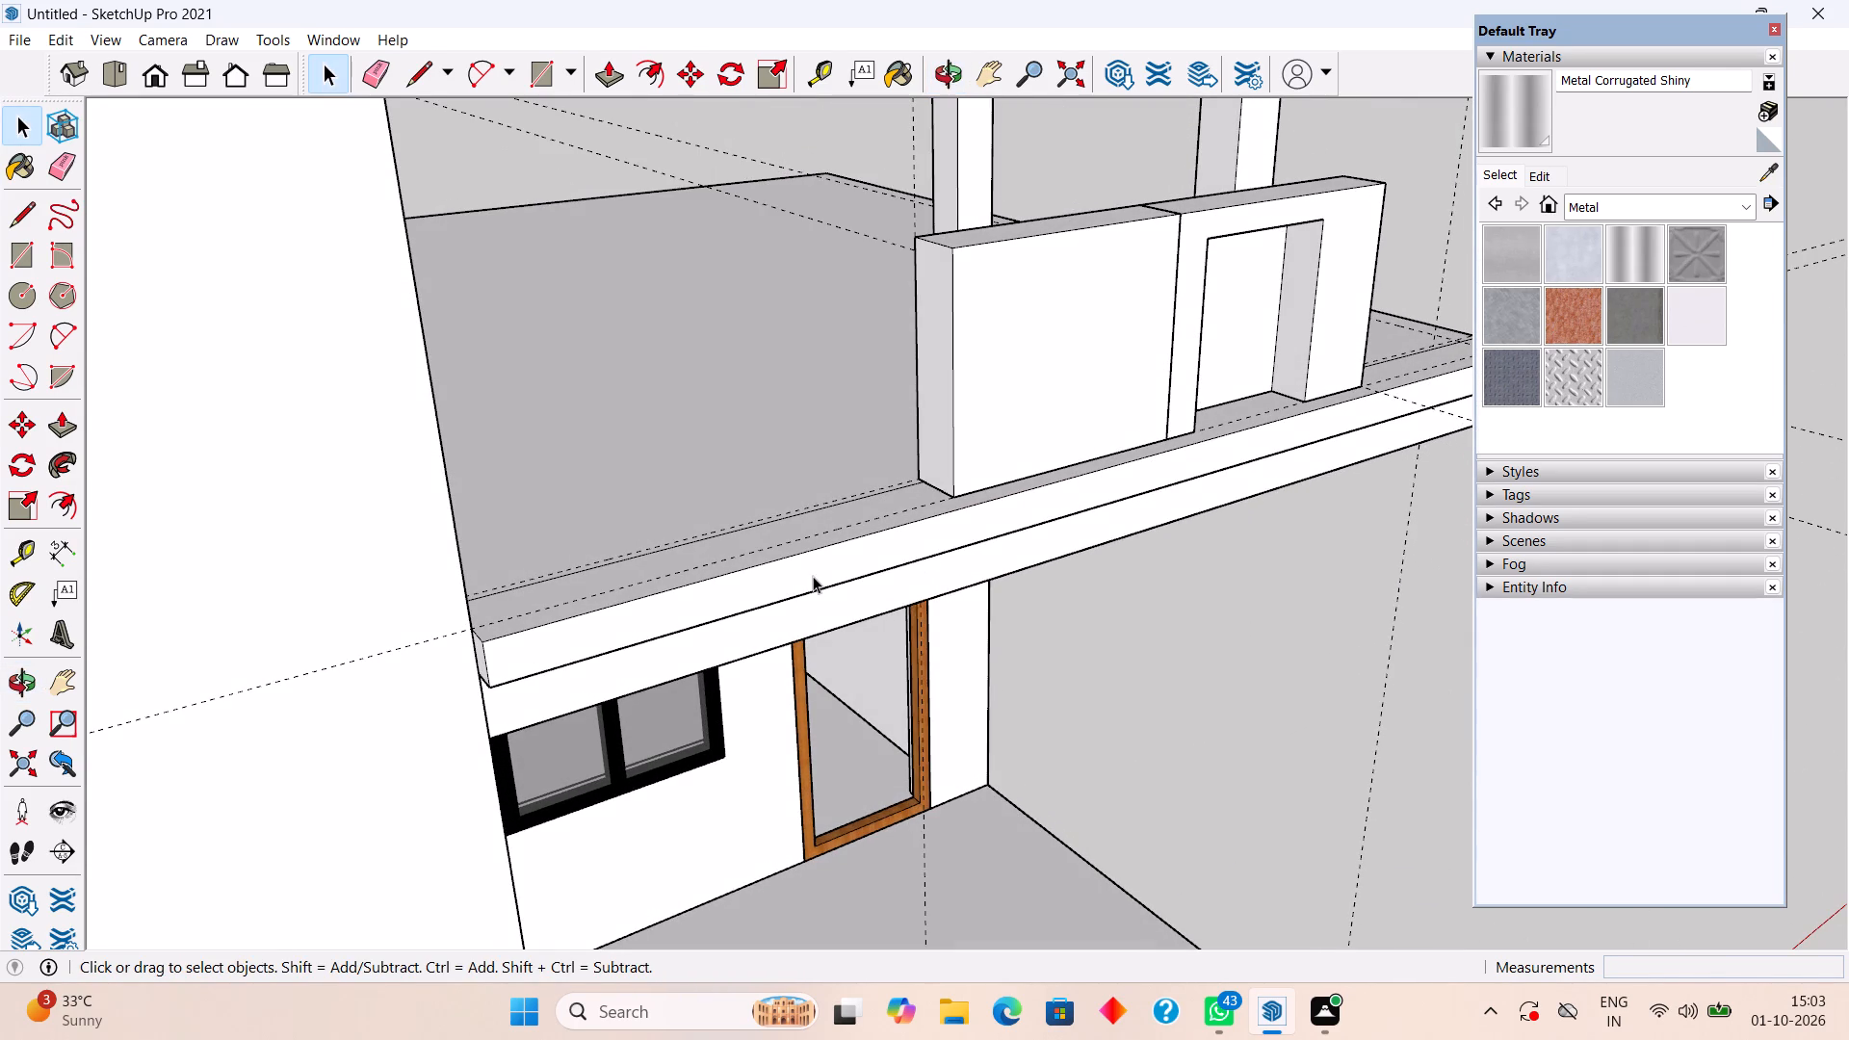
pyautogui.click(819, 580)
pyautogui.tripleClick(822, 580)
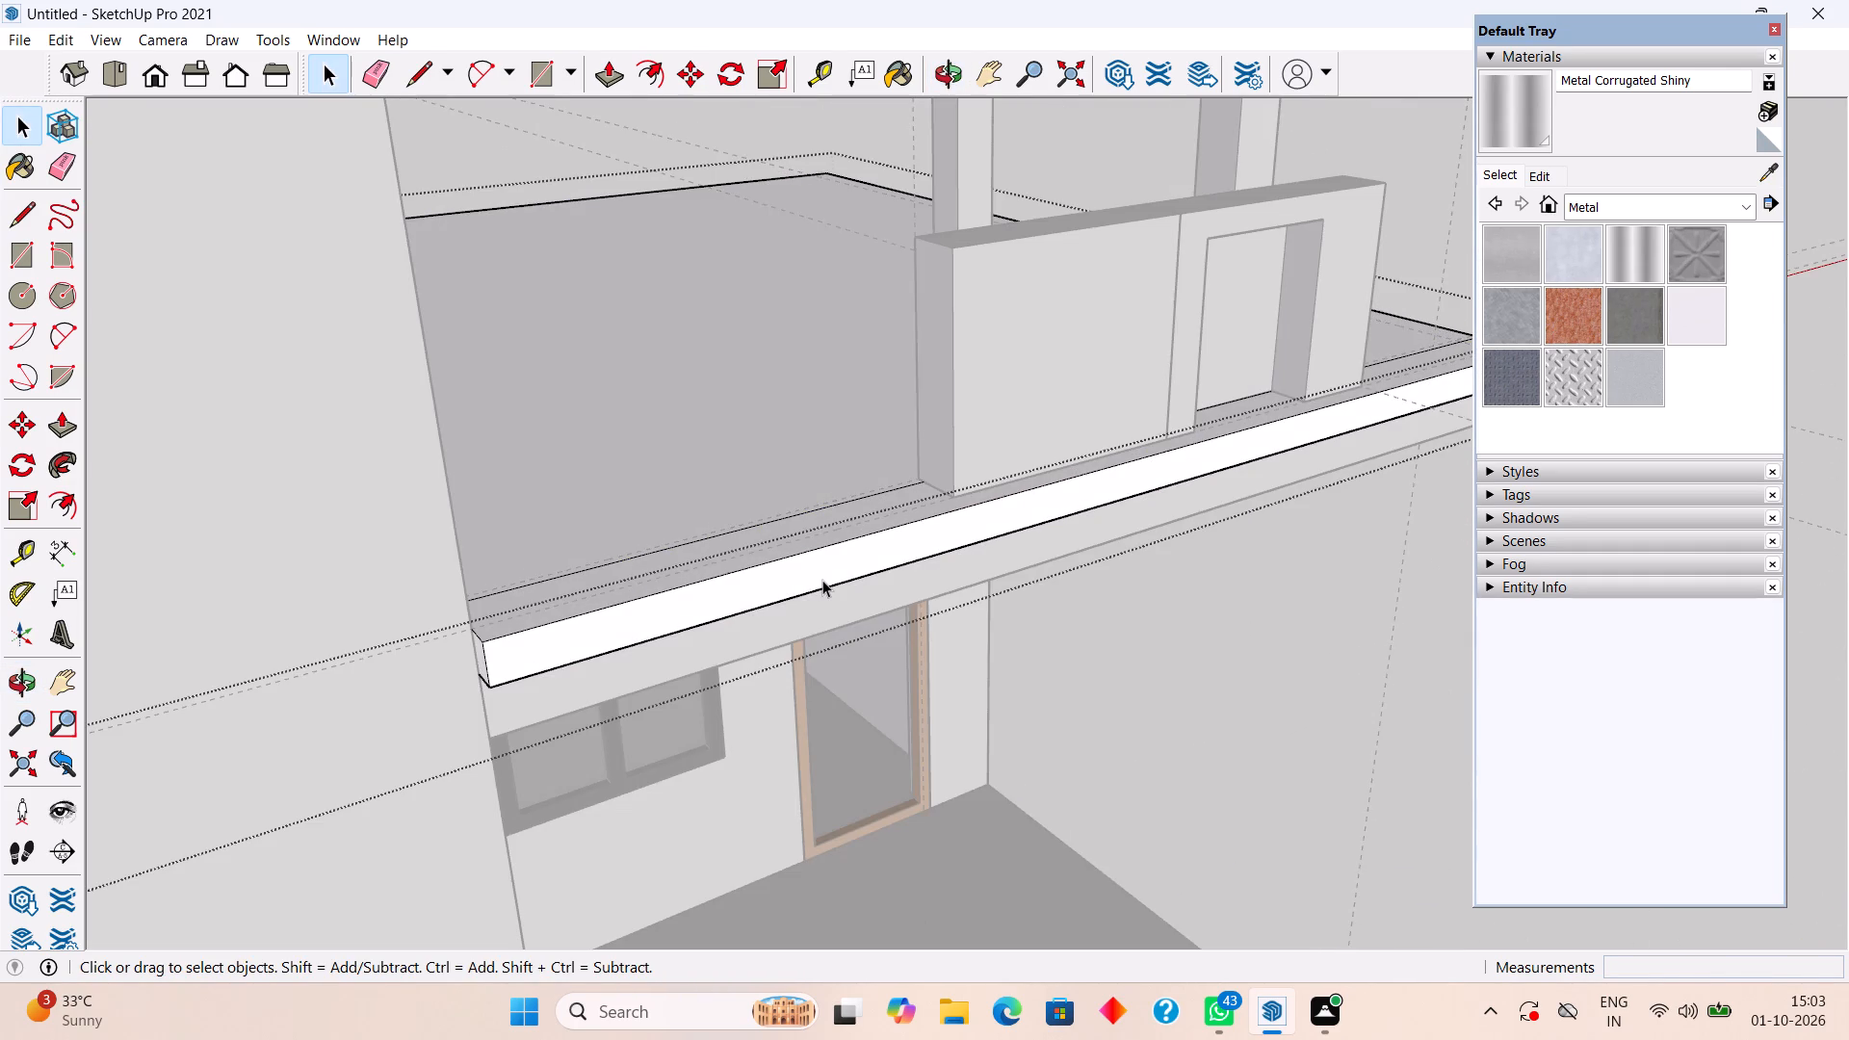
pyautogui.press('p')
pyautogui.click(822, 580)
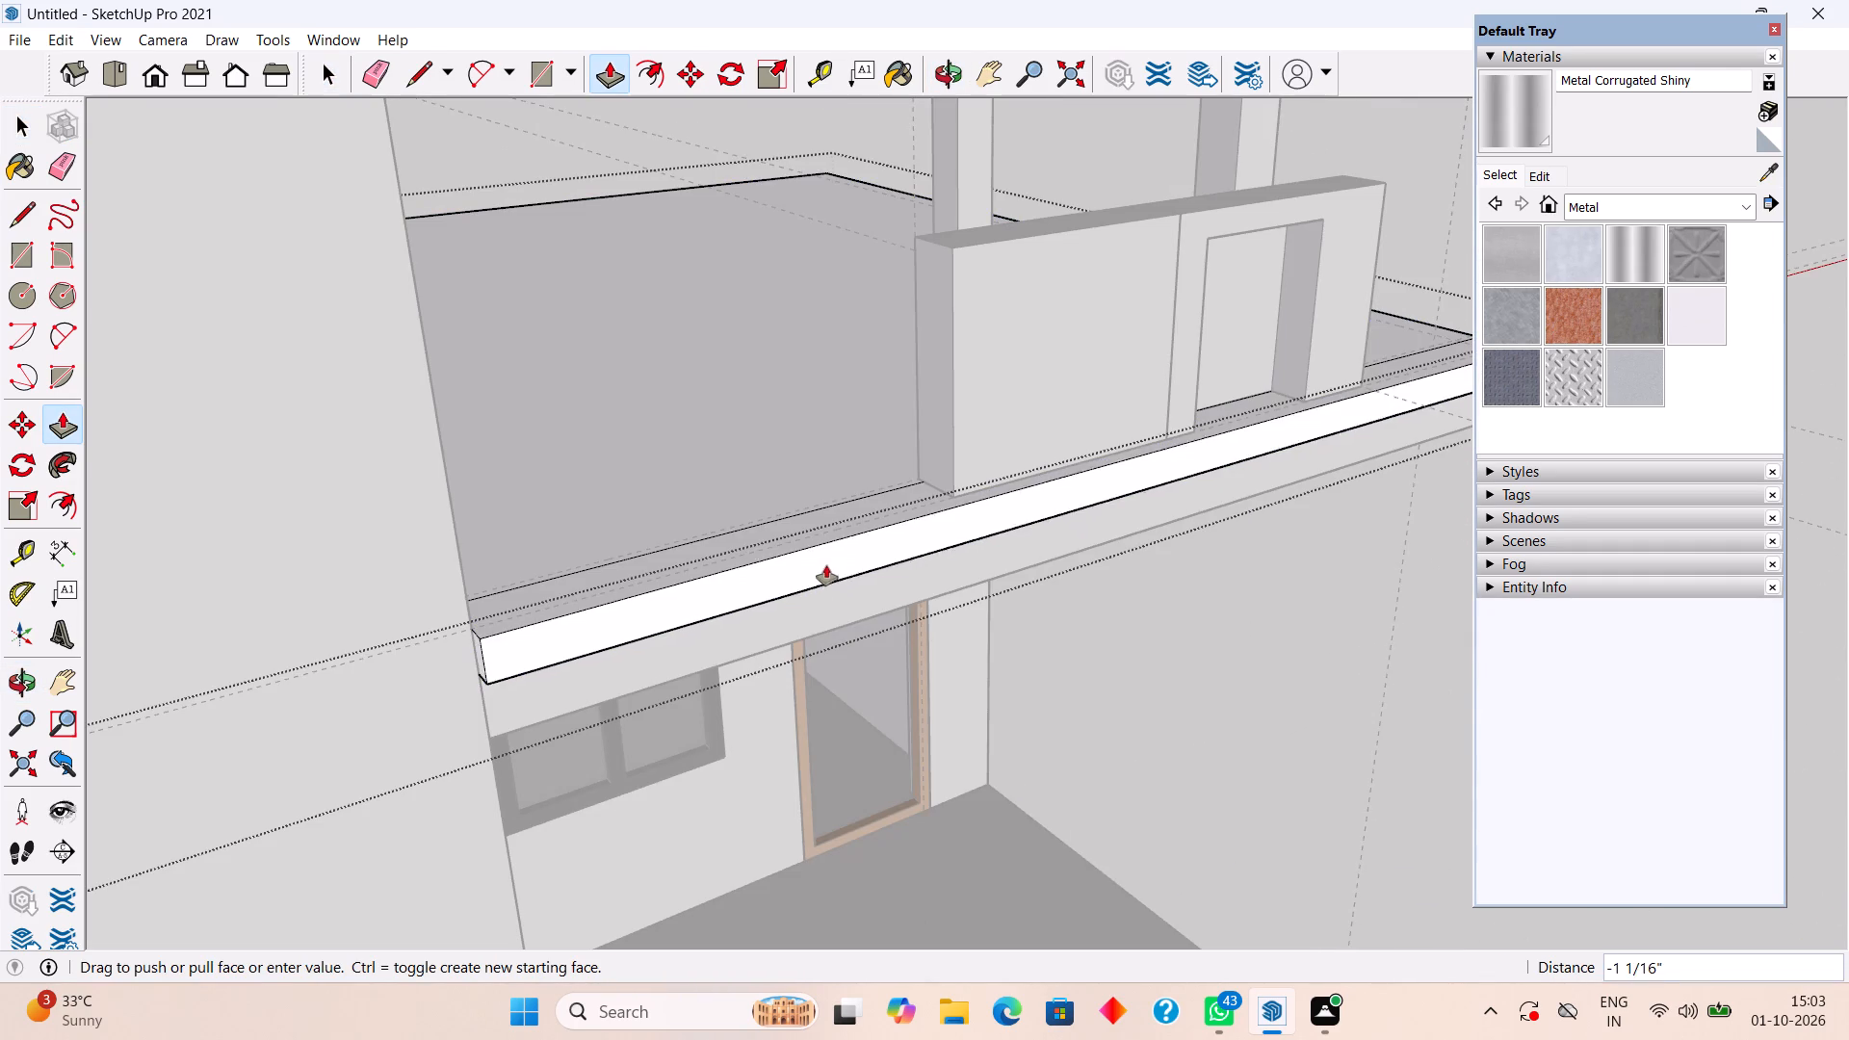
pyautogui.click(829, 536)
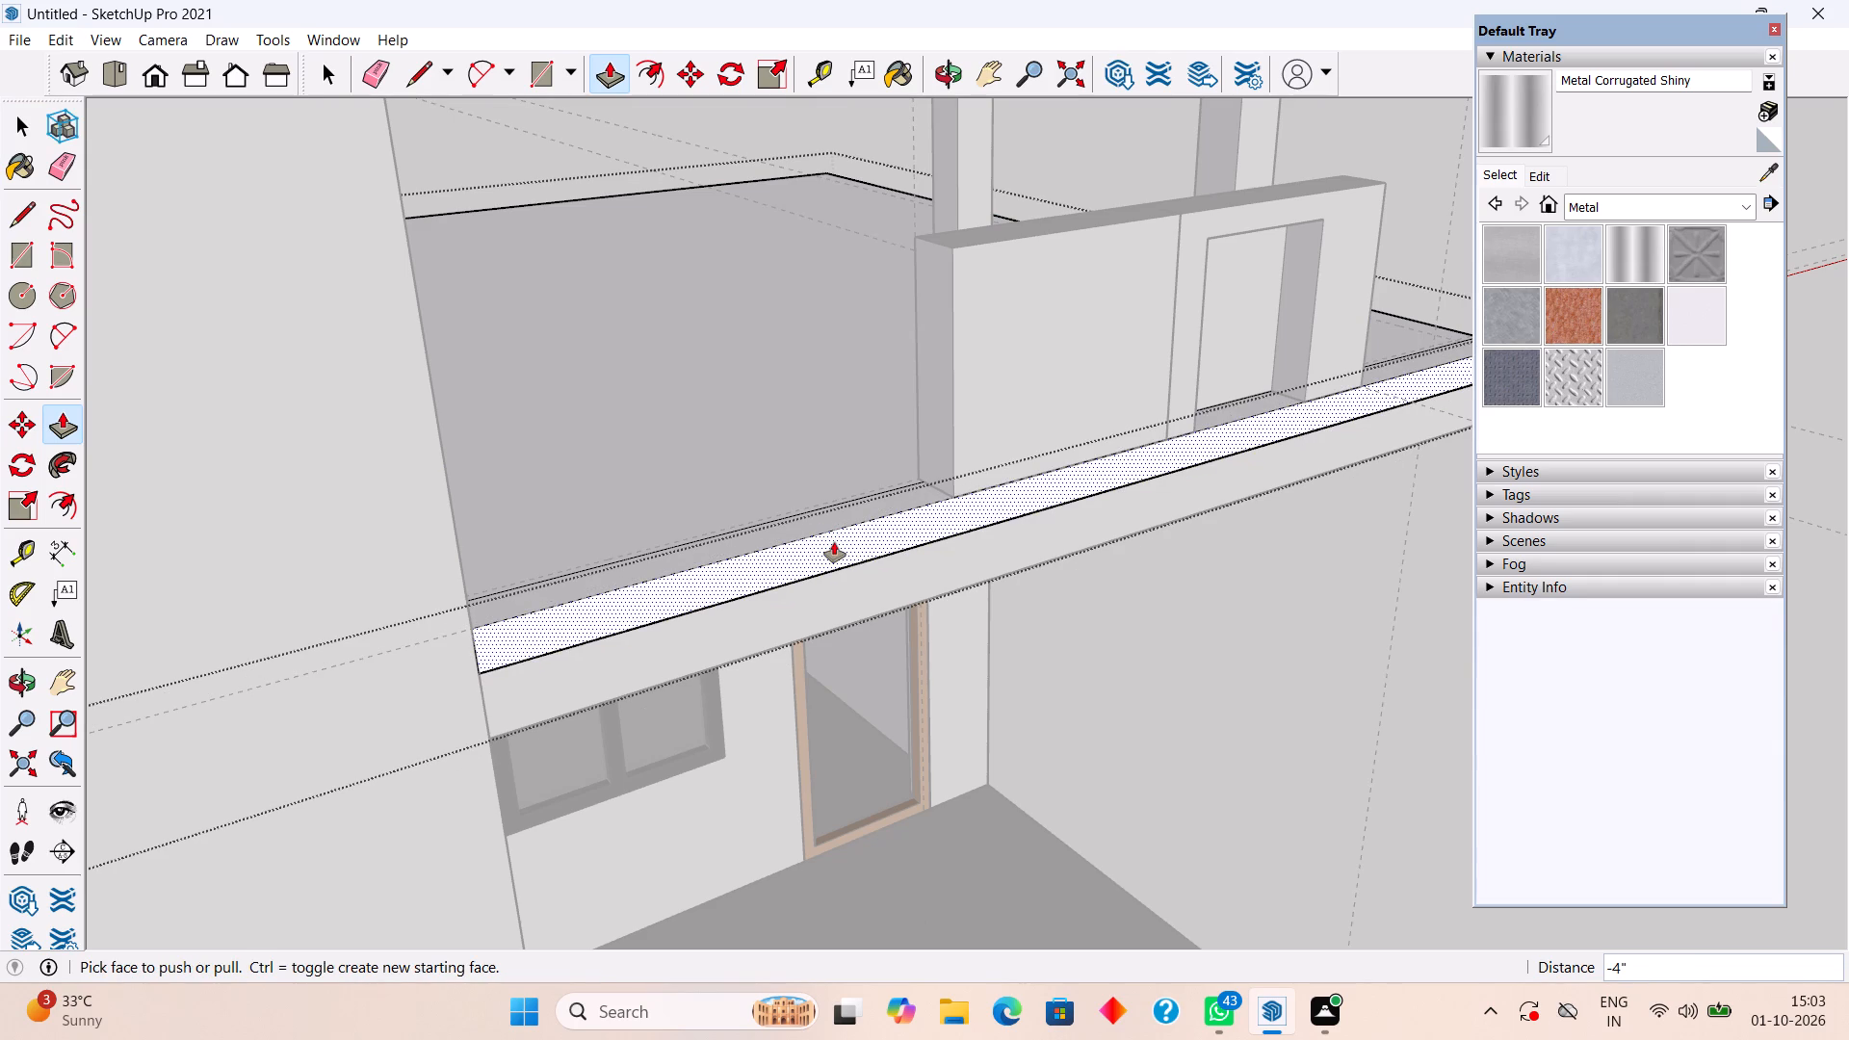
pyautogui.click(834, 542)
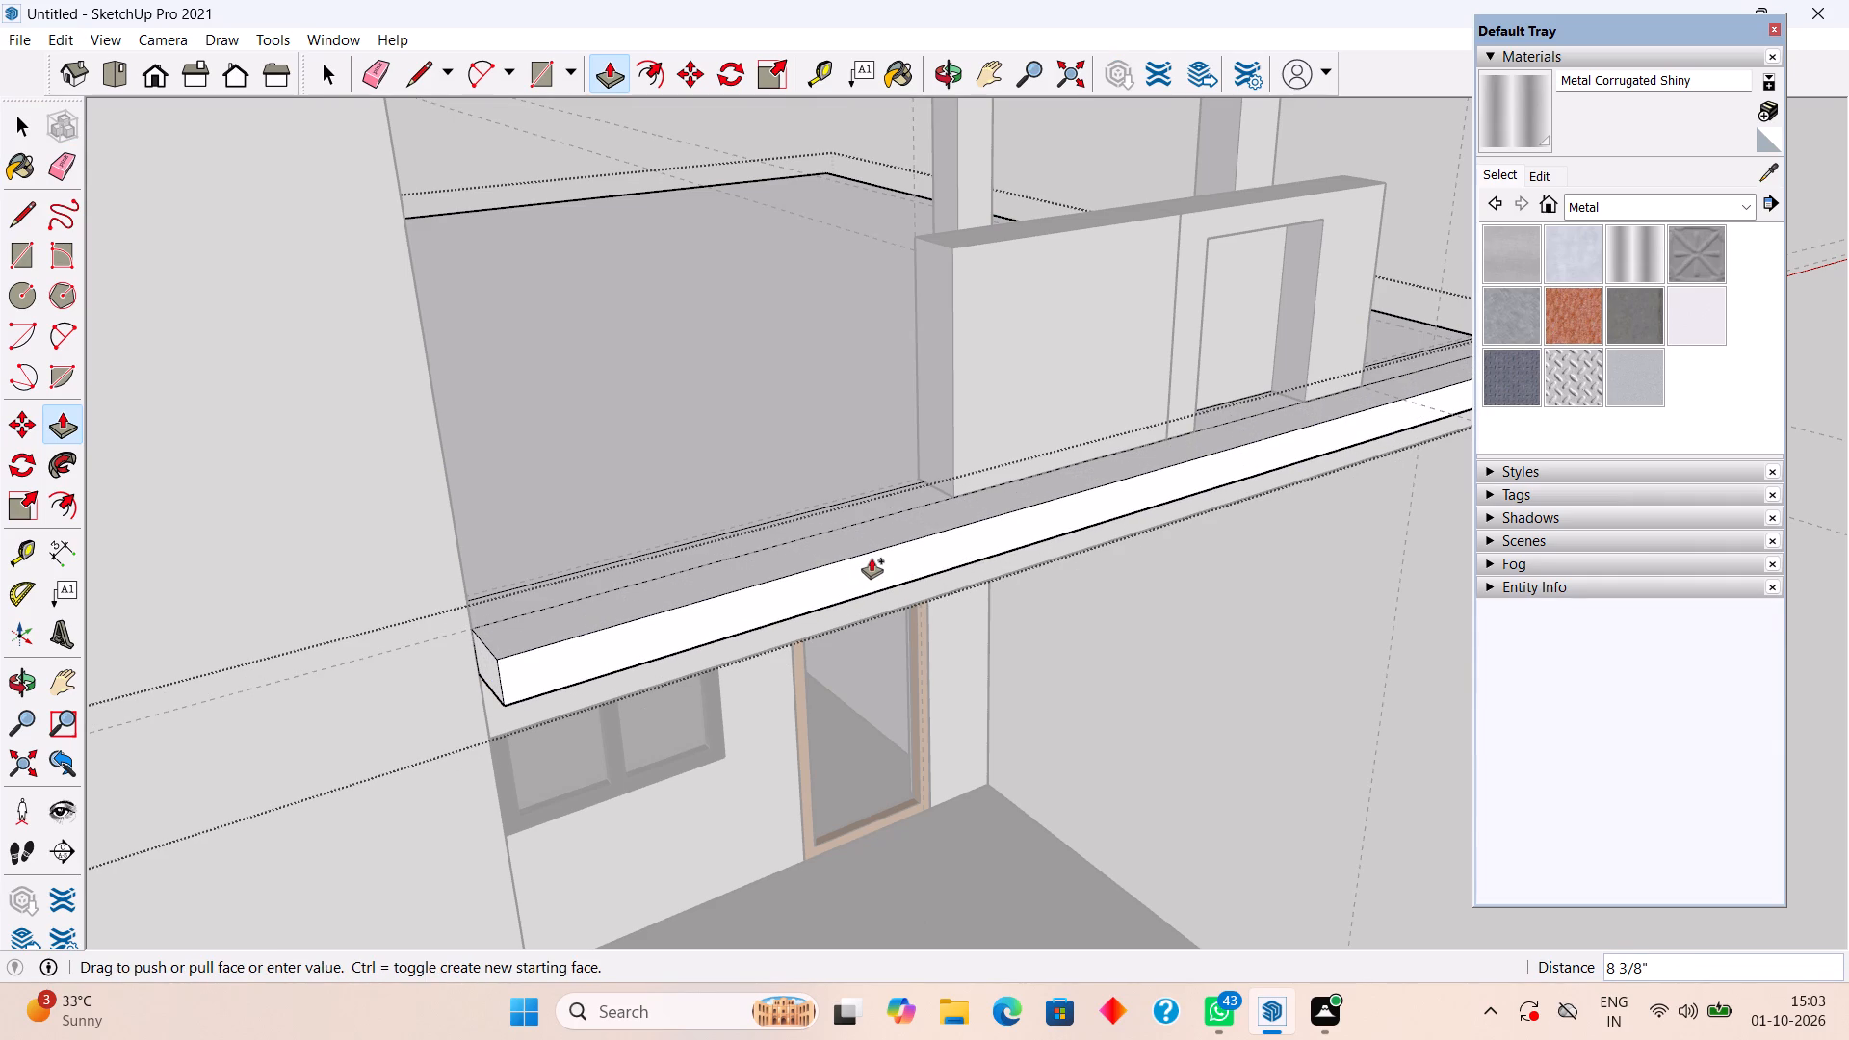
pyautogui.write('4"')
pyautogui.press('Return')
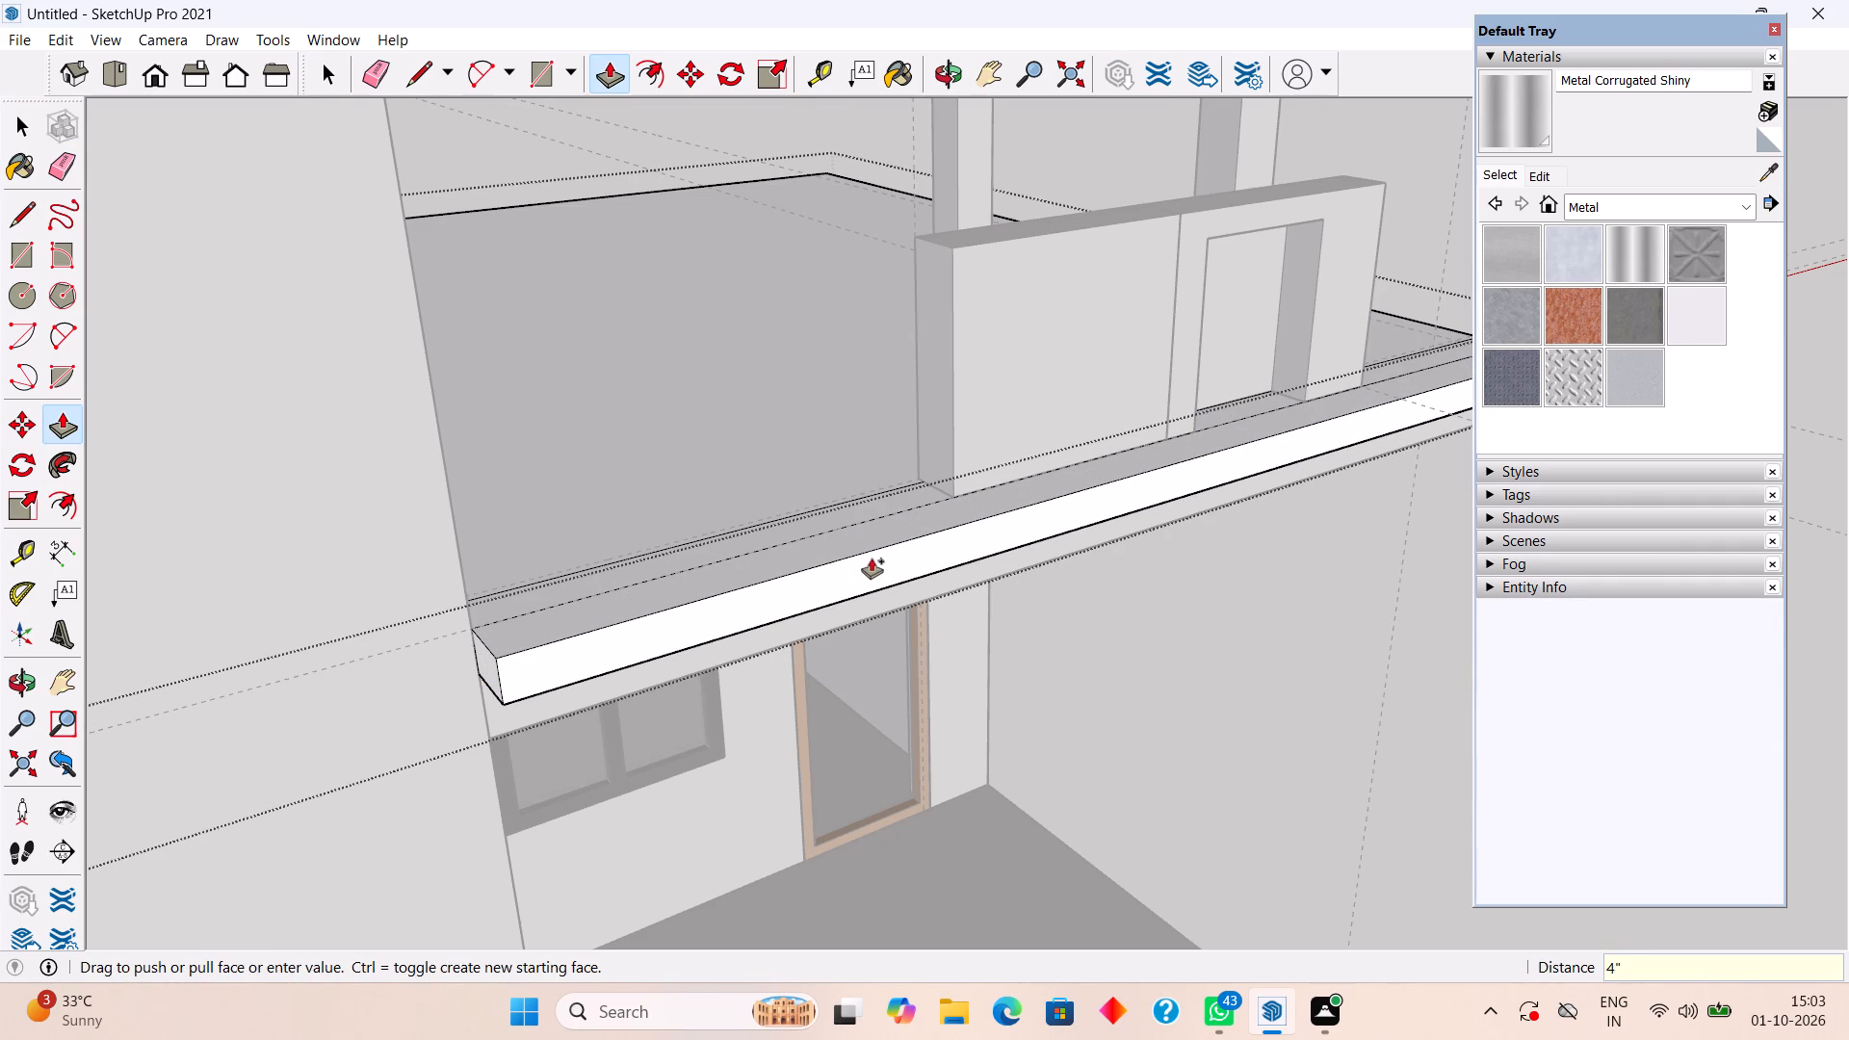
pyautogui.press('space')
pyautogui.scroll(-6, 859, 559)
pyautogui.click(1051, 689)
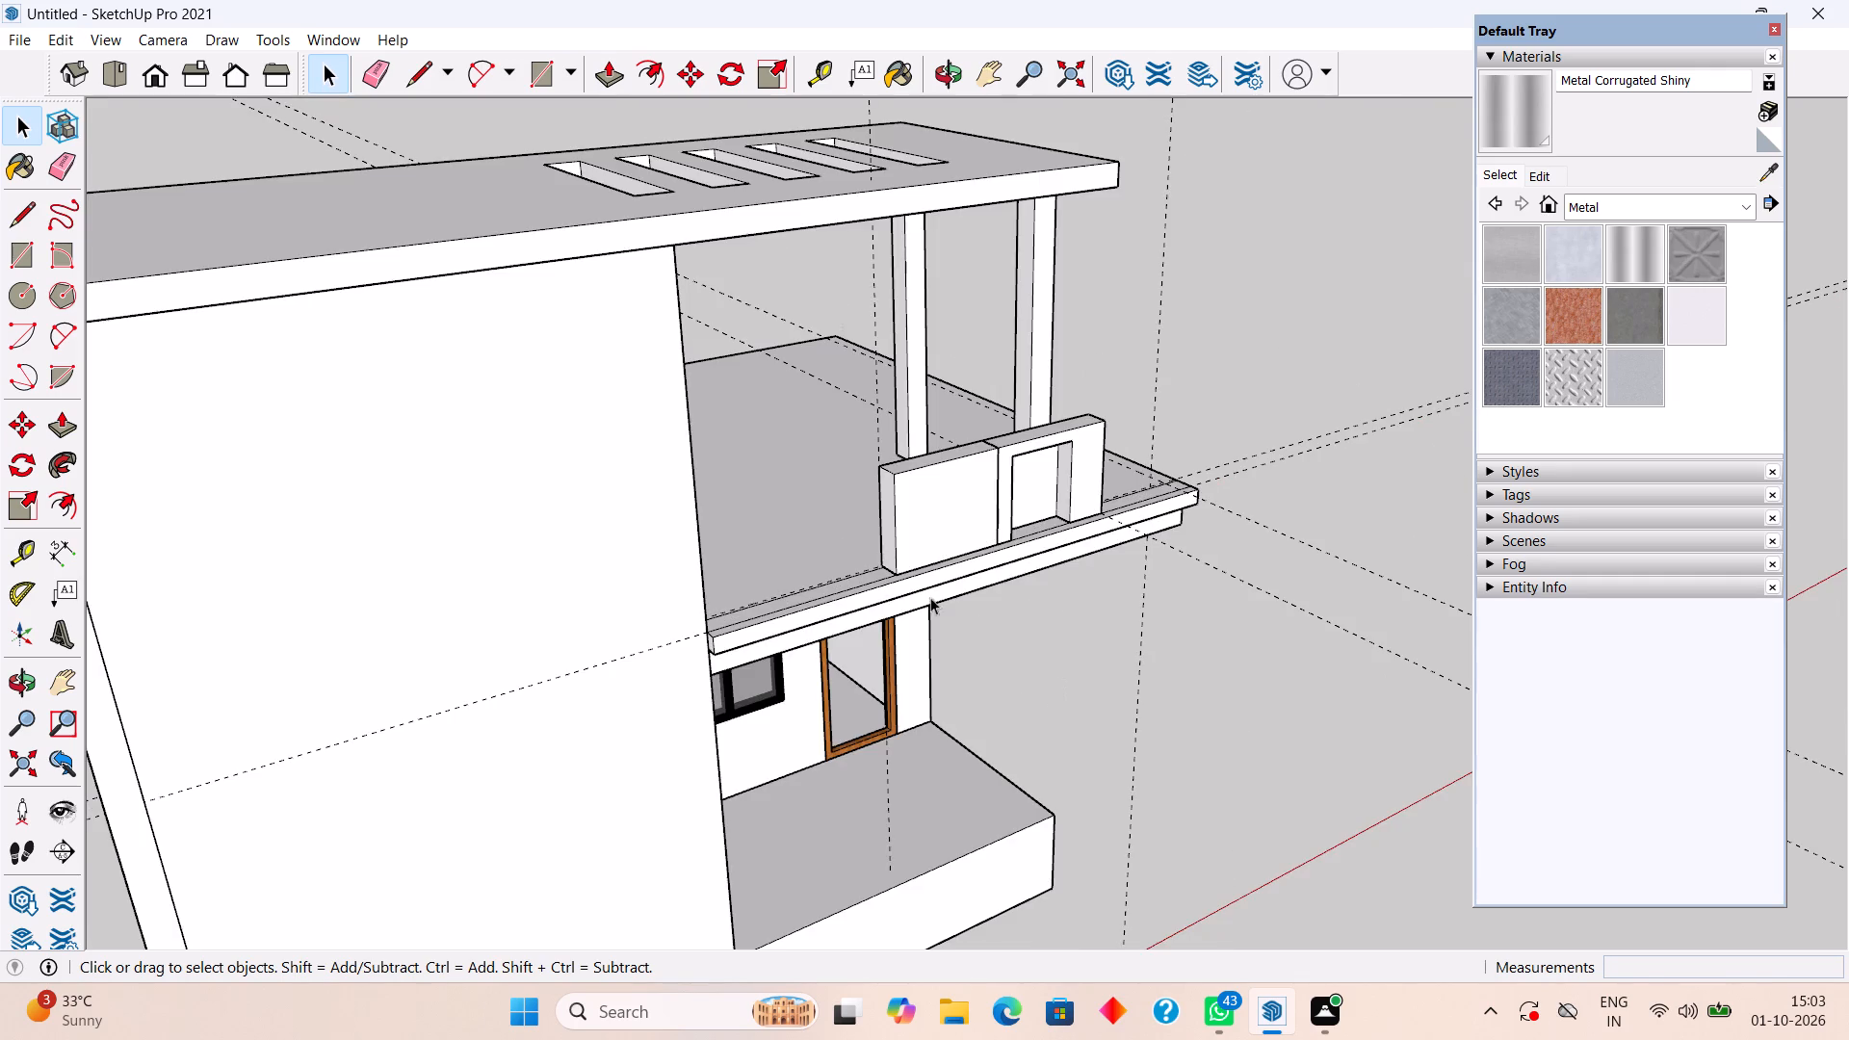
# Examine the parapet blocks and the porch slab's front edge from several angles.
pyautogui.moveTo(886, 597); pyautogui.dragTo(618, 472, button='middle')
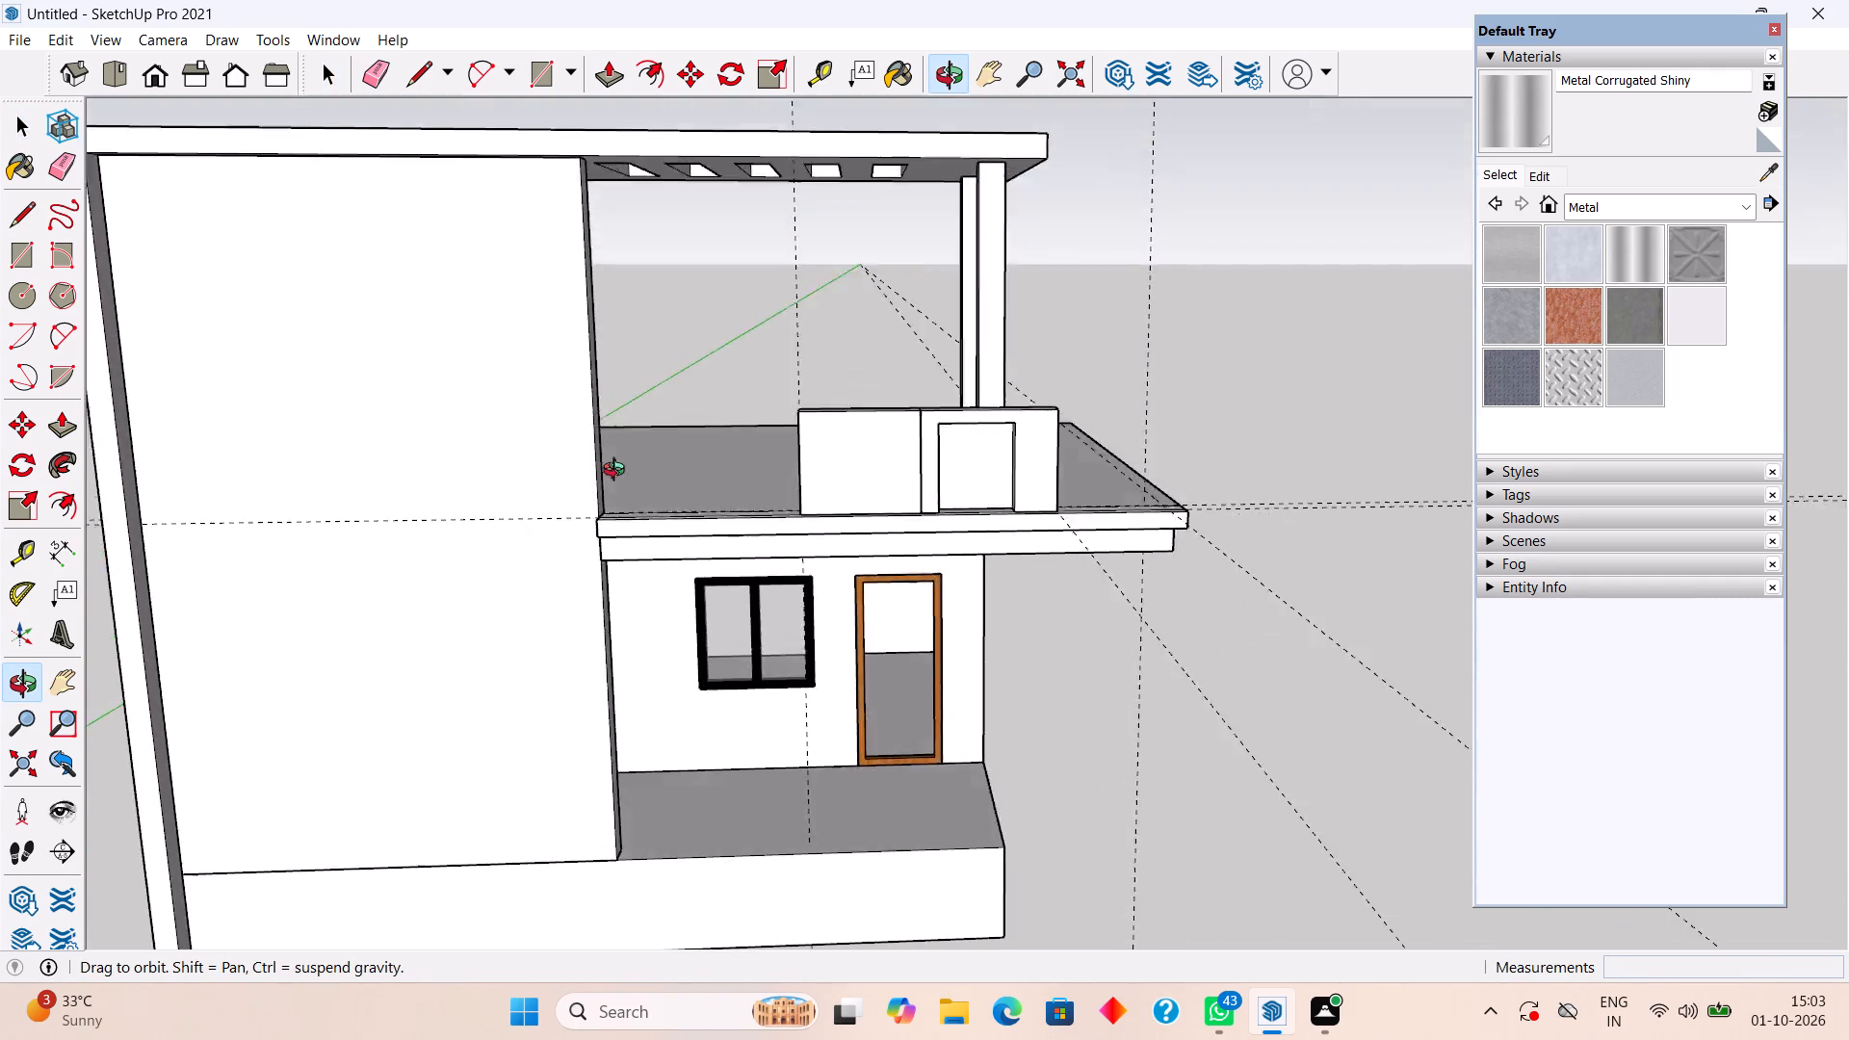
pyautogui.moveTo(618, 472); pyautogui.dragTo(753, 714, button='middle')
pyautogui.scroll(-1, 1020, 626)
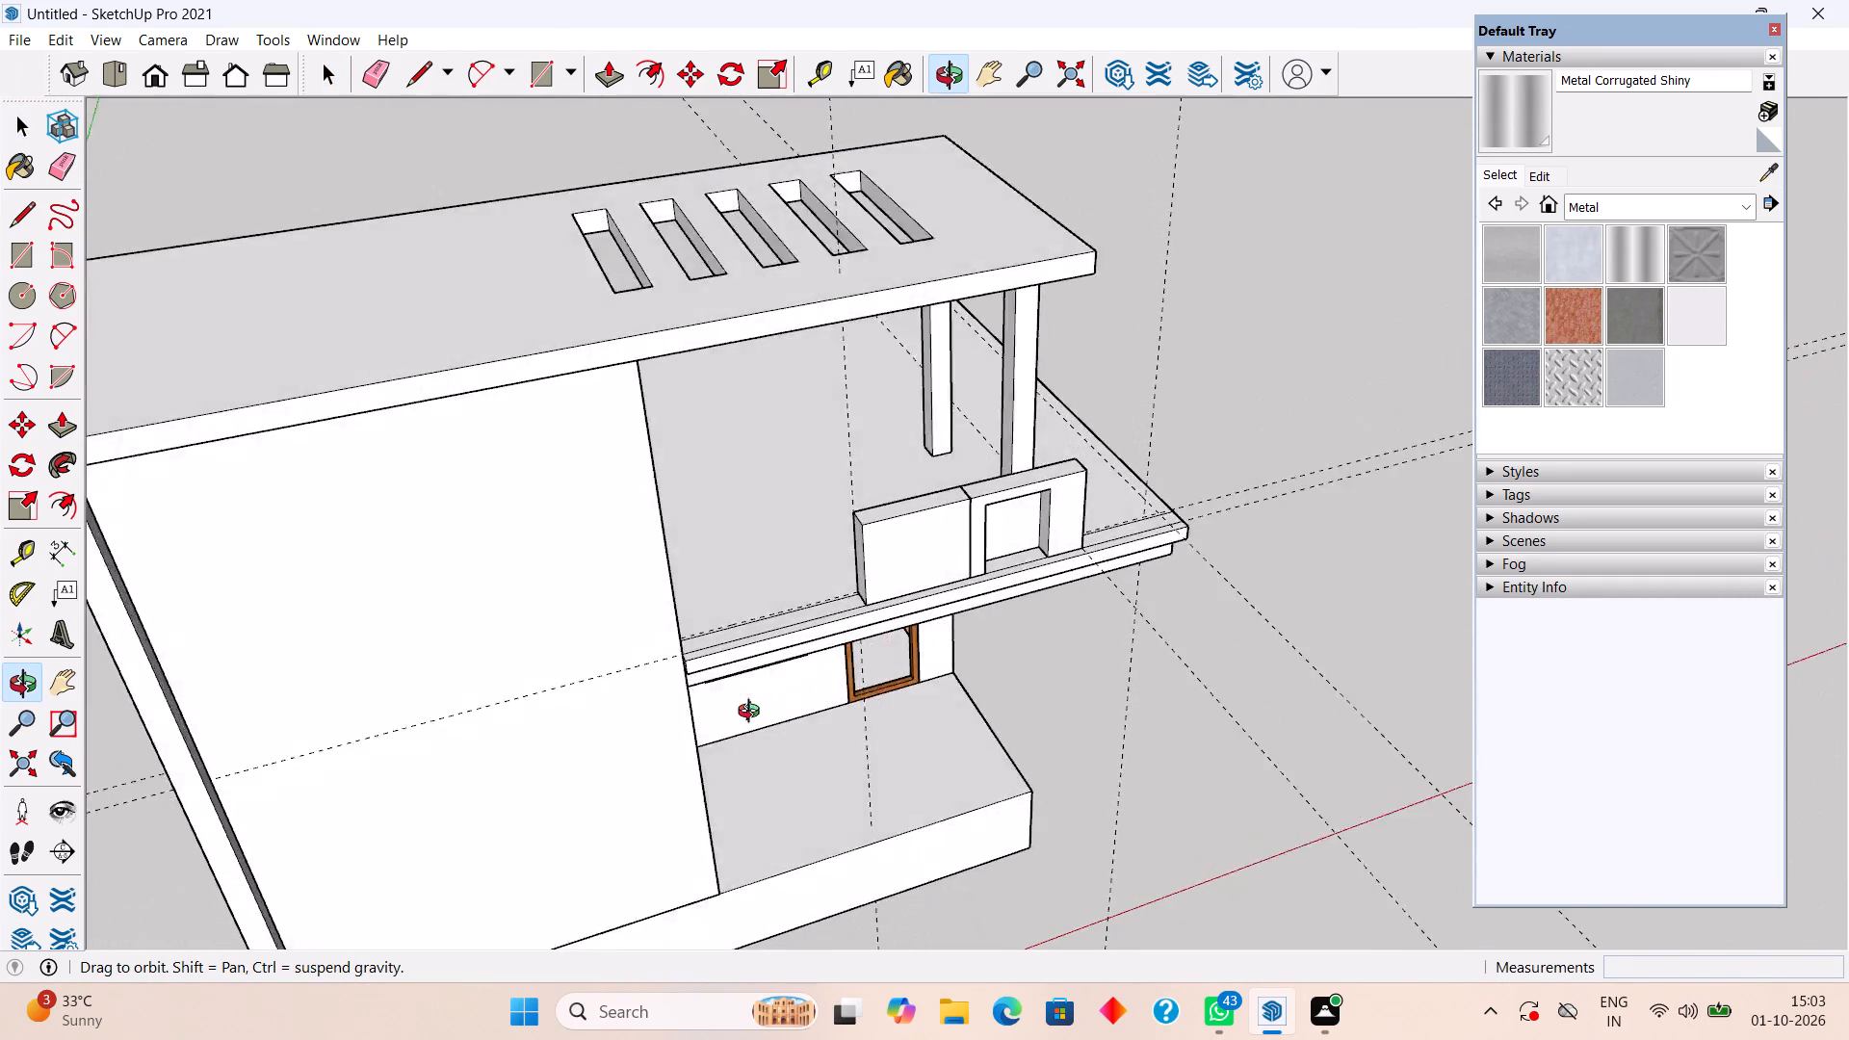
pyautogui.moveTo(753, 714); pyautogui.dragTo(645, 750, button='middle')
pyautogui.click(1257, 699)
pyautogui.moveTo(1266, 585); pyautogui.dragTo(971, 594, button='middle')
pyautogui.scroll(3, 1336, 585)
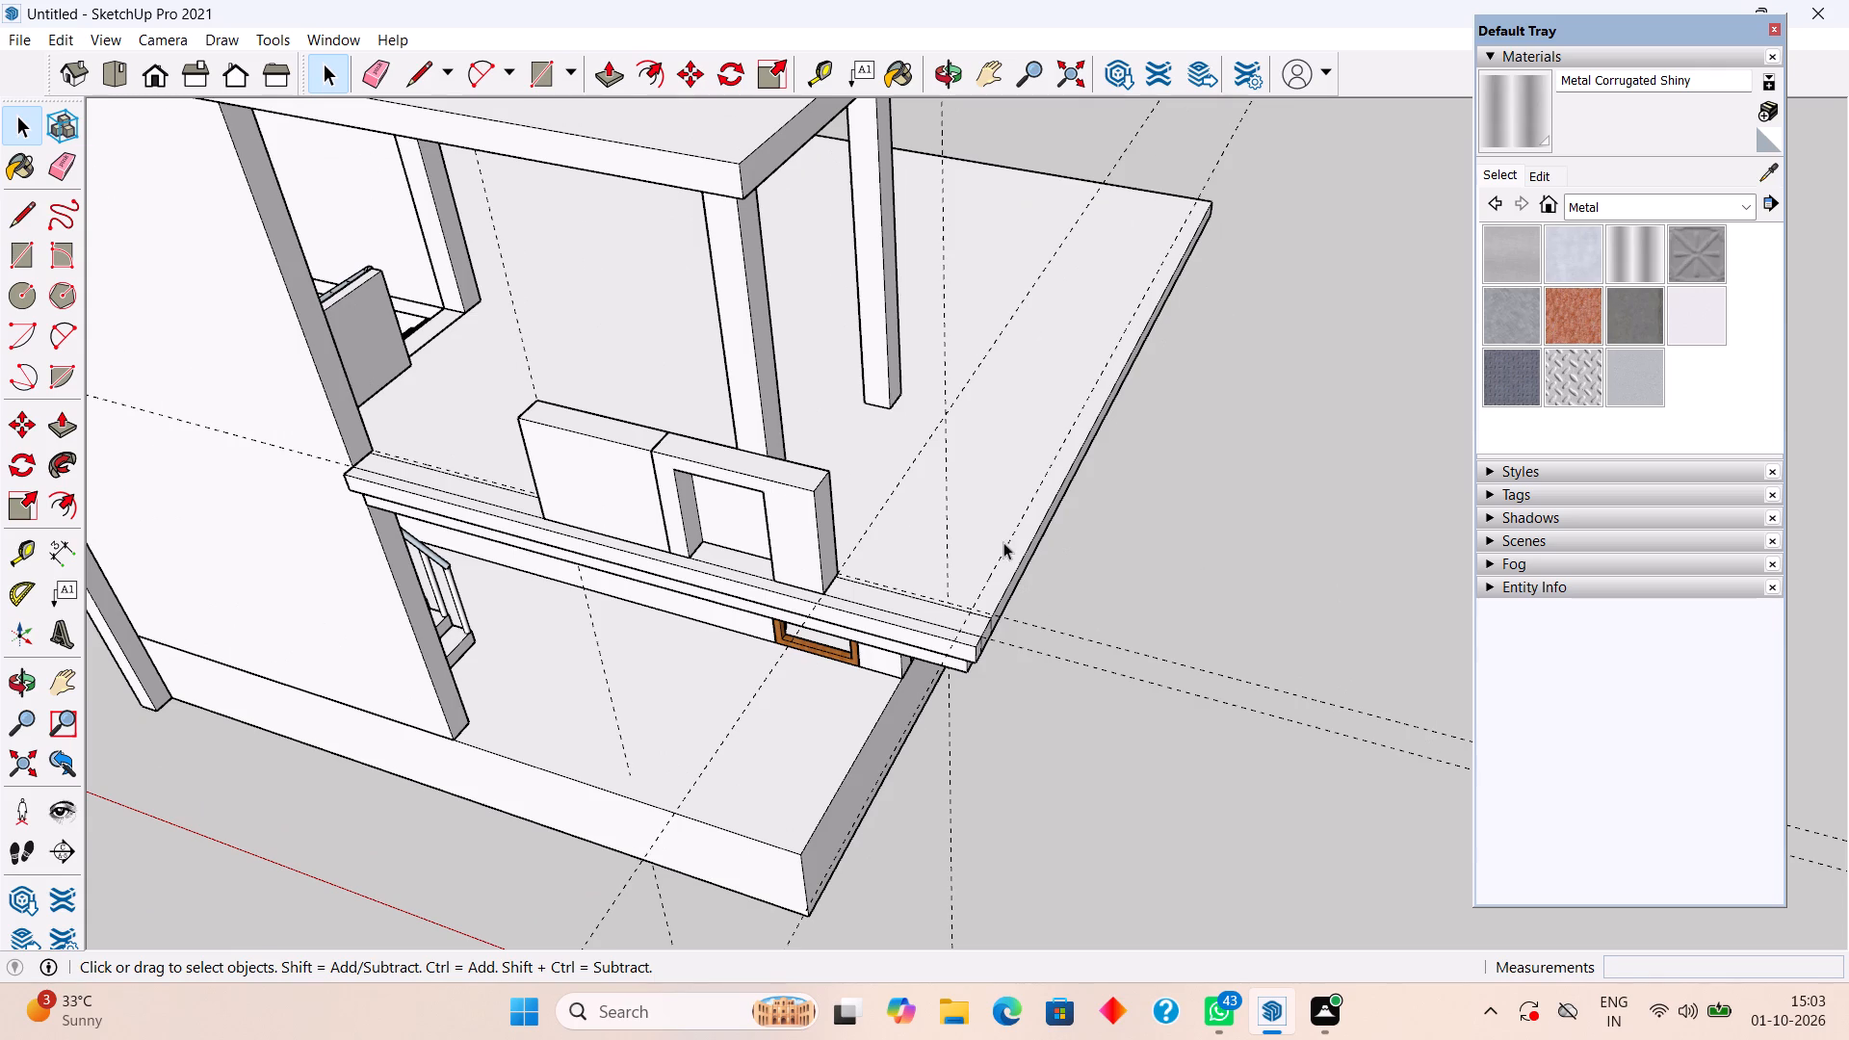
pyautogui.moveTo(655, 581); pyautogui.dragTo(966, 423, button='middle')
pyautogui.moveTo(725, 463); pyautogui.dragTo(763, 460, button='middle')
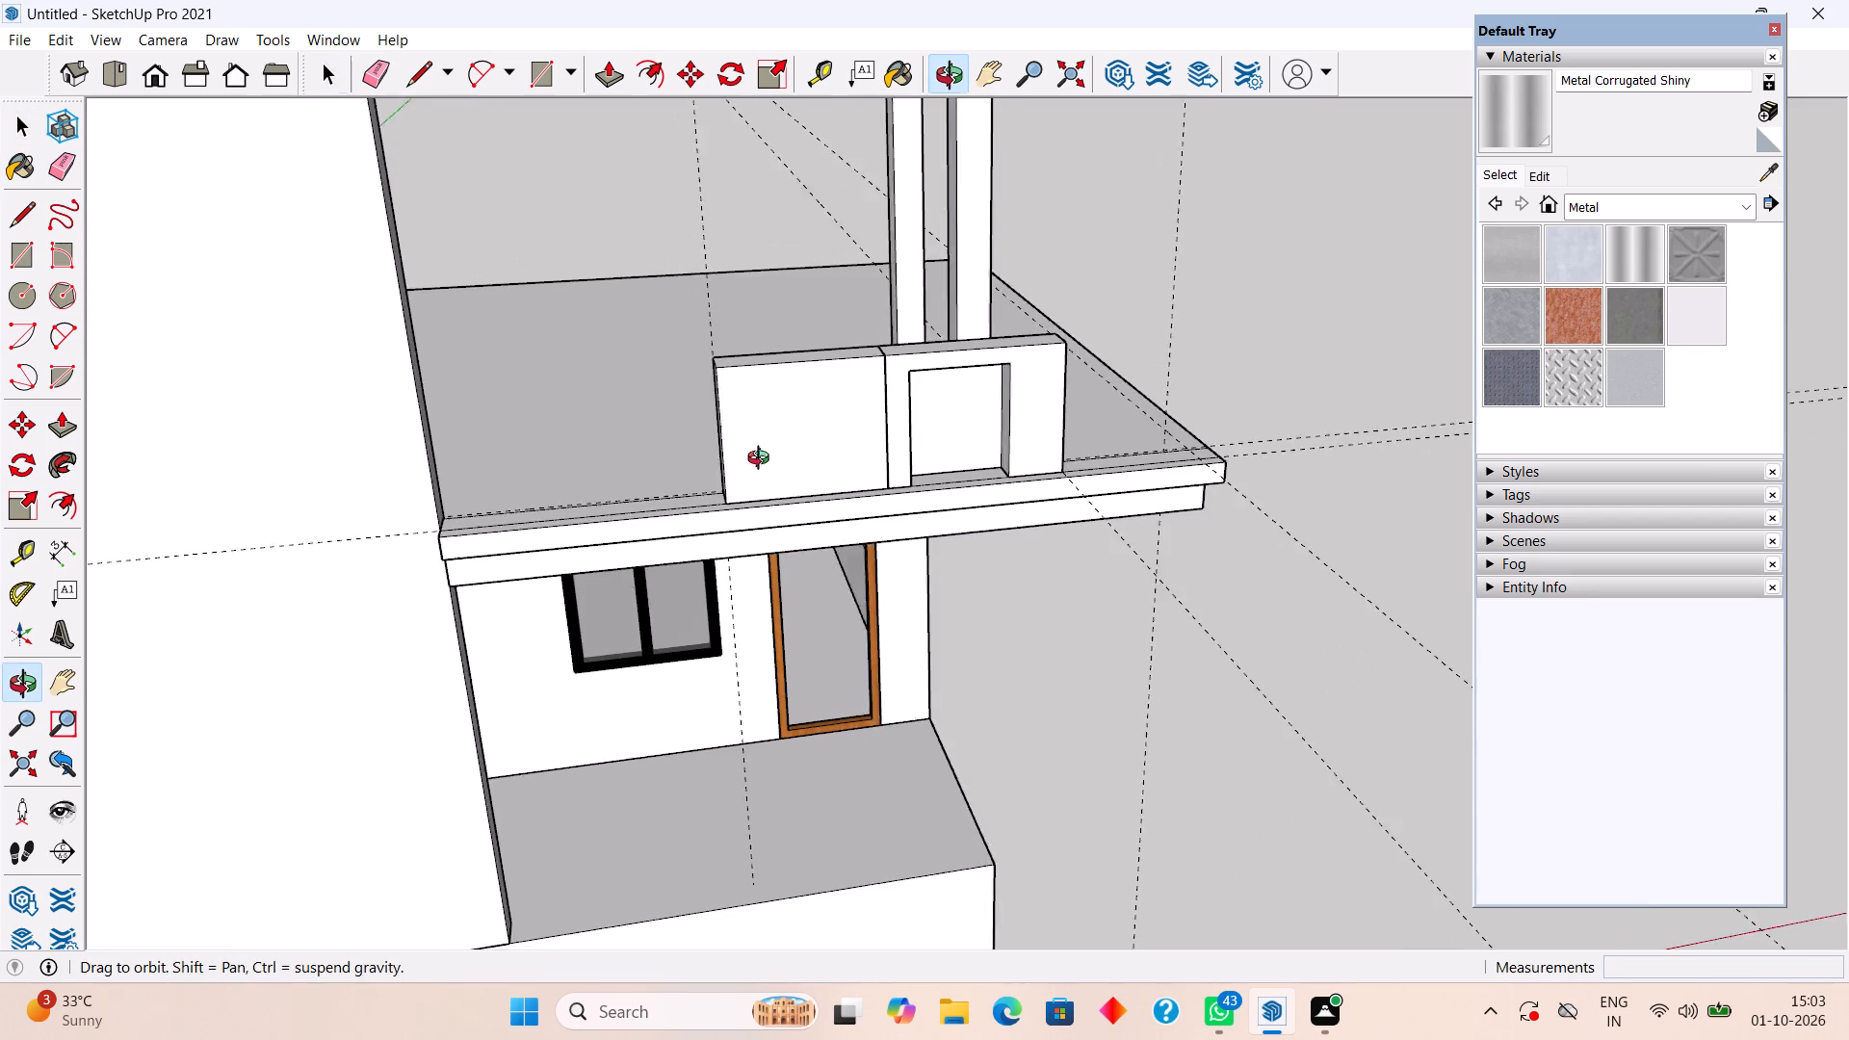
pyautogui.moveTo(763, 460); pyautogui.dragTo(807, 435, button='middle')
# Draw a sloping line about 4' 5 1/4" from the solid parapet block's front top corner to the slab, then a base line about 3' 3" back to the block.
pyautogui.scroll(4, 718, 494)
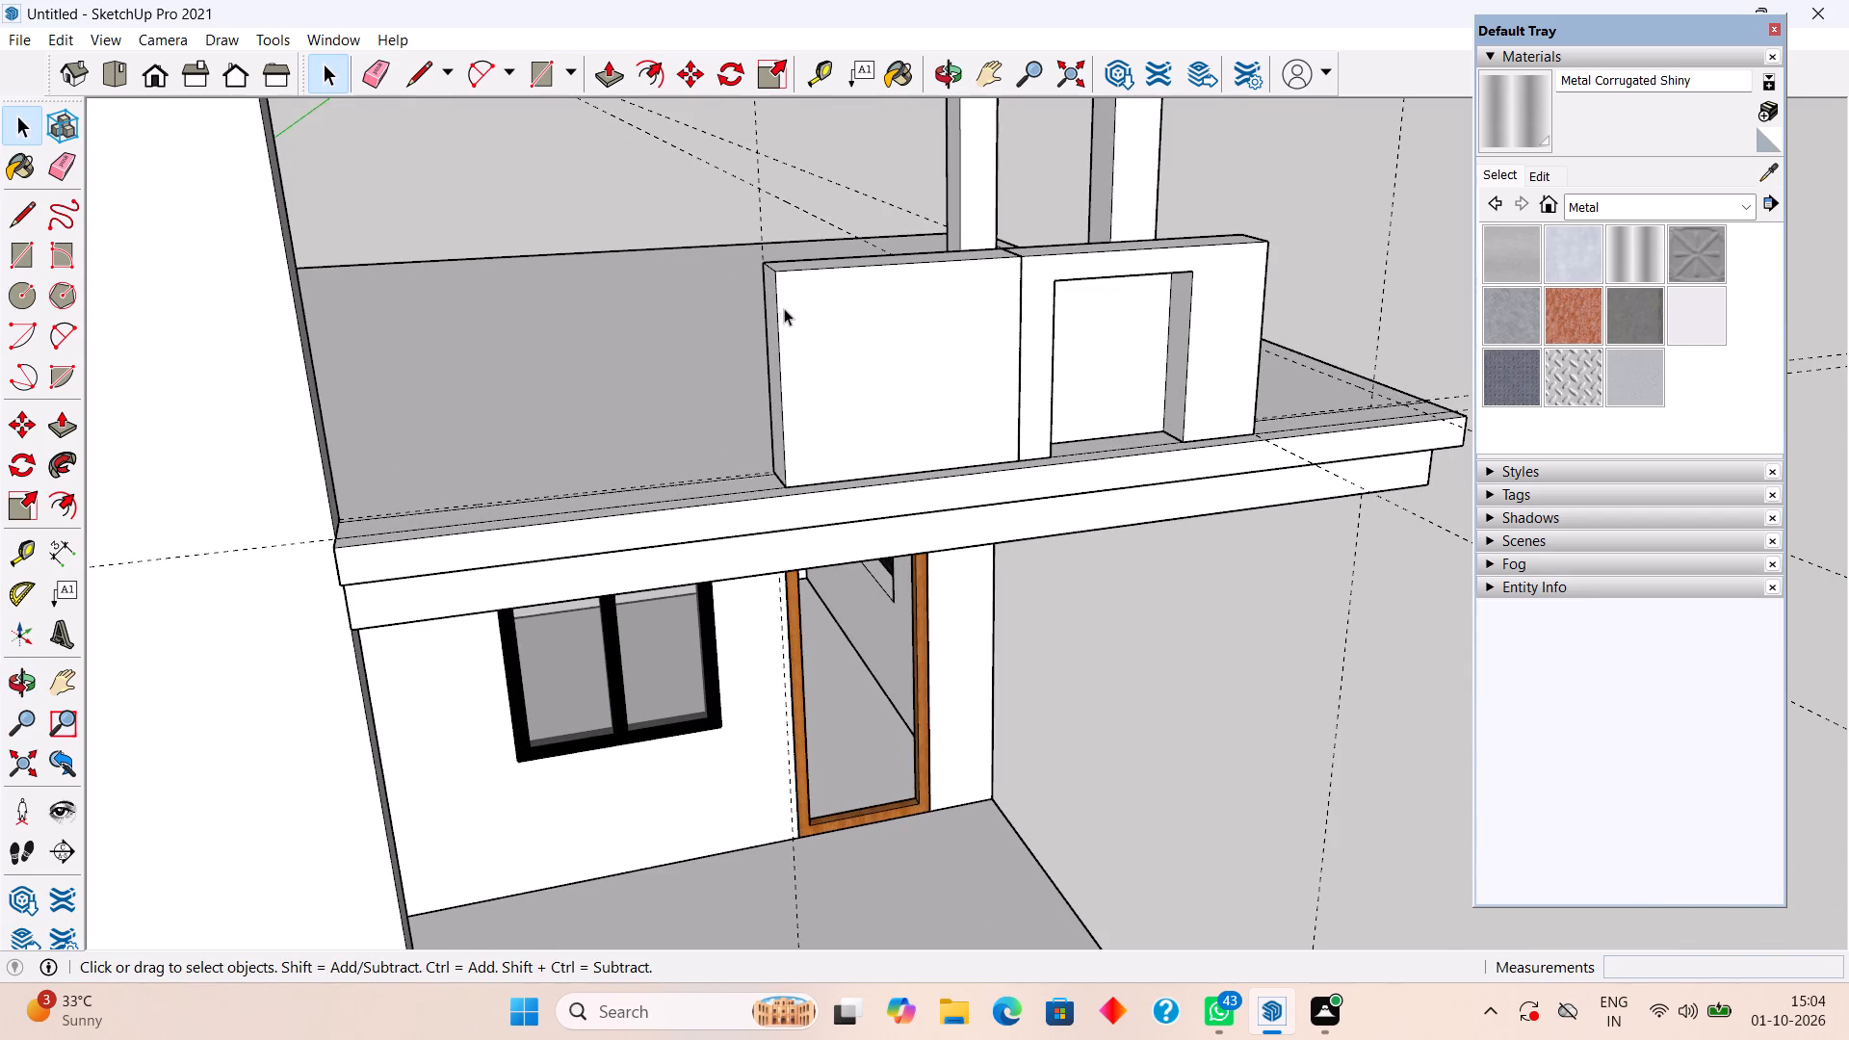
pyautogui.moveTo(780, 350); pyautogui.dragTo(728, 485, button='middle')
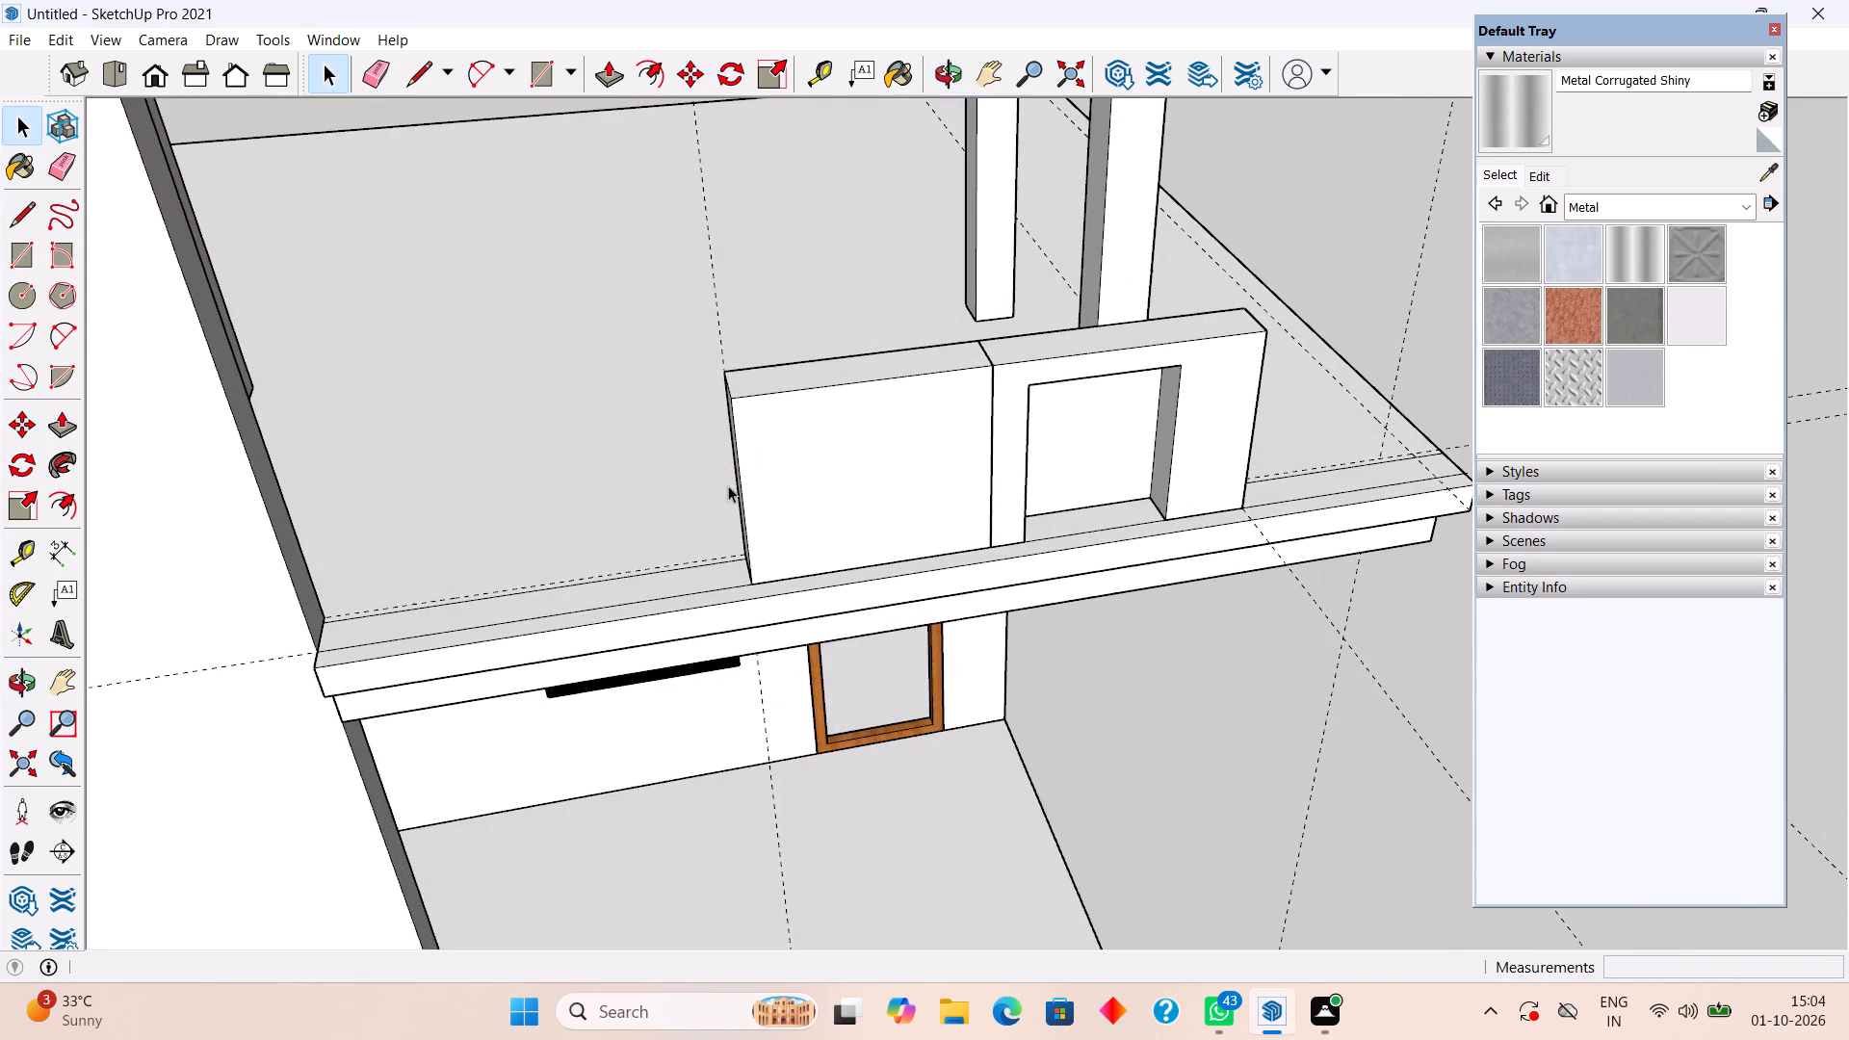
pyautogui.scroll(4, 732, 488)
pyautogui.moveTo(743, 477); pyautogui.dragTo(683, 439, button='middle')
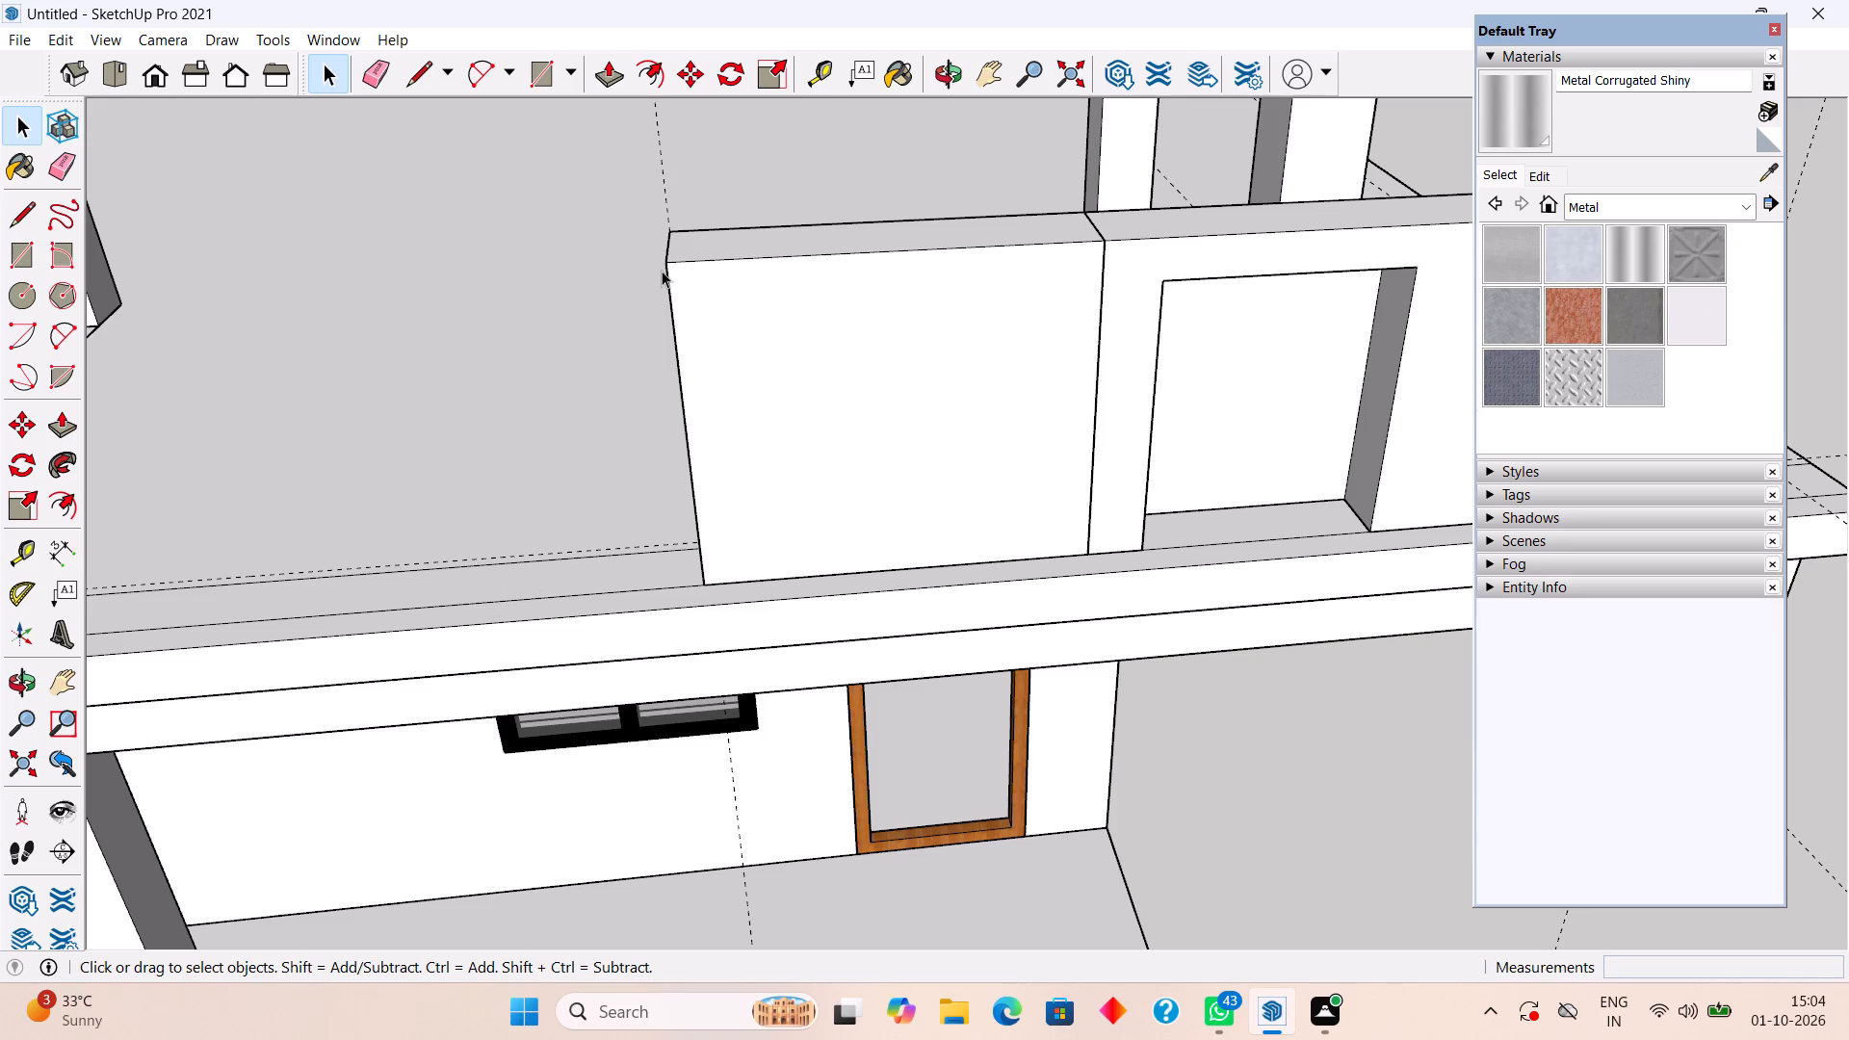
pyautogui.press('l')
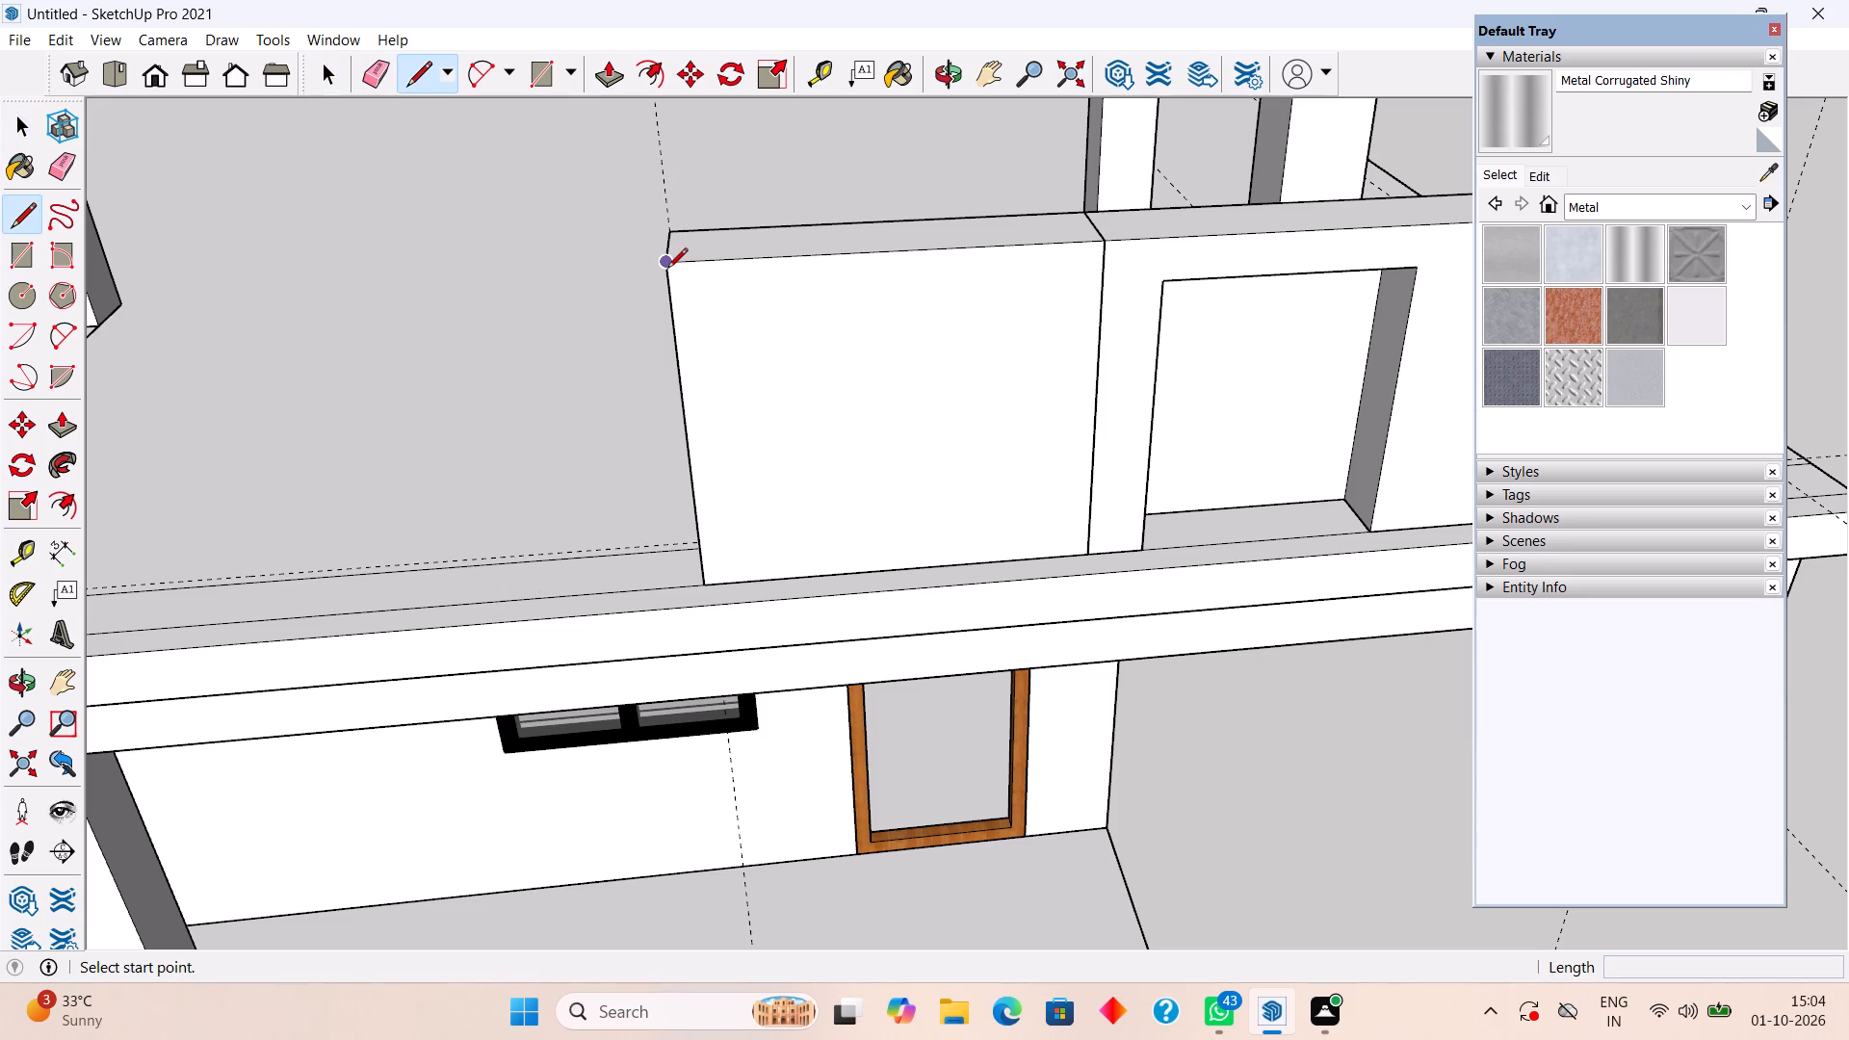
pyautogui.click(667, 270)
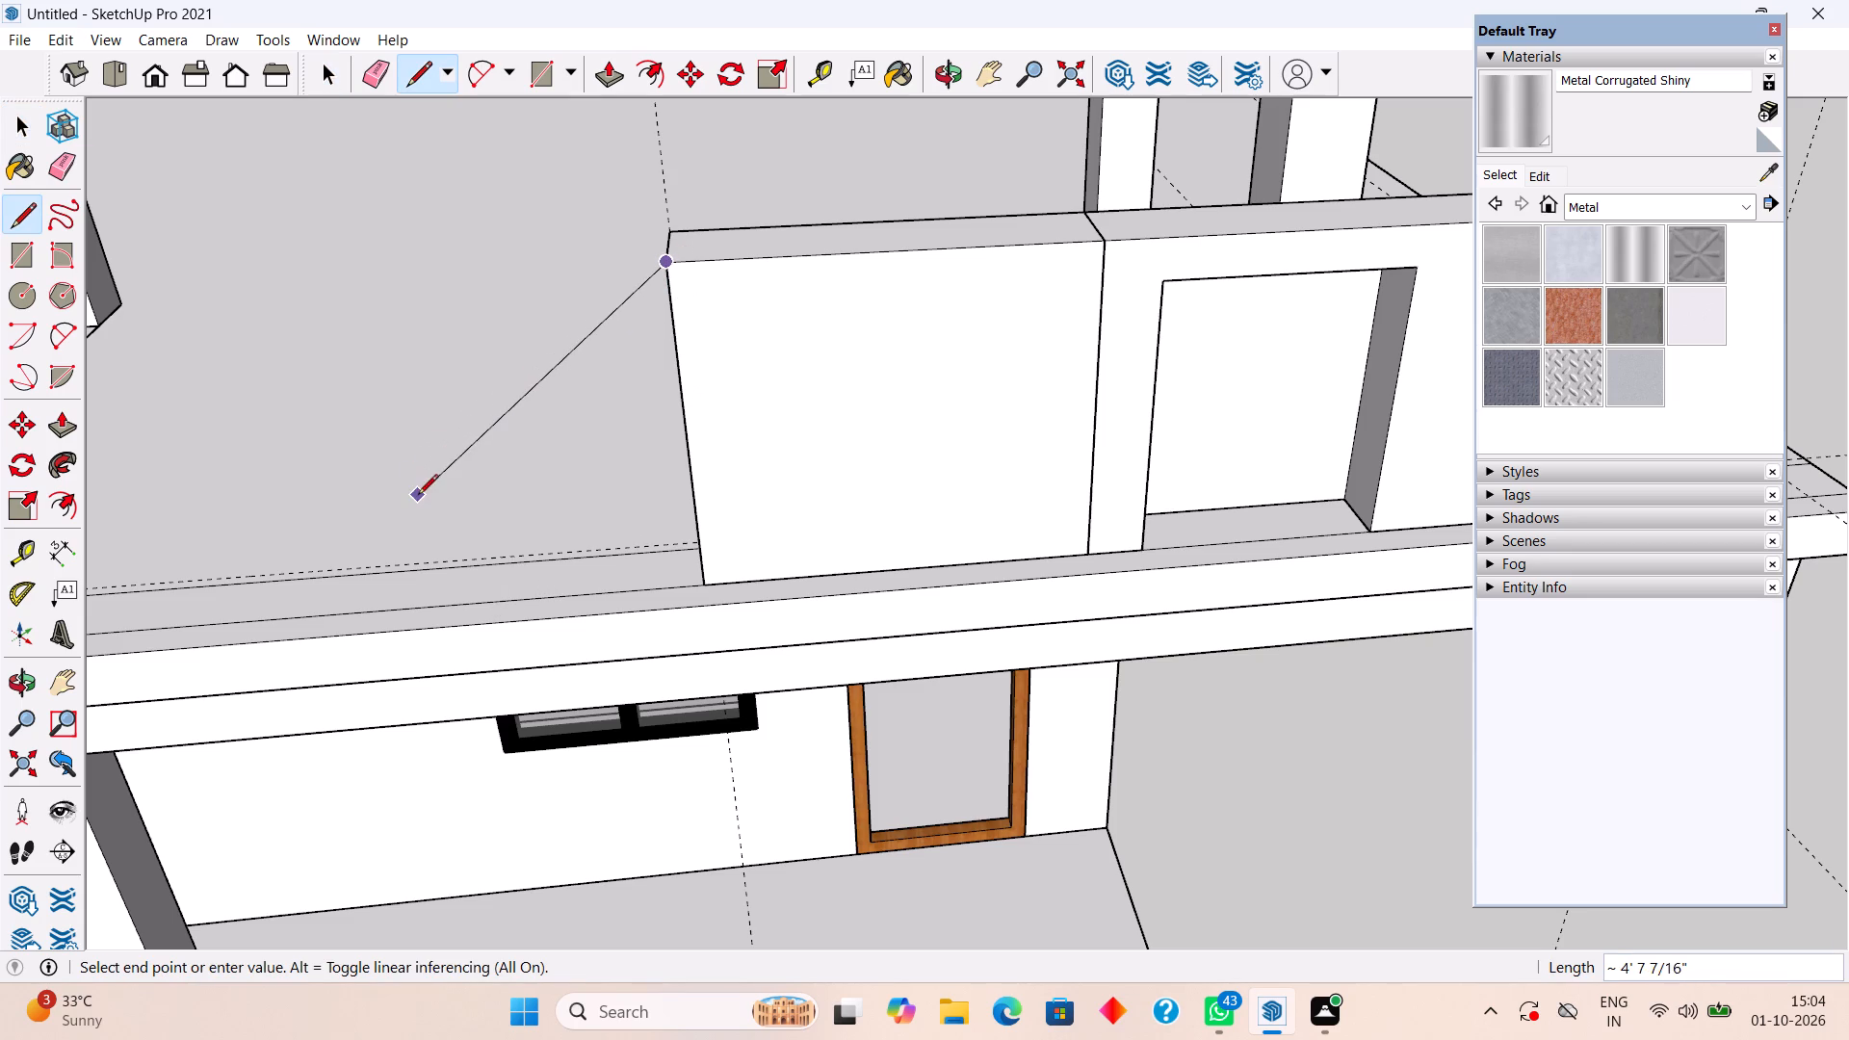
pyautogui.click(320, 616)
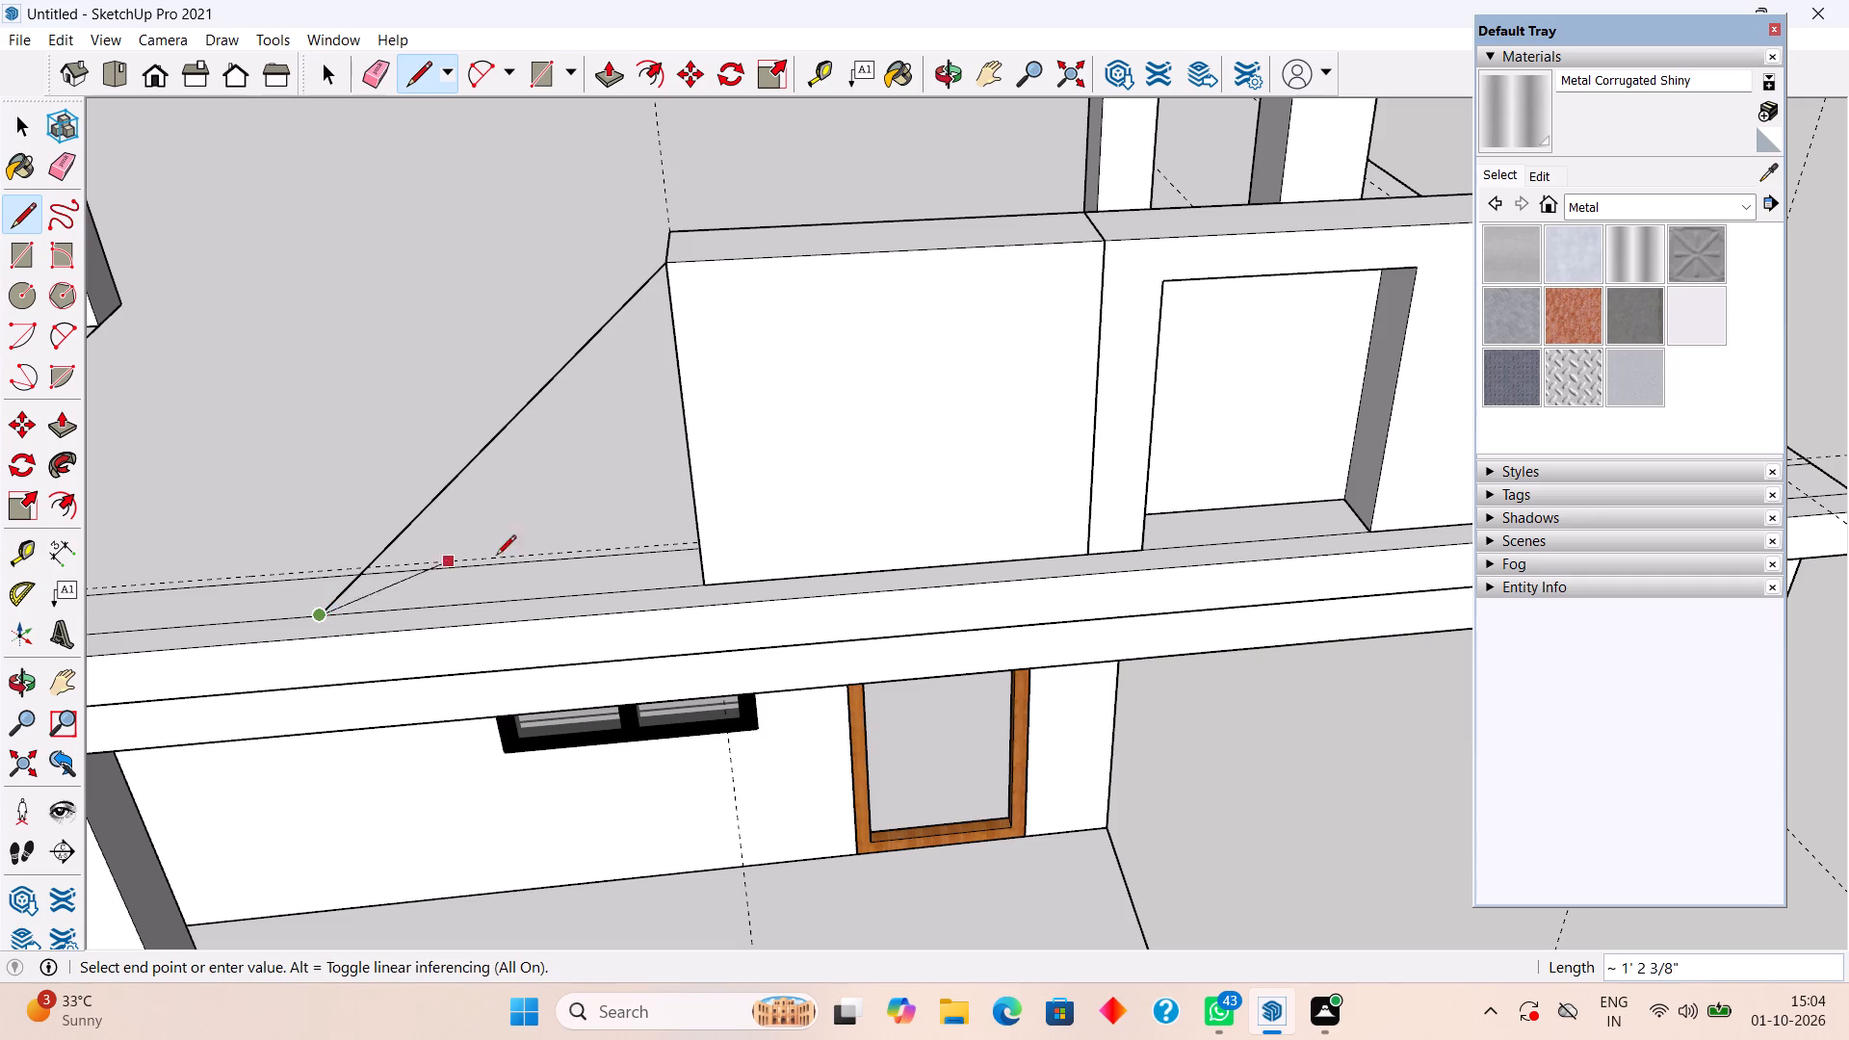
pyautogui.click(713, 576)
pyautogui.press('space')
# Close the triangular face by drawing a 3' vertical line along the parapet block's front end edge.
pyautogui.moveTo(634, 547); pyautogui.dragTo(747, 406, button='middle')
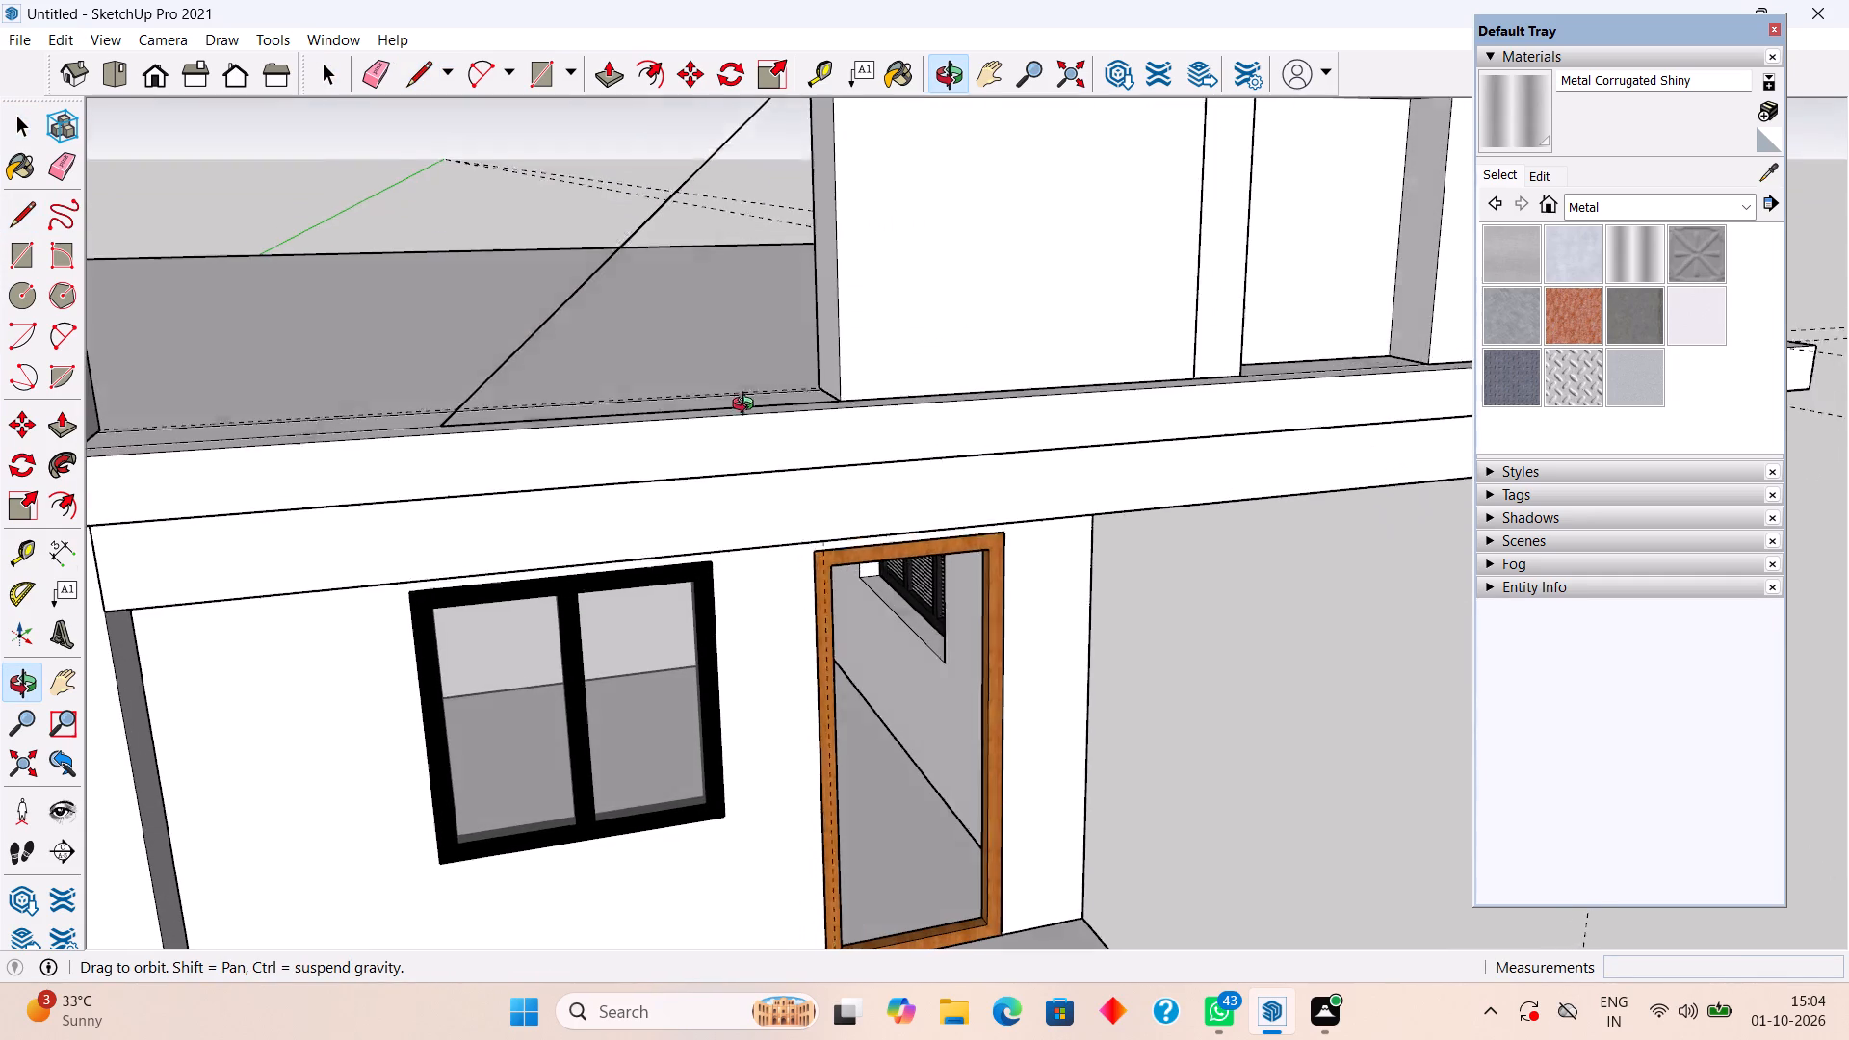
pyautogui.moveTo(747, 406); pyautogui.dragTo(747, 410, button='middle')
pyautogui.moveTo(725, 326); pyautogui.dragTo(974, 441, button='middle')
pyautogui.click(1160, 518)
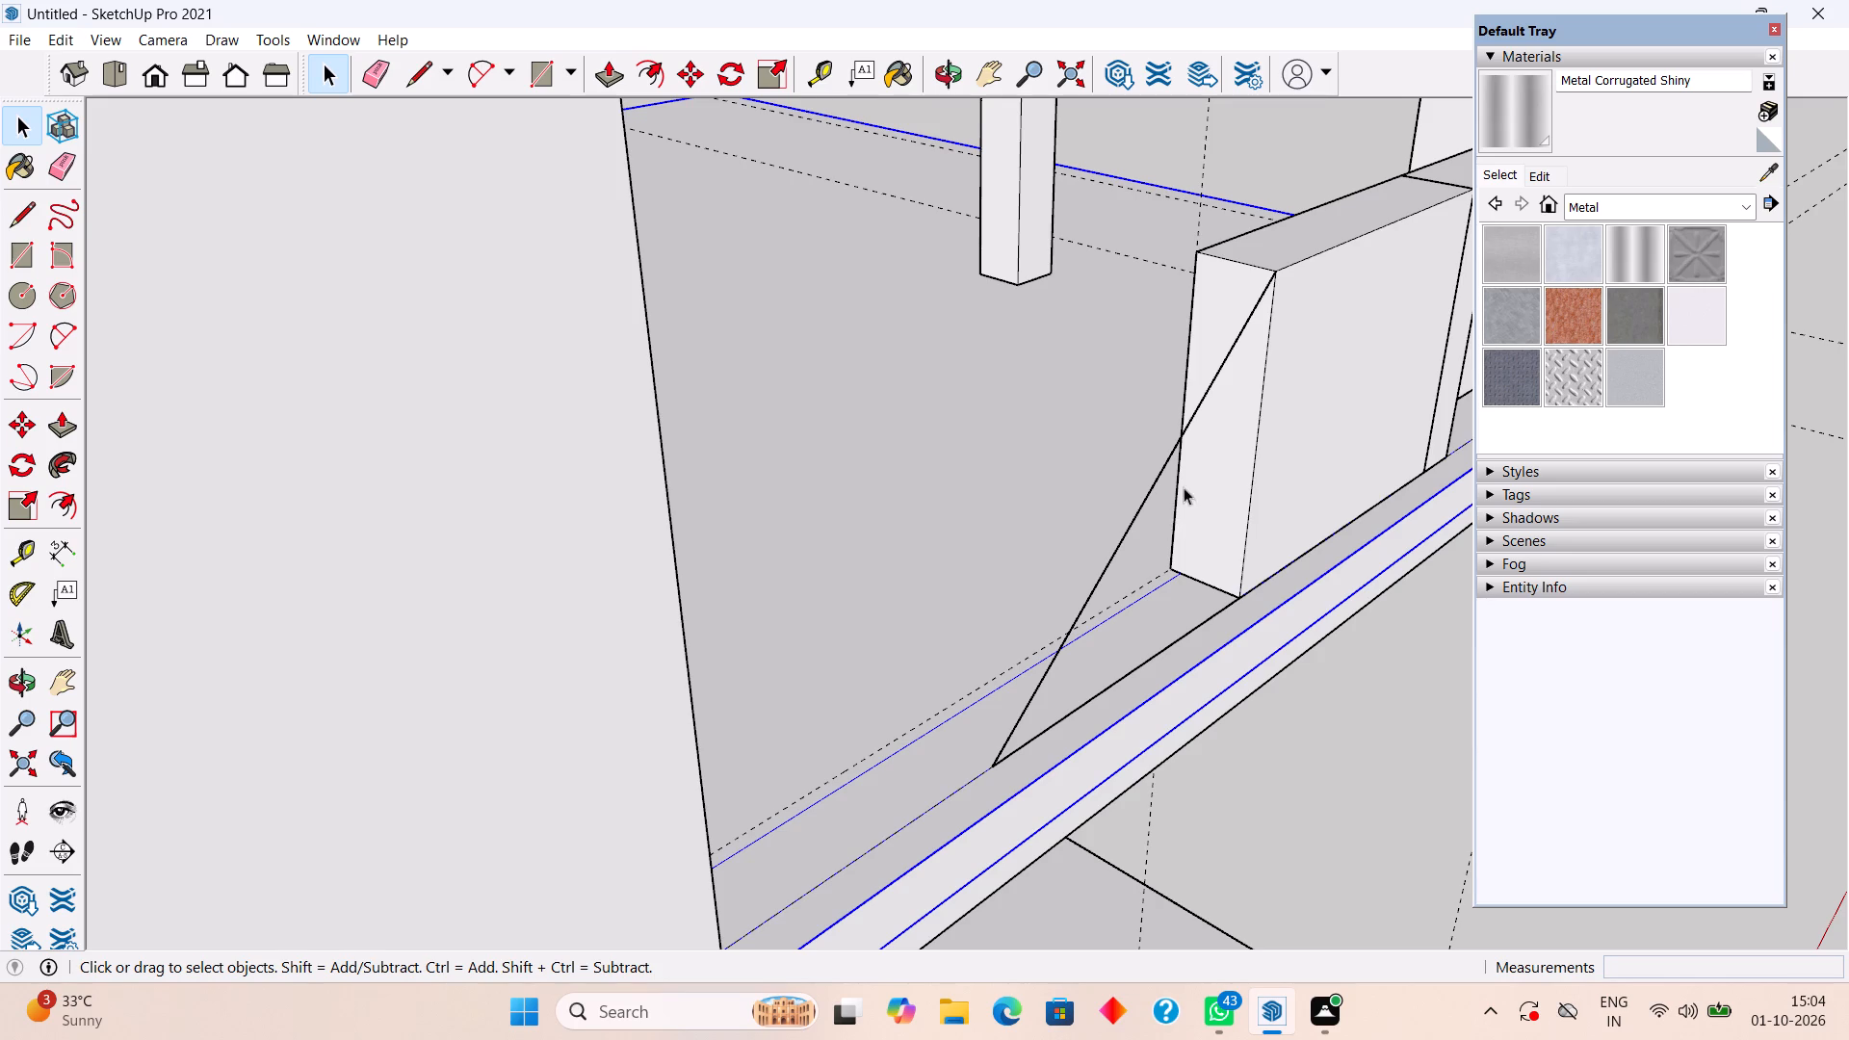
pyautogui.moveTo(1184, 485); pyautogui.dragTo(985, 444, button='middle')
pyautogui.press('p')
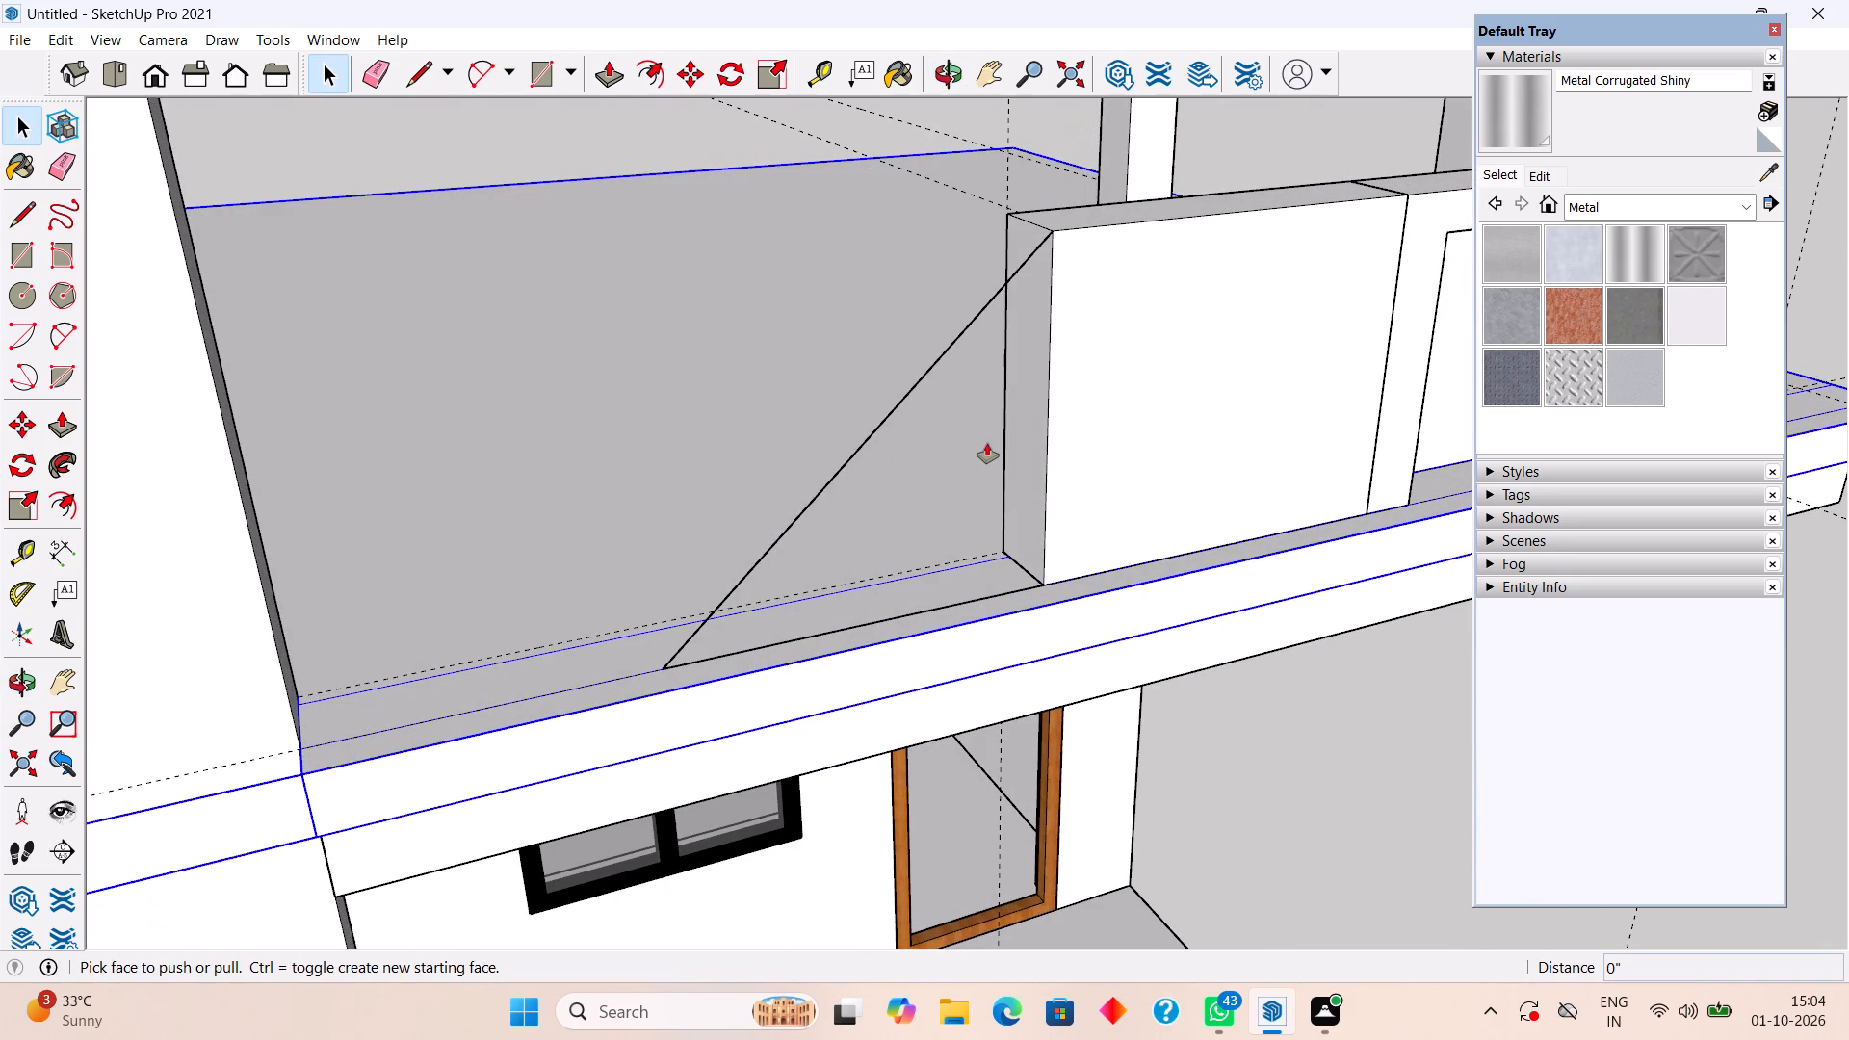
pyautogui.press('l')
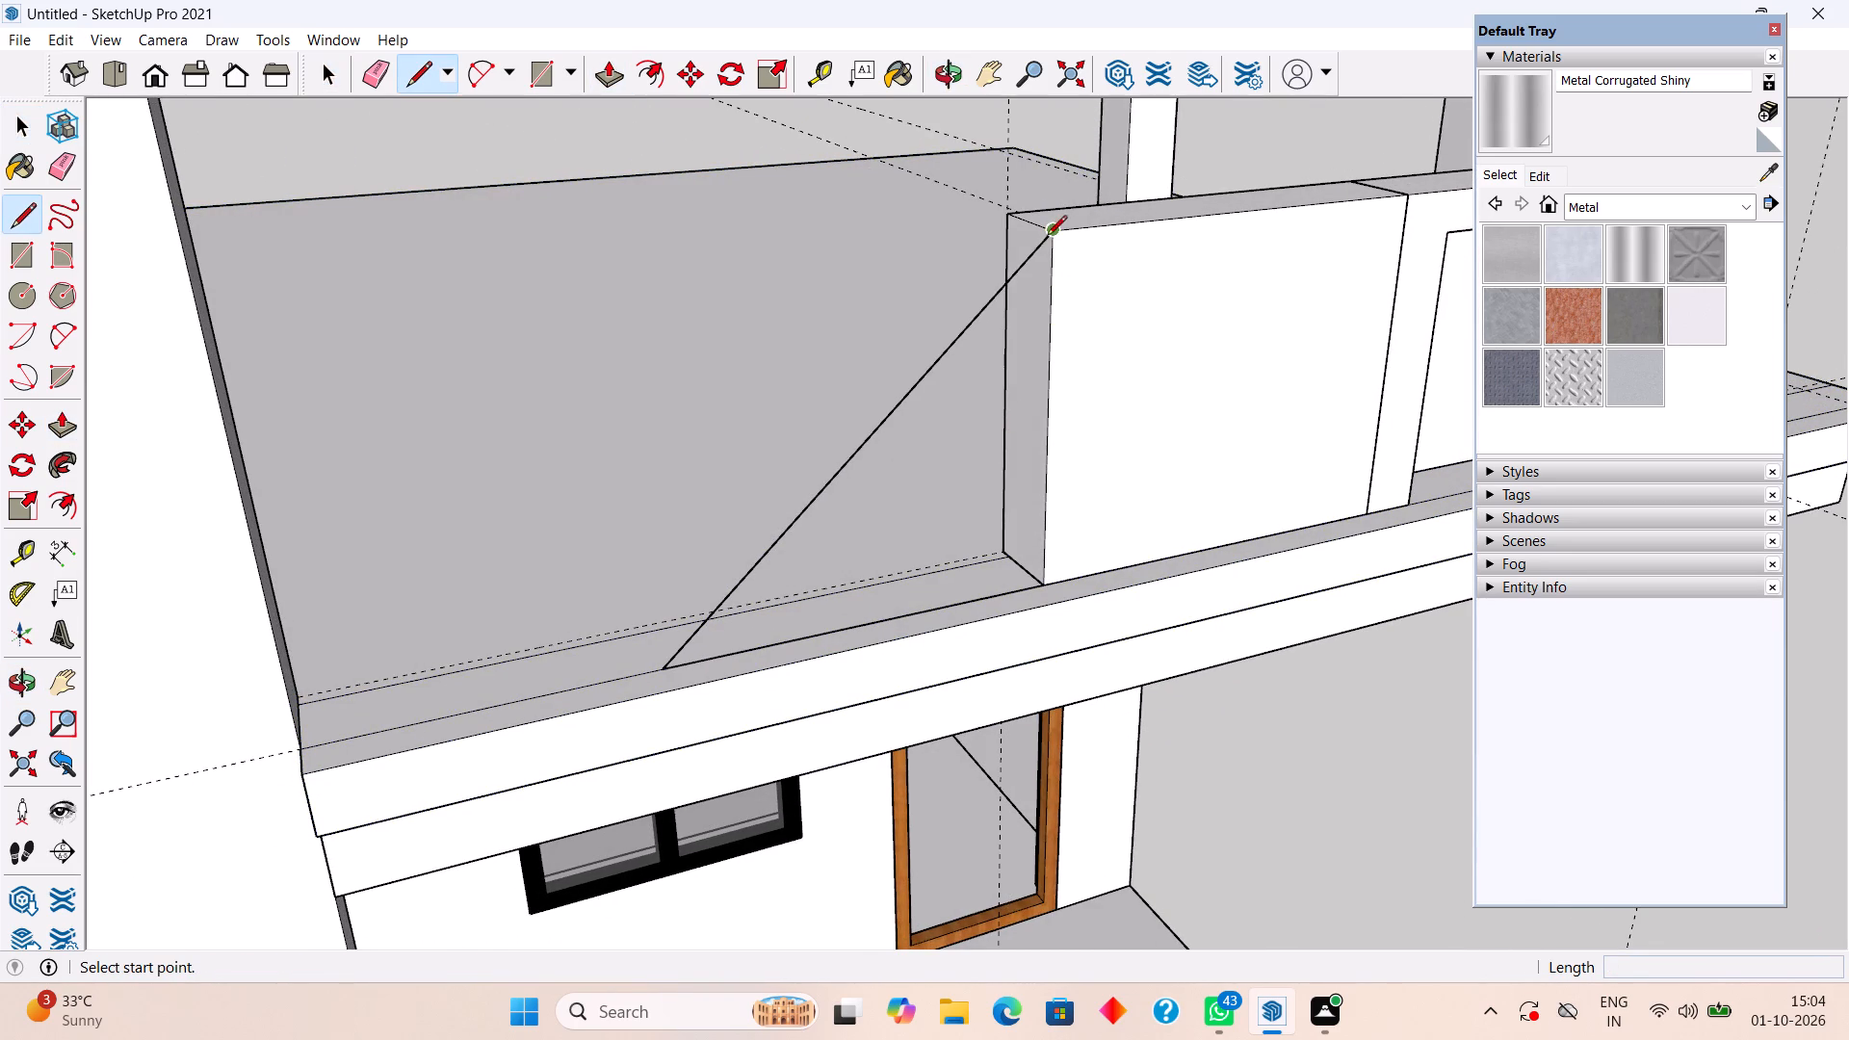
pyautogui.click(1052, 239)
pyautogui.click(1043, 585)
pyautogui.press('space')
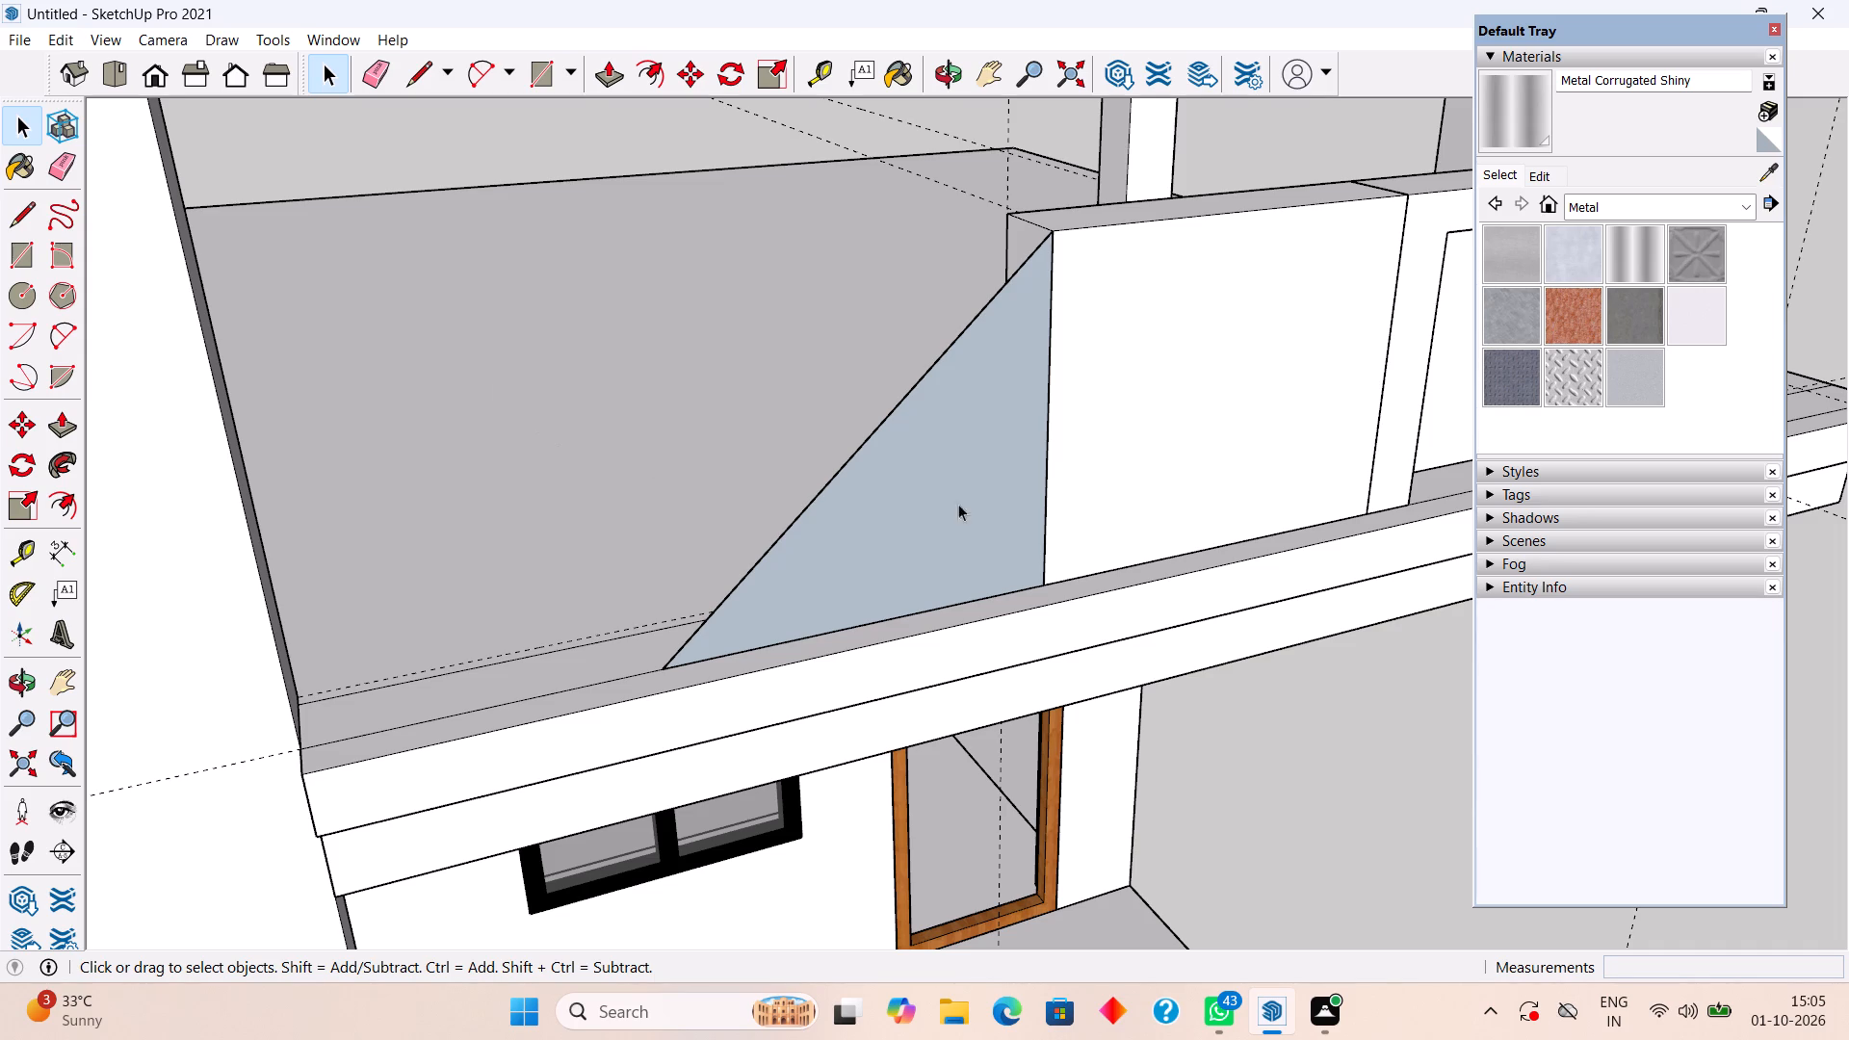
# Draw a vertical line about 2' 9 1/4" down the triangle near the parapet block, dividing off a narrow strip.
pyautogui.scroll(2, 1020, 390)
pyautogui.moveTo(978, 292); pyautogui.dragTo(808, 273, button='middle')
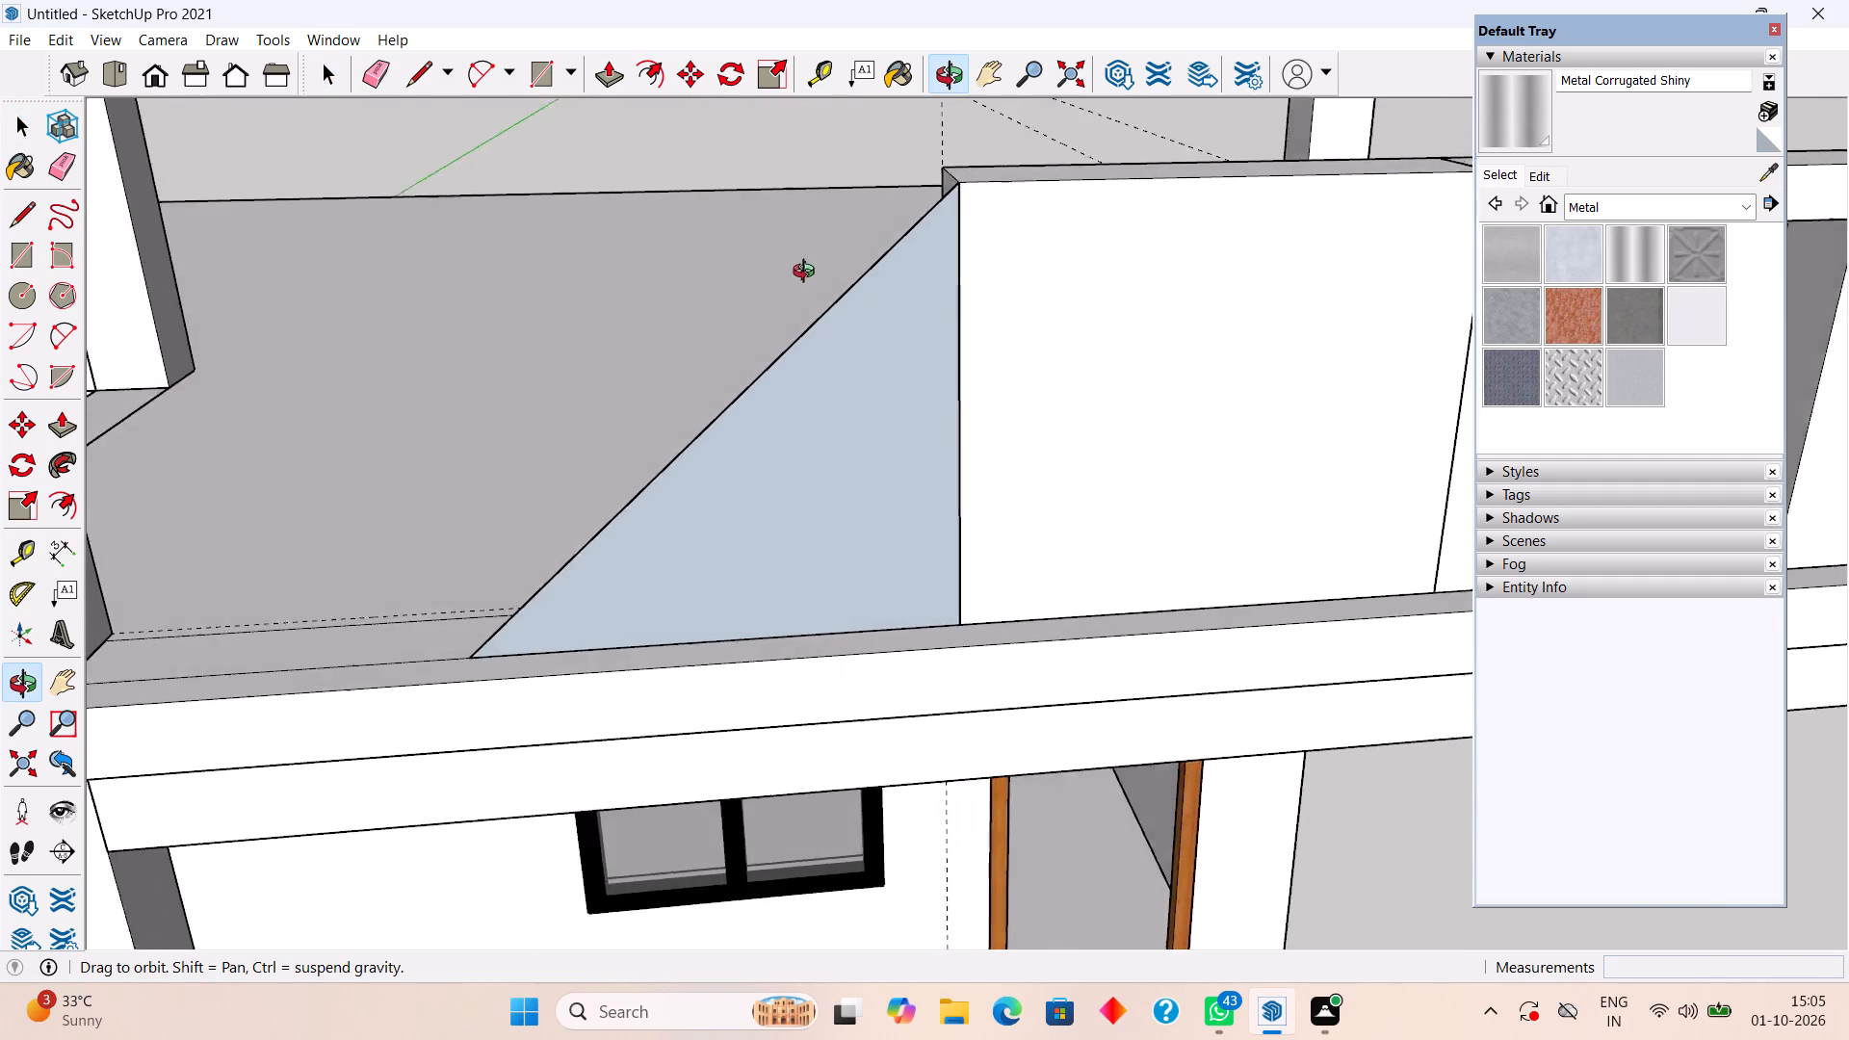
pyautogui.moveTo(808, 273); pyautogui.dragTo(768, 289, button='middle')
pyautogui.moveTo(912, 358); pyautogui.dragTo(877, 252, button='middle')
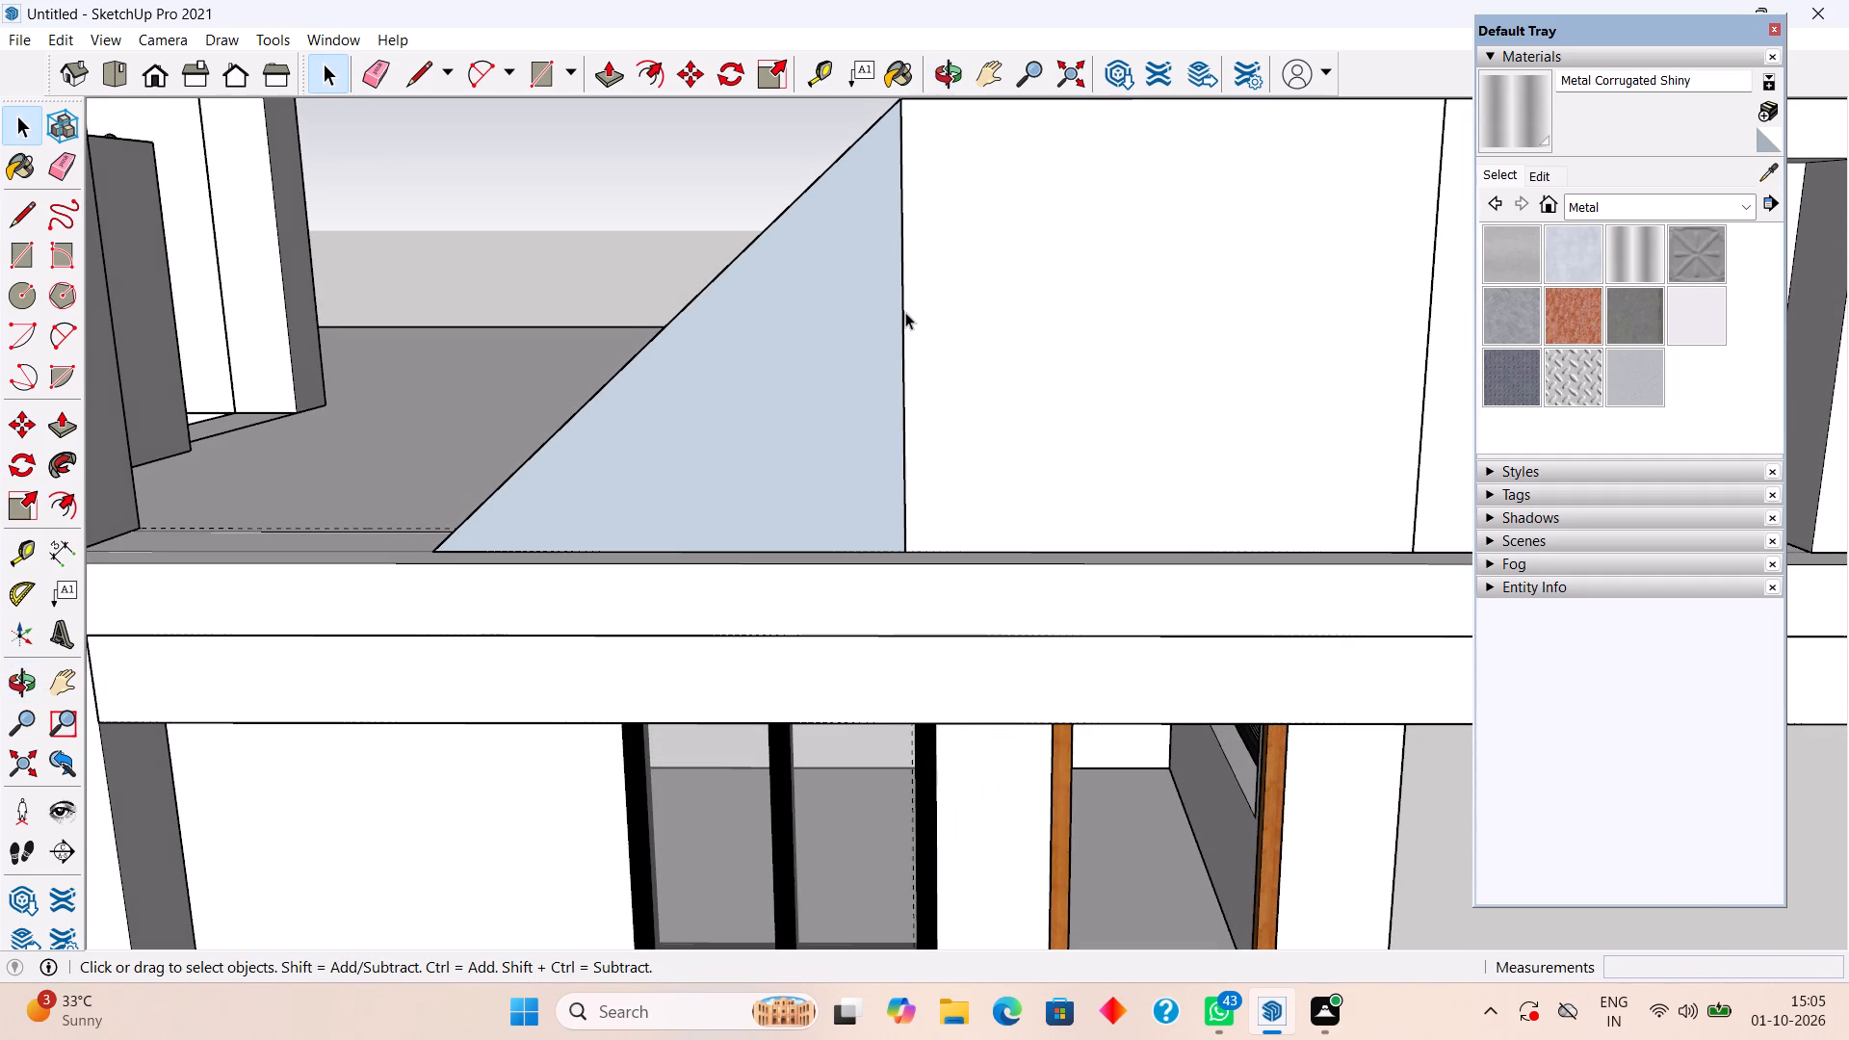
pyautogui.press('l')
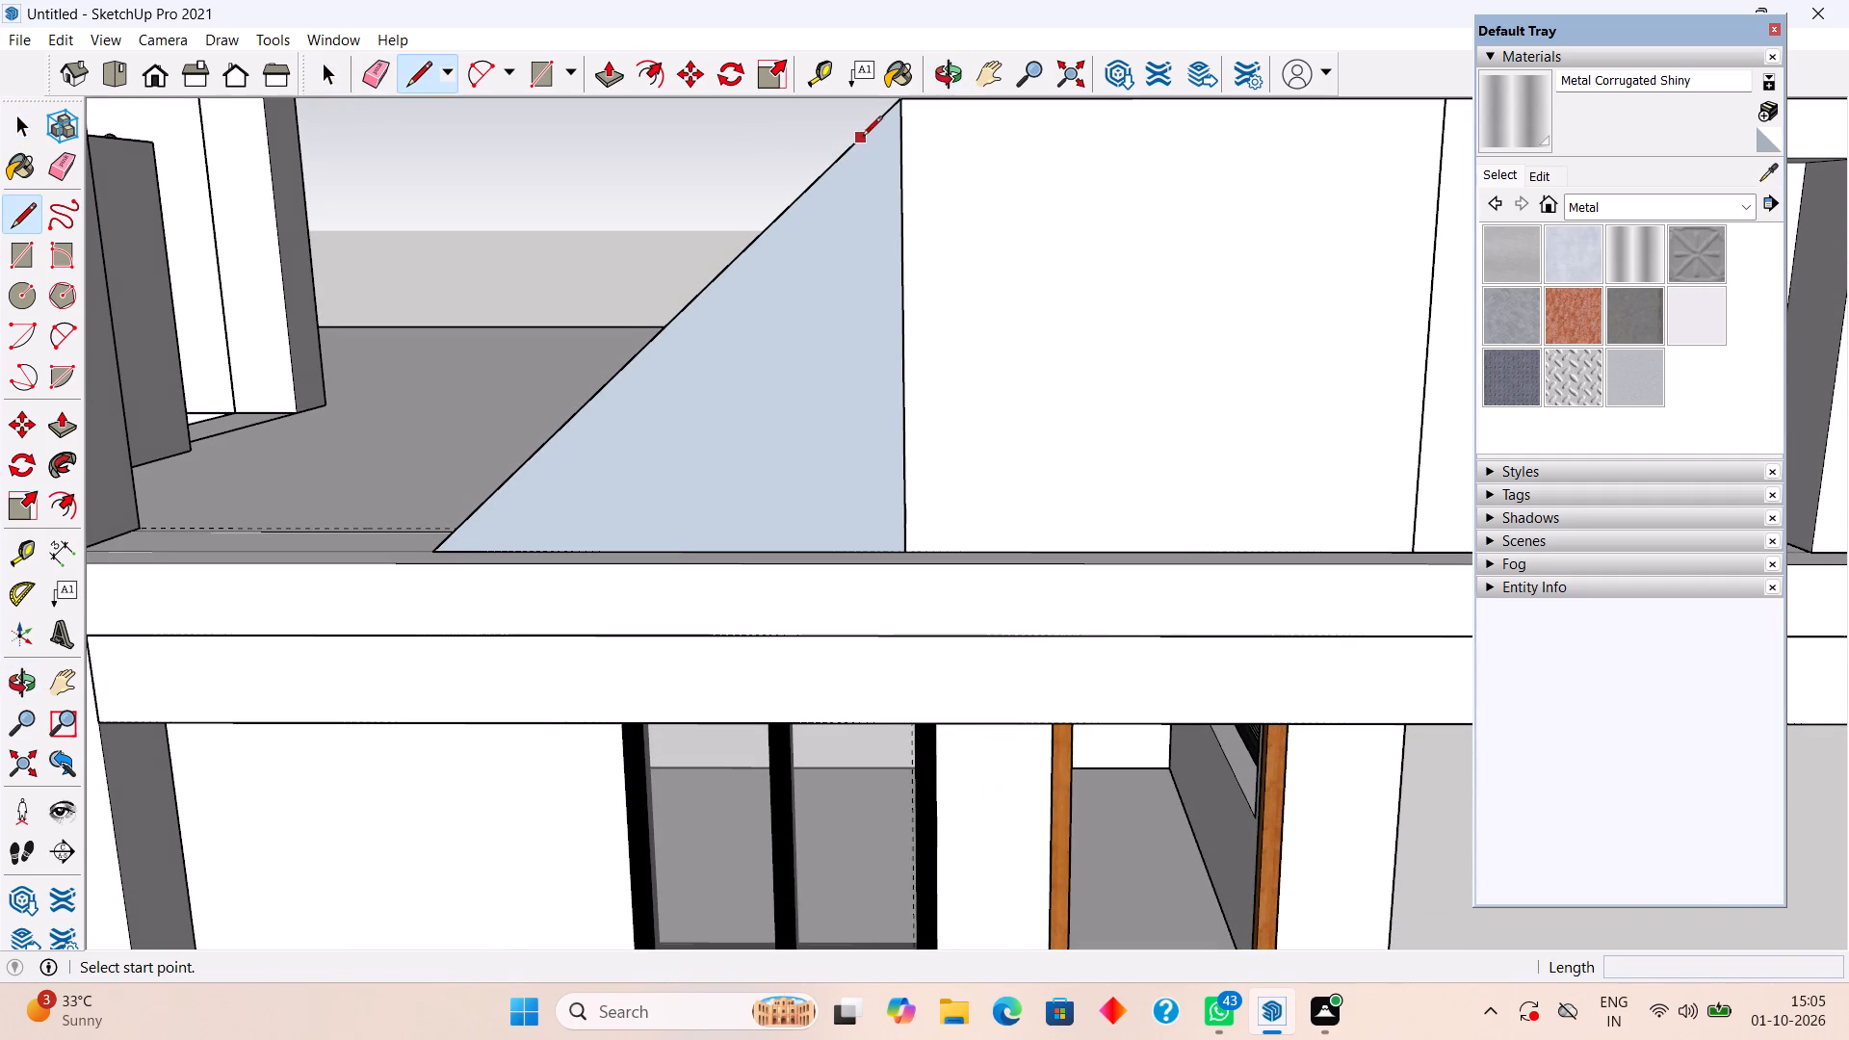
pyautogui.click(865, 138)
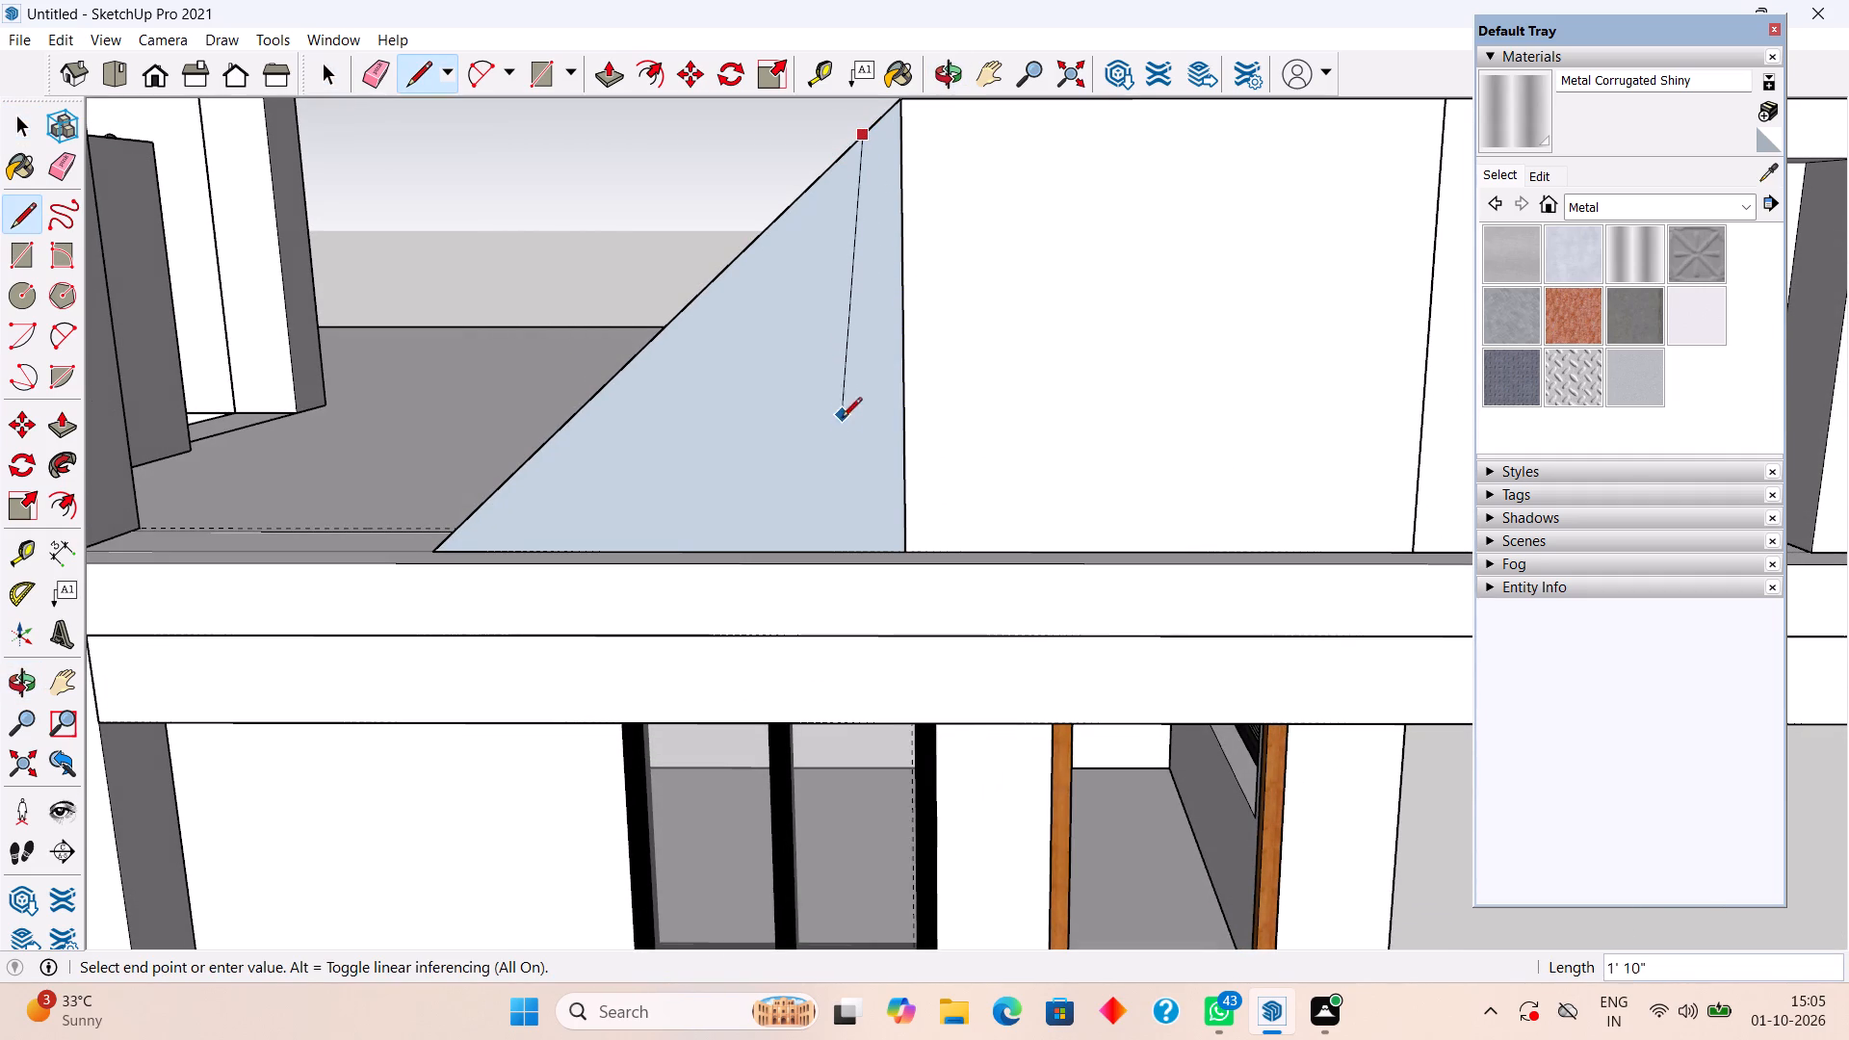
pyautogui.click(858, 546)
pyautogui.press('space')
# Delete the short sloping edge on top of the narrow strip beside the parapet block.
pyautogui.scroll(-2, 908, 332)
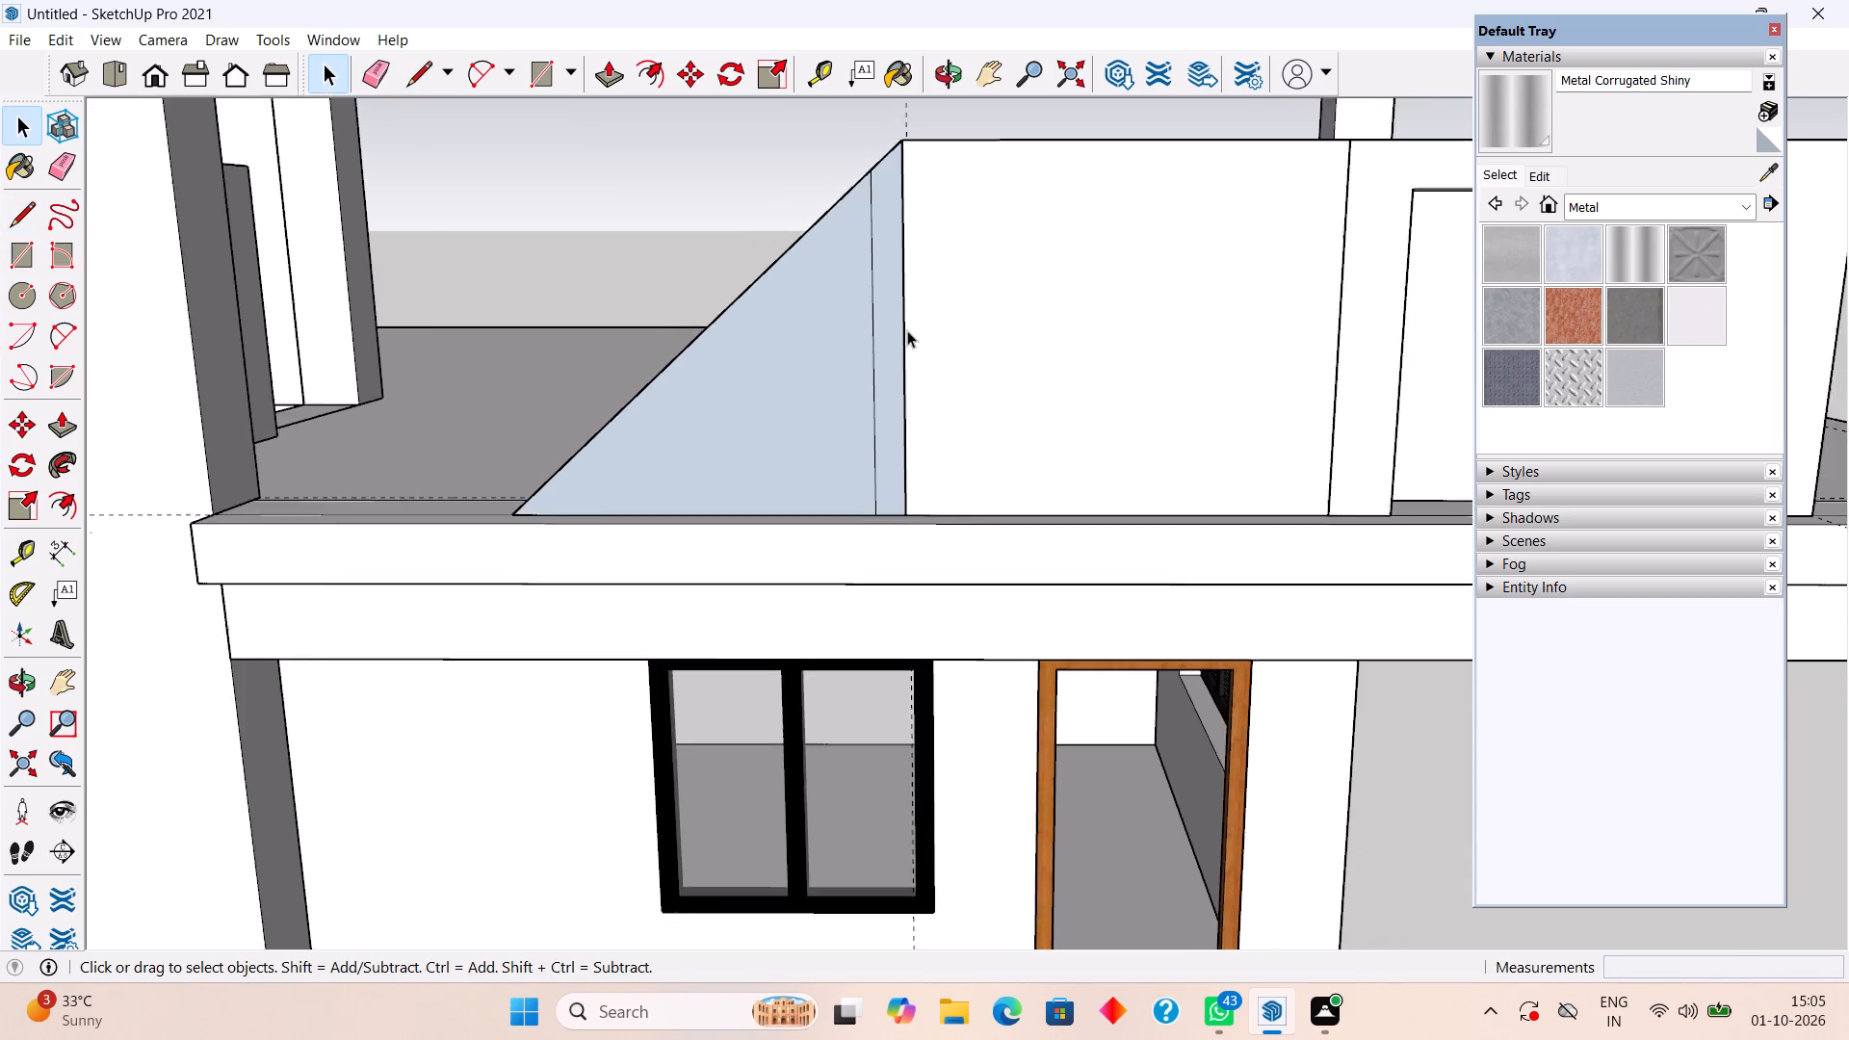
pyautogui.scroll(-3, 906, 330)
pyautogui.scroll(17, 900, 148)
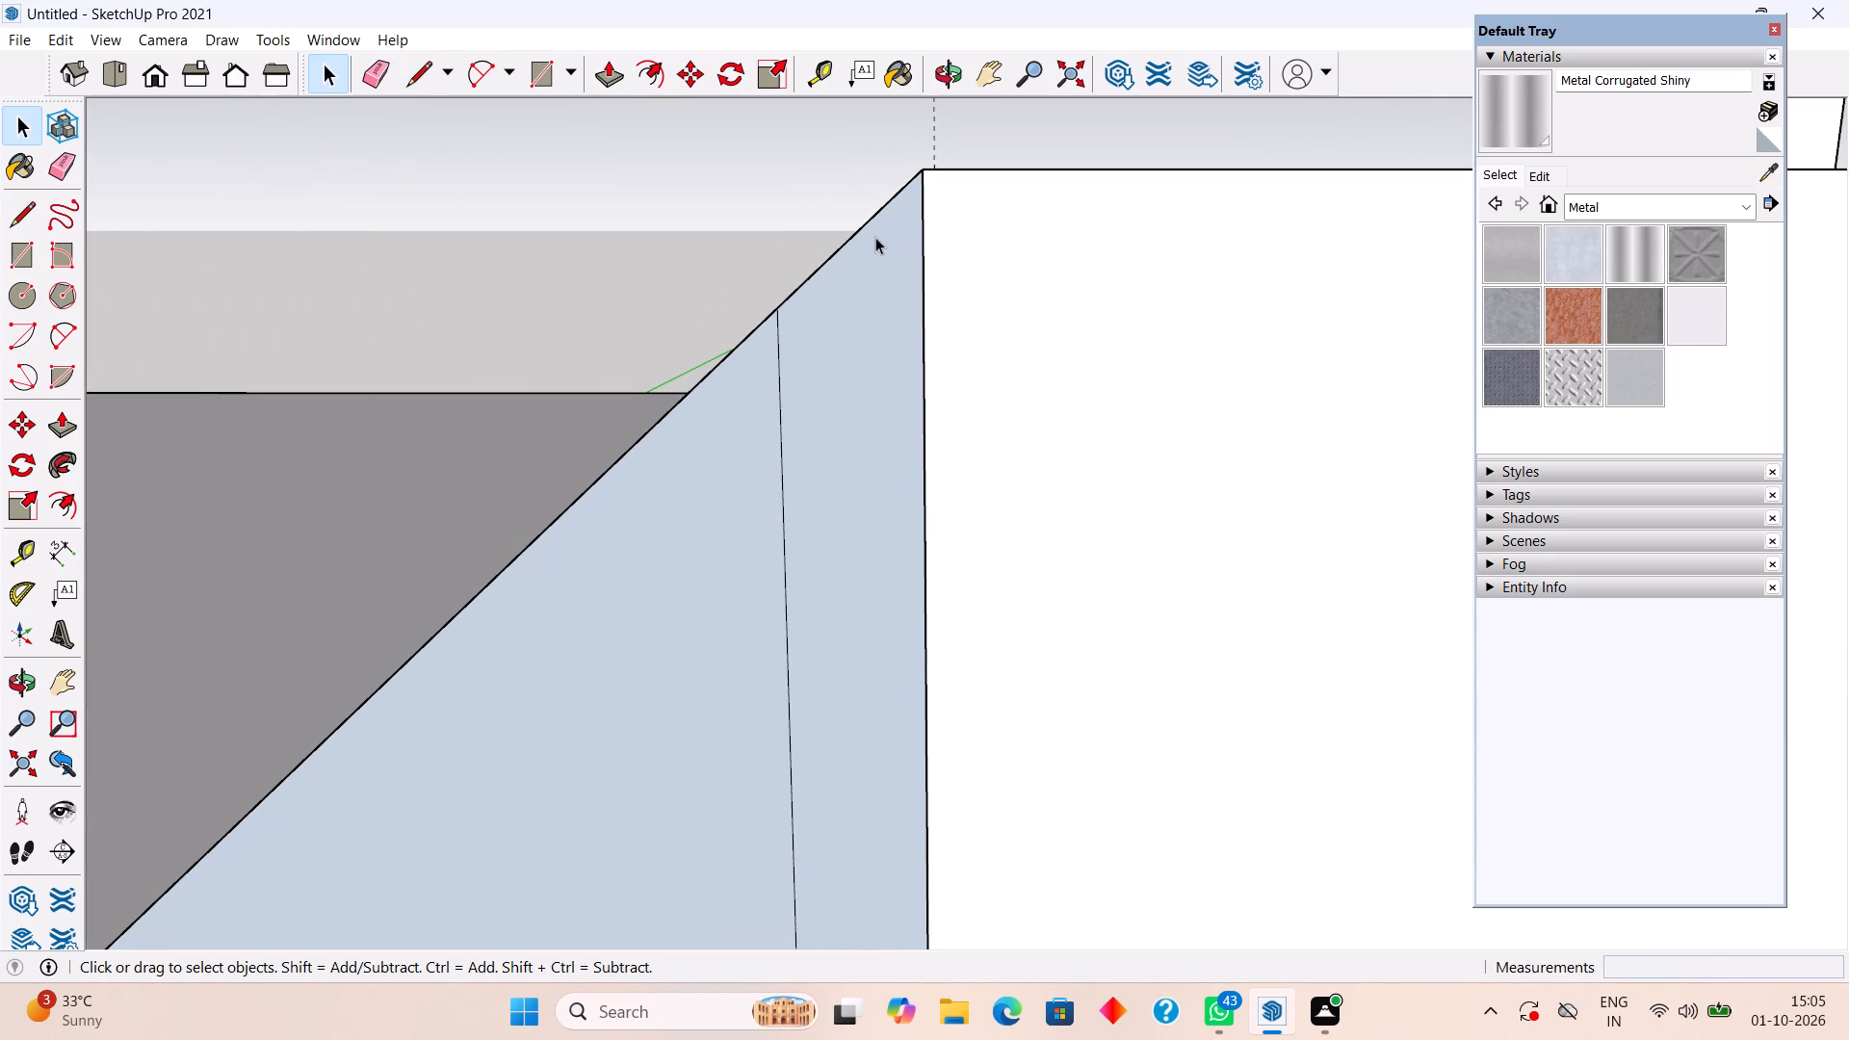
pyautogui.click(846, 244)
pyautogui.press('Delete')
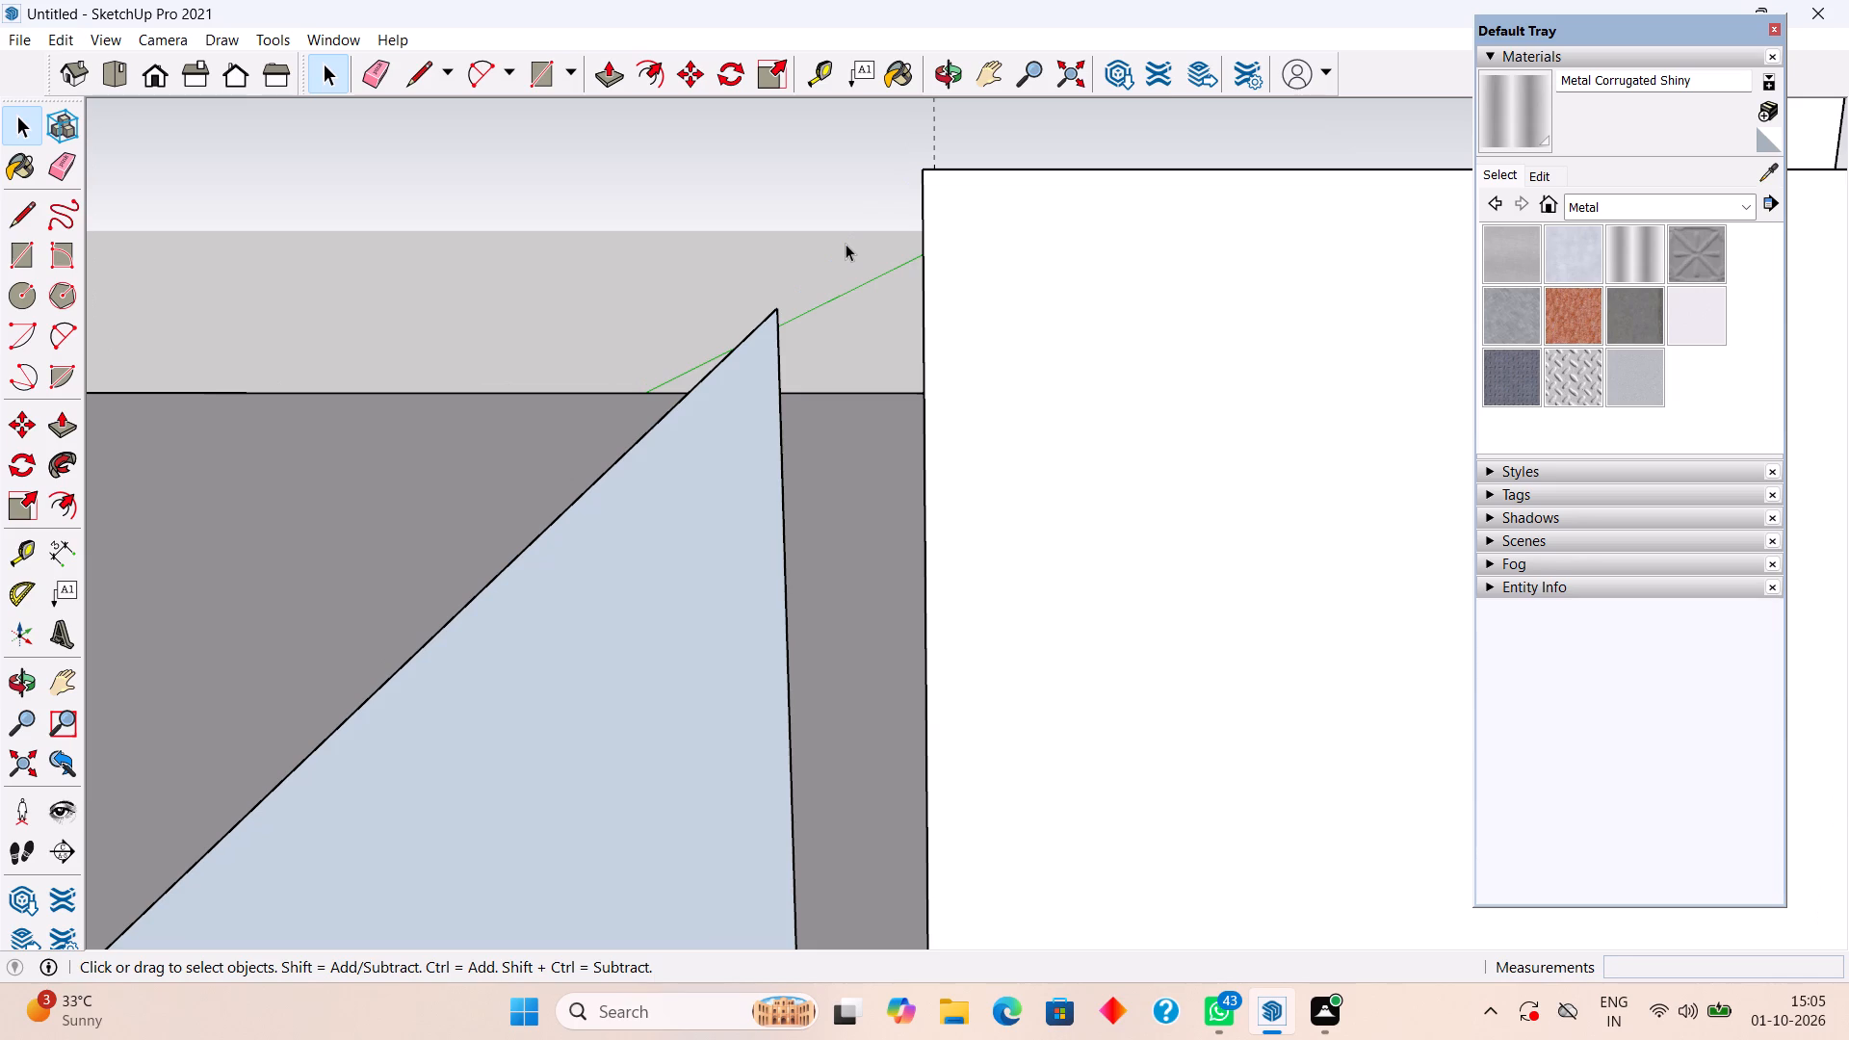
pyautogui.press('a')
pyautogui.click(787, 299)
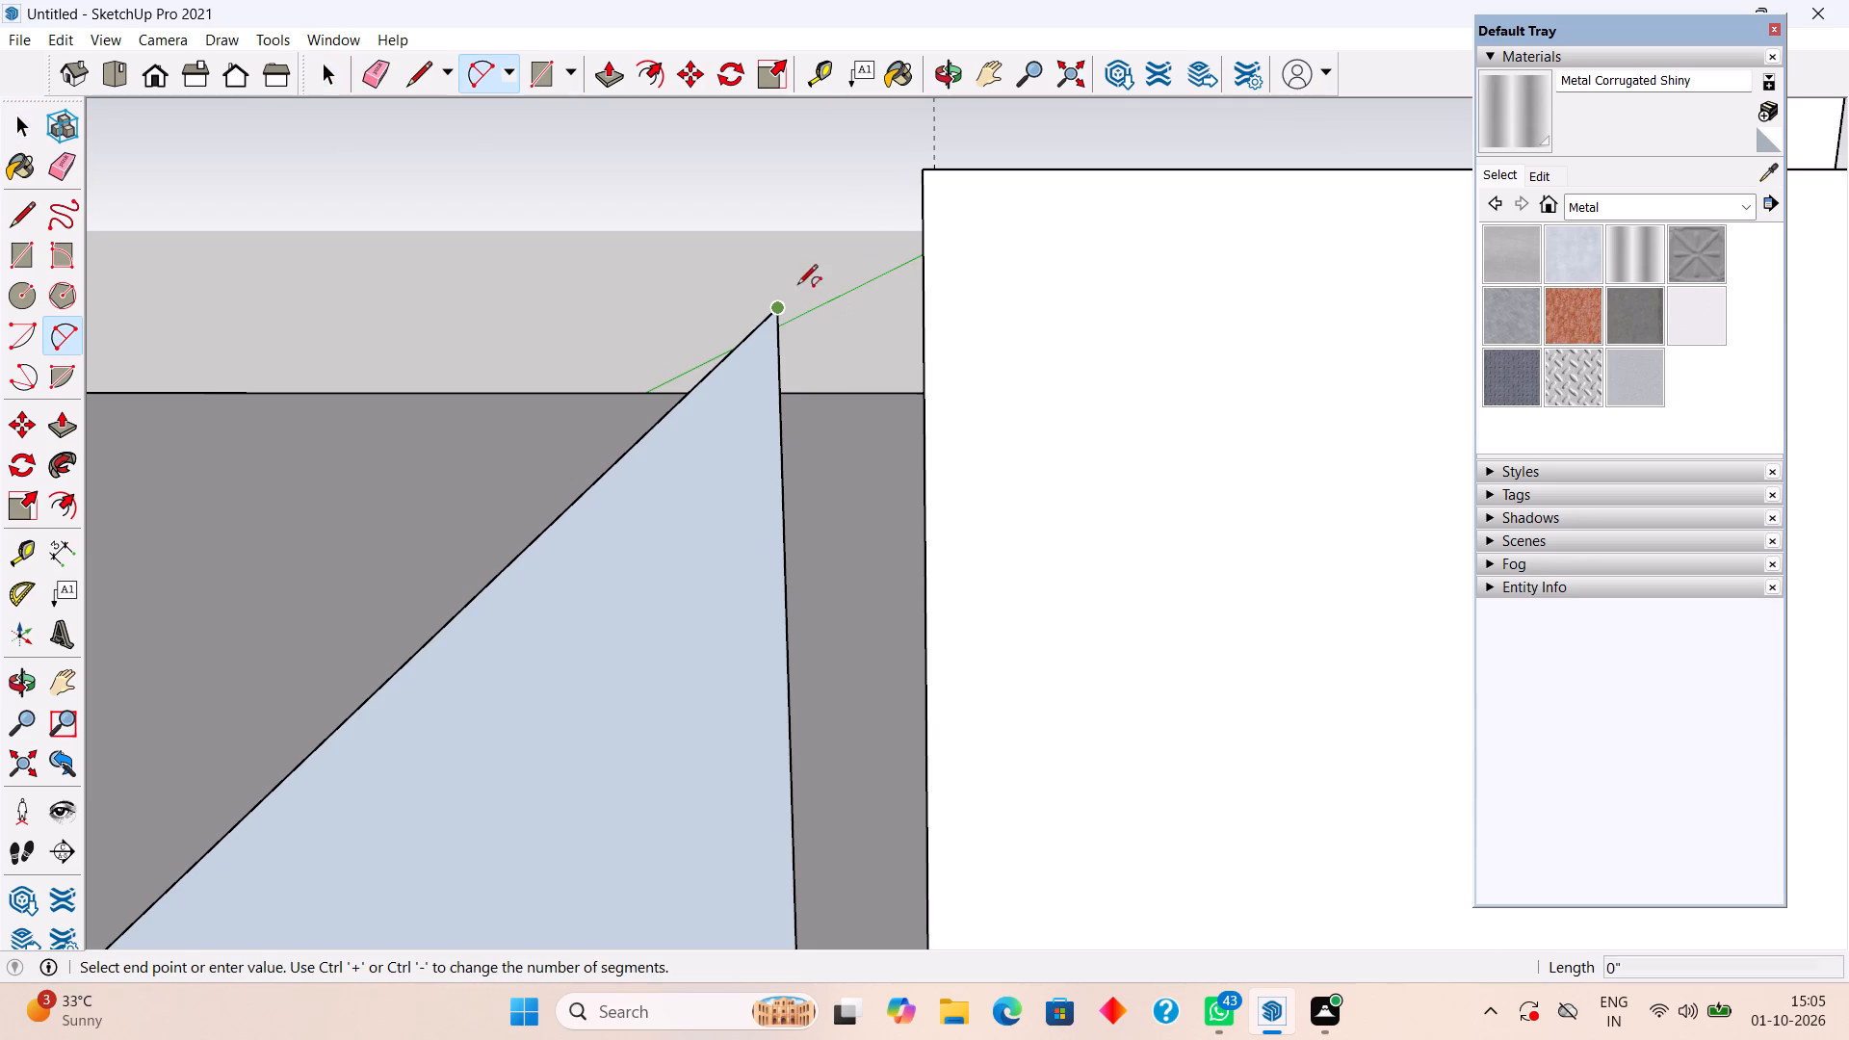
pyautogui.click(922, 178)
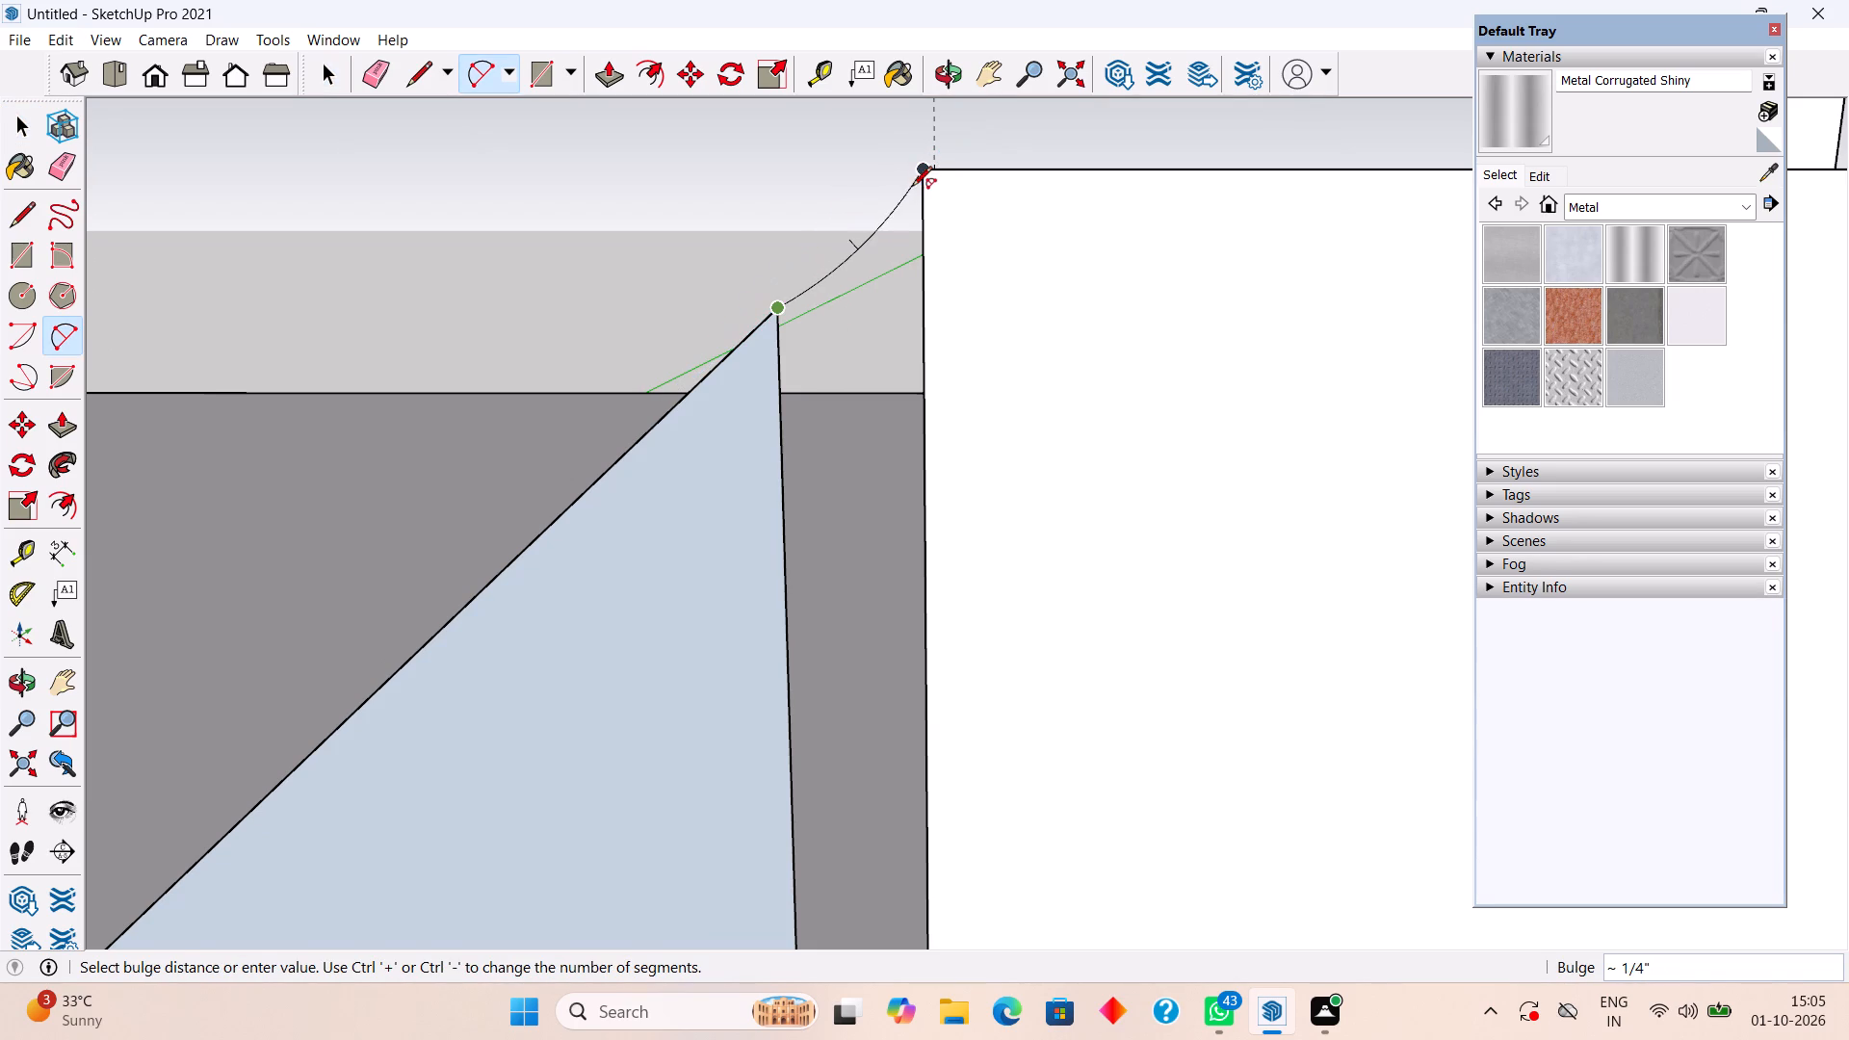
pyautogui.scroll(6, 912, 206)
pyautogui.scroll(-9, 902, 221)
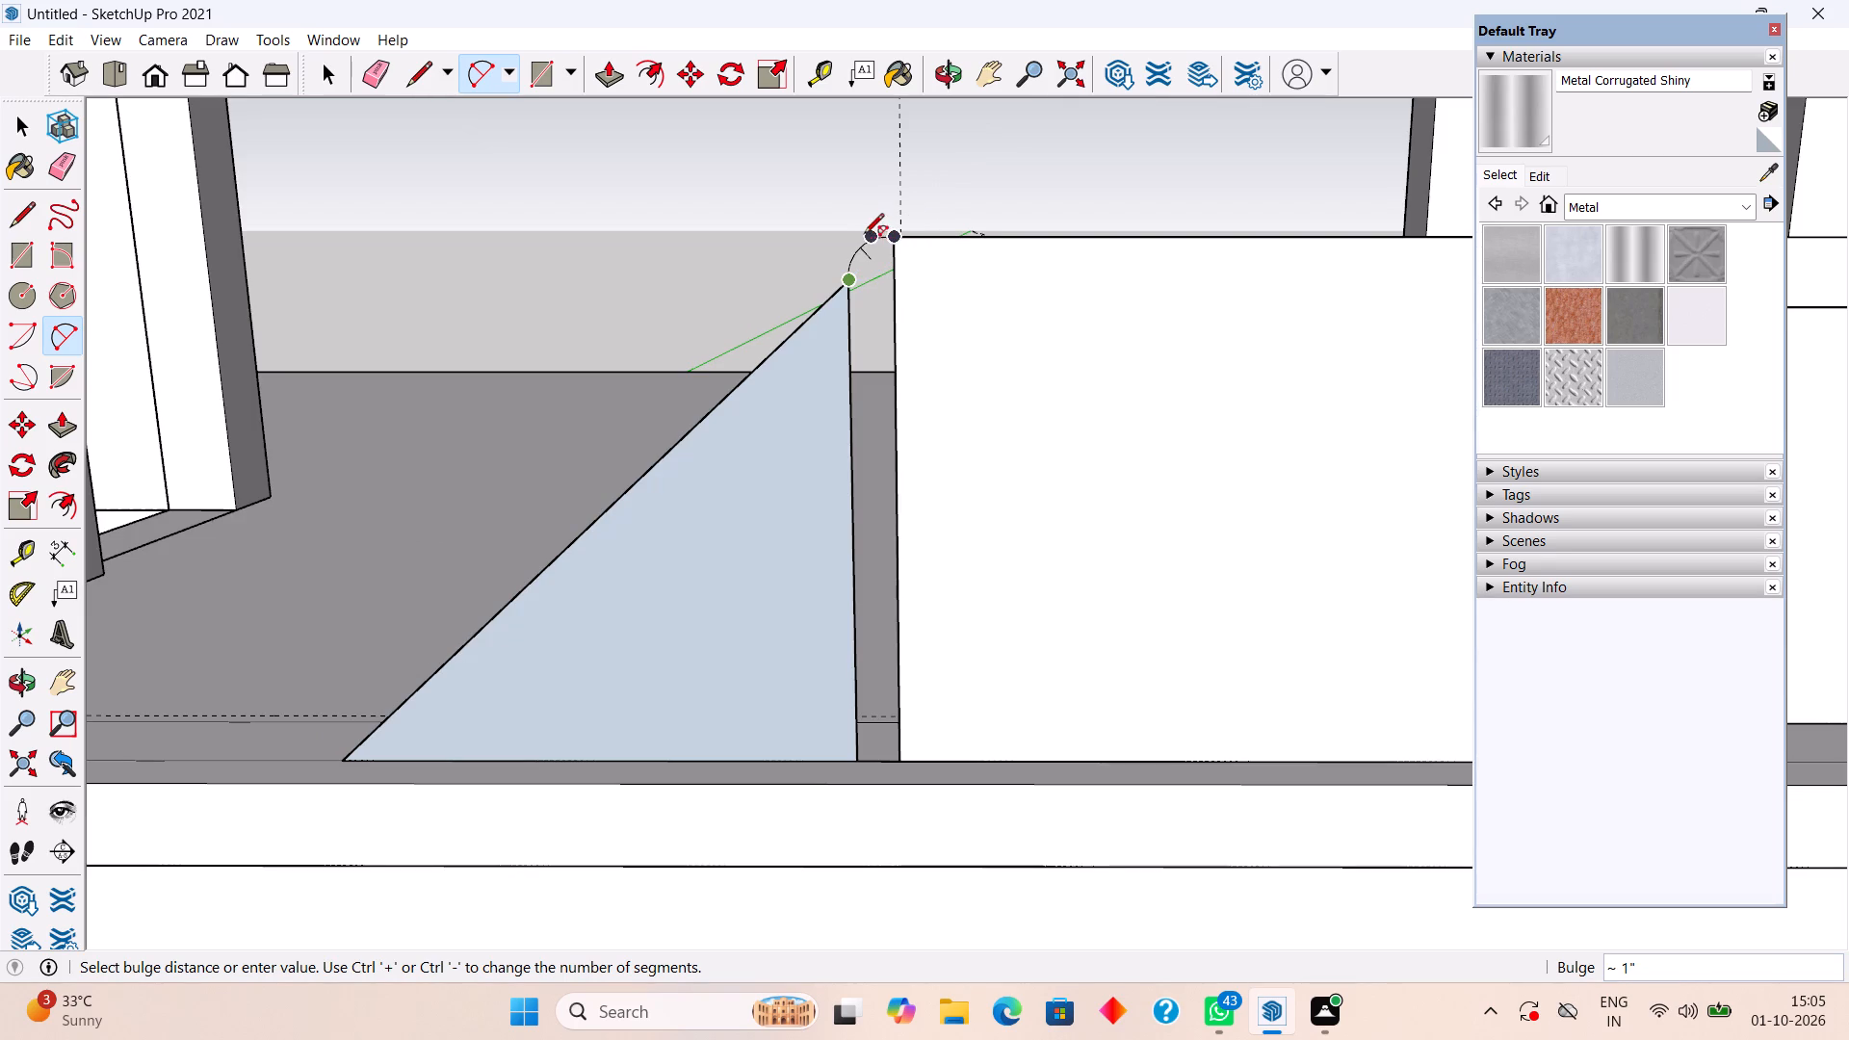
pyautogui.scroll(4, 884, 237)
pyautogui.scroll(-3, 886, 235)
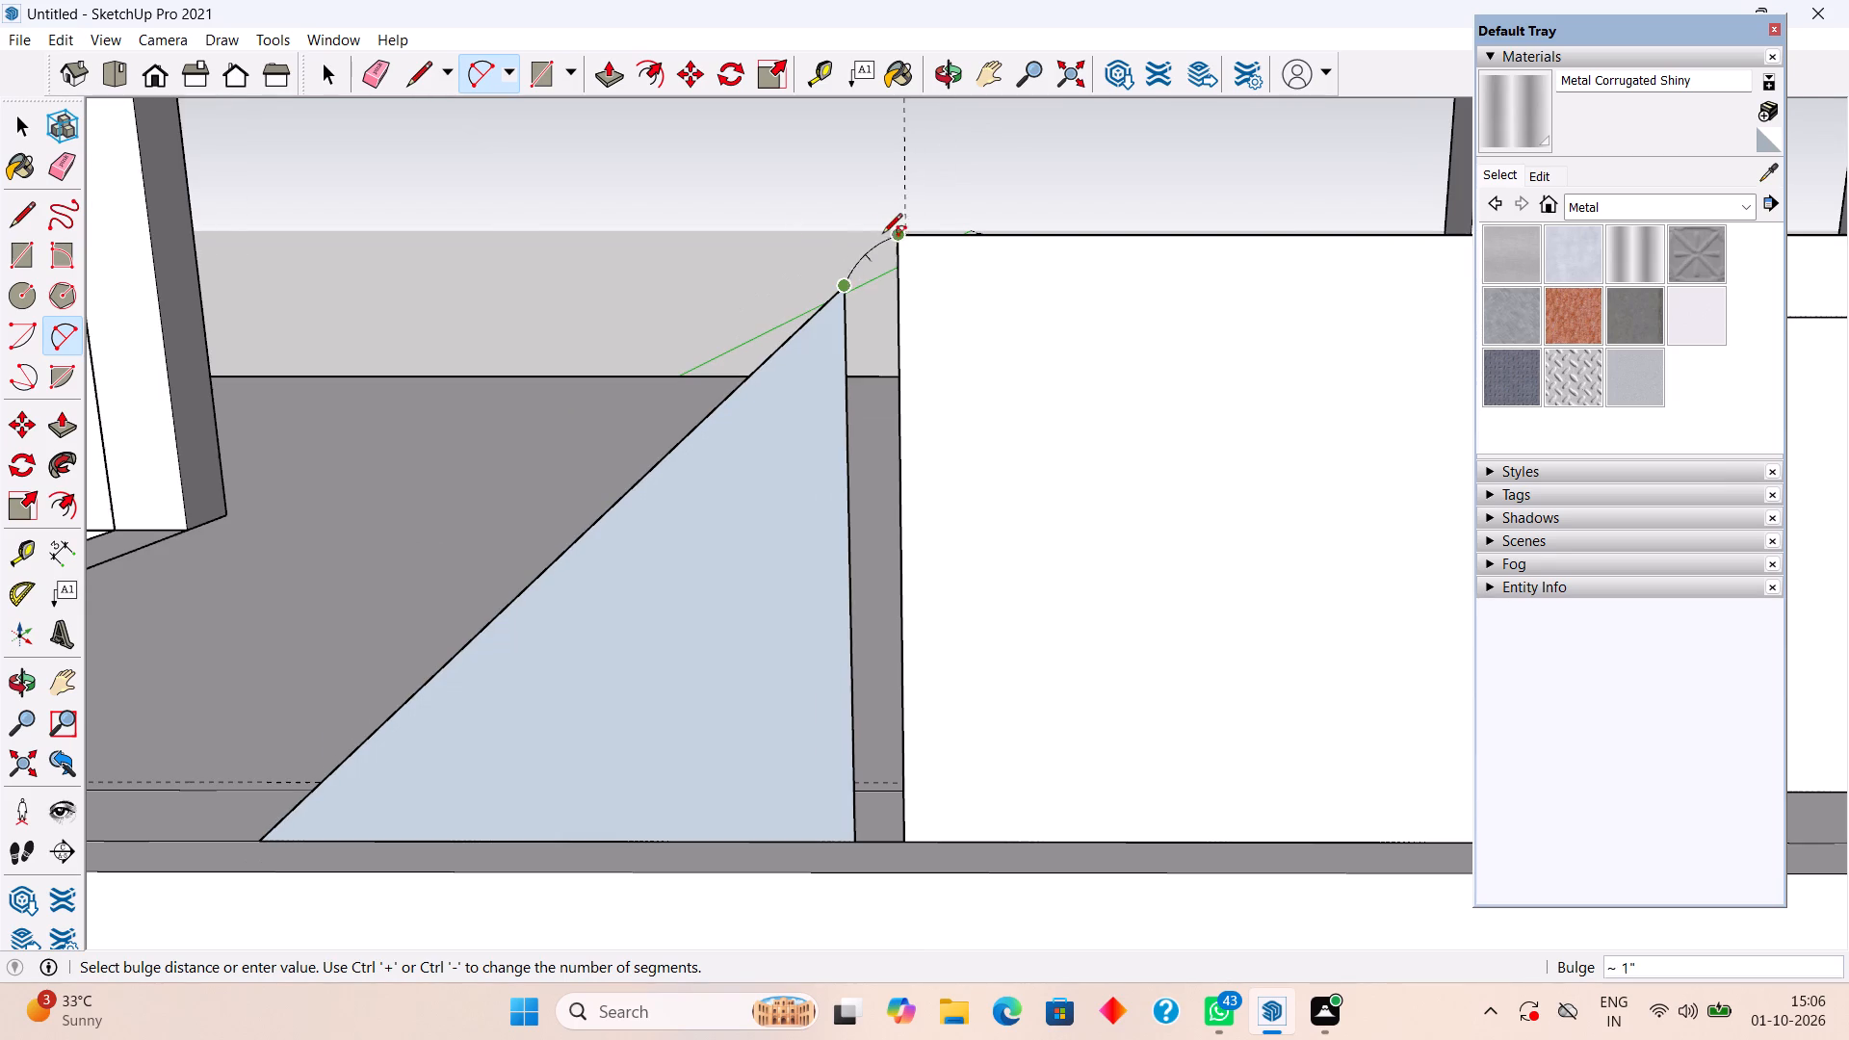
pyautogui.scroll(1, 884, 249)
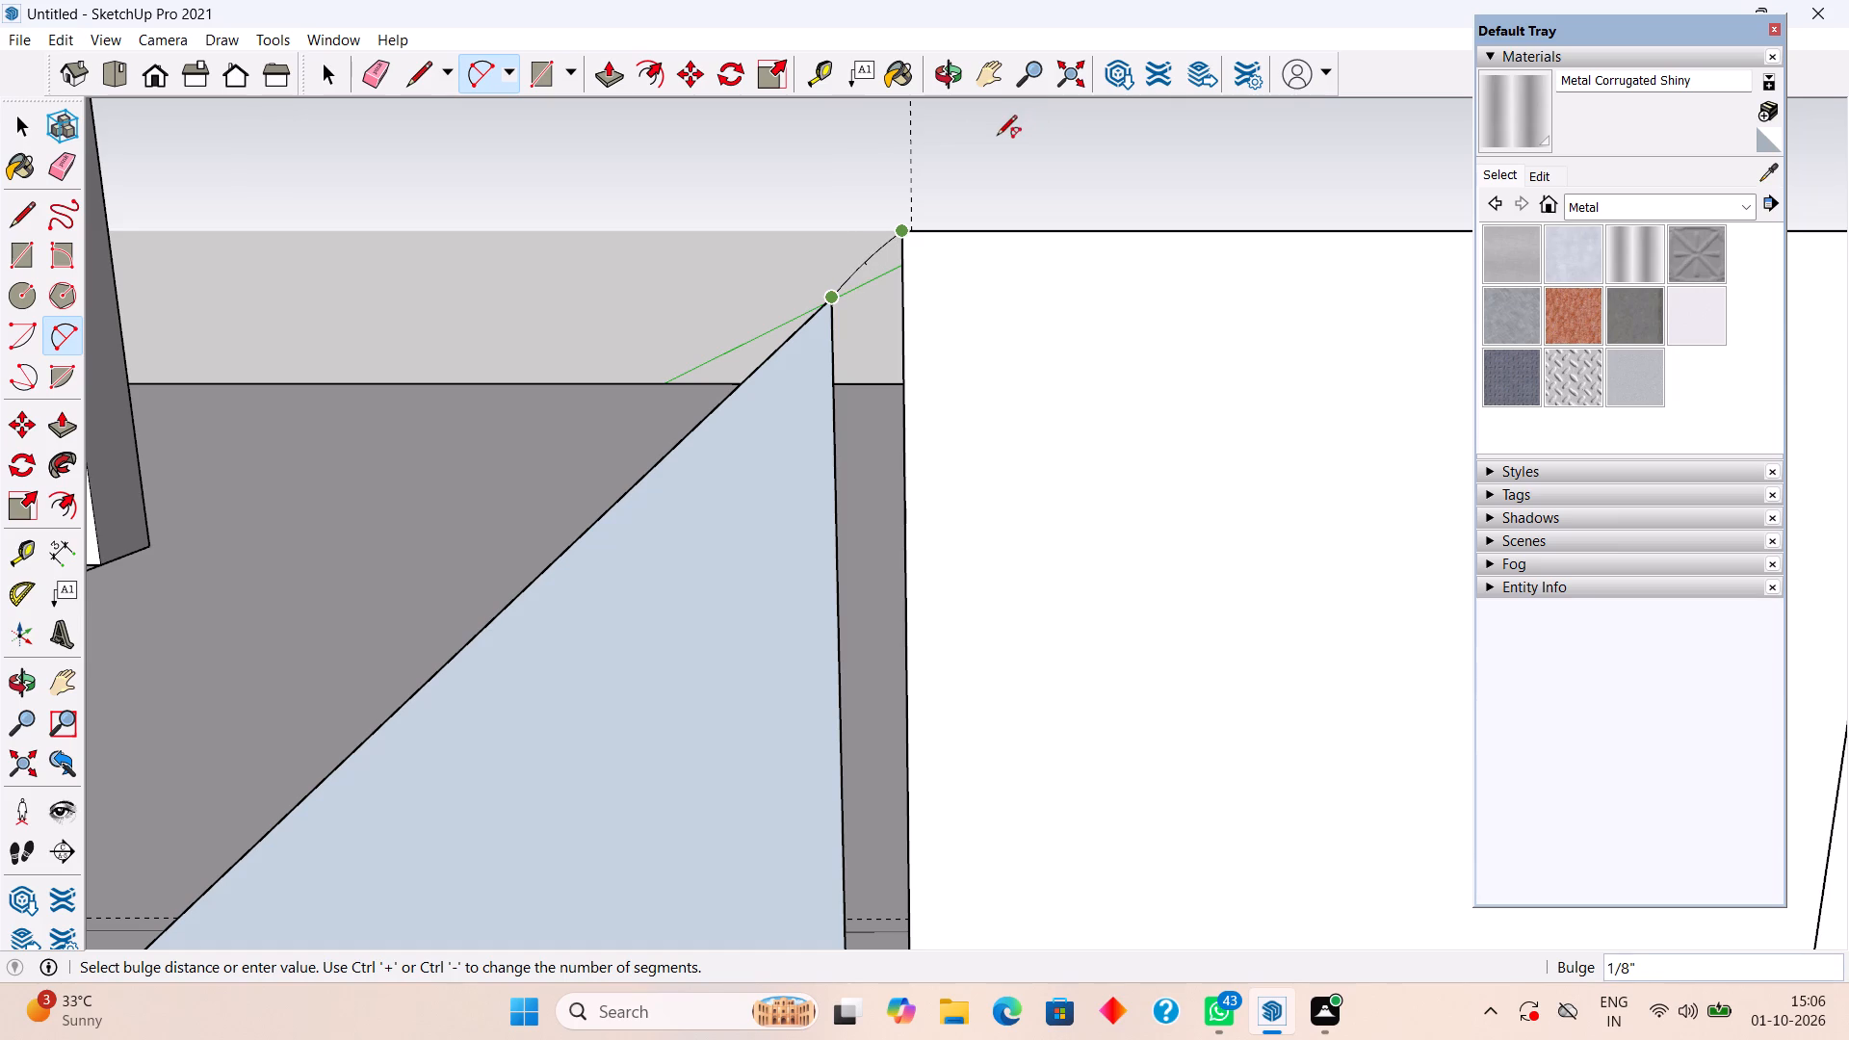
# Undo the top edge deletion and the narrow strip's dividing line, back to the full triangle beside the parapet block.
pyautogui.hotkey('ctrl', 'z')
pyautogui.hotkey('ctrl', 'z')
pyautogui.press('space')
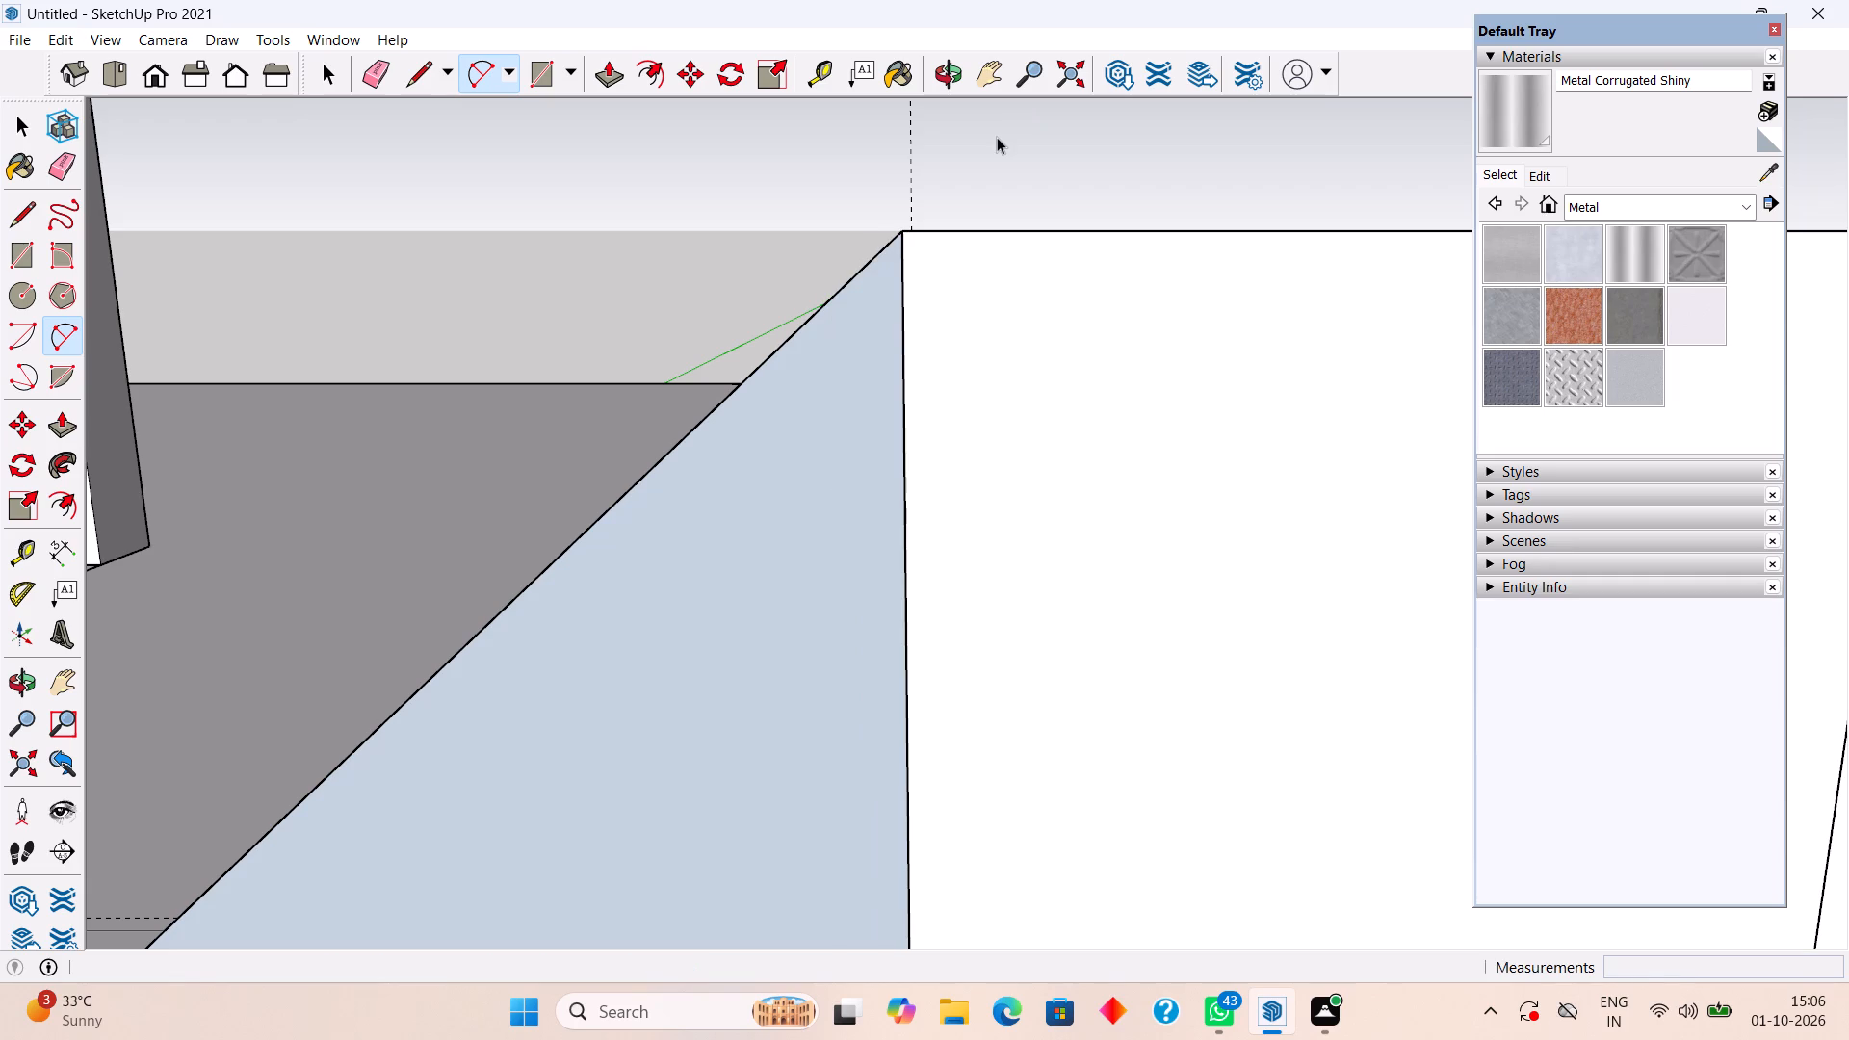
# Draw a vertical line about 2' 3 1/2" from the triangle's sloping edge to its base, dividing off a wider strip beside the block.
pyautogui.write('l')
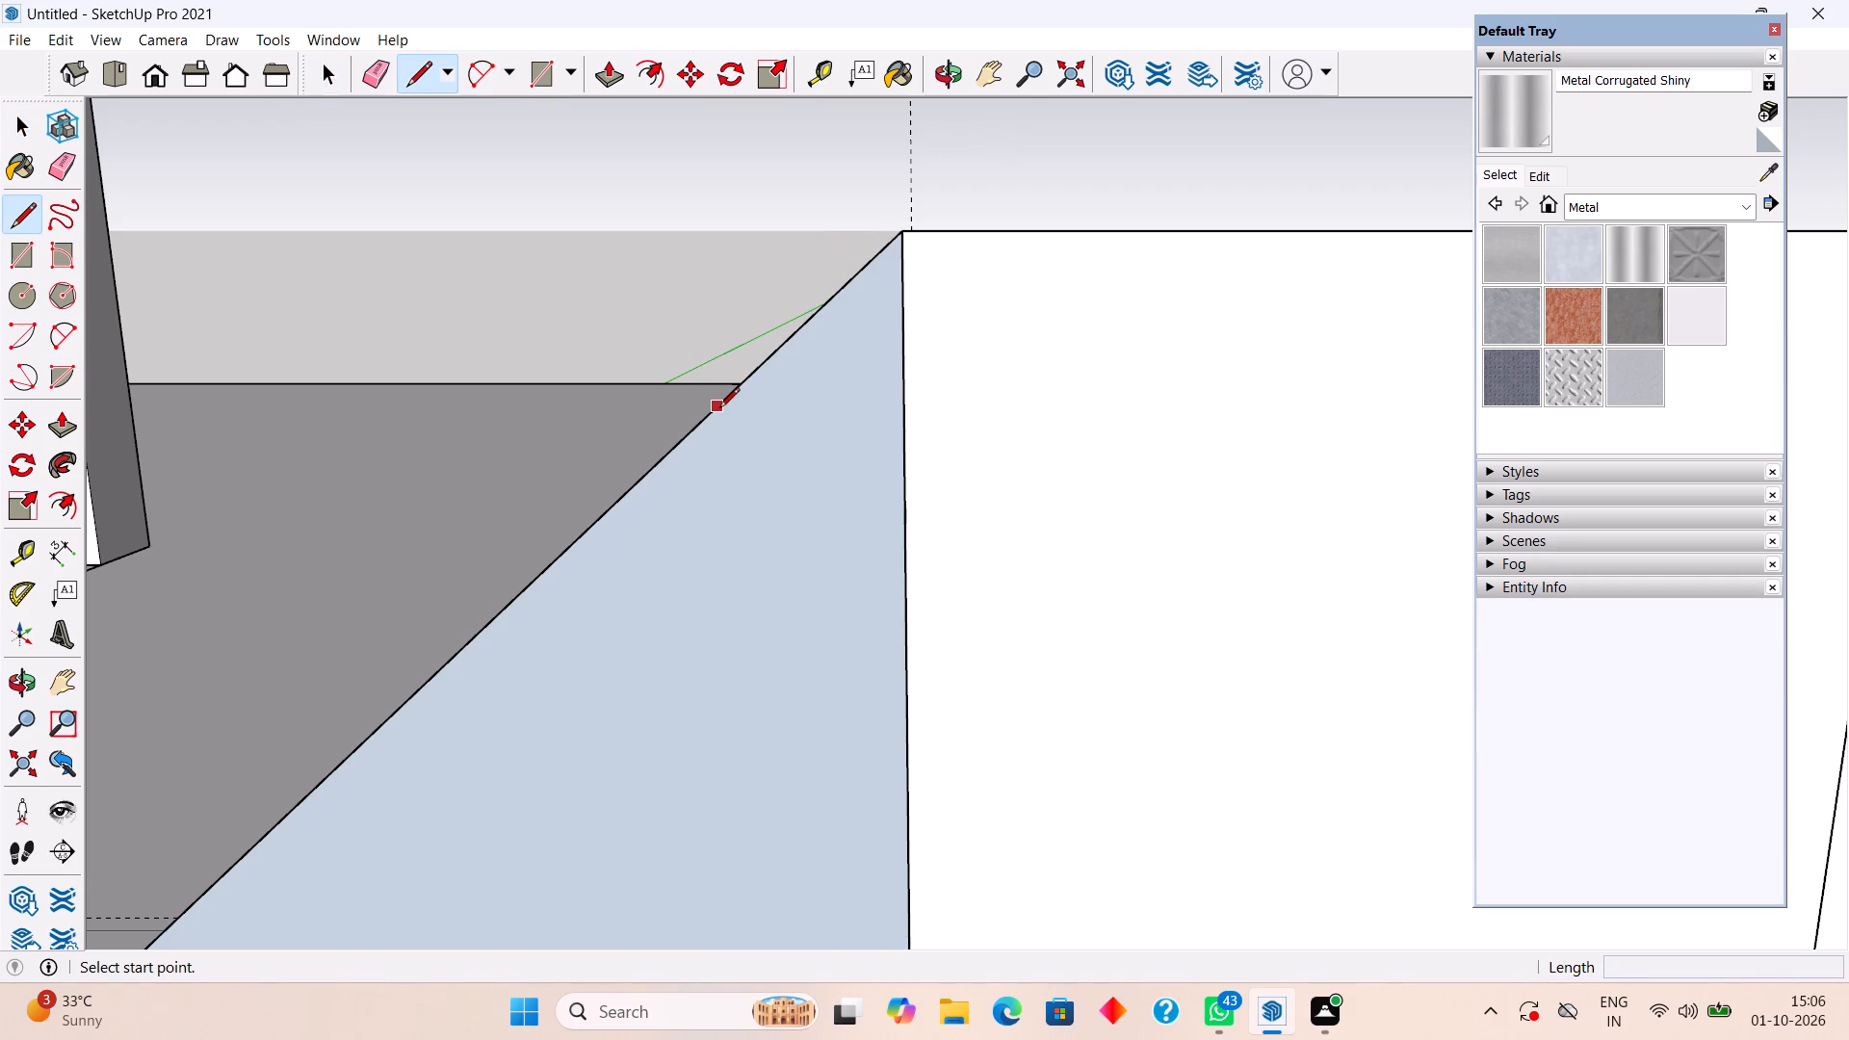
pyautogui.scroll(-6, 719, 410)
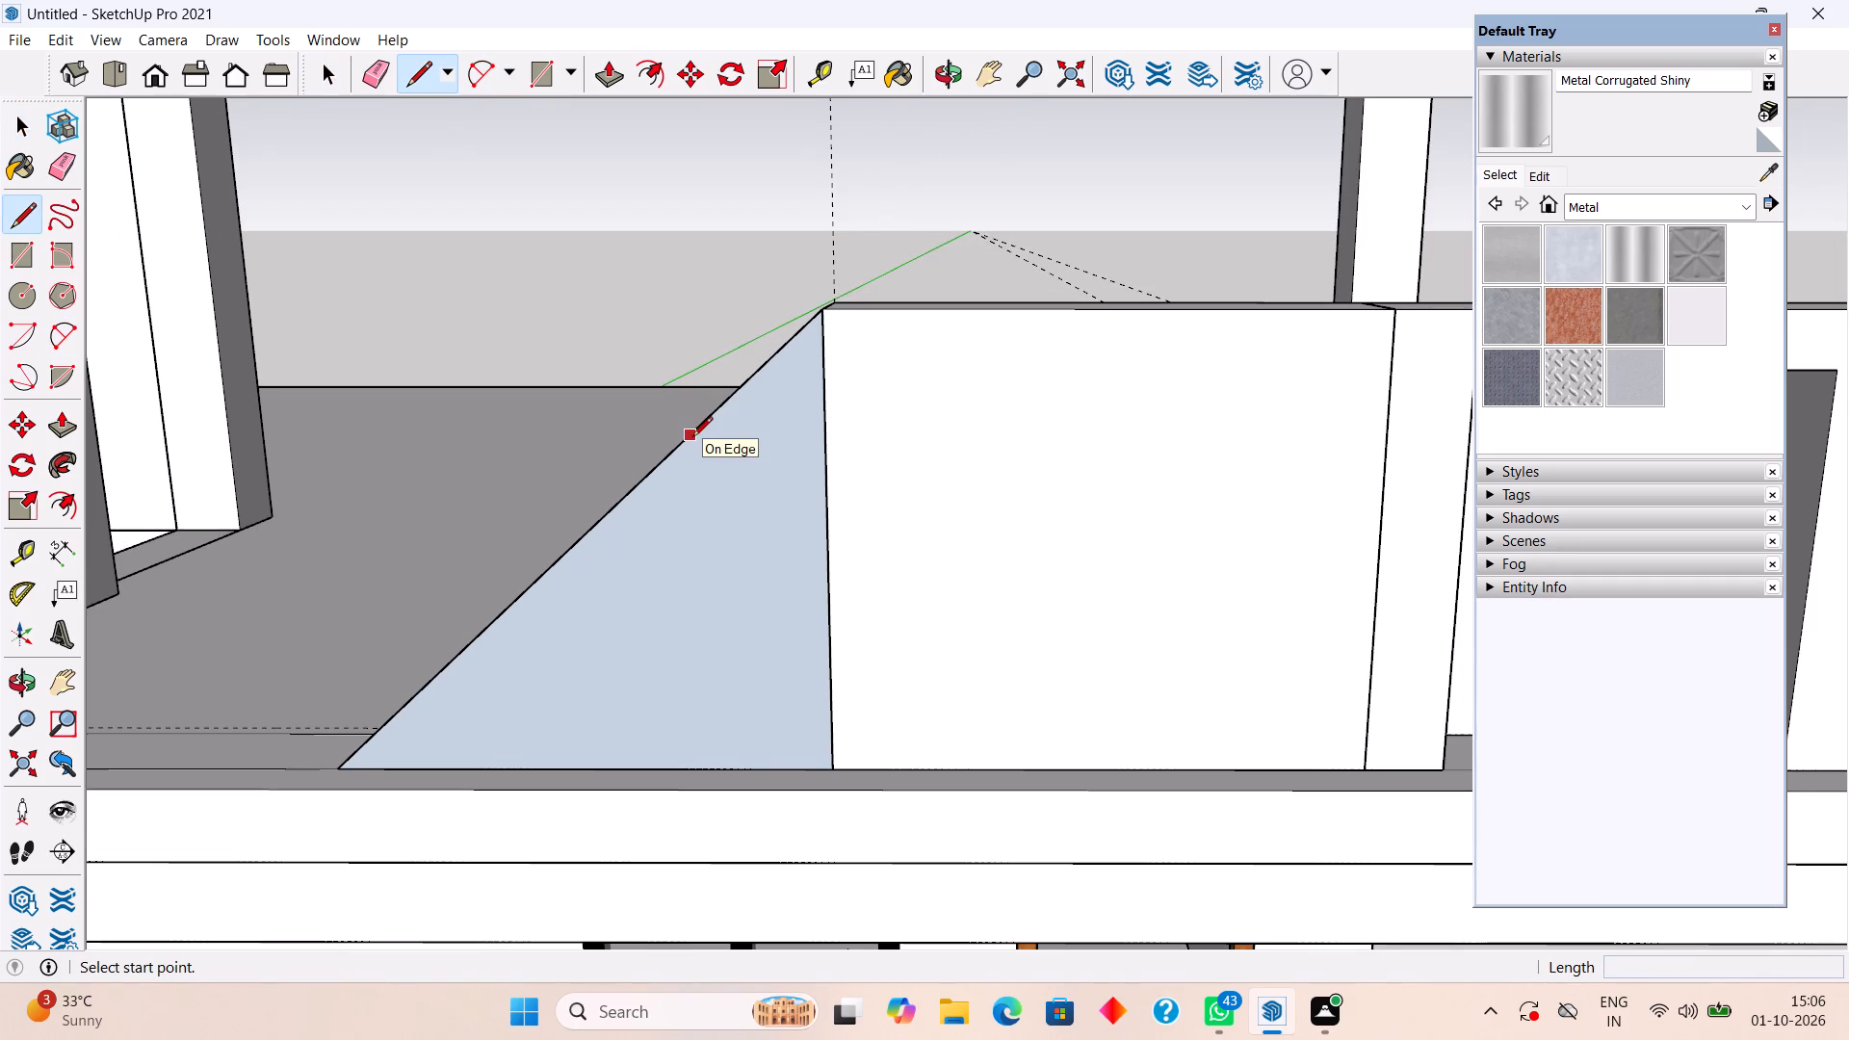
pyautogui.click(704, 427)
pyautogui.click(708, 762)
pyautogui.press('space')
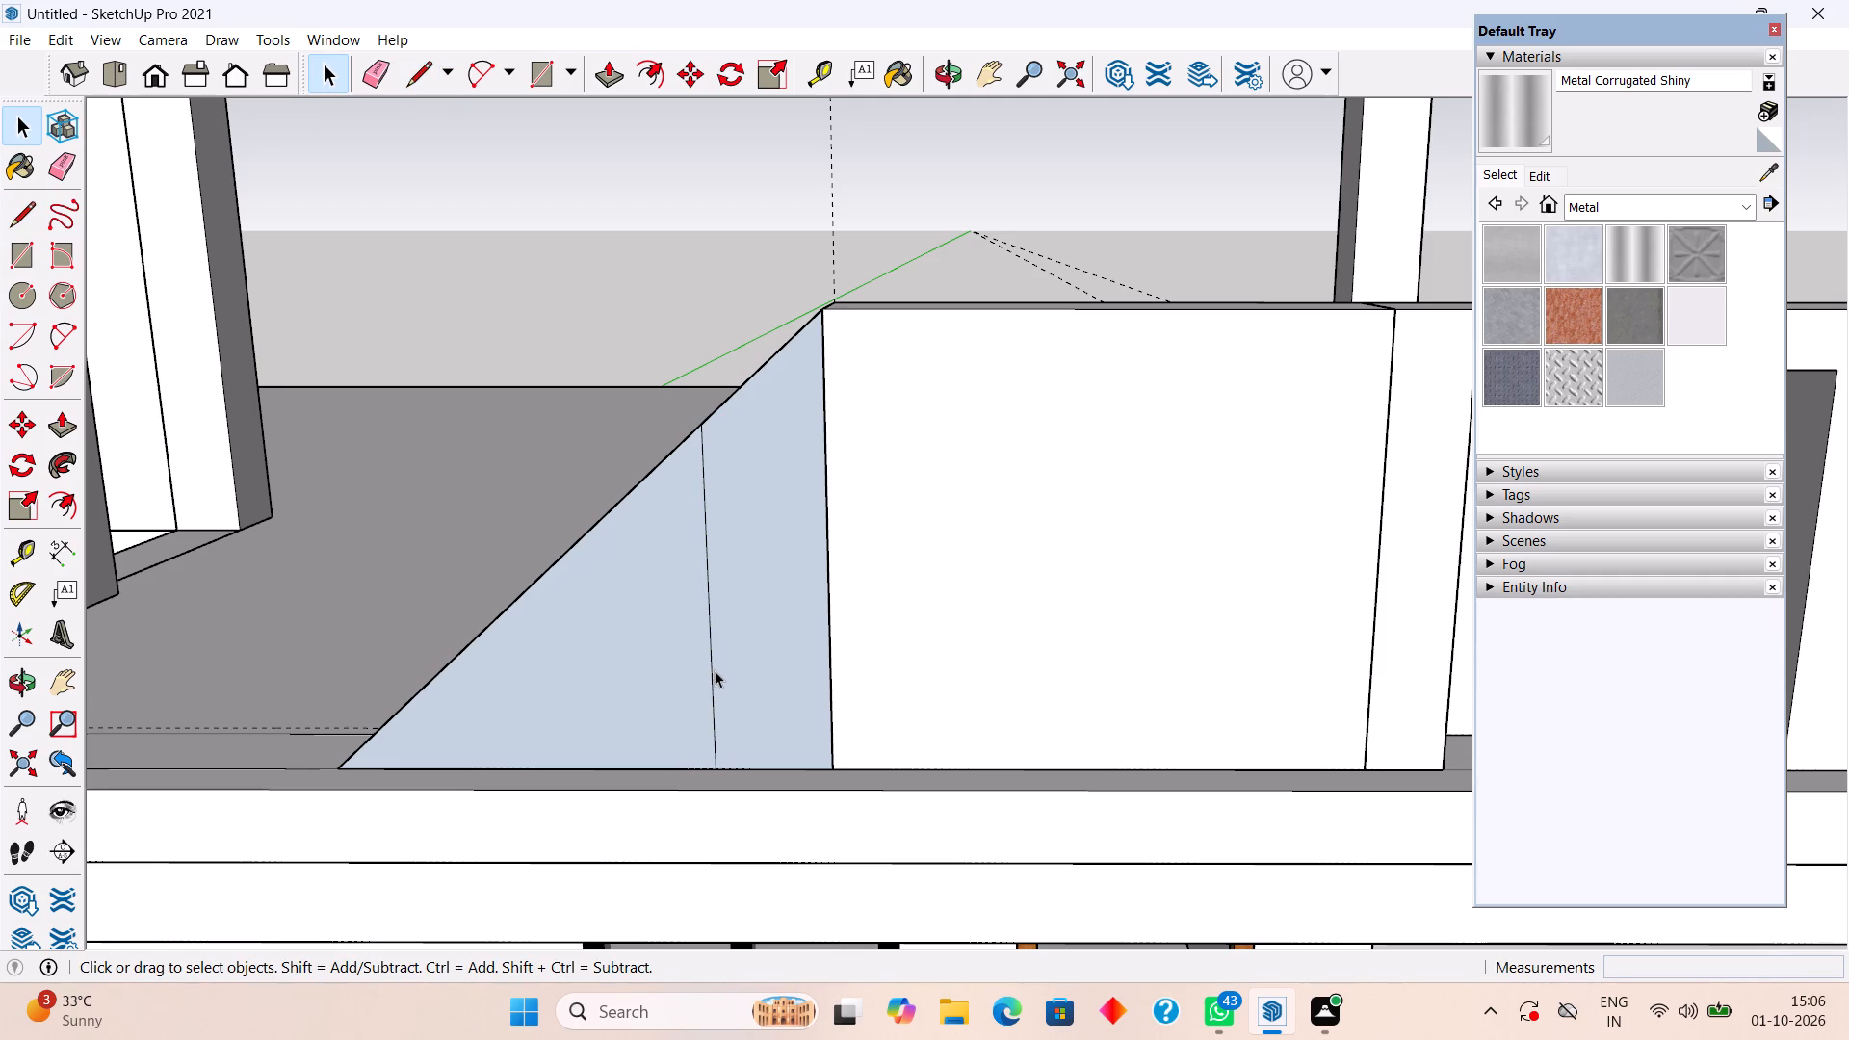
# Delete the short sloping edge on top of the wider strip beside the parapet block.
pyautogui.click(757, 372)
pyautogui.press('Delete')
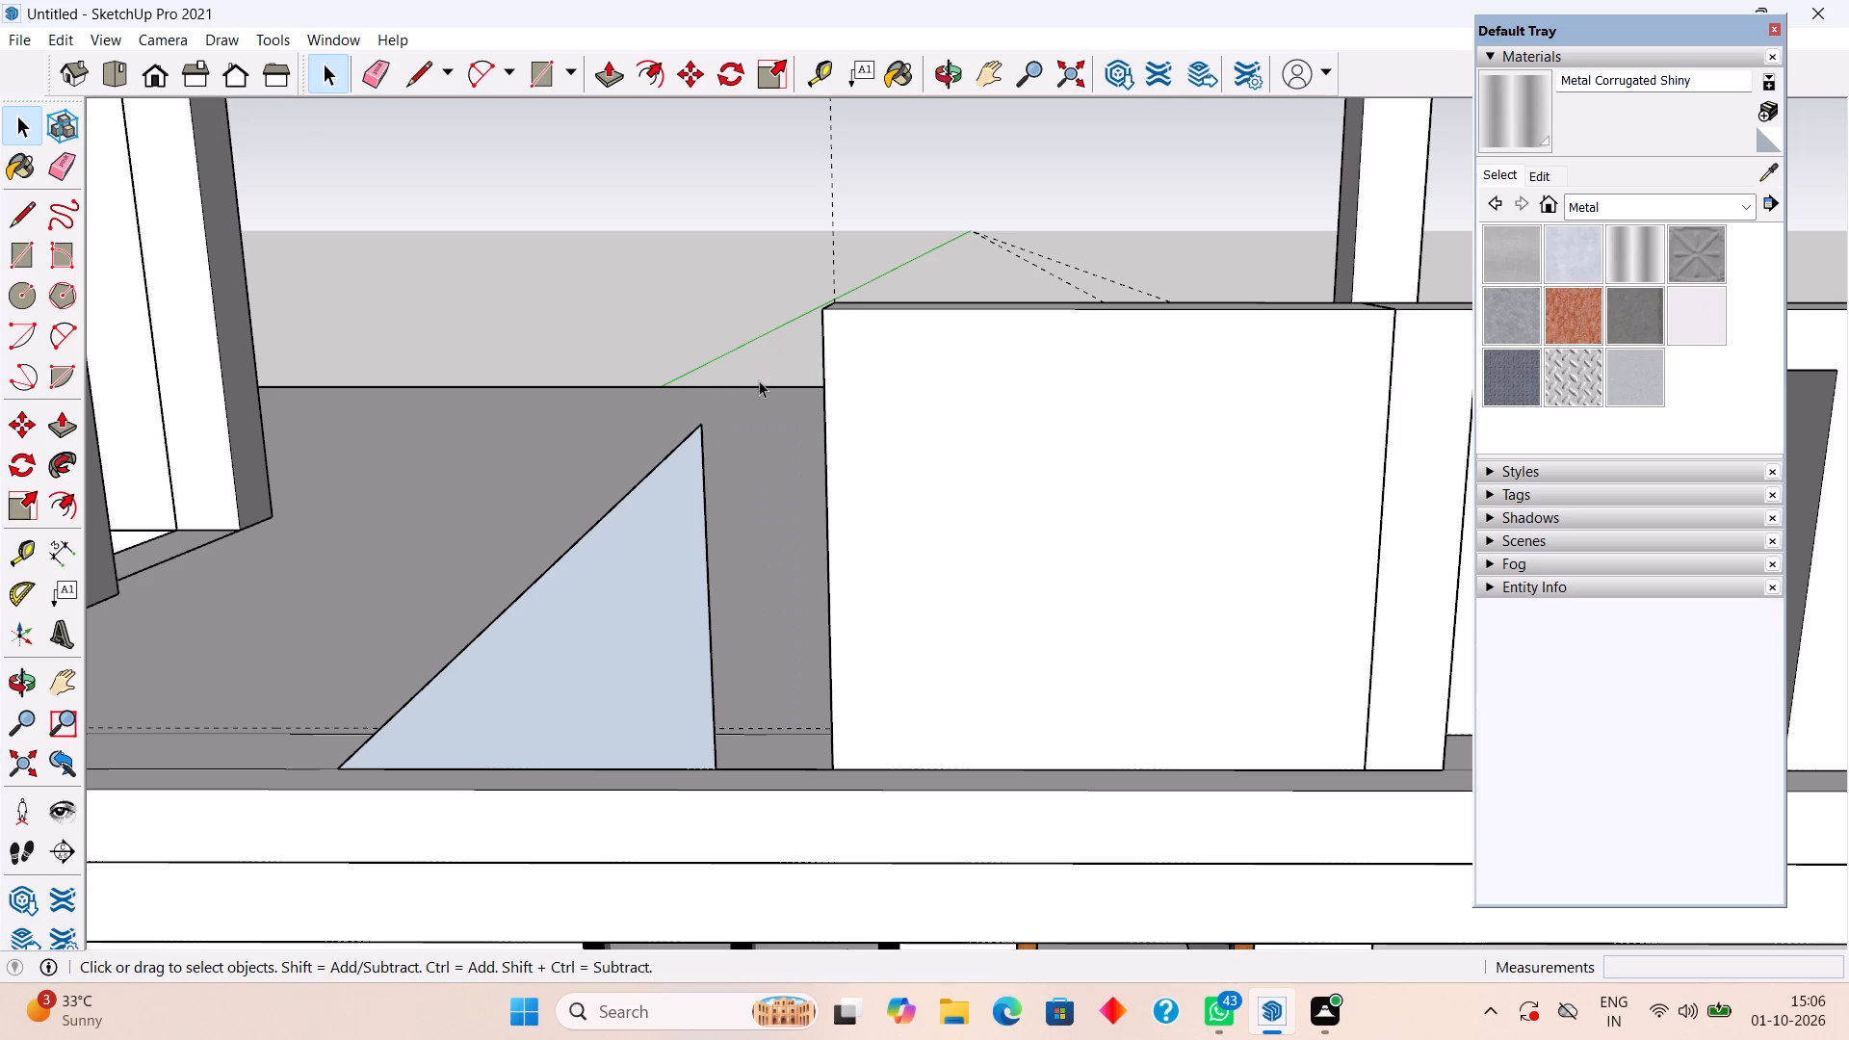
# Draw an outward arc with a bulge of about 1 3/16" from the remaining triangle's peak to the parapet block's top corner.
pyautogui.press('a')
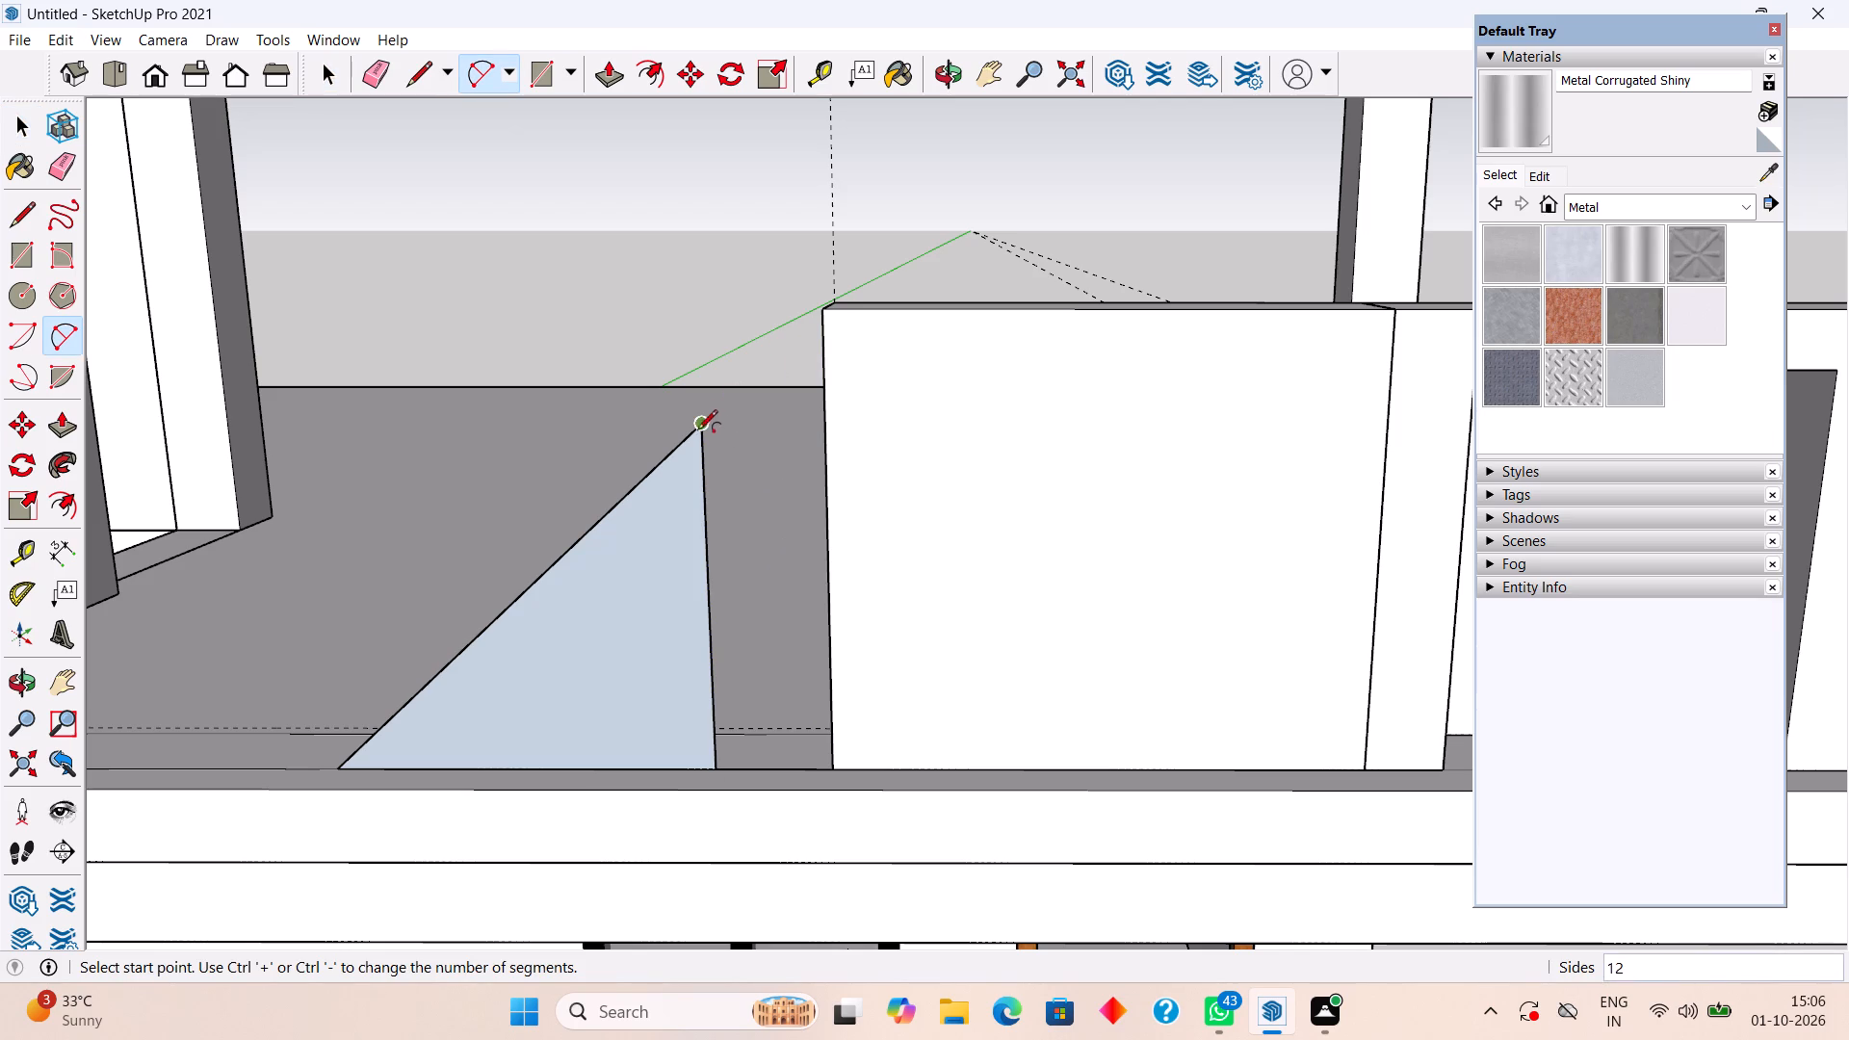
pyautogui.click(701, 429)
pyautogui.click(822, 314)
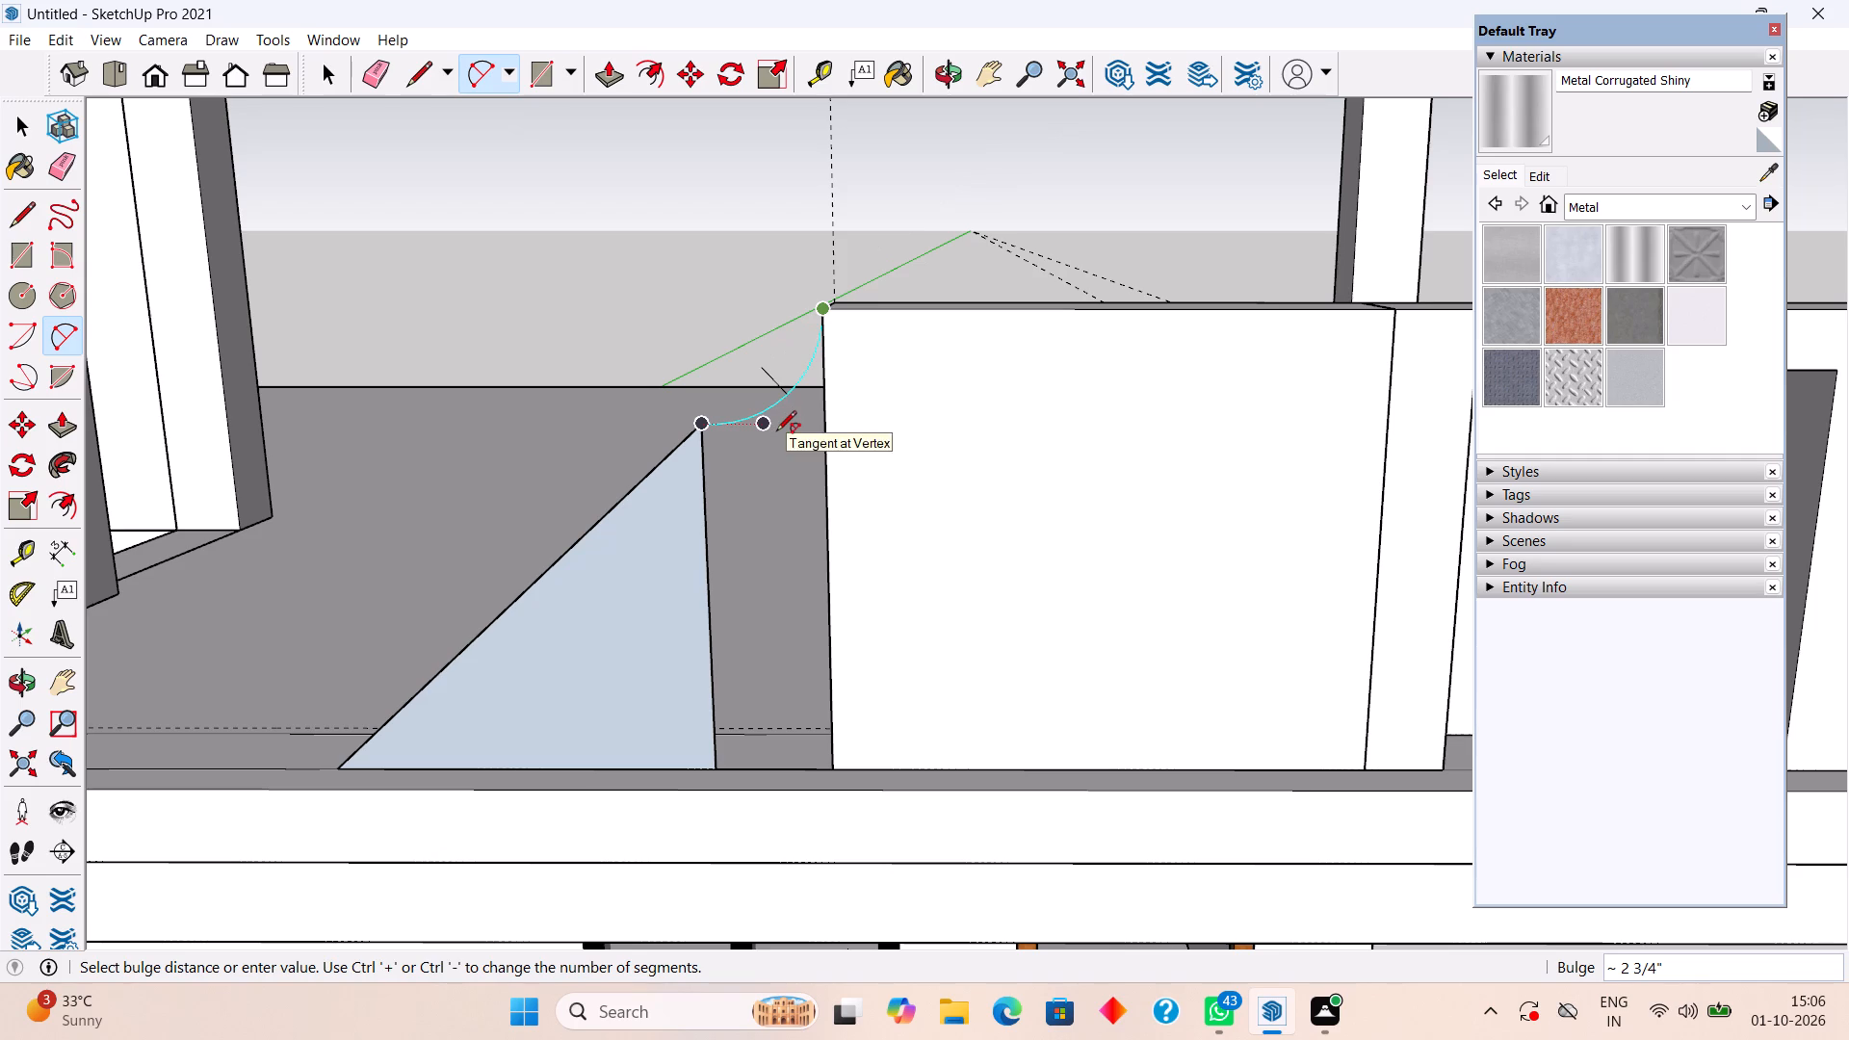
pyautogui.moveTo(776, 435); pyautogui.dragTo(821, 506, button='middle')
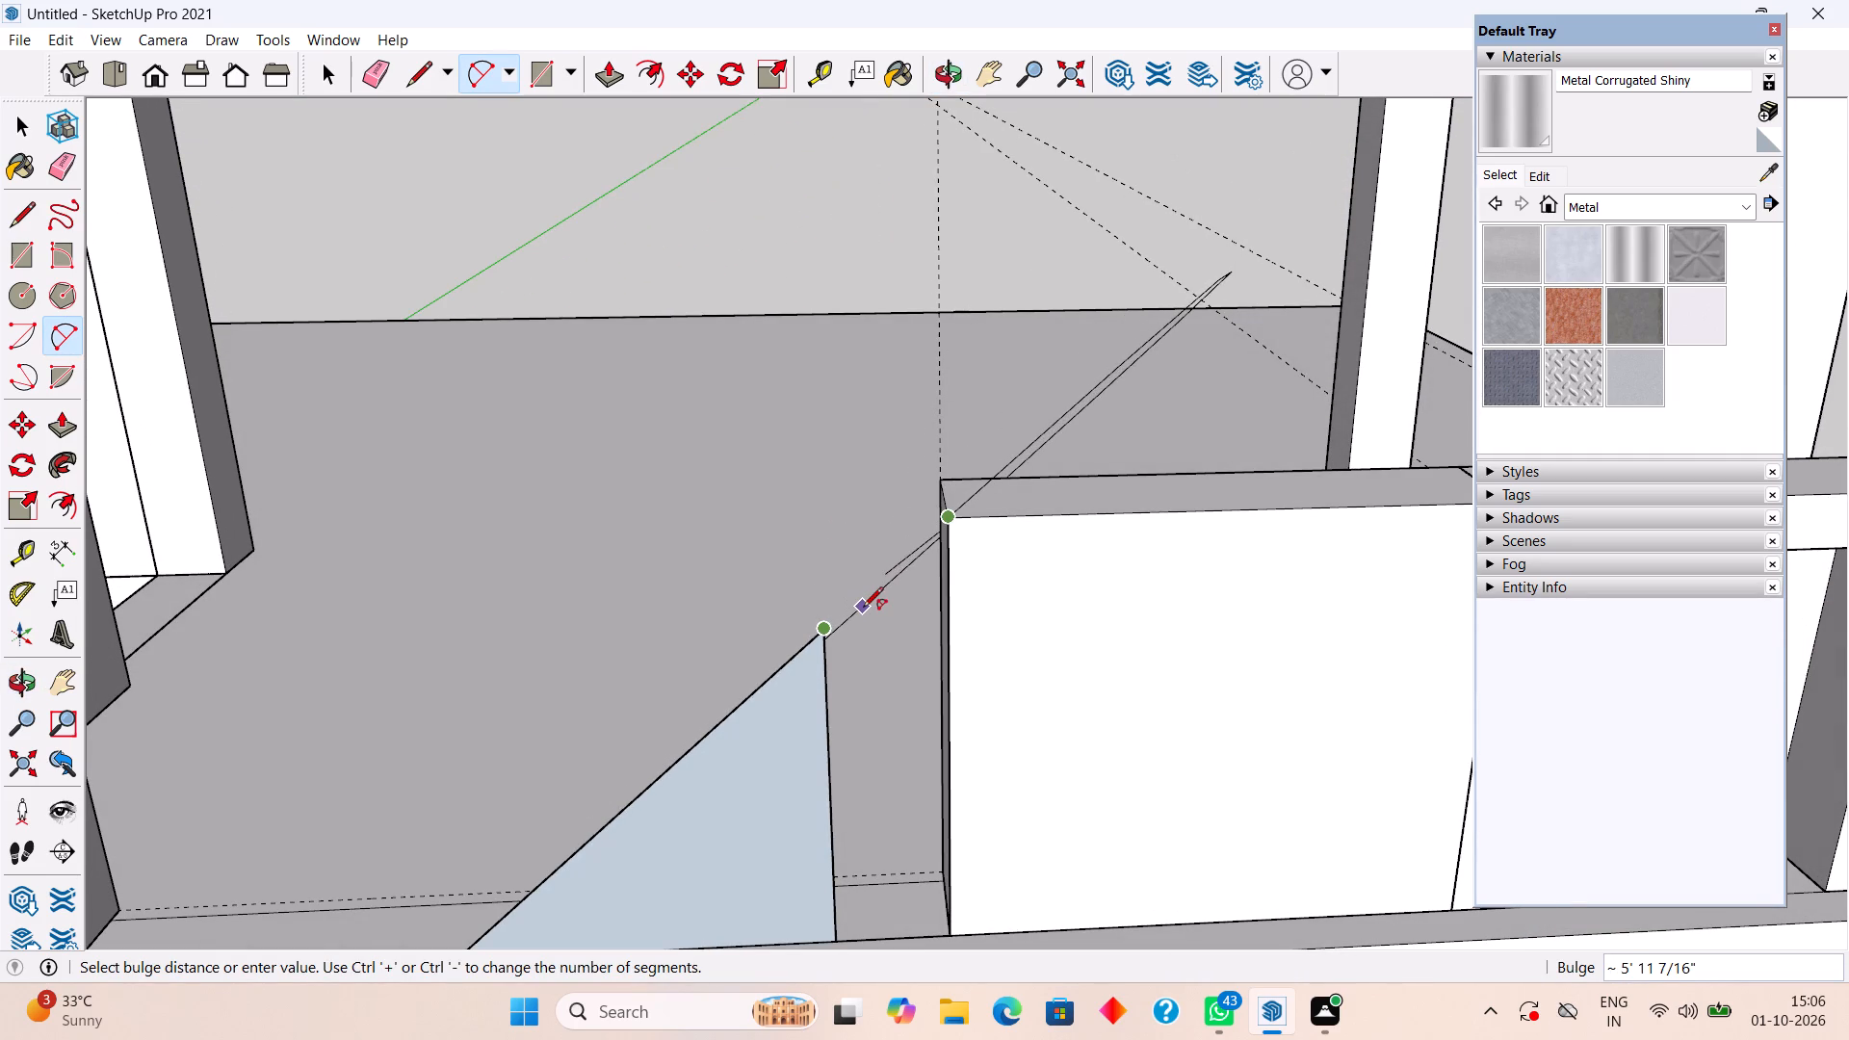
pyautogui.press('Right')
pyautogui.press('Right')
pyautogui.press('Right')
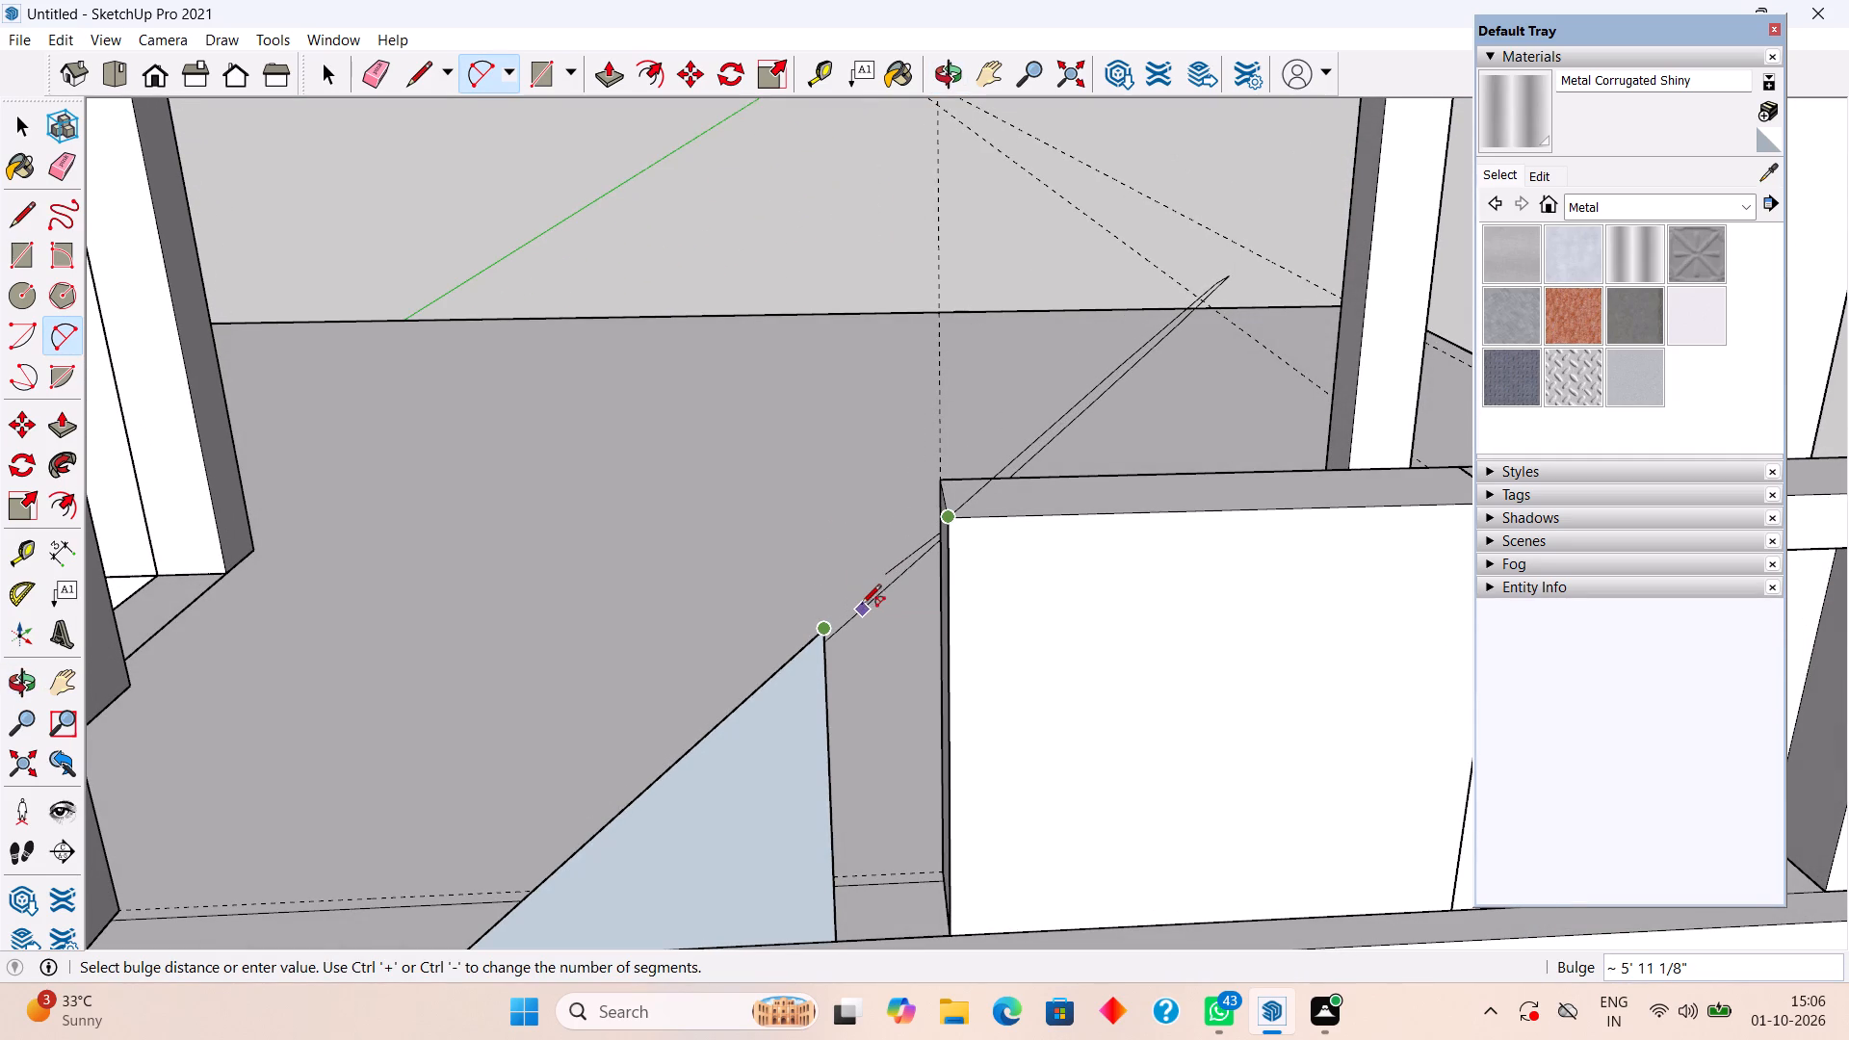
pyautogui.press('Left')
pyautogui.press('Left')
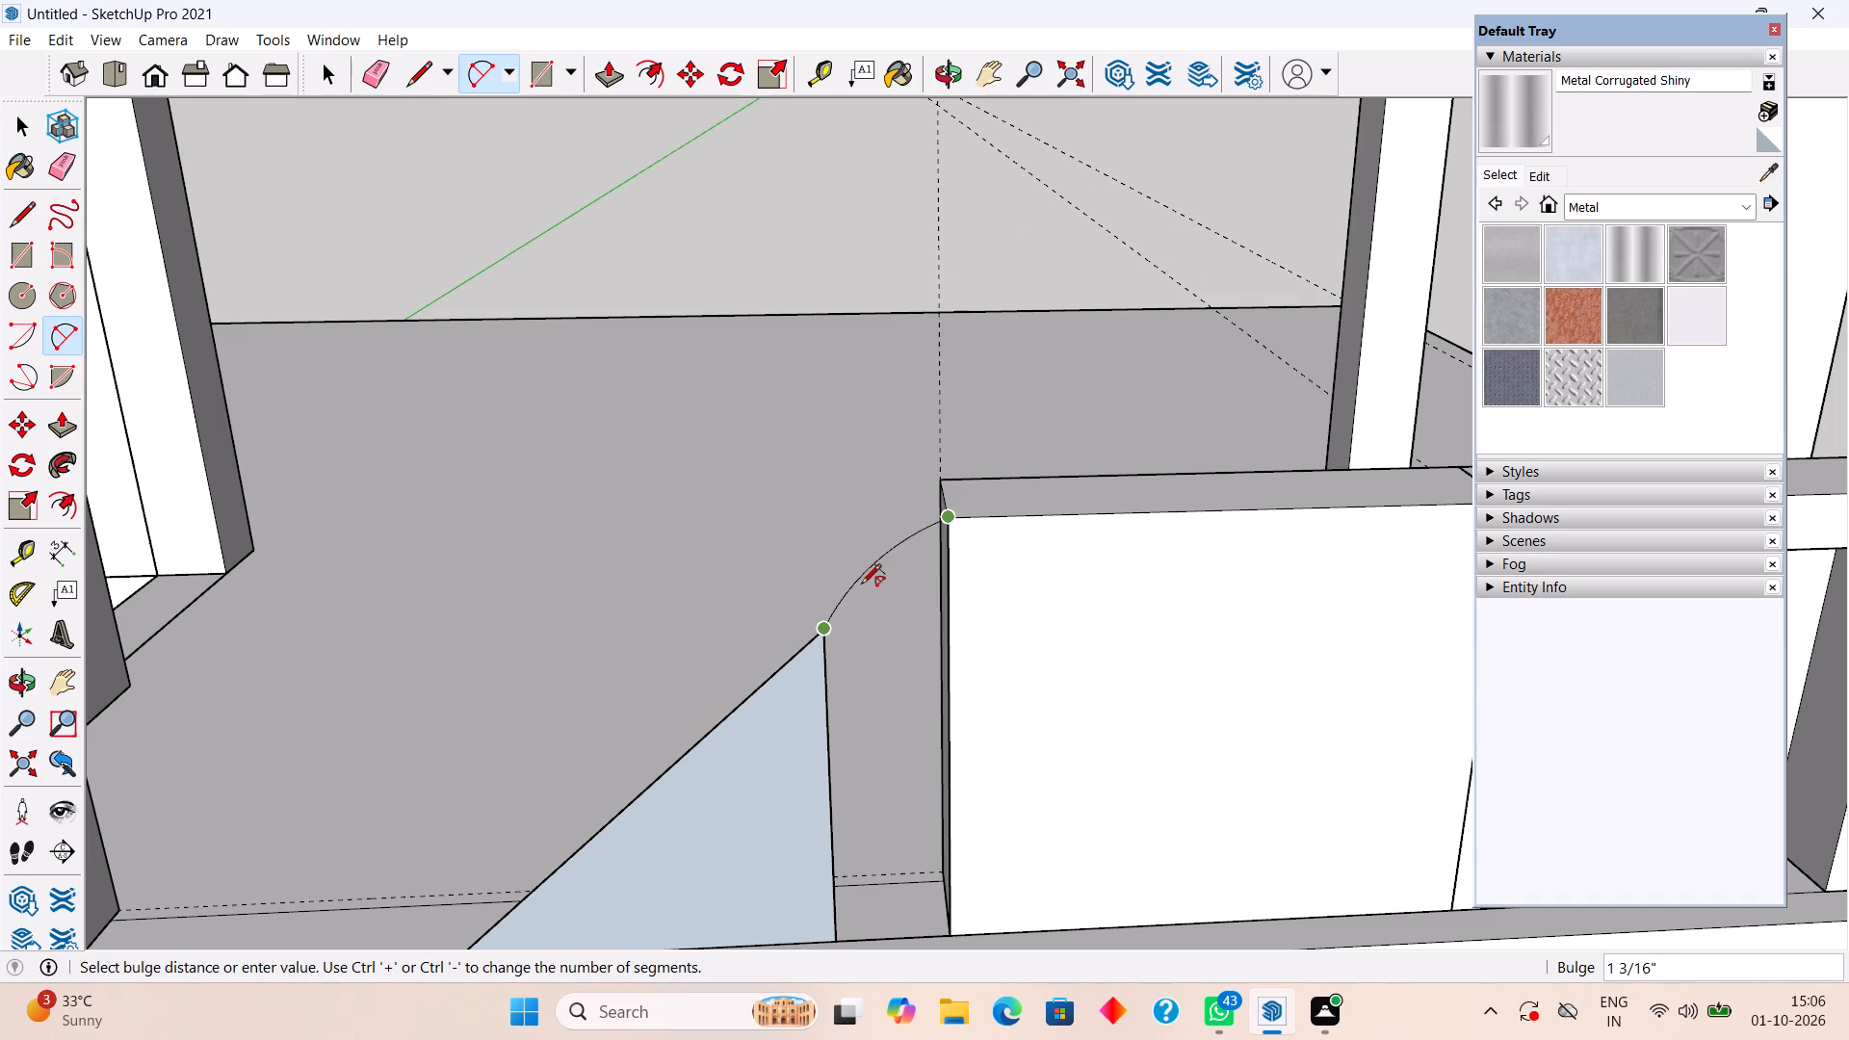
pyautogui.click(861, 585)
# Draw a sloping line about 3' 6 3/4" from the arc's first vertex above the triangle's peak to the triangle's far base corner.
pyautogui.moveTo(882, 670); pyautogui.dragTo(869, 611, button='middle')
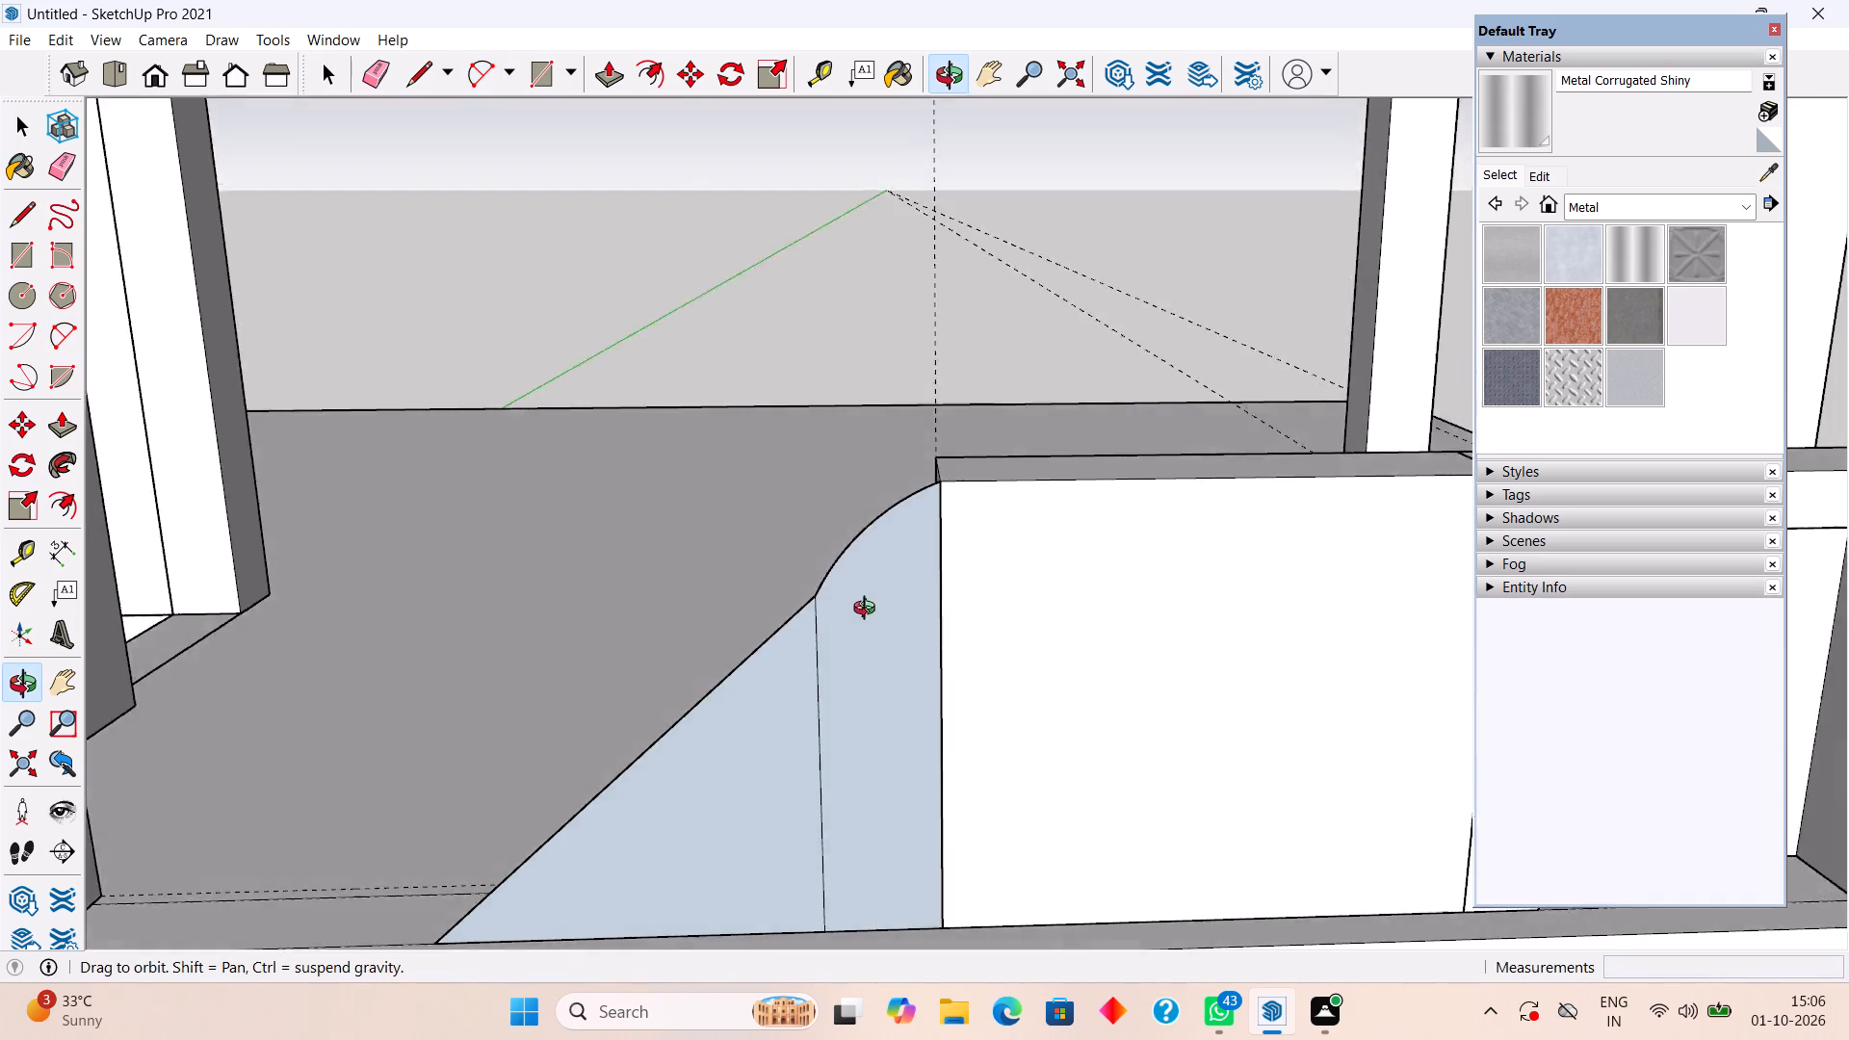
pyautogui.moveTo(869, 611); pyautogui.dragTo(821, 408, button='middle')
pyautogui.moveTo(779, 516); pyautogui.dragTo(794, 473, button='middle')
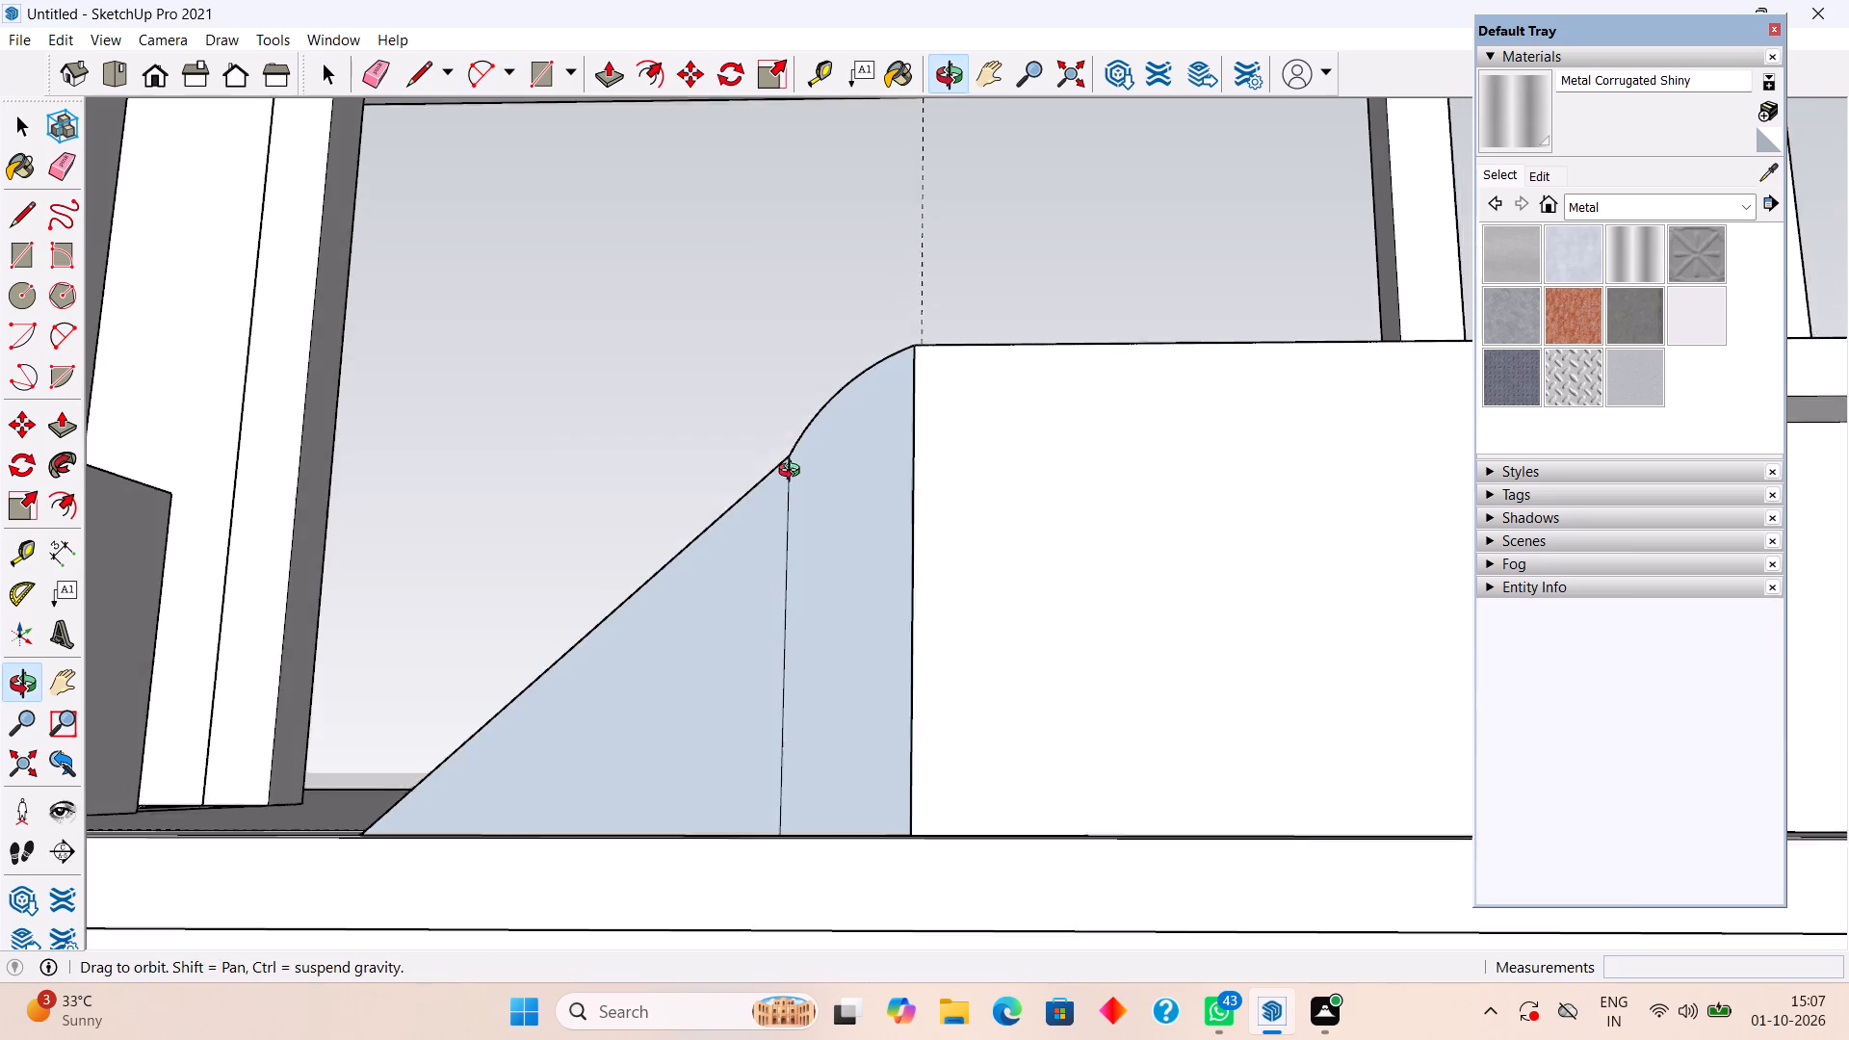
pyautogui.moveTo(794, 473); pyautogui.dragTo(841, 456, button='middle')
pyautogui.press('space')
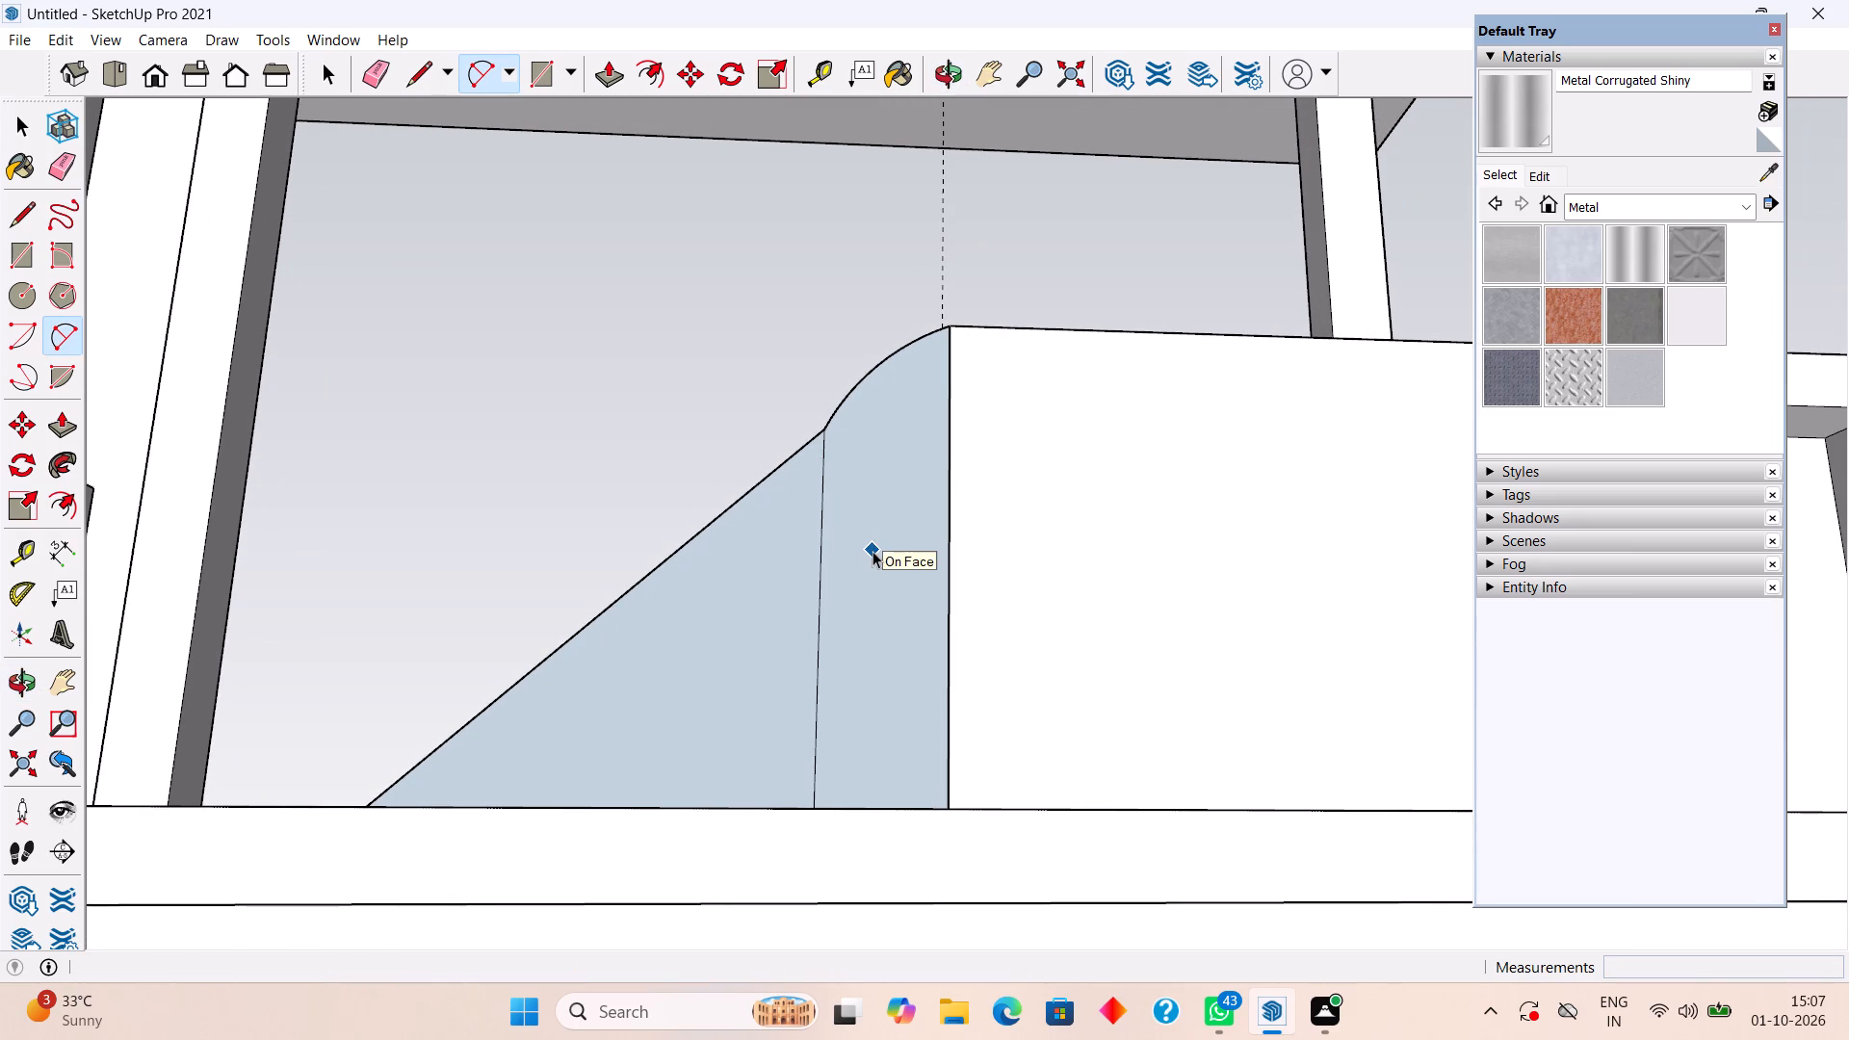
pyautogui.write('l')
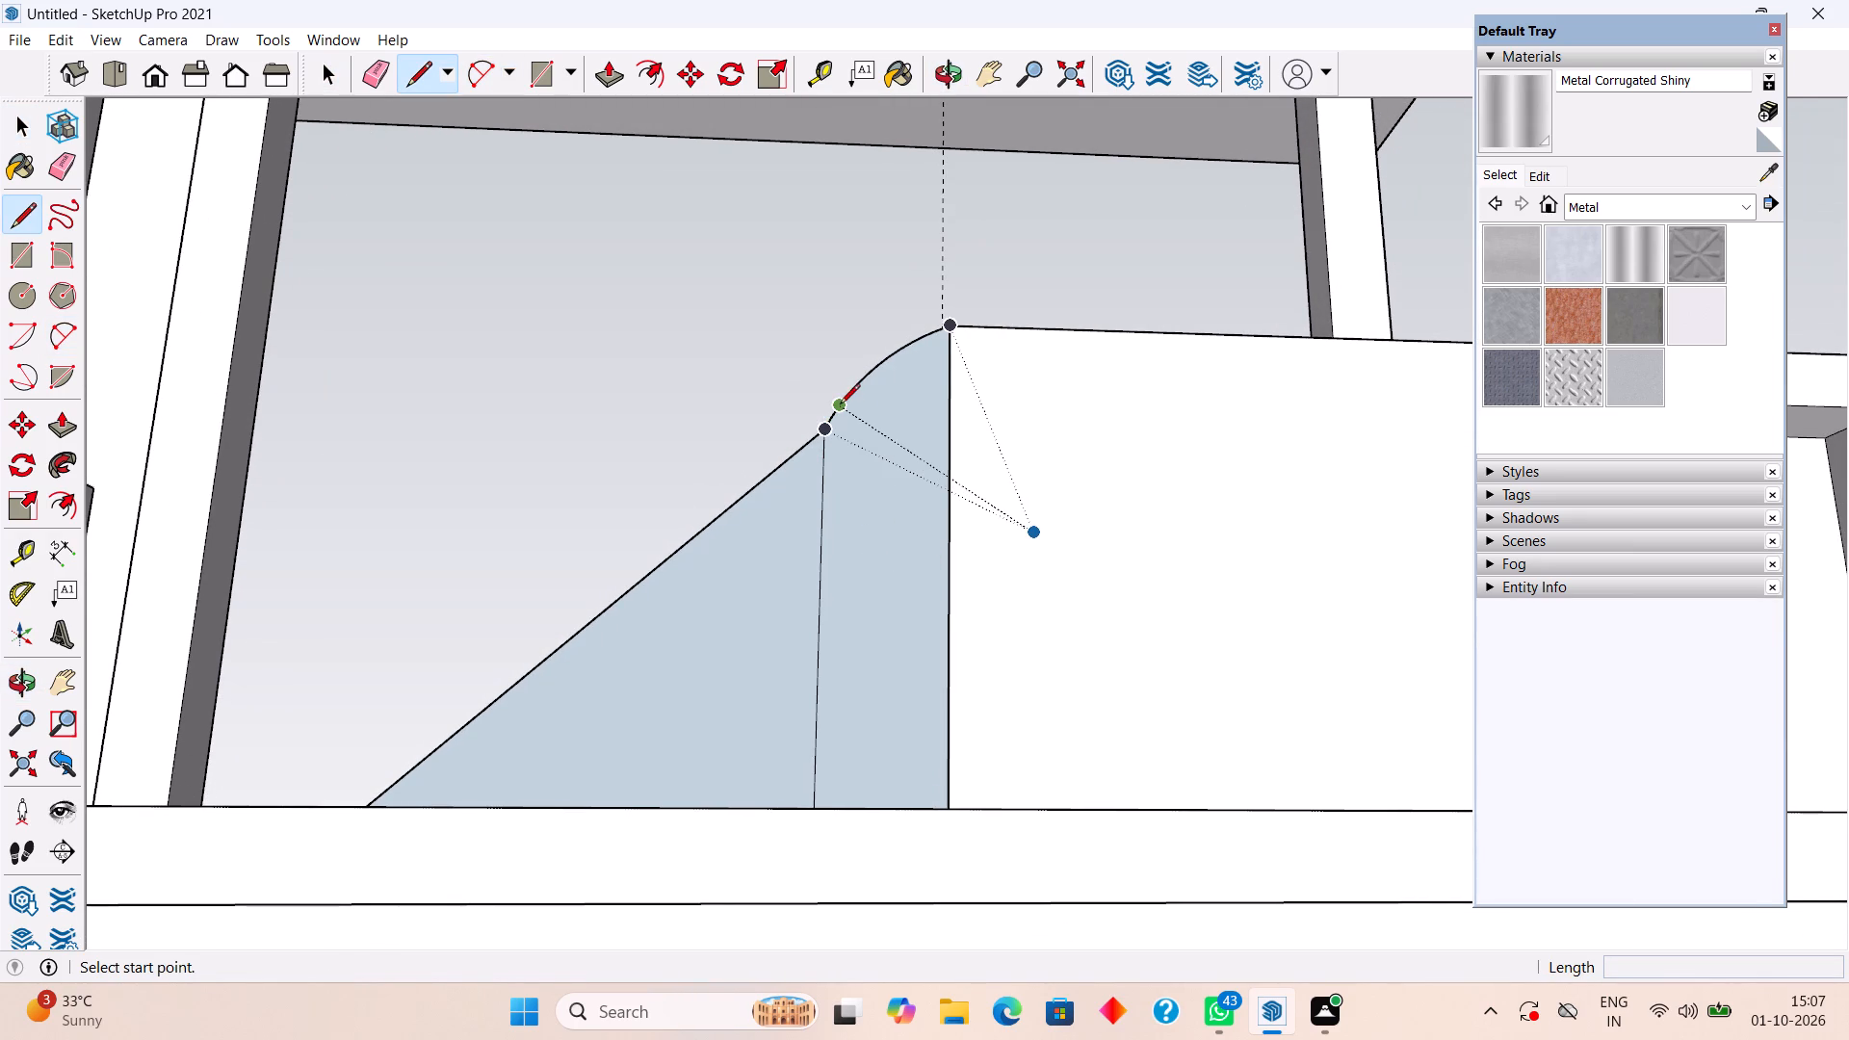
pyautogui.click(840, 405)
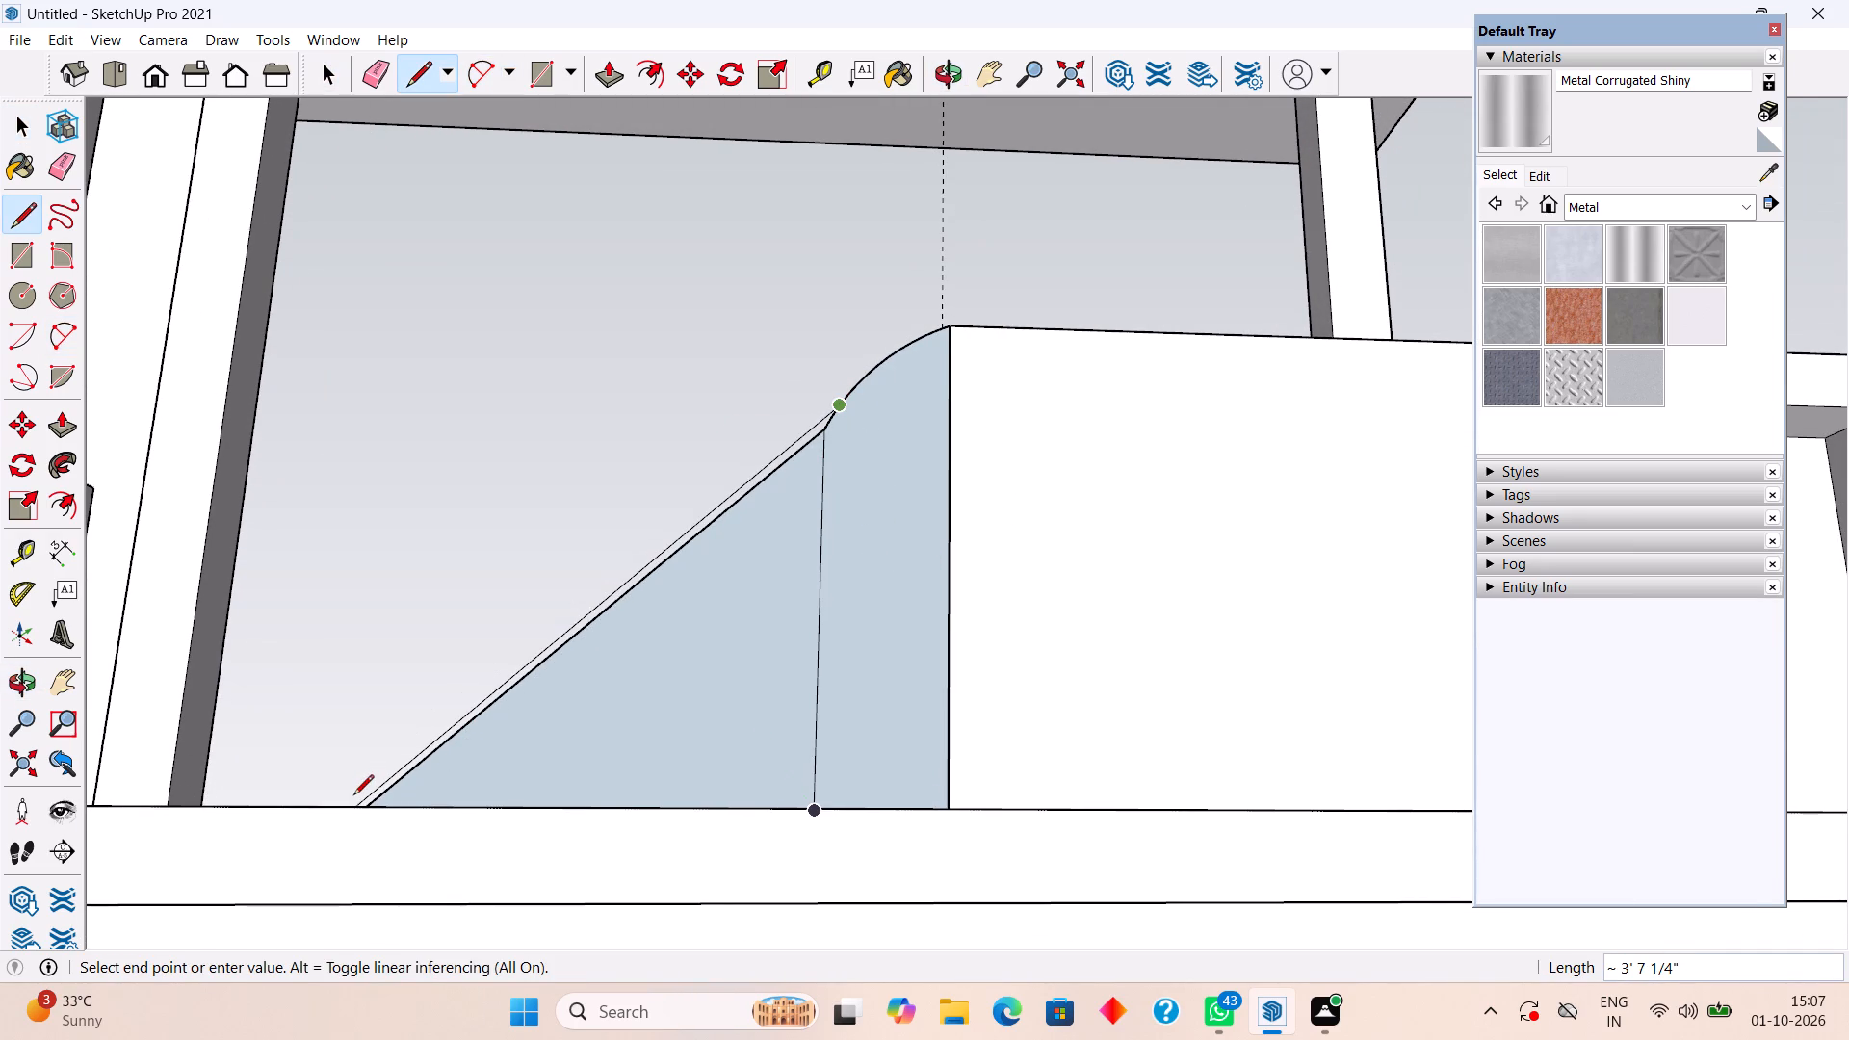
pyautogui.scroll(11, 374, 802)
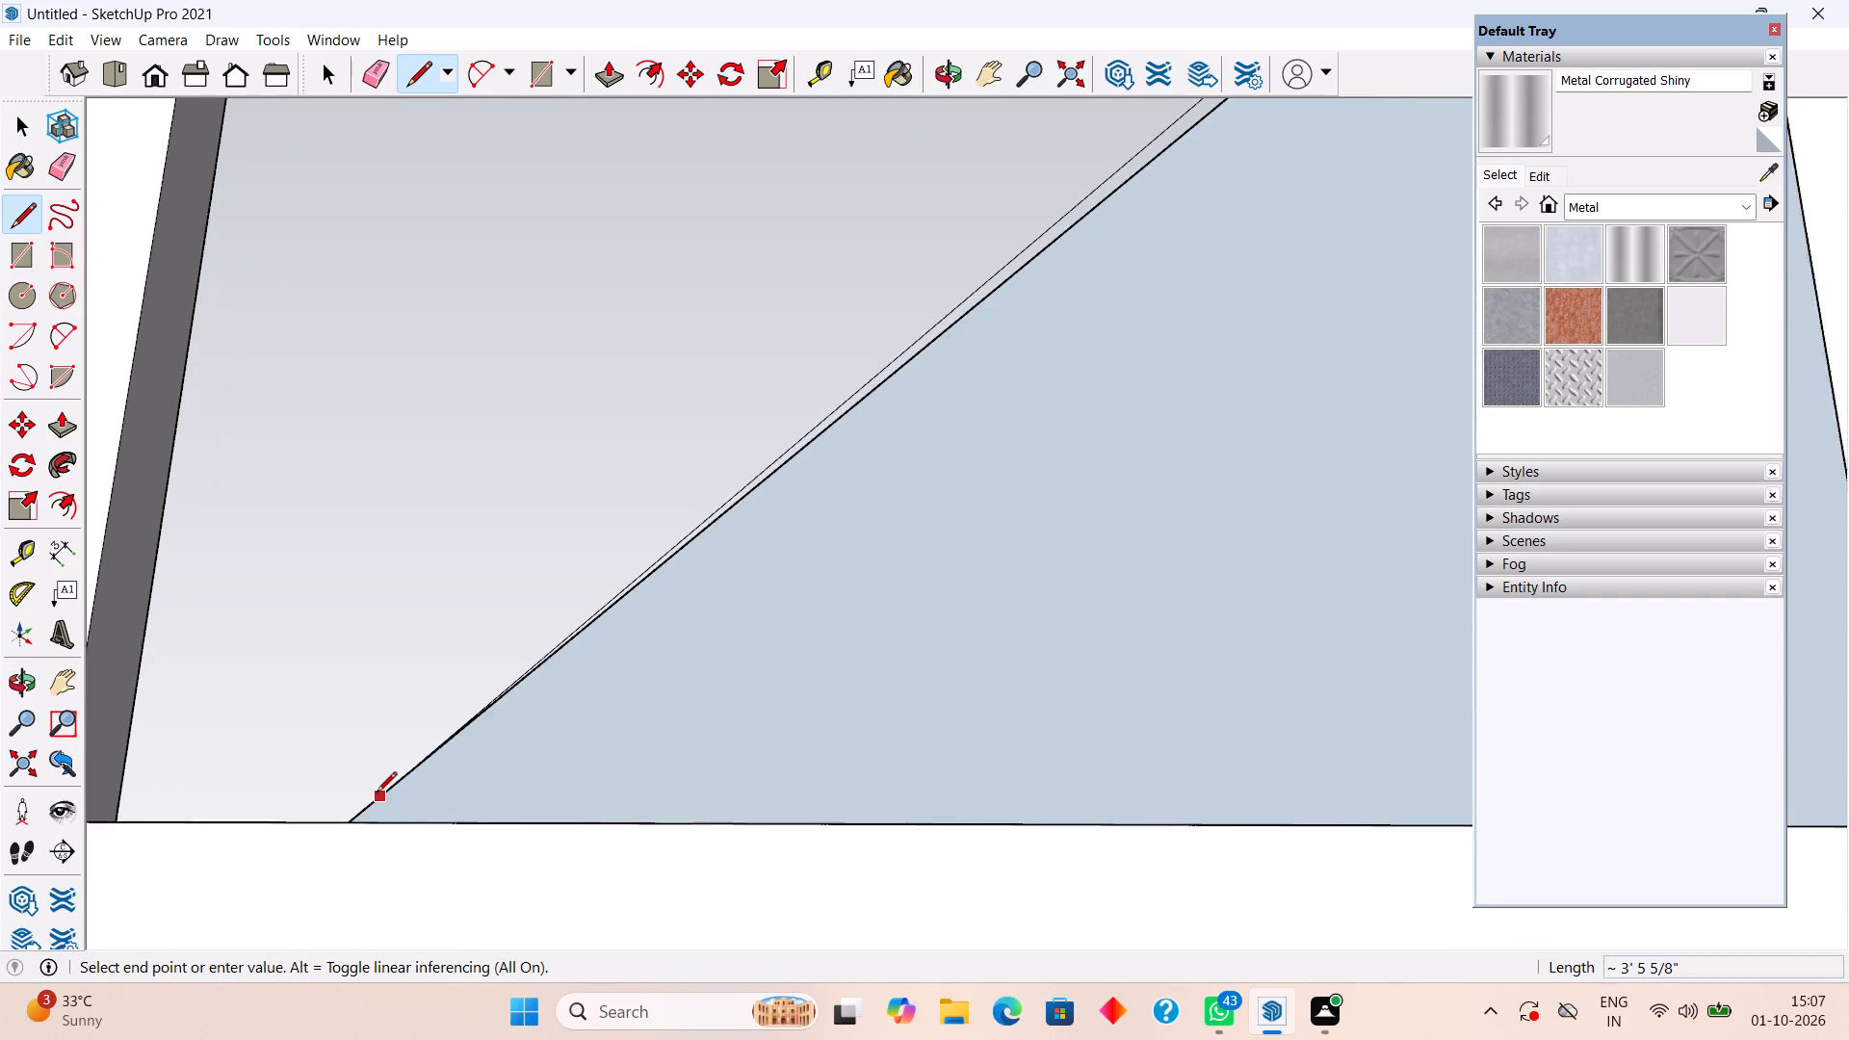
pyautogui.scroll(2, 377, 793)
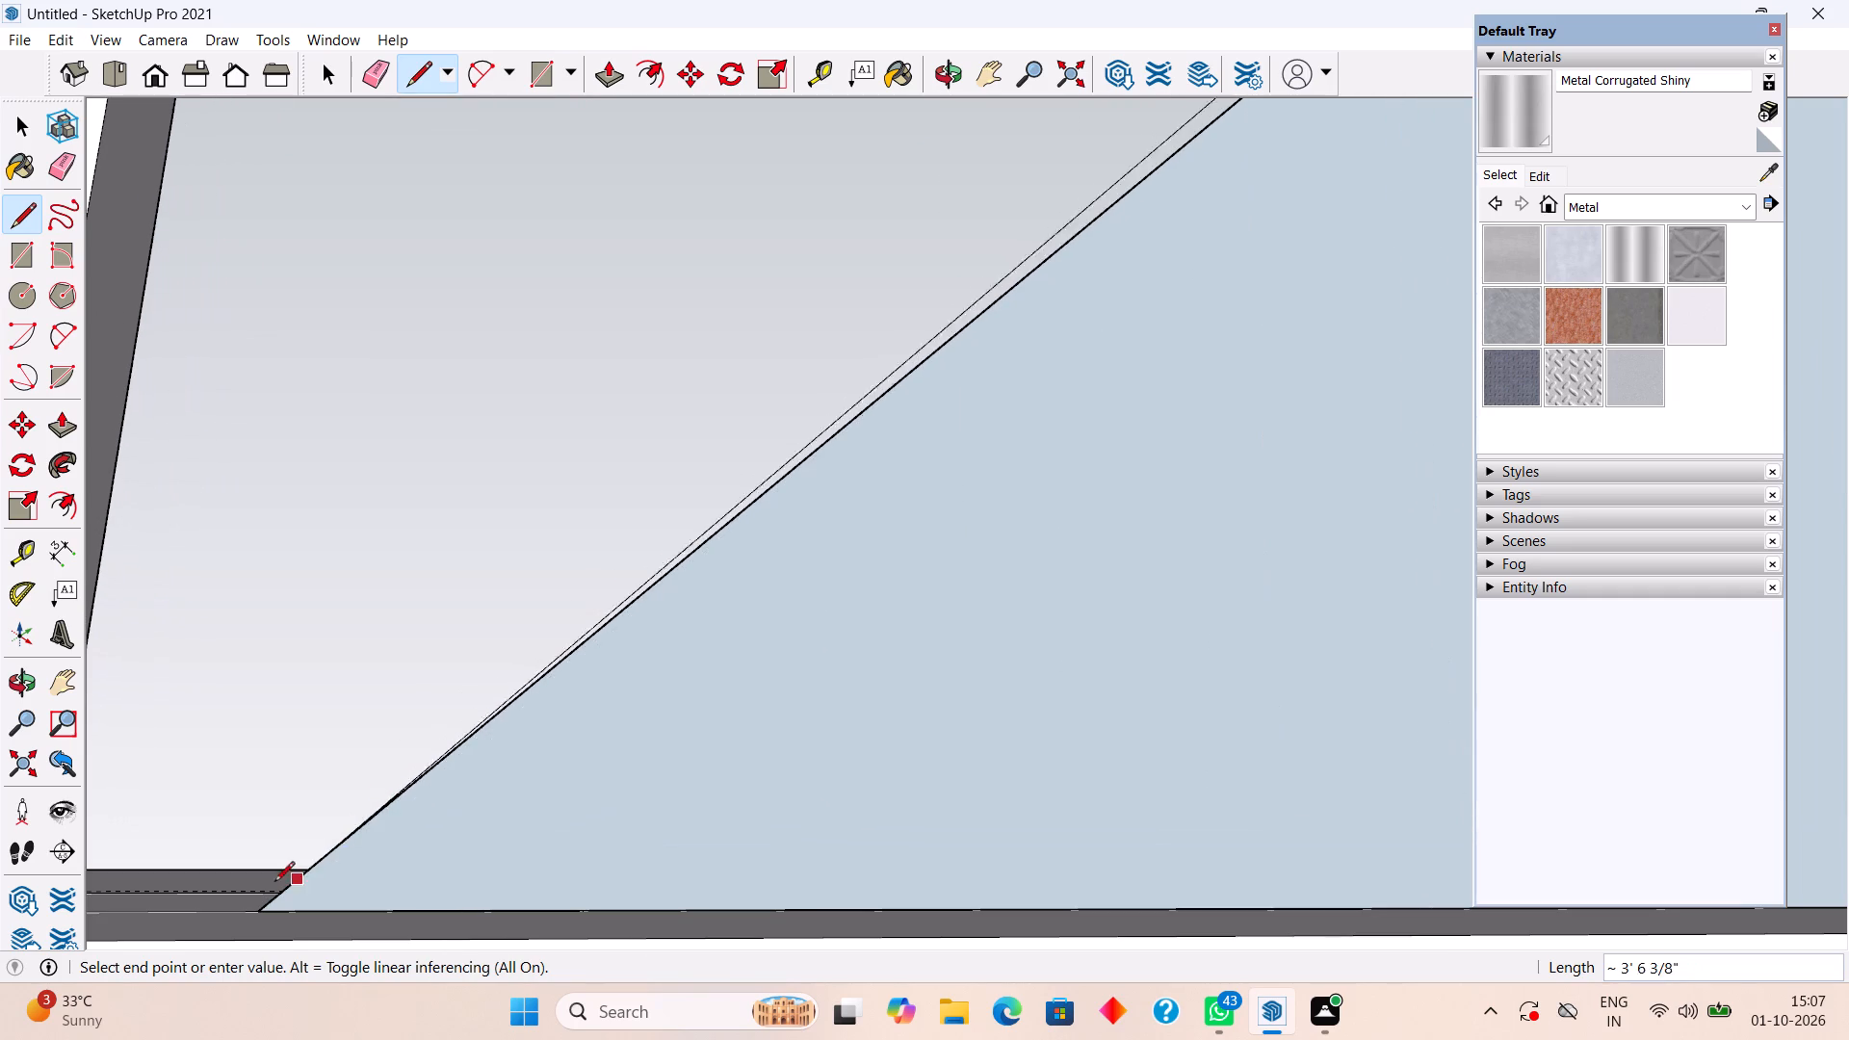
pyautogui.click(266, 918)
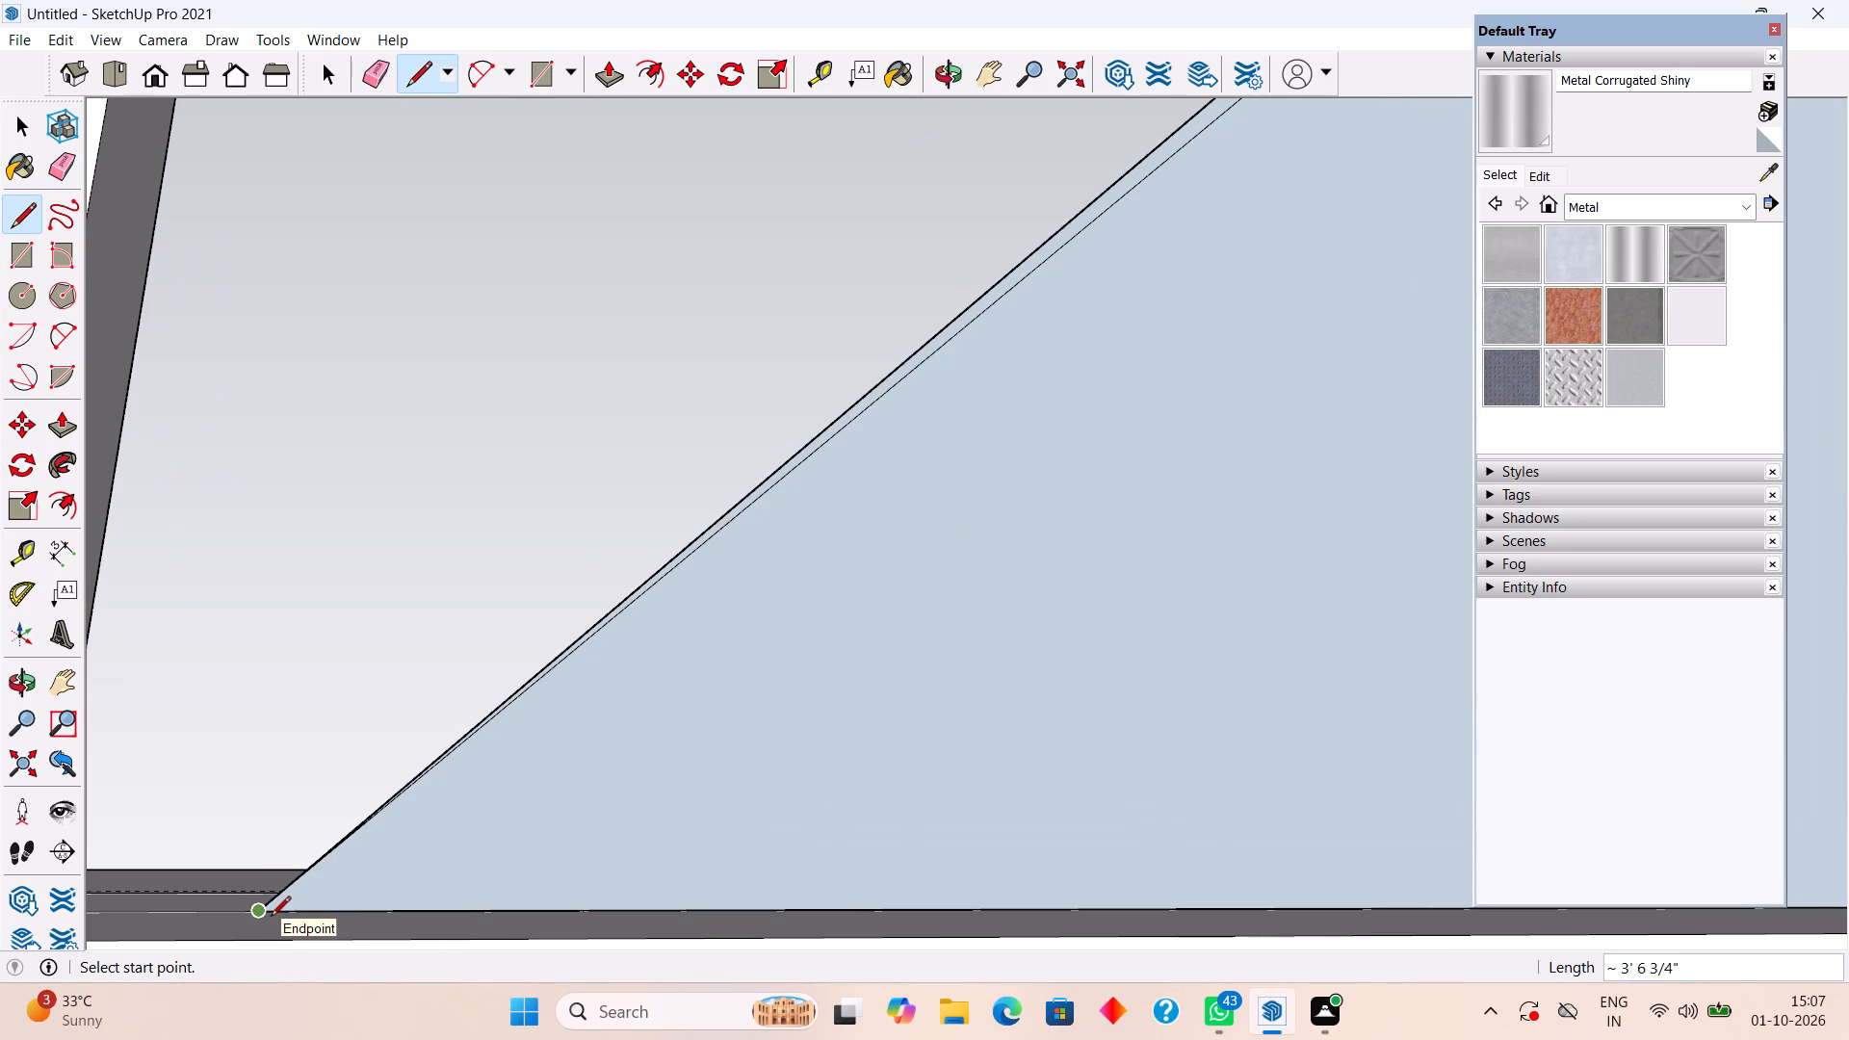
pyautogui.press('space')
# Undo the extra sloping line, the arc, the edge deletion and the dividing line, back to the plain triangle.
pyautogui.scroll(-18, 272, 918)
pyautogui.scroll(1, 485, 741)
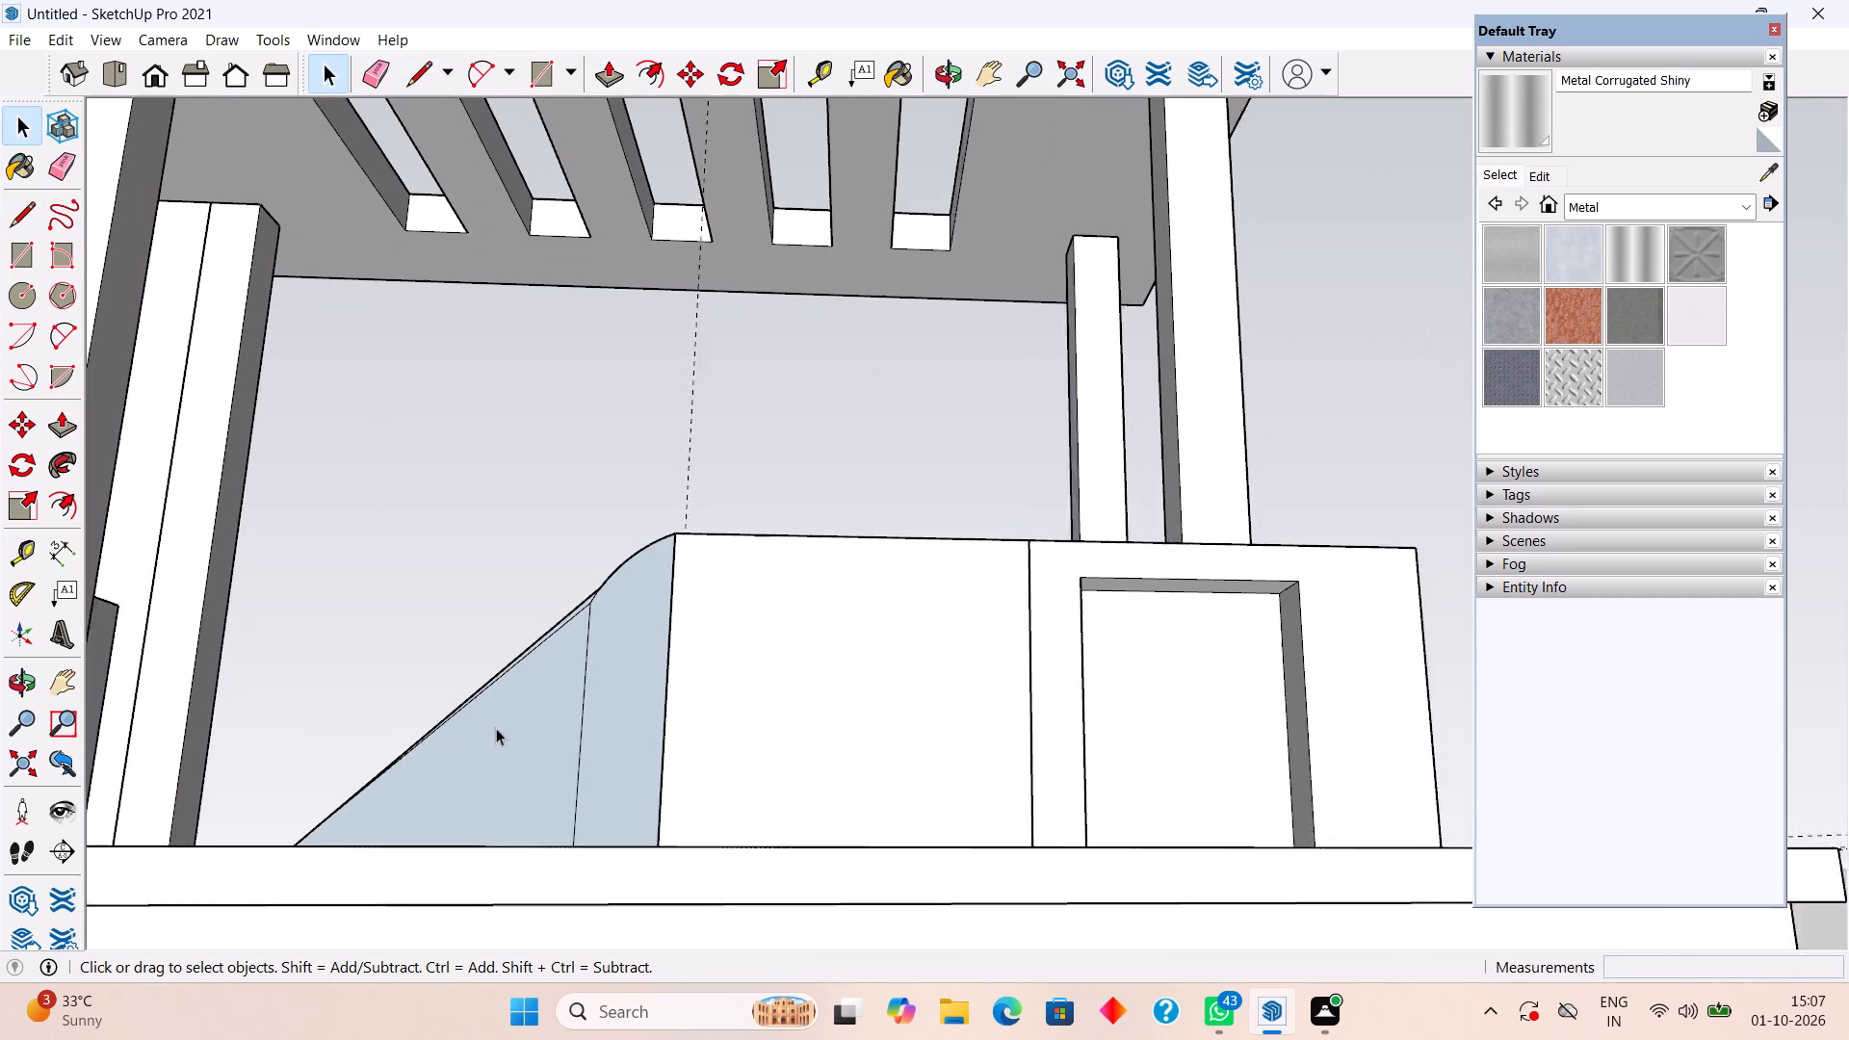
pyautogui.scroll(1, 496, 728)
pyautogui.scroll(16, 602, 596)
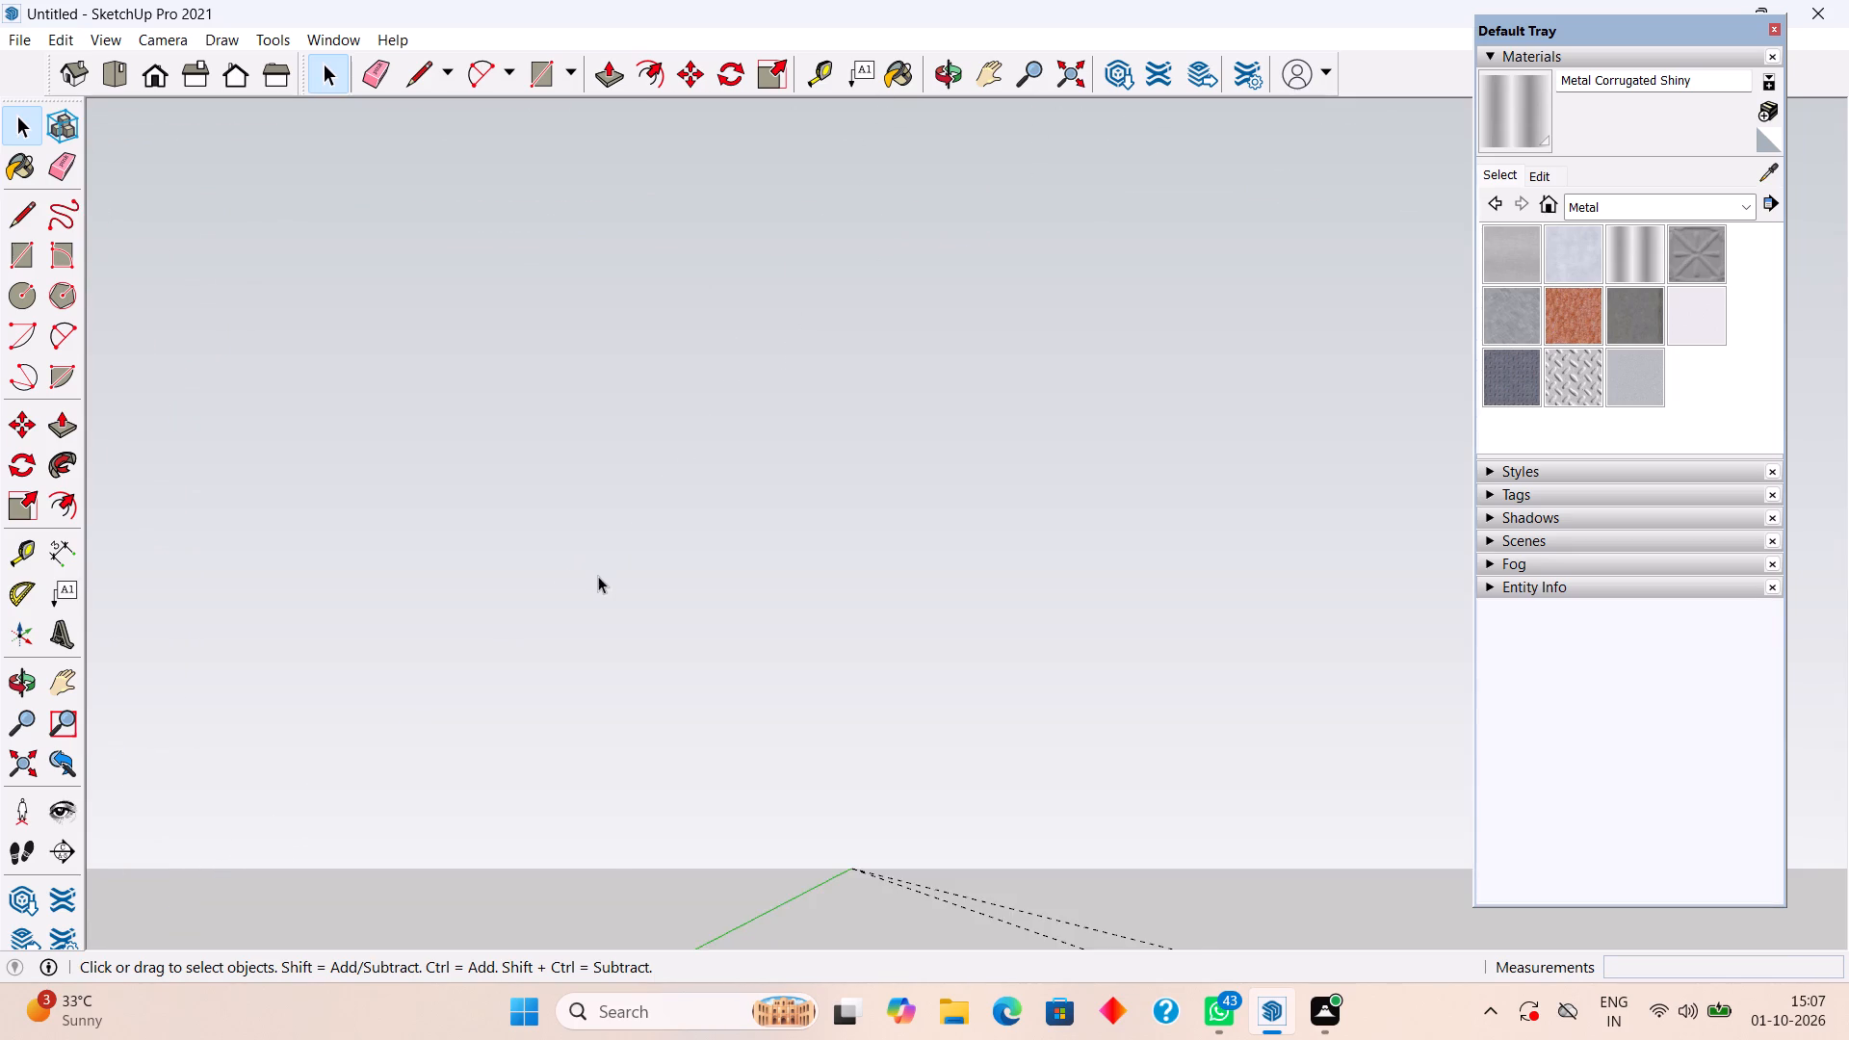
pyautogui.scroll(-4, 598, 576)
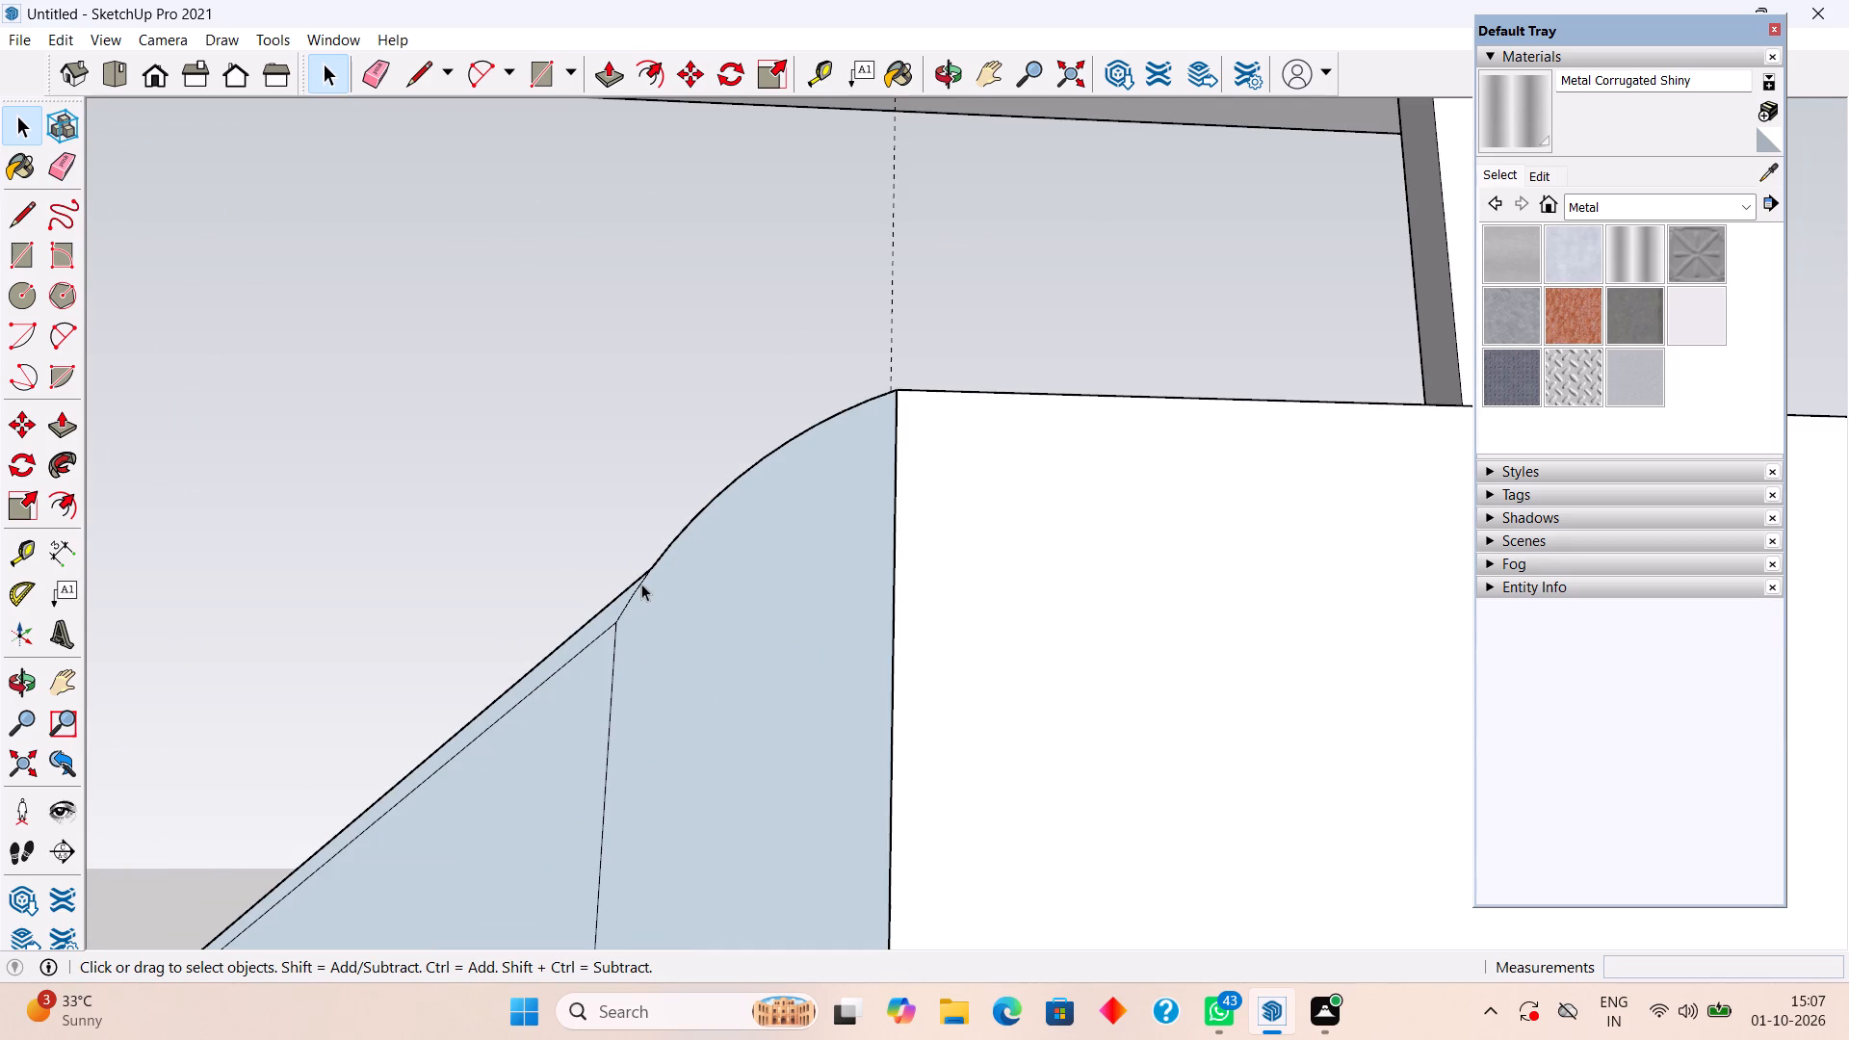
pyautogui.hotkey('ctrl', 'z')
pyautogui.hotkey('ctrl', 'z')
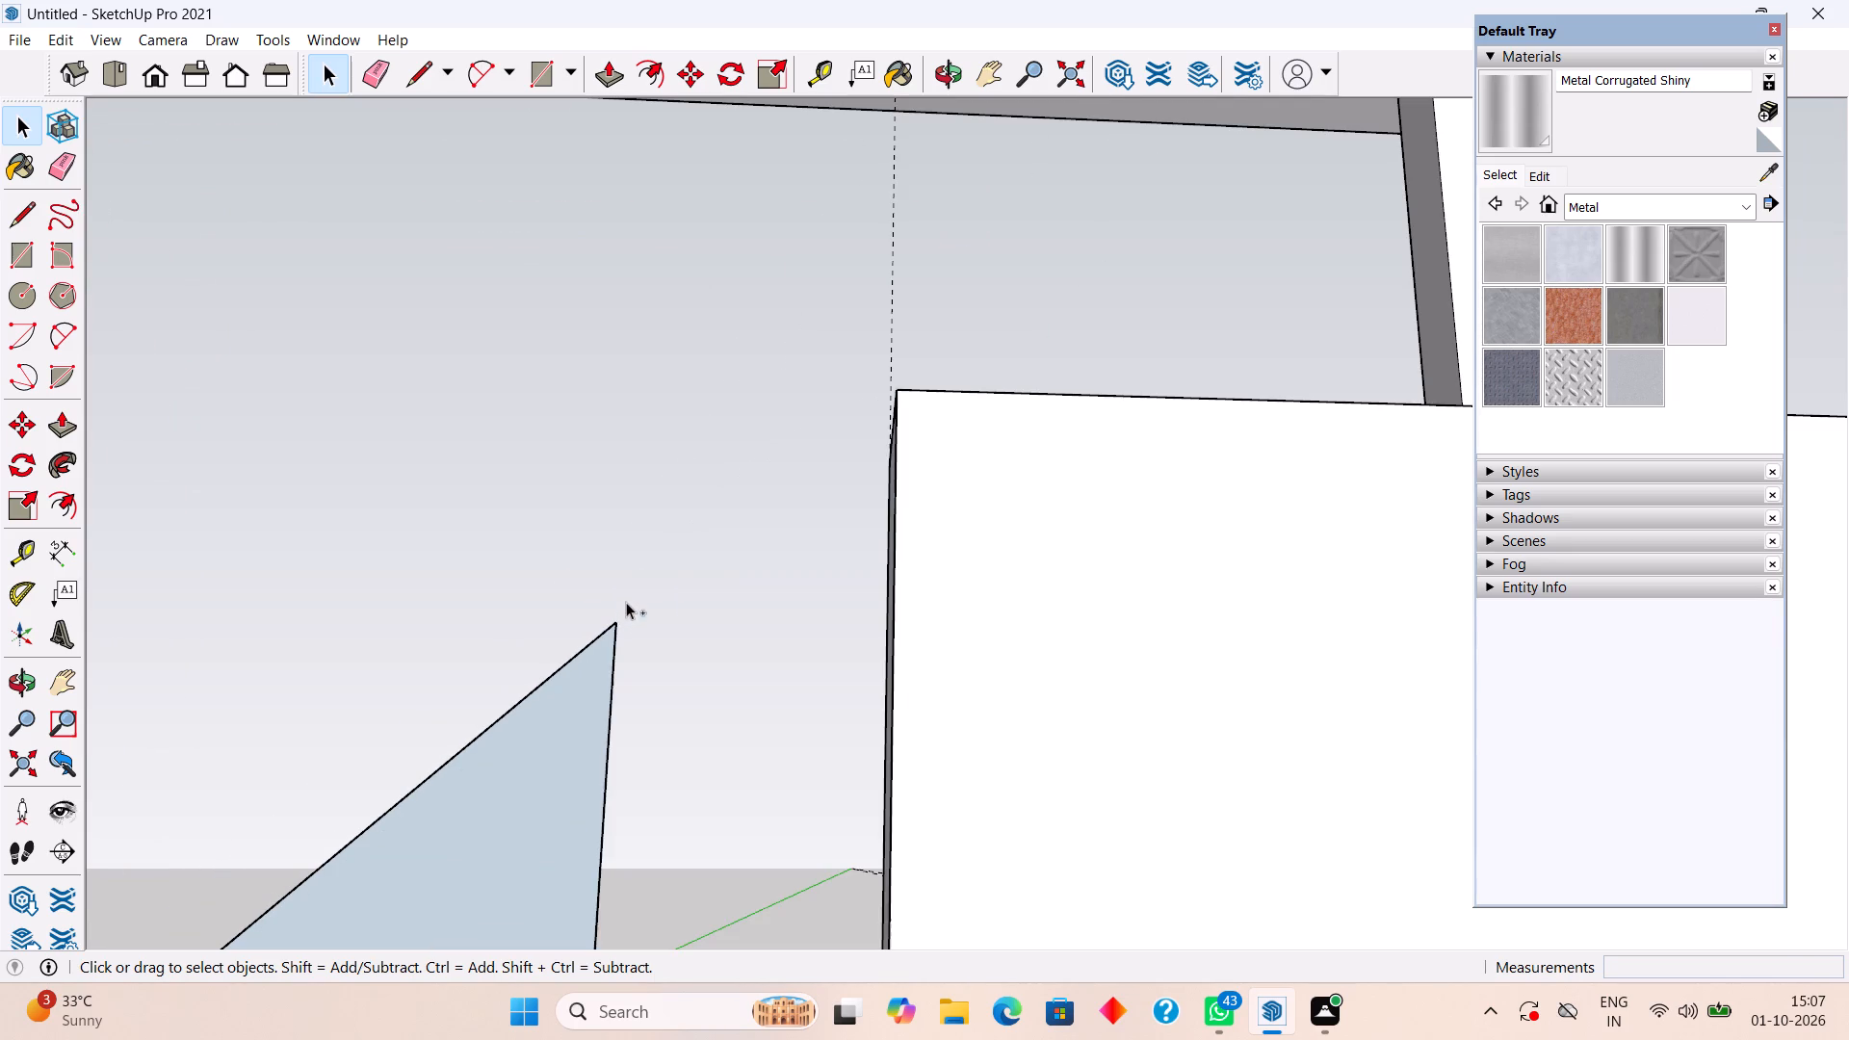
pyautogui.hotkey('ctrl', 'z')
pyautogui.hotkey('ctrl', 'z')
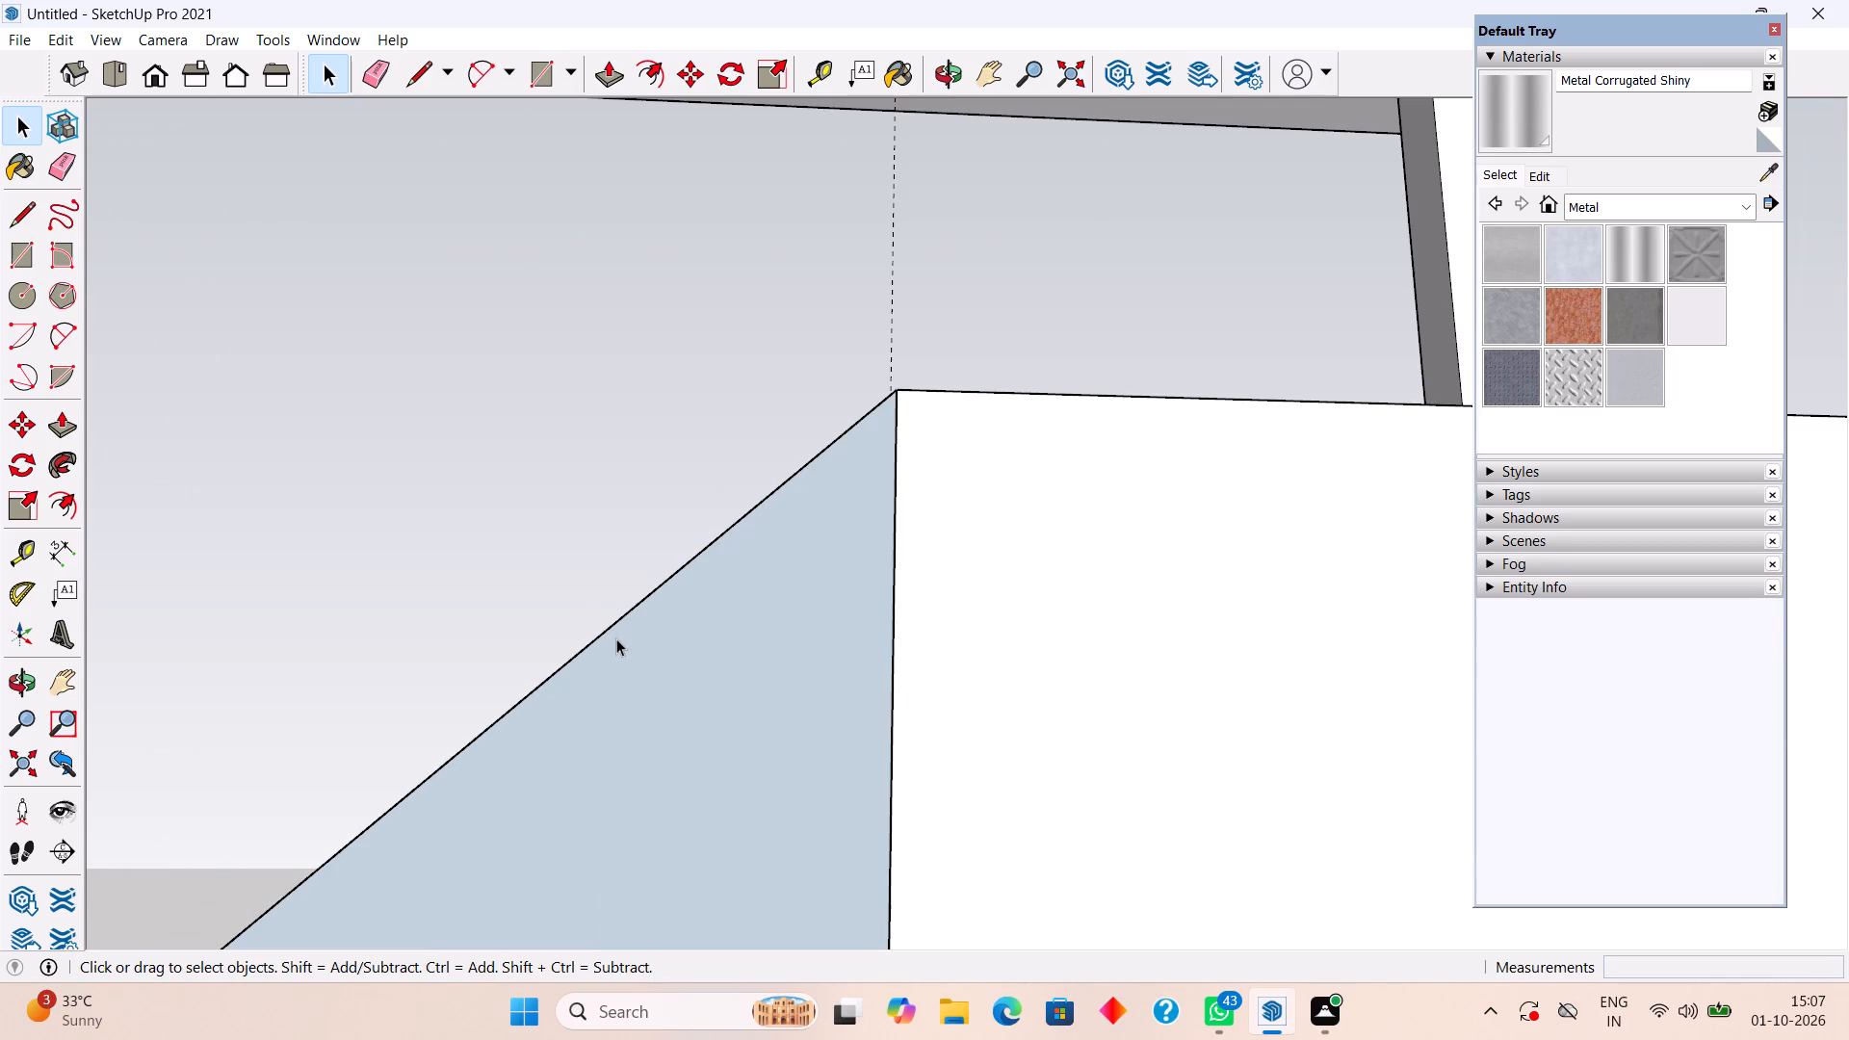
# Undo the triangle's three edges so that the space beside the solid parapet block is empty.
pyautogui.scroll(-12, 616, 630)
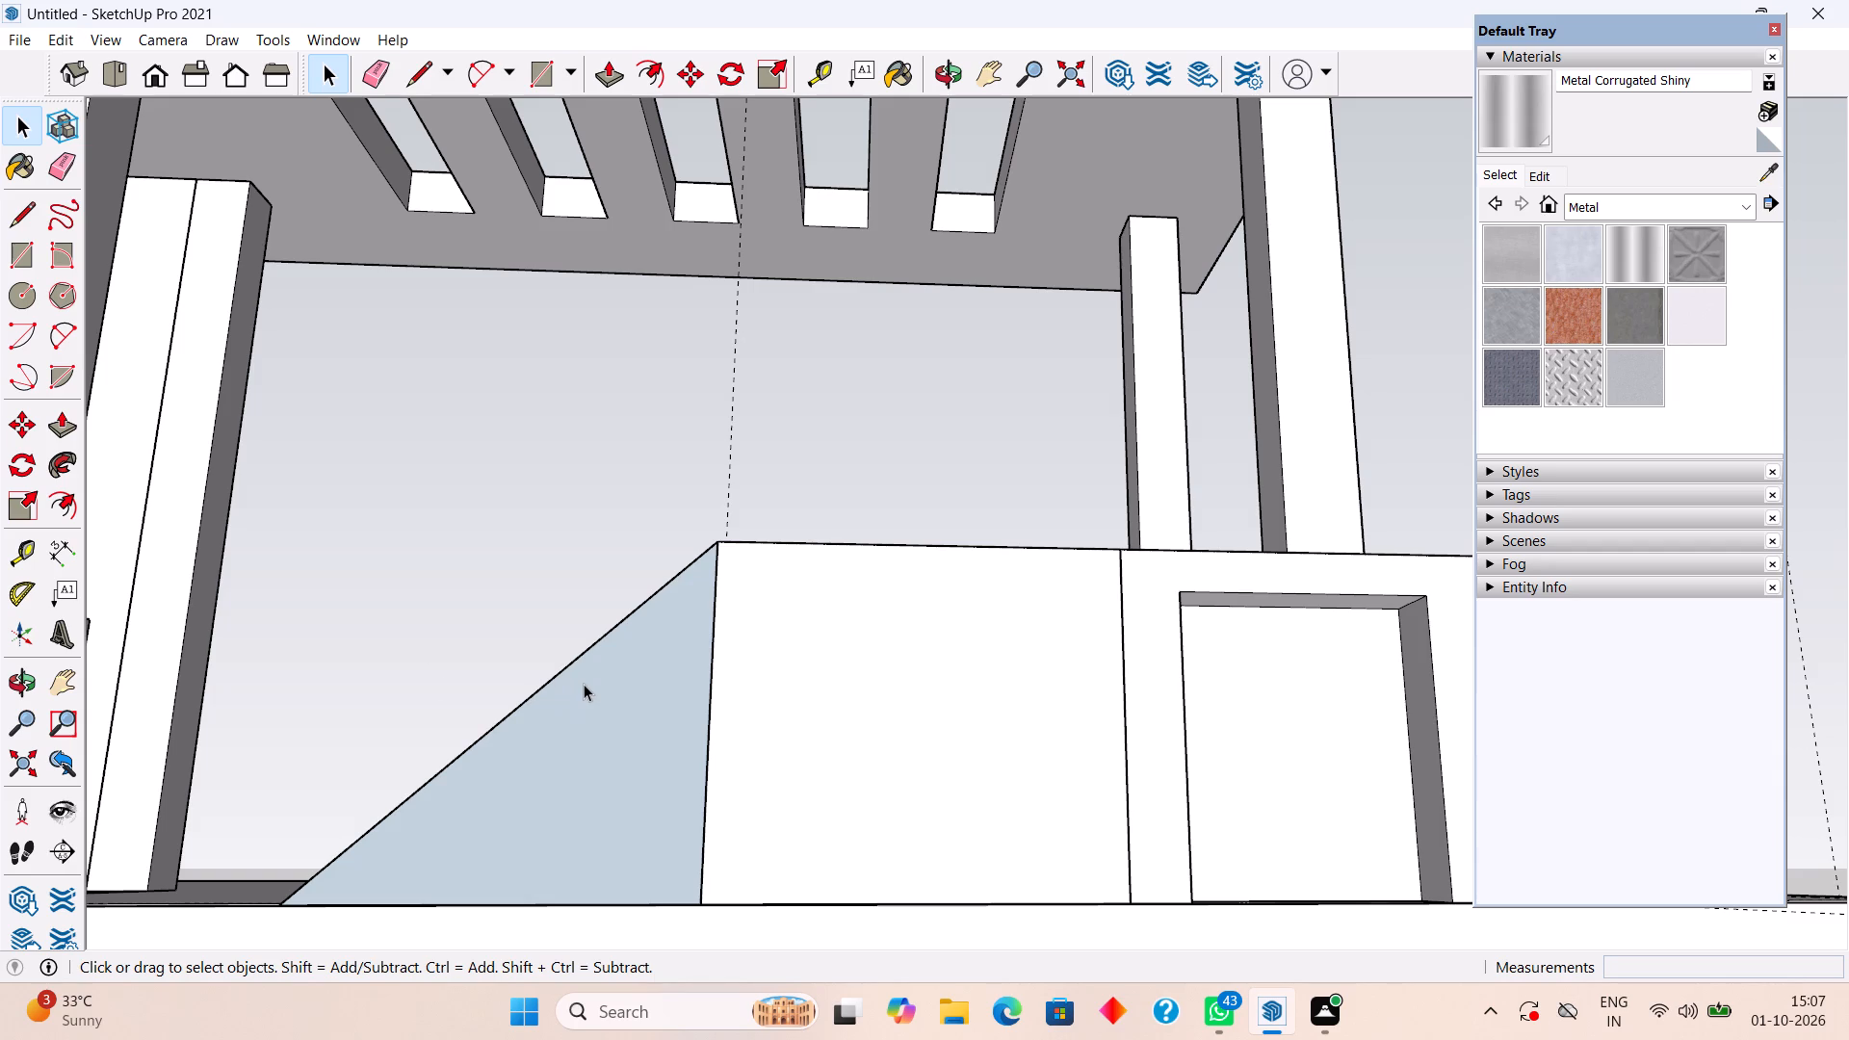
pyautogui.hotkey('ctrl', 'z')
pyautogui.hotkey('ctrl', 'z')
pyautogui.hotkey('ctrl', 'z')
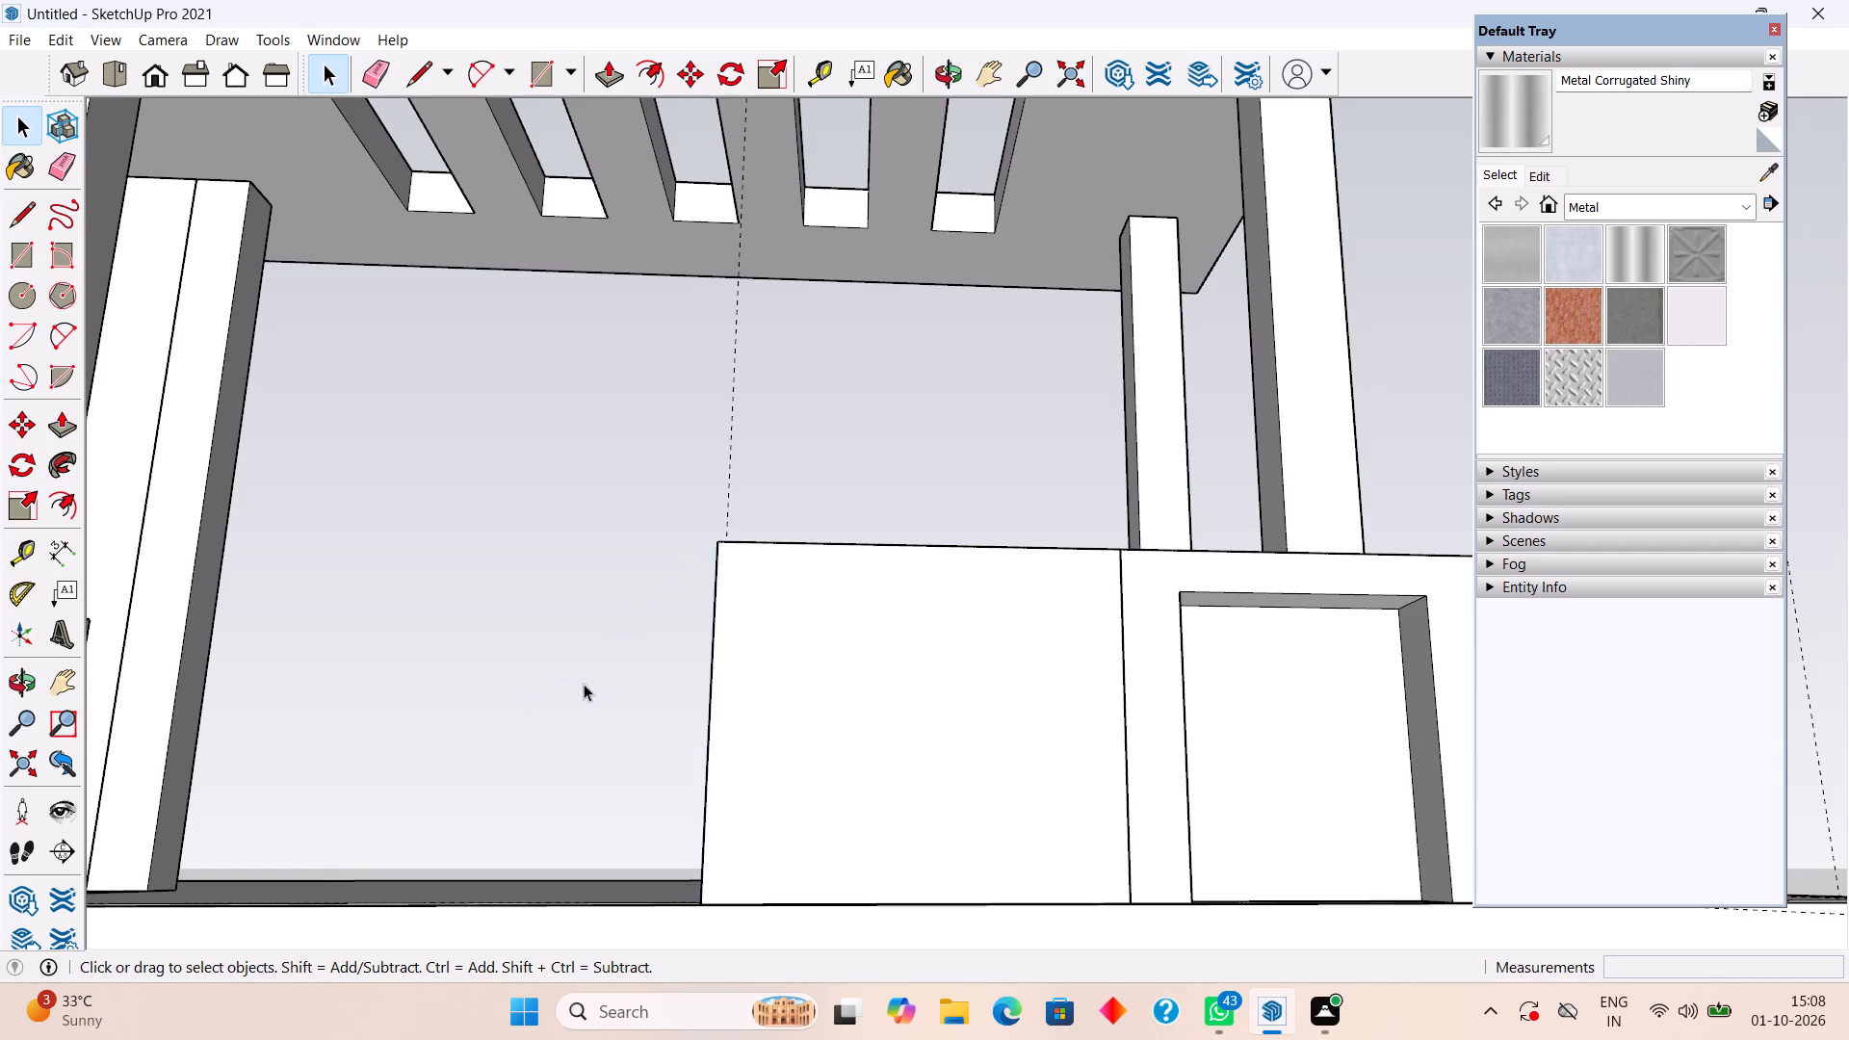
pyautogui.moveTo(685, 657); pyautogui.dragTo(759, 653, button='middle')
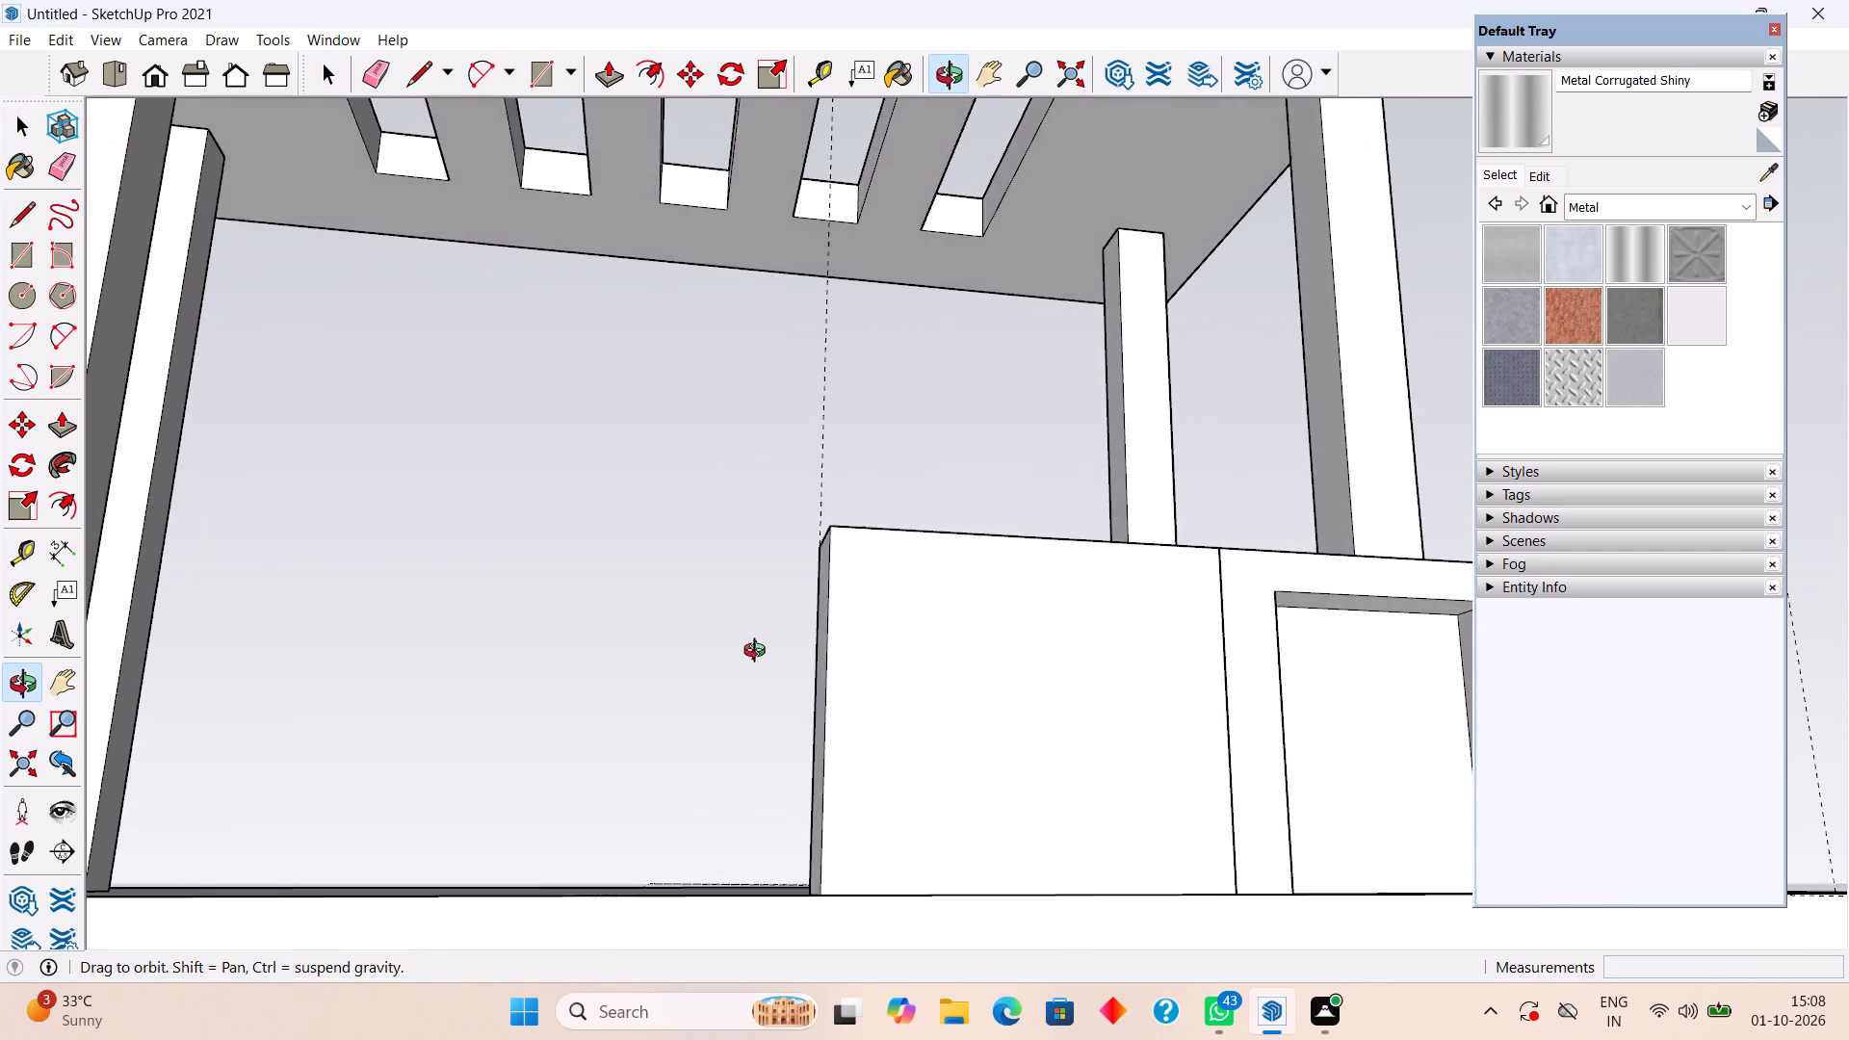
pyautogui.moveTo(759, 653); pyautogui.dragTo(747, 678, button='middle')
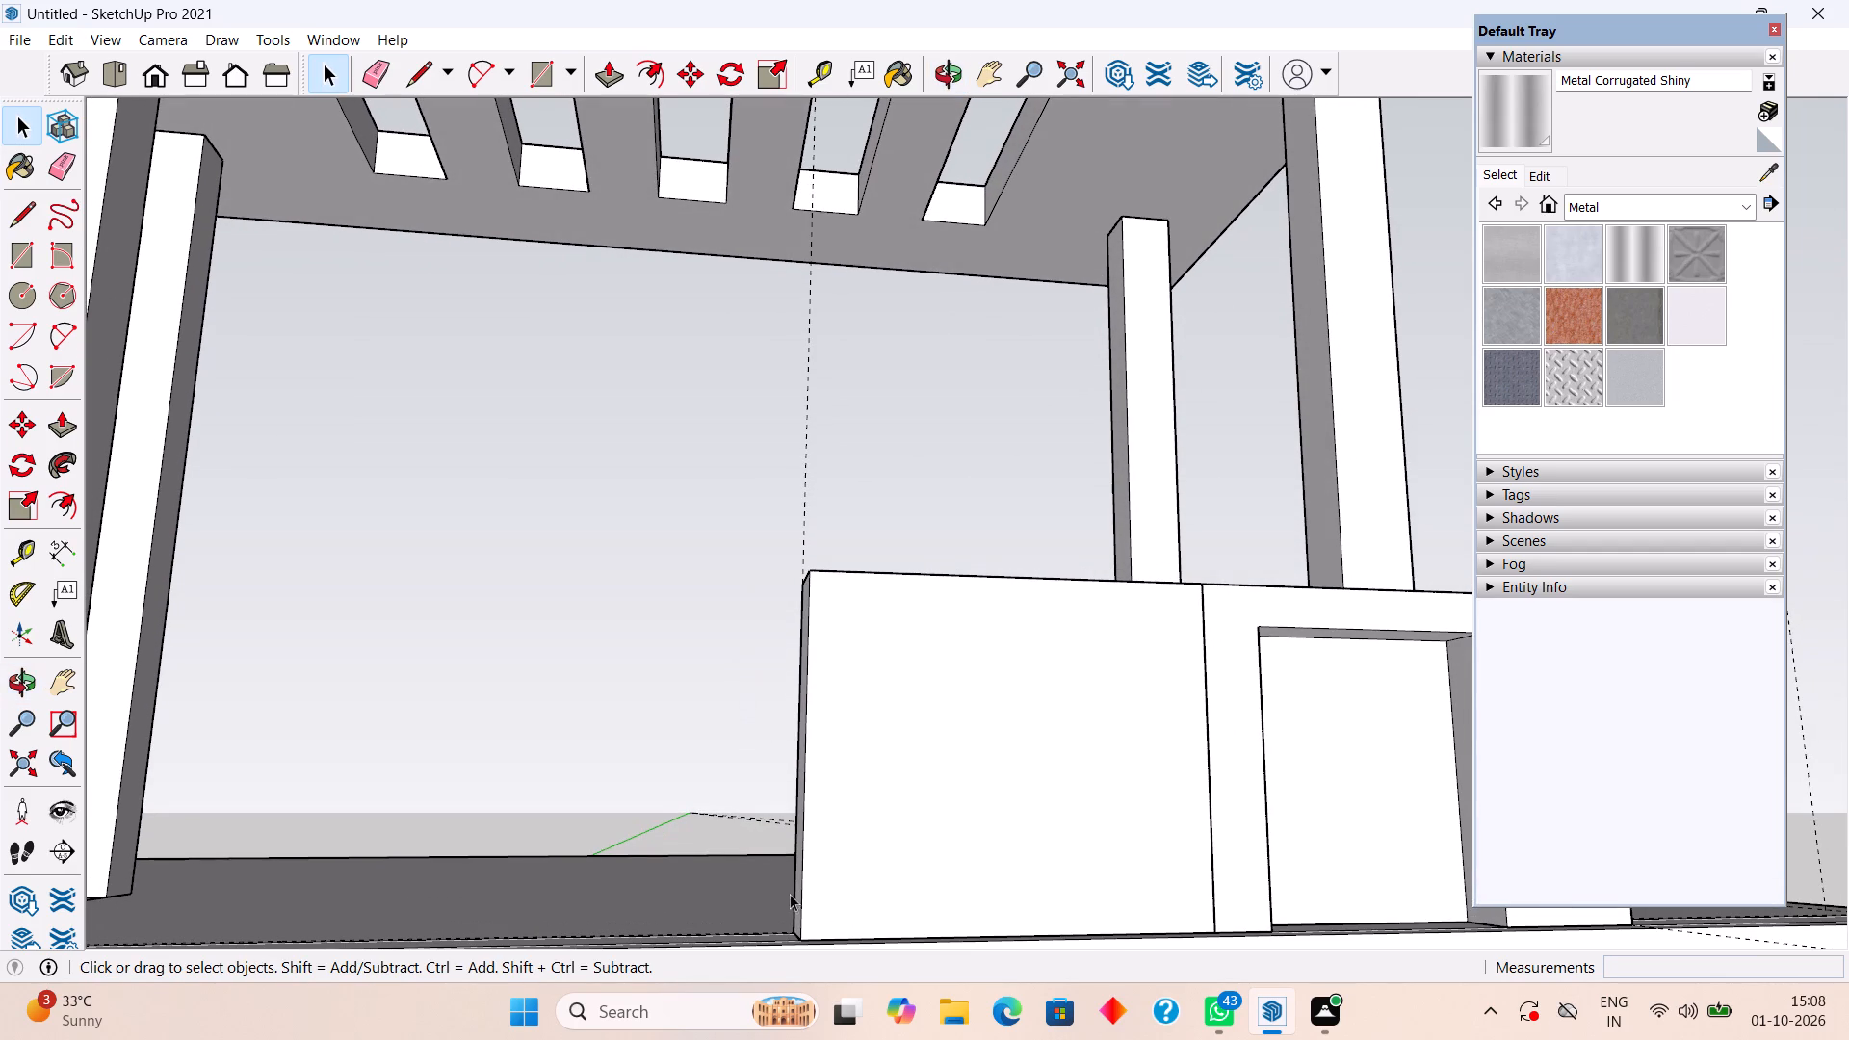
# Place a vertical guide 9" out from the solid parapet block's outer vertical edge, on the empty side.
pyautogui.moveTo(809, 844); pyautogui.dragTo(744, 858, button='middle')
pyautogui.press('t')
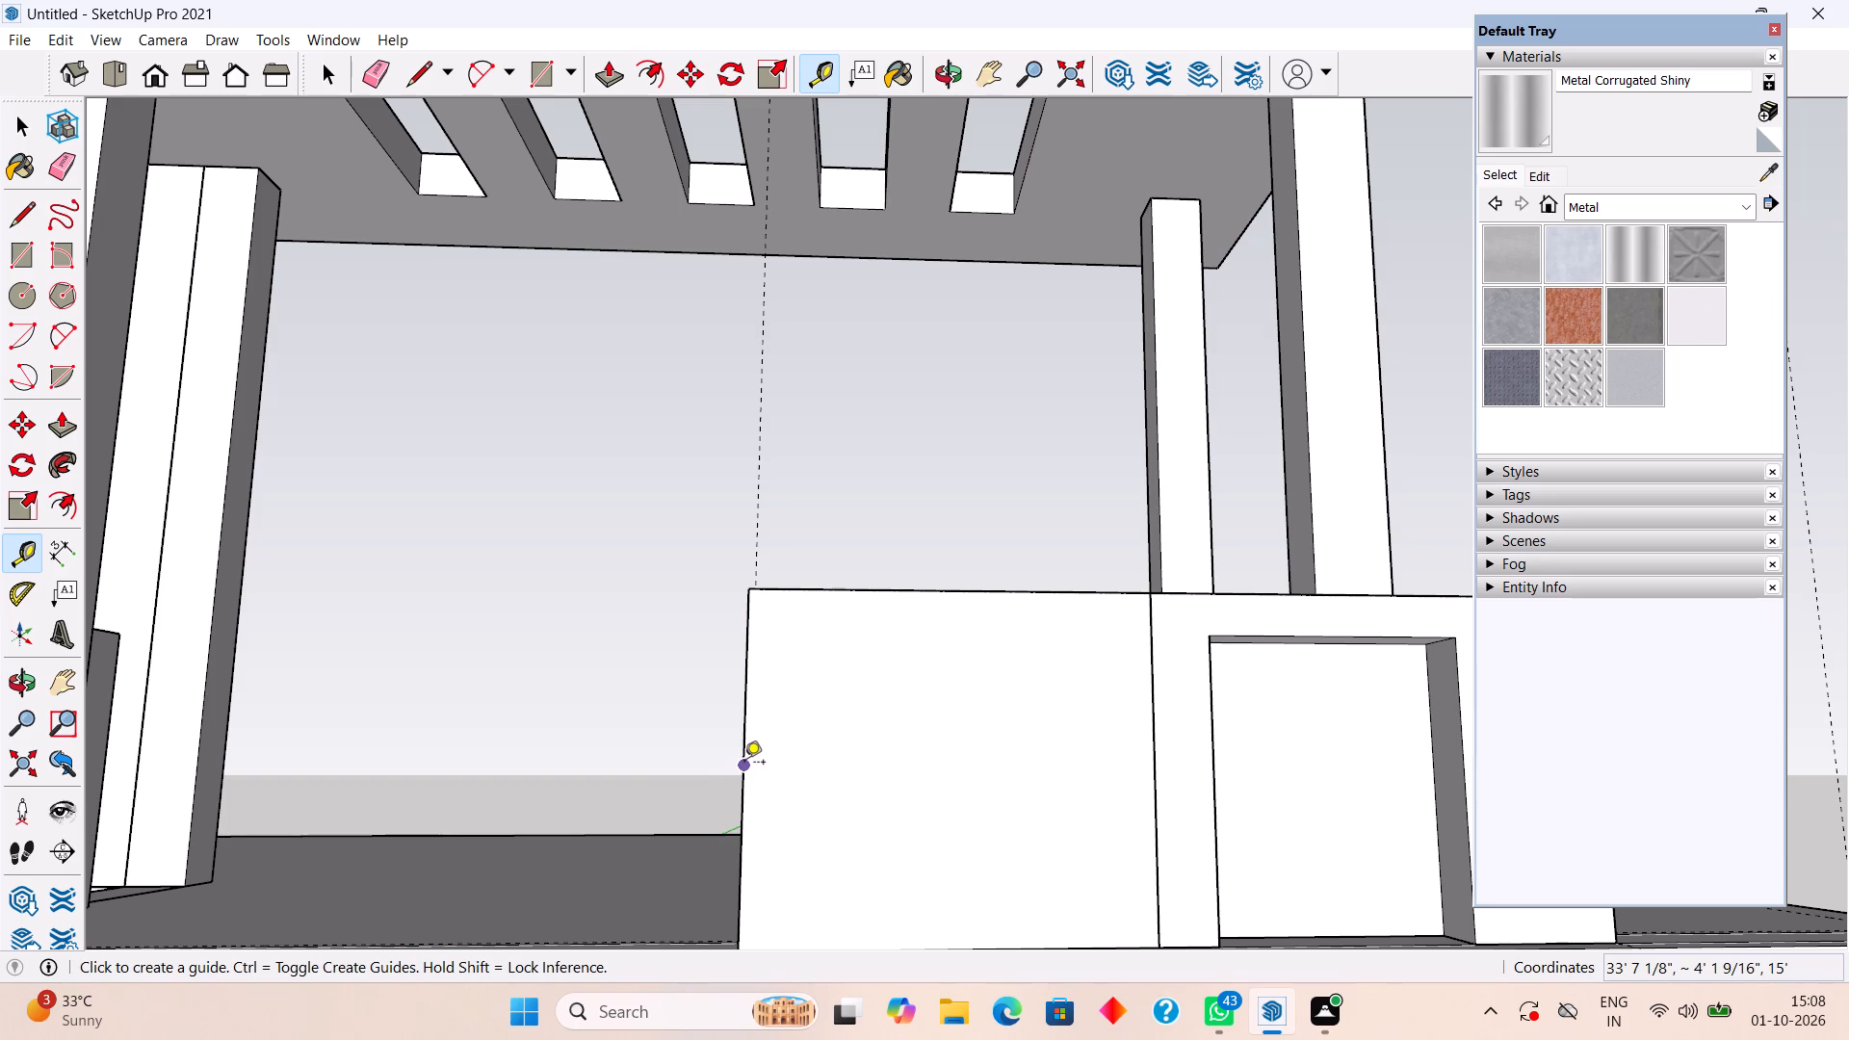
pyautogui.click(744, 764)
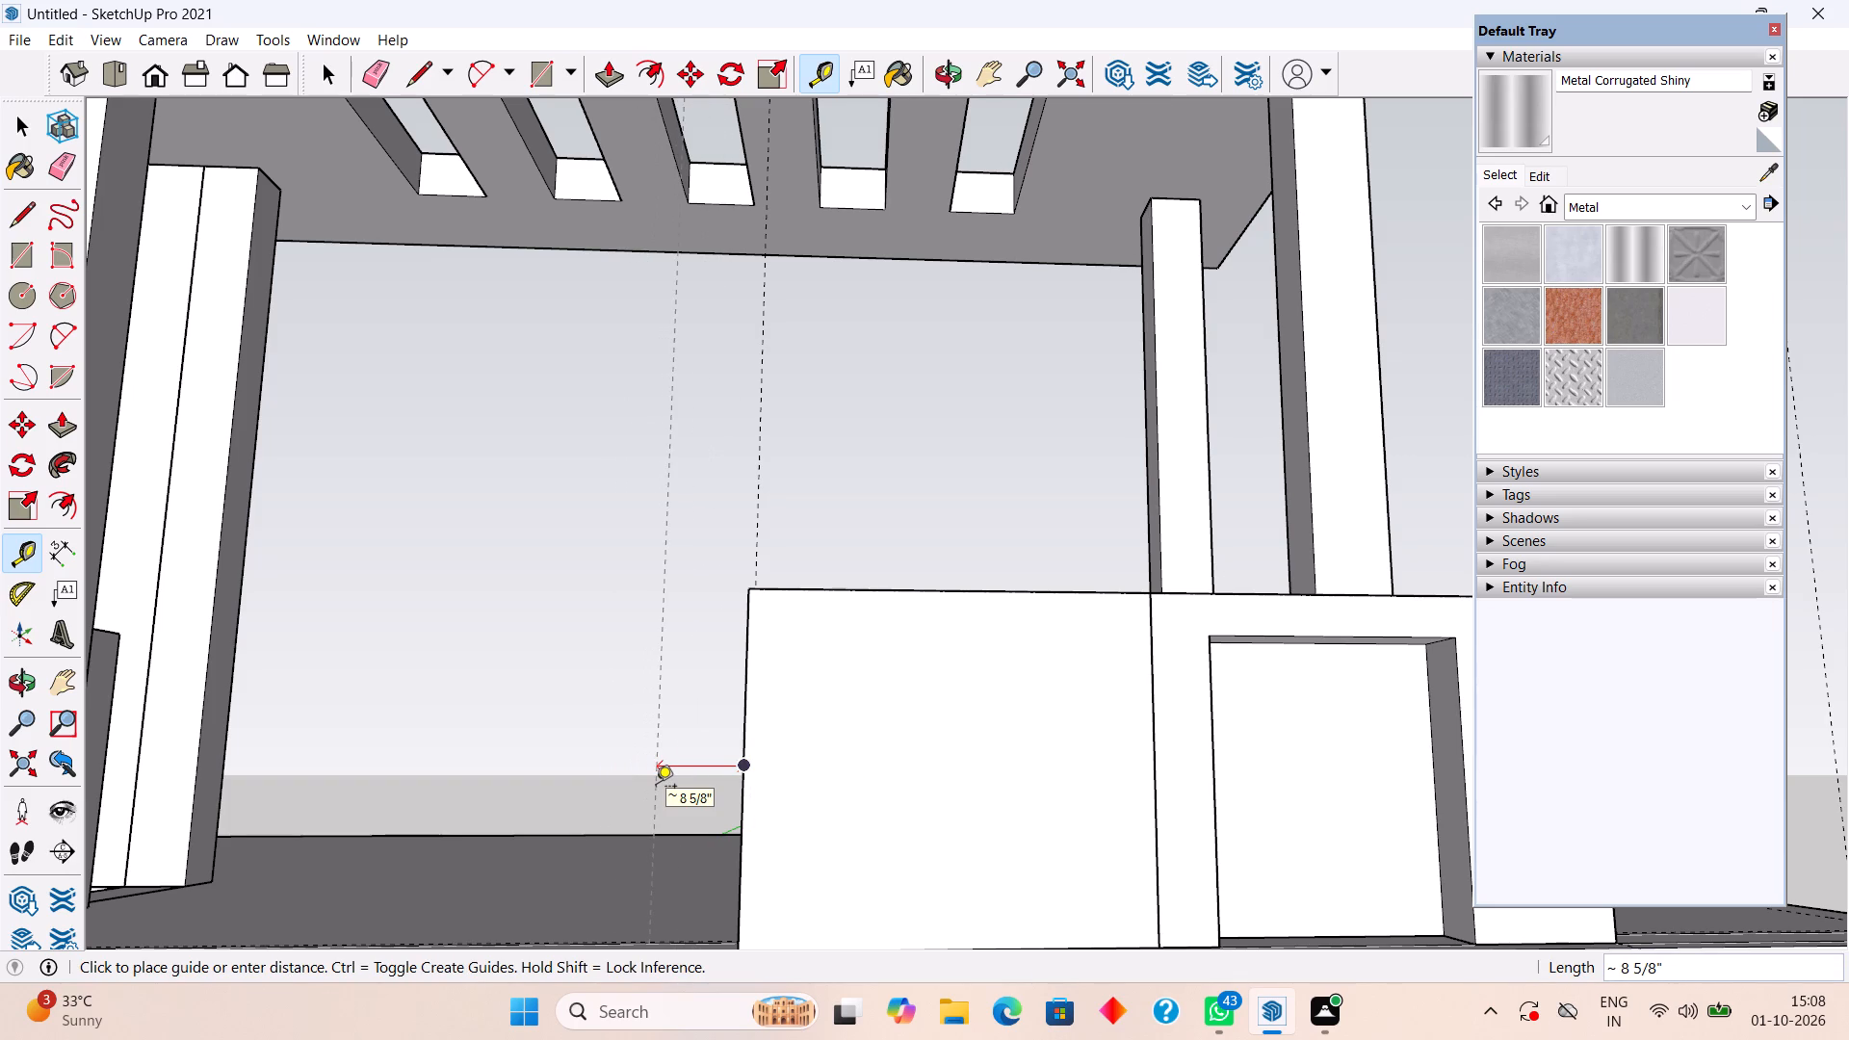
pyautogui.write('9"')
pyautogui.press('Return')
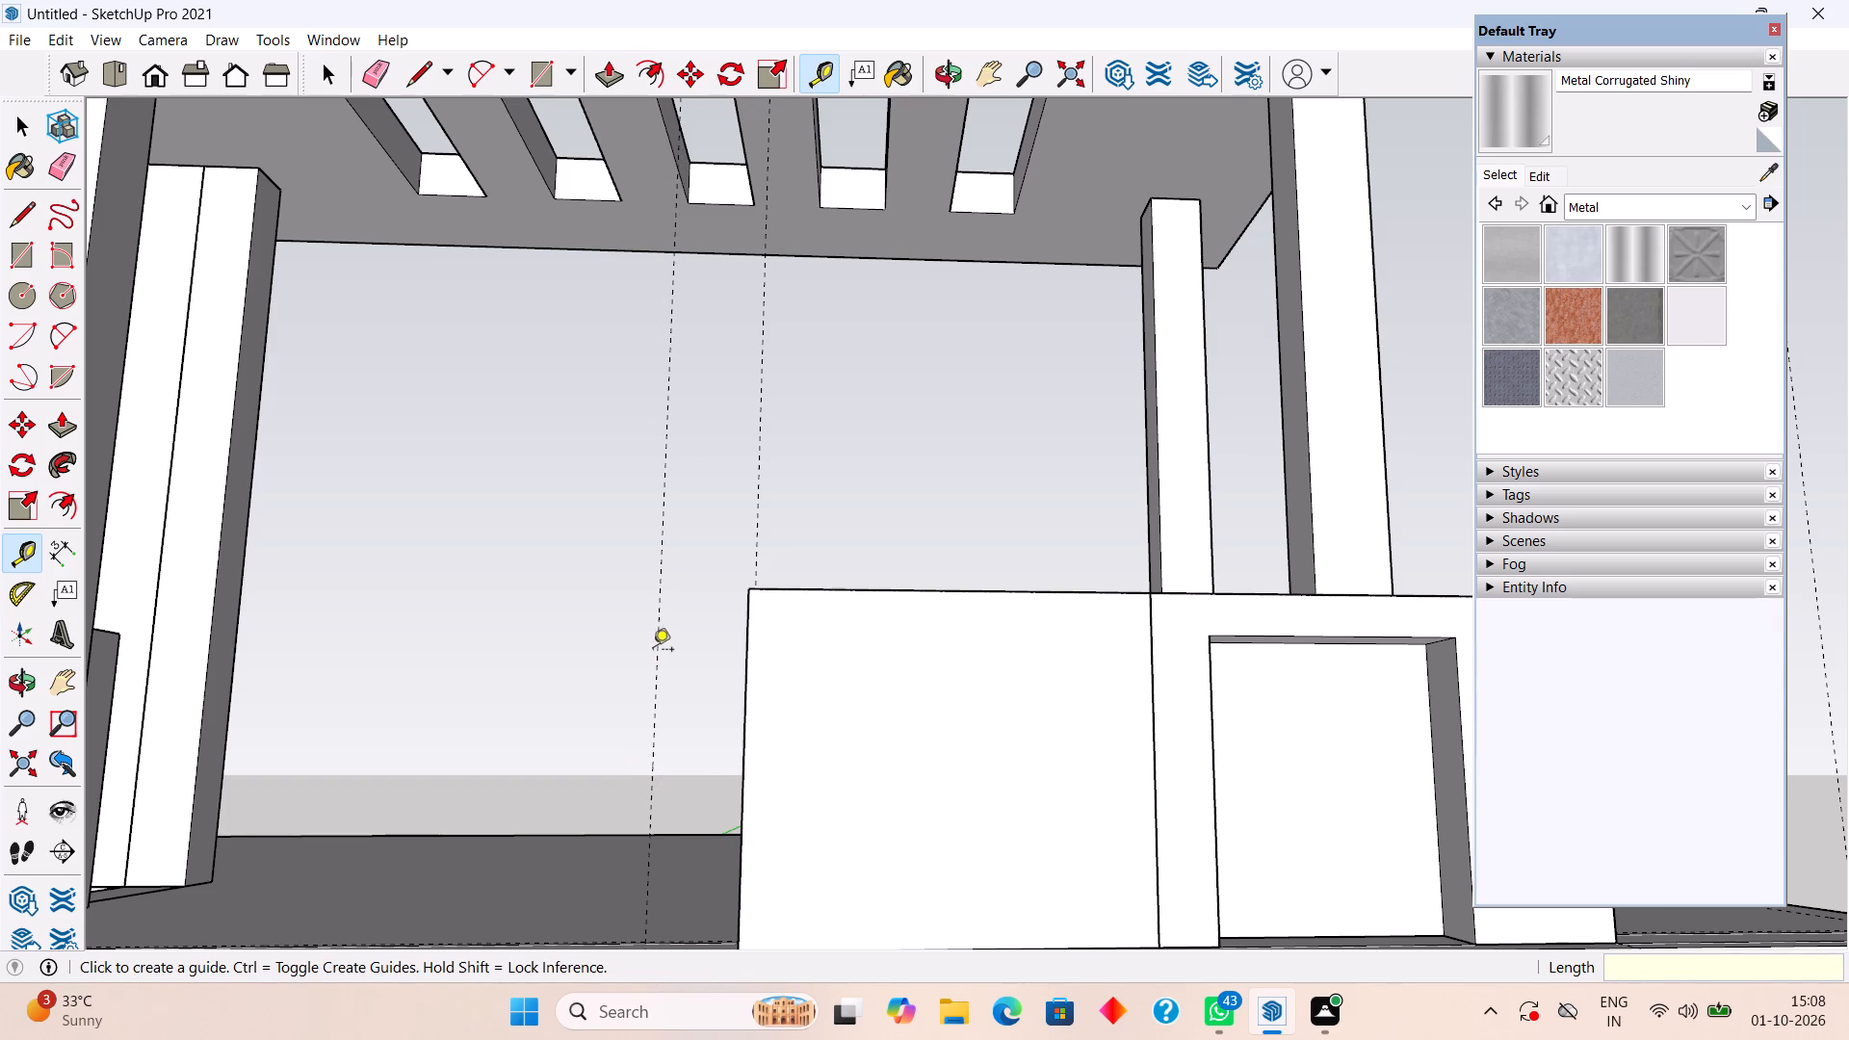
# Place a horizontal guide parallel to the slab edge, level with the solid parapet block's top corner.
pyautogui.scroll(-3, 733, 879)
pyautogui.scroll(8, 703, 945)
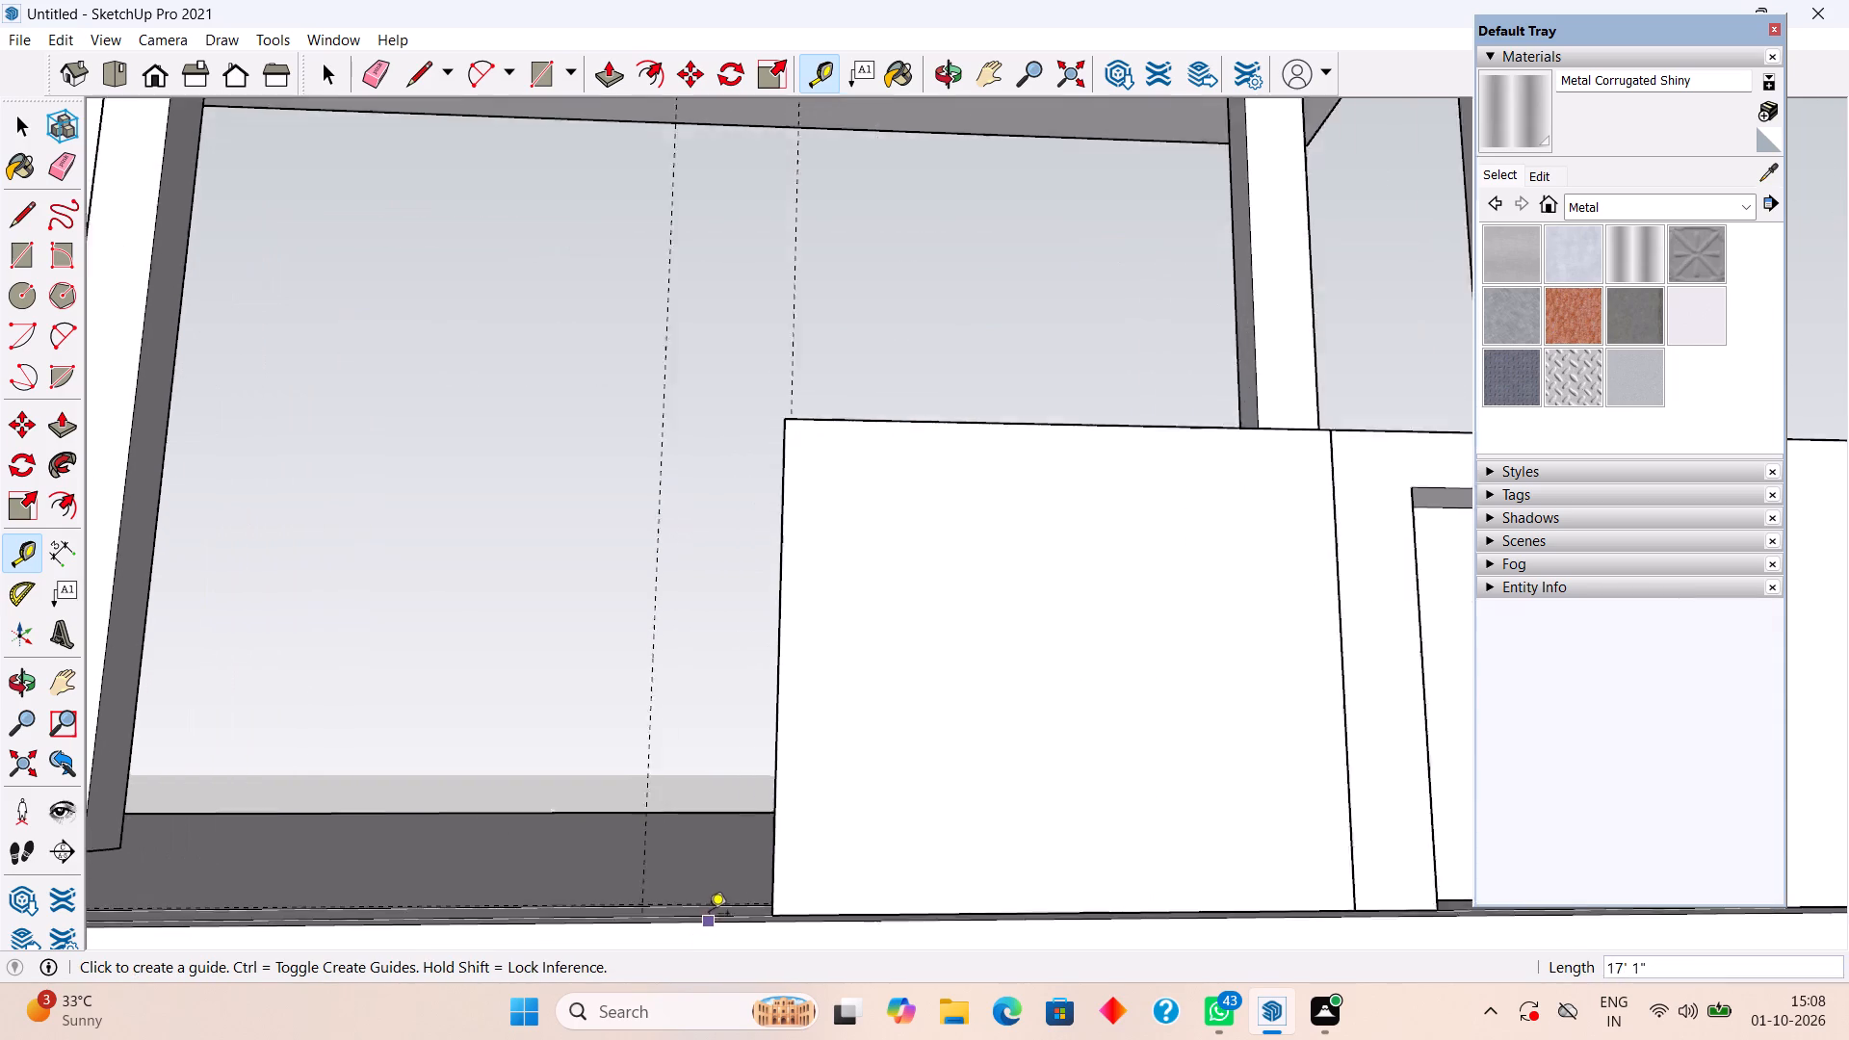
pyautogui.scroll(10, 709, 915)
pyautogui.moveTo(683, 896); pyautogui.dragTo(690, 933, button='middle')
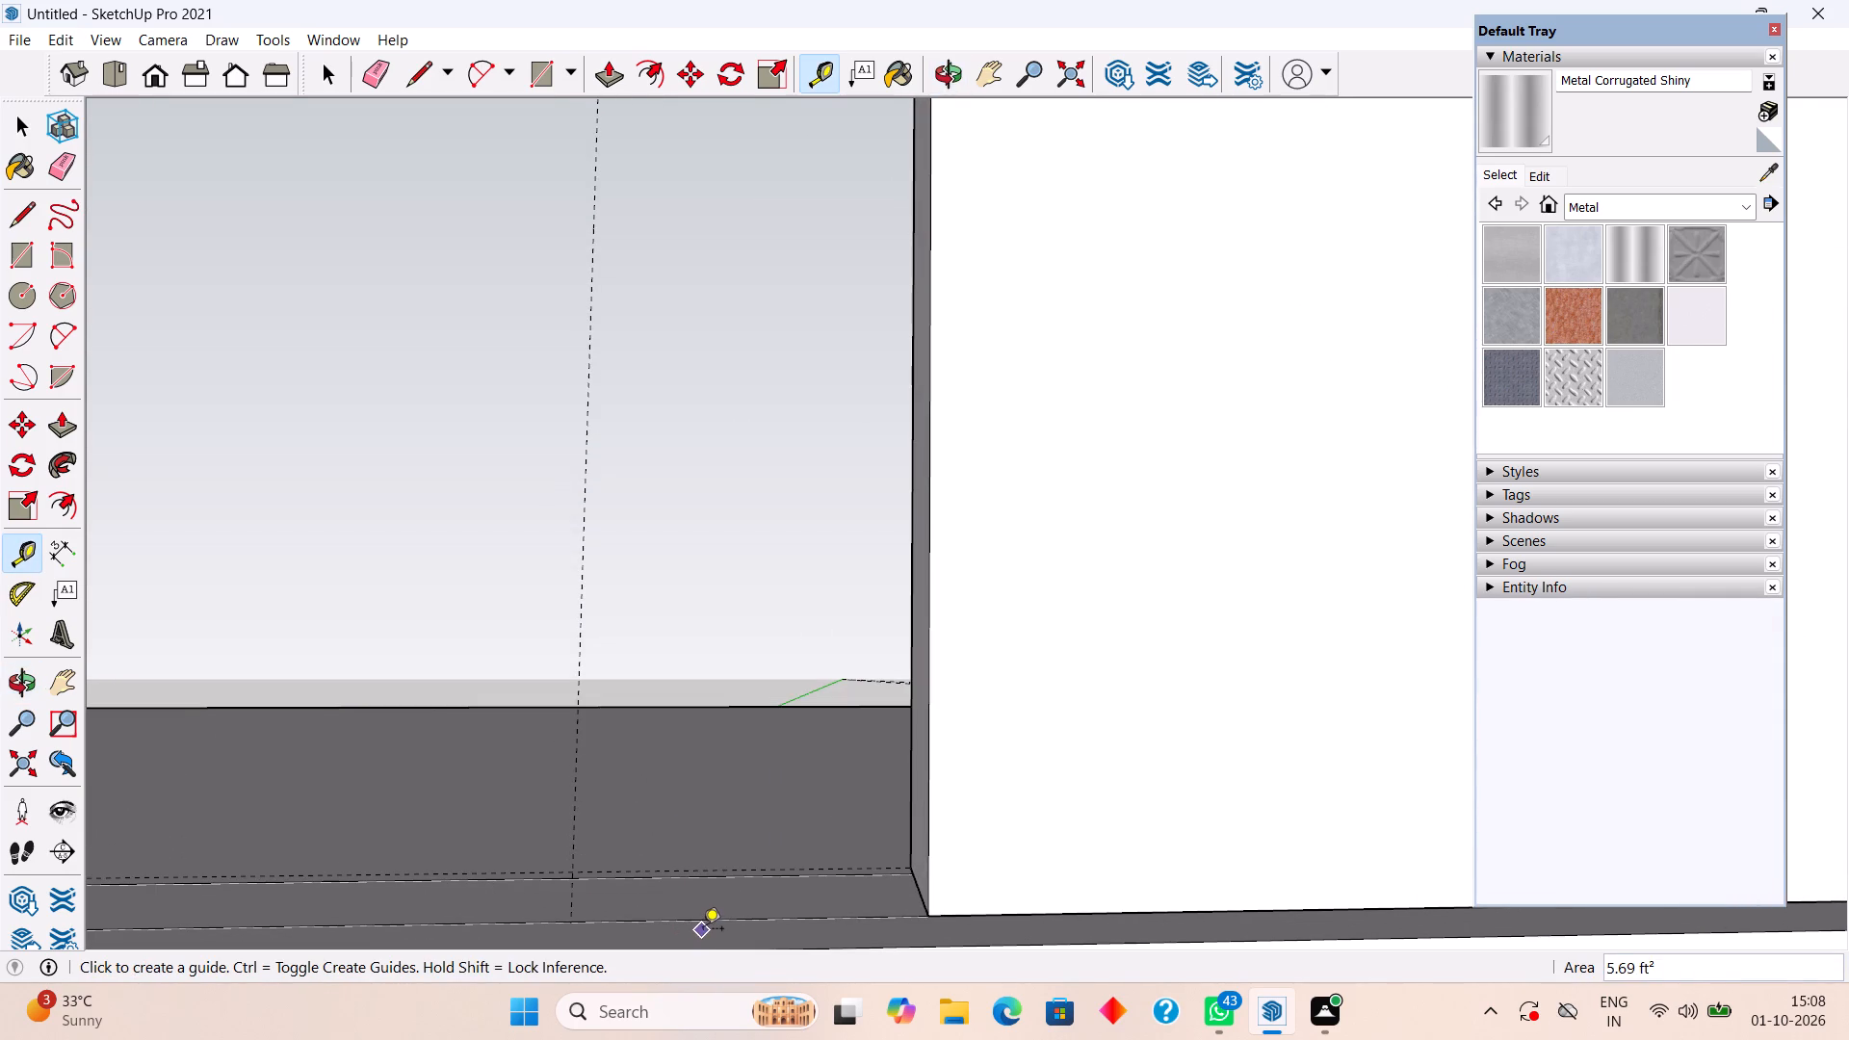
pyautogui.click(707, 922)
pyautogui.scroll(-8, 692, 803)
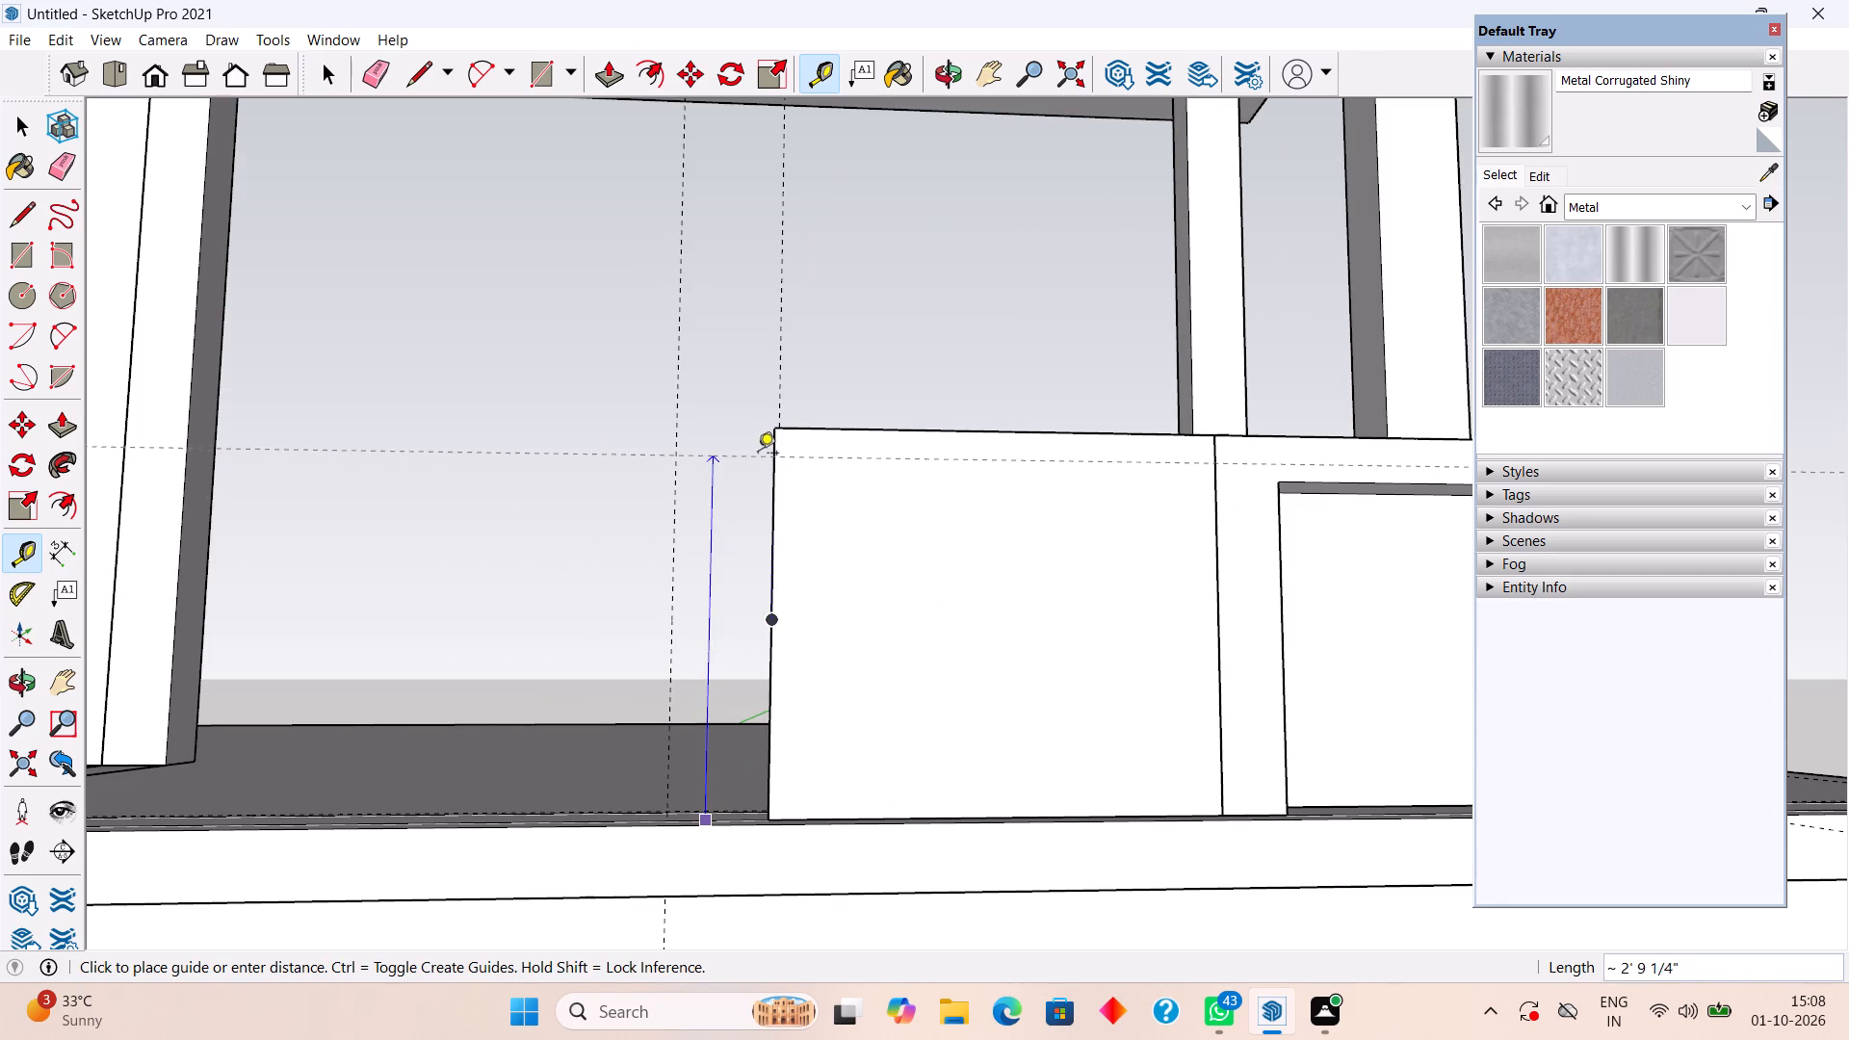
pyautogui.click(770, 433)
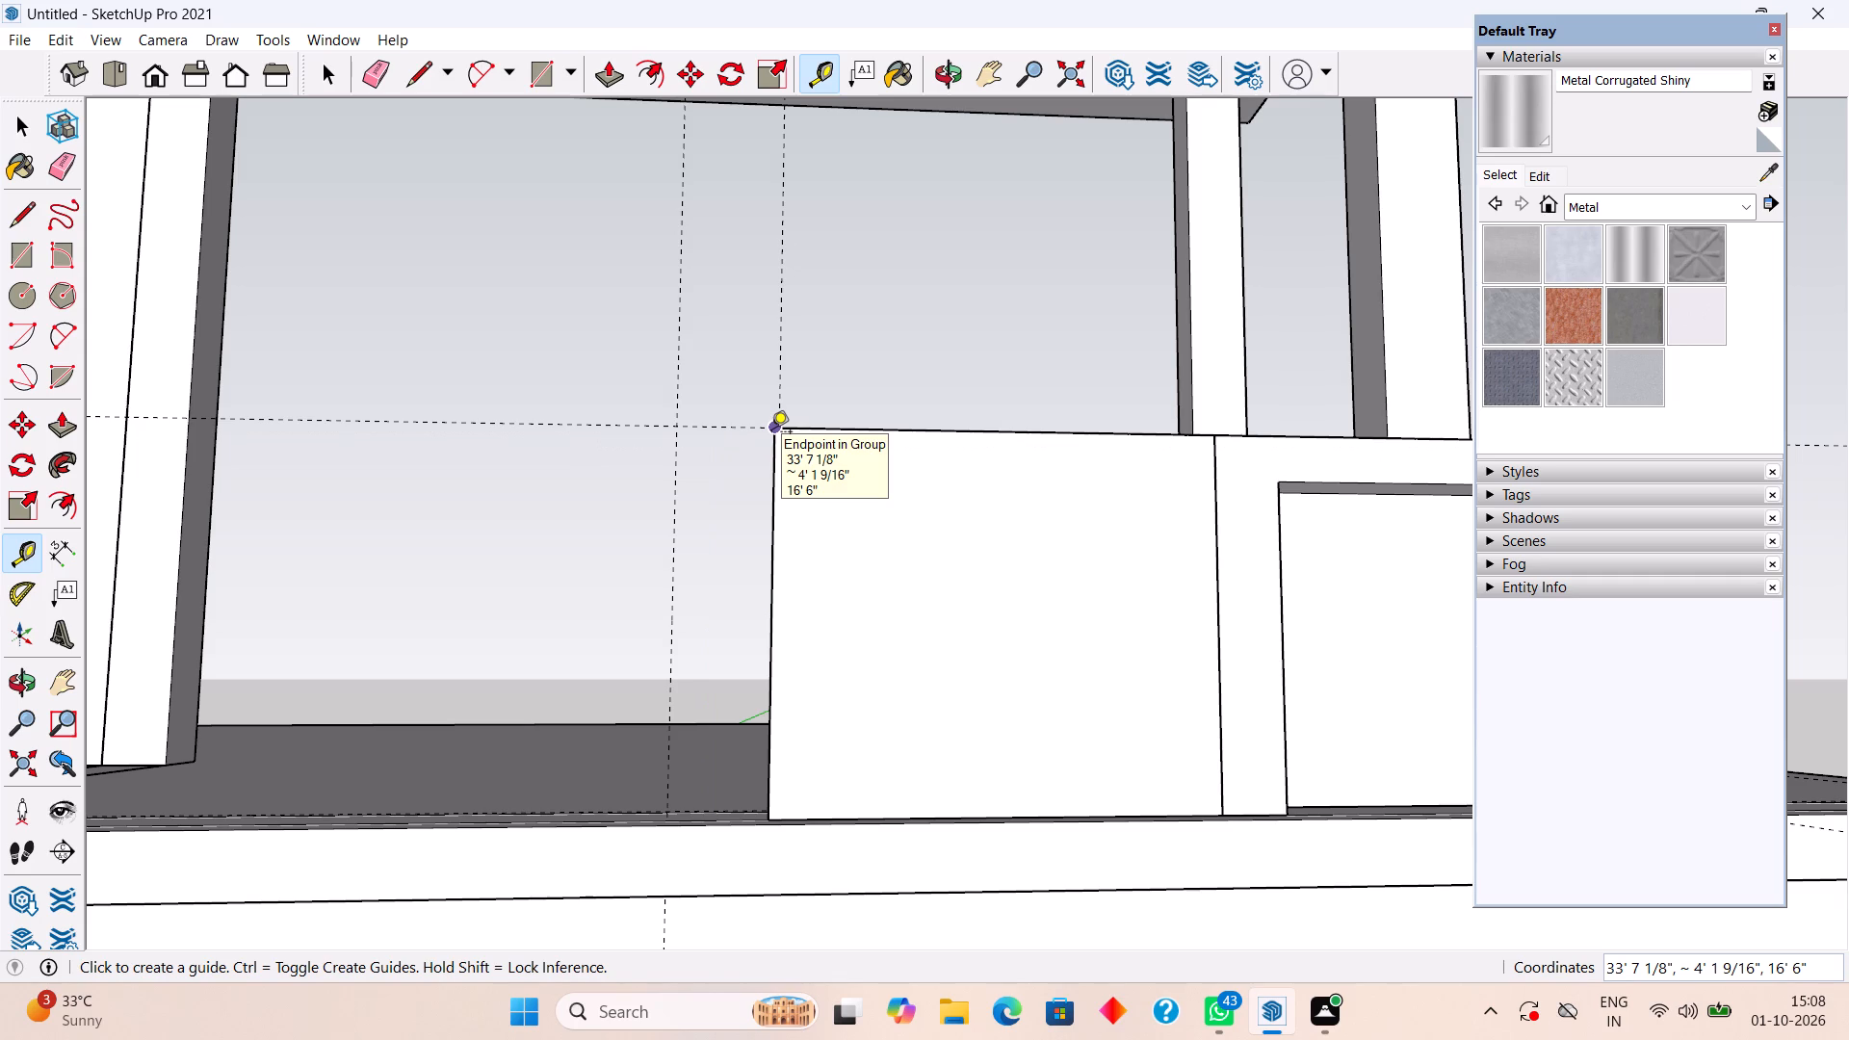
pyautogui.click(736, 428)
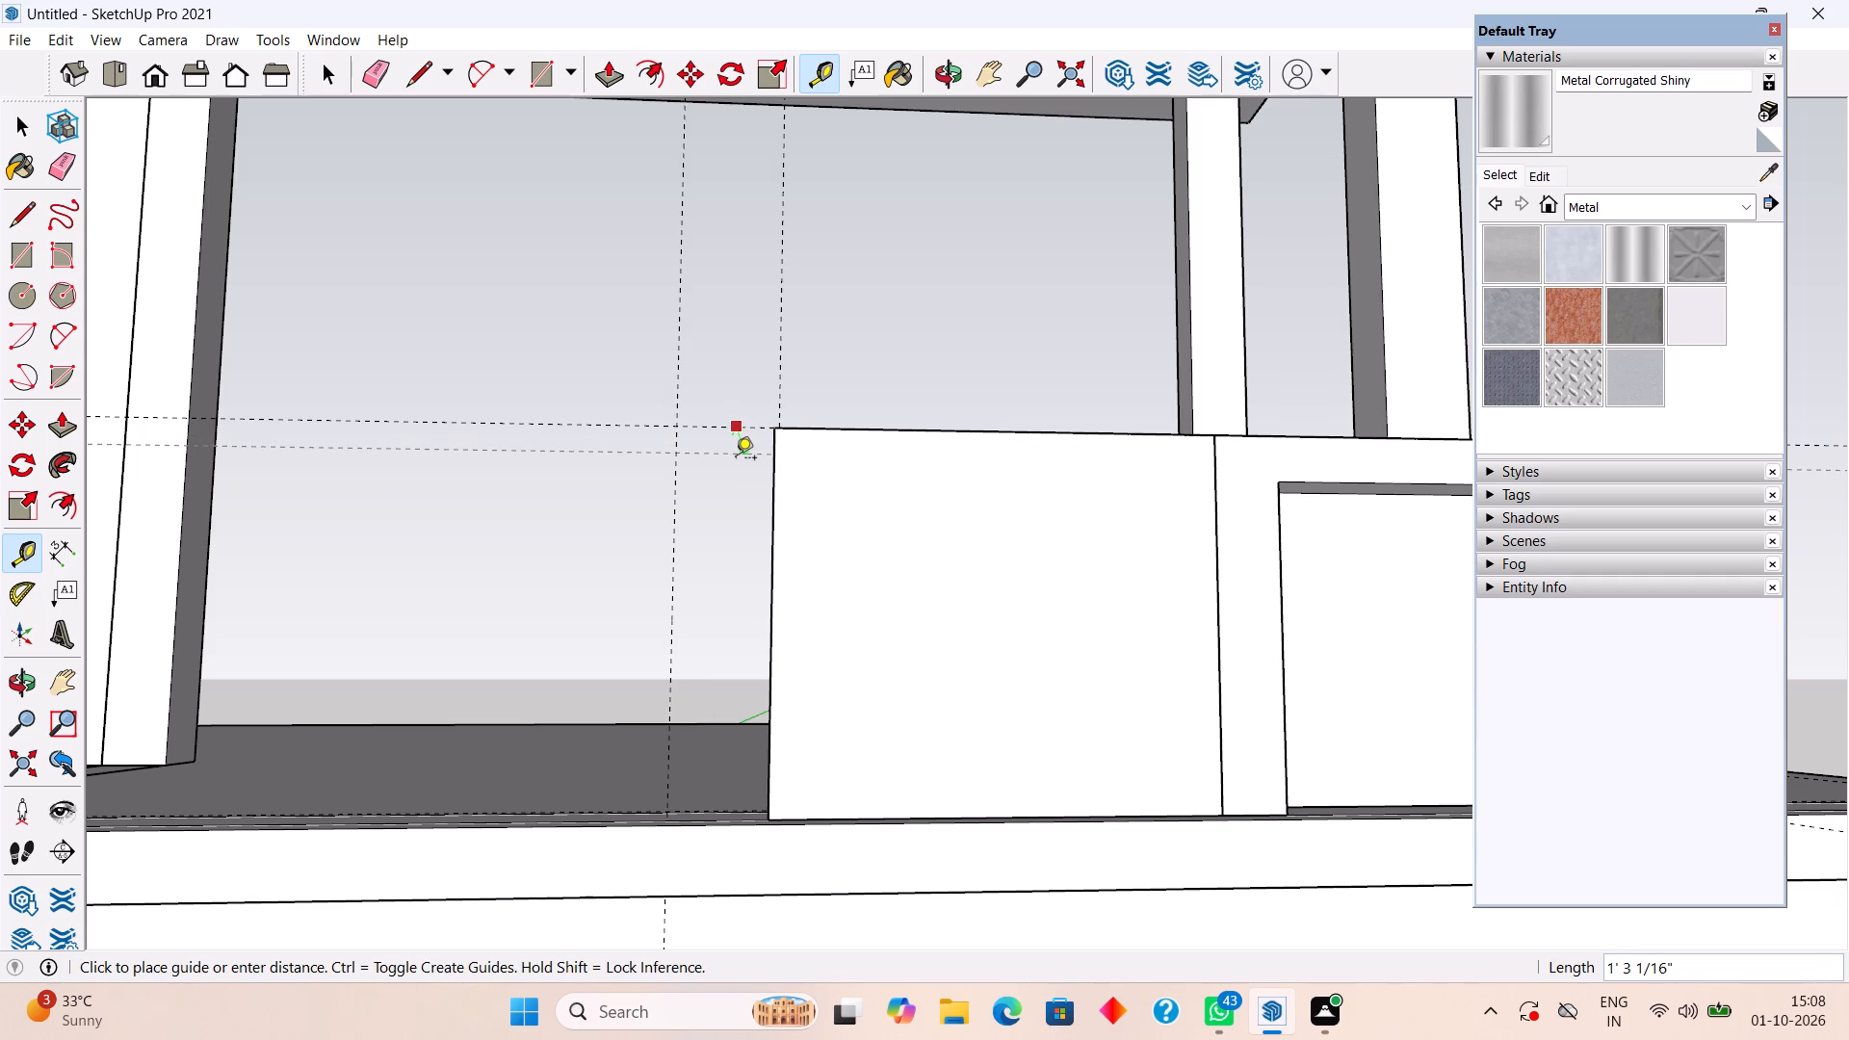
pyautogui.press('space')
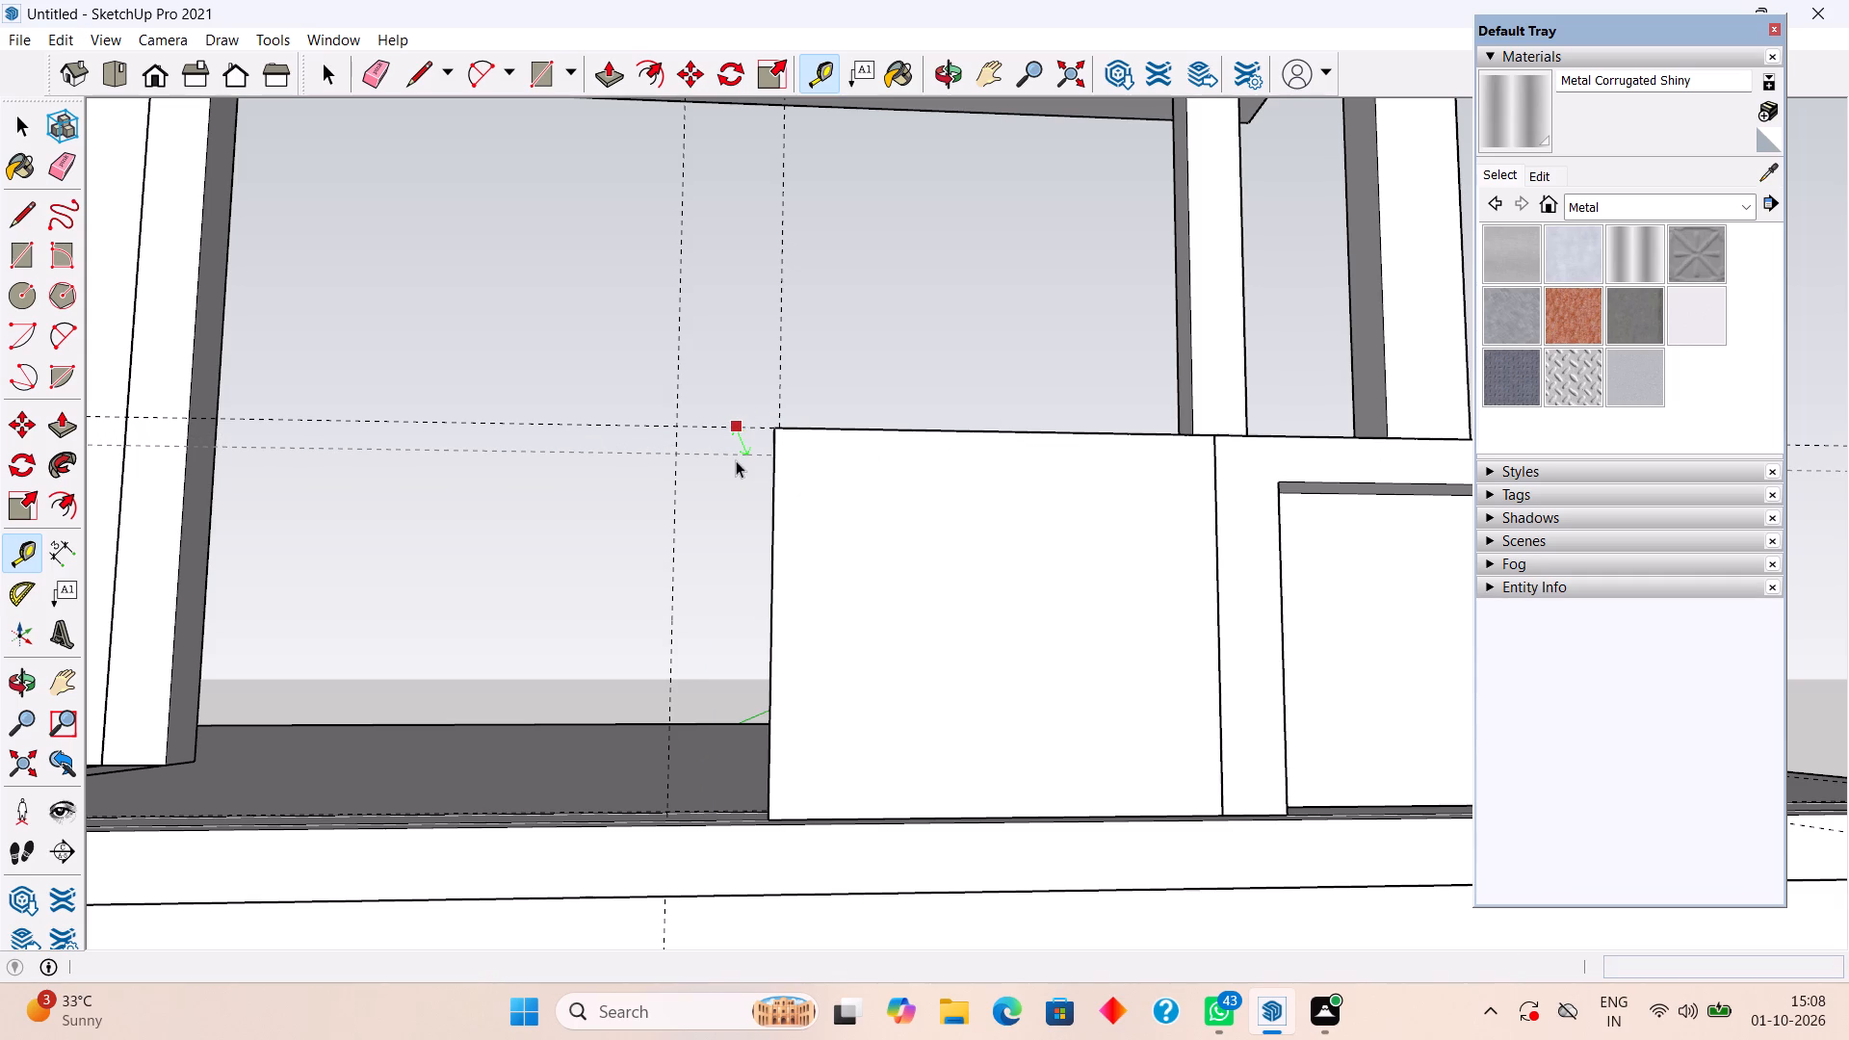
# Draw an outward arc with a bulge of about 1 1/4" from the parapet block's top corner to the 9" vertical guide.
pyautogui.press('a')
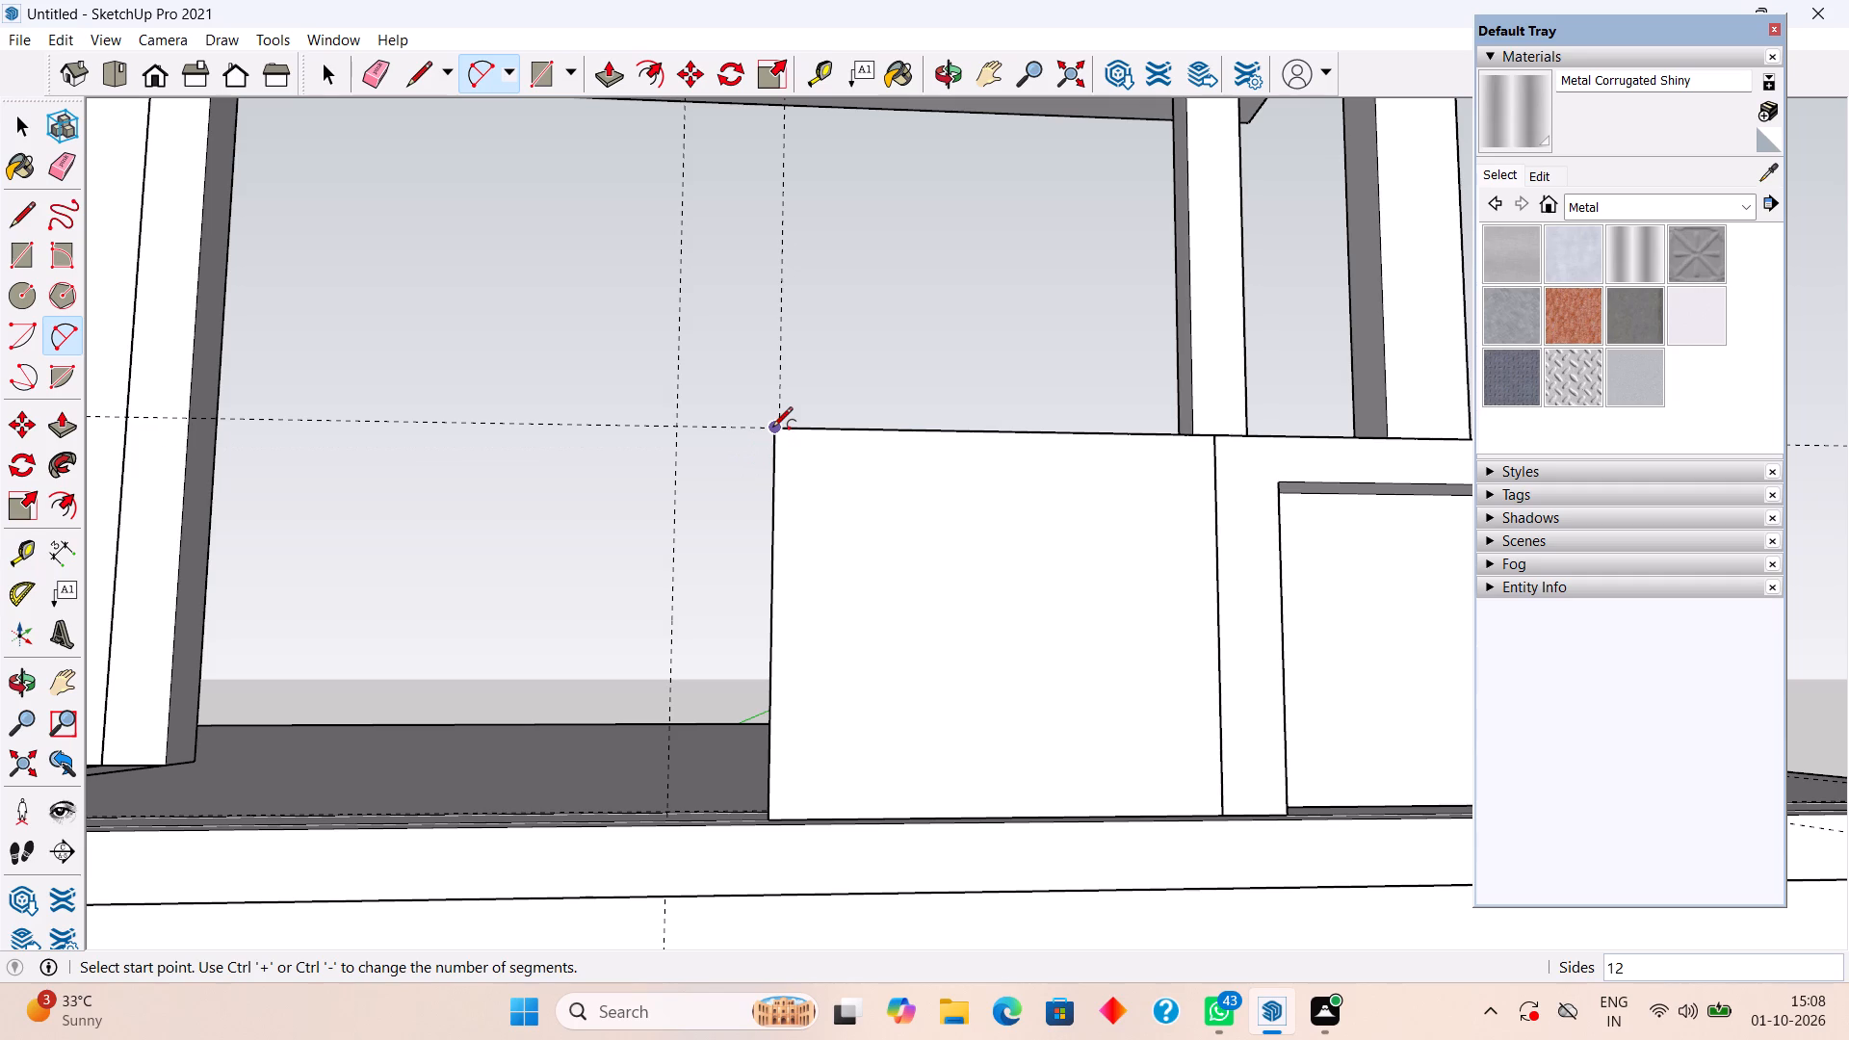
pyautogui.click(772, 429)
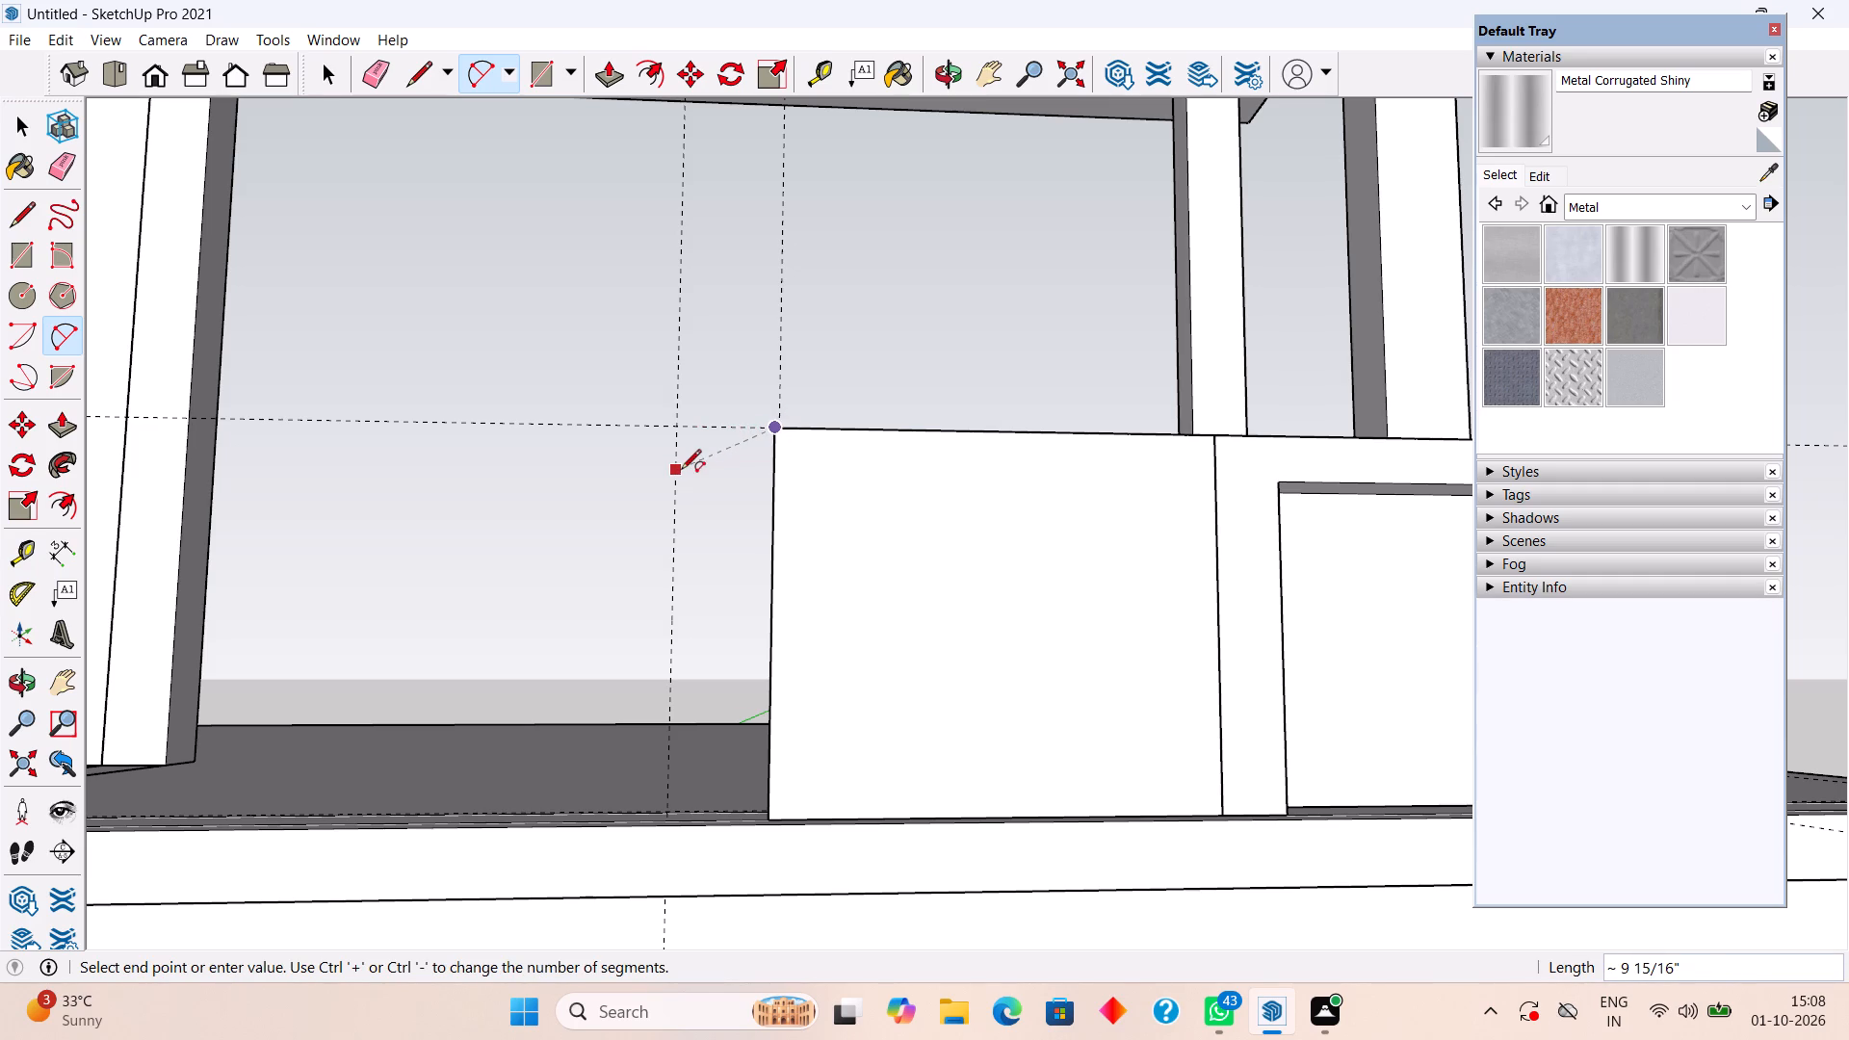
pyautogui.click(681, 472)
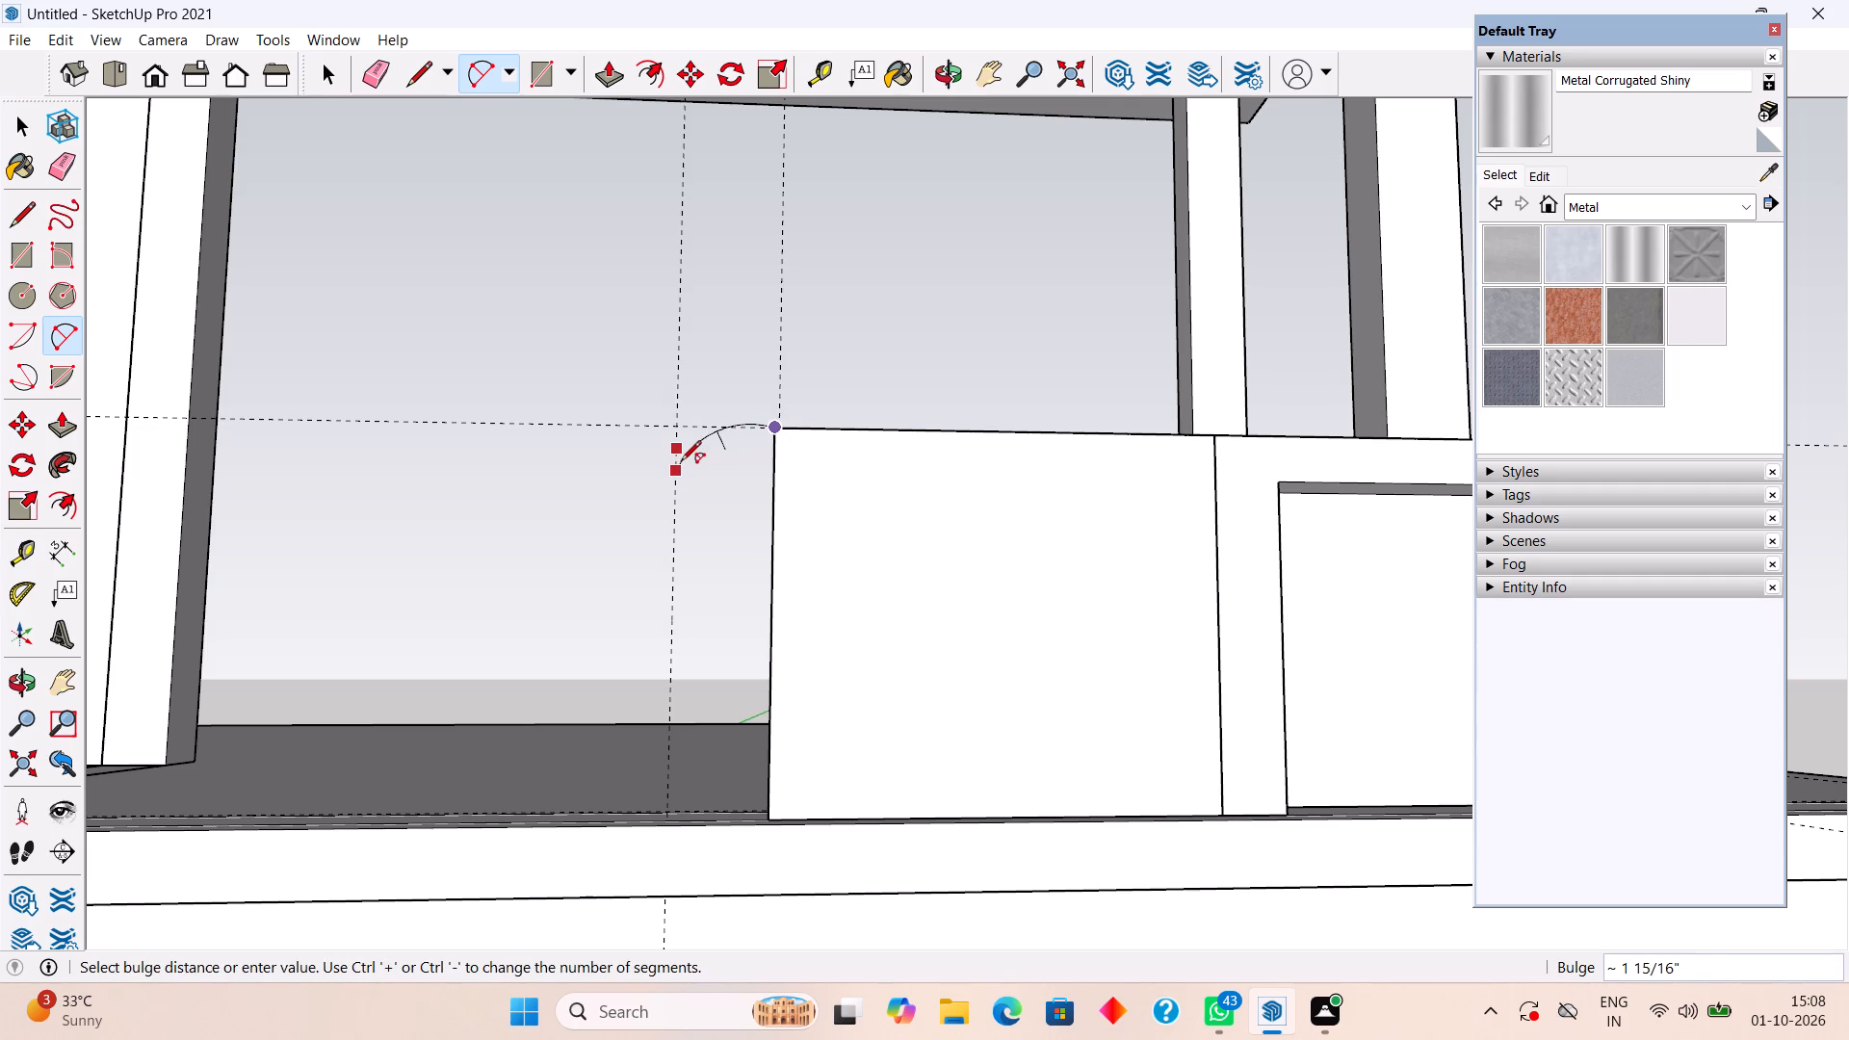
pyautogui.scroll(4, 681, 465)
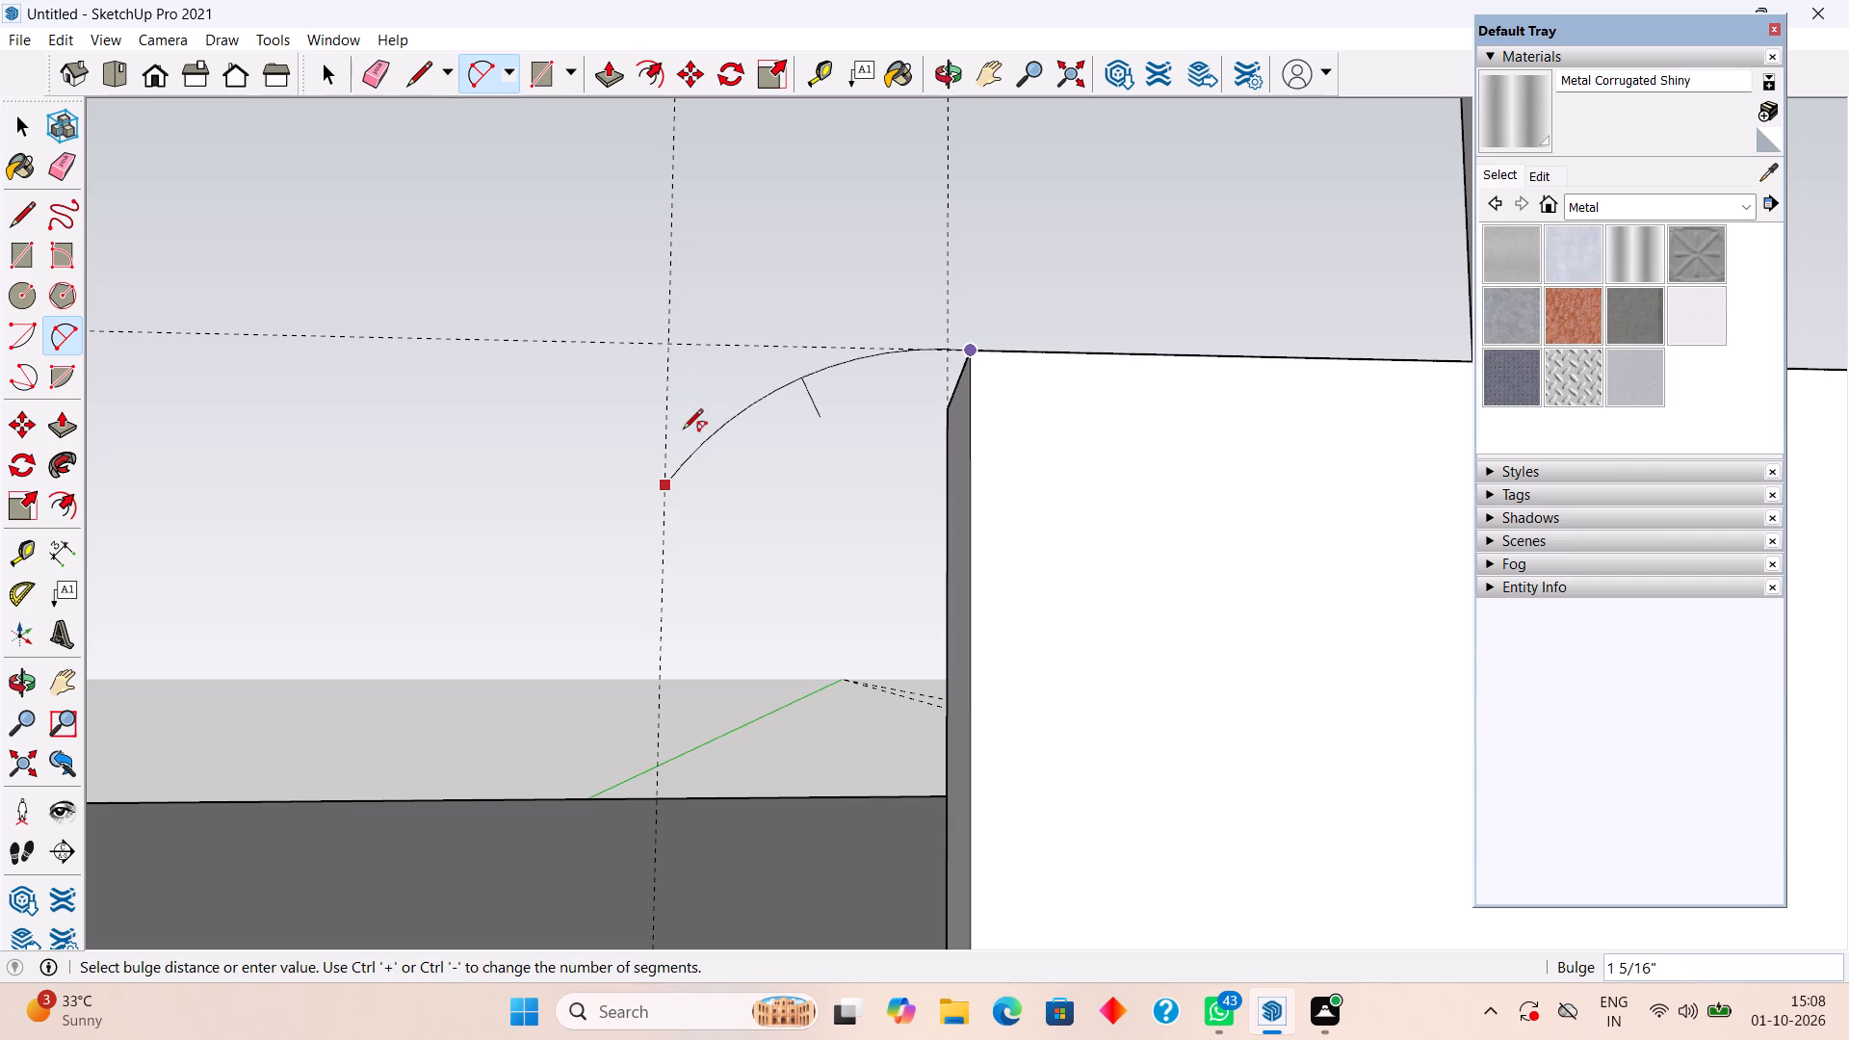
pyautogui.click(685, 431)
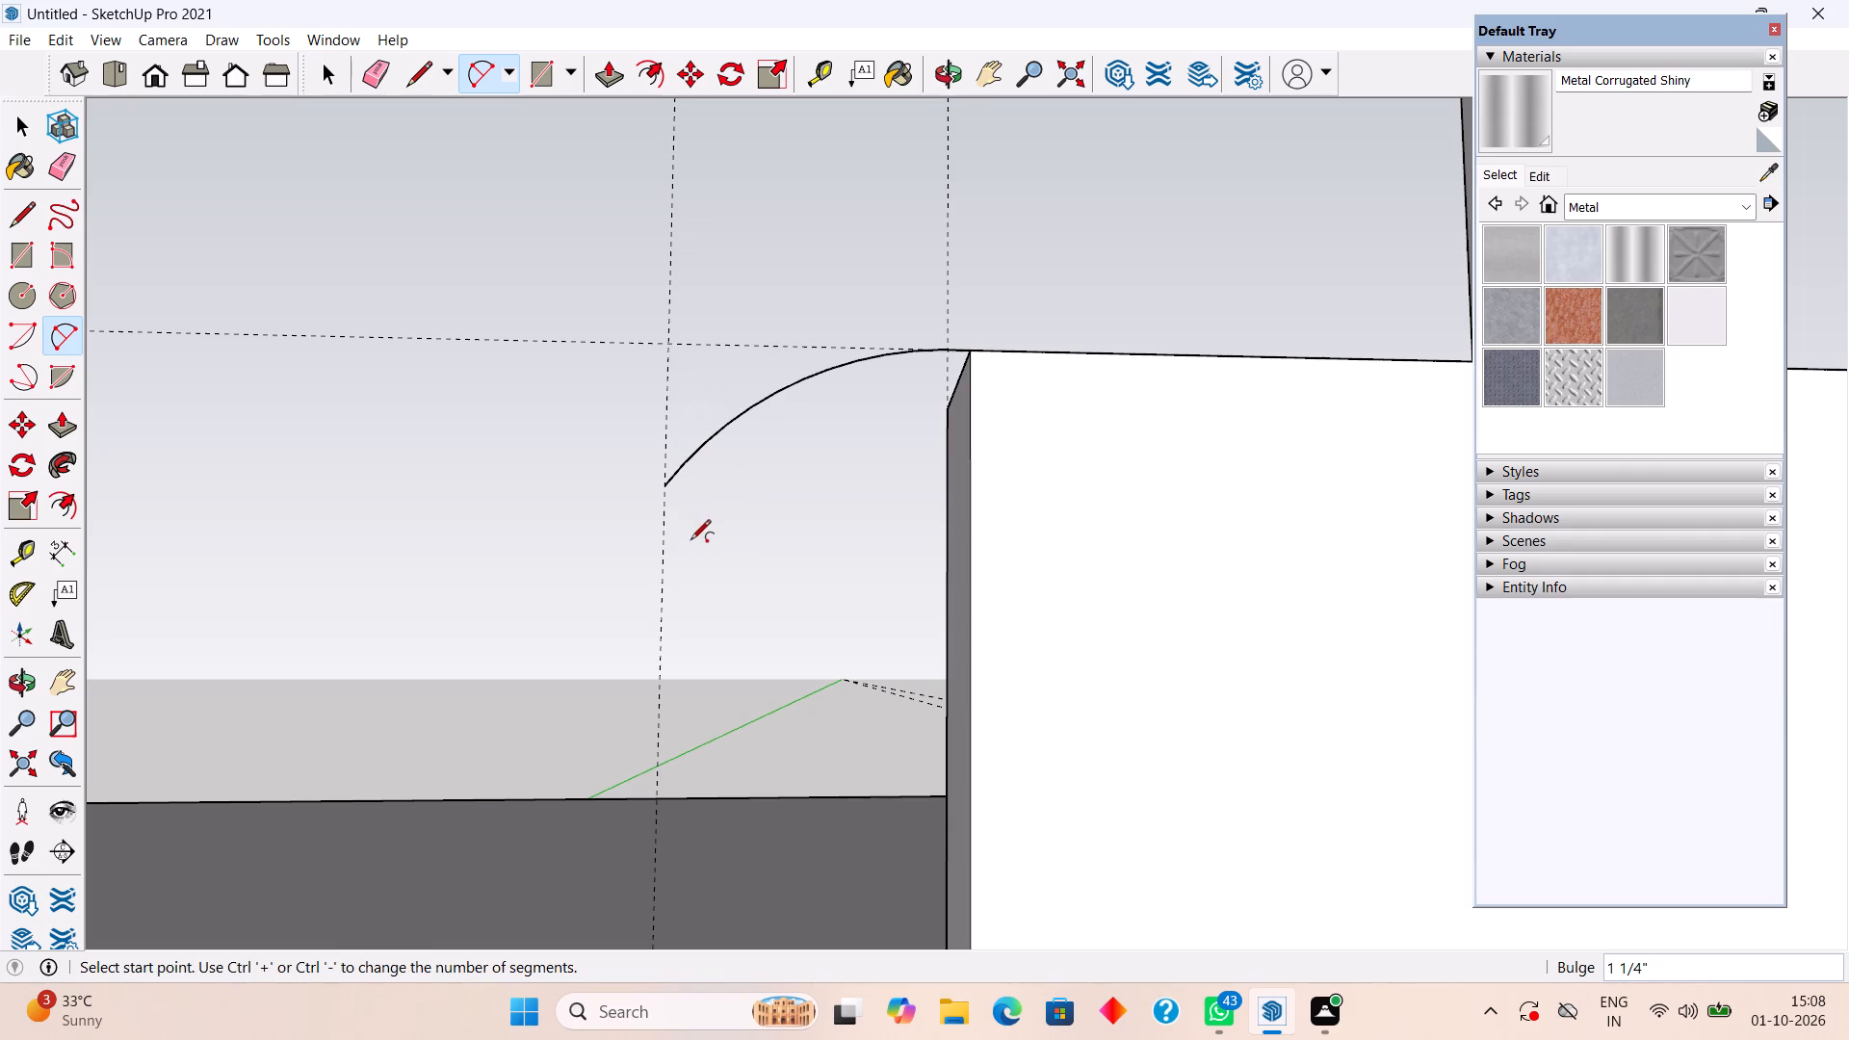
pyautogui.moveTo(690, 554); pyautogui.dragTo(860, 546, button='middle')
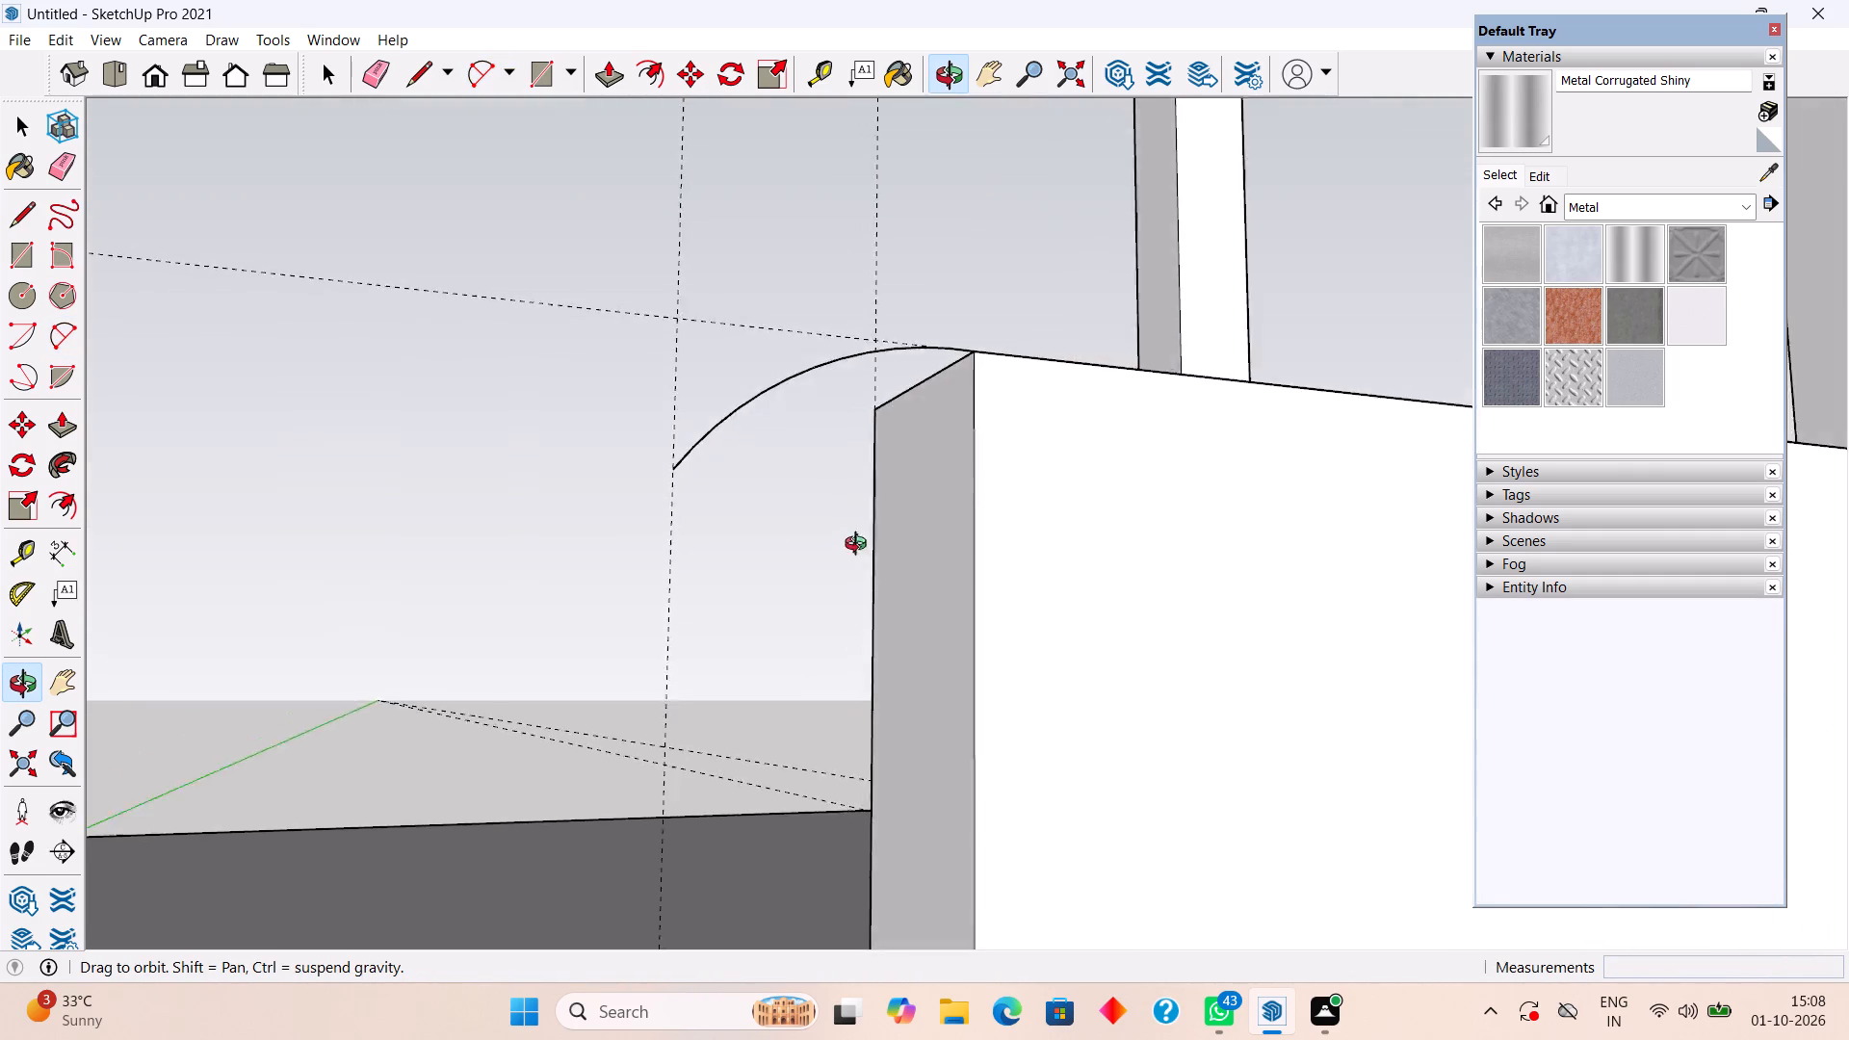
pyautogui.moveTo(860, 546); pyautogui.dragTo(841, 543, button='middle')
pyautogui.scroll(-7, 835, 542)
pyautogui.press('space')
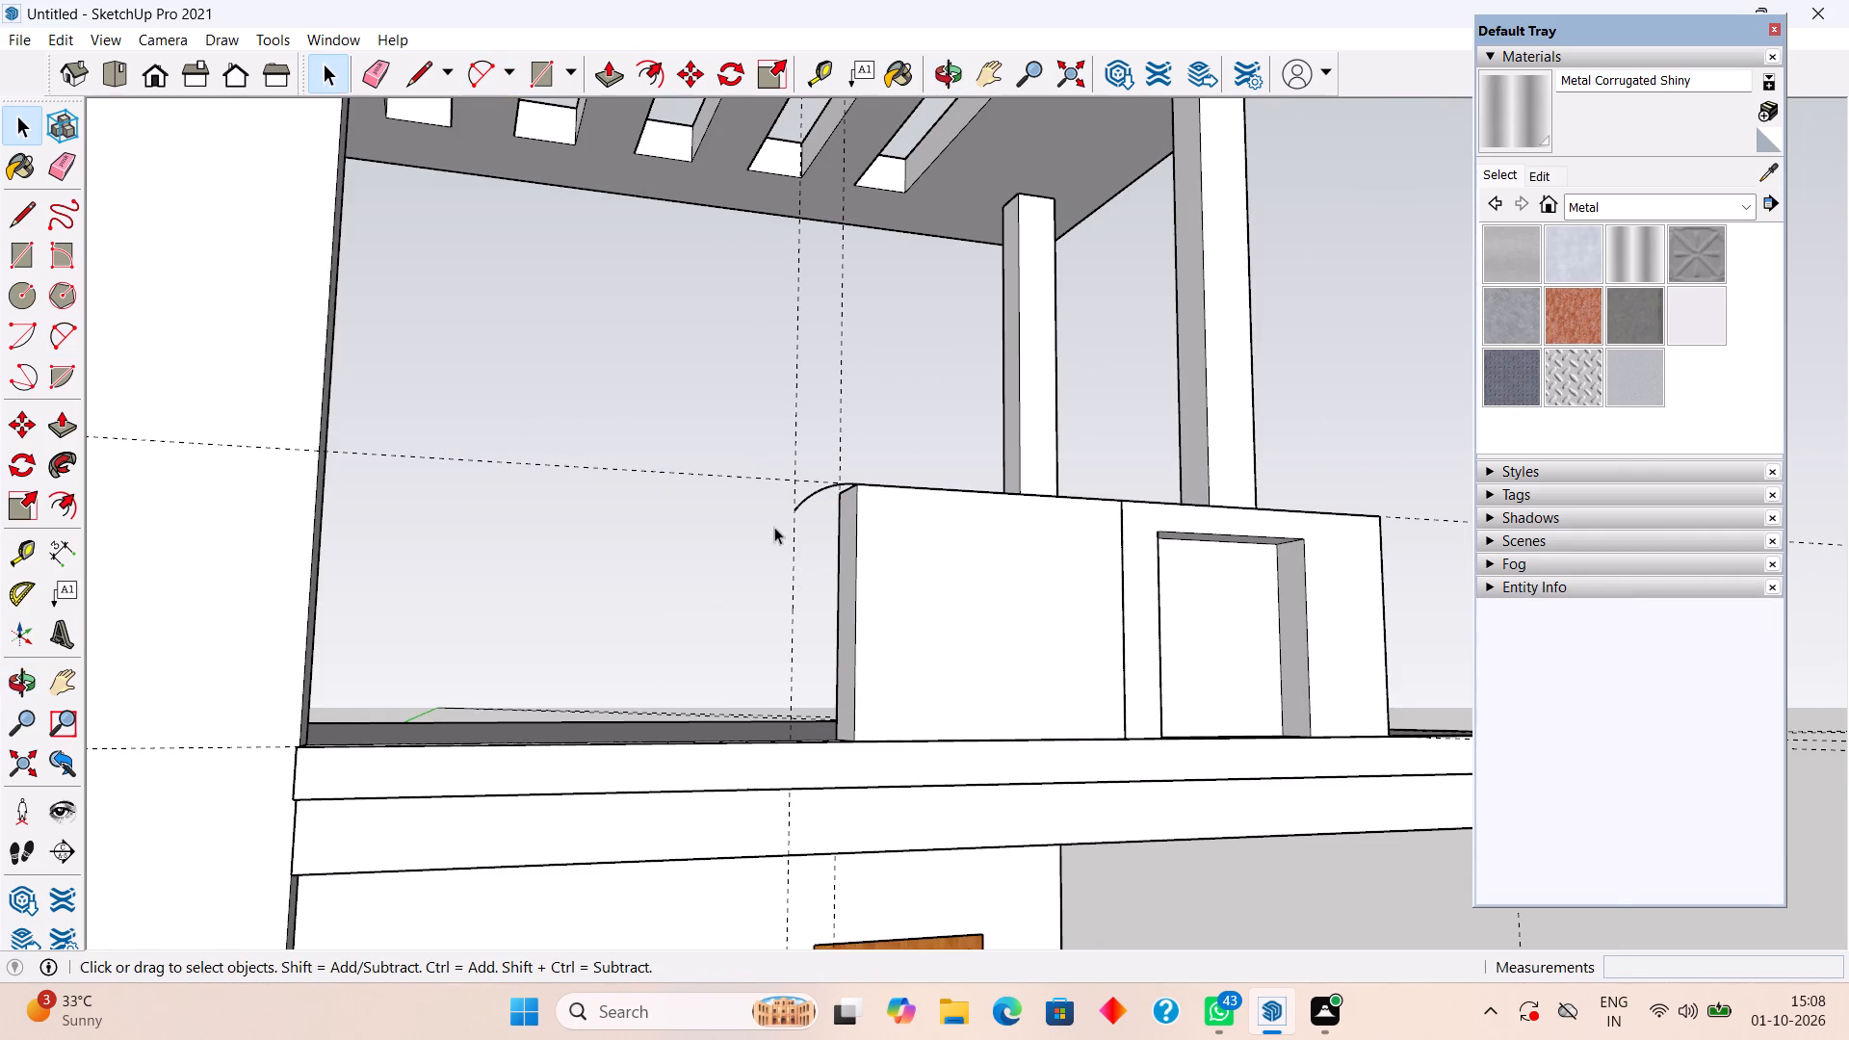
# Draw a sloping line about 3' 4 3/4" long from the arc's lower end down to the porch slab's edge line.
pyautogui.scroll(3, 774, 527)
pyautogui.press('l')
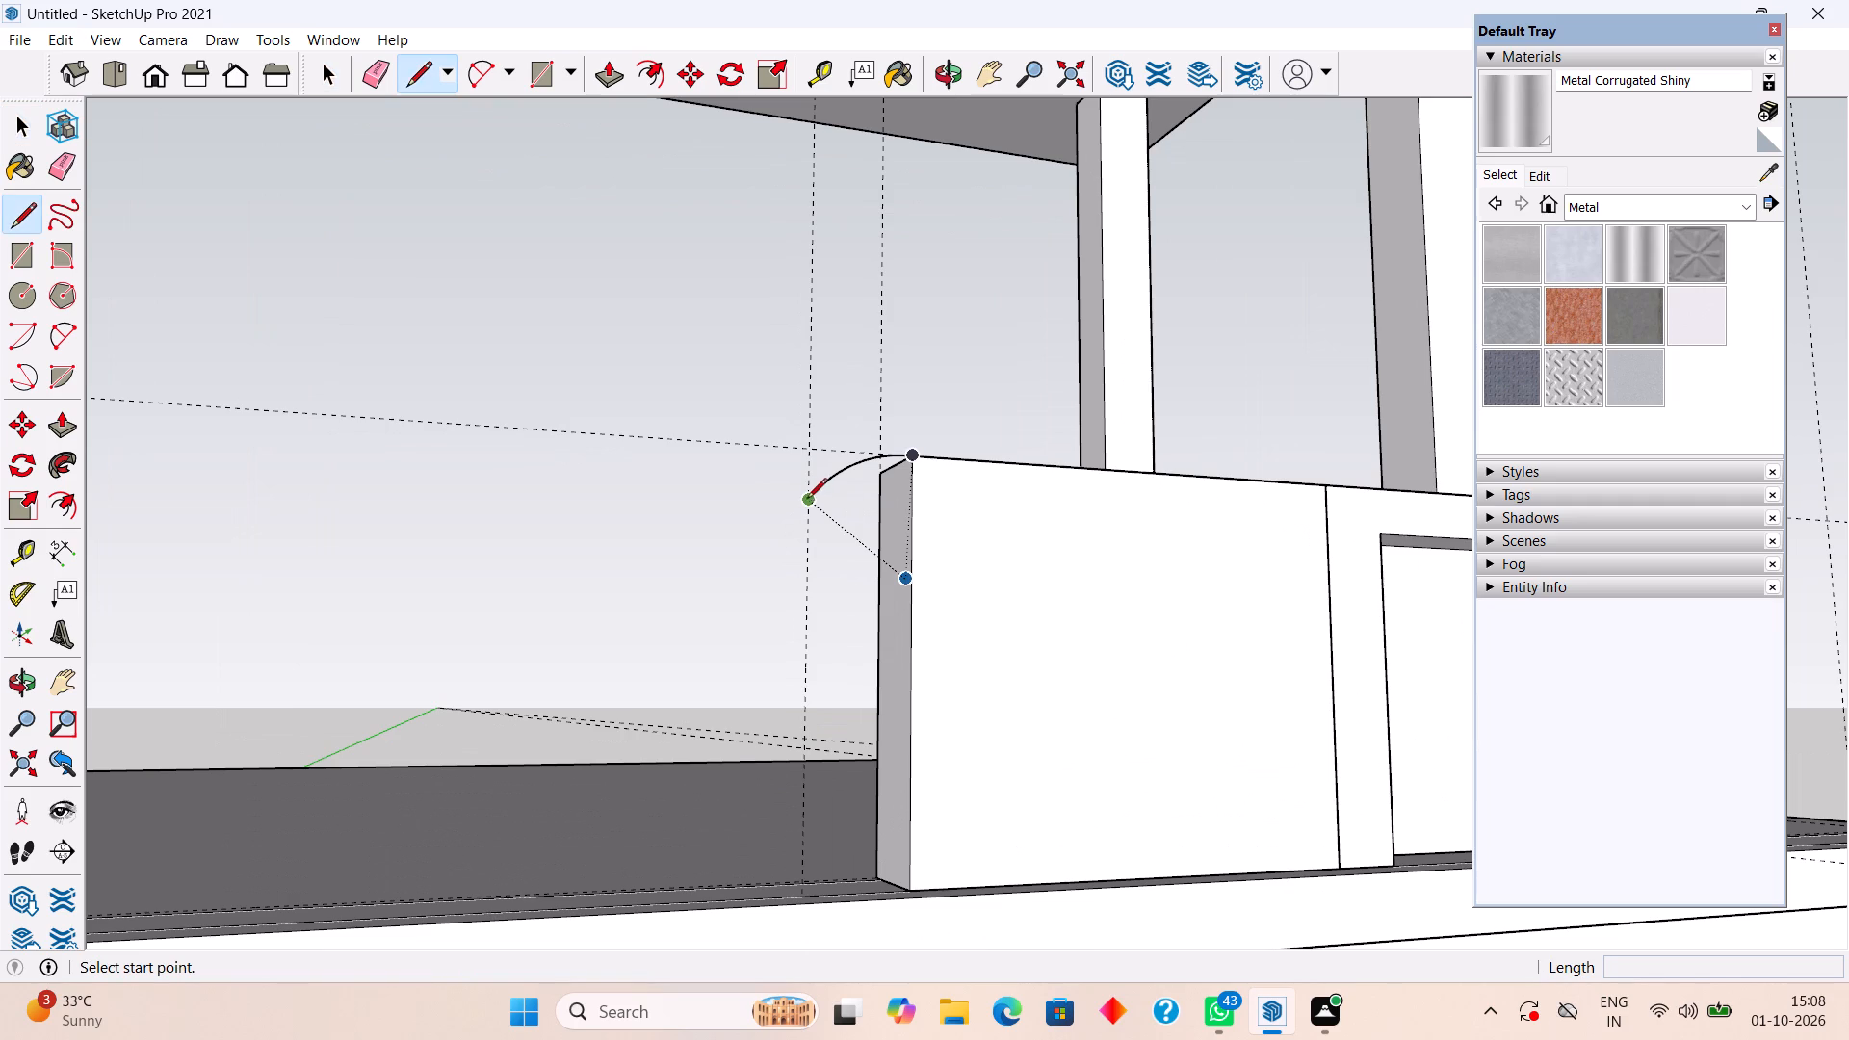
pyautogui.click(808, 502)
pyautogui.scroll(-8, 695, 668)
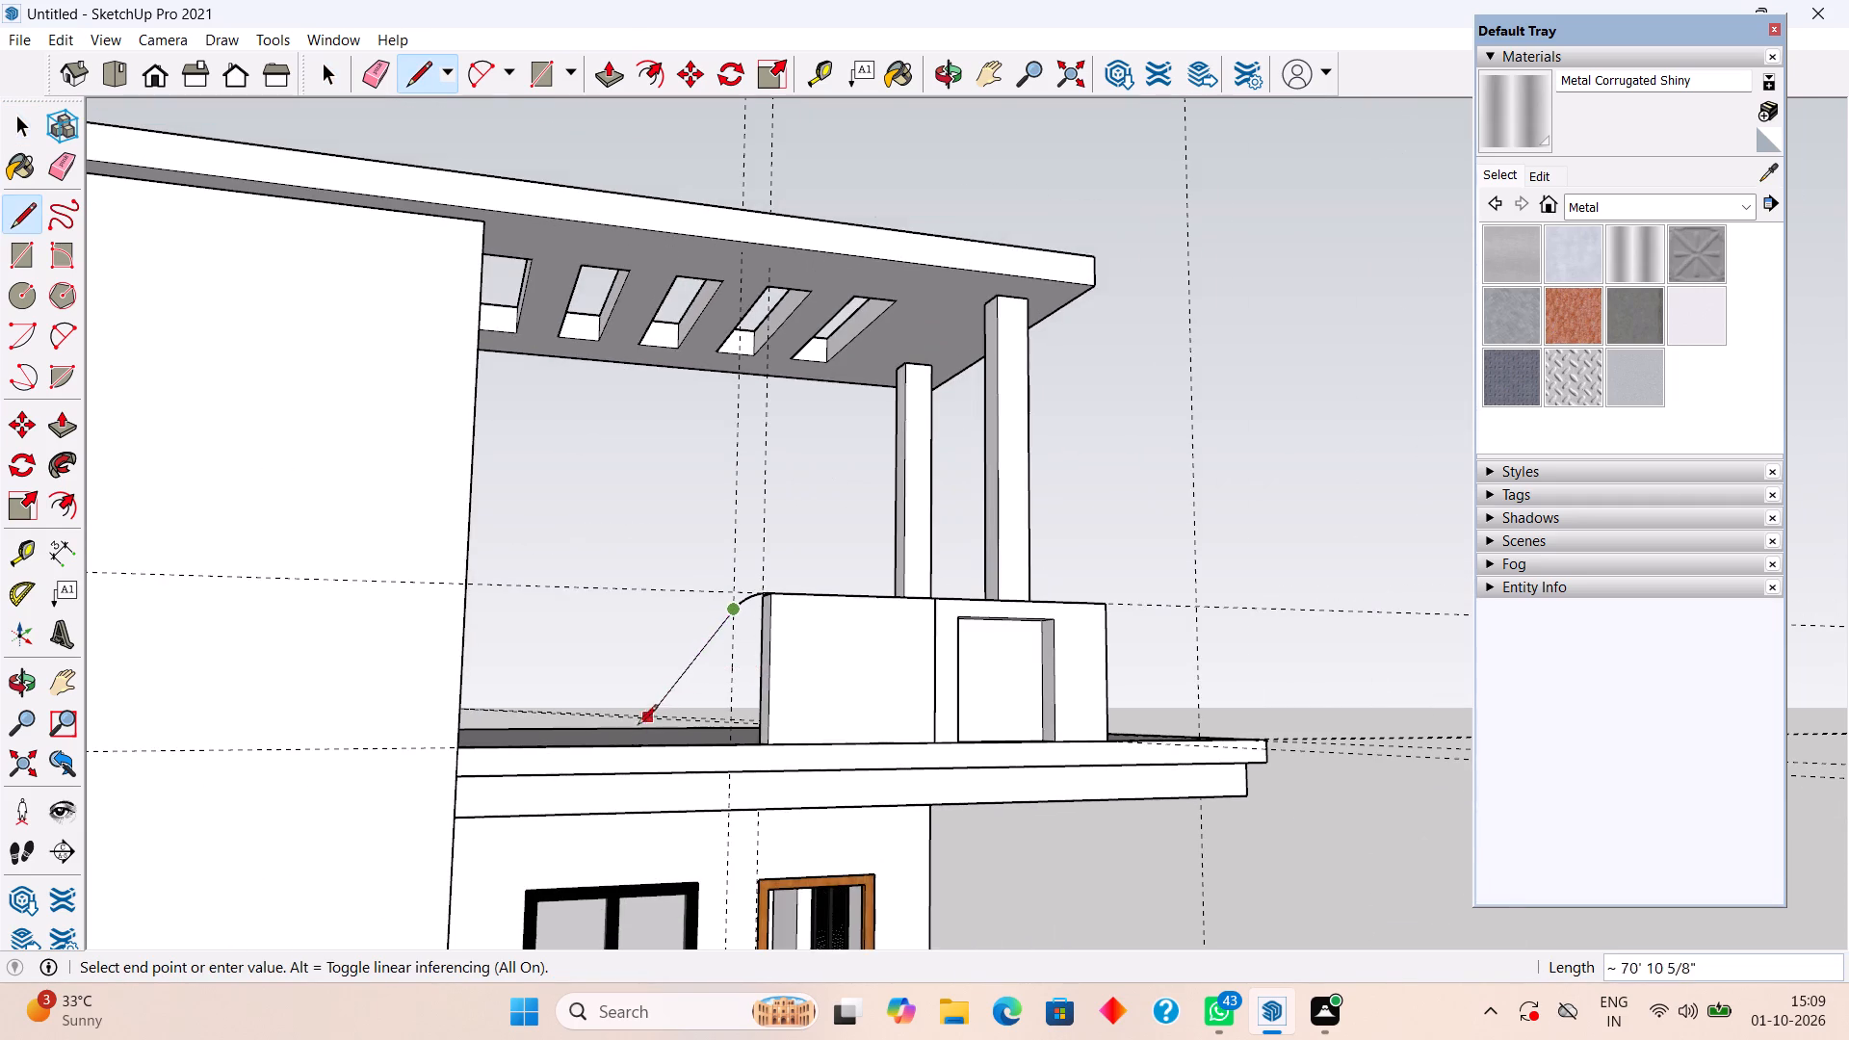
pyautogui.scroll(3, 637, 727)
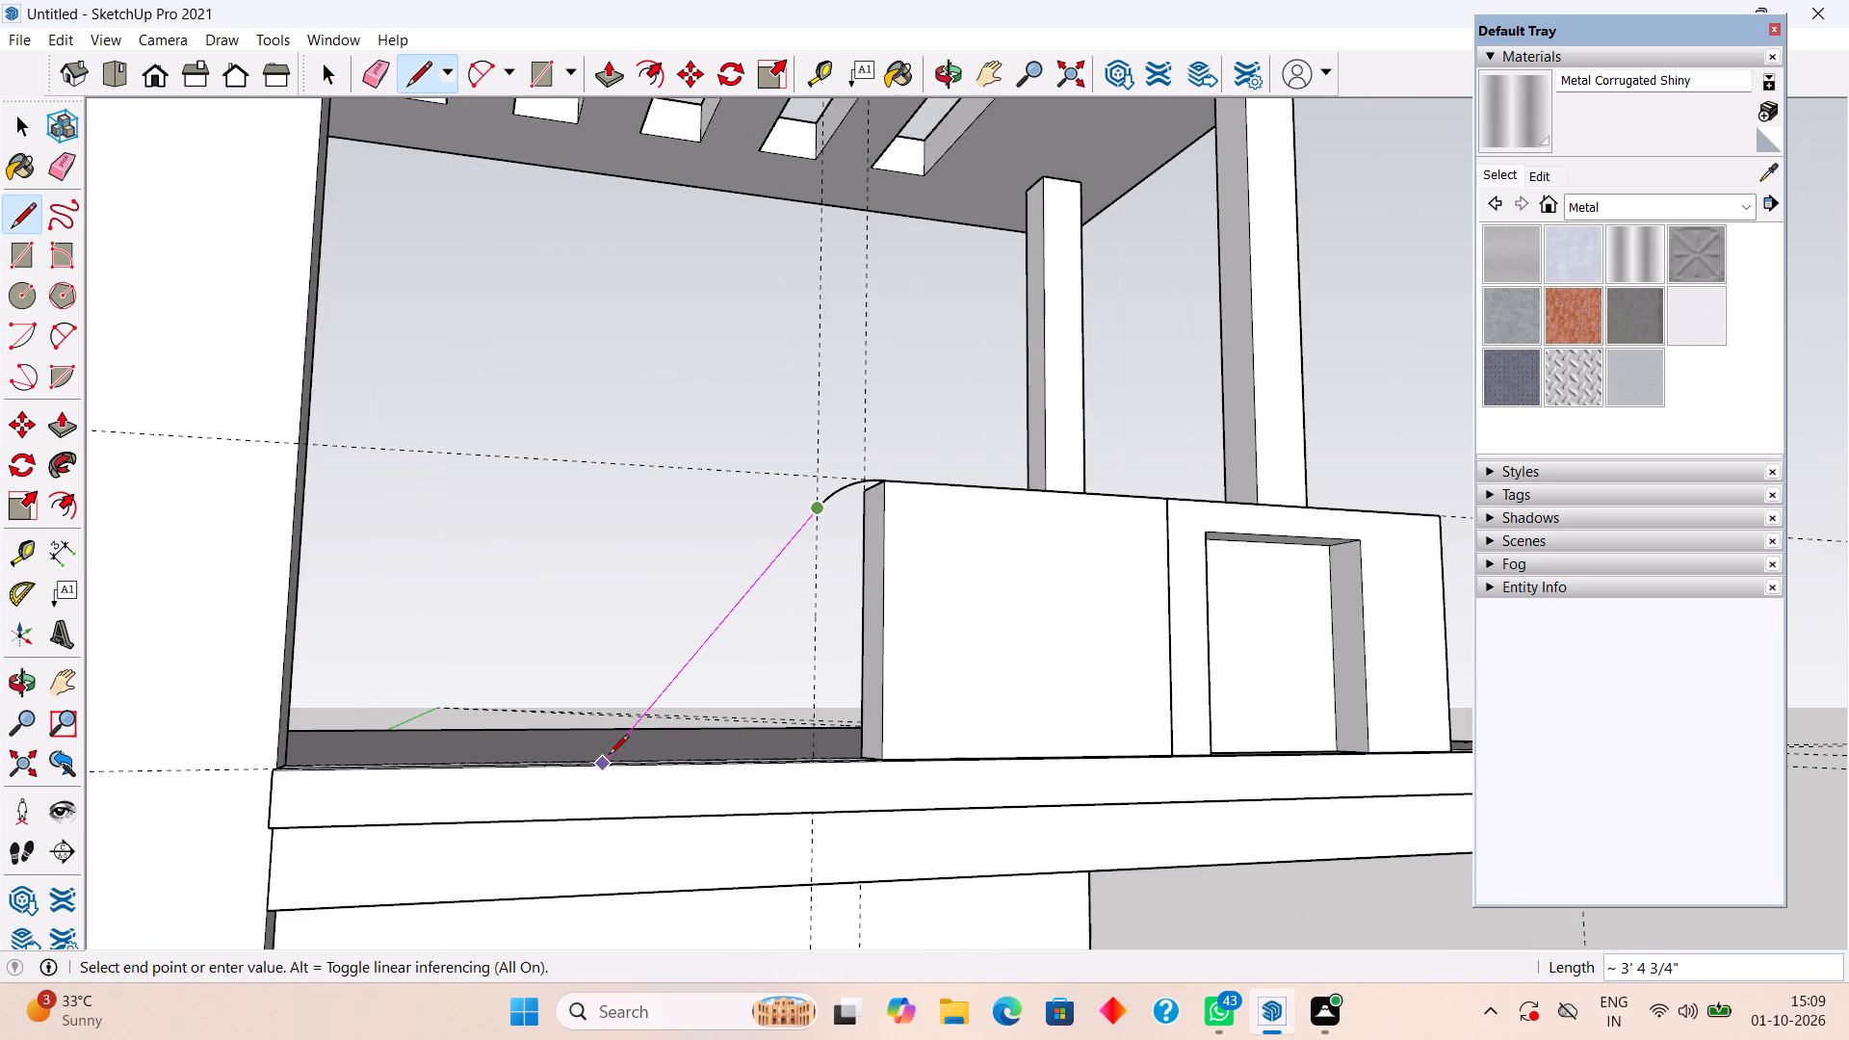
pyautogui.scroll(11, 622, 743)
pyautogui.scroll(-4, 622, 764)
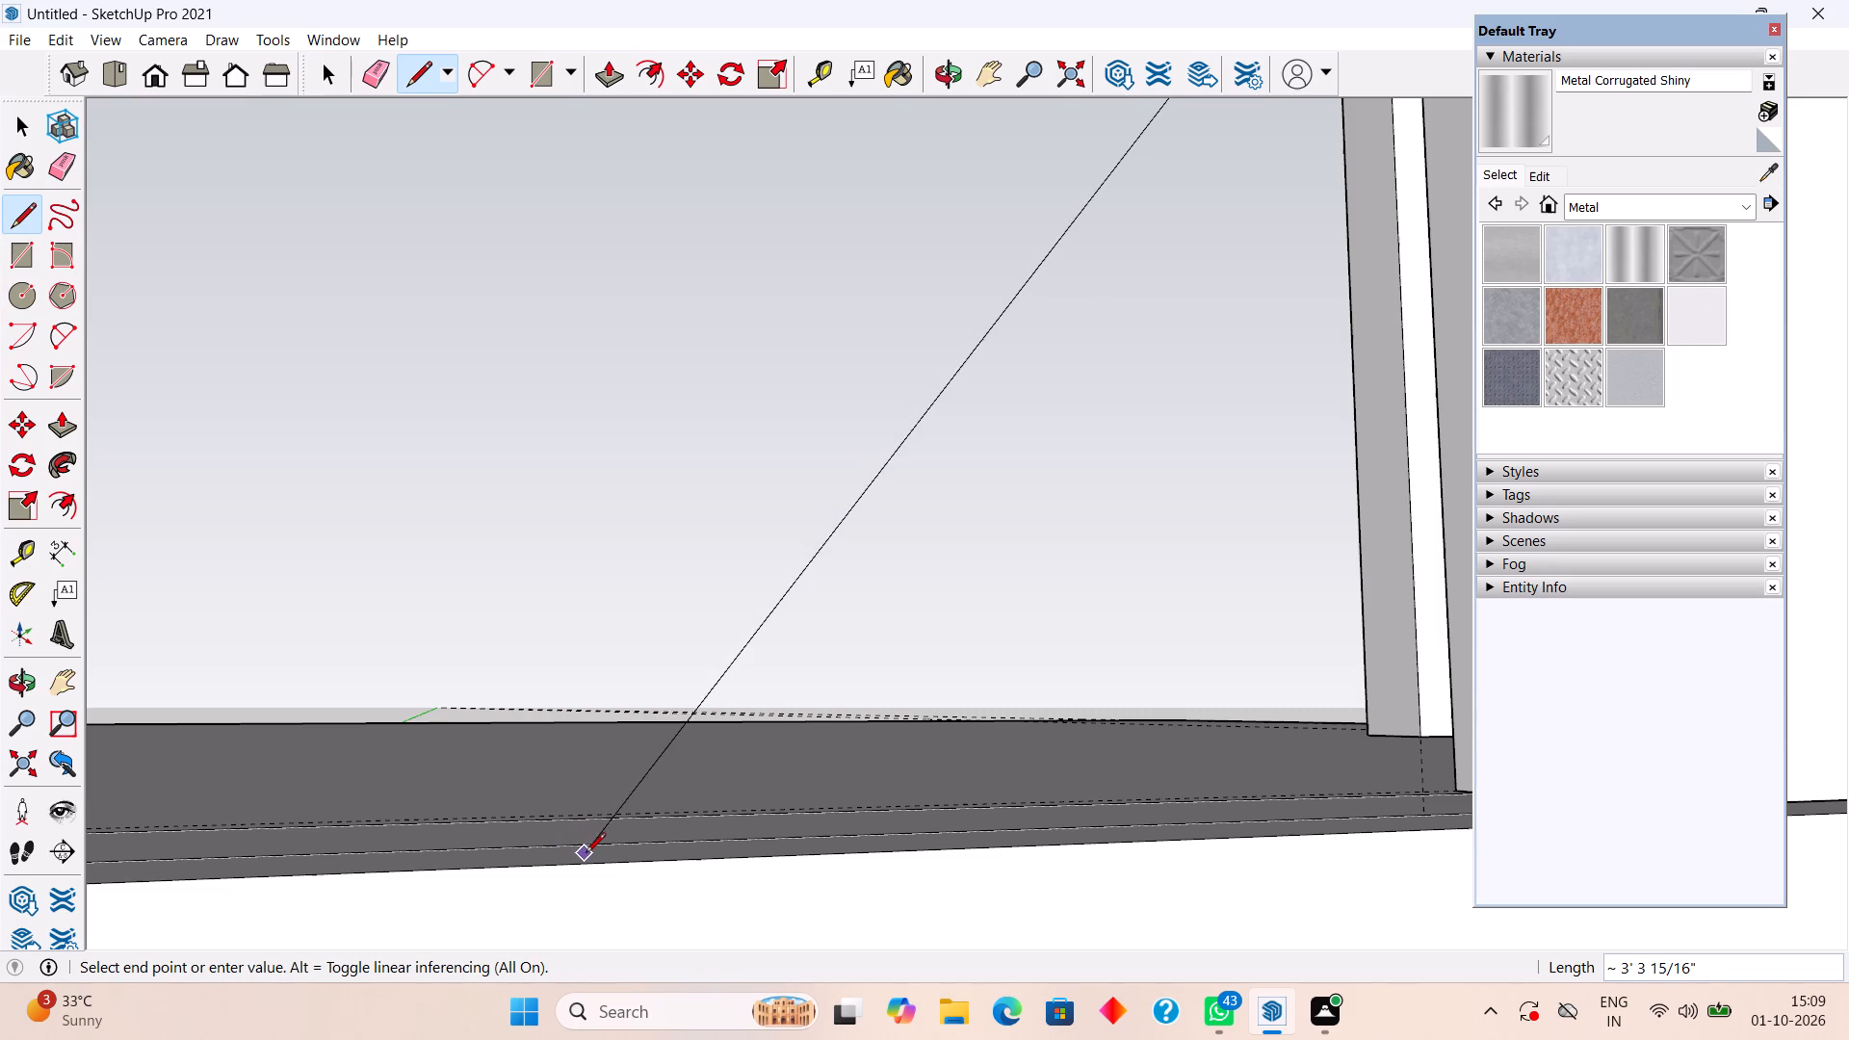
pyautogui.click(506, 845)
pyautogui.scroll(-6, 508, 841)
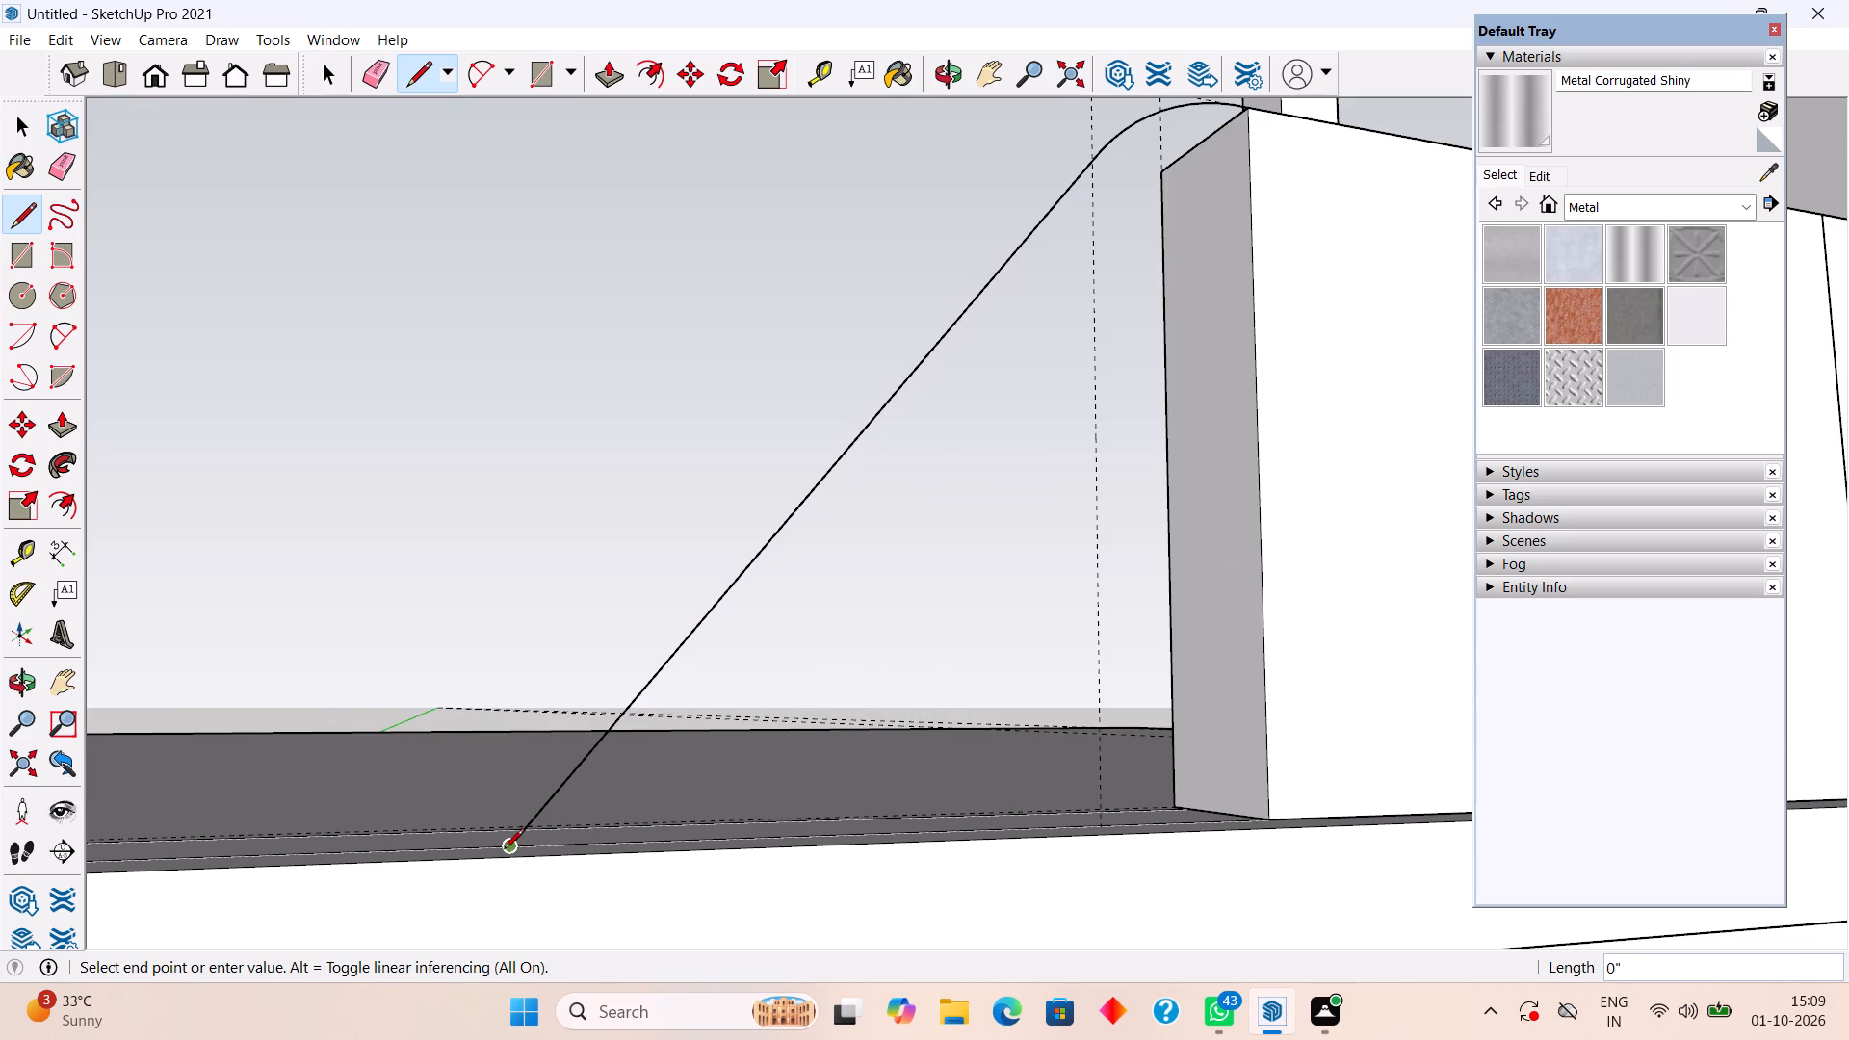
pyautogui.press('space')
# Close the side-piece profile with a vertical line down the parapet block's edge and a base line about 2' 10 9/16" to the slope's foot.
pyautogui.moveTo(968, 586); pyautogui.dragTo(774, 626, button='middle')
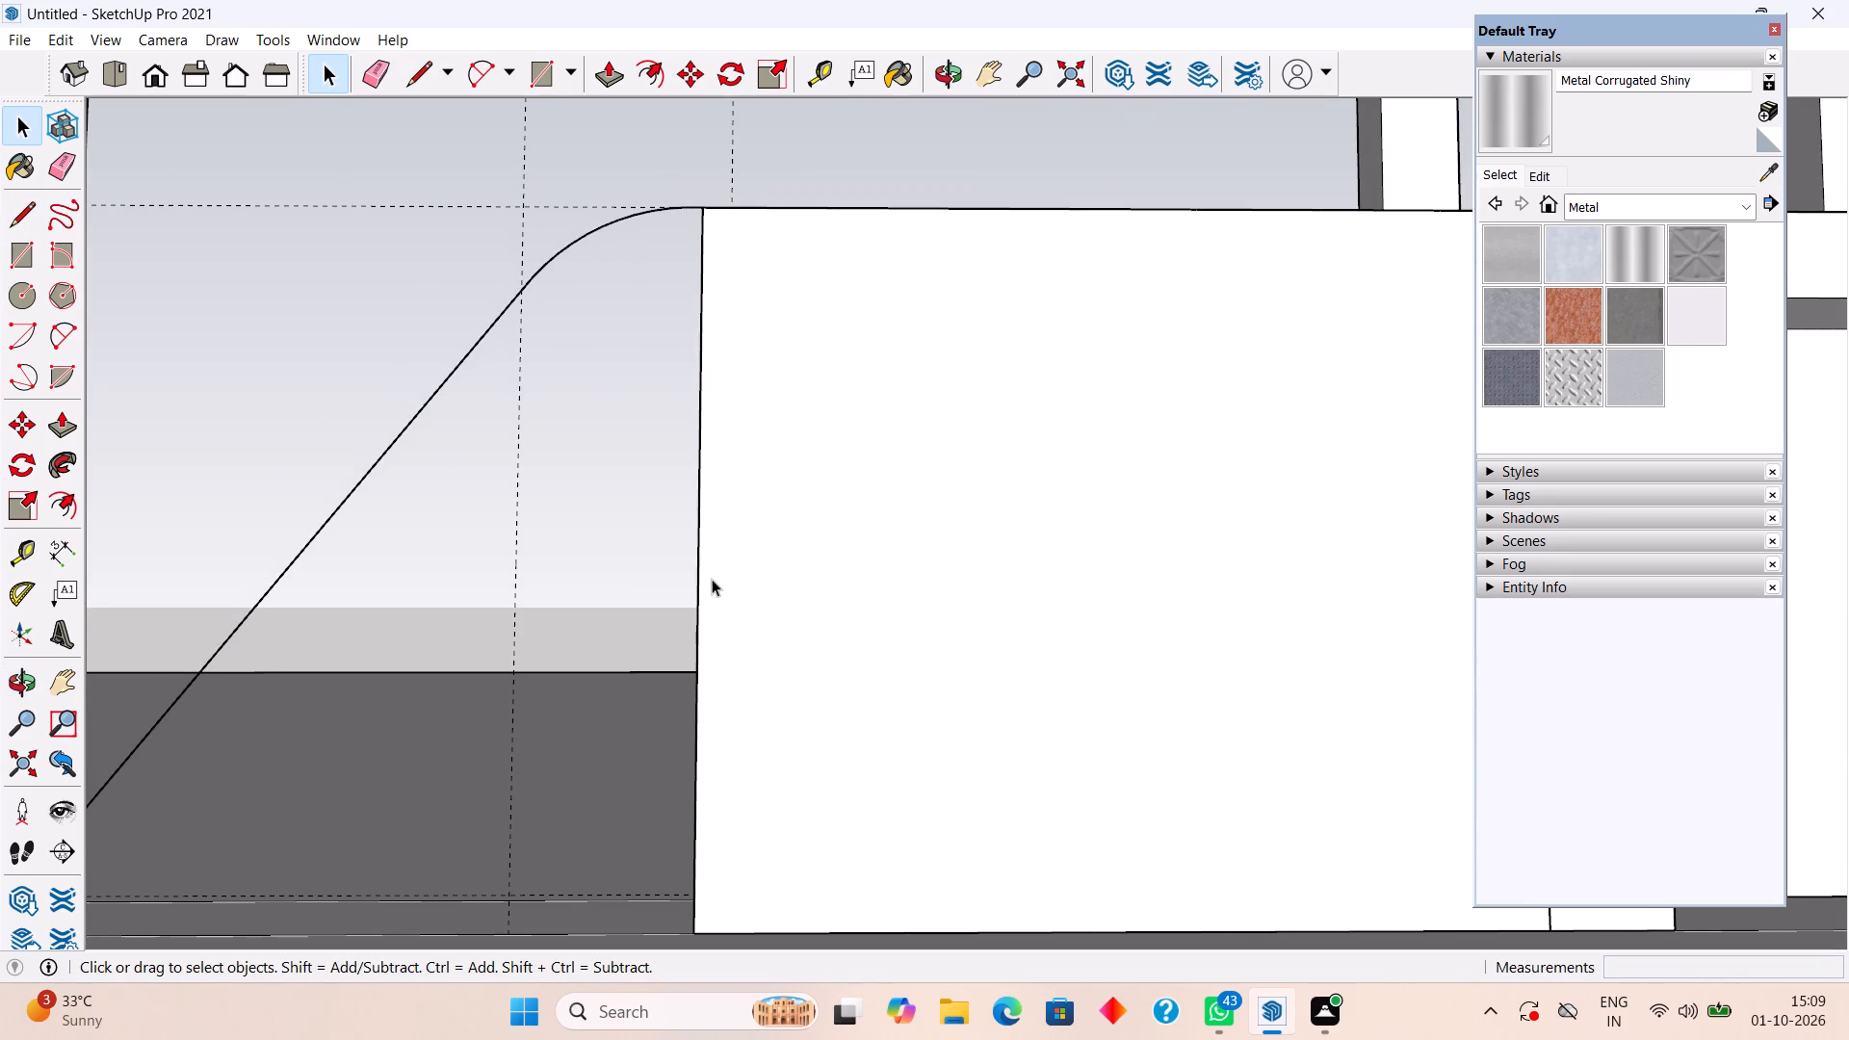
pyautogui.press('l')
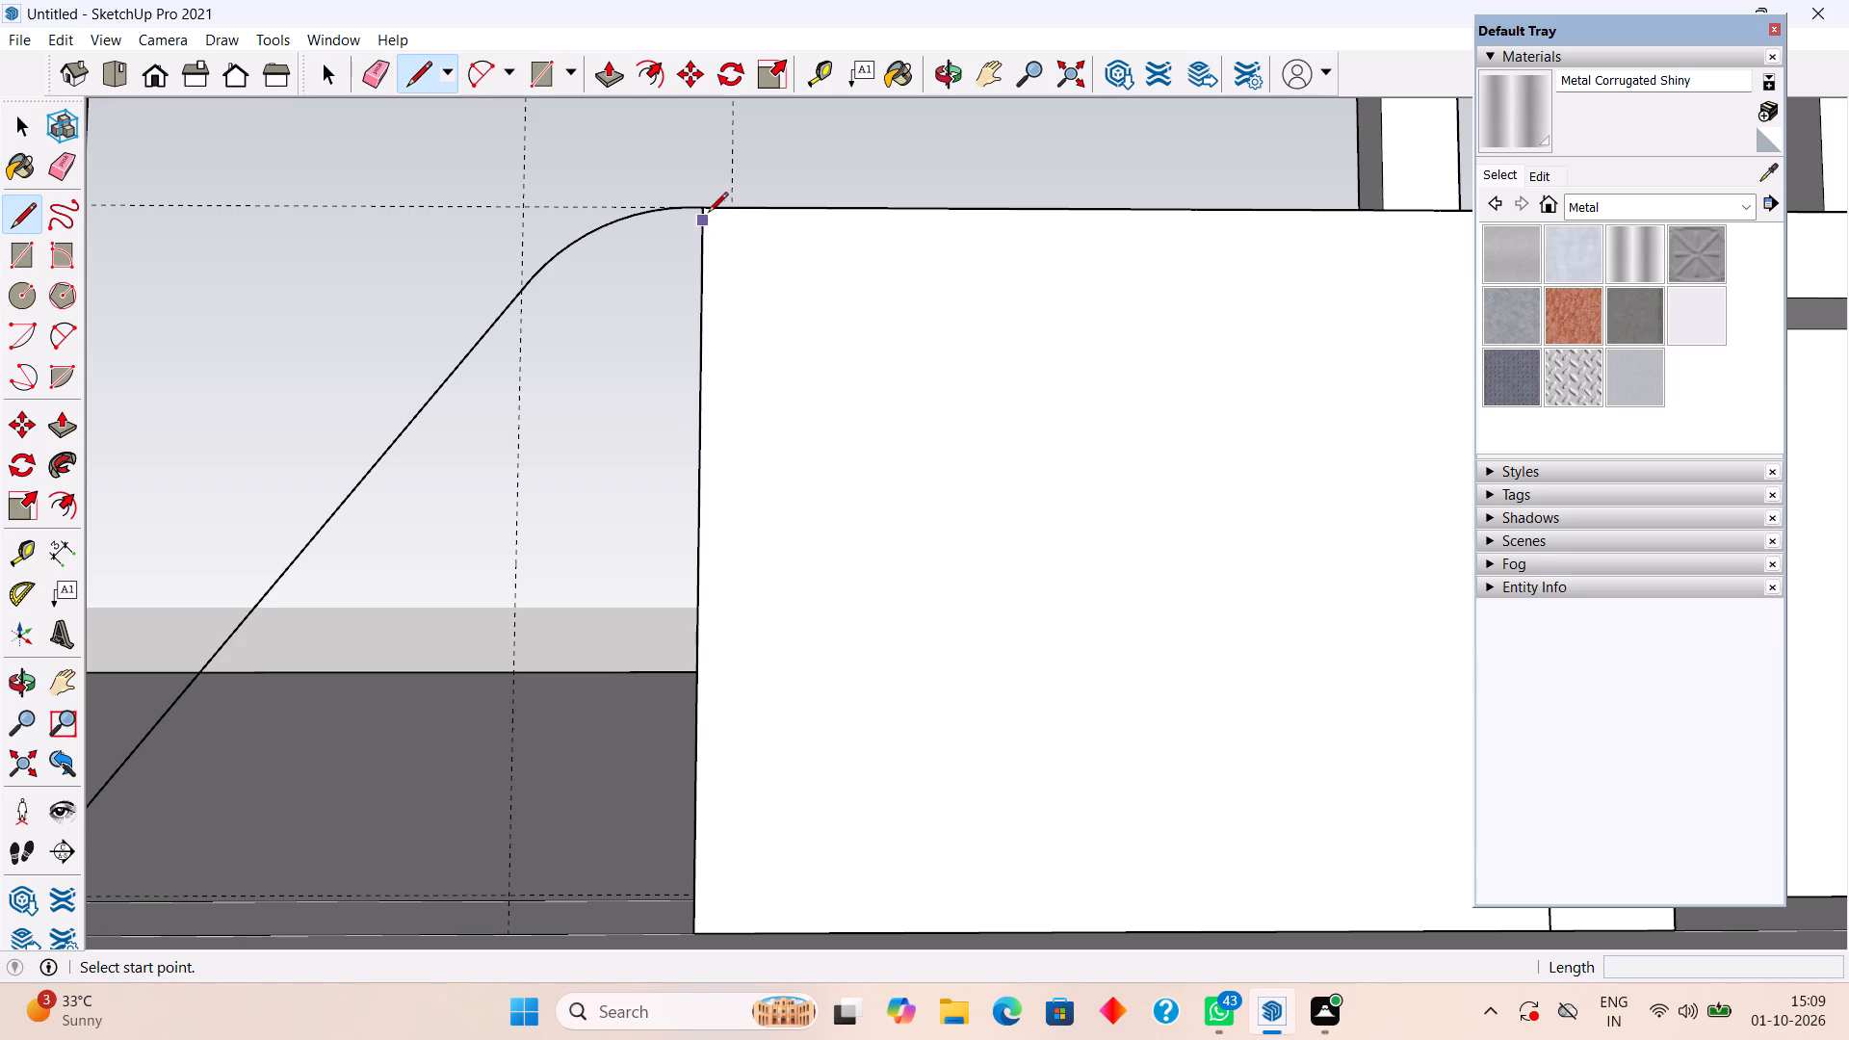
pyautogui.click(708, 214)
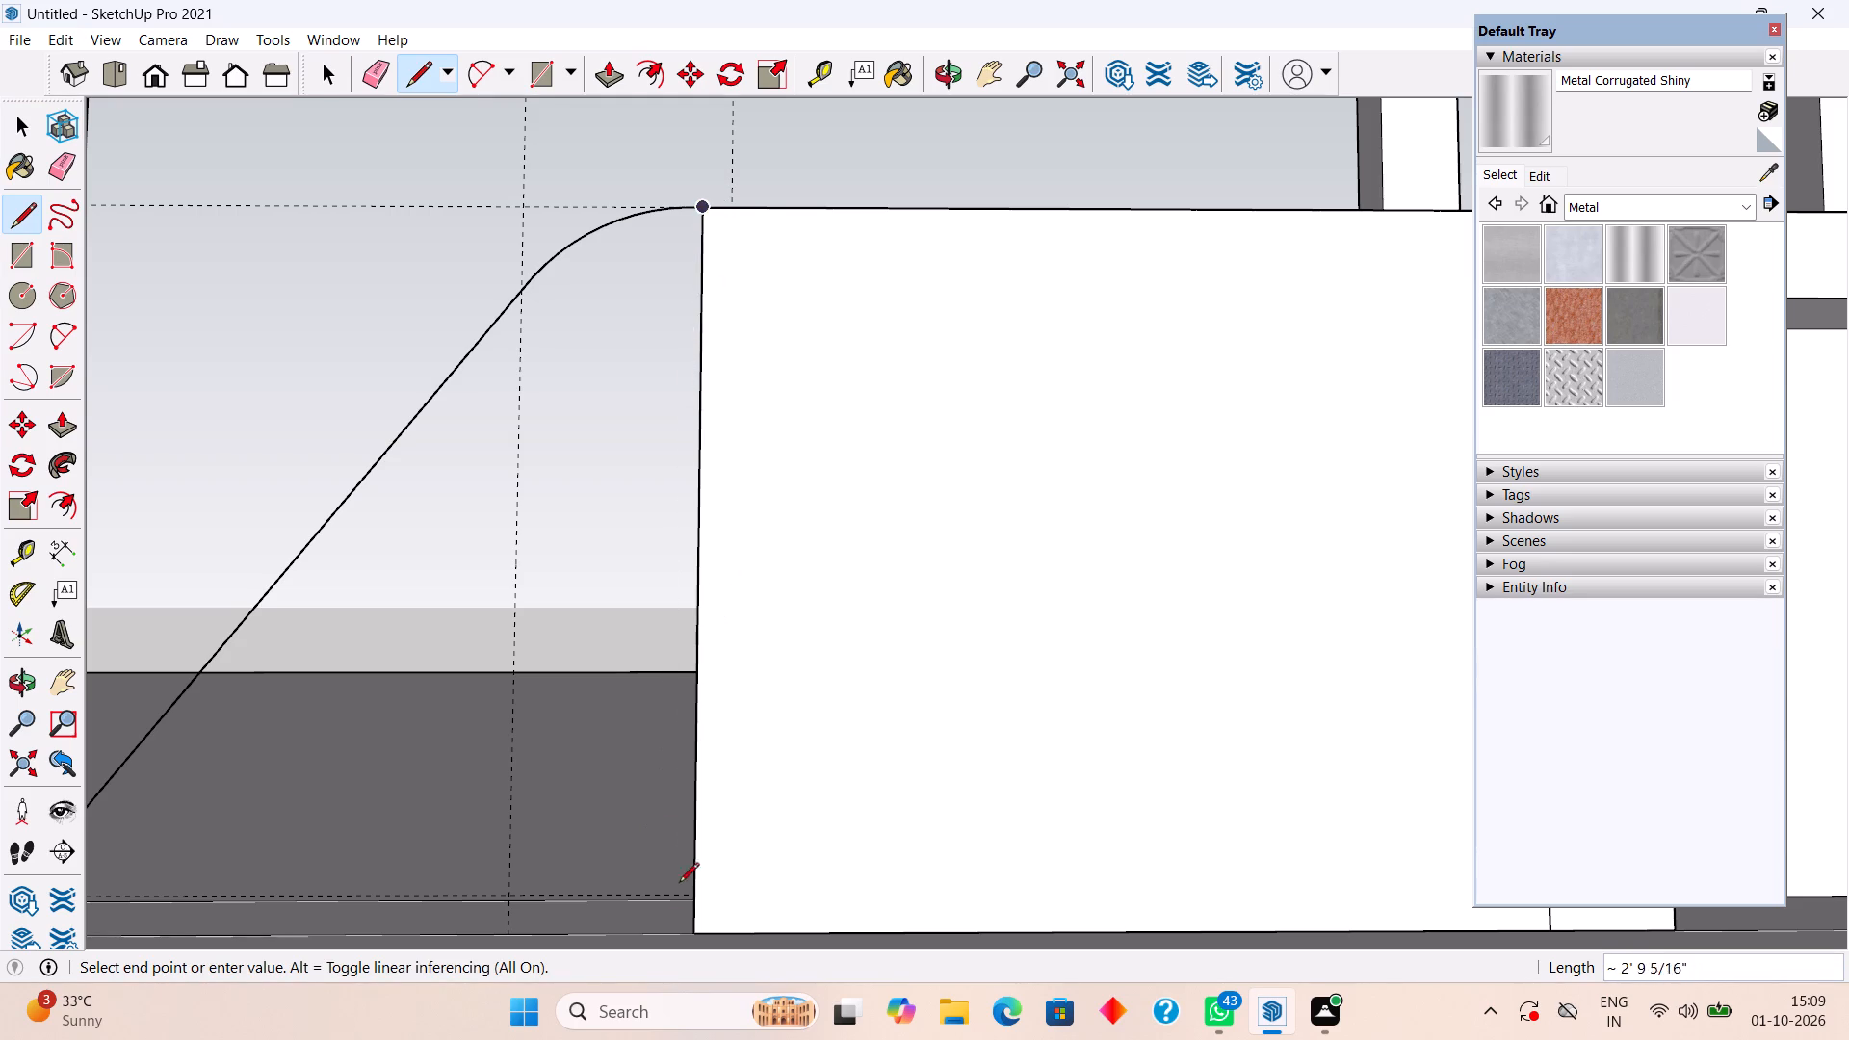
pyautogui.click(694, 931)
pyautogui.scroll(-4, 594, 911)
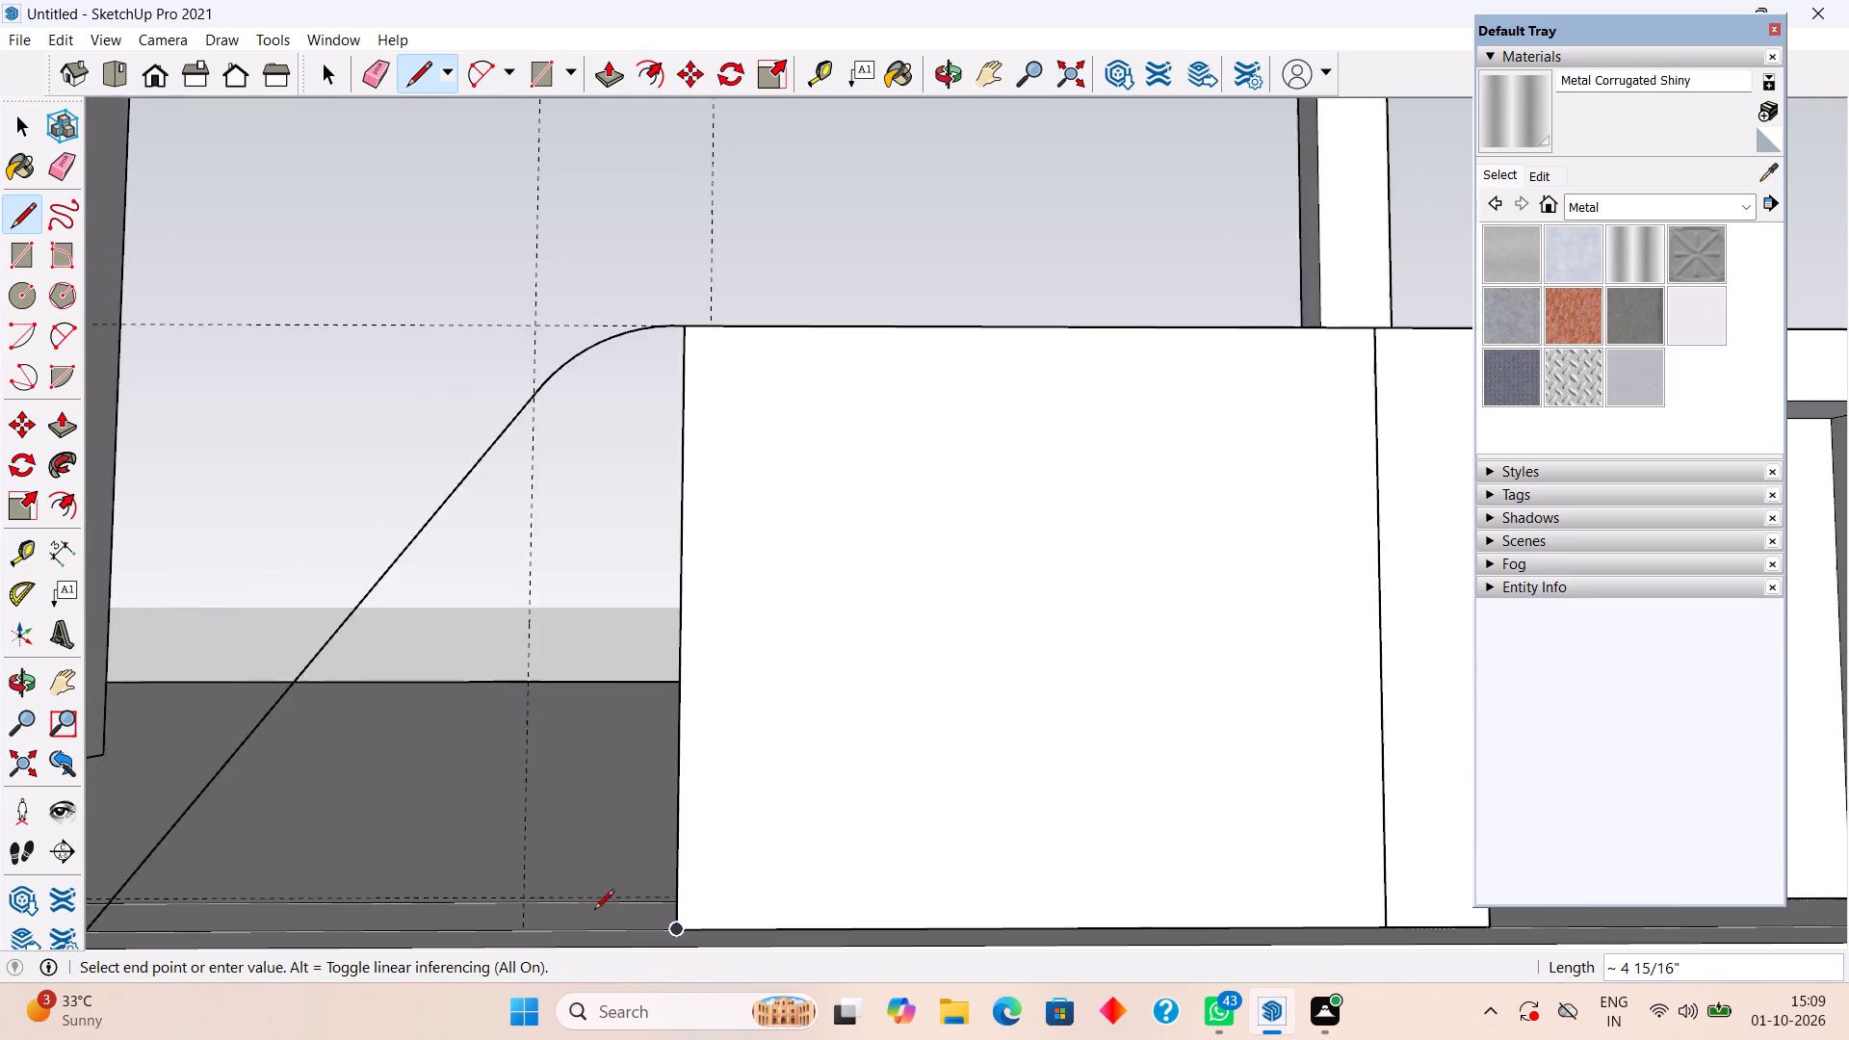
pyautogui.scroll(-1, 596, 904)
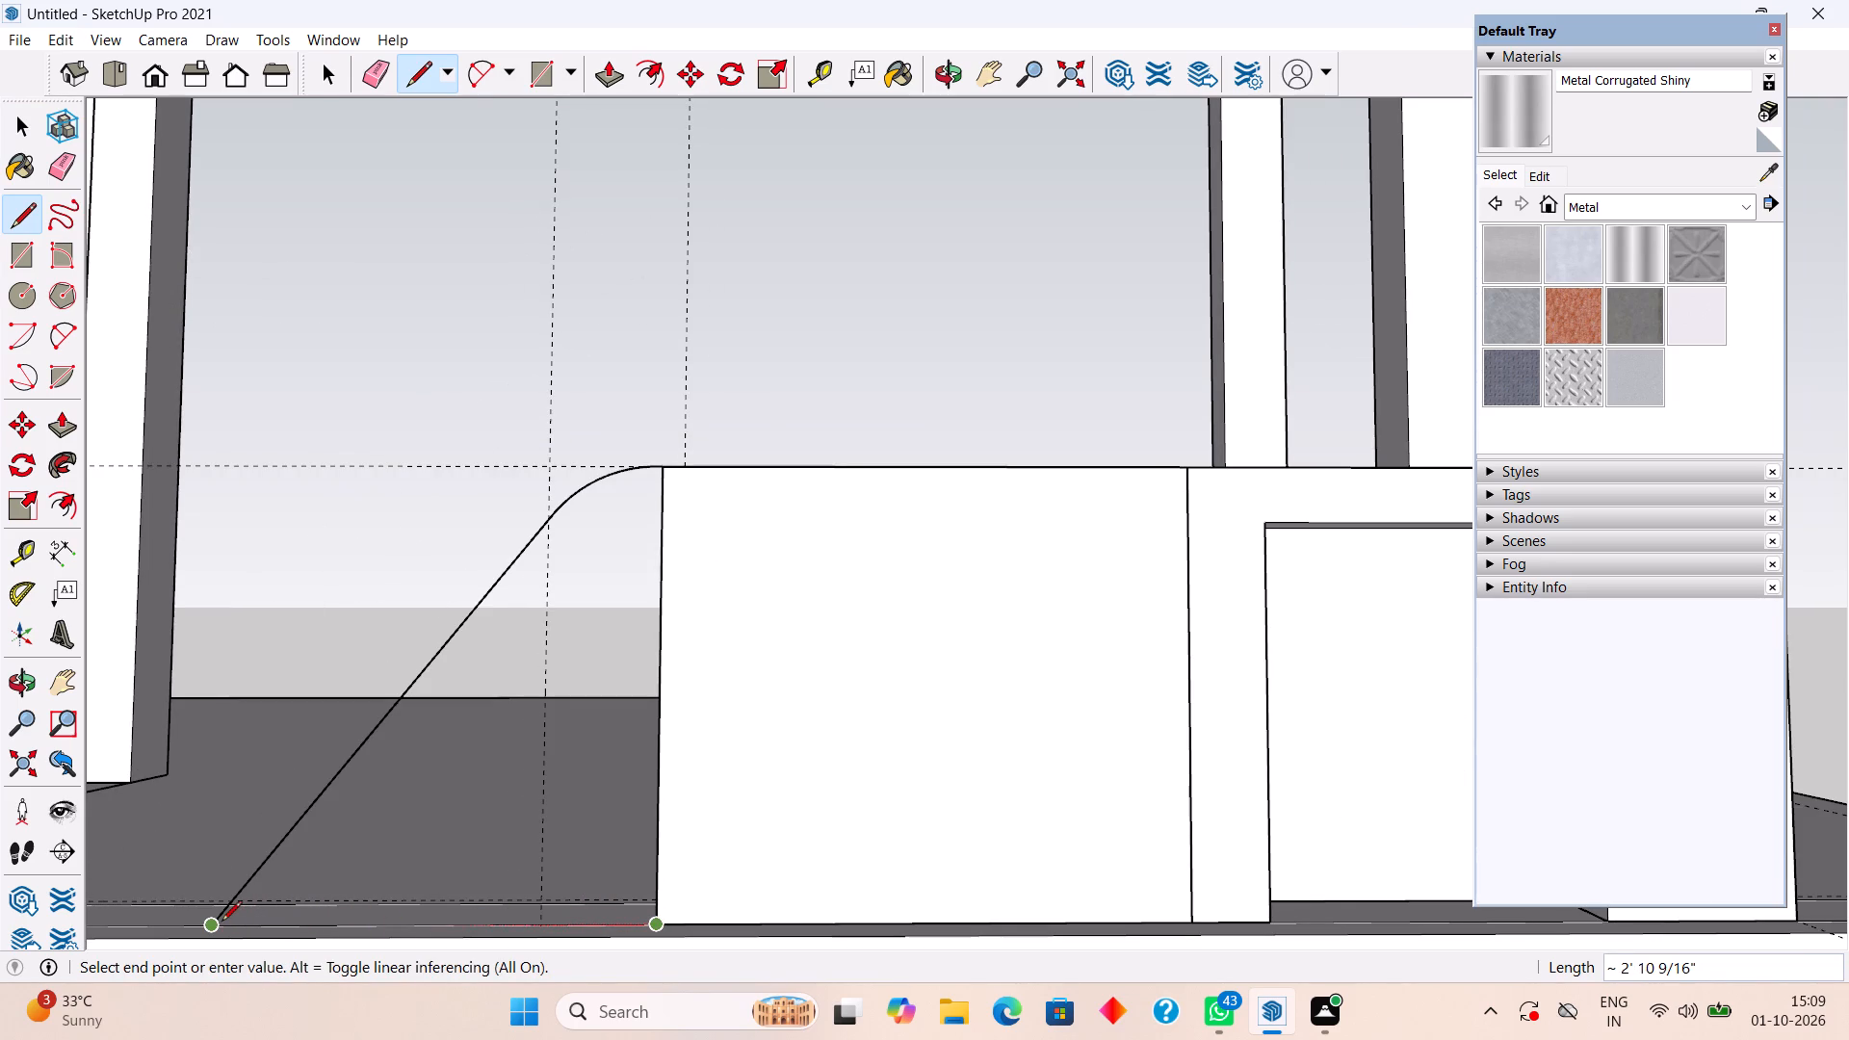
pyautogui.click(221, 923)
pyautogui.press('space')
# Push/Pull the curved-top sloping face 9" to match the solid parapet block's thickness.
pyautogui.moveTo(357, 758); pyautogui.dragTo(664, 828, button='middle')
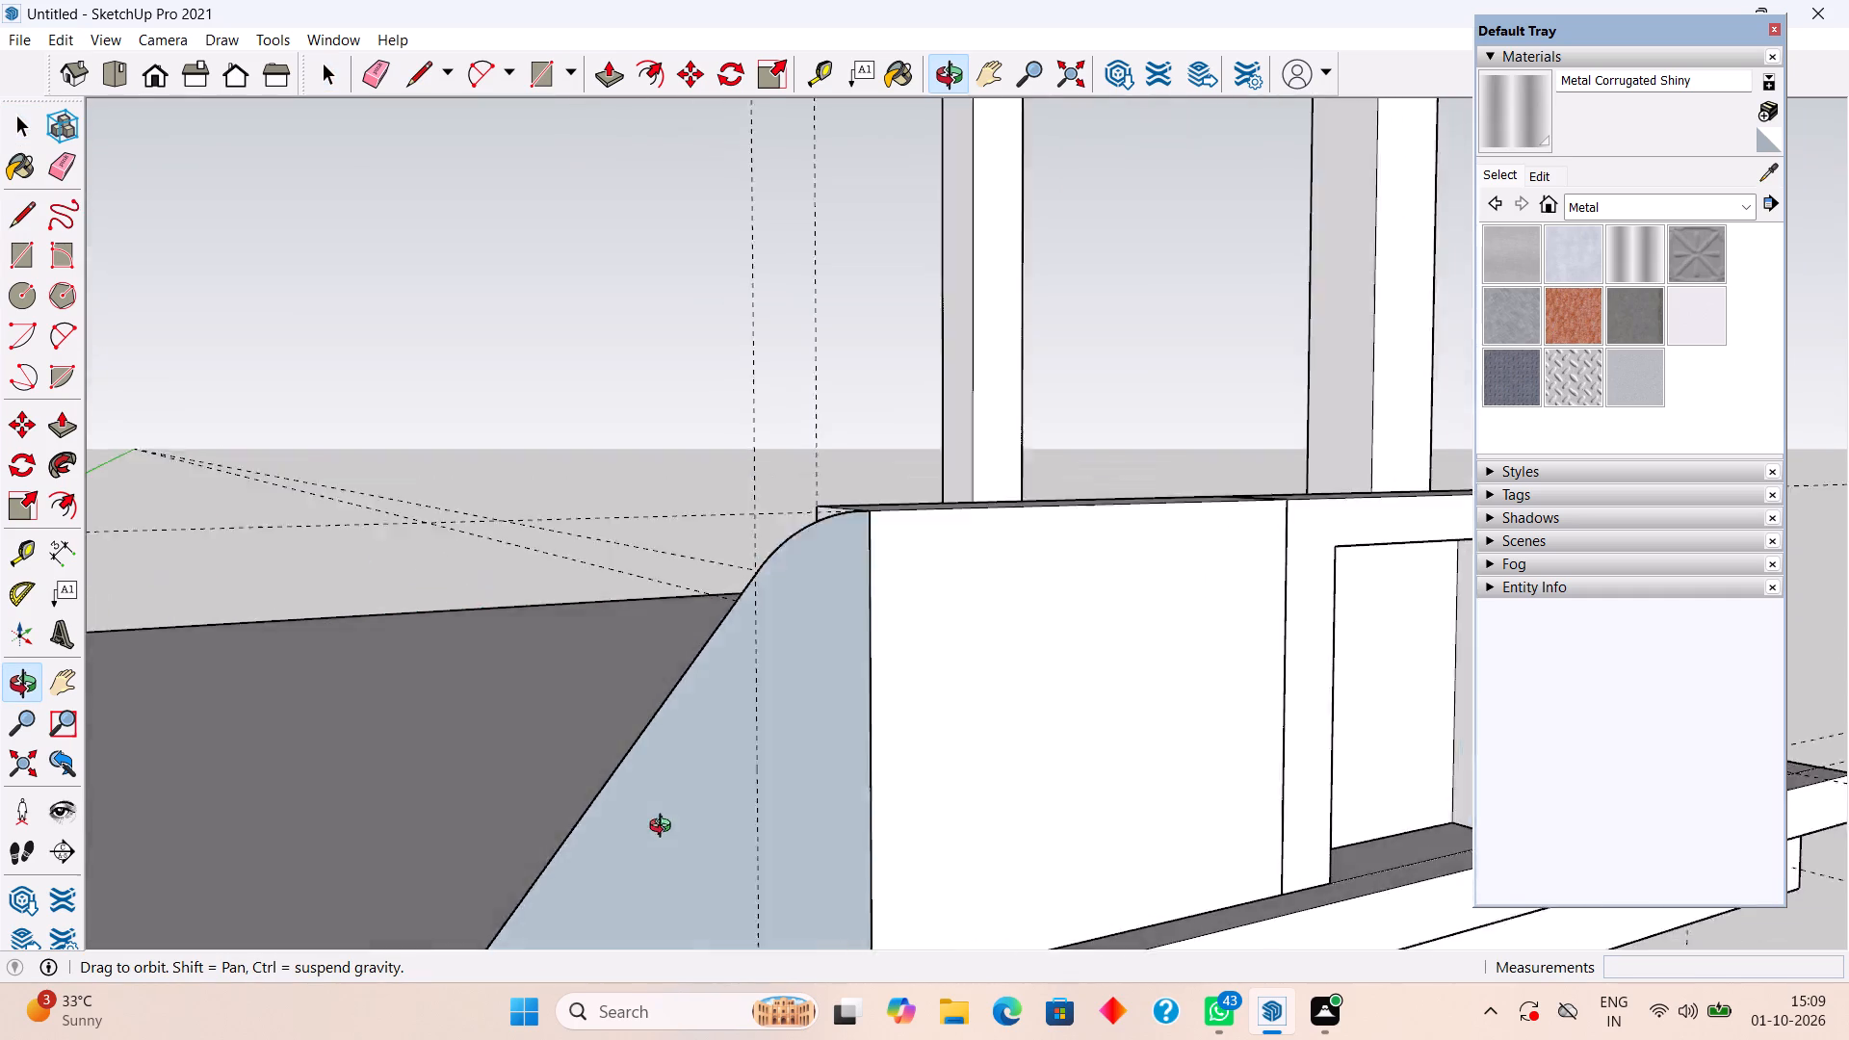
pyautogui.moveTo(664, 828); pyautogui.dragTo(1038, 842, button='middle')
pyautogui.moveTo(1128, 737); pyautogui.dragTo(1163, 725, button='middle')
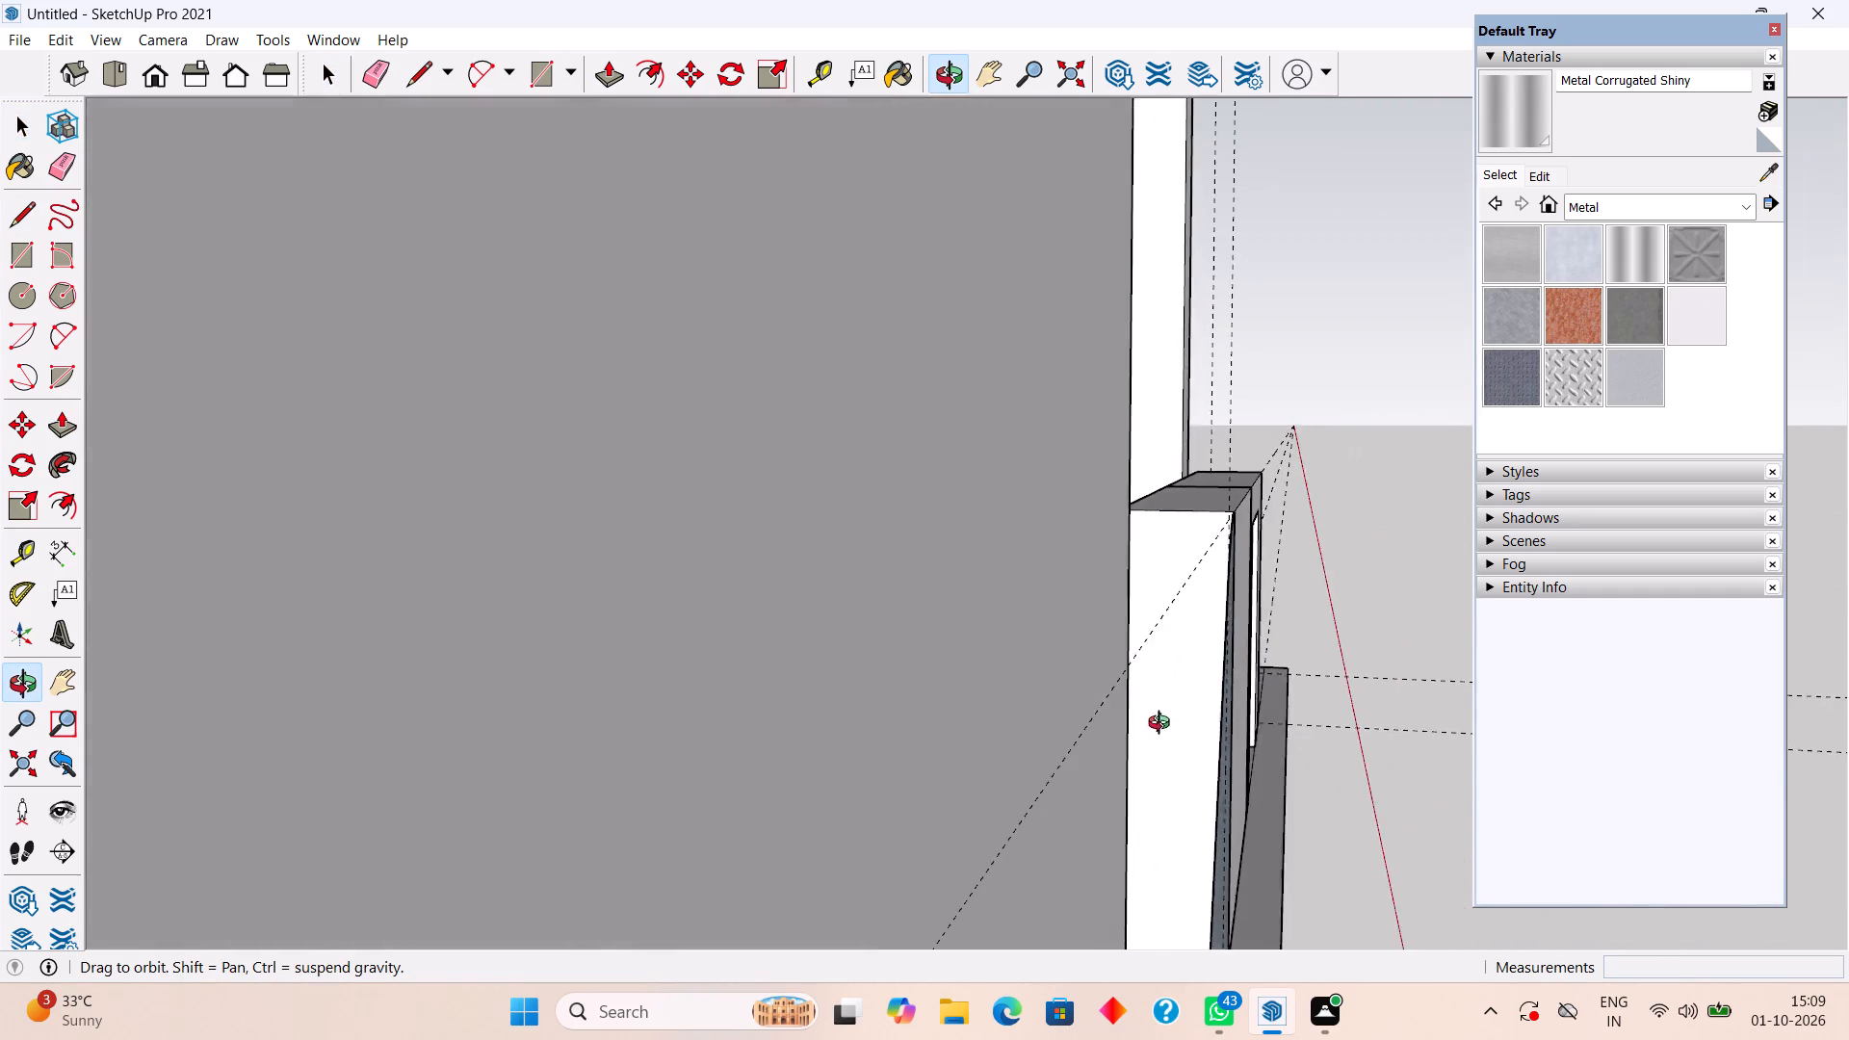
pyautogui.moveTo(1163, 725); pyautogui.dragTo(1492, 751, button='middle')
pyautogui.scroll(-2, 1375, 720)
pyautogui.scroll(-5, 1229, 574)
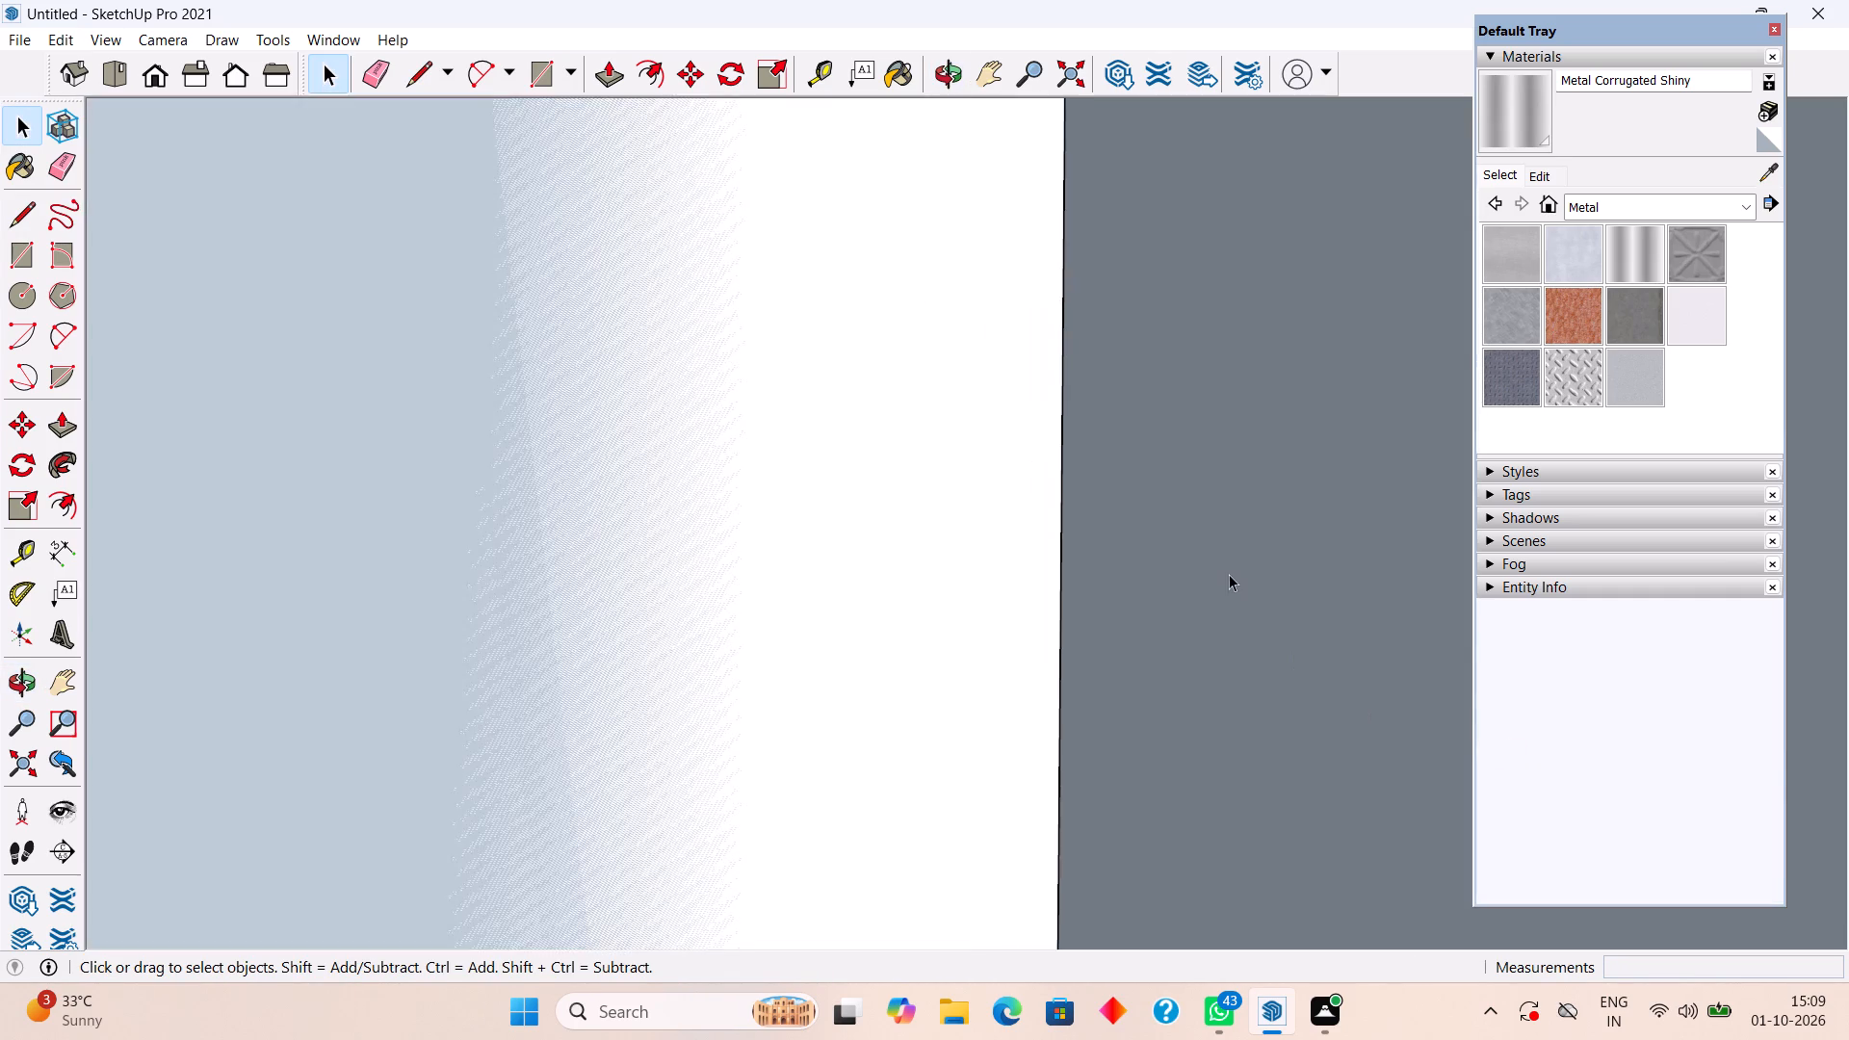
pyautogui.scroll(-20, 1229, 574)
pyautogui.scroll(-20, 1229, 574)
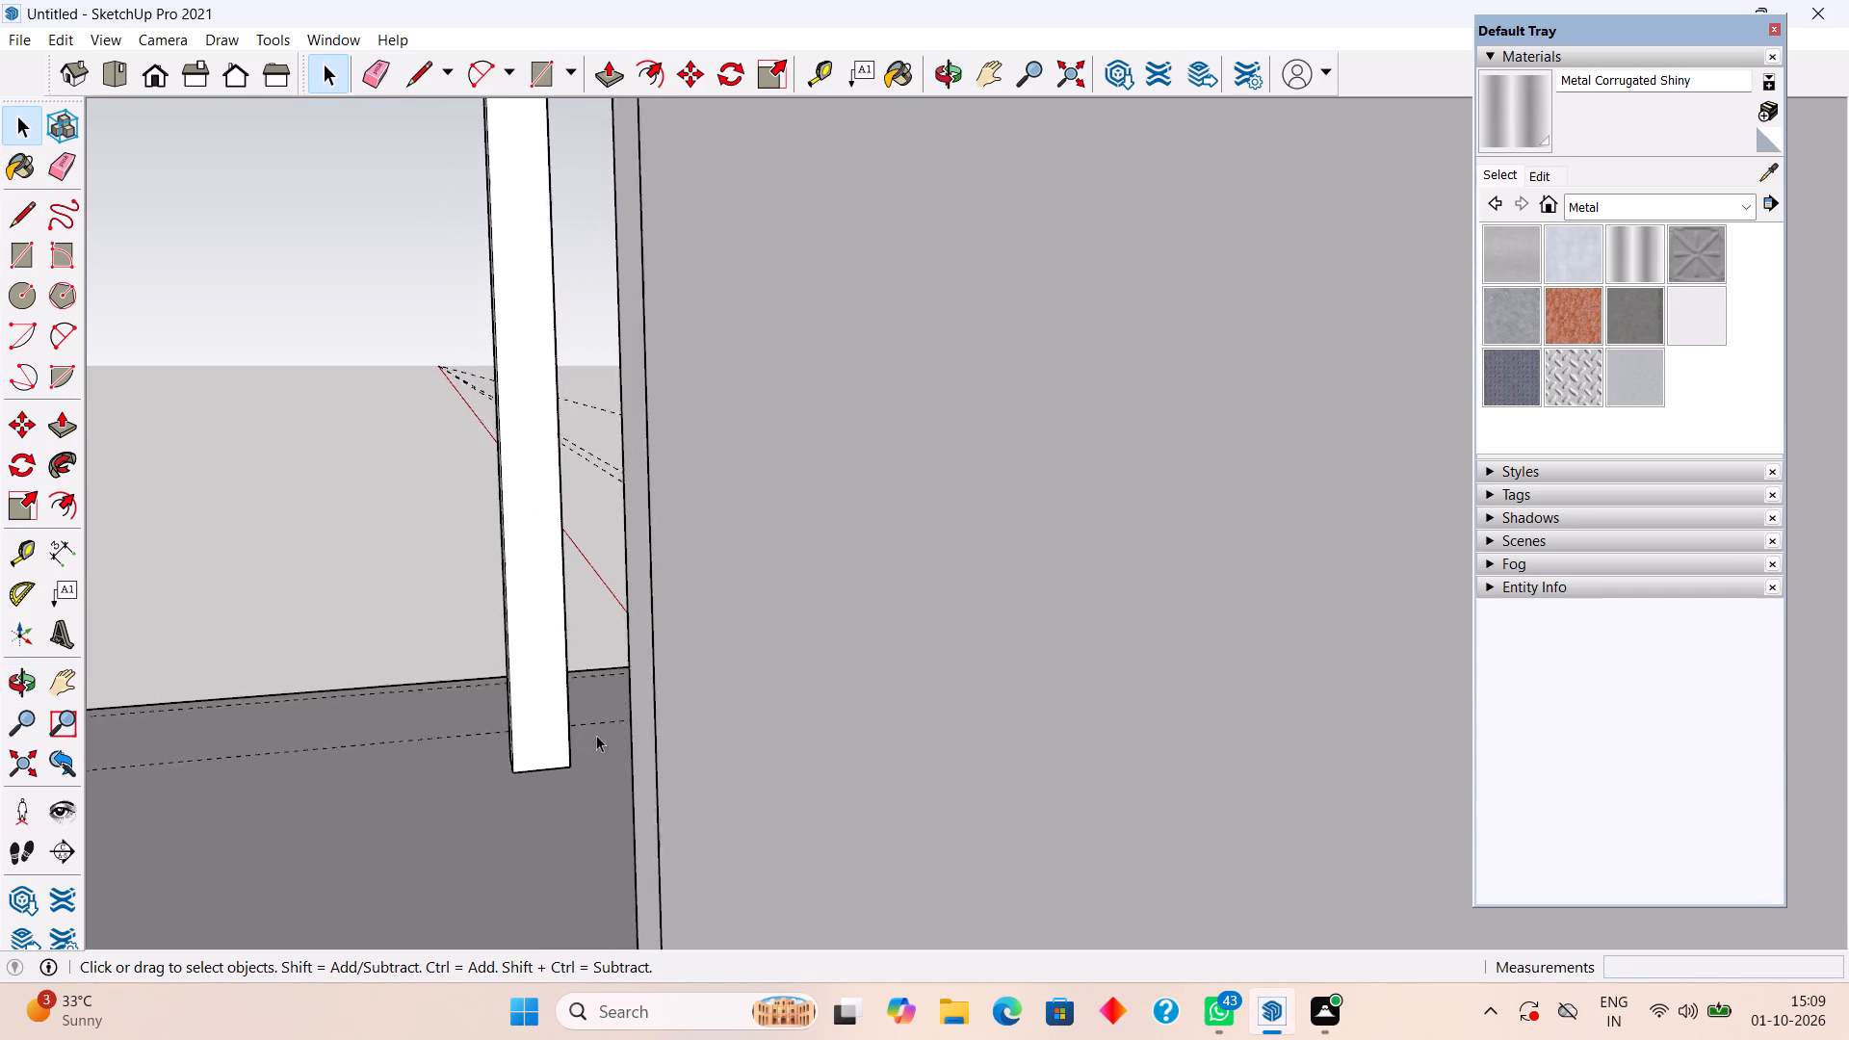
pyautogui.scroll(-2, 596, 735)
pyautogui.moveTo(480, 622); pyautogui.dragTo(799, 700, button='middle')
pyautogui.scroll(-15, 811, 686)
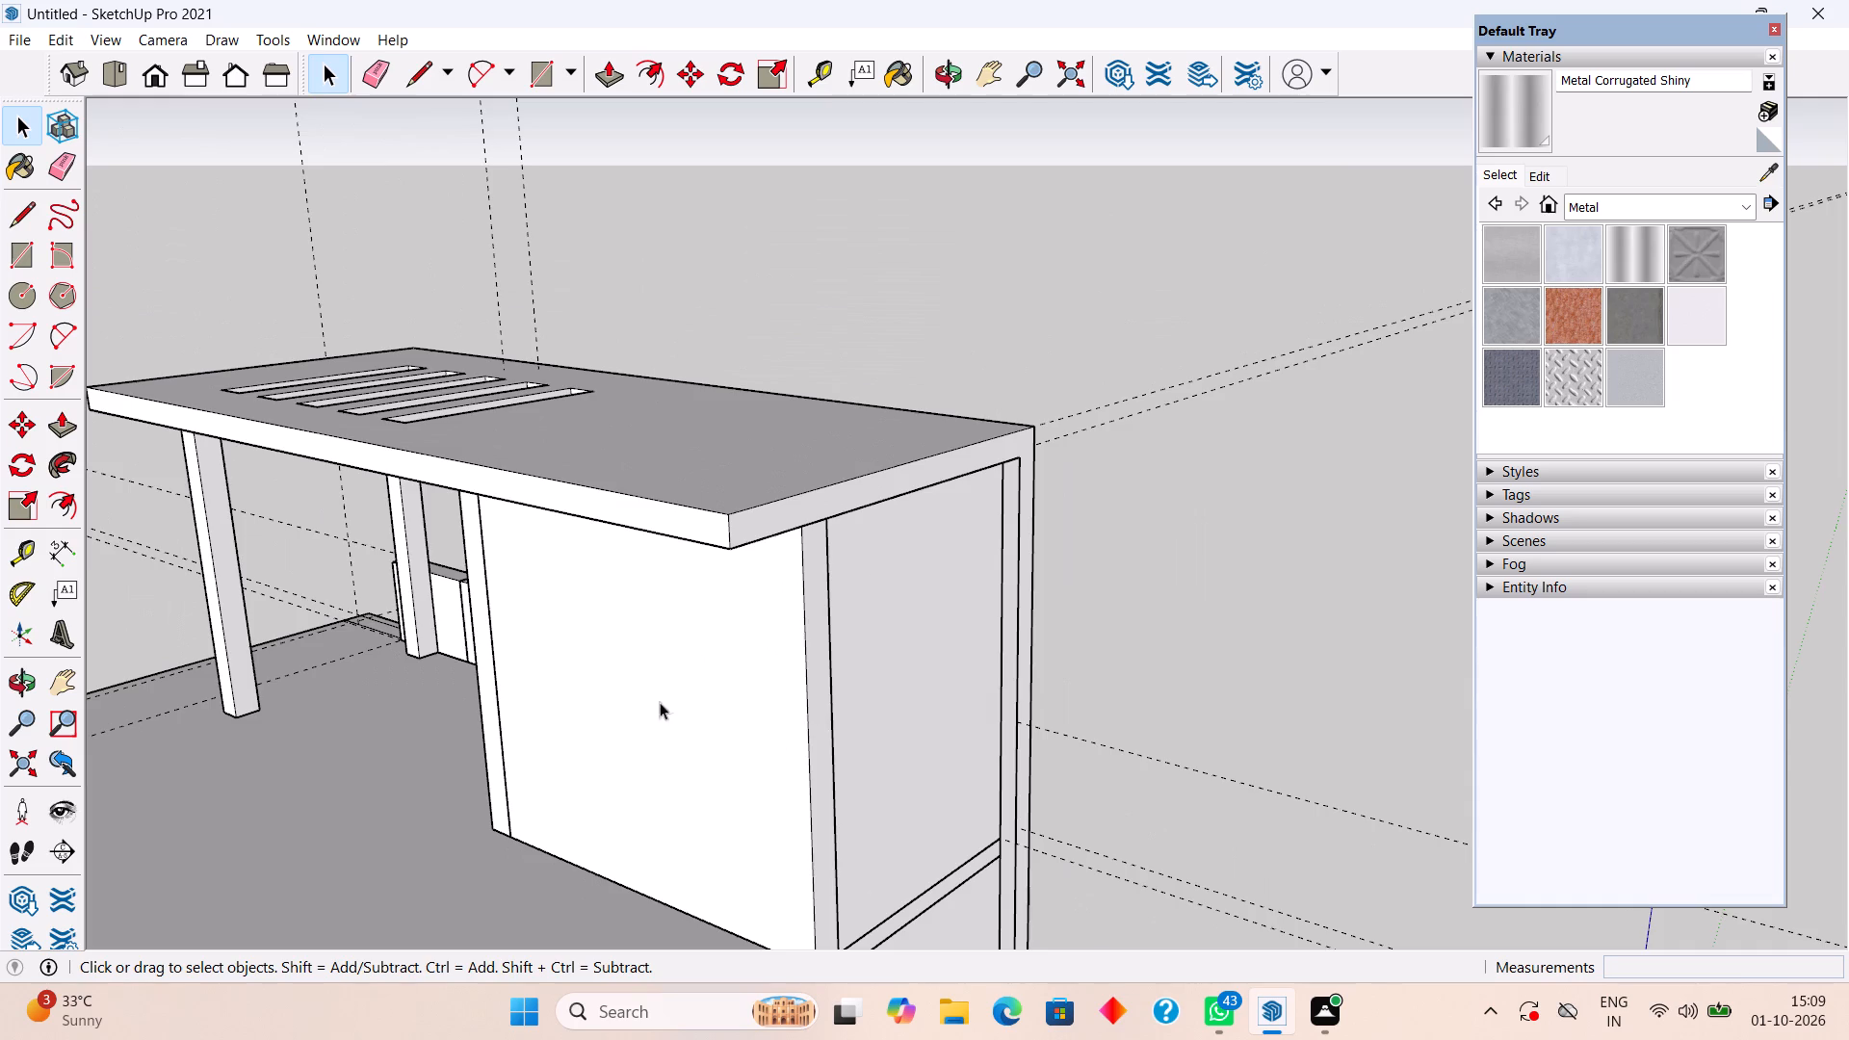
pyautogui.moveTo(513, 702); pyautogui.dragTo(820, 710, button='middle')
pyautogui.scroll(4, 655, 732)
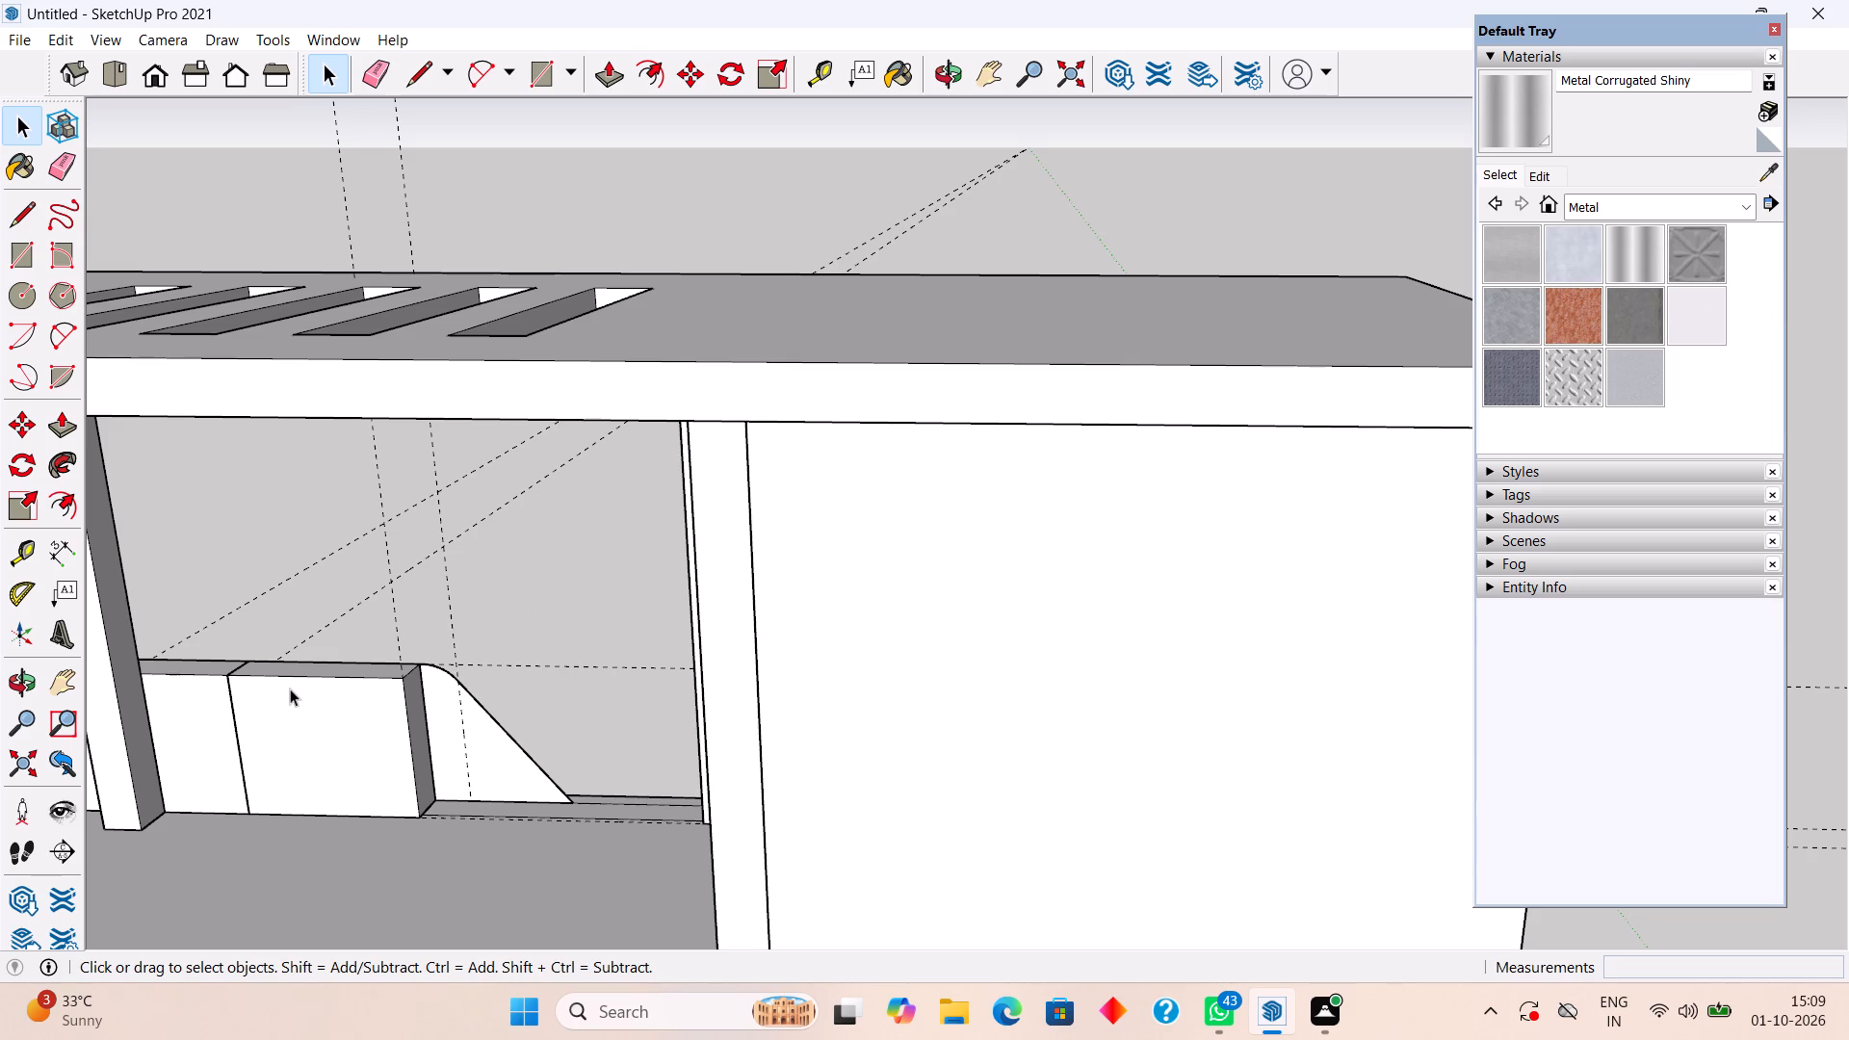
pyautogui.press('p')
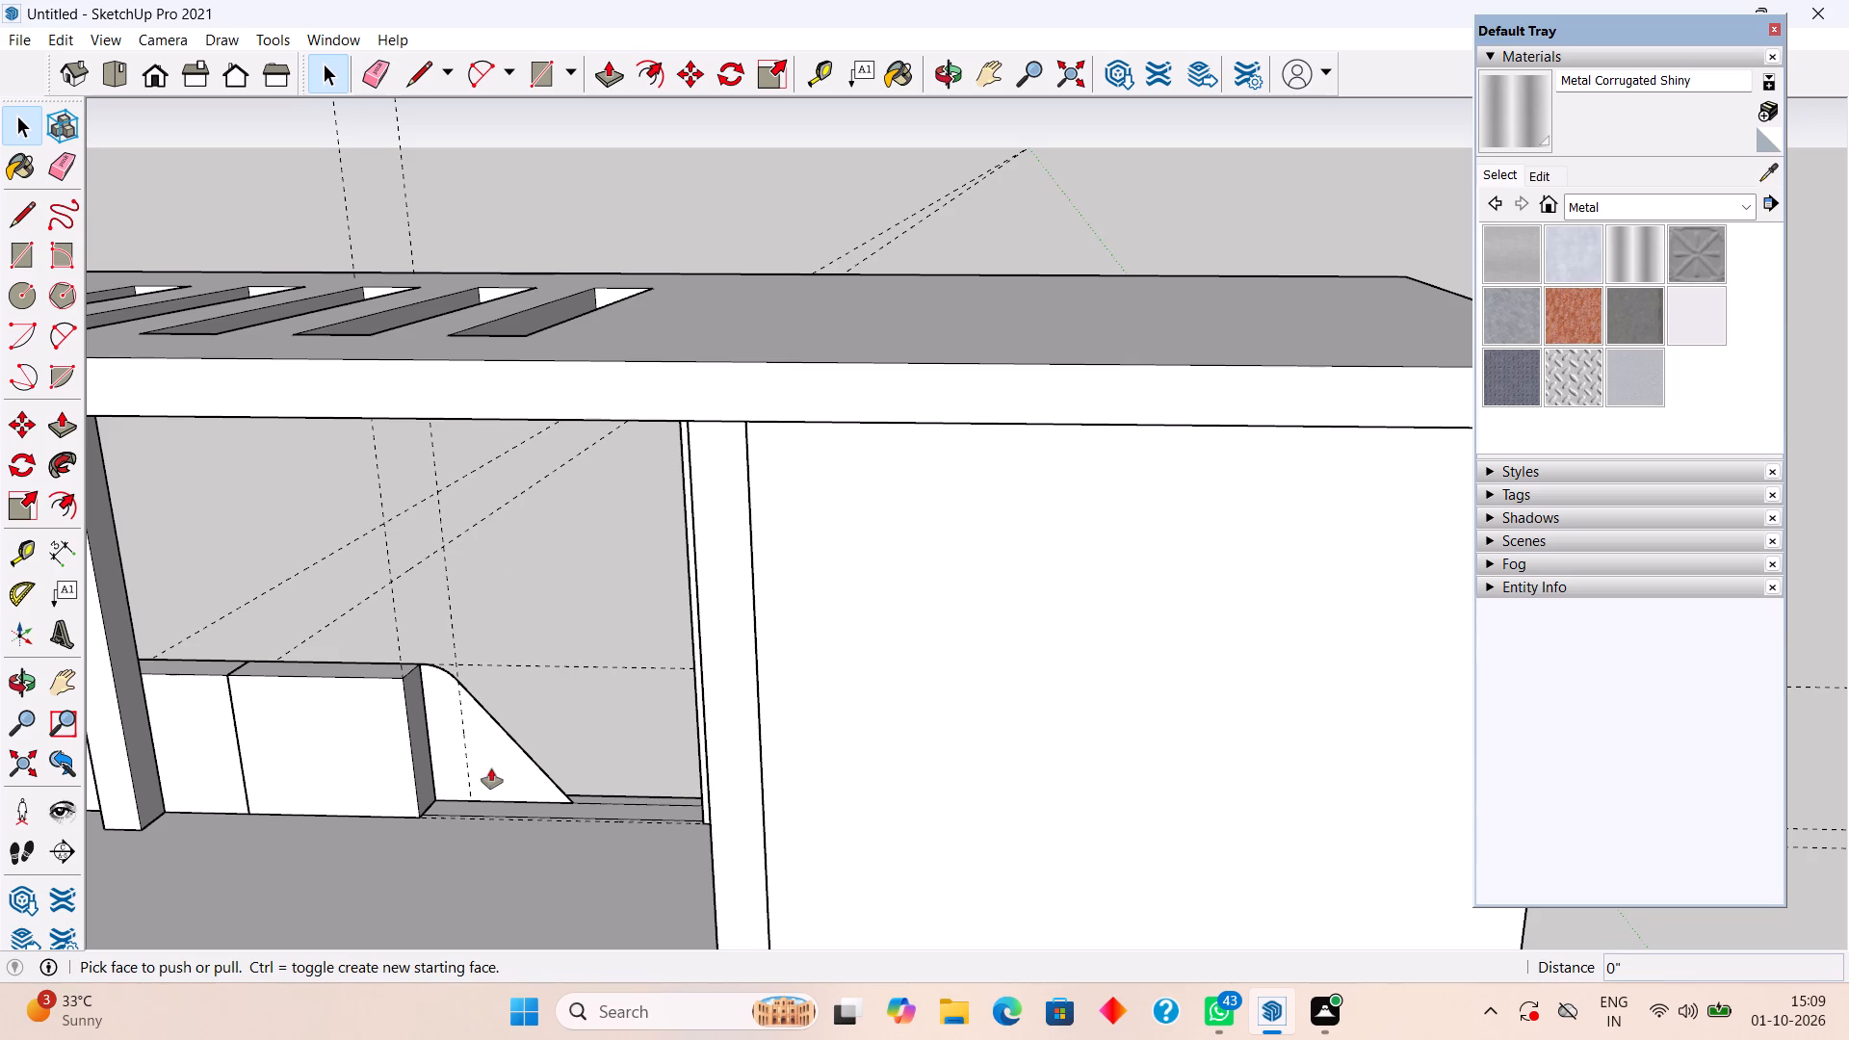
pyautogui.click(491, 768)
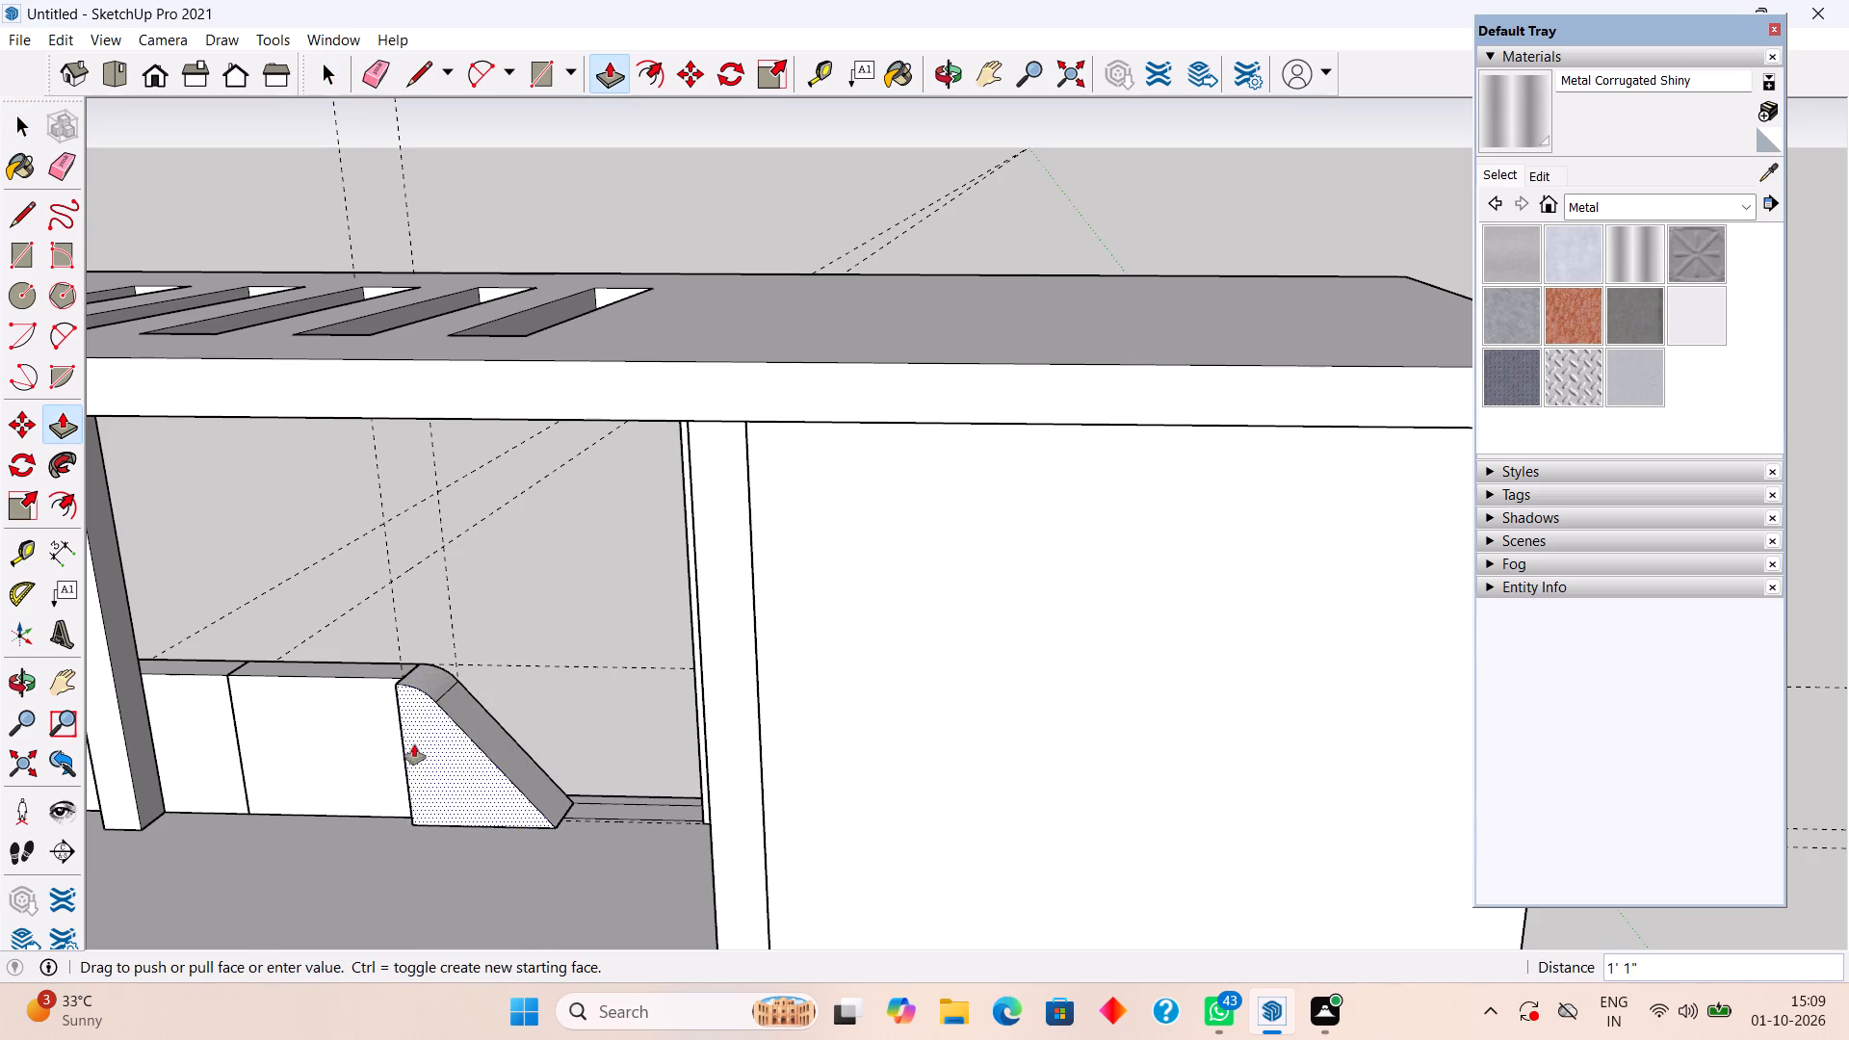
pyautogui.click(373, 690)
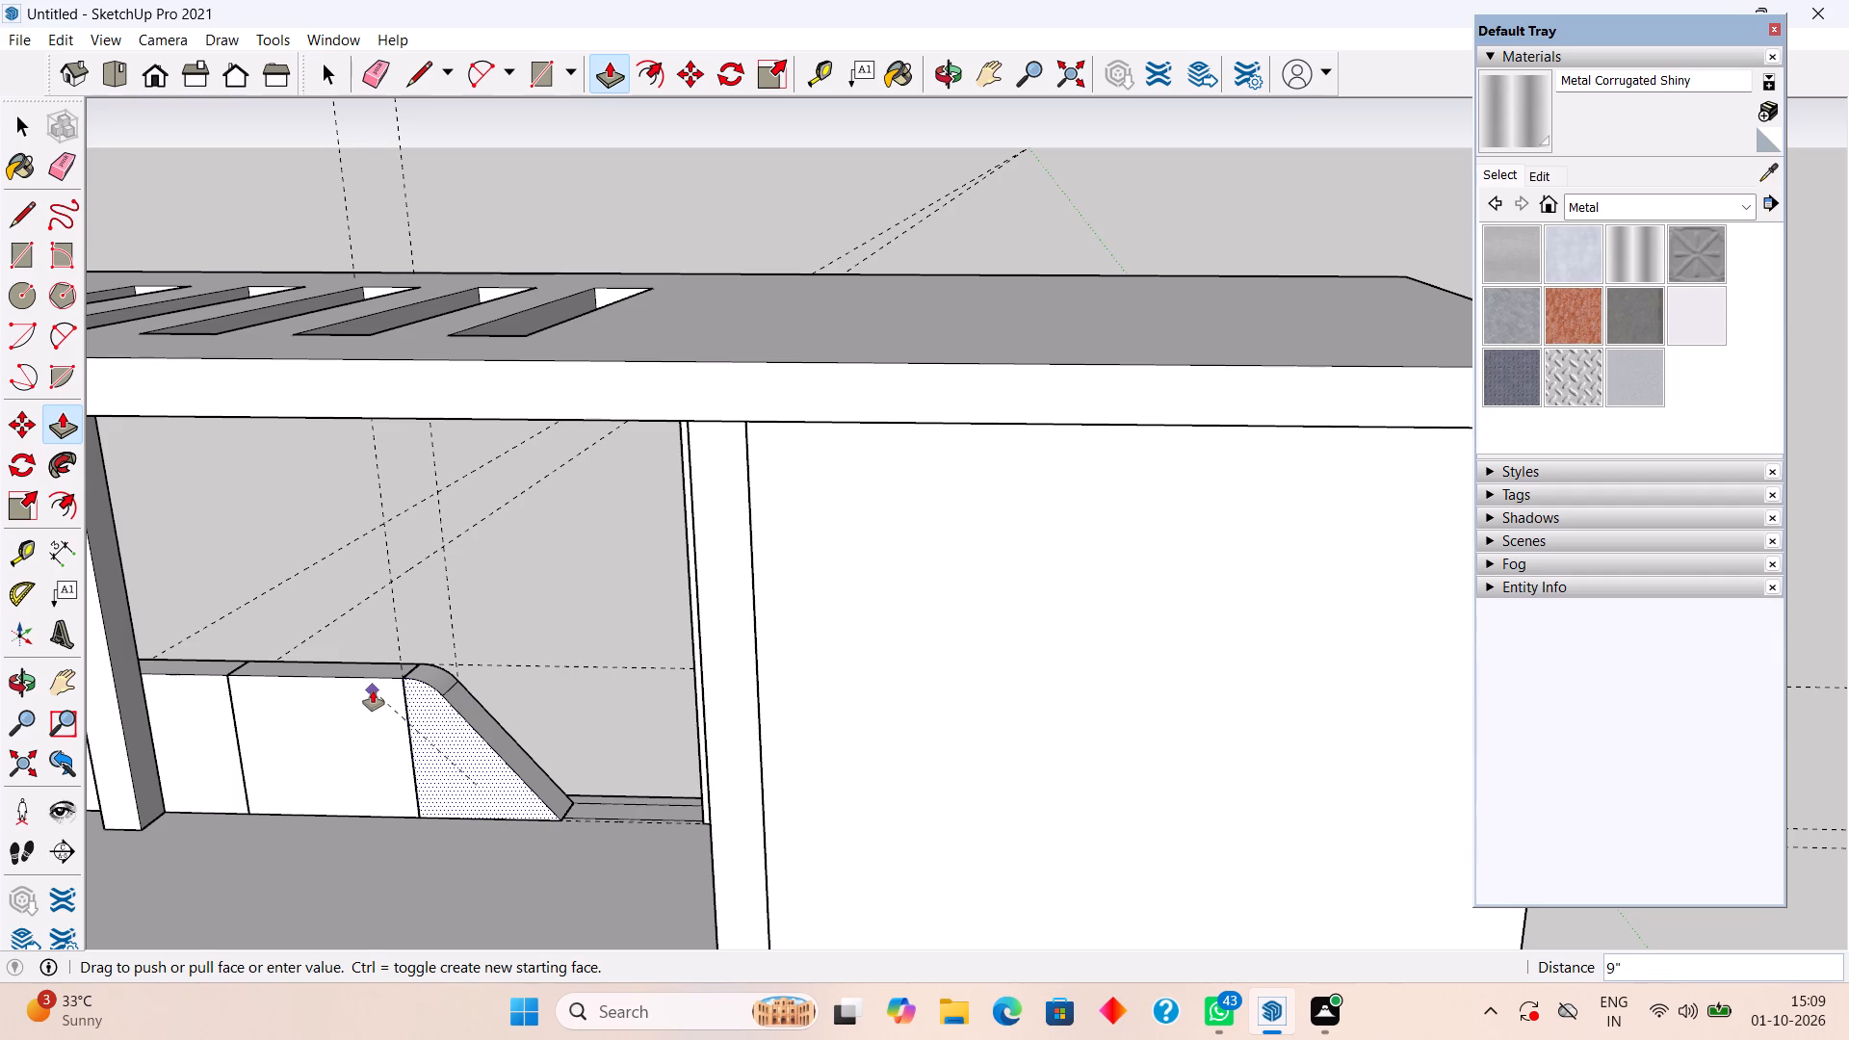
# Group all the geometry of the sloping, curved-top side piece.
pyautogui.press('space')
pyautogui.tripleClick(477, 739)
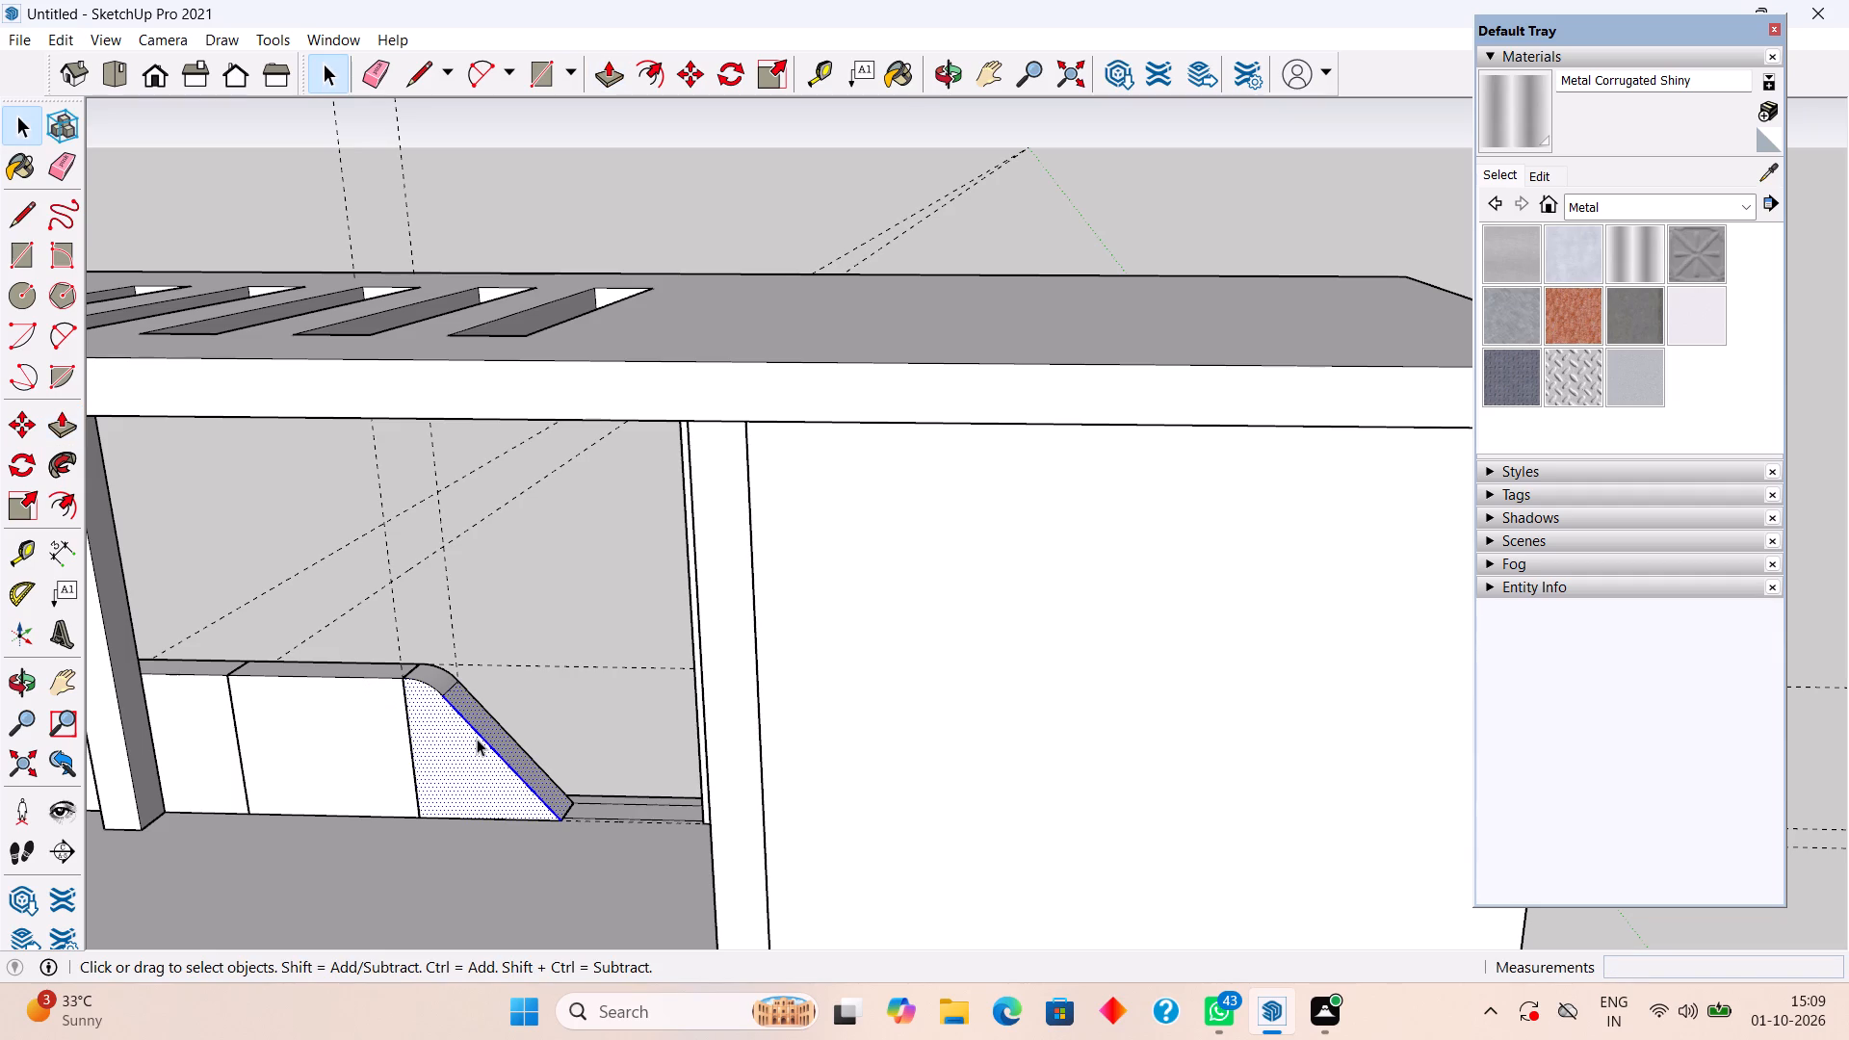
pyautogui.rightClick(479, 739)
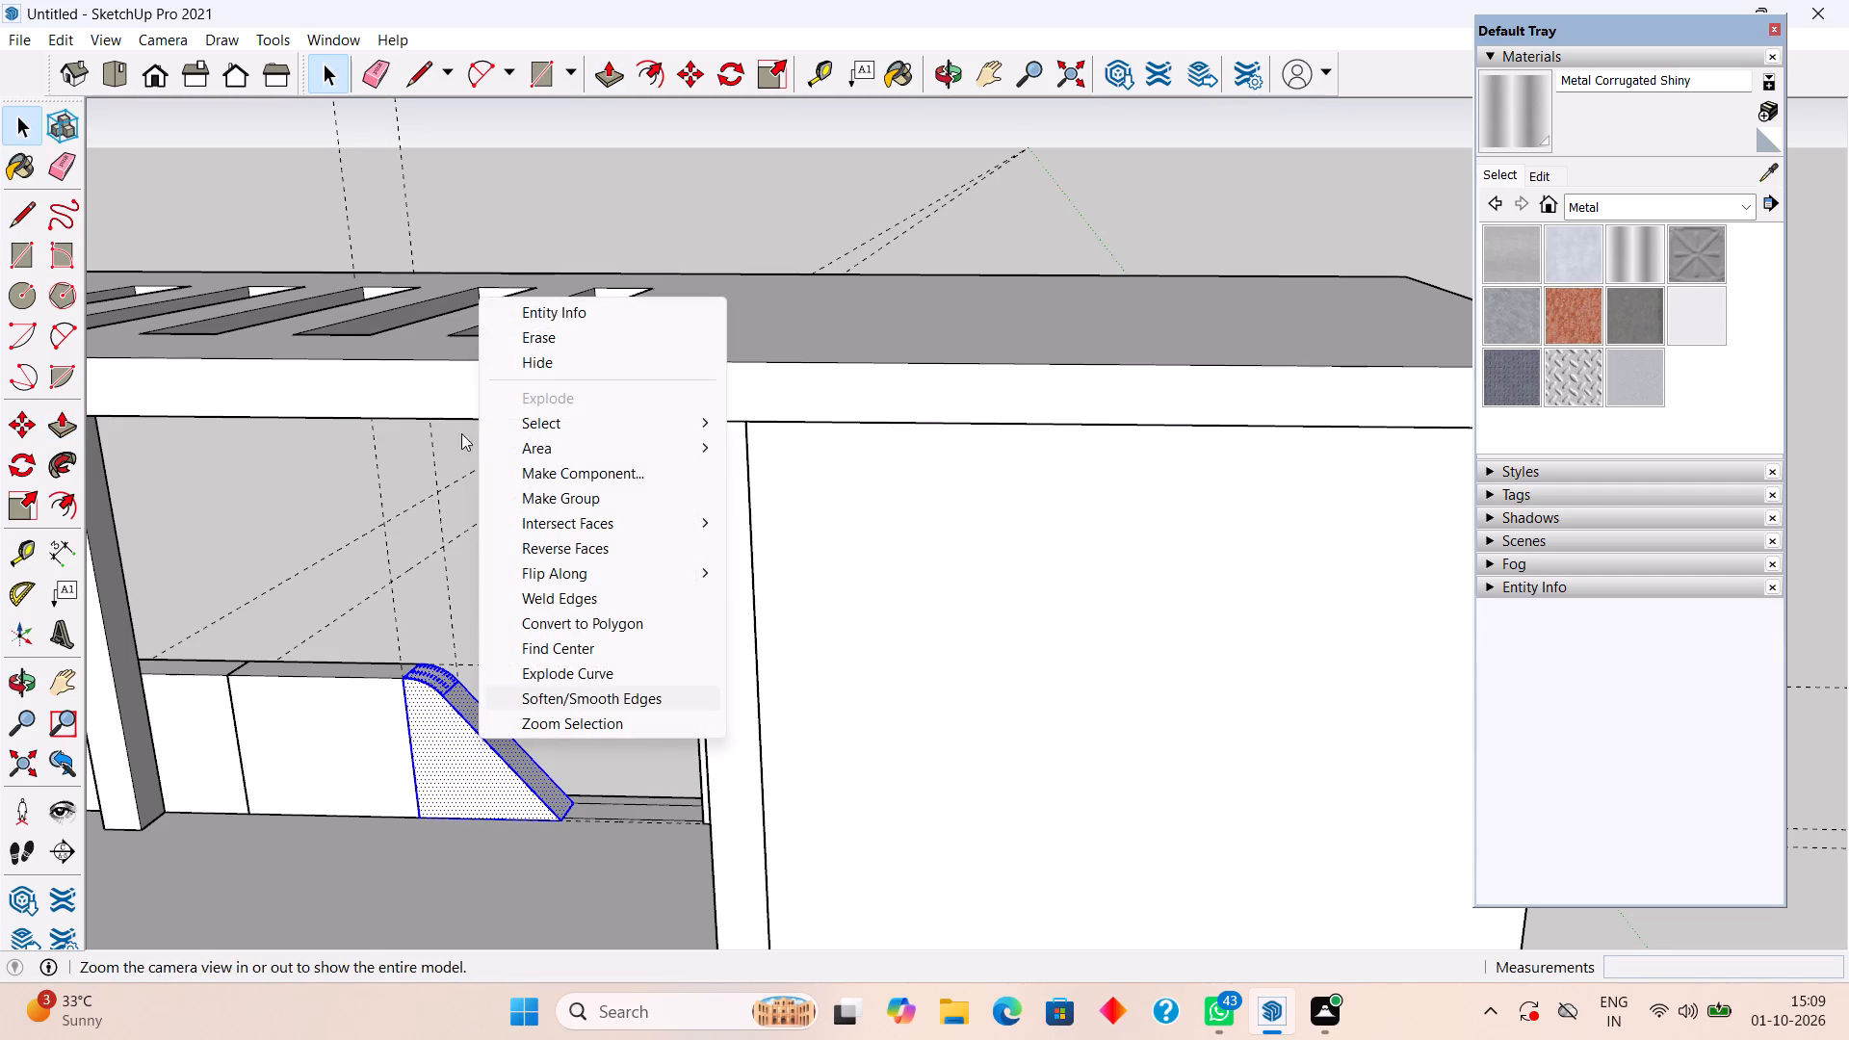
pyautogui.click(576, 501)
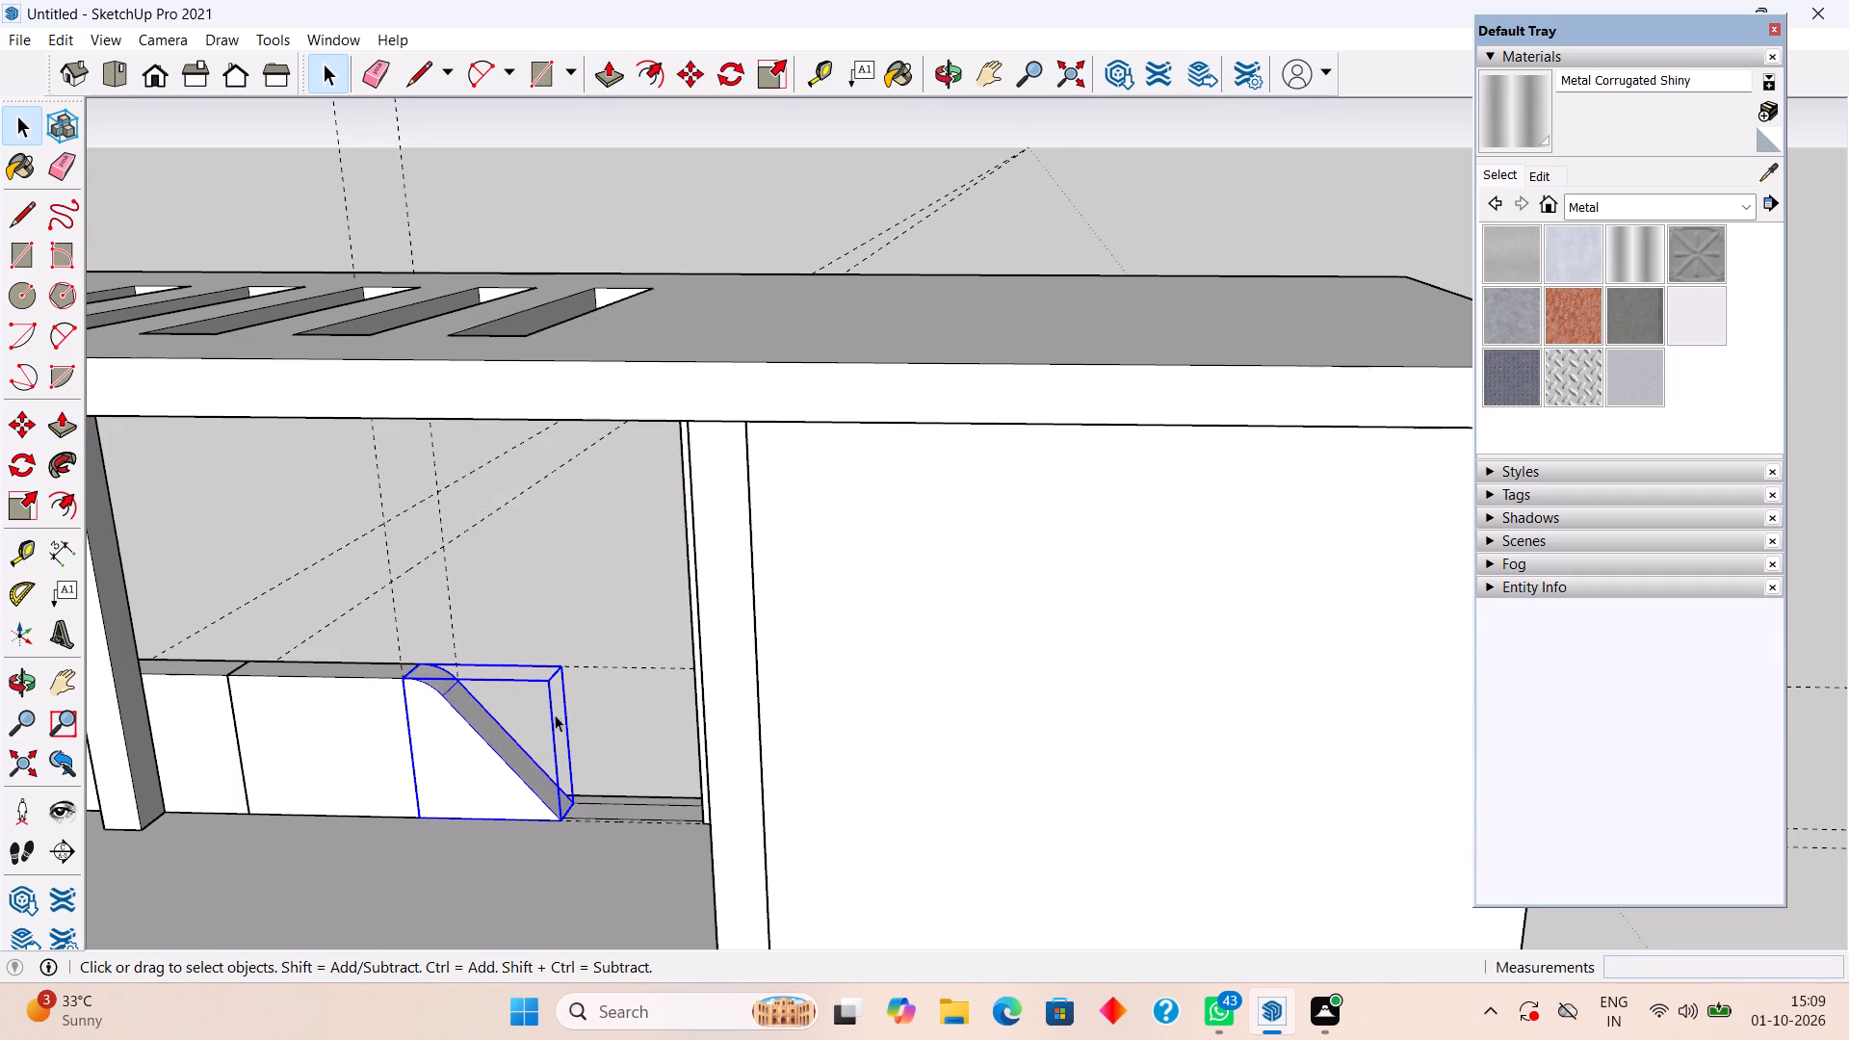
# Examine the grouped side piece, the parapet blocks and the gap to the stair tower wall from several angles.
pyautogui.moveTo(547, 720); pyautogui.dragTo(230, 723, button='middle')
pyautogui.scroll(-1, 1085, 853)
pyautogui.moveTo(569, 813); pyautogui.dragTo(456, 793, button='middle')
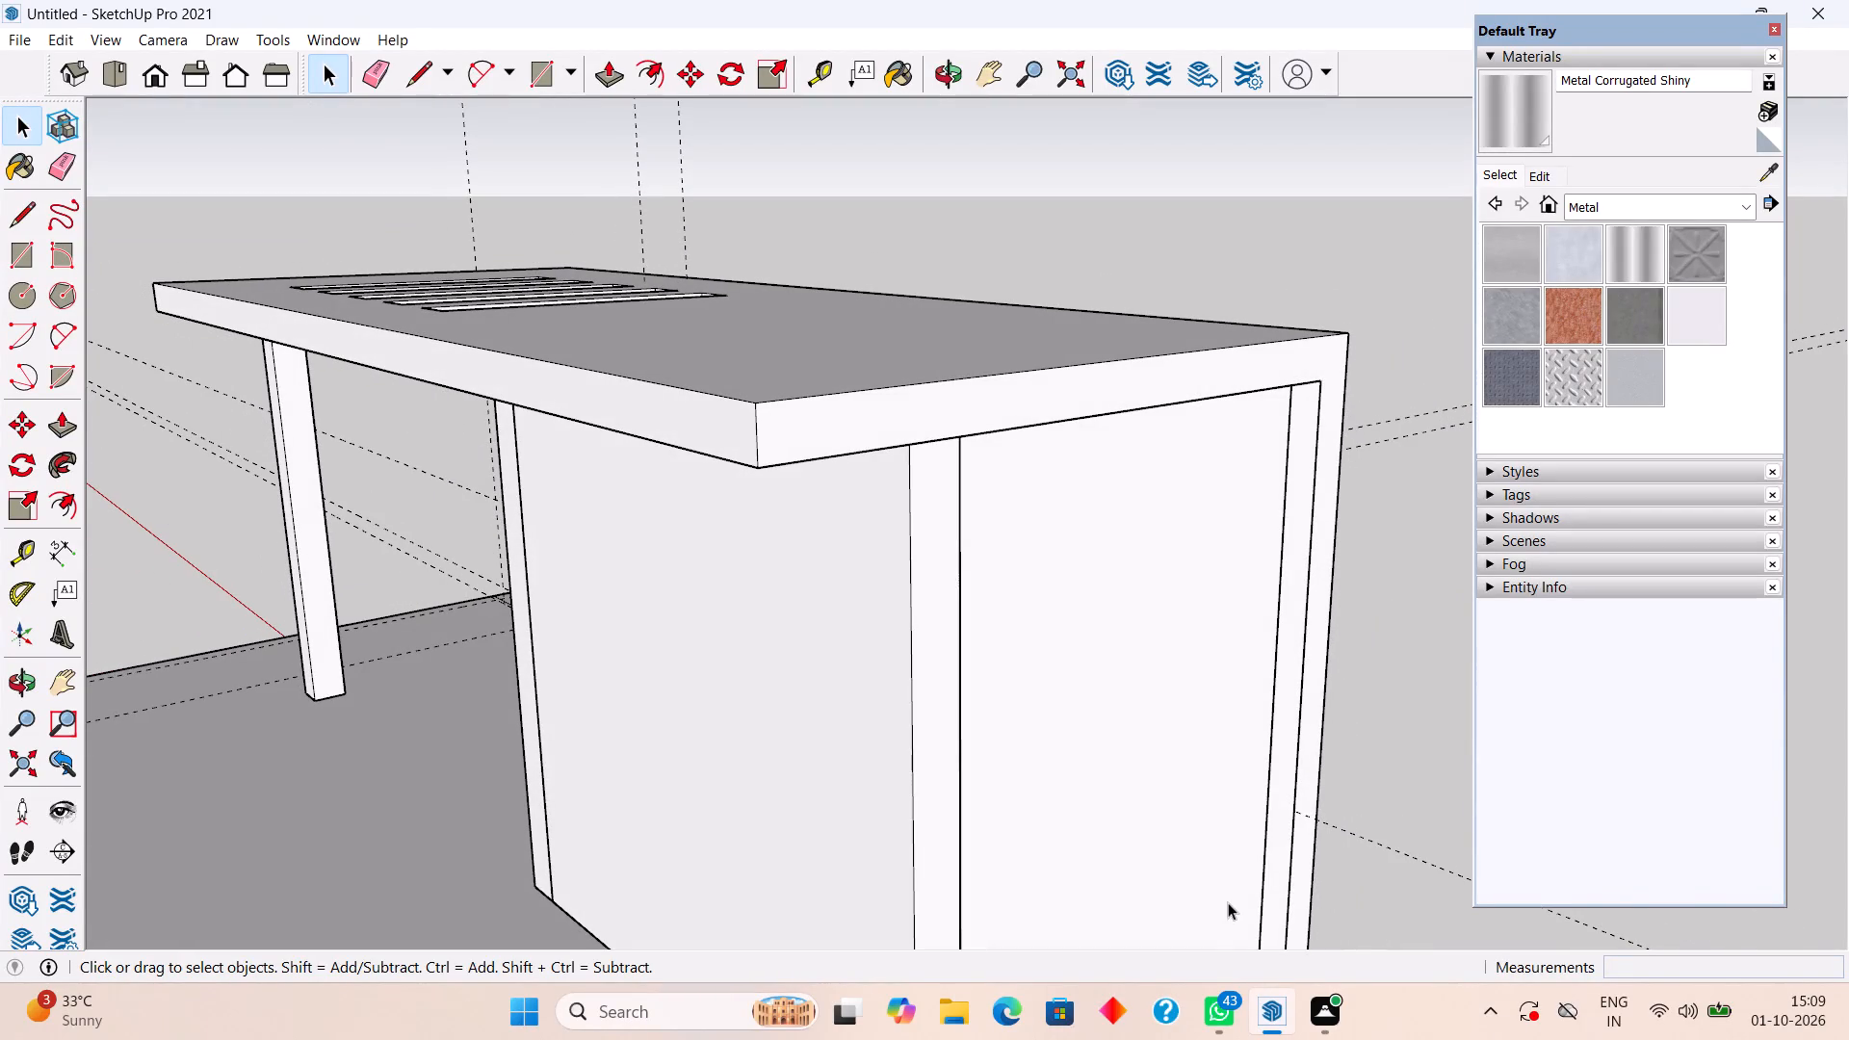
pyautogui.moveTo(1120, 772); pyautogui.dragTo(455, 760, button='middle')
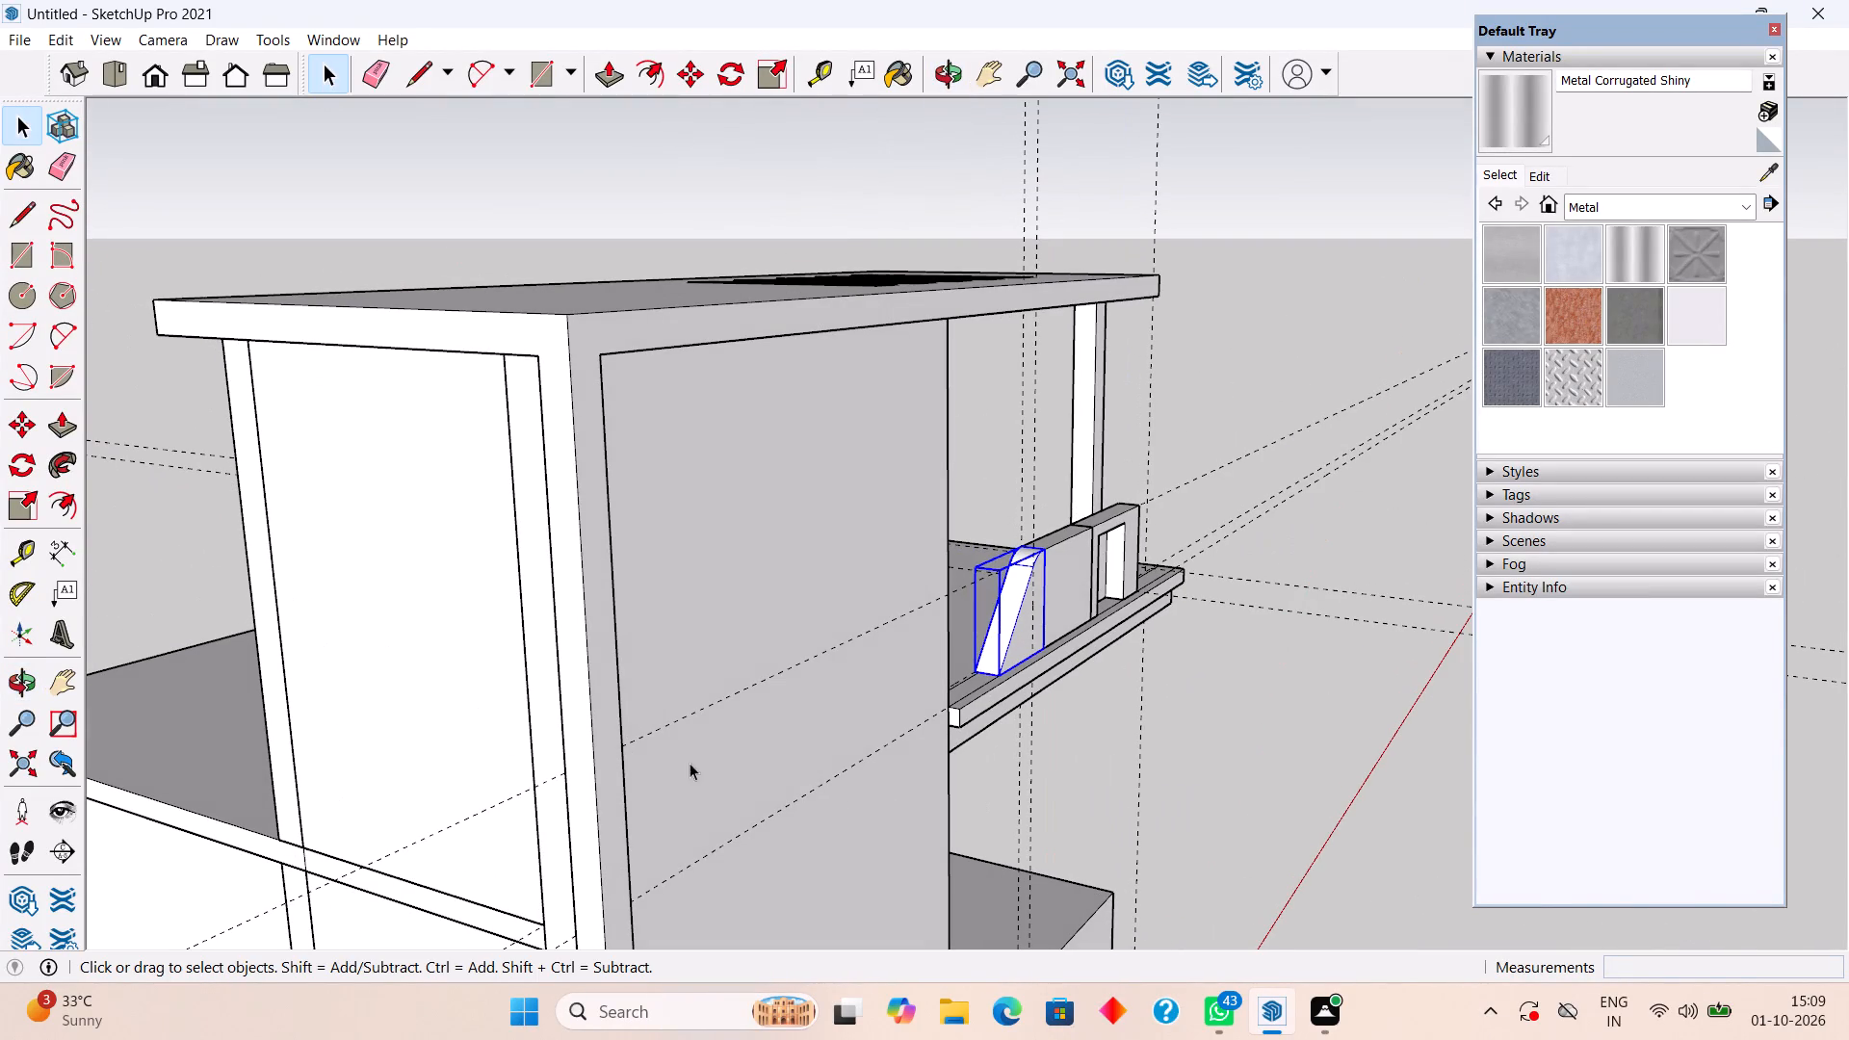
pyautogui.moveTo(1050, 813); pyautogui.dragTo(371, 717, button='middle')
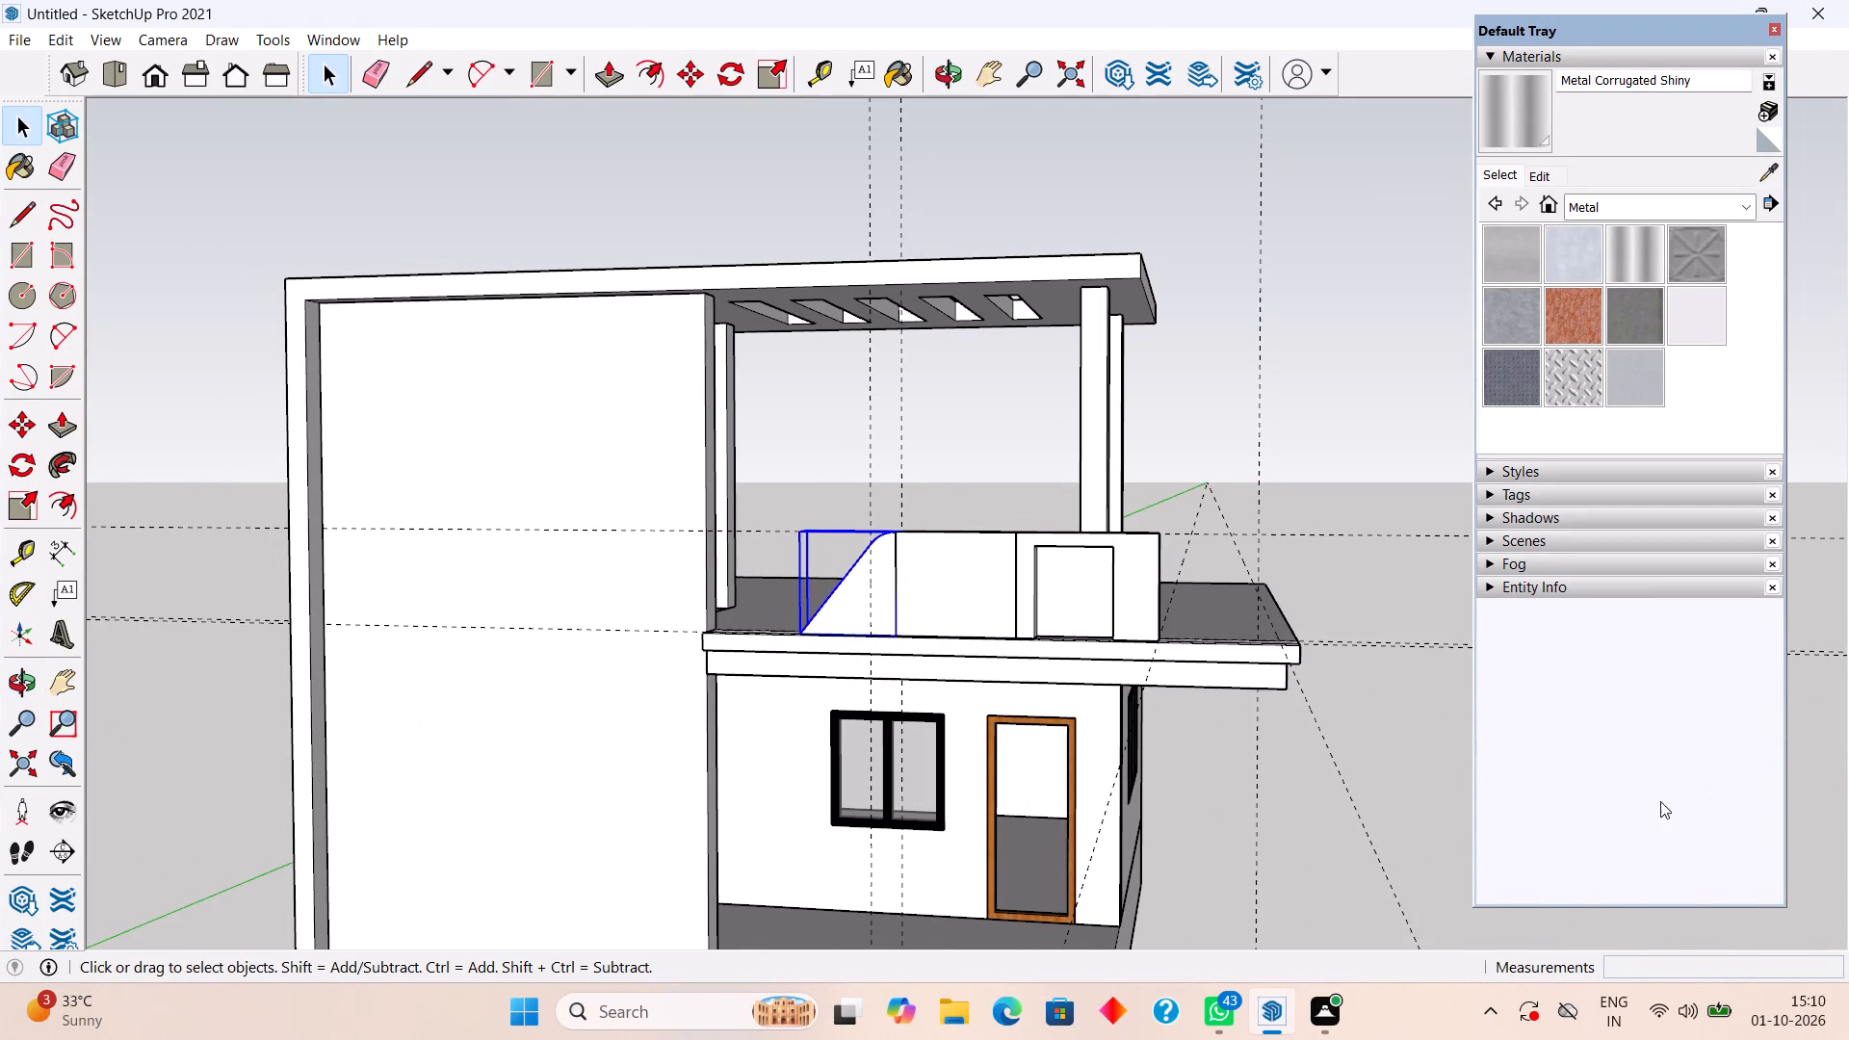
pyautogui.click(1384, 763)
pyautogui.moveTo(1012, 572); pyautogui.dragTo(1082, 666, button='middle')
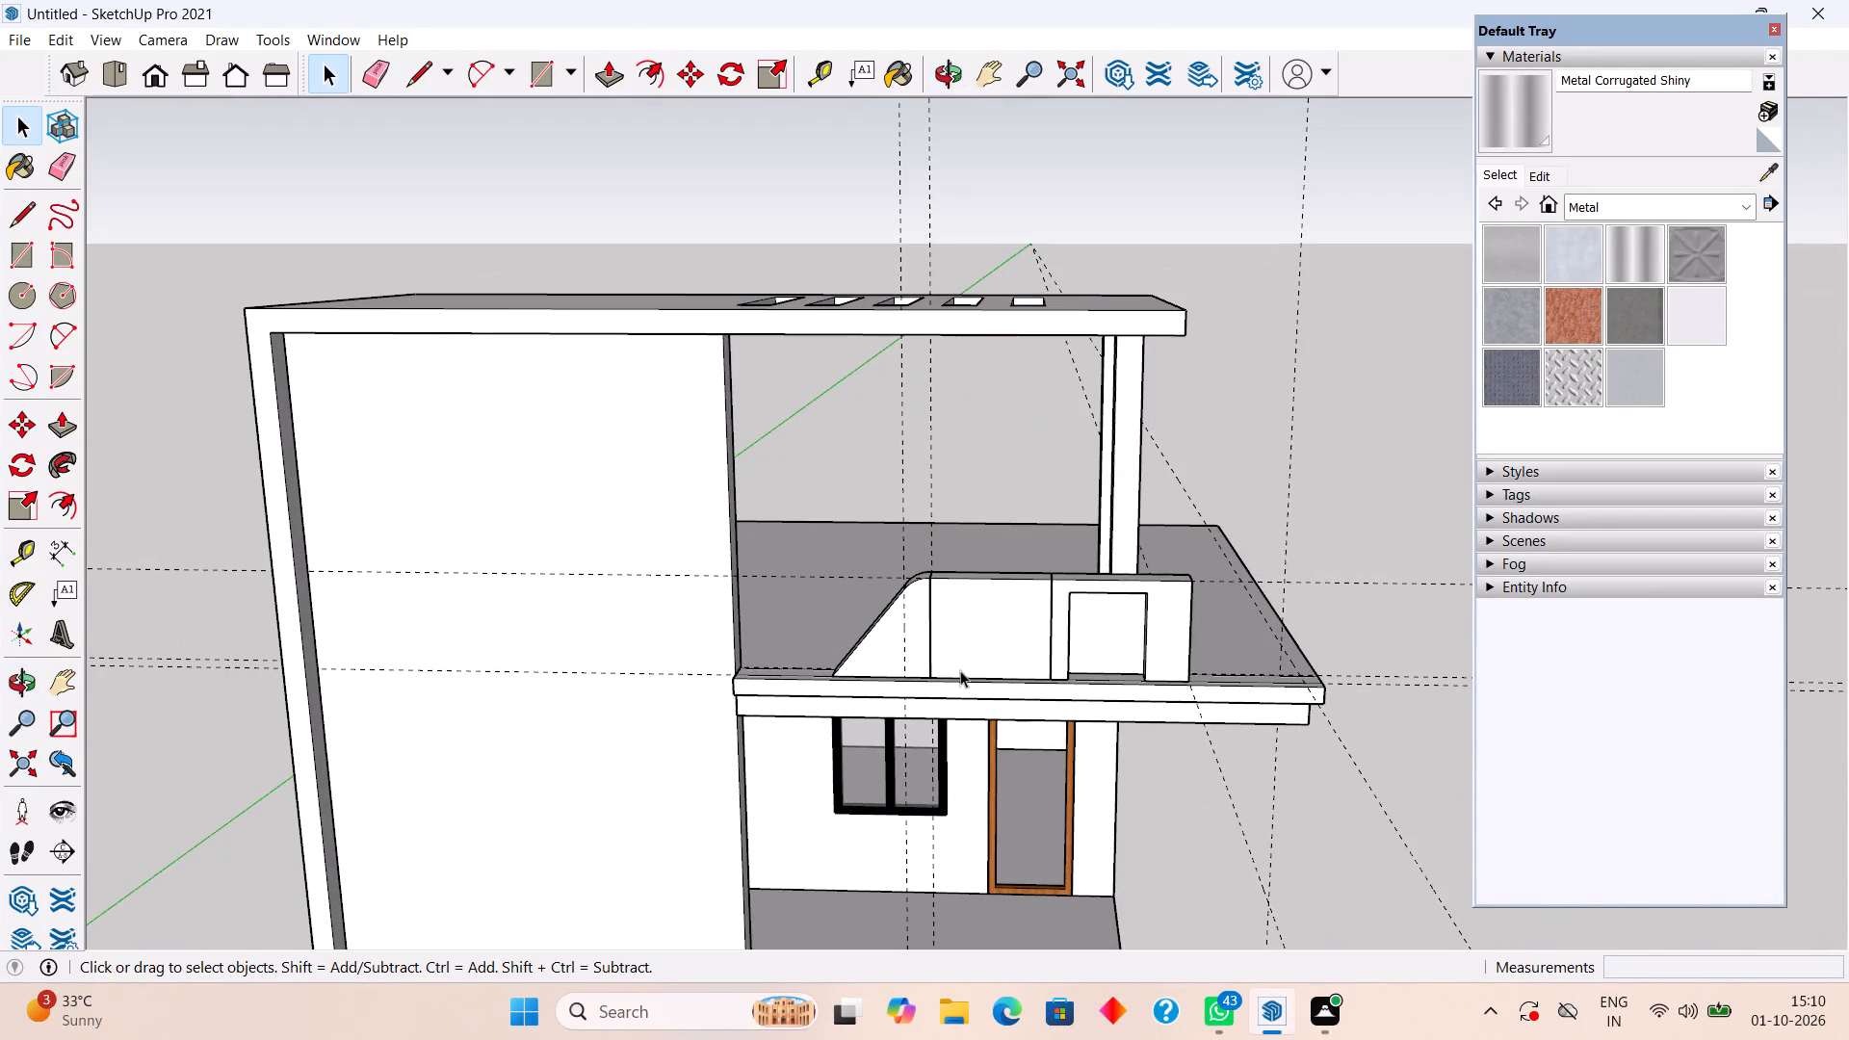
pyautogui.scroll(3, 854, 645)
pyautogui.moveTo(918, 725); pyautogui.dragTo(939, 915, button='middle')
pyautogui.scroll(1, 887, 774)
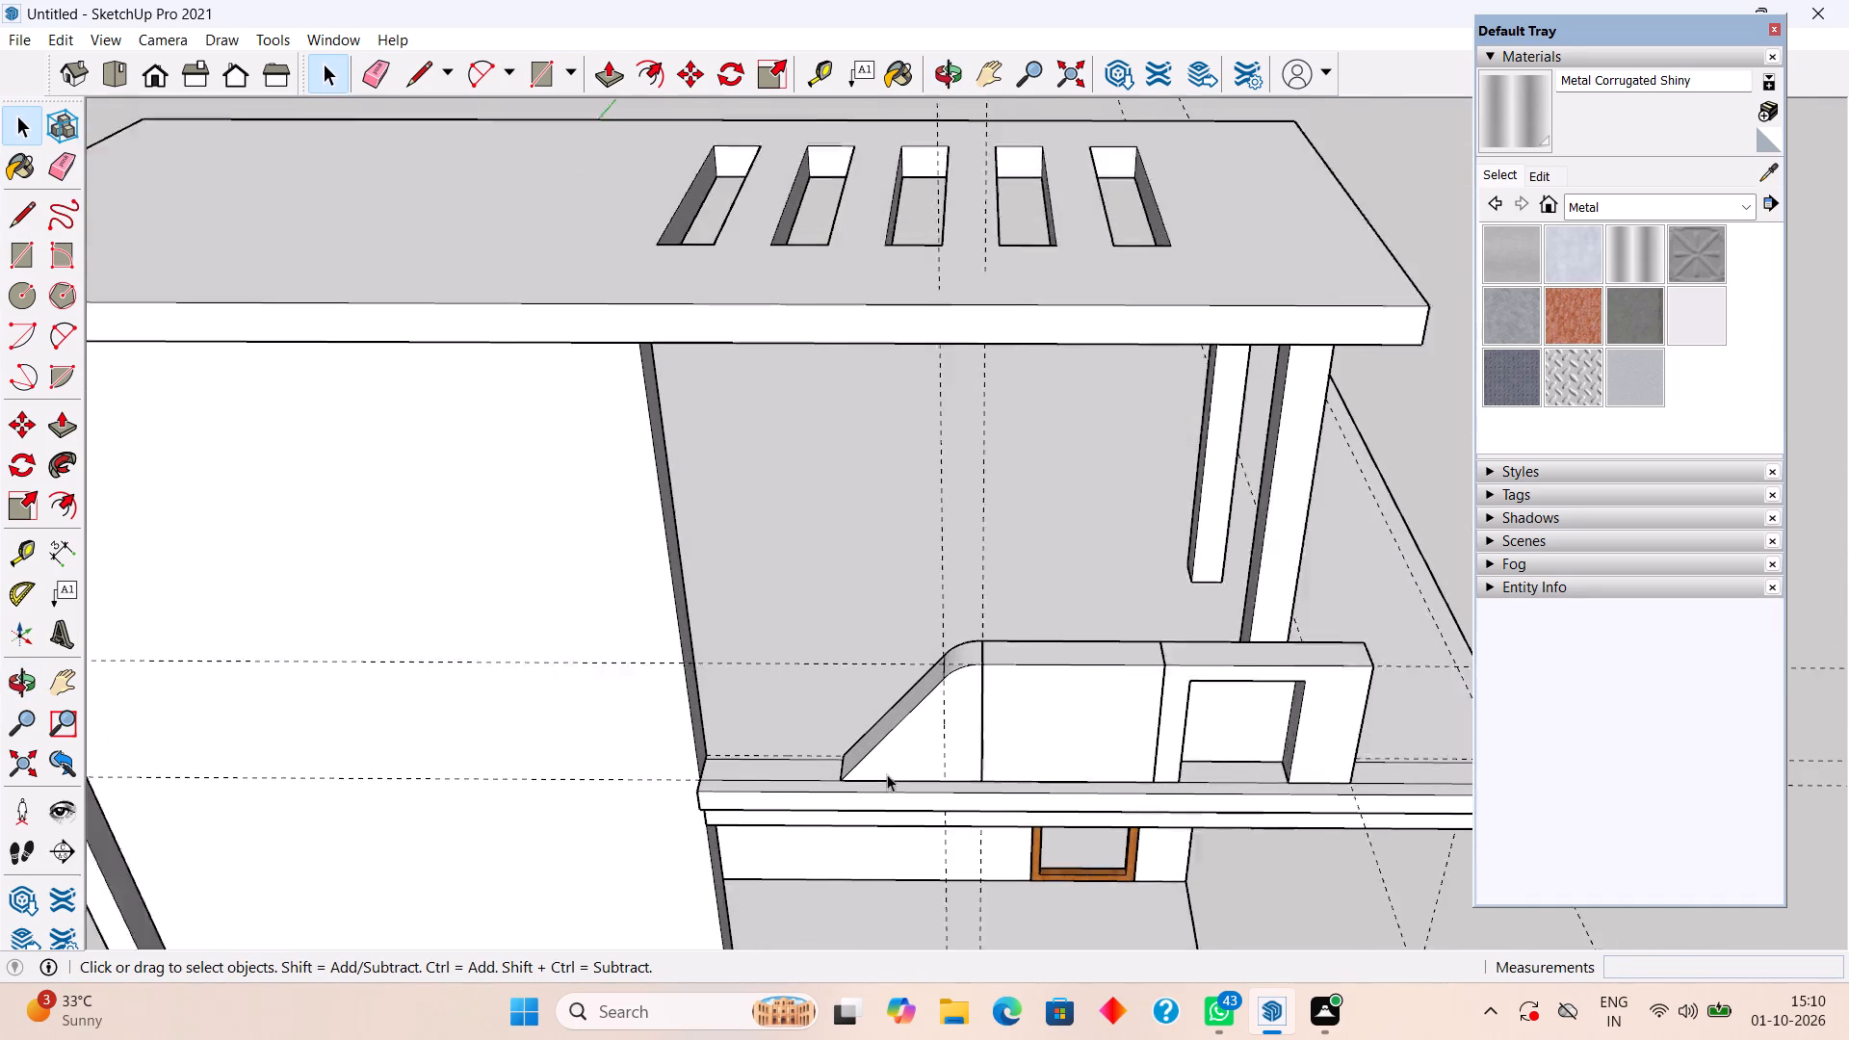
pyautogui.scroll(3, 887, 774)
pyautogui.moveTo(860, 781); pyautogui.dragTo(880, 840, button='middle')
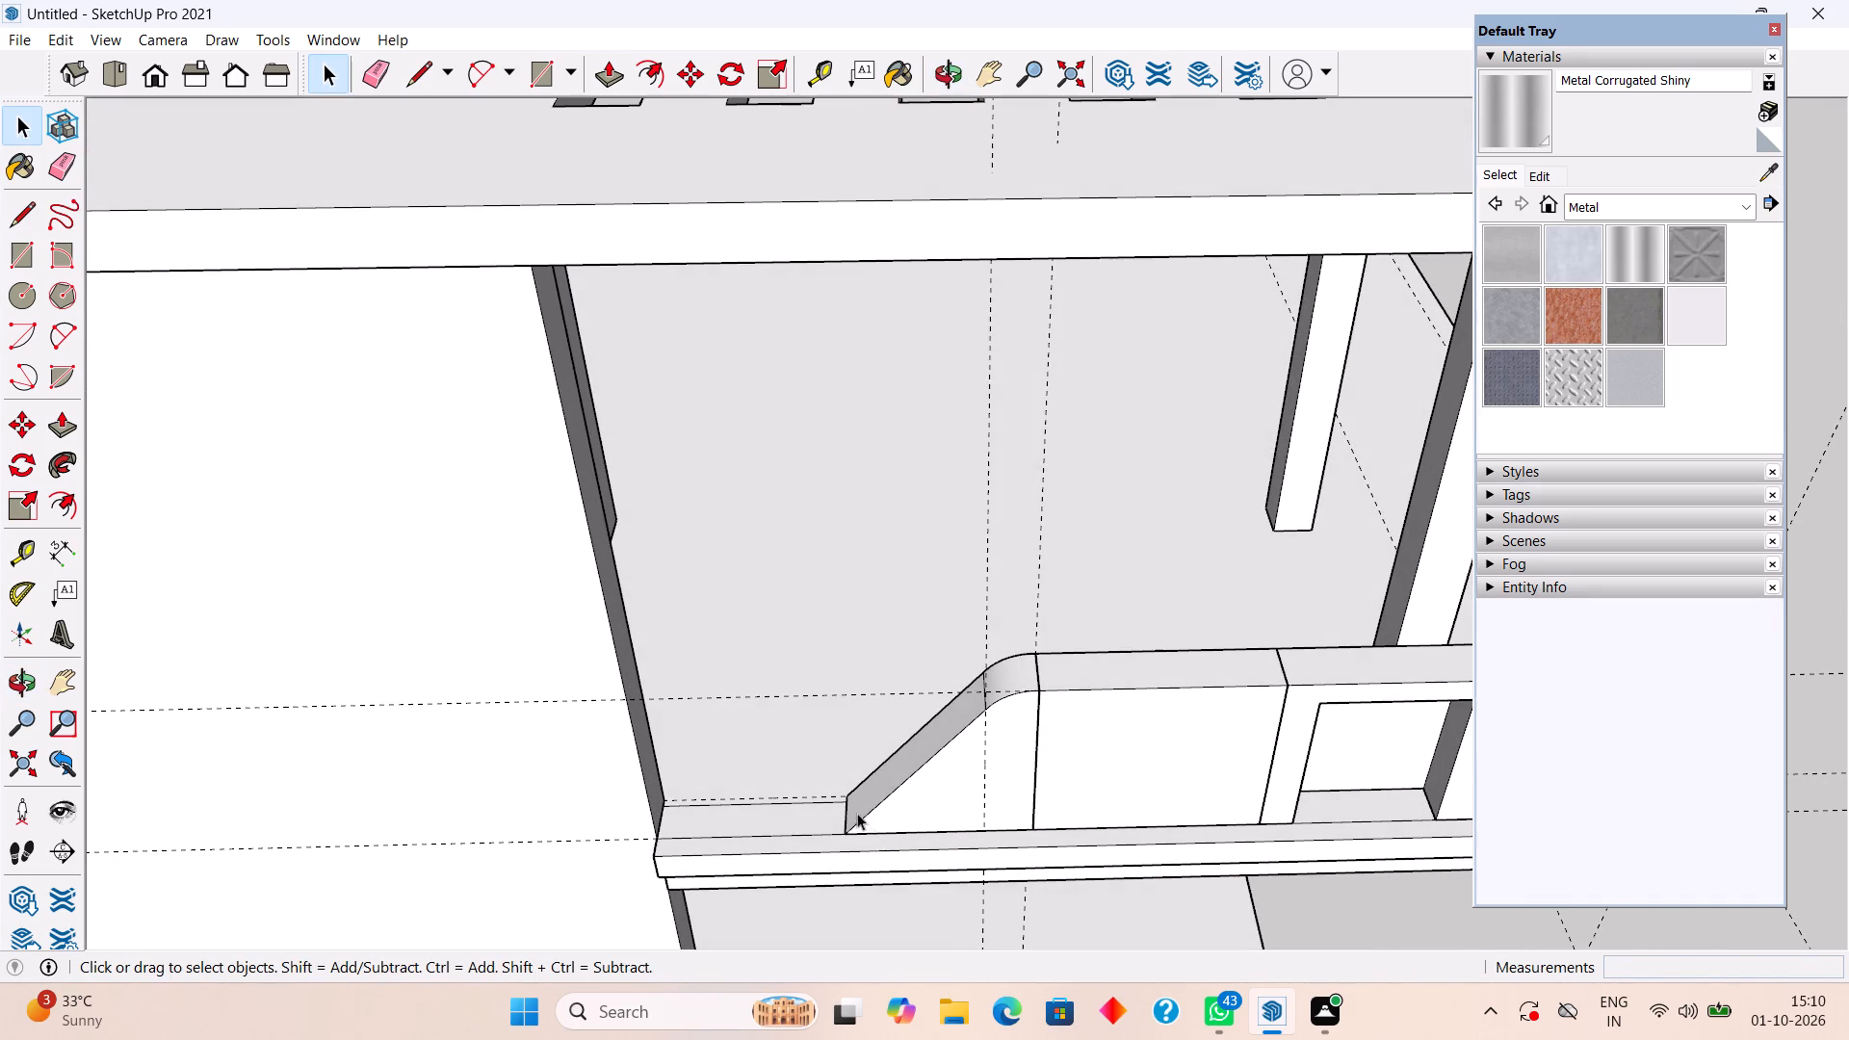
pyautogui.scroll(2, 830, 801)
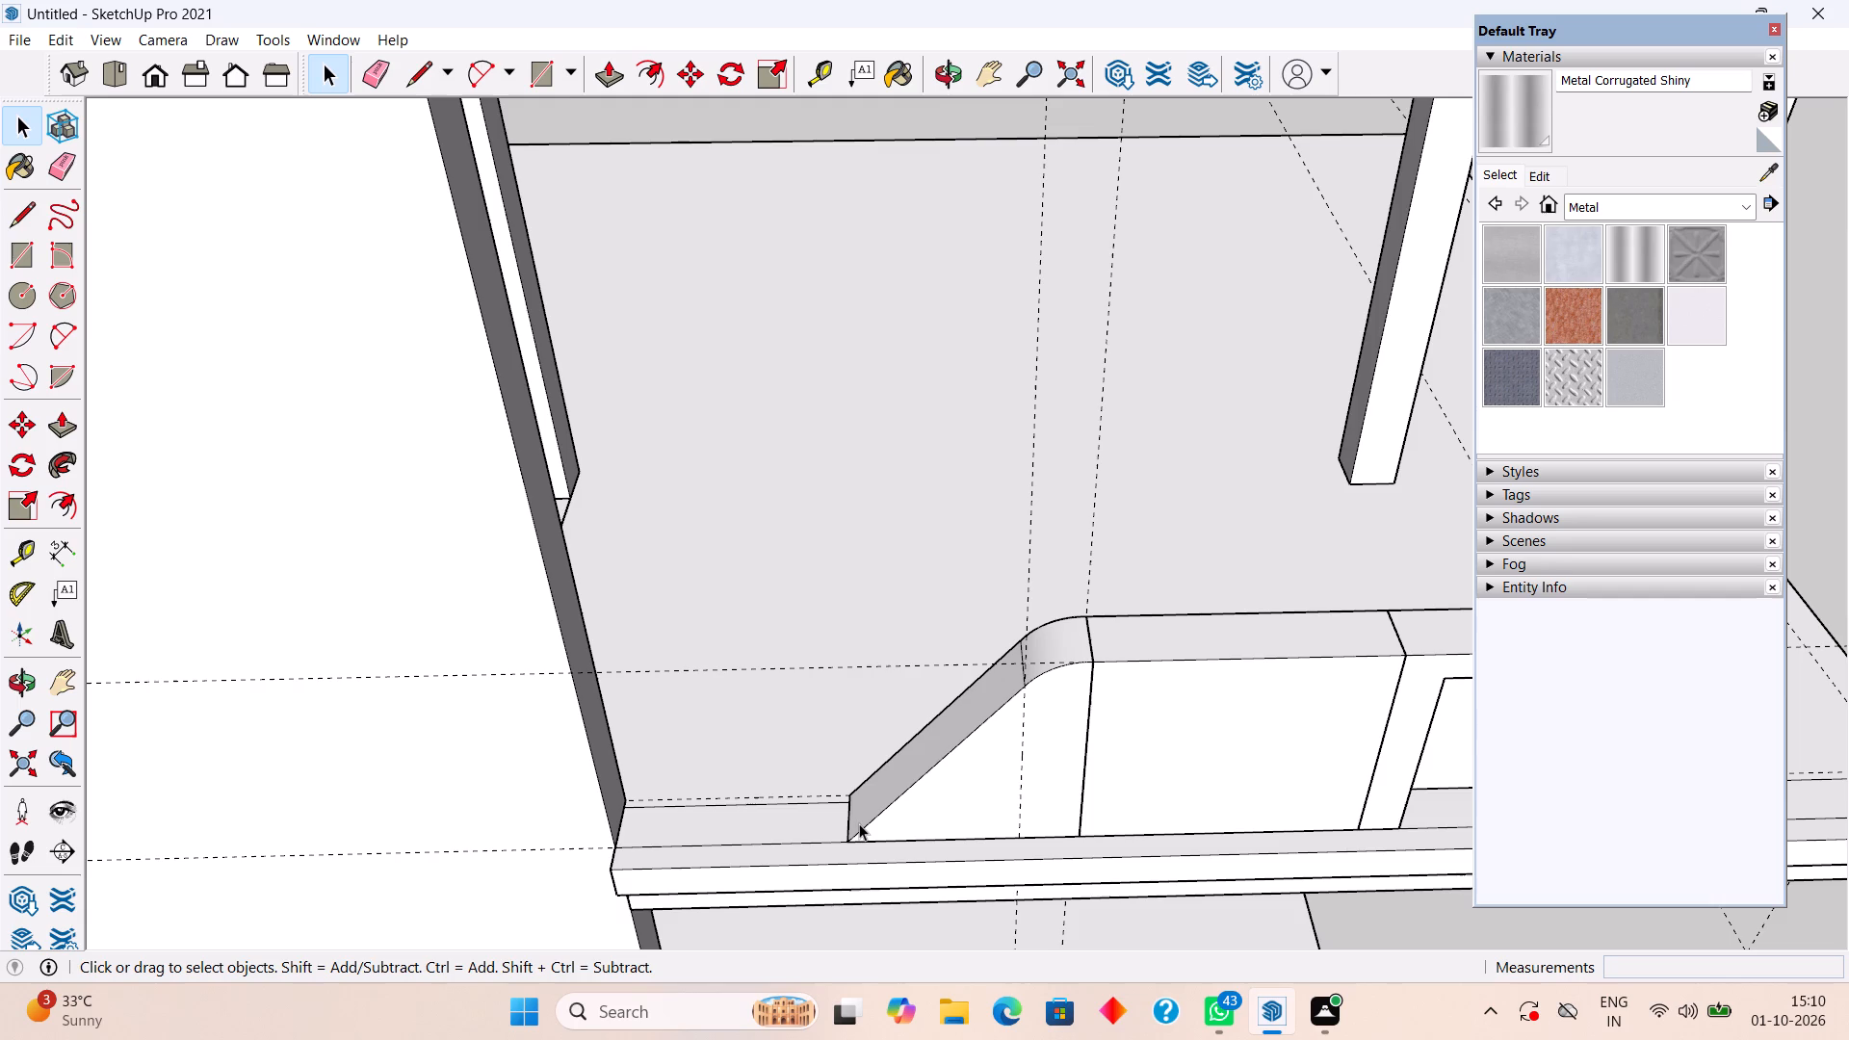
pyautogui.moveTo(811, 816); pyautogui.dragTo(550, 653, button='middle')
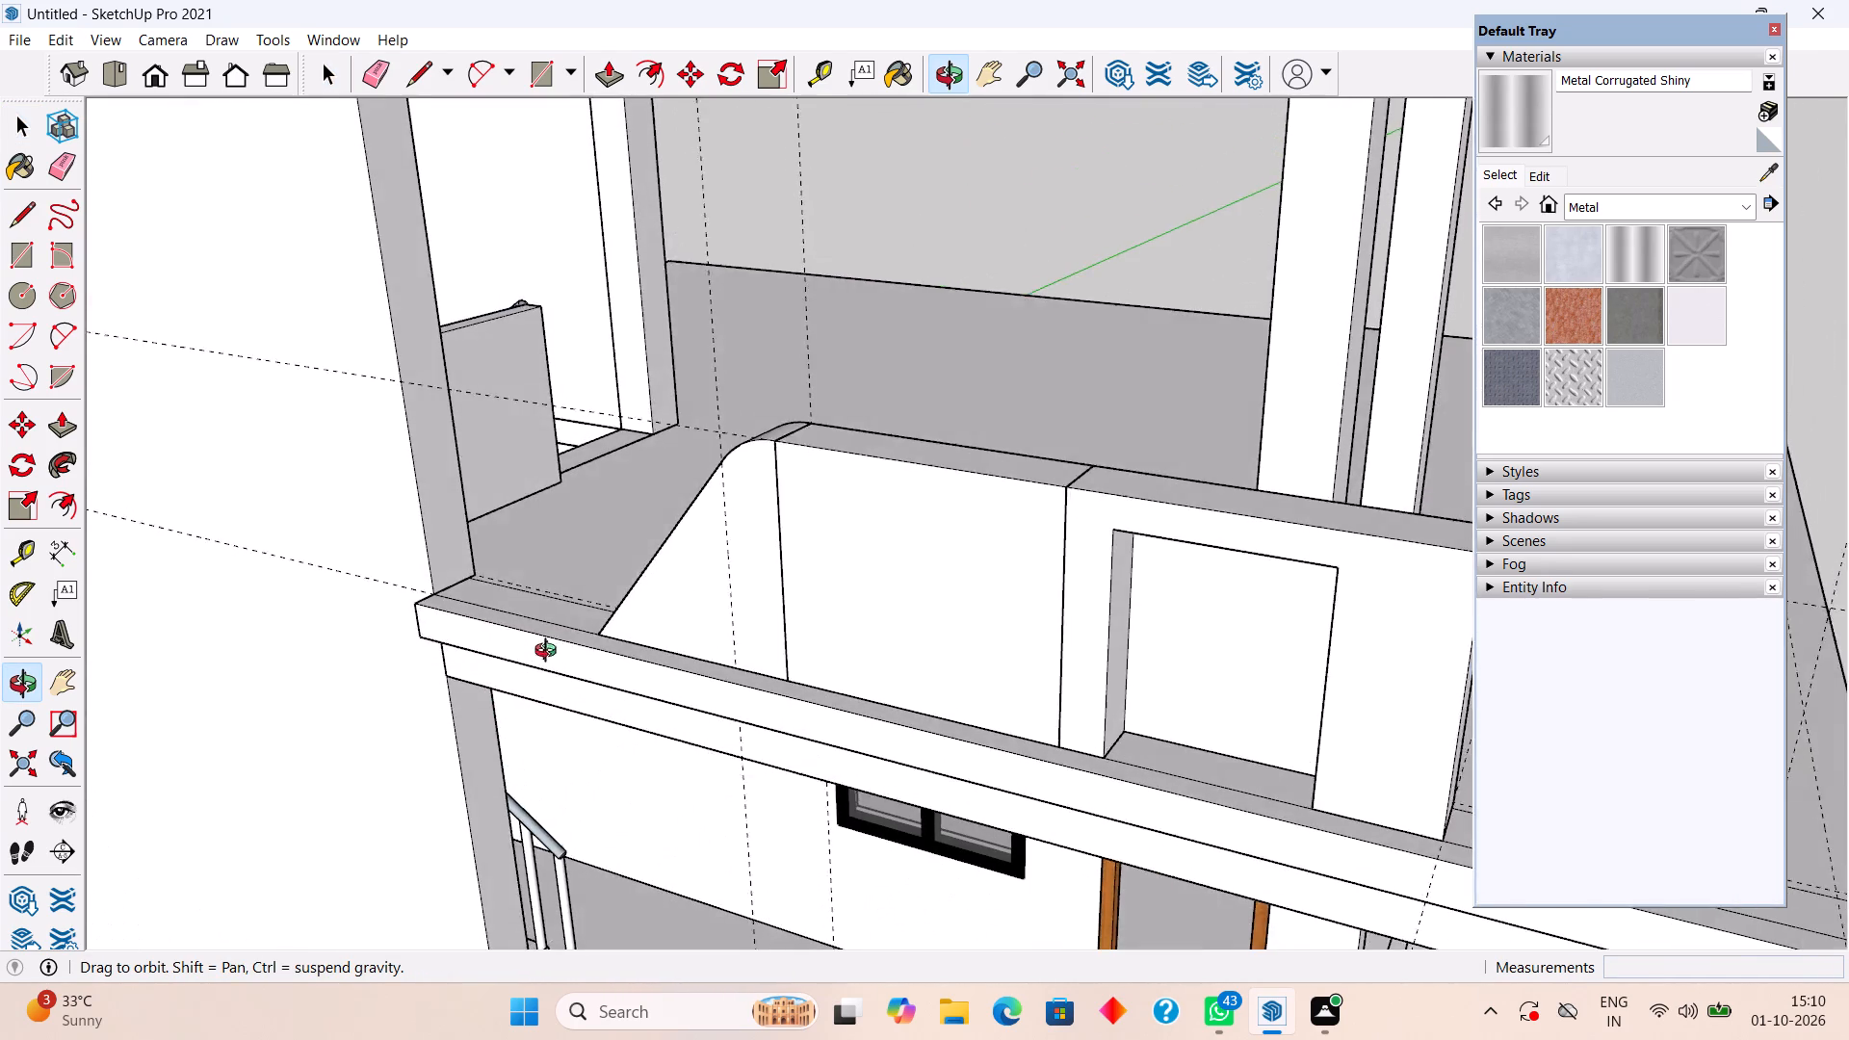
pyautogui.moveTo(550, 653); pyautogui.dragTo(512, 717, button='middle')
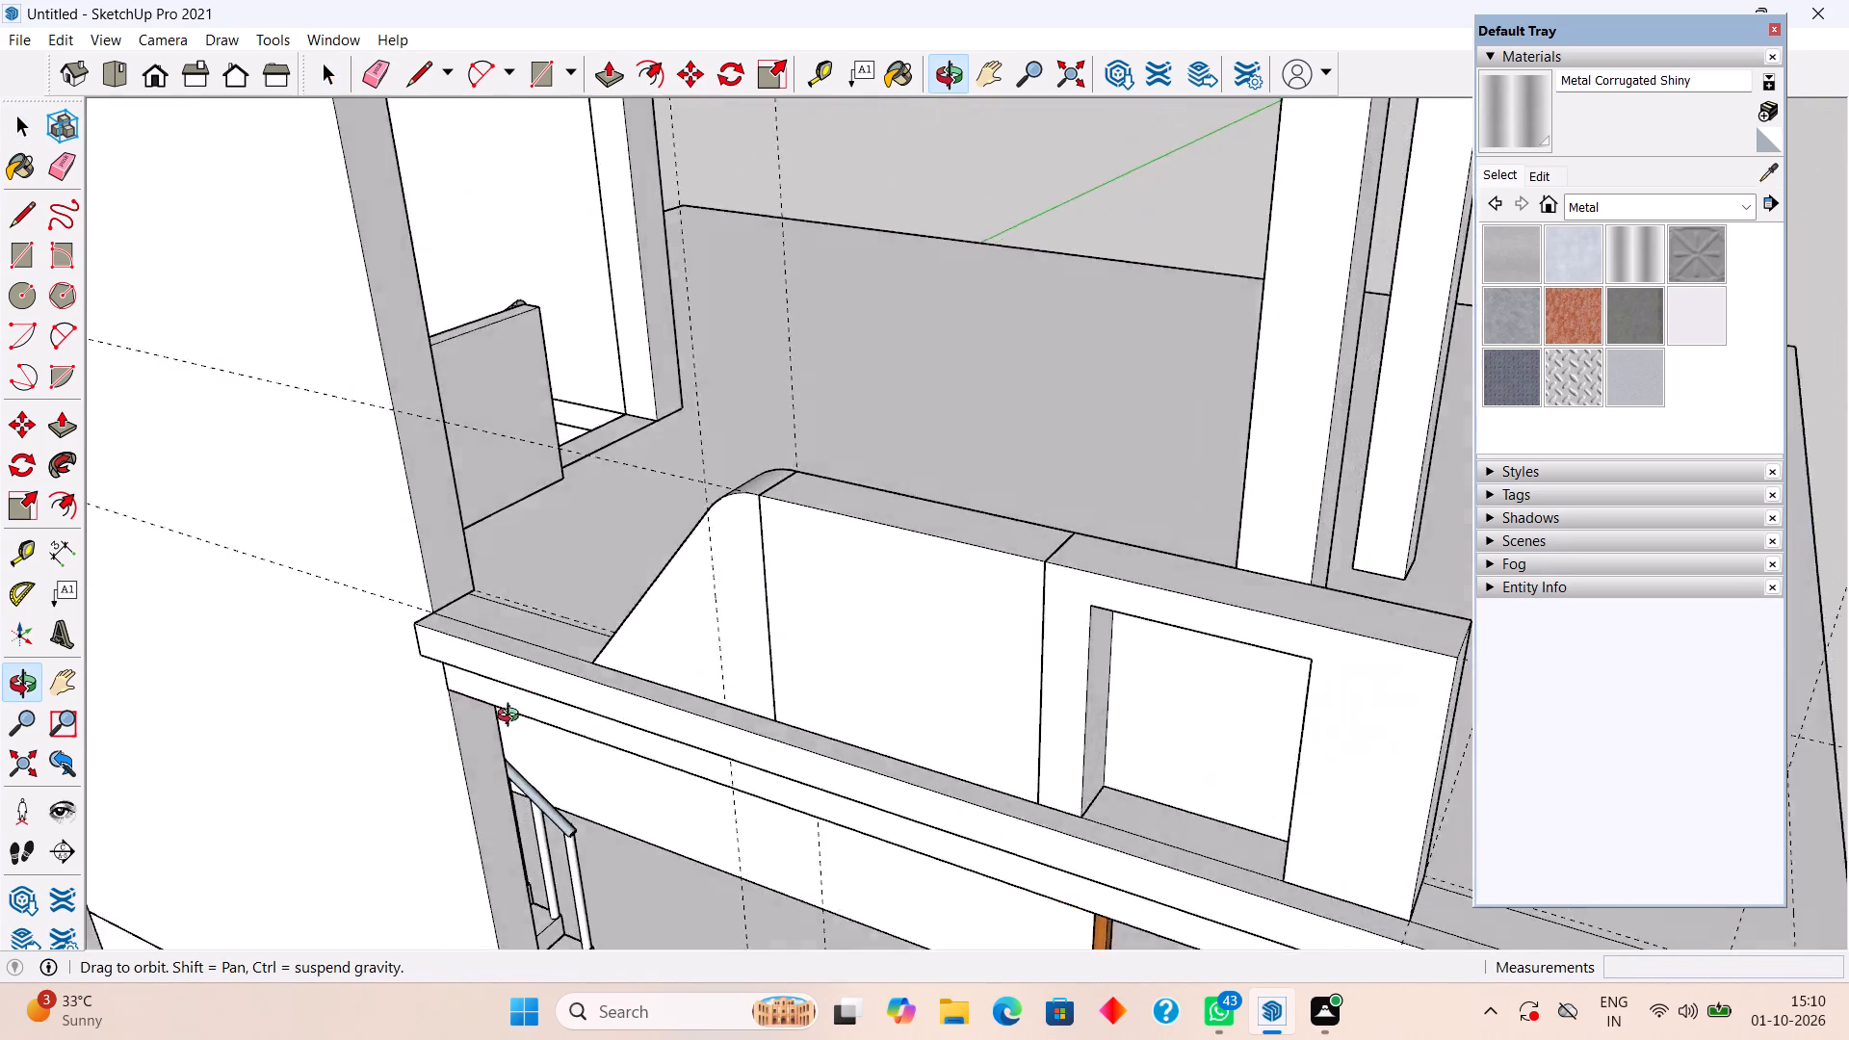
pyautogui.moveTo(512, 717); pyautogui.dragTo(479, 741, button='middle')
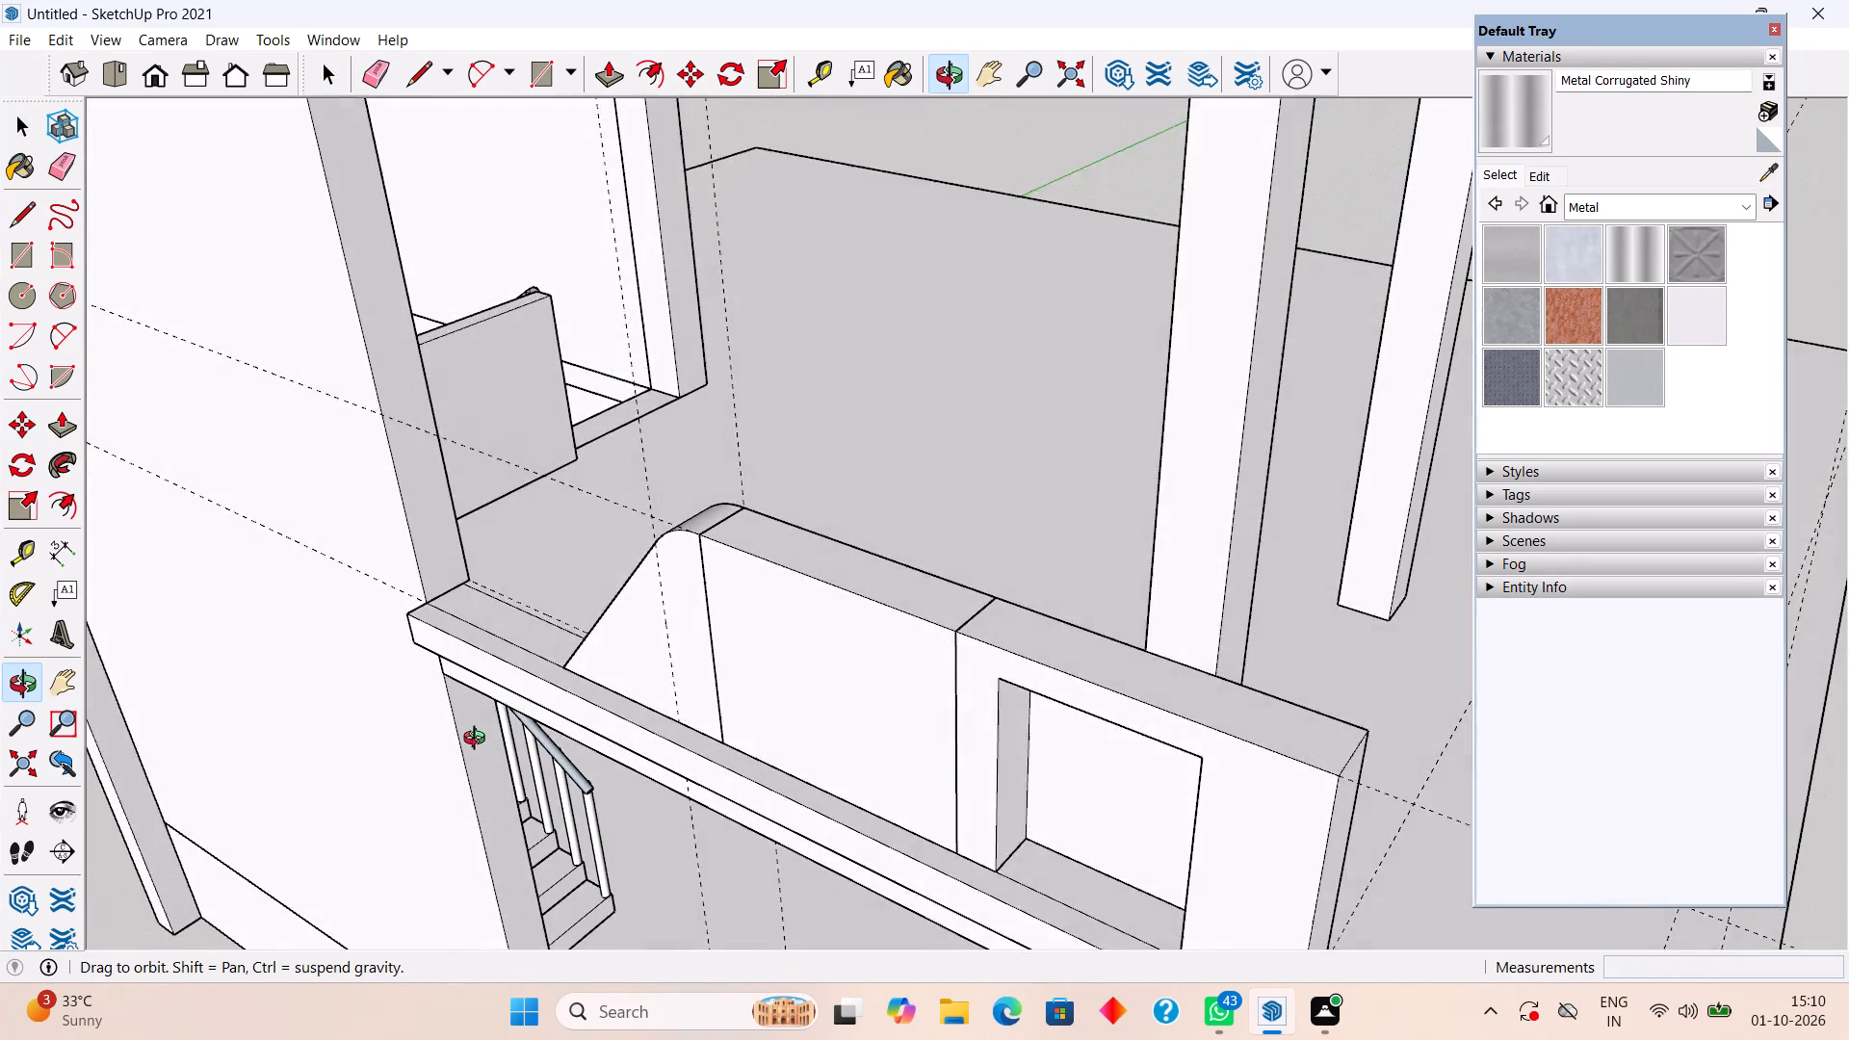
pyautogui.moveTo(479, 741); pyautogui.dragTo(485, 757, button='middle')
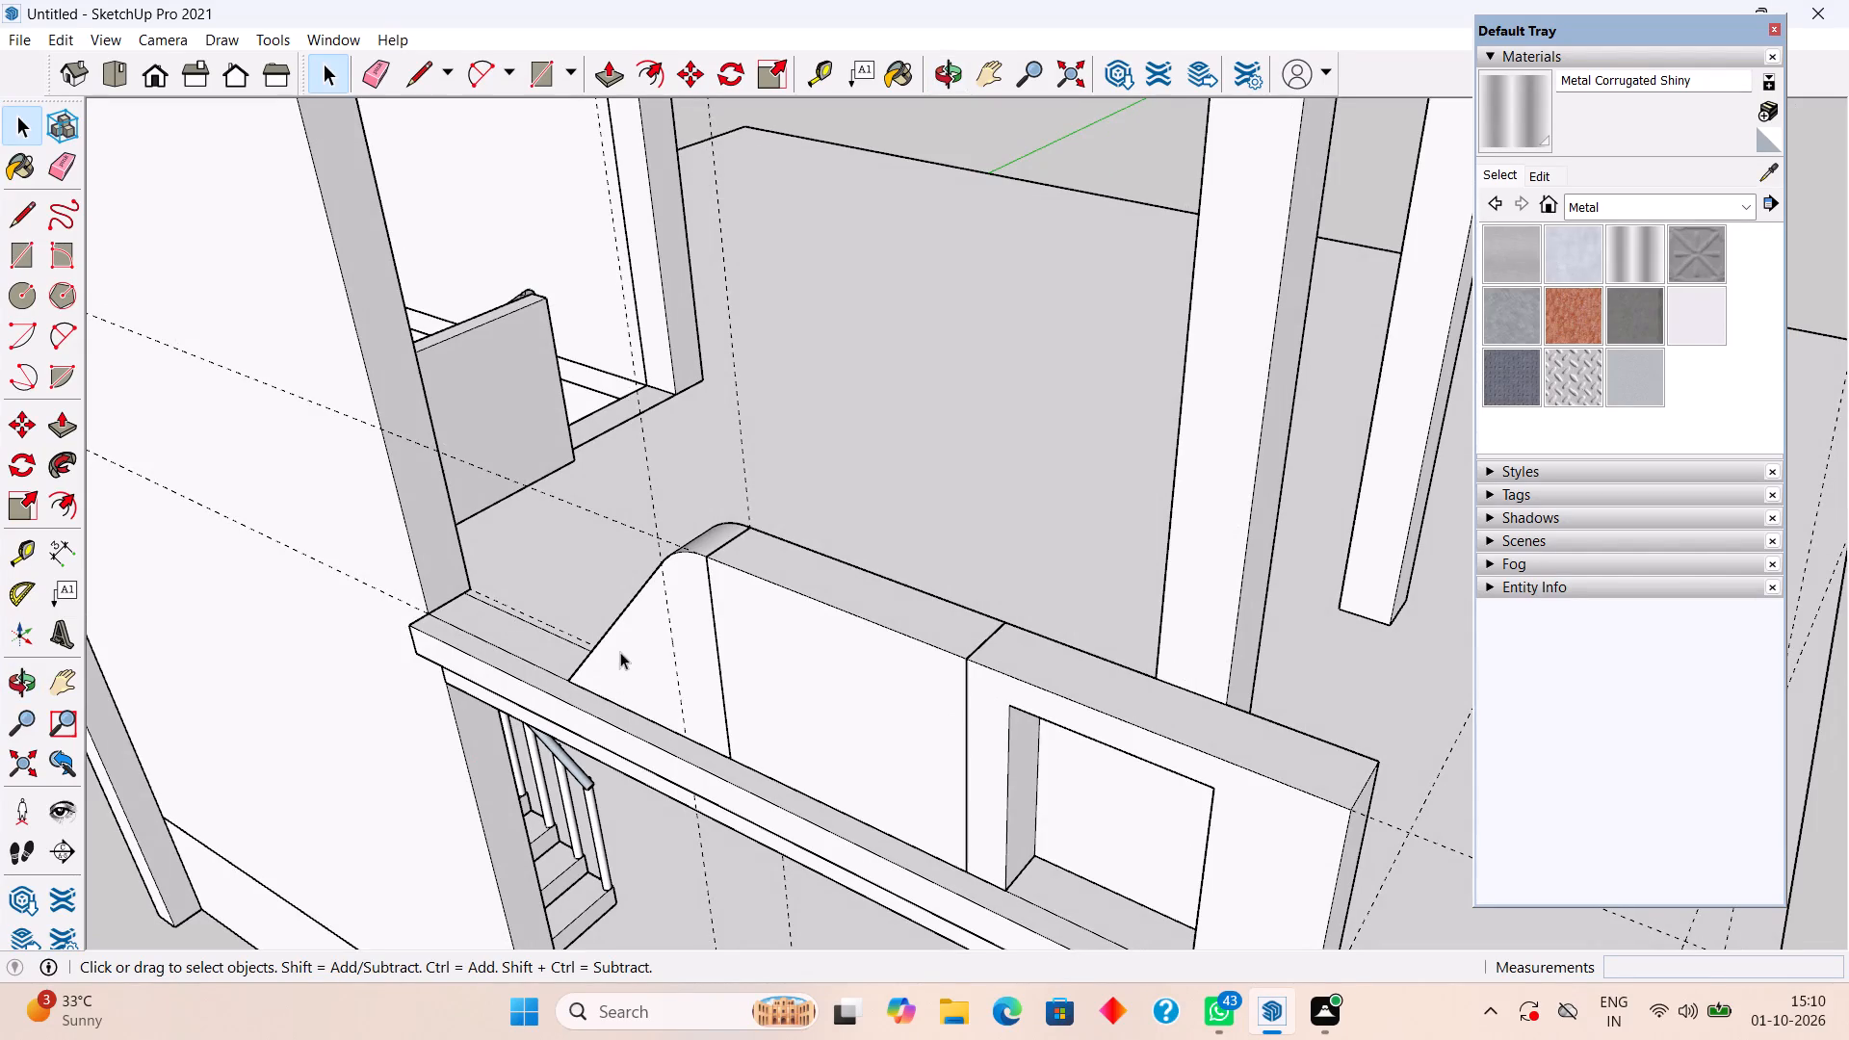
pyautogui.moveTo(625, 629); pyautogui.dragTo(716, 515, button='middle')
pyautogui.moveTo(771, 541); pyautogui.dragTo(851, 542, button='middle')
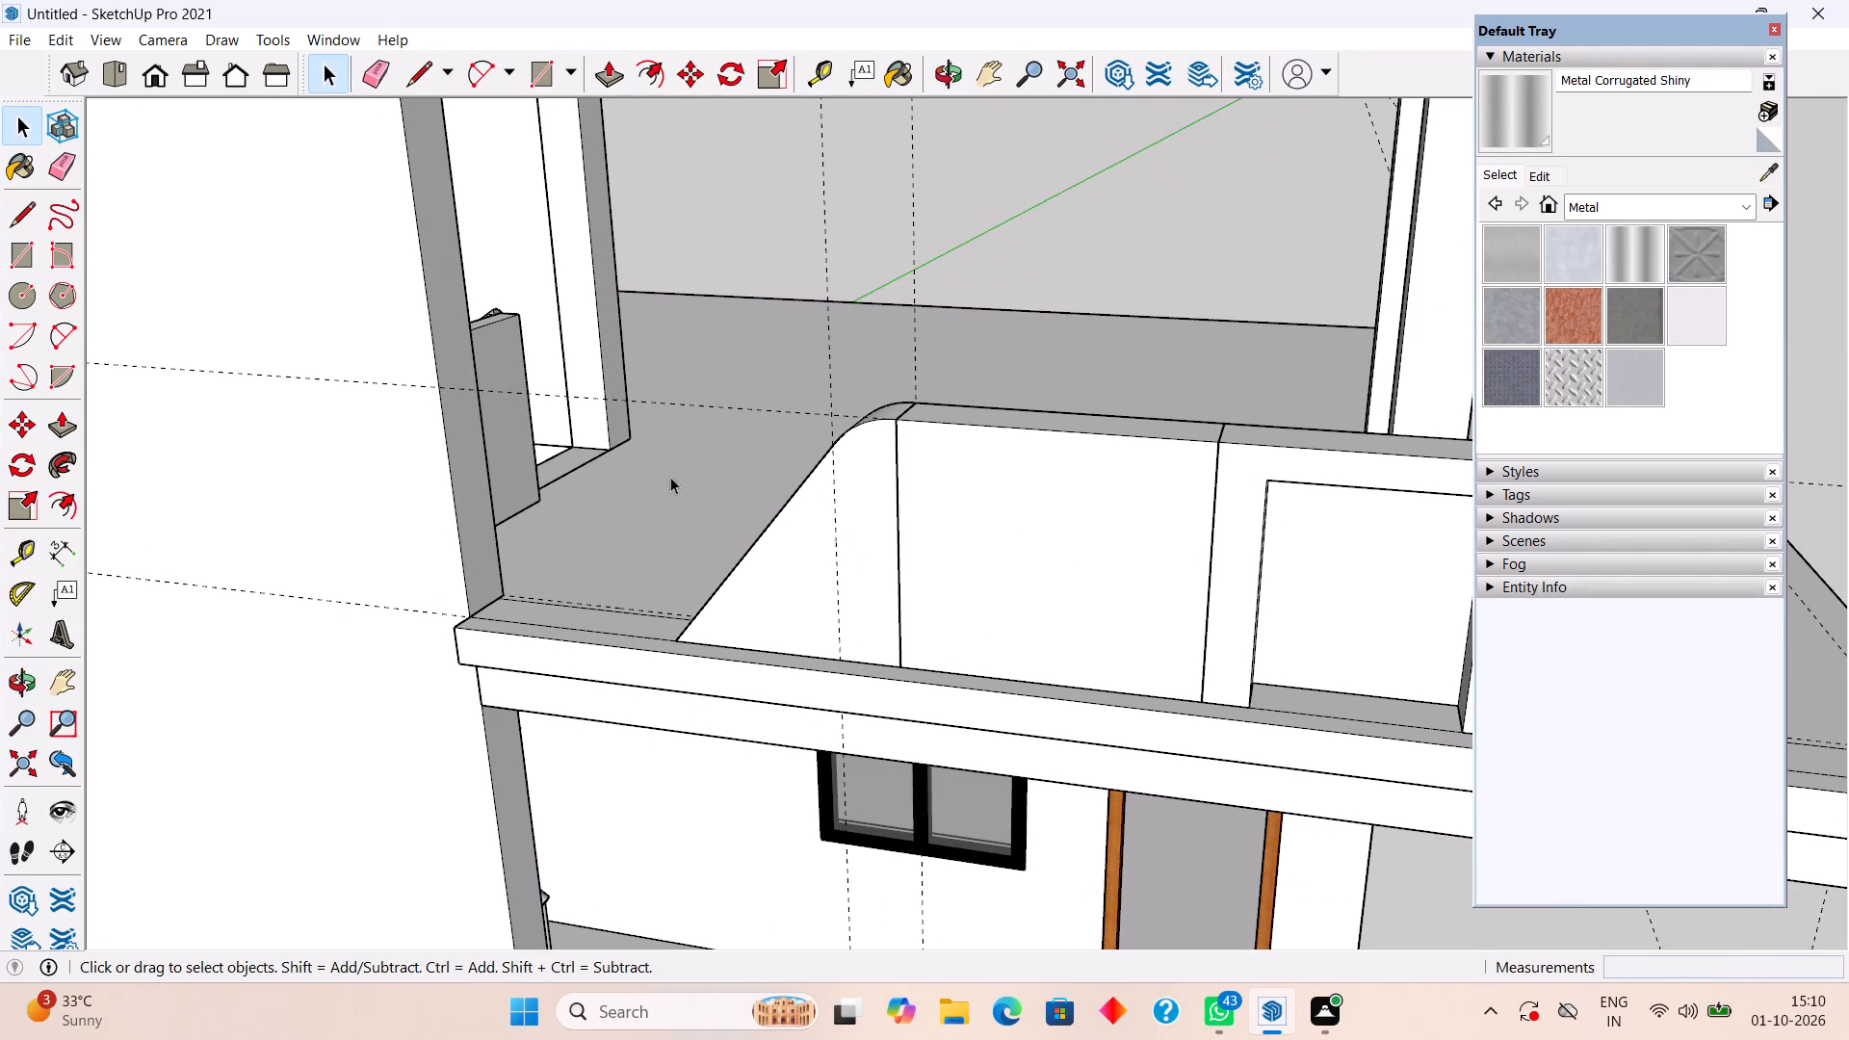
pyautogui.moveTo(638, 474); pyautogui.dragTo(495, 547, button='middle')
pyautogui.moveTo(430, 532); pyautogui.dragTo(362, 570, button='middle')
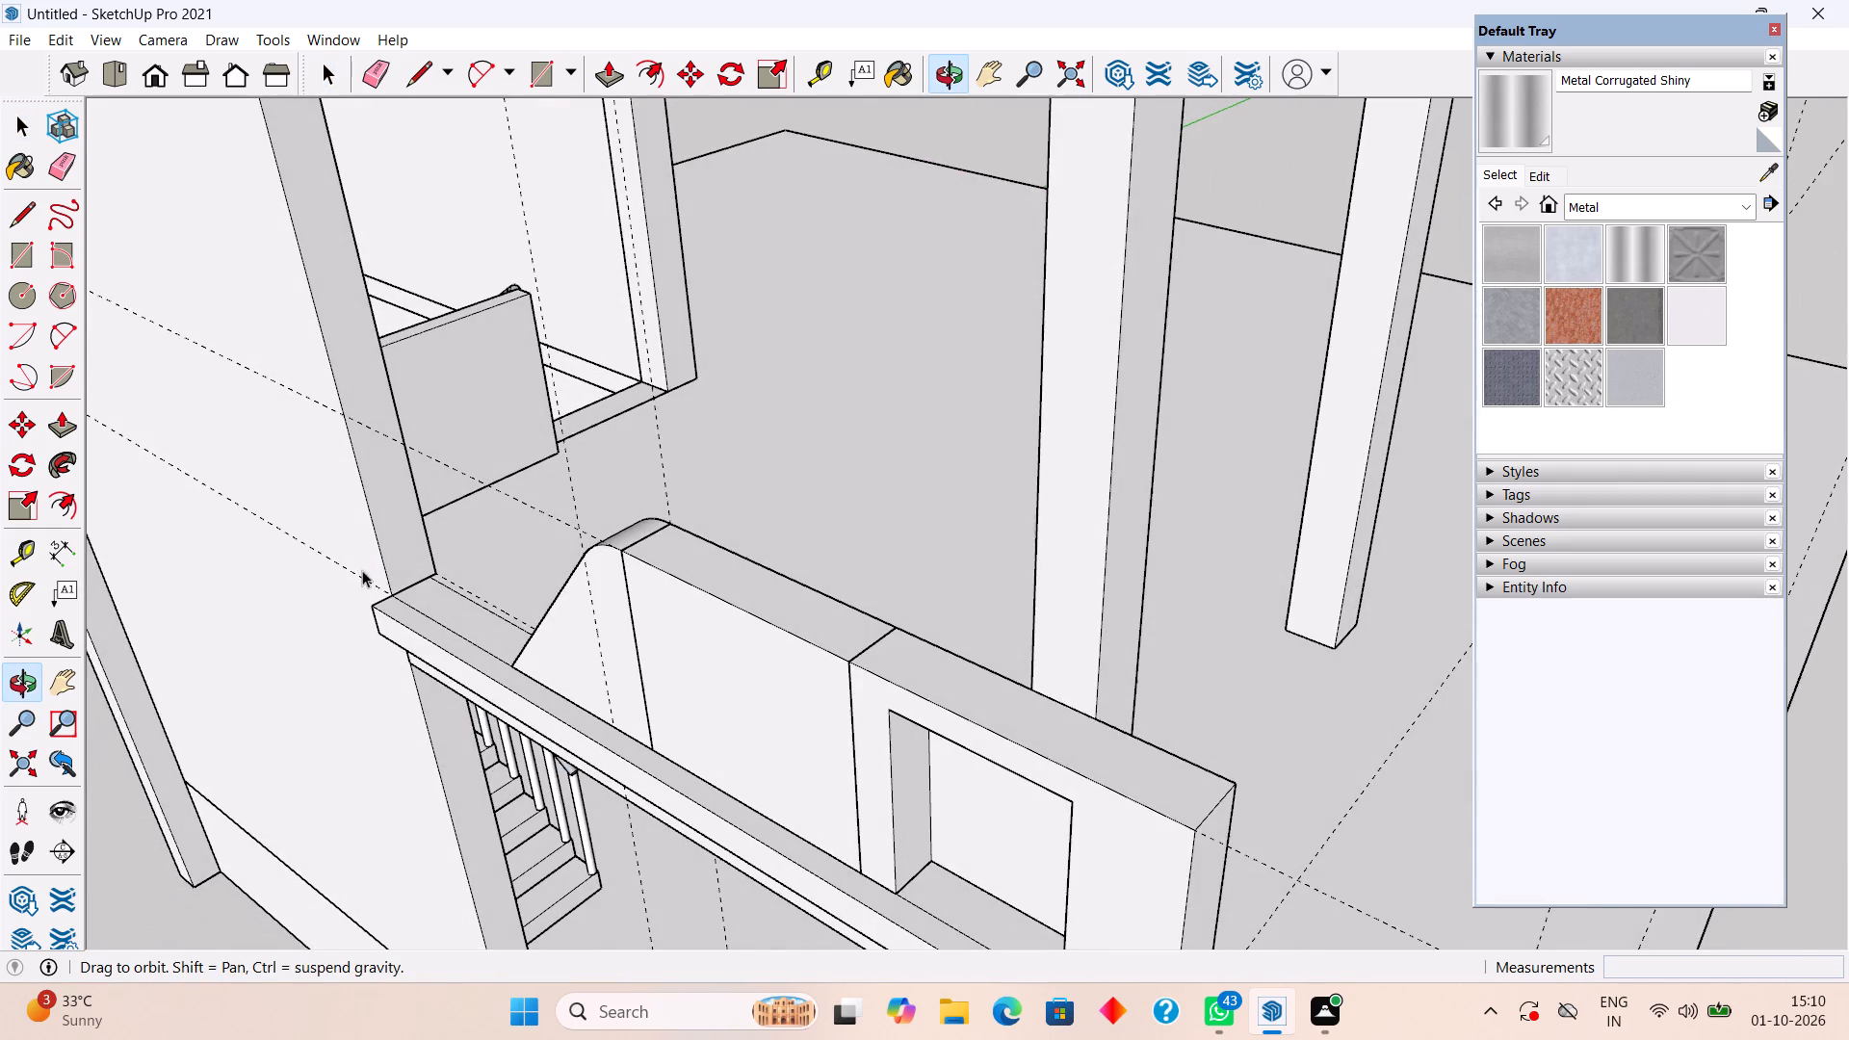
# Place a vertical guide along the middle of the tower wall's narrow face above the porch slab.
pyautogui.scroll(2, 415, 545)
pyautogui.press('t')
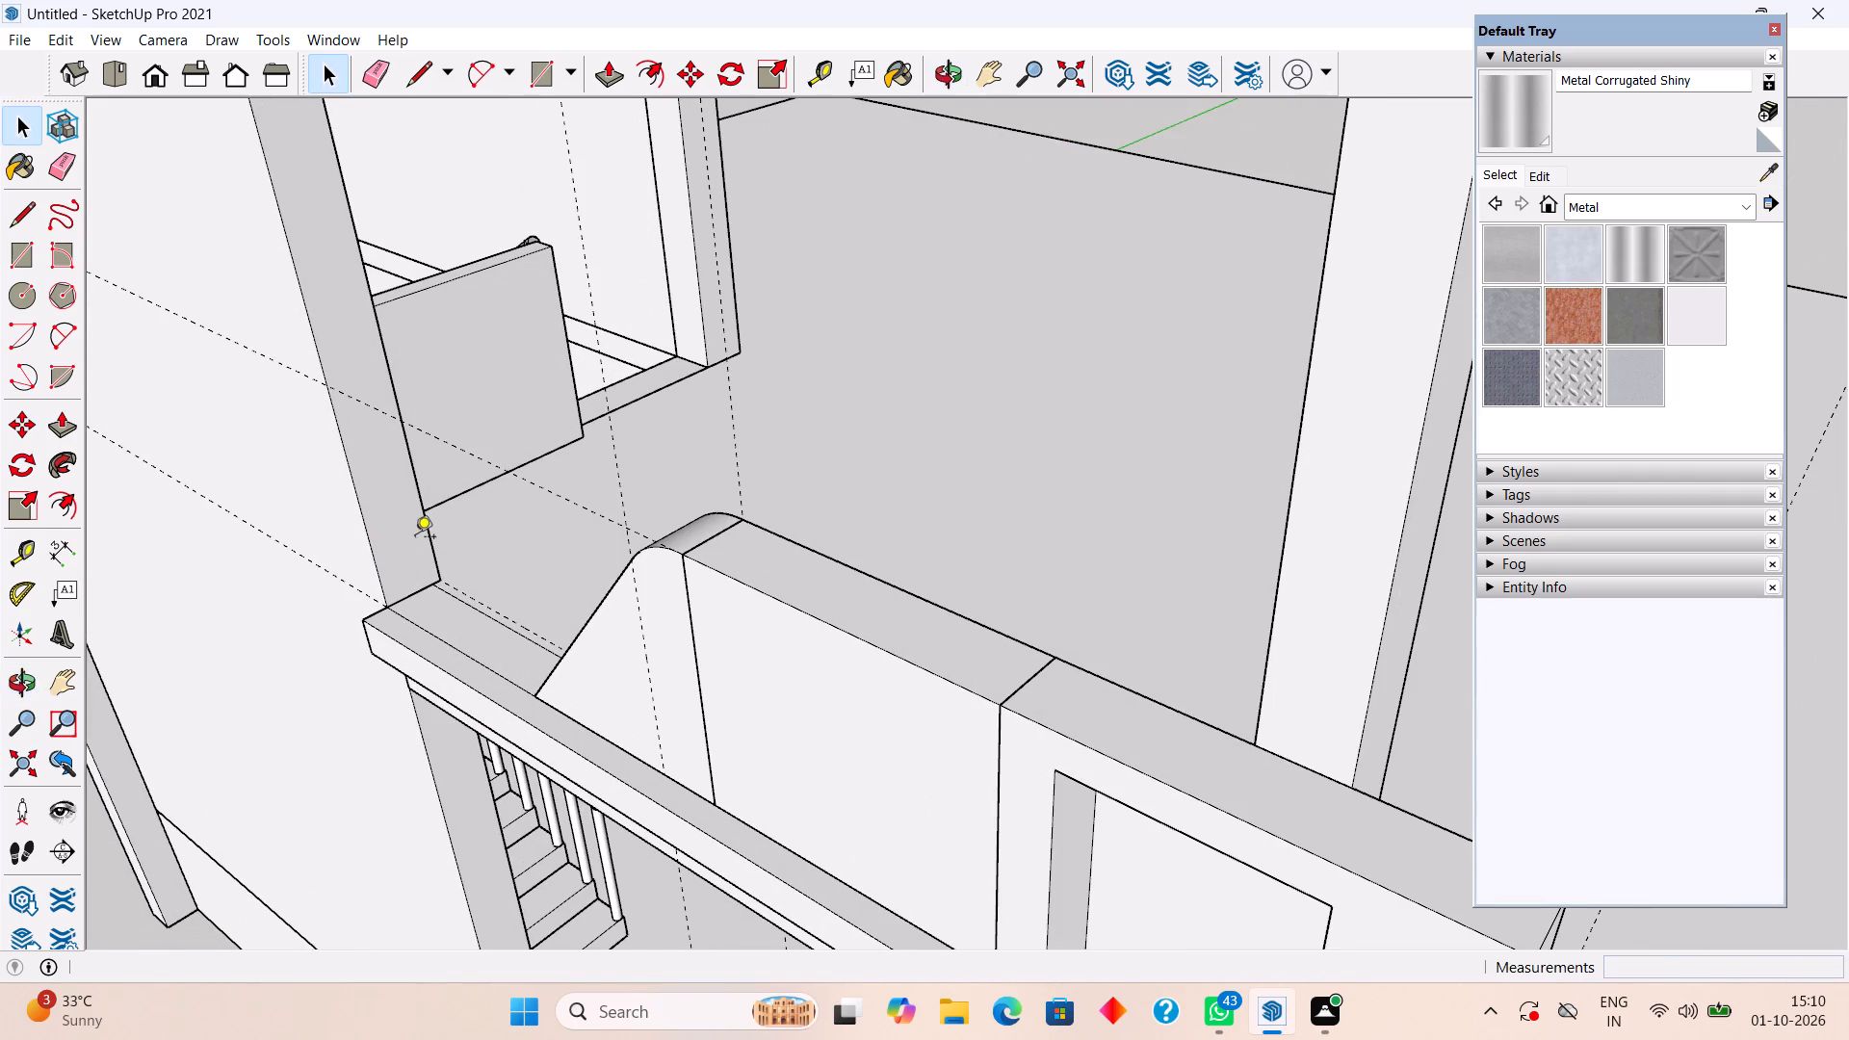
pyautogui.click(361, 534)
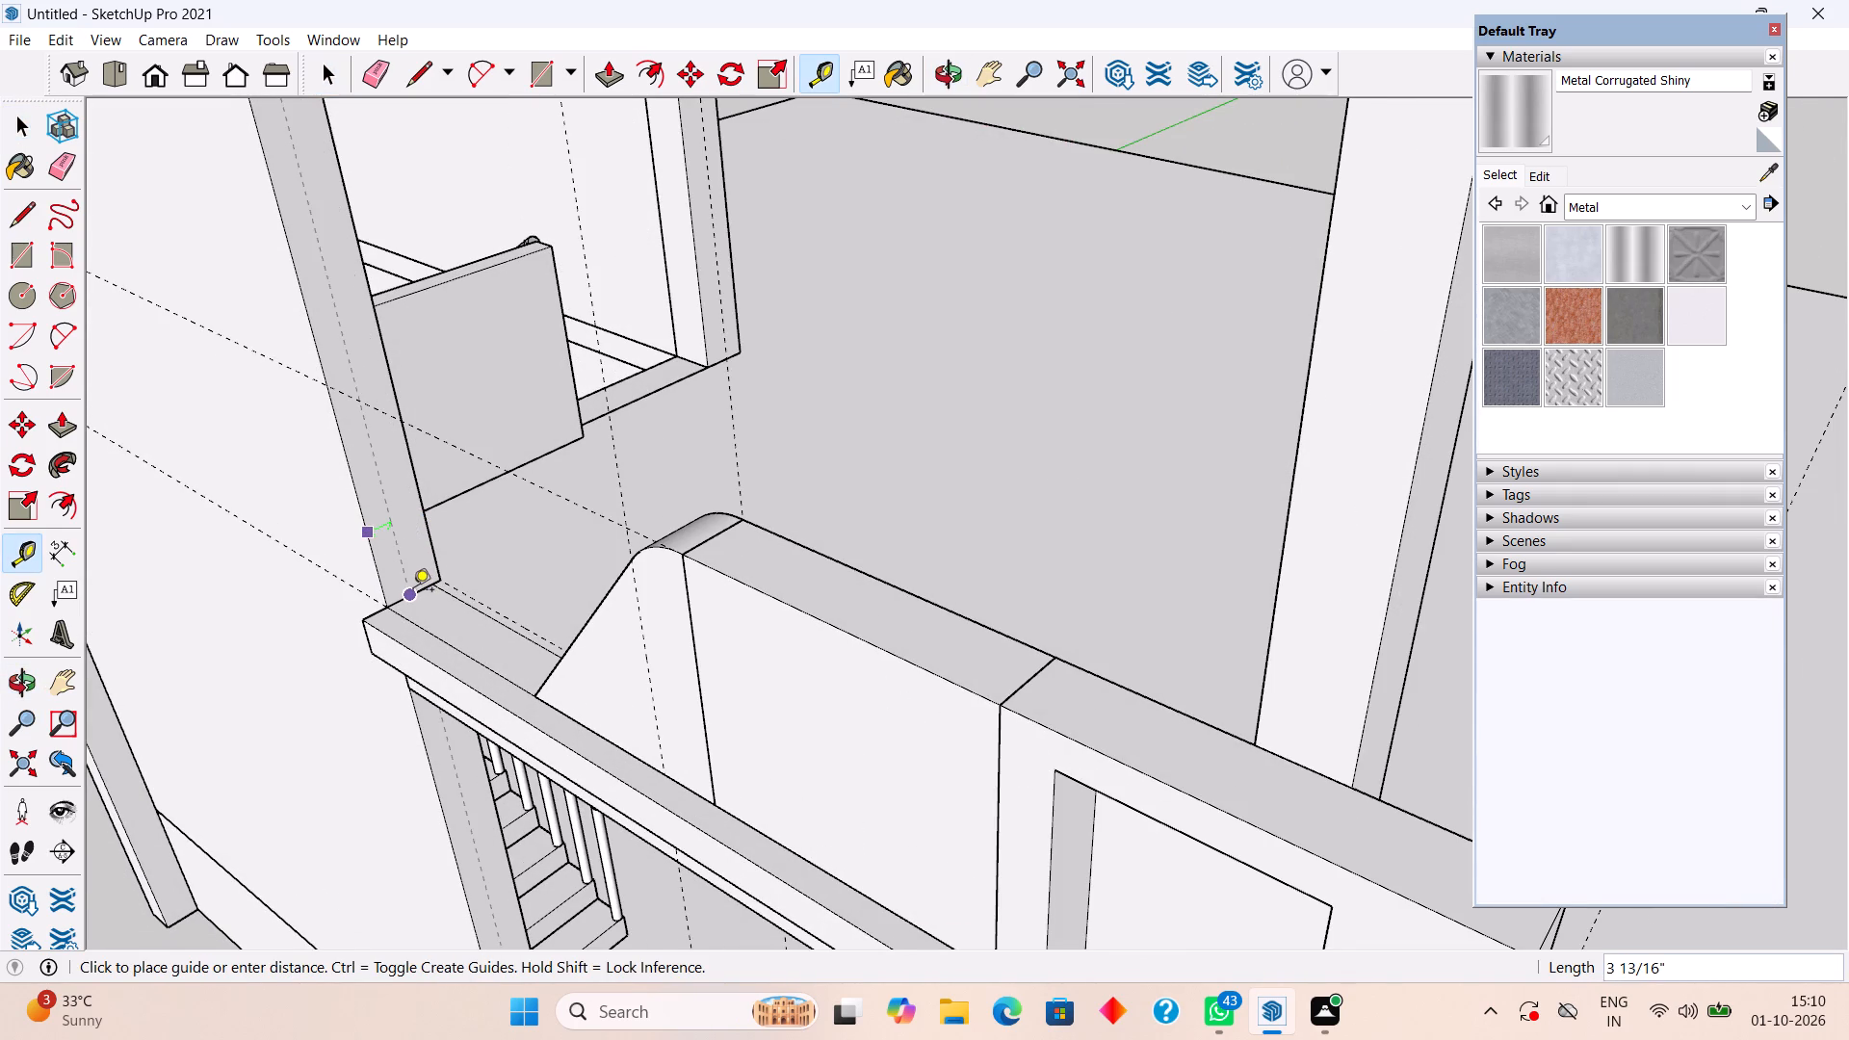
pyautogui.scroll(9, 413, 591)
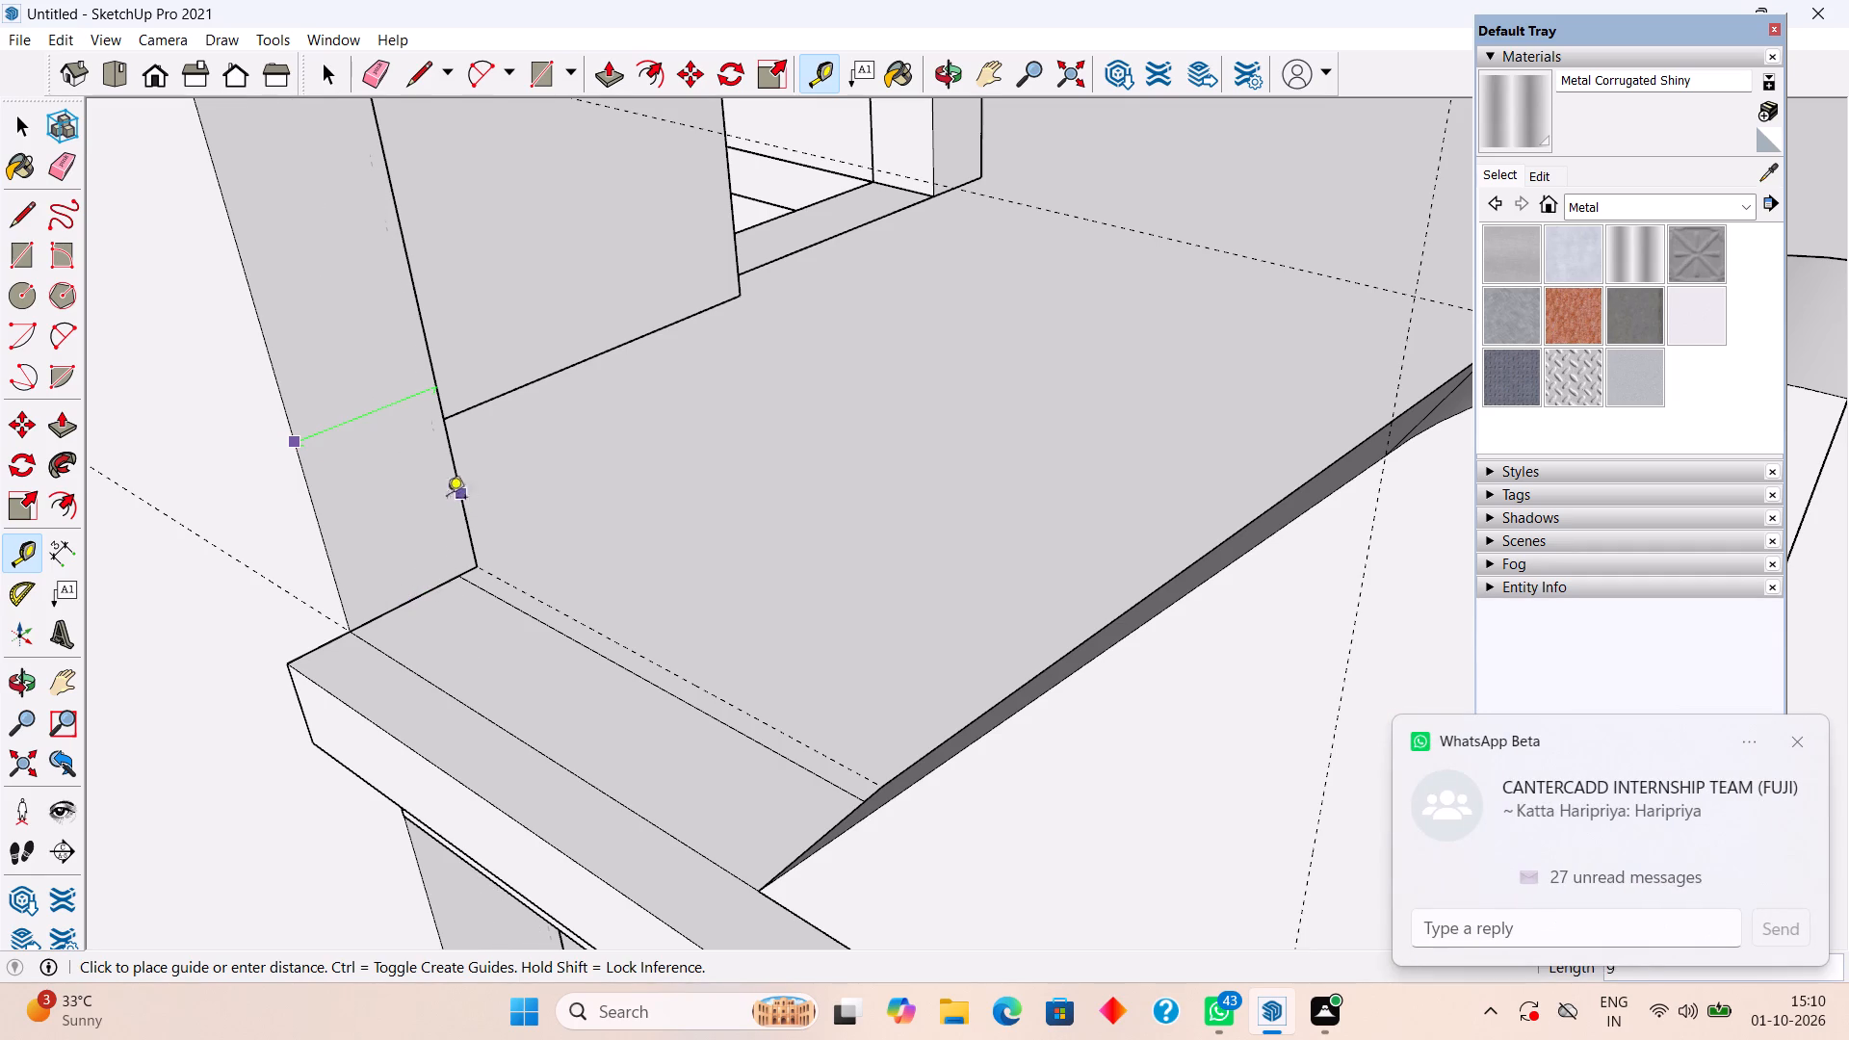
pyautogui.click(407, 543)
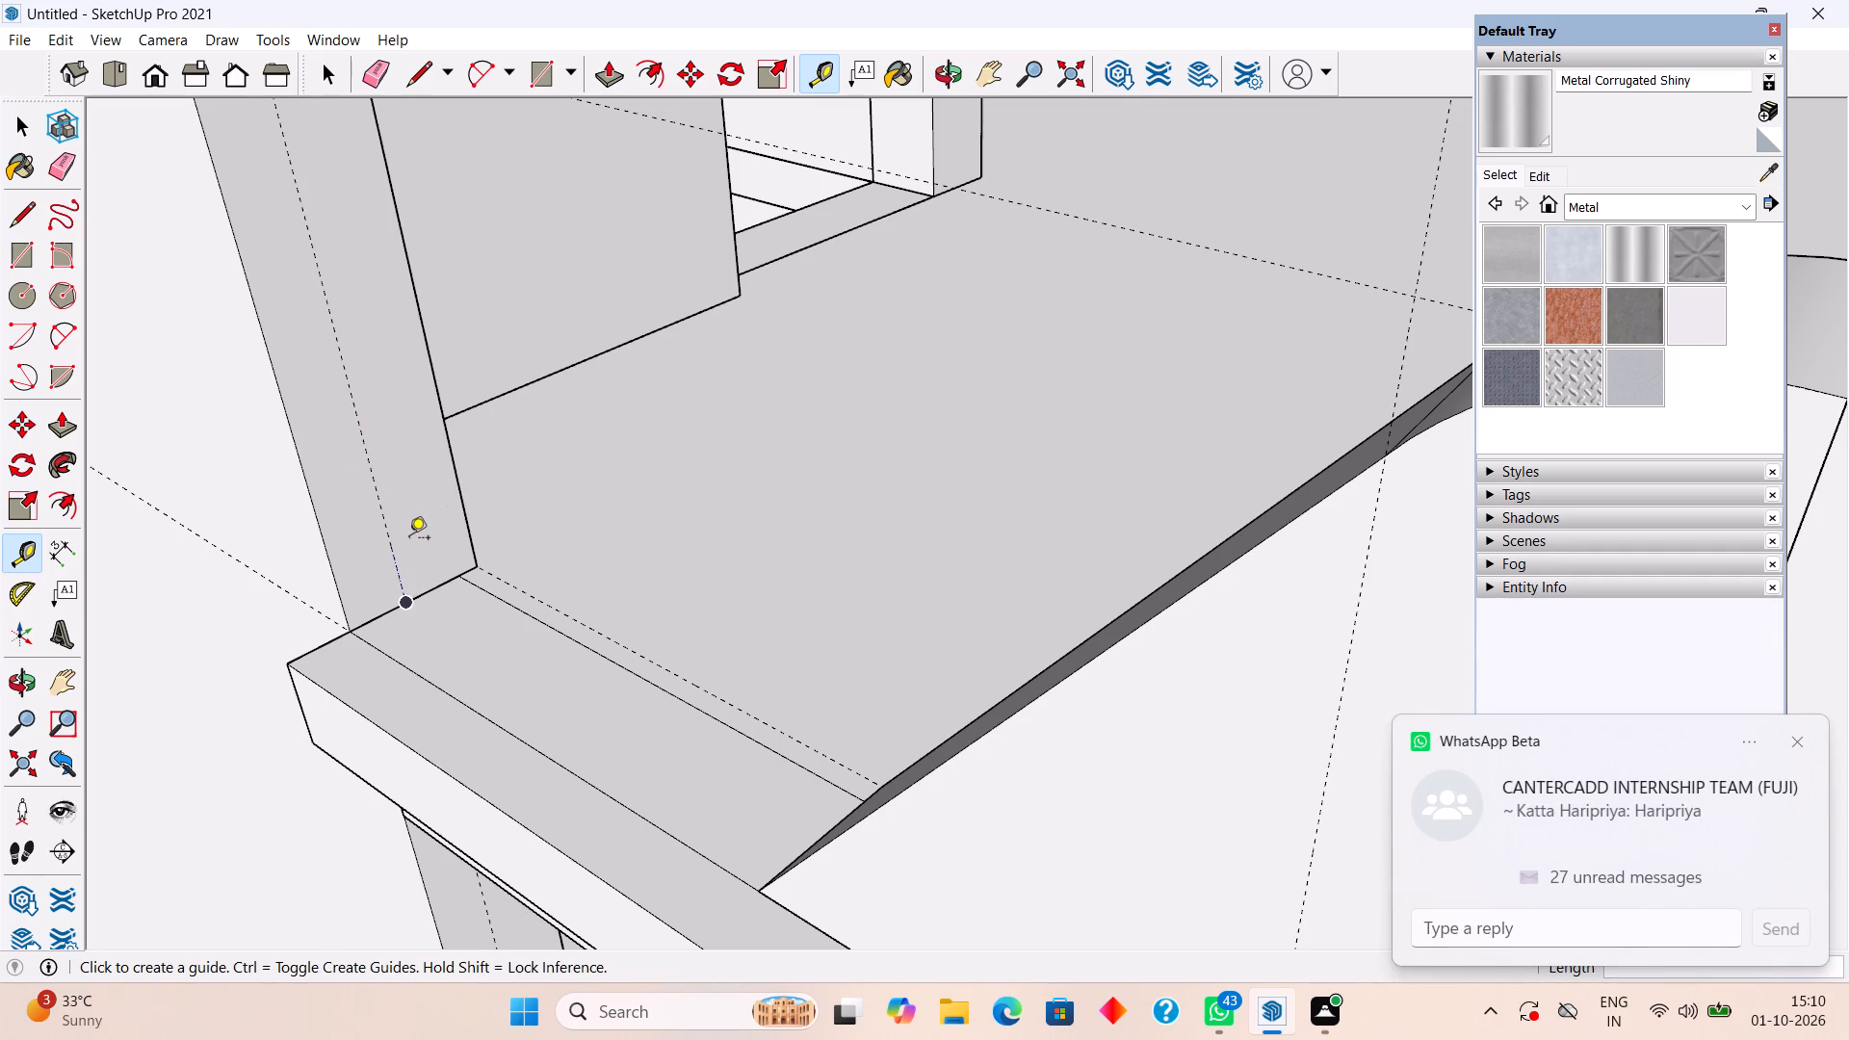
pyautogui.press('space')
pyautogui.scroll(-8, 412, 535)
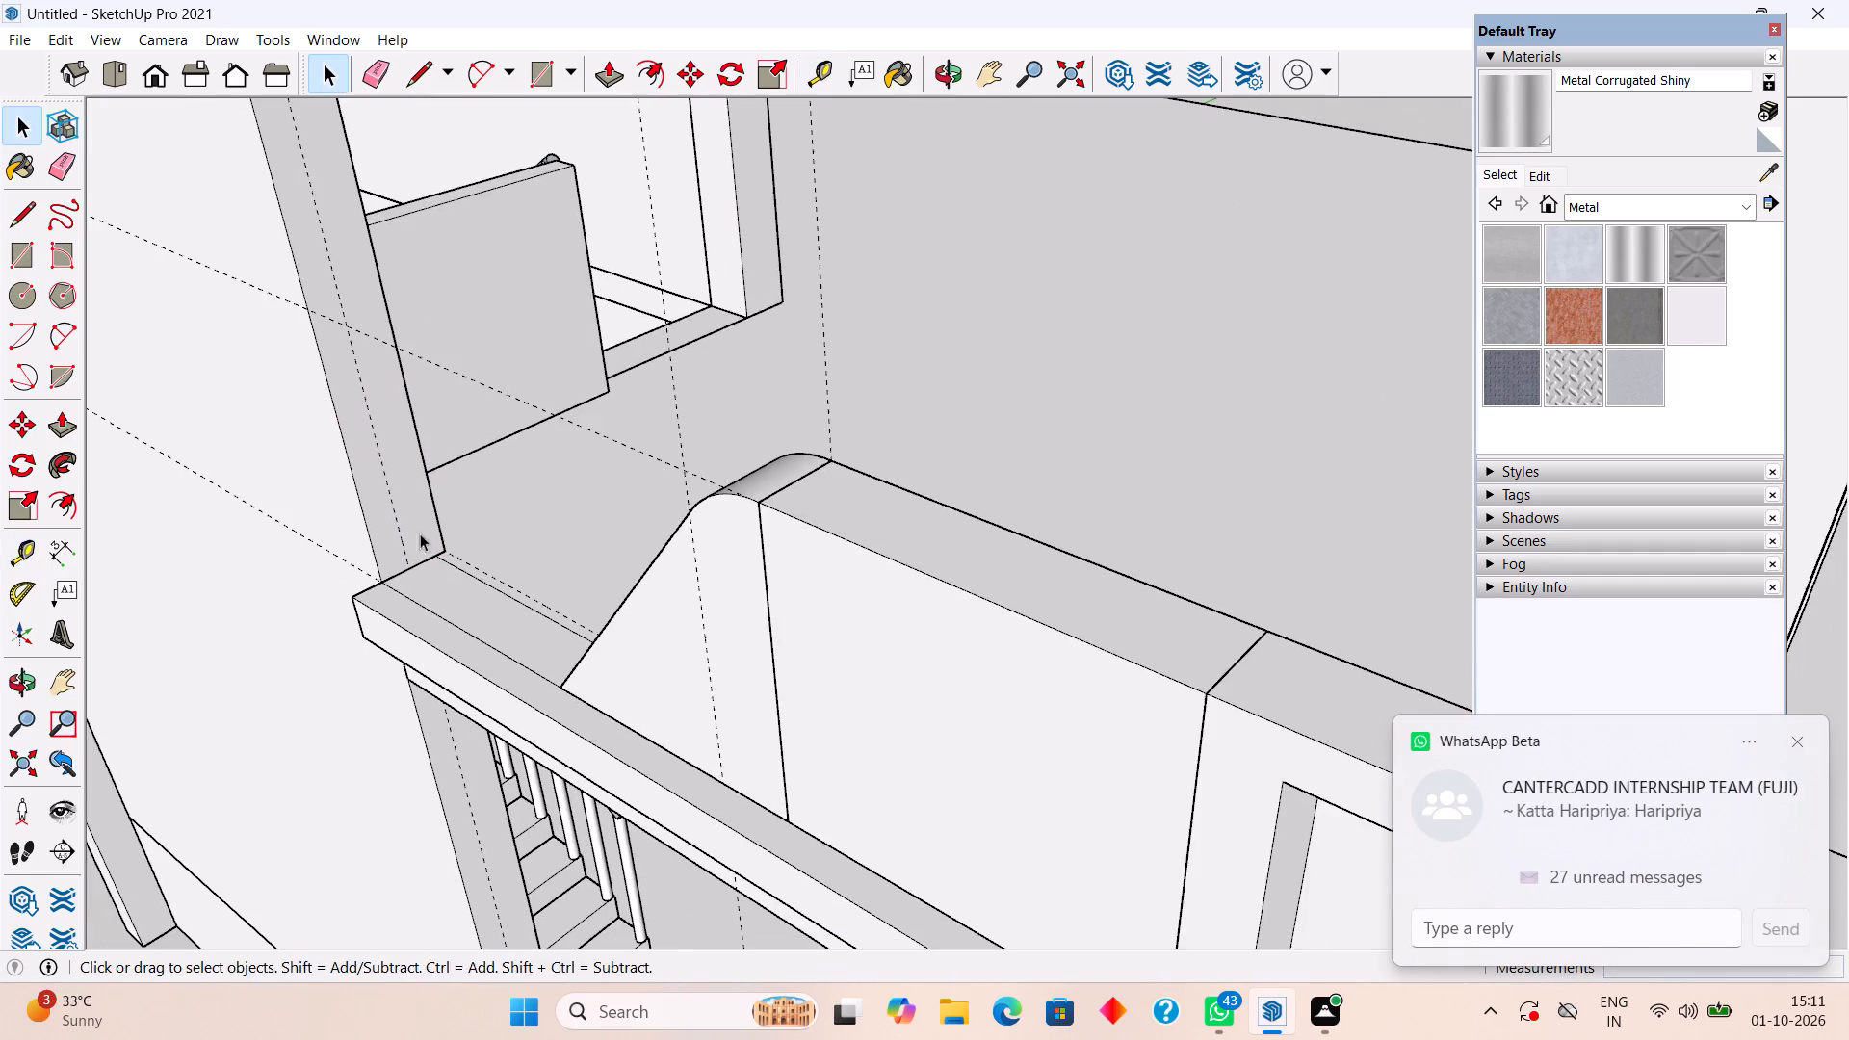
# Place a horizontal guide on the tower wall's narrow face 3' above its bottom edge at the porch slab.
pyautogui.moveTo(441, 510); pyautogui.dragTo(386, 572, button='middle')
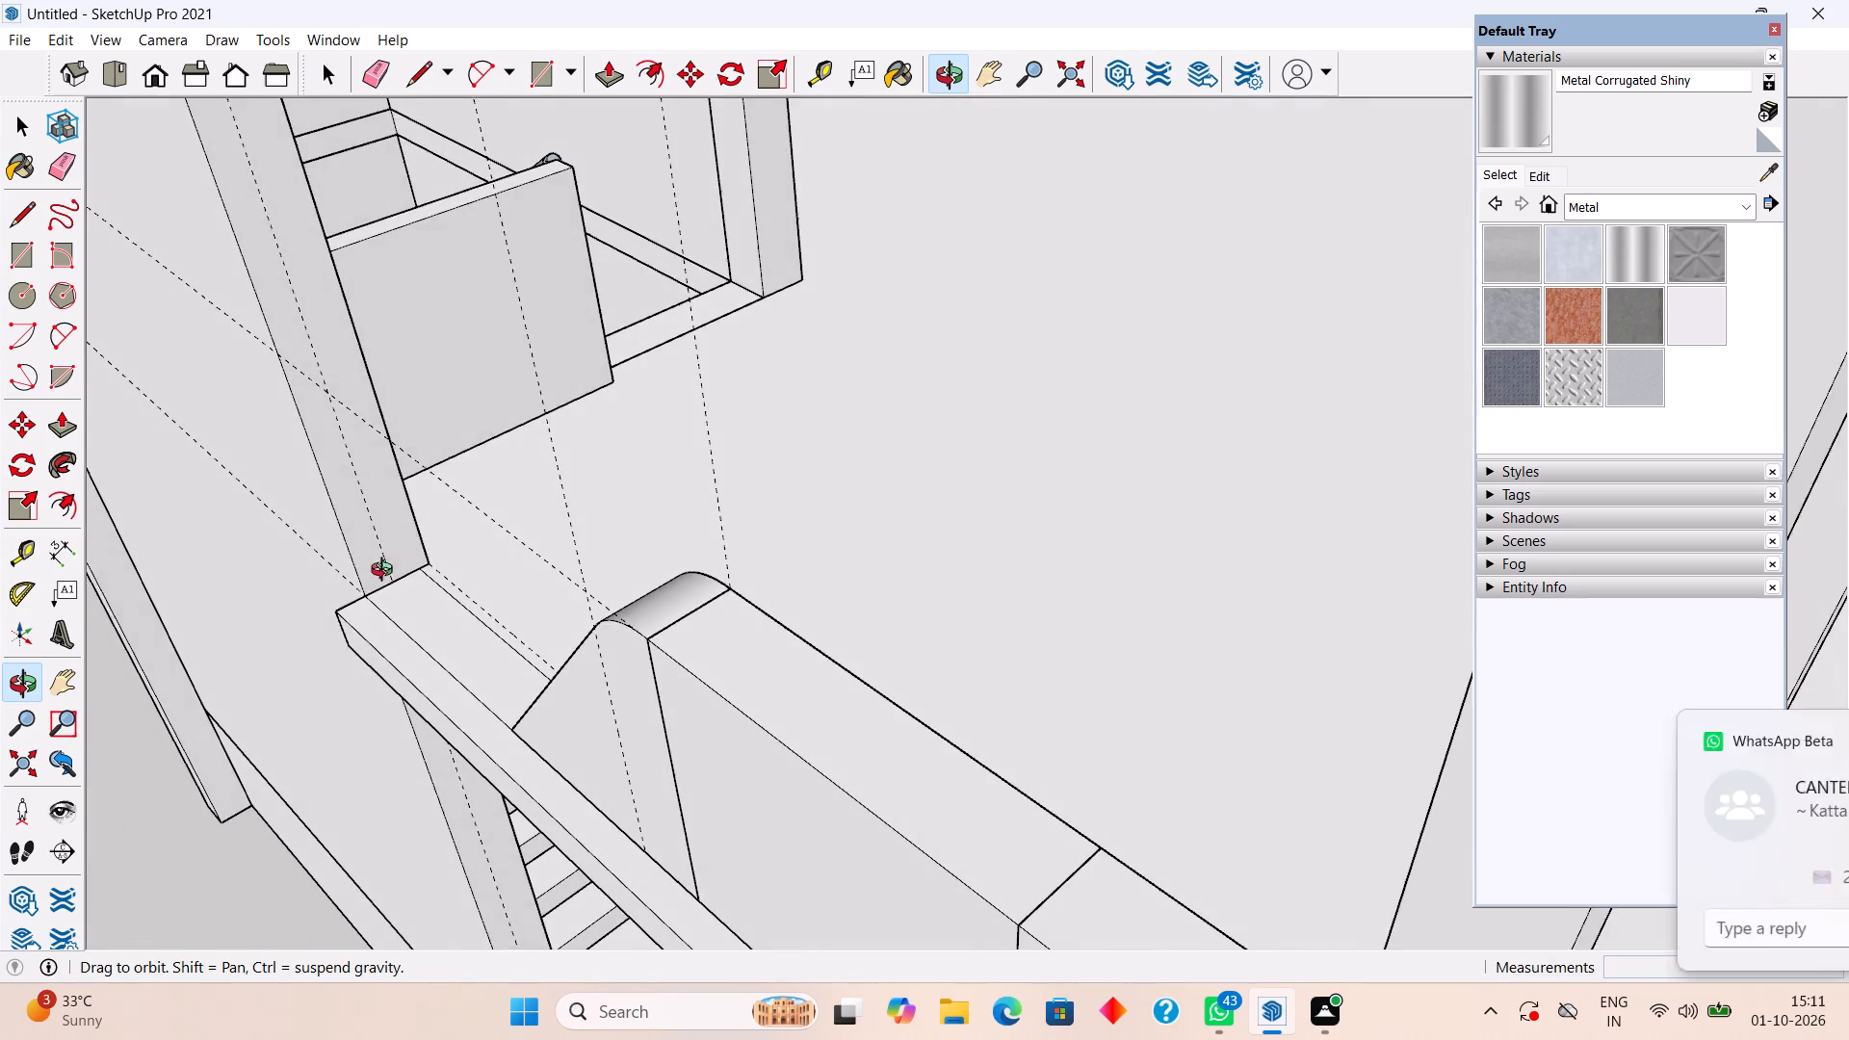
pyautogui.moveTo(386, 572); pyautogui.dragTo(383, 569, button='middle')
pyautogui.scroll(3, 306, 354)
pyautogui.scroll(-1, 322, 350)
pyautogui.scroll(2, 326, 350)
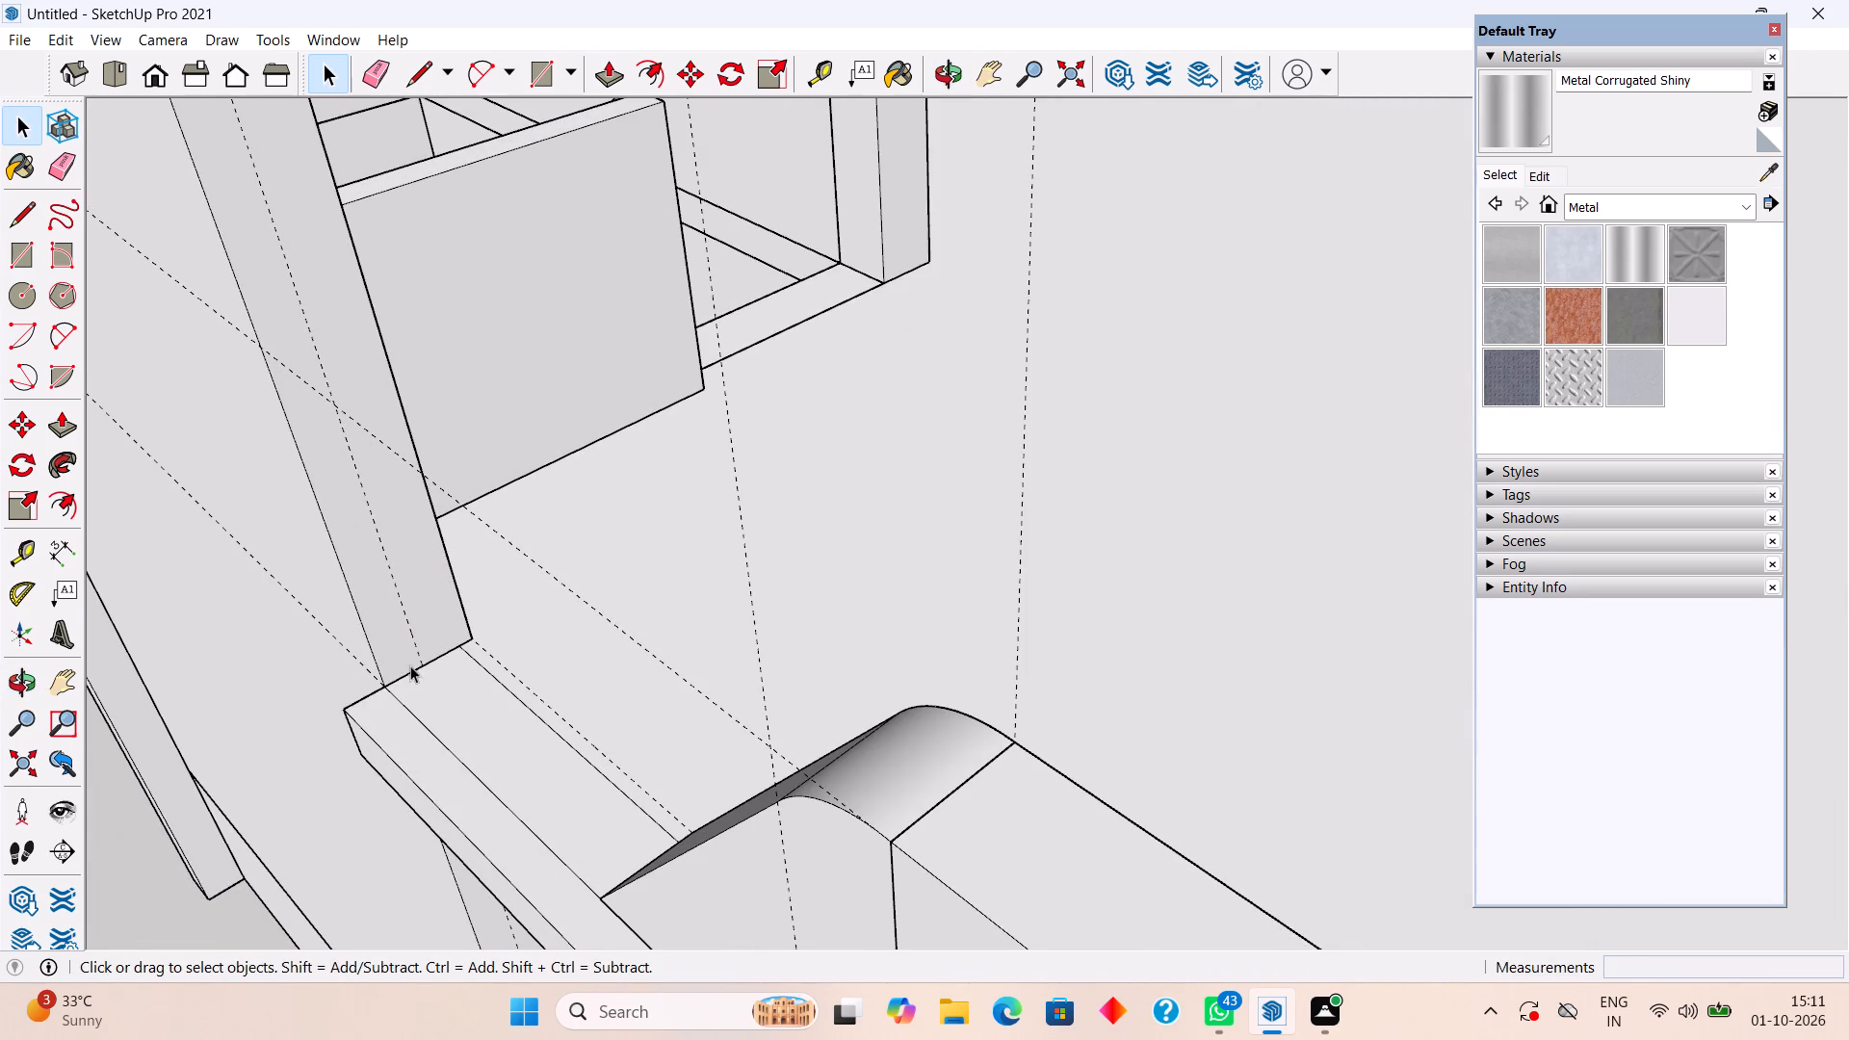
pyautogui.press('t')
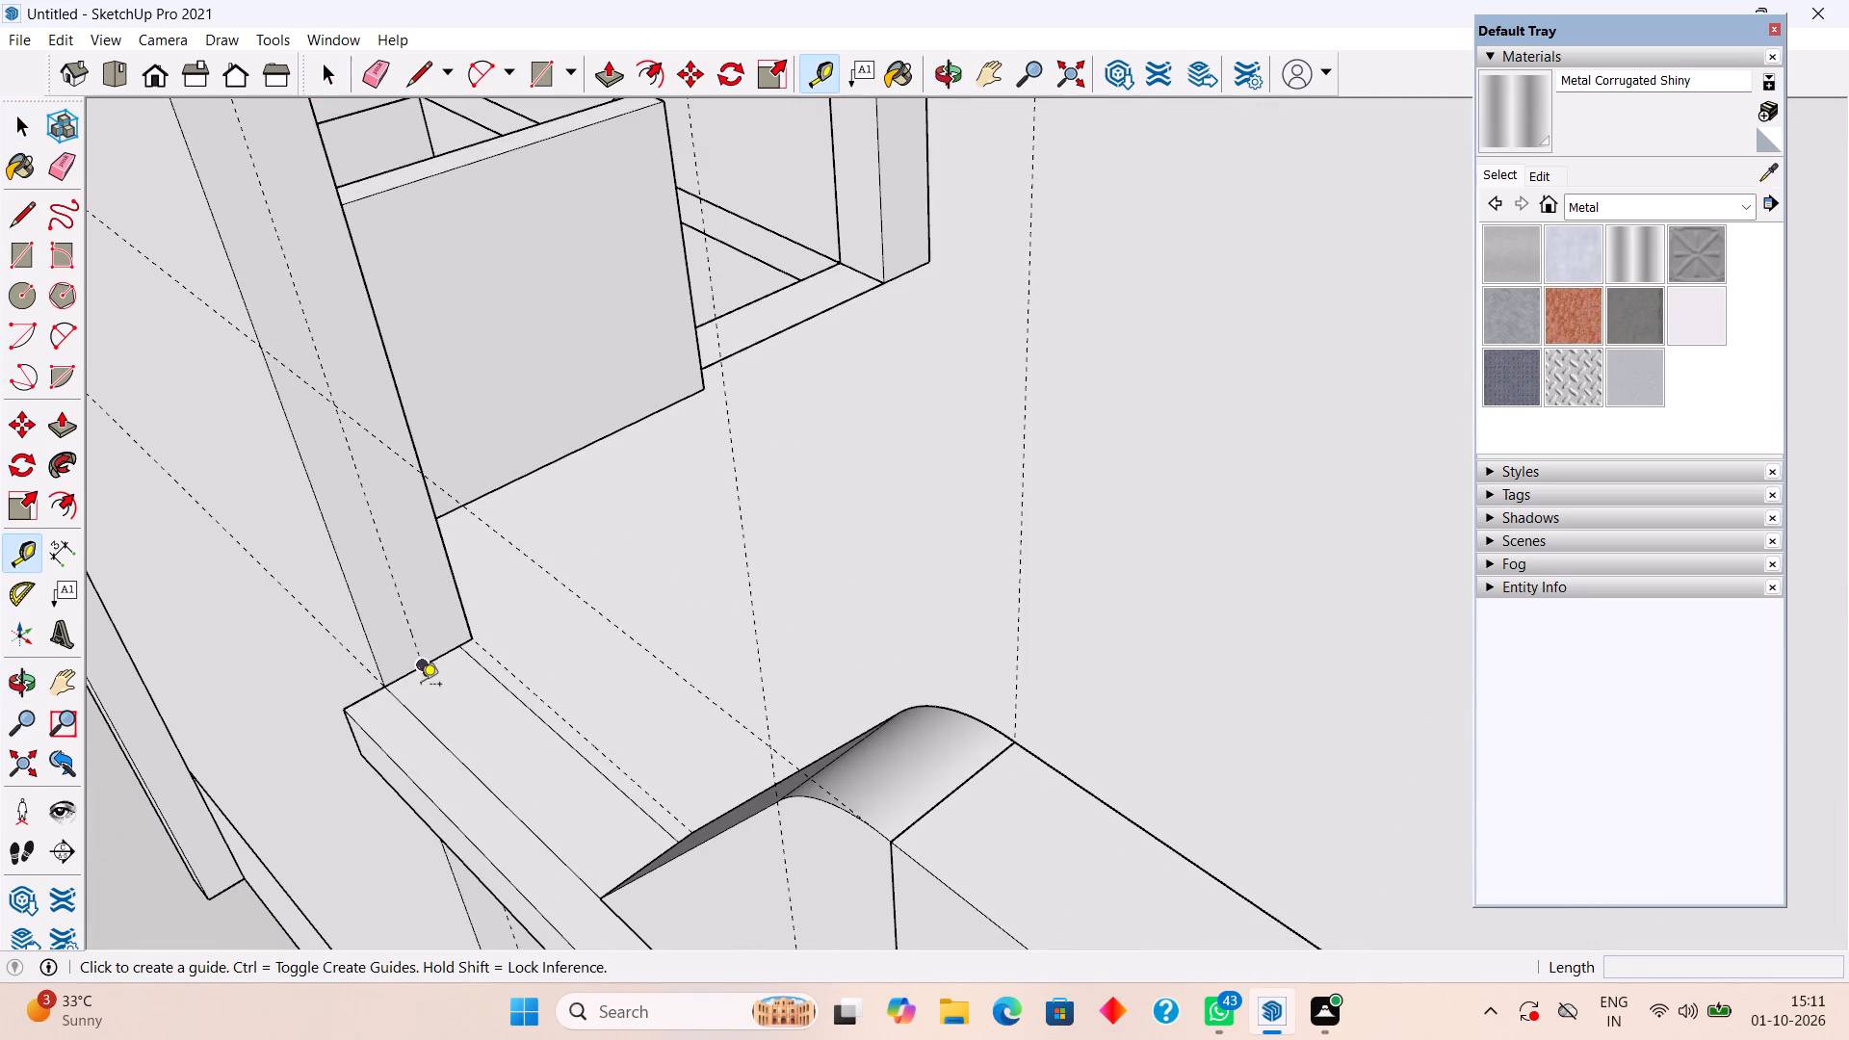
pyautogui.click(439, 657)
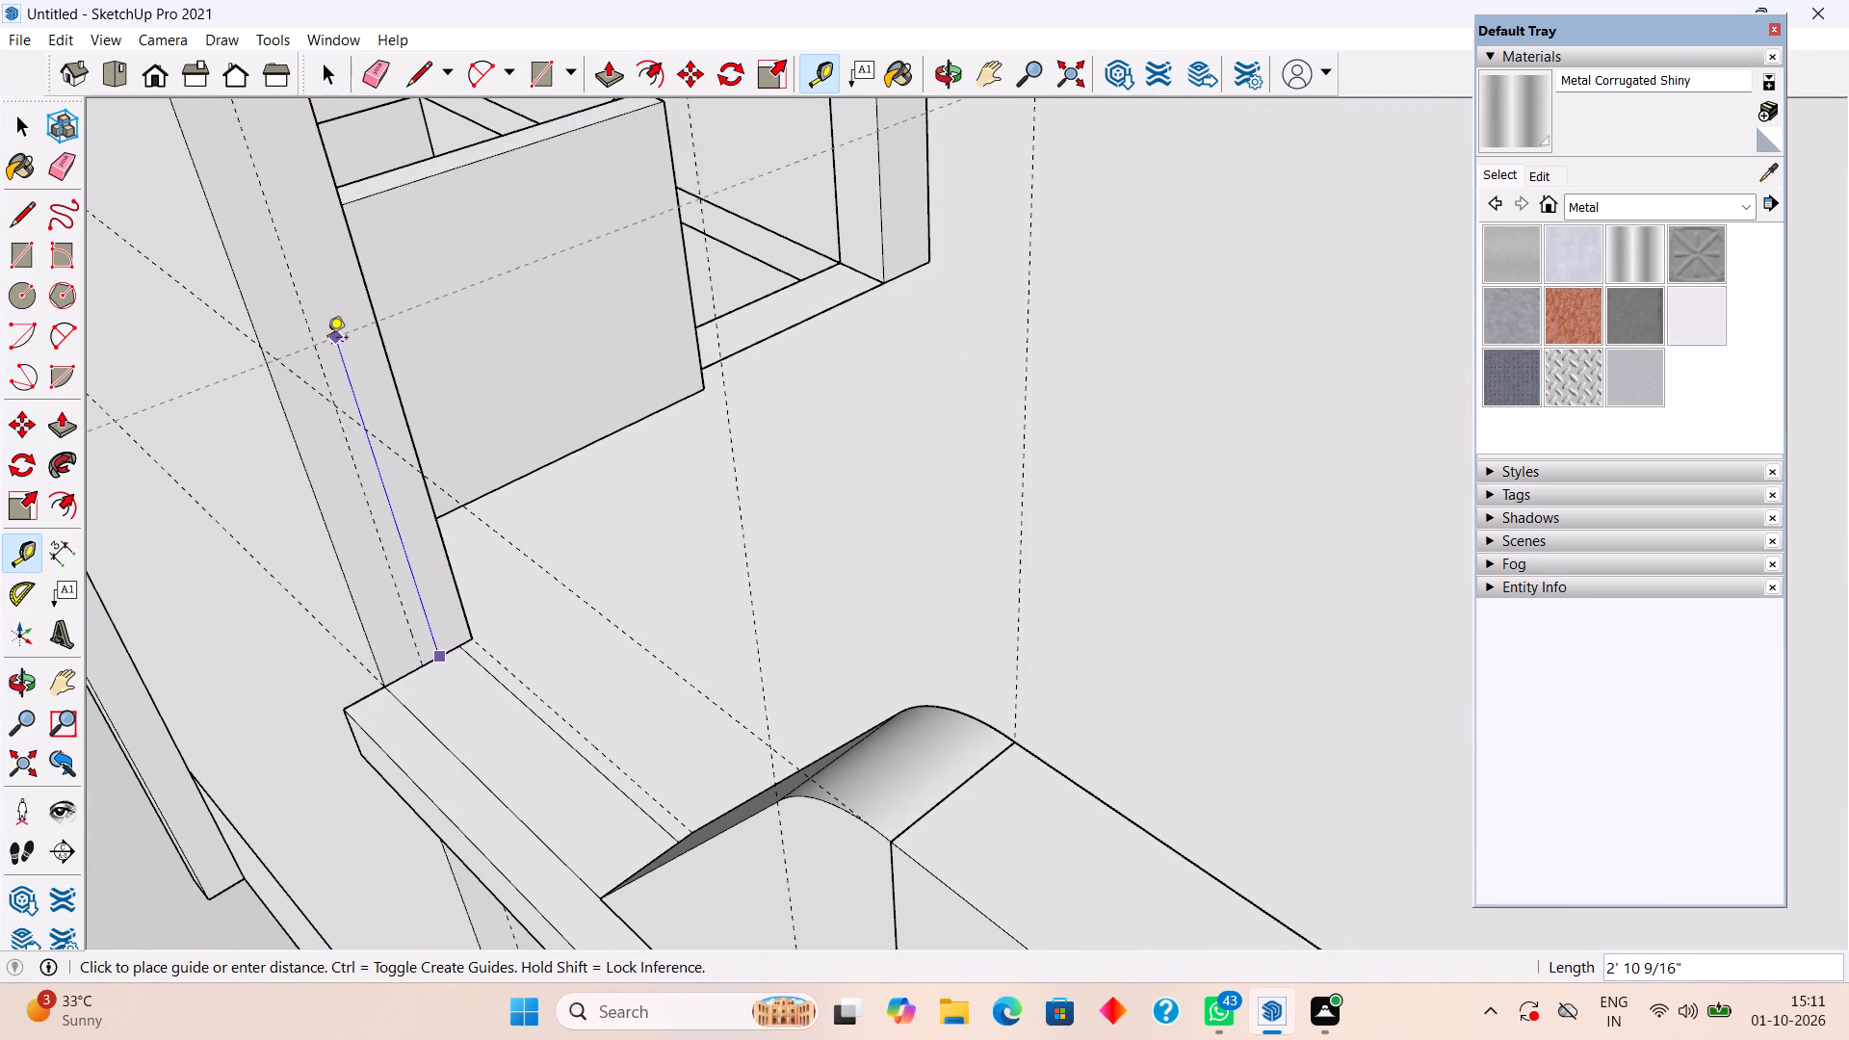
pyautogui.write("3'")
pyautogui.press('Return')
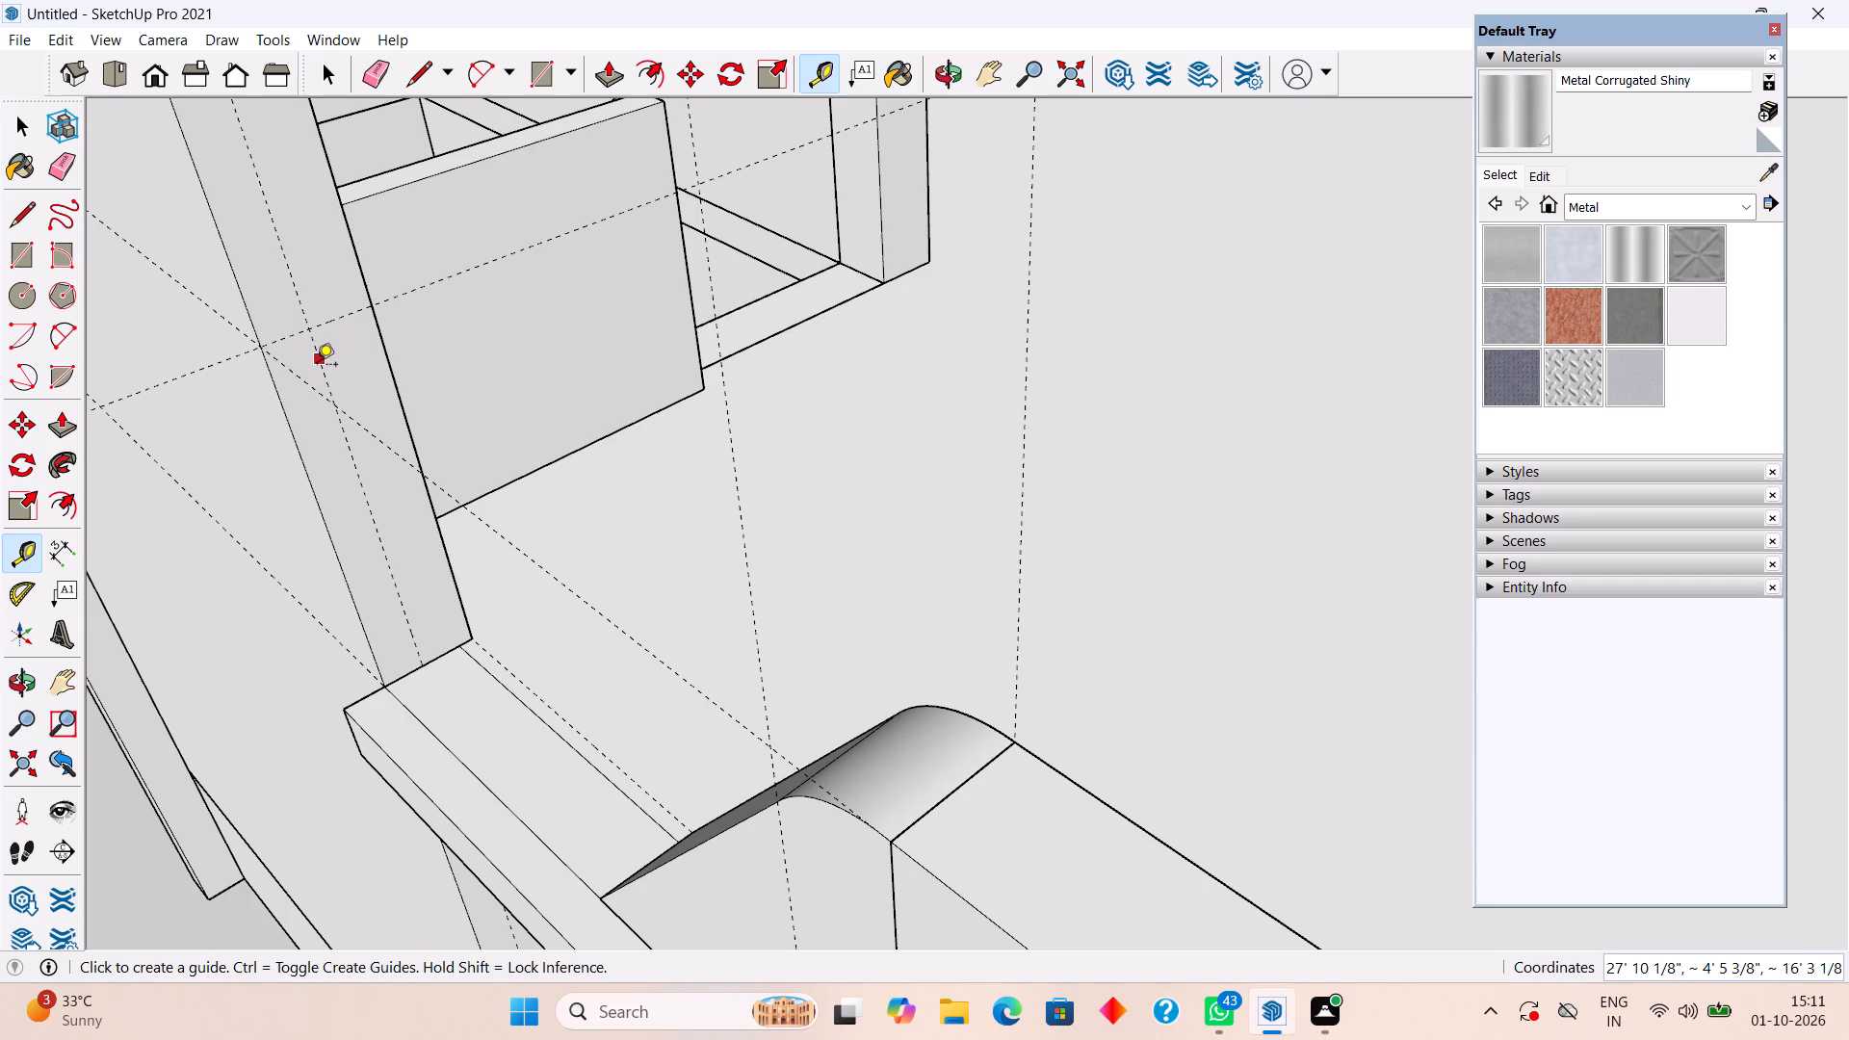
pyautogui.press('space')
# Draw a circle of about 1 1/2" radius on the wall face, centred on the vertical guide just below the 3' guide.
pyautogui.press('r')
pyautogui.press('space')
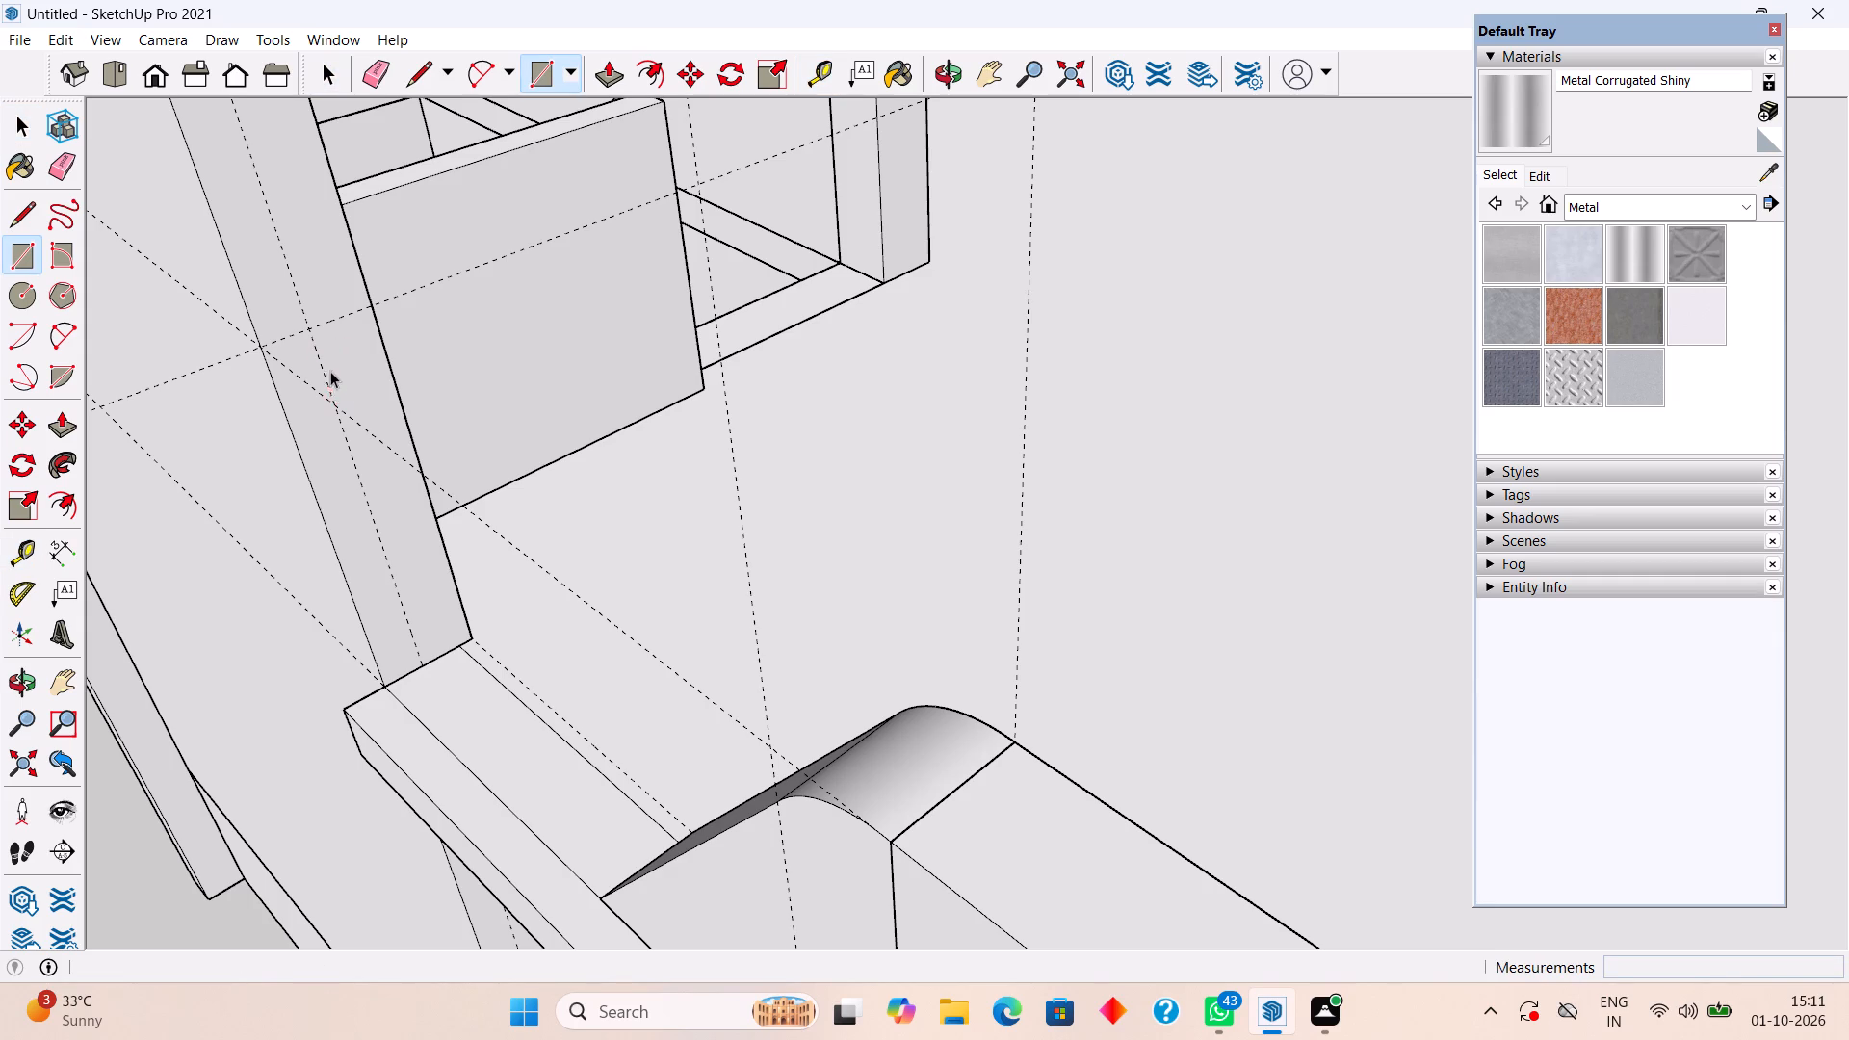
pyautogui.scroll(11, 324, 385)
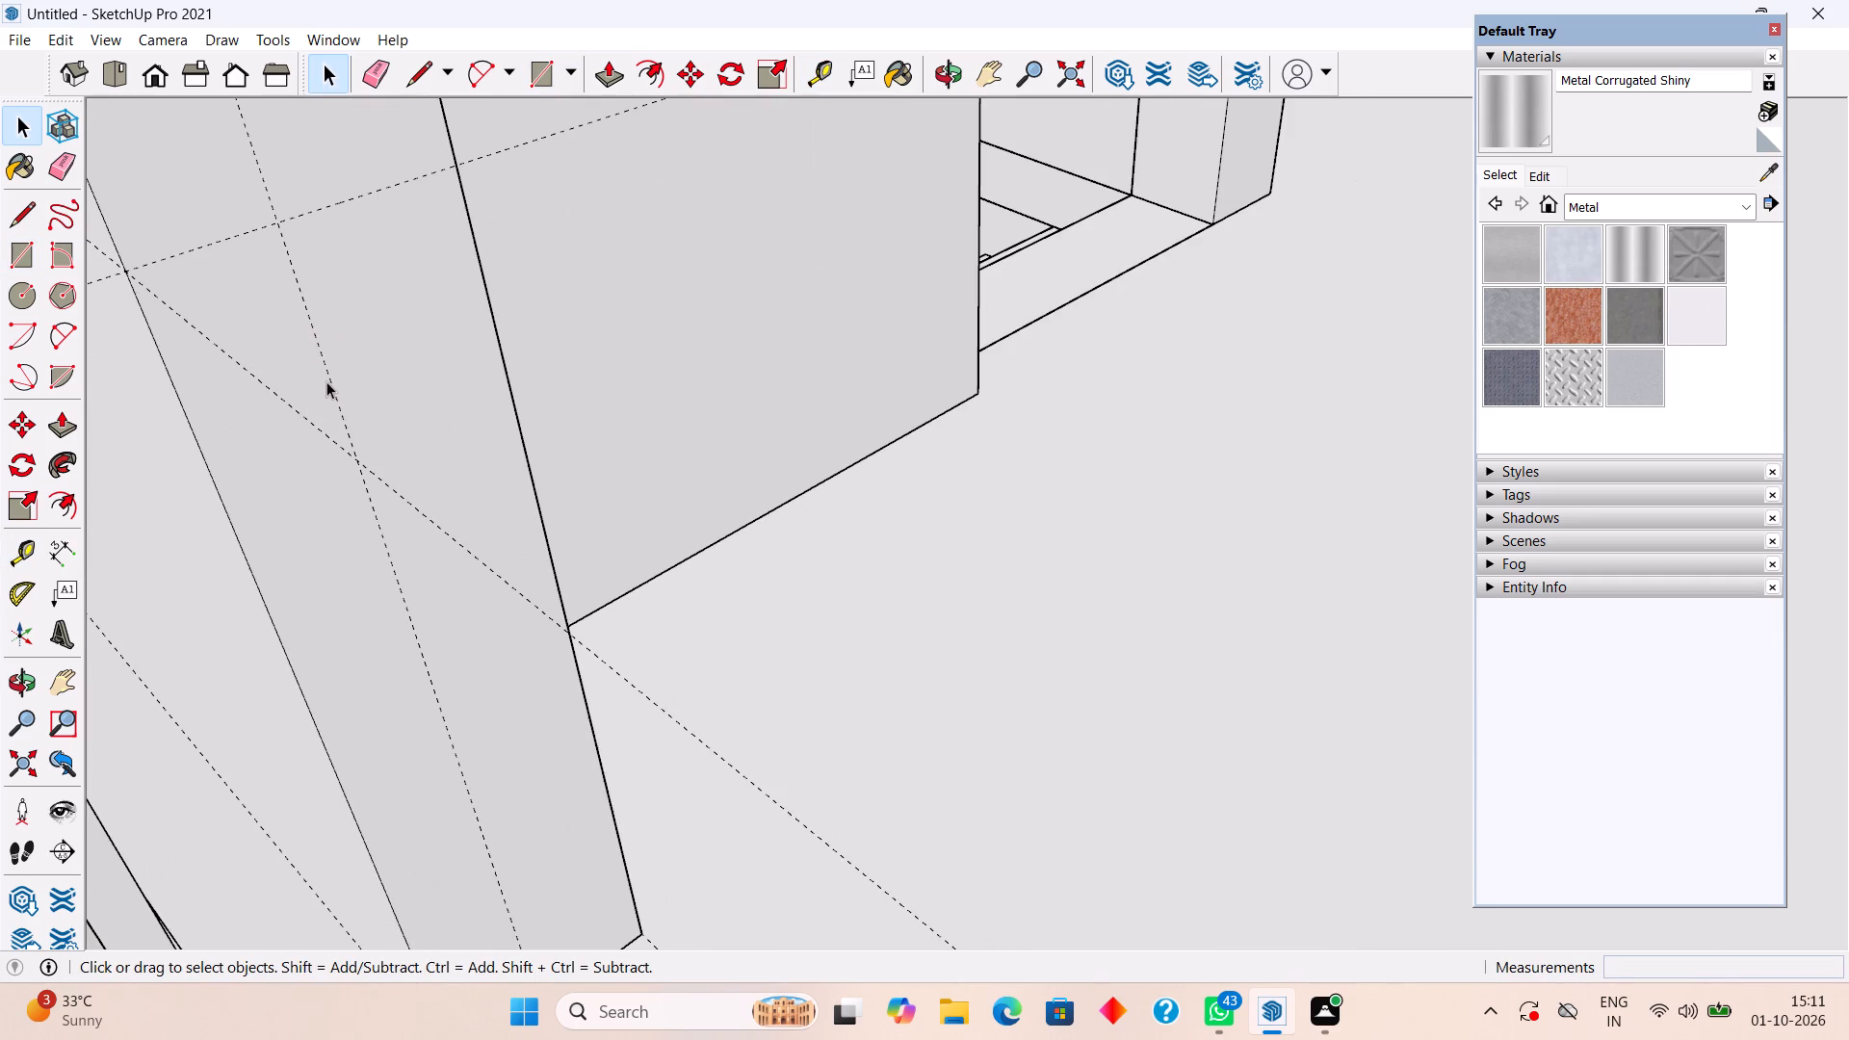
pyautogui.press('c')
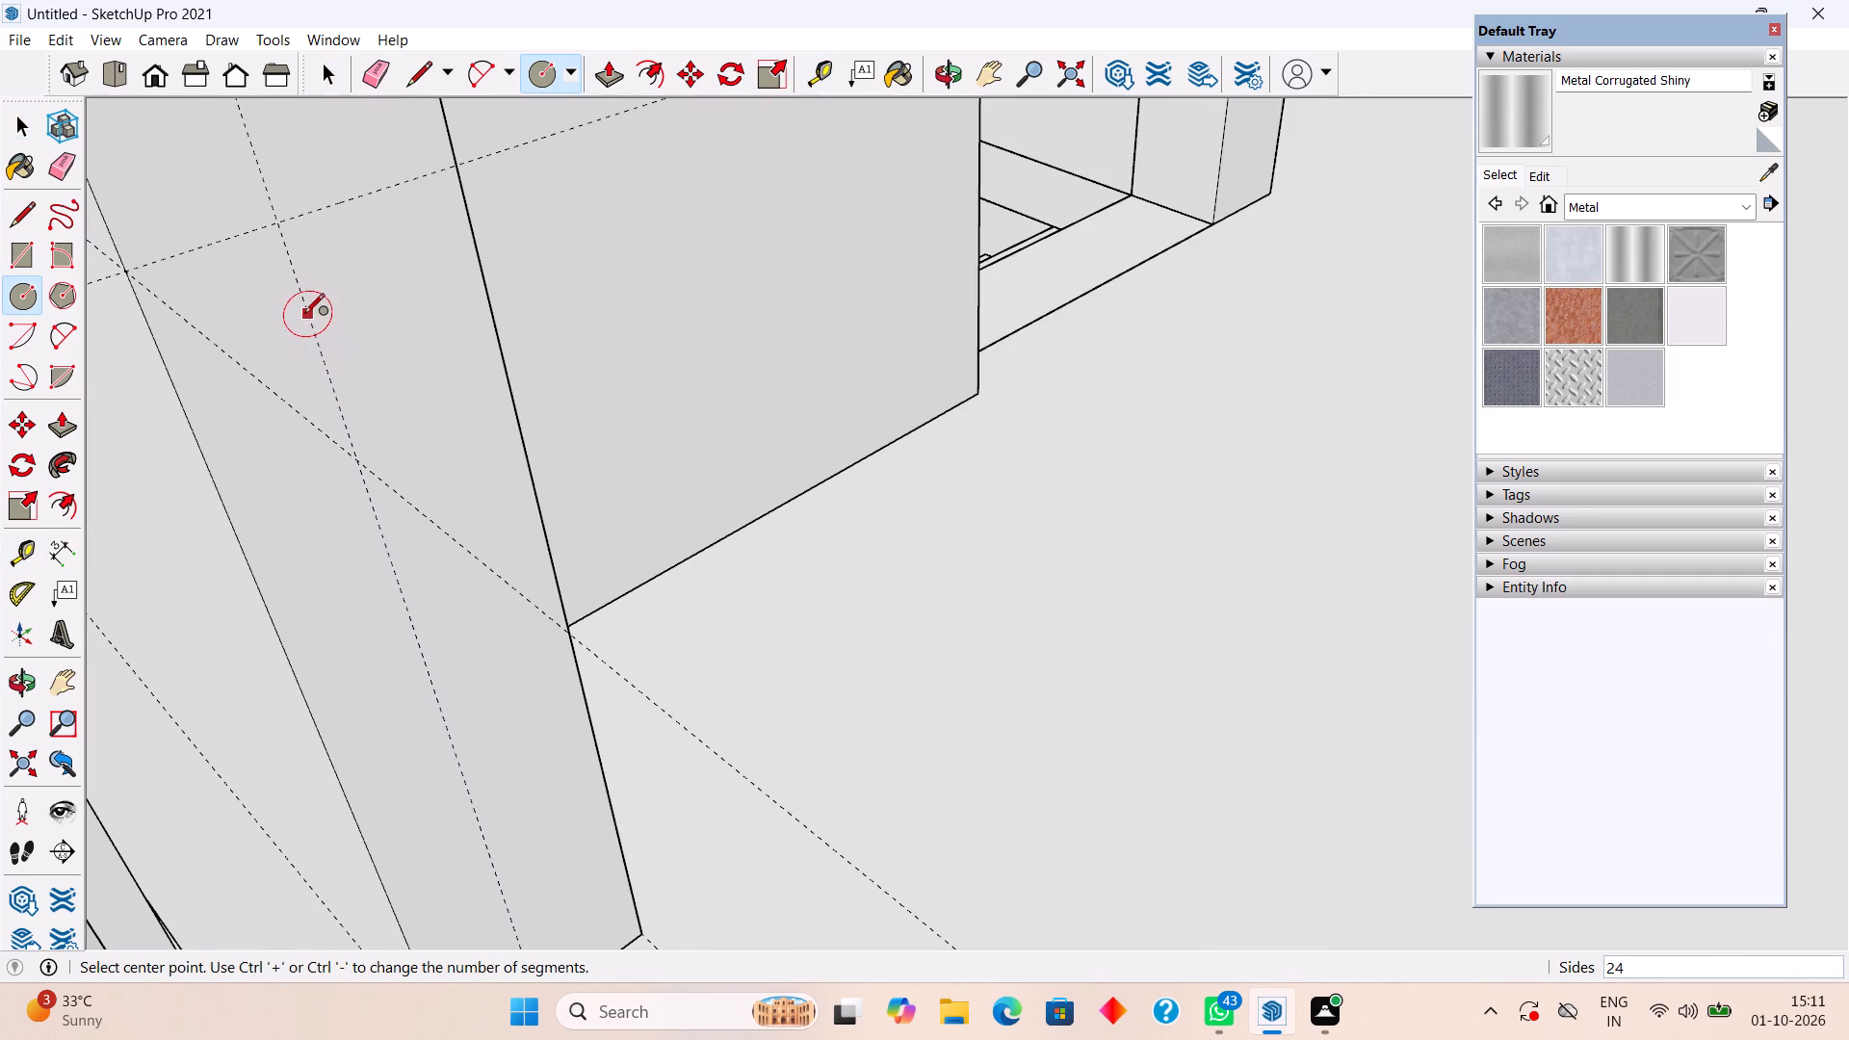
pyautogui.click(305, 313)
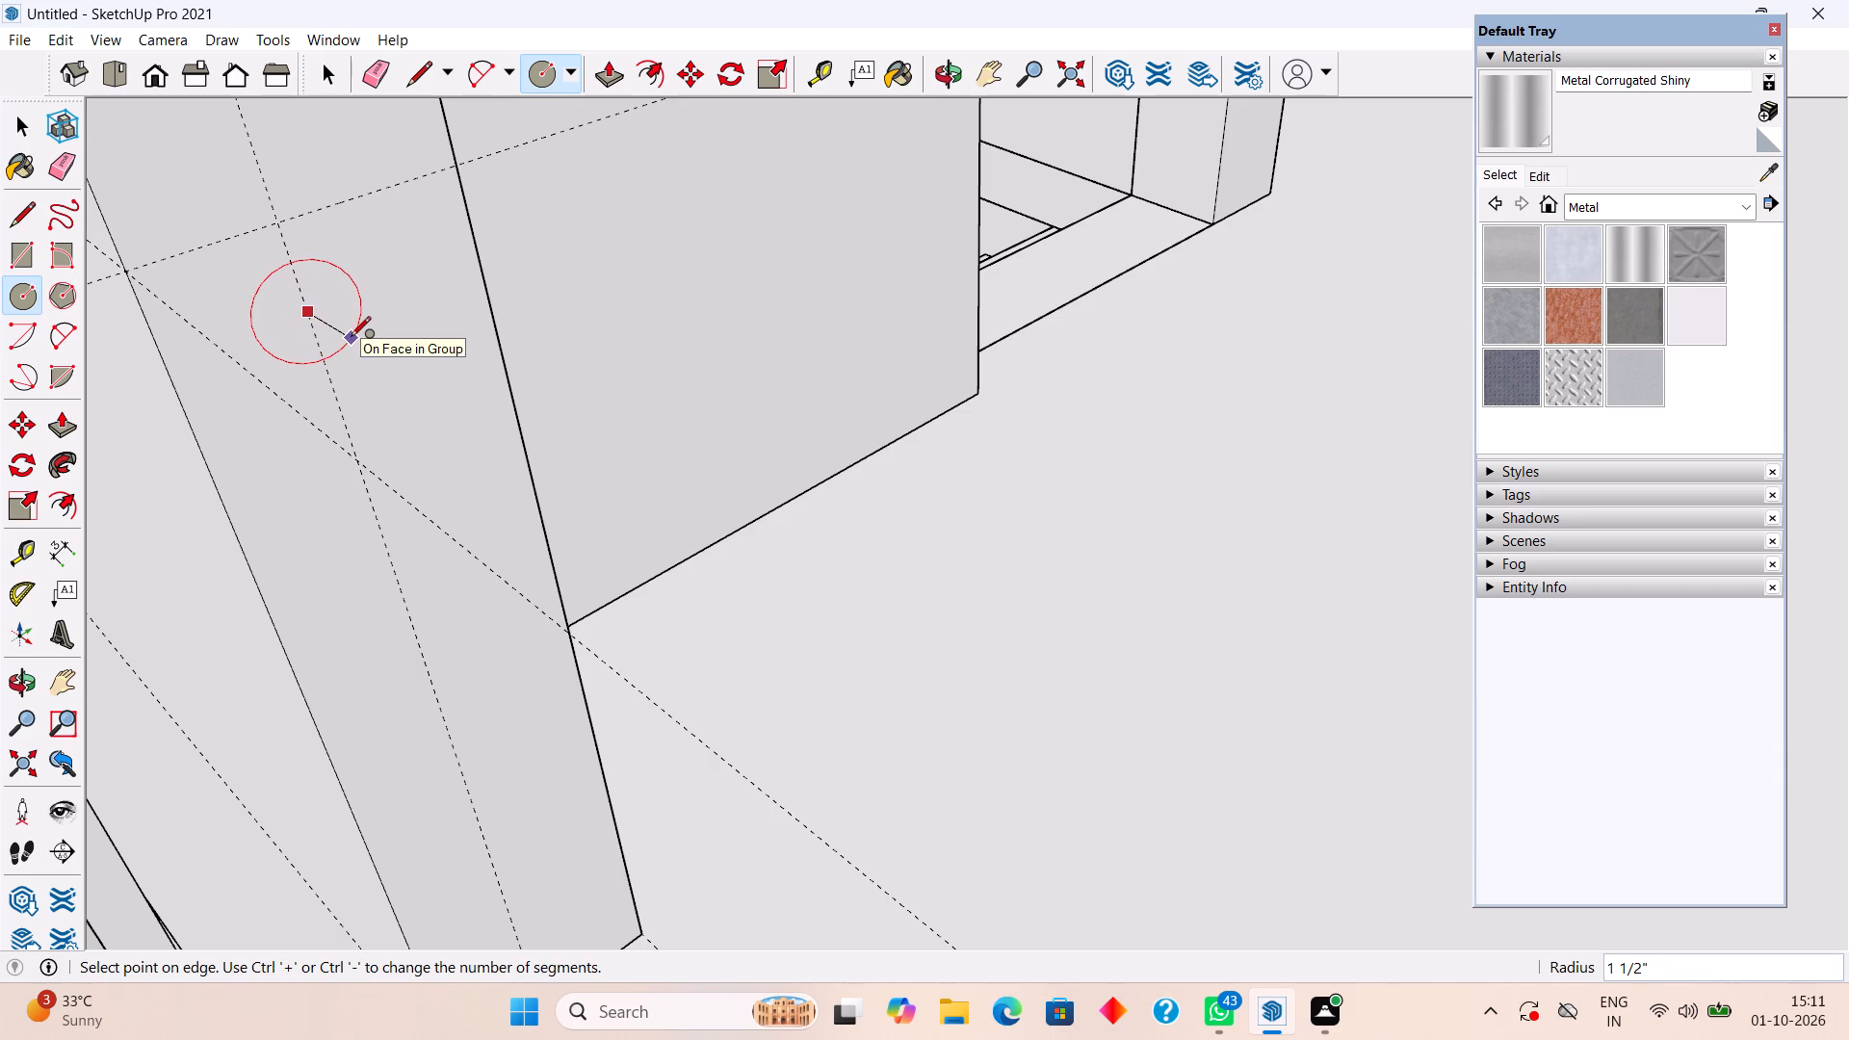
pyautogui.click(351, 338)
pyautogui.scroll(-15, 352, 339)
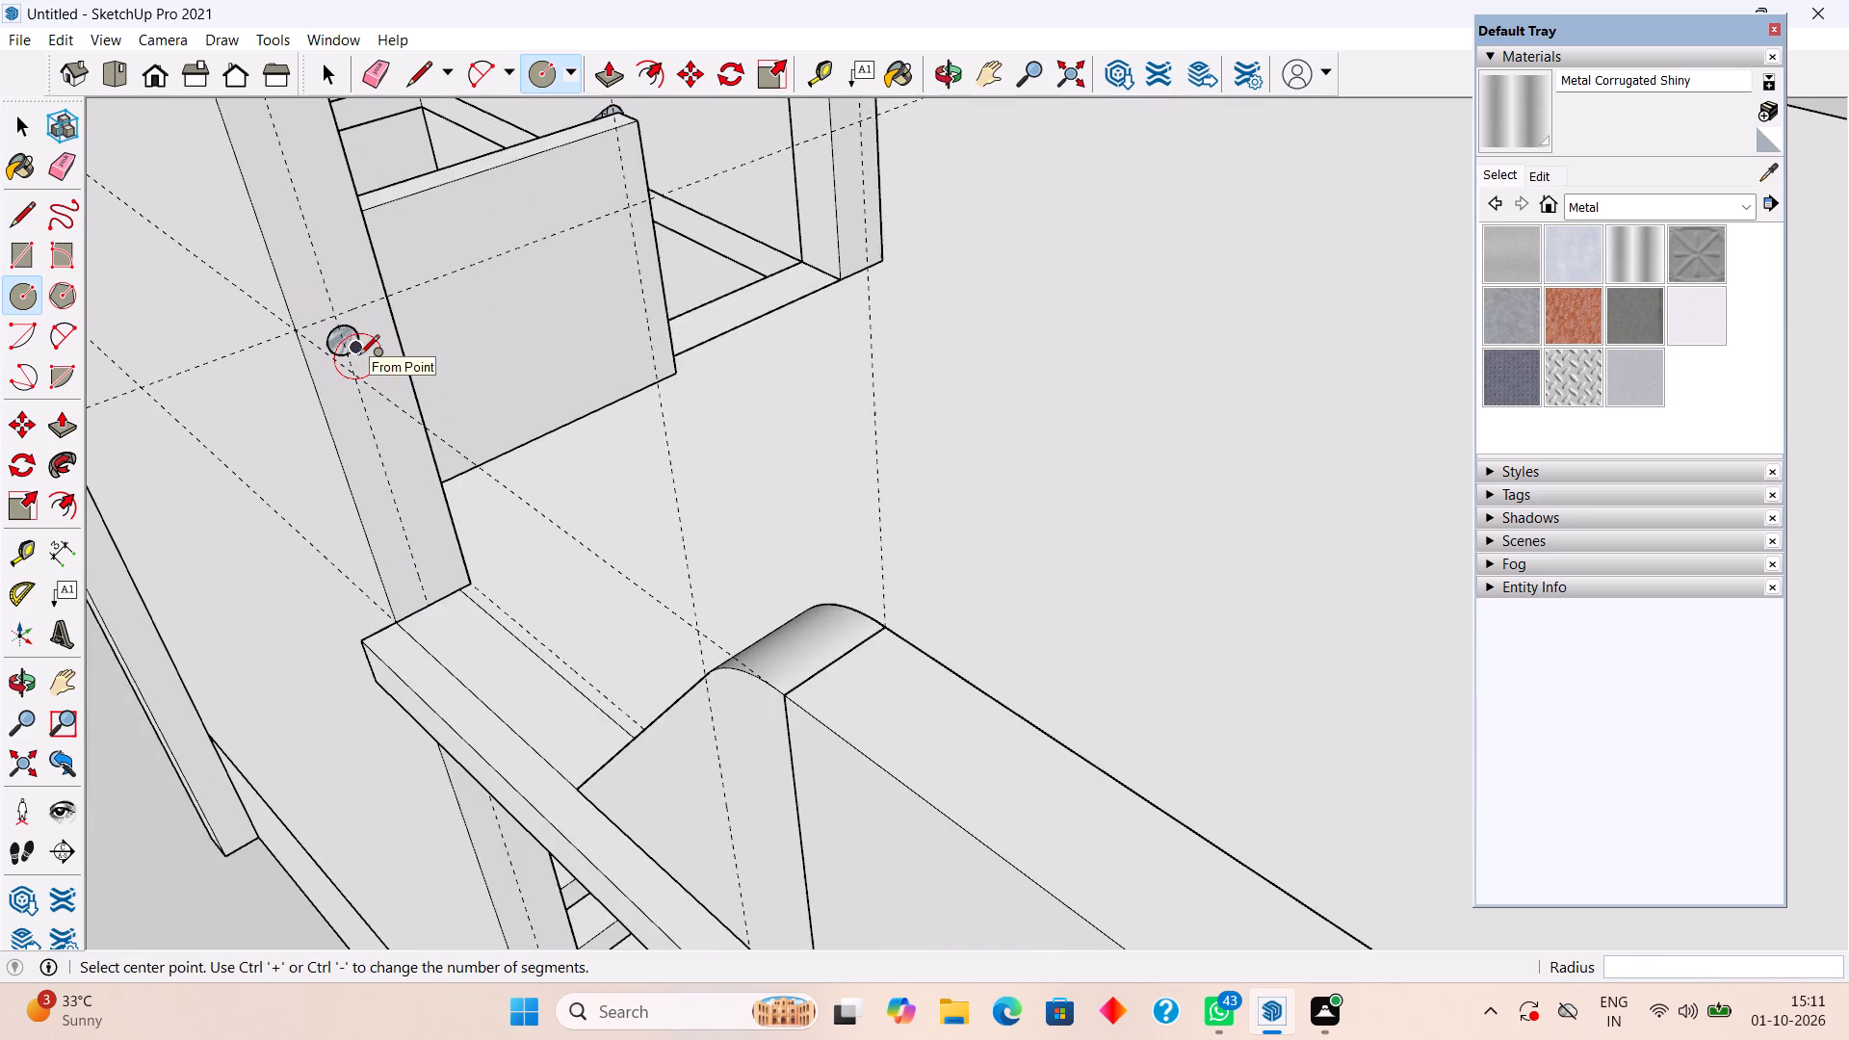
# Push/Pull the circle about 5' 8 1/8" to form a round rail reaching the side piece's curved top.
pyautogui.press('p')
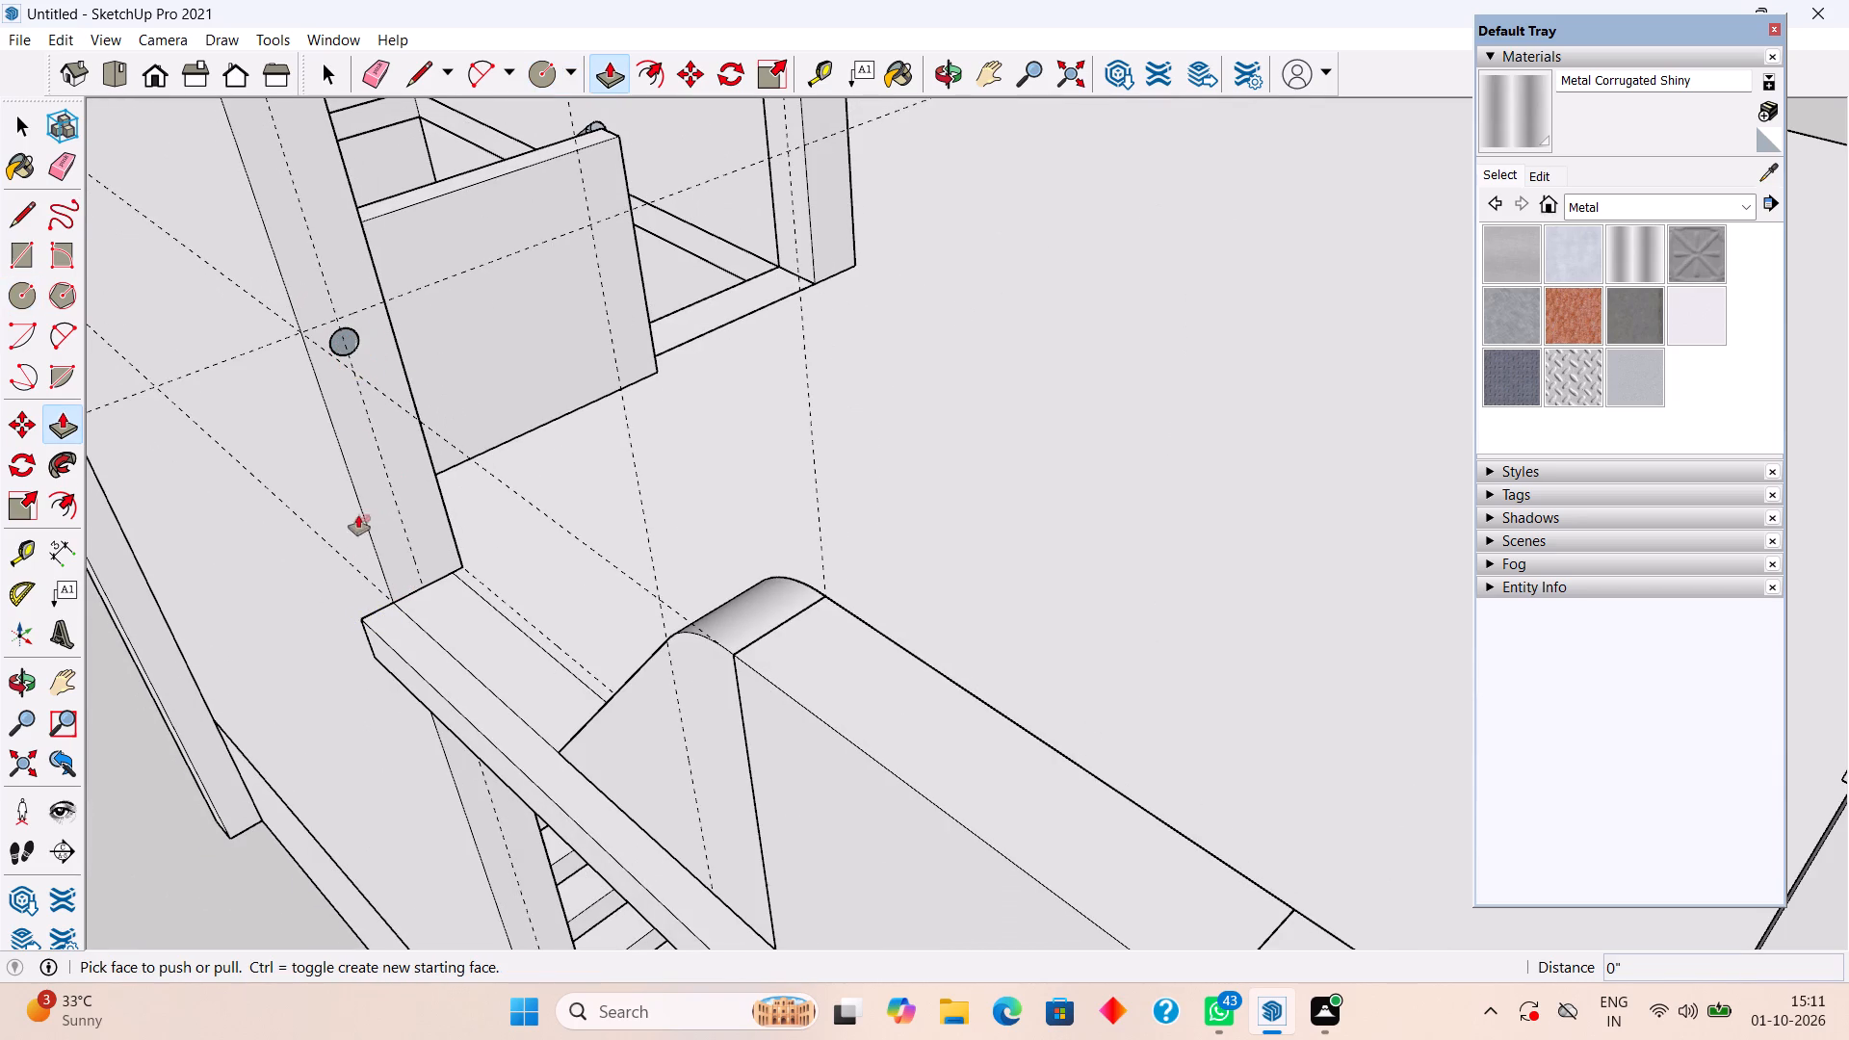
pyautogui.click(351, 342)
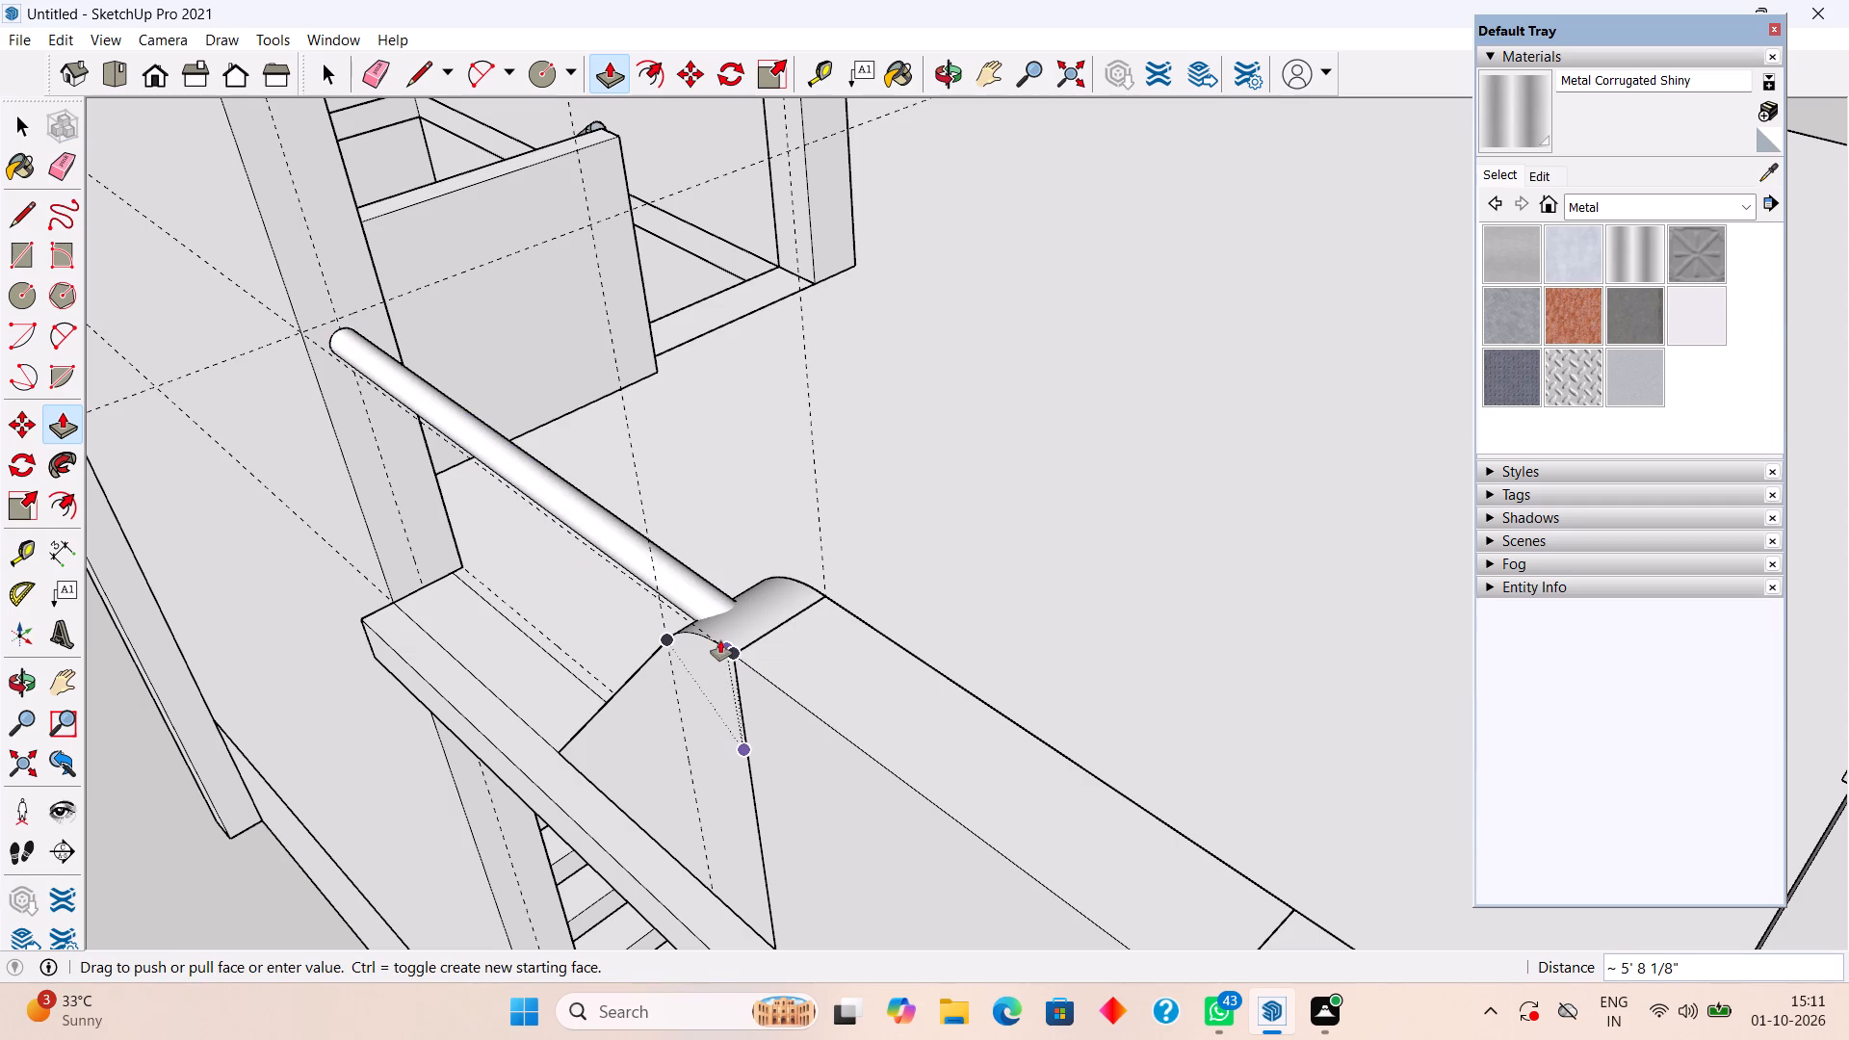
pyautogui.click(734, 640)
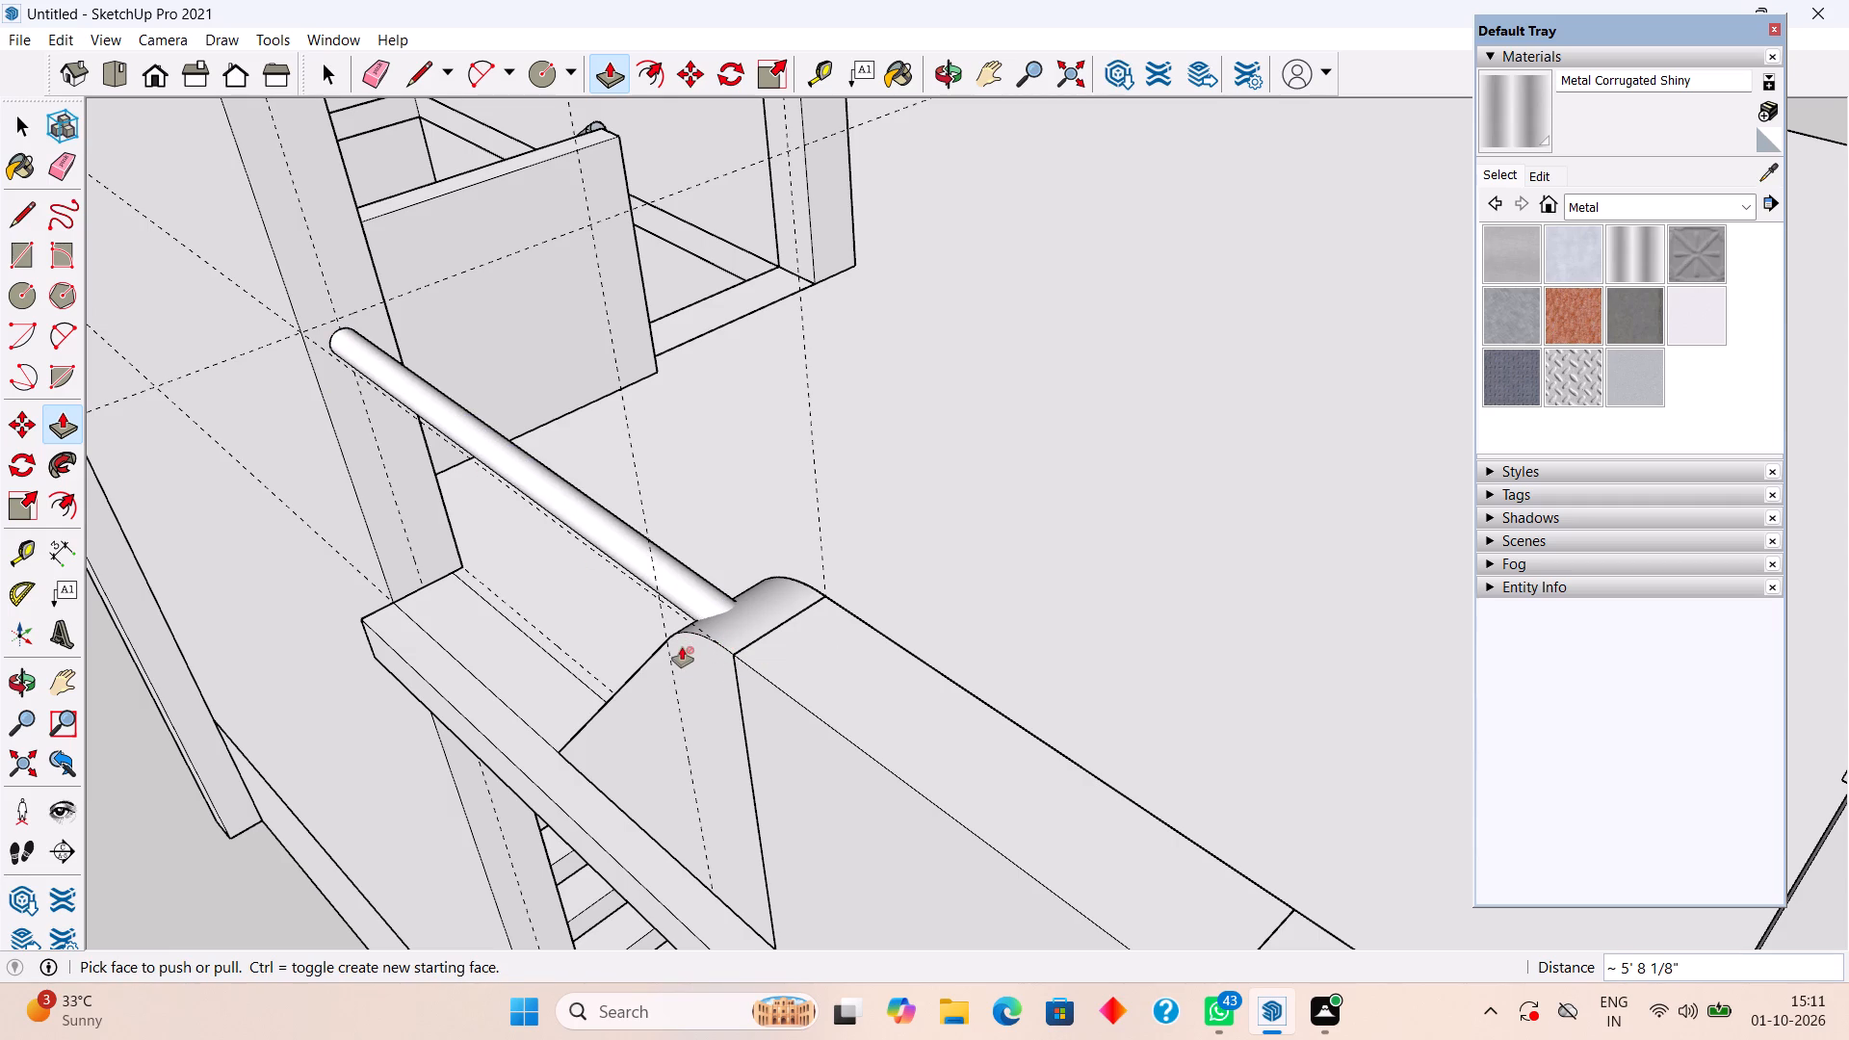
pyautogui.press('space')
pyautogui.moveTo(537, 557); pyautogui.dragTo(490, 422, button='middle')
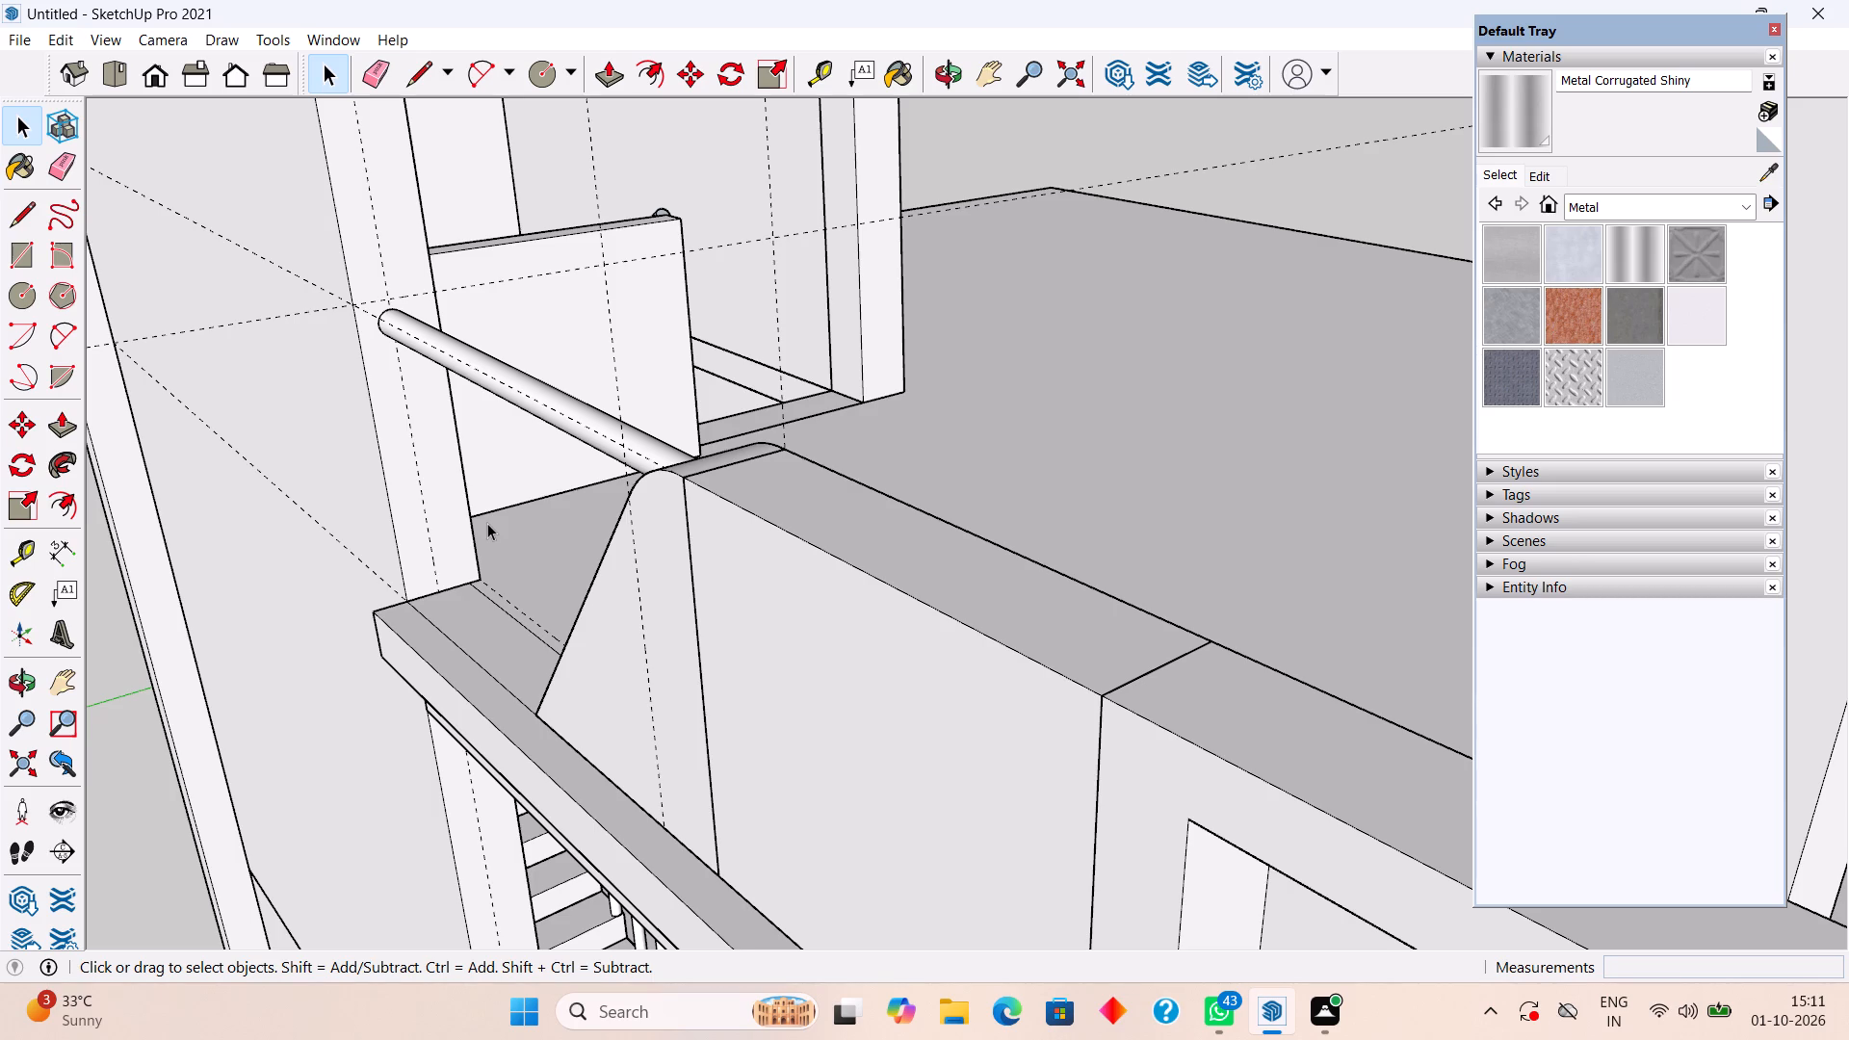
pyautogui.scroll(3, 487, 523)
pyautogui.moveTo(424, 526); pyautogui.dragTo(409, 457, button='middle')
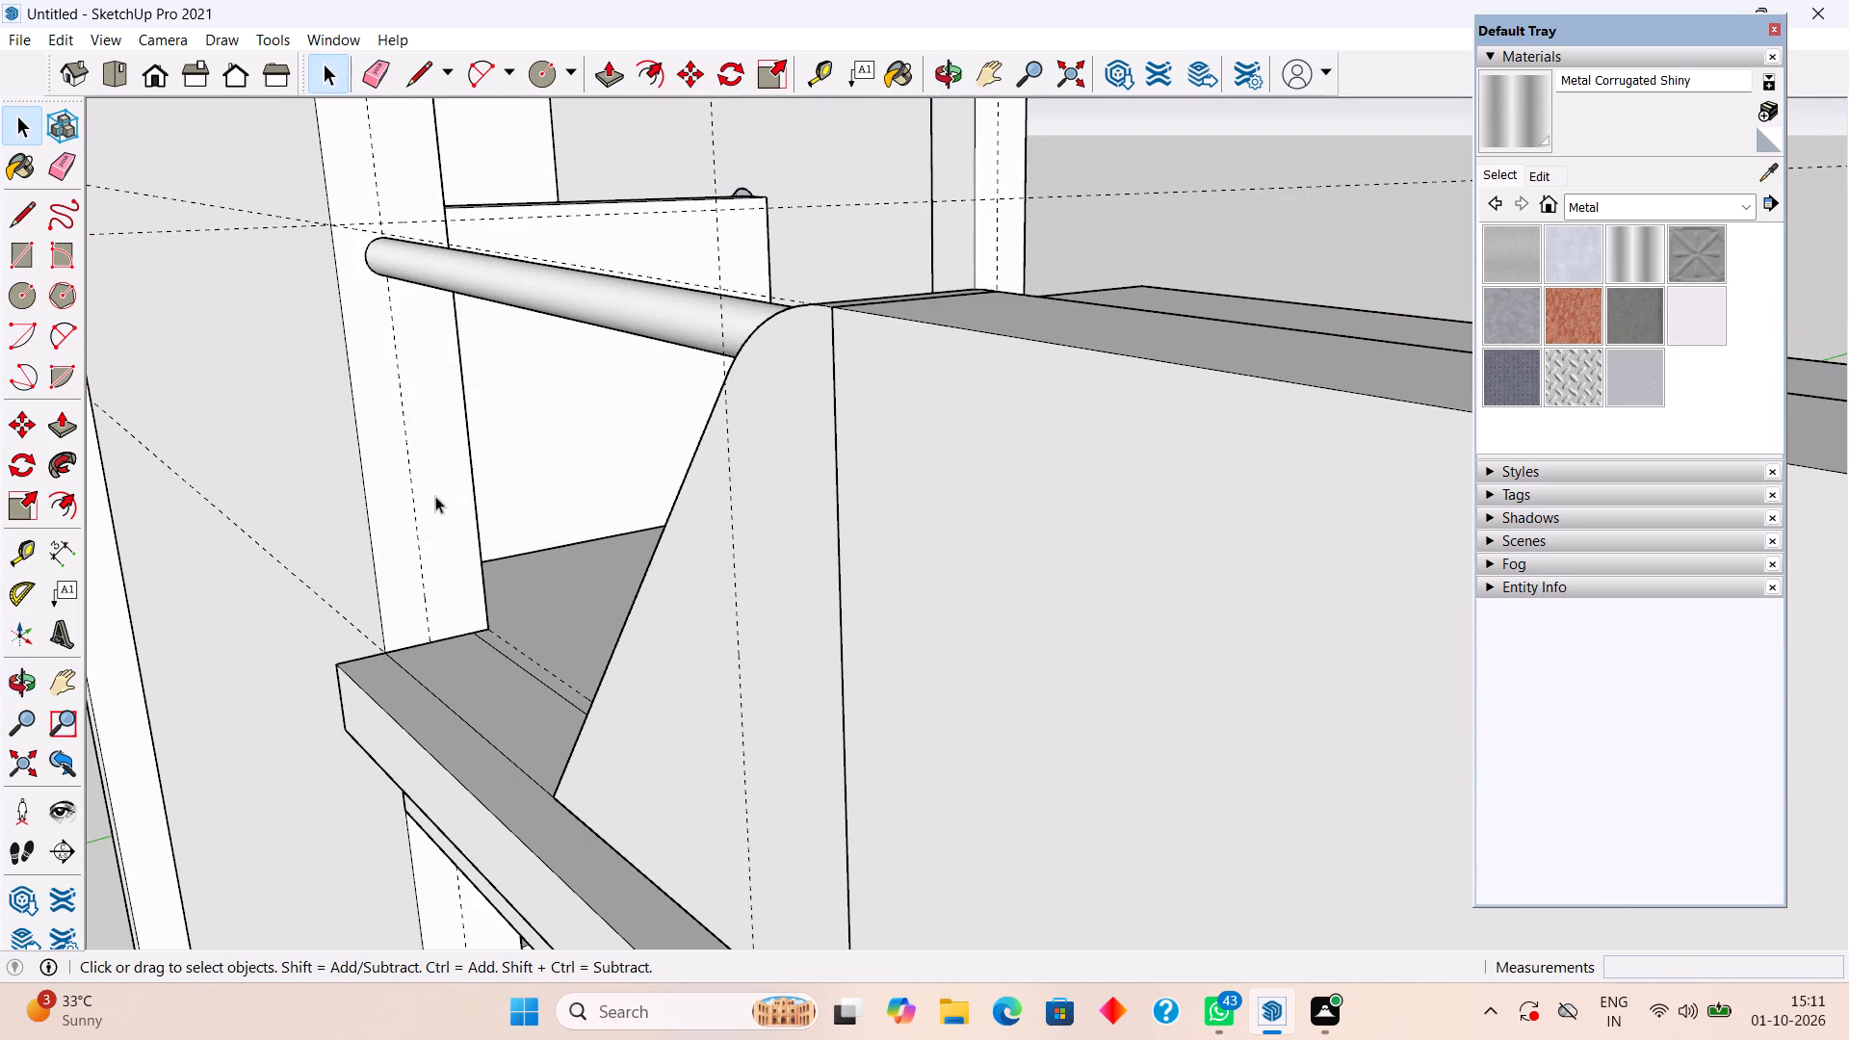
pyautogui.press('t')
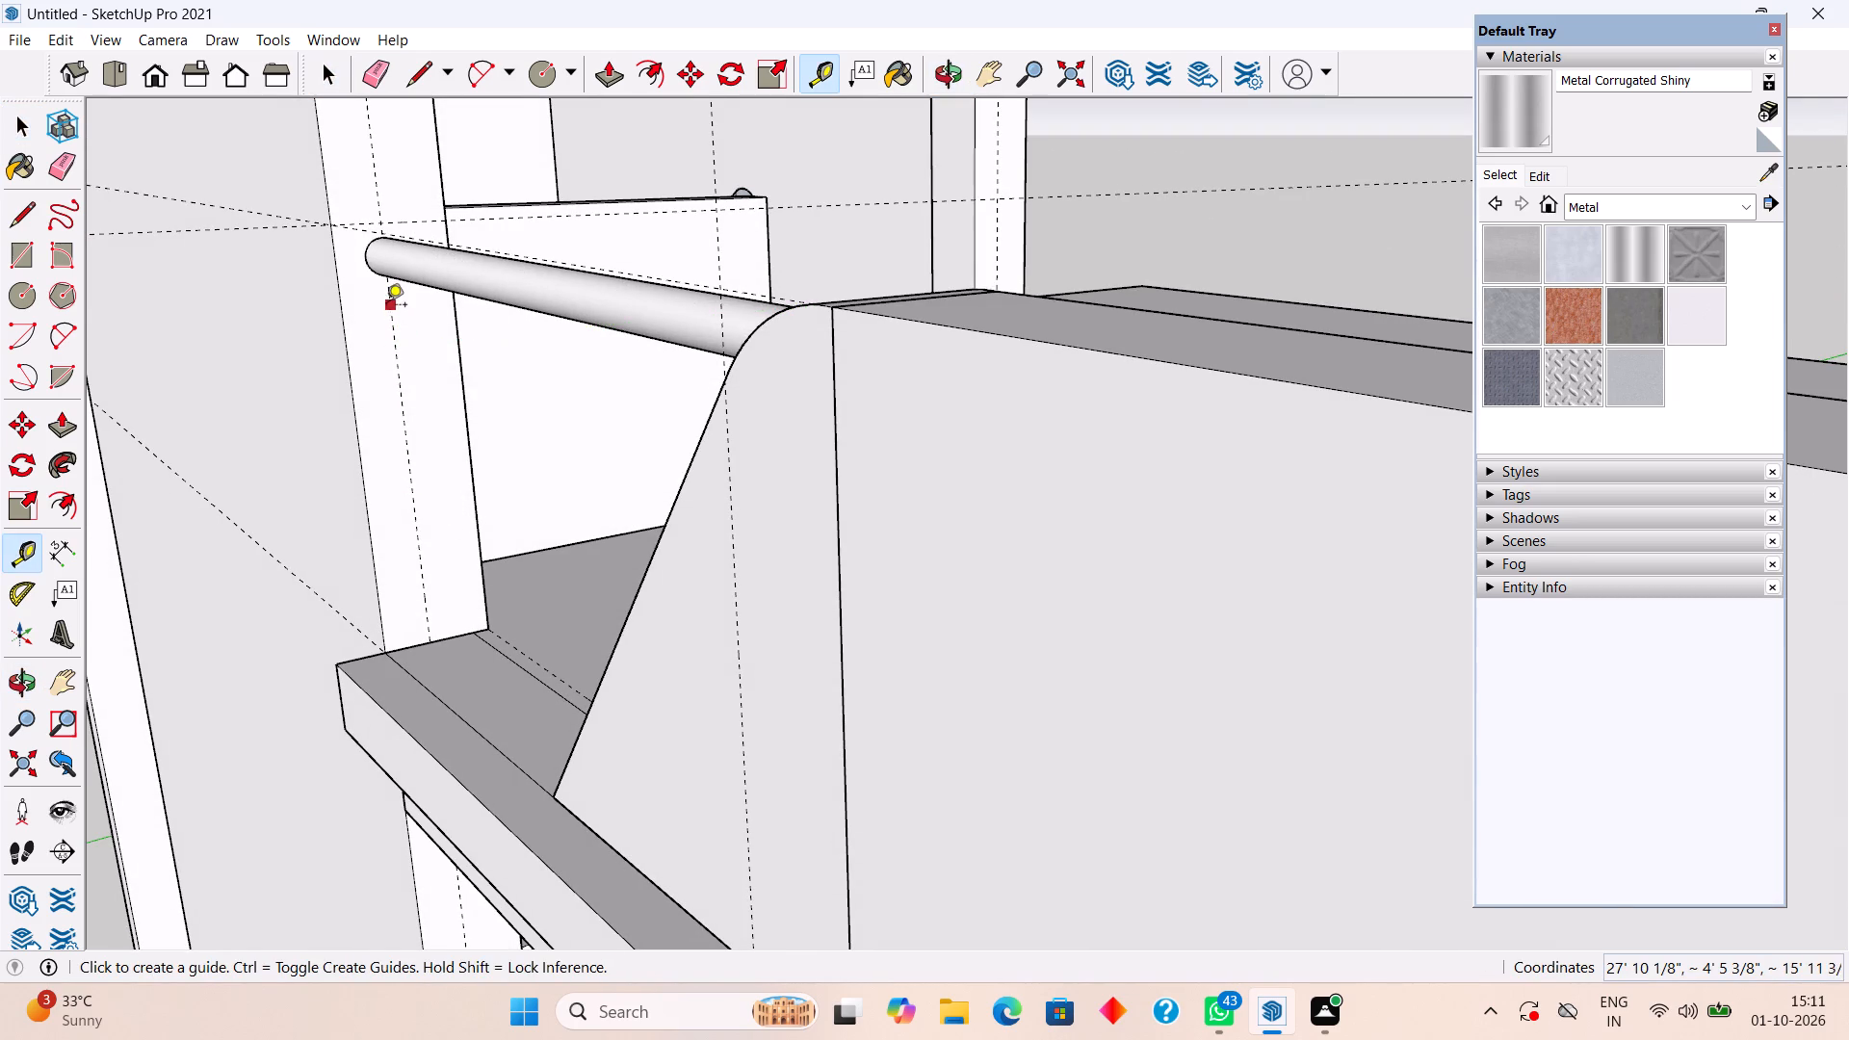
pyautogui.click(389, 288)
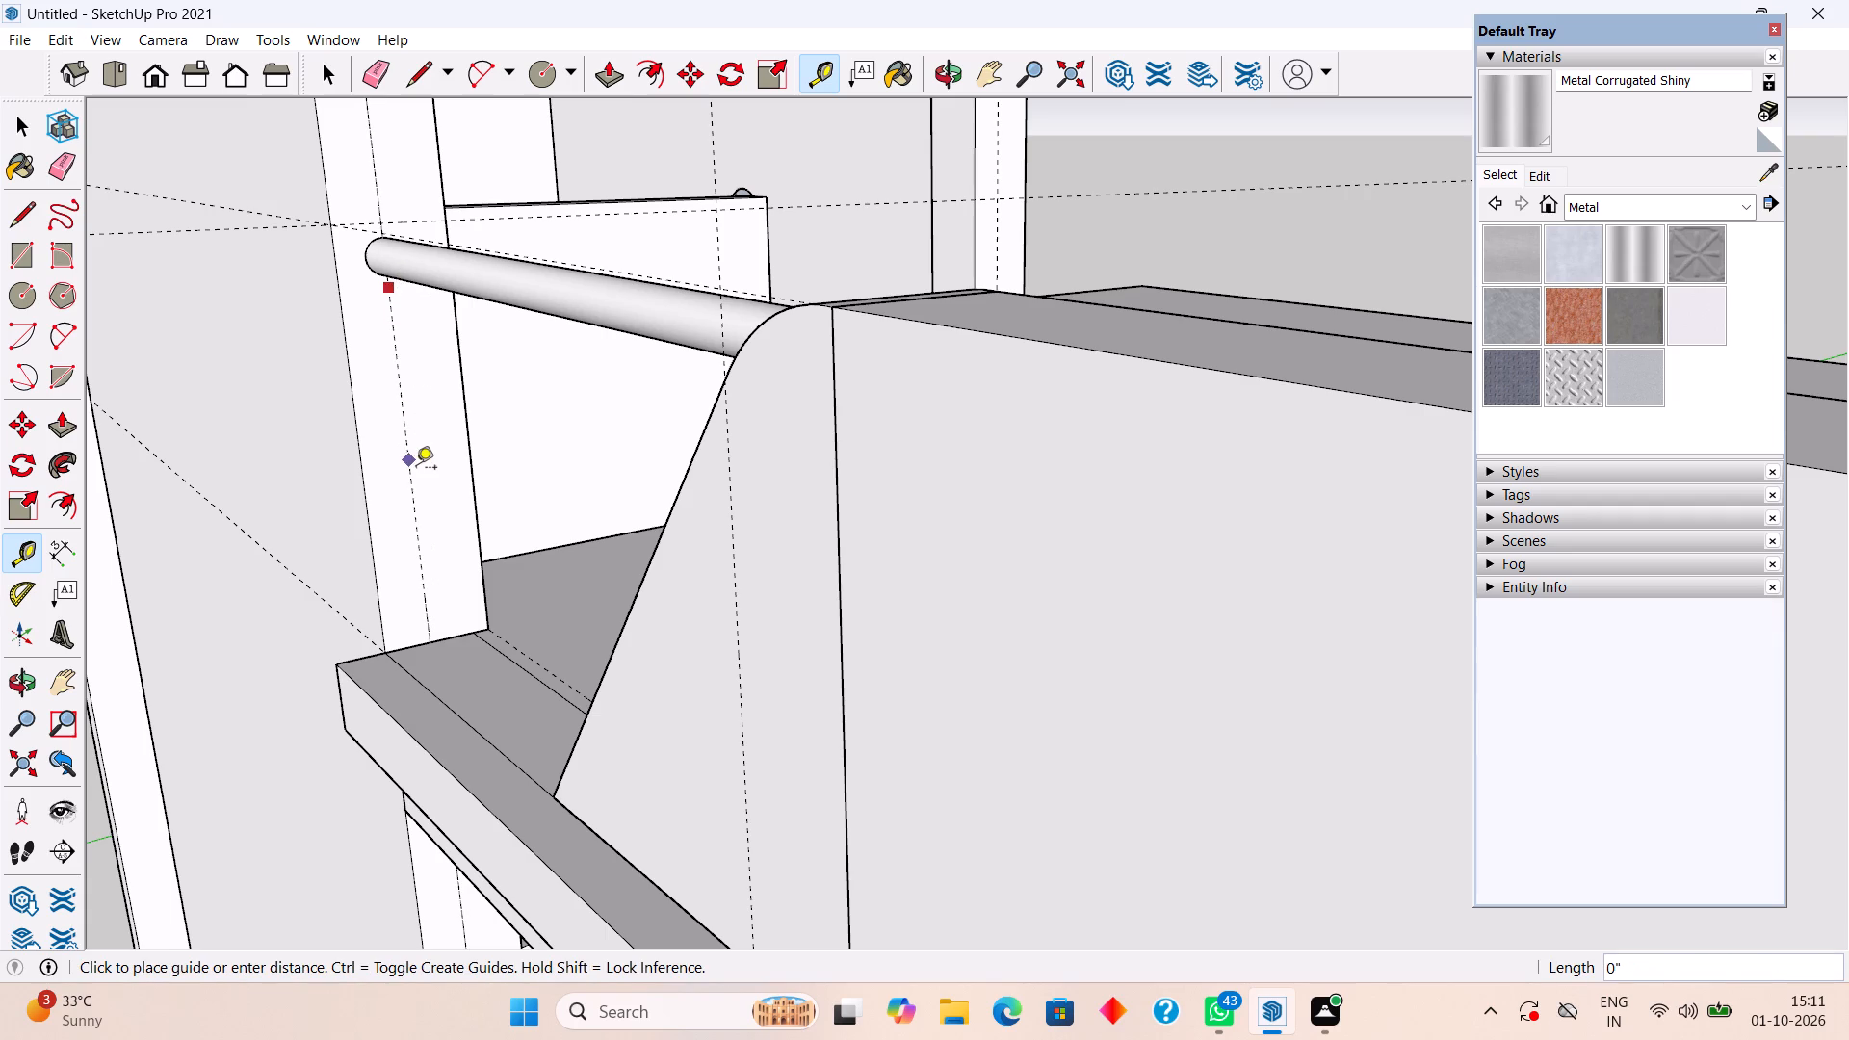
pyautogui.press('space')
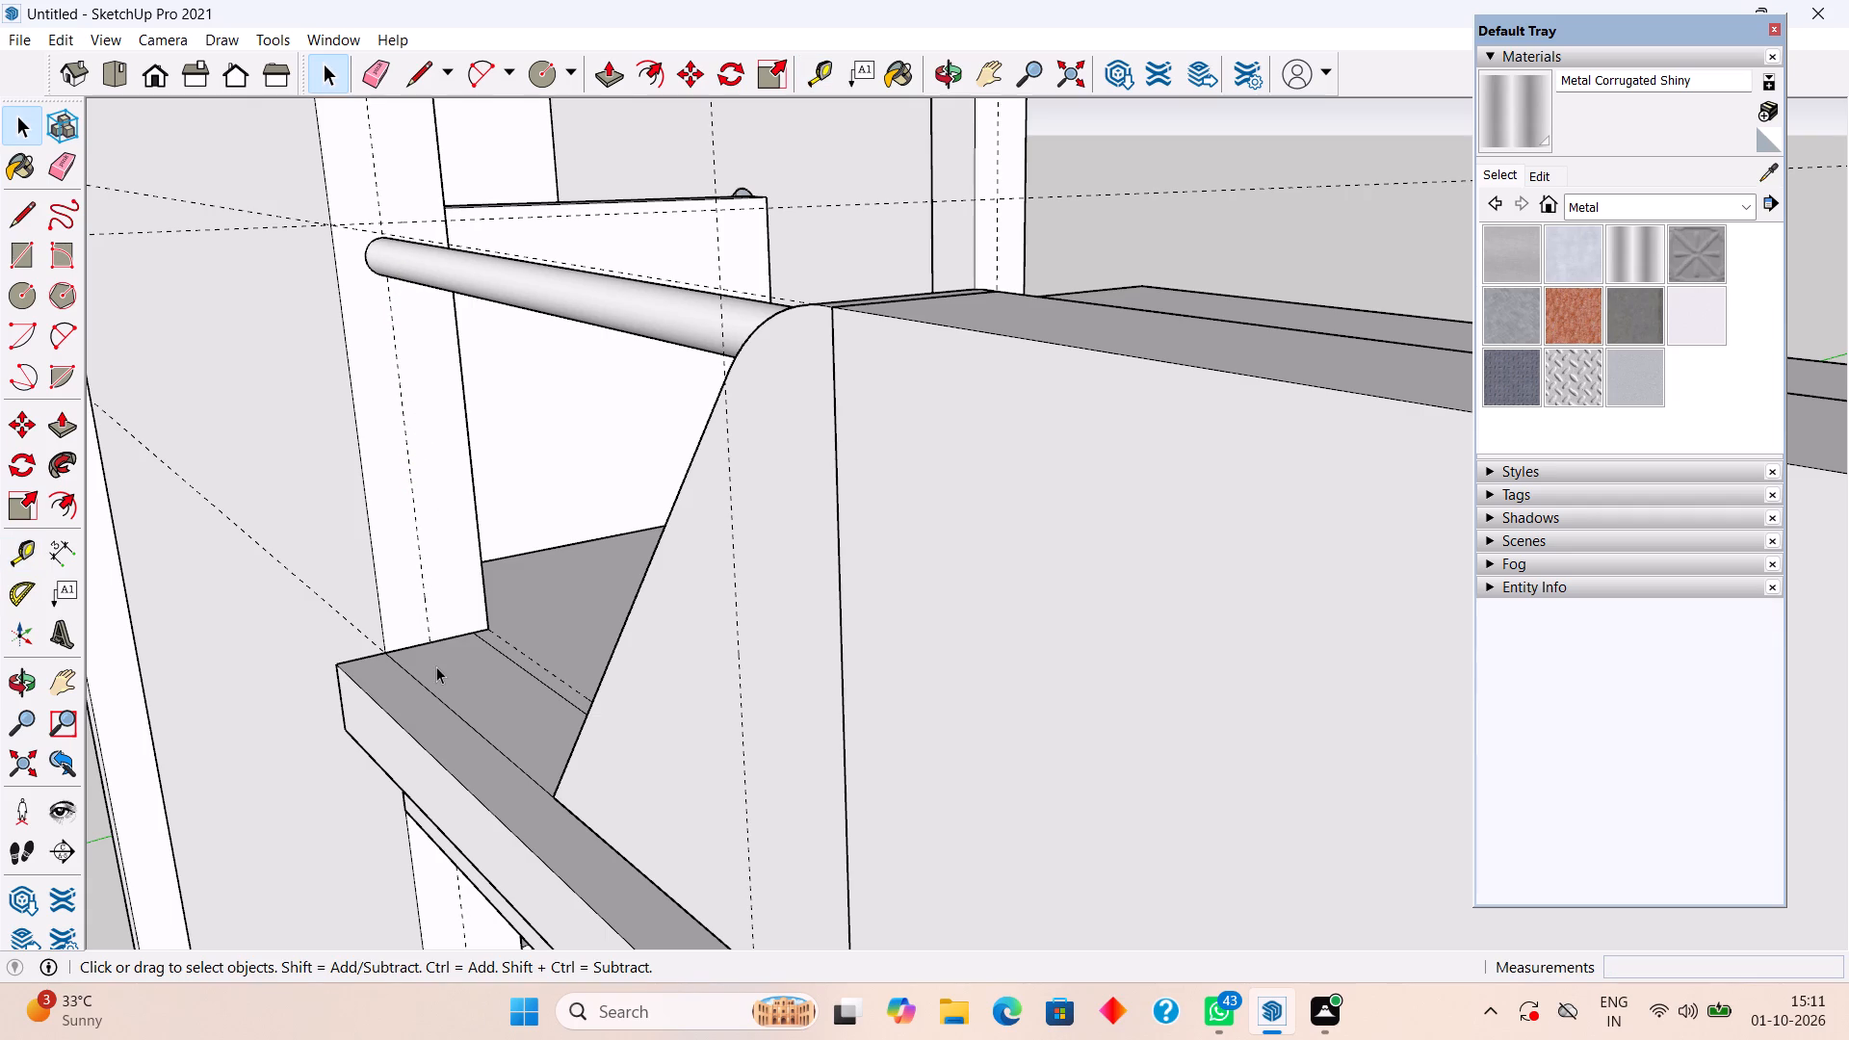
# Place a horizontal guide on the tower wall's narrow face 8" above its bottom edge at the porch slab.
pyautogui.press('t')
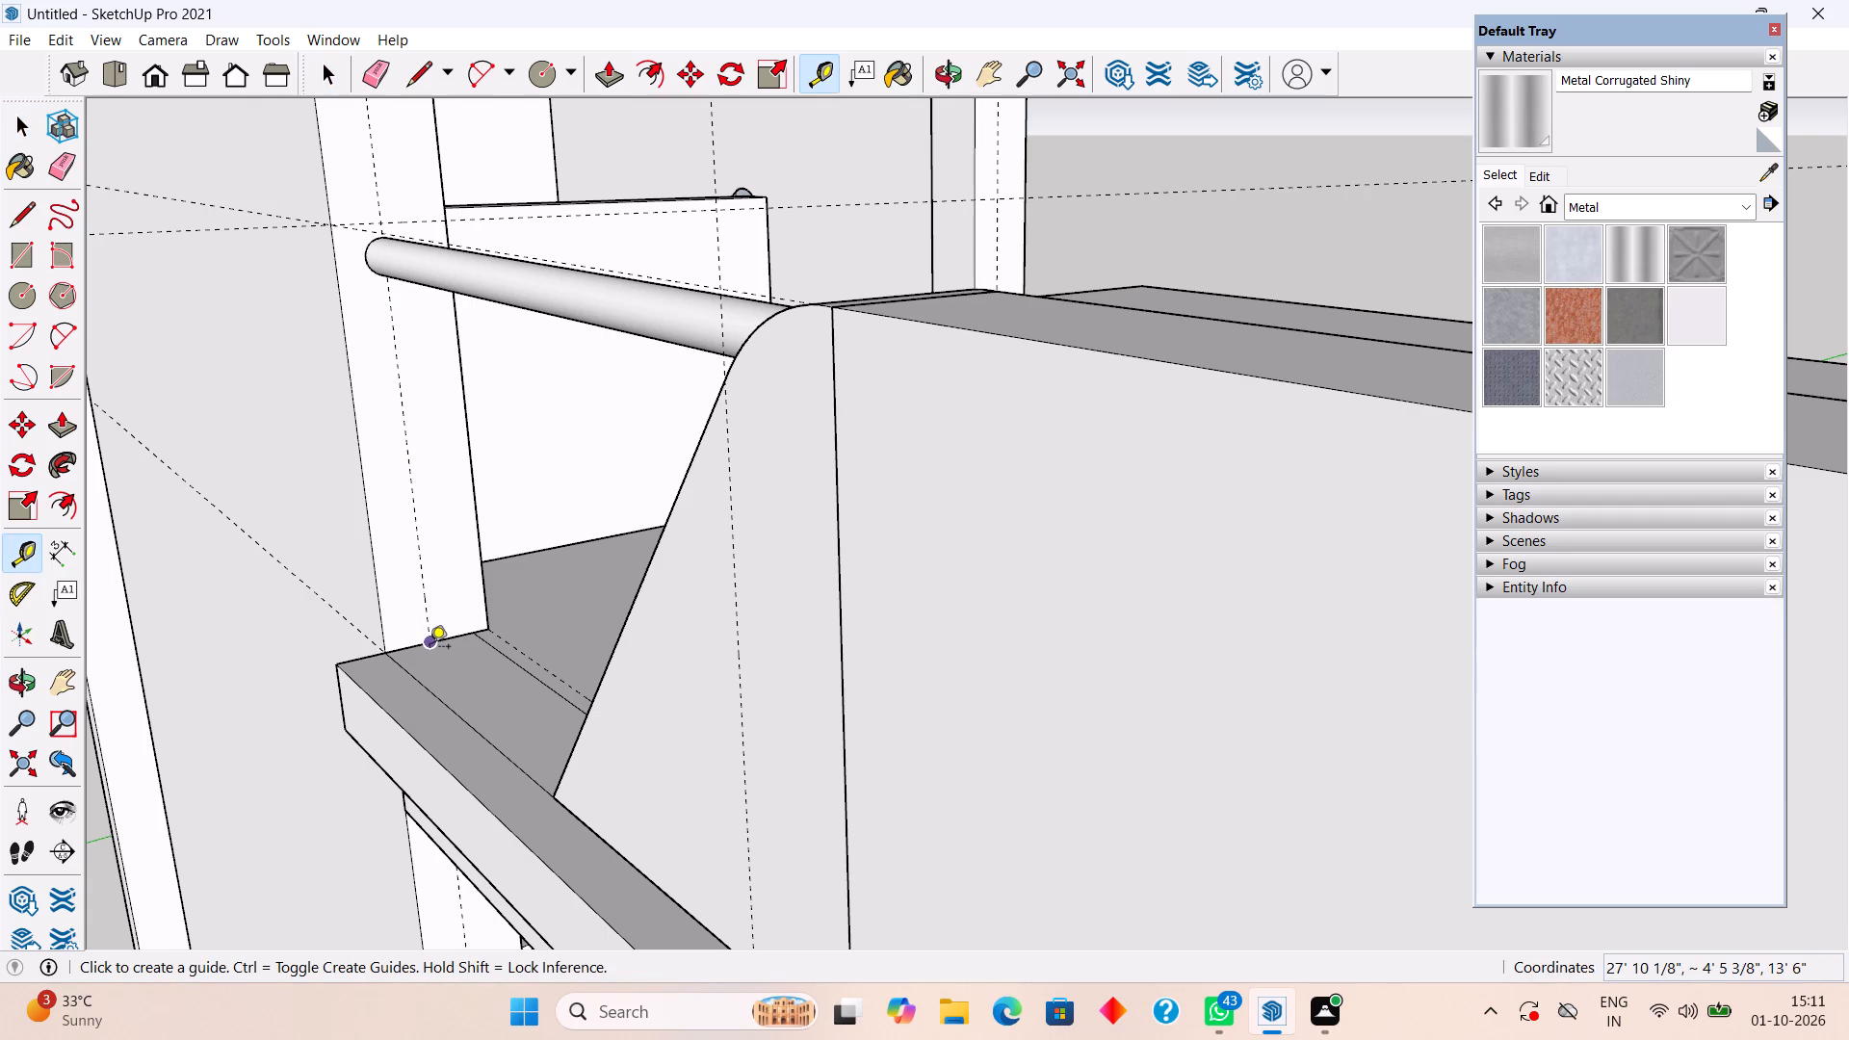
pyautogui.click(407, 647)
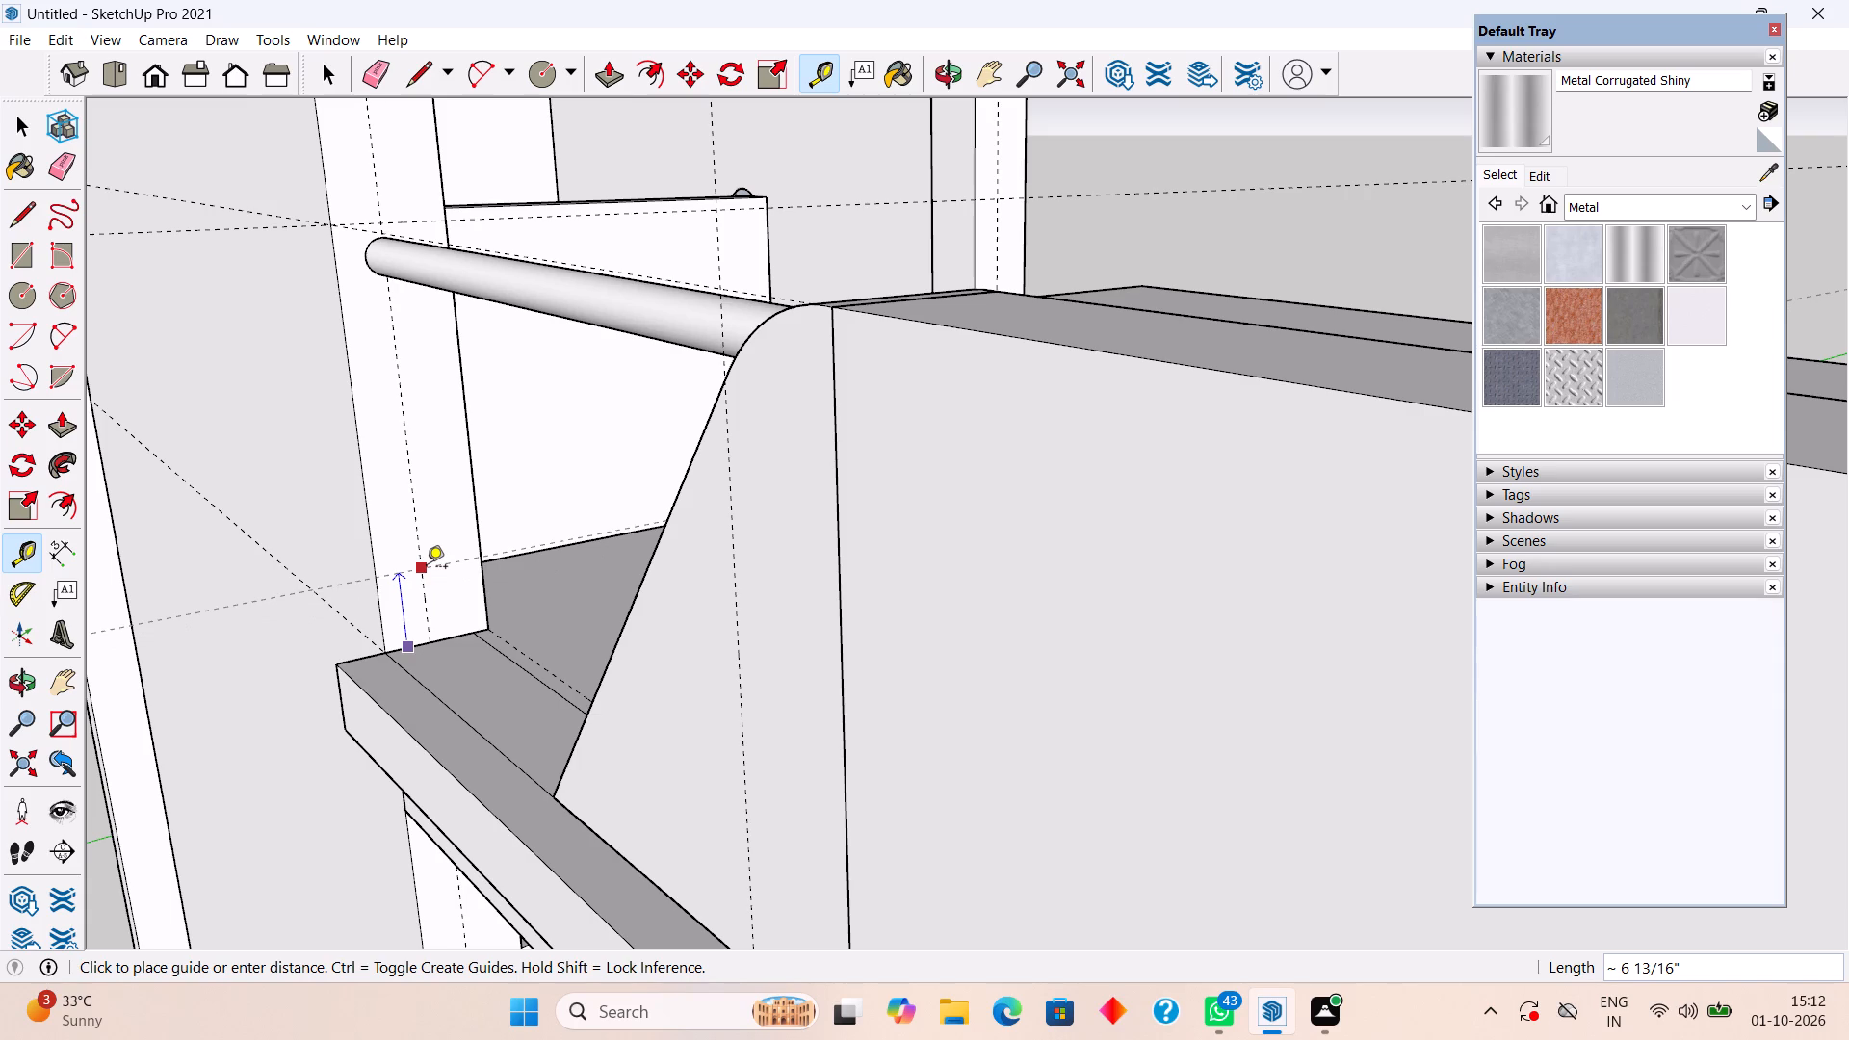
pyautogui.write('8"')
pyautogui.press('Return')
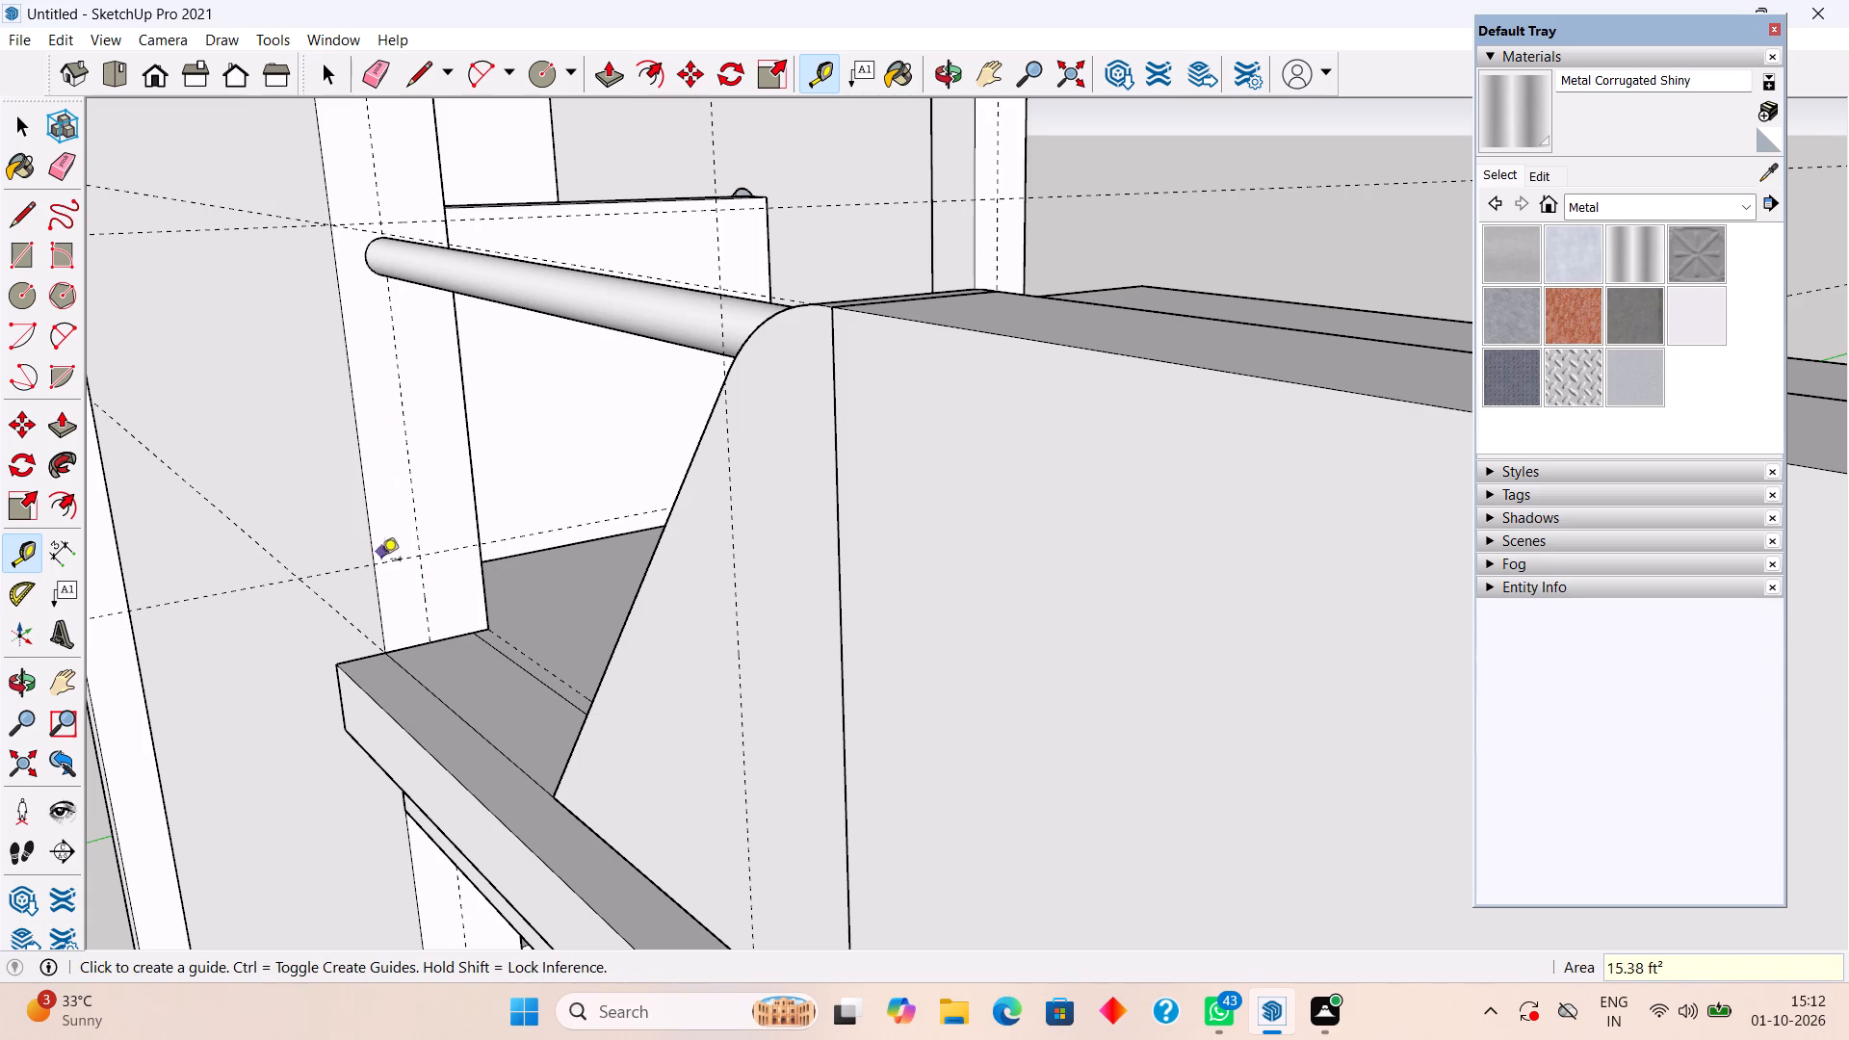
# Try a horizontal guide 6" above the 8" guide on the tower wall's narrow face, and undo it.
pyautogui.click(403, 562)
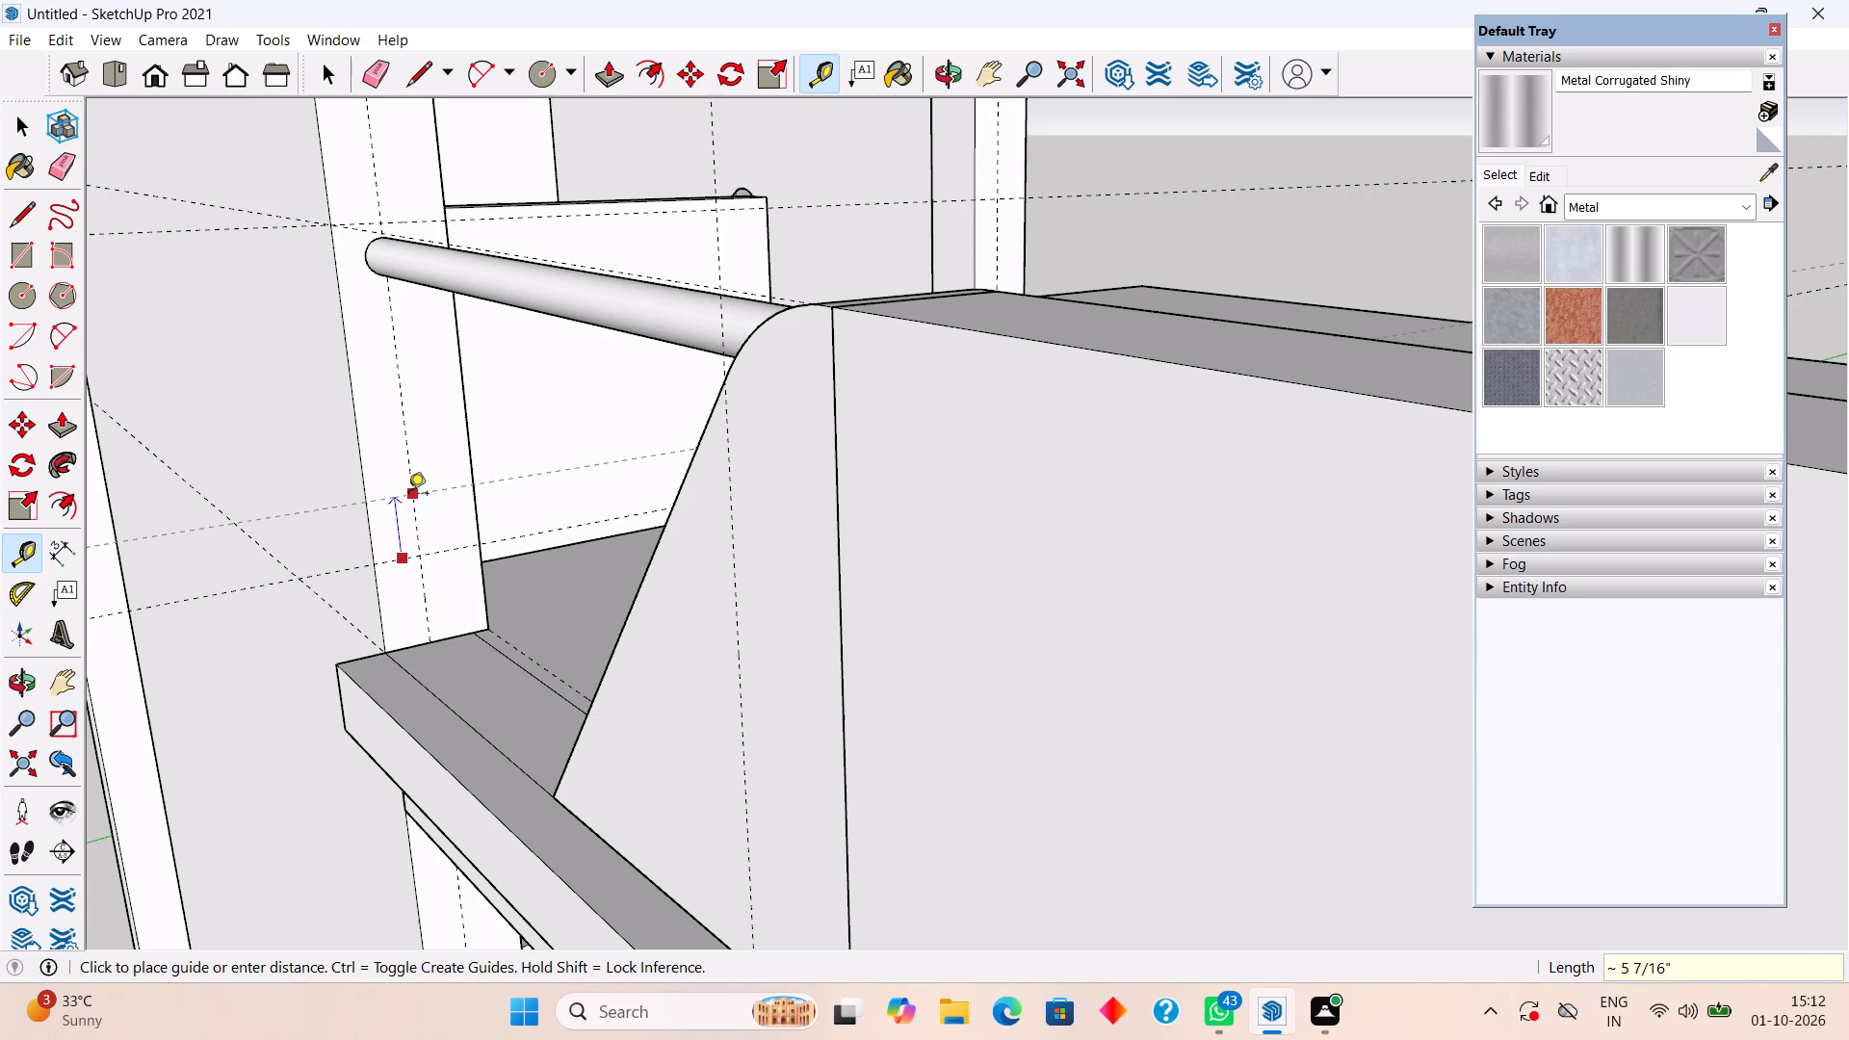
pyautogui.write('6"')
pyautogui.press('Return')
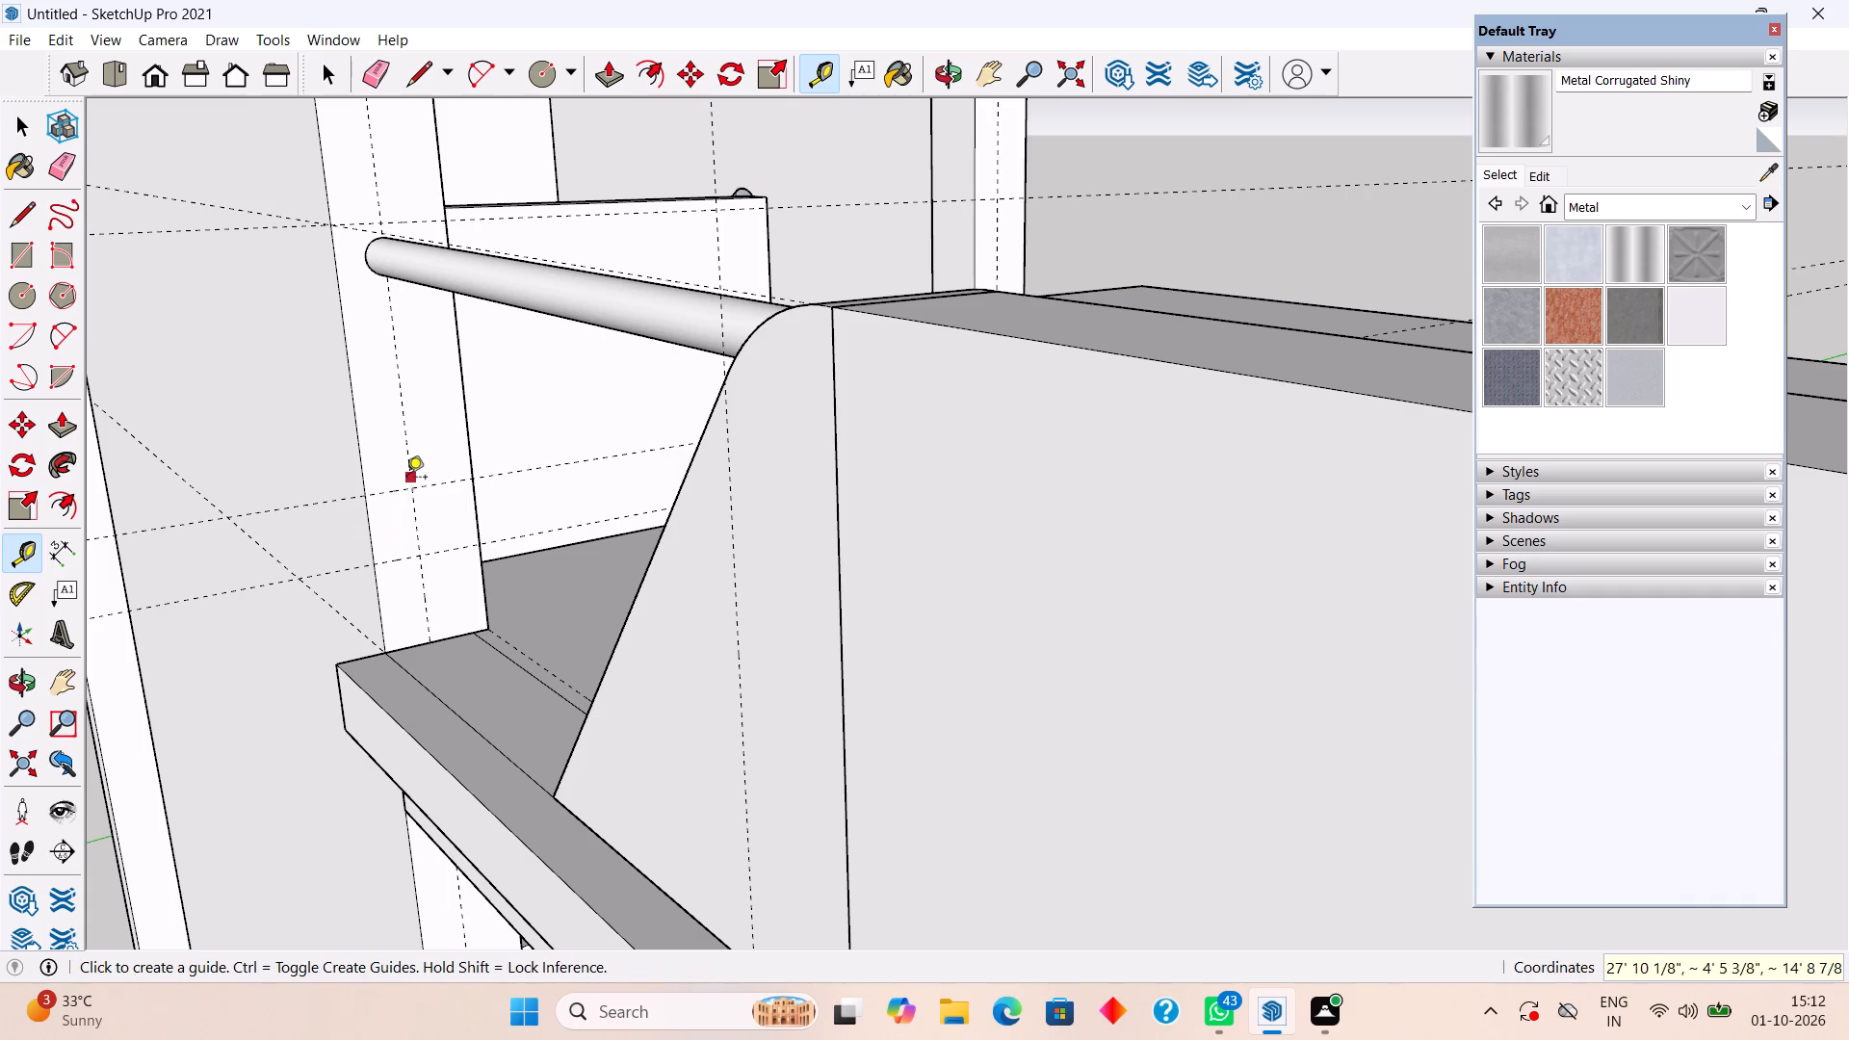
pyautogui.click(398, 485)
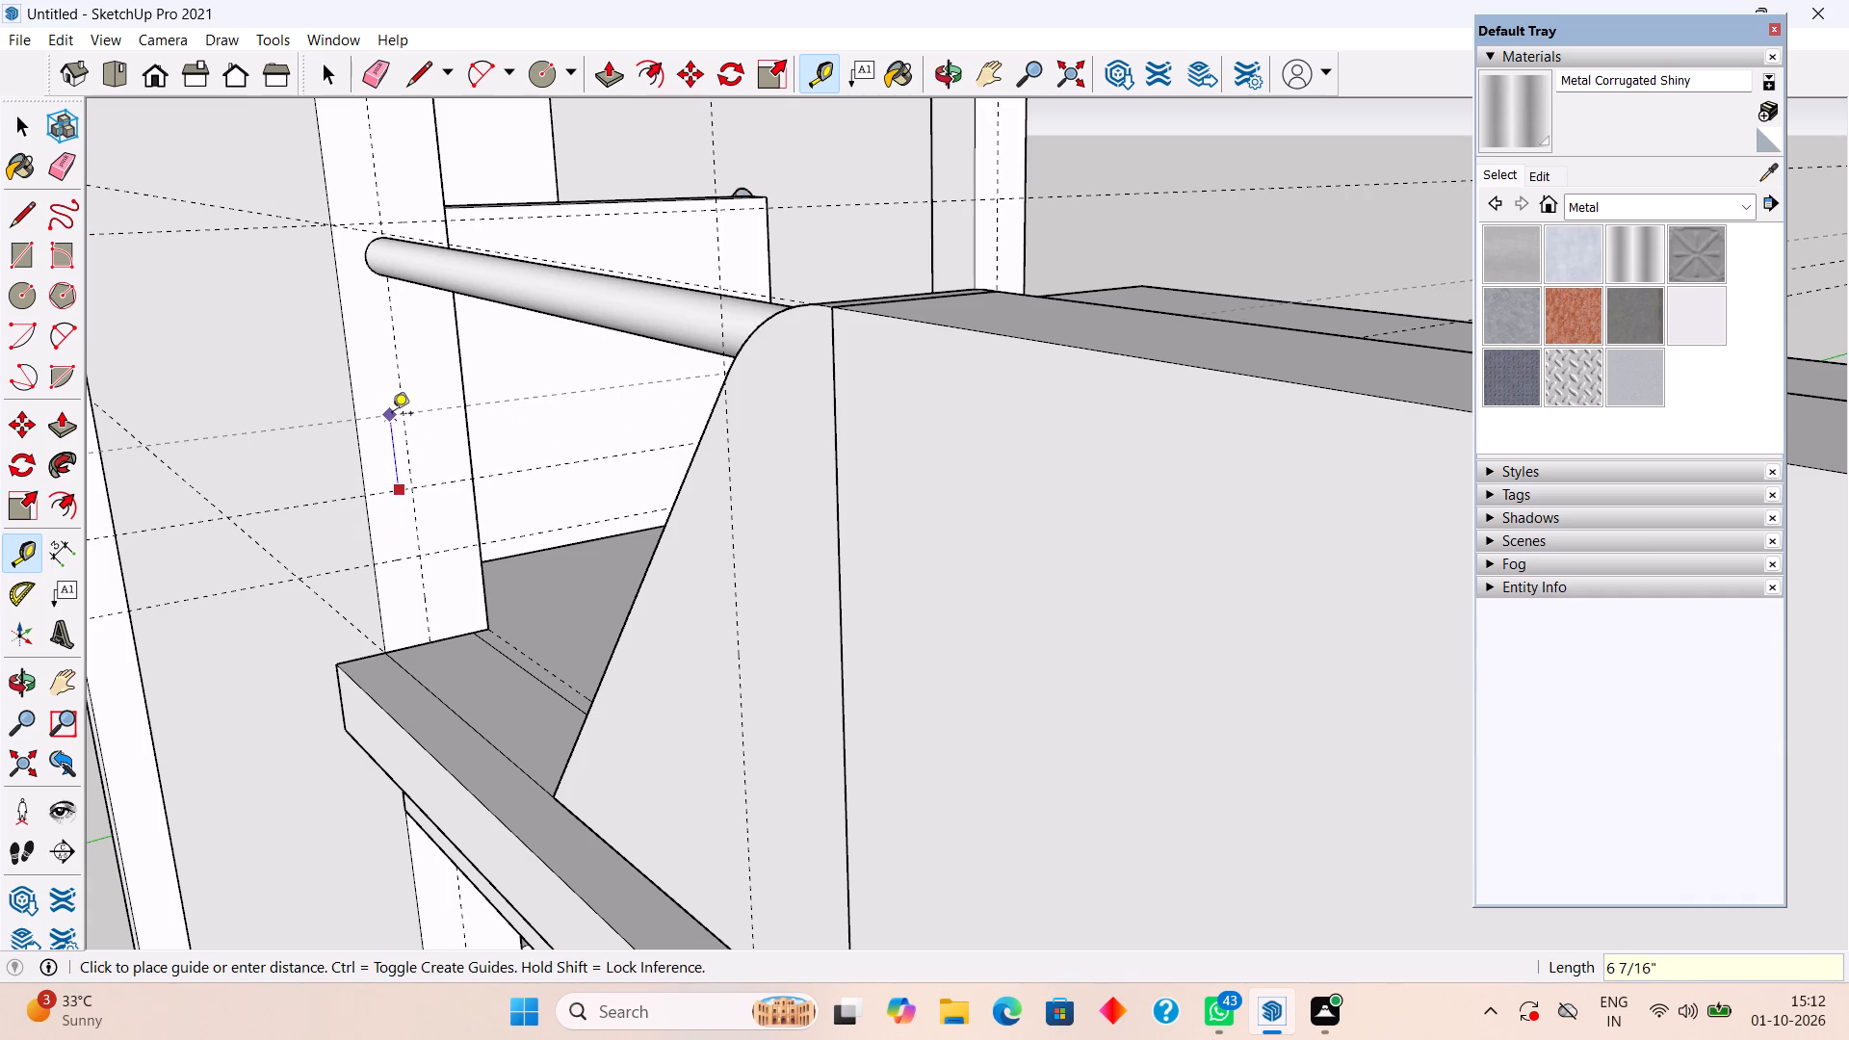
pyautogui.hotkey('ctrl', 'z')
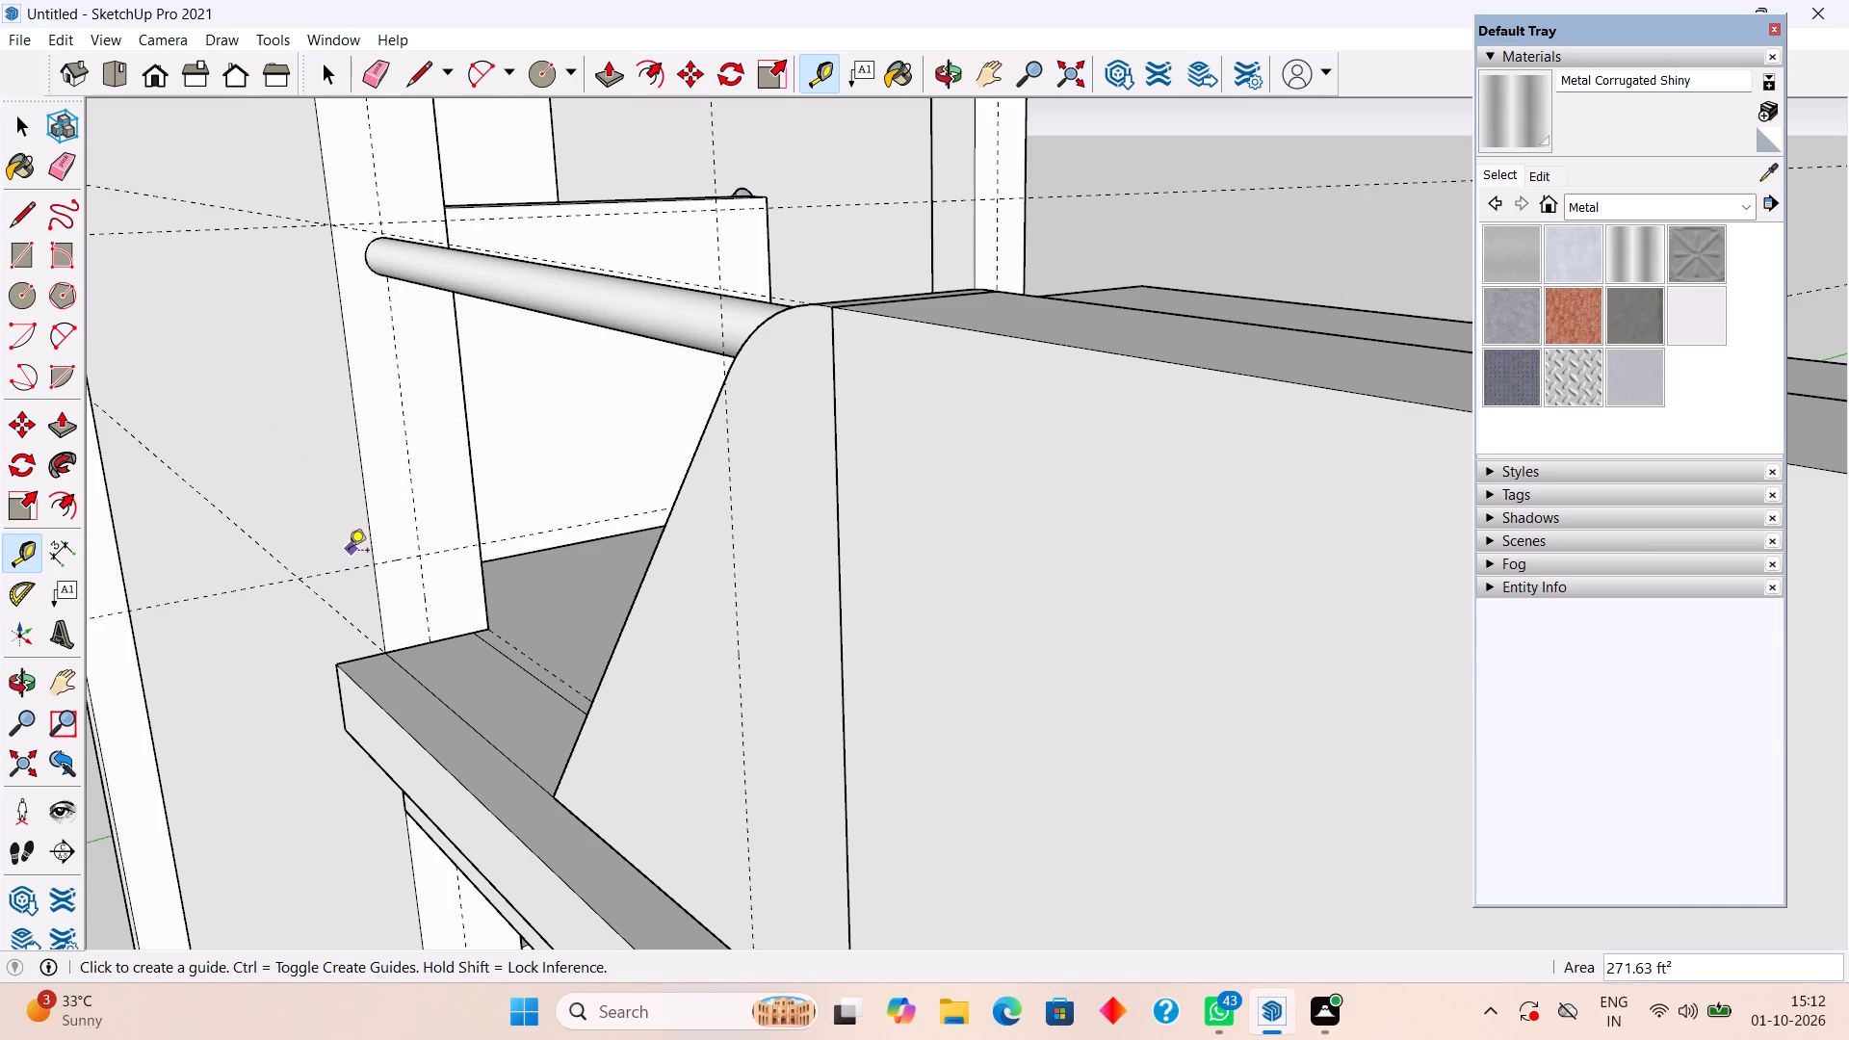
# Place five more horizontal guides on the tower wall's narrow face, stacked upward from the 8" guide at 4" spacing.
pyautogui.click(391, 559)
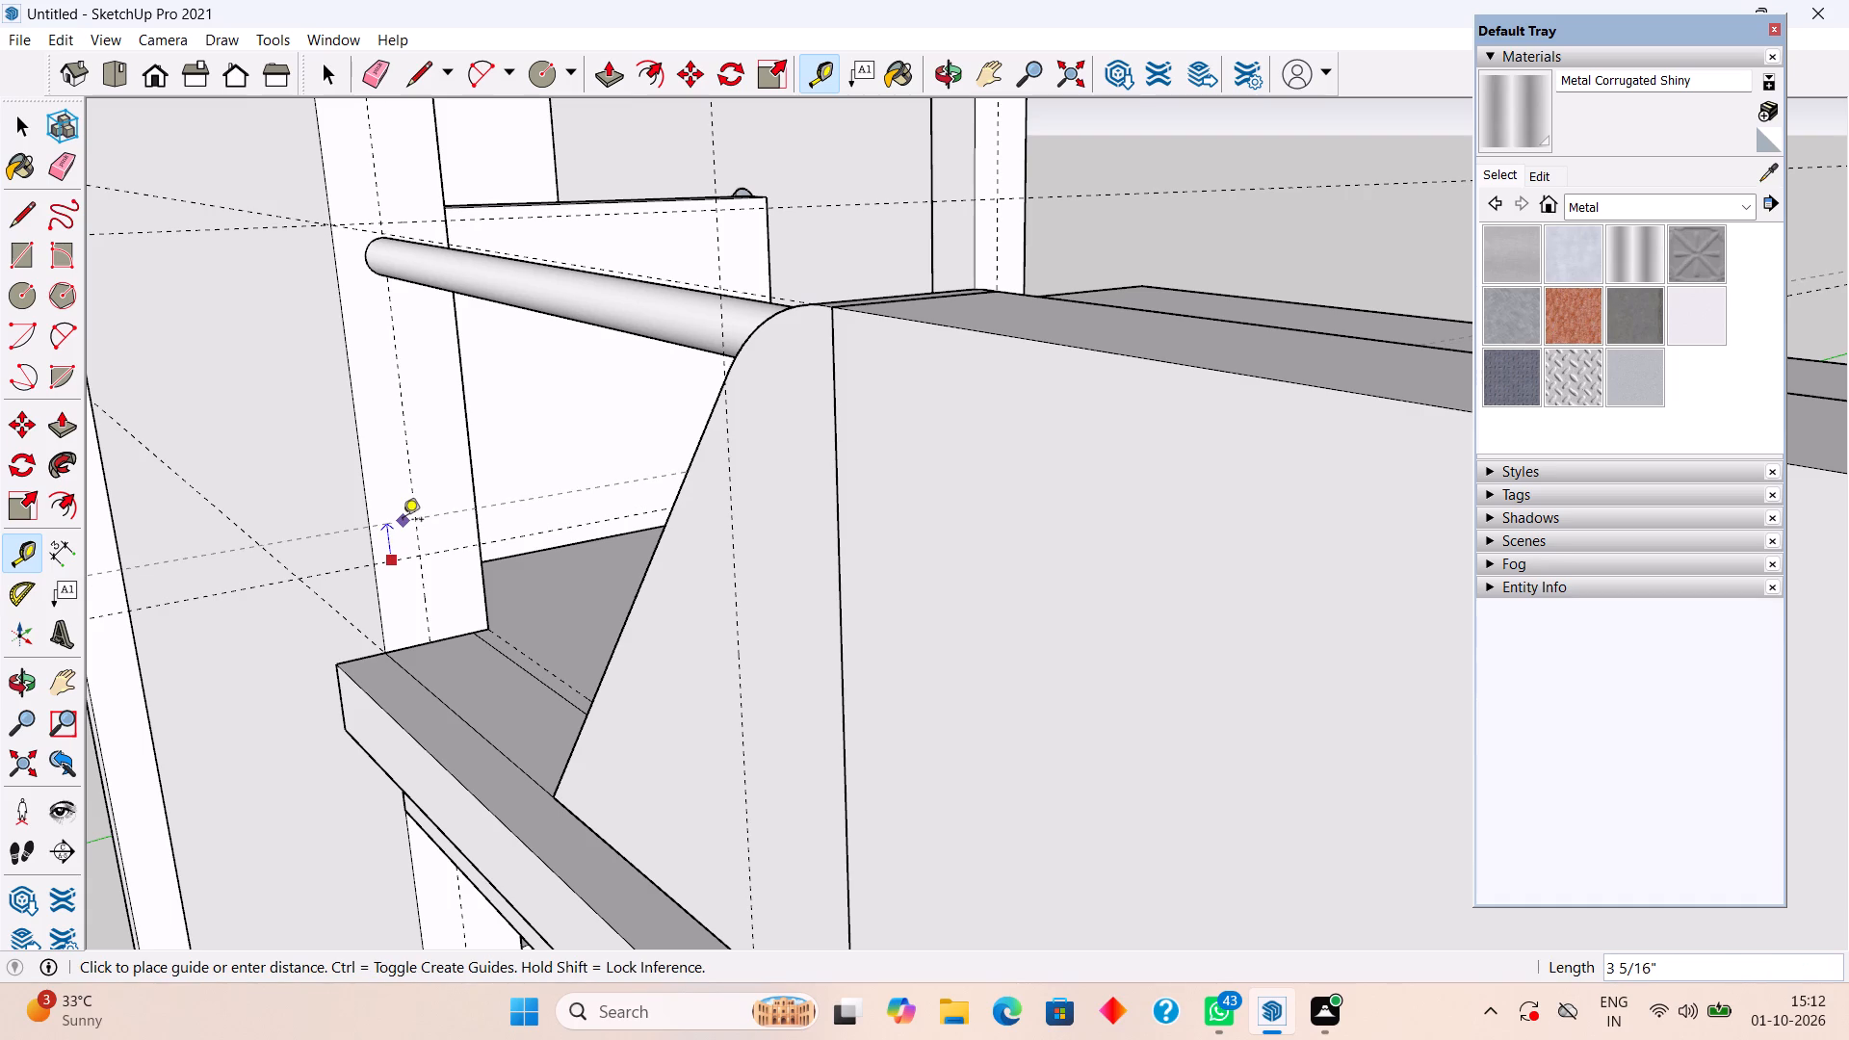
pyautogui.write('4"')
pyautogui.press('Return')
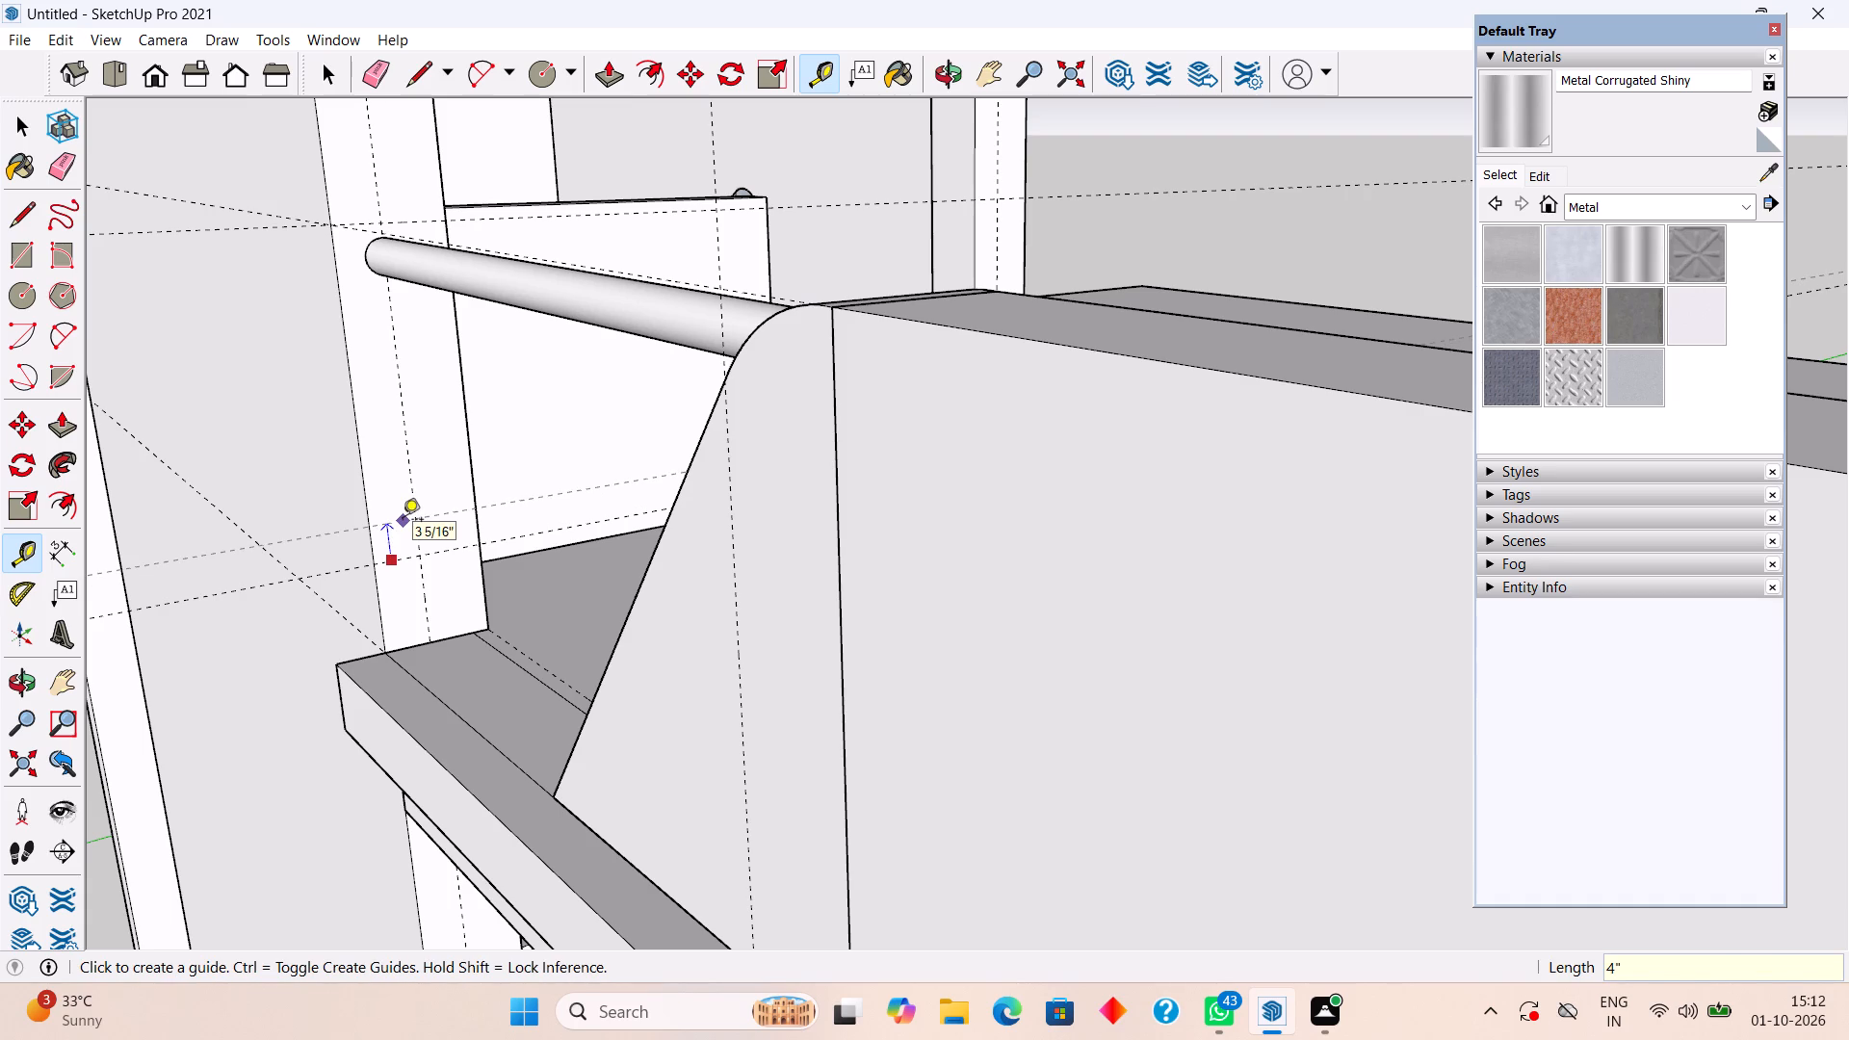
pyautogui.click(402, 517)
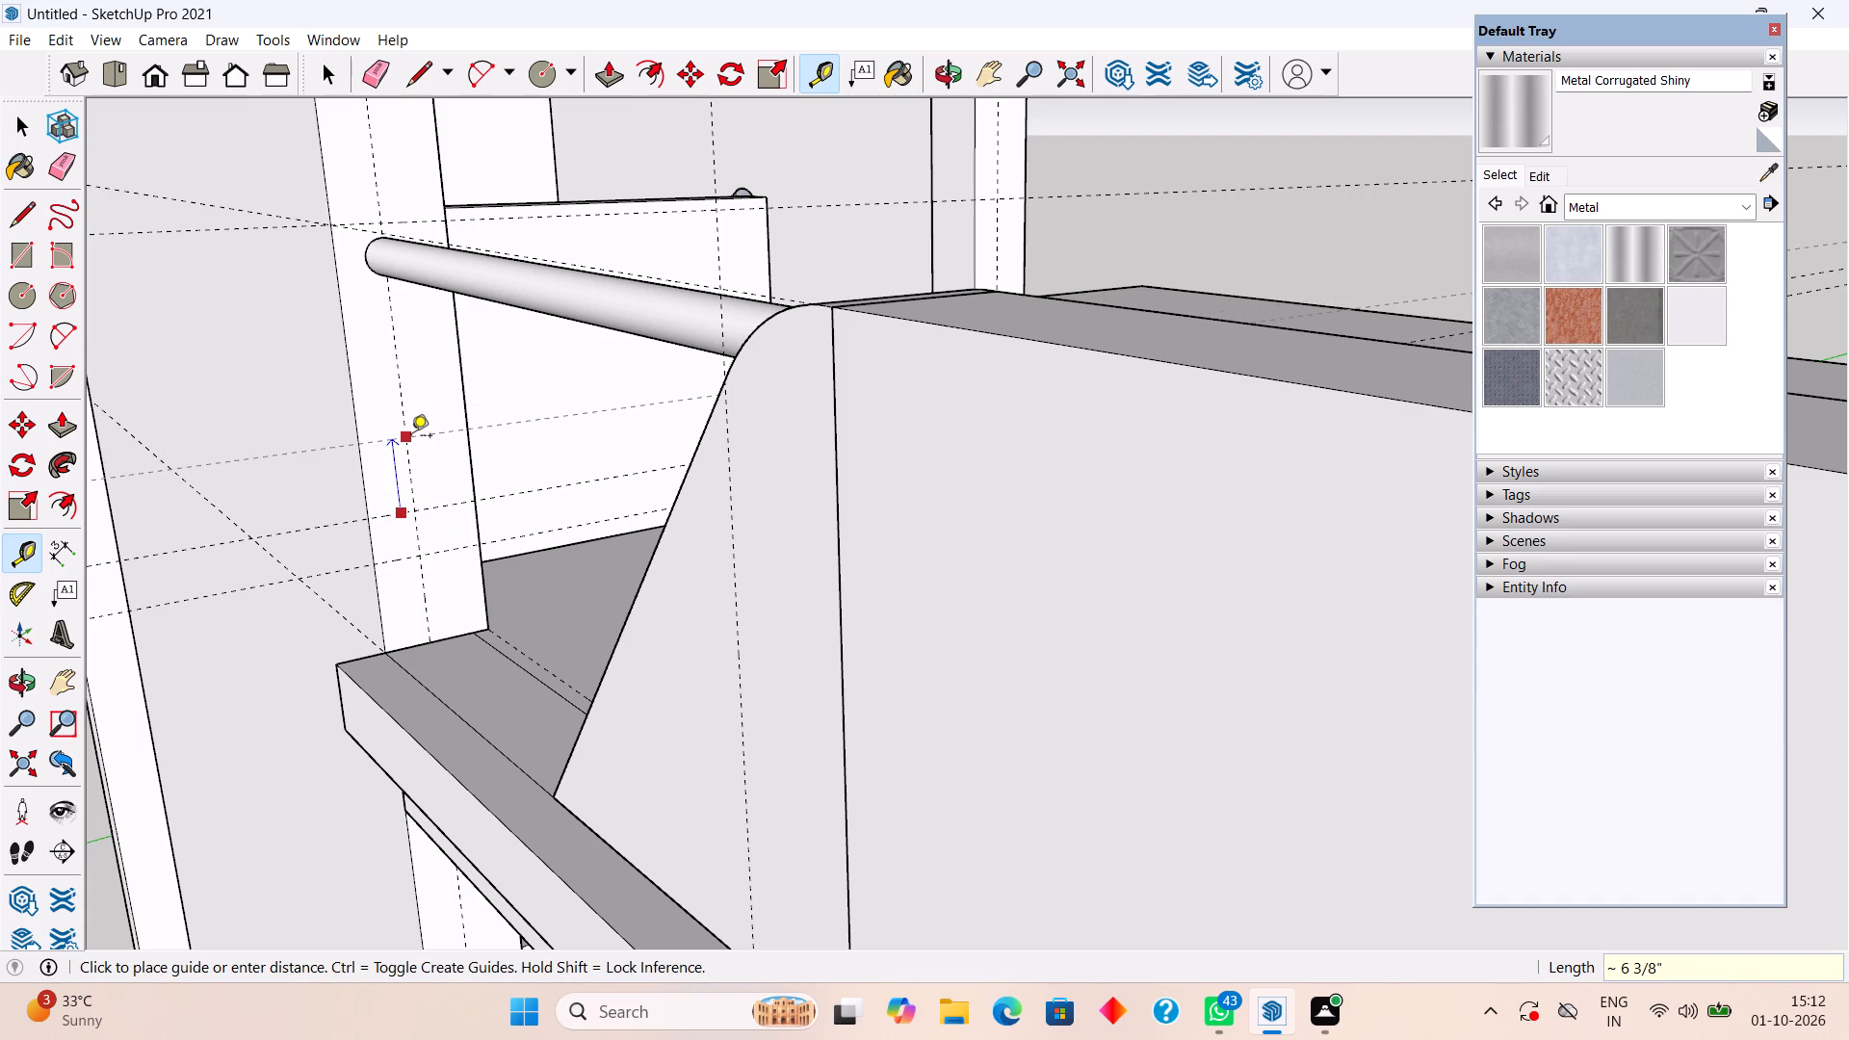
pyautogui.write('4"')
pyautogui.press('Return')
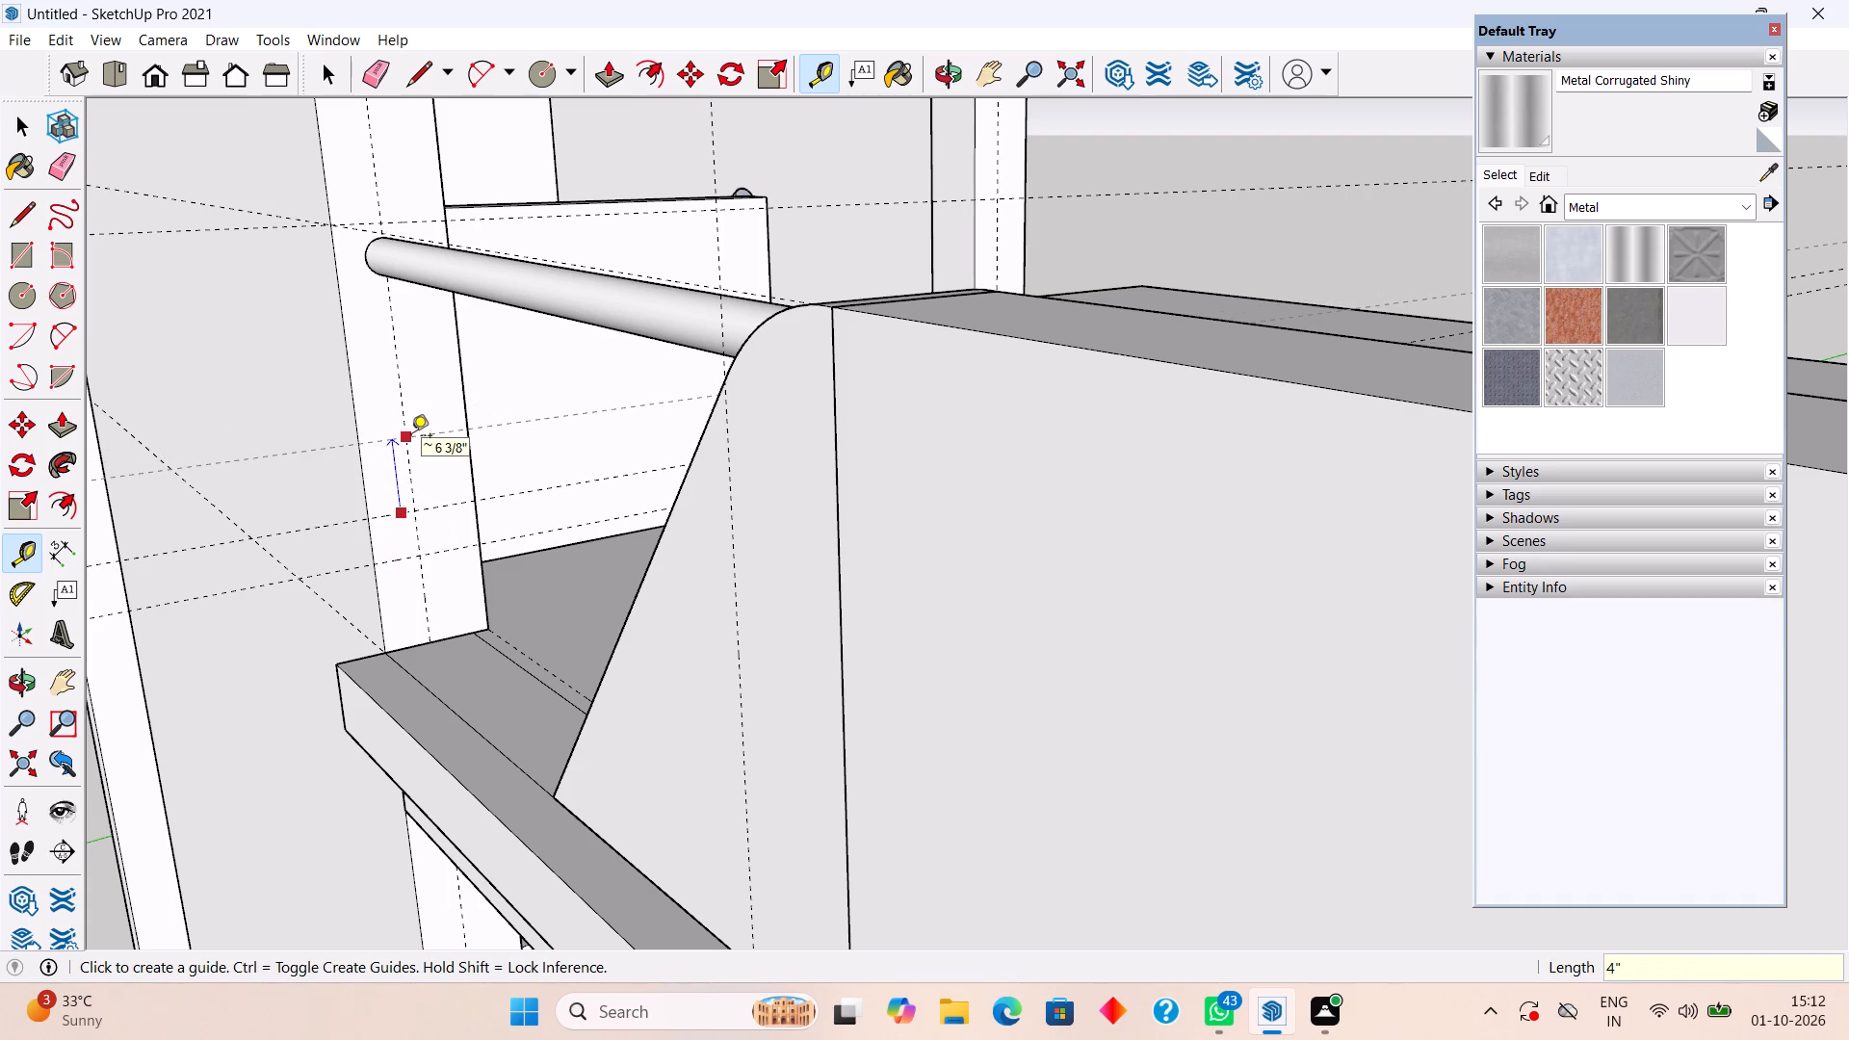
pyautogui.click(386, 467)
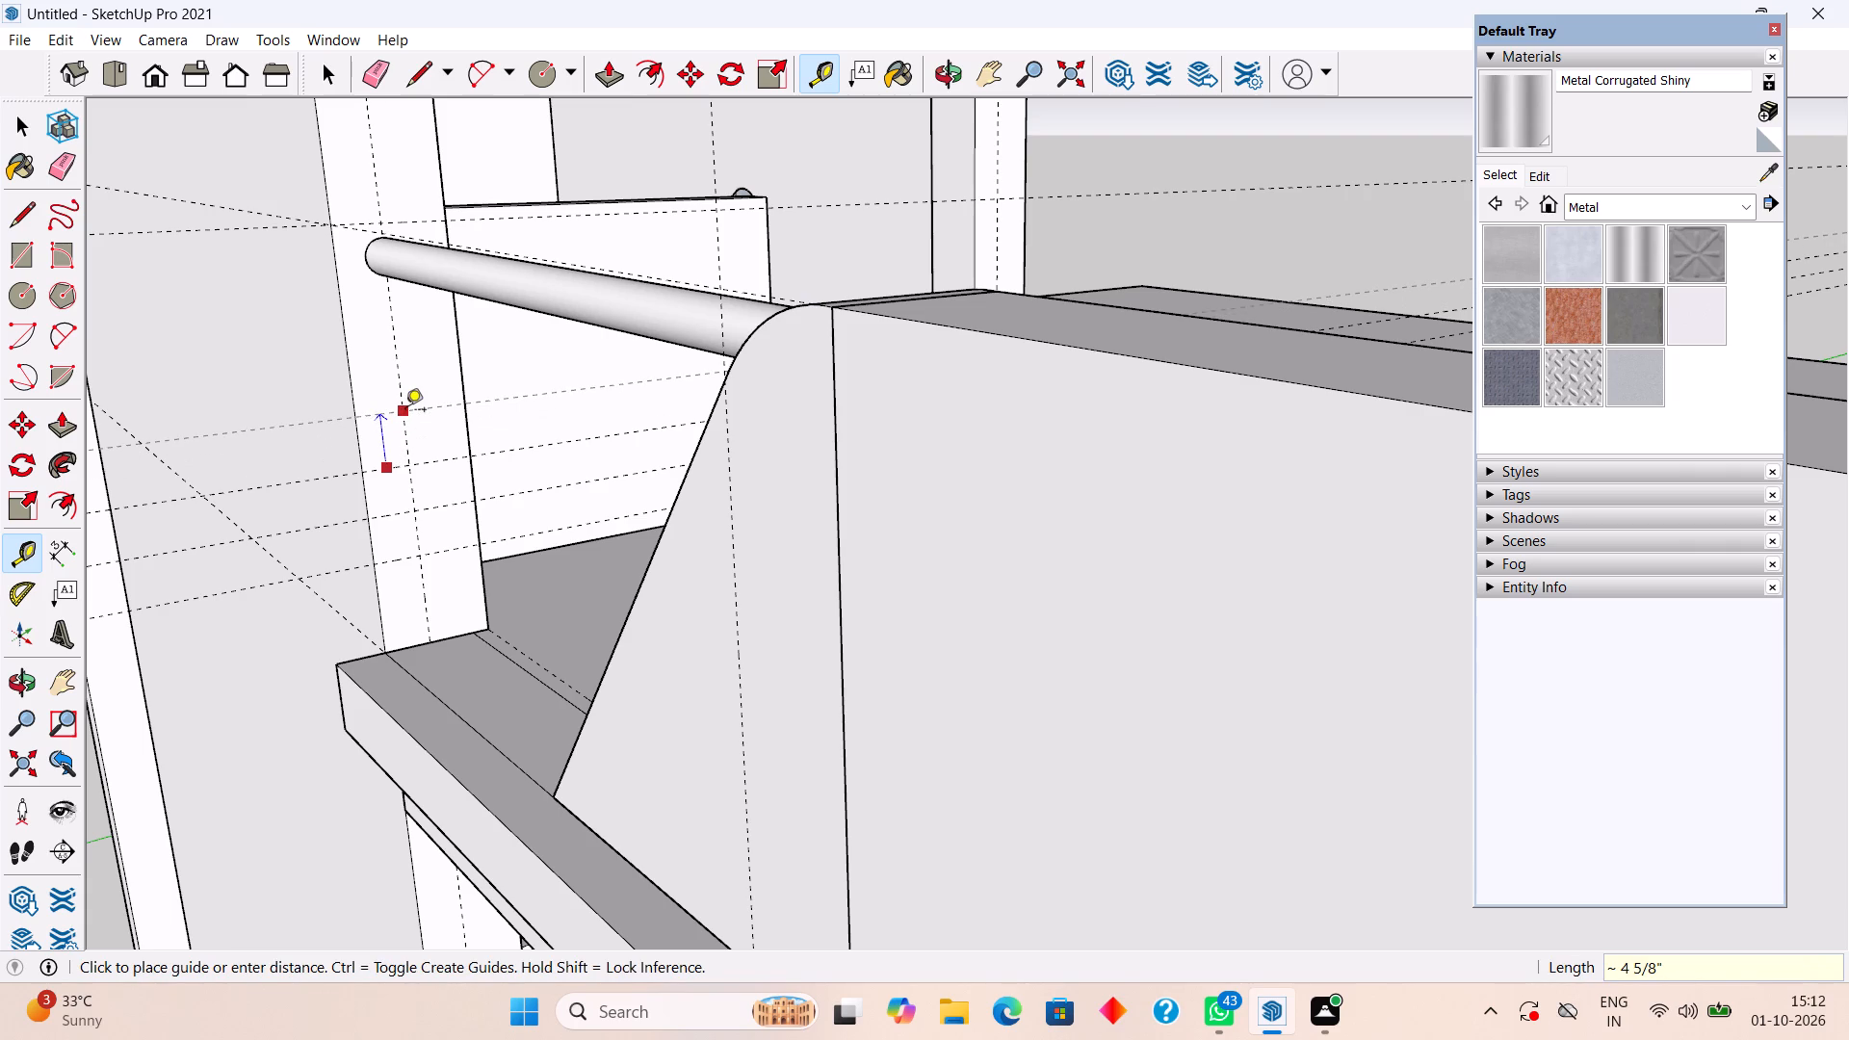
pyautogui.write('4"')
pyautogui.press('Return')
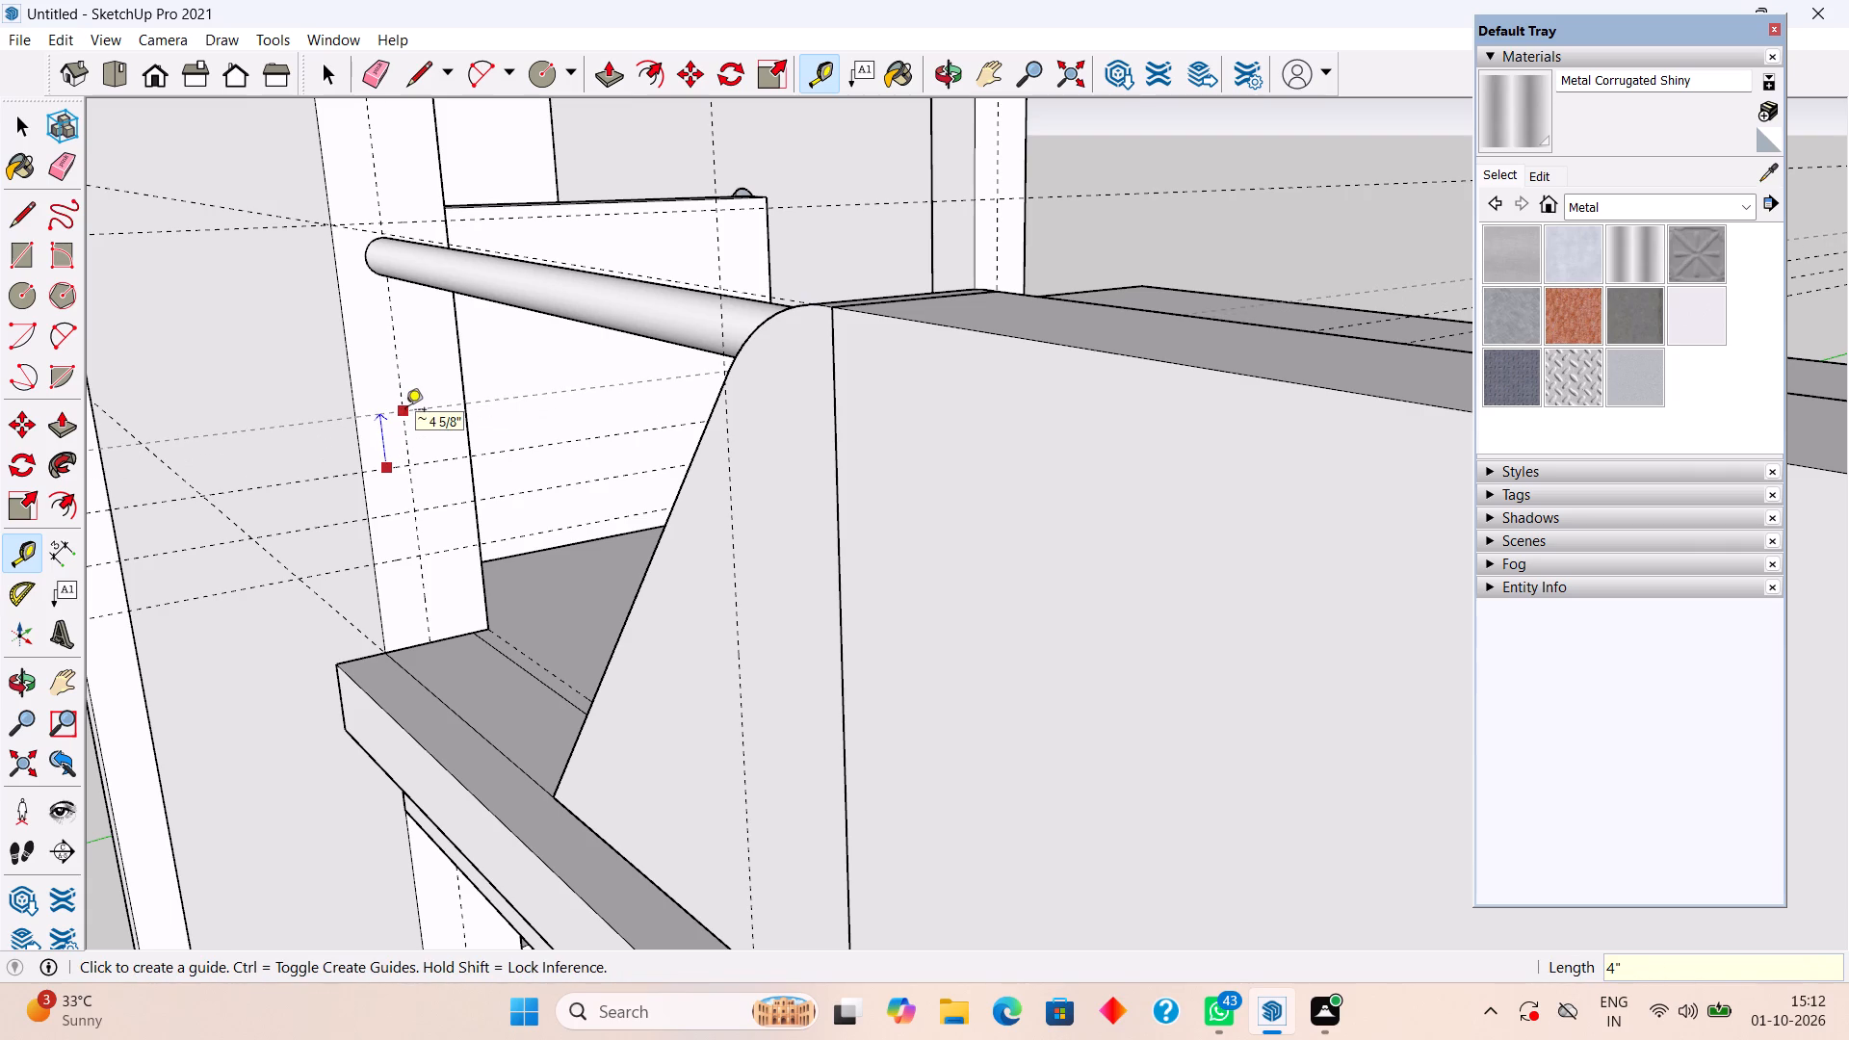
pyautogui.click(388, 418)
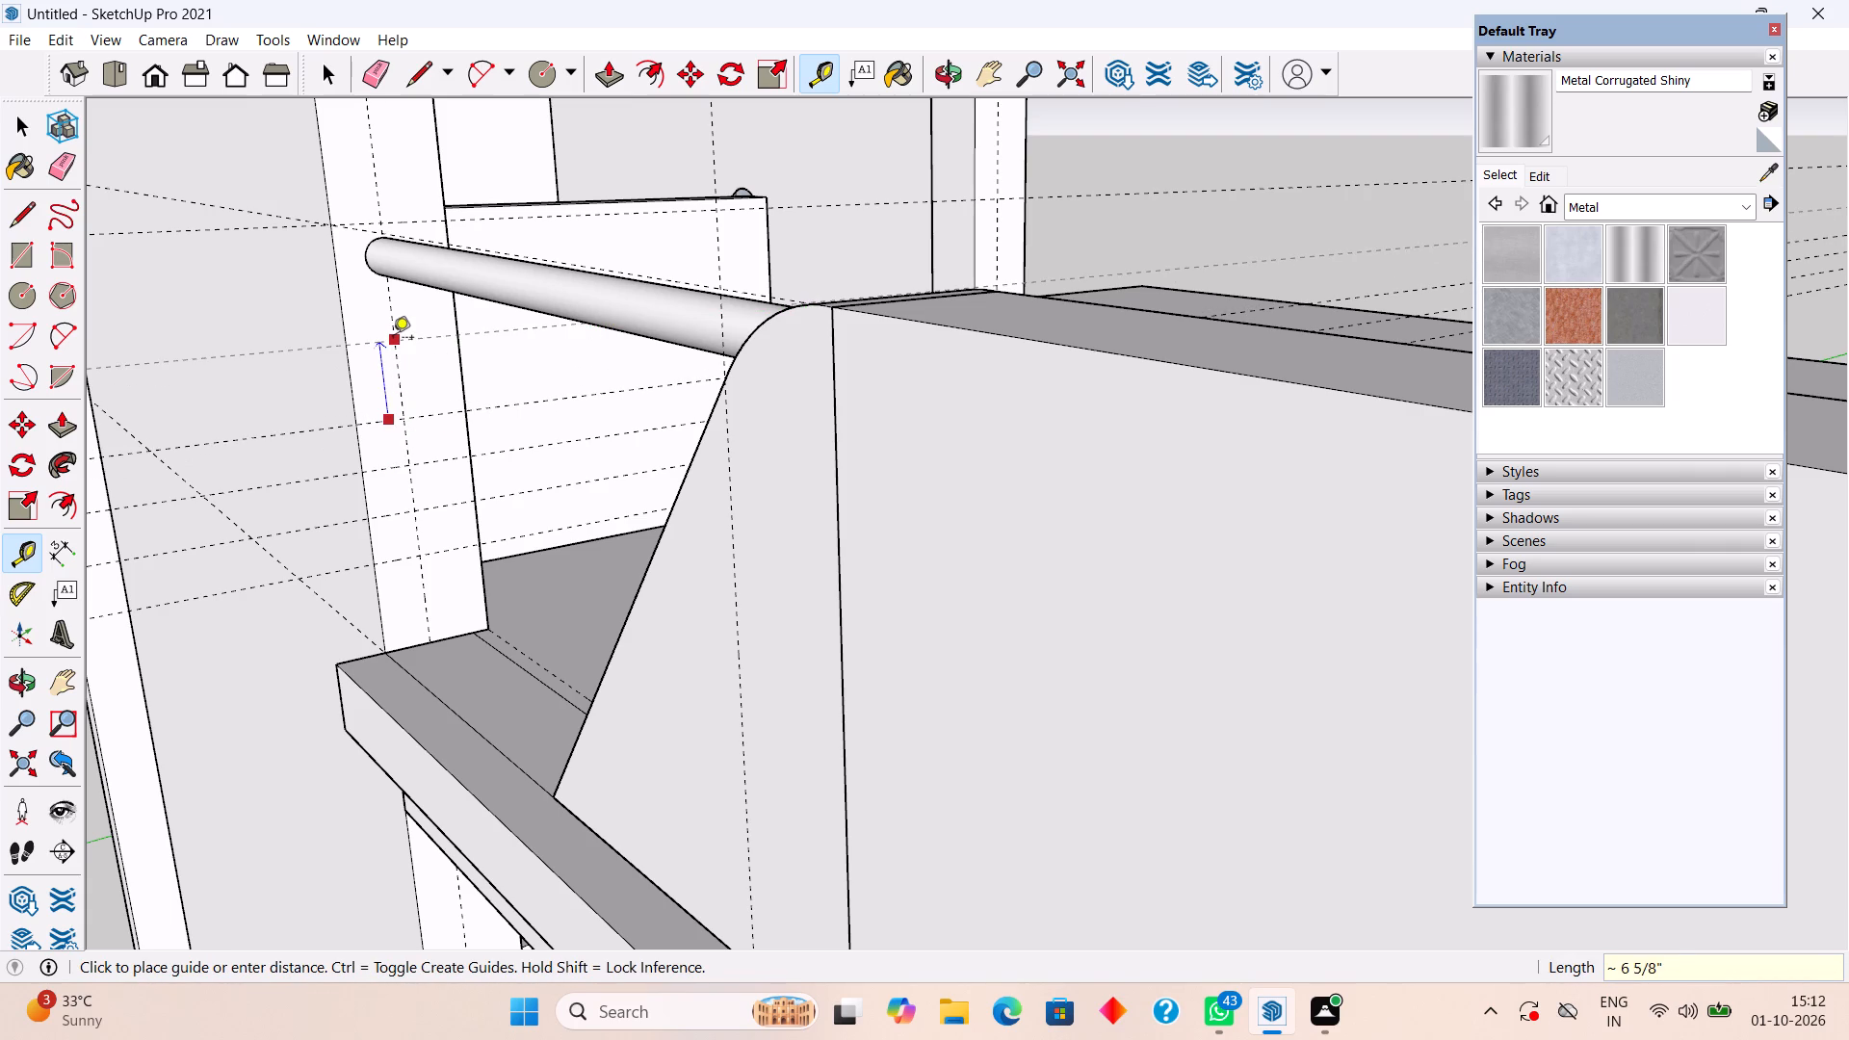
pyautogui.write('4"')
pyautogui.press('Return')
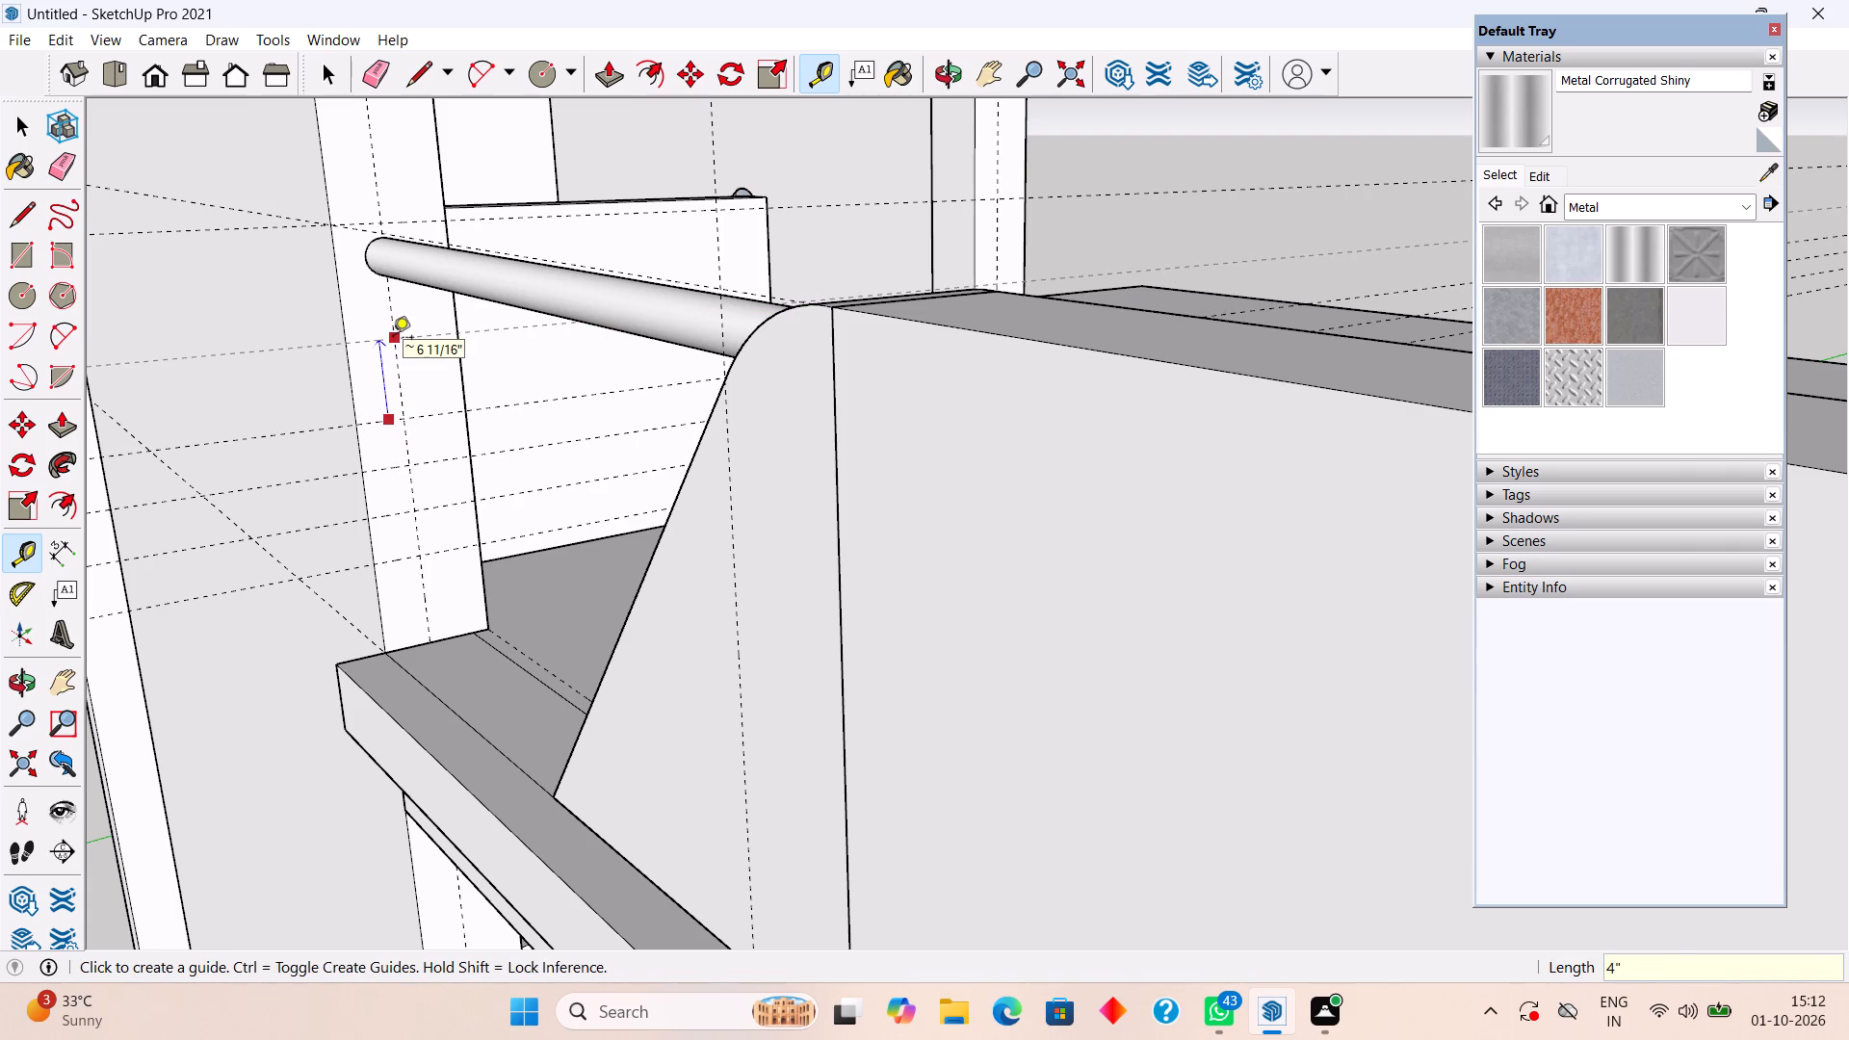
pyautogui.click(370, 368)
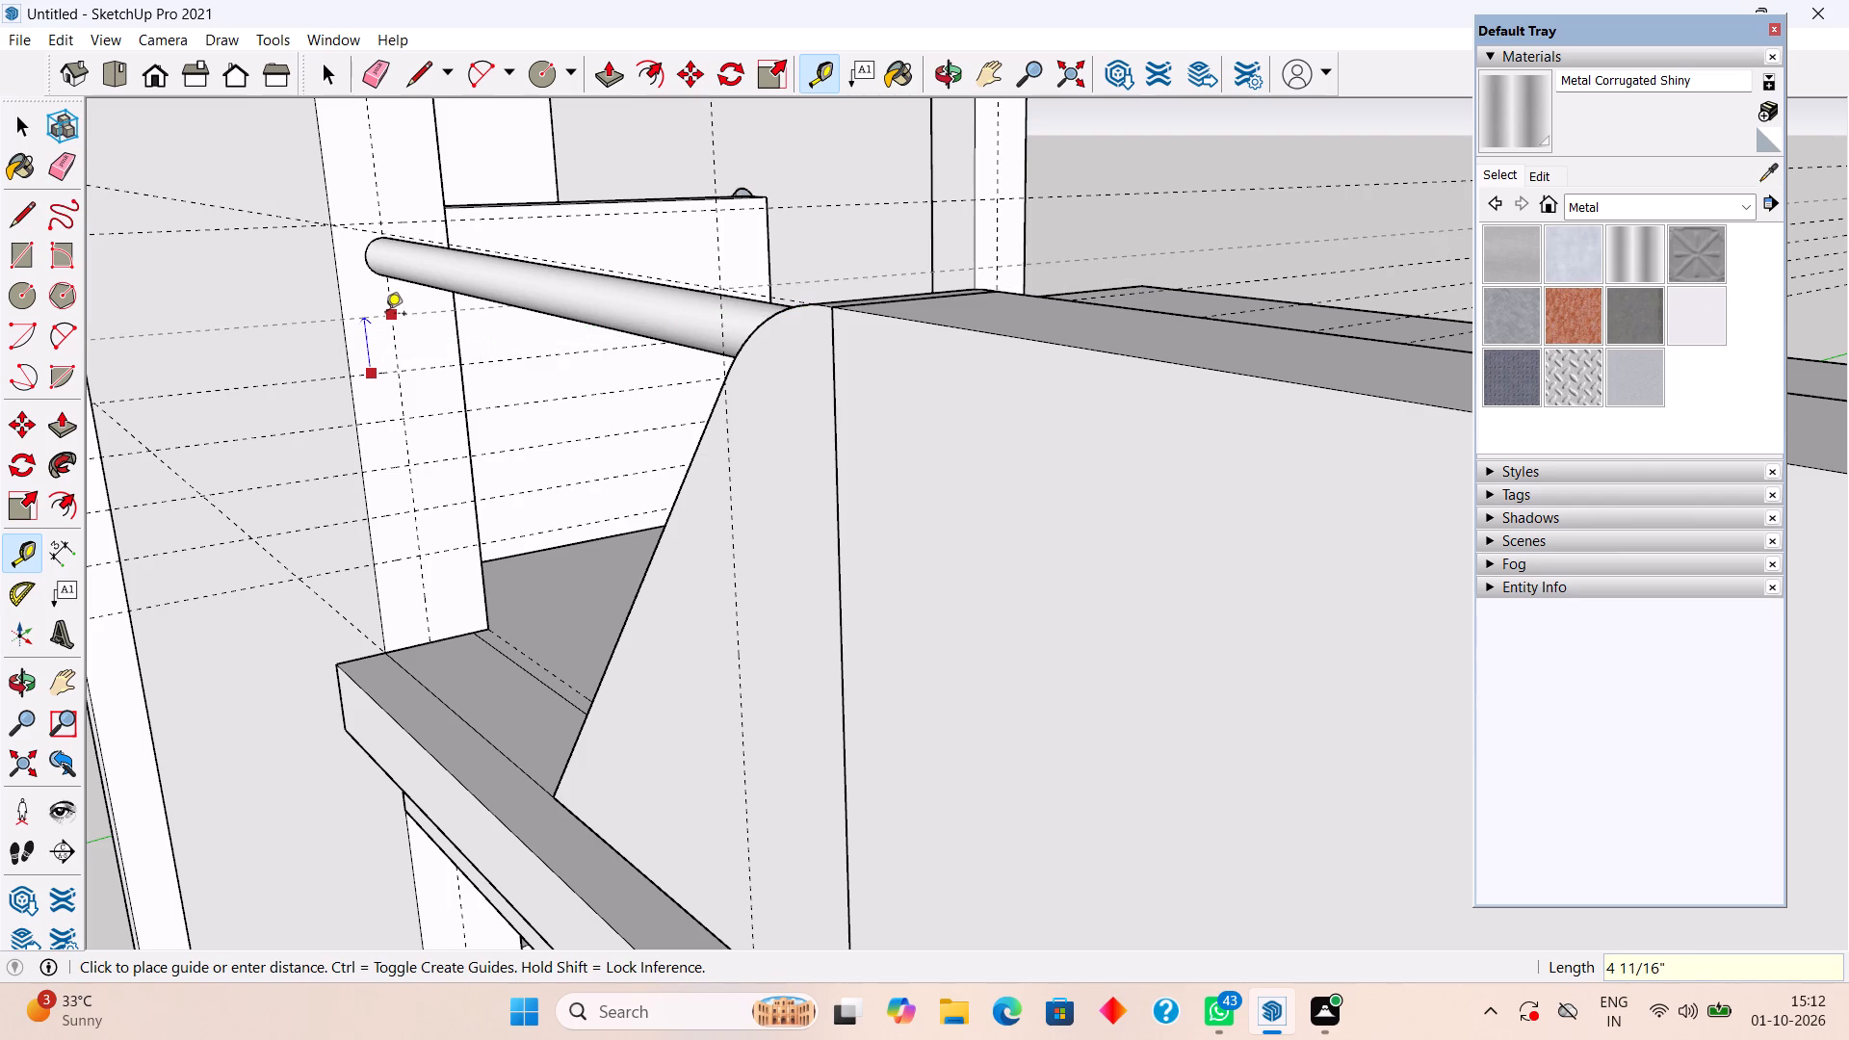
pyautogui.write('4"')
pyautogui.press('Return')
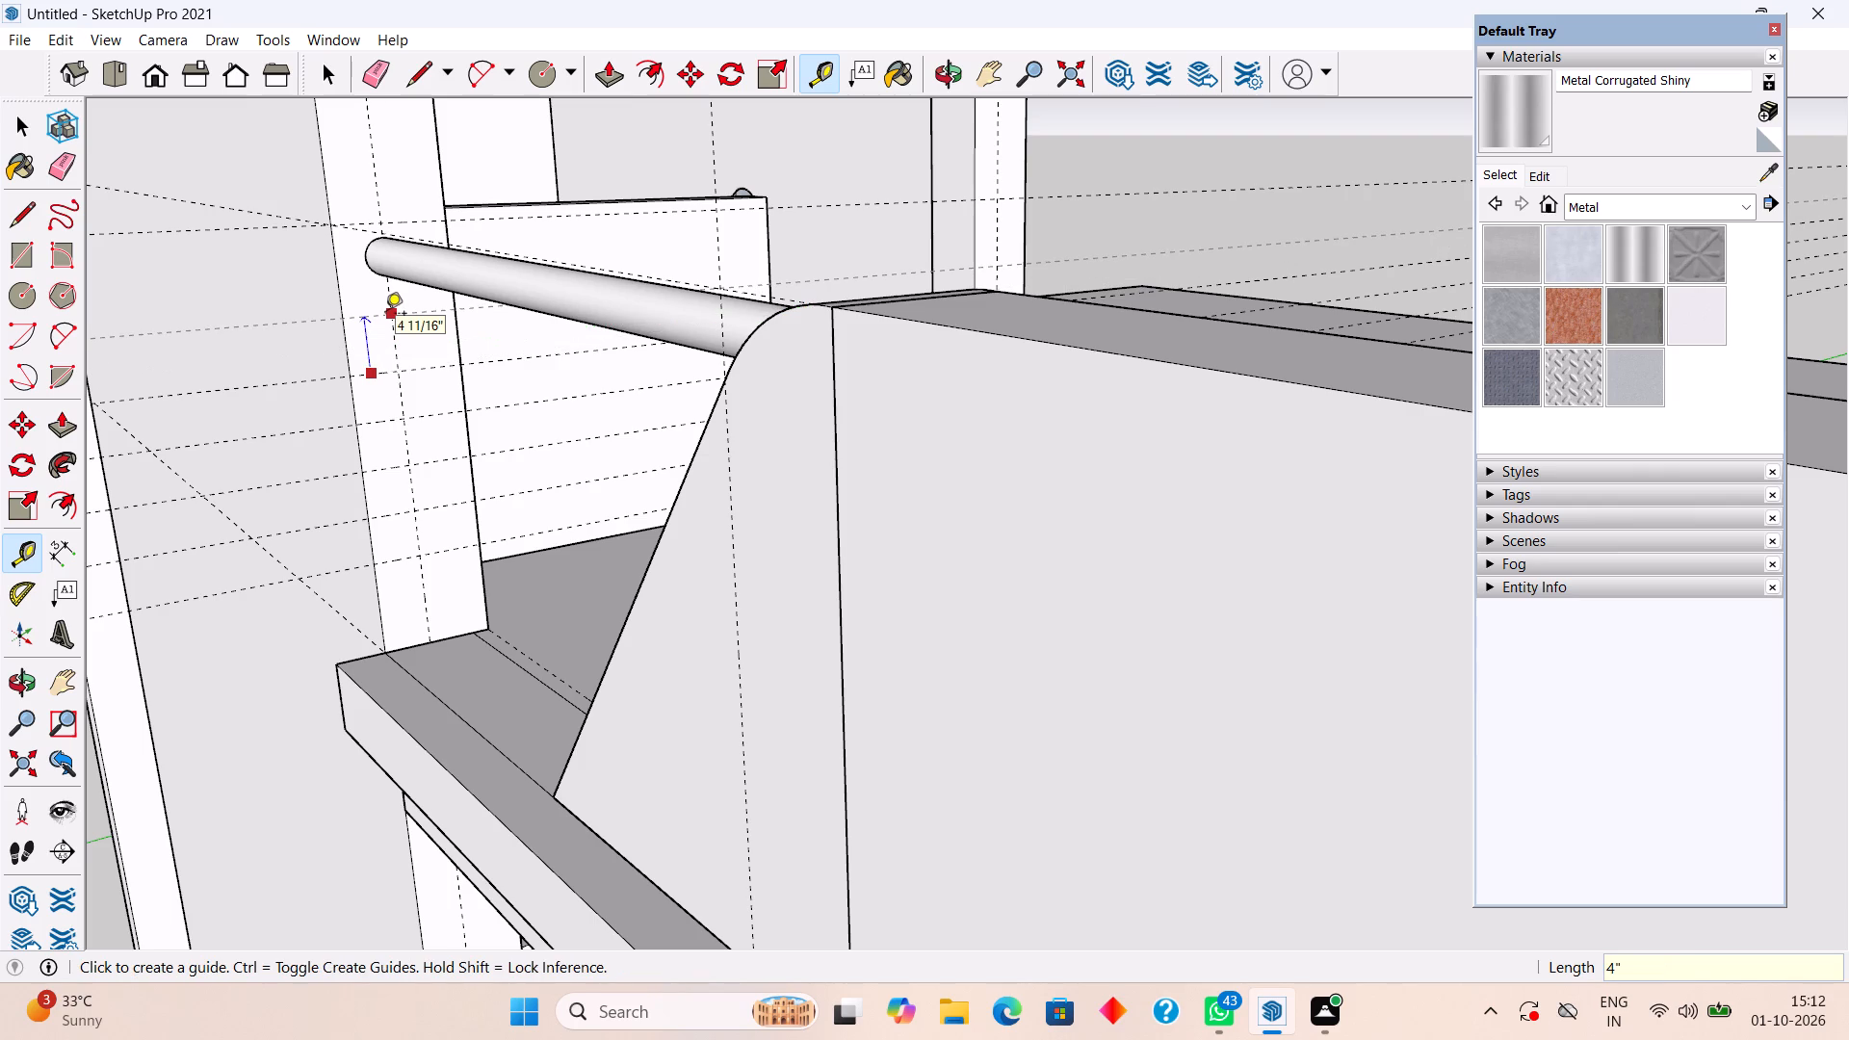
pyautogui.press('space')
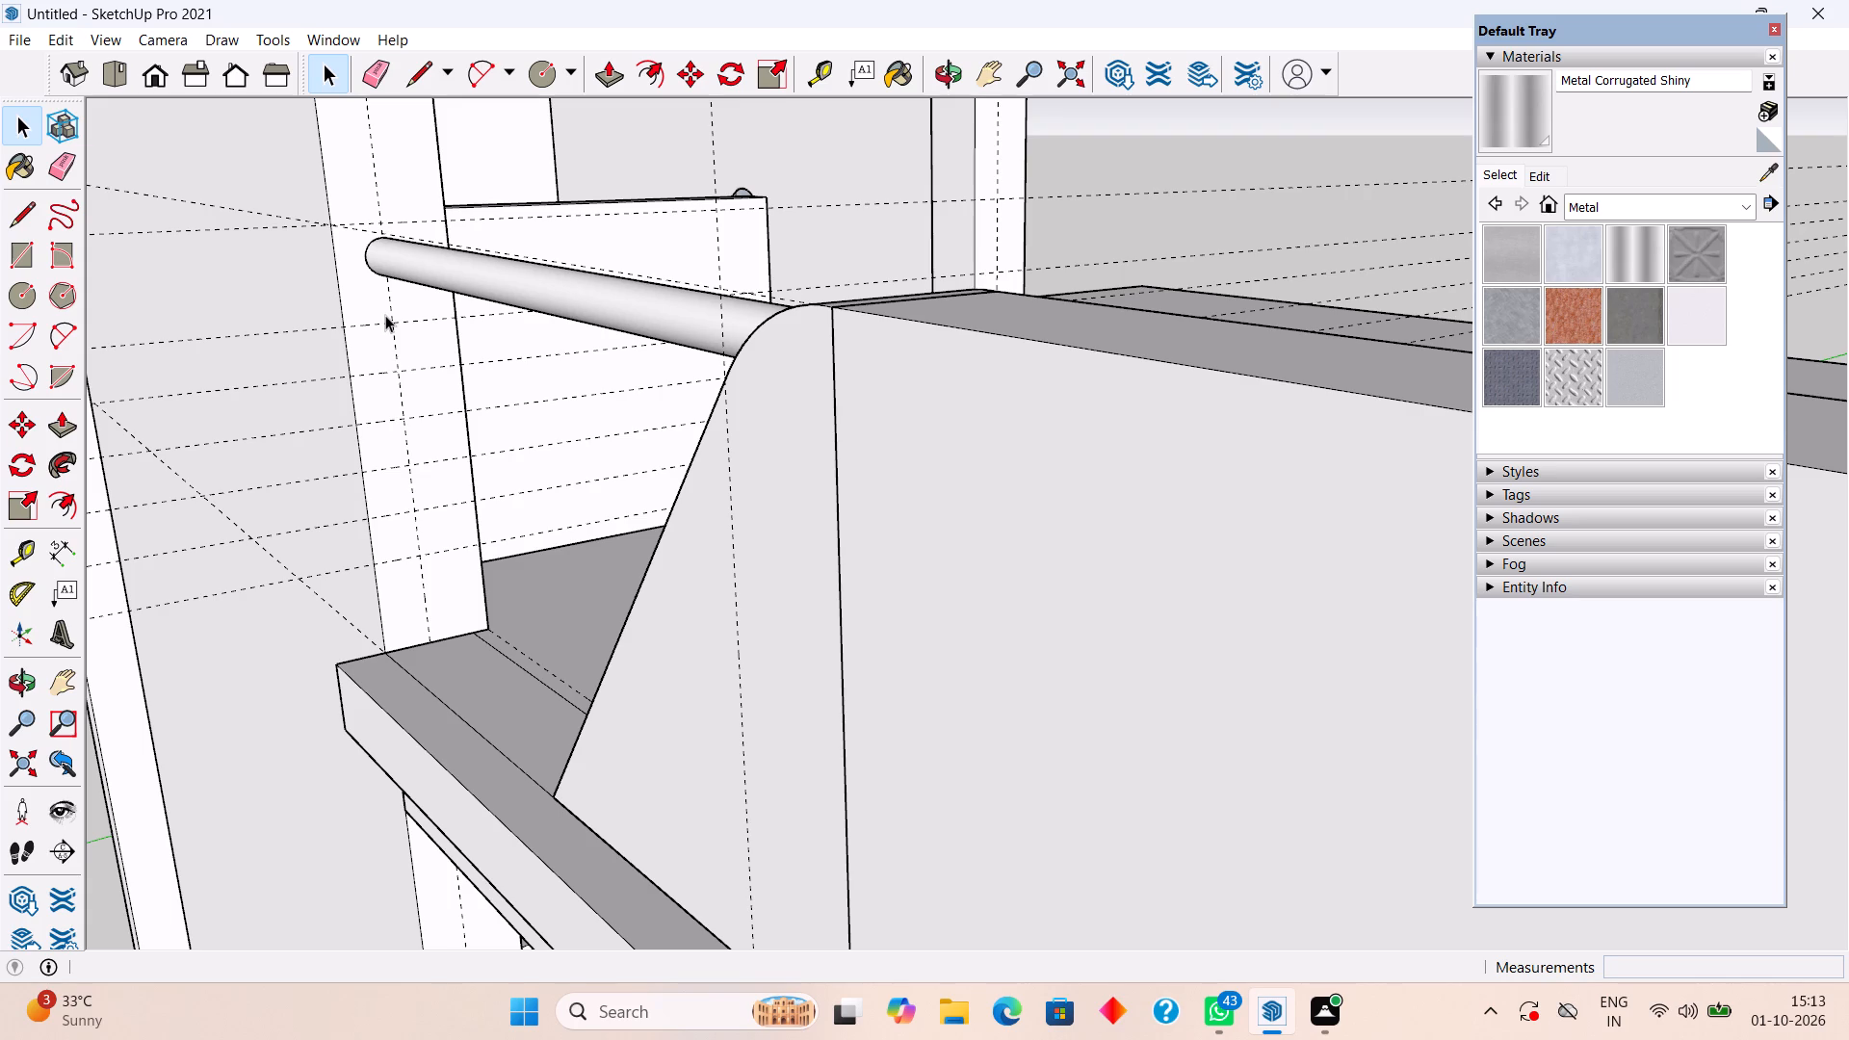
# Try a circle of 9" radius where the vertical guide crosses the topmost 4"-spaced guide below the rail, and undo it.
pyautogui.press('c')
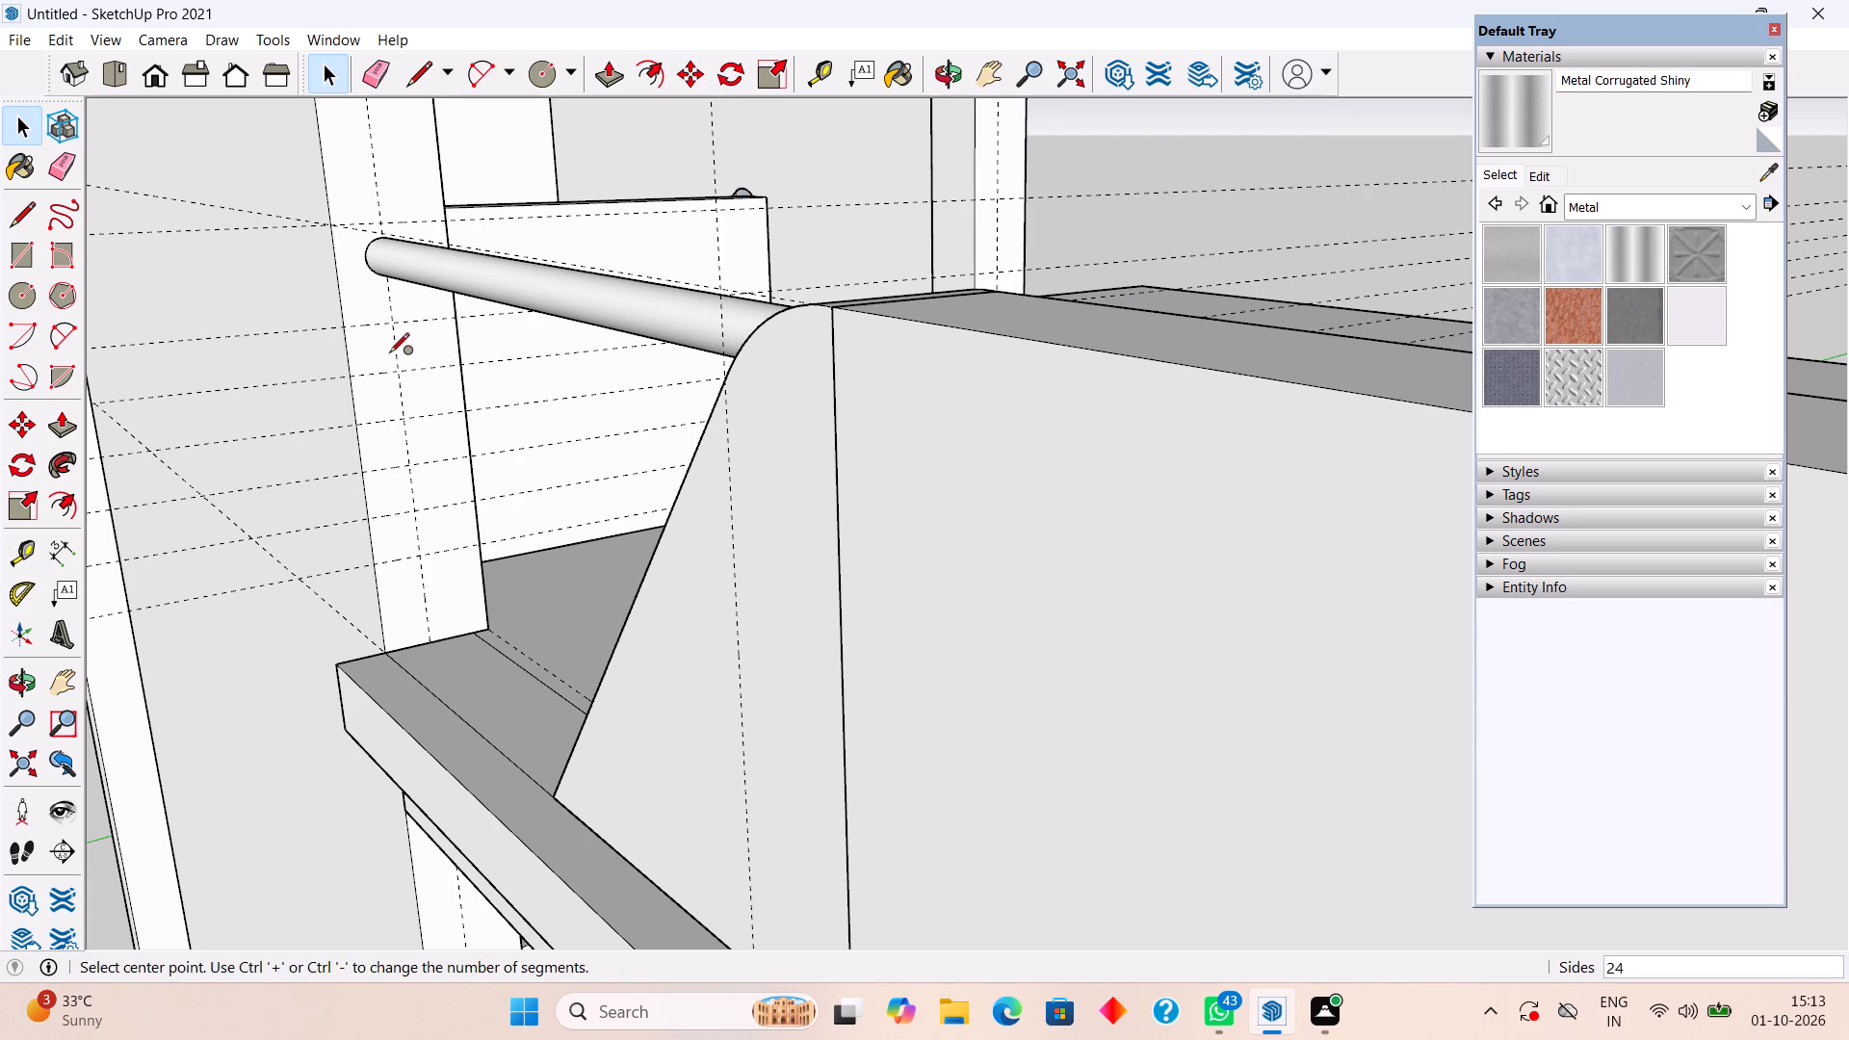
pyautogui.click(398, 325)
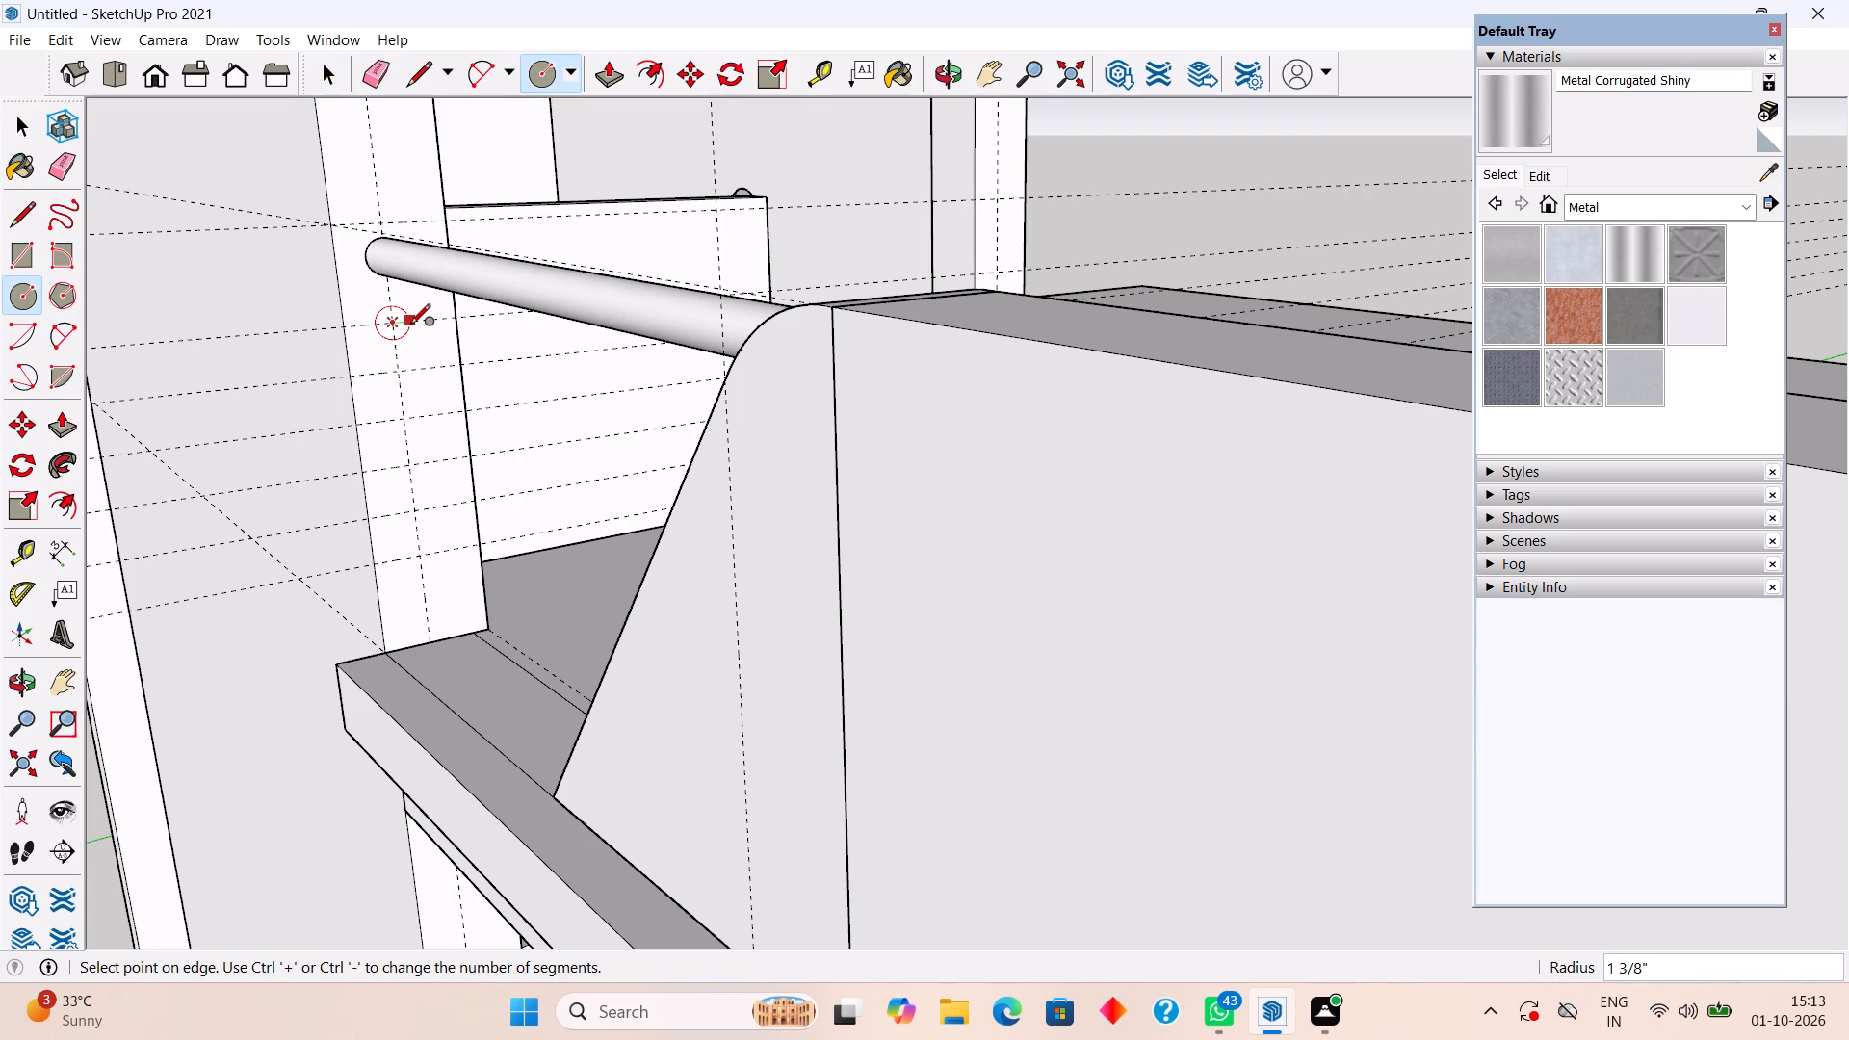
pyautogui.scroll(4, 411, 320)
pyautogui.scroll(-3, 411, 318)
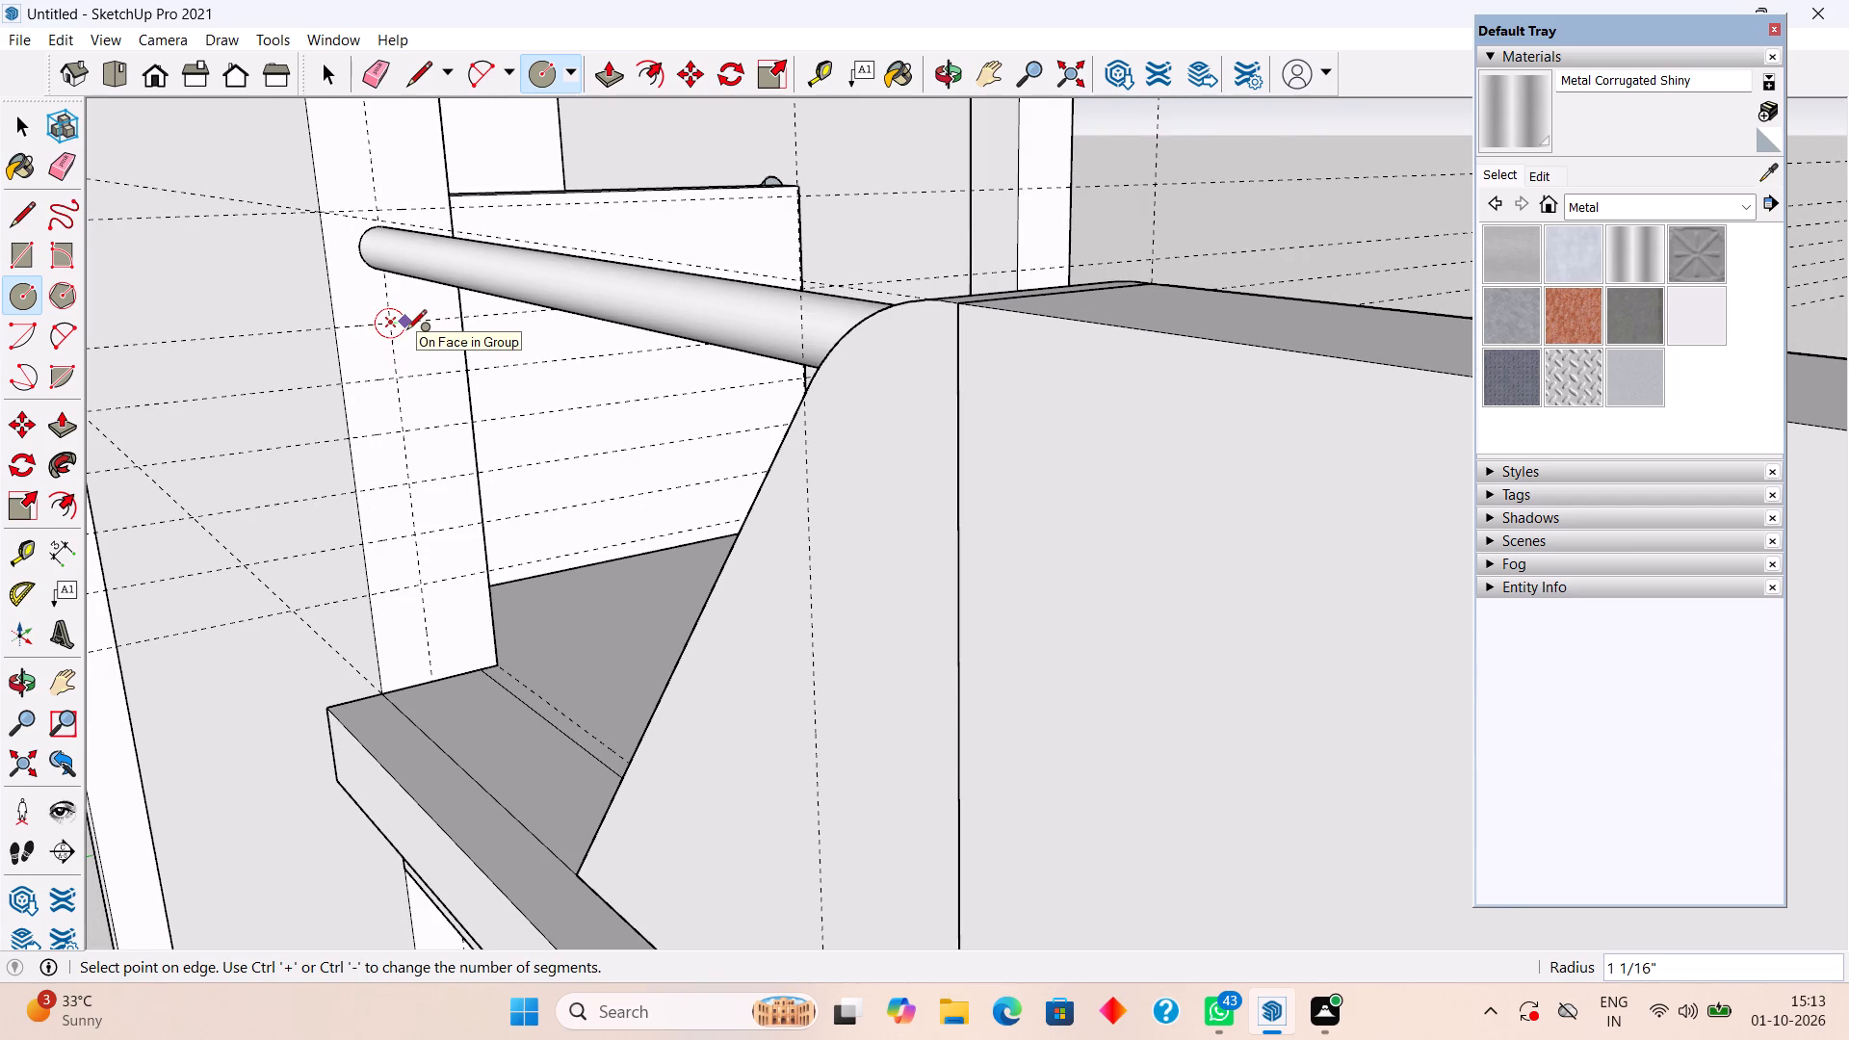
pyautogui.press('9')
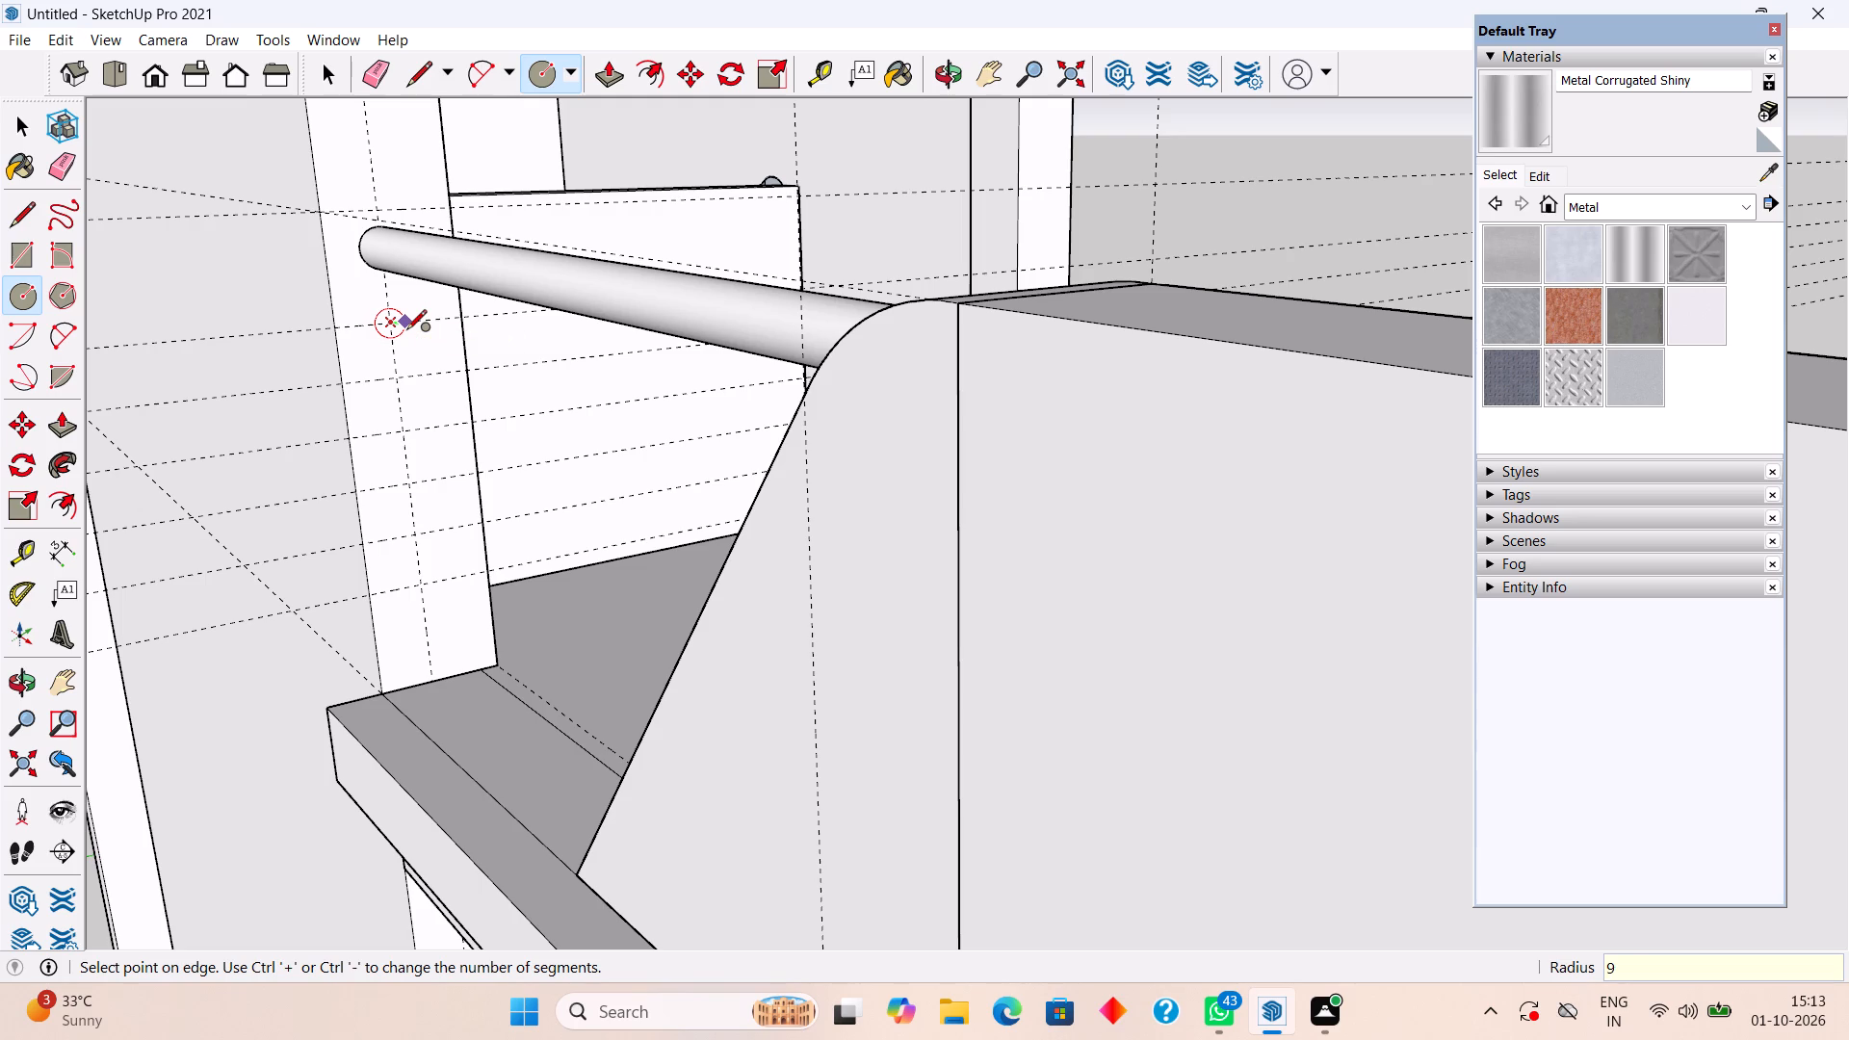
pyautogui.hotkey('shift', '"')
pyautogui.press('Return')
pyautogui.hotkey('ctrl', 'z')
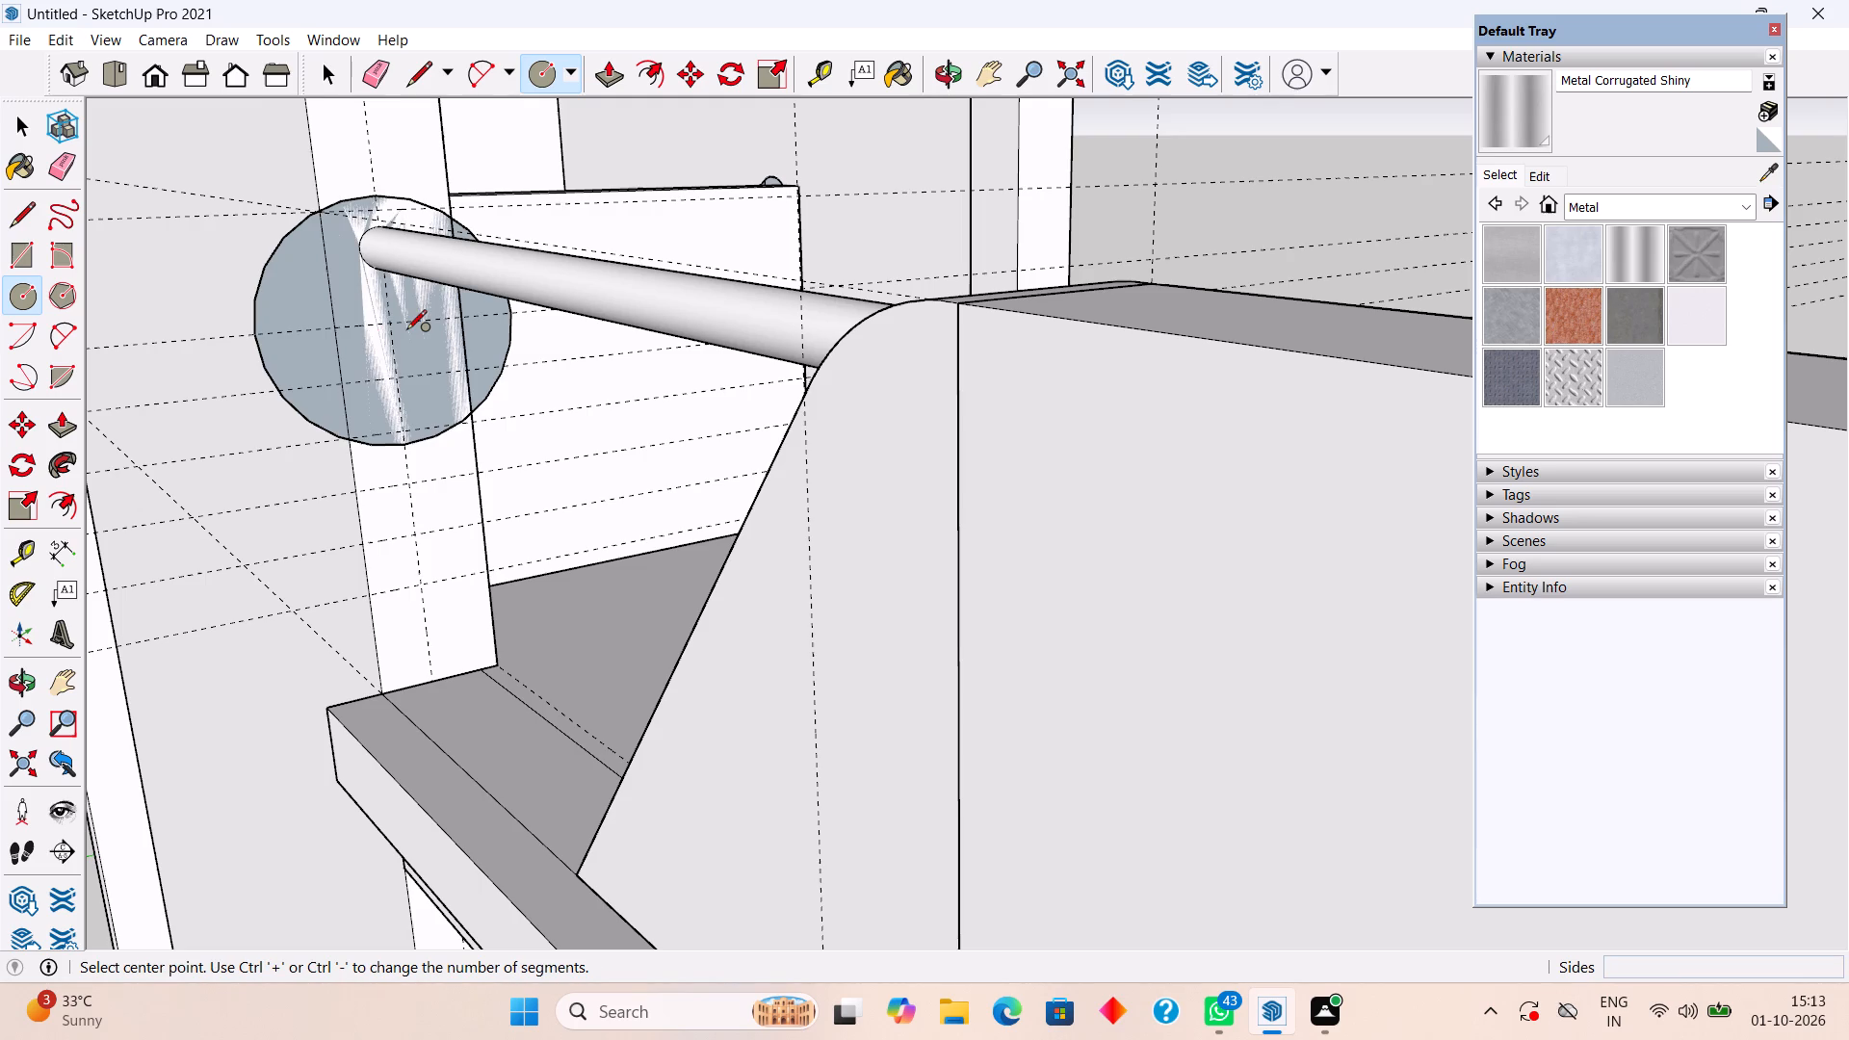
# Draw three circles of 0.9" radius where the vertical guide crosses the top three 4"-spaced guides below the rail.
pyautogui.scroll(8, 406, 313)
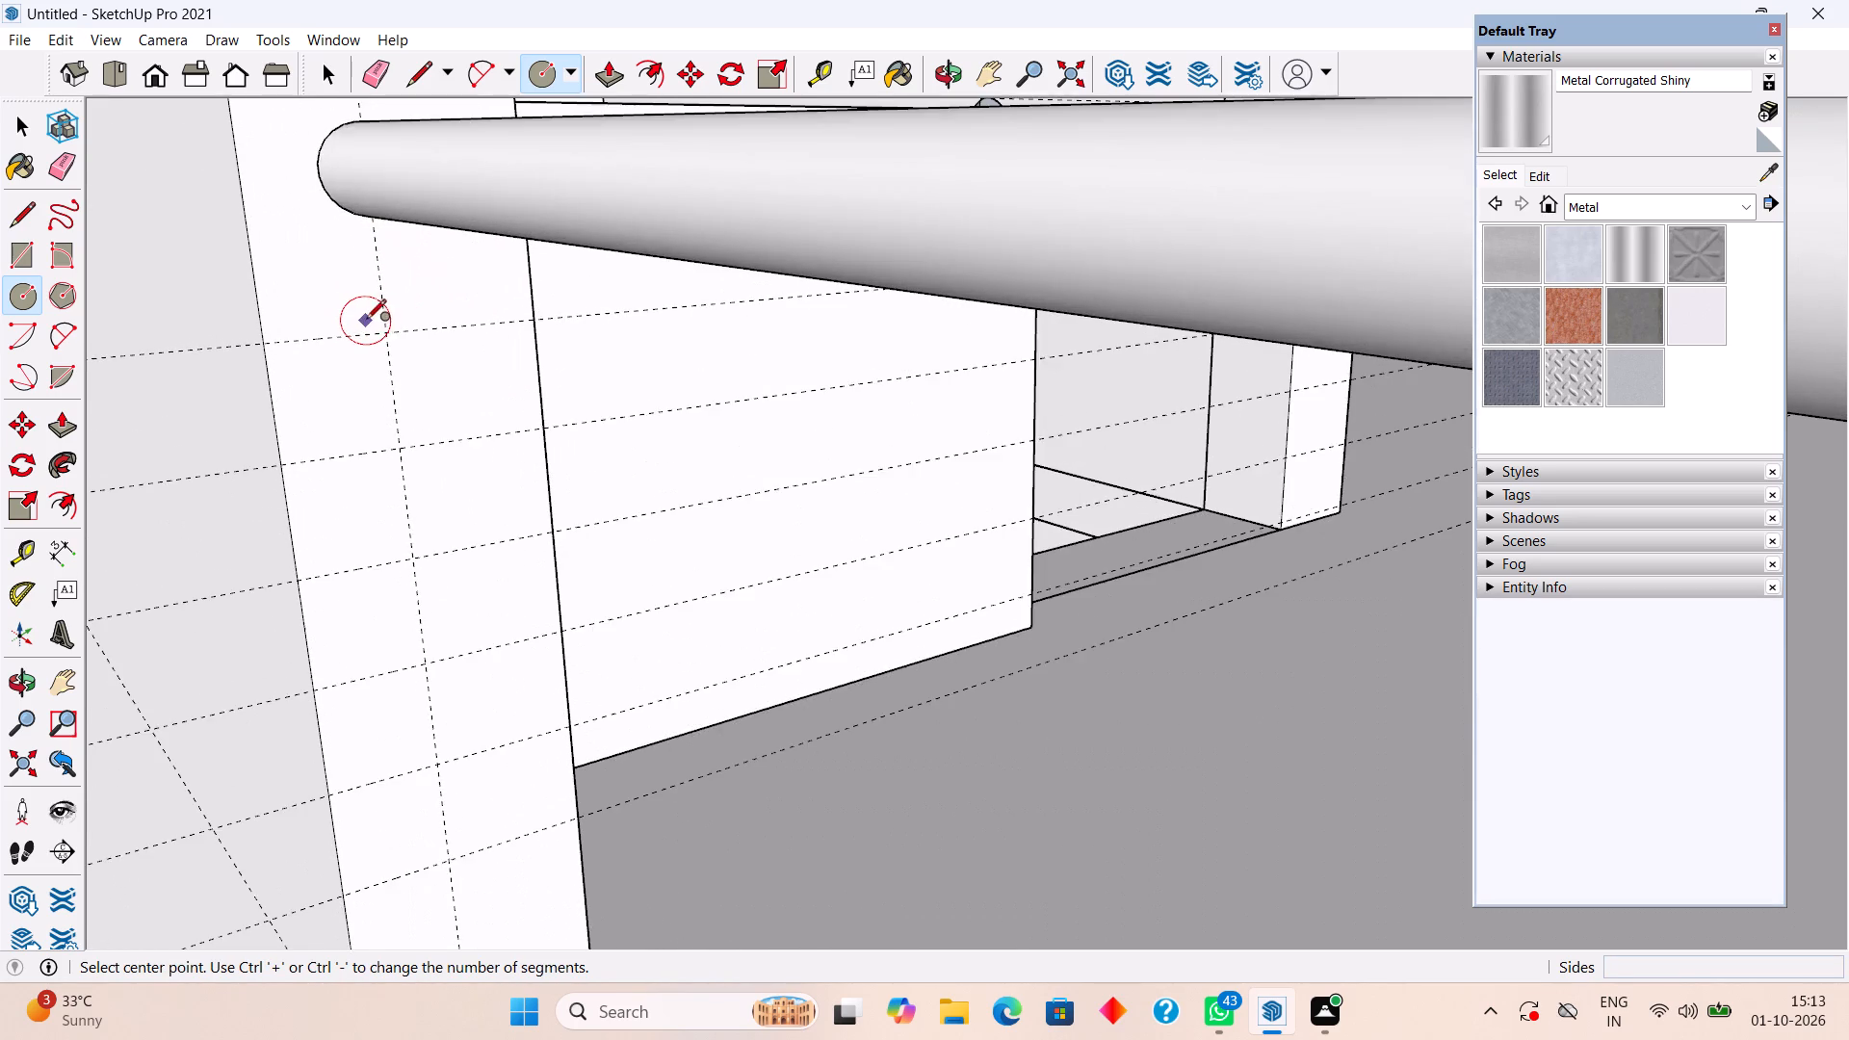
pyautogui.scroll(3, 372, 321)
pyautogui.click(391, 335)
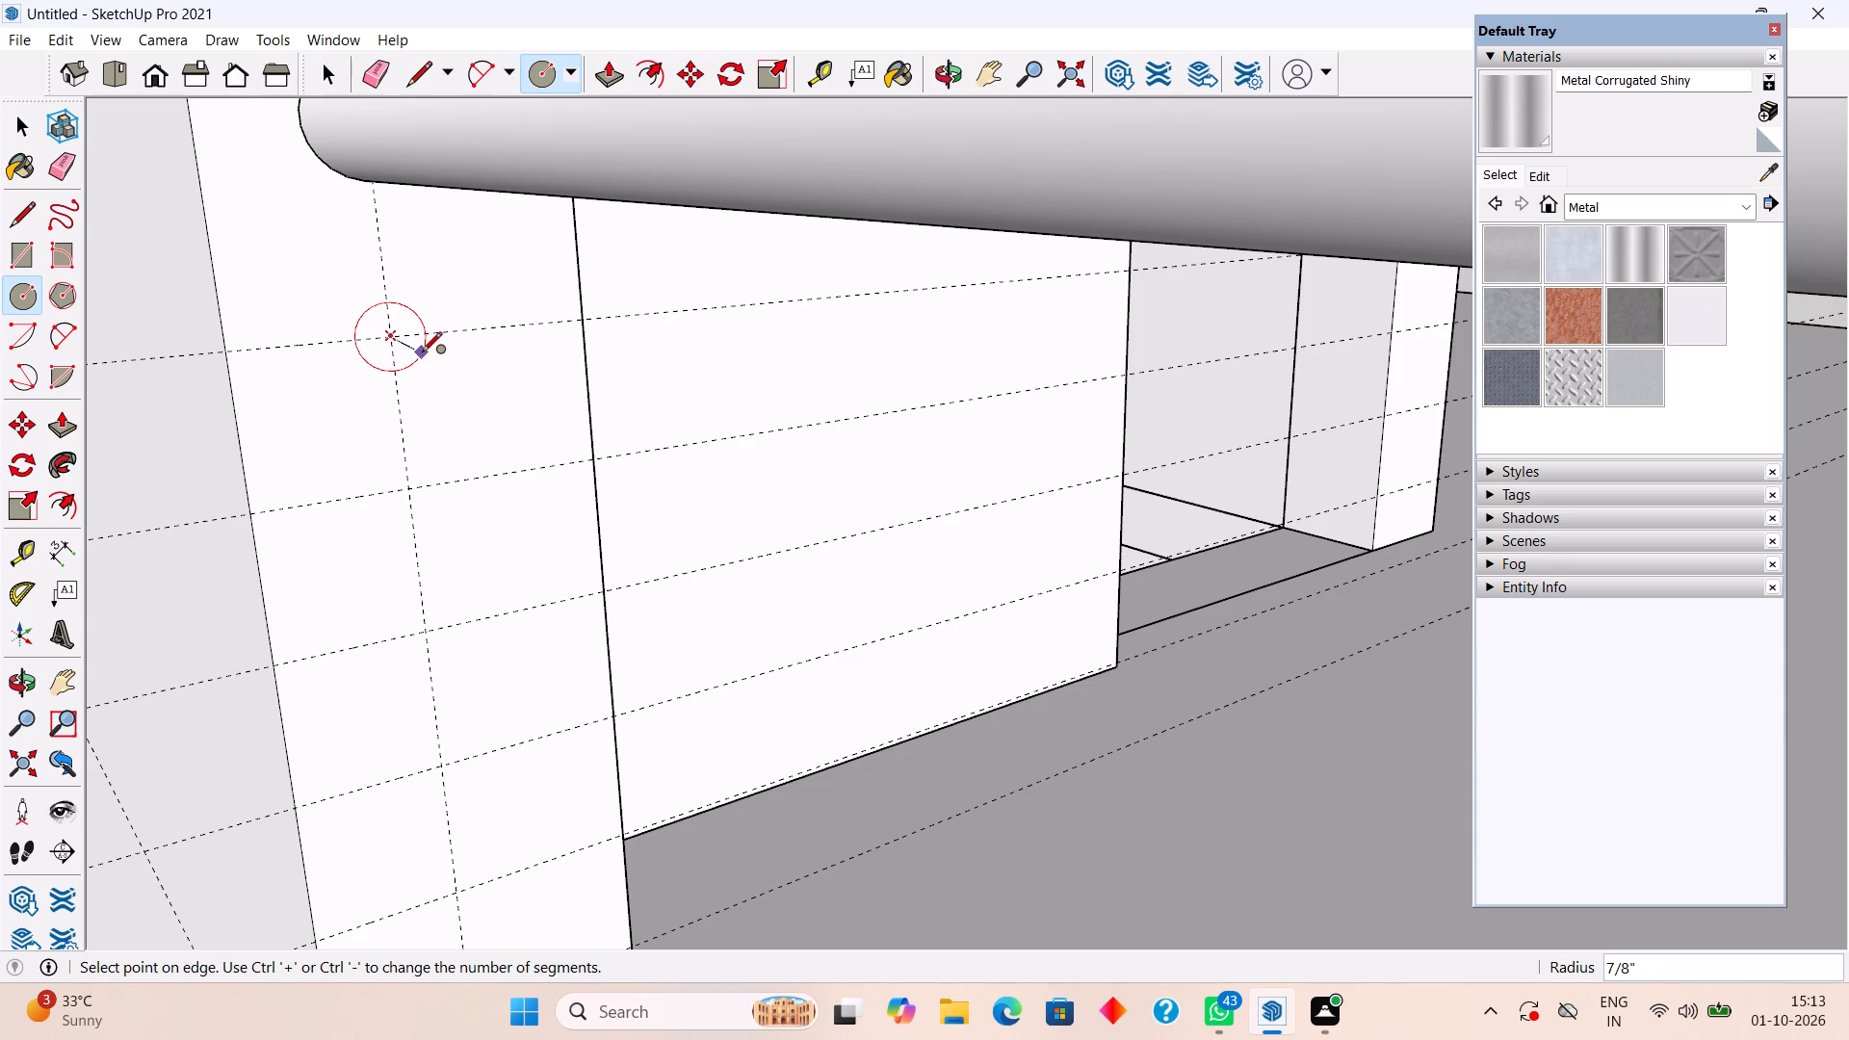
pyautogui.write('.9"')
pyautogui.press('Return')
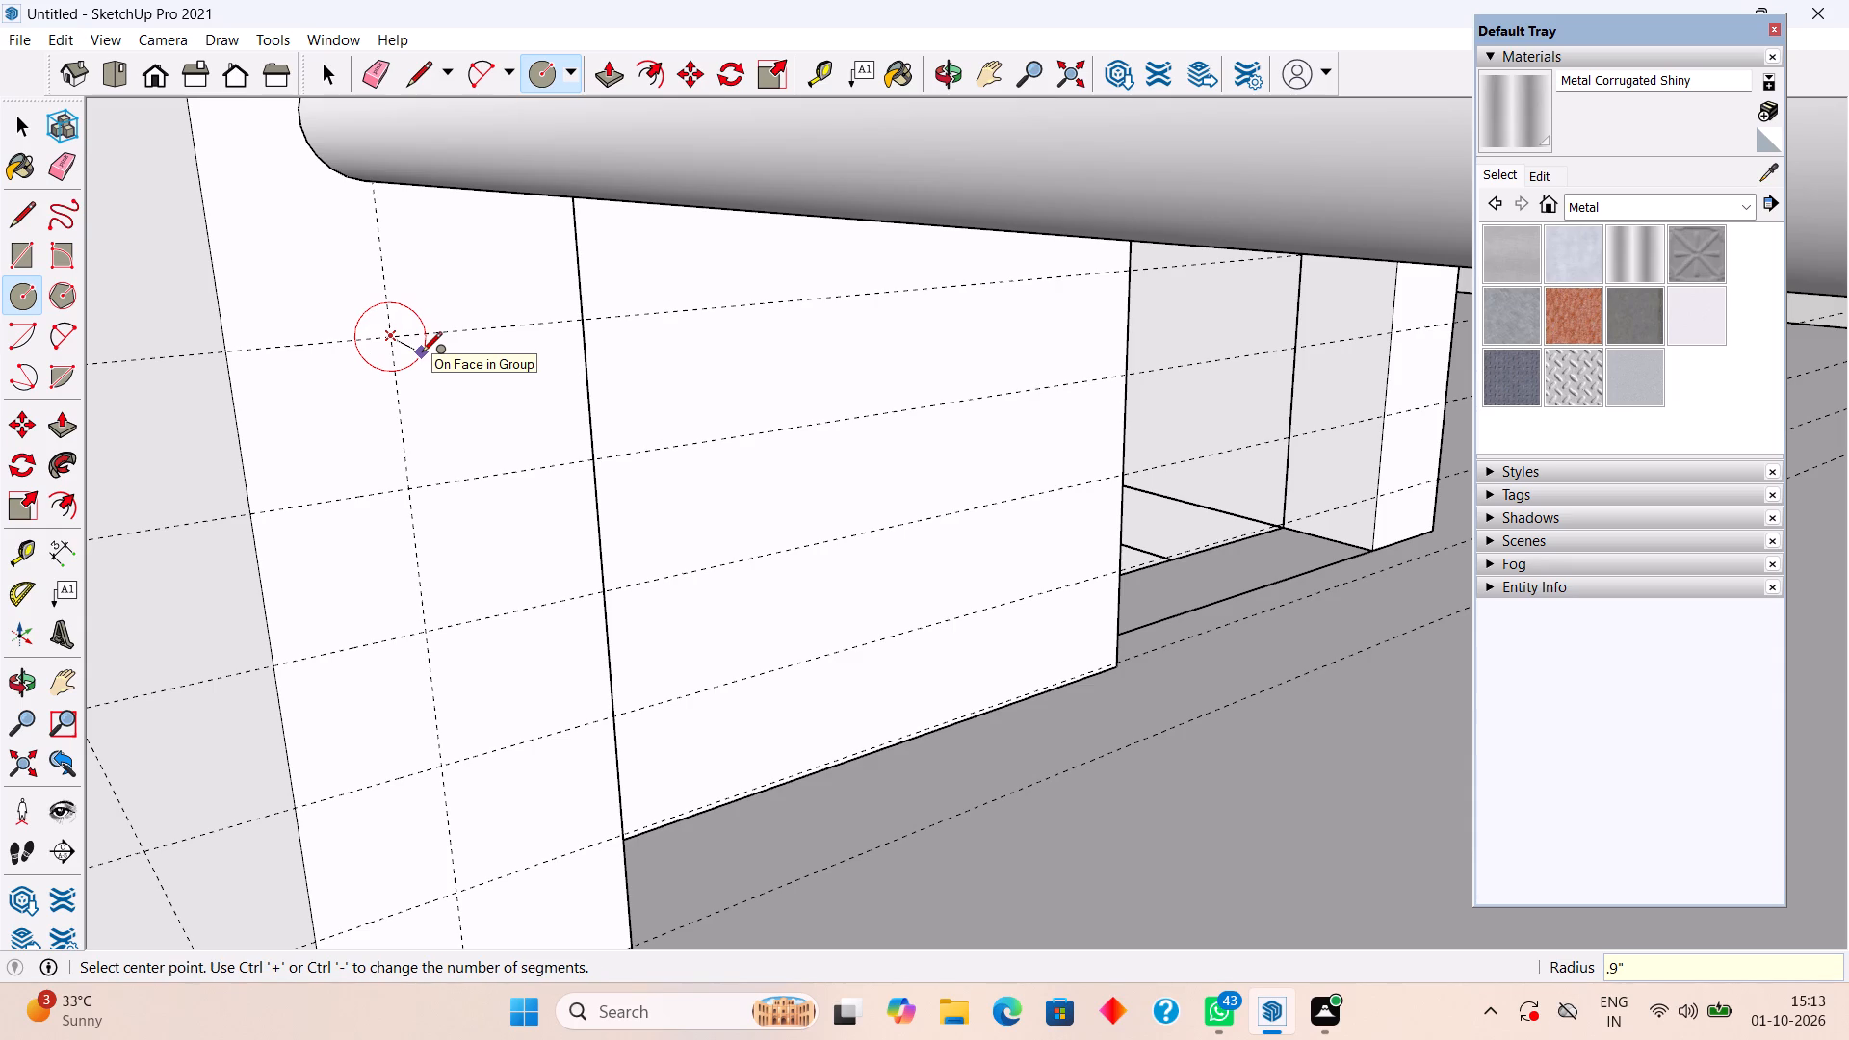
pyautogui.click(405, 491)
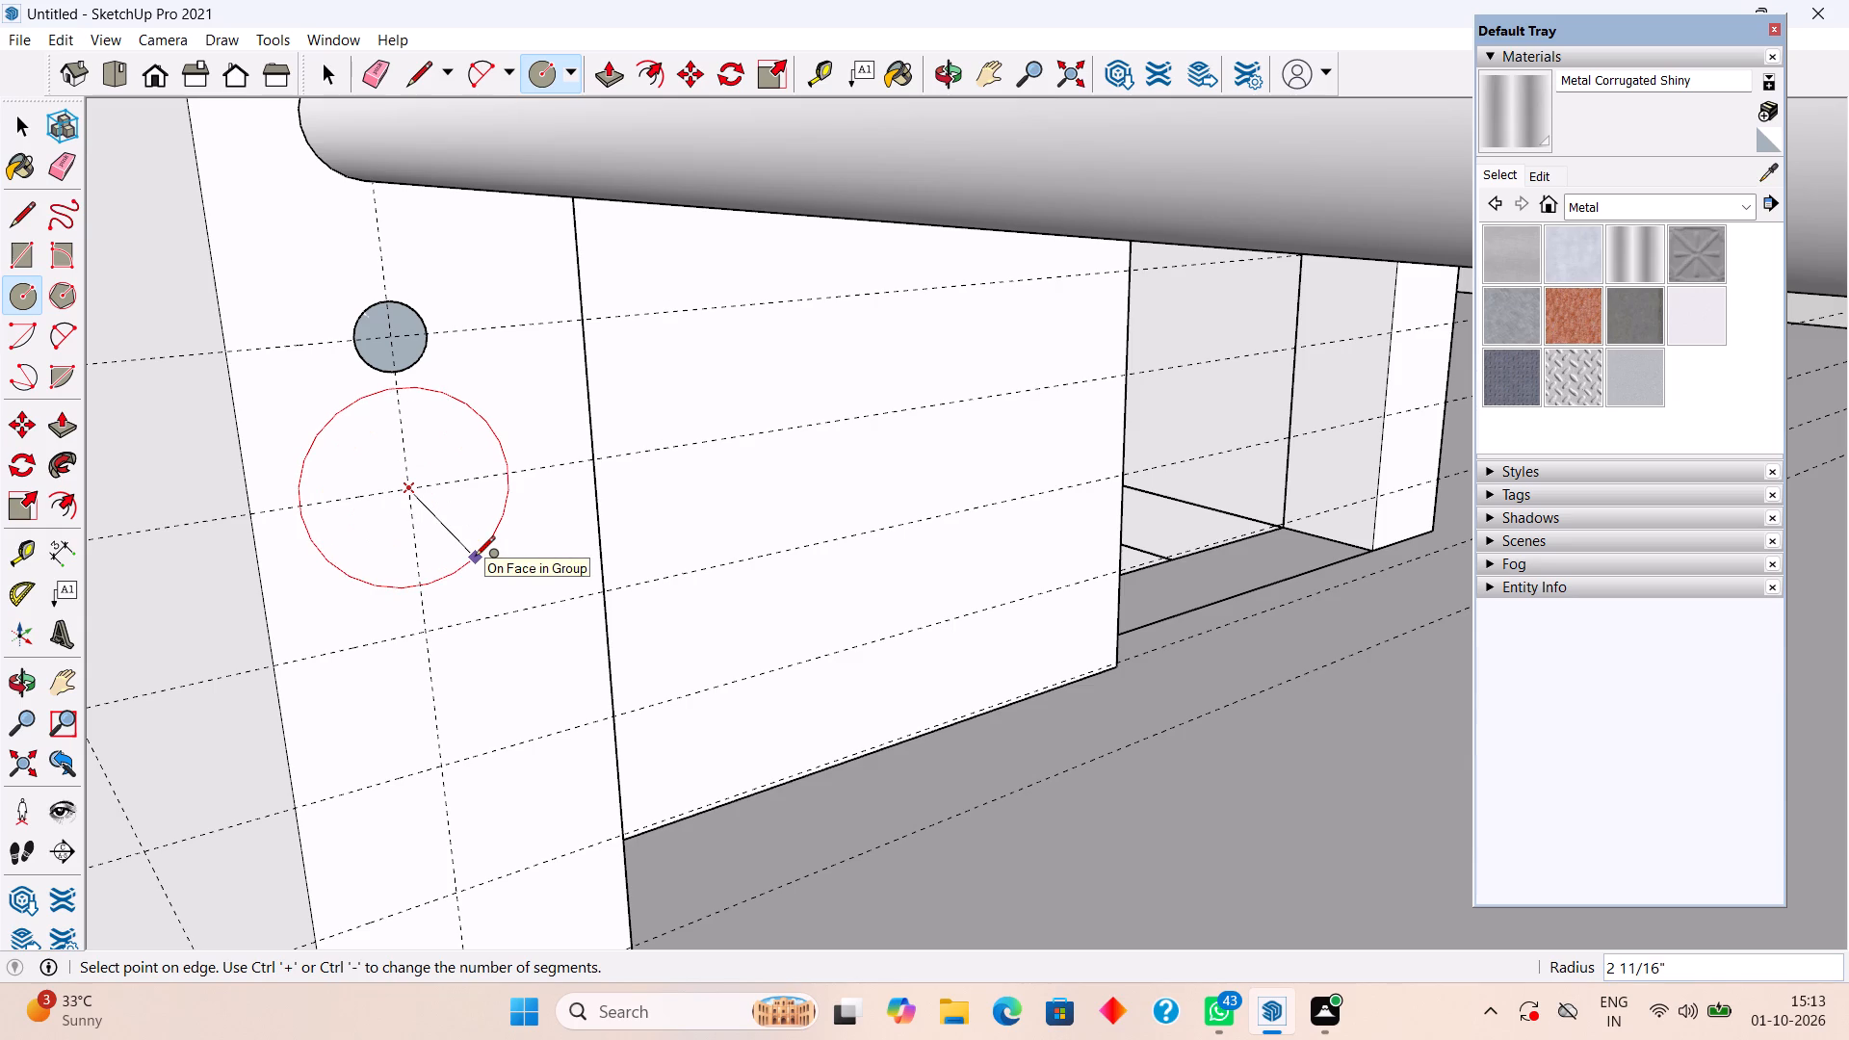
pyautogui.write('.9"')
pyautogui.press('Return')
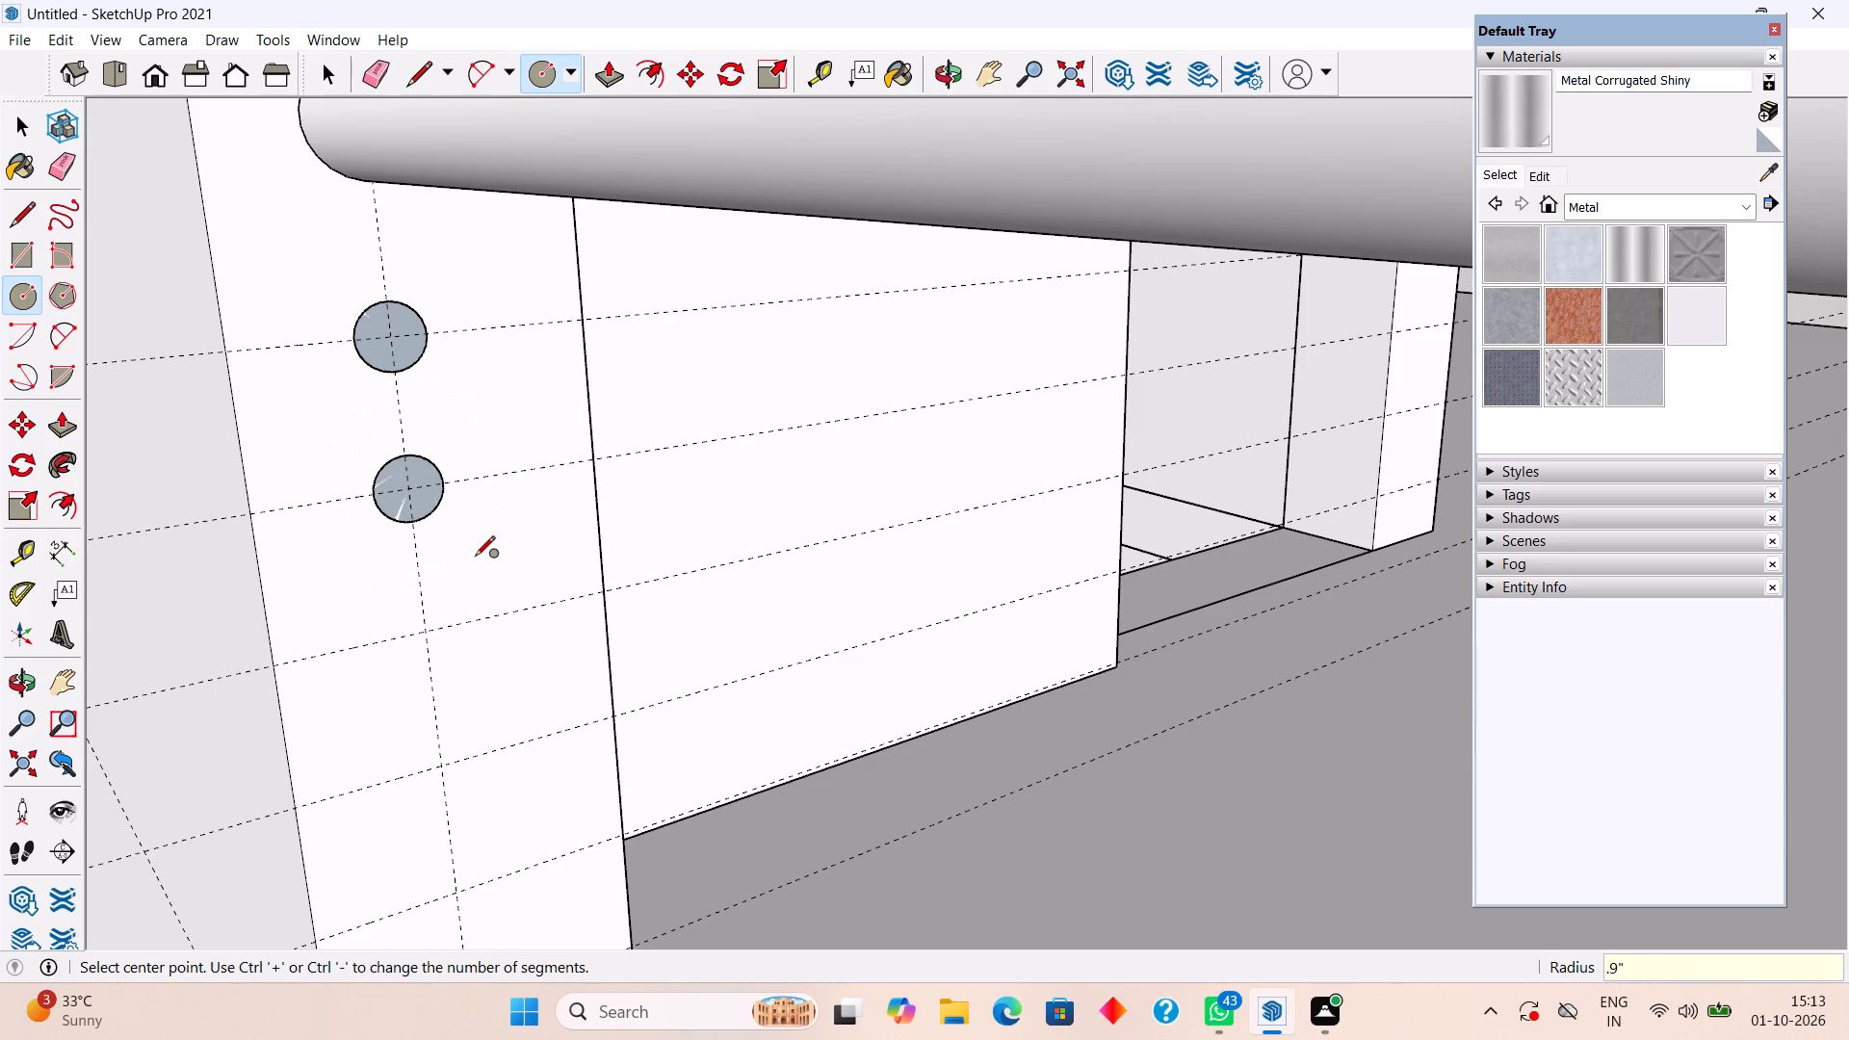
pyautogui.scroll(-1, 417, 554)
pyautogui.click(425, 621)
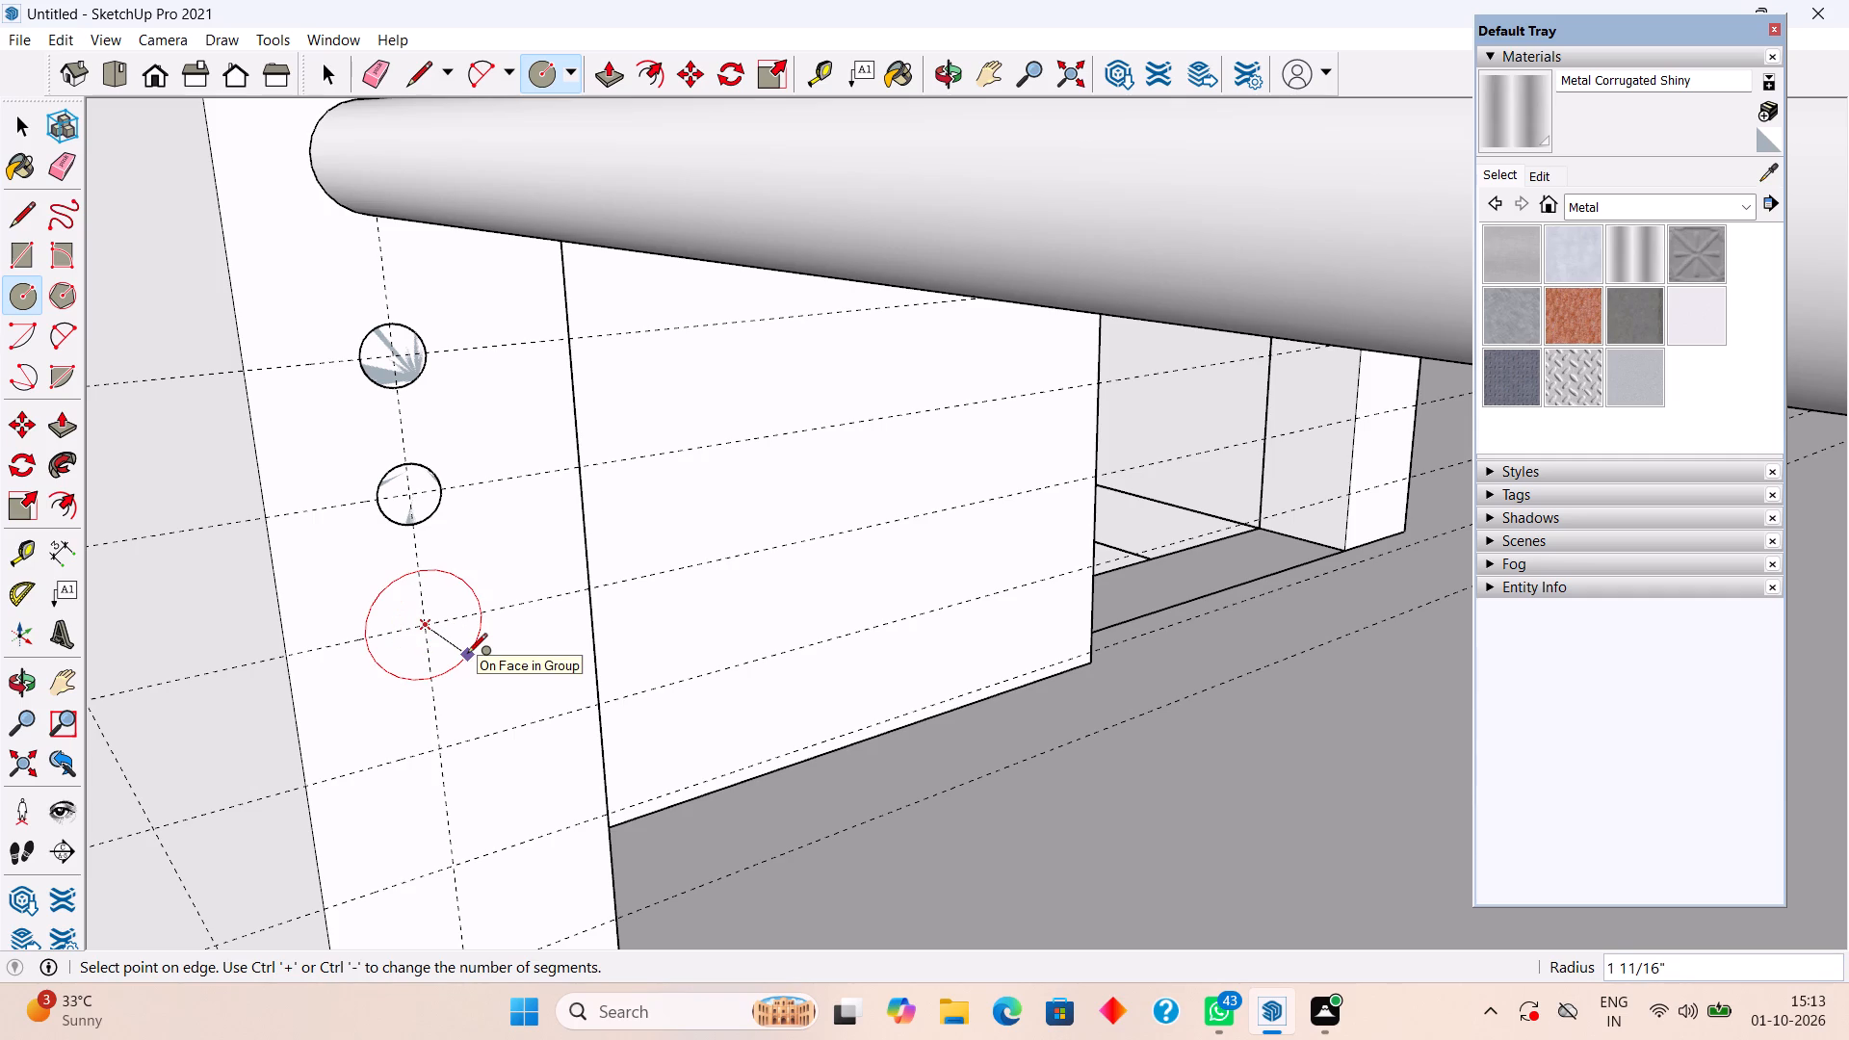
pyautogui.write('.9"')
pyautogui.press('Return')
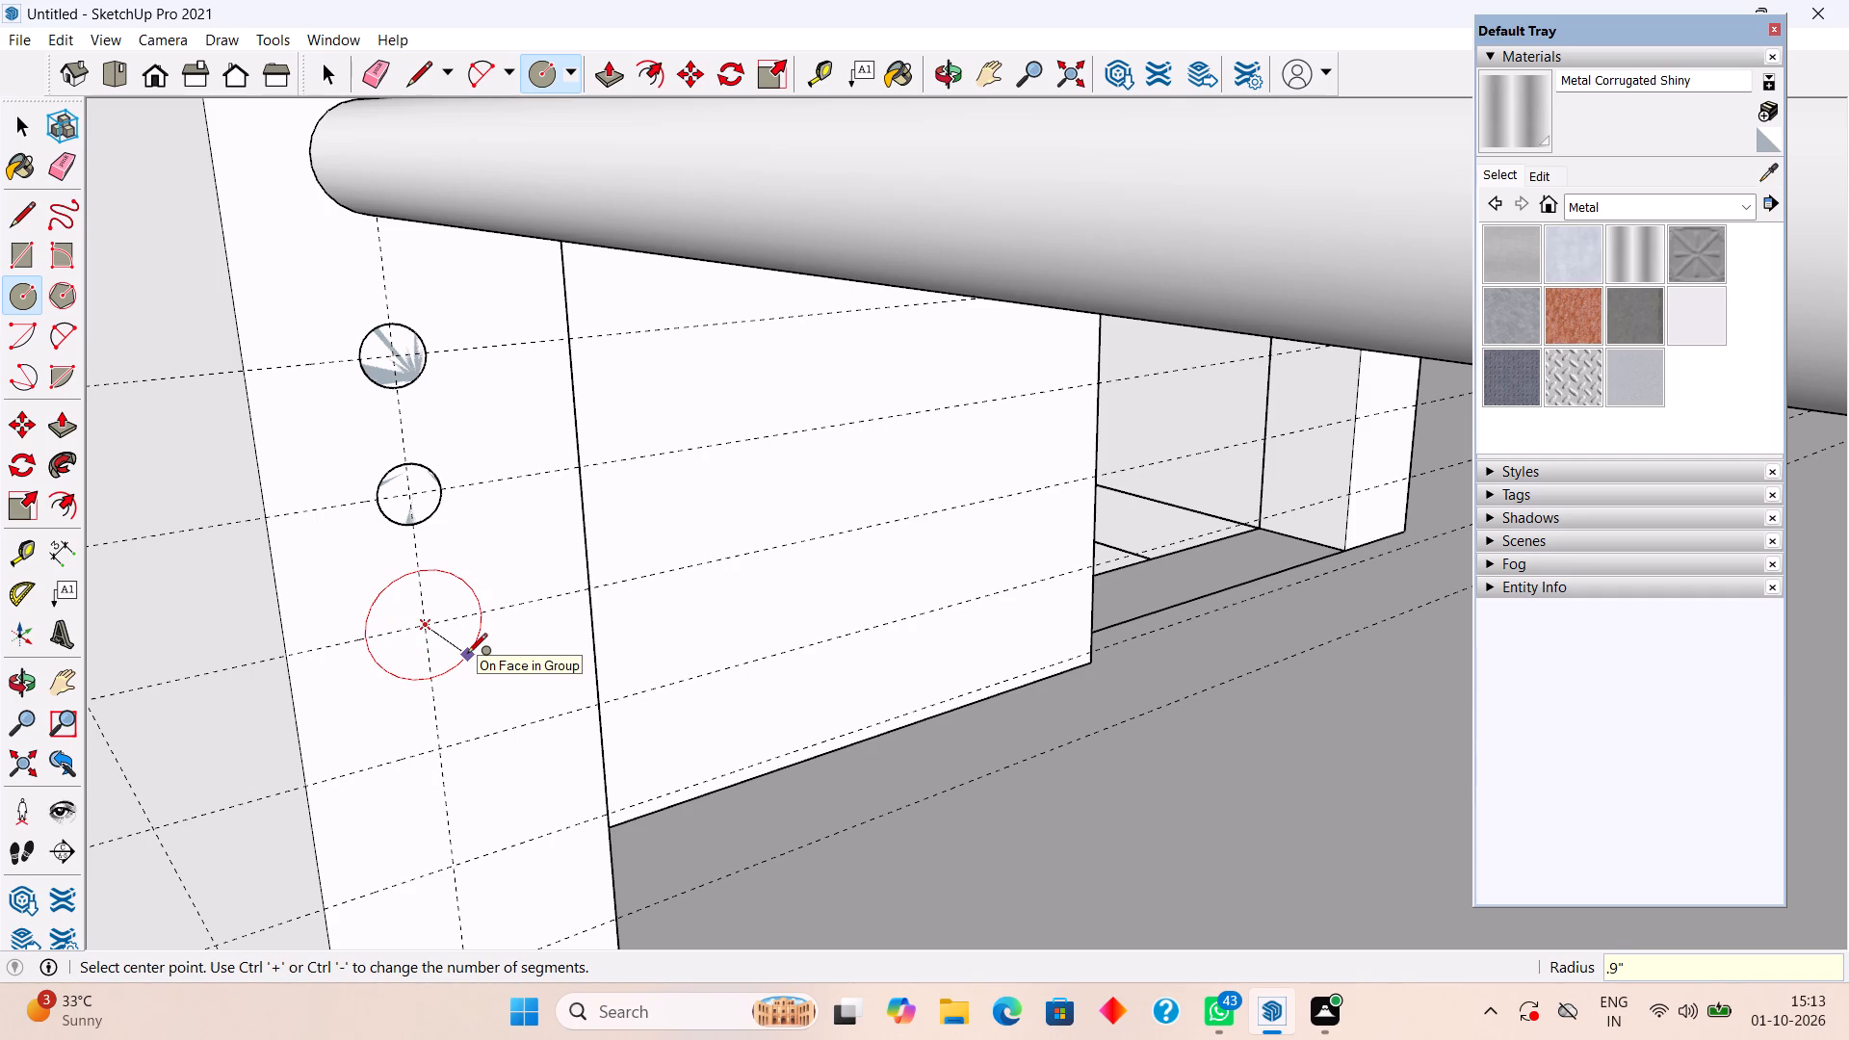
# Draw three more circles of 0.9" radius at the vertical guide's crossings with the three lower horizontal guides.
pyautogui.scroll(-3, 467, 655)
pyautogui.click(448, 726)
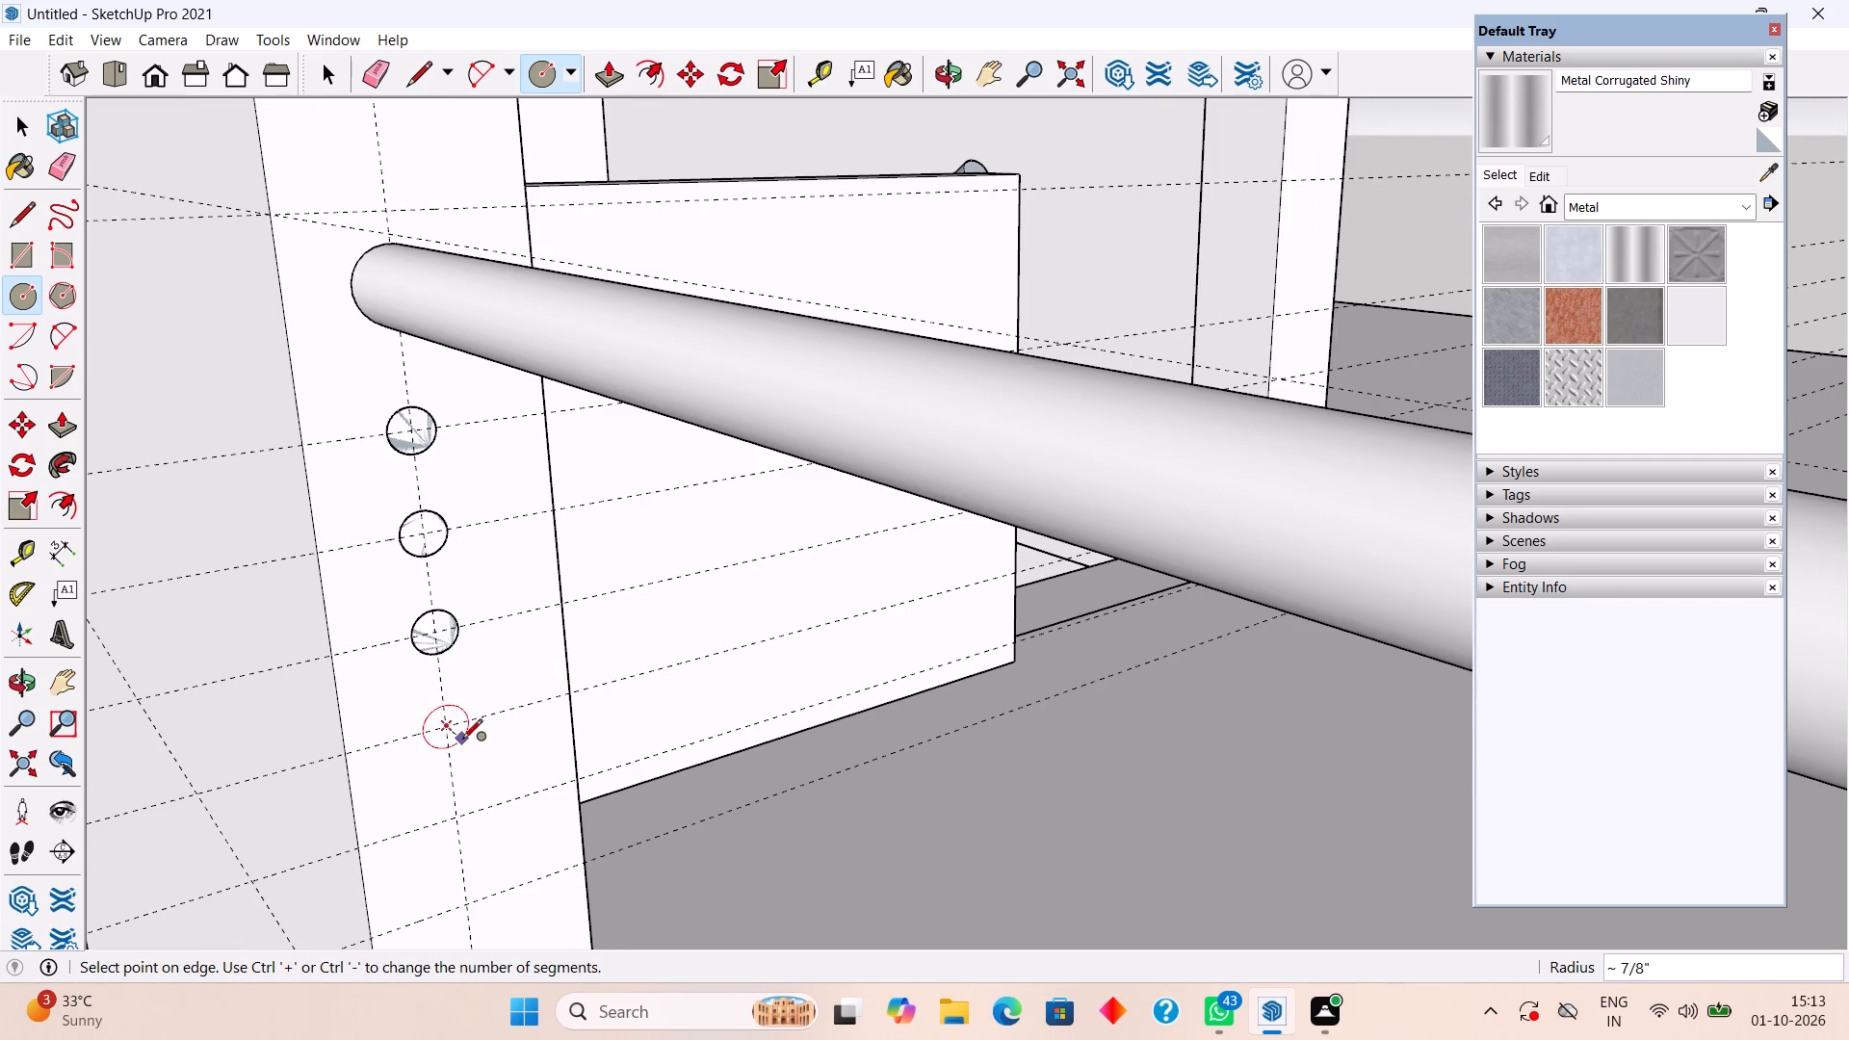
pyautogui.write('.9"')
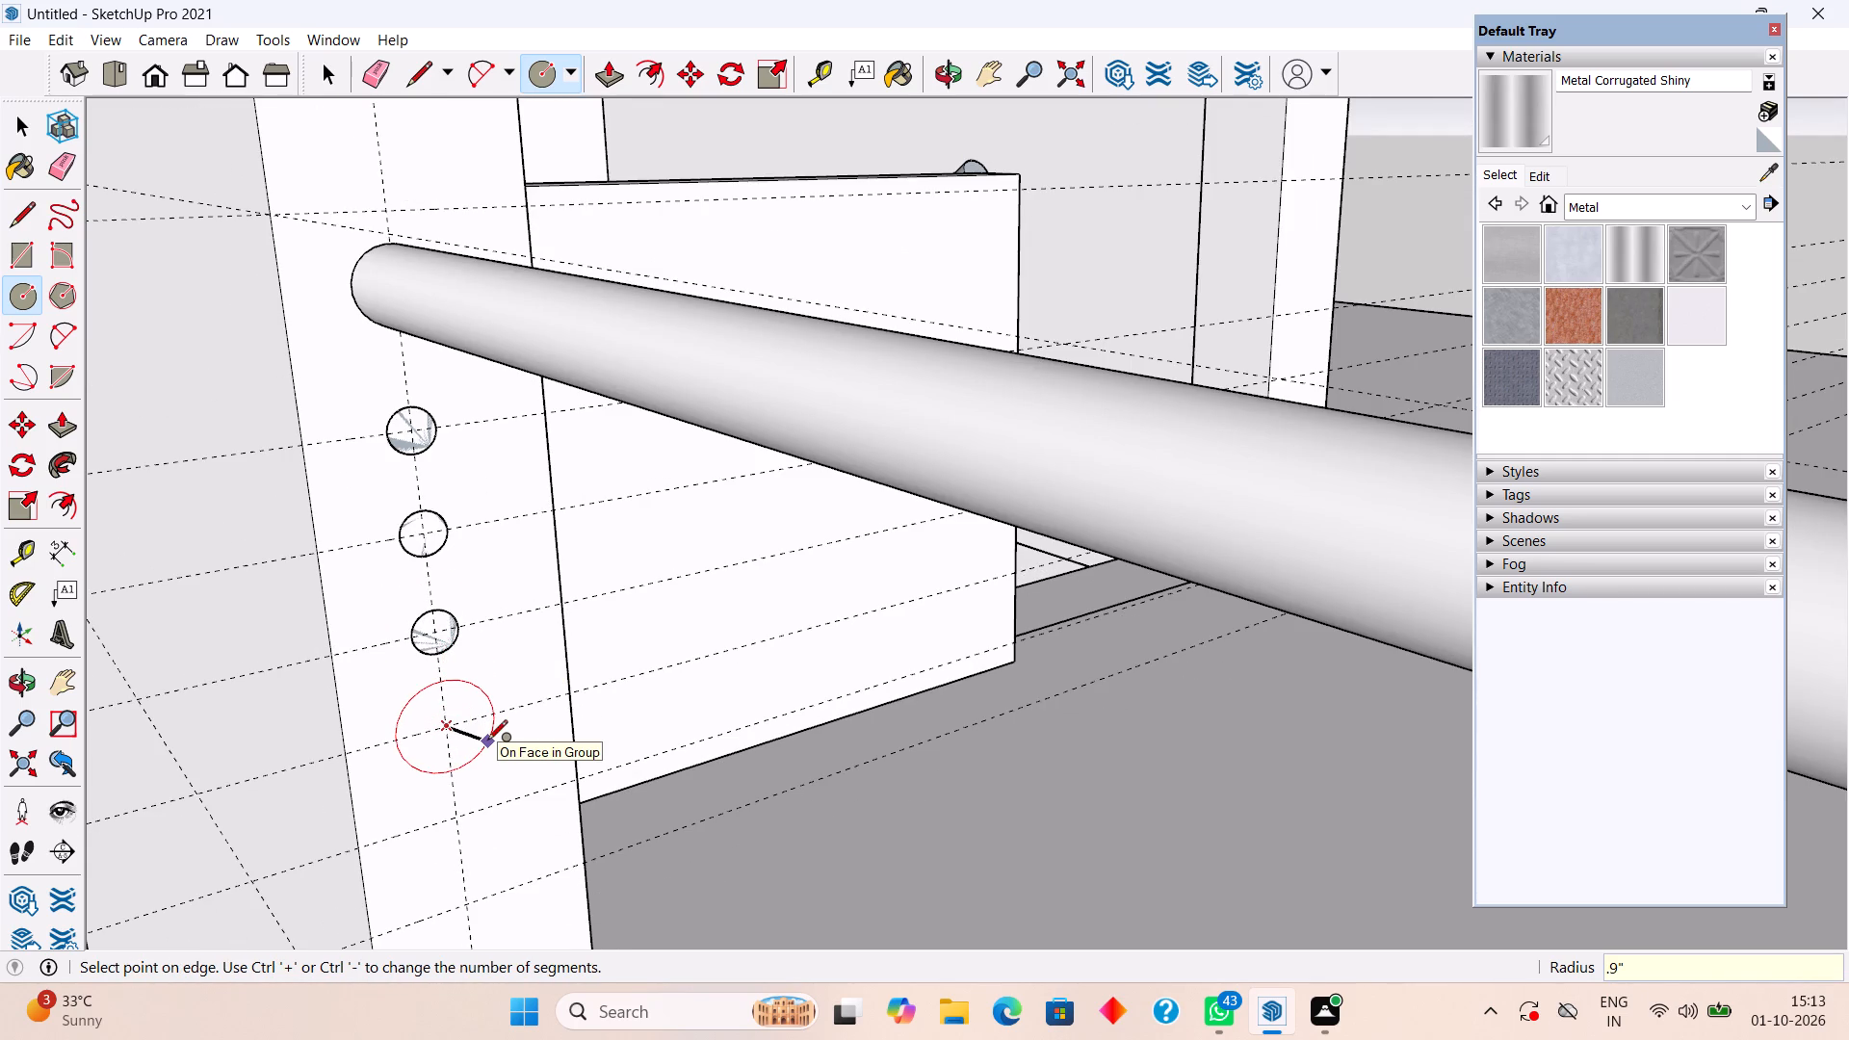
pyautogui.press('Return')
pyautogui.scroll(-2, 487, 741)
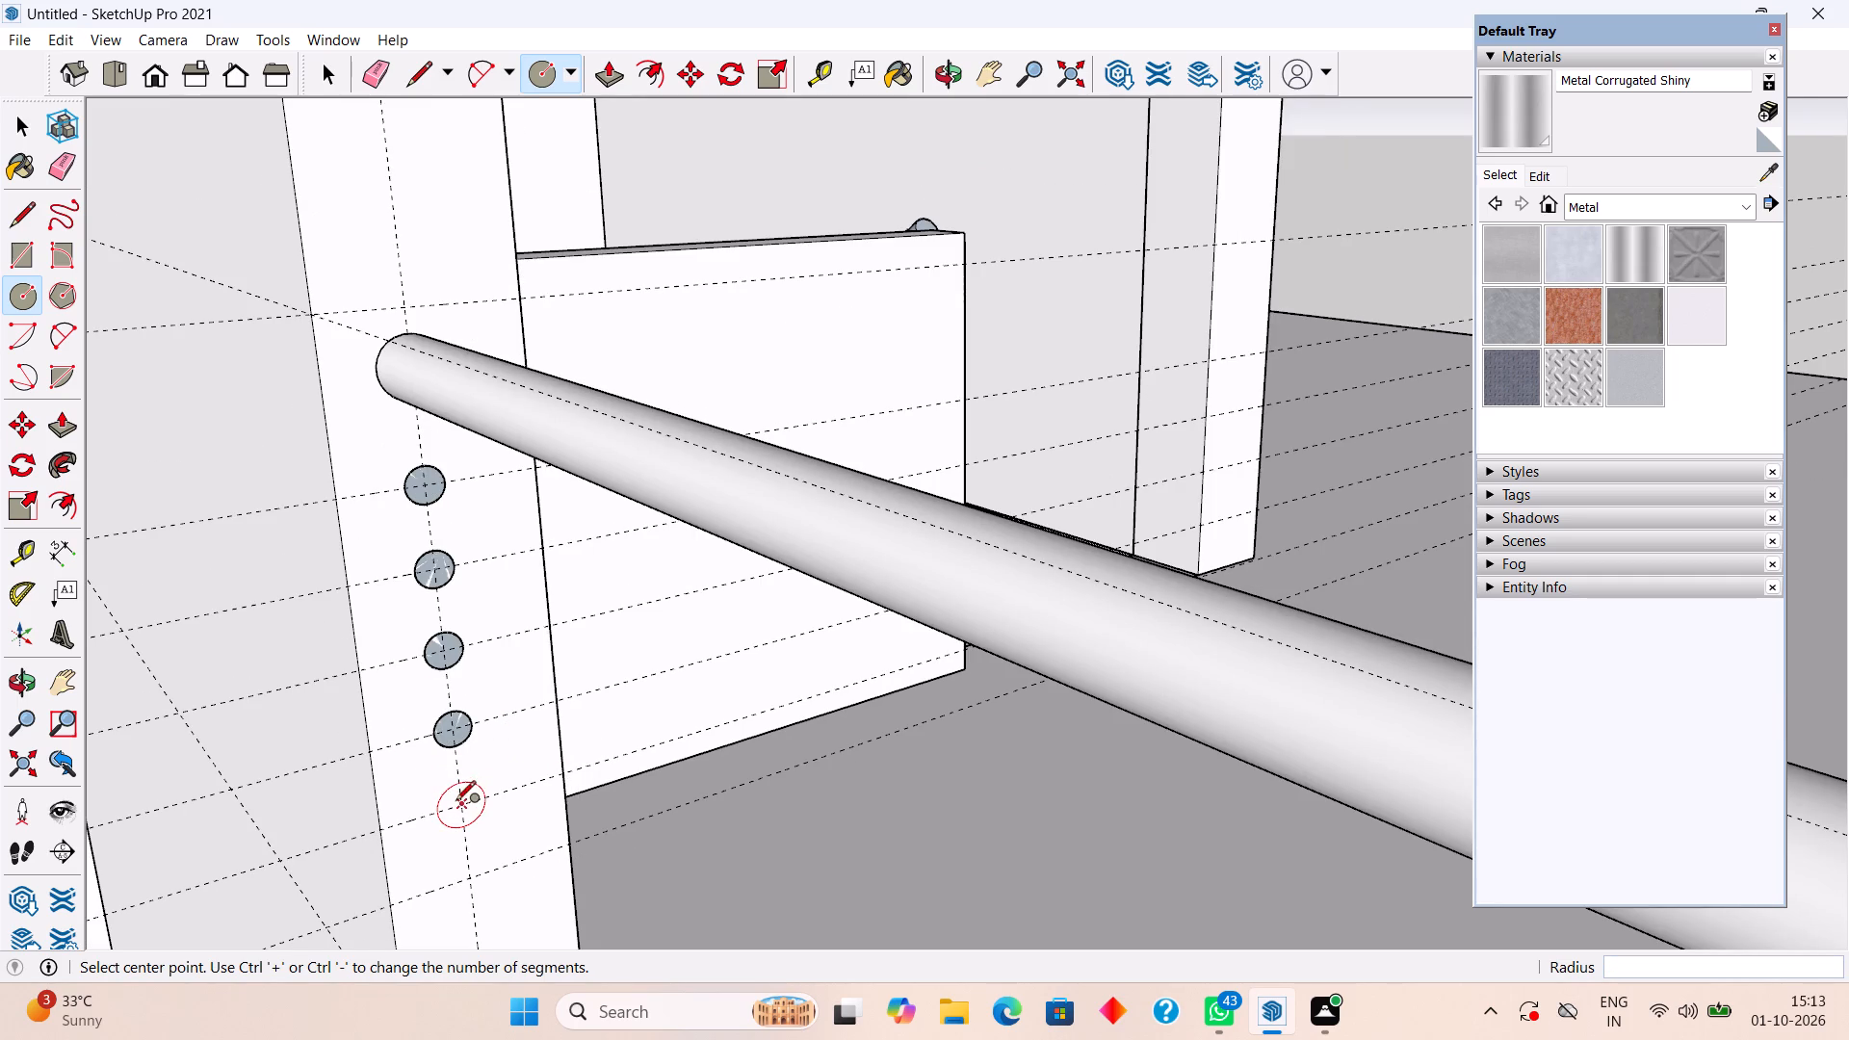
pyautogui.click(461, 806)
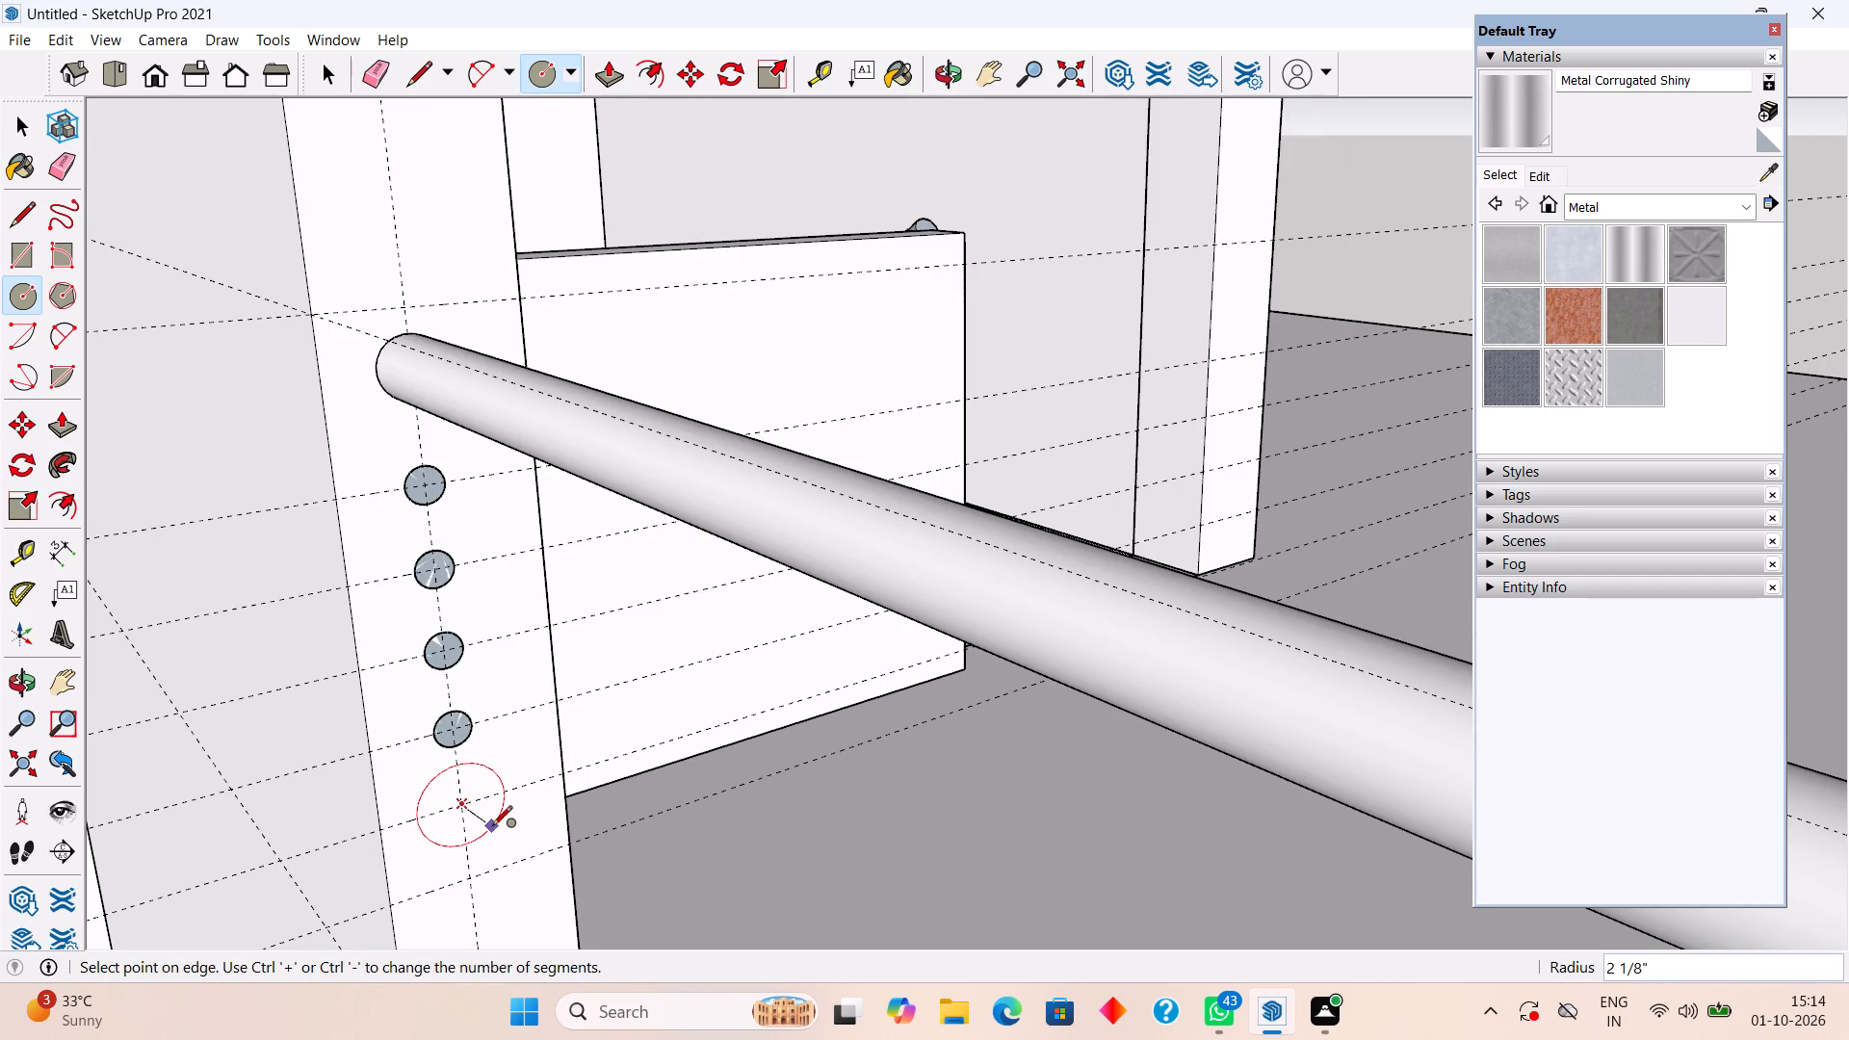
pyautogui.write('.9"')
pyautogui.press('Return')
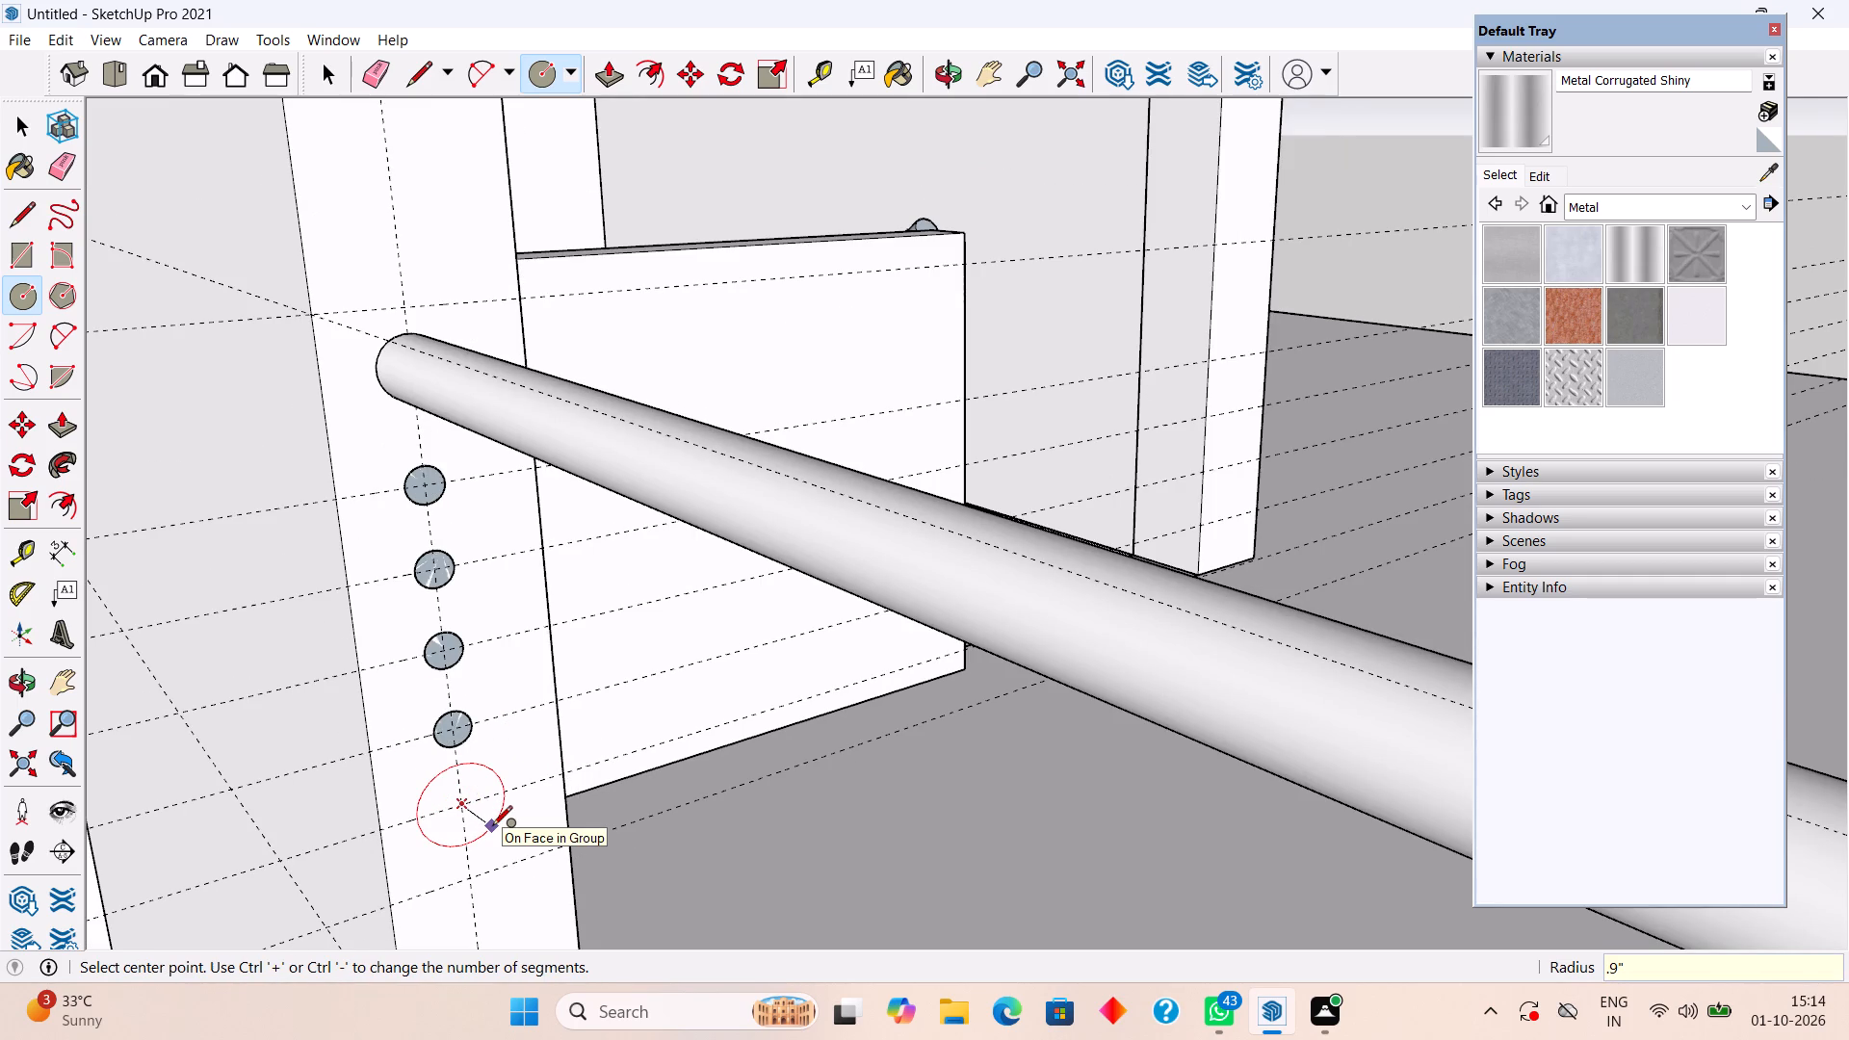
pyautogui.click(468, 877)
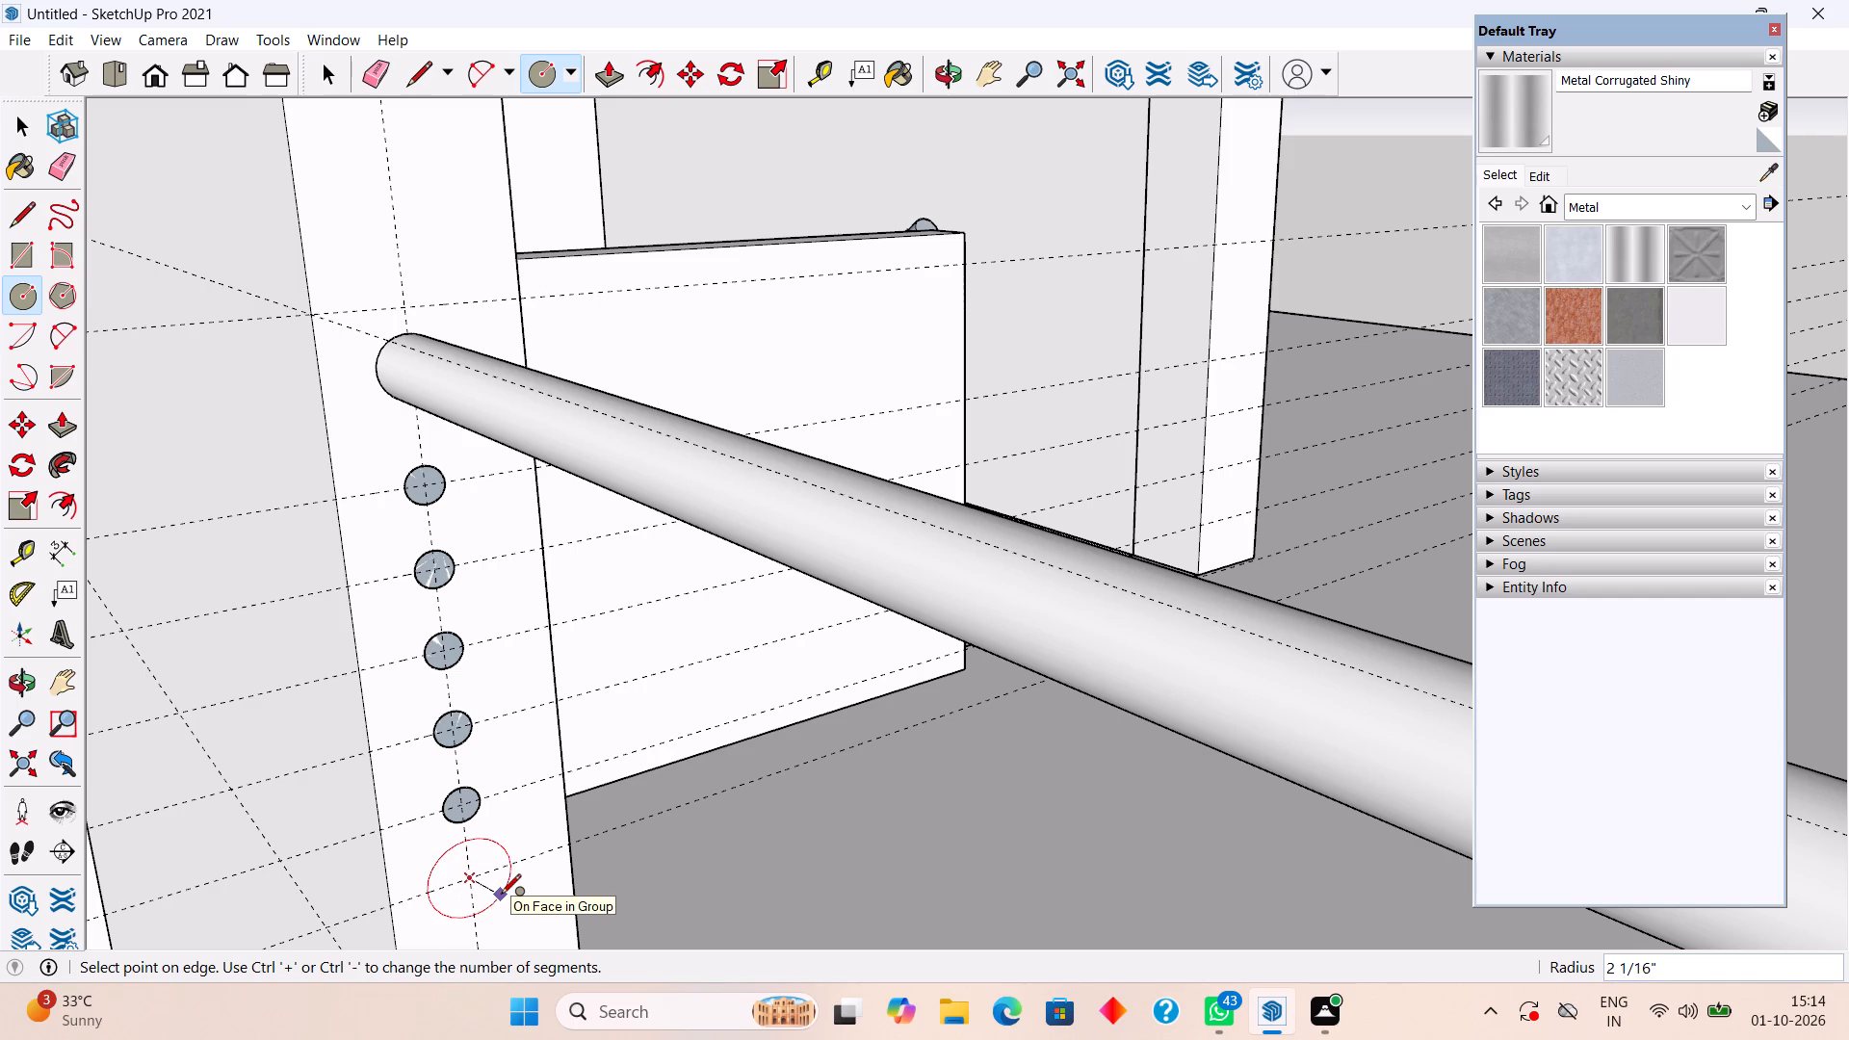
pyautogui.write('.9"')
pyautogui.press('Return')
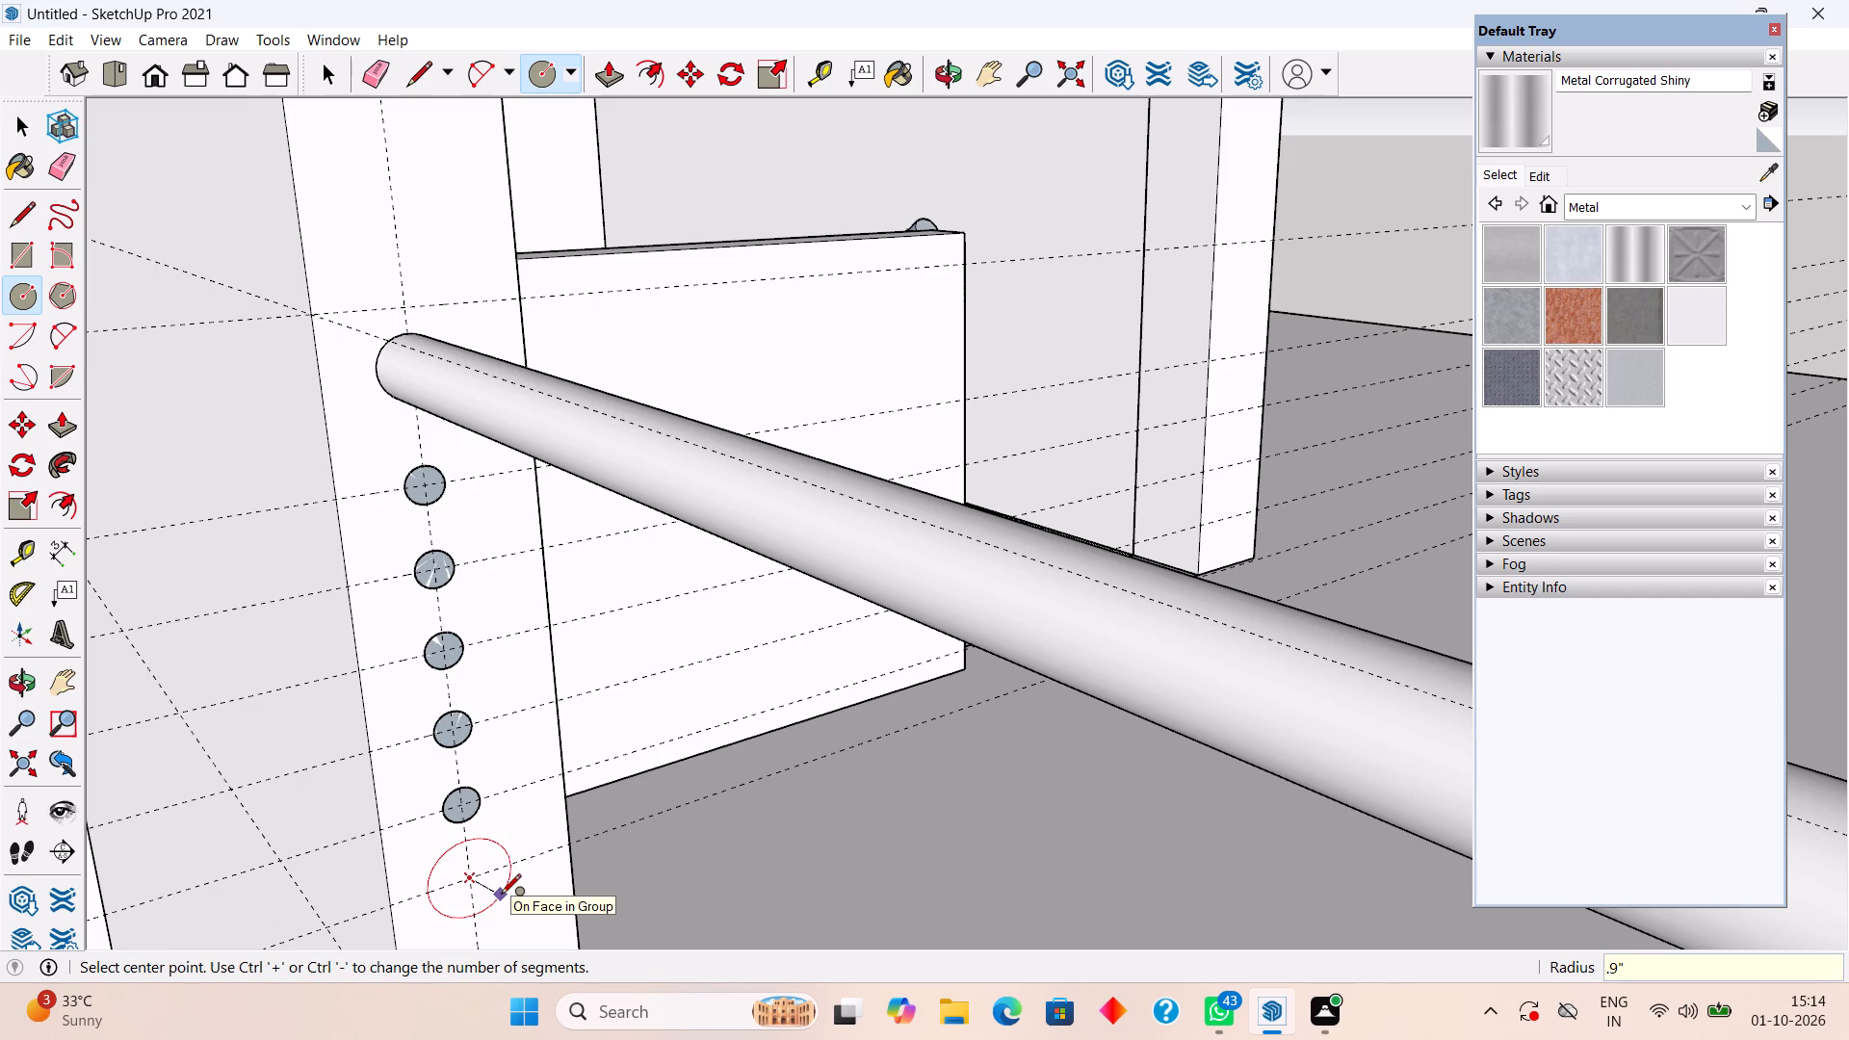
# Push/Pull the topmost 0.9" radius circle 5' 9" from the tower wall into the curved side piece.
pyautogui.press('space')
pyautogui.write('p')
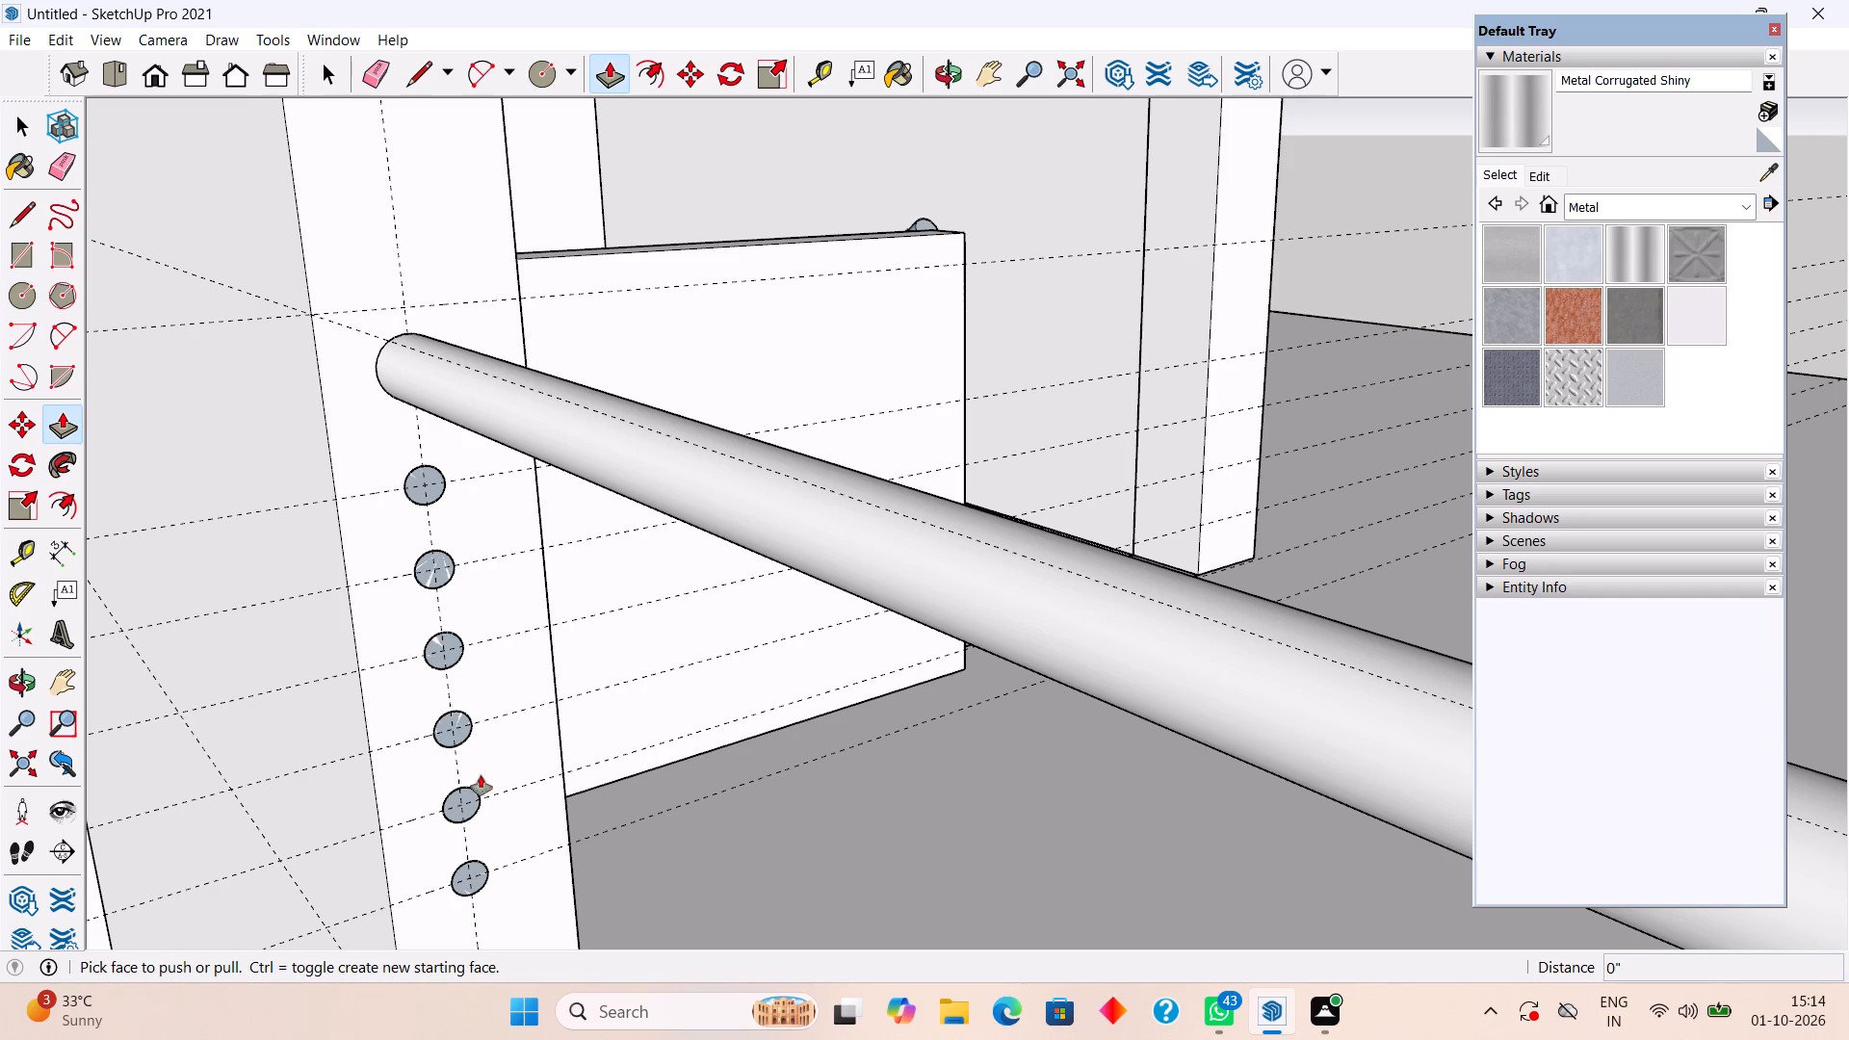
pyautogui.click(414, 486)
pyautogui.scroll(-1, 629, 594)
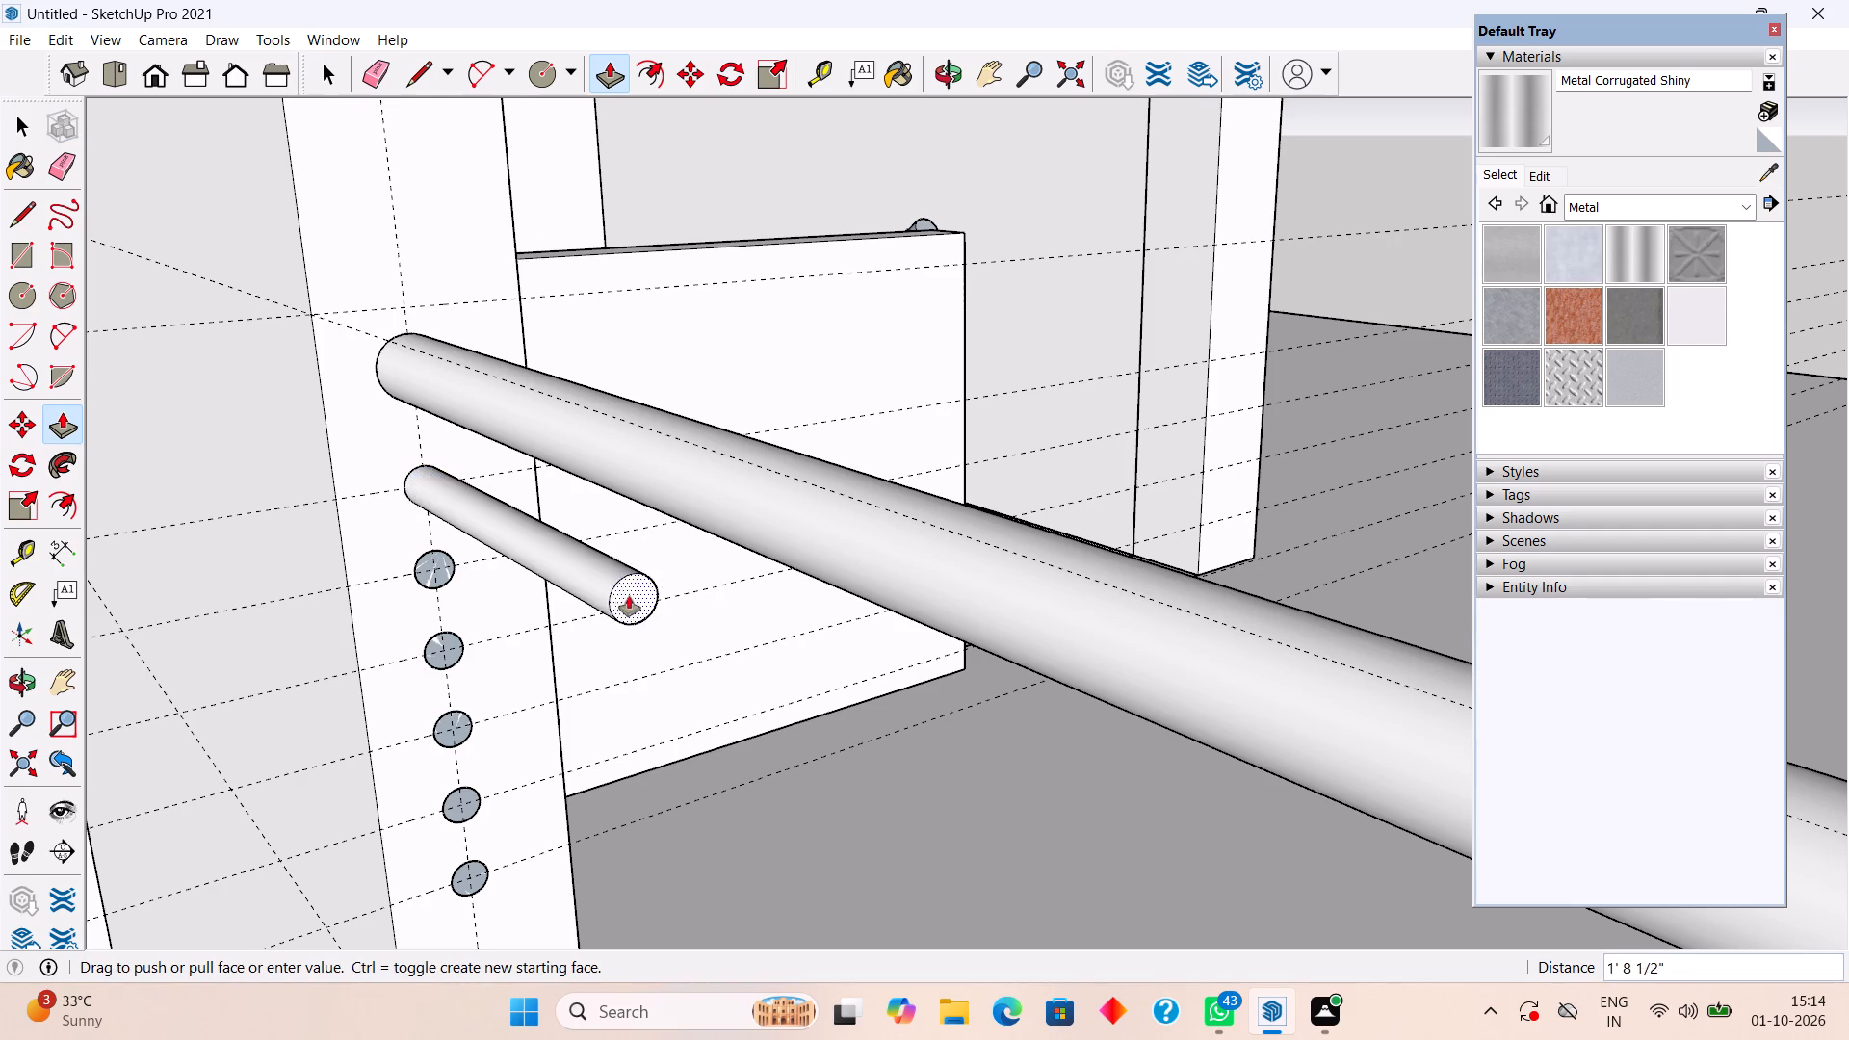
pyautogui.scroll(-7, 629, 596)
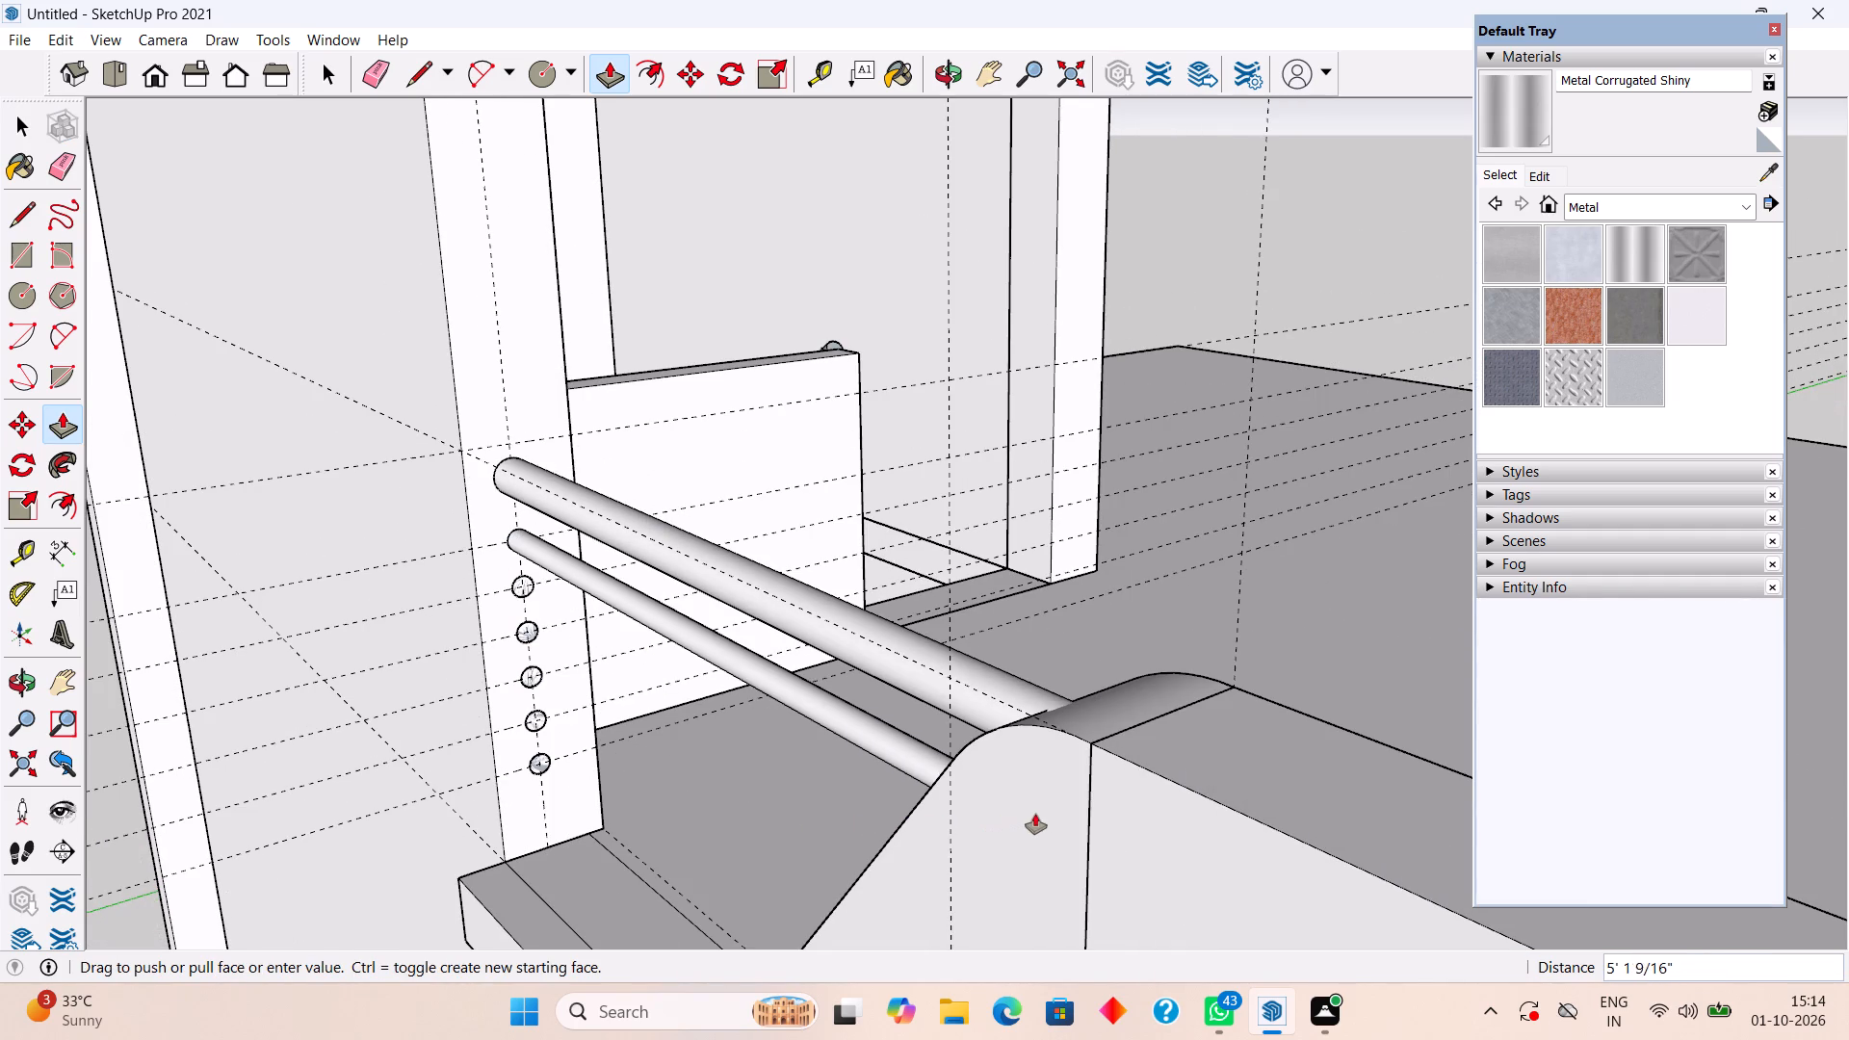
pyautogui.click(1090, 803)
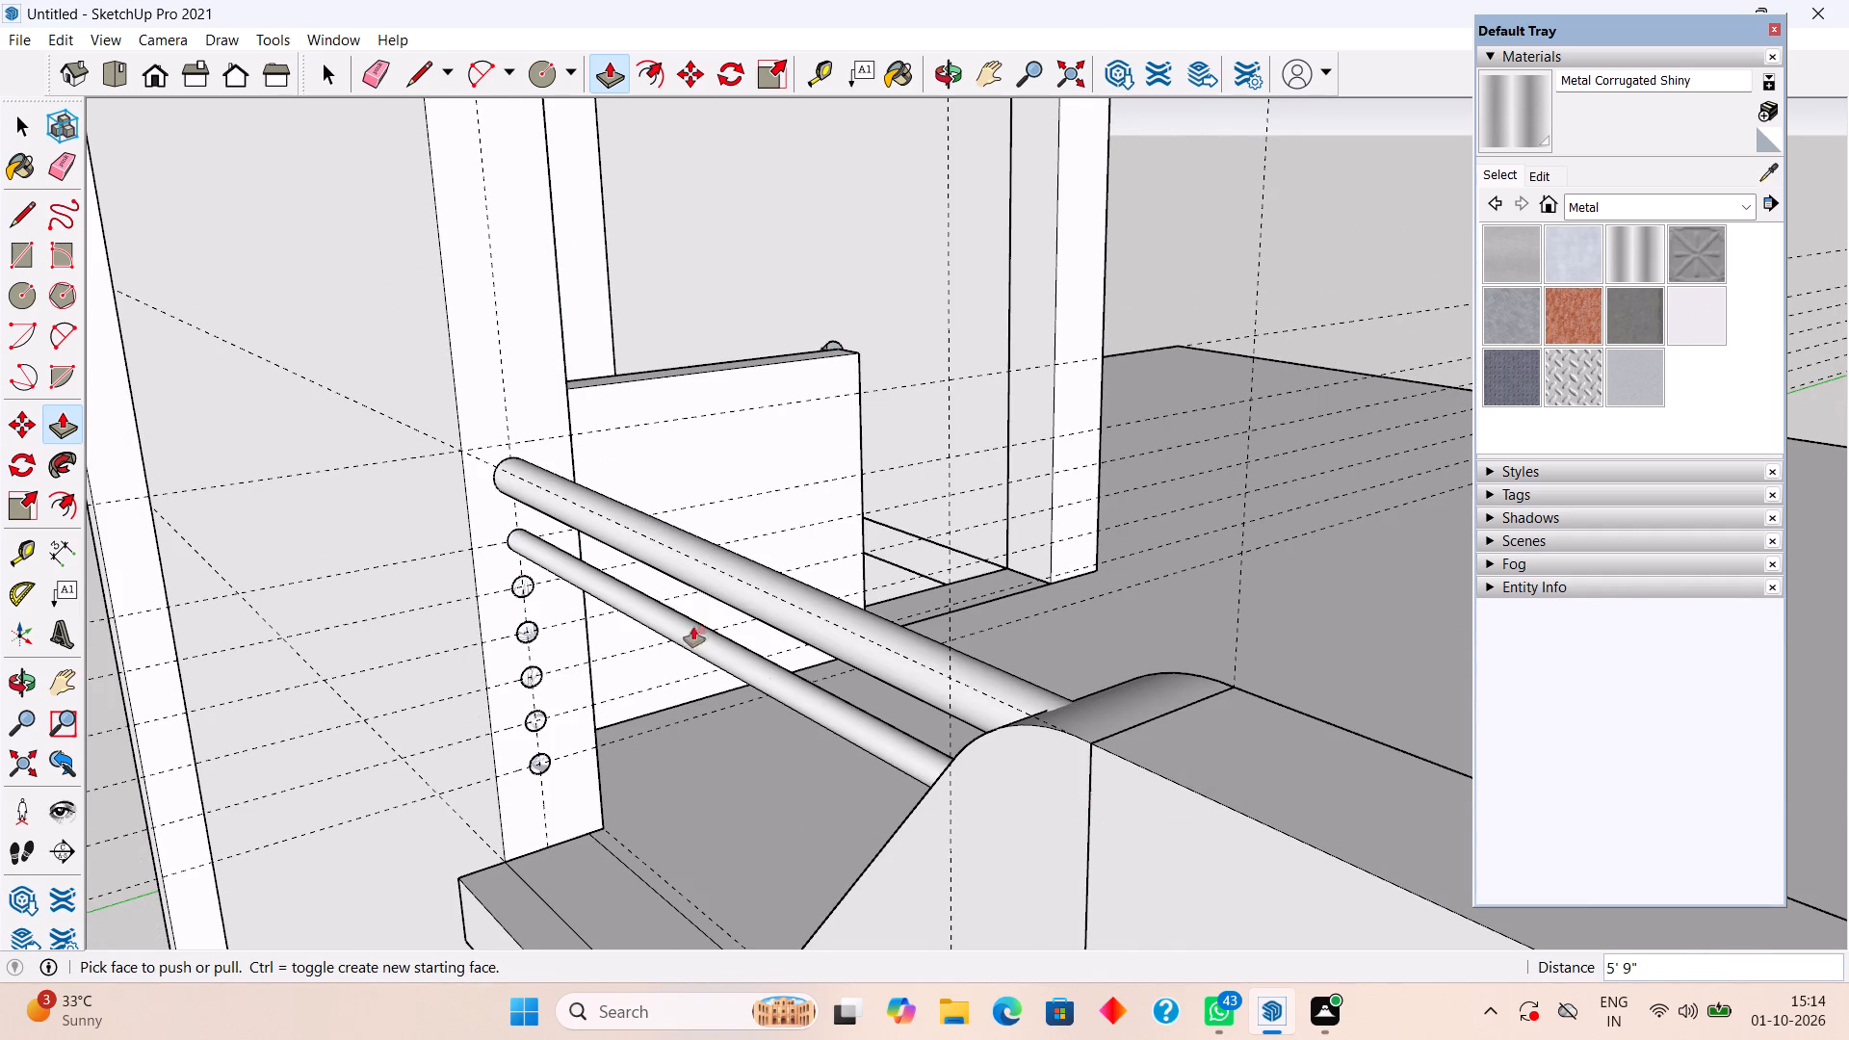
# Repeat the same 5' 9" extrusion on the other five circles below to form the remaining thin rails.
pyautogui.doubleClick(526, 582)
pyautogui.doubleClick(530, 630)
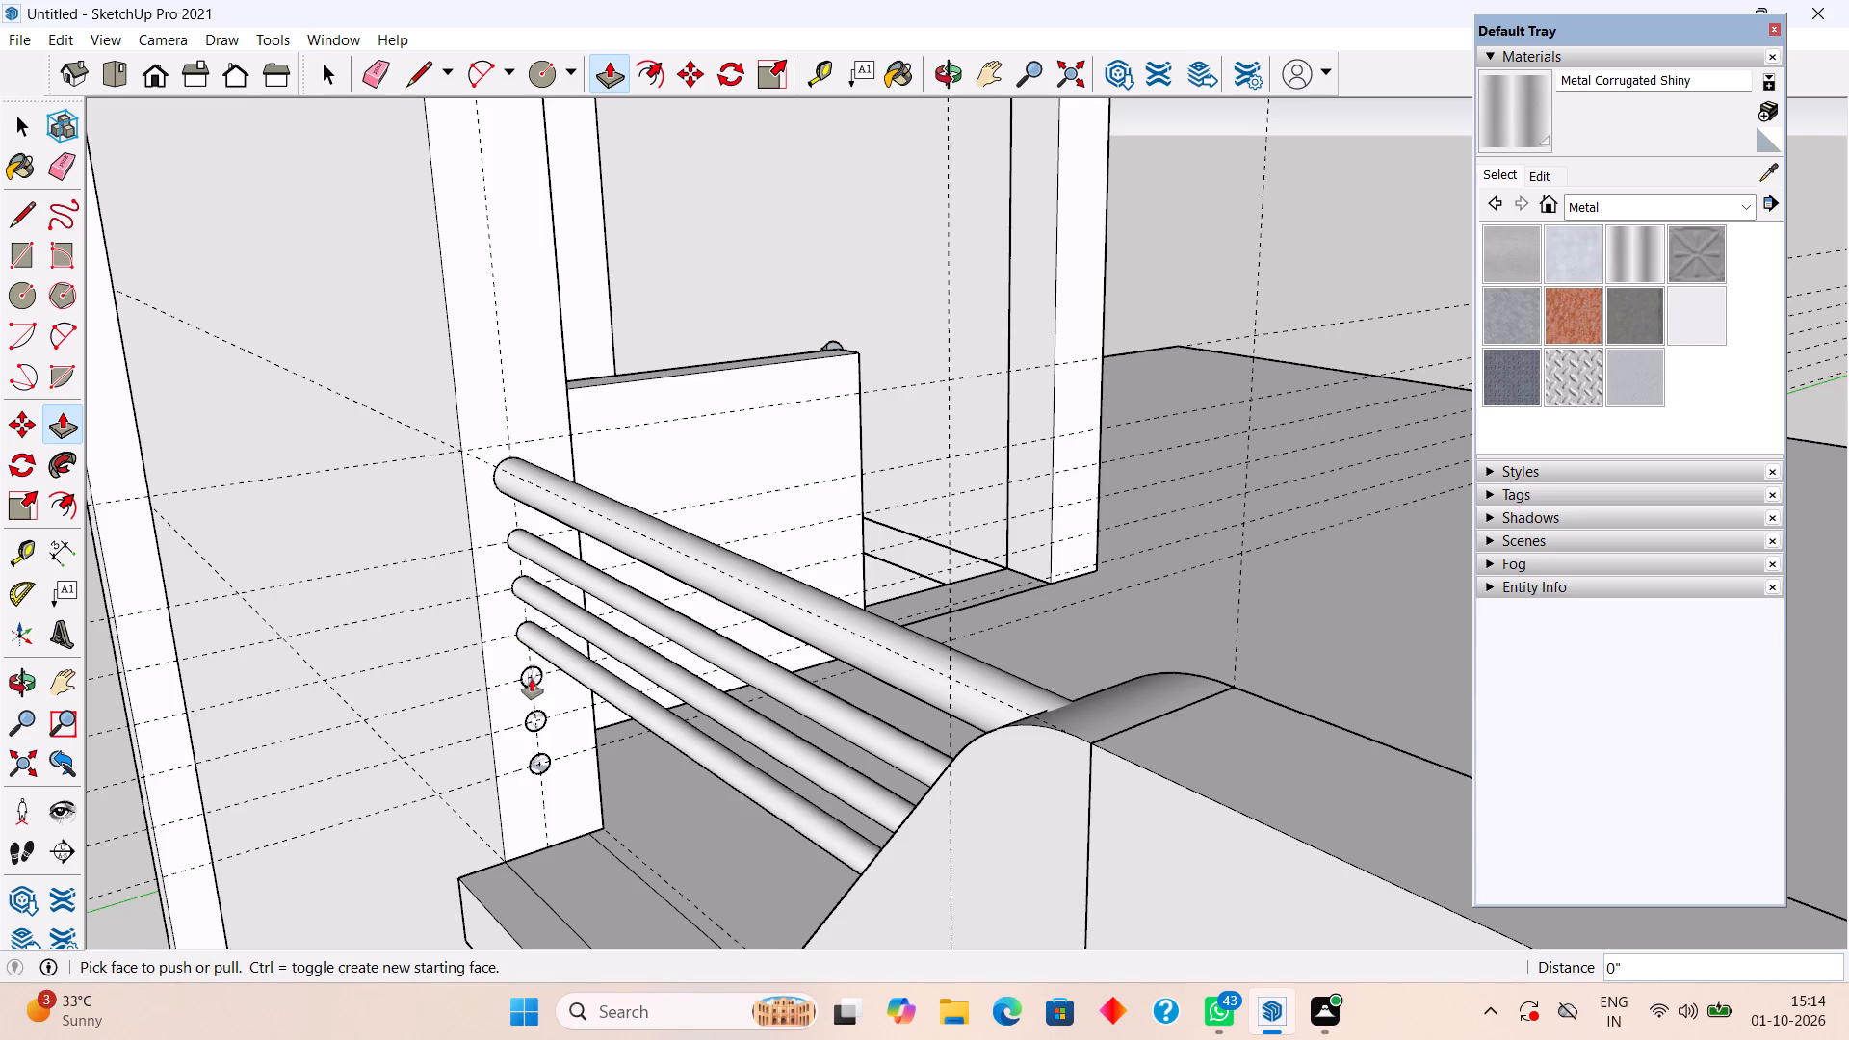
pyautogui.doubleClick(539, 664)
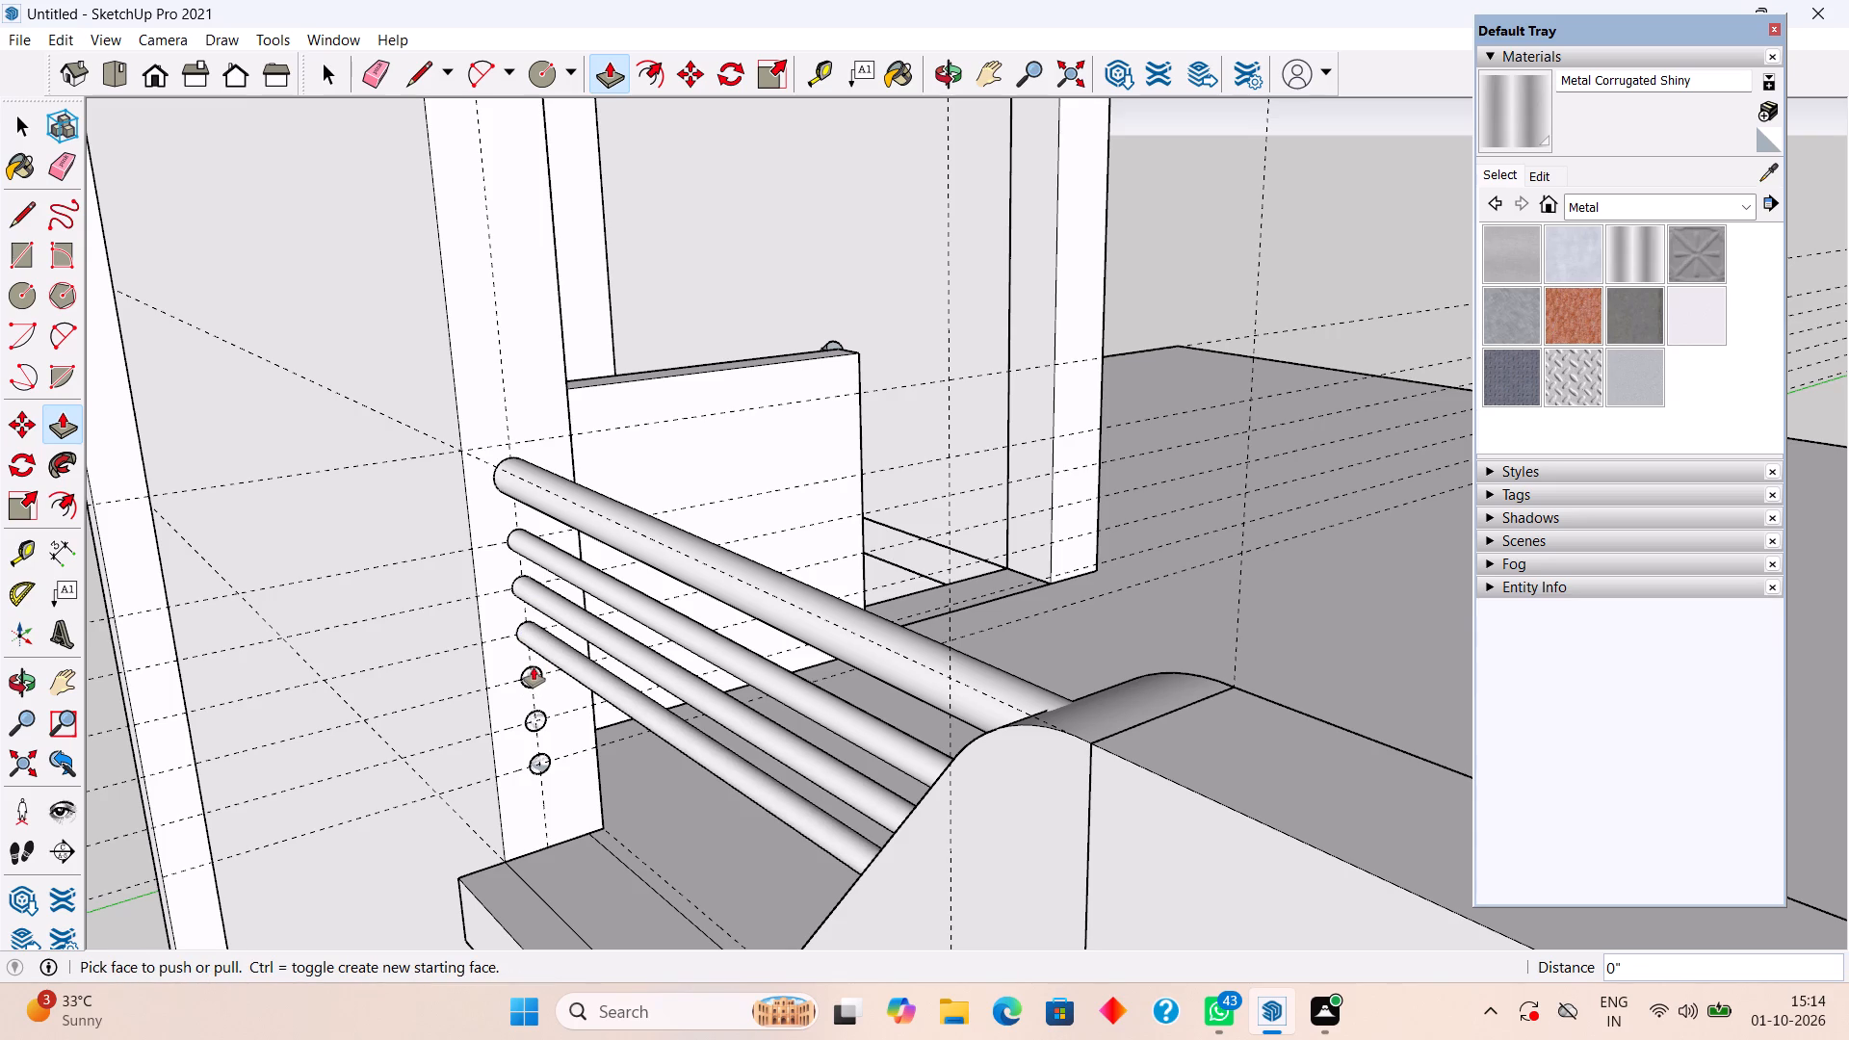
pyautogui.doubleClick(534, 667)
pyautogui.click(541, 713)
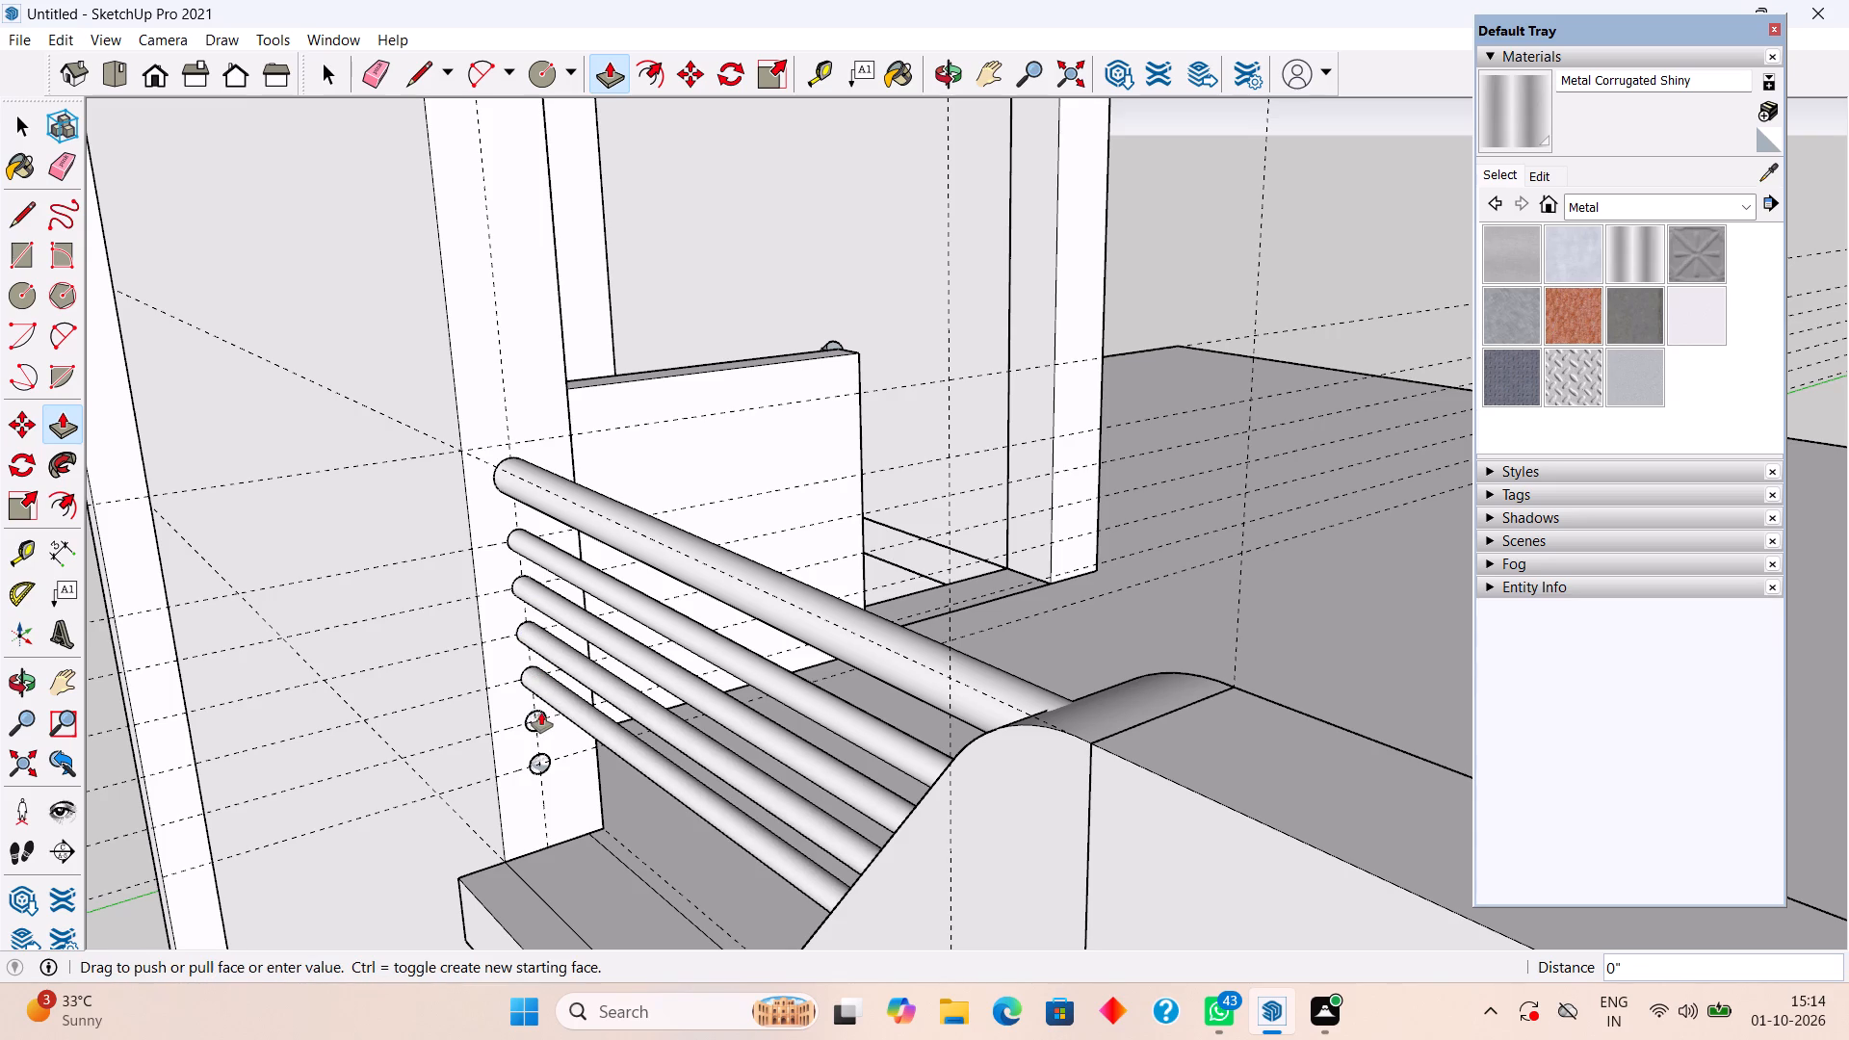
pyautogui.doubleClick(541, 713)
pyautogui.doubleClick(544, 761)
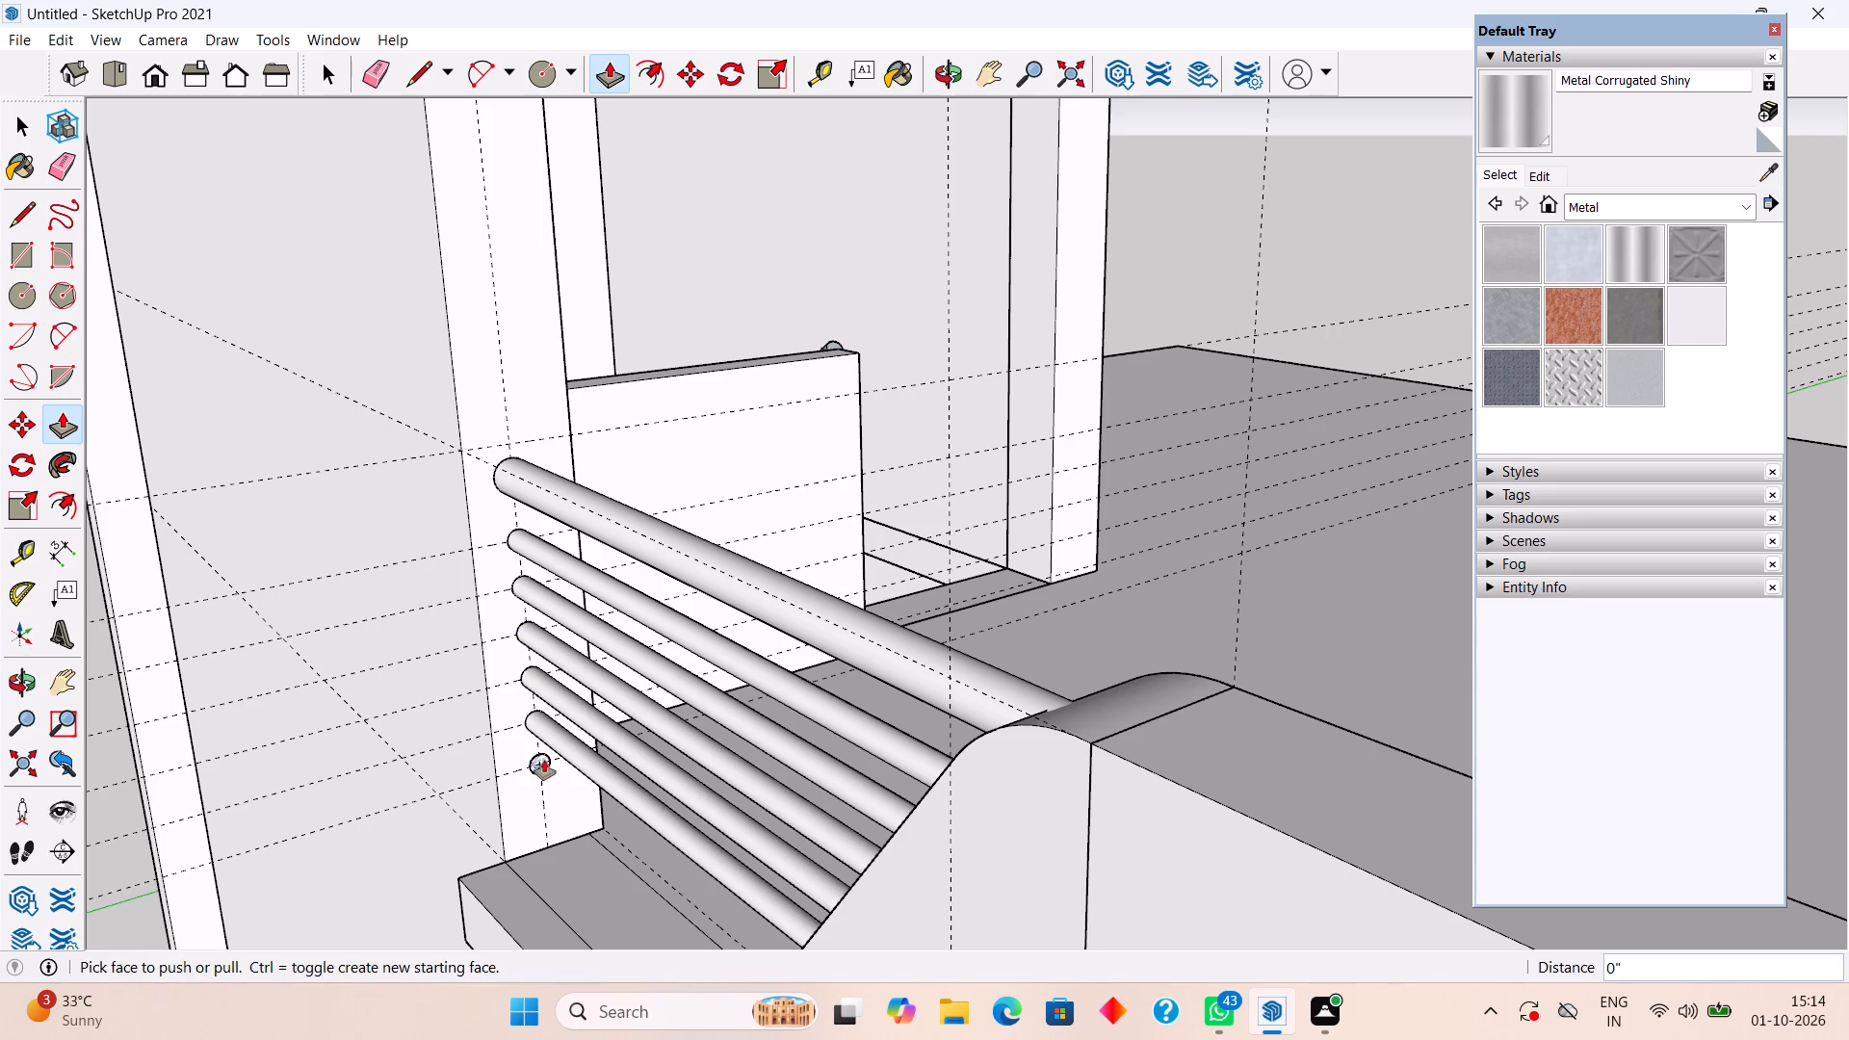
# Select the thick top rail and all six thinner rails beside the tower wall and combine them into one group.
pyautogui.scroll(-1, 552, 767)
pyautogui.moveTo(552, 767); pyautogui.dragTo(985, 672, button='middle')
pyautogui.scroll(-13, 985, 672)
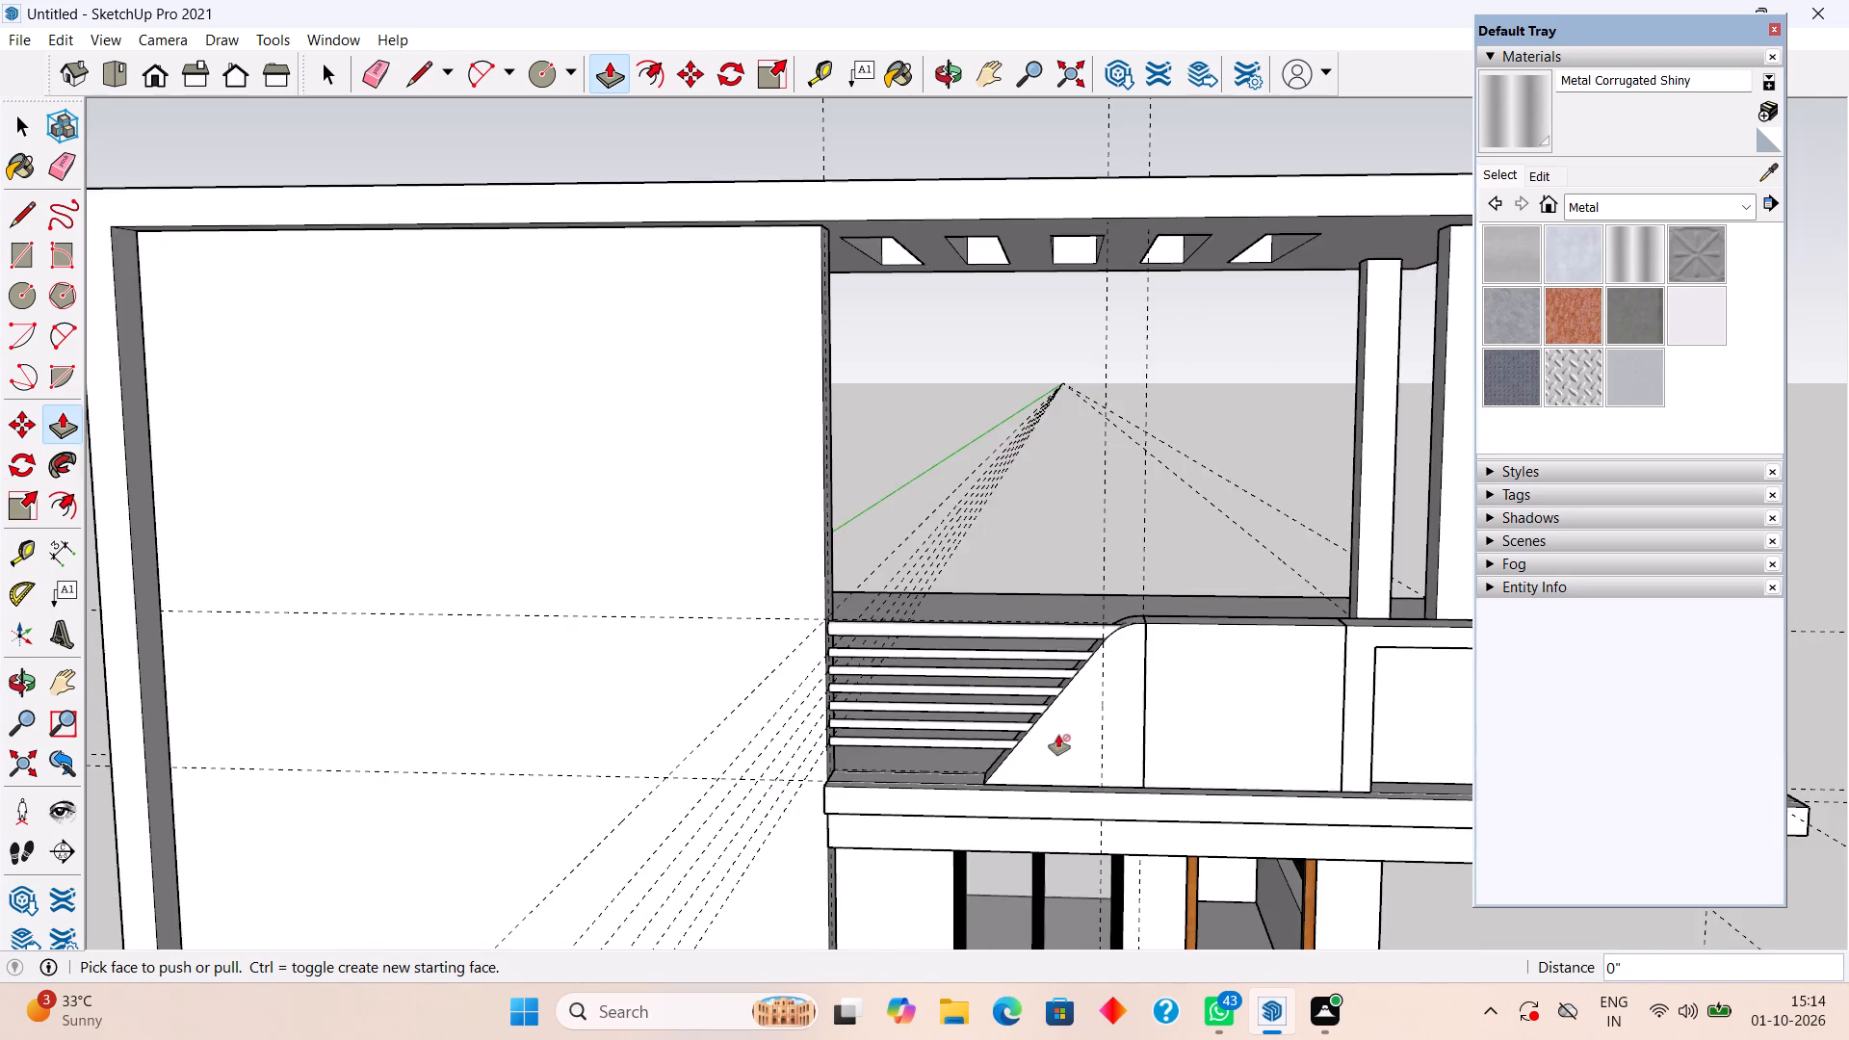
pyautogui.scroll(-3, 1061, 742)
pyautogui.press('space')
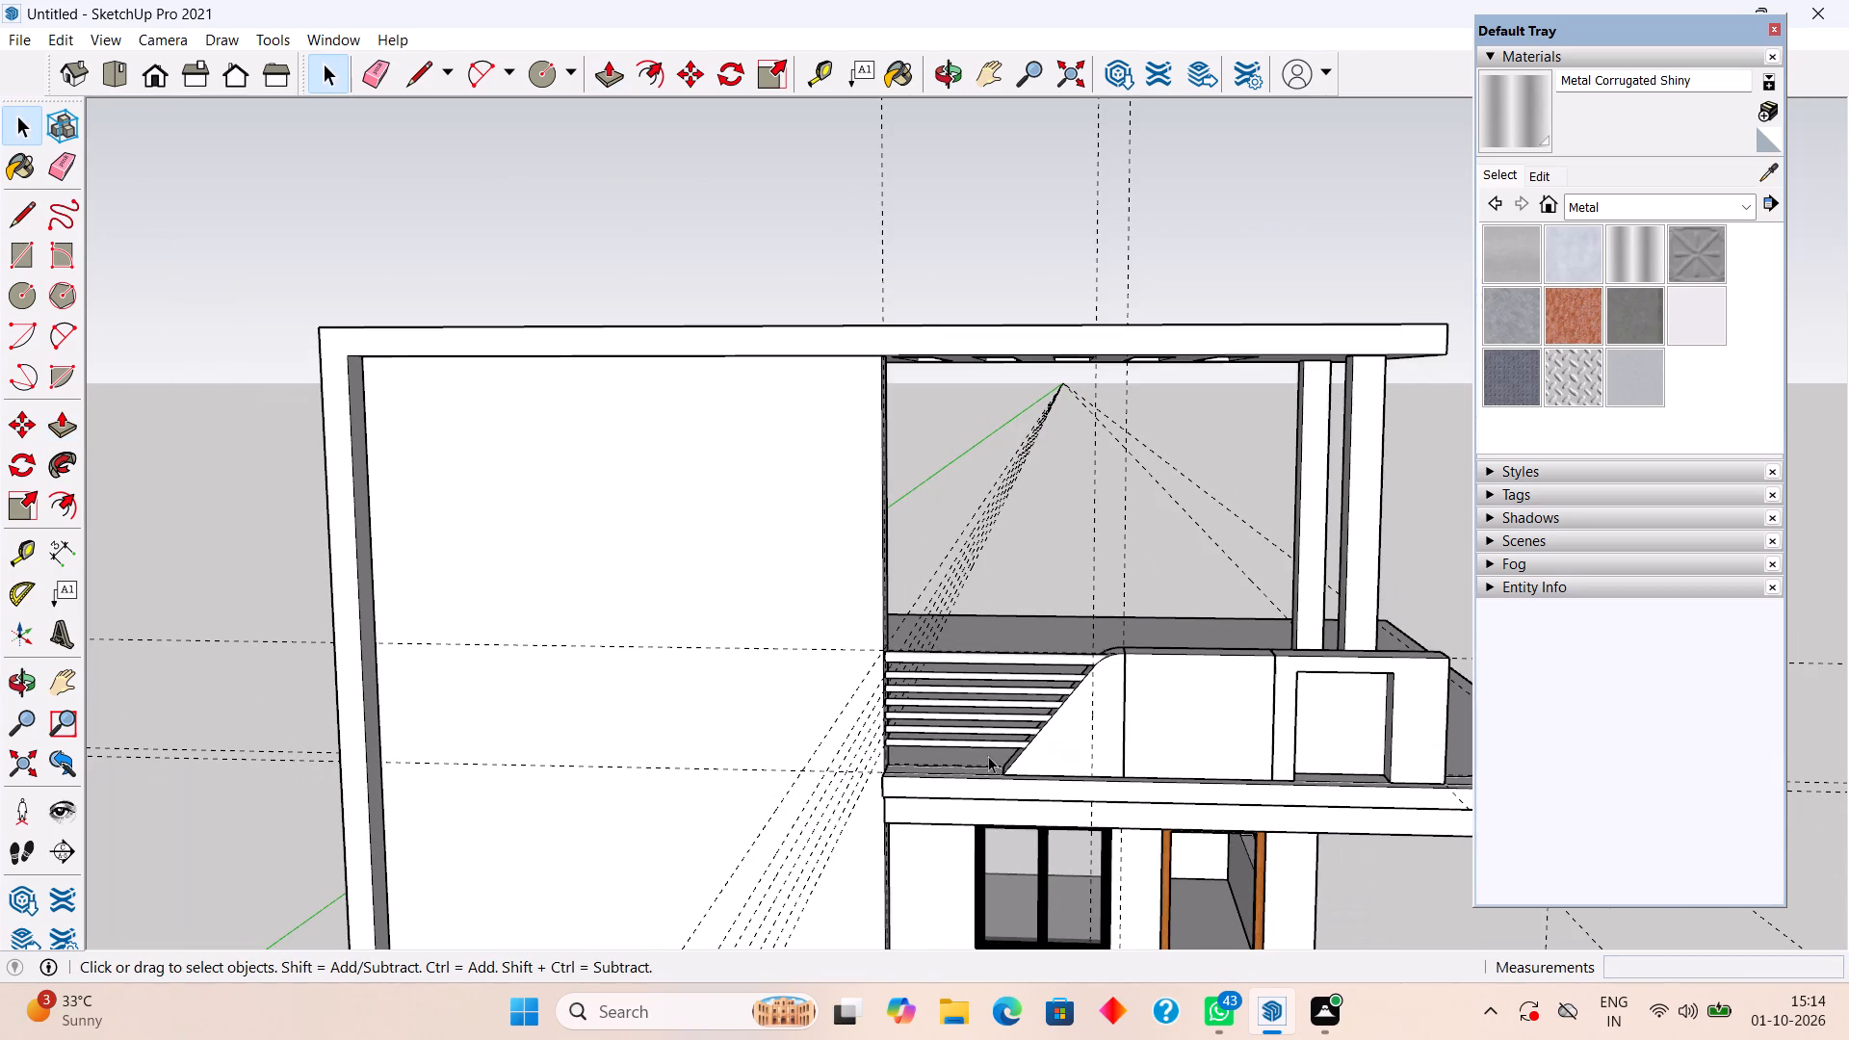
pyautogui.moveTo(951, 731); pyautogui.dragTo(933, 759, button='middle')
pyautogui.scroll(-8, 933, 759)
pyautogui.scroll(-3, 1097, 830)
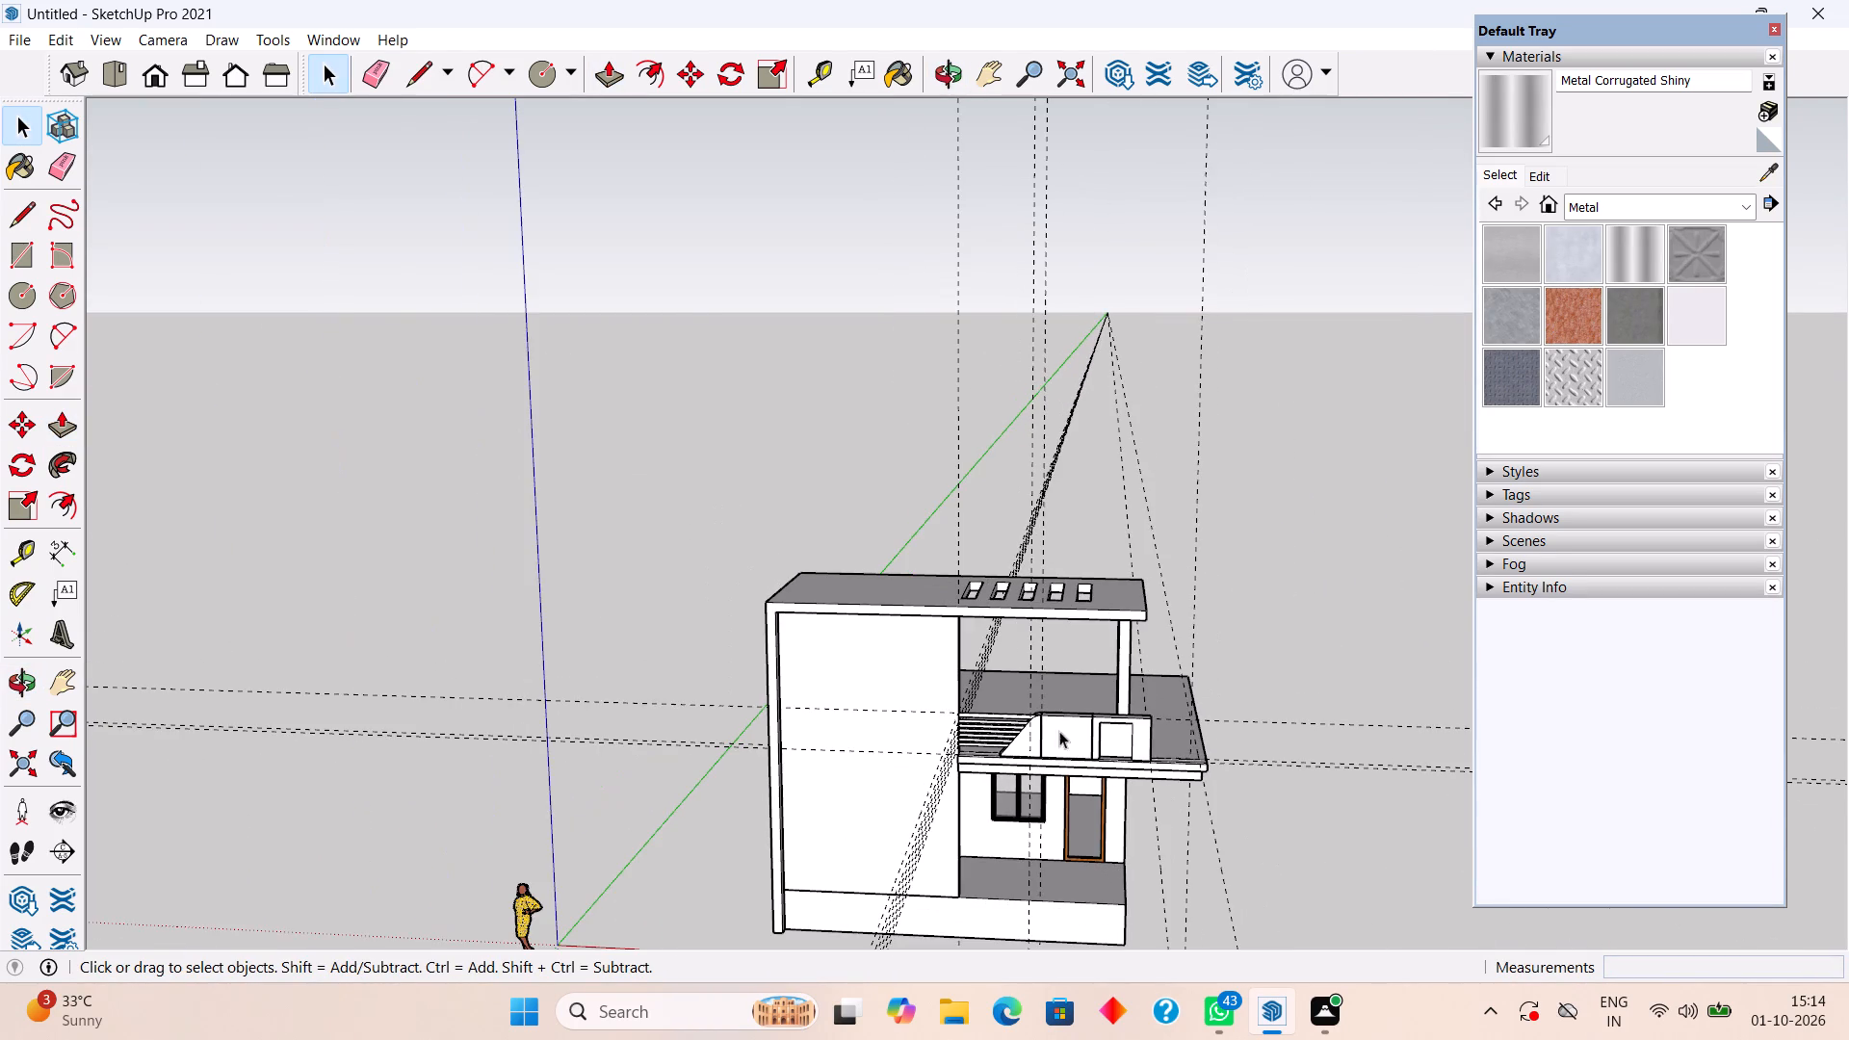
pyautogui.scroll(14, 1069, 851)
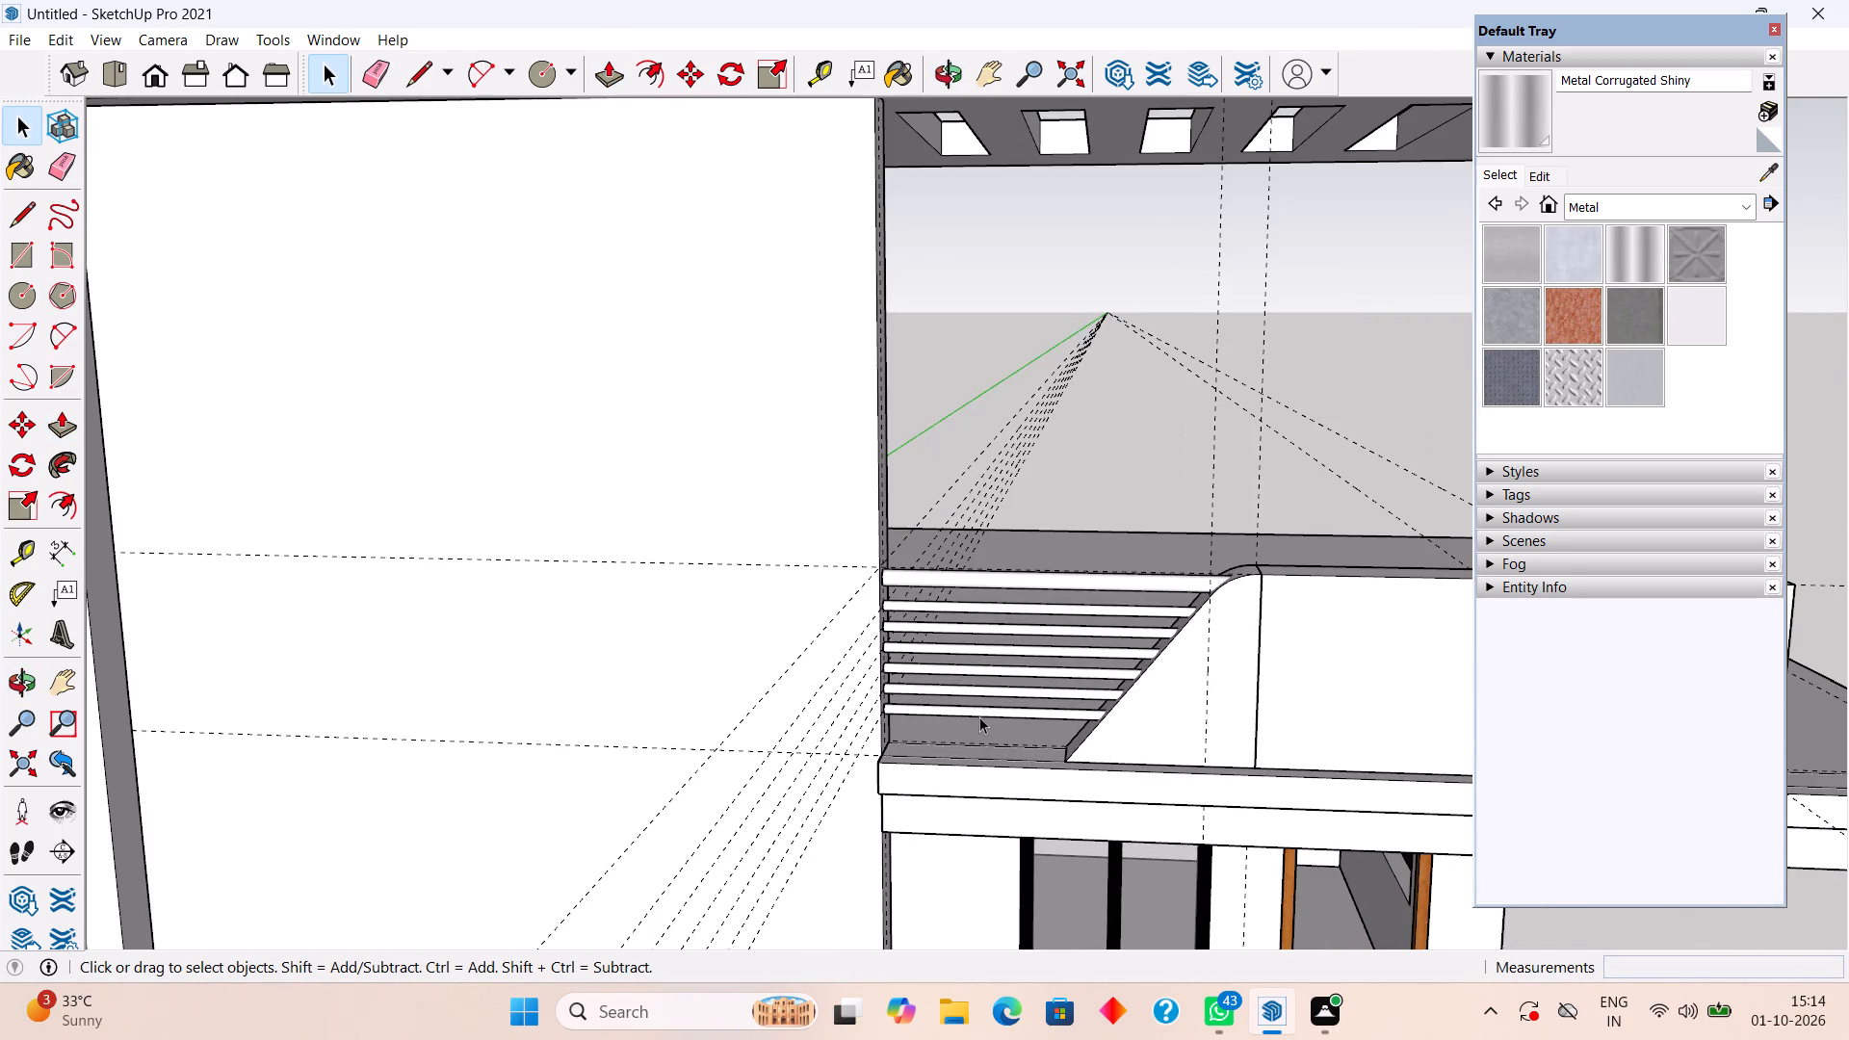
pyautogui.click(978, 710)
pyautogui.tripleClick(978, 710)
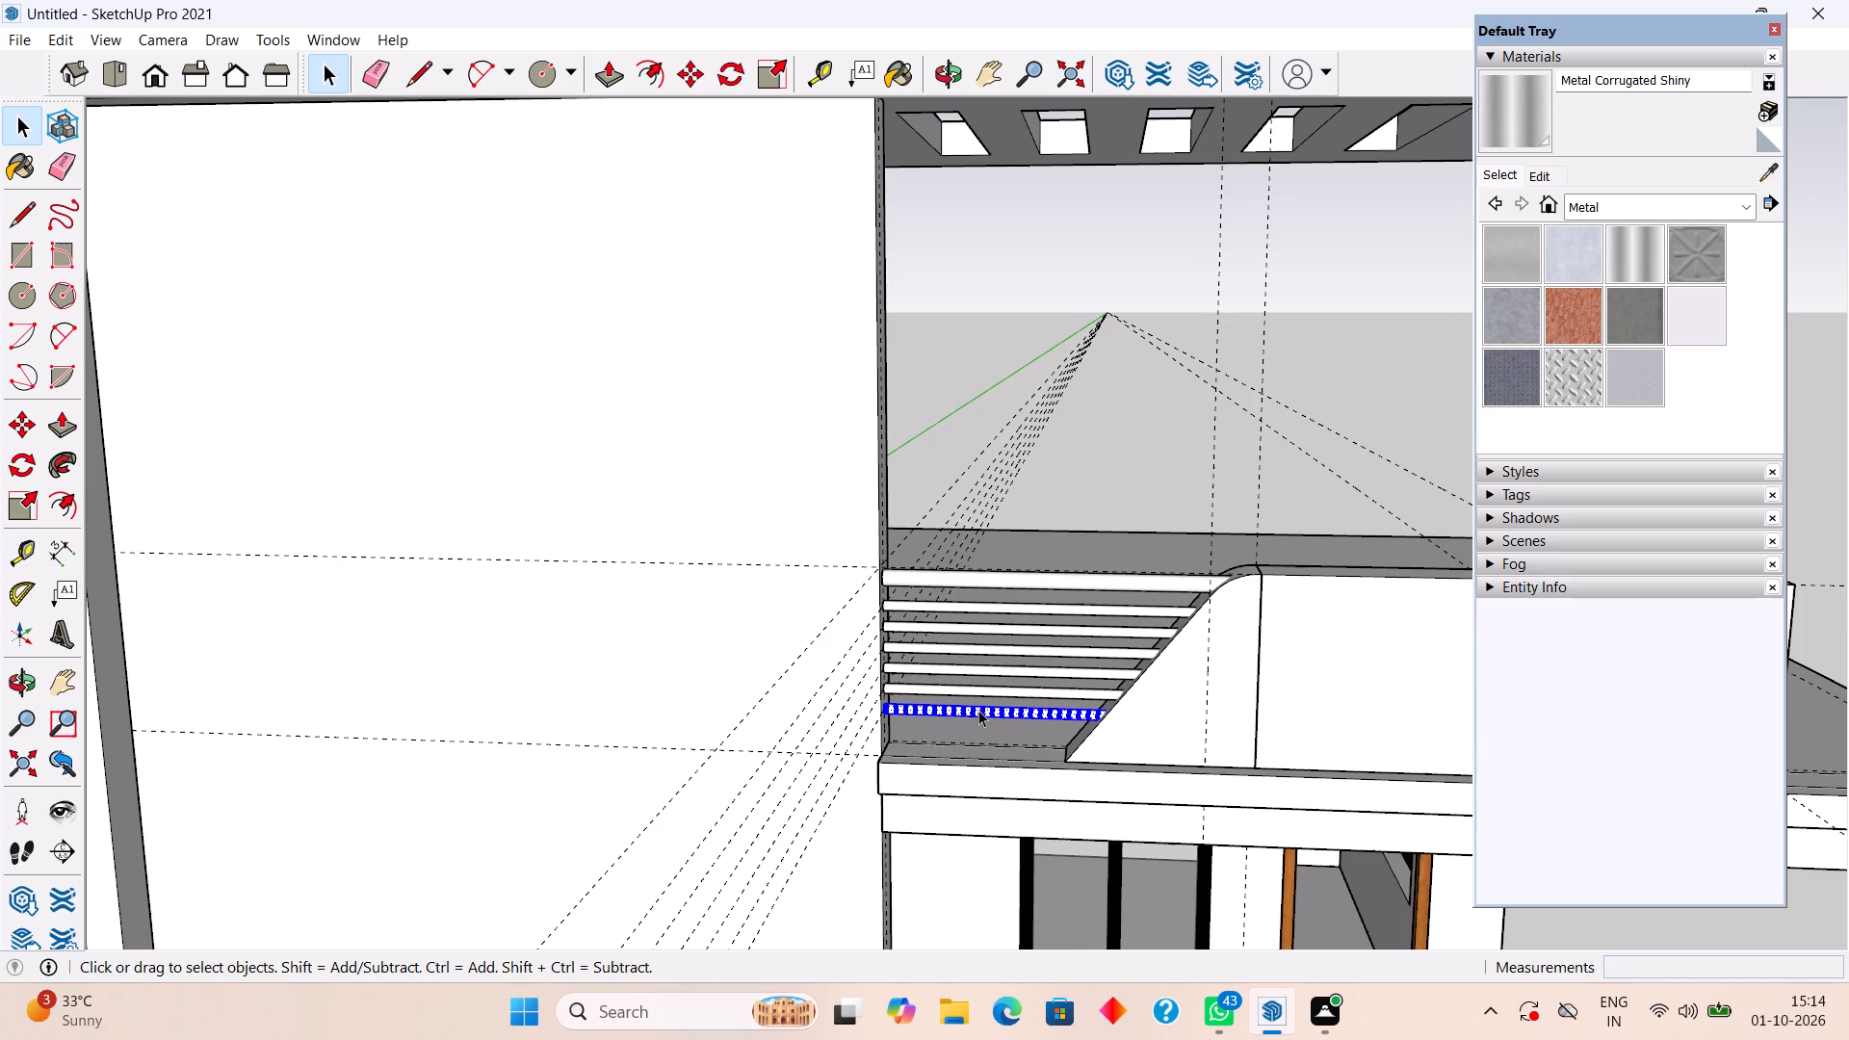
pyautogui.keyDown('shift'); pyautogui.doubleClick(981, 691); pyautogui.keyUp('shift')
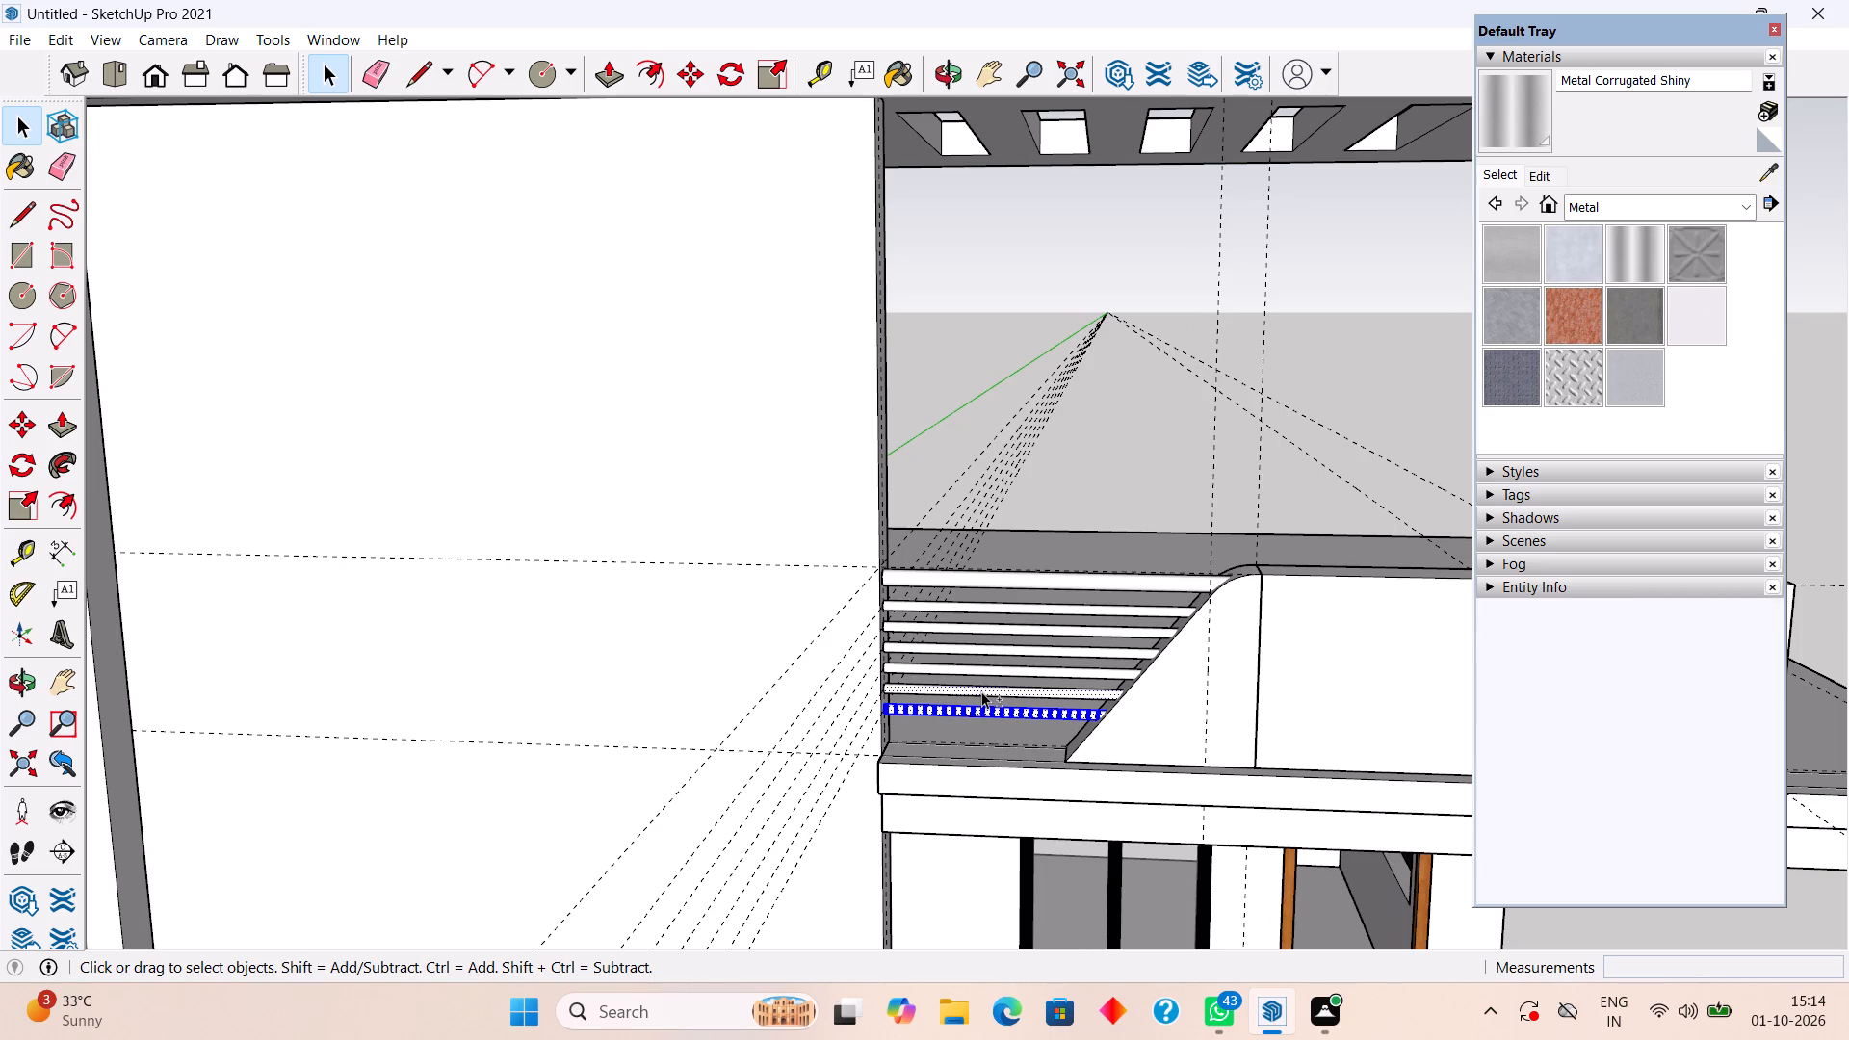
pyautogui.keyDown('shift'); pyautogui.click(981, 691); pyautogui.keyUp('shift')
pyautogui.keyDown('shift'); pyautogui.tripleClick(985, 672); pyautogui.keyUp('shift')
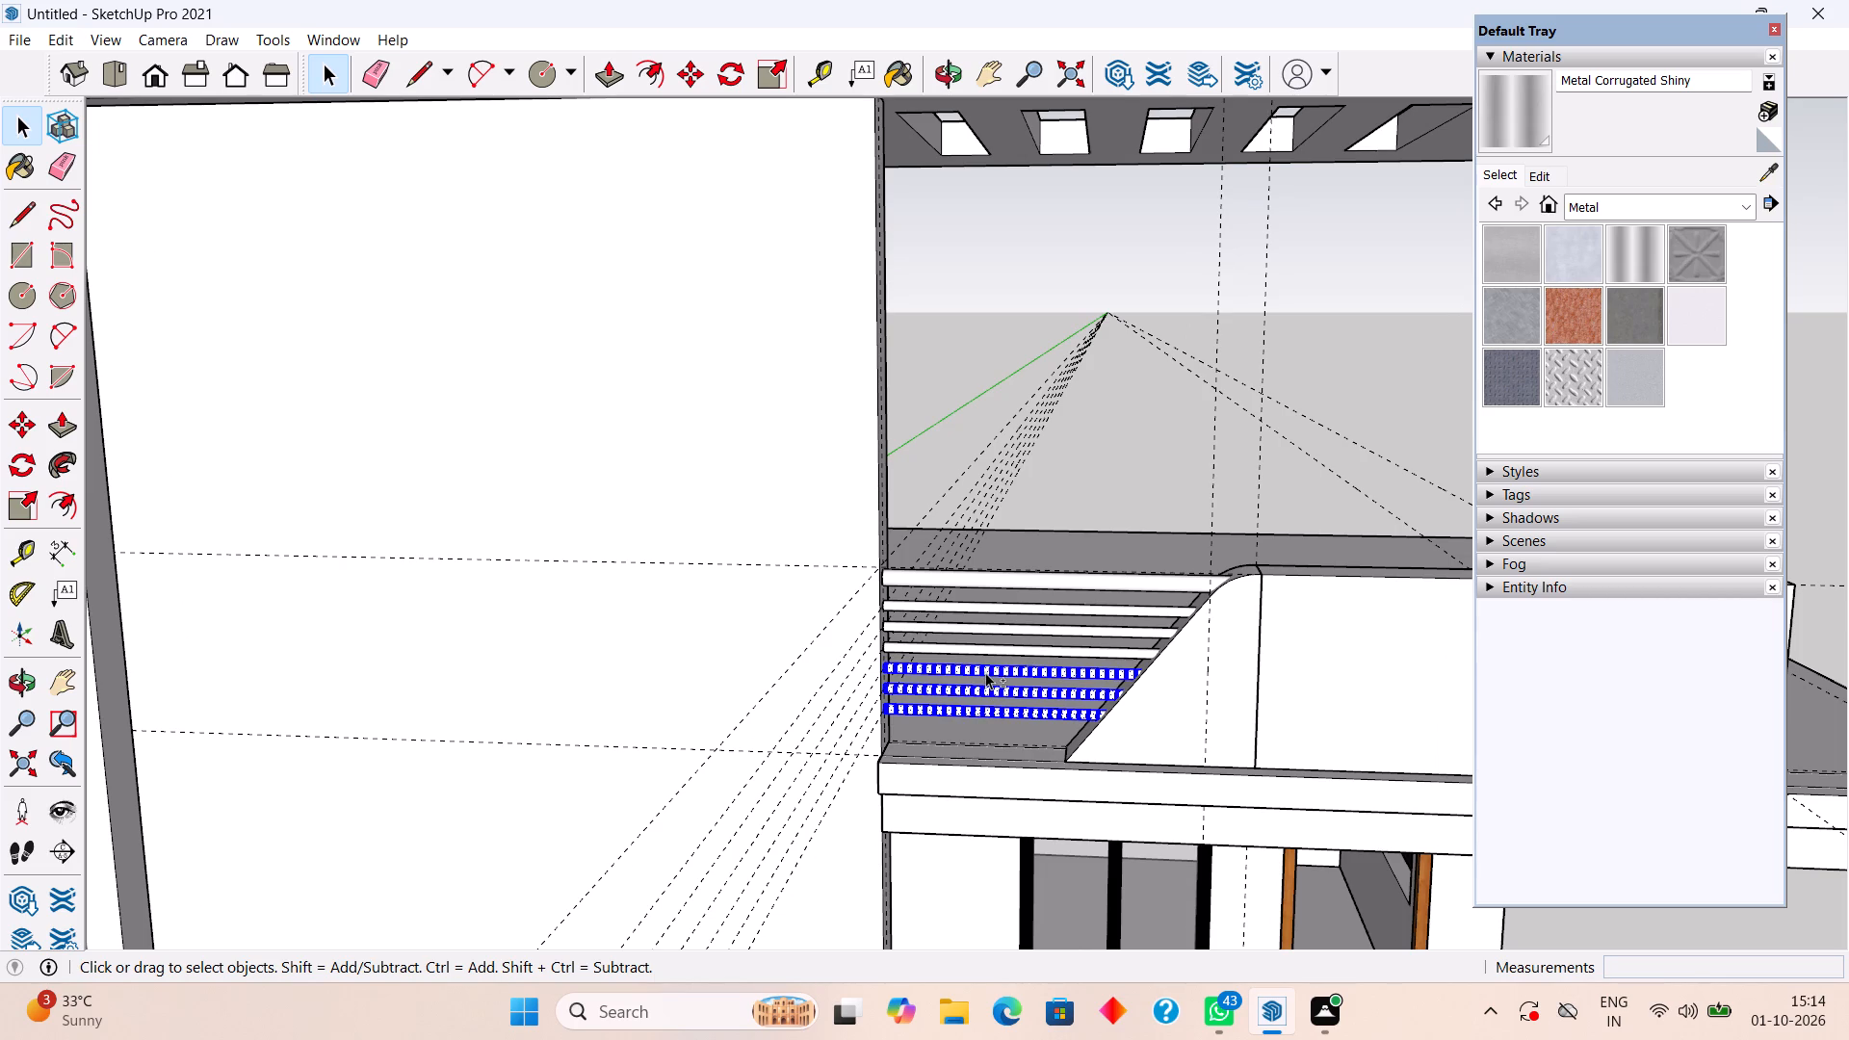
pyautogui.keyDown('shift'); pyautogui.tripleClick(989, 651); pyautogui.keyUp('shift')
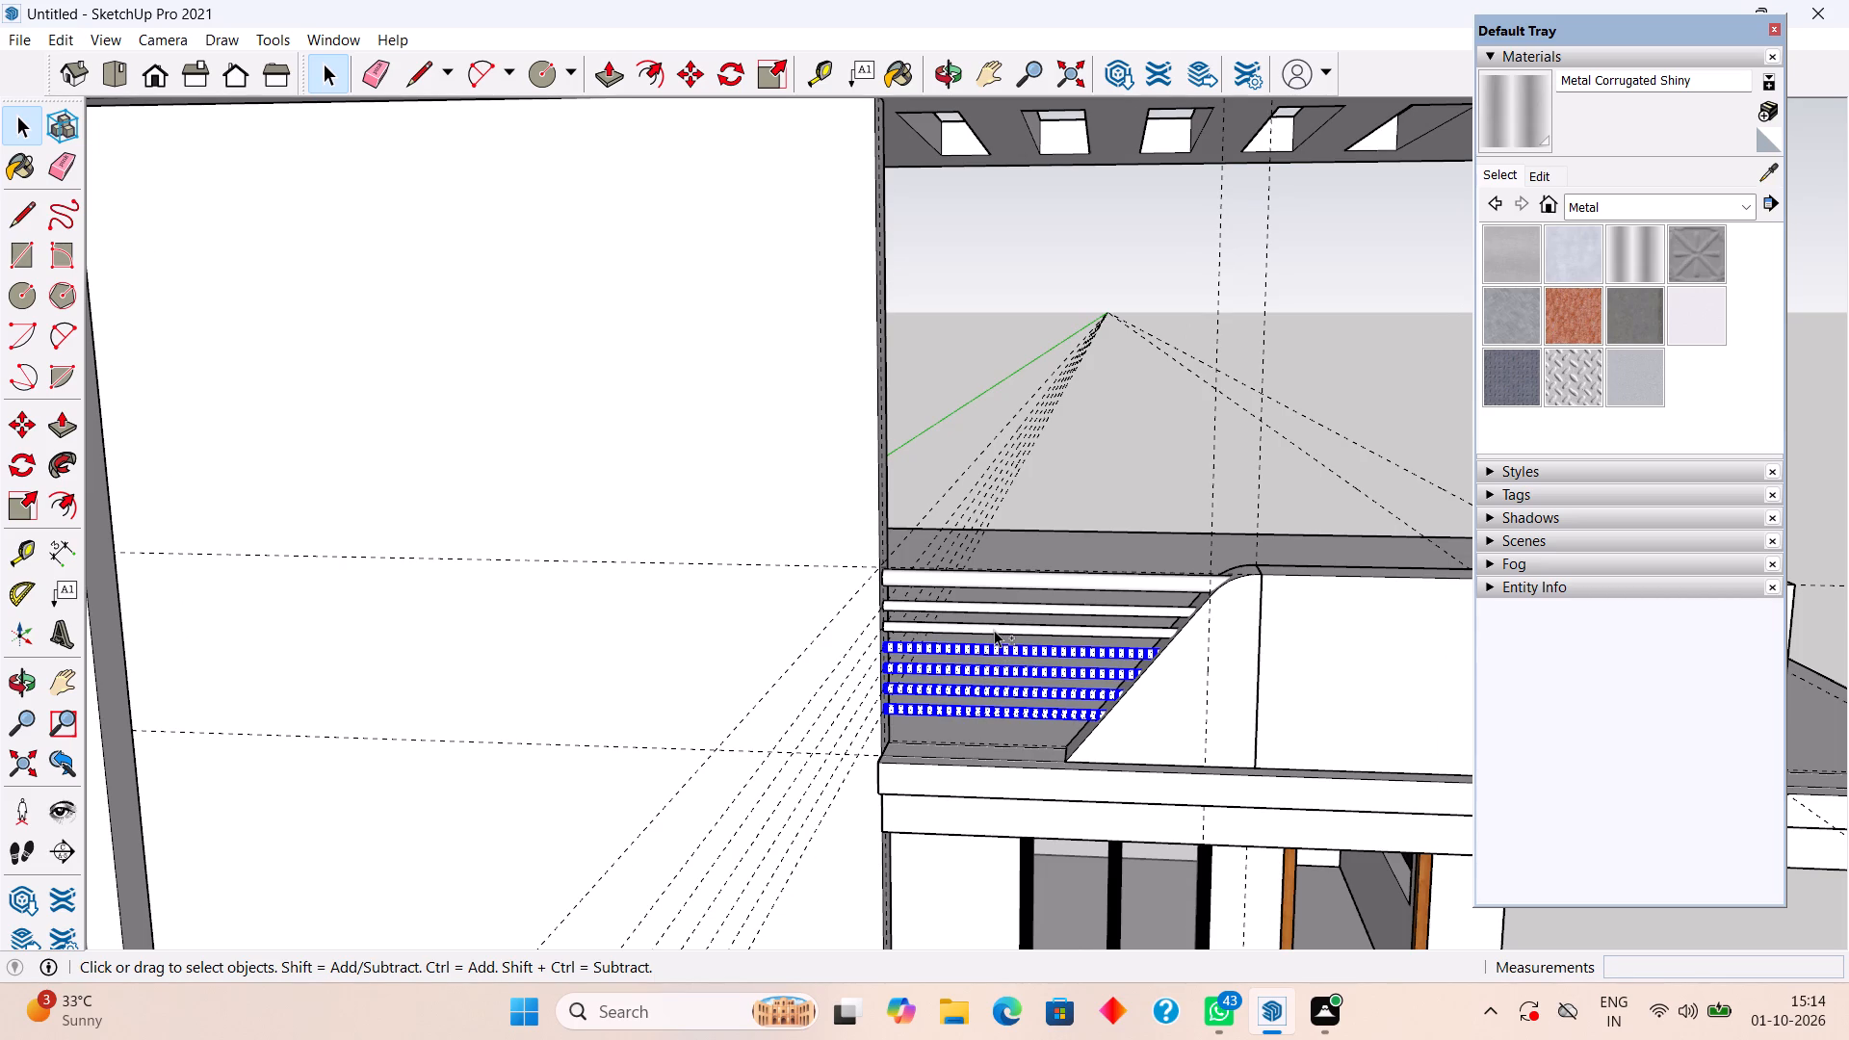
pyautogui.keyDown('shift'); pyautogui.tripleClick(994, 630); pyautogui.keyUp('shift')
pyautogui.keyDown('shift'); pyautogui.doubleClick(994, 609); pyautogui.keyUp('shift')
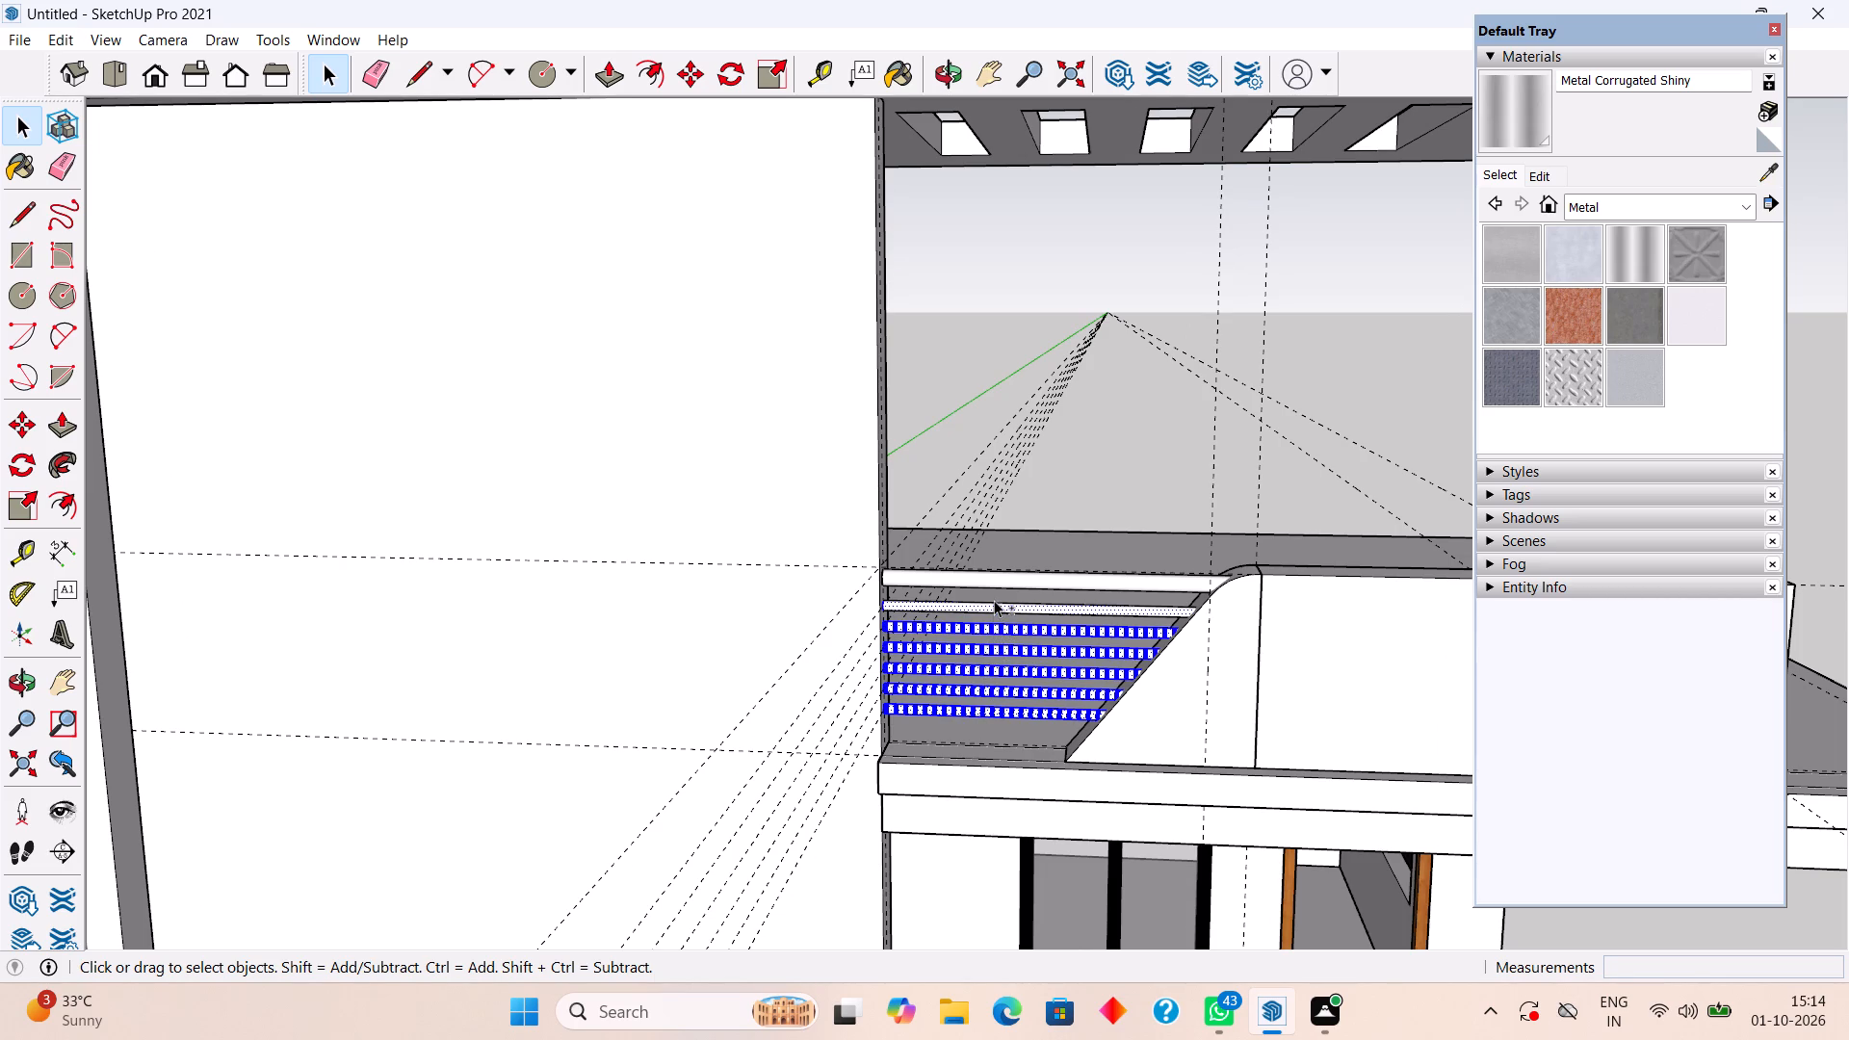
pyautogui.keyDown('shift'); pyautogui.tripleClick(994, 607); pyautogui.keyUp('shift')
pyautogui.keyDown('shift'); pyautogui.click(994, 607); pyautogui.keyUp('shift')
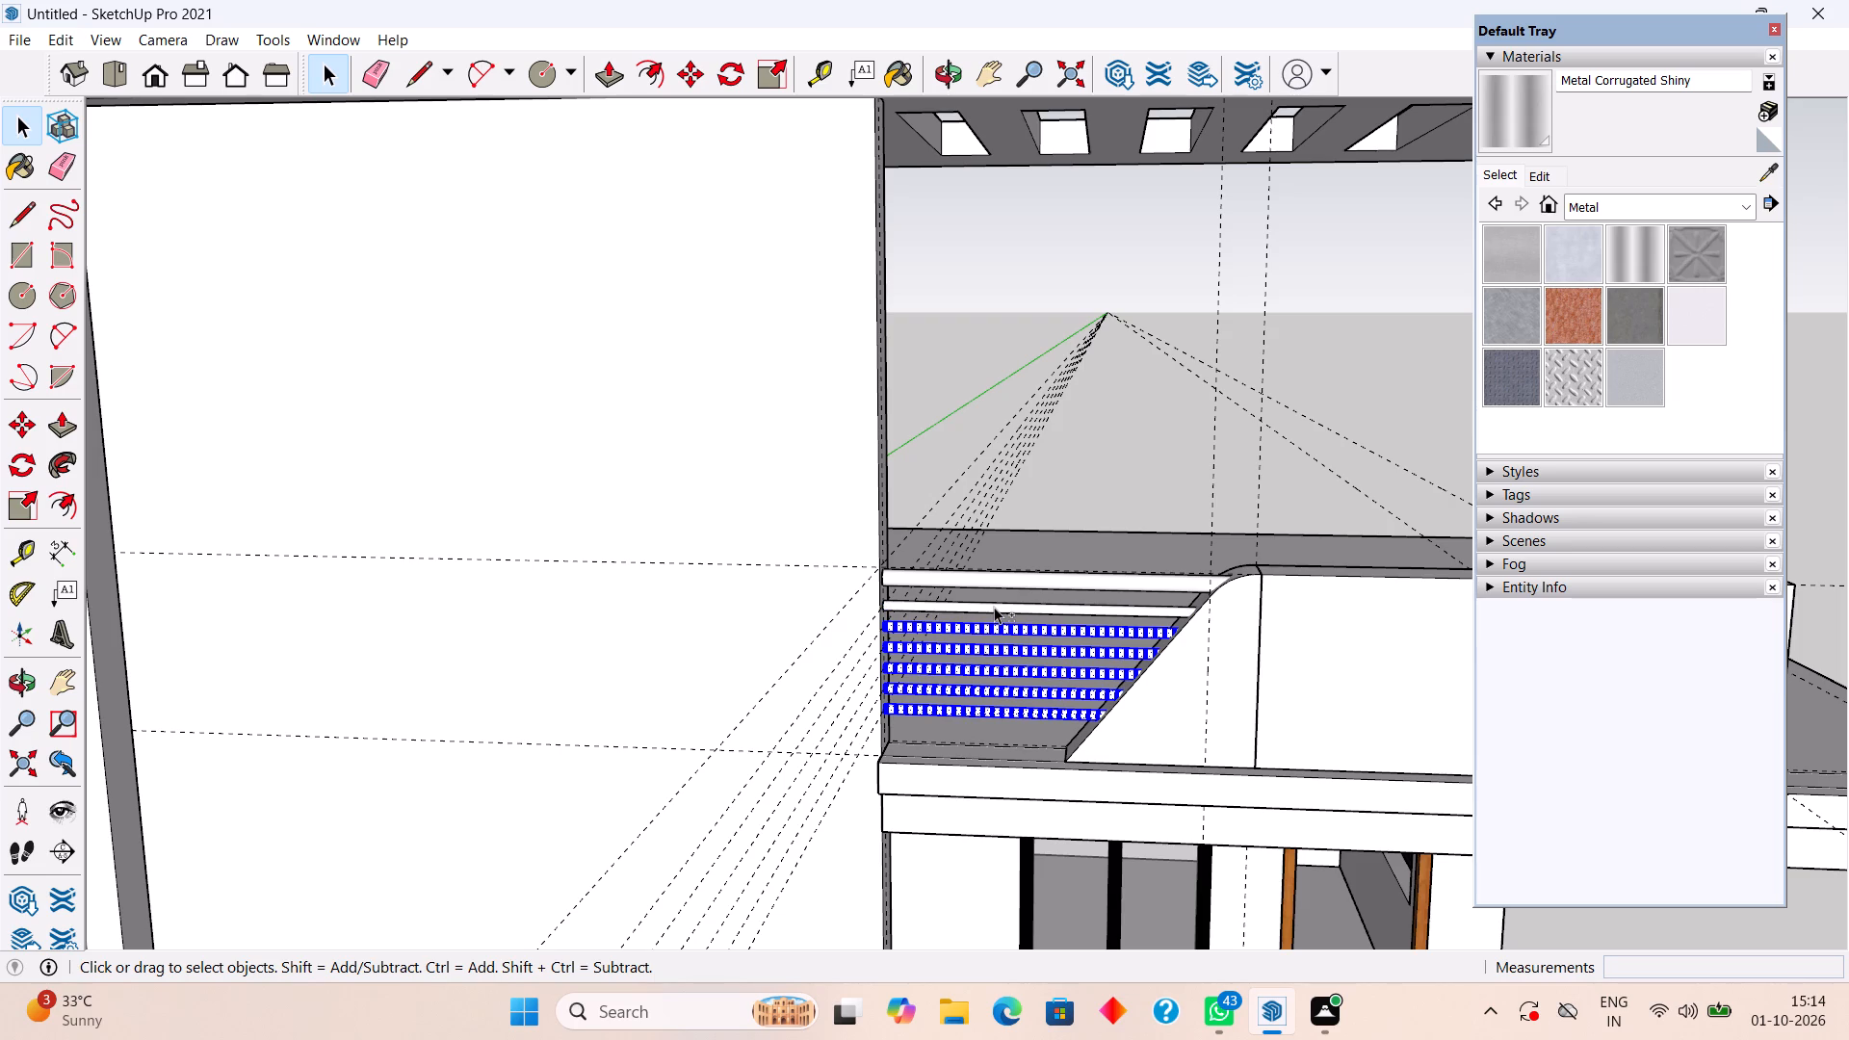
pyautogui.keyDown('shift'); pyautogui.doubleClick(996, 607); pyautogui.keyUp('shift')
pyautogui.keyDown('shift'); pyautogui.click(996, 607); pyautogui.keyUp('shift')
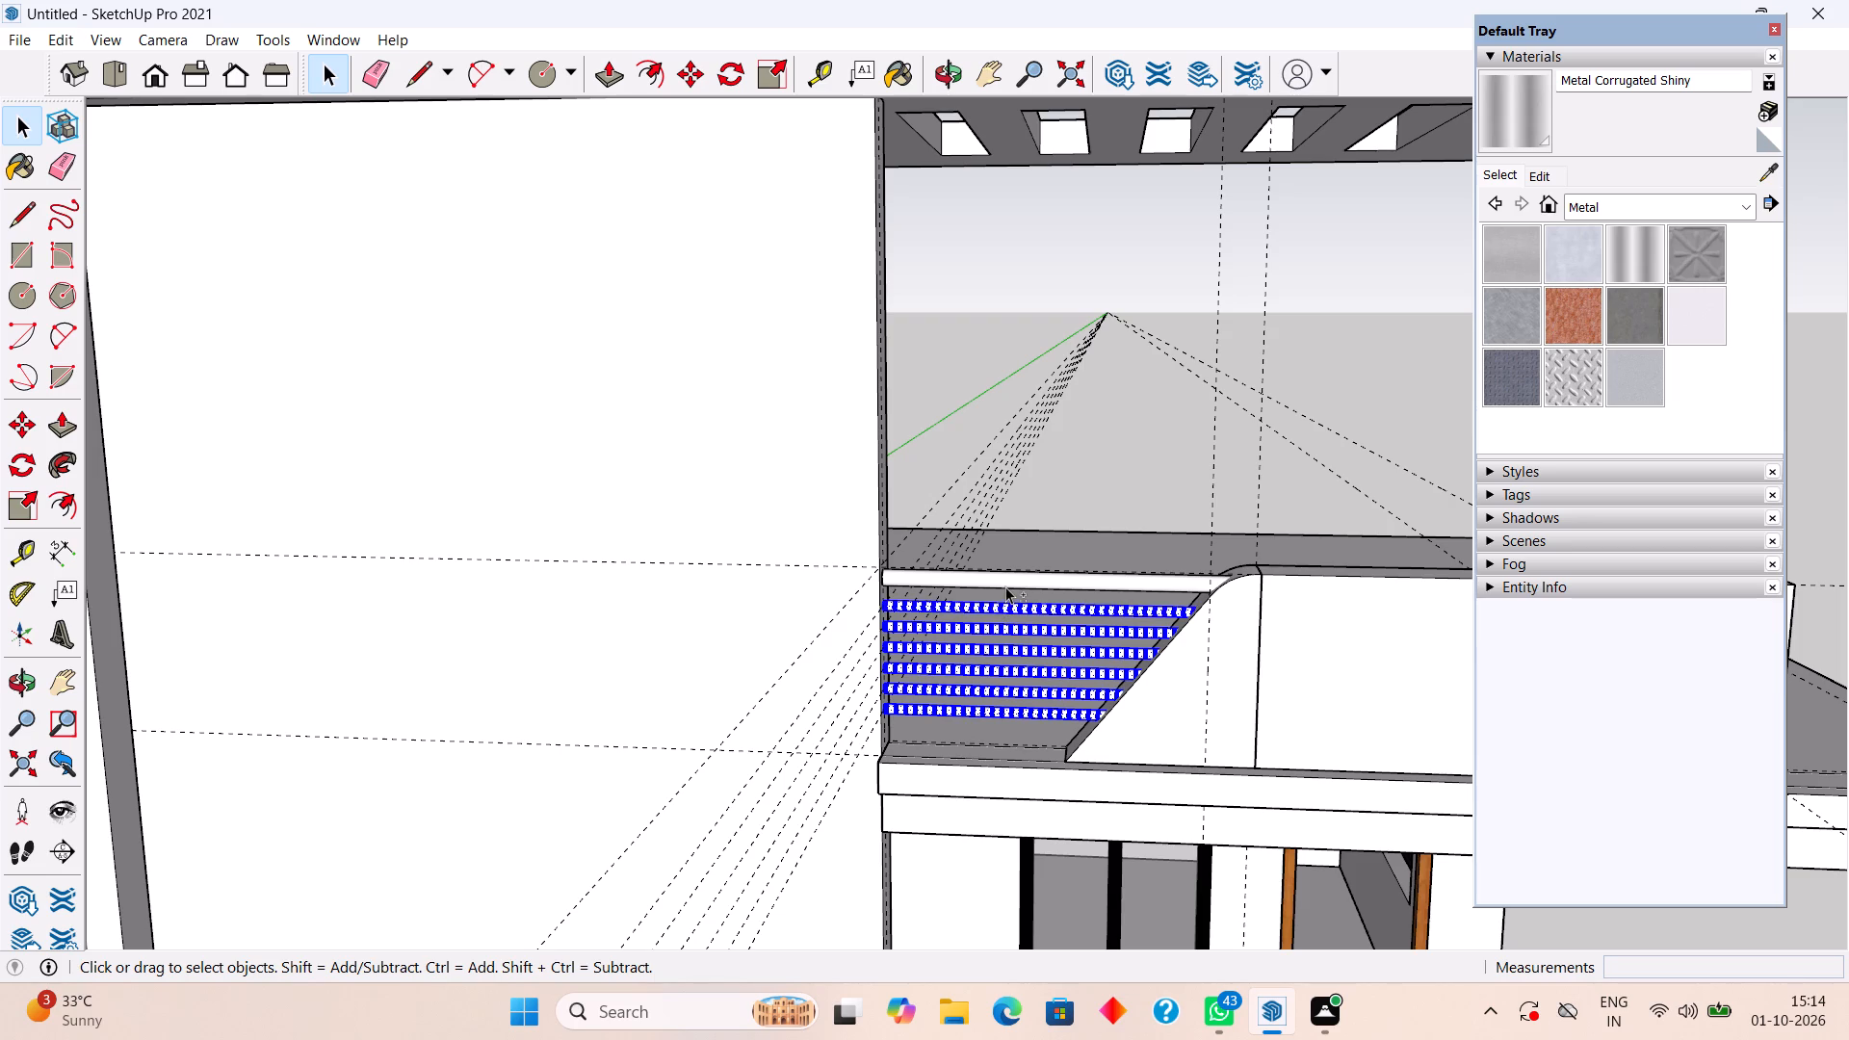
pyautogui.keyDown('shift'); pyautogui.tripleClick(1001, 580); pyautogui.keyUp('shift')
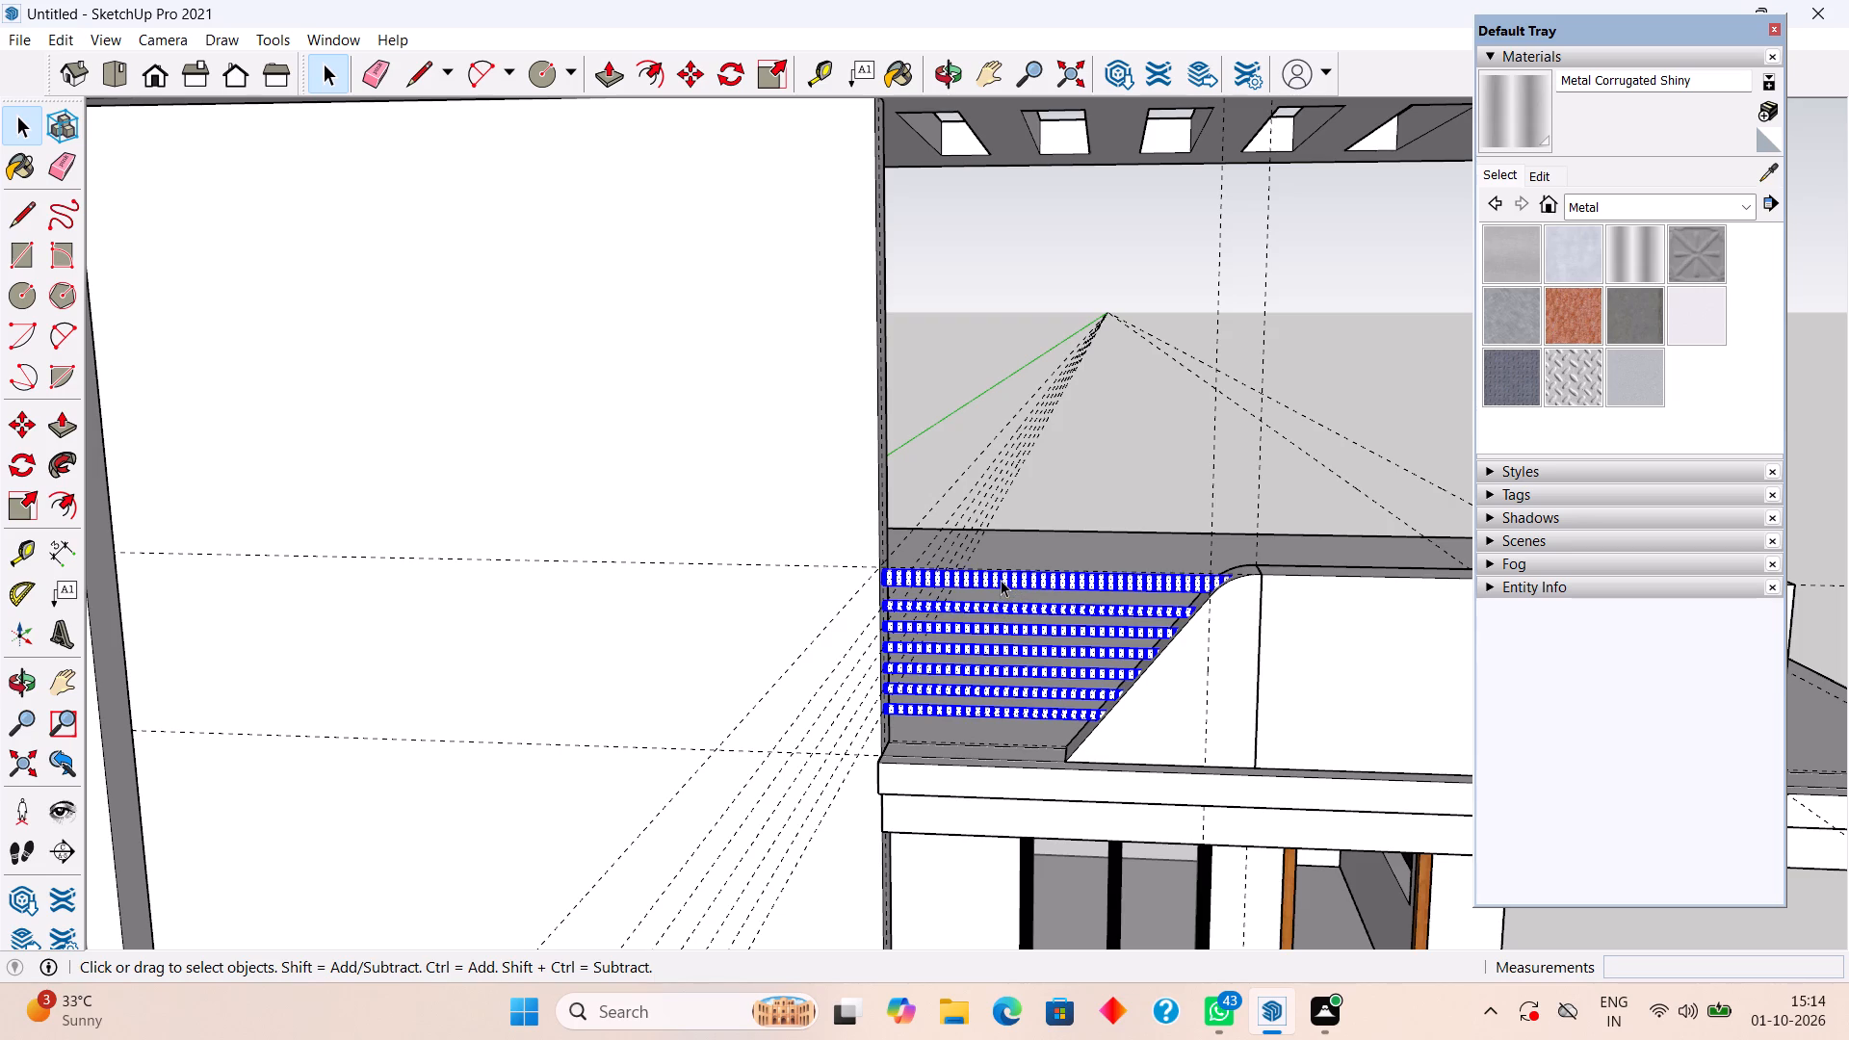
pyautogui.rightClick(998, 579)
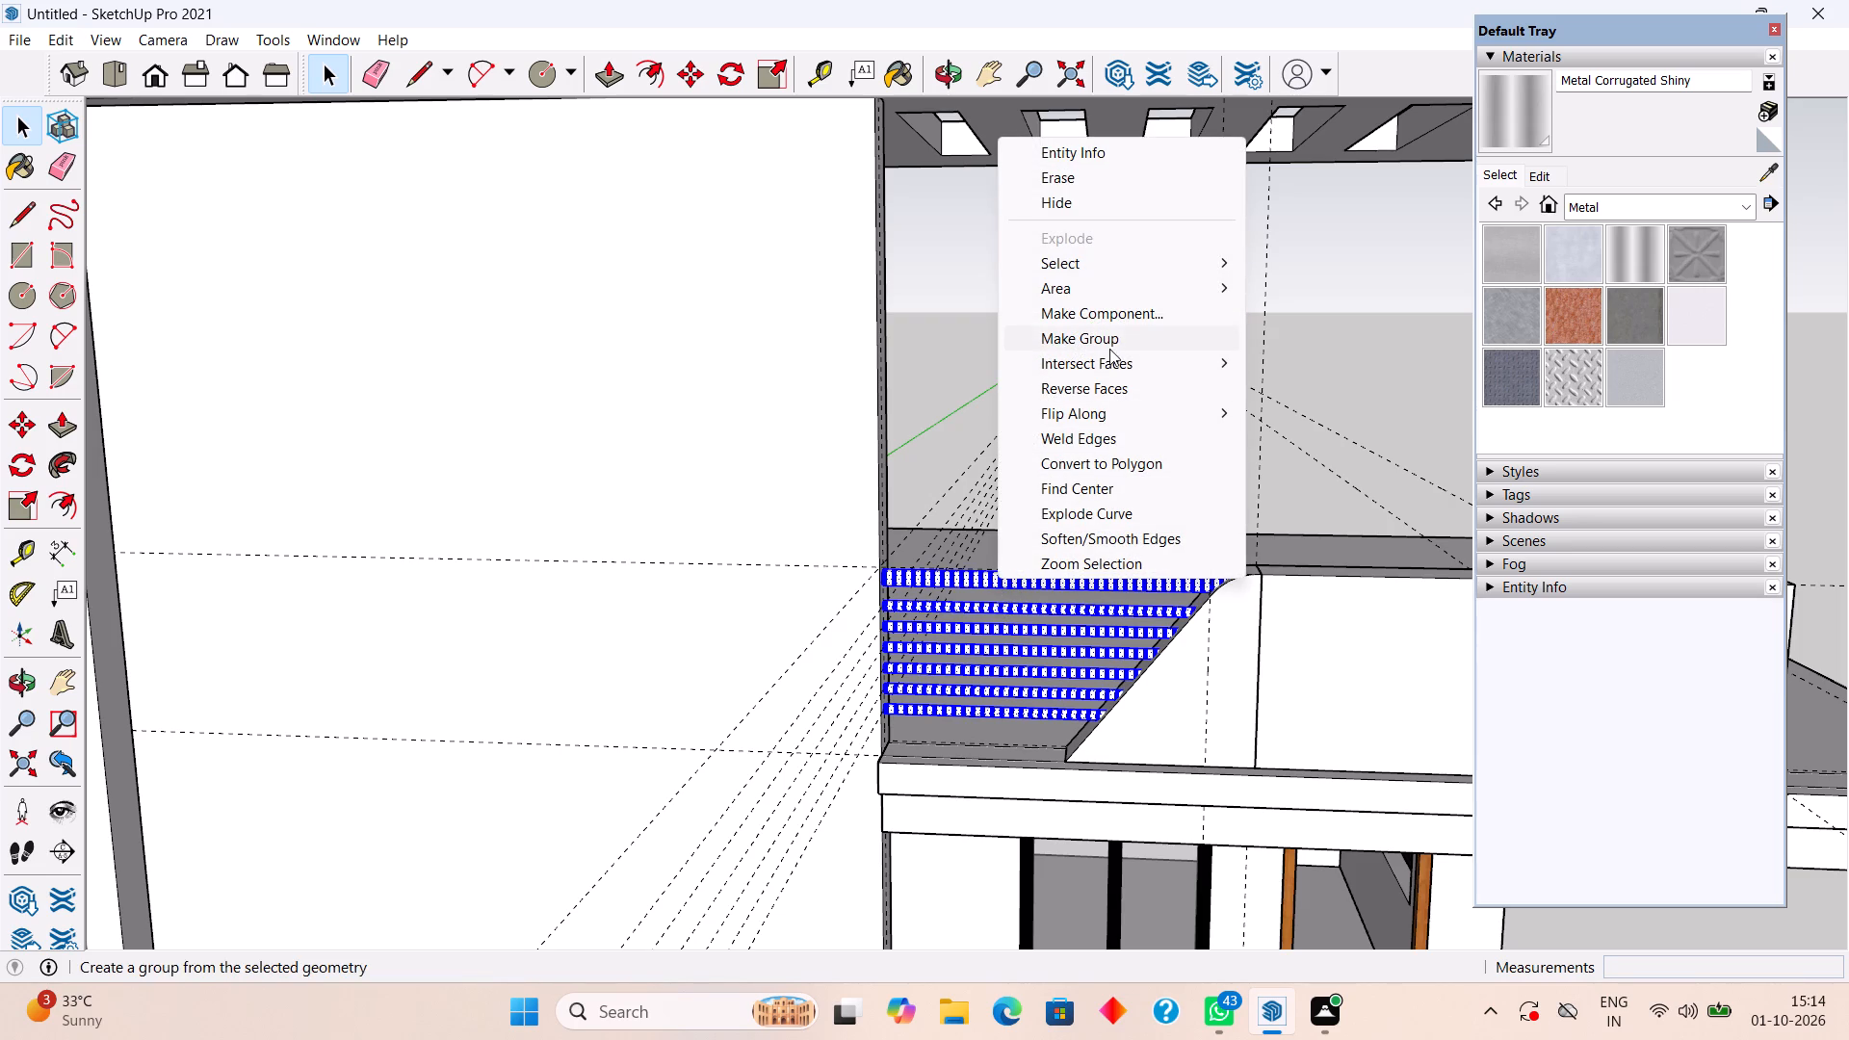
pyautogui.click(1109, 340)
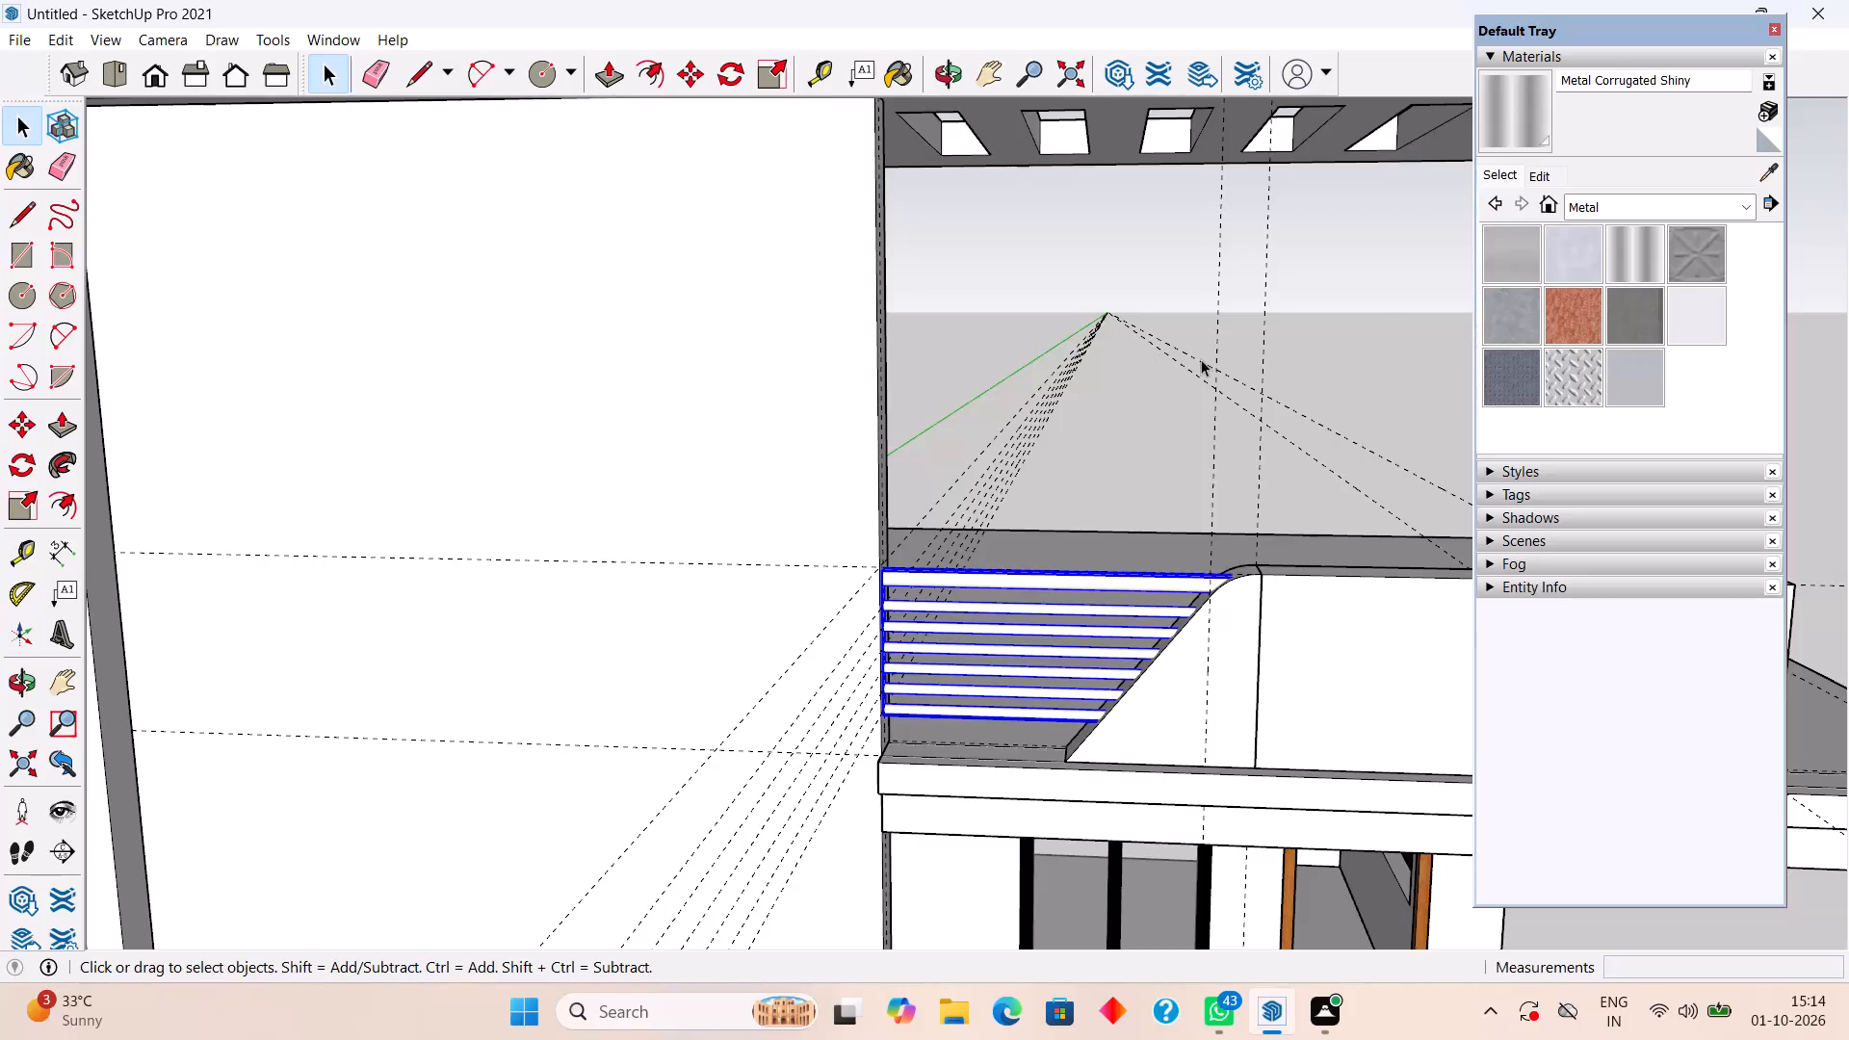
pyautogui.click(1374, 300)
# Place a guide across the ledge below the rails, 4" from the tower wall.
pyautogui.moveTo(971, 669); pyautogui.dragTo(973, 557, button='middle')
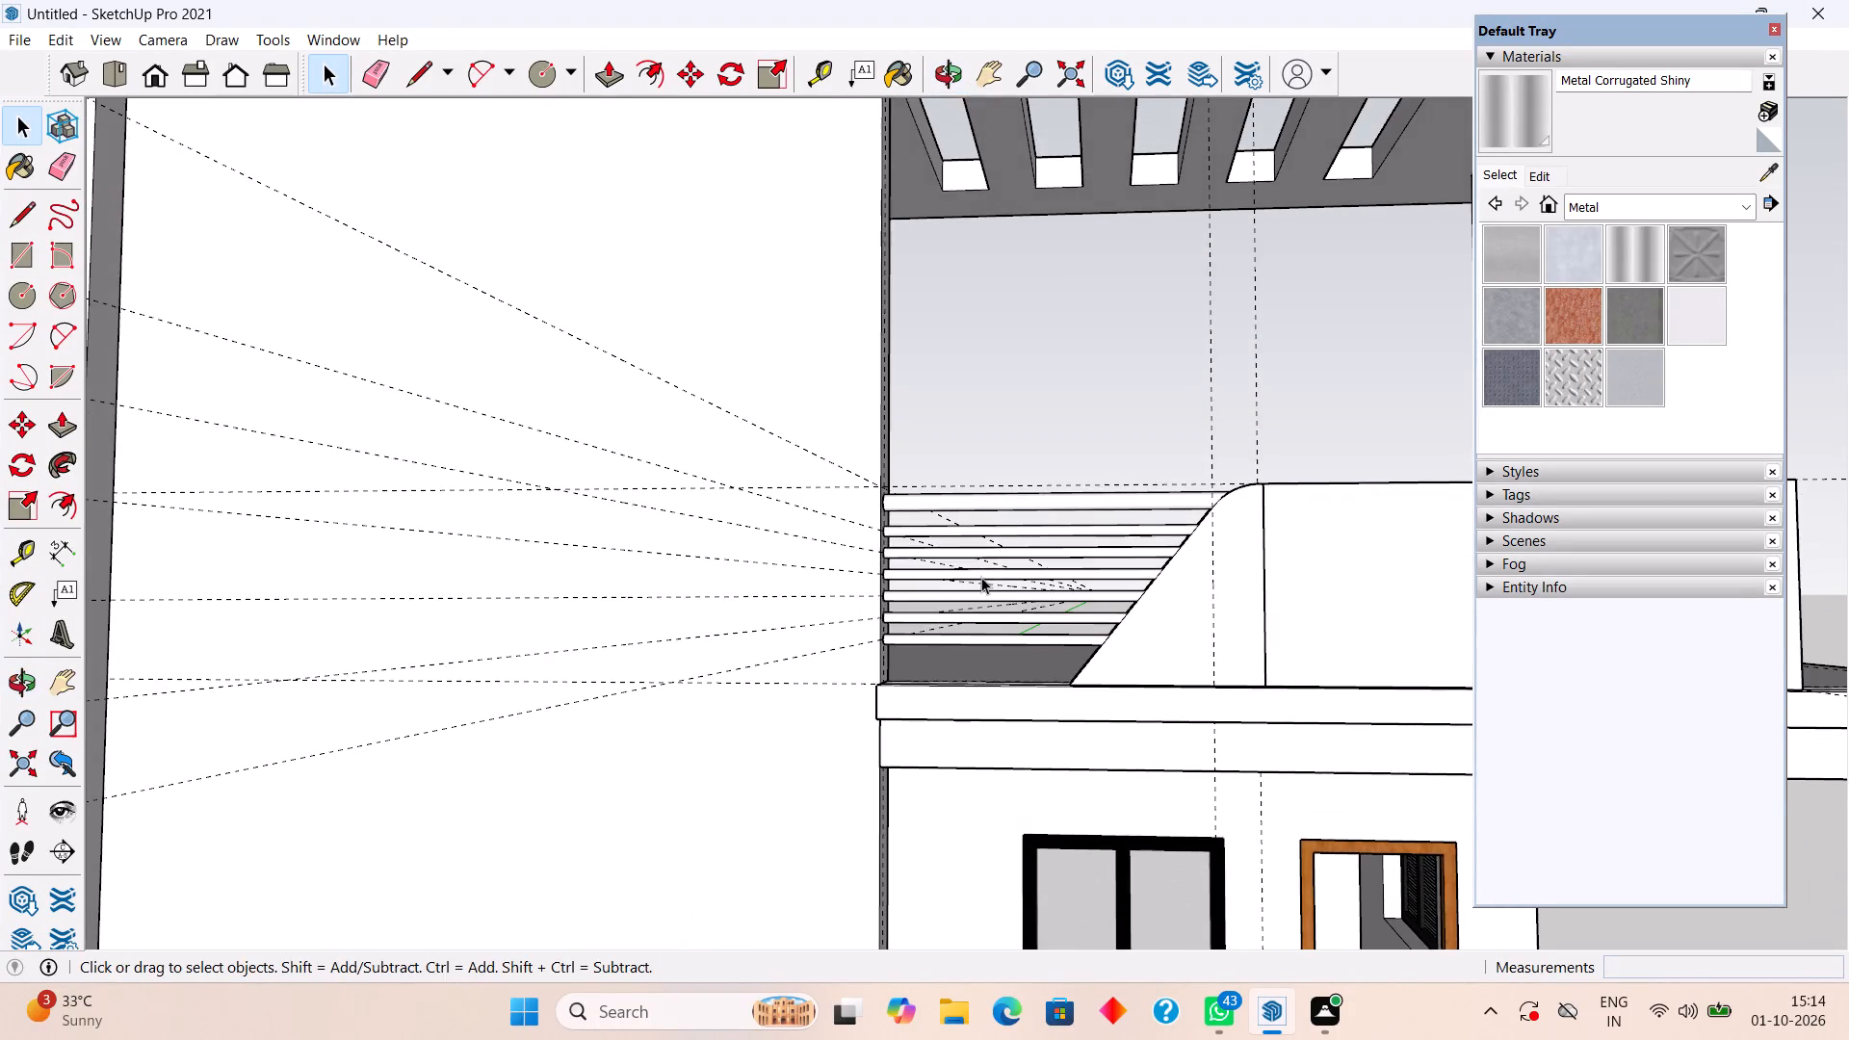
pyautogui.moveTo(981, 577); pyautogui.dragTo(1015, 789, button='middle')
pyautogui.scroll(4, 1018, 801)
pyautogui.moveTo(979, 762); pyautogui.dragTo(882, 862, button='middle')
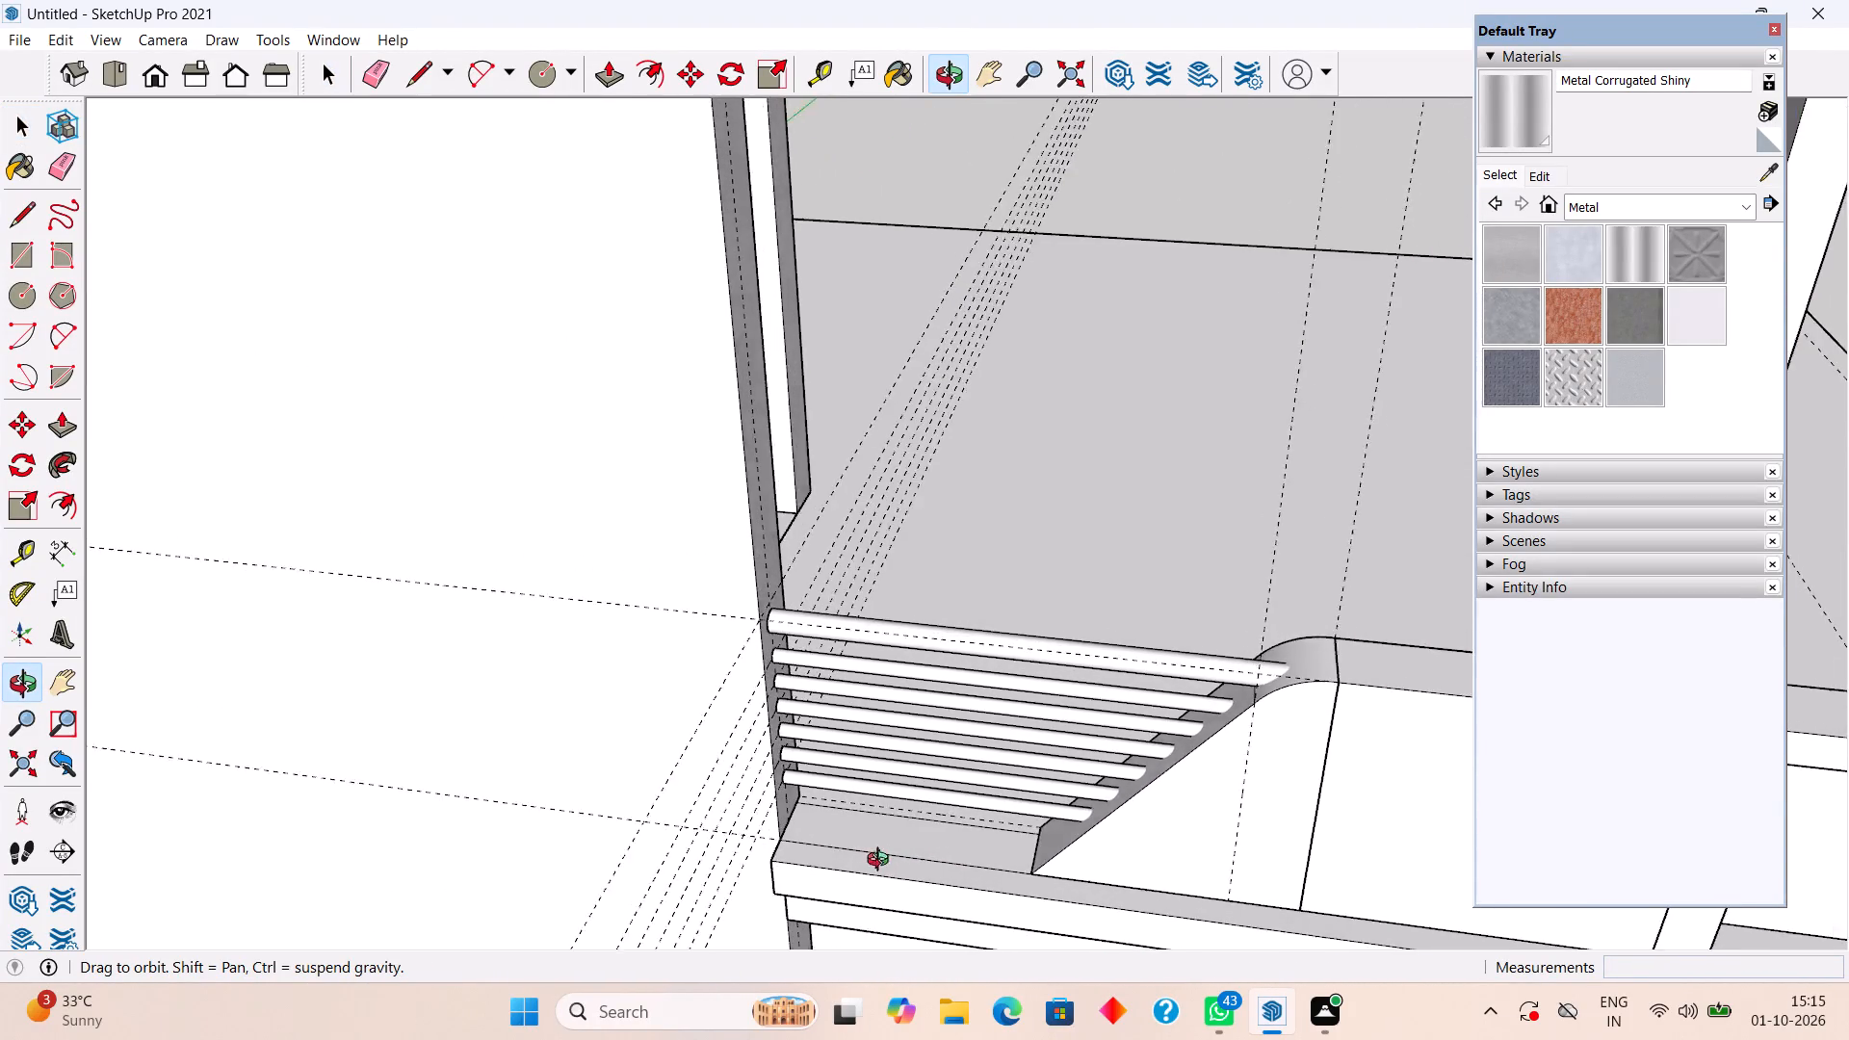
pyautogui.moveTo(882, 862); pyautogui.dragTo(675, 773, button='middle')
pyautogui.moveTo(664, 714); pyautogui.dragTo(671, 725, button='middle')
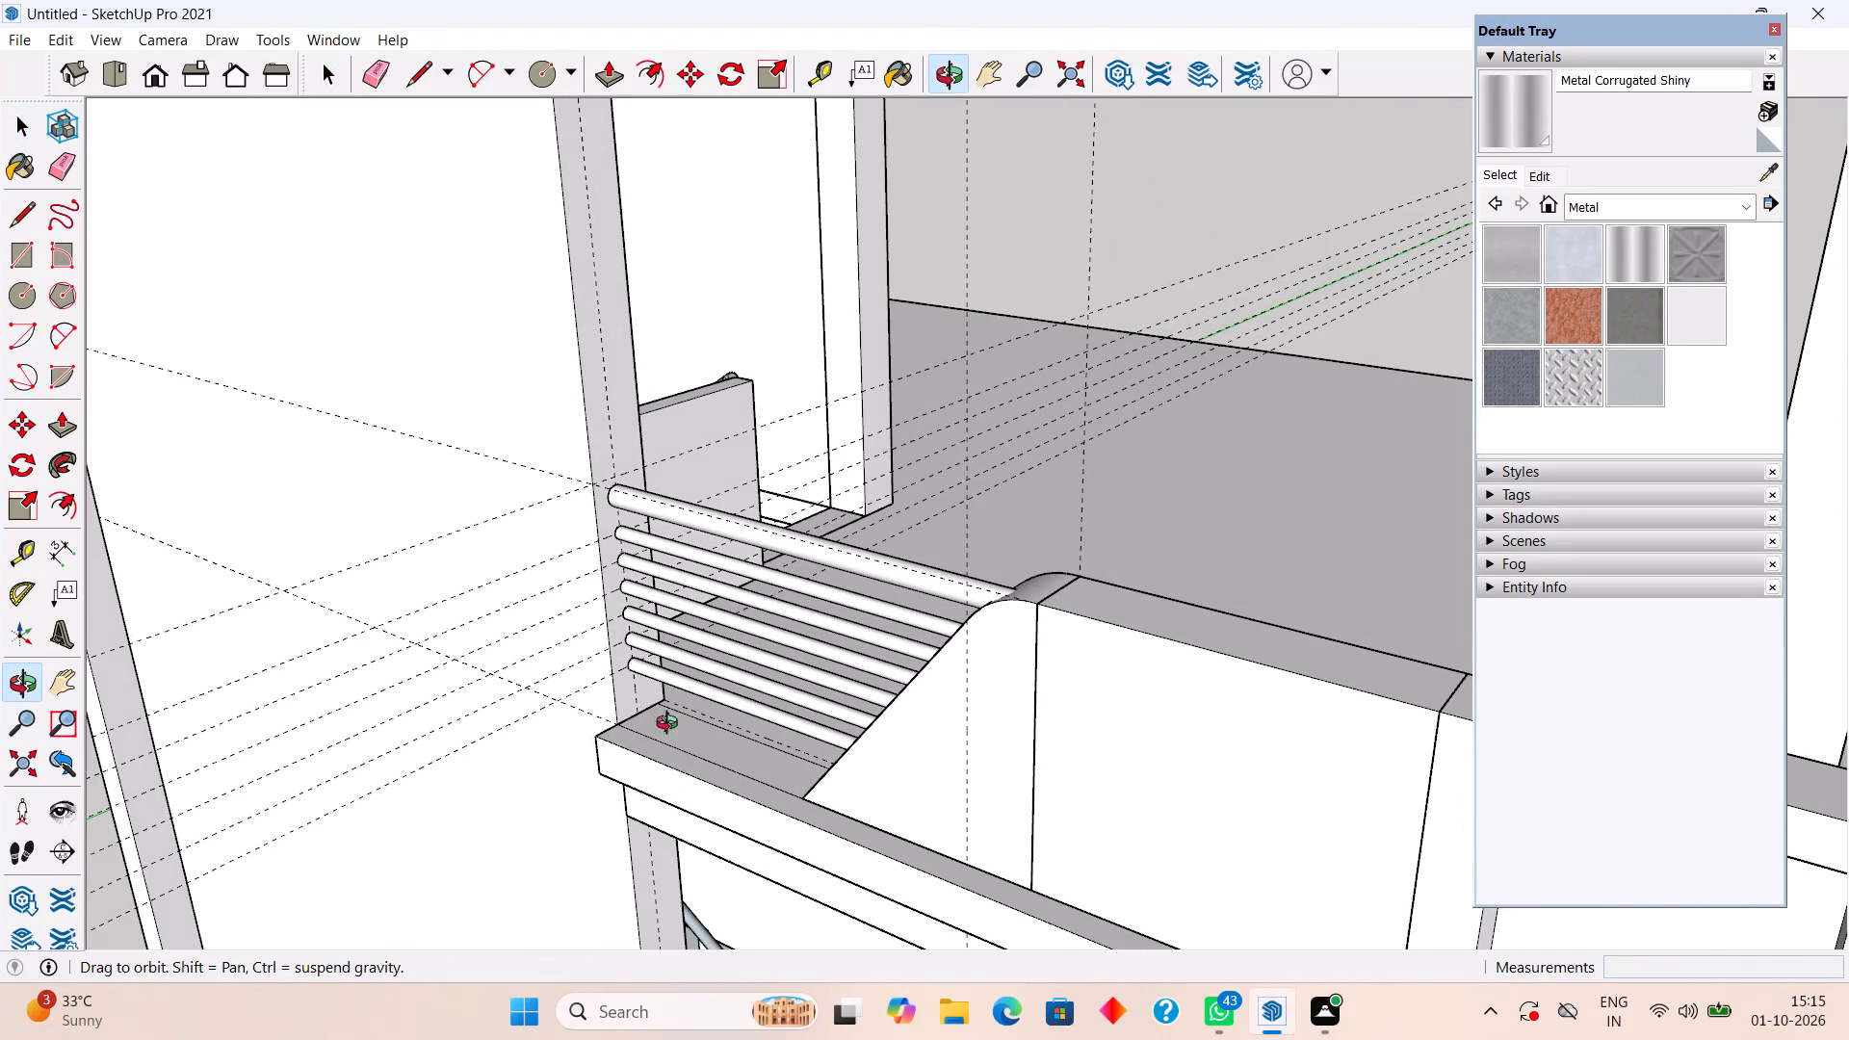
pyautogui.moveTo(671, 725); pyautogui.dragTo(729, 785, button='middle')
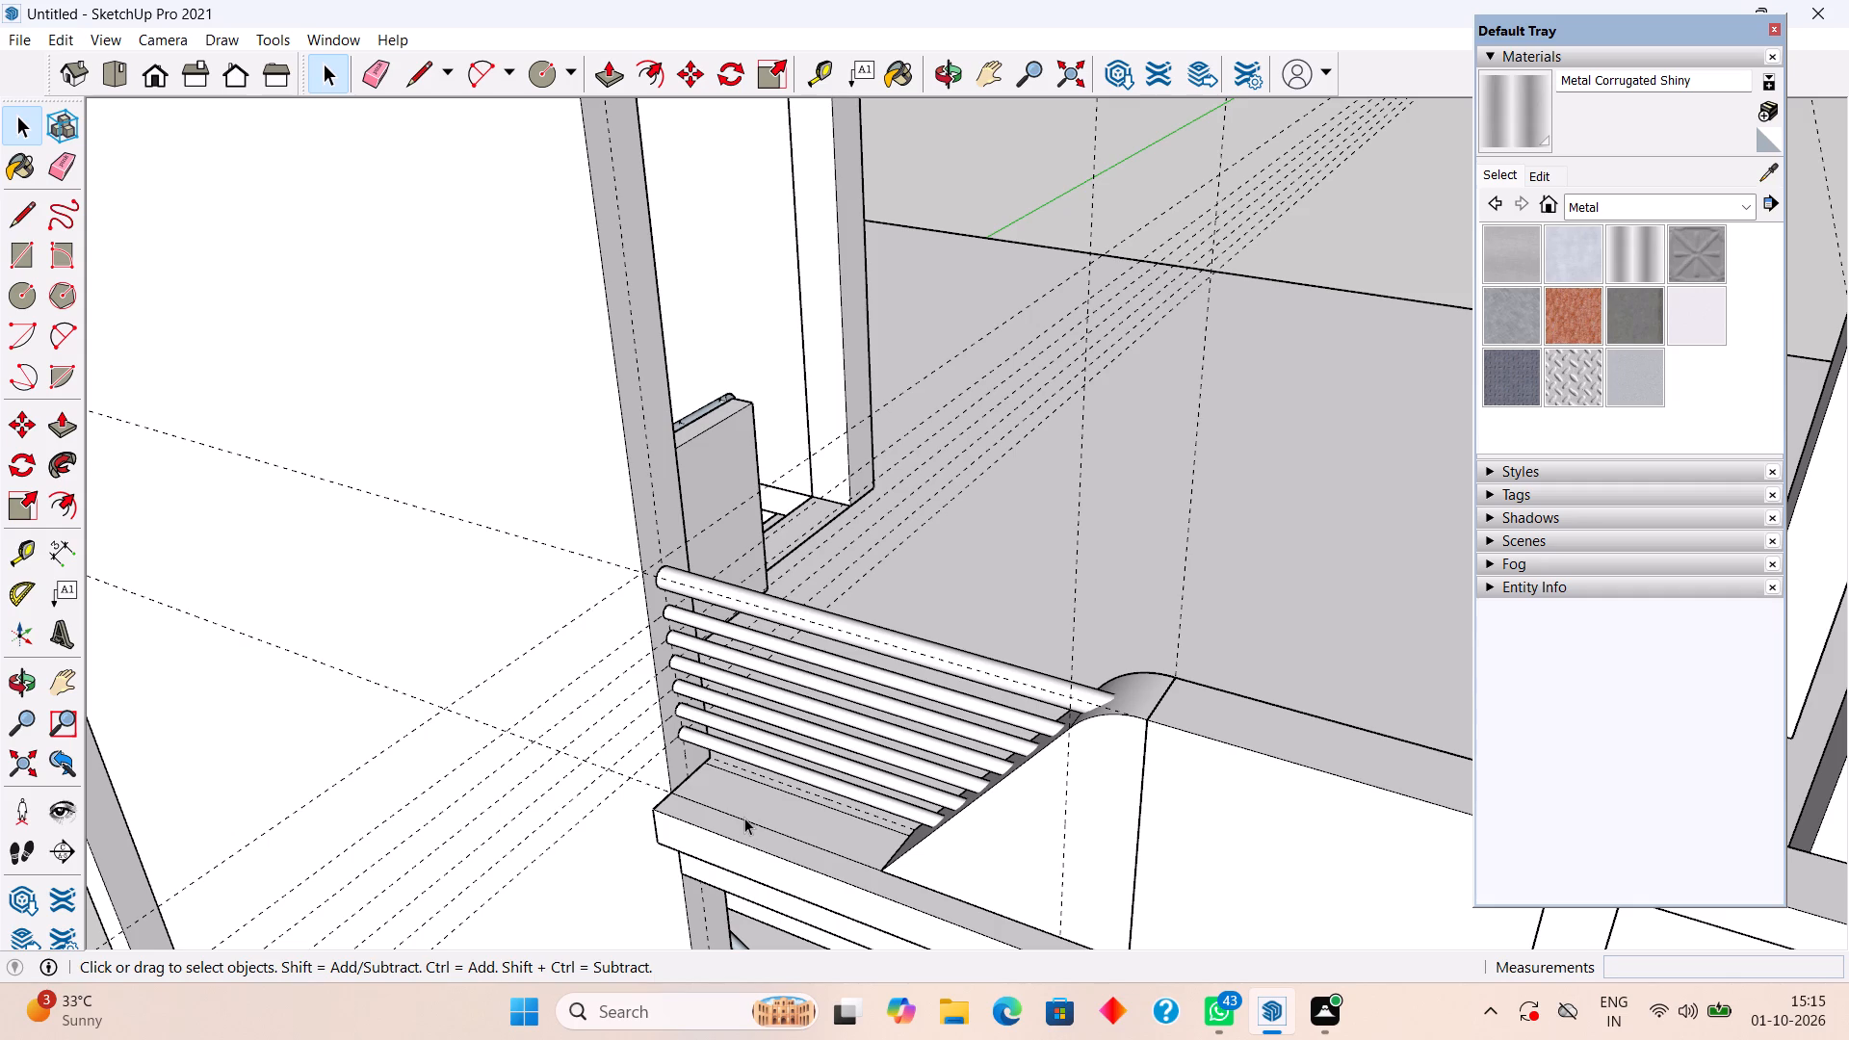
pyautogui.press('t')
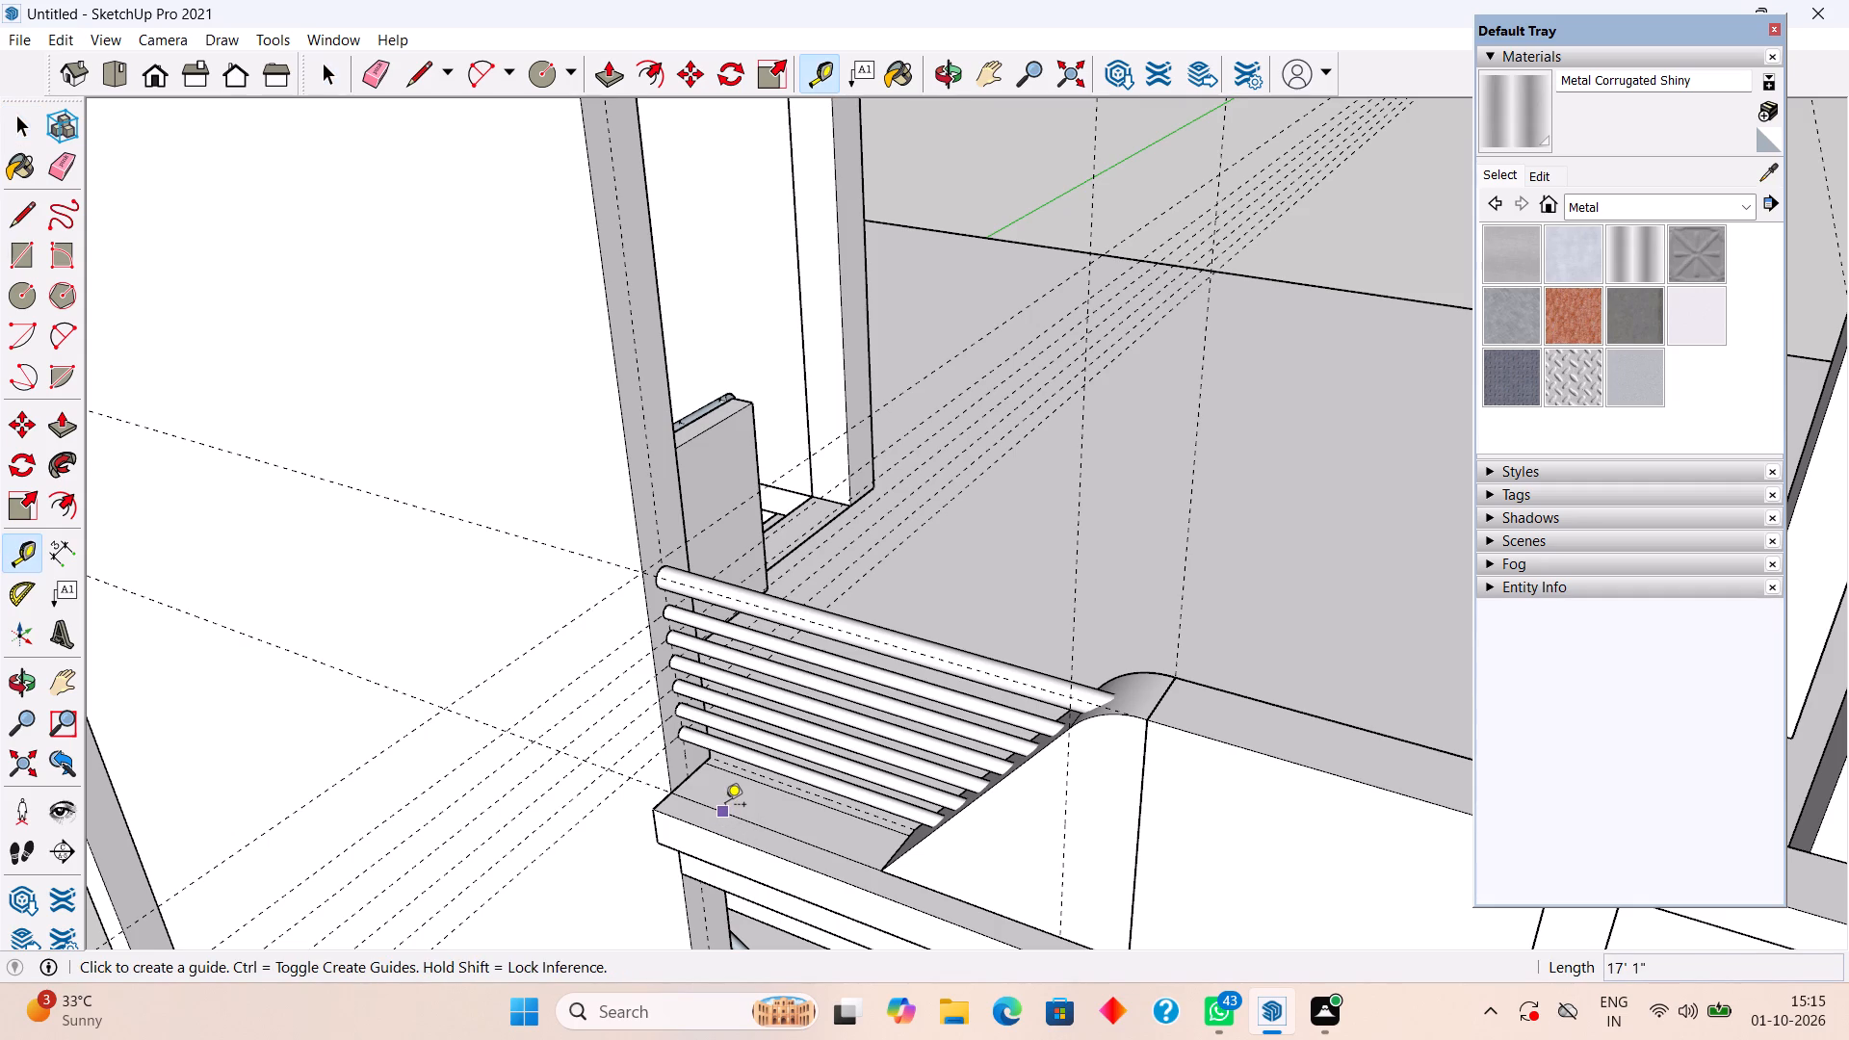
pyautogui.click(723, 811)
pyautogui.click(693, 778)
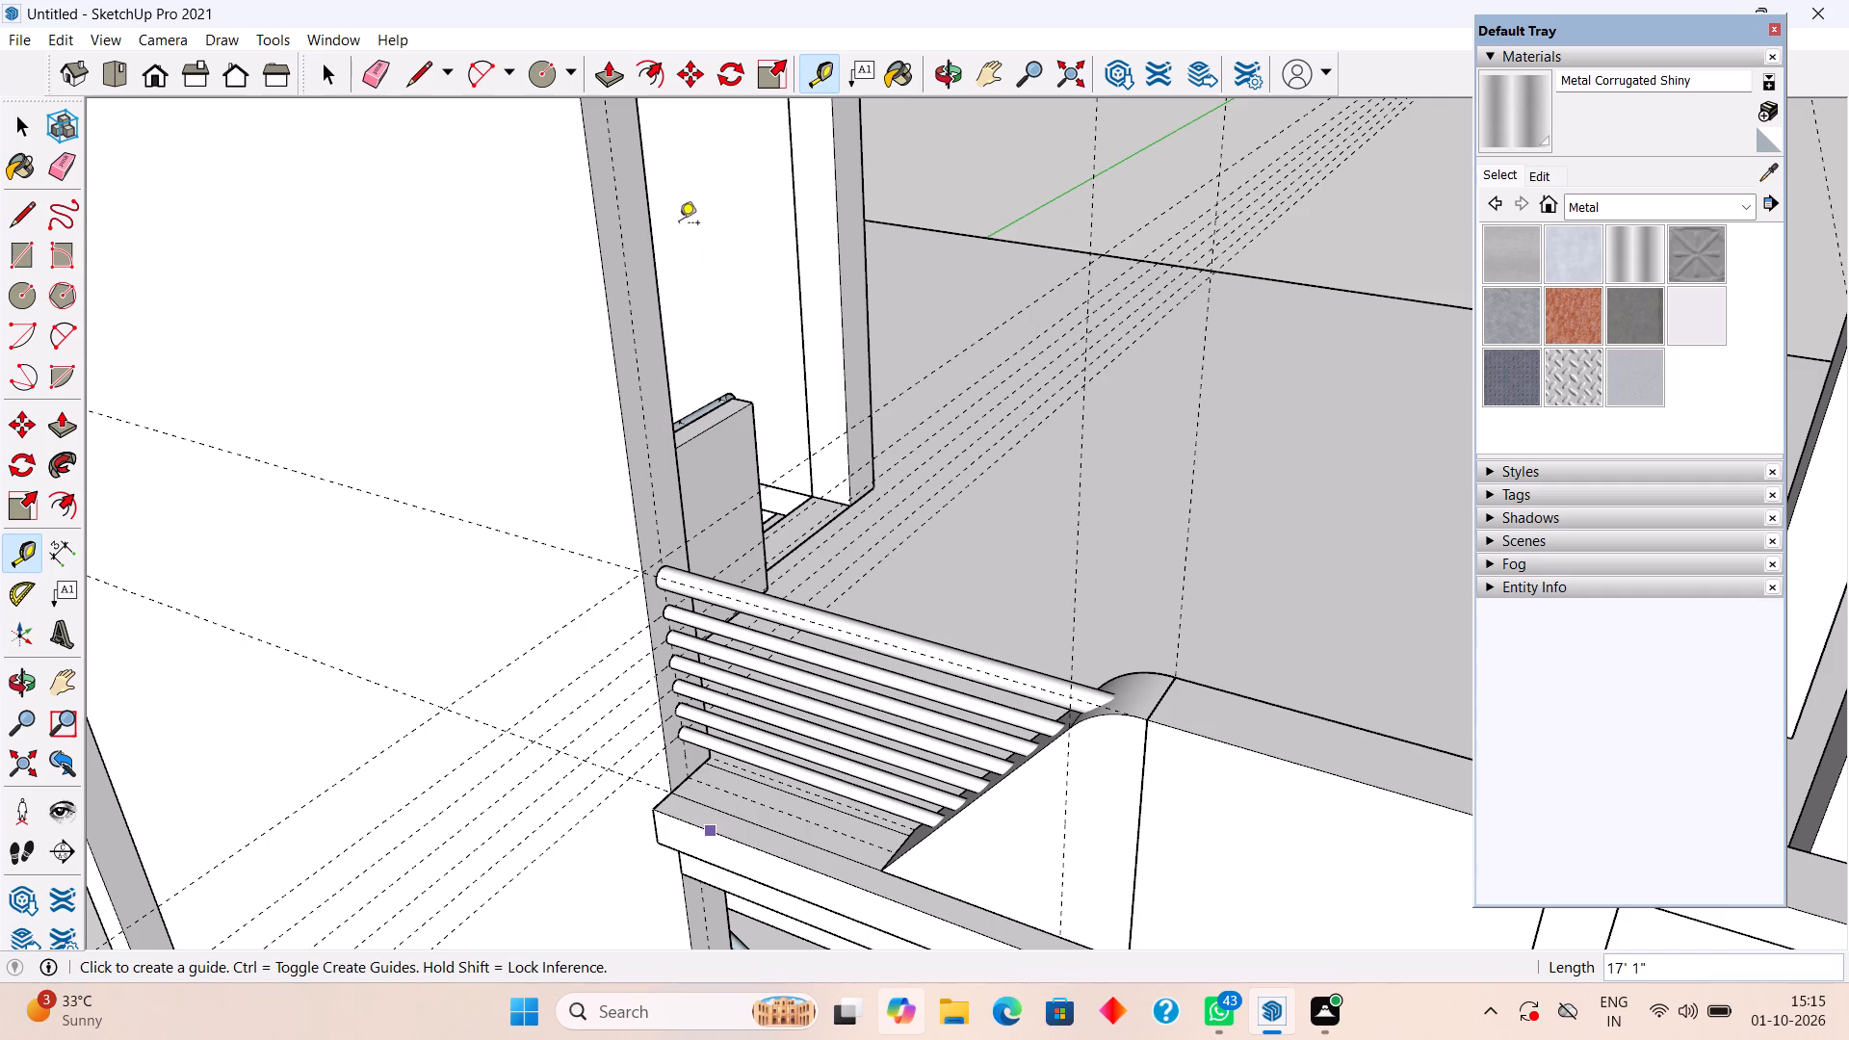
pyautogui.moveTo(898, 816); pyautogui.dragTo(1048, 729, button='middle')
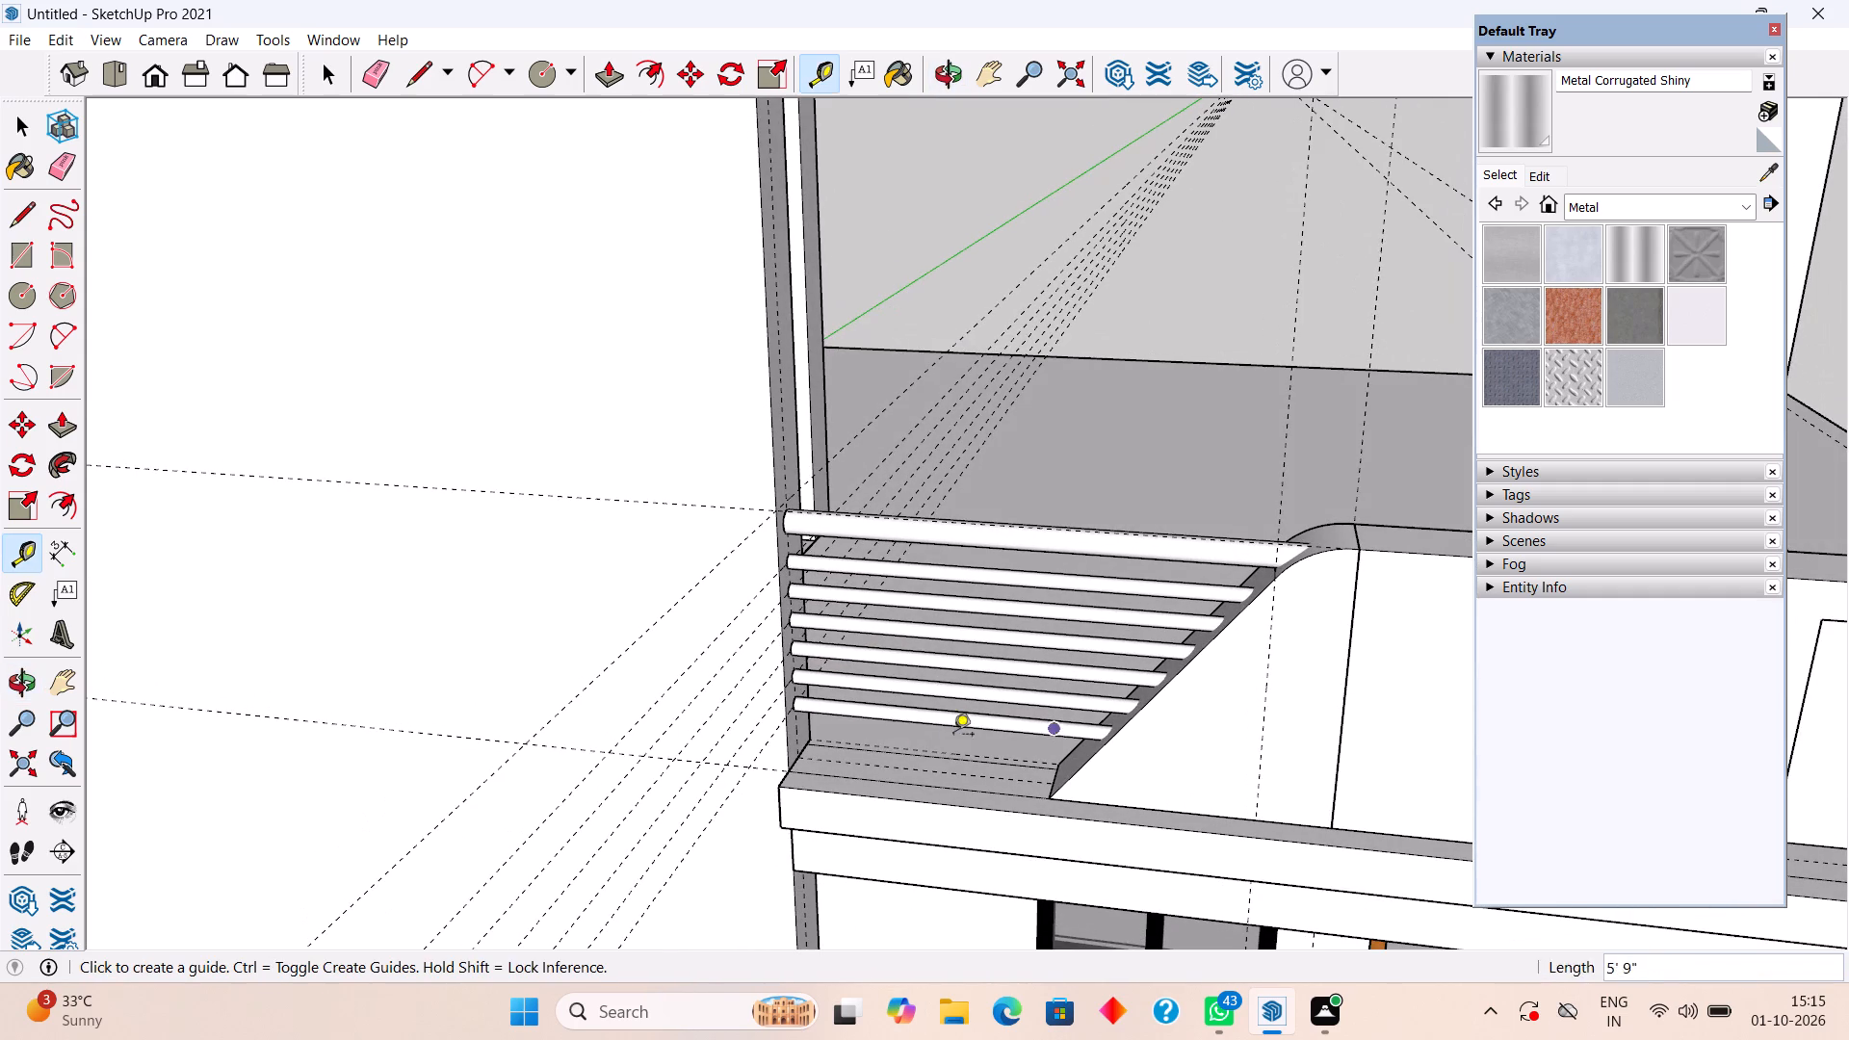
pyautogui.moveTo(898, 758); pyautogui.dragTo(976, 672, button='middle')
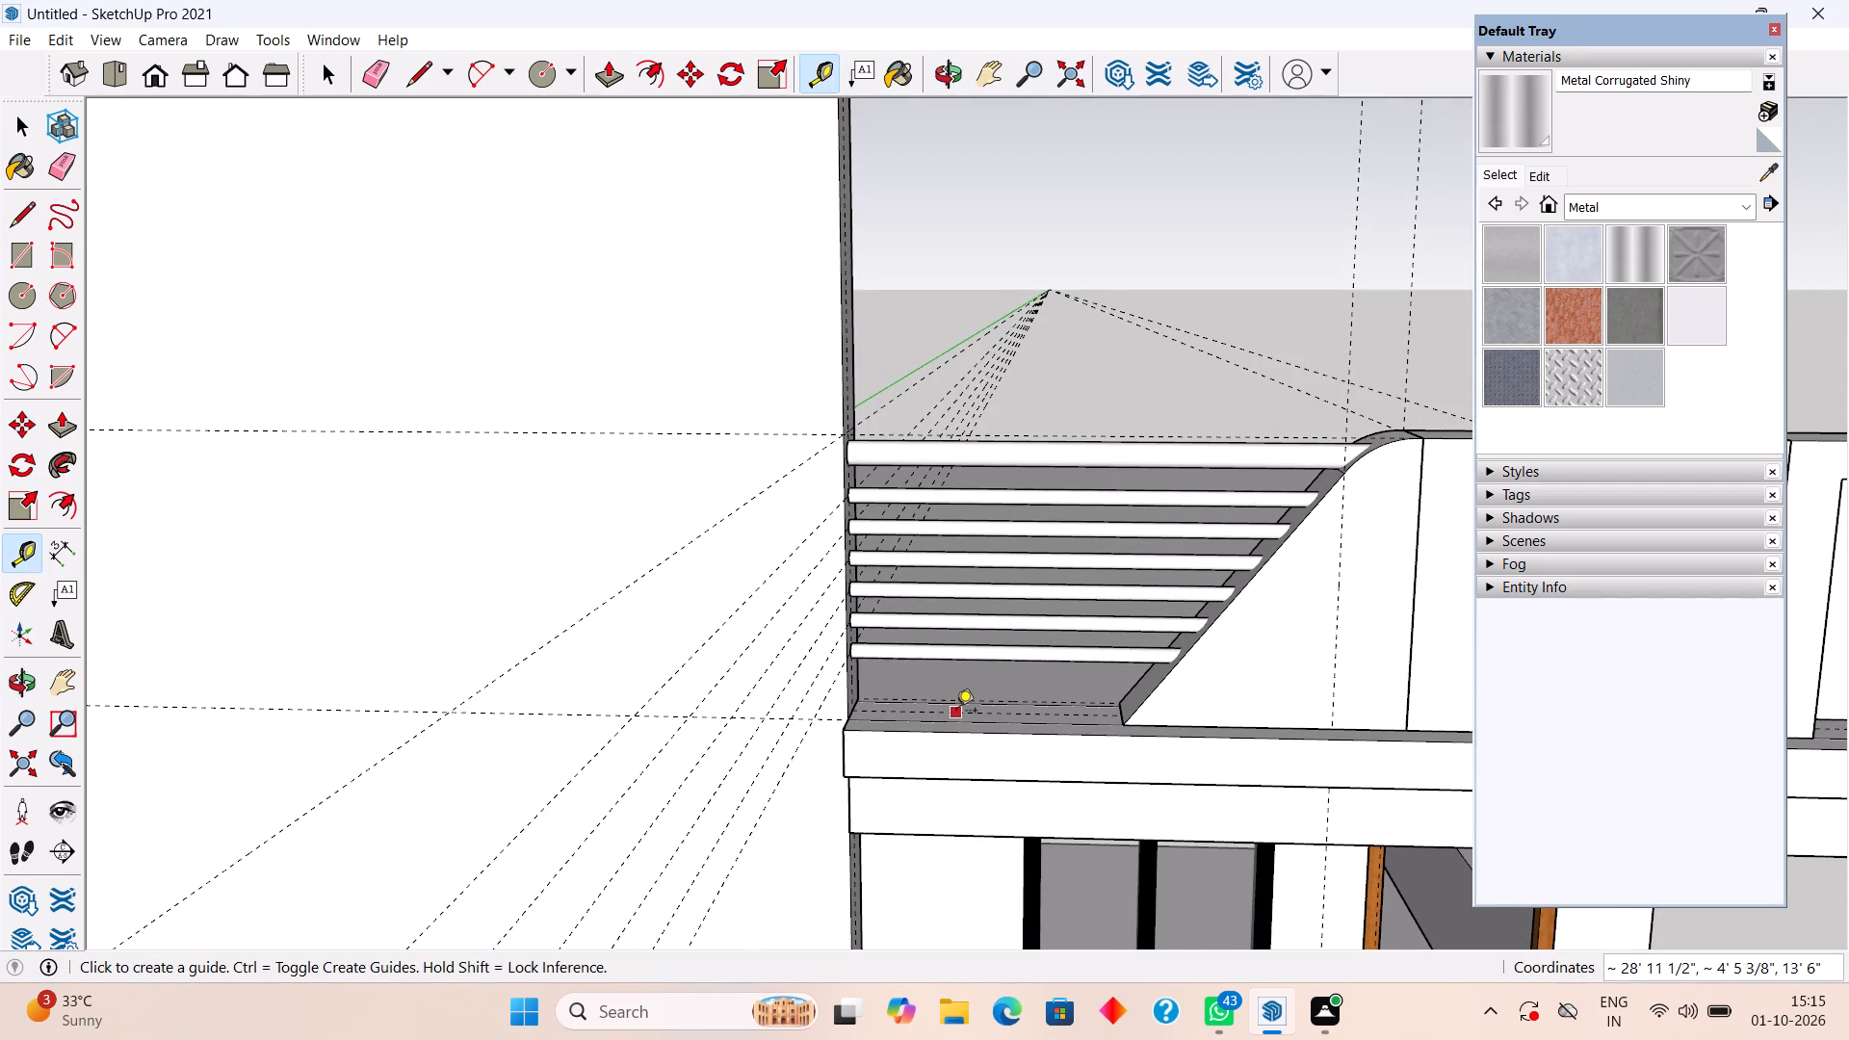
pyautogui.scroll(5, 949, 713)
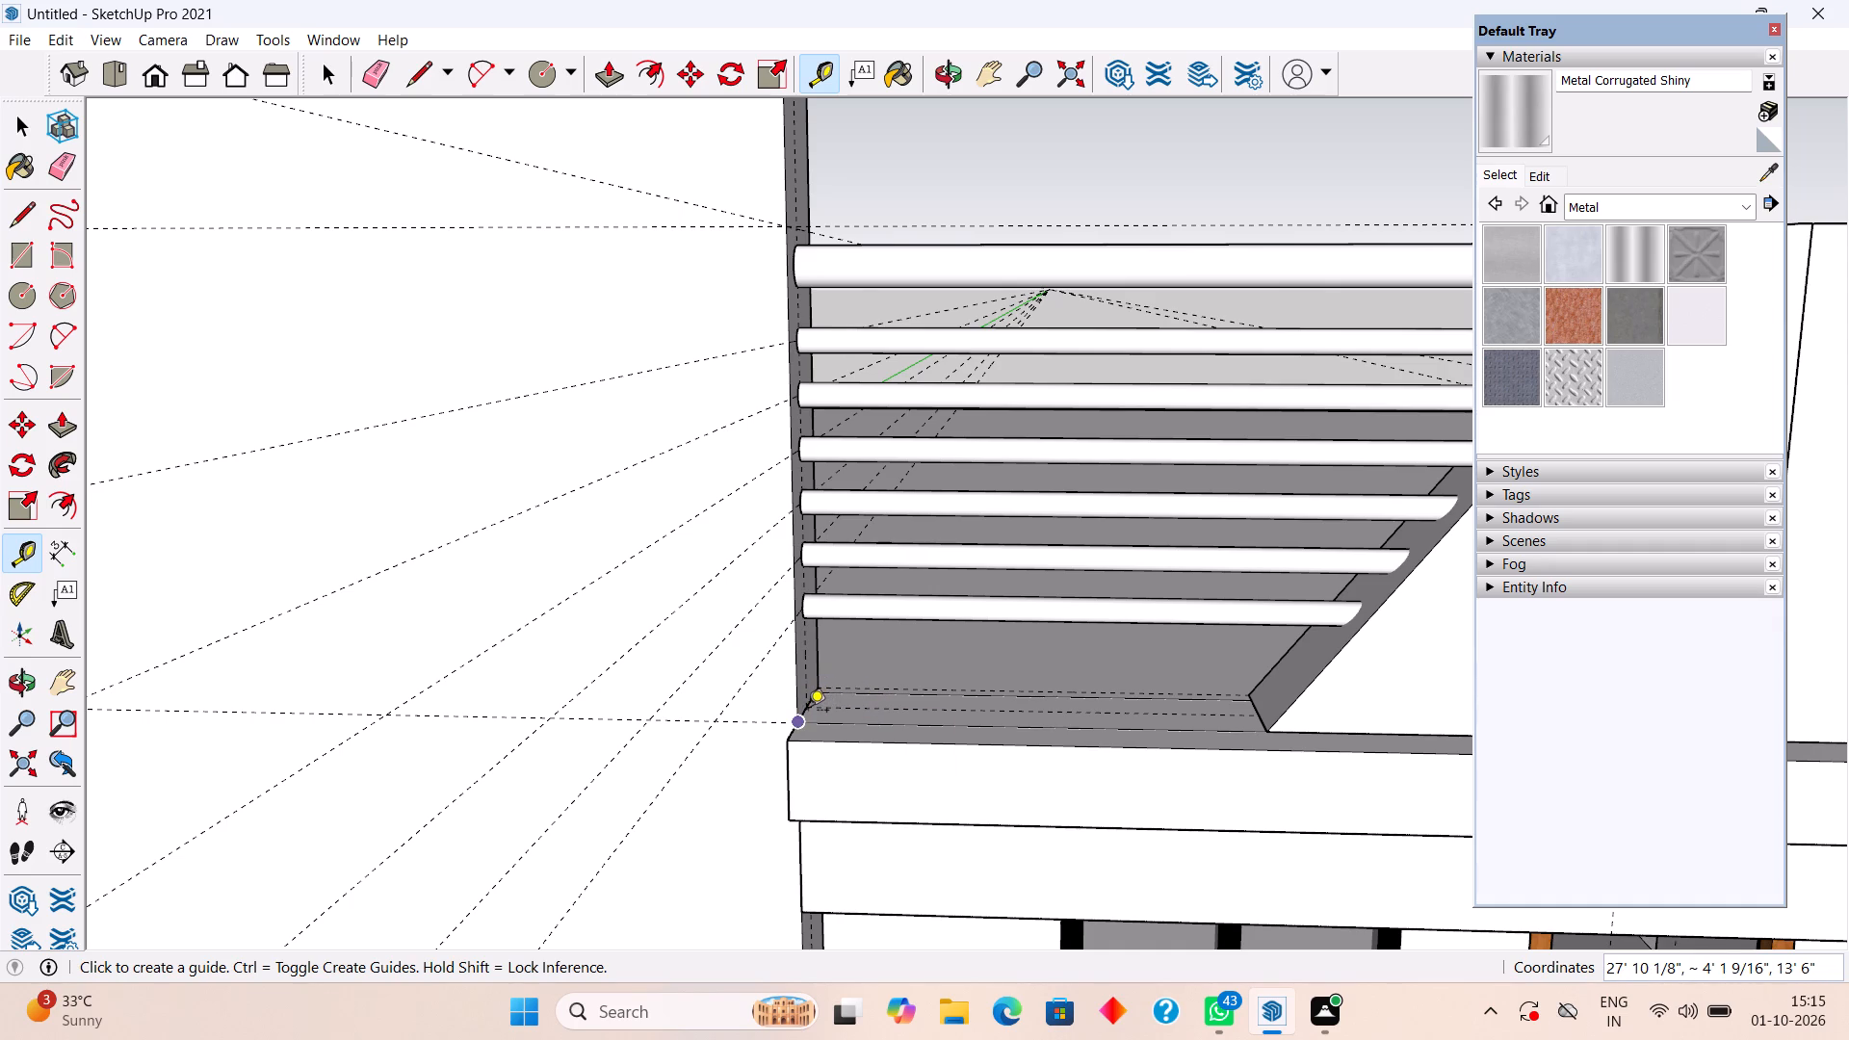
pyautogui.scroll(15, 808, 712)
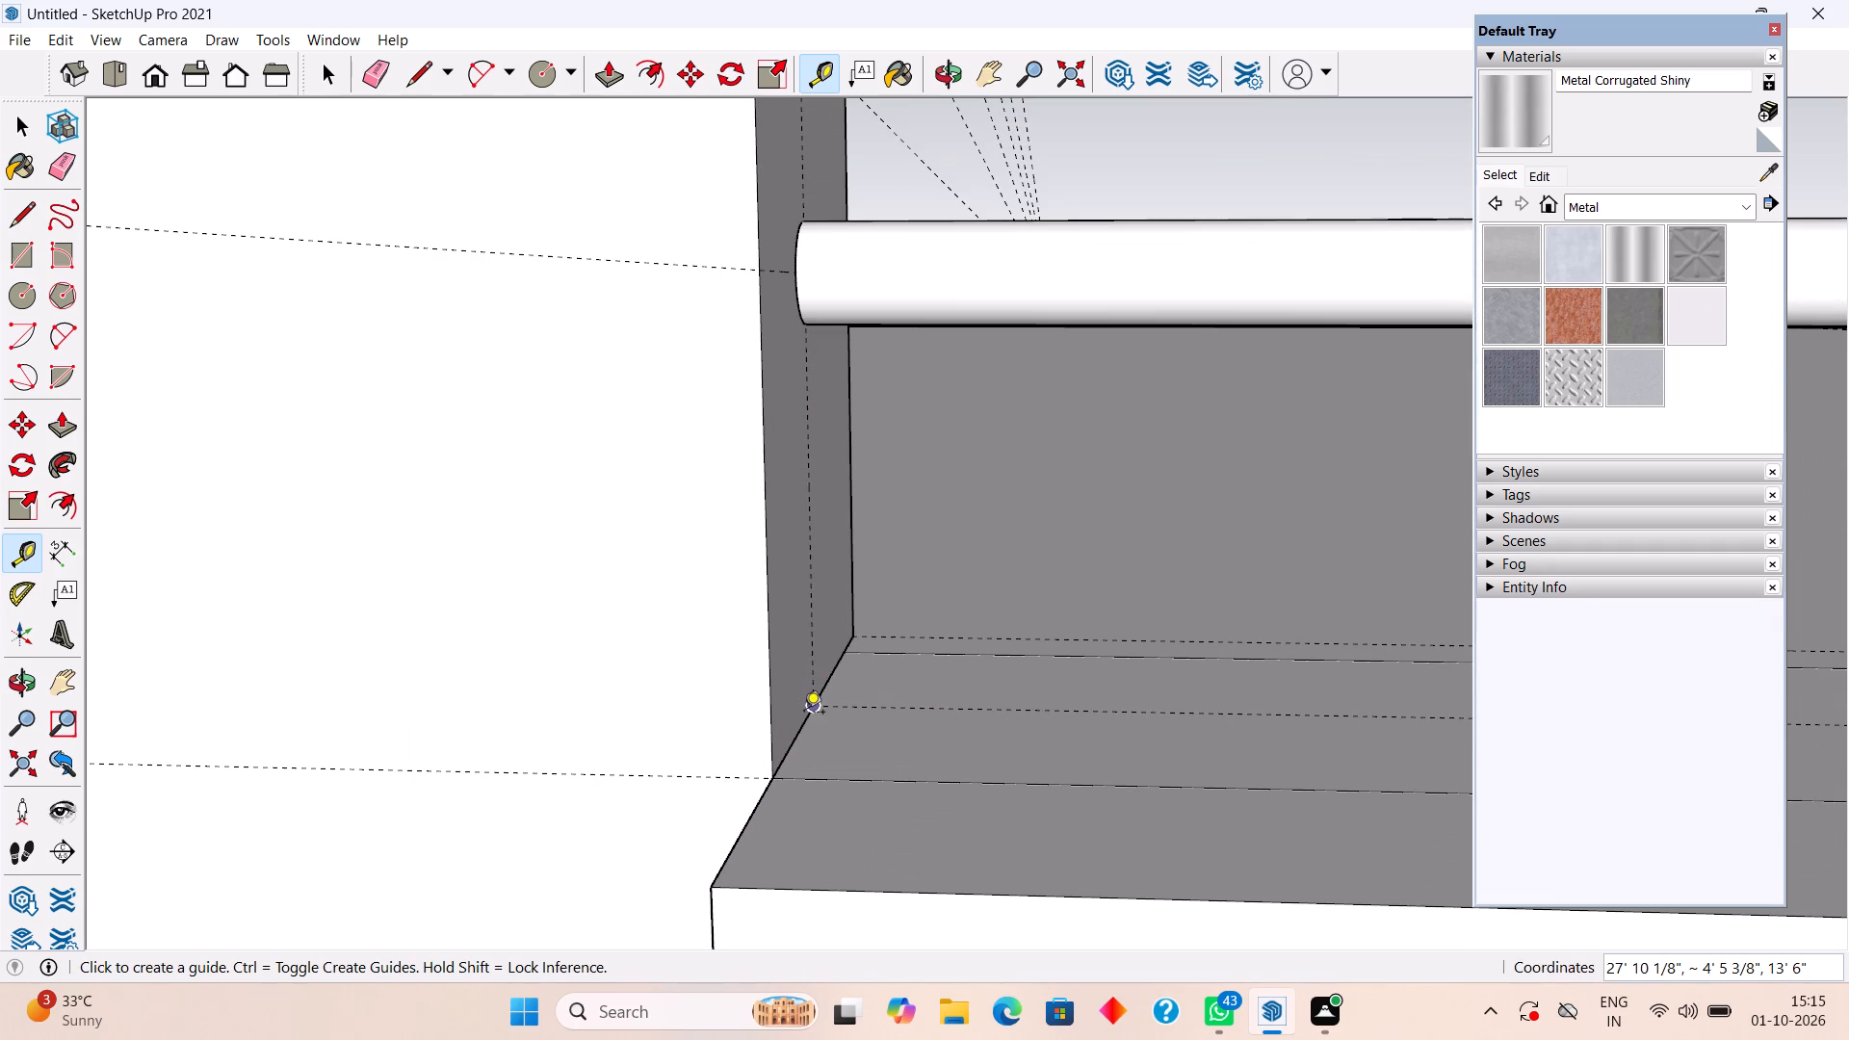
pyautogui.press('t')
pyautogui.click(794, 734)
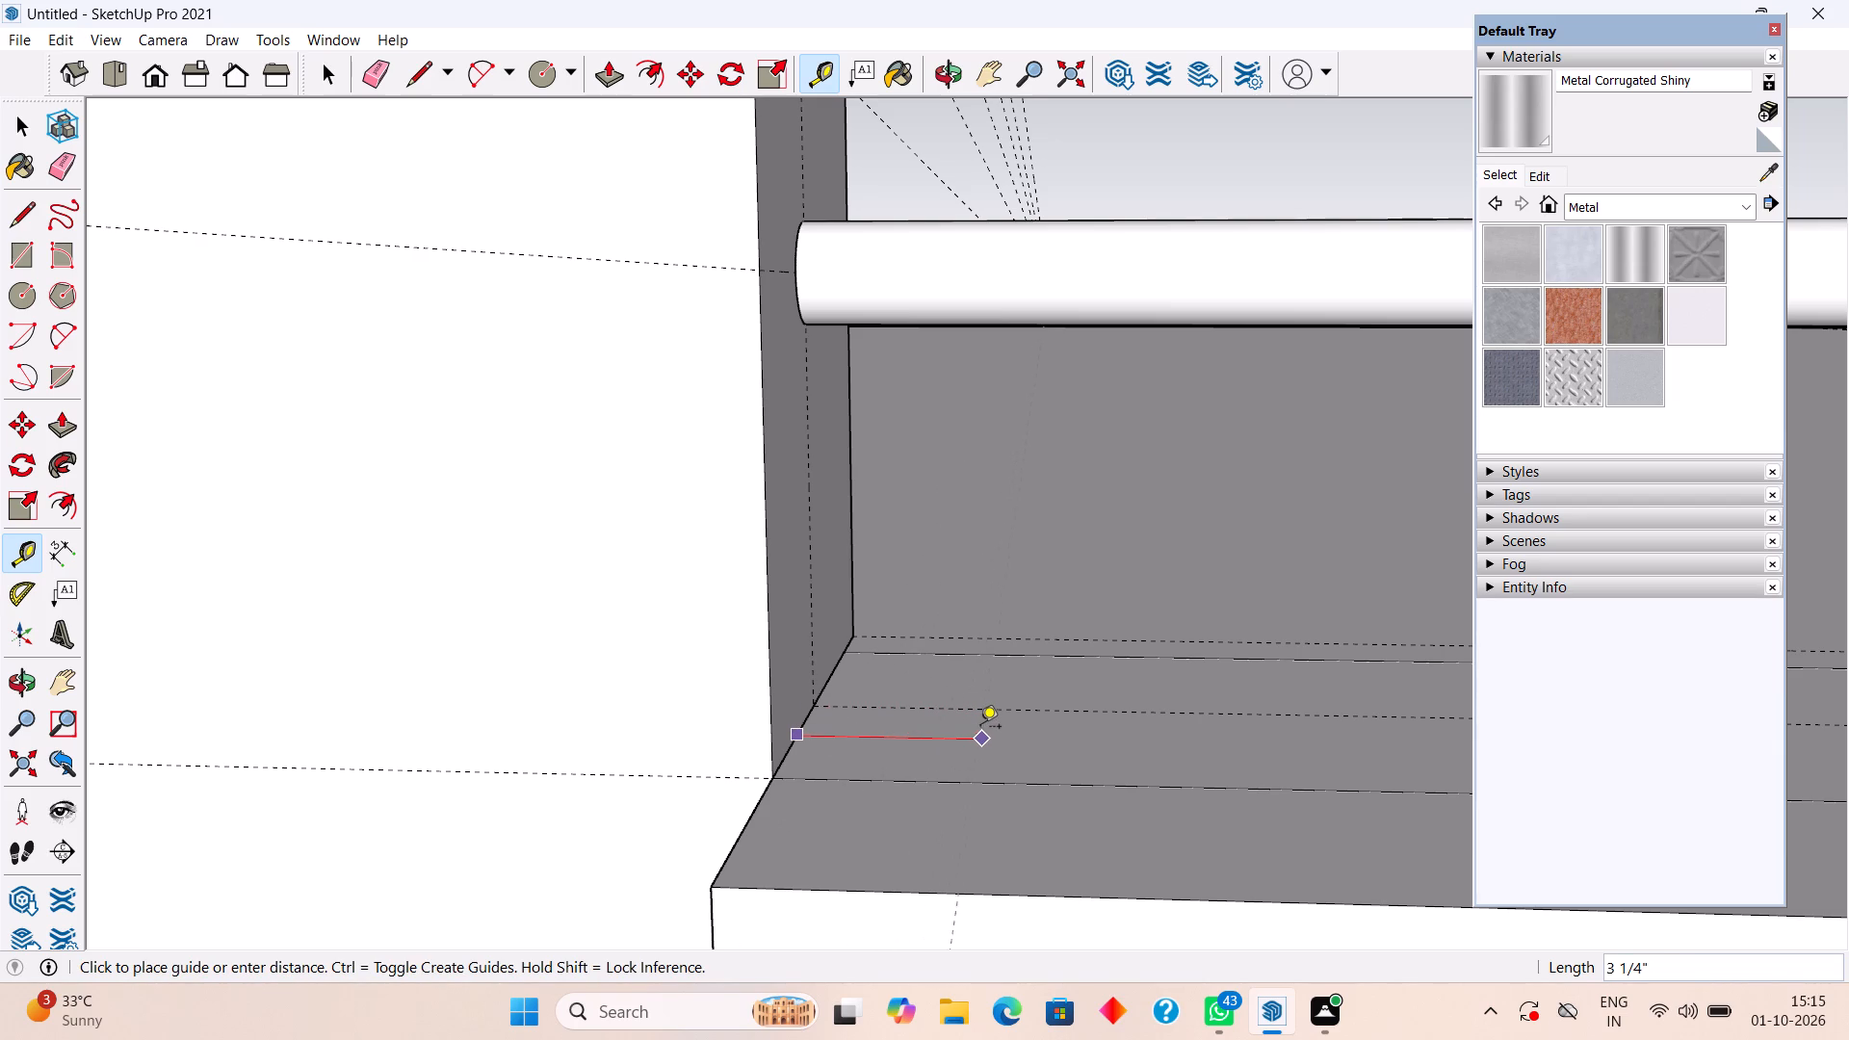
pyautogui.write('4"')
pyautogui.press('Return')
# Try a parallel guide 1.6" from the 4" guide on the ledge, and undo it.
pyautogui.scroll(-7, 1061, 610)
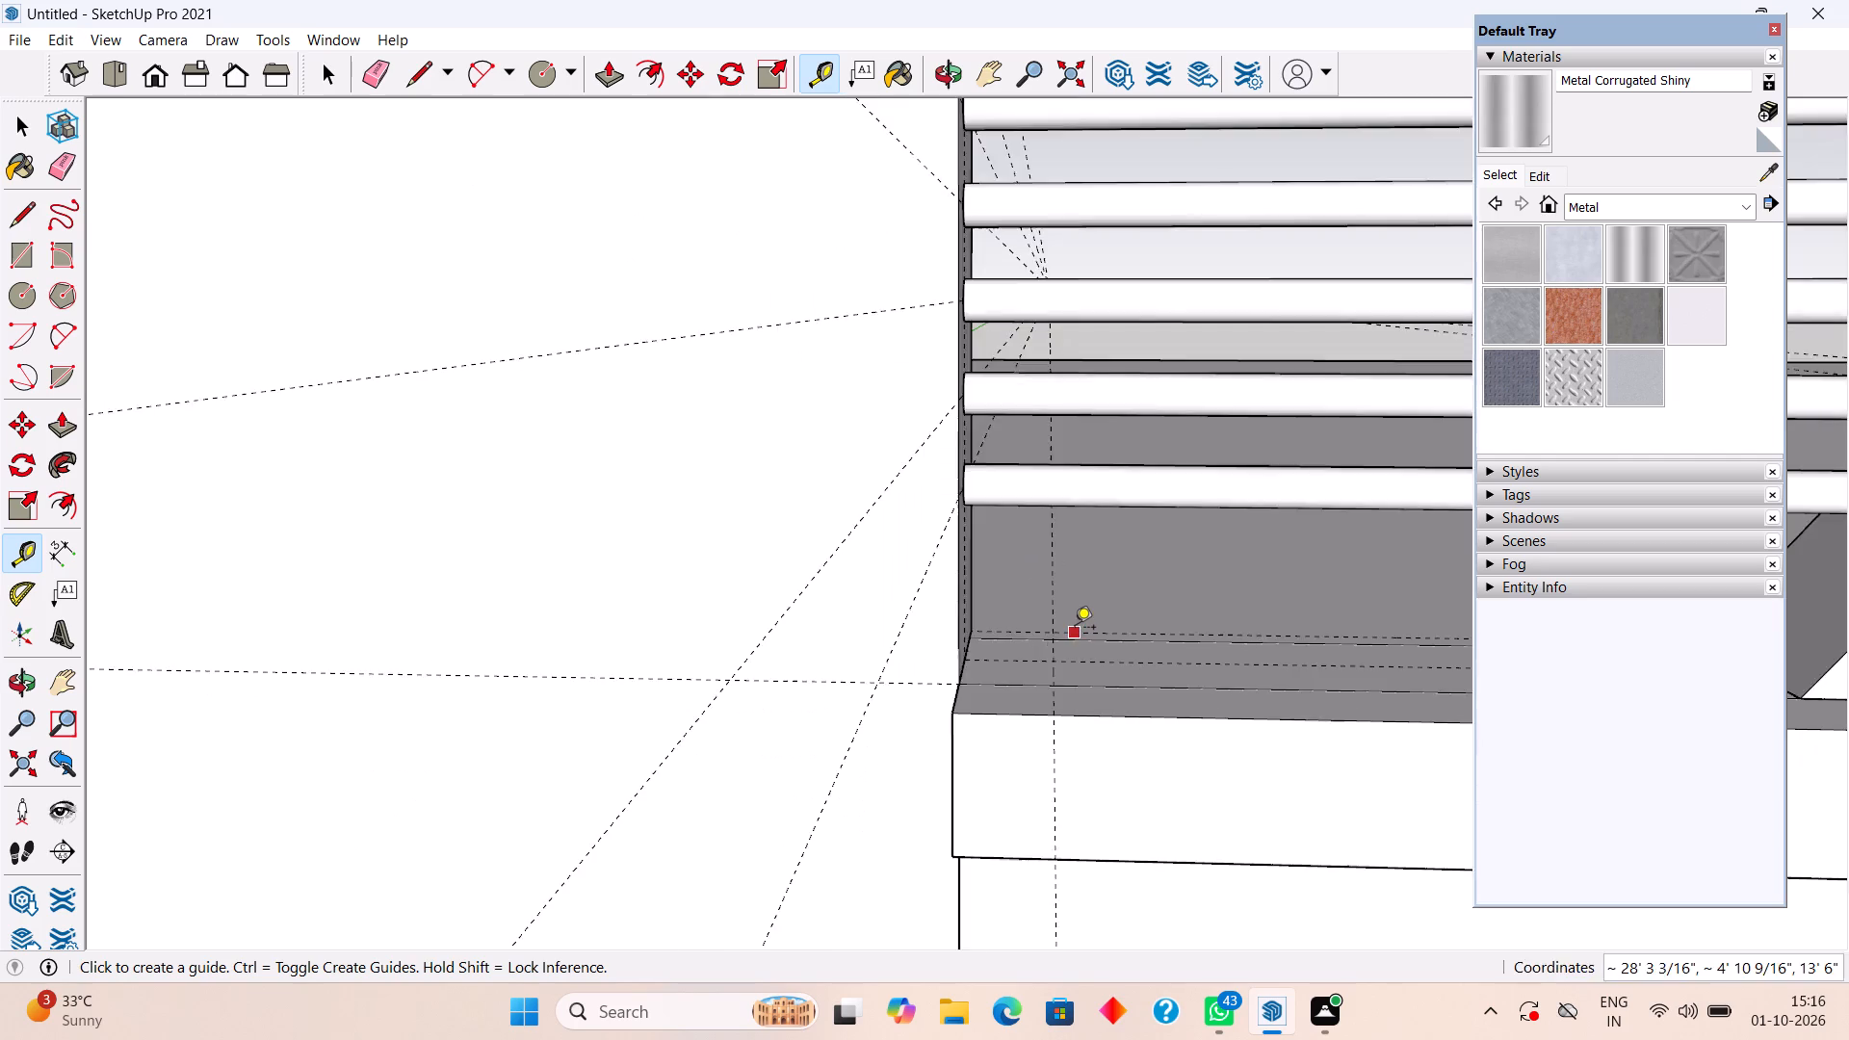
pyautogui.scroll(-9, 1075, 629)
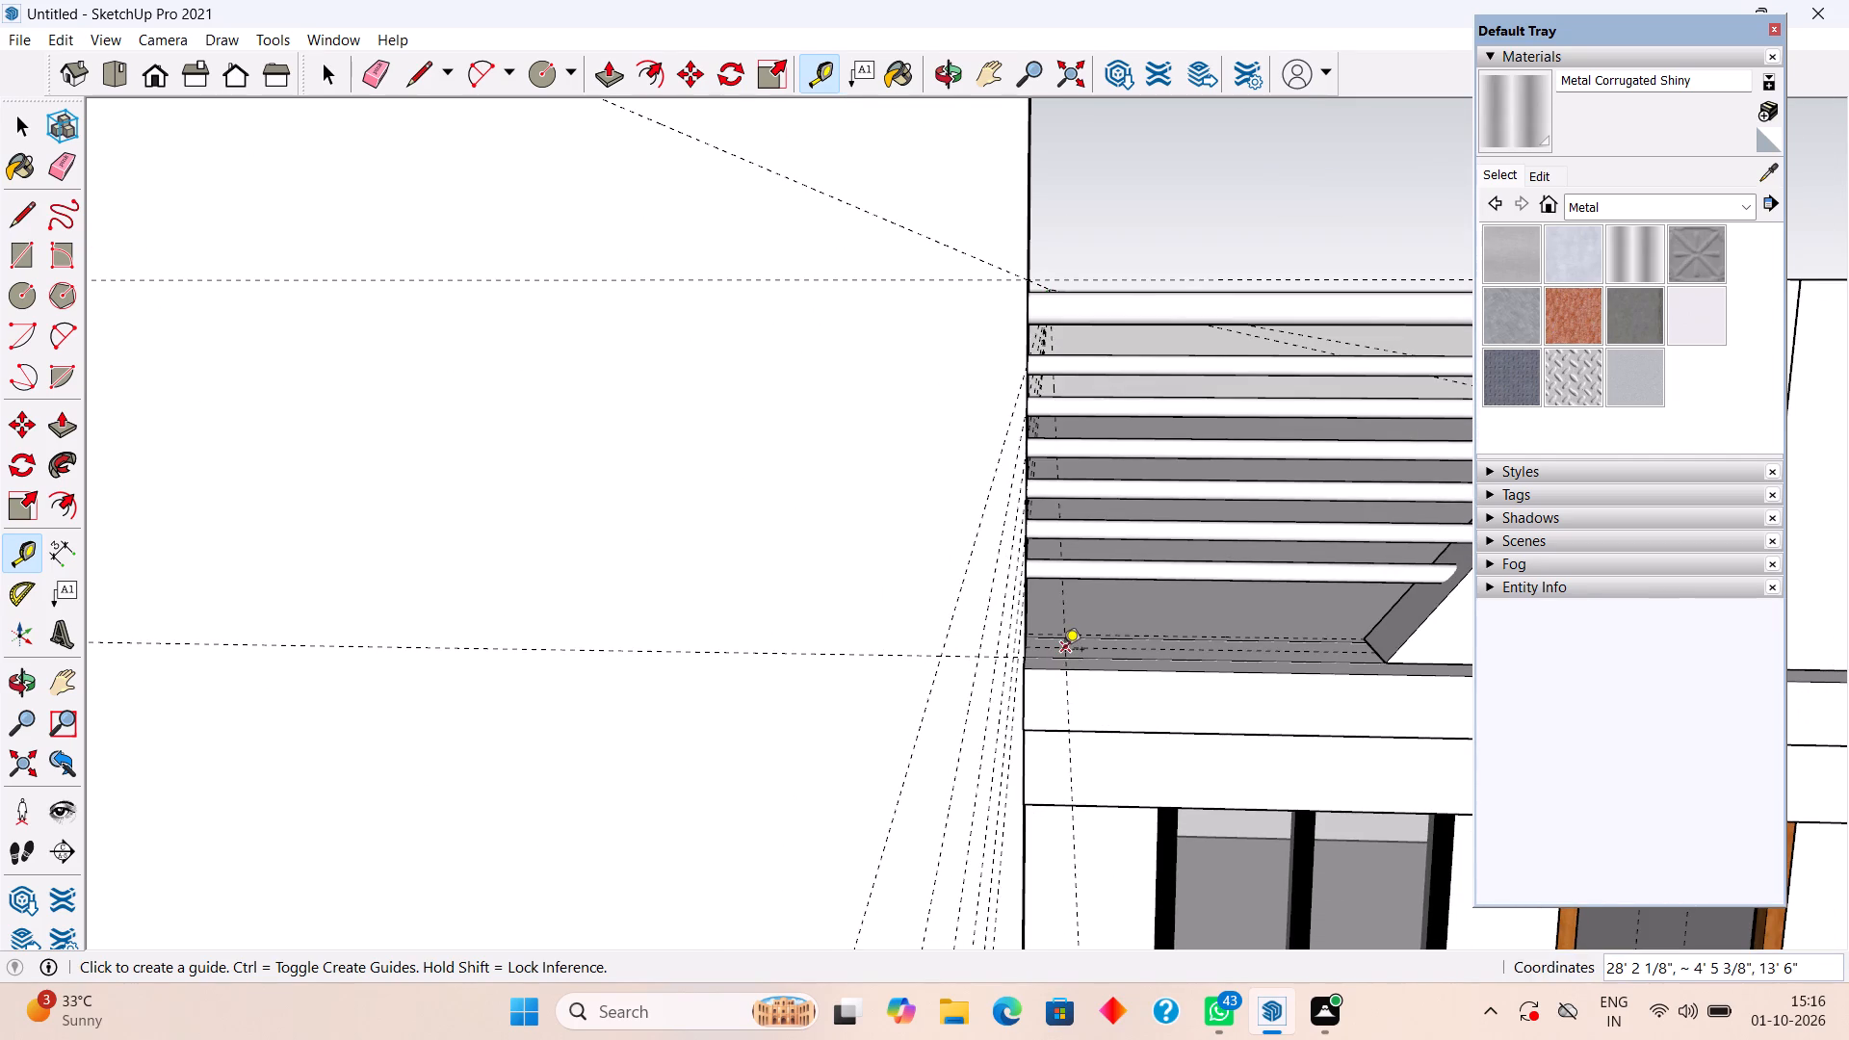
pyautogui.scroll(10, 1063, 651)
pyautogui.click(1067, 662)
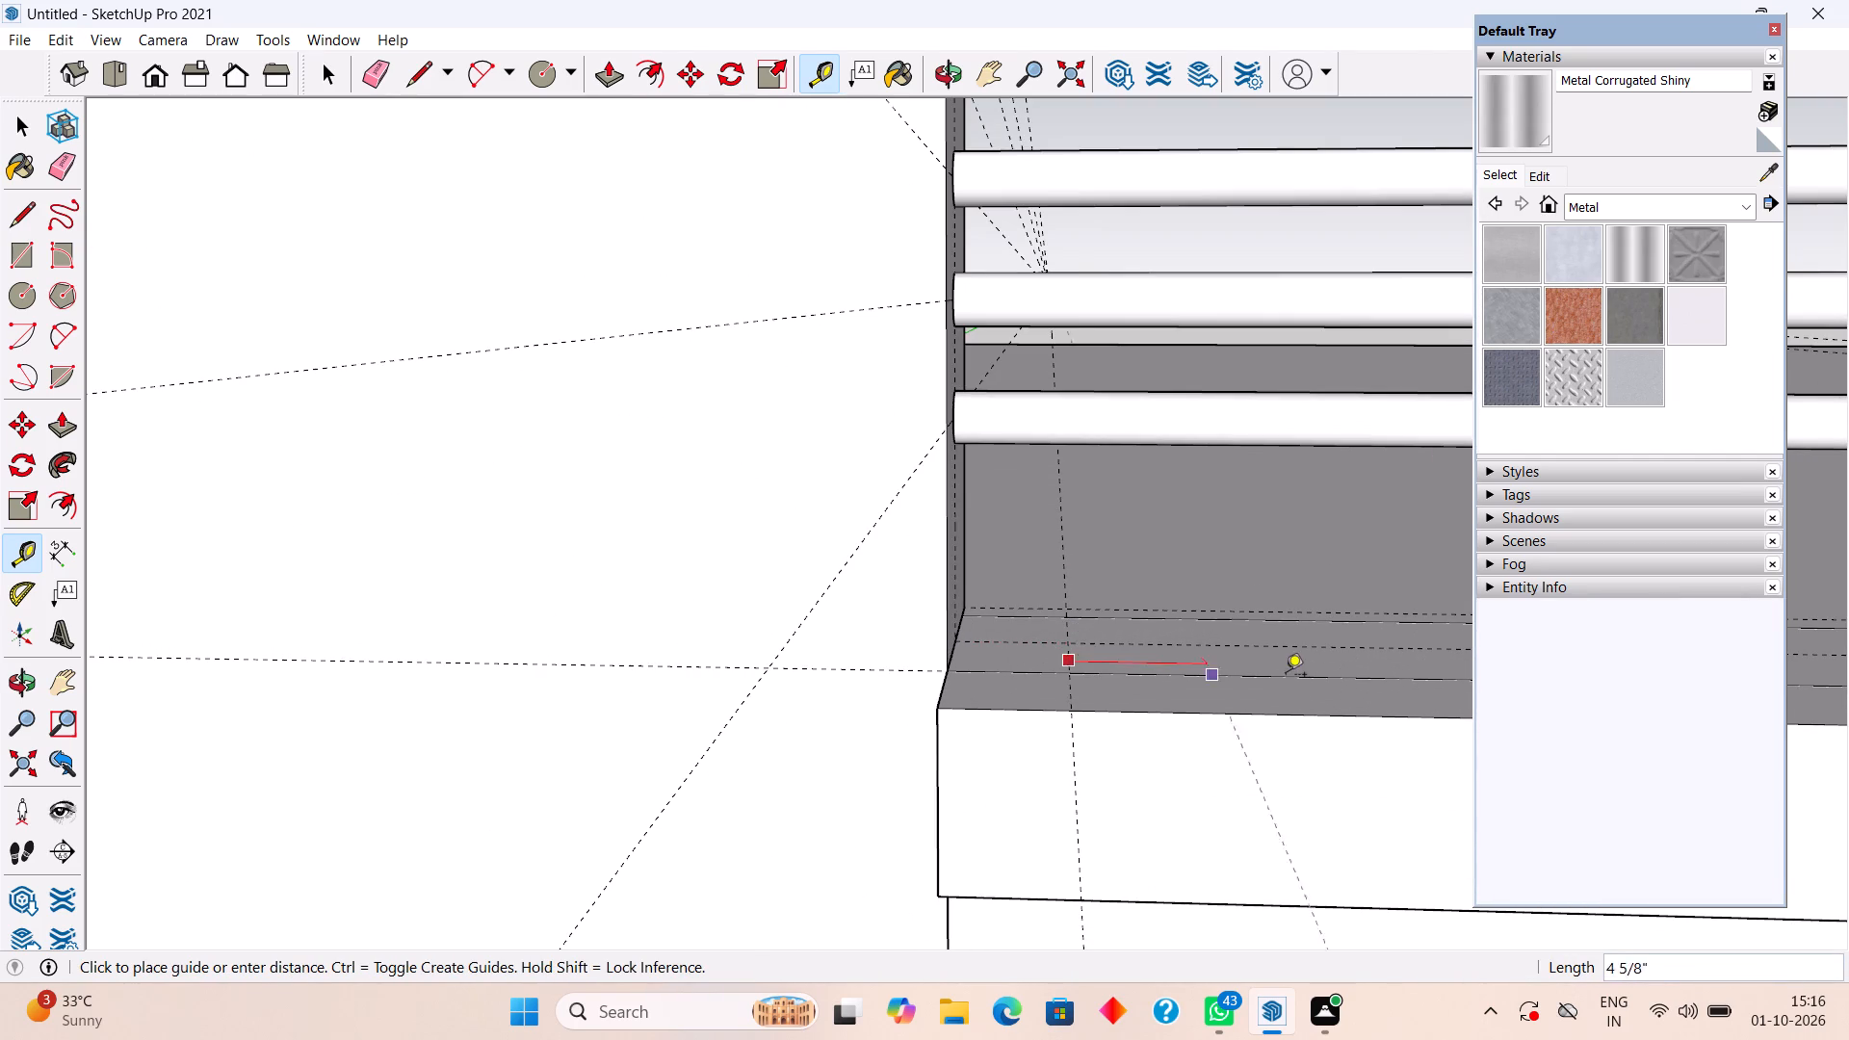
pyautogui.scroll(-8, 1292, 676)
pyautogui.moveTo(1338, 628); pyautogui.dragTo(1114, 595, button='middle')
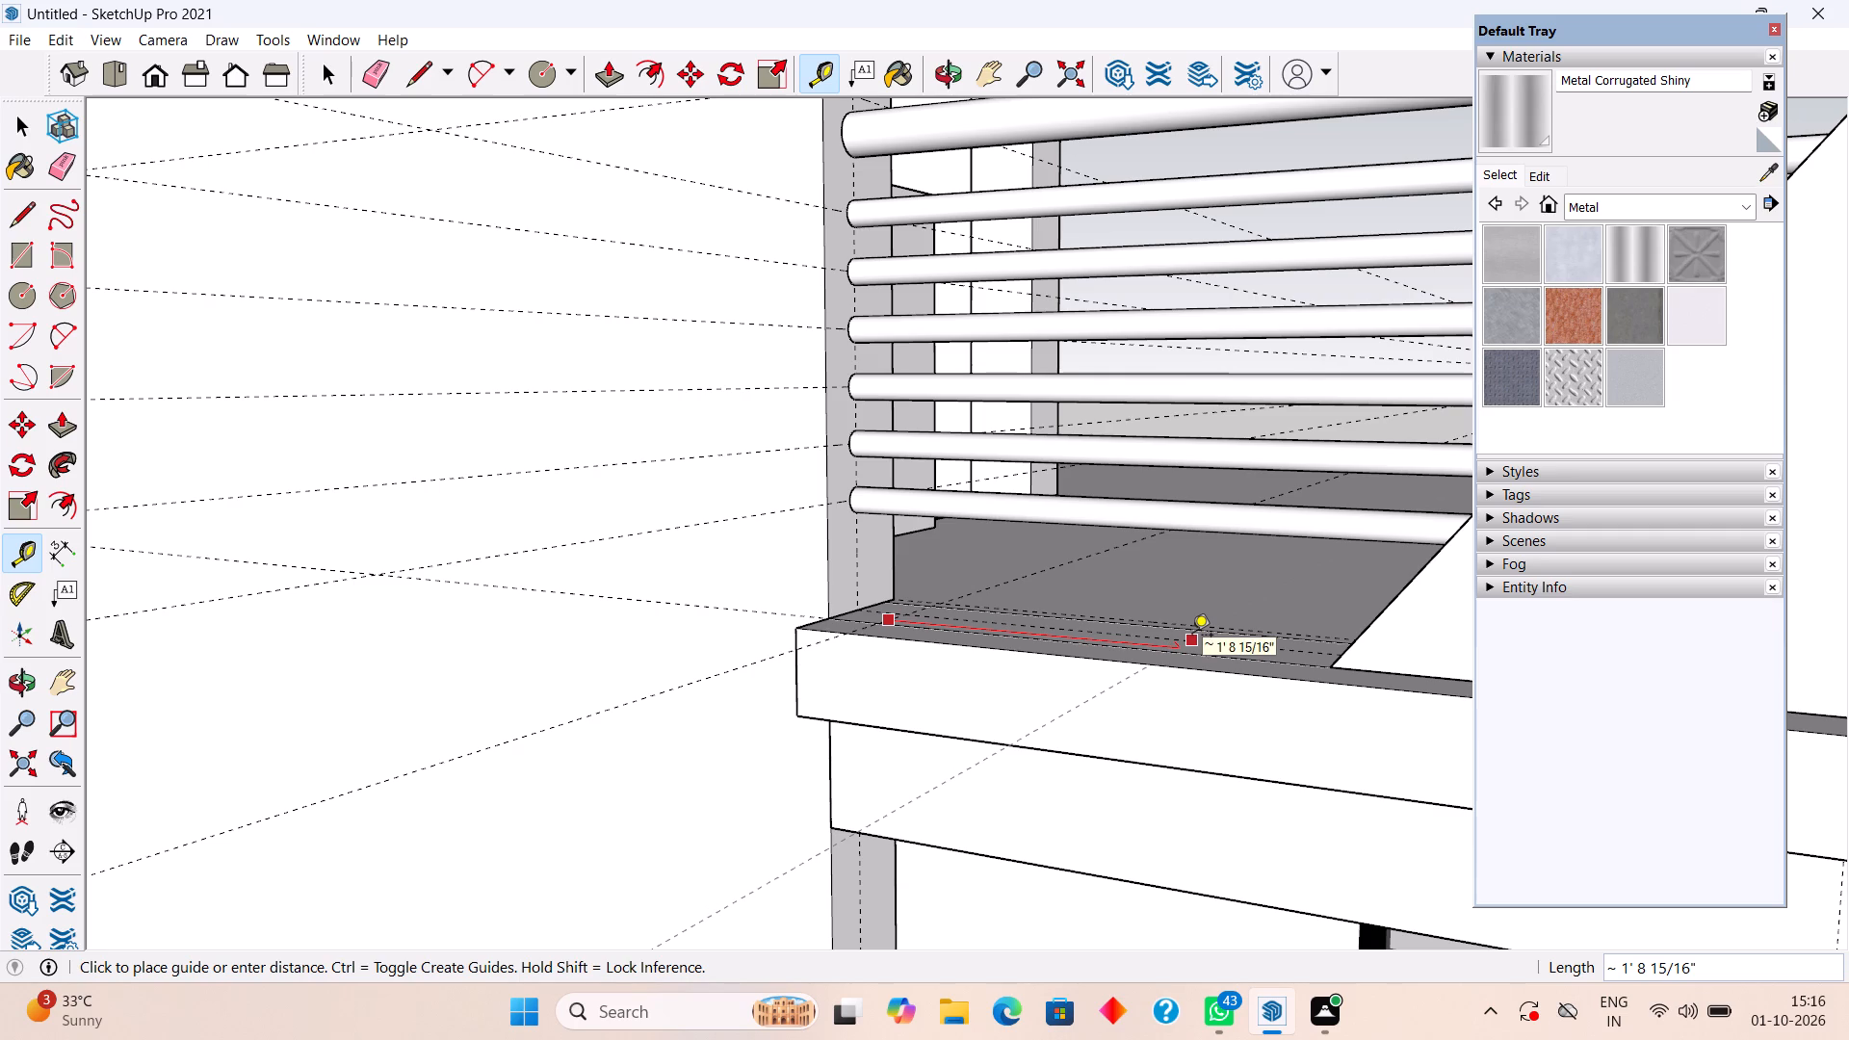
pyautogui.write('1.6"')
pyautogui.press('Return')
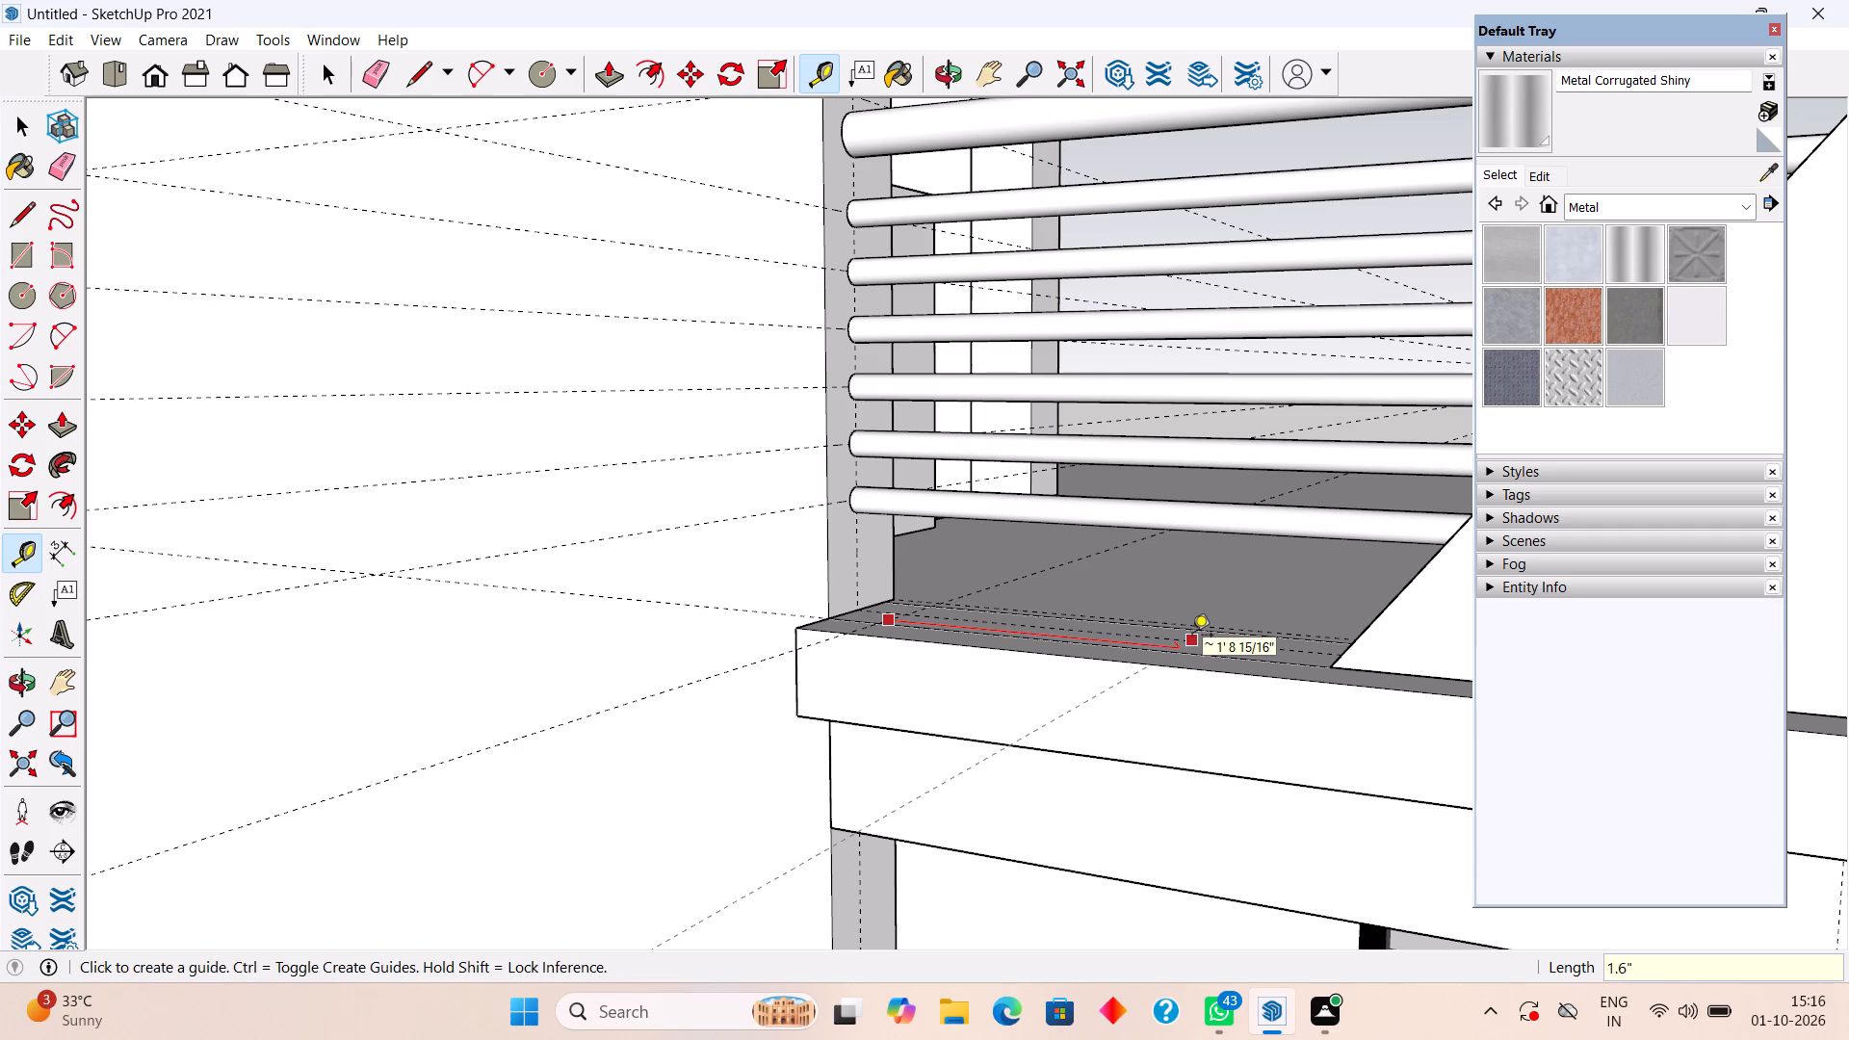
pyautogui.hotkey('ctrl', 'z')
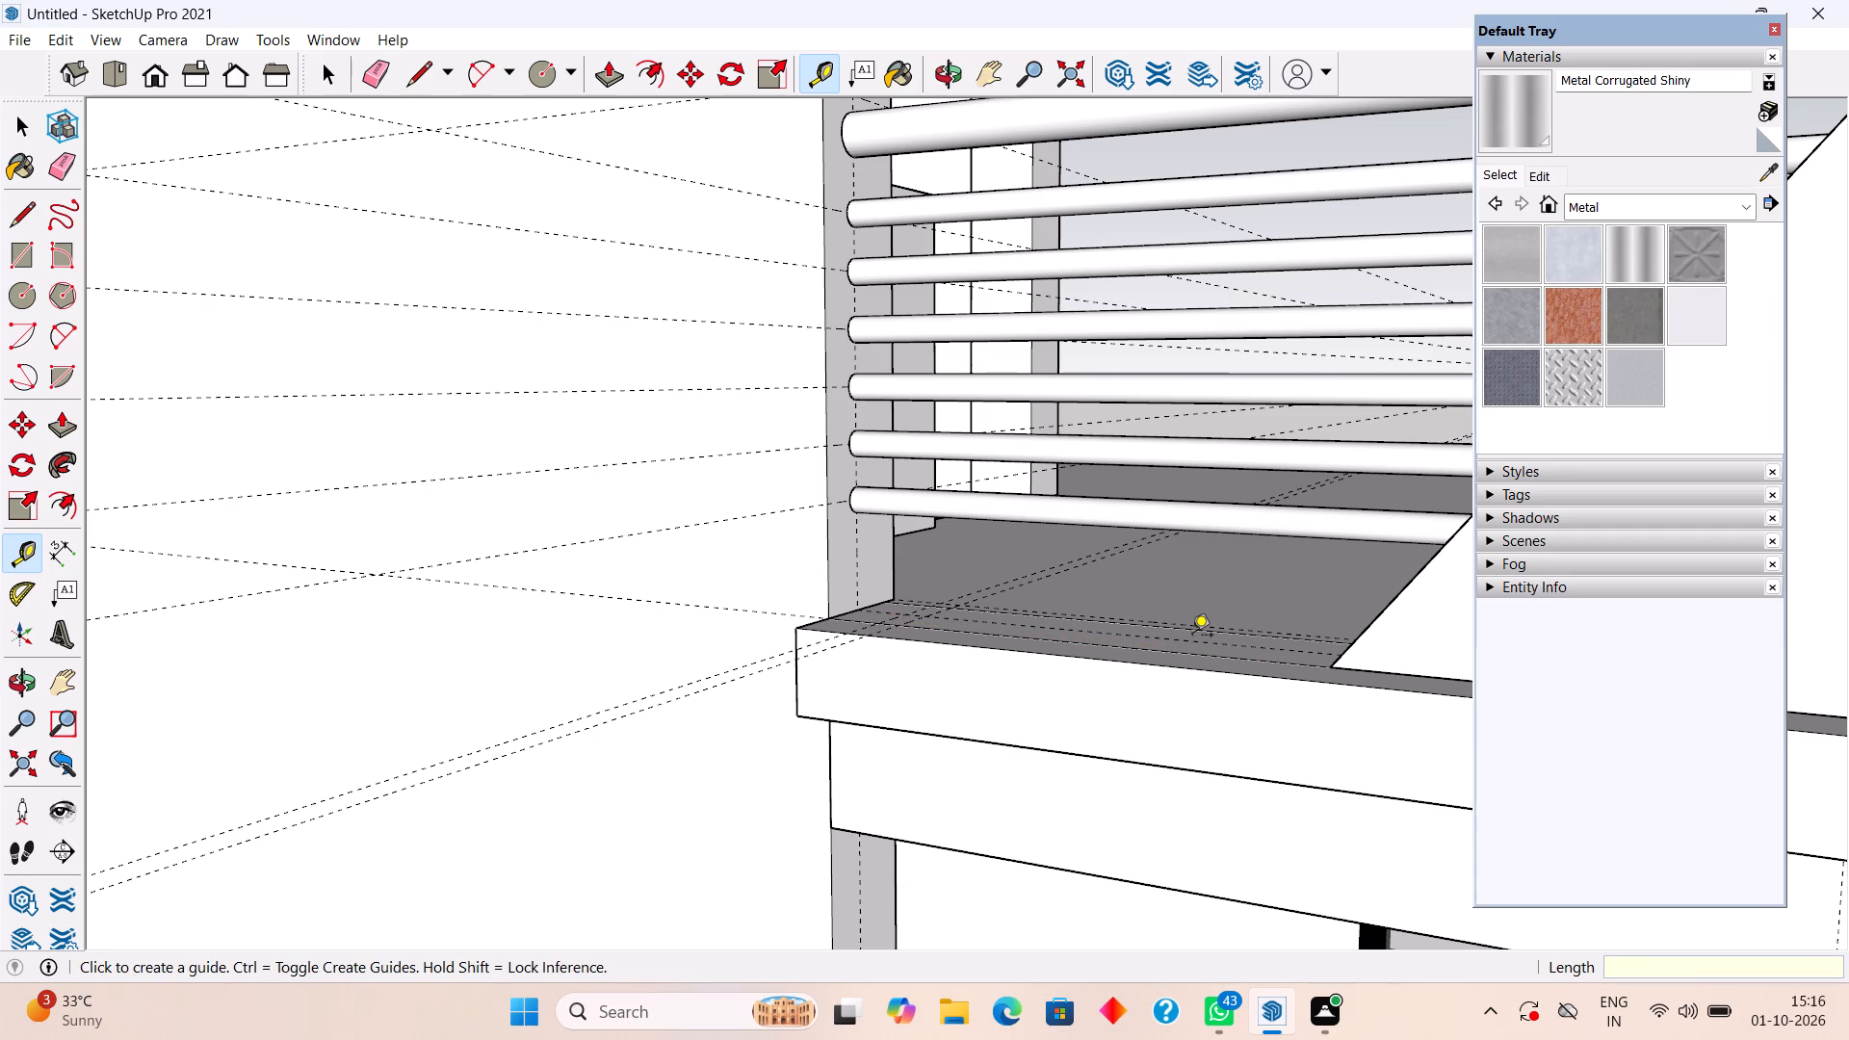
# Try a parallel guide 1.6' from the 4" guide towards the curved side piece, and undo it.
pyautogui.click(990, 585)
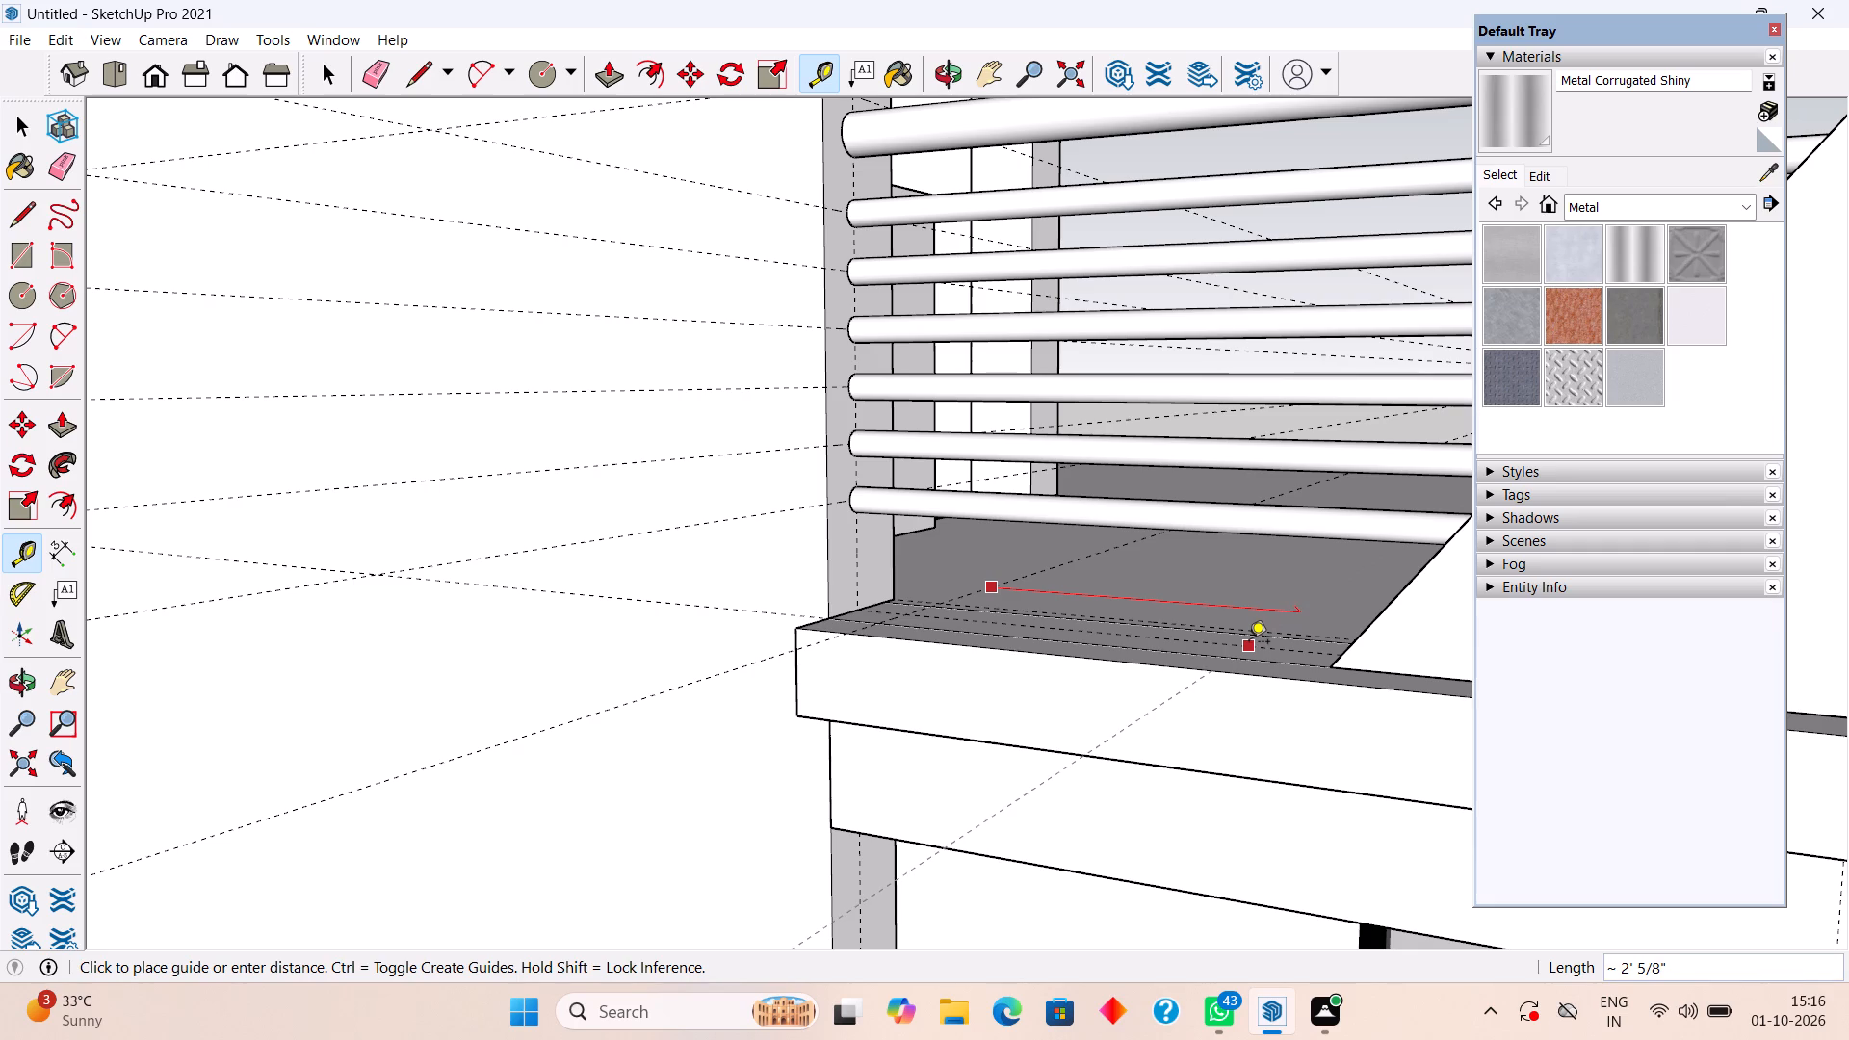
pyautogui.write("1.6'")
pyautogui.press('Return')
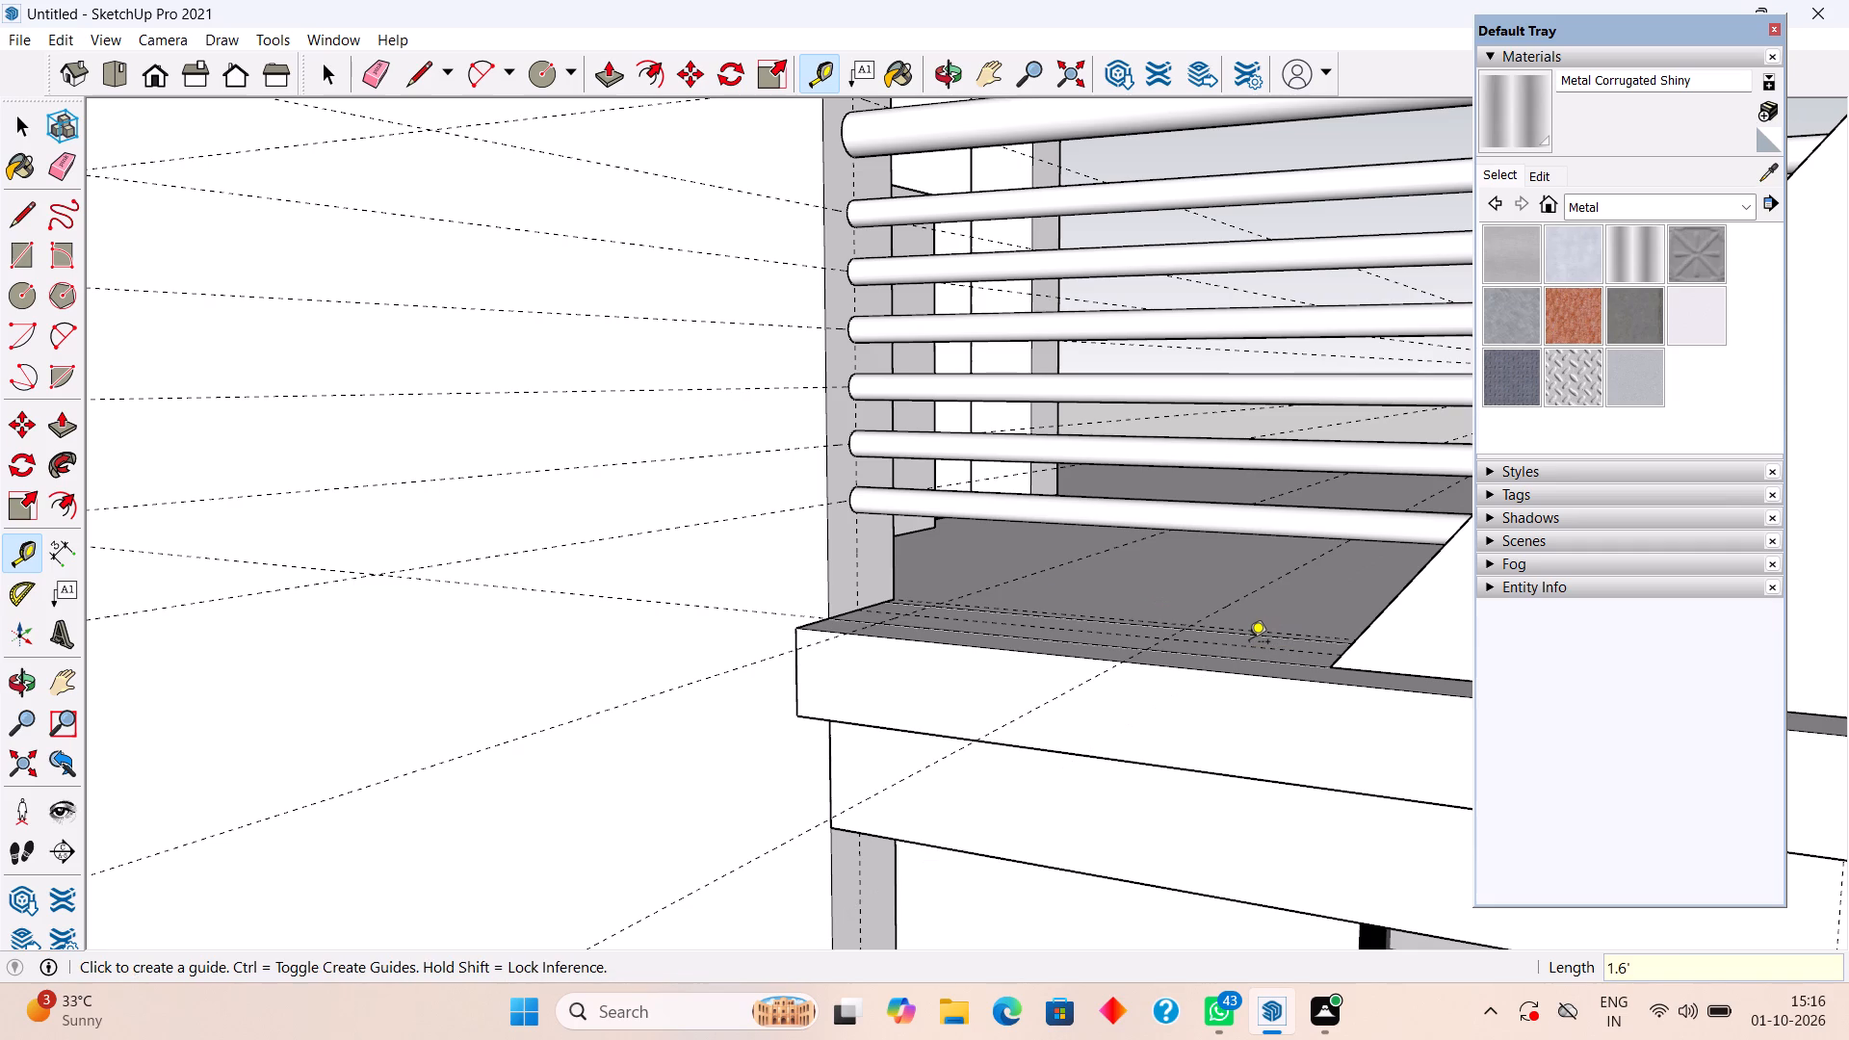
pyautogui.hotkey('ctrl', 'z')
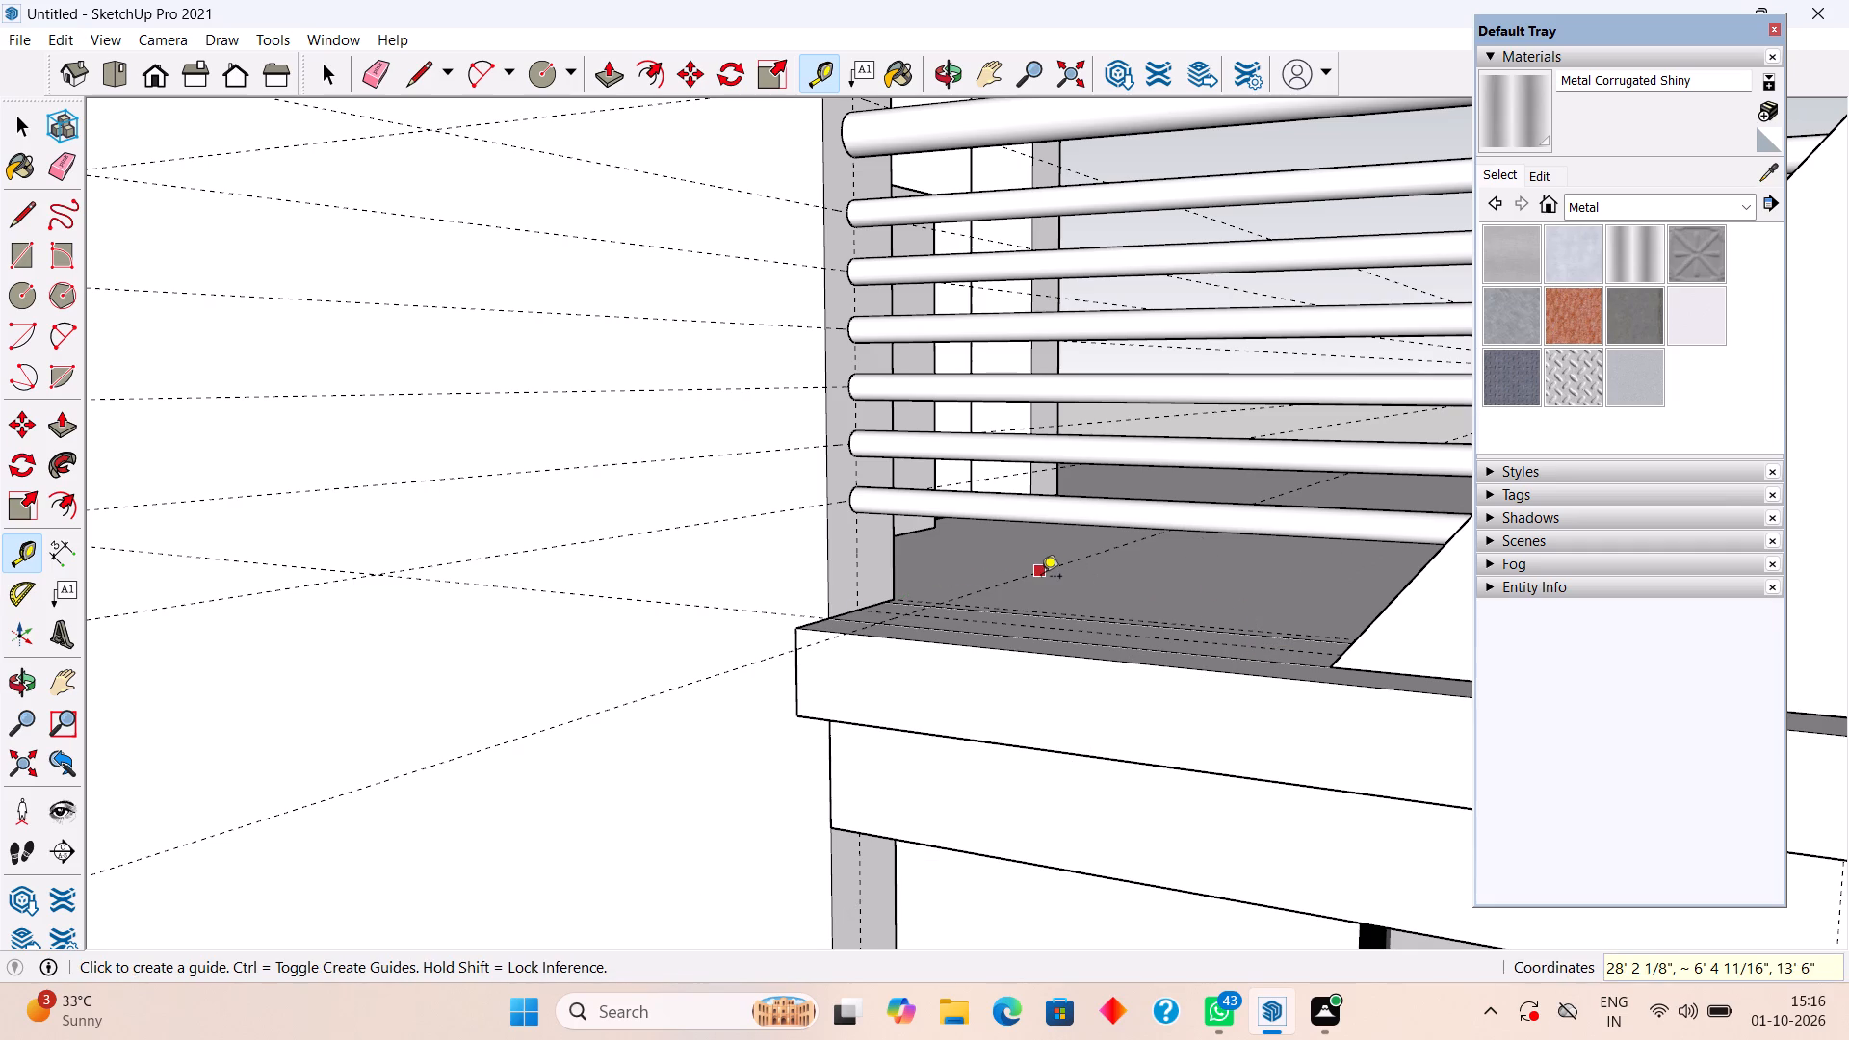
# Place a parallel guide 2' from the 4" guide, towards the curved side piece.
pyautogui.click(1041, 578)
pyautogui.write("2'")
pyautogui.press('Return')
pyautogui.scroll(-5, 1220, 658)
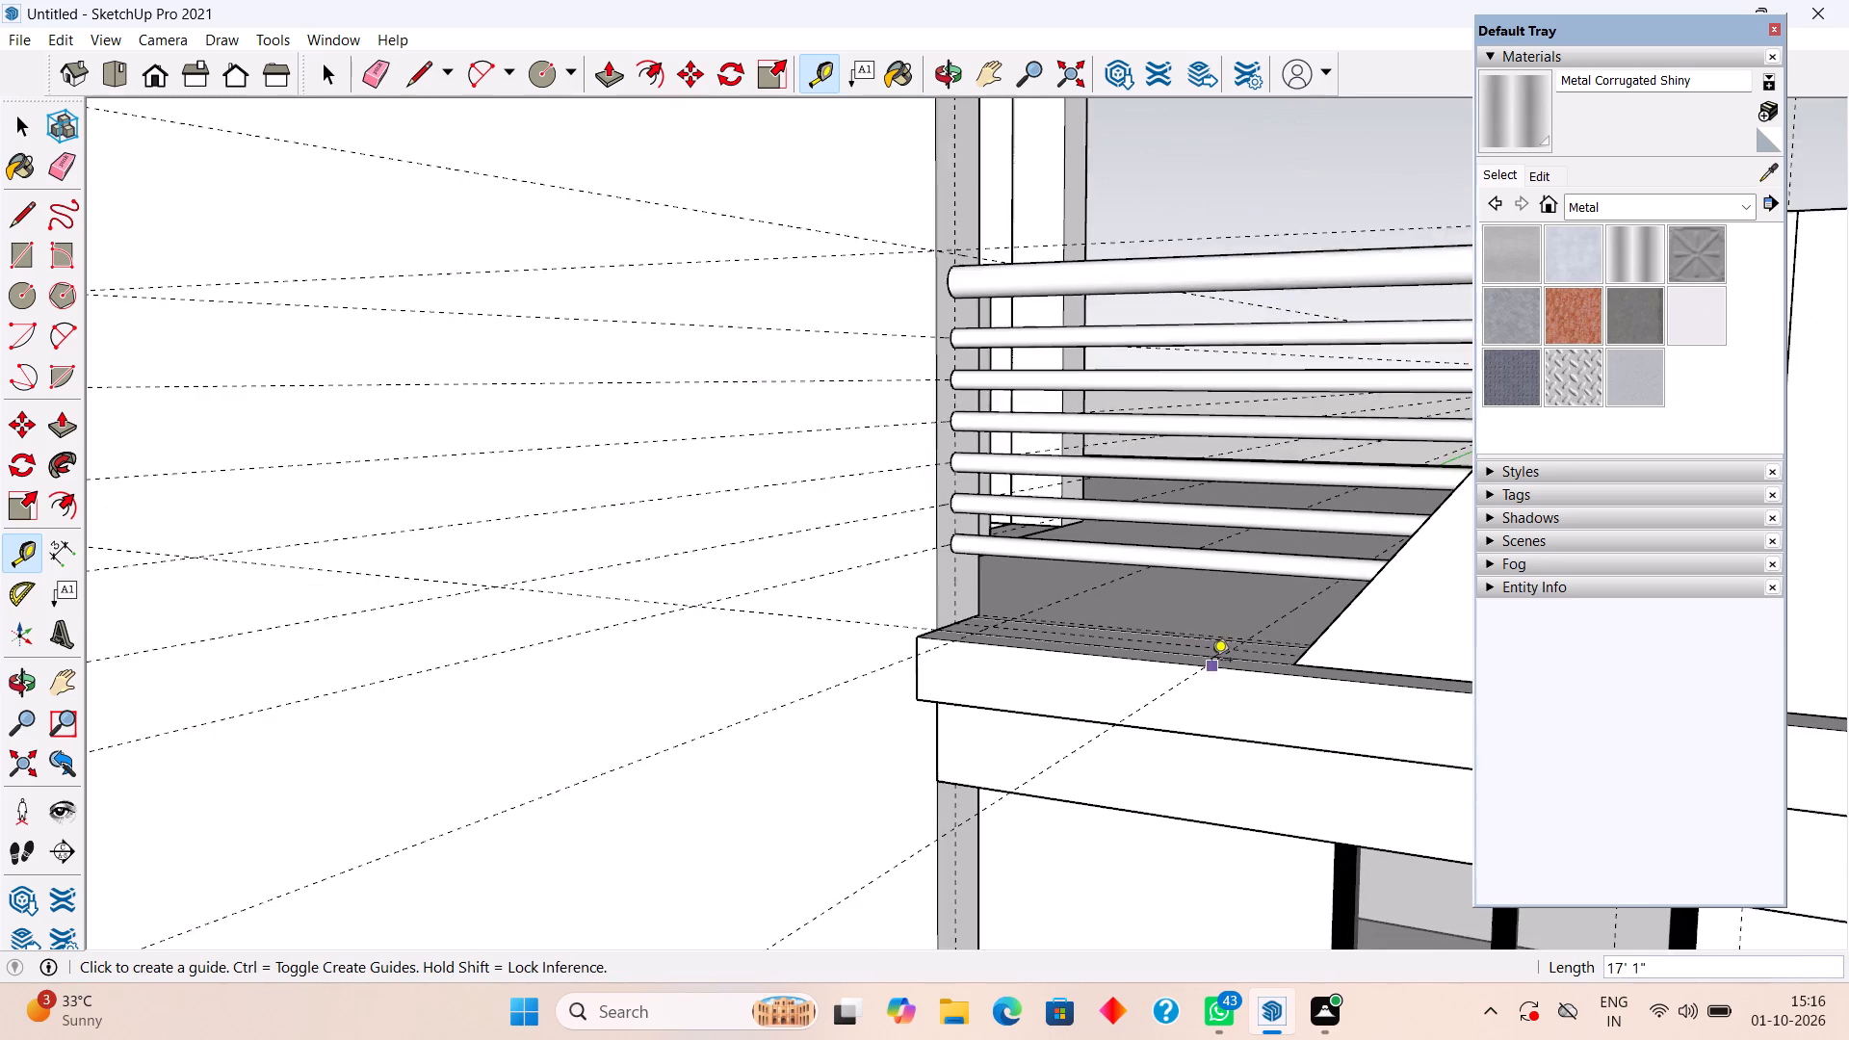
# Draw a circle of radius 0.6" on the ledge below the rails, centred on the guide intersection nearest the tower wall.
pyautogui.scroll(-3, 1231, 665)
pyautogui.moveTo(1334, 516); pyautogui.dragTo(1351, 689, button='middle')
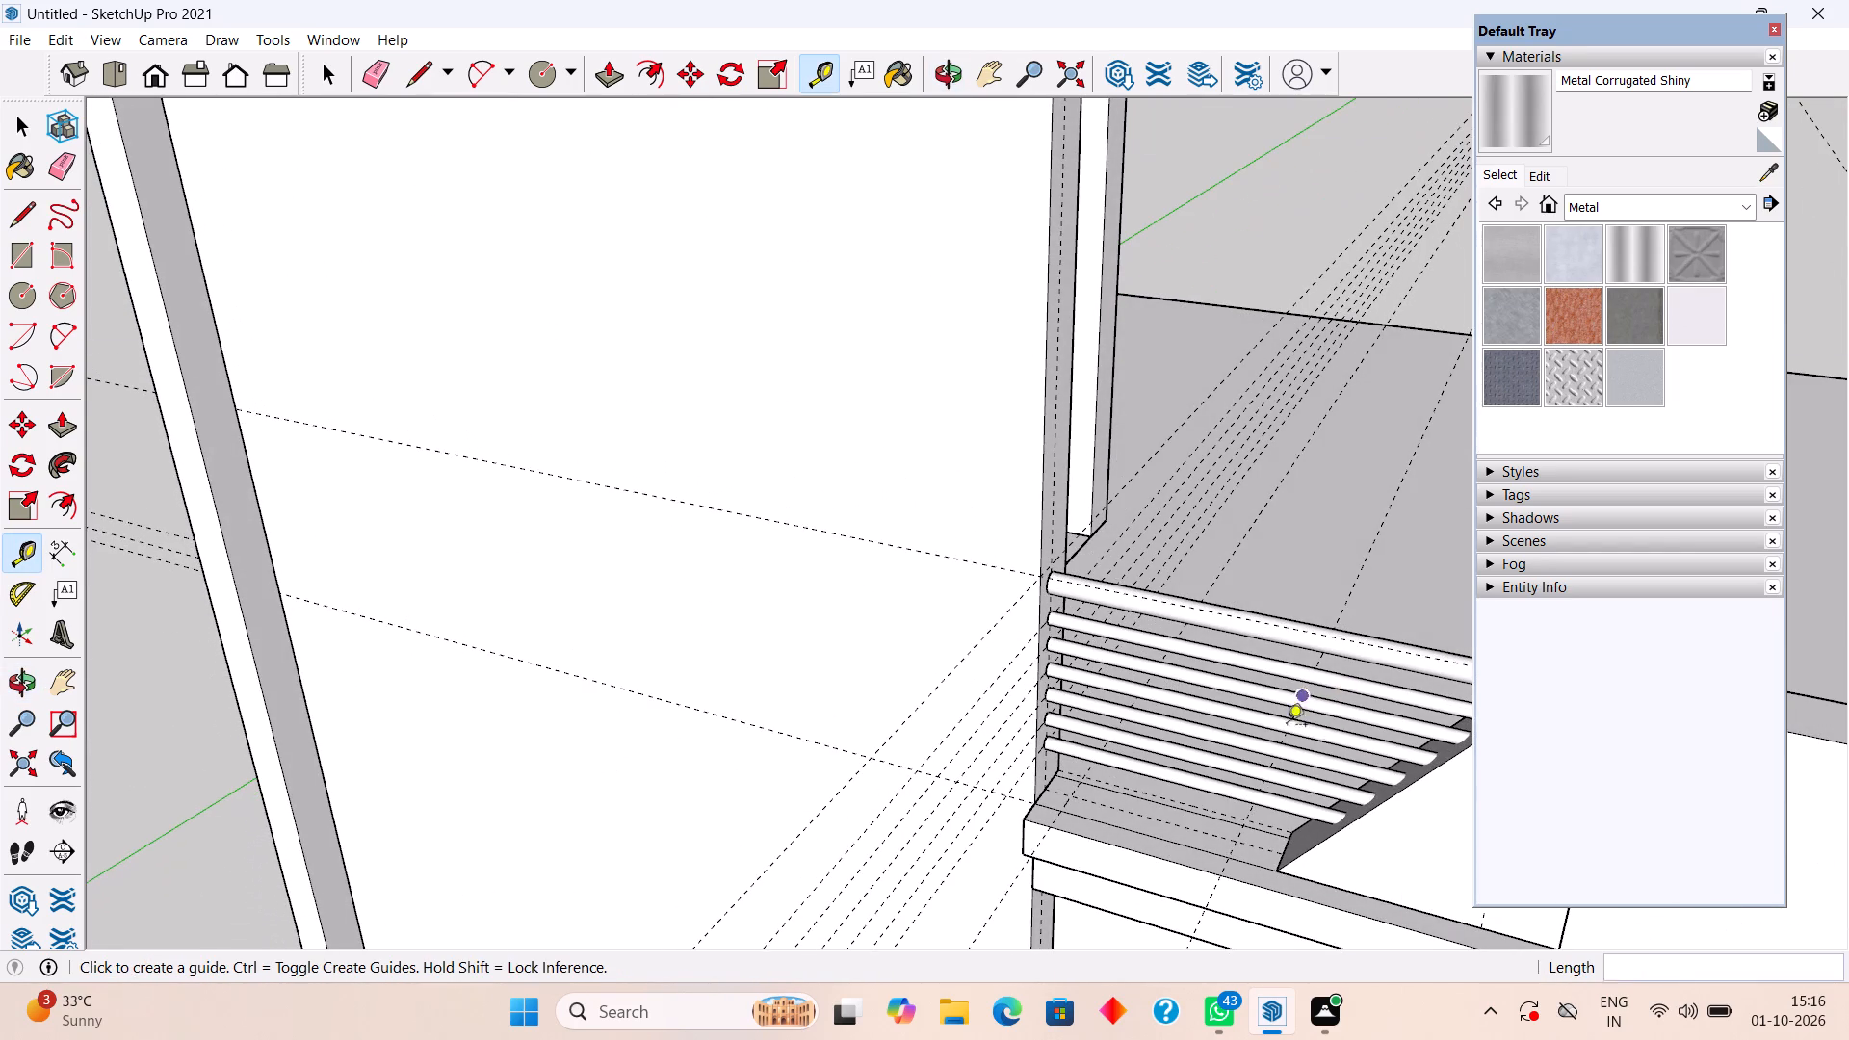
pyautogui.scroll(4, 1392, 801)
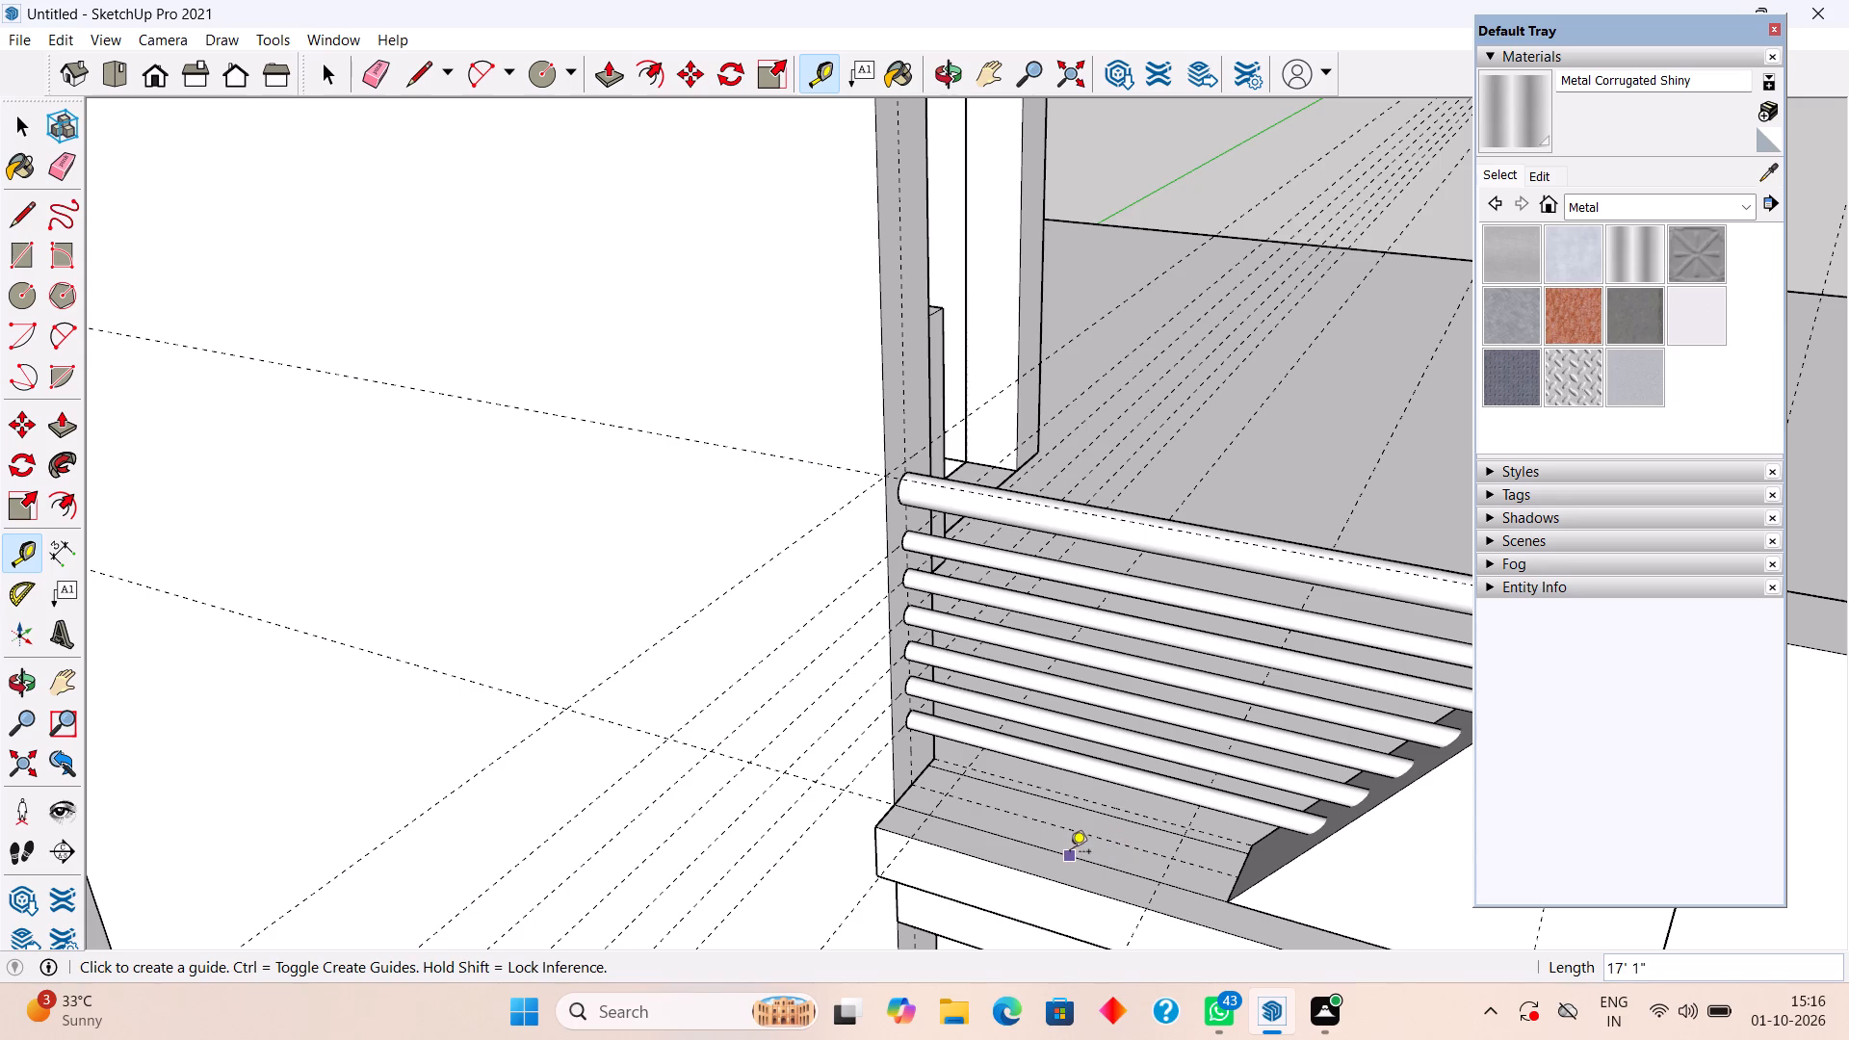
pyautogui.scroll(-4, 1085, 805)
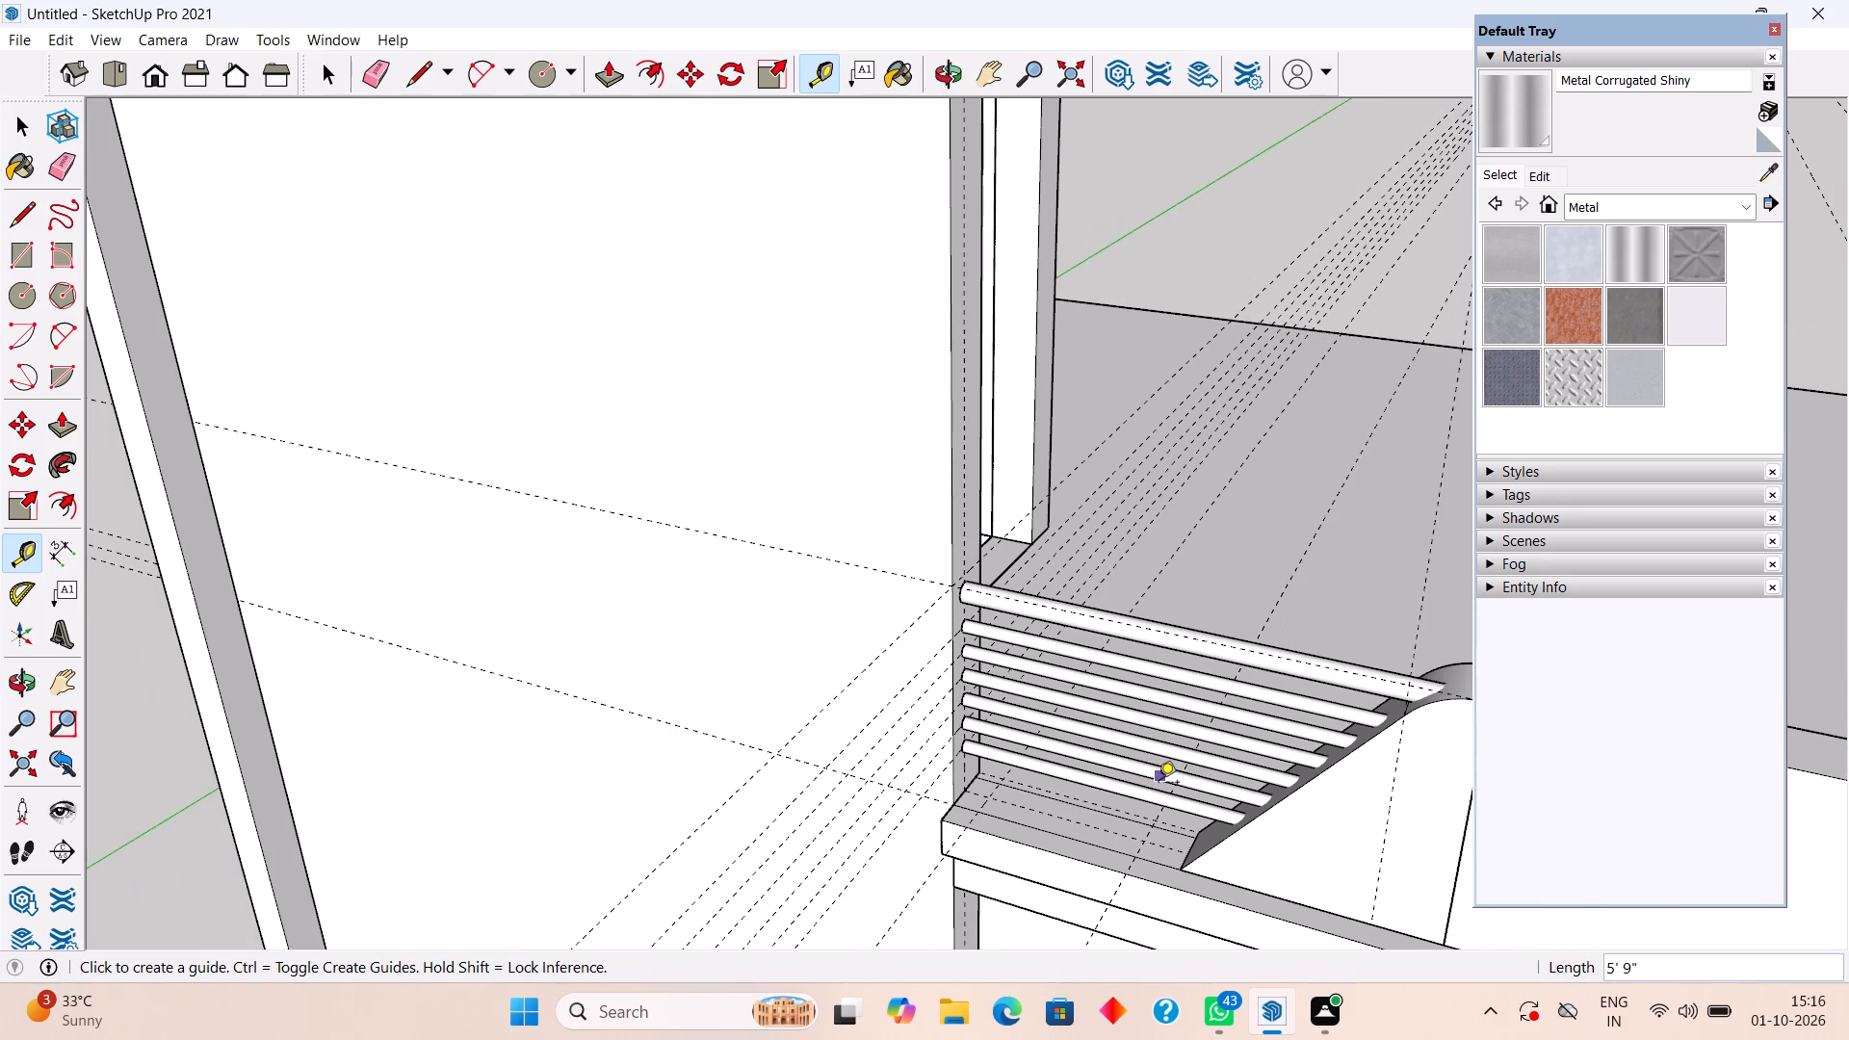
pyautogui.press('space')
pyautogui.scroll(2, 974, 805)
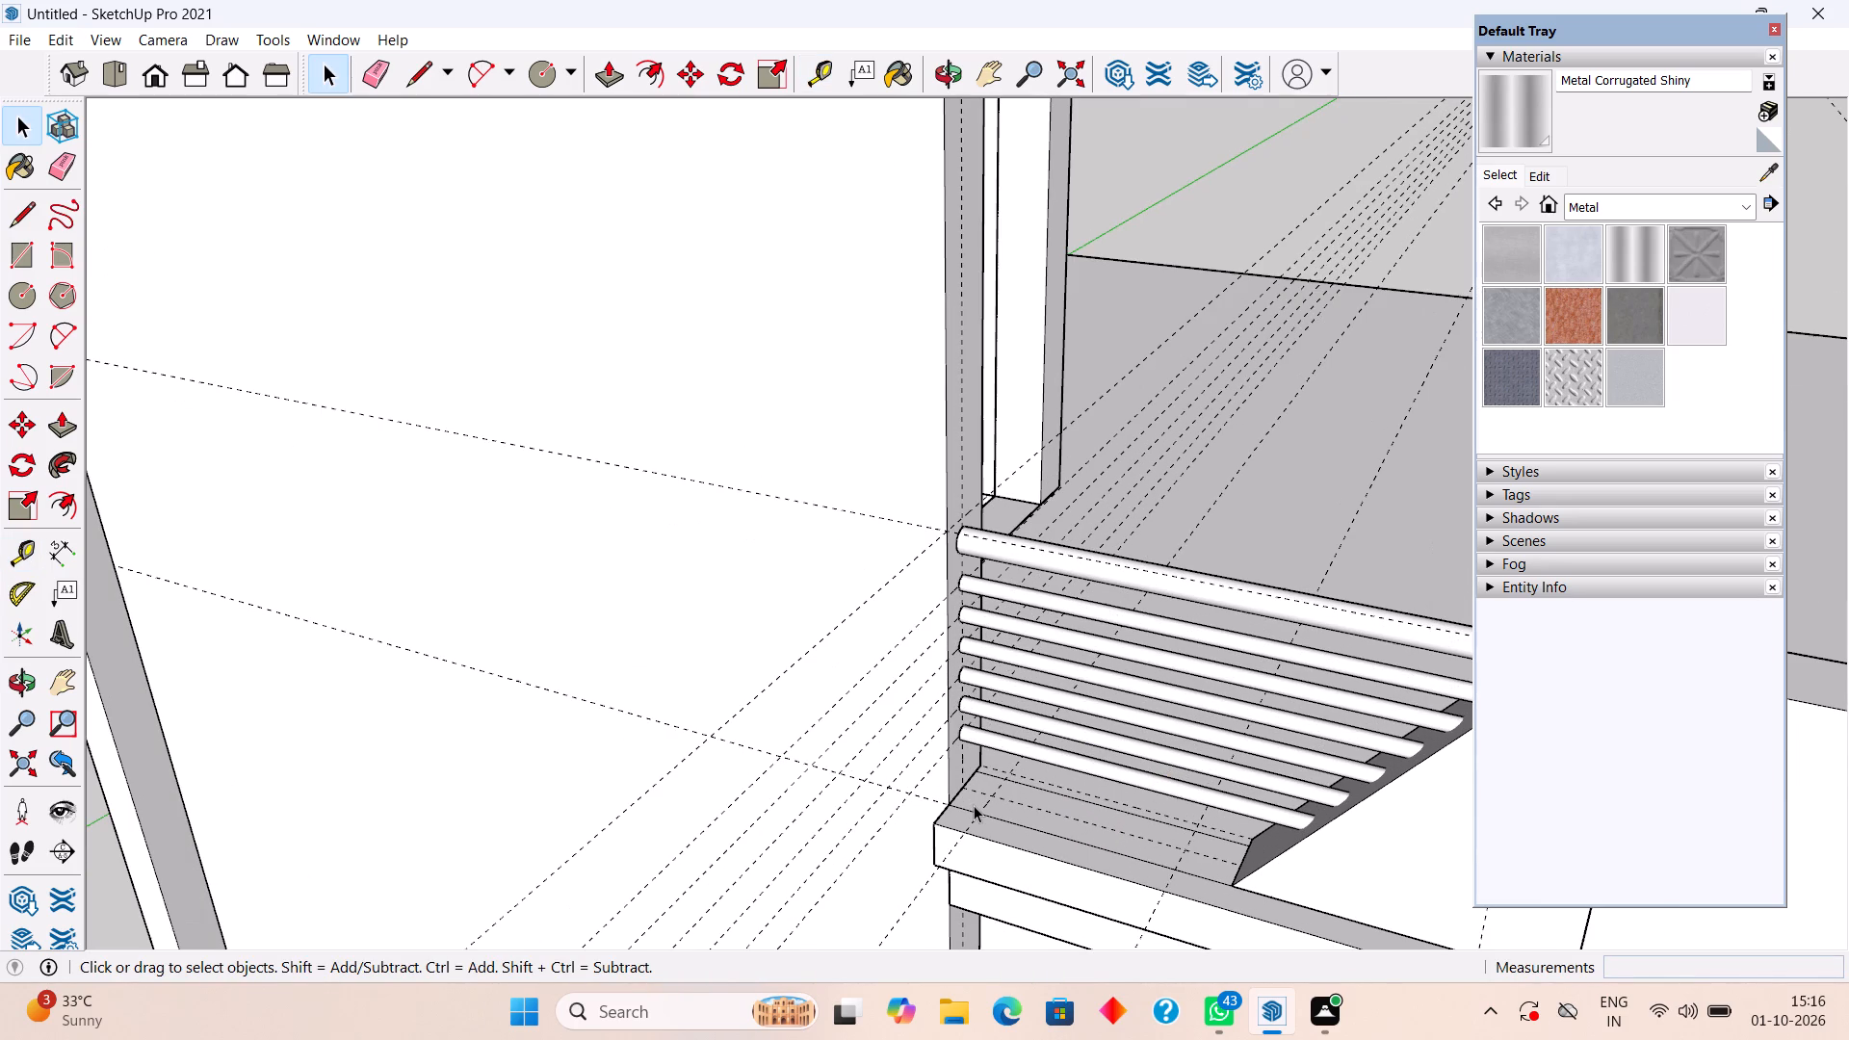
pyautogui.scroll(5, 982, 791)
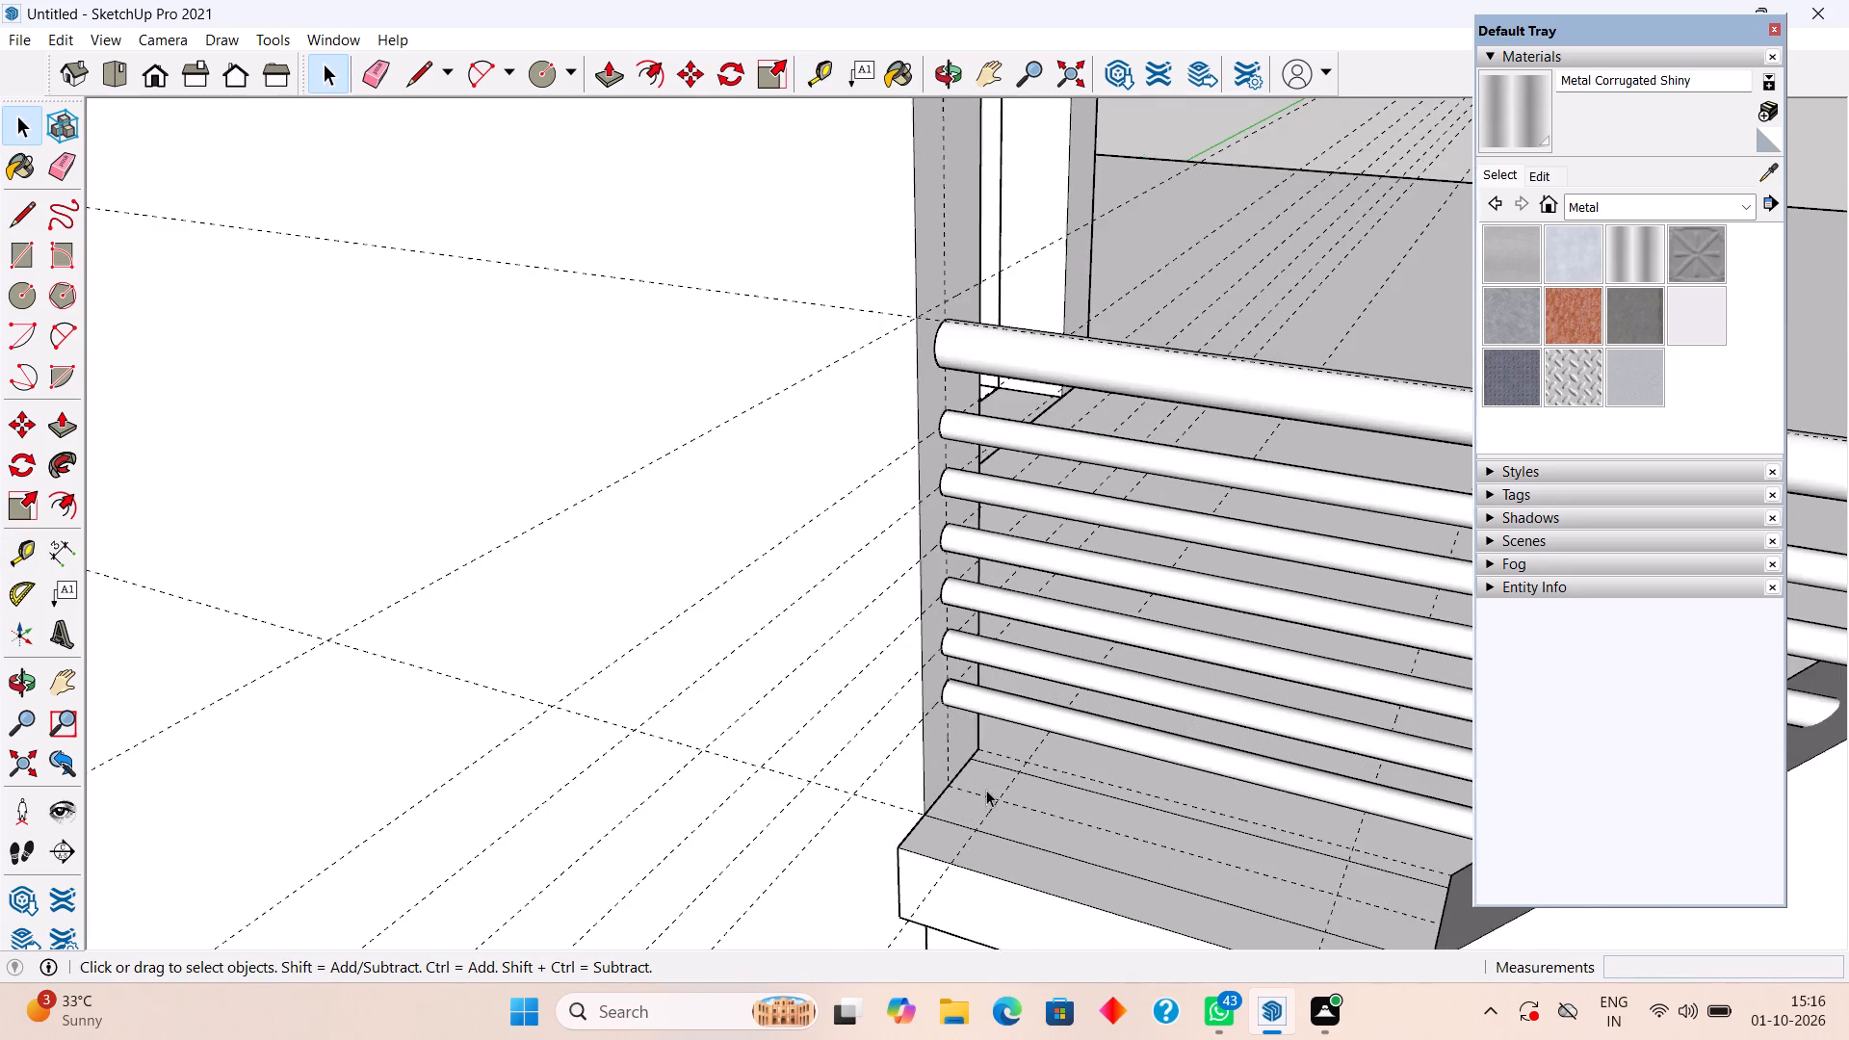
pyautogui.scroll(8, 988, 790)
pyautogui.press('c')
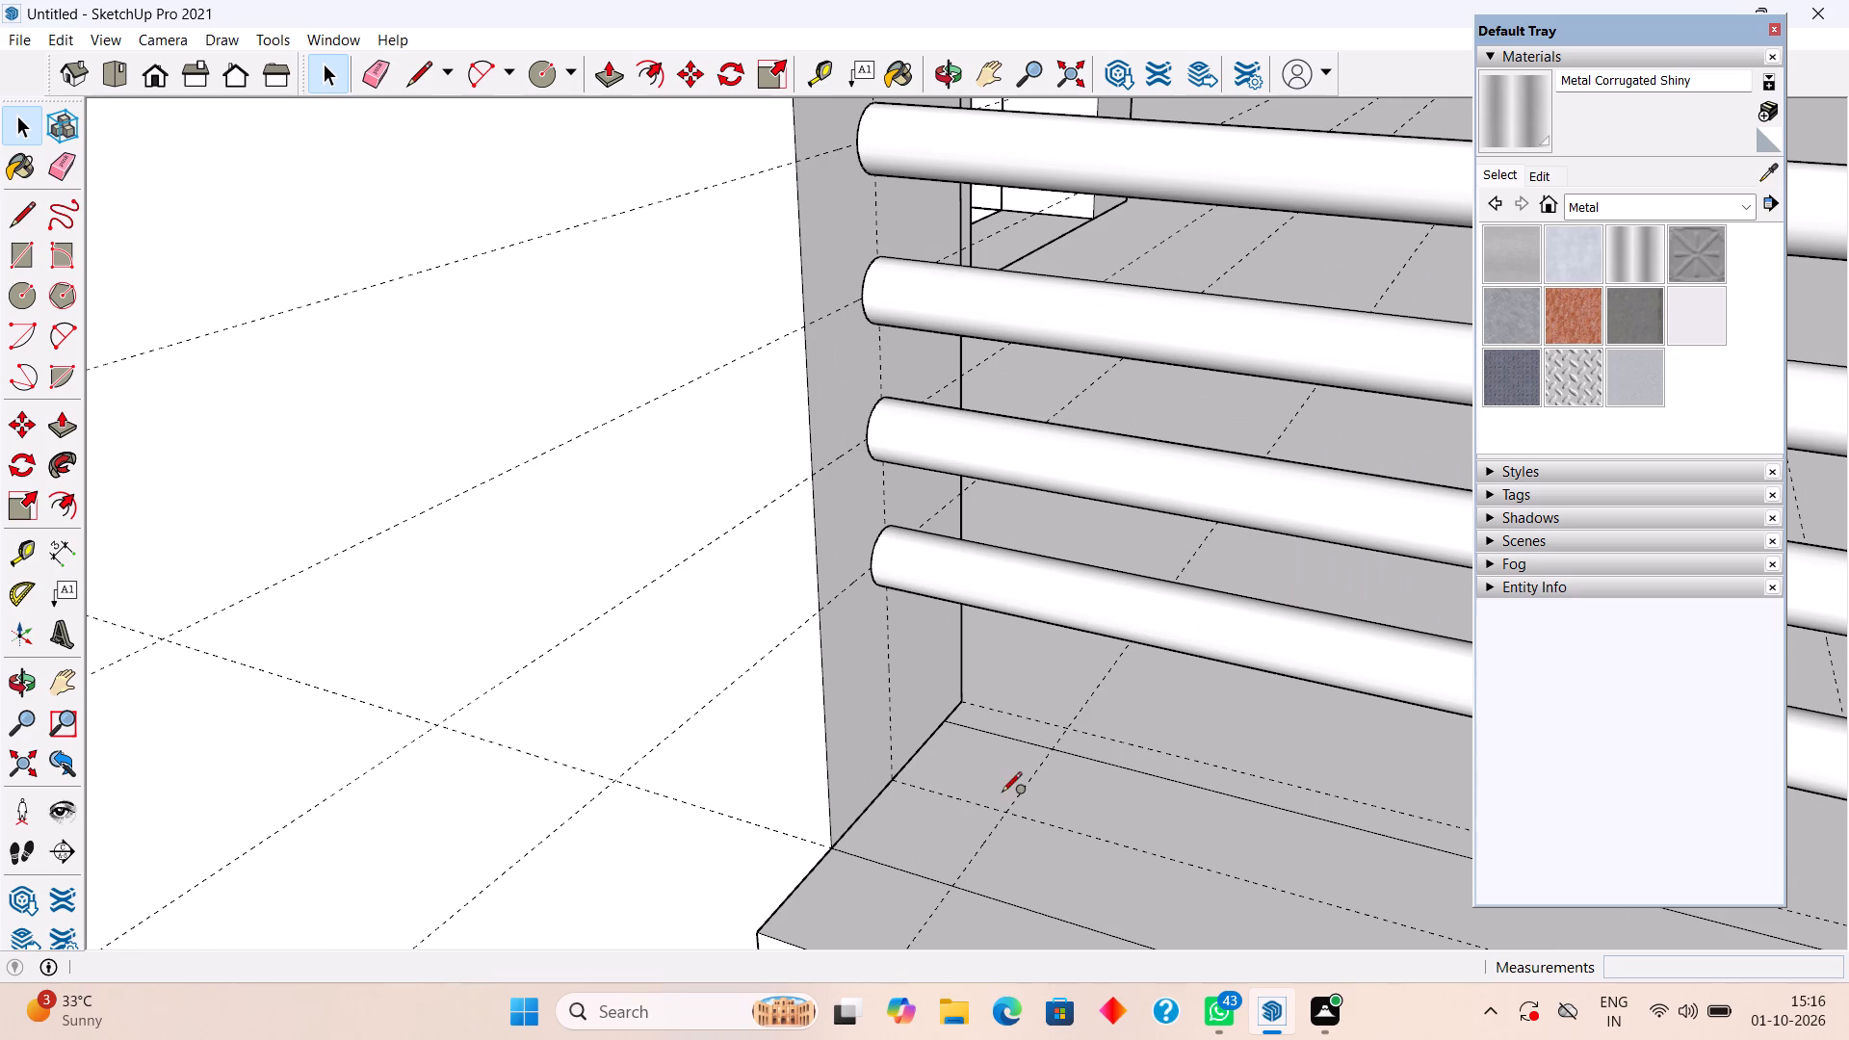
pyautogui.click(1006, 811)
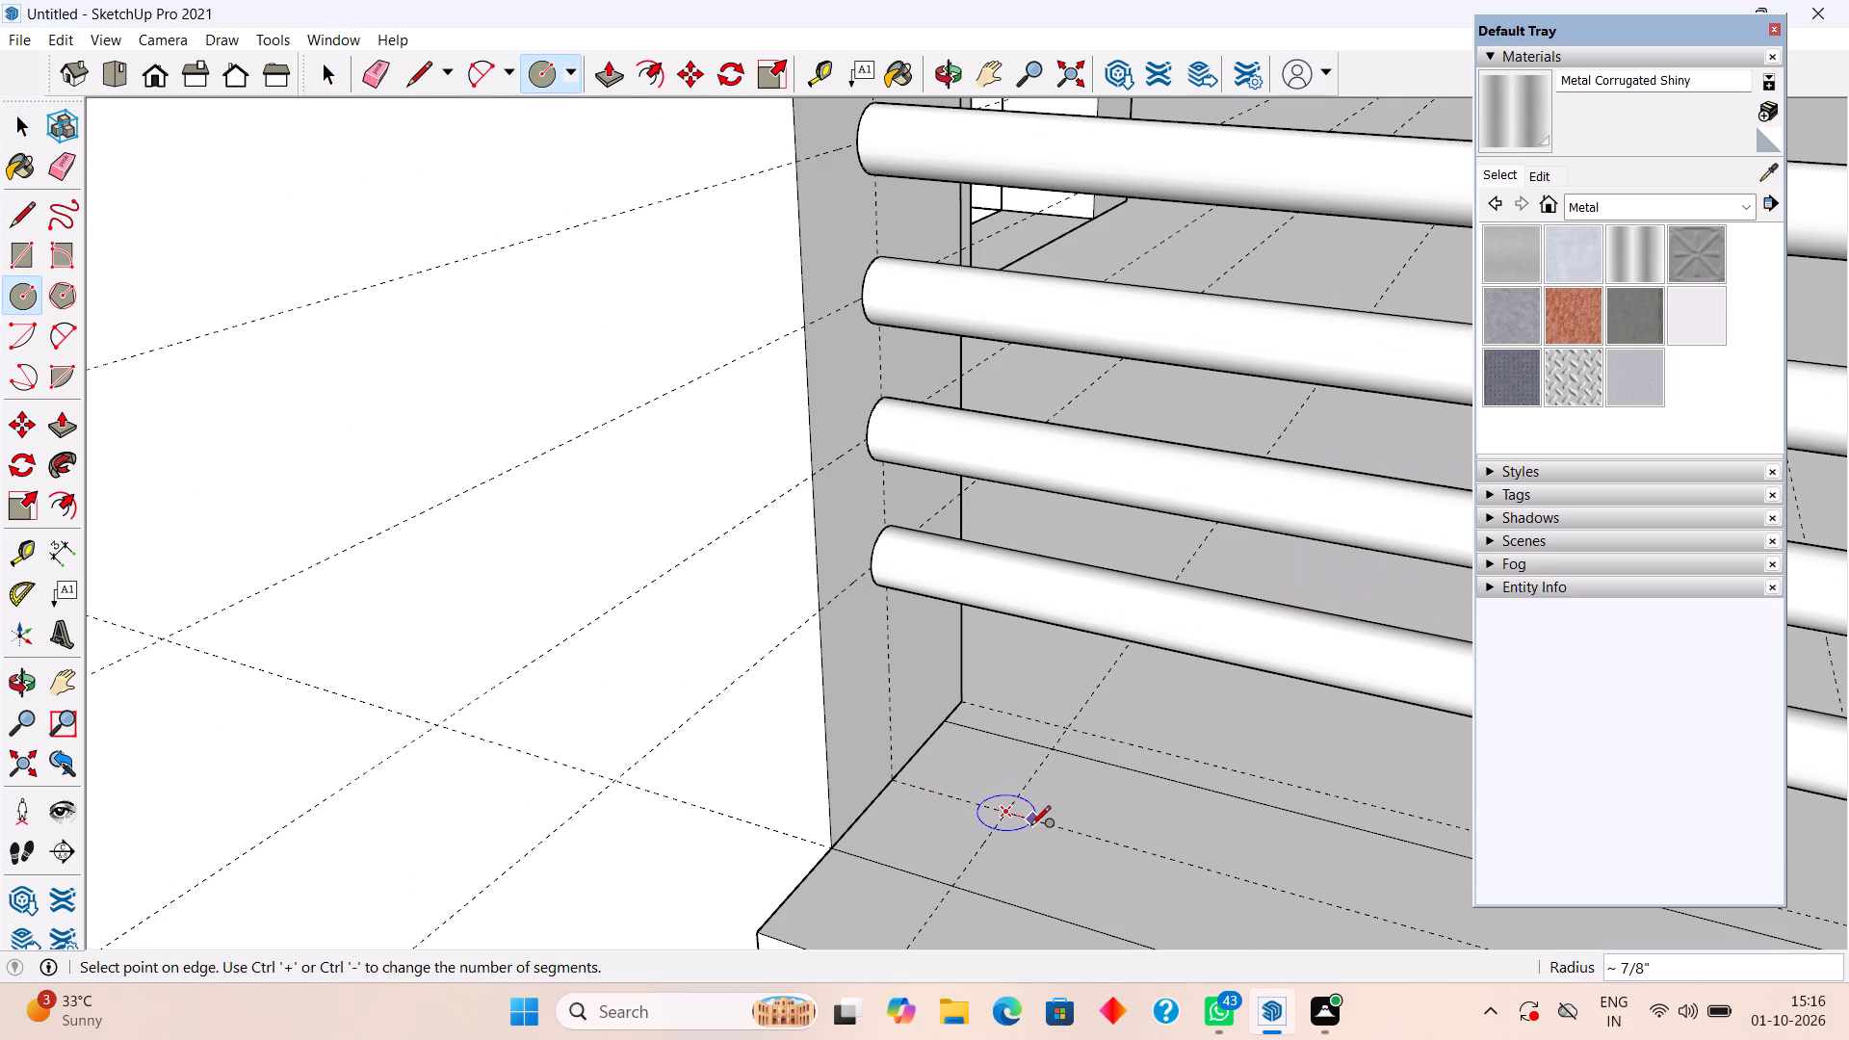
pyautogui.write('.6"')
pyautogui.press('Return')
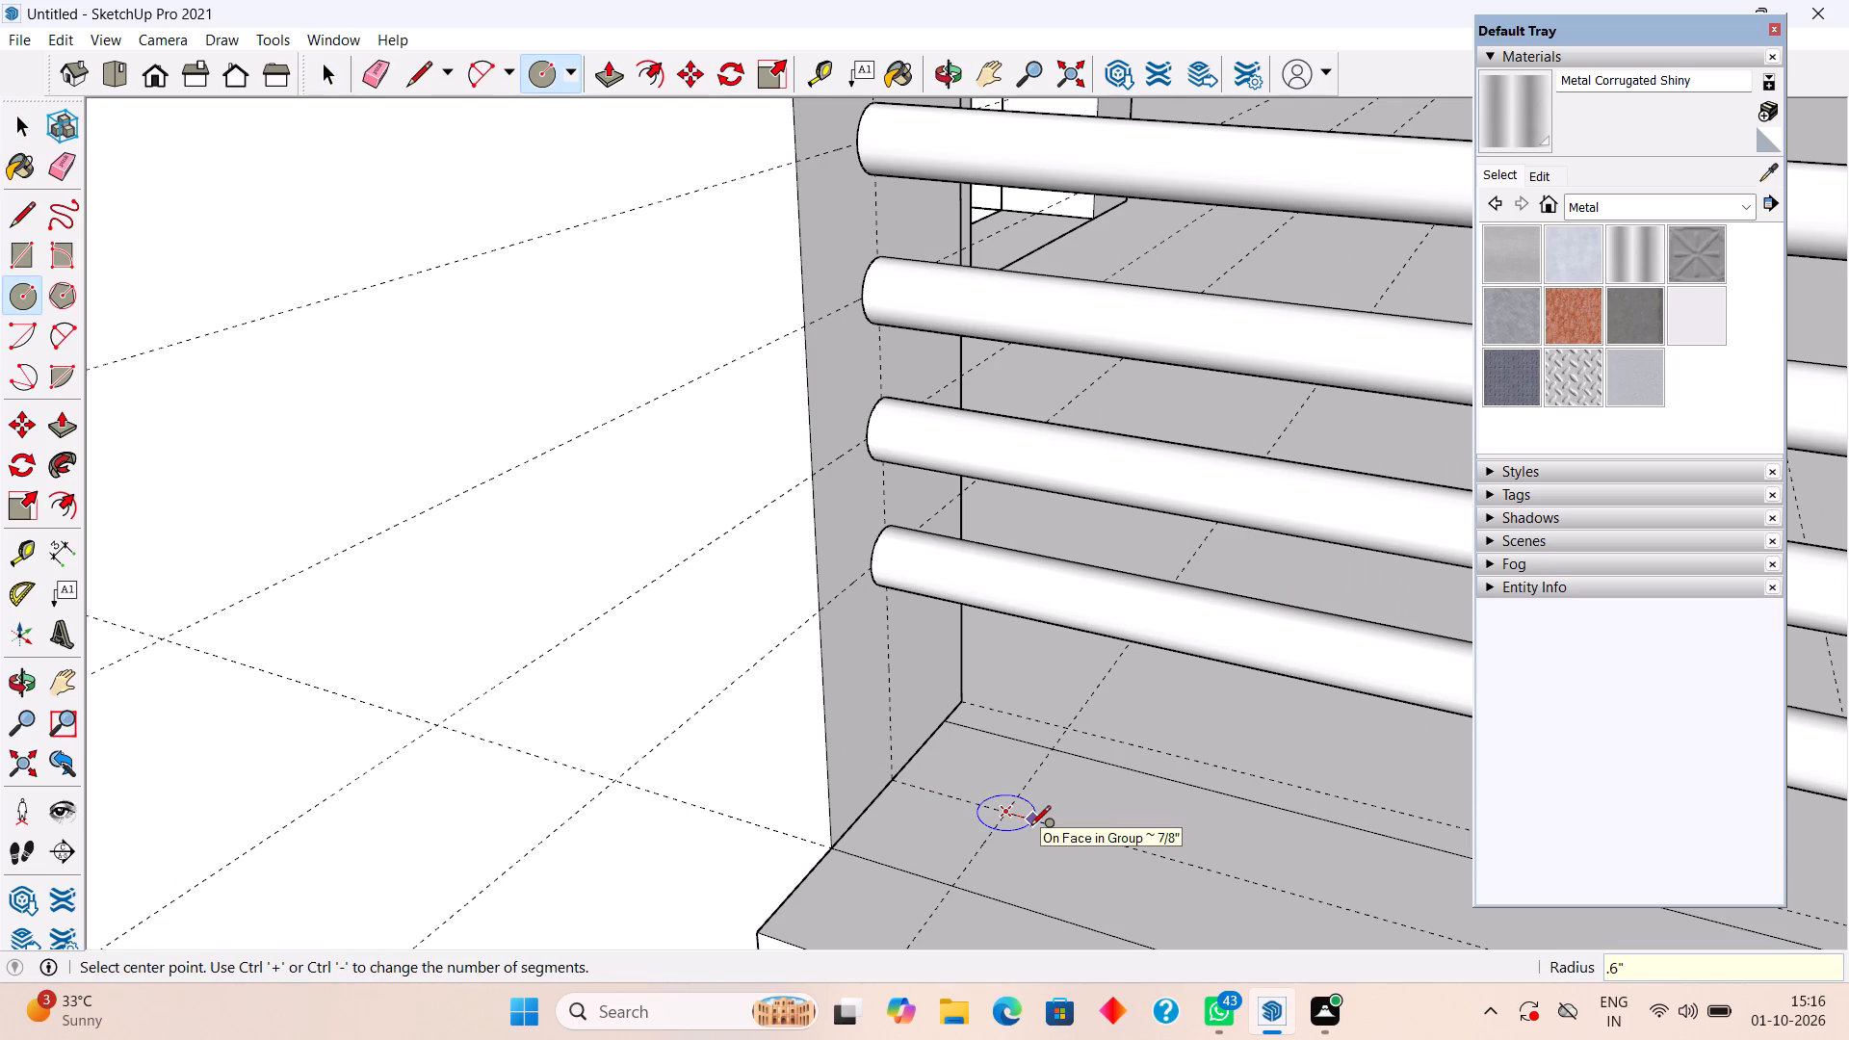
pyautogui.press('space')
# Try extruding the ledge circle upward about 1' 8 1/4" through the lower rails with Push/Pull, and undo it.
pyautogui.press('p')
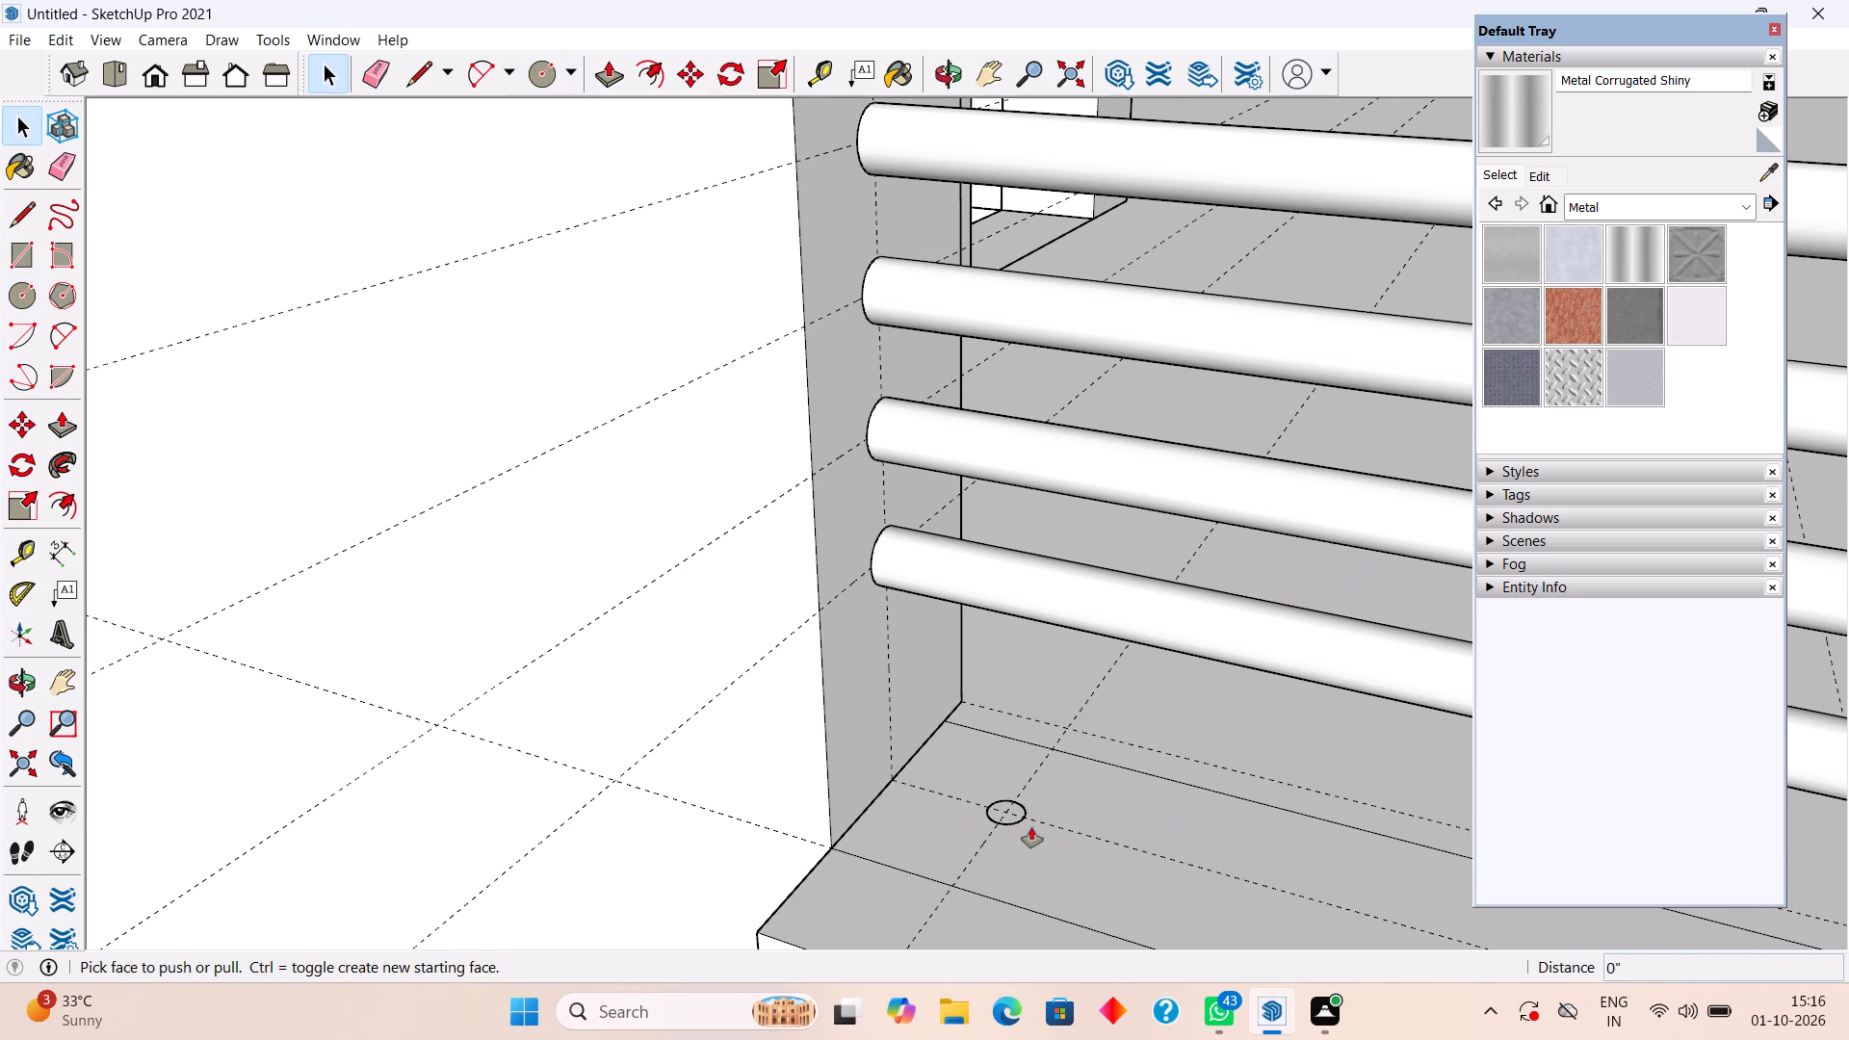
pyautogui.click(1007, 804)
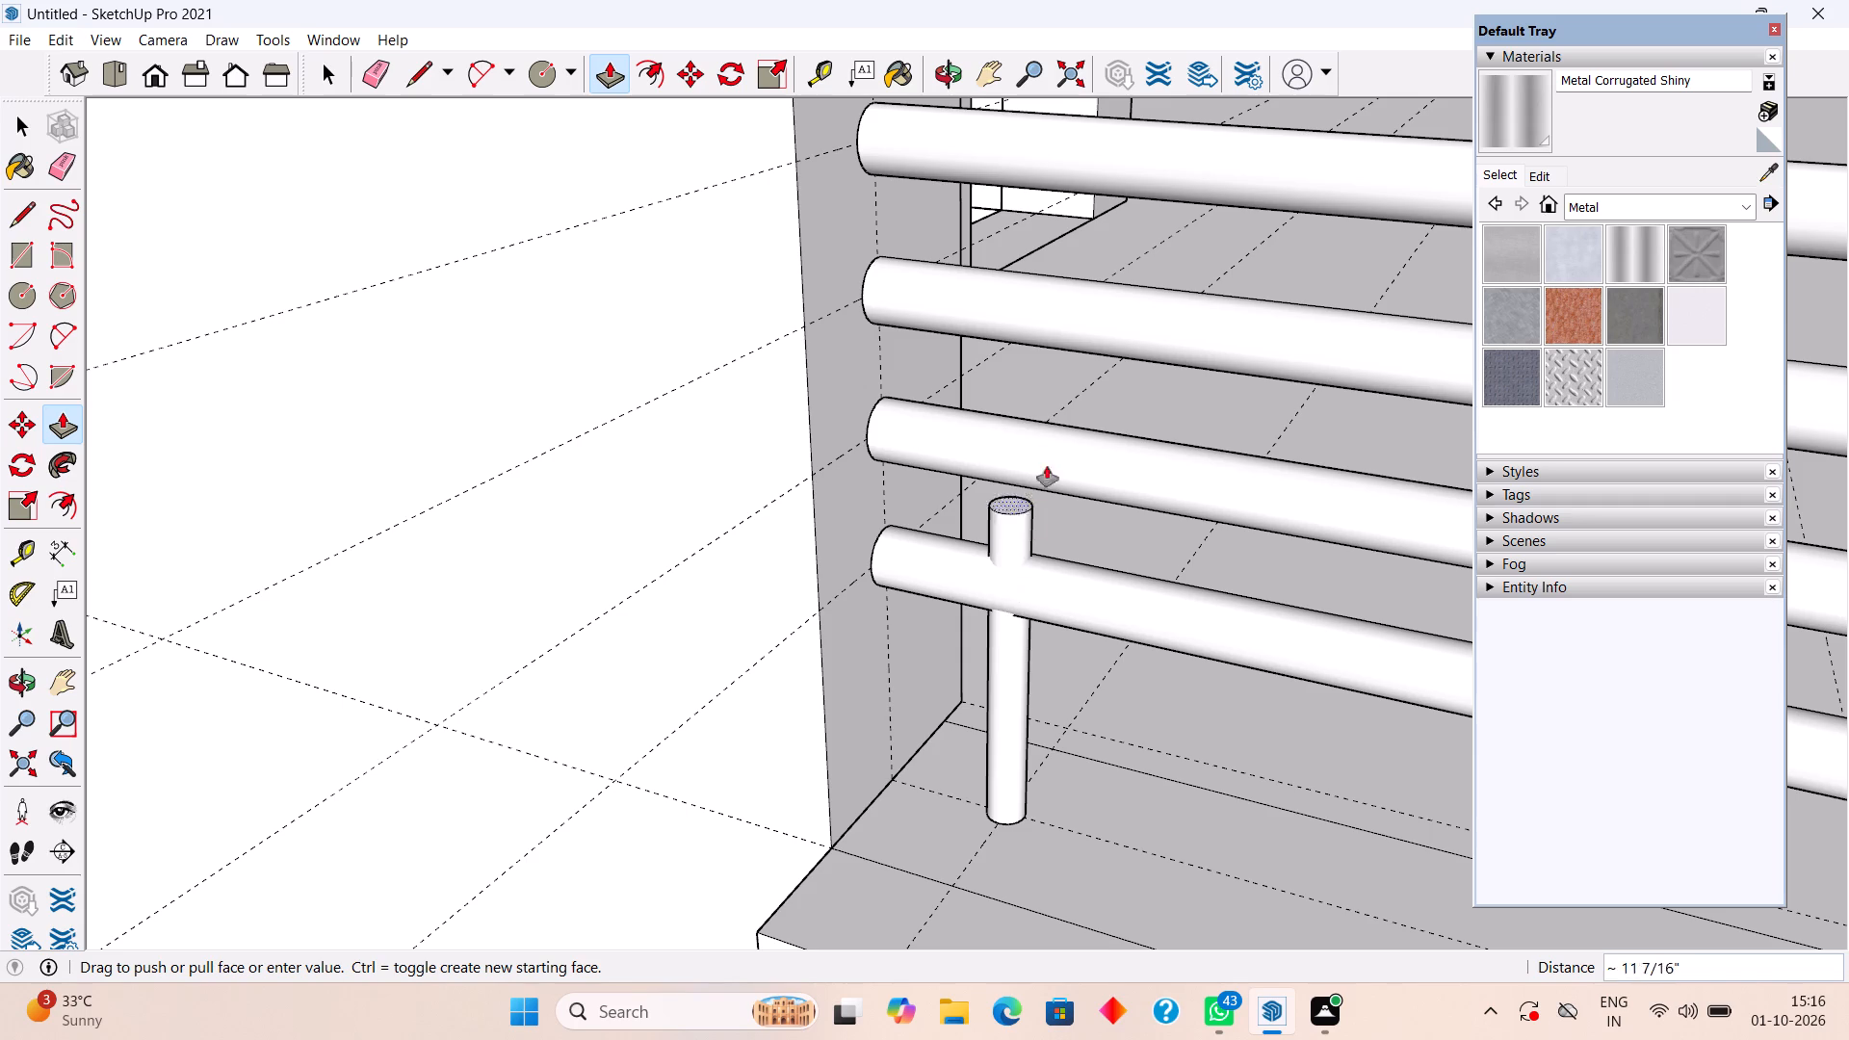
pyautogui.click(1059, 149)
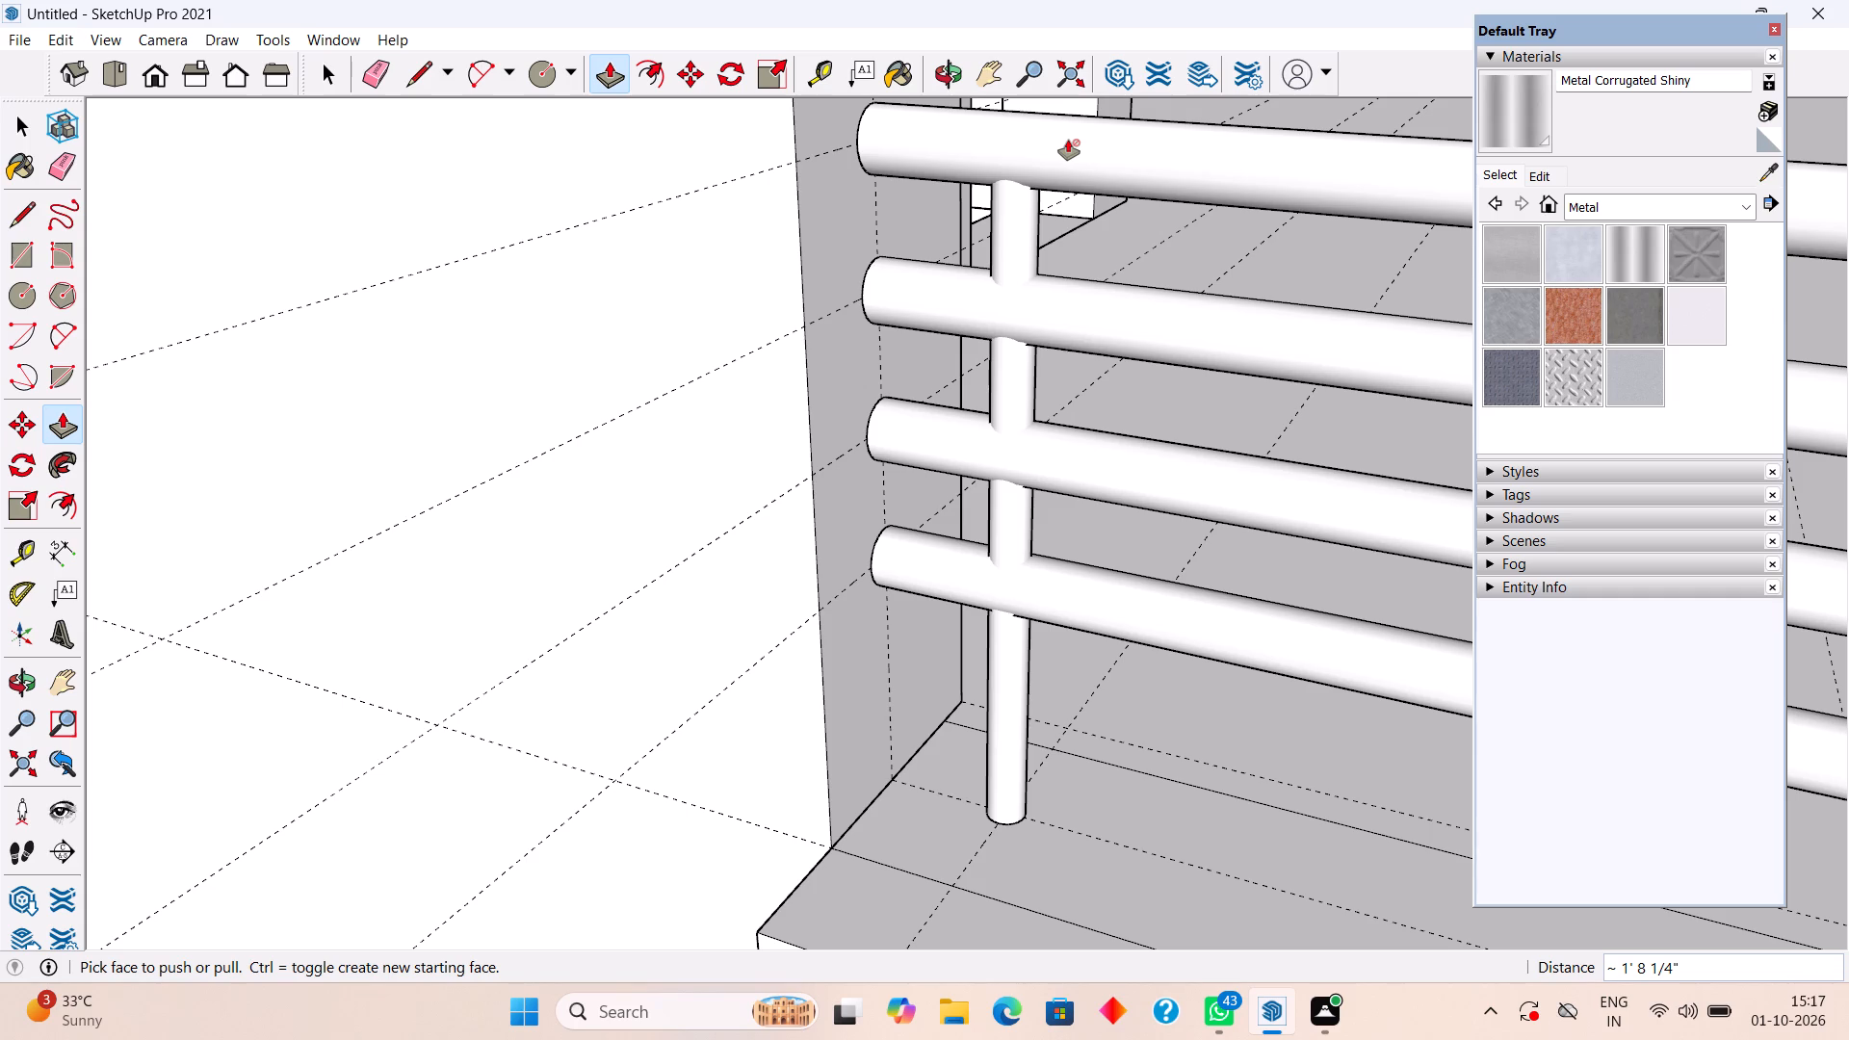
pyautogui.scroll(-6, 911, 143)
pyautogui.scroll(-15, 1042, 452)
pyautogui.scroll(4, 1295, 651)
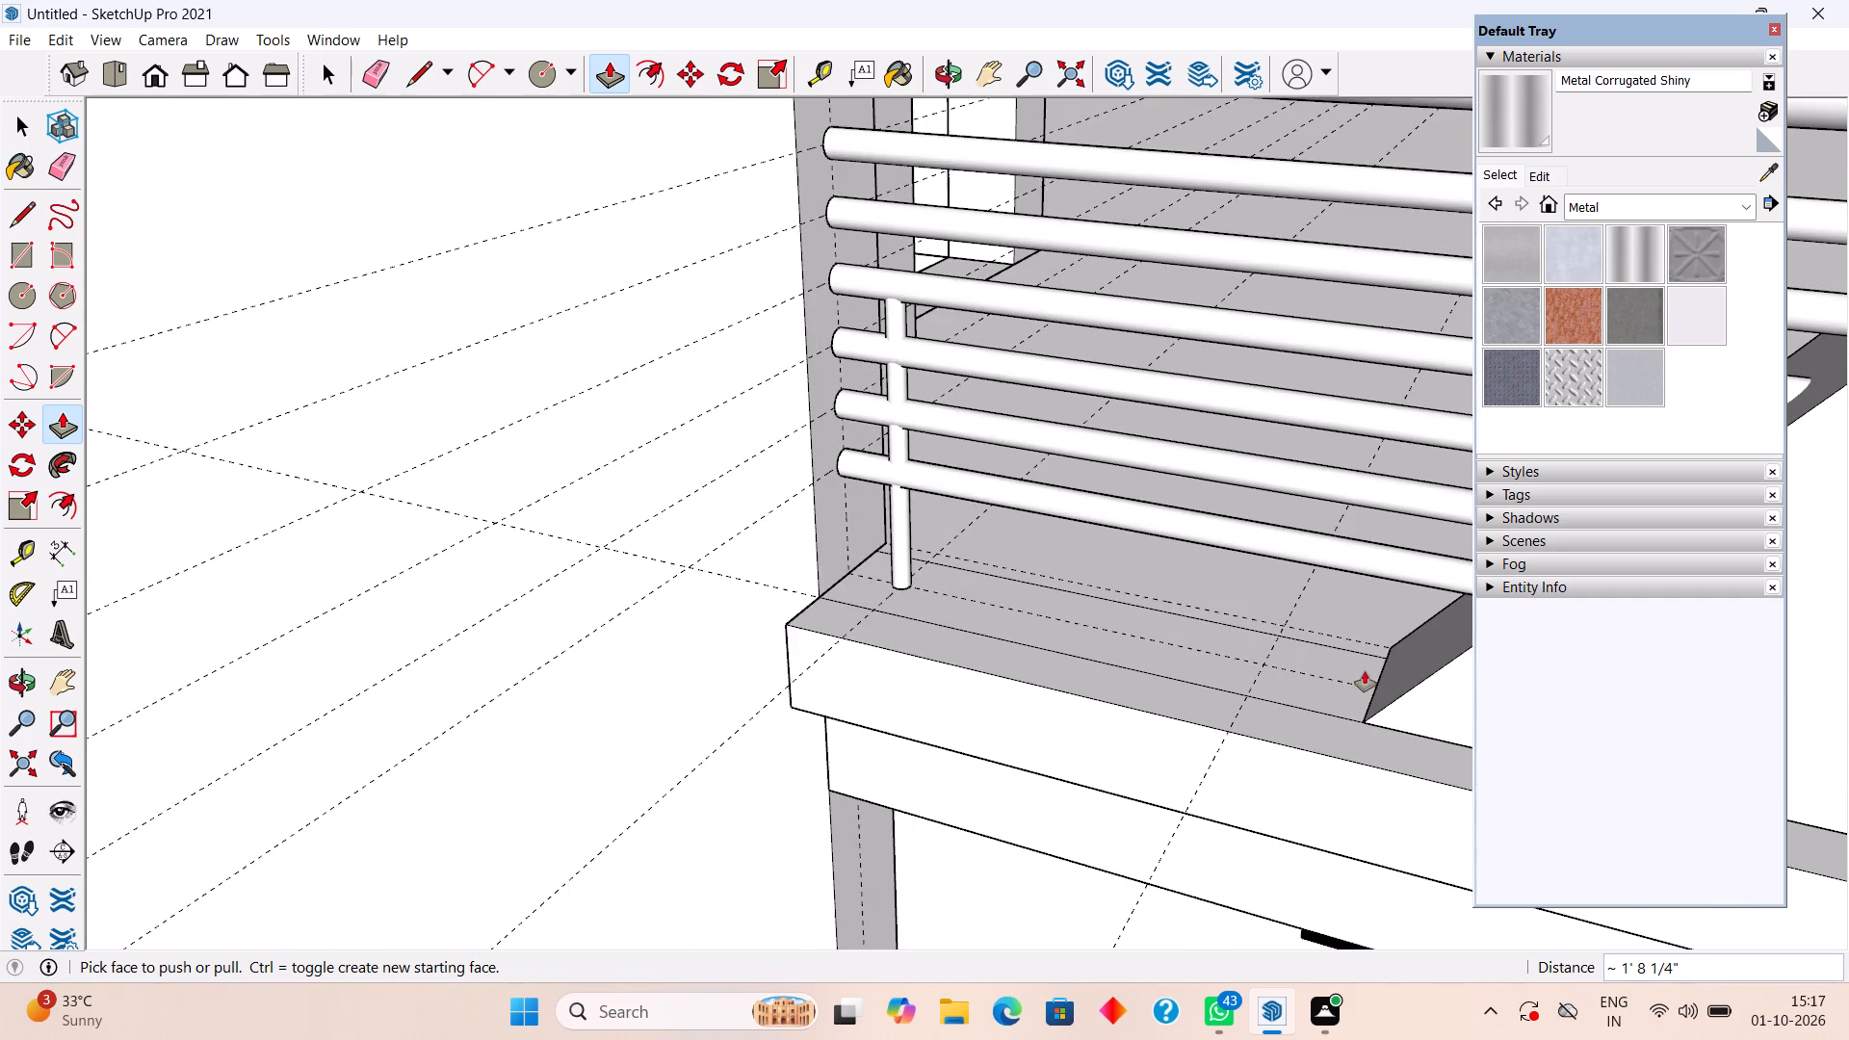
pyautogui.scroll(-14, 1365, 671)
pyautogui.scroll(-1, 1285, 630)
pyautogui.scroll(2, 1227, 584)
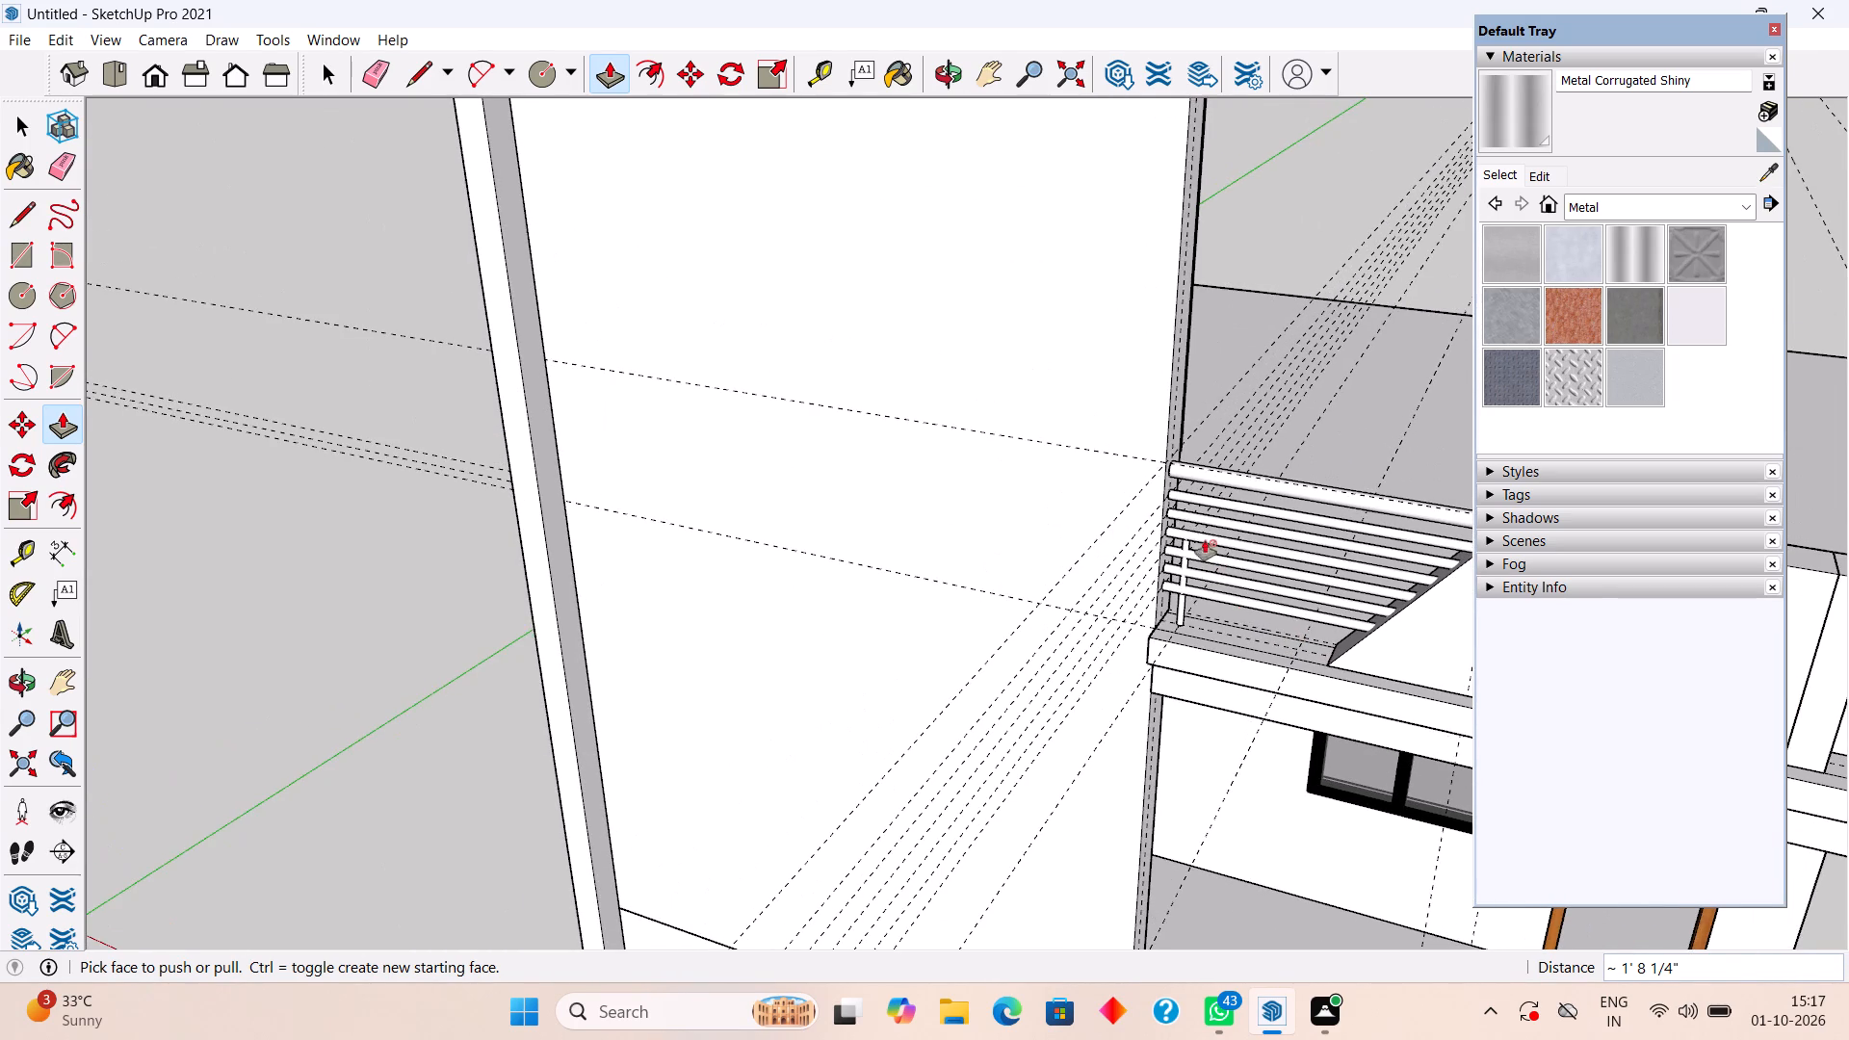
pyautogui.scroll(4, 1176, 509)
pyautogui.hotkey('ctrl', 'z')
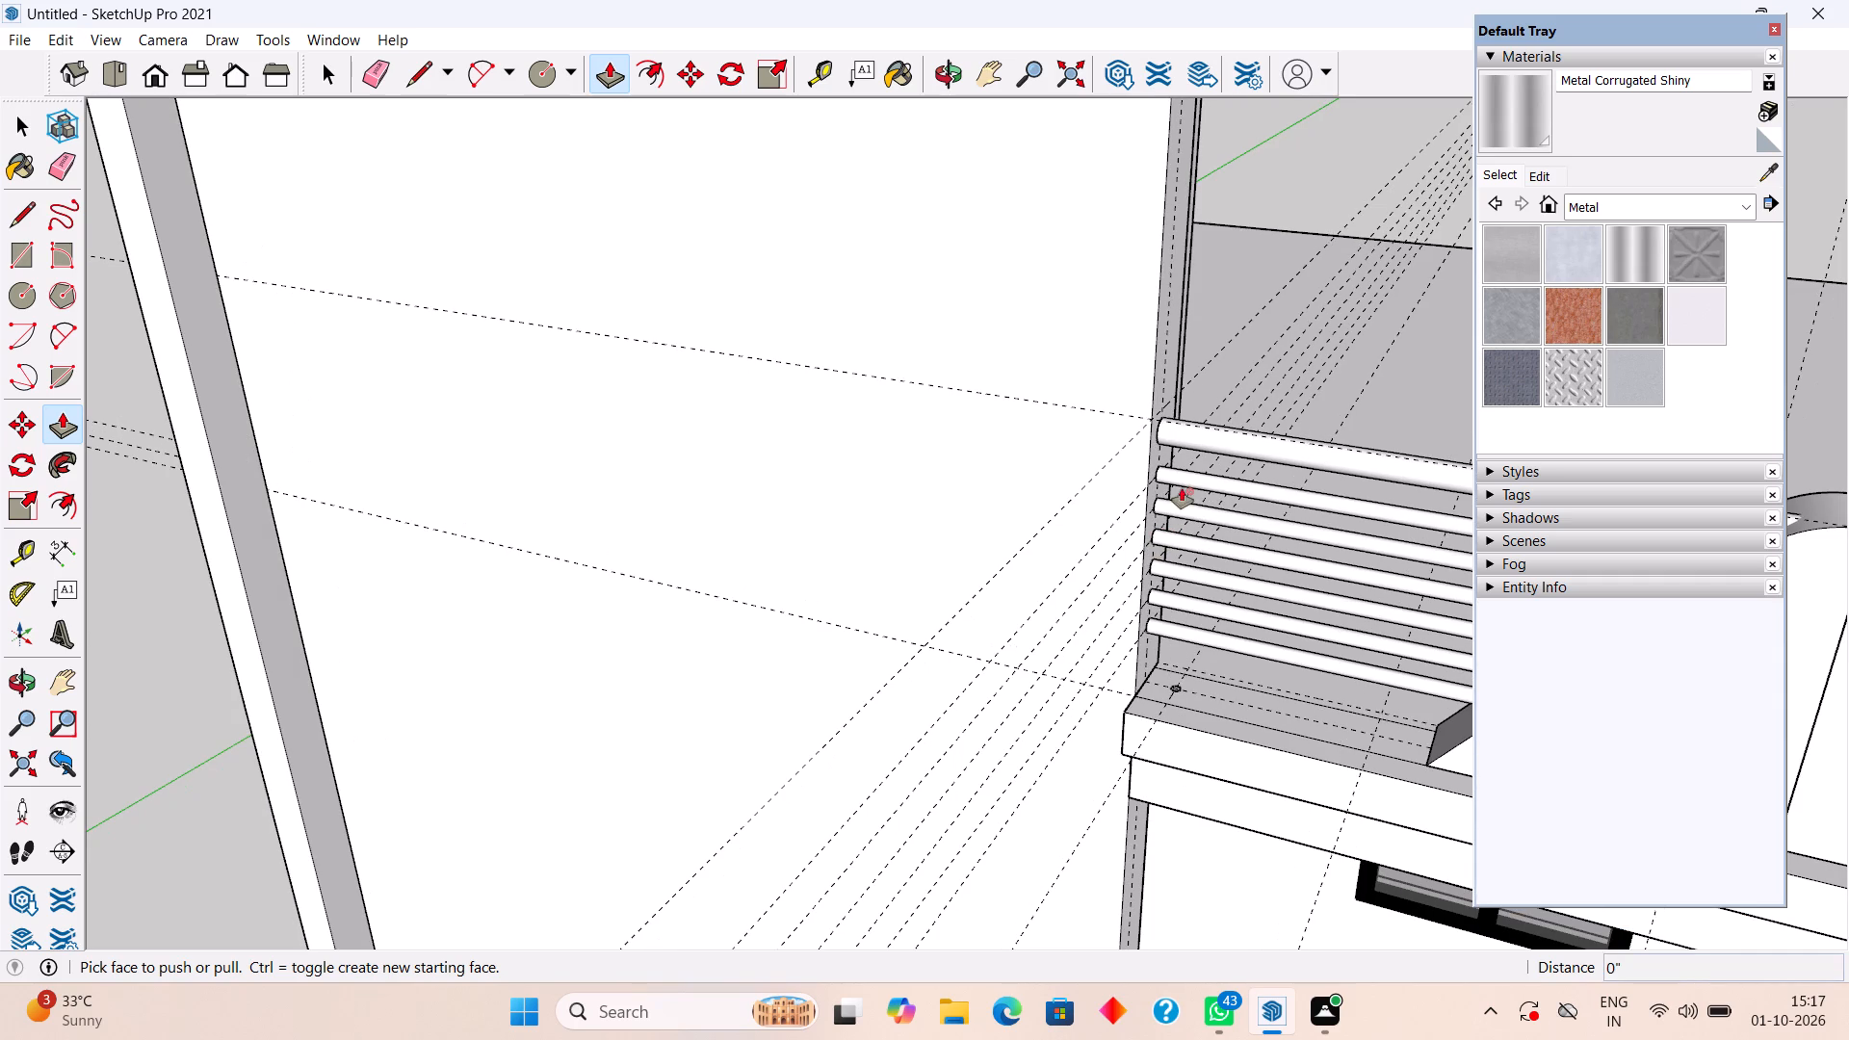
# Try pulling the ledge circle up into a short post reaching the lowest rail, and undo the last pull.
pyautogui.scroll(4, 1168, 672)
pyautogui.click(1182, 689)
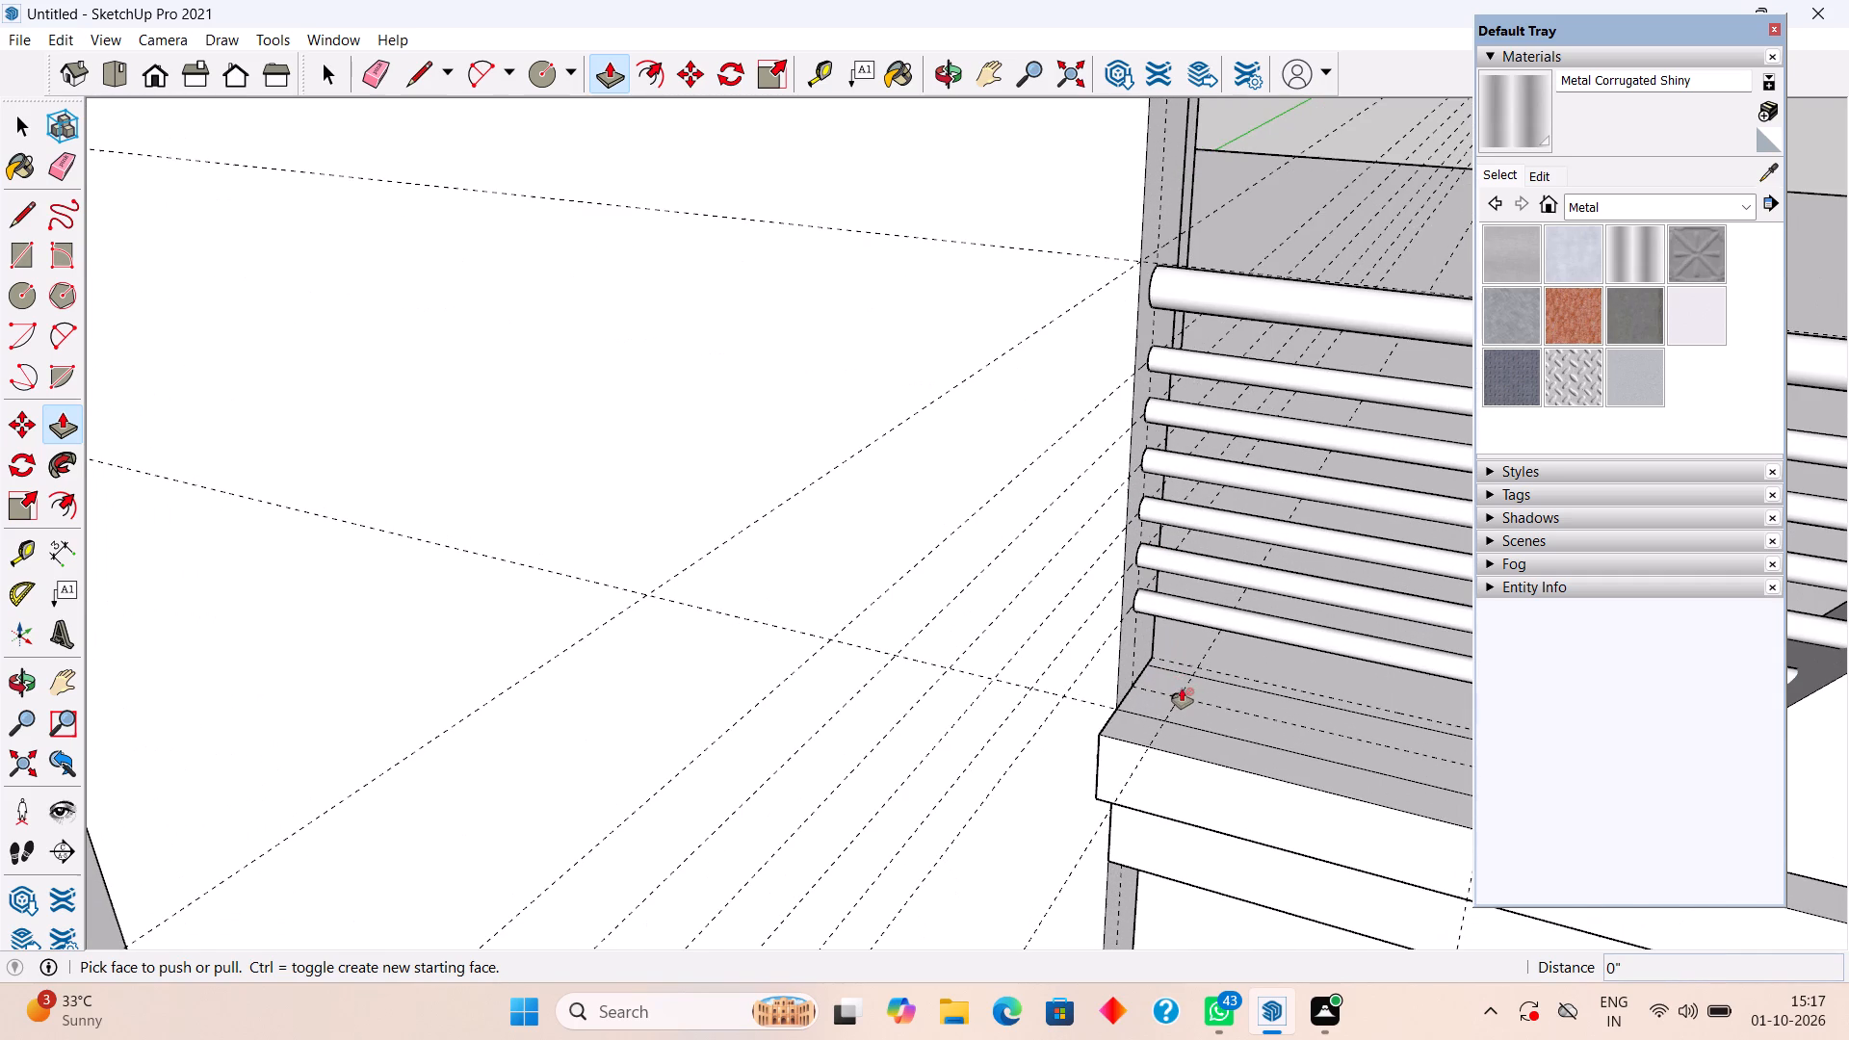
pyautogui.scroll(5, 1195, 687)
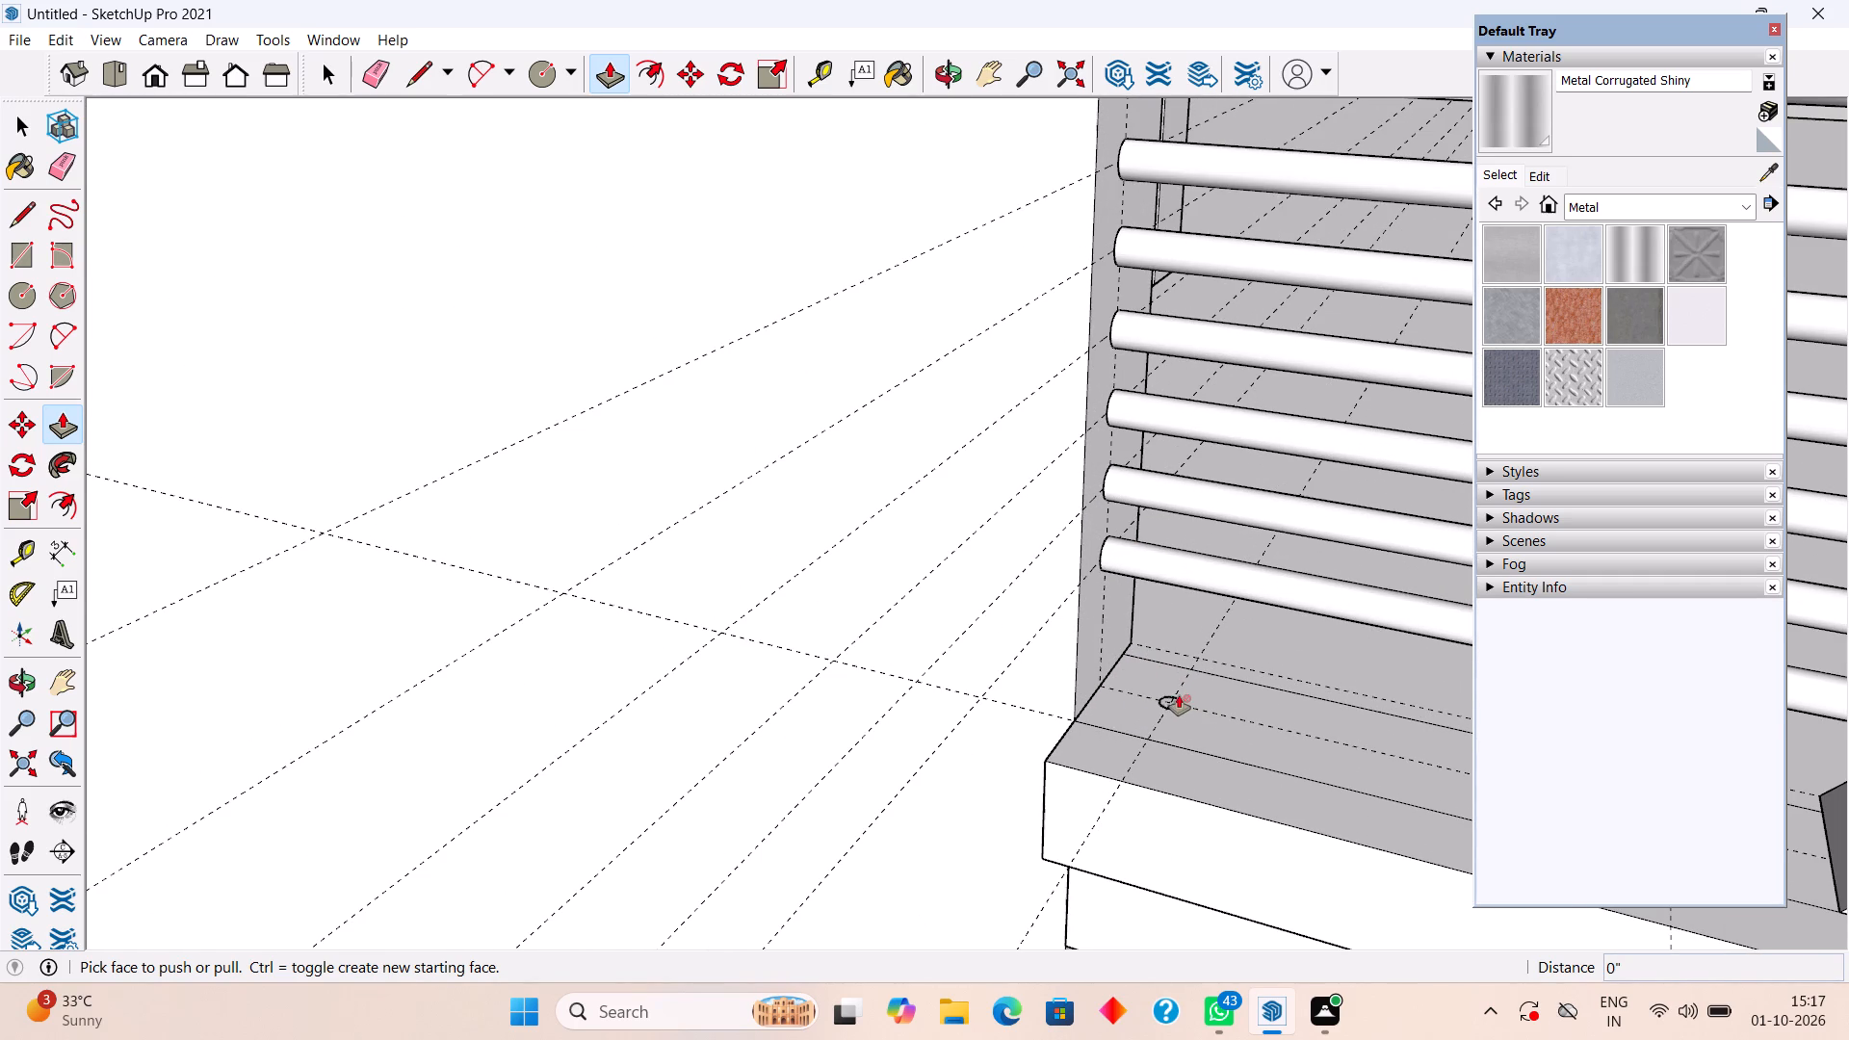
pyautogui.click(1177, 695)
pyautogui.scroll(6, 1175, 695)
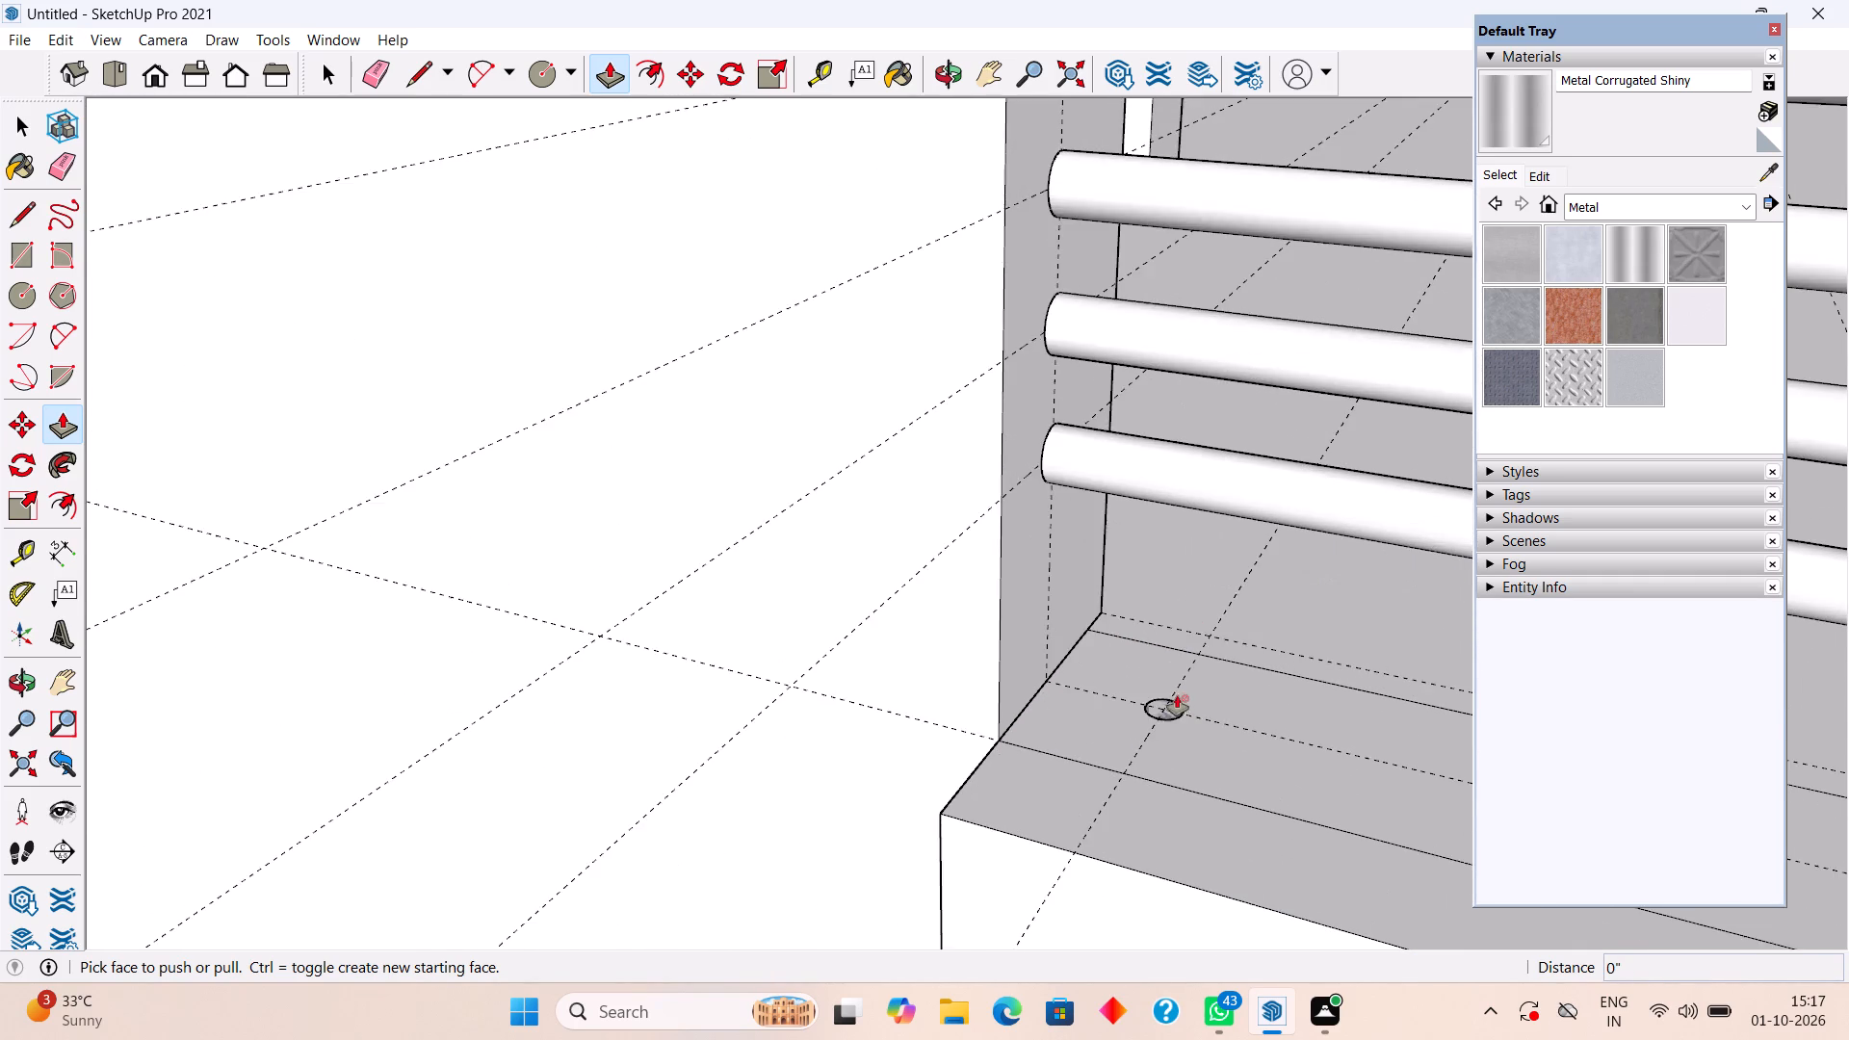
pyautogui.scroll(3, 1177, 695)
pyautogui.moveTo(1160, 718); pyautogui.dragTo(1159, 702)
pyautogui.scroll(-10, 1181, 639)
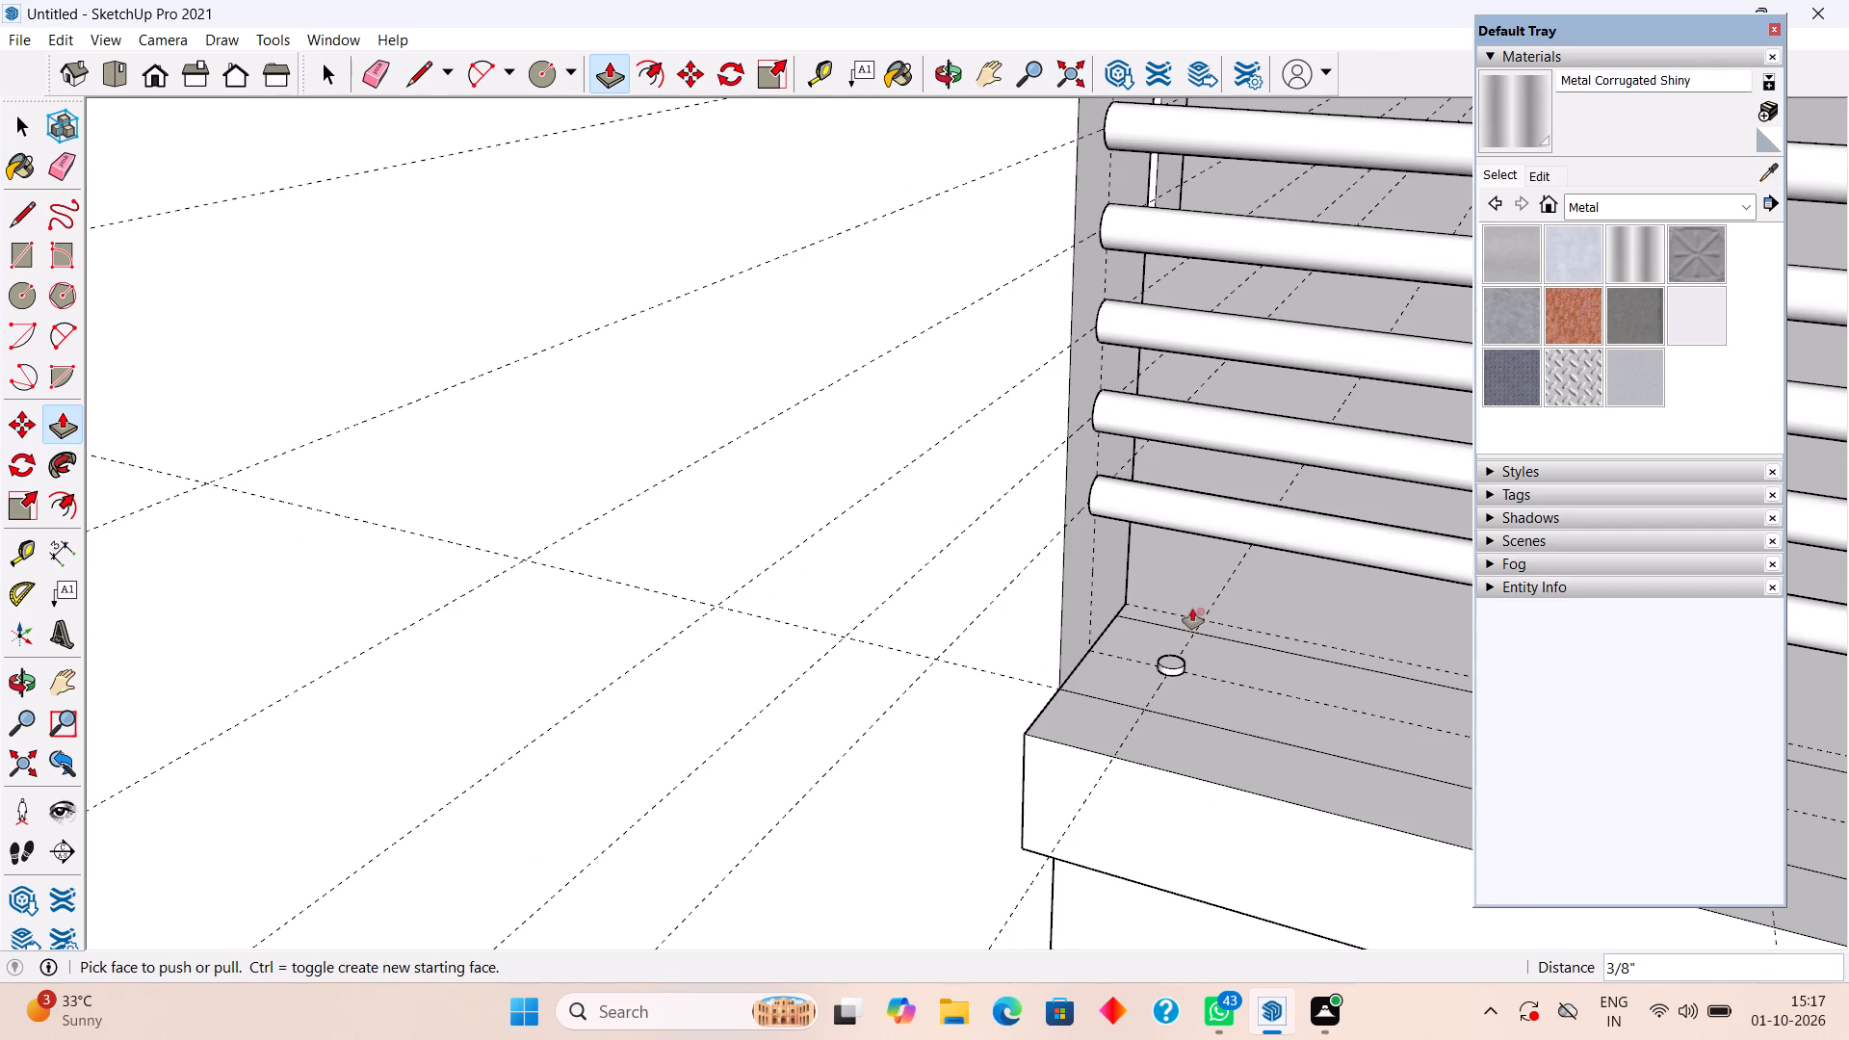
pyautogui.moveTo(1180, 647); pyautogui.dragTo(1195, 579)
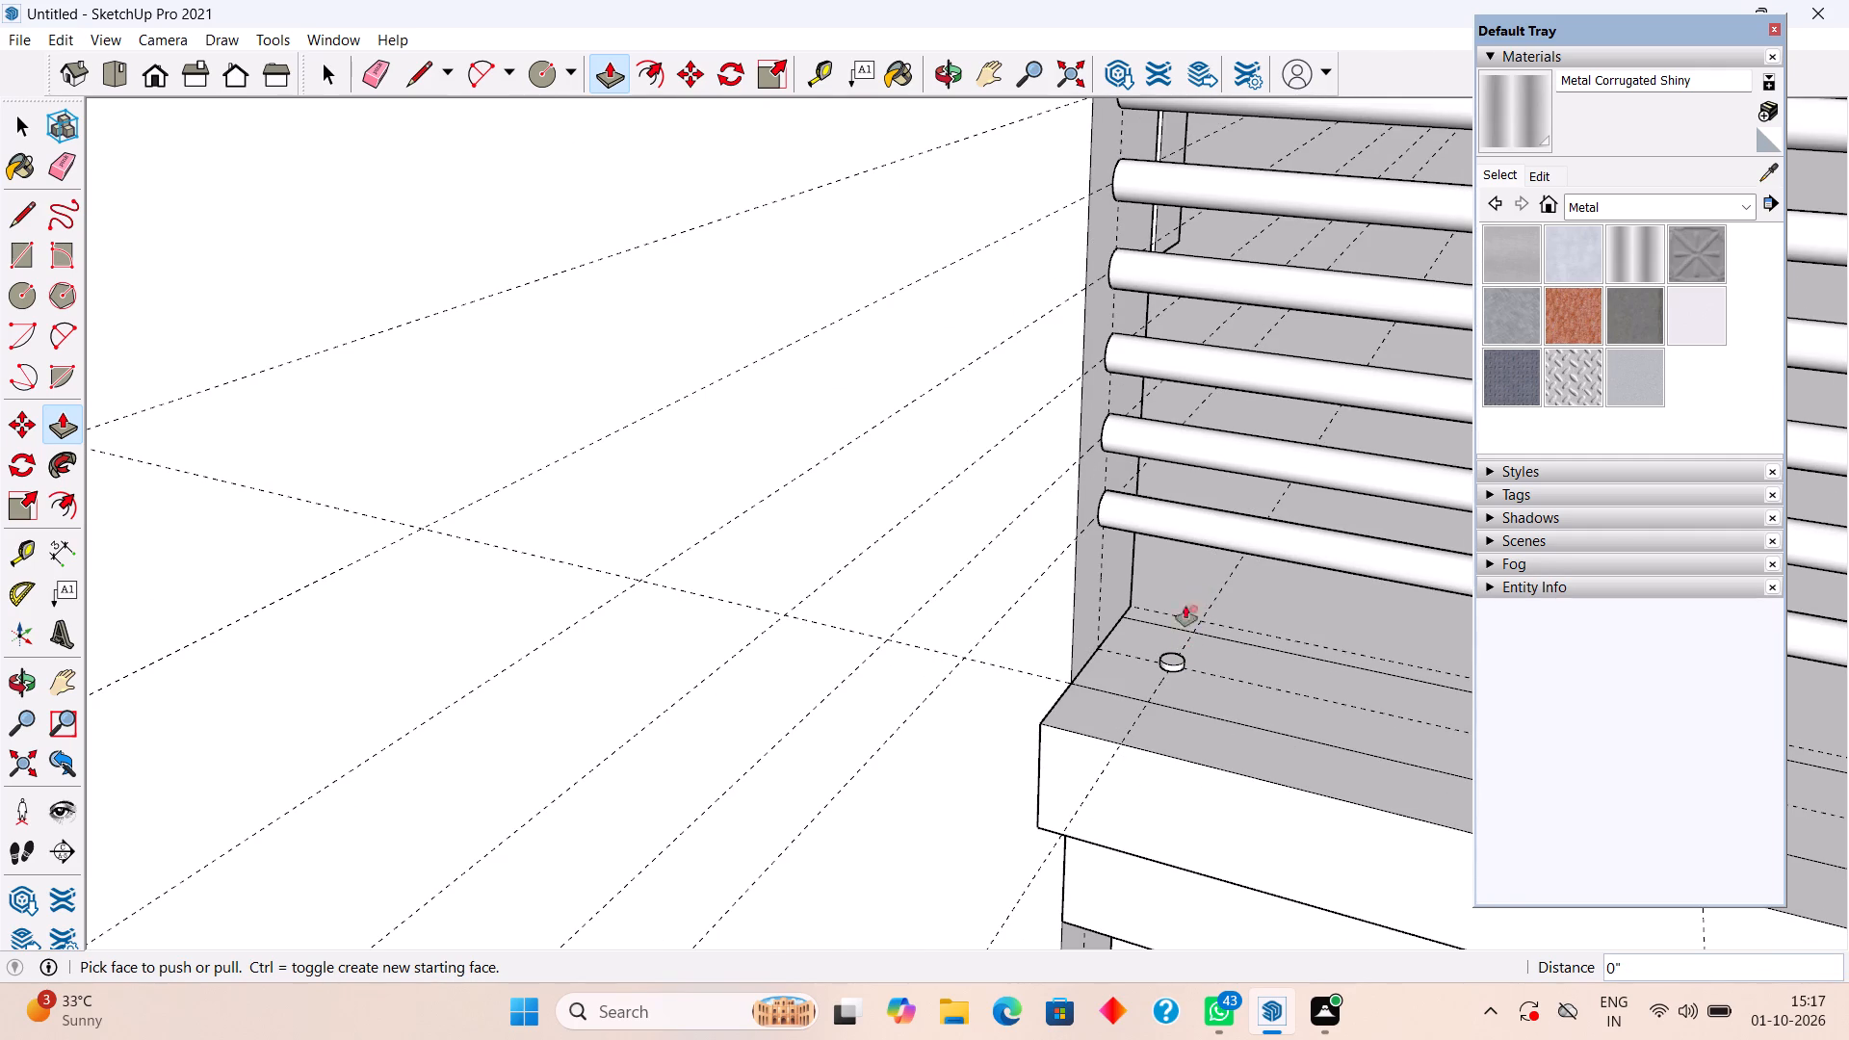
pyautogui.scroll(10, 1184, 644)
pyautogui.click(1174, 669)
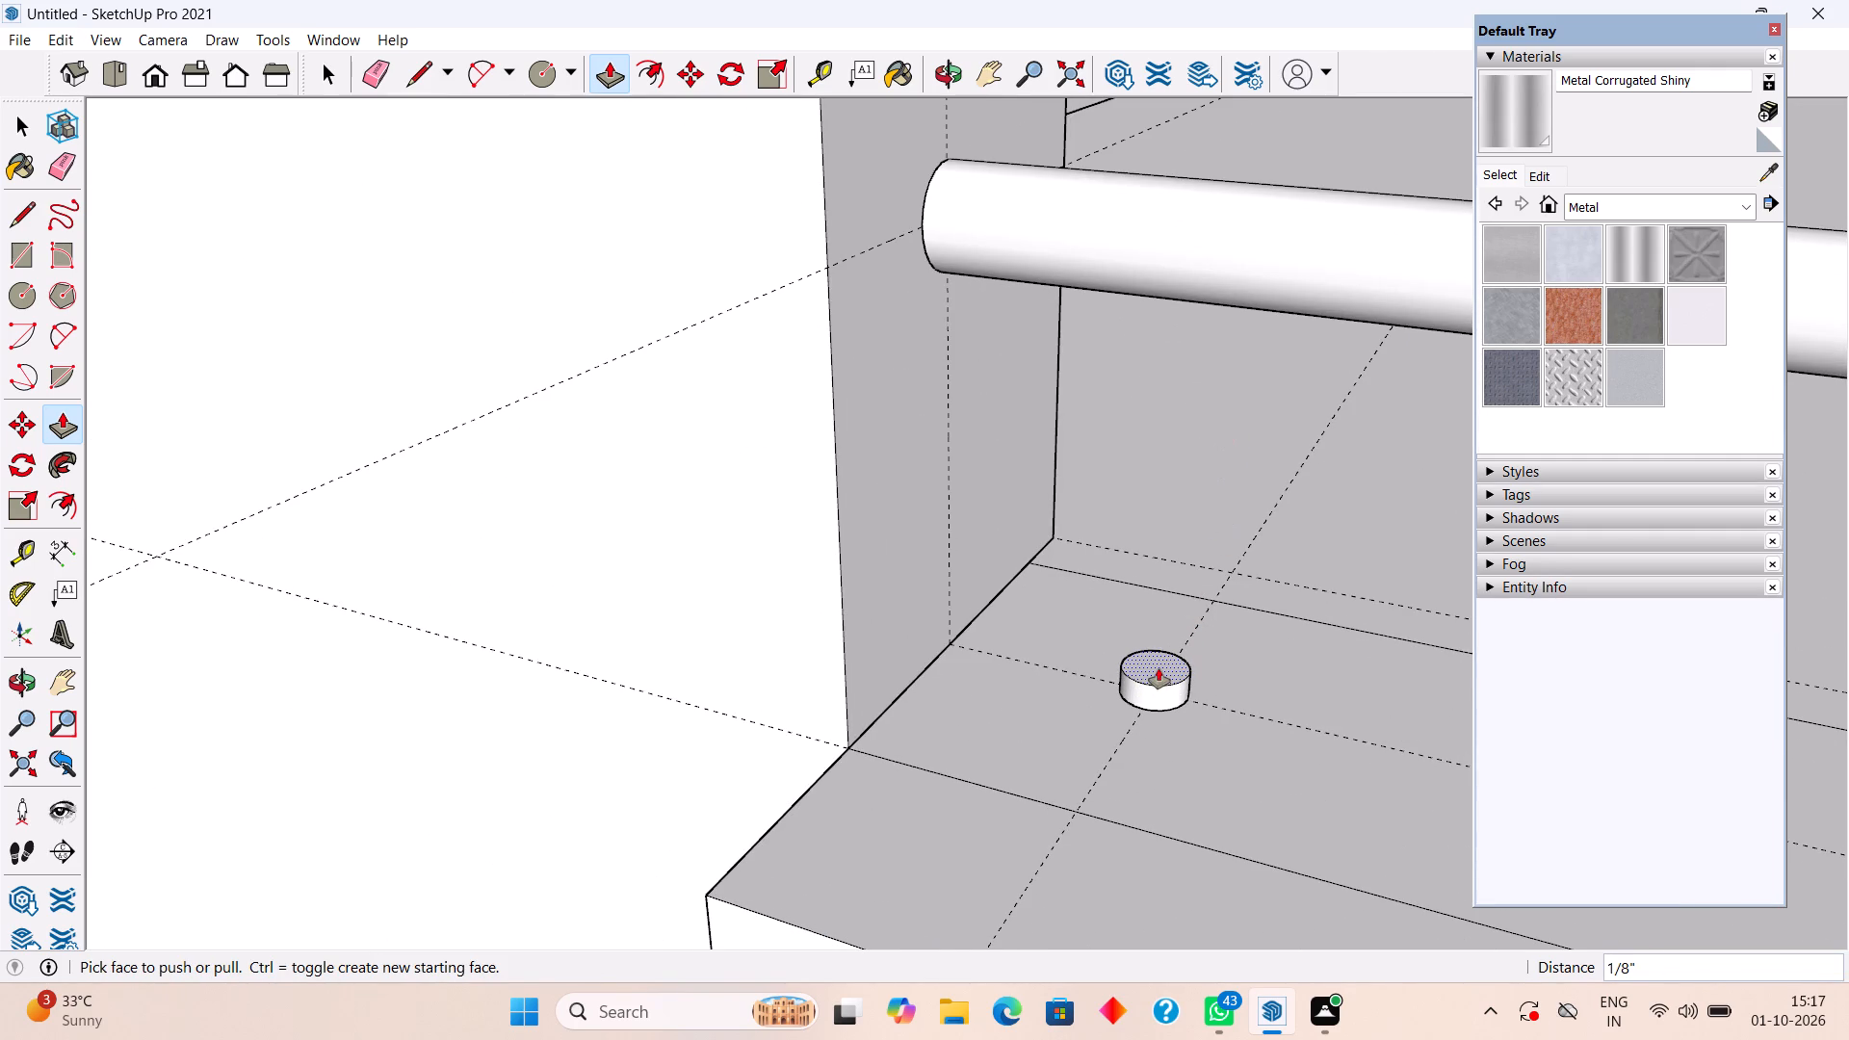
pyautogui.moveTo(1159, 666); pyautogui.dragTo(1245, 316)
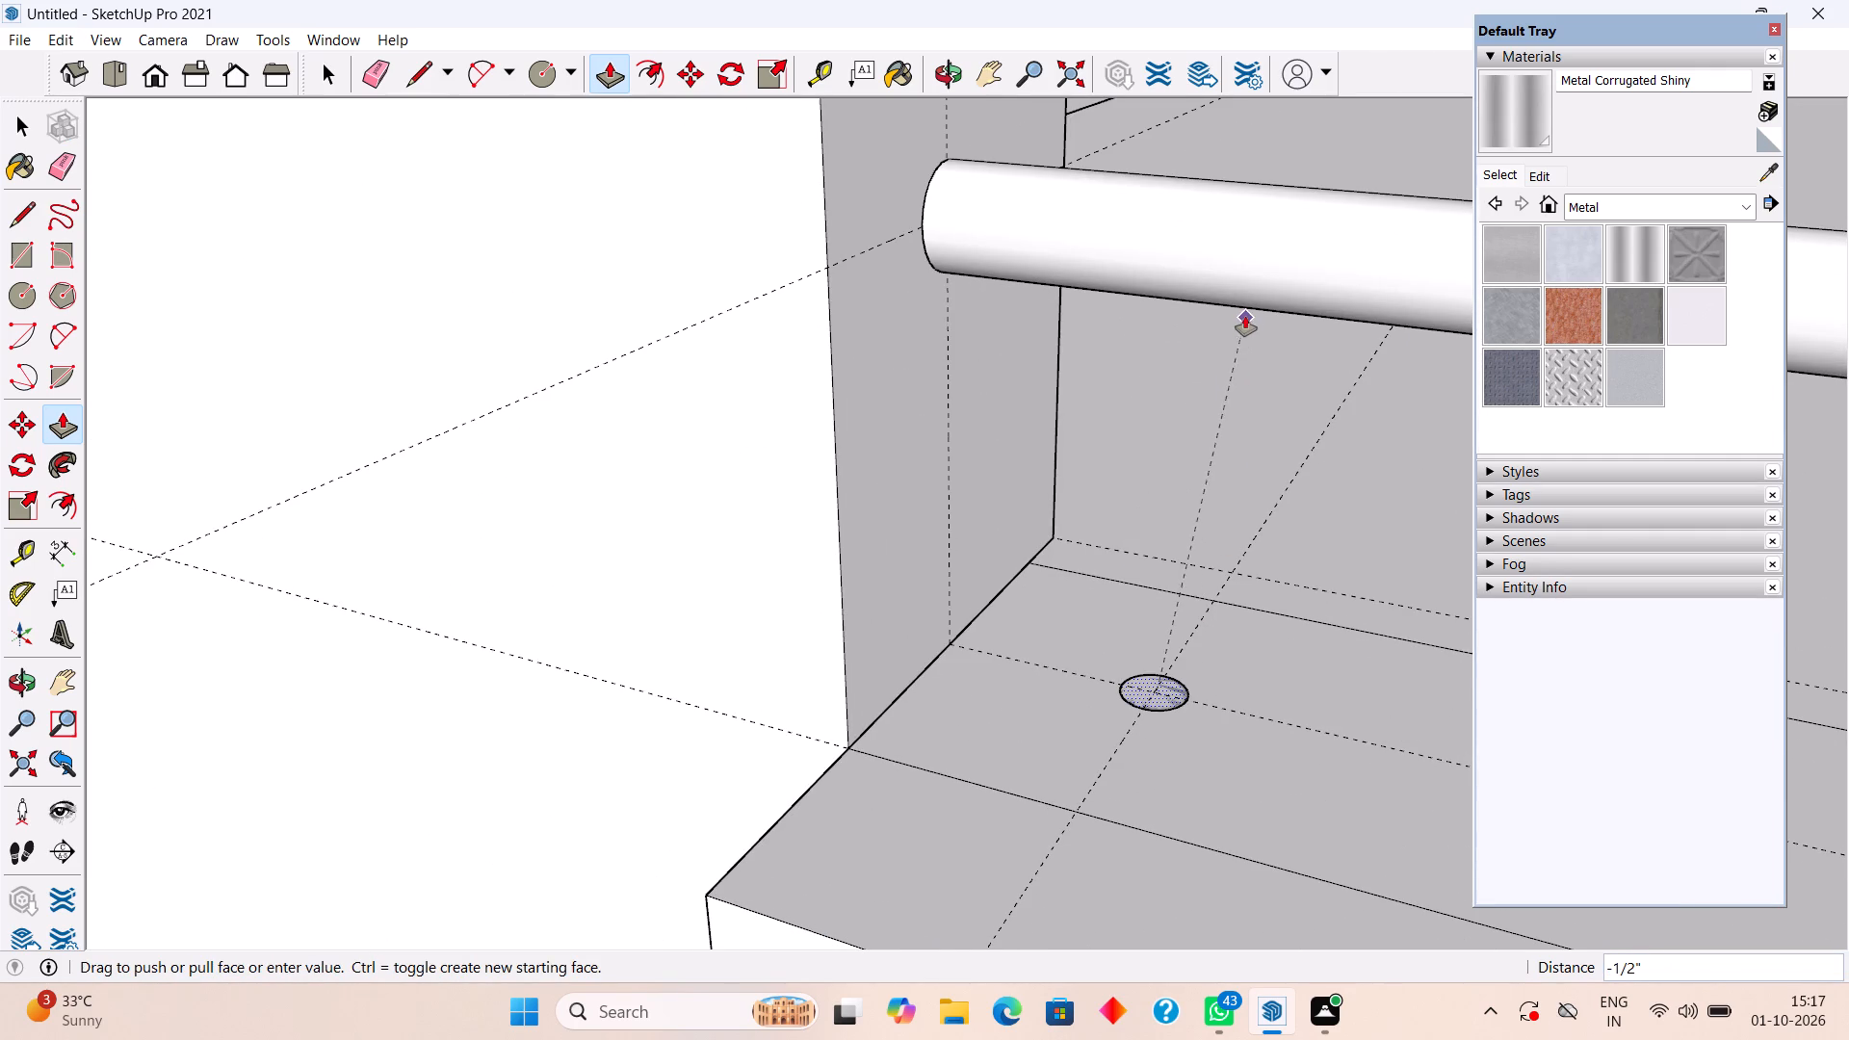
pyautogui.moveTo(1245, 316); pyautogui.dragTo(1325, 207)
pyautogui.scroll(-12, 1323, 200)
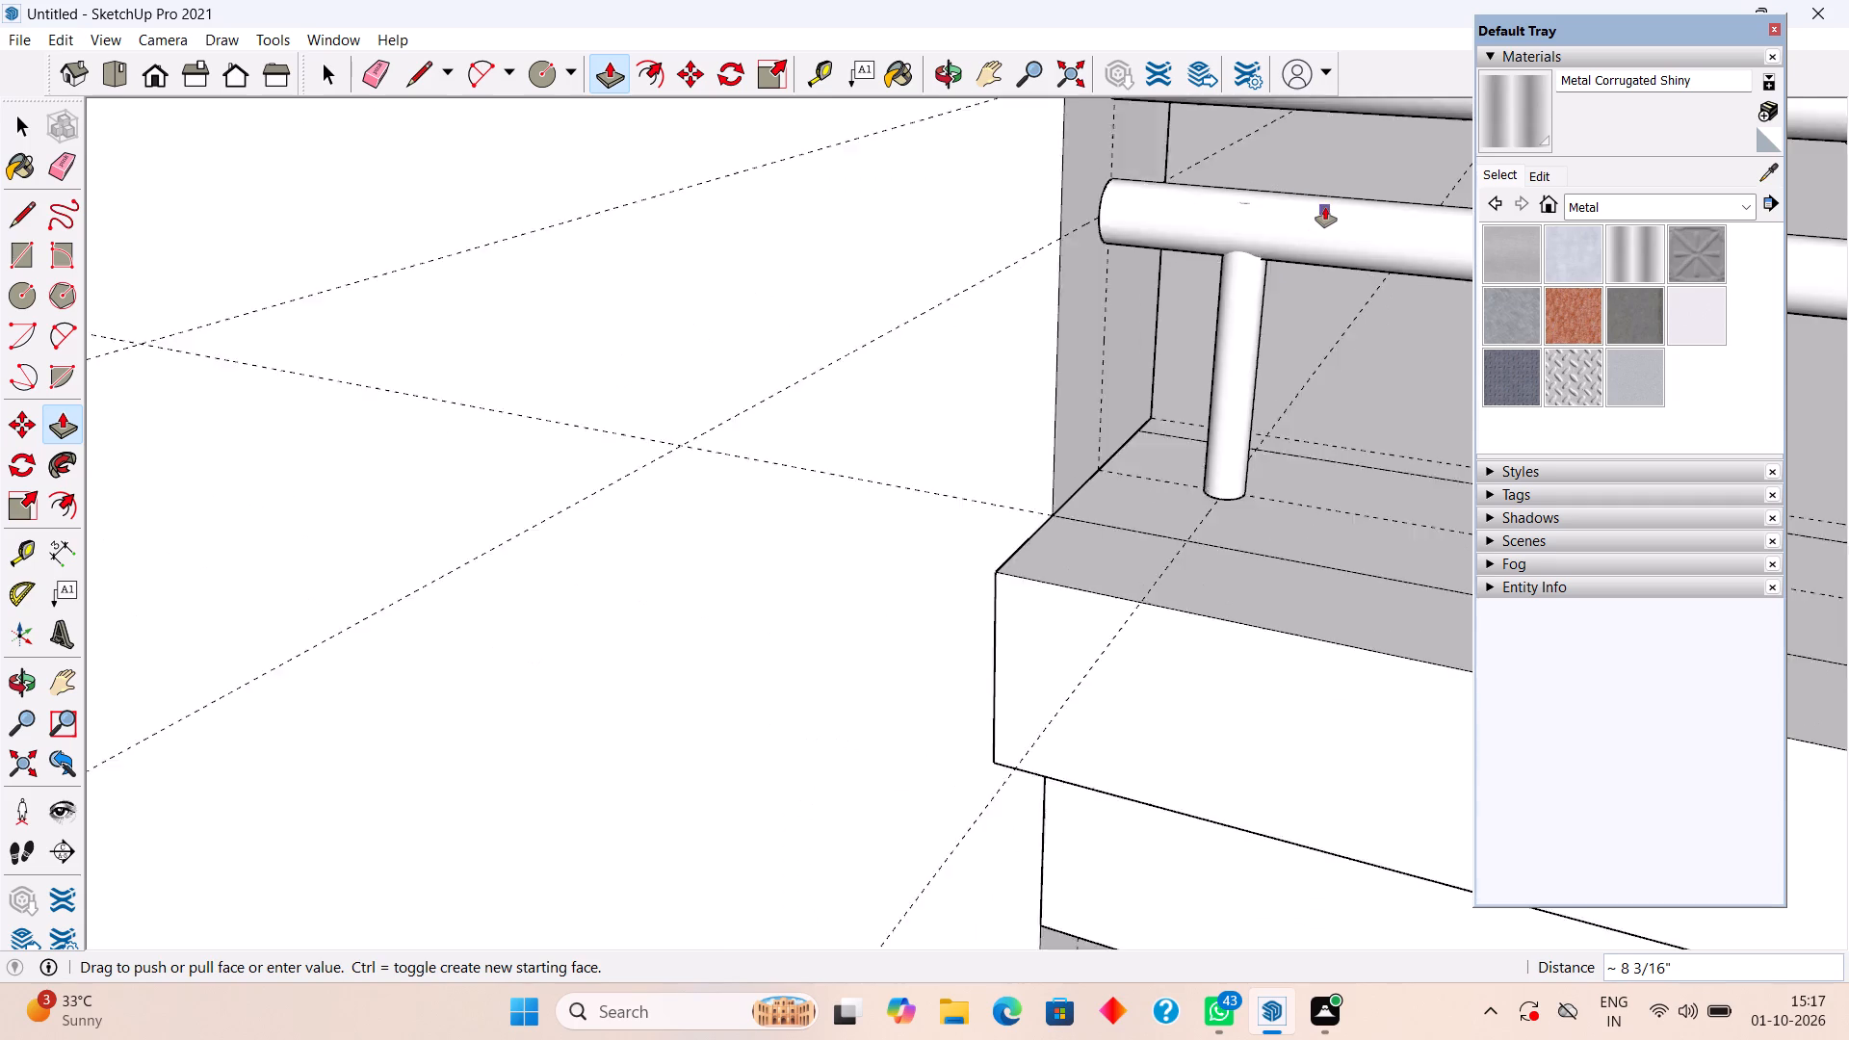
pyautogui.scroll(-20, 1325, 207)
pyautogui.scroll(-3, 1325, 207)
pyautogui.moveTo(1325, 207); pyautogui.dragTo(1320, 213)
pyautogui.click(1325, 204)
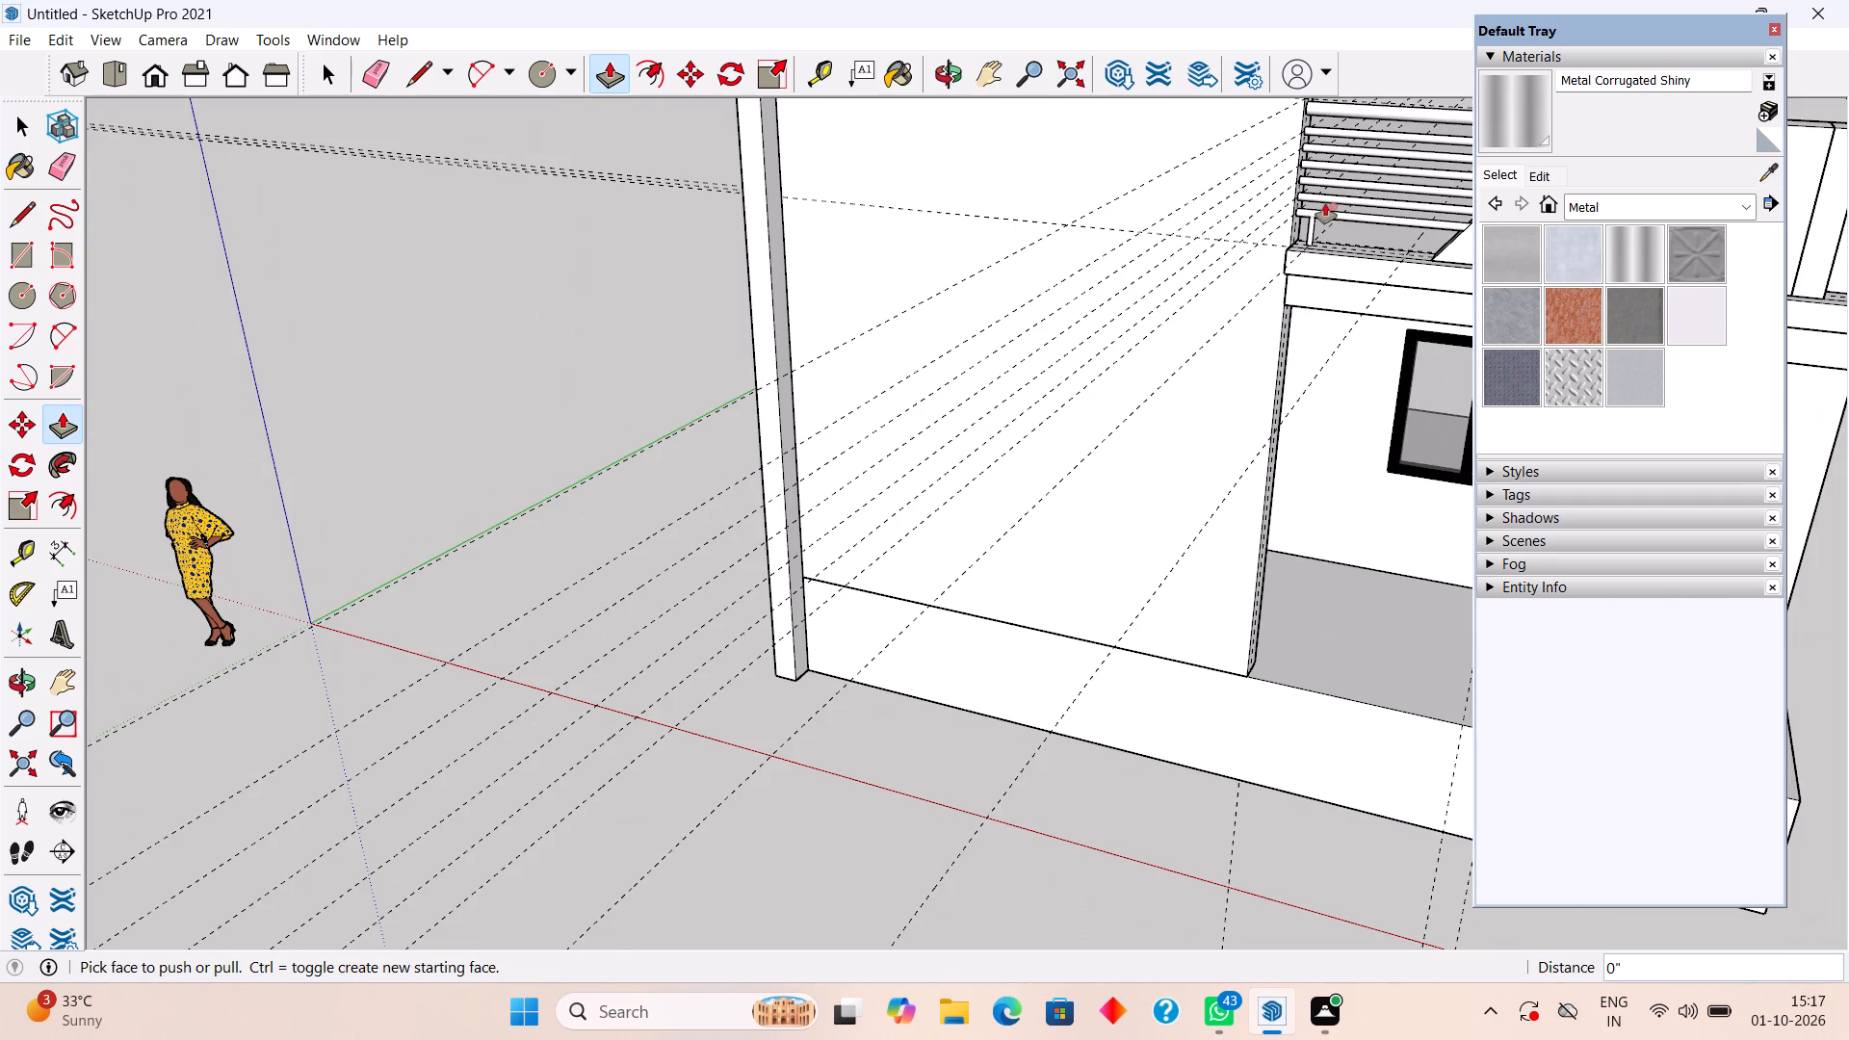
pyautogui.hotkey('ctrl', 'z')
# Extrude the ledge circle upward about 2' 8 3/8" with Push/Pull to form a vertical post reaching the top rail.
pyautogui.moveTo(1389, 168); pyautogui.dragTo(1115, 432, button='middle')
pyautogui.scroll(5, 1404, 459)
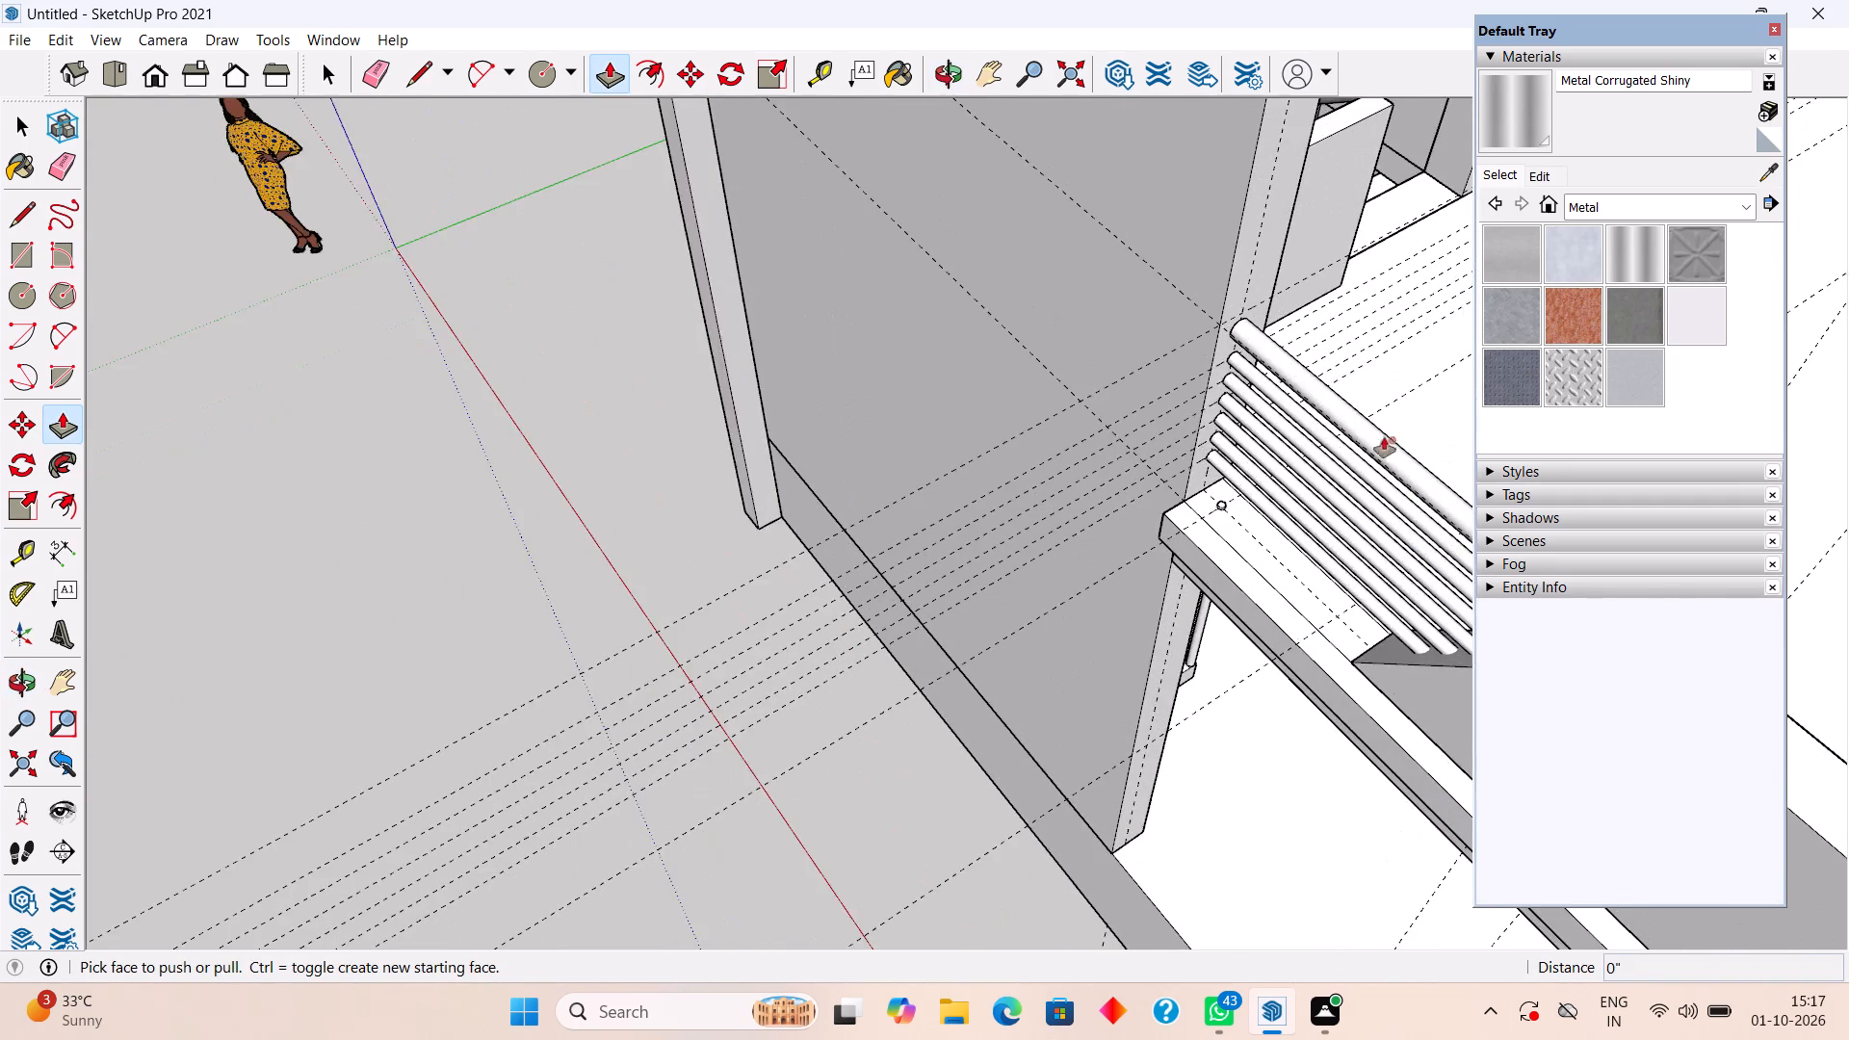
pyautogui.scroll(9, 1346, 432)
pyautogui.moveTo(1036, 593); pyautogui.dragTo(1074, 505)
pyautogui.scroll(3, 1048, 587)
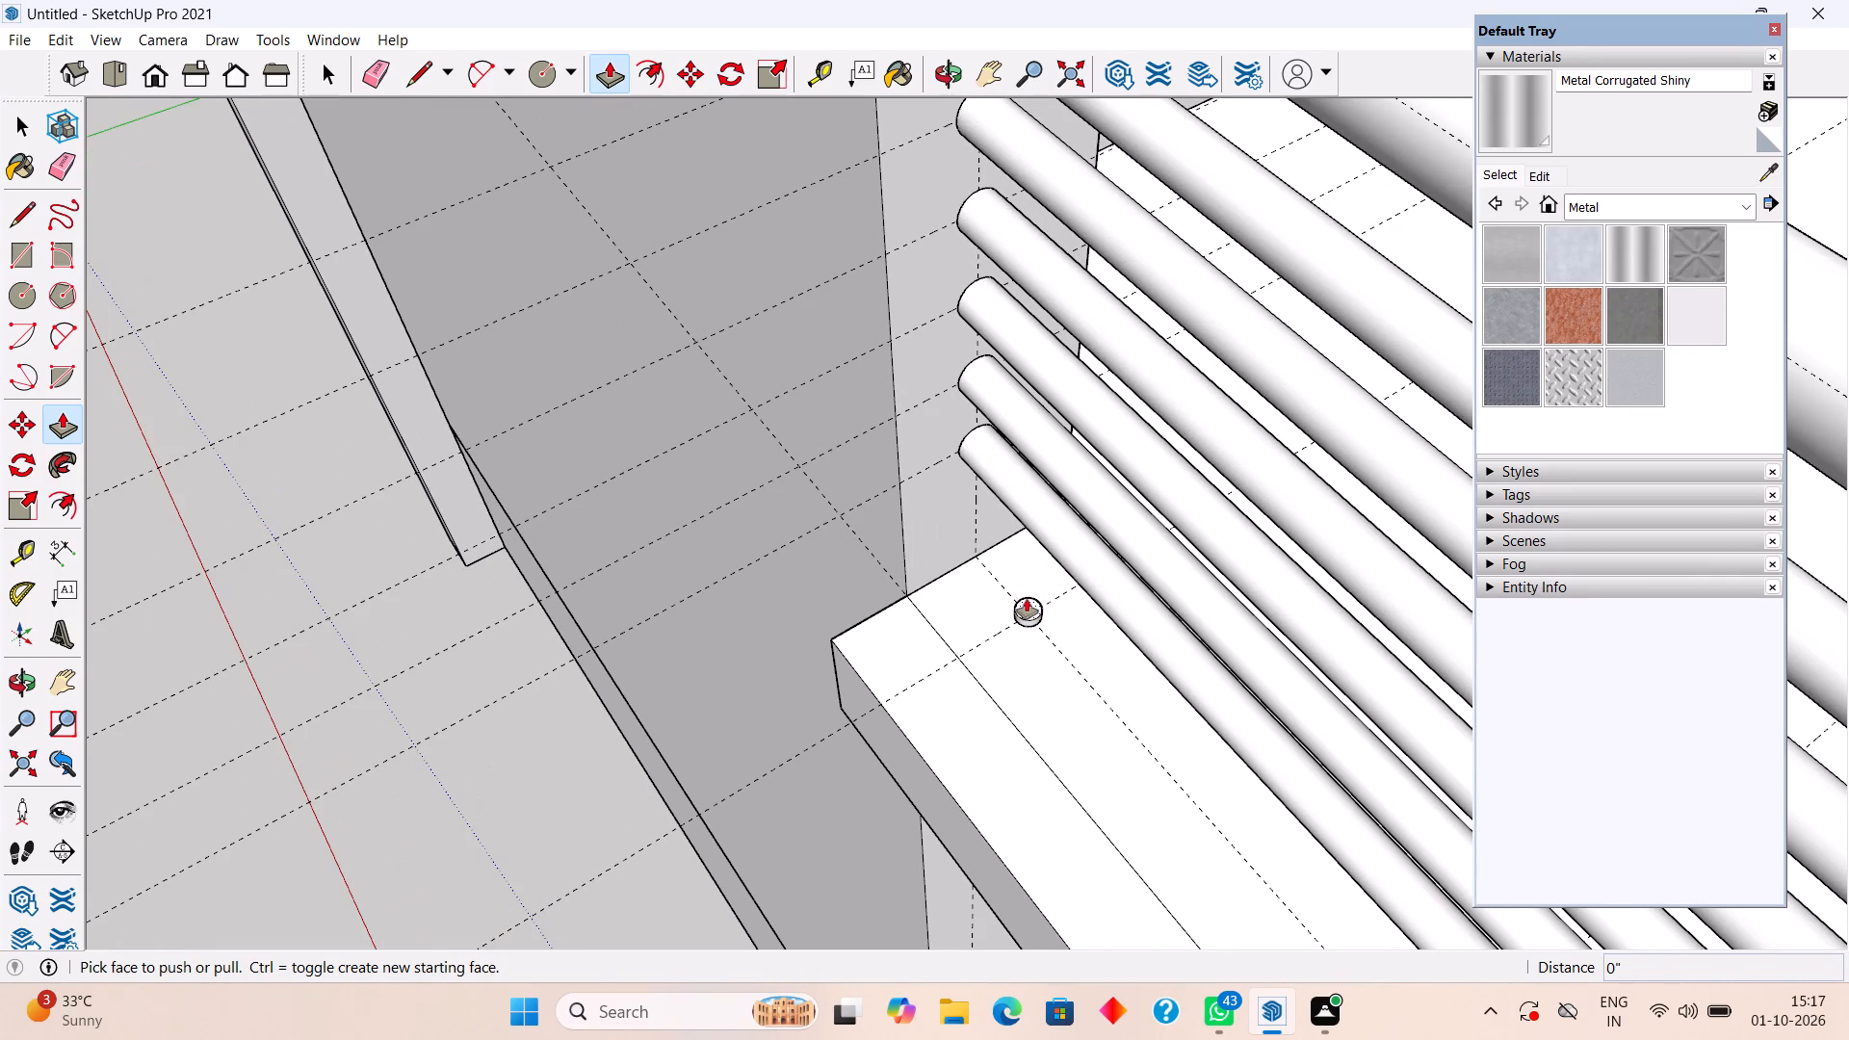
pyautogui.click(1028, 599)
pyautogui.moveTo(1032, 594); pyautogui.dragTo(1076, 507)
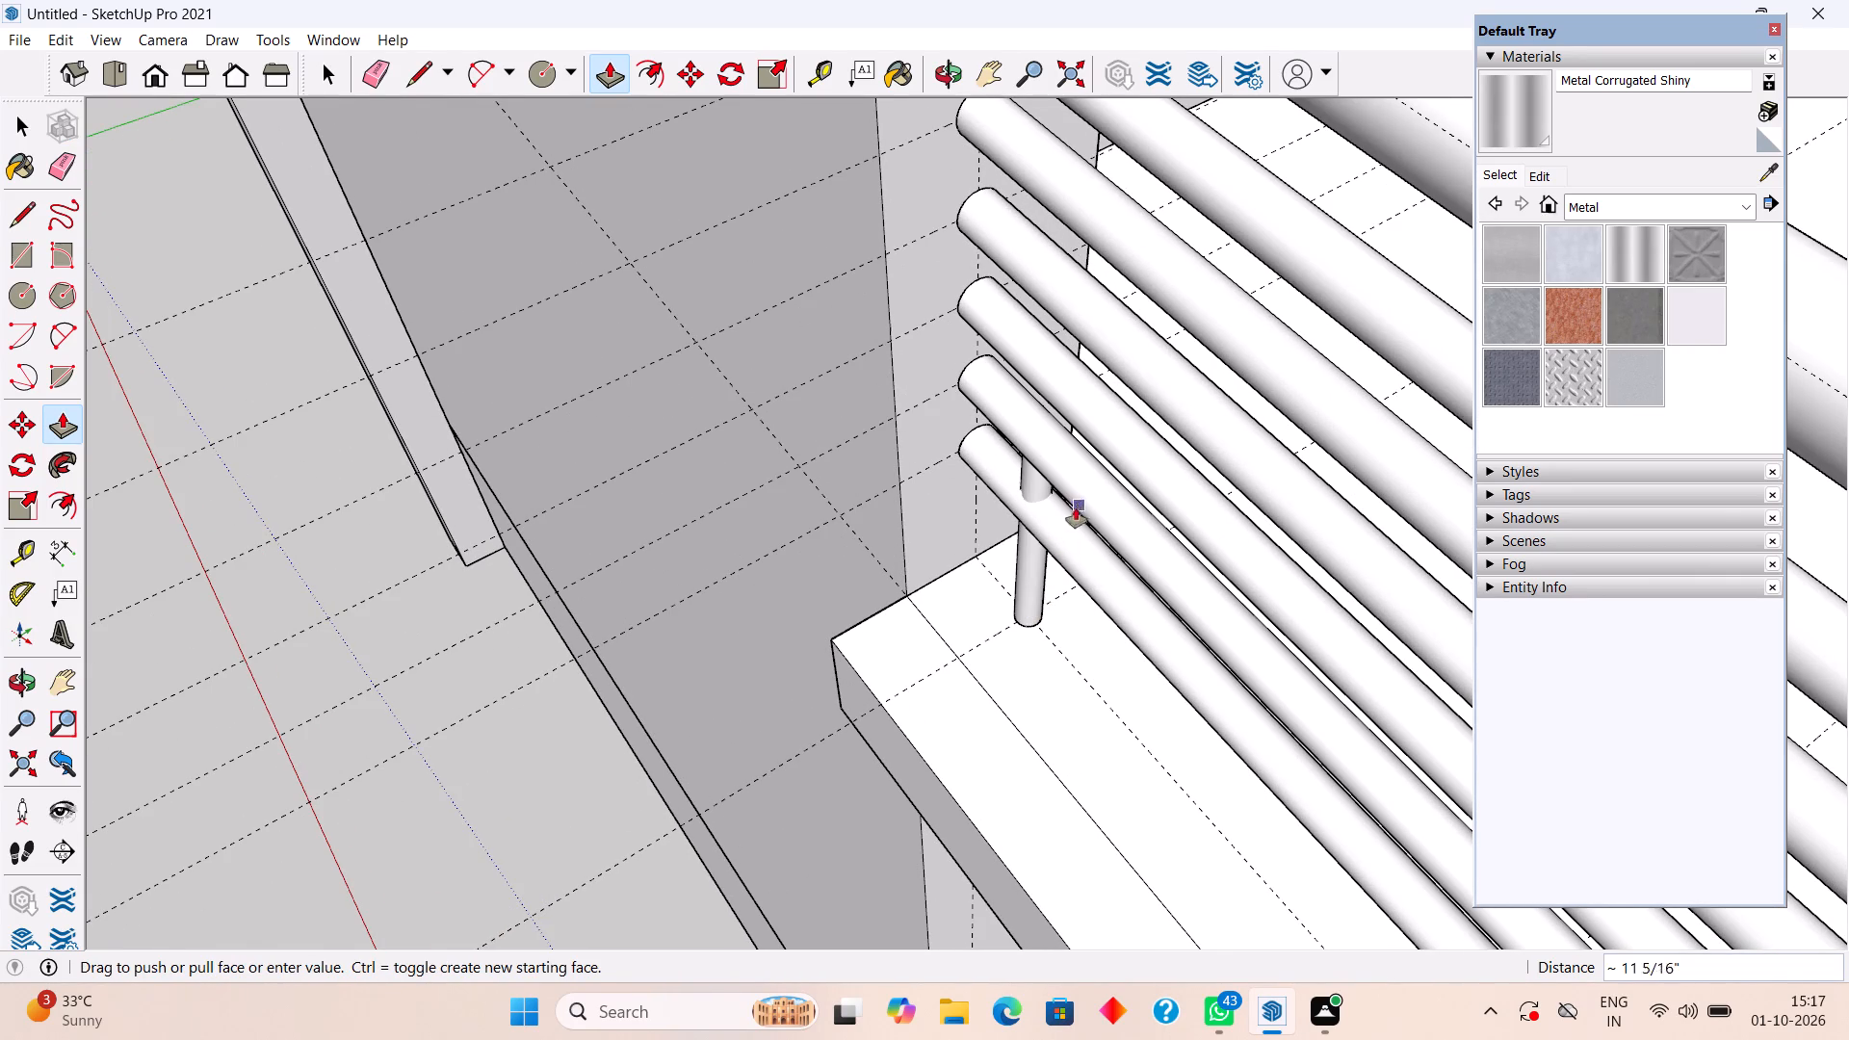
pyautogui.moveTo(1076, 507); pyautogui.dragTo(1346, 126)
# Make a group of the whole new vertical post standing on the ledge by the tower wall.
pyautogui.scroll(-11, 1346, 128)
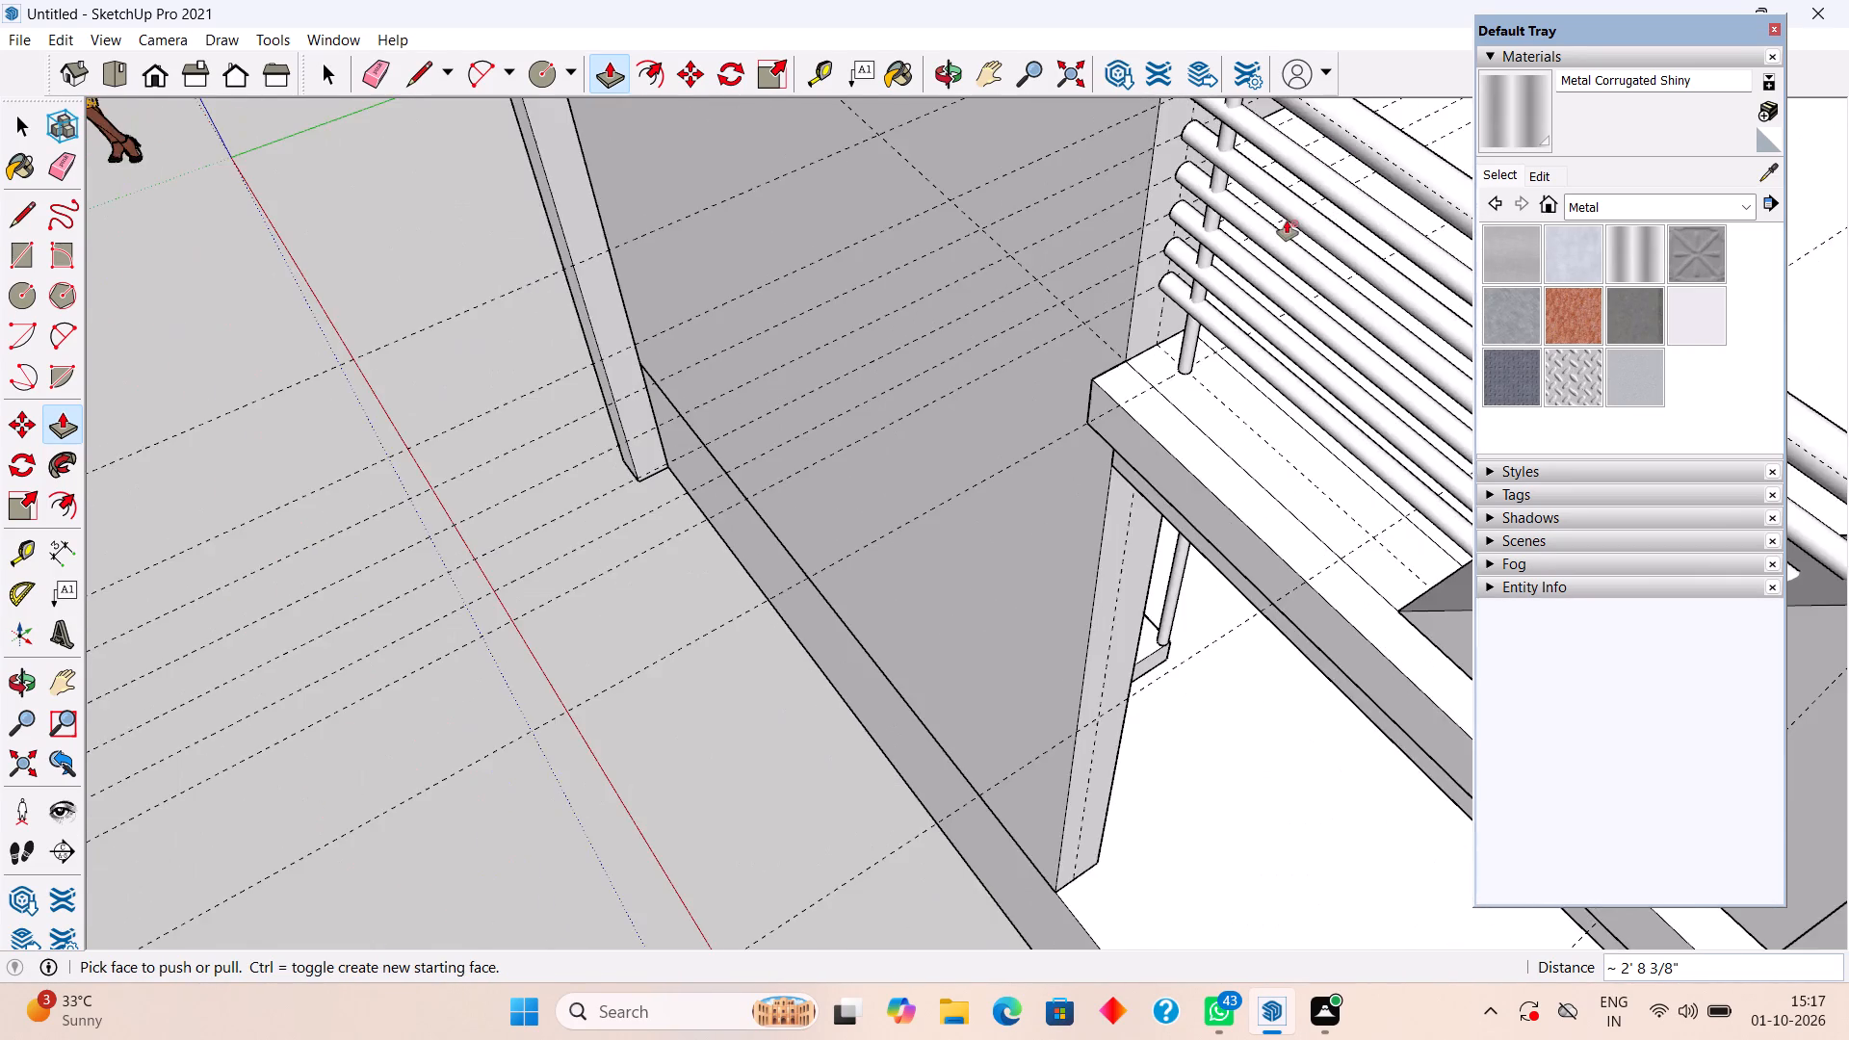
pyautogui.scroll(-9, 1287, 221)
pyautogui.scroll(3, 1261, 182)
pyautogui.moveTo(1305, 185); pyautogui.dragTo(1475, 63, button='middle')
pyautogui.scroll(-13, 1218, 303)
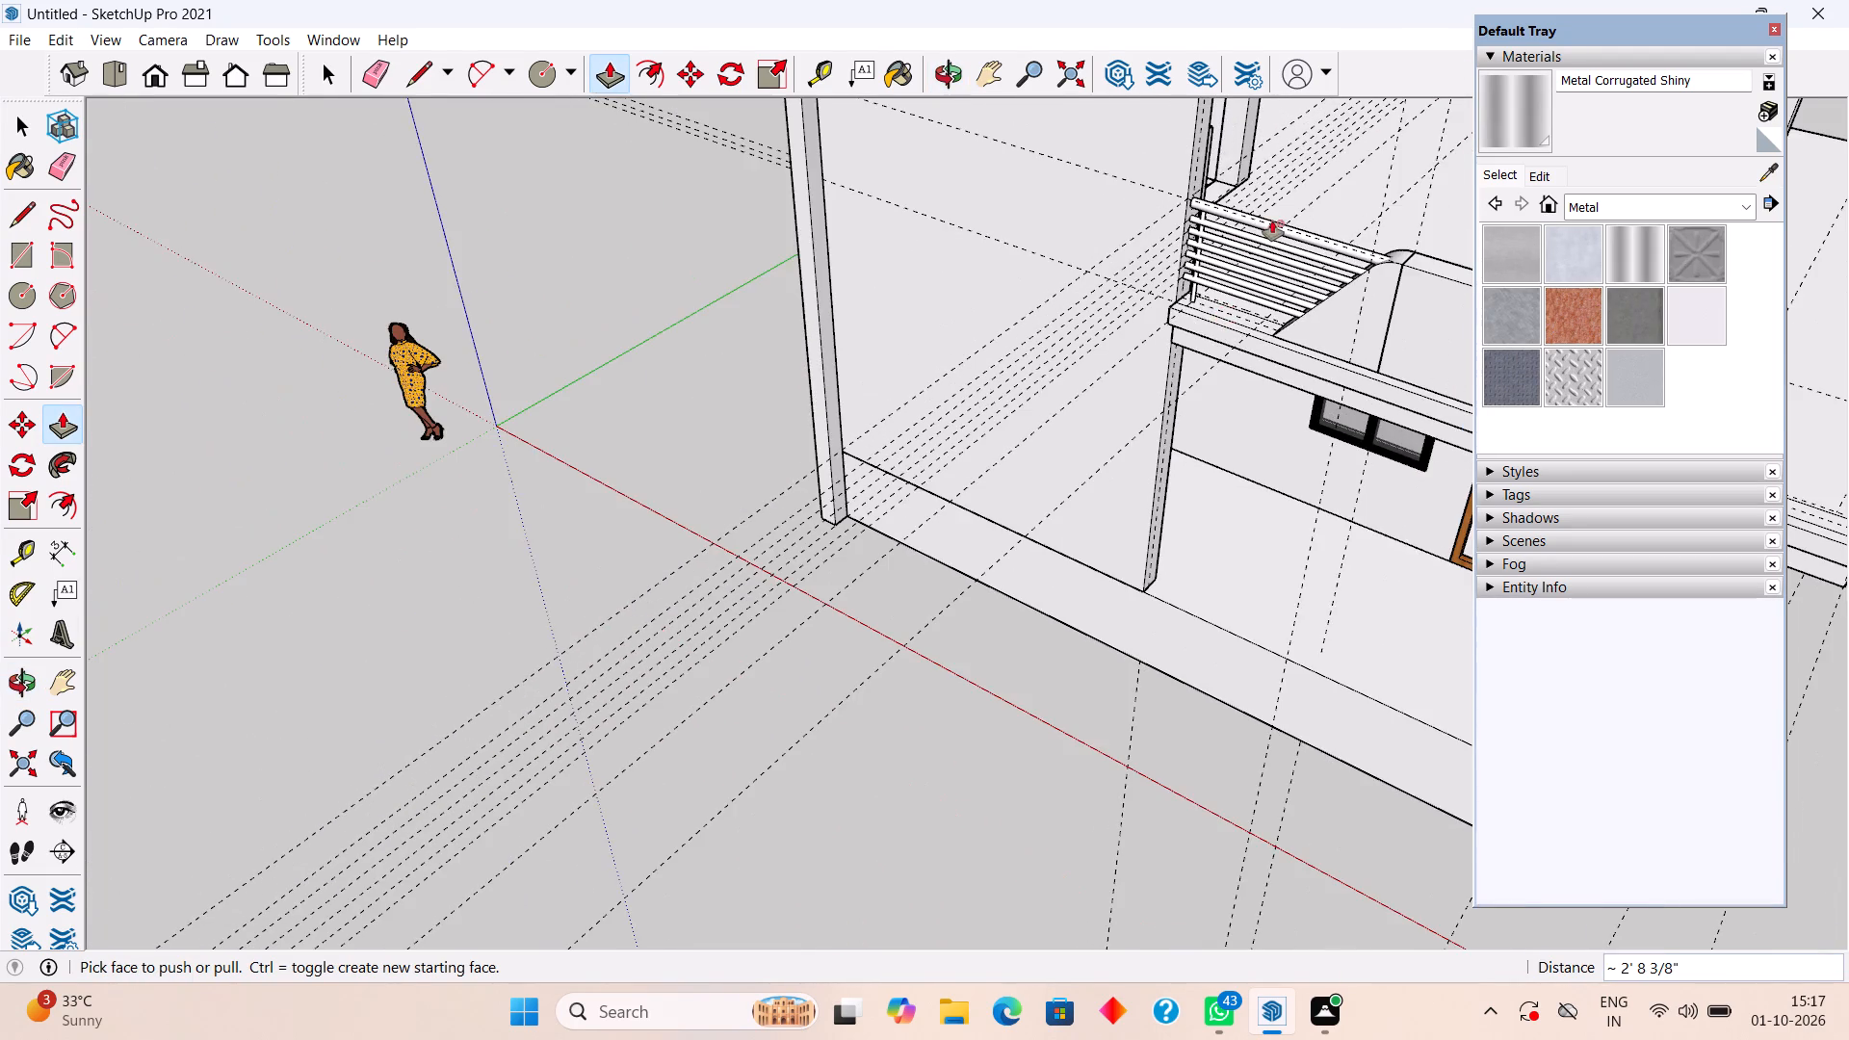
pyautogui.scroll(9, 1272, 221)
pyautogui.moveTo(986, 586); pyautogui.dragTo(1037, 601, button='middle')
pyautogui.scroll(-9, 1037, 589)
pyautogui.scroll(3, 1256, 411)
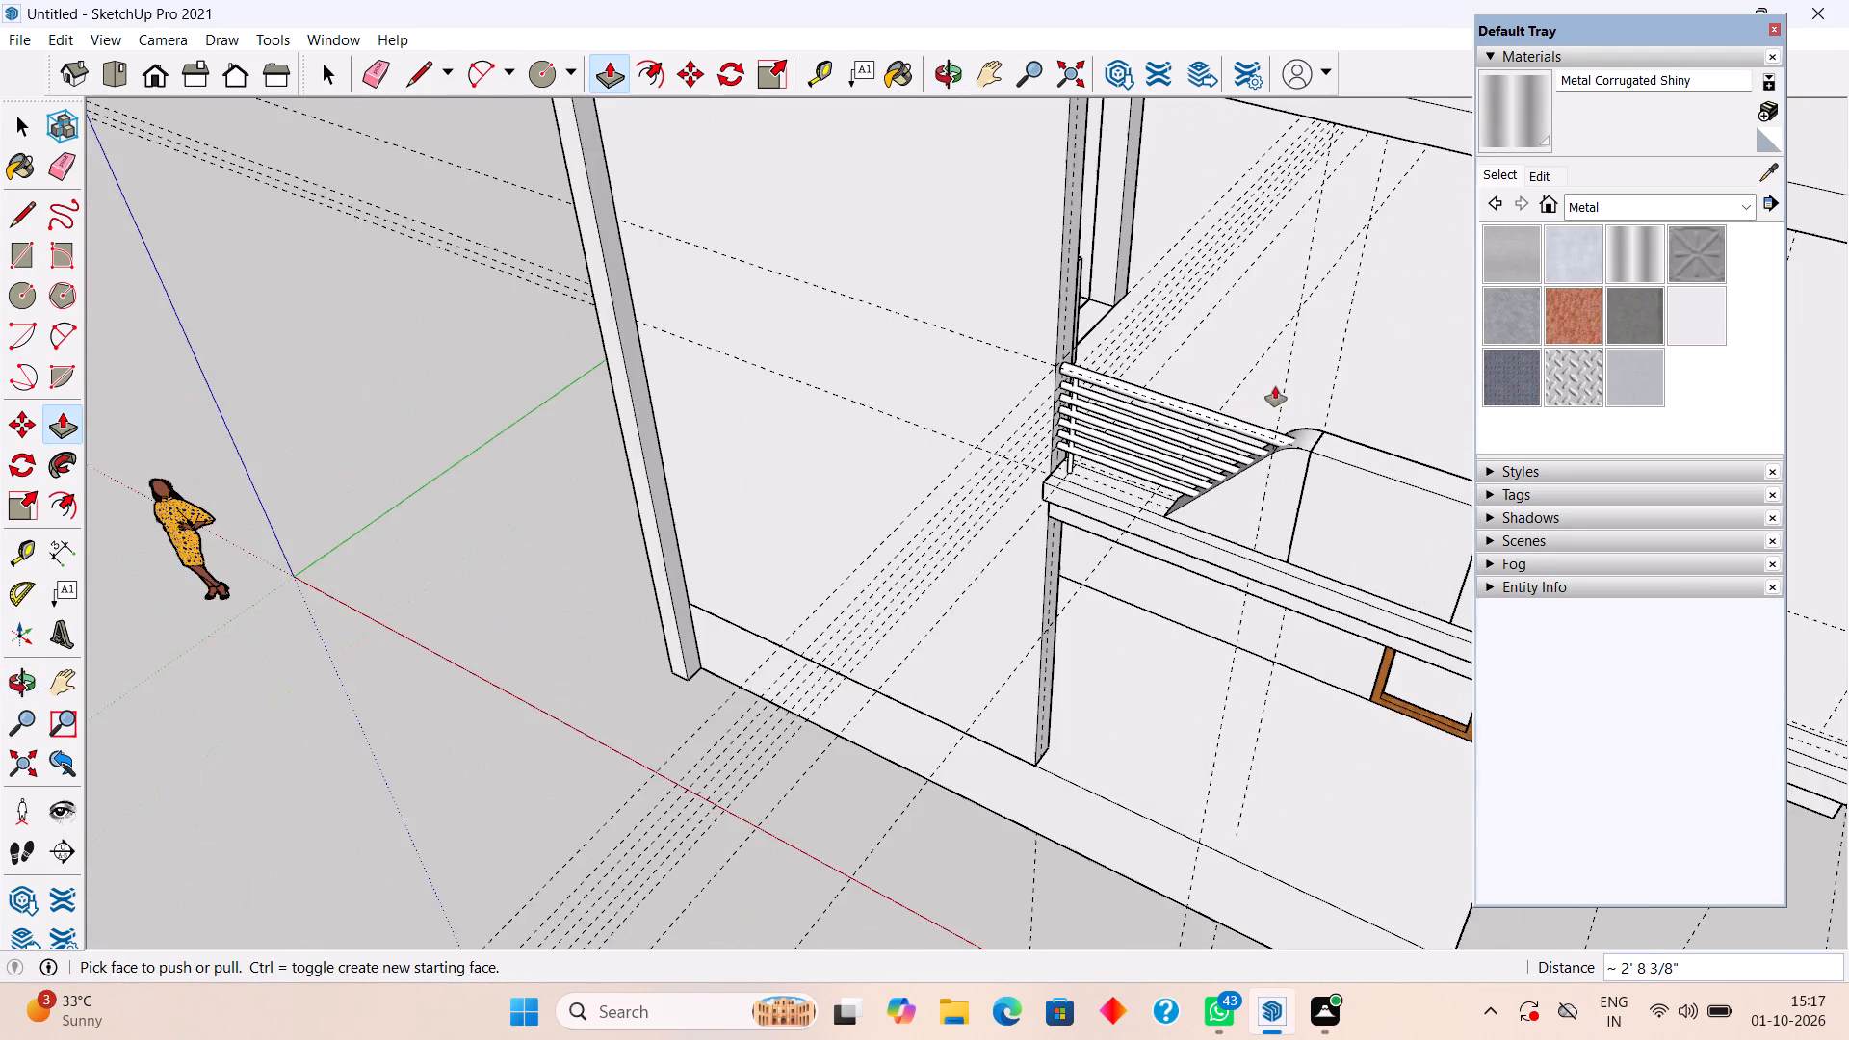
pyautogui.scroll(6, 1275, 386)
pyautogui.moveTo(1124, 489); pyautogui.dragTo(1309, 346, button='middle')
pyautogui.scroll(7, 1007, 212)
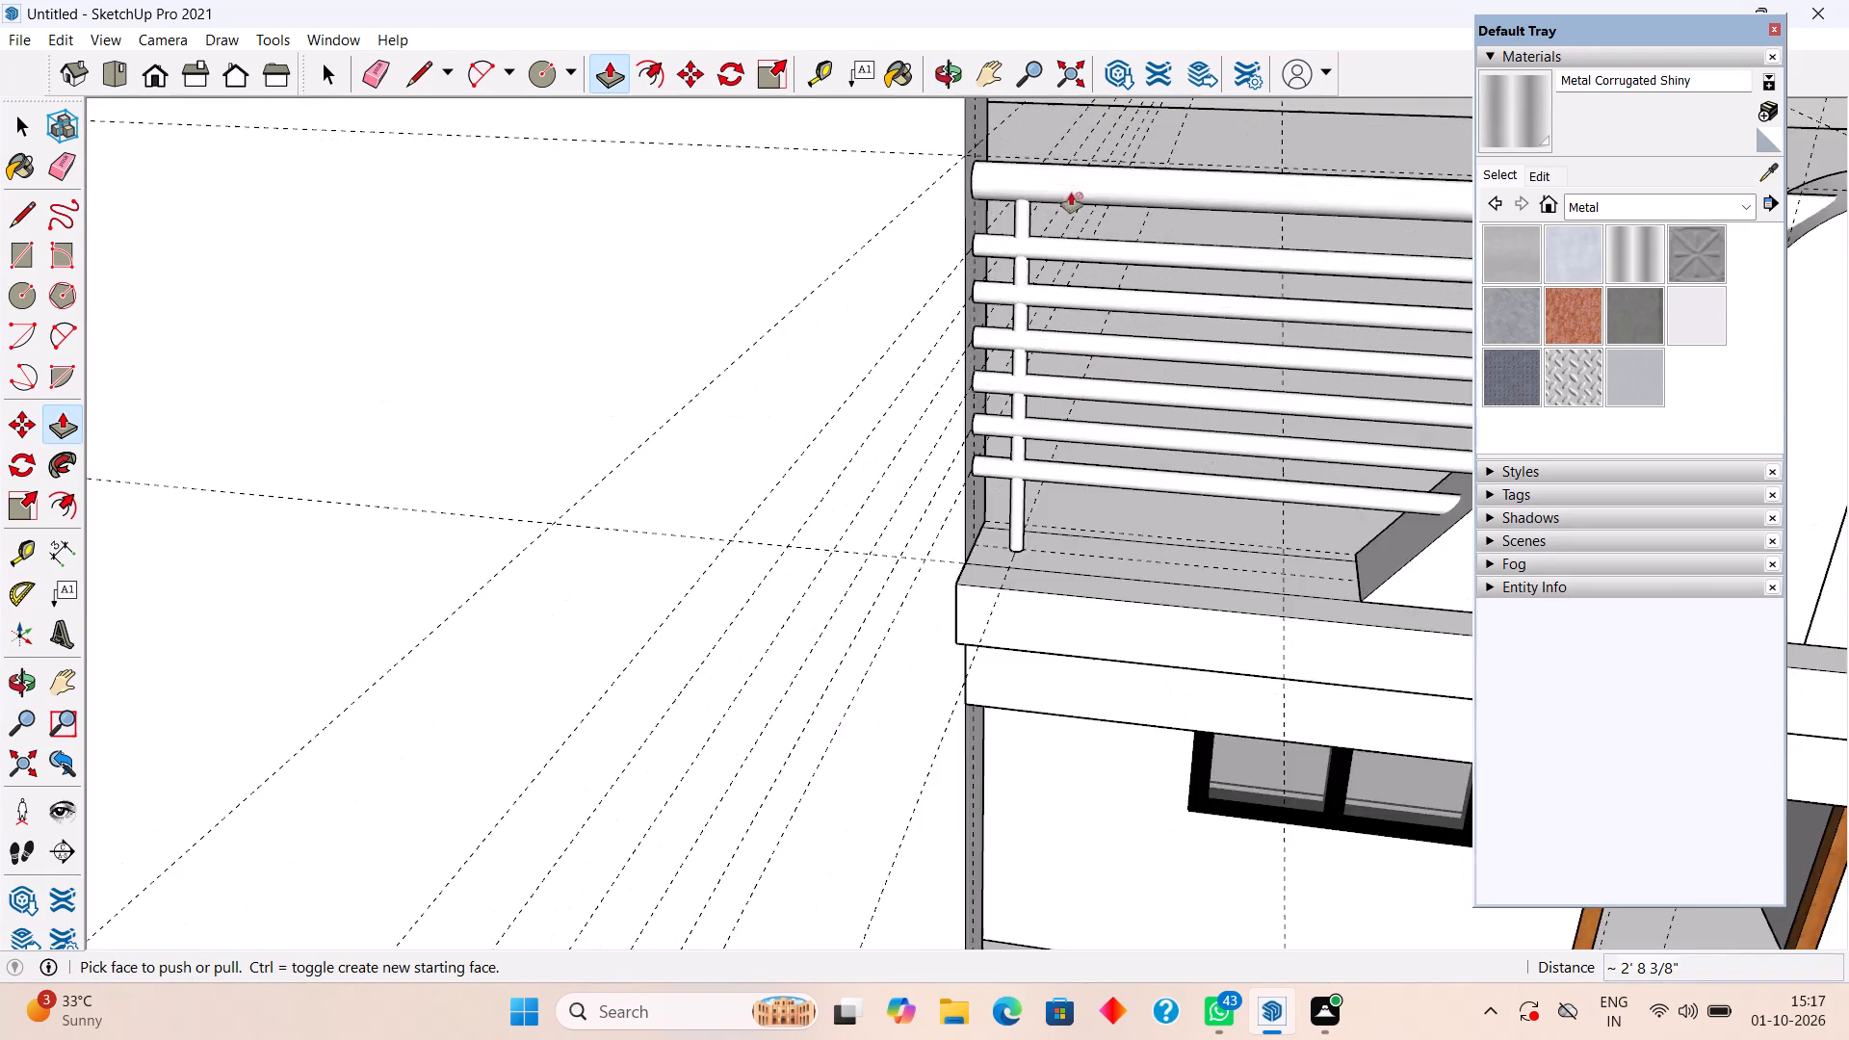
pyautogui.scroll(7, 1071, 193)
pyautogui.scroll(-9, 1002, 197)
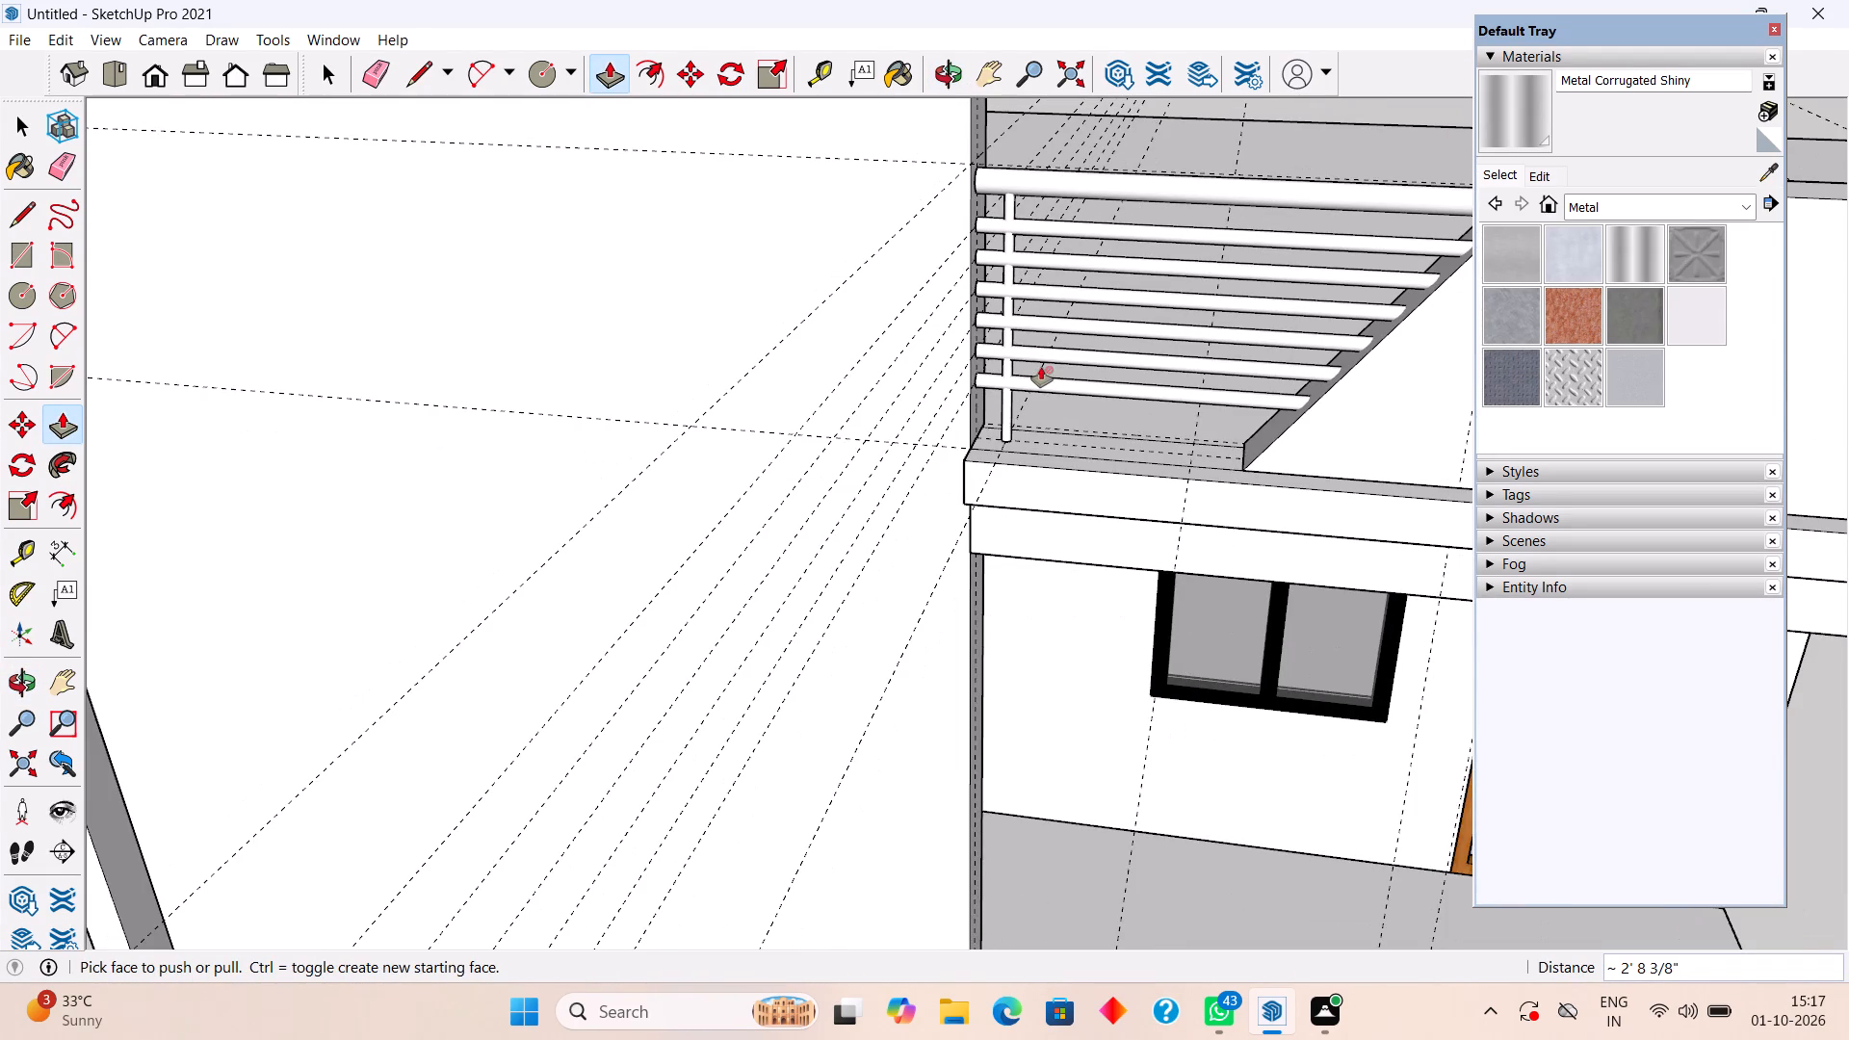
pyautogui.press('space')
pyautogui.tripleClick(1005, 424)
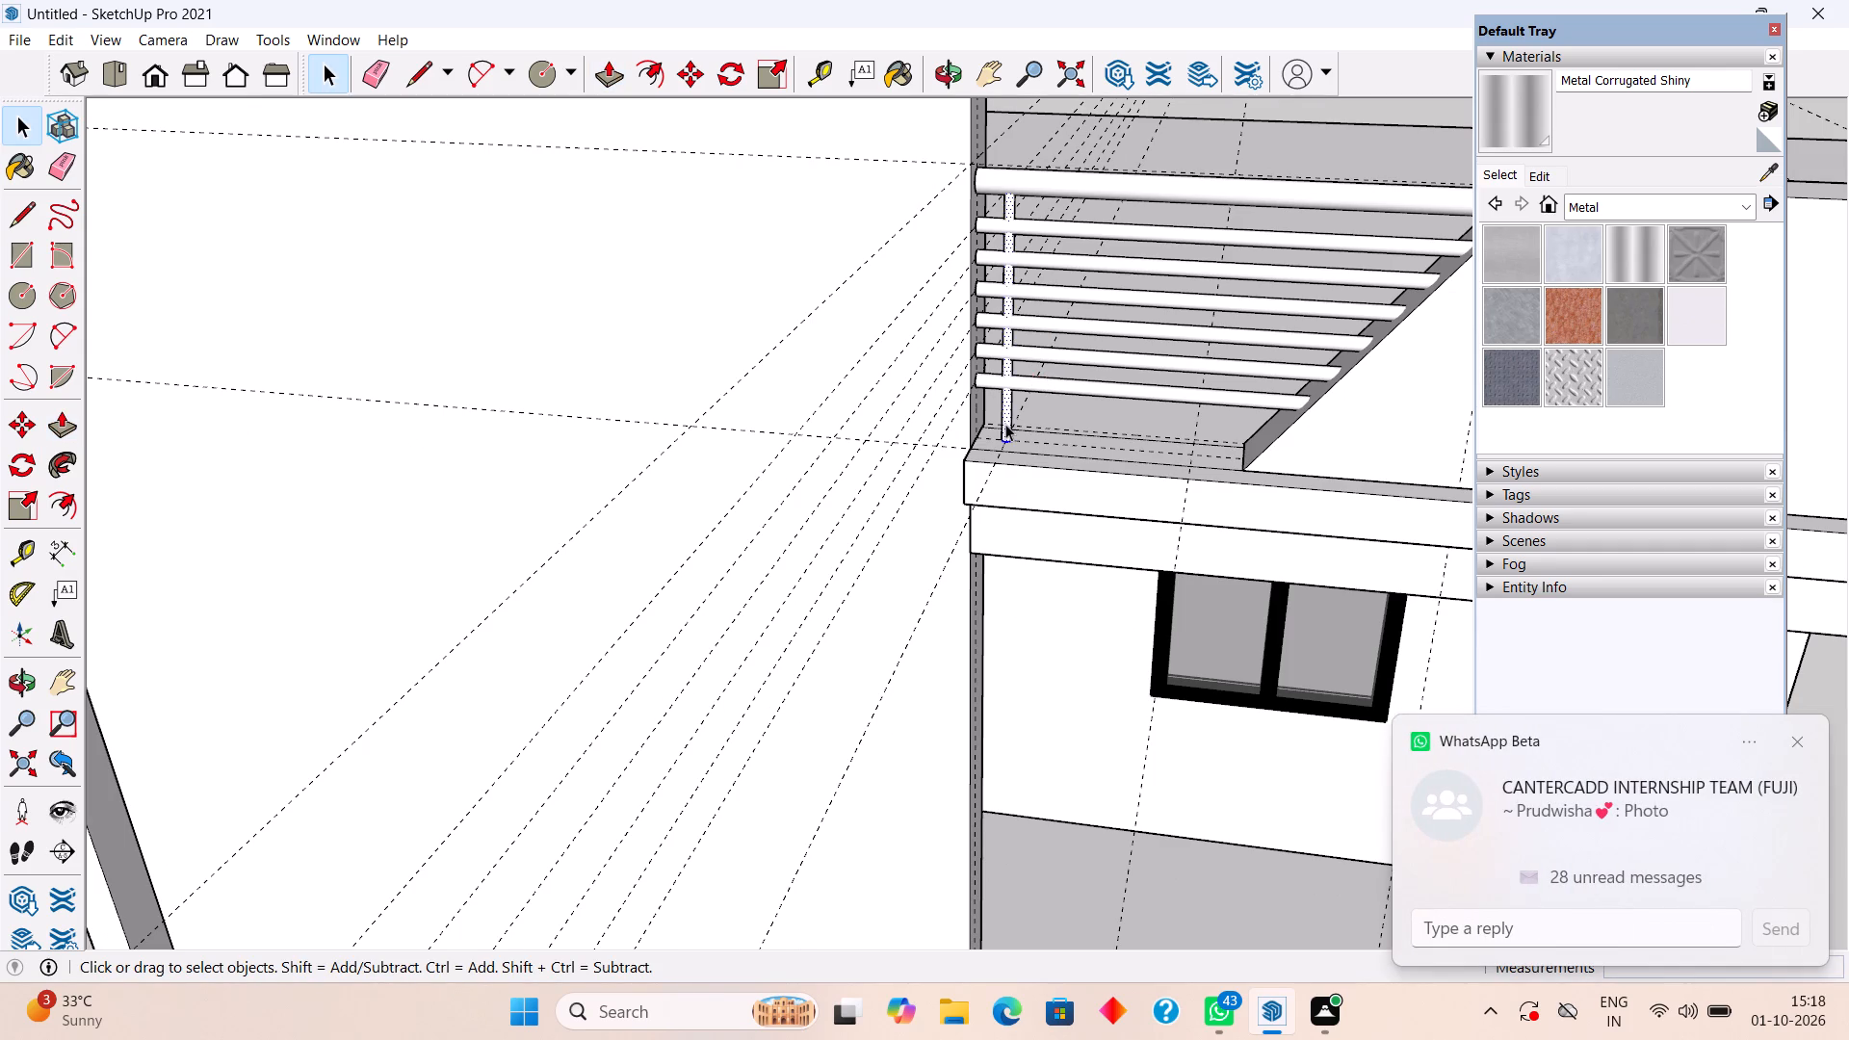
pyautogui.rightClick(1006, 424)
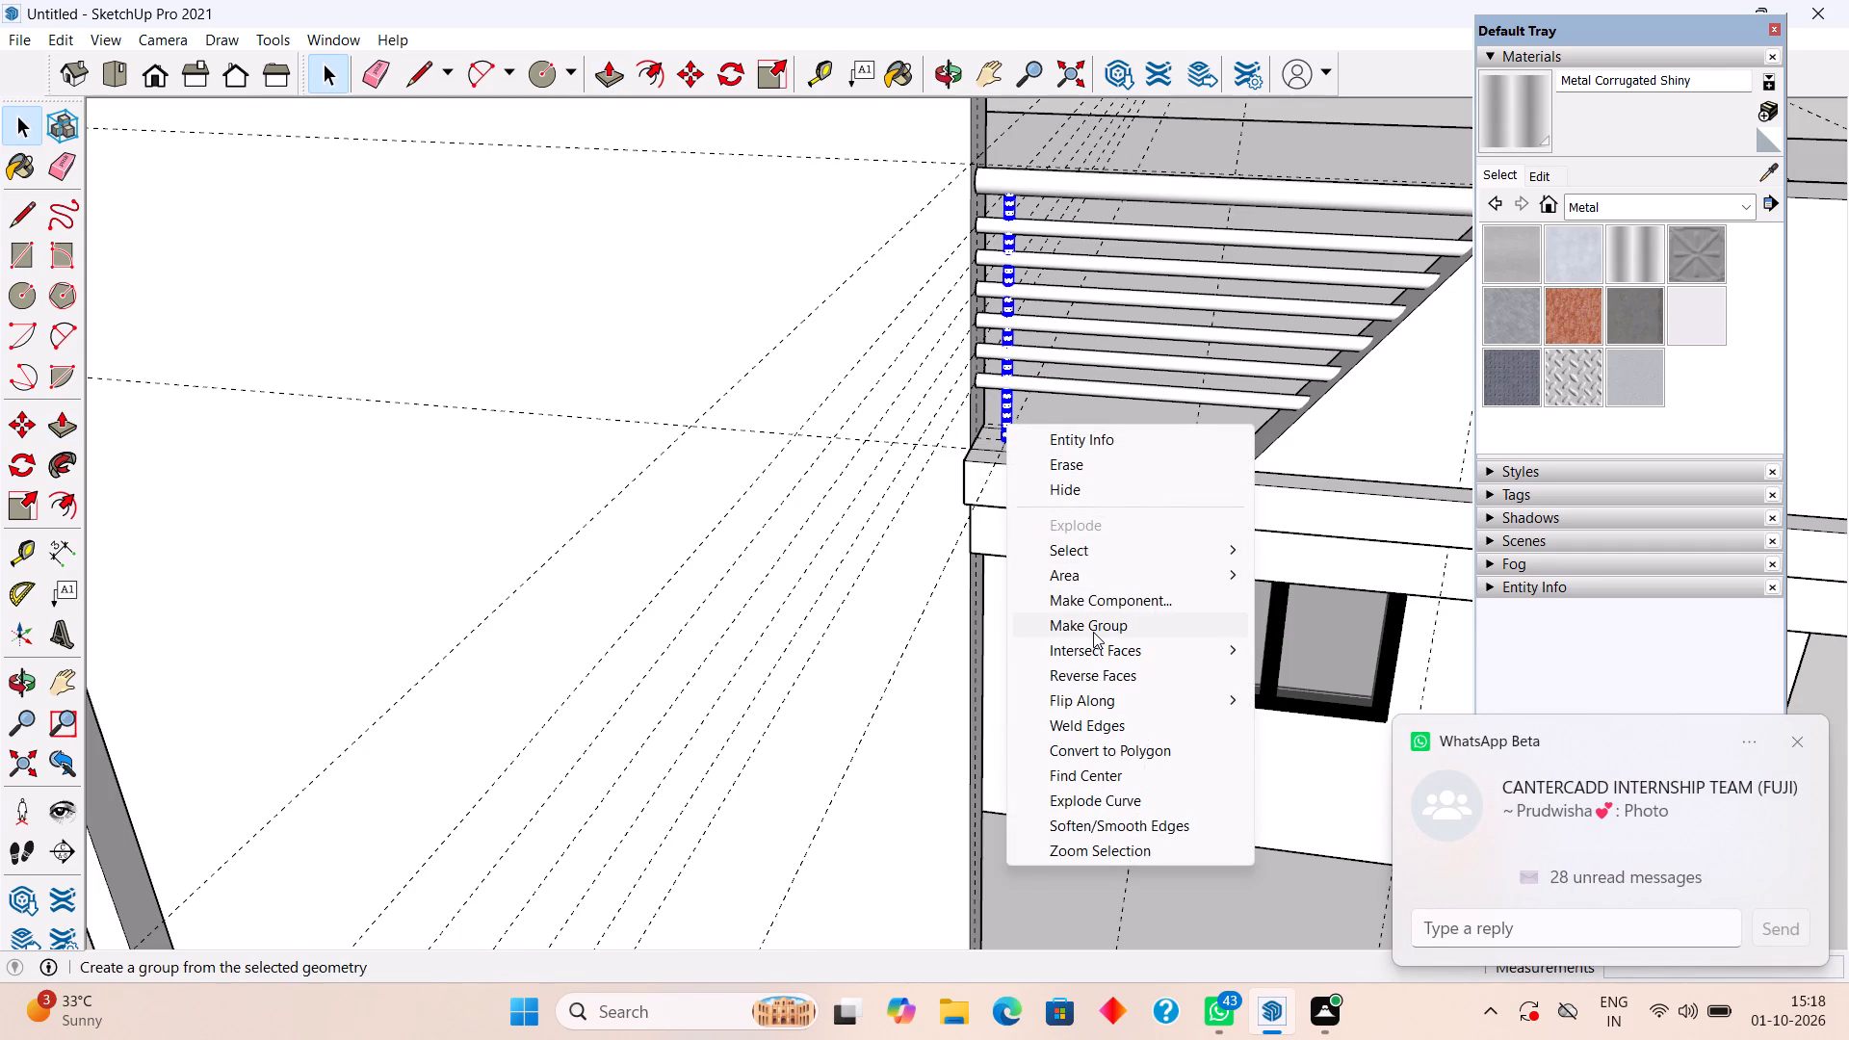
pyautogui.click(1093, 632)
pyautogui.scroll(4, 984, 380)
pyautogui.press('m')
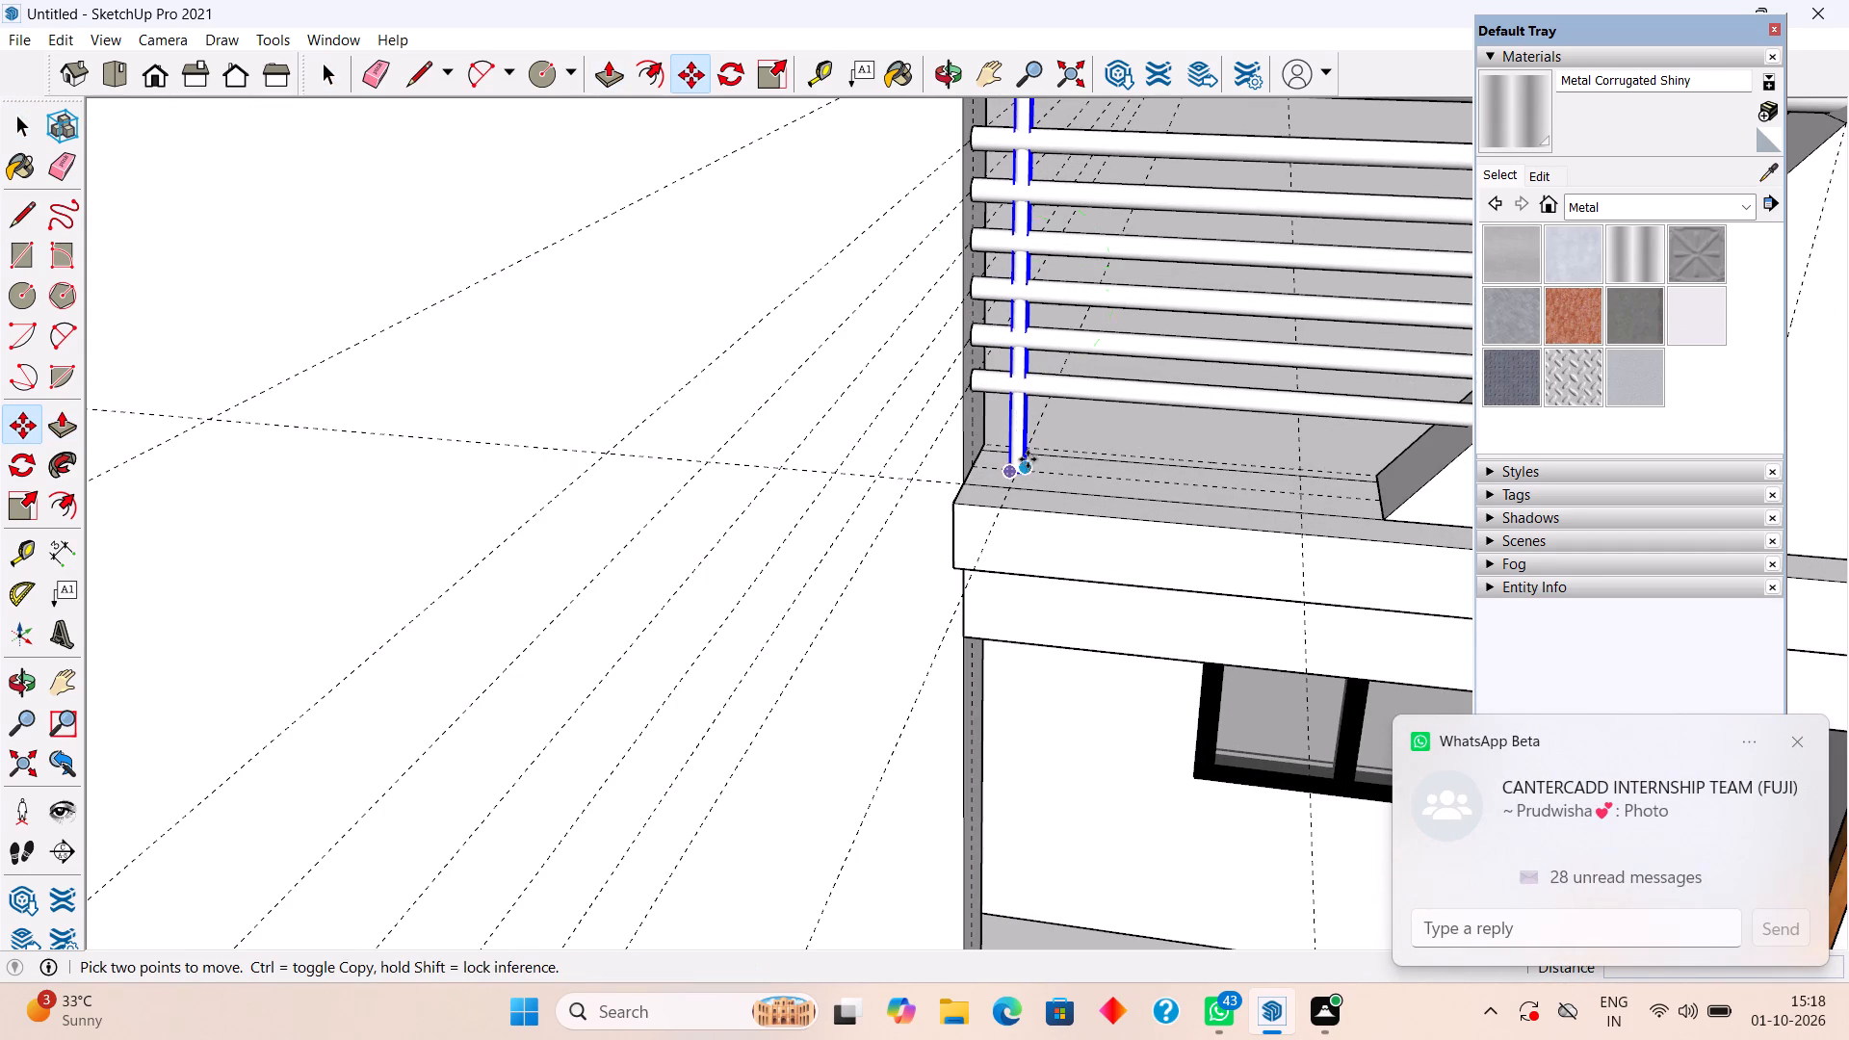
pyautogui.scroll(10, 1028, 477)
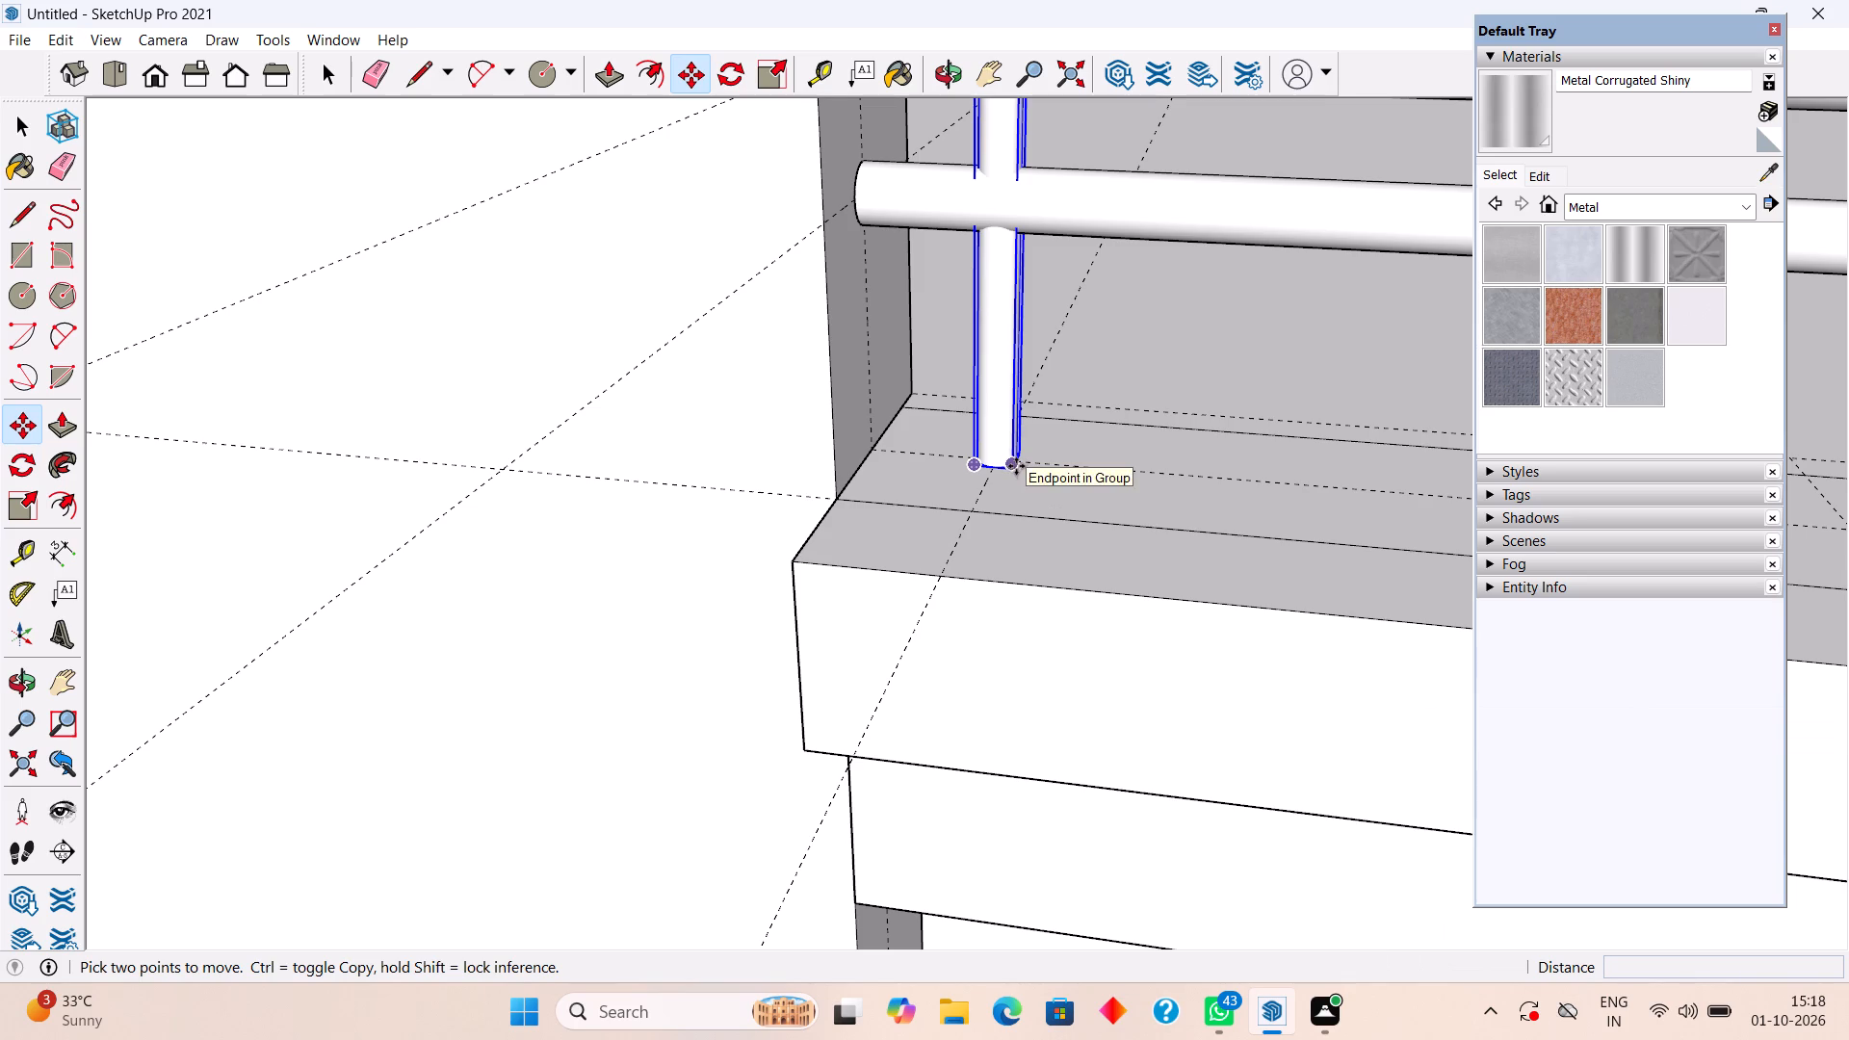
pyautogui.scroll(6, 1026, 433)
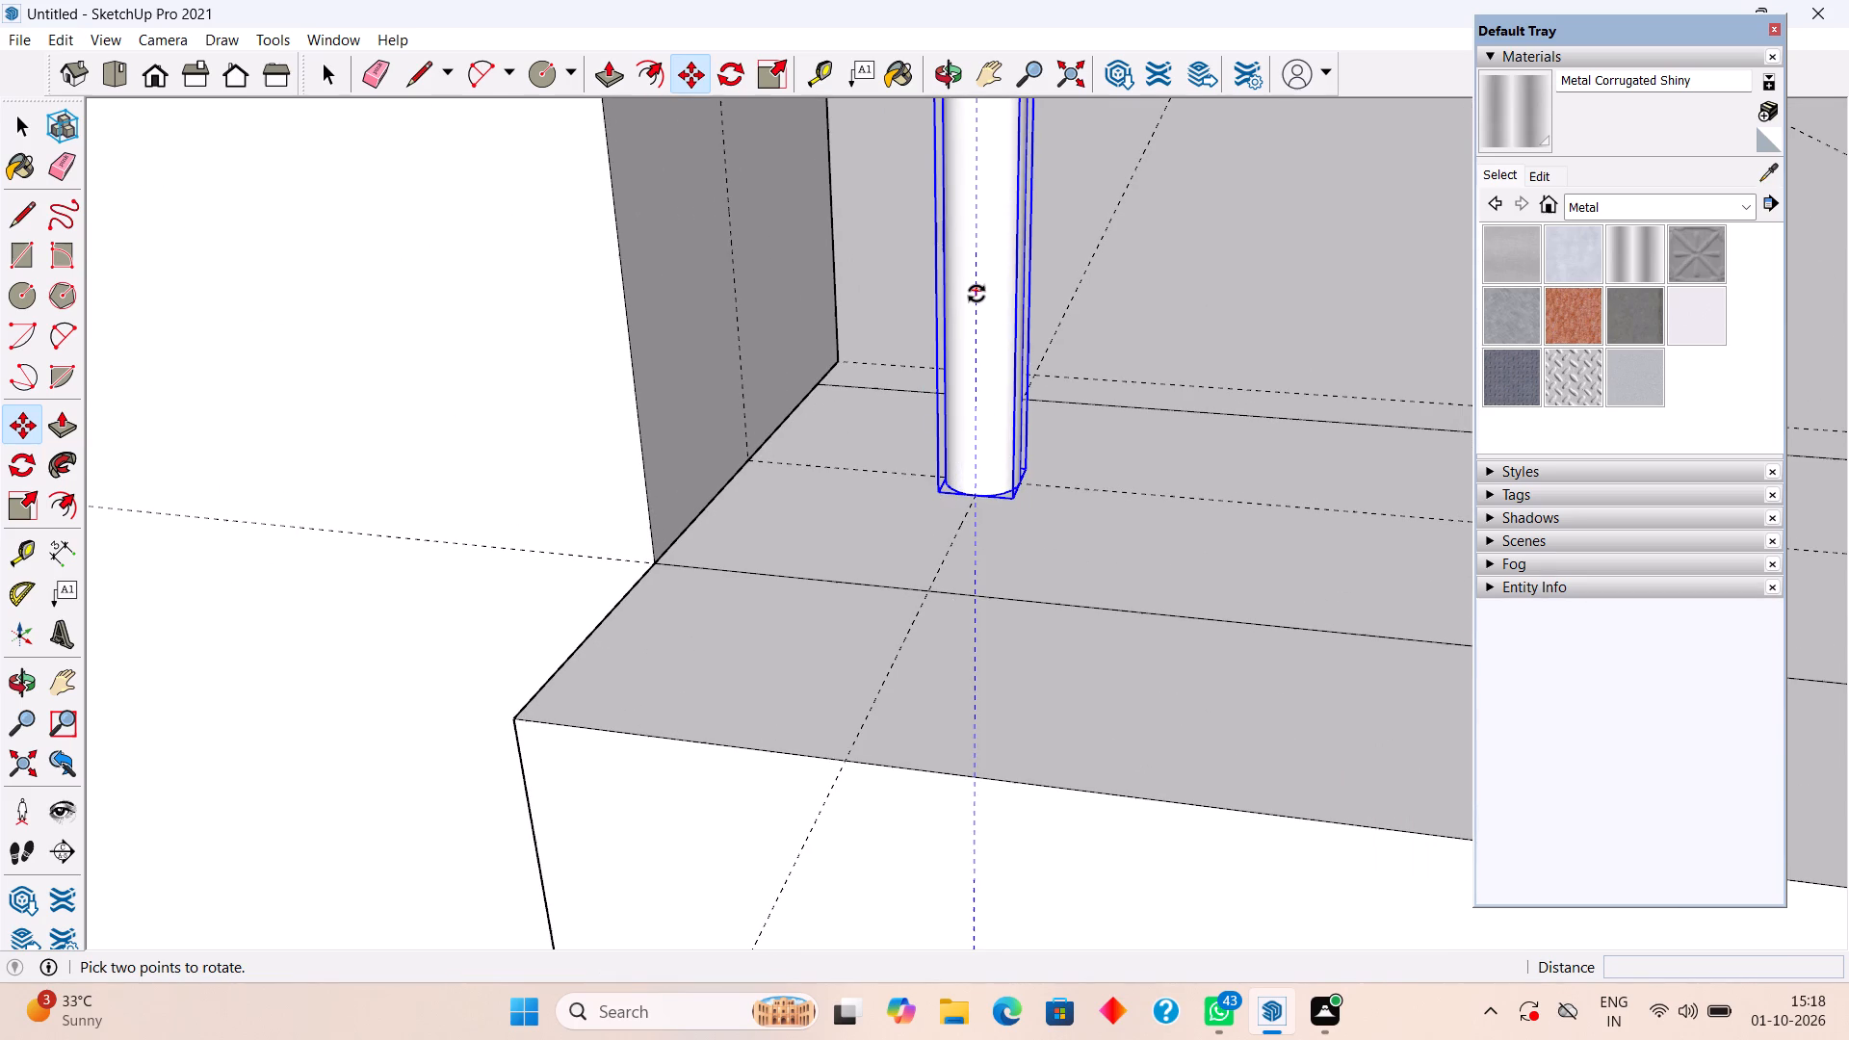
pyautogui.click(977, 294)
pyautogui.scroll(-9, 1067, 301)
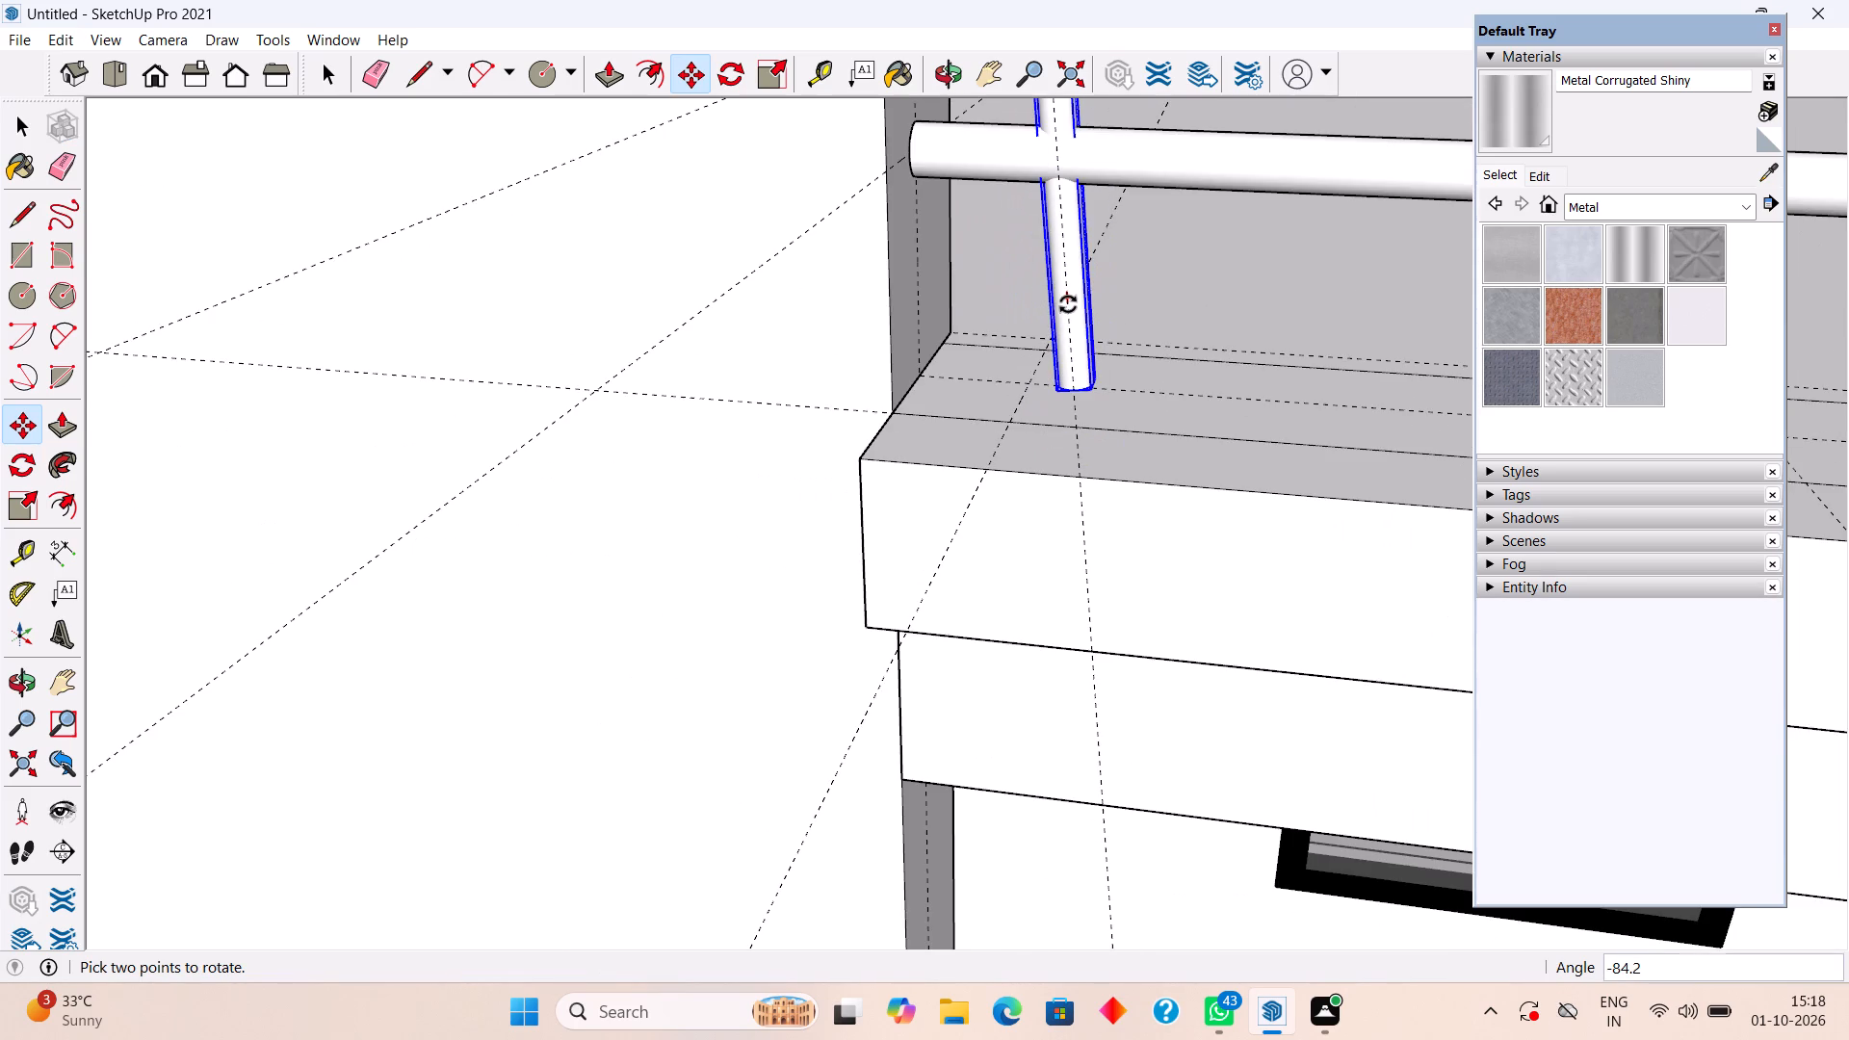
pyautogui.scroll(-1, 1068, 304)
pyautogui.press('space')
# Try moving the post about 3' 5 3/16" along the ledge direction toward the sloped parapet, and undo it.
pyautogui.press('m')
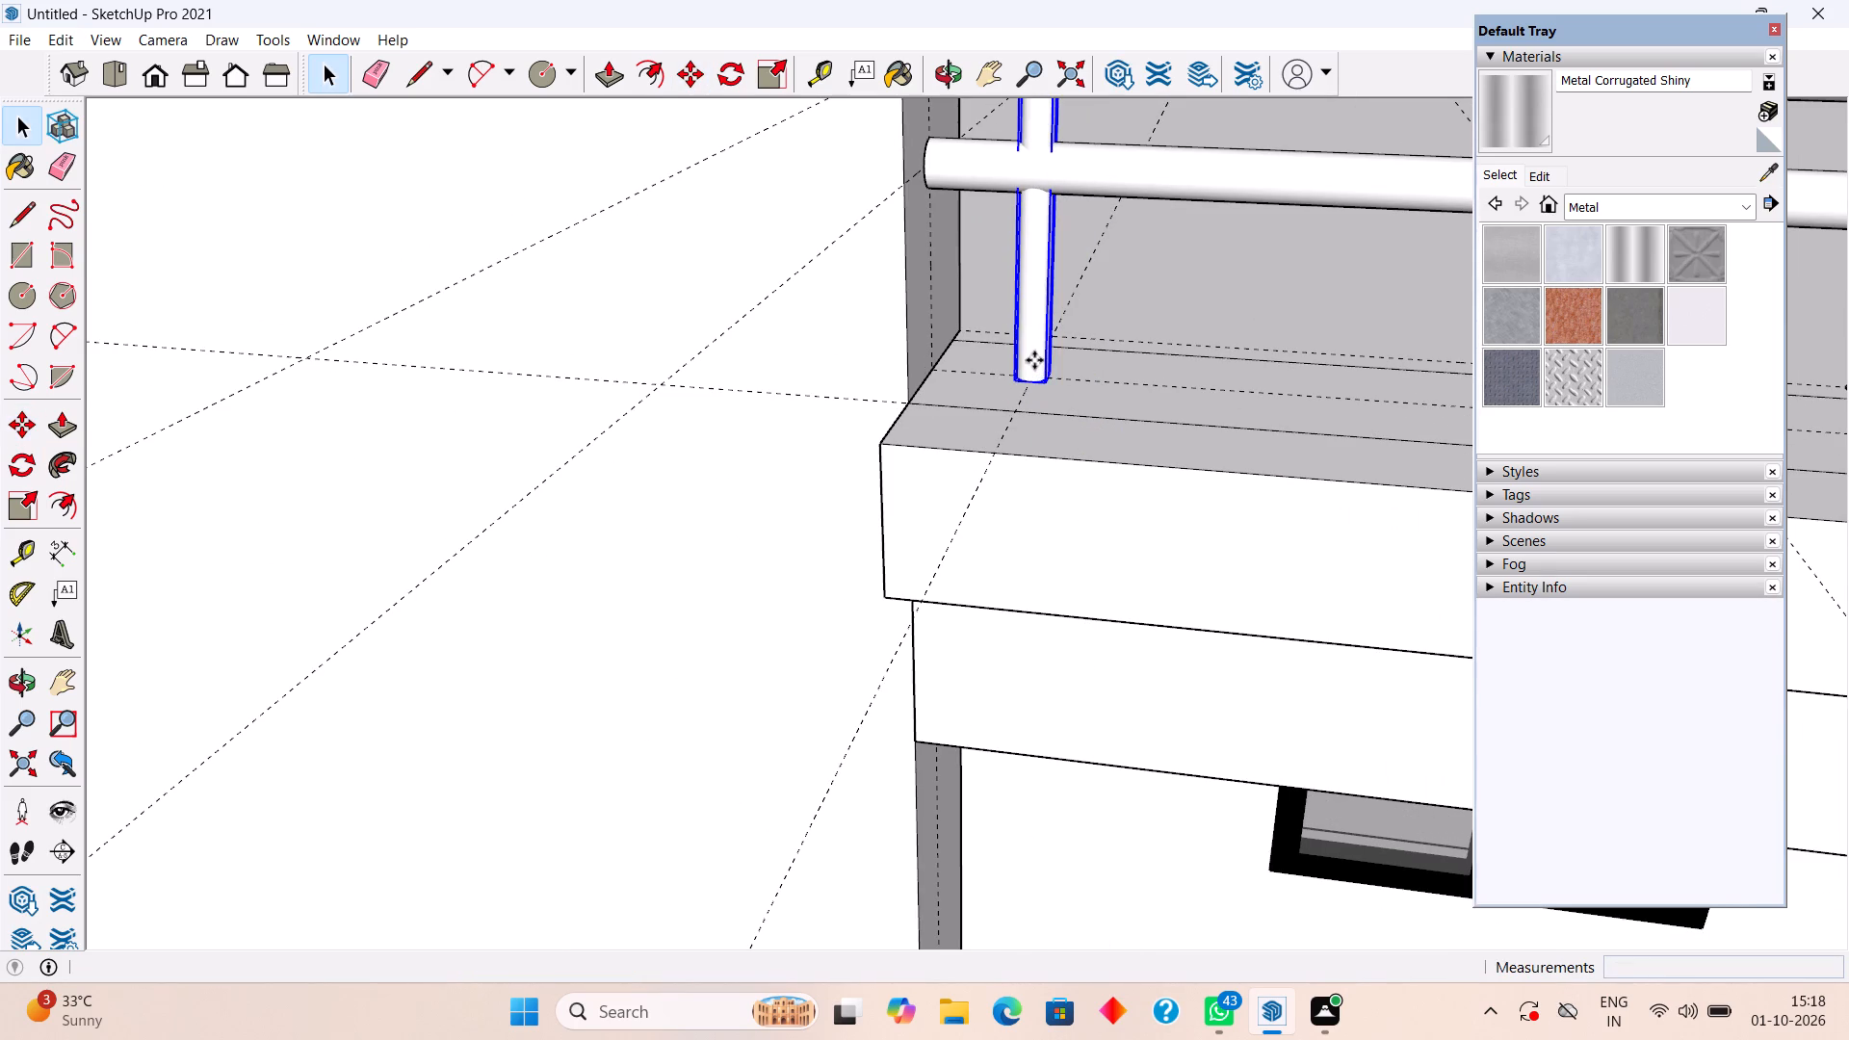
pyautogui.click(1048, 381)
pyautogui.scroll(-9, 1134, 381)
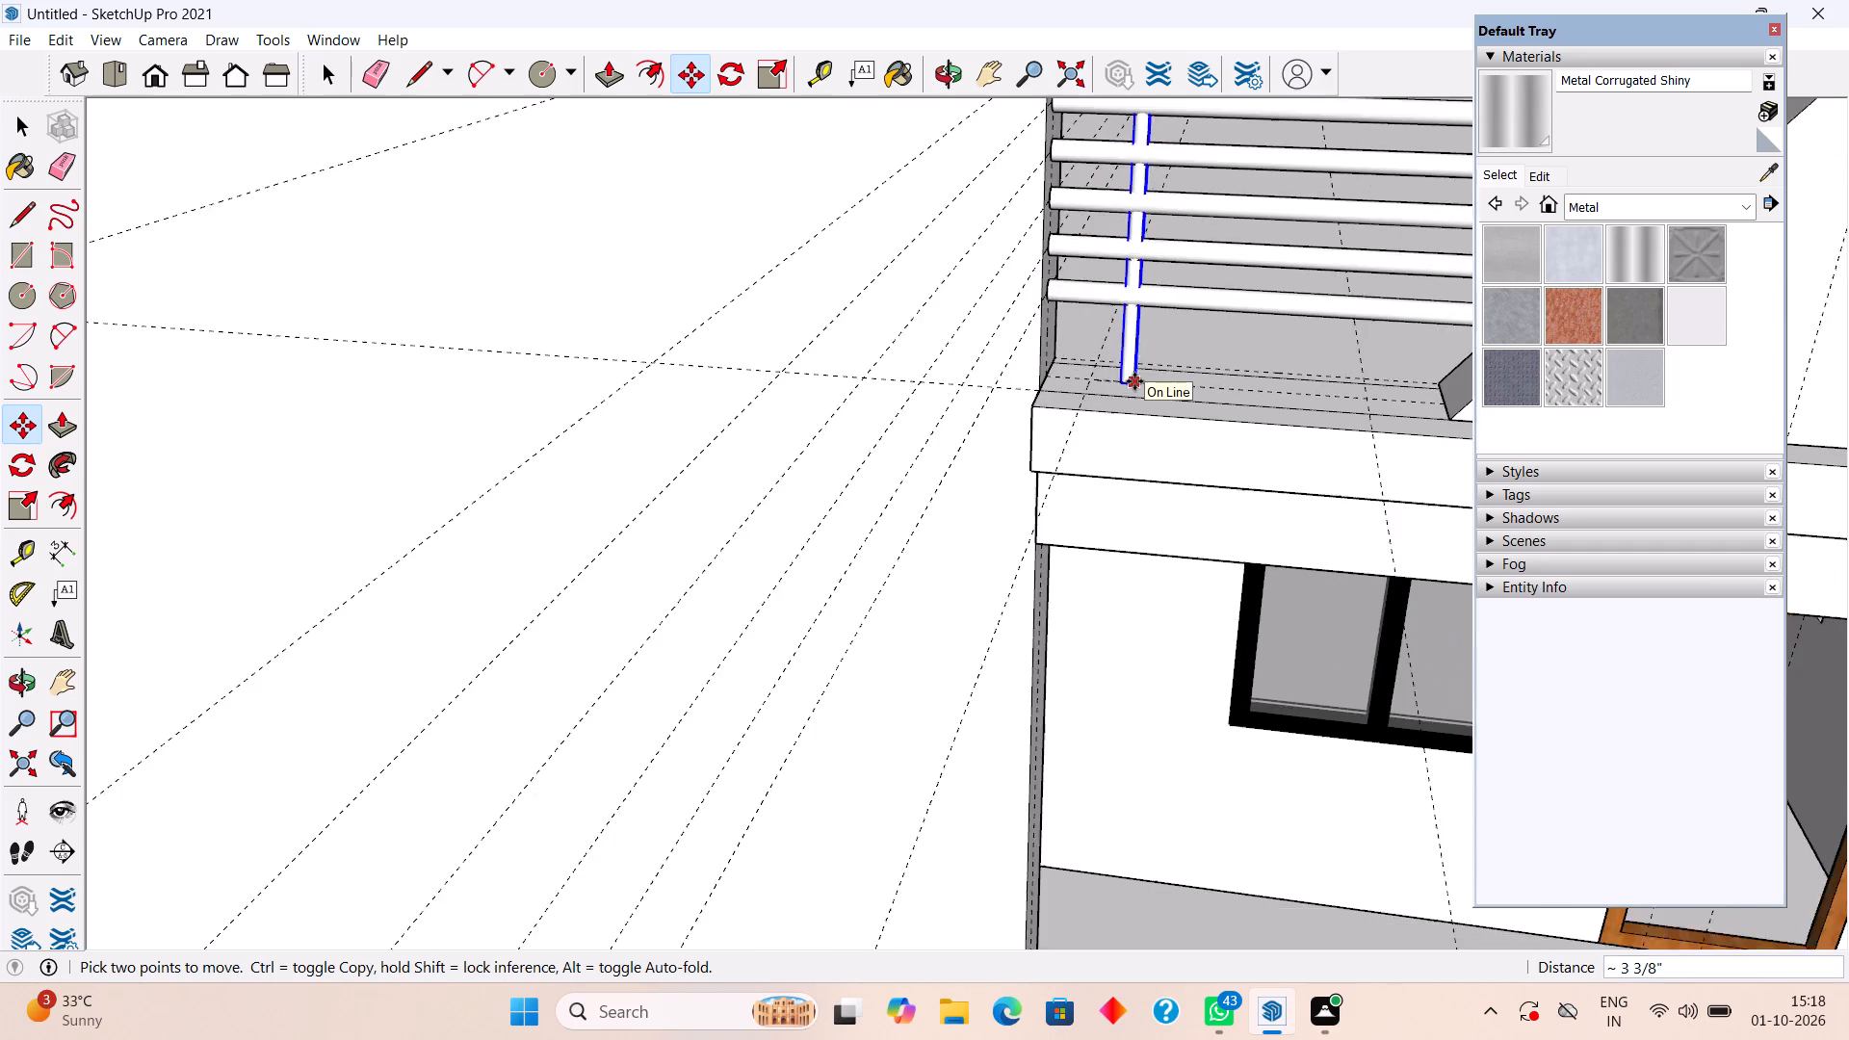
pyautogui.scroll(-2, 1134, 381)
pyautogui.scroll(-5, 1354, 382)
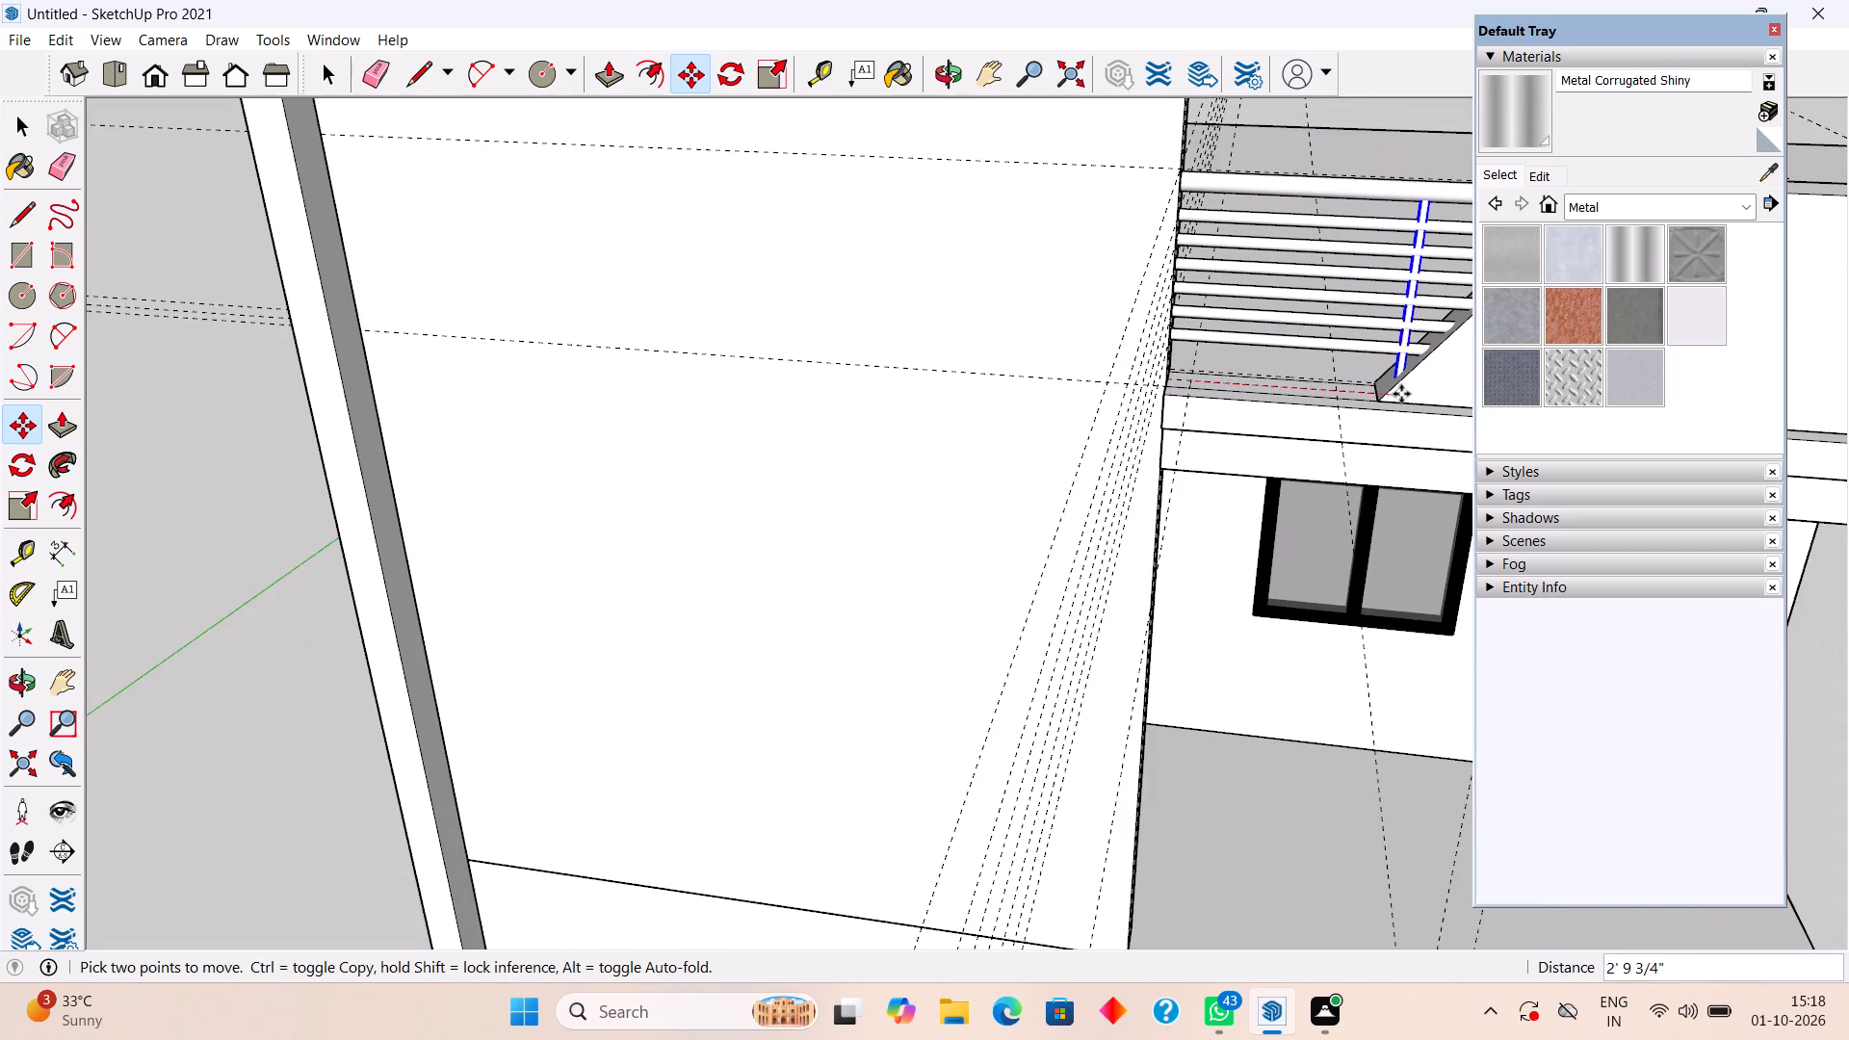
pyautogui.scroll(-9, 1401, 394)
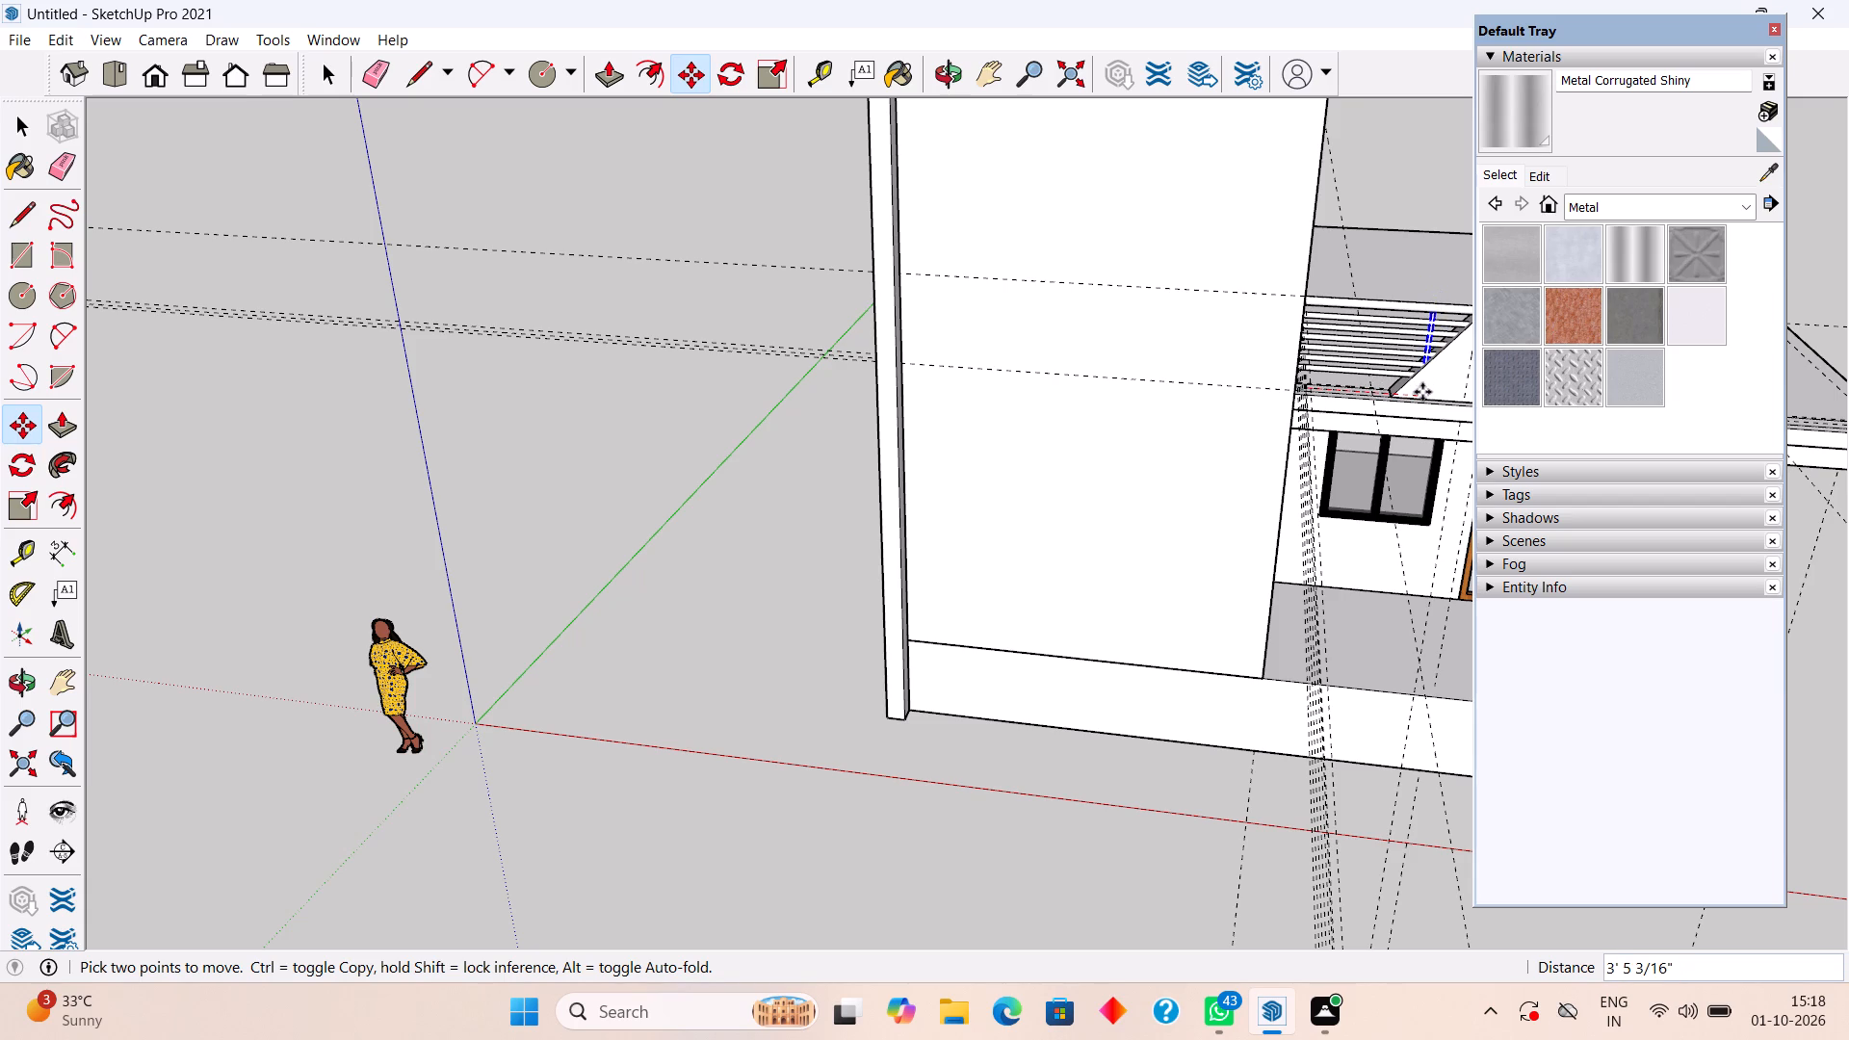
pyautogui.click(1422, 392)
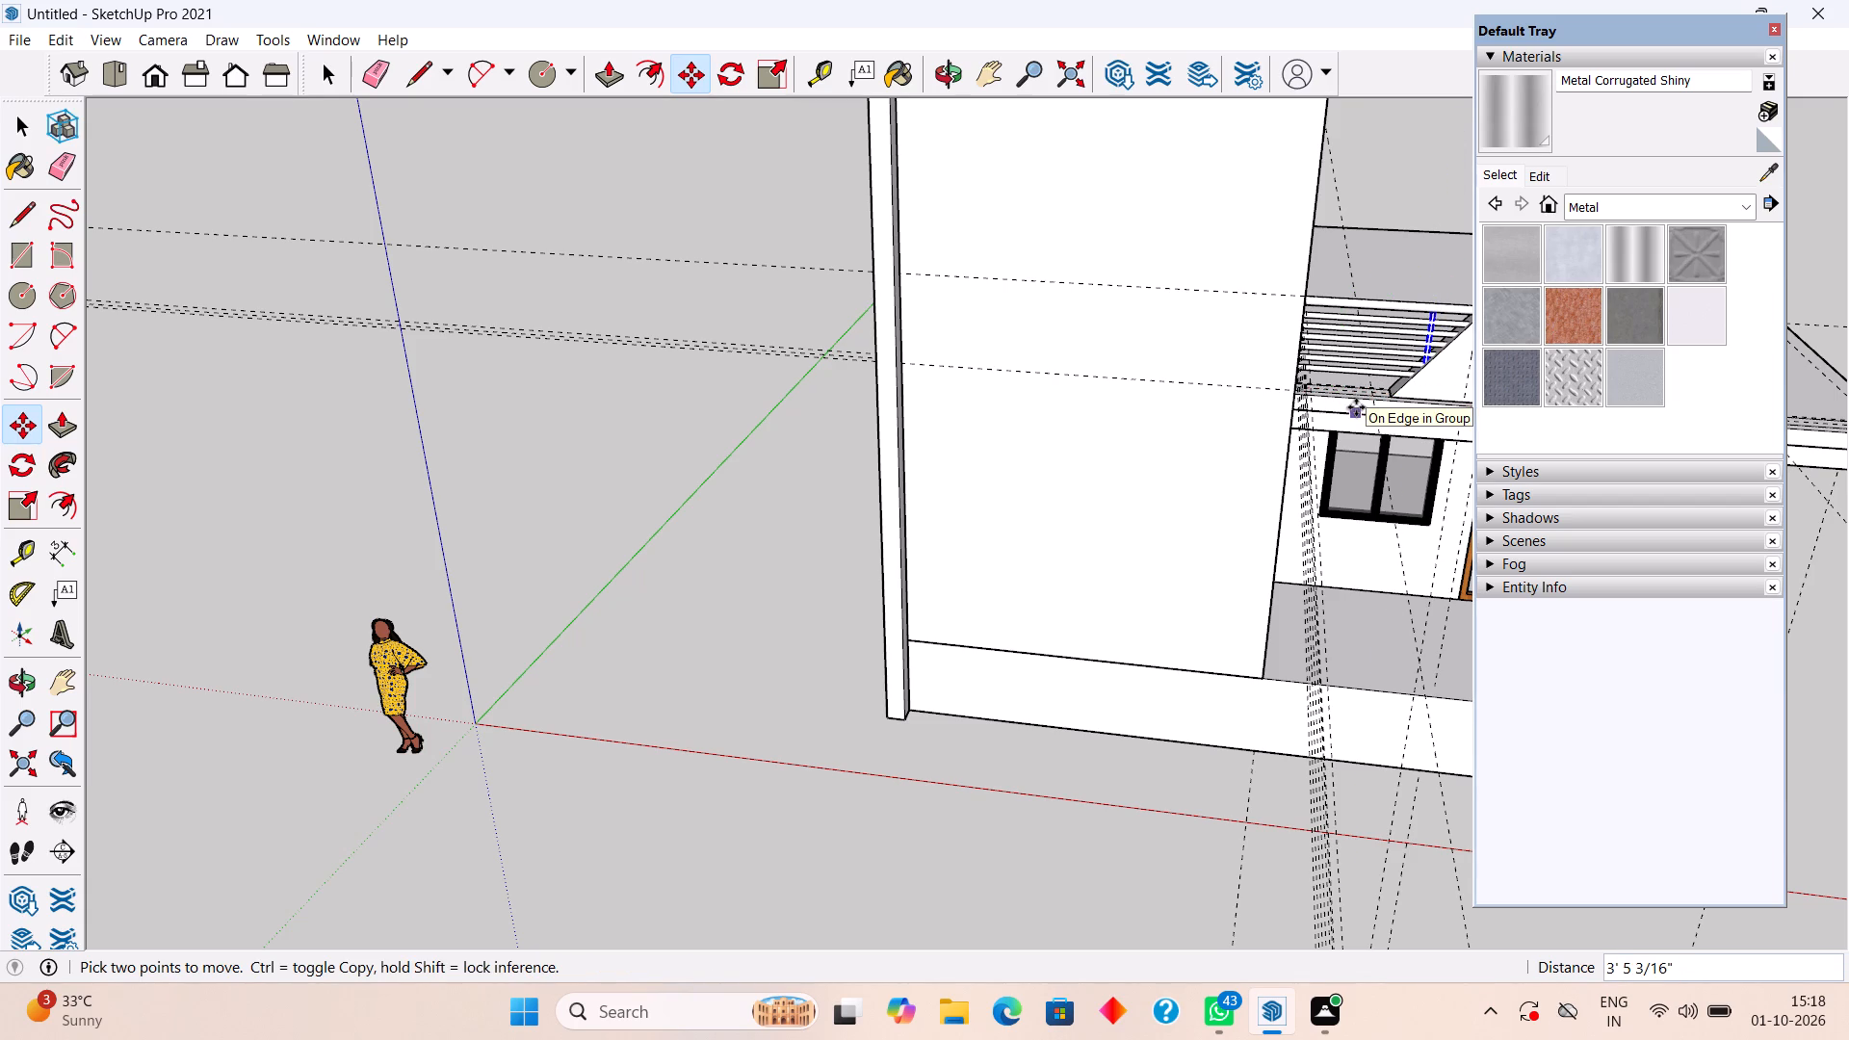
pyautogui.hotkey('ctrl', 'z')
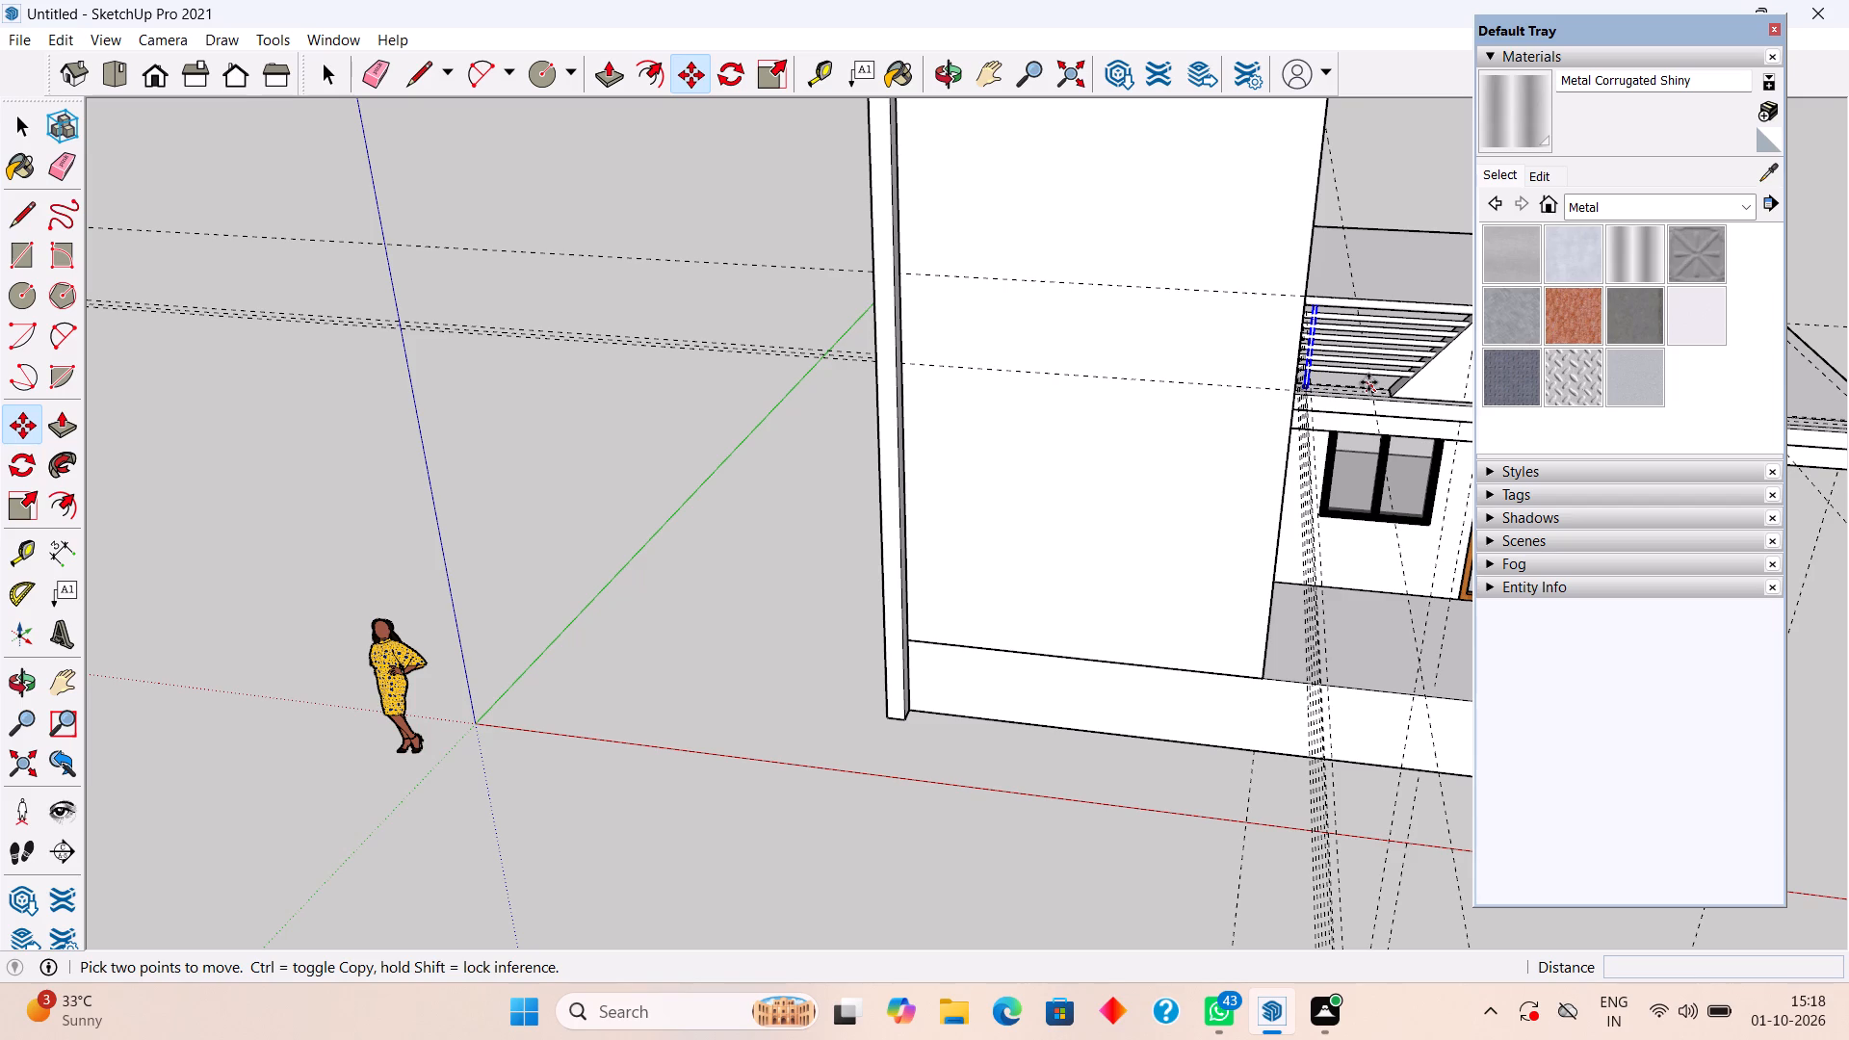
# Close the Default Tray.
pyautogui.click(1776, 29)
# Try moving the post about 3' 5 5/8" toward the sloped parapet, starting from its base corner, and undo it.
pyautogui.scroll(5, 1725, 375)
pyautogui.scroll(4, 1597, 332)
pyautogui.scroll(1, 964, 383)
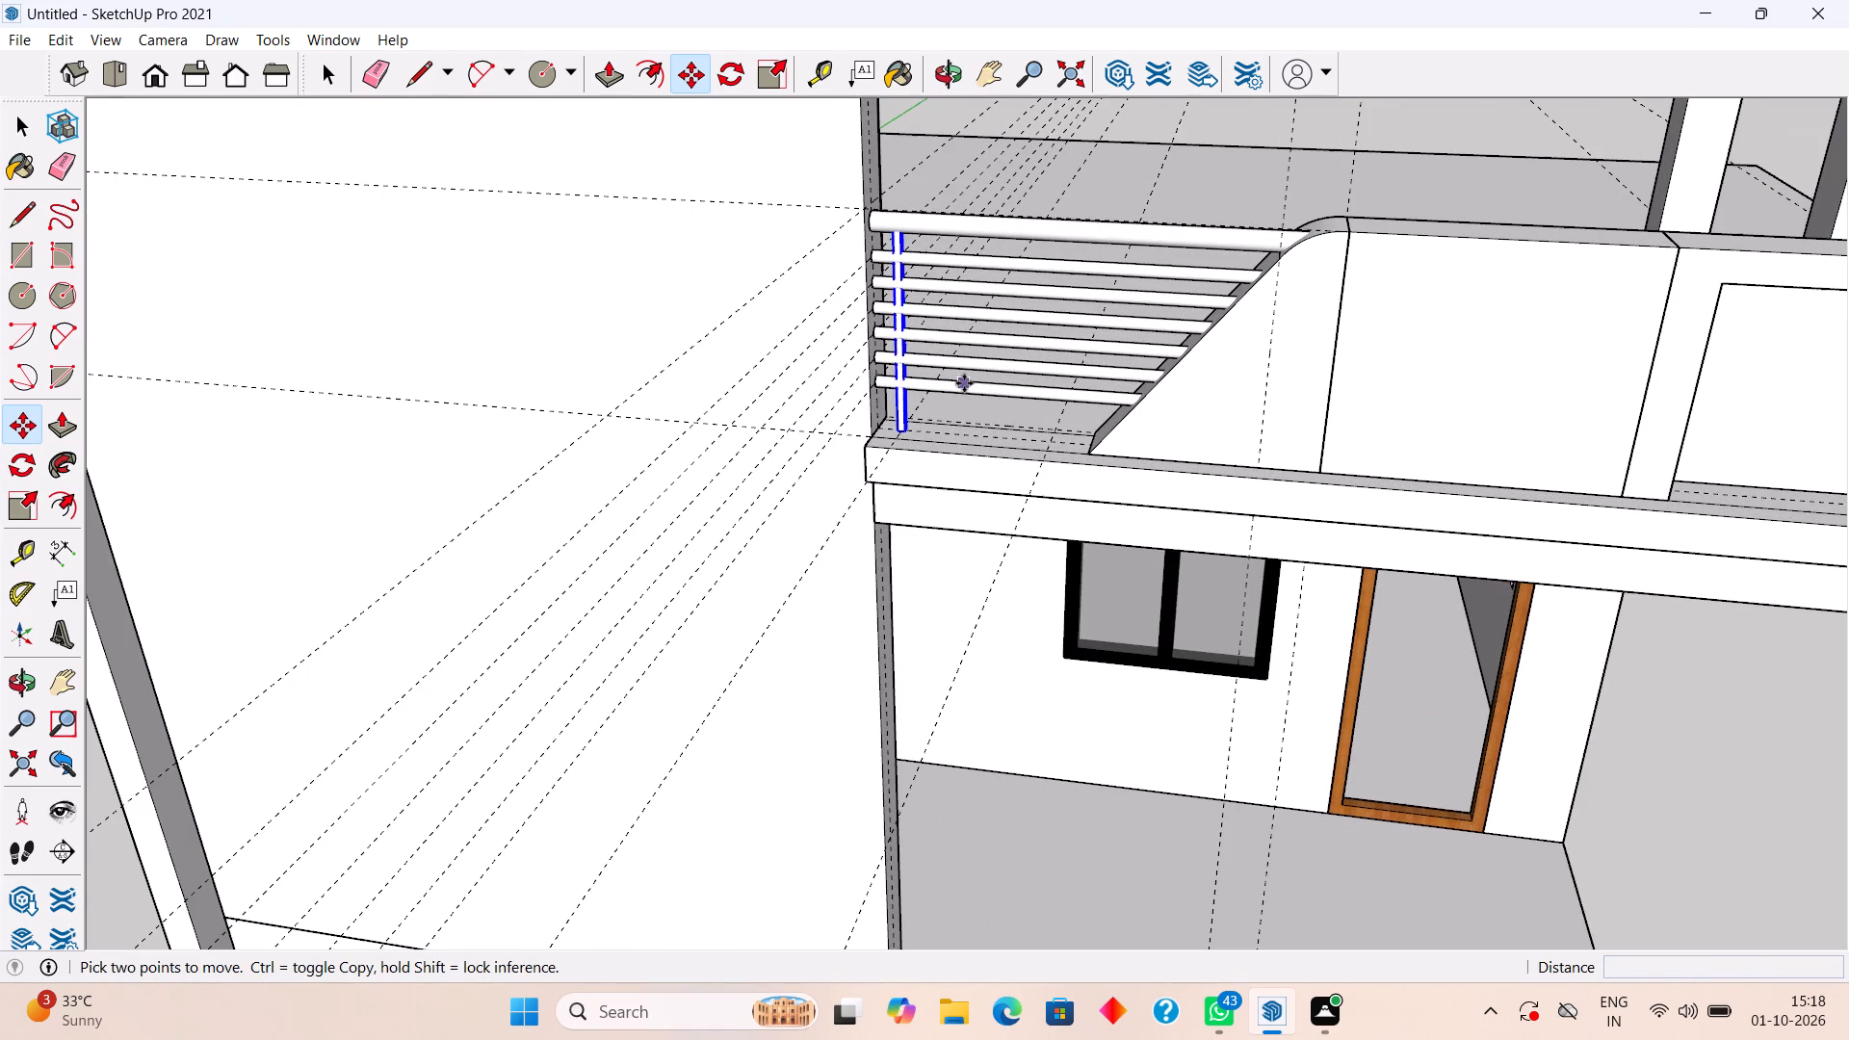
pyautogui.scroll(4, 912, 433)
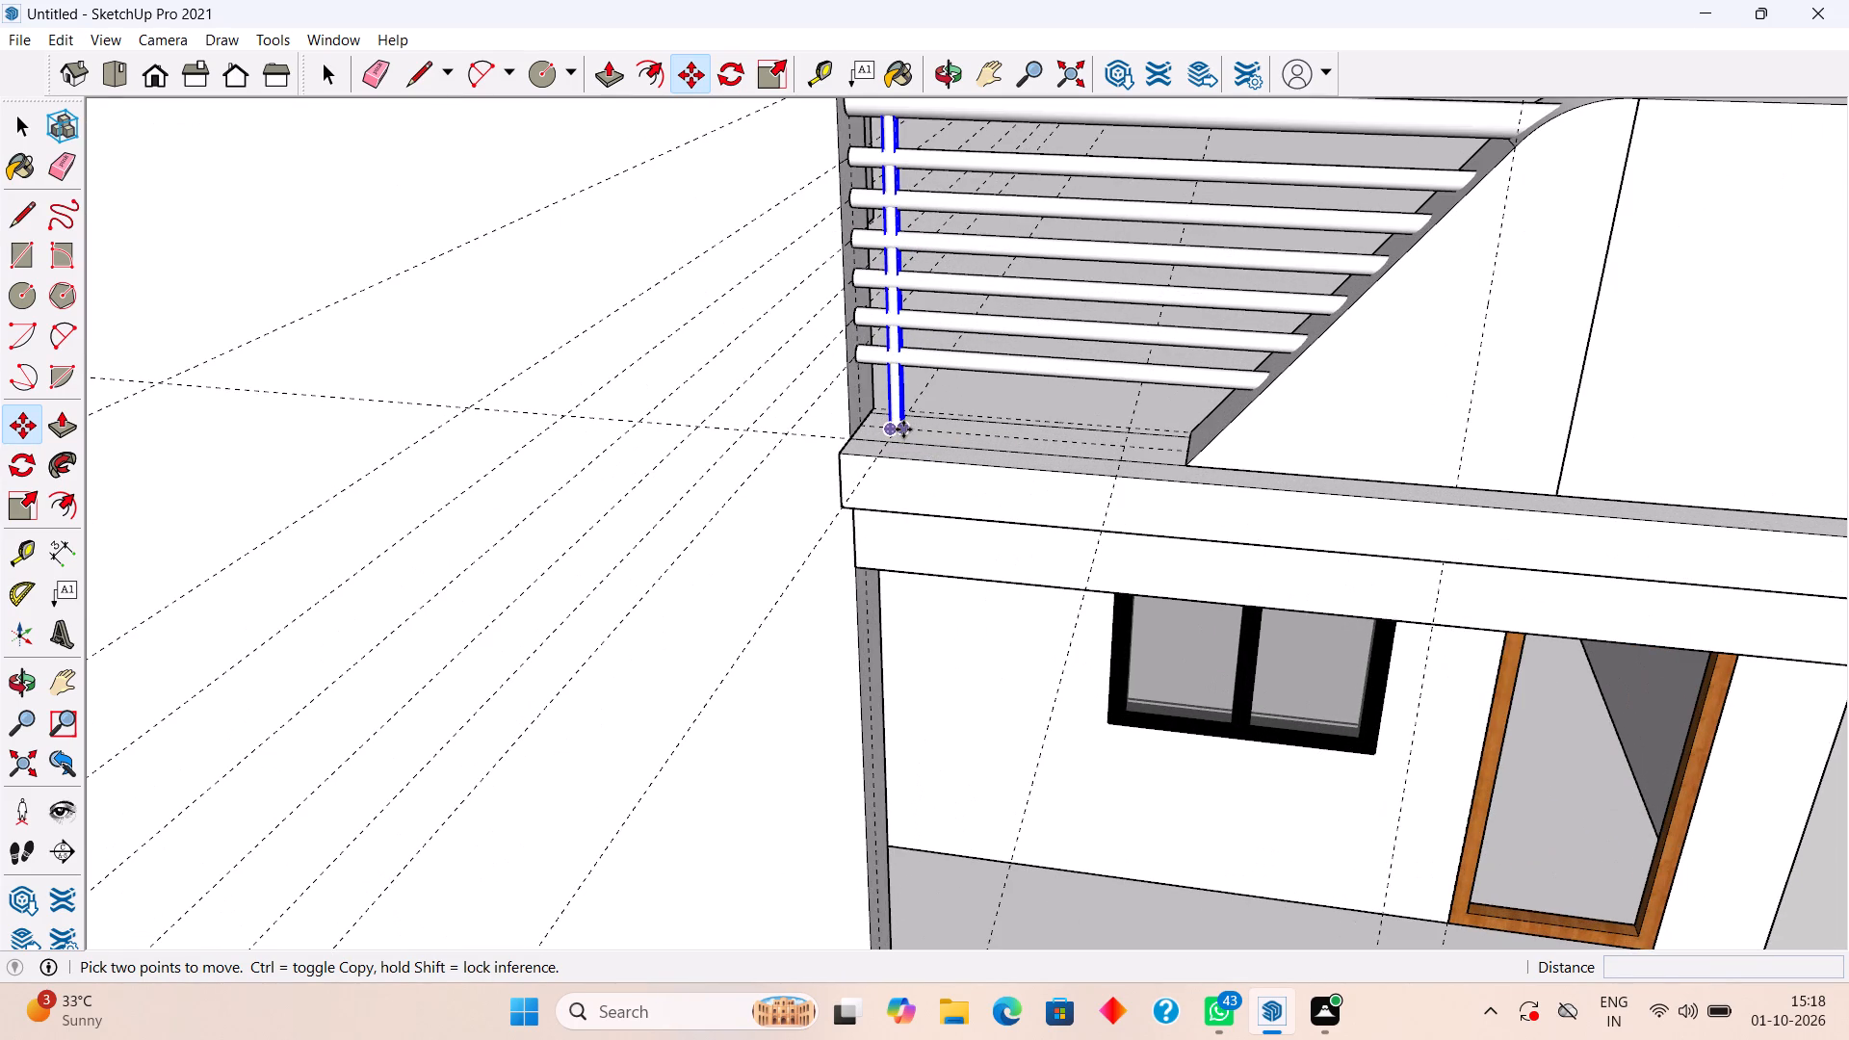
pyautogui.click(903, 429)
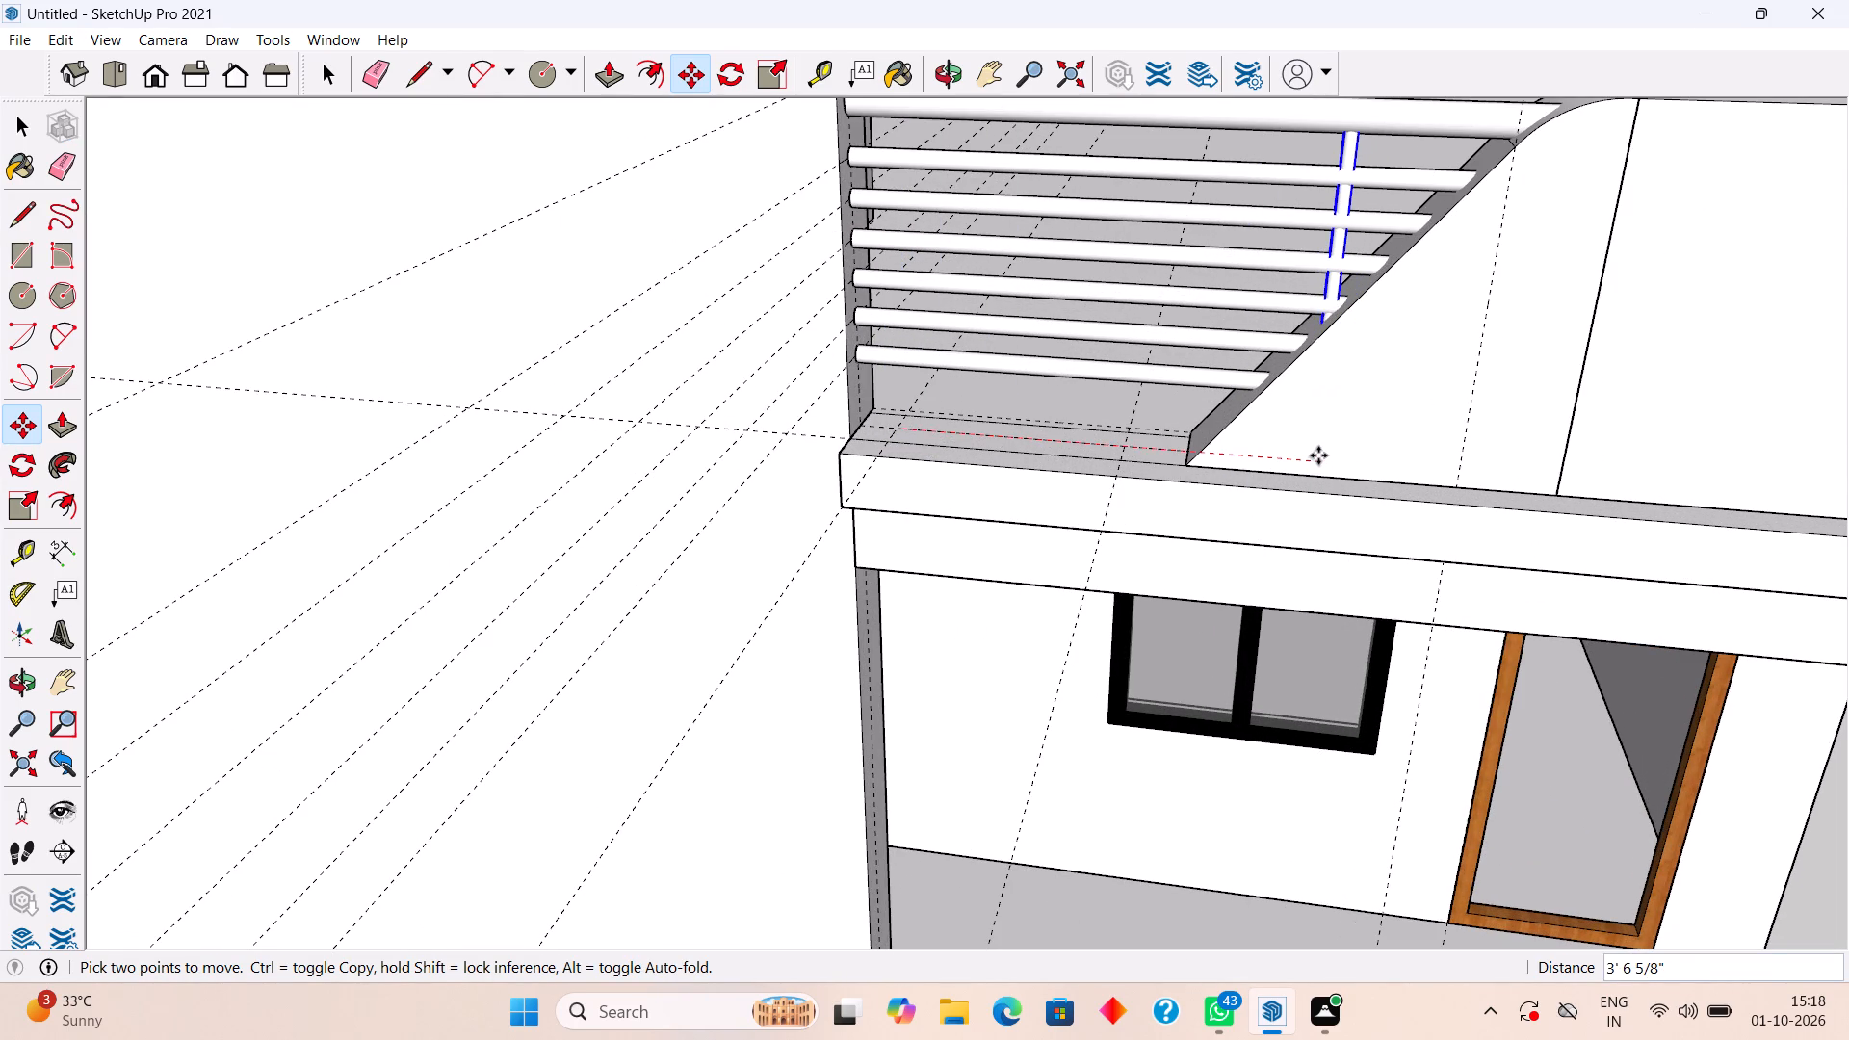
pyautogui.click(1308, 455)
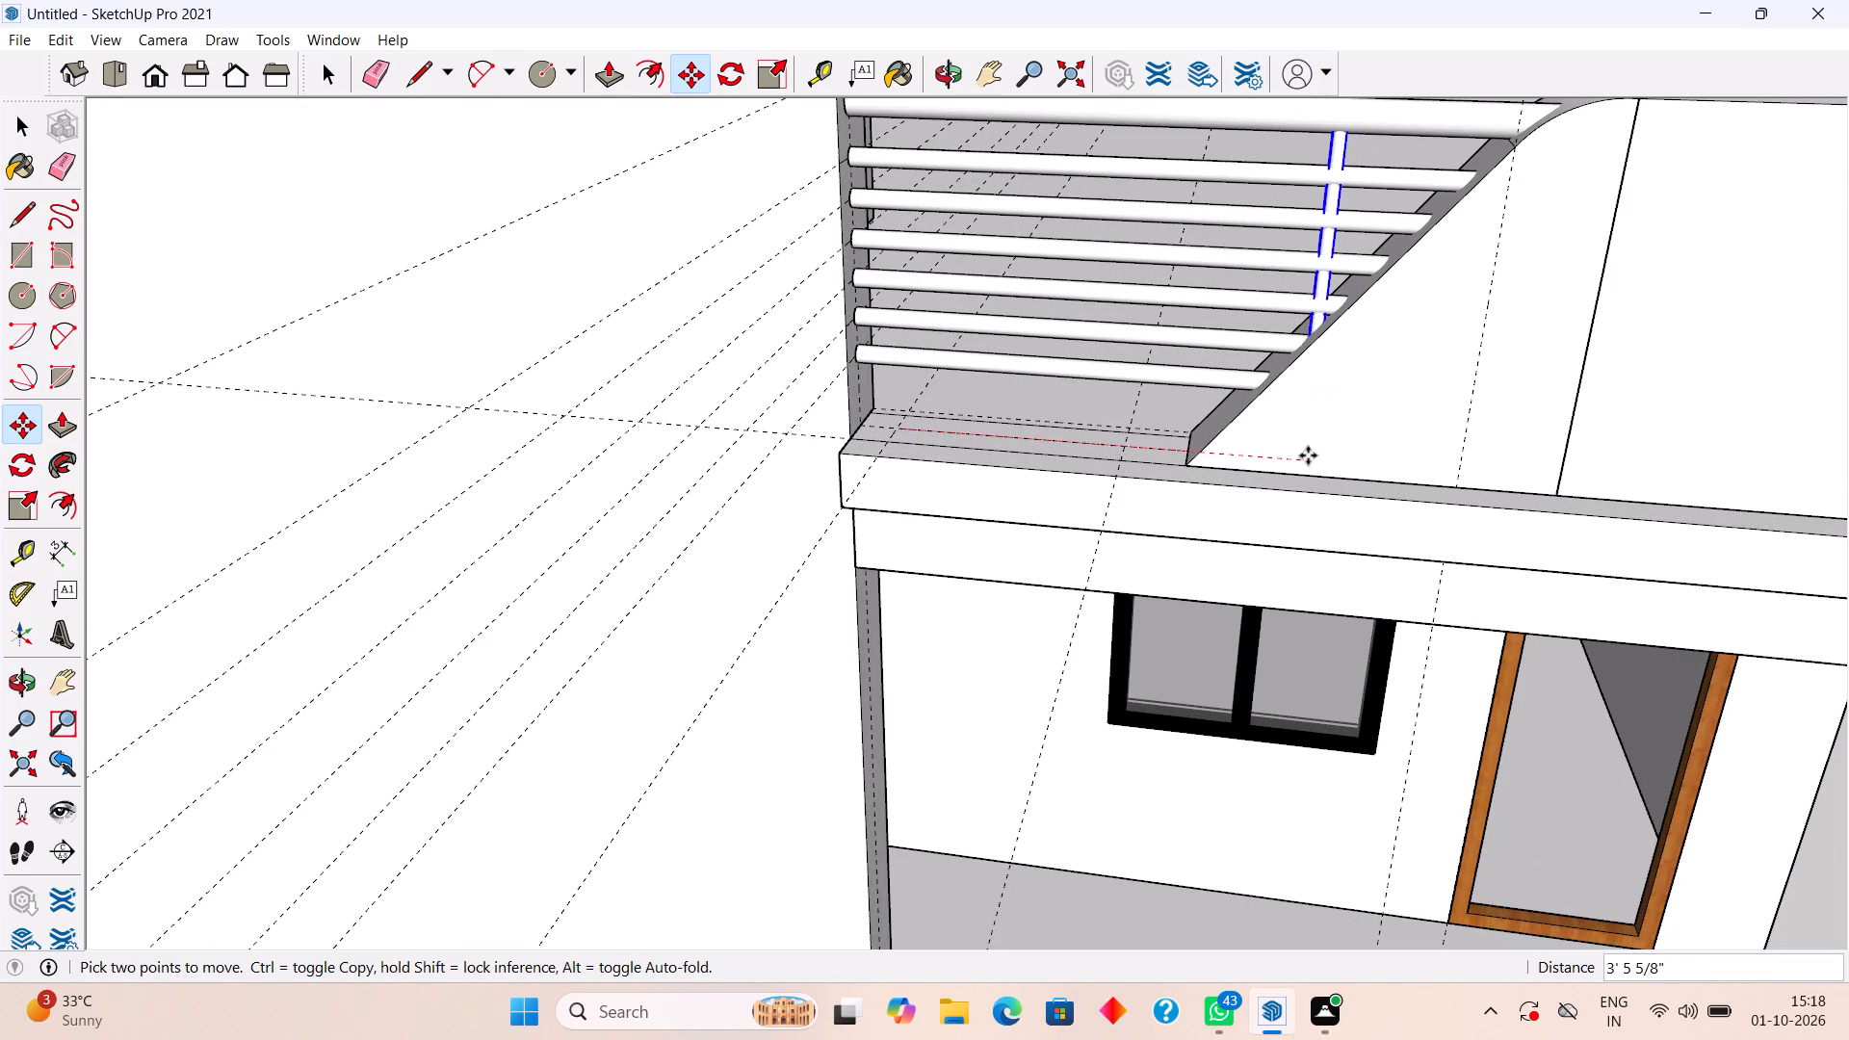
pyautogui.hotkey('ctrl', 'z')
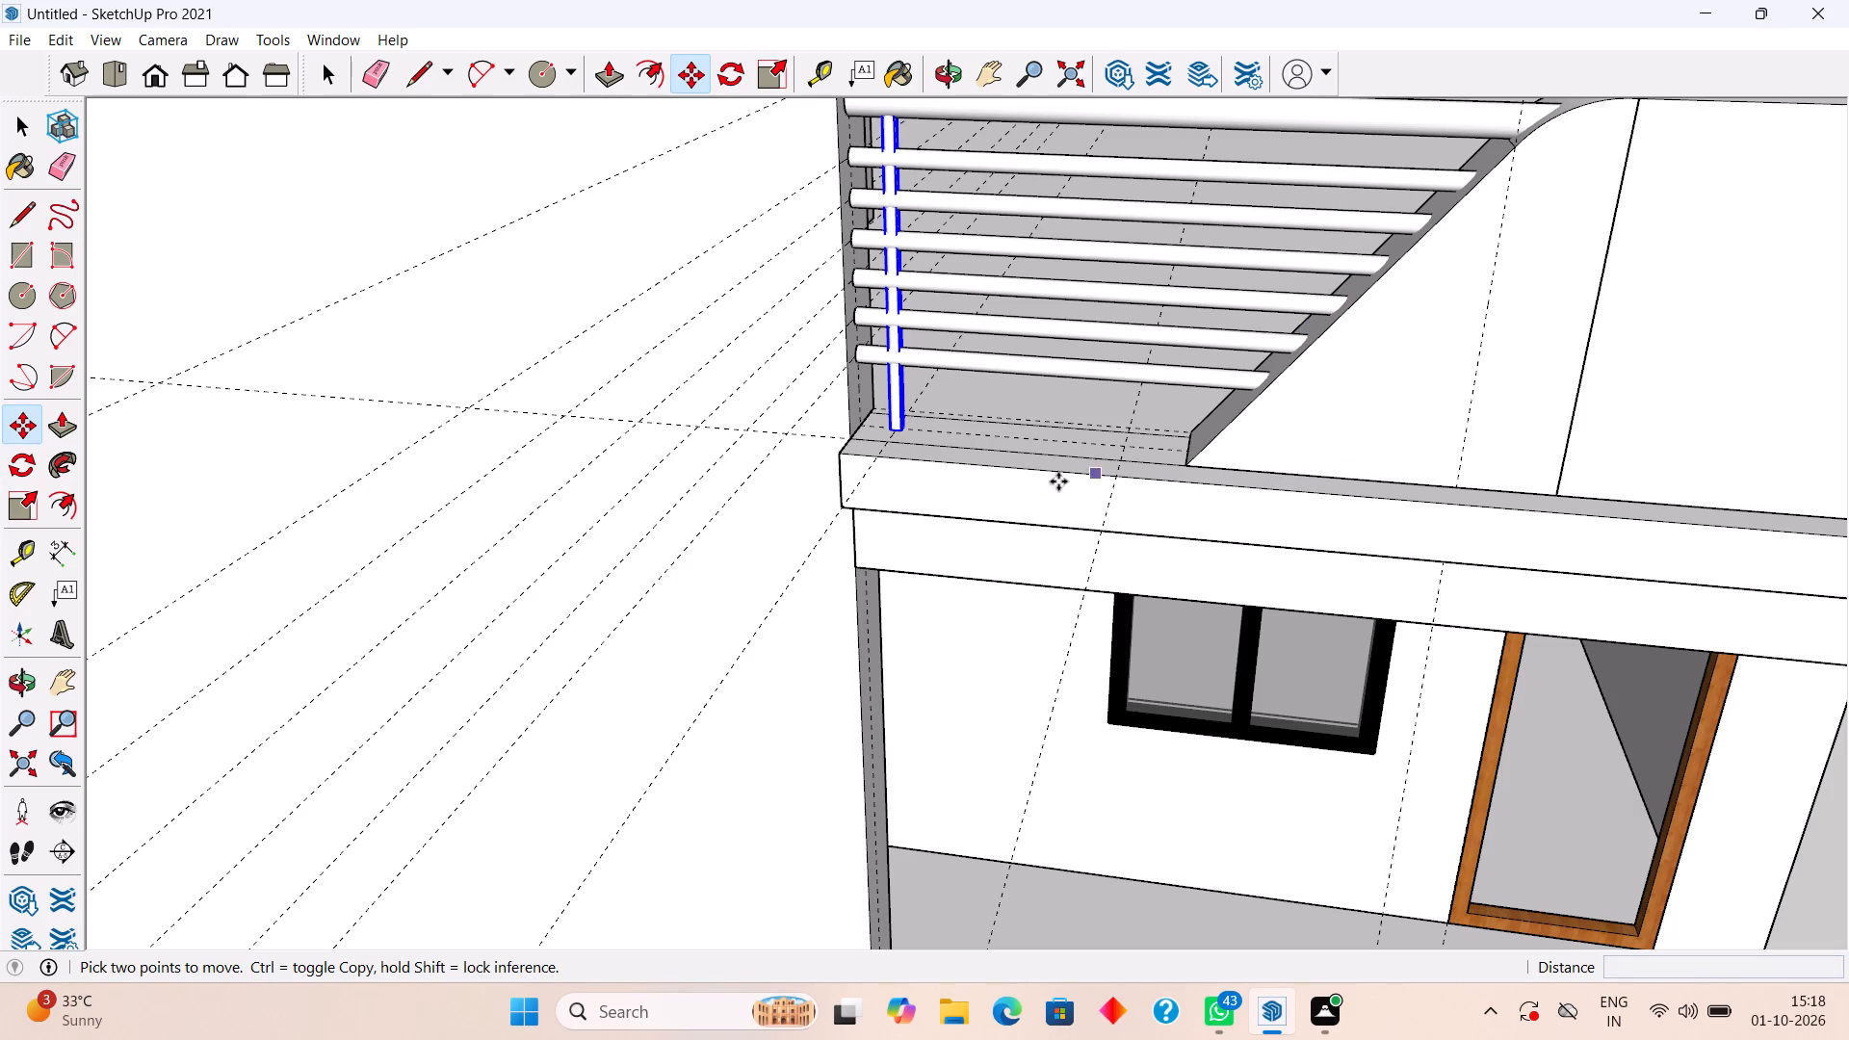
# Copy the post about 3' 7 5/16" along the ledge direction so the copy stands behind the sloped parapet edge.
pyautogui.click(908, 435)
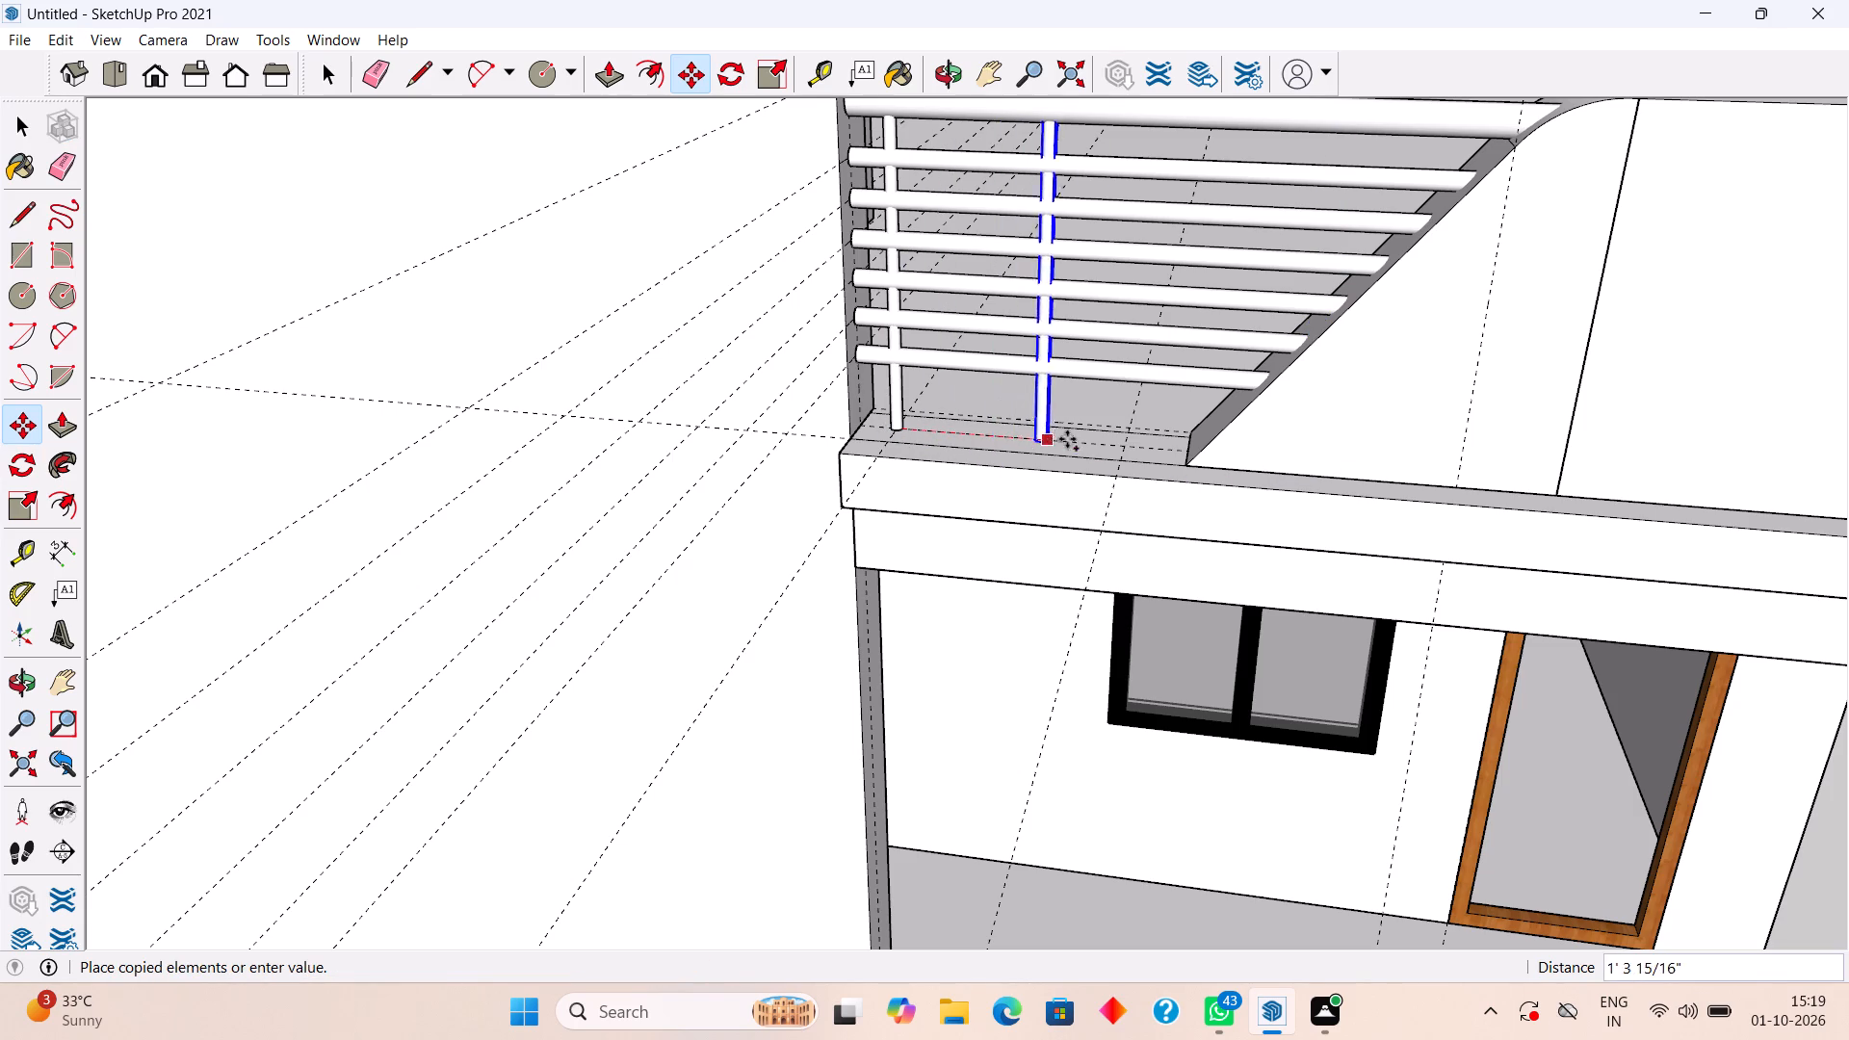
pyautogui.click(1325, 457)
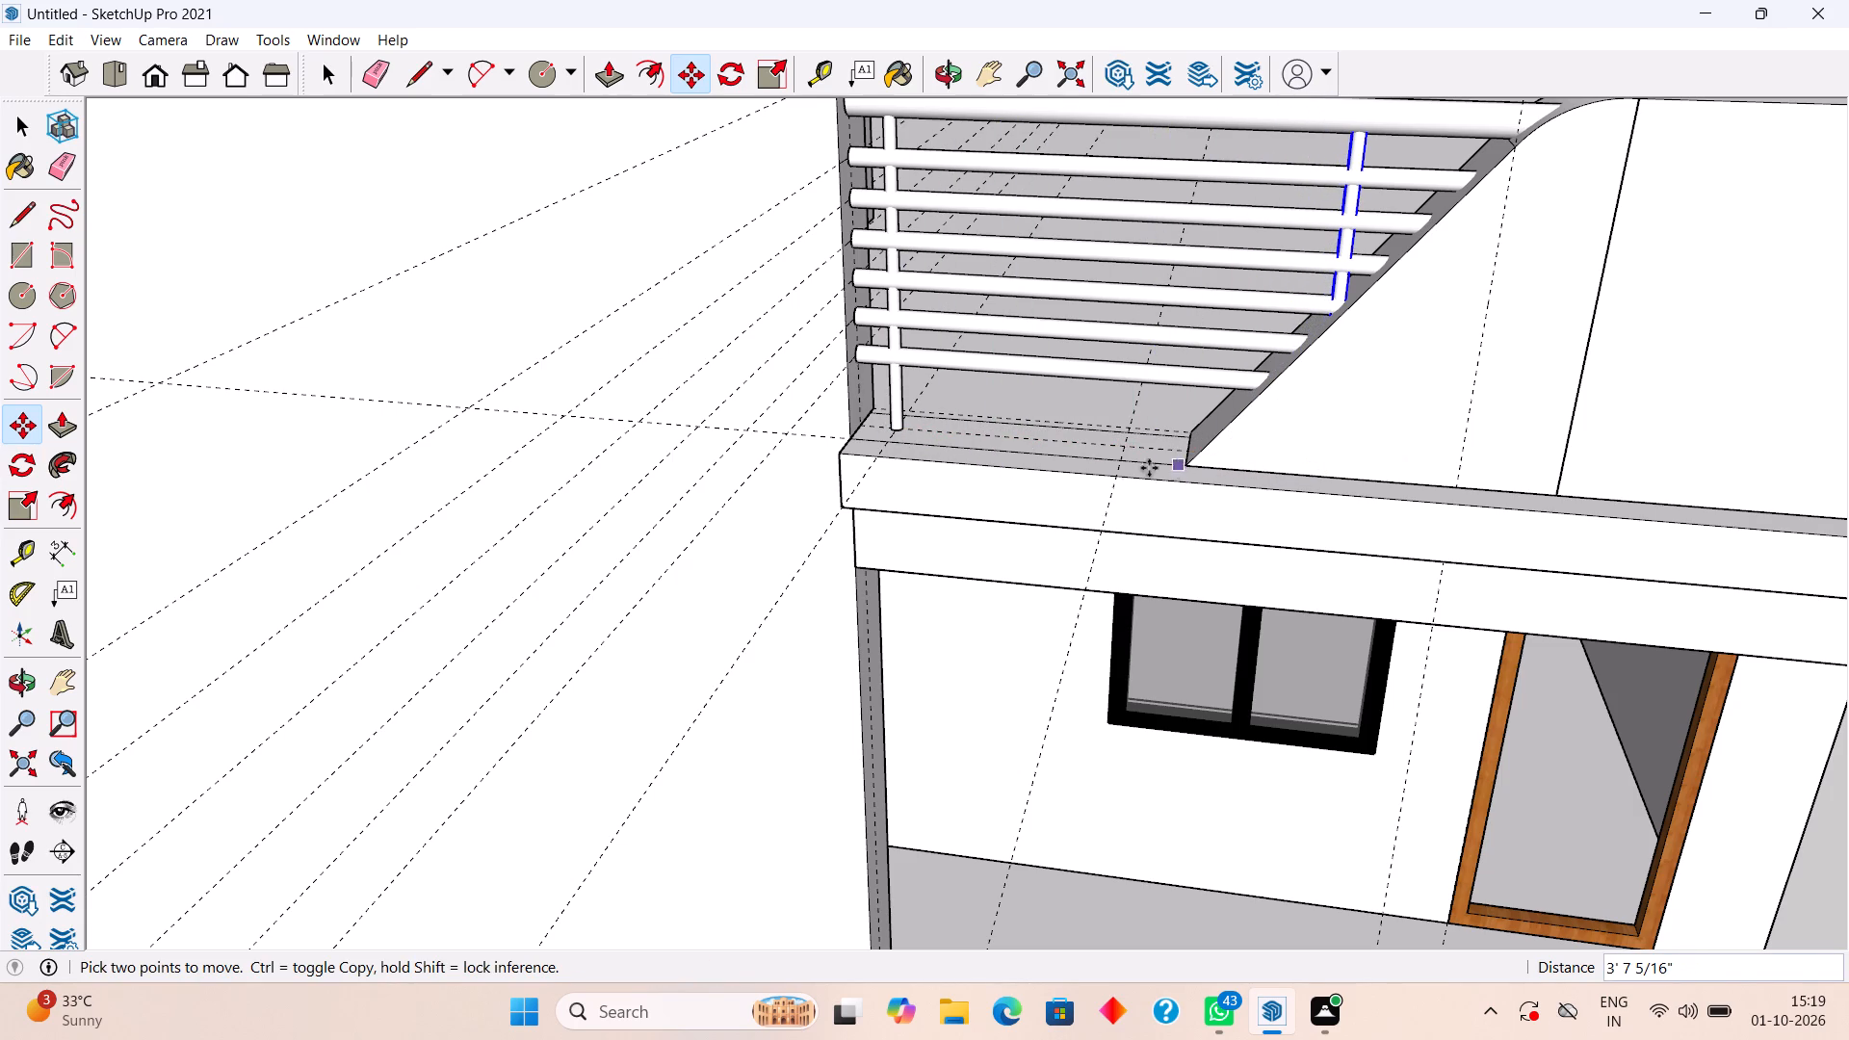
pyautogui.click(907, 429)
pyautogui.press('space')
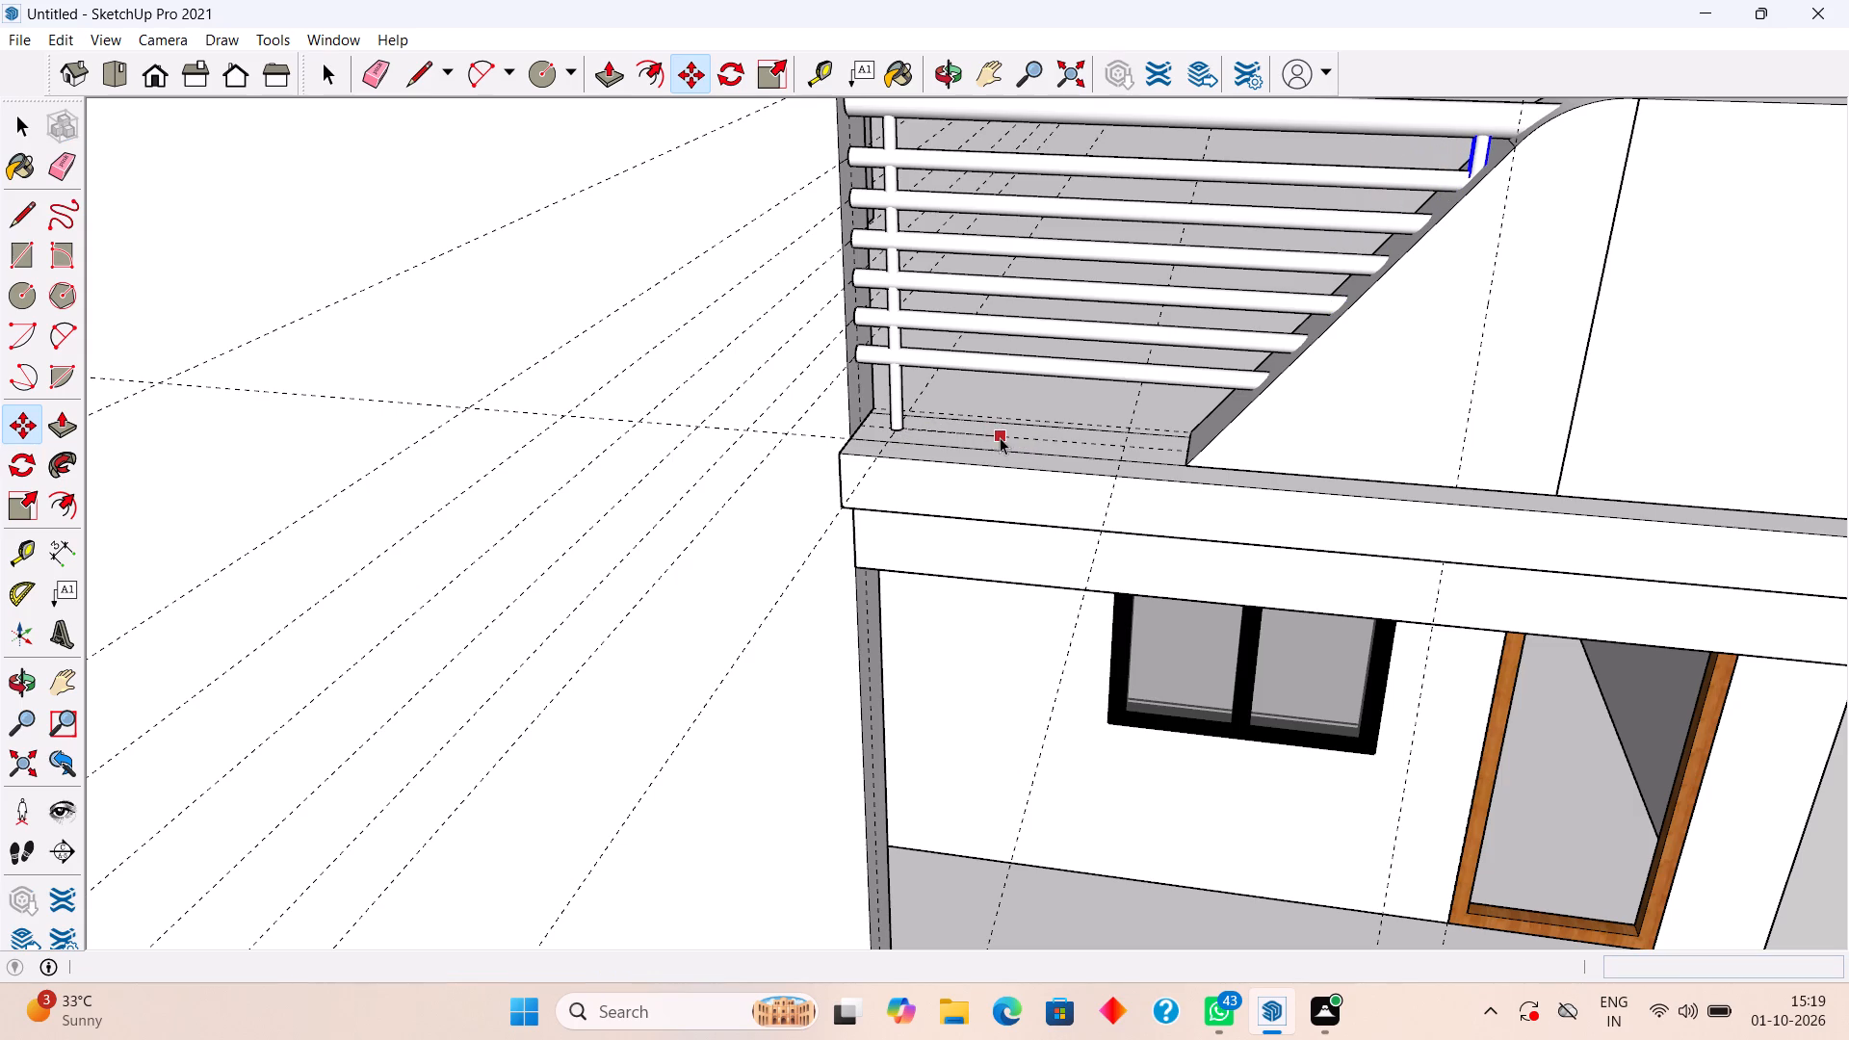
# Copy the post by the tower wall about 2' 1/16" along the ledge to the guide intersection before the sloped parapet.
pyautogui.click(902, 414)
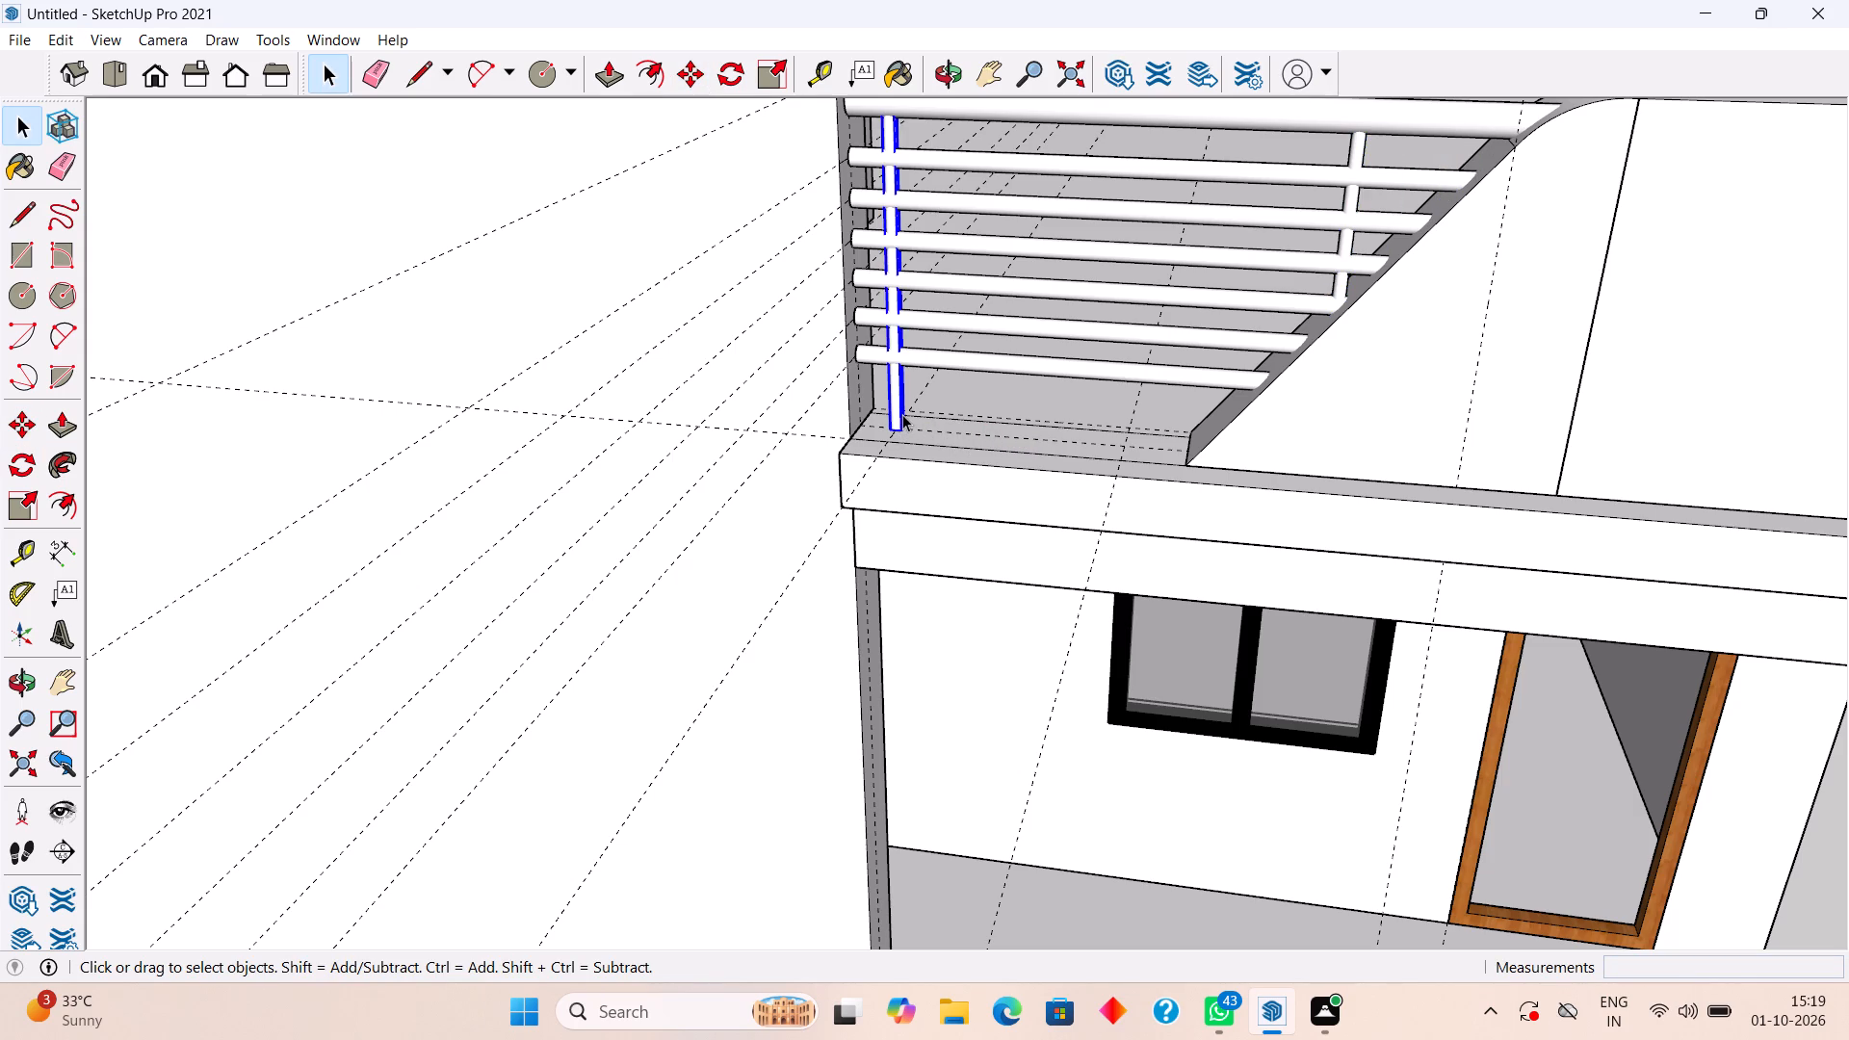
pyautogui.press('m')
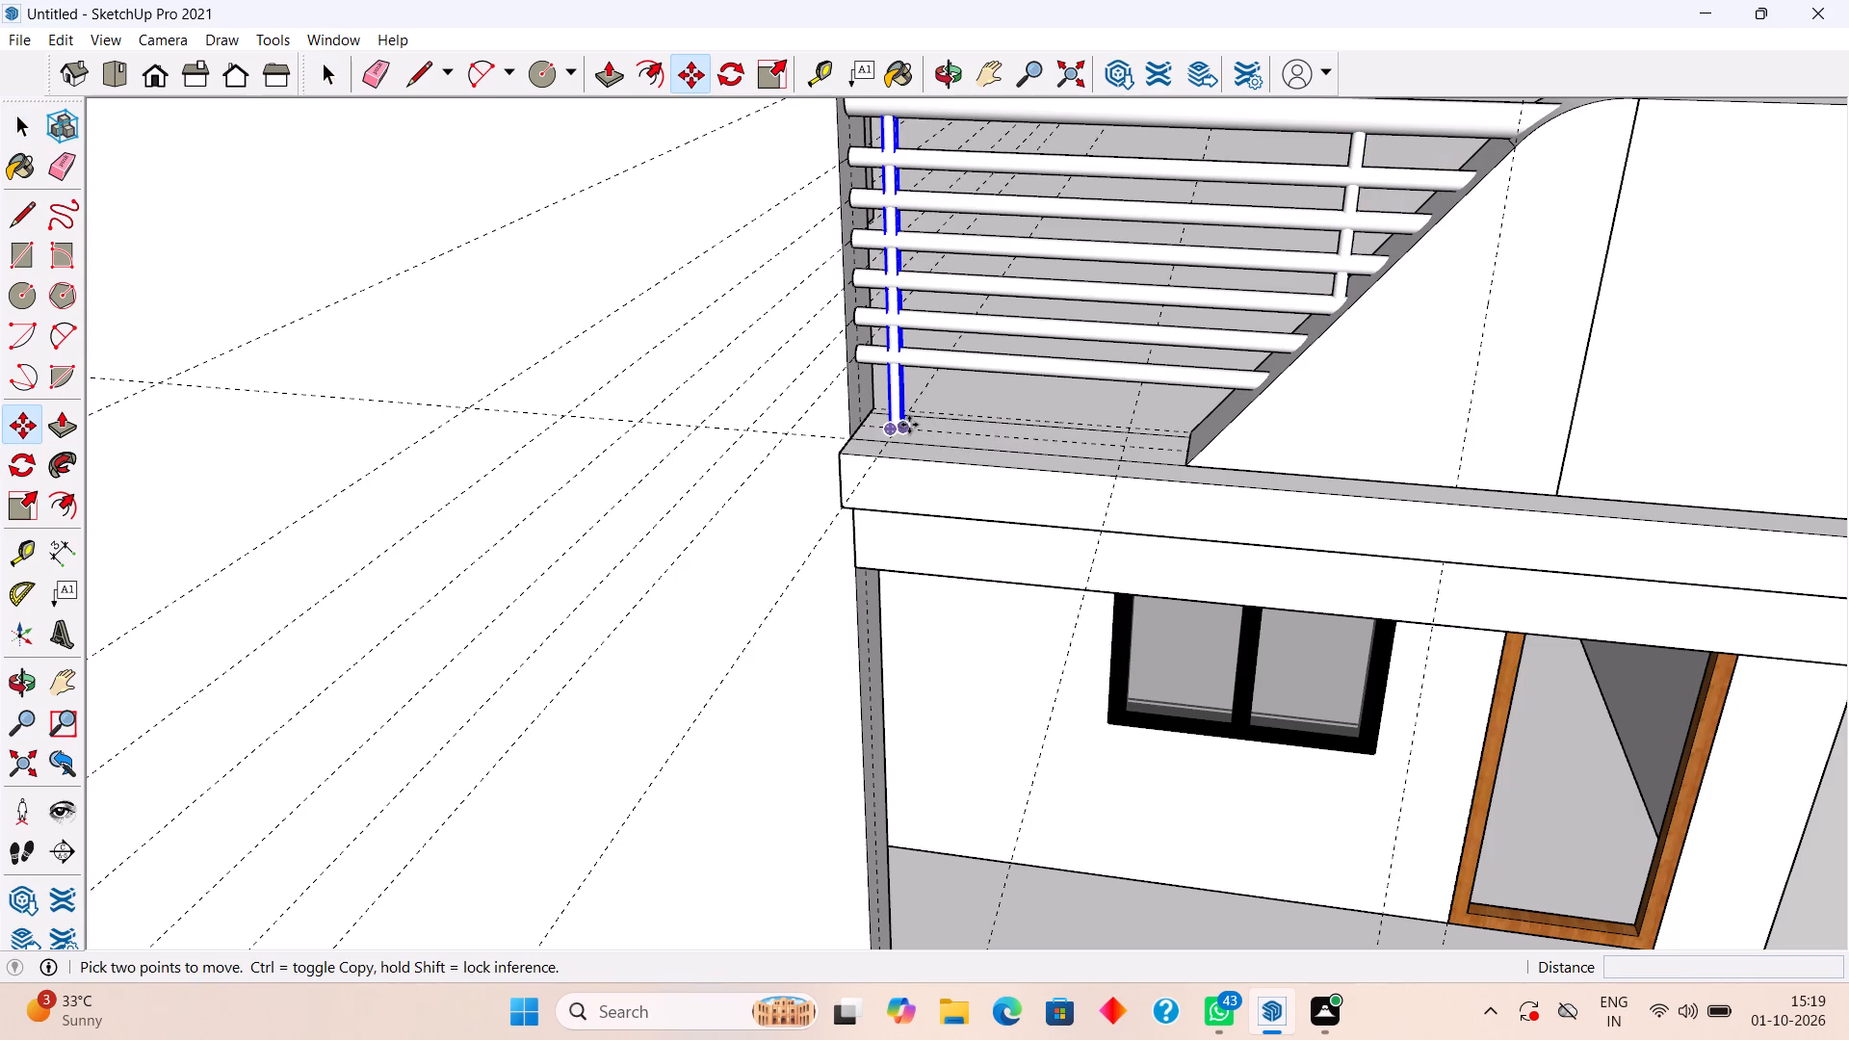
pyautogui.click(909, 429)
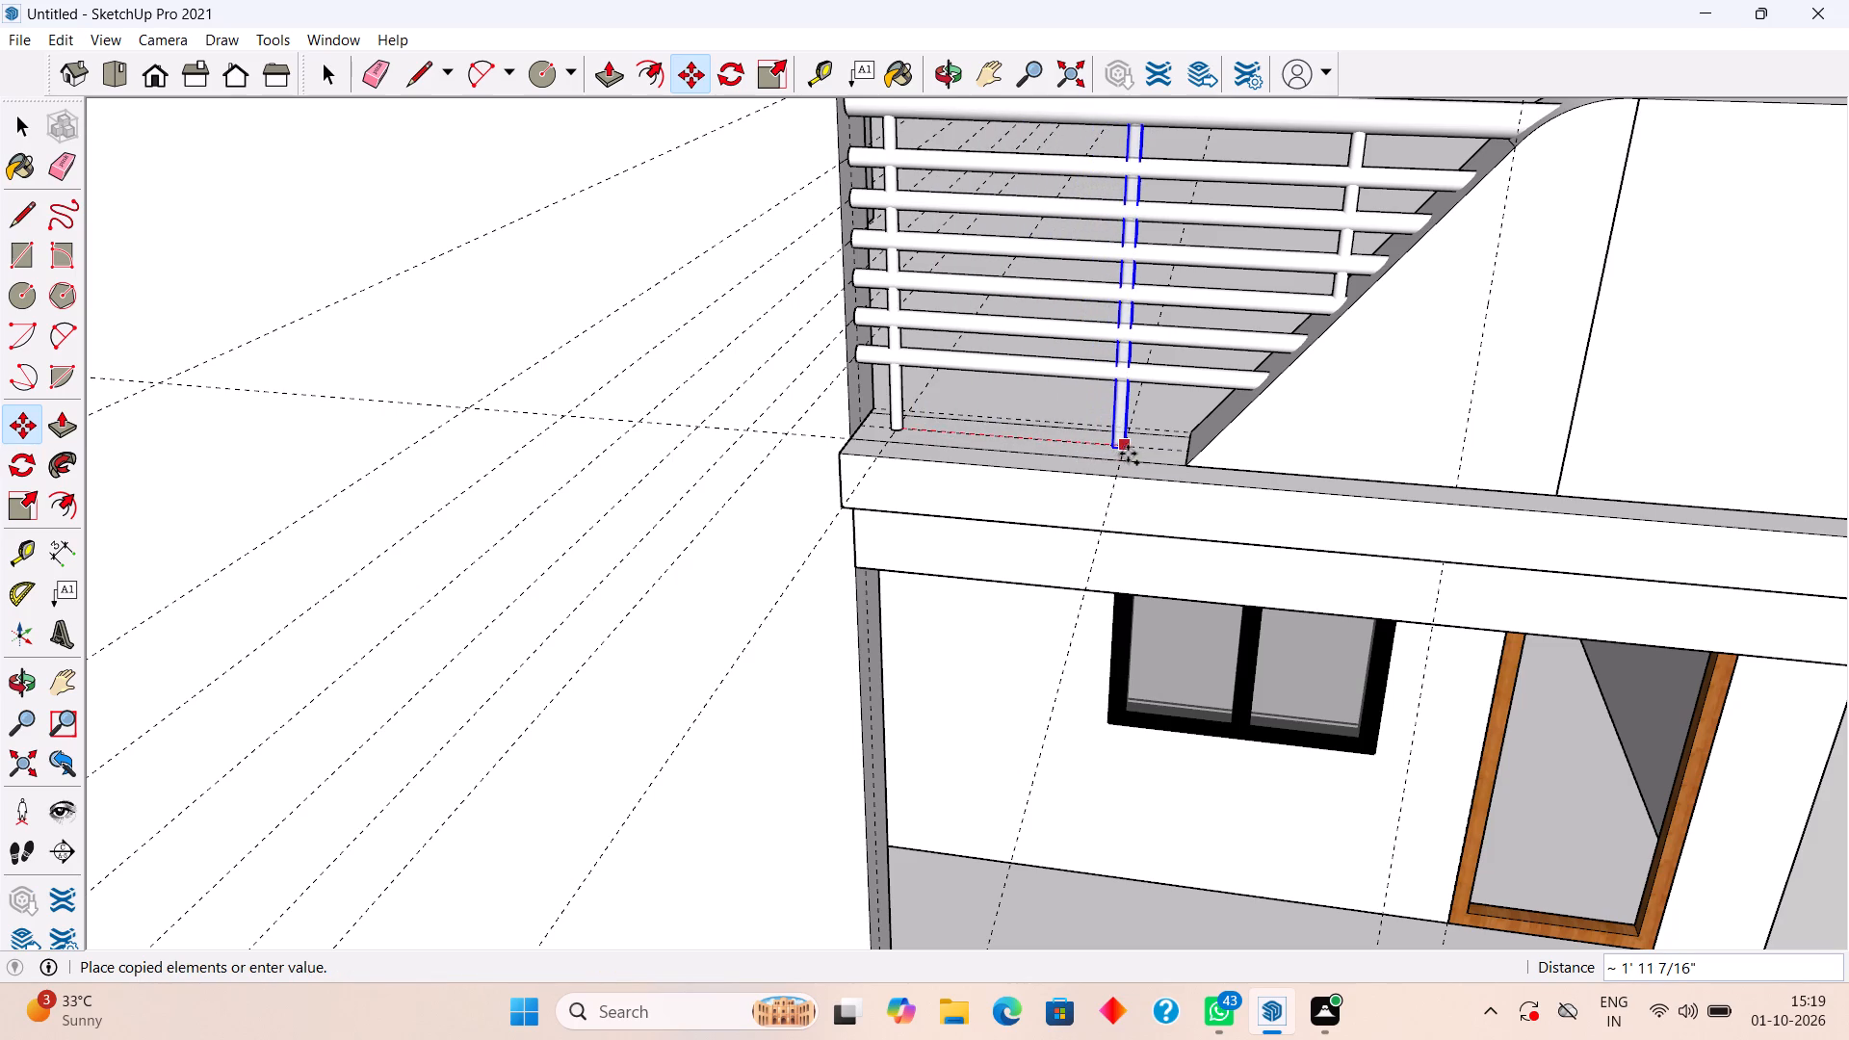
pyautogui.scroll(6, 1129, 452)
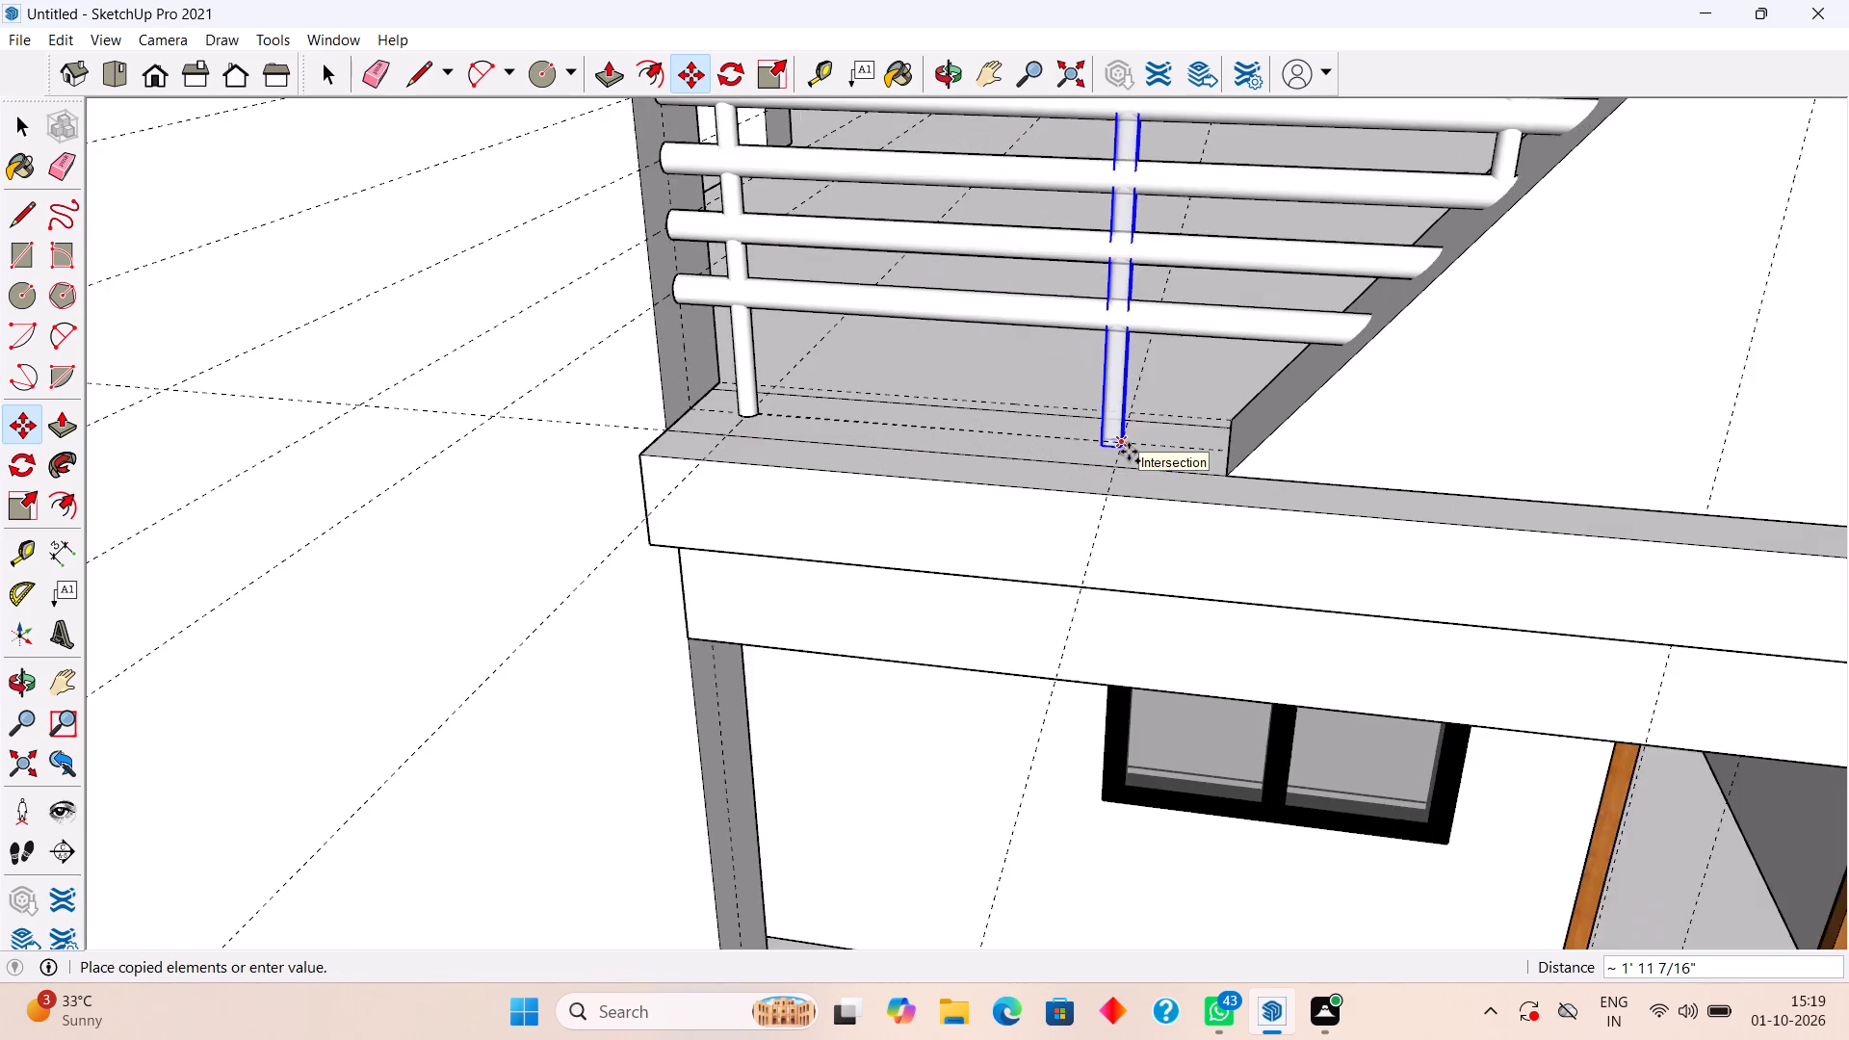
pyautogui.scroll(14, 1129, 452)
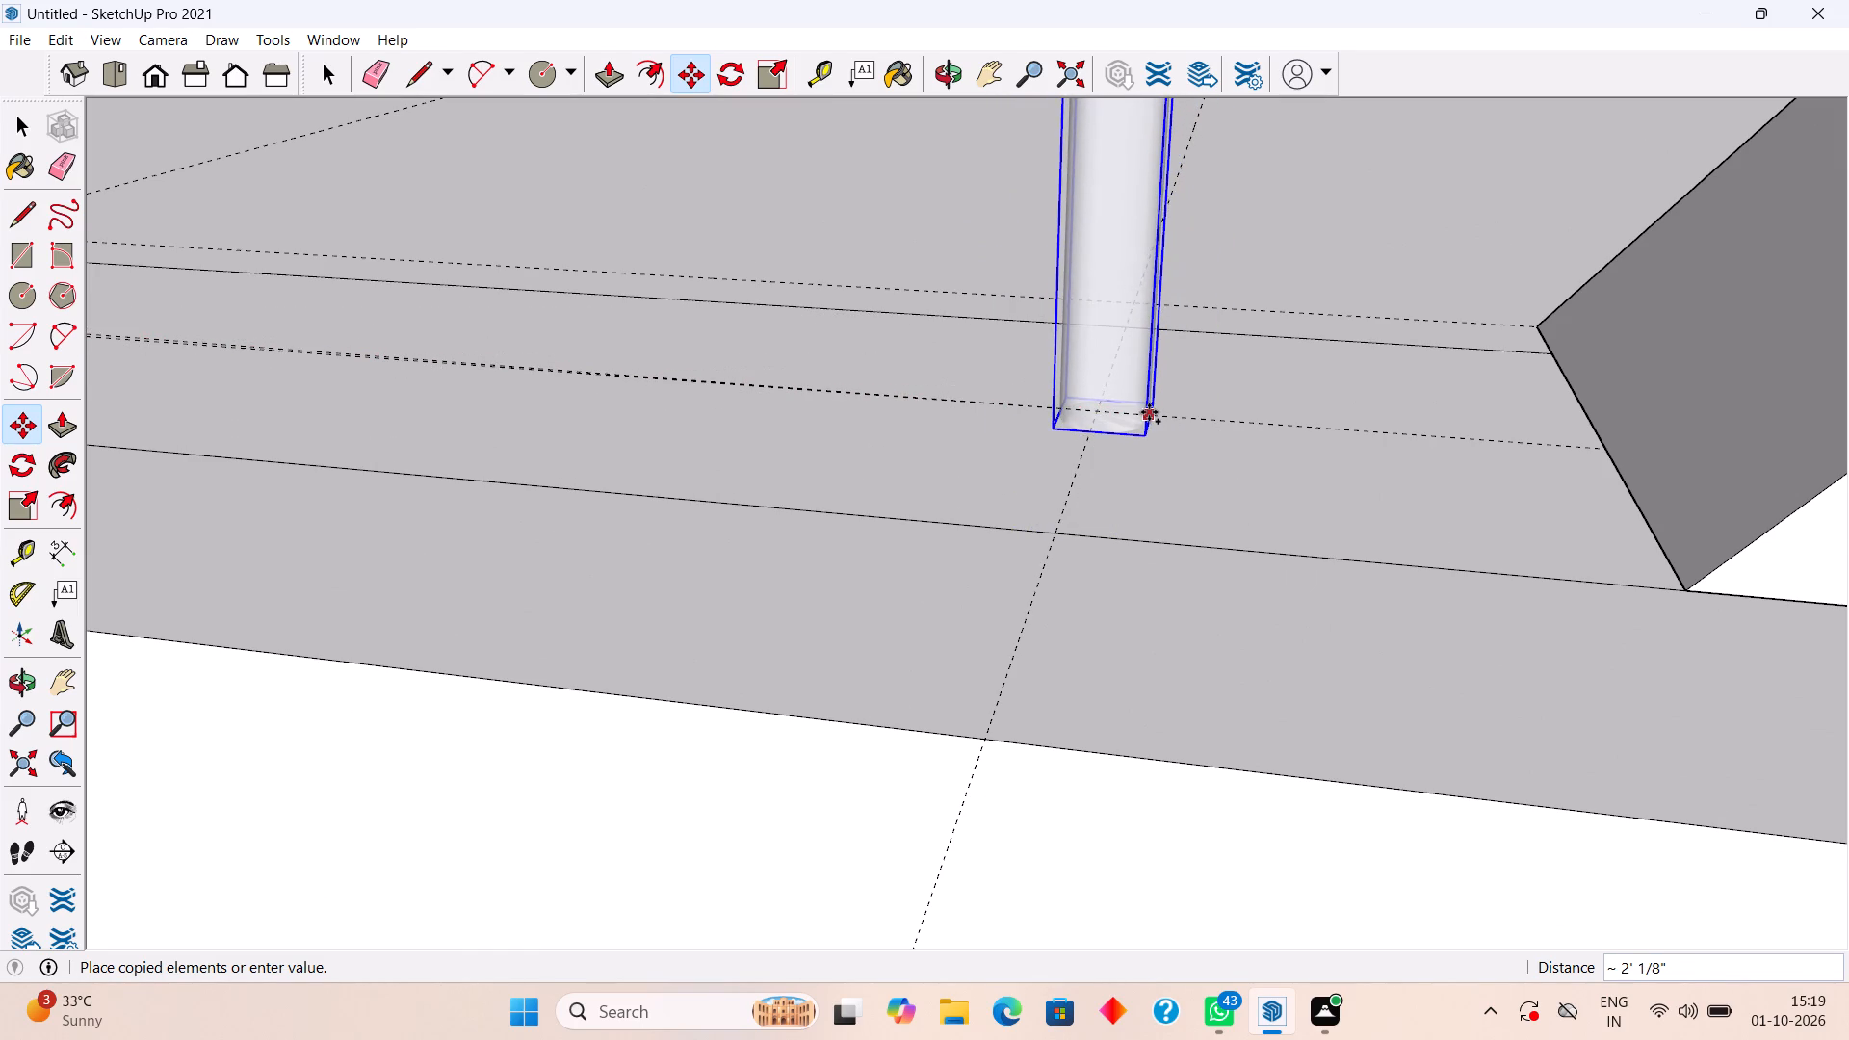
pyautogui.click(1149, 403)
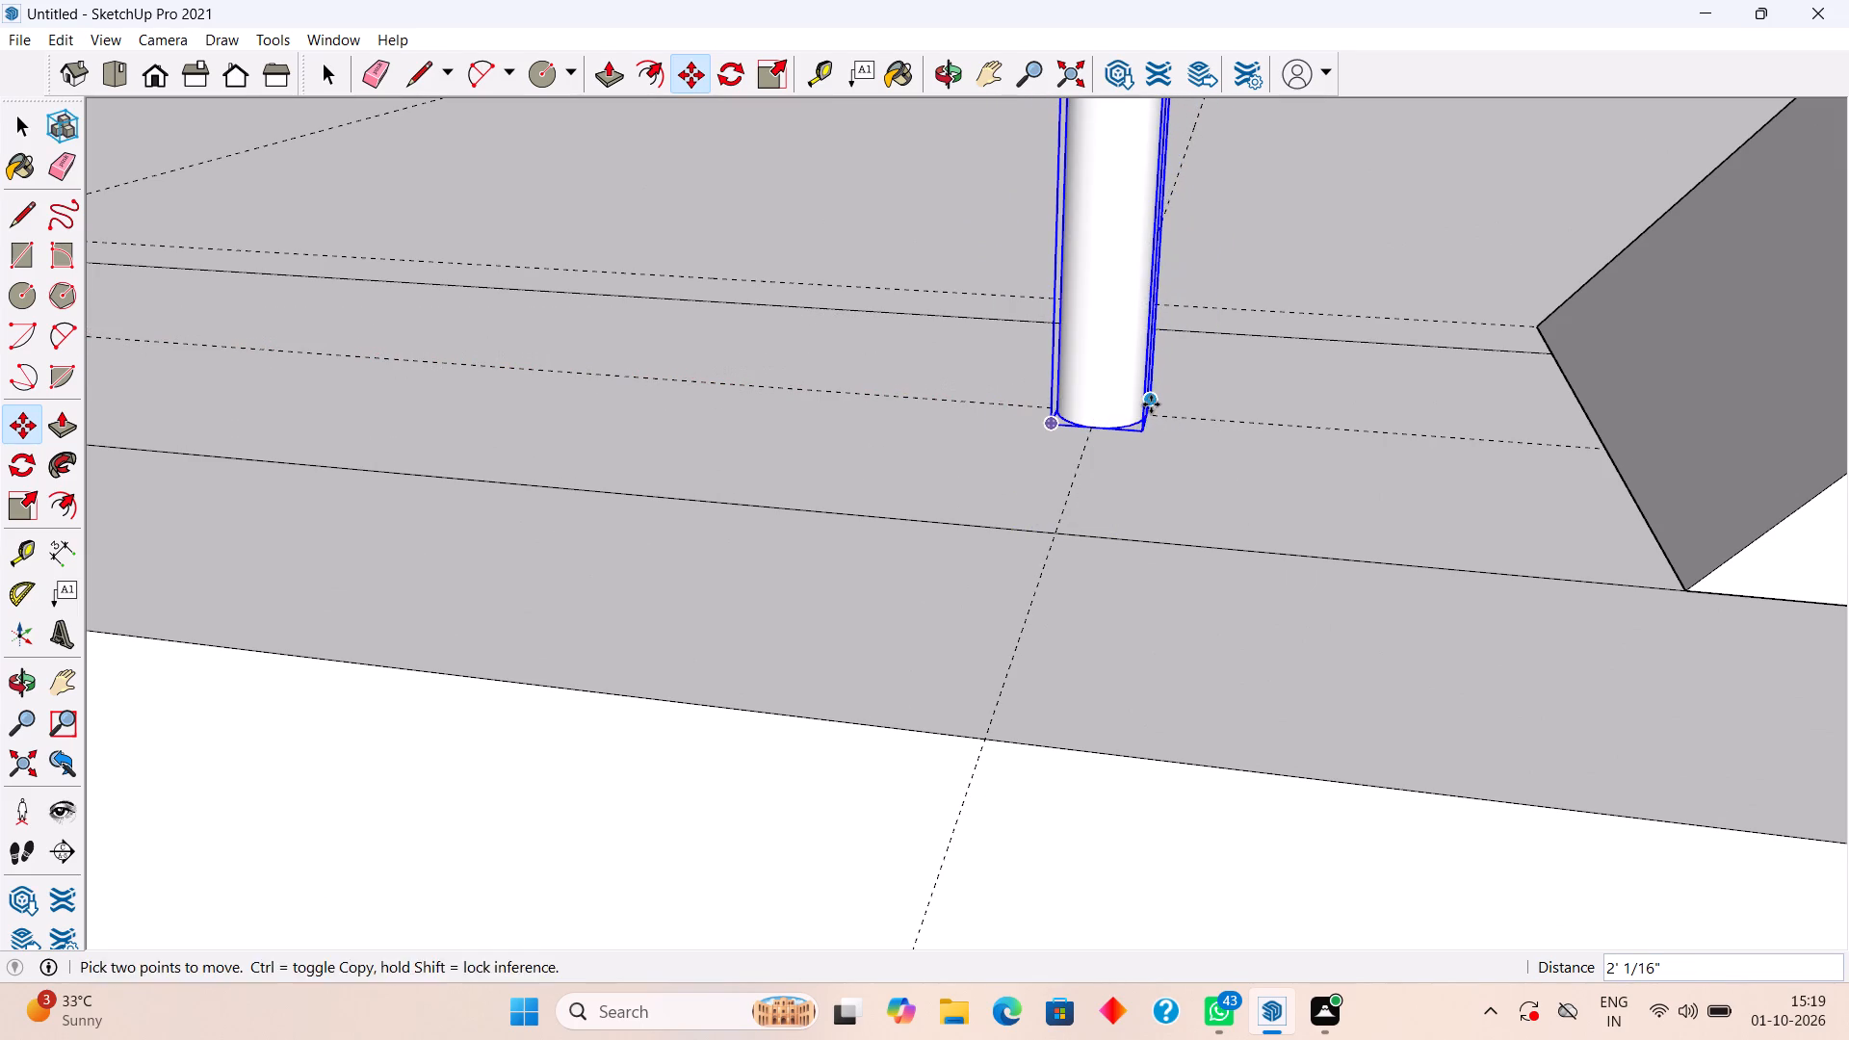
pyautogui.press('space')
pyautogui.scroll(-20, 1151, 404)
pyautogui.scroll(-14, 1151, 404)
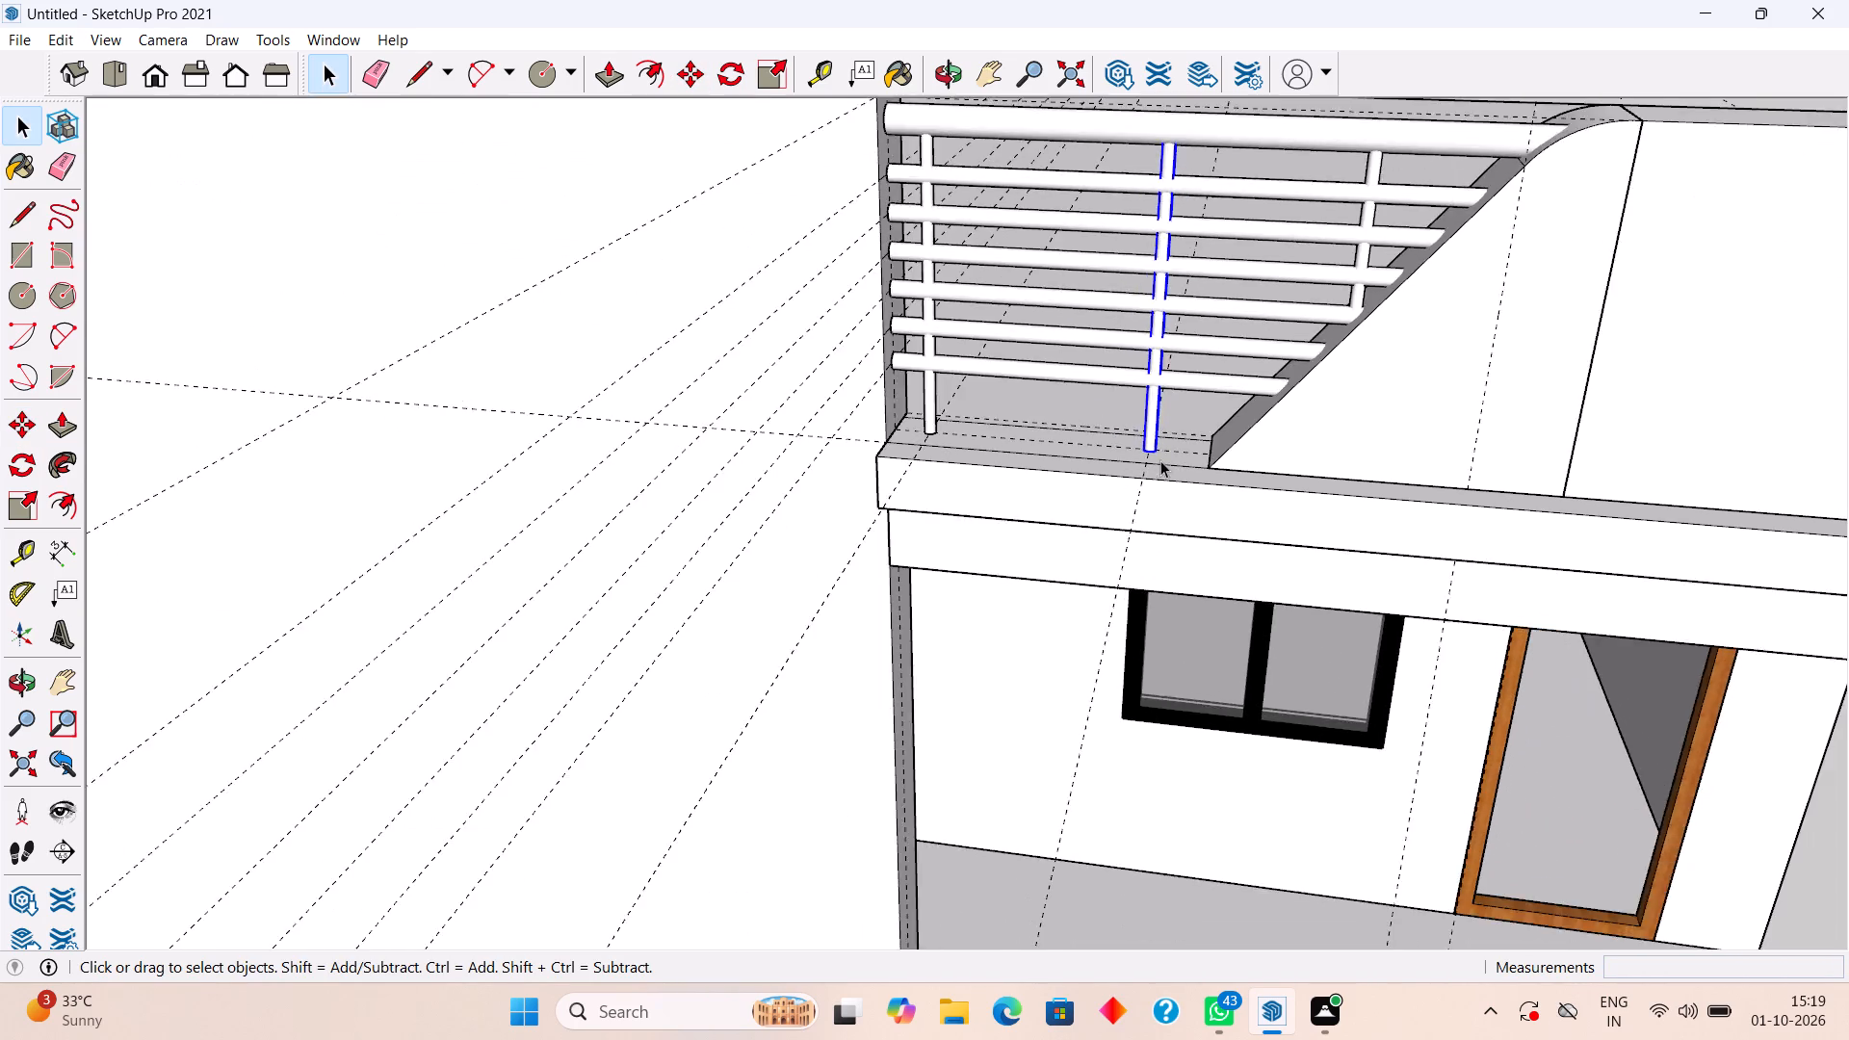
pyautogui.scroll(-18, 1160, 460)
pyautogui.click(1677, 502)
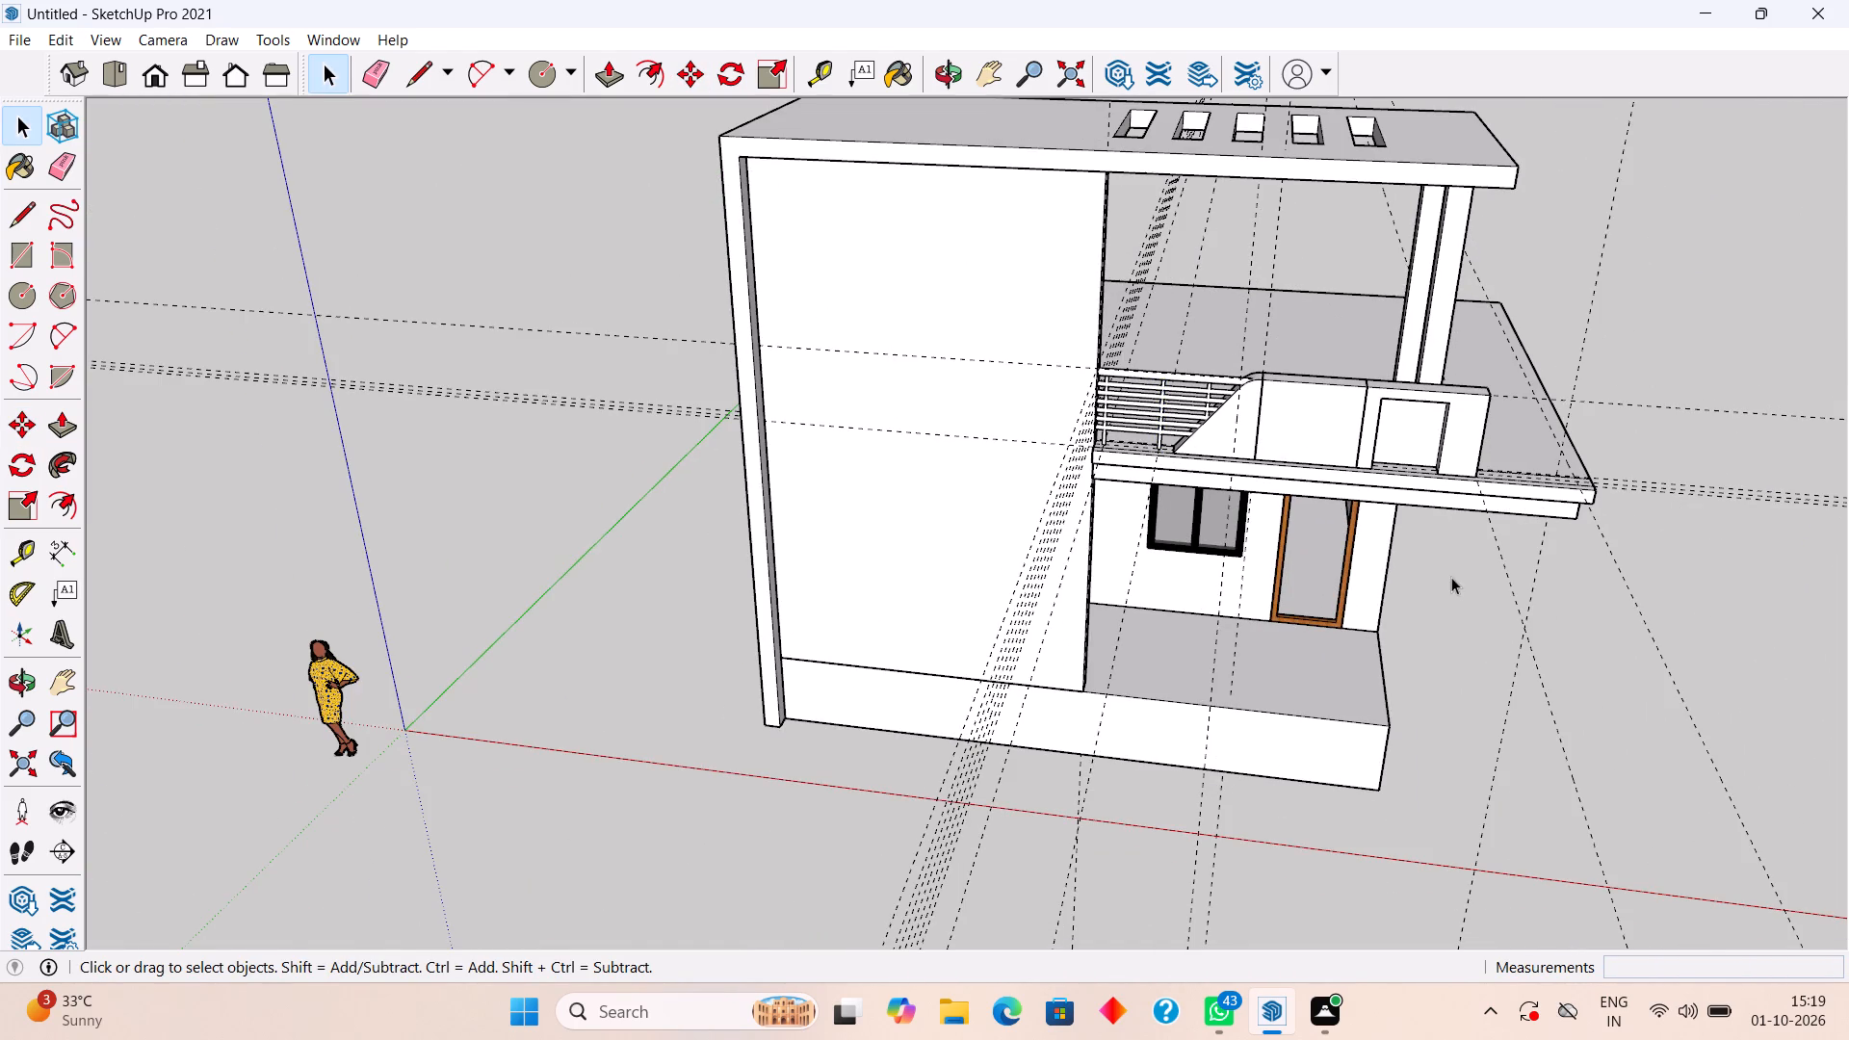
# Delete all construction guides from the house model.
pyautogui.moveTo(1450, 556); pyautogui.dragTo(1509, 386, button='middle')
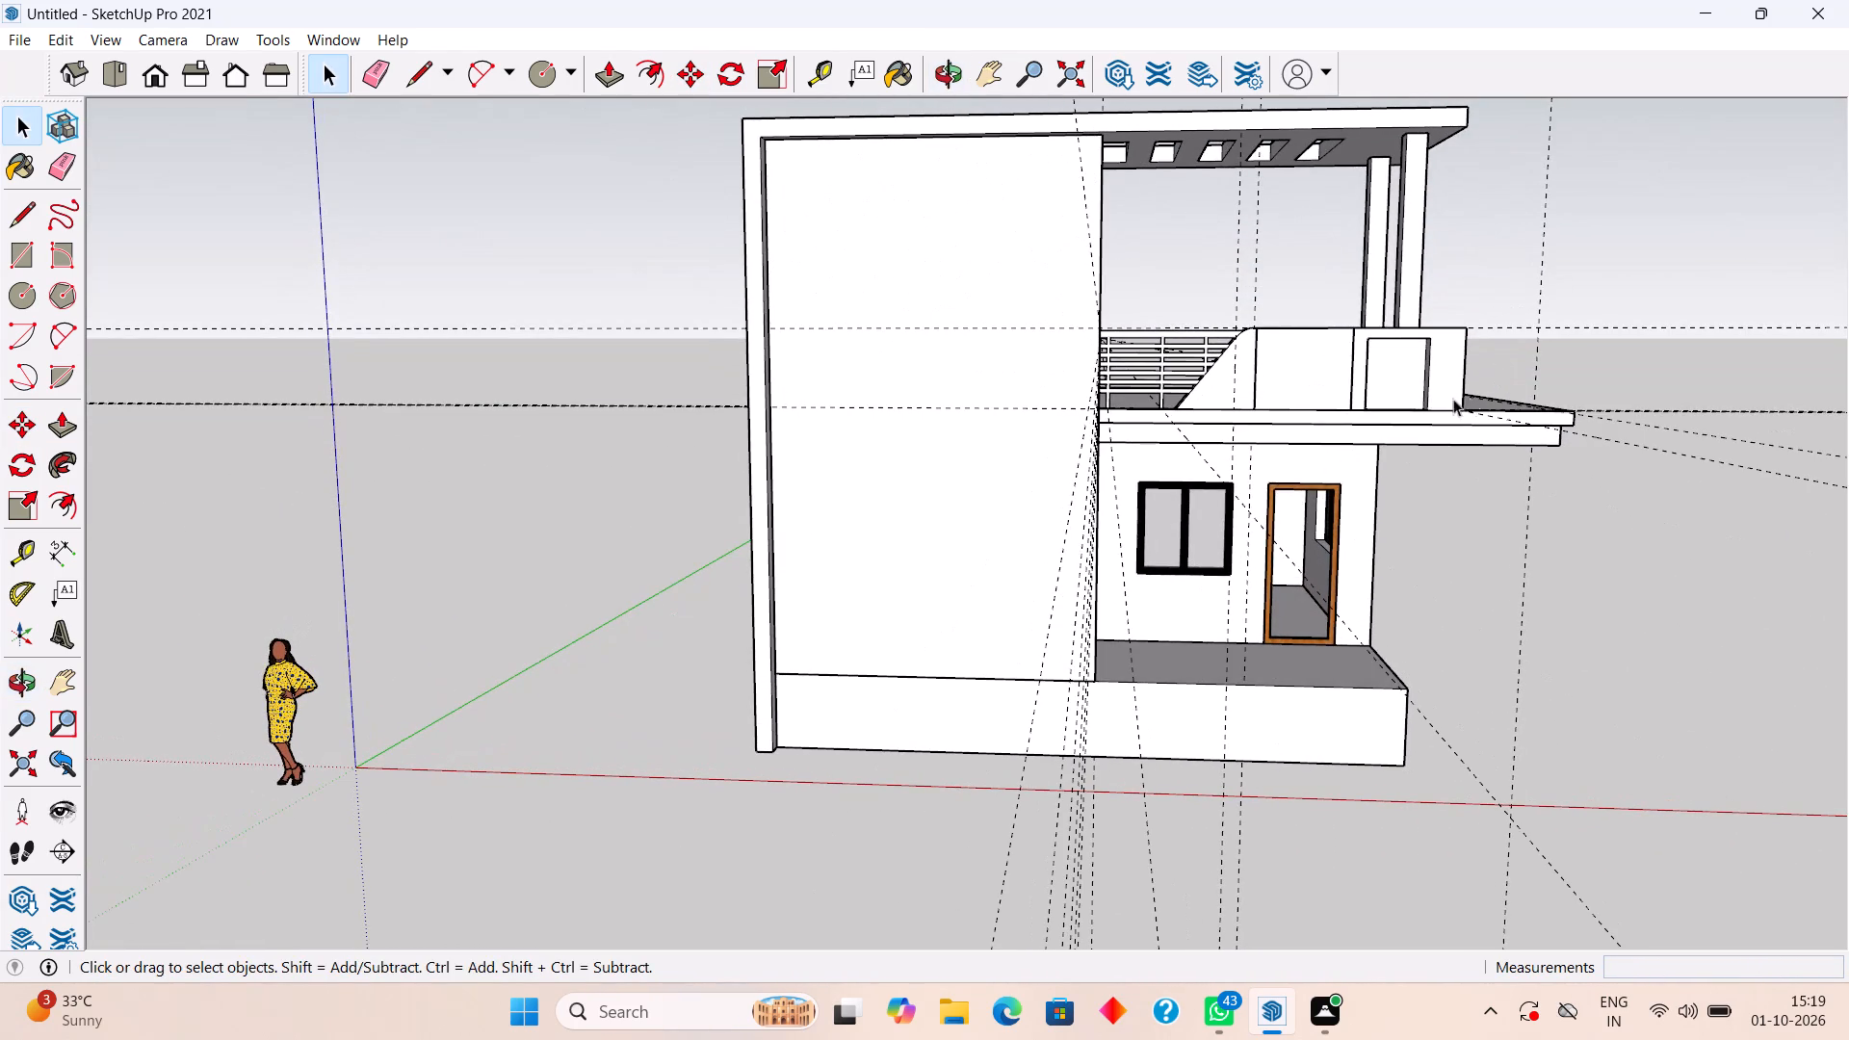
pyautogui.click(57, 41)
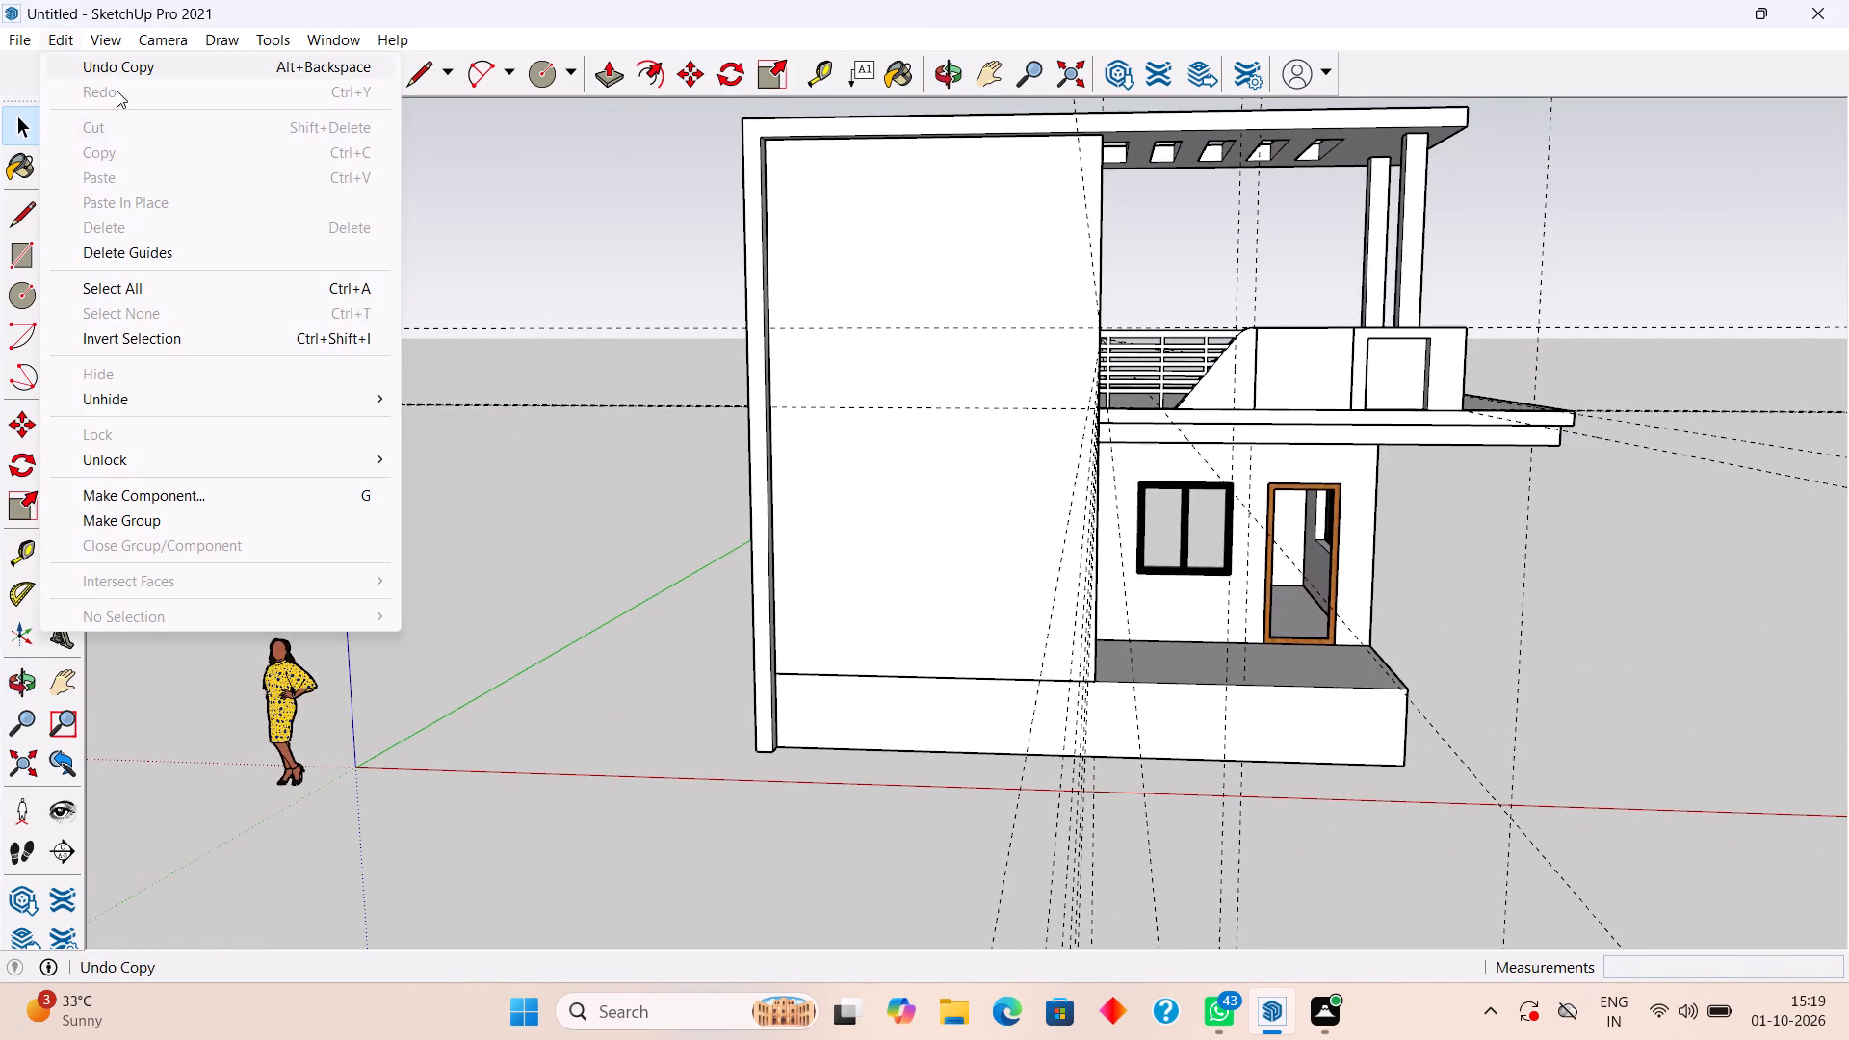
pyautogui.click(212, 254)
# Select the porch parapet railing's horizontal rails and add its middle vertical post to the selection.
pyautogui.moveTo(1340, 330); pyautogui.dragTo(1325, 357, button='middle')
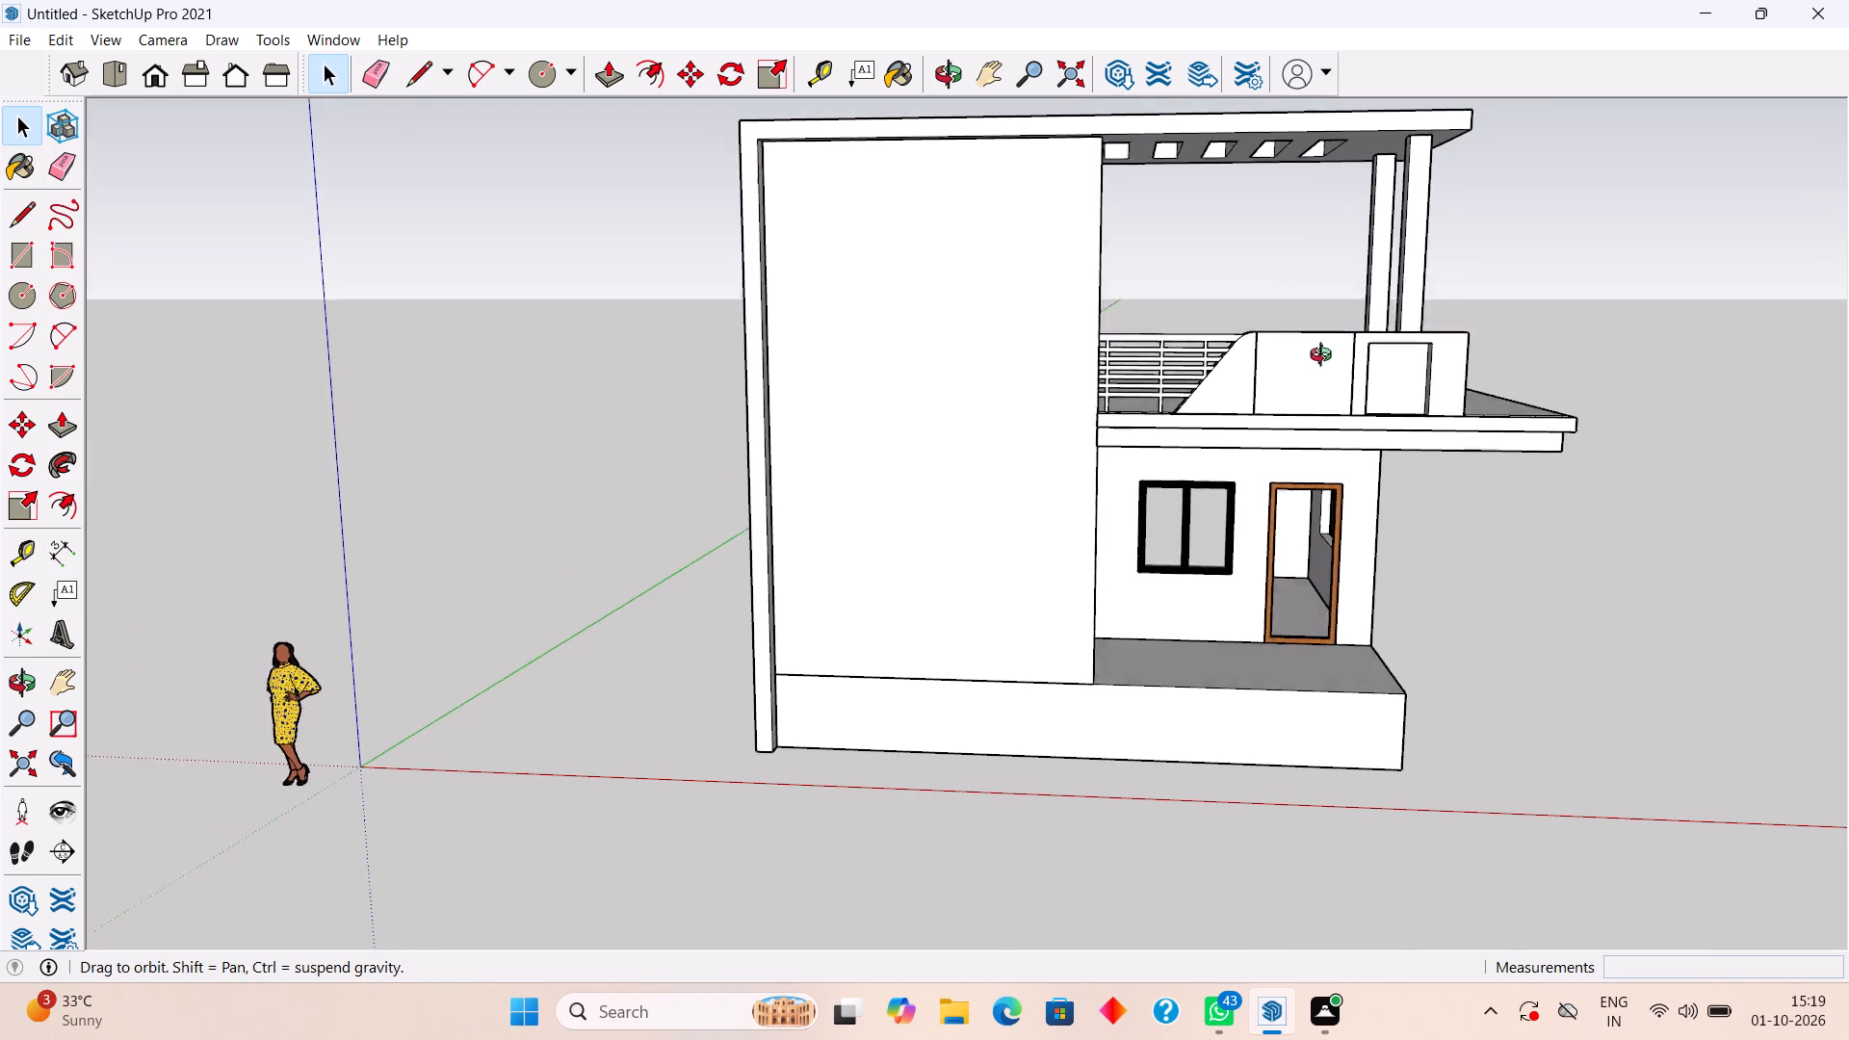
pyautogui.moveTo(1325, 357); pyautogui.dragTo(1323, 304, button='middle')
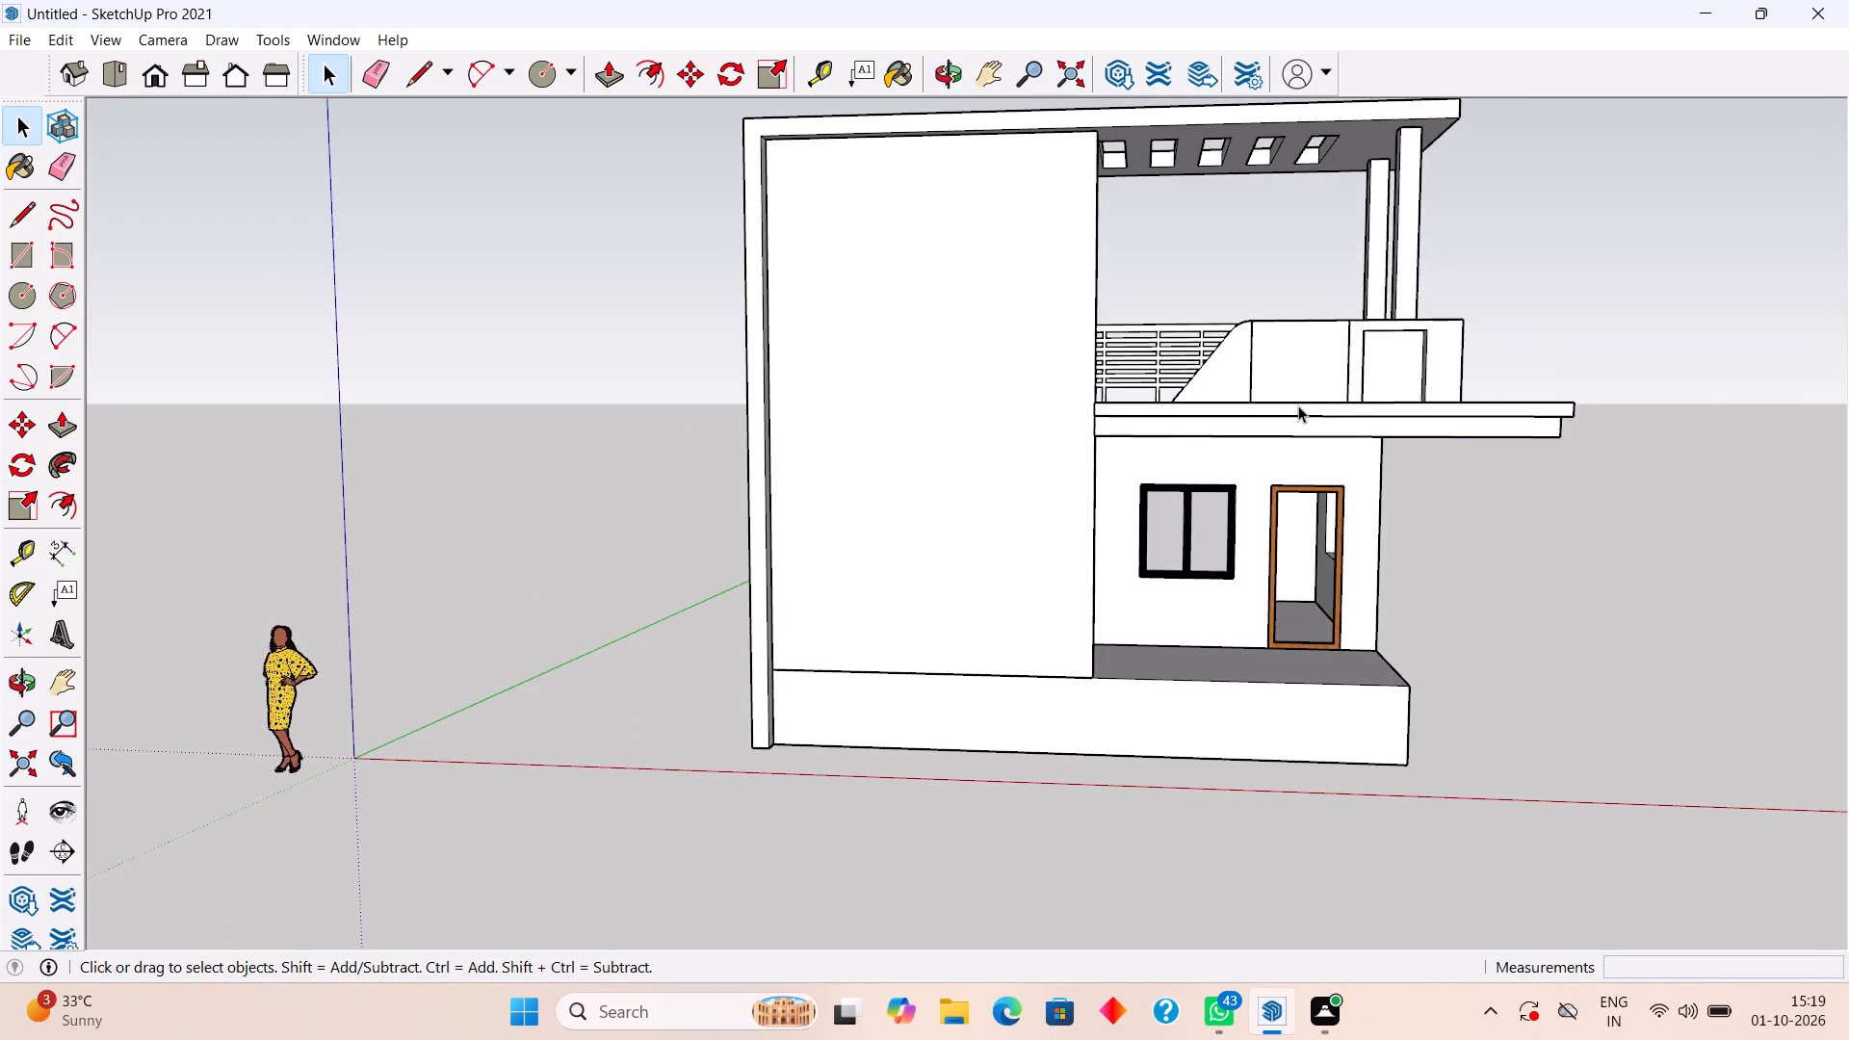
pyautogui.scroll(6, 1299, 405)
pyautogui.moveTo(1291, 362); pyautogui.dragTo(1388, 339, button='middle')
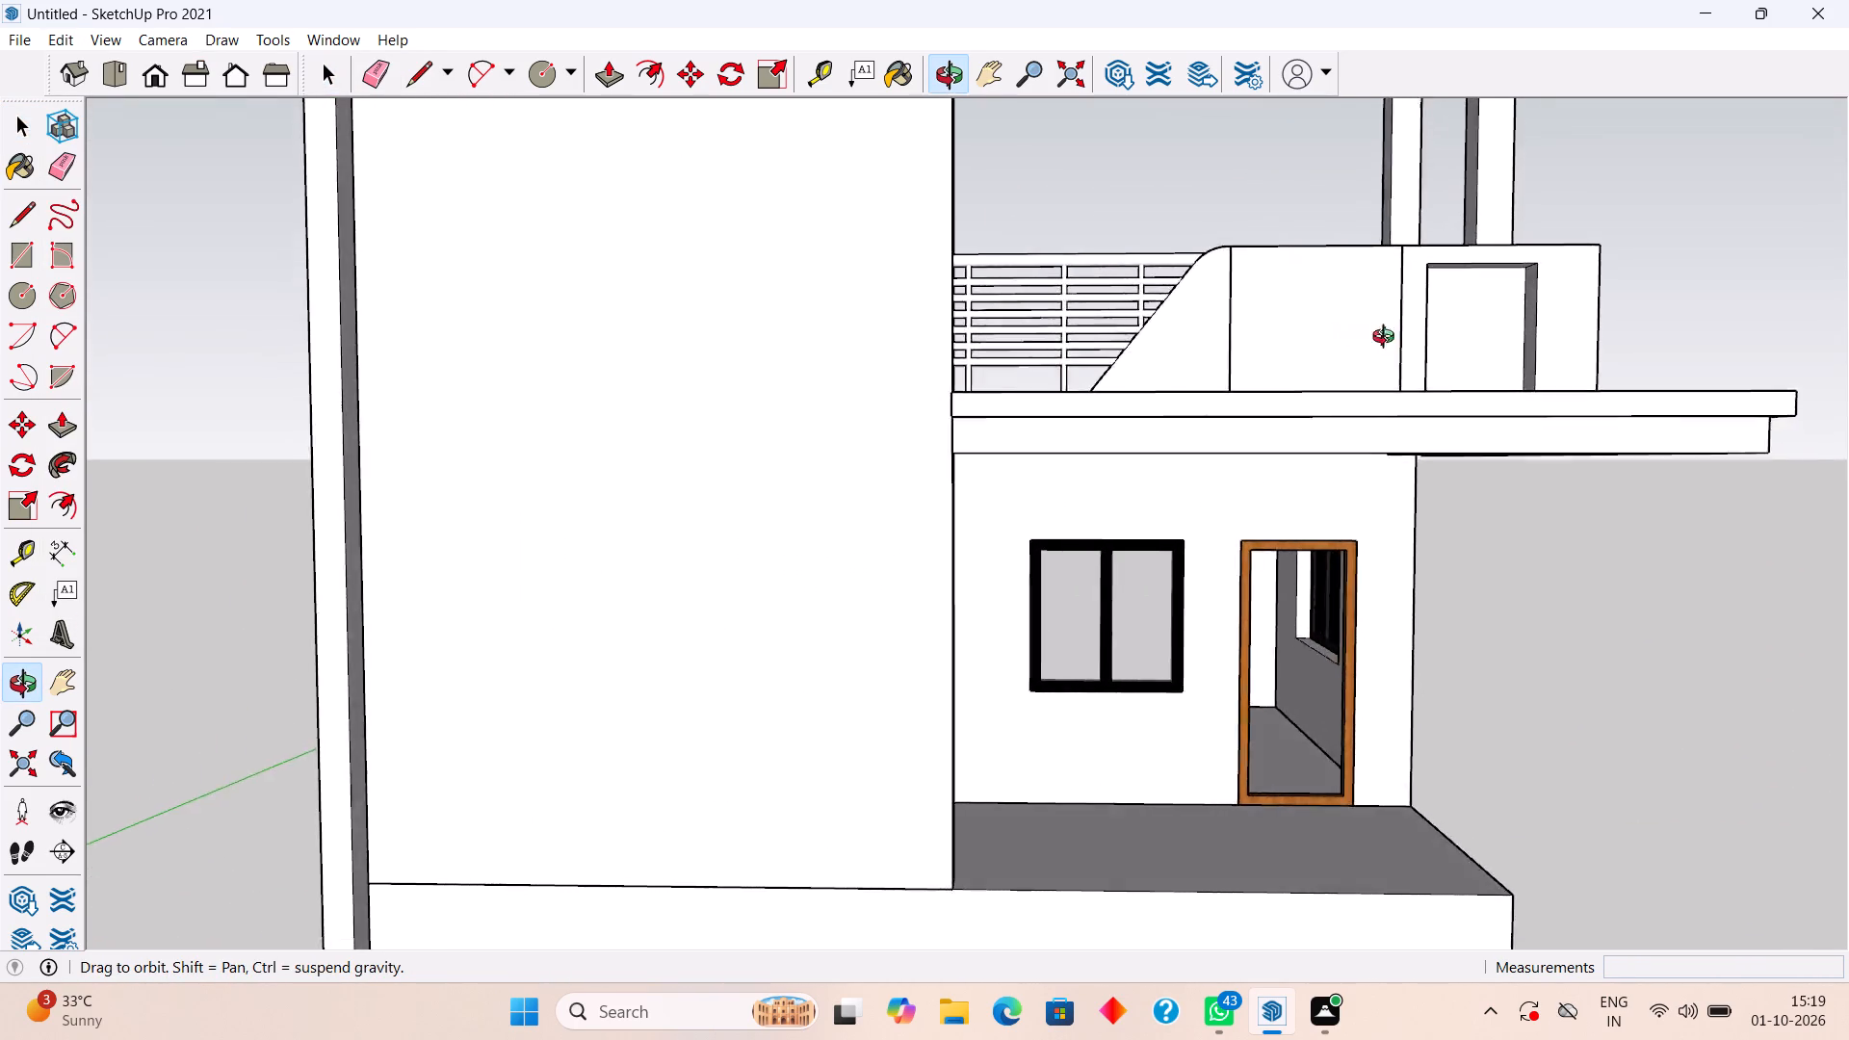
pyautogui.moveTo(1388, 339); pyautogui.dragTo(1474, 363, button='middle')
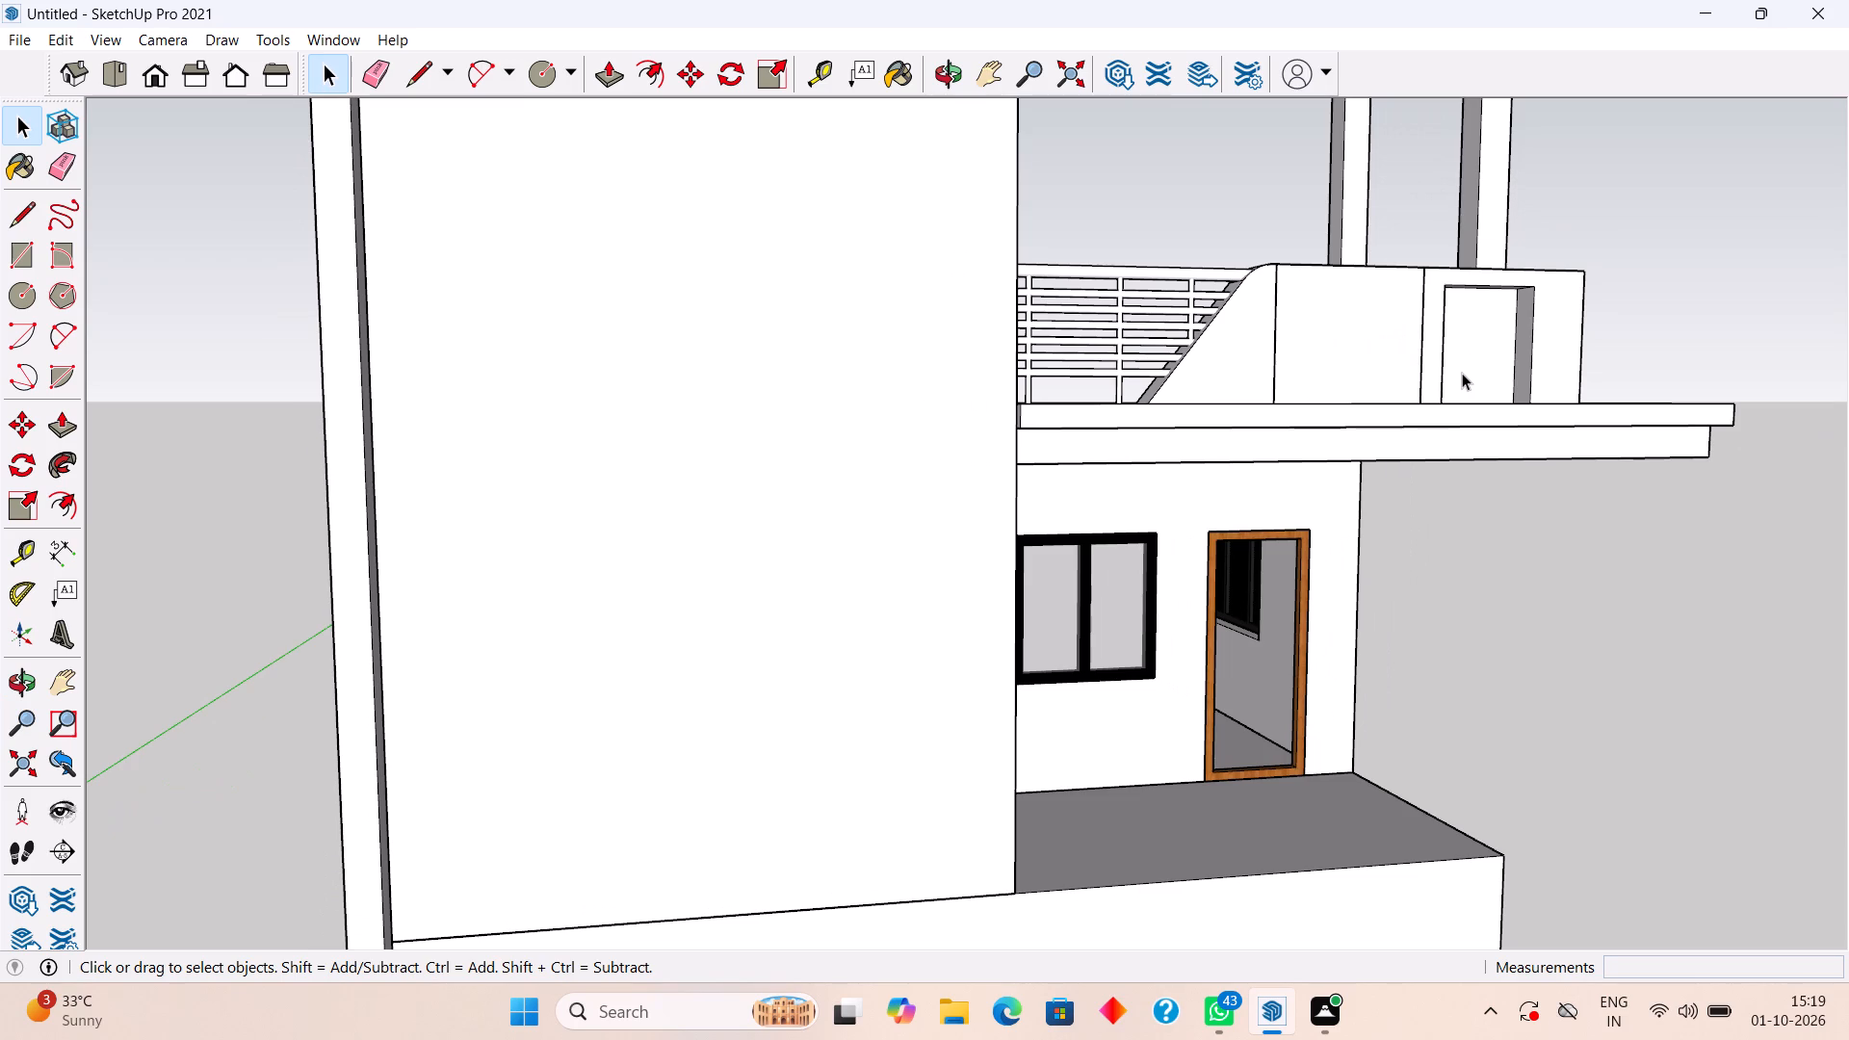
pyautogui.click(1055, 372)
pyautogui.scroll(3, 1114, 392)
pyautogui.keyDown('ctrl'); pyautogui.click(1122, 384); pyautogui.keyUp('ctrl')
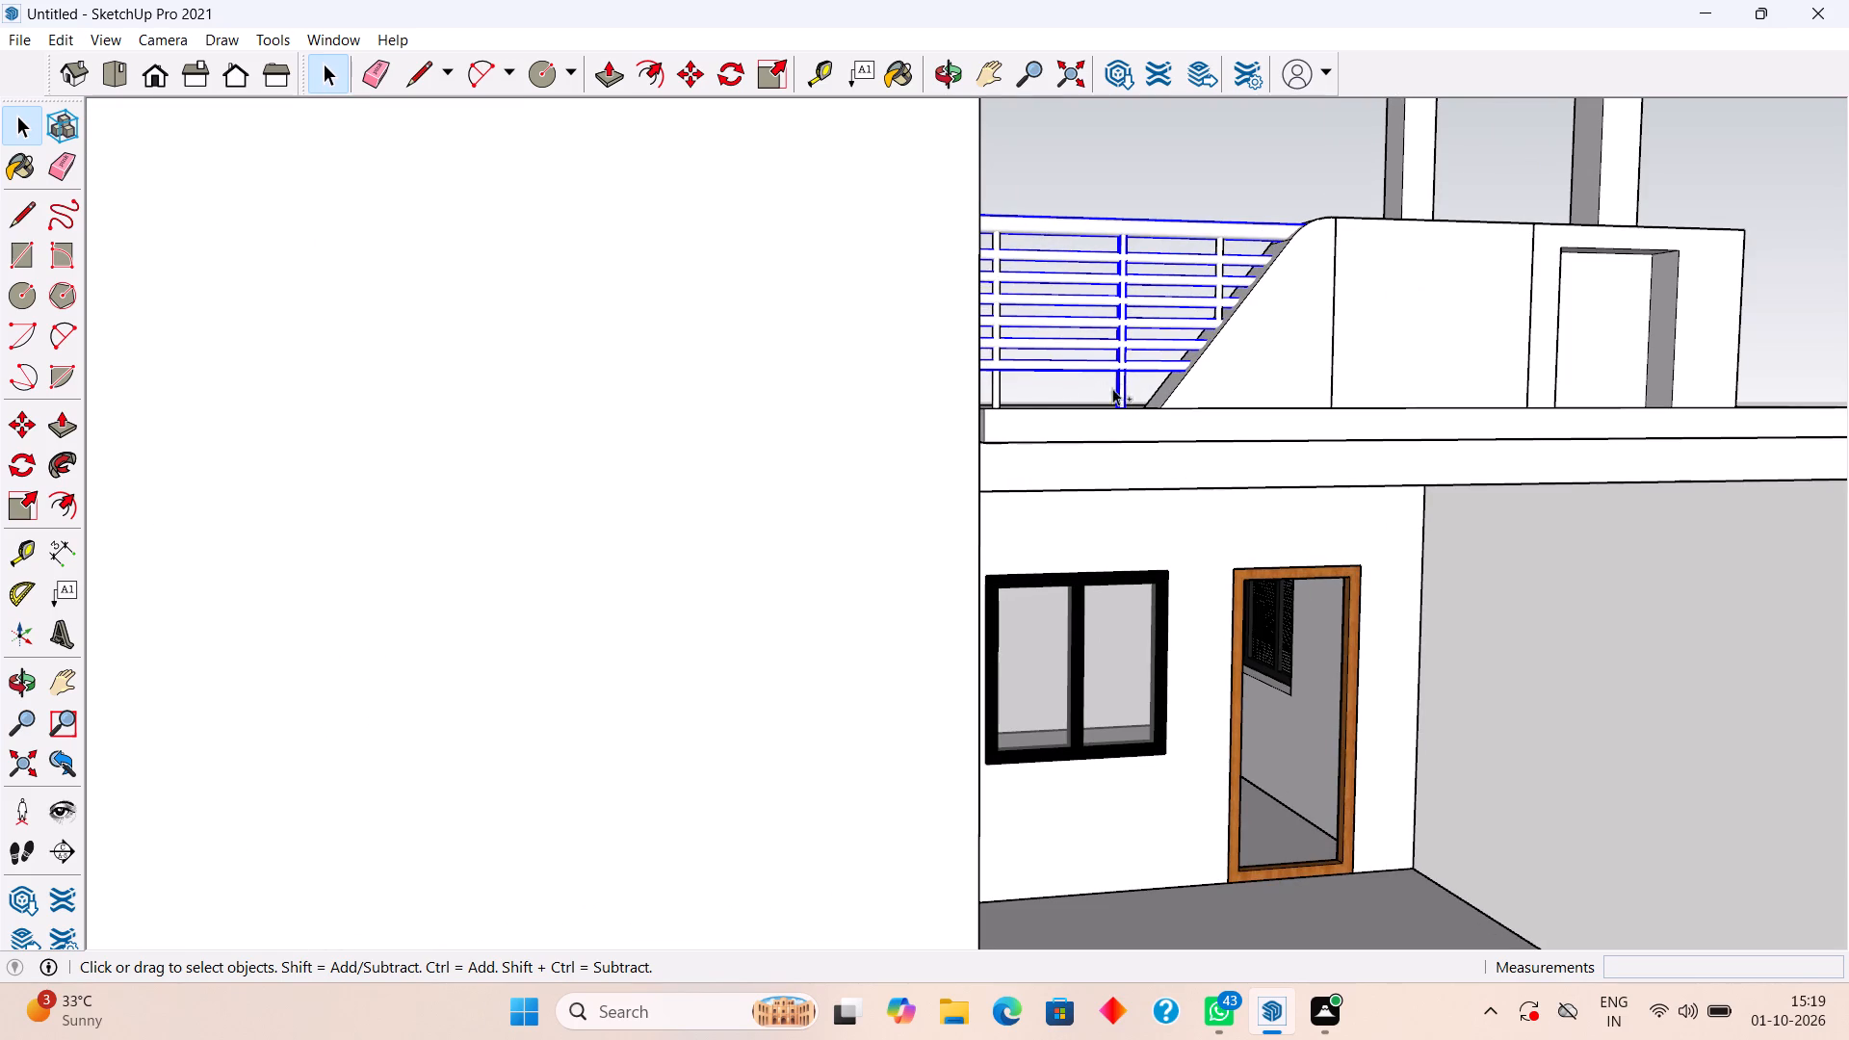